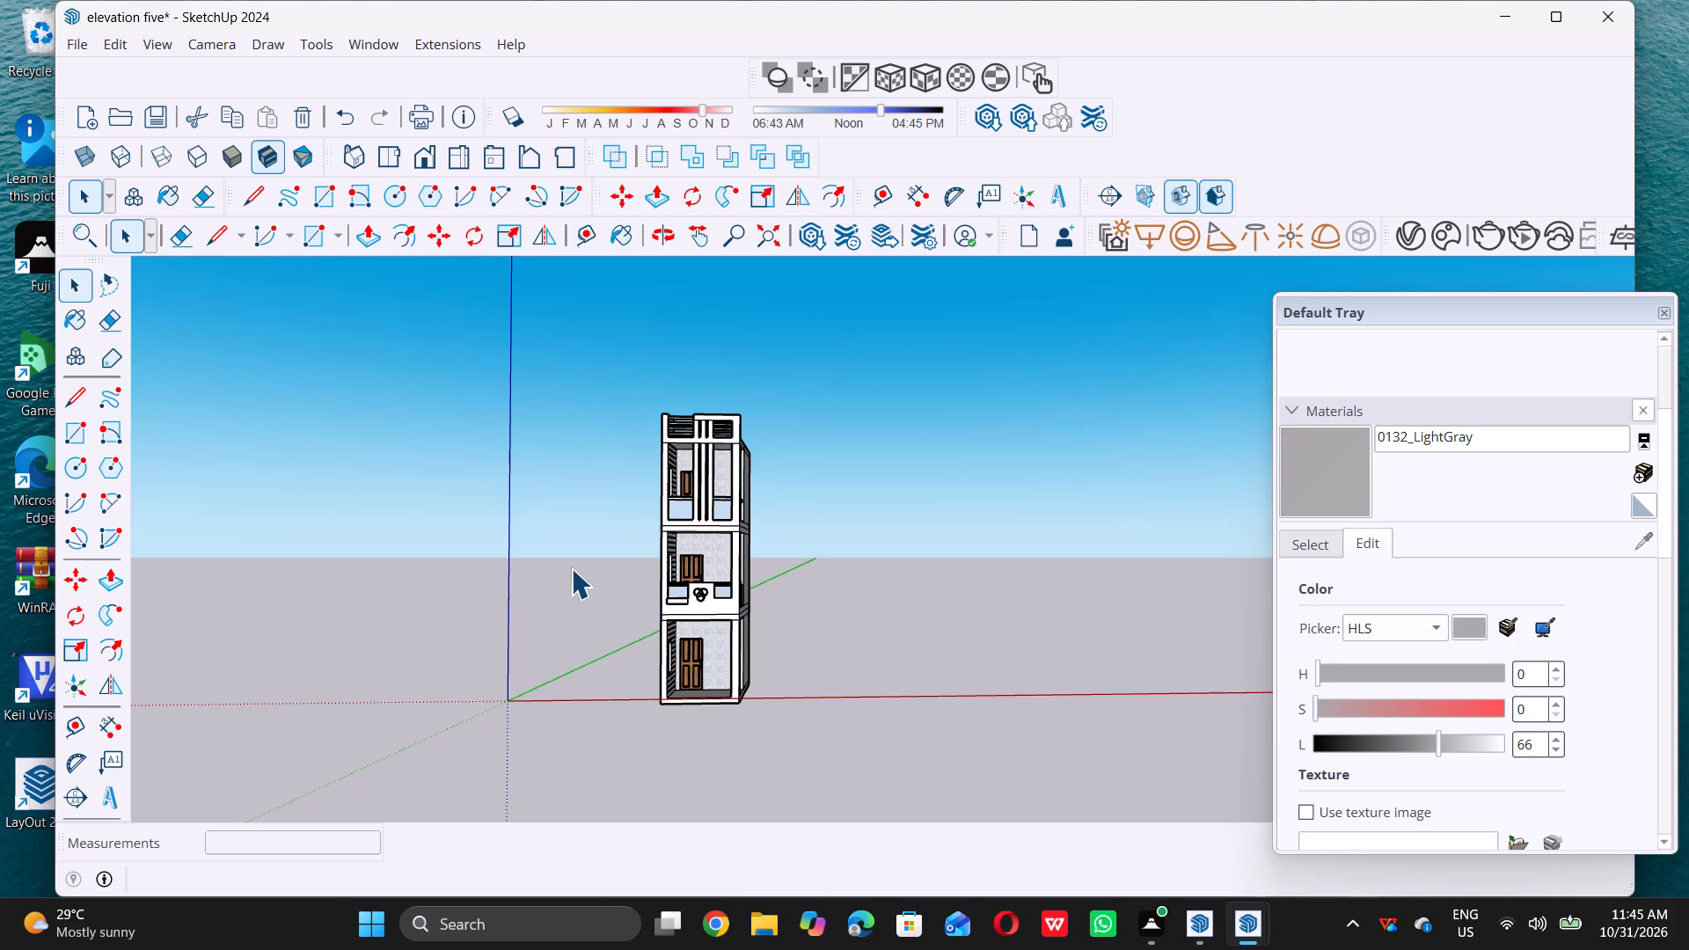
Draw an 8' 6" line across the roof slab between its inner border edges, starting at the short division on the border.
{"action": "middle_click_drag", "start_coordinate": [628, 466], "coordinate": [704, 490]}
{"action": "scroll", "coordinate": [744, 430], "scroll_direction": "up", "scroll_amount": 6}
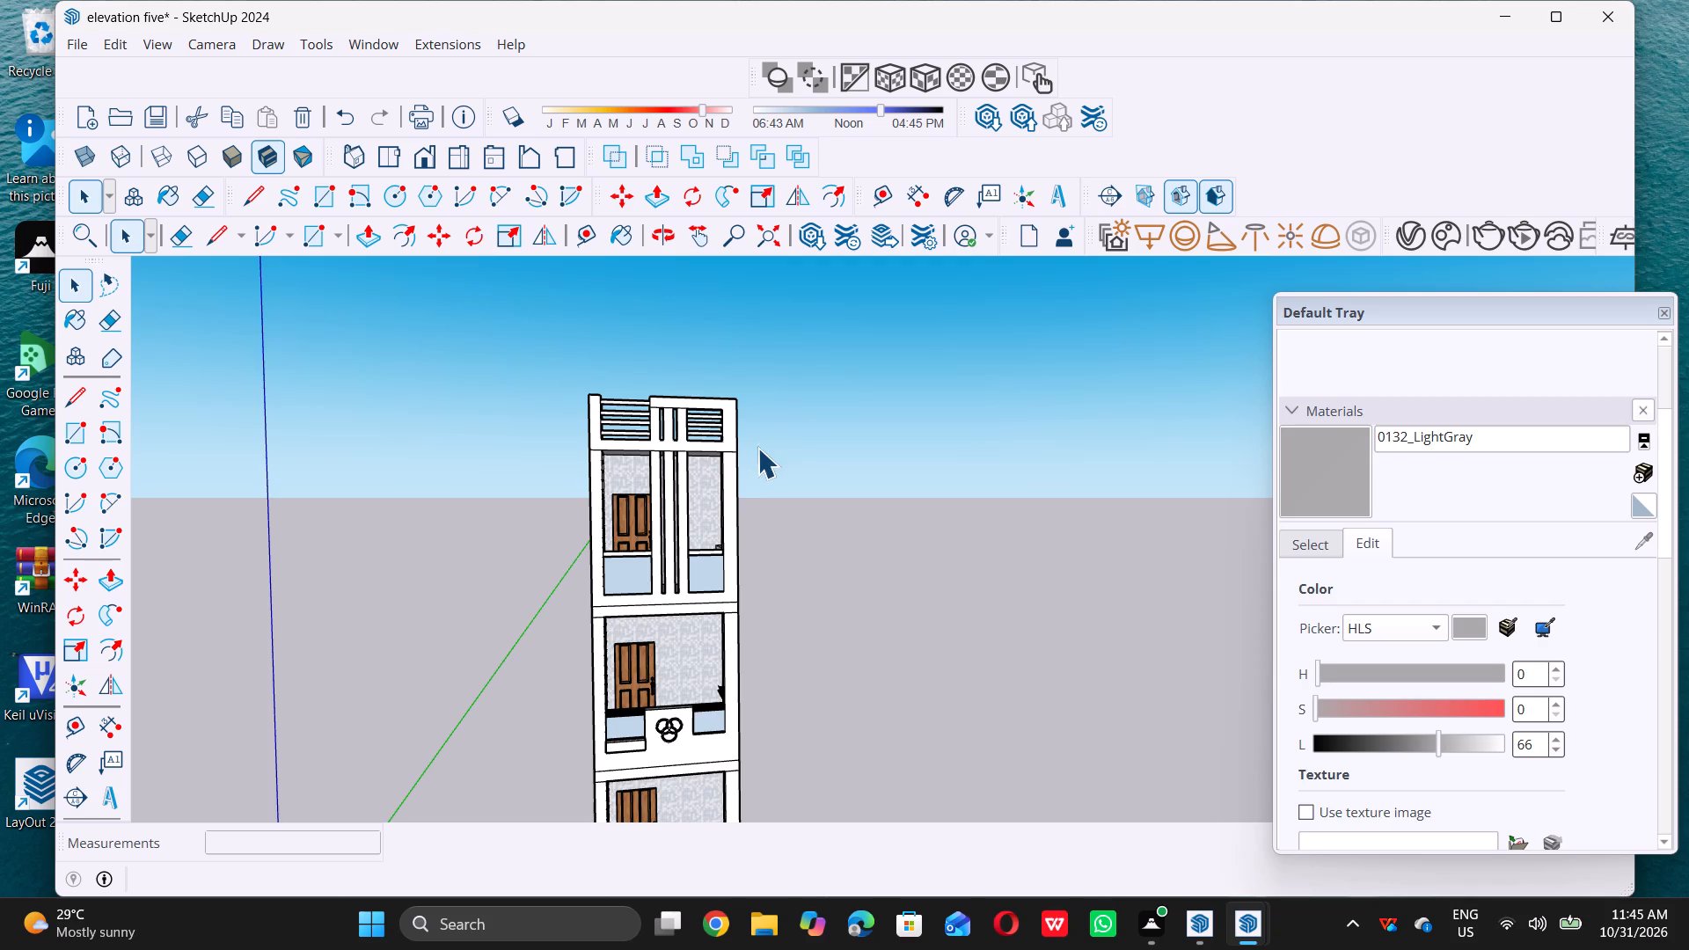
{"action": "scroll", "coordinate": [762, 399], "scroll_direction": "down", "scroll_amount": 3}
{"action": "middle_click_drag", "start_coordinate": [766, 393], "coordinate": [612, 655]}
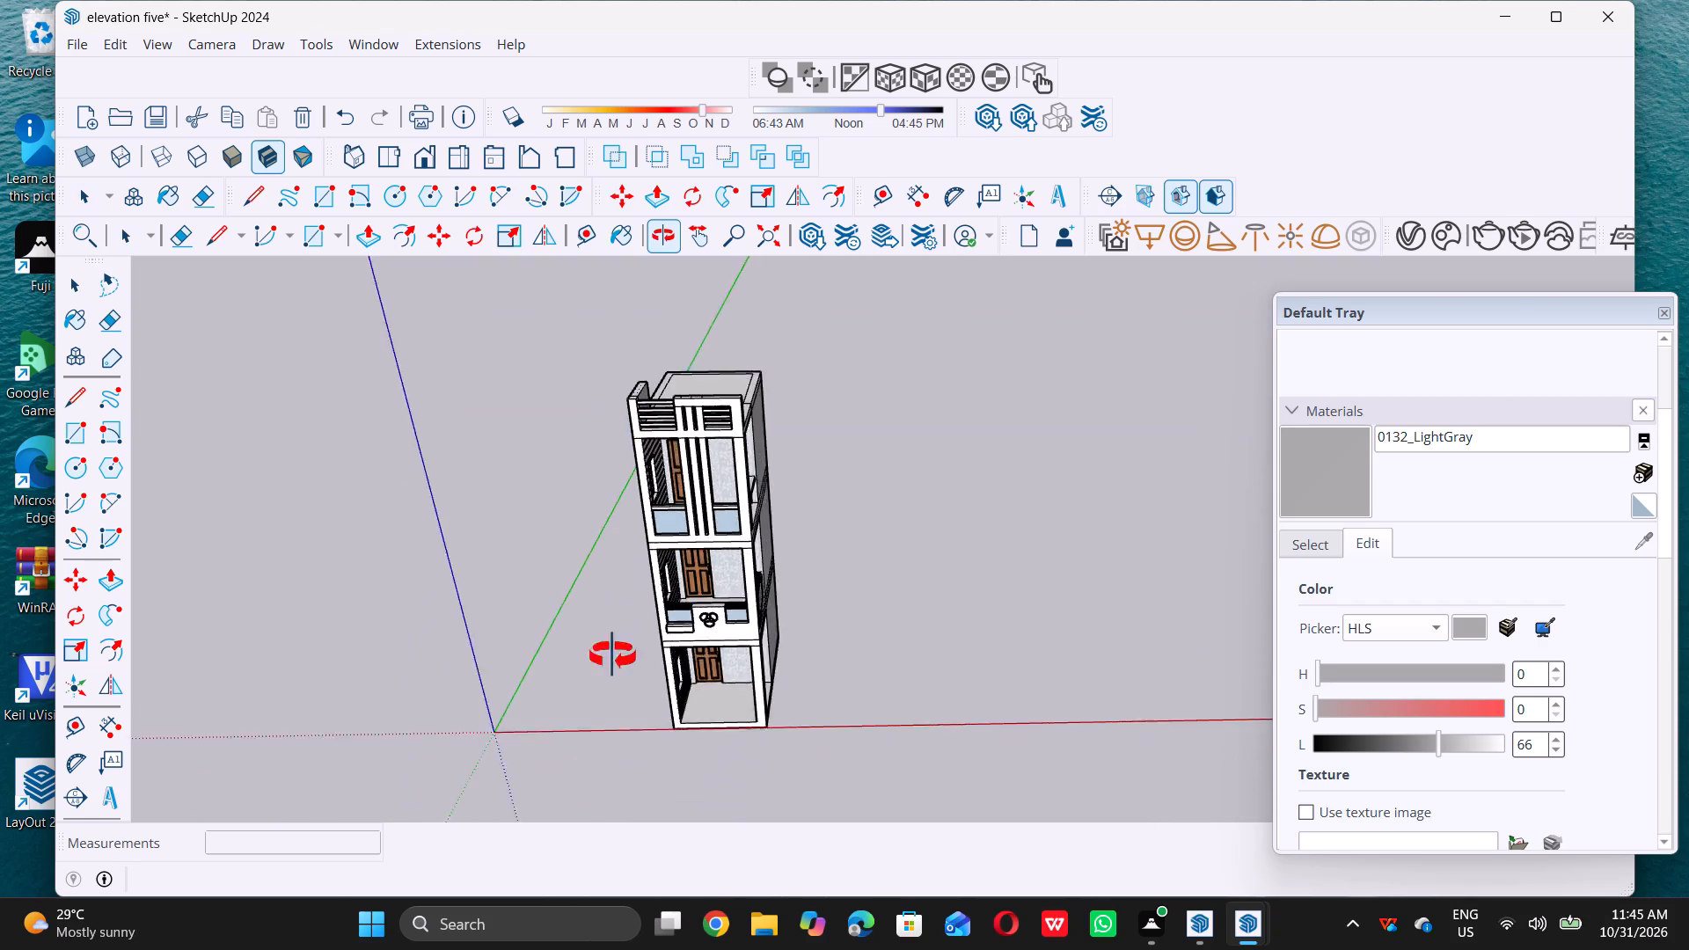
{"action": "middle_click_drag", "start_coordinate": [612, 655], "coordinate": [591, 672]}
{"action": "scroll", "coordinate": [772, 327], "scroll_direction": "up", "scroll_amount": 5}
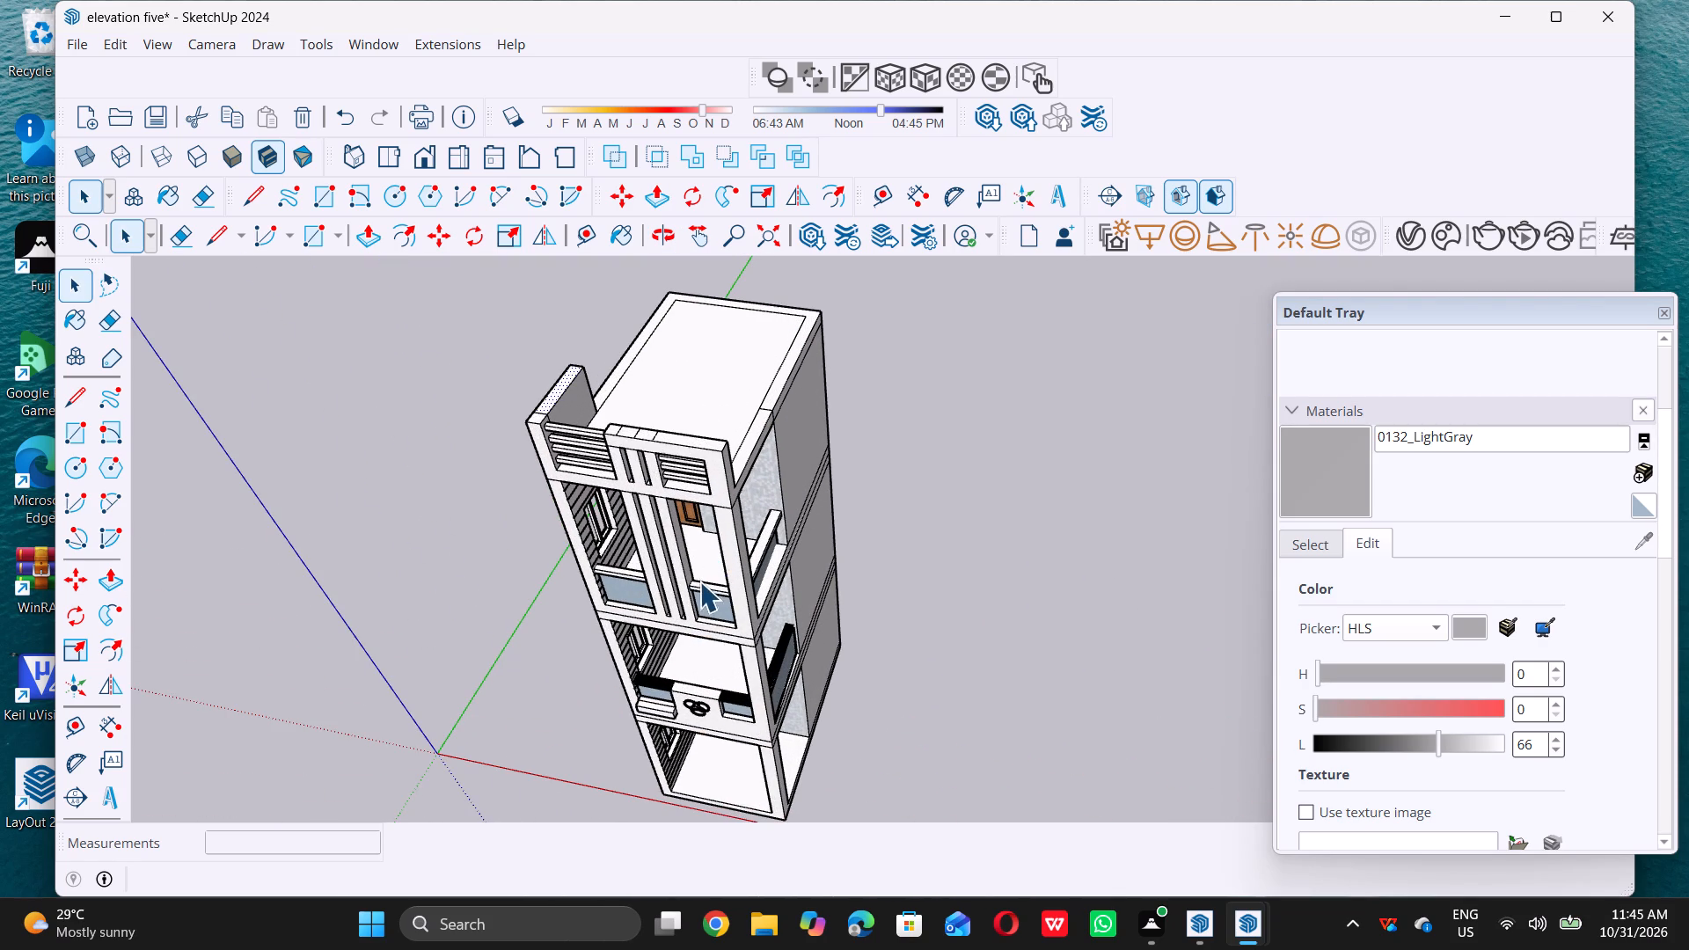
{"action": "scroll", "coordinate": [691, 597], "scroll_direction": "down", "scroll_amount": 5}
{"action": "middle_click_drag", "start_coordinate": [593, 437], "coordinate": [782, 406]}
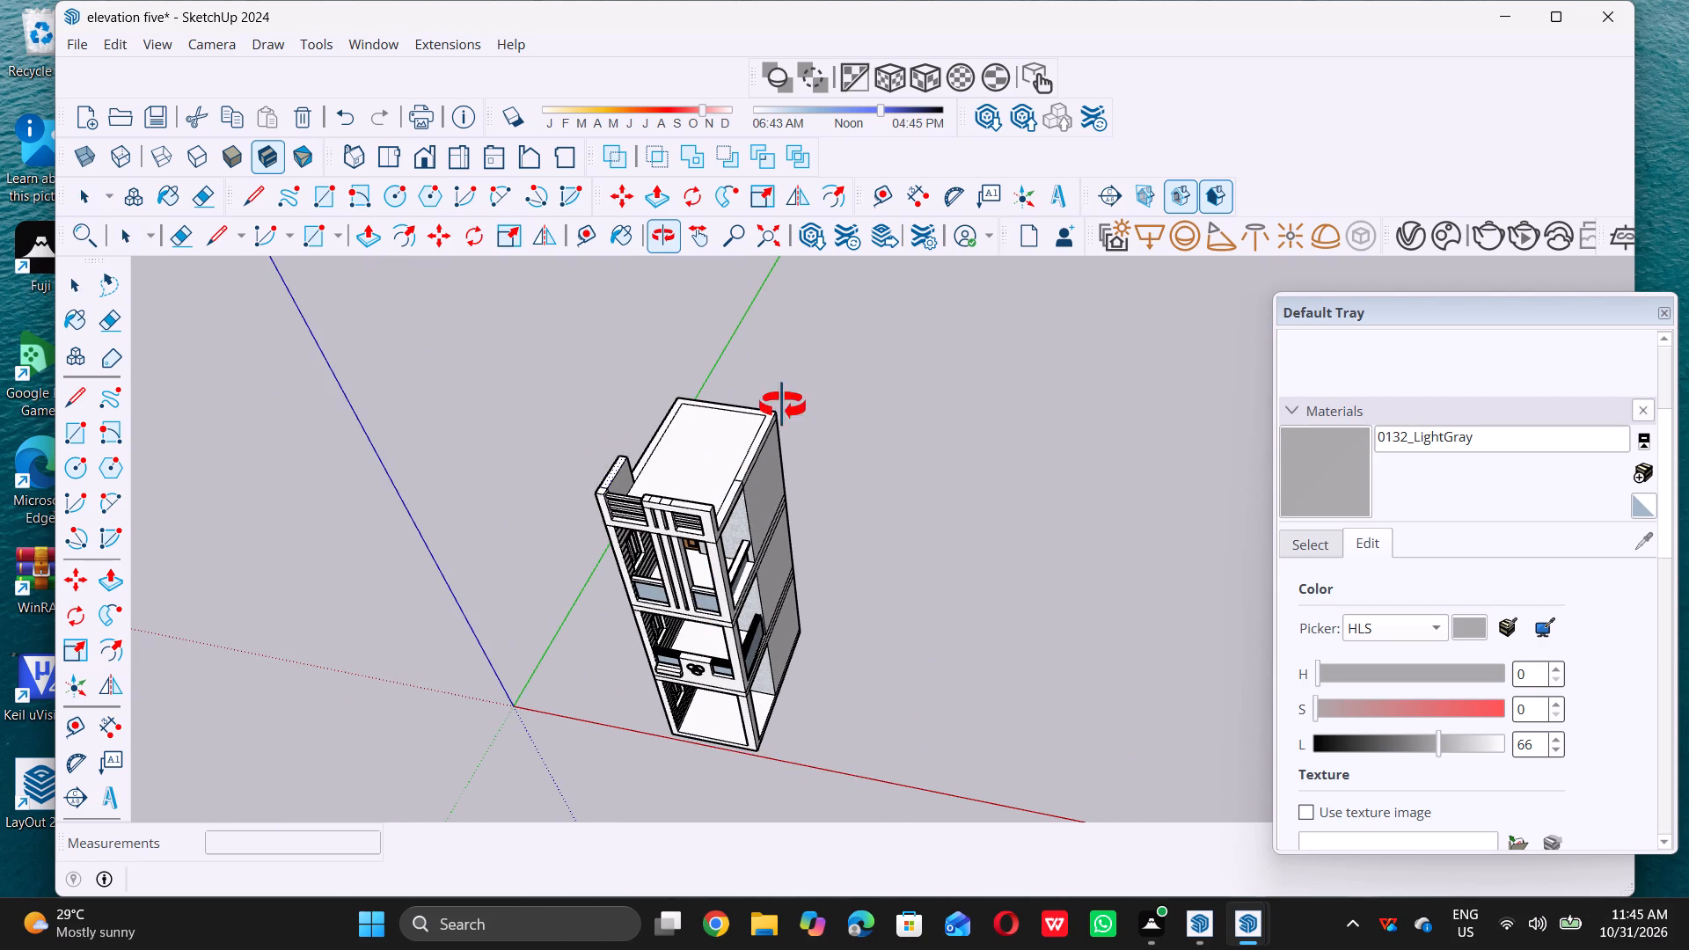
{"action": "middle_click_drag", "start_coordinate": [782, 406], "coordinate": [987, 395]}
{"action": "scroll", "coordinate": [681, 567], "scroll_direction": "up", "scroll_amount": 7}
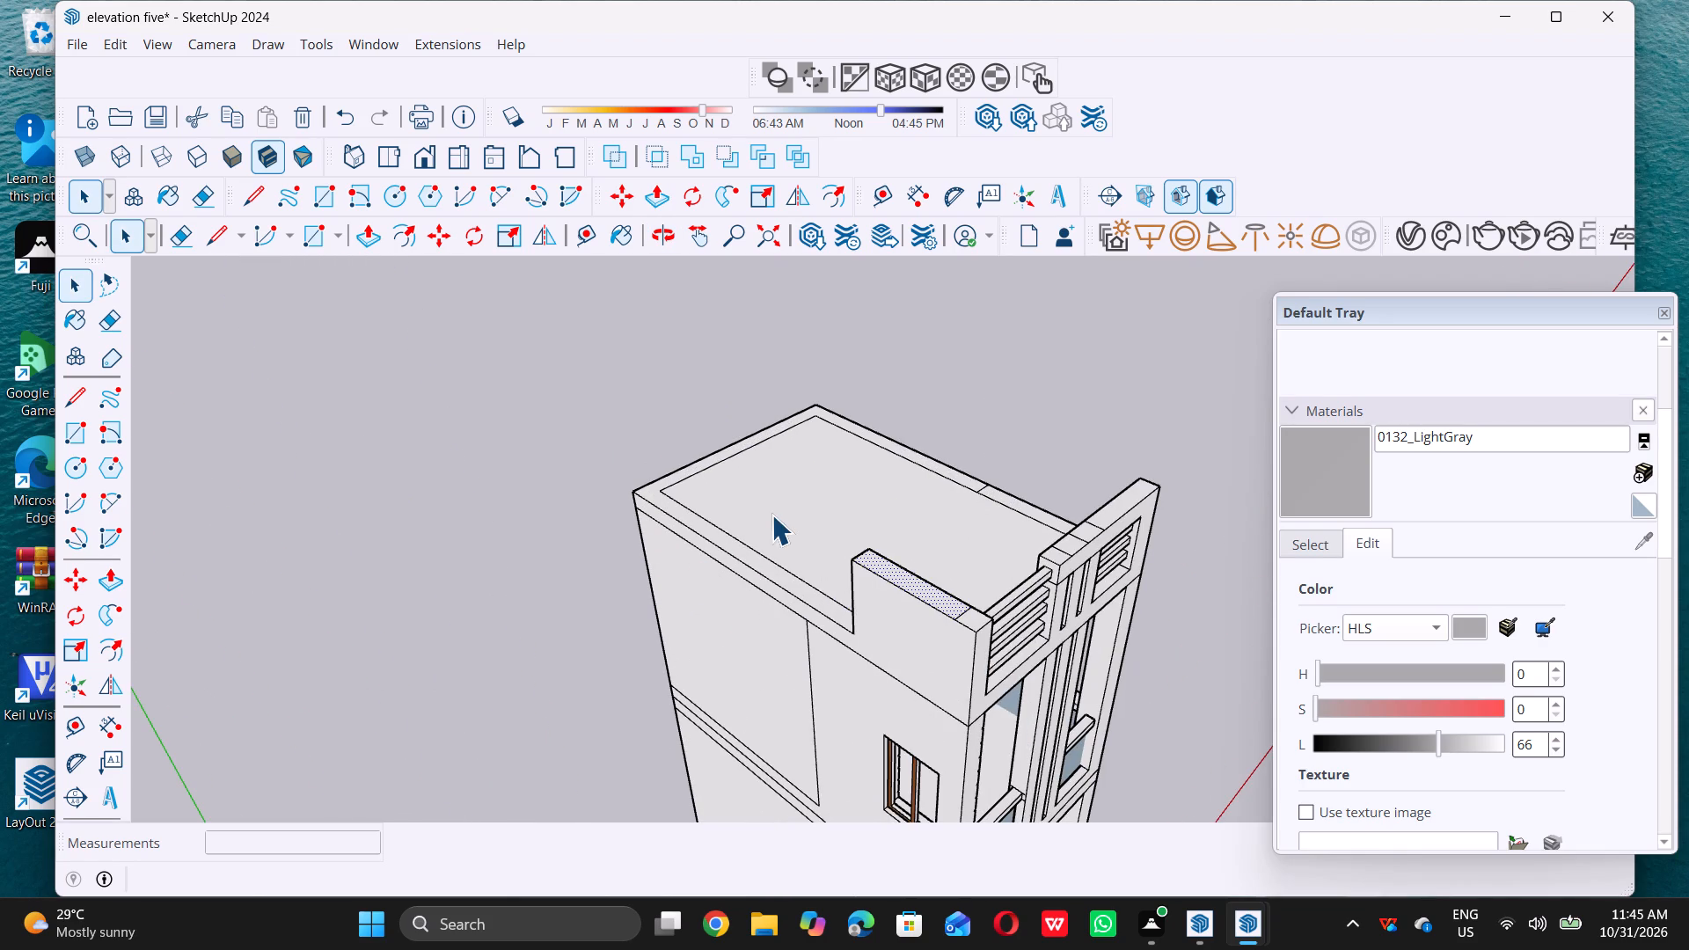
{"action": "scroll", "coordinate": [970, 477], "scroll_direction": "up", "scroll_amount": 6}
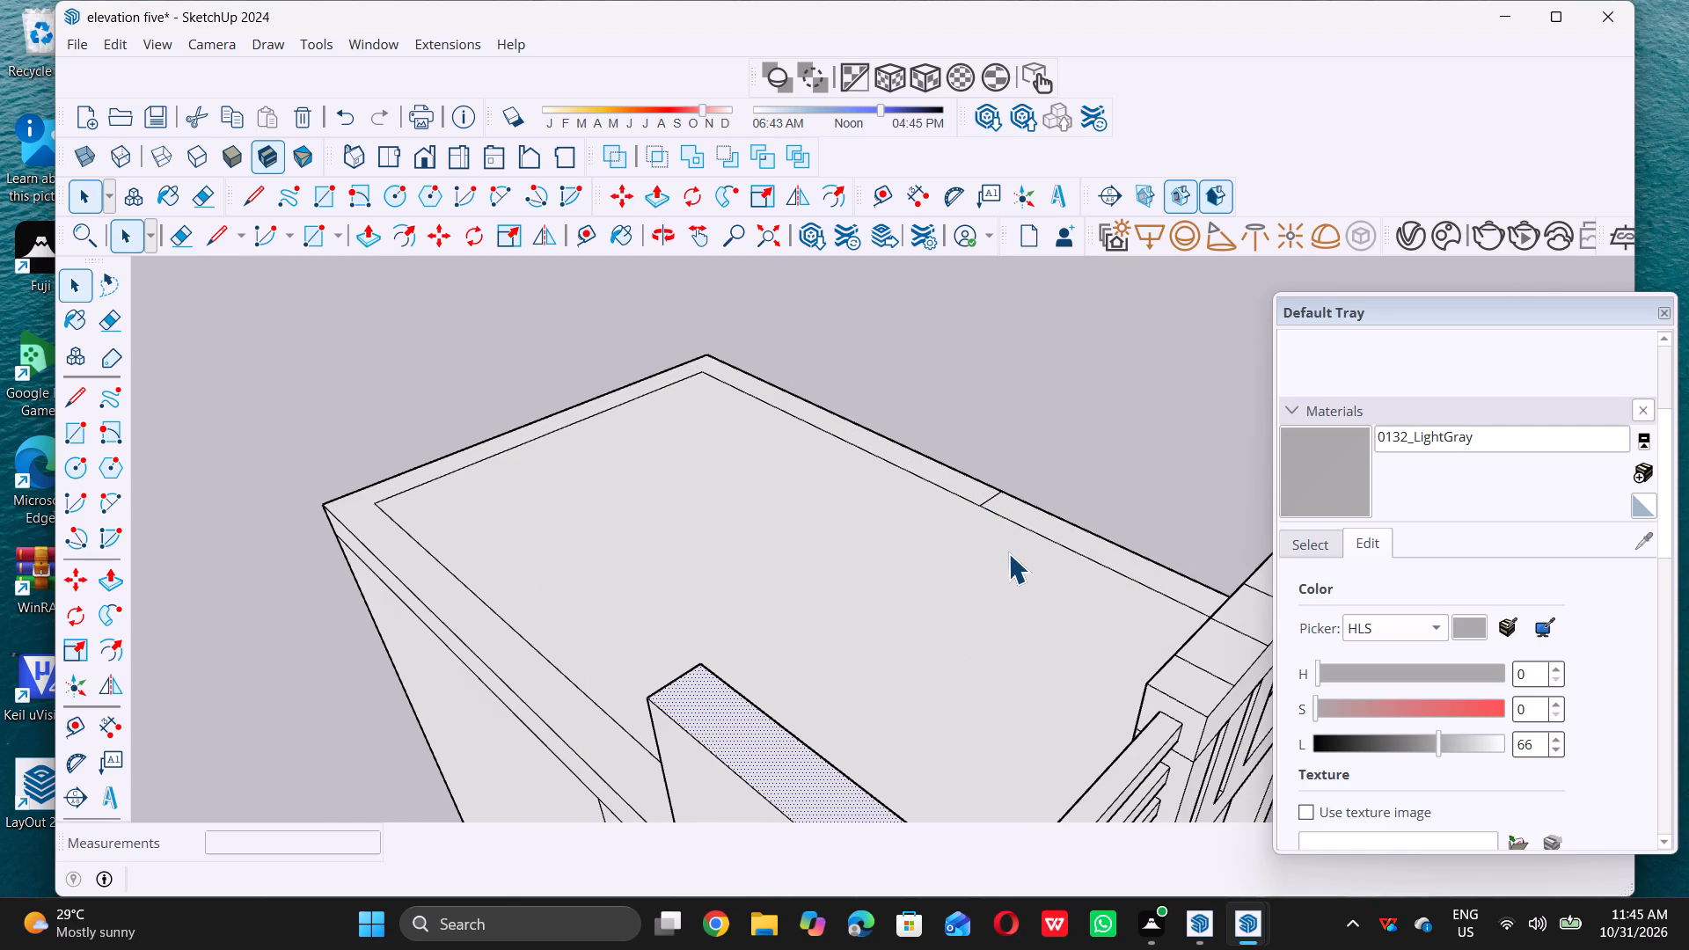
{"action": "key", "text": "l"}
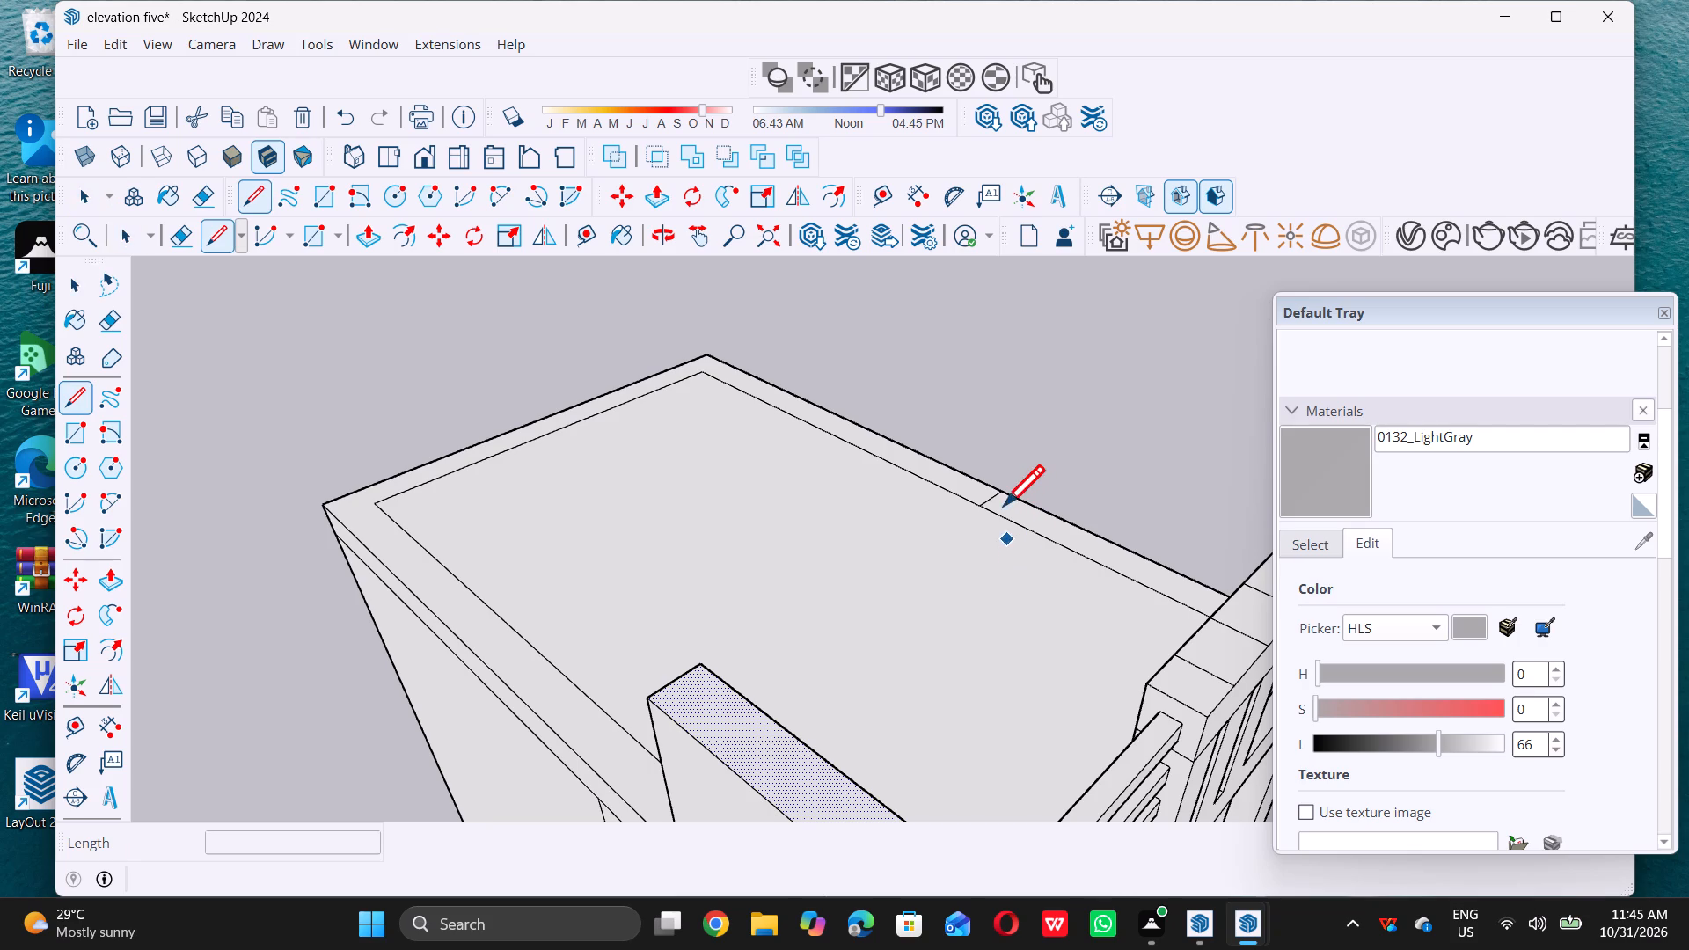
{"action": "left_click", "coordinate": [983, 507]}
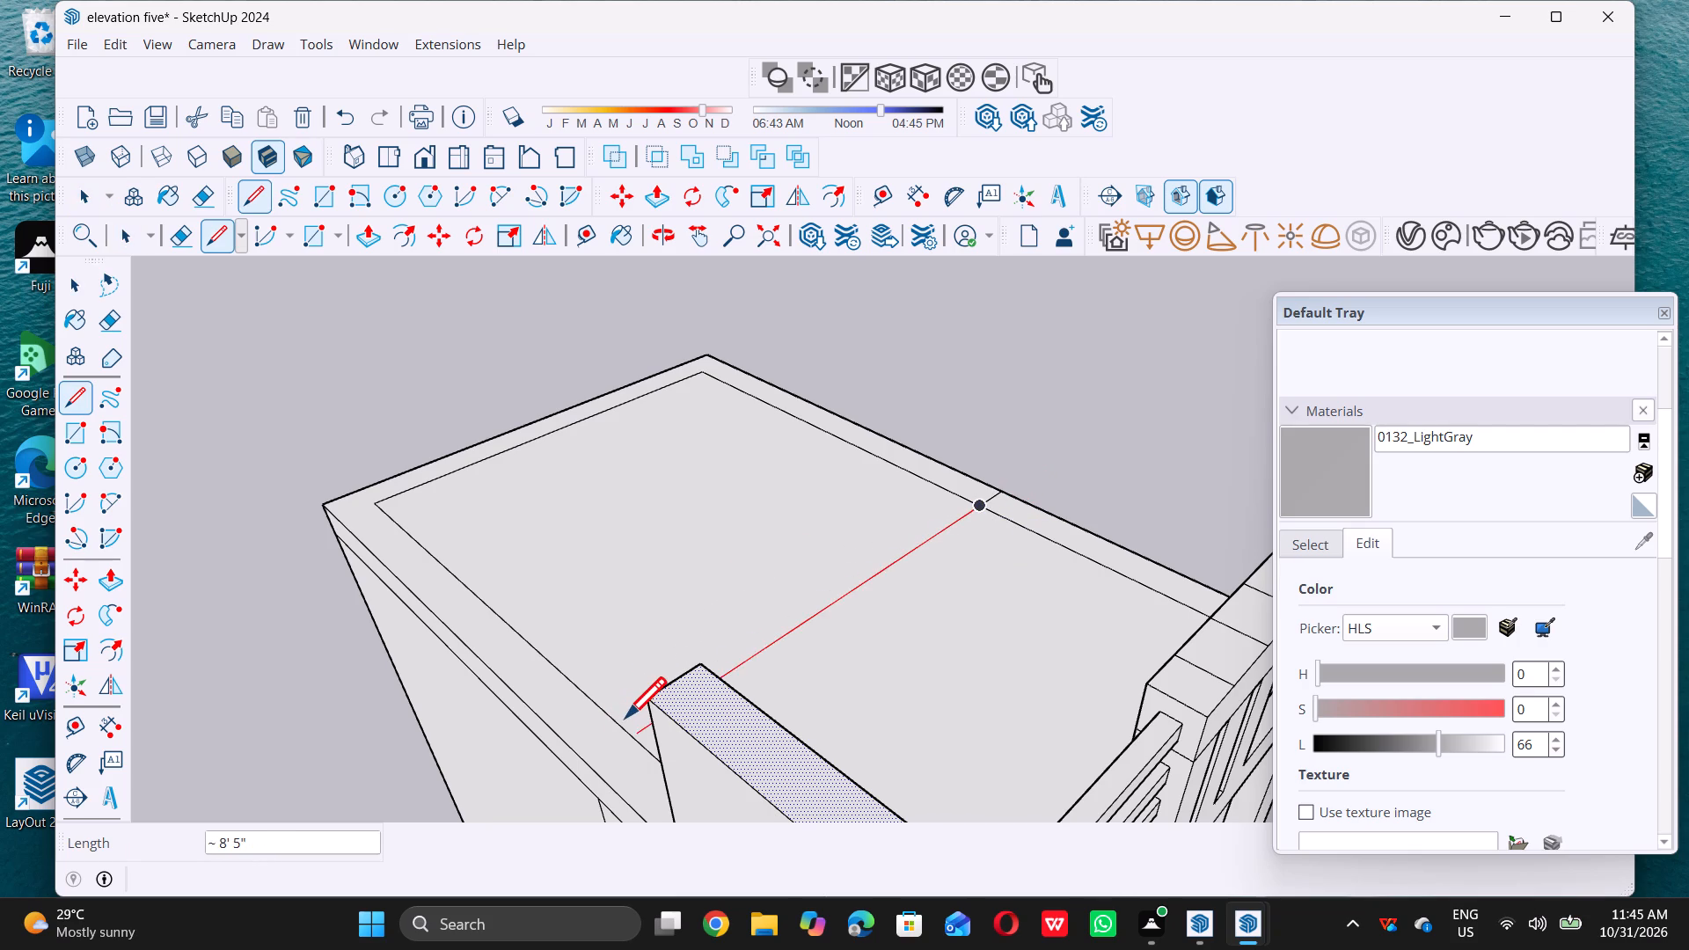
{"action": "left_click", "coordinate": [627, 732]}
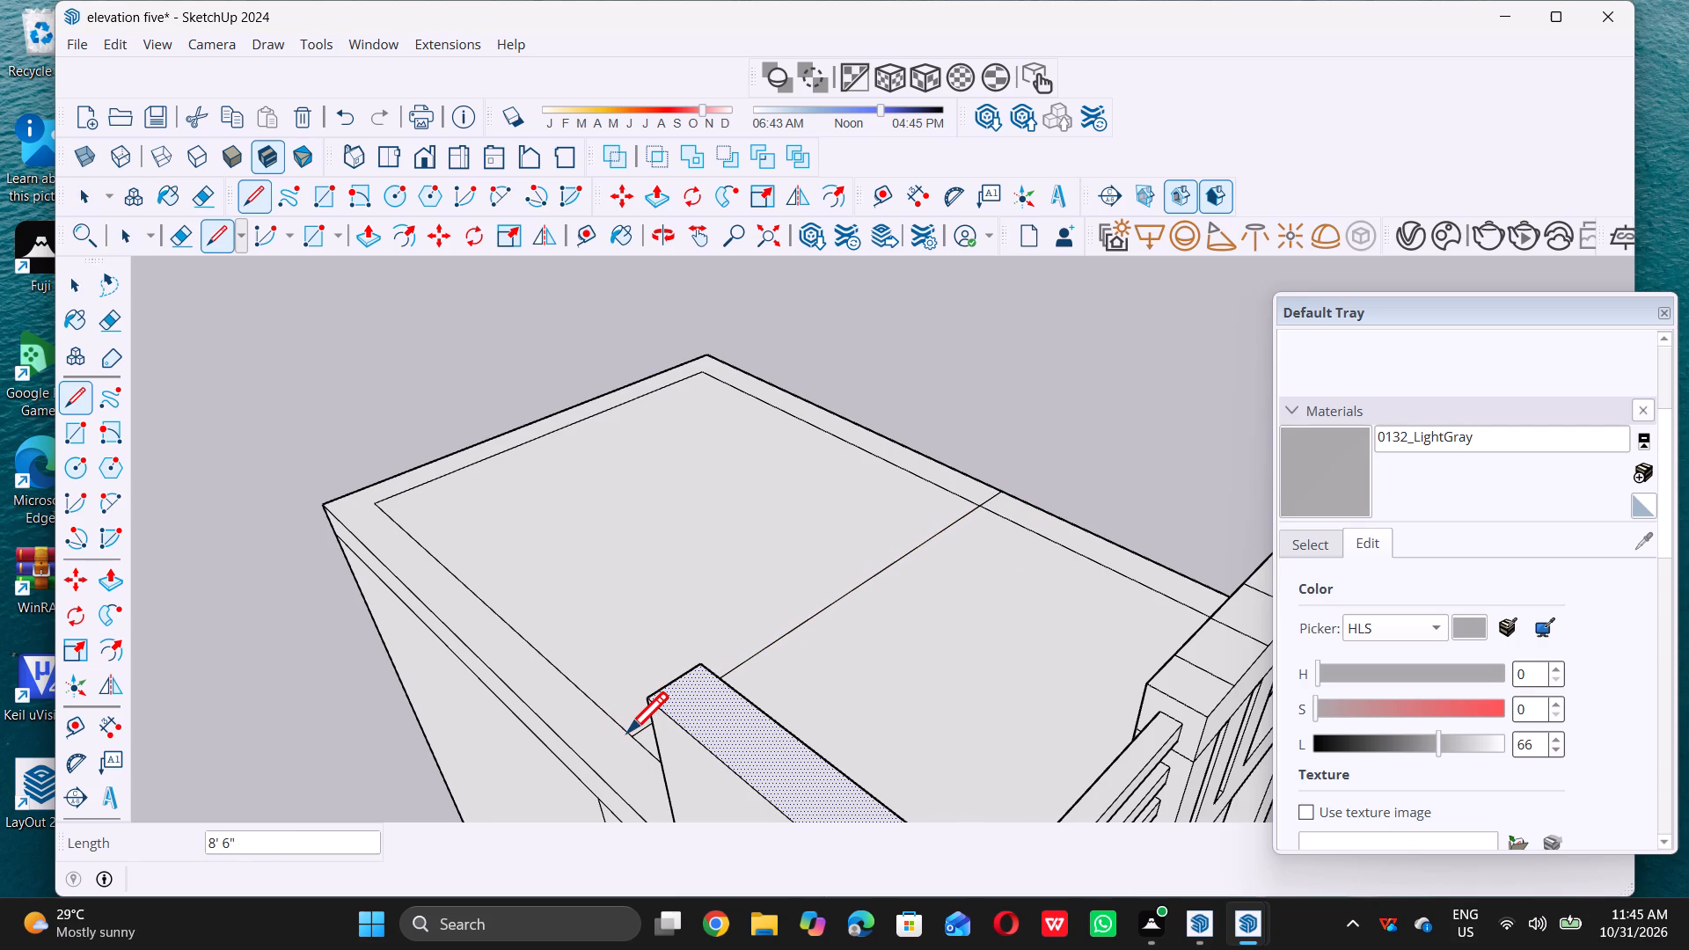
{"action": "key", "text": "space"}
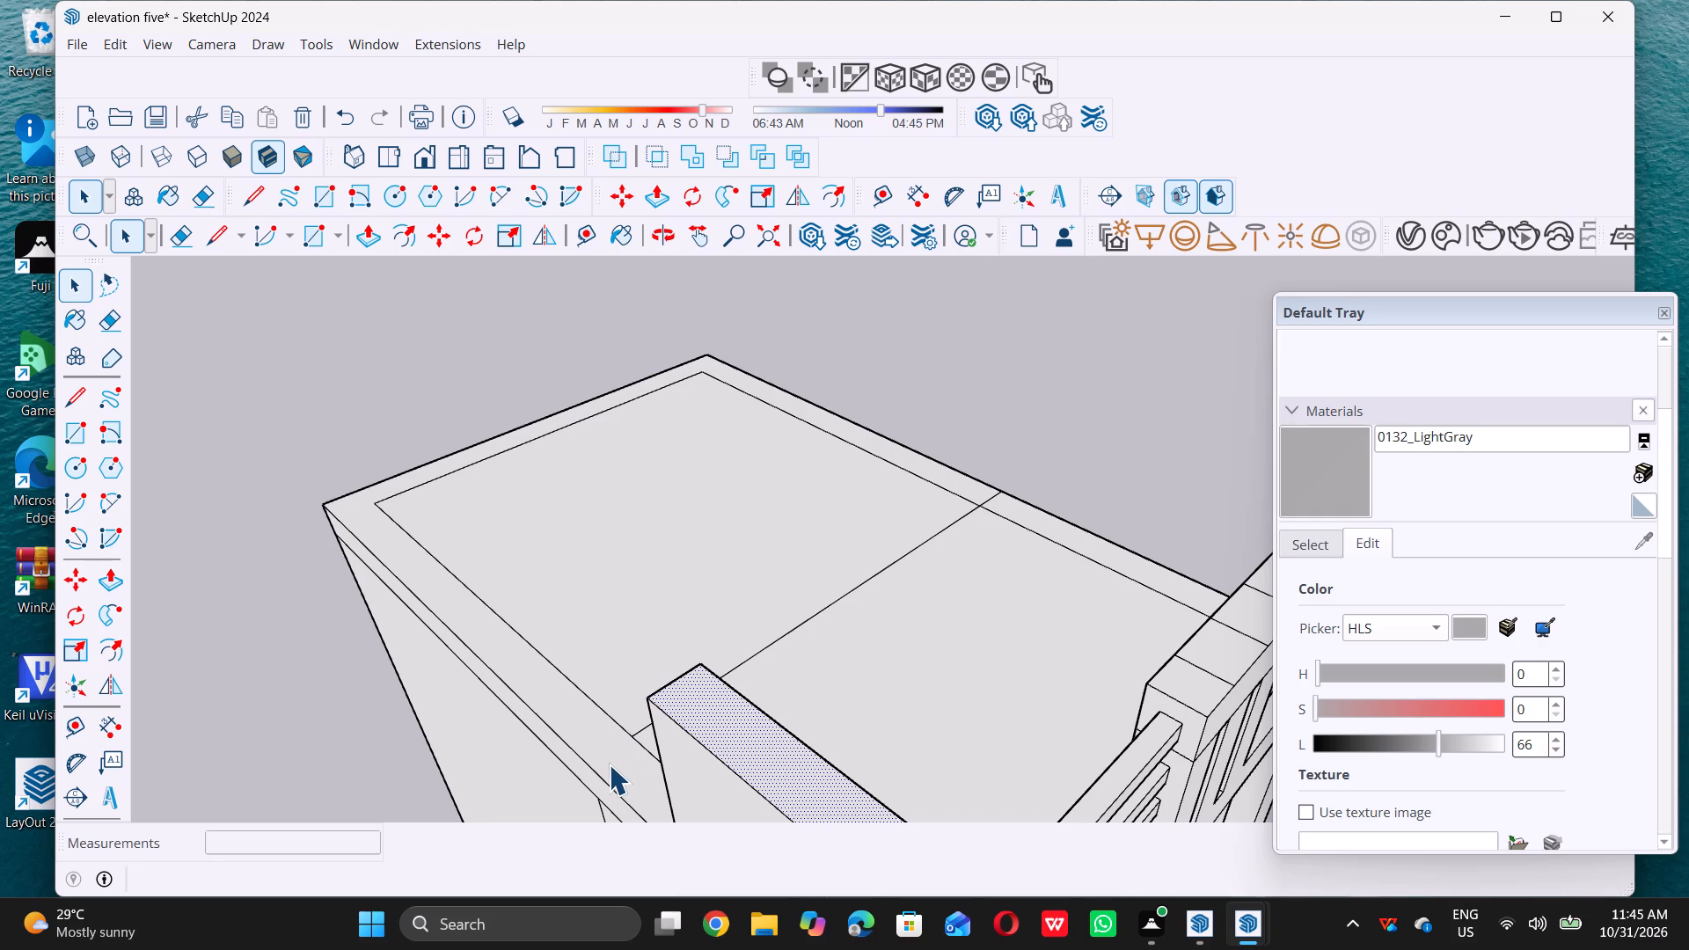
Examine the roof slab, its border and the front parapet from several sides.
{"action": "scroll", "coordinate": [617, 765], "scroll_direction": "down", "scroll_amount": 6}
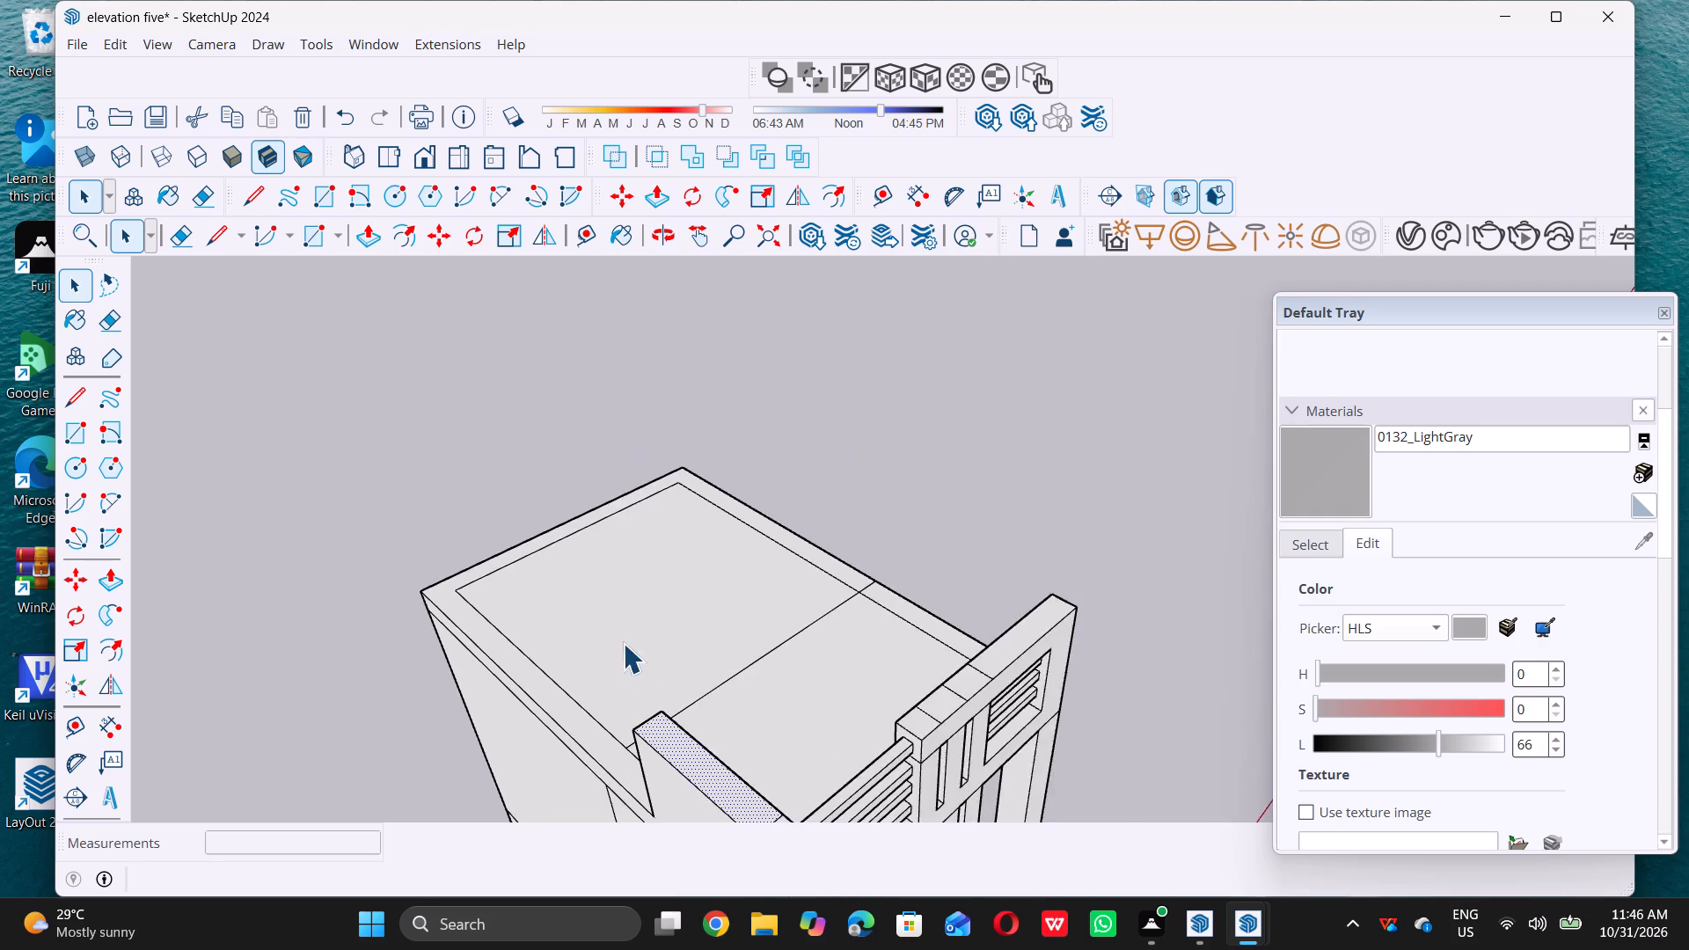
{"action": "scroll", "coordinate": [626, 632], "scroll_direction": "down", "scroll_amount": 4}
{"action": "middle_click_drag", "start_coordinate": [793, 623], "coordinate": [303, 491]}
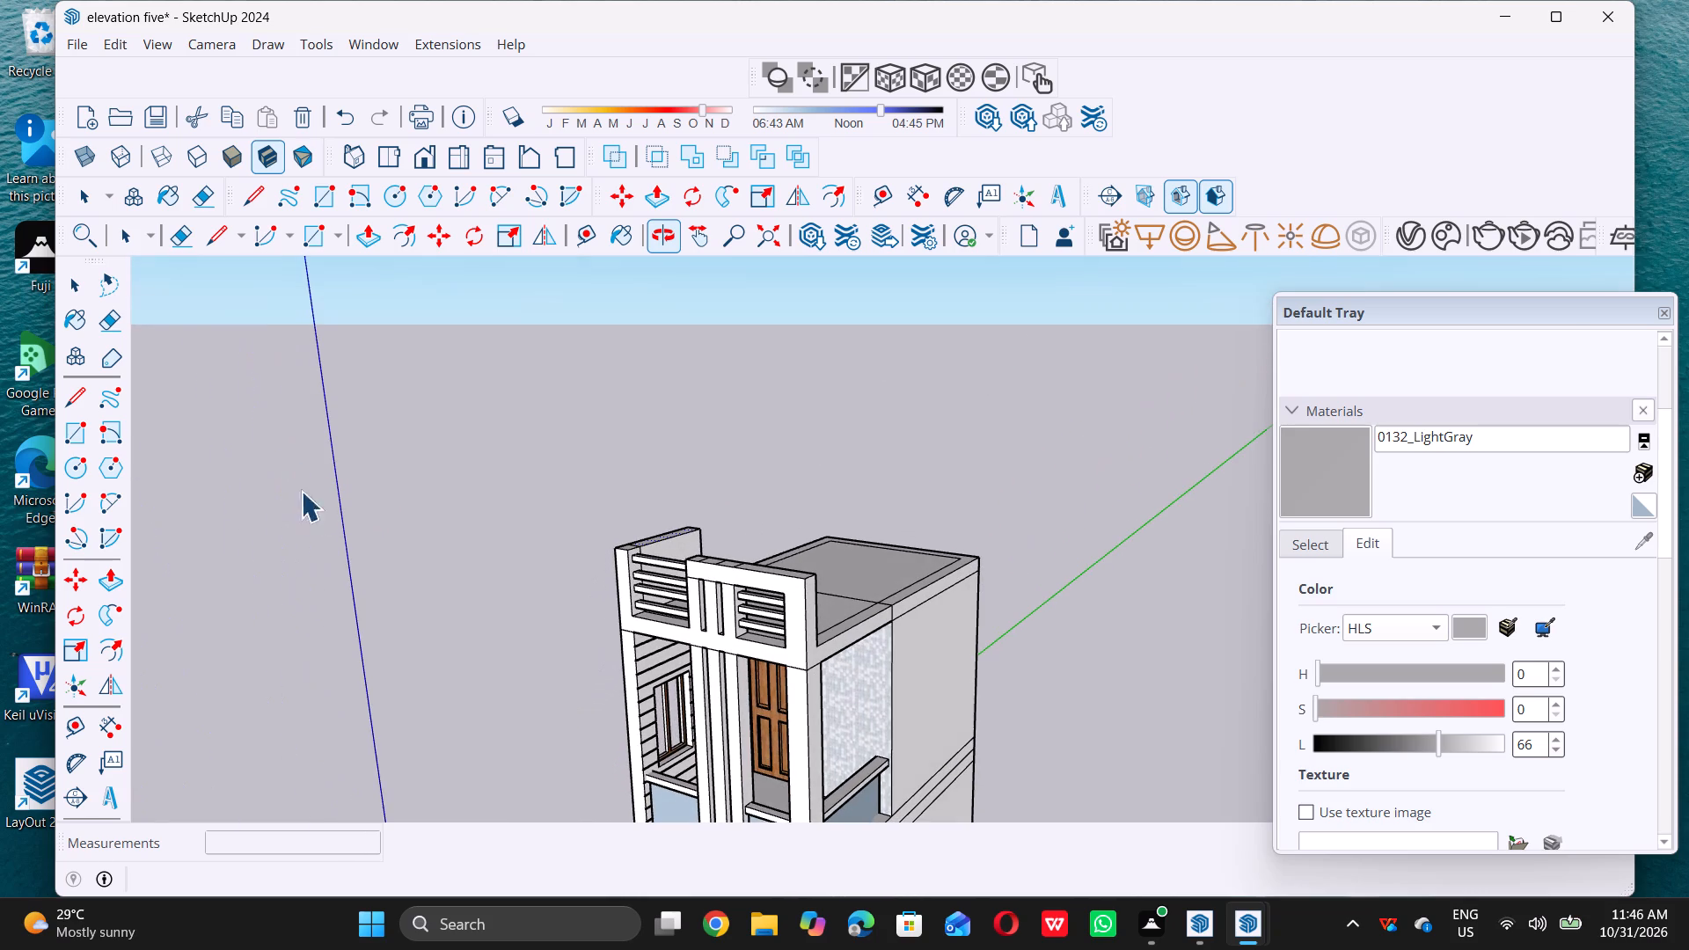
{"action": "scroll", "coordinate": [815, 546], "scroll_direction": "down", "scroll_amount": 5}
{"action": "middle_click_drag", "start_coordinate": [858, 563], "coordinate": [803, 577]}
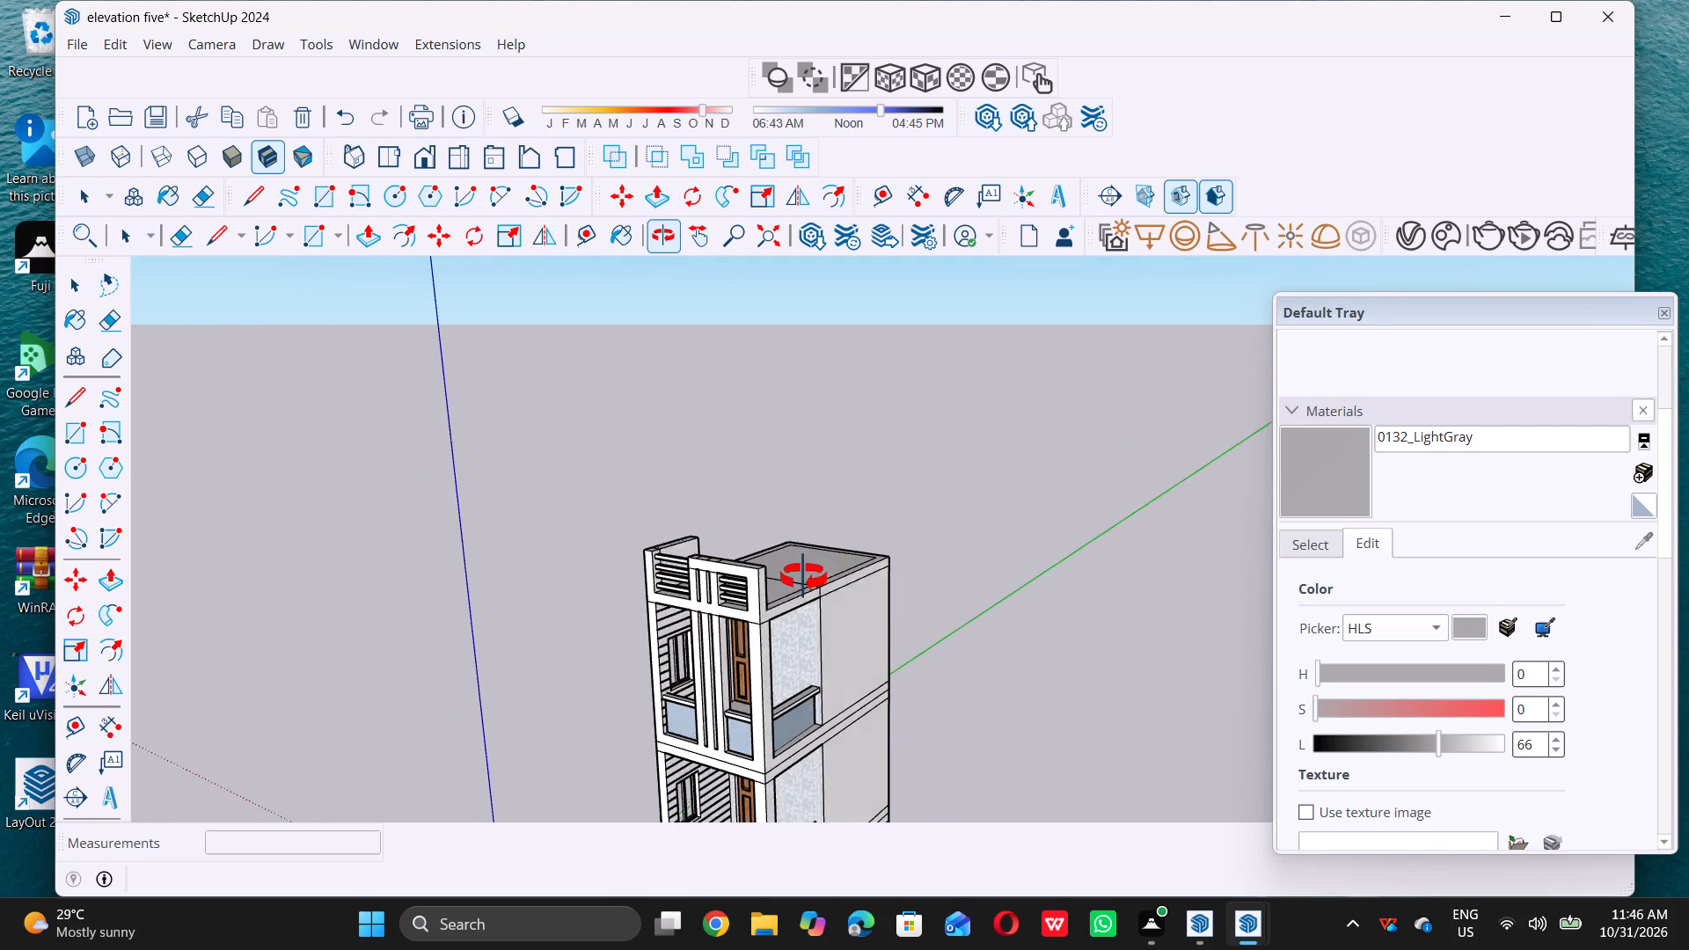
{"action": "middle_click_drag", "start_coordinate": [803, 577], "coordinate": [849, 546]}
{"action": "scroll", "coordinate": [848, 555], "scroll_direction": "up", "scroll_amount": 10}
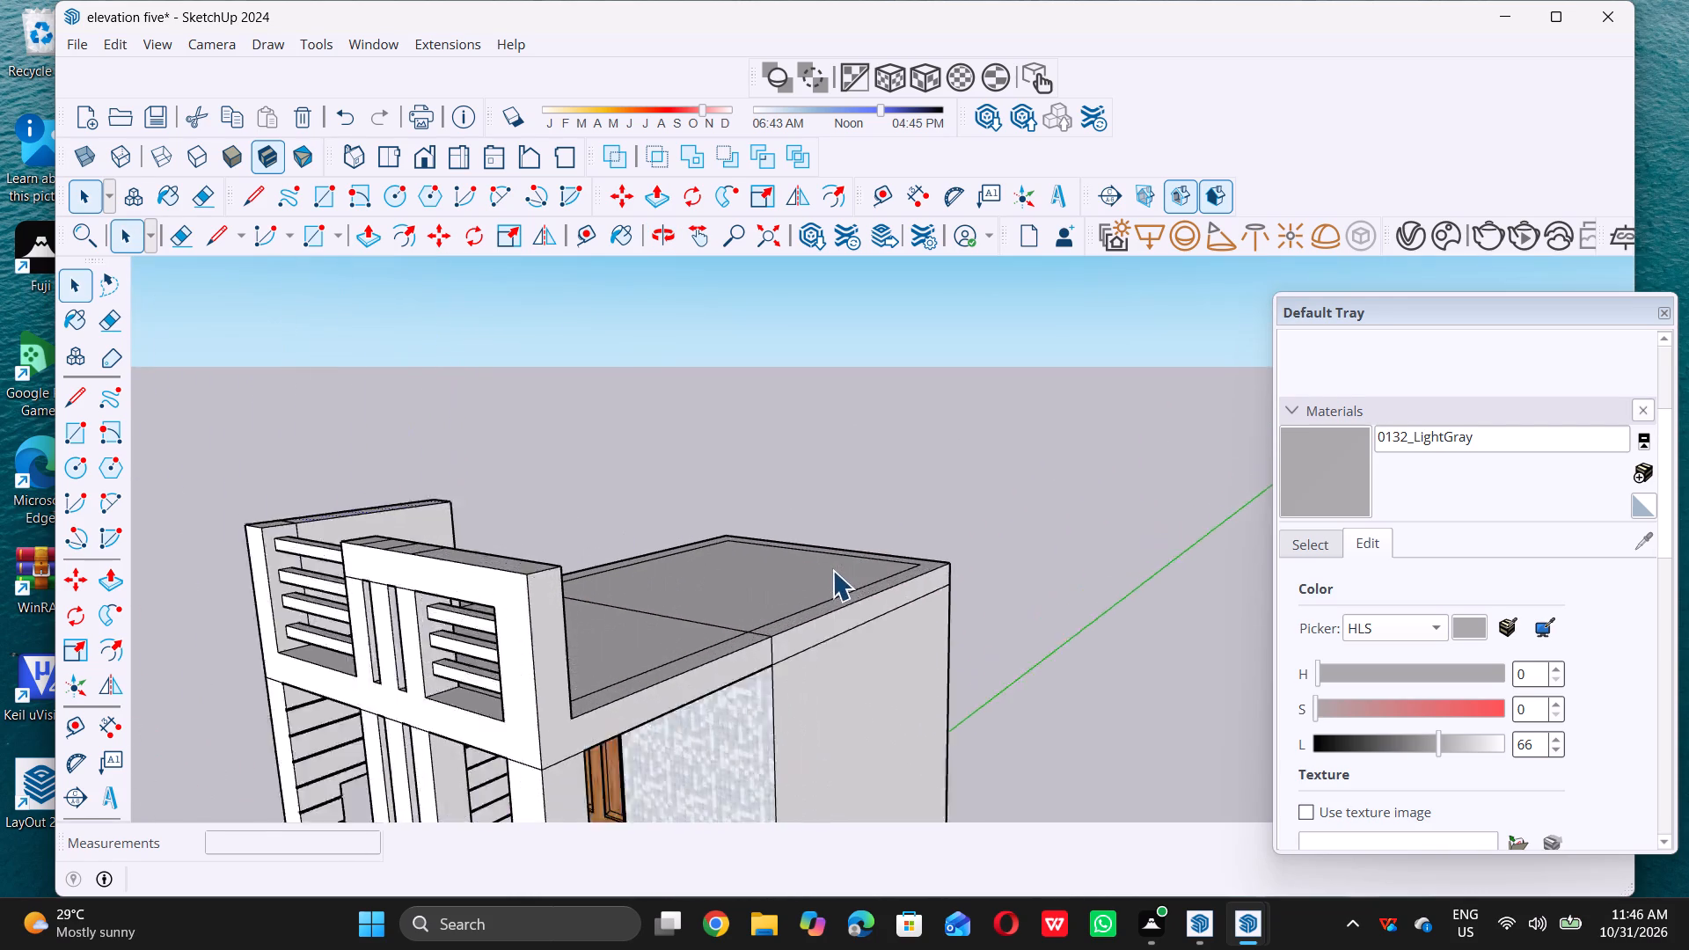
{"action": "middle_click_drag", "start_coordinate": [805, 578], "coordinate": [513, 660]}
{"action": "scroll", "coordinate": [870, 526], "scroll_direction": "up", "scroll_amount": 3}
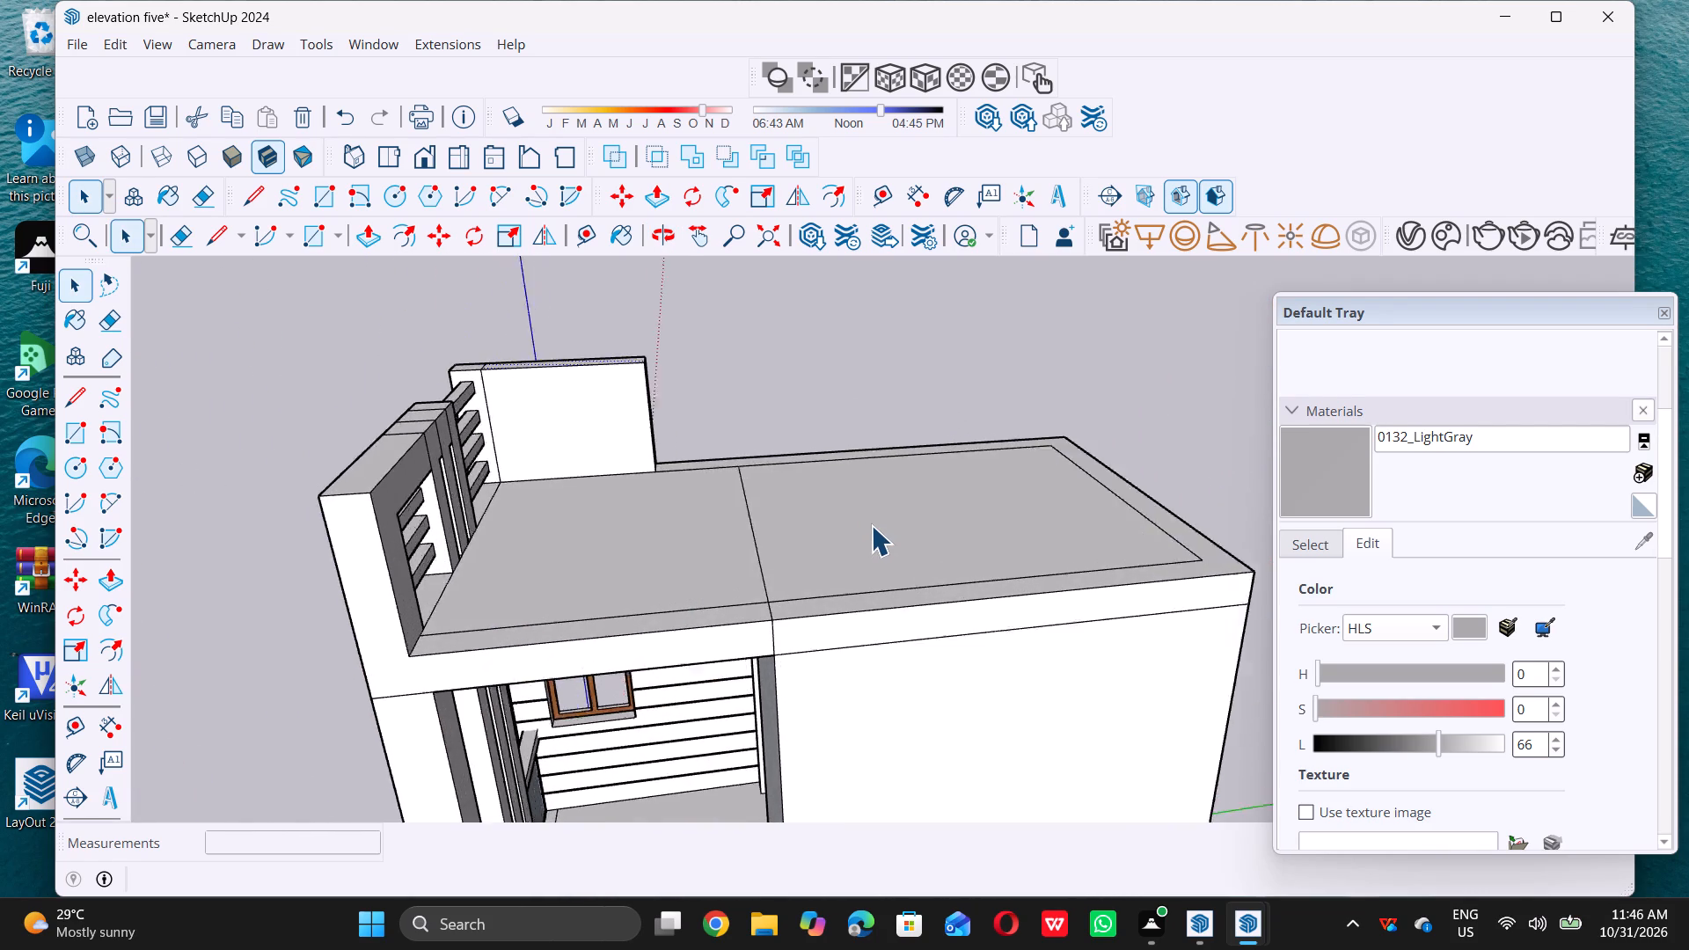
{"action": "scroll", "coordinate": [871, 525], "scroll_direction": "up", "scroll_amount": 2}
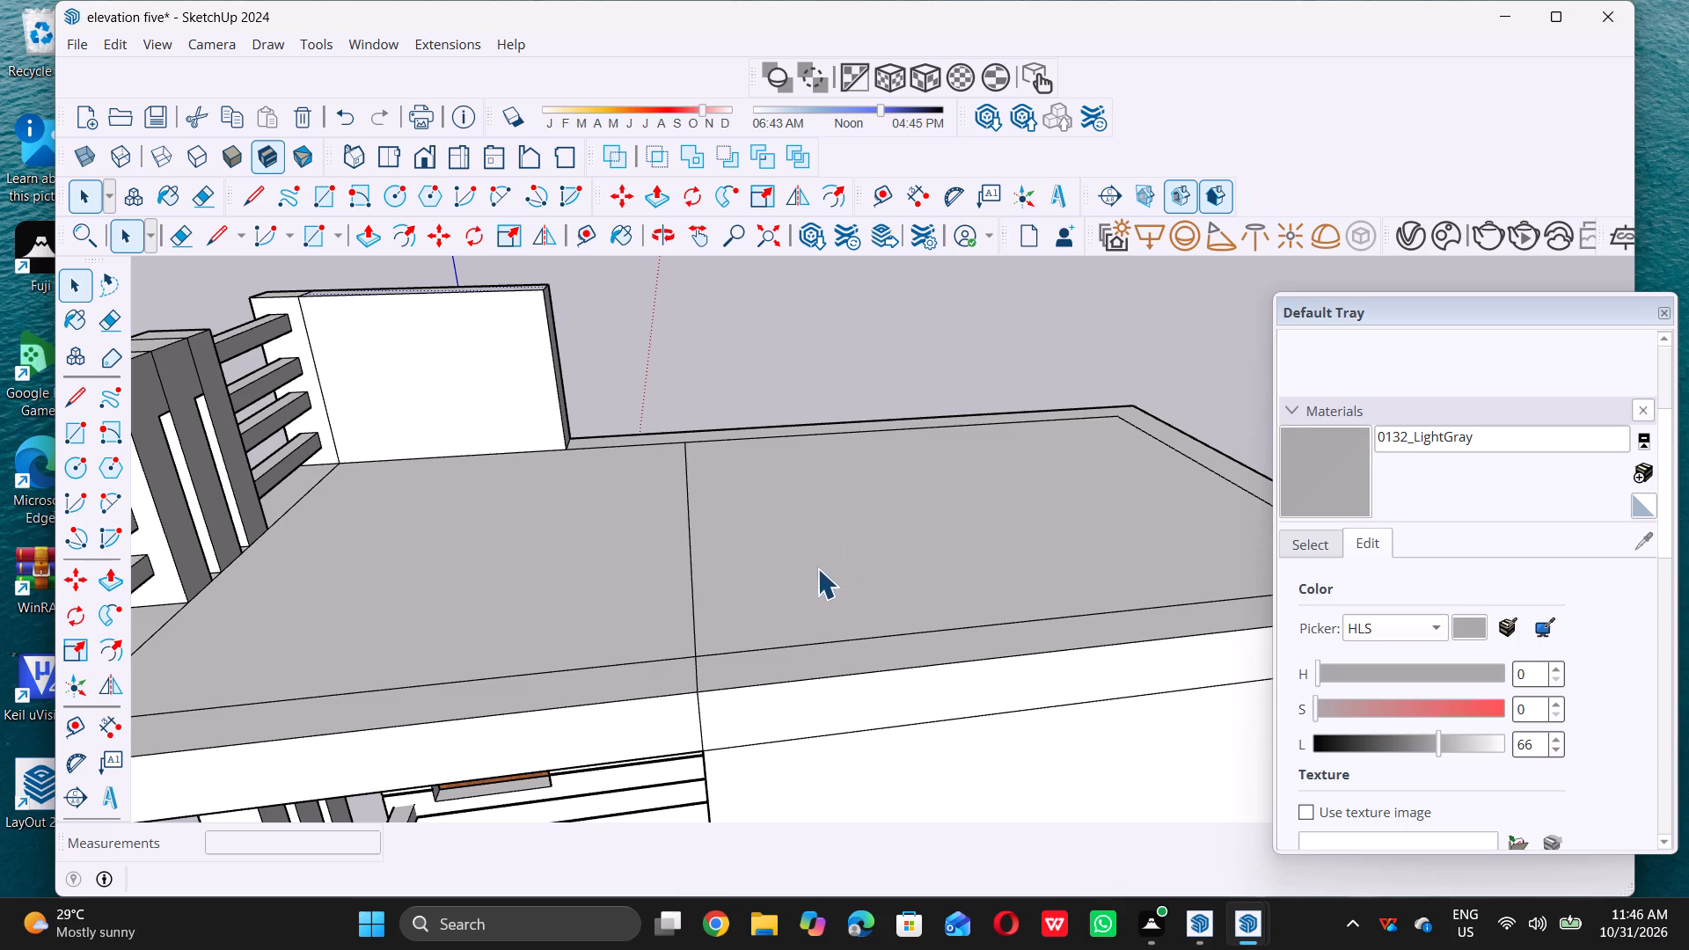
{"action": "scroll", "coordinate": [775, 602], "scroll_direction": "down", "scroll_amount": 3}
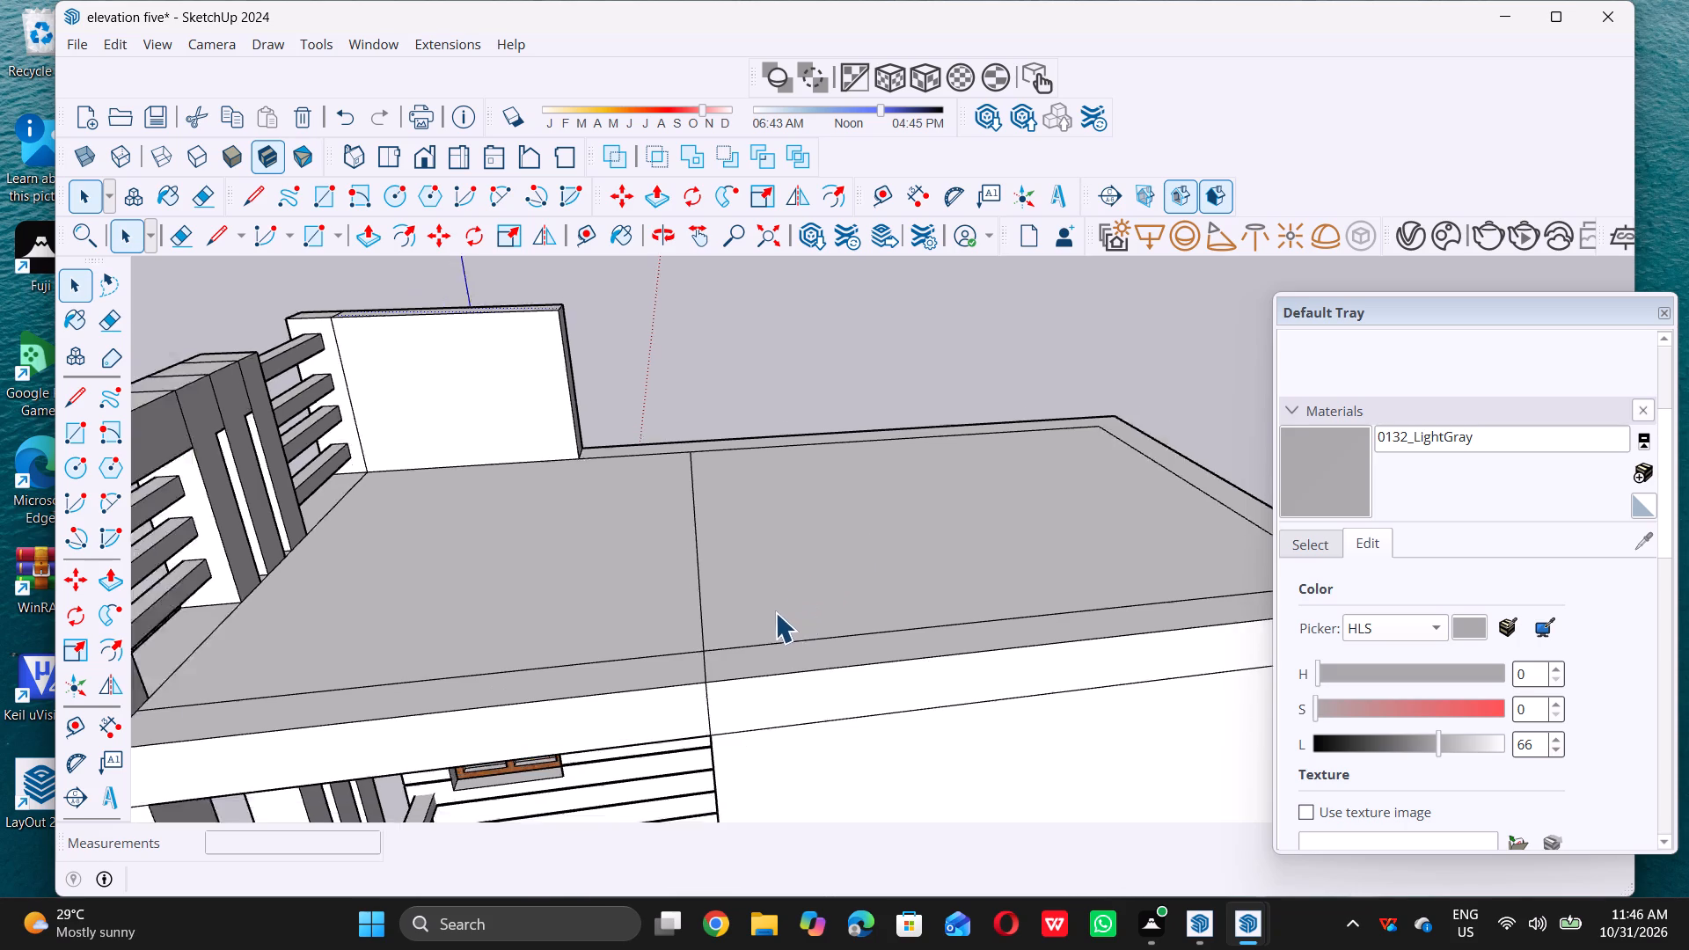
{"action": "scroll", "coordinate": [775, 612], "scroll_direction": "down", "scroll_amount": 7}
{"action": "middle_click_drag", "start_coordinate": [658, 617], "coordinate": [1007, 587]}
{"action": "scroll", "coordinate": [667, 549], "scroll_direction": "down", "scroll_amount": 5}
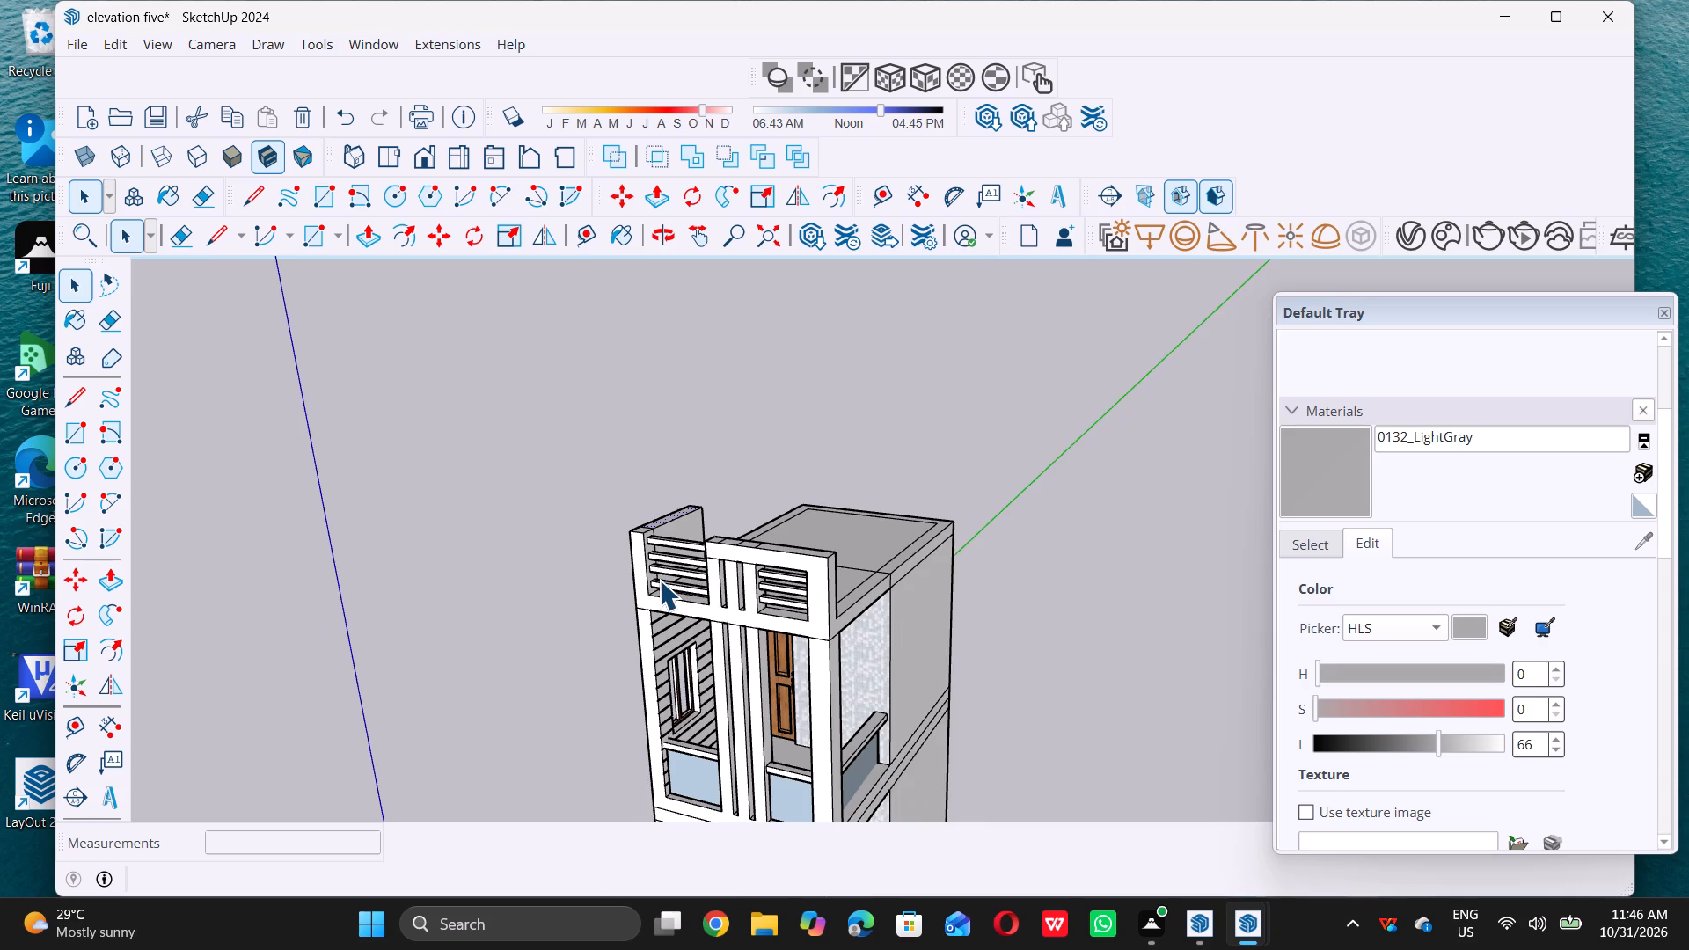
{"action": "middle_click_drag", "start_coordinate": [659, 580], "coordinate": [772, 567]}
Undo the roof line, the removal of the guide and the raising of the parapet's side wall.
{"action": "key", "text": "ctrl+z"}
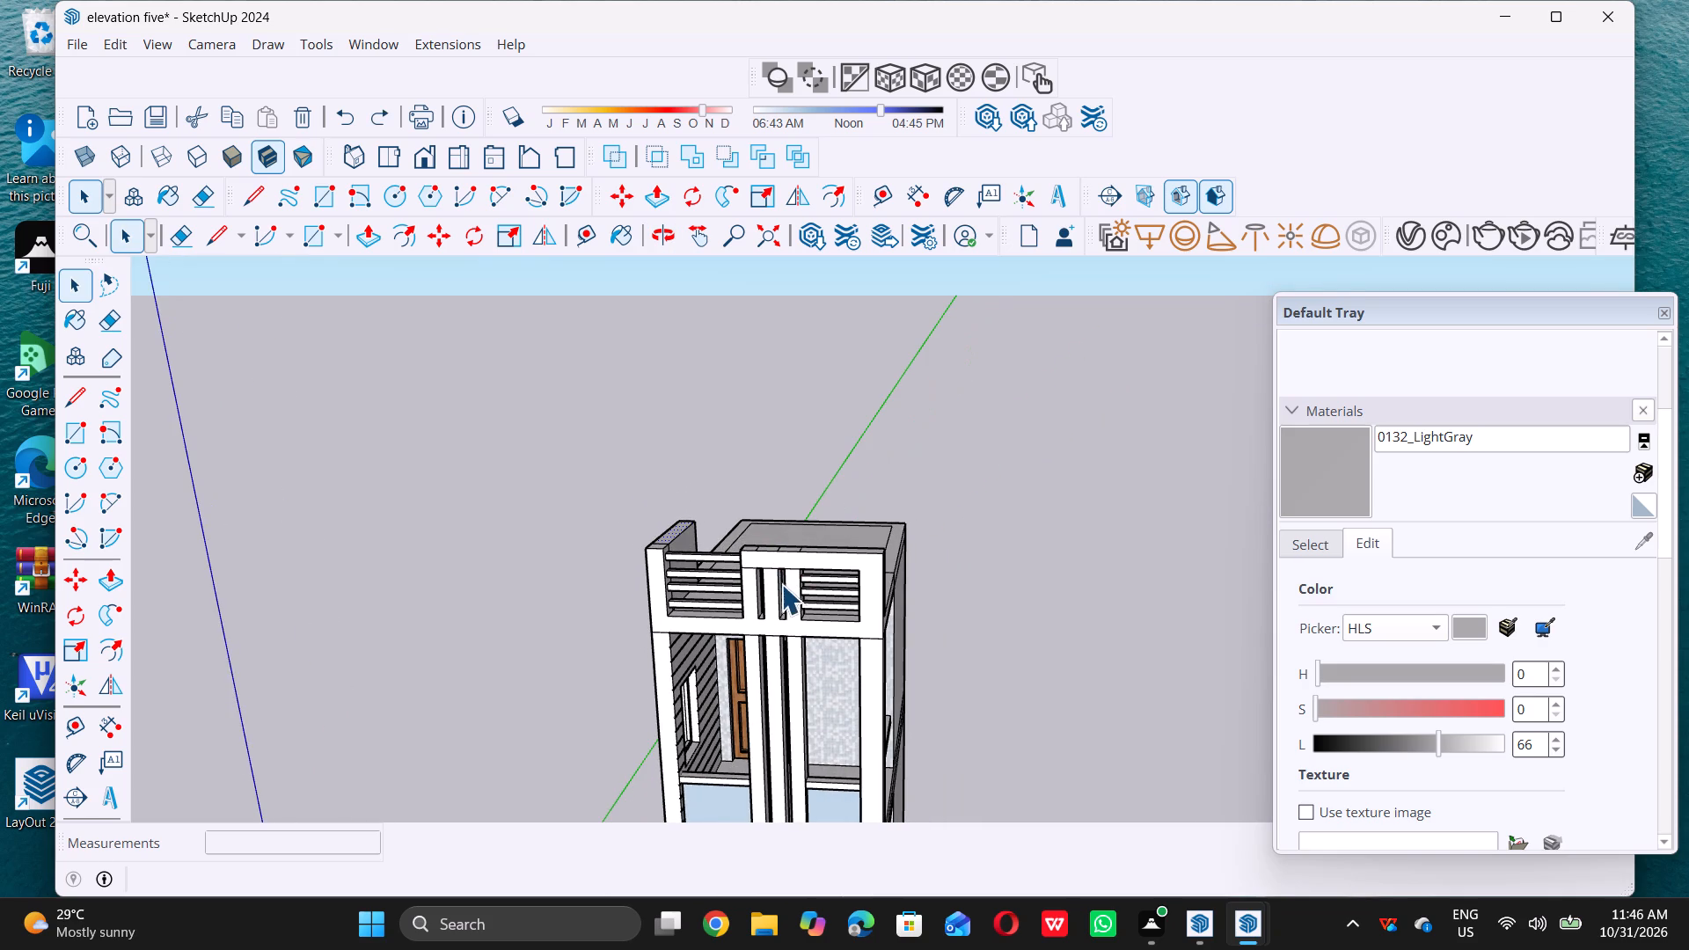
{"action": "key", "text": "ctrl+z"}
{"action": "key", "text": "ctrl+z"}
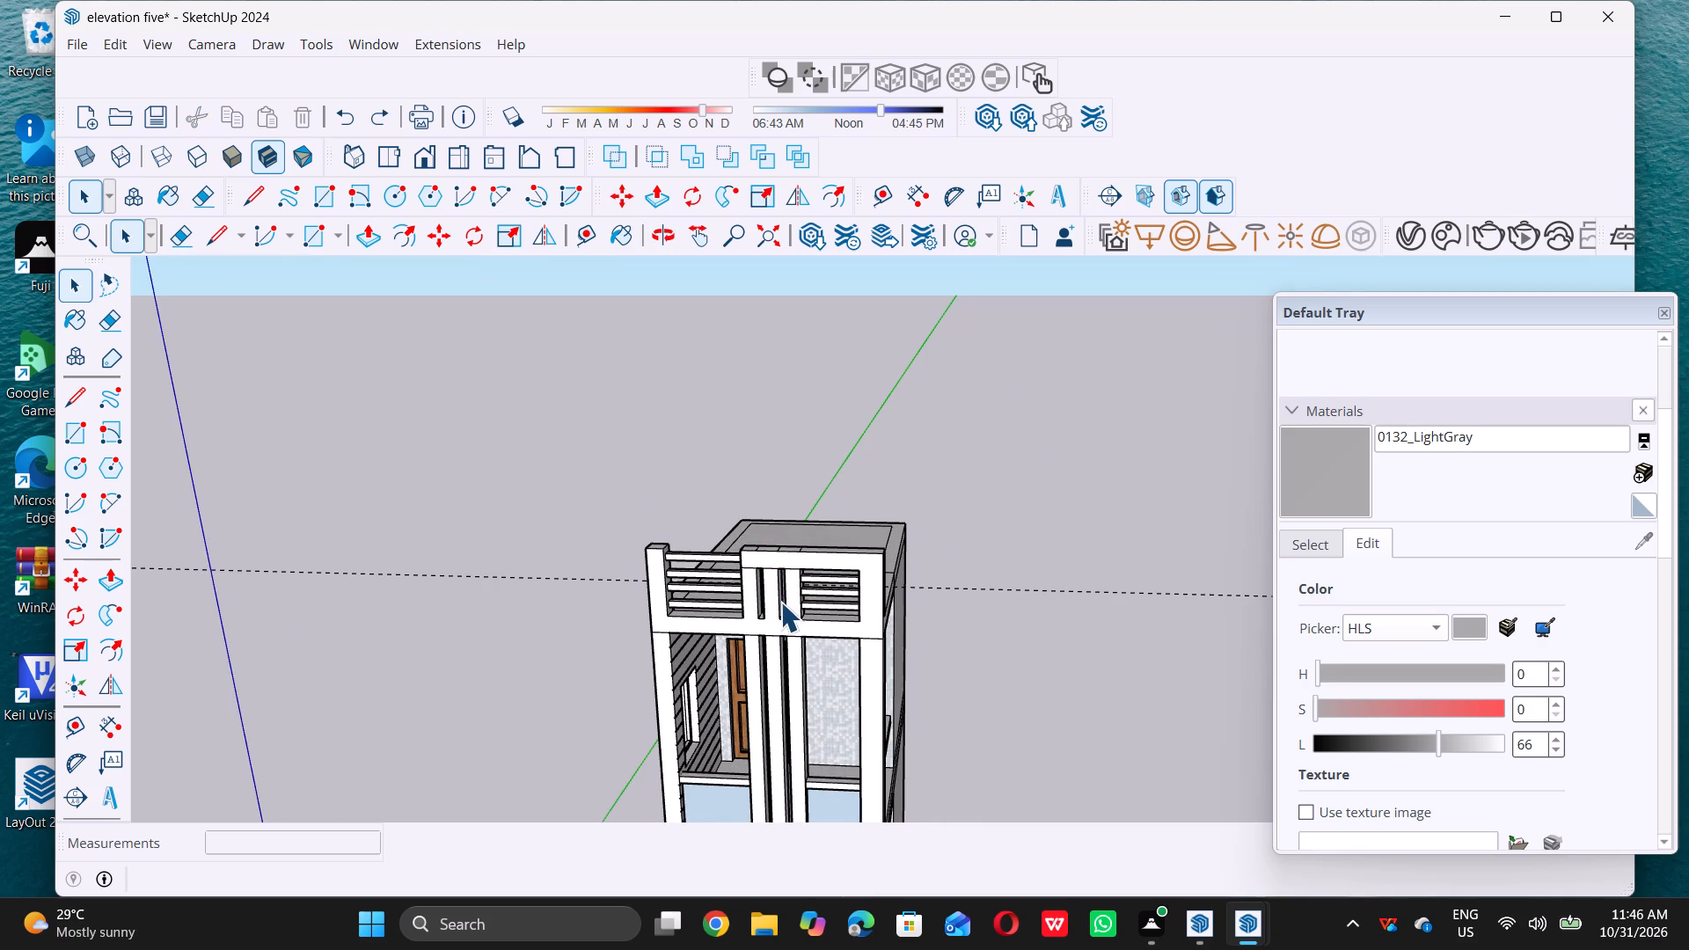
Delete all guides from the model.
{"action": "middle_click_drag", "start_coordinate": [890, 555], "coordinate": [534, 647]}
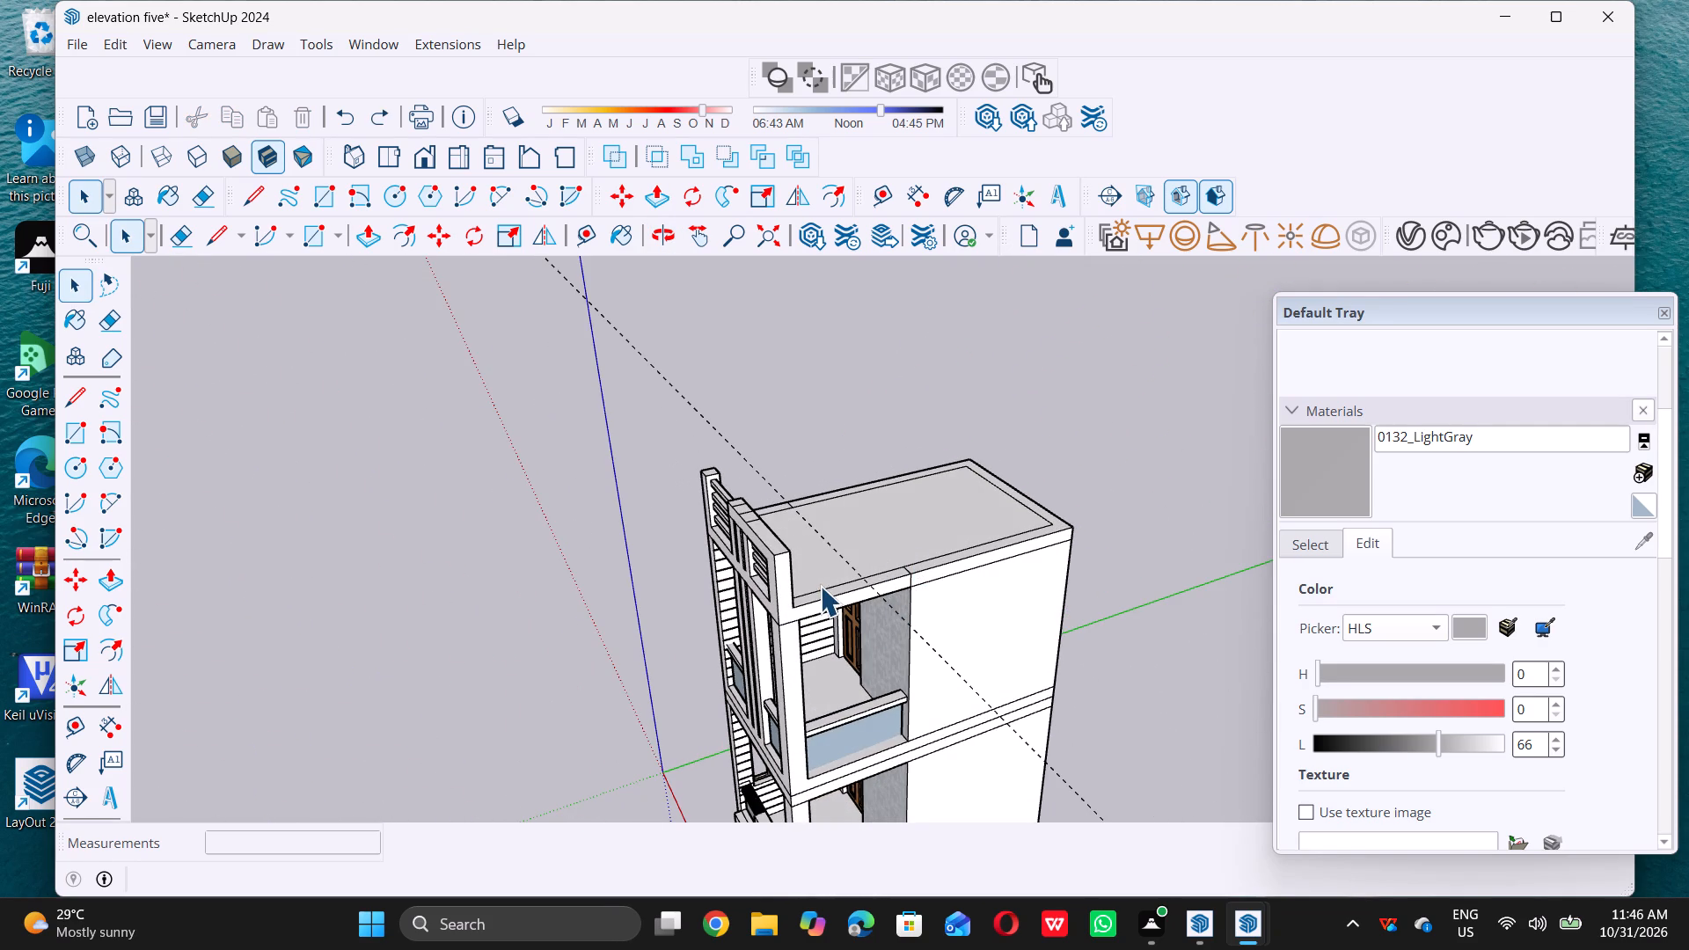
{"action": "middle_click_drag", "start_coordinate": [821, 586], "coordinate": [936, 565]}
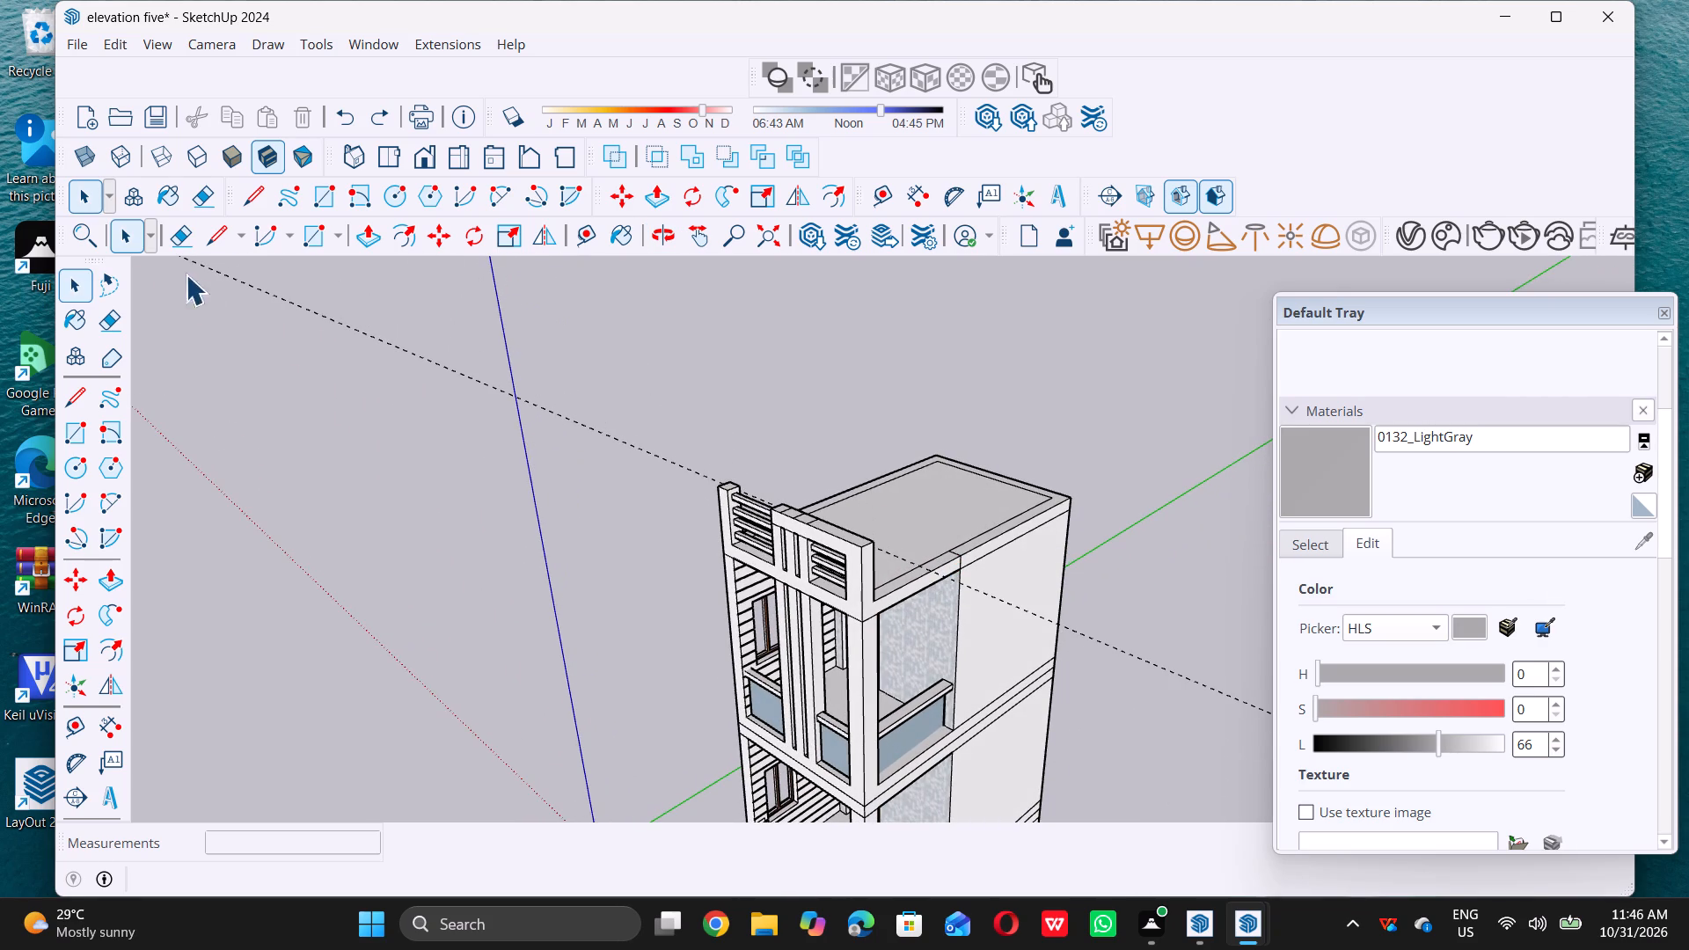
{"action": "left_click", "coordinate": [120, 47]}
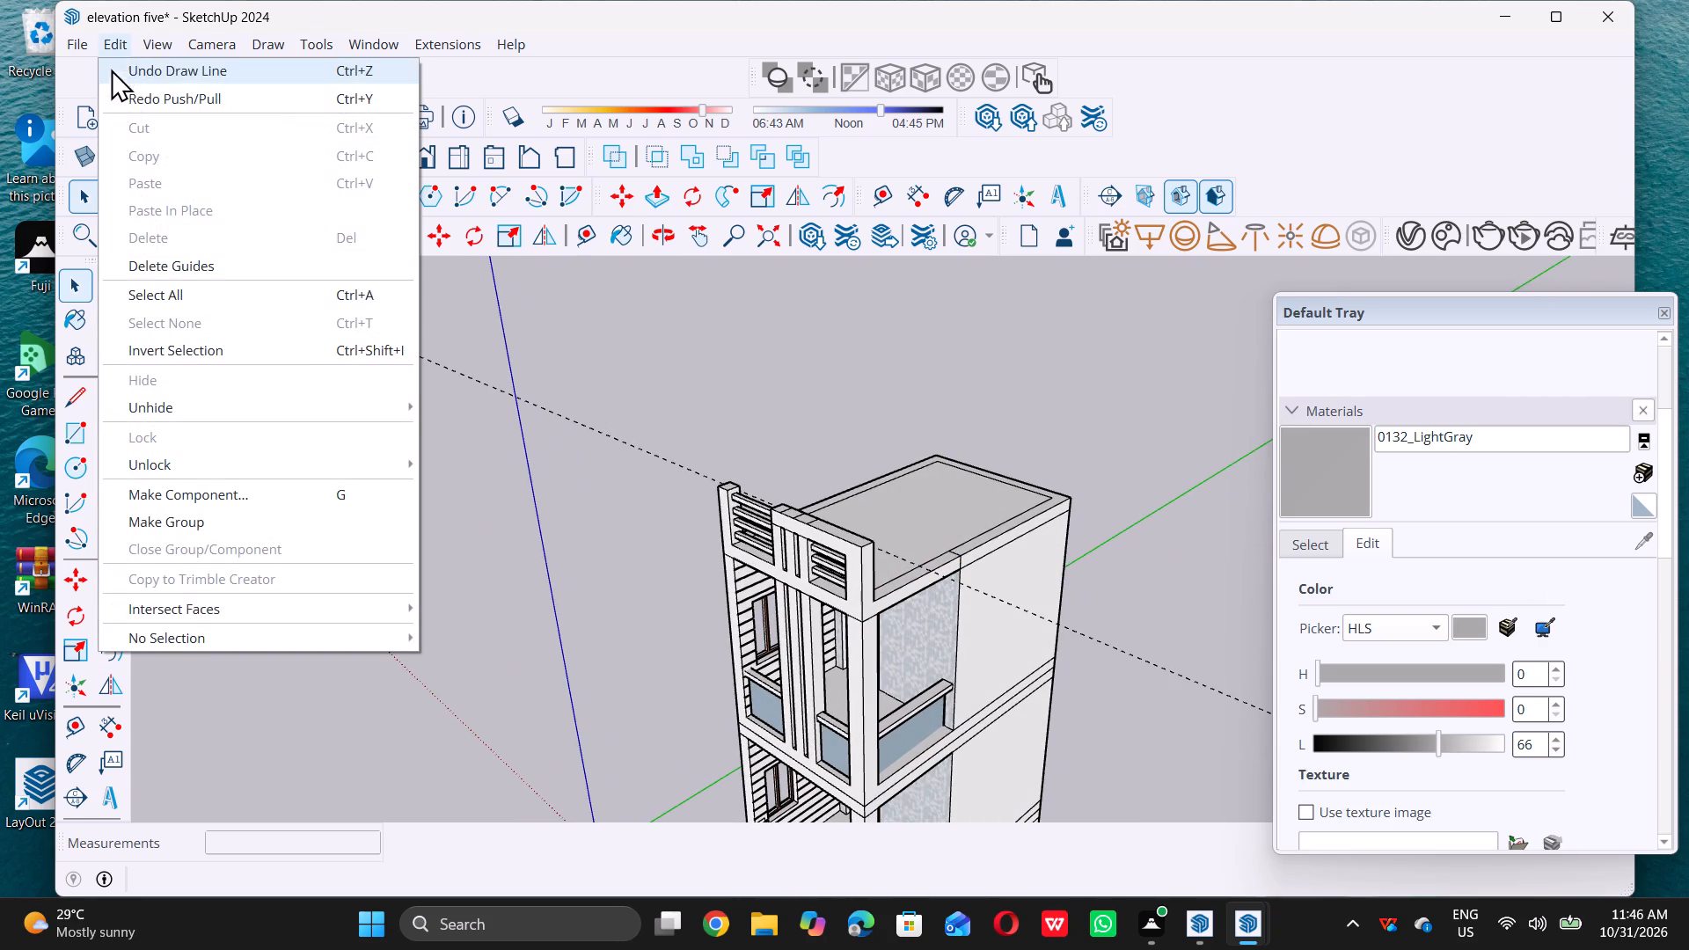
{"action": "double_click", "coordinate": [239, 259]}
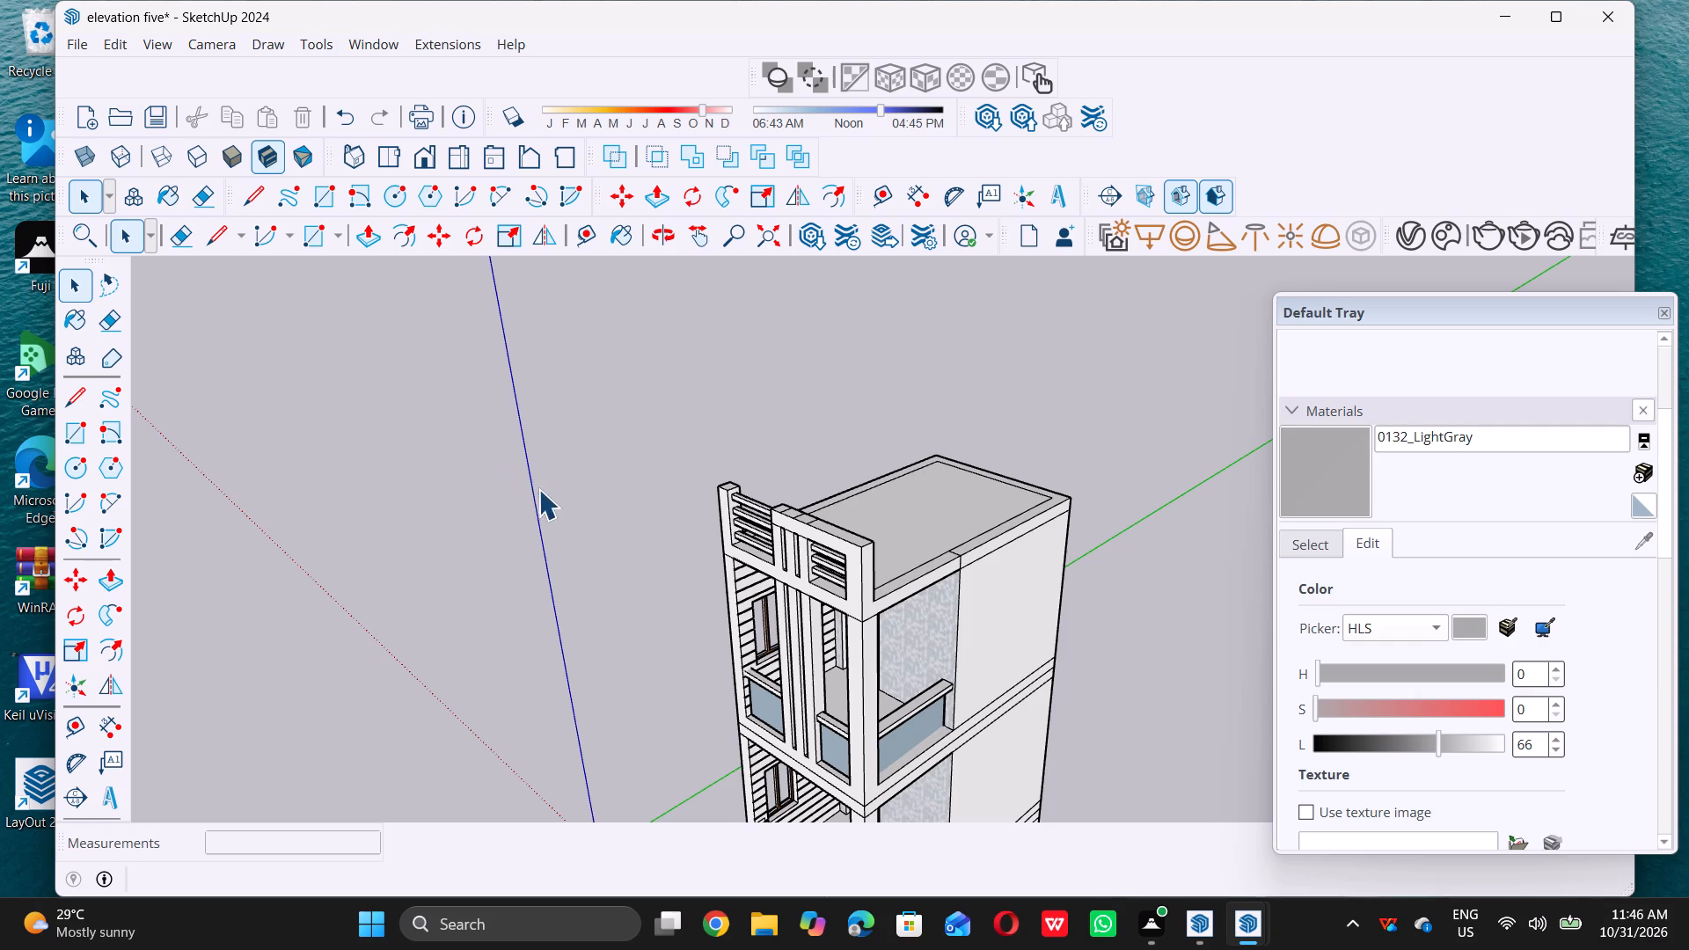
Raise the U-shaped border face around the rear of the roof by repeating the last Push/Pull distance.
{"action": "scroll", "coordinate": [540, 489], "scroll_direction": "down", "scroll_amount": 5}
{"action": "middle_click_drag", "start_coordinate": [725, 544], "coordinate": [614, 540]}
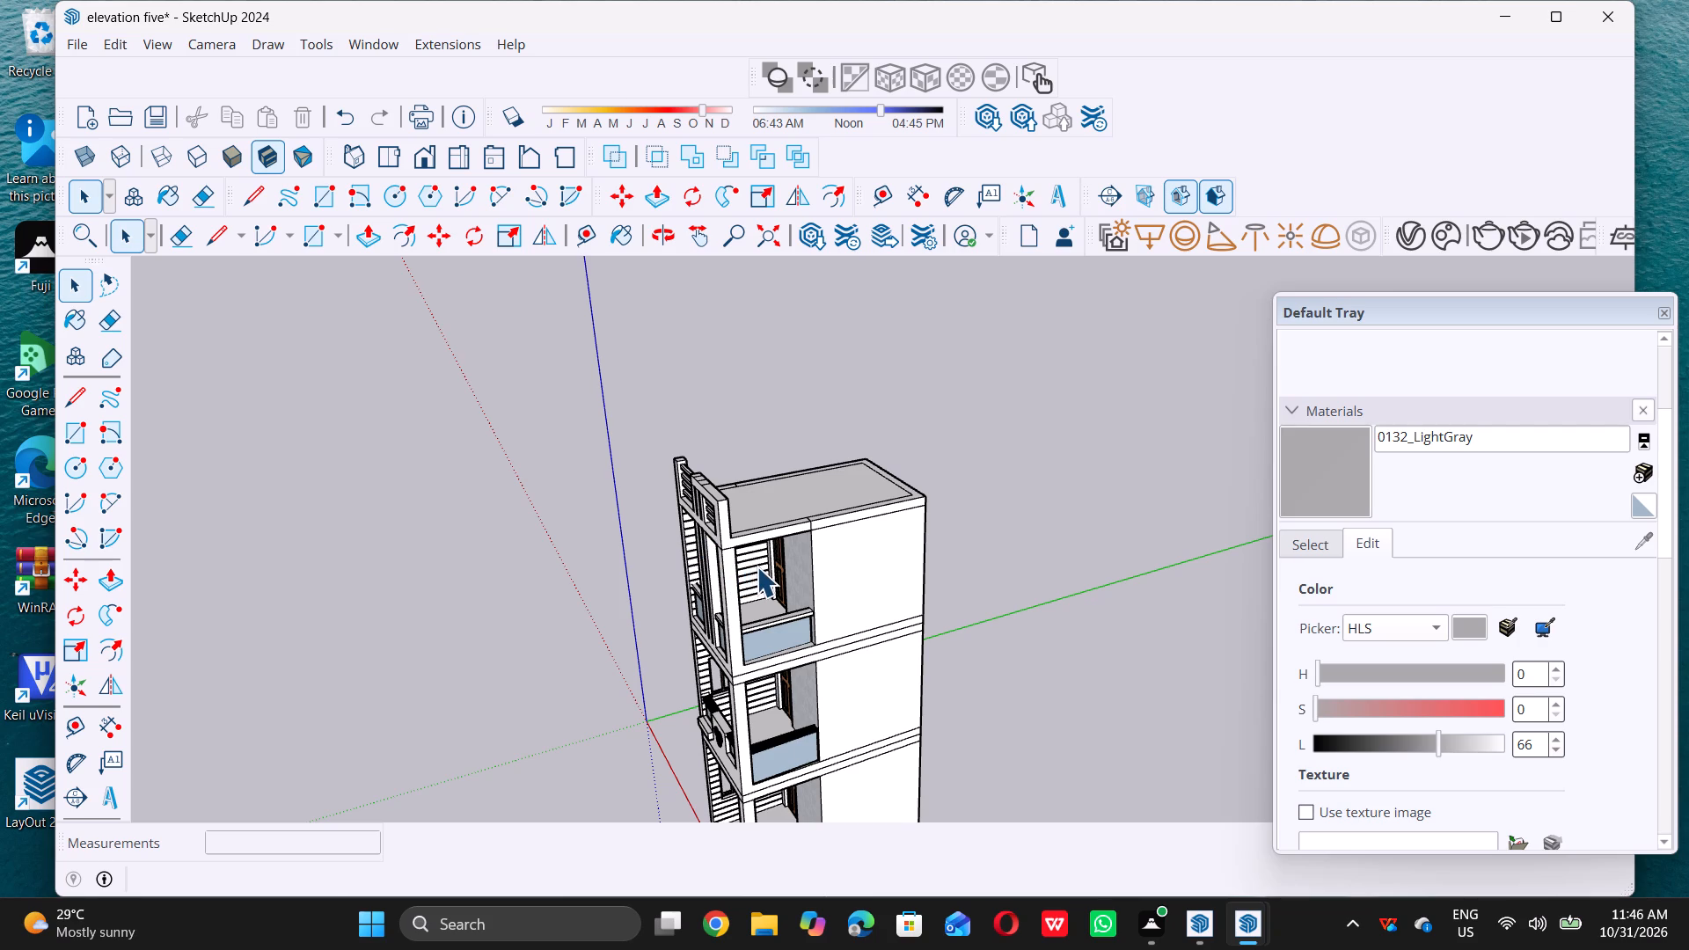
{"action": "scroll", "coordinate": [742, 569], "scroll_direction": "down", "scroll_amount": 5}
{"action": "middle_click_drag", "start_coordinate": [757, 612], "coordinate": [920, 651]}
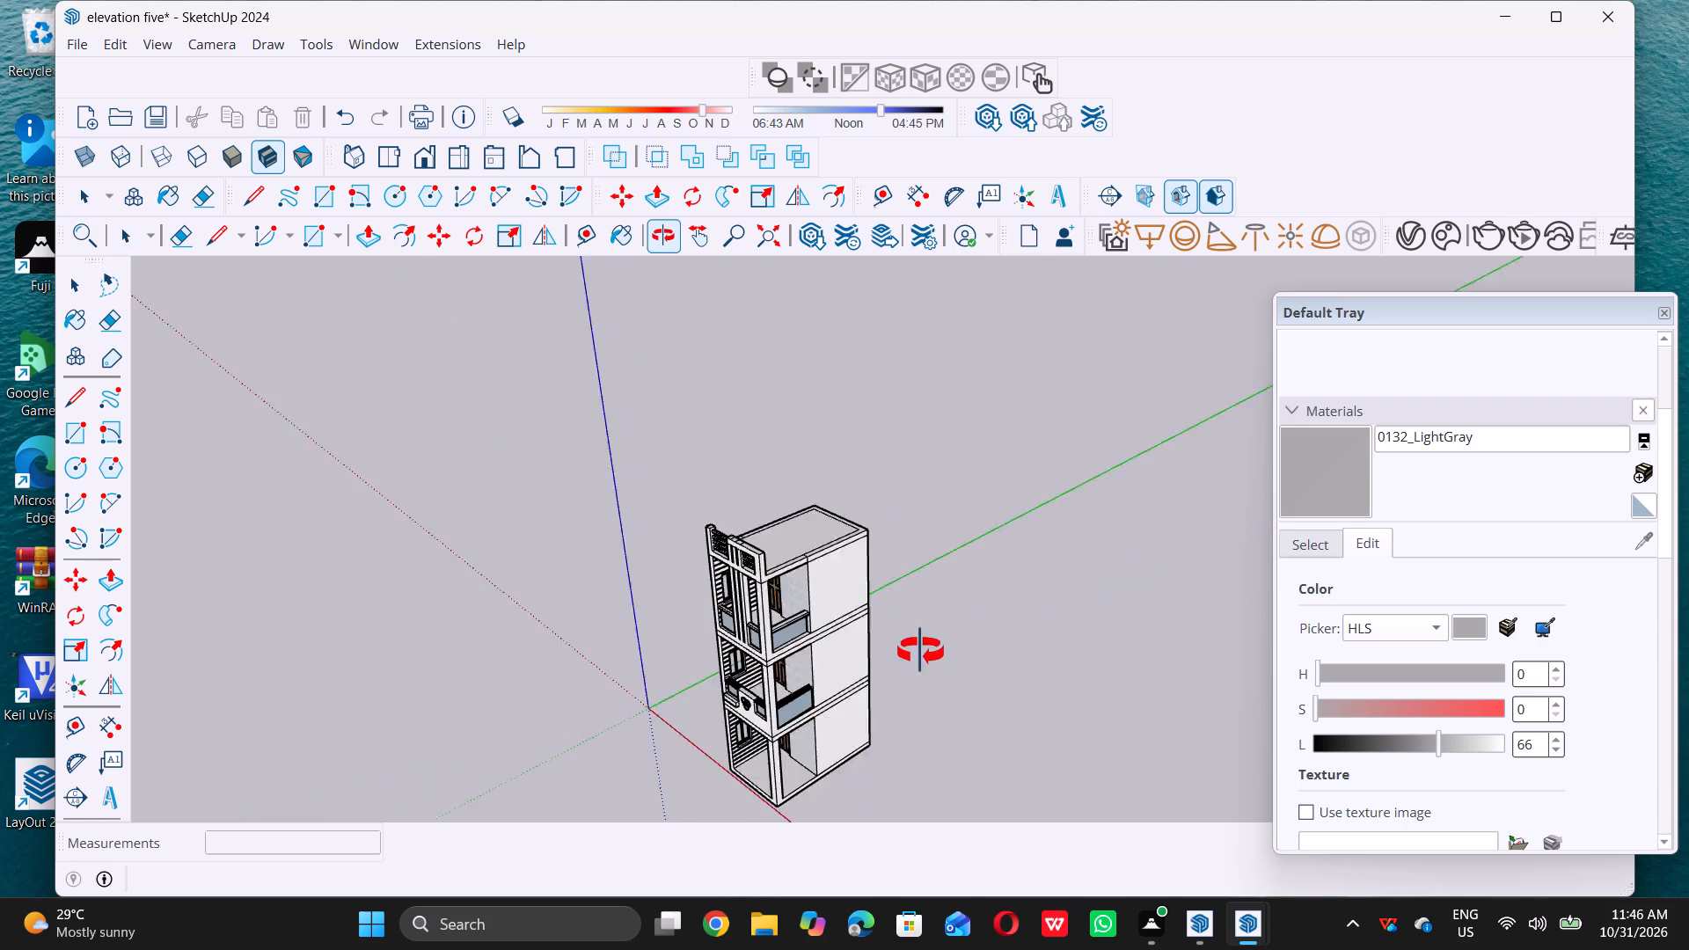
{"action": "middle_click_drag", "start_coordinate": [920, 651], "coordinate": [954, 700]}
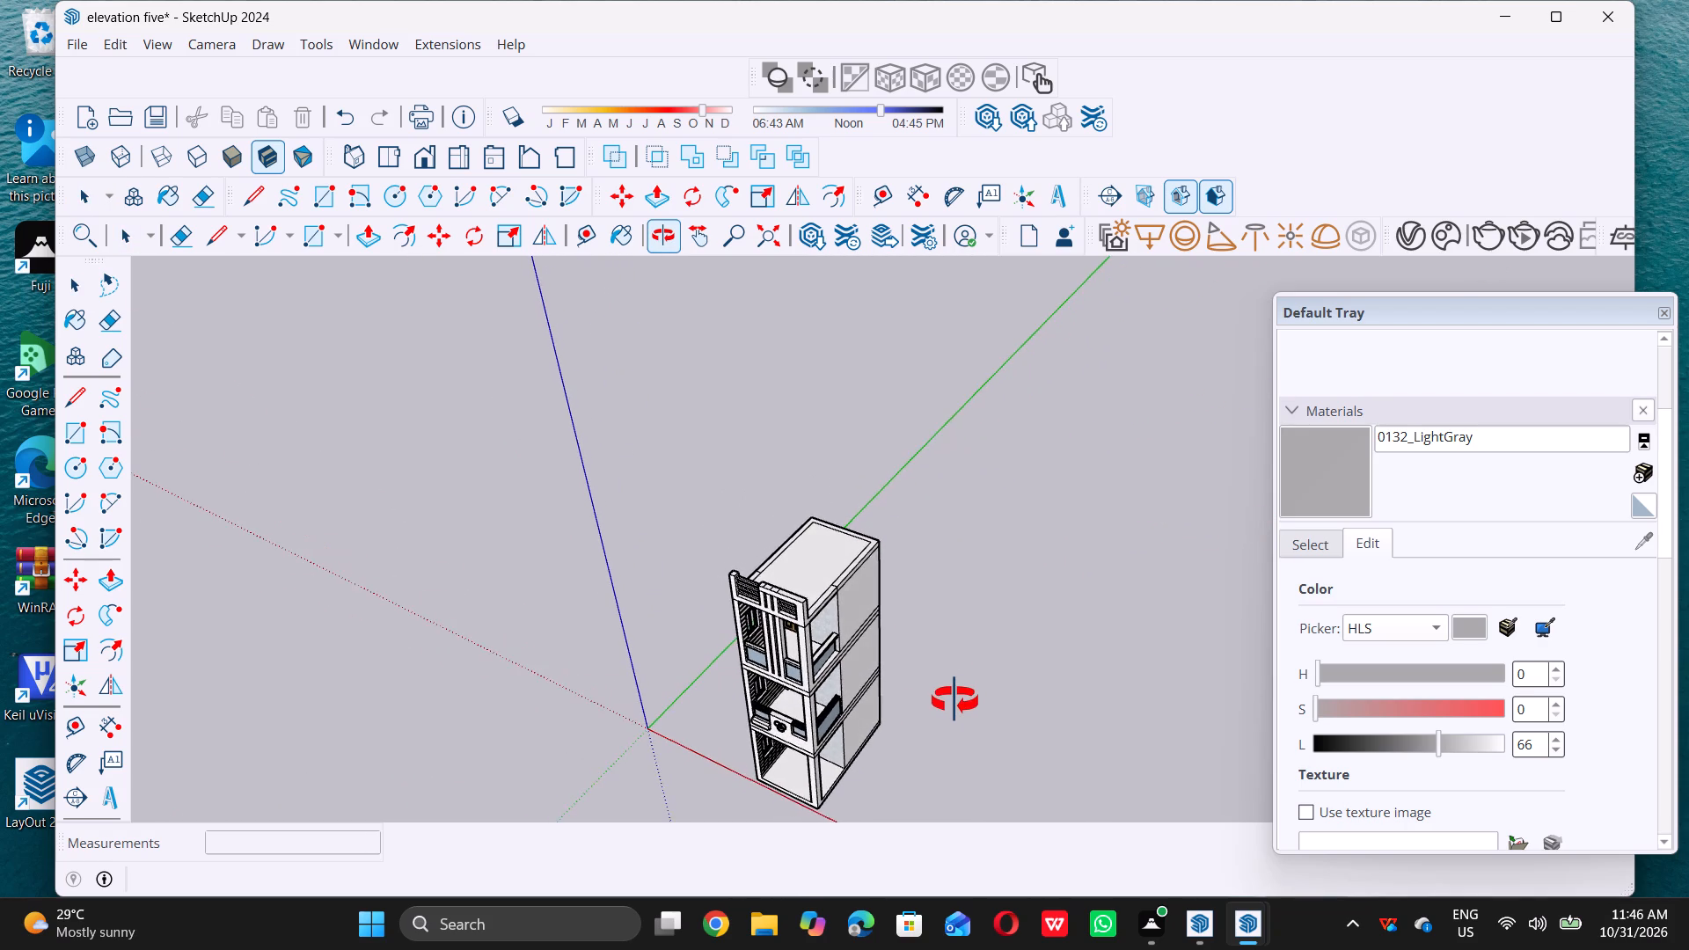
{"action": "middle_click_drag", "start_coordinate": [954, 700], "coordinate": [891, 664]}
{"action": "scroll", "coordinate": [886, 496], "scroll_direction": "up", "scroll_amount": 5}
{"action": "scroll", "coordinate": [836, 579], "scroll_direction": "up", "scroll_amount": 5}
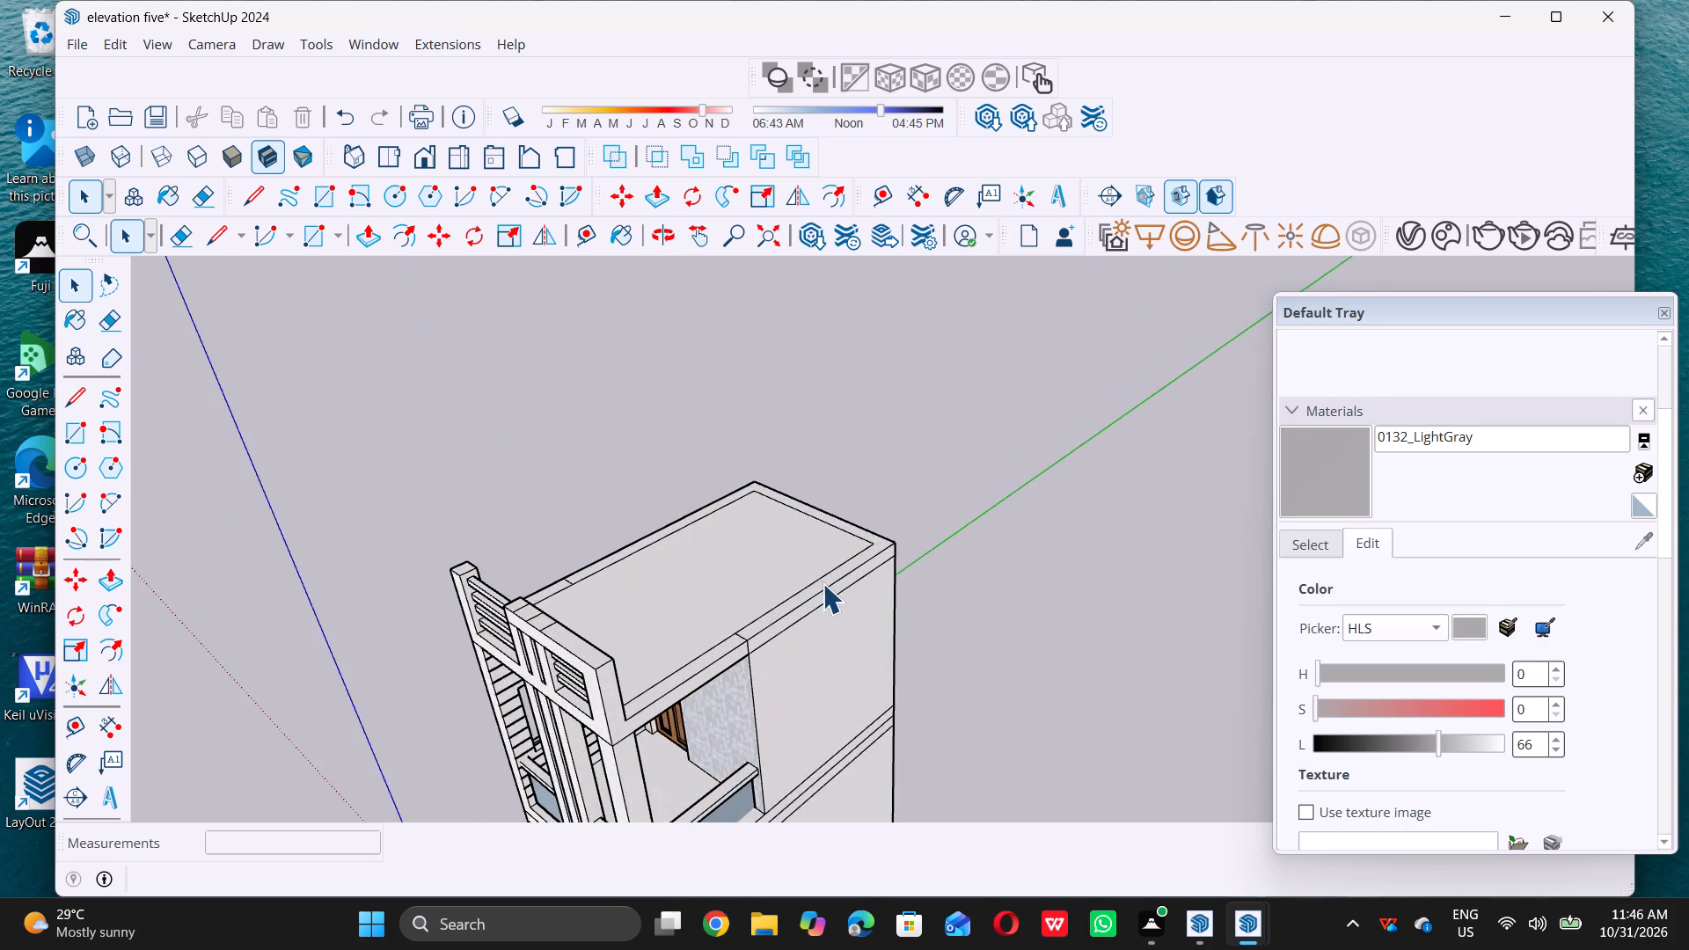
{"action": "scroll", "coordinate": [810, 591], "scroll_direction": "up", "scroll_amount": 12}
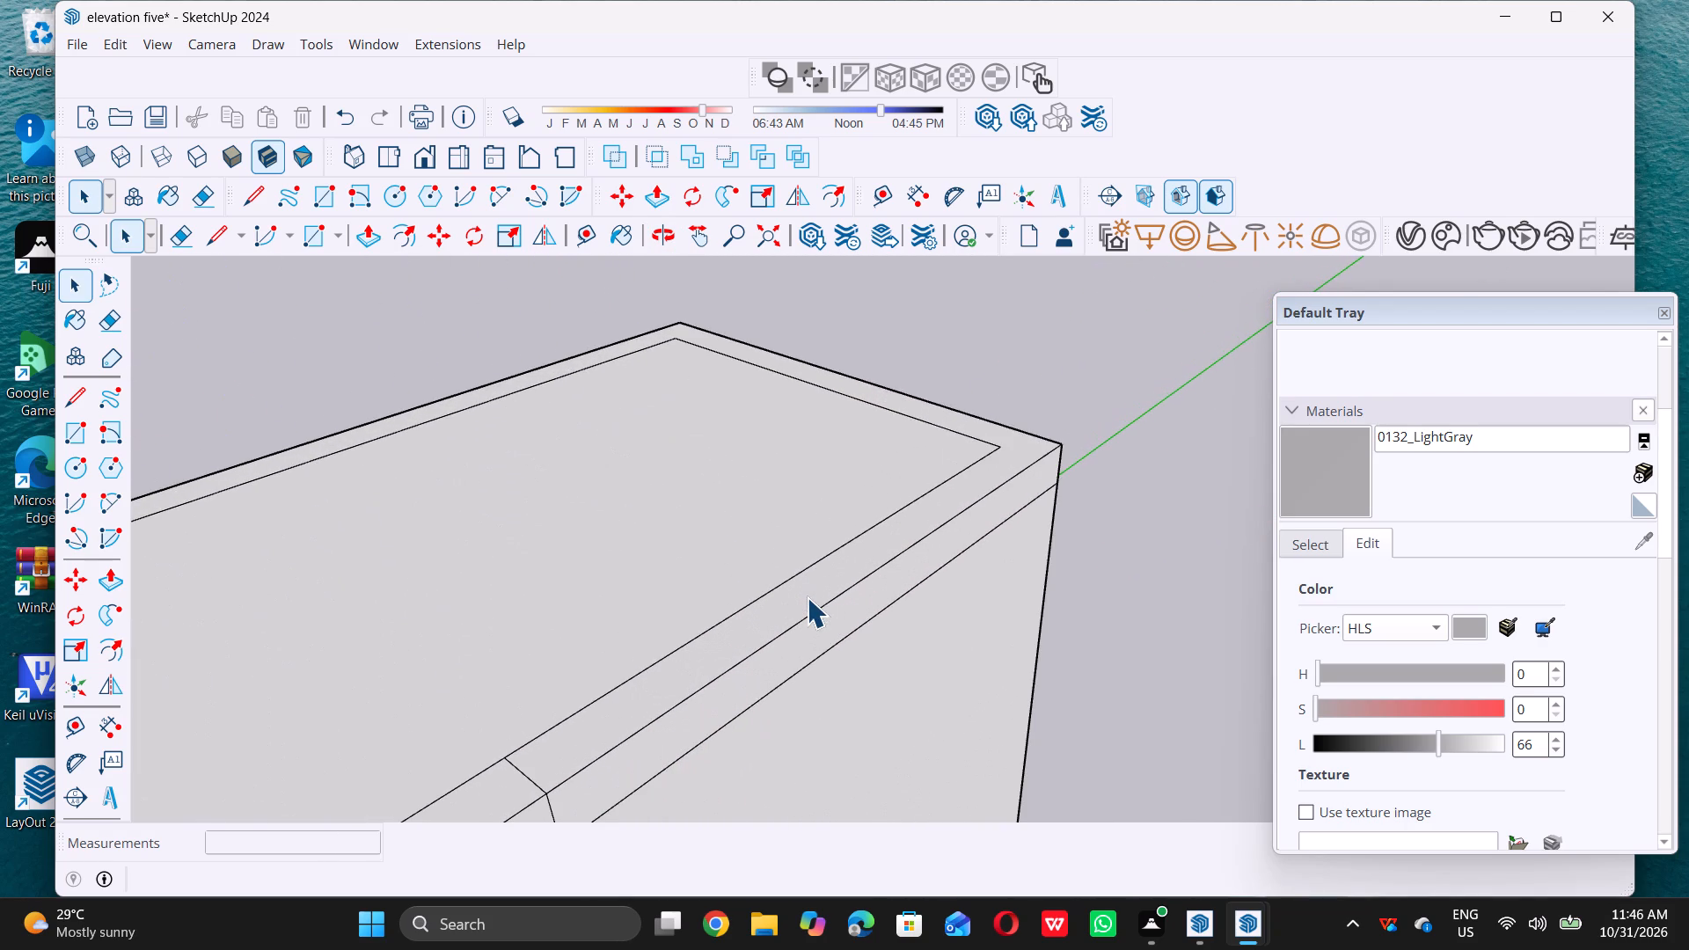
{"action": "double_click", "coordinate": [807, 597]}
{"action": "scroll", "coordinate": [807, 597], "scroll_direction": "down", "scroll_amount": 5}
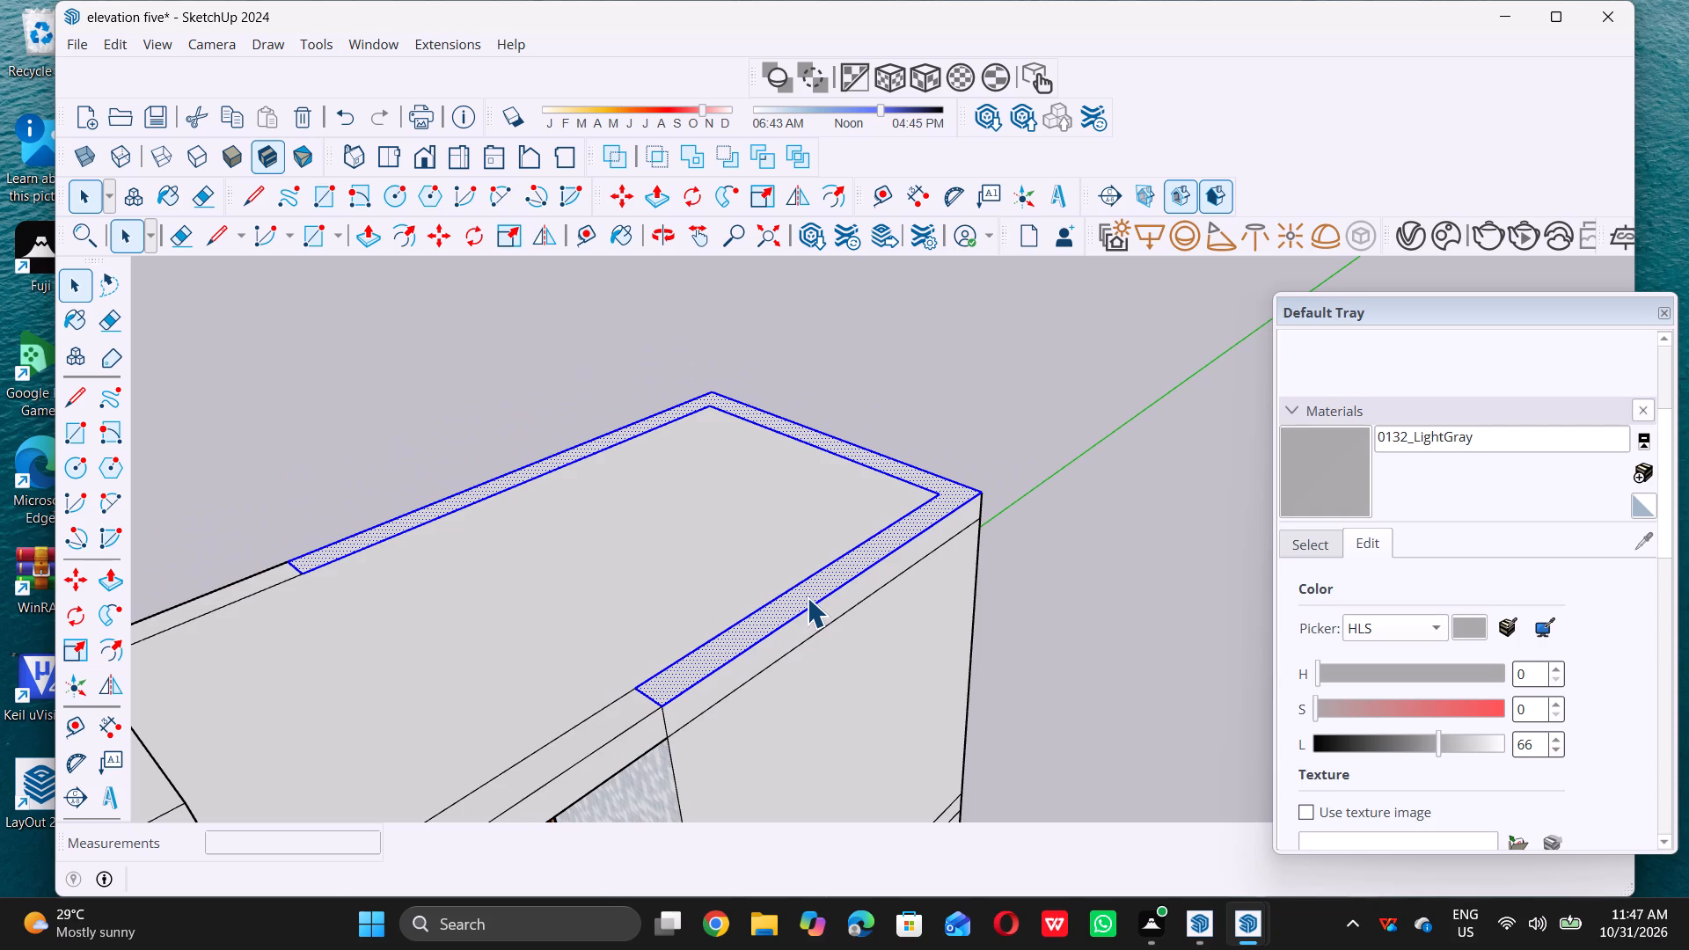
{"action": "key", "text": "p"}
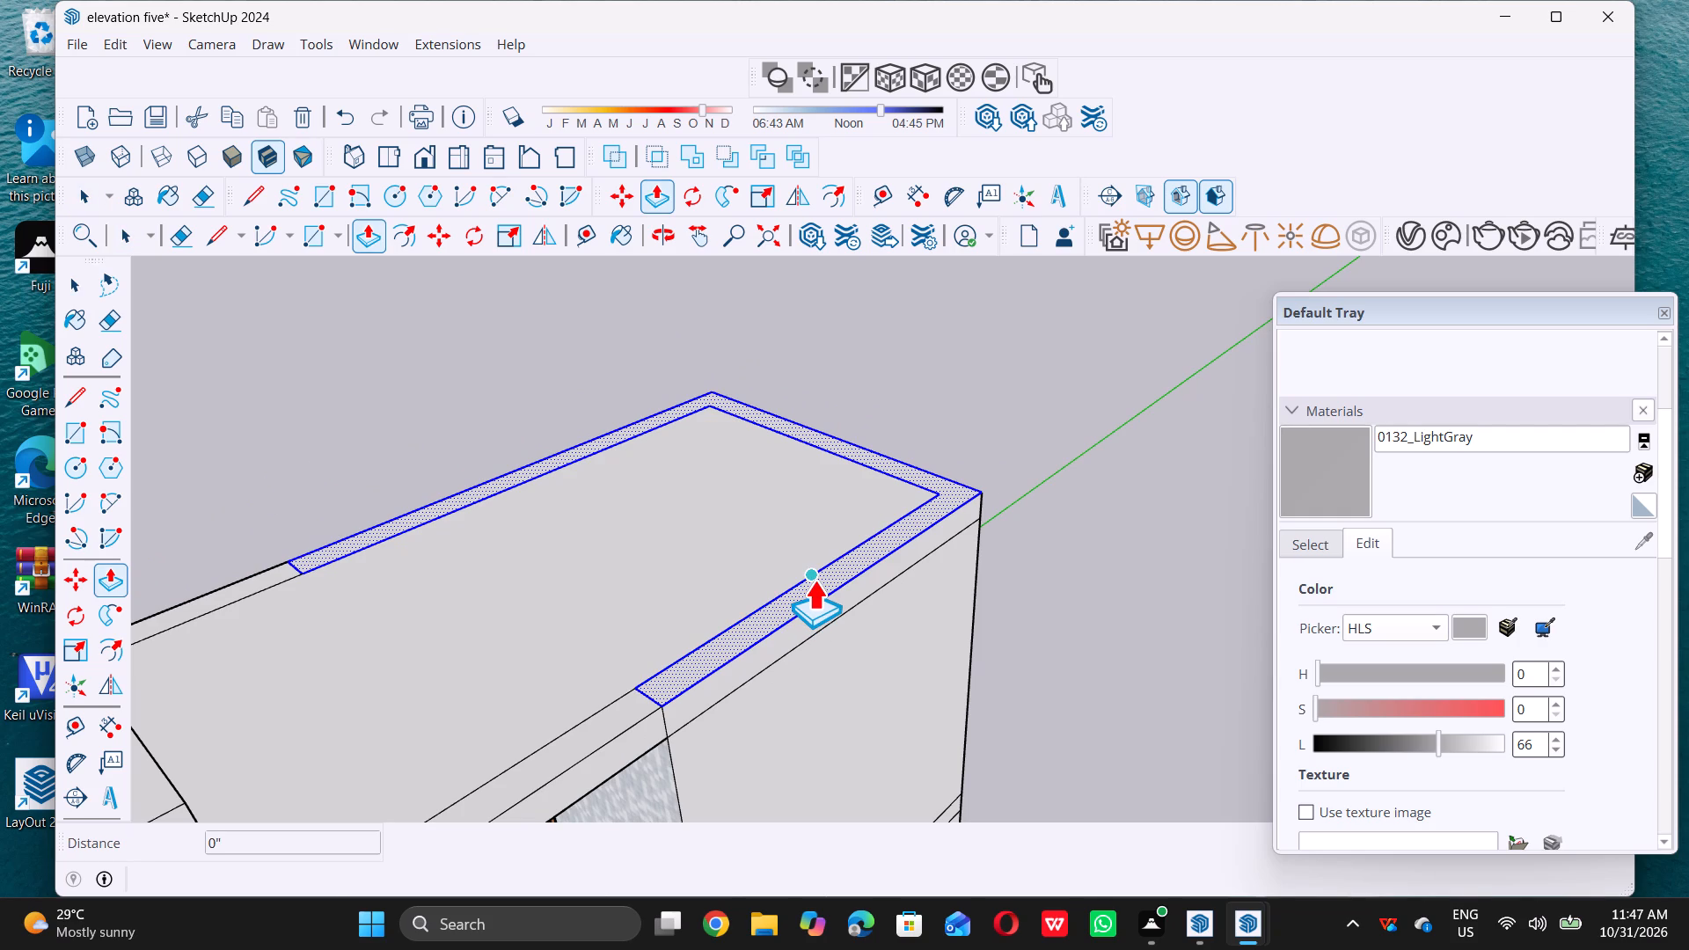
{"action": "double_click", "coordinate": [814, 580]}
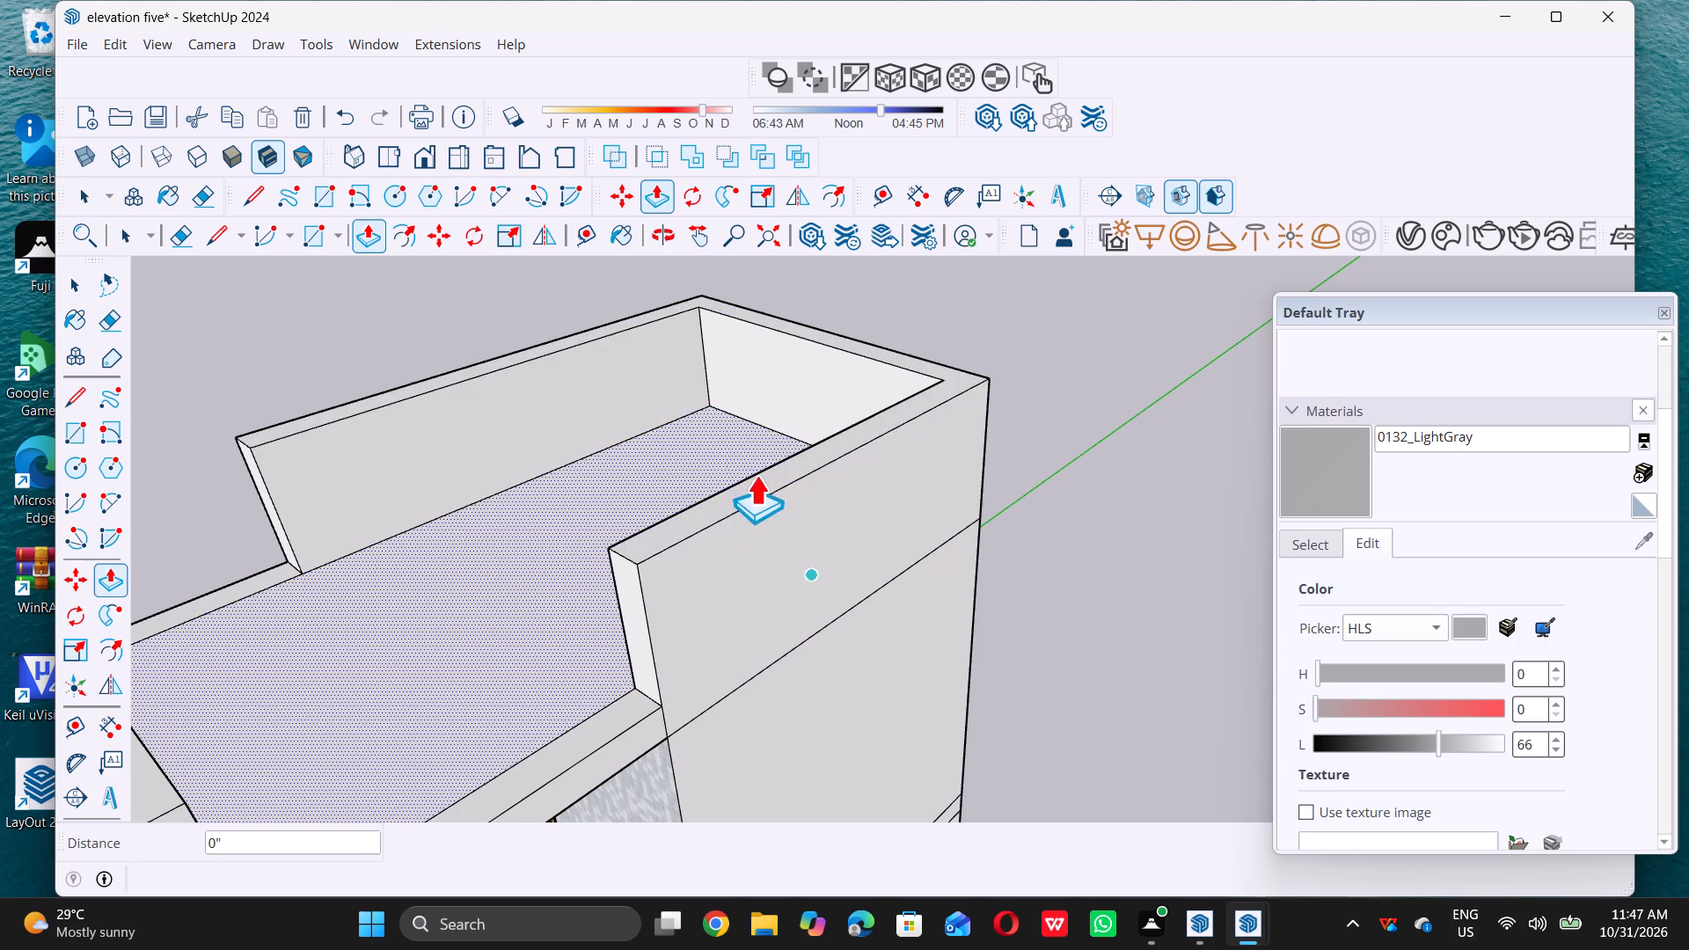
Raise the top face of the U-shaped wall around the rear of the roof by 4' with Push/Pull.
{"action": "scroll", "coordinate": [764, 491], "scroll_direction": "down", "scroll_amount": 8}
{"action": "scroll", "coordinate": [768, 486], "scroll_direction": "up", "scroll_amount": 8}
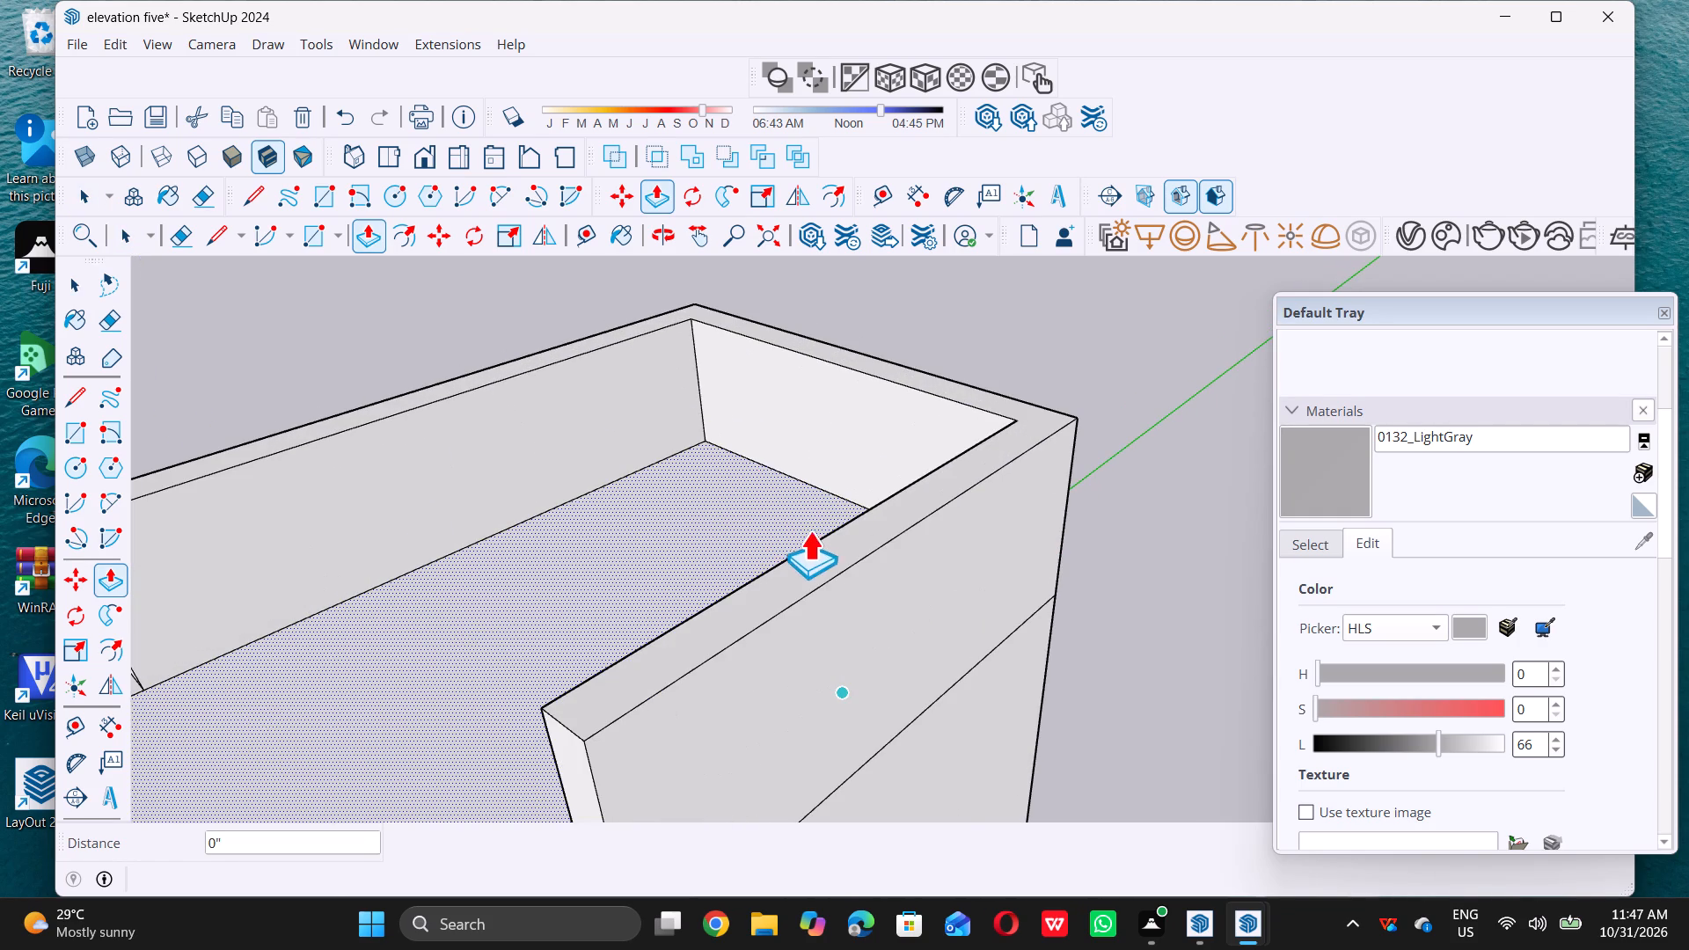
{"action": "left_click", "coordinate": [823, 548]}
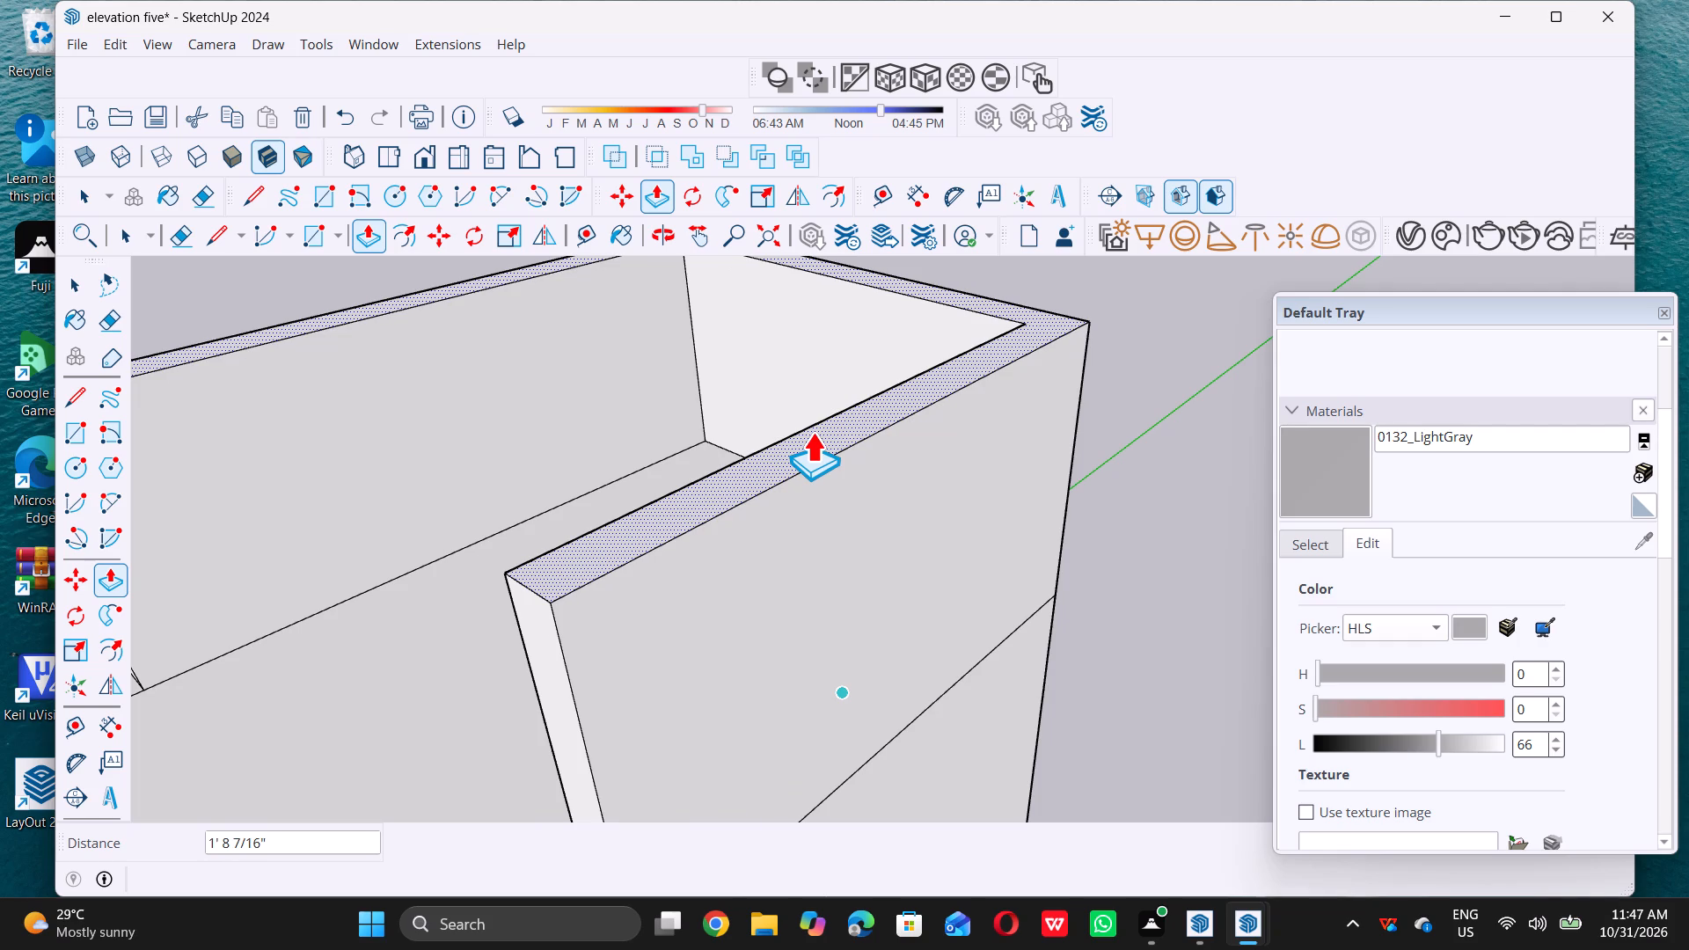
{"action": "key", "text": "4"}
{"action": "key", "text": "apostrophe"}
{"action": "key", "text": "Return"}
{"action": "key", "text": "space"}
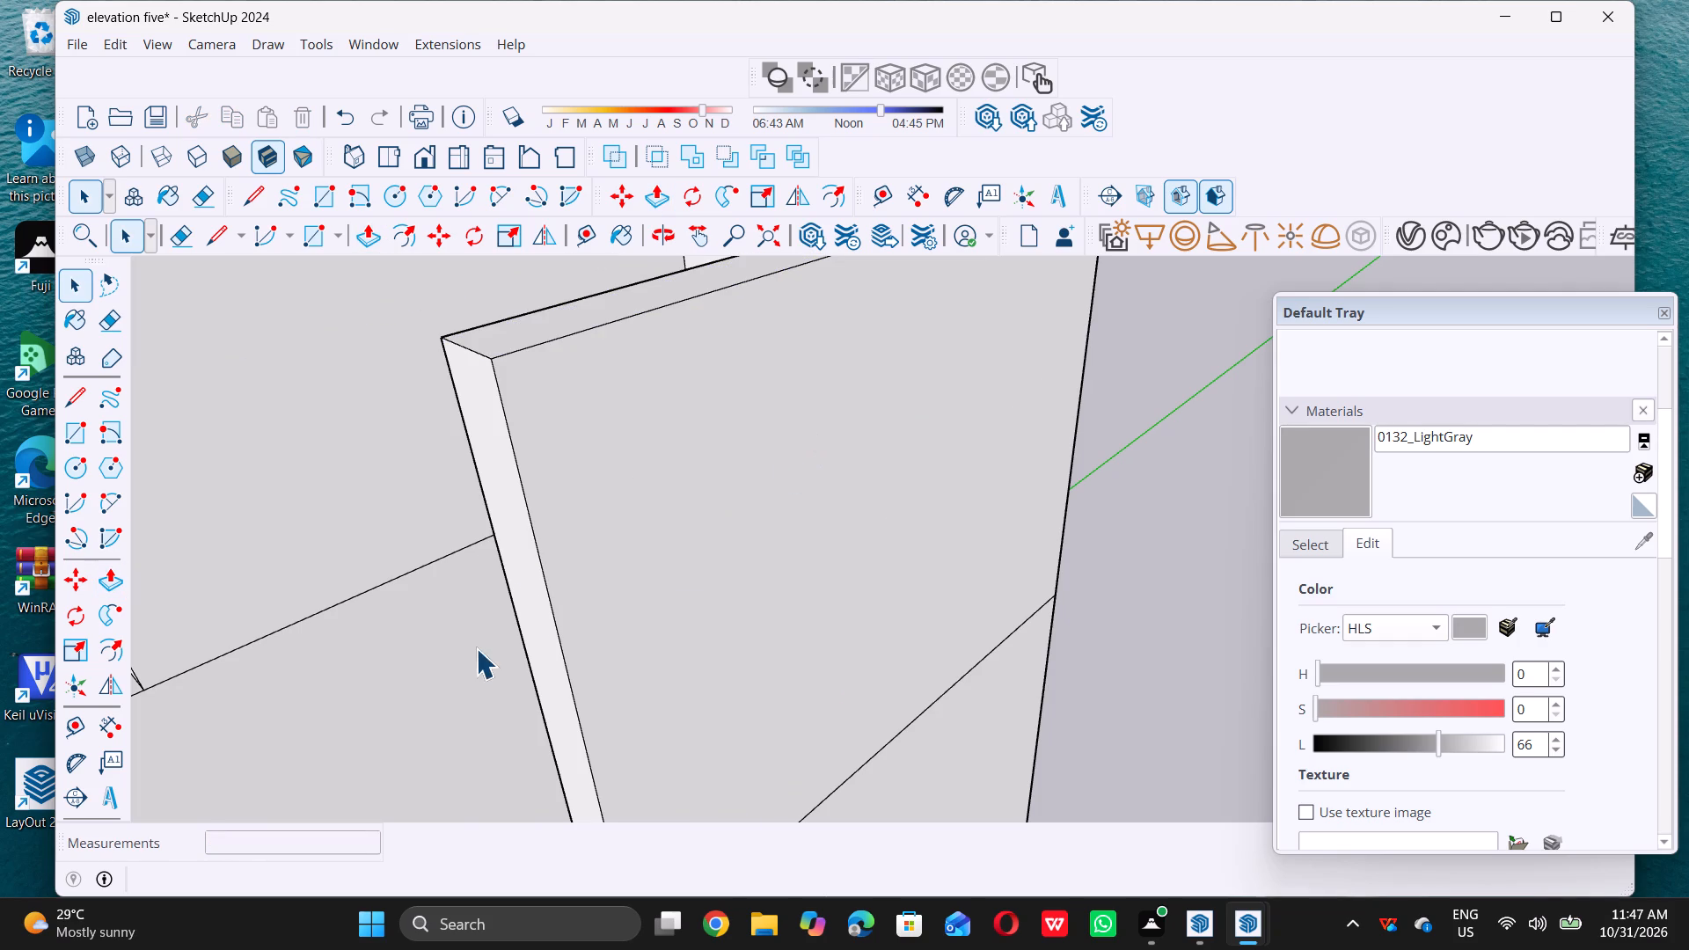
Place a vertical guide on the rooftop side wall's inner face, 9" from its front edge.
{"action": "scroll", "coordinate": [633, 657], "scroll_direction": "down", "scroll_amount": 14}
{"action": "middle_click_drag", "start_coordinate": [664, 673], "coordinate": [1013, 440]}
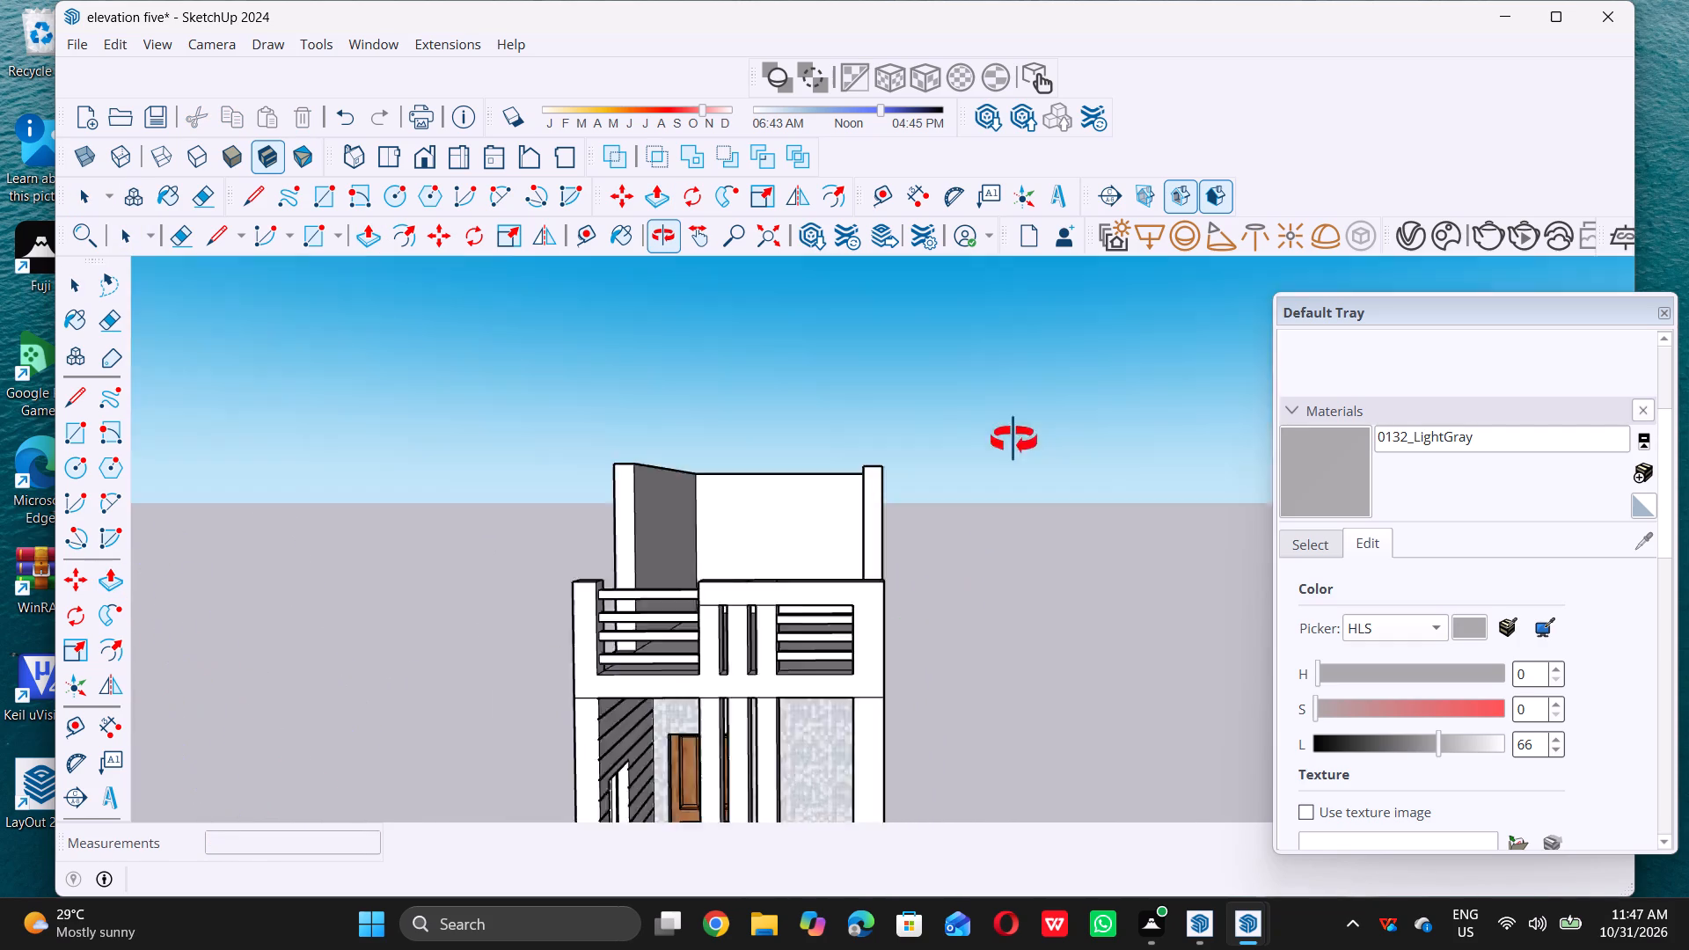
{"action": "middle_click_drag", "start_coordinate": [1013, 440], "coordinate": [943, 479]}
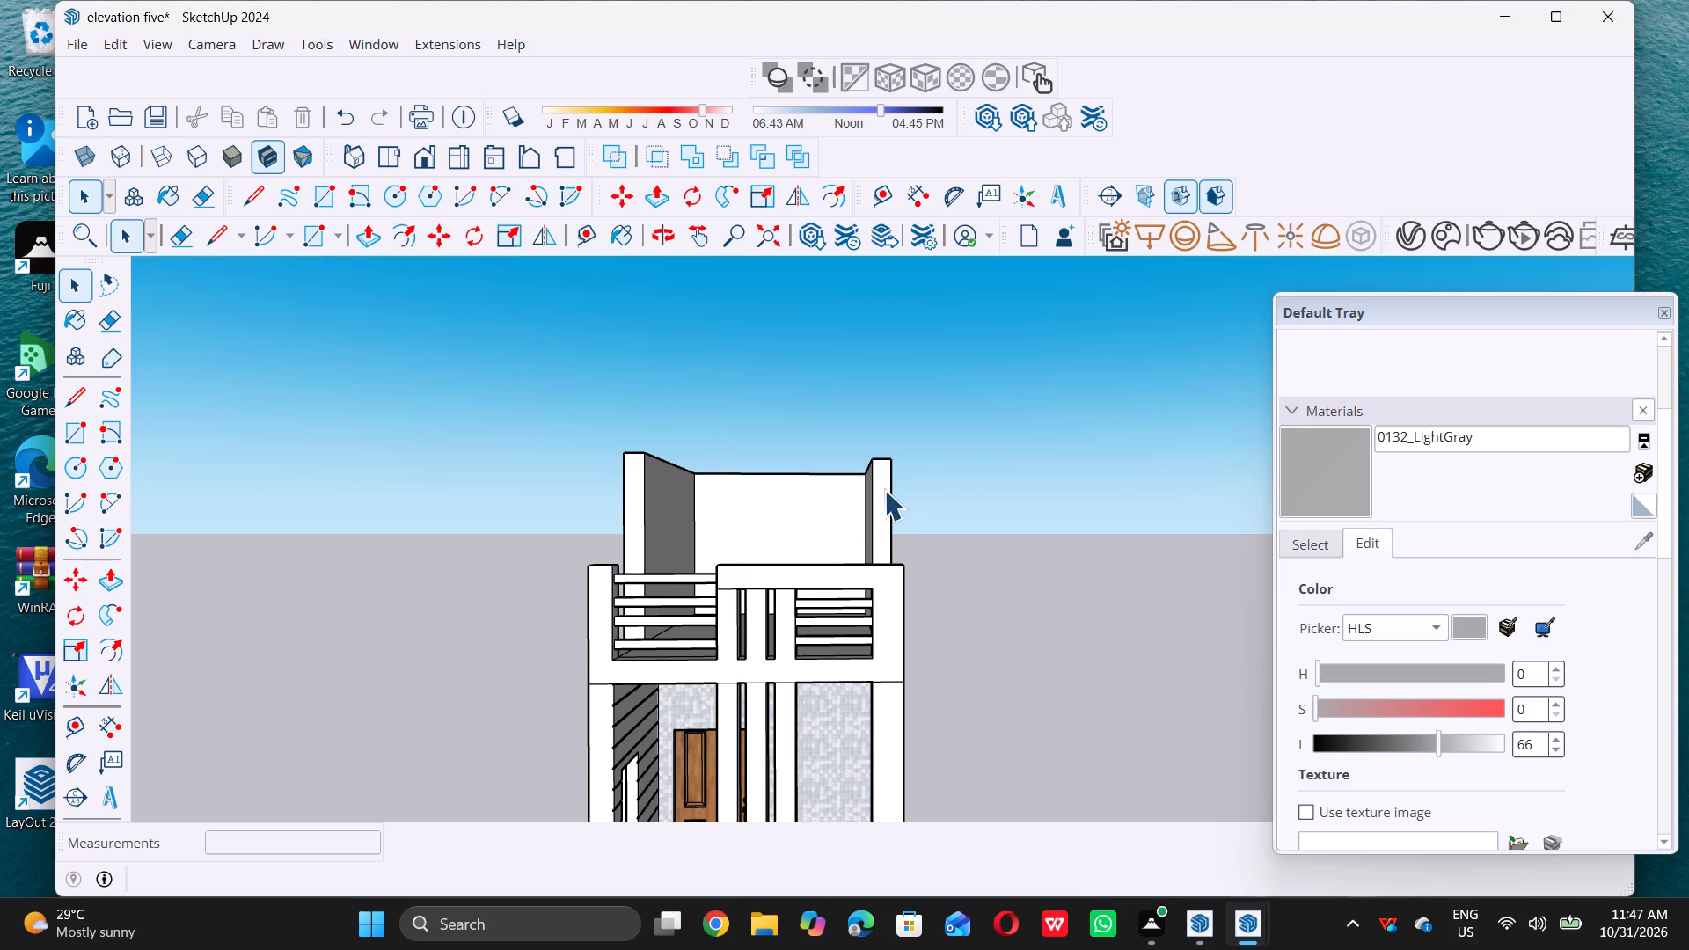
{"action": "scroll", "coordinate": [884, 490], "scroll_direction": "down", "scroll_amount": 1}
{"action": "middle_click_drag", "start_coordinate": [862, 538], "coordinate": [643, 569]}
{"action": "scroll", "coordinate": [743, 492], "scroll_direction": "up", "scroll_amount": 5}
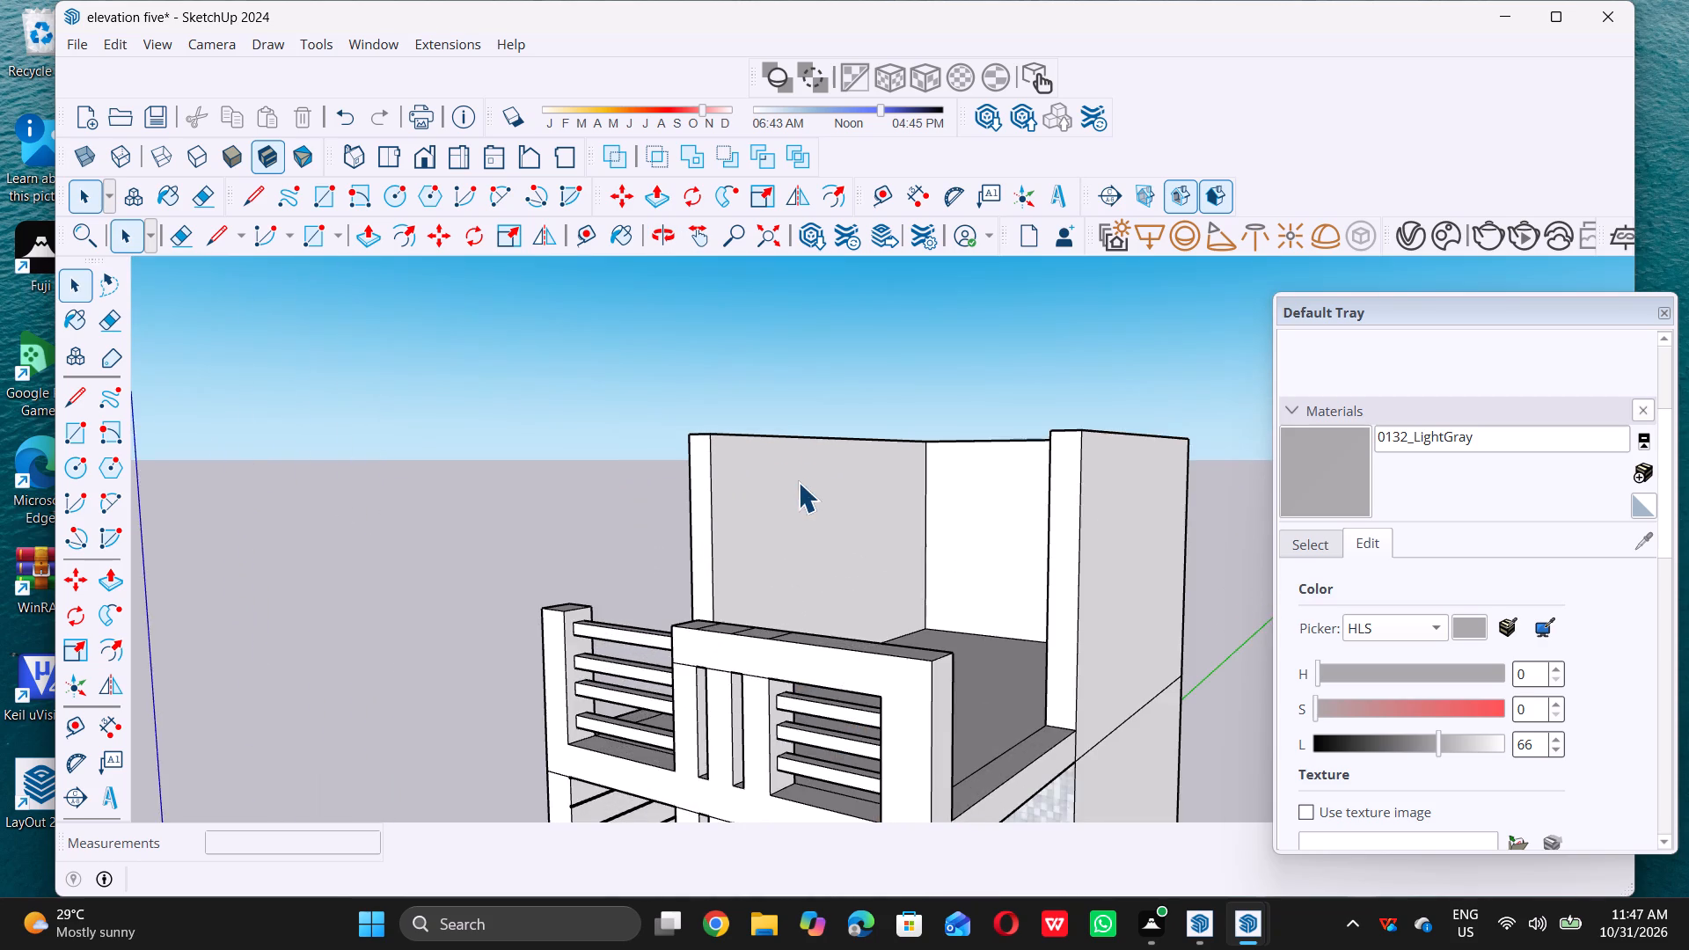
{"action": "middle_click_drag", "start_coordinate": [798, 482], "coordinate": [698, 526]}
{"action": "scroll", "coordinate": [787, 507], "scroll_direction": "up", "scroll_amount": 4}
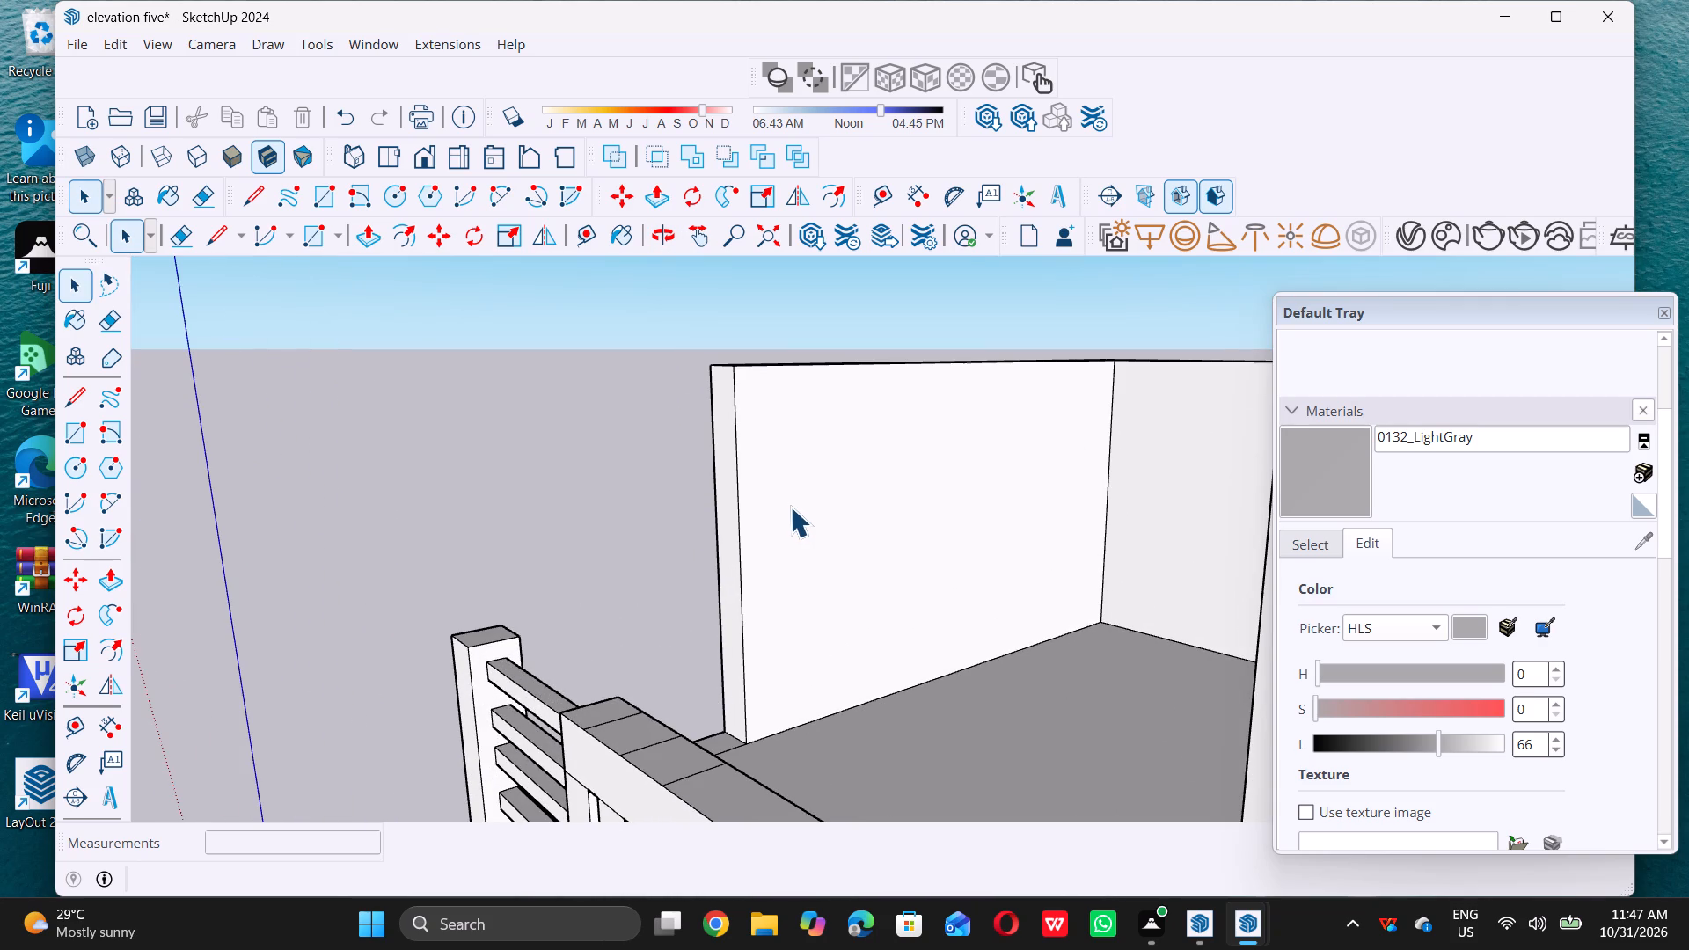
{"action": "key", "text": "t"}
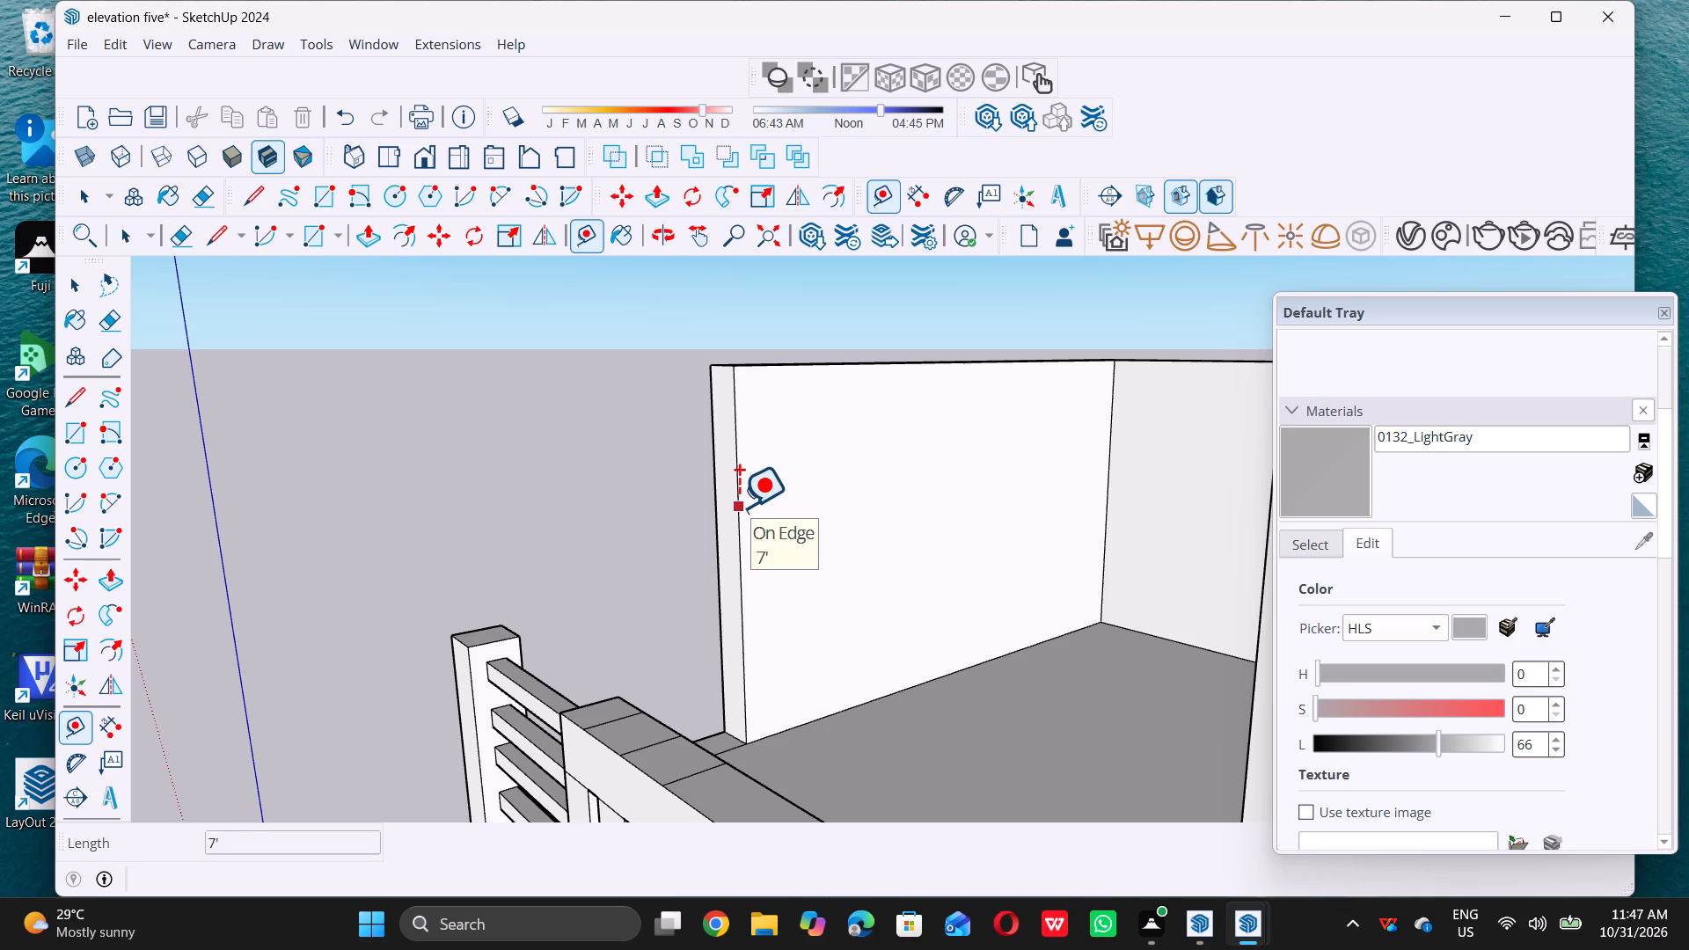
{"action": "double_click", "coordinate": [739, 507]}
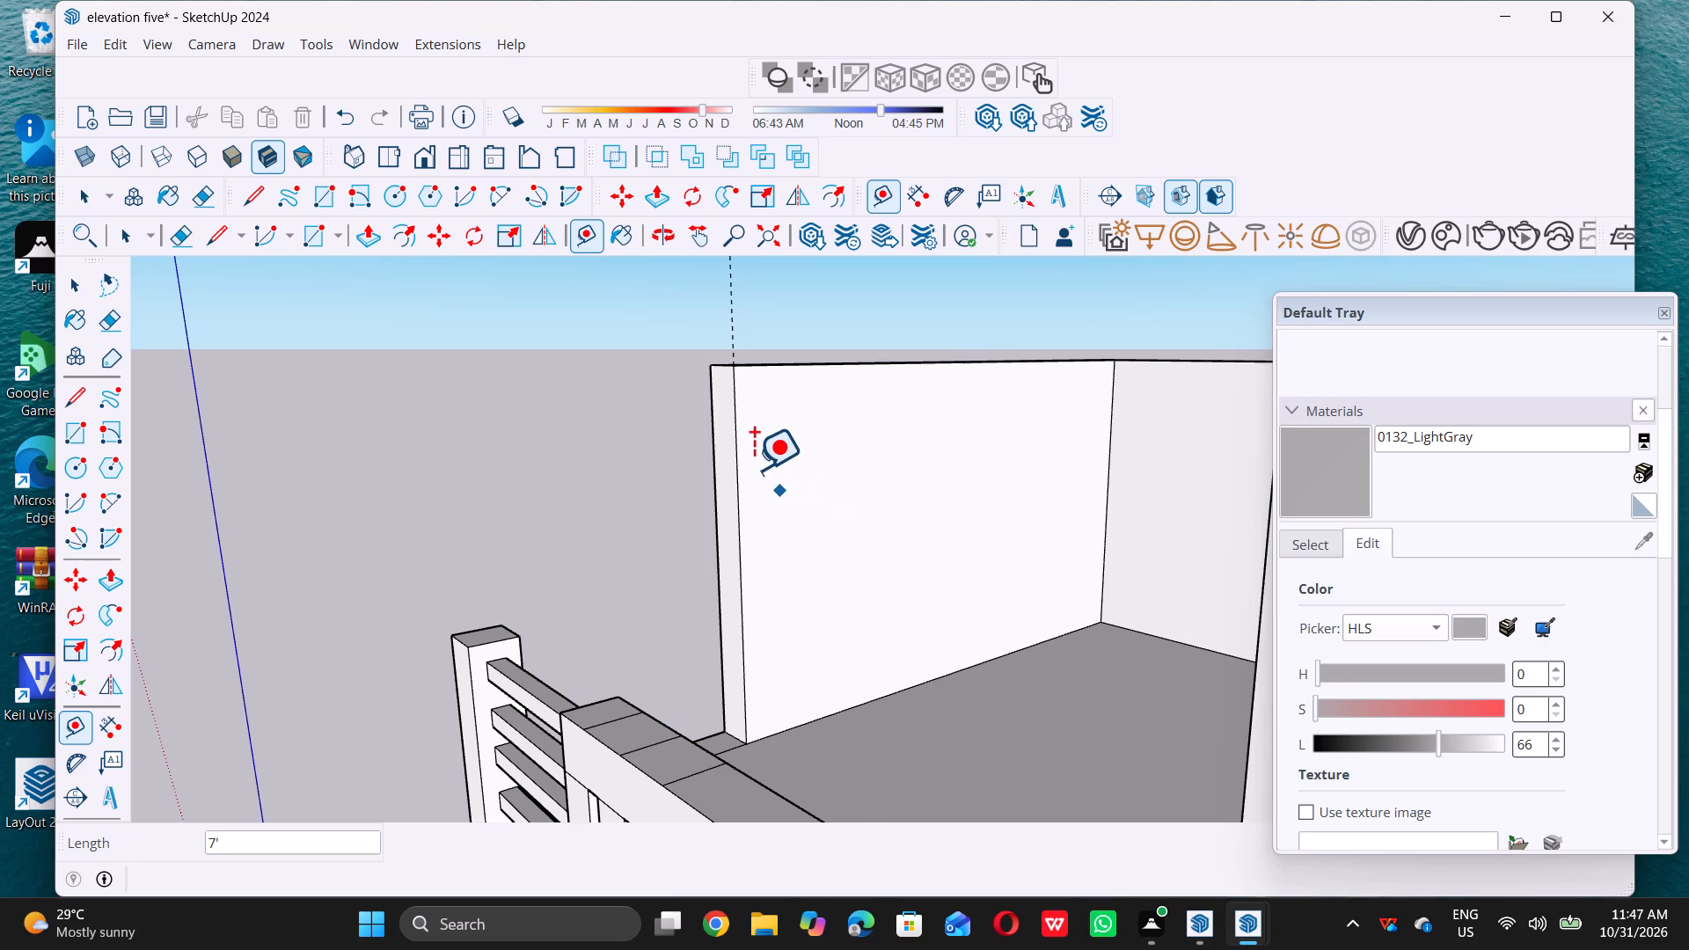
{"action": "scroll", "coordinate": [754, 469], "scroll_direction": "up", "scroll_amount": 4}
{"action": "left_click", "coordinate": [732, 461]}
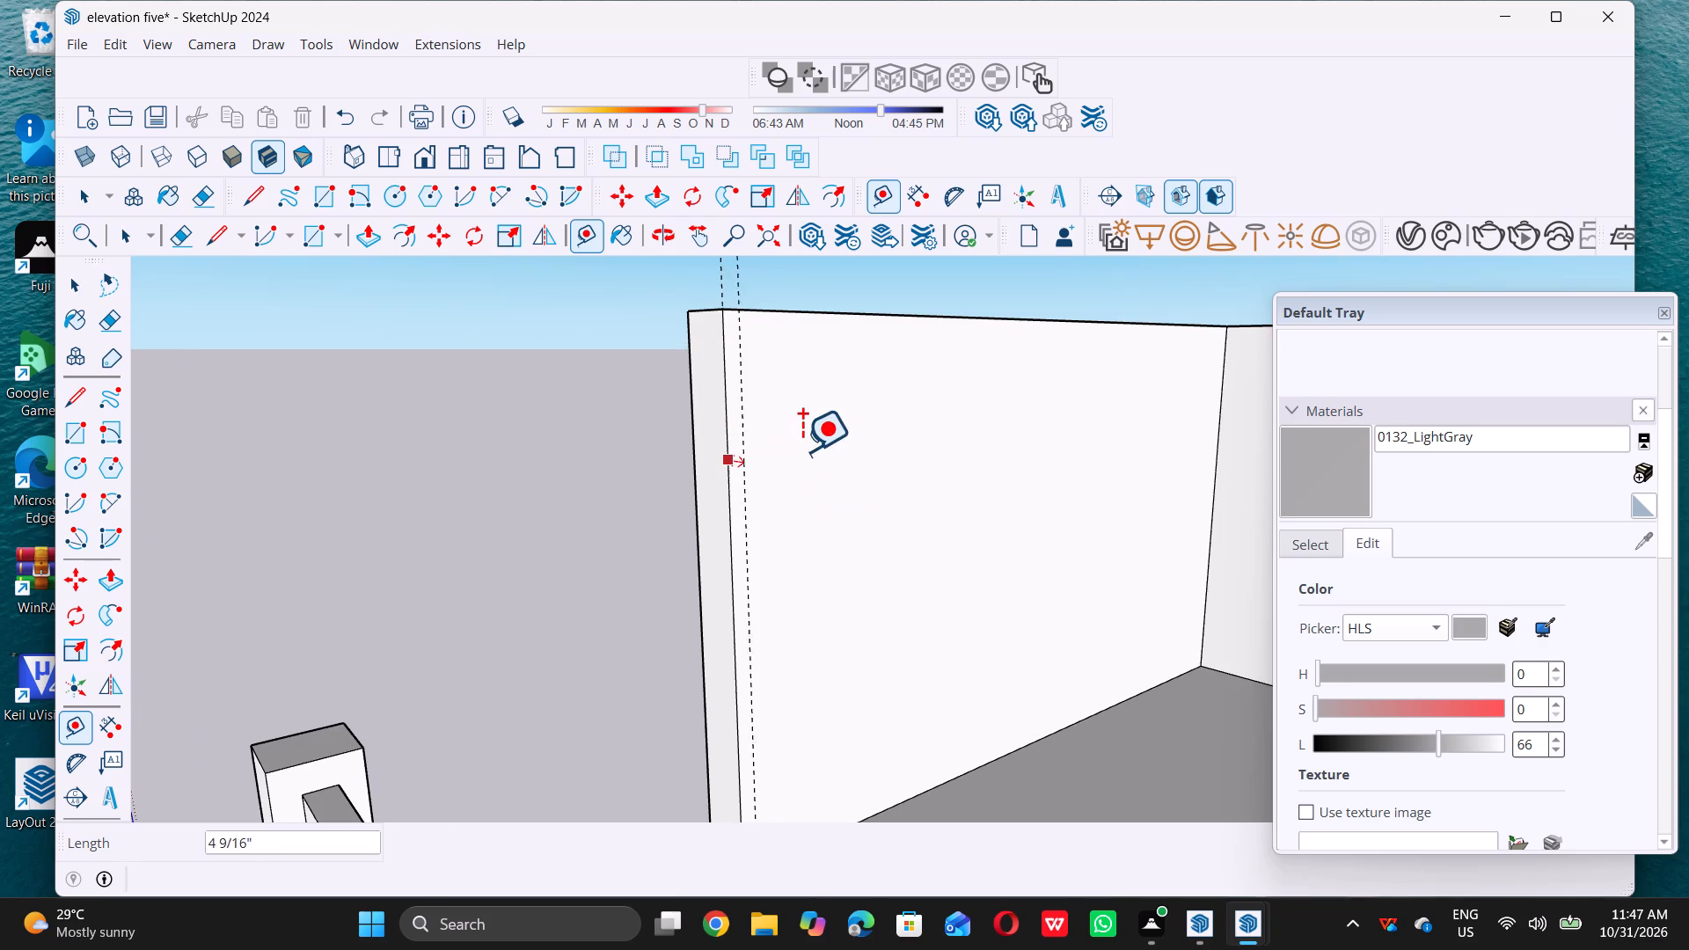
{"action": "key", "text": "9"}
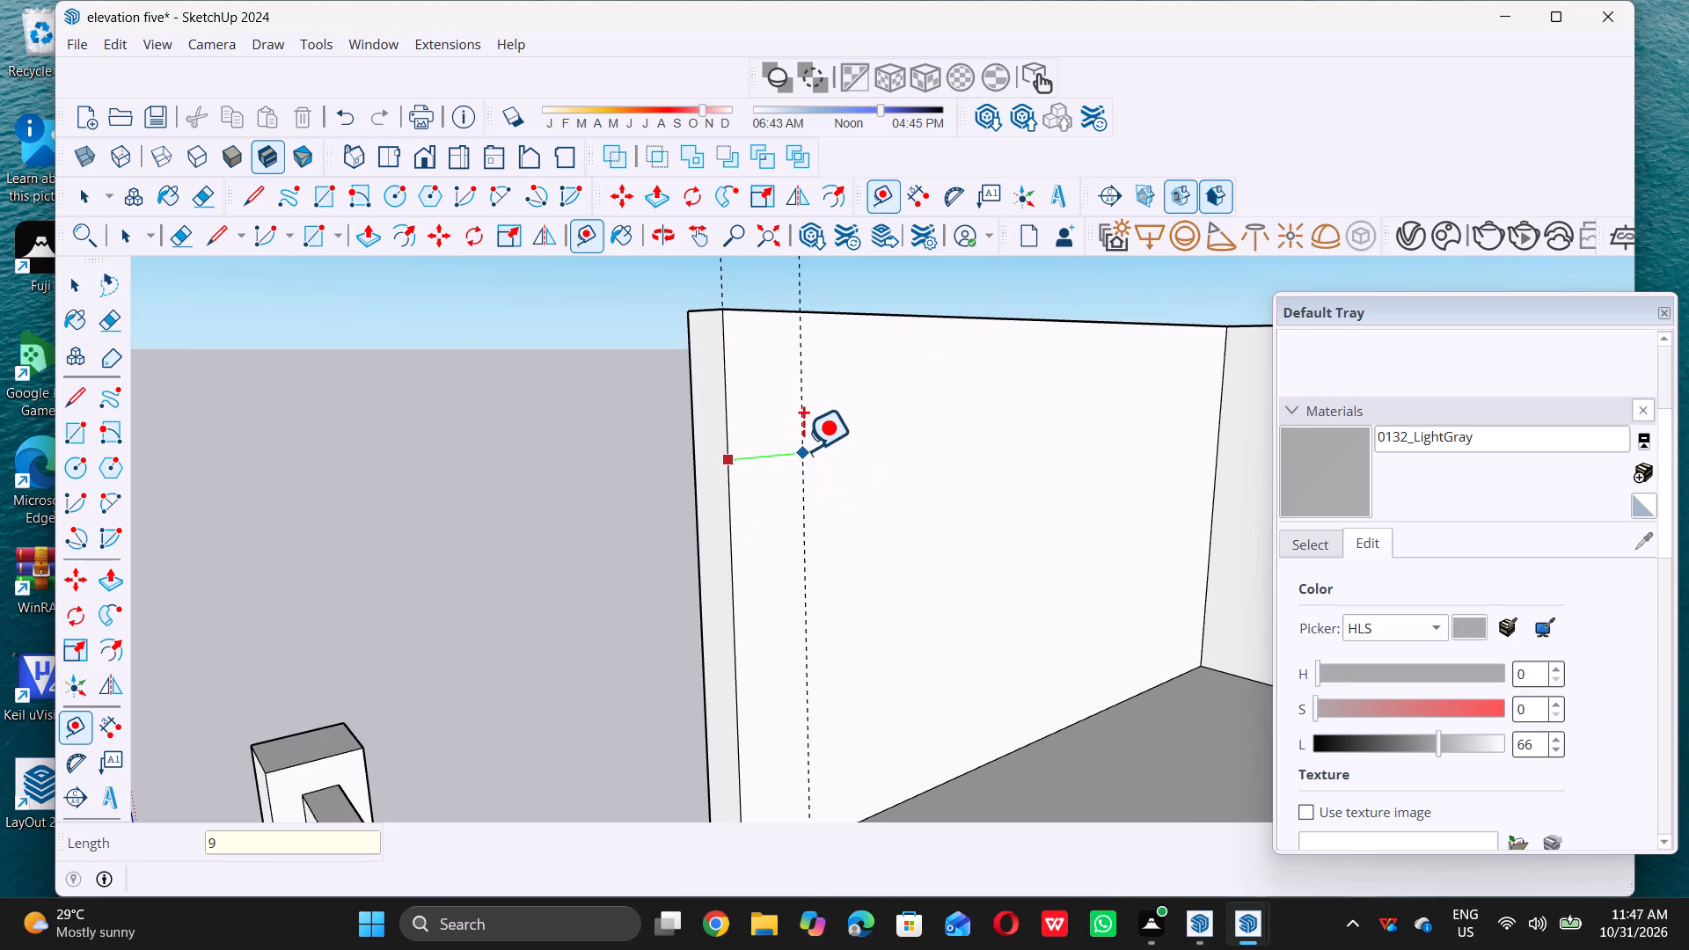
{"action": "key", "text": "shift+quotedbl"}
{"action": "key", "text": "Return"}
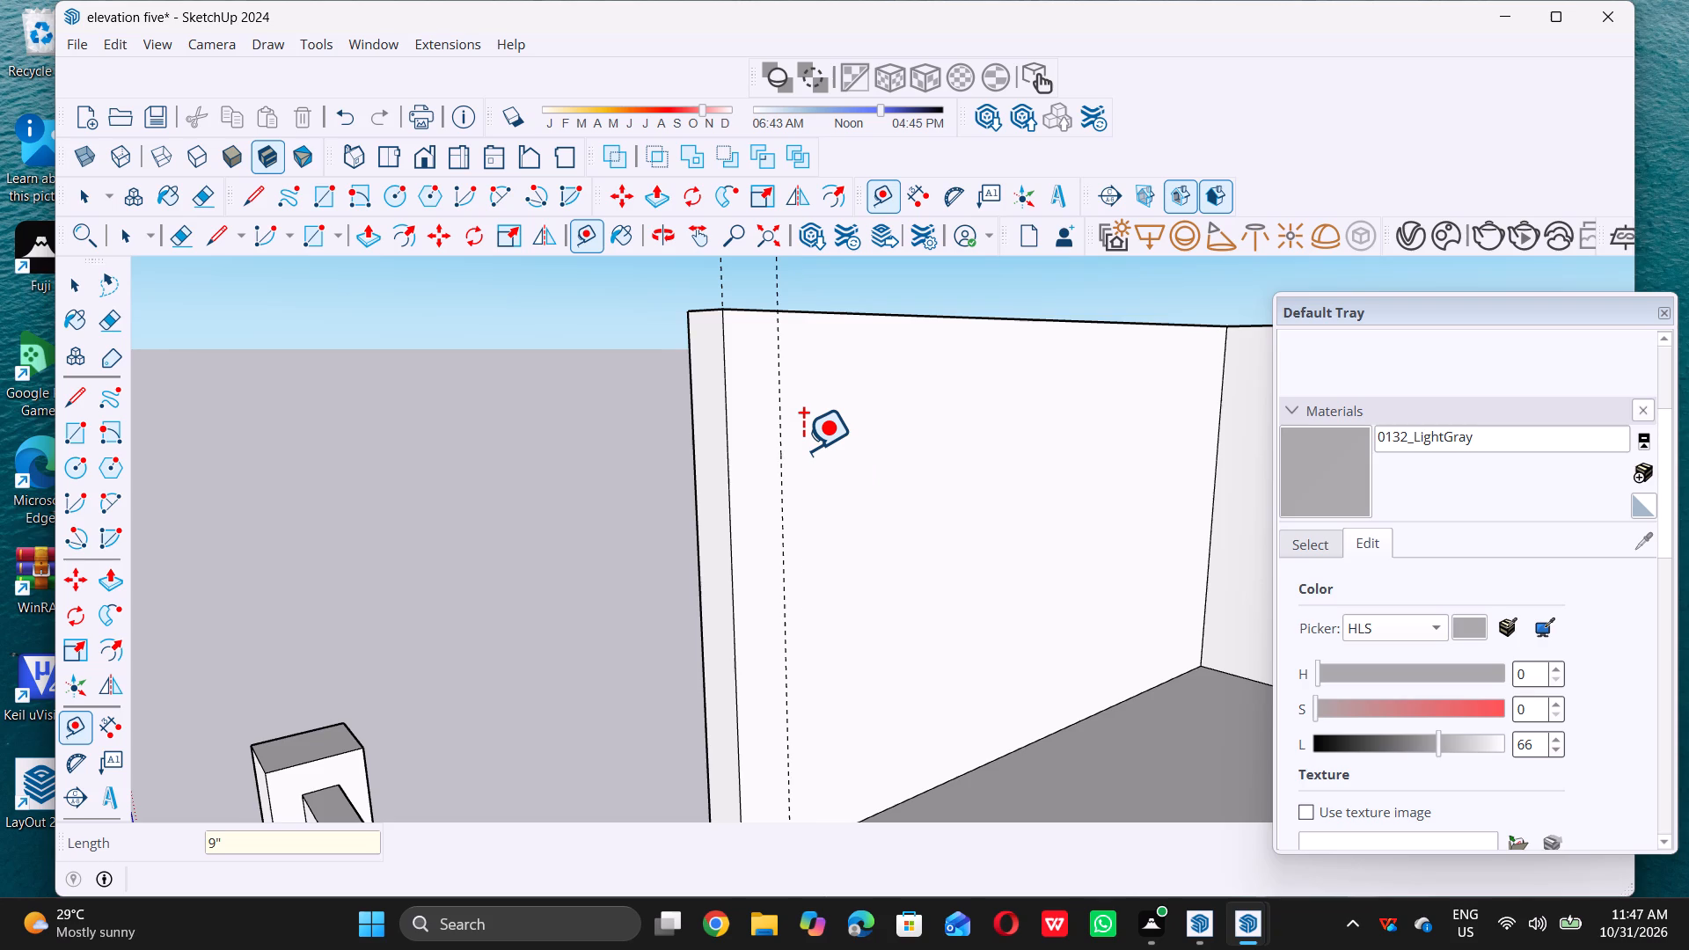
{"action": "key", "text": "space"}
Draw a 9" by 7' rectangle on the side wall's inner face, between its front edge and the guide.
{"action": "scroll", "coordinate": [801, 455], "scroll_direction": "down", "scroll_amount": 4}
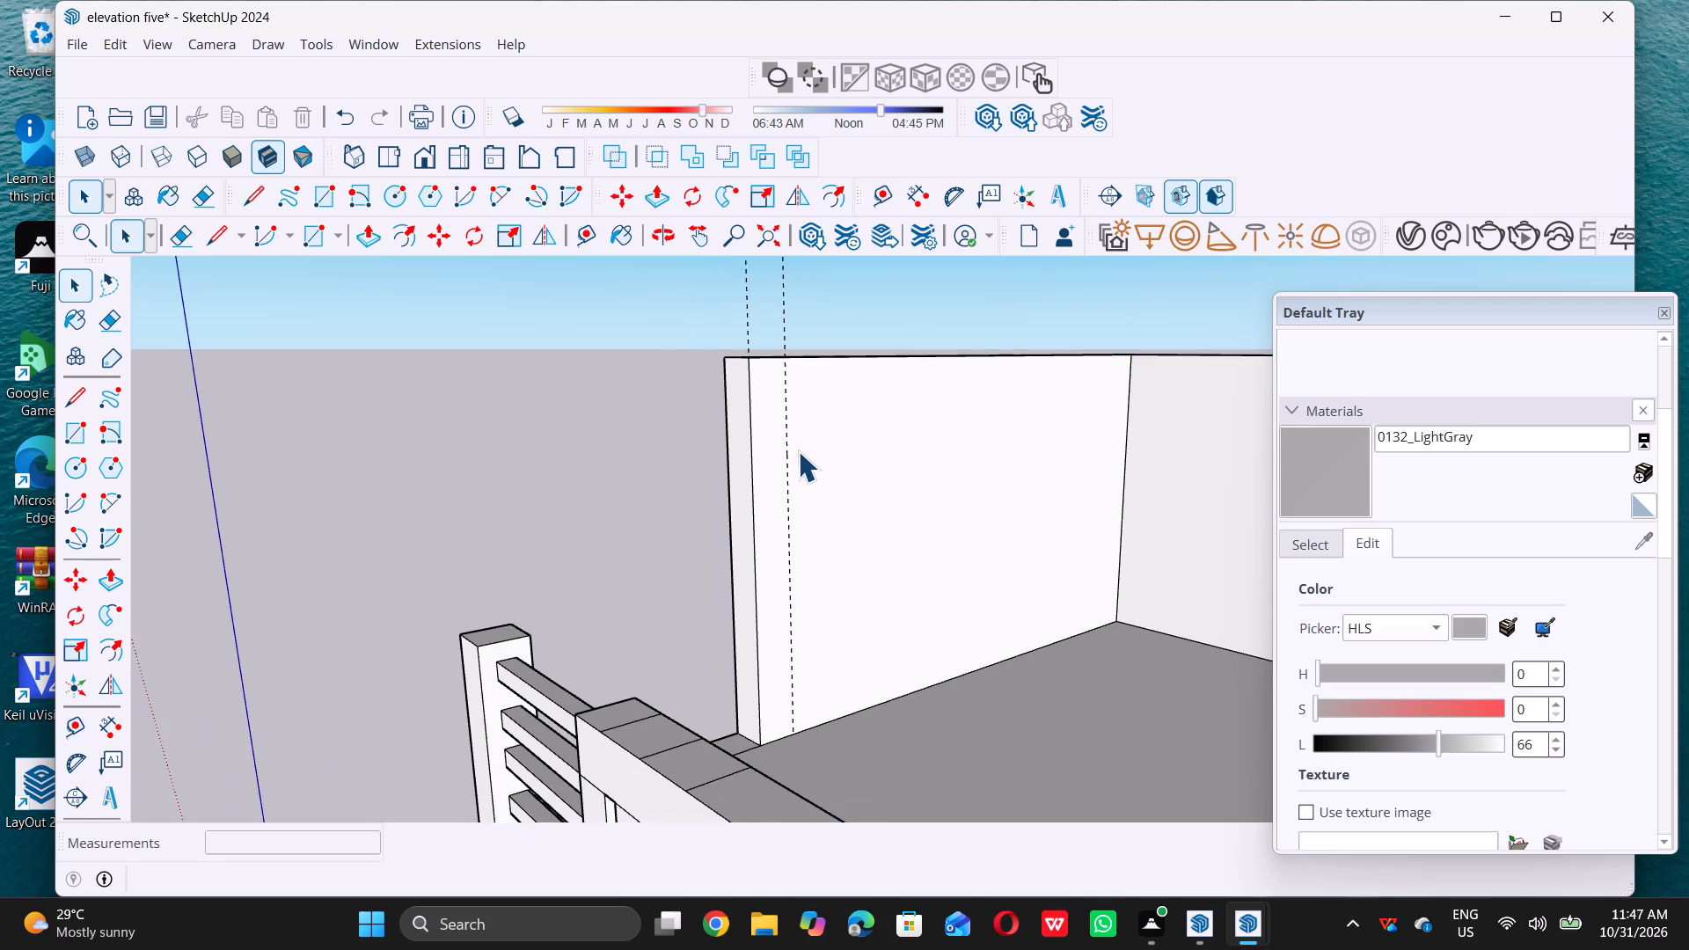
{"action": "key", "text": "r"}
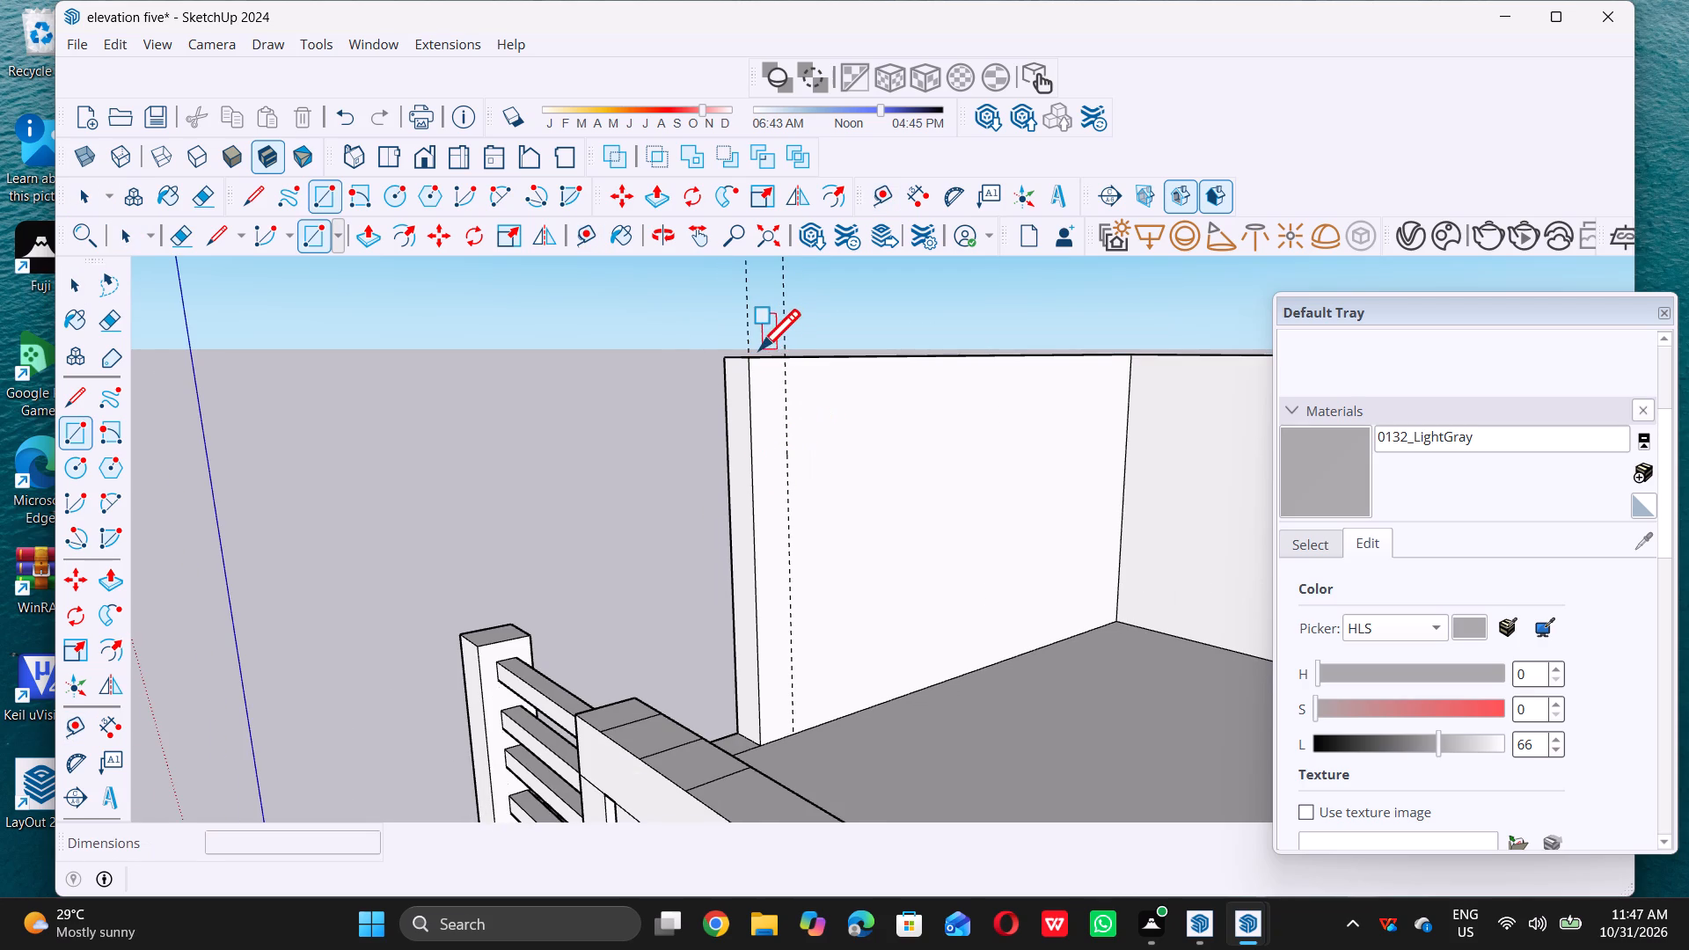
{"action": "double_click", "coordinate": [749, 362]}
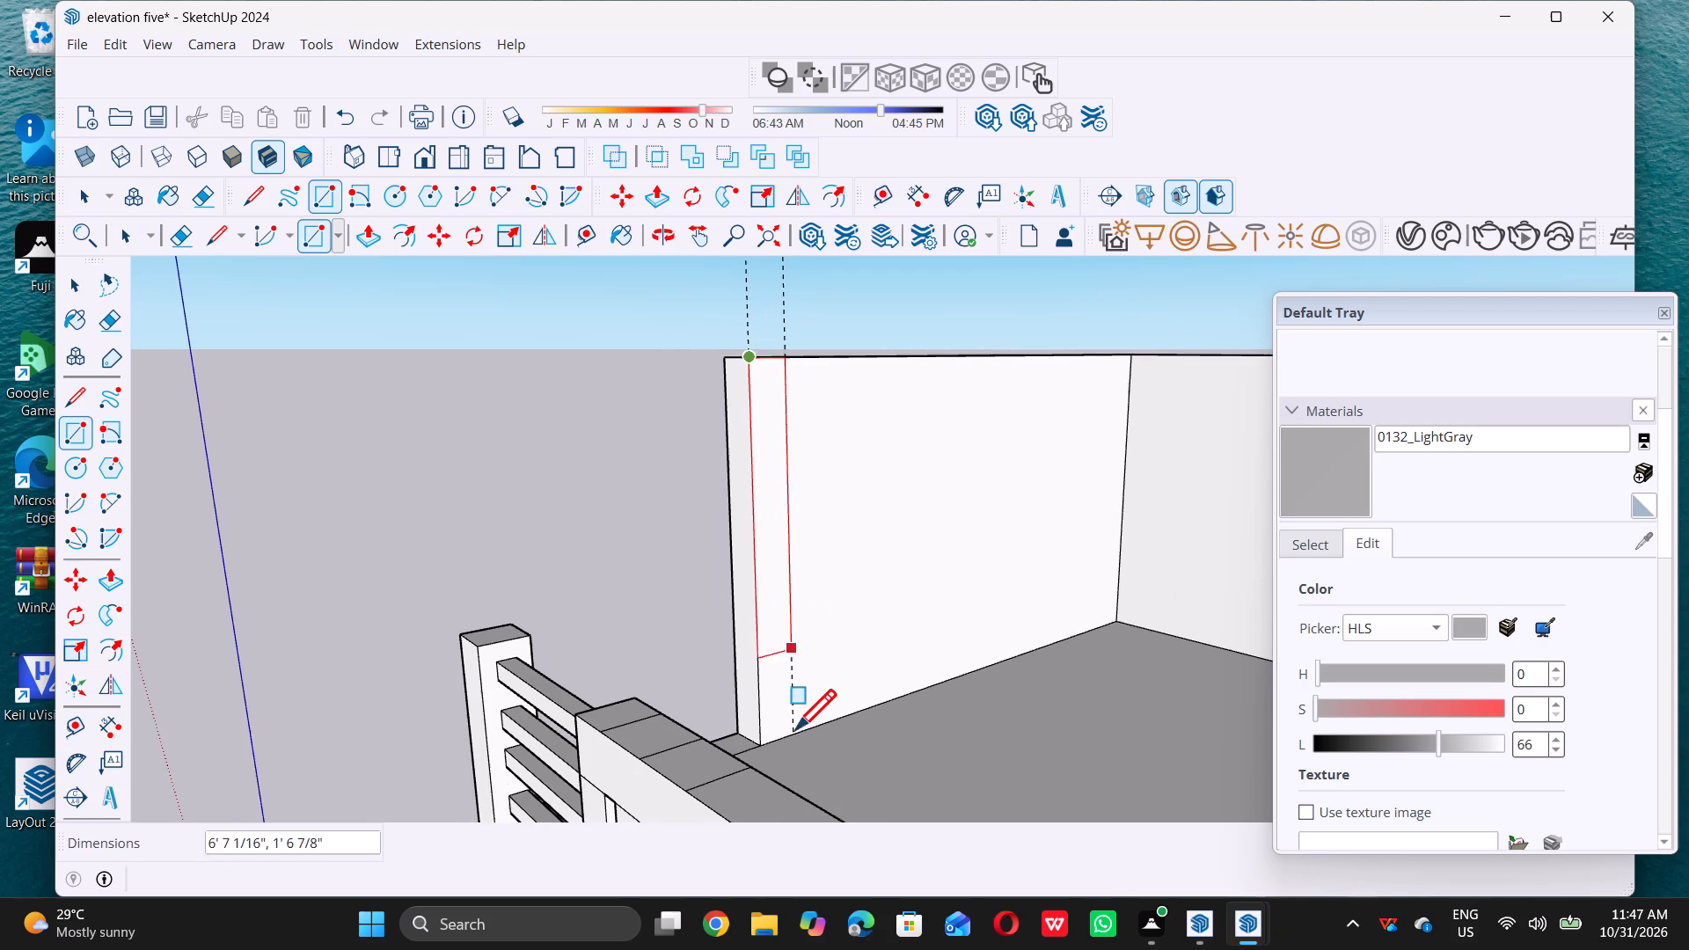
{"action": "triple_click", "coordinate": [790, 733]}
{"action": "left_click", "coordinate": [790, 733]}
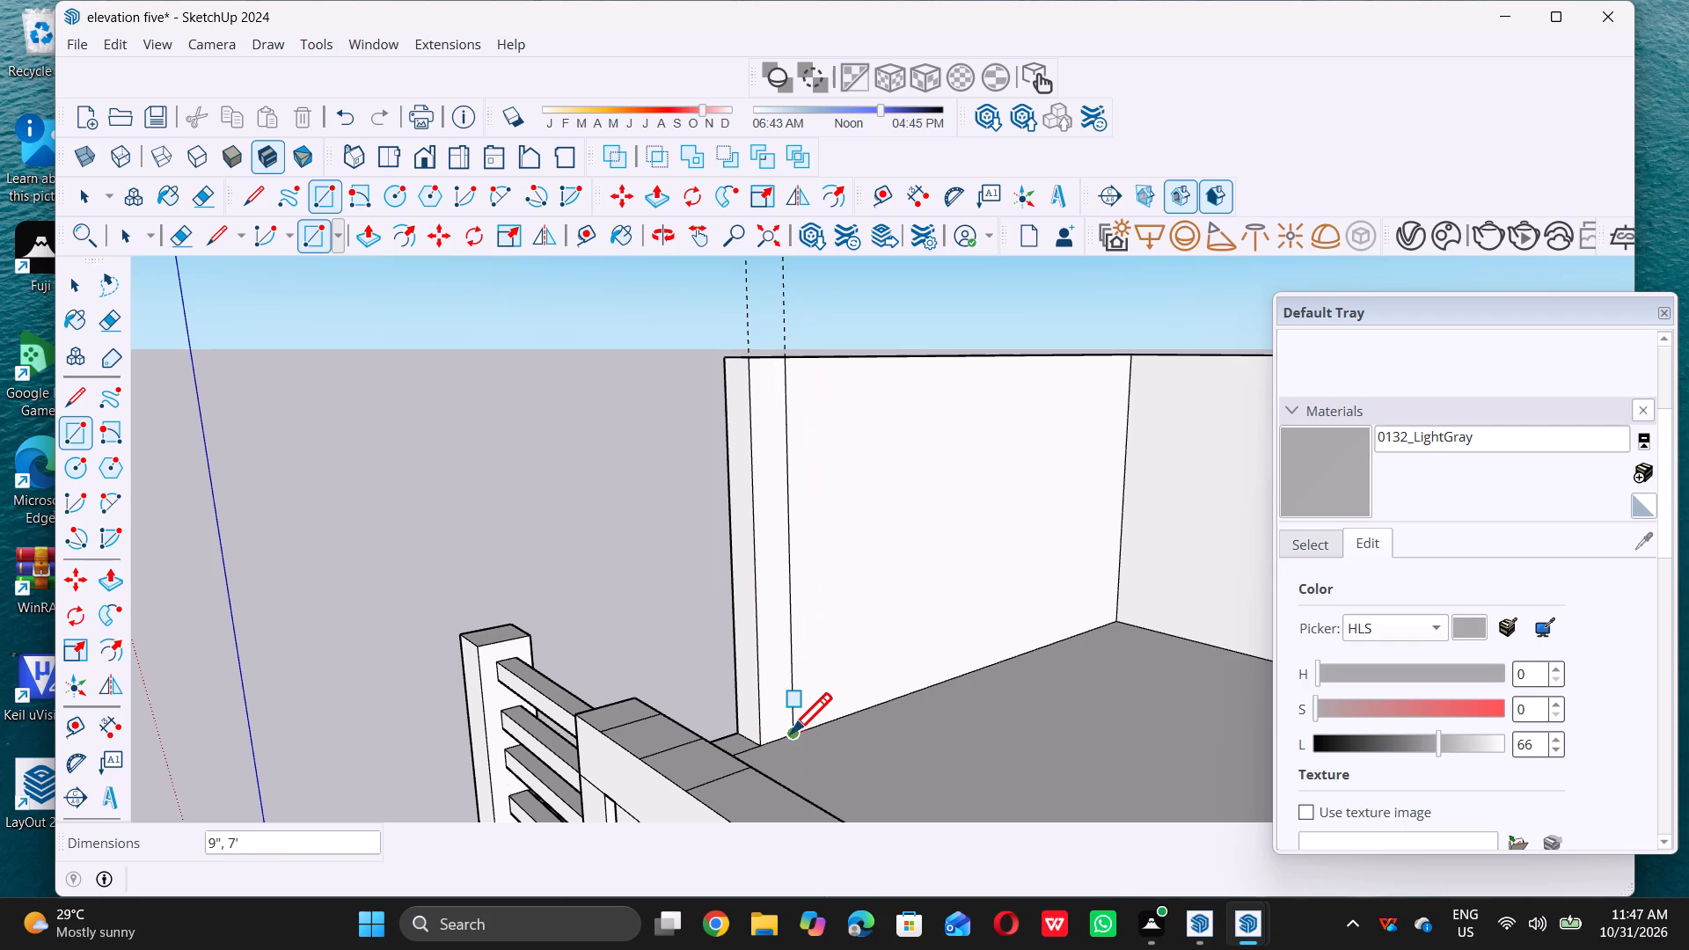
{"action": "key", "text": "space"}
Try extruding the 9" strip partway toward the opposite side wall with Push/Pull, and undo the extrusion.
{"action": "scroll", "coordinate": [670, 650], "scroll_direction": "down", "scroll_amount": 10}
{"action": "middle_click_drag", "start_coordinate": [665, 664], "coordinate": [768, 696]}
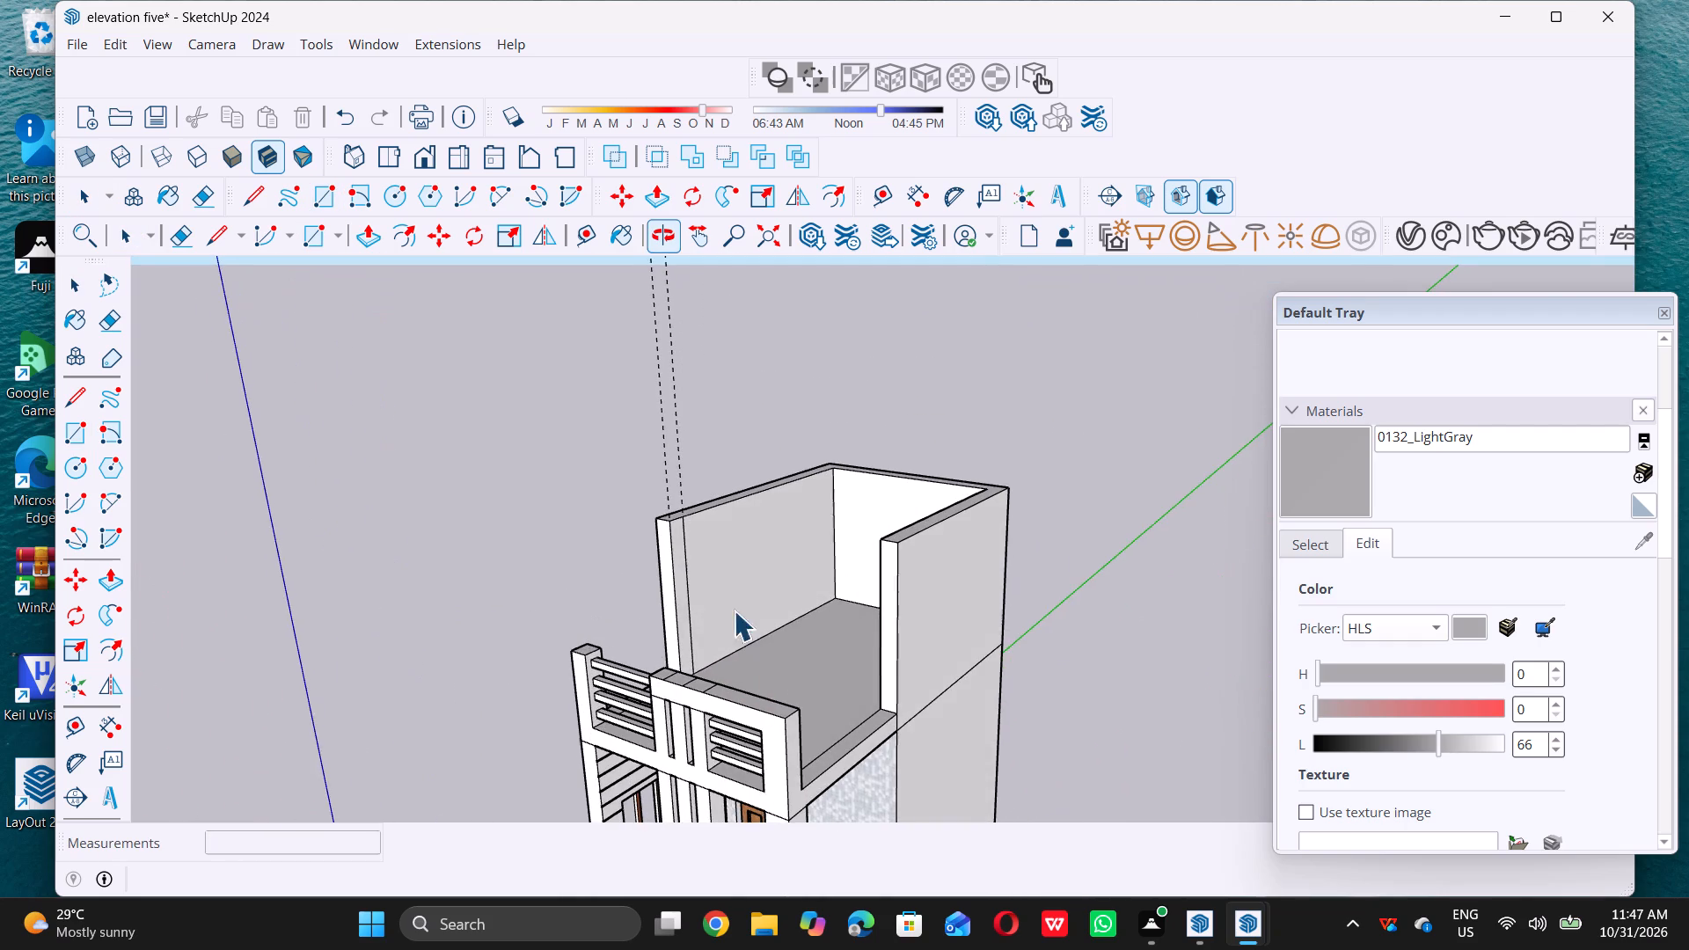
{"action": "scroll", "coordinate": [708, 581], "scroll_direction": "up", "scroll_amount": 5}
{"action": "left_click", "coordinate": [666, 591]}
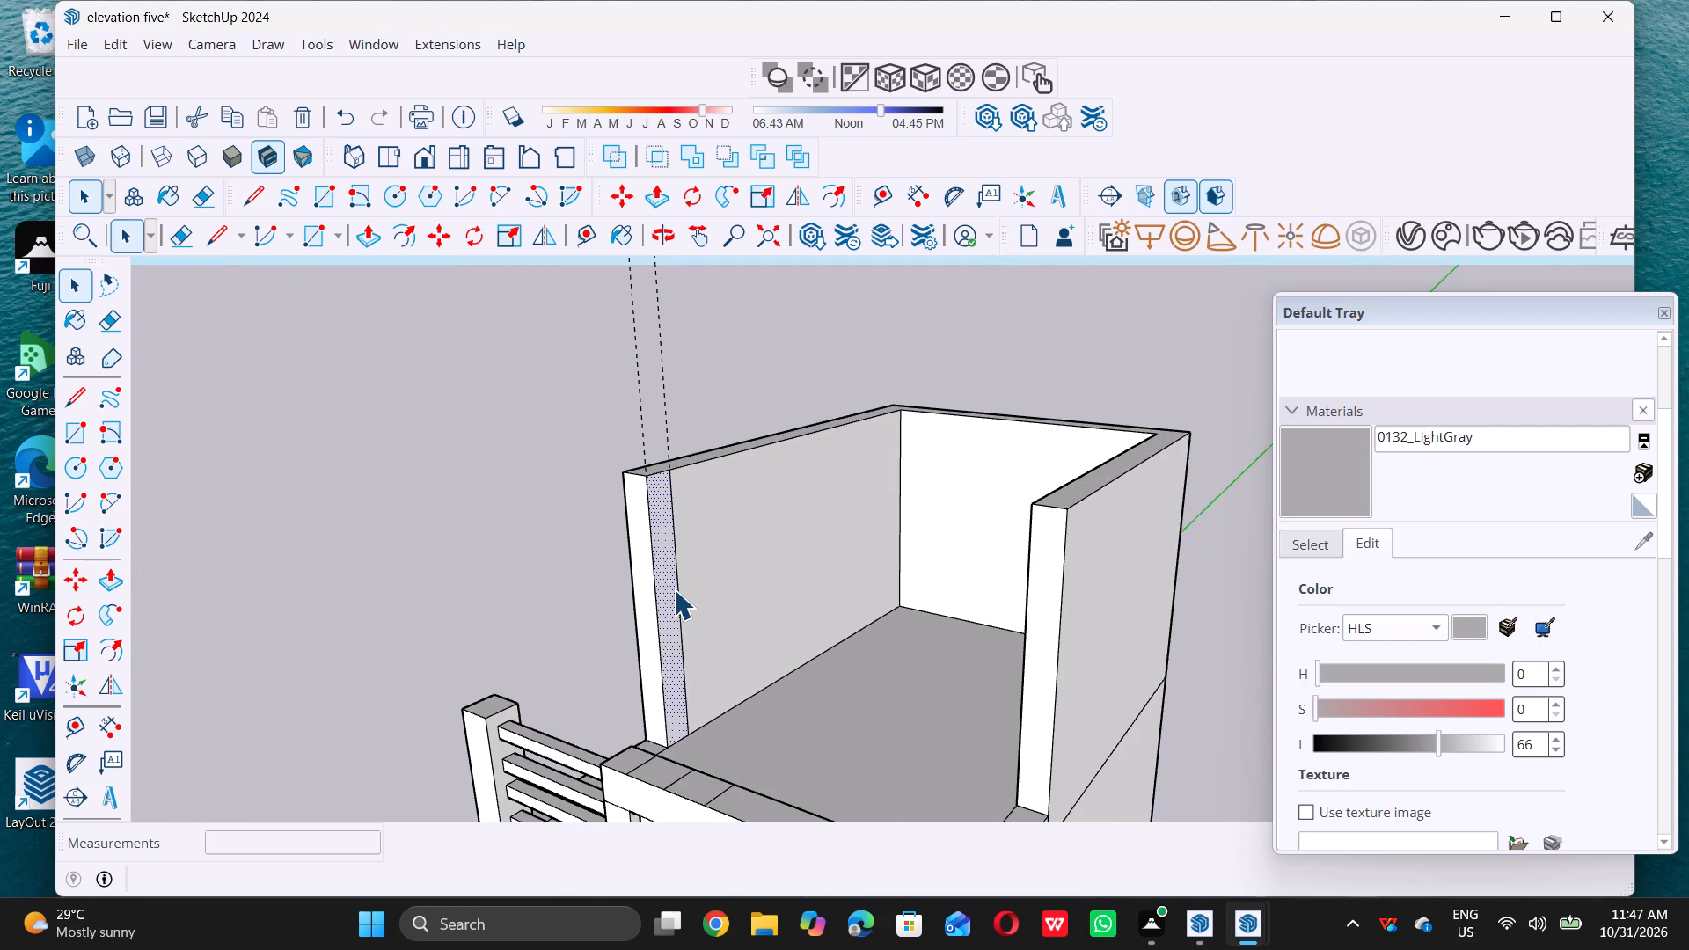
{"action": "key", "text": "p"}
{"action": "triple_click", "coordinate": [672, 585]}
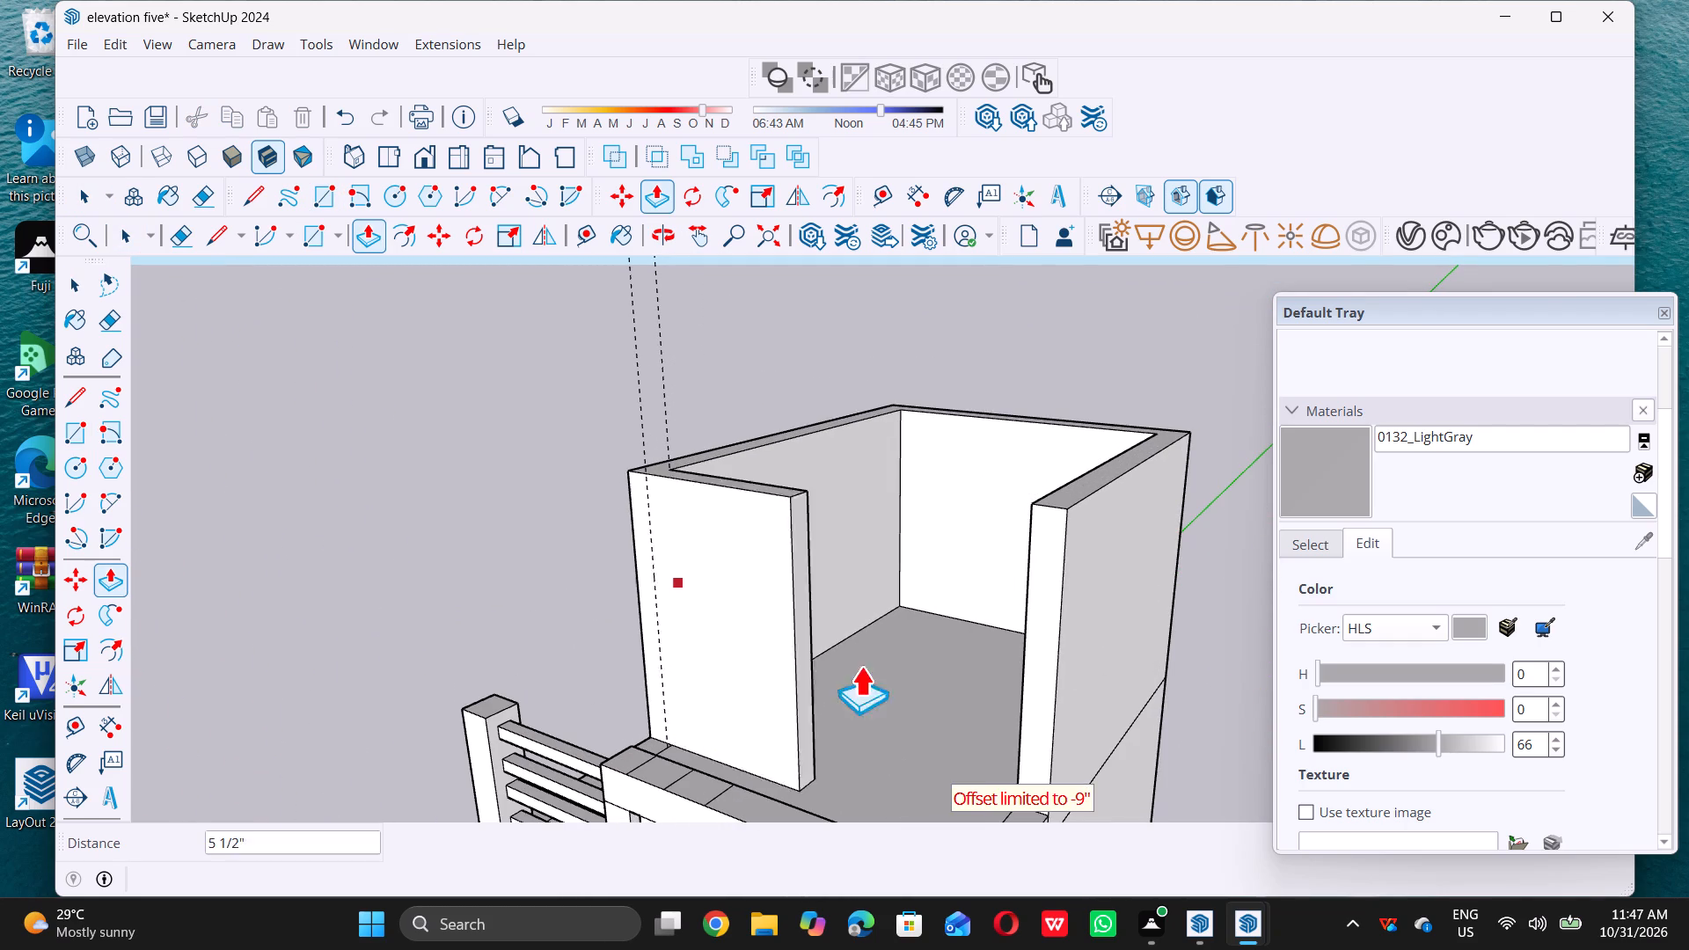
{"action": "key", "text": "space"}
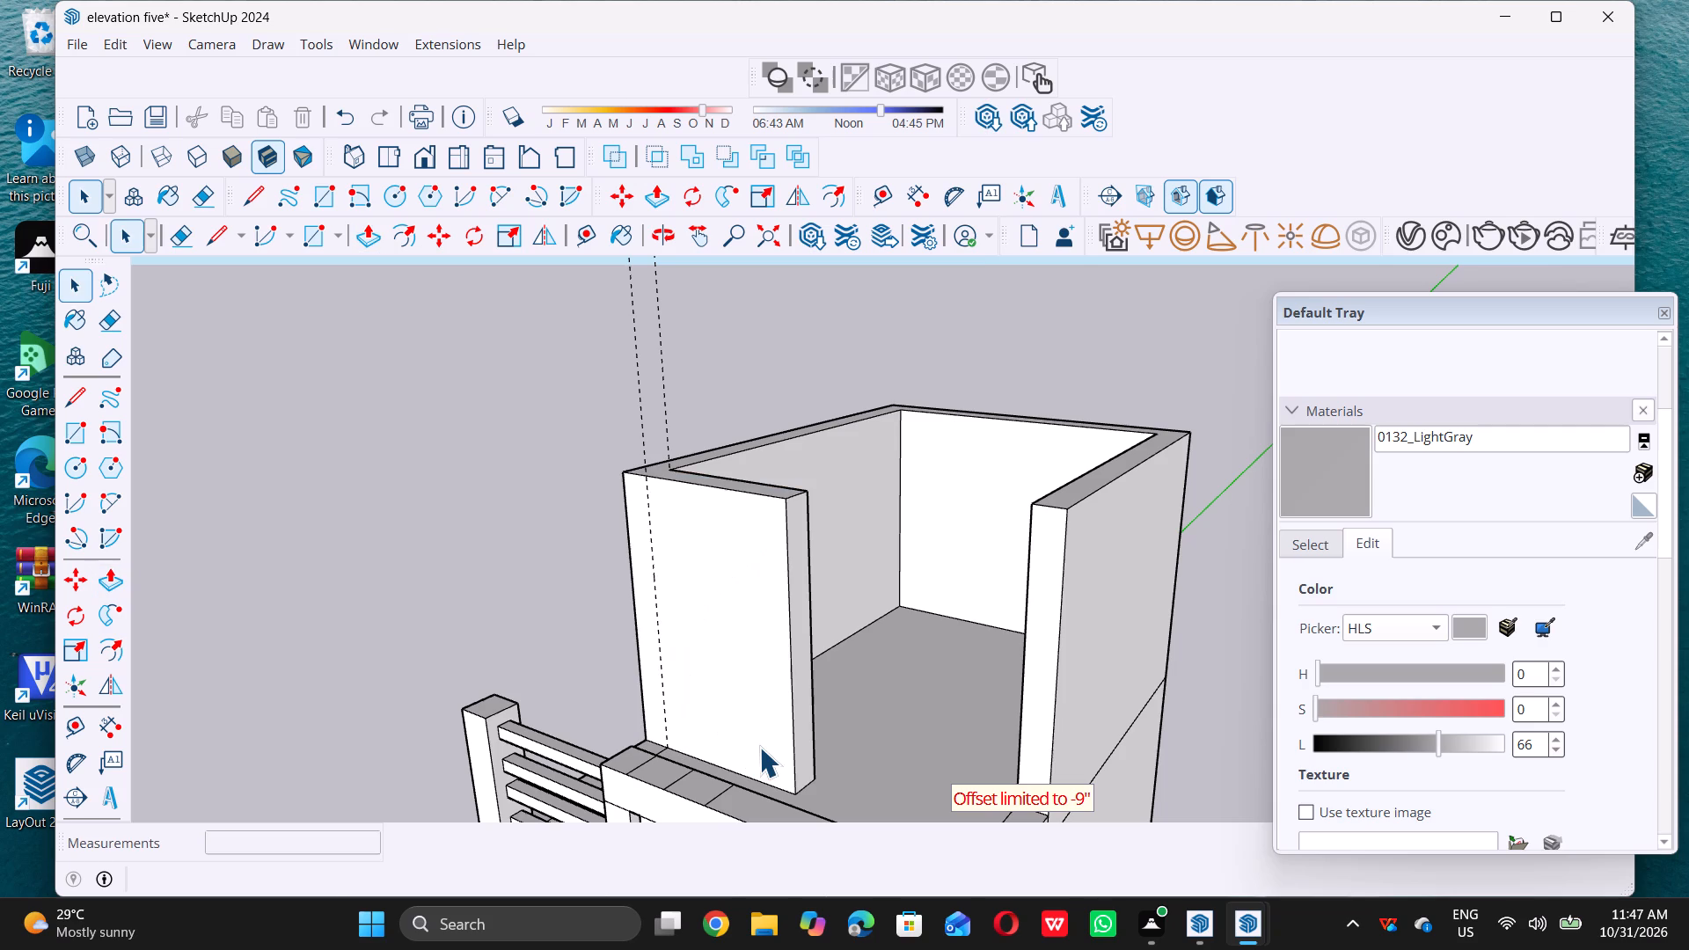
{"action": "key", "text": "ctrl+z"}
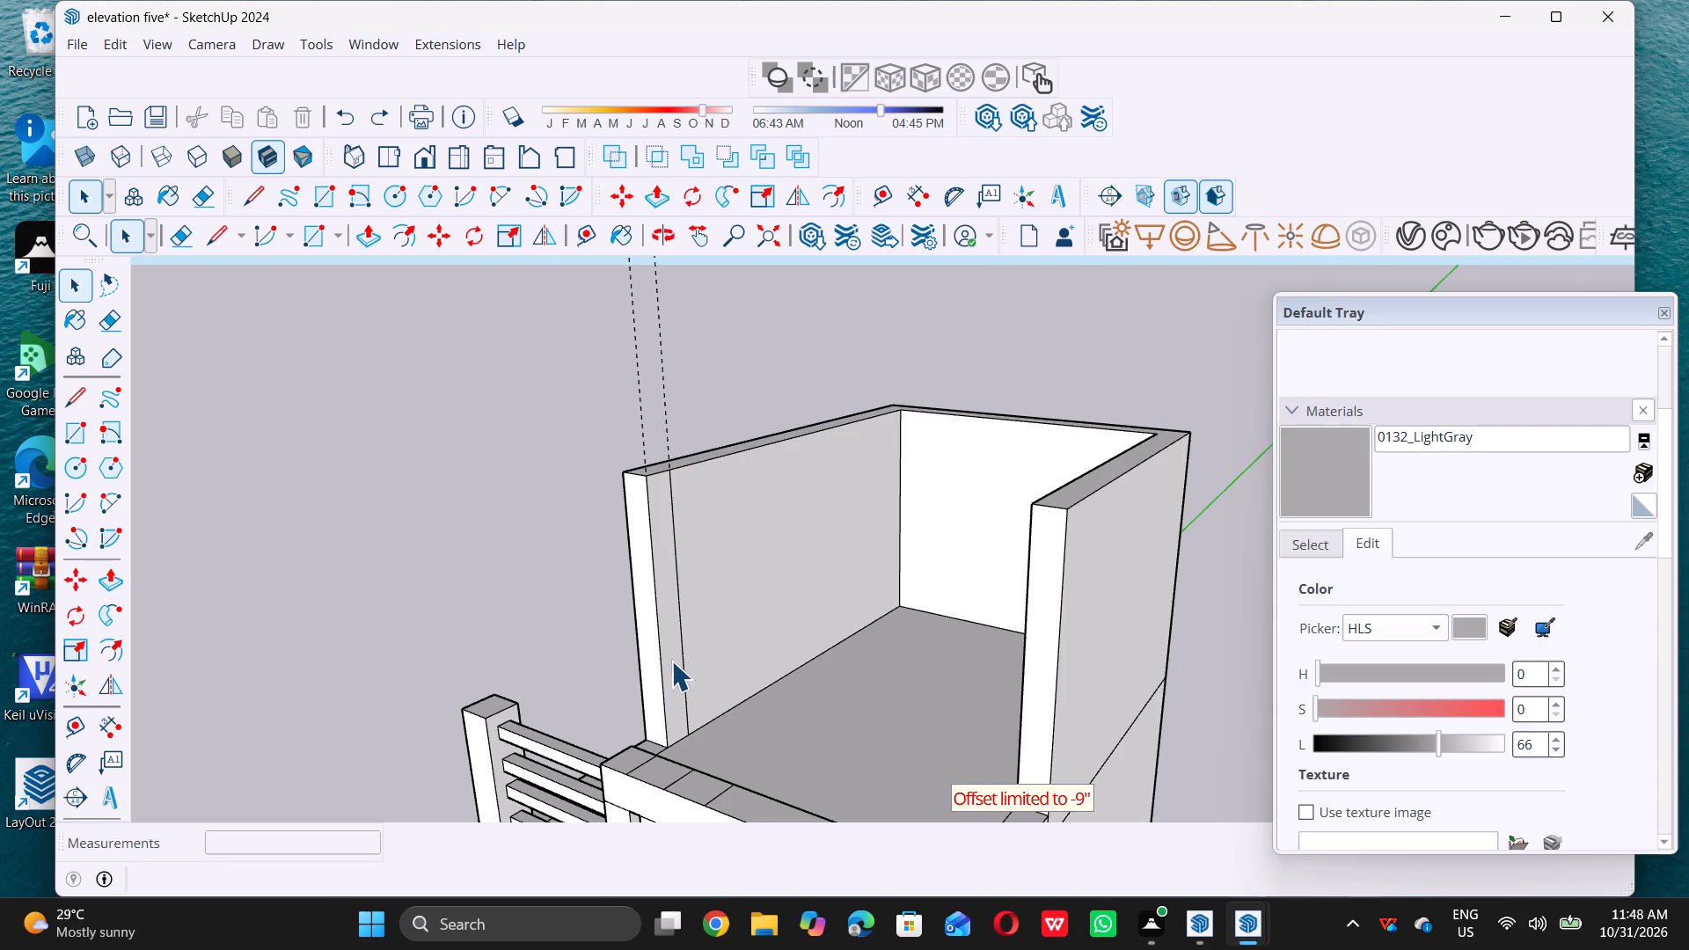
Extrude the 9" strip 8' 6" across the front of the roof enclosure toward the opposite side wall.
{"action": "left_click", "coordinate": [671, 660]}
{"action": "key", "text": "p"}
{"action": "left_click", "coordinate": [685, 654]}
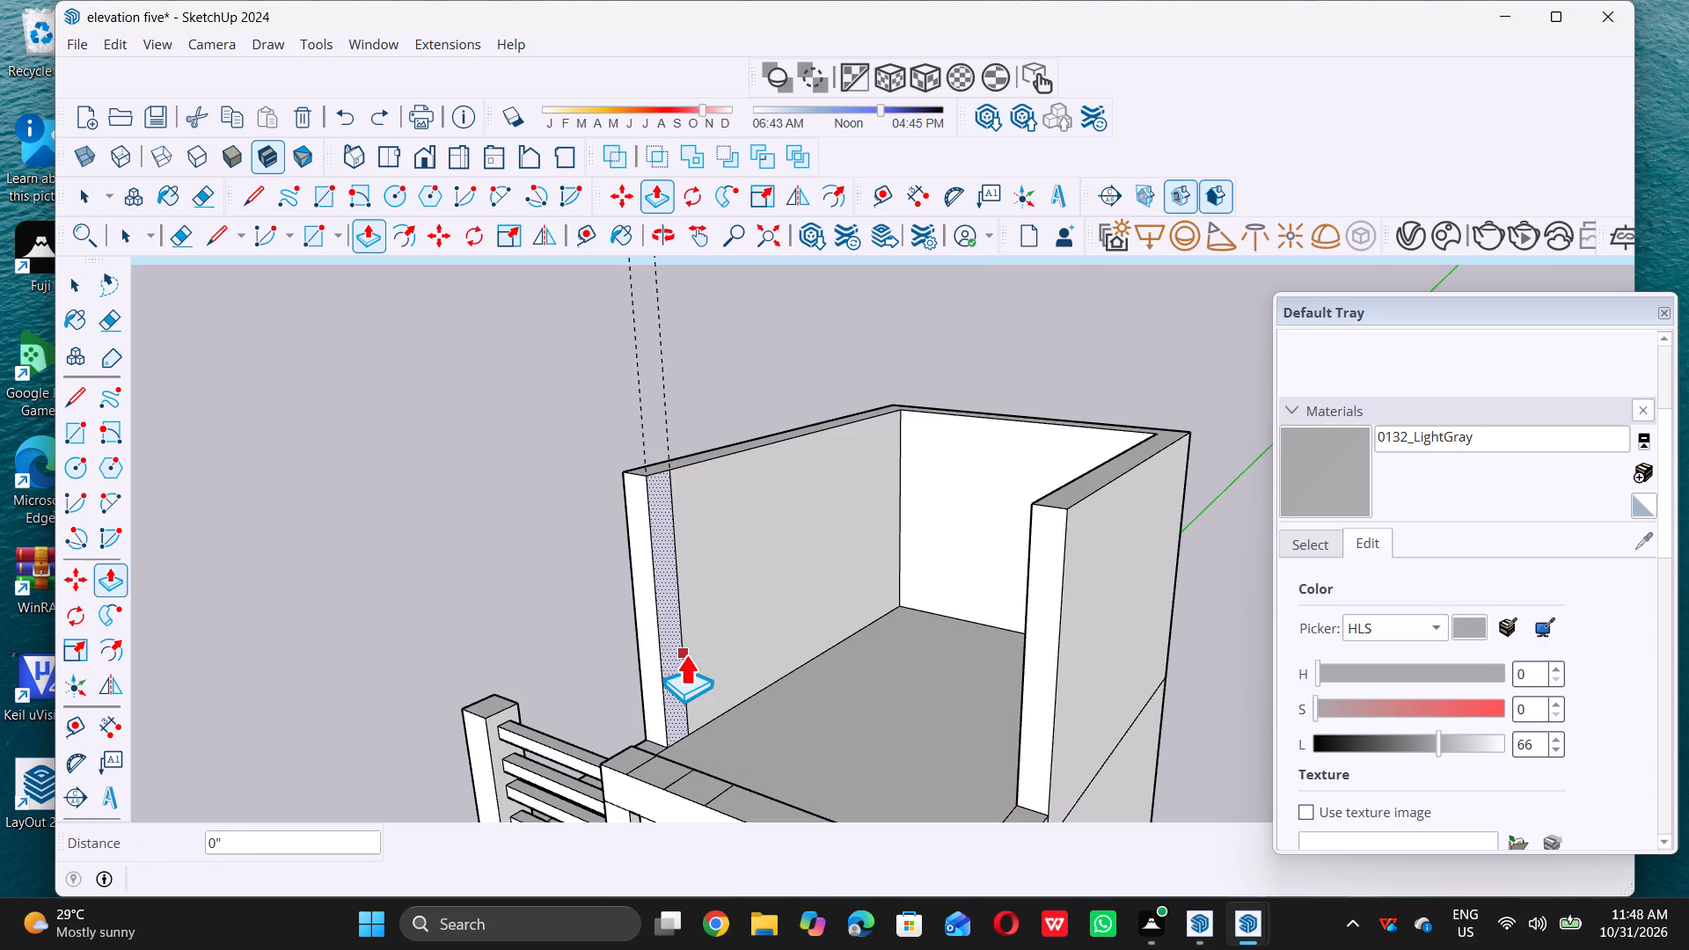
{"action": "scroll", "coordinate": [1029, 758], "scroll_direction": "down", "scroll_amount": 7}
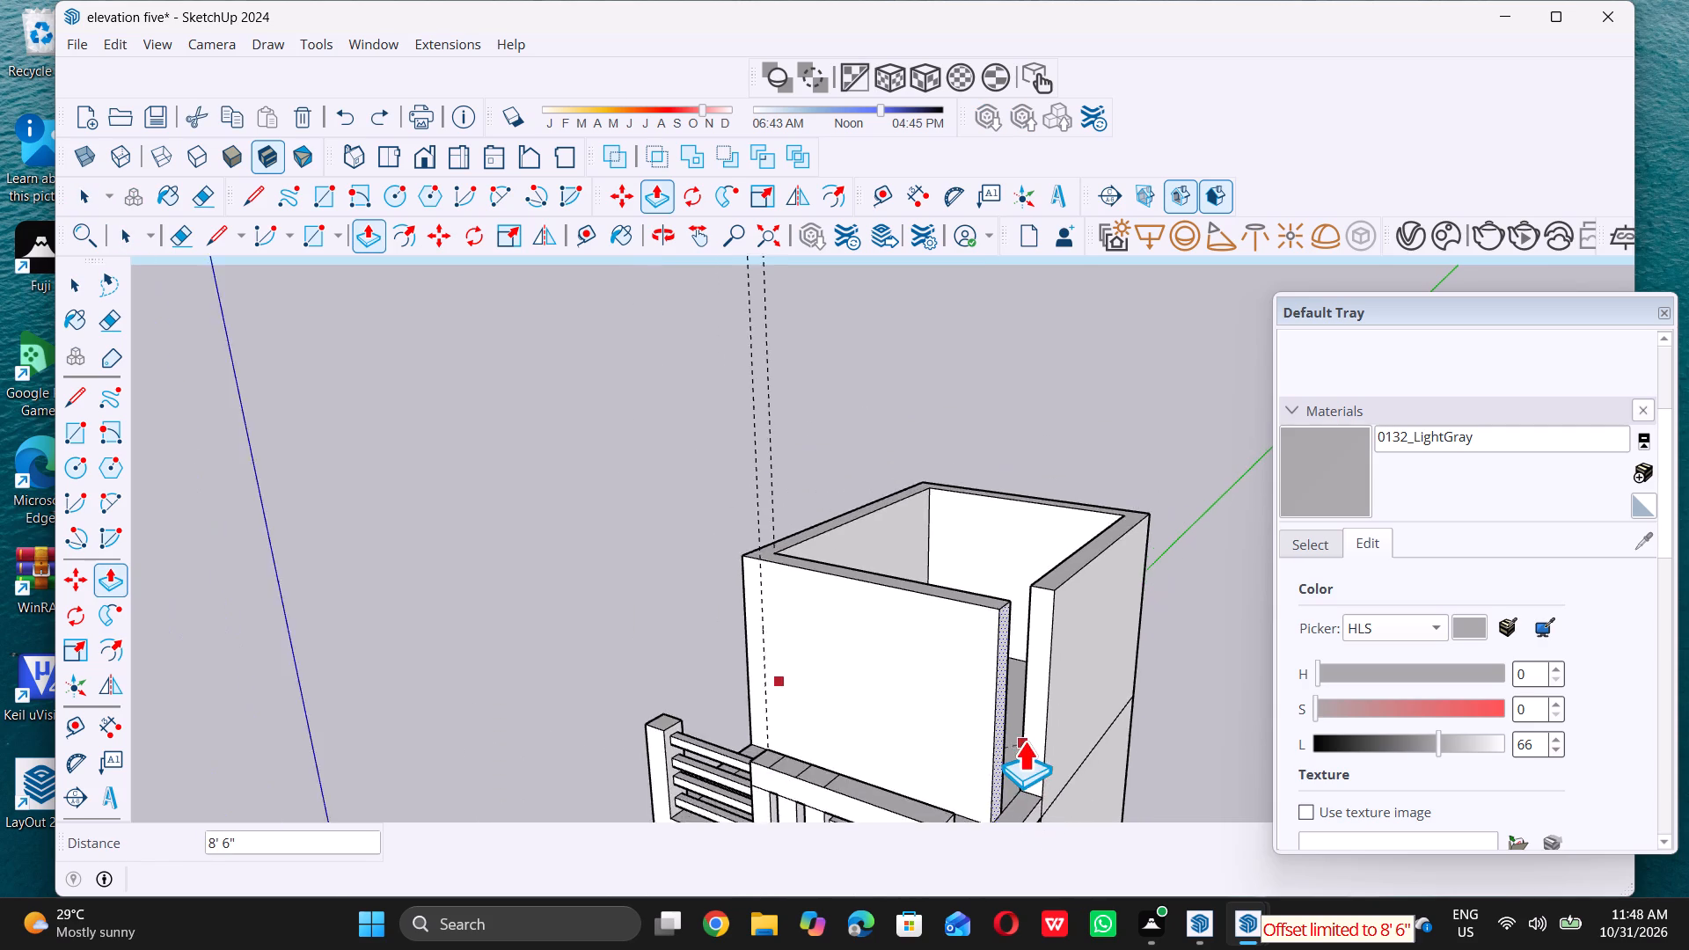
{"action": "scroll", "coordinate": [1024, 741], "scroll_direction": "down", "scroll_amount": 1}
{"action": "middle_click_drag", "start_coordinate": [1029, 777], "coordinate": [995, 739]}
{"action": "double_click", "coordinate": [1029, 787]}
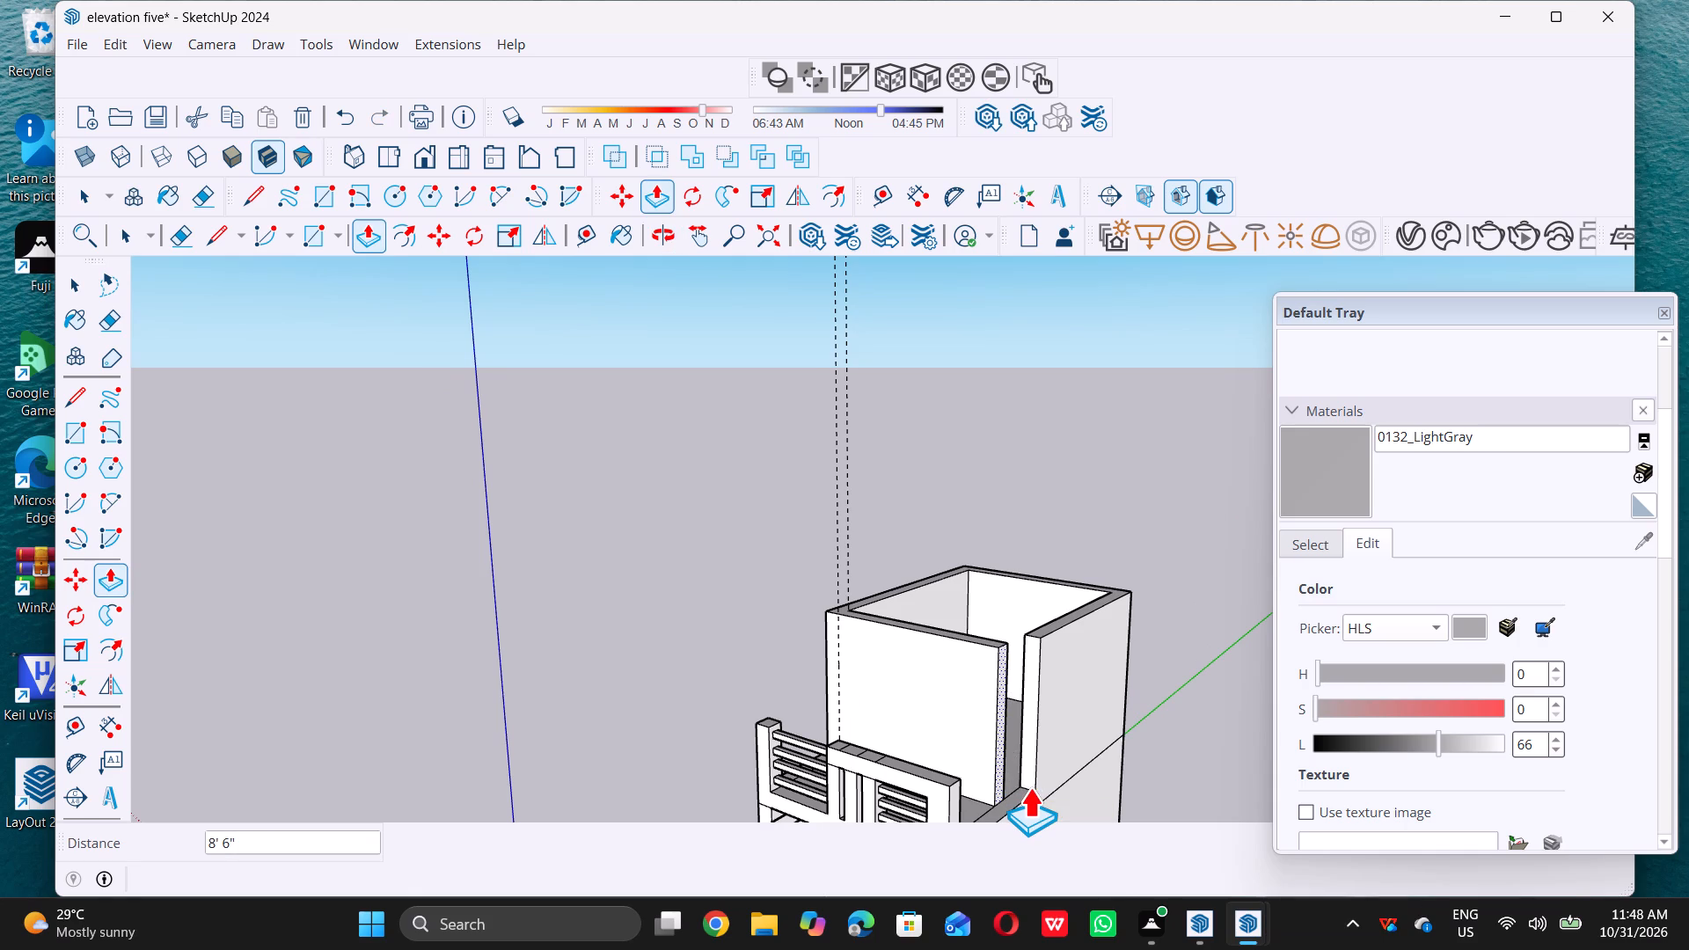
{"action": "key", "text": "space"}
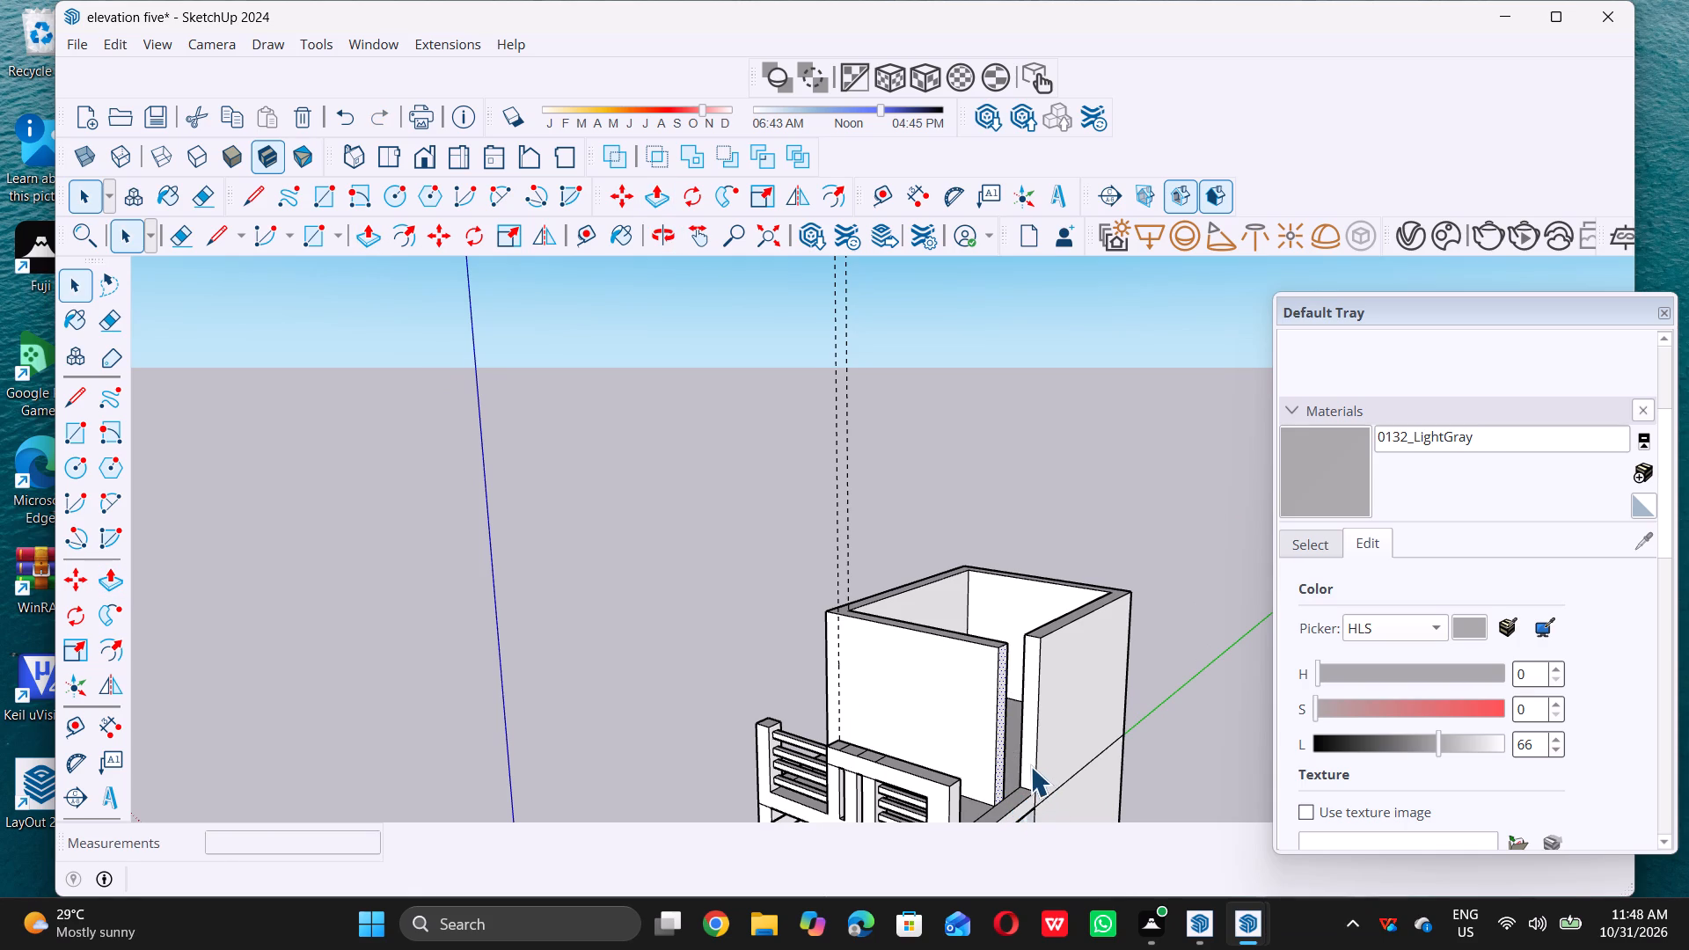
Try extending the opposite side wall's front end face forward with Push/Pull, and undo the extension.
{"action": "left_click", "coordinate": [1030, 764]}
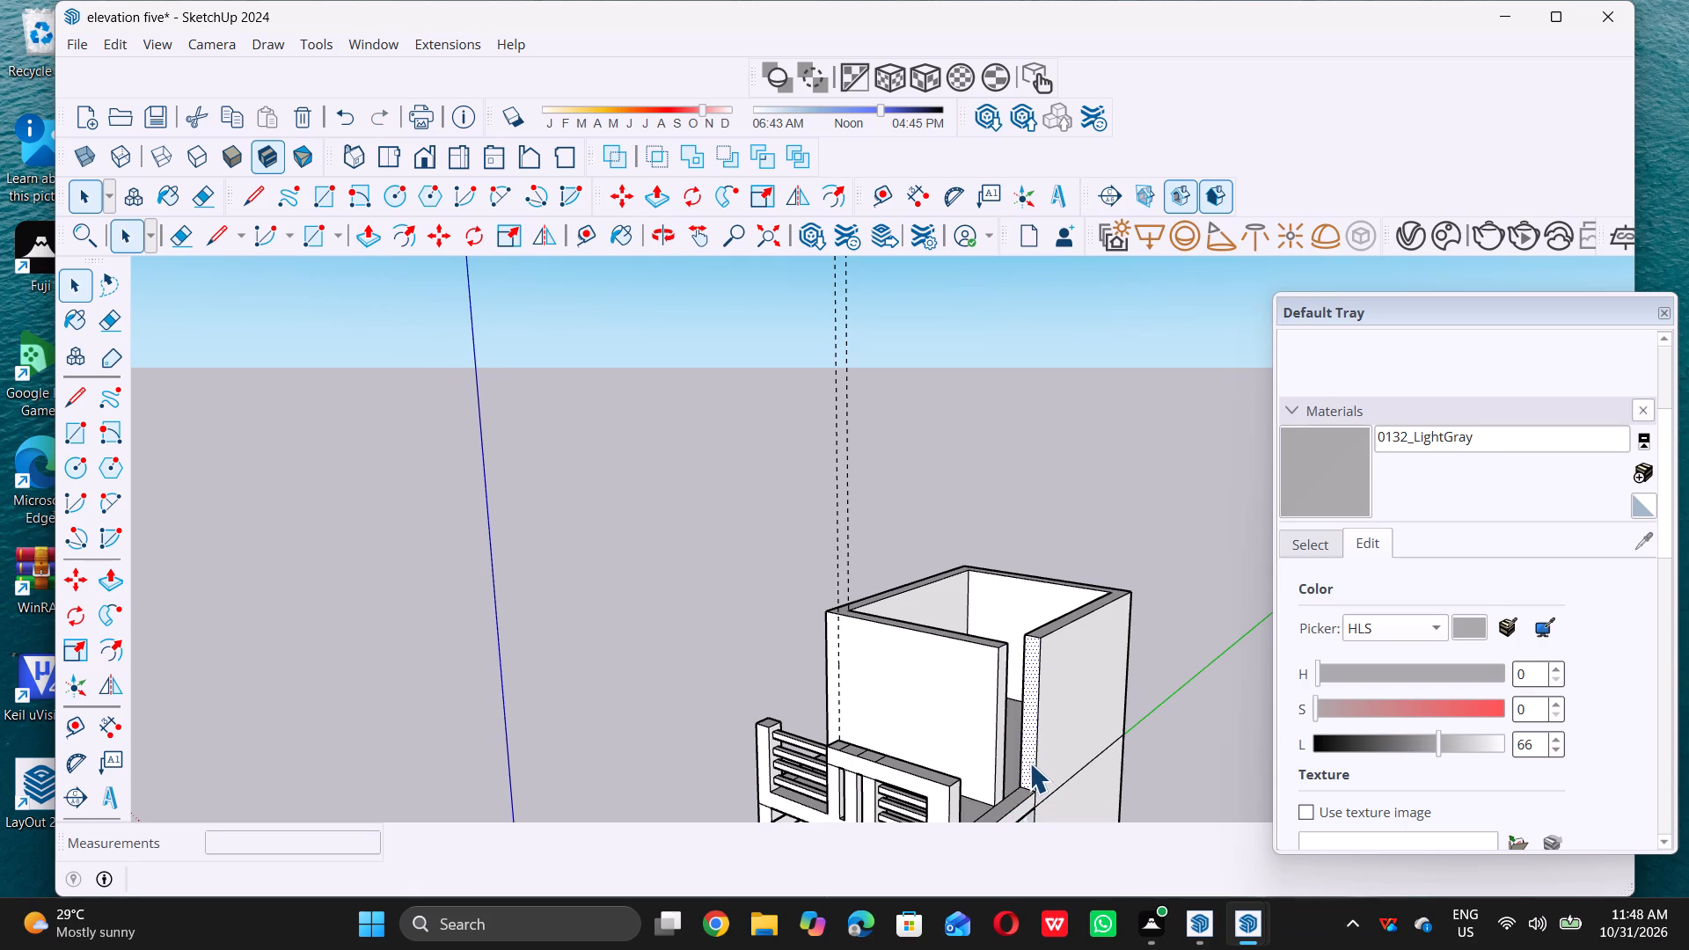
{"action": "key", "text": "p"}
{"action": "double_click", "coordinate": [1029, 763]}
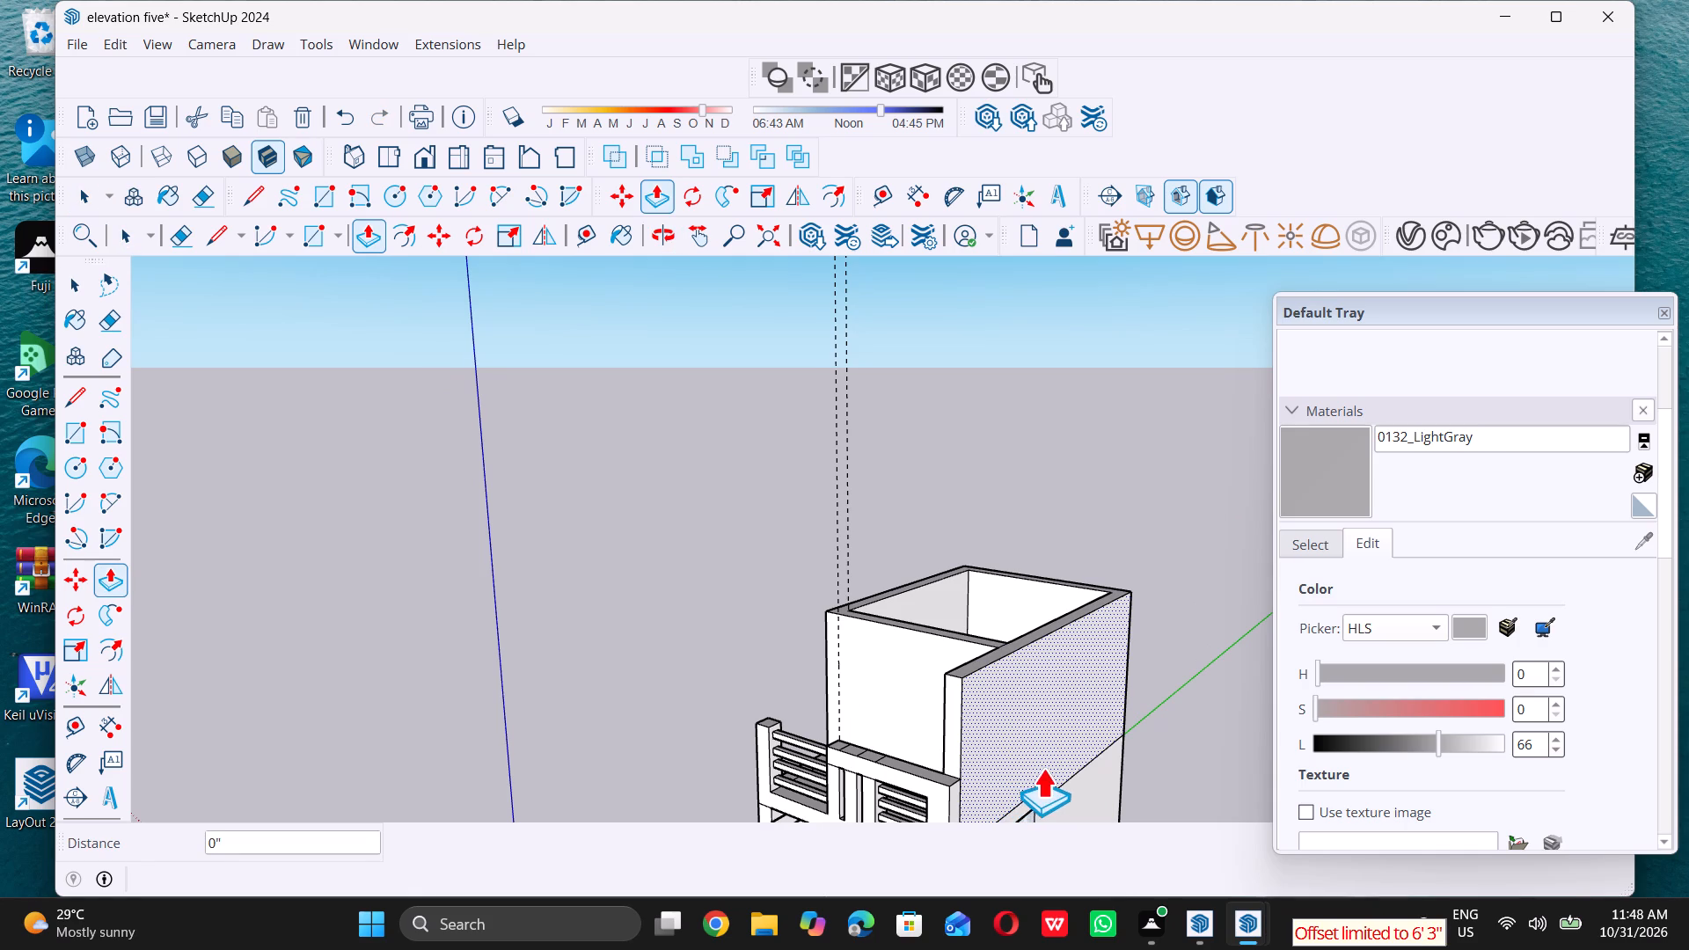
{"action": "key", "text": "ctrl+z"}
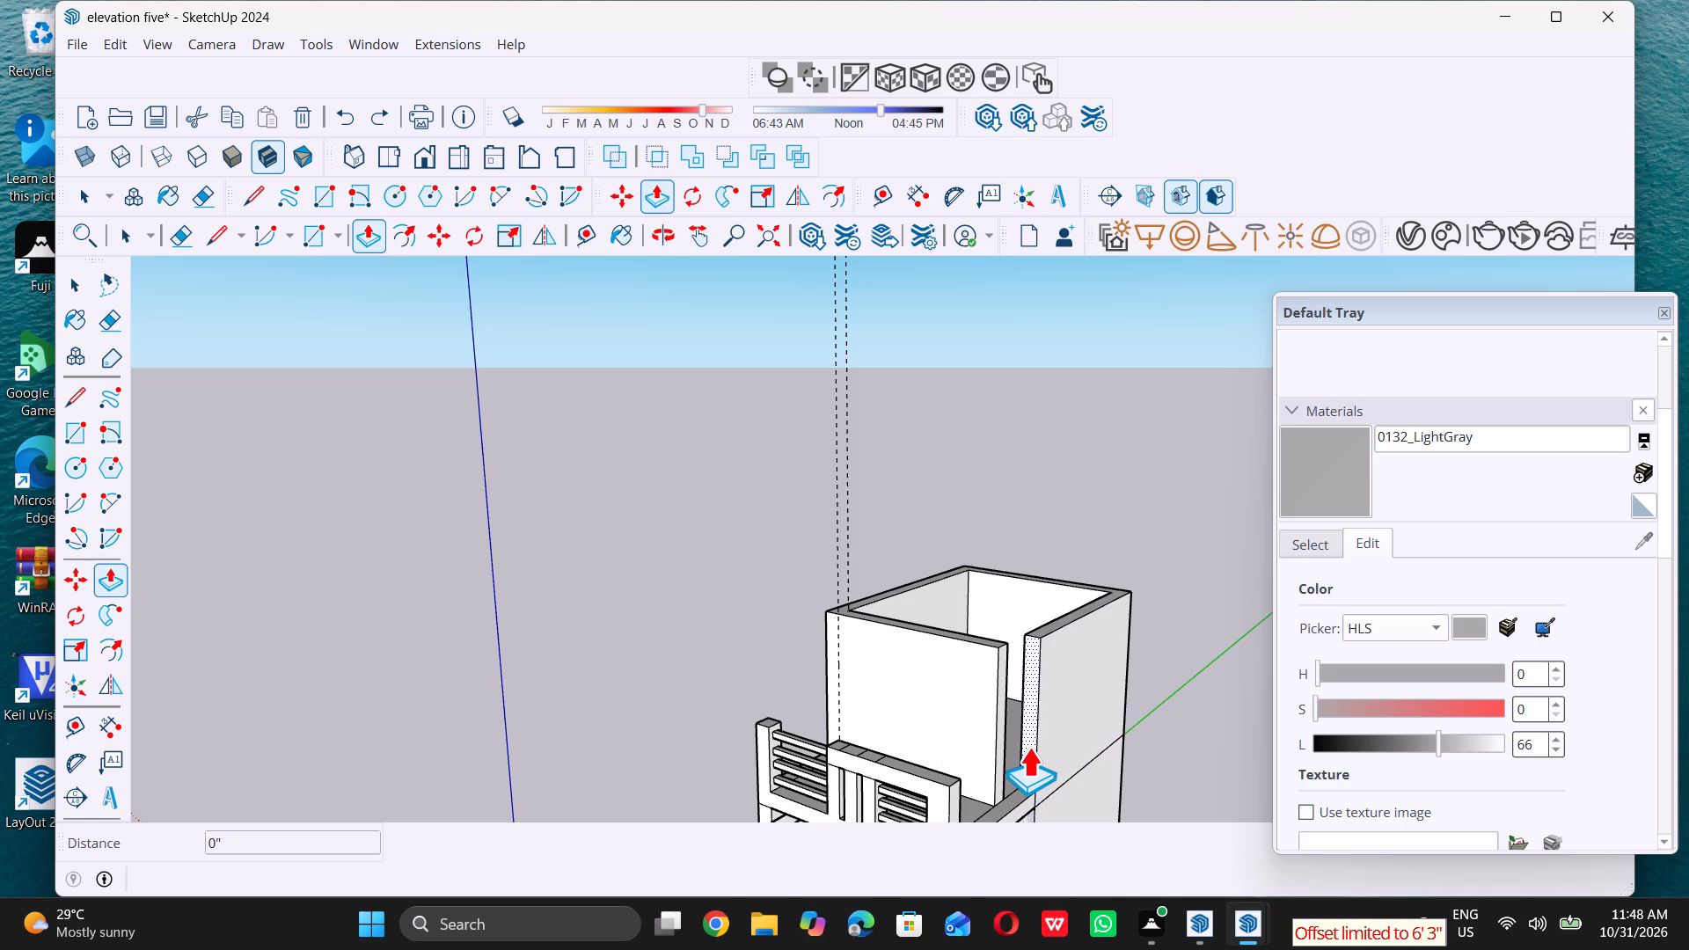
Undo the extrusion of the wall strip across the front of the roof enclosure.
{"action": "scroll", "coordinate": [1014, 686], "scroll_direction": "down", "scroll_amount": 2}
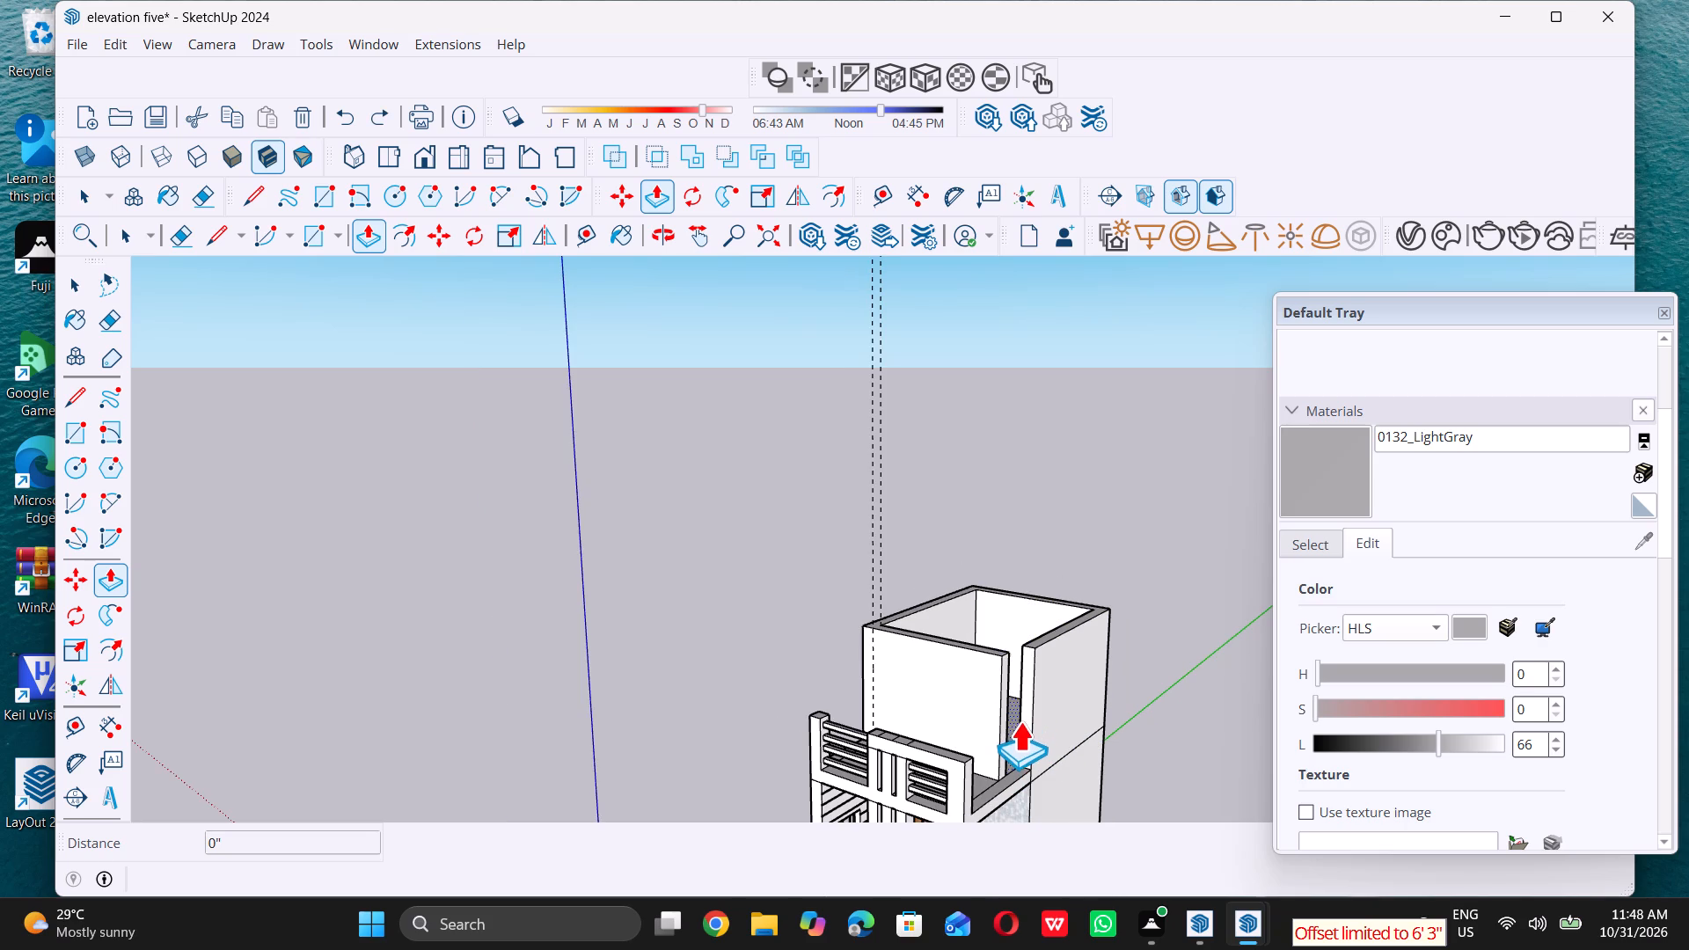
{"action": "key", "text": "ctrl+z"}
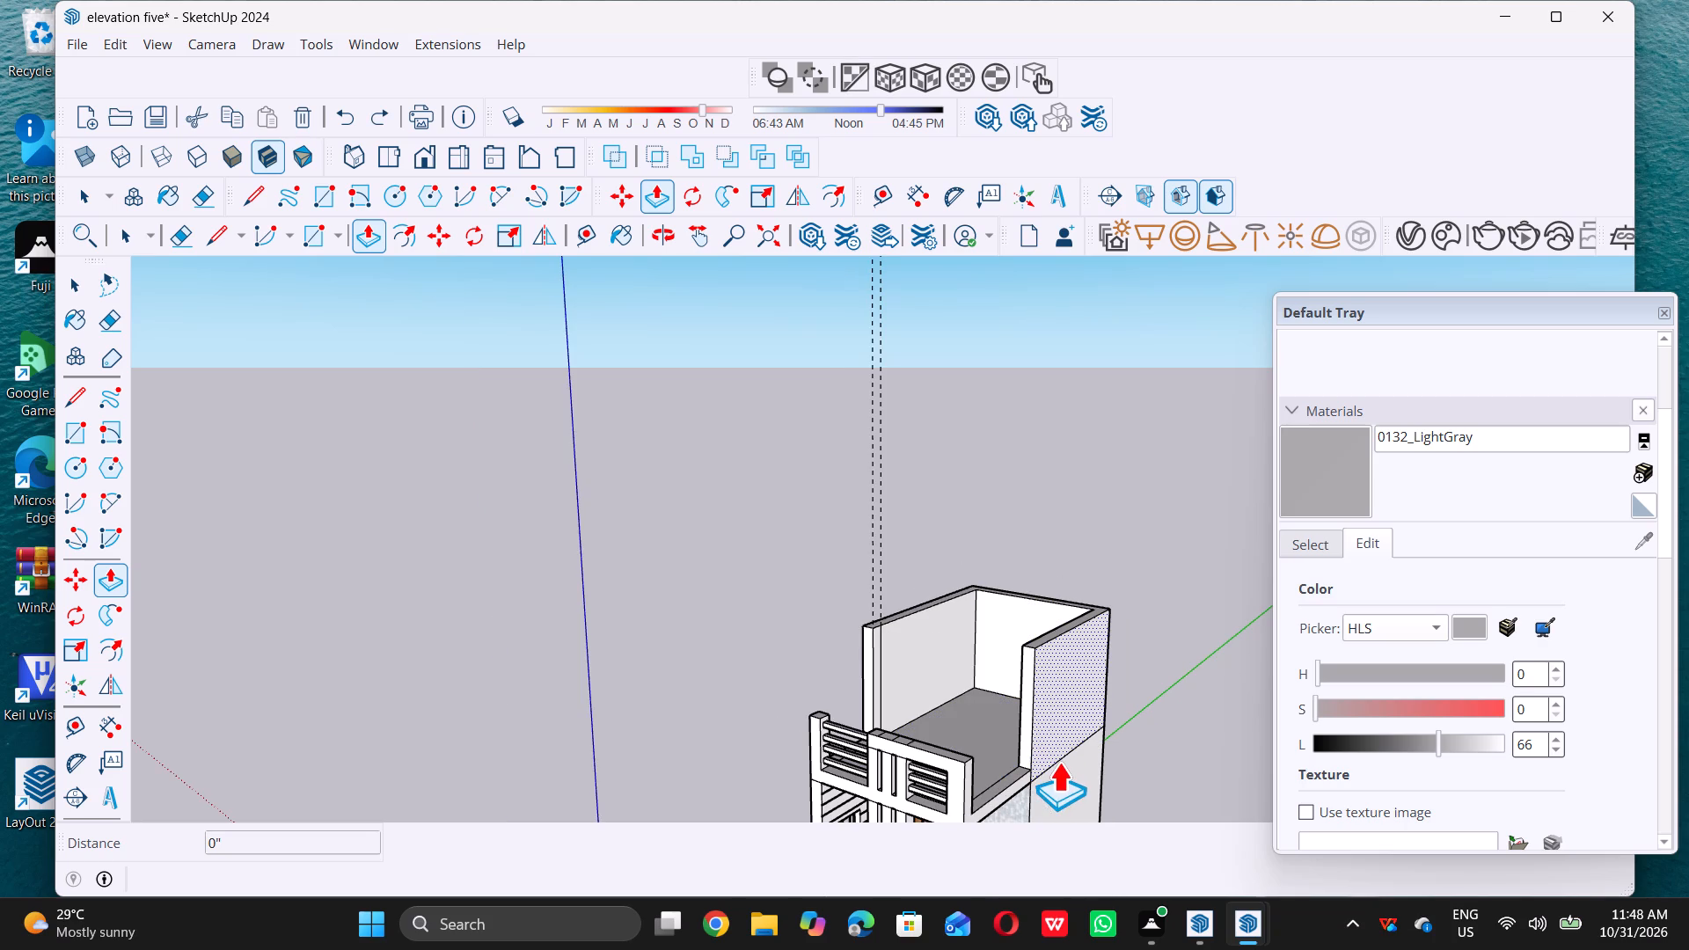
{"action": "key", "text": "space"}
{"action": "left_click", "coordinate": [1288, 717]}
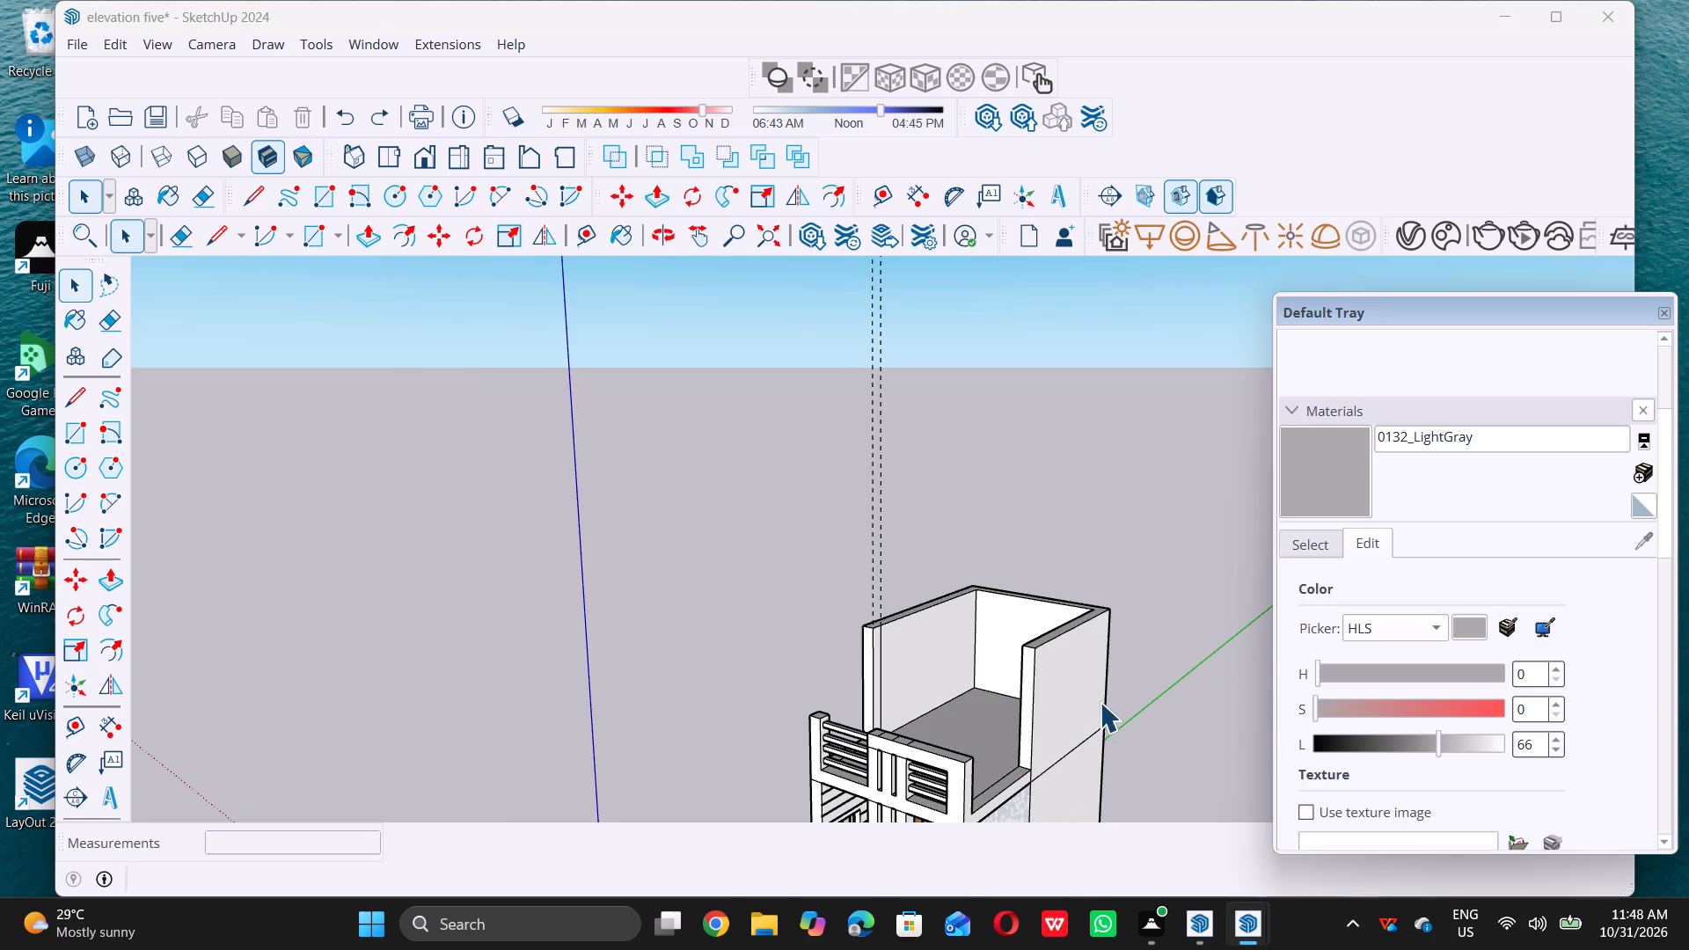
Examine the rooftop walls and the whole building from several sides.
{"action": "middle_click_drag", "start_coordinate": [1072, 702], "coordinate": [809, 759]}
{"action": "middle_click", "coordinate": [809, 759]}
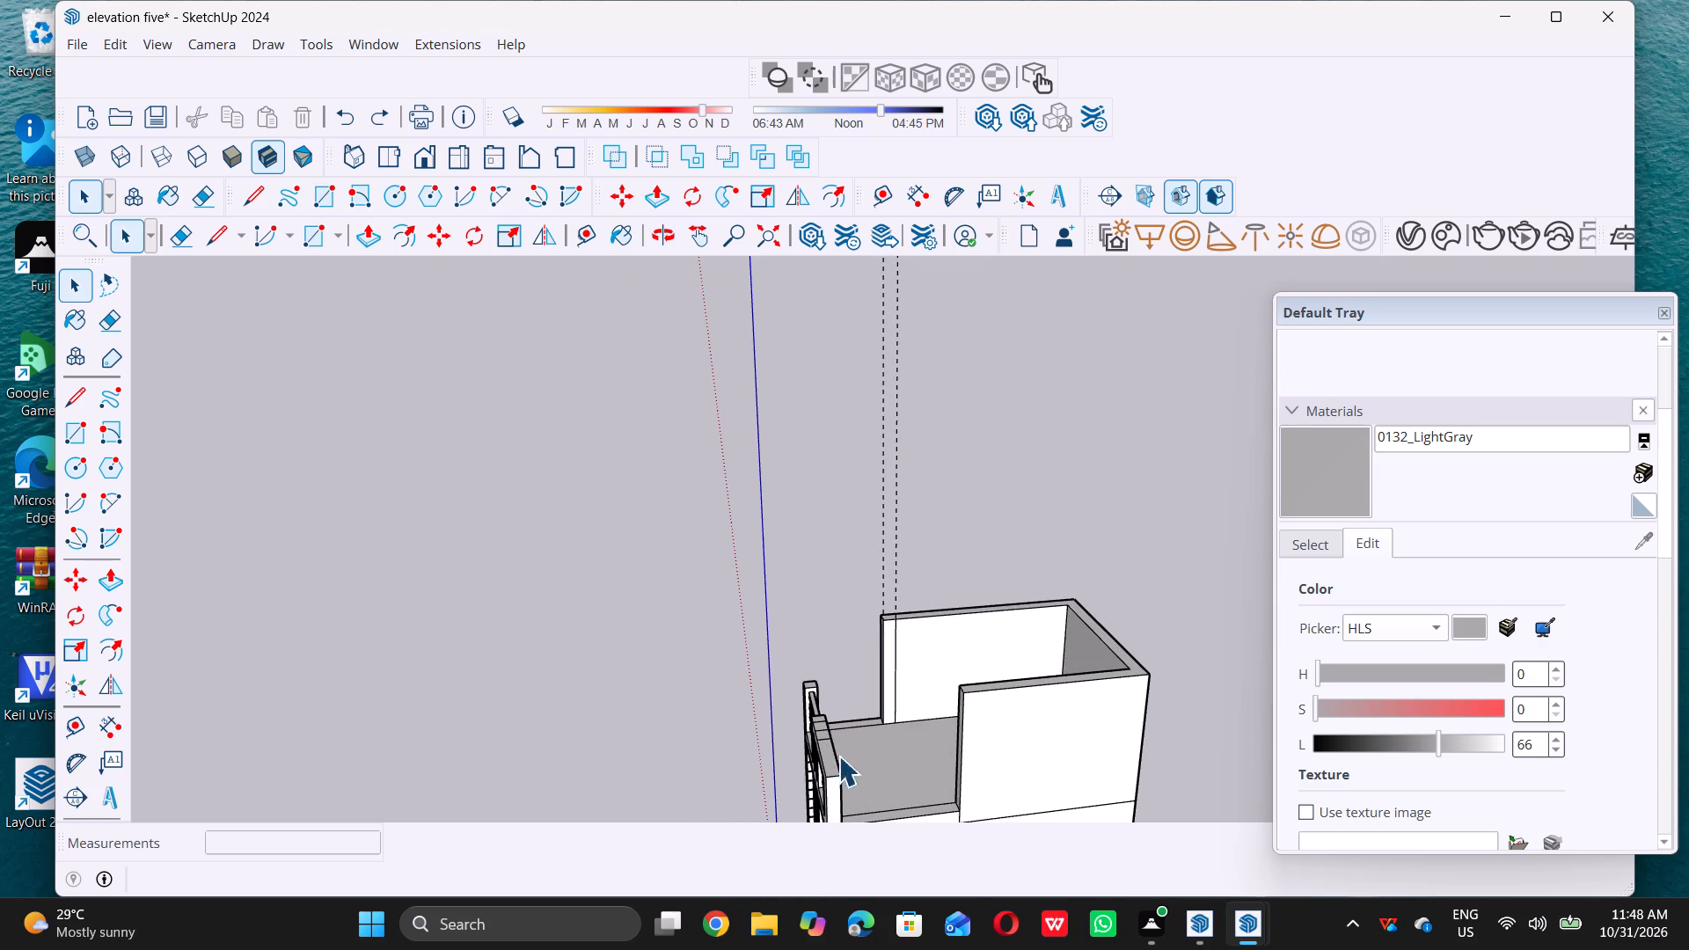
{"action": "scroll", "coordinate": [909, 662], "scroll_direction": "down", "scroll_amount": 11}
{"action": "middle_click_drag", "start_coordinate": [888, 695], "coordinate": [1193, 841]}
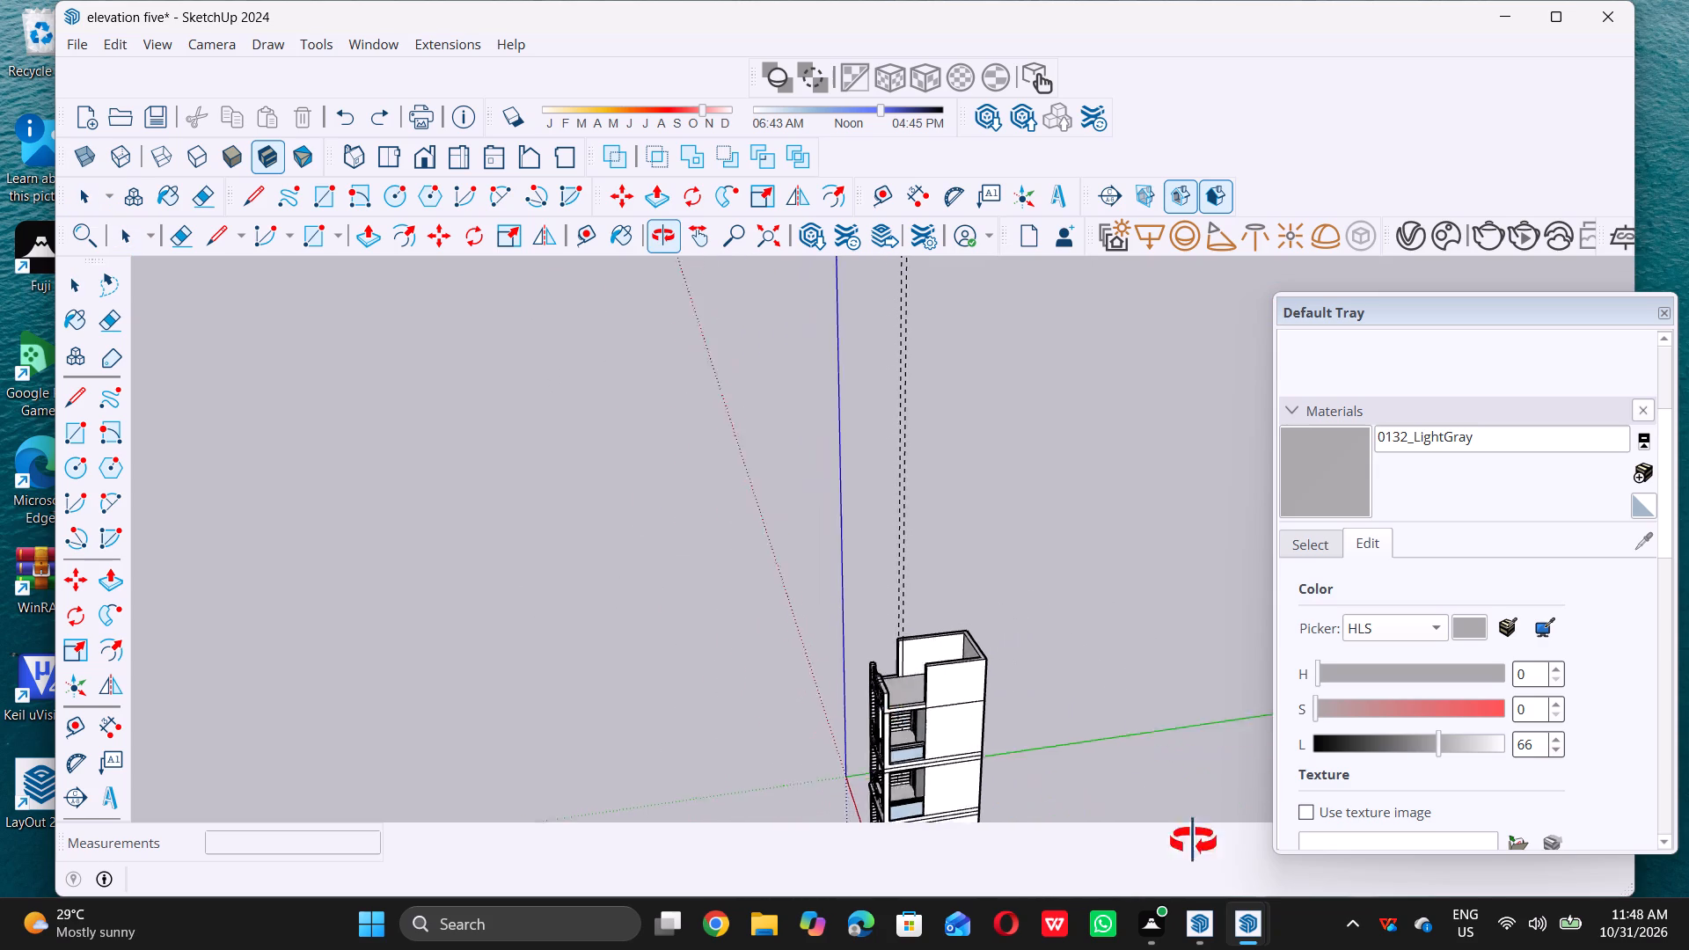
{"action": "middle_click_drag", "start_coordinate": [1193, 841], "coordinate": [1392, 837]}
{"action": "middle_click_drag", "start_coordinate": [785, 621], "coordinate": [1228, 592]}
{"action": "scroll", "coordinate": [961, 502], "scroll_direction": "up", "scroll_amount": 4}
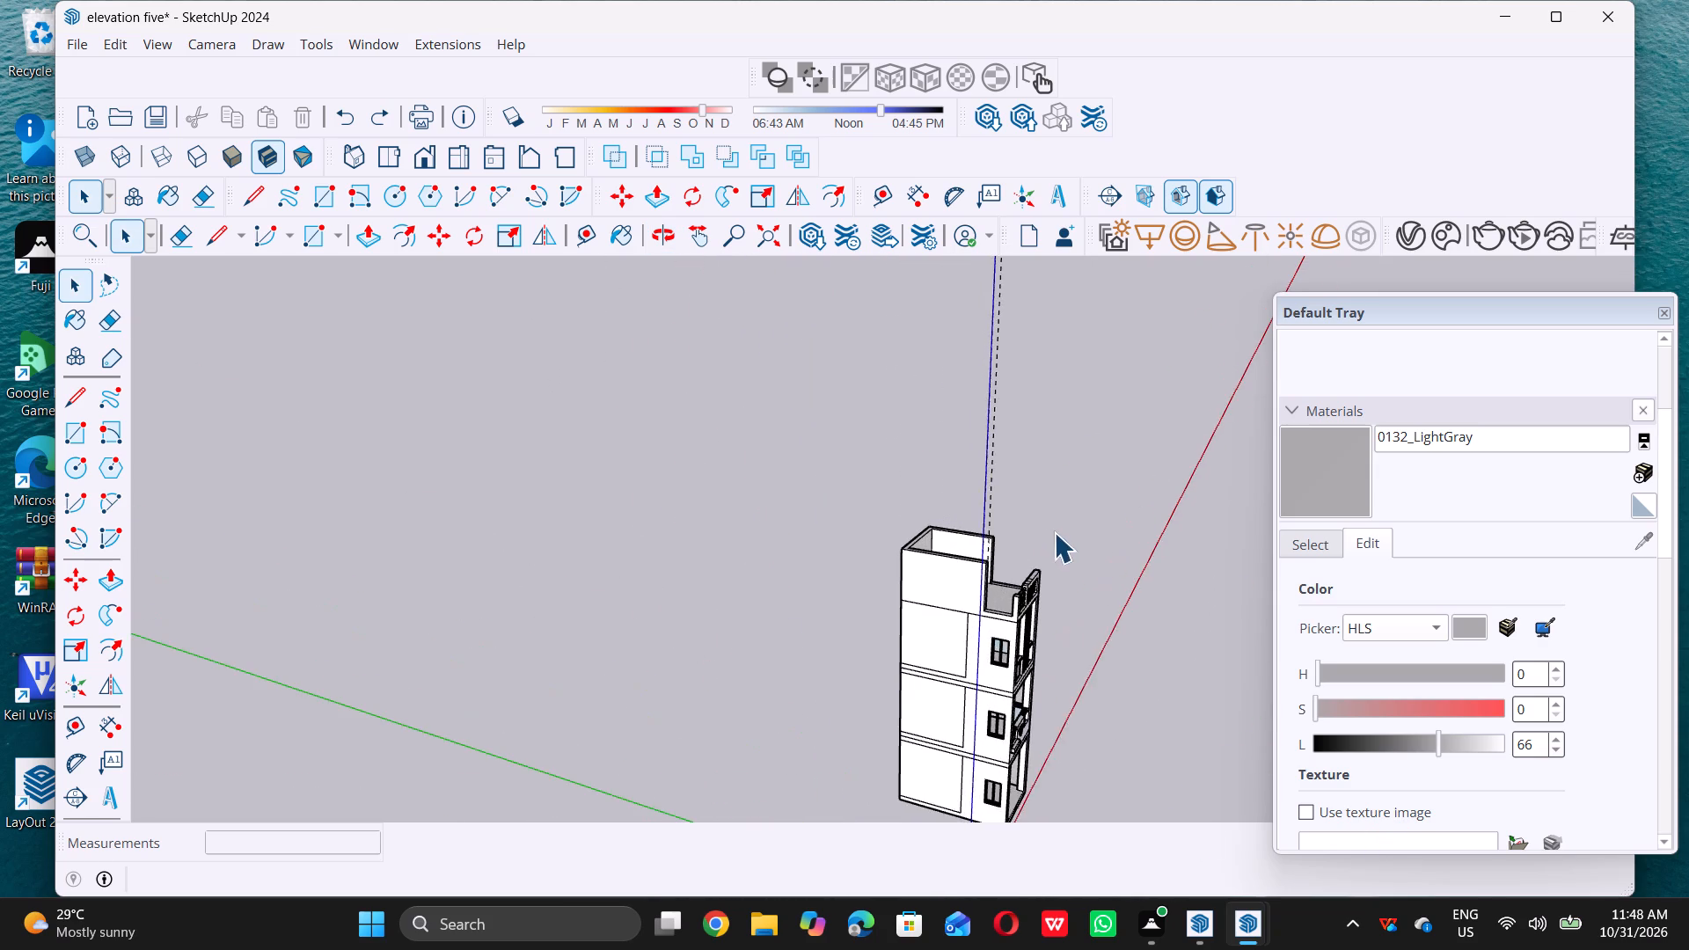
Place a vertical guide 9" in from the front edge on the inner face of the far side wall of the roof enclosure.
{"action": "scroll", "coordinate": [1055, 552], "scroll_direction": "up", "scroll_amount": 9}
{"action": "scroll", "coordinate": [954, 530], "scroll_direction": "up", "scroll_amount": 13}
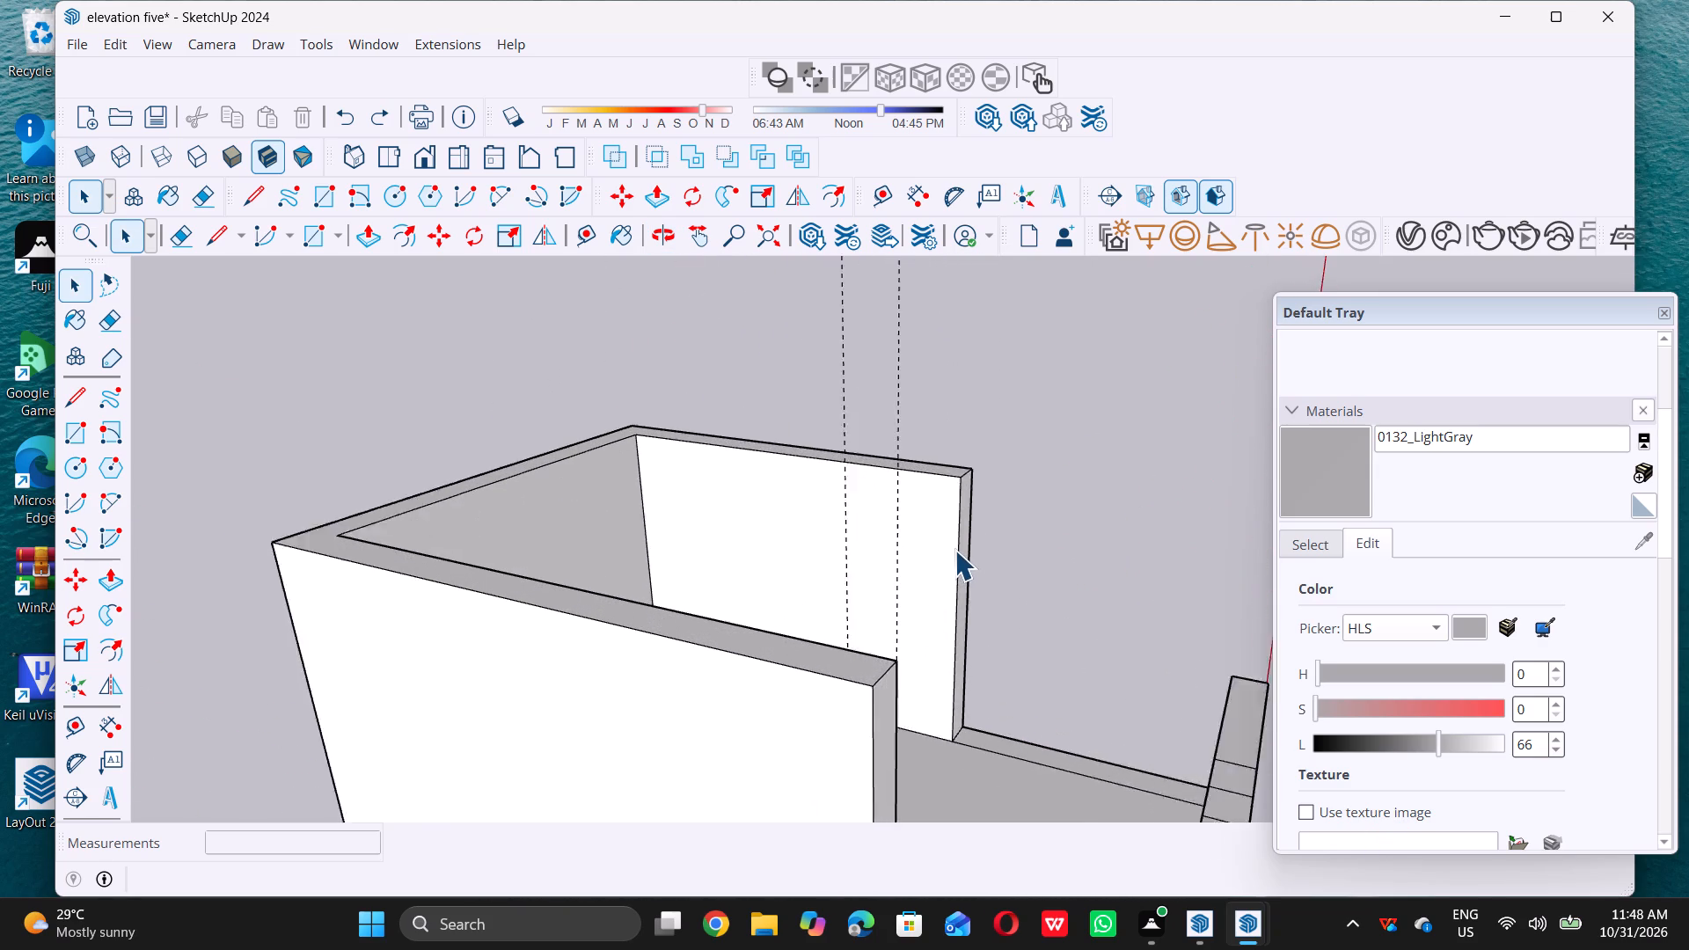
{"action": "key", "text": "t"}
{"action": "left_click", "coordinate": [957, 552]}
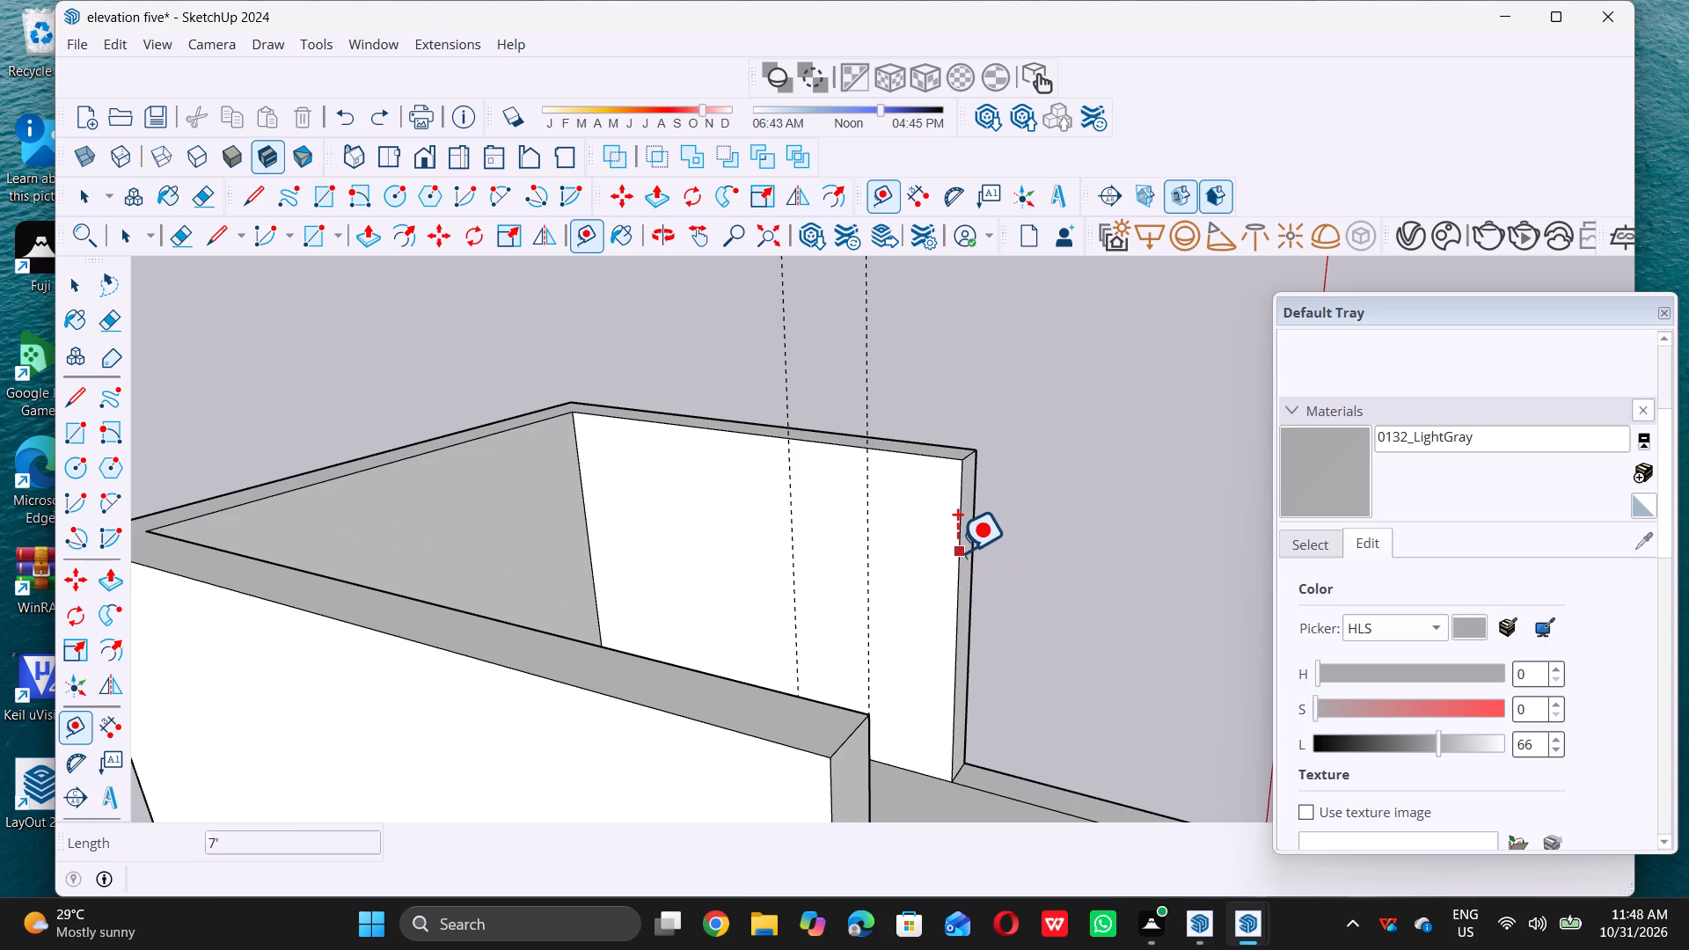
{"action": "key", "text": "9"}
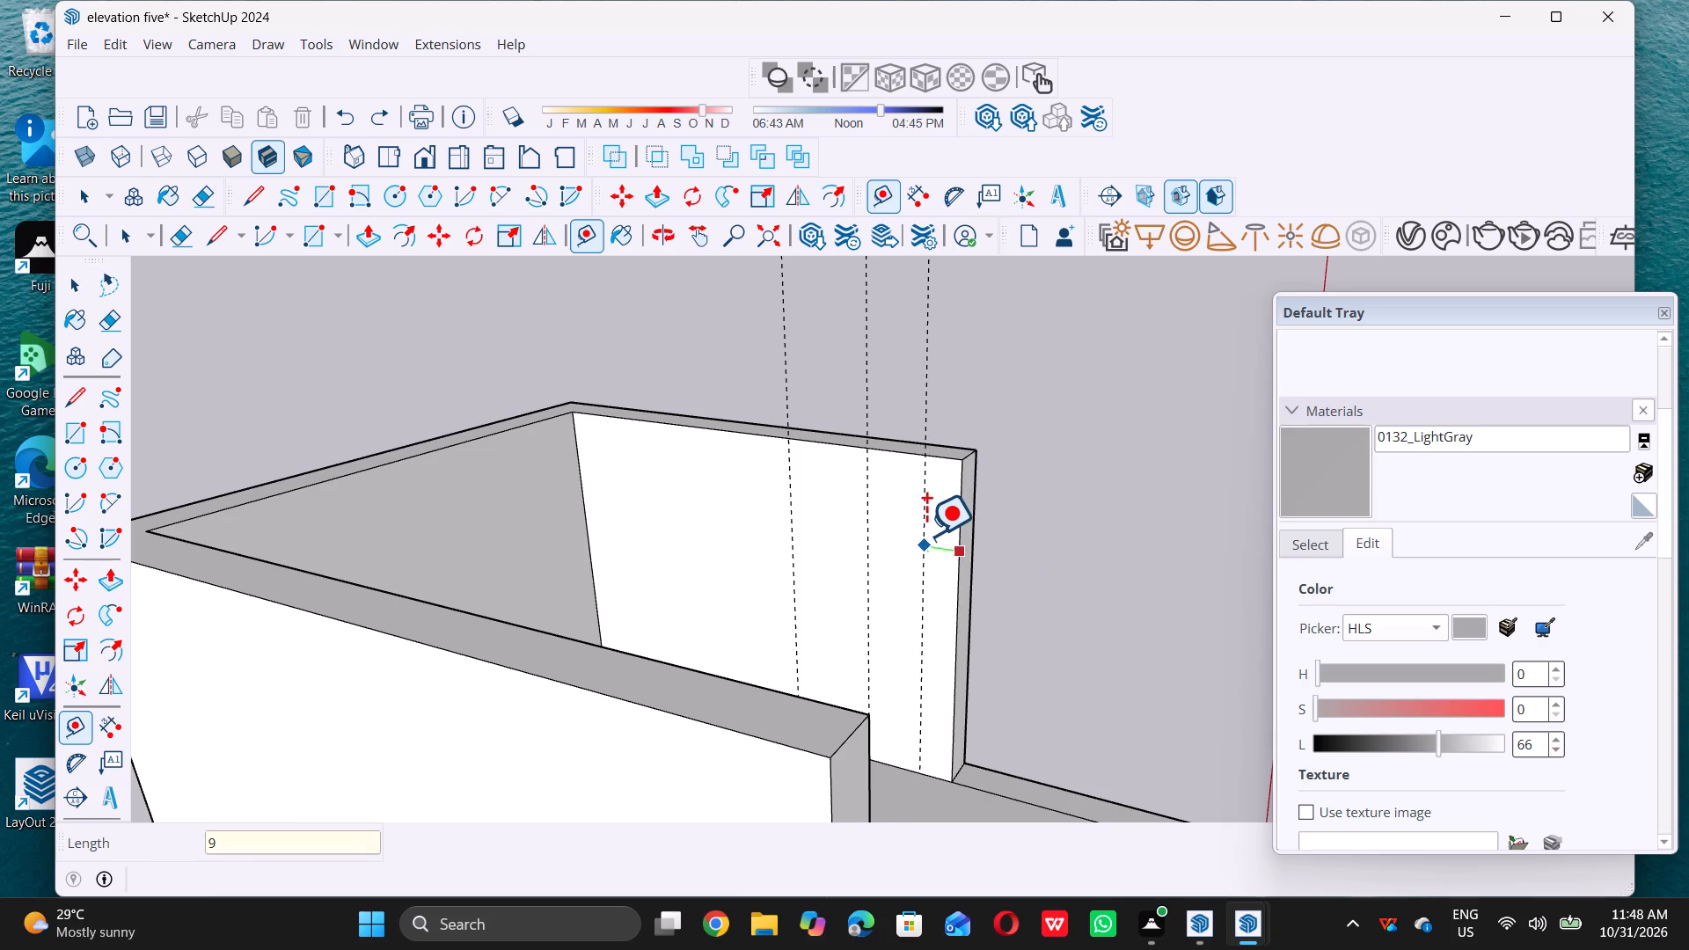
{"action": "key", "text": "shift+quotedbl"}
{"action": "key", "text": "Return"}
Draw a full-height rectangle 9" wide between the new guide and the front edge on that wall's inner face.
{"action": "key", "text": "space"}
{"action": "key", "text": "r"}
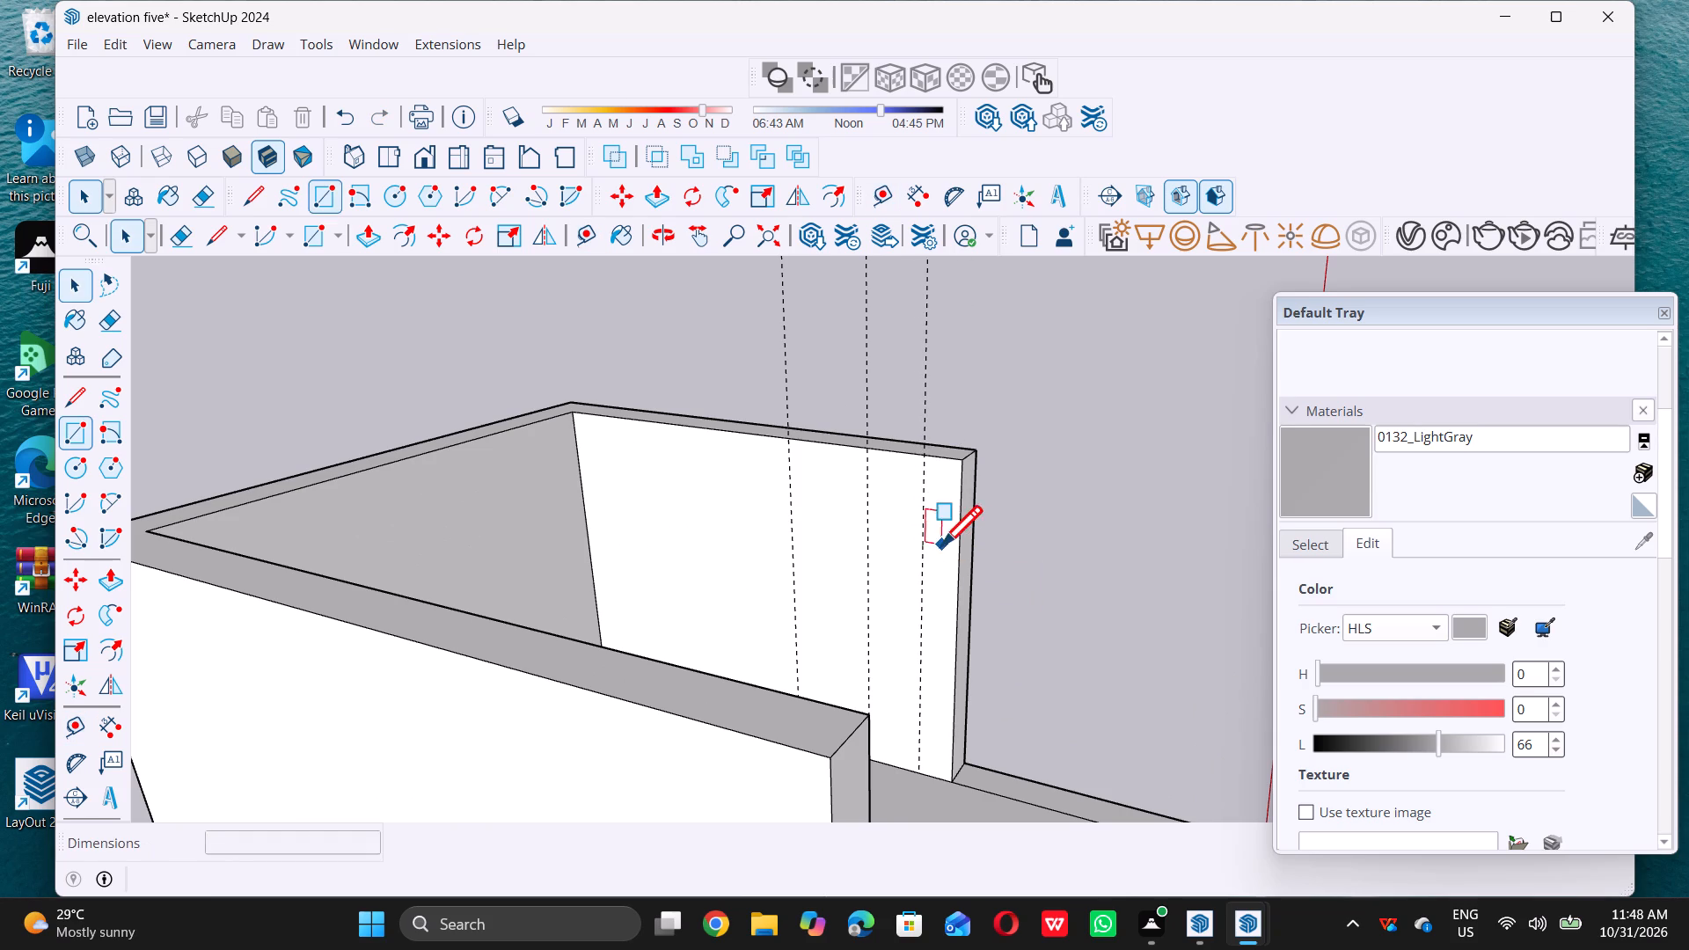
{"action": "triple_click", "coordinate": [925, 458]}
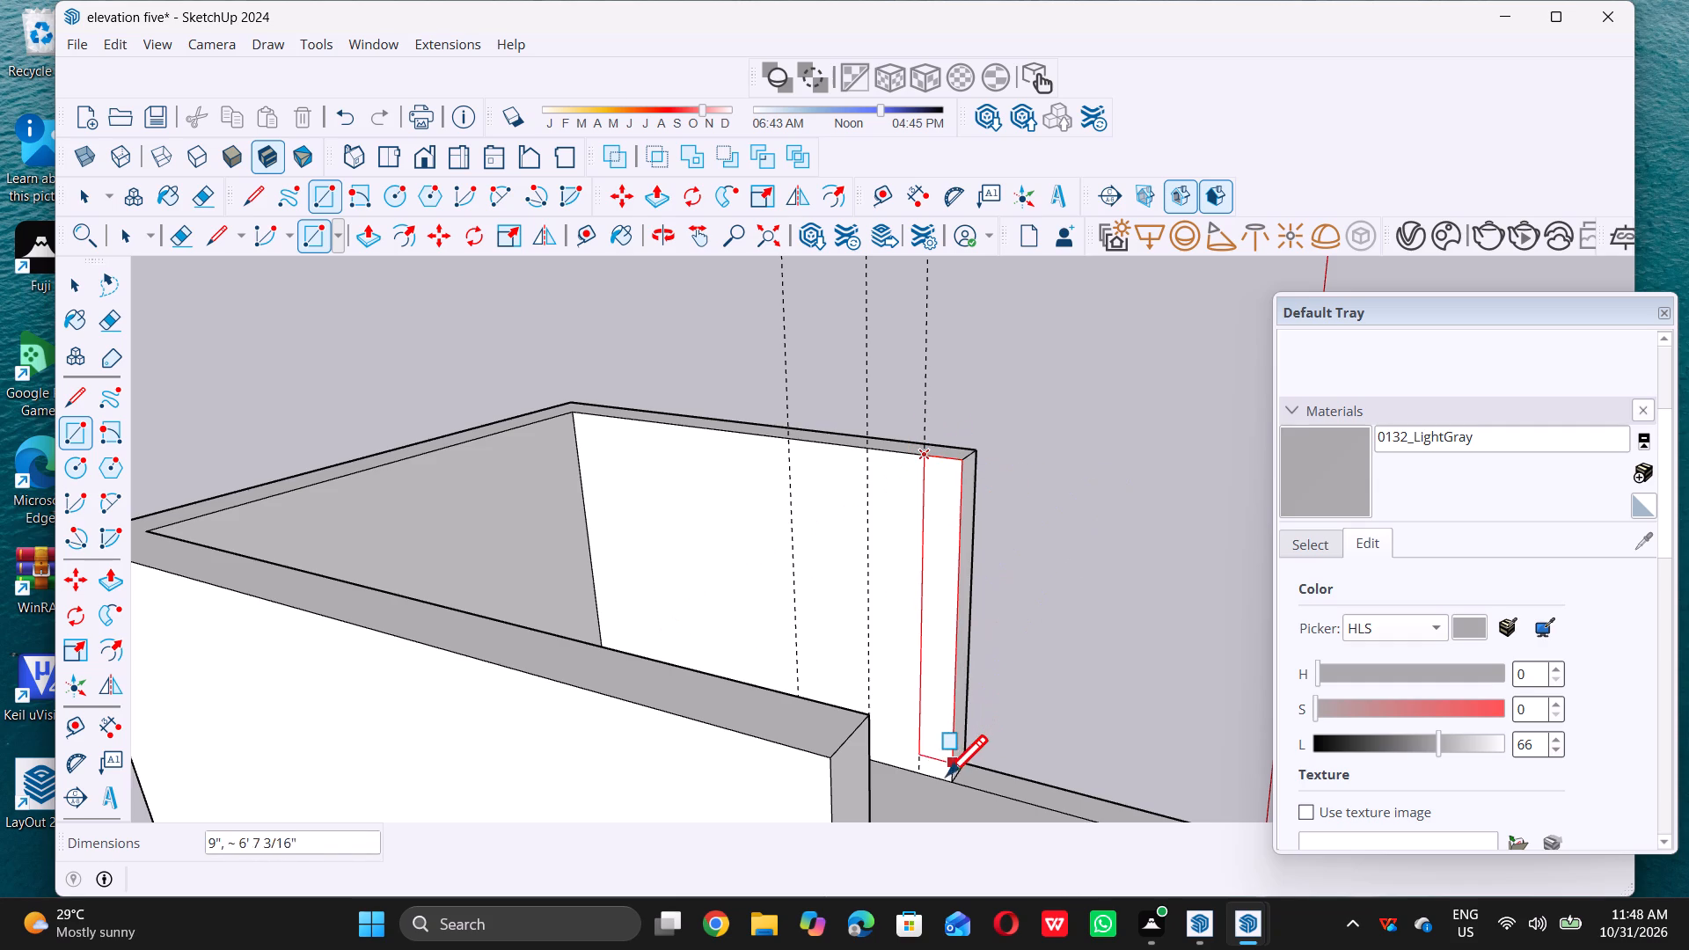
{"action": "triple_click", "coordinate": [947, 781]}
{"action": "key", "text": "space"}
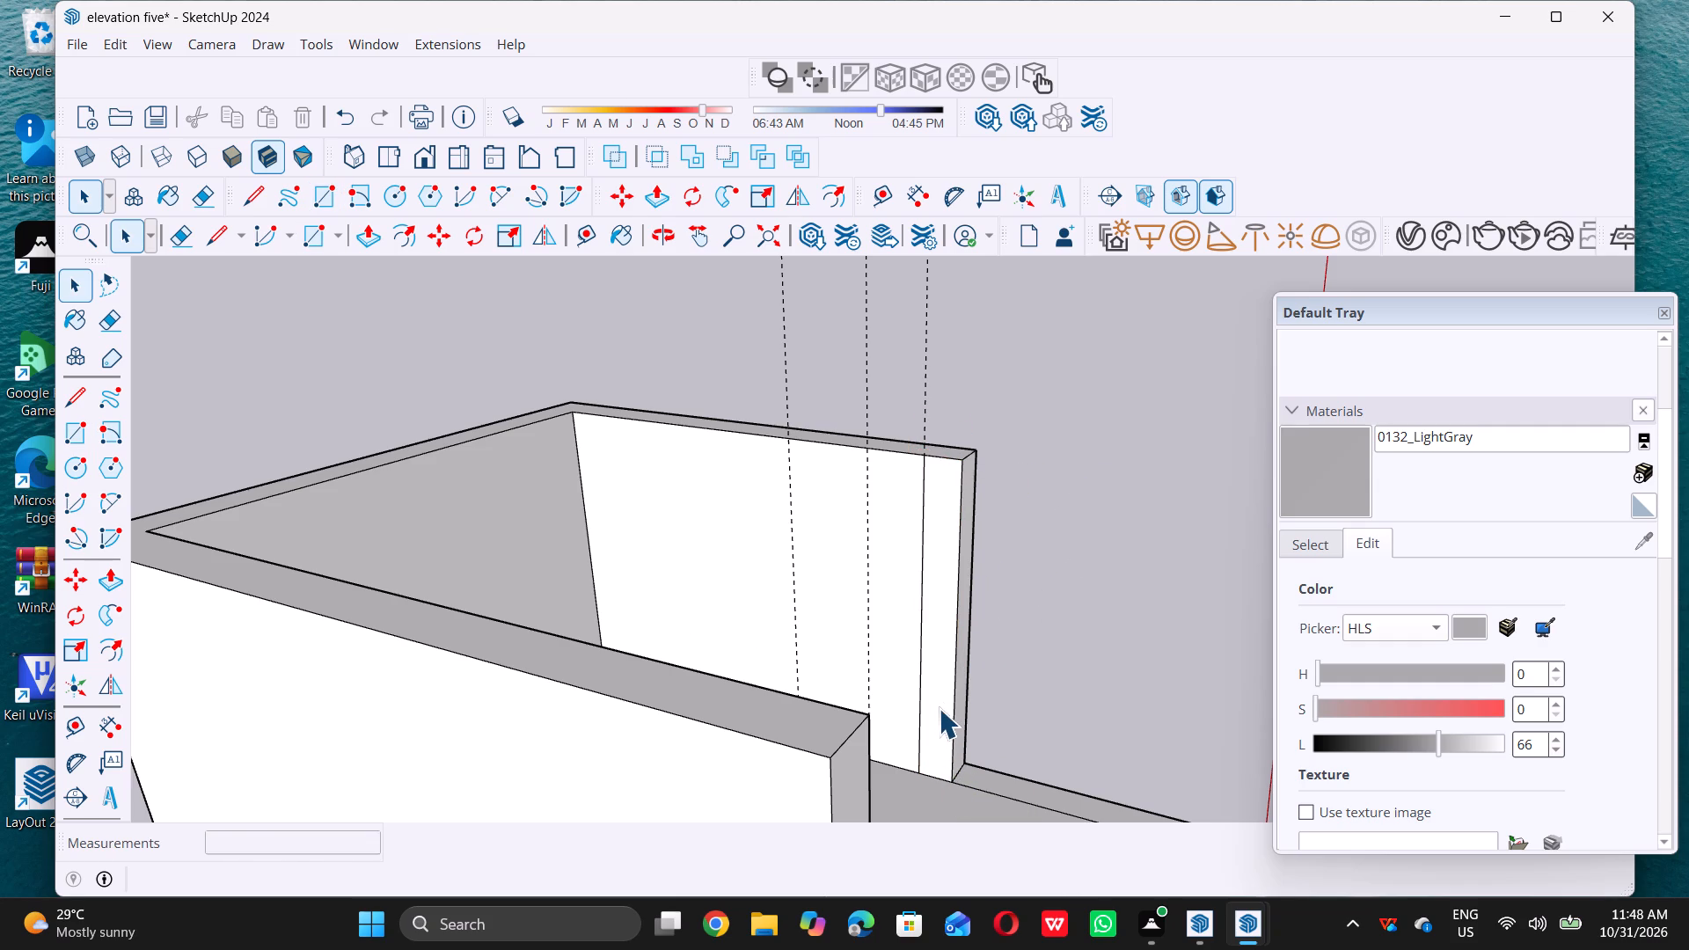
Extrude the 9" strip across the front of the roof enclosure by repeating the last Push/Pull distance.
{"action": "left_click", "coordinate": [940, 701]}
{"action": "key", "text": "p"}
{"action": "double_click", "coordinate": [940, 693]}
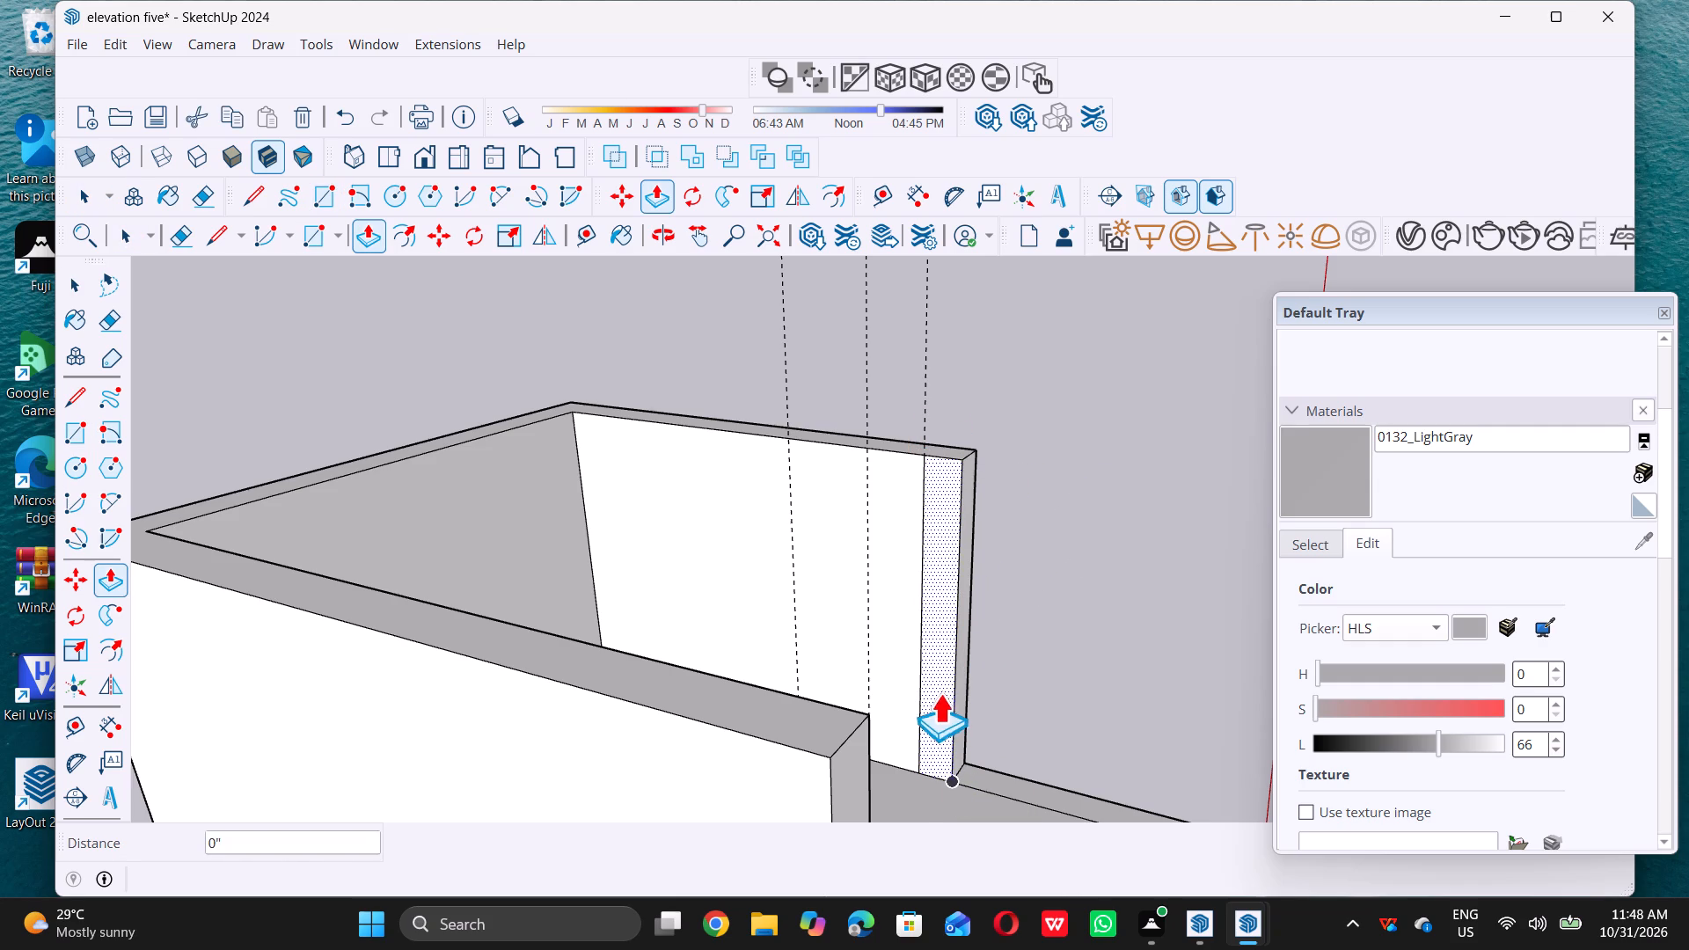
{"action": "key", "text": "space"}
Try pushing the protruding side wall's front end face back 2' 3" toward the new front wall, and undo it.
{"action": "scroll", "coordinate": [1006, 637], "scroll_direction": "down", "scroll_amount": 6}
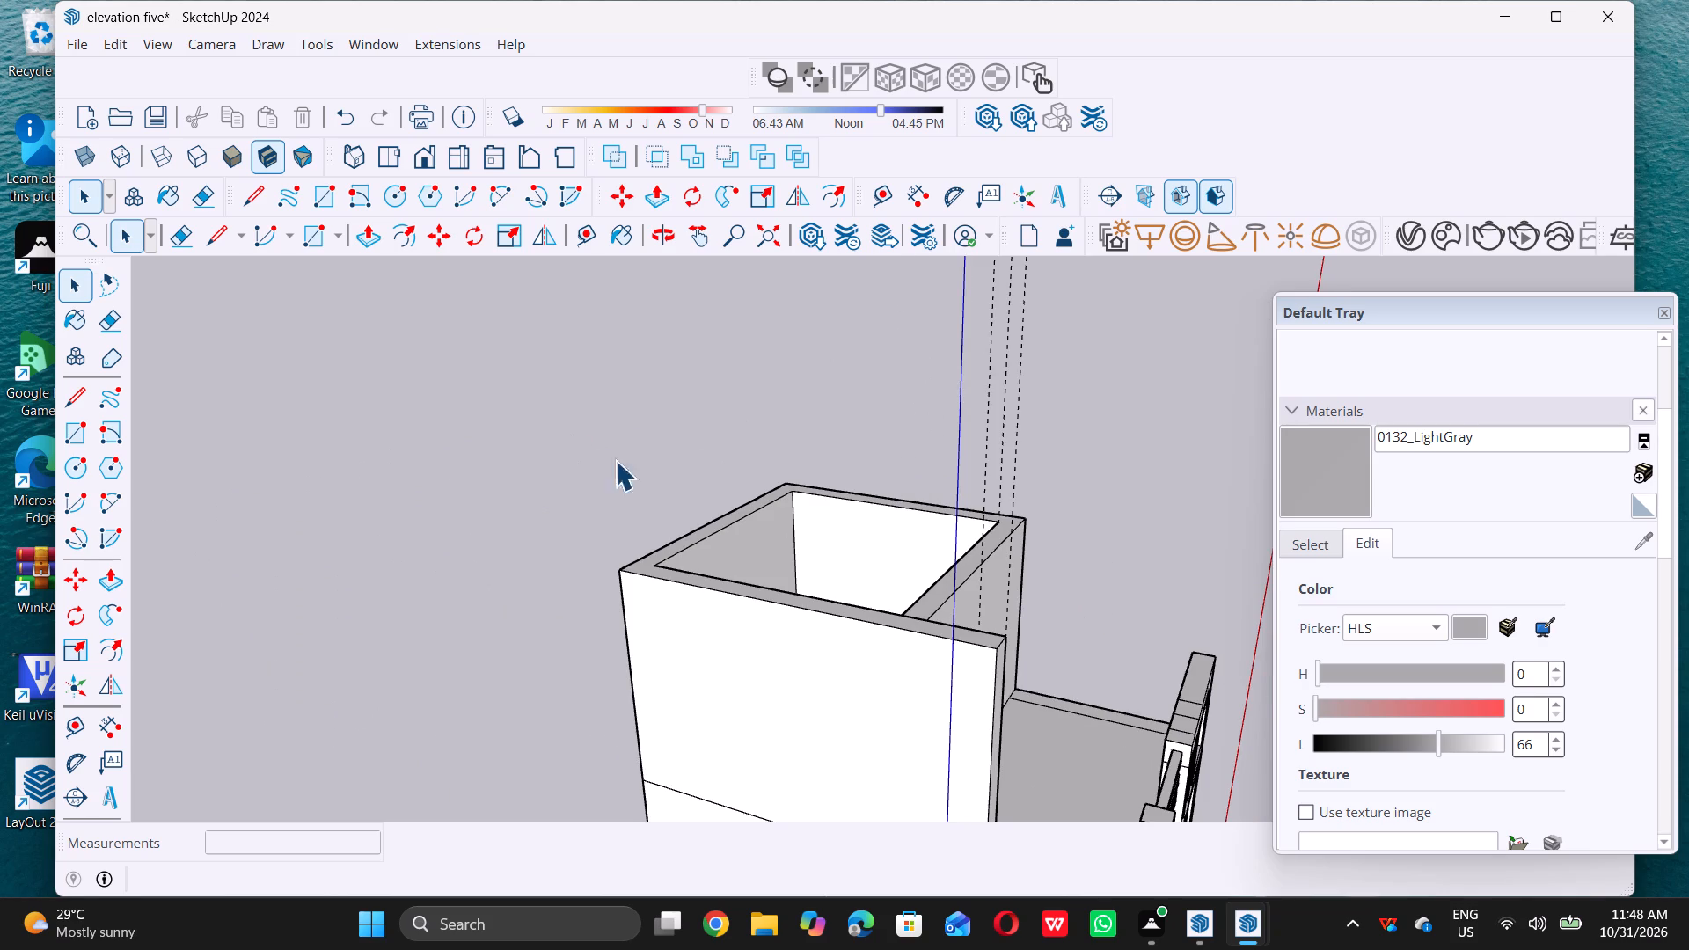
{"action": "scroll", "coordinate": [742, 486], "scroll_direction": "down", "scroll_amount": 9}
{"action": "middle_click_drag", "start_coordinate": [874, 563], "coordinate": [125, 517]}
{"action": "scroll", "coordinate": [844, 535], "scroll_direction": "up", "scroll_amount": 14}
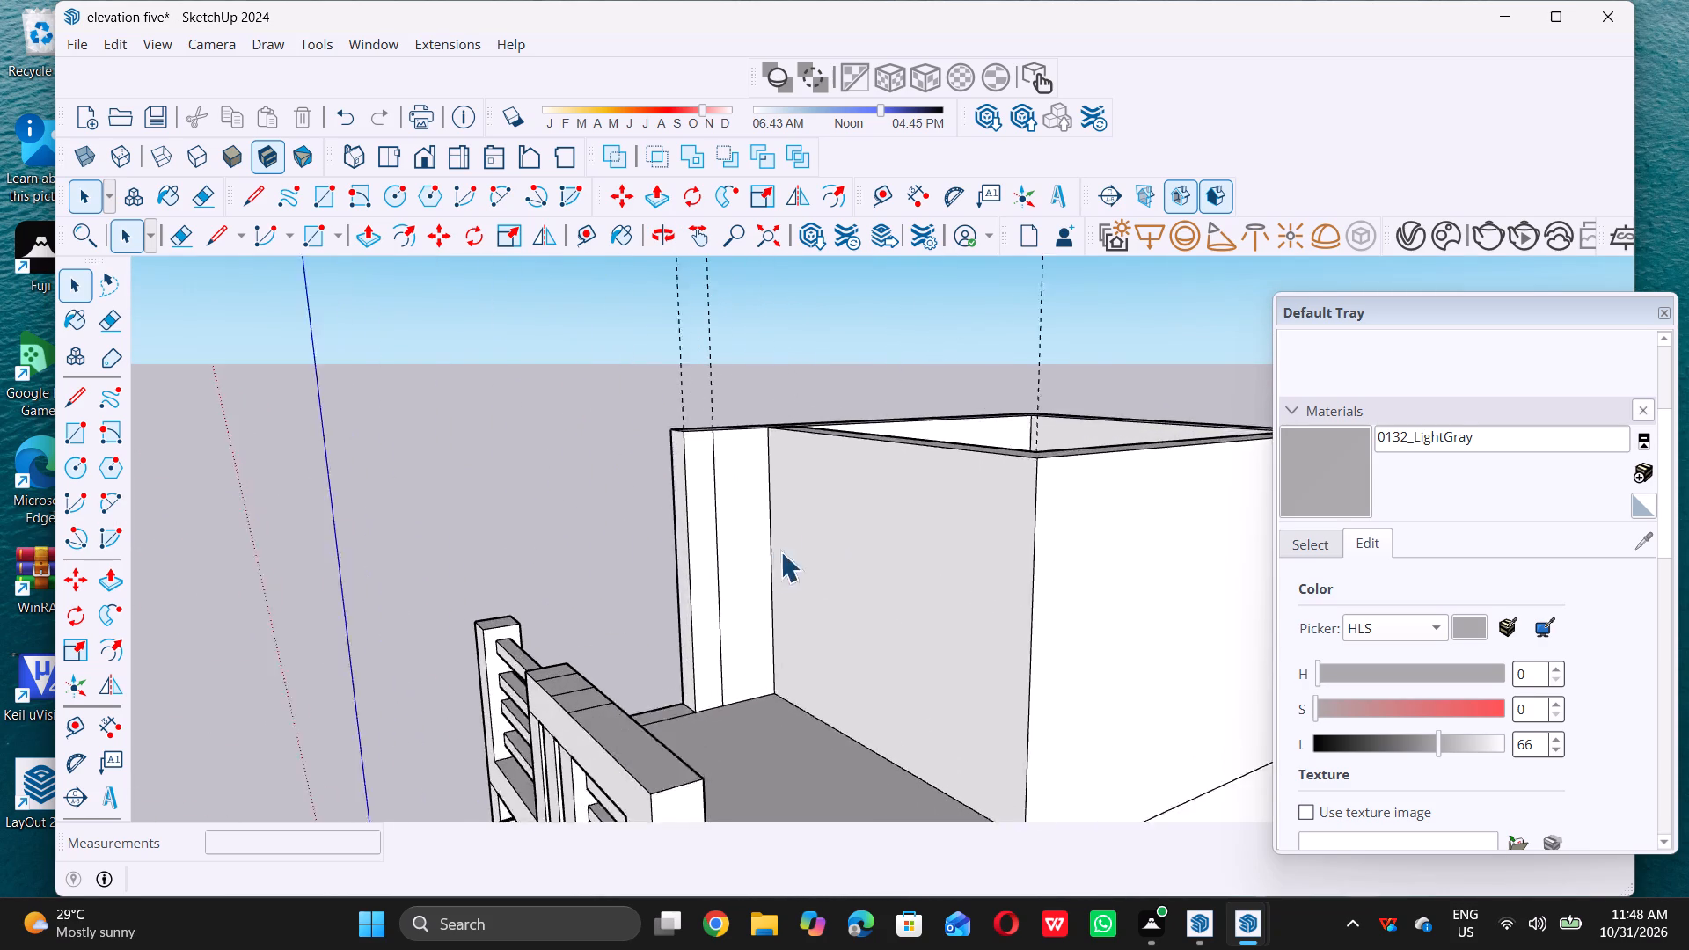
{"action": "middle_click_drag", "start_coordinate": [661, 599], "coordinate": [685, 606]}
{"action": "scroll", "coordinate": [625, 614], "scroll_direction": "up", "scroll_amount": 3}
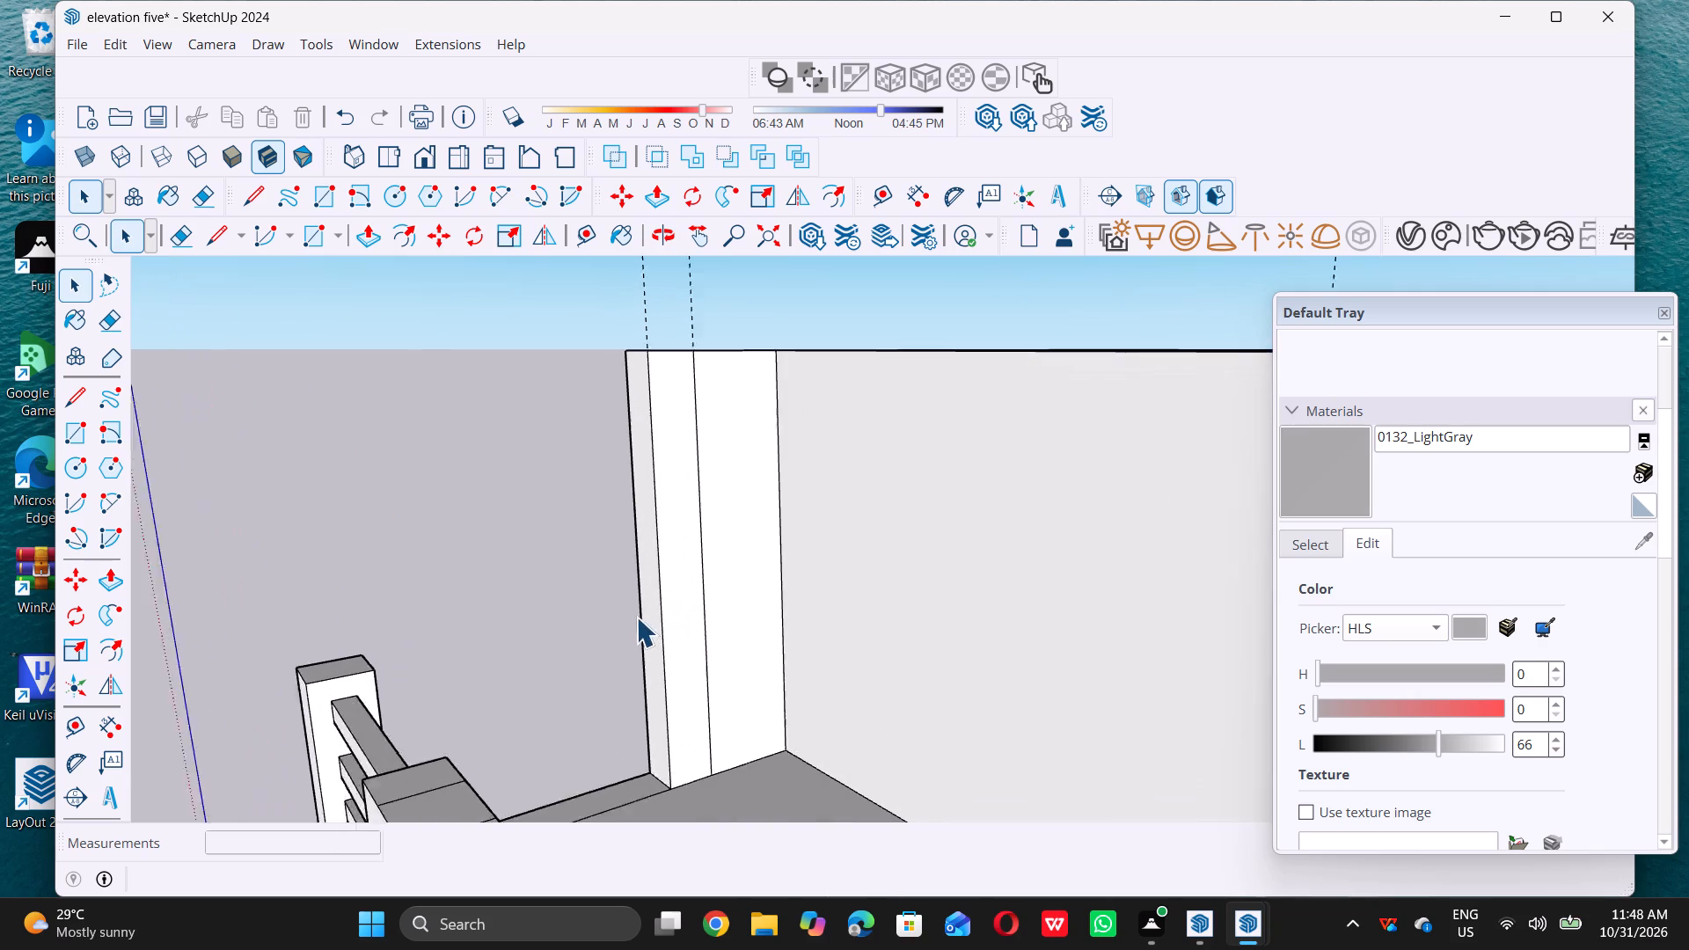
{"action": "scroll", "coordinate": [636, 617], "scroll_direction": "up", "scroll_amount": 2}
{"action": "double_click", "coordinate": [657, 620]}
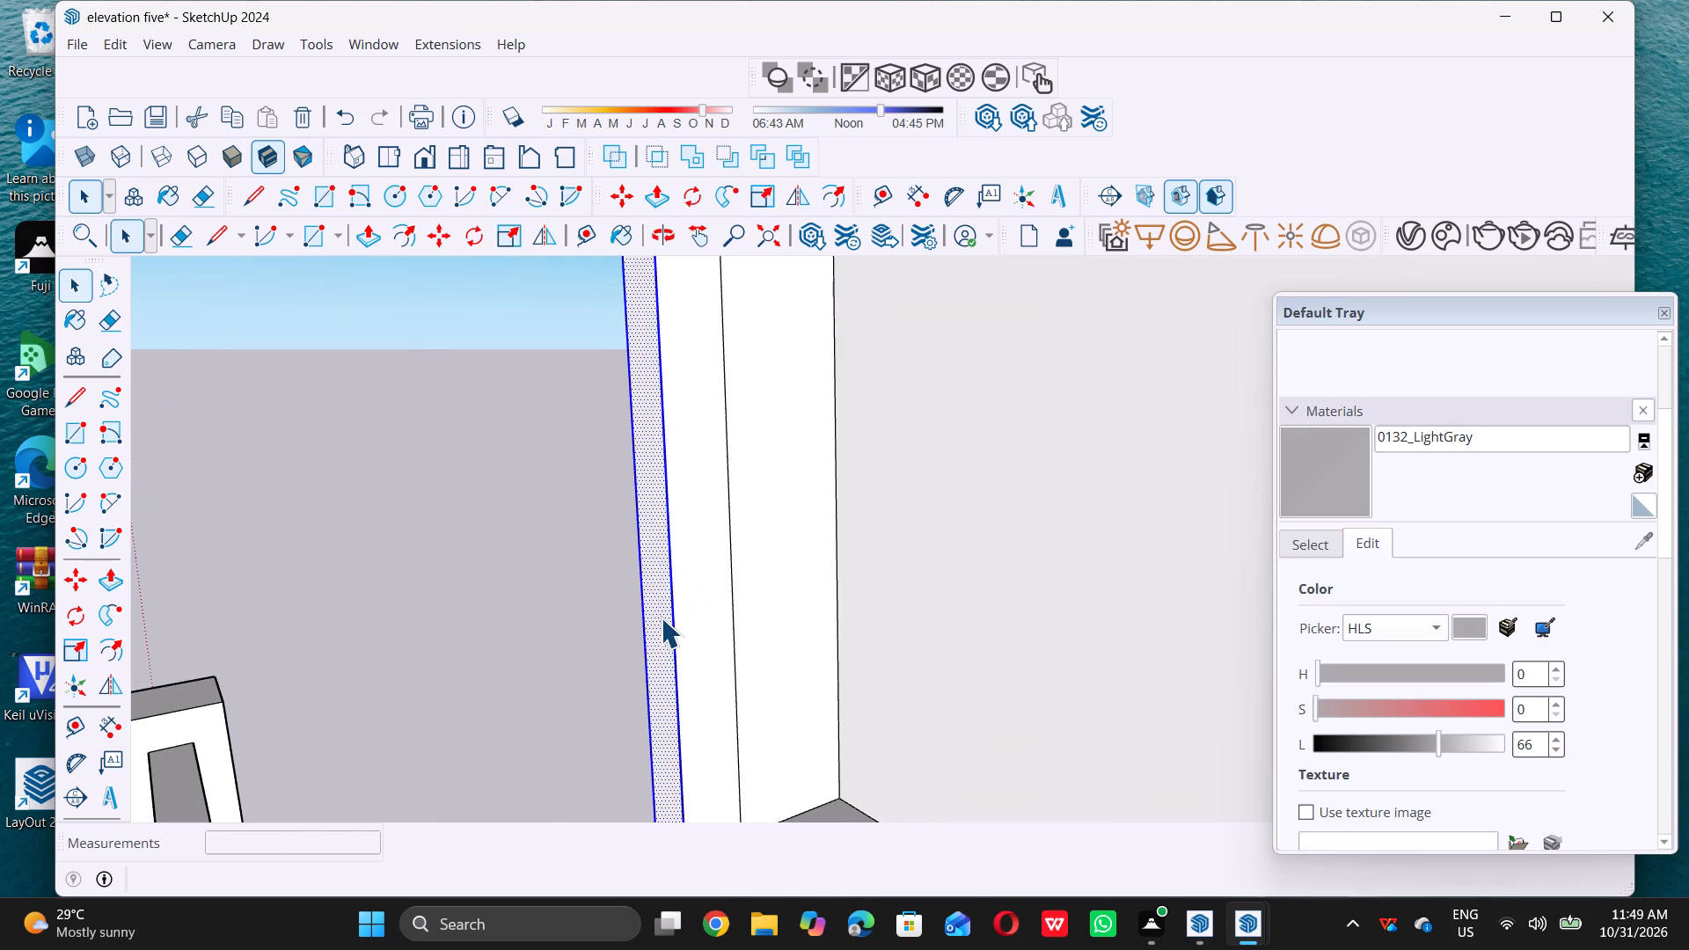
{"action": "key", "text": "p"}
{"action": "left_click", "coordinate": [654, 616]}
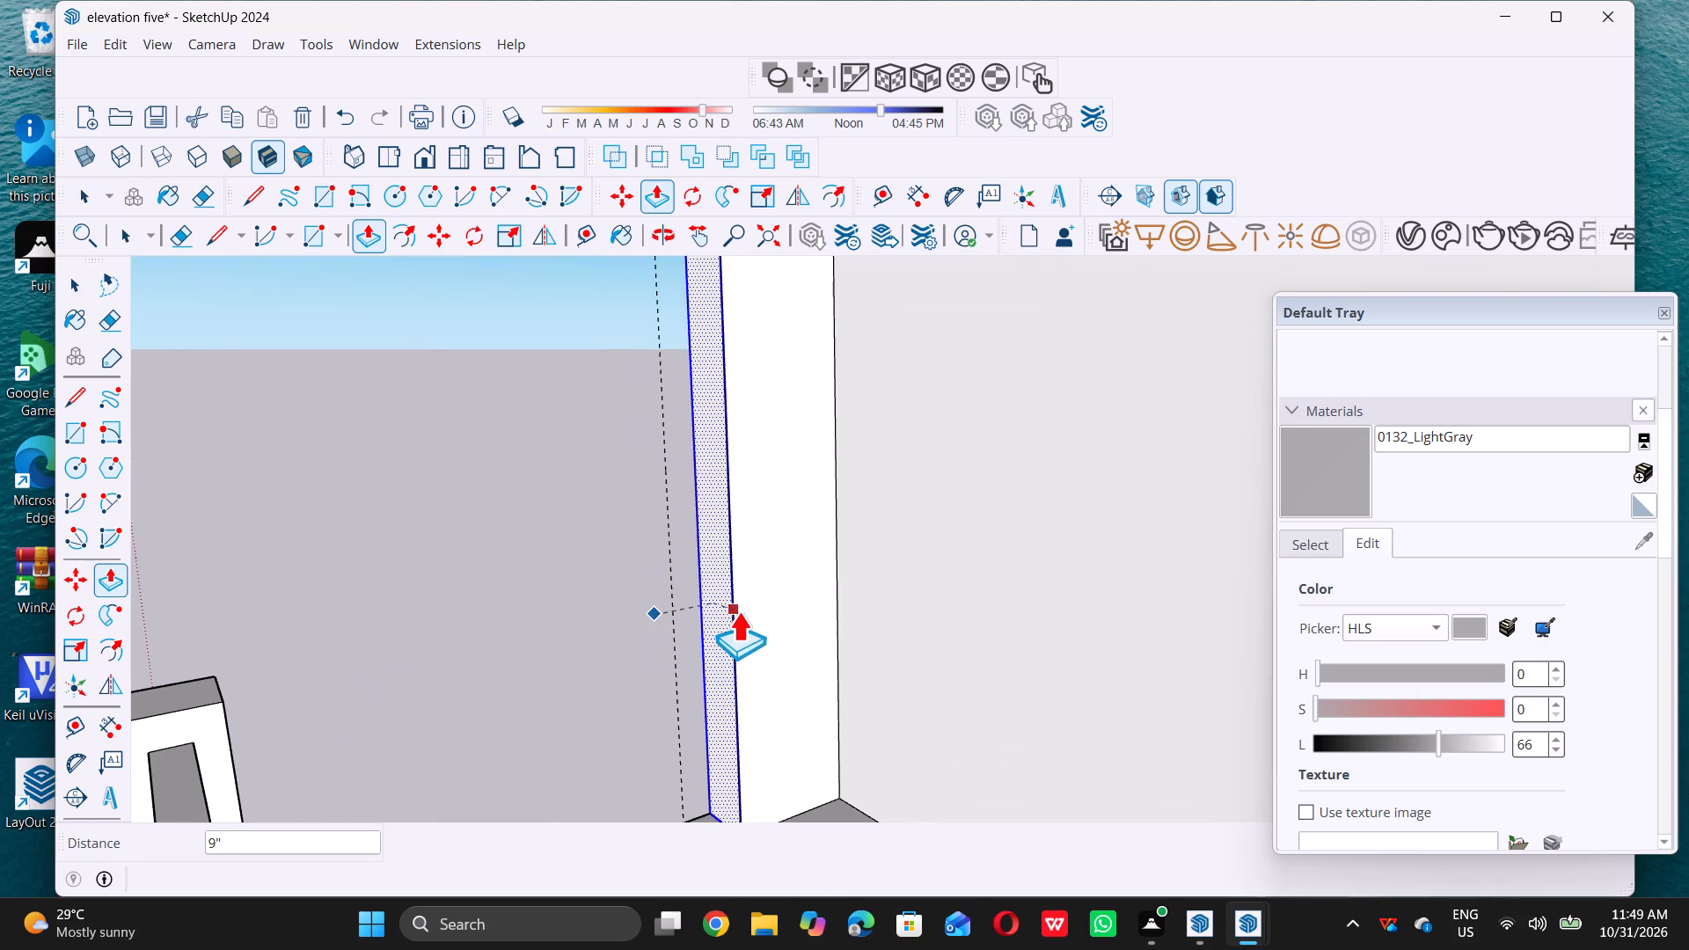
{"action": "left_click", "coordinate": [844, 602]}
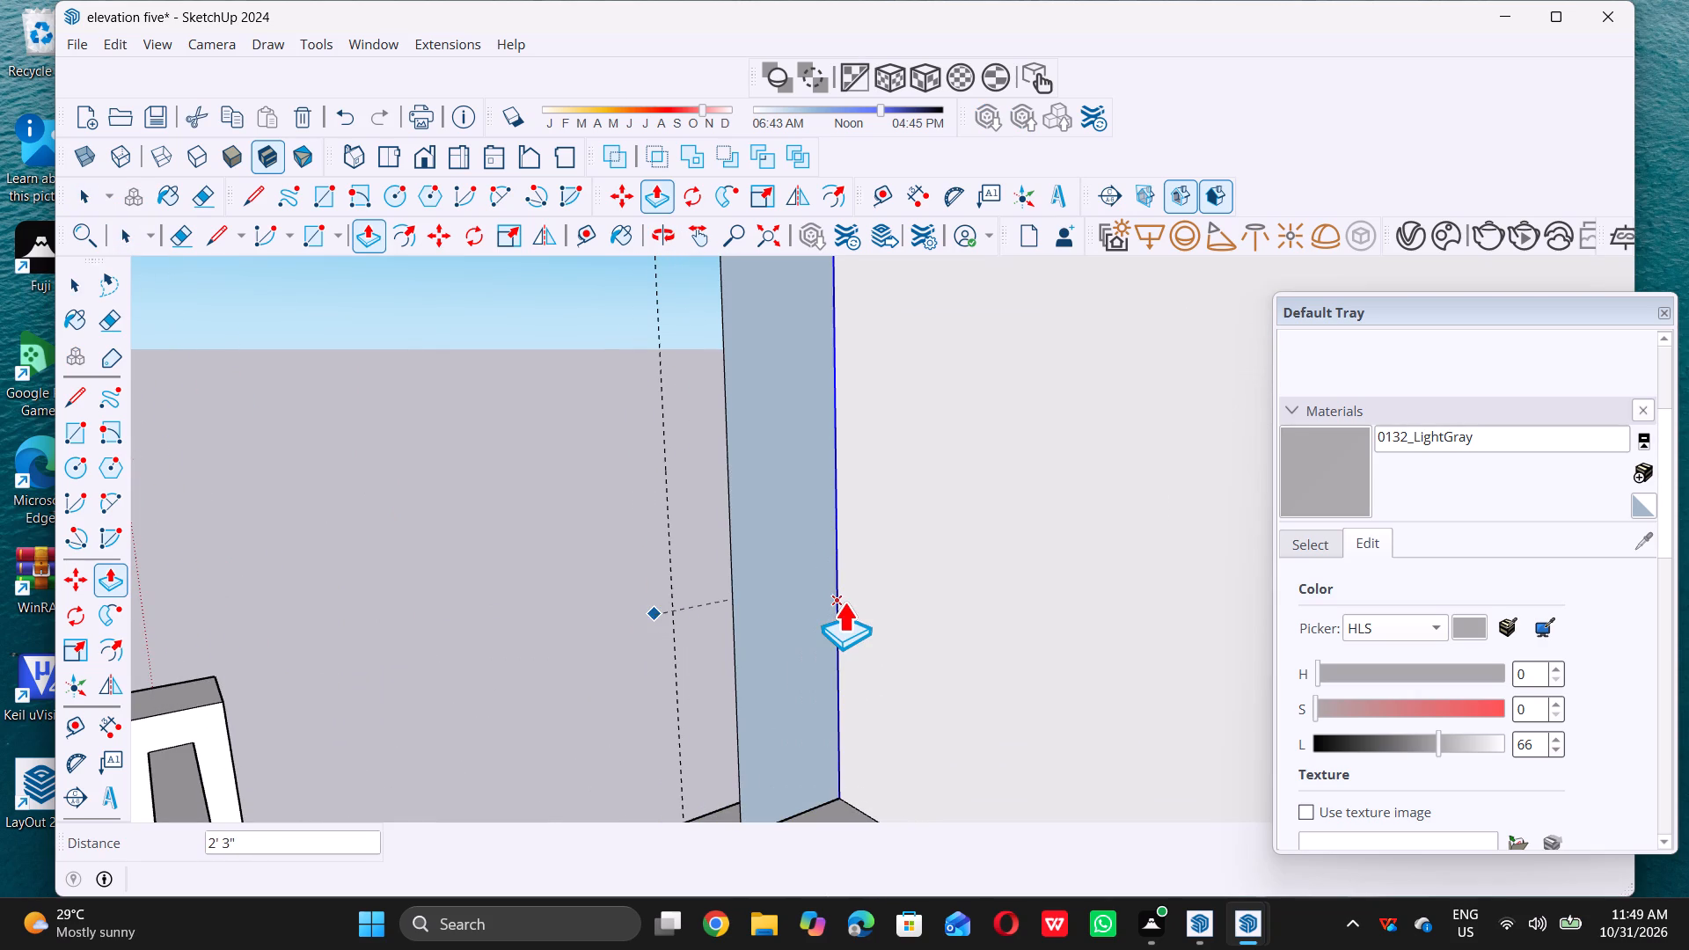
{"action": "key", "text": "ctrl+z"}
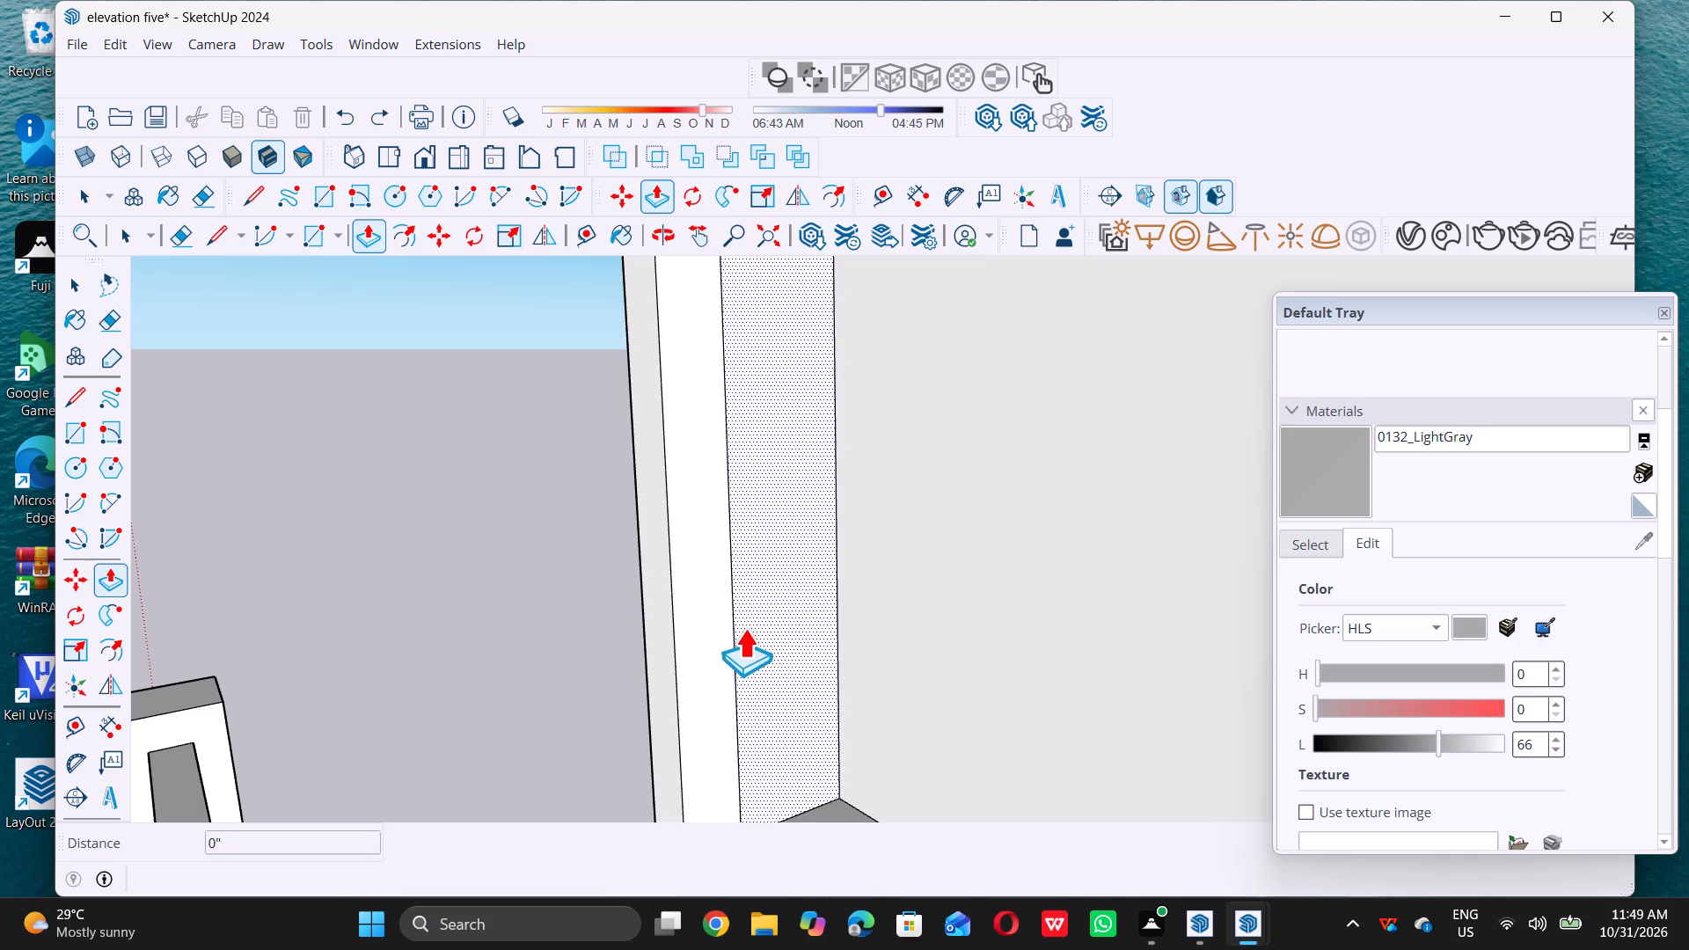
Push the protruding side wall's front end face back in two stages until it is flush with the new front wall.
{"action": "scroll", "coordinate": [621, 569], "scroll_direction": "down", "scroll_amount": 1}
{"action": "left_click", "coordinate": [654, 583]}
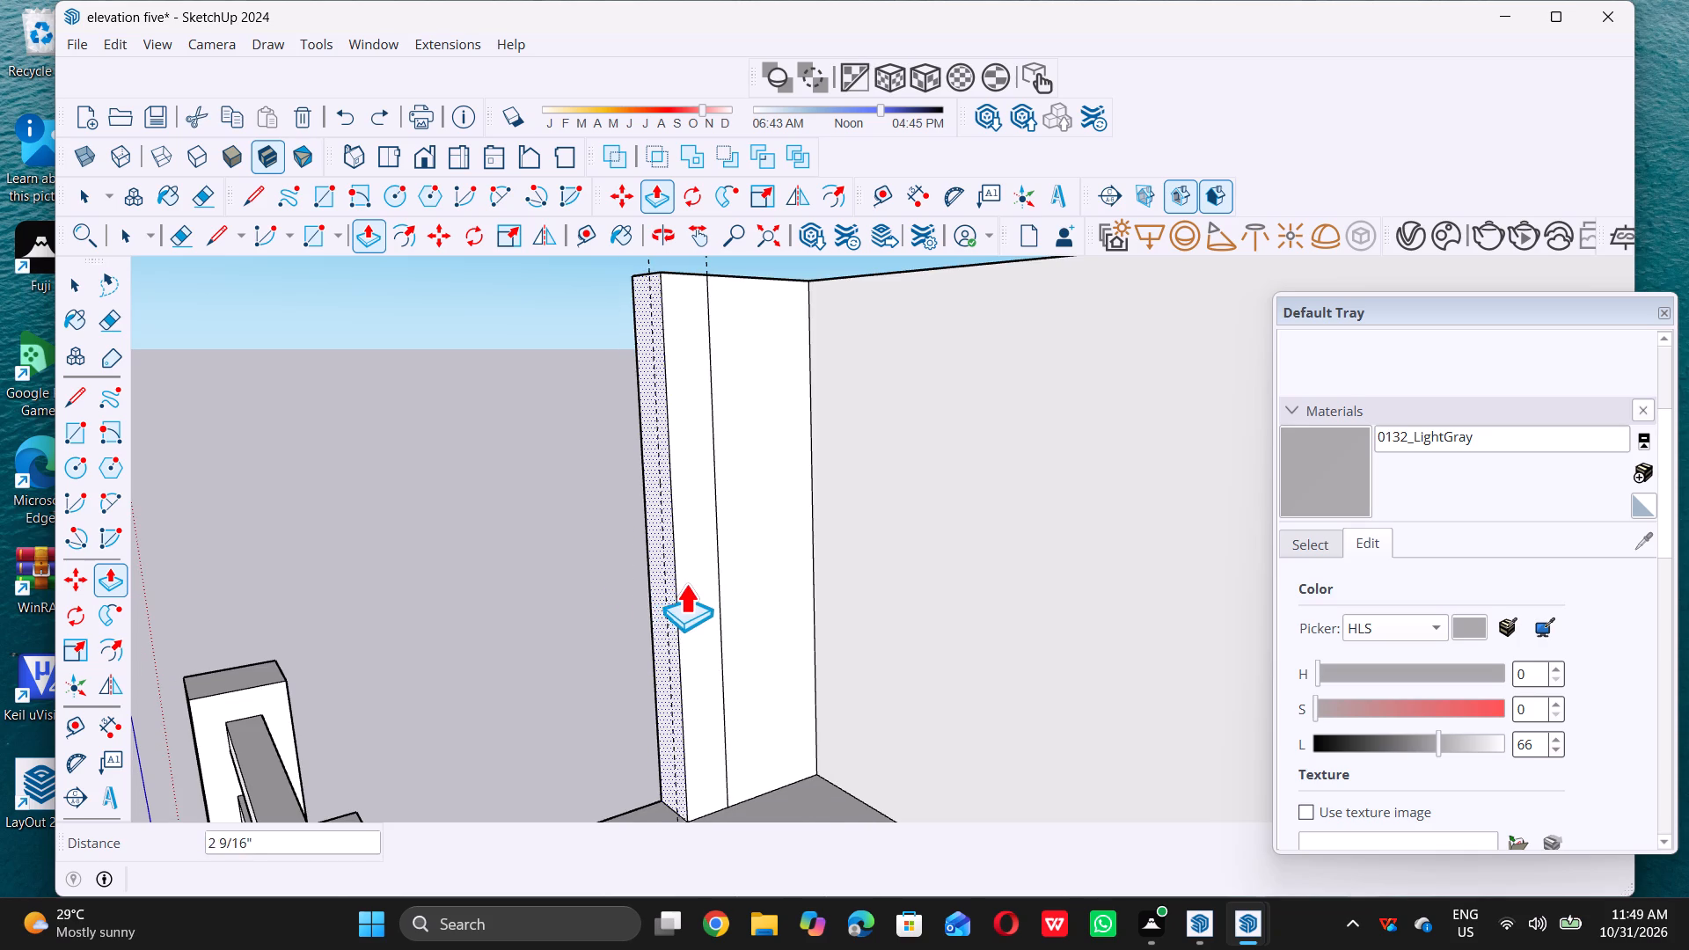
{"action": "left_click", "coordinate": [721, 602]}
{"action": "scroll", "coordinate": [706, 604], "scroll_direction": "up", "scroll_amount": 4}
{"action": "left_click", "coordinate": [705, 604]}
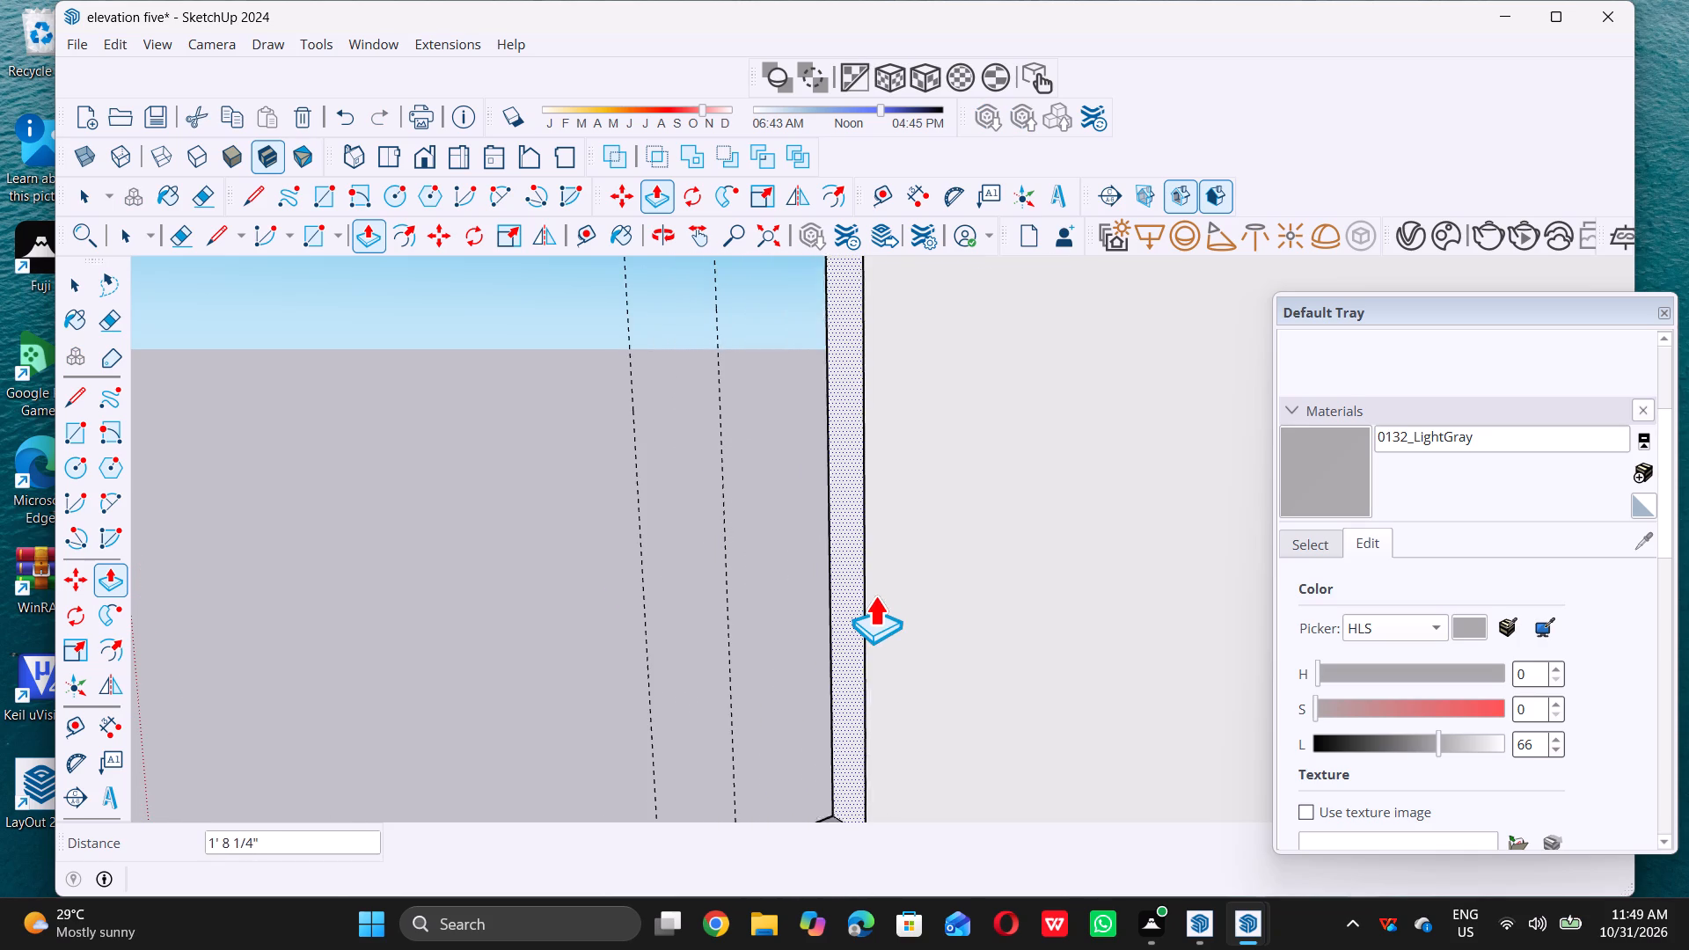
{"action": "left_click", "coordinate": [875, 598]}
{"action": "key", "text": "space"}
Delete all the guides in the model.
{"action": "scroll", "coordinate": [647, 558], "scroll_direction": "down", "scroll_amount": 3}
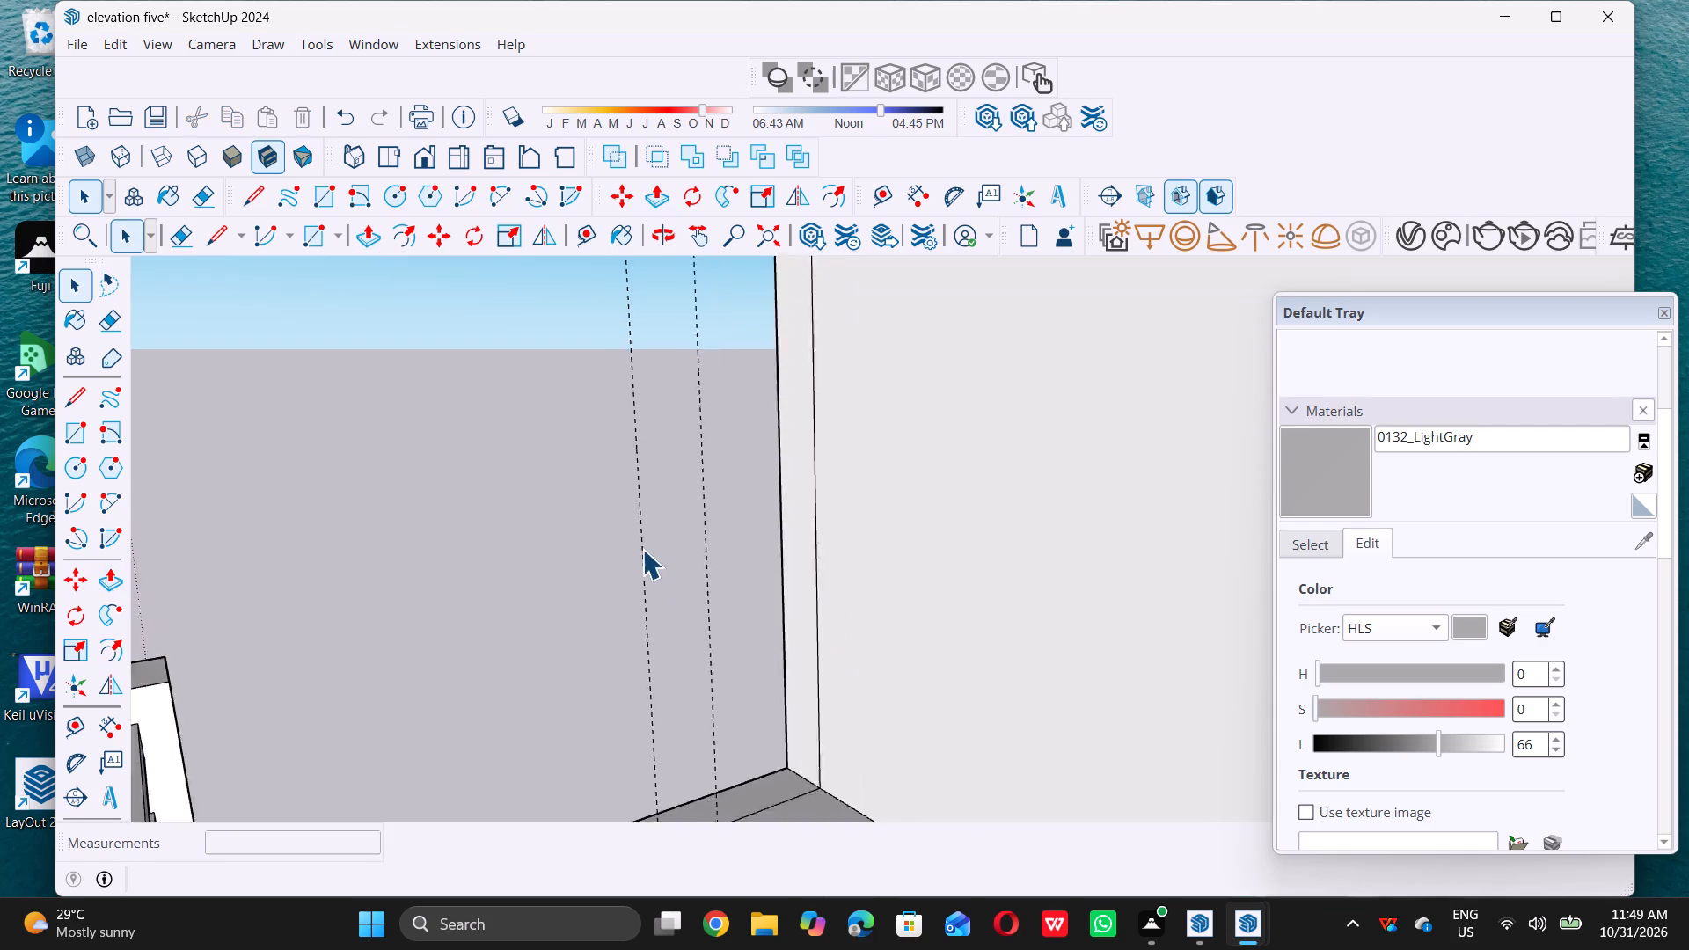
{"action": "scroll", "coordinate": [642, 549], "scroll_direction": "down", "scroll_amount": 9}
{"action": "double_click", "coordinate": [557, 466]}
{"action": "scroll", "coordinate": [559, 463], "scroll_direction": "down", "scroll_amount": 5}
{"action": "middle_click_drag", "start_coordinate": [590, 499], "coordinate": [754, 525]}
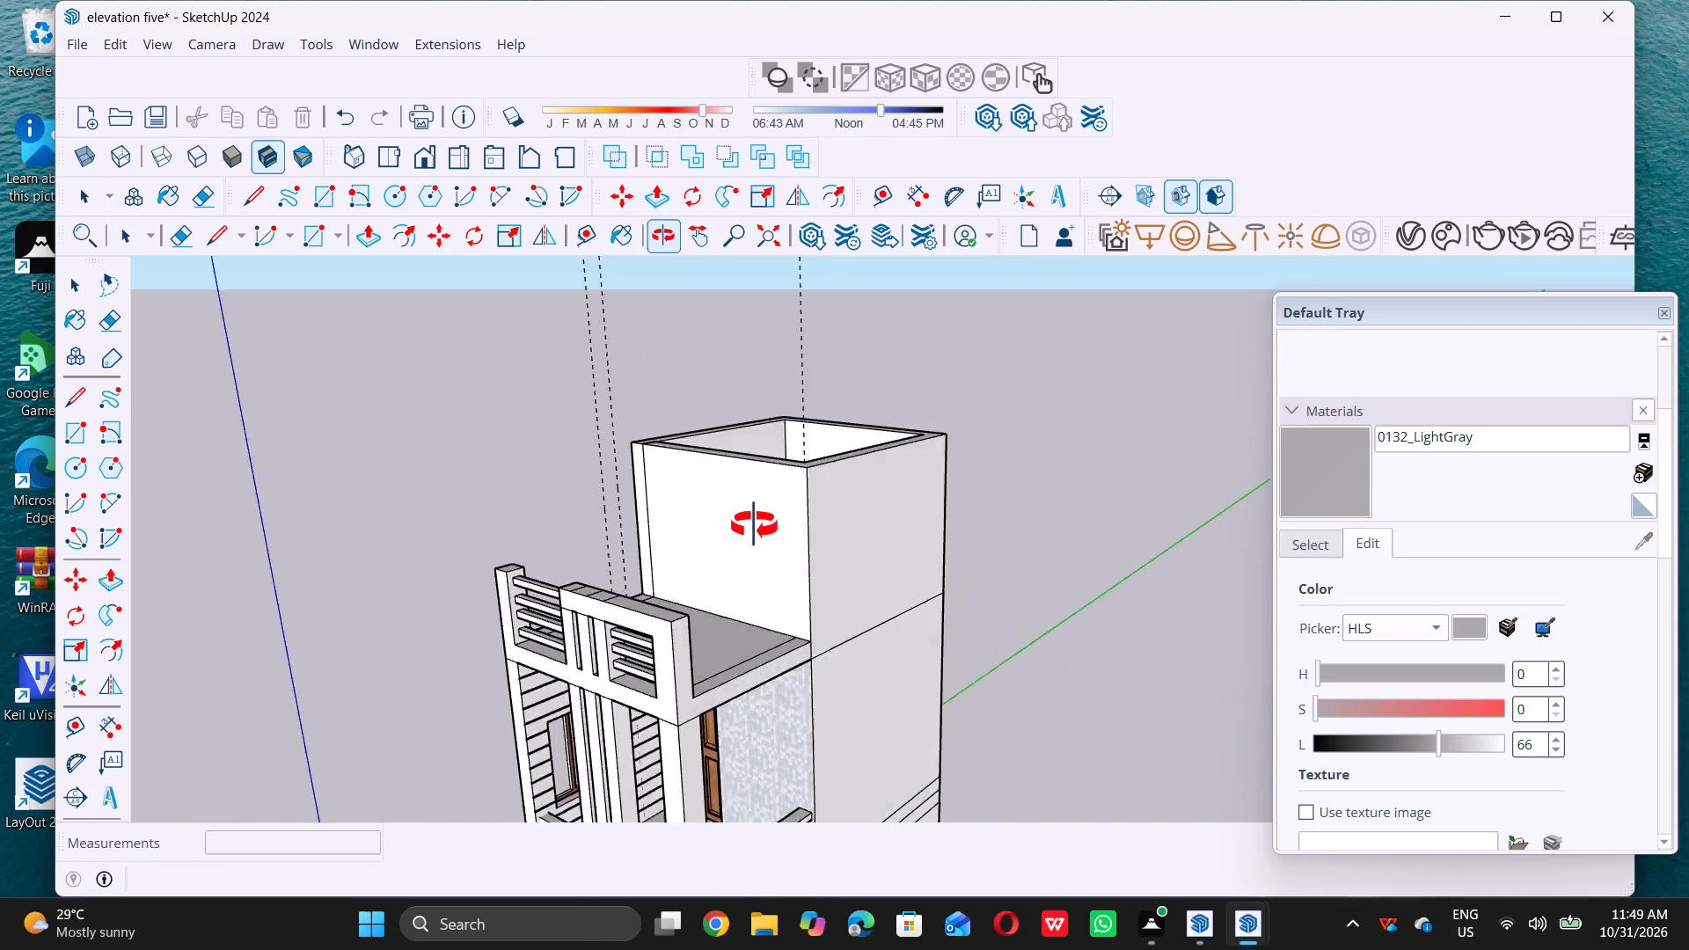
{"action": "middle_click_drag", "start_coordinate": [754, 525], "coordinate": [791, 506]}
{"action": "left_click", "coordinate": [121, 47]}
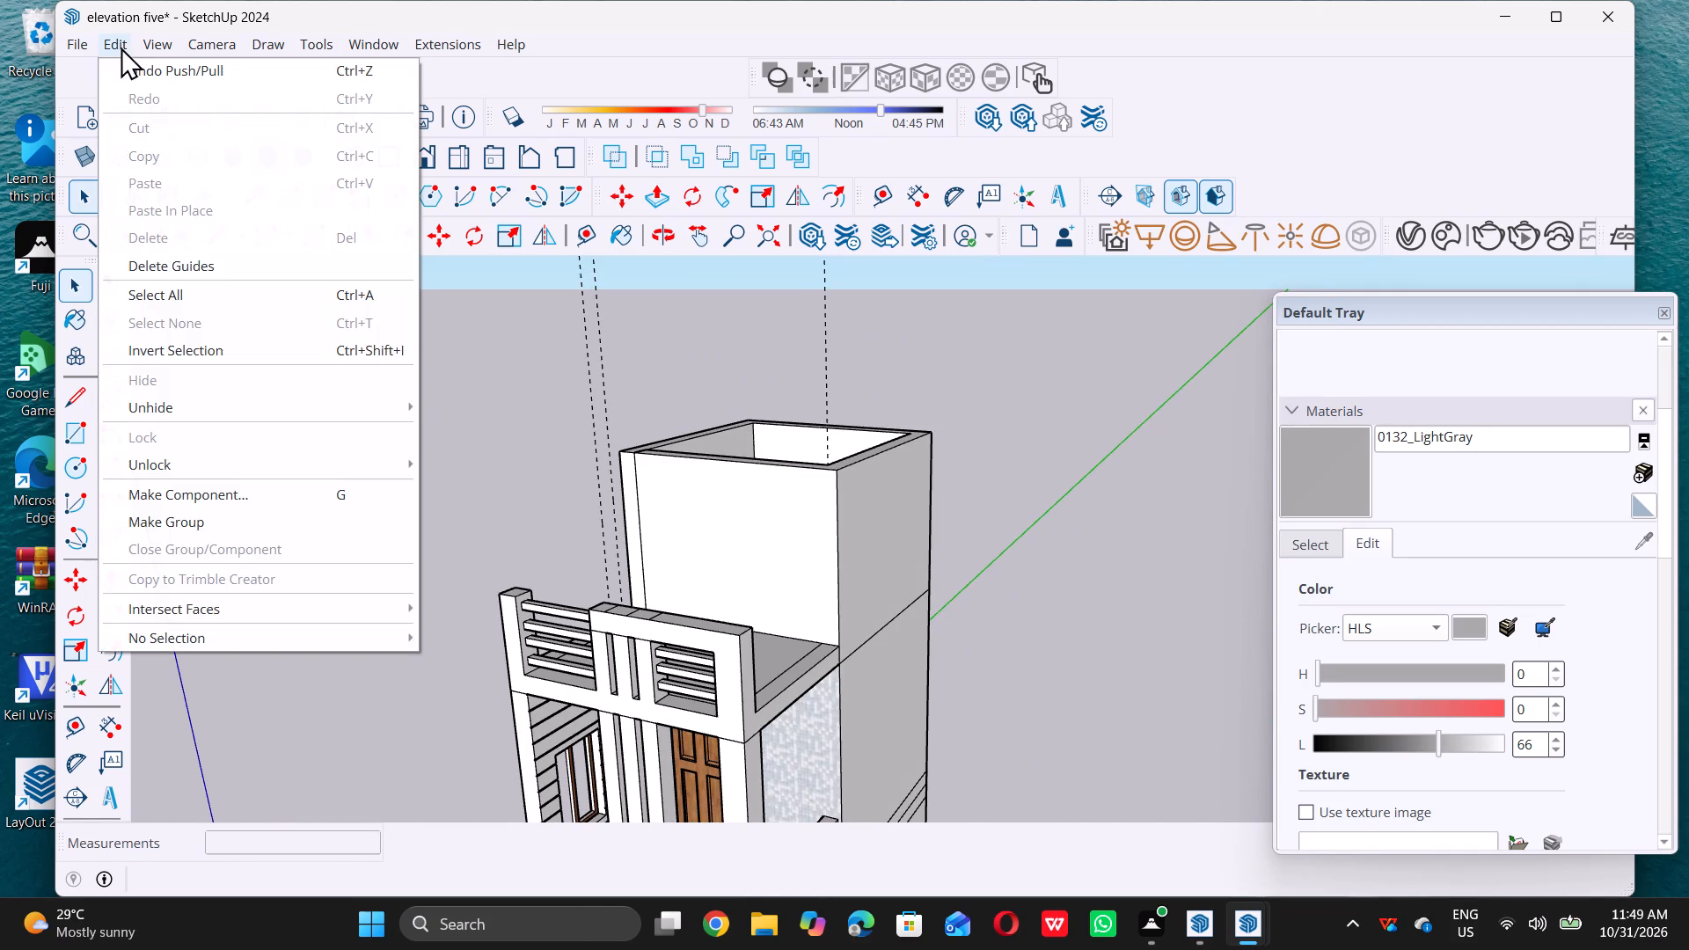
{"action": "left_click", "coordinate": [235, 260]}
Erase the vertical seam line between the side wall end and the front wall on the enclosure's front face.
{"action": "scroll", "coordinate": [318, 318], "scroll_direction": "down", "scroll_amount": 4}
{"action": "scroll", "coordinate": [378, 376], "scroll_direction": "down", "scroll_amount": 4}
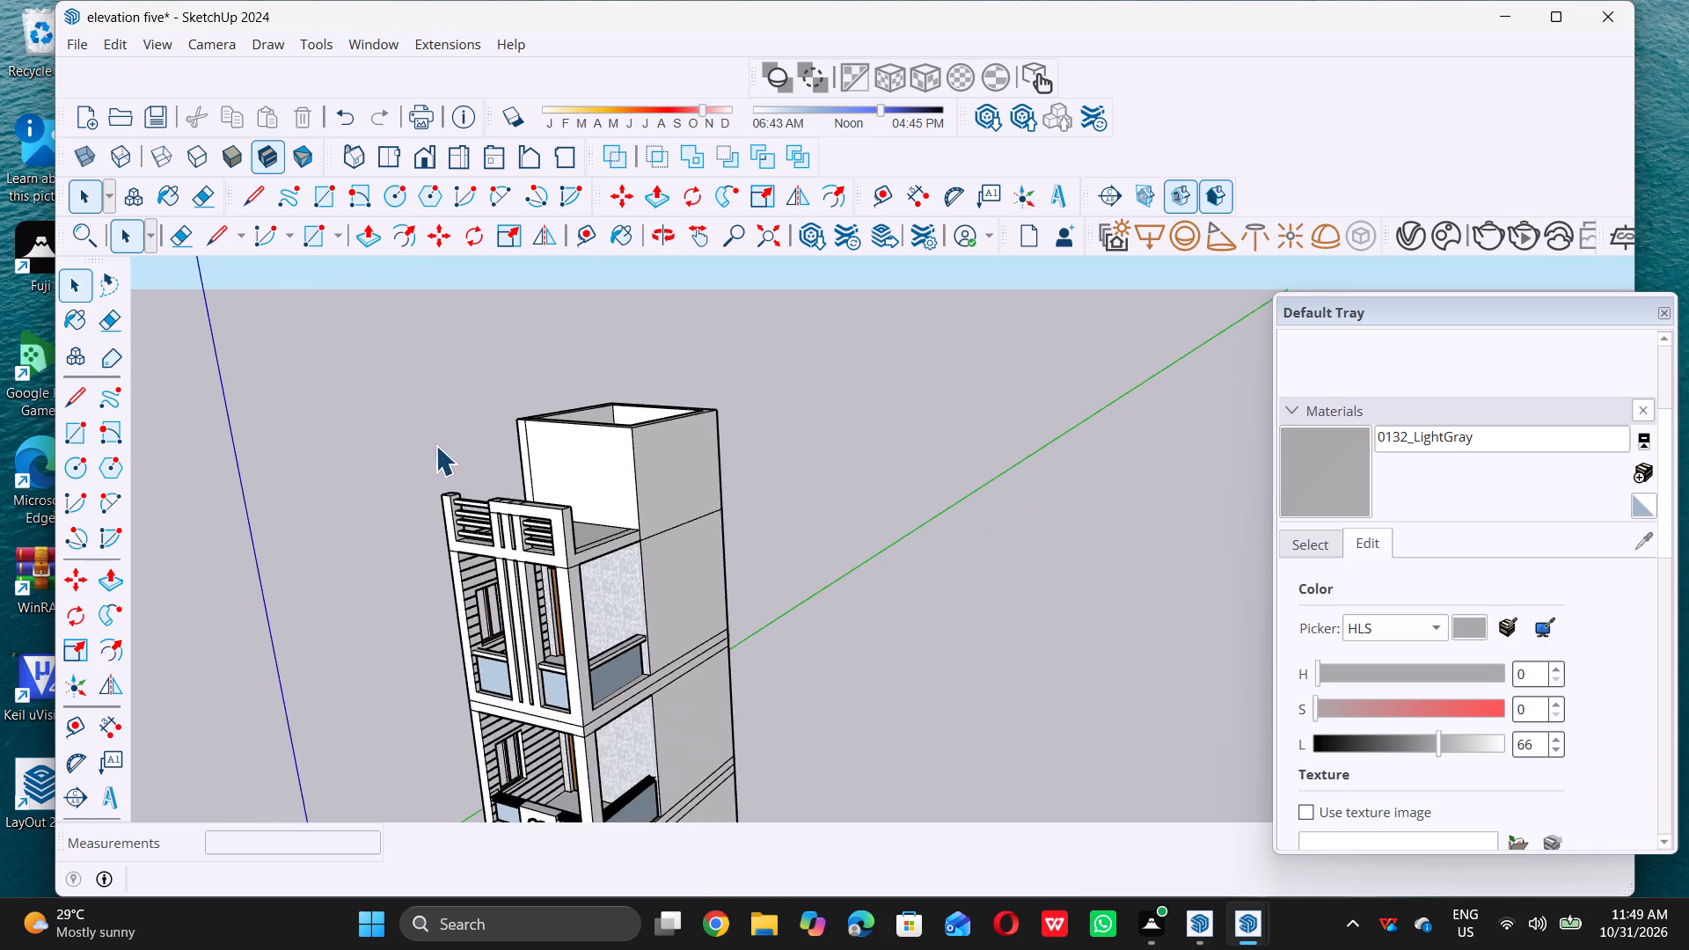
{"action": "middle_click_drag", "start_coordinate": [440, 457], "coordinate": [686, 461]}
{"action": "scroll", "coordinate": [448, 466], "scroll_direction": "down", "scroll_amount": 1}
{"action": "scroll", "coordinate": [464, 511], "scroll_direction": "up", "scroll_amount": 7}
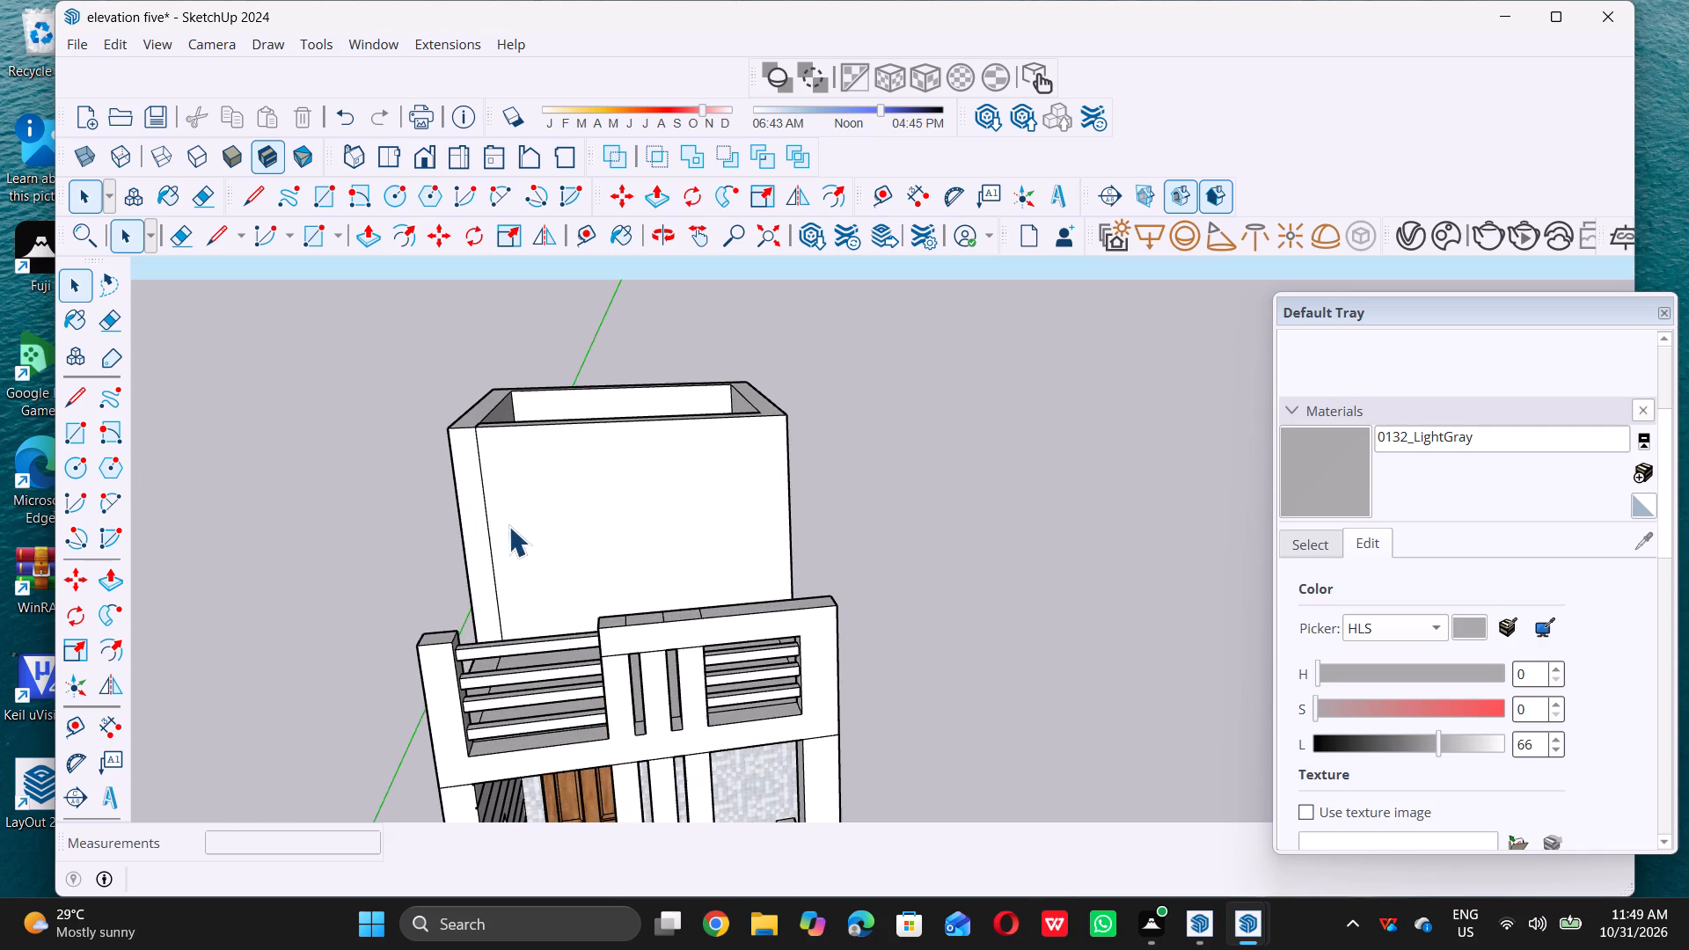
{"action": "scroll", "coordinate": [491, 501], "scroll_direction": "down", "scroll_amount": 5}
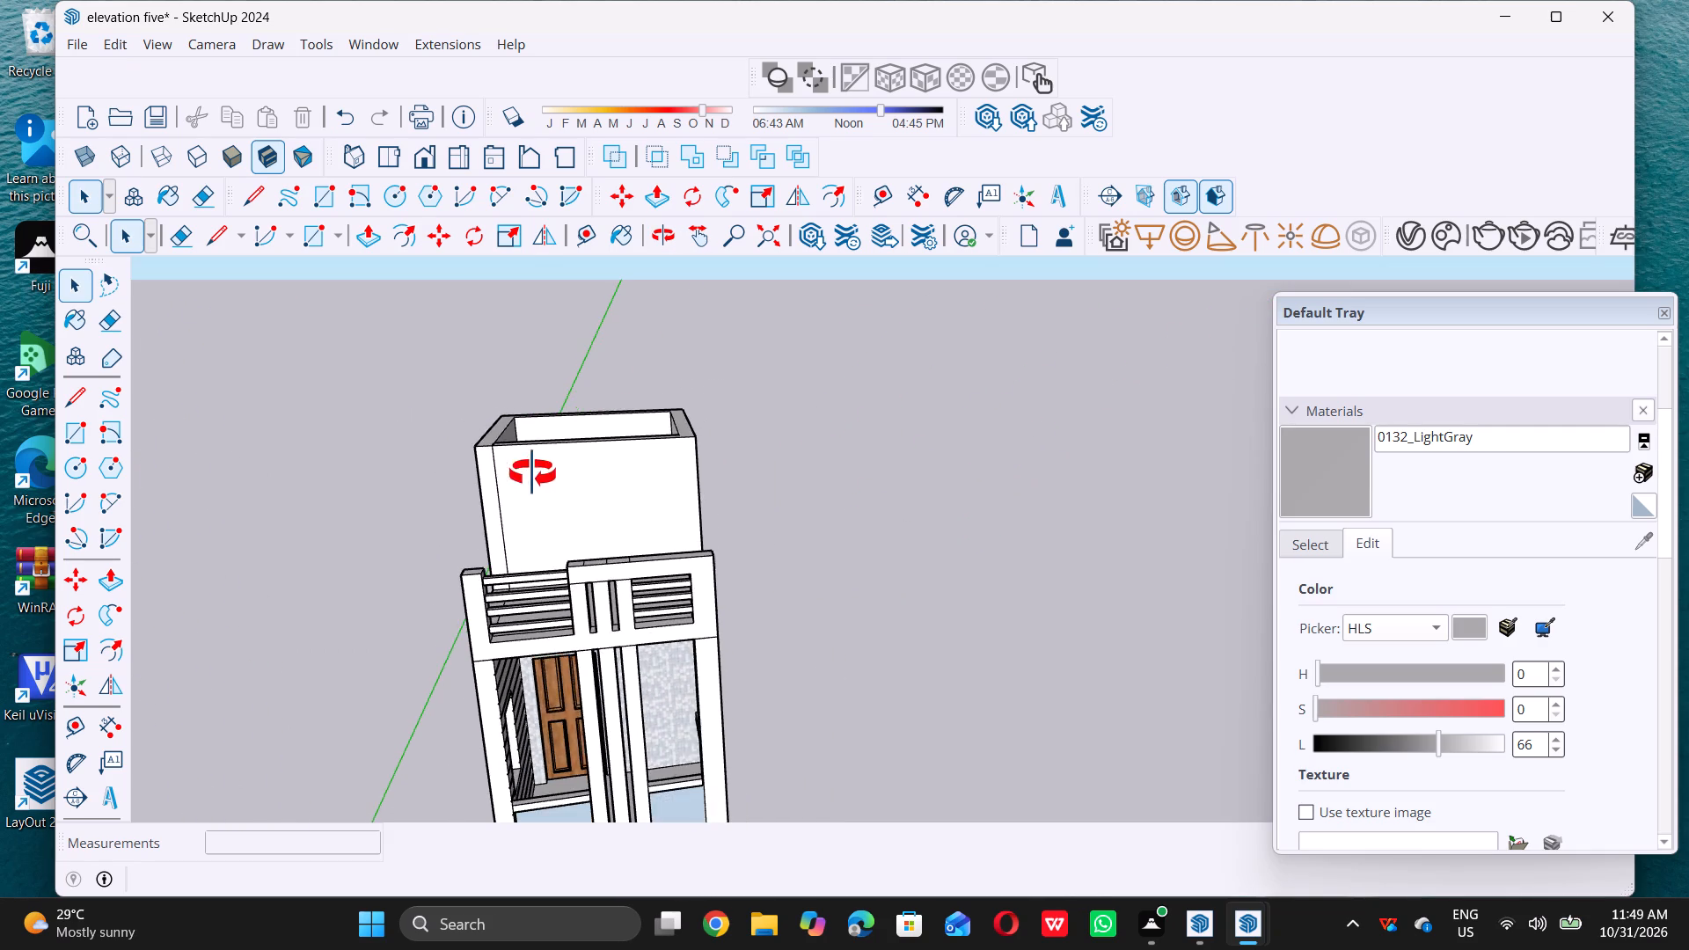
{"action": "middle_click_drag", "start_coordinate": [533, 473], "coordinate": [507, 425]}
{"action": "scroll", "coordinate": [522, 496], "scroll_direction": "up", "scroll_amount": 5}
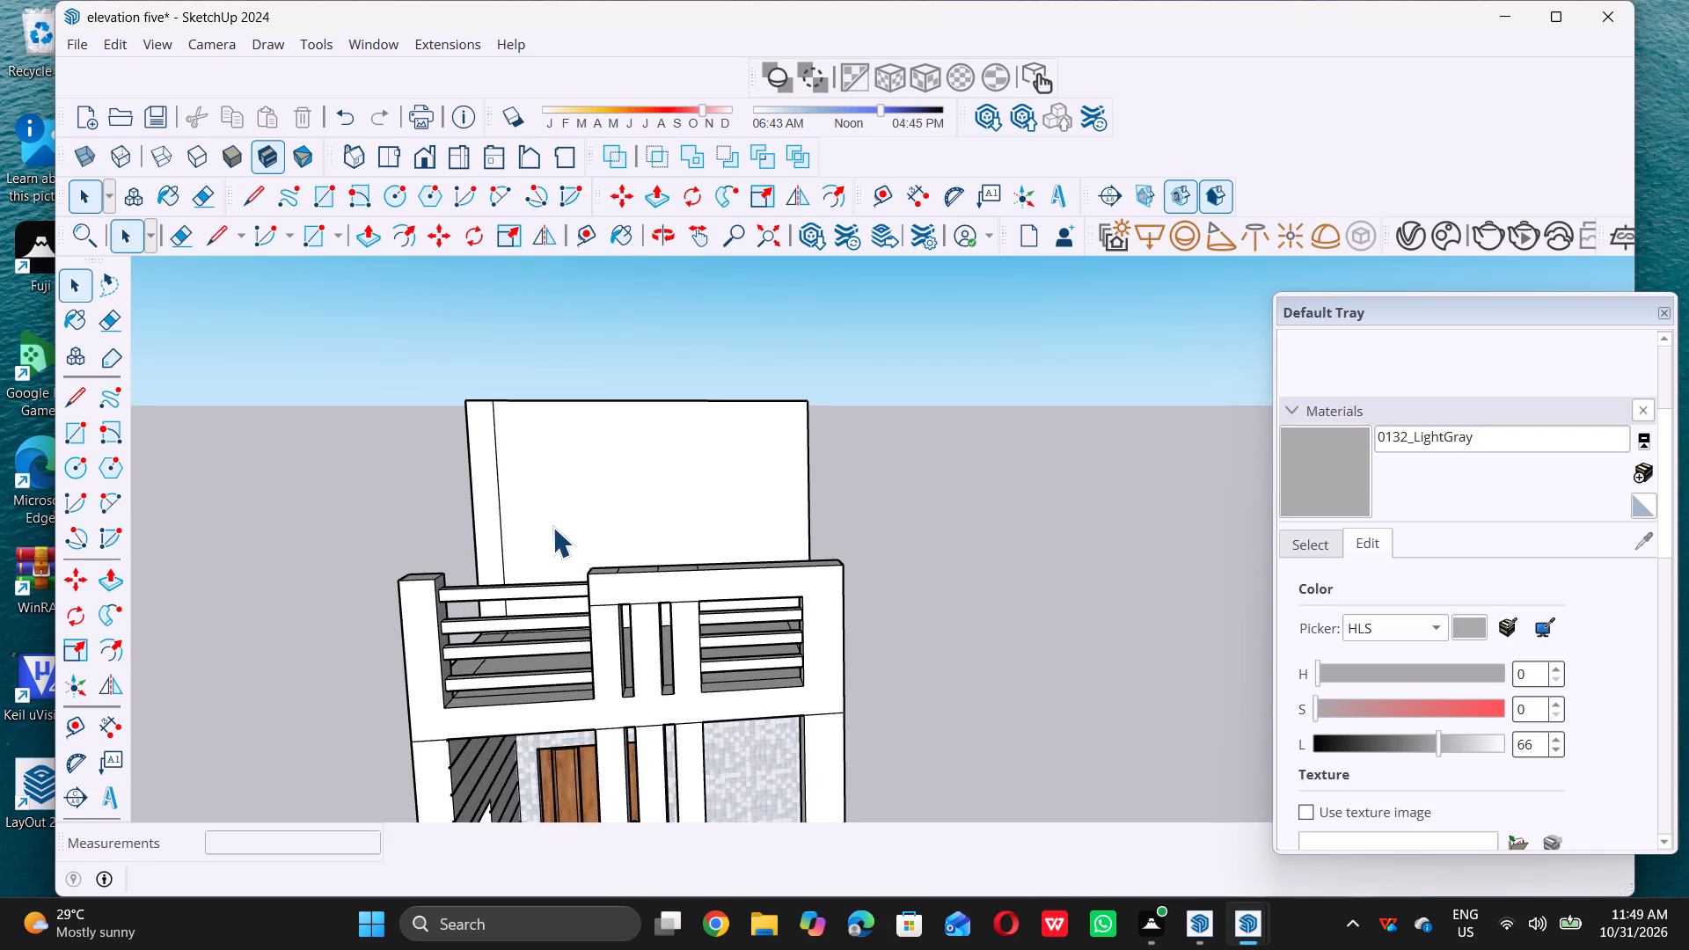
{"action": "key", "text": "e"}
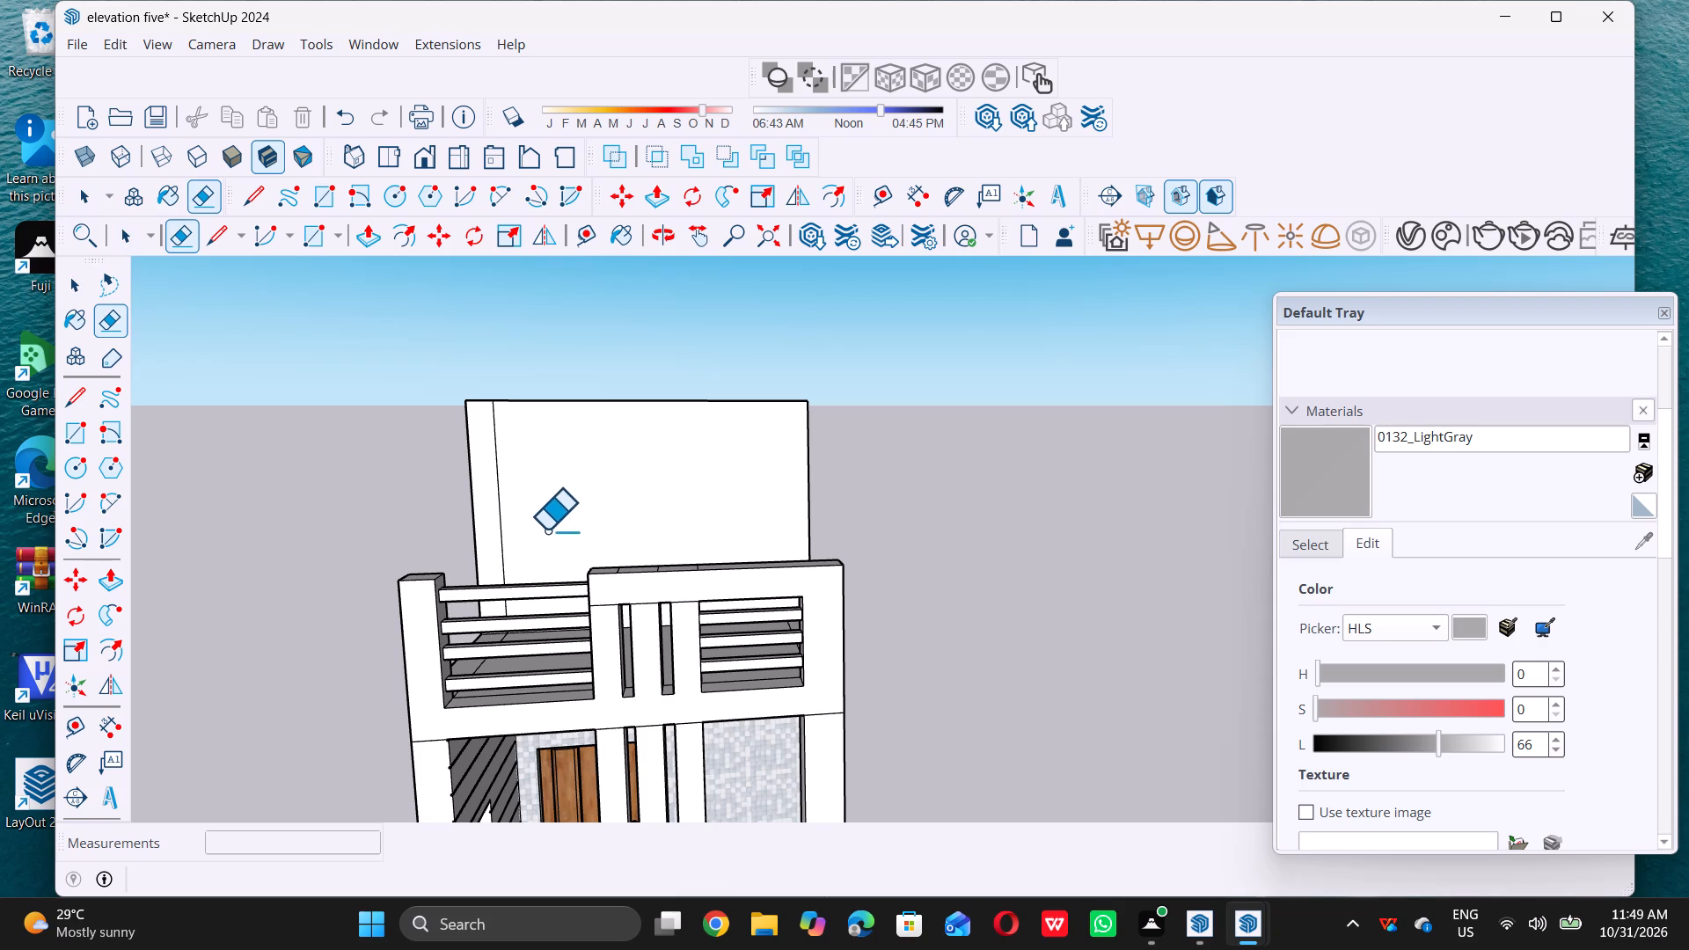
{"action": "left_click", "coordinate": [495, 495]}
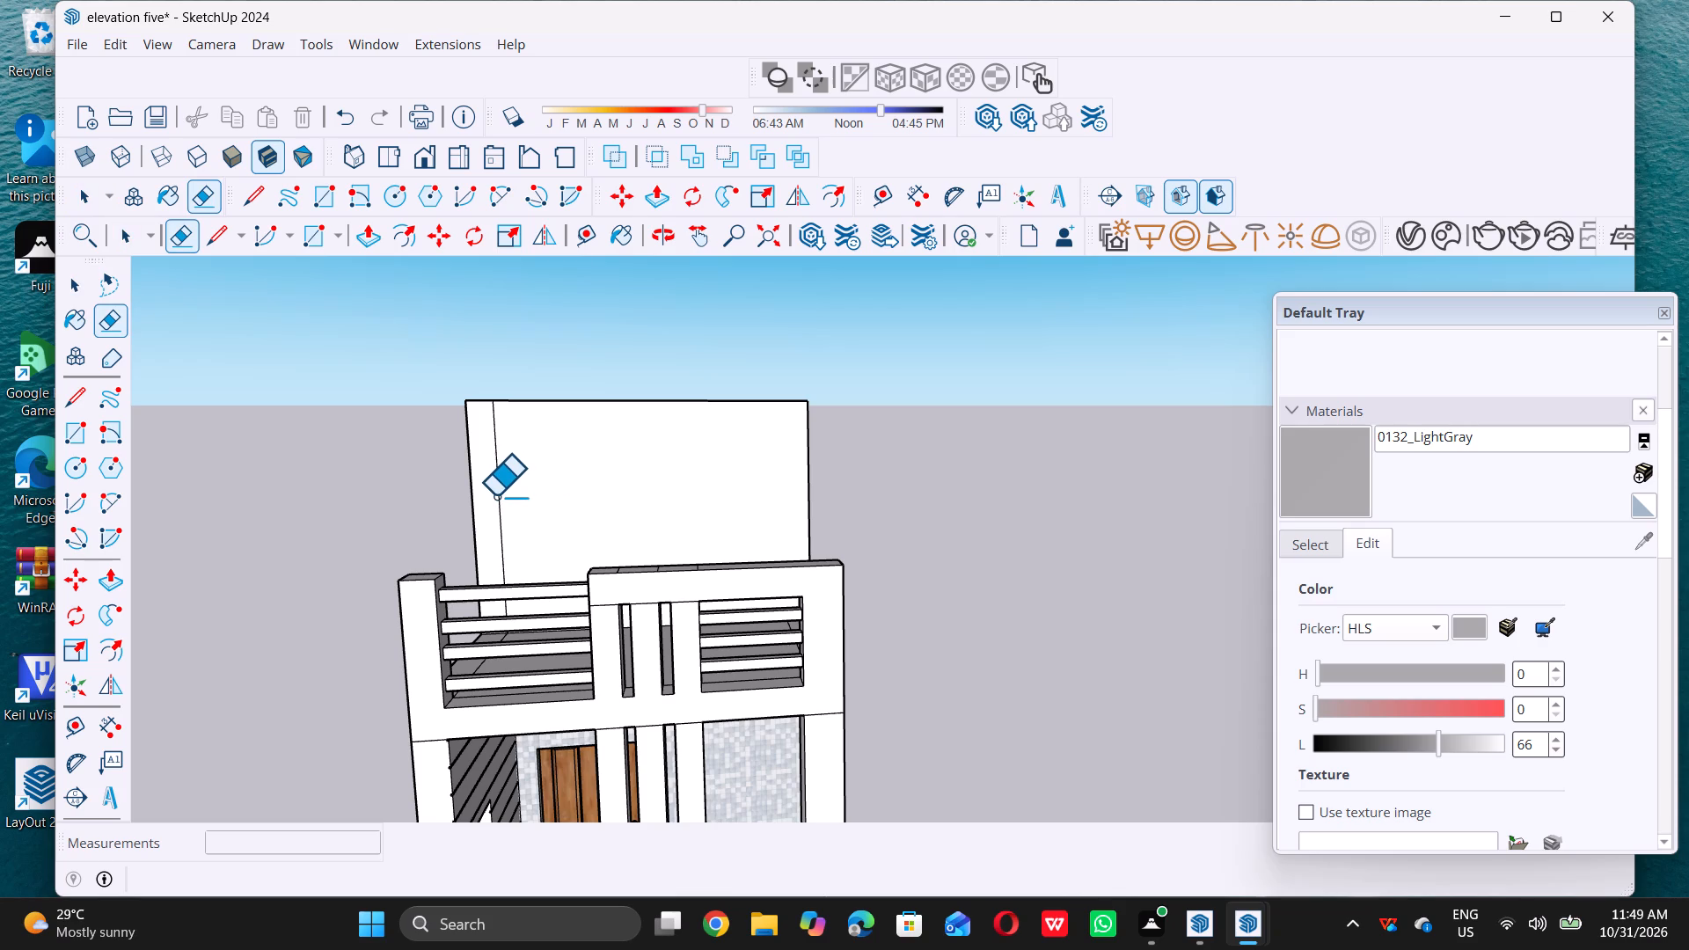
{"action": "triple_click", "coordinate": [496, 492]}
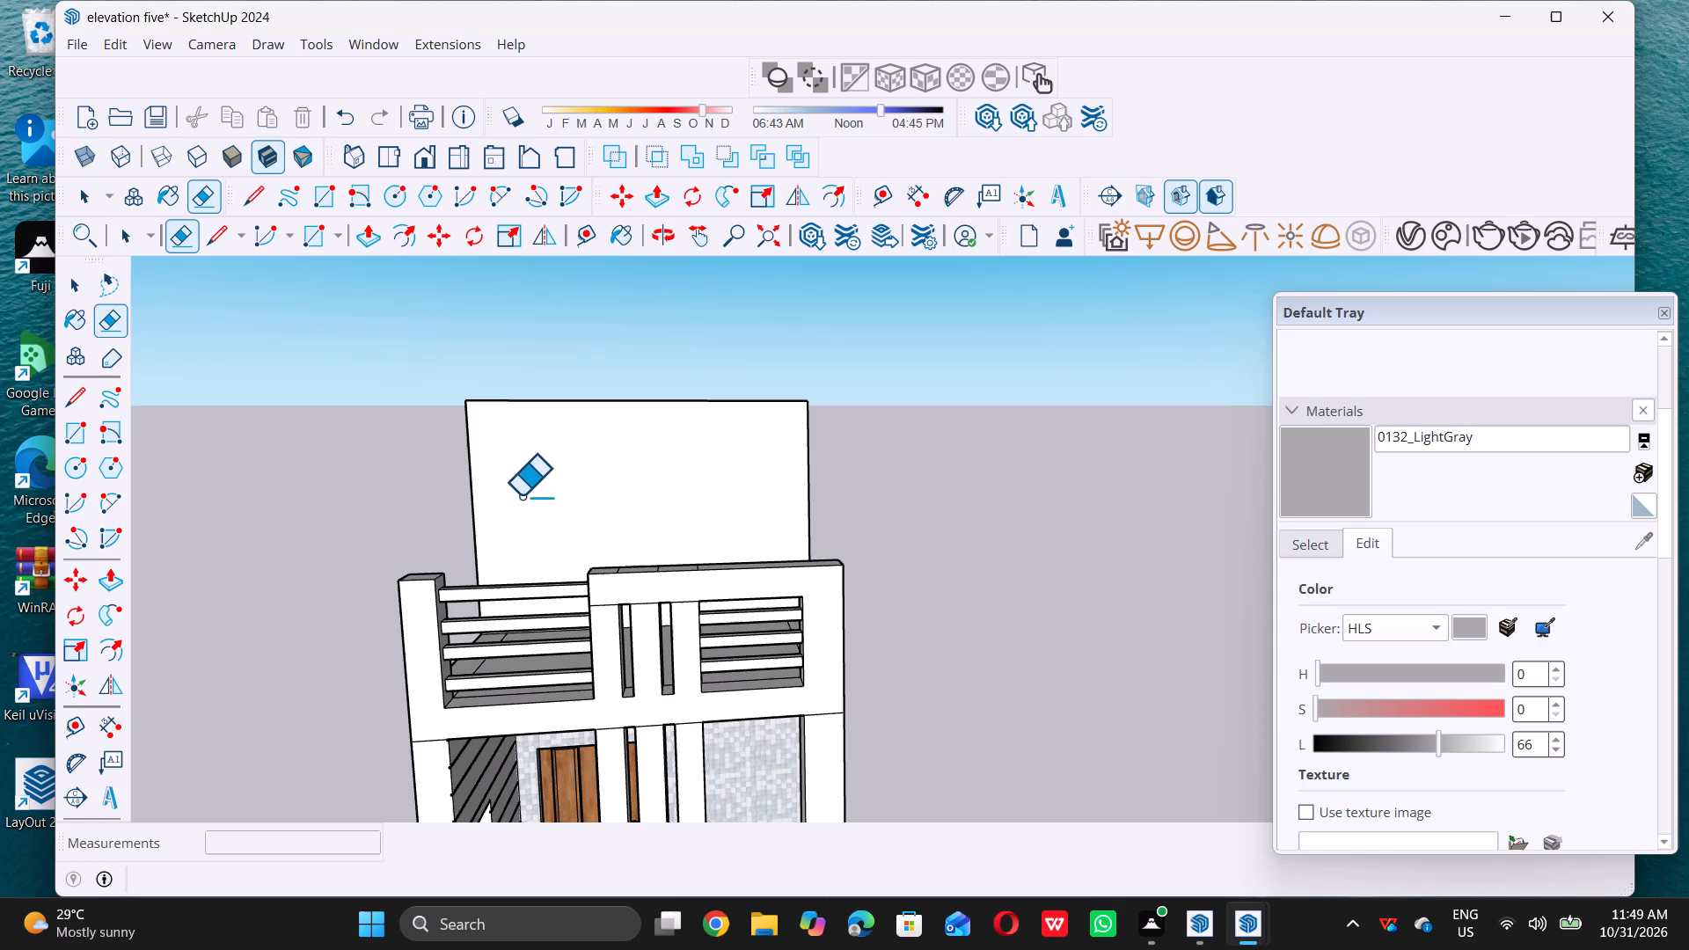
{"action": "key", "text": "space"}
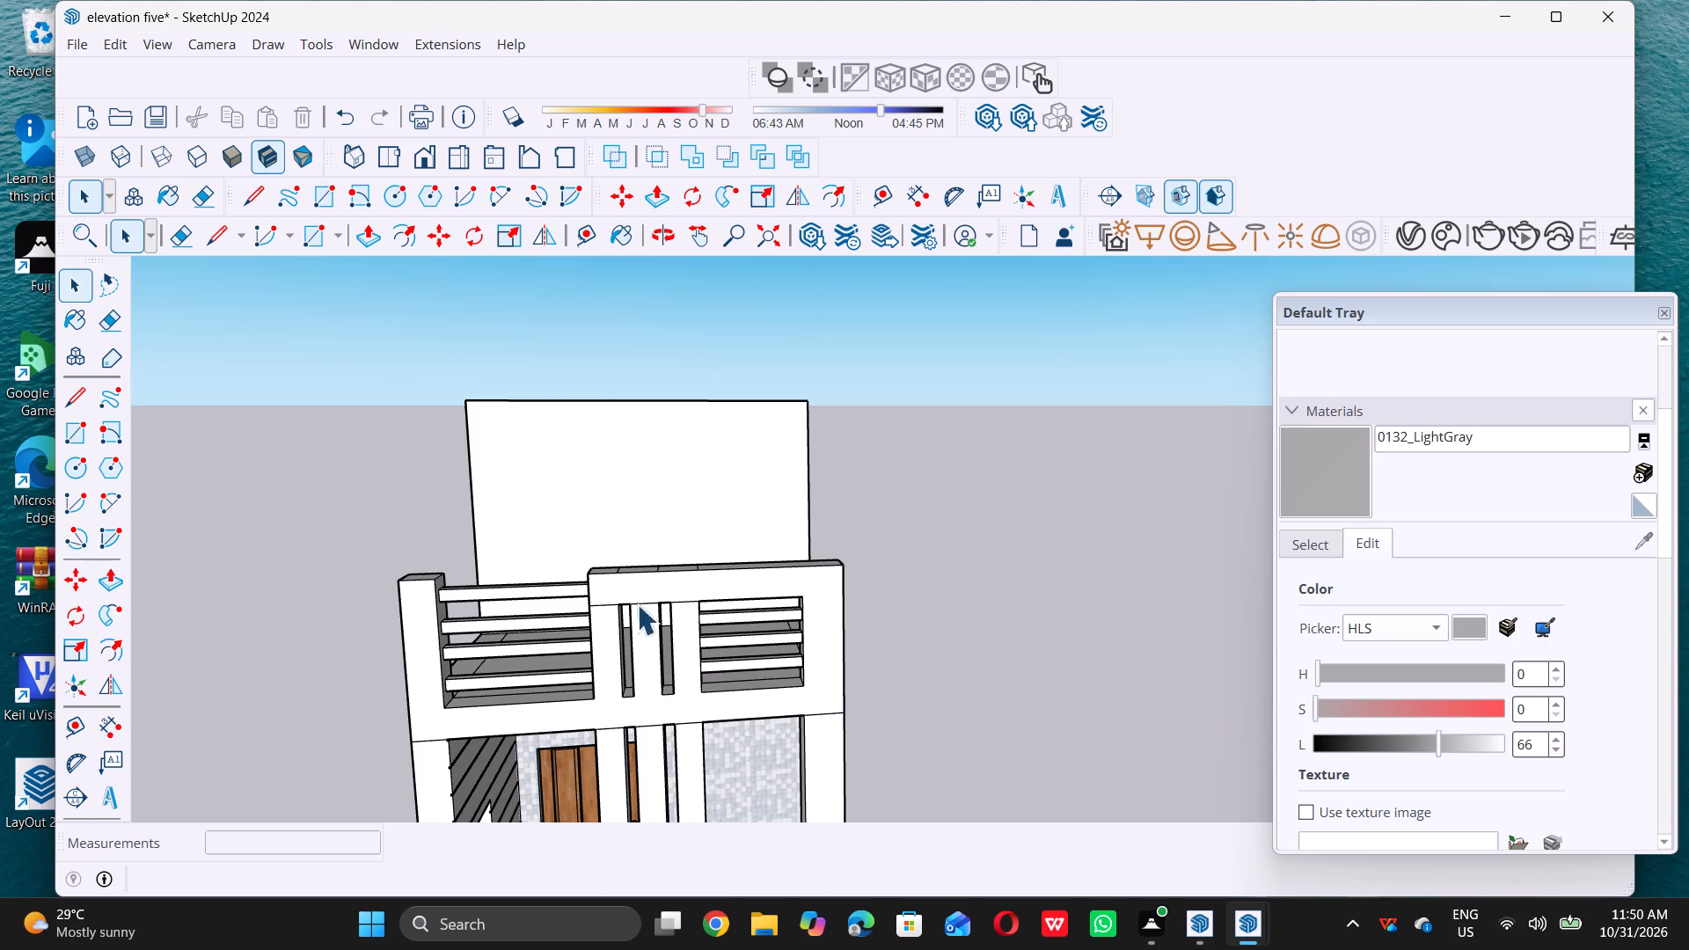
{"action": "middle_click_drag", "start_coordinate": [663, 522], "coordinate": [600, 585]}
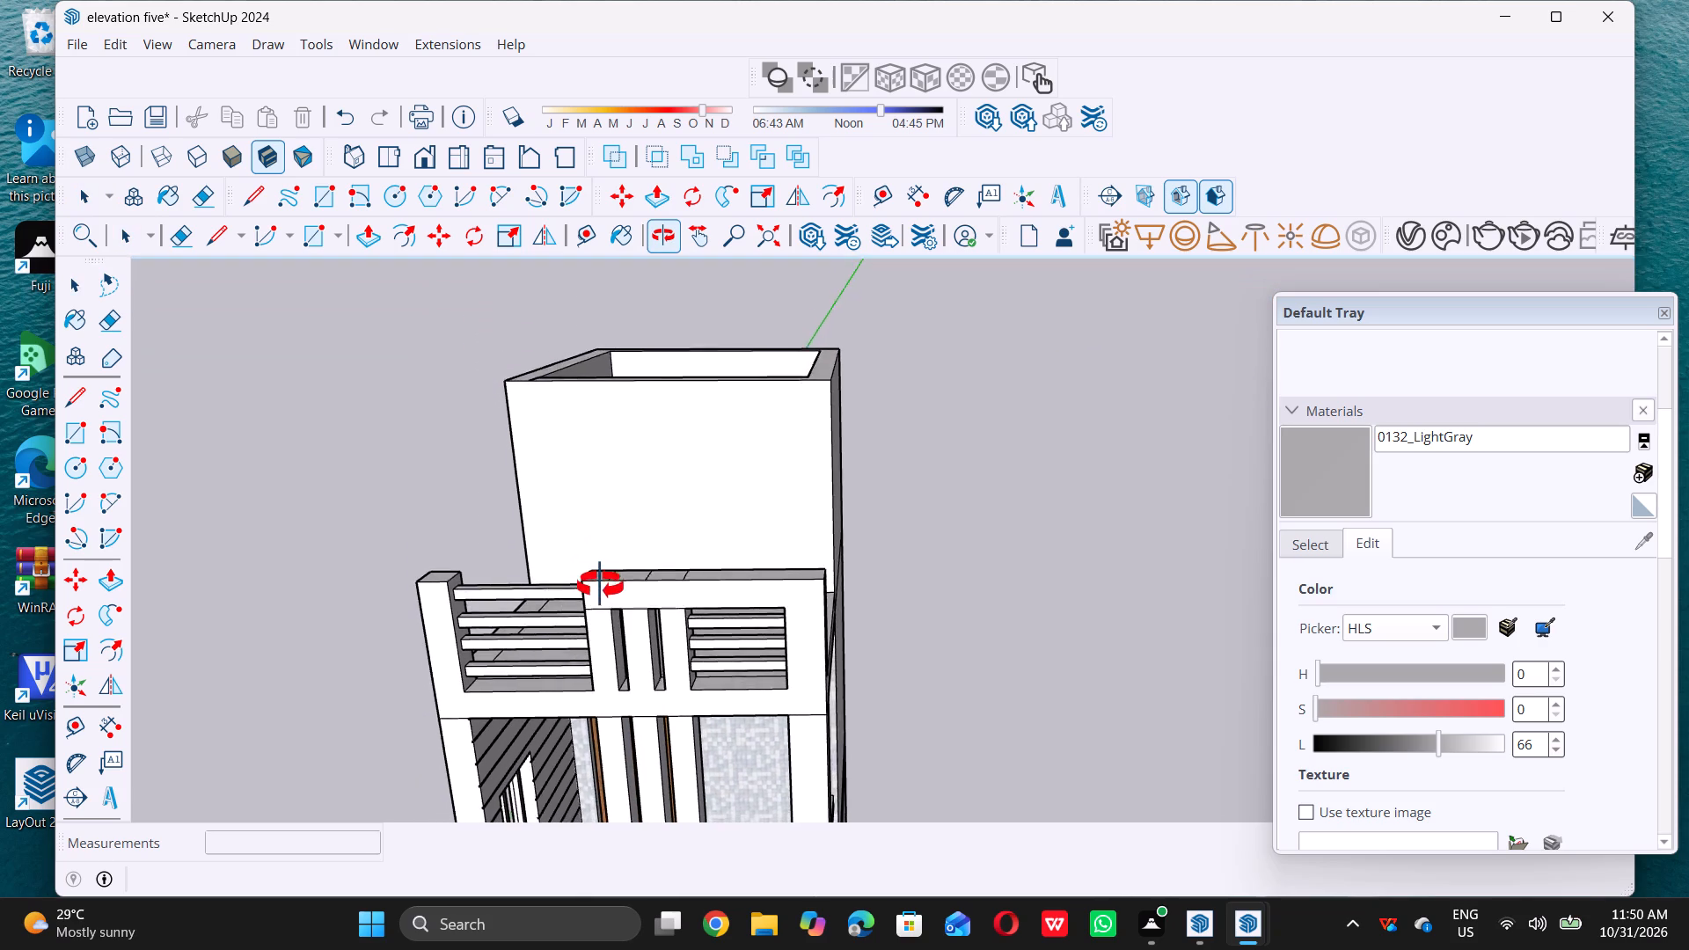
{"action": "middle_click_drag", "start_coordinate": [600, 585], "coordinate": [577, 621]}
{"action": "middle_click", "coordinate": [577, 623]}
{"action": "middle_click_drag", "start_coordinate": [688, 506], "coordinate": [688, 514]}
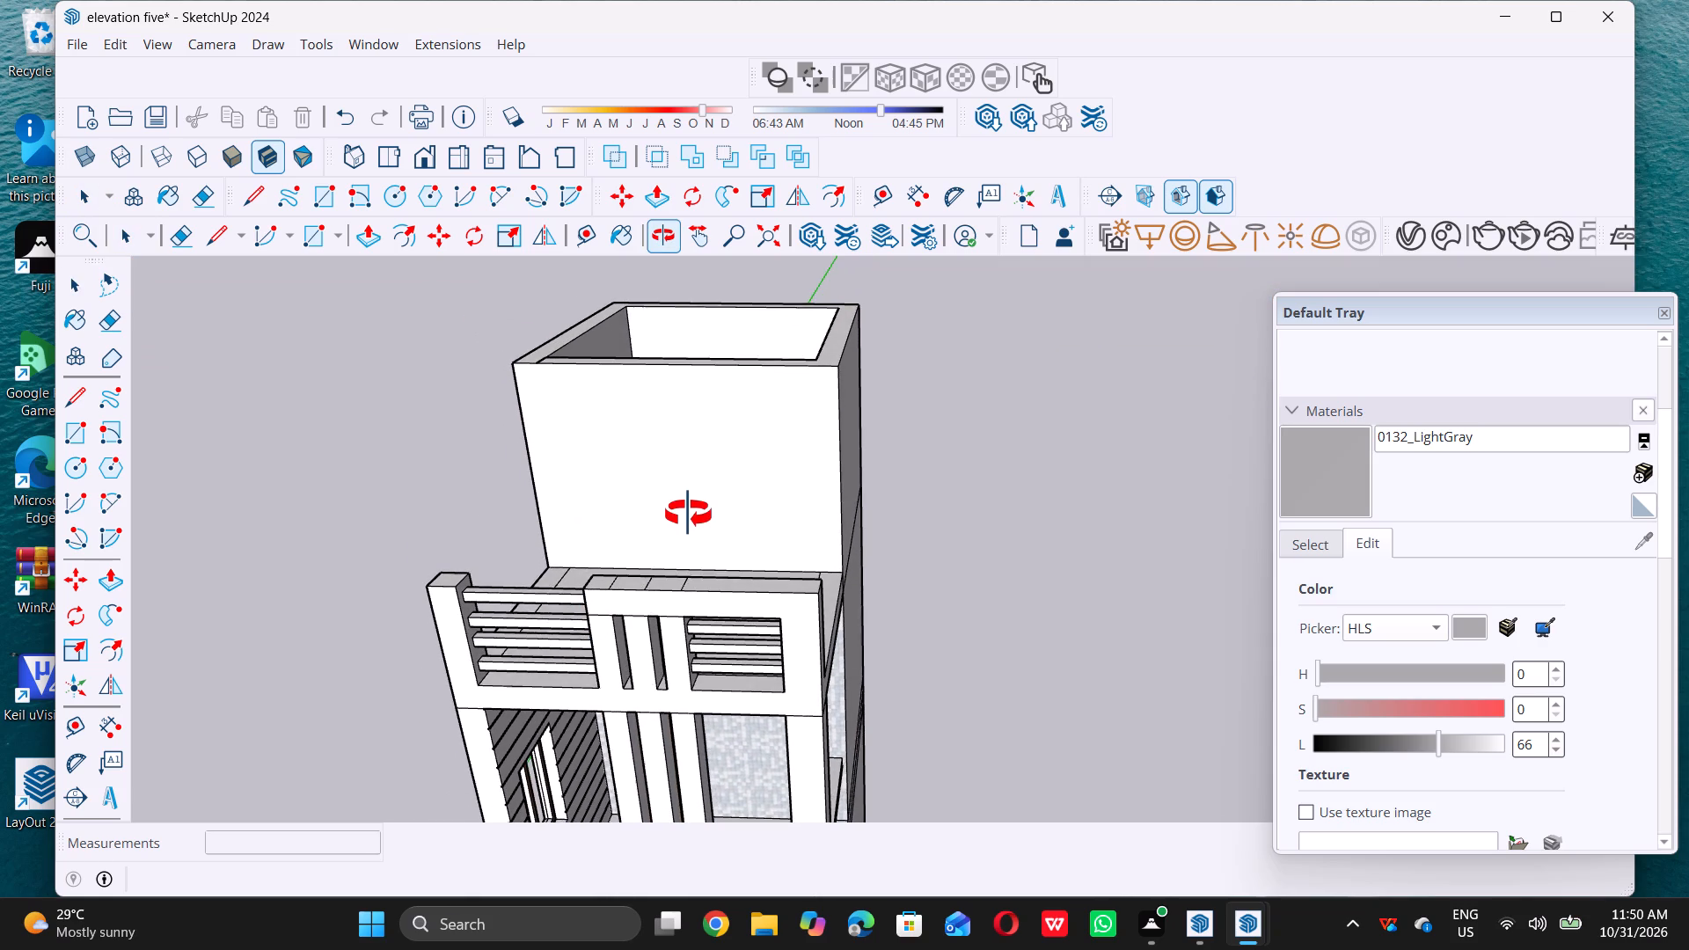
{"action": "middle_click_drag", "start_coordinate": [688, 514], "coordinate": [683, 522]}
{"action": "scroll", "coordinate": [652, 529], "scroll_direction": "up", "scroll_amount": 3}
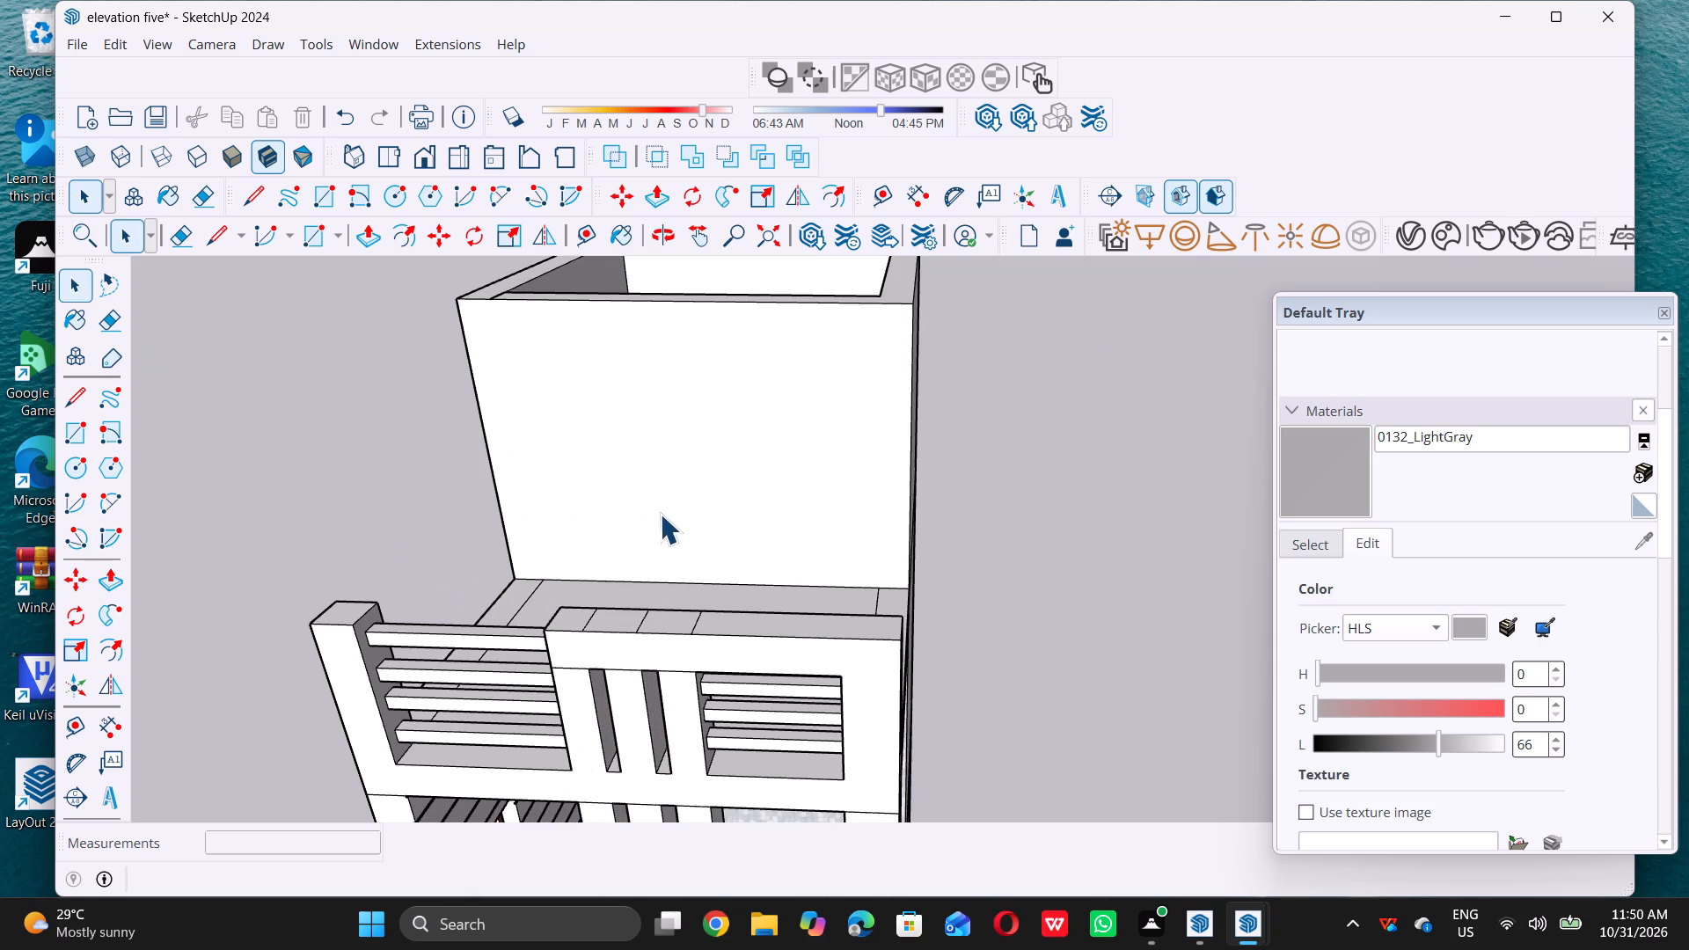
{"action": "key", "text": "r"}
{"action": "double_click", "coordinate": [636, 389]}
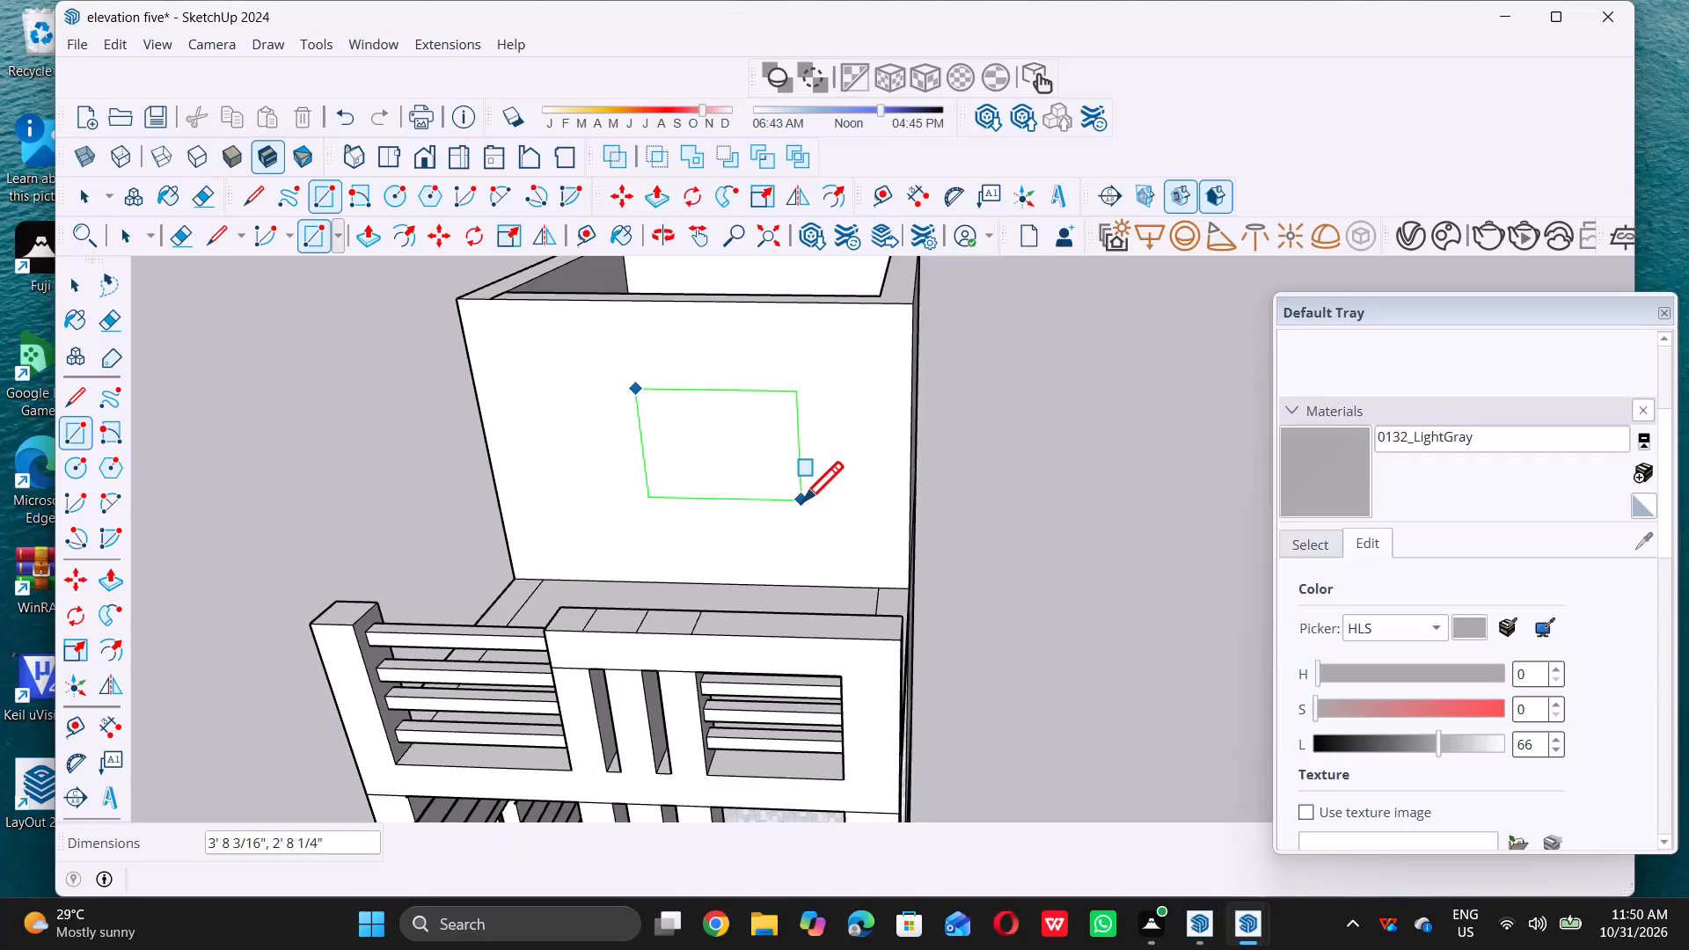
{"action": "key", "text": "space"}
Draw a rectangle about 4' 10" by 3' 3" in the middle of the roof enclosure's front wall.
{"action": "key", "text": "r"}
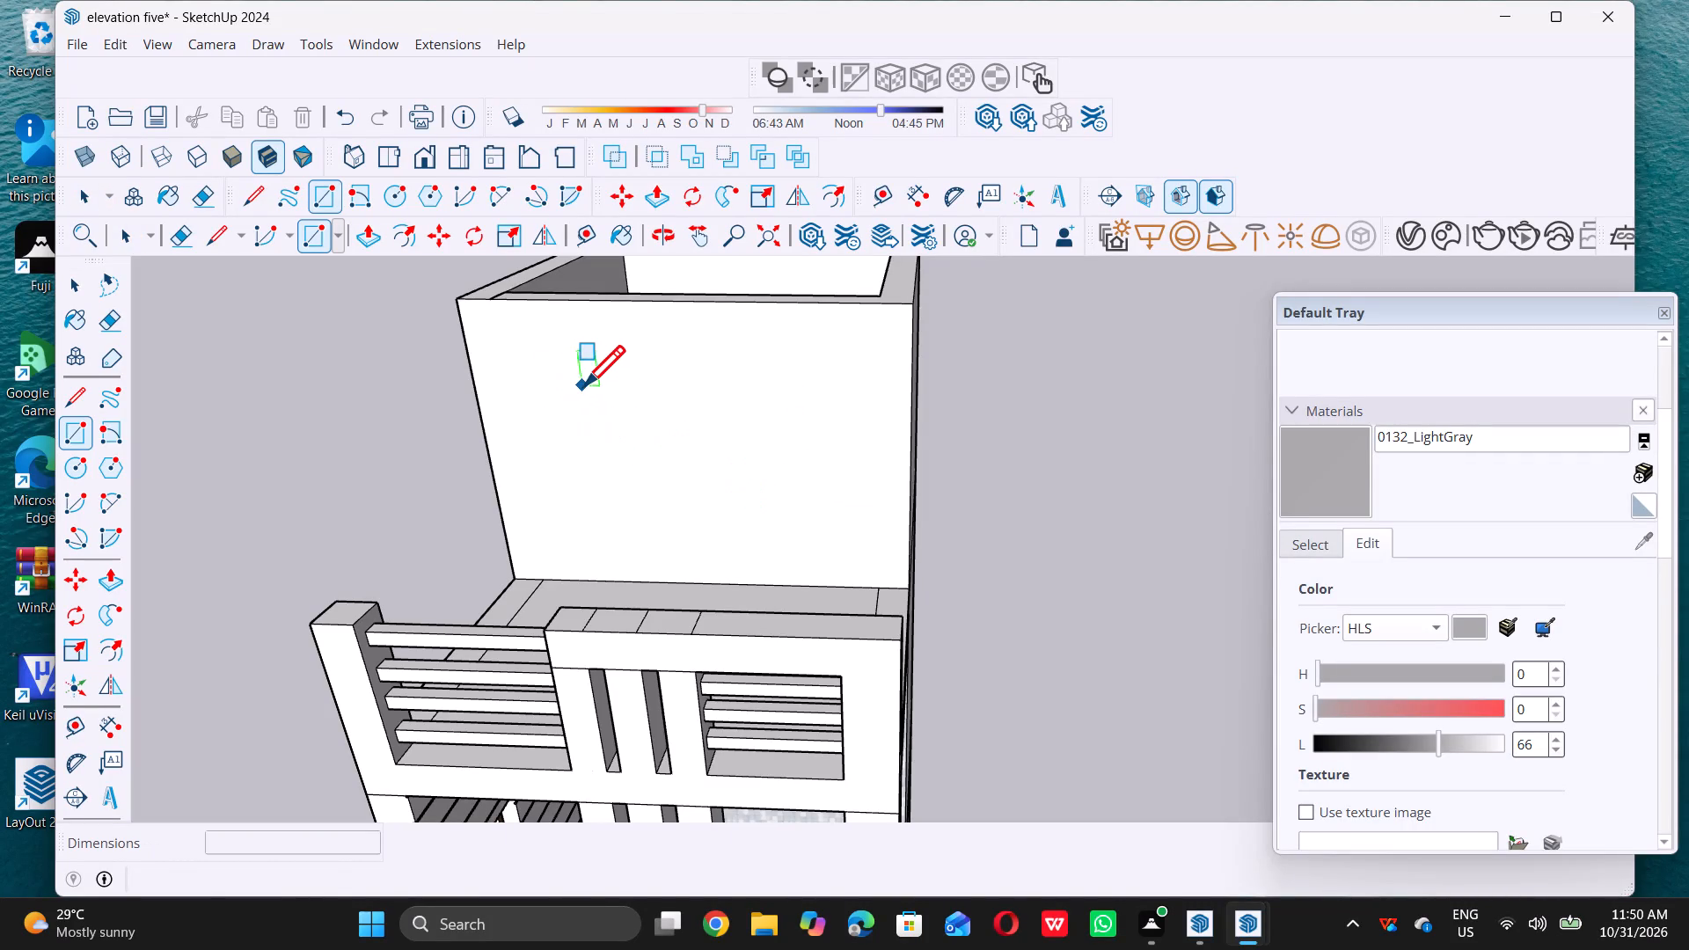
{"action": "triple_click", "coordinate": [585, 385]}
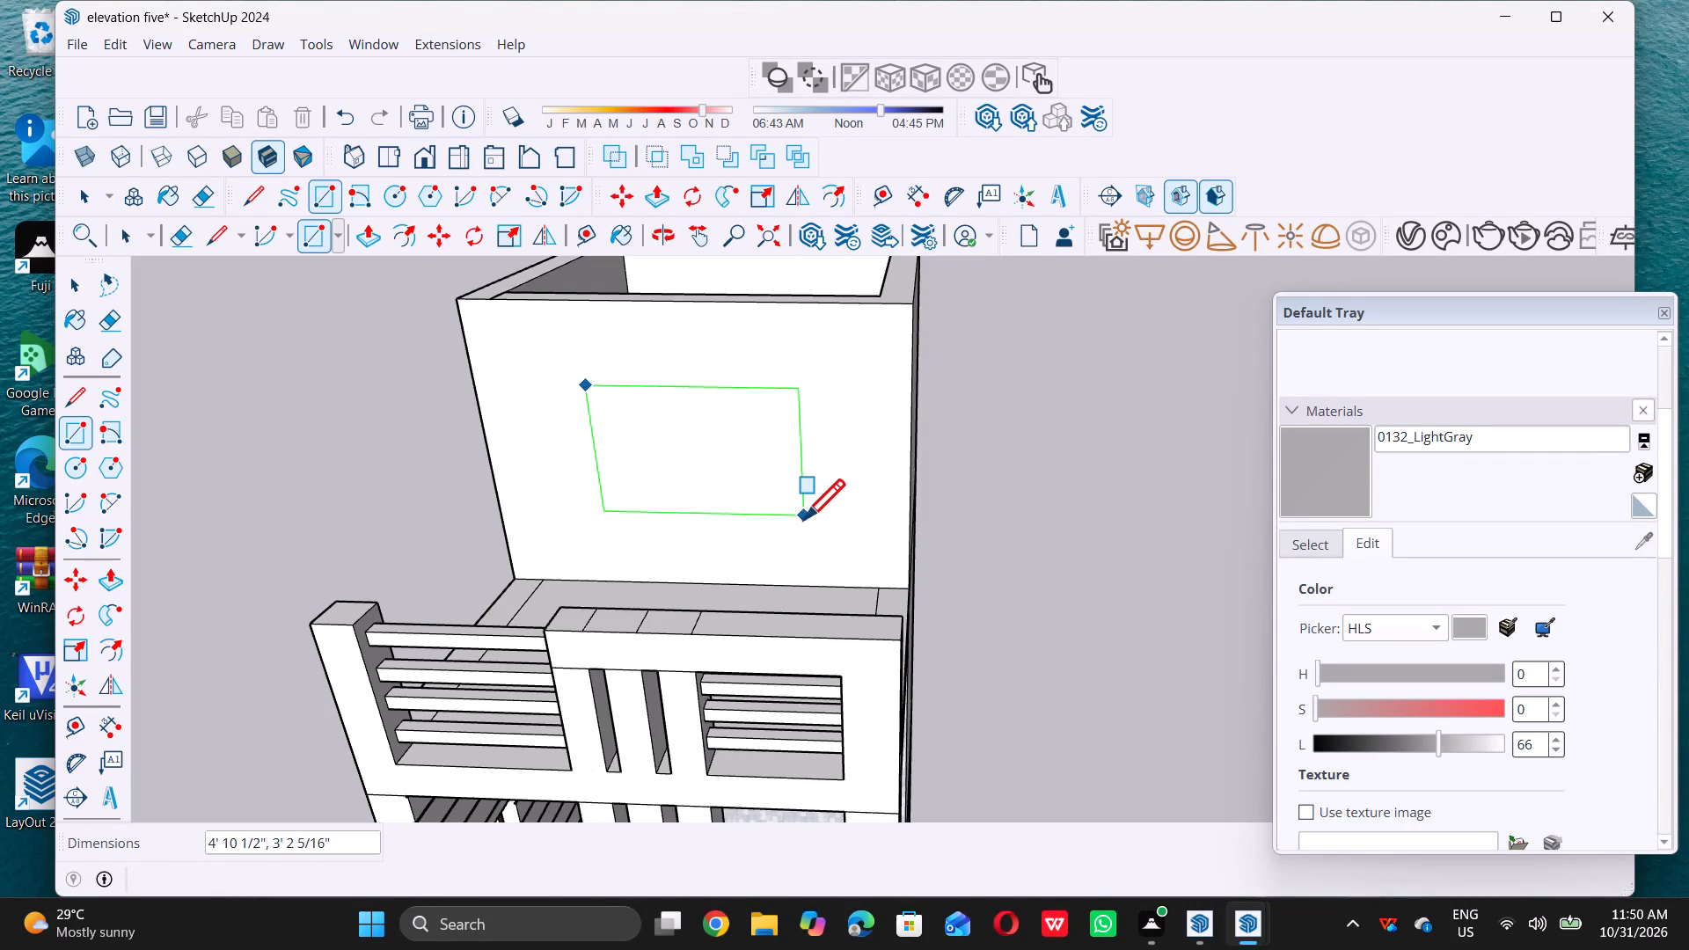
{"action": "left_click", "coordinate": [802, 522]}
{"action": "key", "text": "space"}
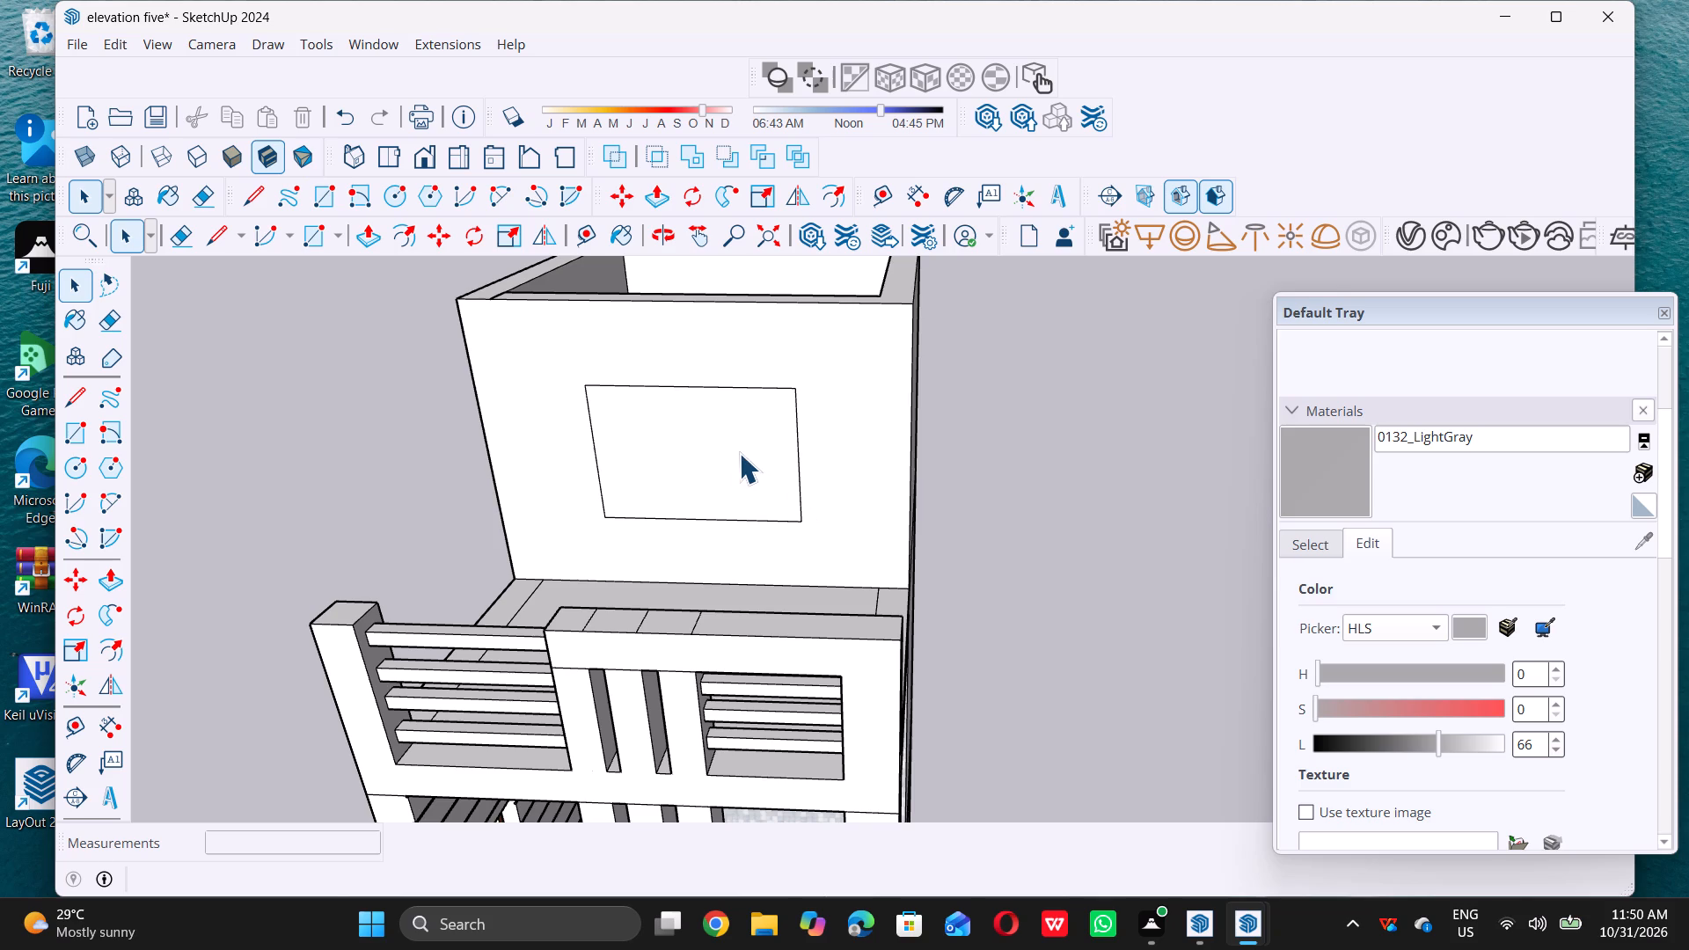
Offset the rectangle on the roof enclosure's front wall inward by about 7" to form a frame border.
{"action": "double_click", "coordinate": [716, 453]}
{"action": "key", "text": "f"}
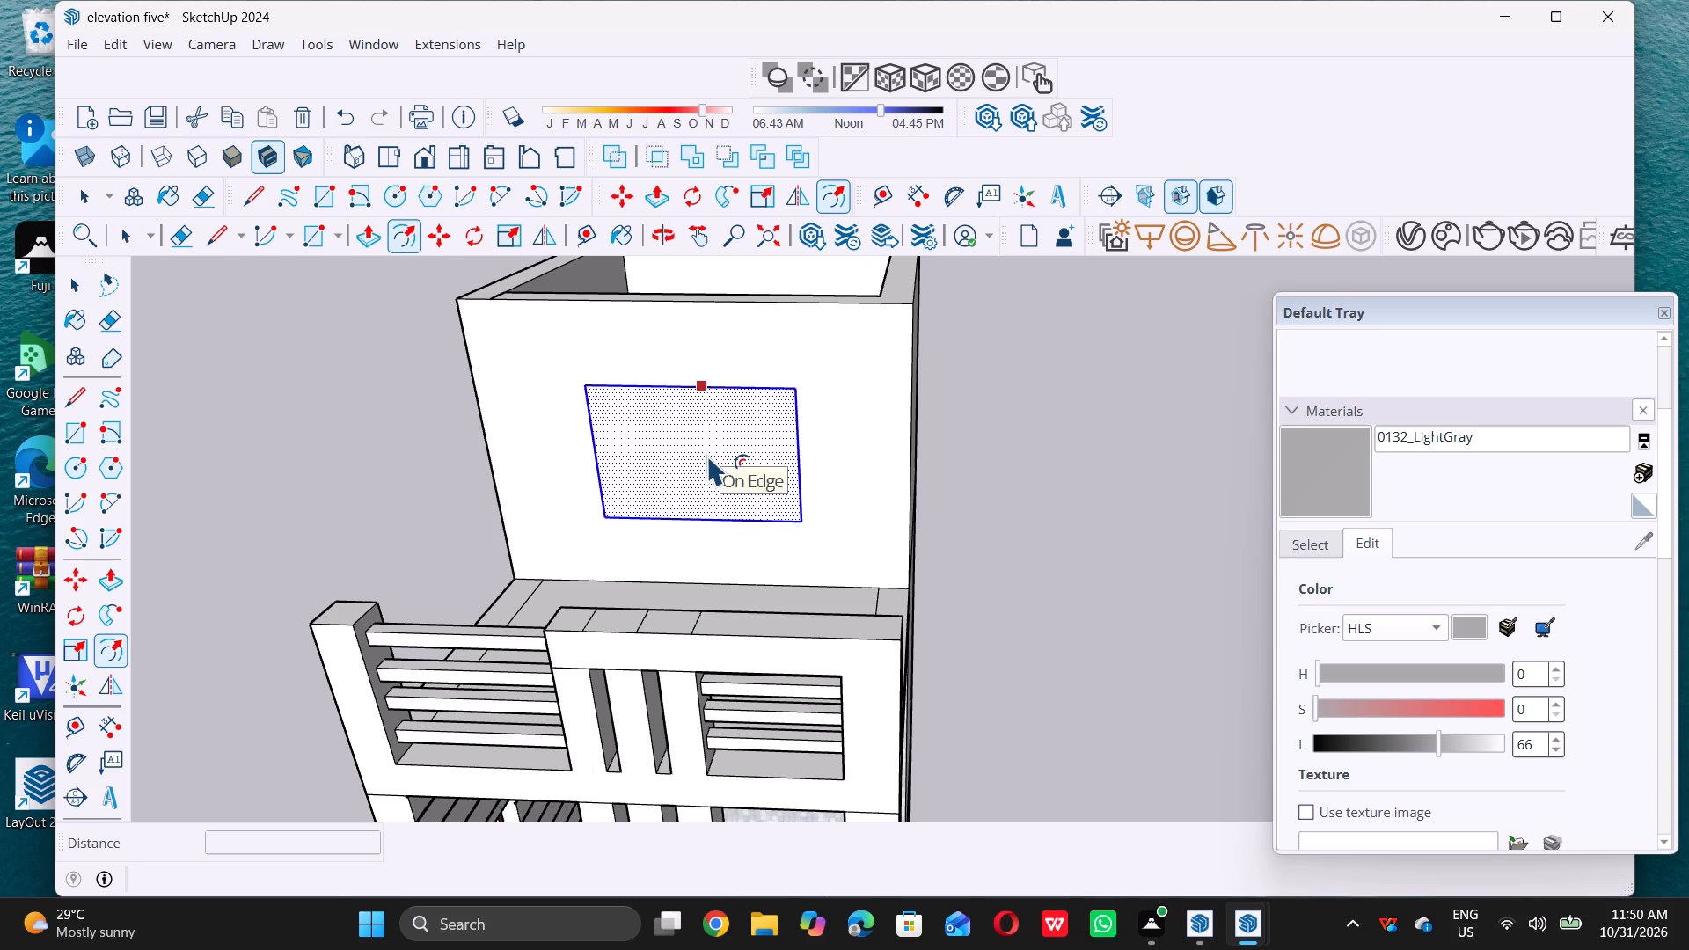
{"action": "left_click", "coordinate": [709, 454]}
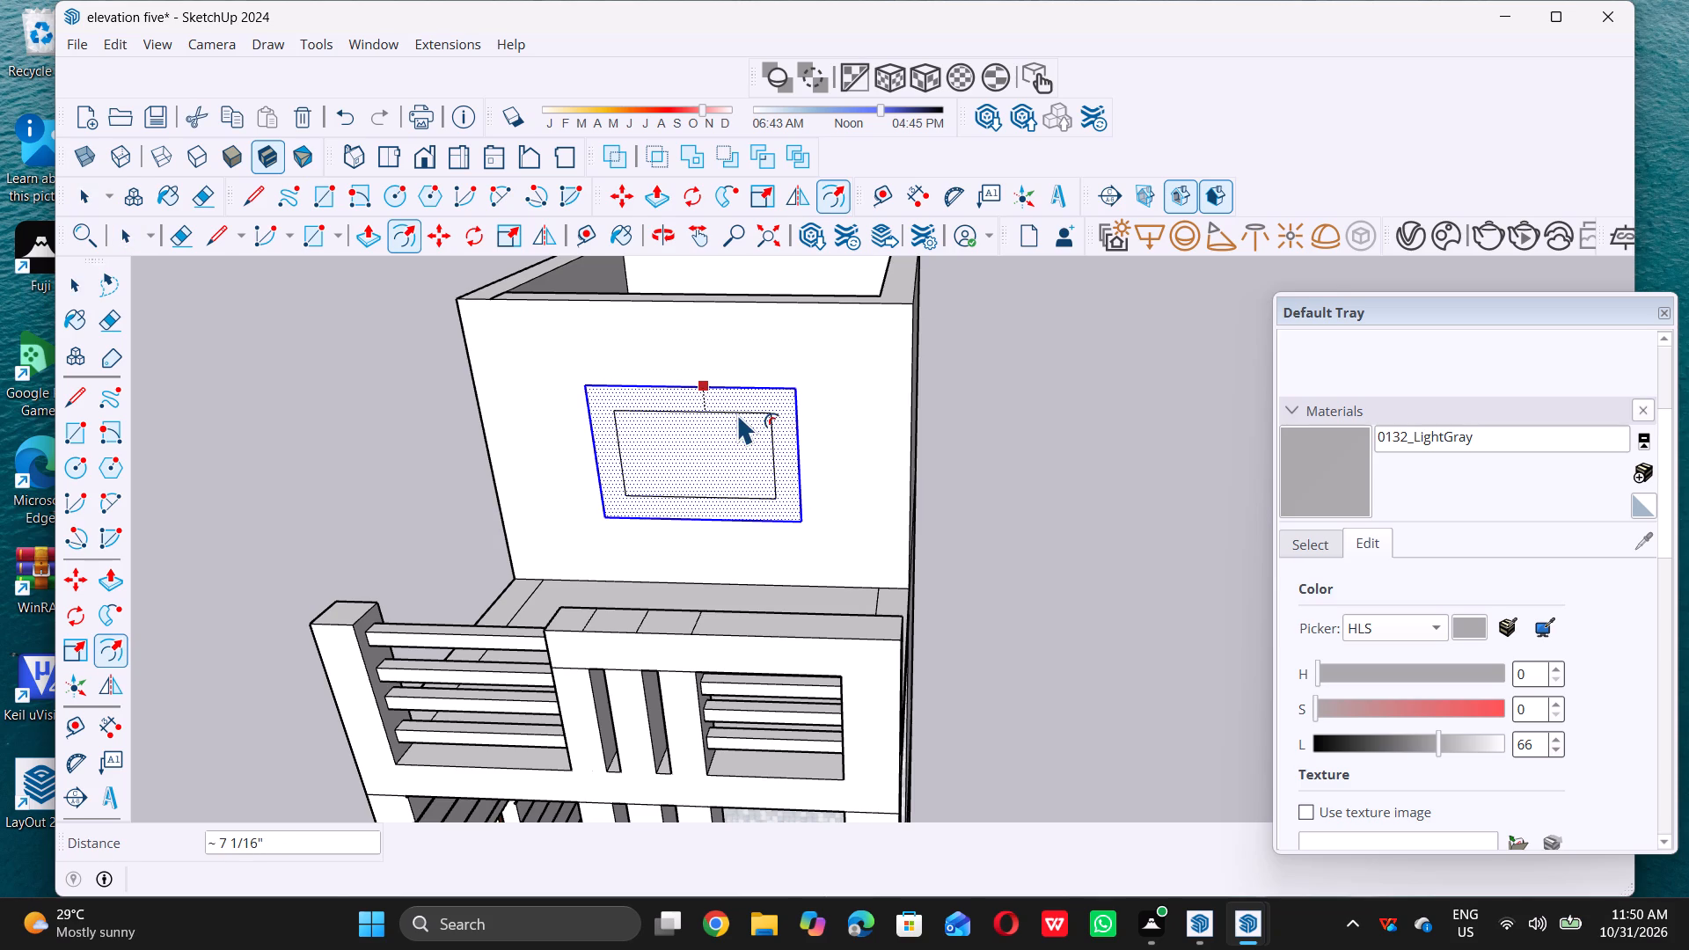
{"action": "left_click", "coordinate": [738, 413]}
{"action": "key", "text": "space"}
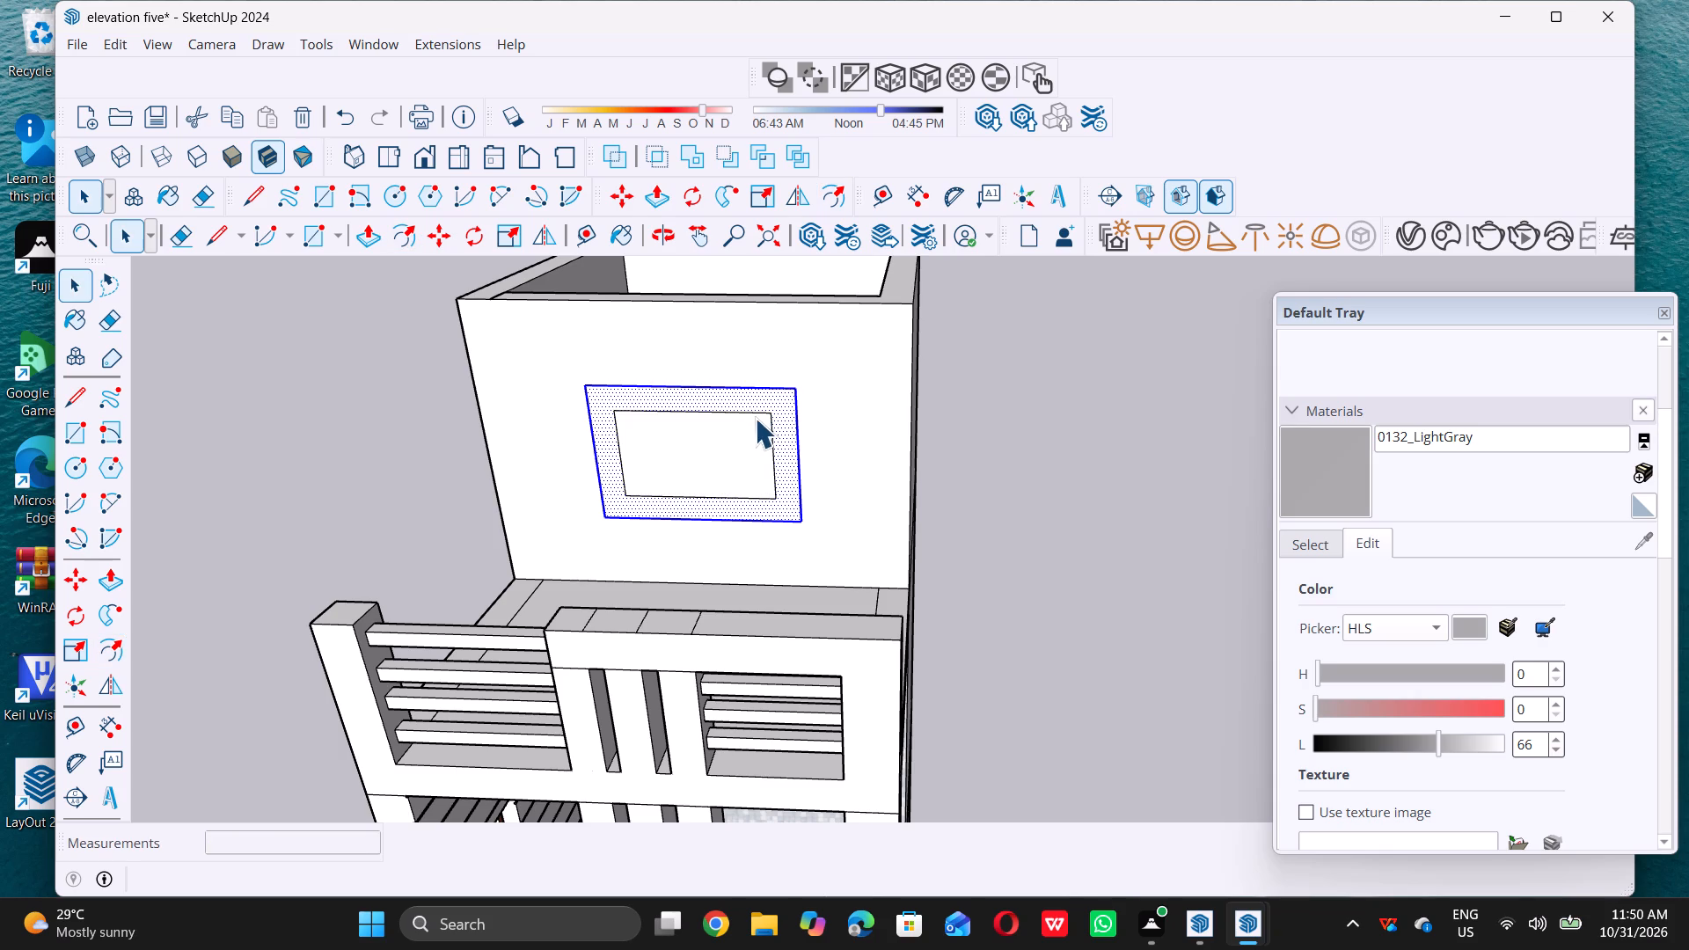
{"action": "scroll", "coordinate": [1006, 544], "scroll_direction": "down", "scroll_amount": 5}
{"action": "double_click", "coordinate": [1154, 501]}
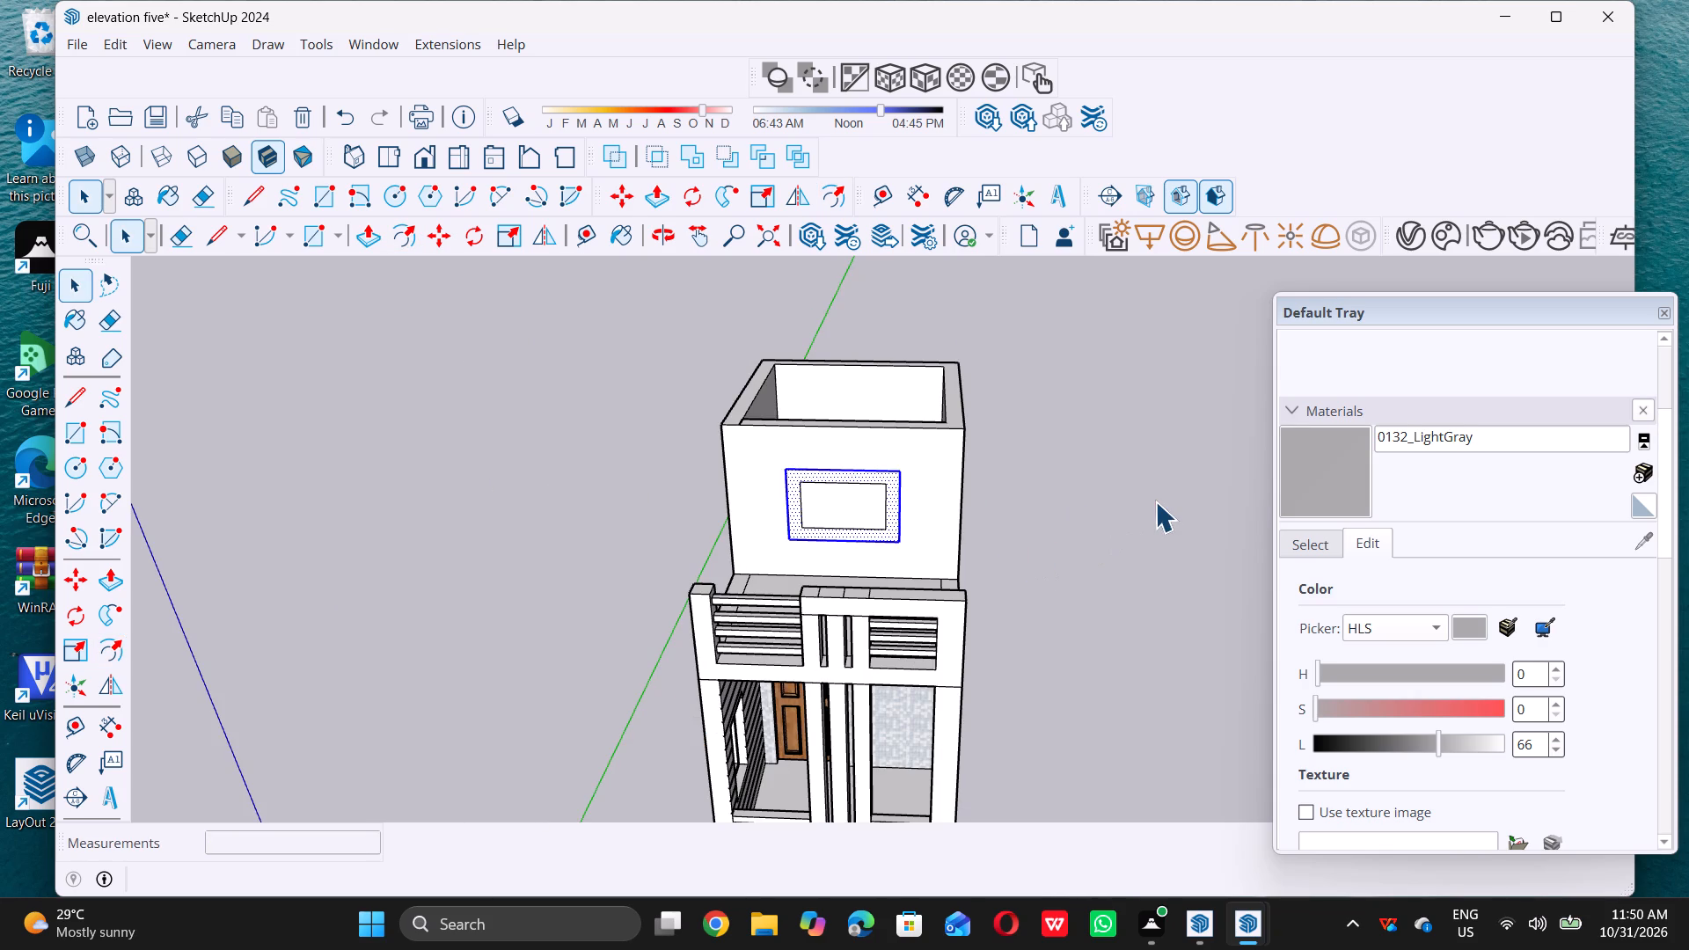
{"action": "left_click", "coordinate": [1154, 490]}
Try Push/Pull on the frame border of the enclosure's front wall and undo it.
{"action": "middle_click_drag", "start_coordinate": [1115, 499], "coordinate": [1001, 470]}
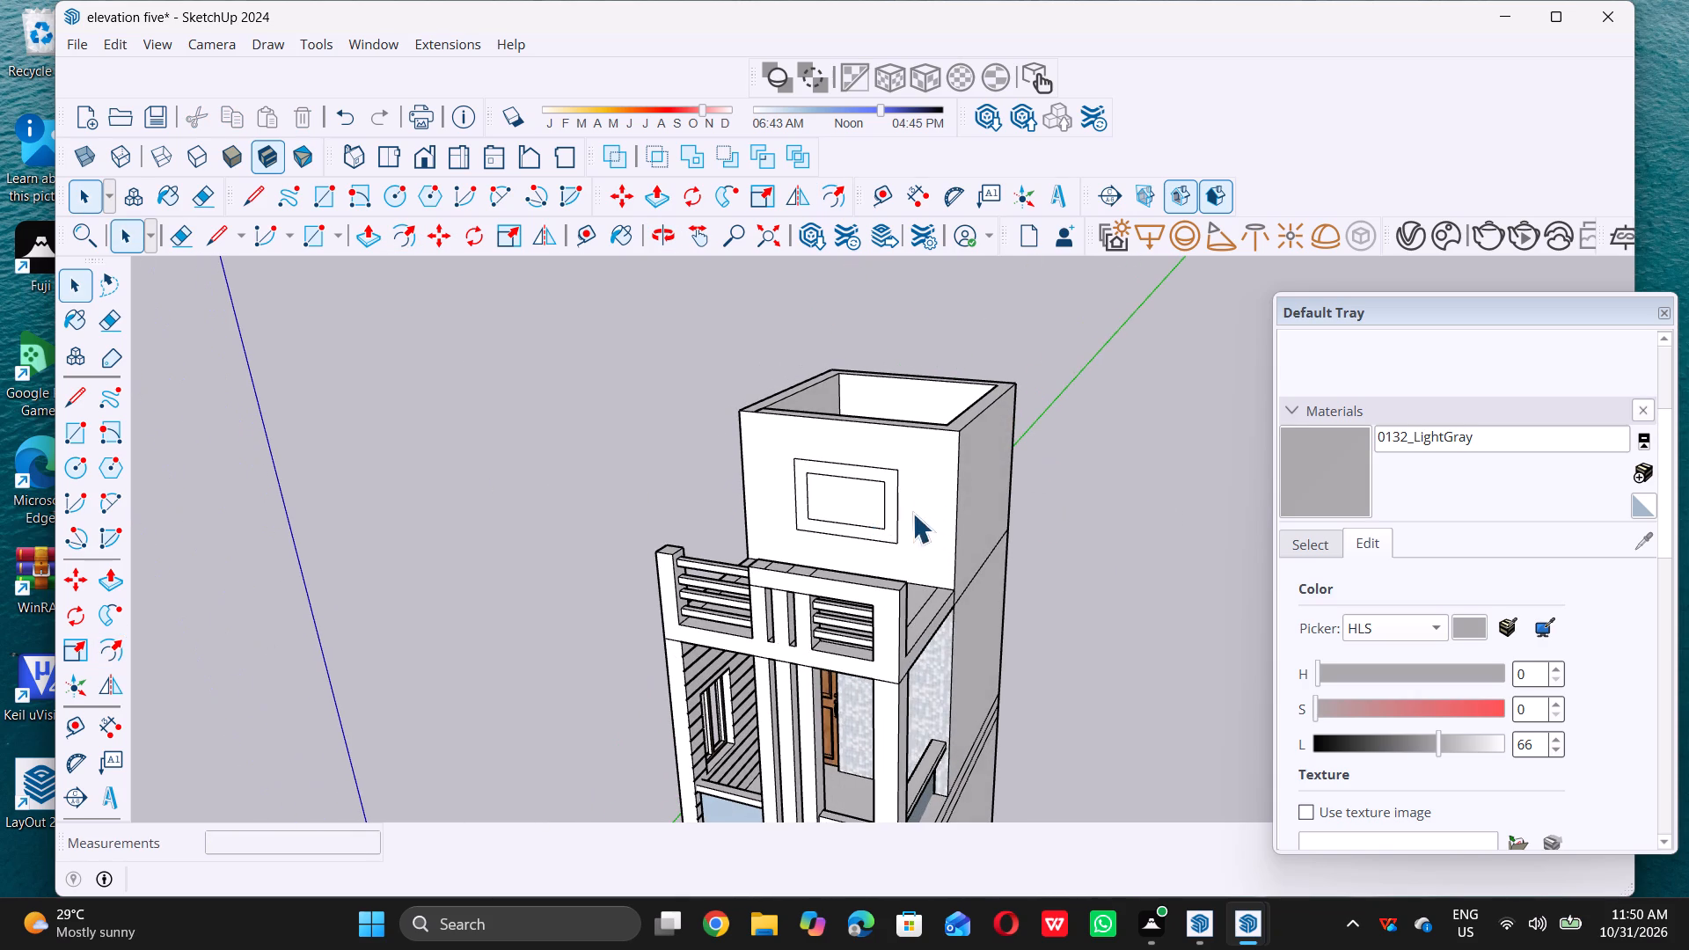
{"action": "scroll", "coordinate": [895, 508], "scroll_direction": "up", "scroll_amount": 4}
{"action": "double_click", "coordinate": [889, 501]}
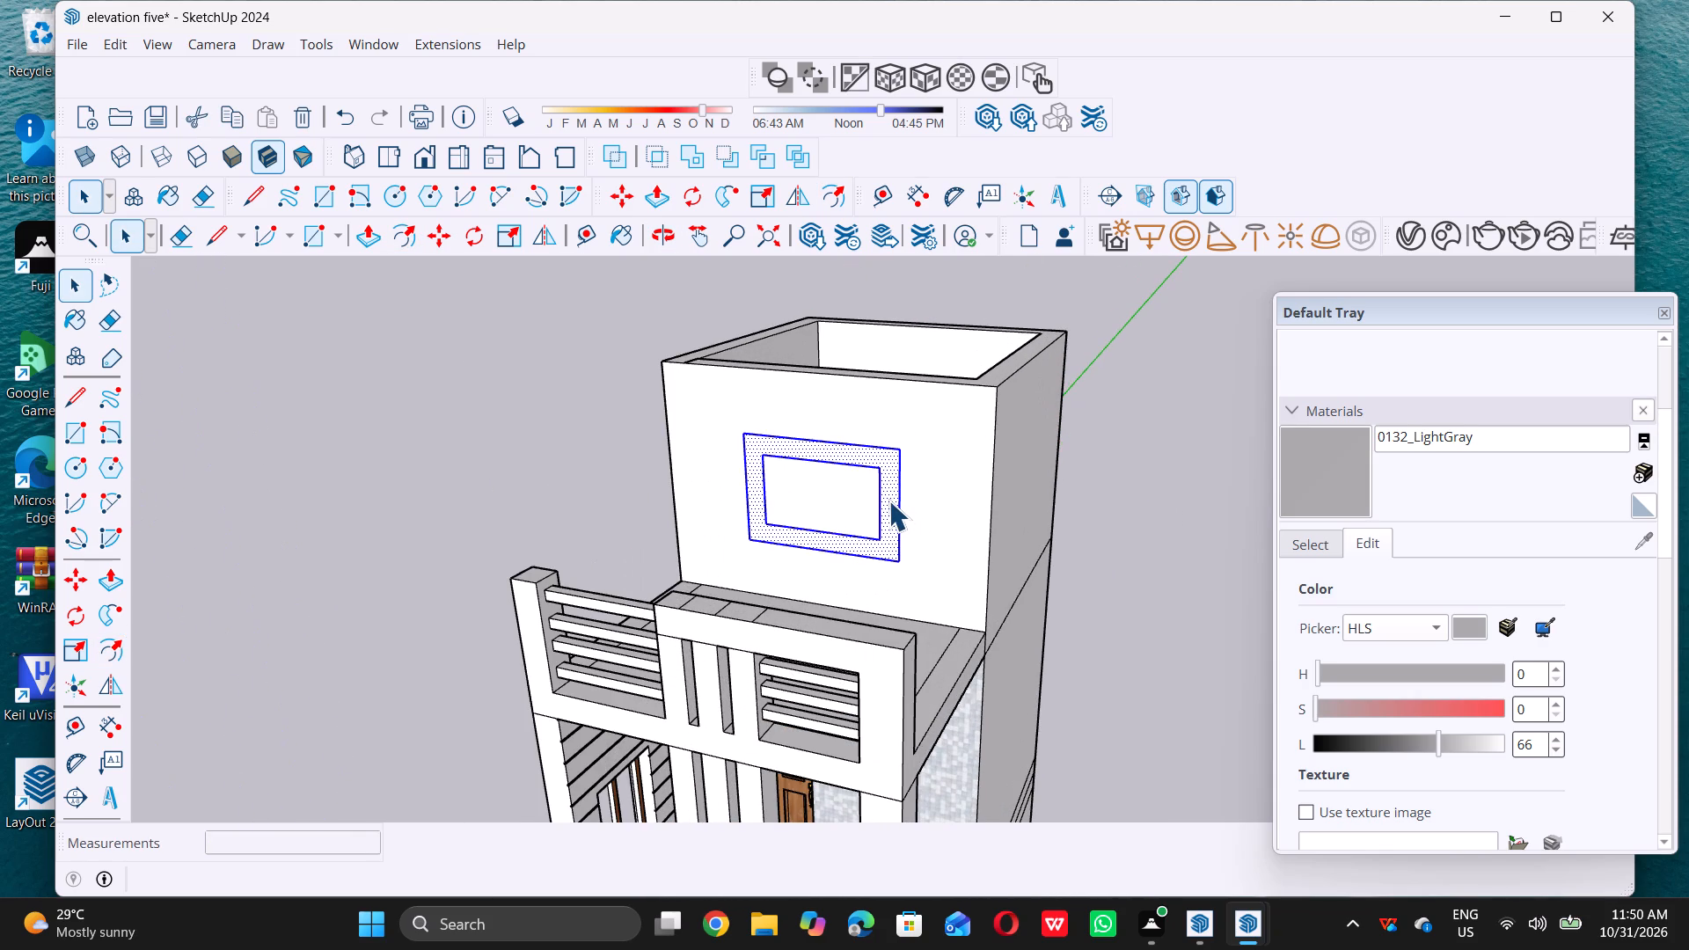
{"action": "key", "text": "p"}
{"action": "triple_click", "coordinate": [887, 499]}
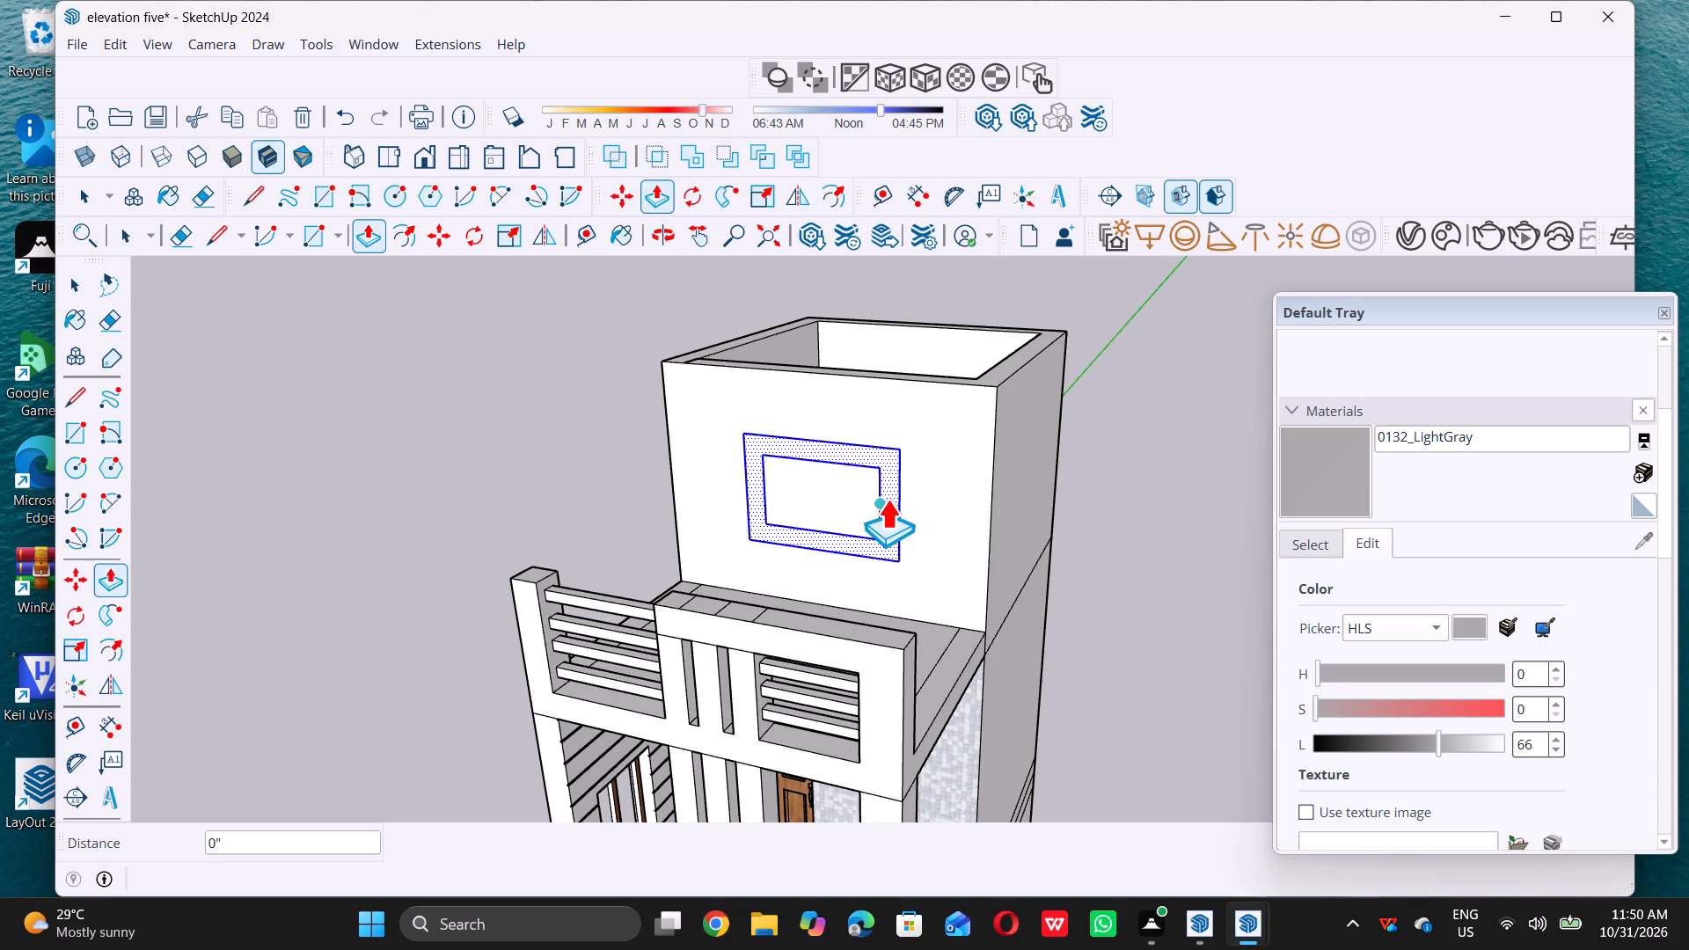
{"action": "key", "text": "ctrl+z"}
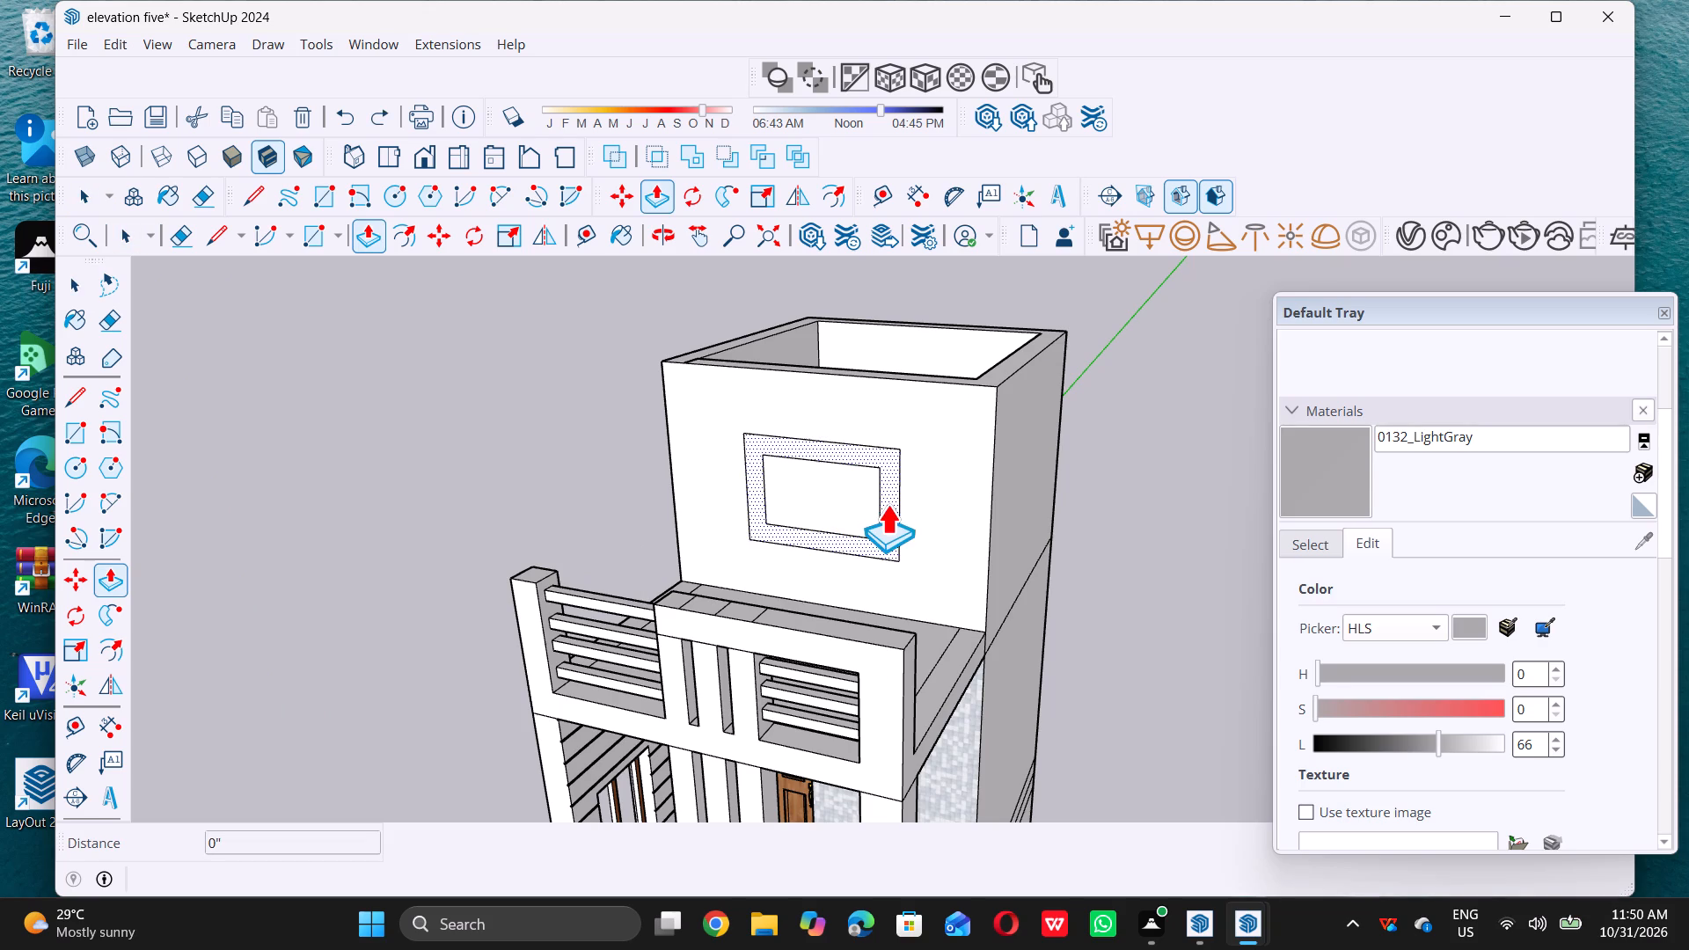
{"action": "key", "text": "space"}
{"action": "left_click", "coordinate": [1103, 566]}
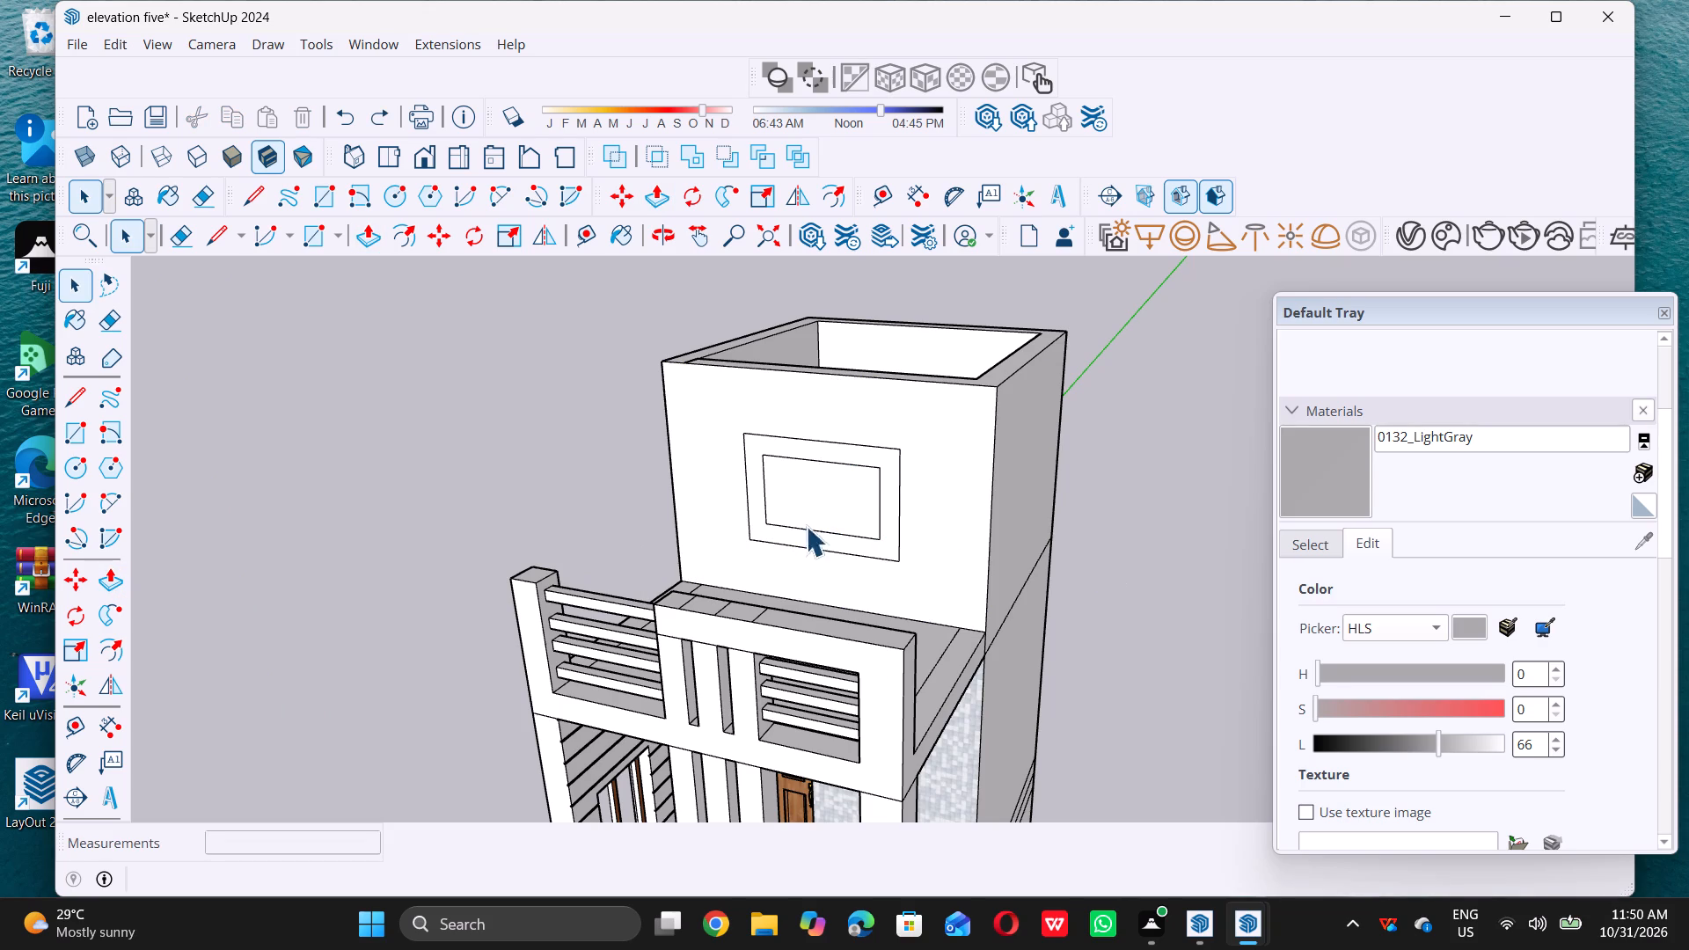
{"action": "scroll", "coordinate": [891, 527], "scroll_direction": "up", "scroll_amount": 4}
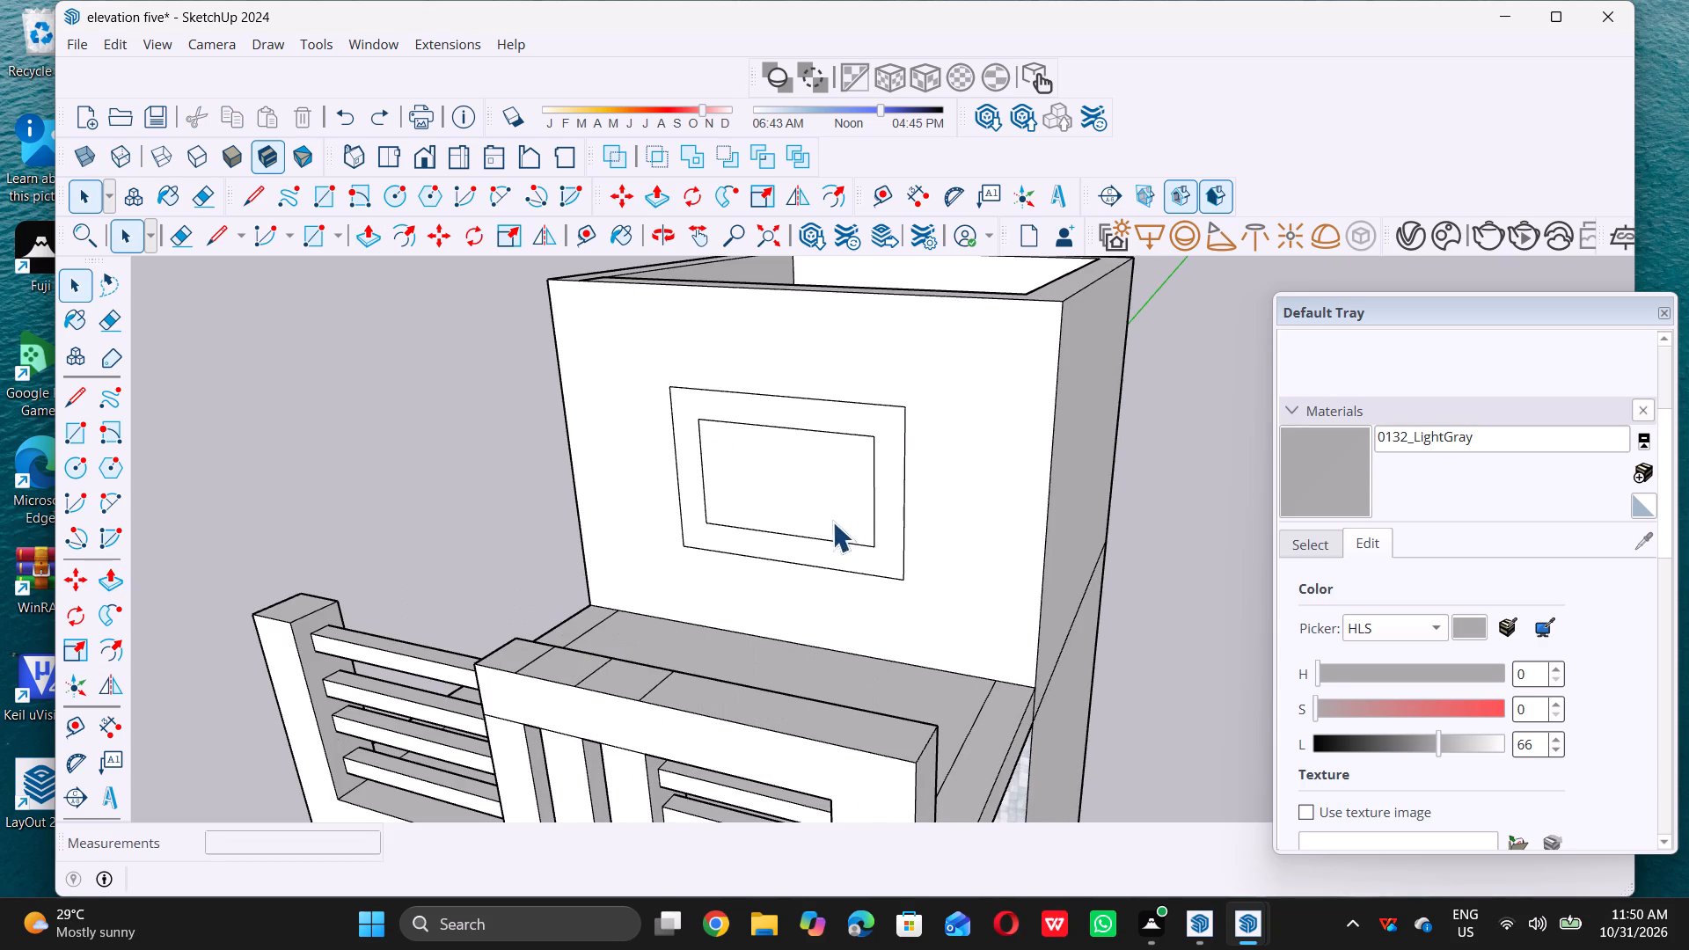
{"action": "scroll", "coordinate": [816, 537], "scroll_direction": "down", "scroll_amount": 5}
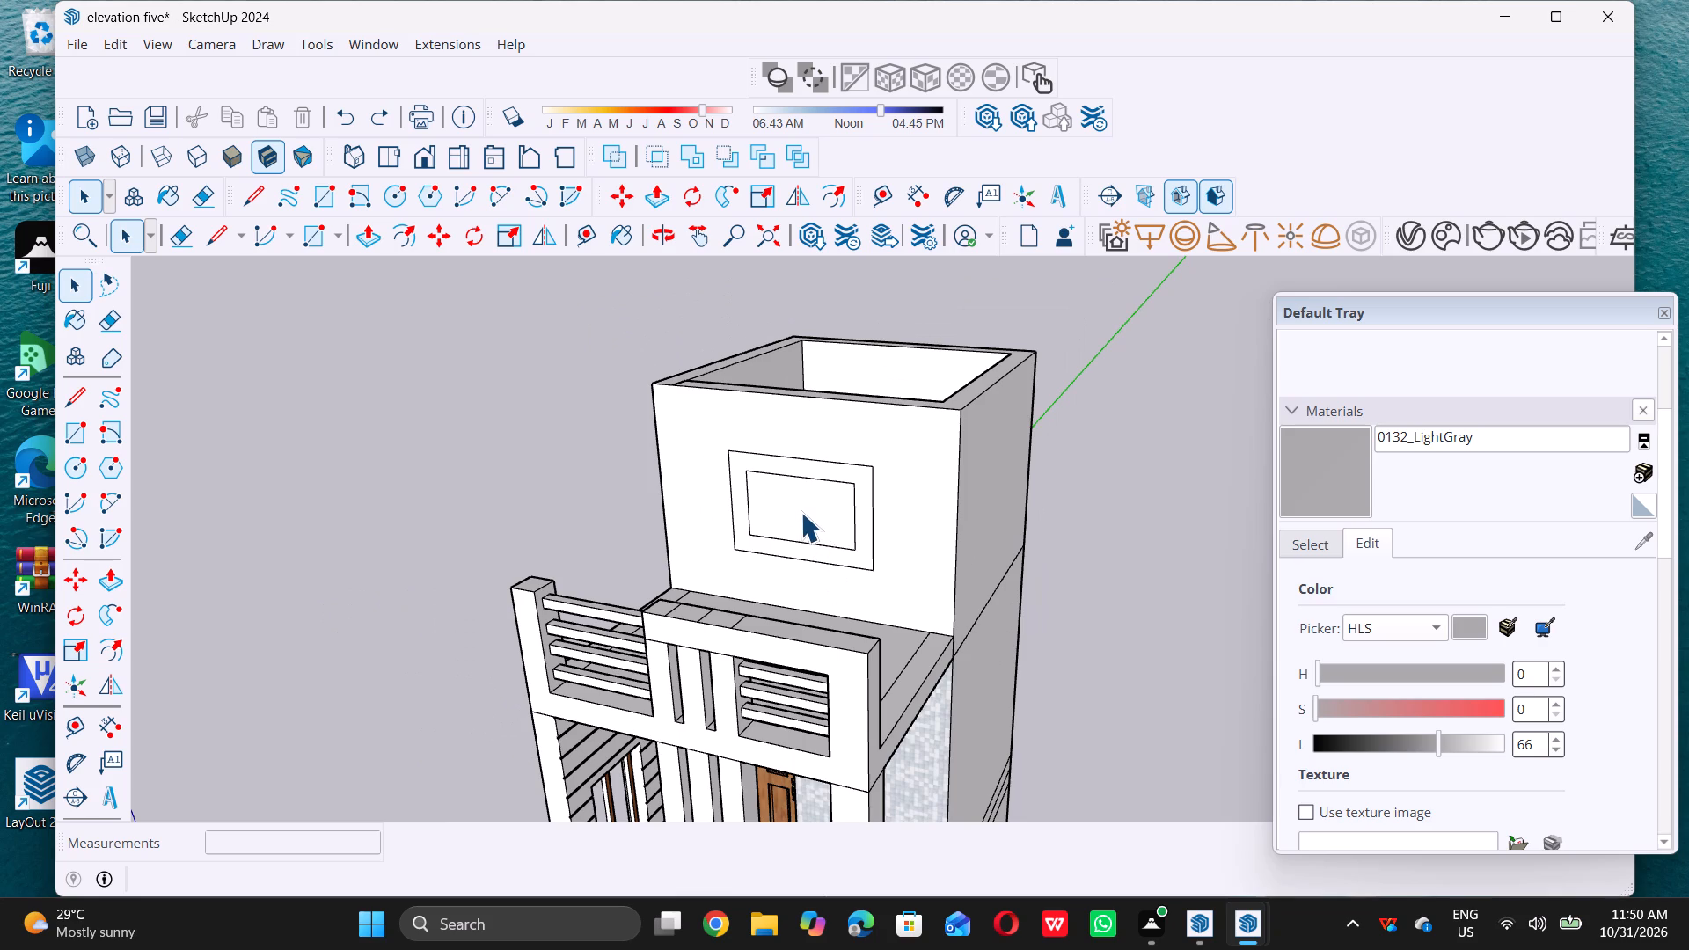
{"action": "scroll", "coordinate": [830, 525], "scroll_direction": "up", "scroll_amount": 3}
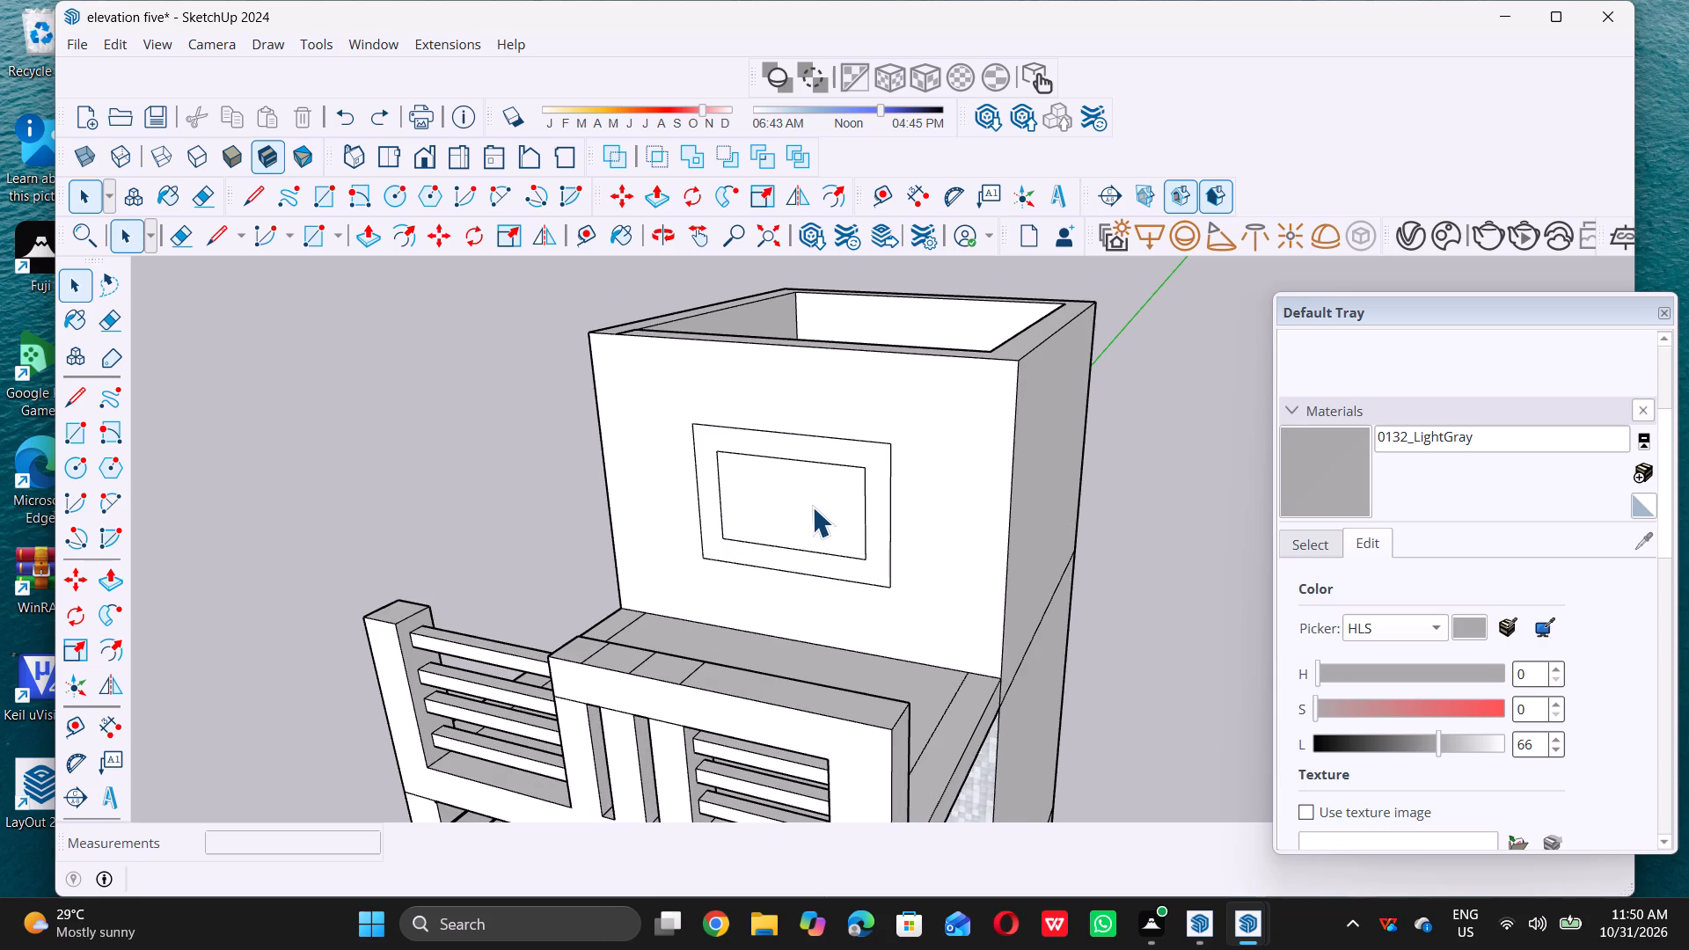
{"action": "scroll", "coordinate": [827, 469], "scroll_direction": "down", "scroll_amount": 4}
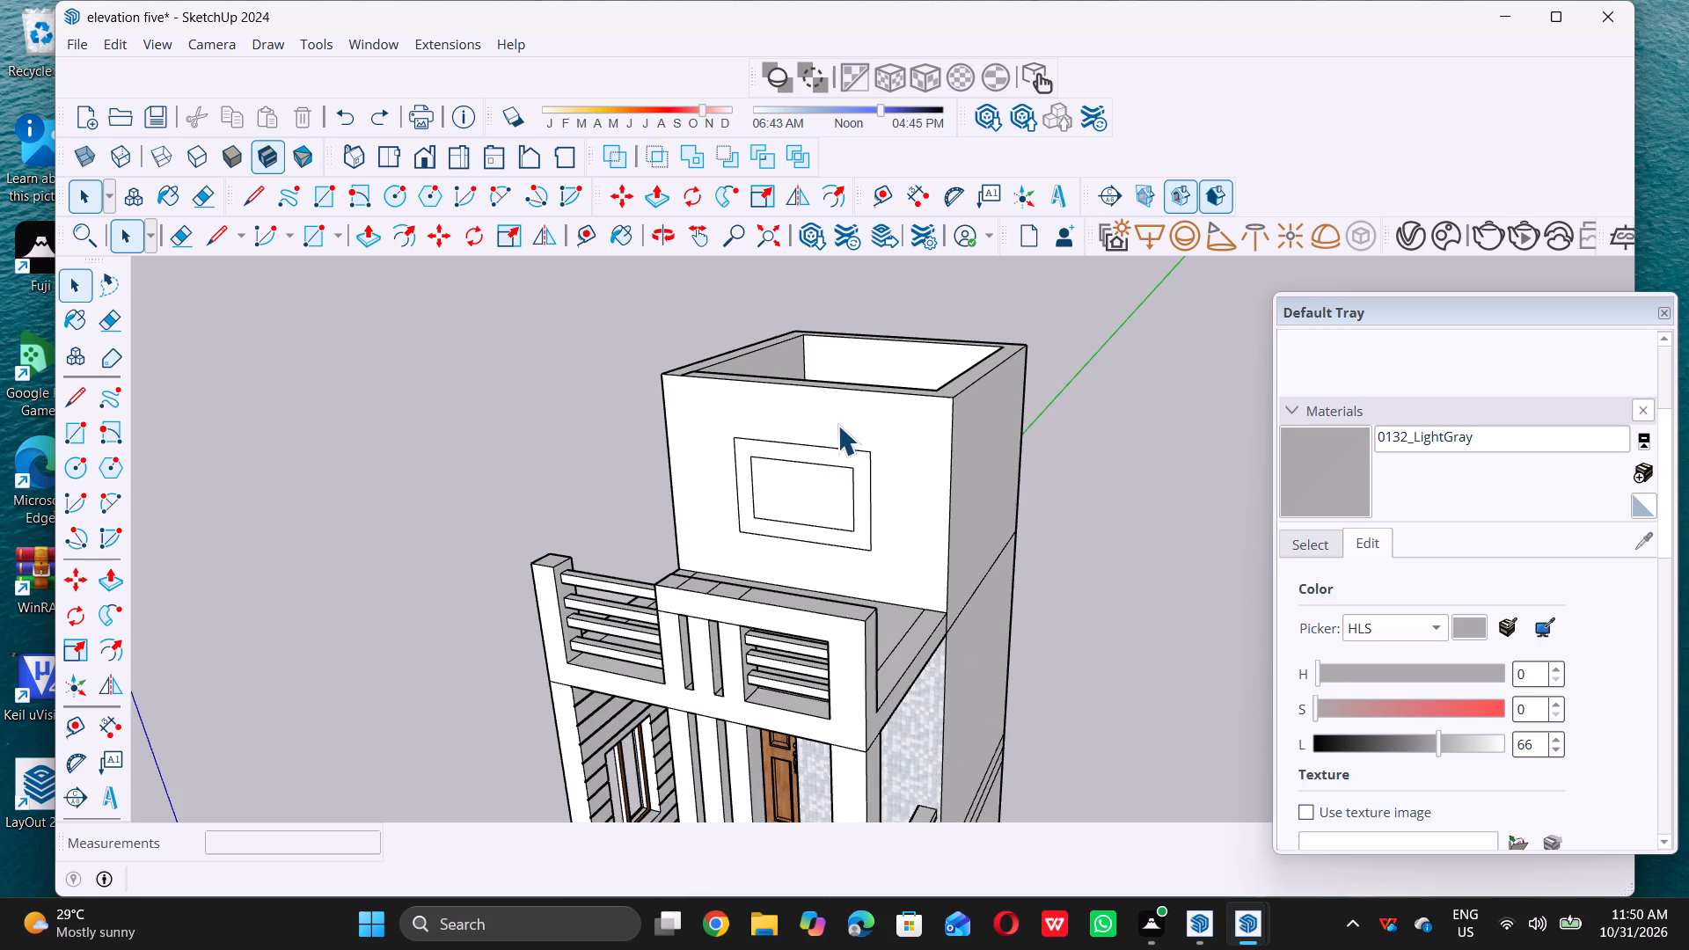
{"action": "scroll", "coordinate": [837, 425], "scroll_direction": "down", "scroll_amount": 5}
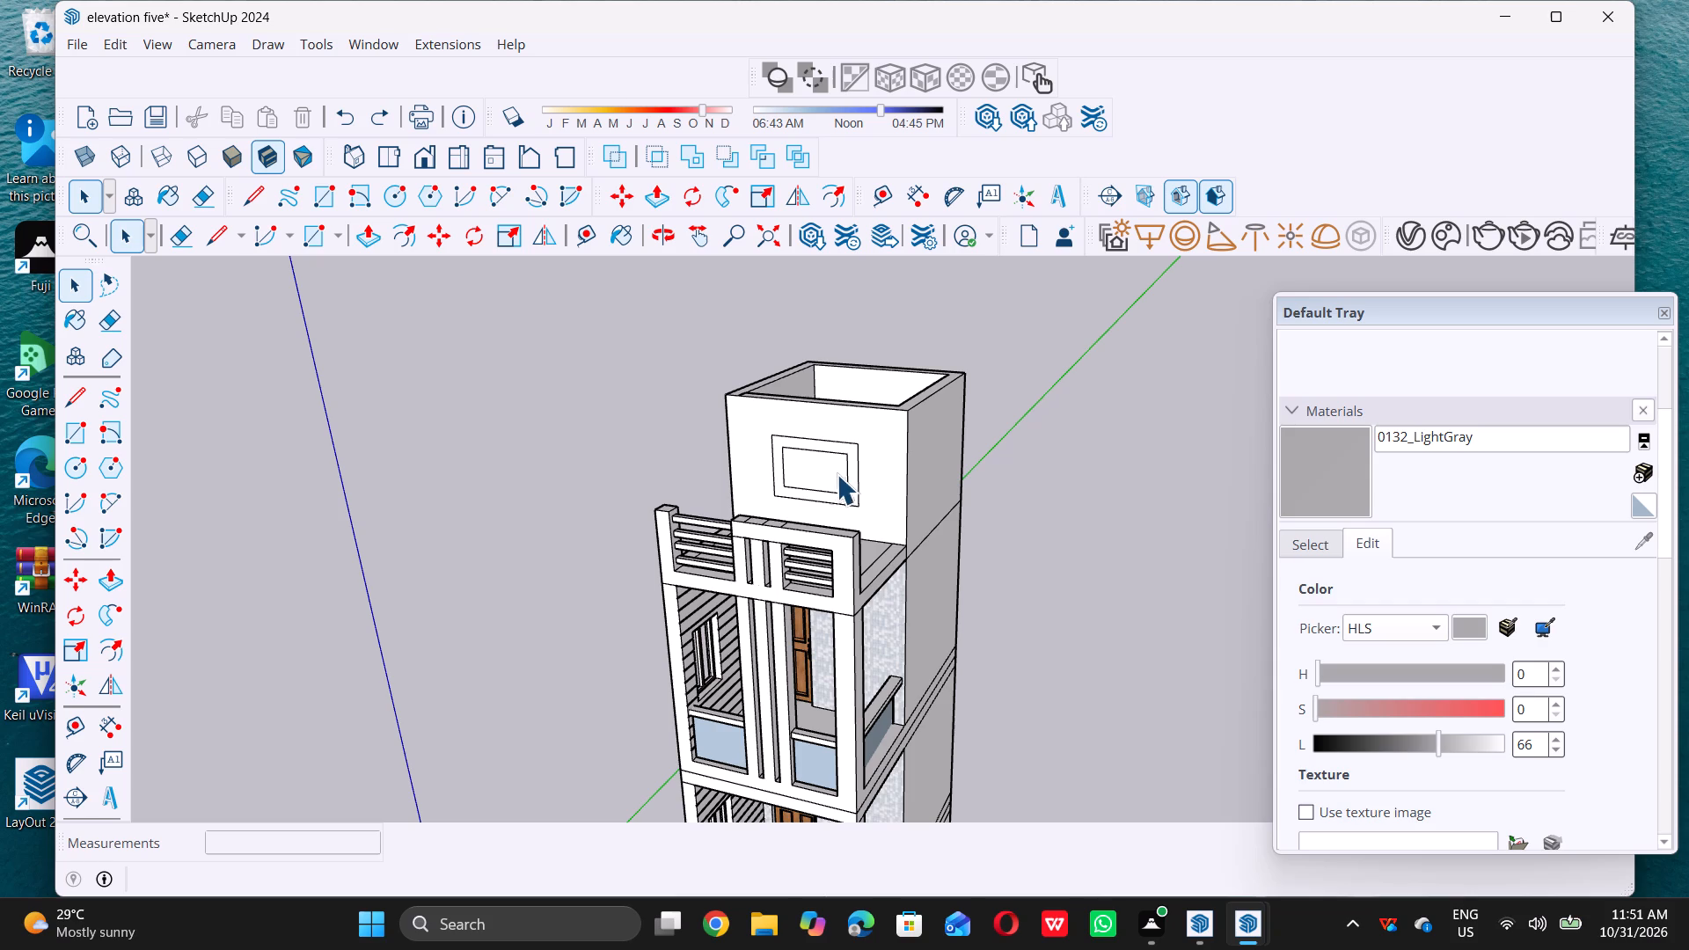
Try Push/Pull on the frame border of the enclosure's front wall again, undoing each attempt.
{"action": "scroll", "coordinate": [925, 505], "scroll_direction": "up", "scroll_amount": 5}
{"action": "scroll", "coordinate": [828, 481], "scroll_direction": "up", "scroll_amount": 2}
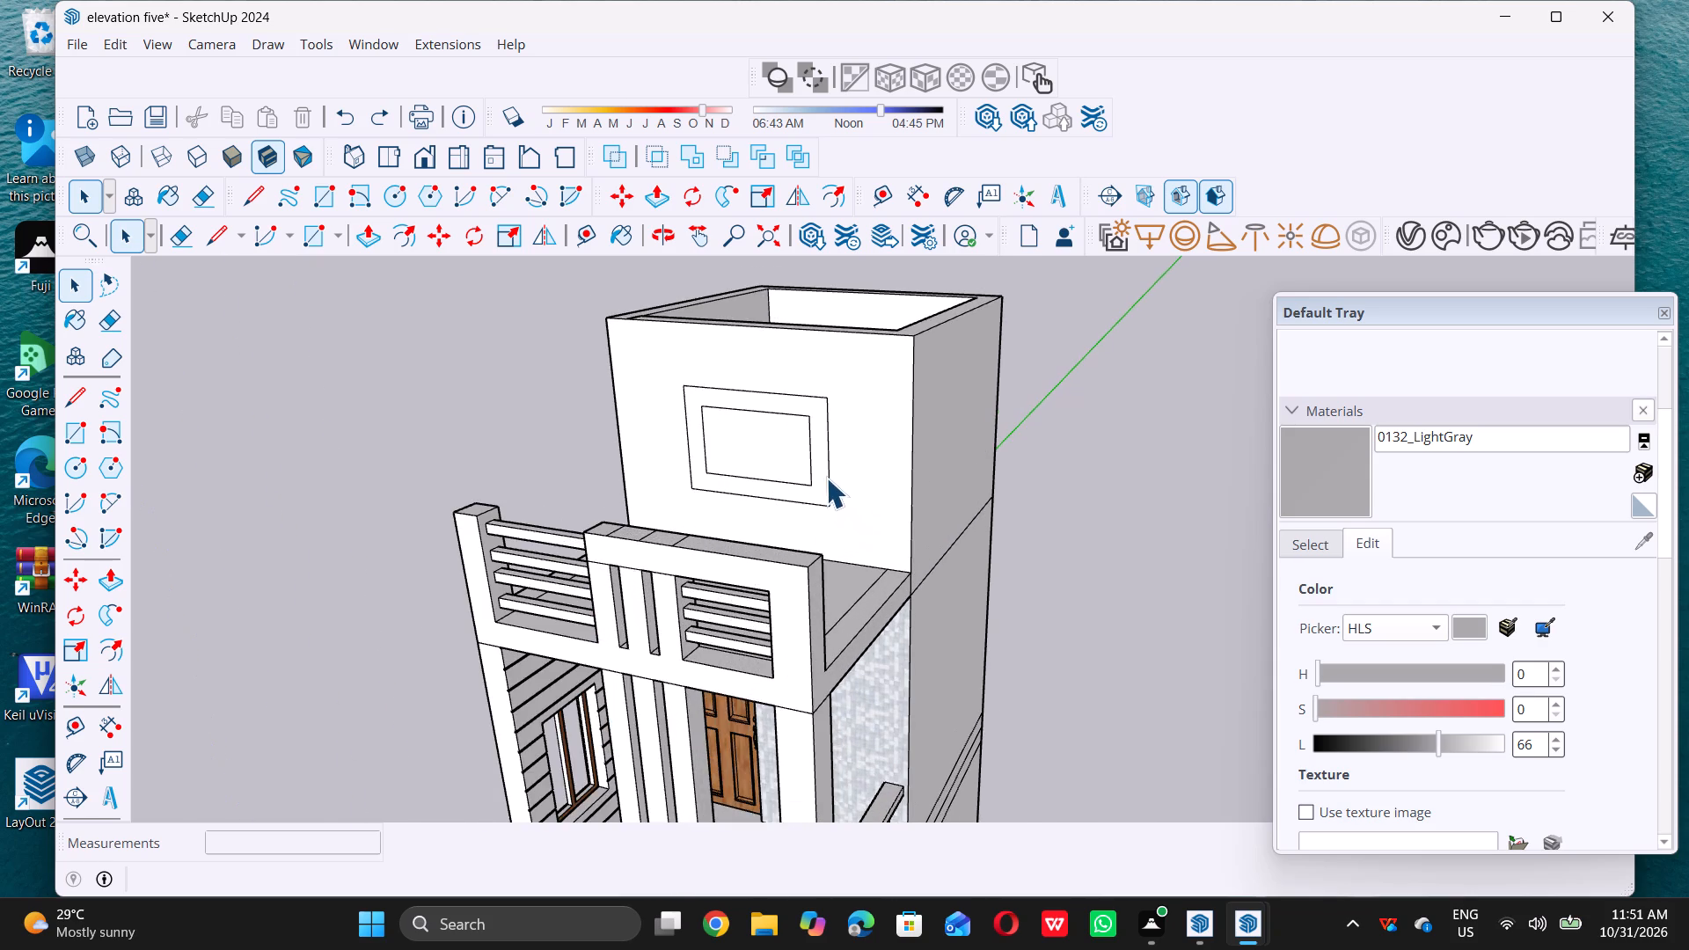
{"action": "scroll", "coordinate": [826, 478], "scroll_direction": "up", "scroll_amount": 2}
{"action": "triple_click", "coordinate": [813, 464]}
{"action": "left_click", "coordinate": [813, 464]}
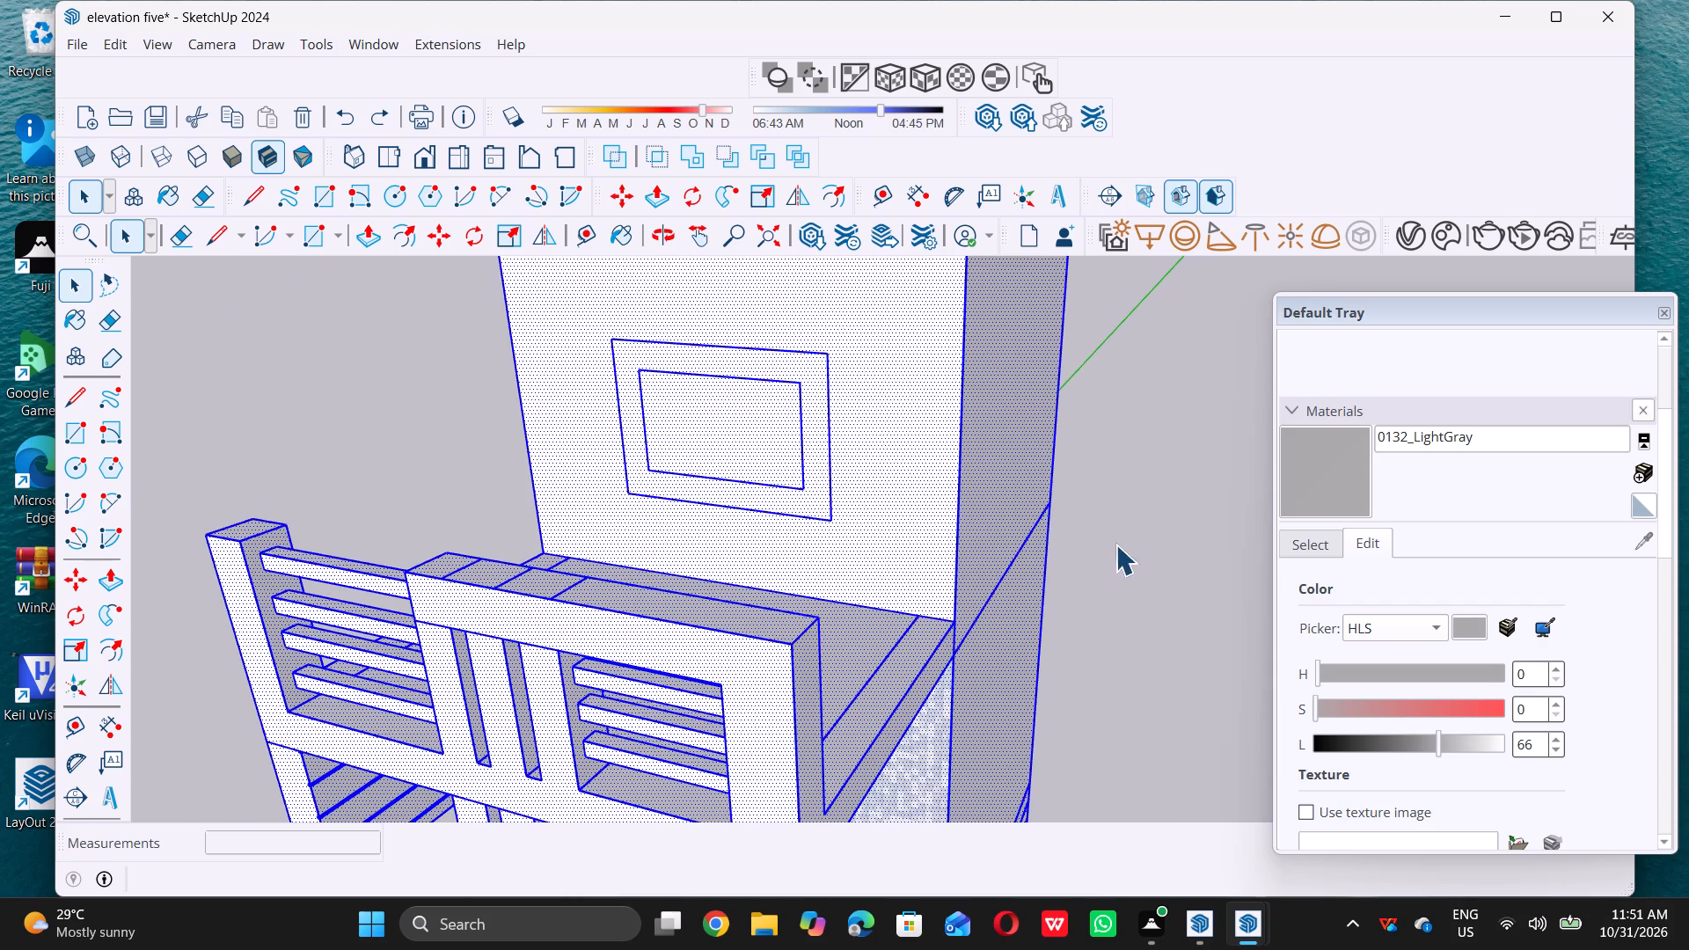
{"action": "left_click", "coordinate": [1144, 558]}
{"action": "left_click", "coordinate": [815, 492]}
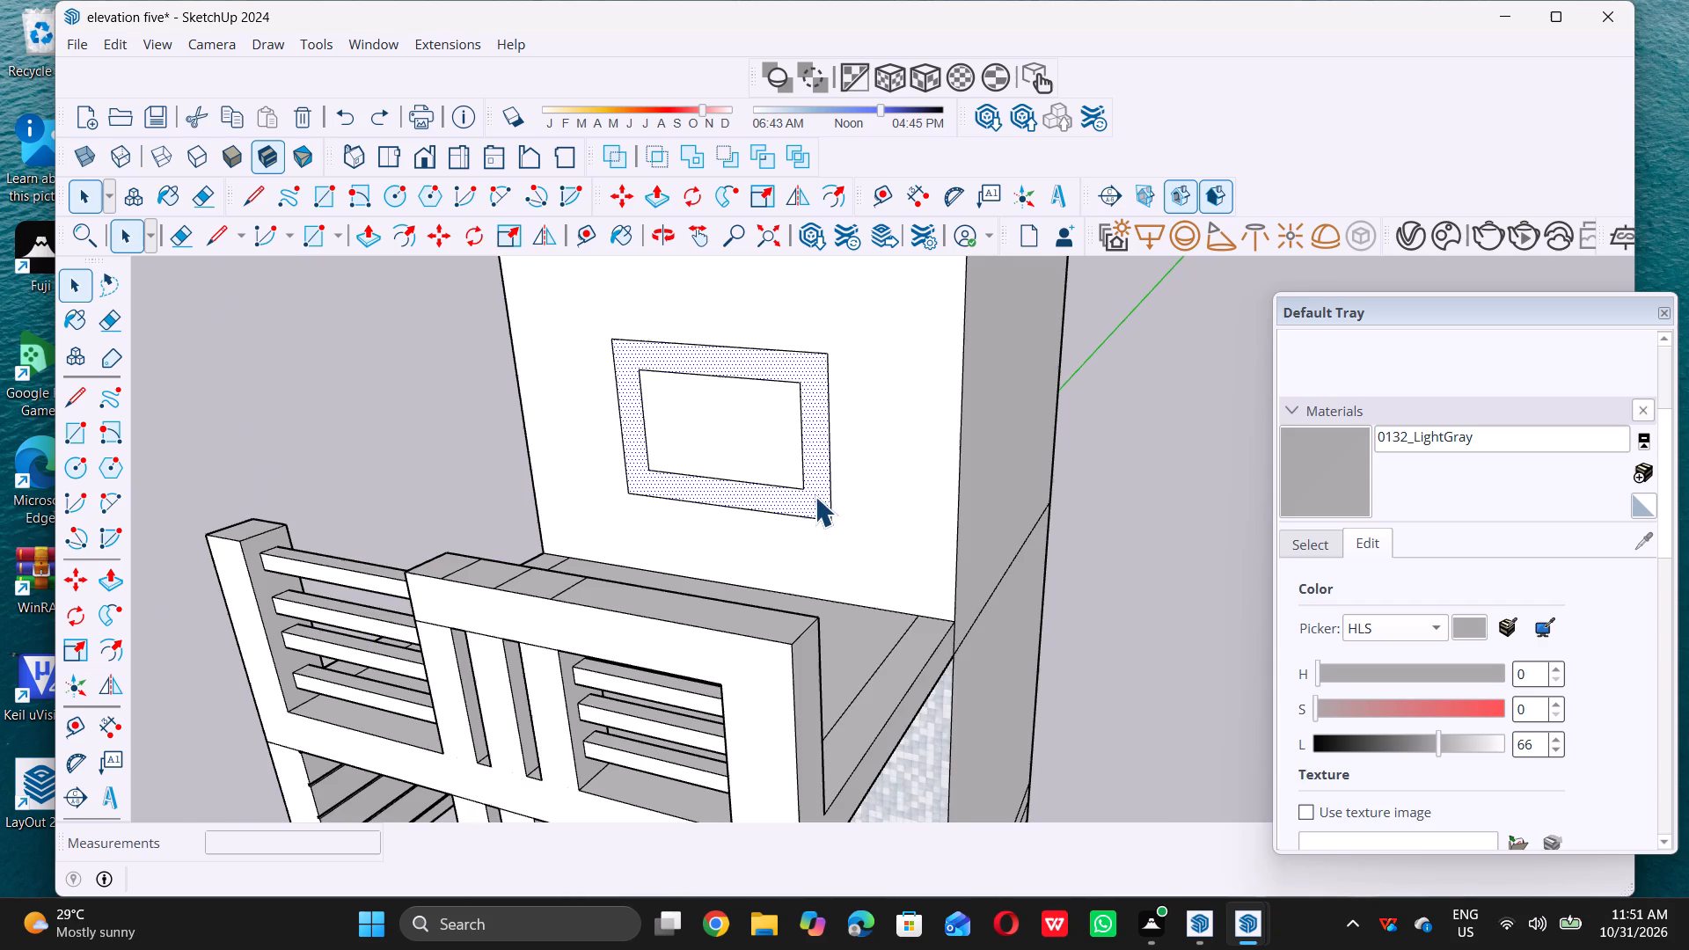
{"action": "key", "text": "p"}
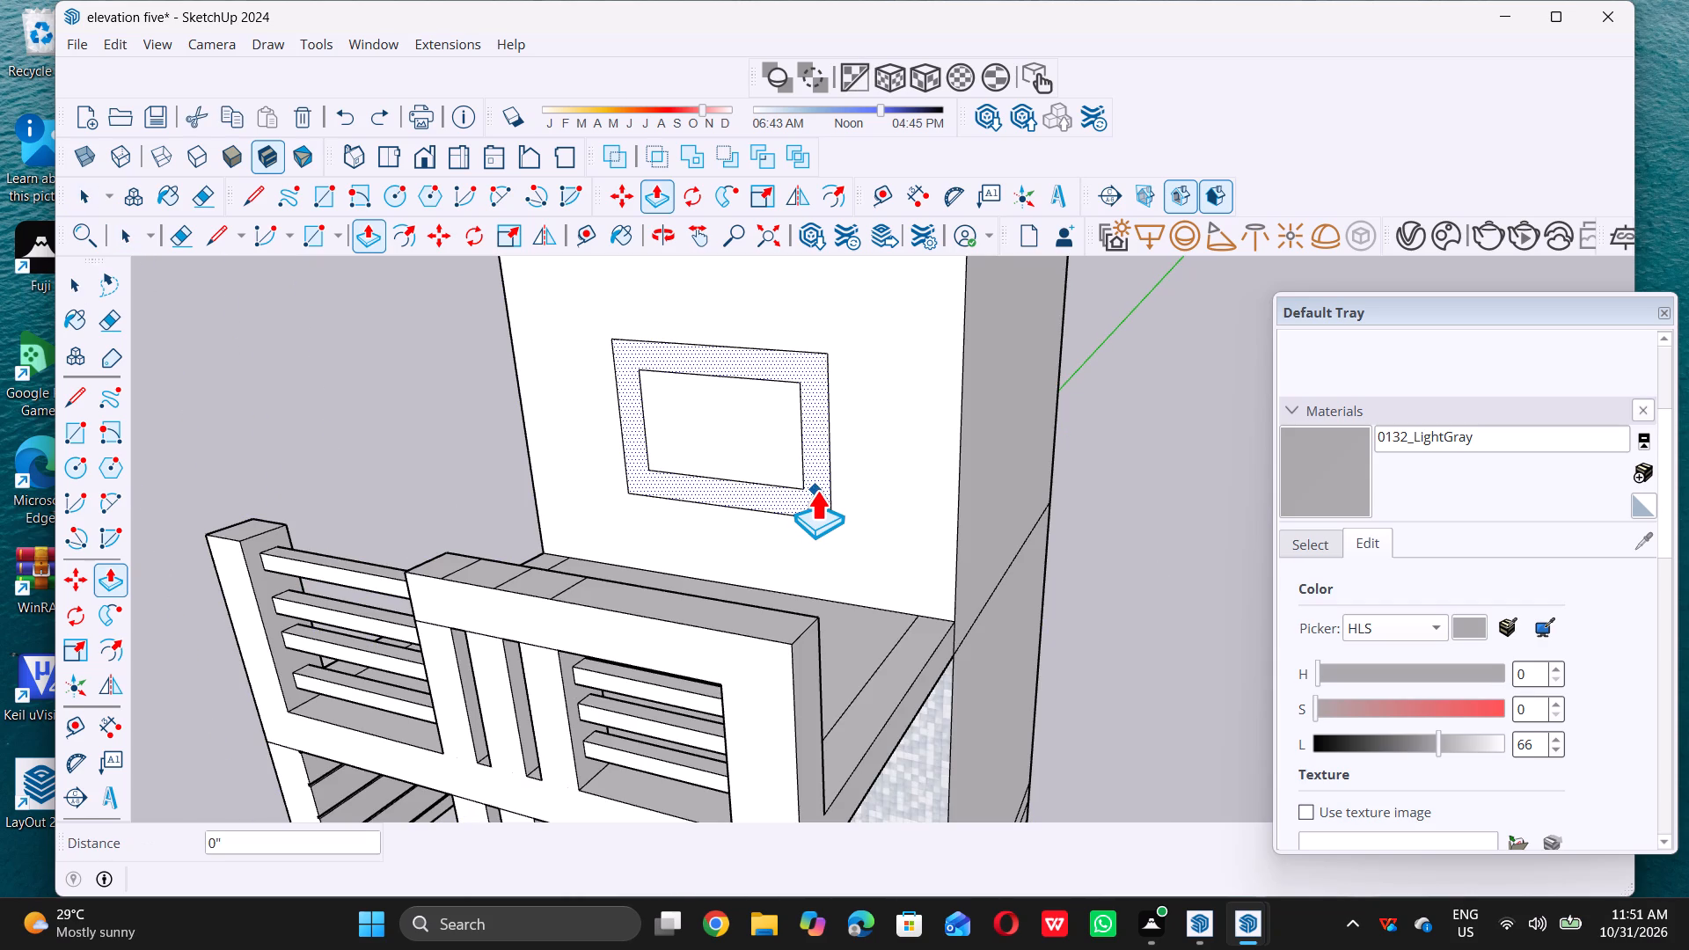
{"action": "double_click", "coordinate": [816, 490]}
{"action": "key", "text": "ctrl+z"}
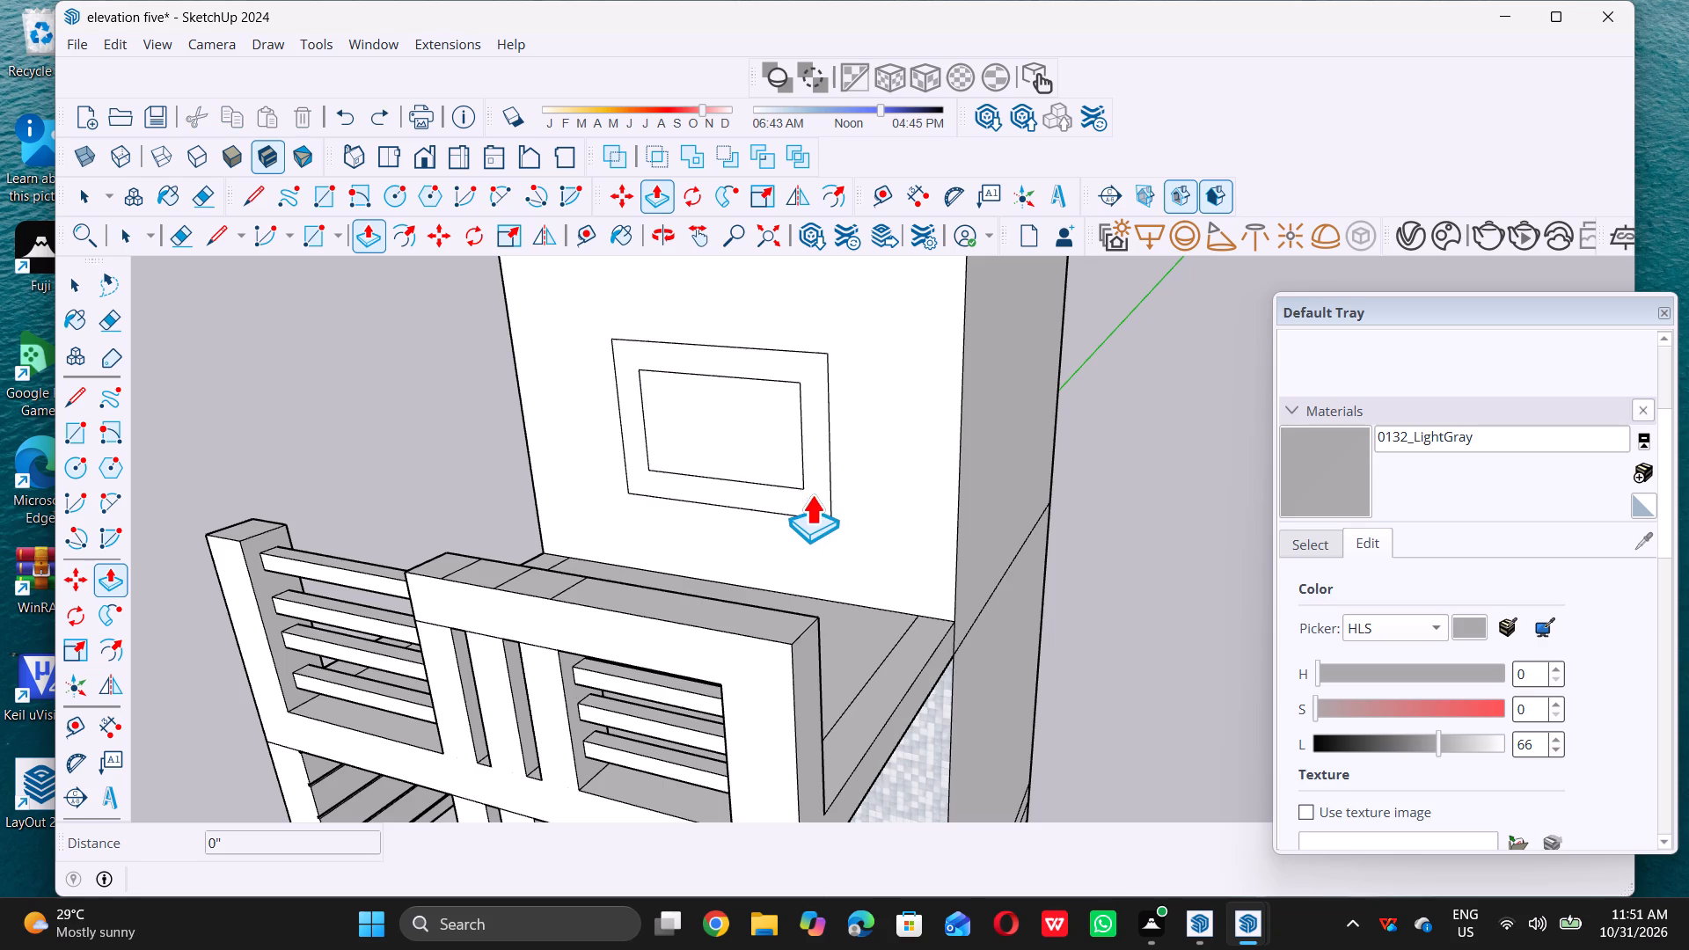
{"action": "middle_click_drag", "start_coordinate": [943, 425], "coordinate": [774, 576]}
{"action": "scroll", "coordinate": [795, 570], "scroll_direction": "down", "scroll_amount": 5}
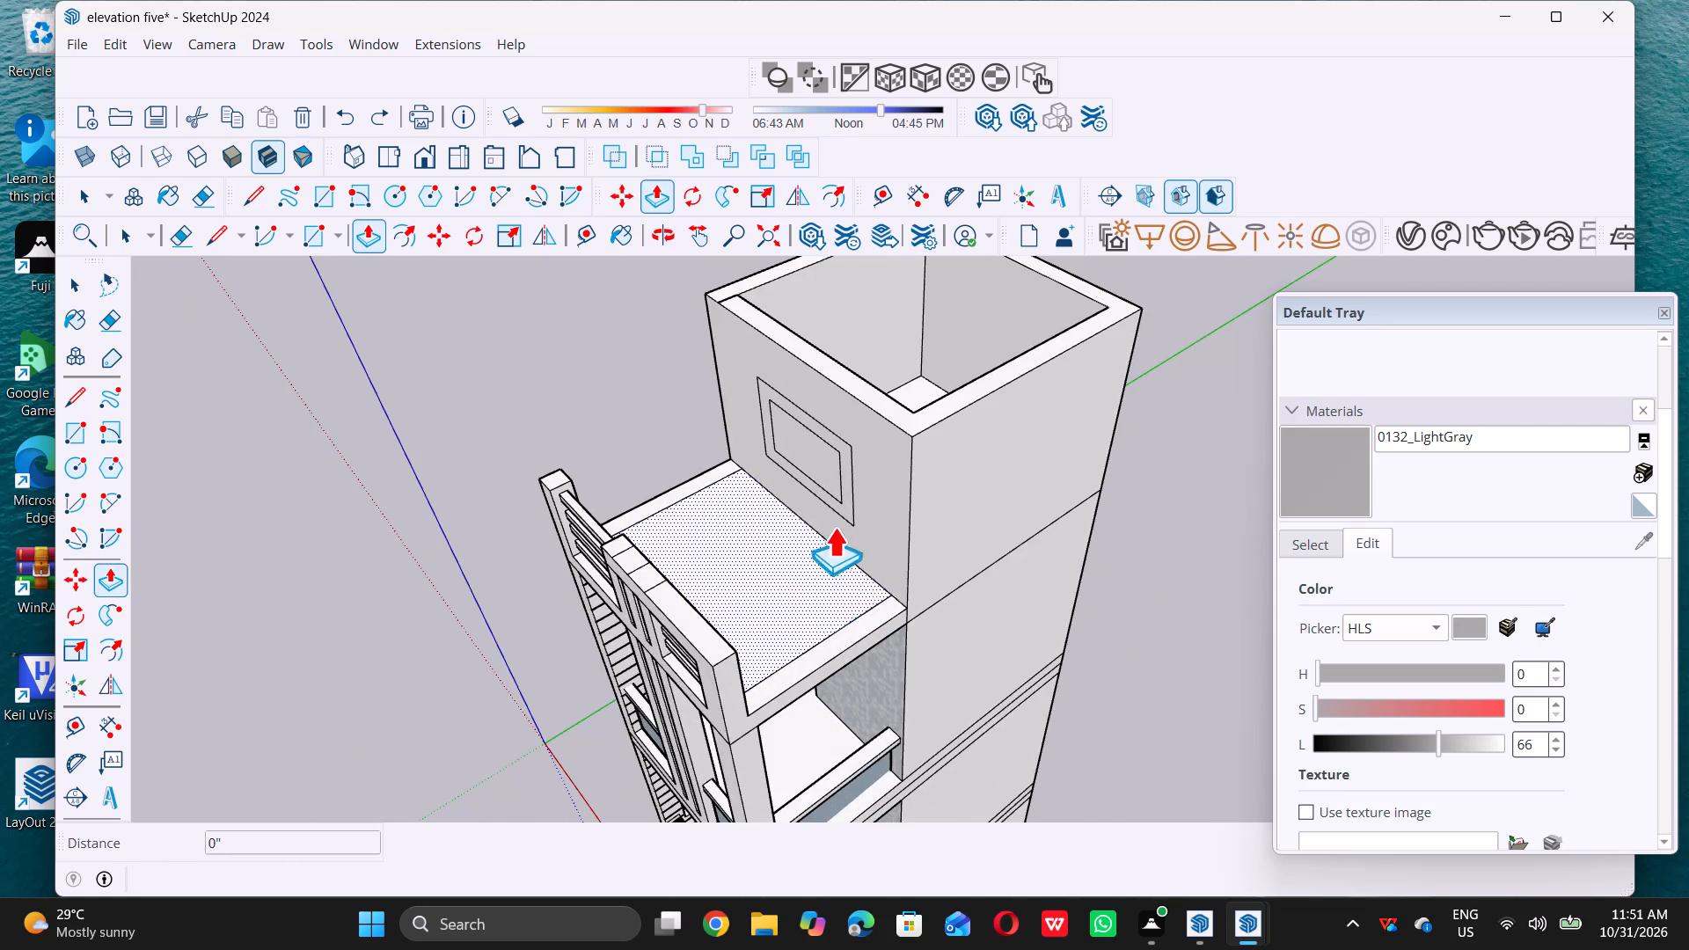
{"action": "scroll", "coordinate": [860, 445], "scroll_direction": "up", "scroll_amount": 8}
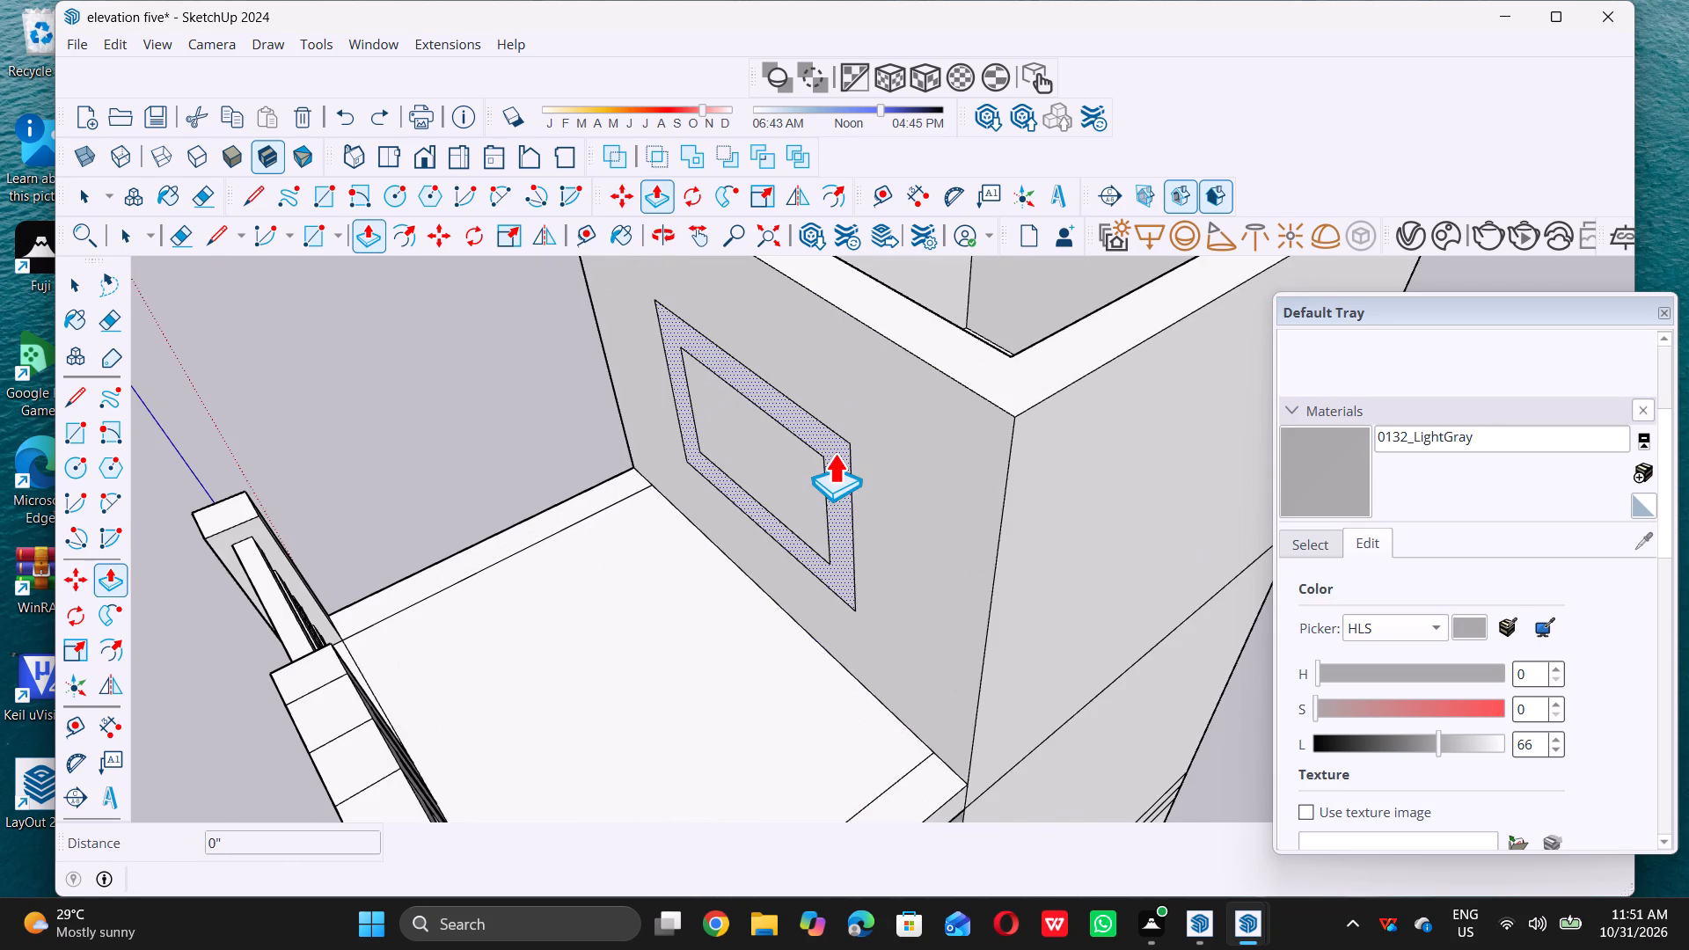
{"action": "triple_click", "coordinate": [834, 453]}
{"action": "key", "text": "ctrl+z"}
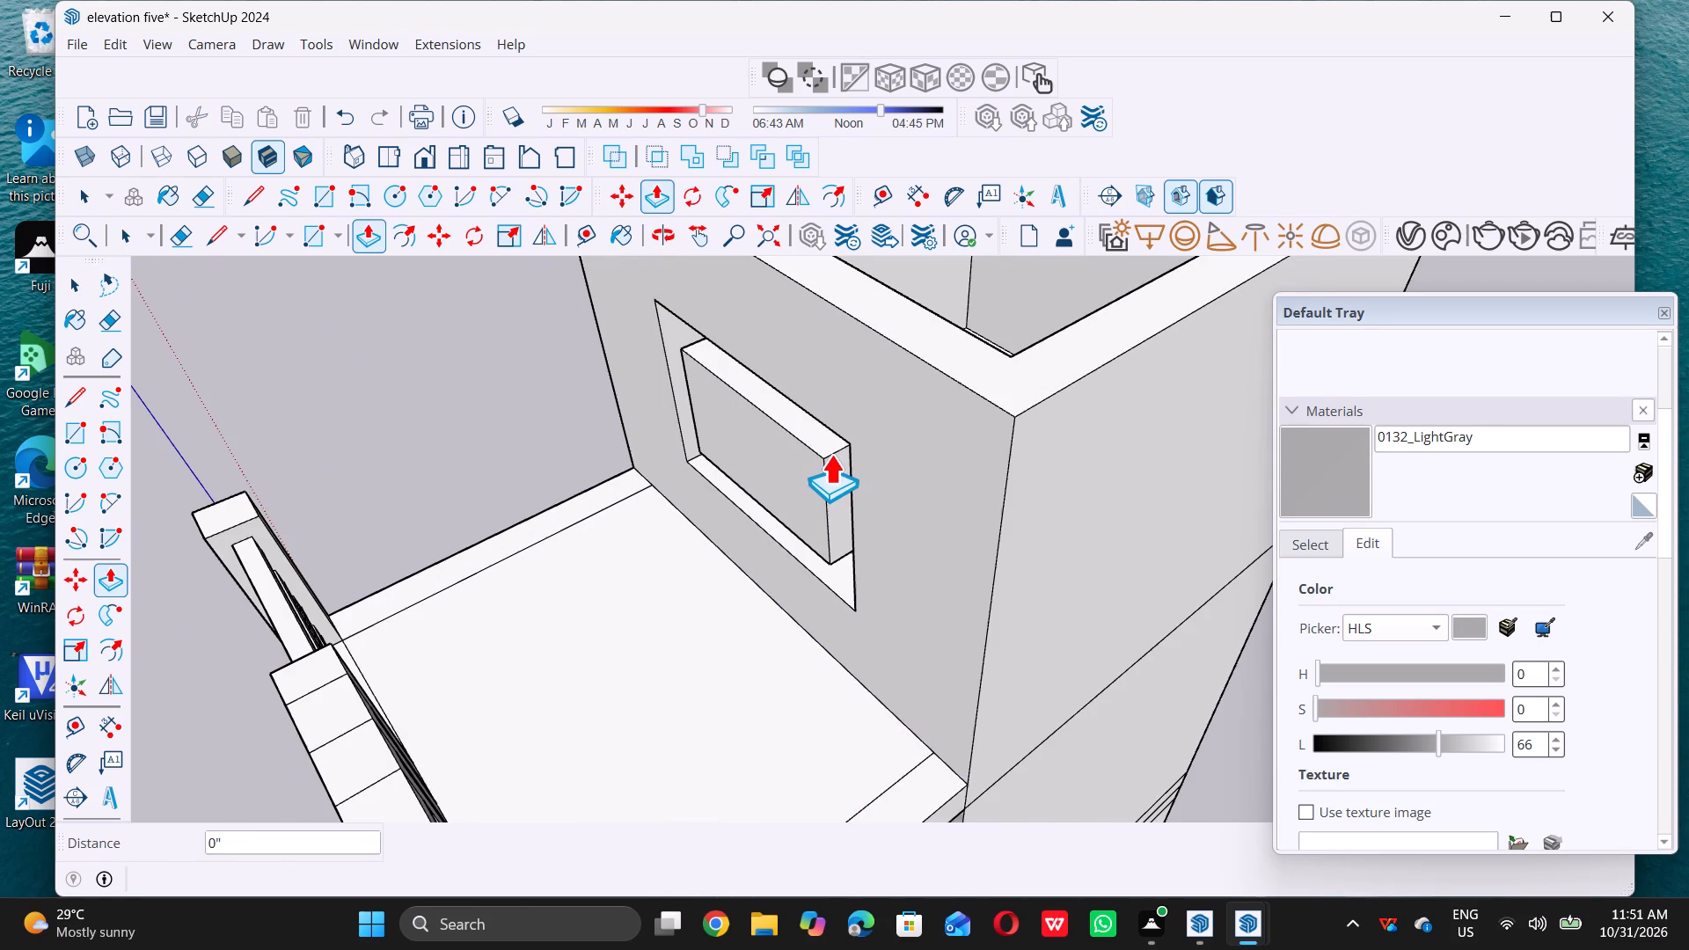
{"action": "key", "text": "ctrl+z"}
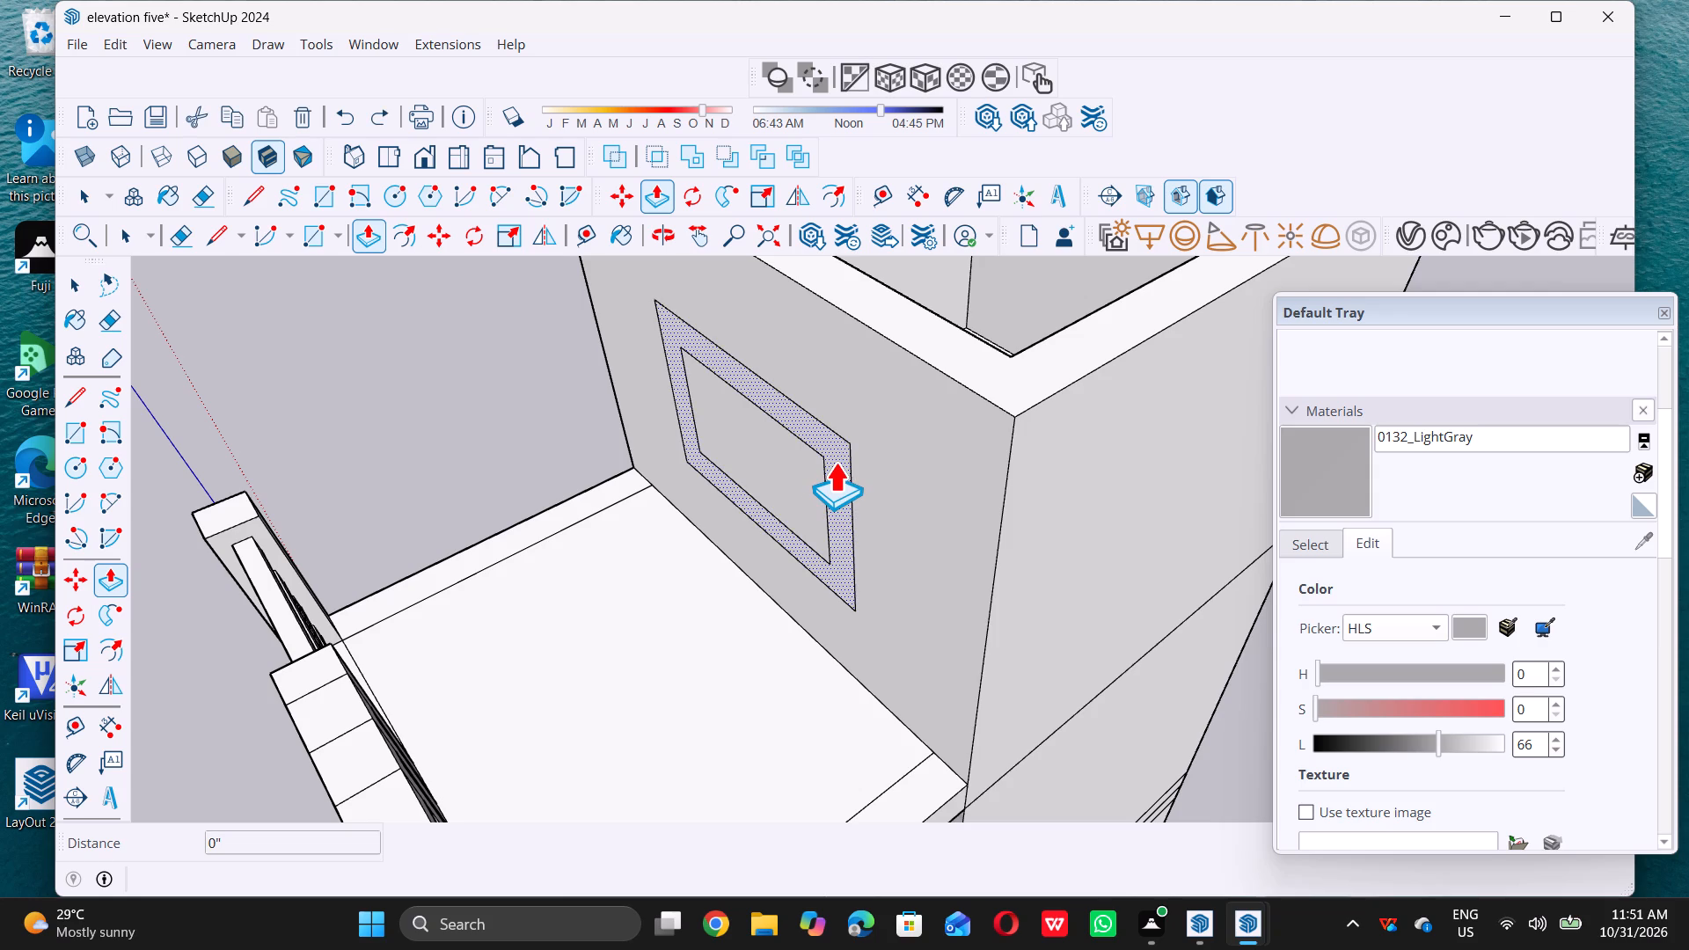
Pull the frame border out 1" from the enclosure's front wall.
{"action": "left_click", "coordinate": [837, 461]}
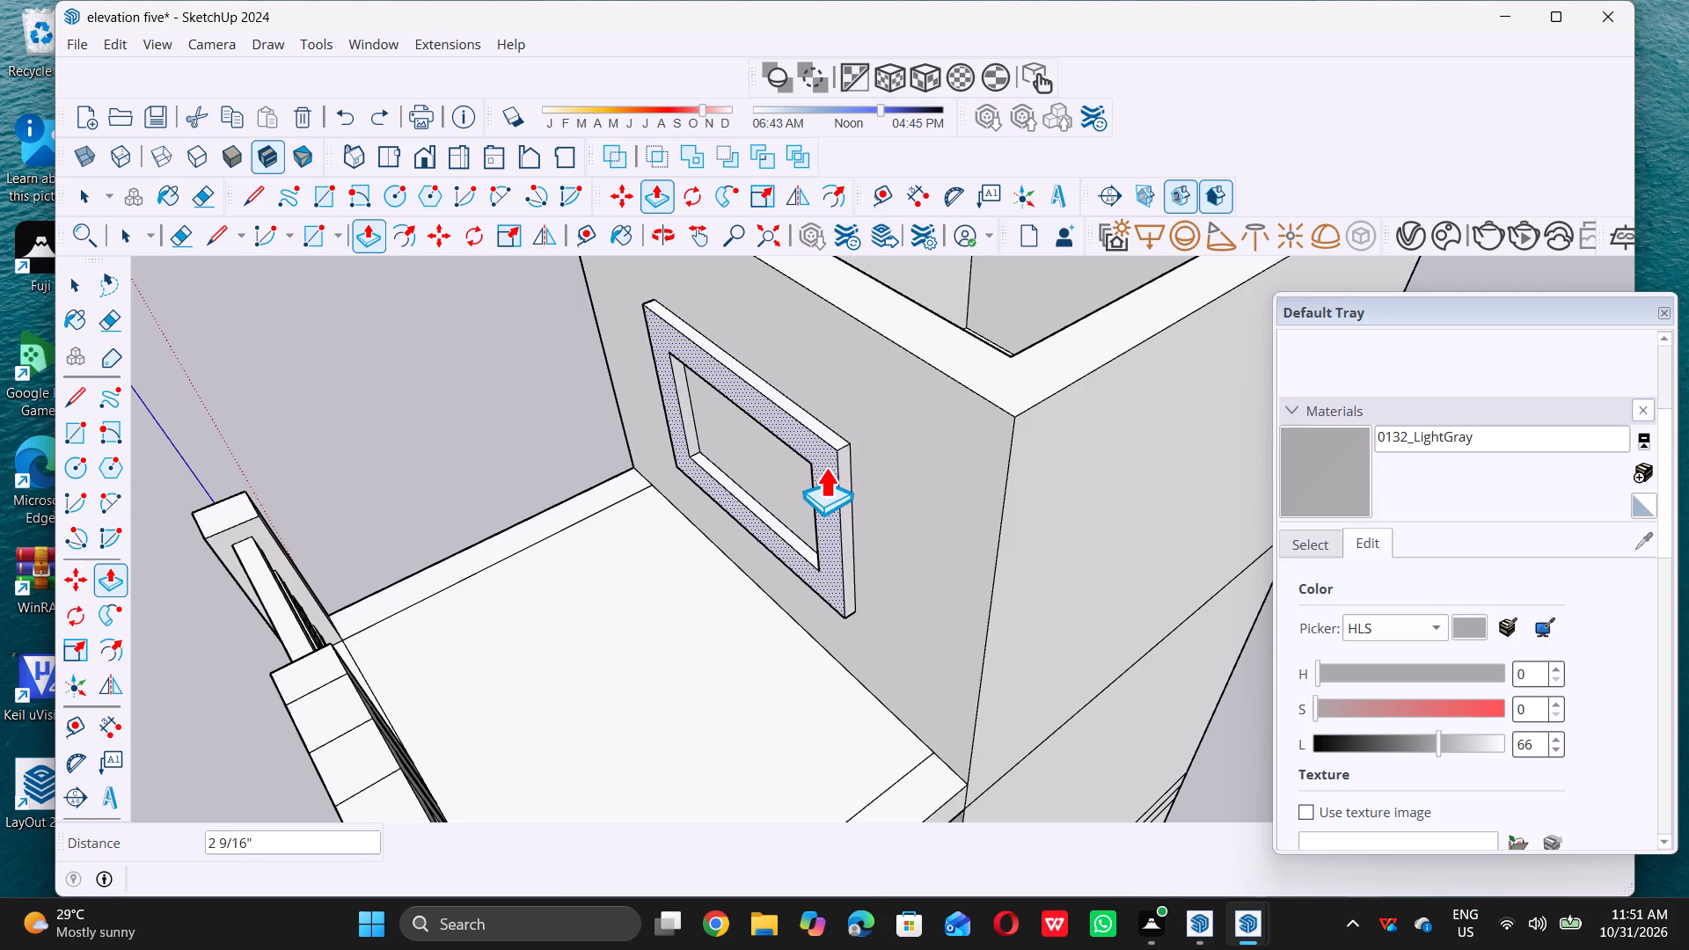
{"action": "key", "text": "1"}
{"action": "key", "text": "shift+quotedbl"}
{"action": "key", "text": "Return"}
{"action": "key", "text": "space"}
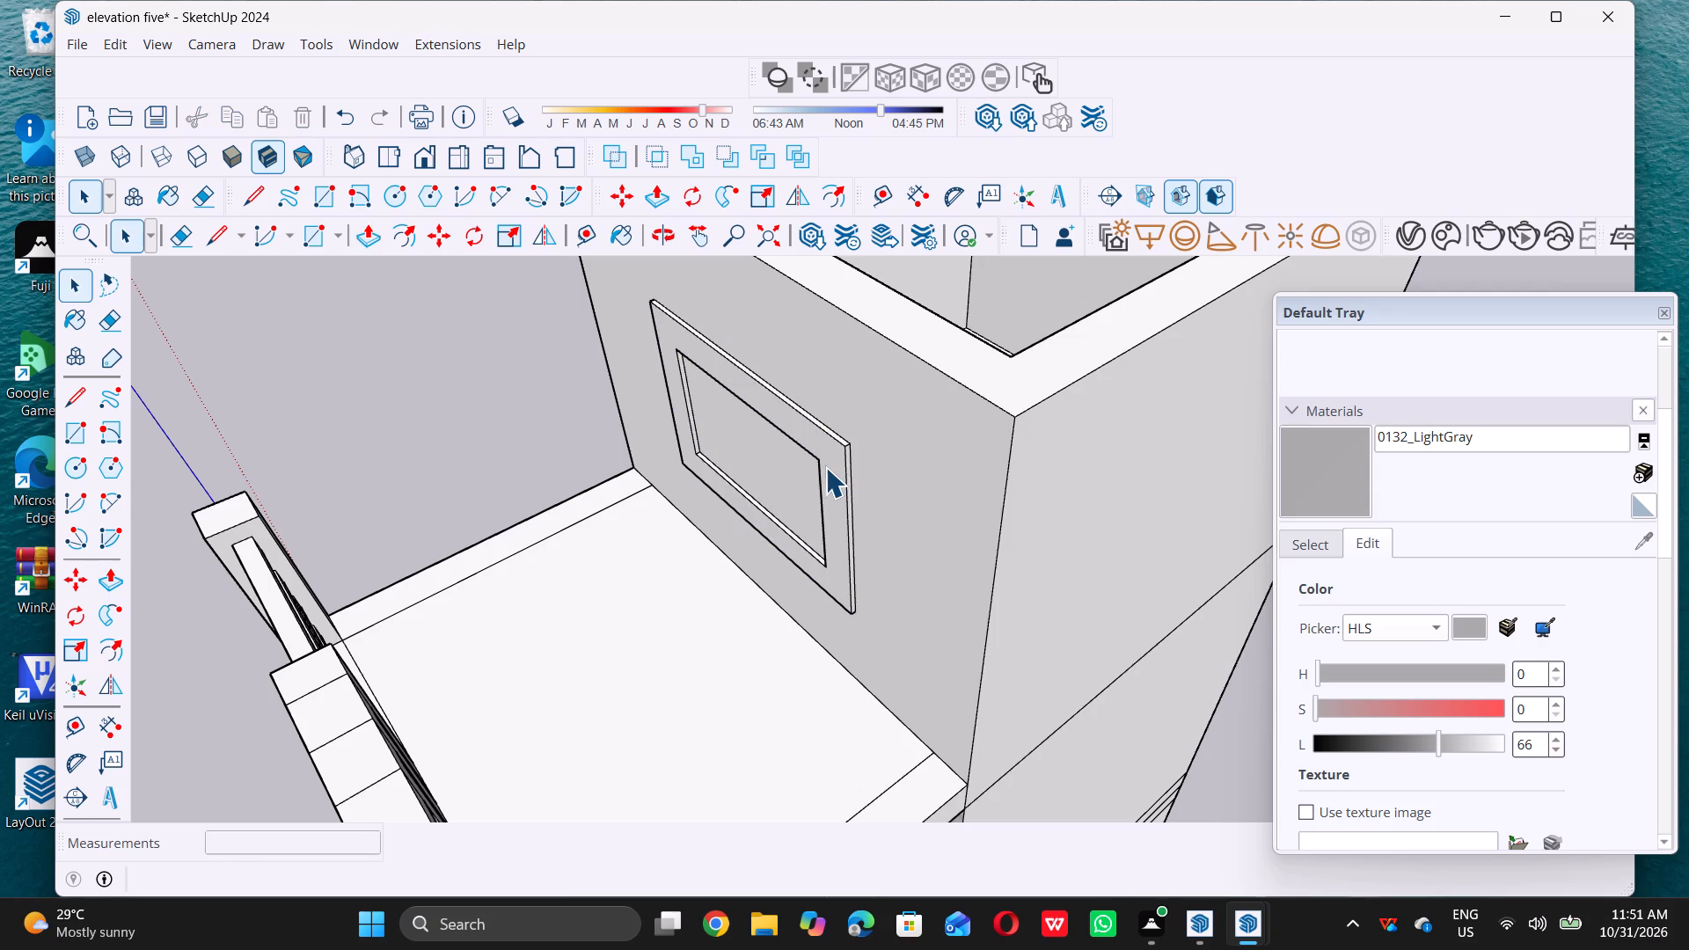
Push the inner rectangle back through the enclosure's front wall to cut a window opening inside the frame.
{"action": "scroll", "coordinate": [903, 760], "scroll_direction": "down", "scroll_amount": 5}
{"action": "middle_click_drag", "start_coordinate": [832, 568], "coordinate": [851, 557]}
{"action": "scroll", "coordinate": [851, 557], "scroll_direction": "up", "scroll_amount": 5}
{"action": "double_click", "coordinate": [827, 576]}
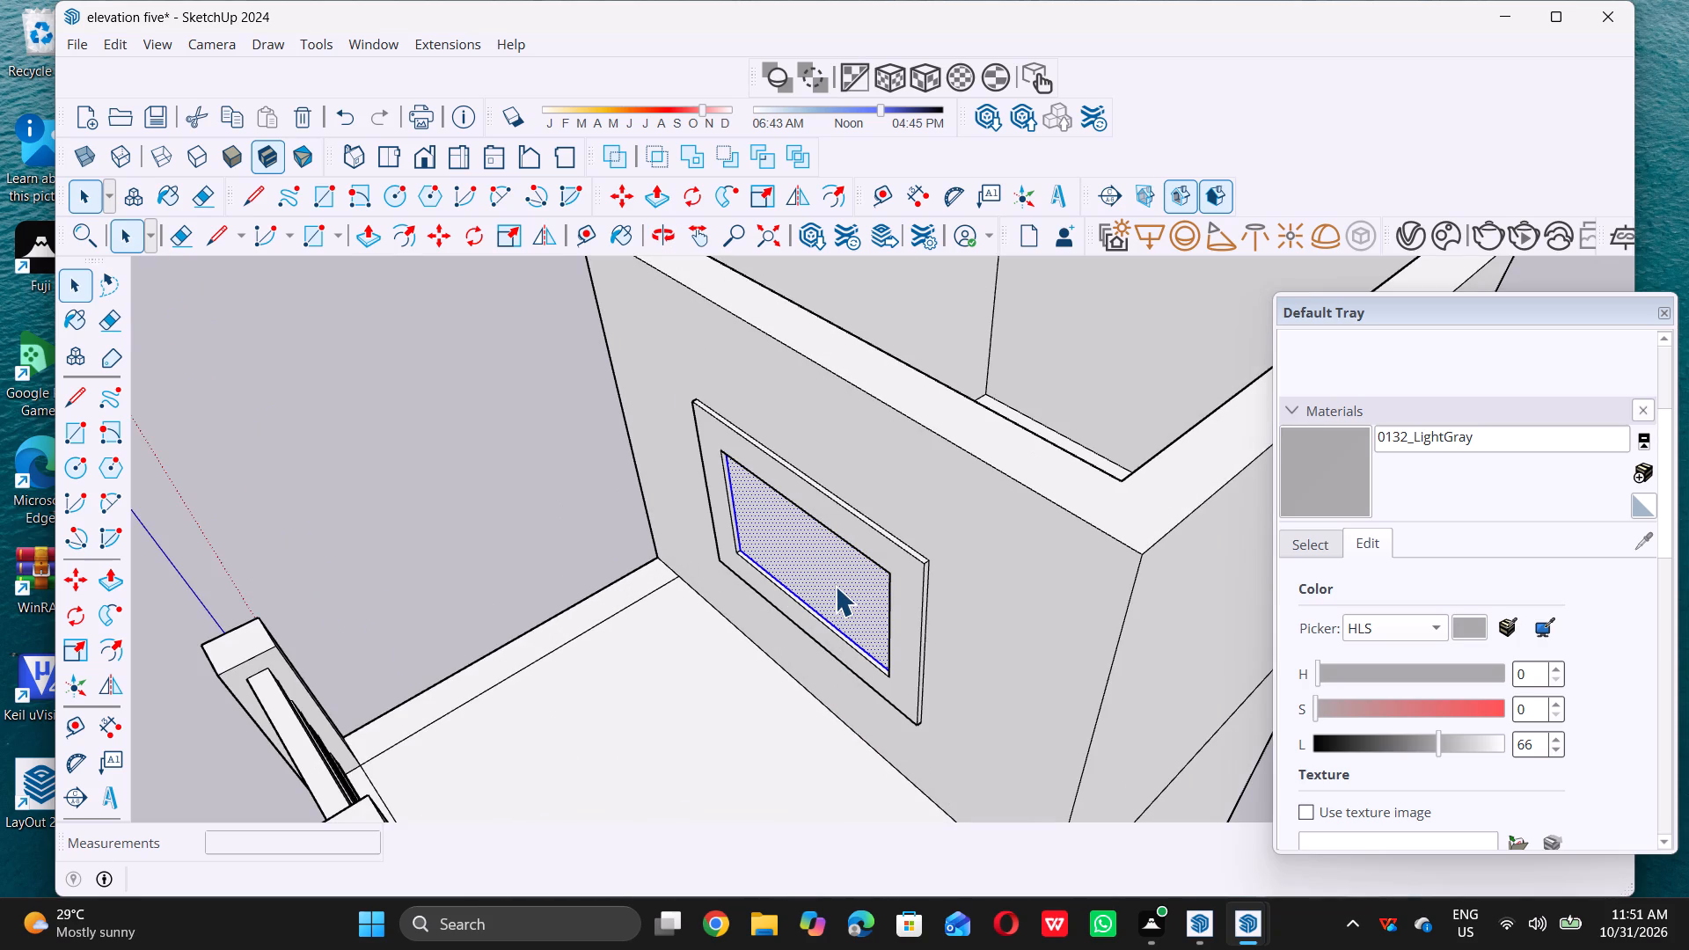
{"action": "key", "text": "p"}
{"action": "double_click", "coordinate": [844, 574]}
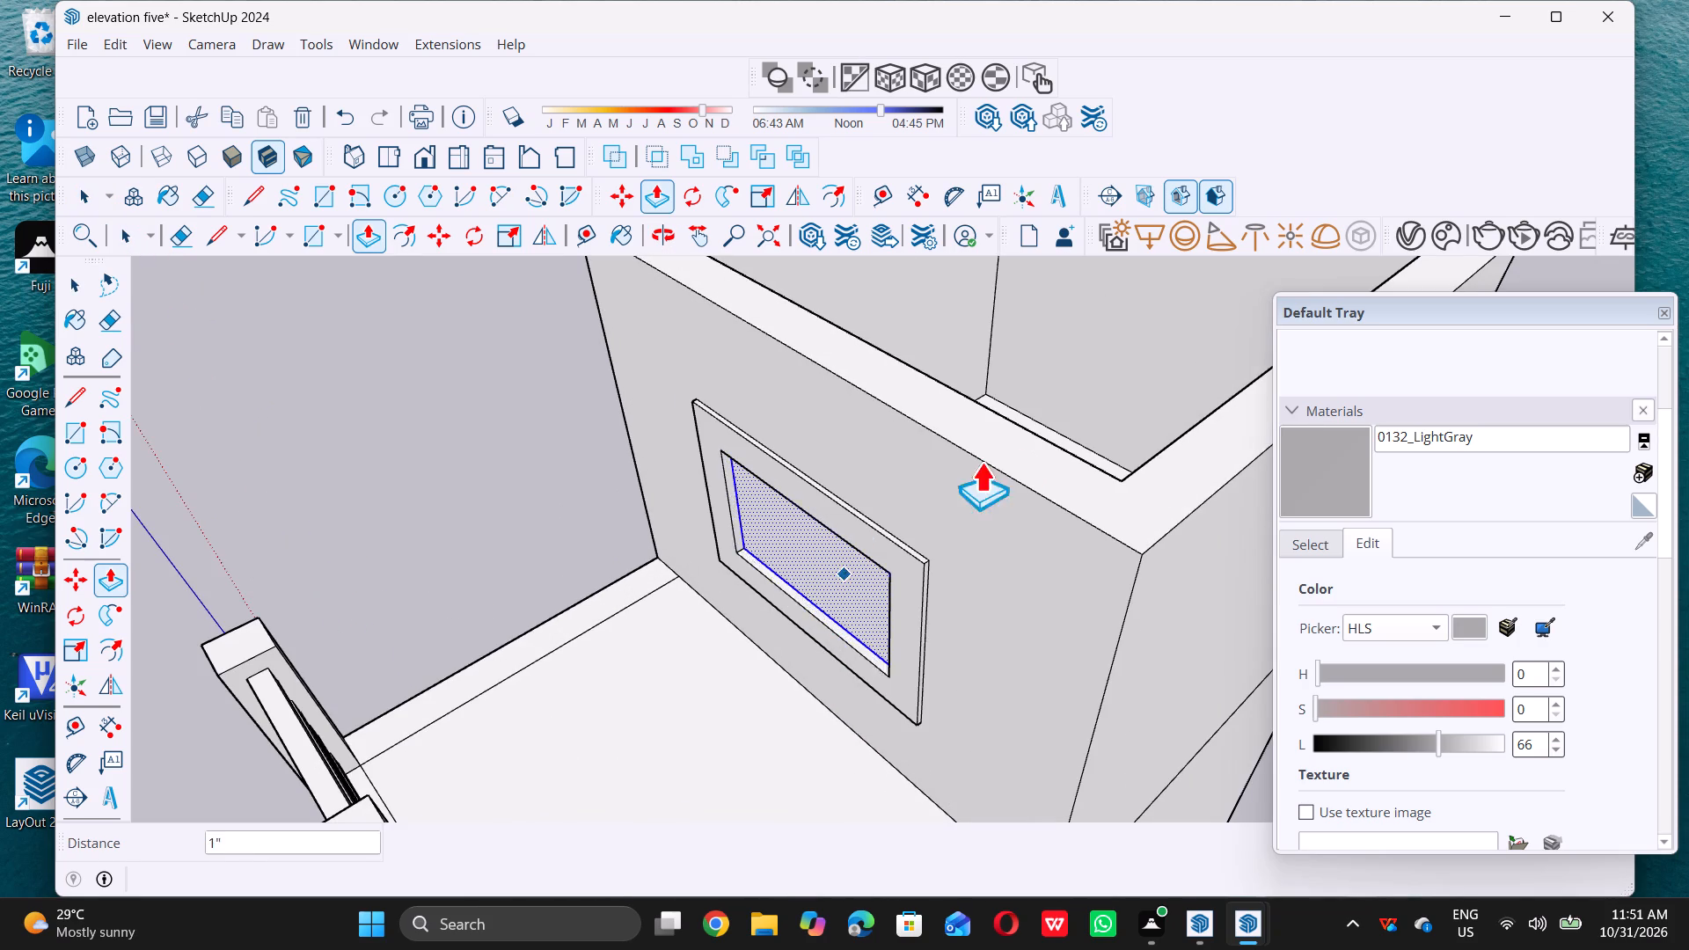
{"action": "double_click", "coordinate": [1074, 460]}
{"action": "key", "text": "space"}
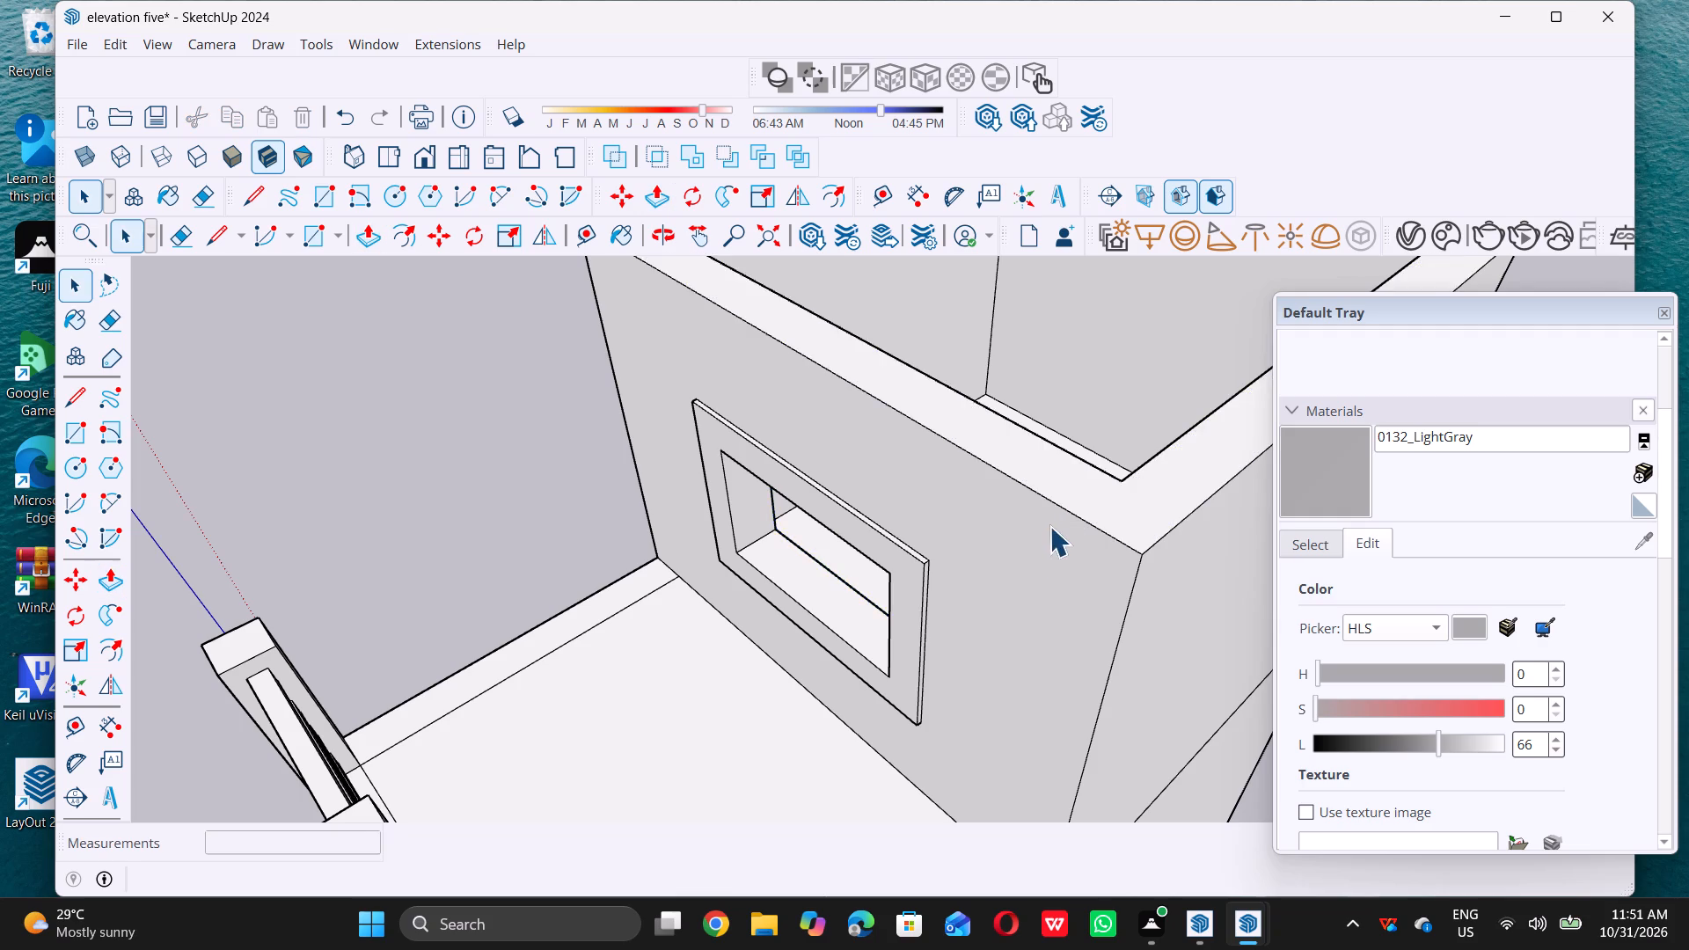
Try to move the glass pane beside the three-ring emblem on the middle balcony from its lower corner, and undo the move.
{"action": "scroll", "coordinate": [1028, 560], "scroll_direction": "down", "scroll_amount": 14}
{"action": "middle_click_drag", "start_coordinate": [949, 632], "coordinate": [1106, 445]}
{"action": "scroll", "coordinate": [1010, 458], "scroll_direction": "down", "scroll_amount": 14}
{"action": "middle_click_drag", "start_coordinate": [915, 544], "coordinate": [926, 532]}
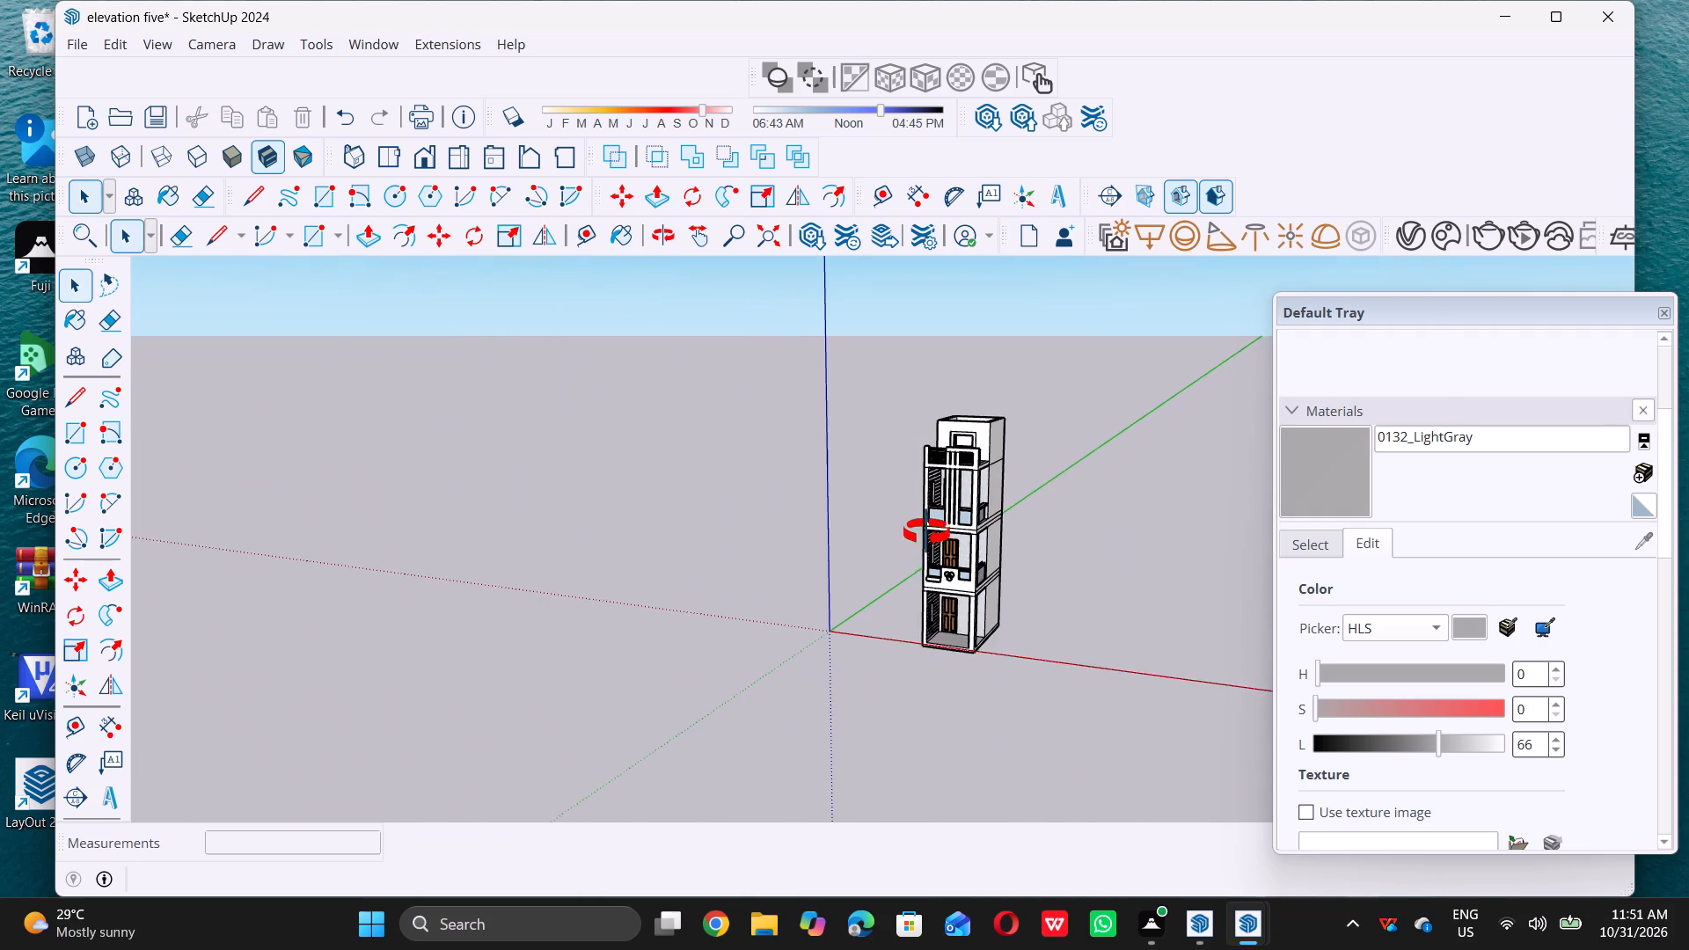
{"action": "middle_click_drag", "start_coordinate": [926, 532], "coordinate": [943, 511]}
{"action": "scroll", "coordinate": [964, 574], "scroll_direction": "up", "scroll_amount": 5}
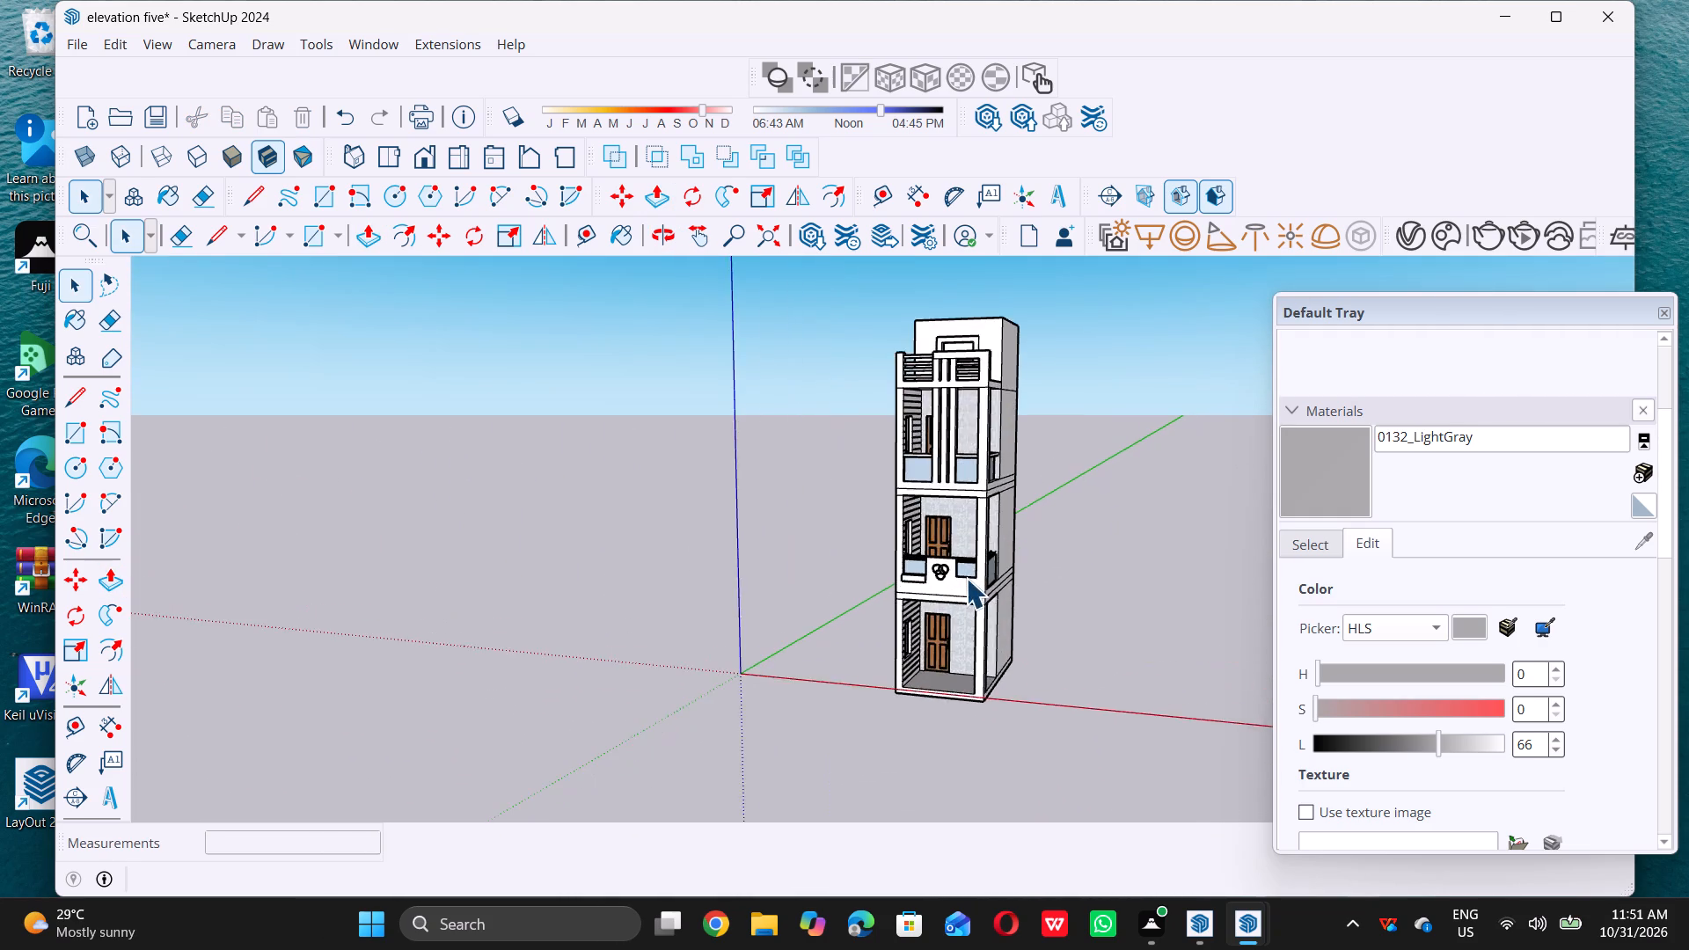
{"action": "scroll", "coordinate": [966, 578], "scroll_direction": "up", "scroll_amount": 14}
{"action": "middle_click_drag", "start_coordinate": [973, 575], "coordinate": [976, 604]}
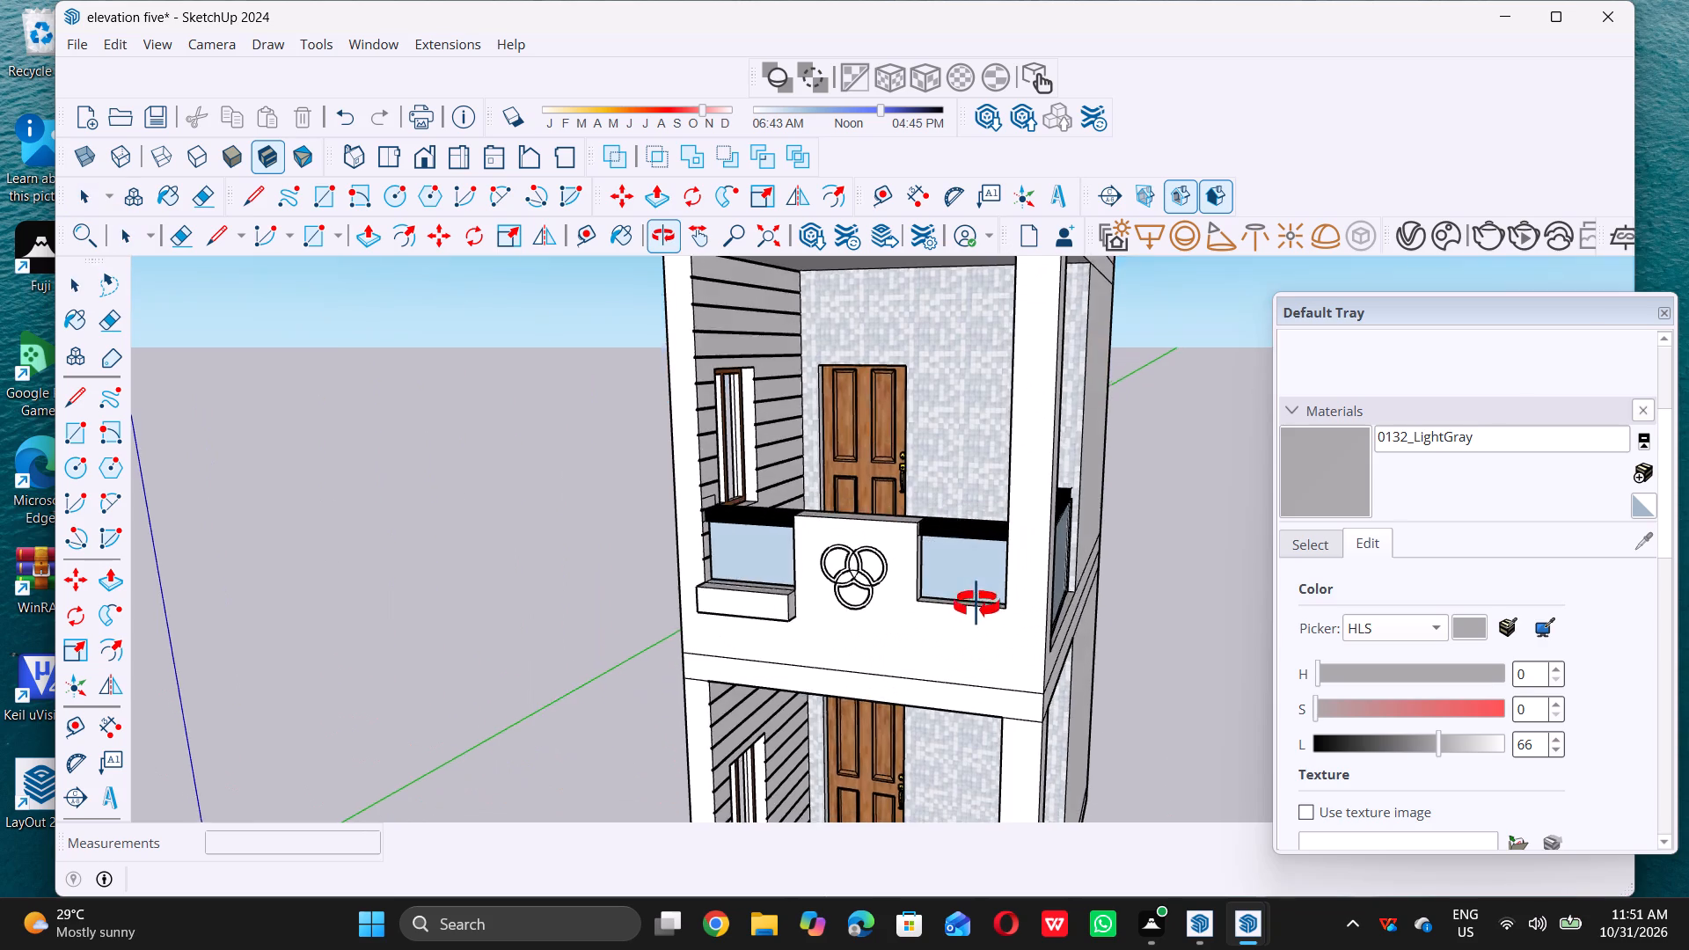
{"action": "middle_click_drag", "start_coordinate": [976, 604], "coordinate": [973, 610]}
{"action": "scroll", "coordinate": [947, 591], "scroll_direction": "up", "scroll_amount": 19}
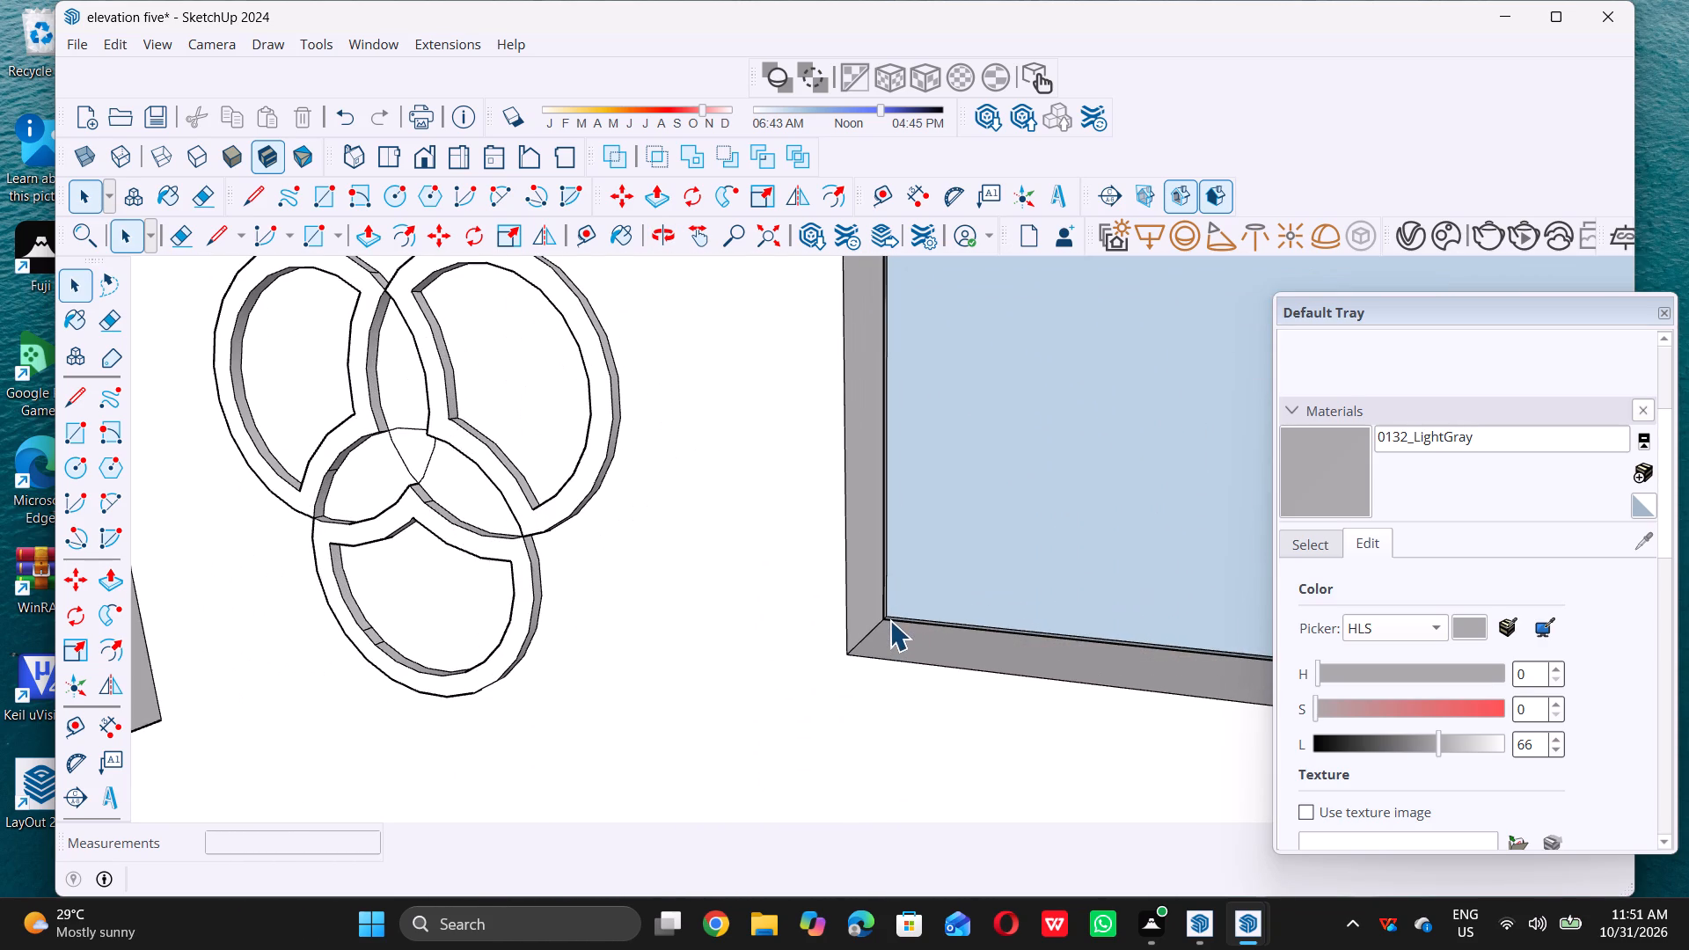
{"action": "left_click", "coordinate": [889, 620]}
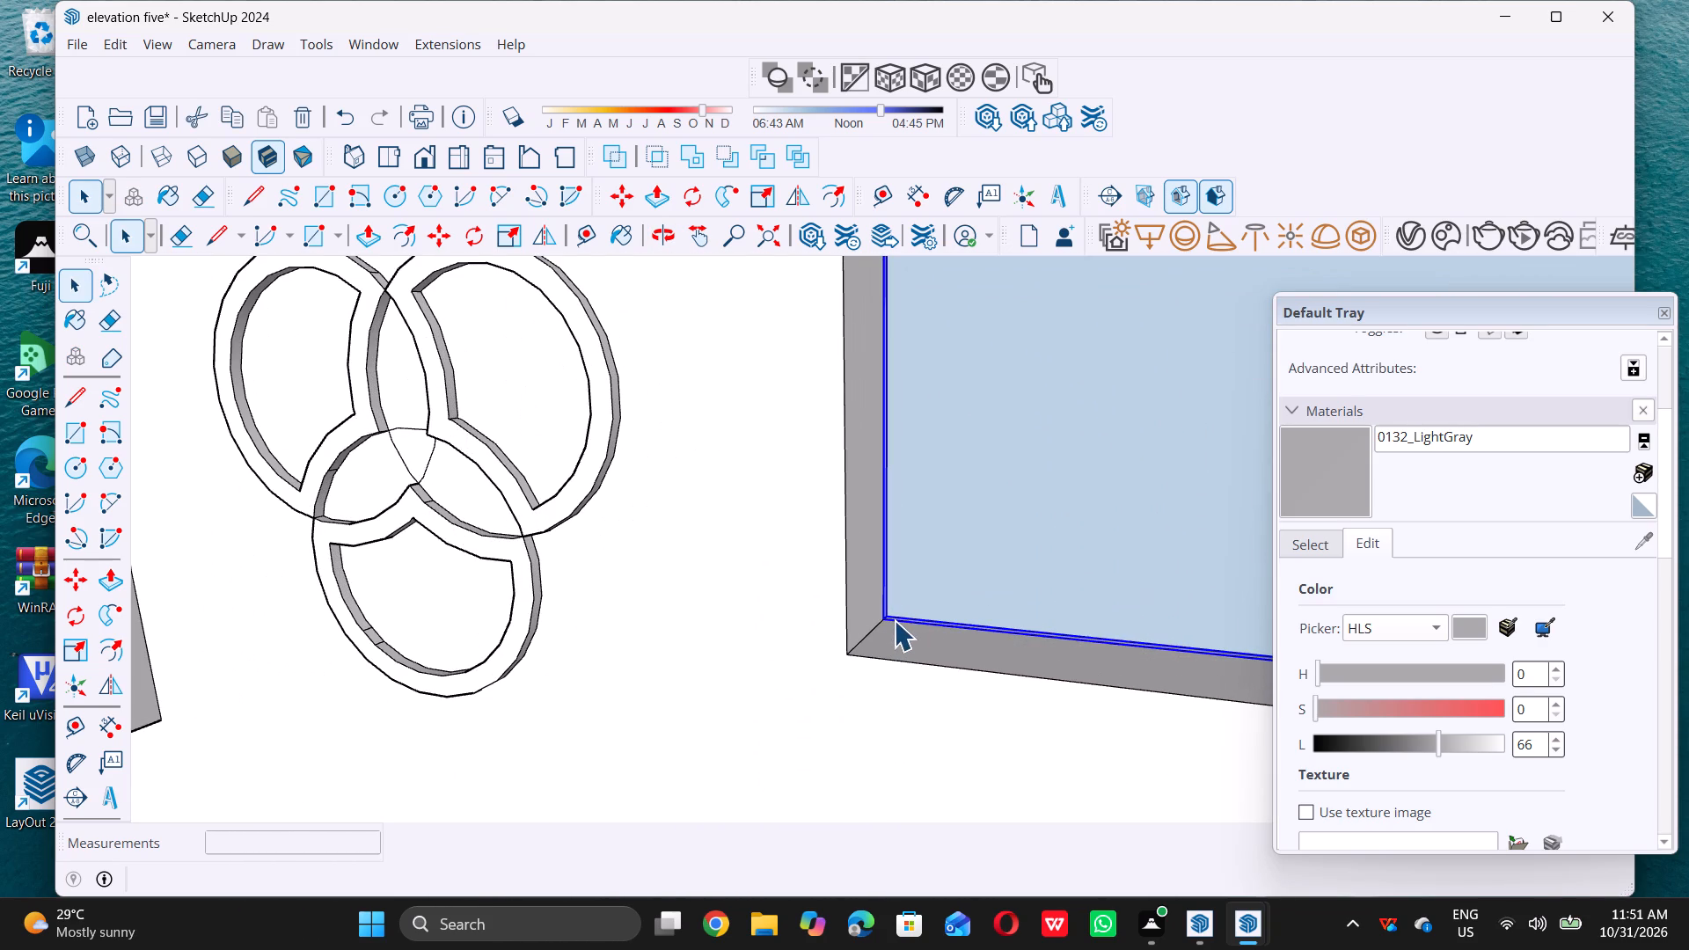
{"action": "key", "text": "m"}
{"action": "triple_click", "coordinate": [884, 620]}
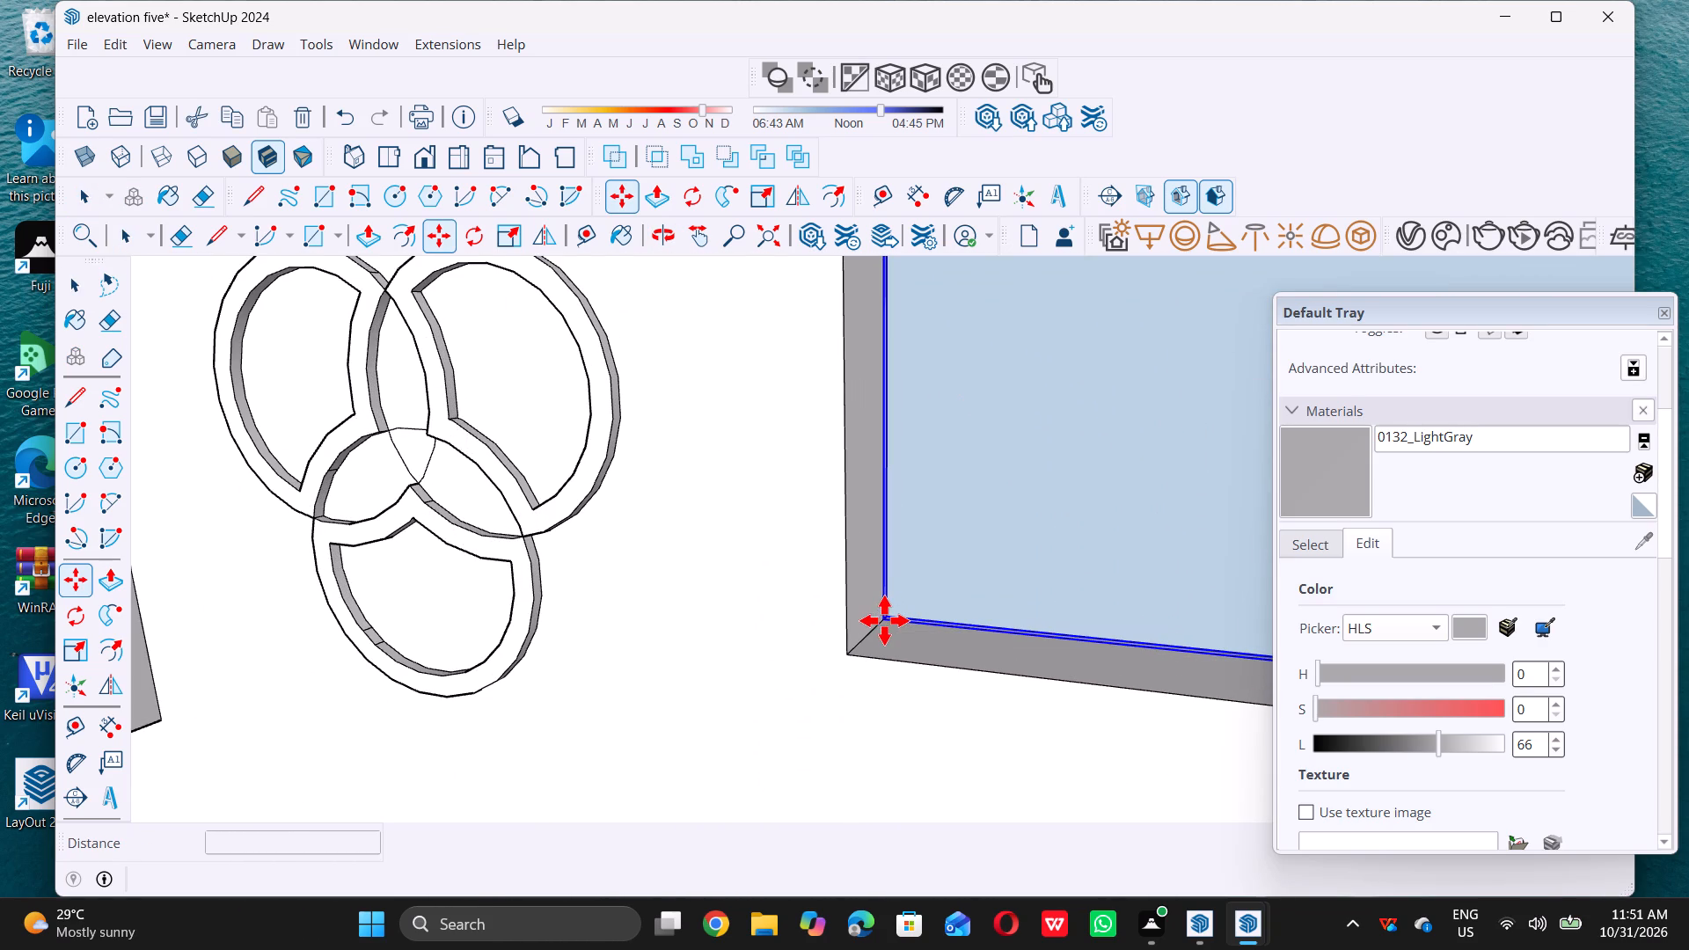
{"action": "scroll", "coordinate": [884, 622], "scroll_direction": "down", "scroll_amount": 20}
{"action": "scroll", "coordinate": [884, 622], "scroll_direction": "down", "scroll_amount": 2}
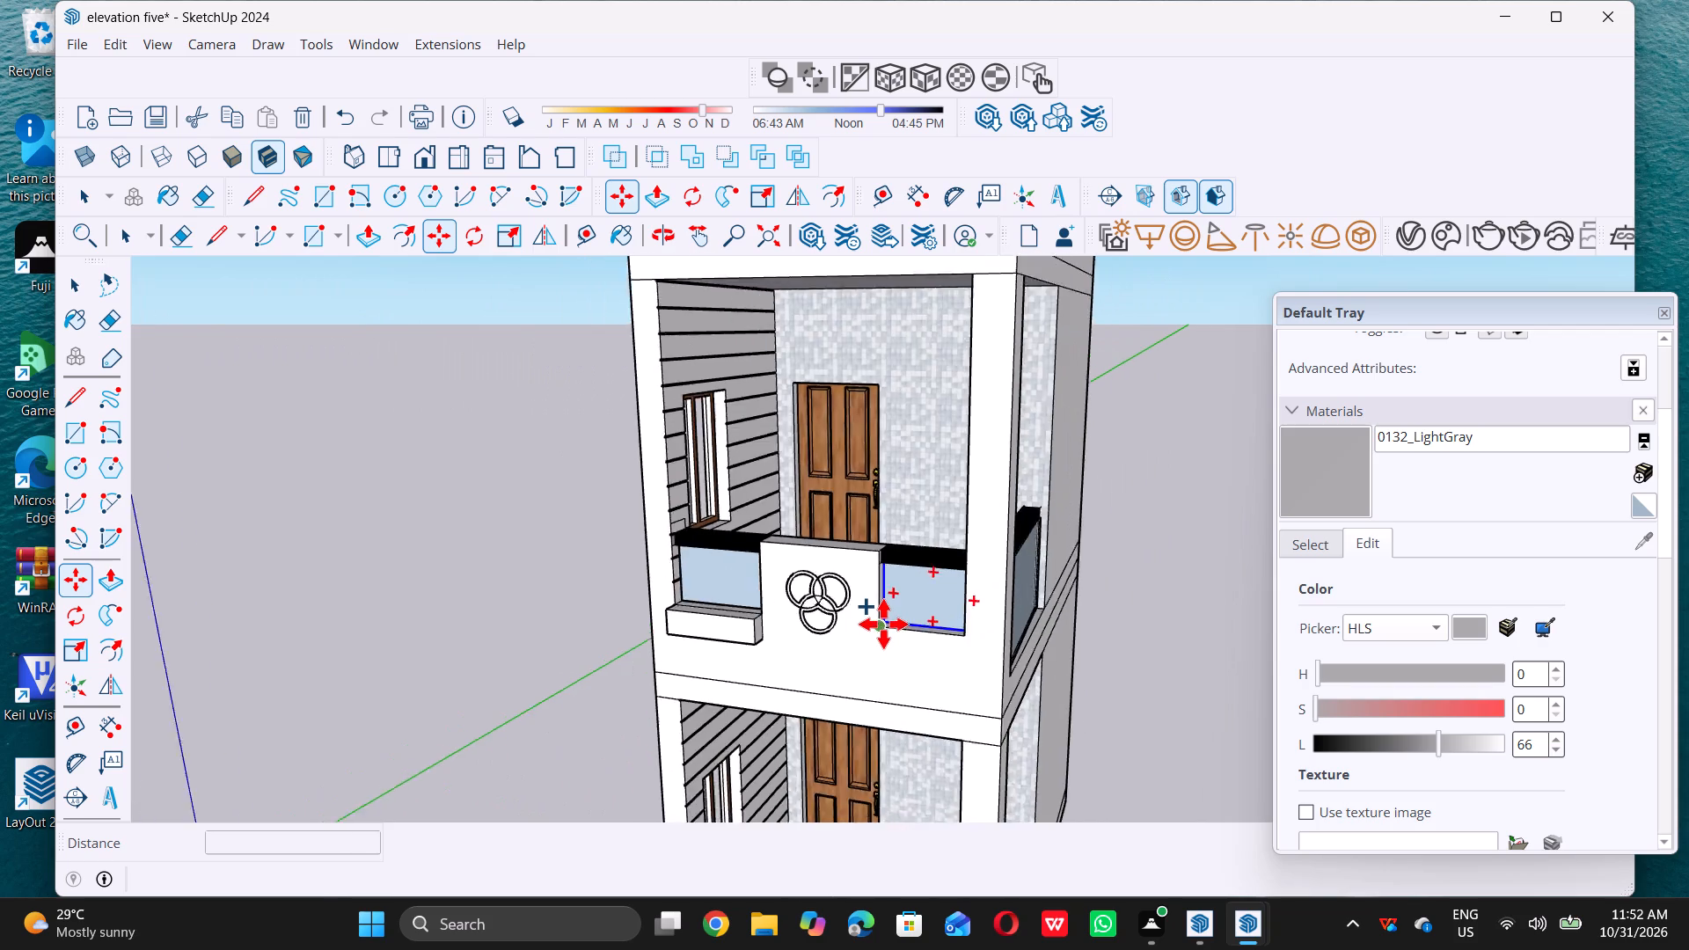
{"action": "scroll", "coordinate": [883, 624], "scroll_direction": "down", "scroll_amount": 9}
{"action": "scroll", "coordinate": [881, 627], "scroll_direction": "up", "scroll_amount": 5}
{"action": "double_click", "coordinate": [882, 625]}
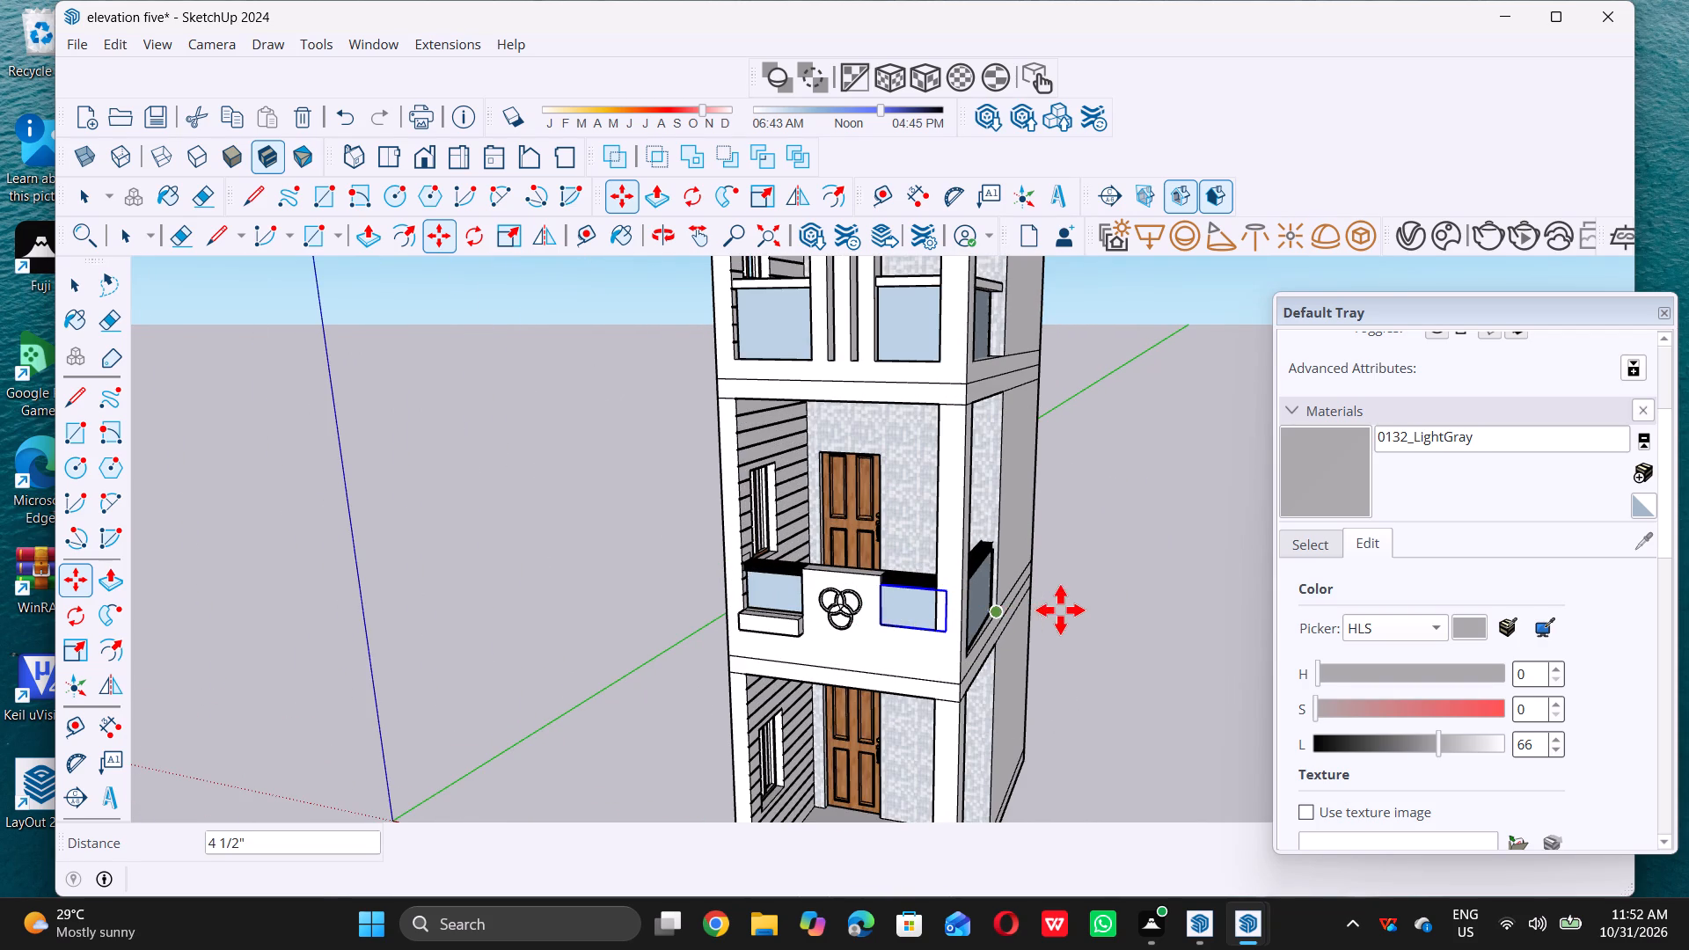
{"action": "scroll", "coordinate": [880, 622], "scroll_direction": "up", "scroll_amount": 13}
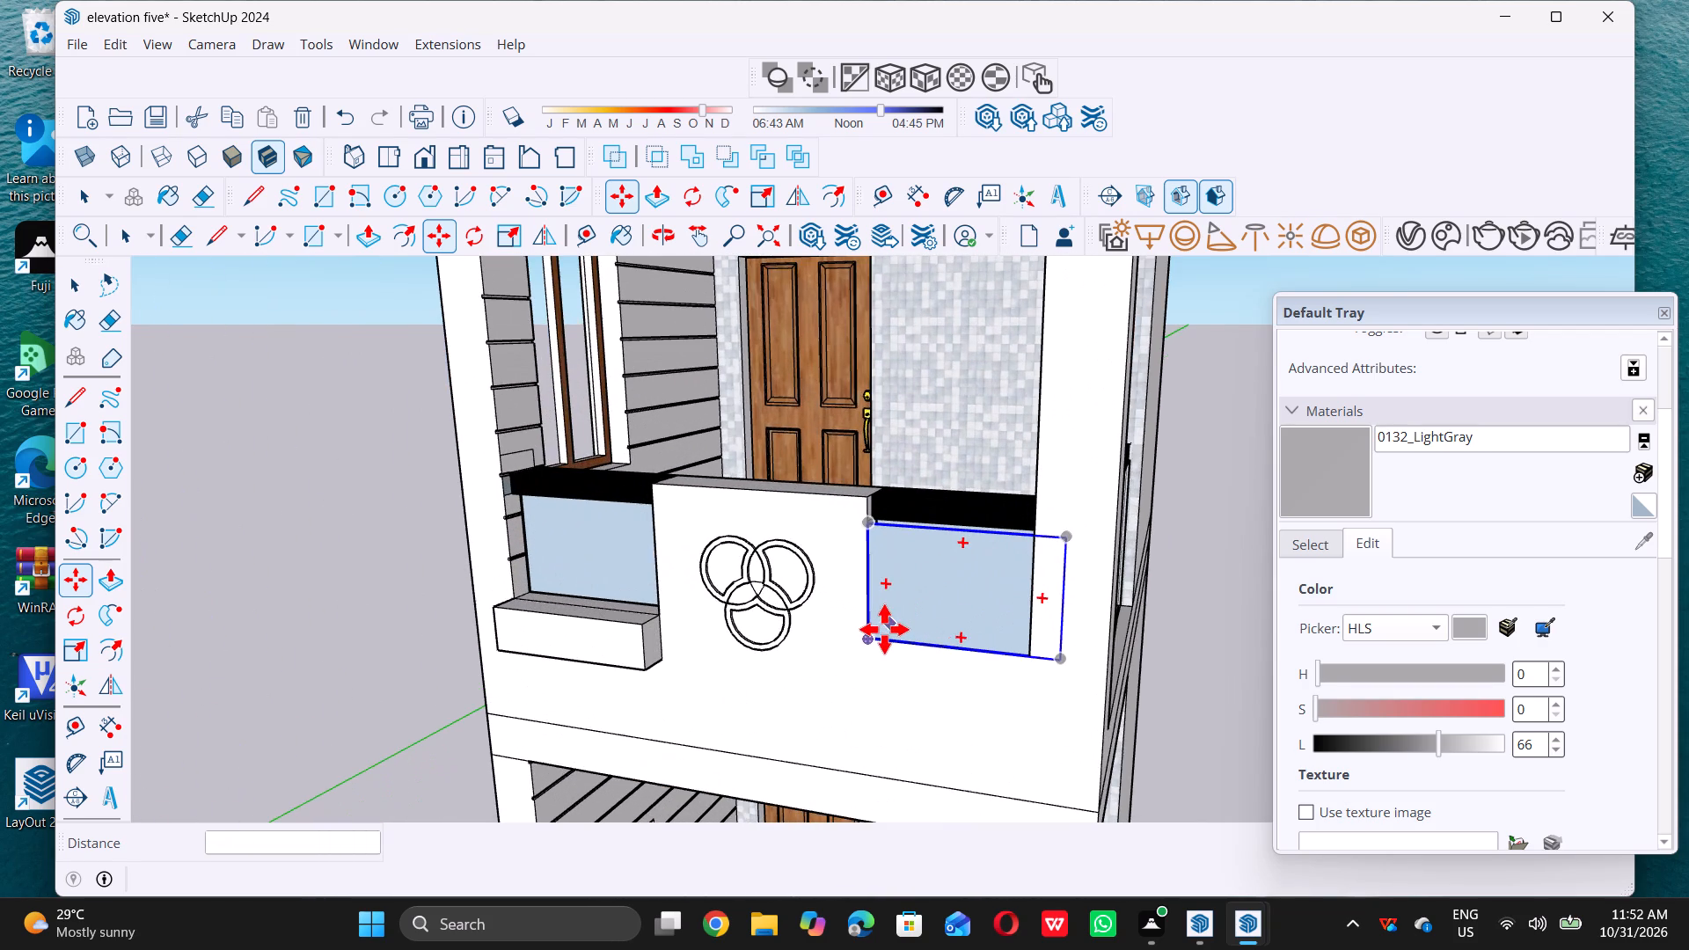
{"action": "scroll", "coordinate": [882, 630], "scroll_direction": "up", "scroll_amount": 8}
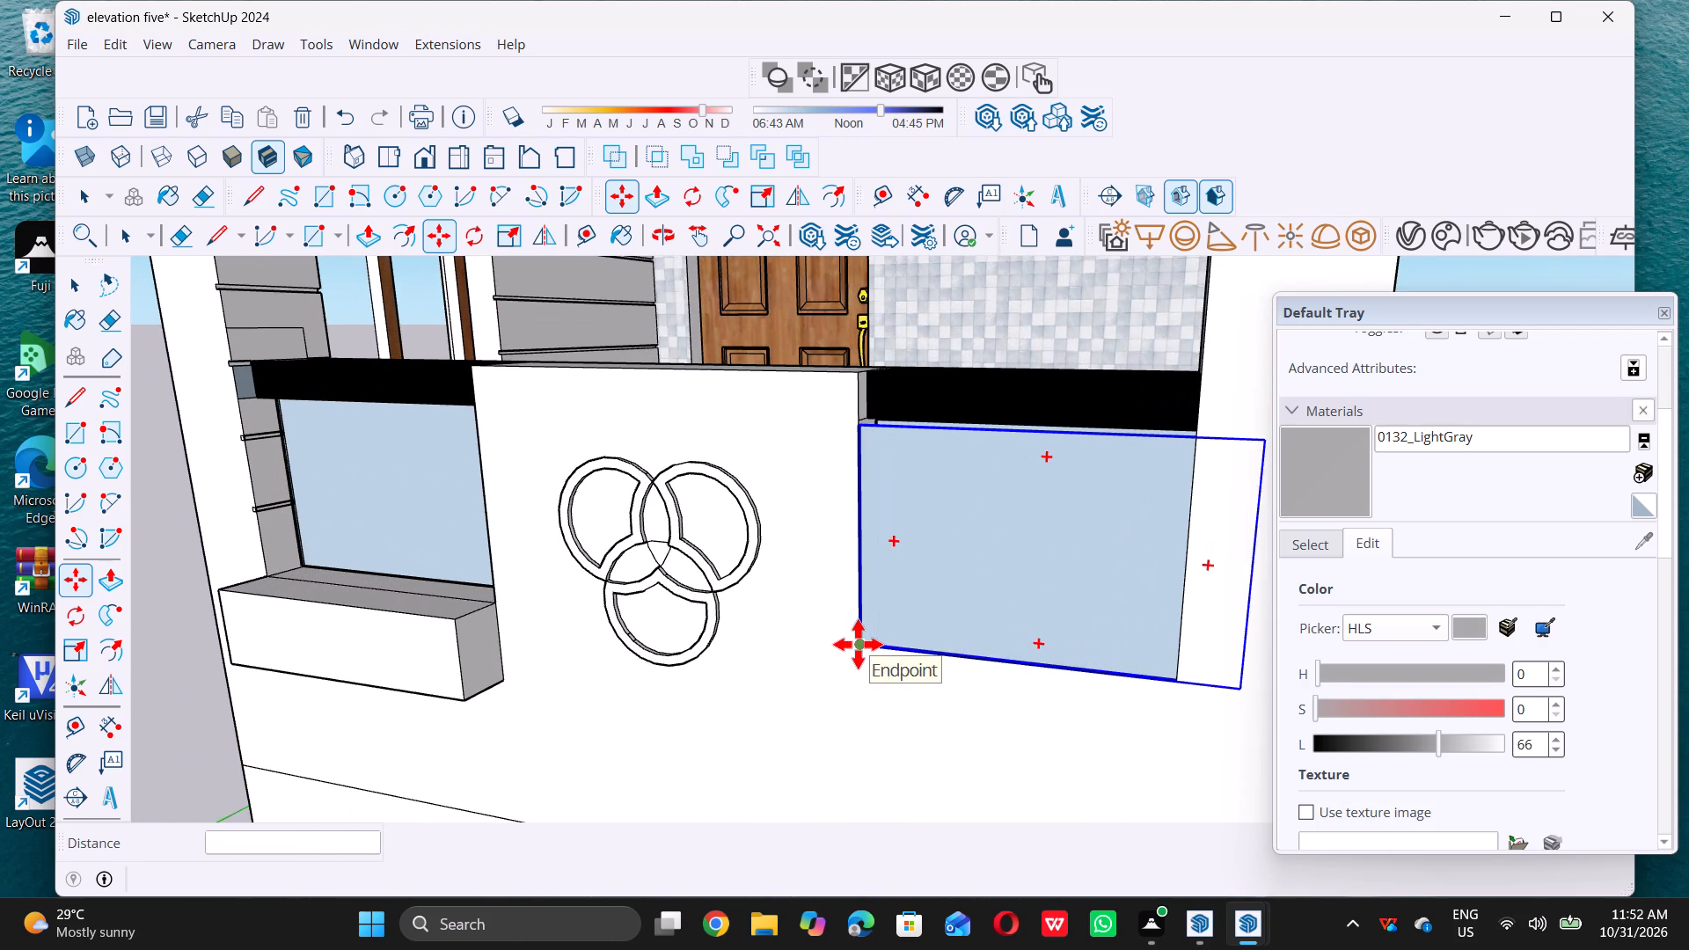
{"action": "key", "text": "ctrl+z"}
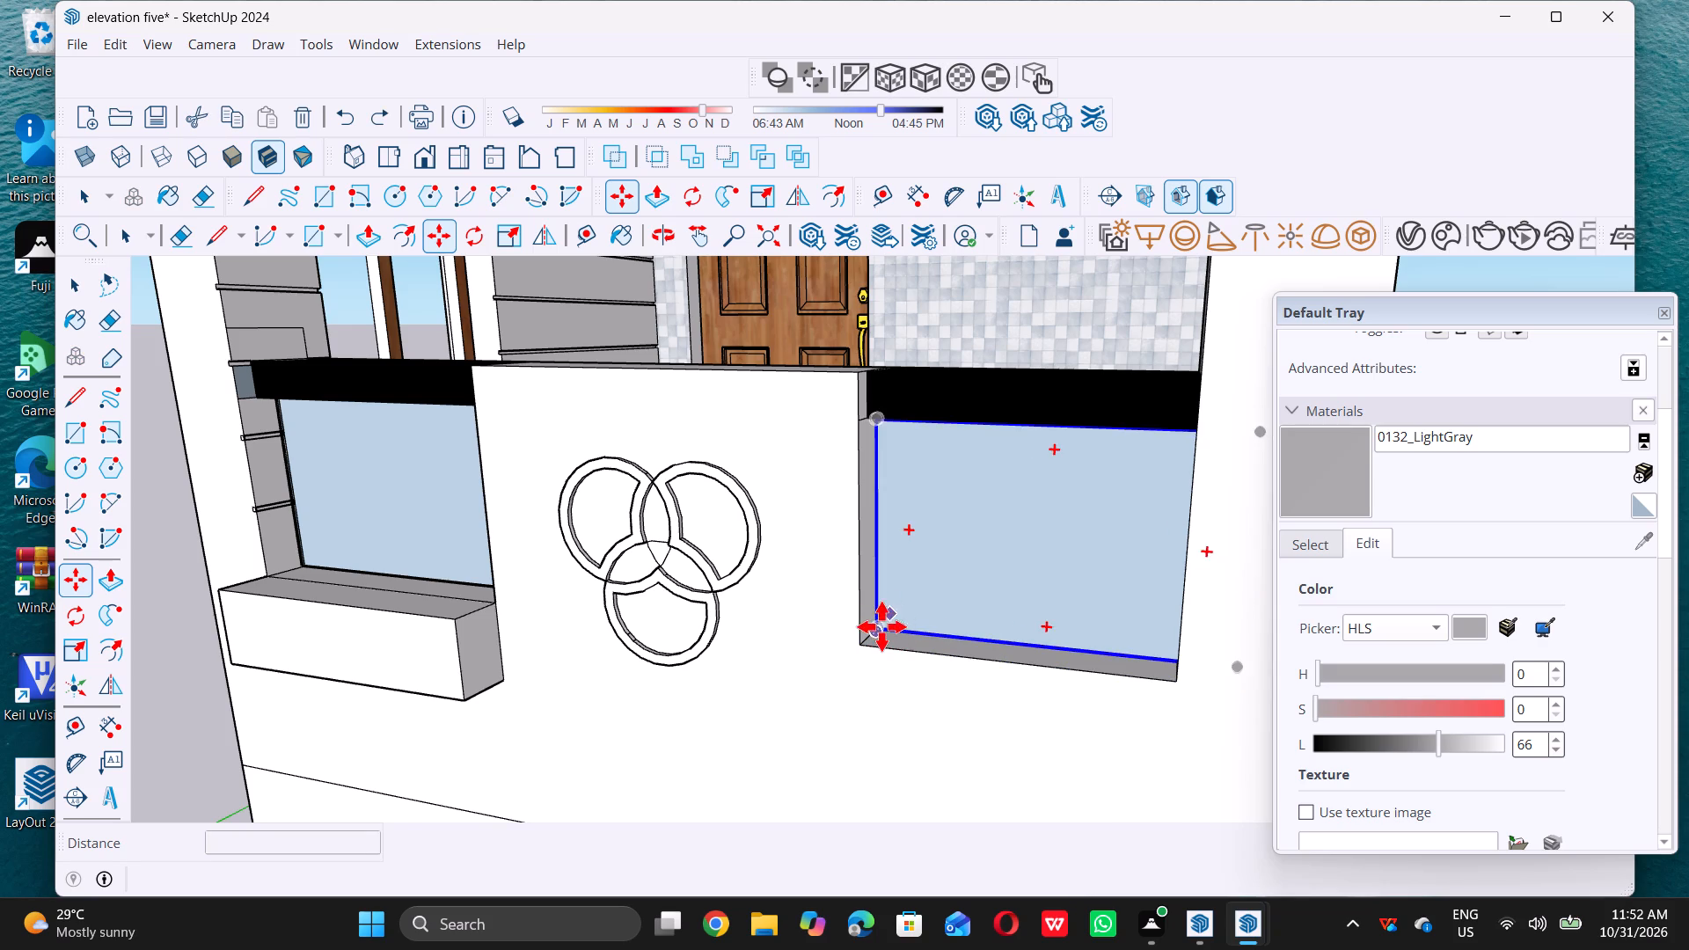
Copy the middle balcony's glass pane by its lower corner into the matching lower corner of the rooftop window opening, about 24' 7" away.
{"action": "scroll", "coordinate": [881, 627], "scroll_direction": "up", "scroll_amount": 2}
{"action": "left_click", "coordinate": [875, 630]}
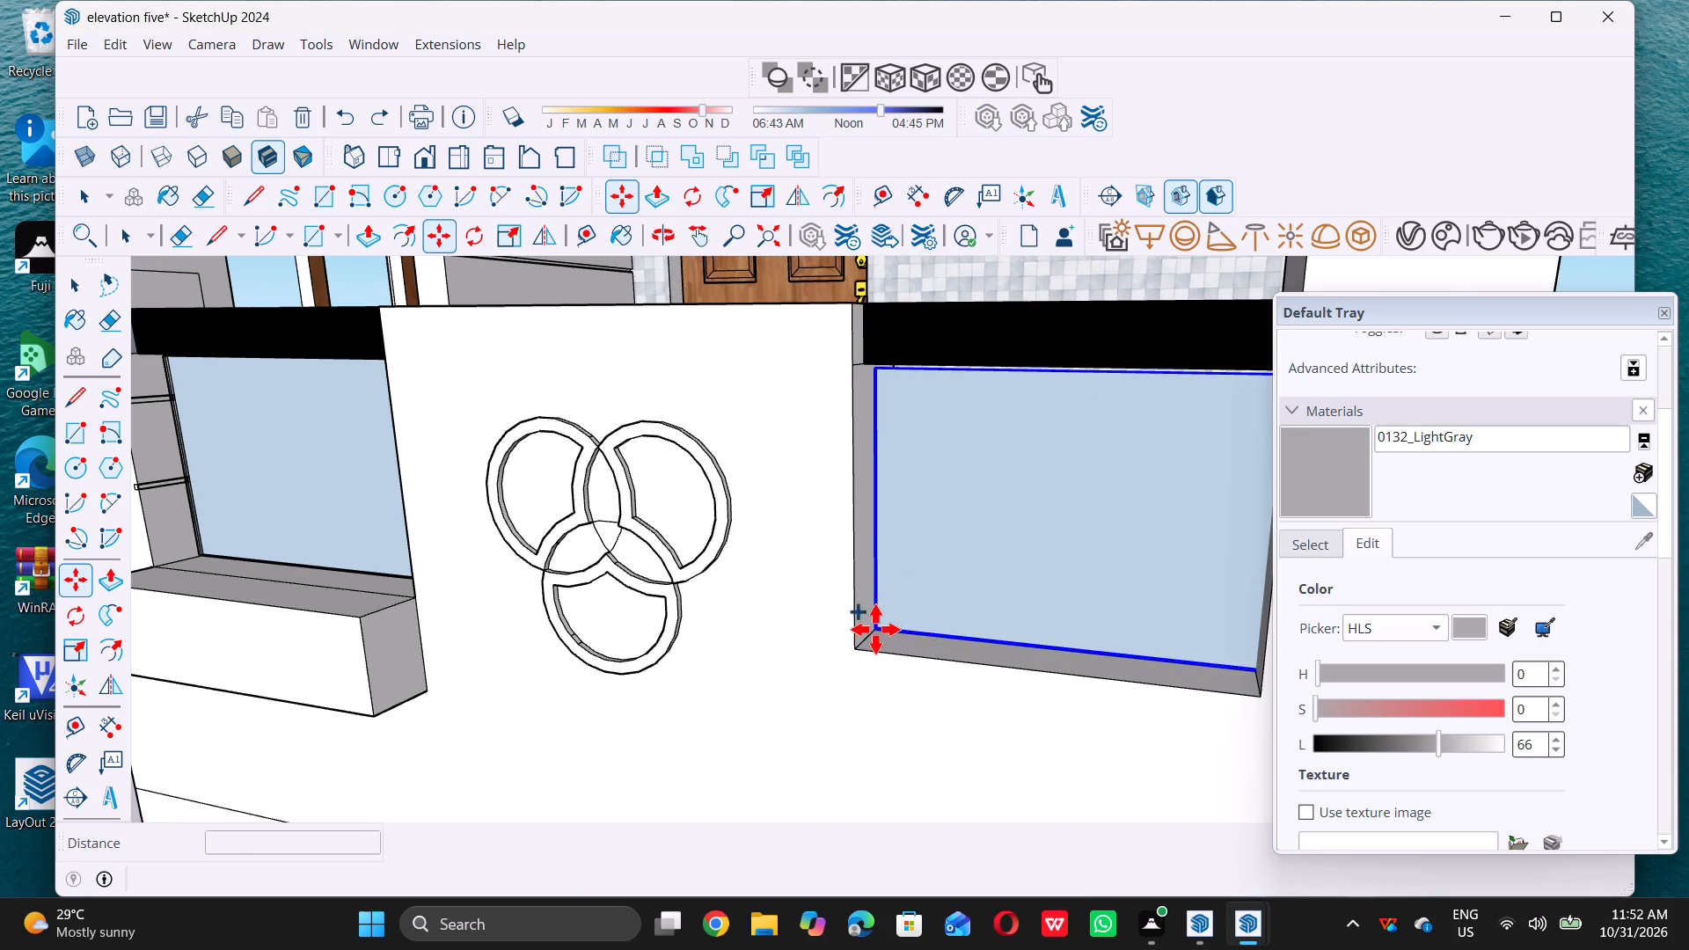
{"action": "scroll", "coordinate": [936, 625], "scroll_direction": "down", "scroll_amount": 15}
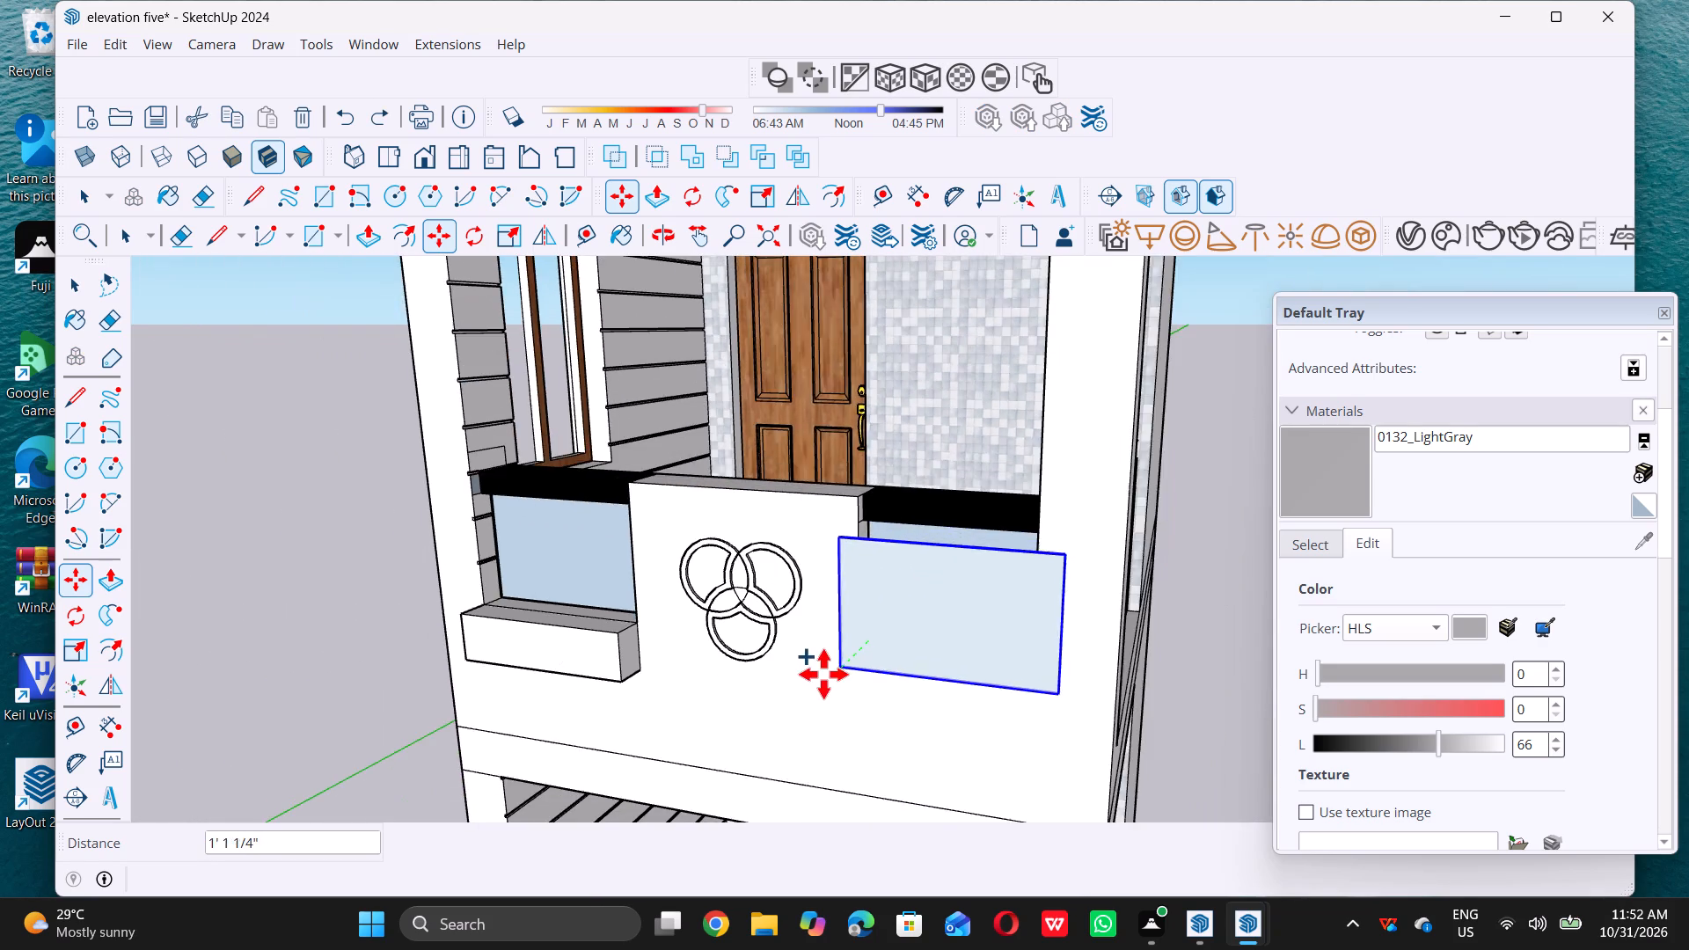
{"action": "scroll", "coordinate": [823, 674], "scroll_direction": "down", "scroll_amount": 5}
{"action": "scroll", "coordinate": [932, 760], "scroll_direction": "down", "scroll_amount": 12}
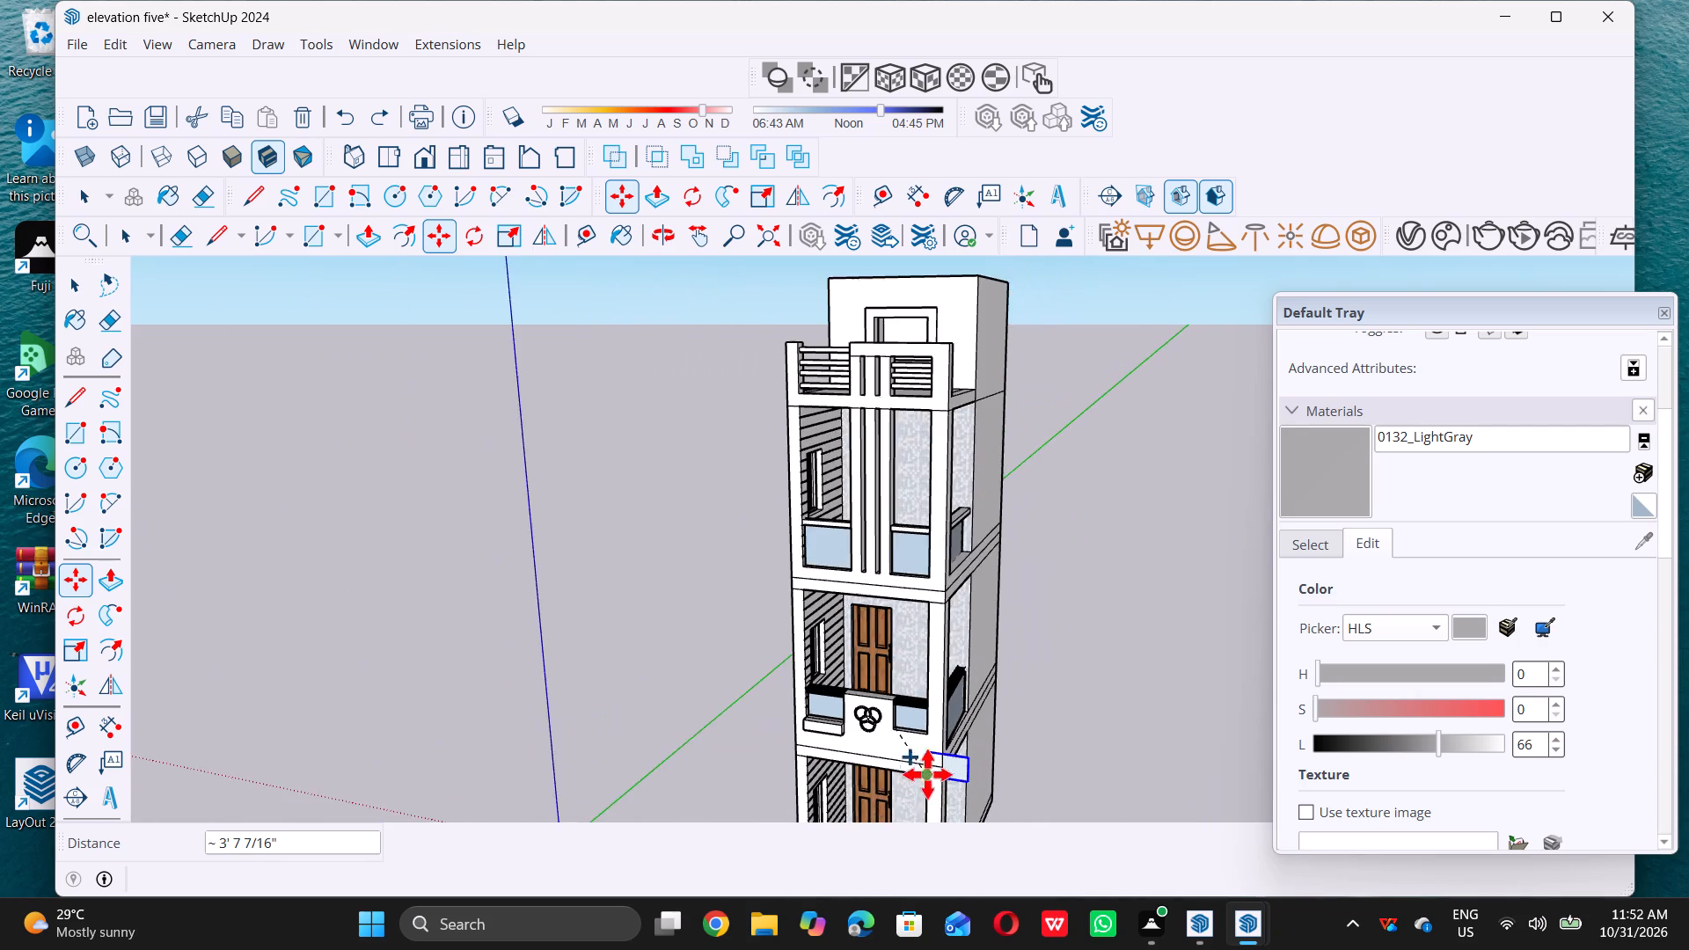
{"action": "scroll", "coordinate": [927, 774], "scroll_direction": "down", "scroll_amount": 8}
{"action": "middle_click_drag", "start_coordinate": [905, 511], "coordinate": [887, 562]}
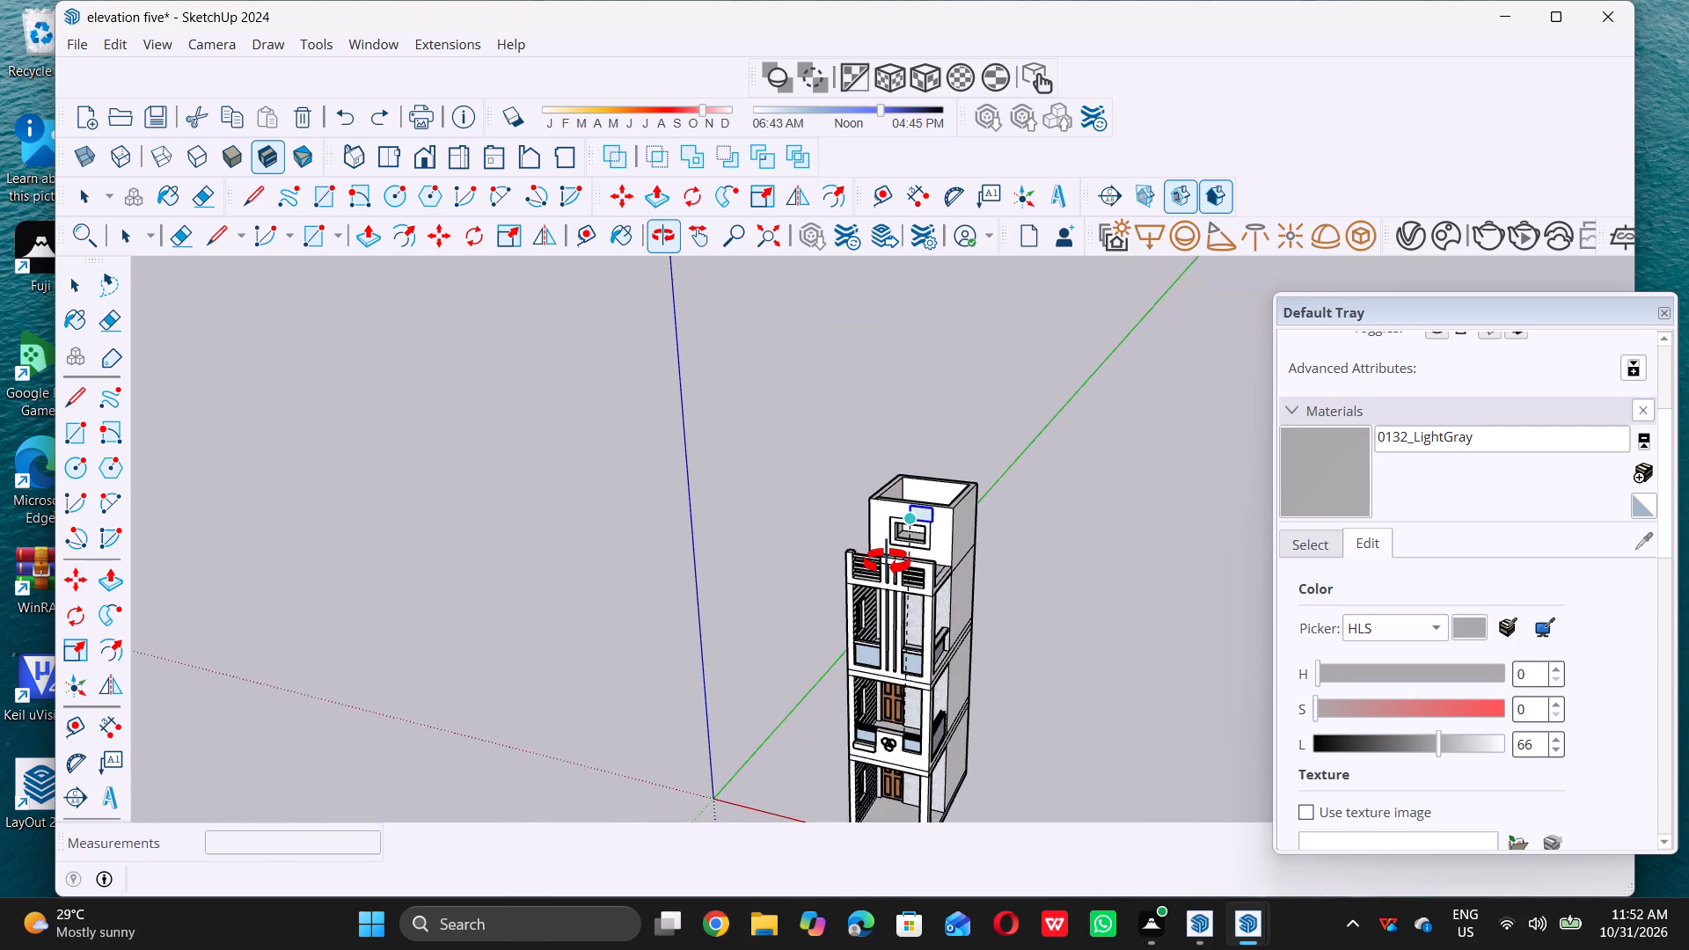
{"action": "middle_click_drag", "start_coordinate": [887, 562], "coordinate": [887, 566]}
{"action": "scroll", "coordinate": [910, 534], "scroll_direction": "up", "scroll_amount": 15}
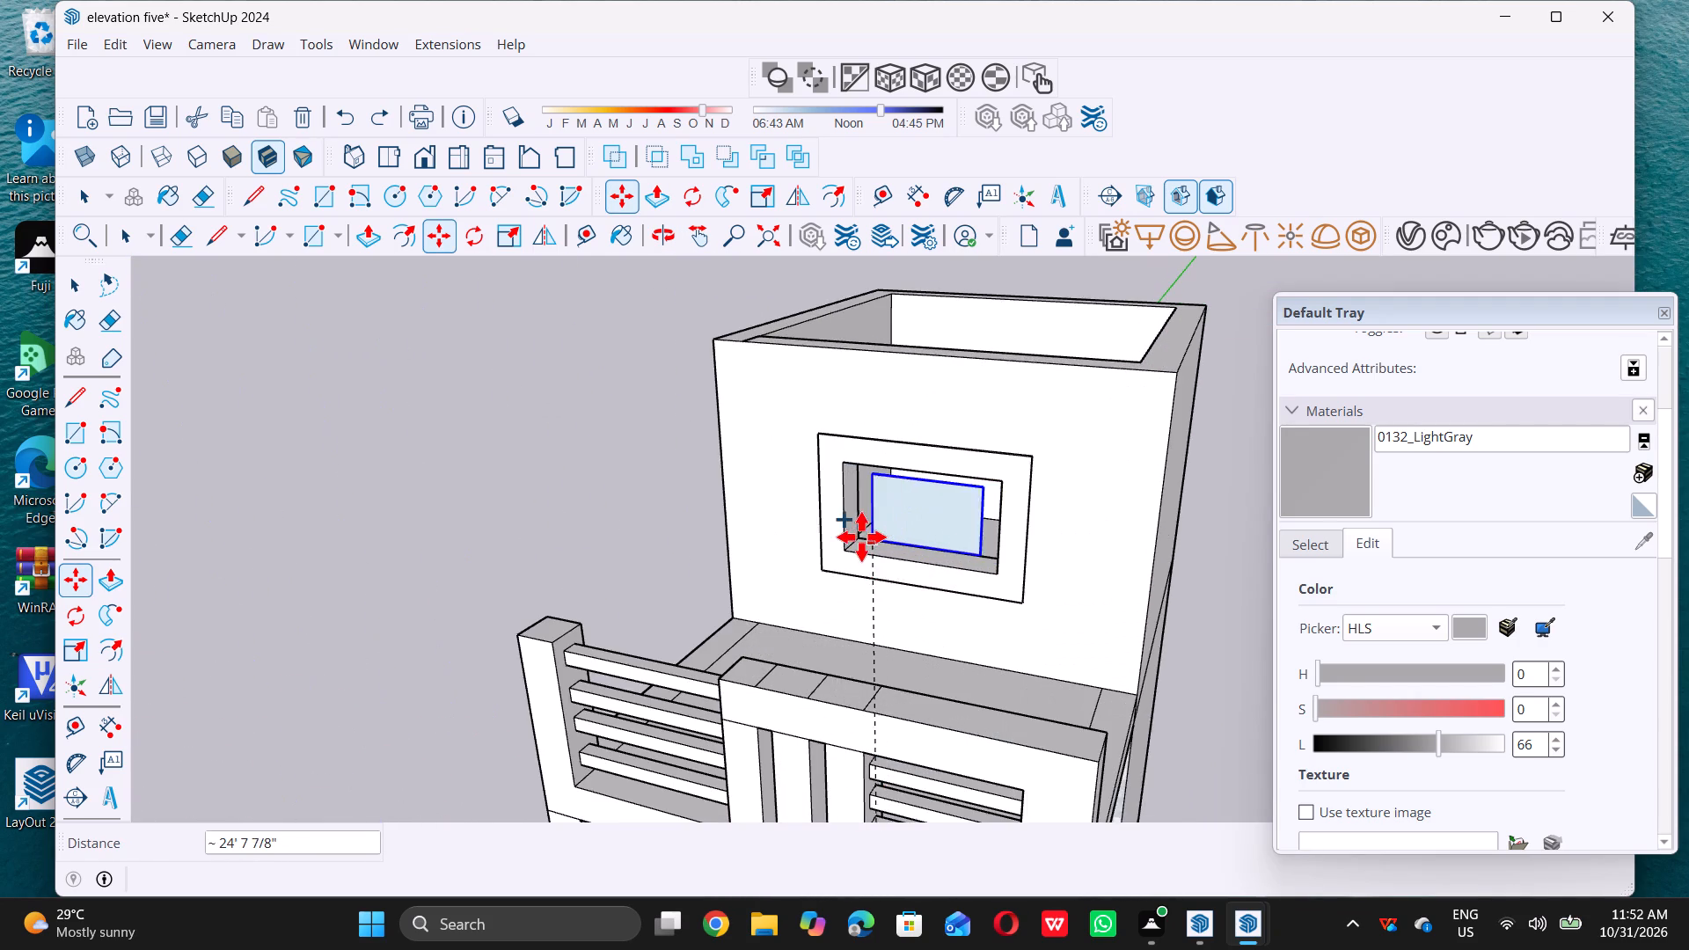
{"action": "scroll", "coordinate": [861, 537], "scroll_direction": "up", "scroll_amount": 17}
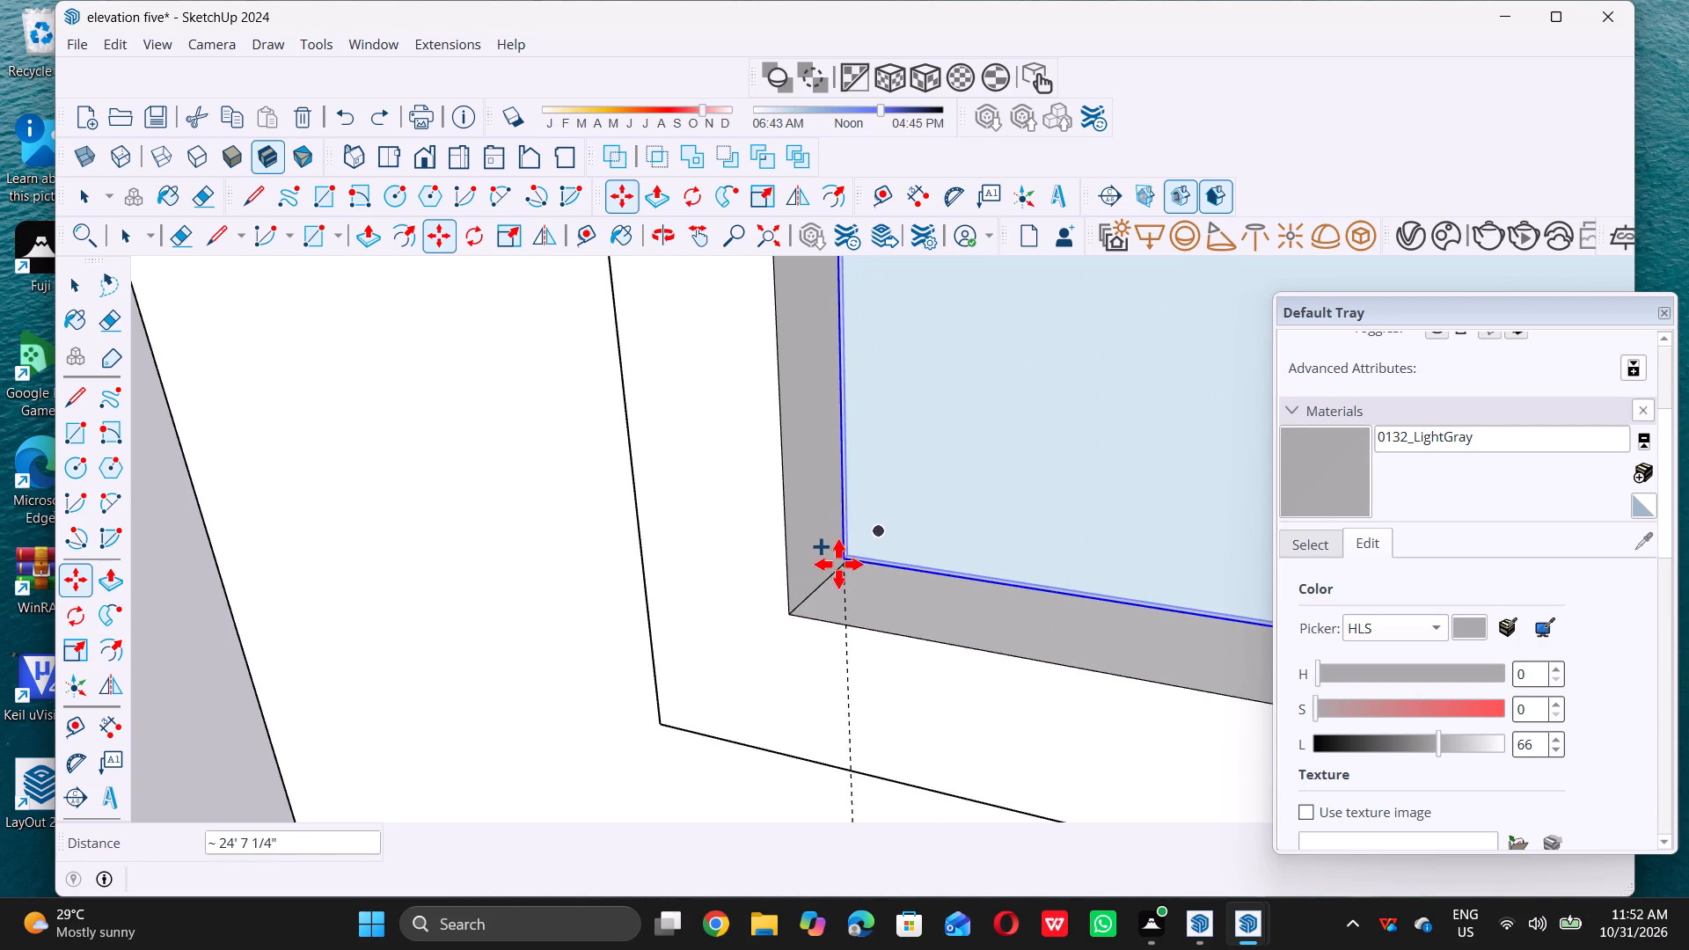
{"action": "triple_click", "coordinate": [835, 572]}
{"action": "key", "text": "space"}
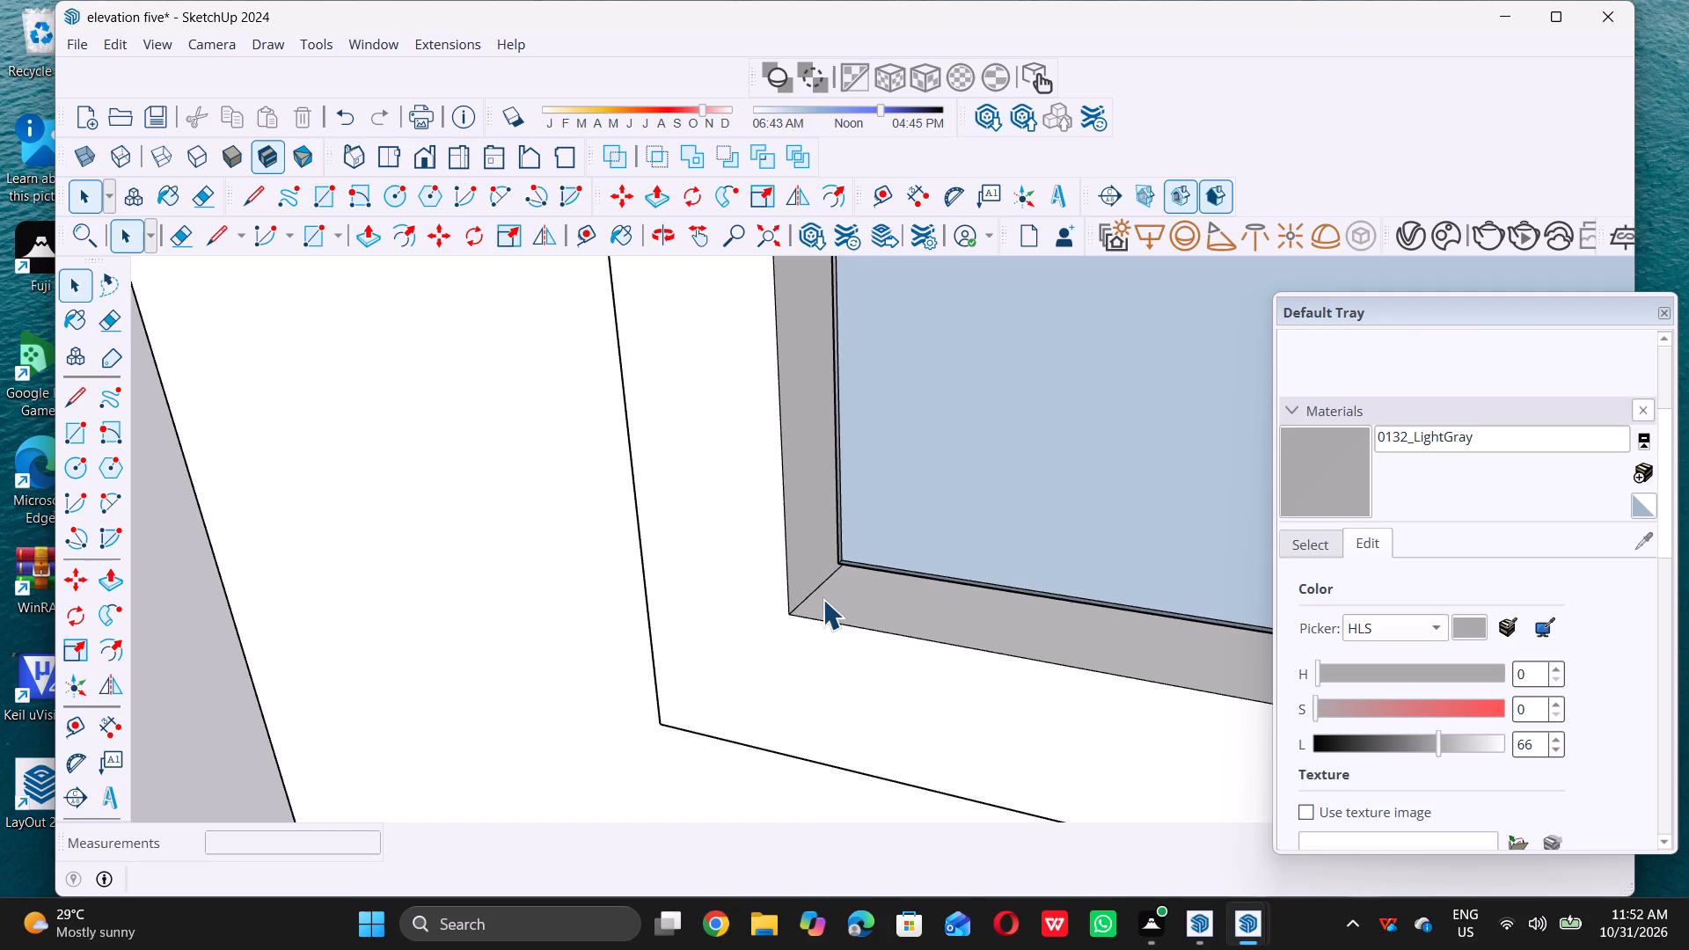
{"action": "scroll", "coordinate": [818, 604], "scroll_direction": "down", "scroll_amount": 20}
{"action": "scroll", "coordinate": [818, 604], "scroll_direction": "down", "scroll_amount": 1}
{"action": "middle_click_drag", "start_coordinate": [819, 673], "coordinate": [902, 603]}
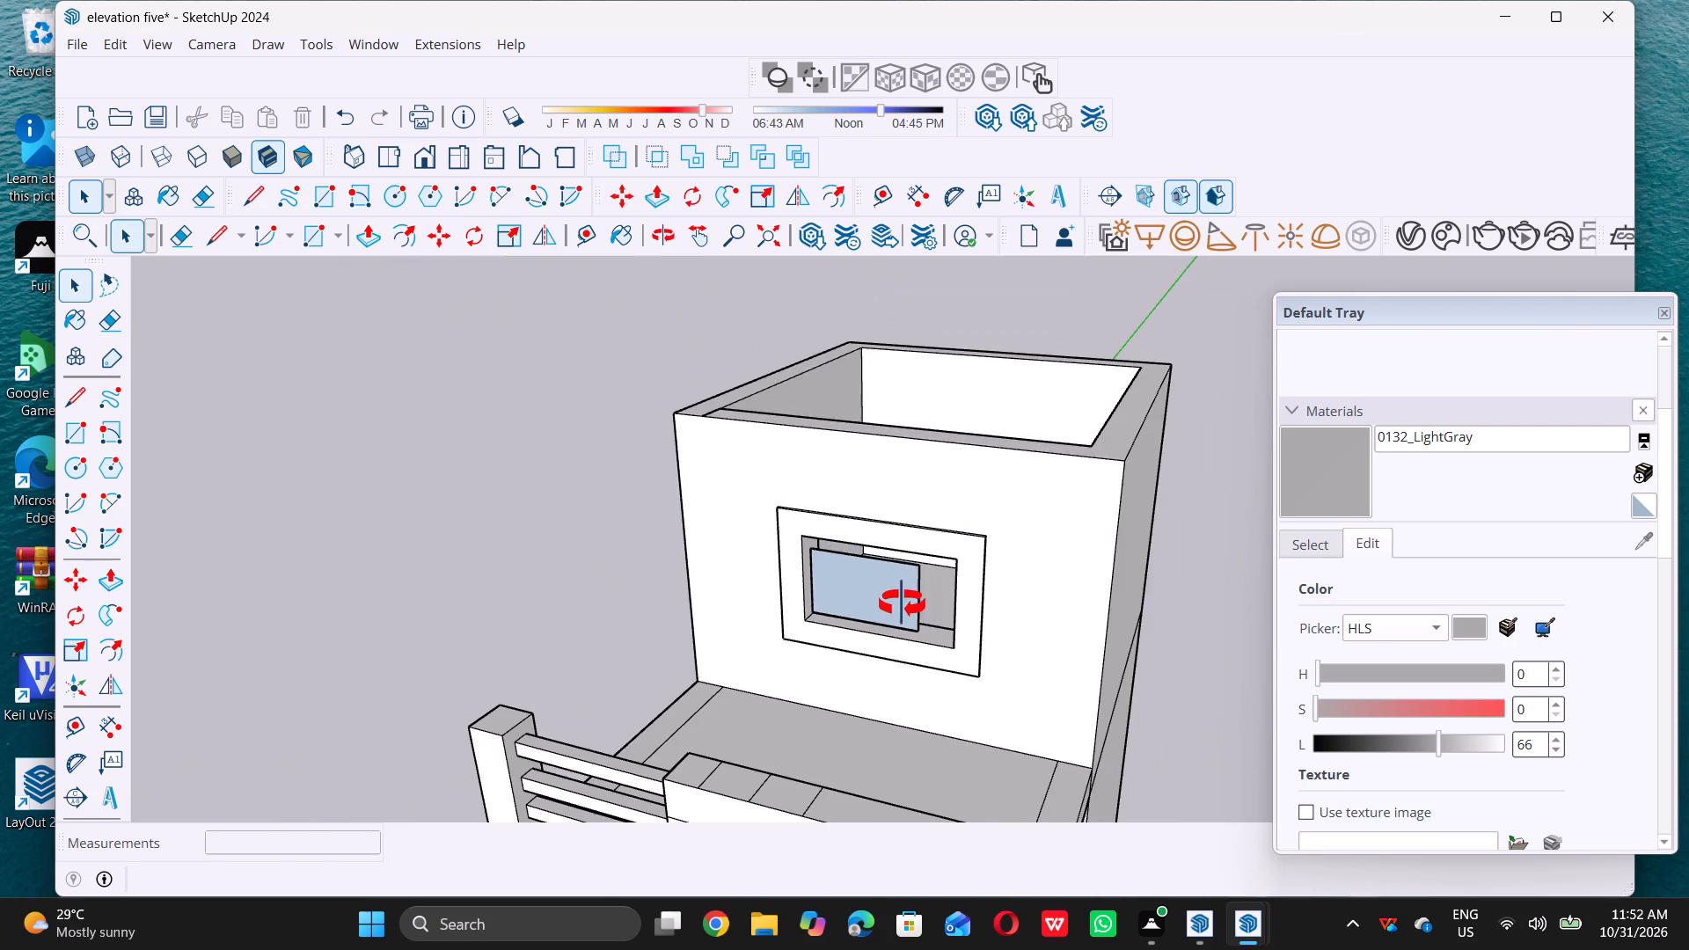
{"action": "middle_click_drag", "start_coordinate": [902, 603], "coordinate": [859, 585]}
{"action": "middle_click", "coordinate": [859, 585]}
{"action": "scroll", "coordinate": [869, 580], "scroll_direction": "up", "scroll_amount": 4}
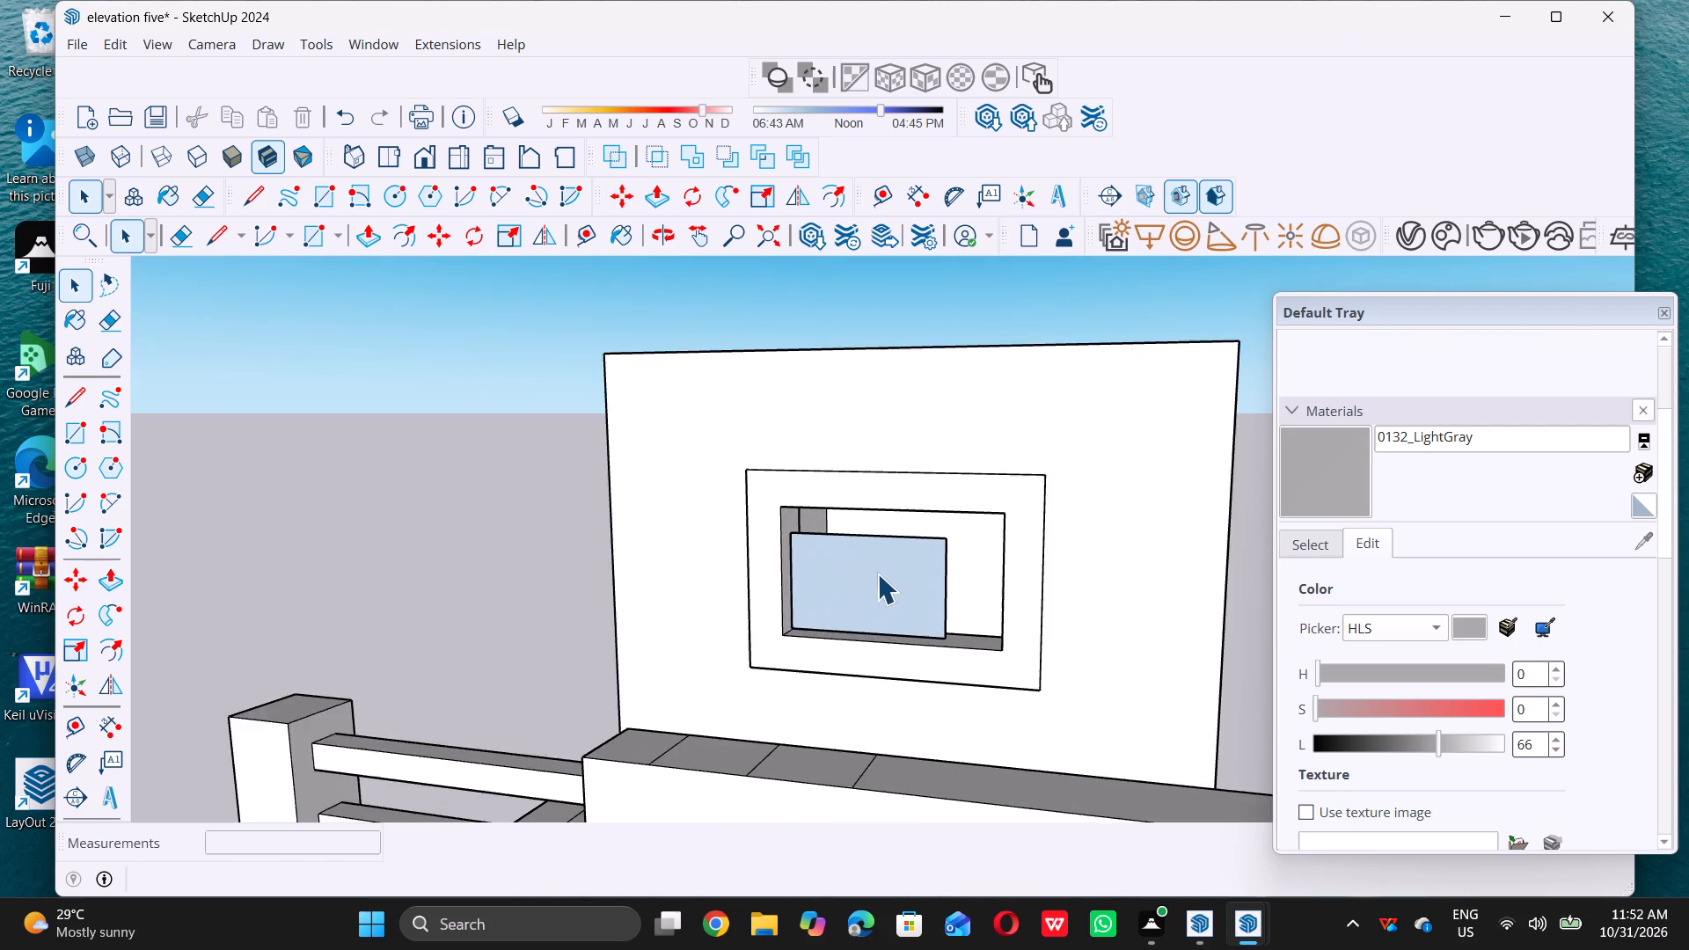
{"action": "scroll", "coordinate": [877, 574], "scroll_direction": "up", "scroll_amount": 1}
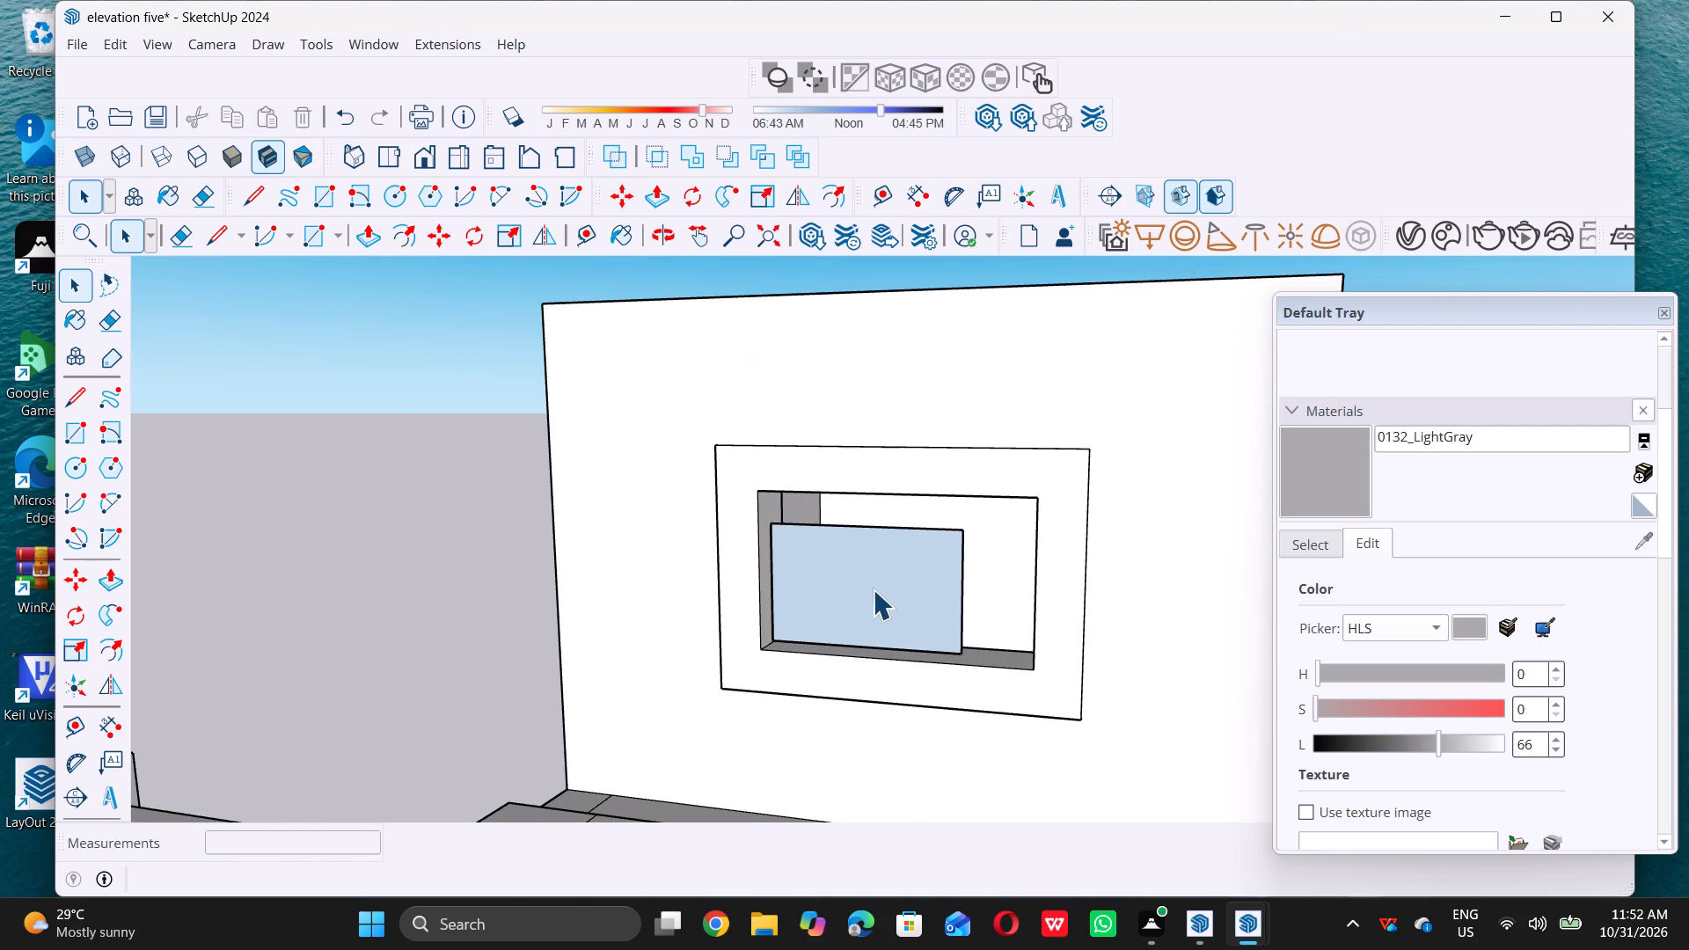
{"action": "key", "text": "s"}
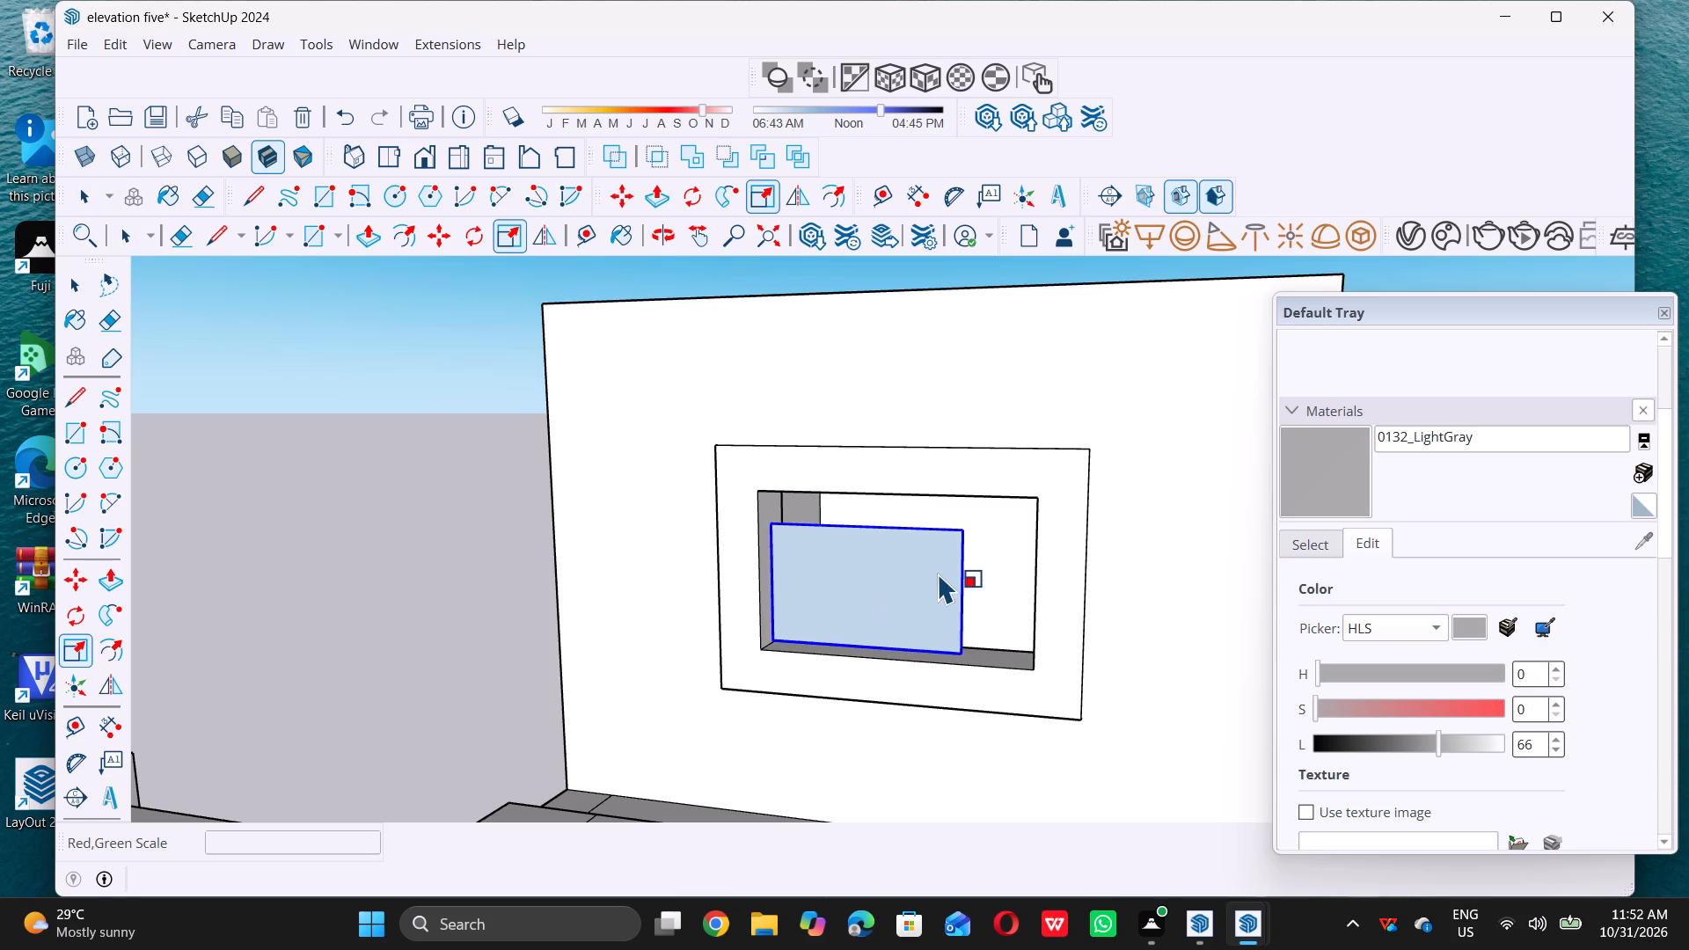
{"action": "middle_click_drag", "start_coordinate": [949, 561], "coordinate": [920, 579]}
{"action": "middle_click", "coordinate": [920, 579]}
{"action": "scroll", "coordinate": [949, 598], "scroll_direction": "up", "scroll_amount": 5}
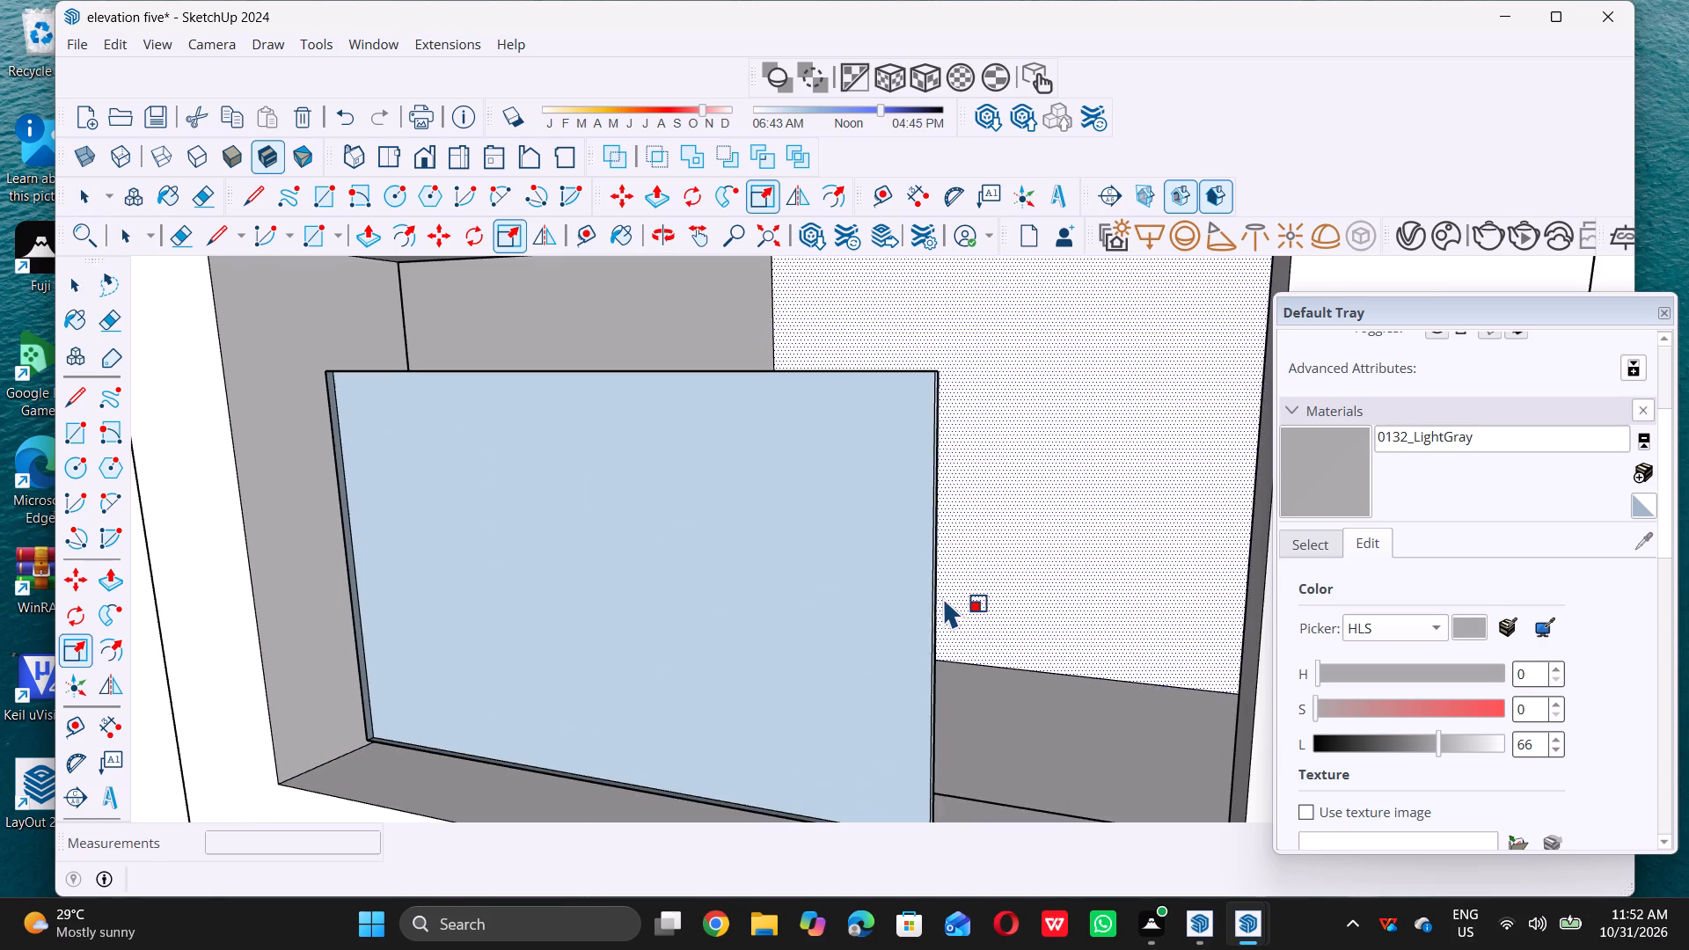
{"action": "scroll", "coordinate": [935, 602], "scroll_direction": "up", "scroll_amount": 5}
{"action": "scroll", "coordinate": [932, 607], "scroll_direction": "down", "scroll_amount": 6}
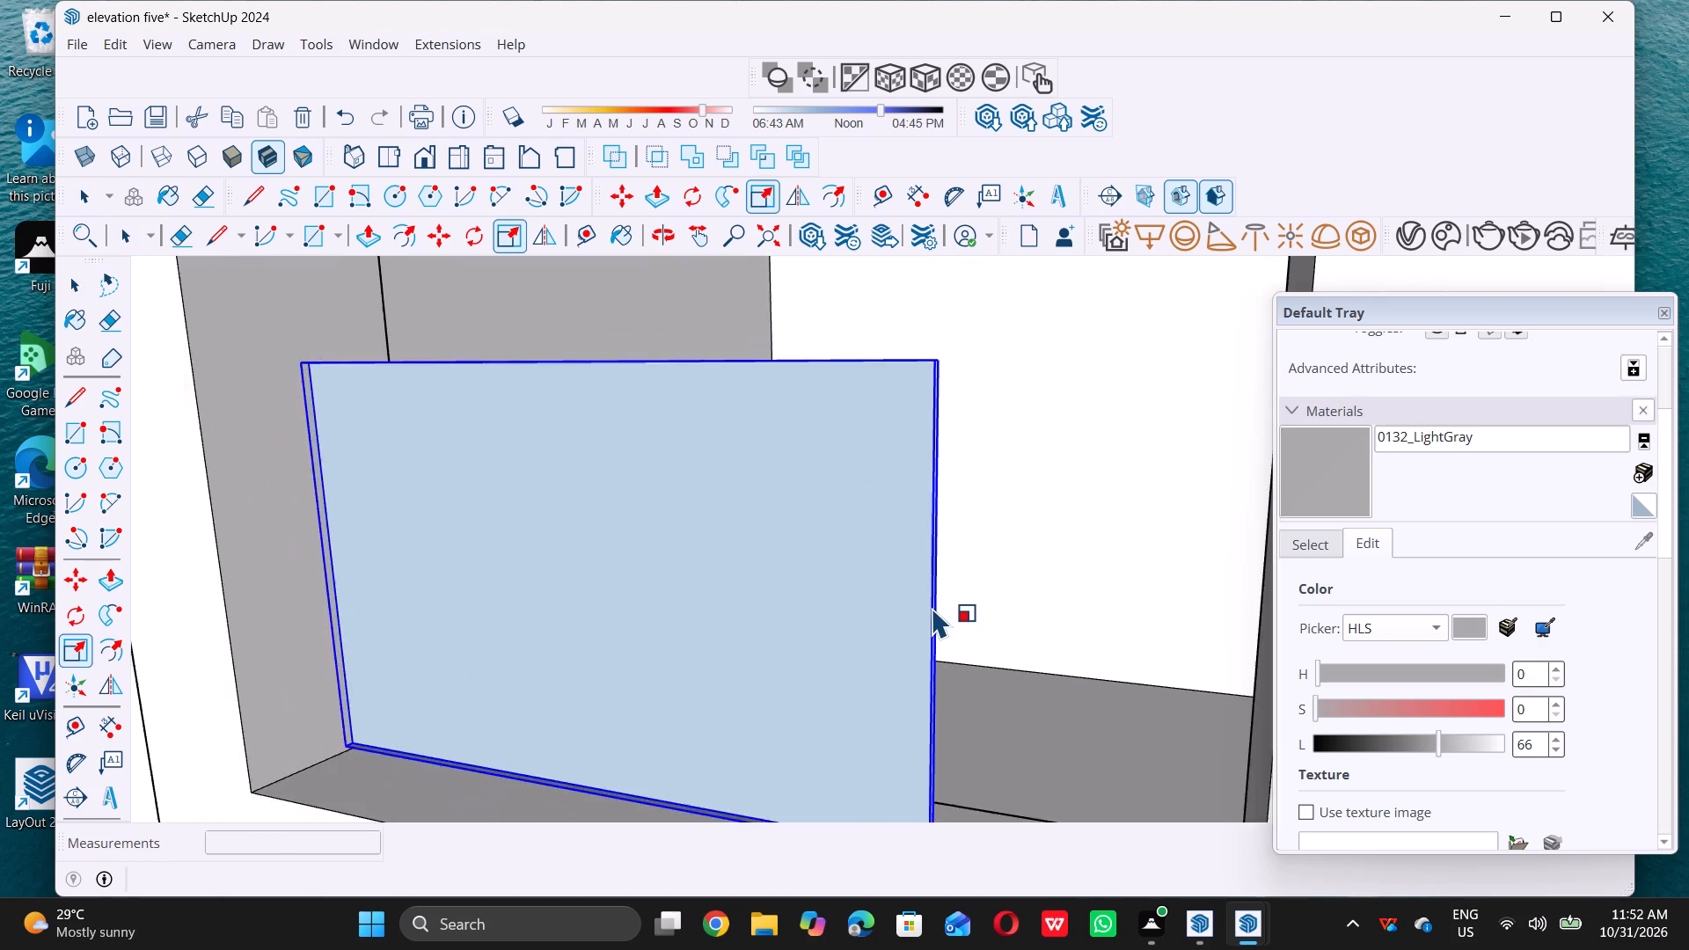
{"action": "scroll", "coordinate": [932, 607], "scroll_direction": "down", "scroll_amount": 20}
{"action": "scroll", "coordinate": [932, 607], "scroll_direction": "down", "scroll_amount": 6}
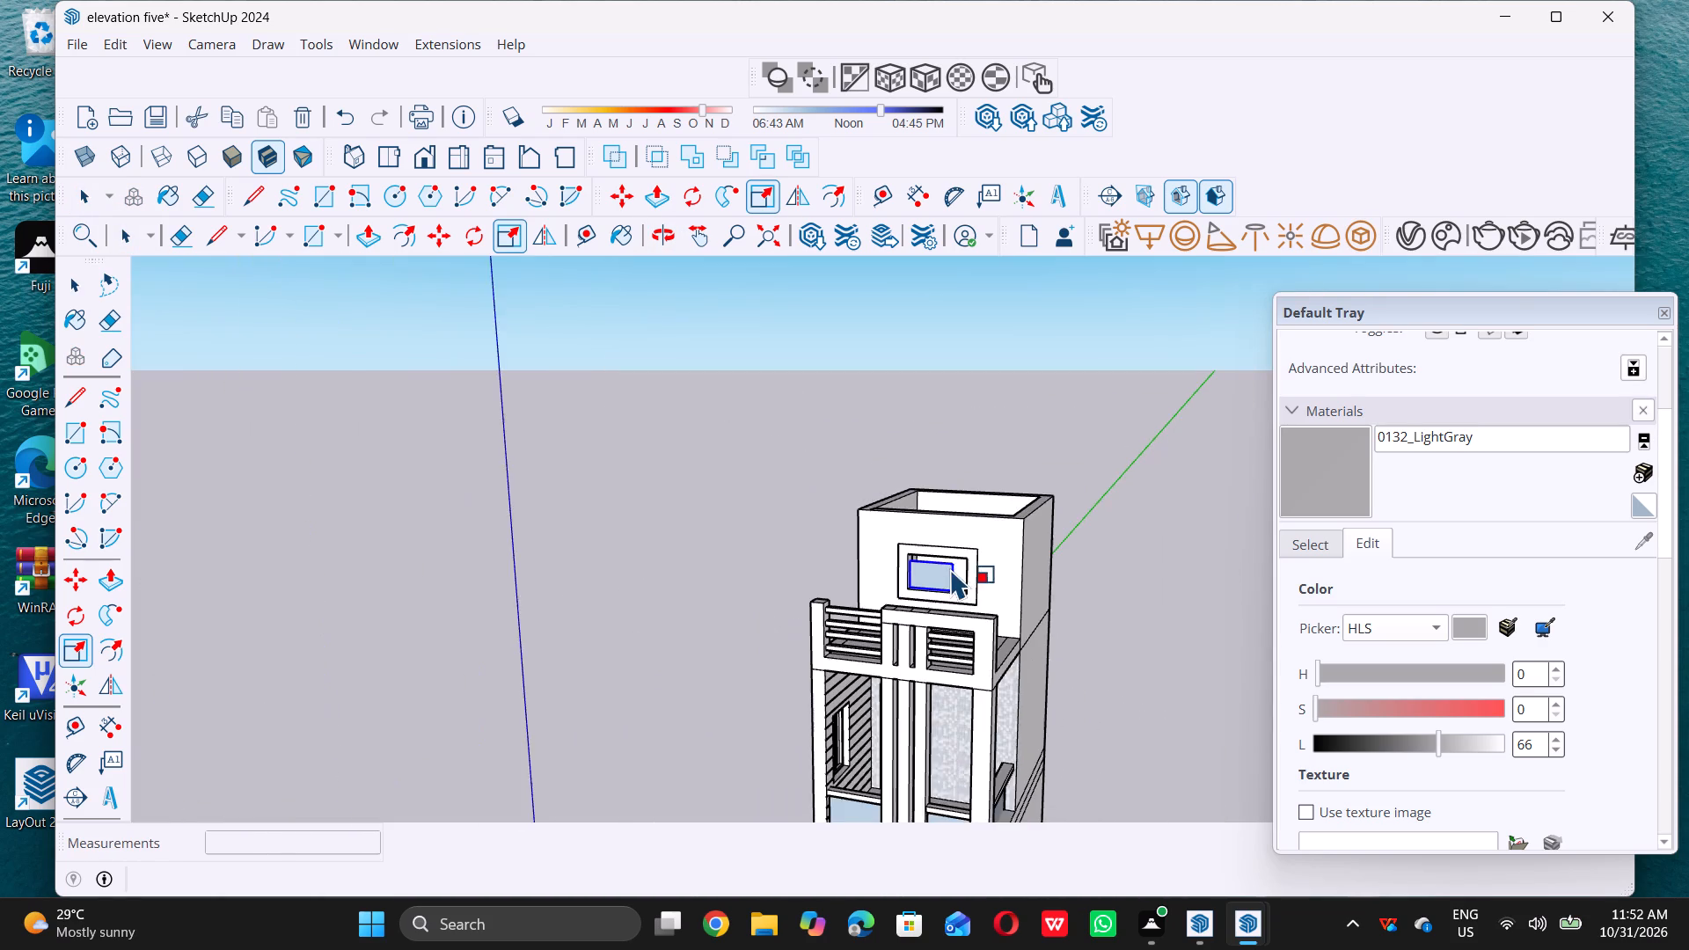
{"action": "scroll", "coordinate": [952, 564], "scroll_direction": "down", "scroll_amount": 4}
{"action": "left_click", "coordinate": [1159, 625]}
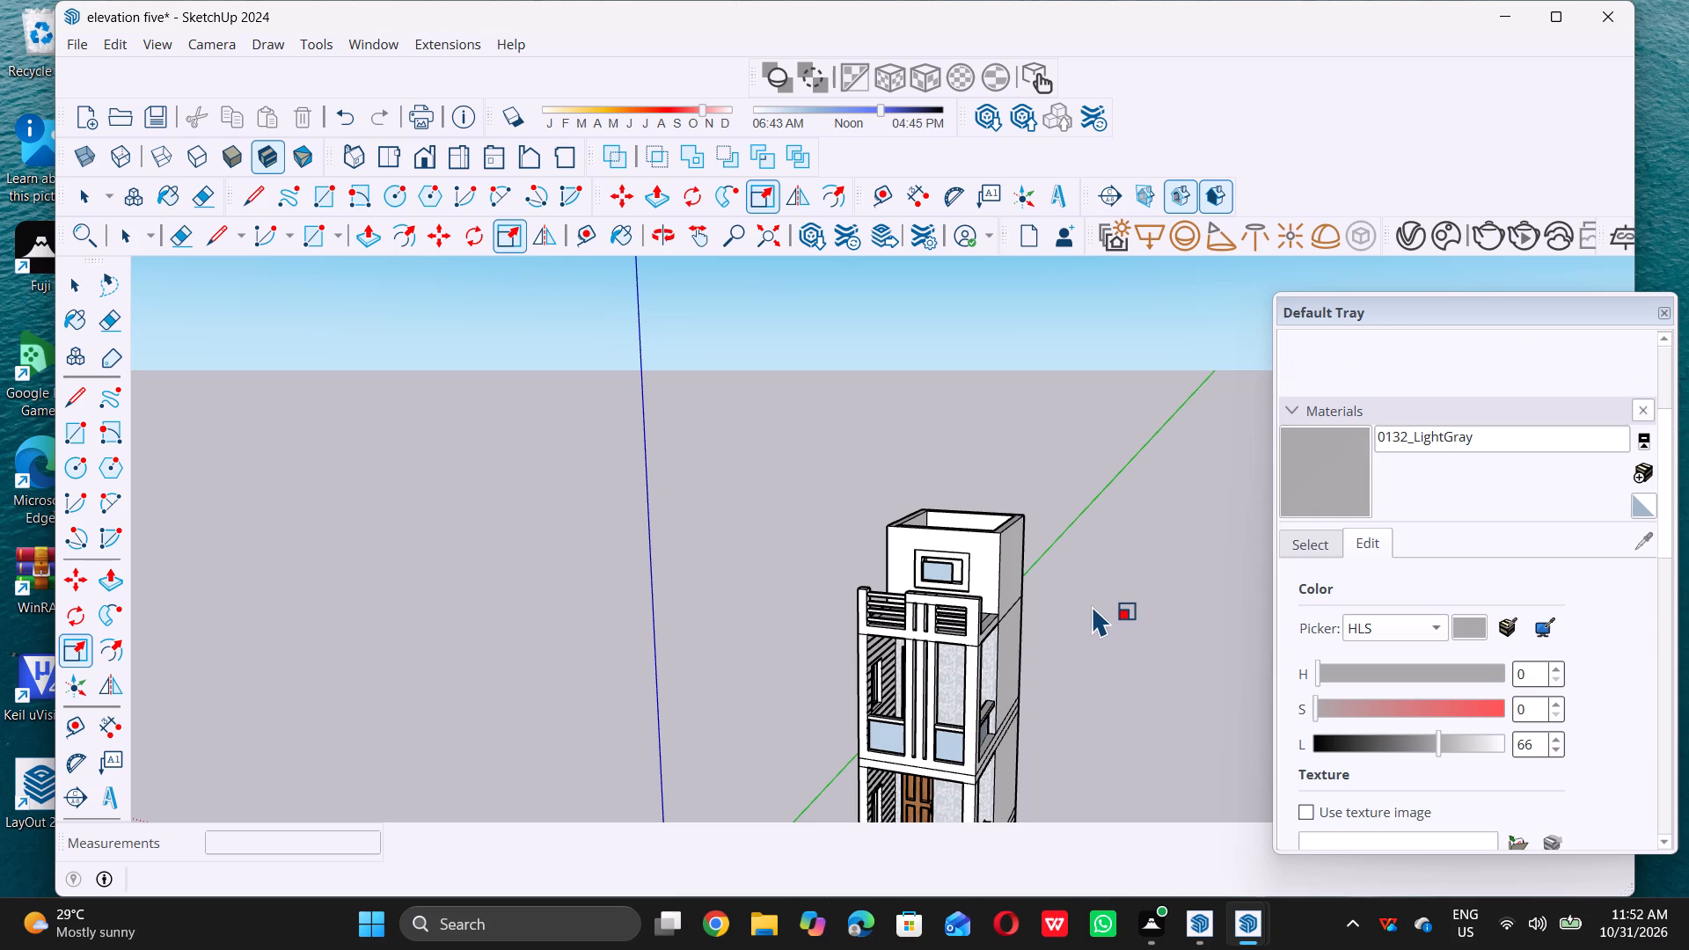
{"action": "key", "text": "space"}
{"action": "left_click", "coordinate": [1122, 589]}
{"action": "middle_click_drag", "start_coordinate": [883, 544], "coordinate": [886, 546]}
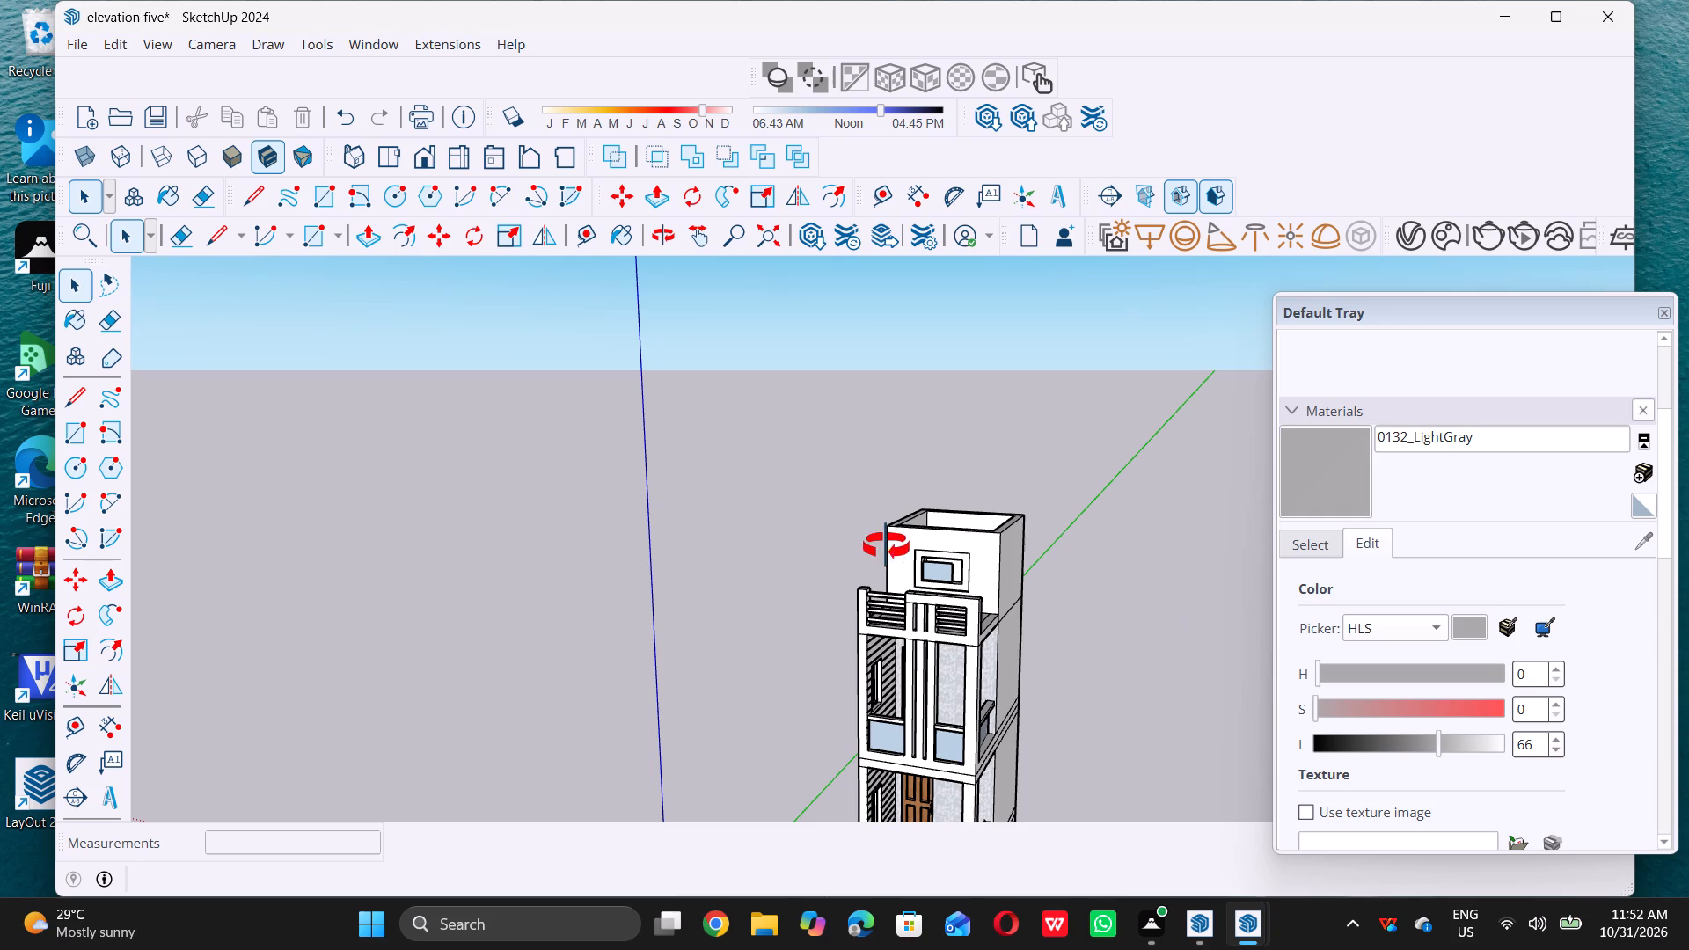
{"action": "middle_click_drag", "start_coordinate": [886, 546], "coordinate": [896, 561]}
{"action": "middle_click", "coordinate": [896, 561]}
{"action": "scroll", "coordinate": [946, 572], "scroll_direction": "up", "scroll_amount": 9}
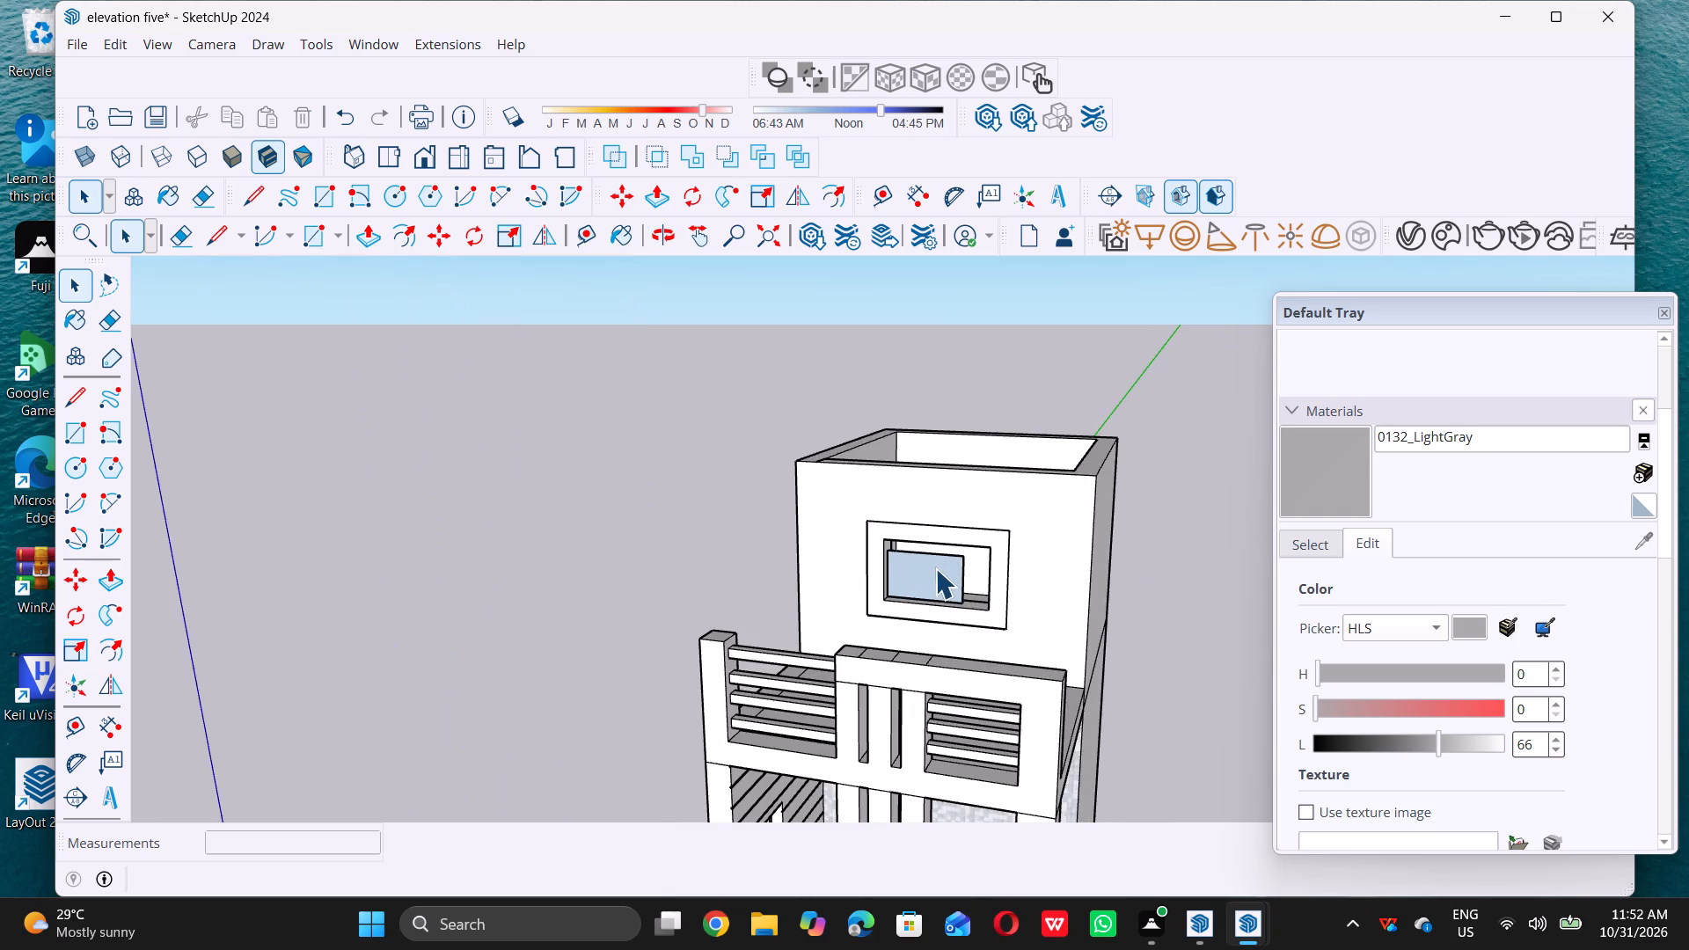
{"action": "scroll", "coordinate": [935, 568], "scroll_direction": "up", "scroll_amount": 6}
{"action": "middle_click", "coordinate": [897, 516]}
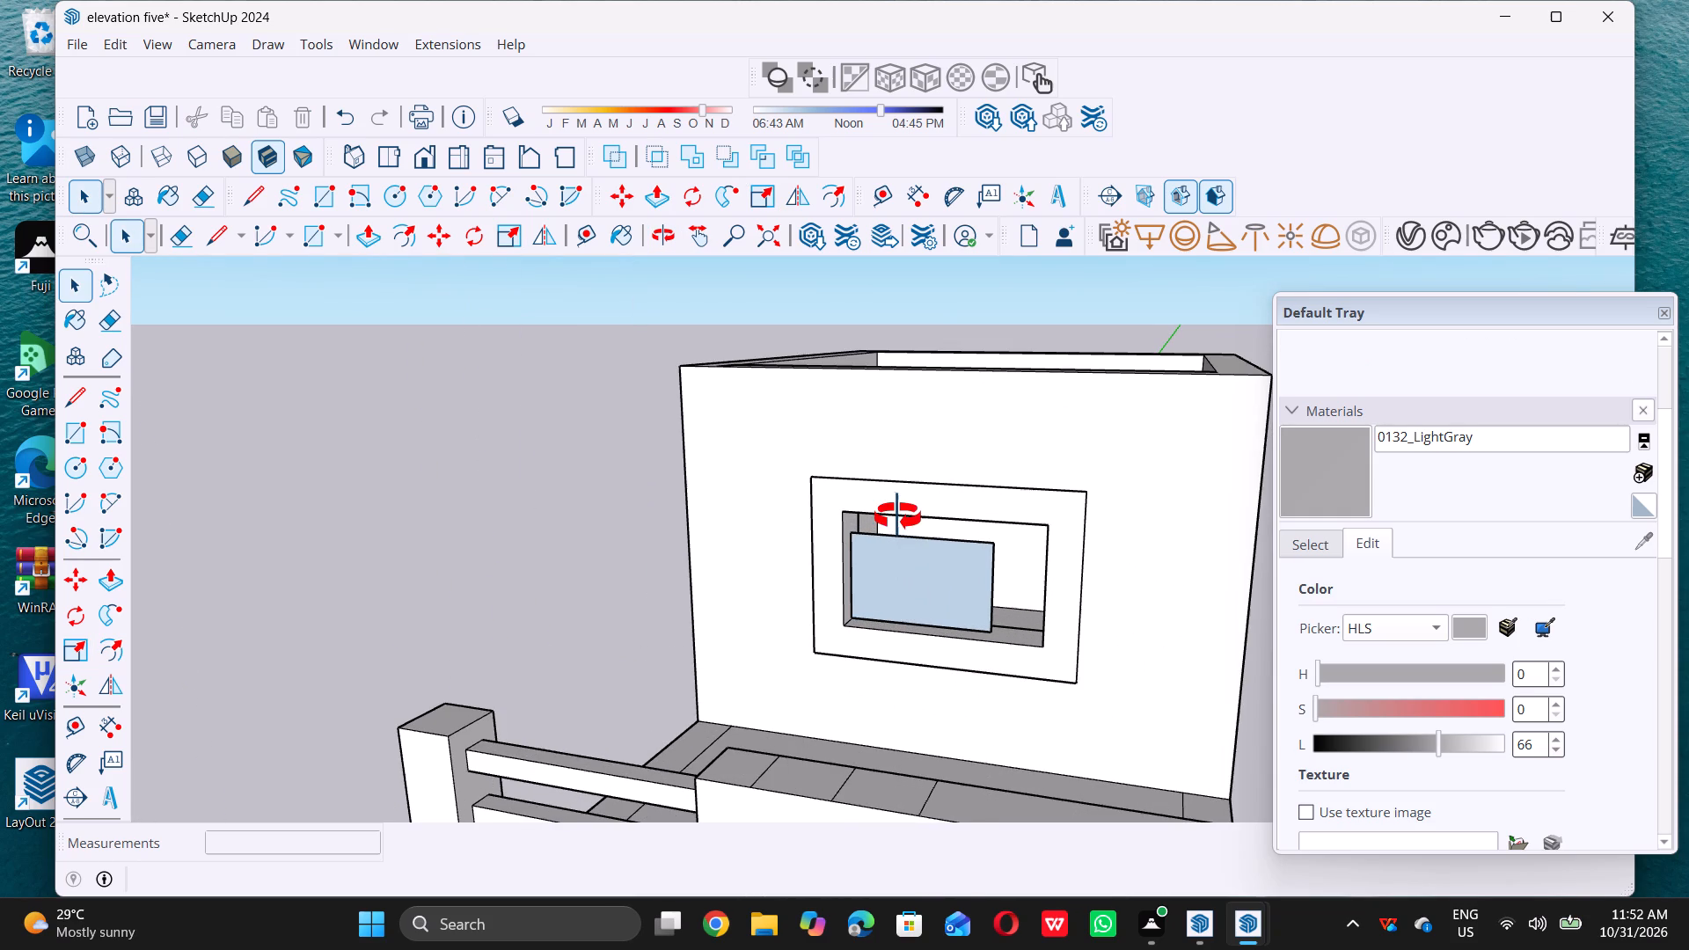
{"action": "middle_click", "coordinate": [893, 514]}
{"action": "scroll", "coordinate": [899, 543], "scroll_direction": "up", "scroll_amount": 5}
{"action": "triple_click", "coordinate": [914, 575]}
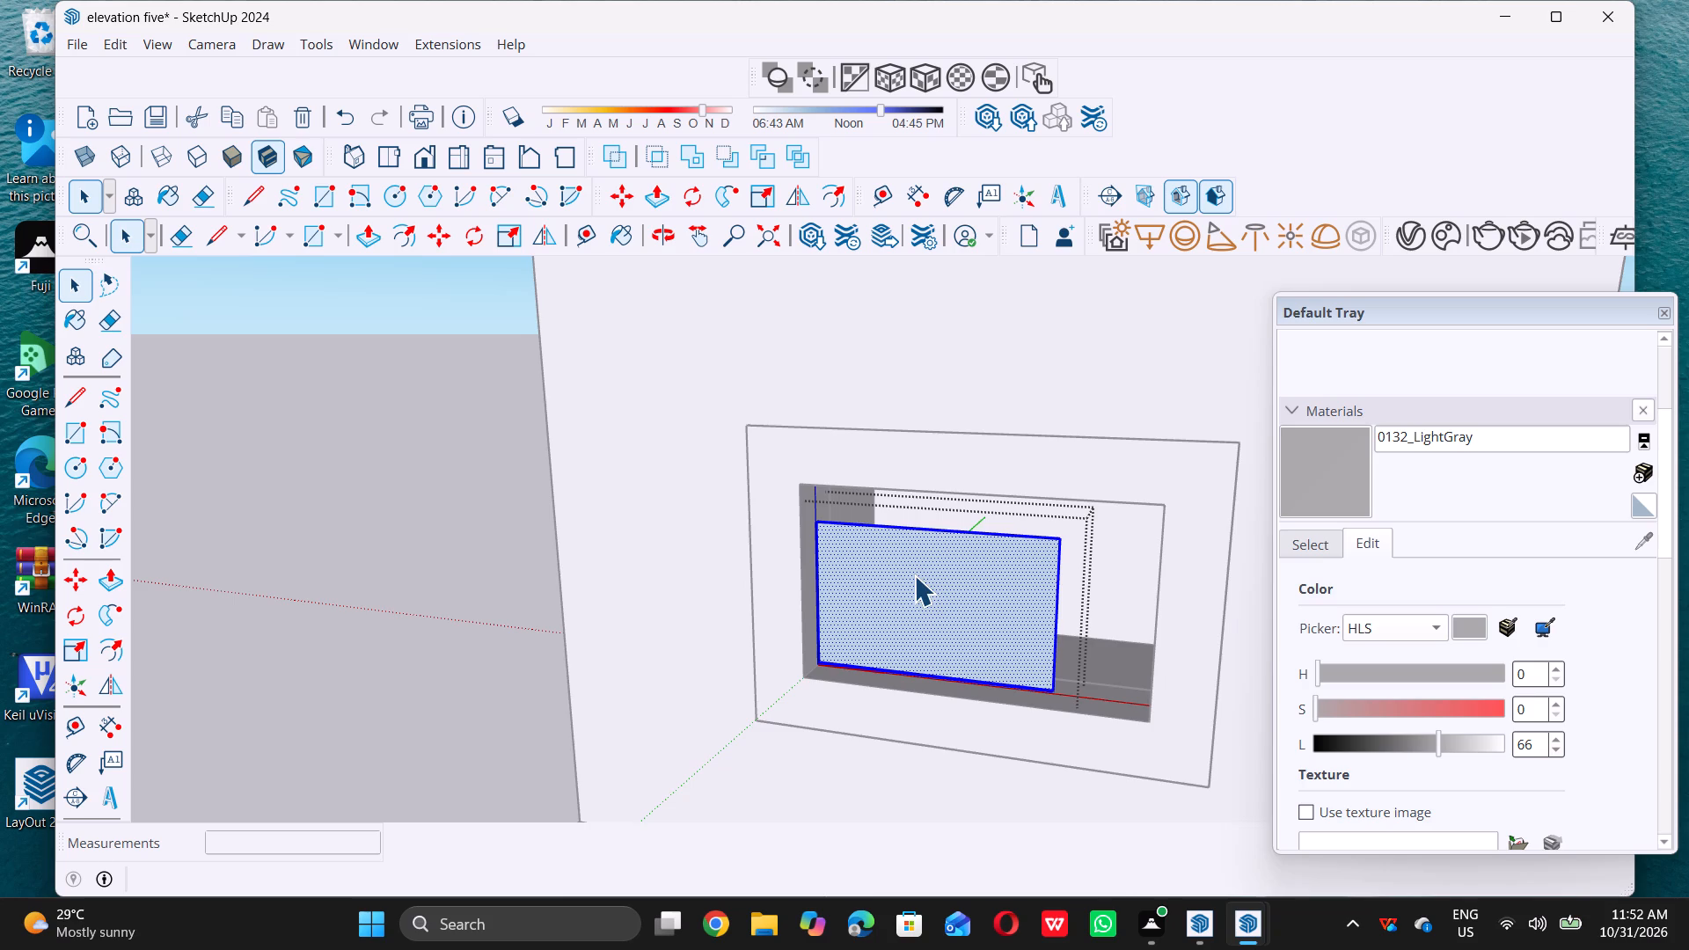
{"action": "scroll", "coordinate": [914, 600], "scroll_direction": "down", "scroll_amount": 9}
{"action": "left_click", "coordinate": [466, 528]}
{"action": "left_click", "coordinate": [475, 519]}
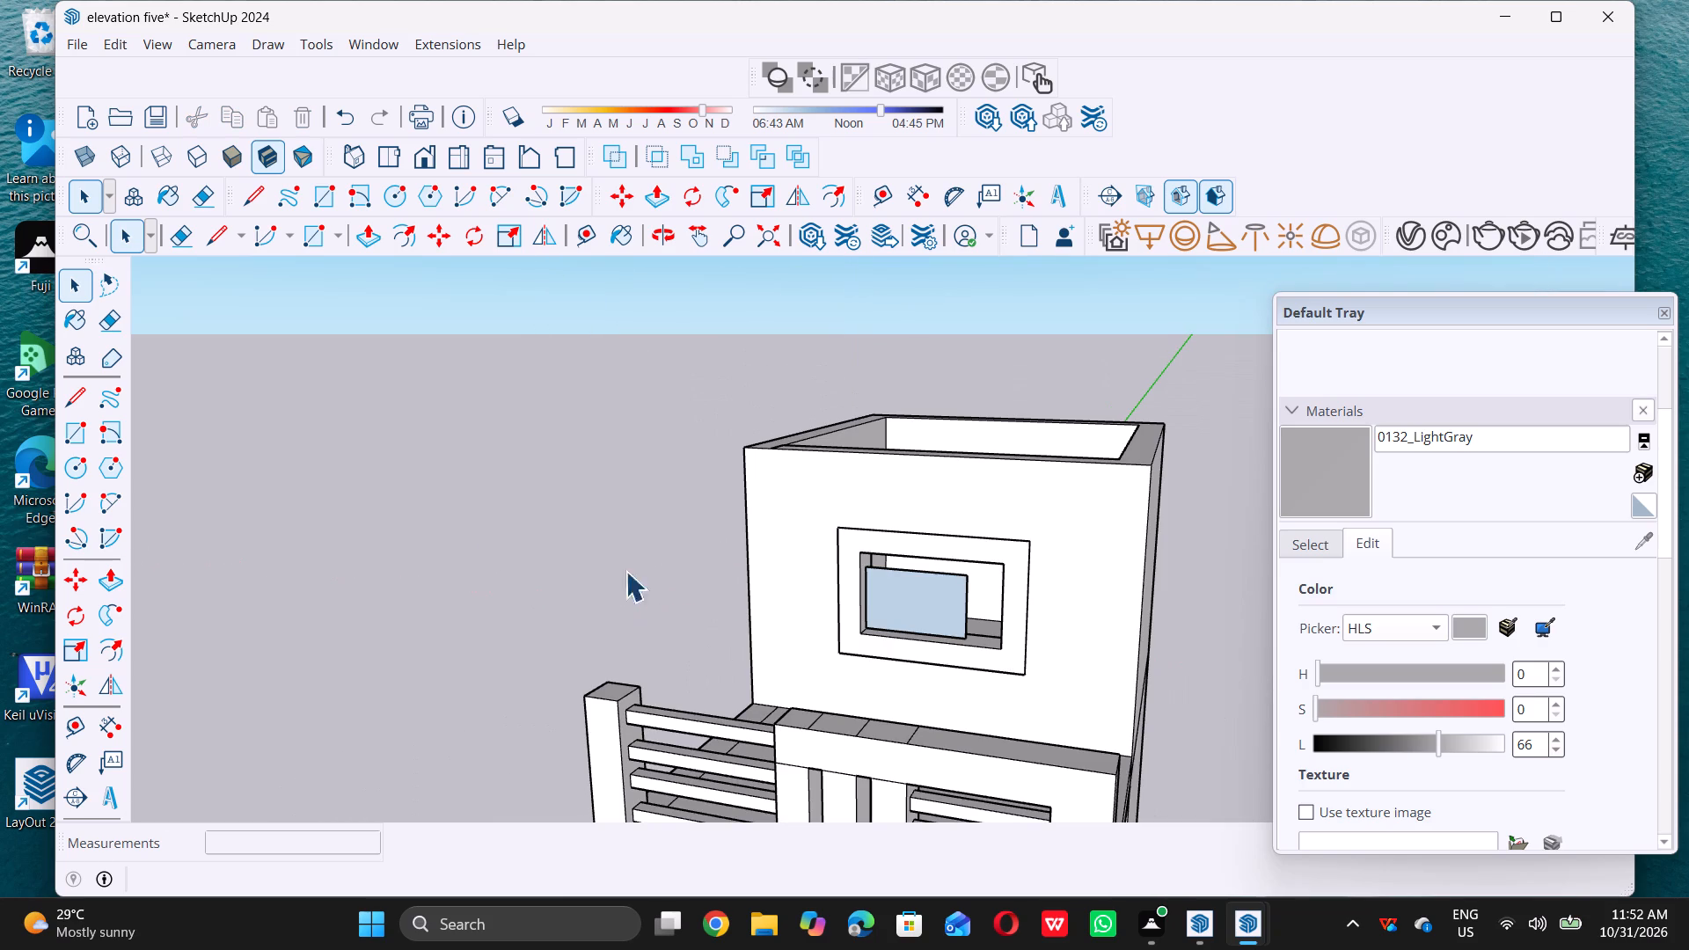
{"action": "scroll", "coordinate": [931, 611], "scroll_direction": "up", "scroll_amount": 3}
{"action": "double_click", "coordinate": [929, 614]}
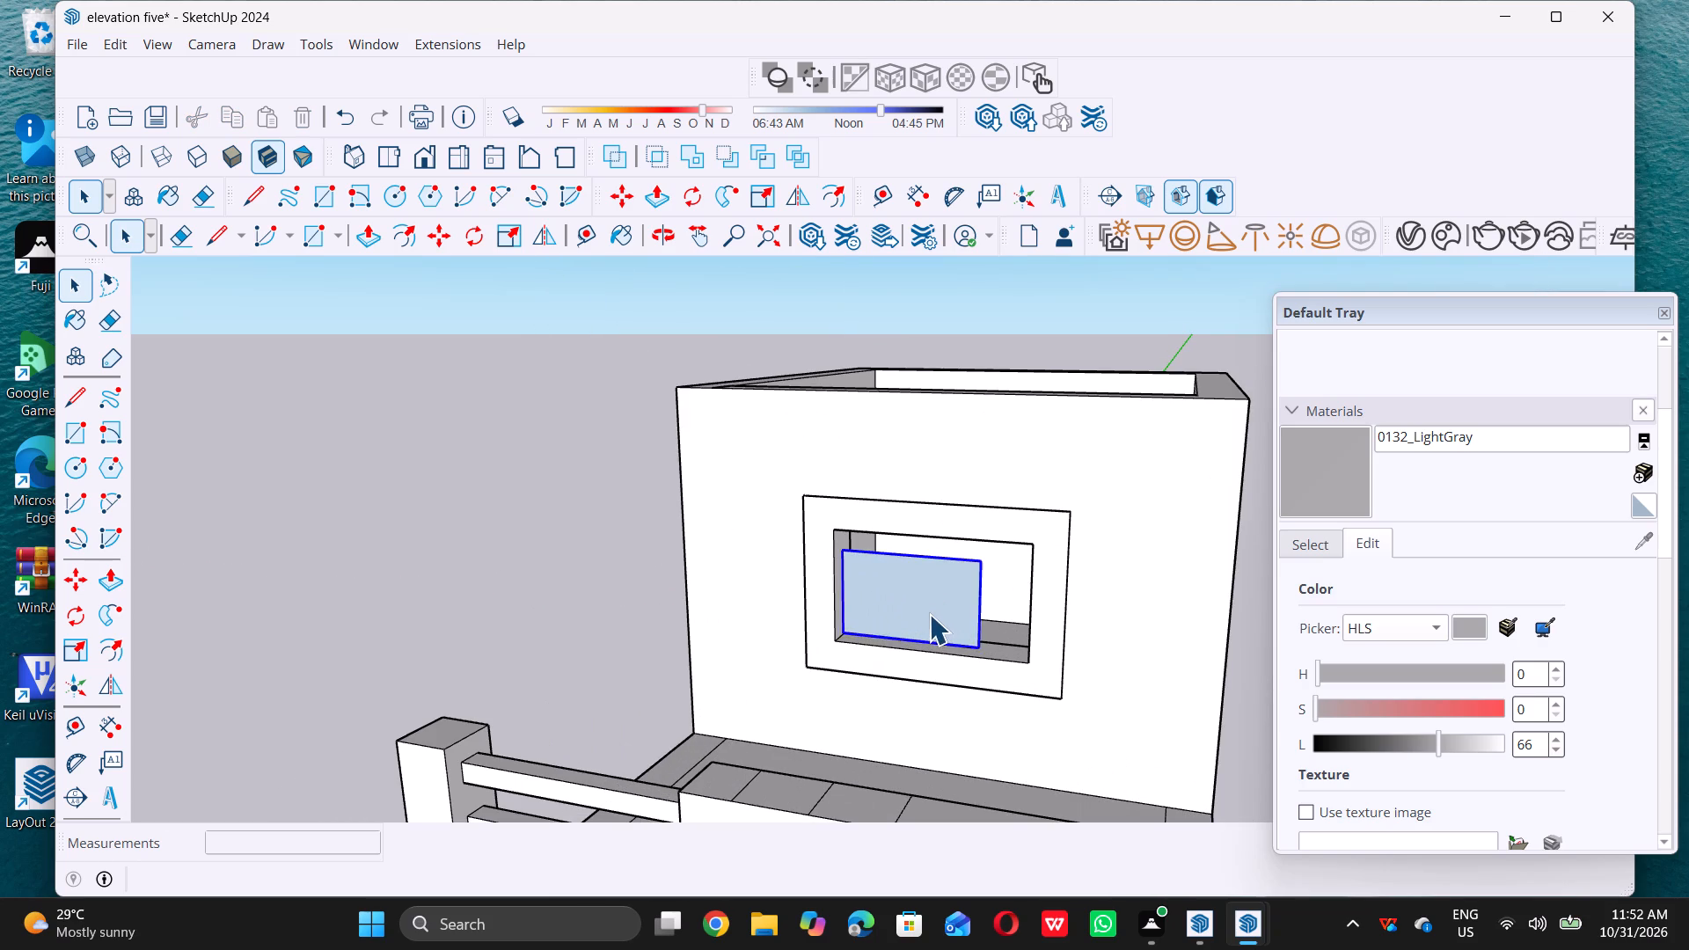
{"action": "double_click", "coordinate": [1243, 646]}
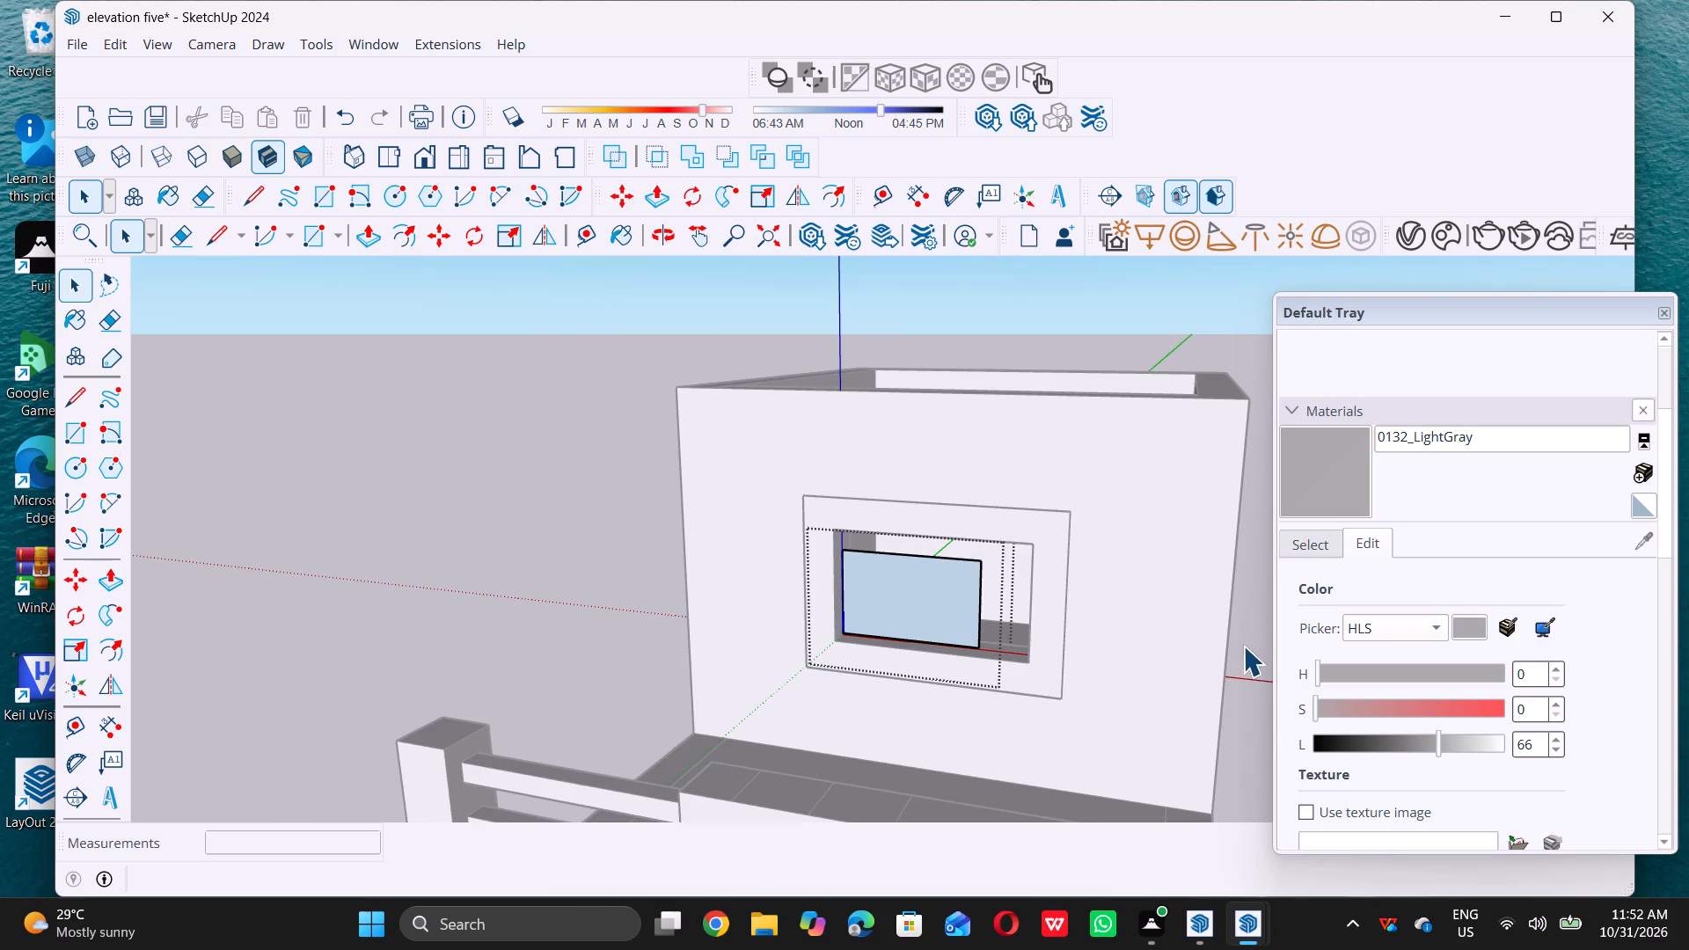
Scale the copied glass pane's width by about 1.37 so it reaches the far side edge of the rooftop window opening.
{"action": "scroll", "coordinate": [962, 604], "scroll_direction": "up", "scroll_amount": 3}
{"action": "left_click", "coordinate": [954, 601]}
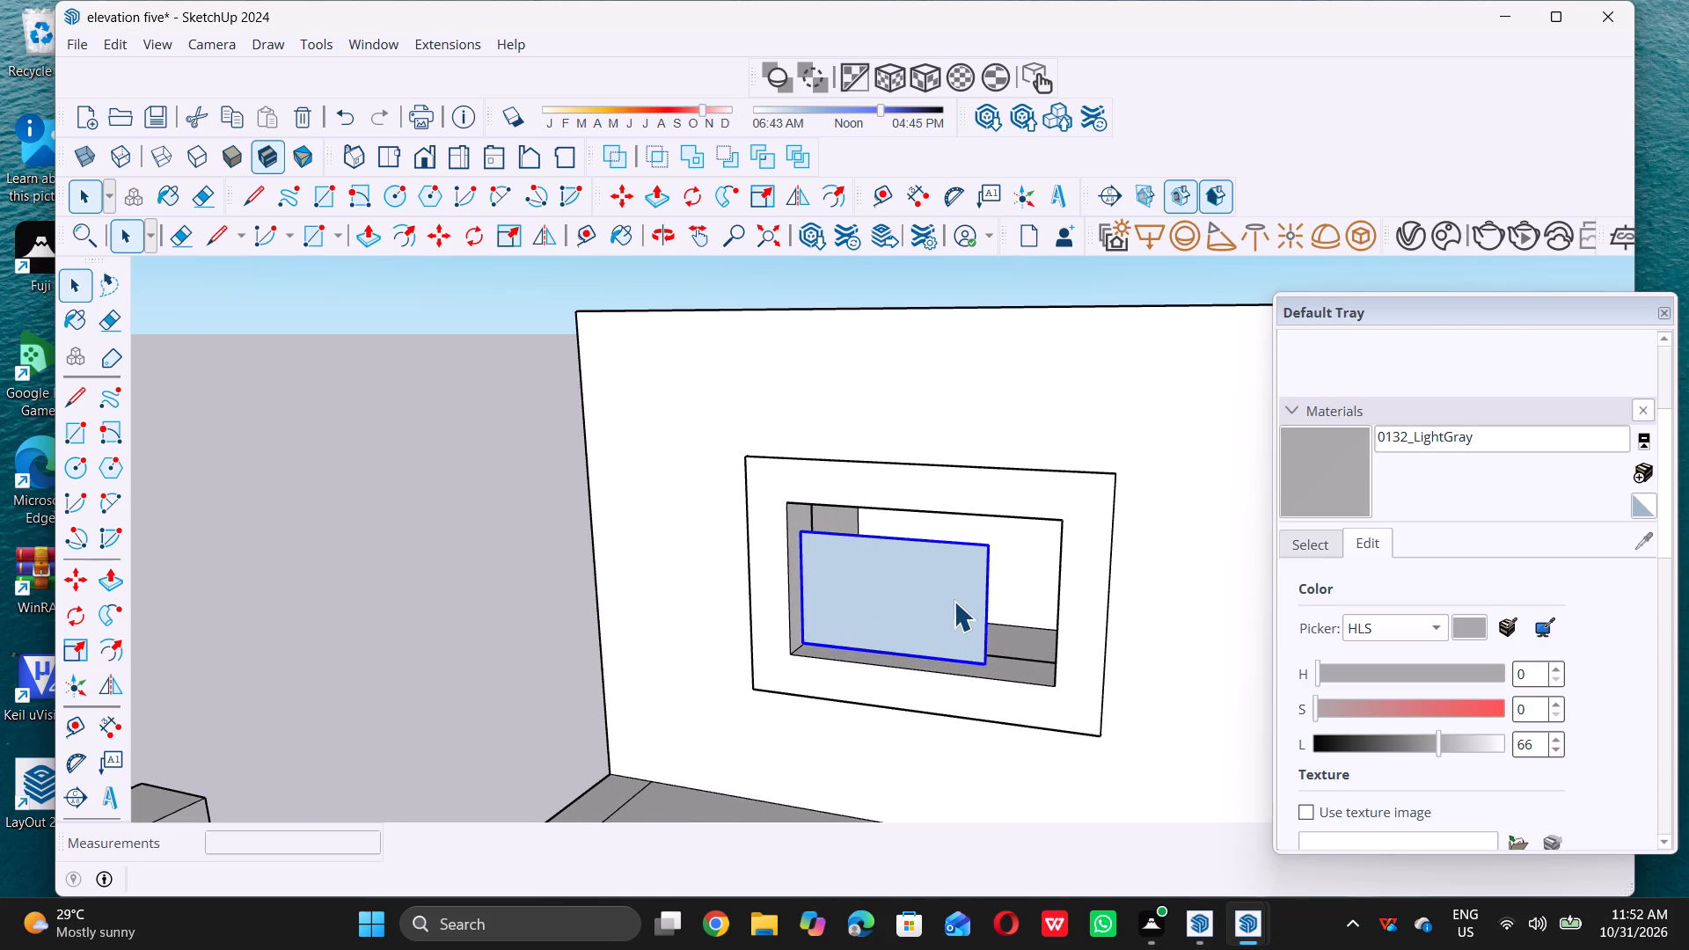
{"action": "key", "text": "s"}
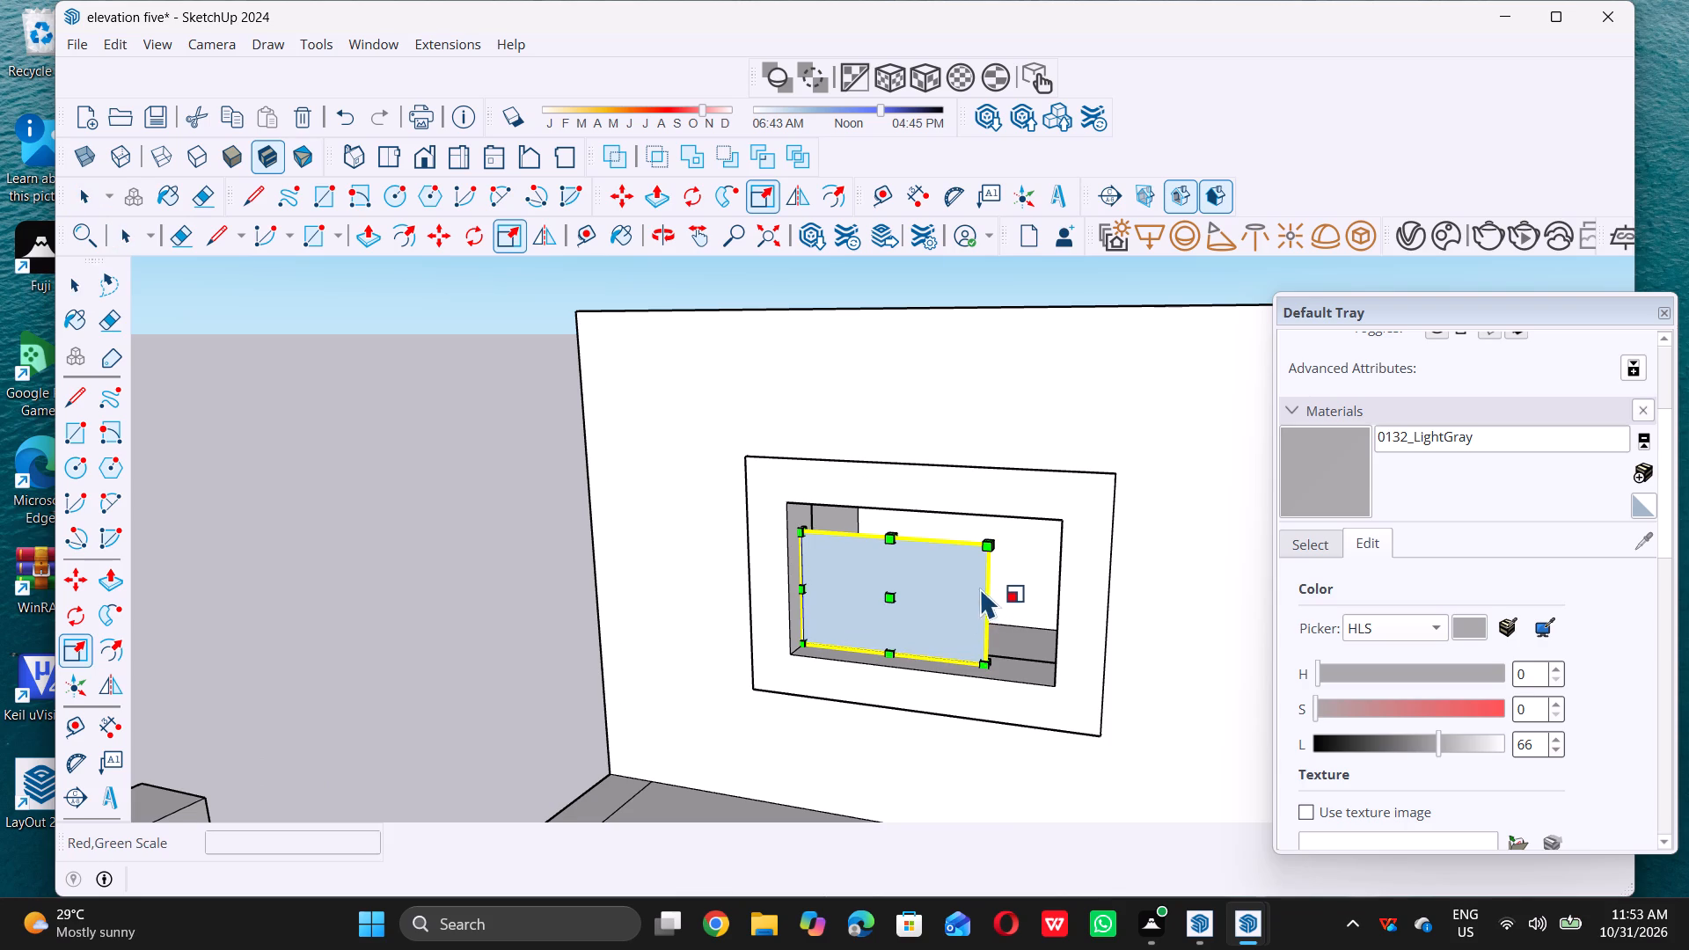
{"action": "middle_click_drag", "start_coordinate": [973, 587], "coordinate": [944, 596]}
{"action": "scroll", "coordinate": [978, 617], "scroll_direction": "up", "scroll_amount": 6}
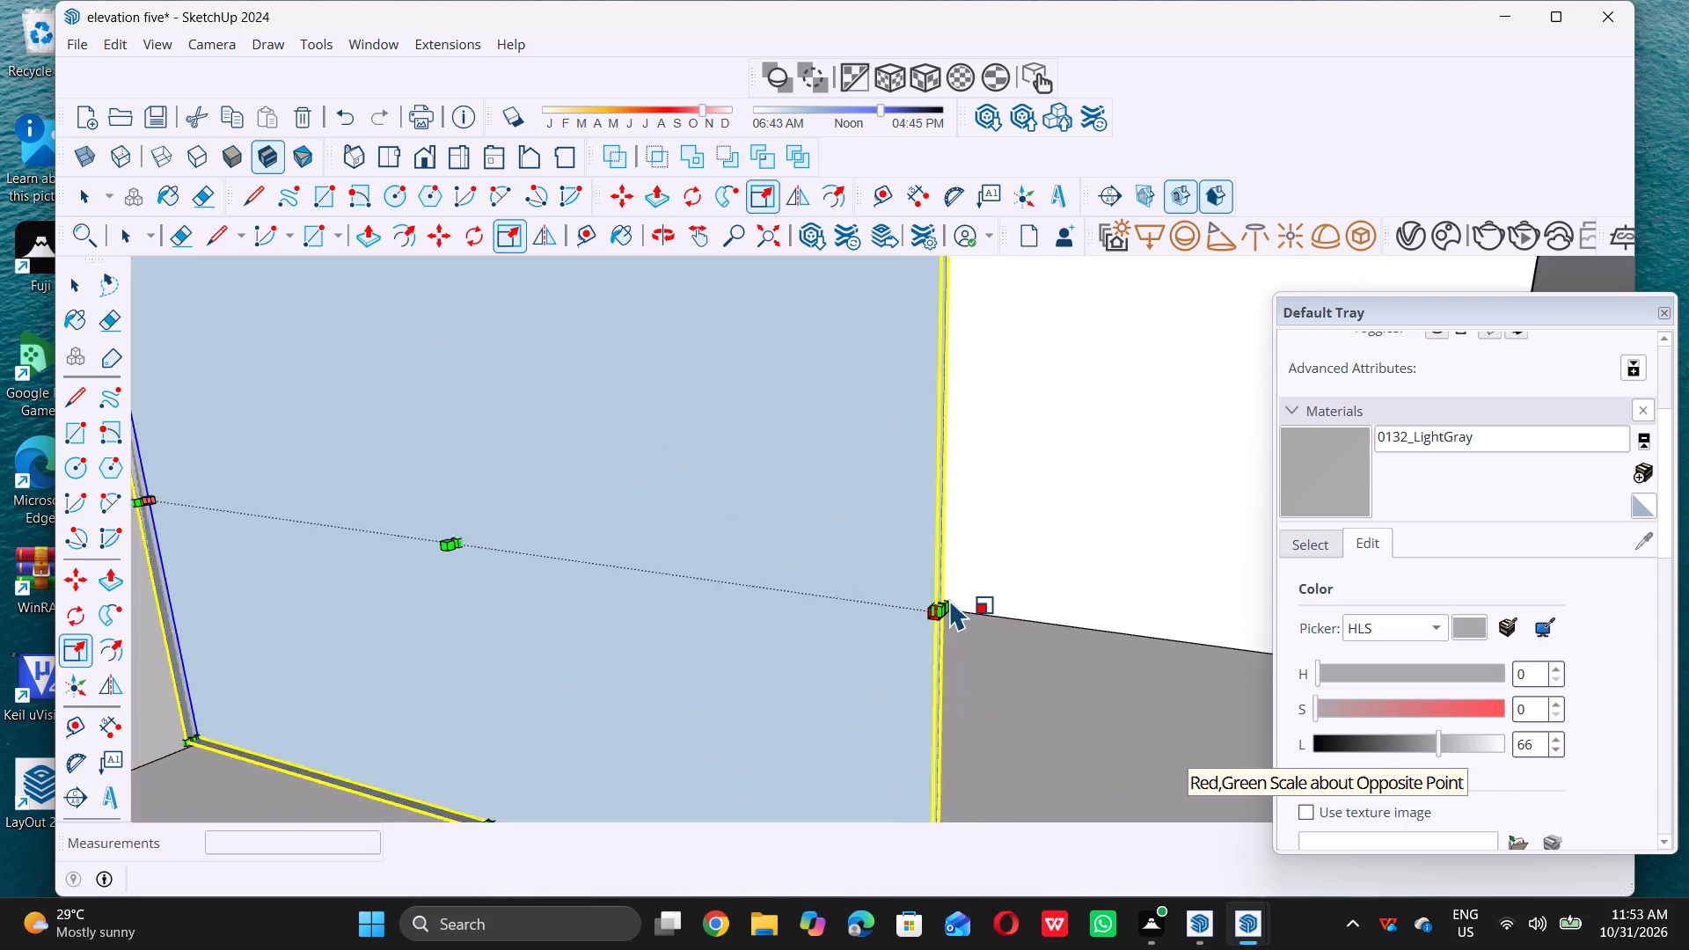
{"action": "scroll", "coordinate": [950, 599], "scroll_direction": "up", "scroll_amount": 2}
{"action": "scroll", "coordinate": [932, 610], "scroll_direction": "down", "scroll_amount": 2}
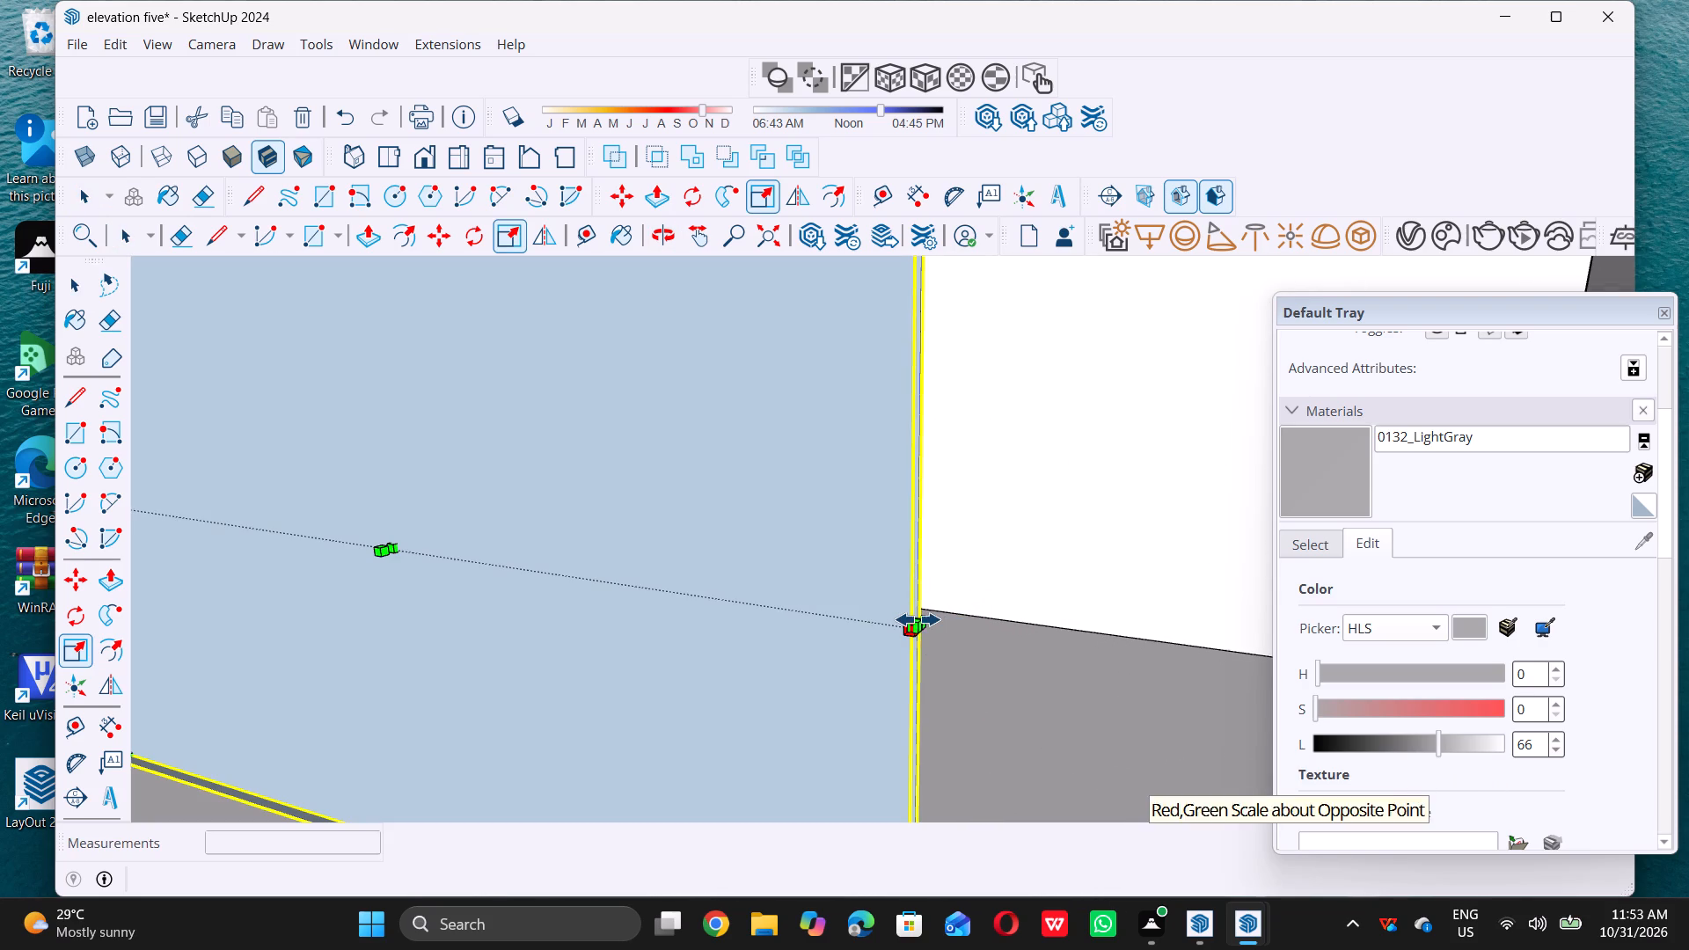
{"action": "double_click", "coordinate": [918, 619]}
{"action": "scroll", "coordinate": [918, 617], "scroll_direction": "down", "scroll_amount": 6}
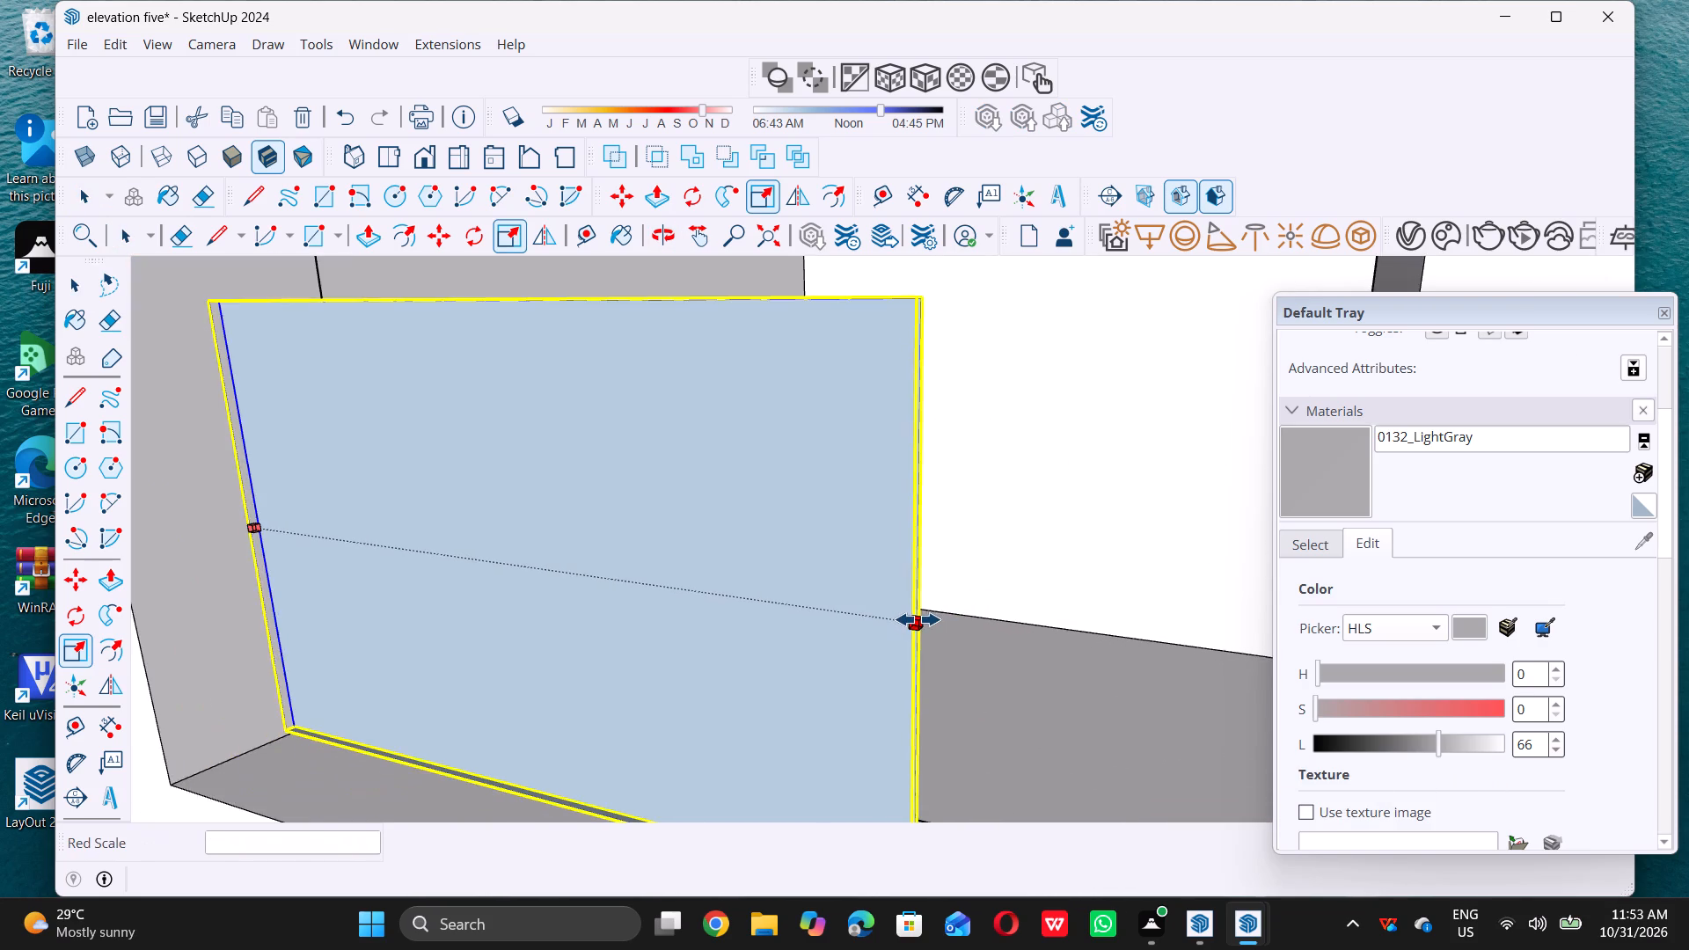
{"action": "scroll", "coordinate": [918, 619], "scroll_direction": "down", "scroll_amount": 6}
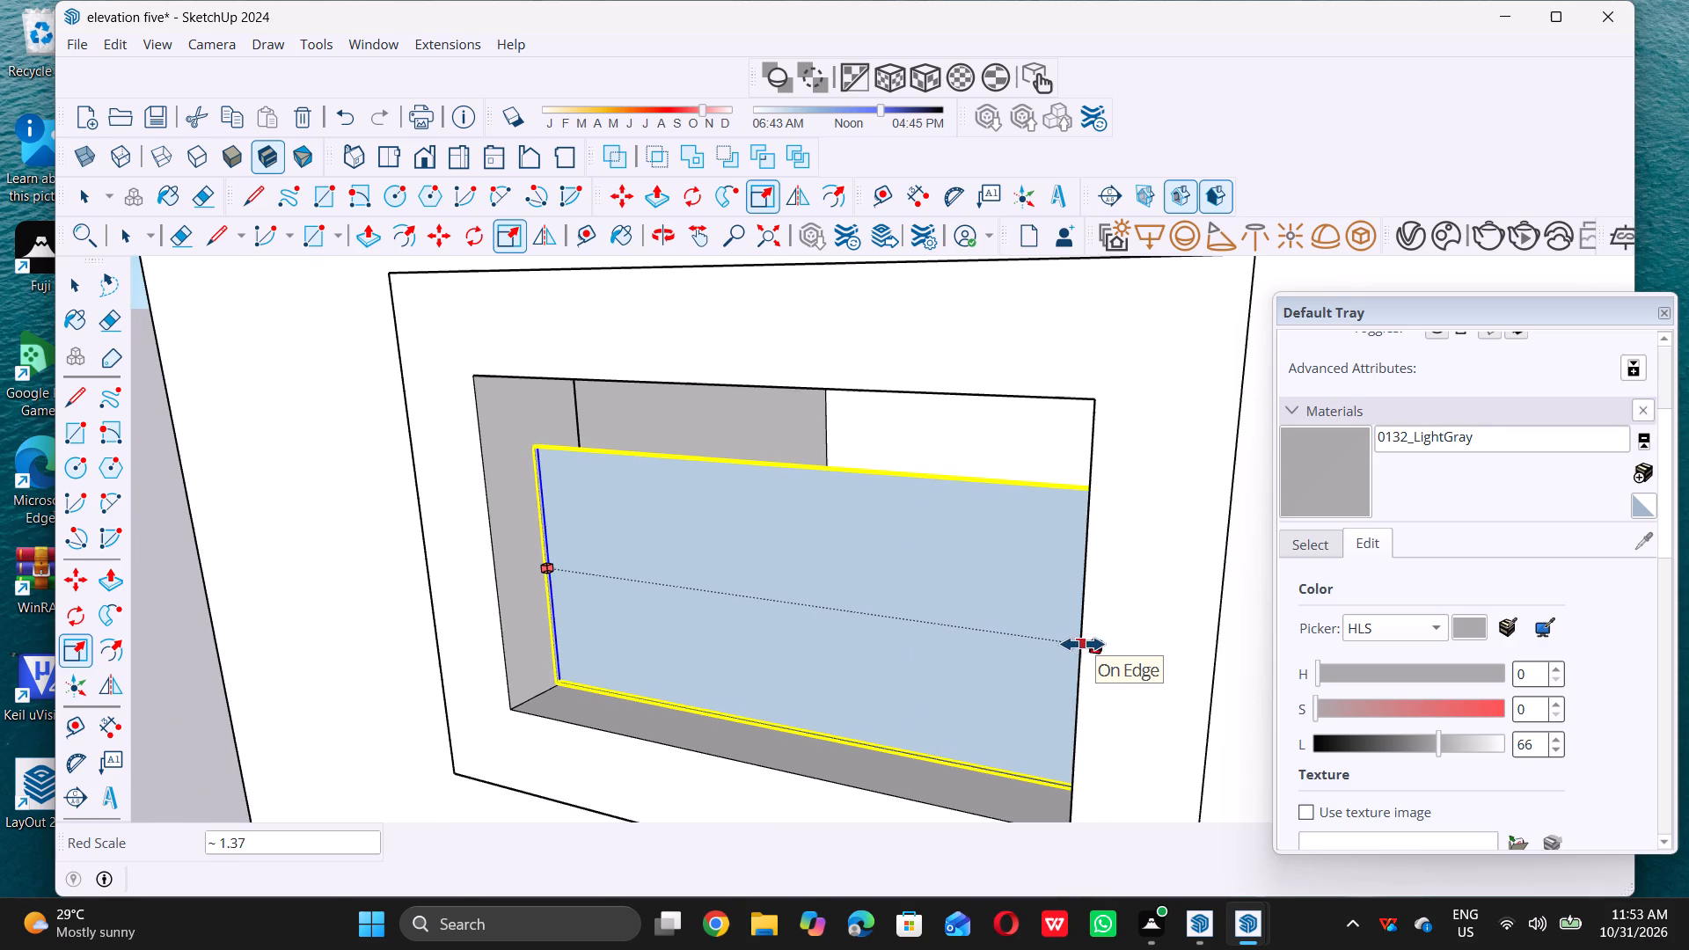
{"action": "left_click", "coordinate": [1082, 644]}
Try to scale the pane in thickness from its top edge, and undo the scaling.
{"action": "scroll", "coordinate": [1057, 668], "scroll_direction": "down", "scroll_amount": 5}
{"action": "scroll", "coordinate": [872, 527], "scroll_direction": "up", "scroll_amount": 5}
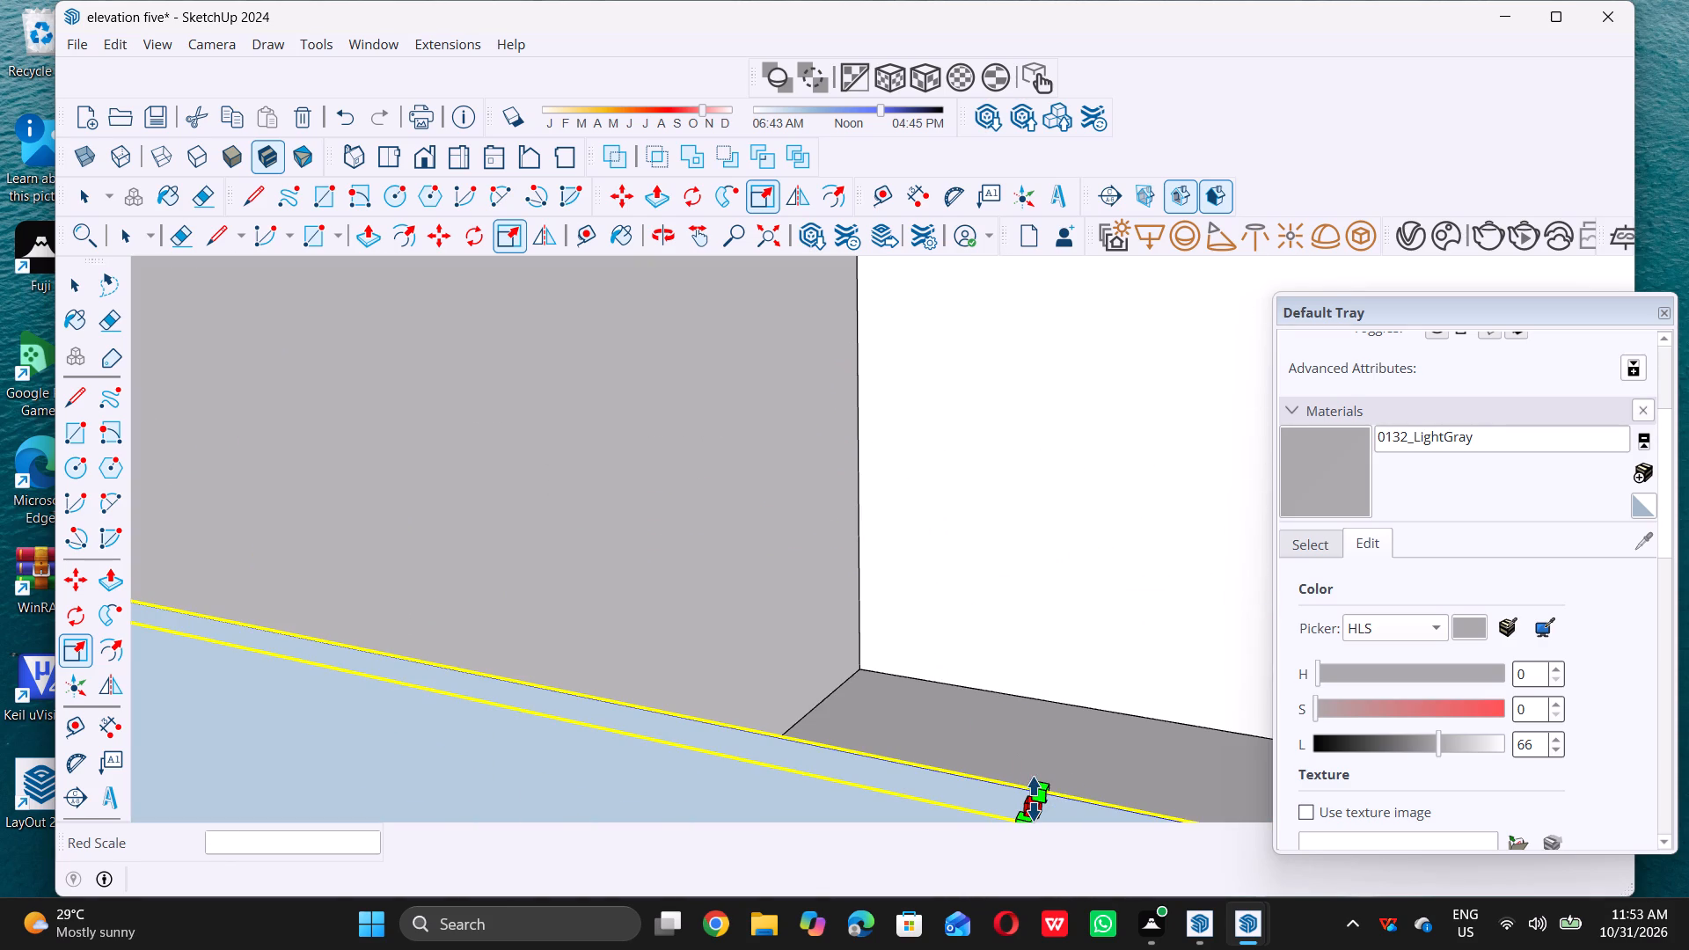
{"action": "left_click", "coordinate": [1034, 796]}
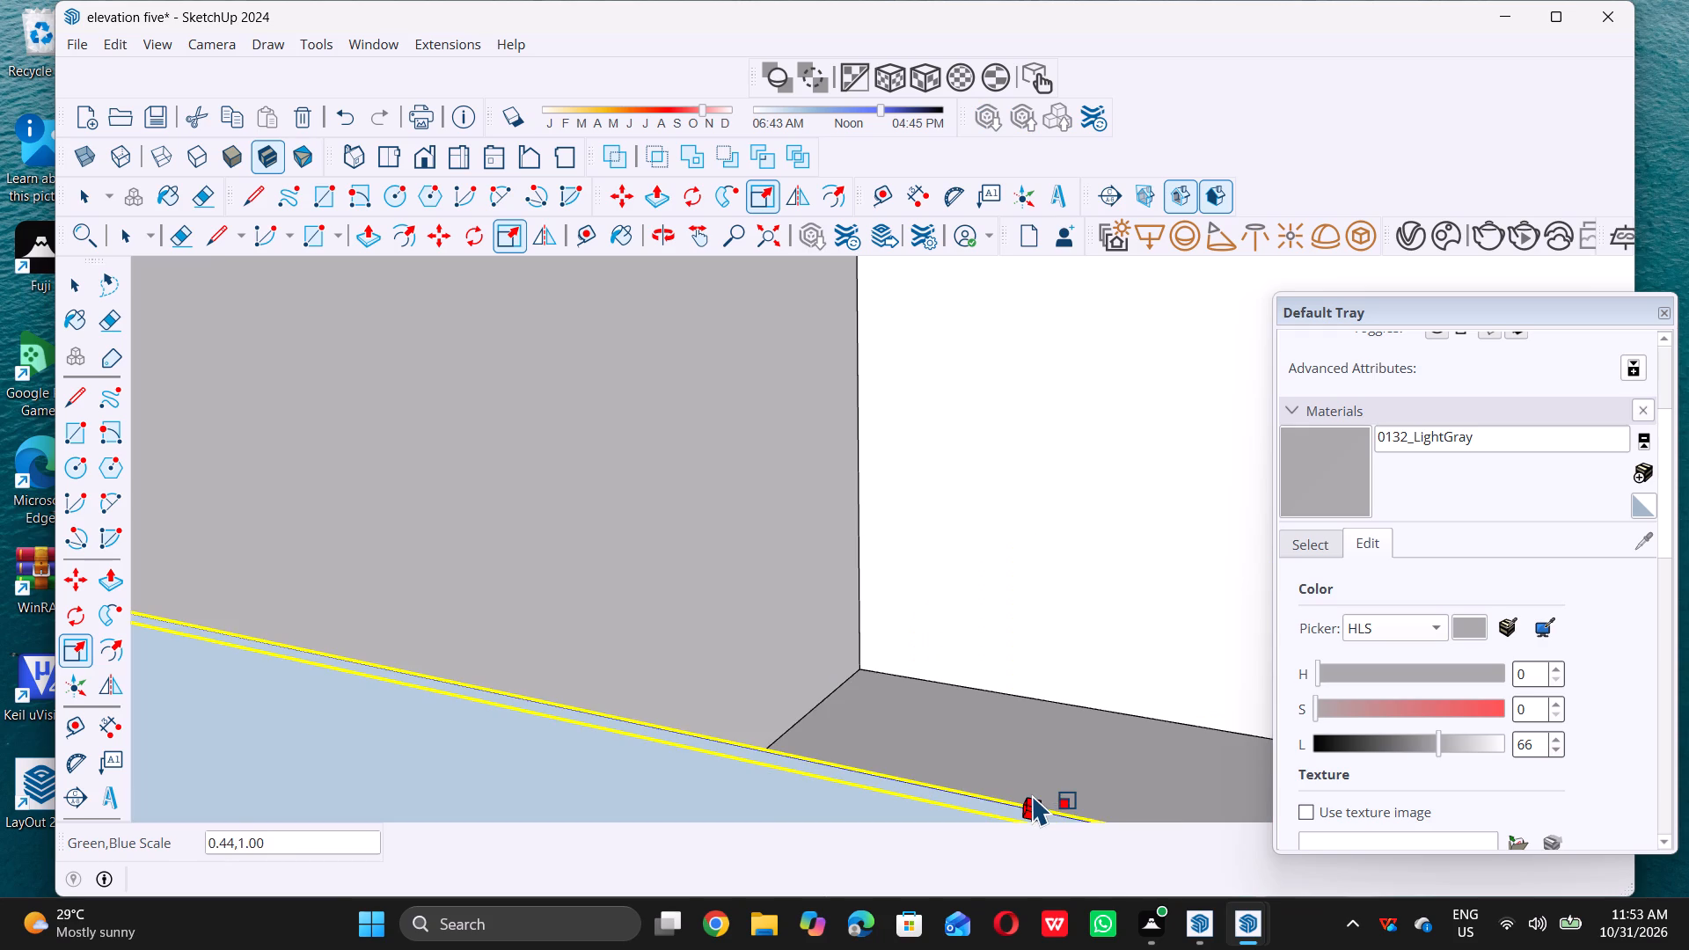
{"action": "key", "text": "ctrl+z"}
Scale the glass pane's height by about 1.29 up to the top edge of the window opening, and deselect it.
{"action": "scroll", "coordinate": [994, 711], "scroll_direction": "down", "scroll_amount": 5}
{"action": "scroll", "coordinate": [1005, 714], "scroll_direction": "up", "scroll_amount": 5}
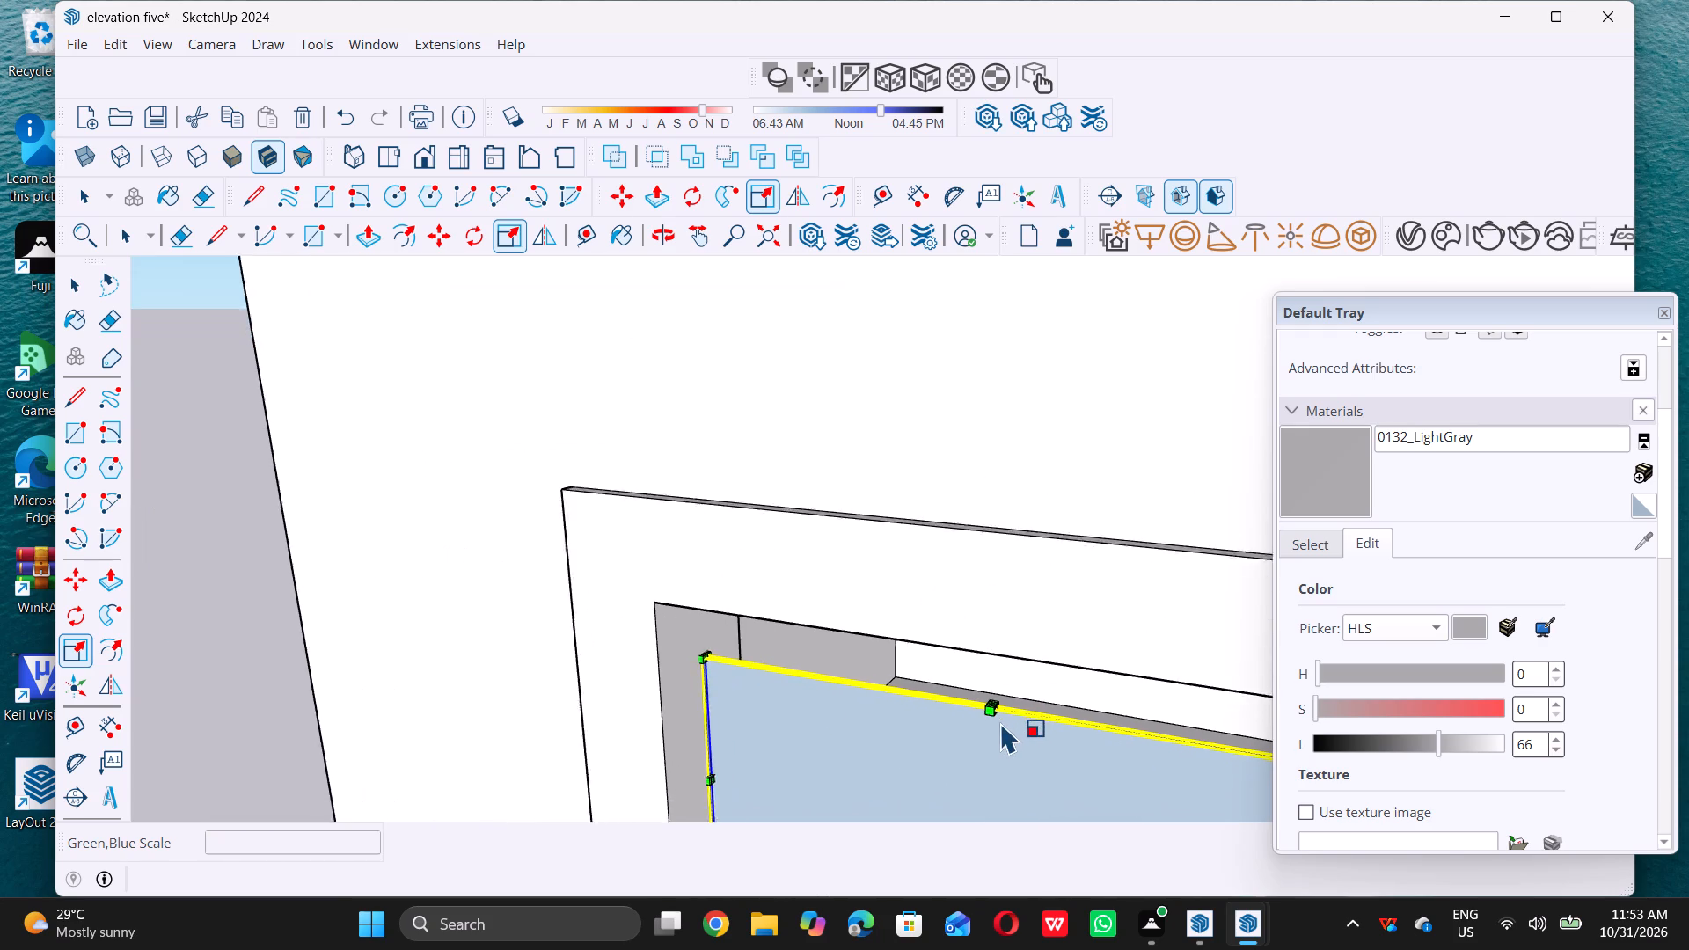
{"action": "scroll", "coordinate": [994, 708], "scroll_direction": "up", "scroll_amount": 12}
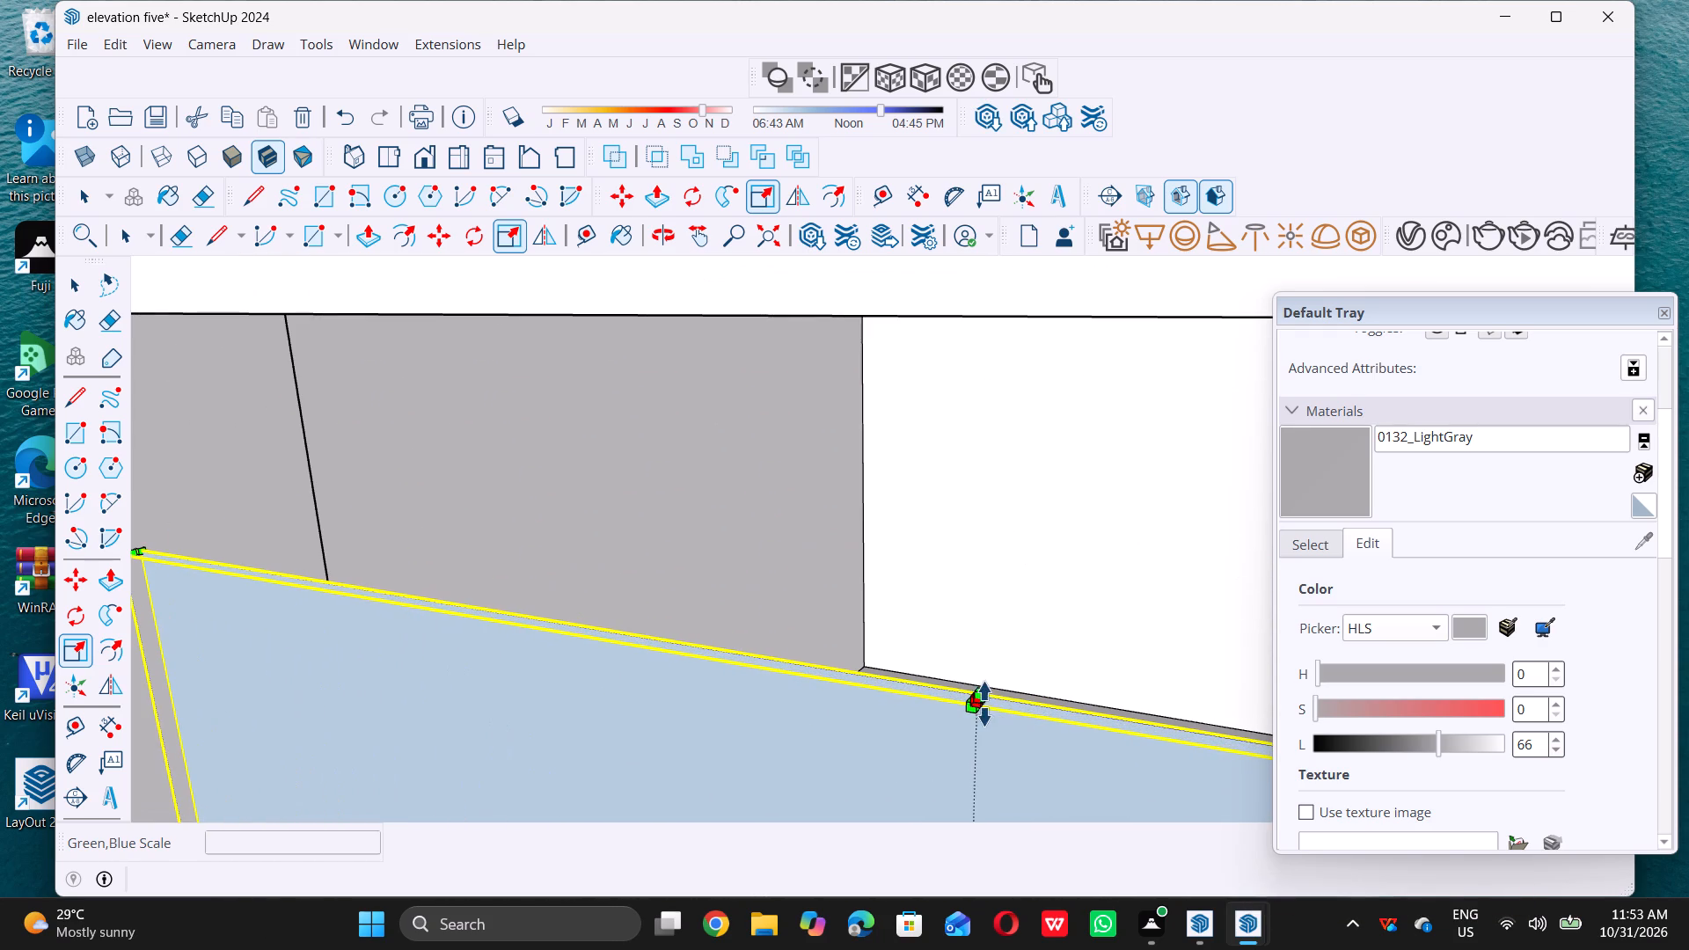
{"action": "scroll", "coordinate": [979, 697], "scroll_direction": "up", "scroll_amount": 3}
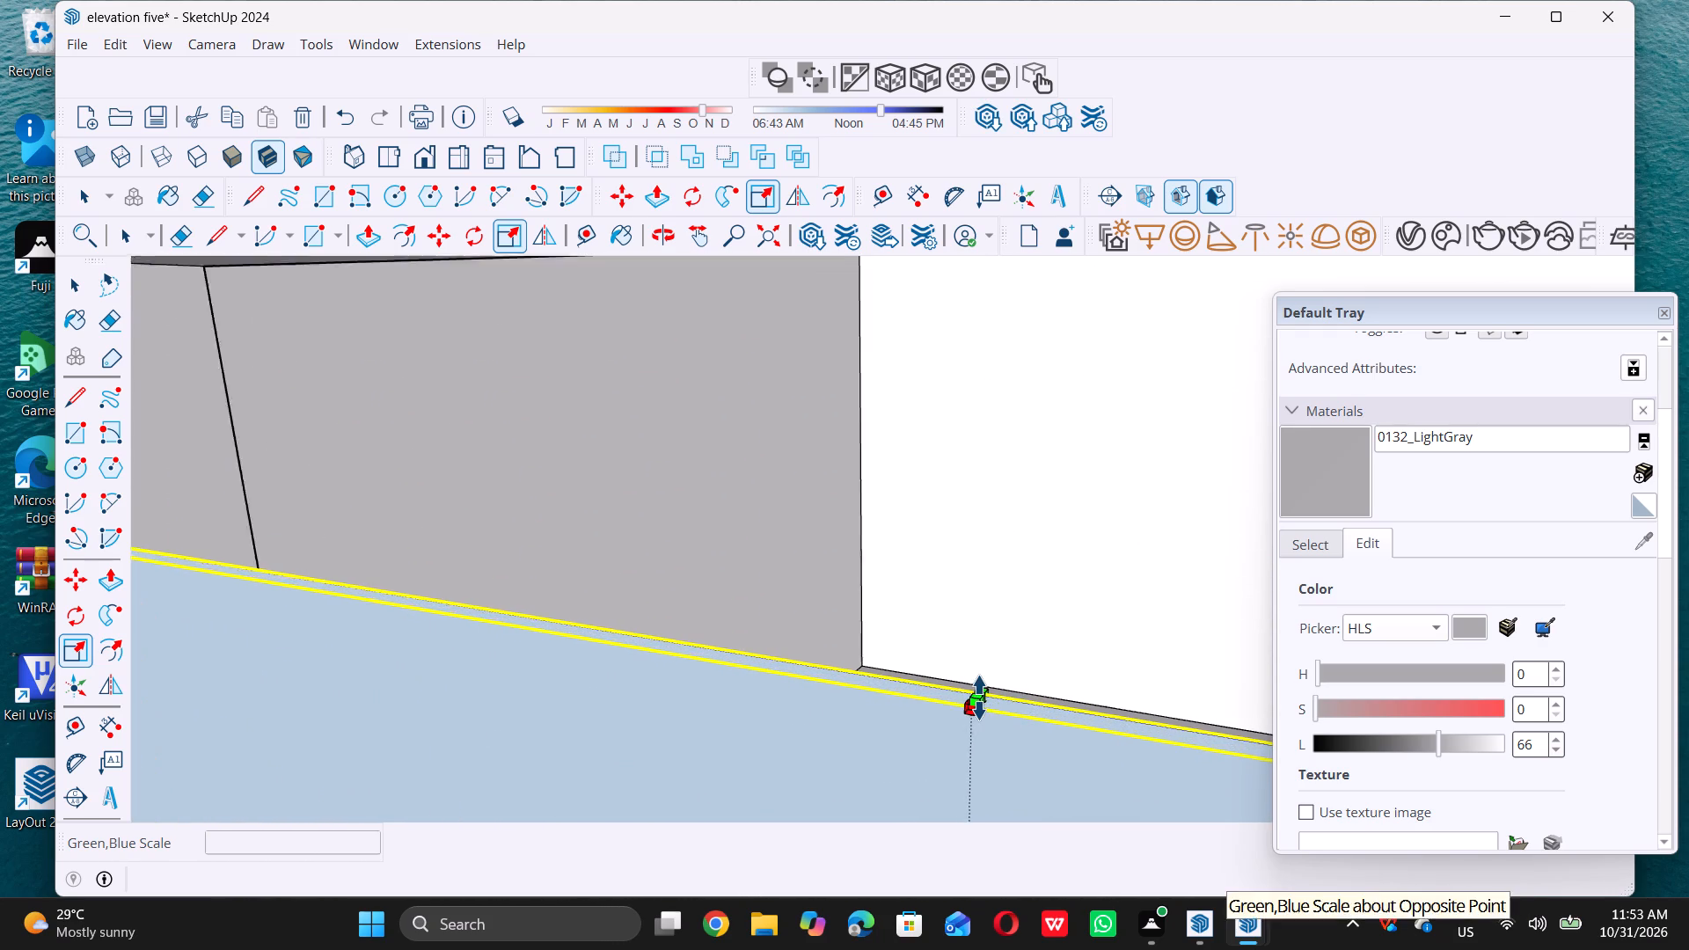
{"action": "scroll", "coordinate": [979, 698], "scroll_direction": "up", "scroll_amount": 2}
{"action": "left_click", "coordinate": [979, 698]}
{"action": "scroll", "coordinate": [979, 698], "scroll_direction": "down", "scroll_amount": 11}
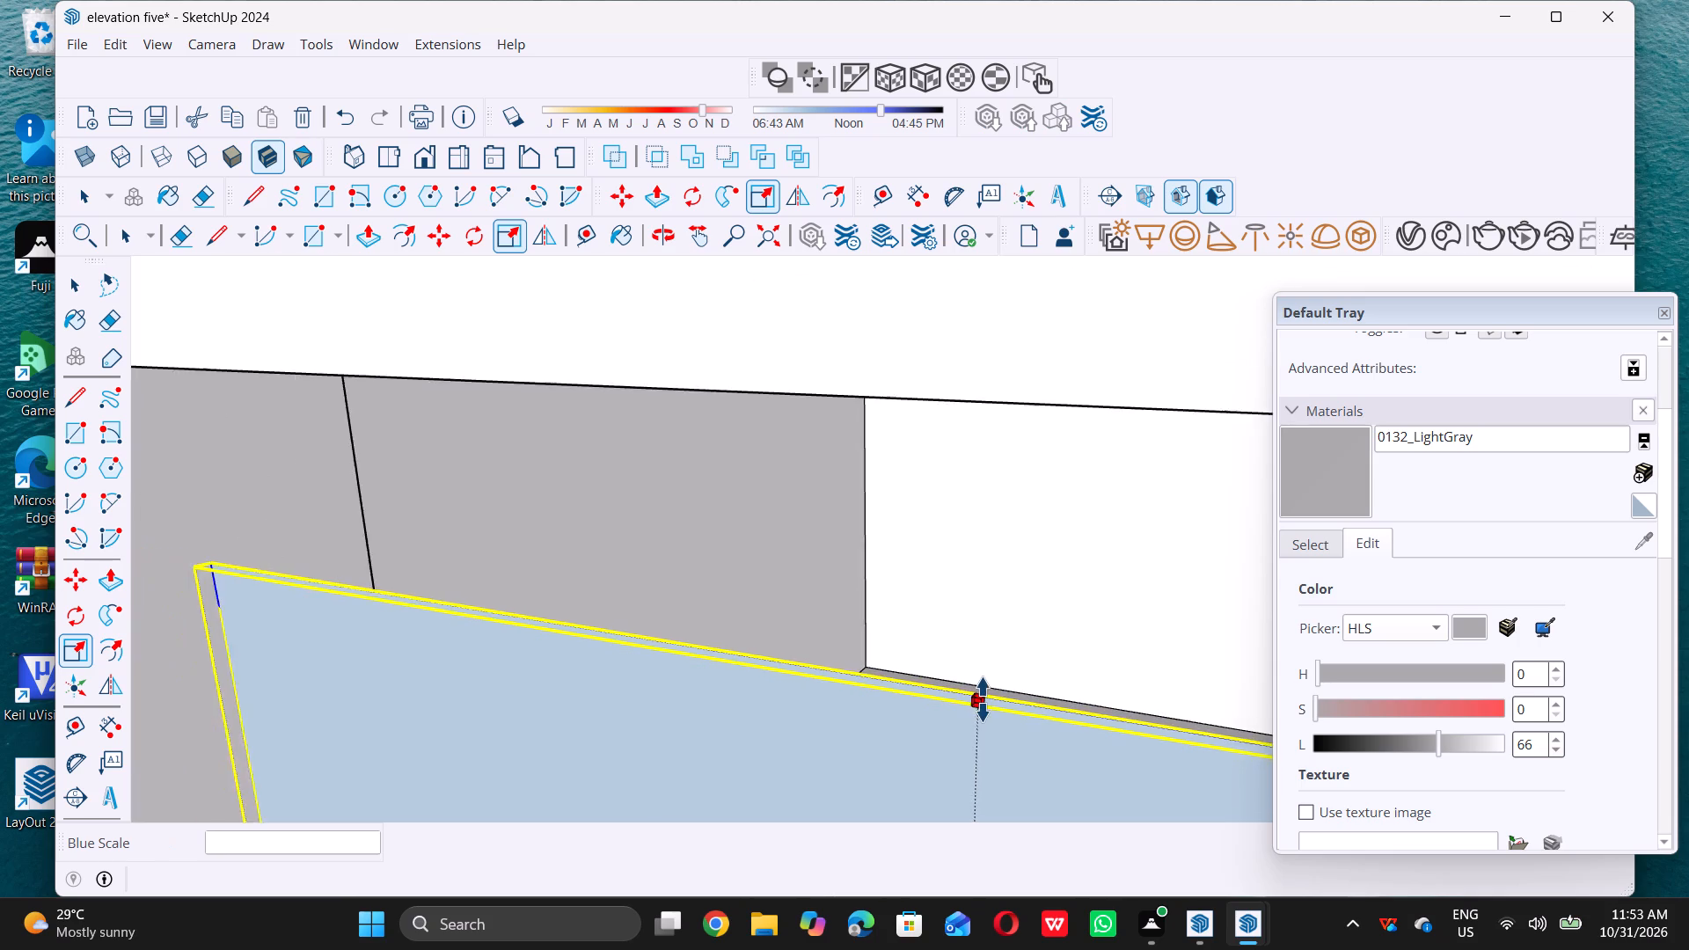
{"action": "scroll", "coordinate": [983, 699], "scroll_direction": "down", "scroll_amount": 12}
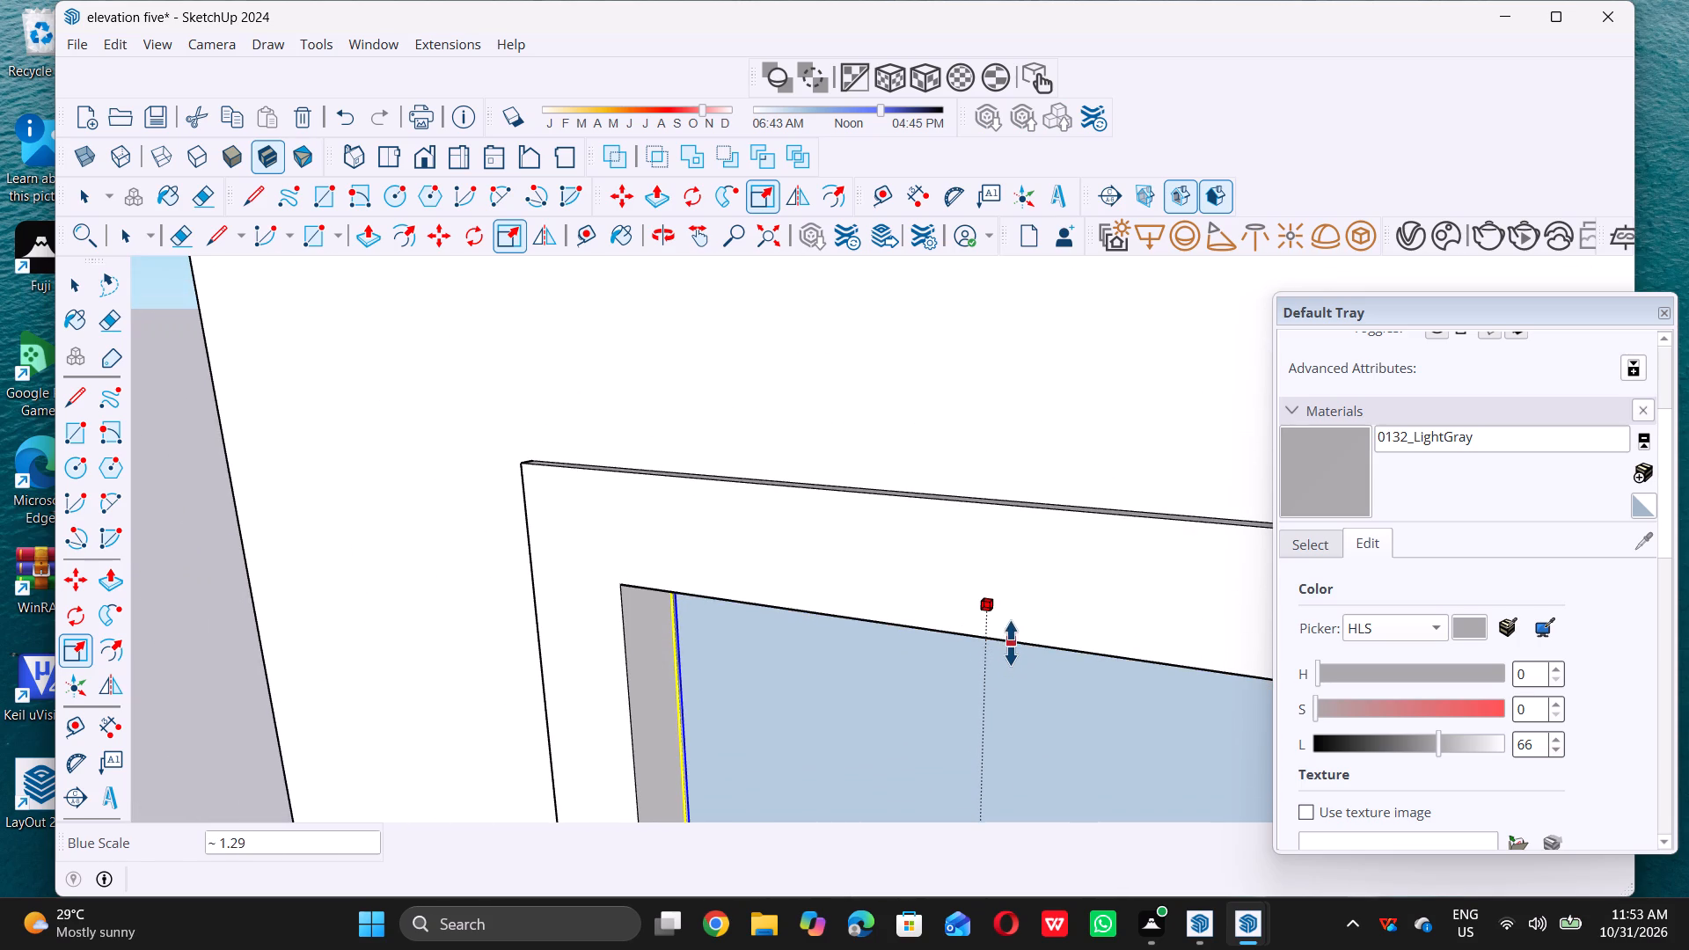
{"action": "double_click", "coordinate": [1011, 644]}
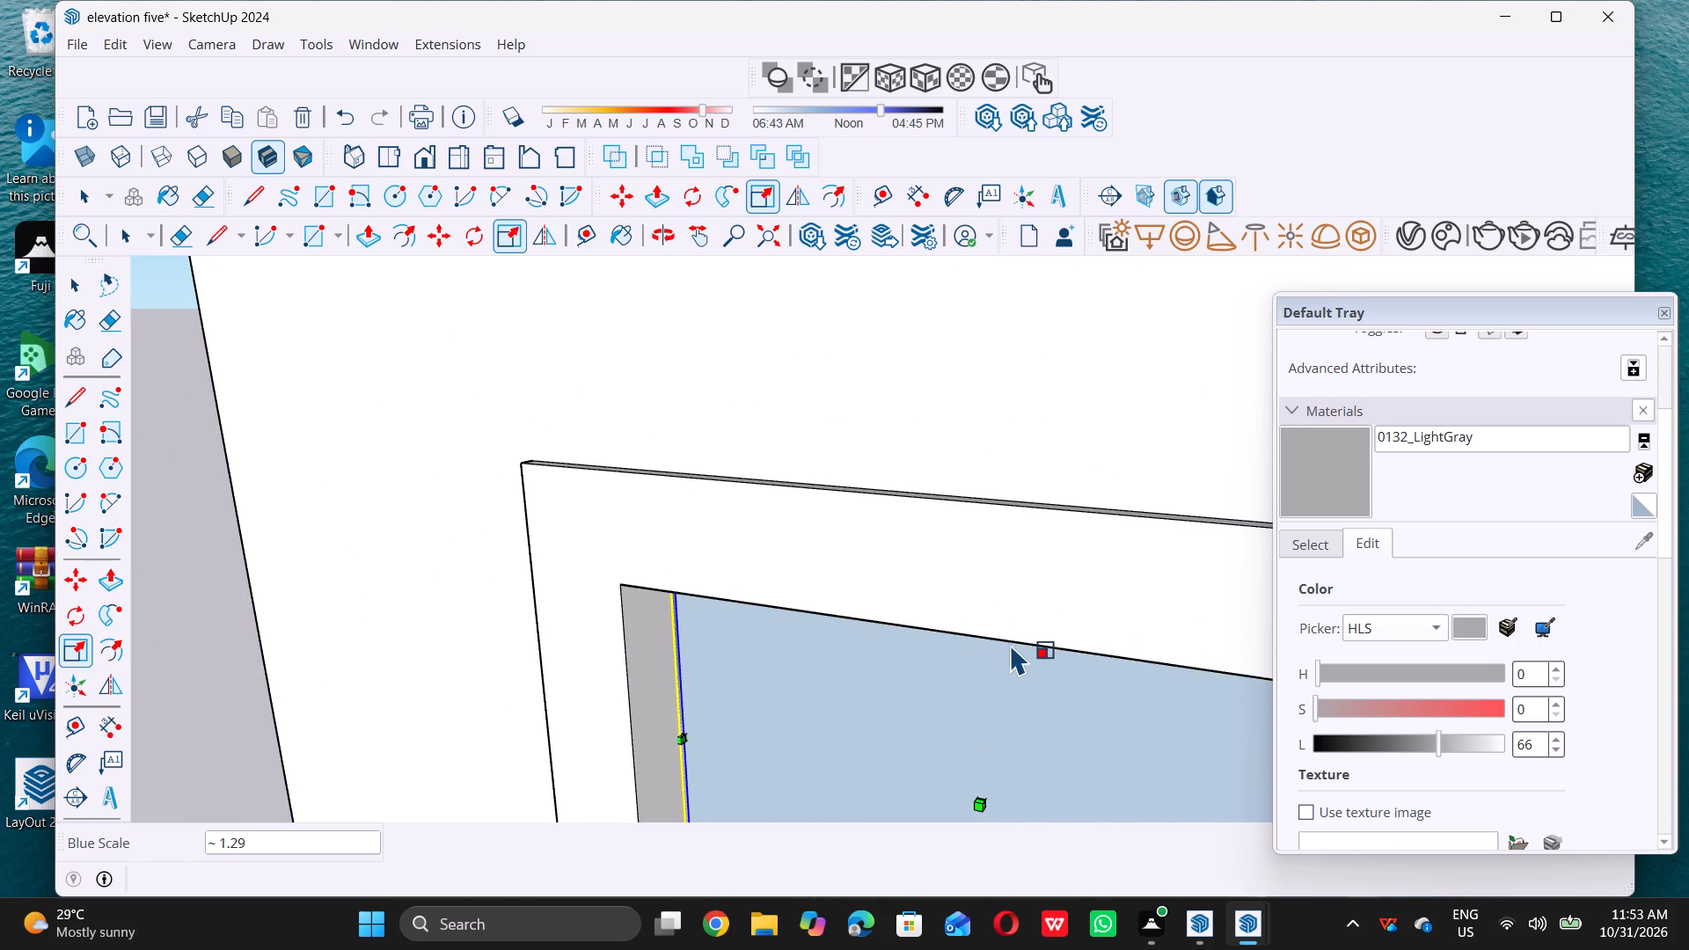
{"action": "key", "text": "space"}
{"action": "scroll", "coordinate": [1005, 658], "scroll_direction": "down", "scroll_amount": 20}
{"action": "scroll", "coordinate": [1005, 658], "scroll_direction": "down", "scroll_amount": 2}
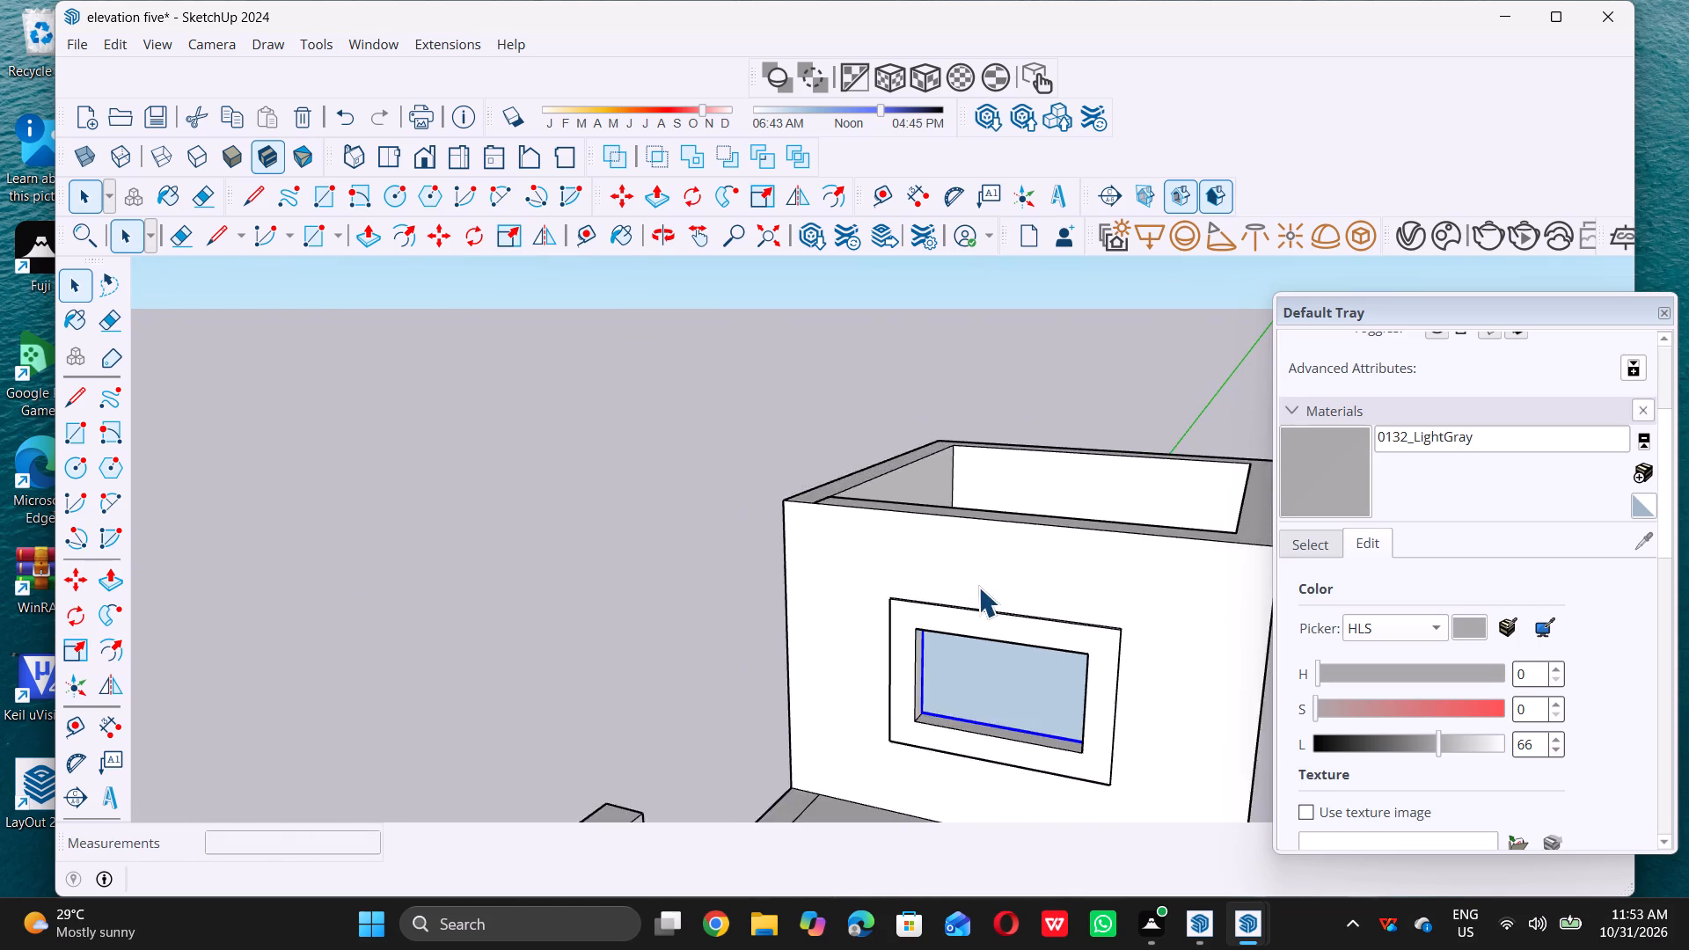
{"action": "scroll", "coordinate": [978, 587], "scroll_direction": "down", "scroll_amount": 10}
{"action": "left_click", "coordinate": [781, 583]}
Review the whole building with its new rooftop window, and examine the roof terrace railing's end post from the side.
{"action": "scroll", "coordinate": [824, 566], "scroll_direction": "down", "scroll_amount": 5}
{"action": "scroll", "coordinate": [972, 527], "scroll_direction": "down", "scroll_amount": 3}
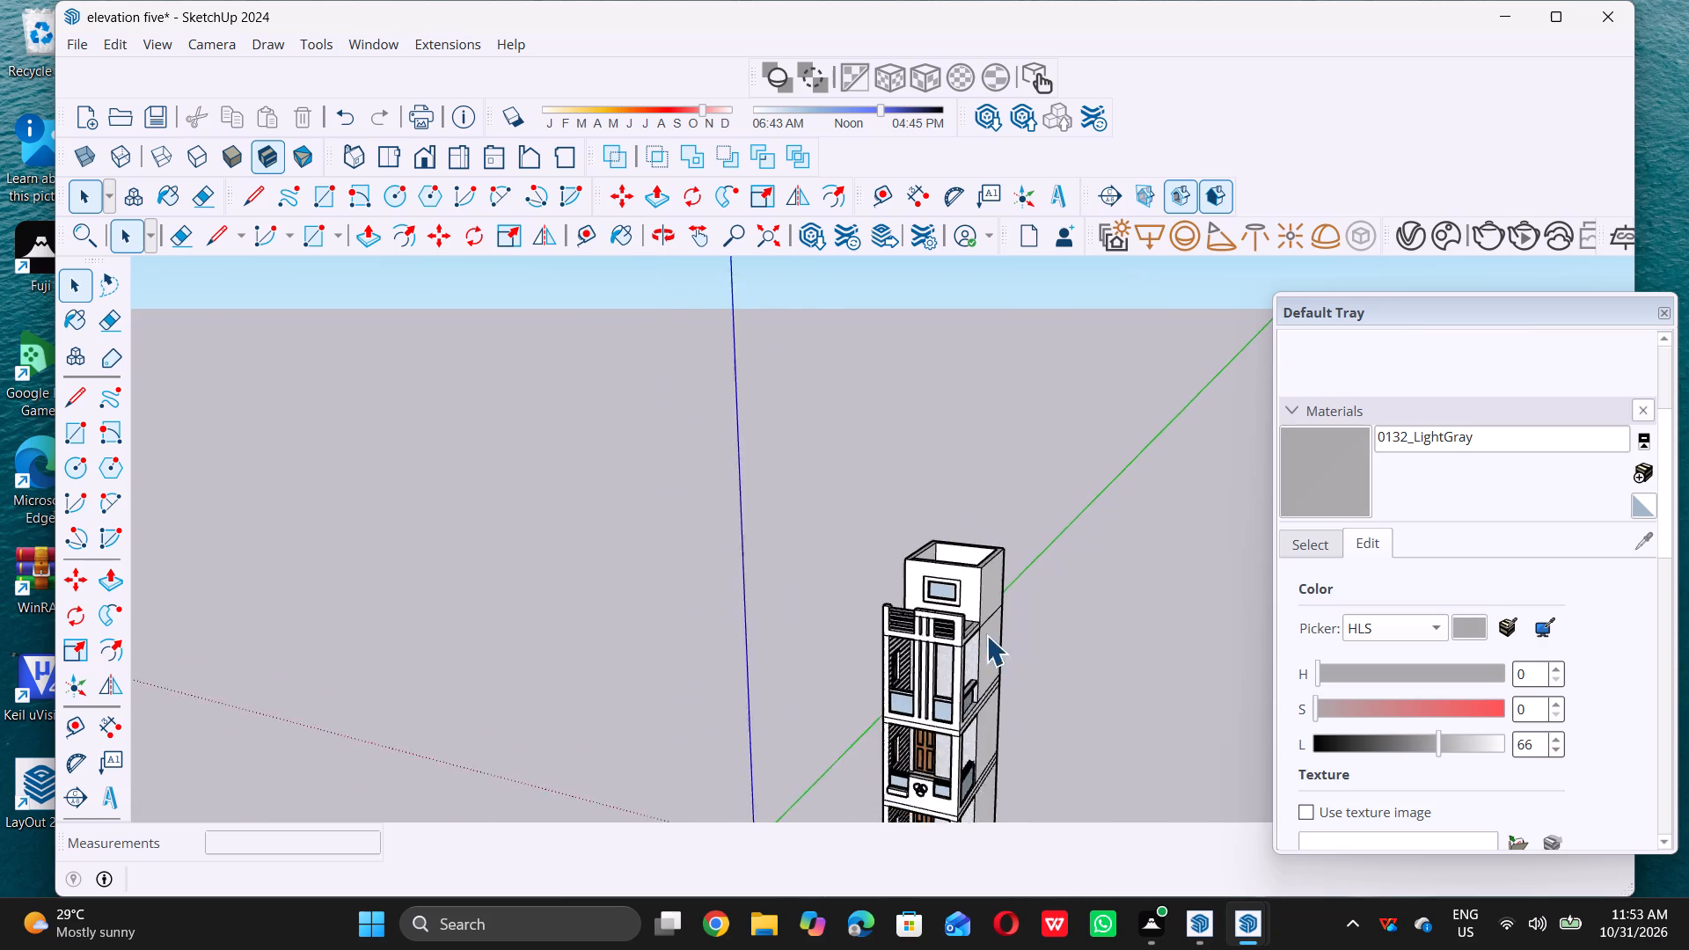
{"action": "scroll", "coordinate": [986, 635], "scroll_direction": "down", "scroll_amount": 2}
{"action": "middle_click_drag", "start_coordinate": [899, 657], "coordinate": [976, 536]}
{"action": "middle_click", "coordinate": [980, 536]}
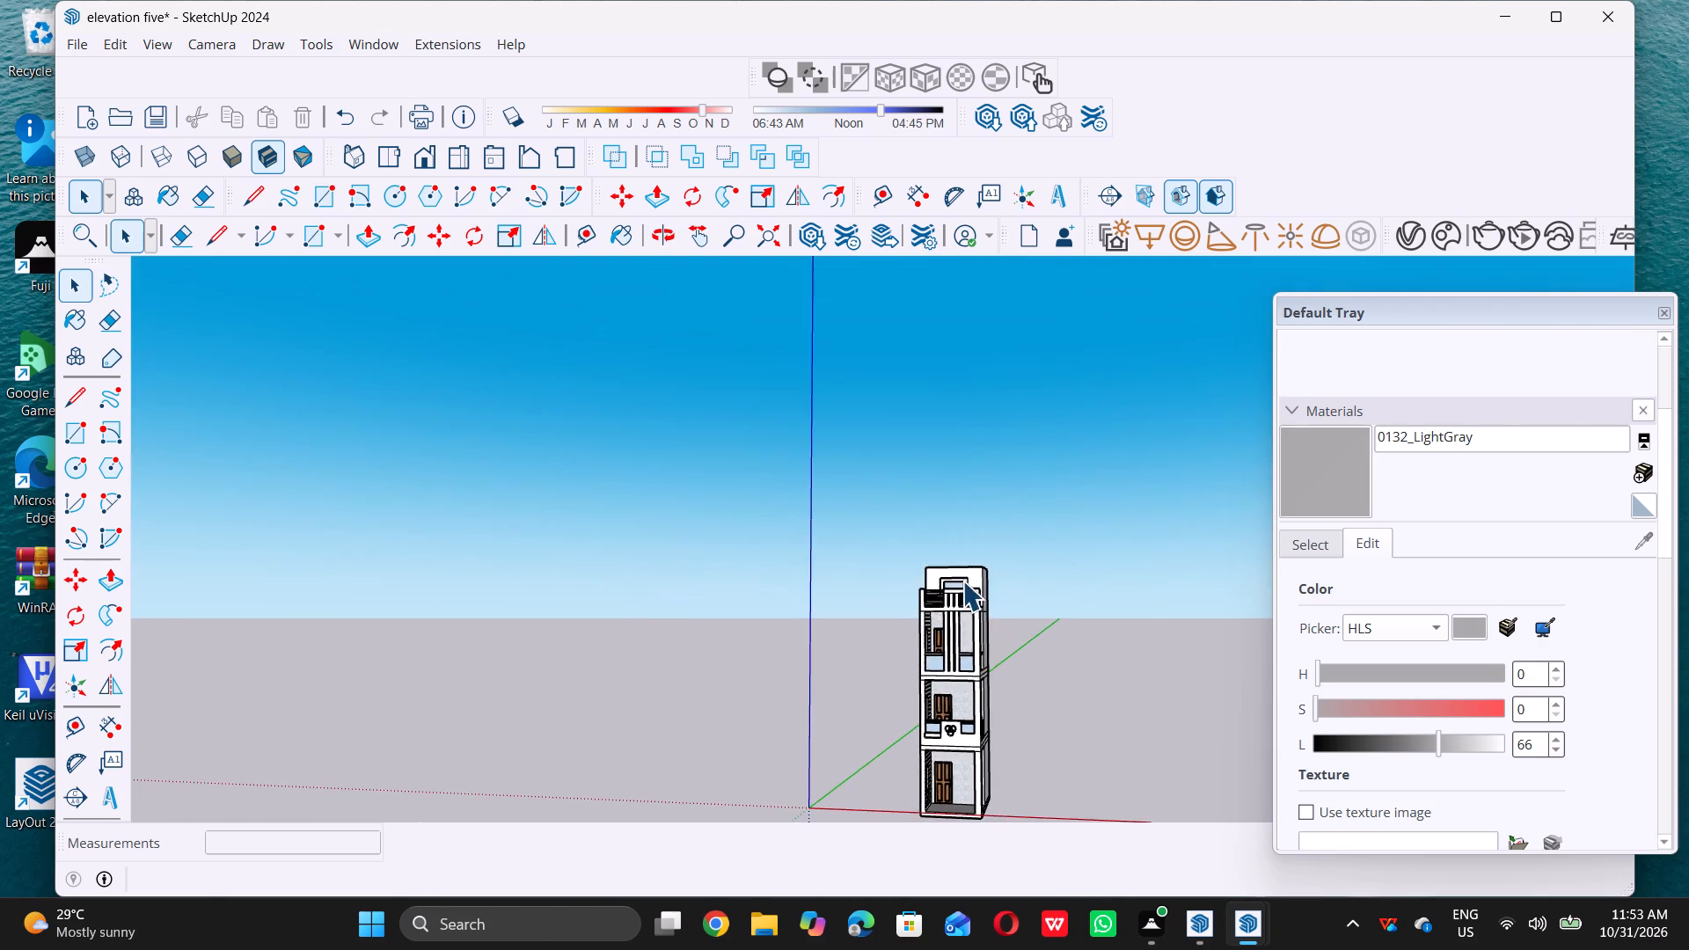
{"action": "scroll", "coordinate": [929, 609], "scroll_direction": "up", "scroll_amount": 5}
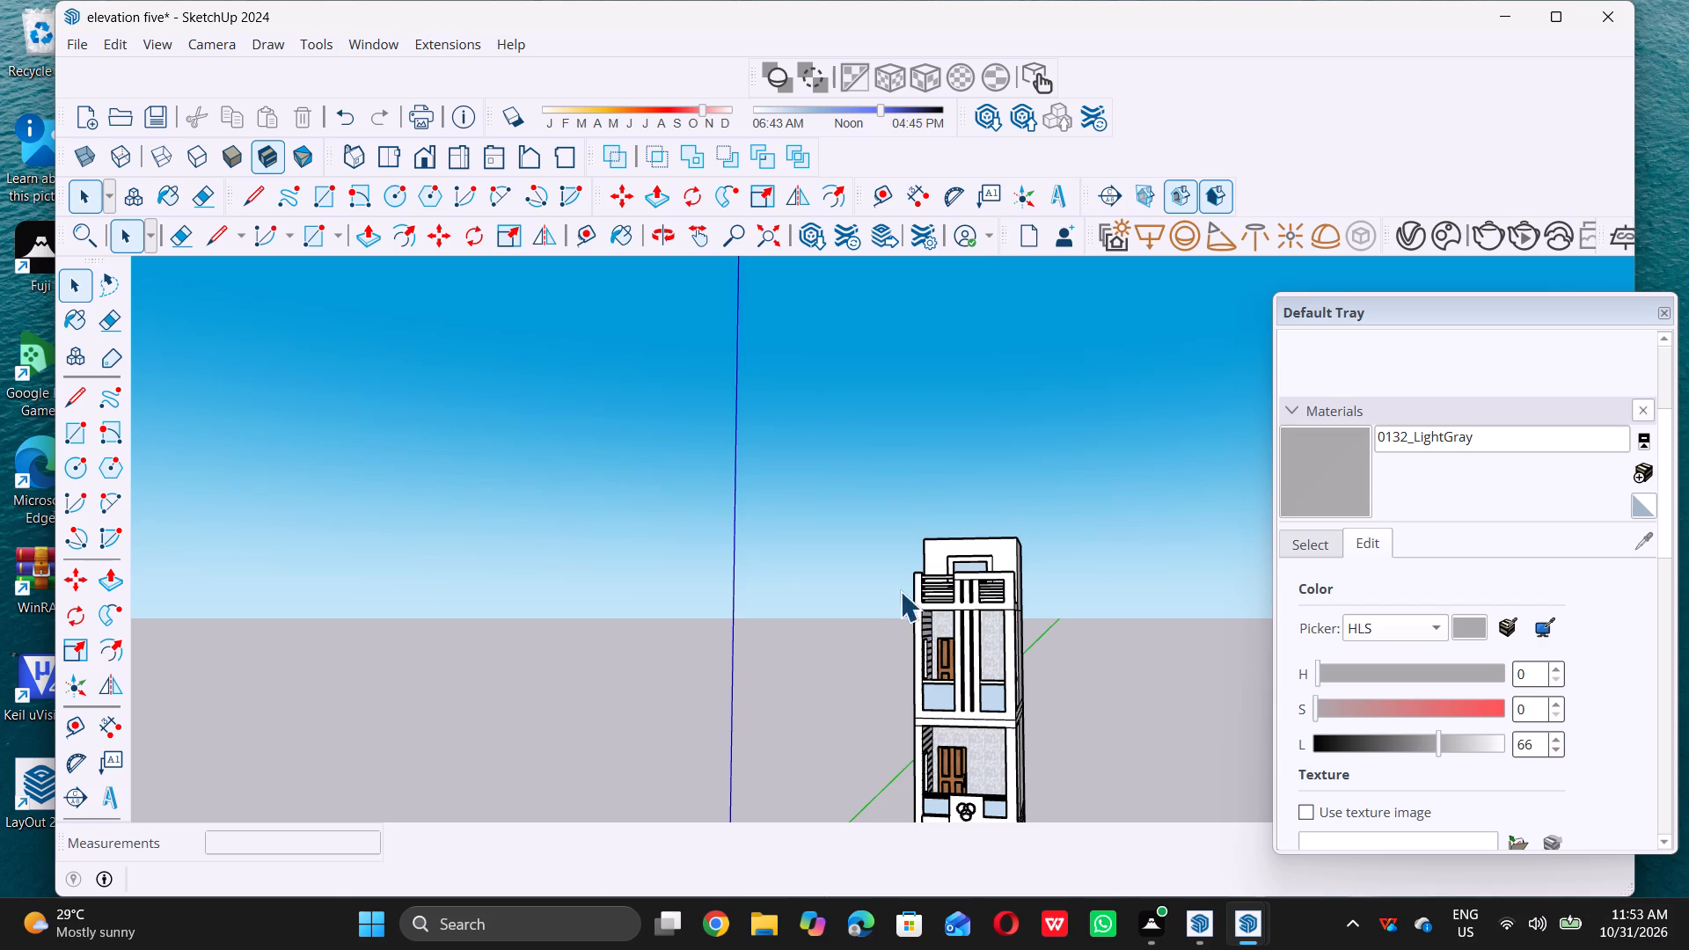
{"action": "middle_click_drag", "start_coordinate": [819, 559], "coordinate": [1260, 614]}
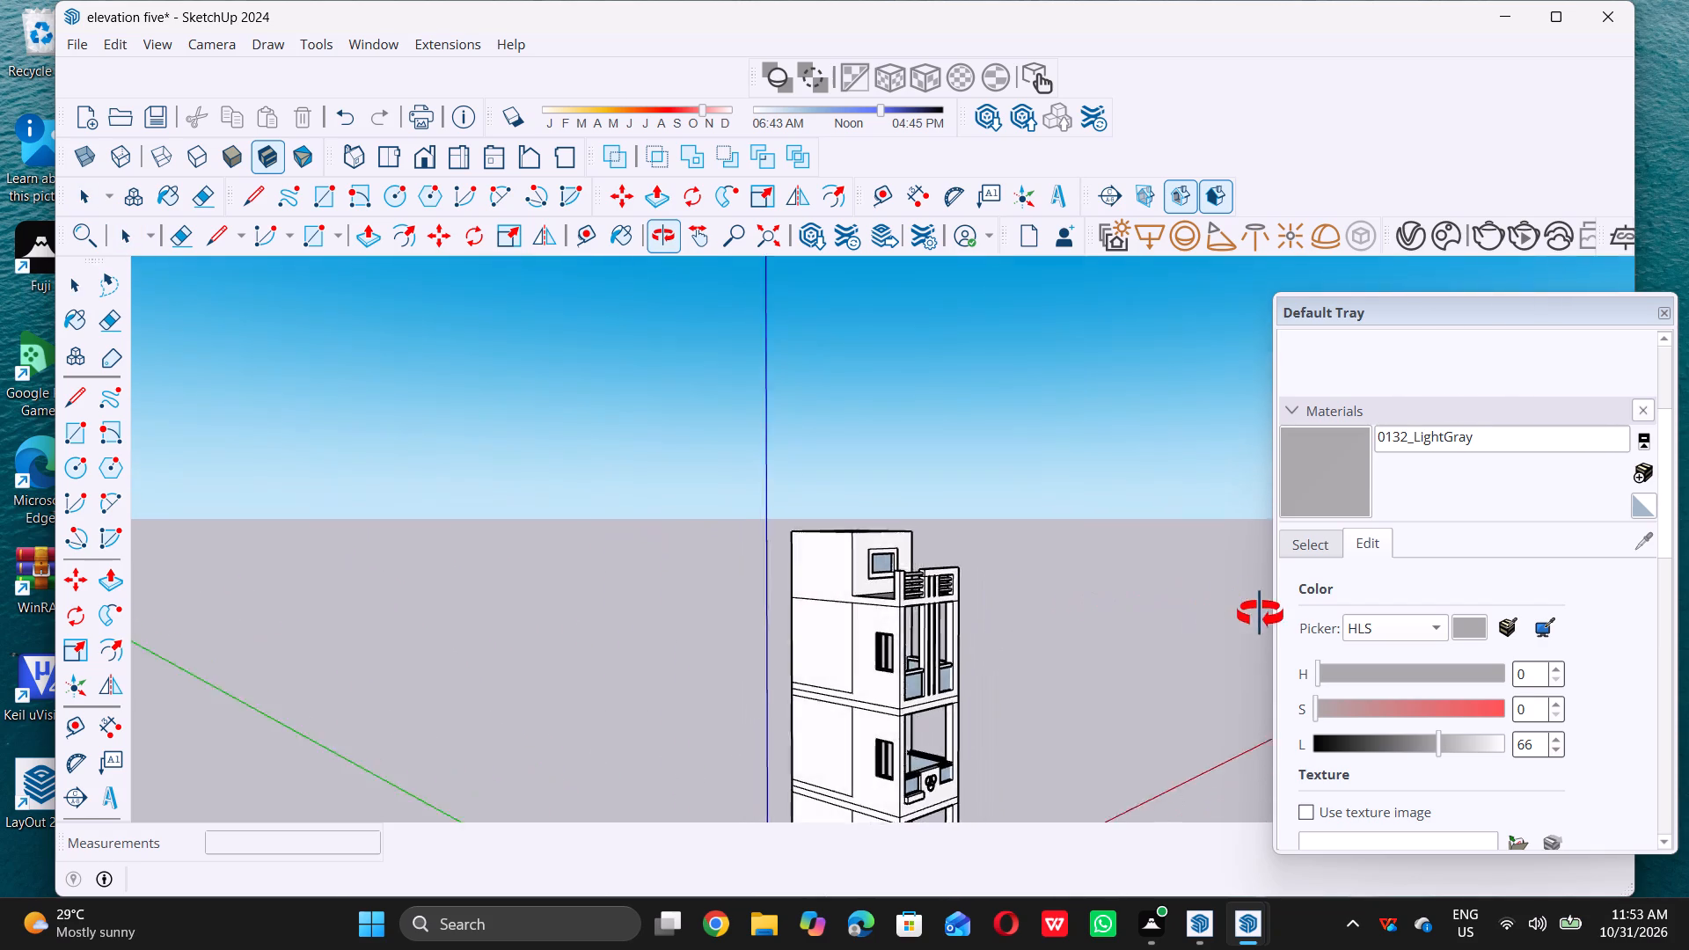
{"action": "middle_click_drag", "start_coordinate": [1260, 614], "coordinate": [1271, 615]}
{"action": "scroll", "coordinate": [874, 571], "scroll_direction": "up", "scroll_amount": 11}
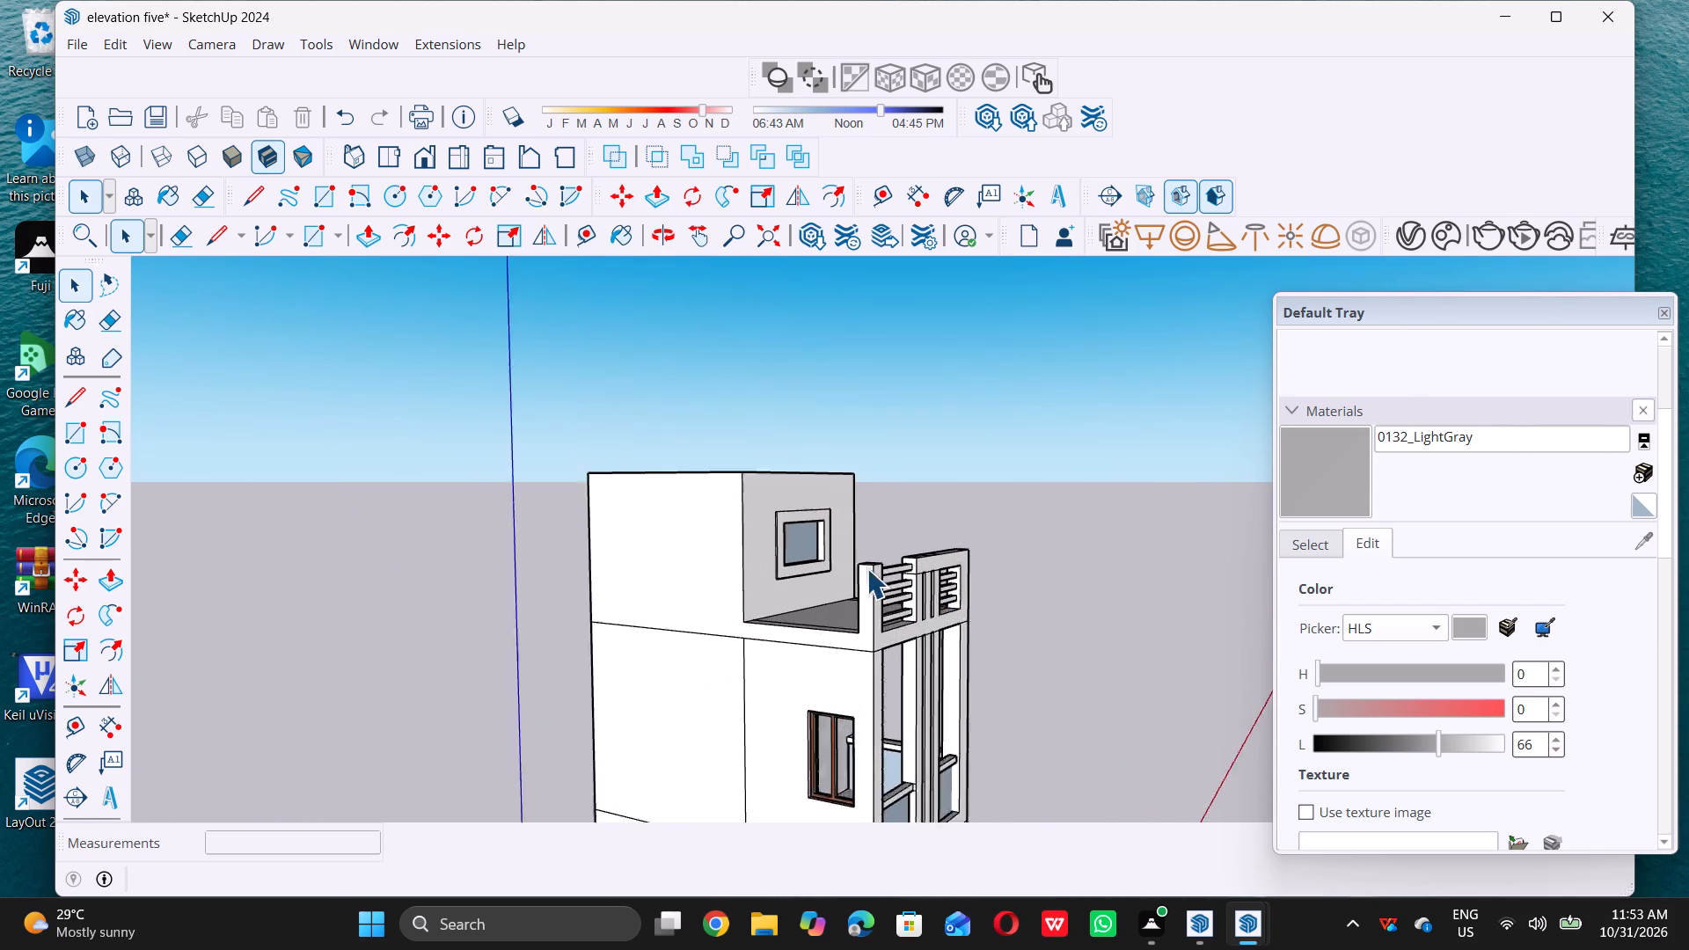
{"action": "scroll", "coordinate": [872, 576], "scroll_direction": "up", "scroll_amount": 11}
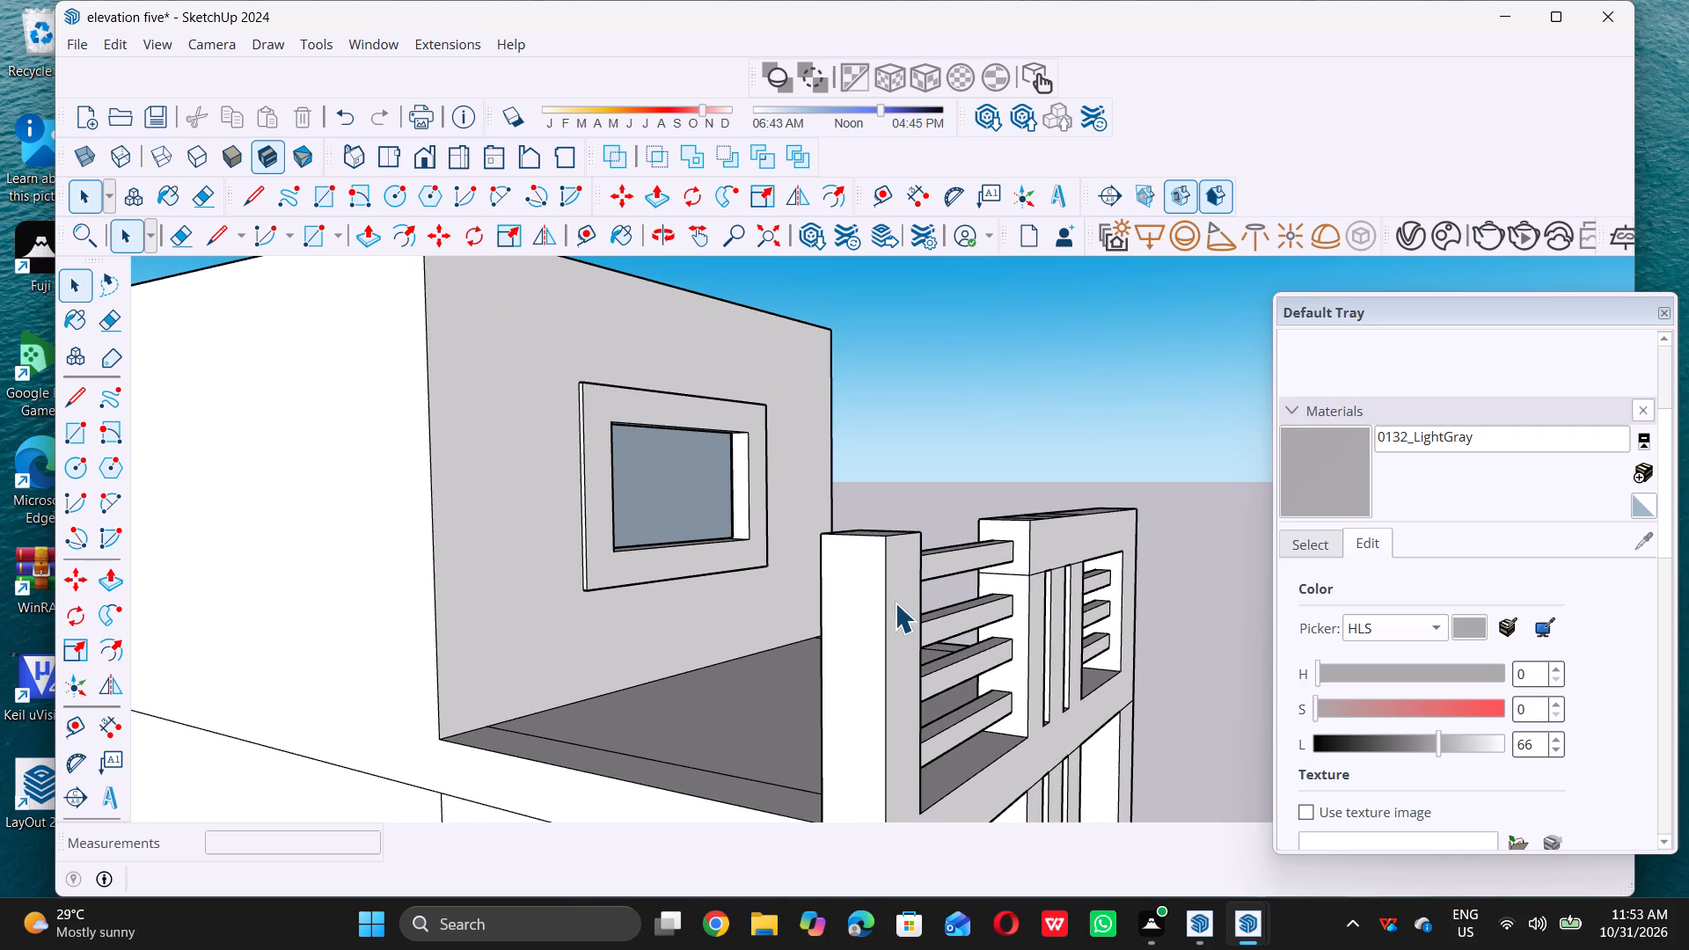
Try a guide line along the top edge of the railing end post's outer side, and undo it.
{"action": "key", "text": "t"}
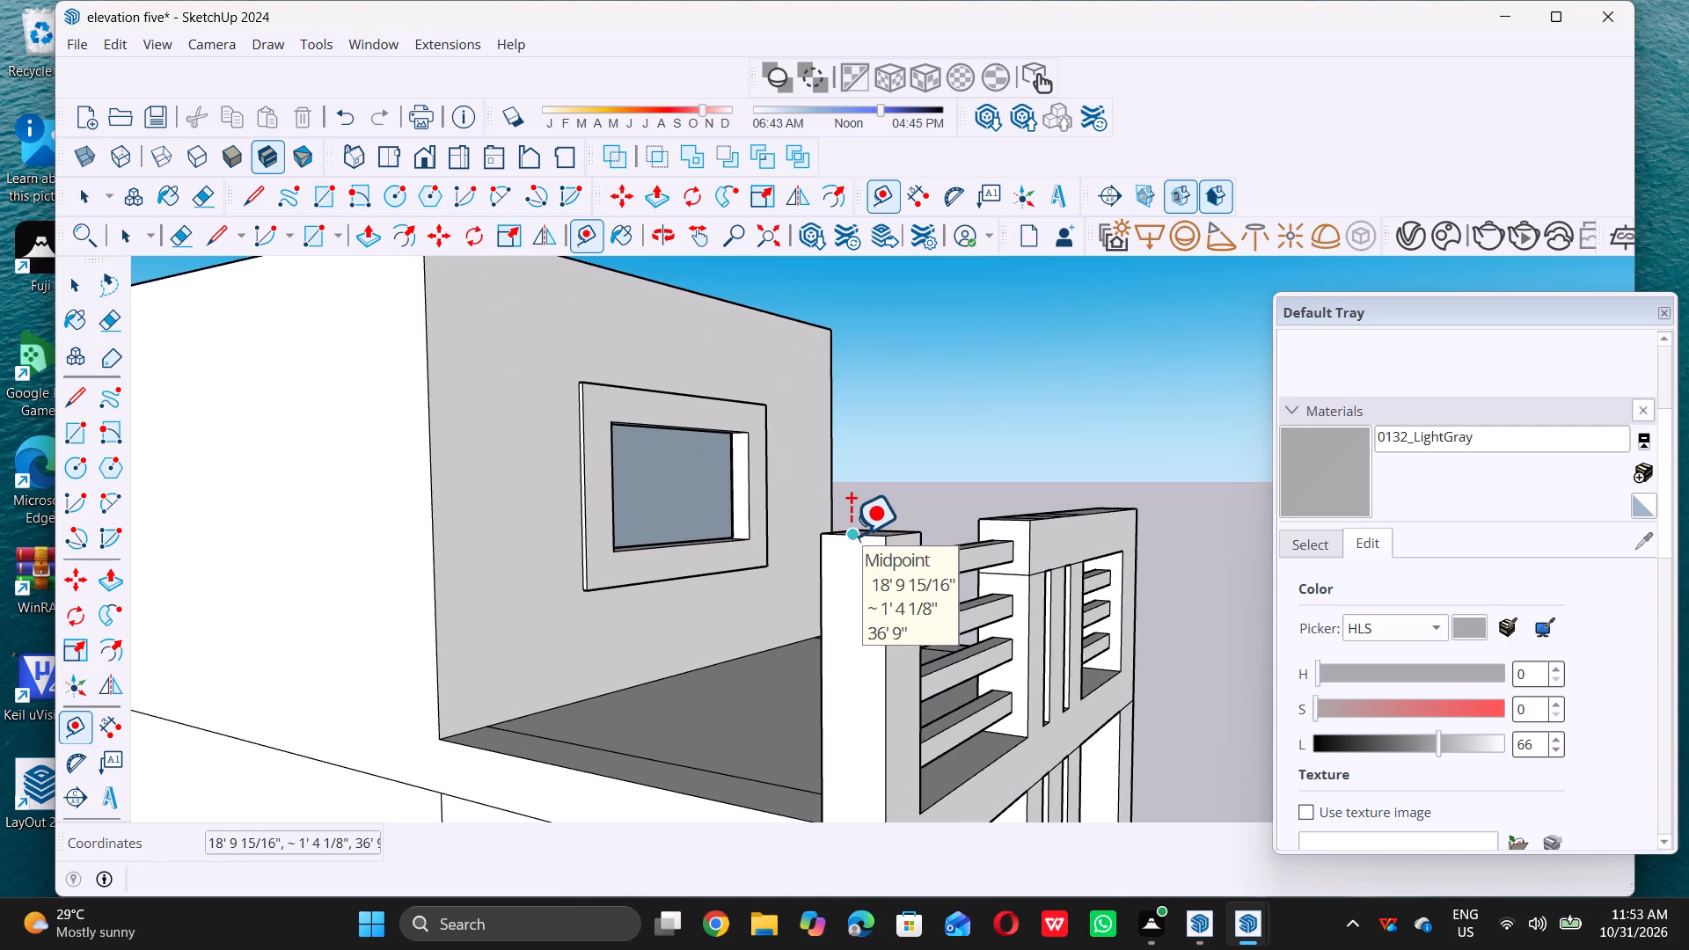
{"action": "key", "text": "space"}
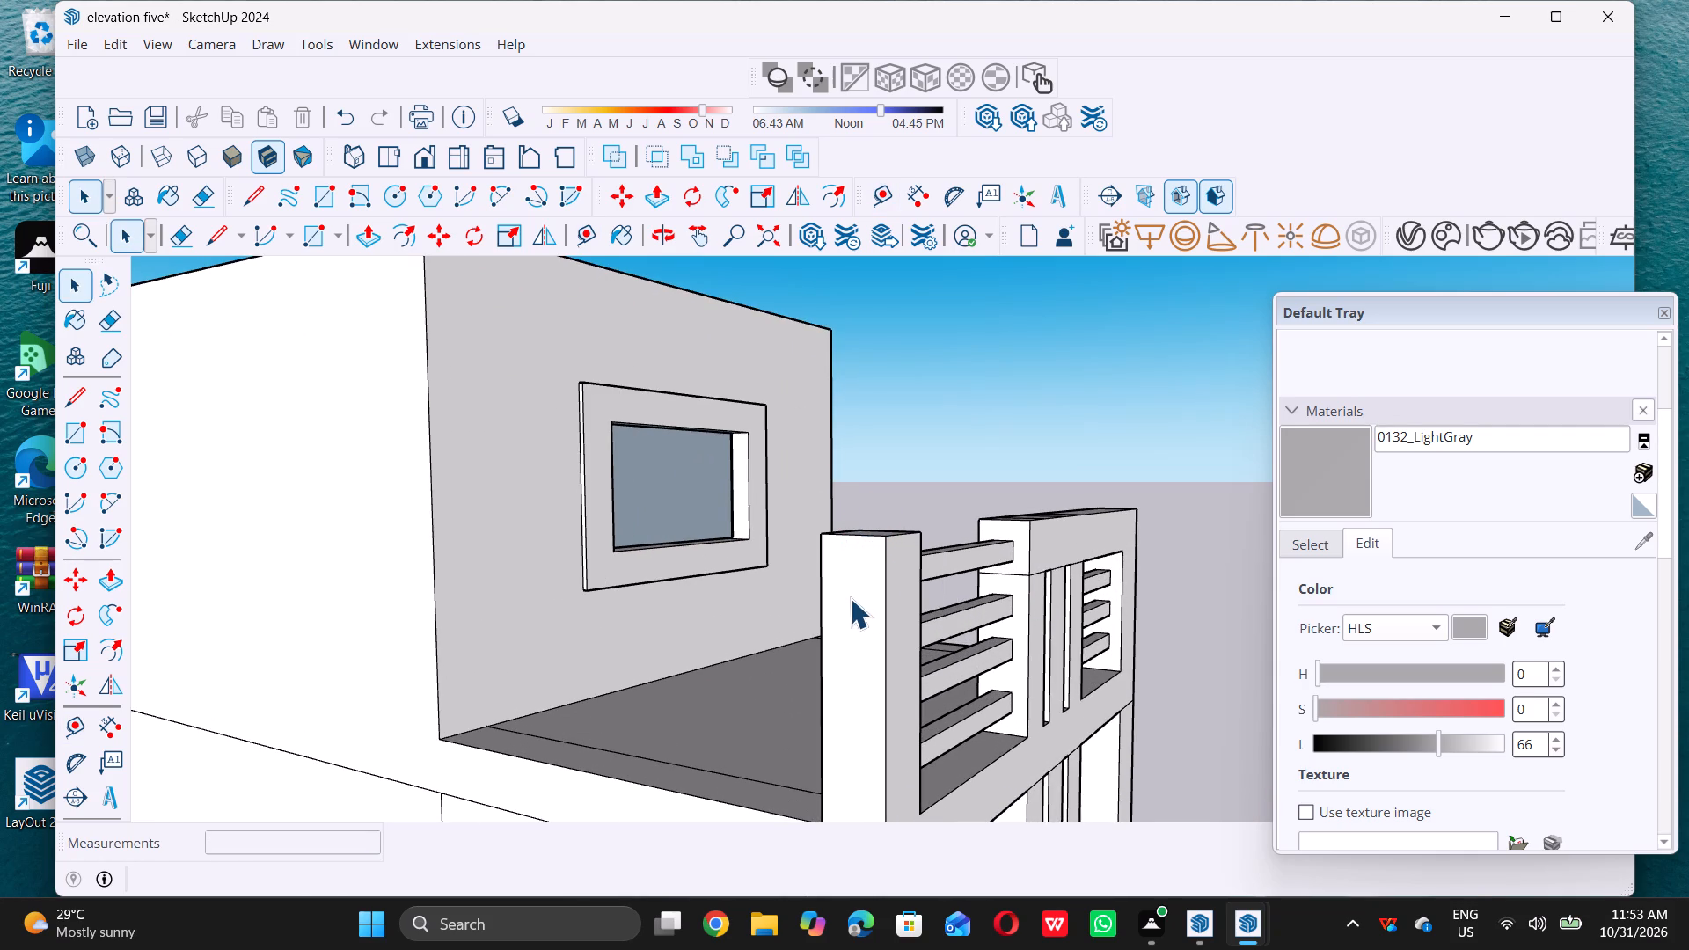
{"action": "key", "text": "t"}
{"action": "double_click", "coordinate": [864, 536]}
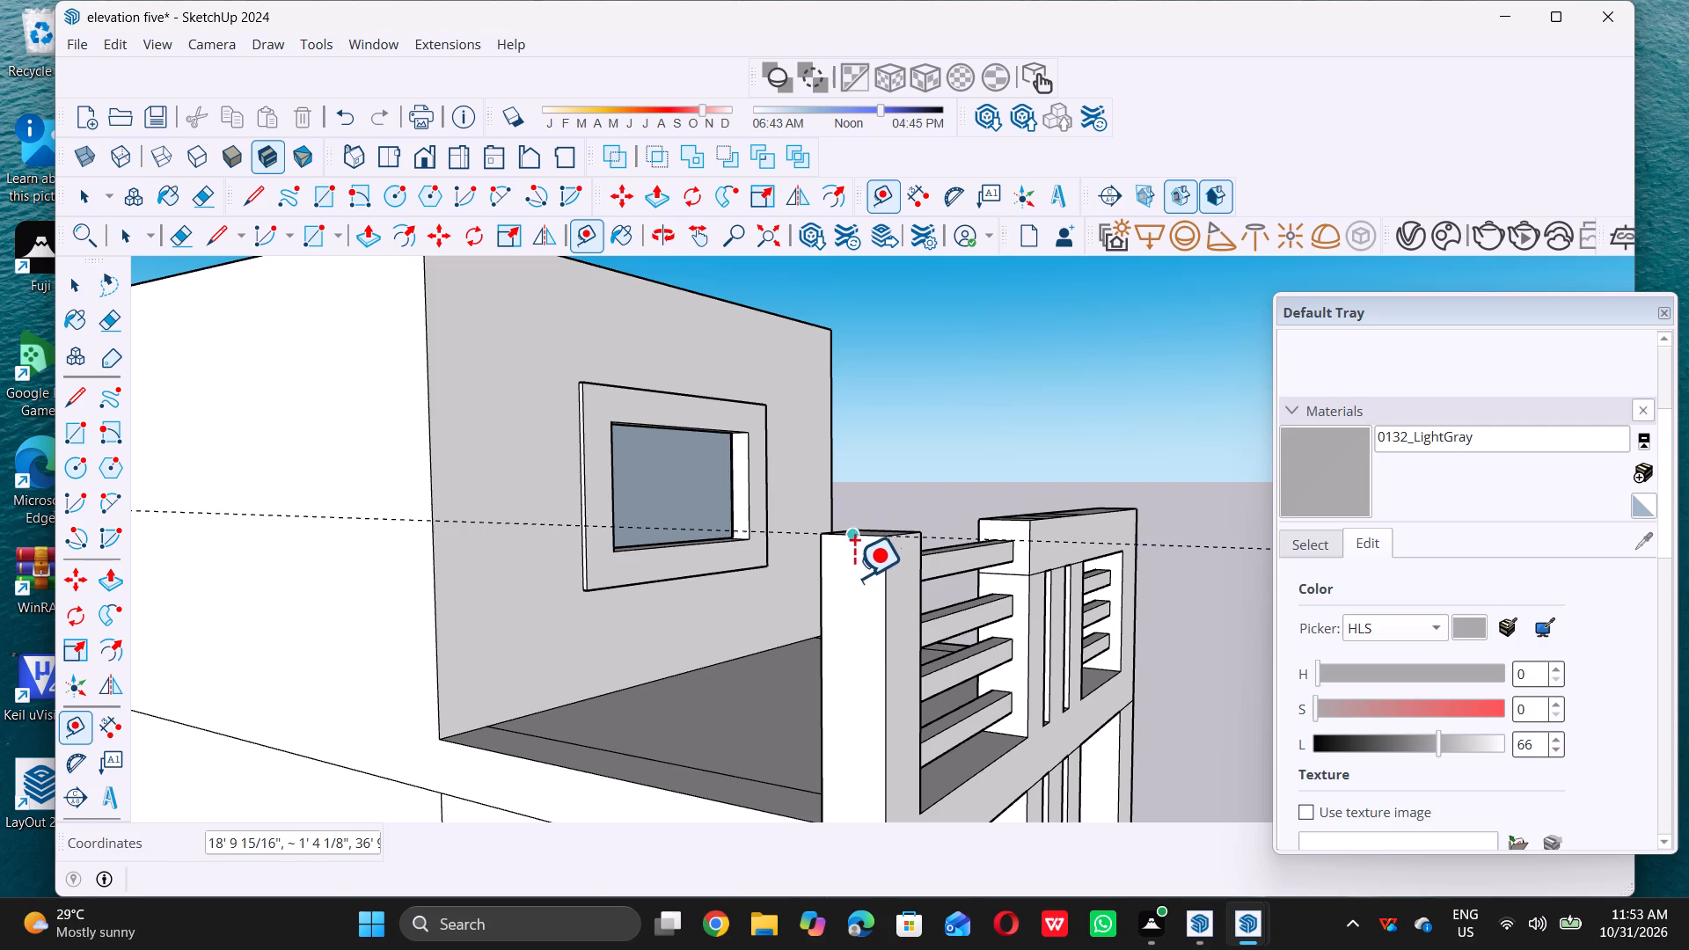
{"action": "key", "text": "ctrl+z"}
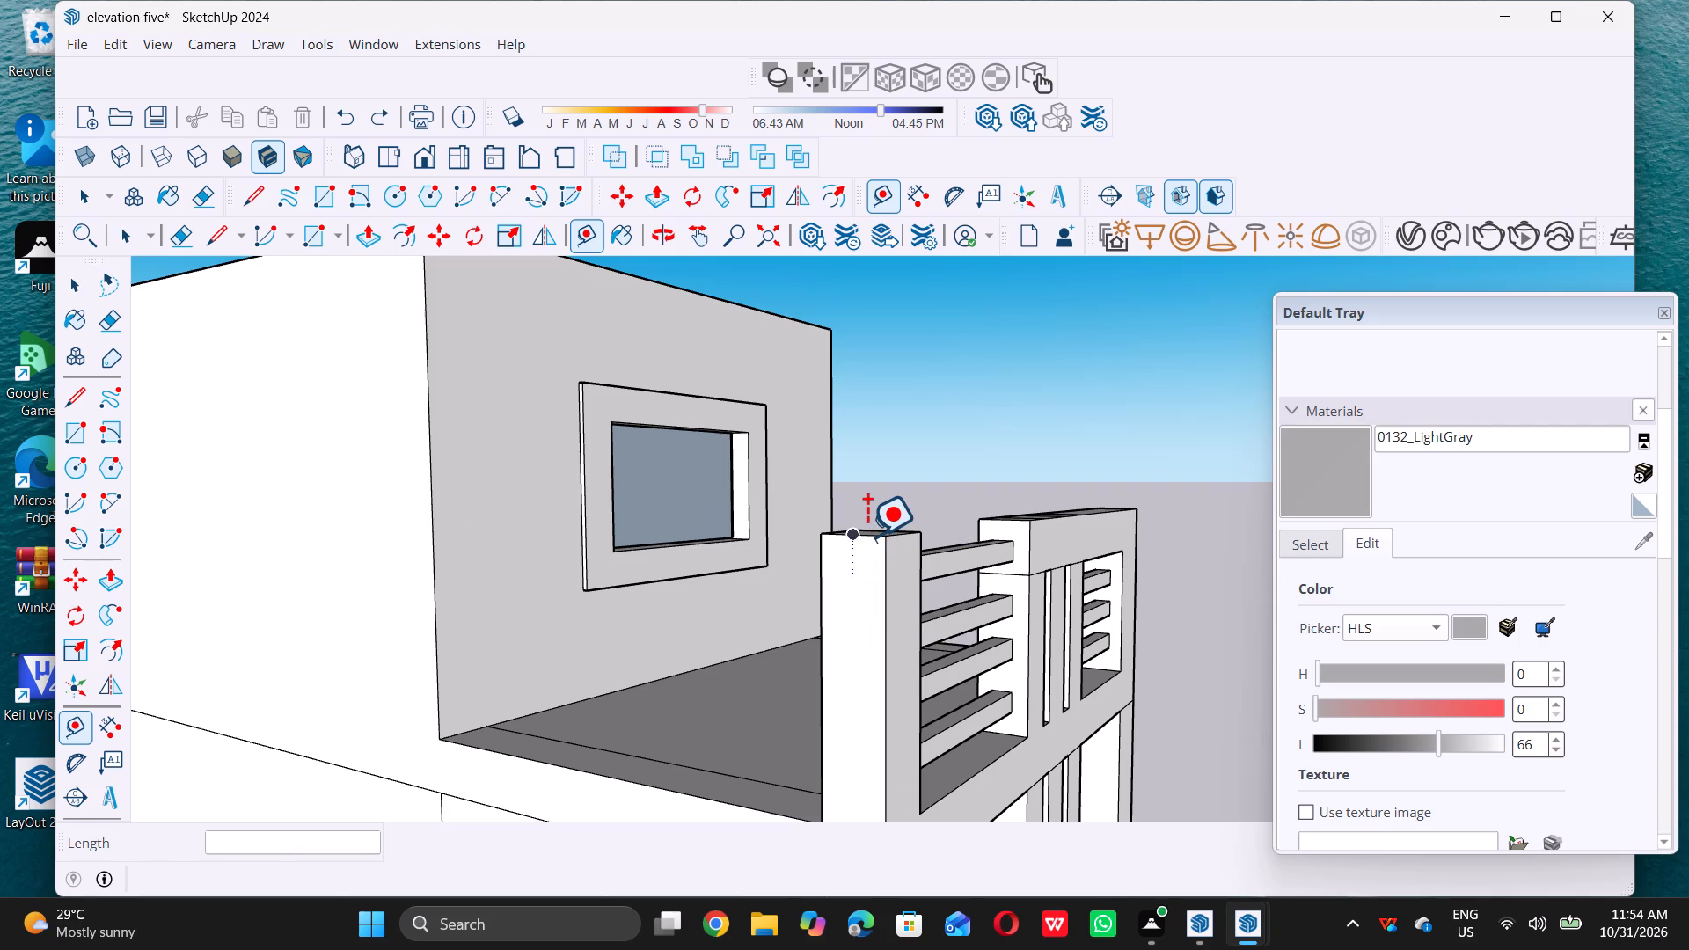
Place a guide line along the top edge of the railing end post's outer side and another 6" below it.
{"action": "double_click", "coordinate": [866, 539]}
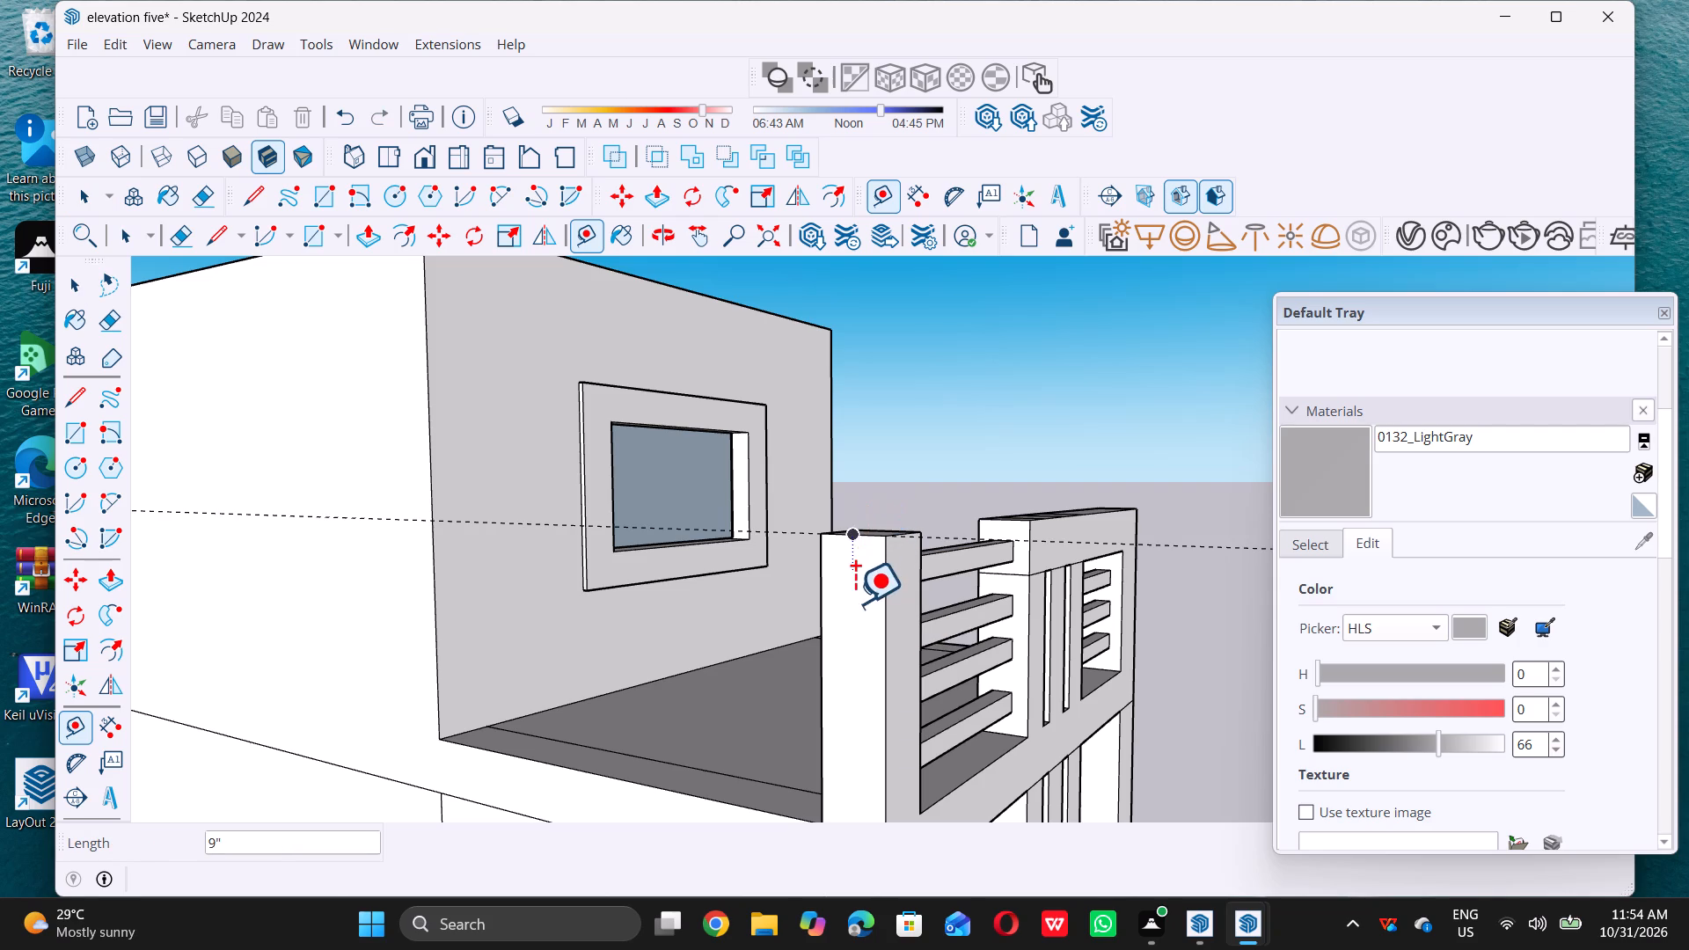
{"action": "left_click", "coordinate": [837, 533]}
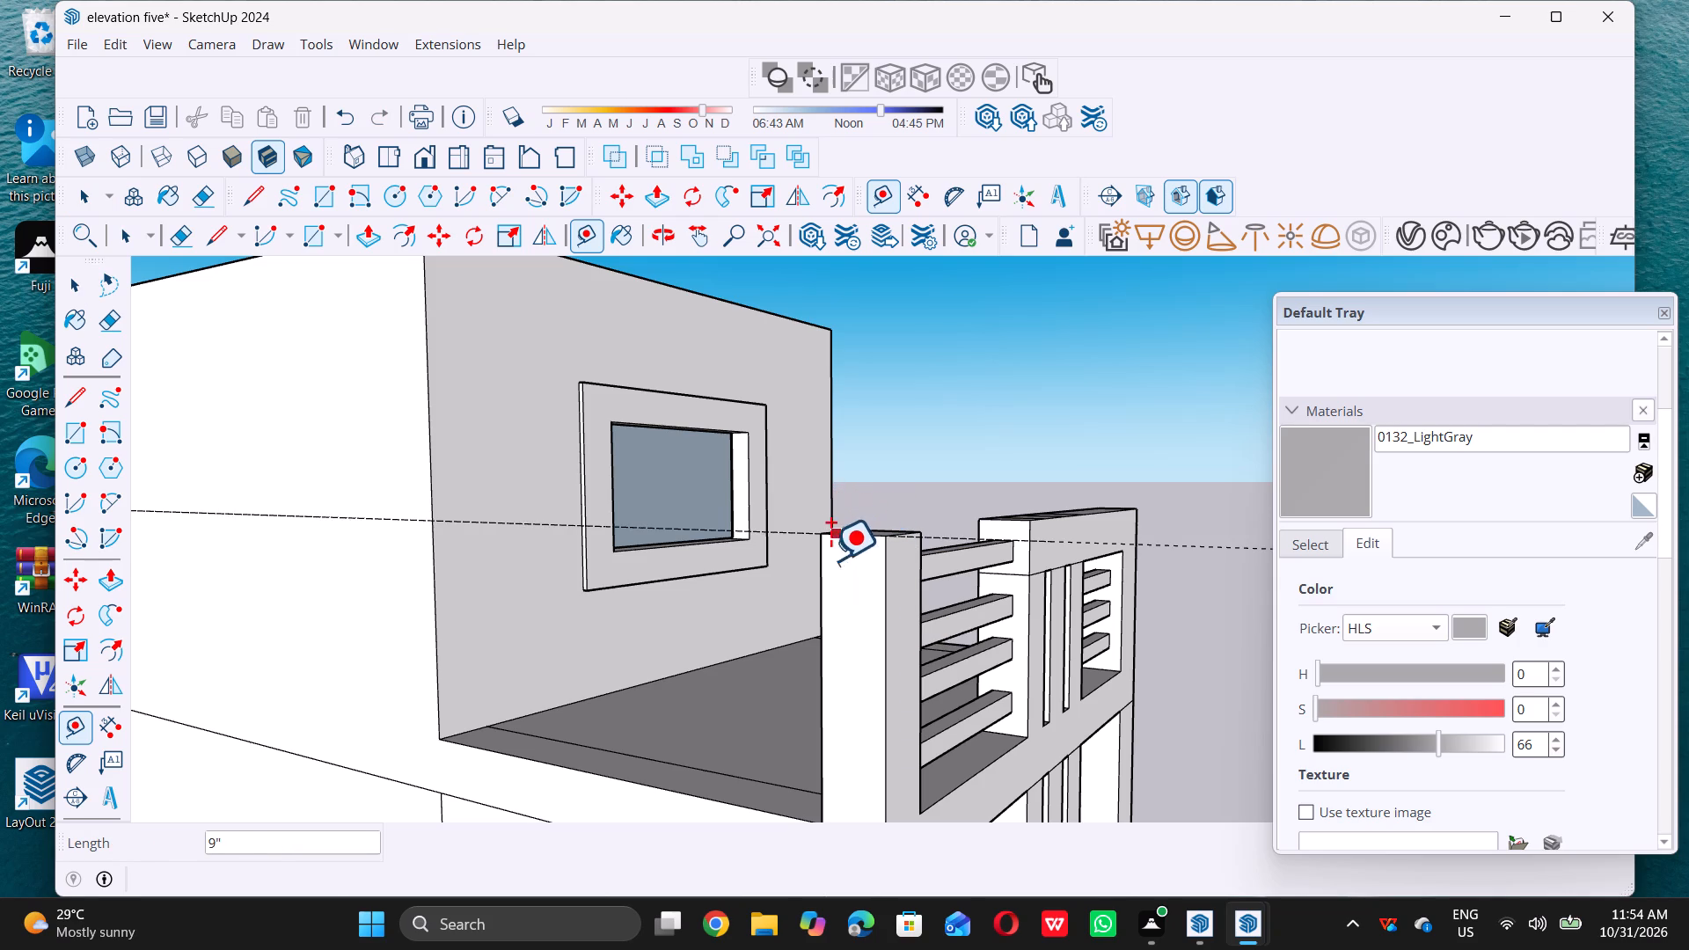
{"action": "key", "text": "6"}
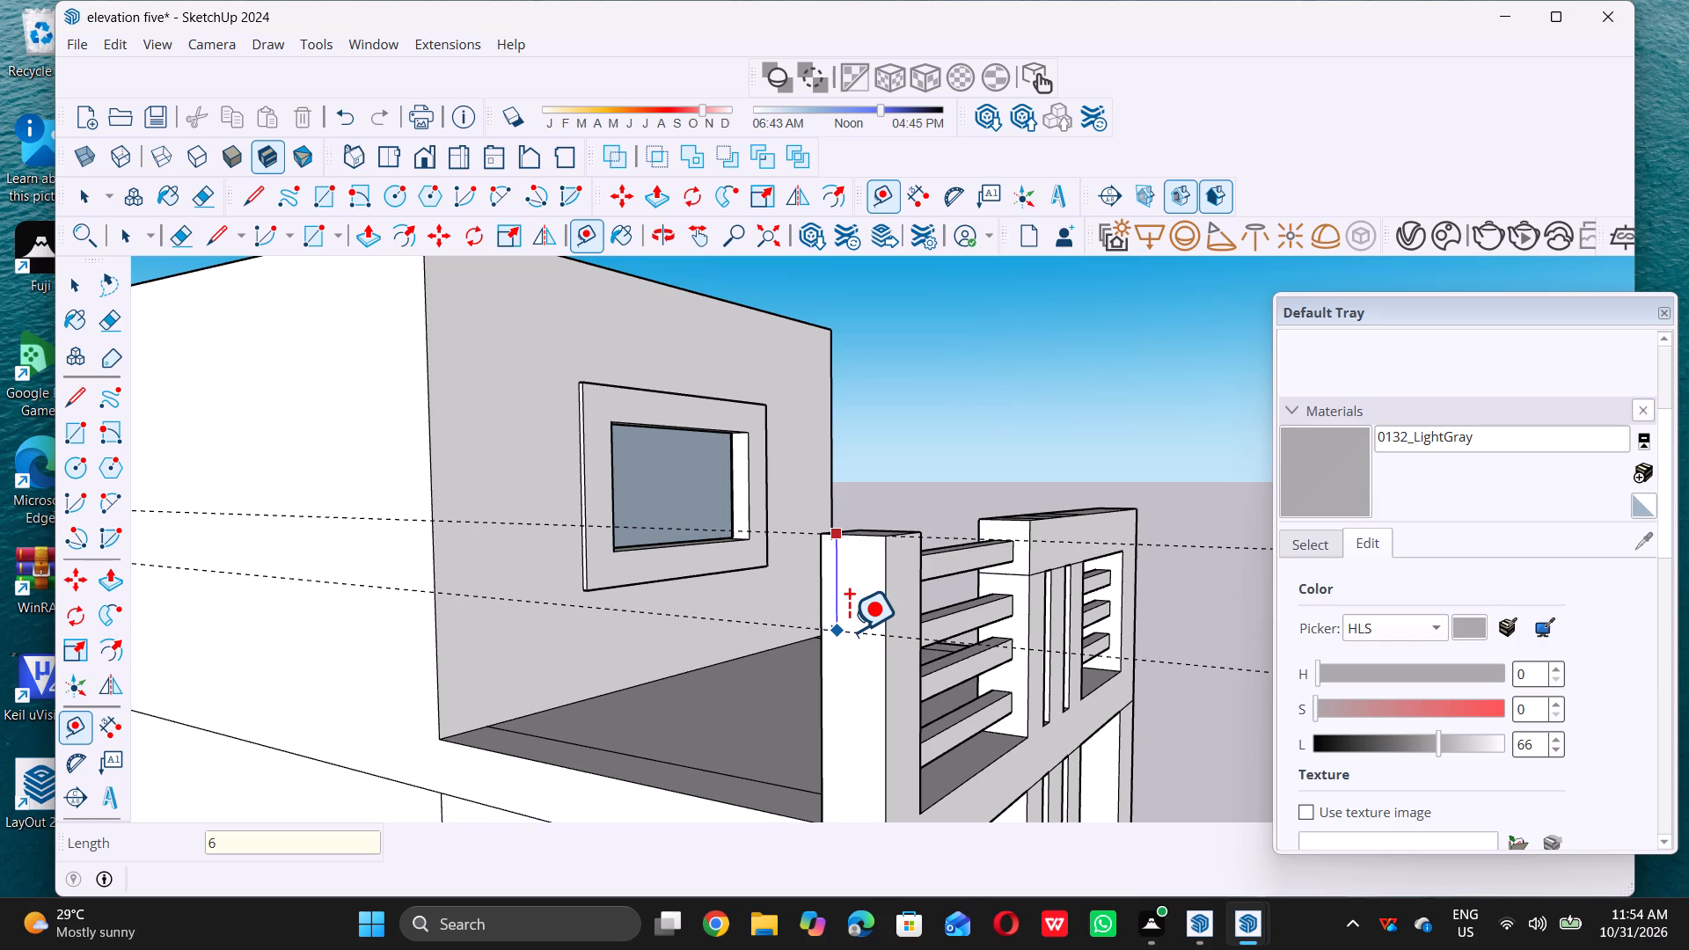
{"action": "key", "text": "shift+quotedbl"}
{"action": "key", "text": "Return"}
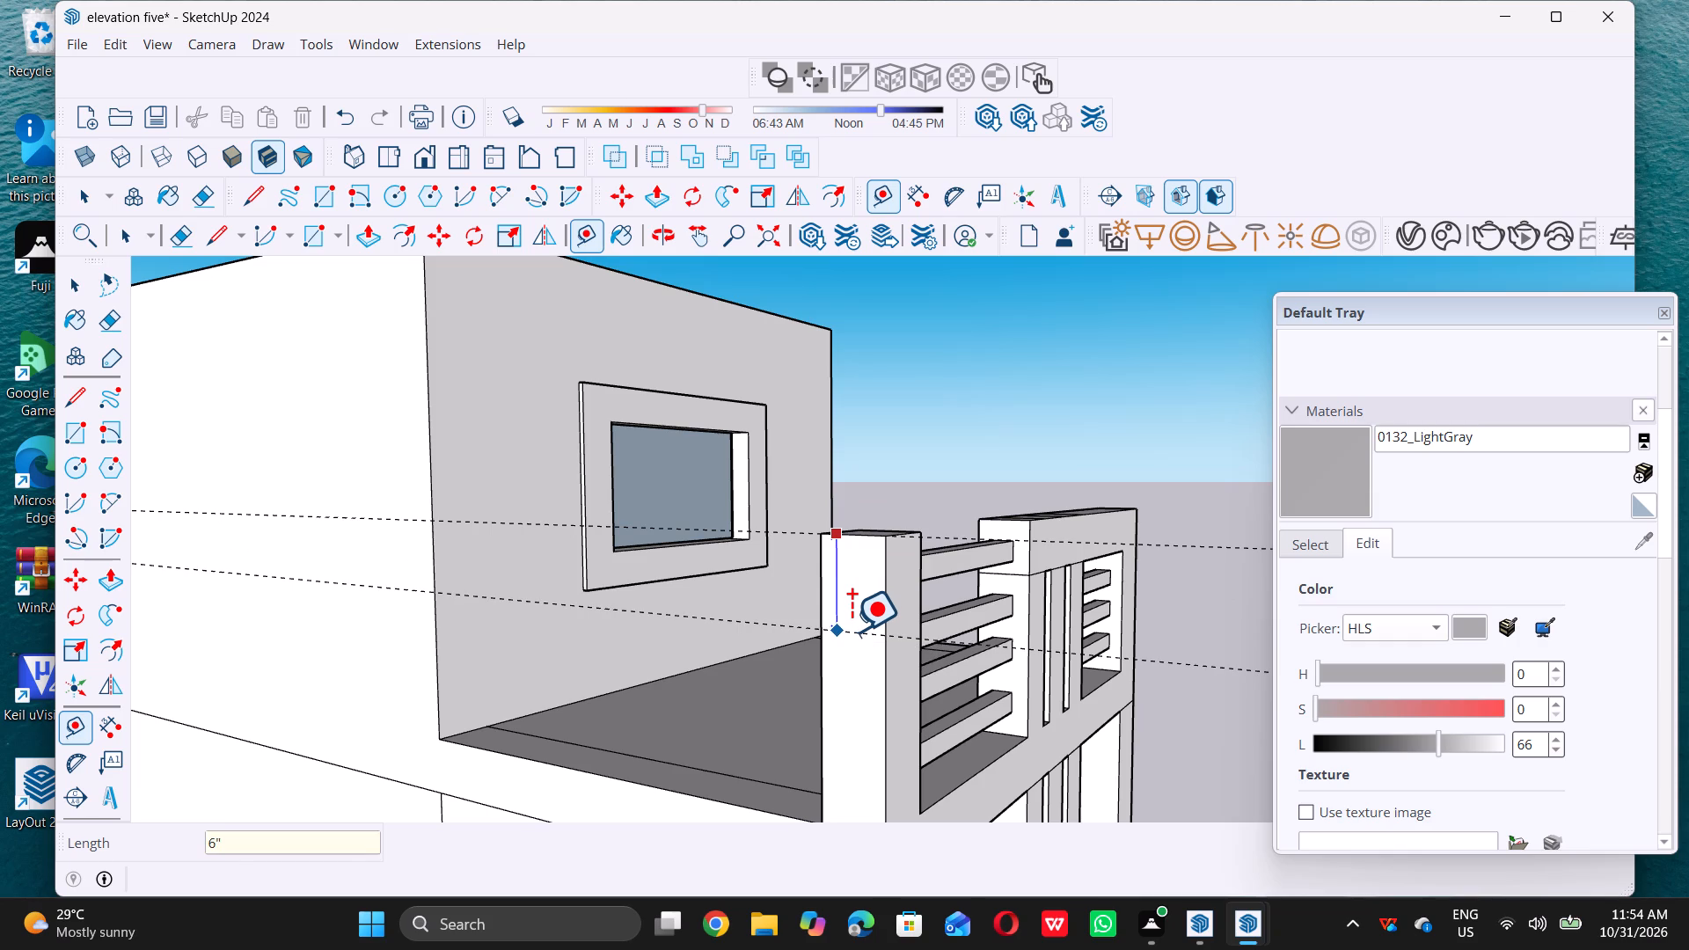
Draw a 6" by 9" rectangle across the top of the end post's outer side face, down to the lower guide.
{"action": "key", "text": "space"}
{"action": "key", "text": "r"}
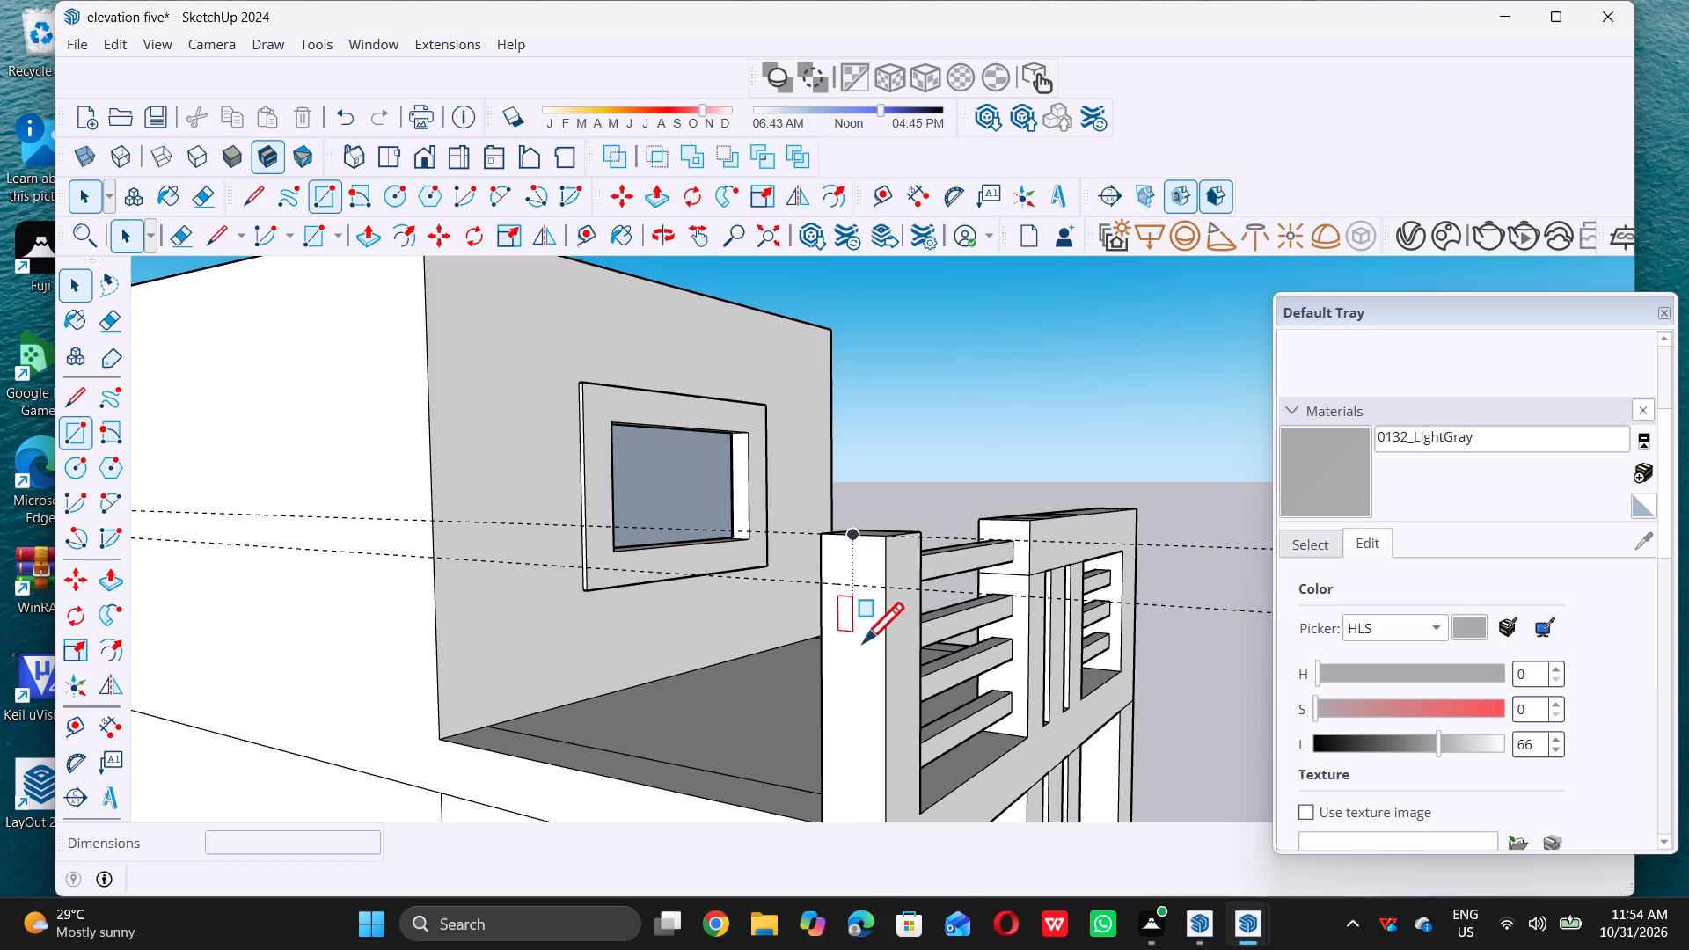
{"action": "left_click", "coordinate": [818, 536]}
{"action": "double_click", "coordinate": [886, 585]}
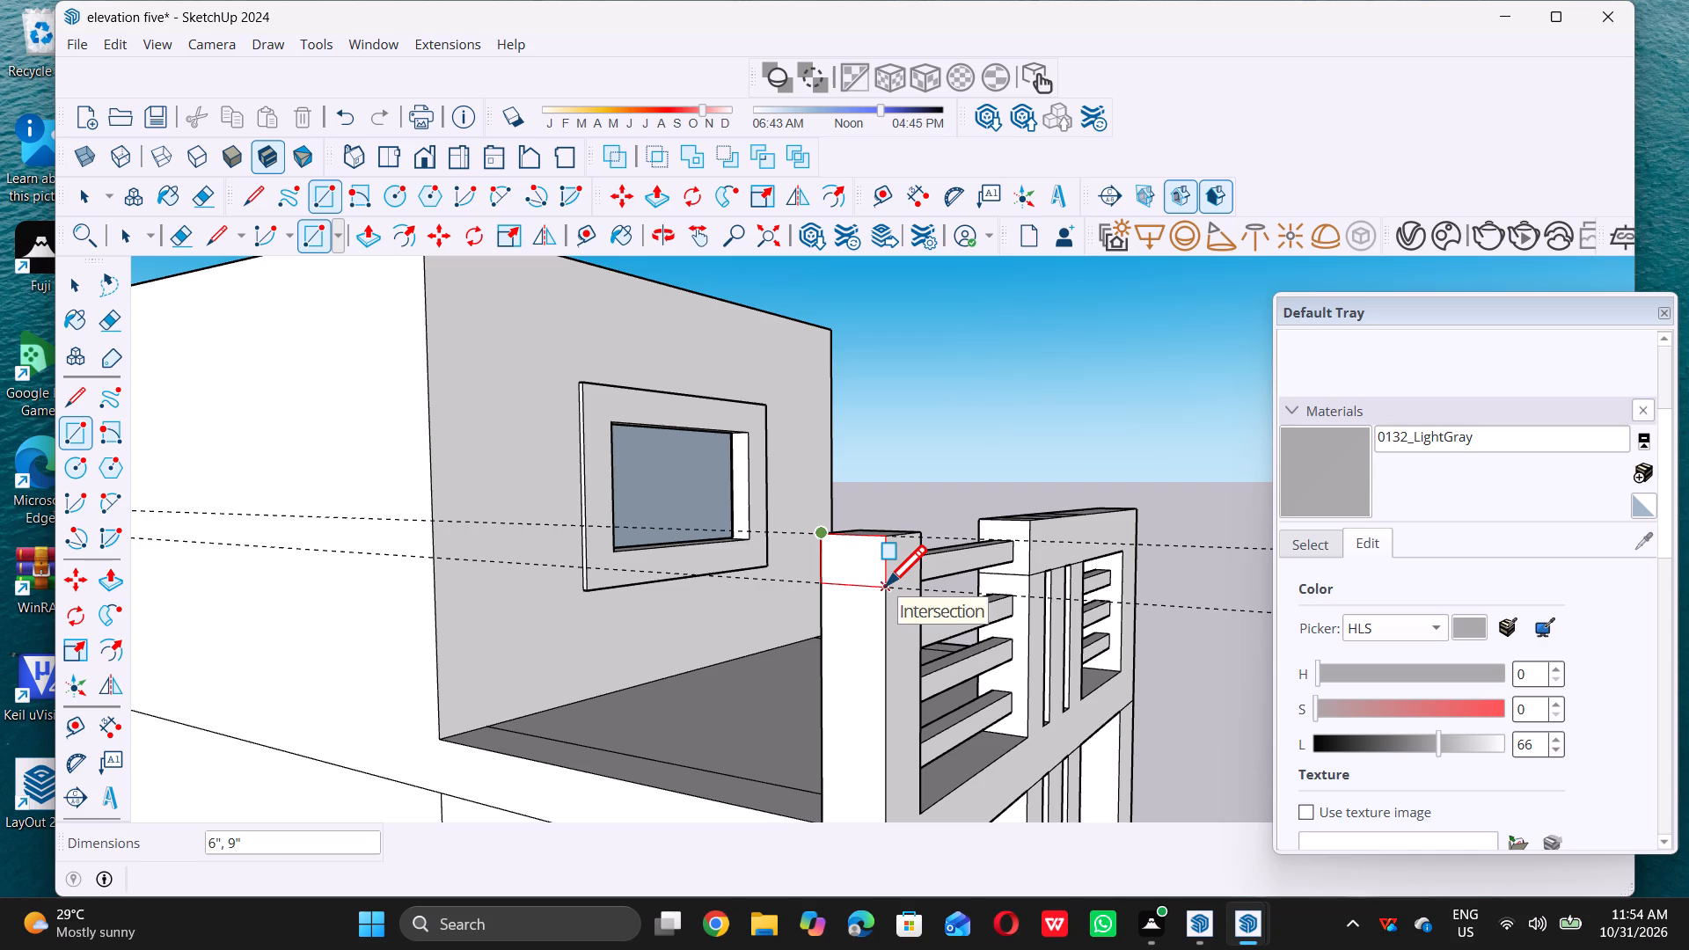
{"action": "key", "text": "space"}
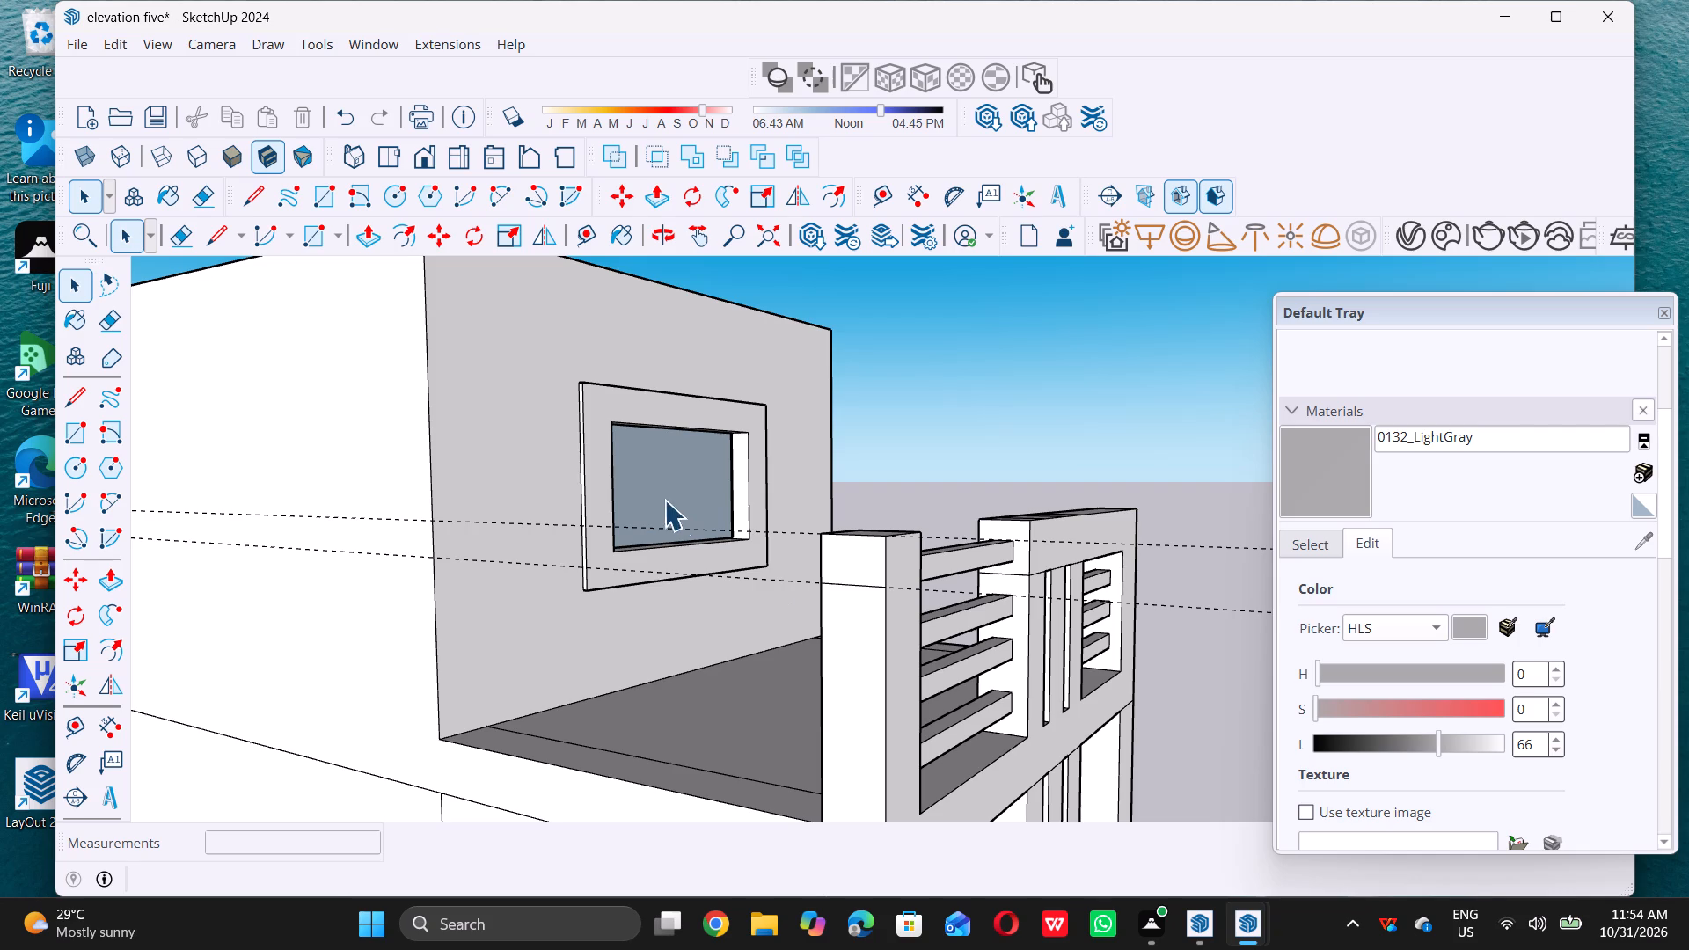
Push/Pull the rectangle at the top of the railing end post's side outward 6' to form a projecting beam.
{"action": "scroll", "coordinate": [829, 489], "scroll_direction": "down", "scroll_amount": 2}
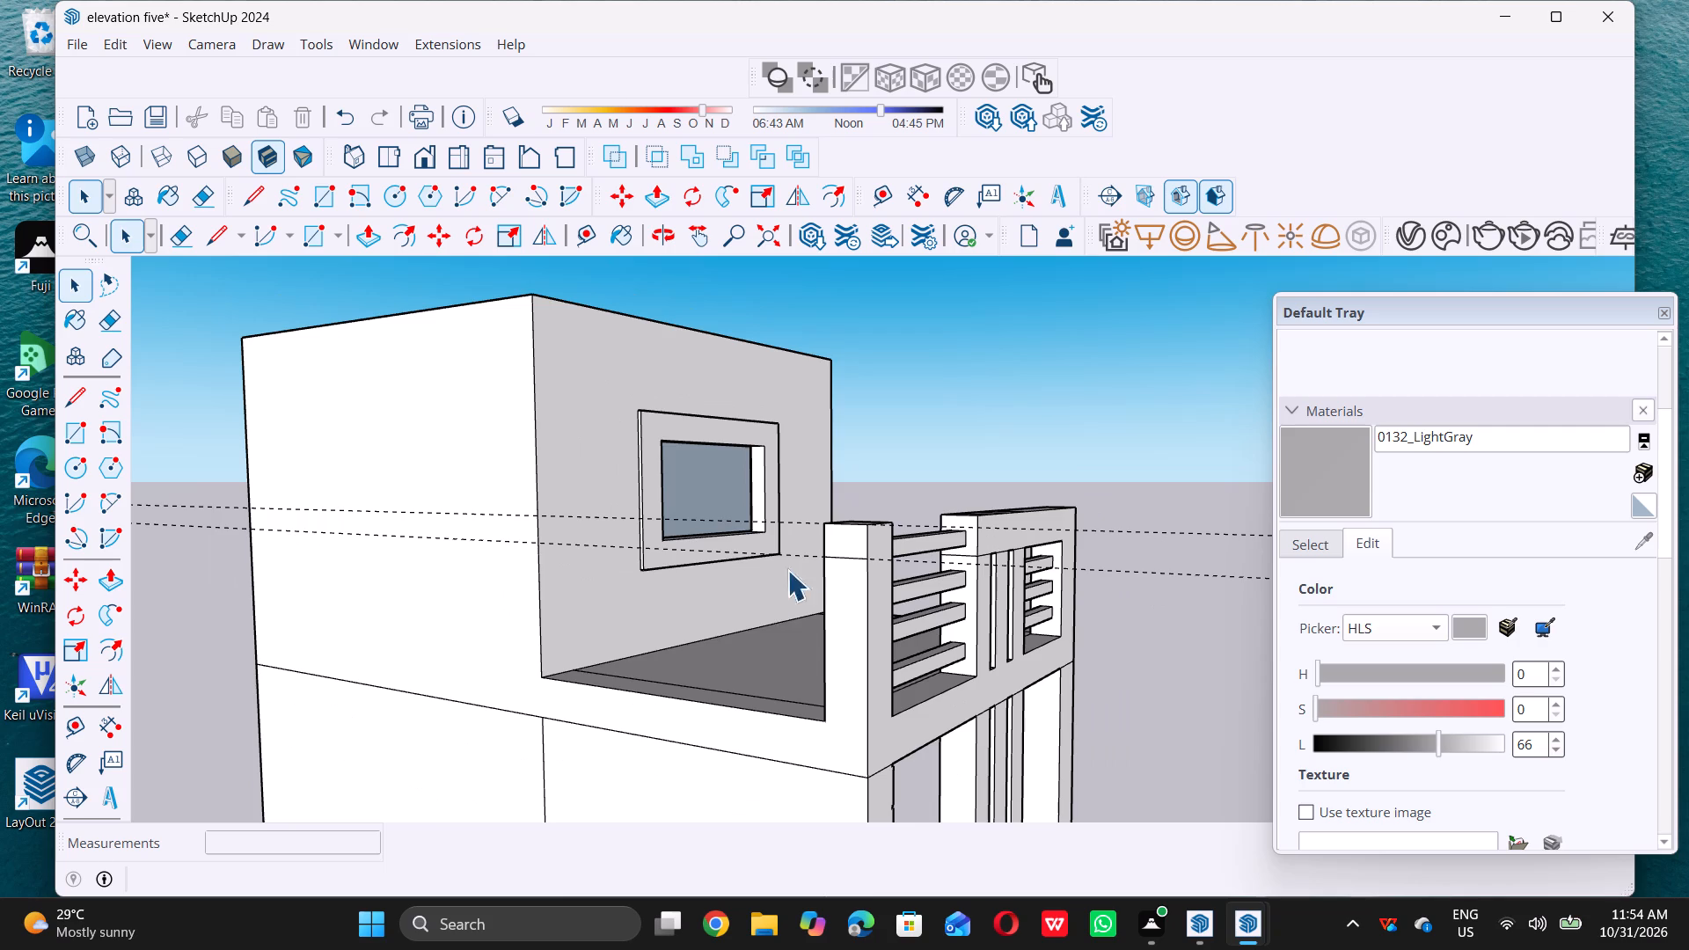
{"action": "middle_click_drag", "start_coordinate": [771, 631], "coordinate": [817, 632]}
{"action": "scroll", "coordinate": [913, 544], "scroll_direction": "up", "scroll_amount": 4}
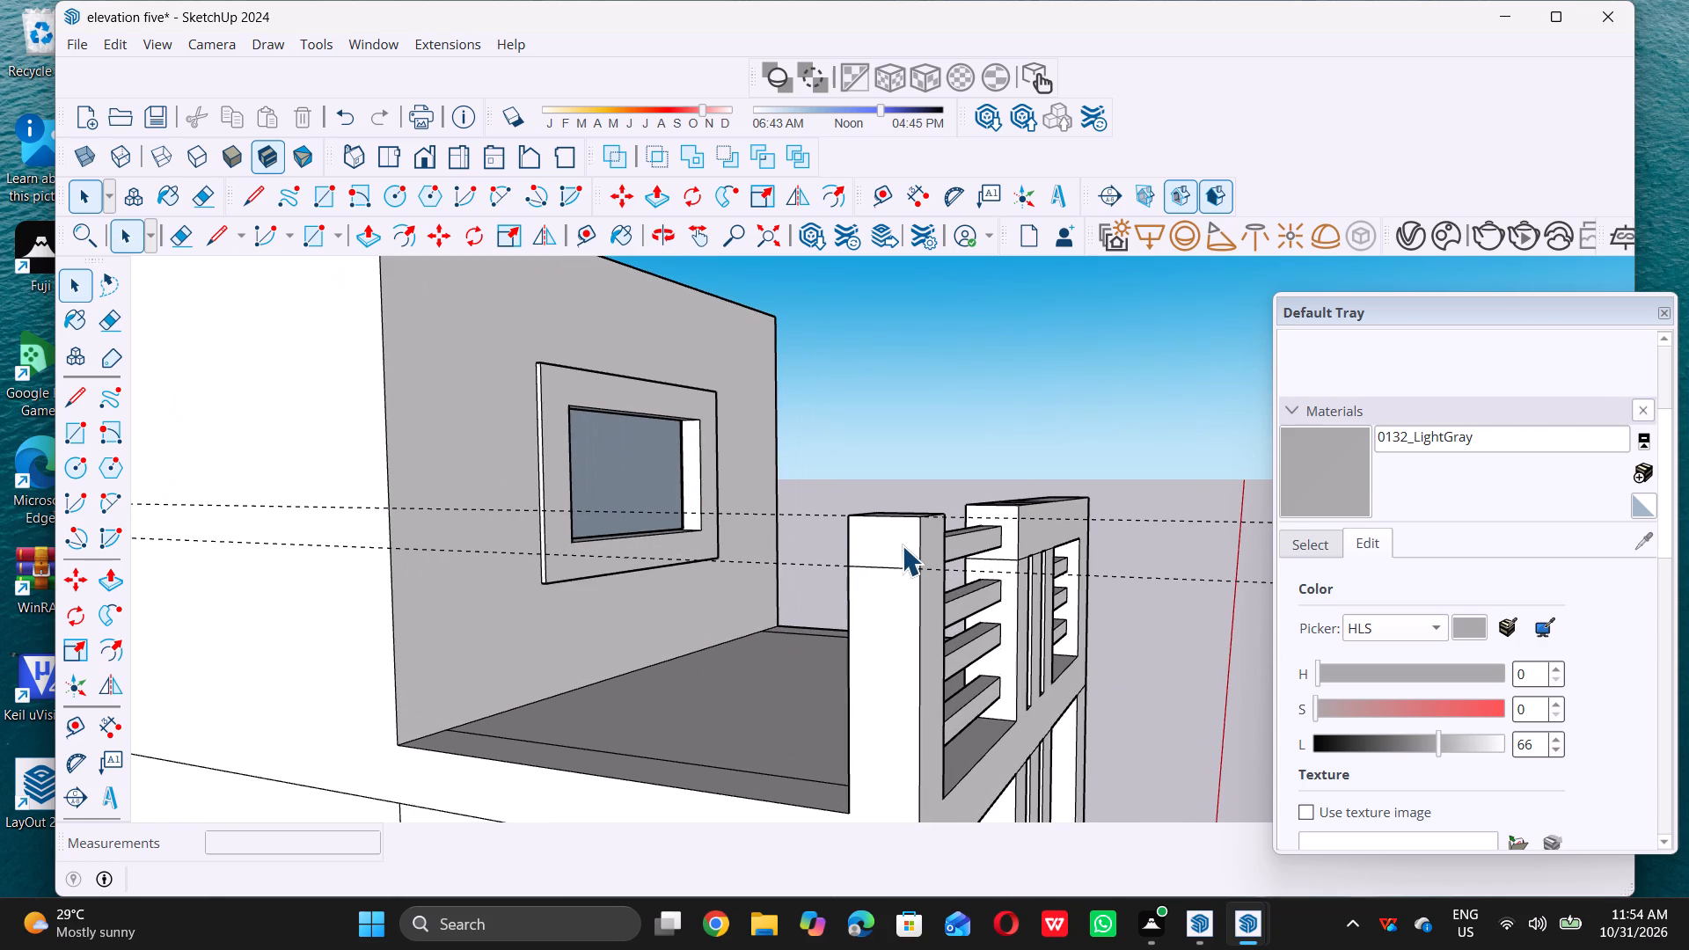
{"action": "double_click", "coordinate": [902, 545]}
{"action": "key", "text": "p"}
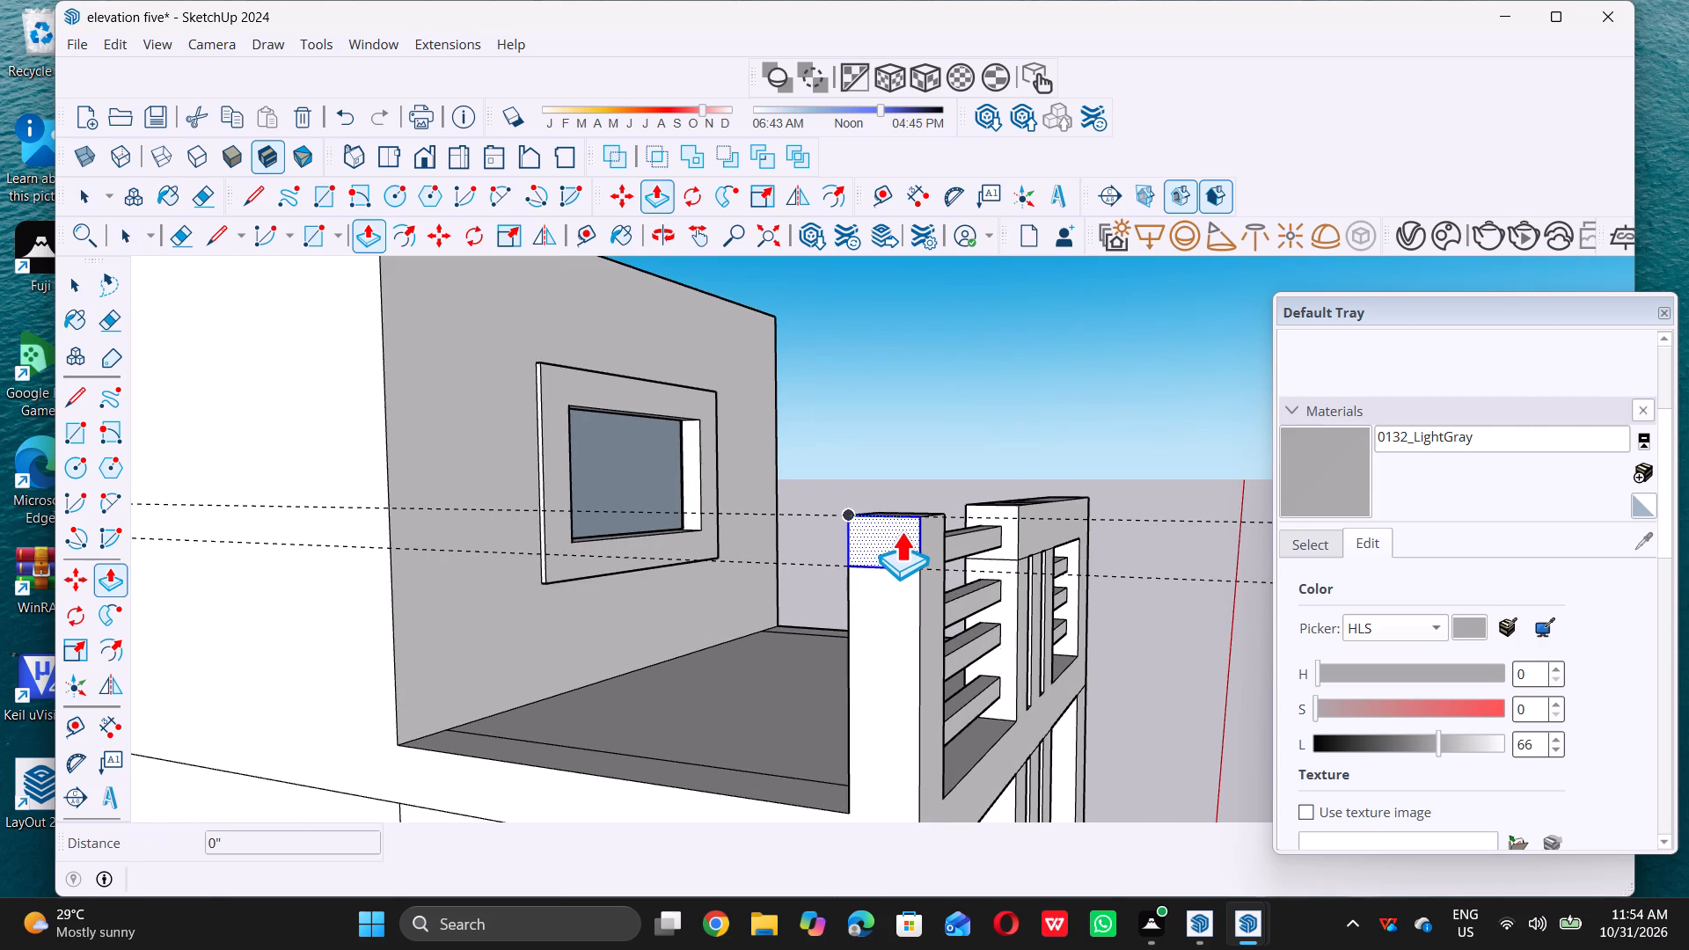
{"action": "left_click", "coordinate": [901, 531]}
{"action": "scroll", "coordinate": [764, 559], "scroll_direction": "down", "scroll_amount": 15}
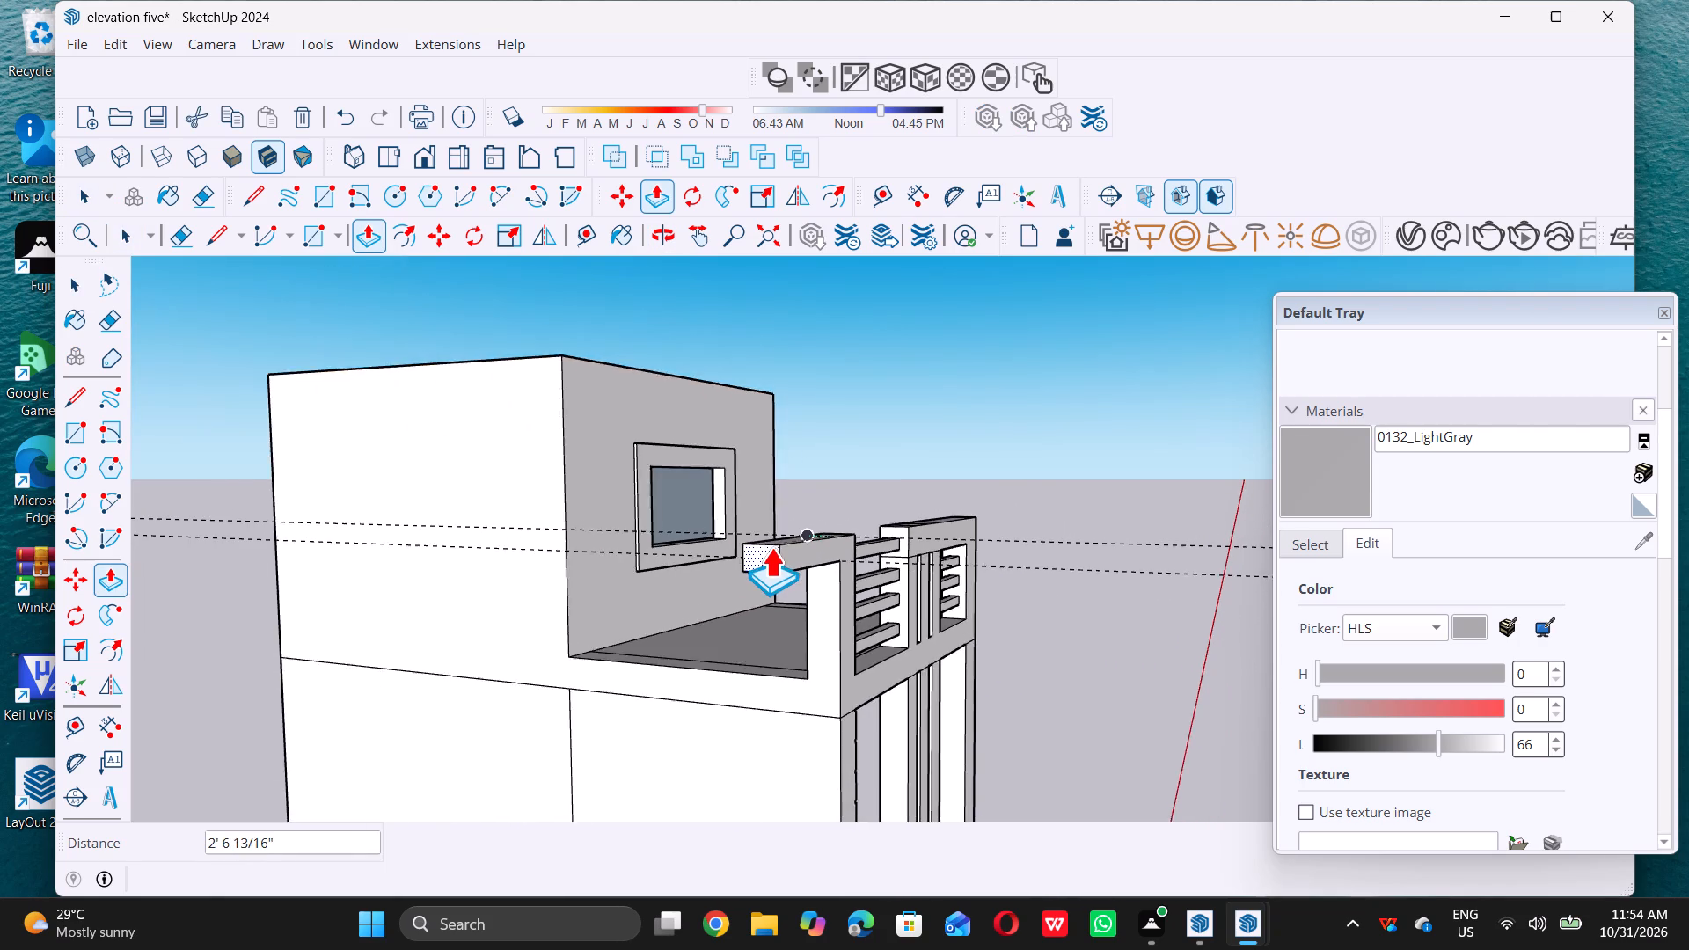
{"action": "scroll", "coordinate": [771, 547], "scroll_direction": "down", "scroll_amount": 7}
{"action": "middle_click_drag", "start_coordinate": [764, 543], "coordinate": [488, 562]}
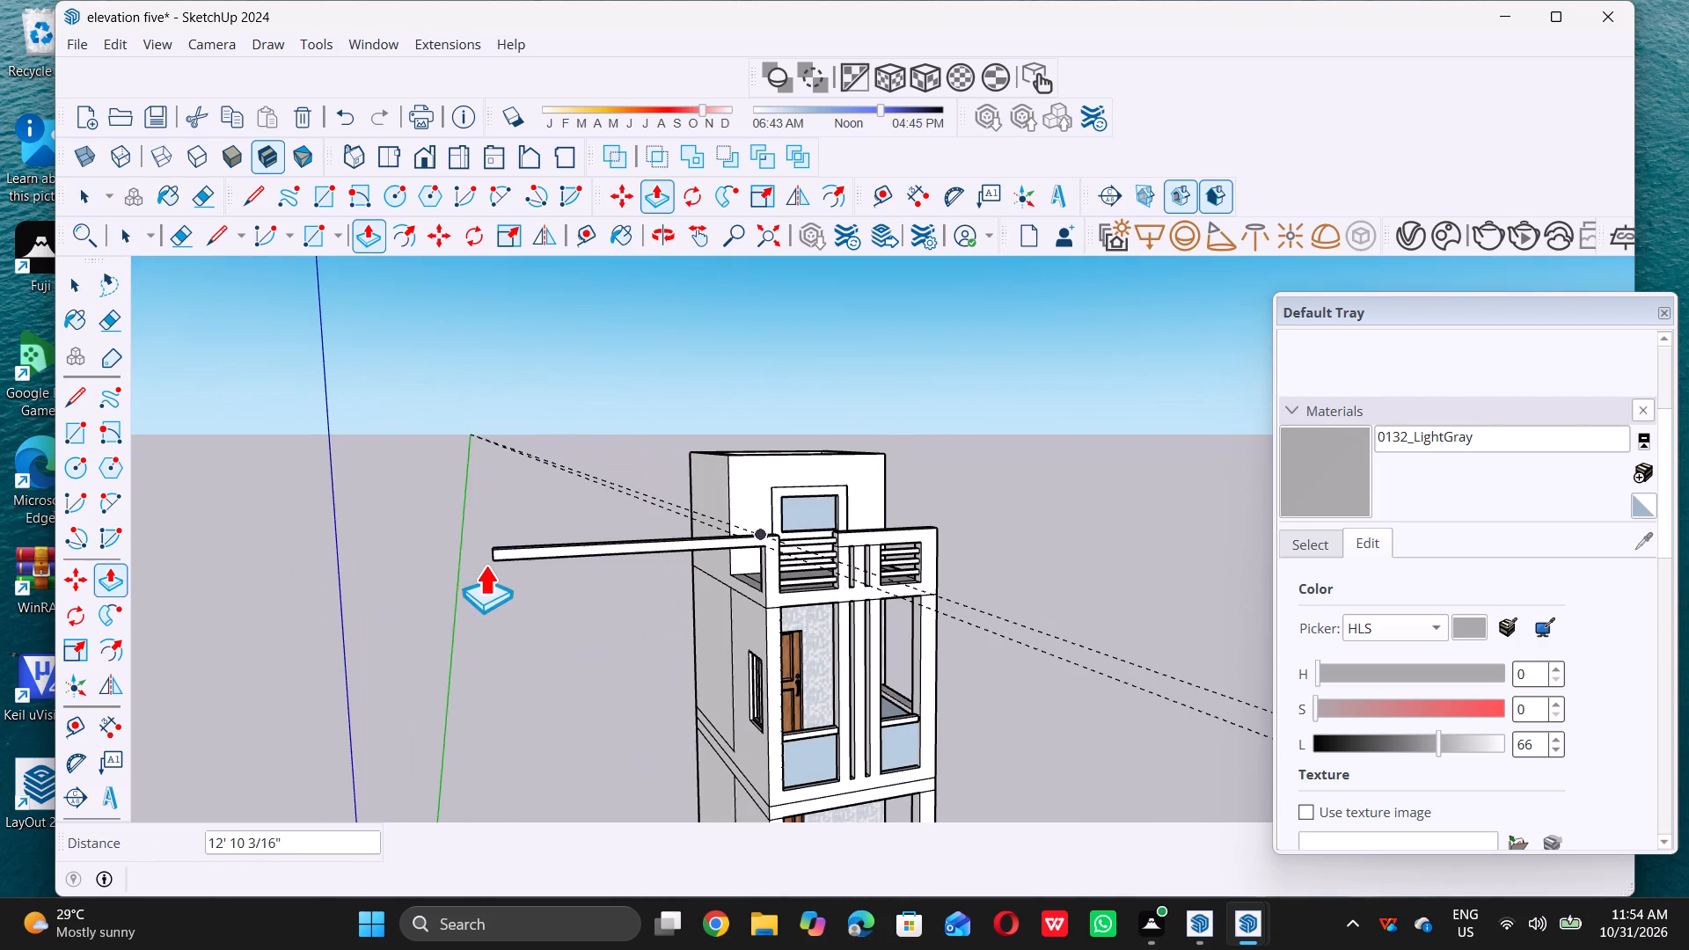
{"action": "middle_click_drag", "start_coordinate": [611, 565], "coordinate": [561, 515]}
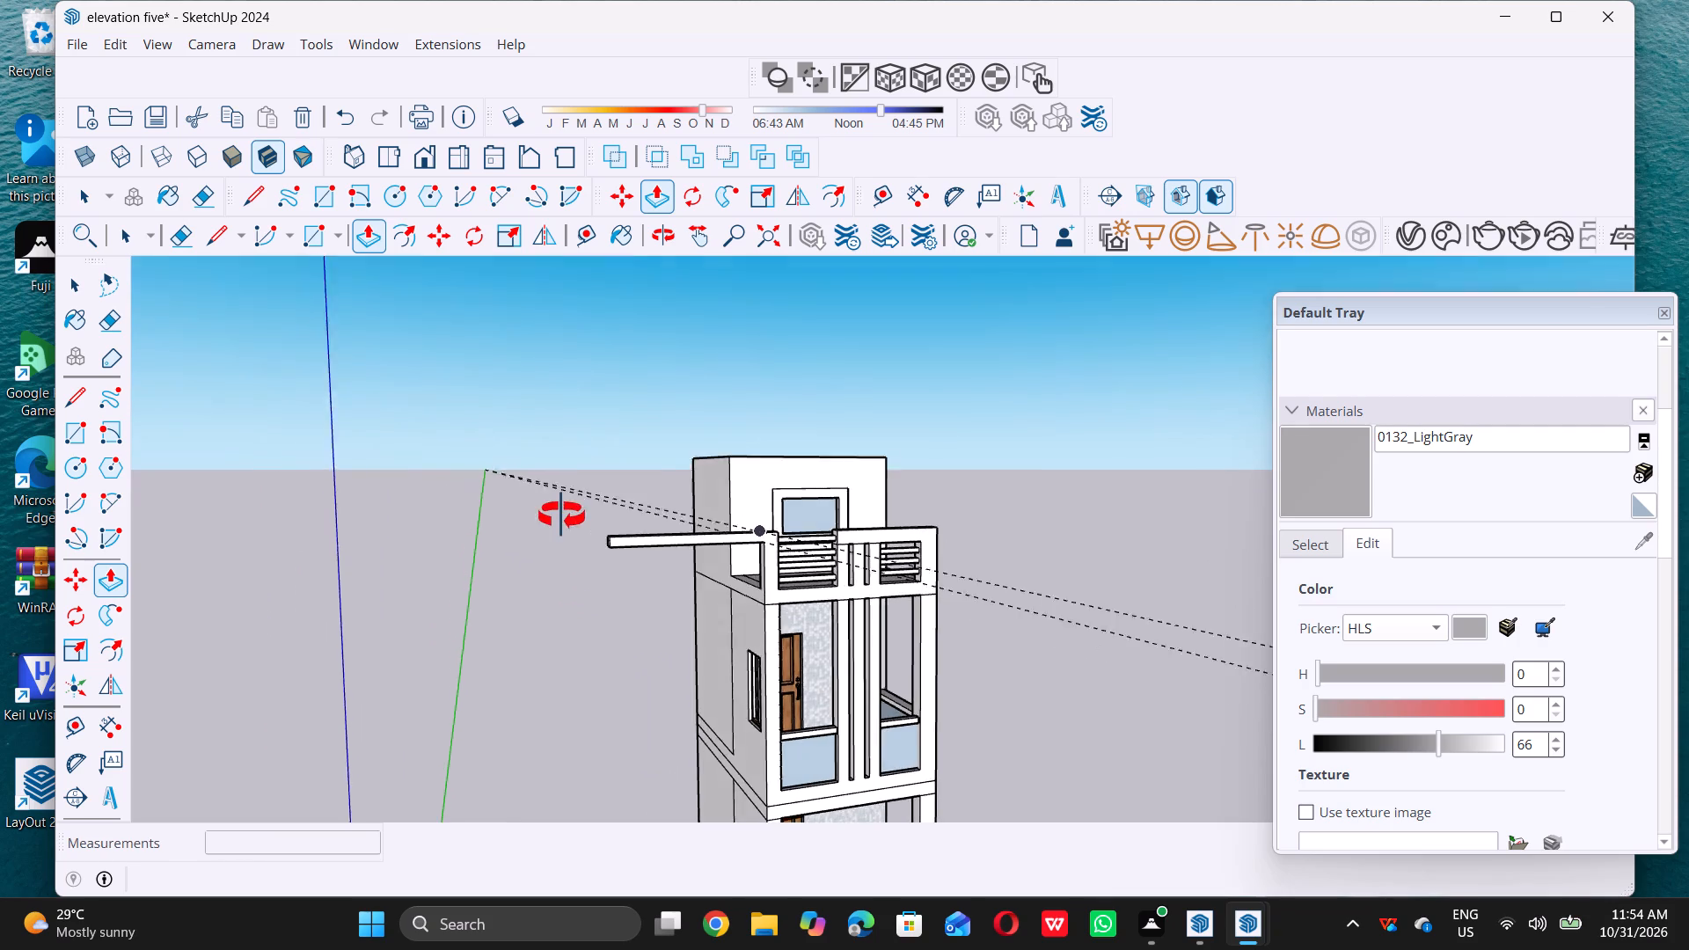
{"action": "middle_click_drag", "start_coordinate": [561, 515], "coordinate": [513, 513]}
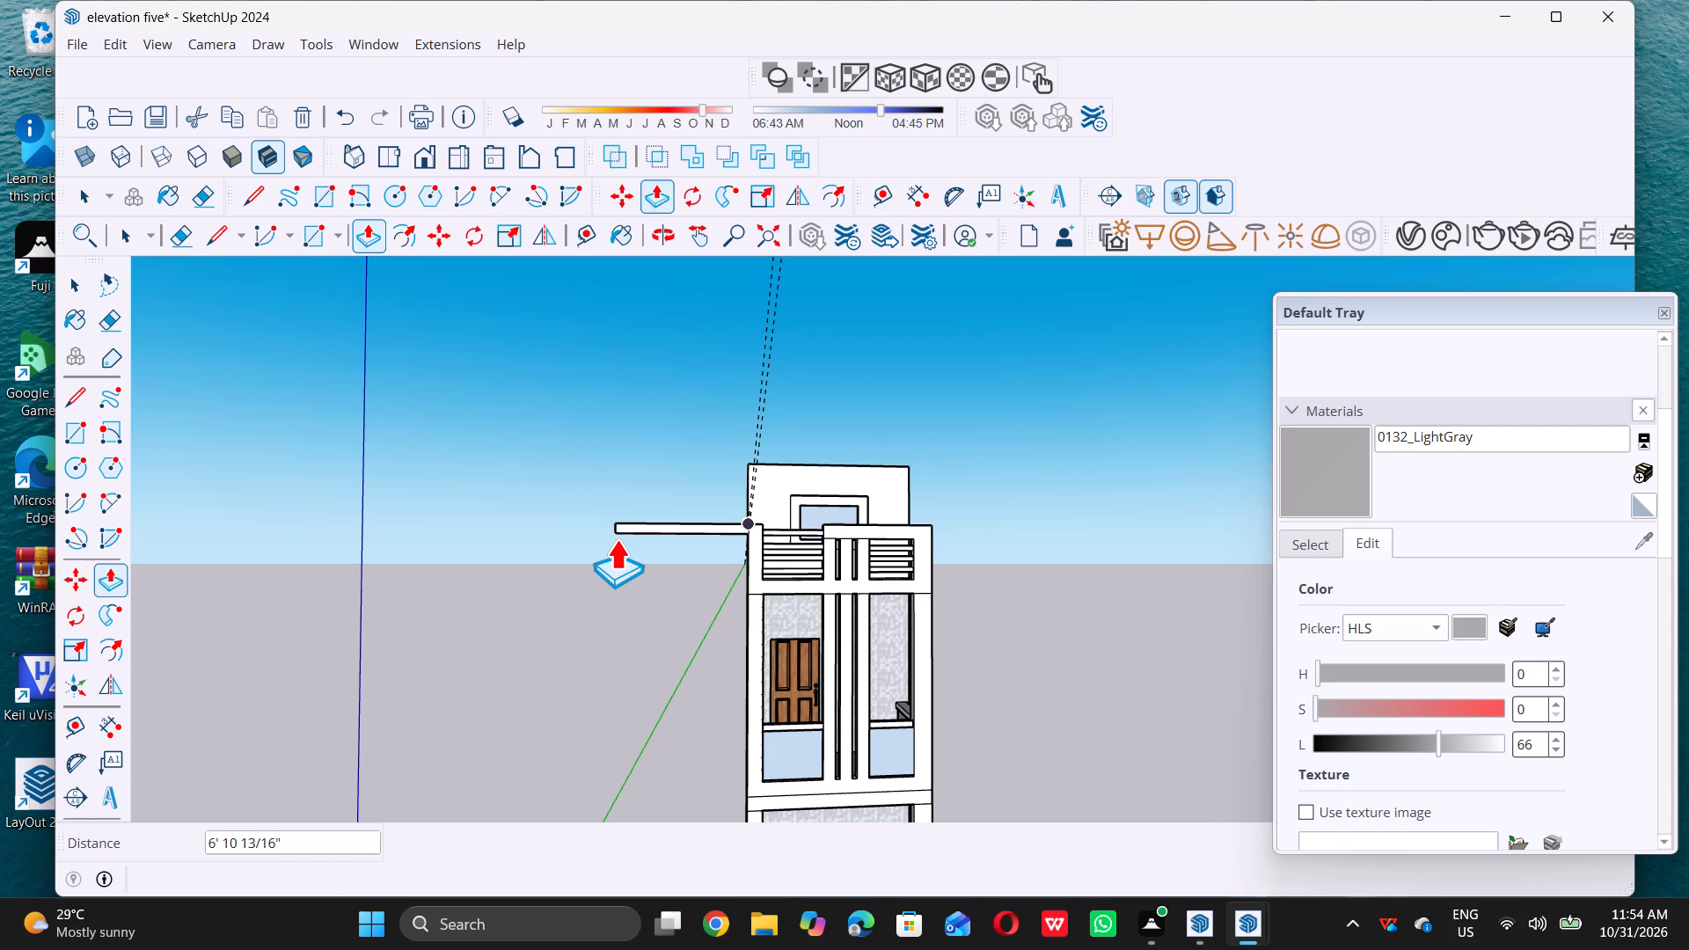
{"action": "key", "text": "6"}
{"action": "key", "text": "apostrophe"}
{"action": "key", "text": "Return"}
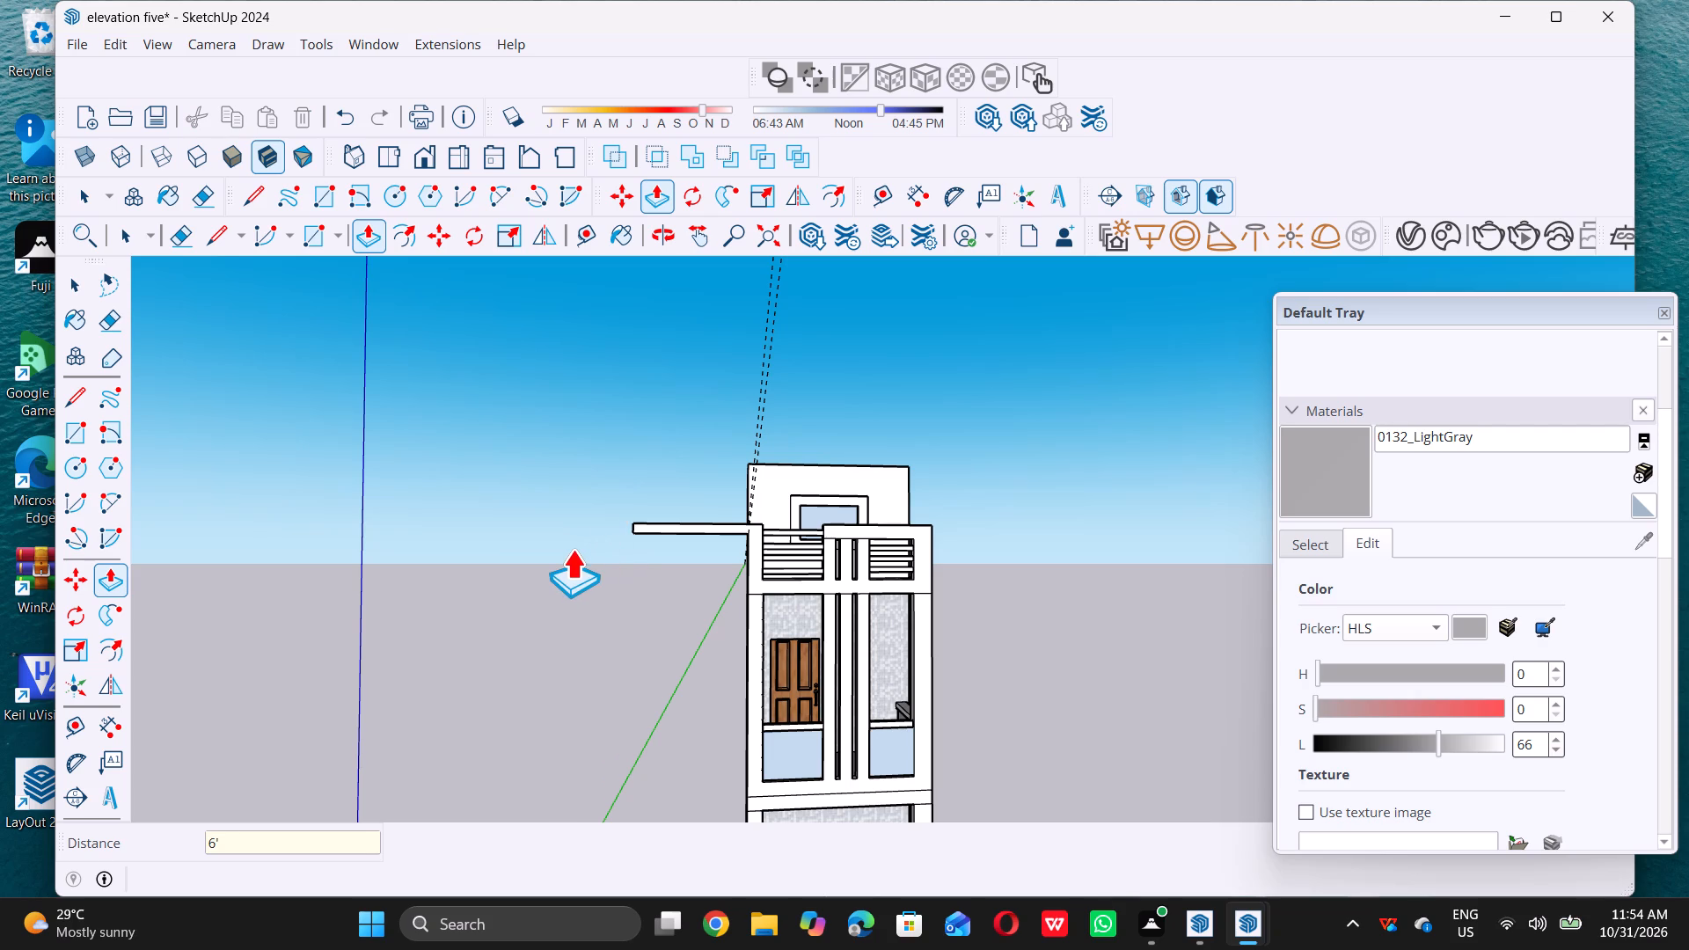
{"action": "key", "text": "space"}
{"action": "left_click", "coordinate": [488, 625]}
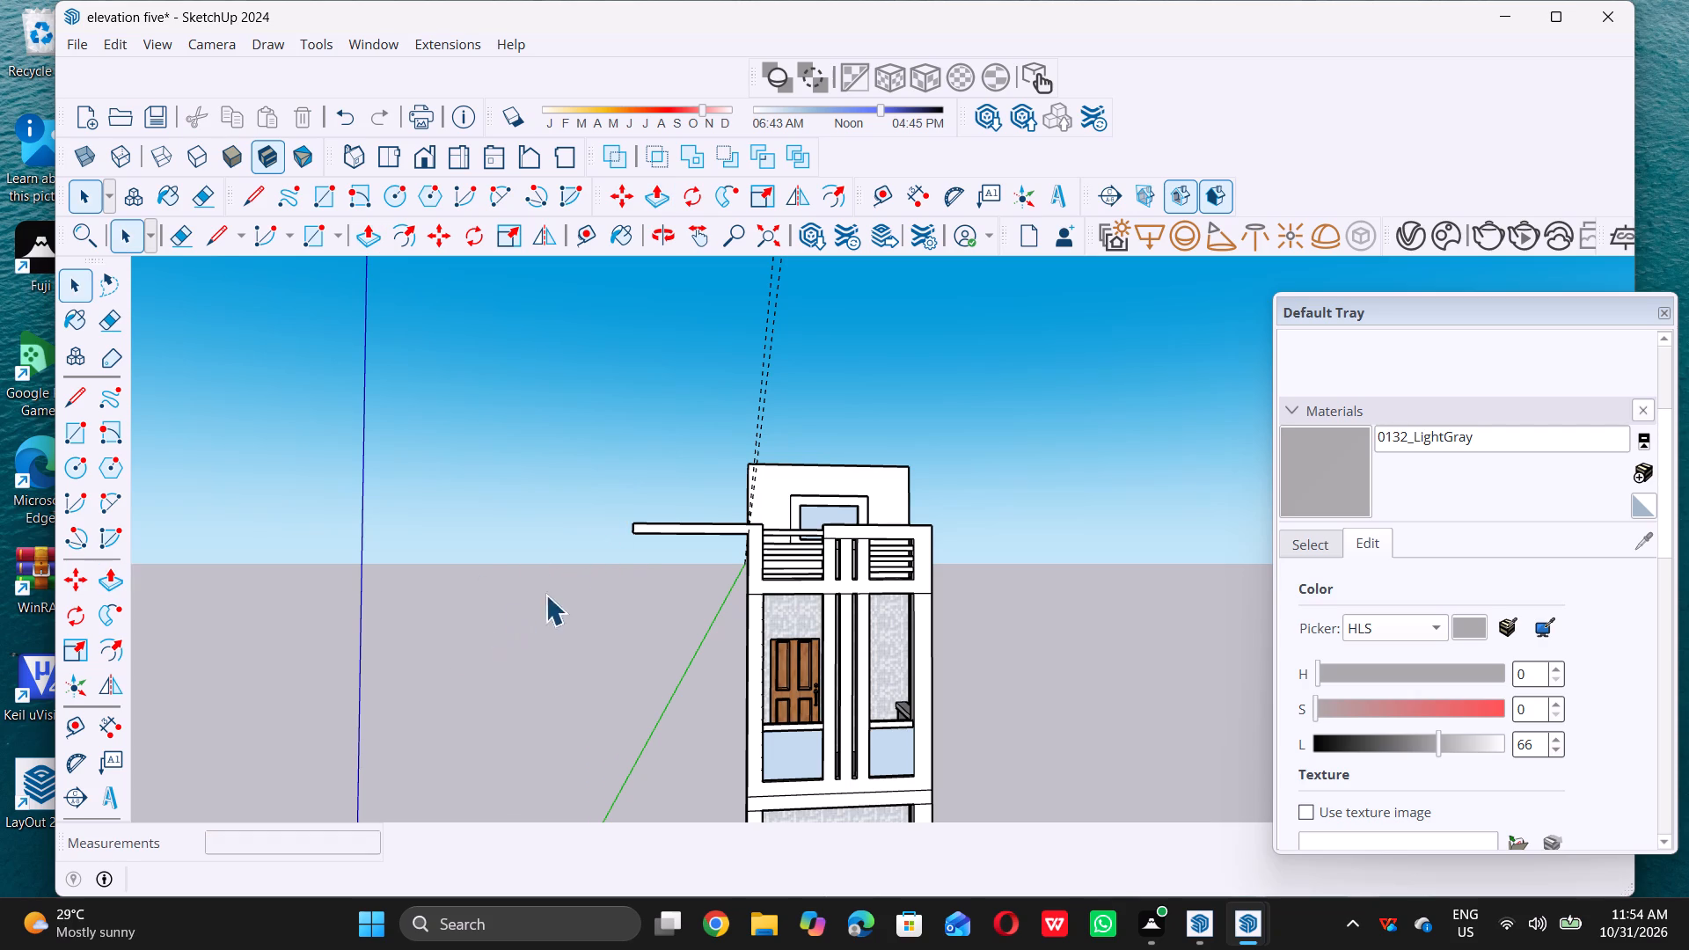
Delete all guides from the model.
{"action": "left_click", "coordinate": [112, 45]}
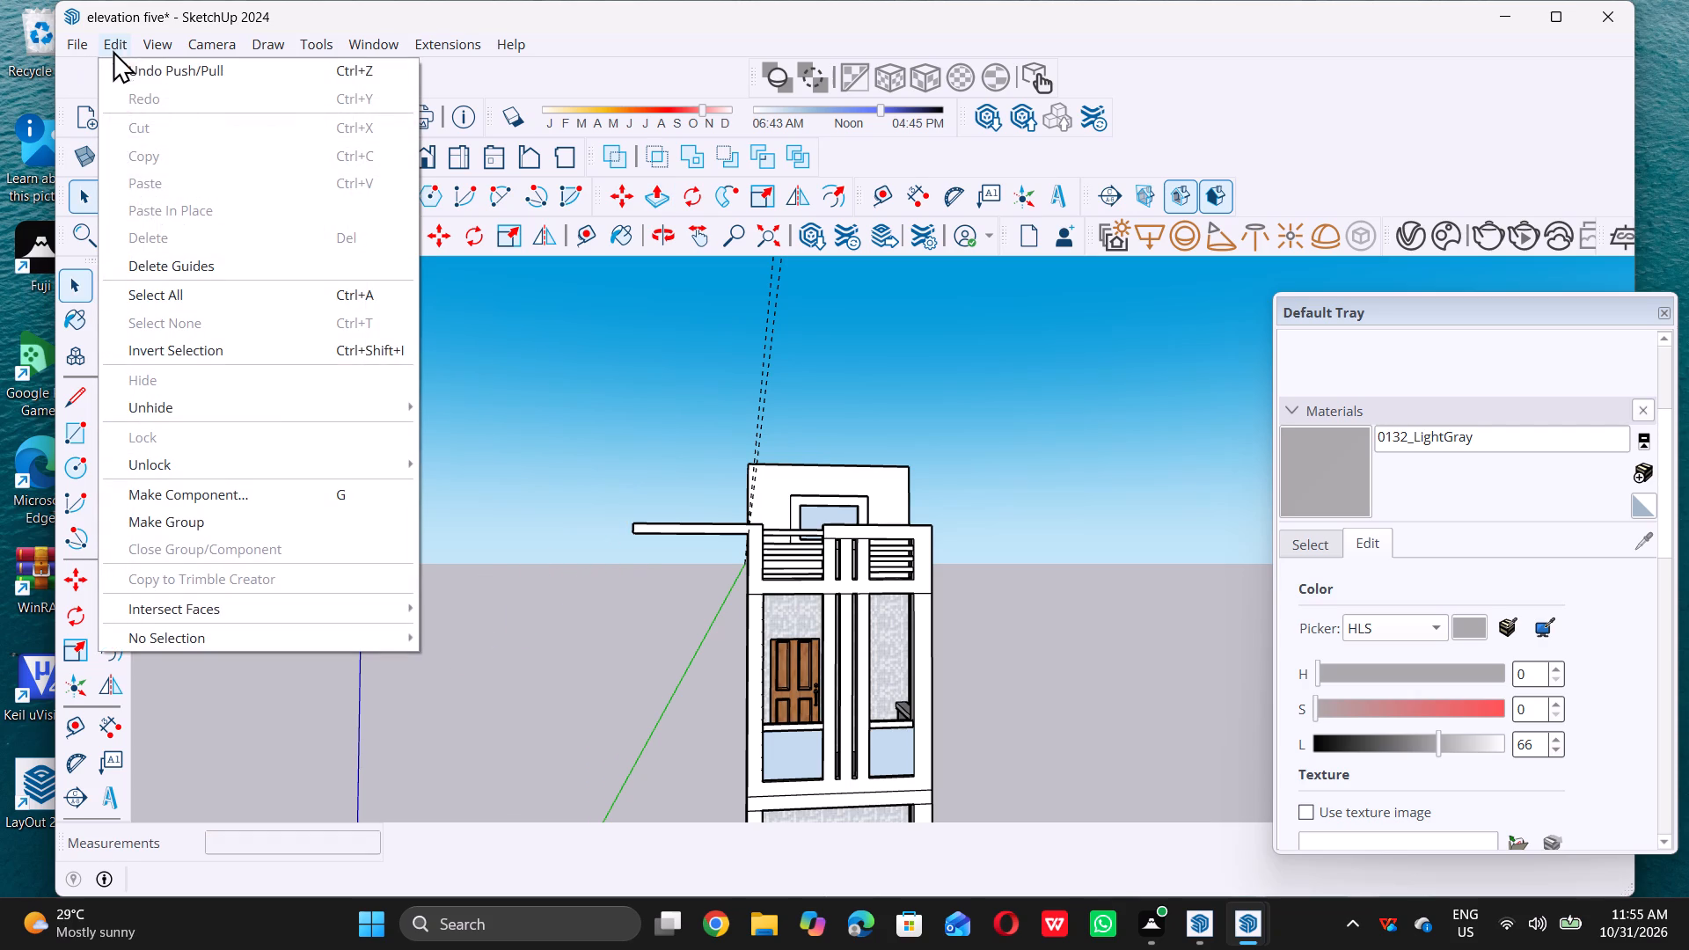
{"action": "left_click", "coordinate": [169, 258]}
Examine the building's front elevation with the new beam projecting from the rooftop railing, and its free end.
{"action": "scroll", "coordinate": [667, 472], "scroll_direction": "down", "scroll_amount": 5}
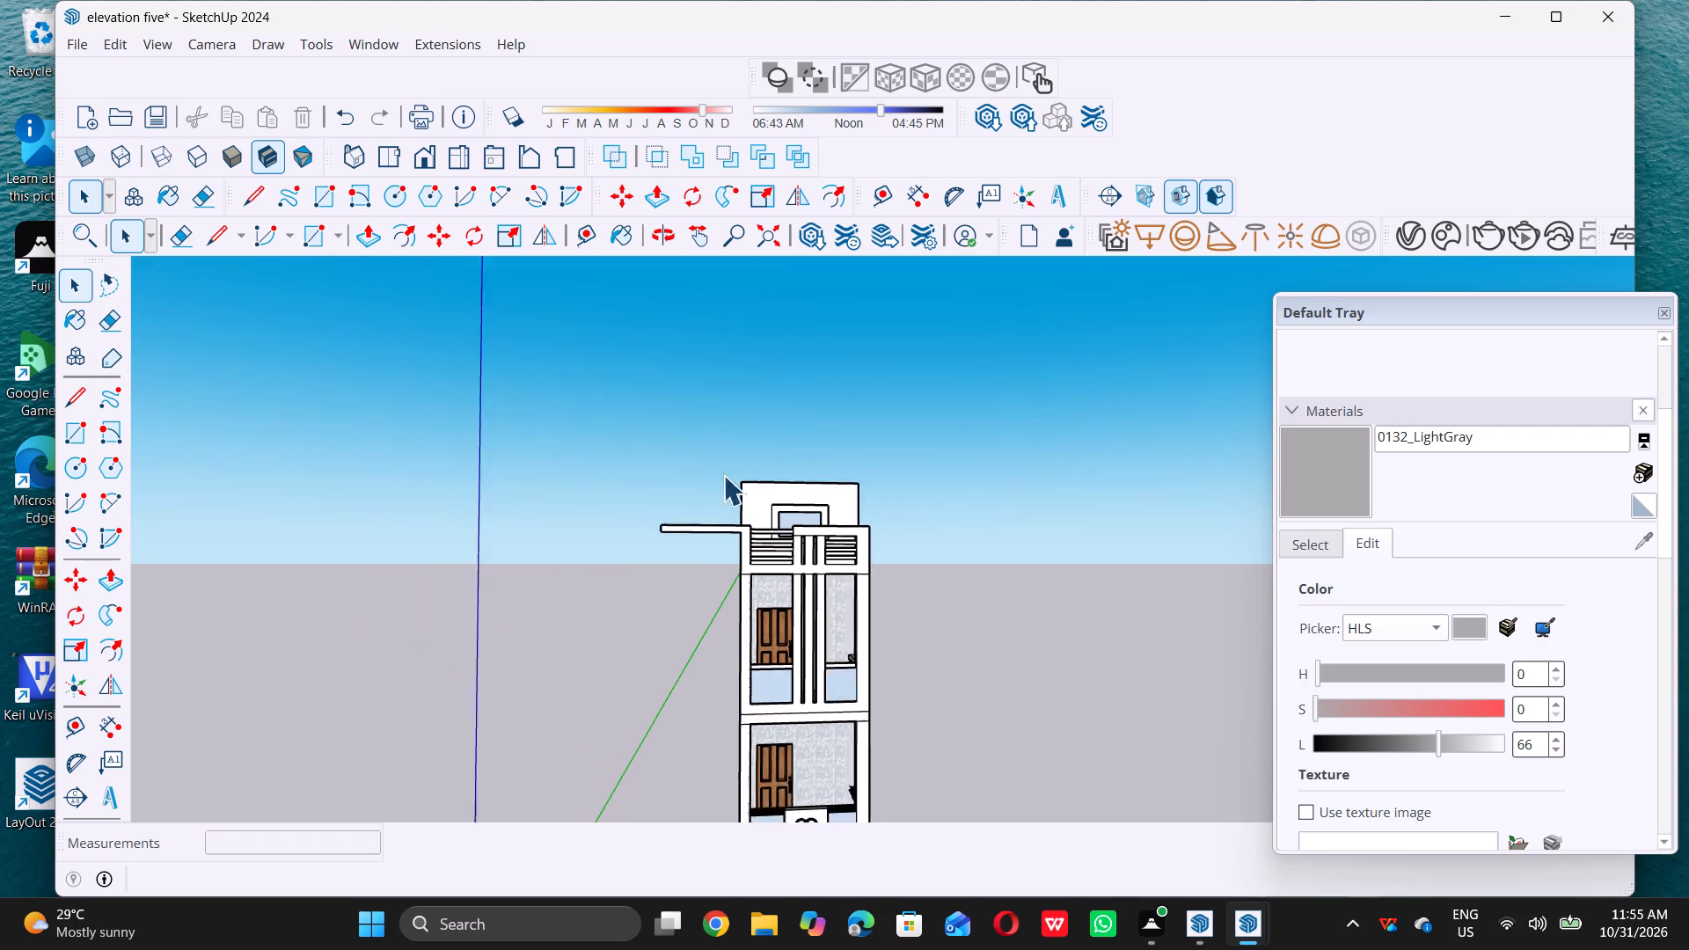
{"action": "scroll", "coordinate": [691, 447], "scroll_direction": "down", "scroll_amount": 5}
{"action": "middle_click_drag", "start_coordinate": [678, 515], "coordinate": [670, 515]}
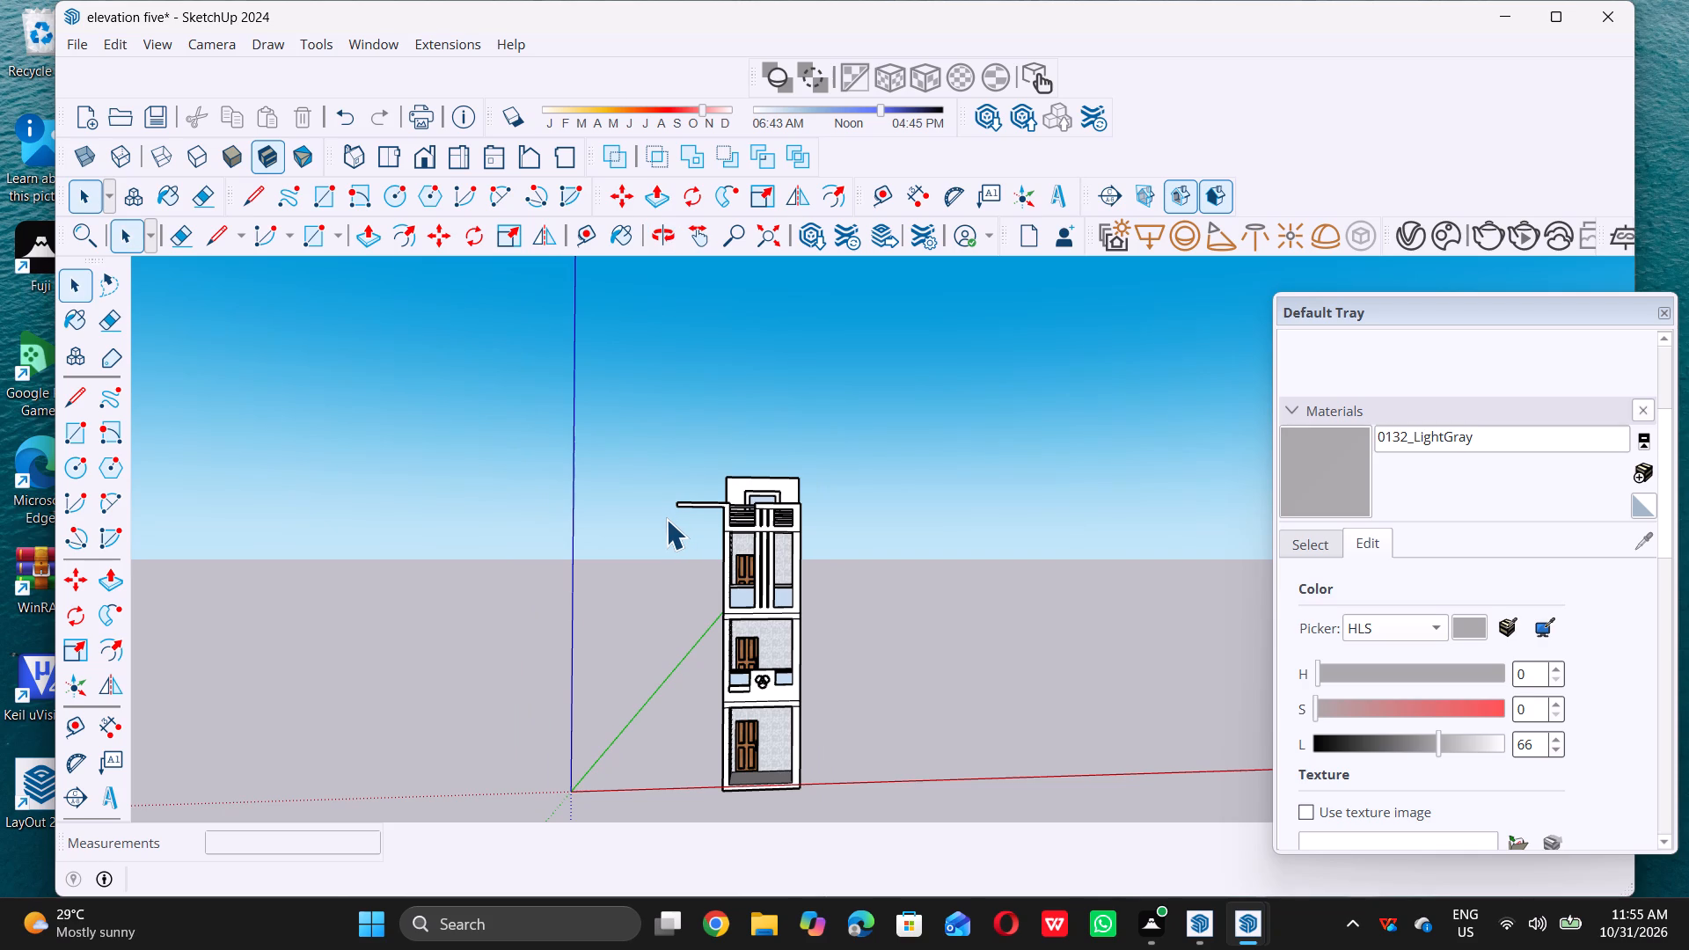
{"action": "middle_click_drag", "start_coordinate": [669, 532], "coordinate": [662, 535]}
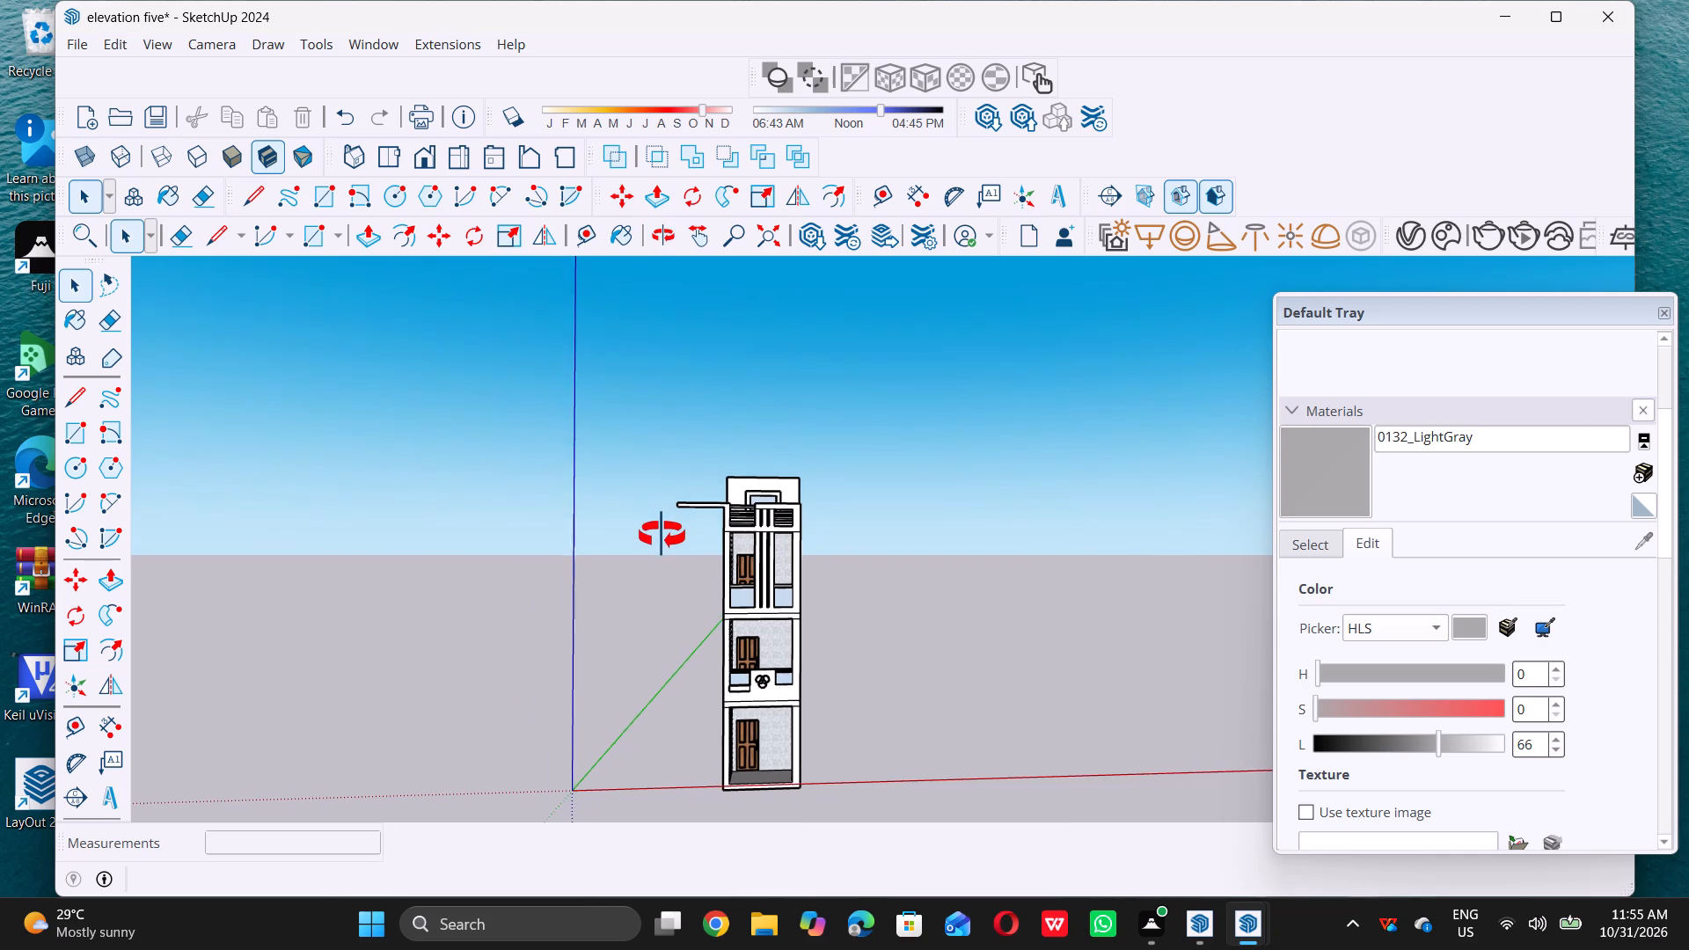
{"action": "middle_click_drag", "start_coordinate": [662, 535], "coordinate": [651, 534]}
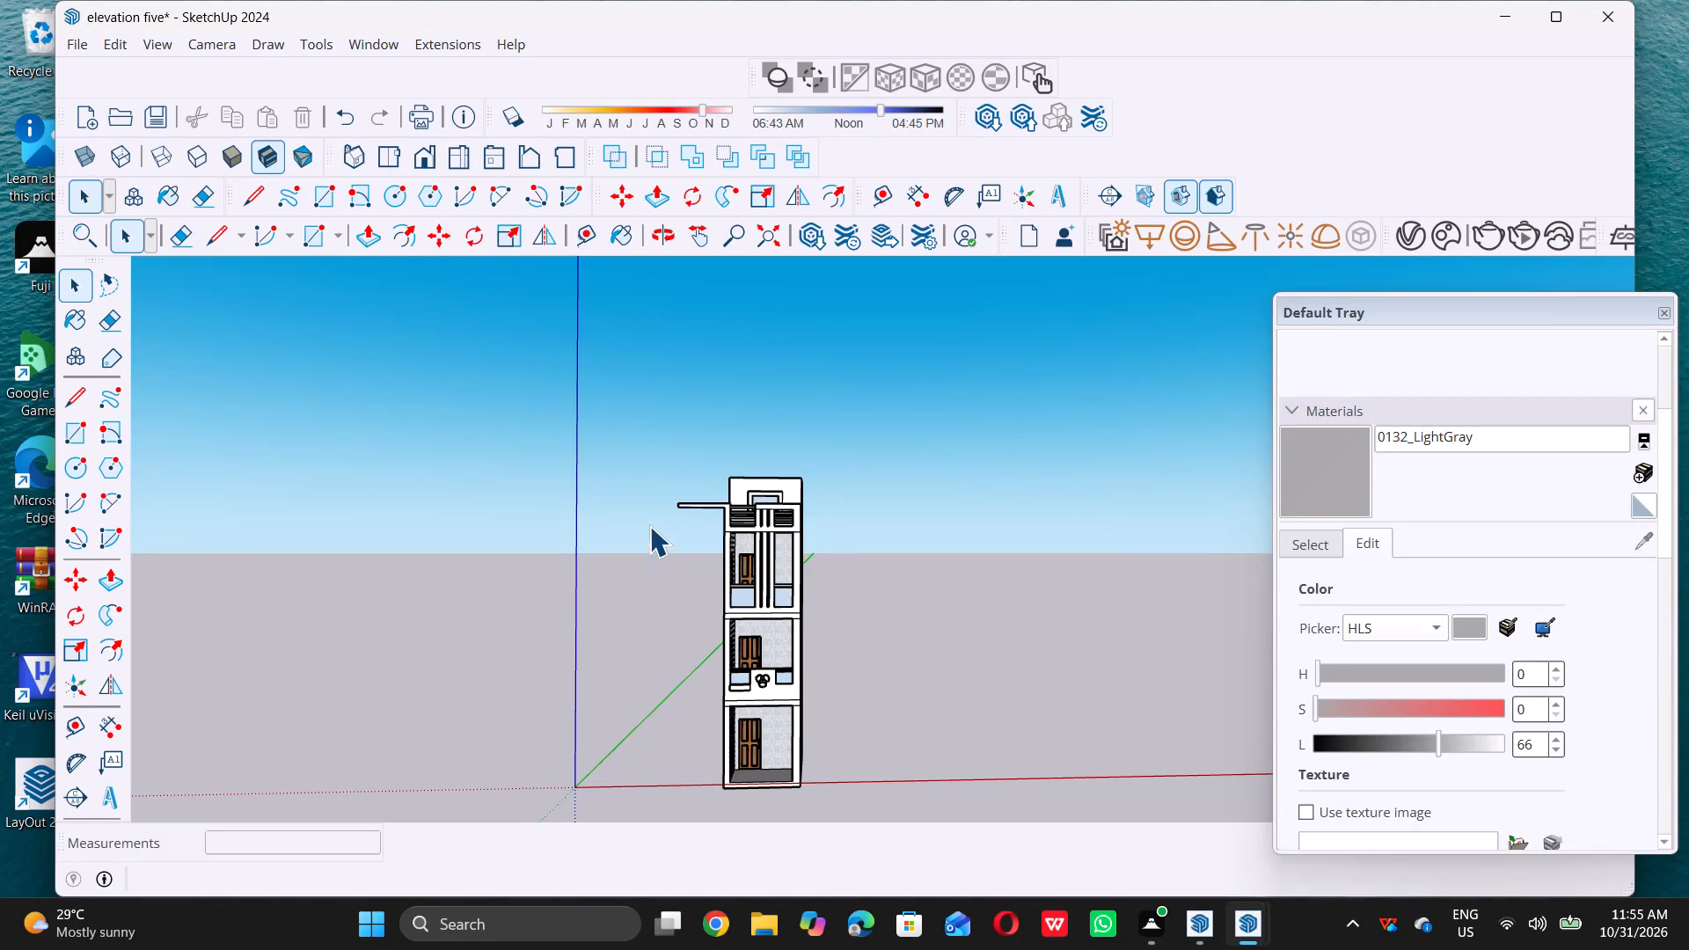
{"action": "scroll", "coordinate": [673, 502], "scroll_direction": "up", "scroll_amount": 5}
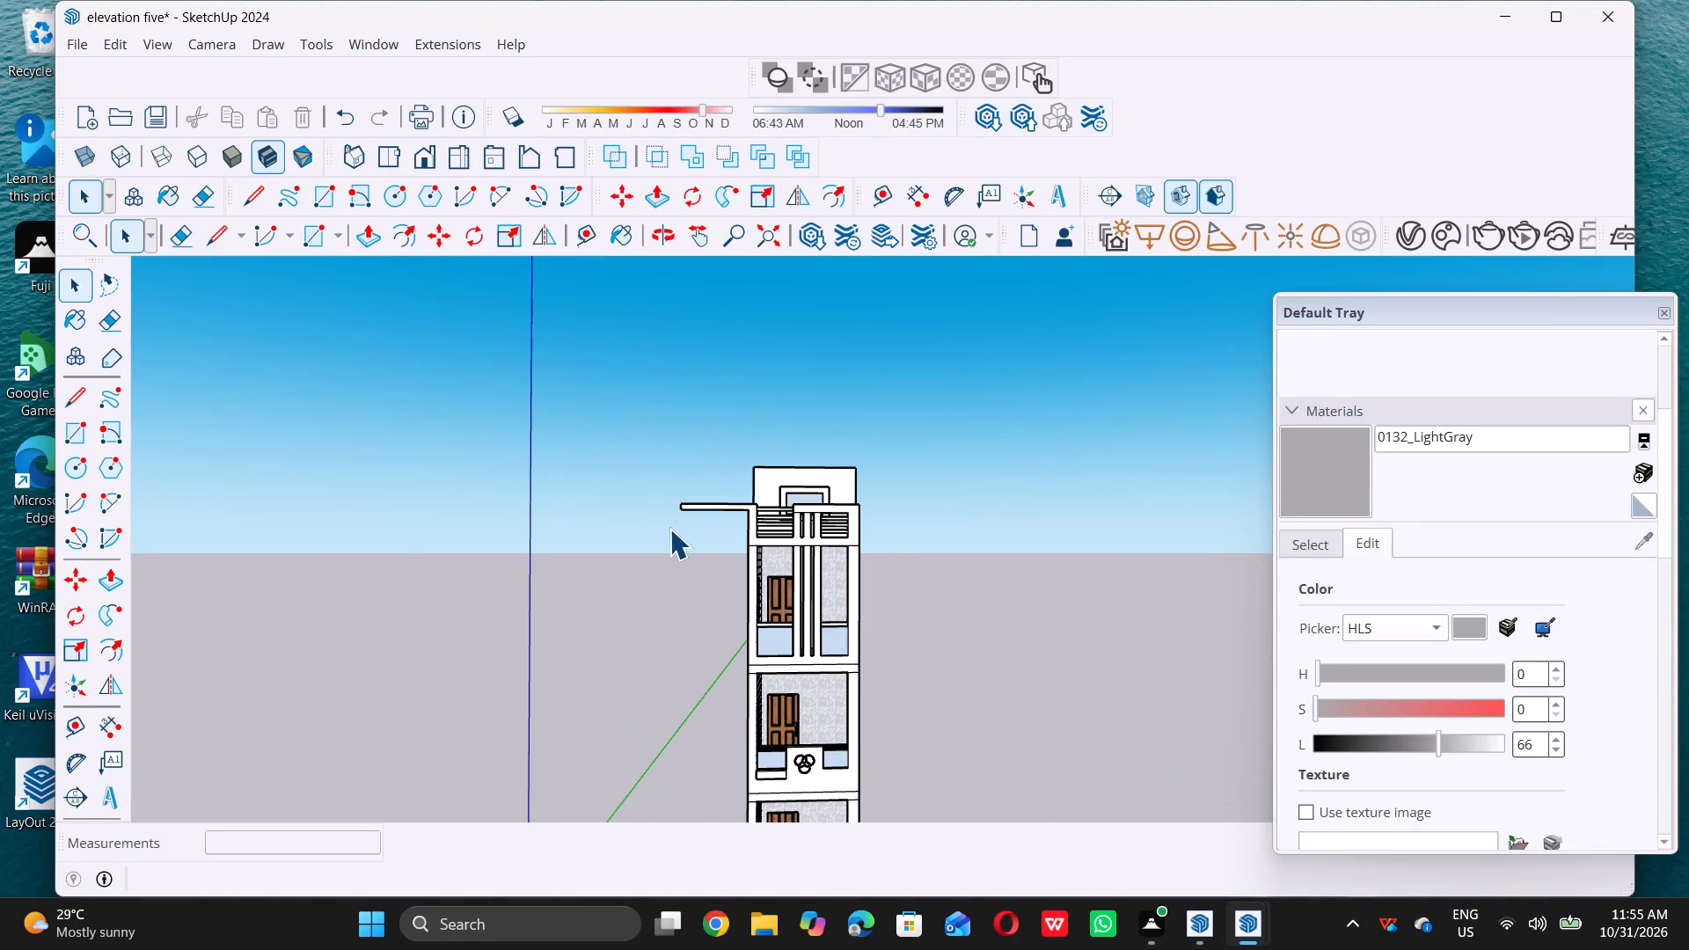
{"action": "scroll", "coordinate": [669, 529], "scroll_direction": "up", "scroll_amount": 14}
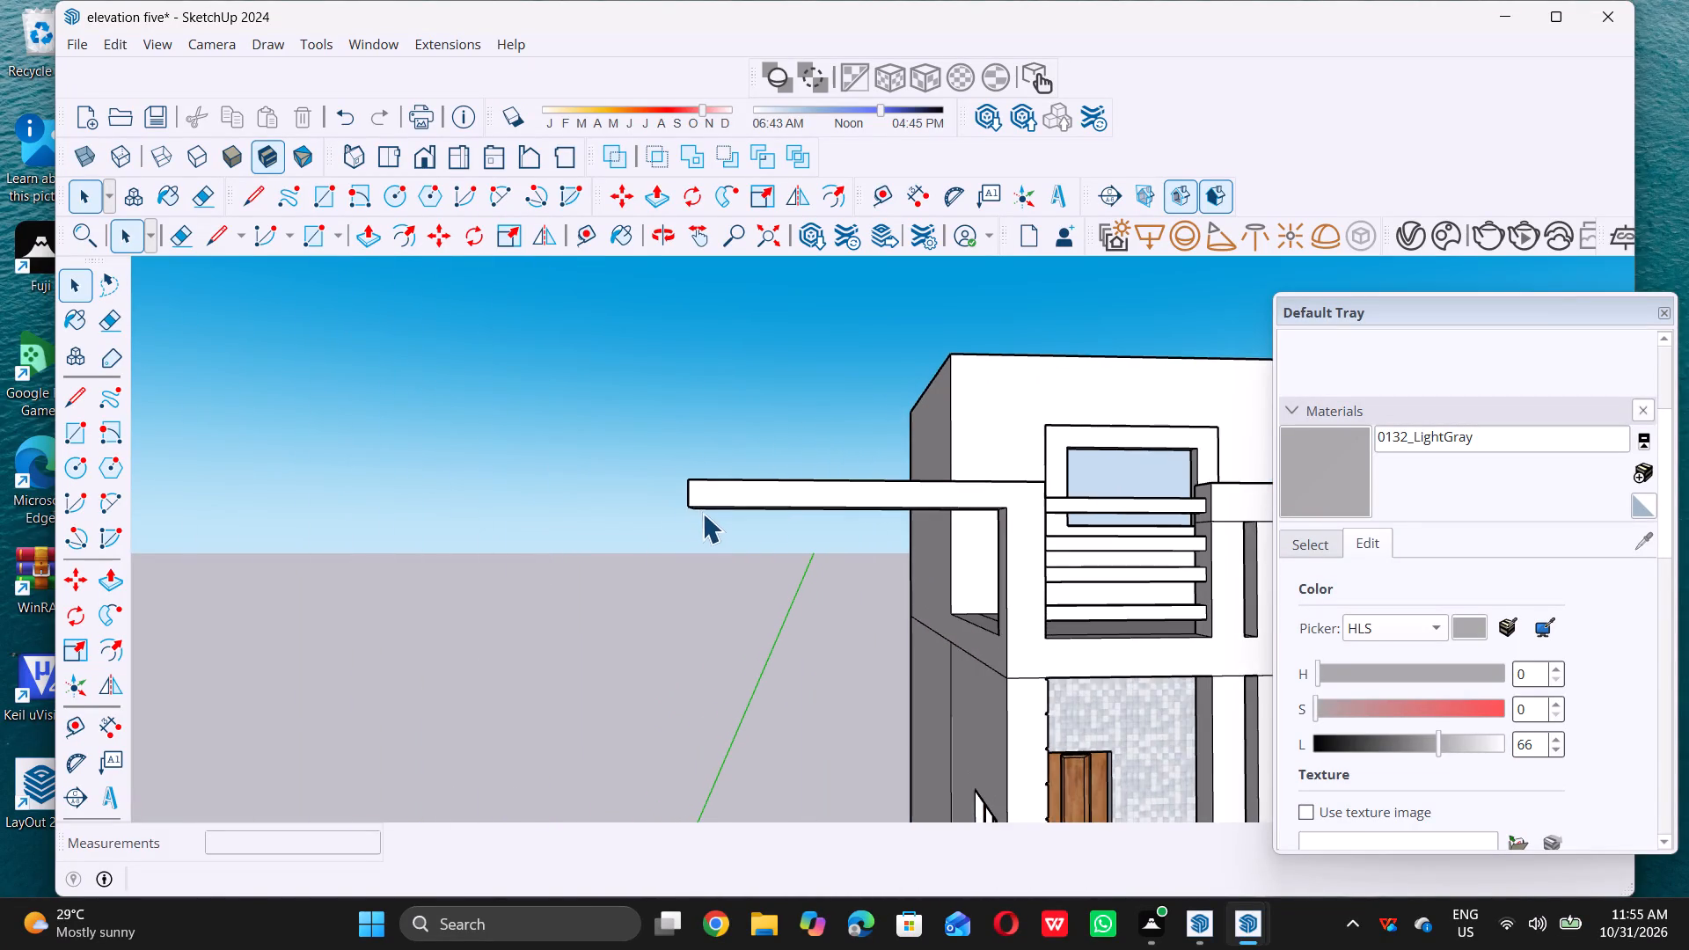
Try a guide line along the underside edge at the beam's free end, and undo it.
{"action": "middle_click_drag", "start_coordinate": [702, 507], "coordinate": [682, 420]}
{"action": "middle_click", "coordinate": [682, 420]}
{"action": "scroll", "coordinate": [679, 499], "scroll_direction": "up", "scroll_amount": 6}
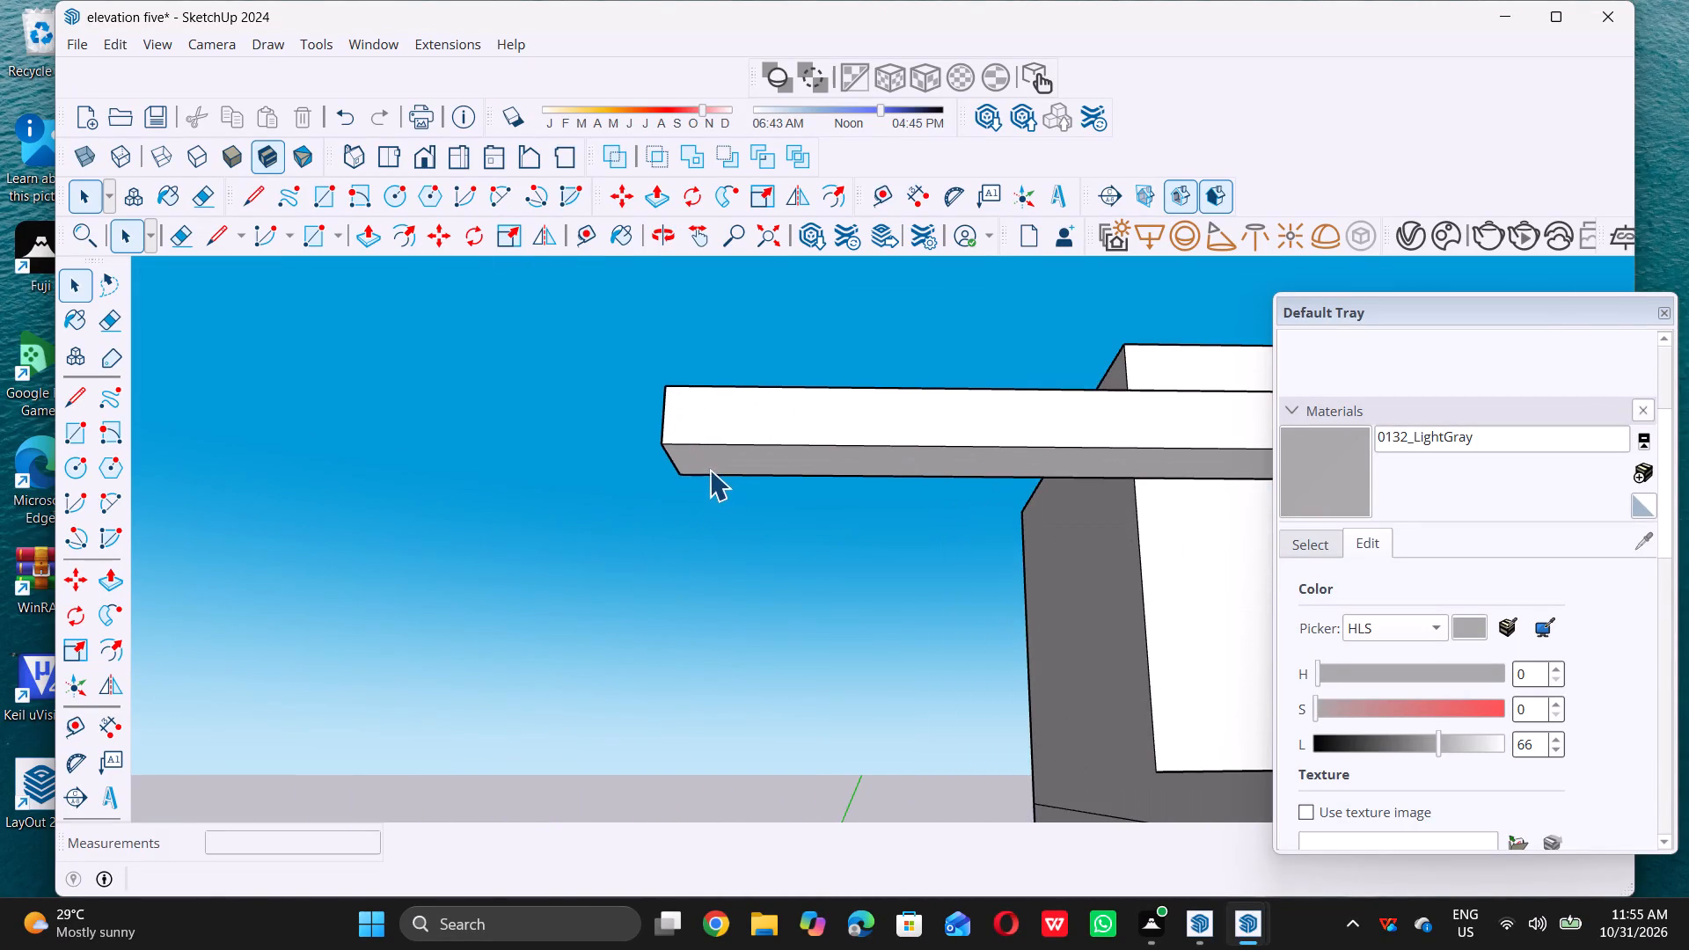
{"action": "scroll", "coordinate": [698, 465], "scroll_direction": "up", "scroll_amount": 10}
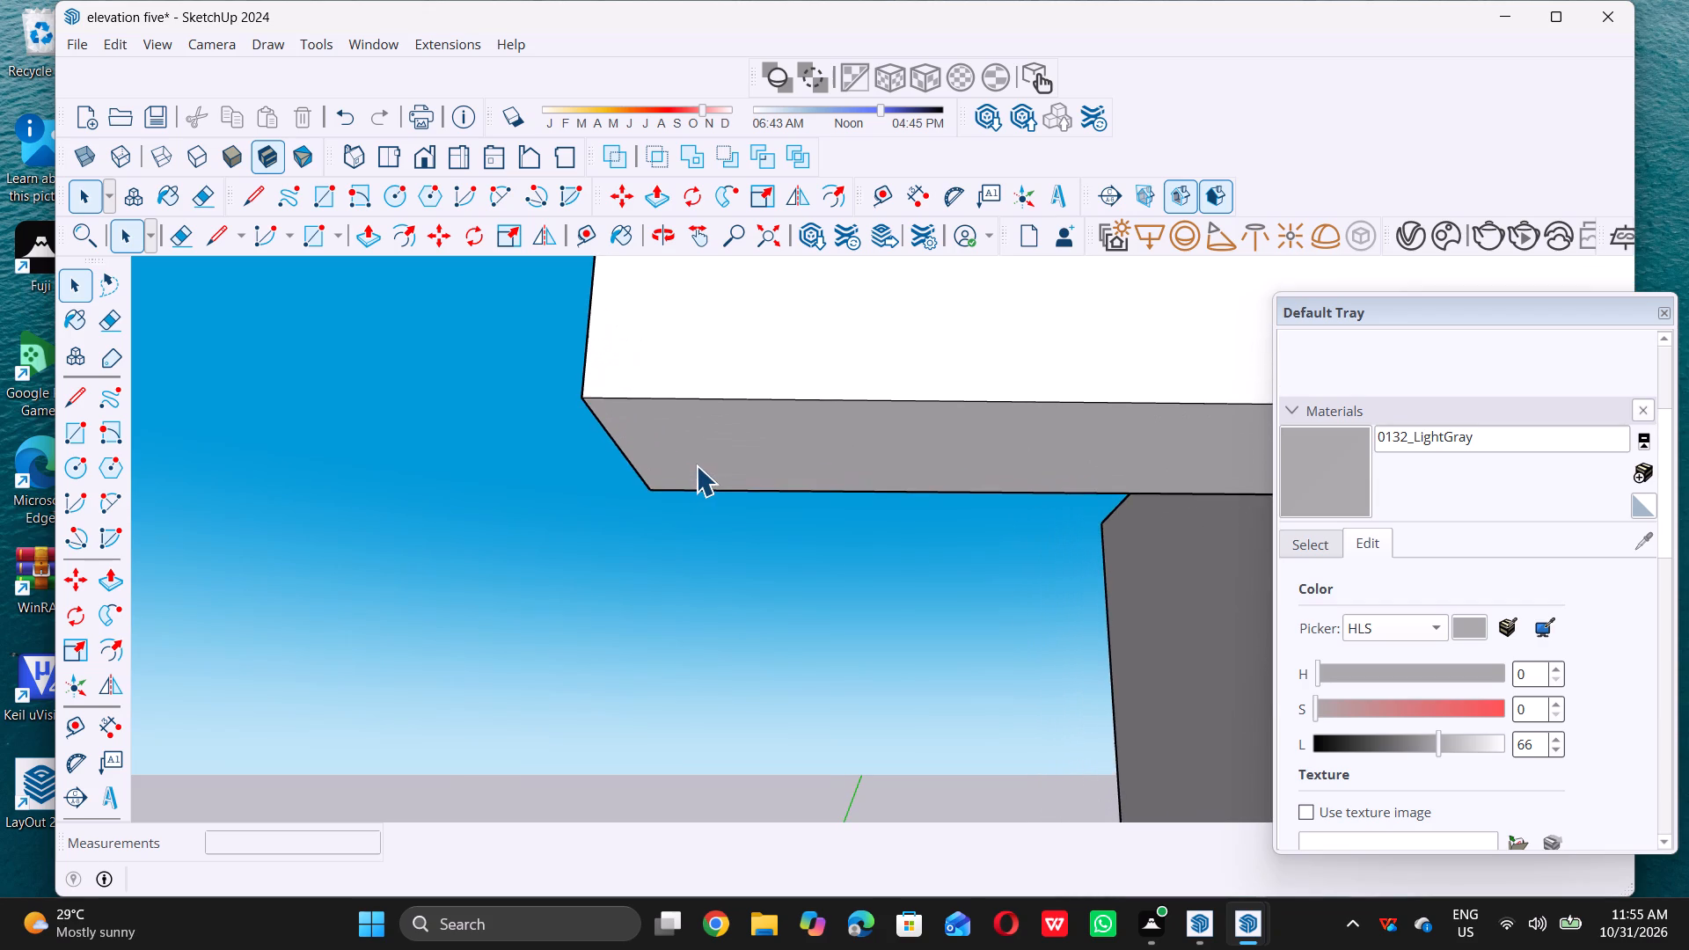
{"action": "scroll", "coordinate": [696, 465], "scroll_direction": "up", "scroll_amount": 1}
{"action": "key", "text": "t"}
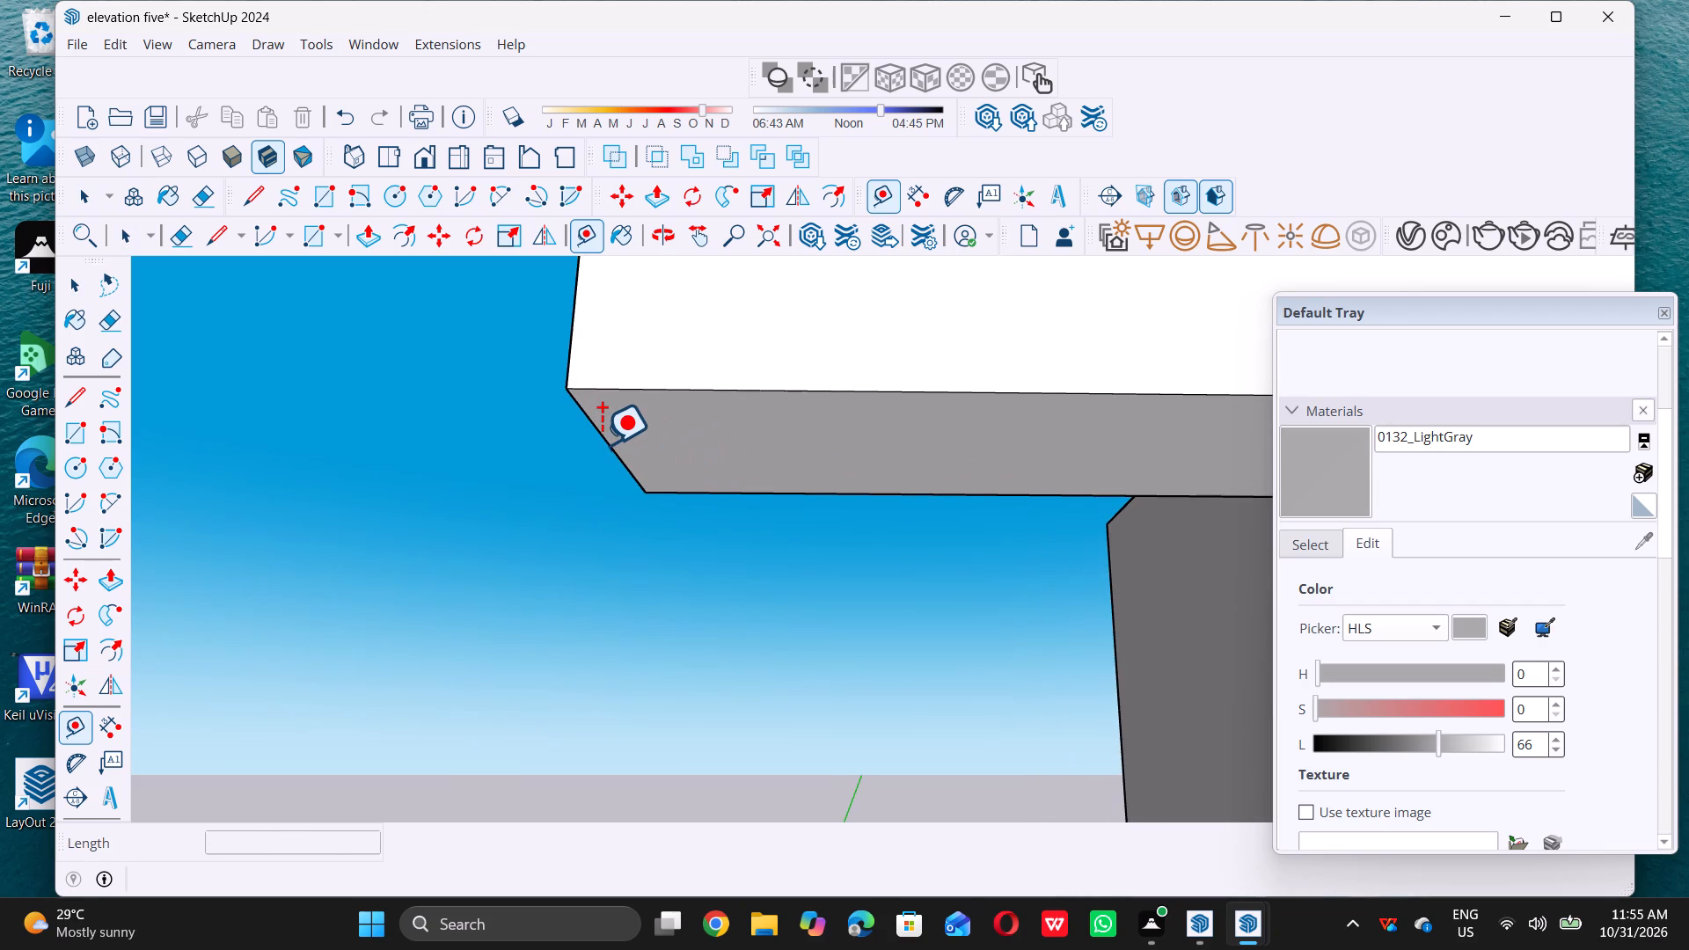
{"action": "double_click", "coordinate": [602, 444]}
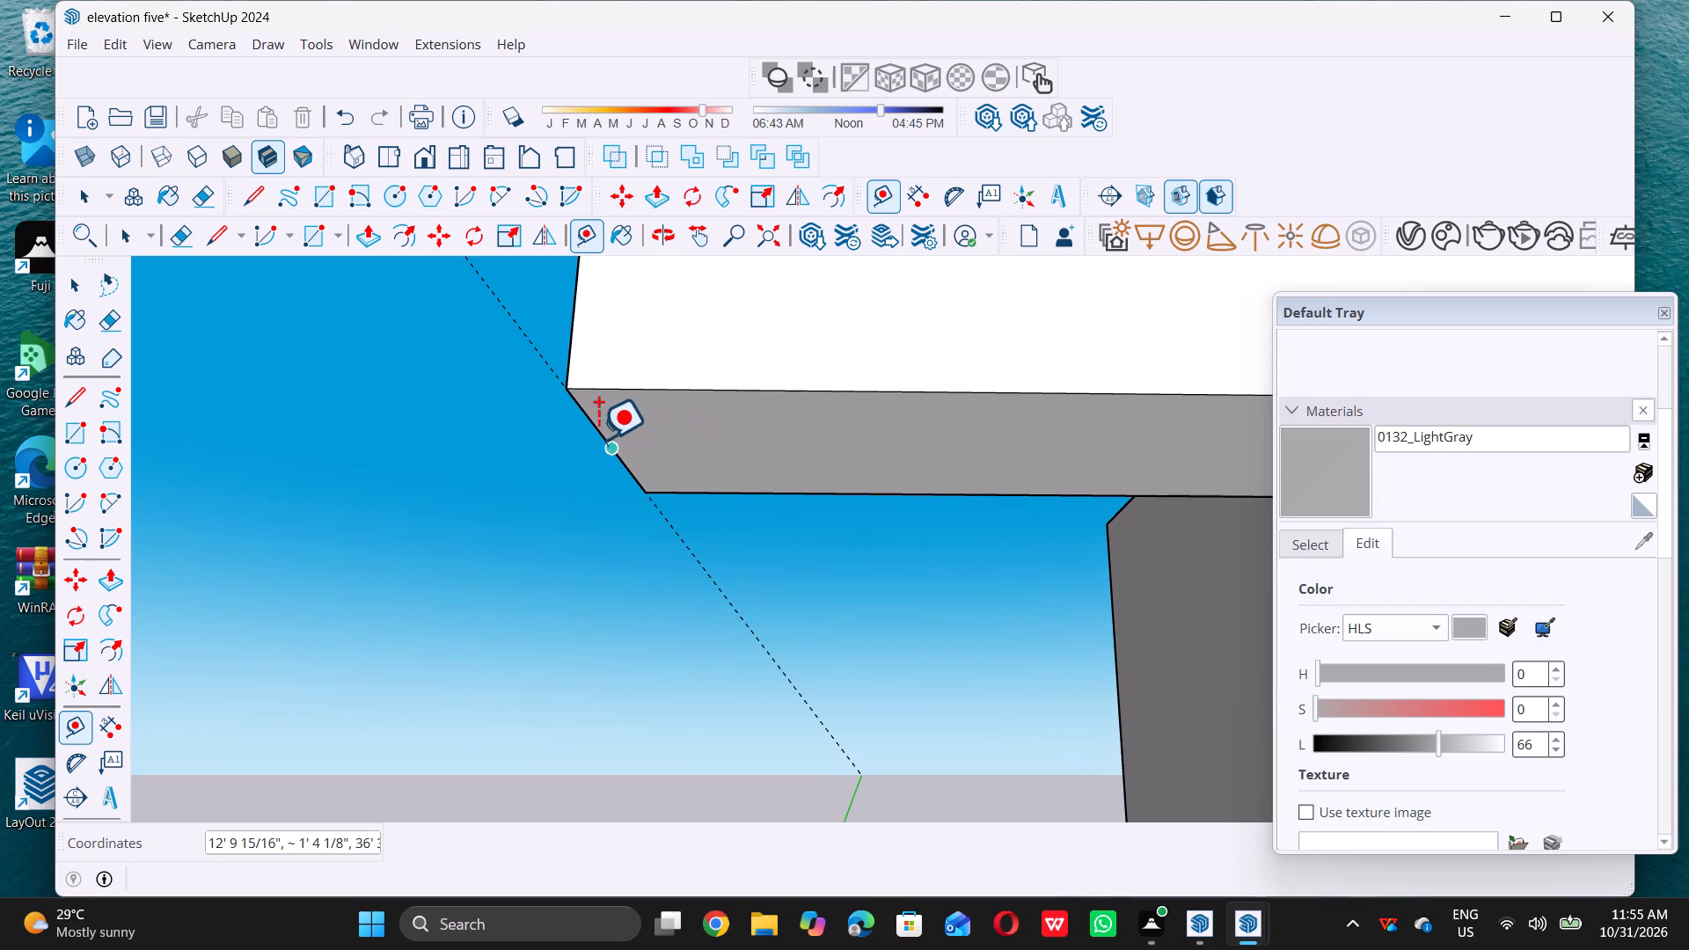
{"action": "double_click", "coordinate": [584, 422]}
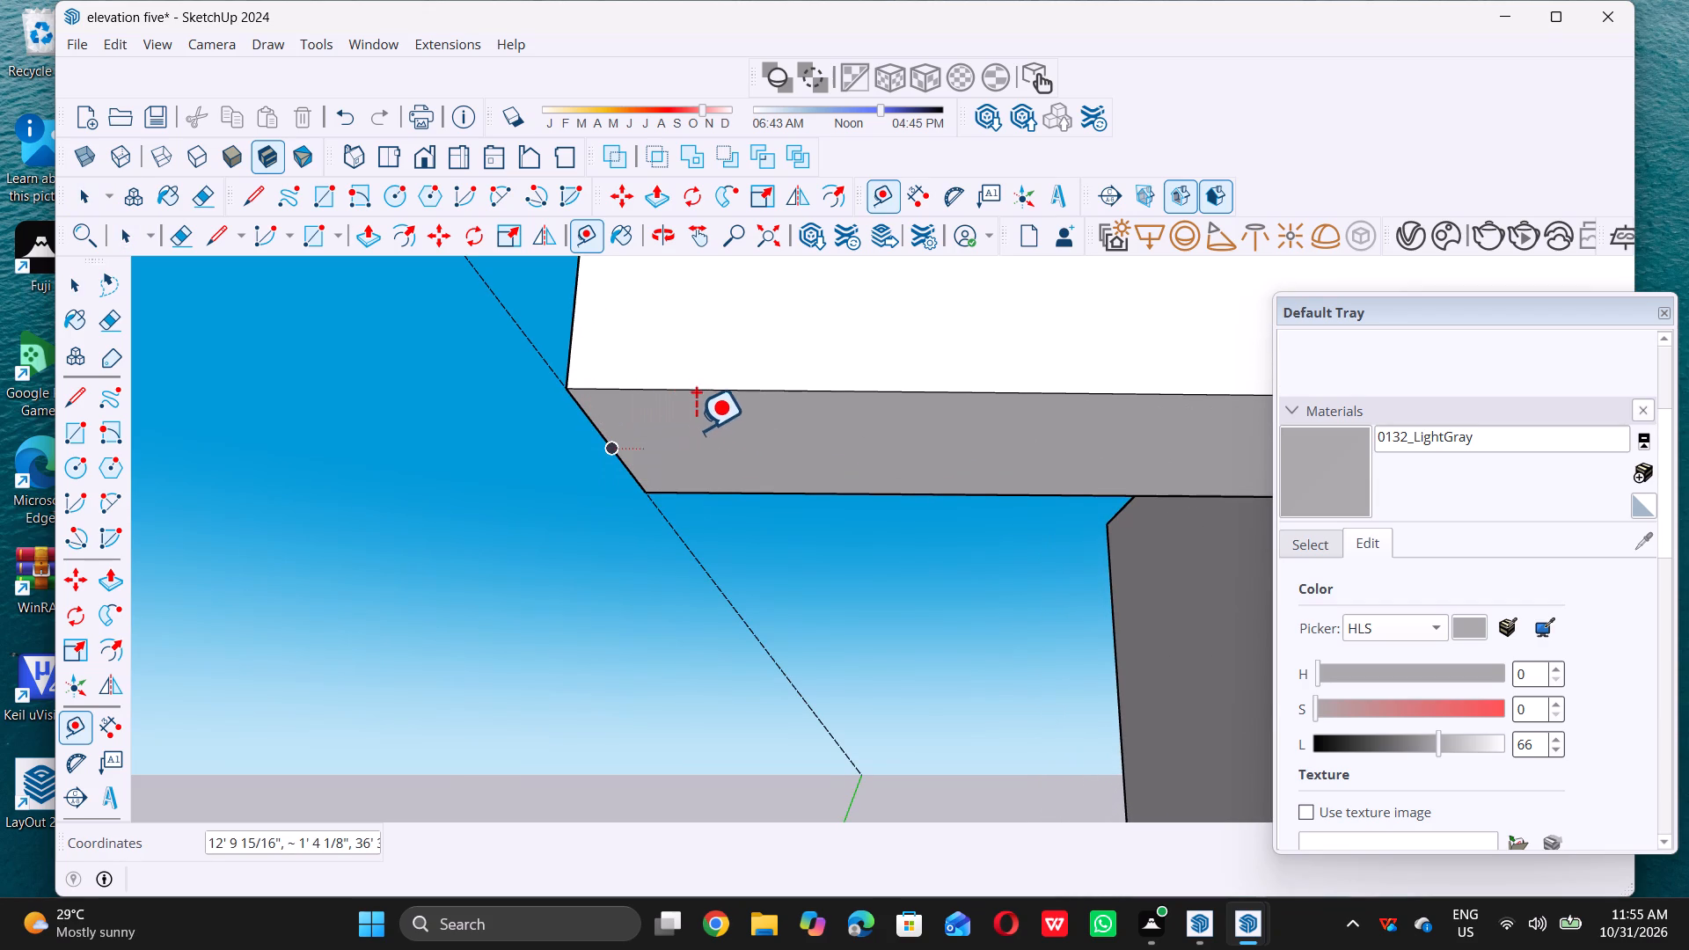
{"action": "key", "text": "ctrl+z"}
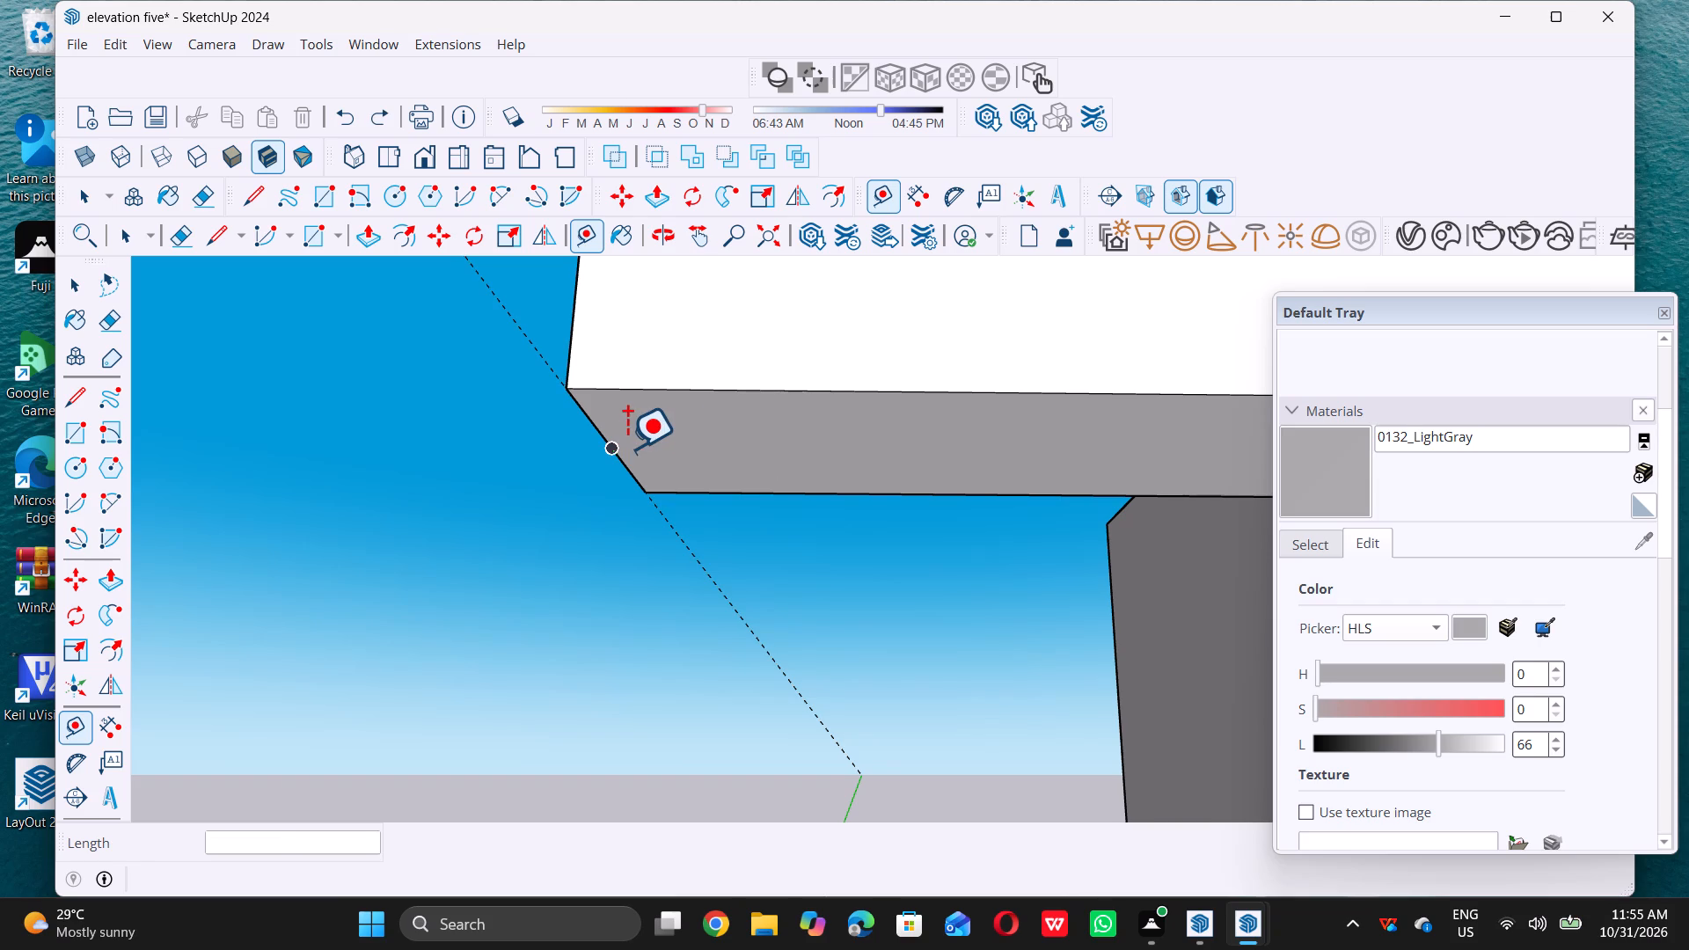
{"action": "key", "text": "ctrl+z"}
Place a guide line on the beam's underside, 6" in from the edge of its free end.
{"action": "scroll", "coordinate": [602, 427], "scroll_direction": "up", "scroll_amount": 11}
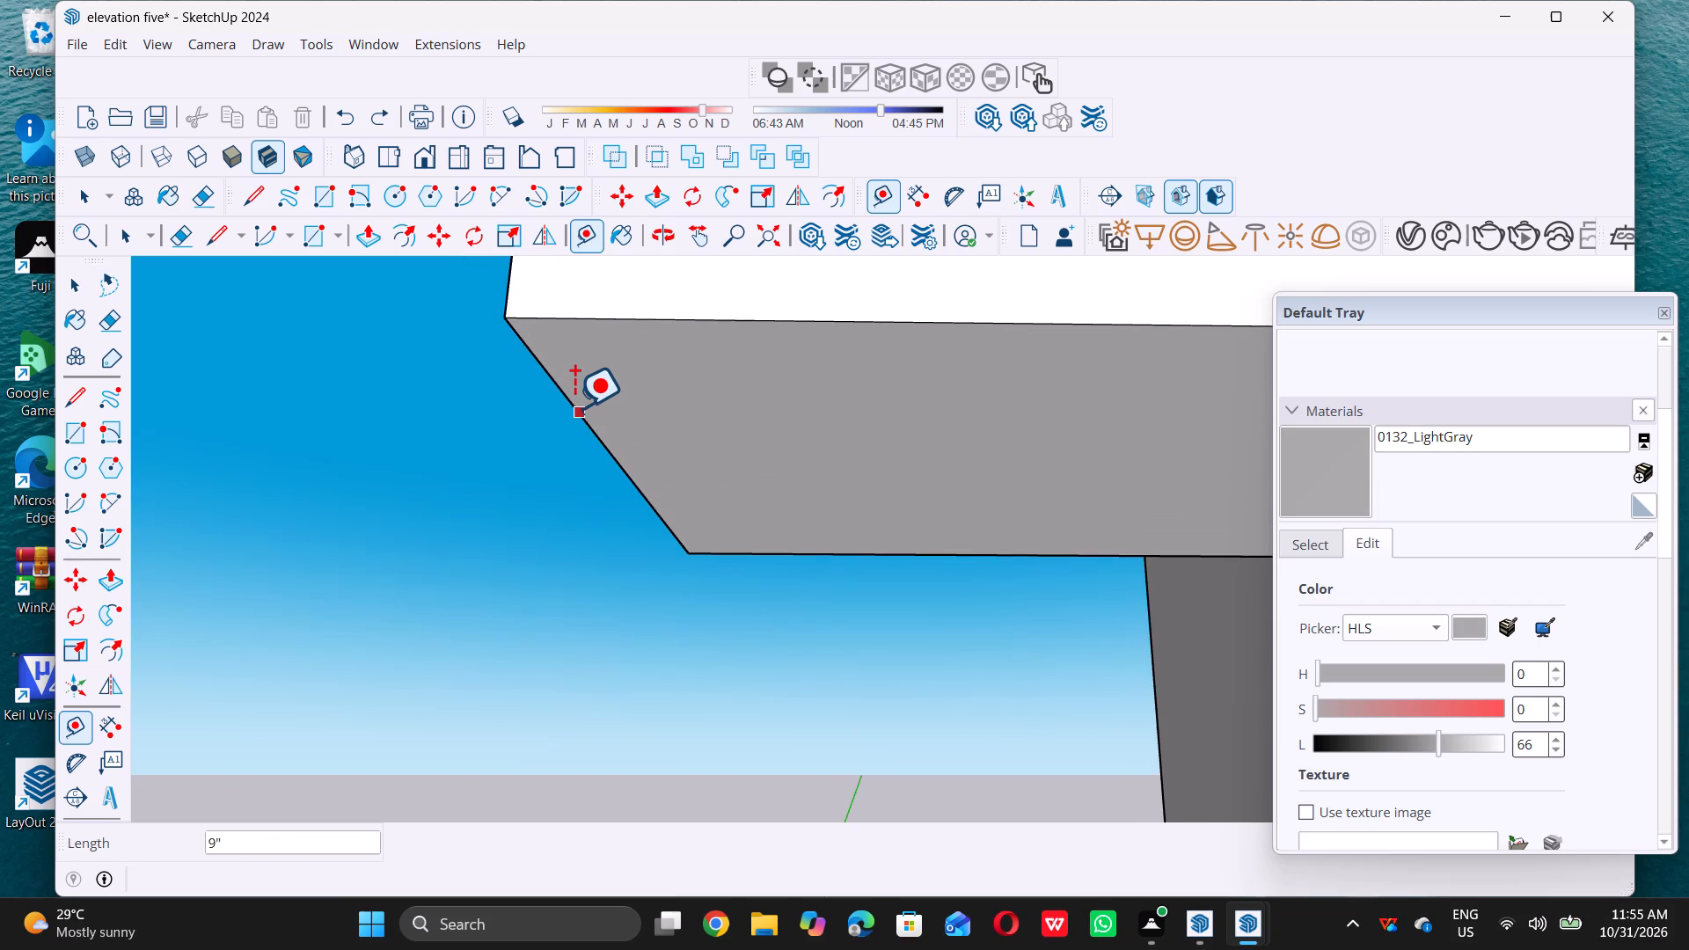
{"action": "left_click", "coordinate": [570, 400]}
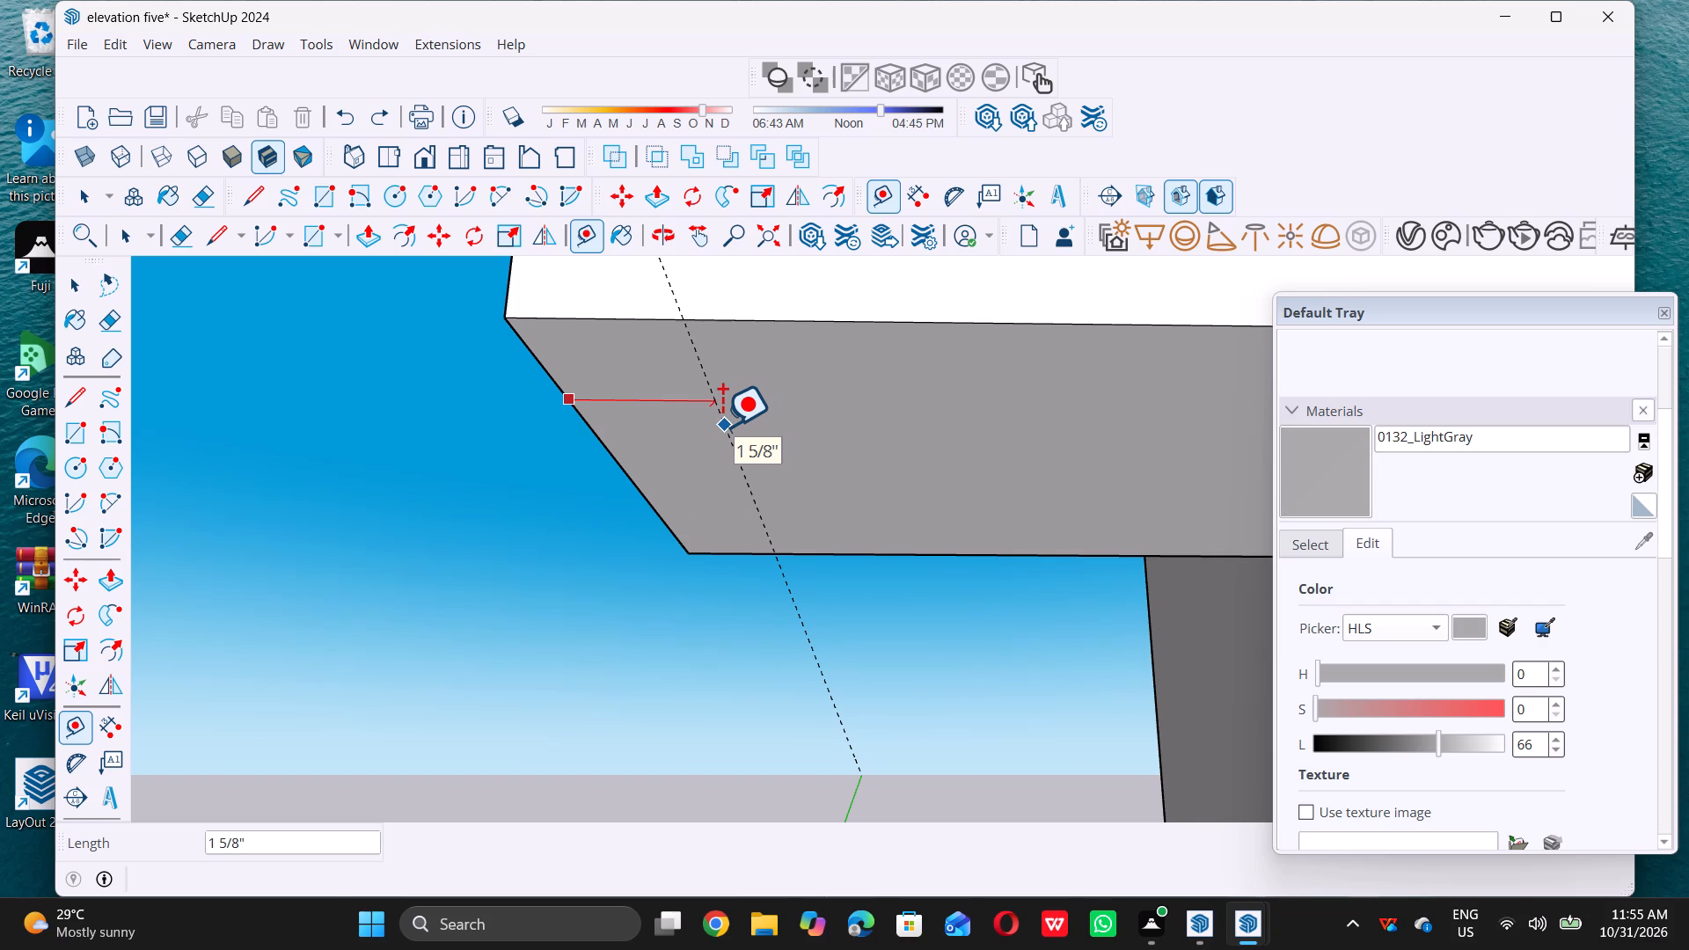
{"action": "key", "text": "6"}
{"action": "key", "text": "shift+quotedbl"}
{"action": "key", "text": "Return"}
{"action": "key", "text": "space"}
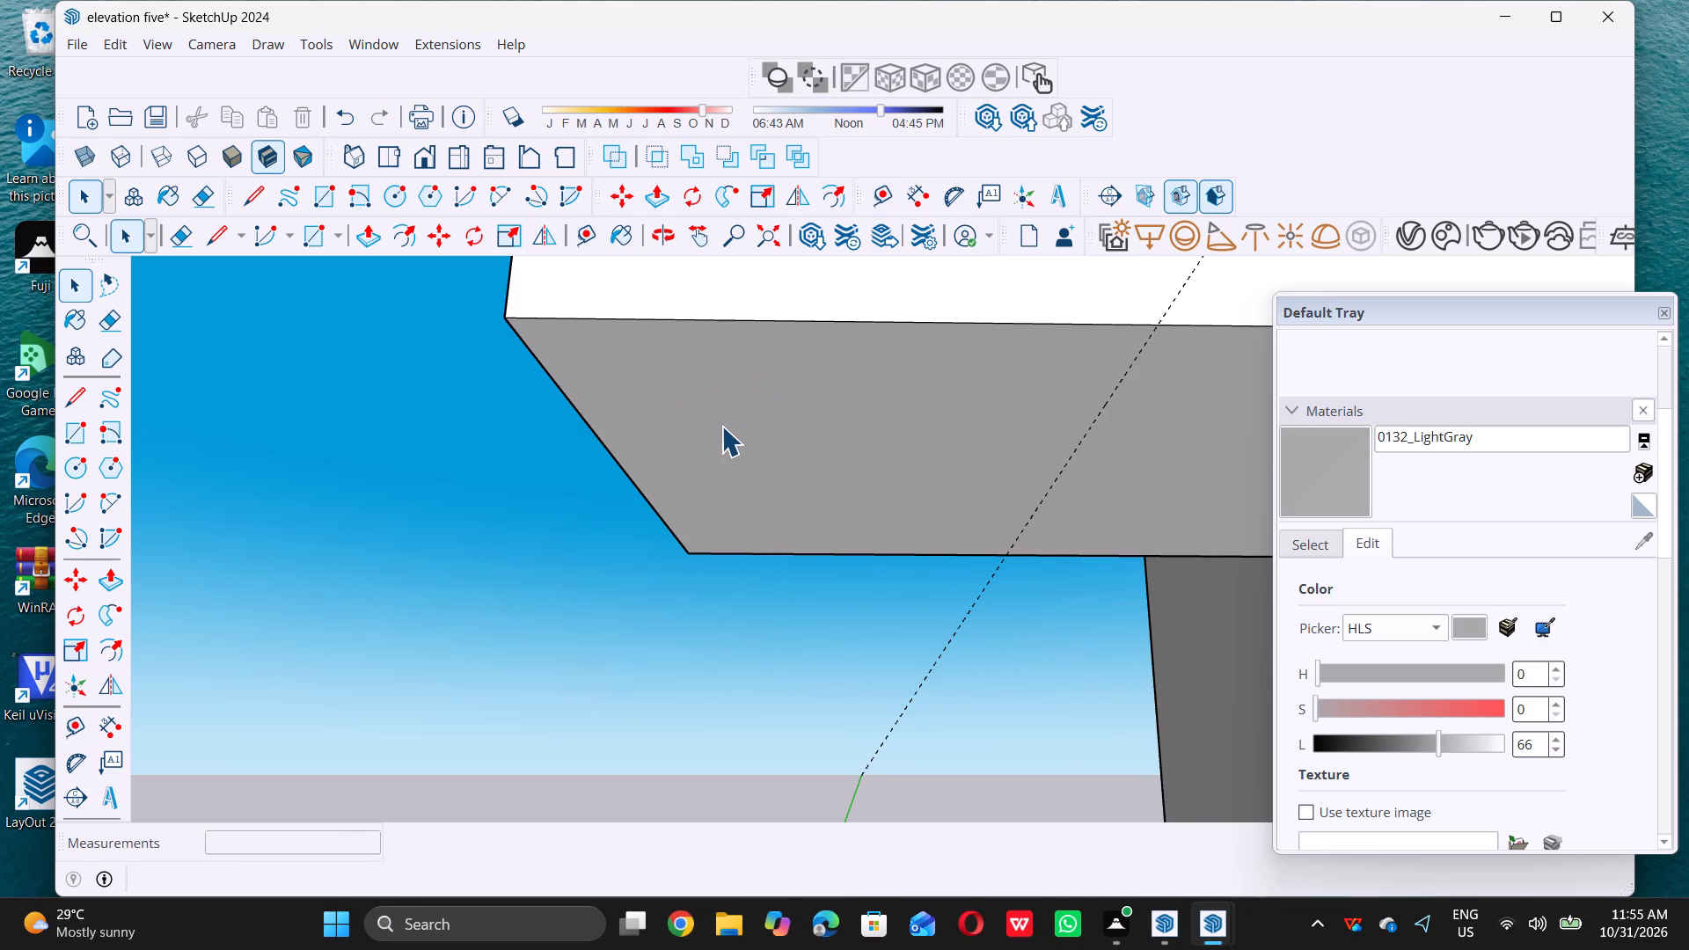
Draw a 6" by 9" rectangle on the beam's underside, from the corner of its free end to the guide line.
{"action": "key", "text": "r"}
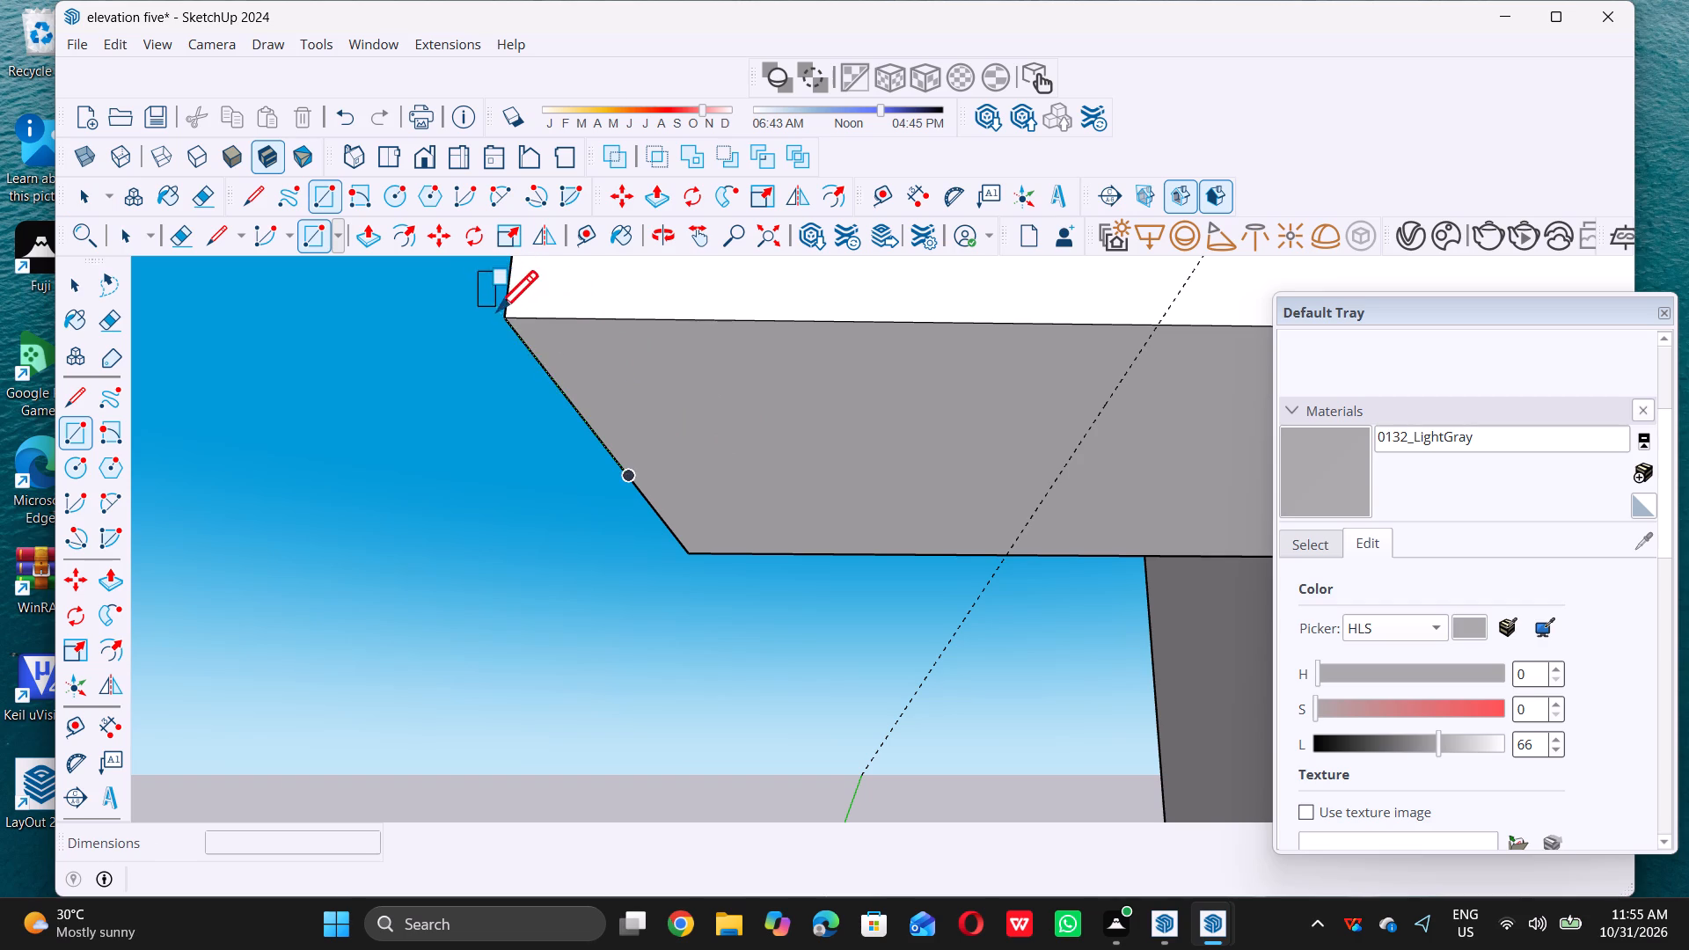
{"action": "double_click", "coordinate": [505, 318]}
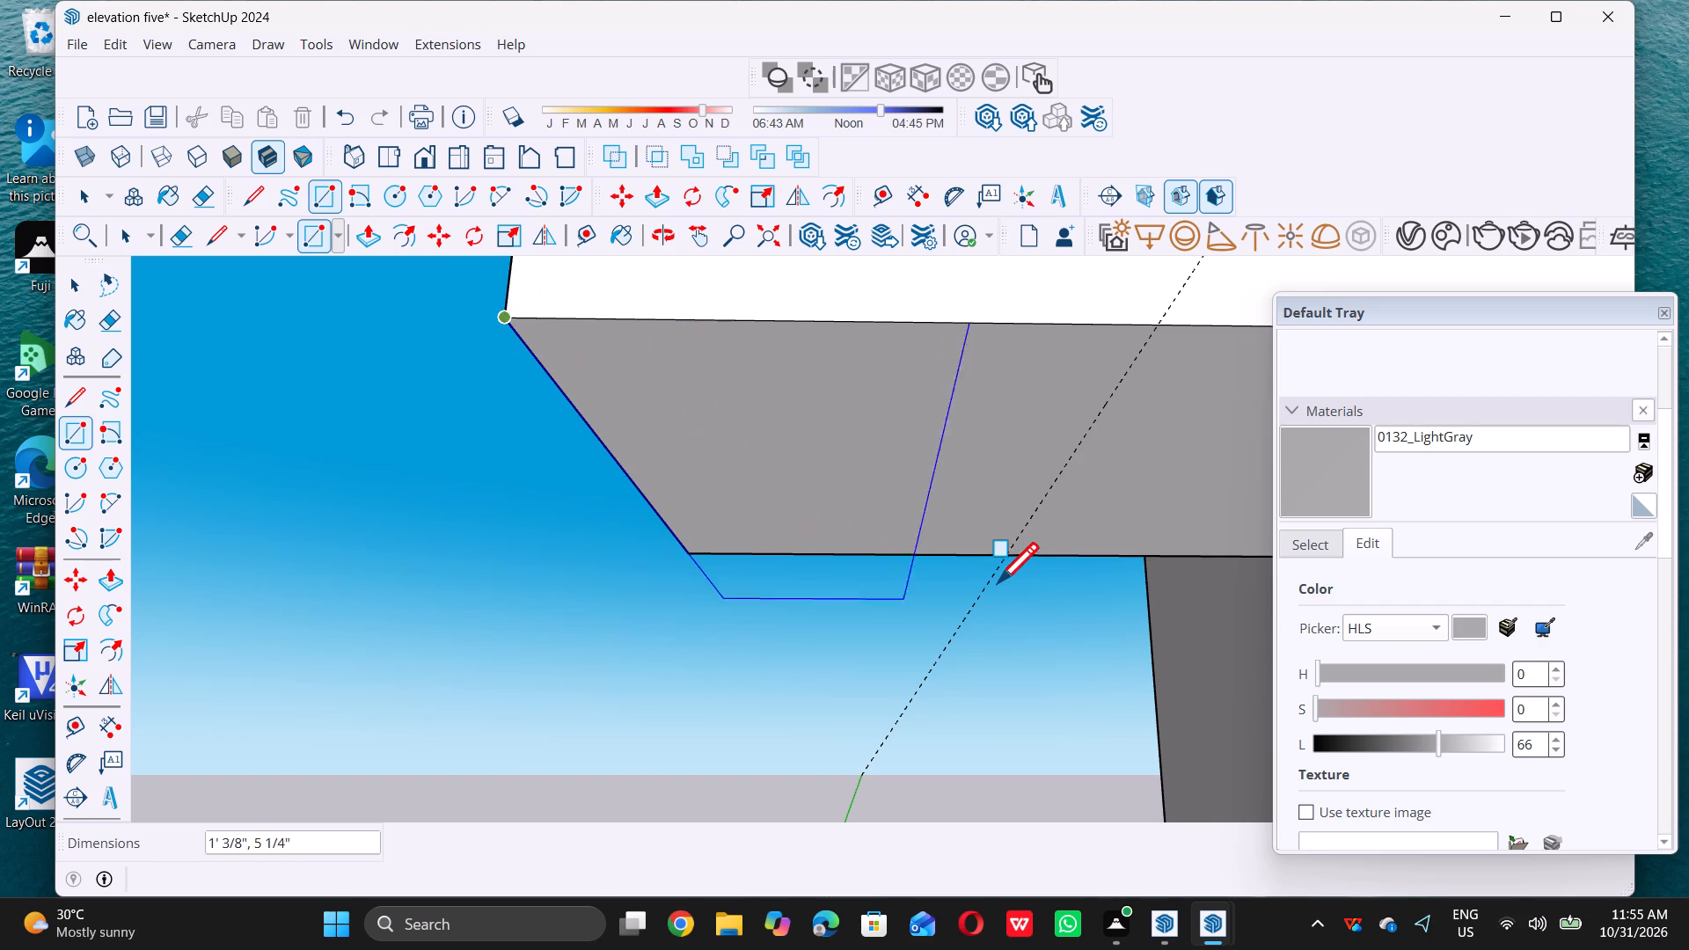
{"action": "scroll", "coordinate": [1008, 563], "scroll_direction": "up", "scroll_amount": 6}
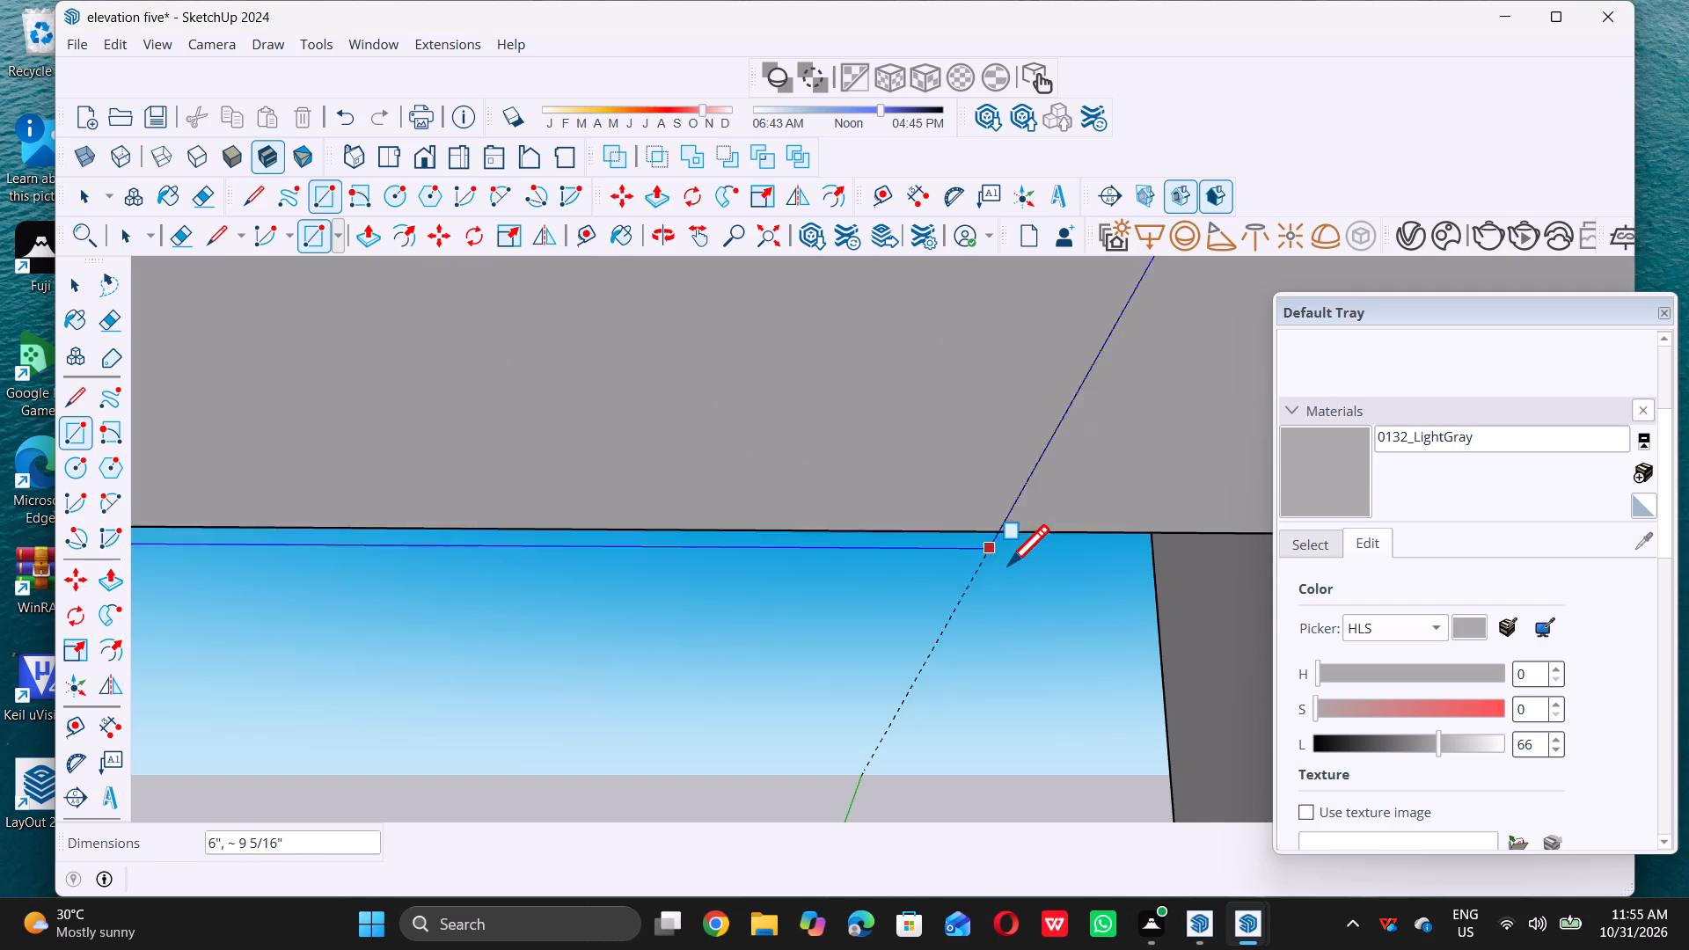
{"action": "scroll", "coordinate": [1008, 565], "scroll_direction": "up", "scroll_amount": 3}
{"action": "scroll", "coordinate": [1005, 557], "scroll_direction": "down", "scroll_amount": 13}
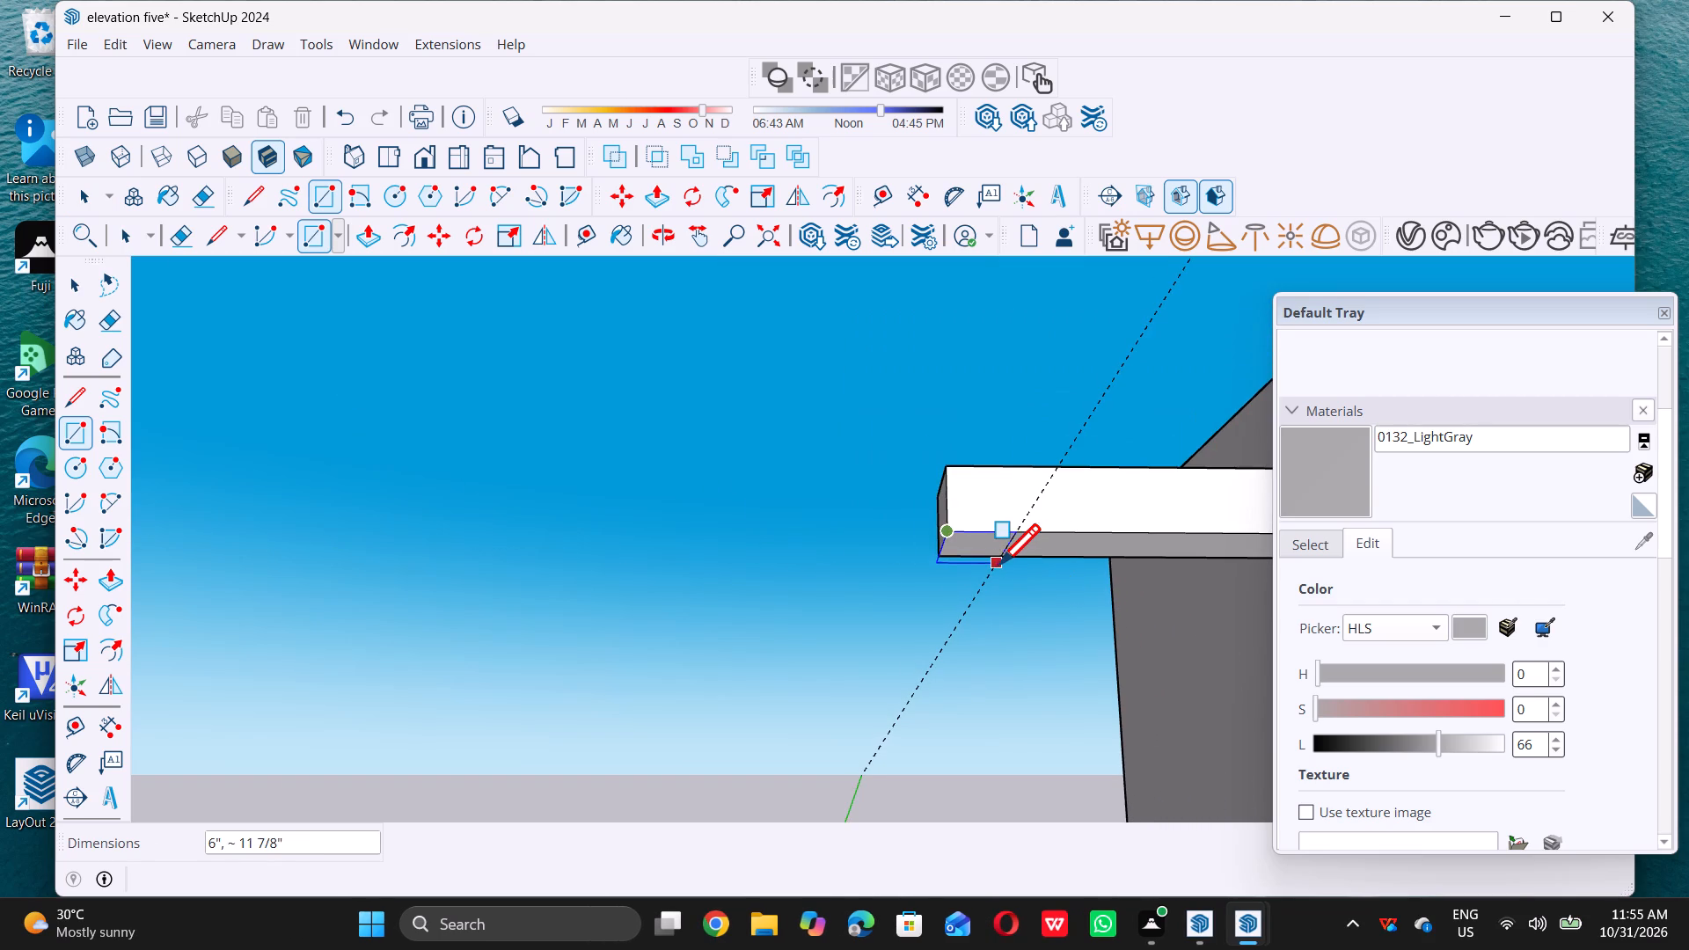
{"action": "middle_click_drag", "start_coordinate": [975, 566], "coordinate": [1134, 604]}
{"action": "middle_click", "coordinate": [1132, 603]}
{"action": "scroll", "coordinate": [913, 548], "scroll_direction": "down", "scroll_amount": 3}
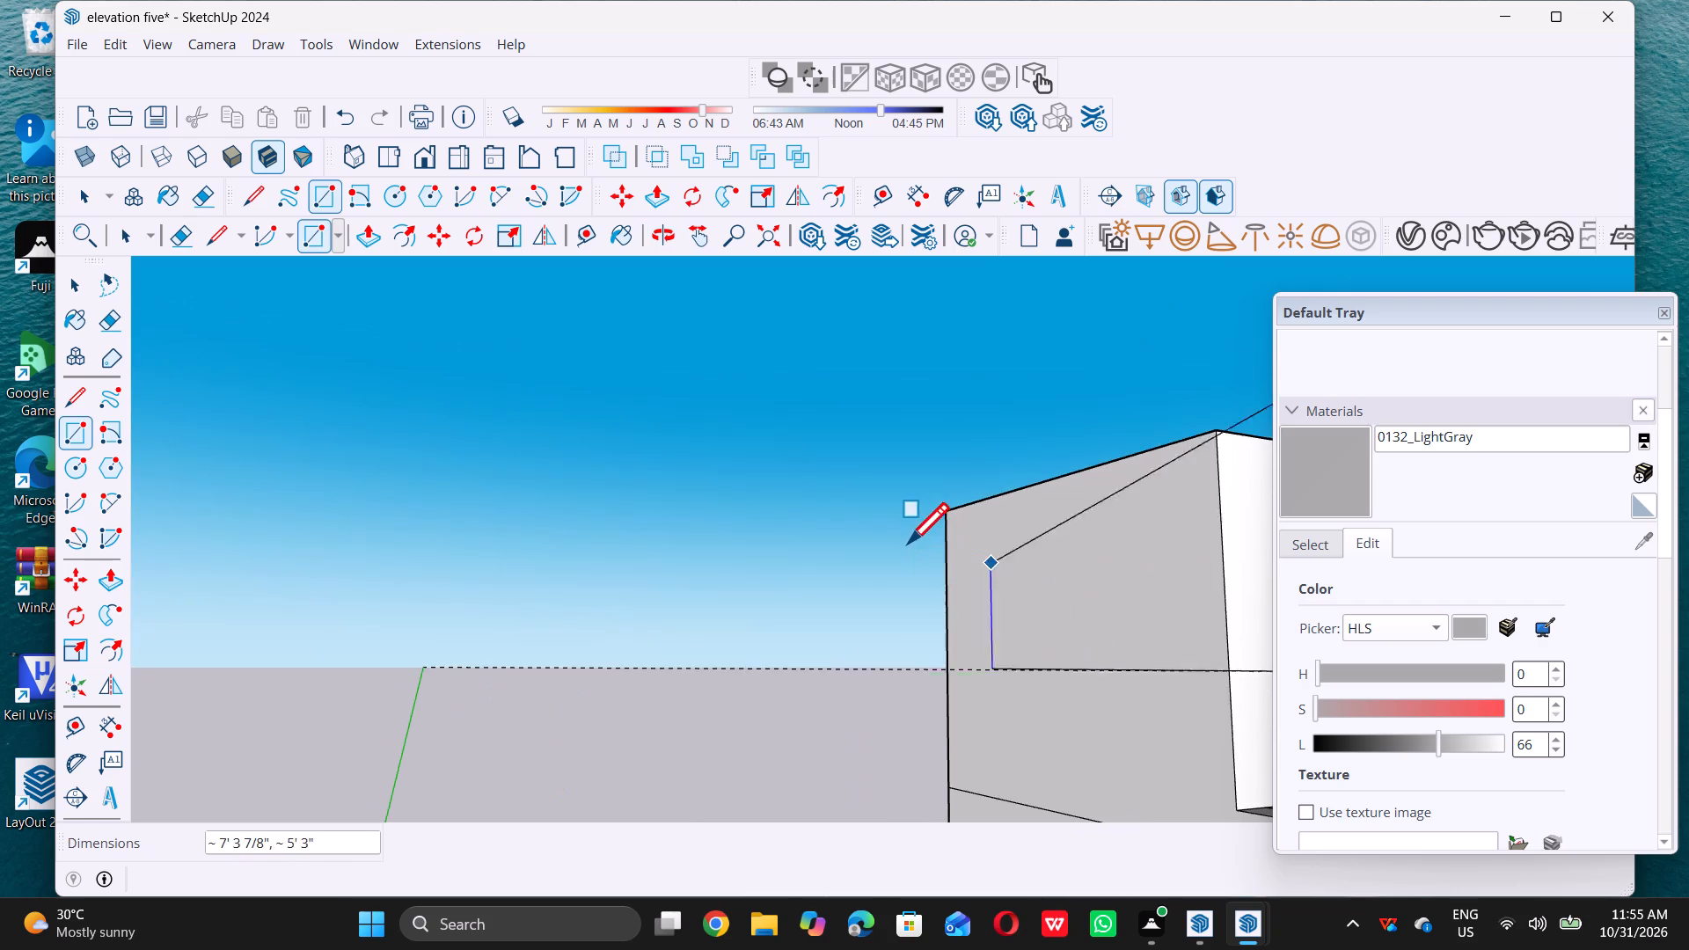
{"action": "scroll", "coordinate": [908, 543], "scroll_direction": "down", "scroll_amount": 10}
{"action": "middle_click_drag", "start_coordinate": [1027, 631], "coordinate": [1126, 545]}
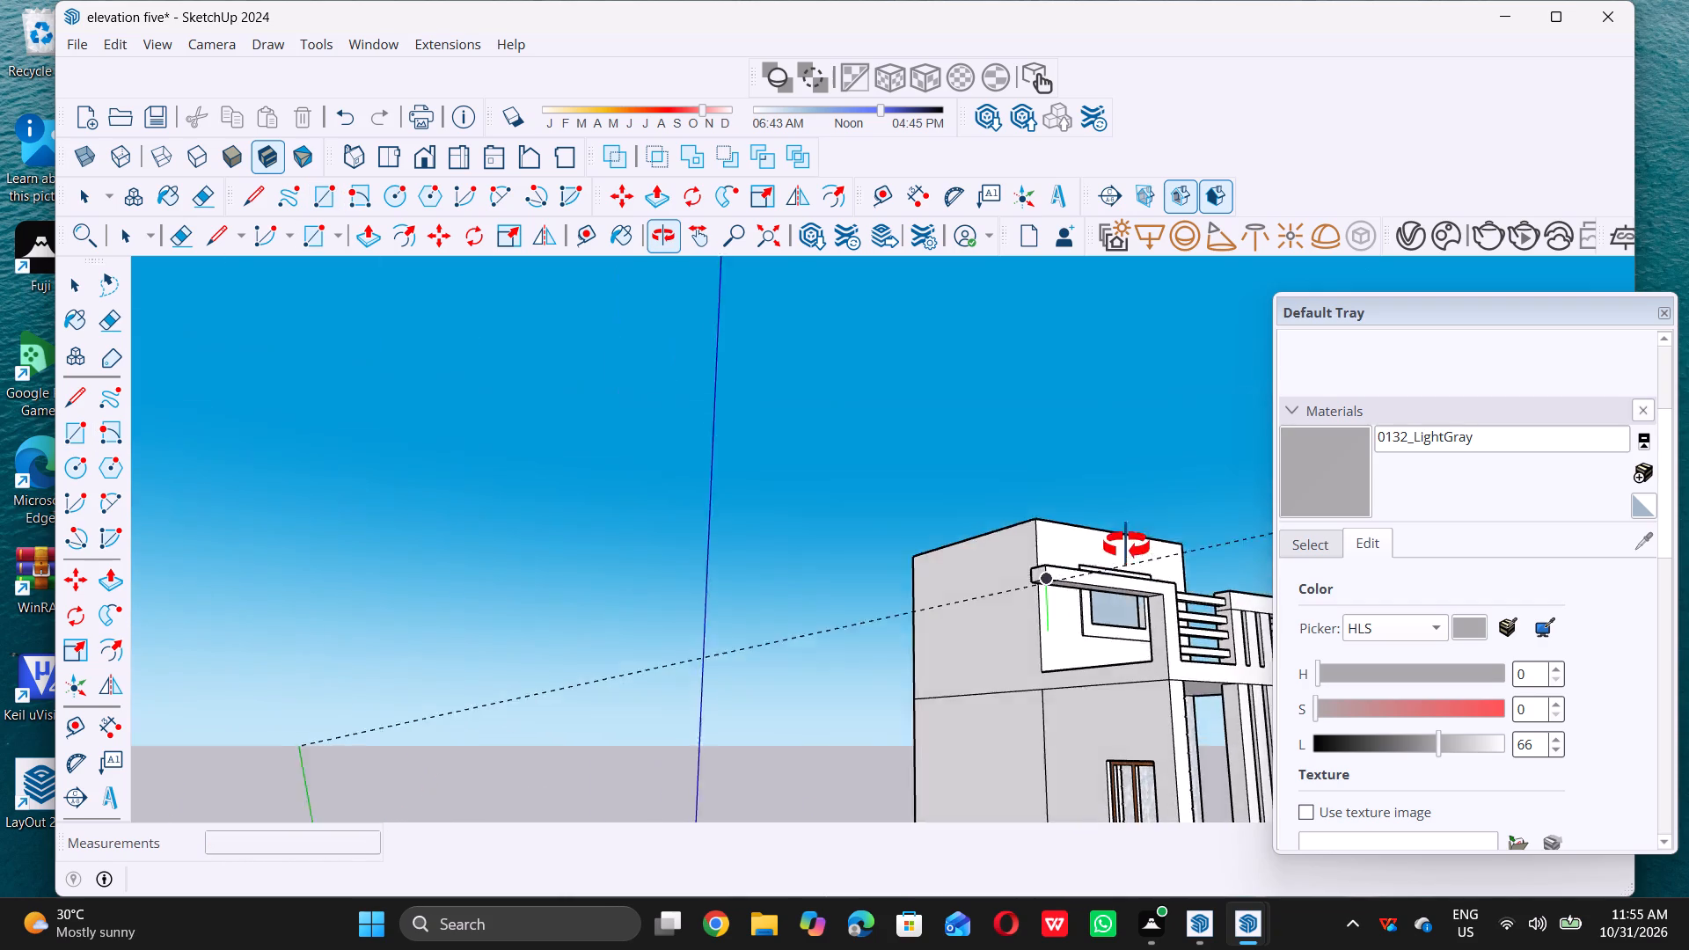
{"action": "middle_click_drag", "start_coordinate": [1126, 545], "coordinate": [1131, 530]}
{"action": "scroll", "coordinate": [1041, 567], "scroll_direction": "up", "scroll_amount": 14}
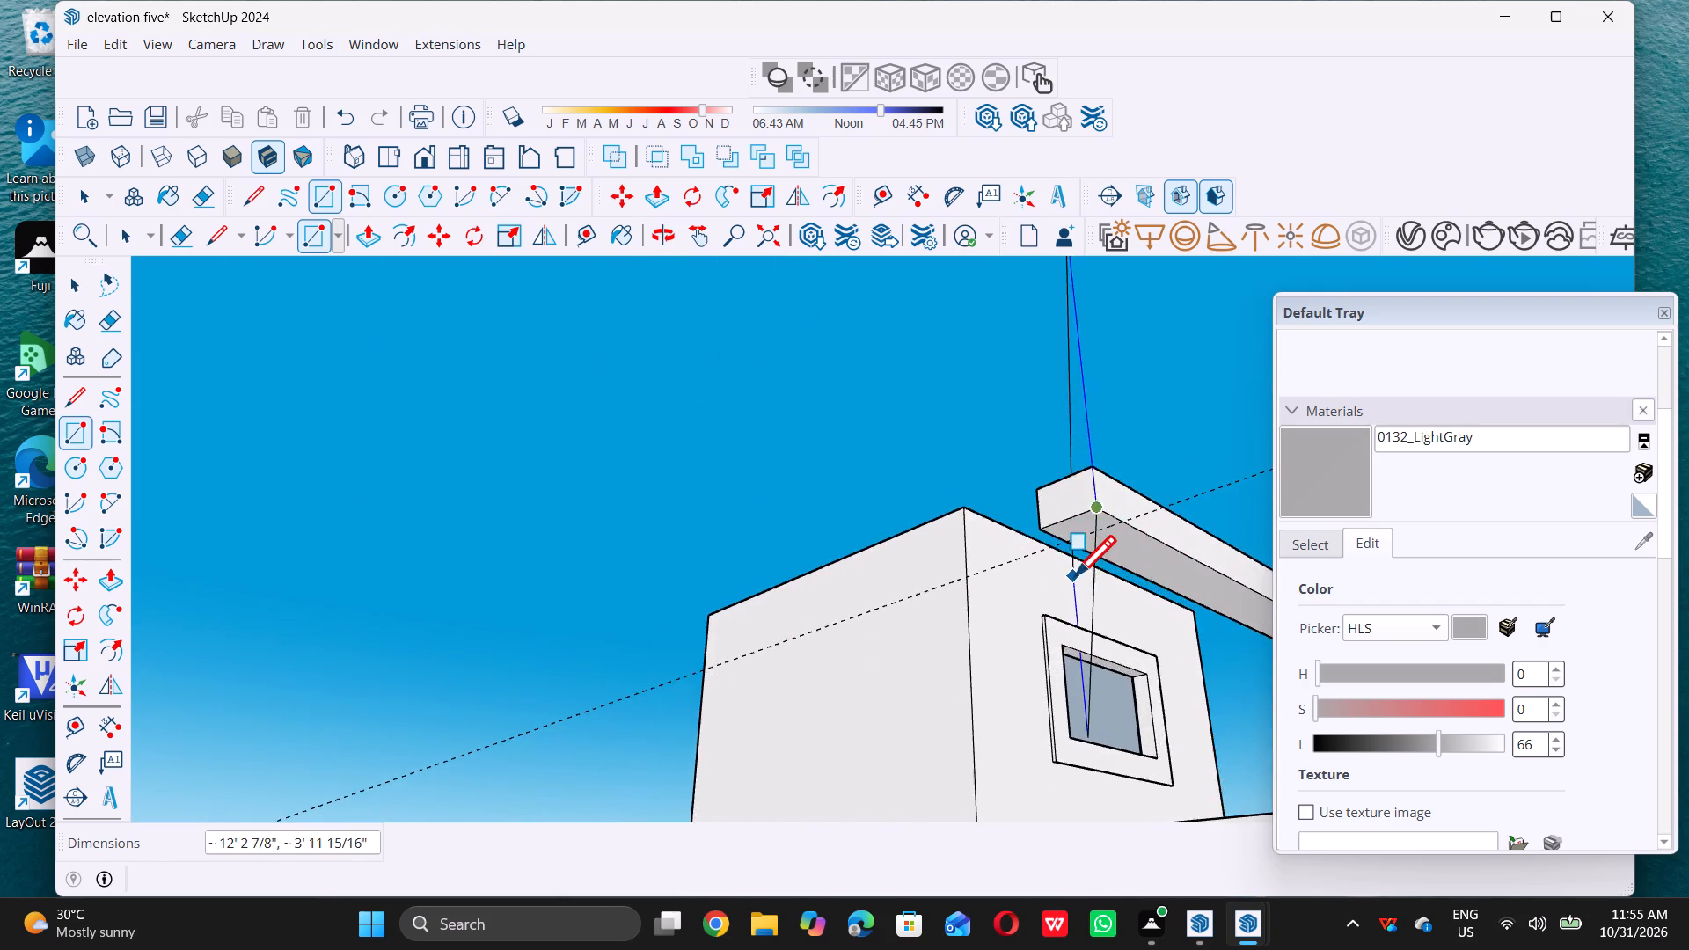
{"action": "scroll", "coordinate": [1075, 575], "scroll_direction": "up", "scroll_amount": 4}
{"action": "scroll", "coordinate": [1036, 562], "scroll_direction": "down", "scroll_amount": 10}
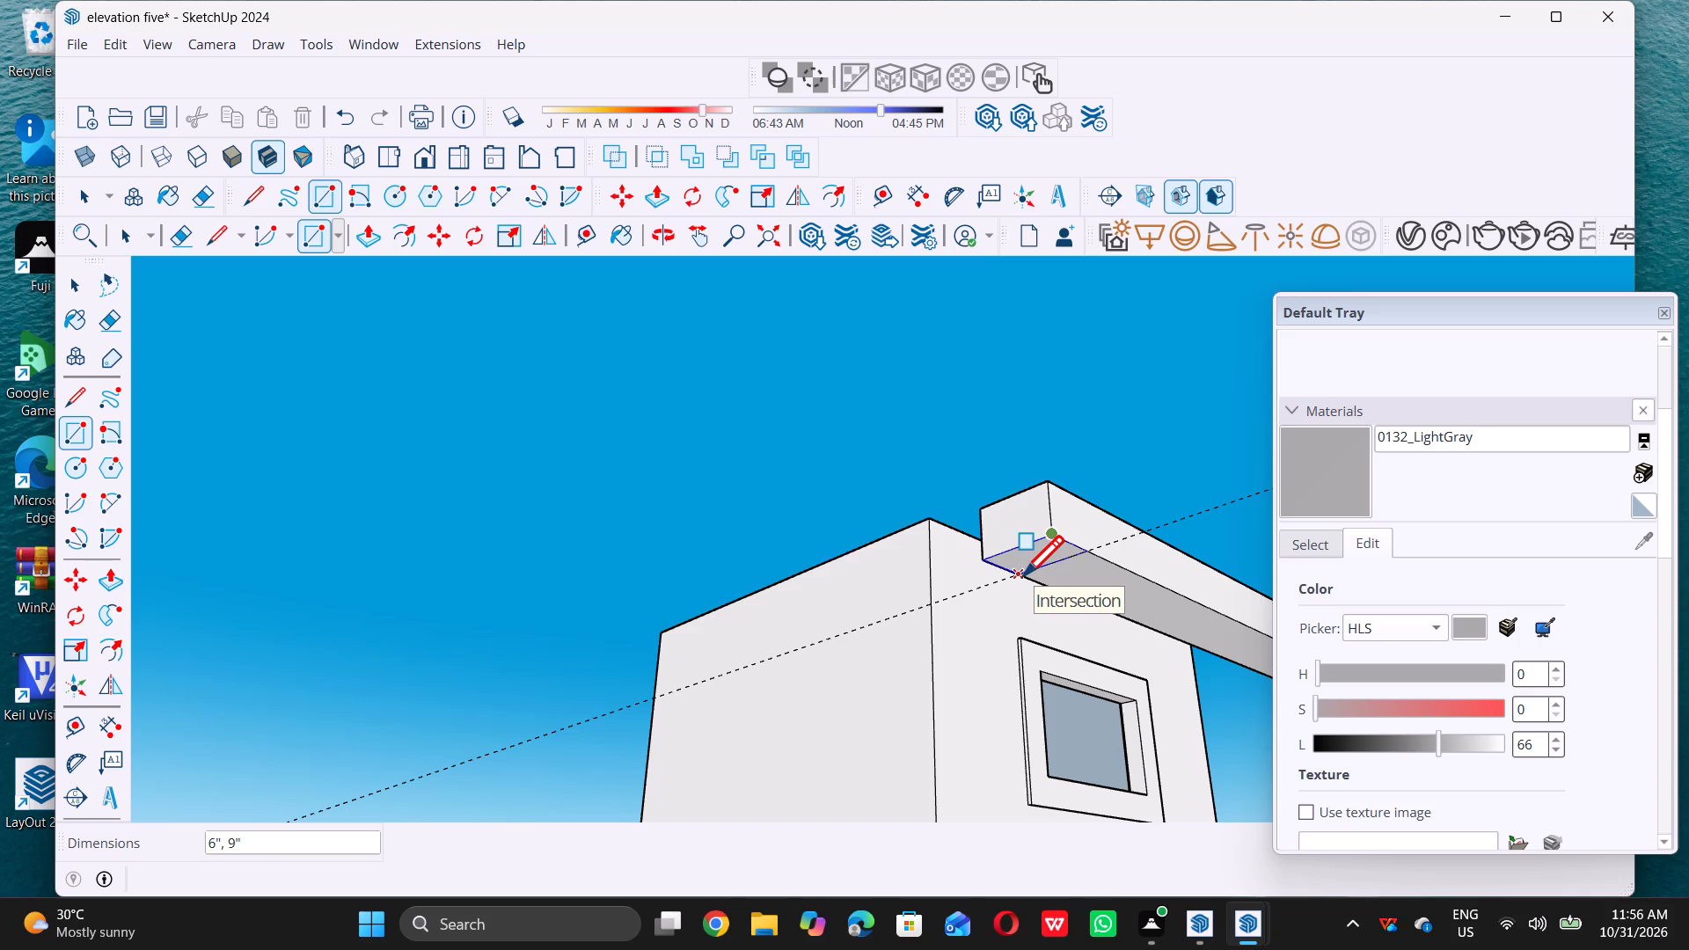
{"action": "left_click", "coordinate": [1023, 575]}
{"action": "key", "text": "space"}
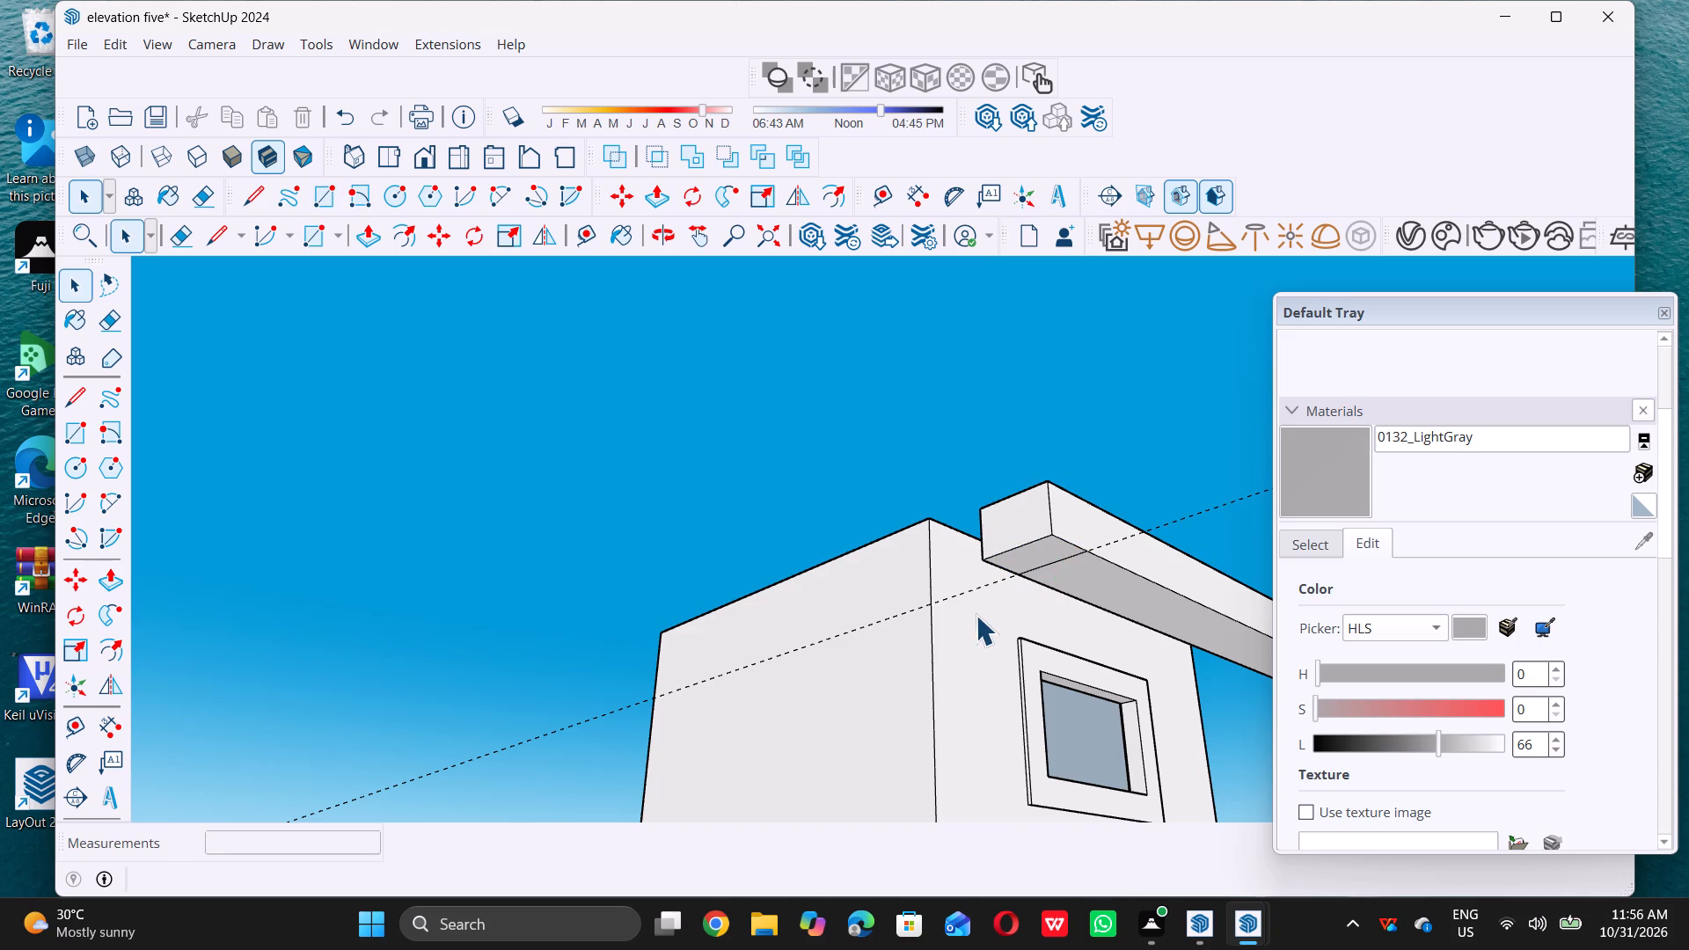
Delete all guides from the model.
{"action": "scroll", "coordinate": [974, 612], "scroll_direction": "down", "scroll_amount": 5}
{"action": "middle_click_drag", "start_coordinate": [1056, 572], "coordinate": [779, 509]}
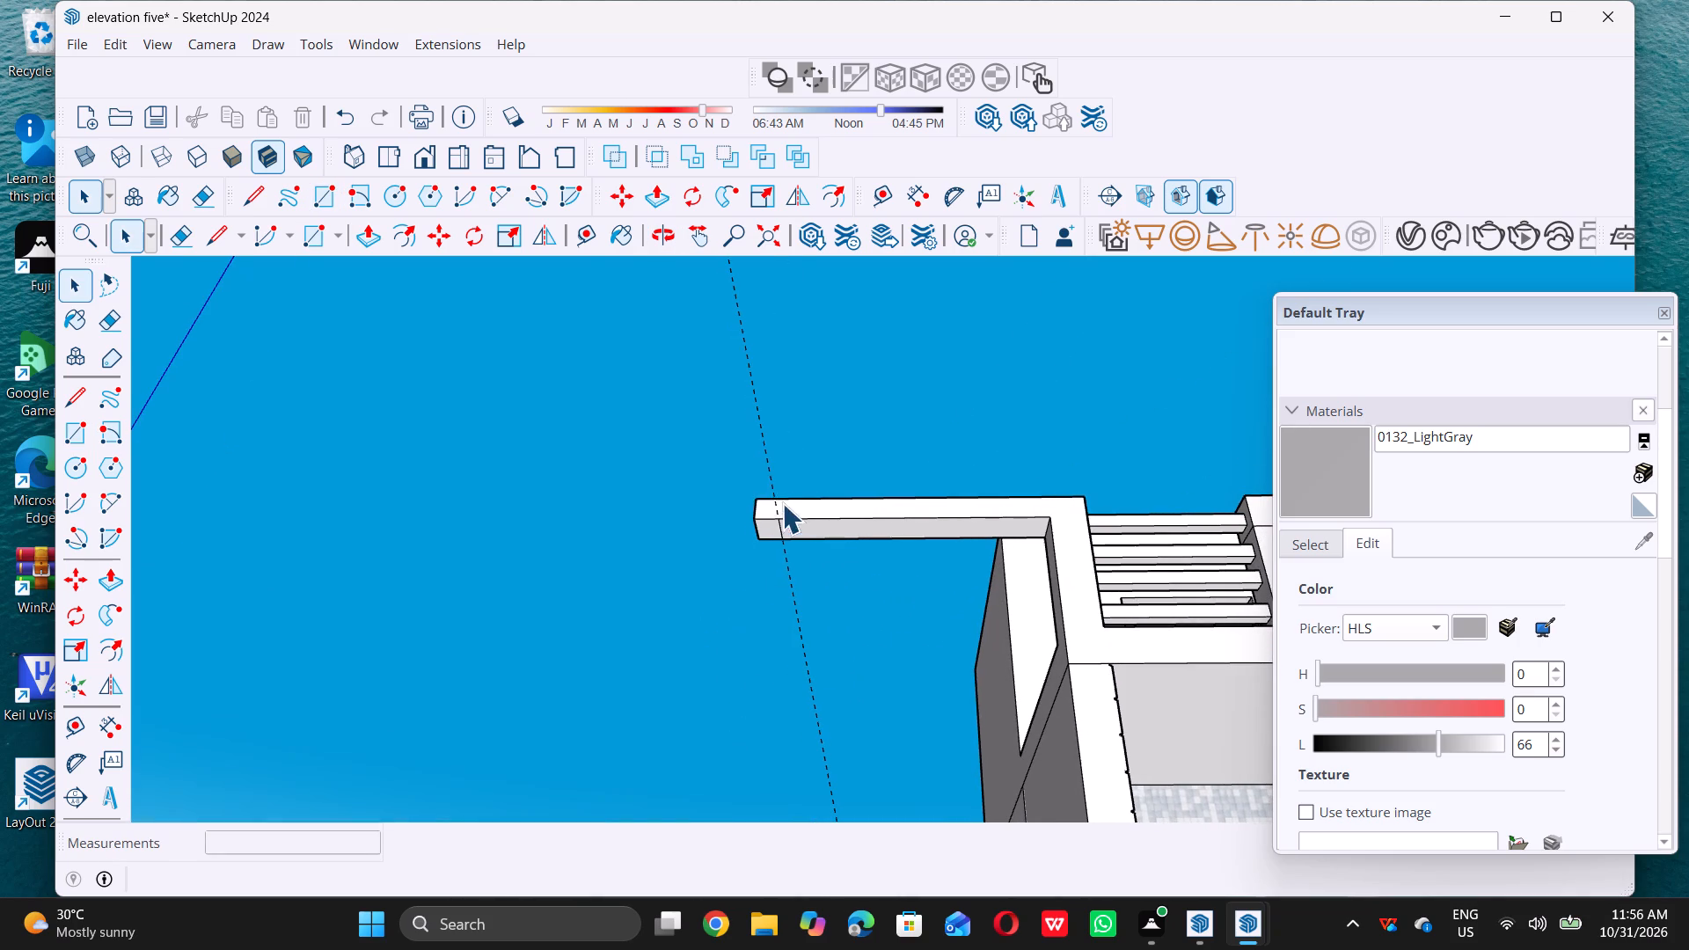
{"action": "triple_click", "coordinate": [109, 37]}
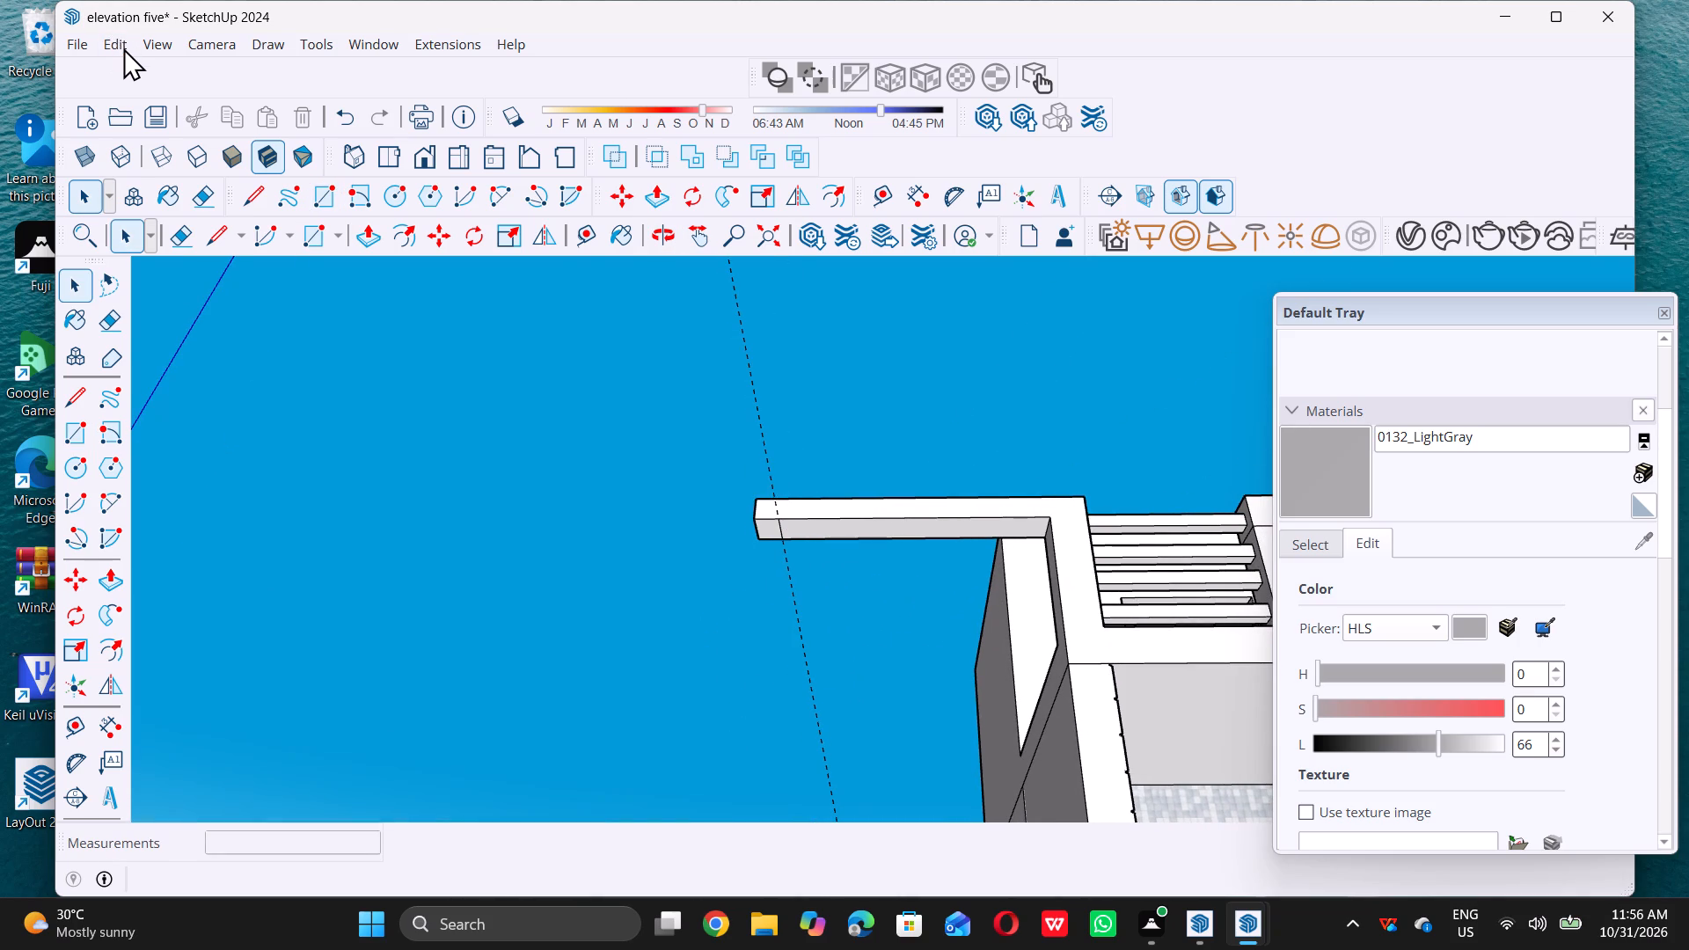
{"action": "triple_click", "coordinate": [124, 48]}
{"action": "left_click", "coordinate": [124, 48]}
{"action": "left_click", "coordinate": [120, 37]}
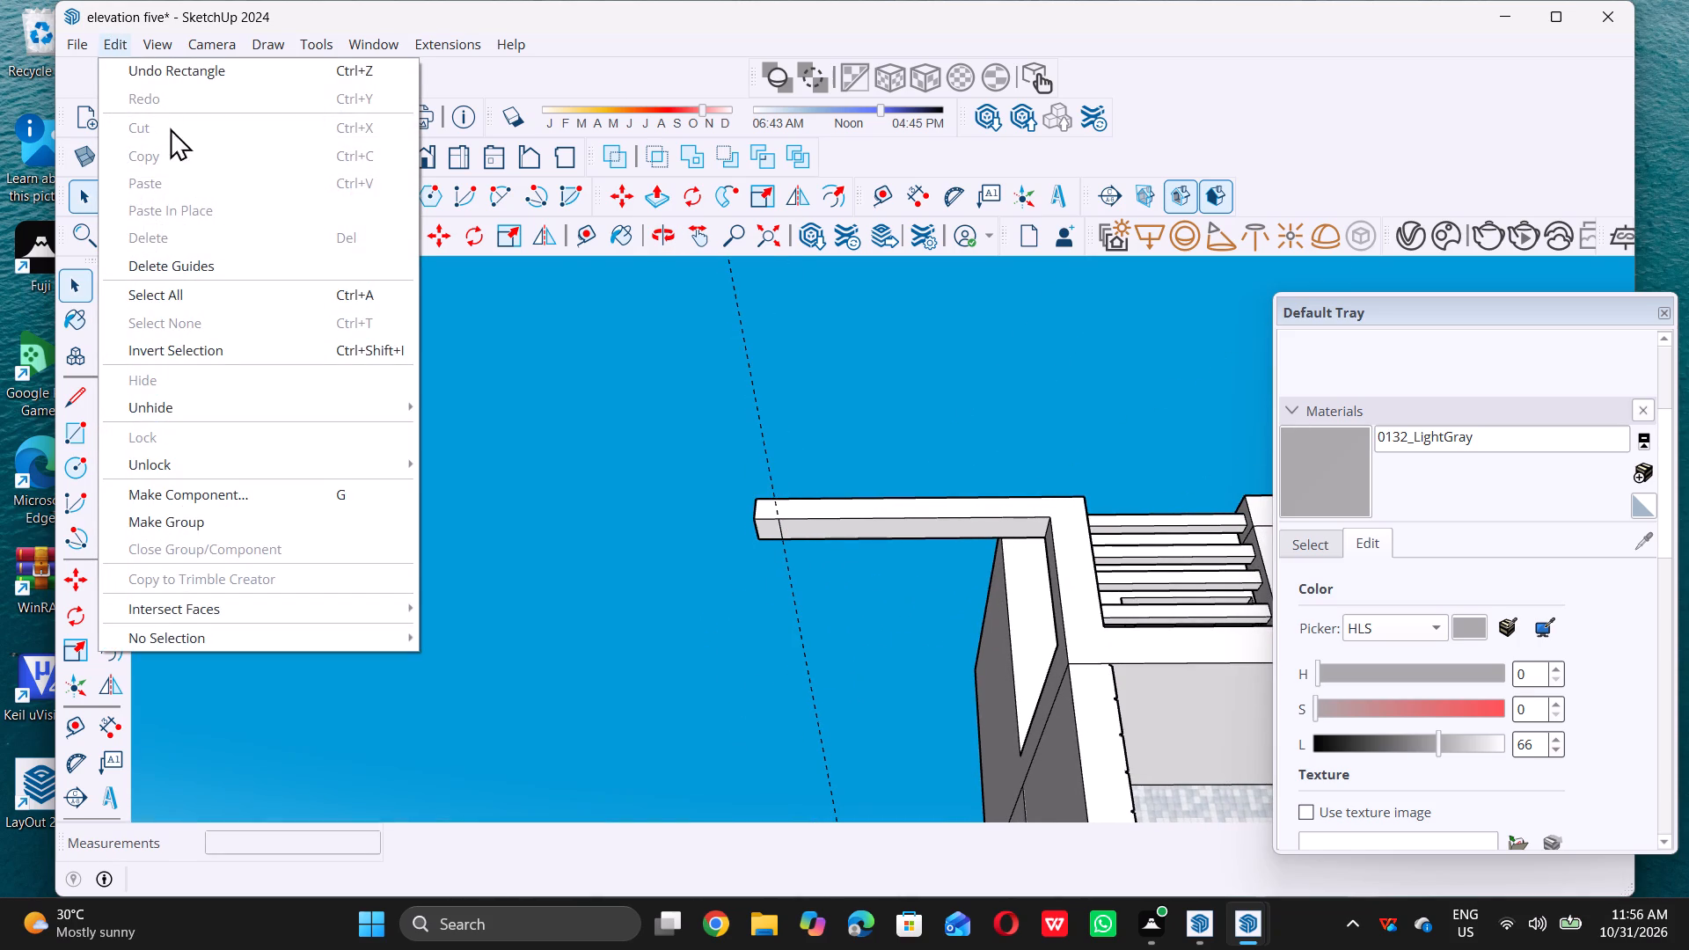
{"action": "left_click", "coordinate": [217, 261]}
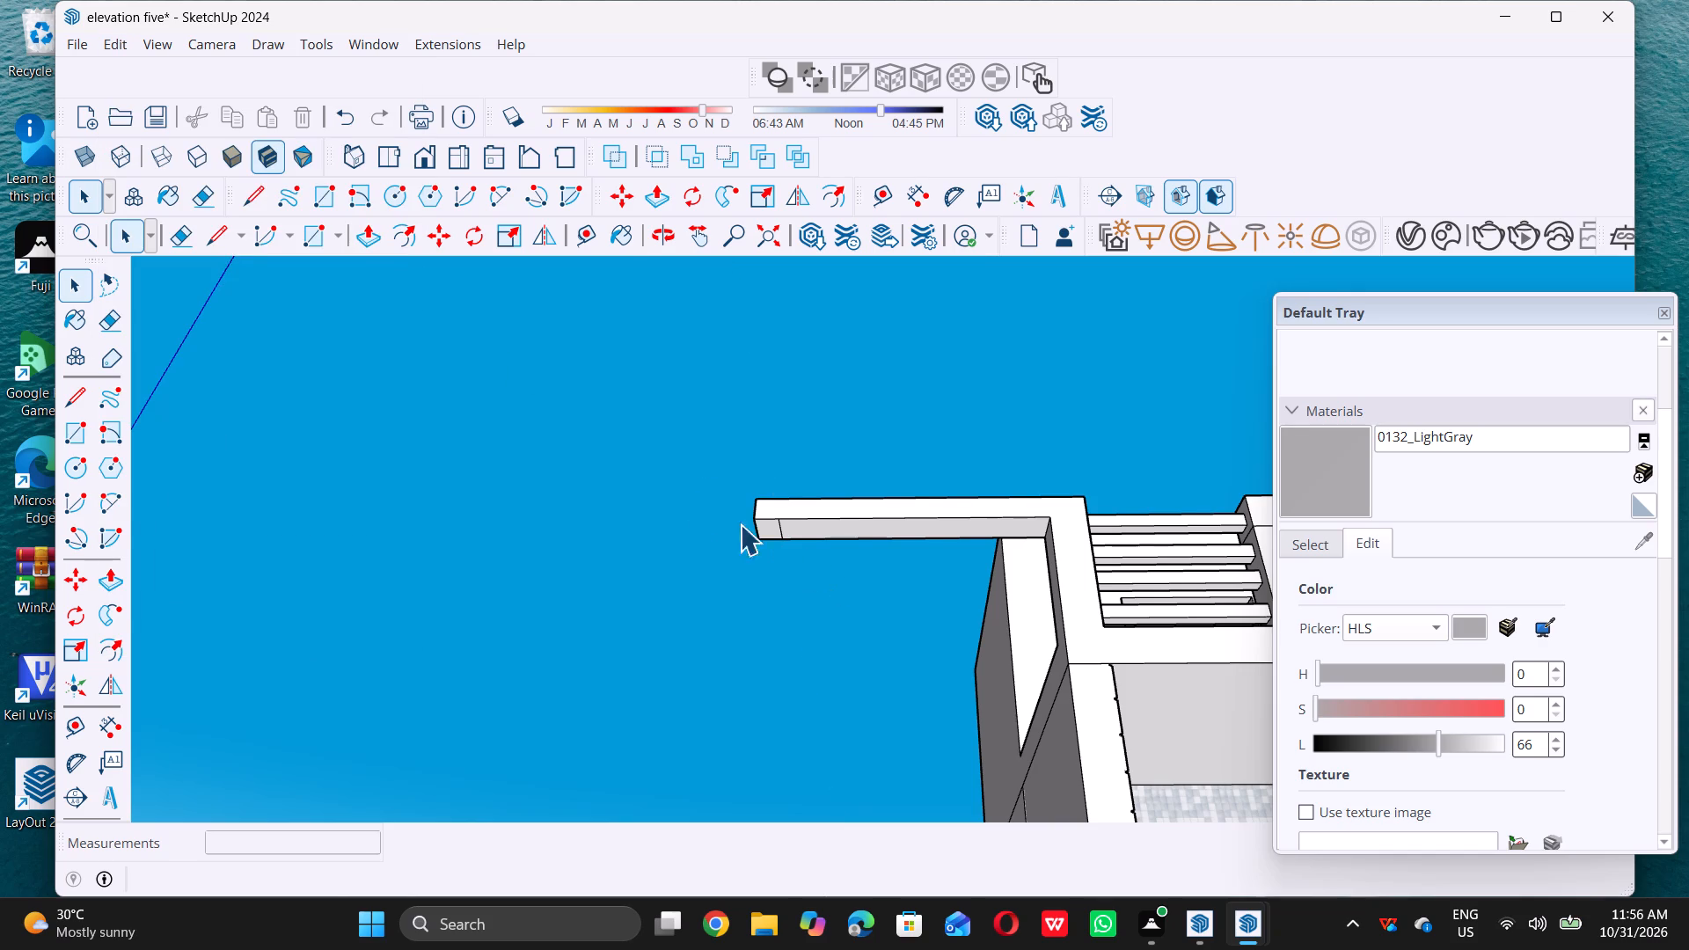
Push/Pull the rectangle under the beam's free end downward into a post, repeating the previous extrusion distance.
{"action": "middle_click_drag", "start_coordinate": [732, 522], "coordinate": [648, 502]}
{"action": "scroll", "coordinate": [796, 543], "scroll_direction": "up", "scroll_amount": 10}
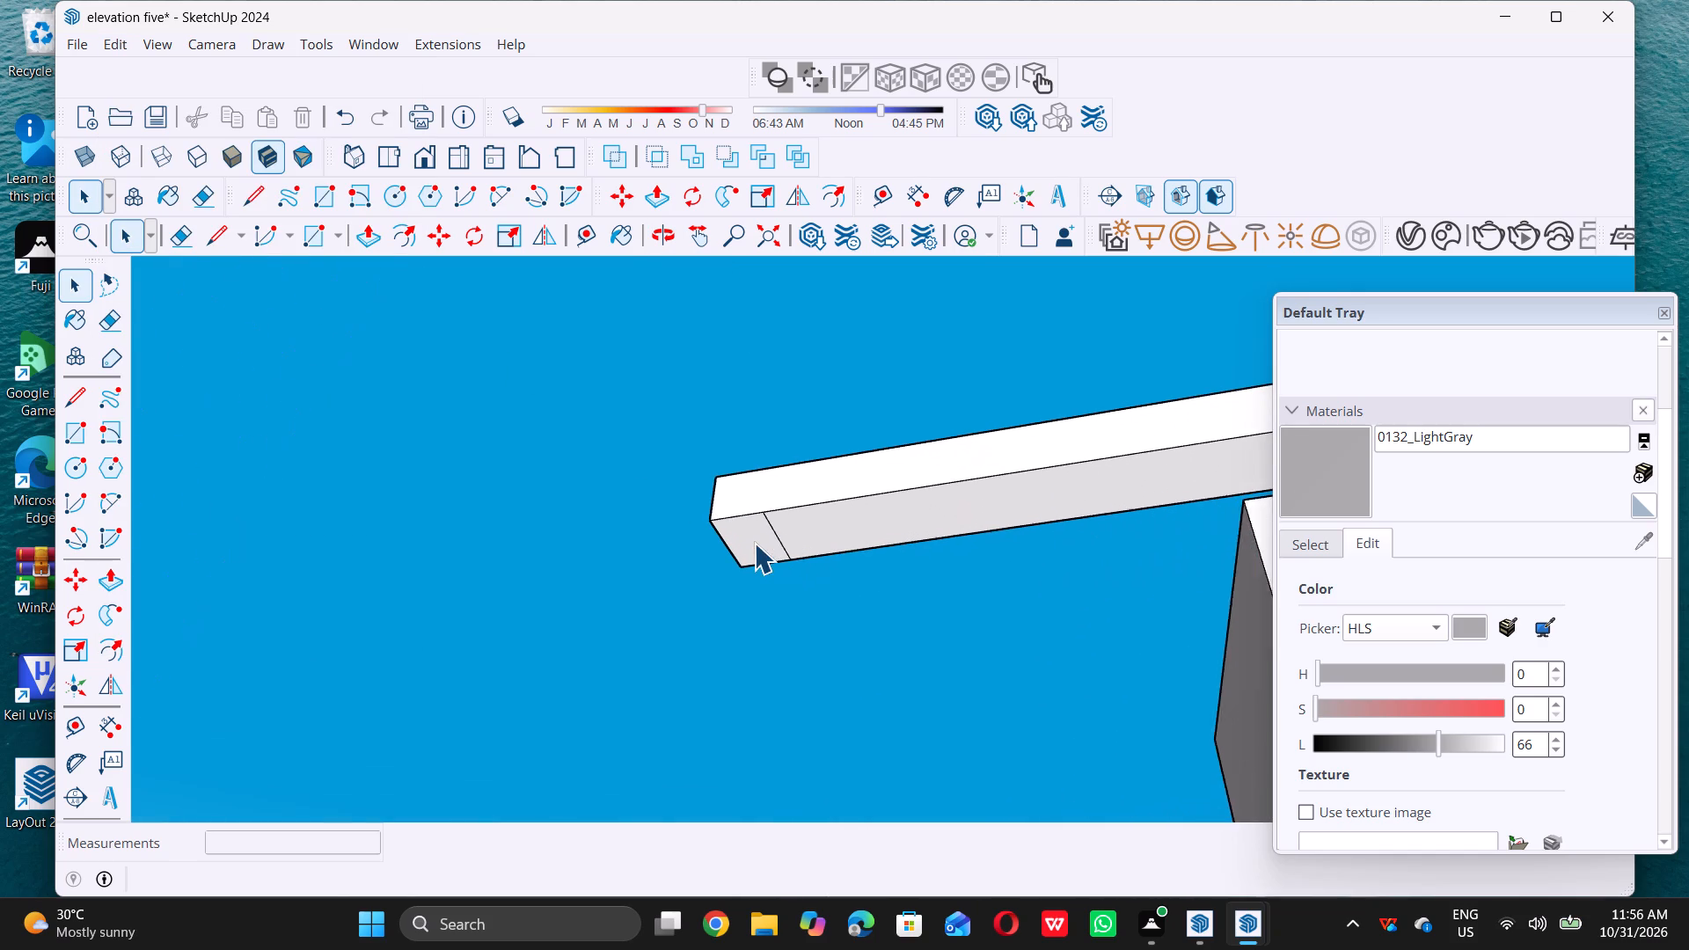
{"action": "left_click", "coordinate": [754, 537]}
{"action": "key", "text": "p"}
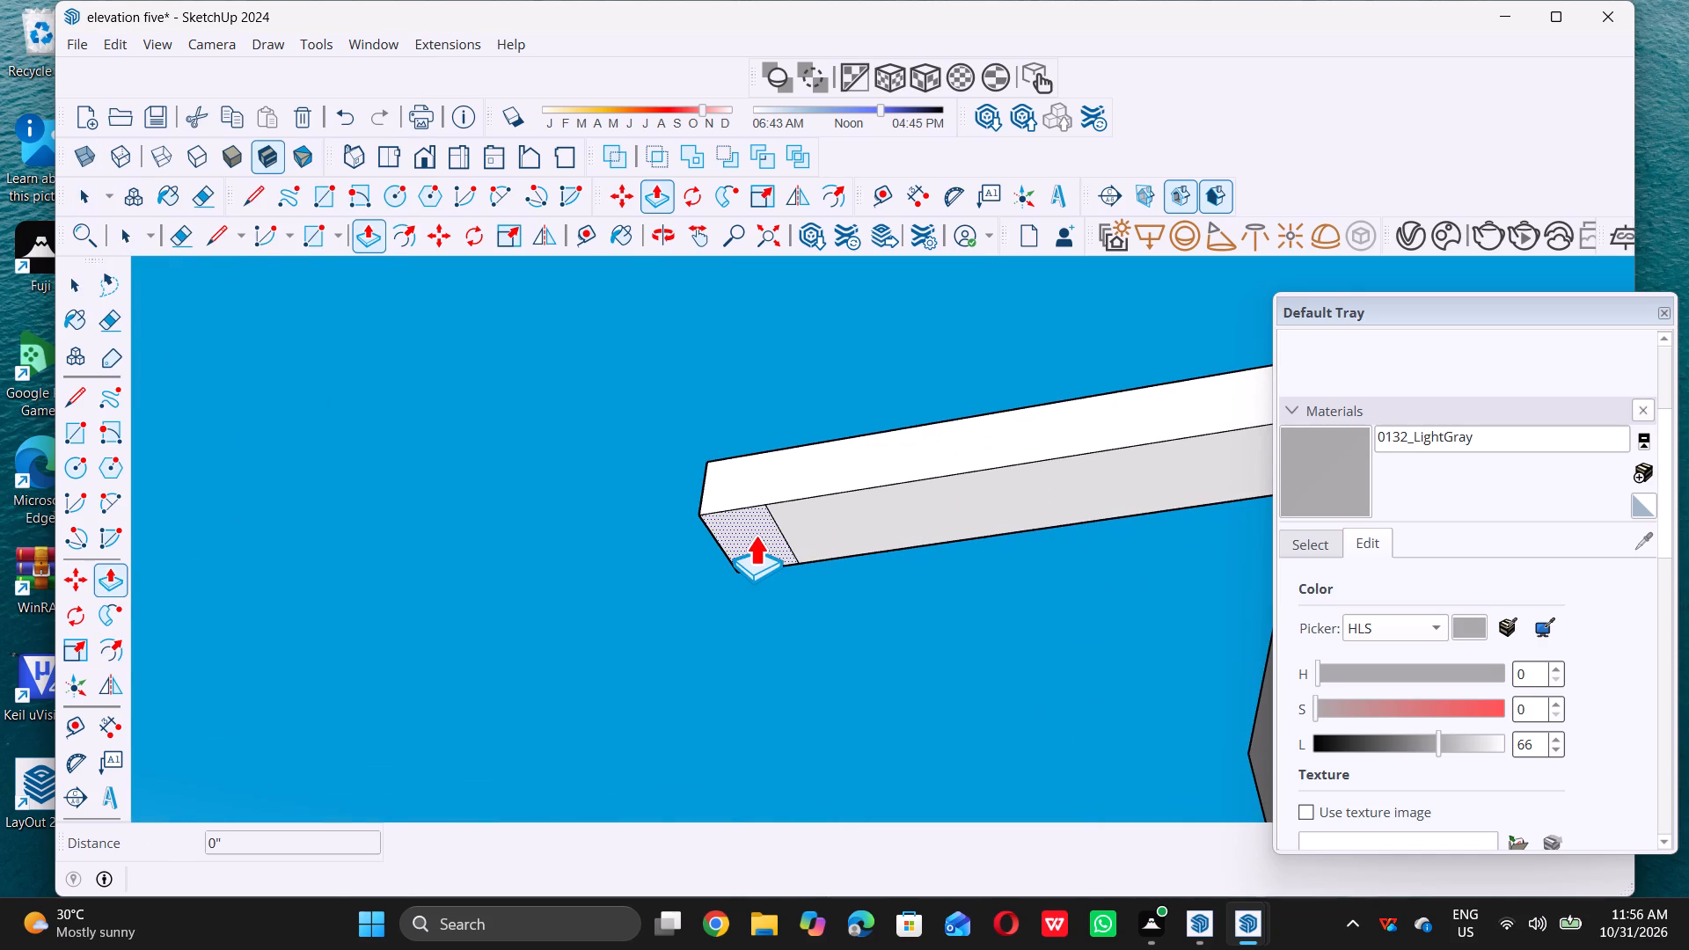
{"action": "double_click", "coordinate": [755, 535]}
Extend the hanging post's bottom face down by 8' 9", level with the underside of the floor band below the top storey.
{"action": "scroll", "coordinate": [756, 537], "scroll_direction": "down", "scroll_amount": 16}
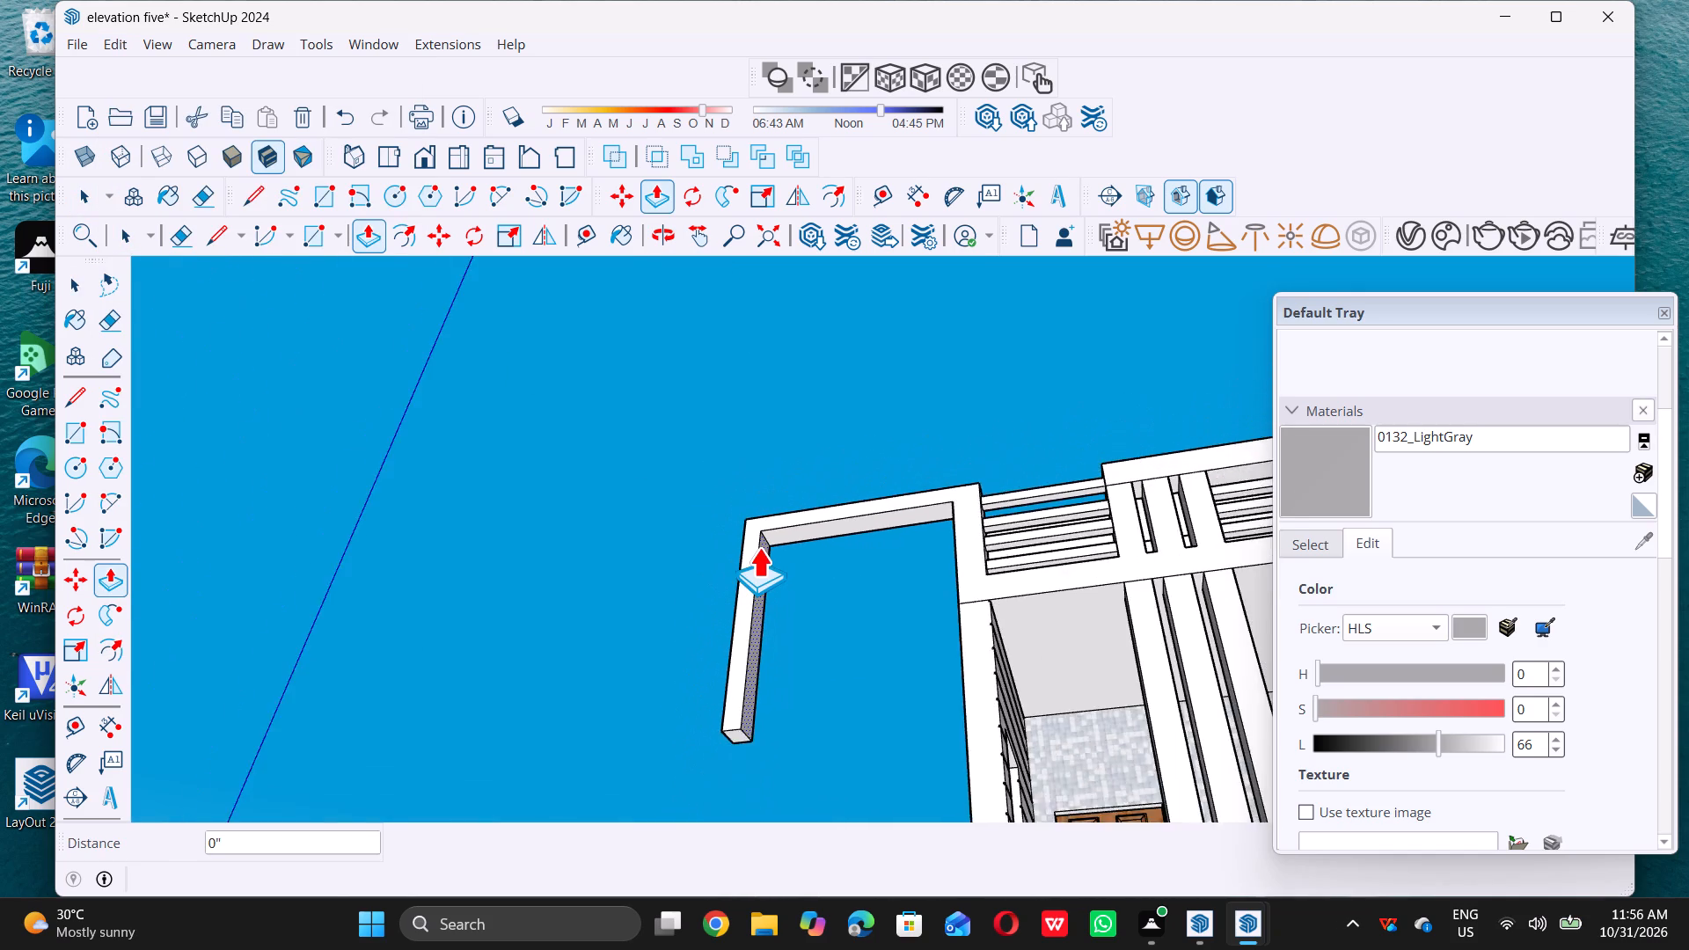
{"action": "scroll", "coordinate": [758, 547], "scroll_direction": "down", "scroll_amount": 2}
{"action": "middle_click_drag", "start_coordinate": [868, 604], "coordinate": [857, 629]}
{"action": "scroll", "coordinate": [853, 591], "scroll_direction": "down", "scroll_amount": 9}
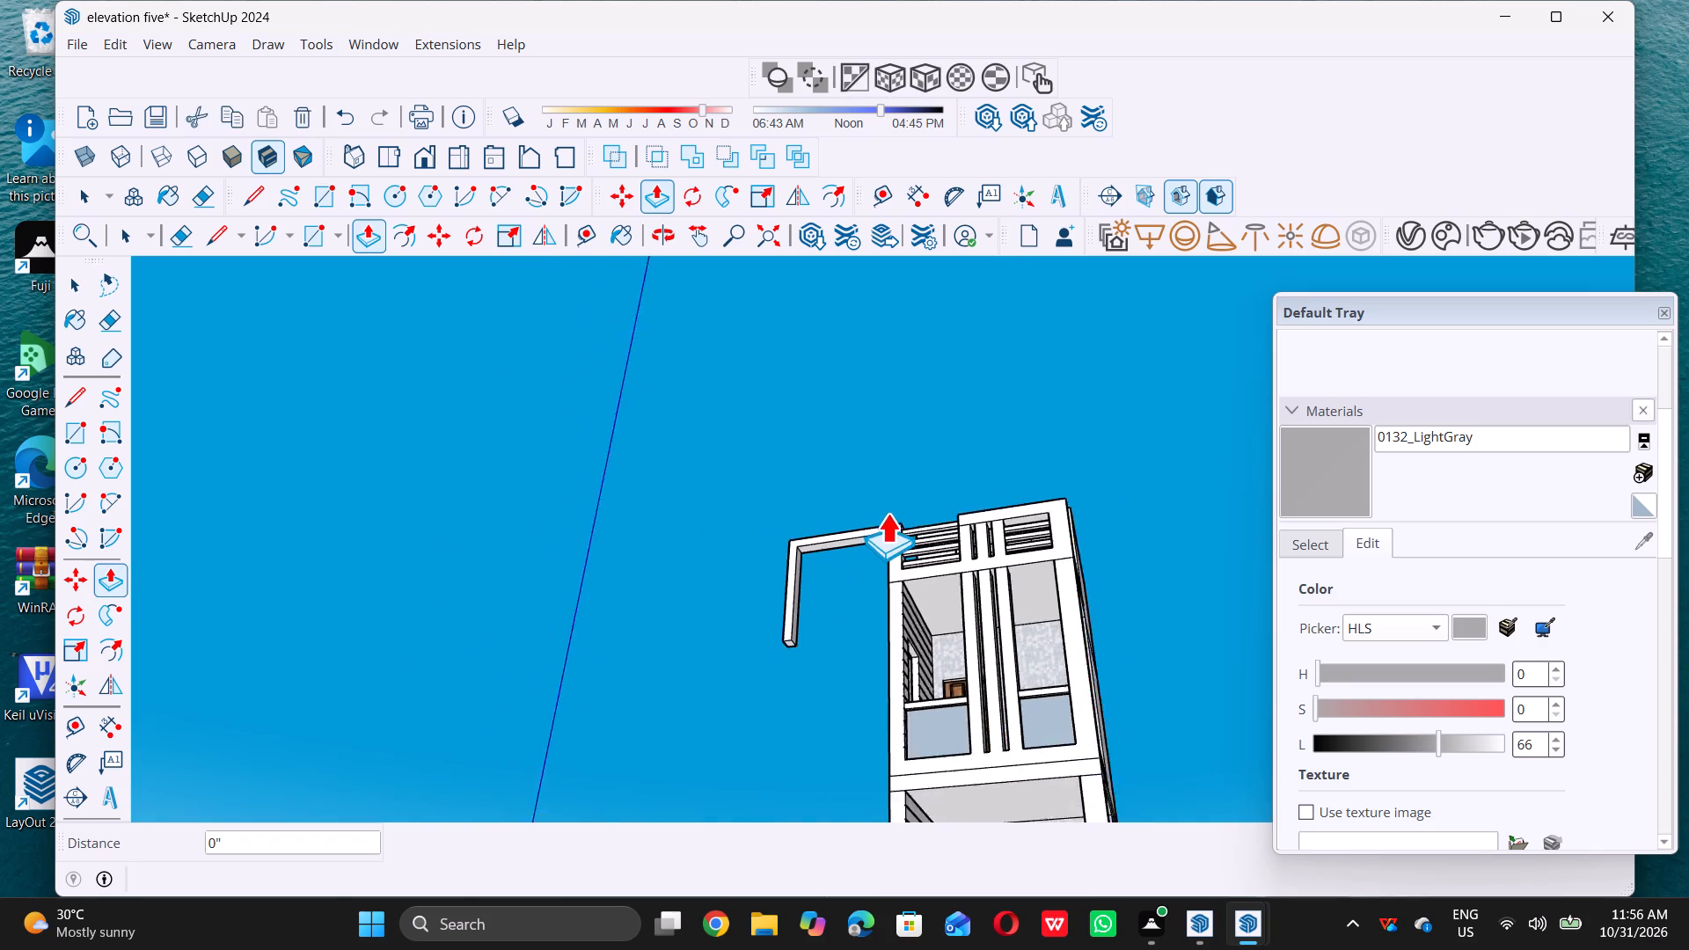
{"action": "scroll", "coordinate": [863, 499], "scroll_direction": "down", "scroll_amount": 5}
{"action": "middle_click_drag", "start_coordinate": [843, 552], "coordinate": [846, 573]}
{"action": "scroll", "coordinate": [841, 578], "scroll_direction": "up", "scroll_amount": 15}
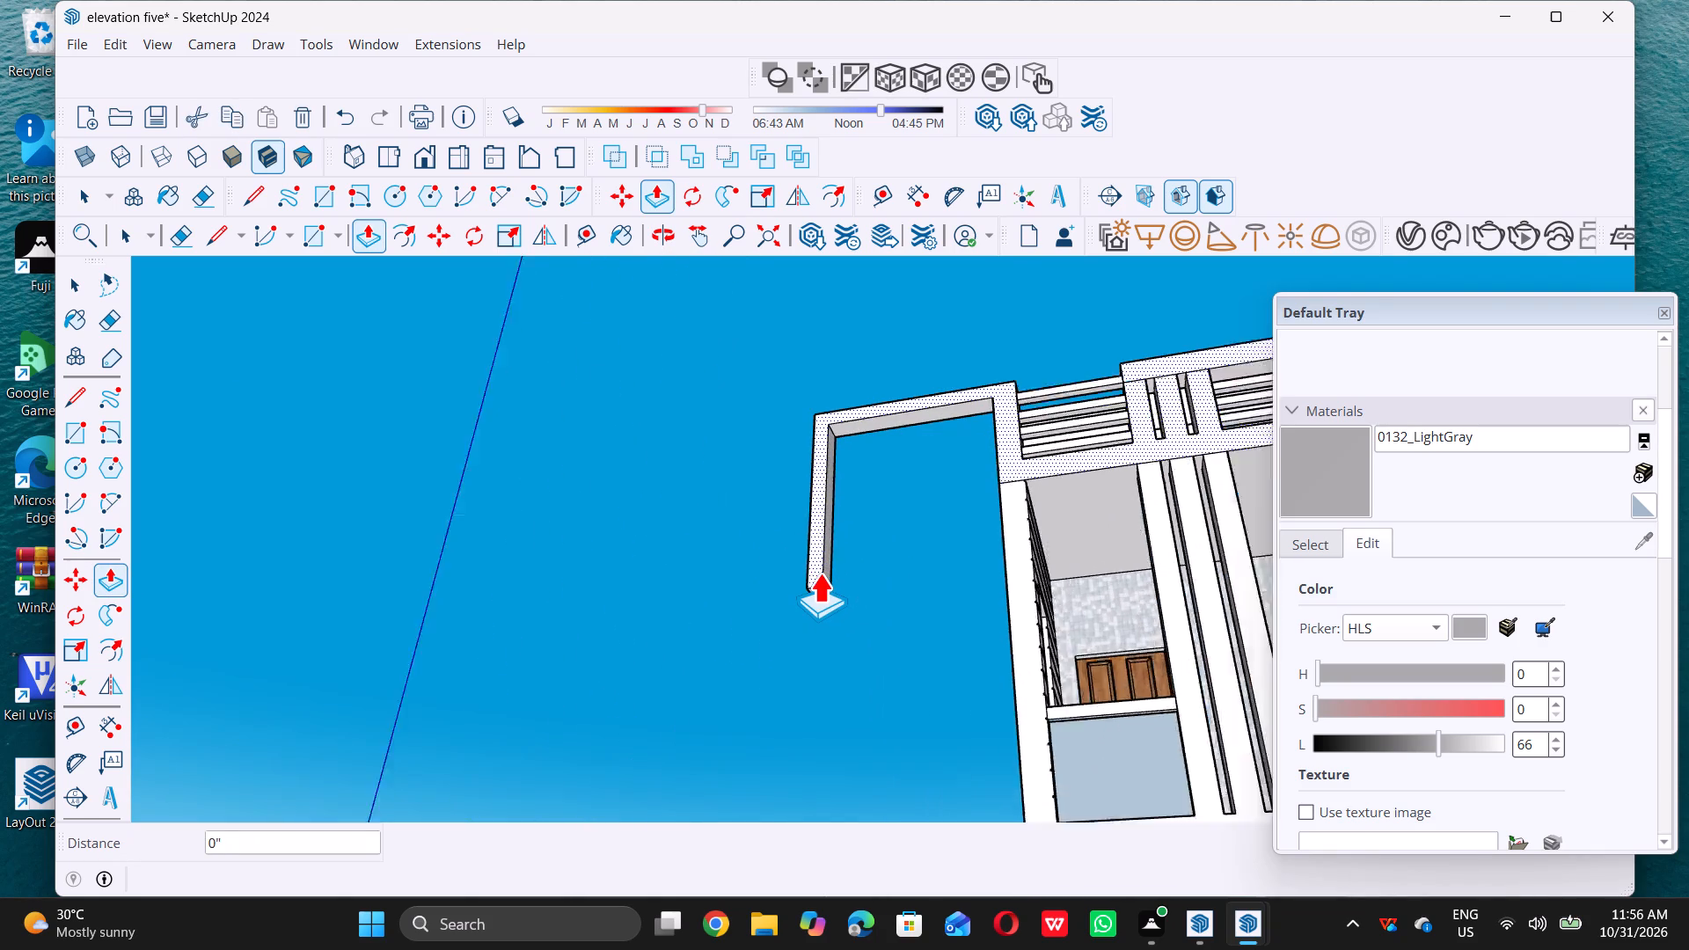
{"action": "scroll", "coordinate": [822, 597], "scroll_direction": "up", "scroll_amount": 6}
{"action": "left_click", "coordinate": [818, 594]}
{"action": "scroll", "coordinate": [818, 595], "scroll_direction": "down", "scroll_amount": 2}
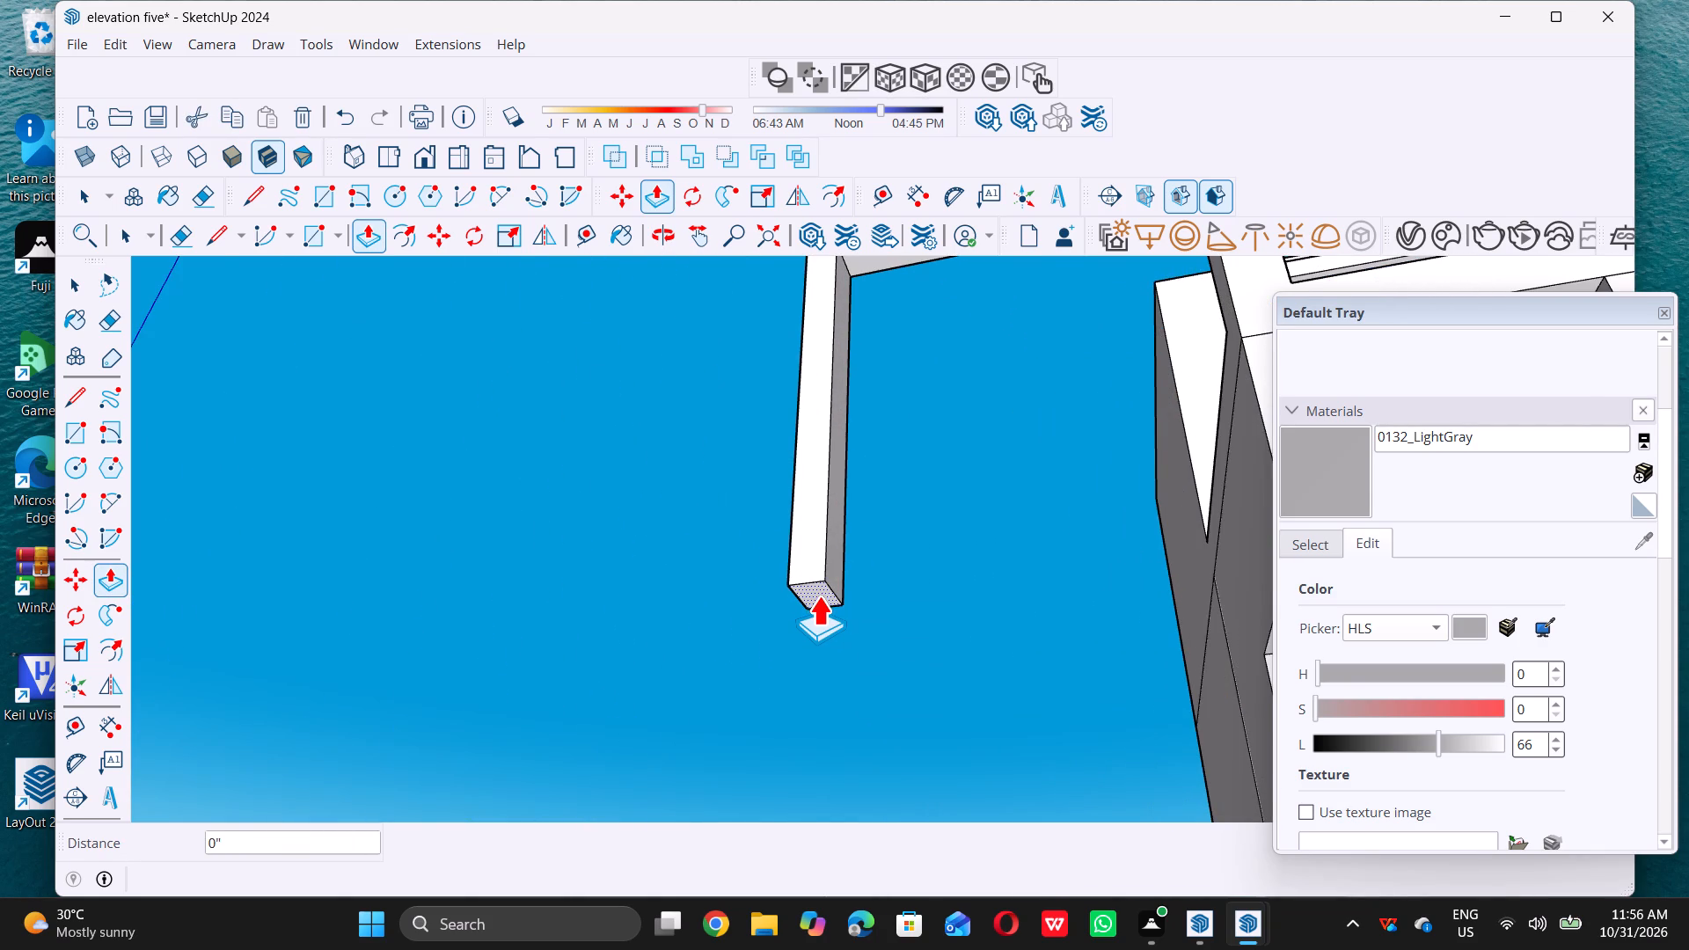
{"action": "scroll", "coordinate": [818, 596], "scroll_direction": "down", "scroll_amount": 10}
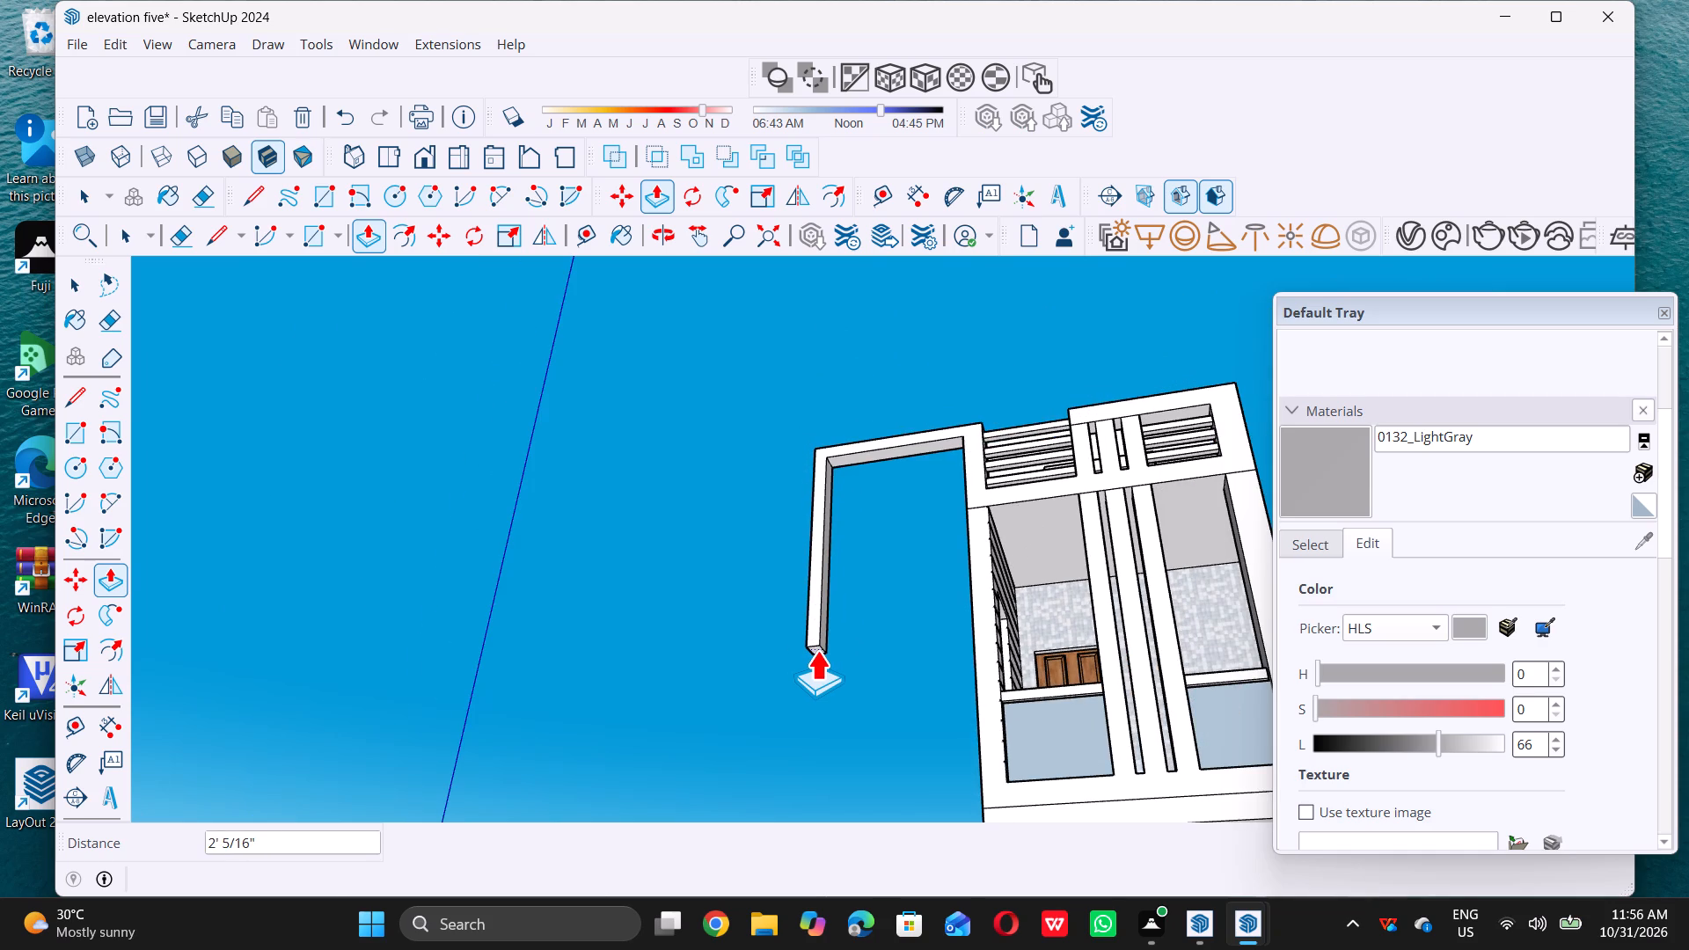
{"action": "scroll", "coordinate": [816, 650], "scroll_direction": "down", "scroll_amount": 12}
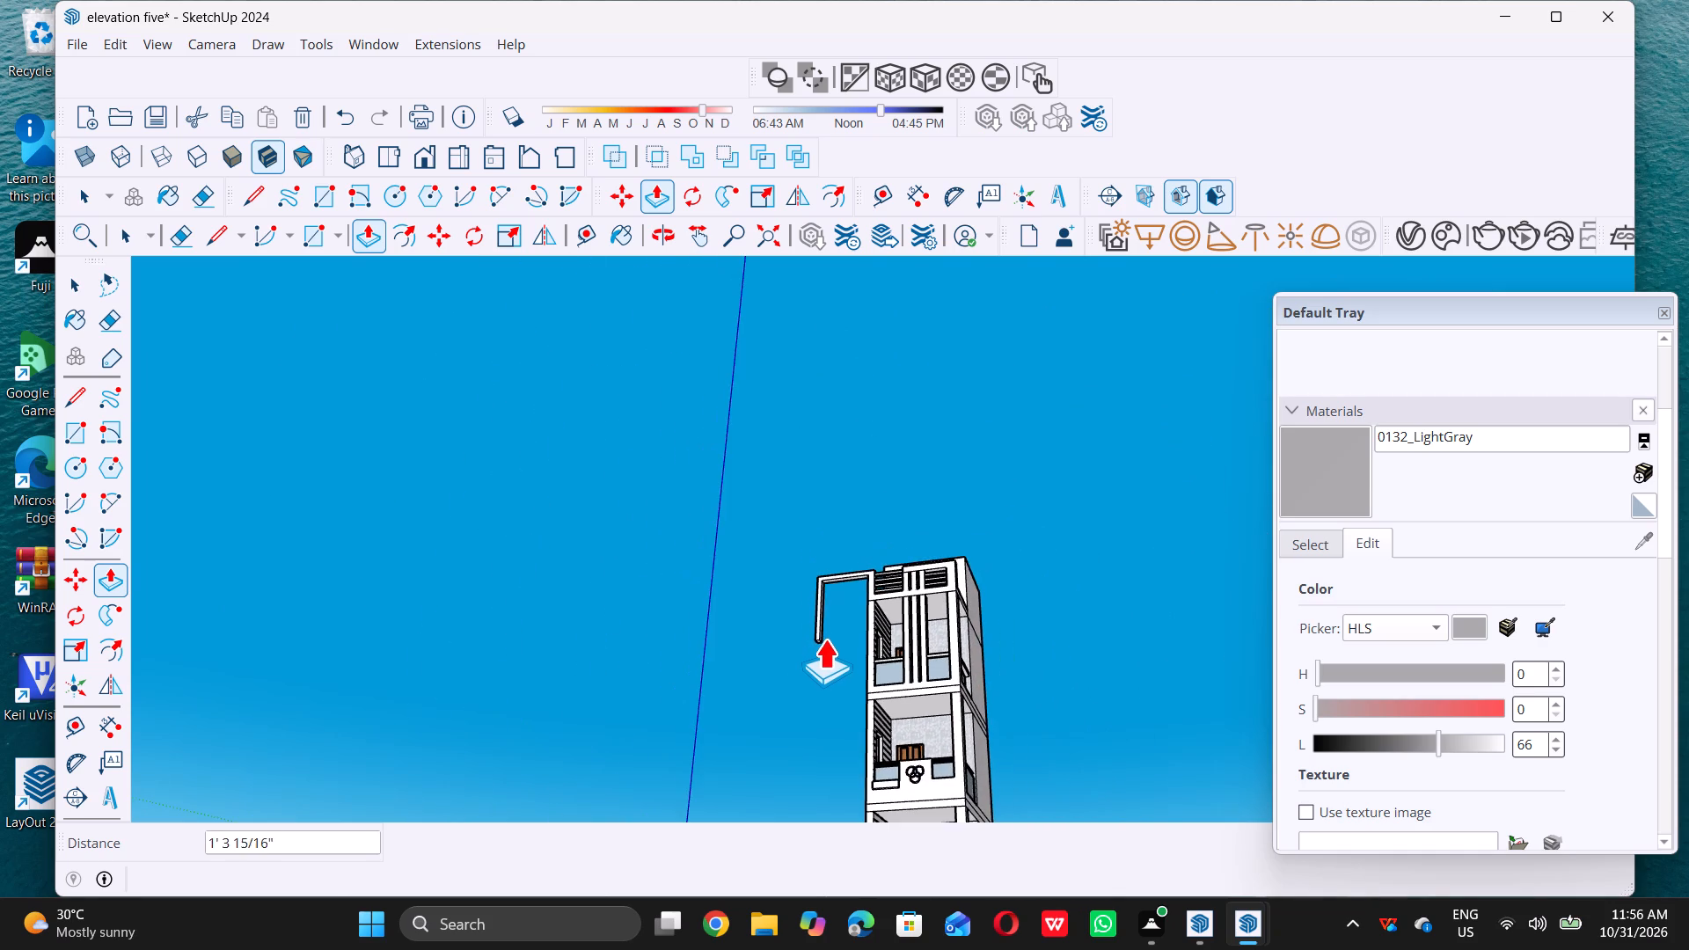
{"action": "middle_click_drag", "start_coordinate": [826, 636], "coordinate": [811, 676]}
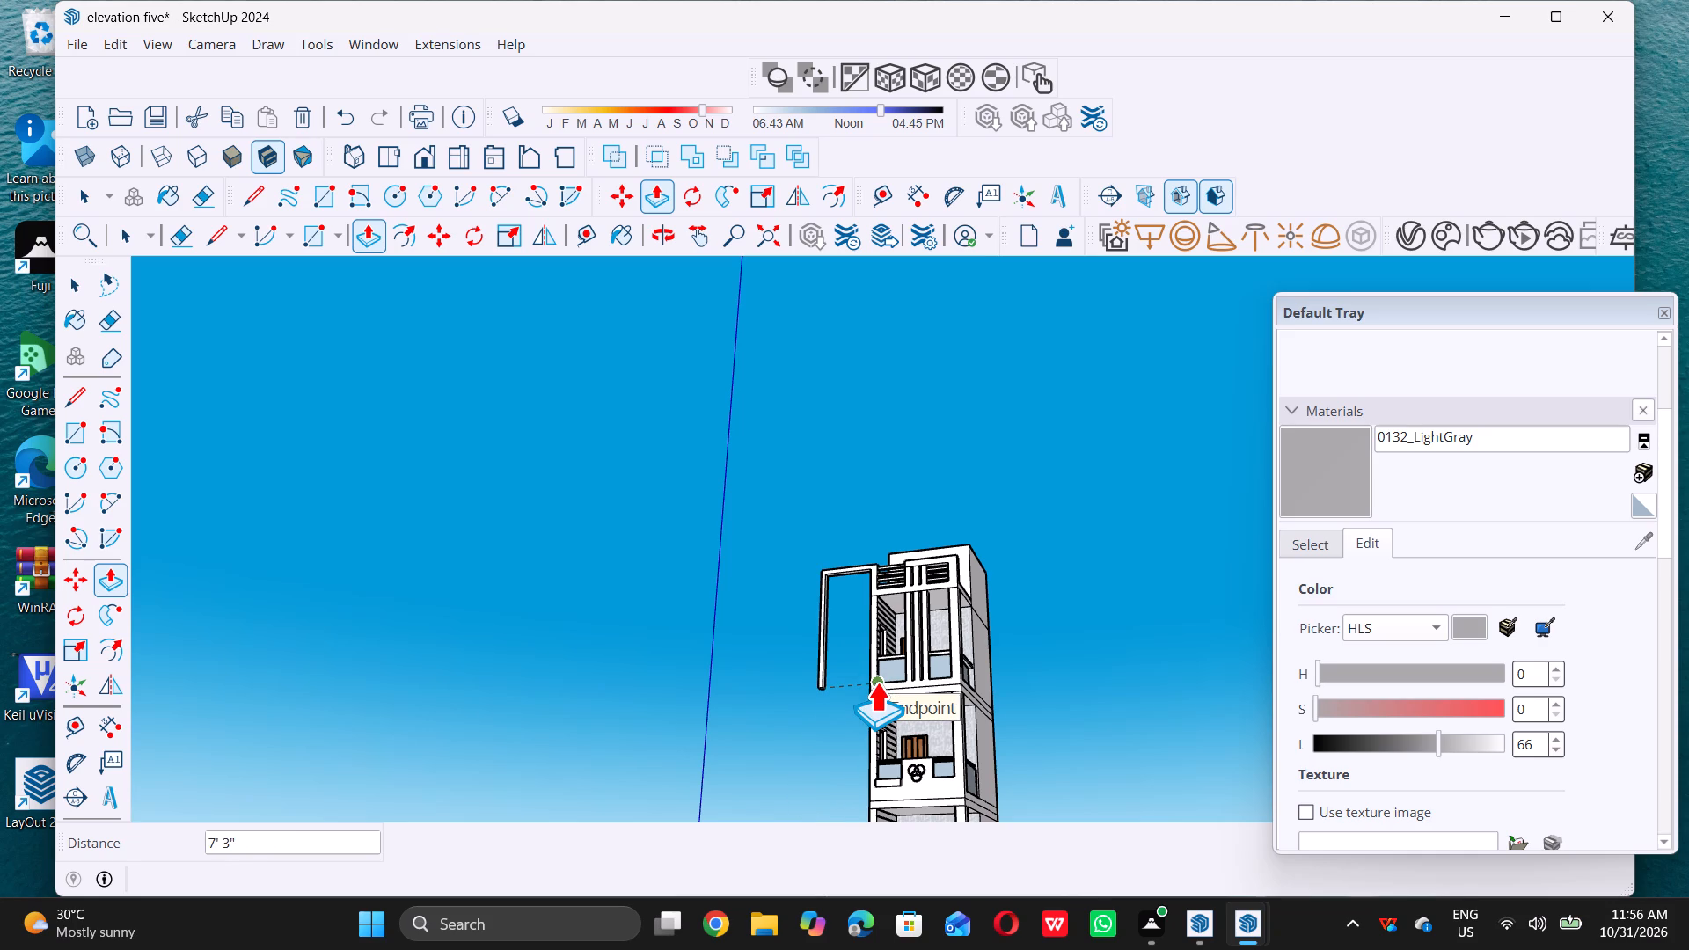
{"action": "scroll", "coordinate": [874, 691], "scroll_direction": "up", "scroll_amount": 4}
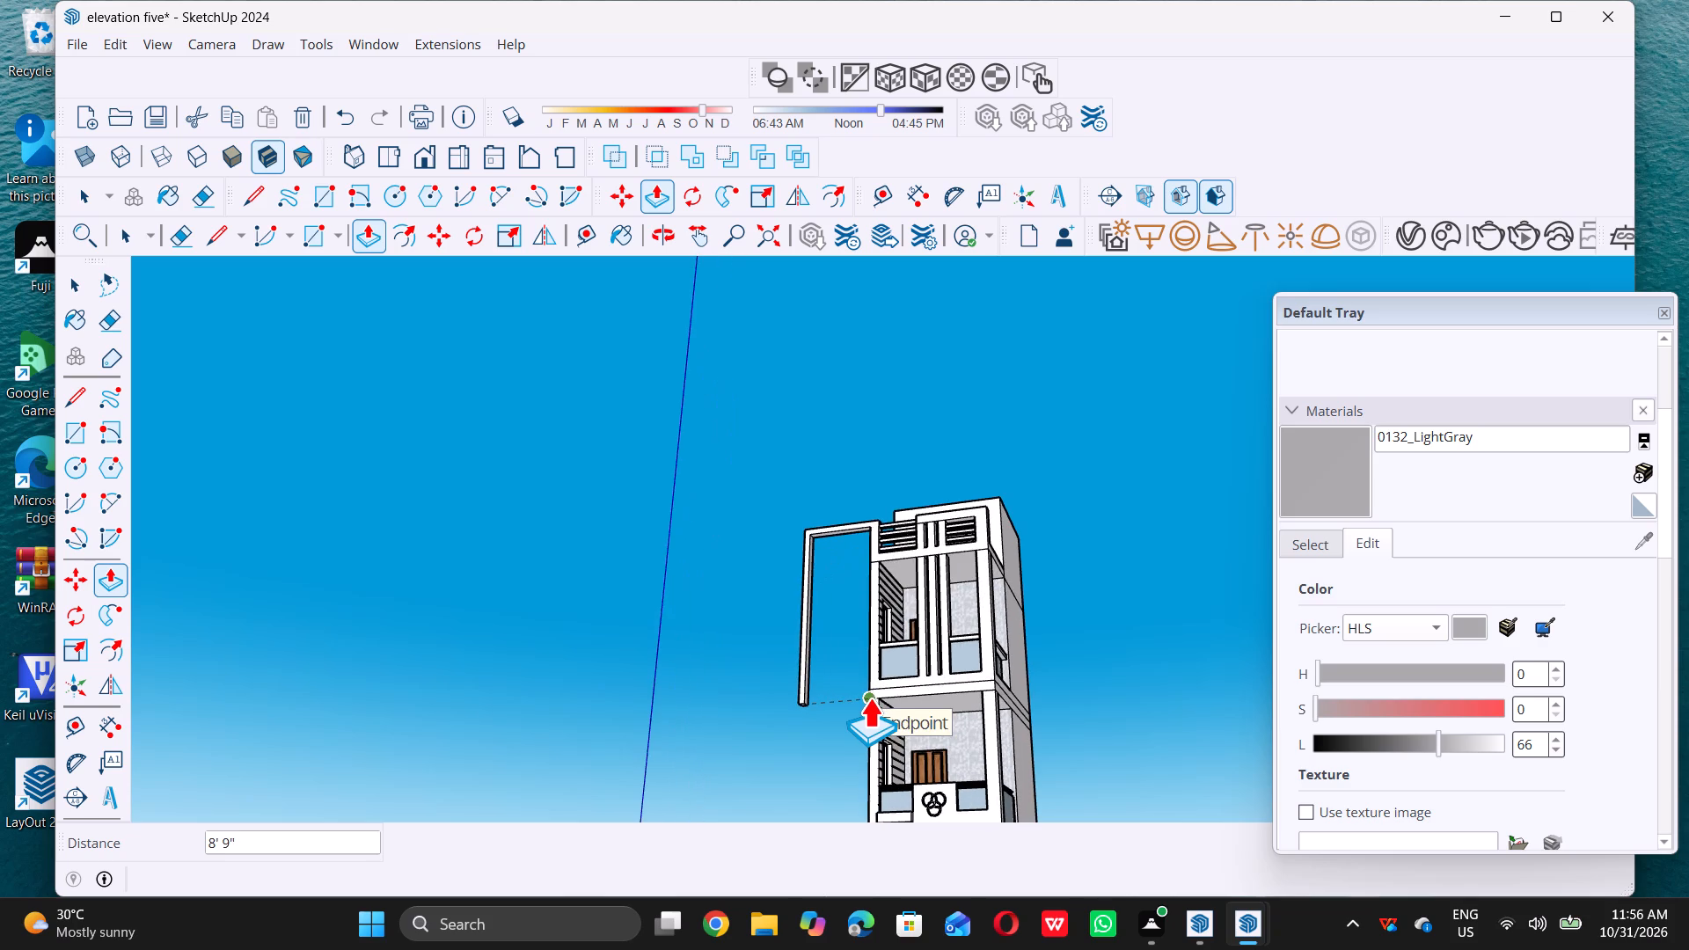
{"action": "double_click", "coordinate": [888, 691]}
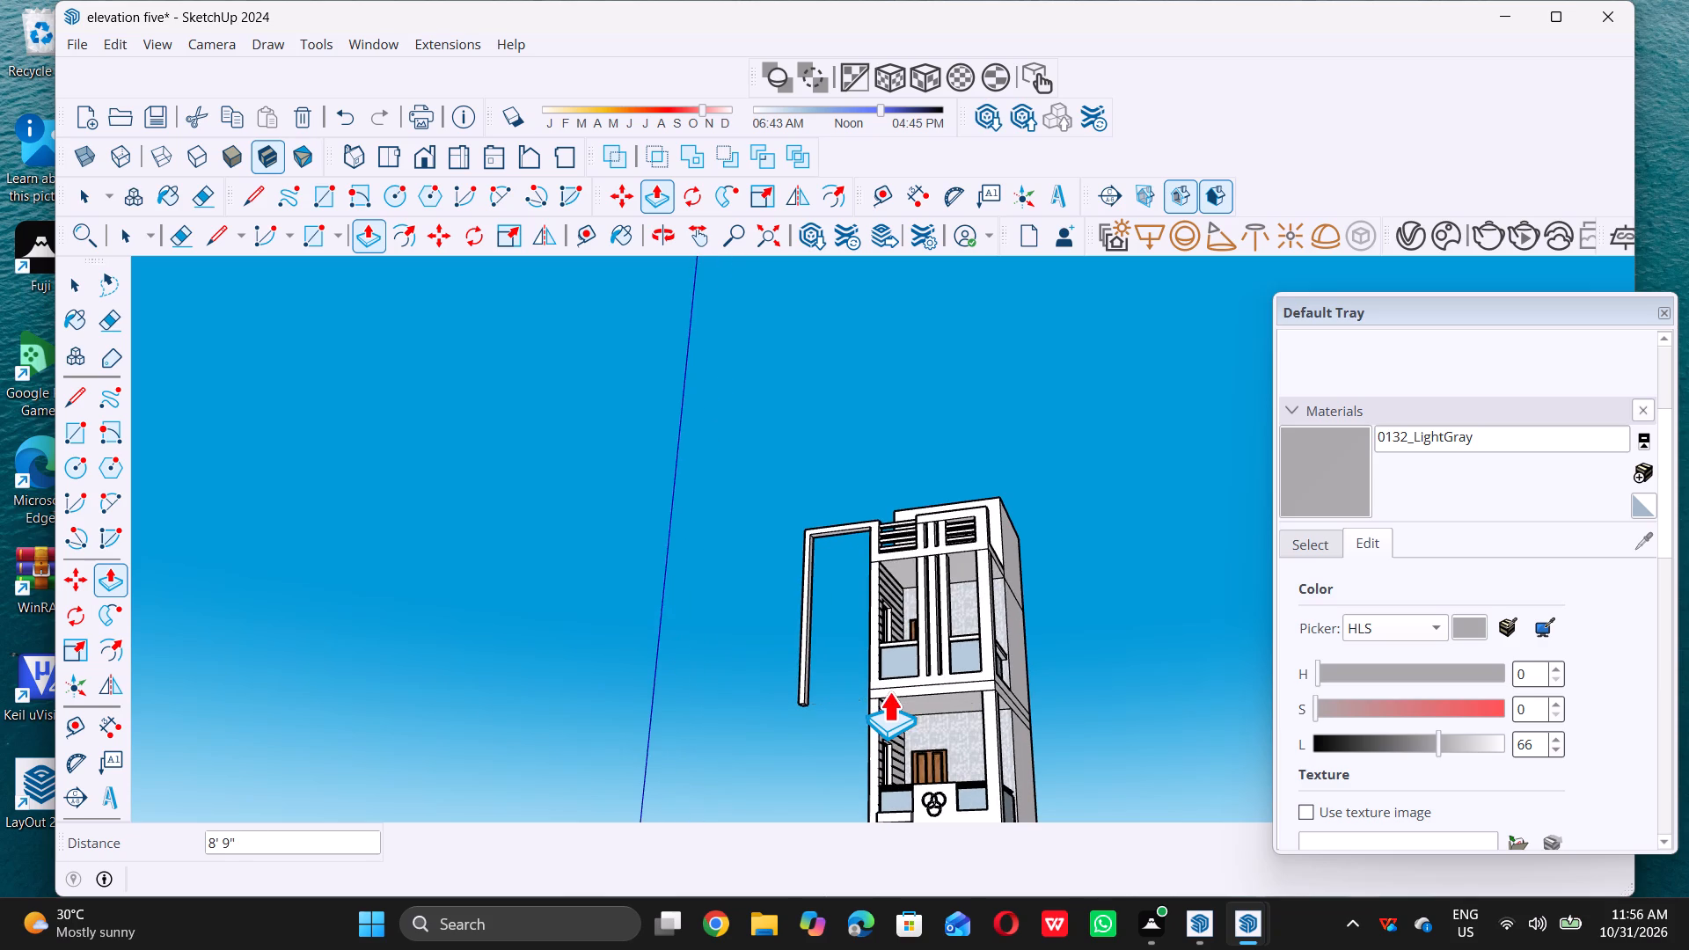
{"action": "key", "text": "space"}
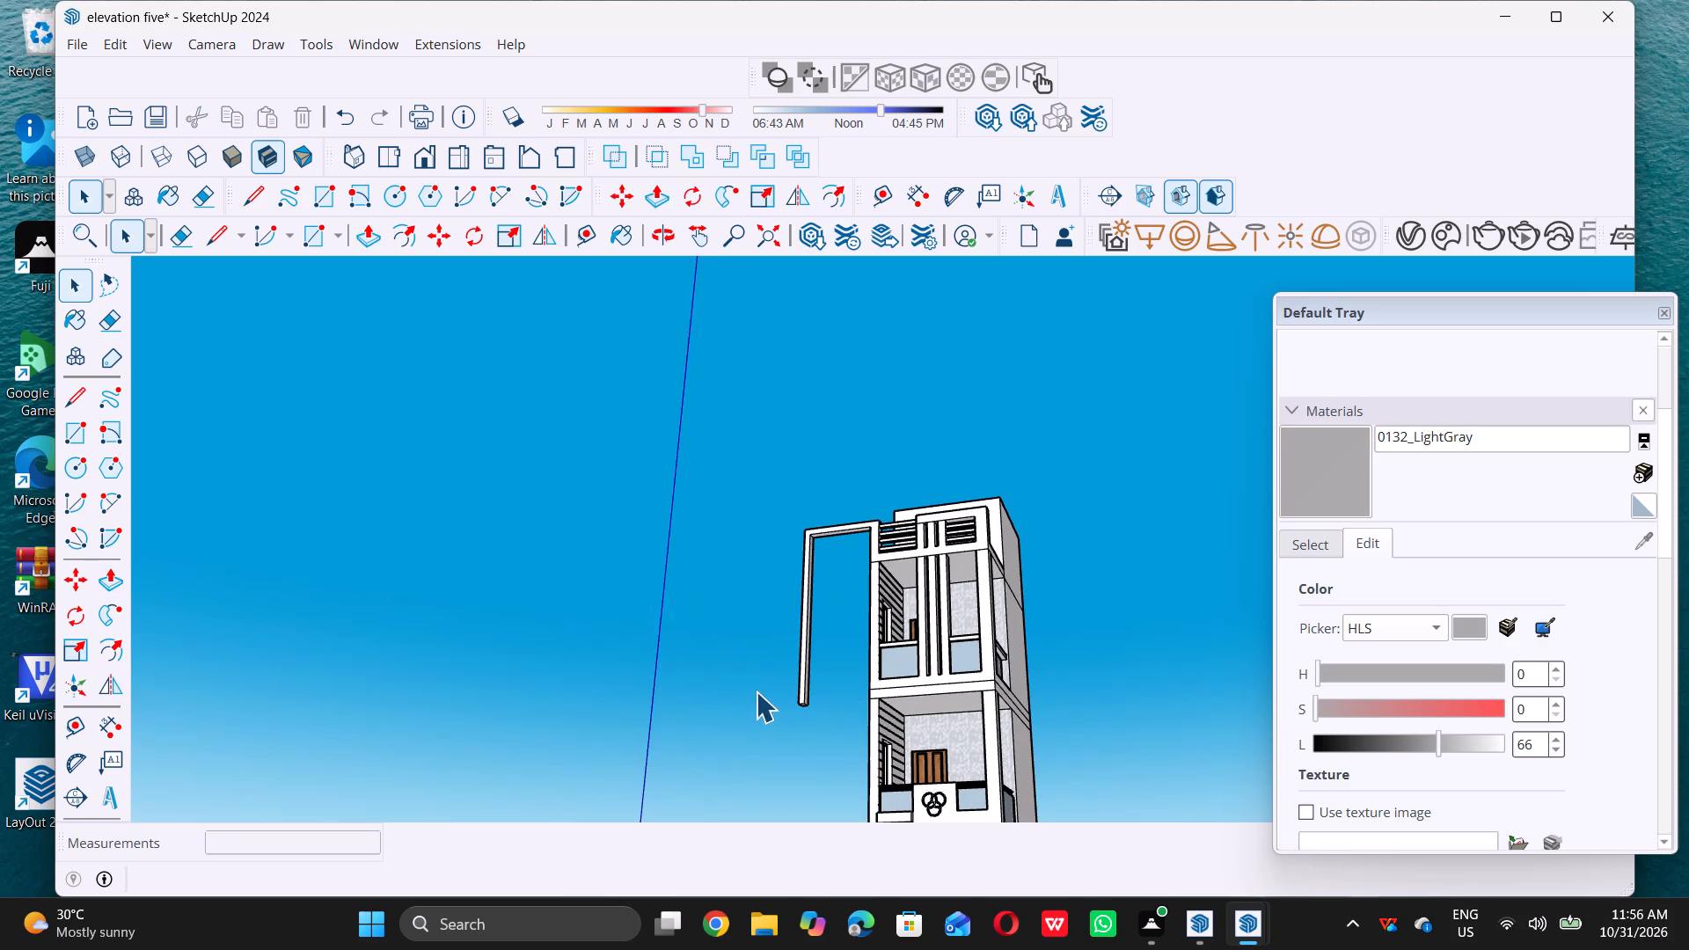
Draw a line near the base of the ground-floor side wall, from the front corner to the foot of the vertical line, continuing the base strip.
{"action": "scroll", "coordinate": [820, 639], "scroll_direction": "down", "scroll_amount": 2}
{"action": "middle_click_drag", "start_coordinate": [820, 639], "coordinate": [782, 703]}
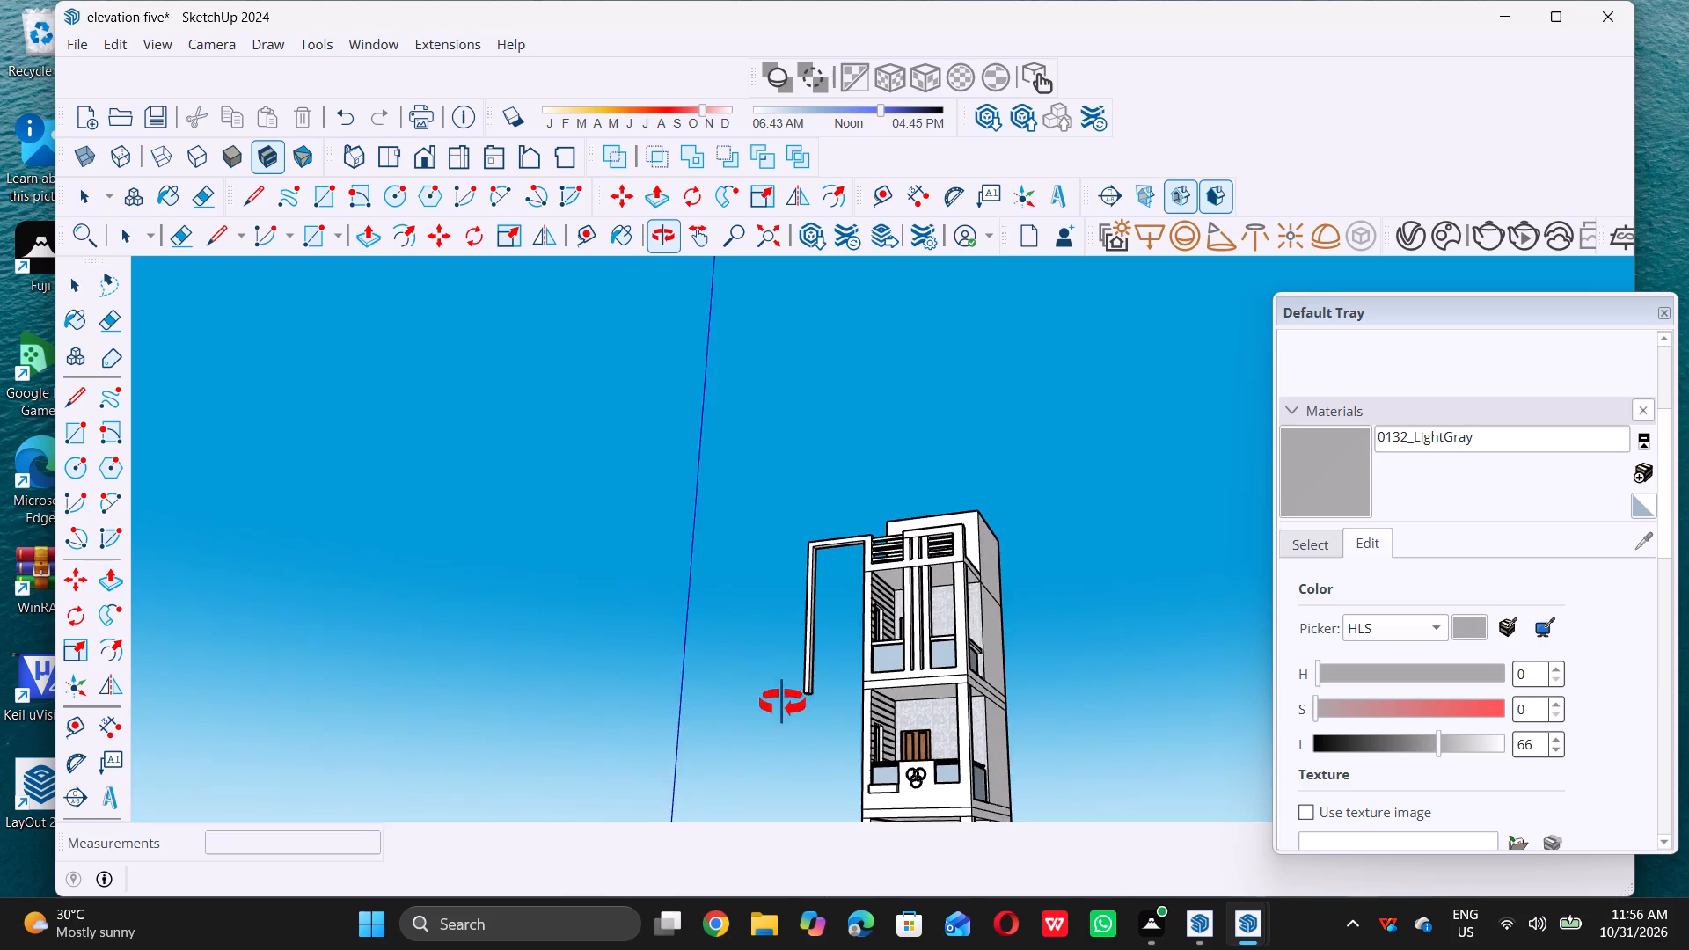
{"action": "middle_click_drag", "start_coordinate": [782, 703], "coordinate": [765, 797]}
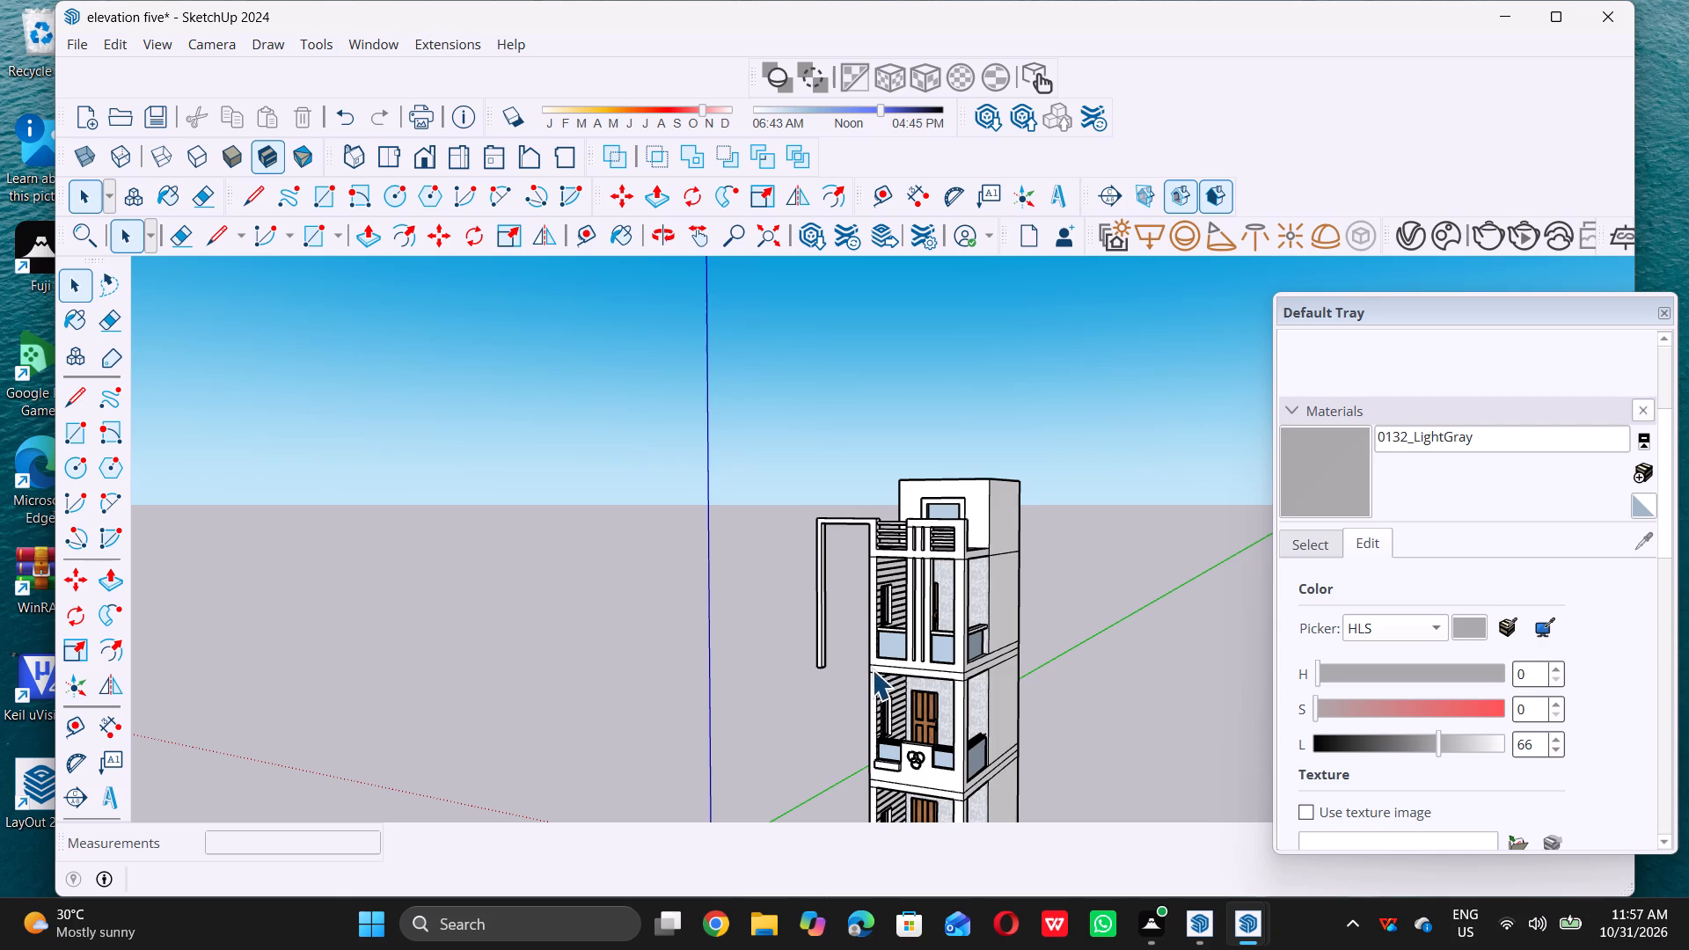
{"action": "scroll", "coordinate": [874, 669], "scroll_direction": "down", "scroll_amount": 13}
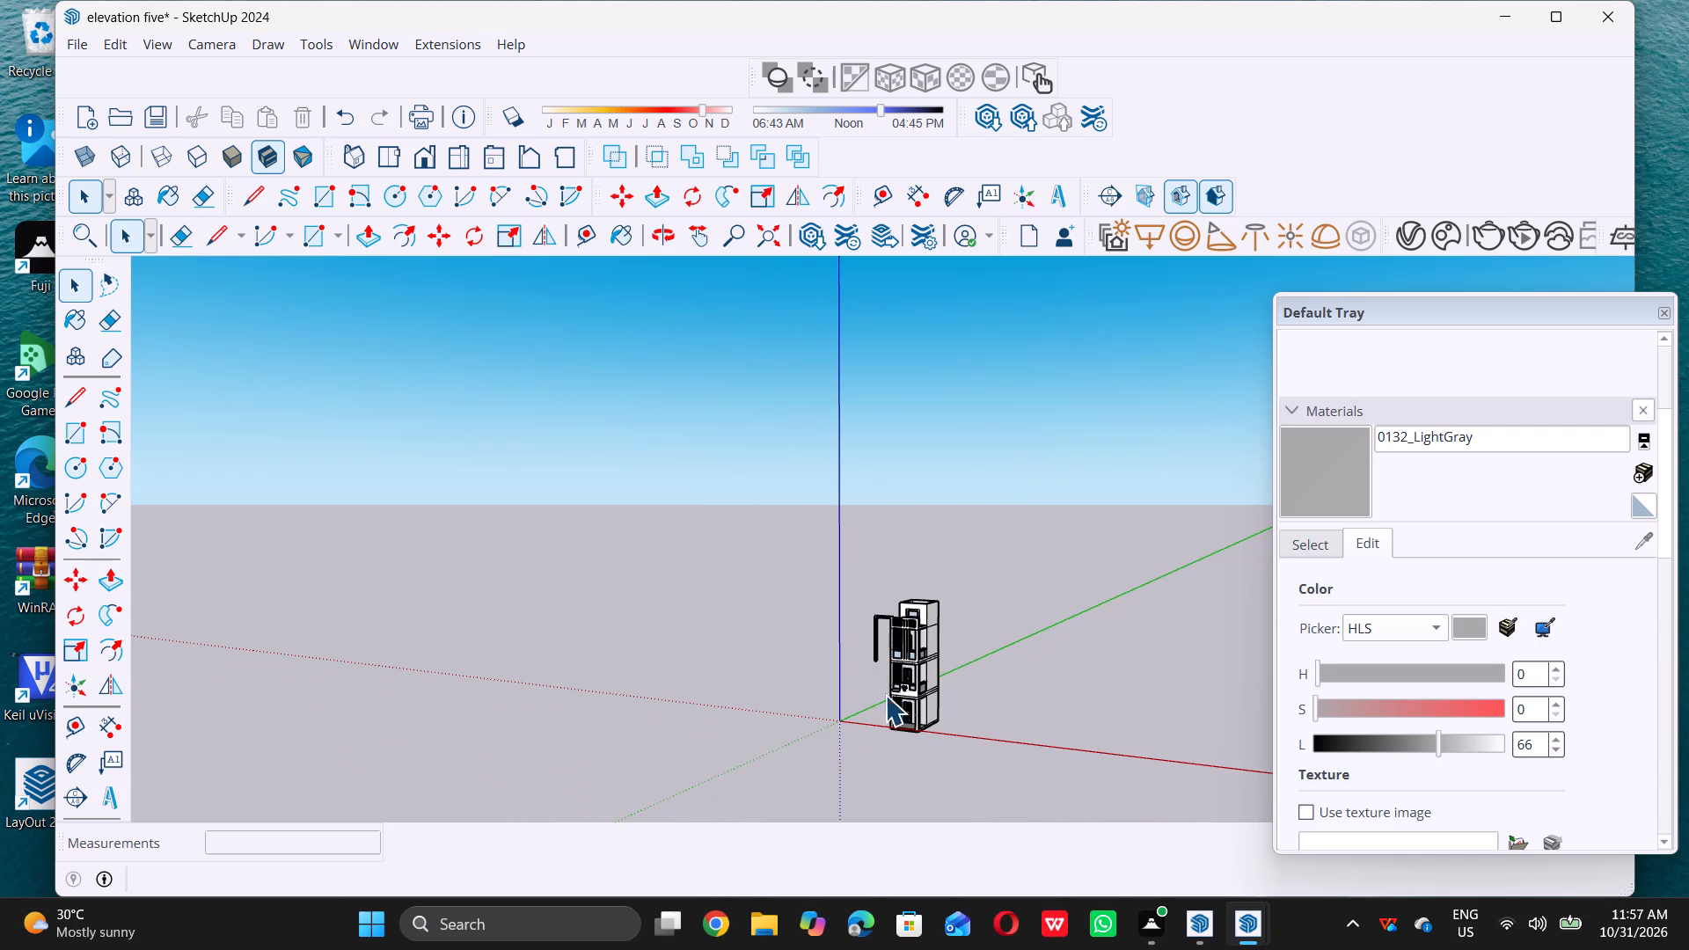
{"action": "scroll", "coordinate": [872, 683], "scroll_direction": "down", "scroll_amount": 6}
{"action": "middle_click_drag", "start_coordinate": [856, 709], "coordinate": [856, 711]}
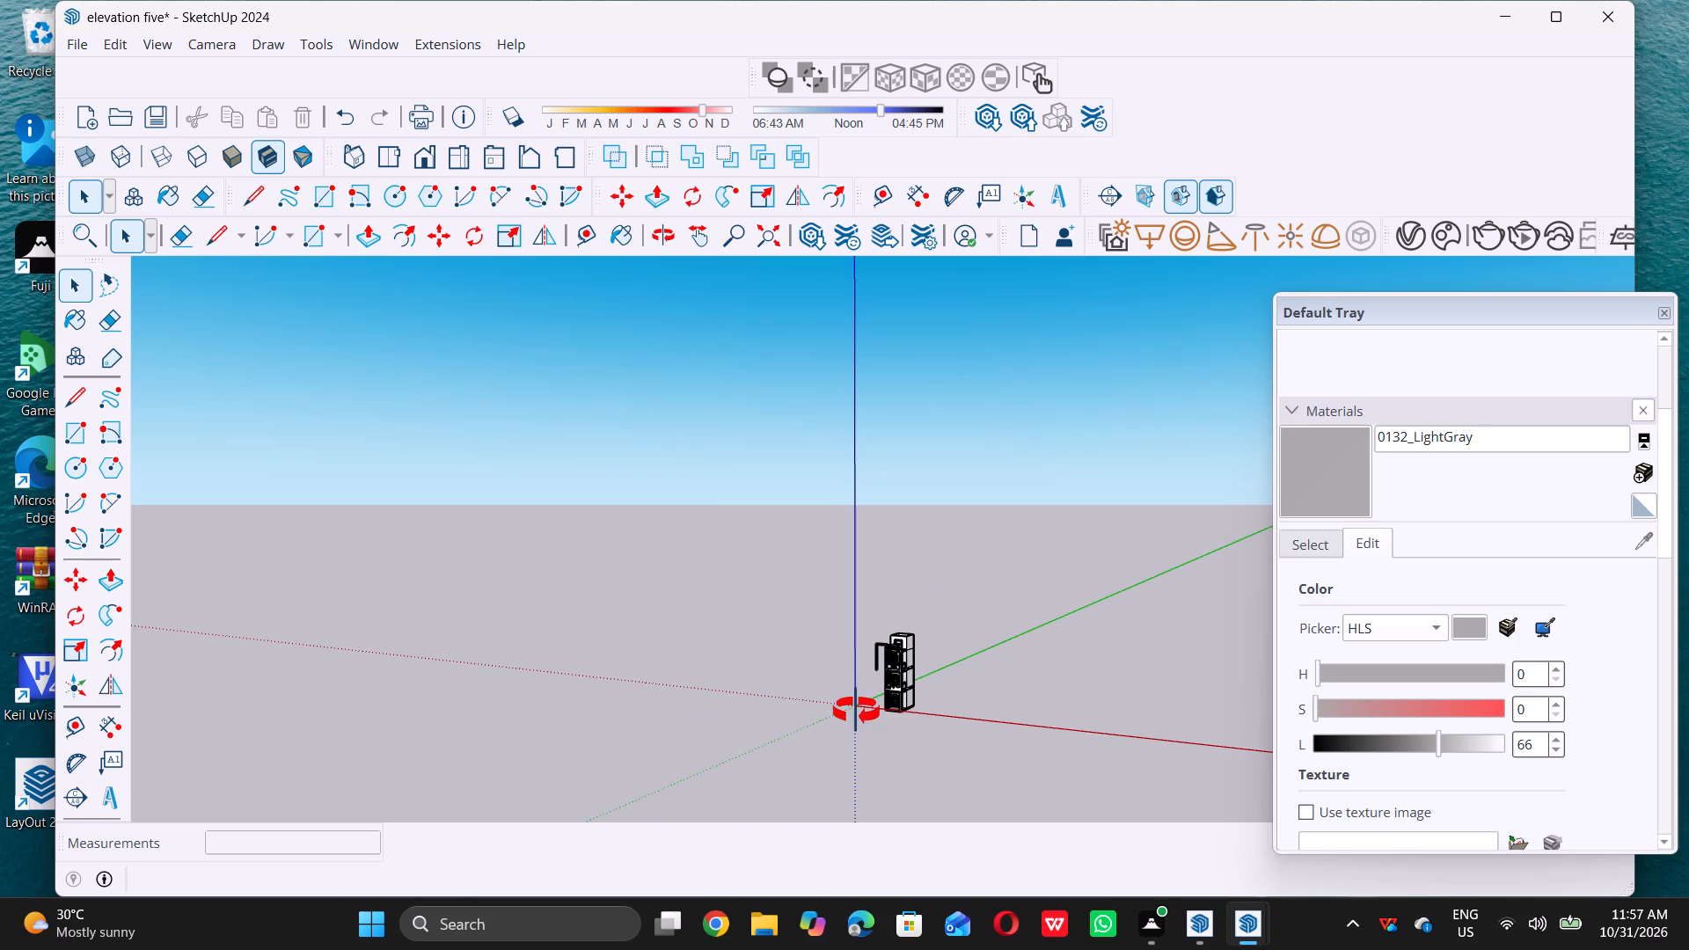
{"action": "middle_click_drag", "start_coordinate": [856, 711], "coordinate": [1294, 743]}
{"action": "middle_click", "coordinate": [1301, 742]}
{"action": "scroll", "coordinate": [859, 675], "scroll_direction": "up", "scroll_amount": 5}
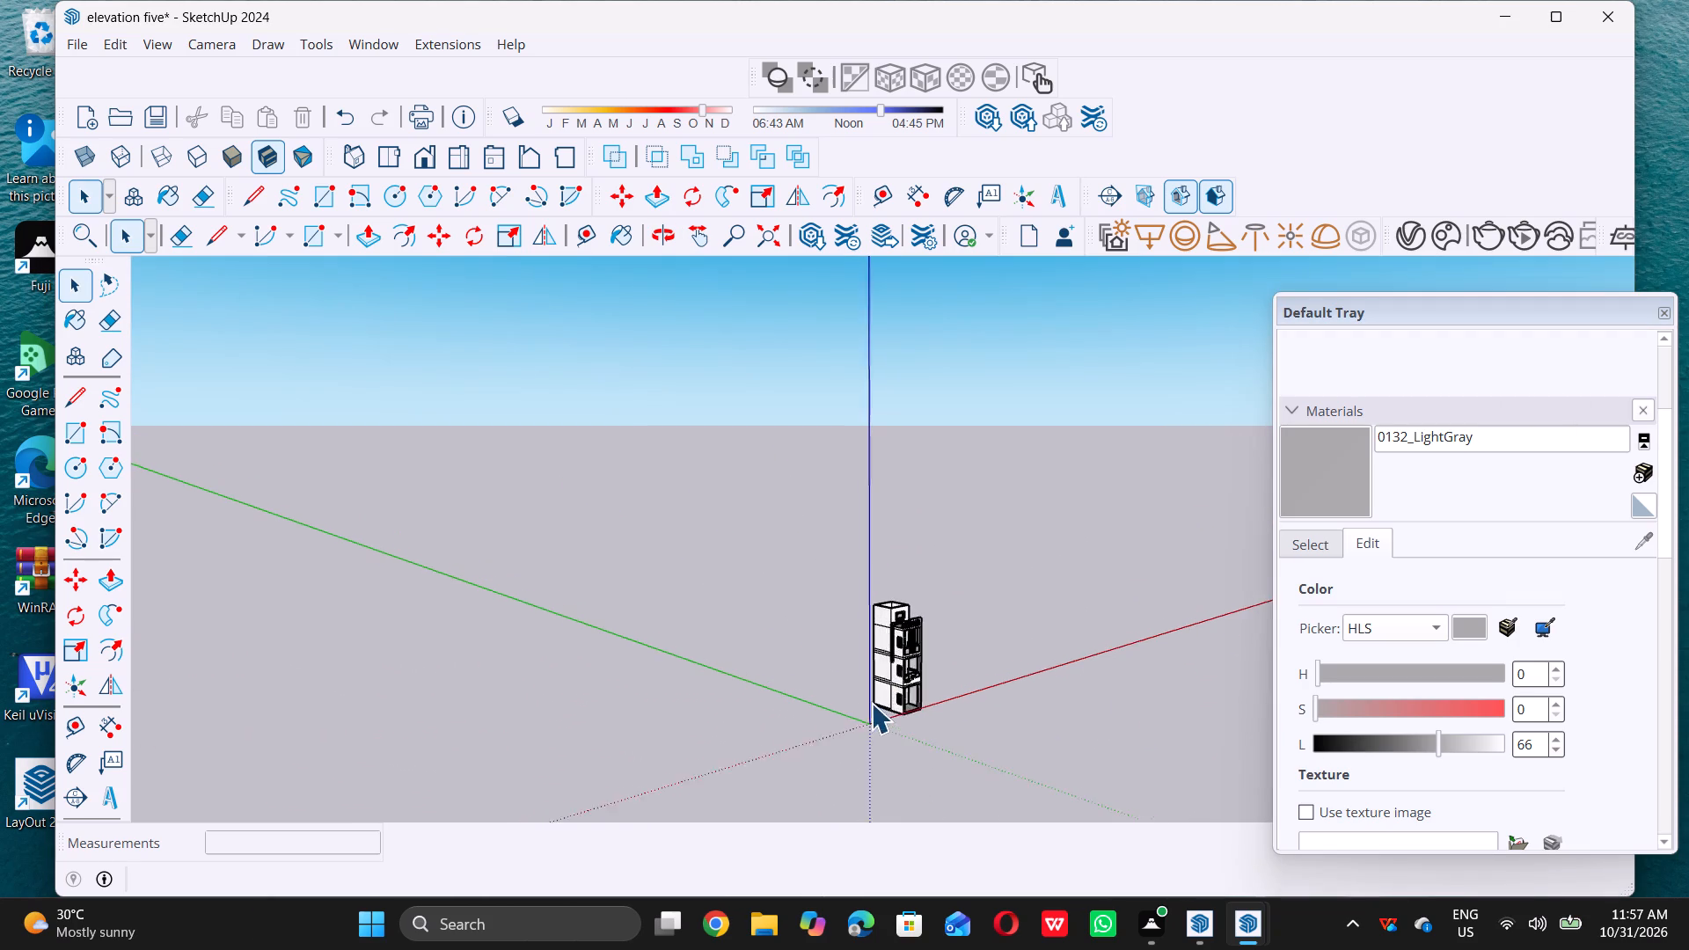
{"action": "scroll", "coordinate": [871, 703], "scroll_direction": "up", "scroll_amount": 17}
{"action": "scroll", "coordinate": [908, 690], "scroll_direction": "up", "scroll_amount": 5}
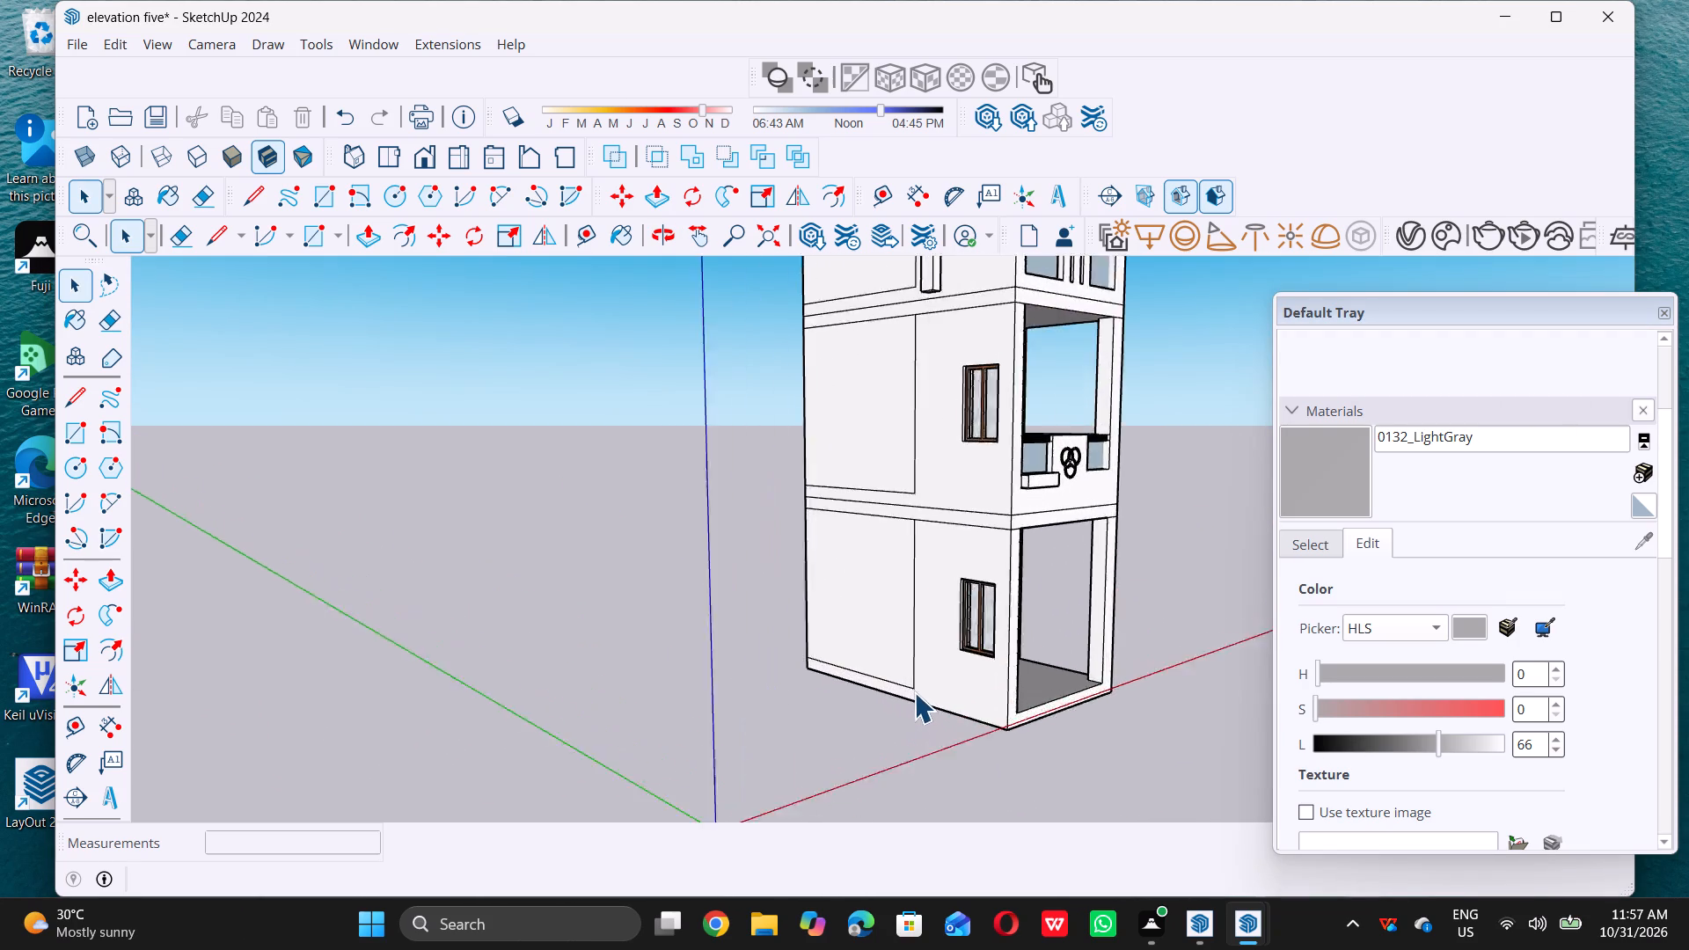
{"action": "scroll", "coordinate": [914, 692], "scroll_direction": "up", "scroll_amount": 5}
{"action": "key", "text": "l"}
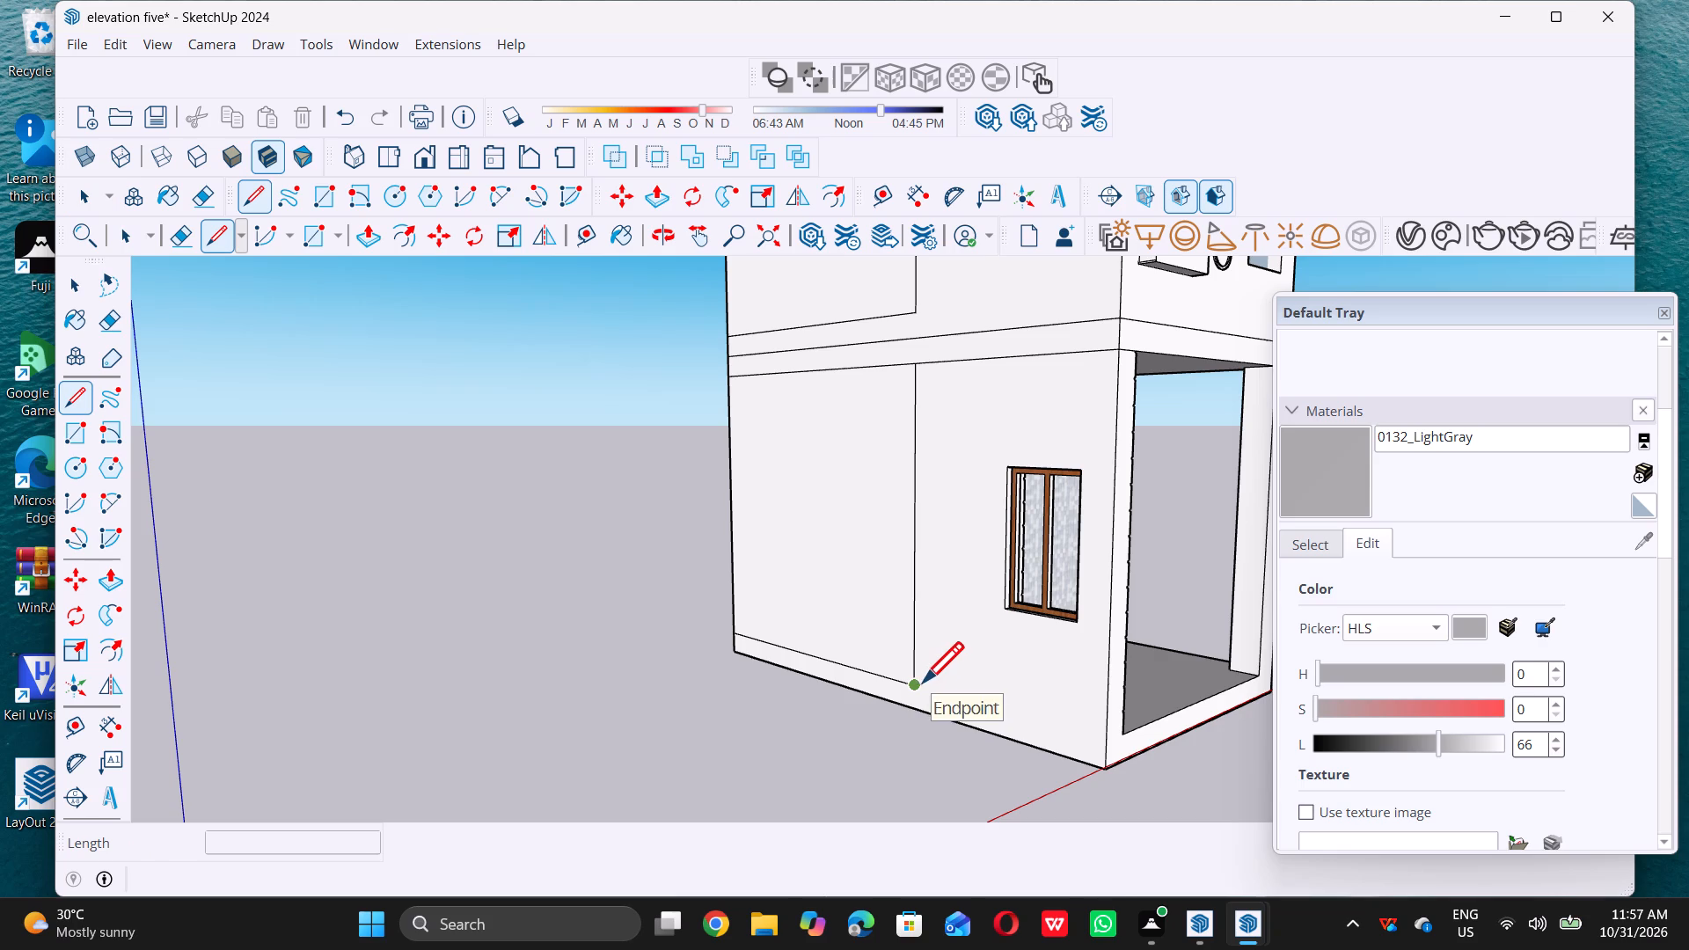
{"action": "left_click", "coordinate": [1108, 742]}
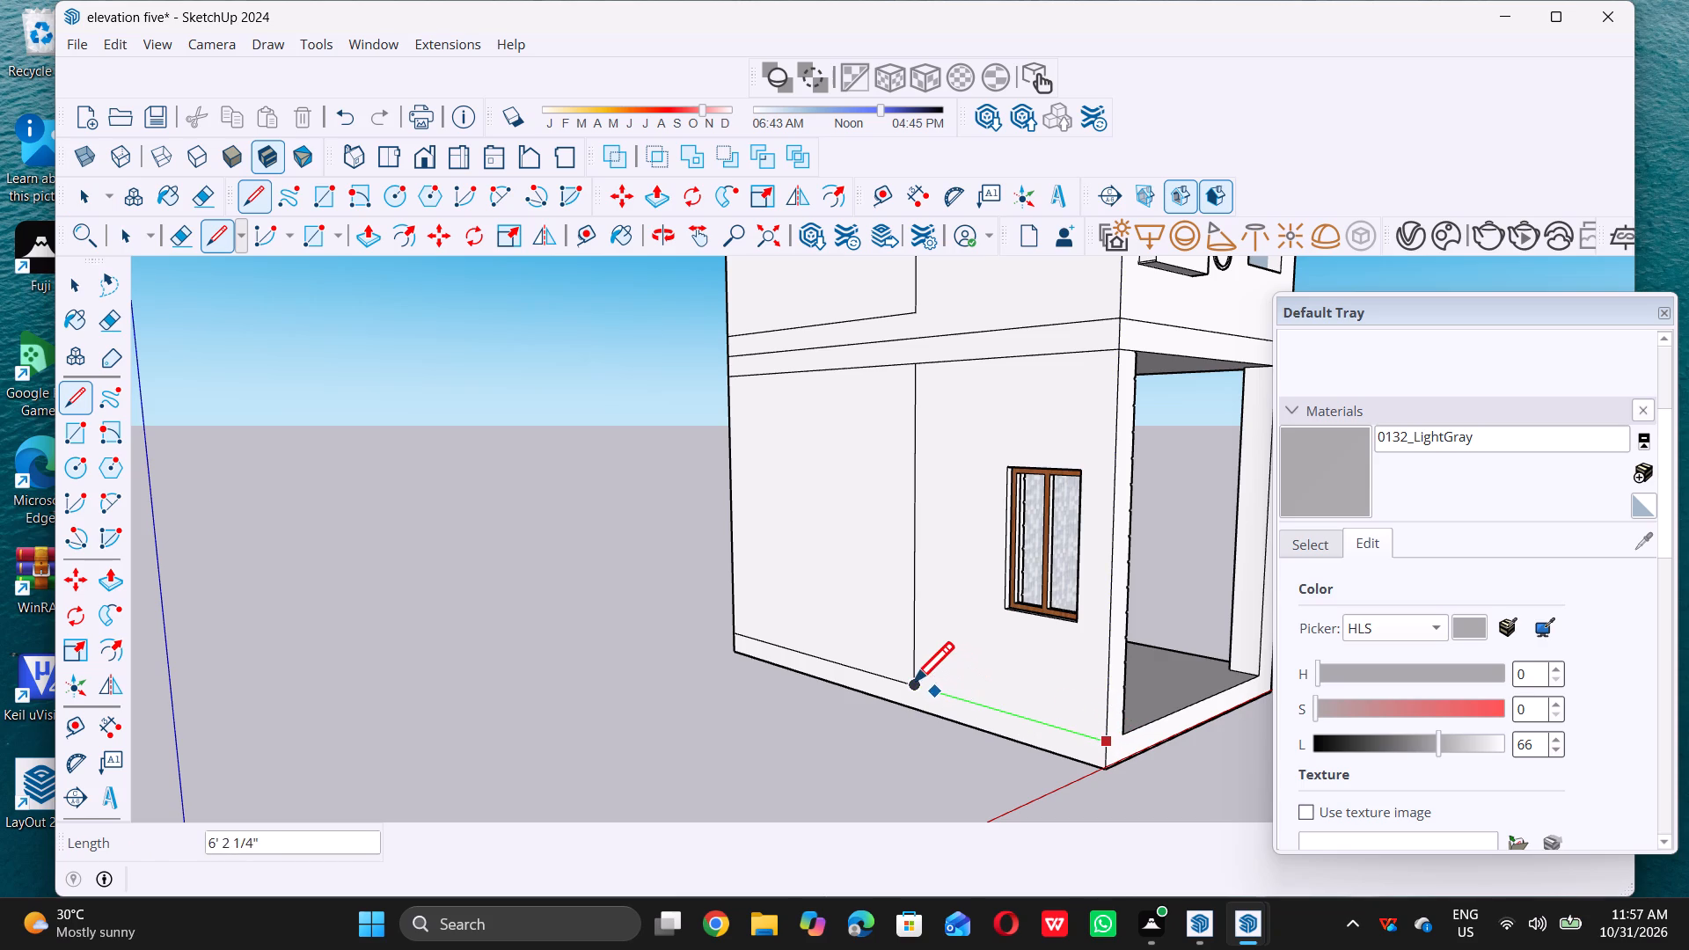
{"action": "left_click", "coordinate": [916, 683]}
{"action": "key", "text": "space"}
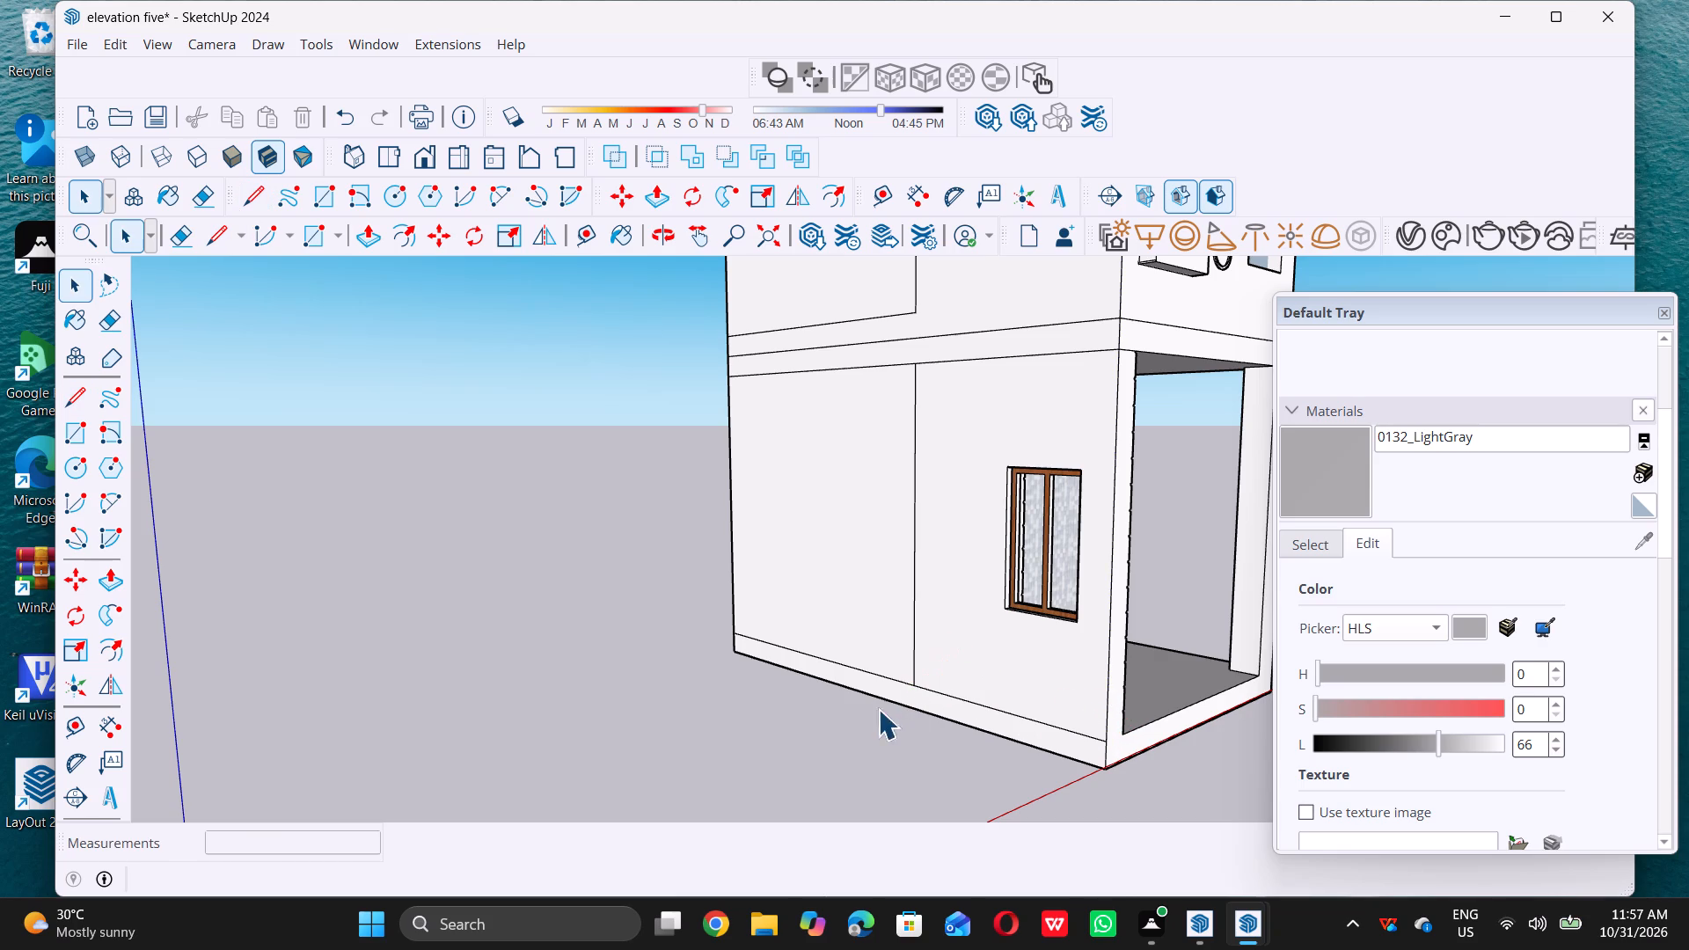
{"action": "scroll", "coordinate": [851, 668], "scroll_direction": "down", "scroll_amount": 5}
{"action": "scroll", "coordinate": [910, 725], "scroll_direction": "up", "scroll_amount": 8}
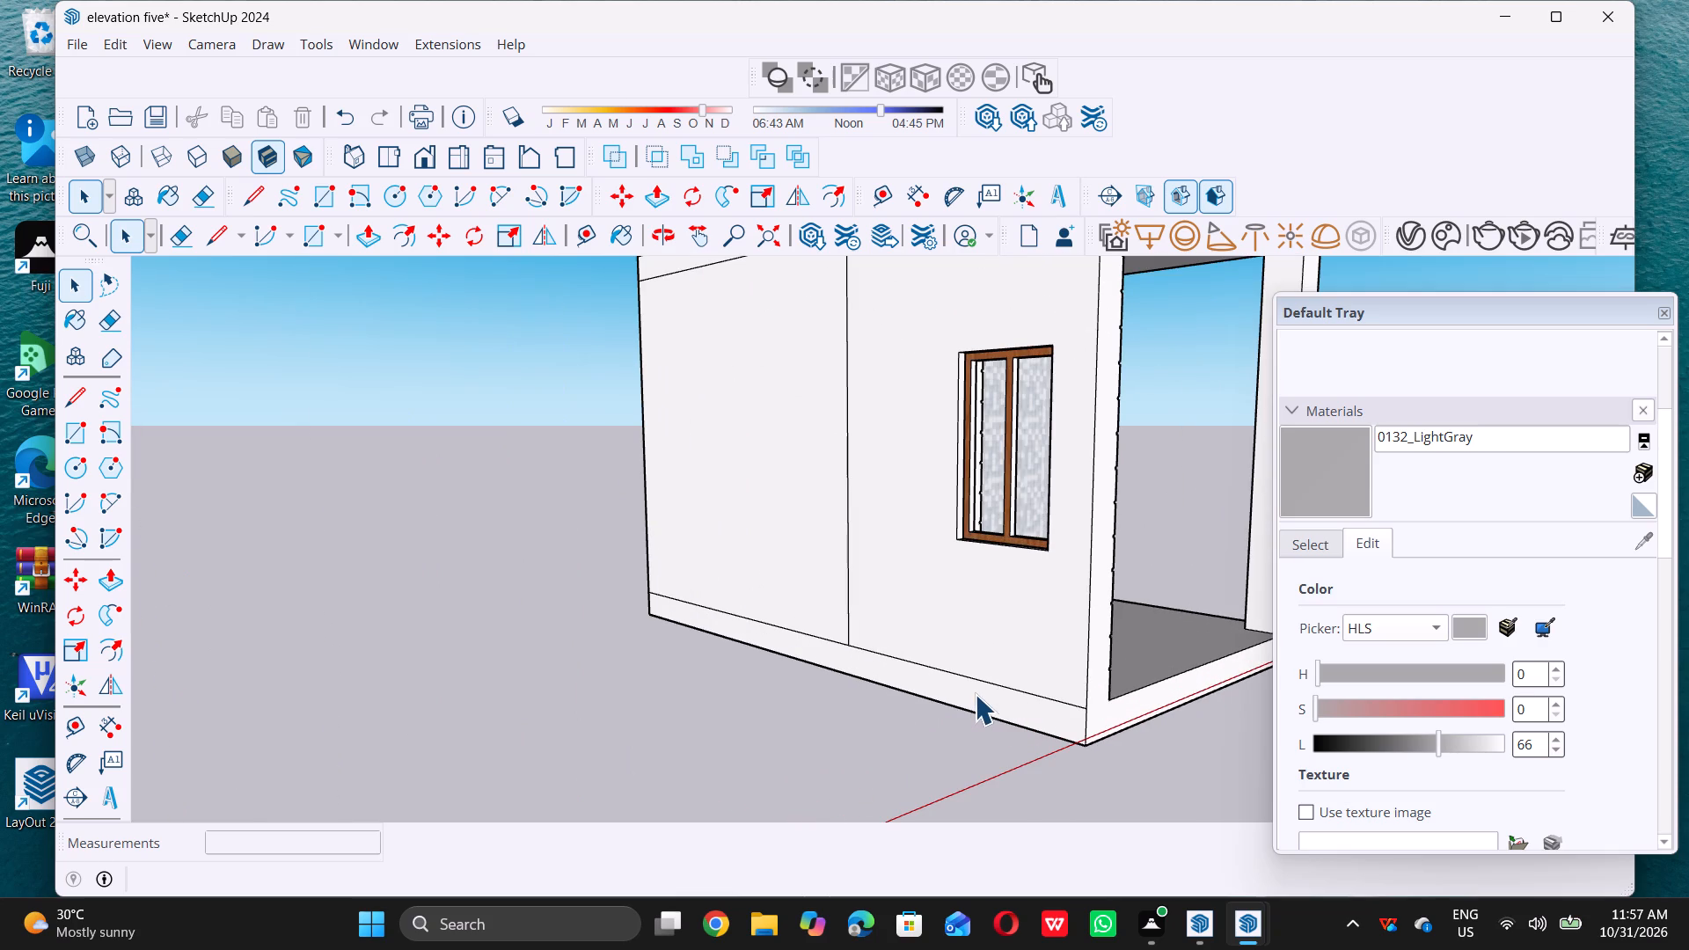
Push/Pull the base strip of the ground-floor side wall outward by 6' to form a side slab.
{"action": "left_click", "coordinate": [975, 694]}
{"action": "key", "text": "p"}
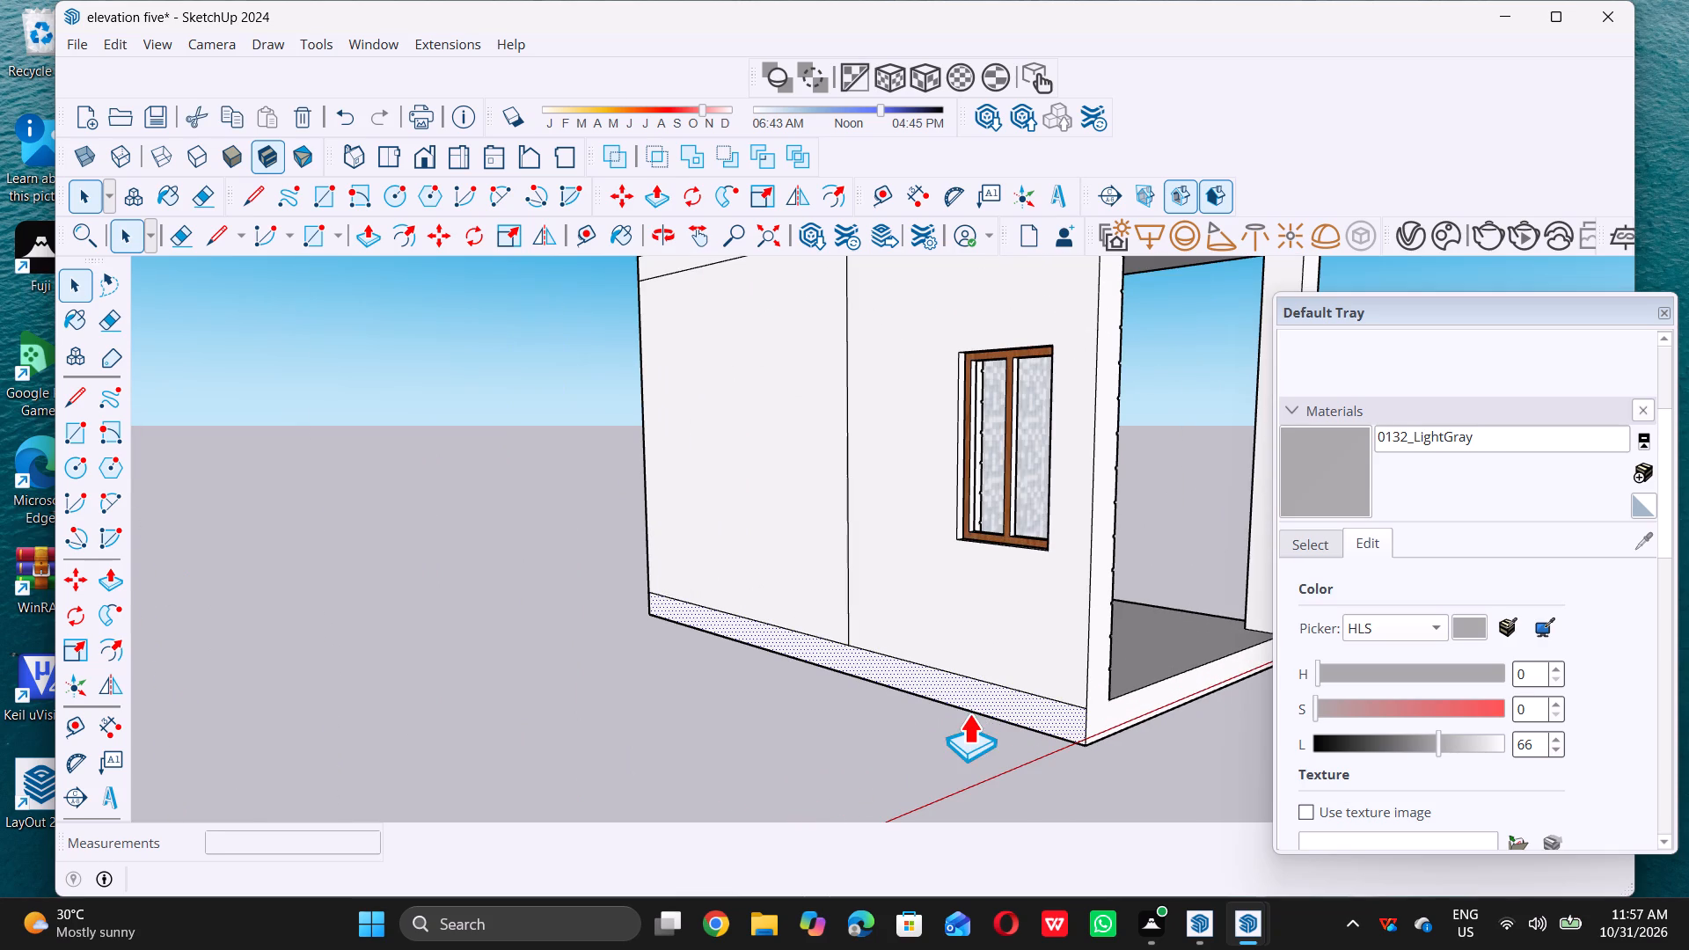
{"action": "left_click", "coordinate": [995, 696]}
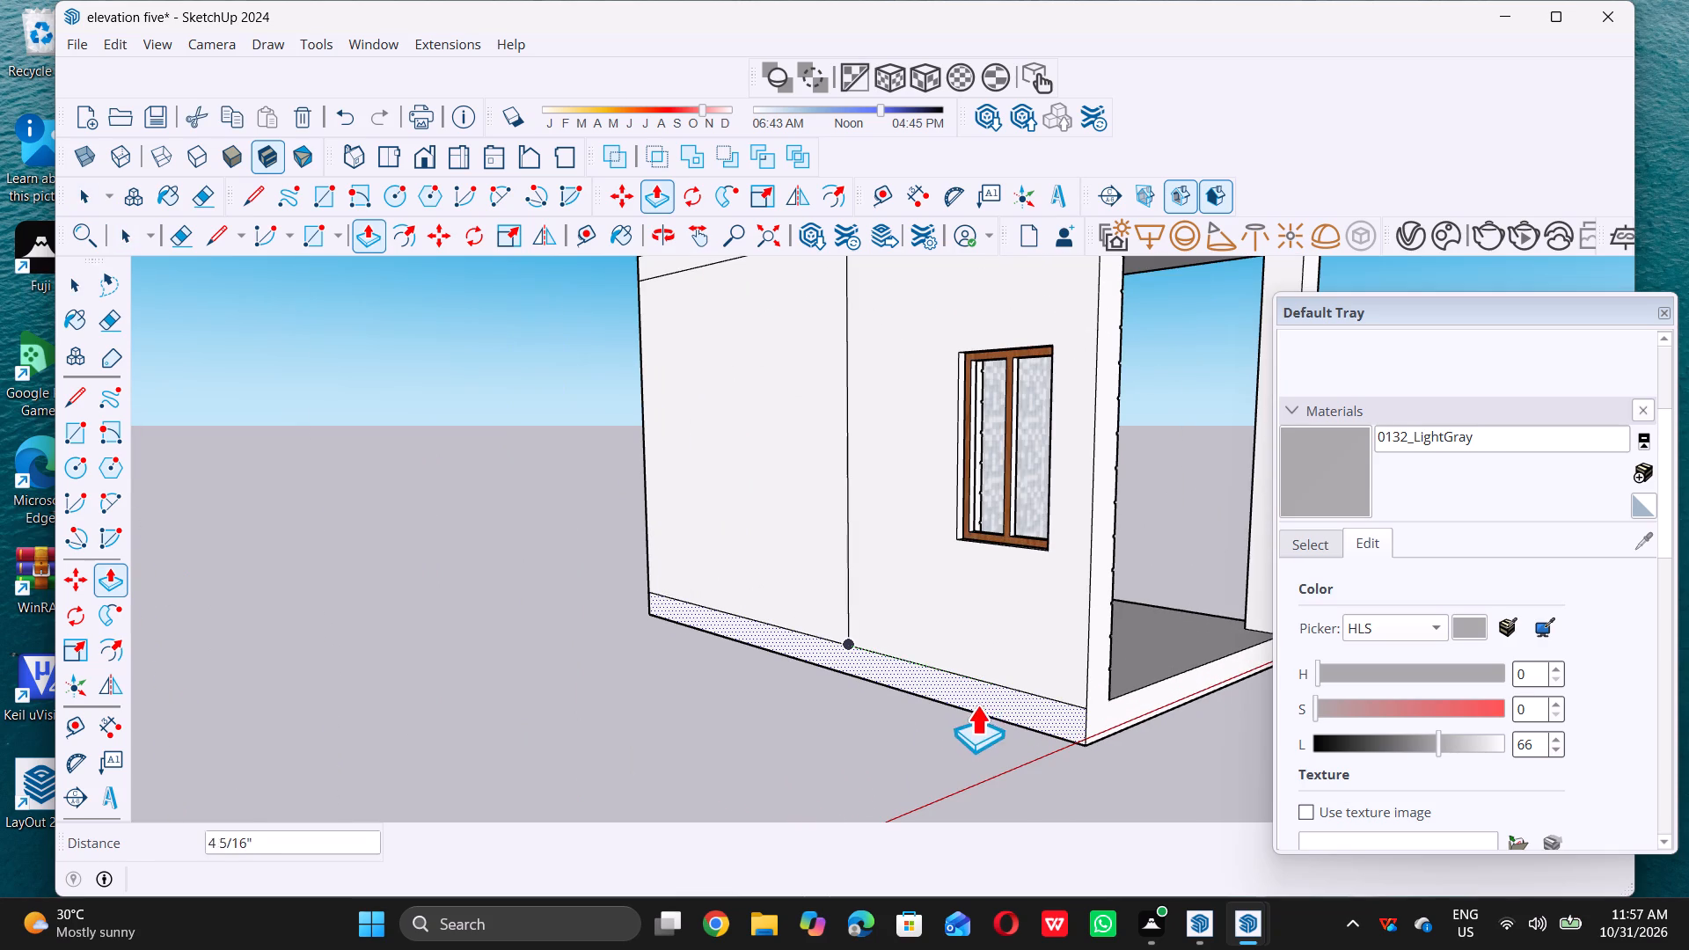
{"action": "key", "text": "6"}
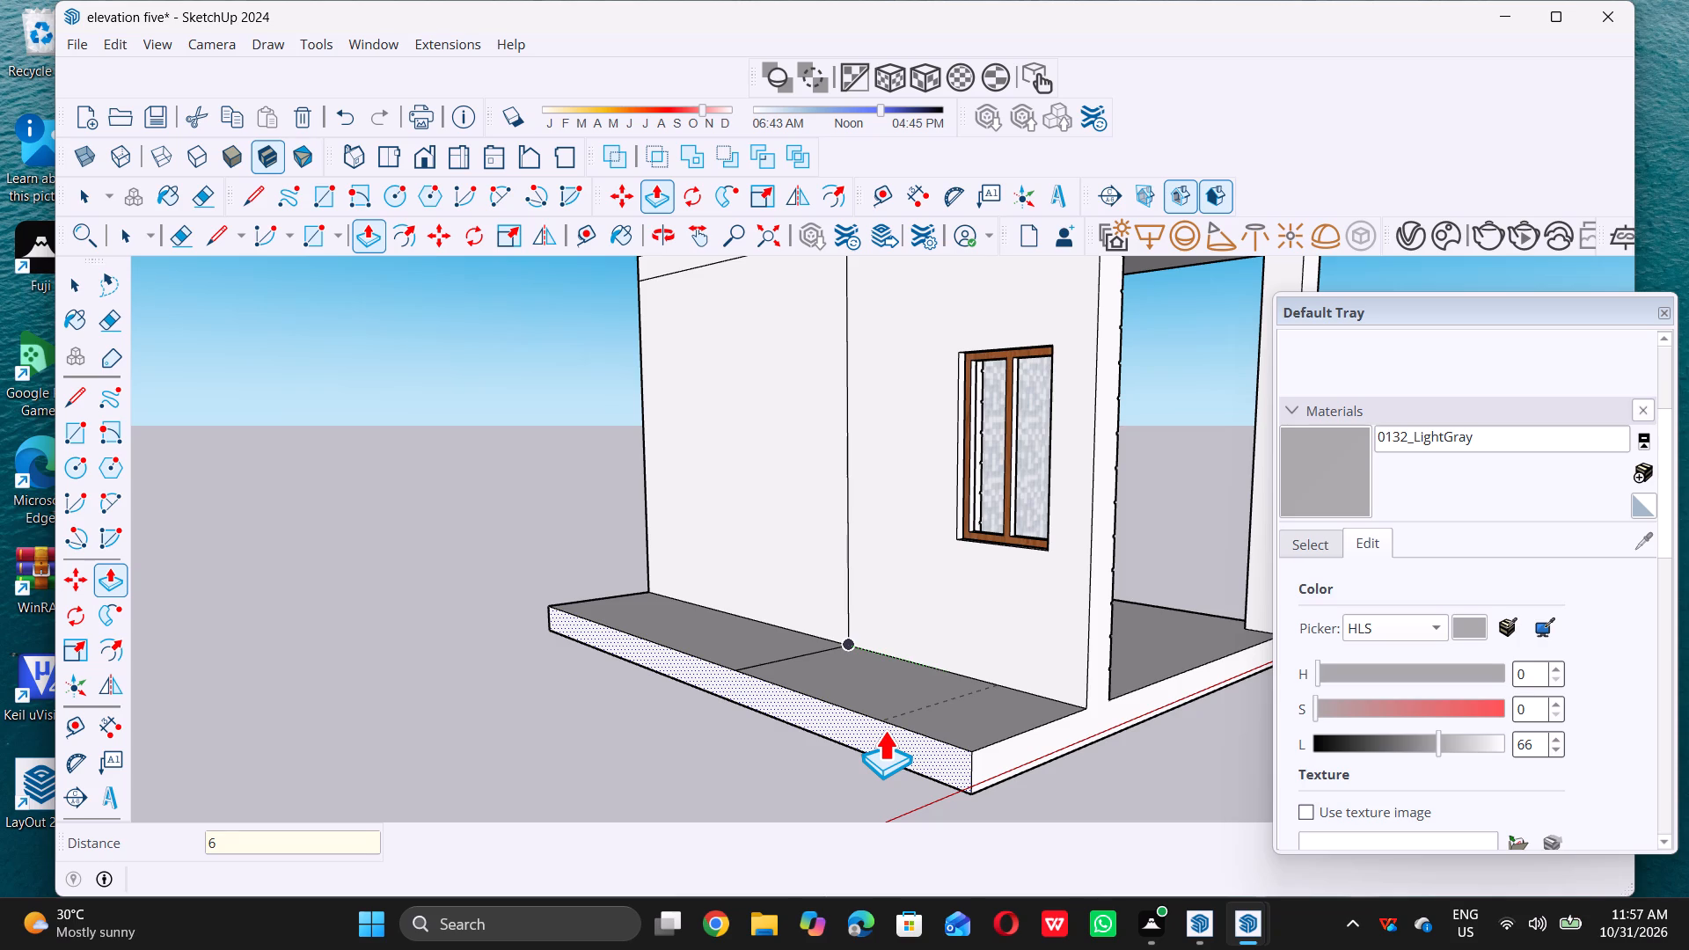
{"action": "key", "text": "apostrophe"}
{"action": "key", "text": "Return"}
{"action": "key", "text": "space"}
Examine the side slab against the rooftop beam and hanging post from the front and from above.
{"action": "scroll", "coordinate": [850, 660], "scroll_direction": "down", "scroll_amount": 6}
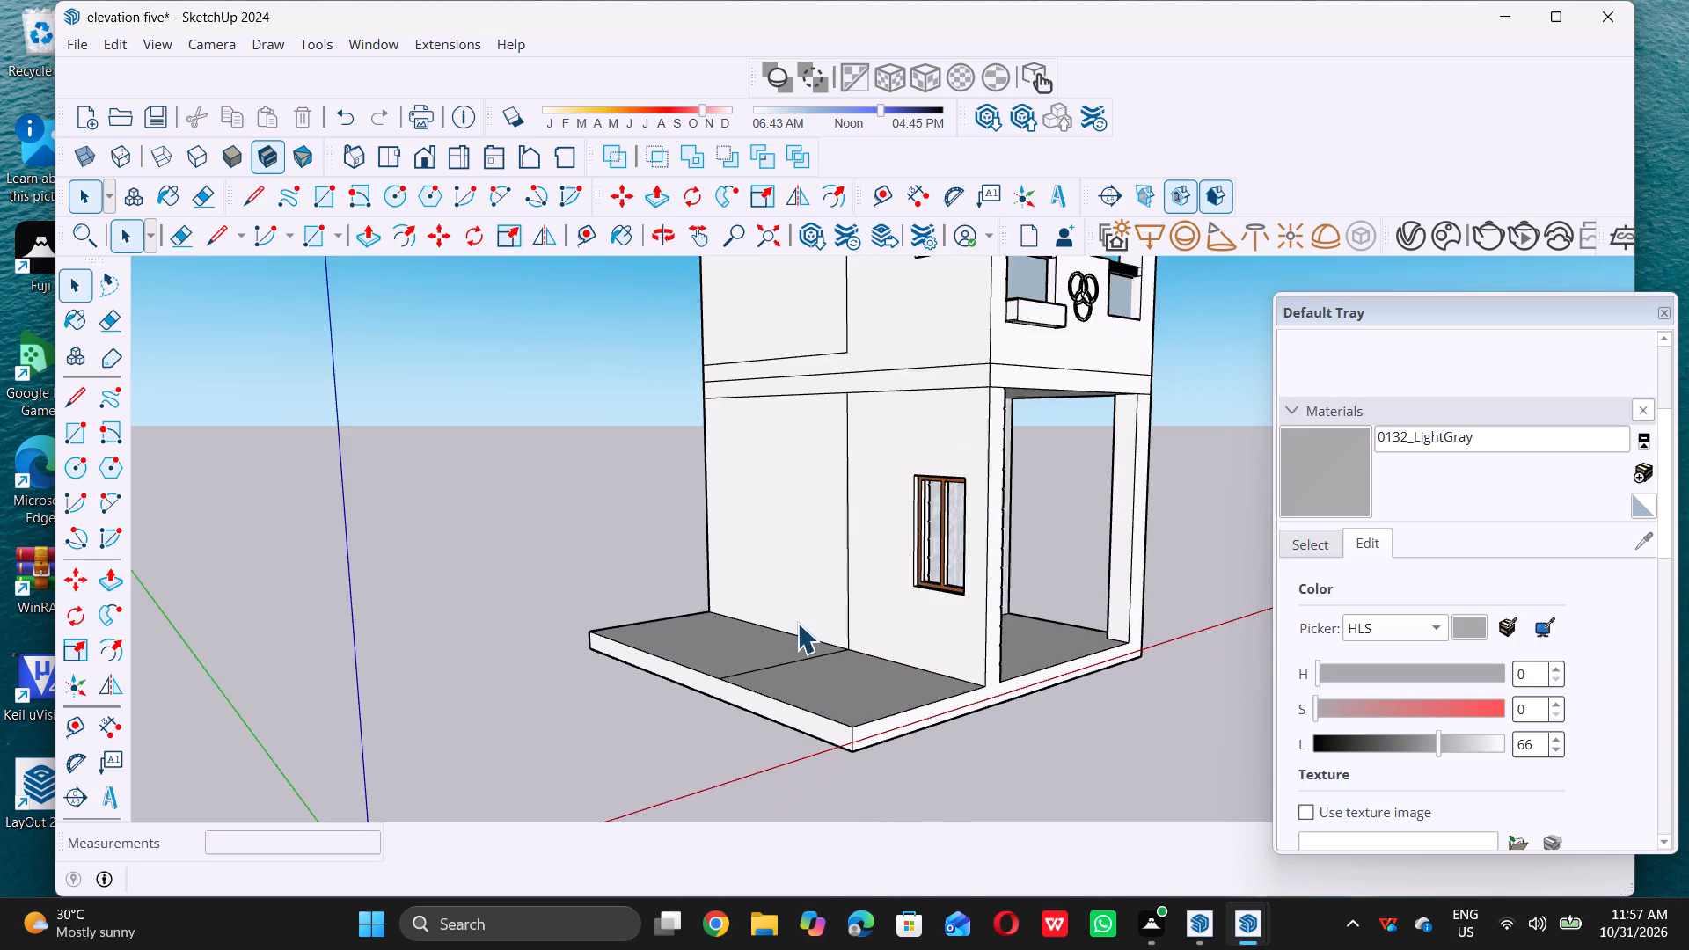
{"action": "scroll", "coordinate": [797, 623], "scroll_direction": "down", "scroll_amount": 9}
{"action": "middle_click_drag", "start_coordinate": [870, 691], "coordinate": [559, 652]}
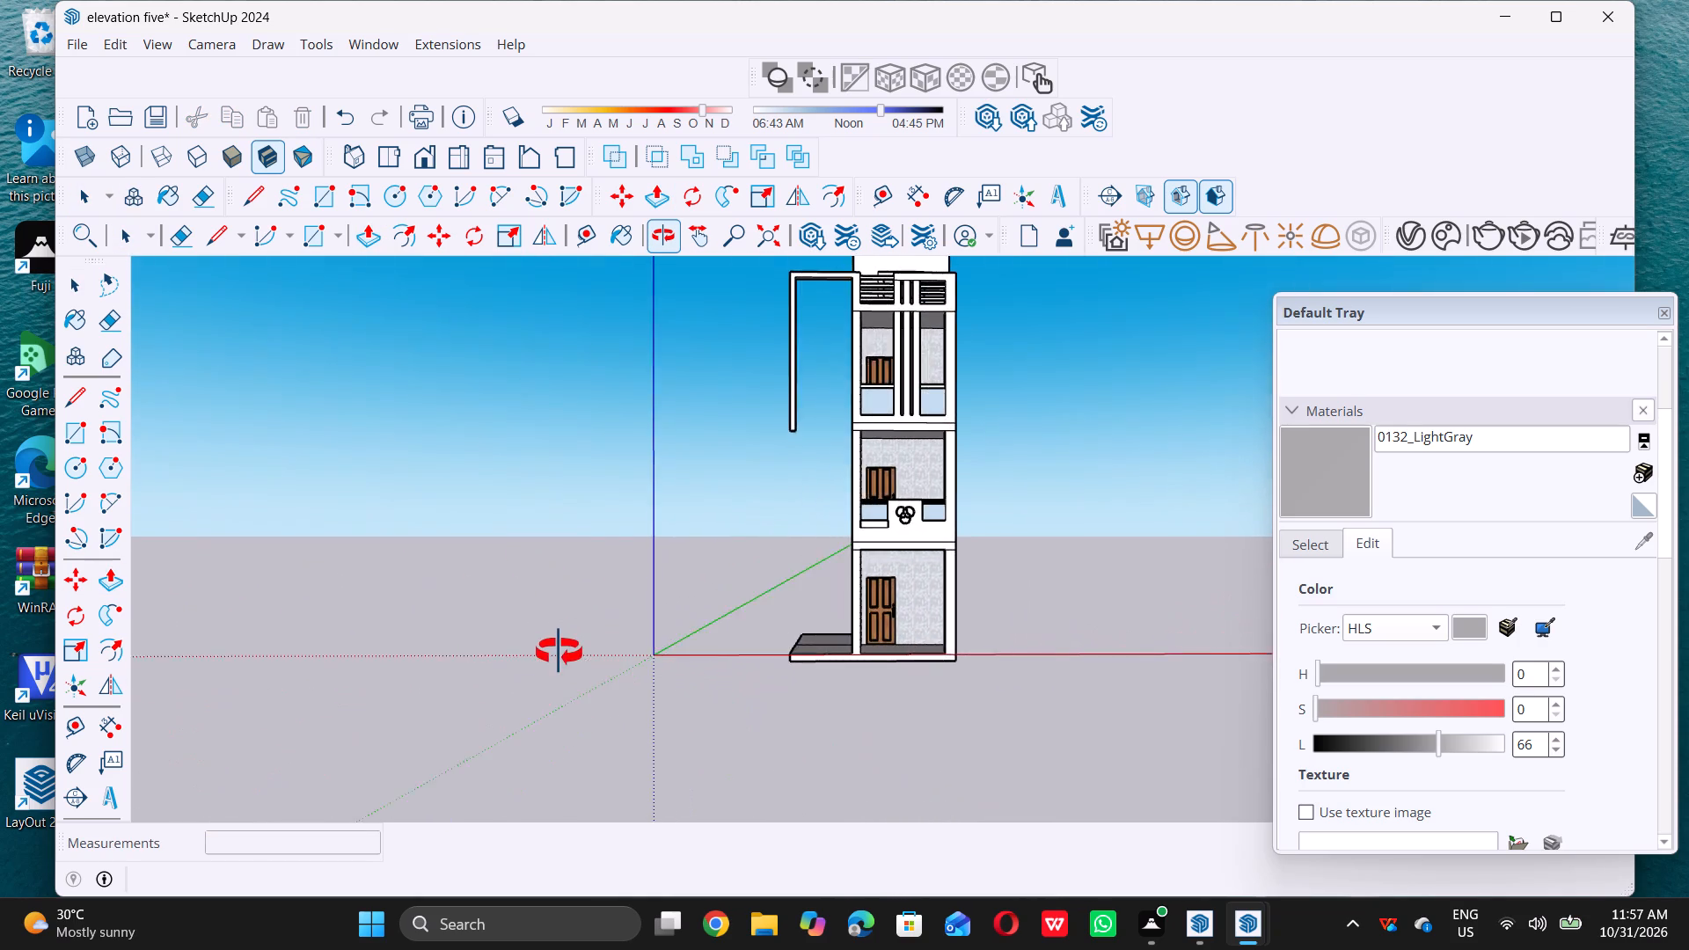
{"action": "middle_click_drag", "start_coordinate": [559, 652], "coordinate": [581, 655]}
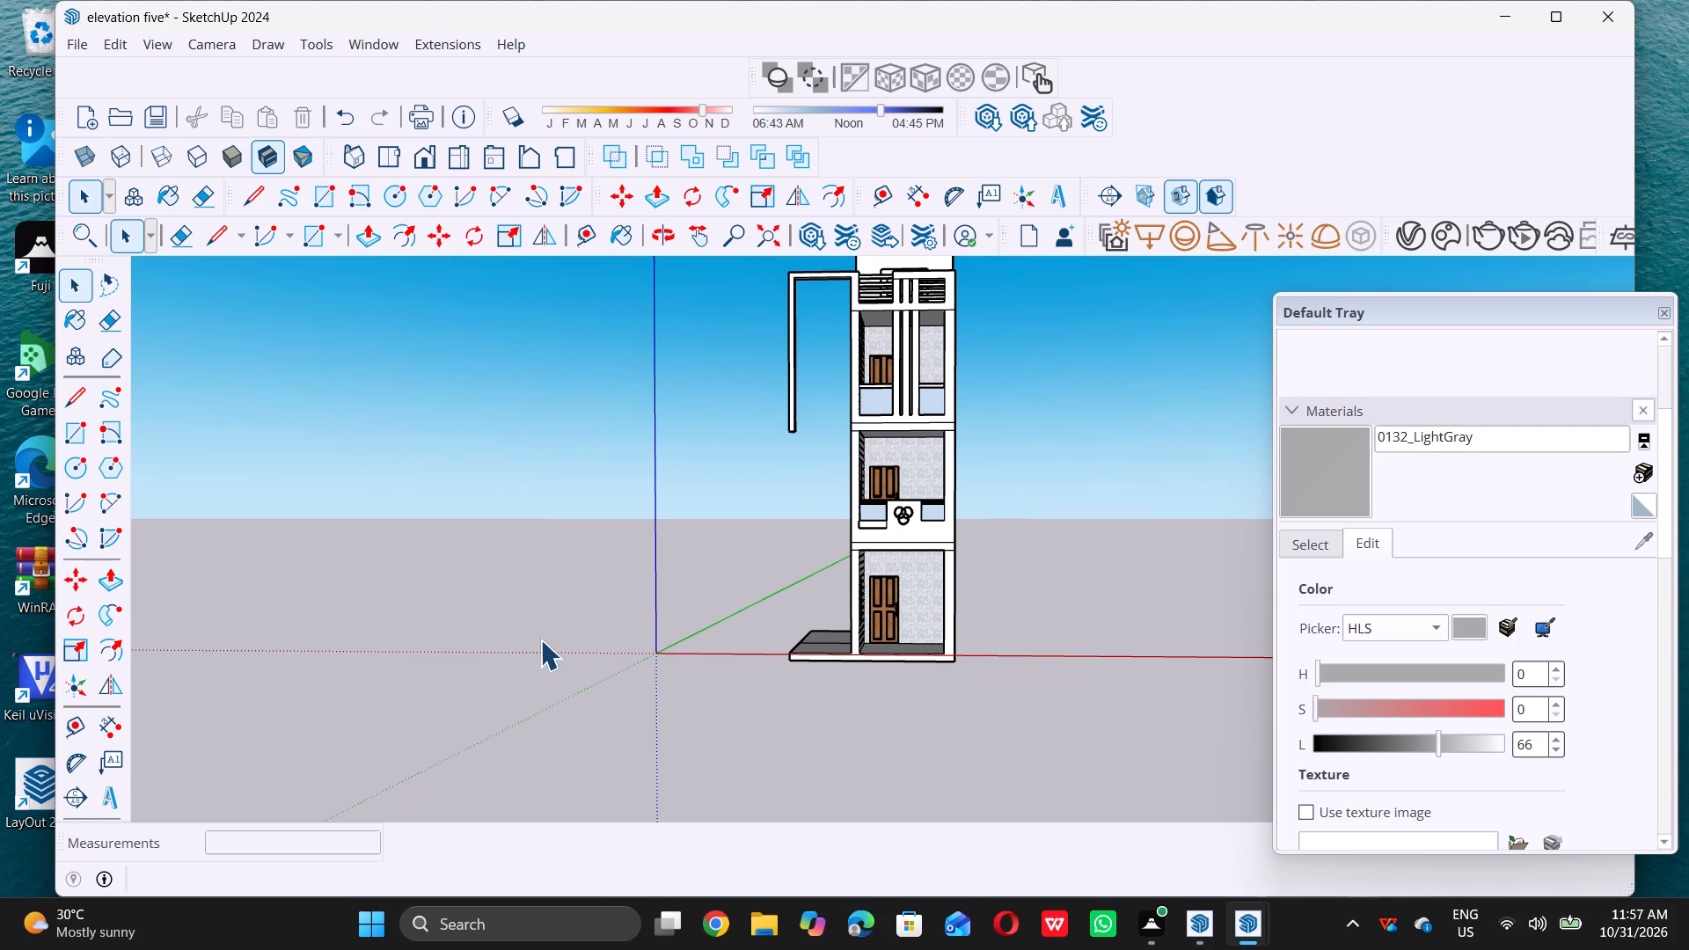
{"action": "scroll", "coordinate": [745, 619], "scroll_direction": "down", "scroll_amount": 5}
{"action": "middle_click_drag", "start_coordinate": [718, 620], "coordinate": [874, 722]}
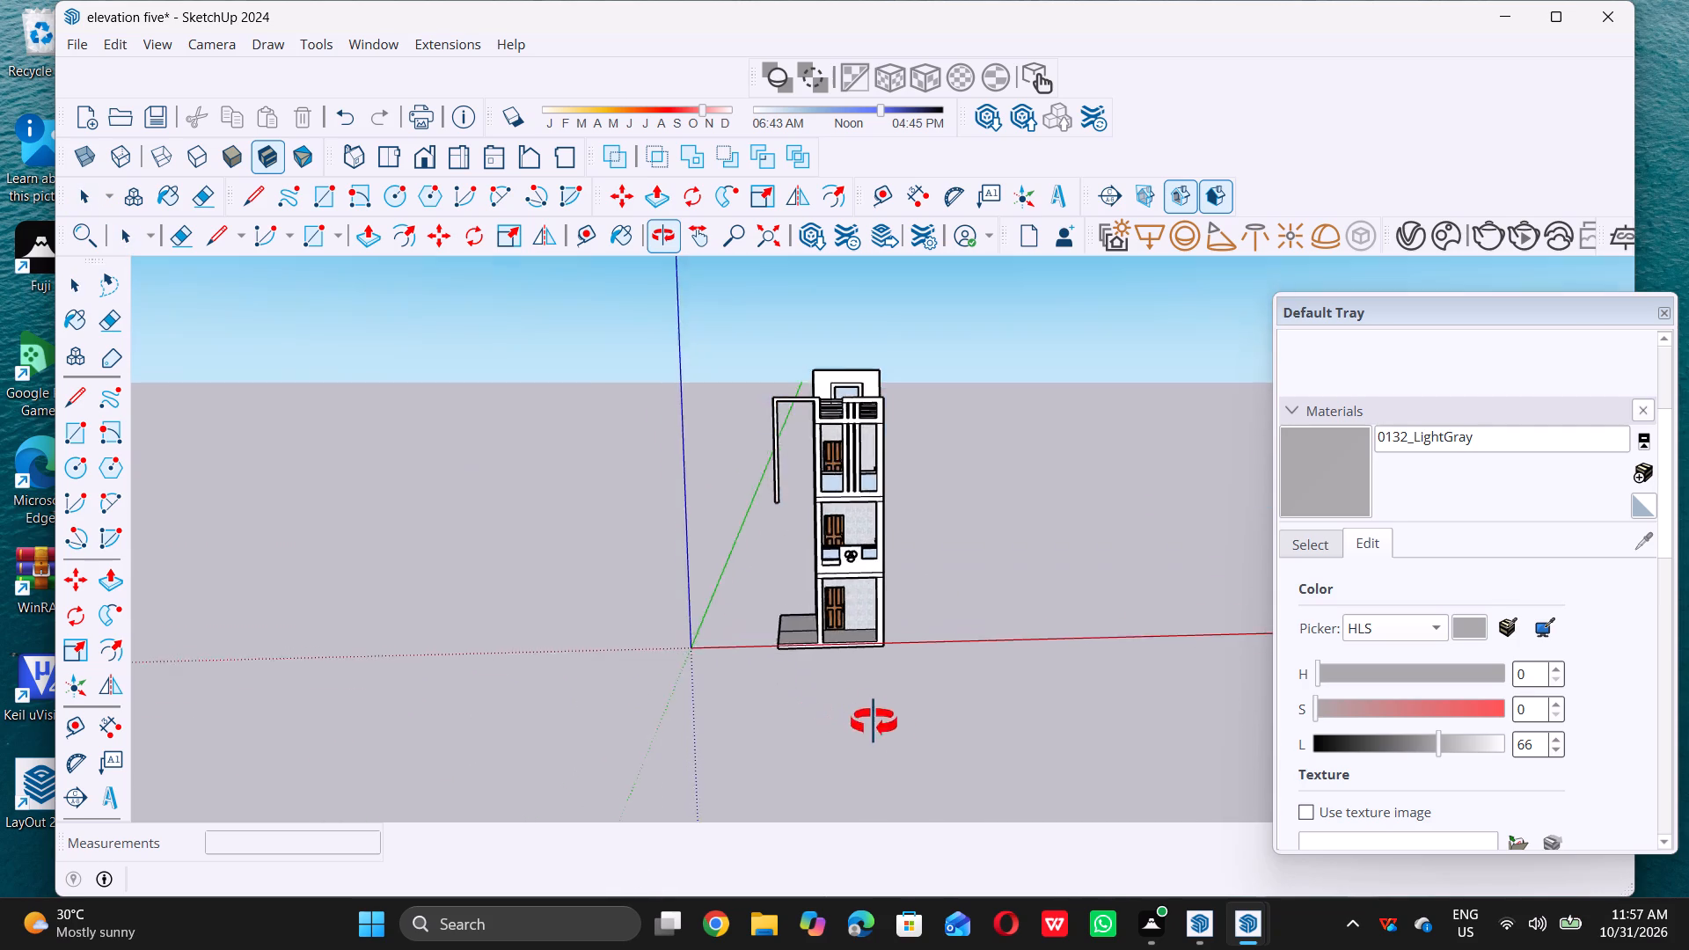
{"action": "middle_click_drag", "start_coordinate": [874, 722], "coordinate": [965, 737]}
{"action": "middle_click", "coordinate": [965, 737]}
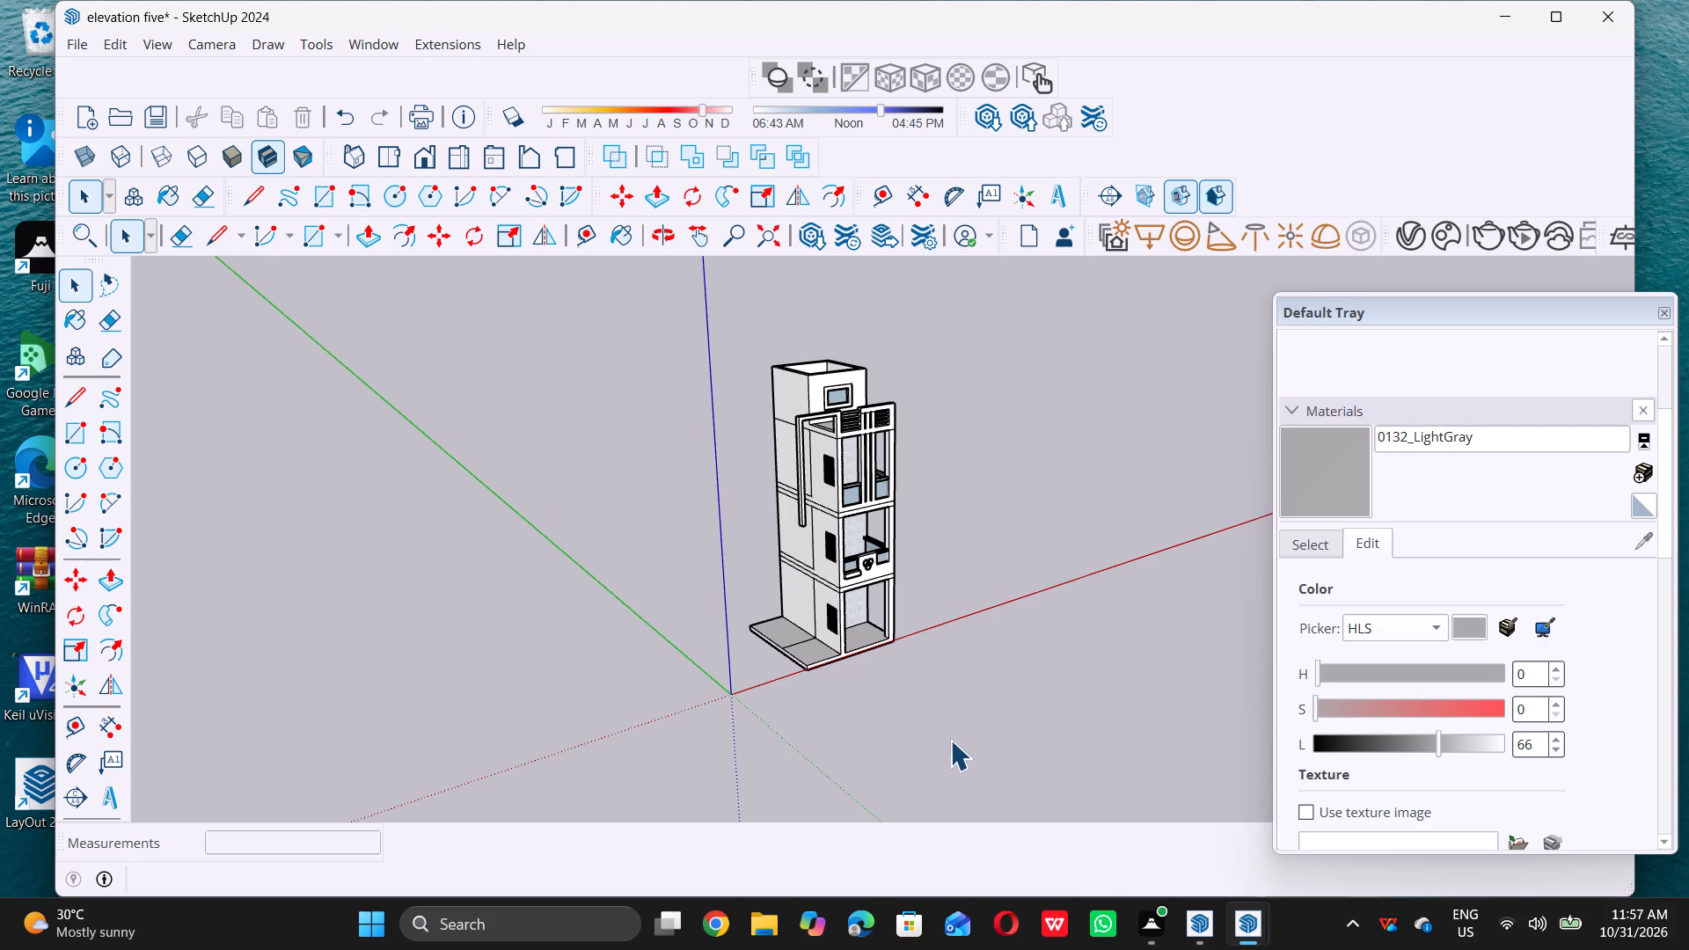
{"action": "scroll", "coordinate": [950, 740], "scroll_direction": "down", "scroll_amount": 5}
{"action": "middle_click_drag", "start_coordinate": [904, 686], "coordinate": [851, 739]}
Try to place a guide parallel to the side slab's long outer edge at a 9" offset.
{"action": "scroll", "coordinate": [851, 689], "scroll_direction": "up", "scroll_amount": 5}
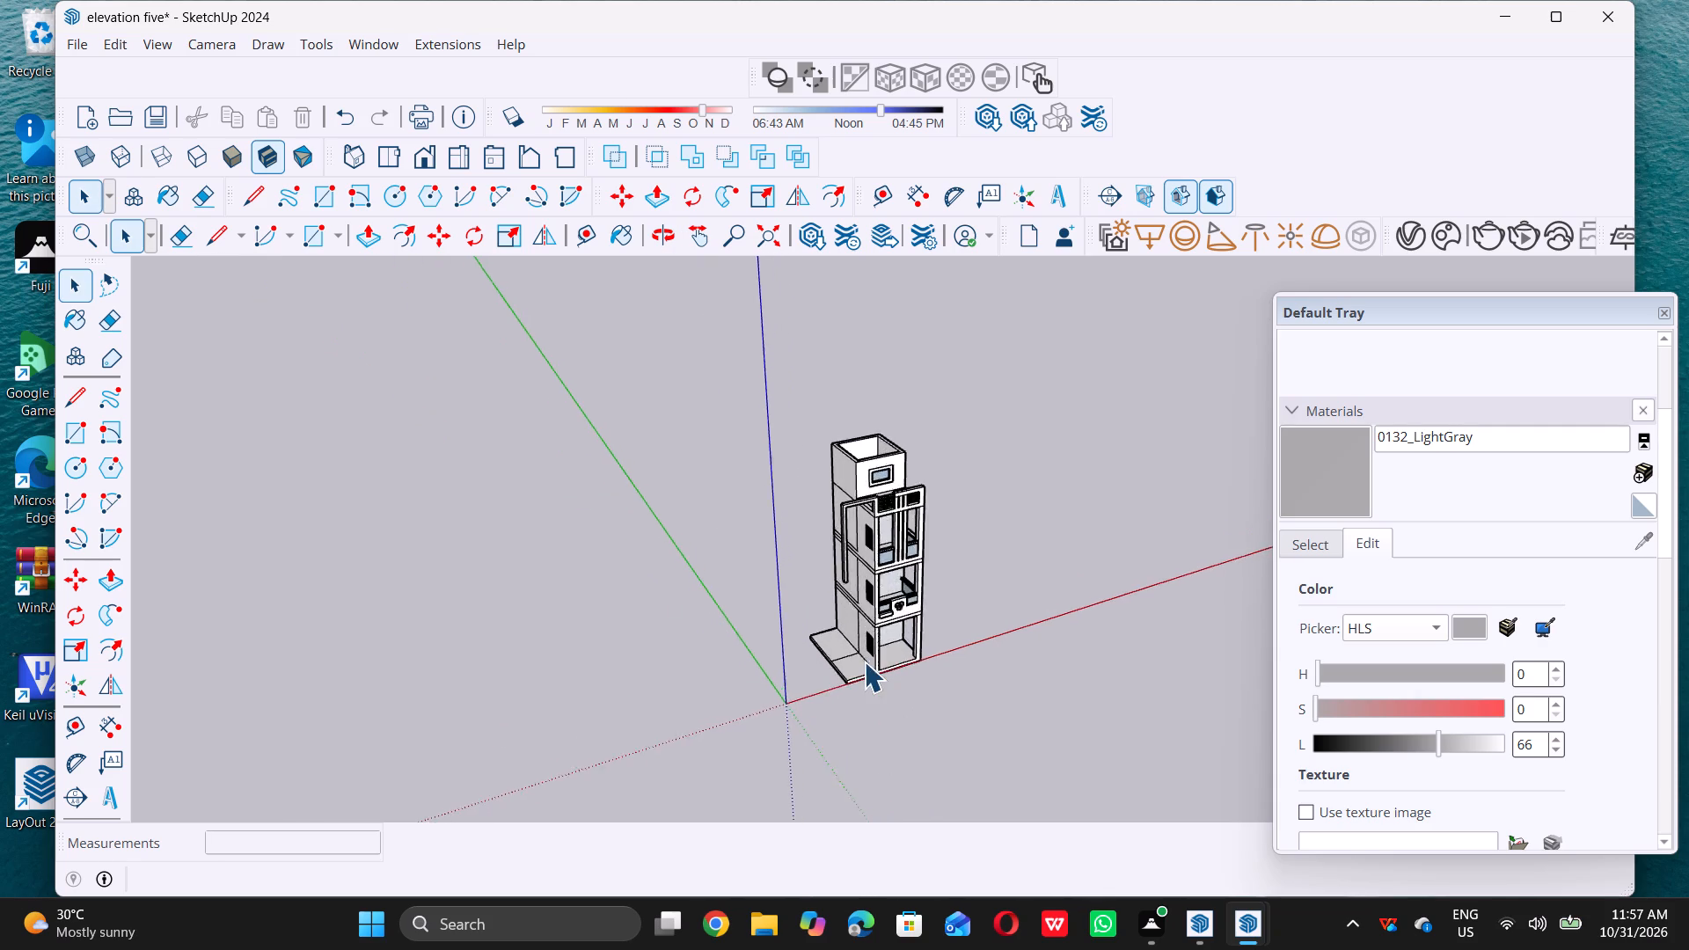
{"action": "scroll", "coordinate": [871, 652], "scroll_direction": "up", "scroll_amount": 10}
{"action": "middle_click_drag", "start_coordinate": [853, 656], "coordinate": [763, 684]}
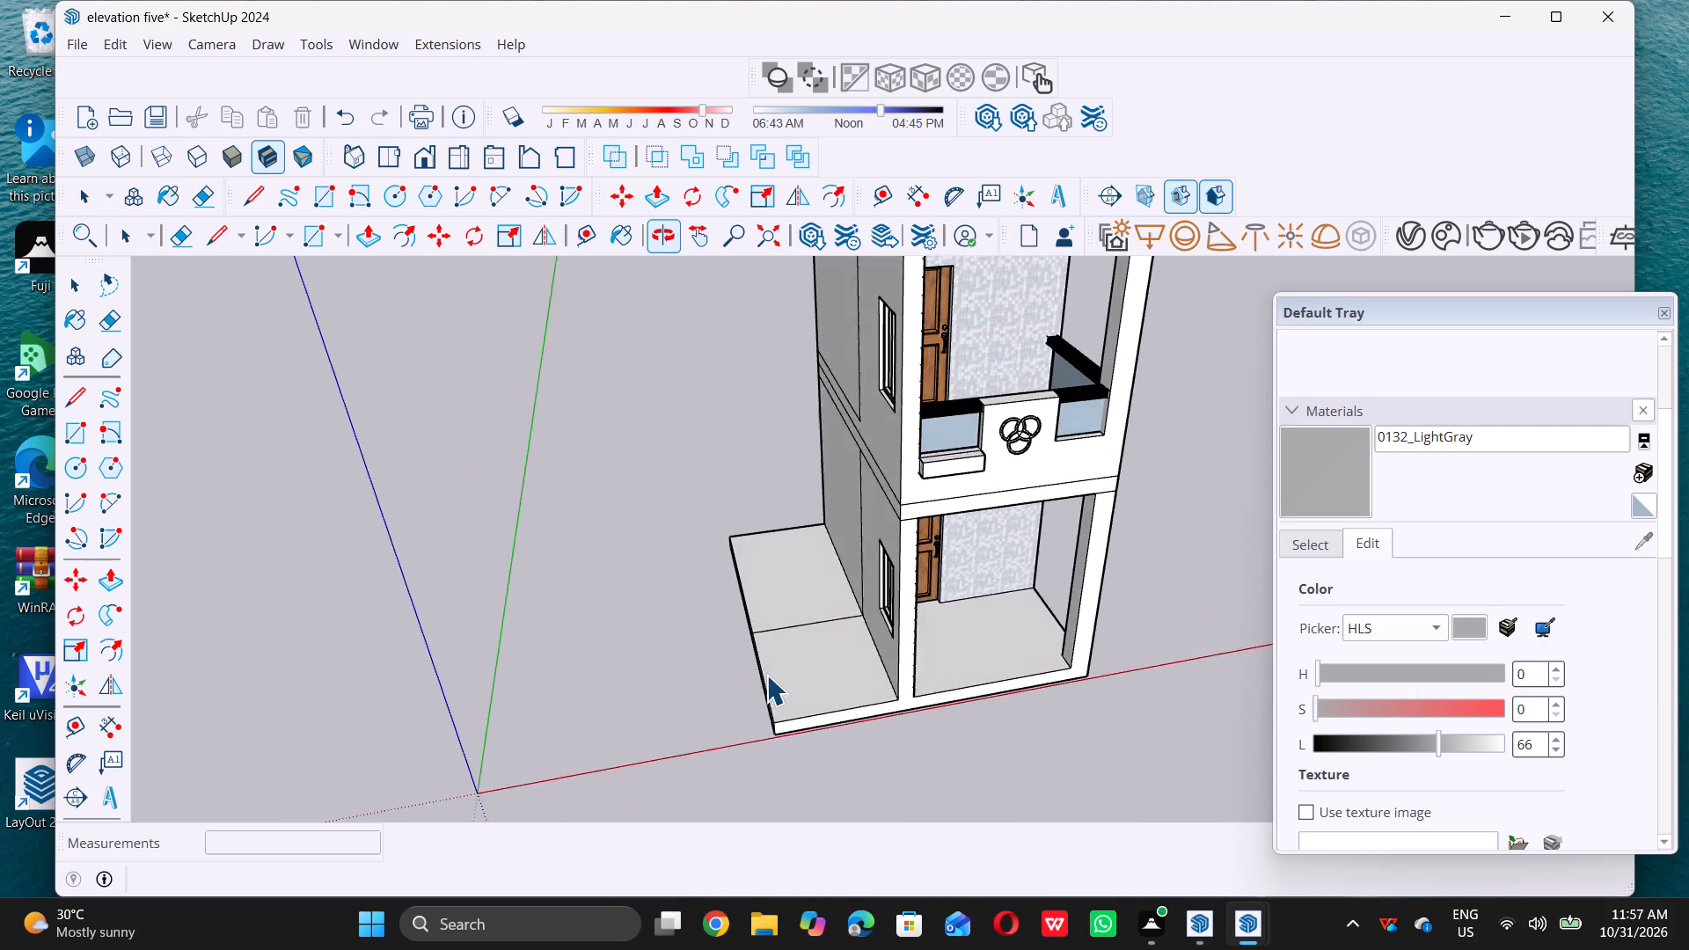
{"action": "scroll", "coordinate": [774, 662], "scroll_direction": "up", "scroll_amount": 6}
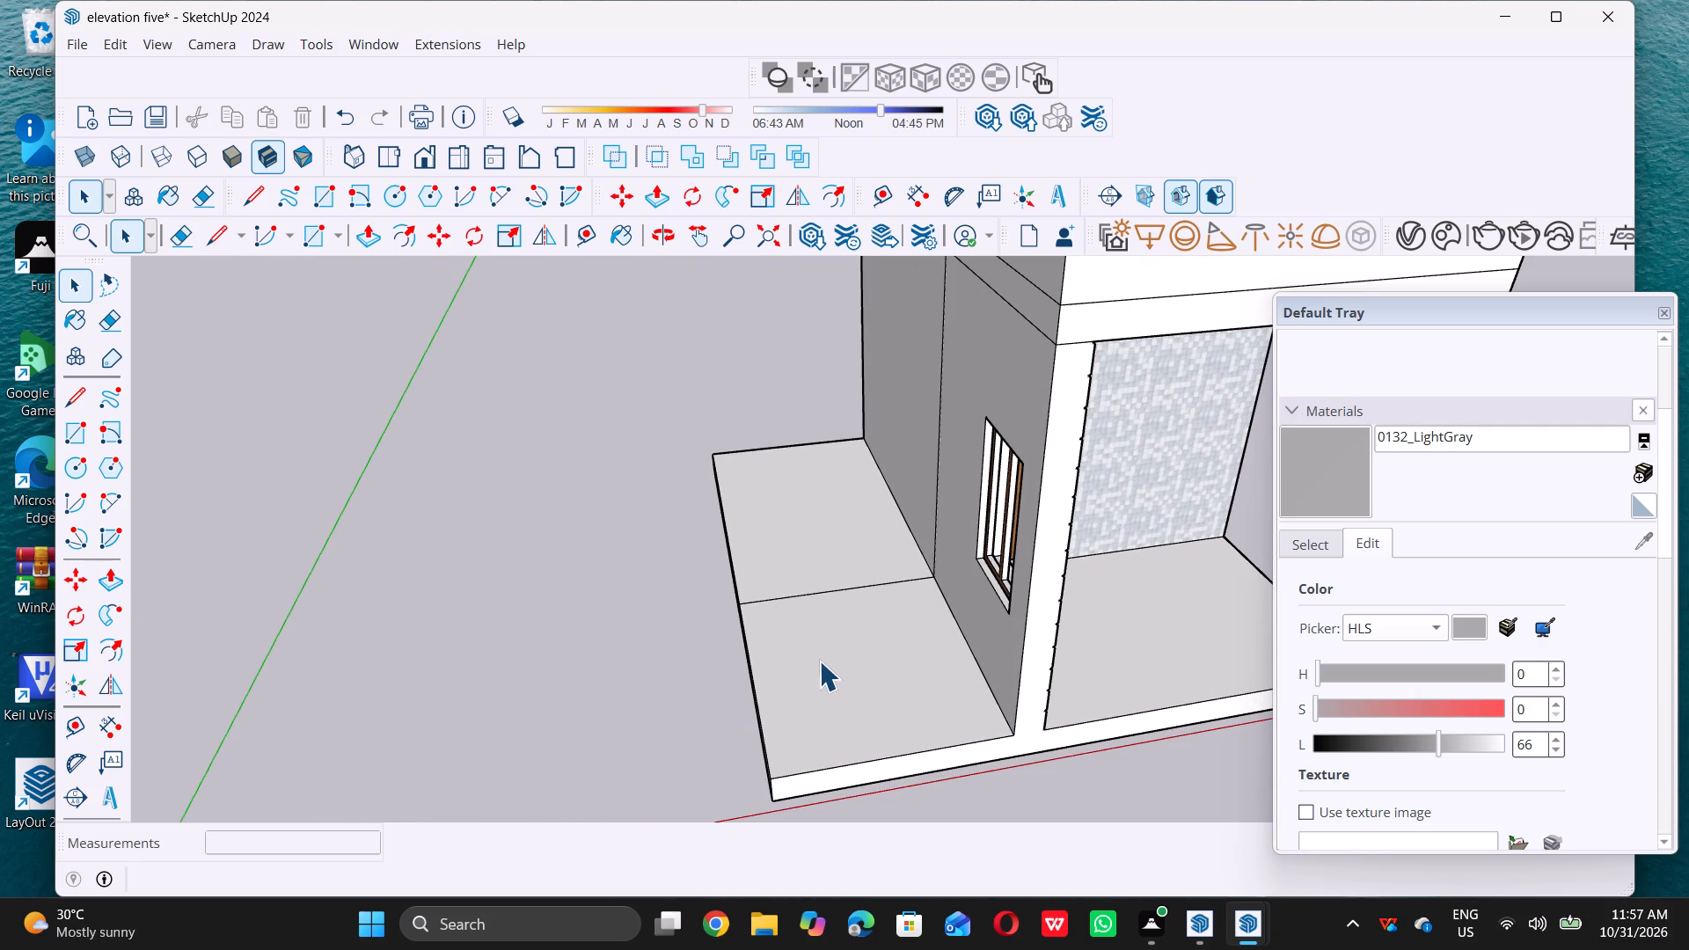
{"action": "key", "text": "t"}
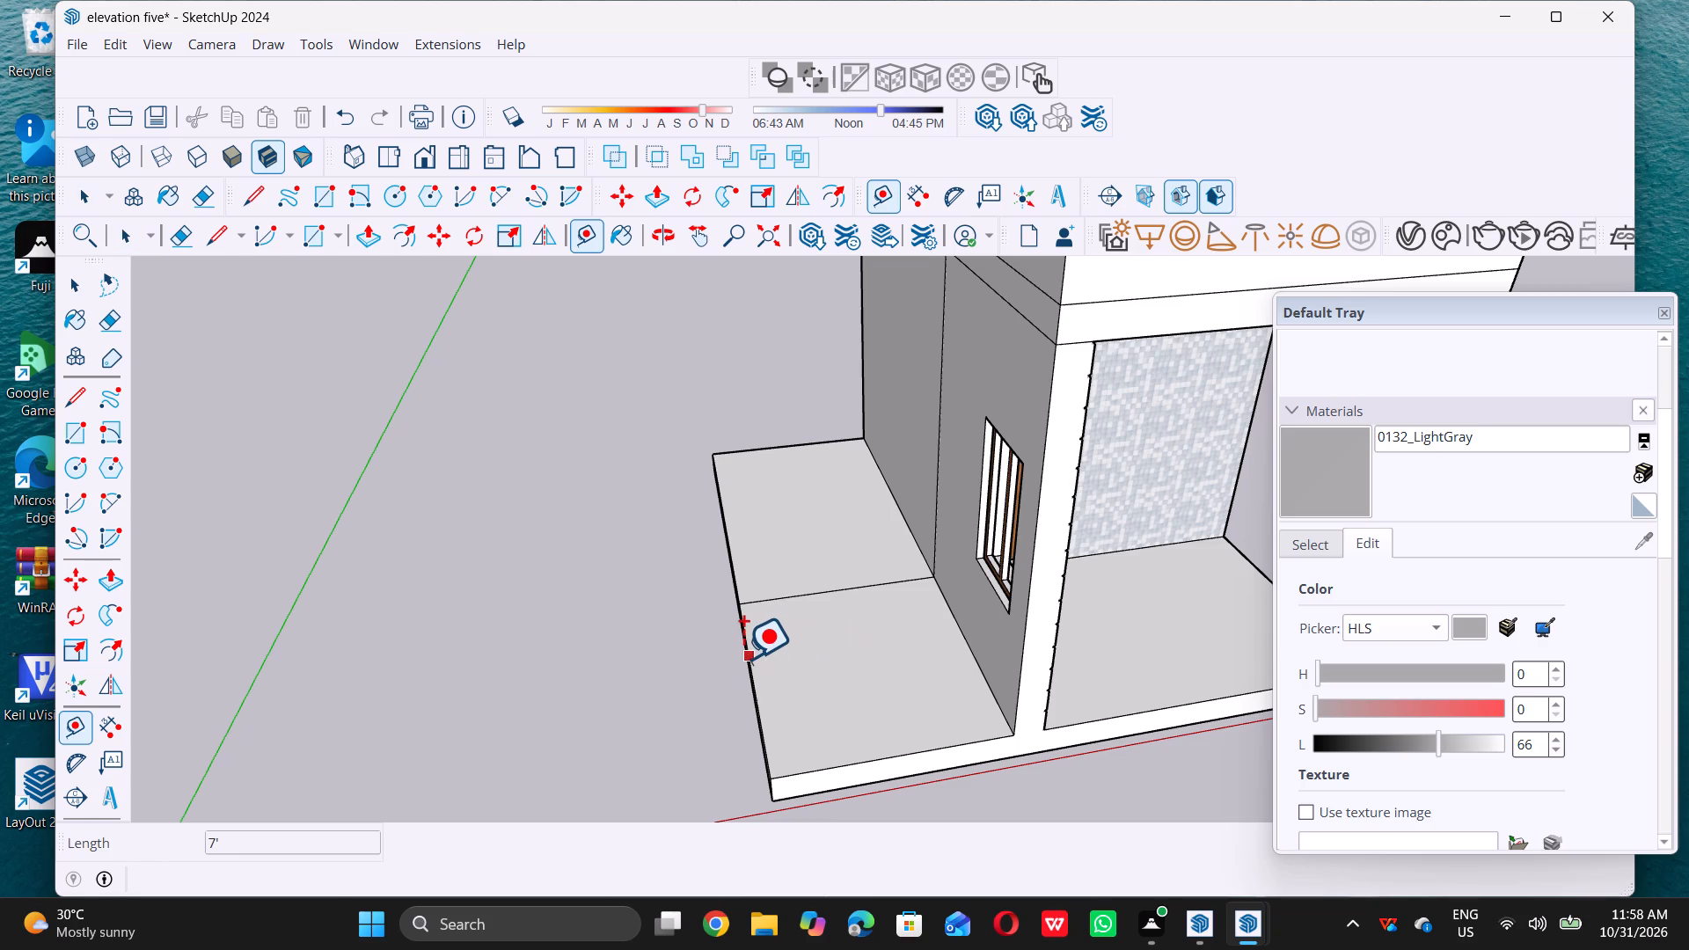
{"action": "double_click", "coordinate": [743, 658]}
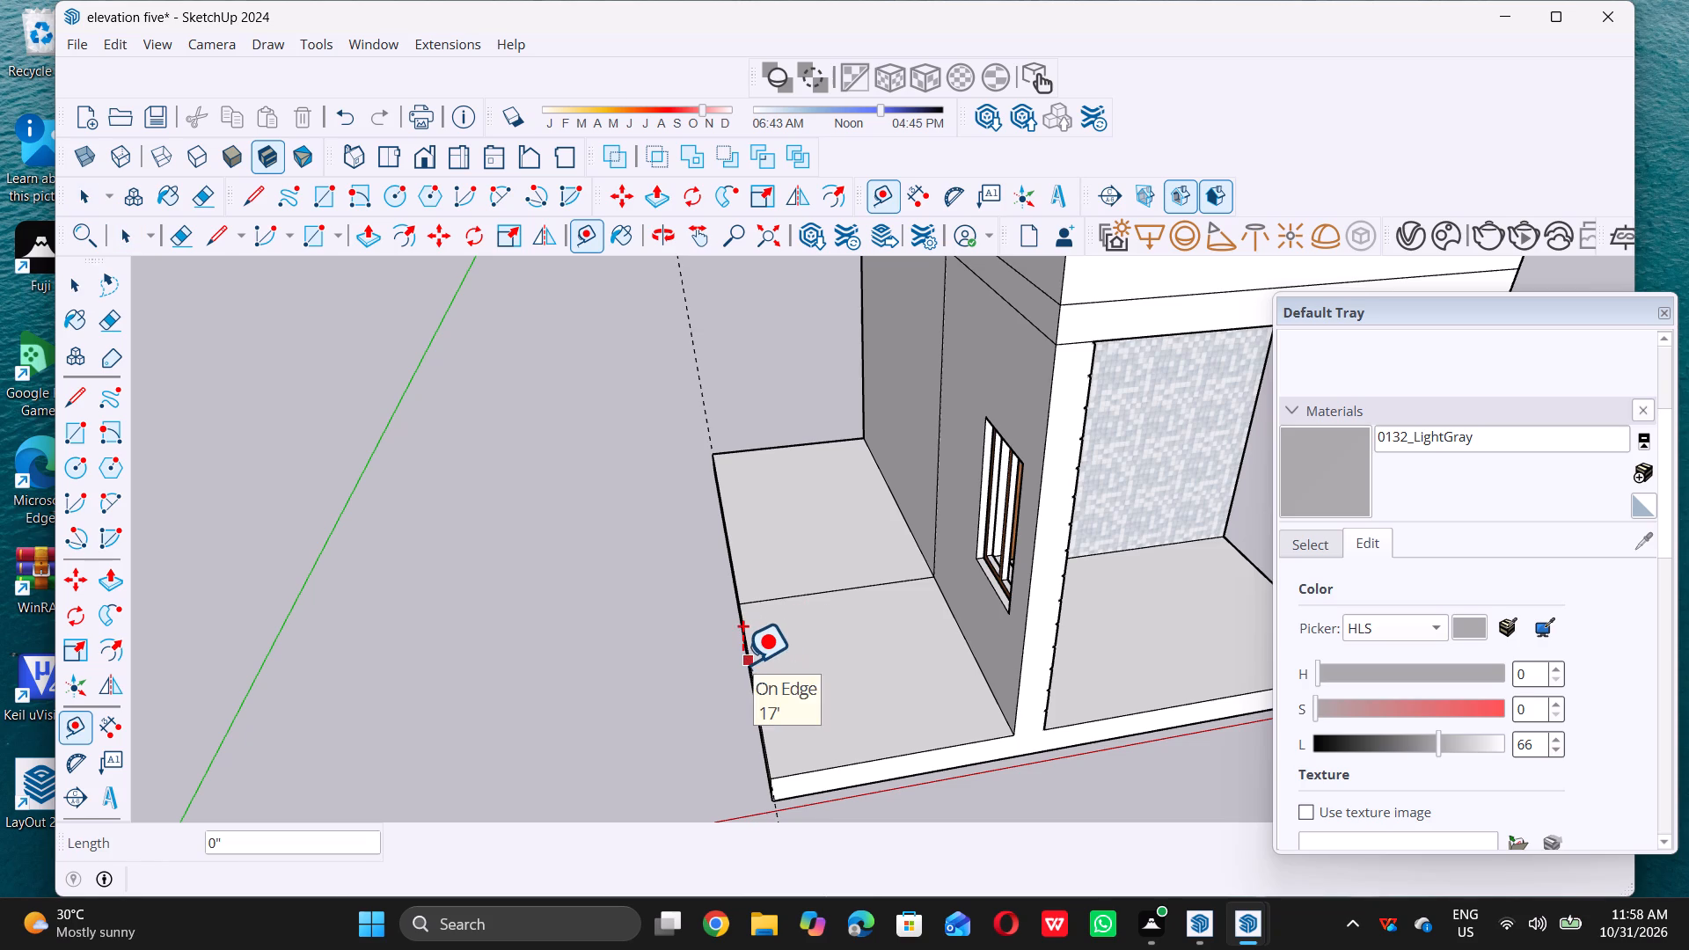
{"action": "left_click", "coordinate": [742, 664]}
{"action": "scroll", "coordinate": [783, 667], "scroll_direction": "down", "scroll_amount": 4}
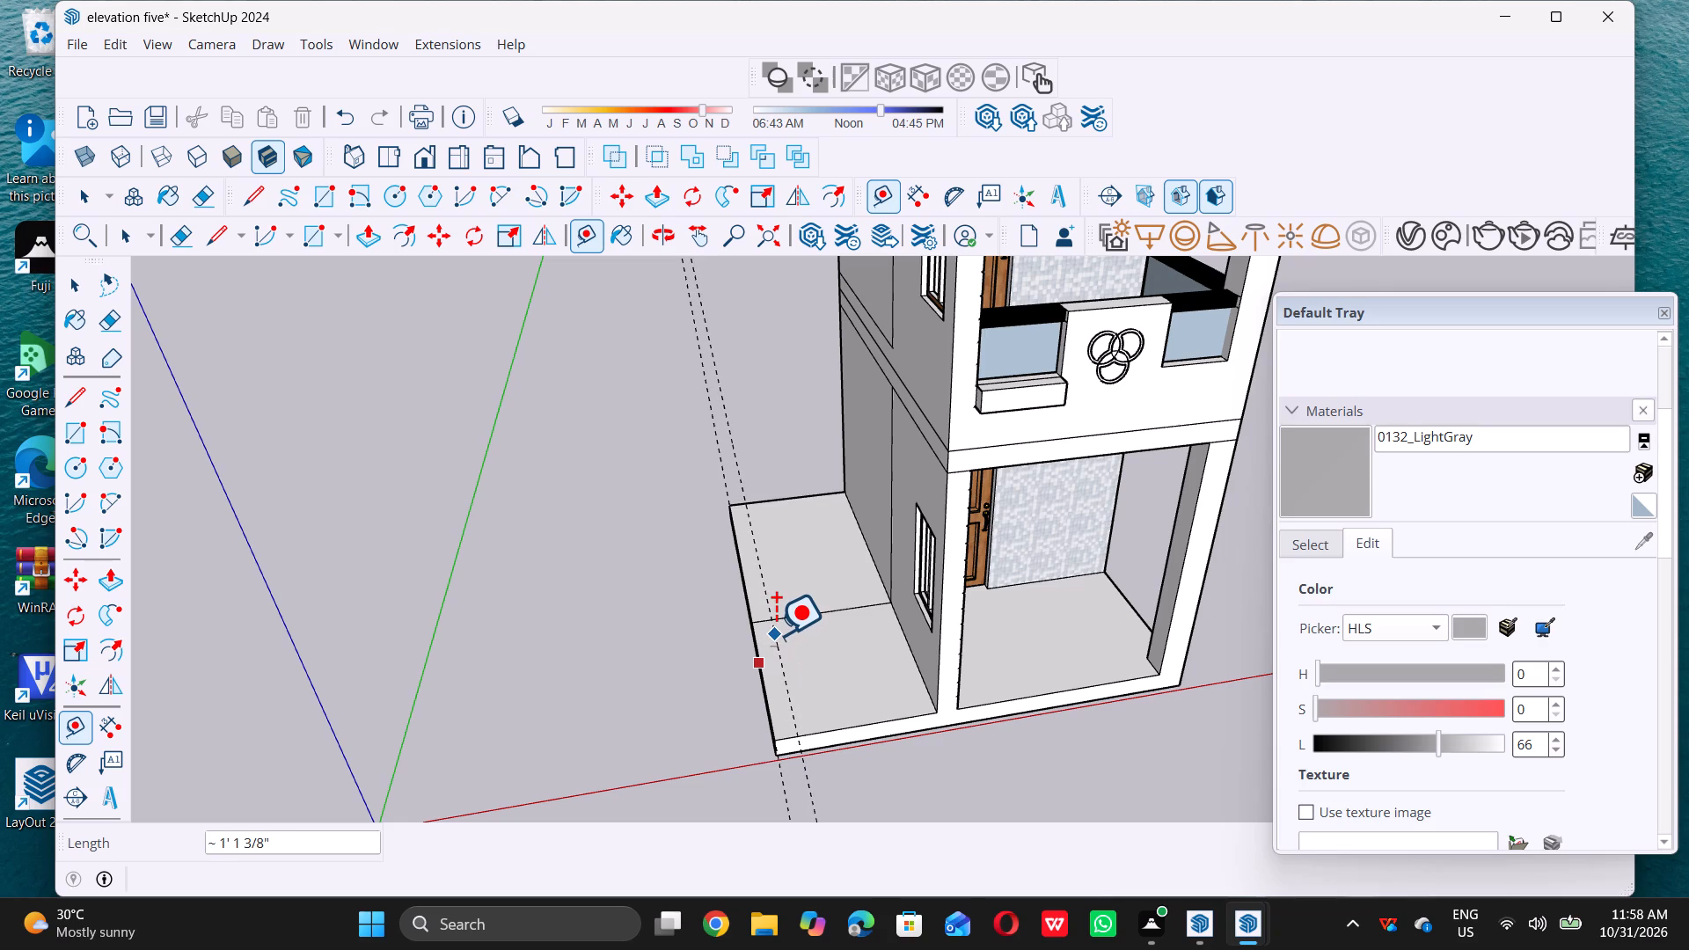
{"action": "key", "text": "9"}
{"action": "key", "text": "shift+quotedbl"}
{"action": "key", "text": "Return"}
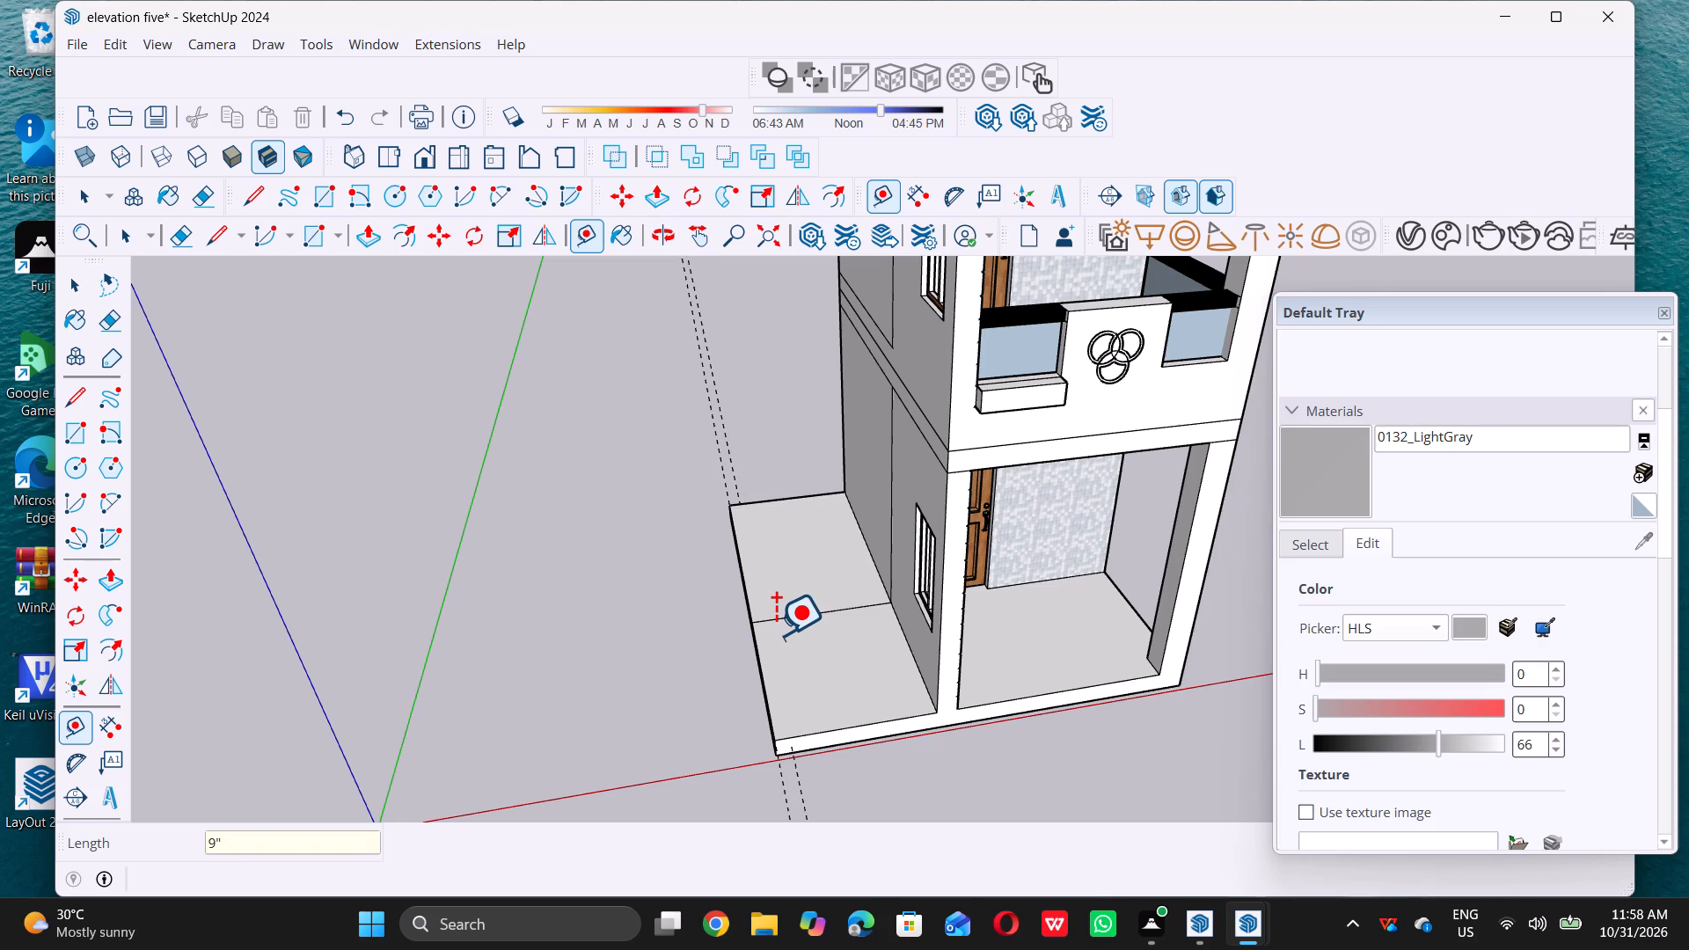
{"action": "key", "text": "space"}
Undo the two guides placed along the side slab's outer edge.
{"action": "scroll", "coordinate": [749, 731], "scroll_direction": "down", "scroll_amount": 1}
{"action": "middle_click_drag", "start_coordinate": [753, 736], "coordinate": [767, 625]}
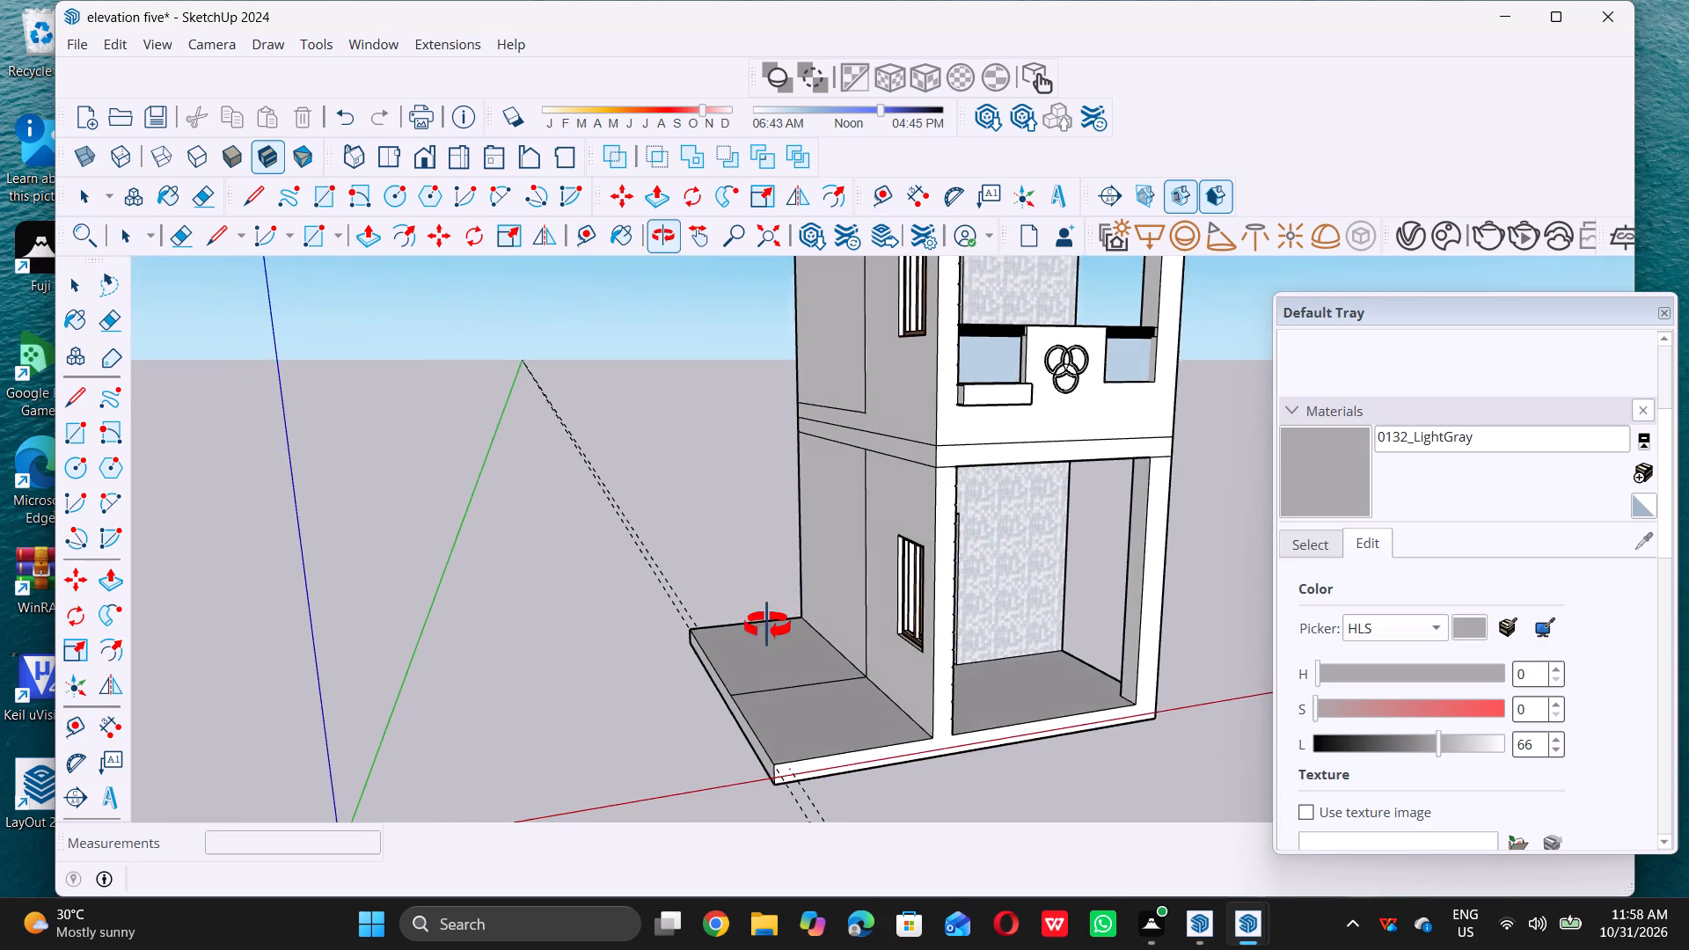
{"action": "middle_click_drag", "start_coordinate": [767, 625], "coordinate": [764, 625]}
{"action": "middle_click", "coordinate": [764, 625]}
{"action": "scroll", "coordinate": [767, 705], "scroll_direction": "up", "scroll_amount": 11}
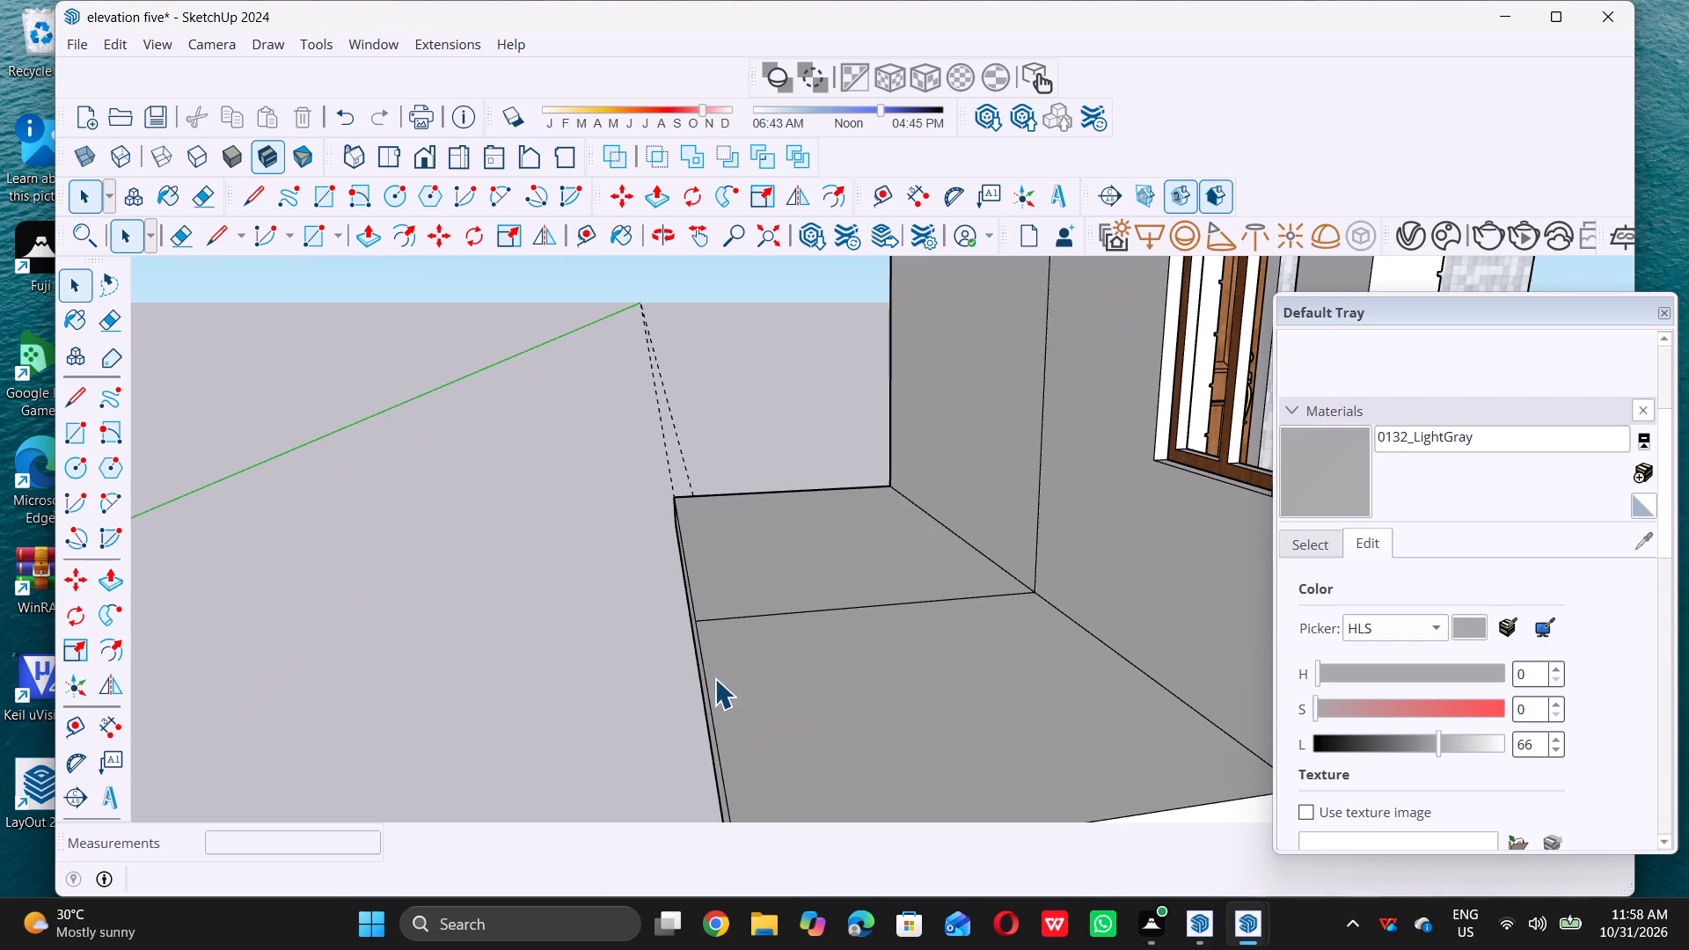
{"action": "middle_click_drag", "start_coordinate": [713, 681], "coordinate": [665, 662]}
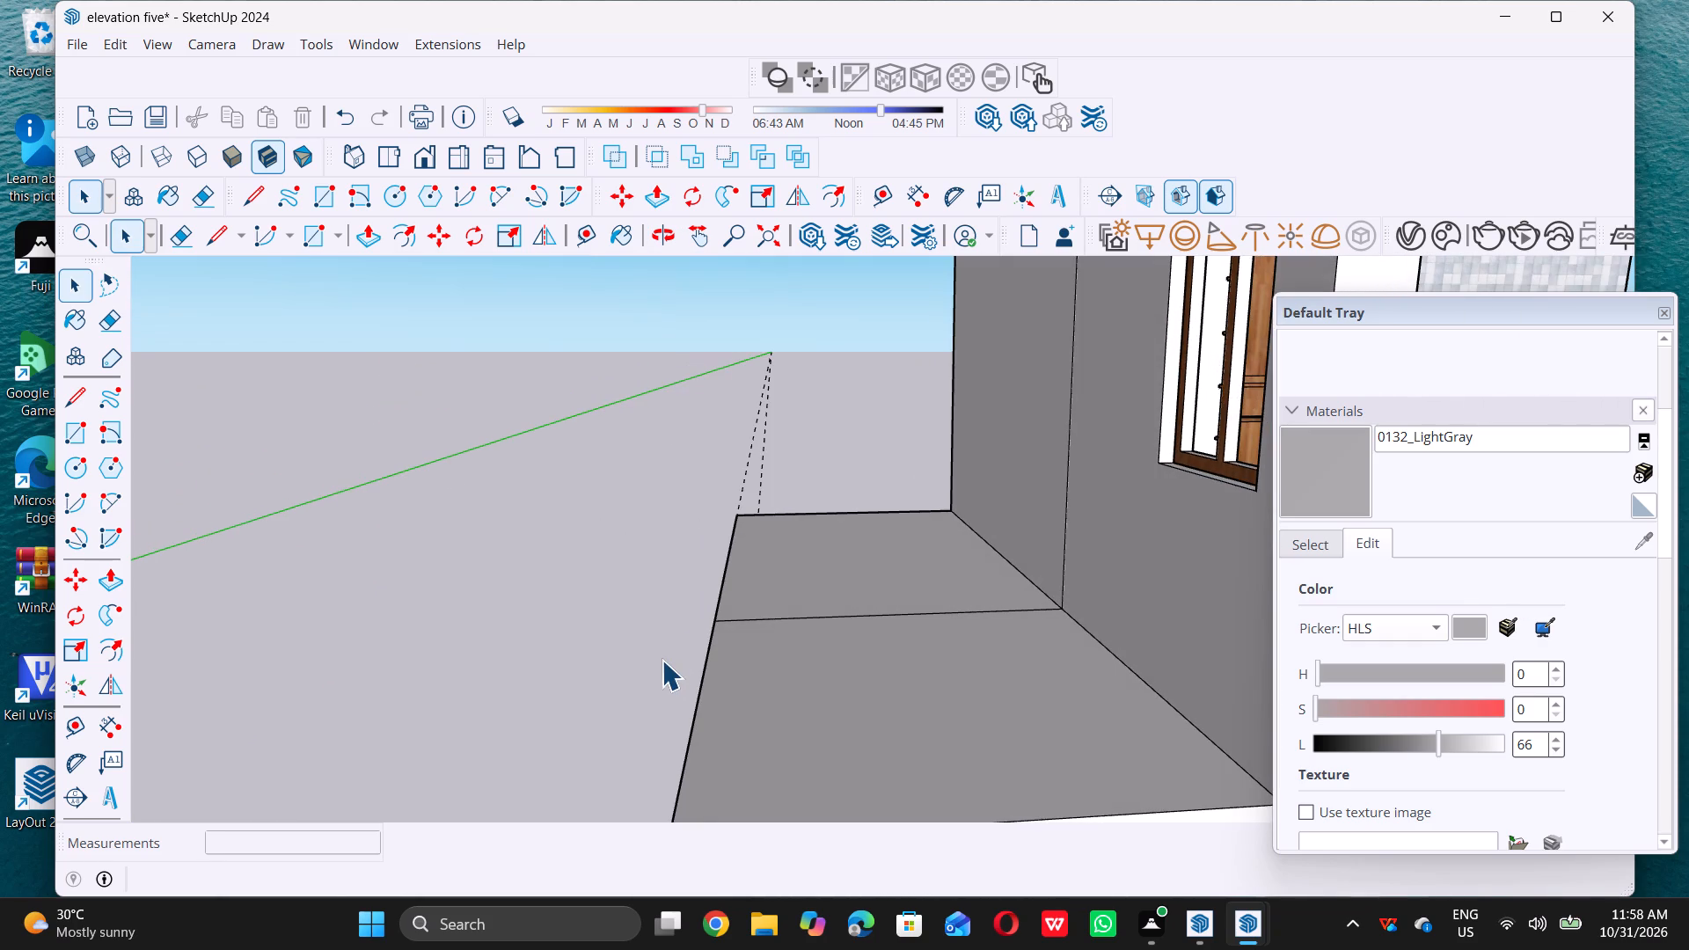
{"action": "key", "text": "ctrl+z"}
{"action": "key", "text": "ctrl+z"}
Place a guide on the side slab's top face, parallel to and 9" in from its long outer edge.
{"action": "middle_click_drag", "start_coordinate": [733, 635], "coordinate": [717, 653]}
{"action": "middle_click", "coordinate": [717, 651]}
{"action": "scroll", "coordinate": [734, 620], "scroll_direction": "down", "scroll_amount": 7}
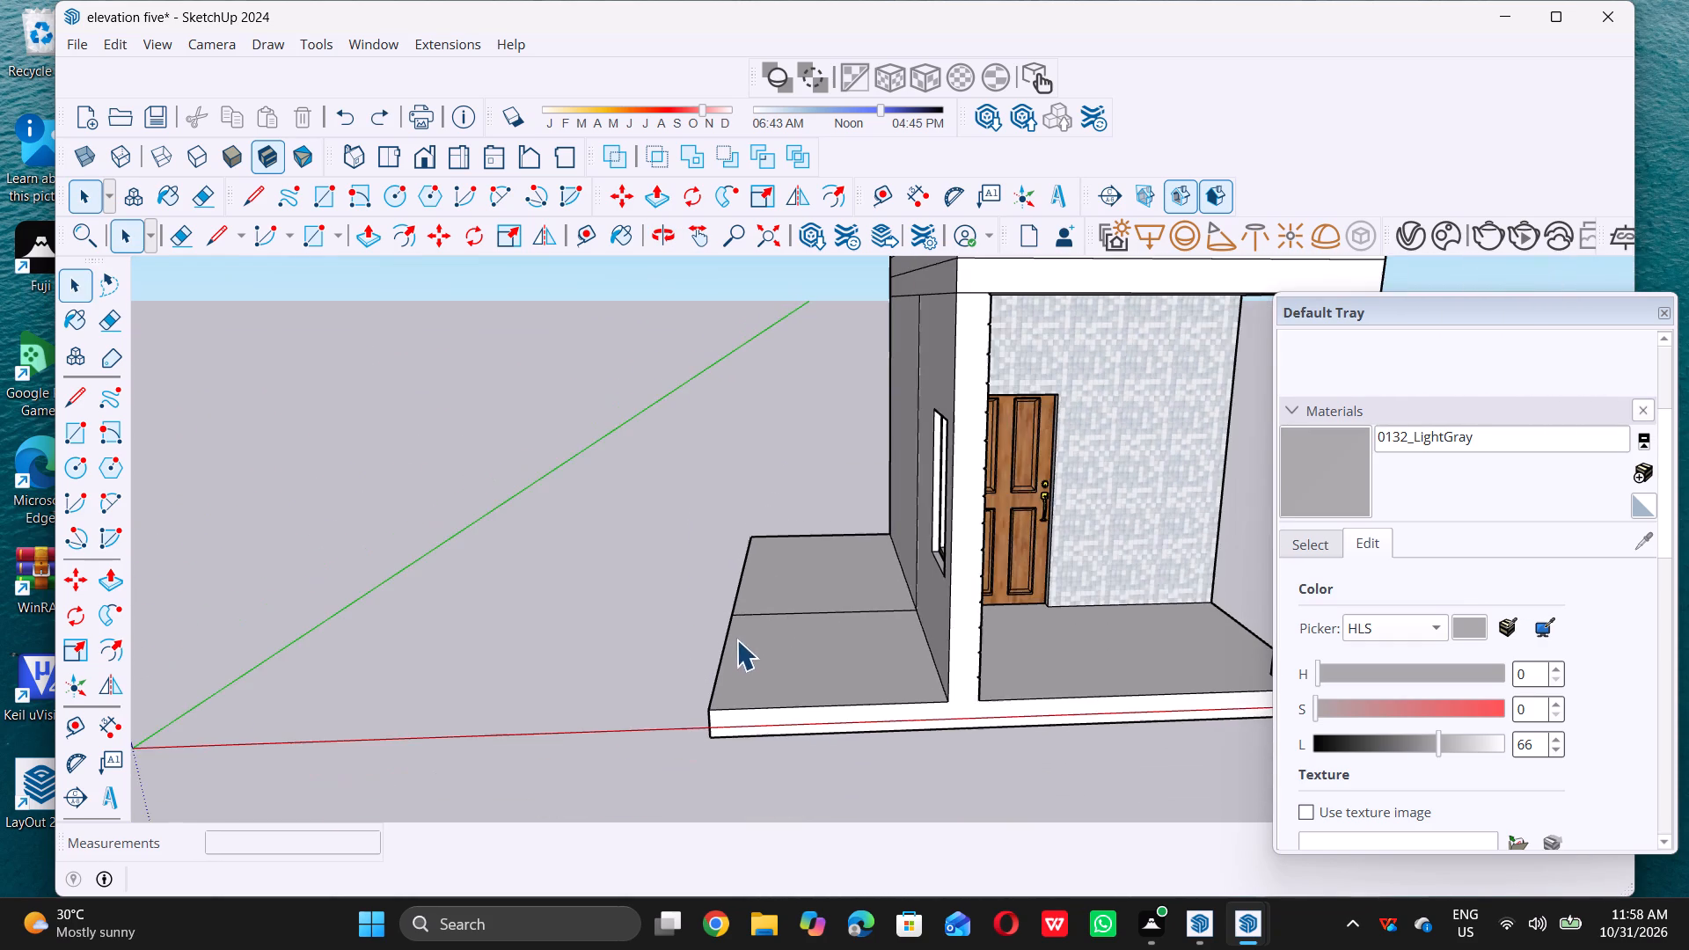
{"action": "middle_click_drag", "start_coordinate": [734, 648], "coordinate": [660, 775]}
{"action": "middle_click", "coordinate": [660, 775]}
{"action": "scroll", "coordinate": [711, 690], "scroll_direction": "up", "scroll_amount": 5}
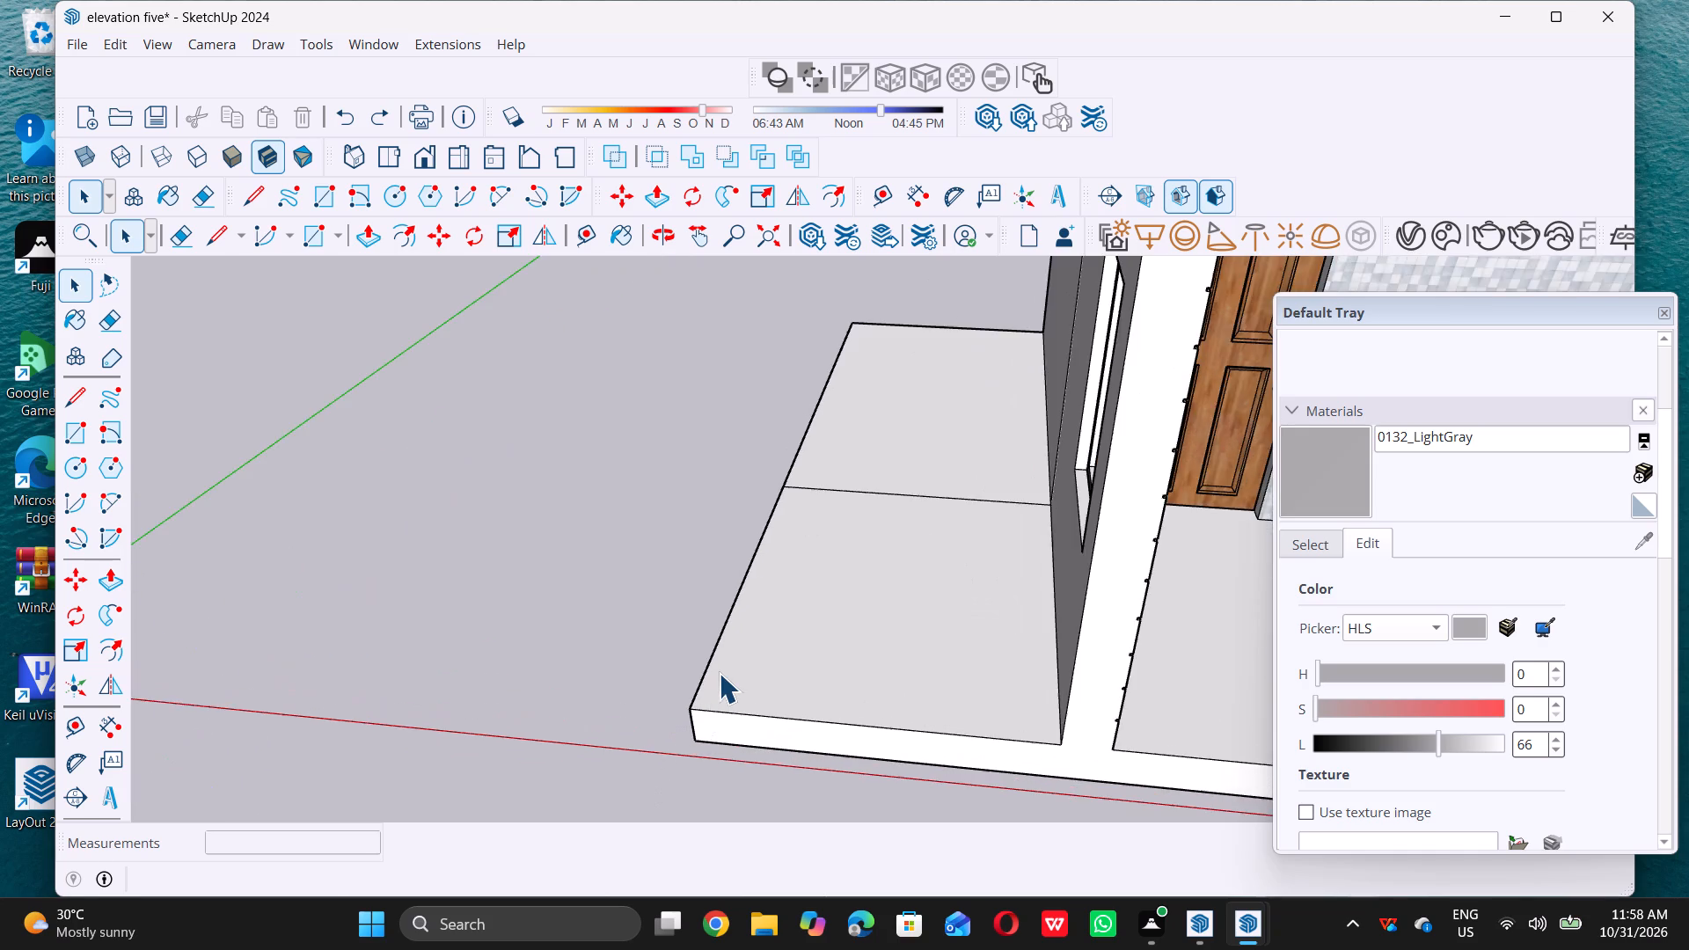
{"action": "scroll", "coordinate": [721, 669], "scroll_direction": "up", "scroll_amount": 10}
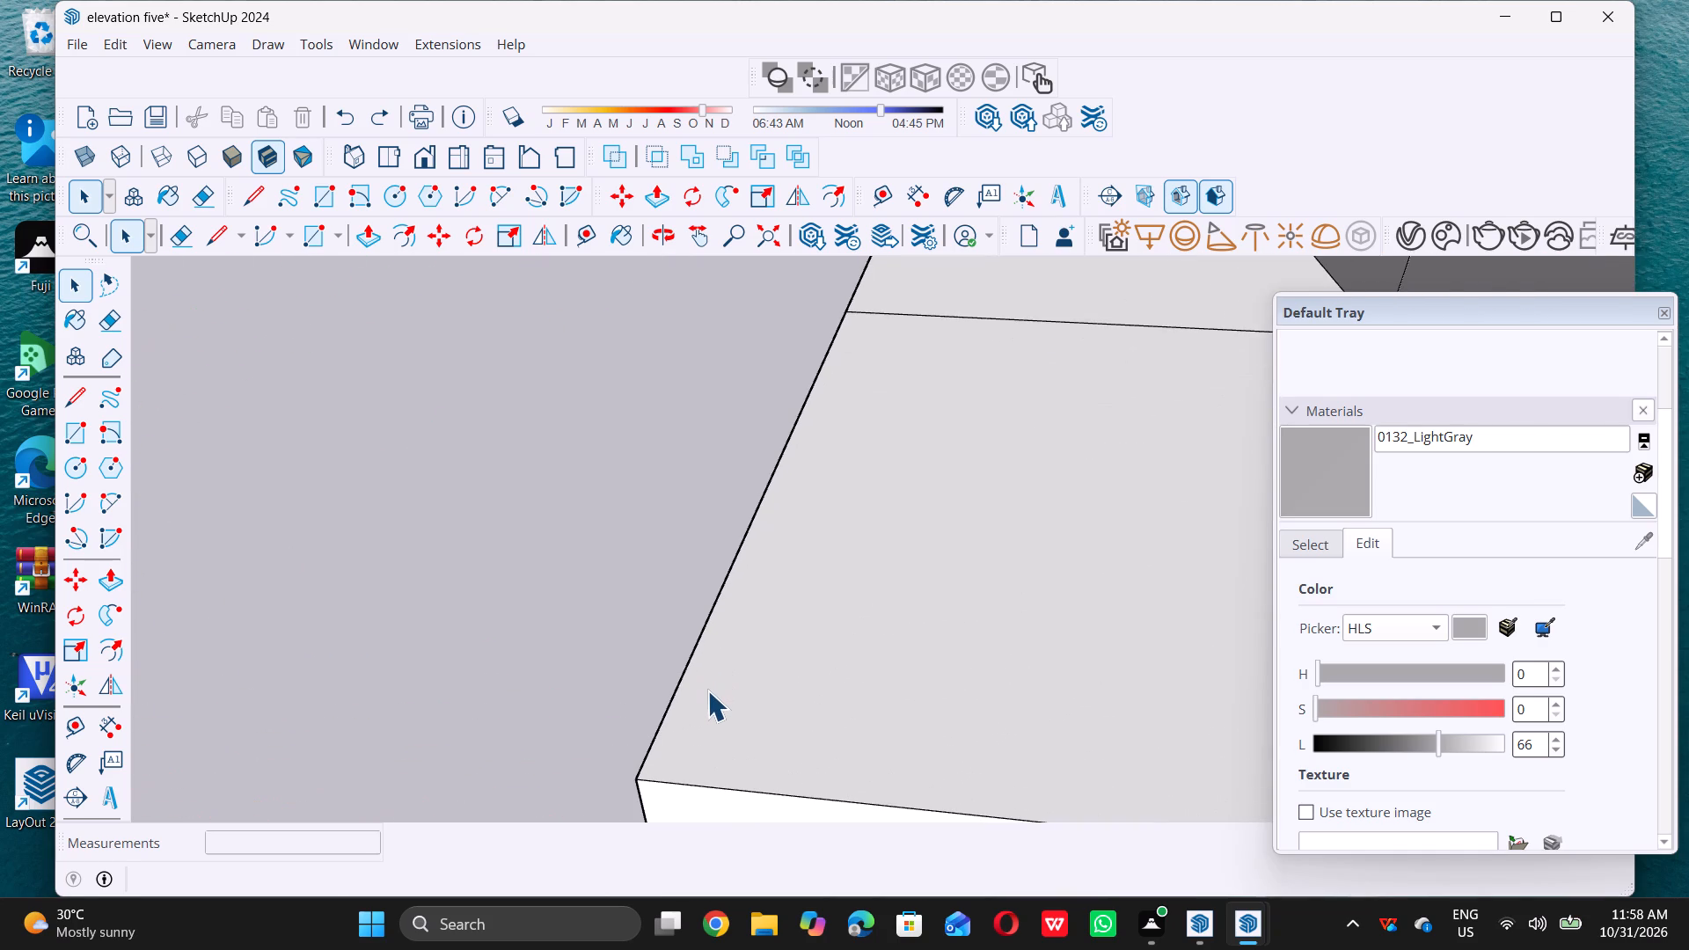
{"action": "key", "text": "t"}
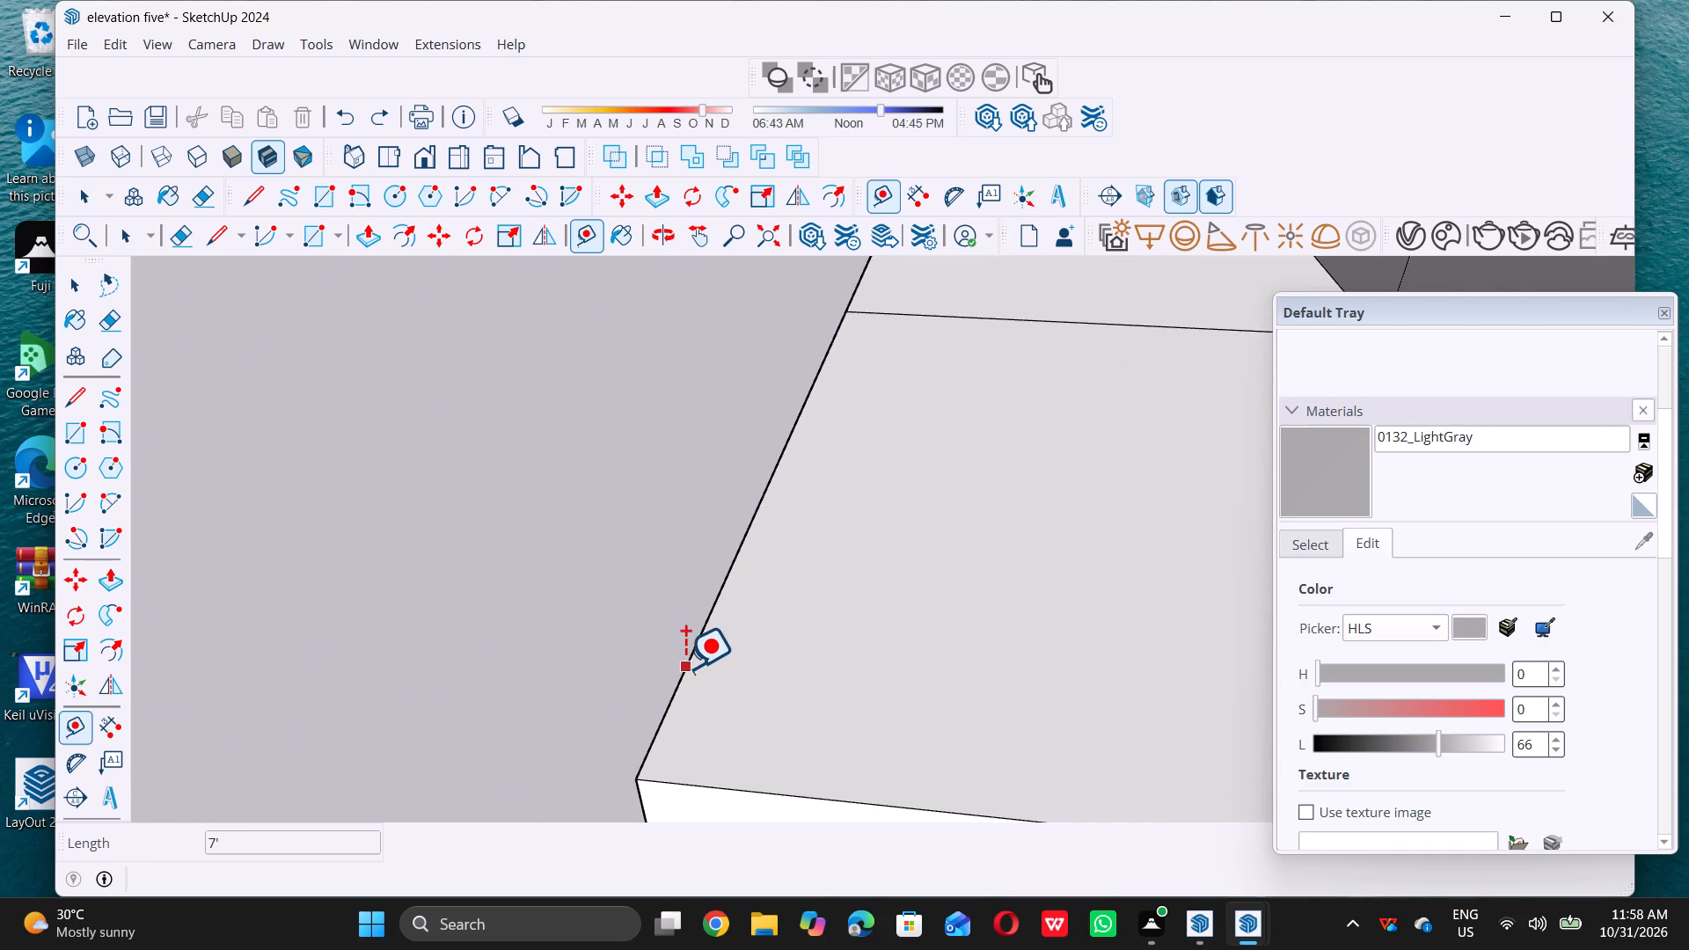
{"action": "left_click", "coordinate": [684, 671]}
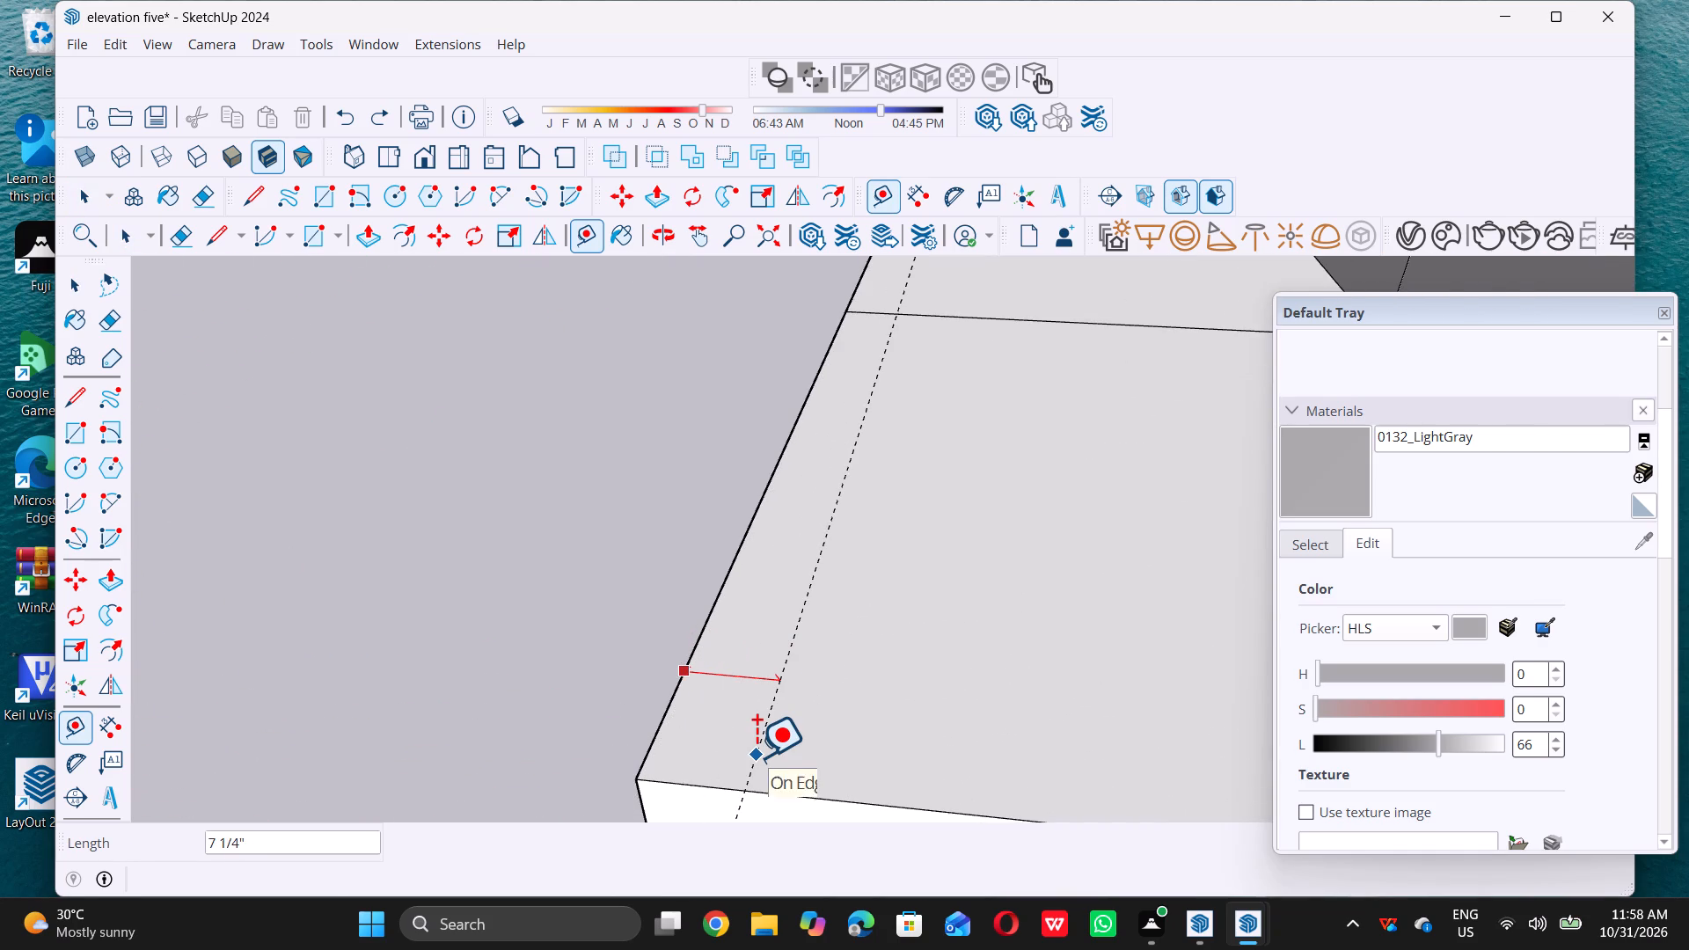
{"action": "key", "text": "9"}
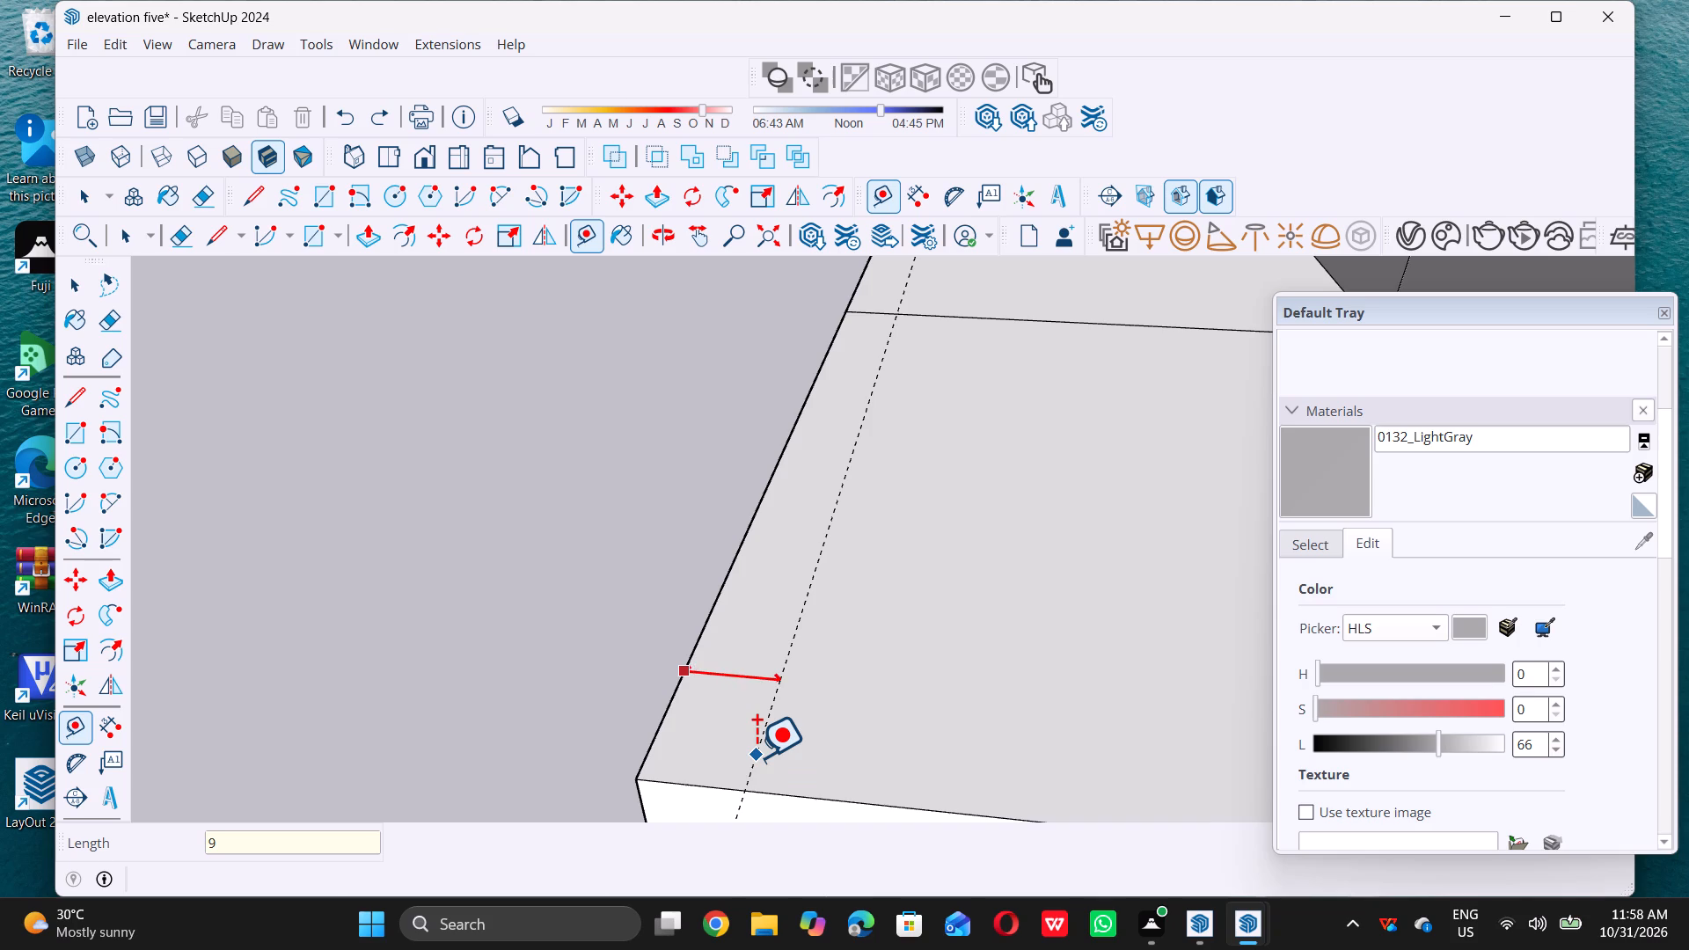
{"action": "key", "text": "shift+quotedbl"}
{"action": "key", "text": "Return"}
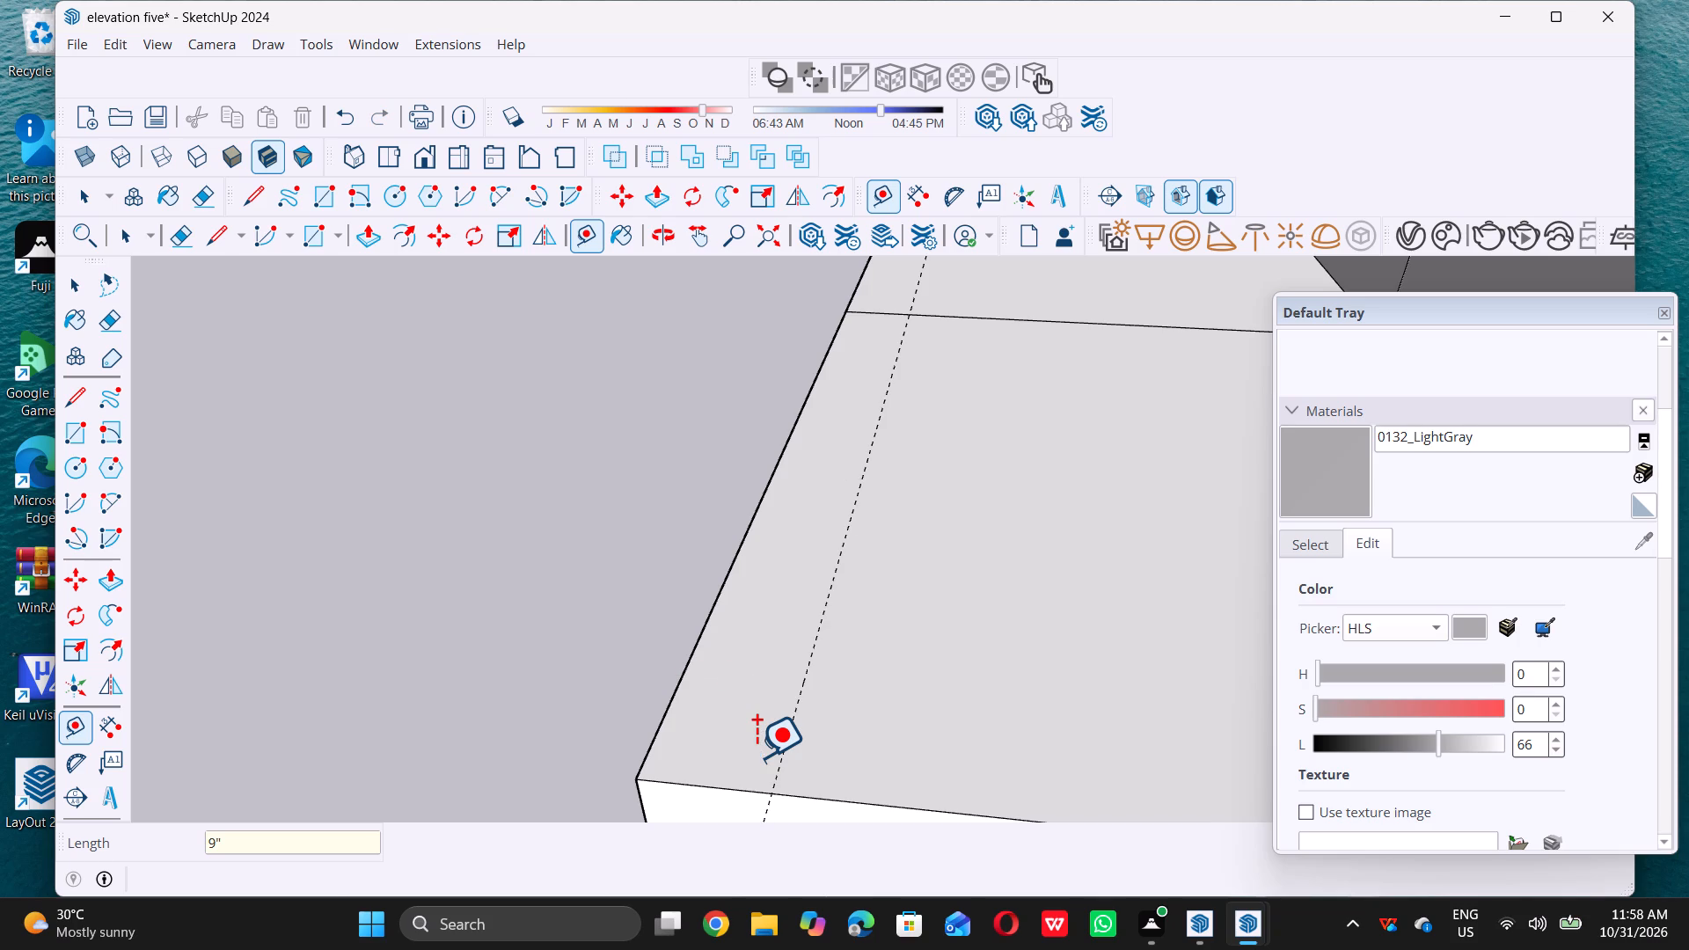
{"action": "key", "text": "space"}
Draw a 9" by 17' rectangle on the side slab's top, between its outer edge and the guide.
{"action": "scroll", "coordinate": [804, 659], "scroll_direction": "down", "scroll_amount": 7}
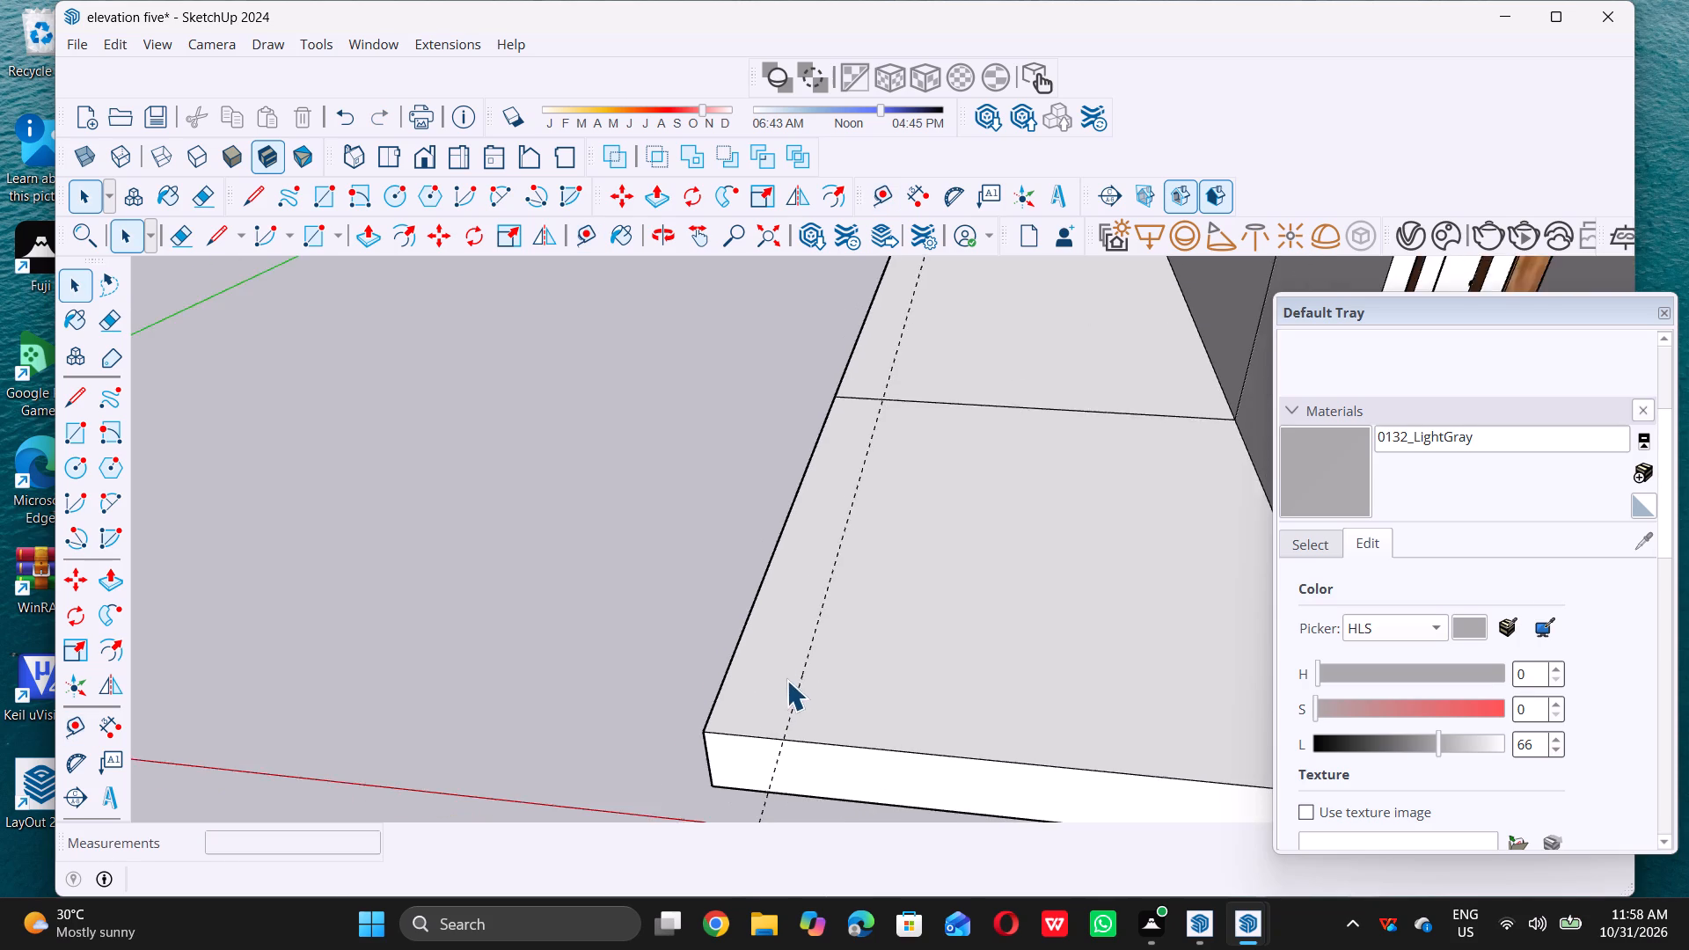
{"action": "scroll", "coordinate": [786, 680], "scroll_direction": "down", "scroll_amount": 7}
{"action": "scroll", "coordinate": [862, 439], "scroll_direction": "up", "scroll_amount": 6}
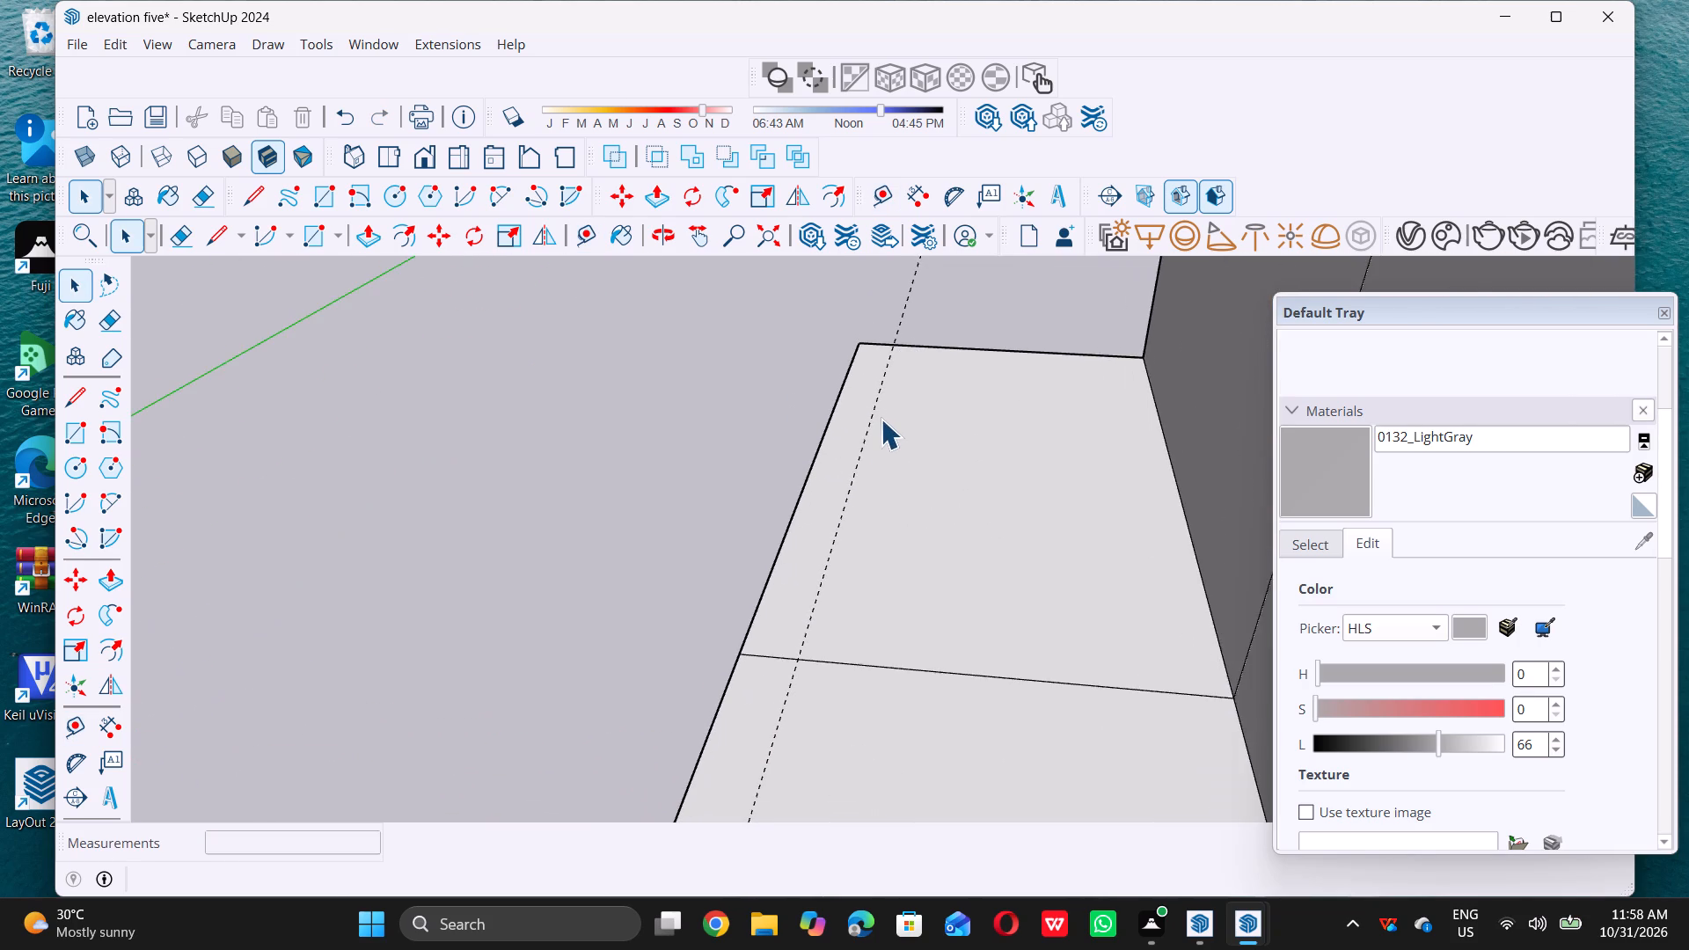
{"action": "scroll", "coordinate": [881, 419], "scroll_direction": "up", "scroll_amount": 1}
{"action": "key", "text": "r"}
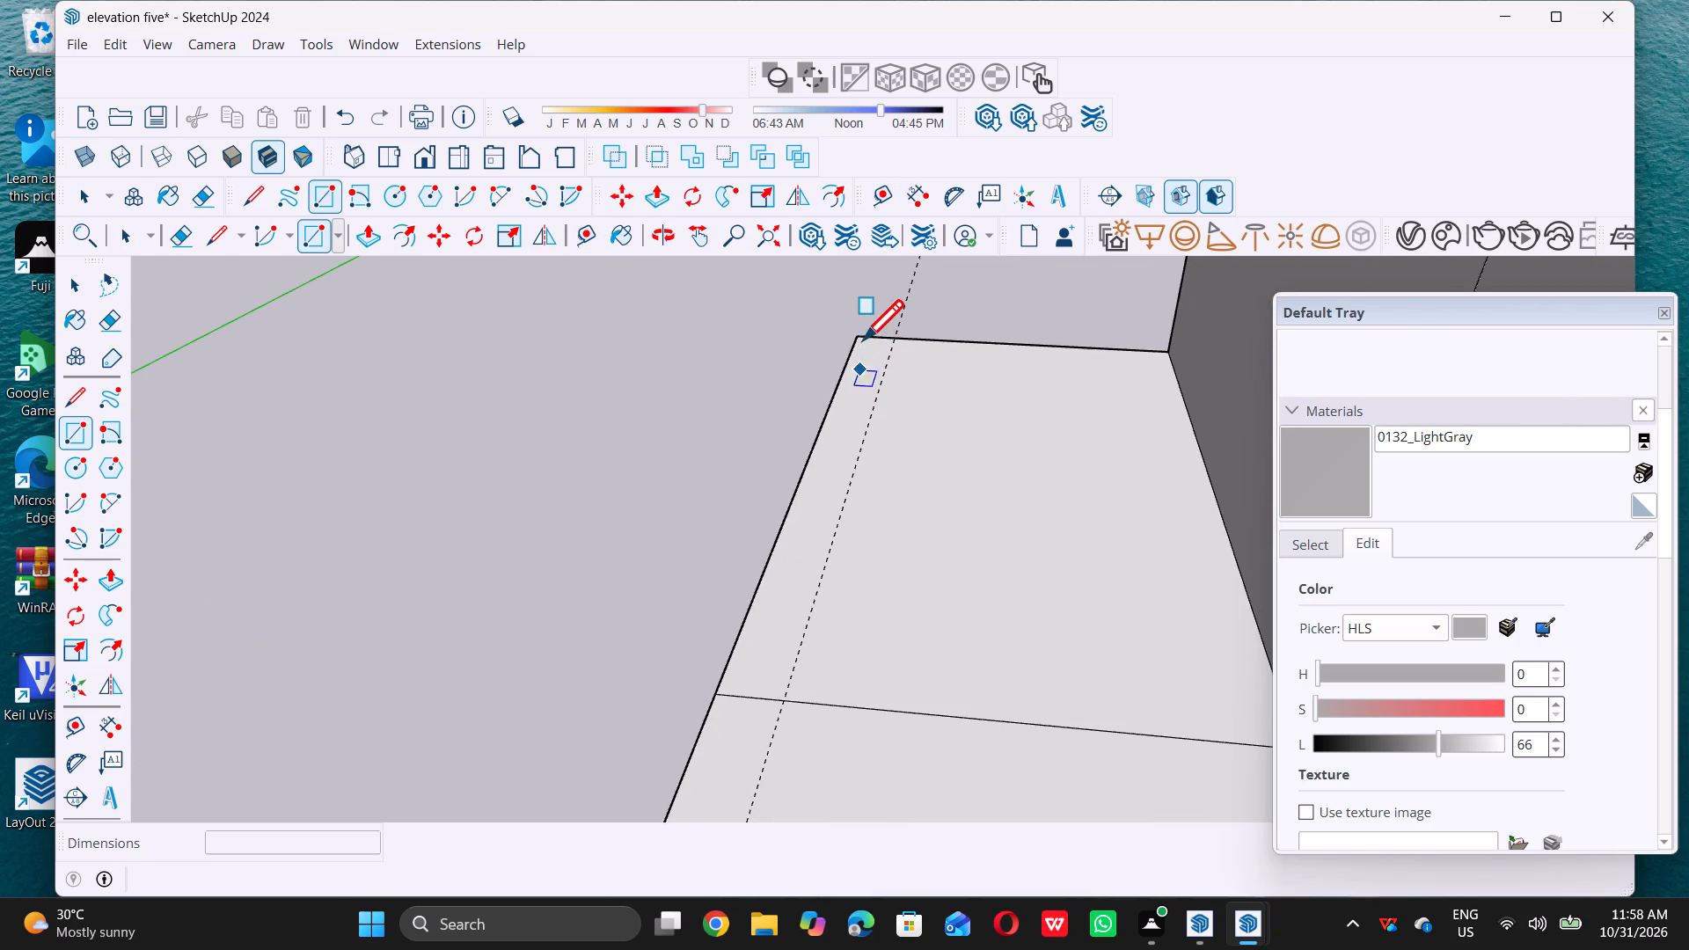
{"action": "left_click", "coordinate": [859, 336]}
{"action": "scroll", "coordinate": [859, 337], "scroll_direction": "down", "scroll_amount": 6}
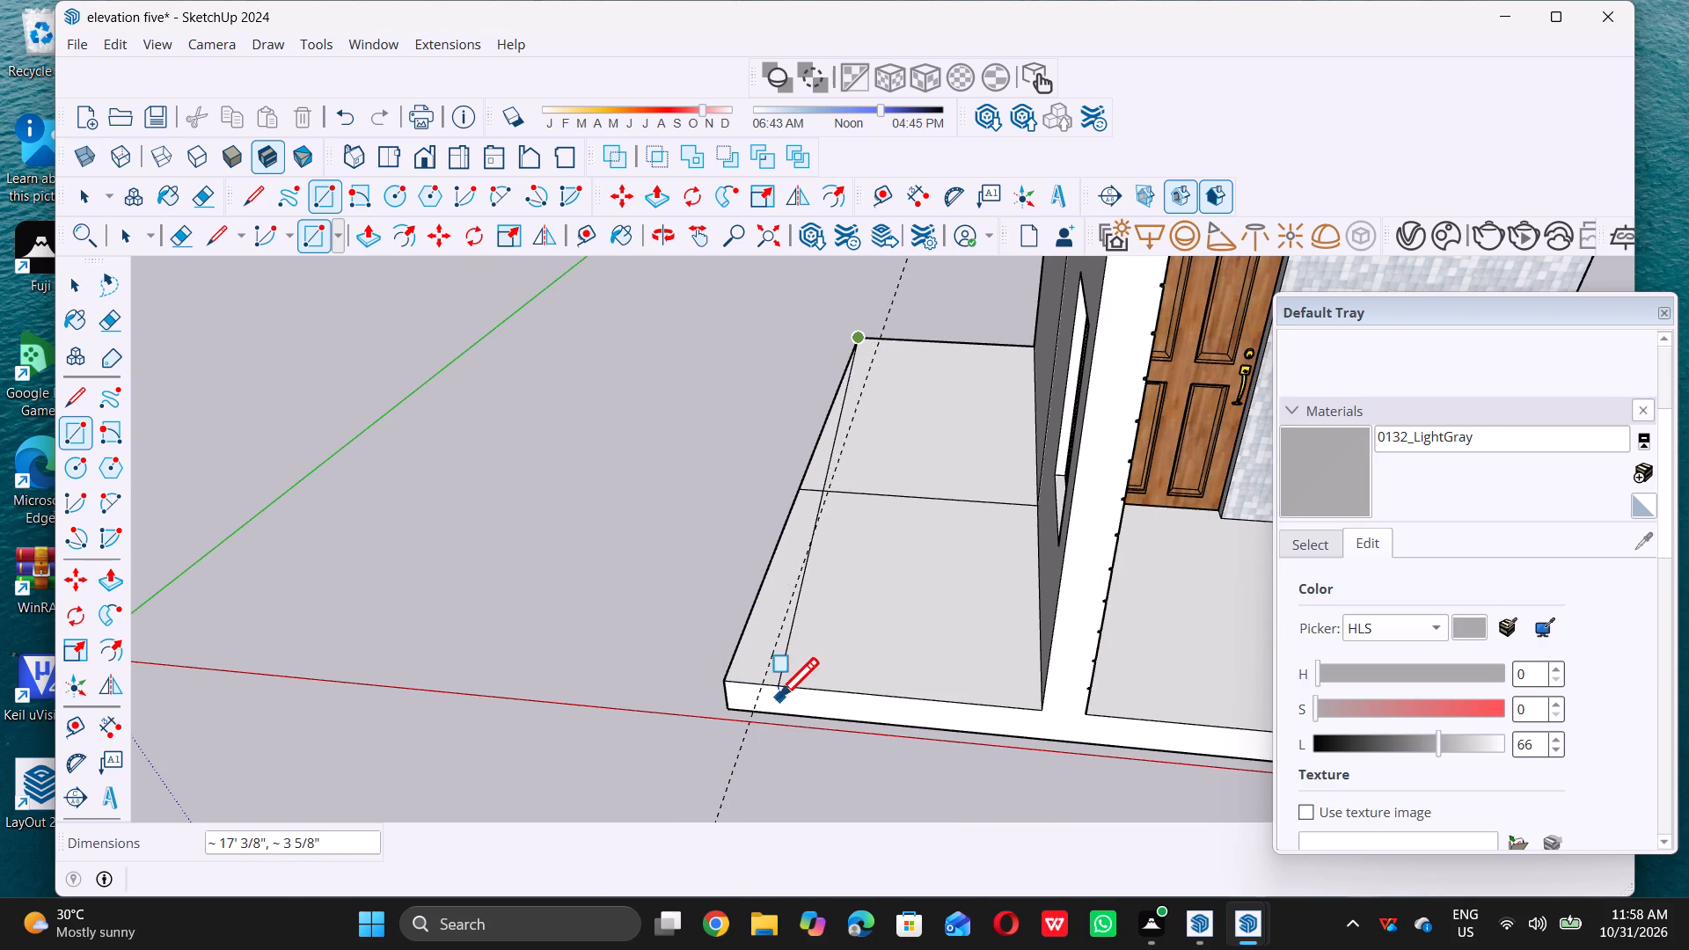
{"action": "double_click", "coordinate": [765, 686]}
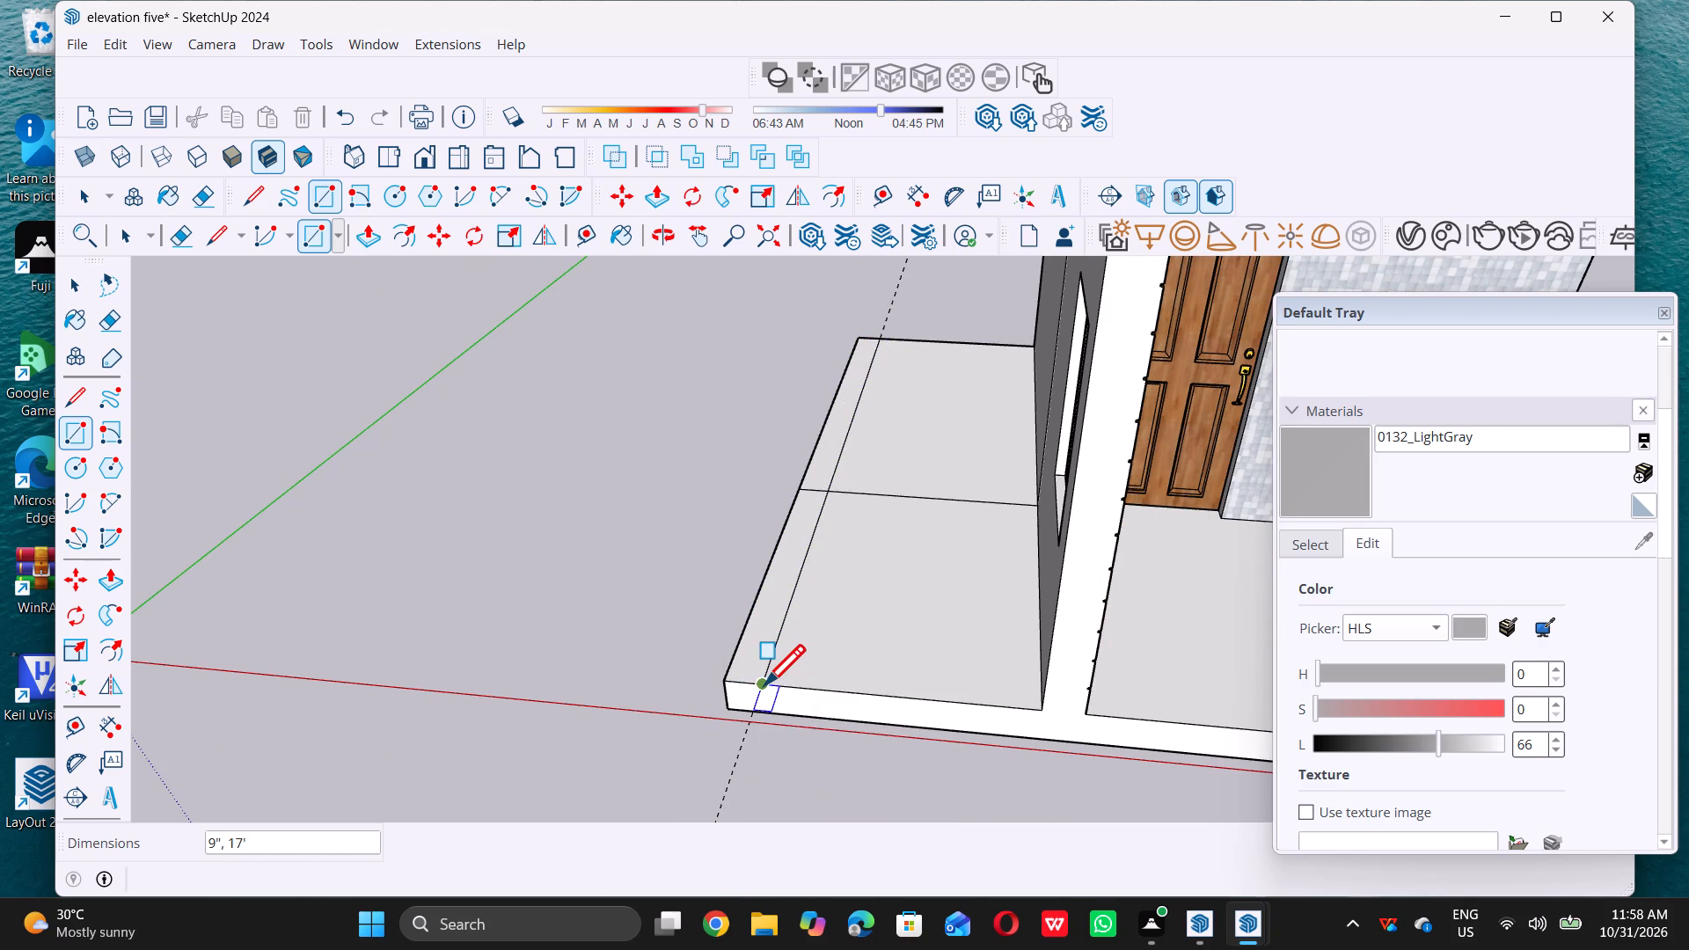
{"action": "key", "text": "space"}
Erase the leftover cross line on the side slab's top, on both the edge strip and the main face.
{"action": "key", "text": "e"}
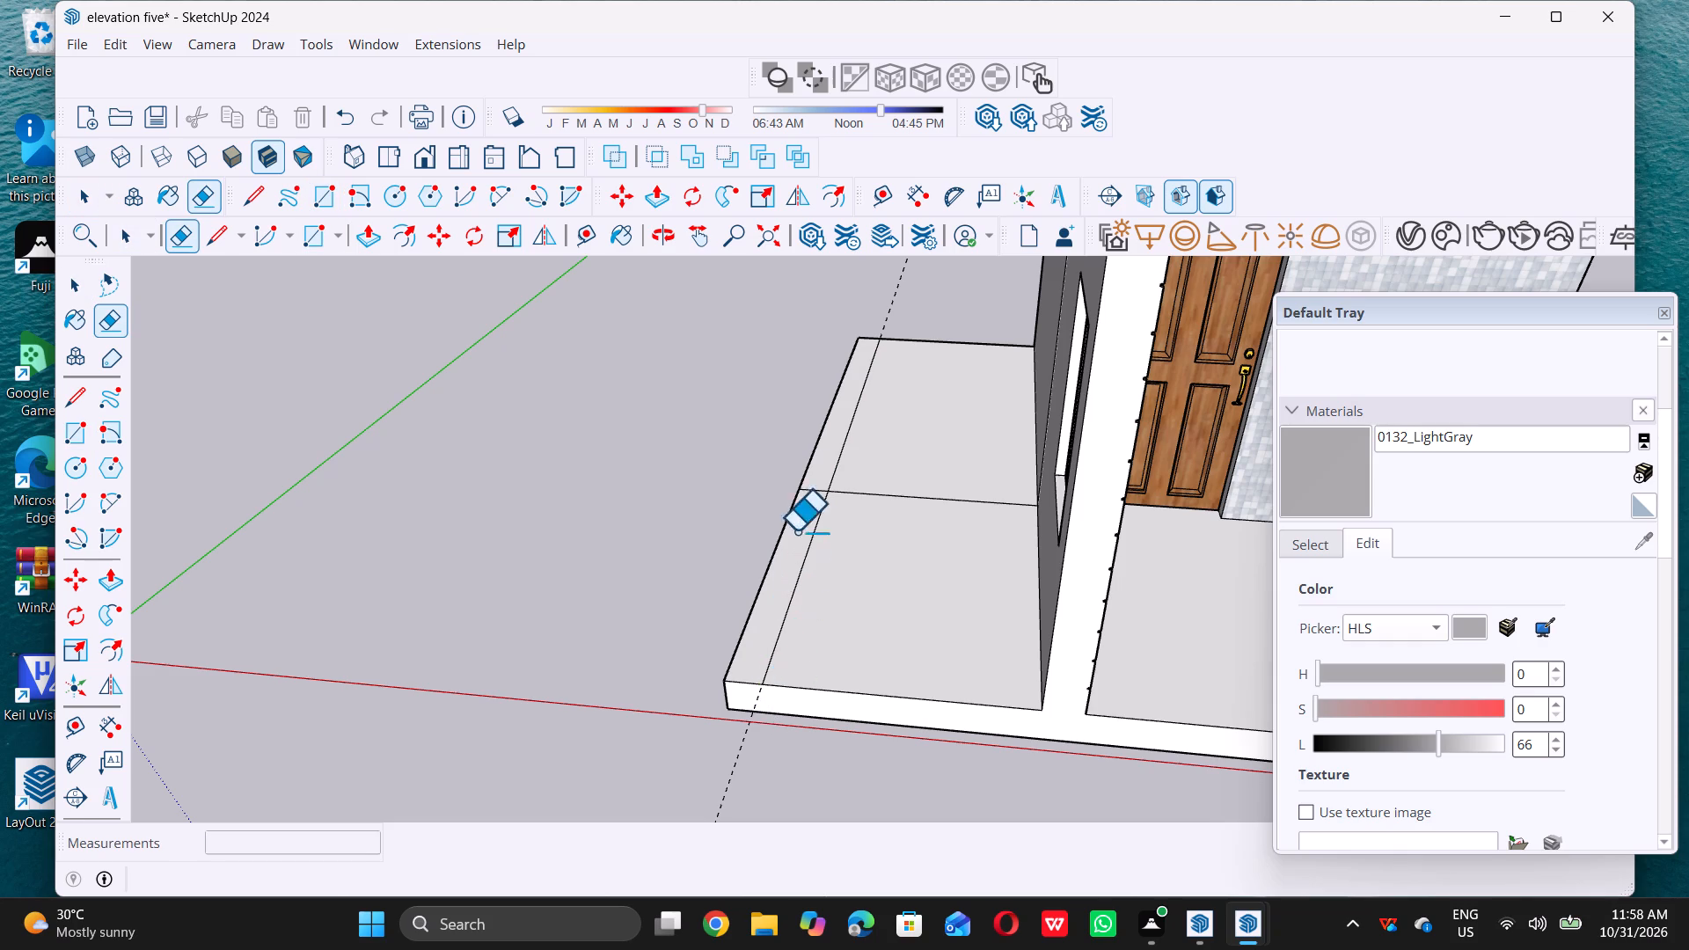
{"action": "scroll", "coordinate": [814, 474], "scroll_direction": "up", "scroll_amount": 4}
{"action": "double_click", "coordinate": [811, 496]}
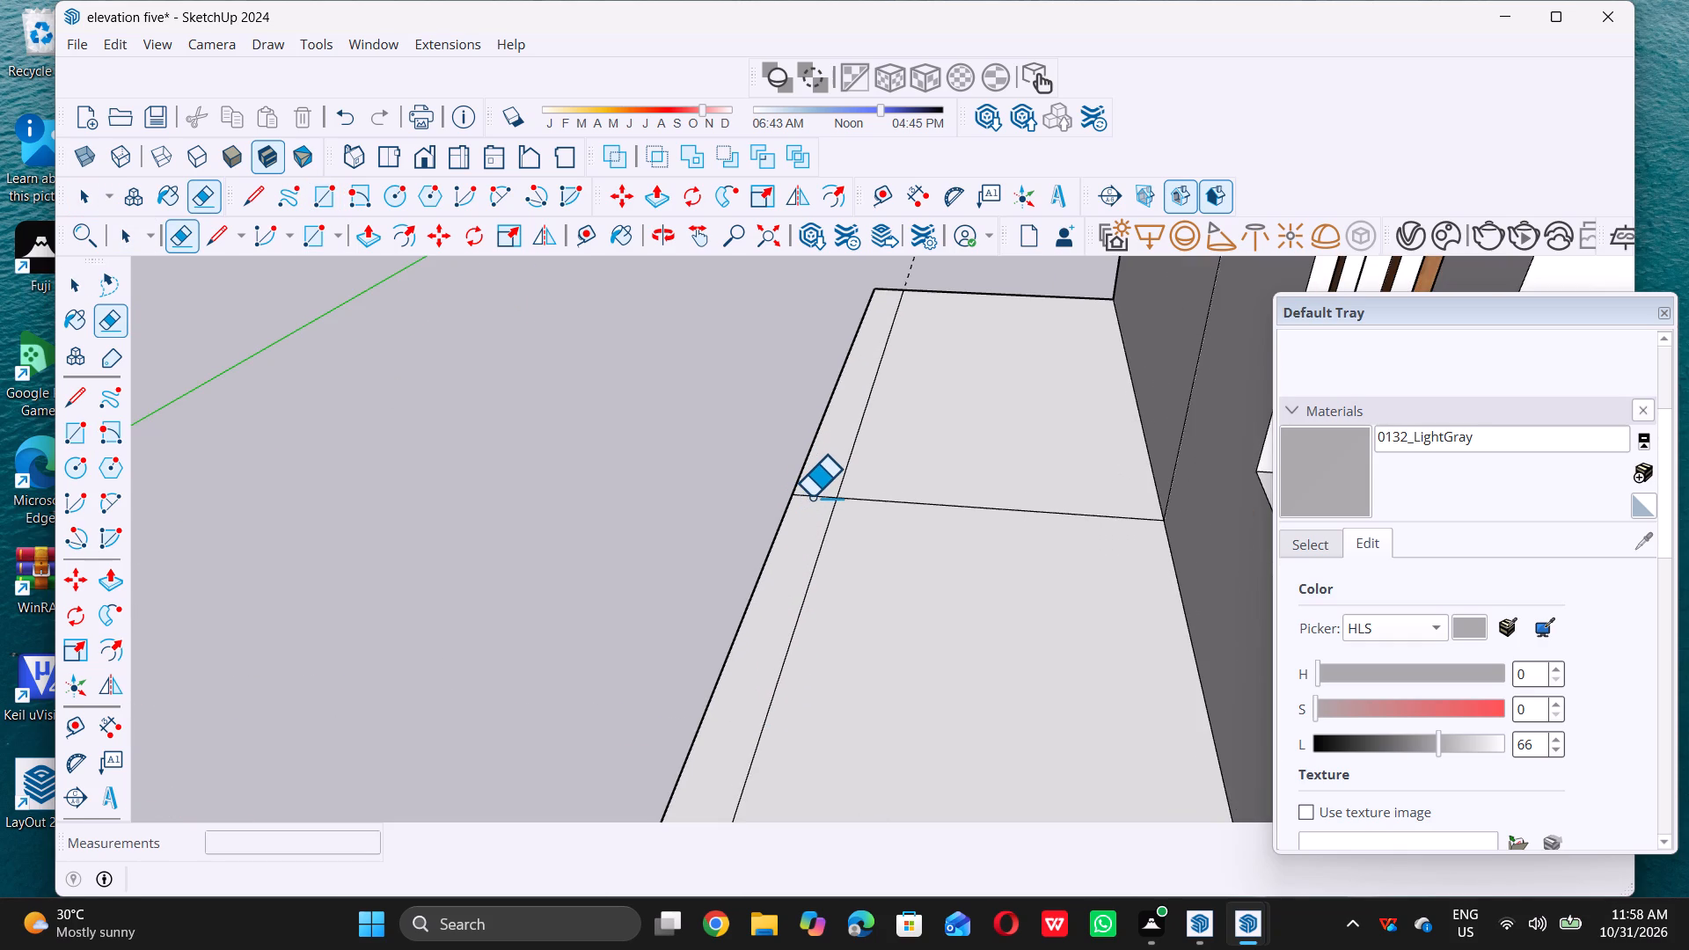
{"action": "key", "text": "space"}
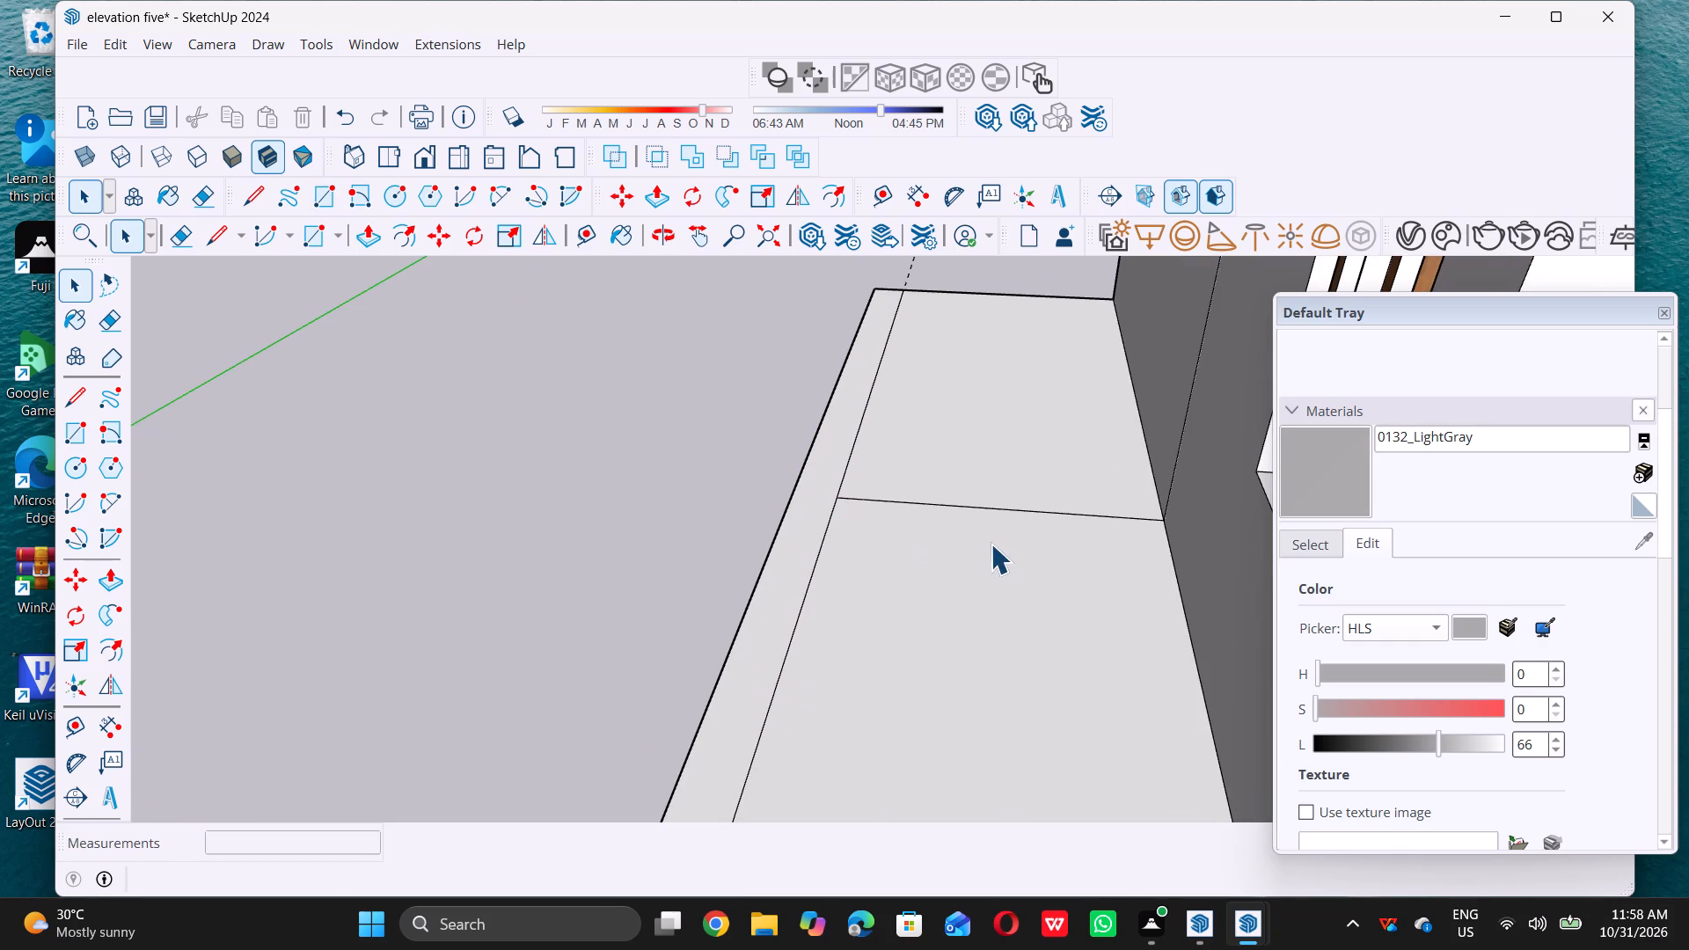
{"action": "key", "text": "e"}
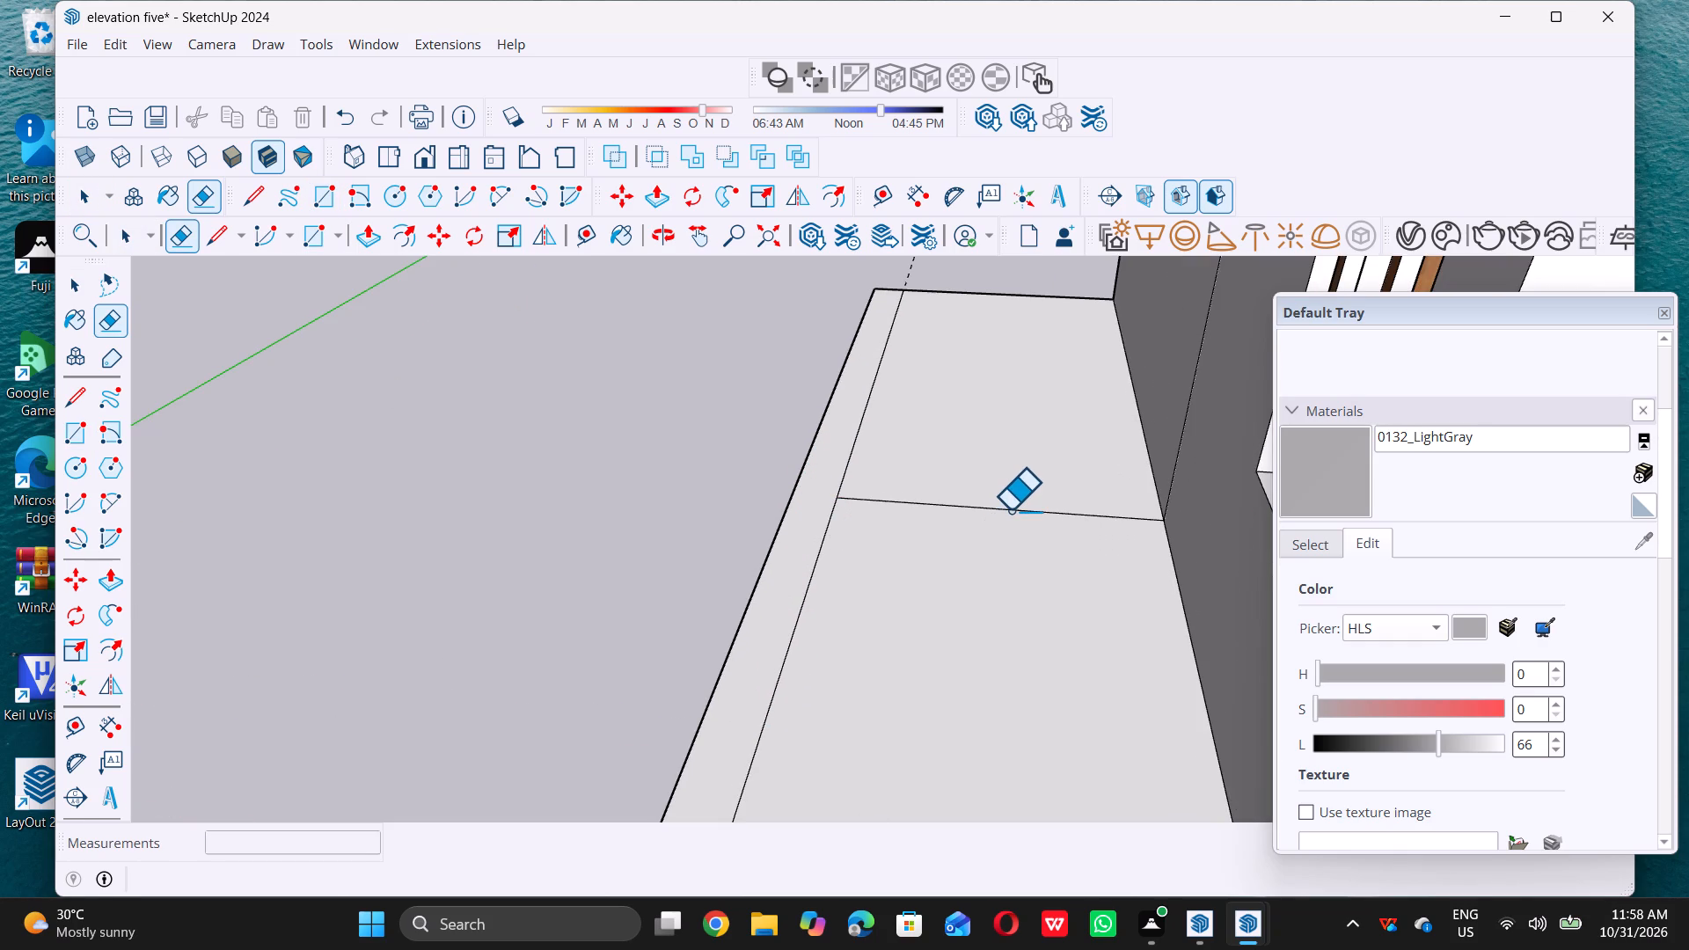
{"action": "double_click", "coordinate": [1010, 508]}
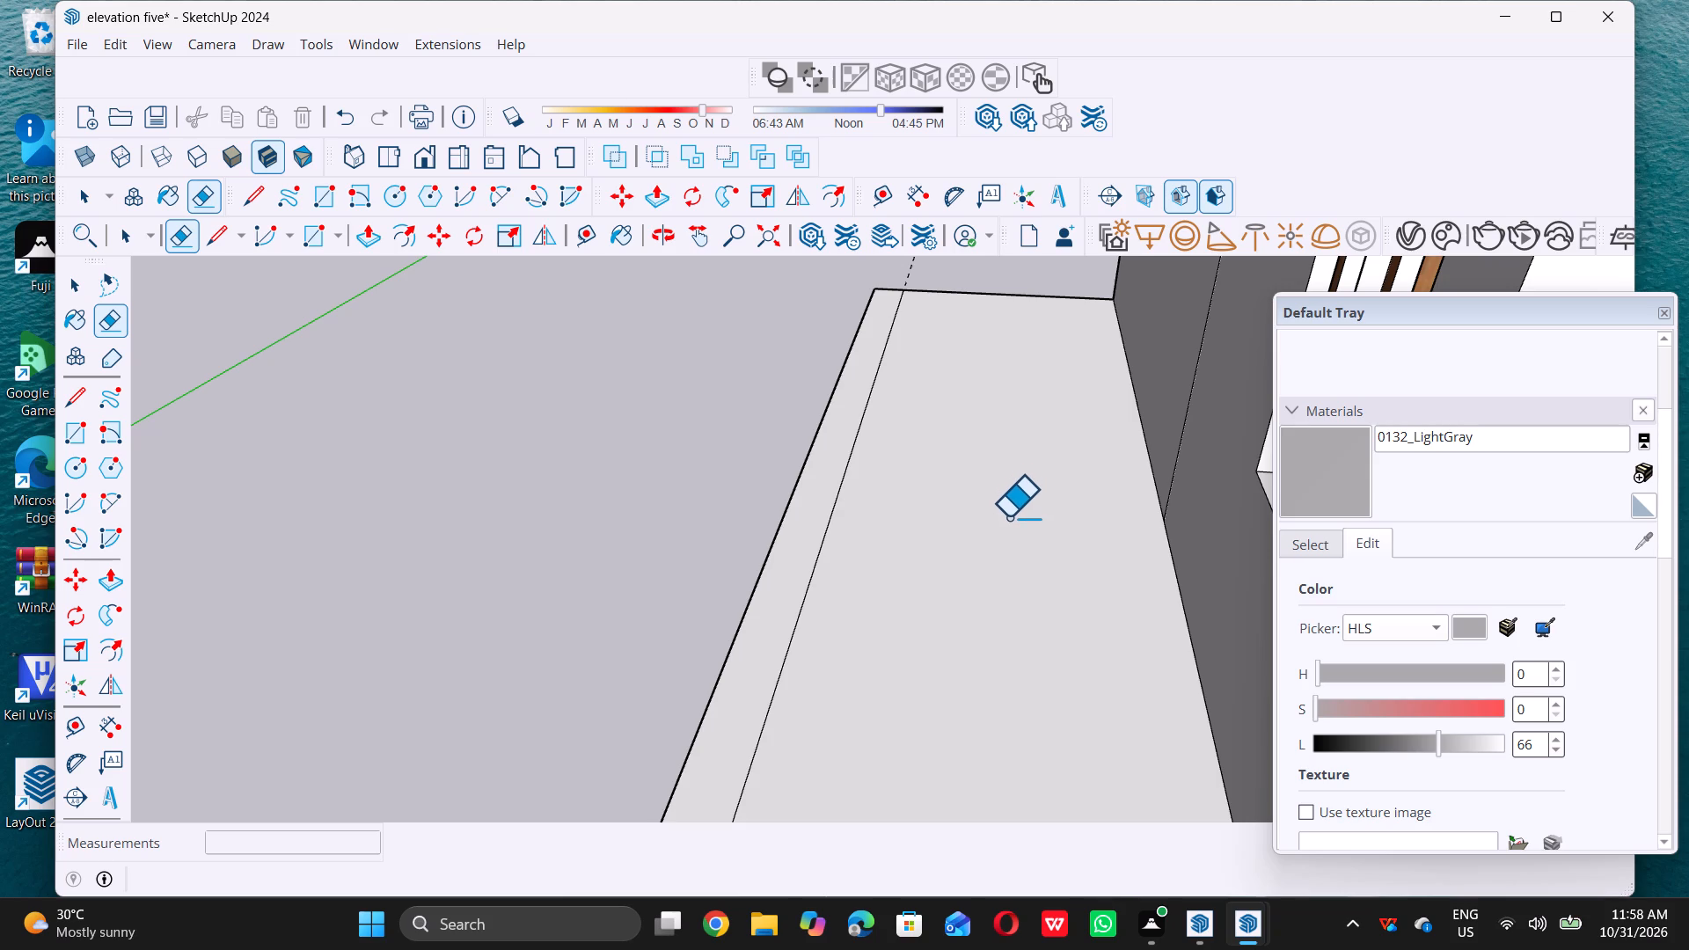
{"action": "key", "text": "space"}
Place a guide on the side slab's top, parallel to and 9" in from its short front edge.
{"action": "scroll", "coordinate": [992, 542], "scroll_direction": "down", "scroll_amount": 17}
{"action": "middle_click_drag", "start_coordinate": [953, 636], "coordinate": [920, 596]}
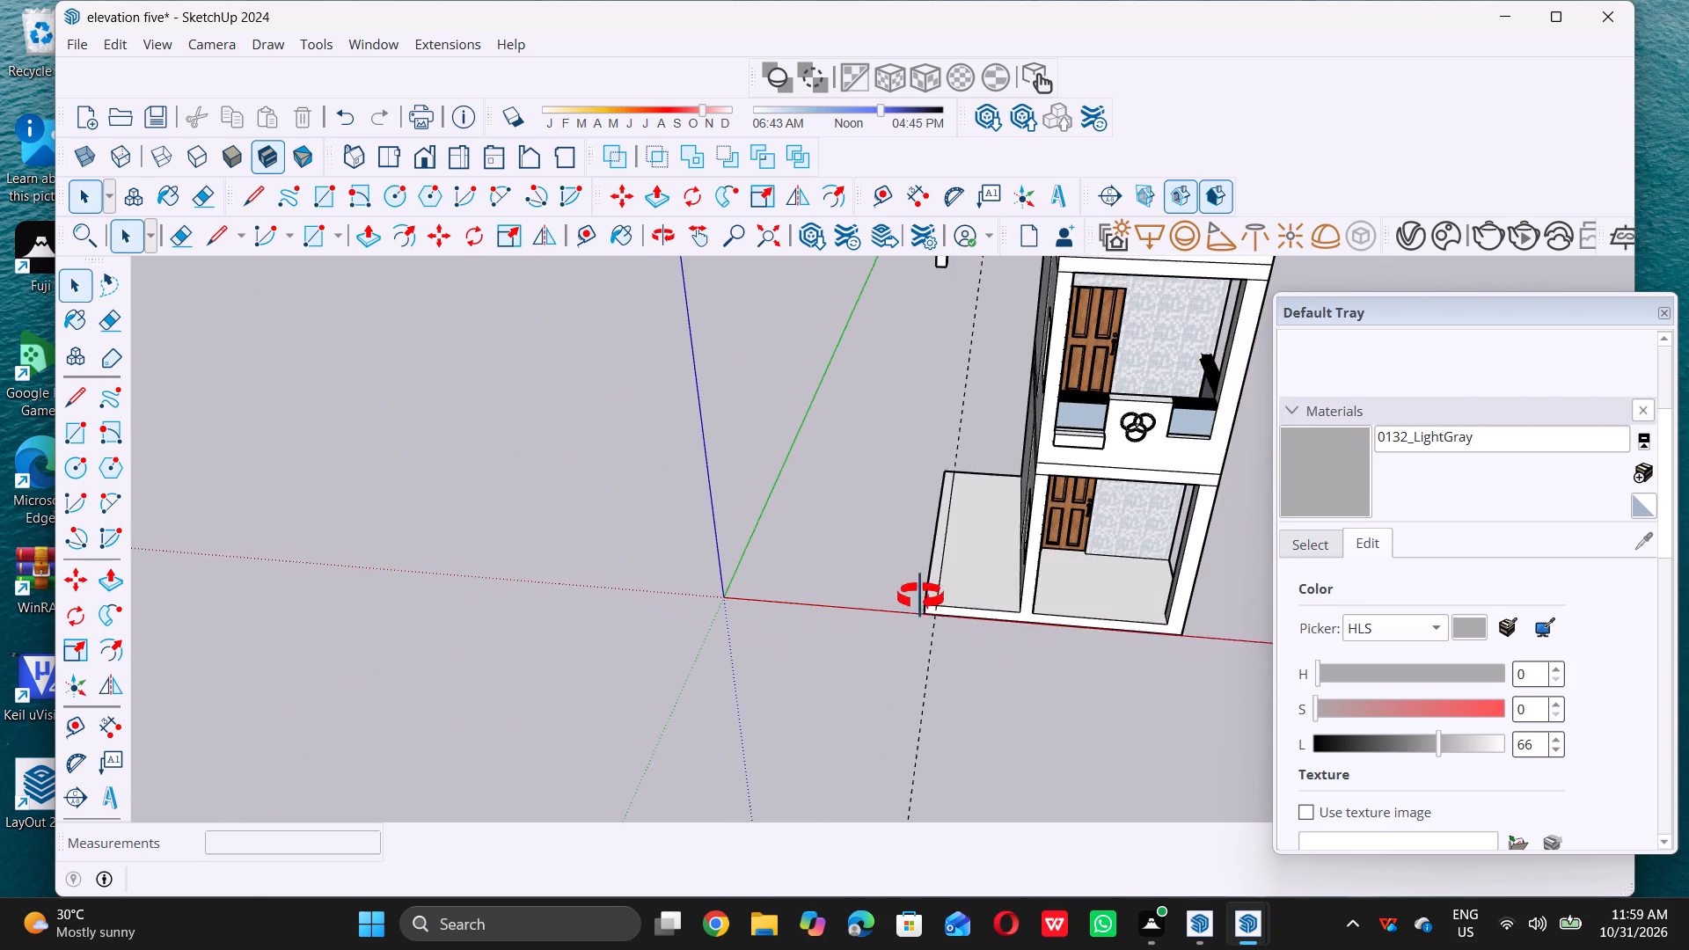
{"action": "middle_click_drag", "start_coordinate": [920, 596], "coordinate": [878, 596]}
{"action": "scroll", "coordinate": [994, 634], "scroll_direction": "up", "scroll_amount": 4}
{"action": "middle_click_drag", "start_coordinate": [996, 600], "coordinate": [974, 625]}
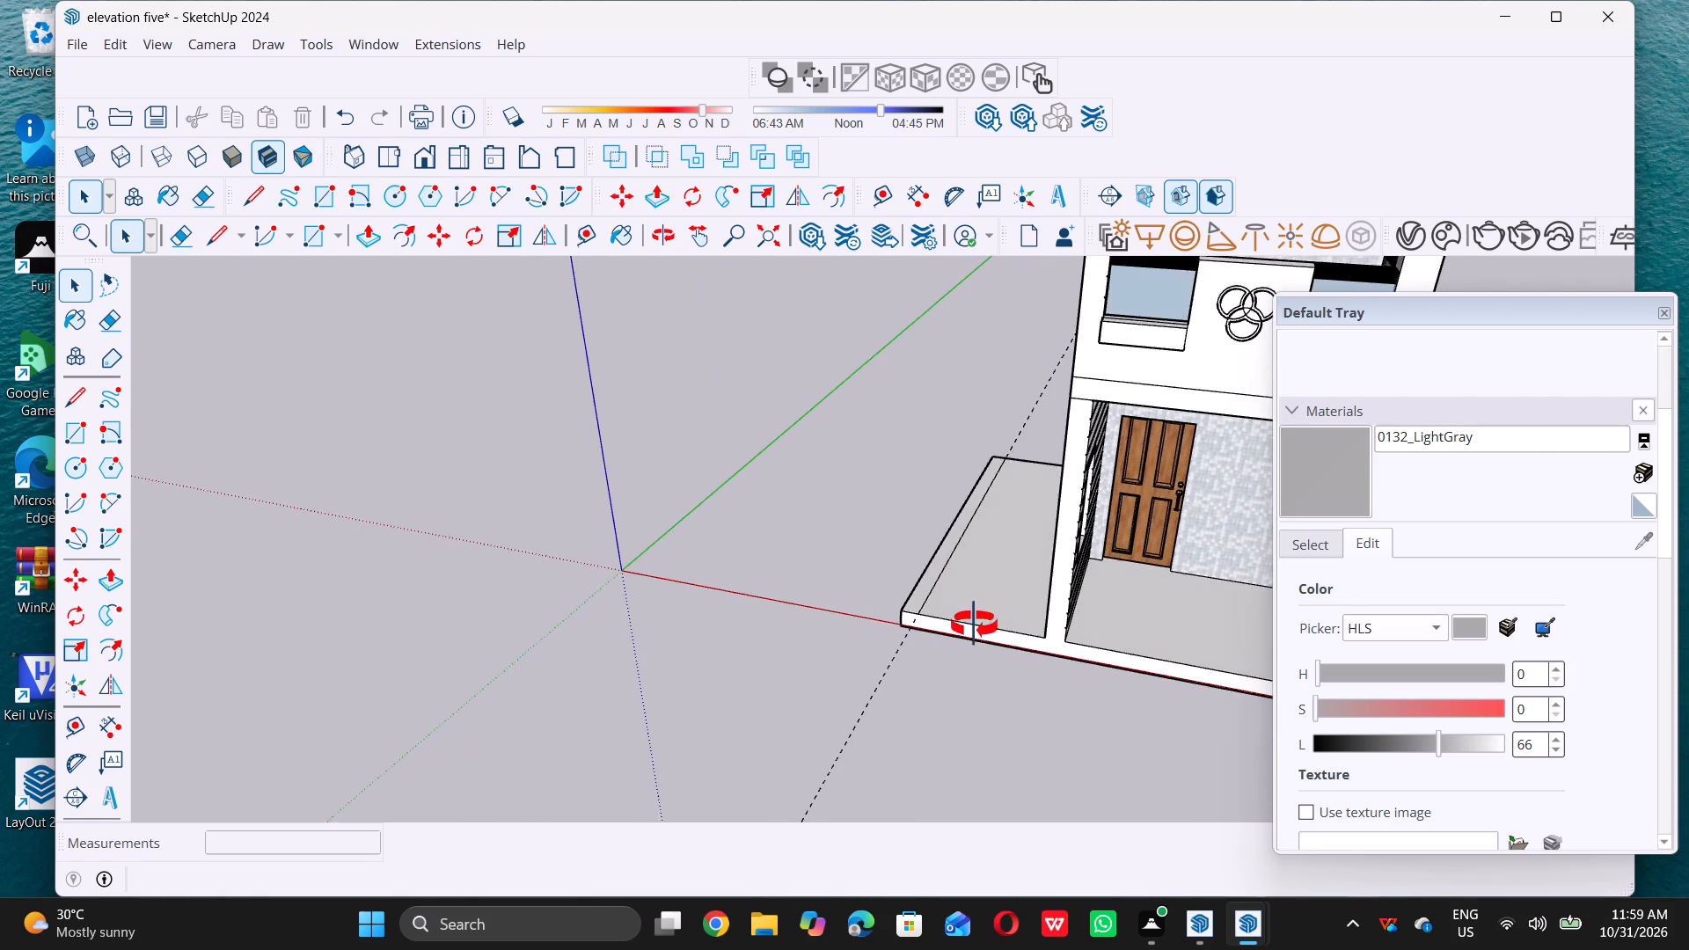
{"action": "middle_click_drag", "start_coordinate": [974, 625], "coordinate": [956, 642]}
{"action": "middle_click", "coordinate": [956, 642]}
{"action": "scroll", "coordinate": [971, 632], "scroll_direction": "up", "scroll_amount": 5}
{"action": "middle_click_drag", "start_coordinate": [1003, 603], "coordinate": [950, 635]}
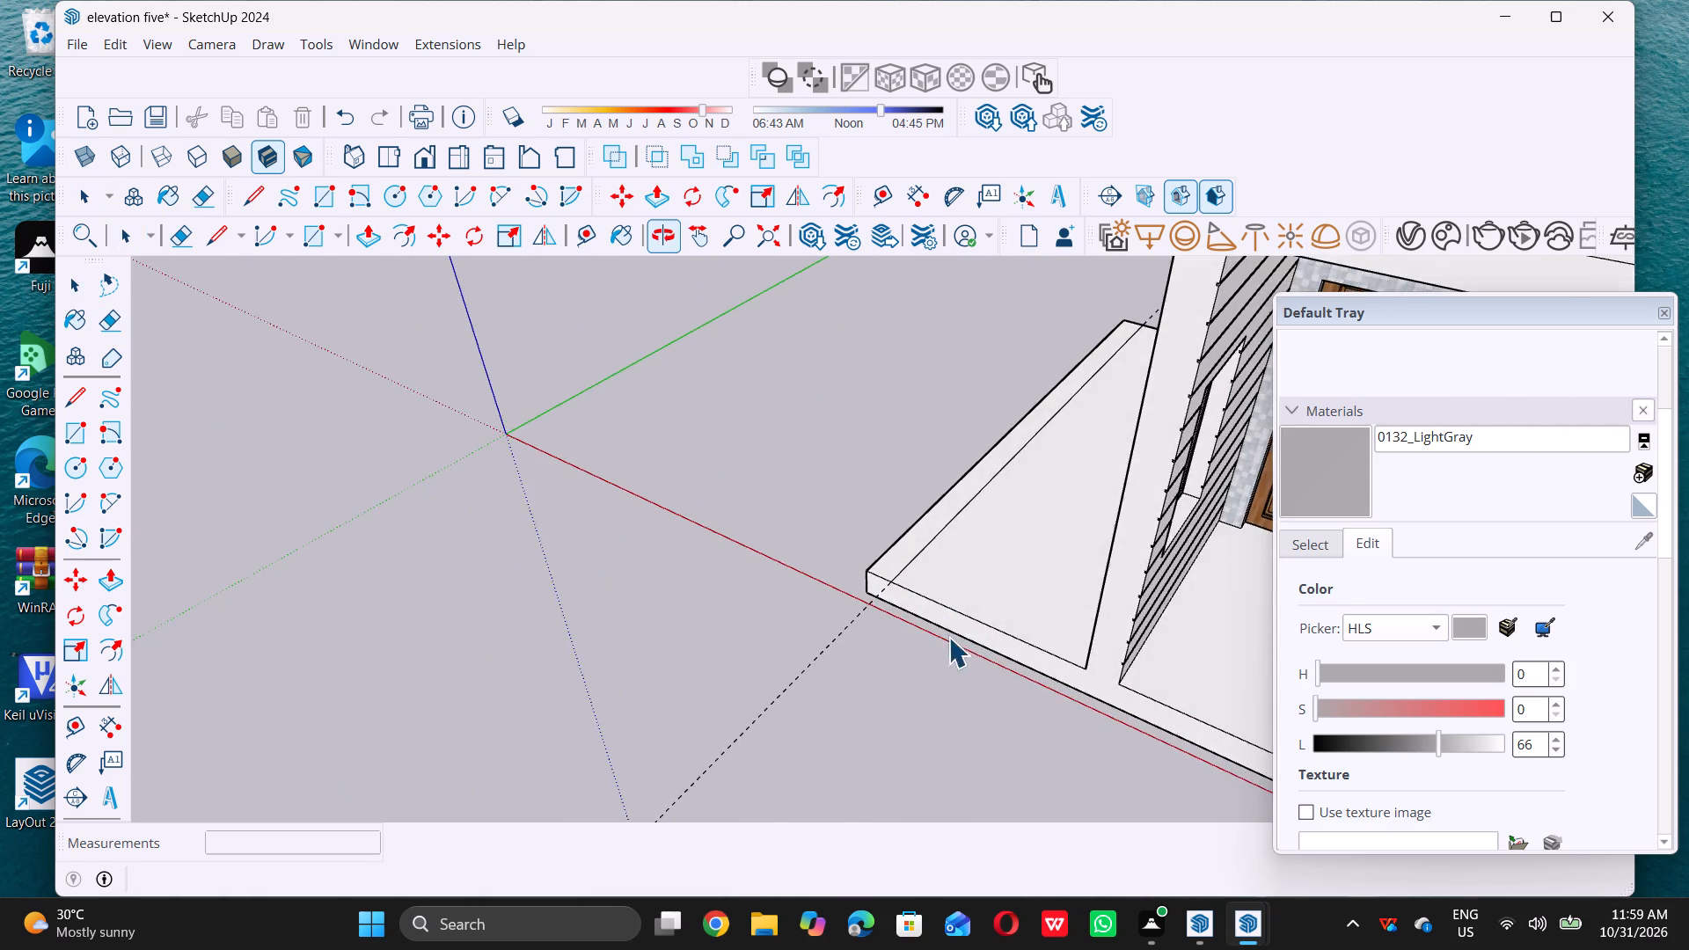
{"action": "scroll", "coordinate": [1004, 611], "scroll_direction": "up", "scroll_amount": 5}
{"action": "key", "text": "t"}
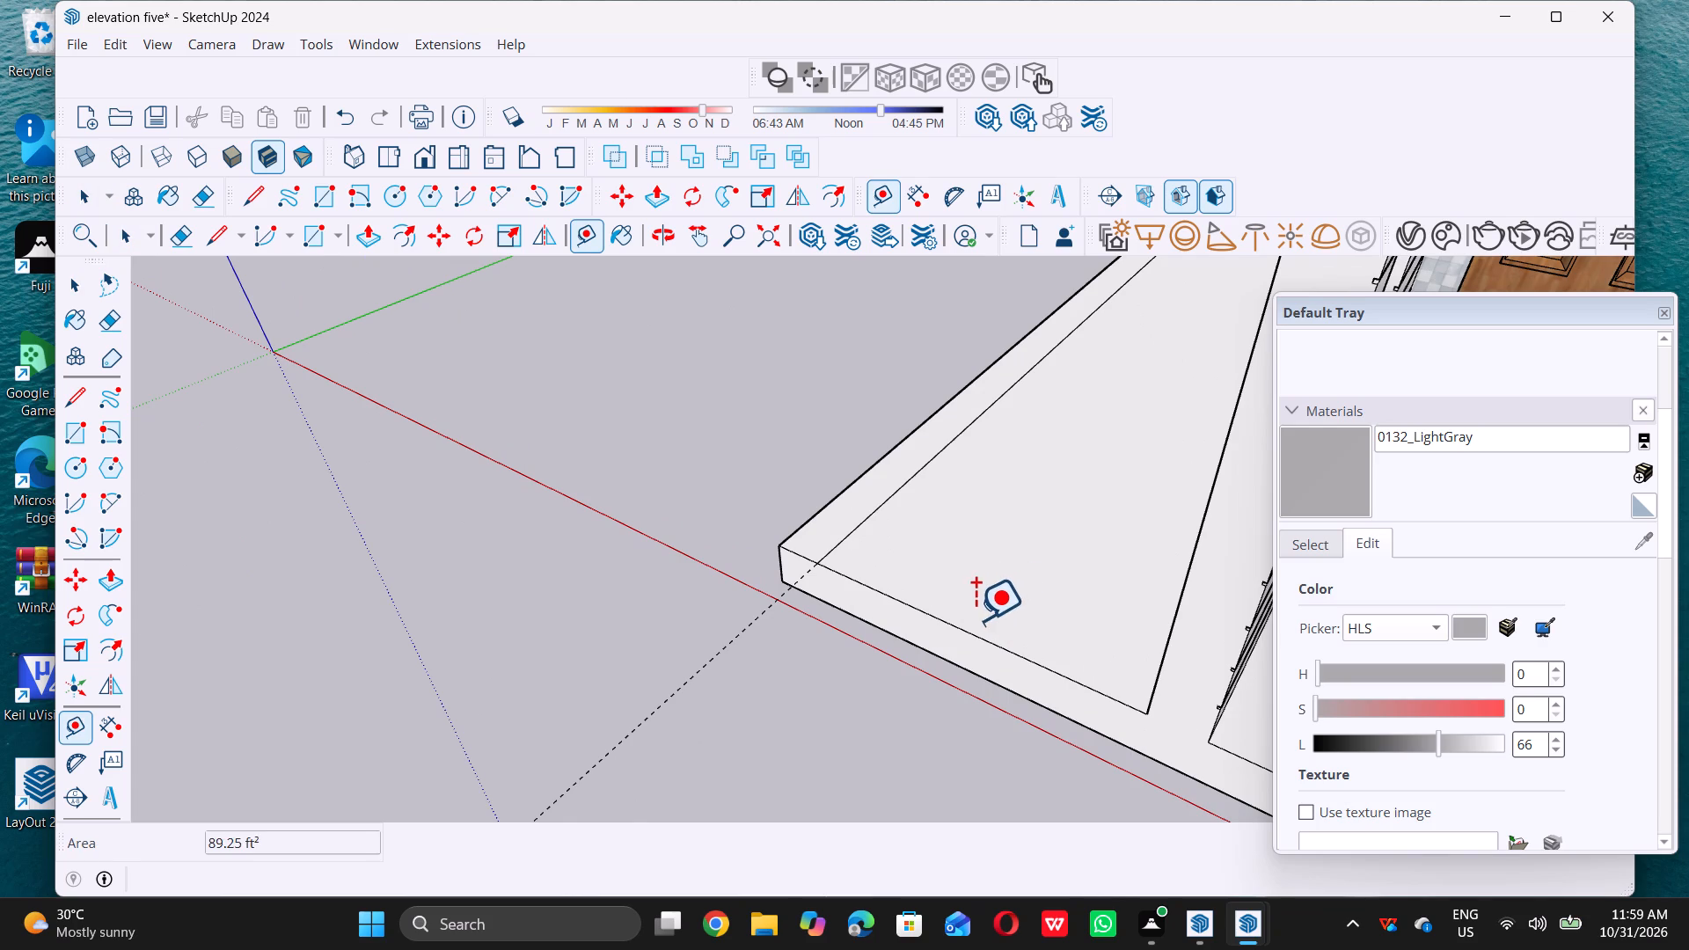
{"action": "left_click", "coordinate": [967, 633]}
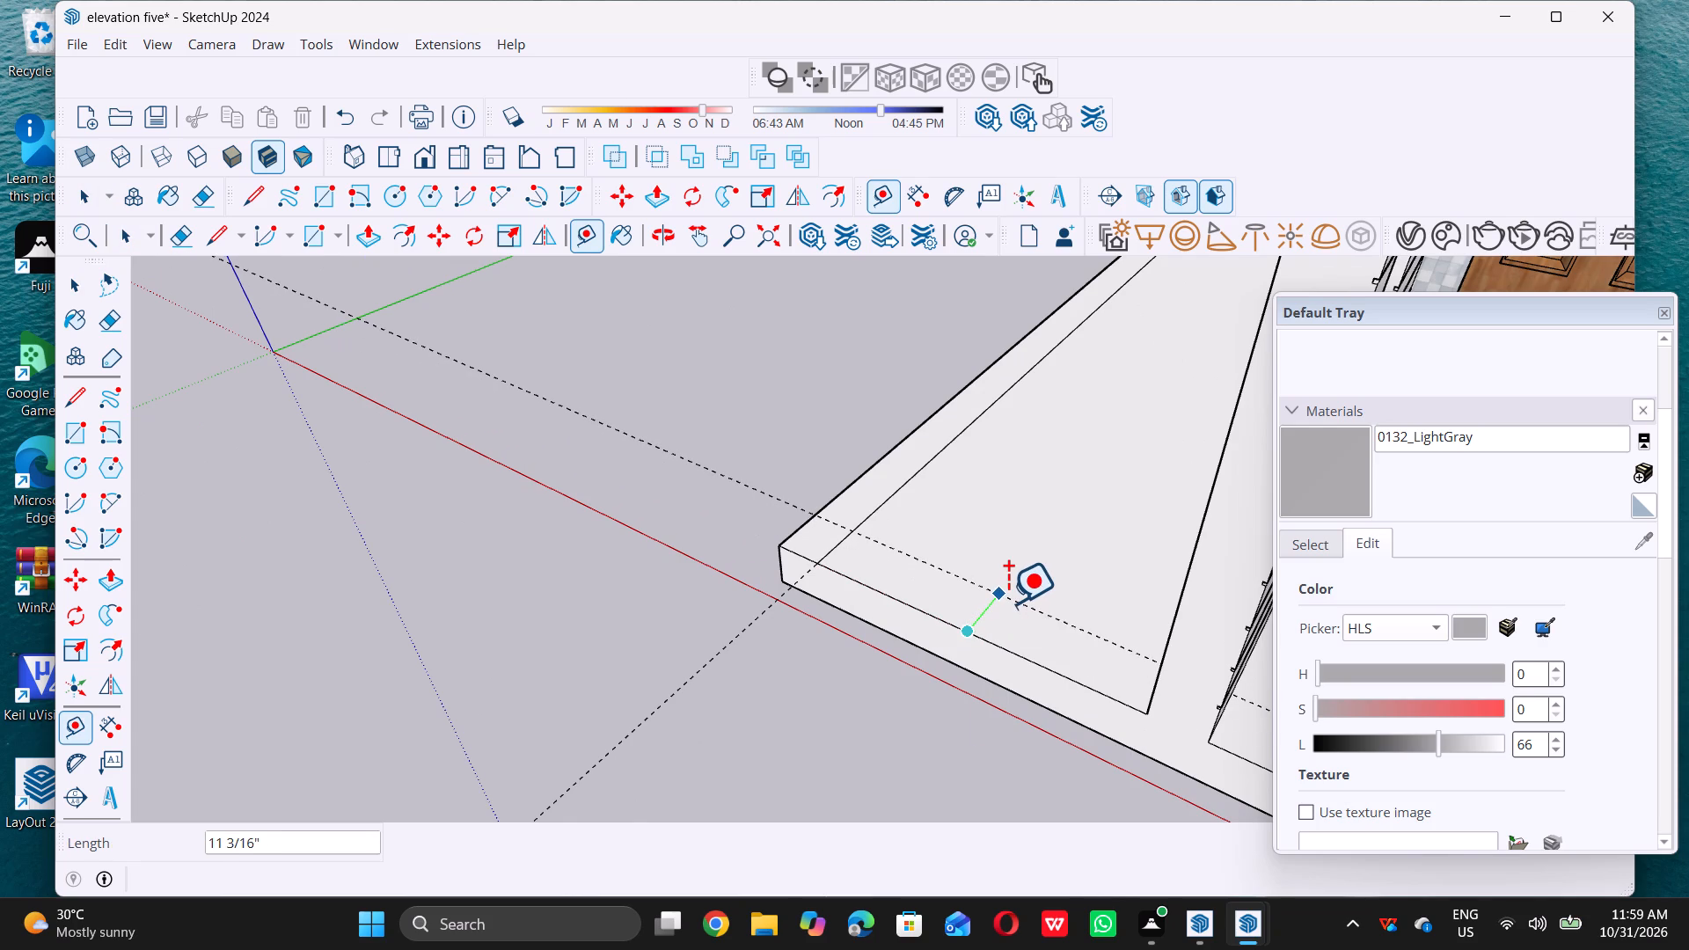
{"action": "key", "text": "9"}
{"action": "key", "text": "shift+quotedbl"}
{"action": "key", "text": "Return"}
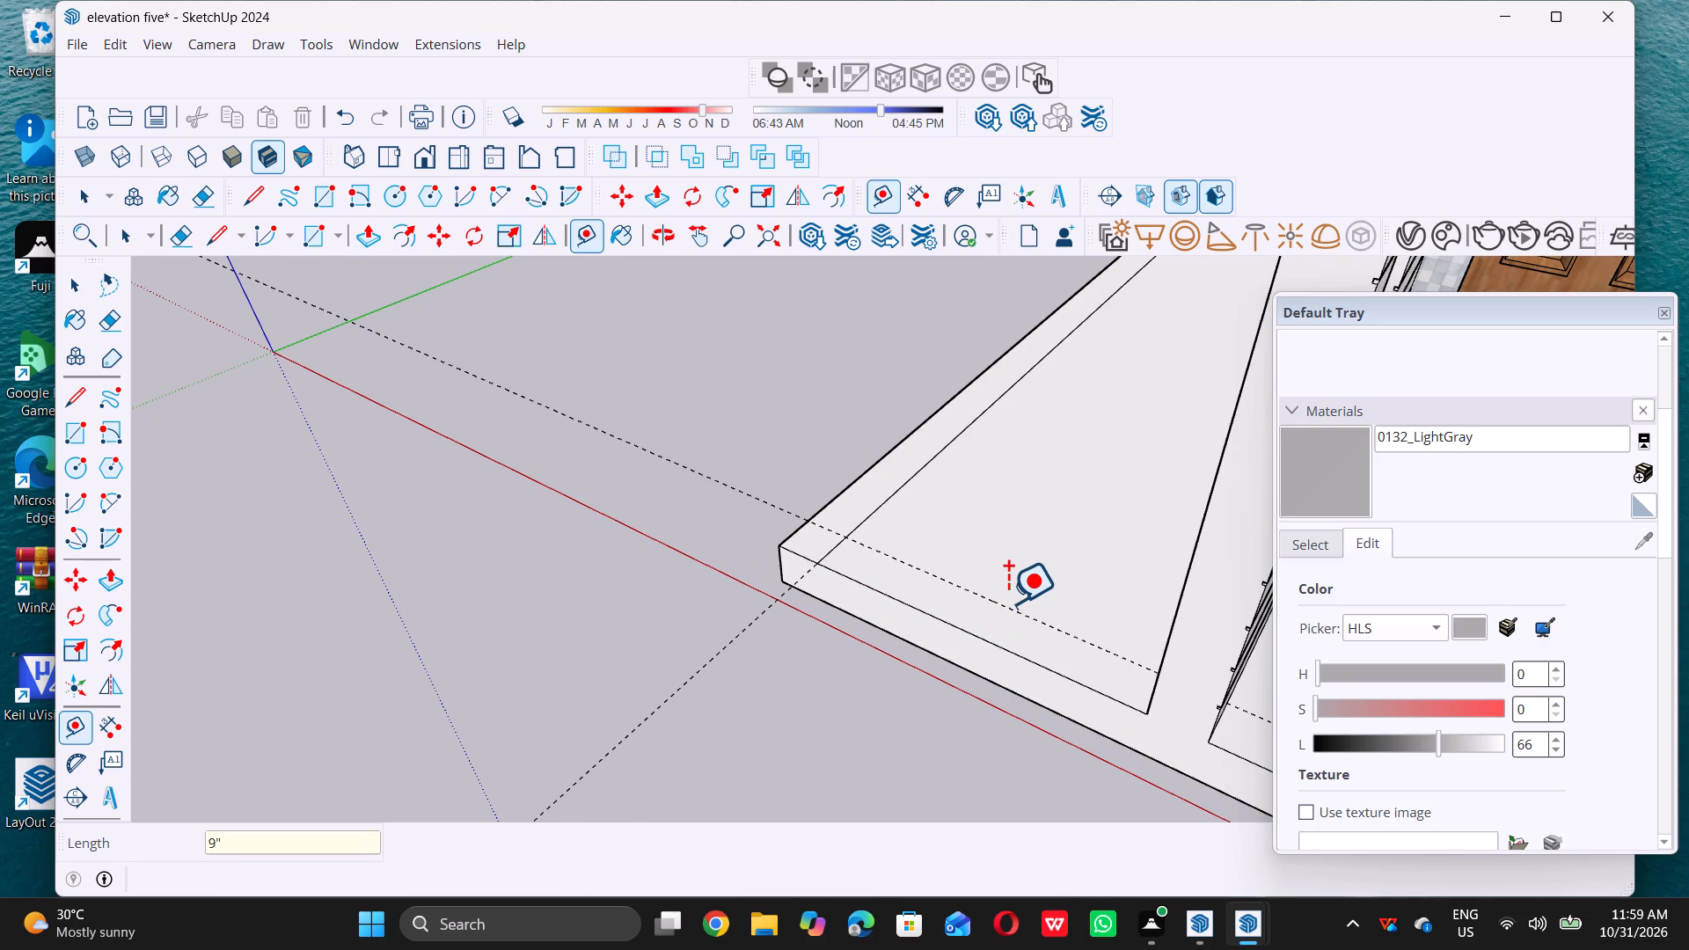
{"action": "key", "text": "space"}
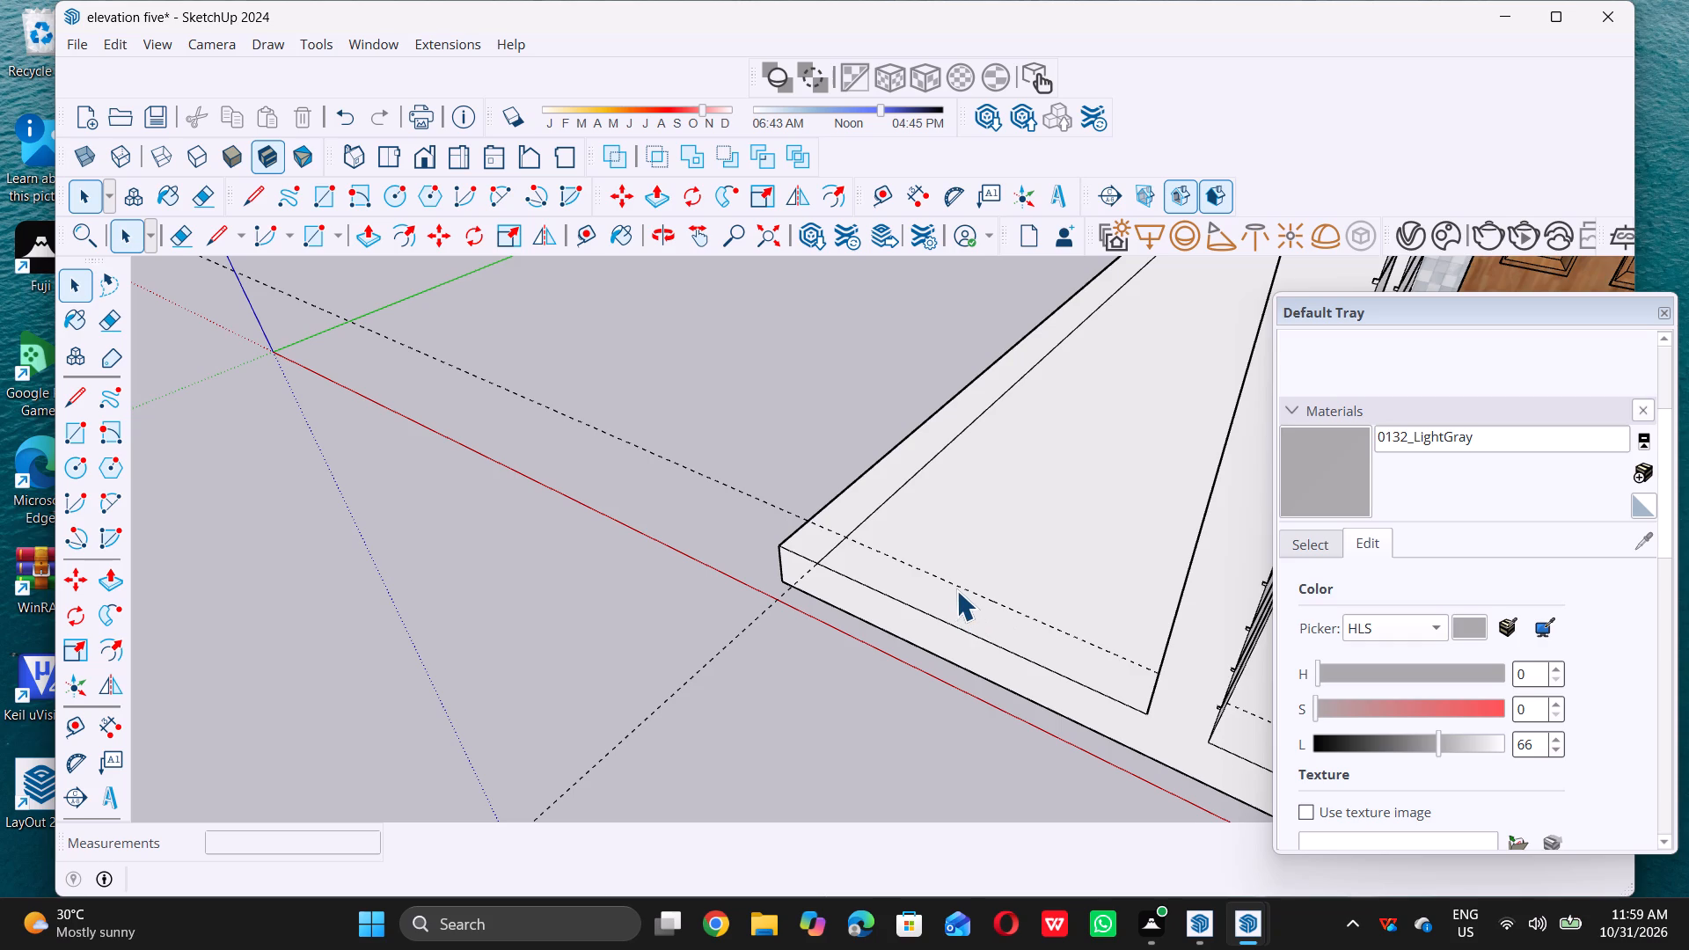
Draw a 9" by 5' 3" rectangle along the slab's front edge, from the inner guide intersection to the building wall.
{"action": "scroll", "coordinate": [950, 588], "scroll_direction": "up", "scroll_amount": 1}
{"action": "scroll", "coordinate": [843, 471], "scroll_direction": "down", "scroll_amount": 5}
{"action": "scroll", "coordinate": [731, 414], "scroll_direction": "down", "scroll_amount": 3}
{"action": "middle_click_drag", "start_coordinate": [827, 479], "coordinate": [926, 548]}
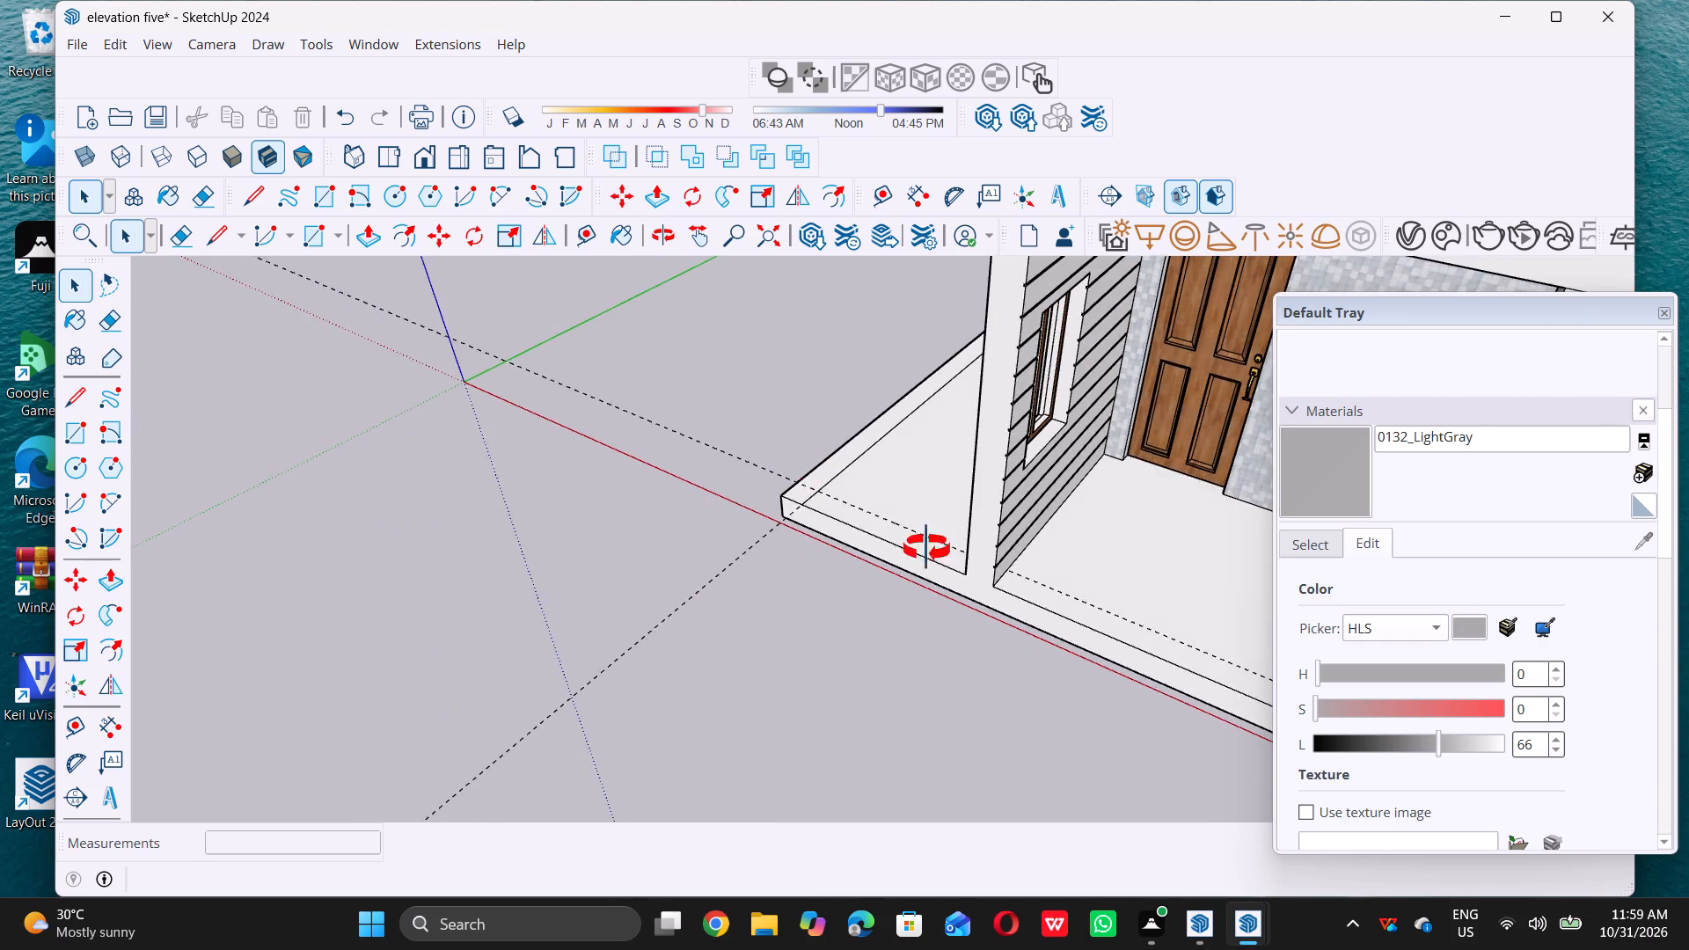
{"action": "middle_click_drag", "start_coordinate": [926, 548], "coordinate": [978, 575]}
{"action": "middle_click", "coordinate": [979, 575]}
{"action": "scroll", "coordinate": [896, 518], "scroll_direction": "up", "scroll_amount": 6}
{"action": "middle_click_drag", "start_coordinate": [835, 470], "coordinate": [887, 499]}
{"action": "scroll", "coordinate": [887, 497], "scroll_direction": "up", "scroll_amount": 1}
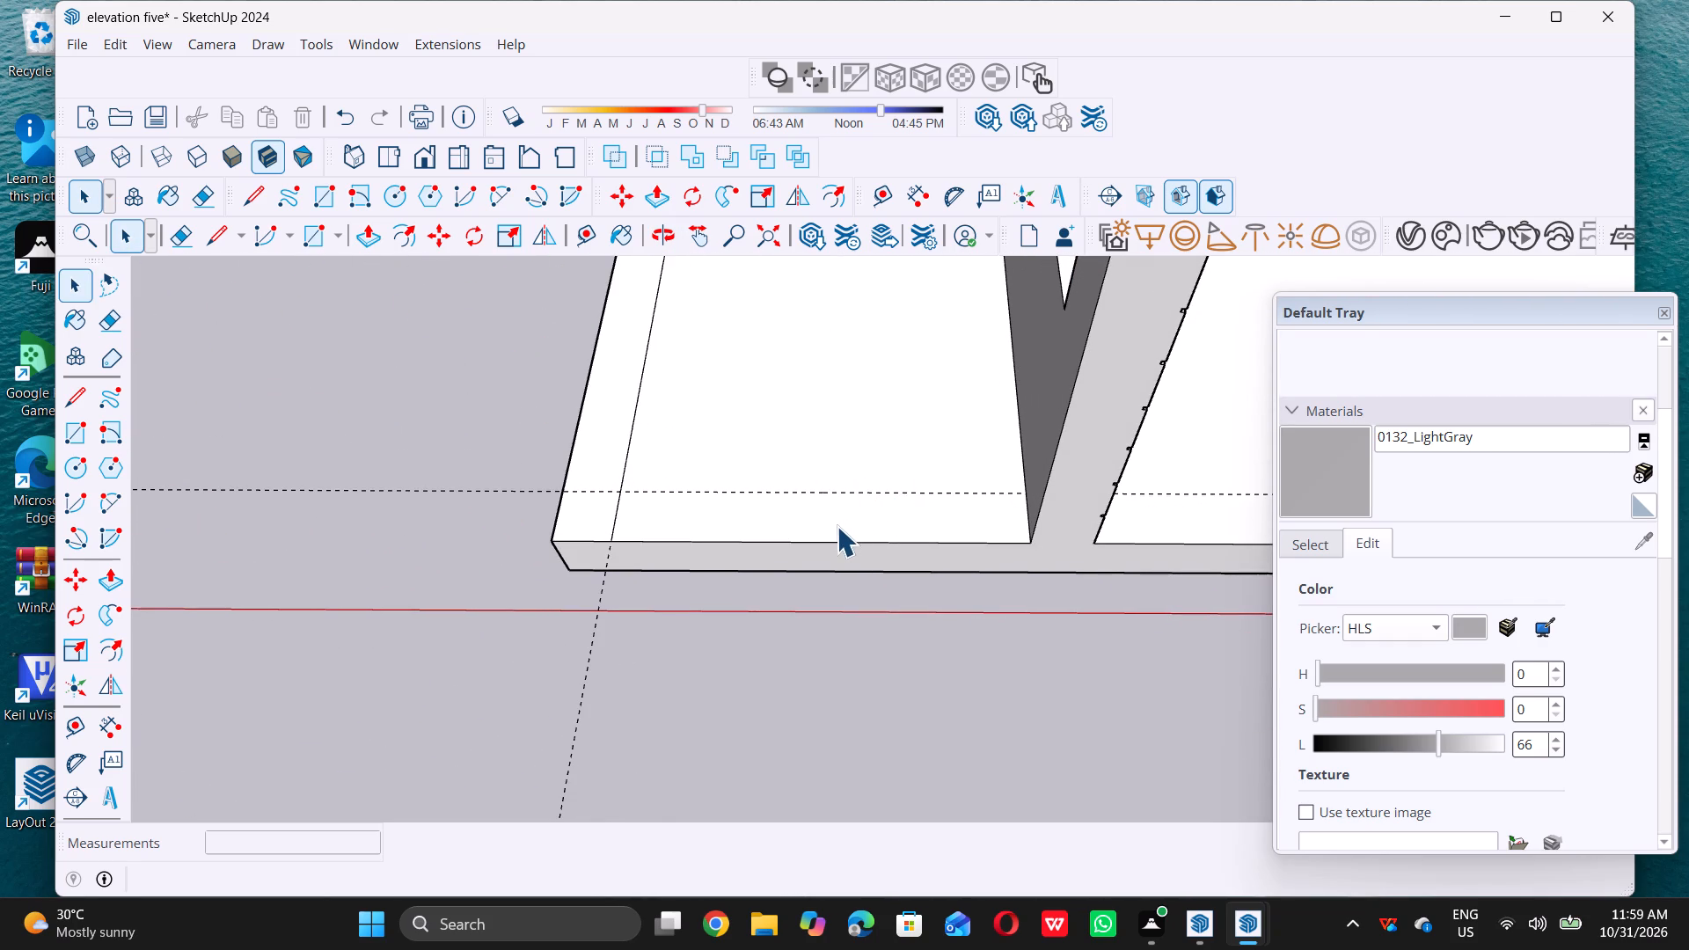
{"action": "key", "text": "r"}
{"action": "left_click", "coordinate": [625, 489]}
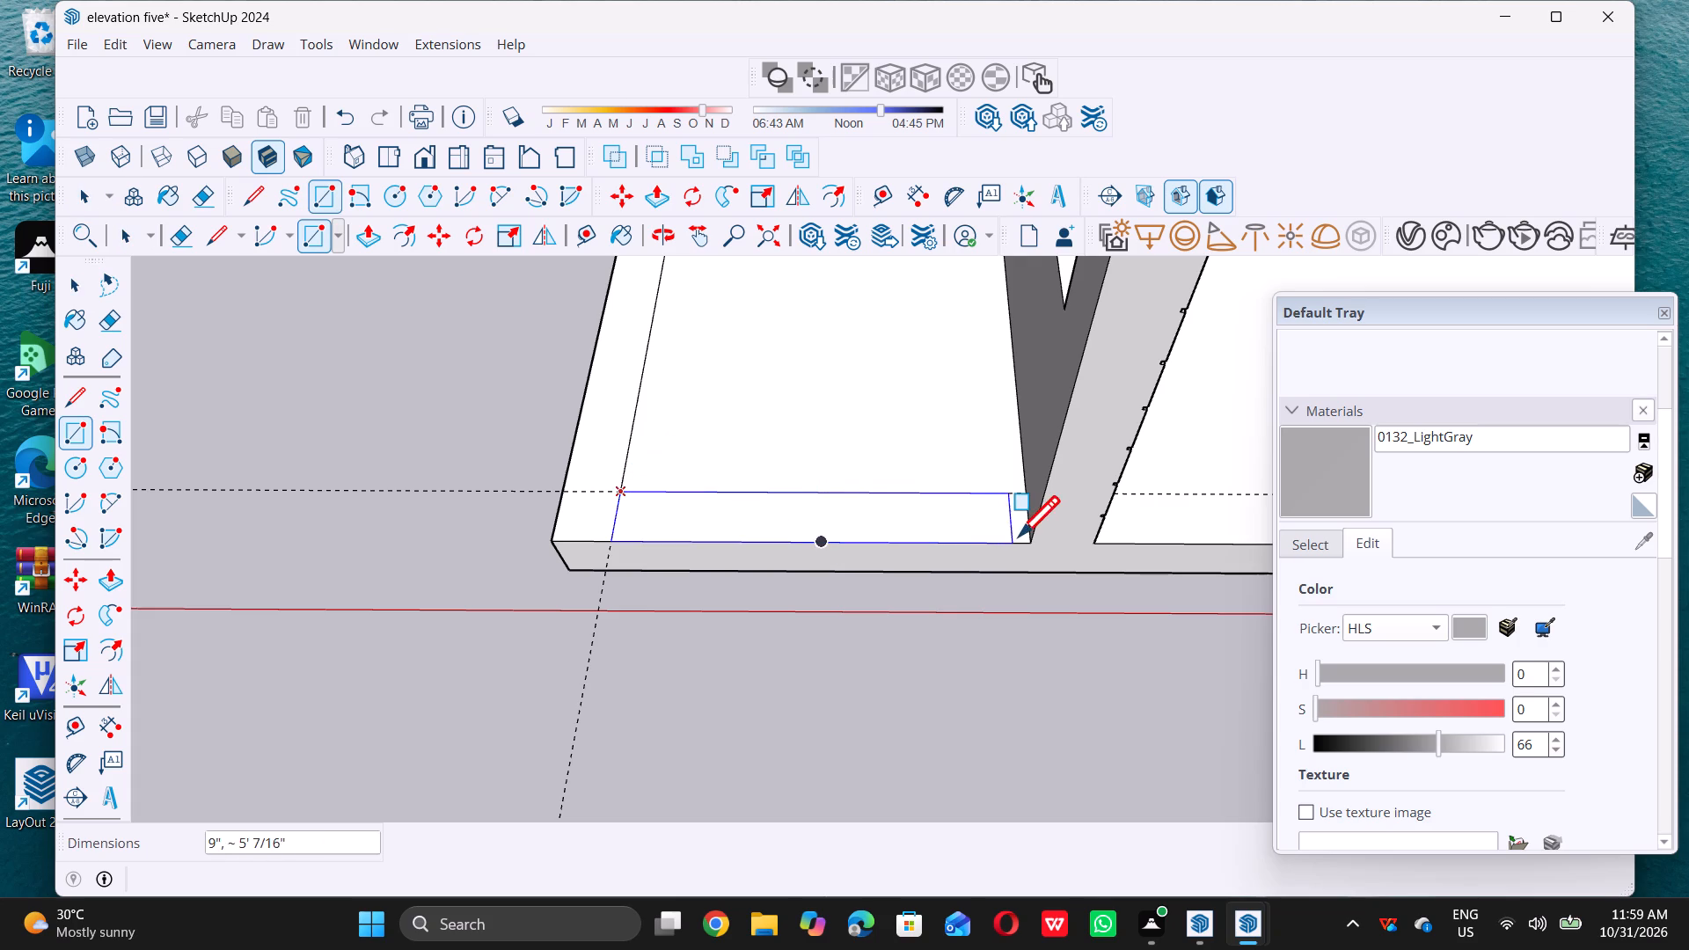
{"action": "left_click", "coordinate": [1027, 539]}
{"action": "key", "text": "space"}
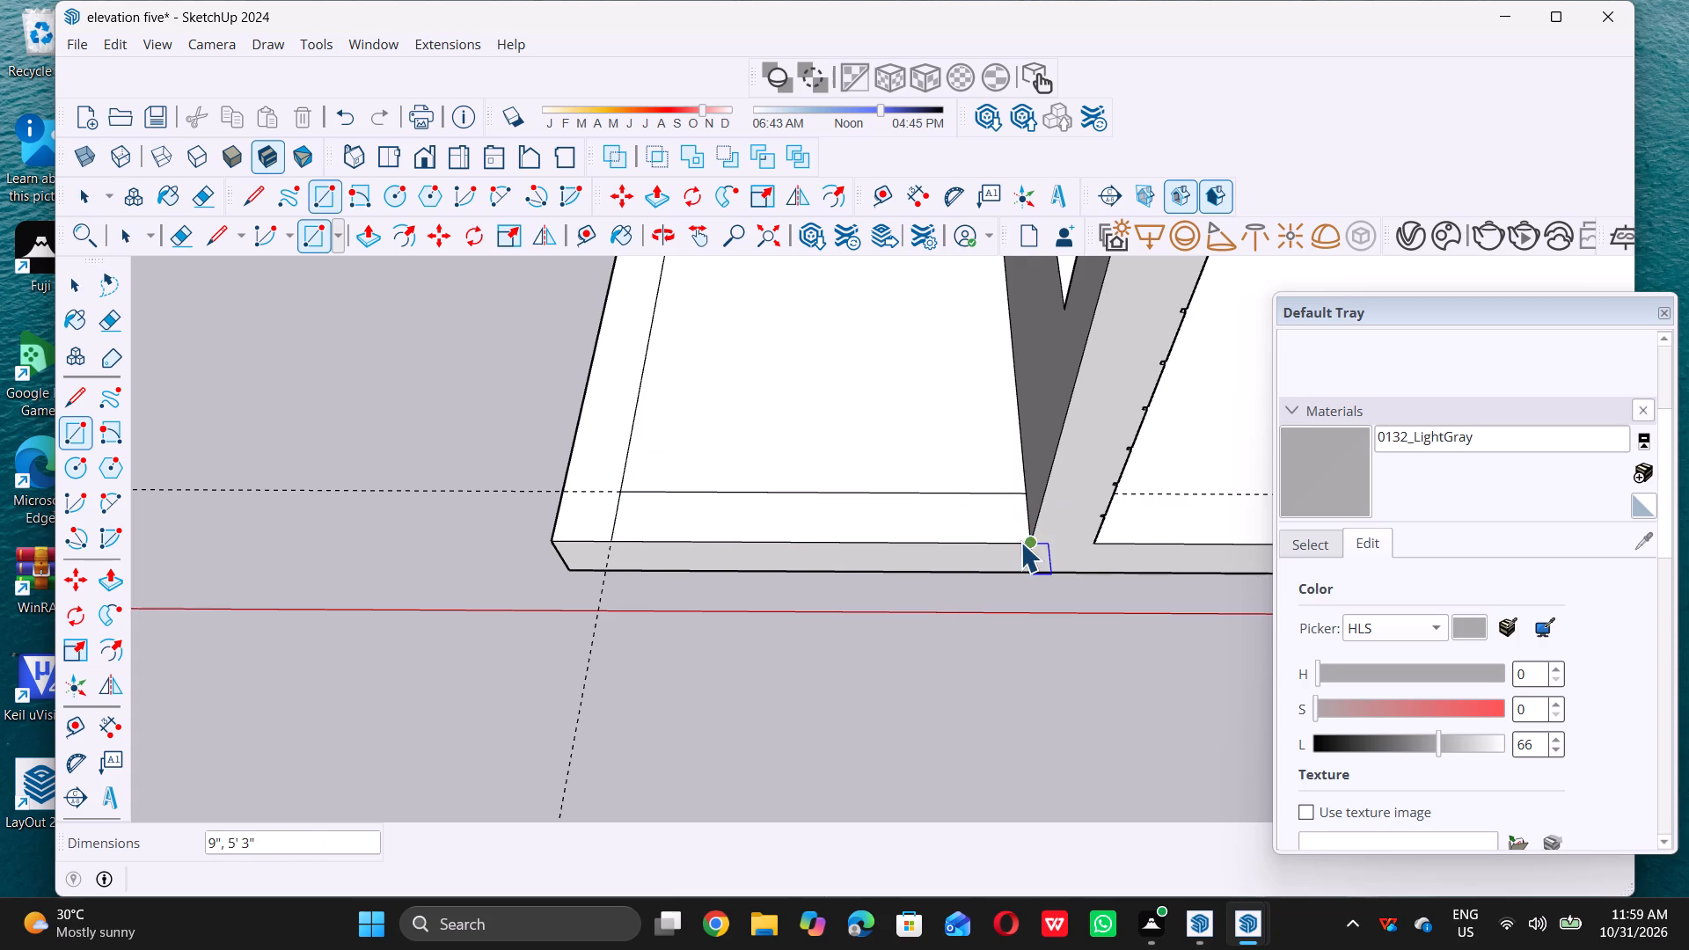
Erase the short edge dividing the two strips at the slab's corner and both guides, leaving one L-shaped strip.
{"action": "key", "text": "e"}
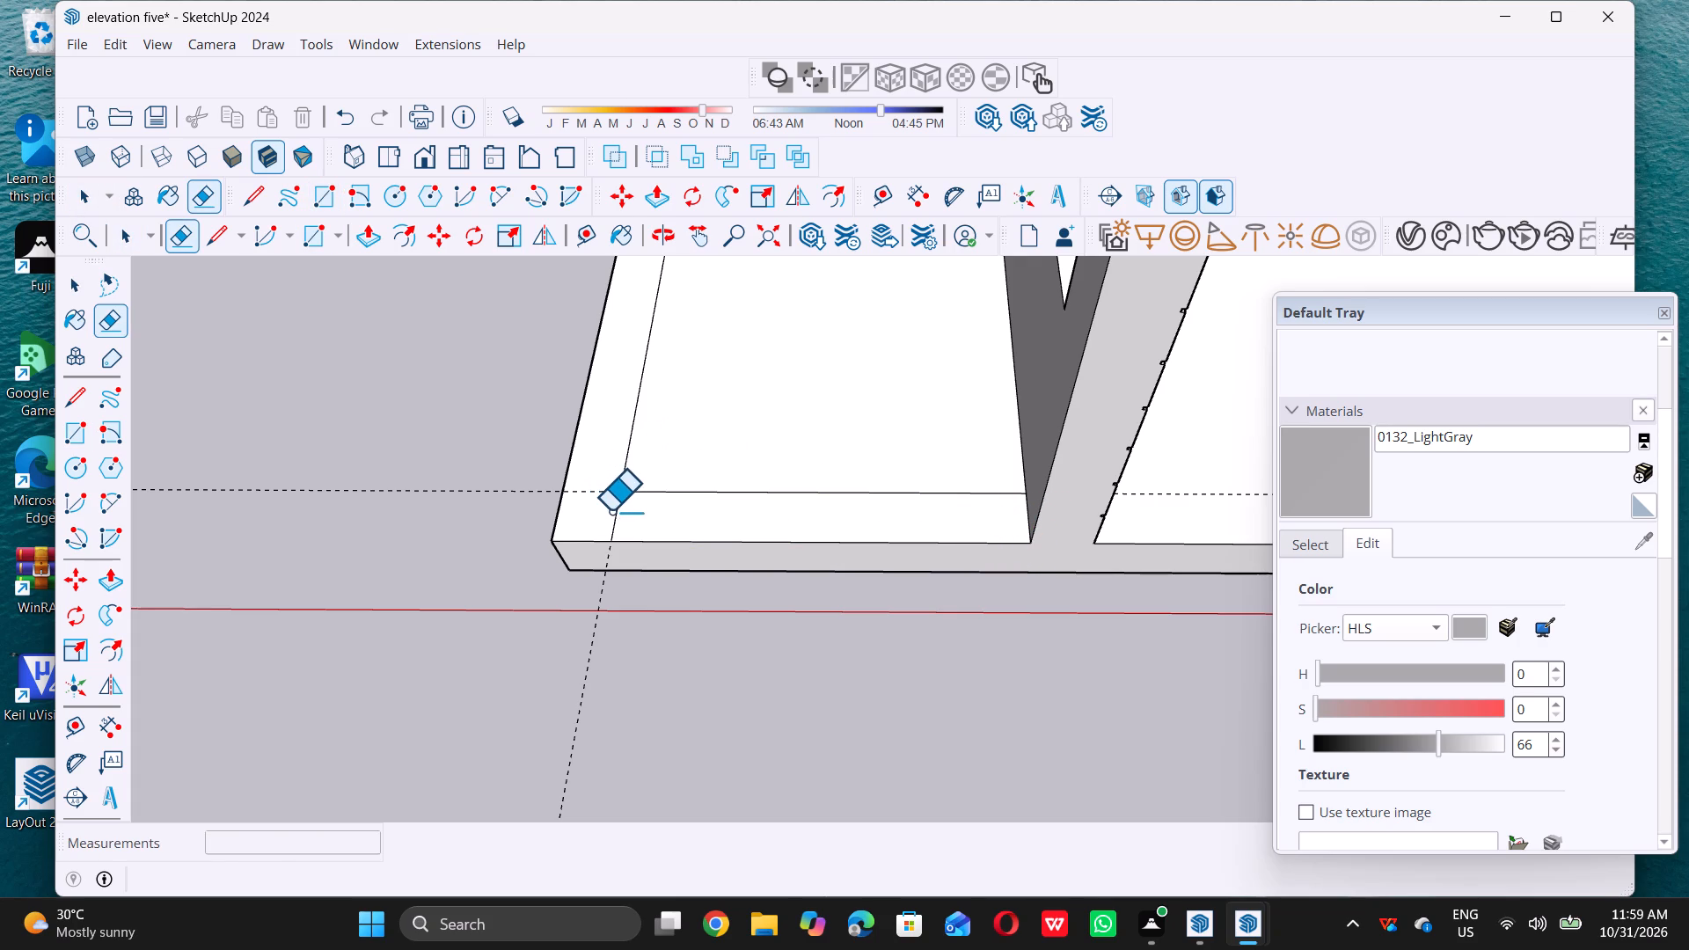
{"action": "left_click", "coordinate": [615, 512]}
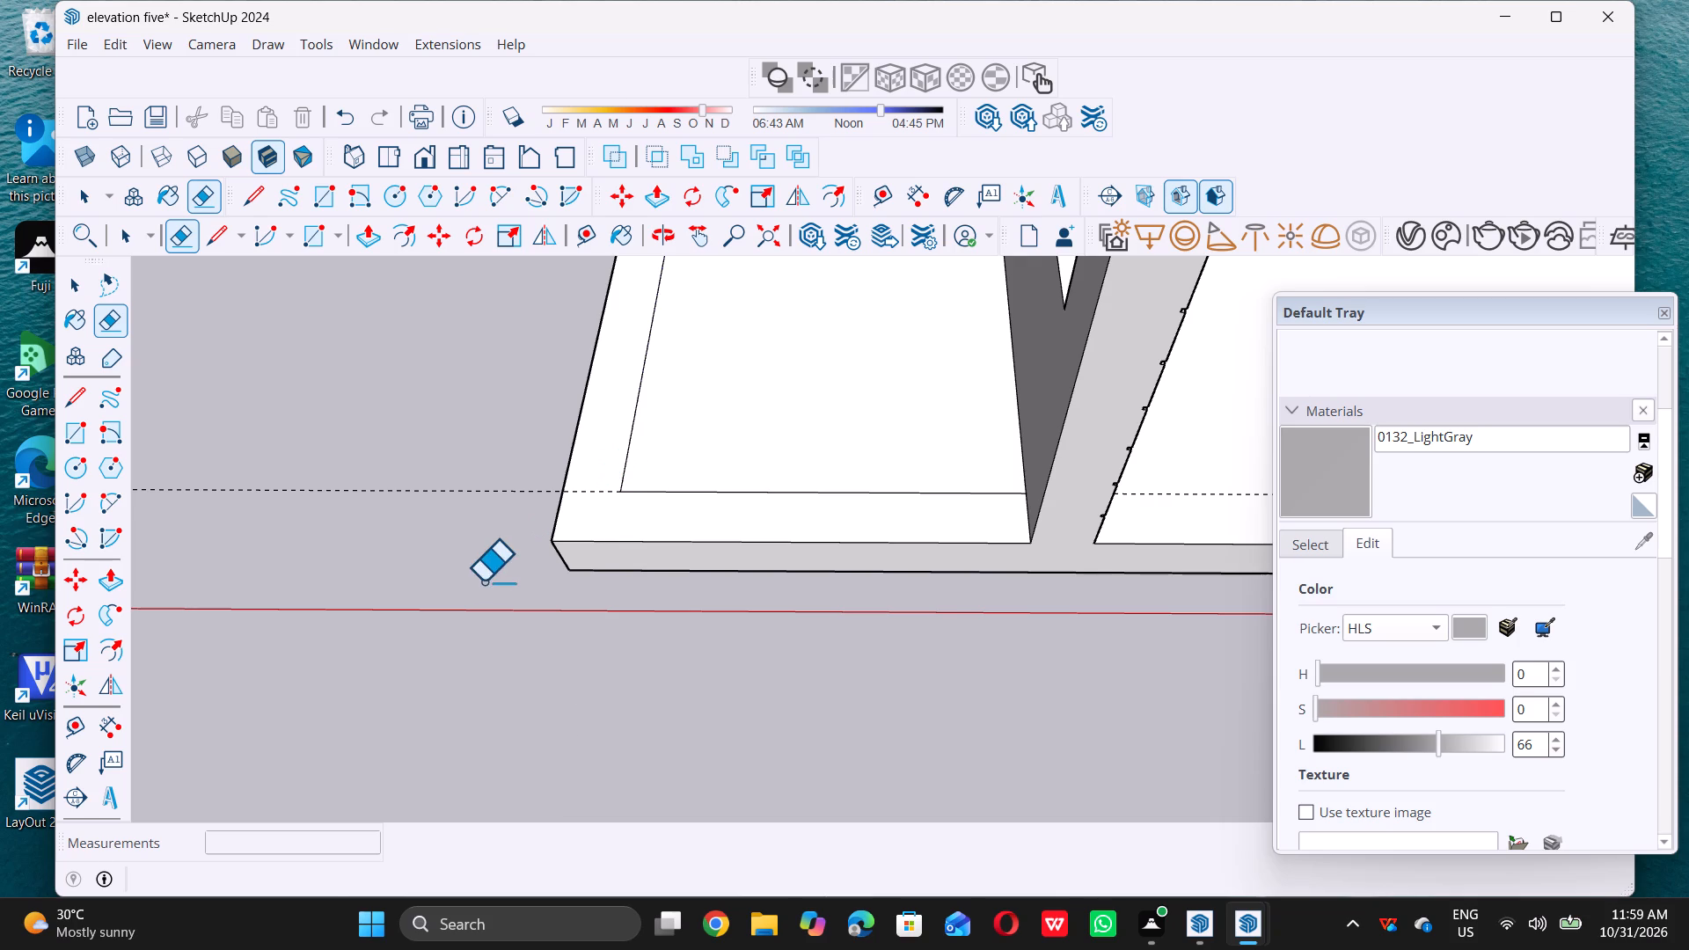
{"action": "double_click", "coordinate": [594, 488]}
{"action": "double_click", "coordinate": [594, 488]}
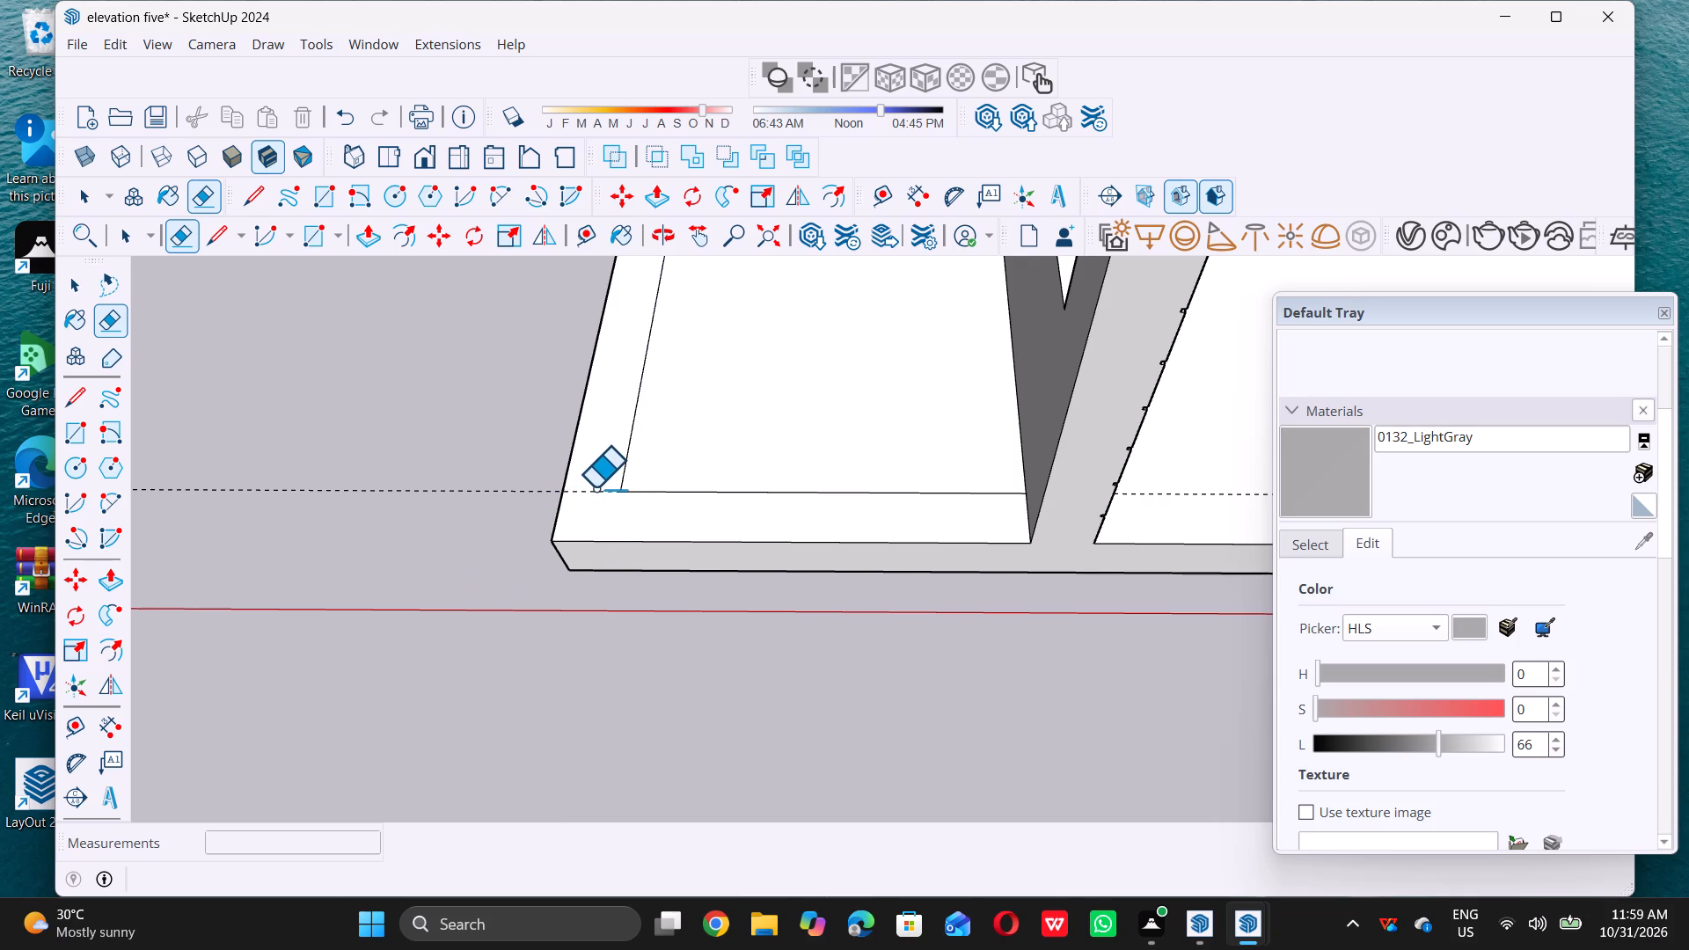
{"action": "left_click", "coordinate": [588, 490]}
{"action": "key", "text": "space"}
Push/Pull the L-shaped 9" strip on the side slab up 10' to form a wall at ground-floor height.
{"action": "scroll", "coordinate": [587, 501], "scroll_direction": "down", "scroll_amount": 5}
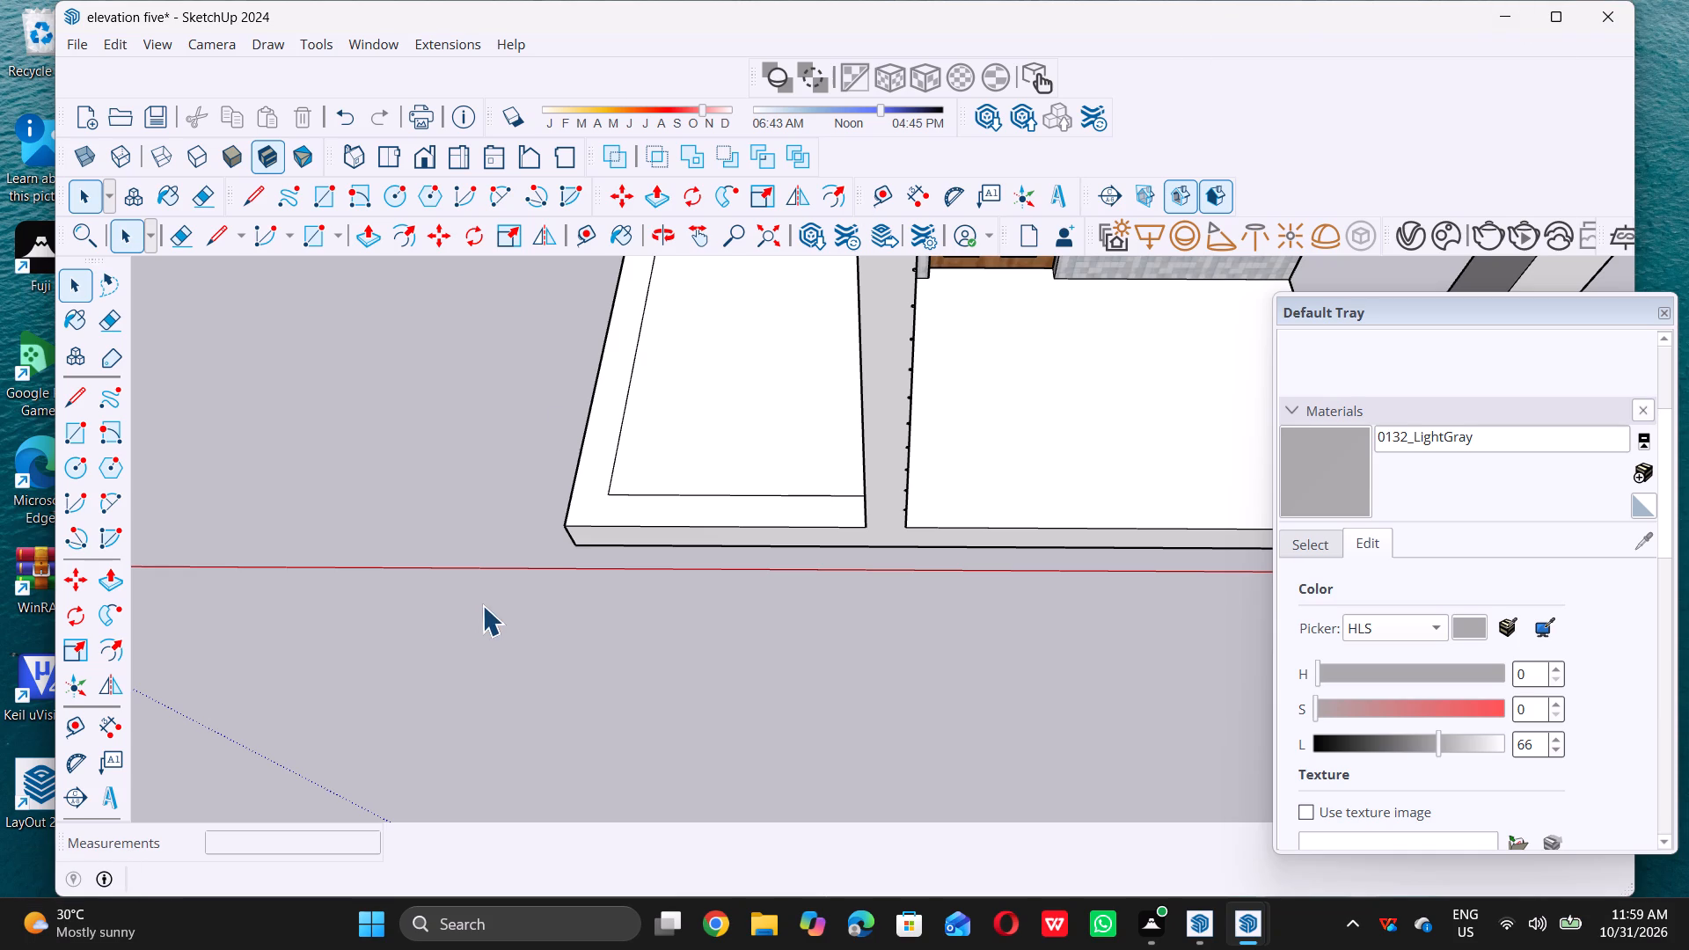
{"action": "scroll", "coordinate": [501, 613], "scroll_direction": "down", "scroll_amount": 6}
{"action": "scroll", "coordinate": [582, 633], "scroll_direction": "down", "scroll_amount": 4}
{"action": "middle_click_drag", "start_coordinate": [590, 650], "coordinate": [714, 542]}
{"action": "scroll", "coordinate": [714, 542], "scroll_direction": "up", "scroll_amount": 1}
{"action": "middle_click_drag", "start_coordinate": [457, 669], "coordinate": [515, 628]}
{"action": "scroll", "coordinate": [519, 647], "scroll_direction": "down", "scroll_amount": 5}
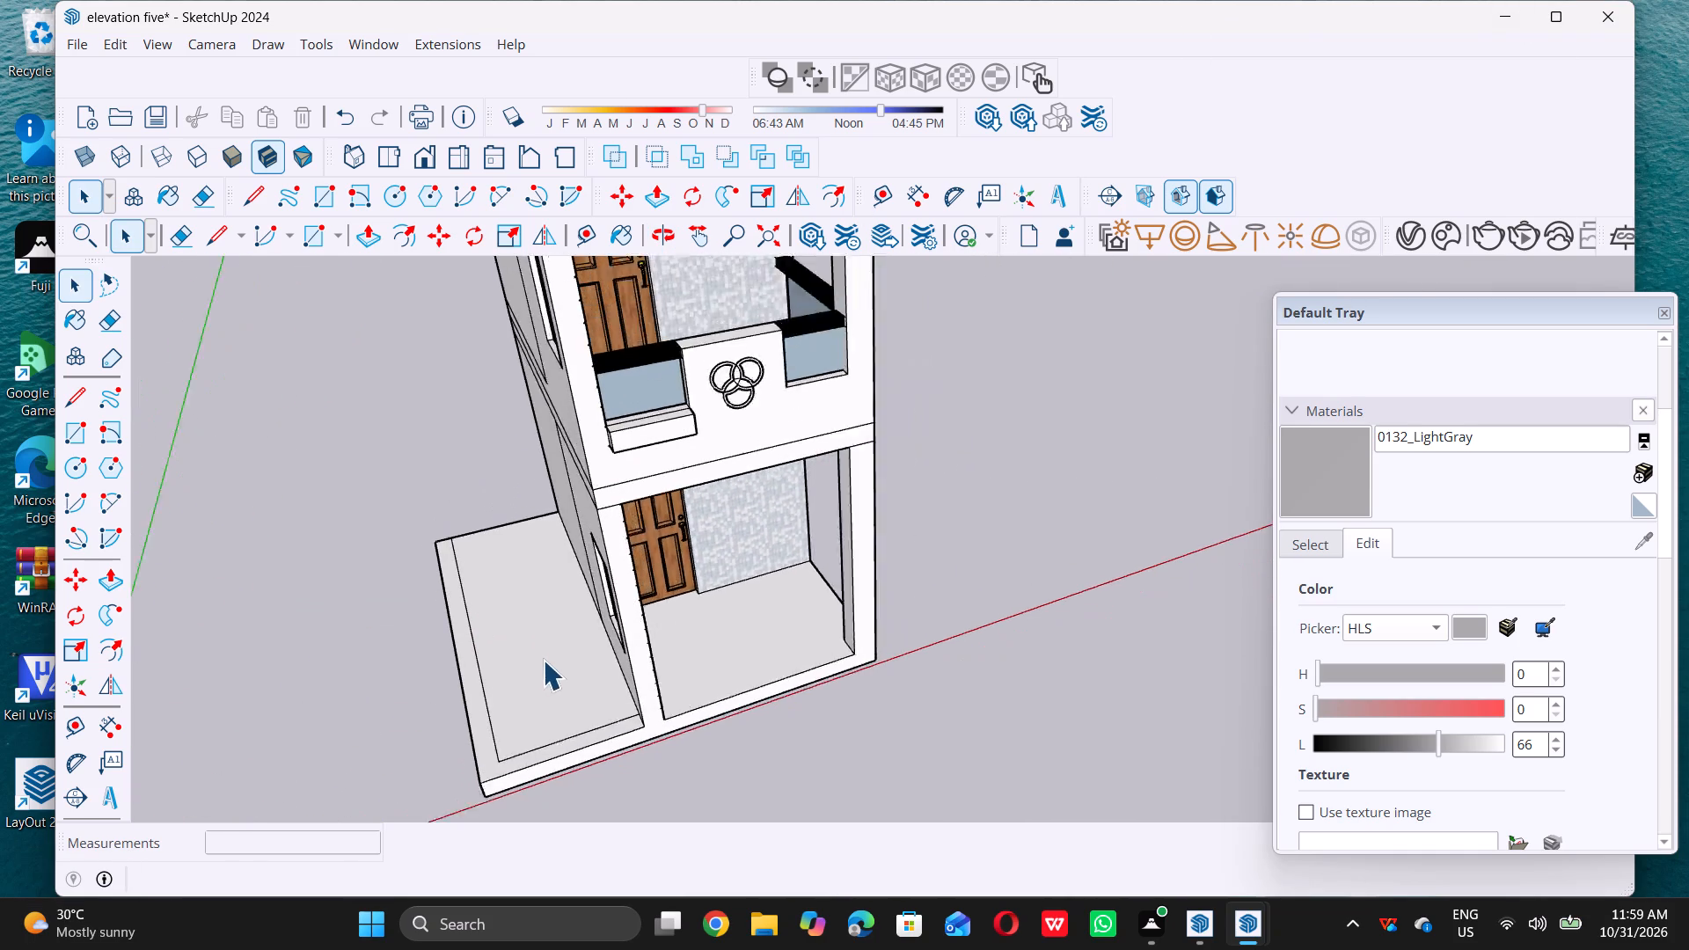
{"action": "scroll", "coordinate": [571, 652], "scroll_direction": "down", "scroll_amount": 5}
{"action": "middle_click_drag", "start_coordinate": [556, 681], "coordinate": [564, 623]}
{"action": "middle_click", "coordinate": [564, 623]}
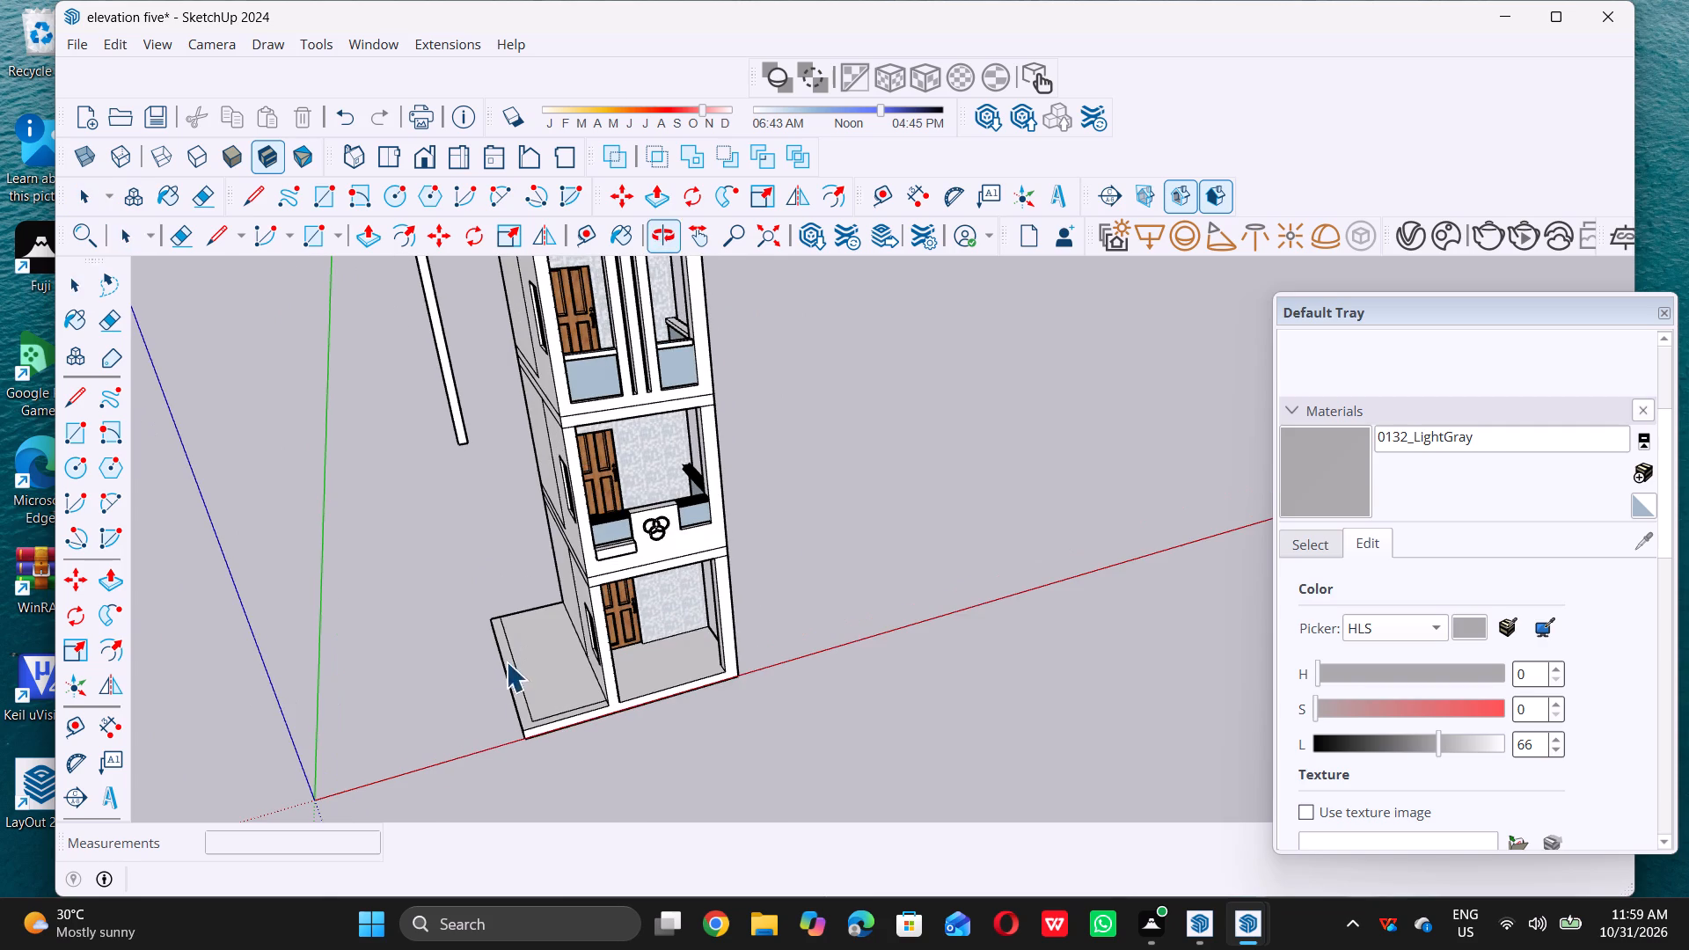
{"action": "middle_click_drag", "start_coordinate": [476, 710], "coordinate": [495, 669]}
{"action": "scroll", "coordinate": [519, 709], "scroll_direction": "up", "scroll_amount": 5}
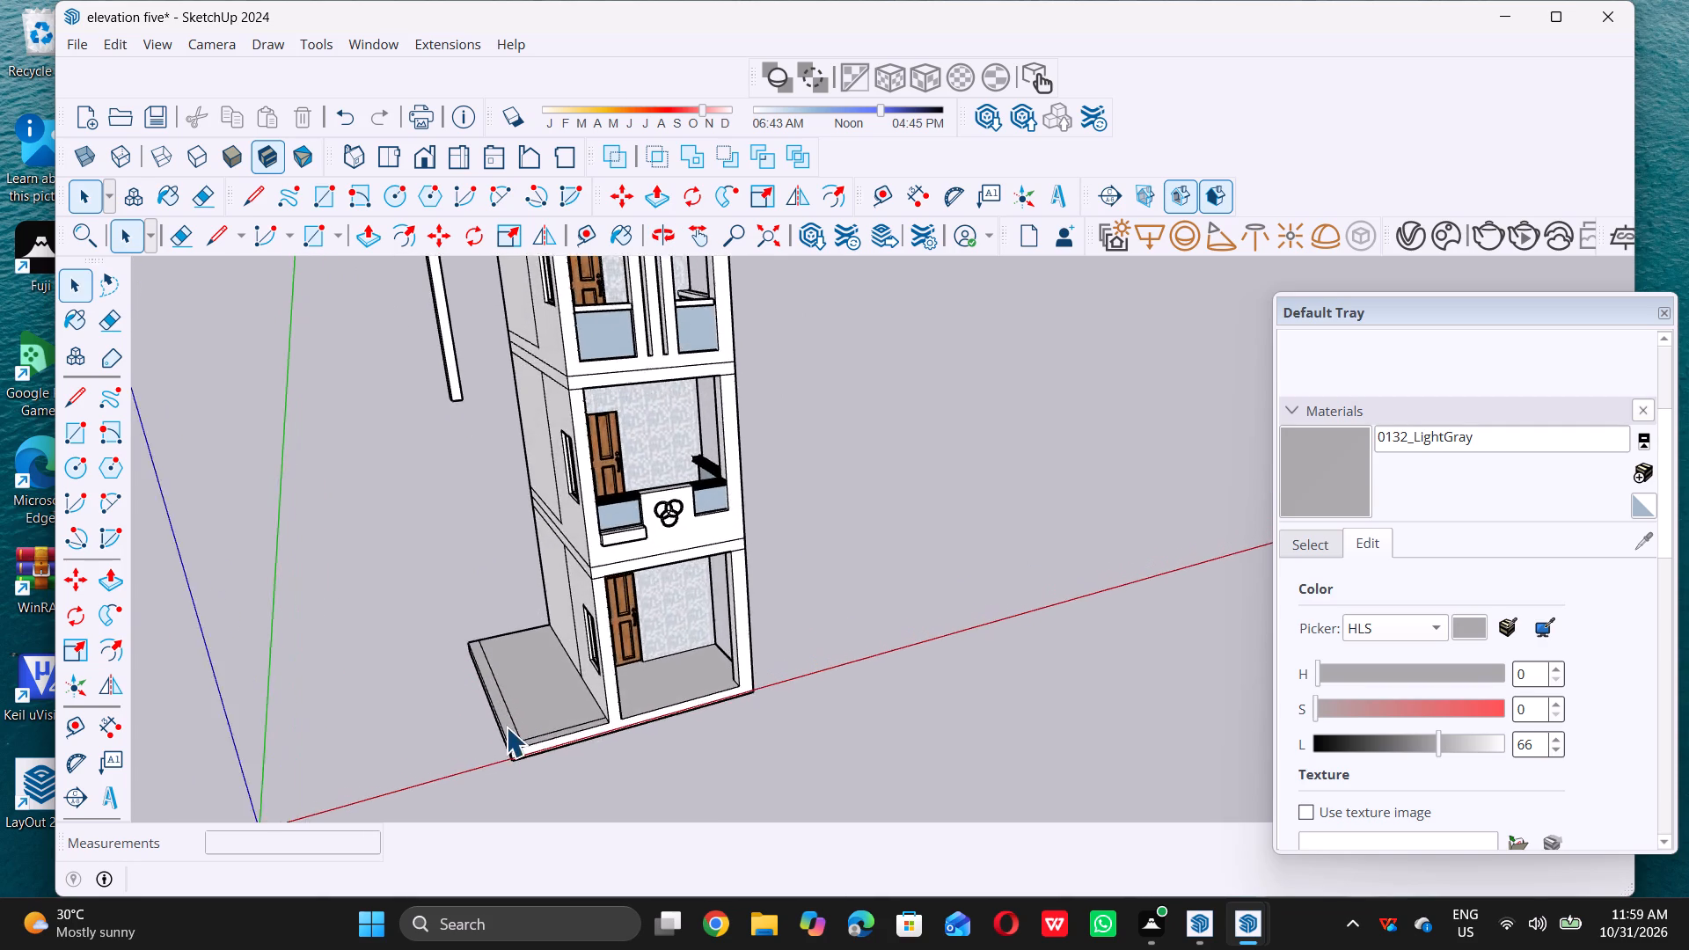
{"action": "scroll", "coordinate": [514, 745], "scroll_direction": "up", "scroll_amount": 14}
{"action": "double_click", "coordinate": [518, 738]}
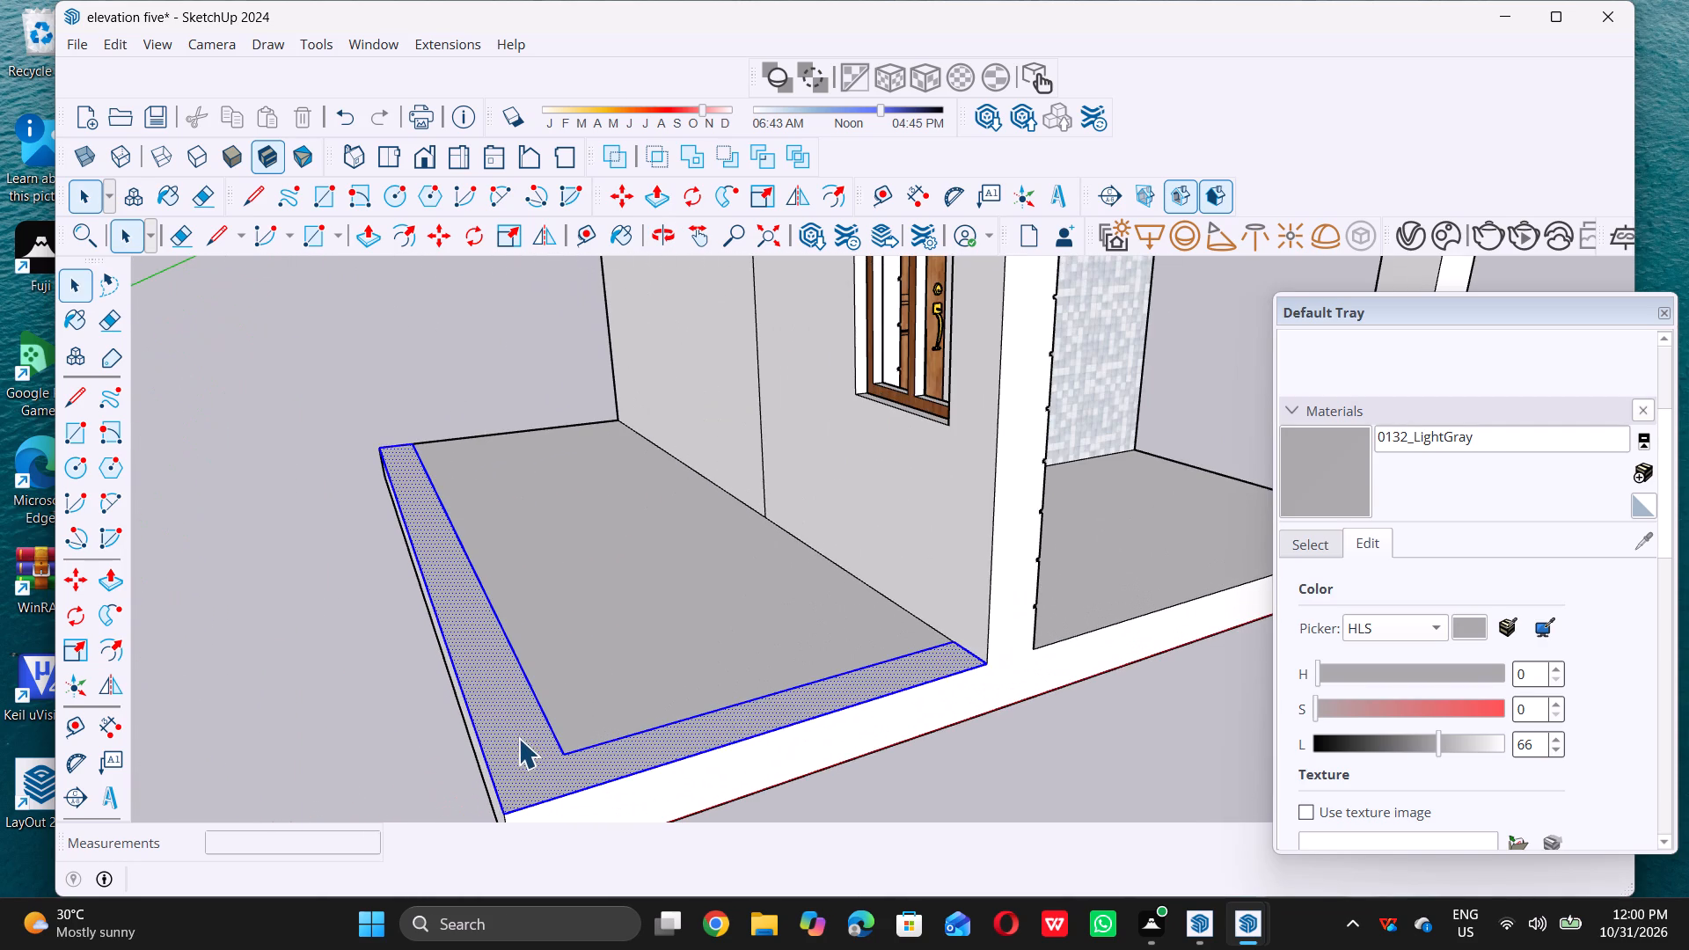
{"action": "left_click", "coordinate": [310, 728]}
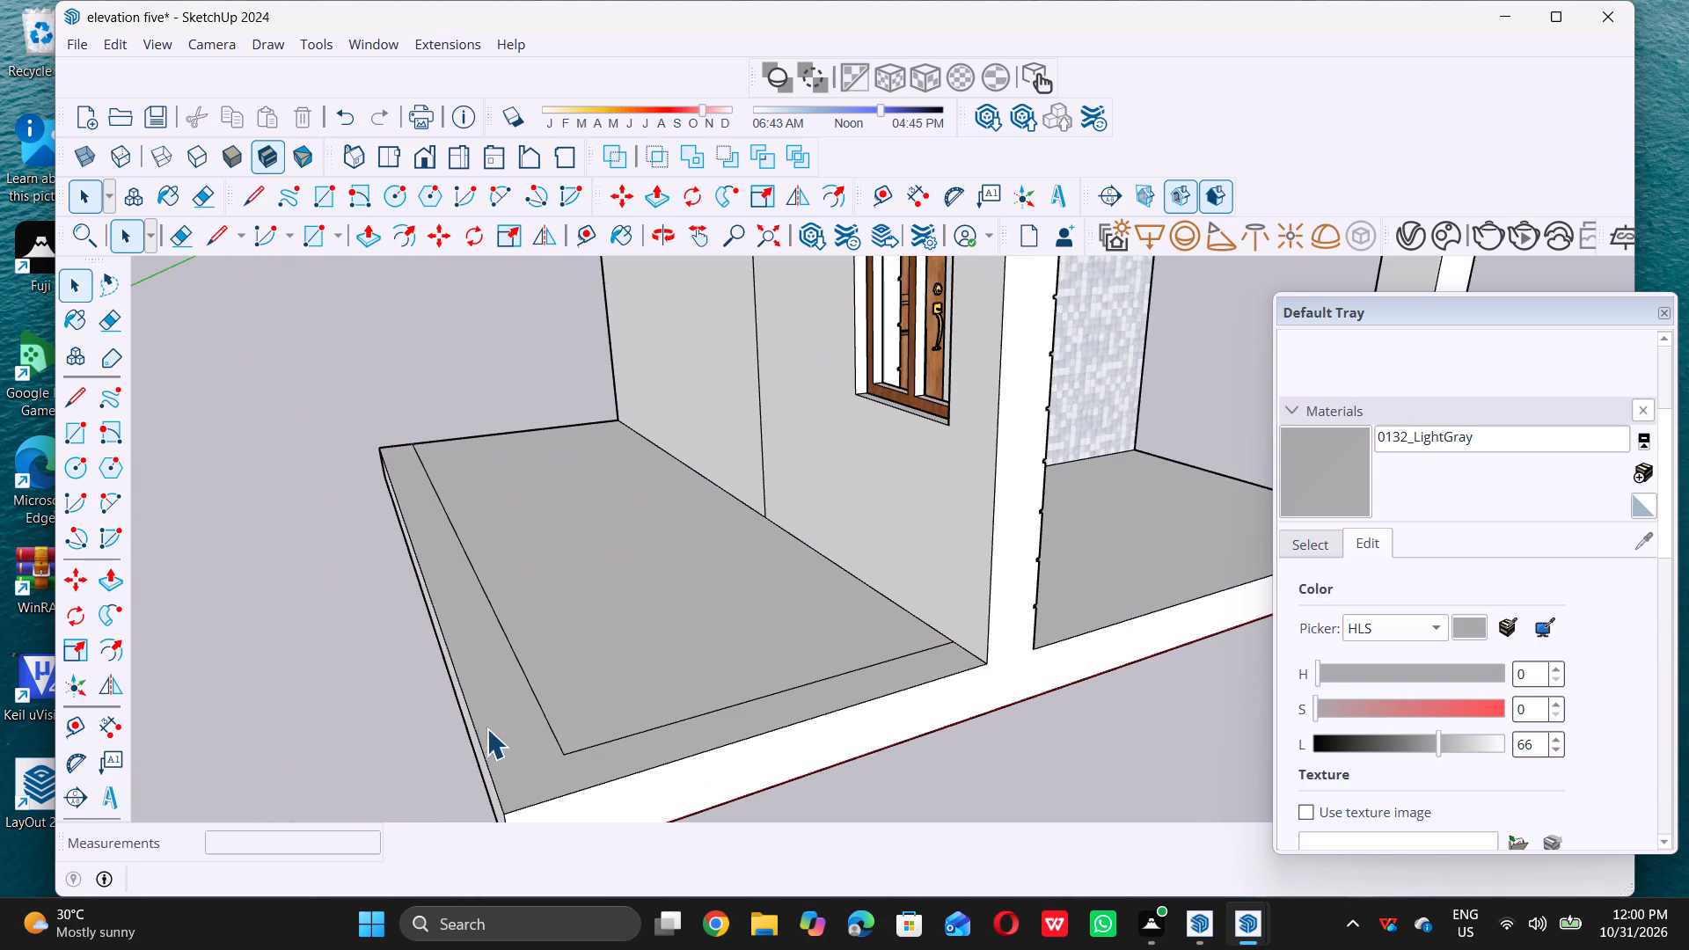
{"action": "left_click", "coordinate": [494, 728]}
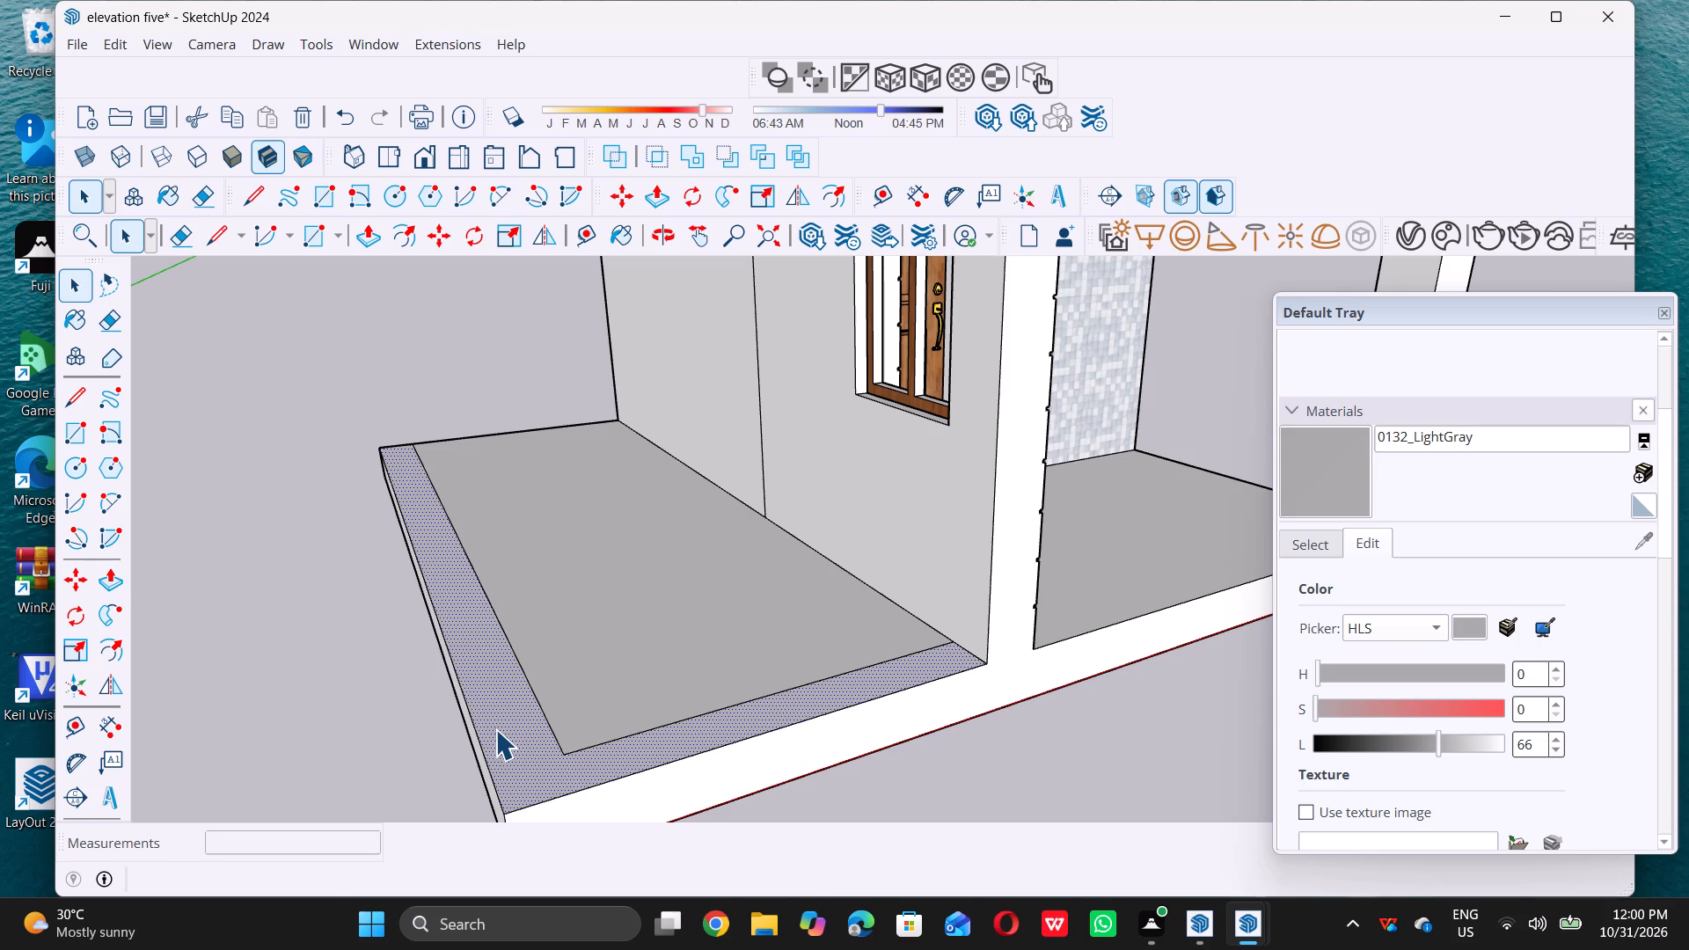
{"action": "key", "text": "p"}
{"action": "left_click", "coordinate": [495, 729]}
{"action": "scroll", "coordinate": [499, 731], "scroll_direction": "down", "scroll_amount": 12}
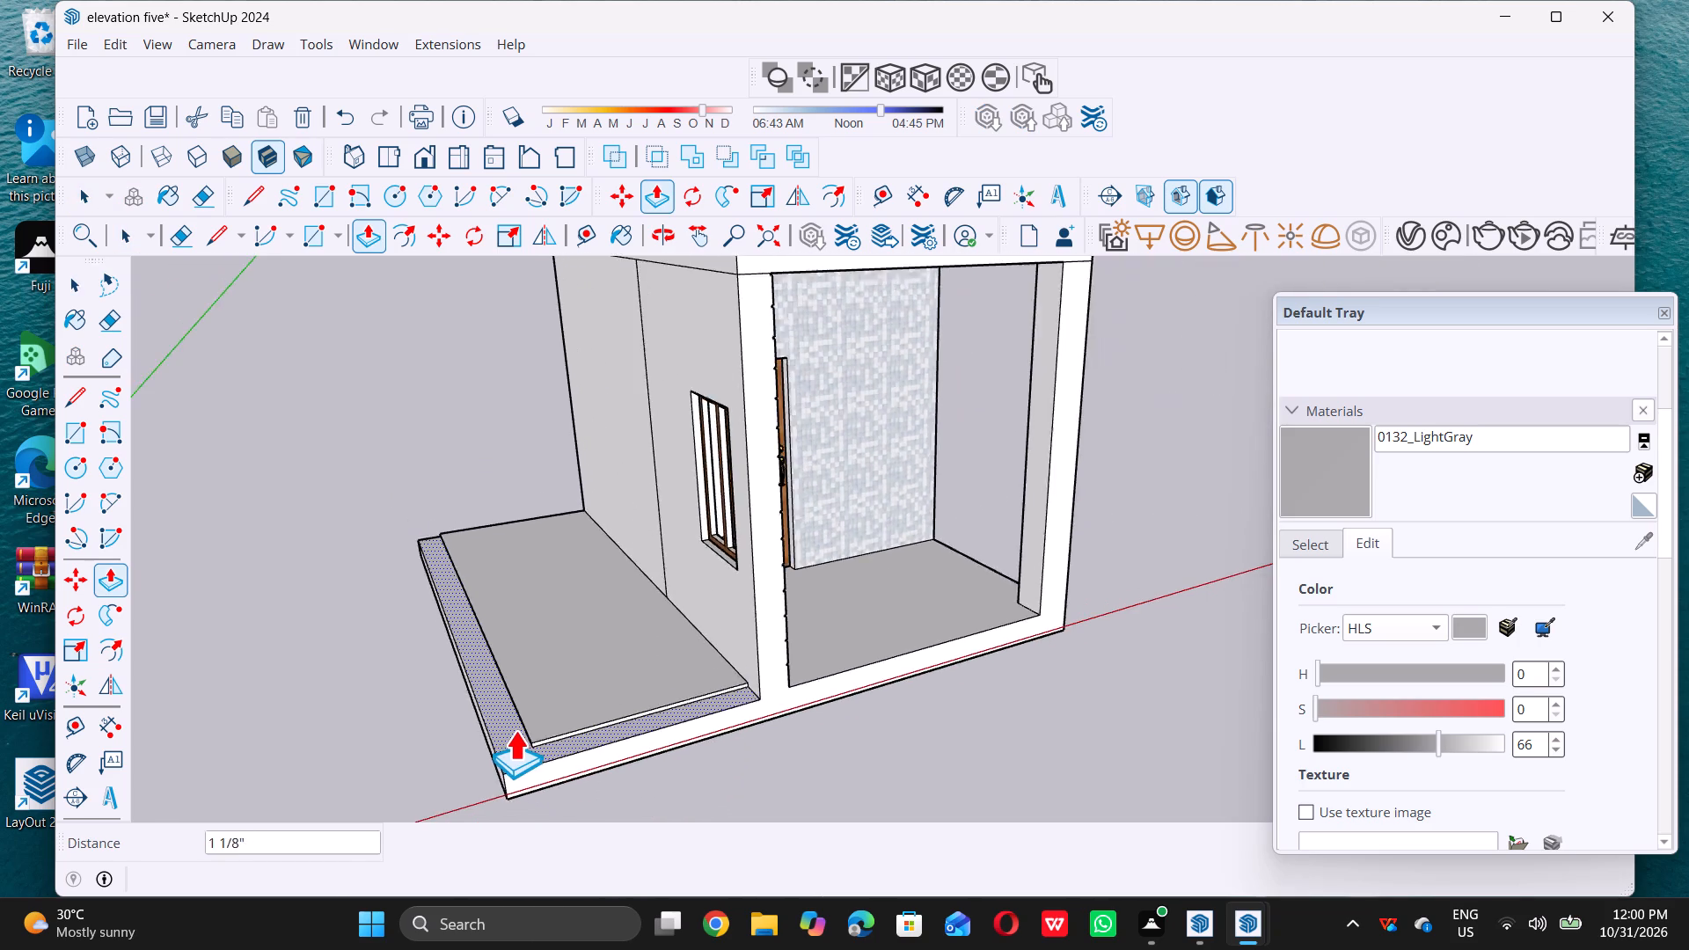
{"action": "scroll", "coordinate": [515, 730], "scroll_direction": "down", "scroll_amount": 18}
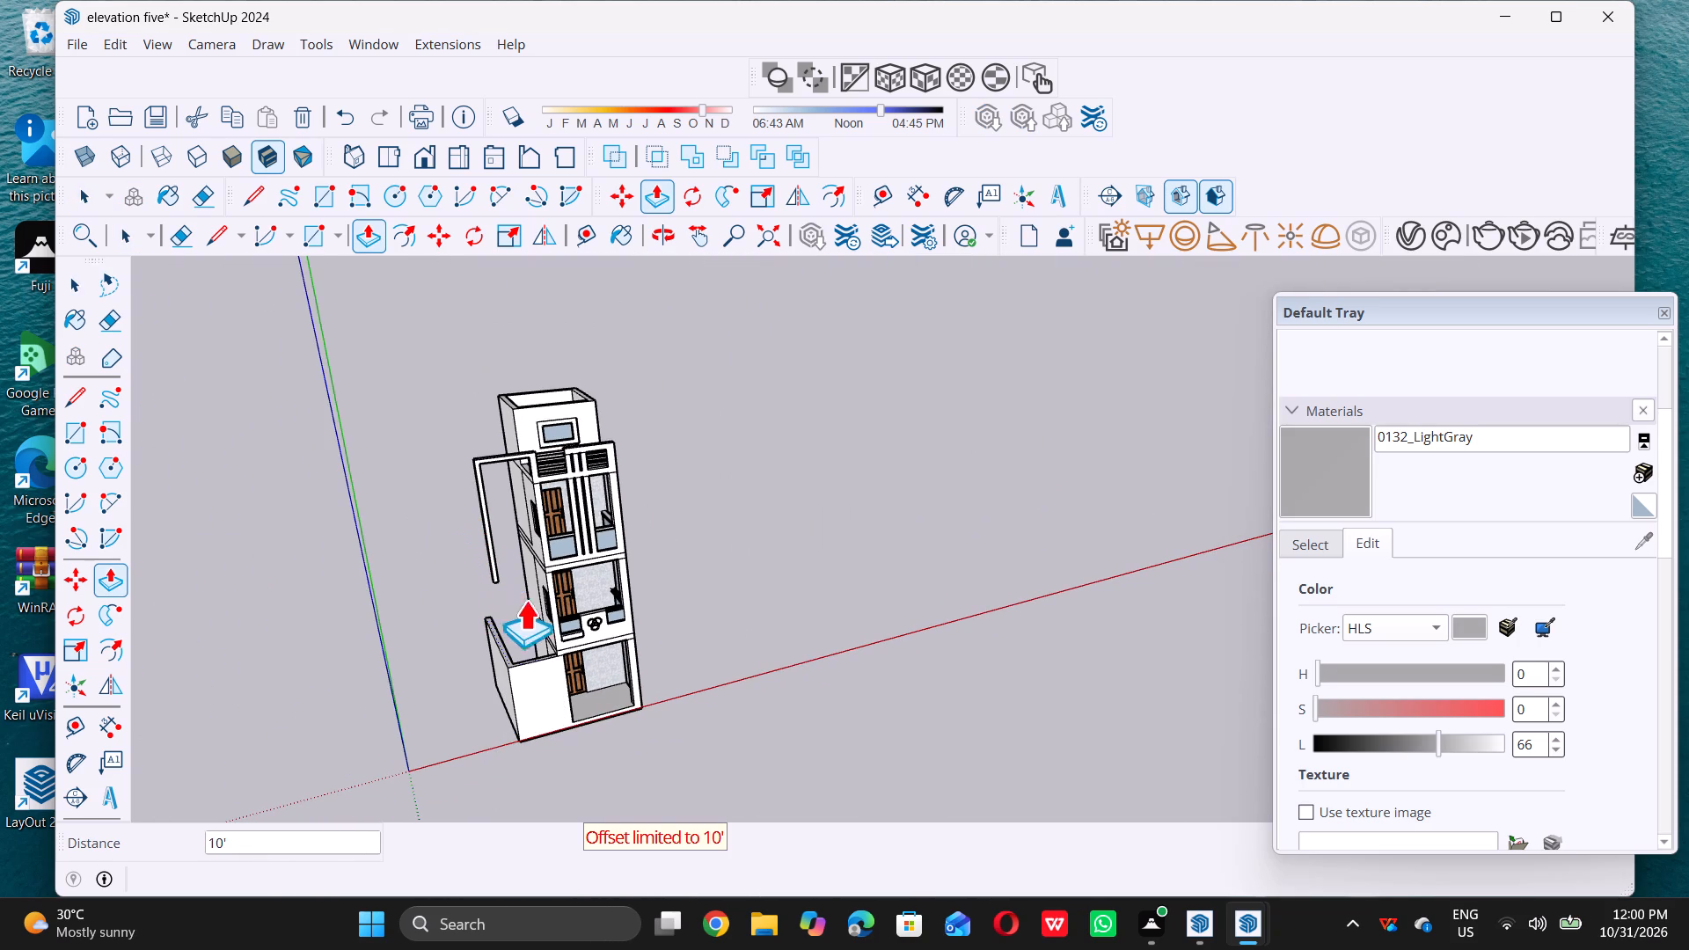
{"action": "scroll", "coordinate": [537, 630], "scroll_direction": "up", "scroll_amount": 4}
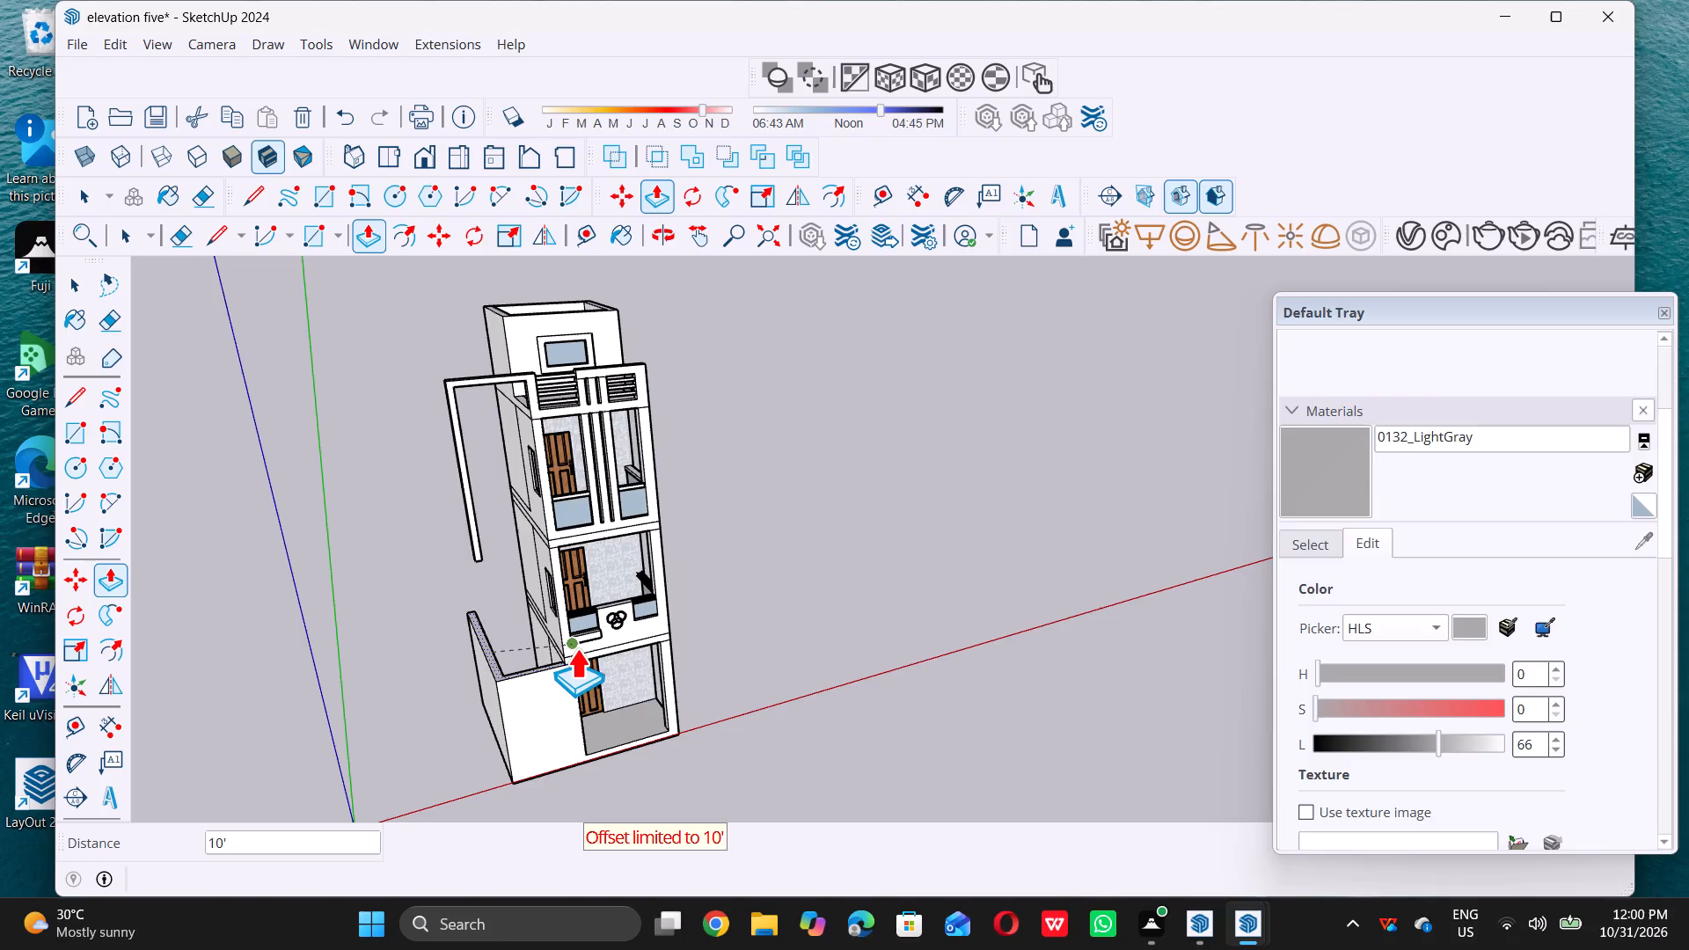
{"action": "scroll", "coordinate": [589, 647], "scroll_direction": "up", "scroll_amount": 1}
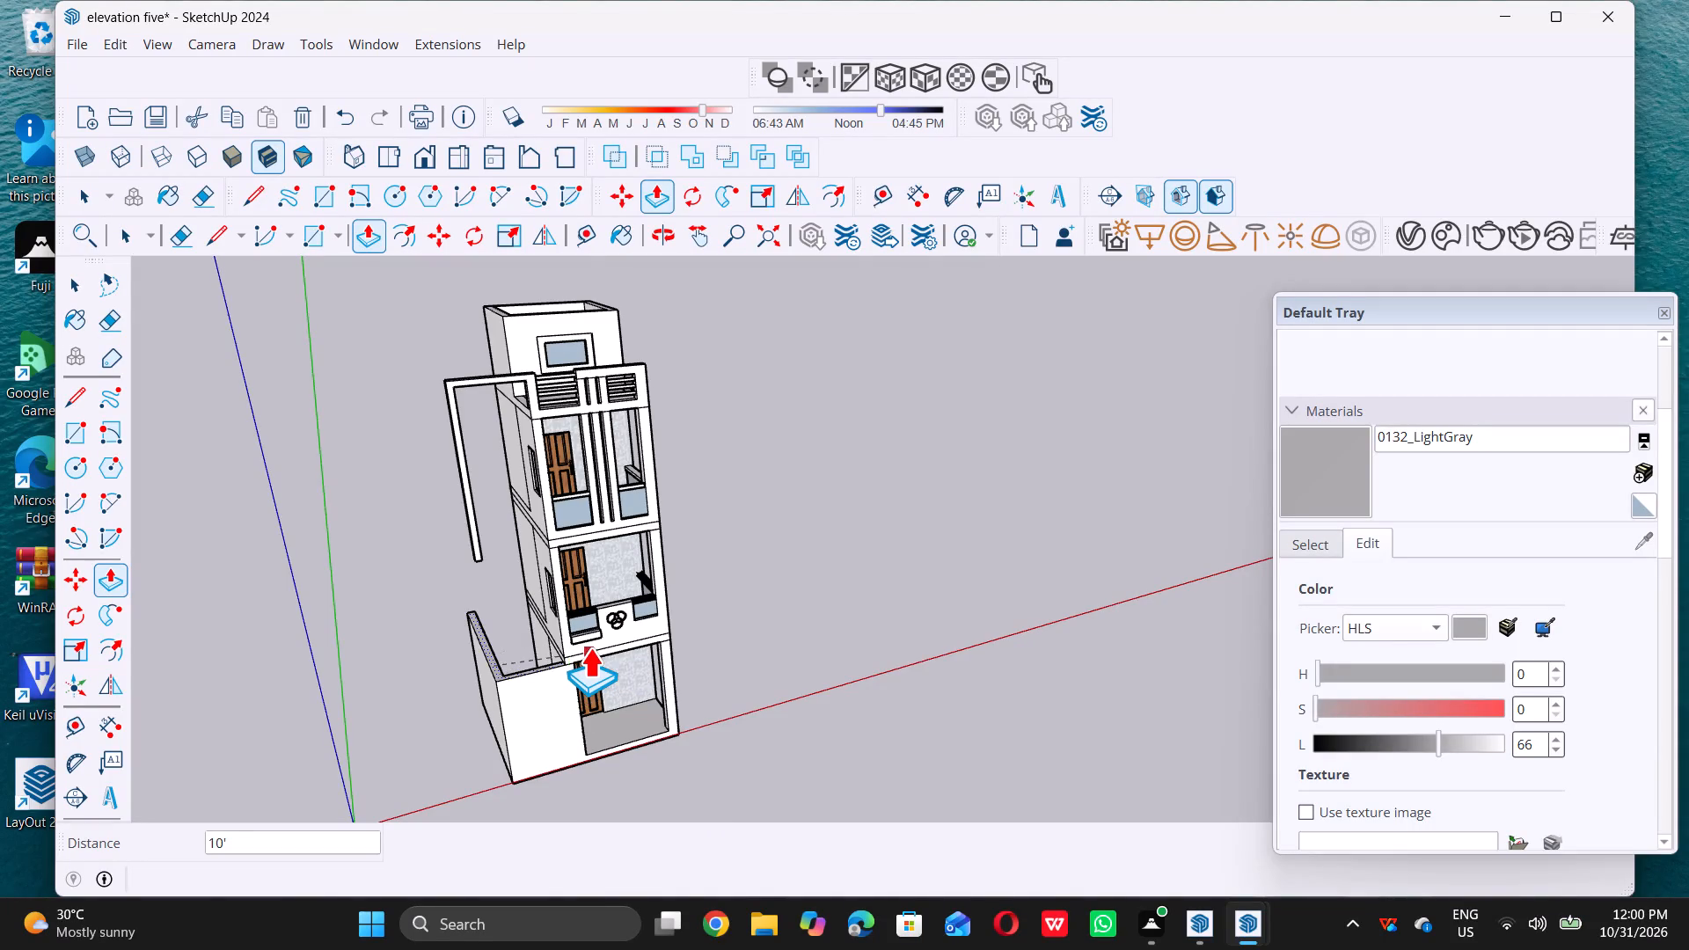
{"action": "scroll", "coordinate": [589, 647], "scroll_direction": "up", "scroll_amount": 6}
{"action": "double_click", "coordinate": [589, 655]}
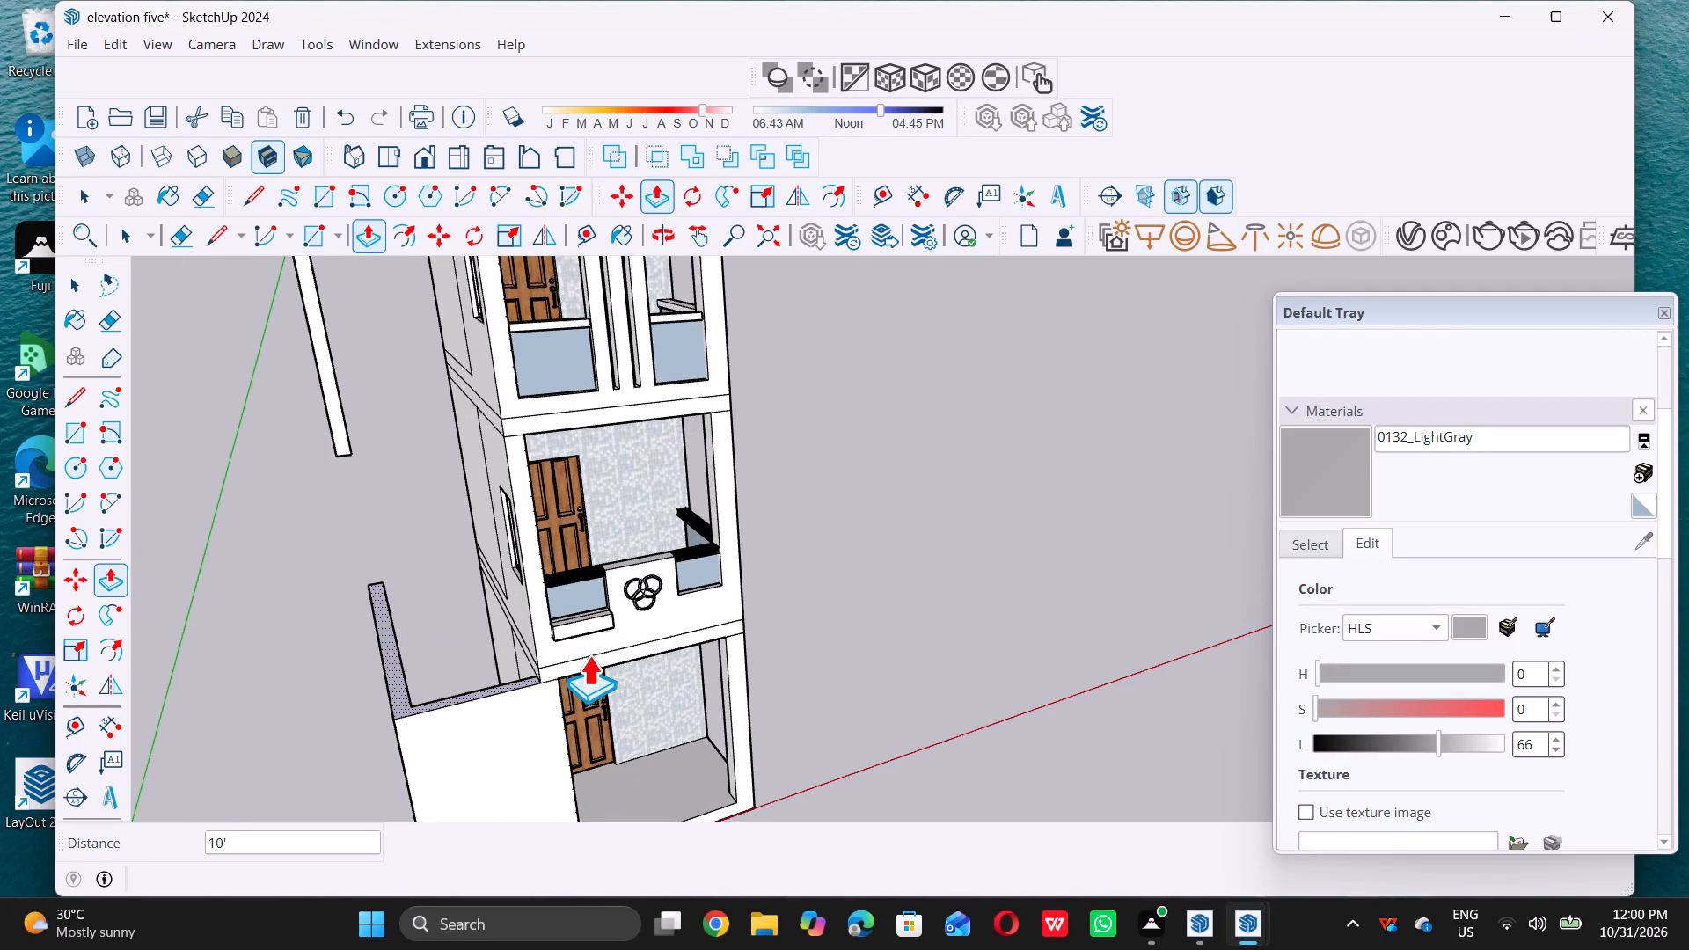
Push/Pull the L-shaped wall's top face up a further 9' 10 7/8" or so, toward the hanging post's lower end.
{"action": "scroll", "coordinate": [398, 677], "scroll_direction": "up", "scroll_amount": 3}
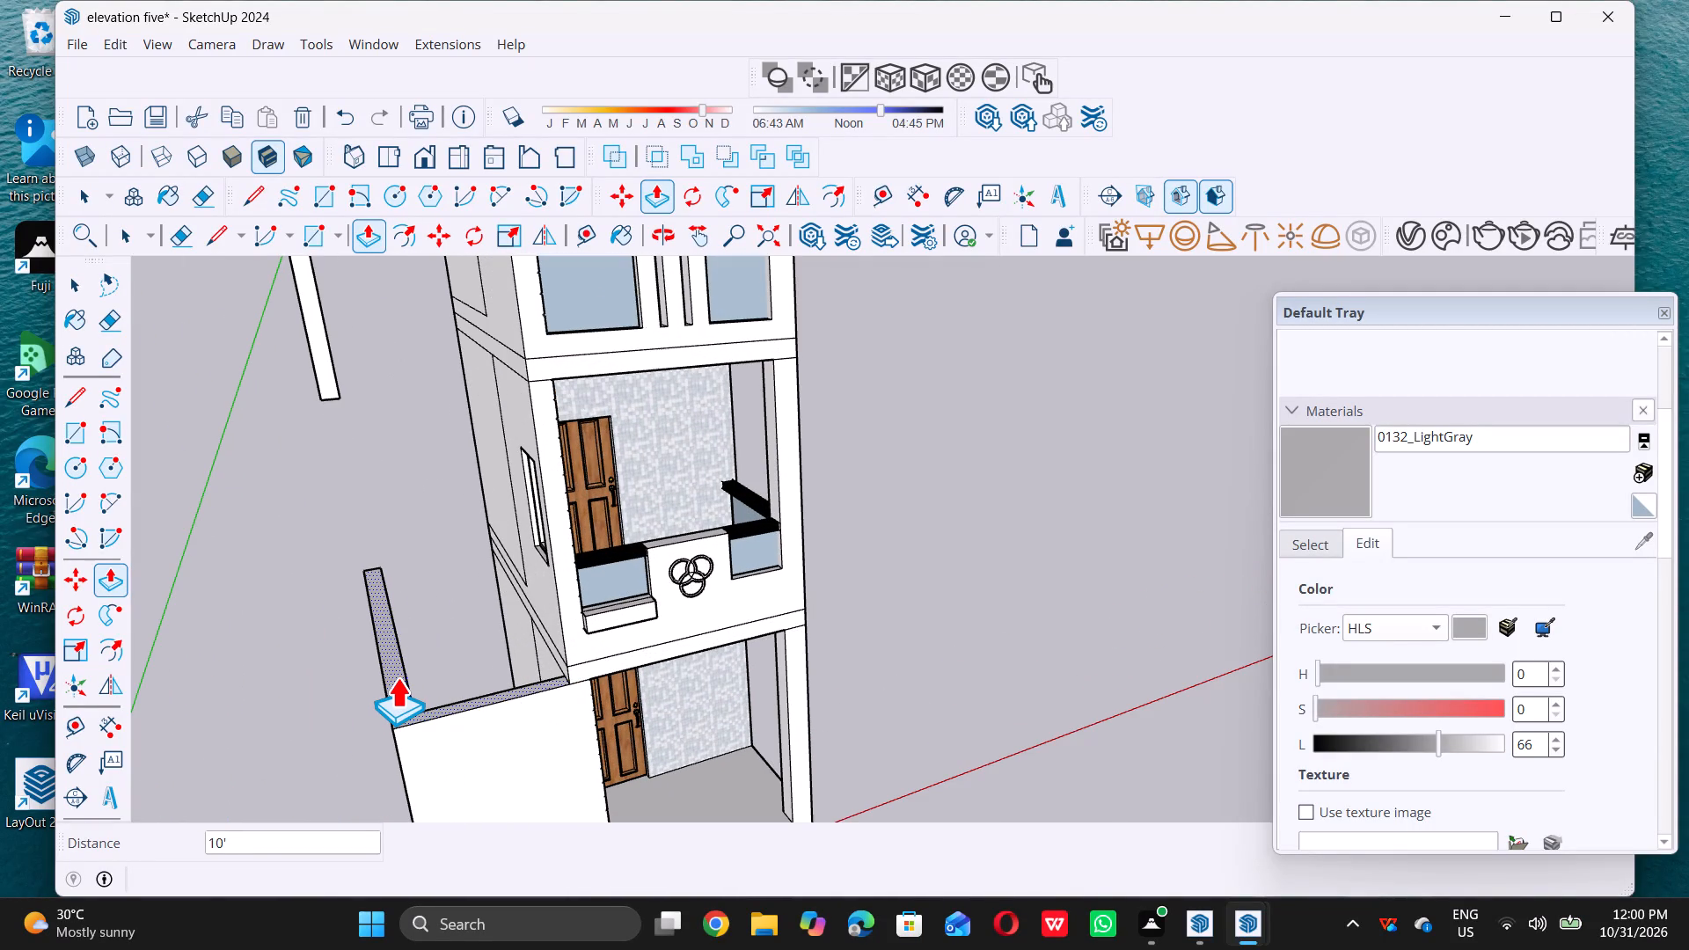
{"action": "left_click", "coordinate": [397, 677]}
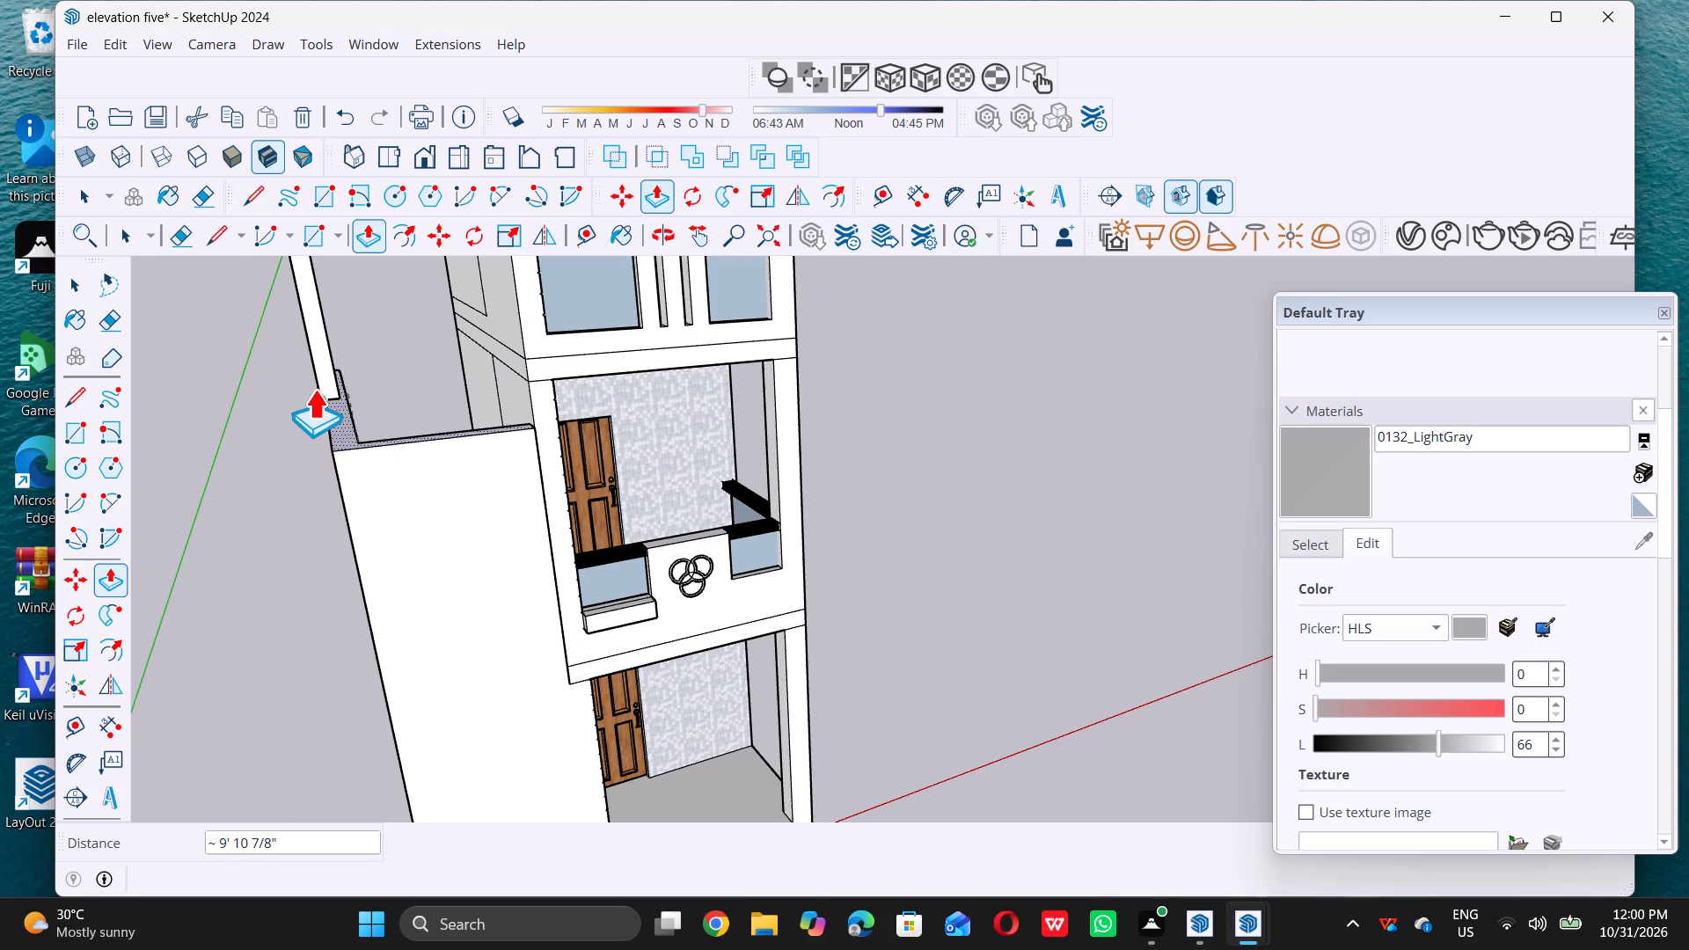
{"action": "middle_click_drag", "start_coordinate": [314, 389], "coordinate": [414, 351]}
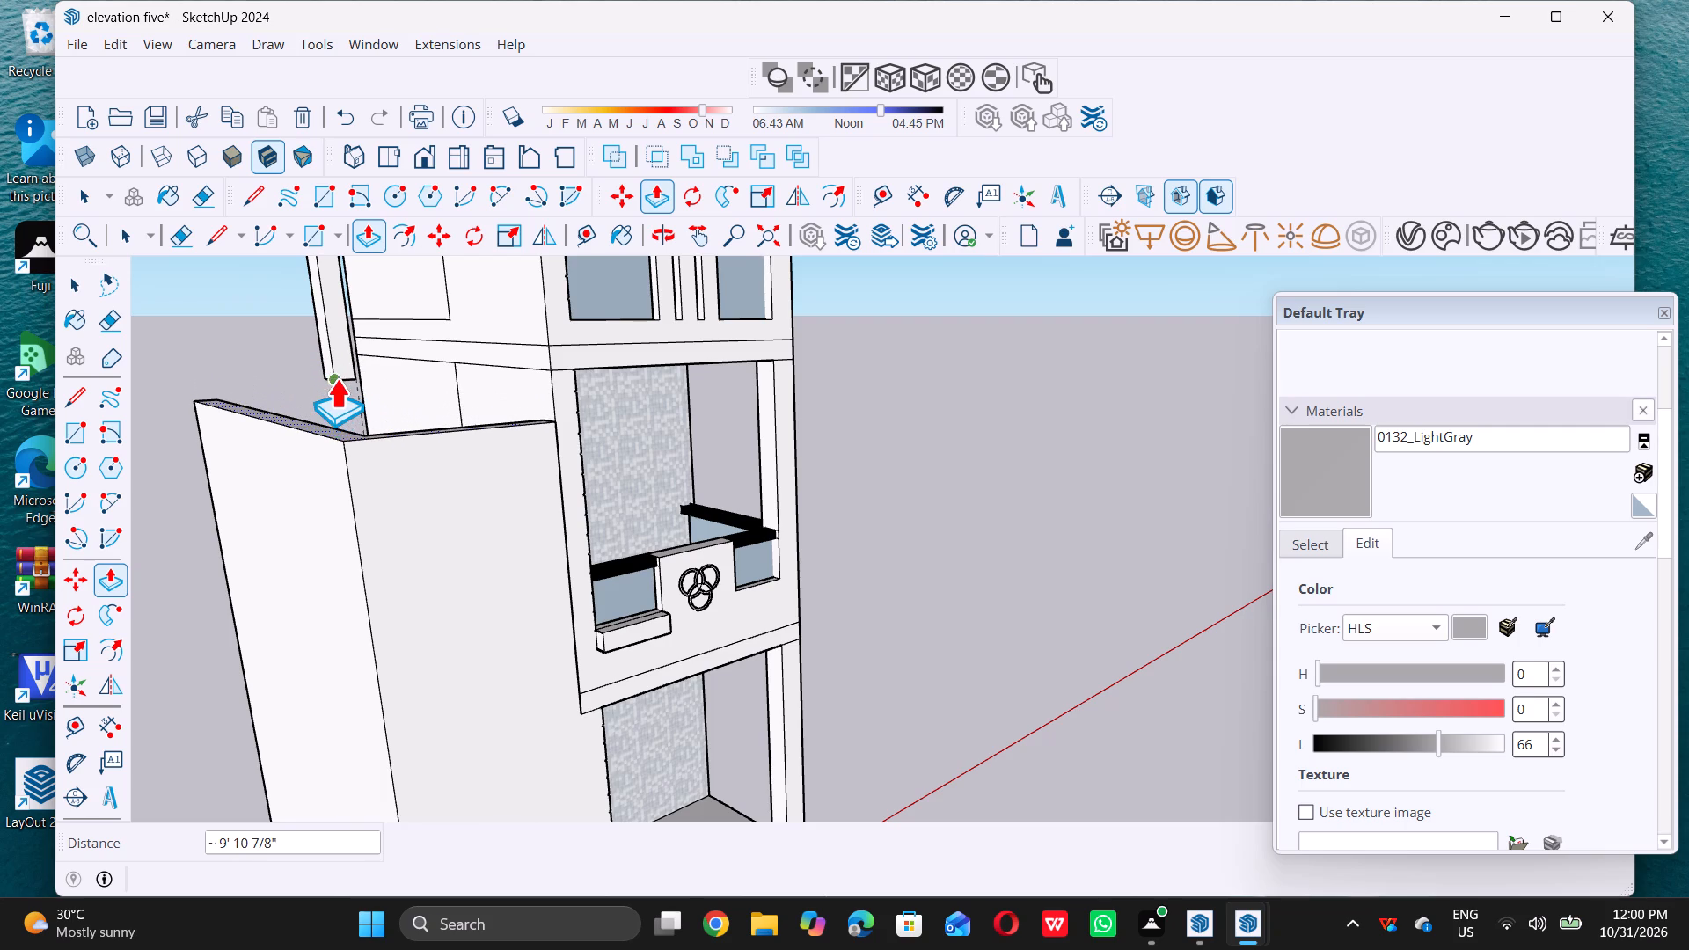
{"action": "double_click", "coordinate": [336, 378]}
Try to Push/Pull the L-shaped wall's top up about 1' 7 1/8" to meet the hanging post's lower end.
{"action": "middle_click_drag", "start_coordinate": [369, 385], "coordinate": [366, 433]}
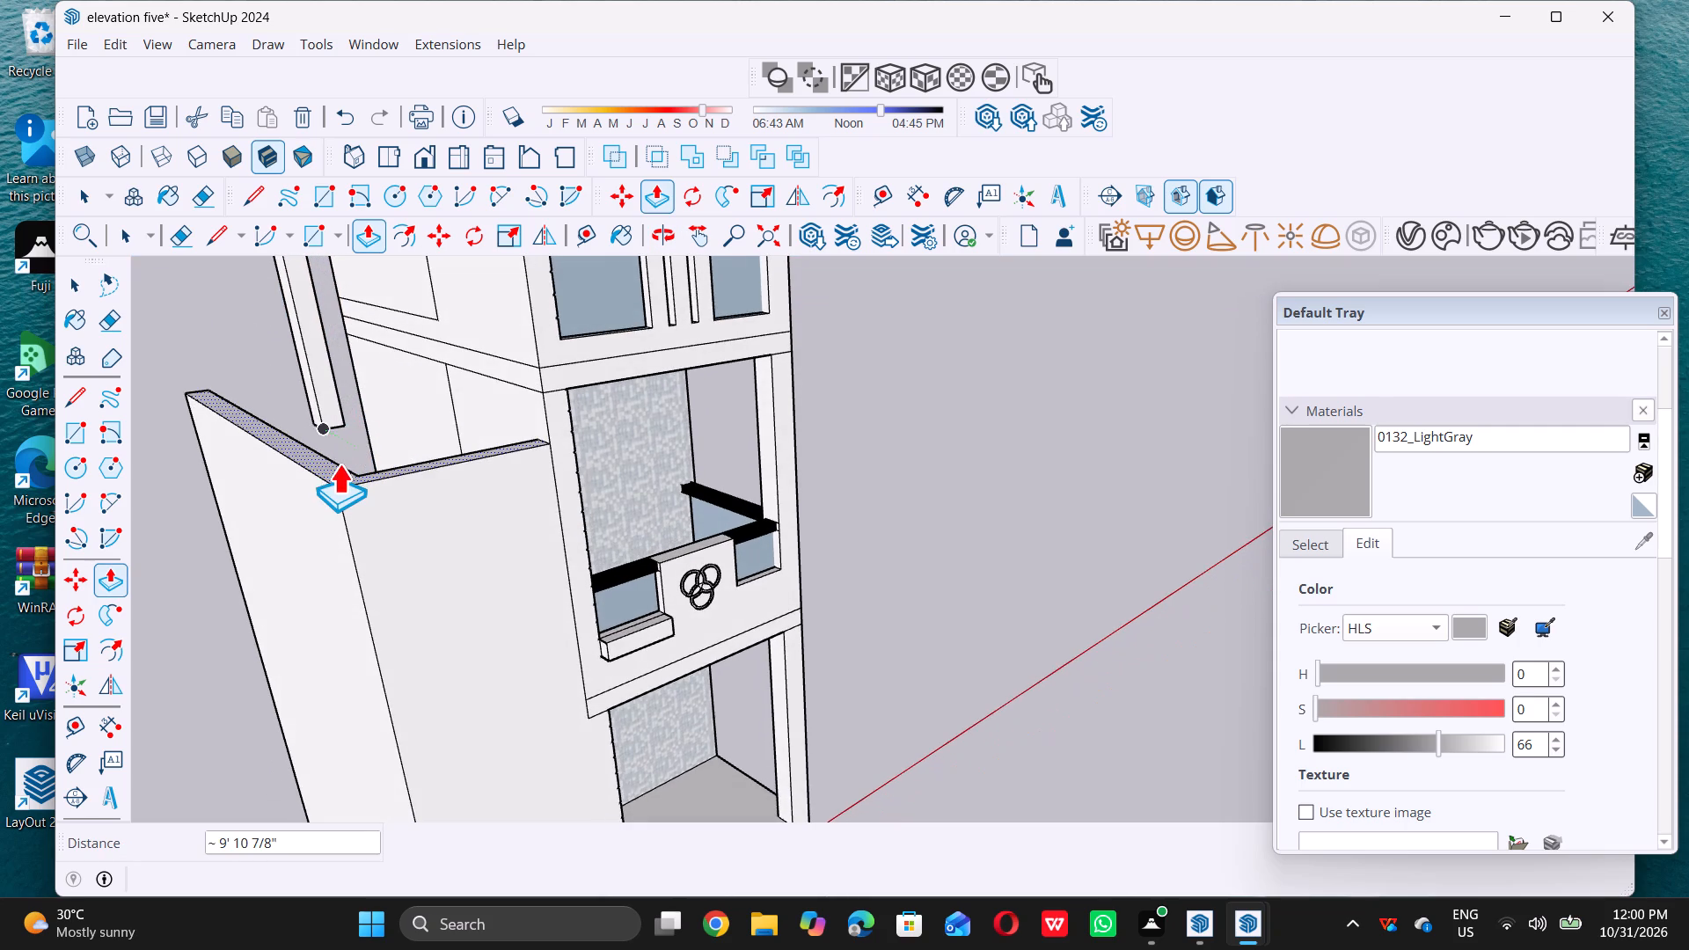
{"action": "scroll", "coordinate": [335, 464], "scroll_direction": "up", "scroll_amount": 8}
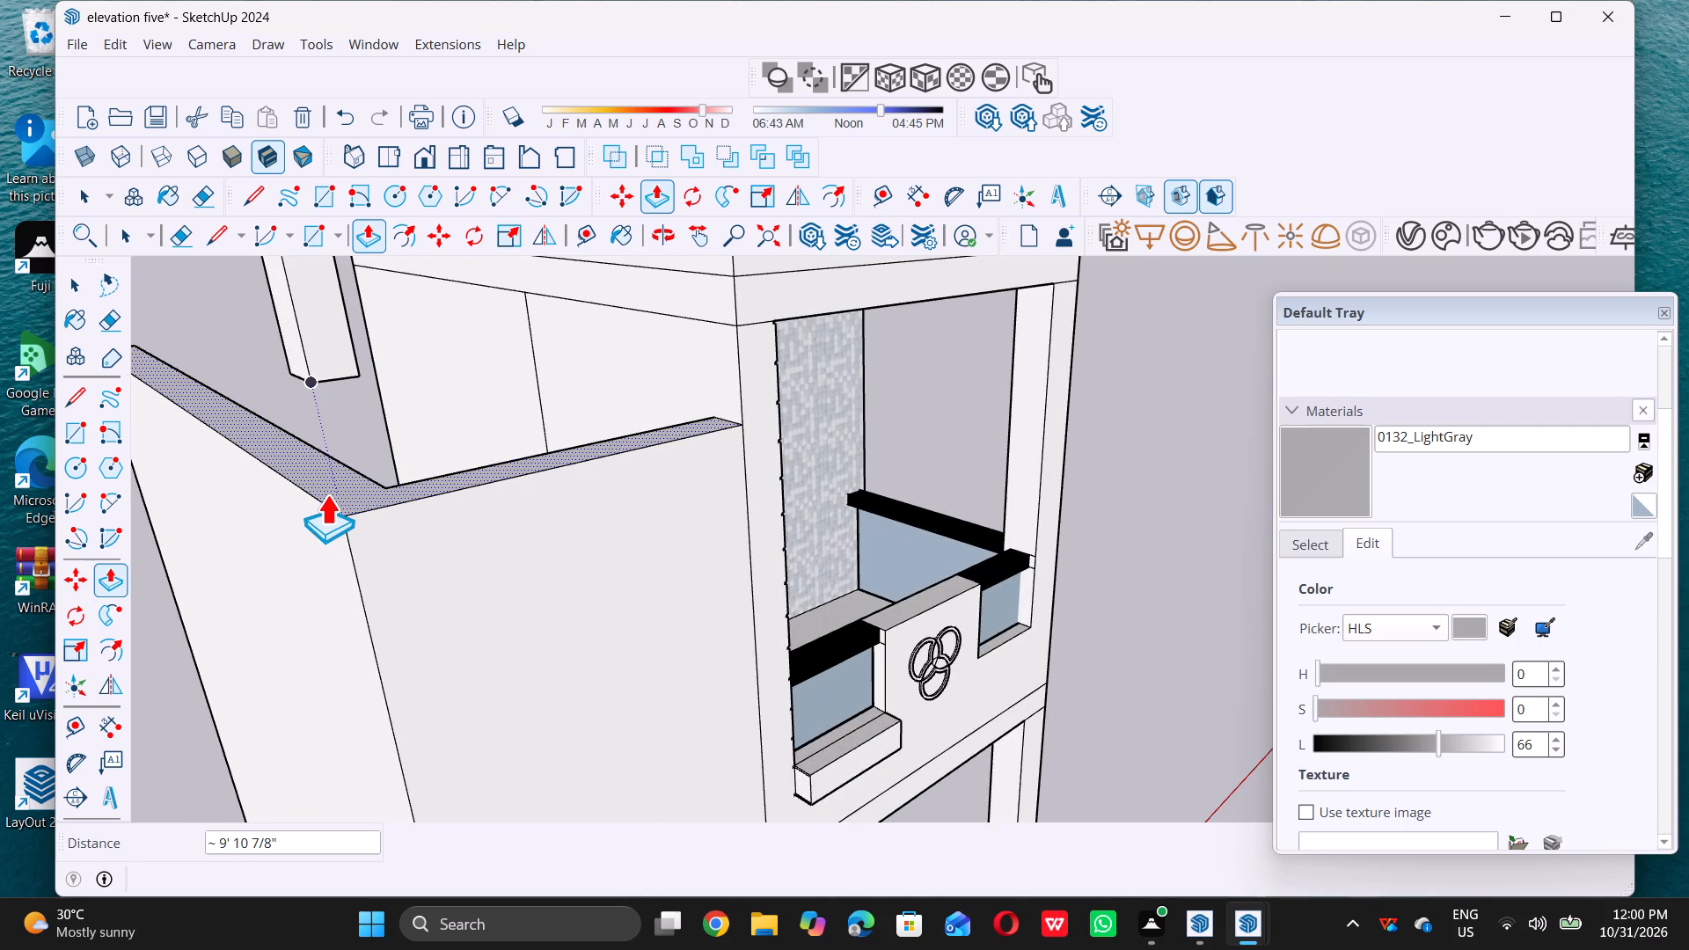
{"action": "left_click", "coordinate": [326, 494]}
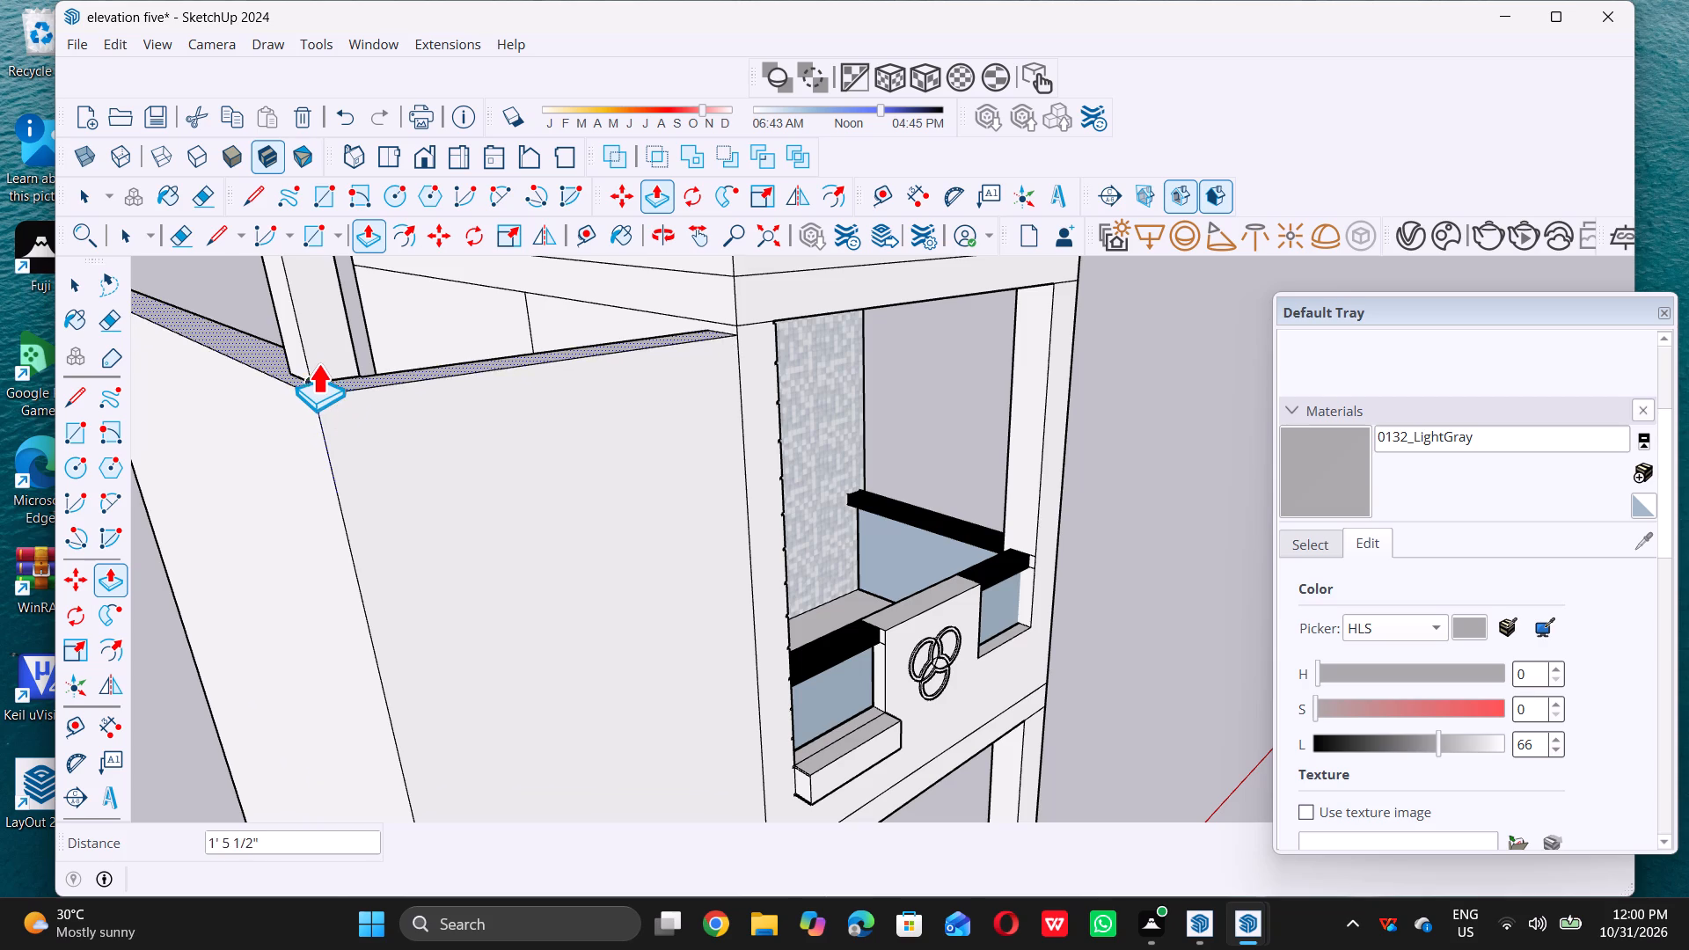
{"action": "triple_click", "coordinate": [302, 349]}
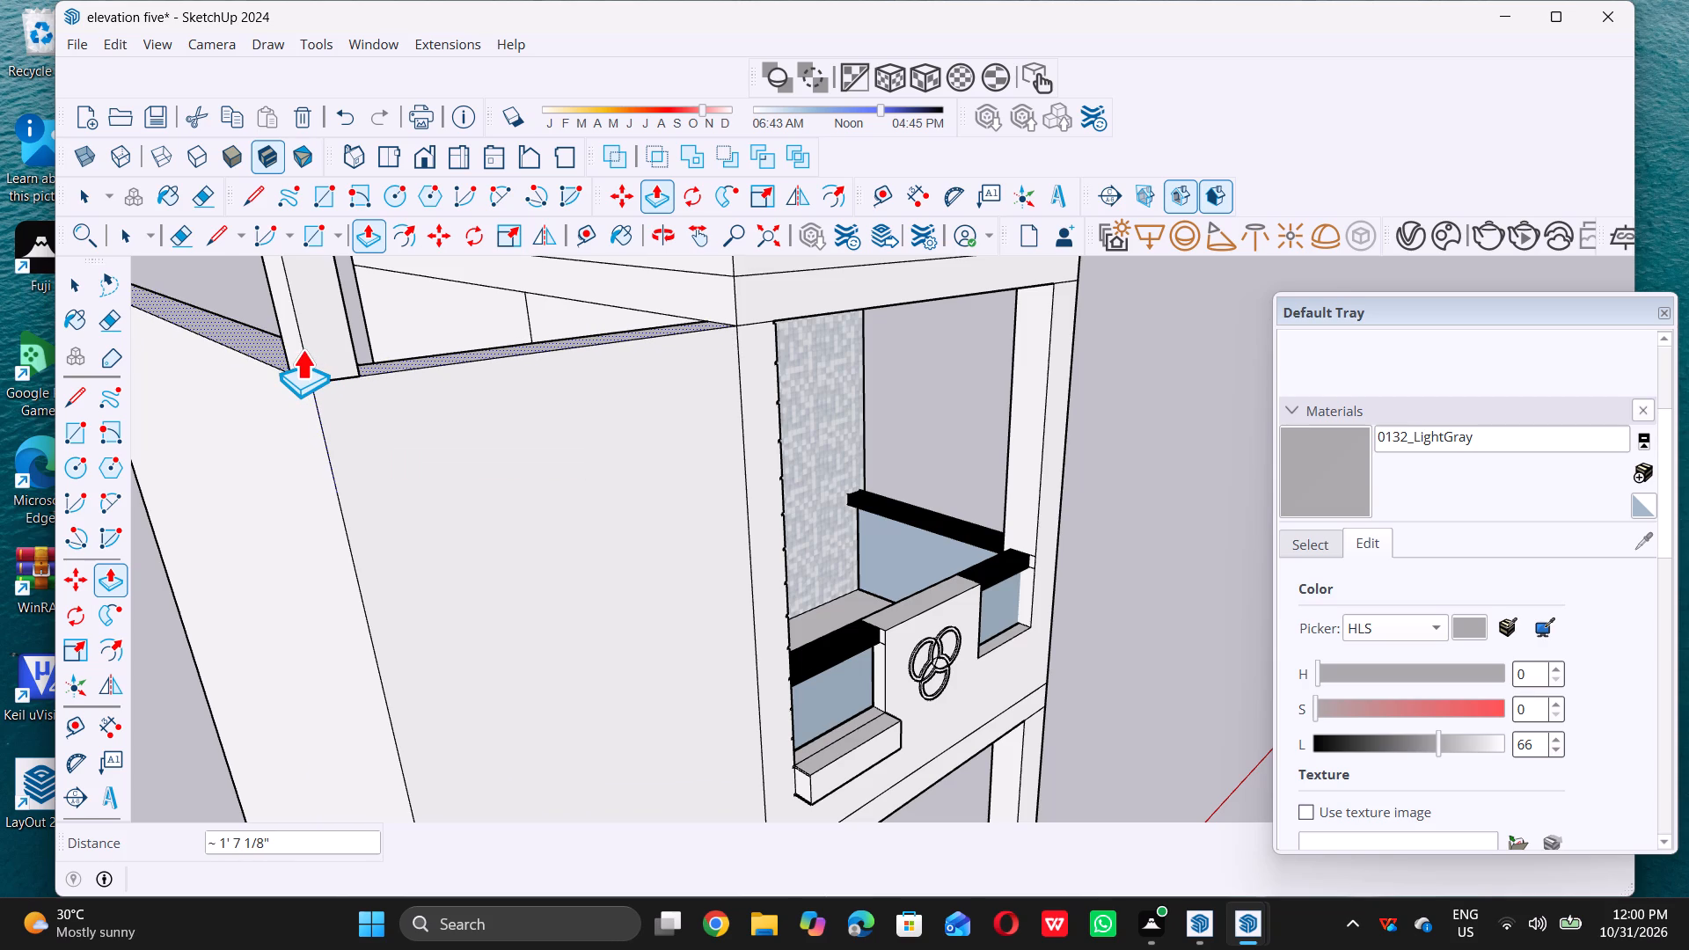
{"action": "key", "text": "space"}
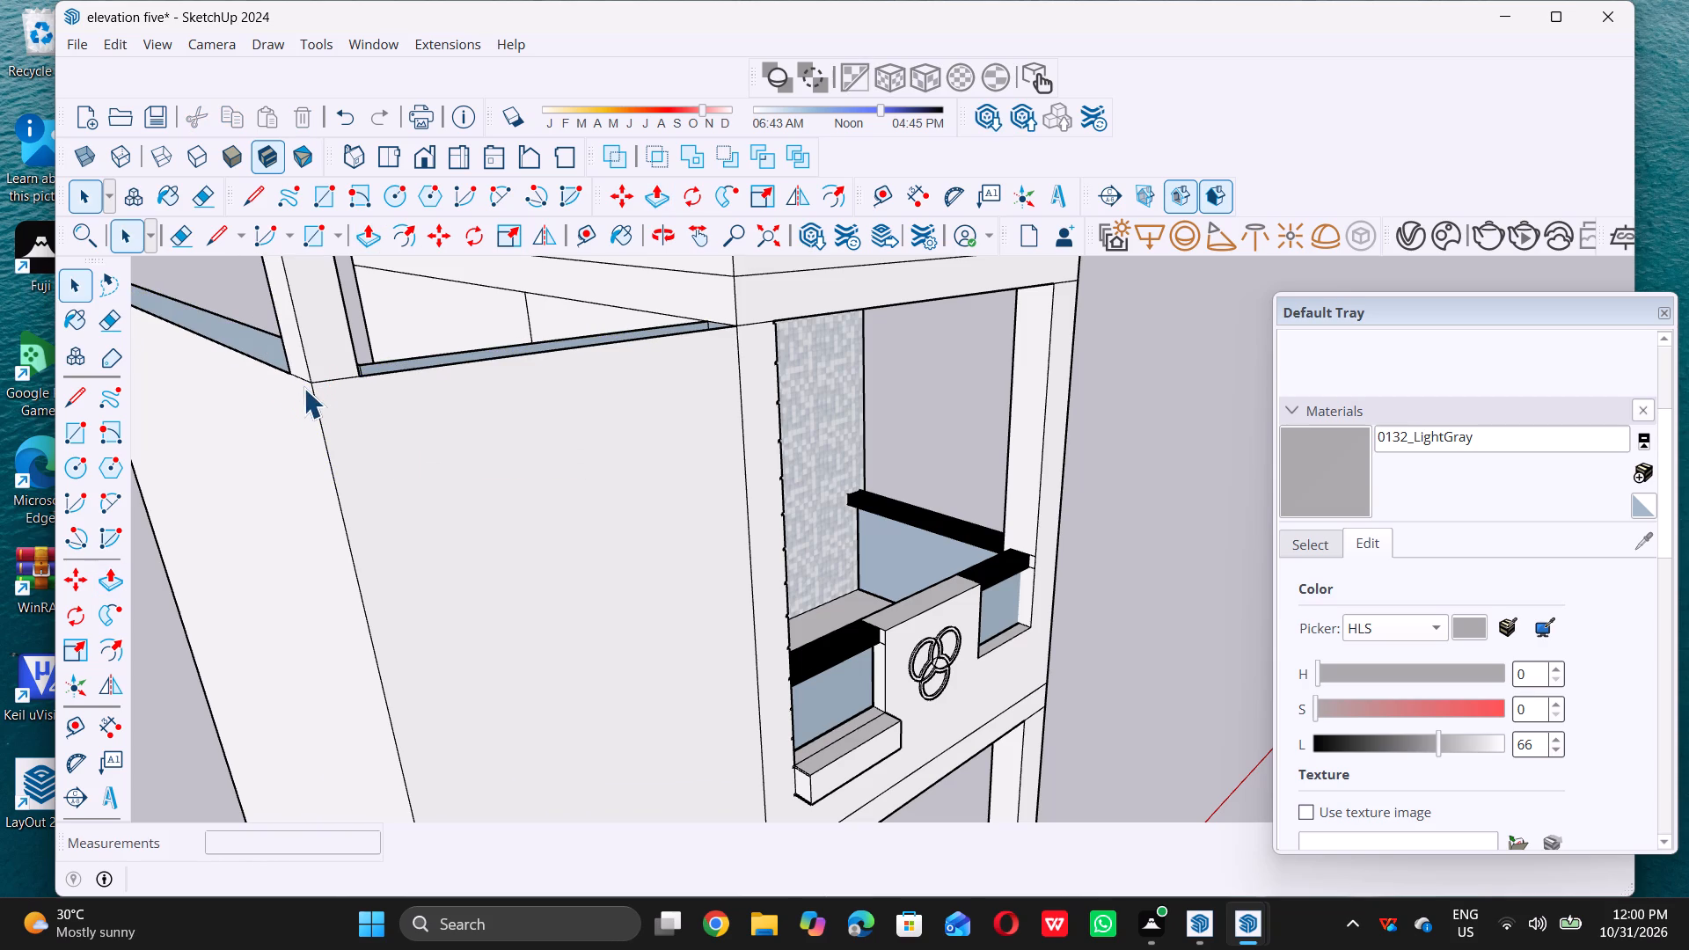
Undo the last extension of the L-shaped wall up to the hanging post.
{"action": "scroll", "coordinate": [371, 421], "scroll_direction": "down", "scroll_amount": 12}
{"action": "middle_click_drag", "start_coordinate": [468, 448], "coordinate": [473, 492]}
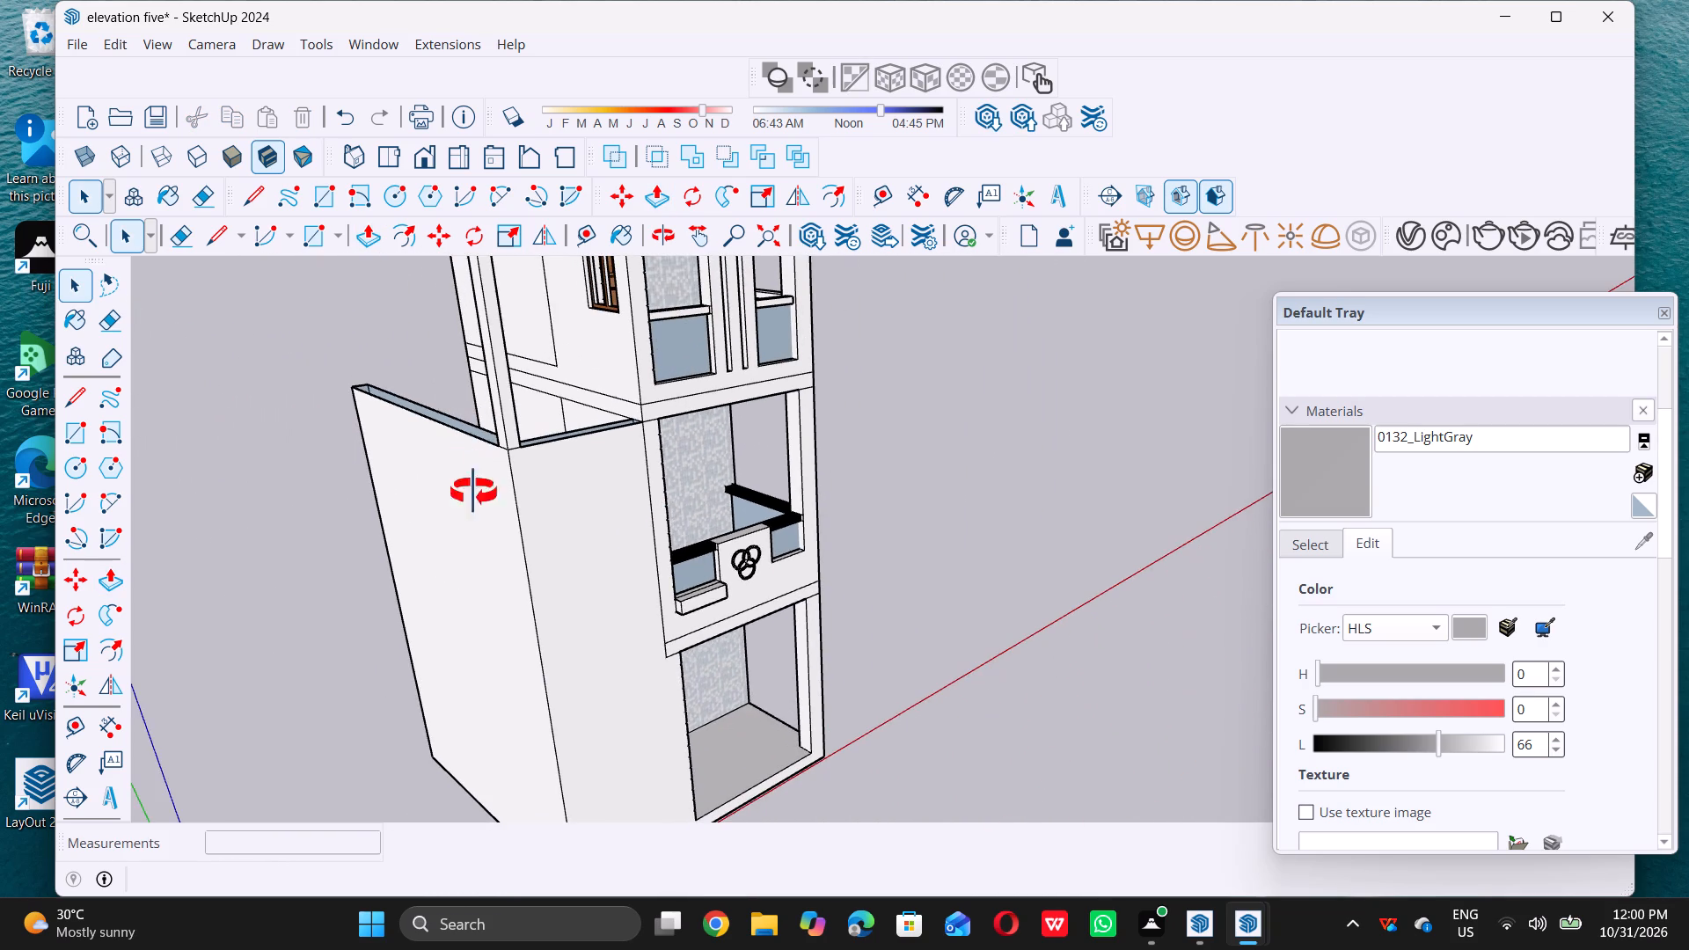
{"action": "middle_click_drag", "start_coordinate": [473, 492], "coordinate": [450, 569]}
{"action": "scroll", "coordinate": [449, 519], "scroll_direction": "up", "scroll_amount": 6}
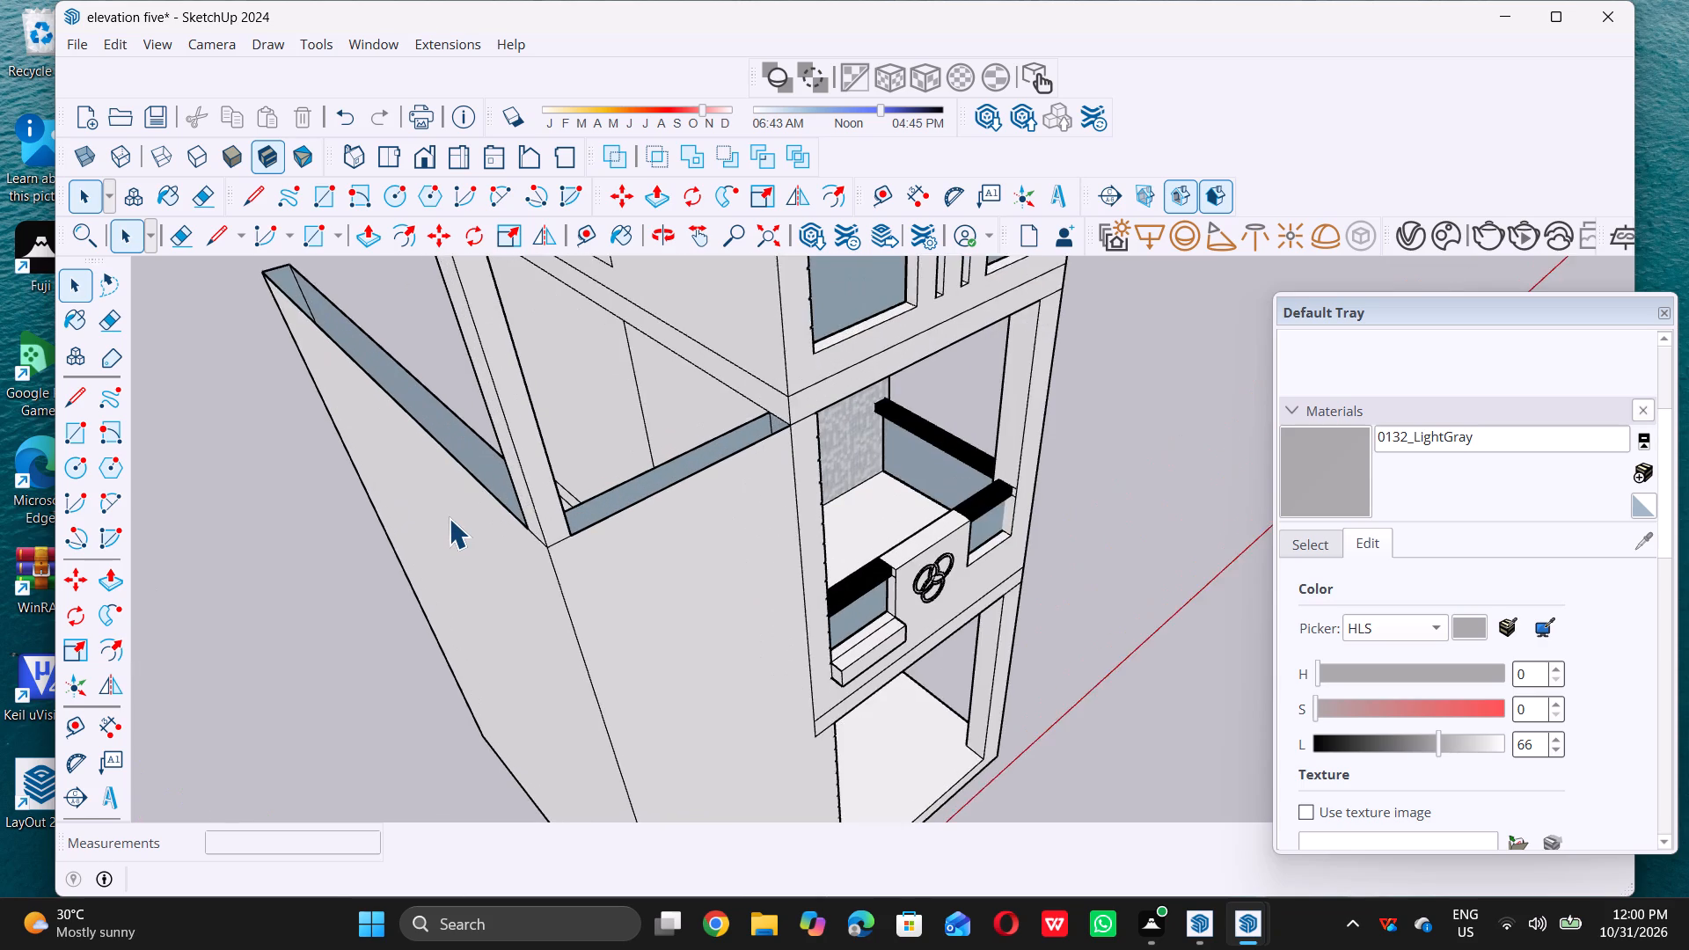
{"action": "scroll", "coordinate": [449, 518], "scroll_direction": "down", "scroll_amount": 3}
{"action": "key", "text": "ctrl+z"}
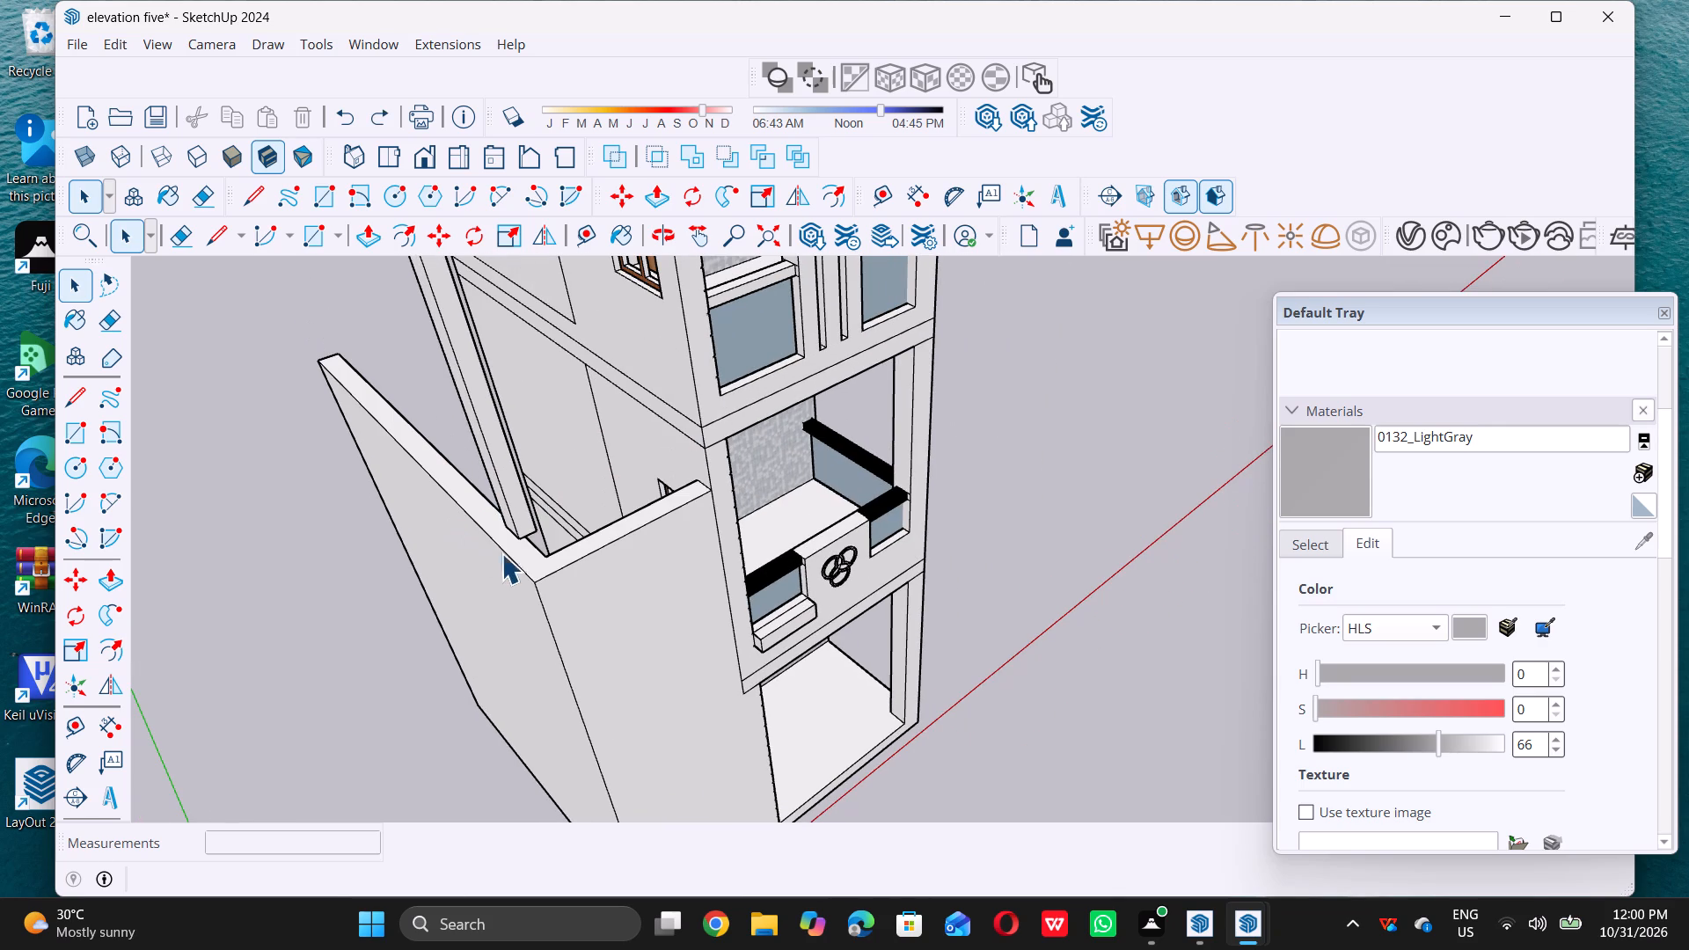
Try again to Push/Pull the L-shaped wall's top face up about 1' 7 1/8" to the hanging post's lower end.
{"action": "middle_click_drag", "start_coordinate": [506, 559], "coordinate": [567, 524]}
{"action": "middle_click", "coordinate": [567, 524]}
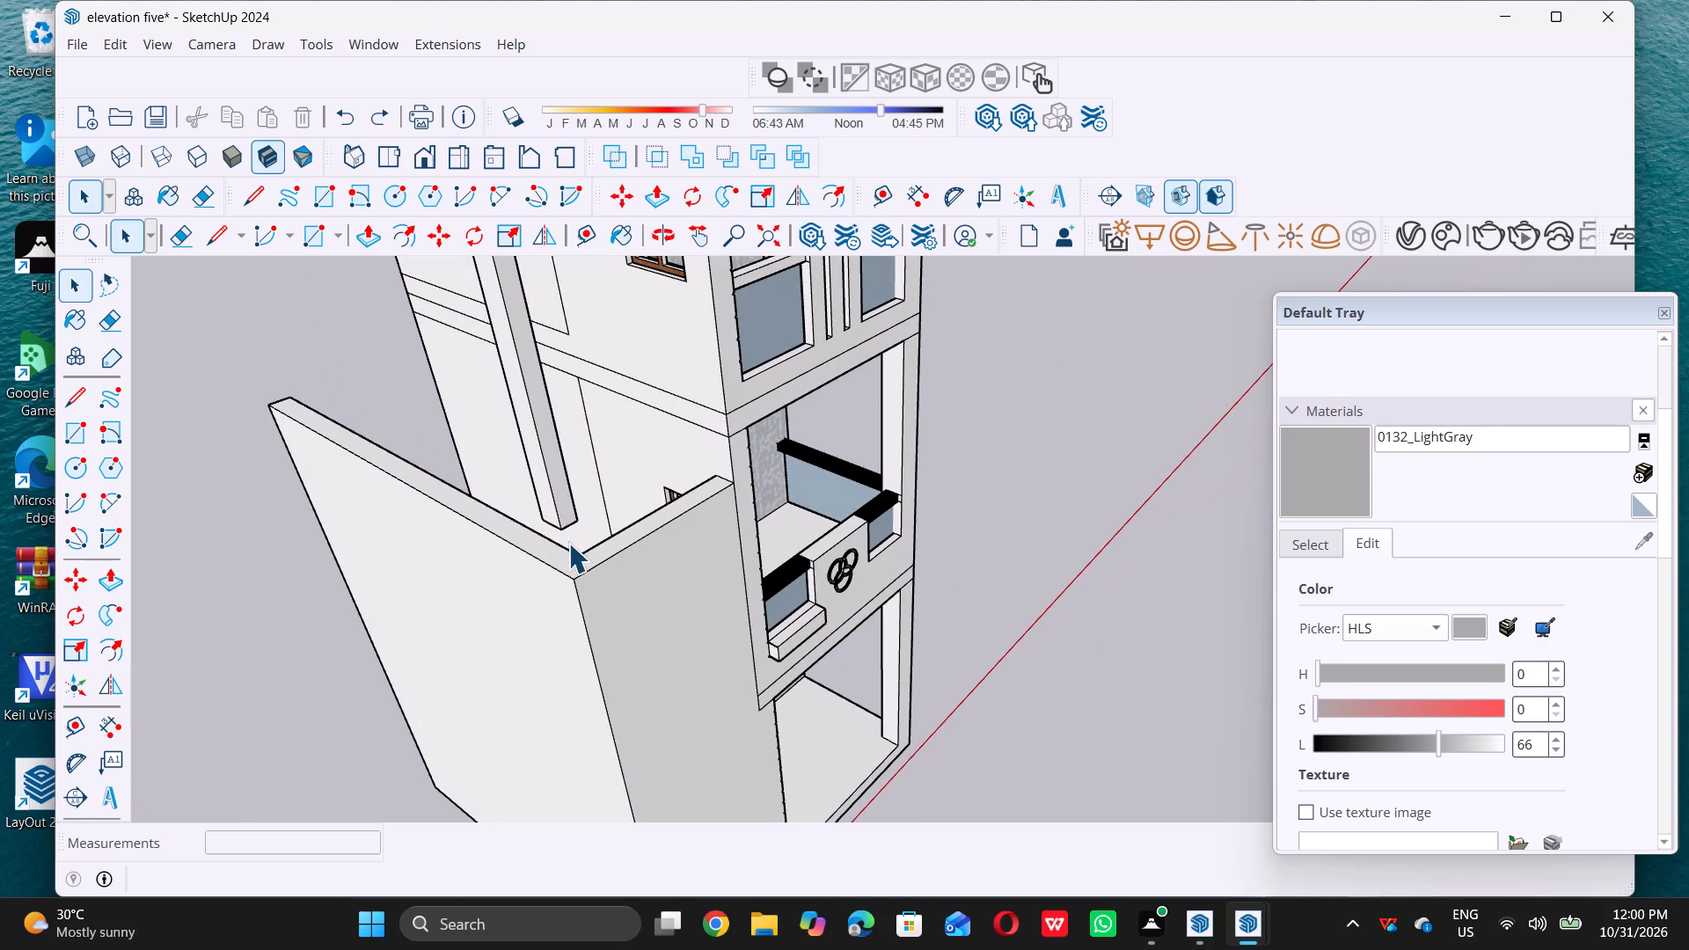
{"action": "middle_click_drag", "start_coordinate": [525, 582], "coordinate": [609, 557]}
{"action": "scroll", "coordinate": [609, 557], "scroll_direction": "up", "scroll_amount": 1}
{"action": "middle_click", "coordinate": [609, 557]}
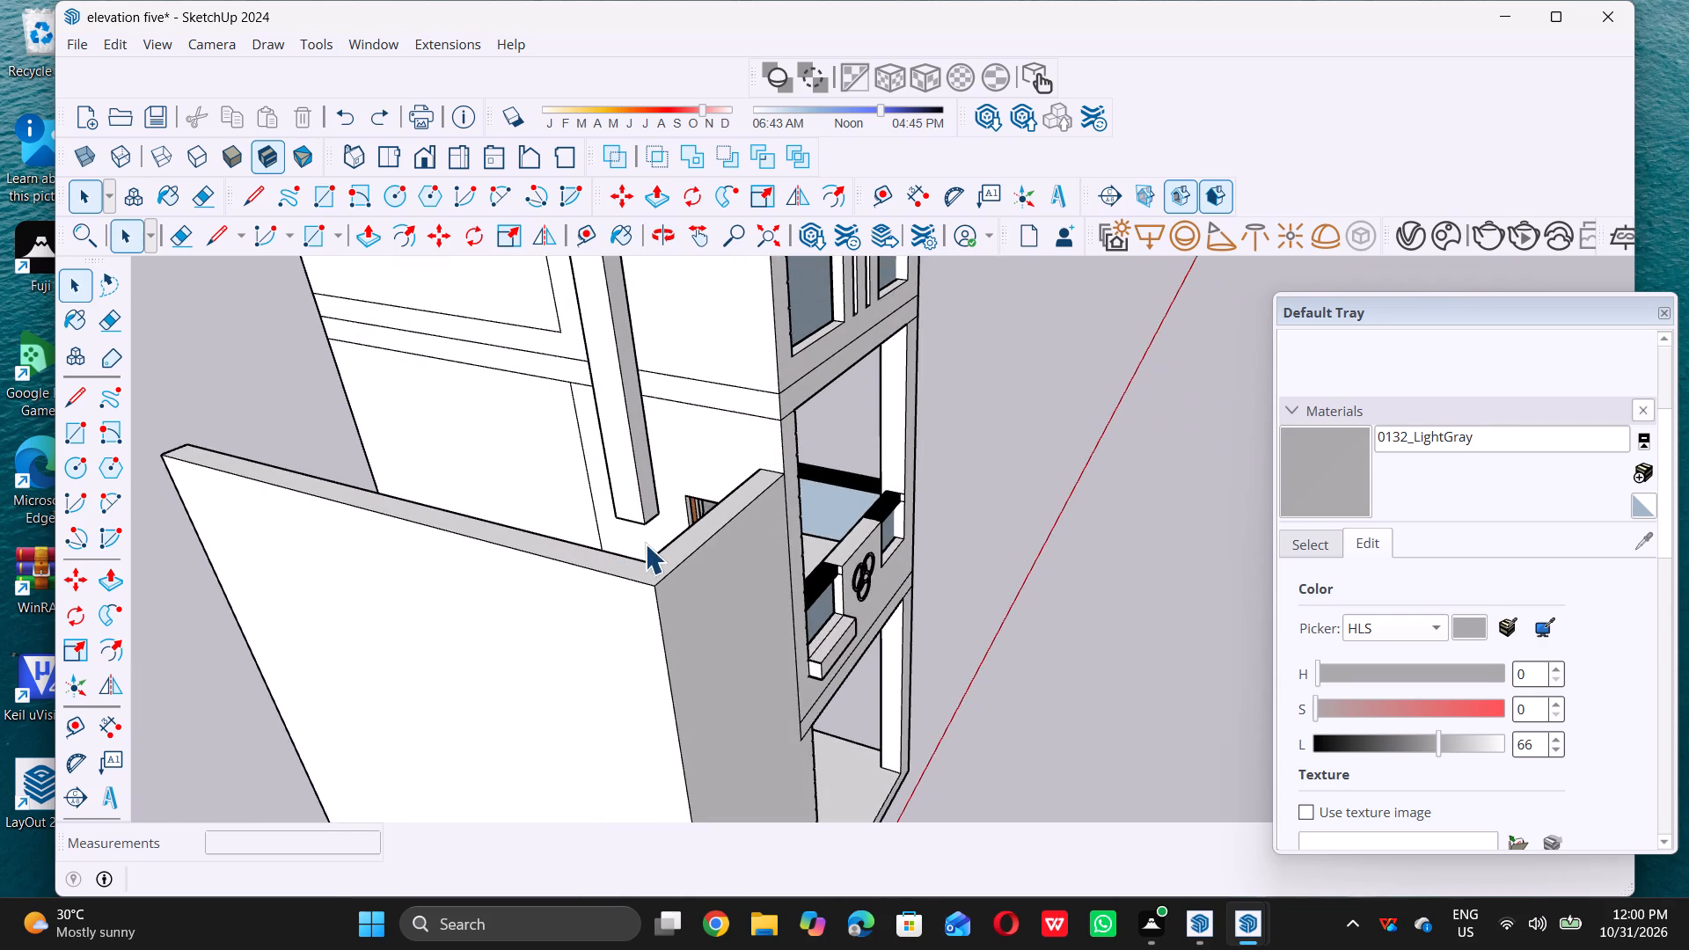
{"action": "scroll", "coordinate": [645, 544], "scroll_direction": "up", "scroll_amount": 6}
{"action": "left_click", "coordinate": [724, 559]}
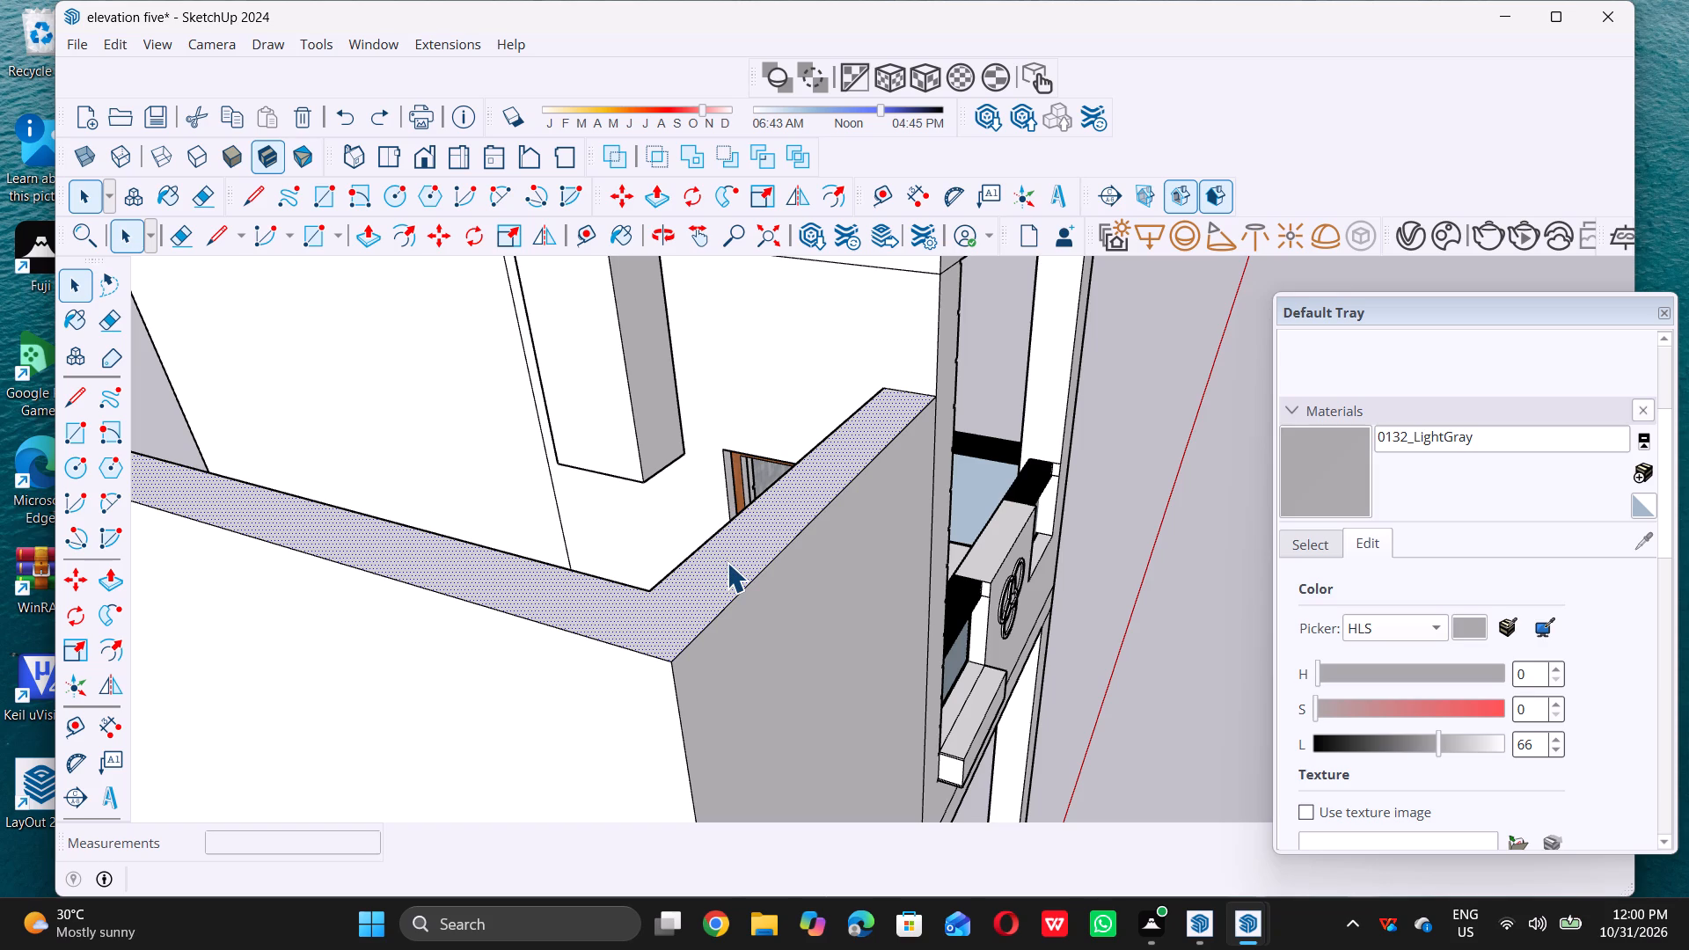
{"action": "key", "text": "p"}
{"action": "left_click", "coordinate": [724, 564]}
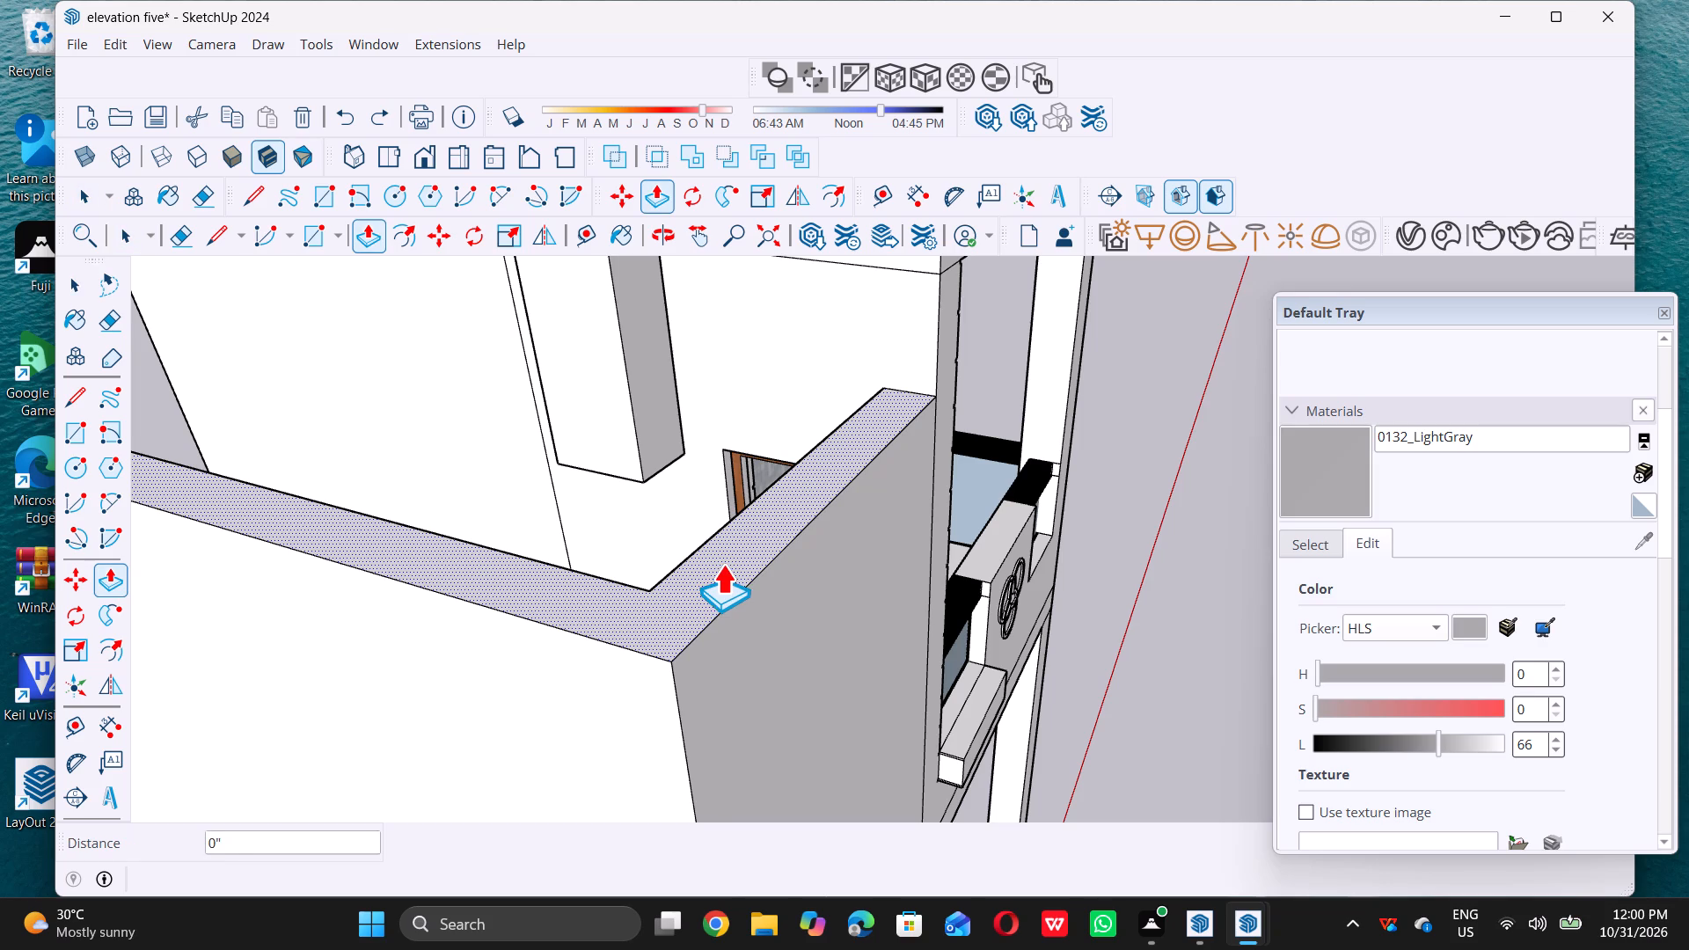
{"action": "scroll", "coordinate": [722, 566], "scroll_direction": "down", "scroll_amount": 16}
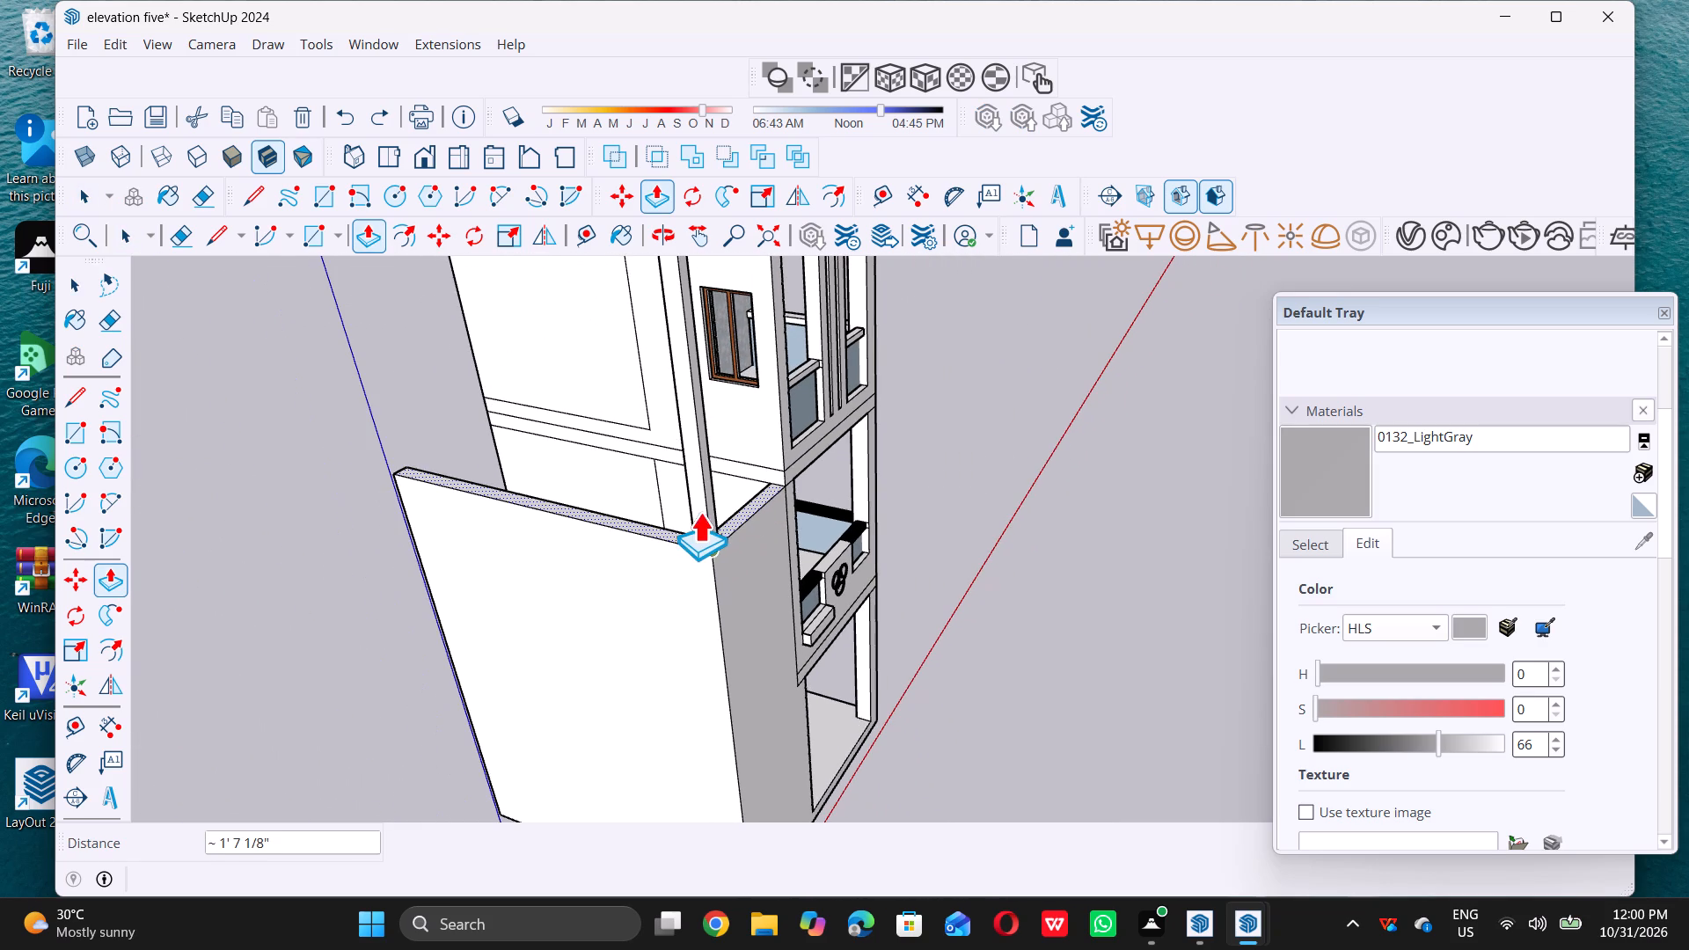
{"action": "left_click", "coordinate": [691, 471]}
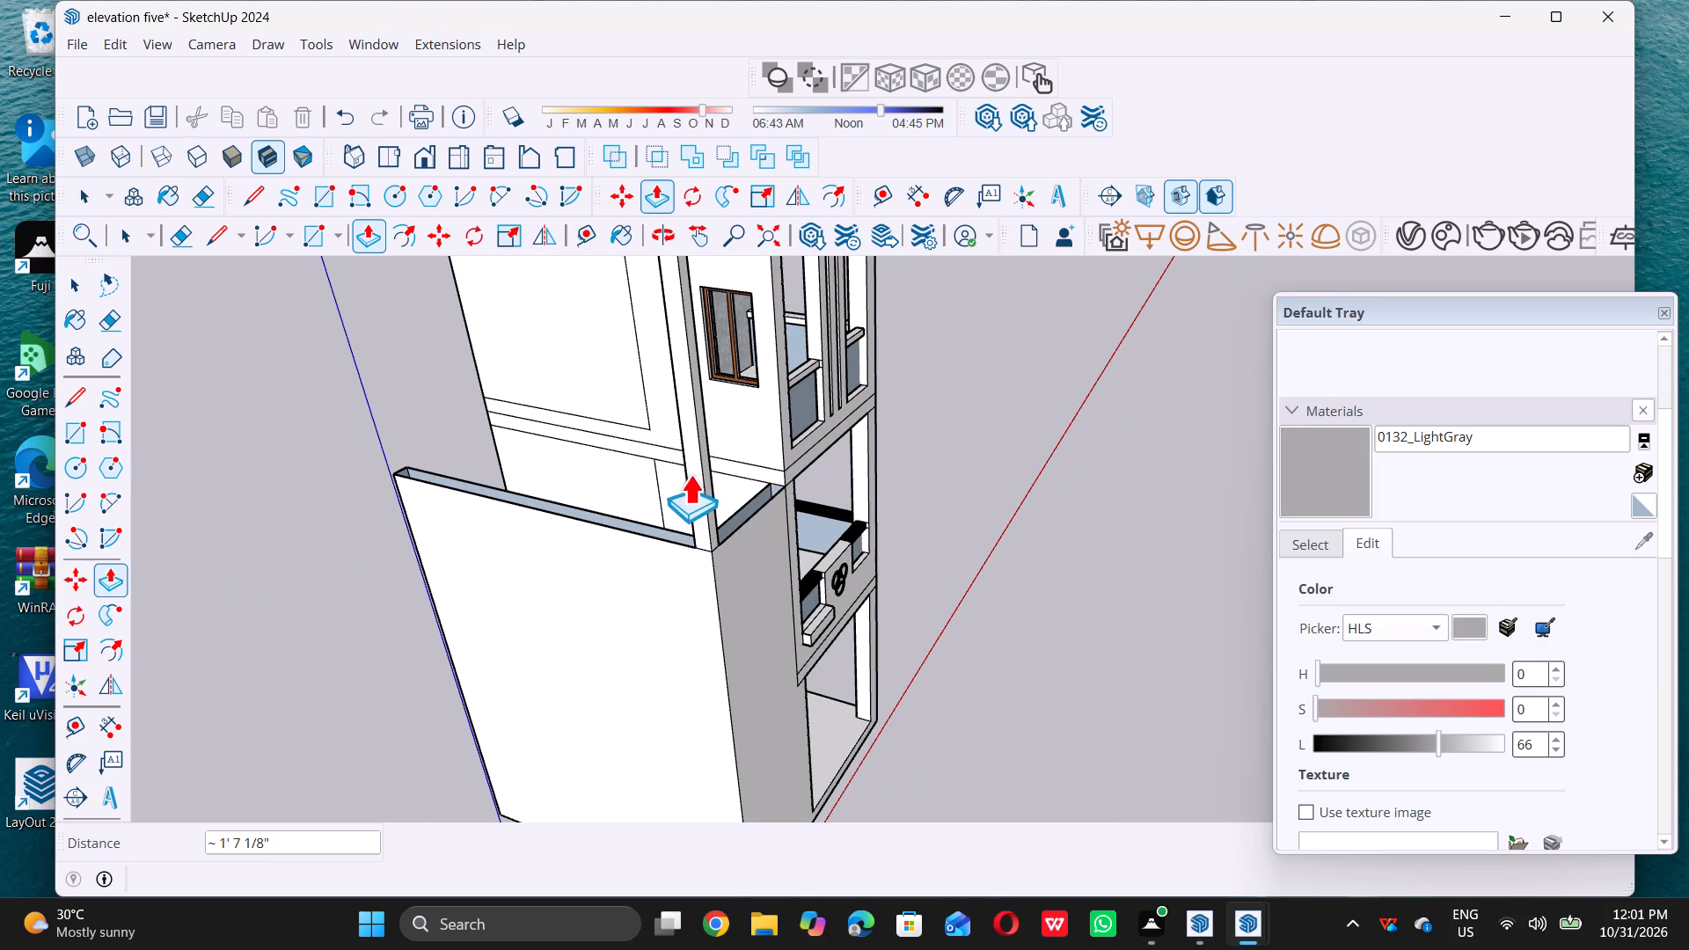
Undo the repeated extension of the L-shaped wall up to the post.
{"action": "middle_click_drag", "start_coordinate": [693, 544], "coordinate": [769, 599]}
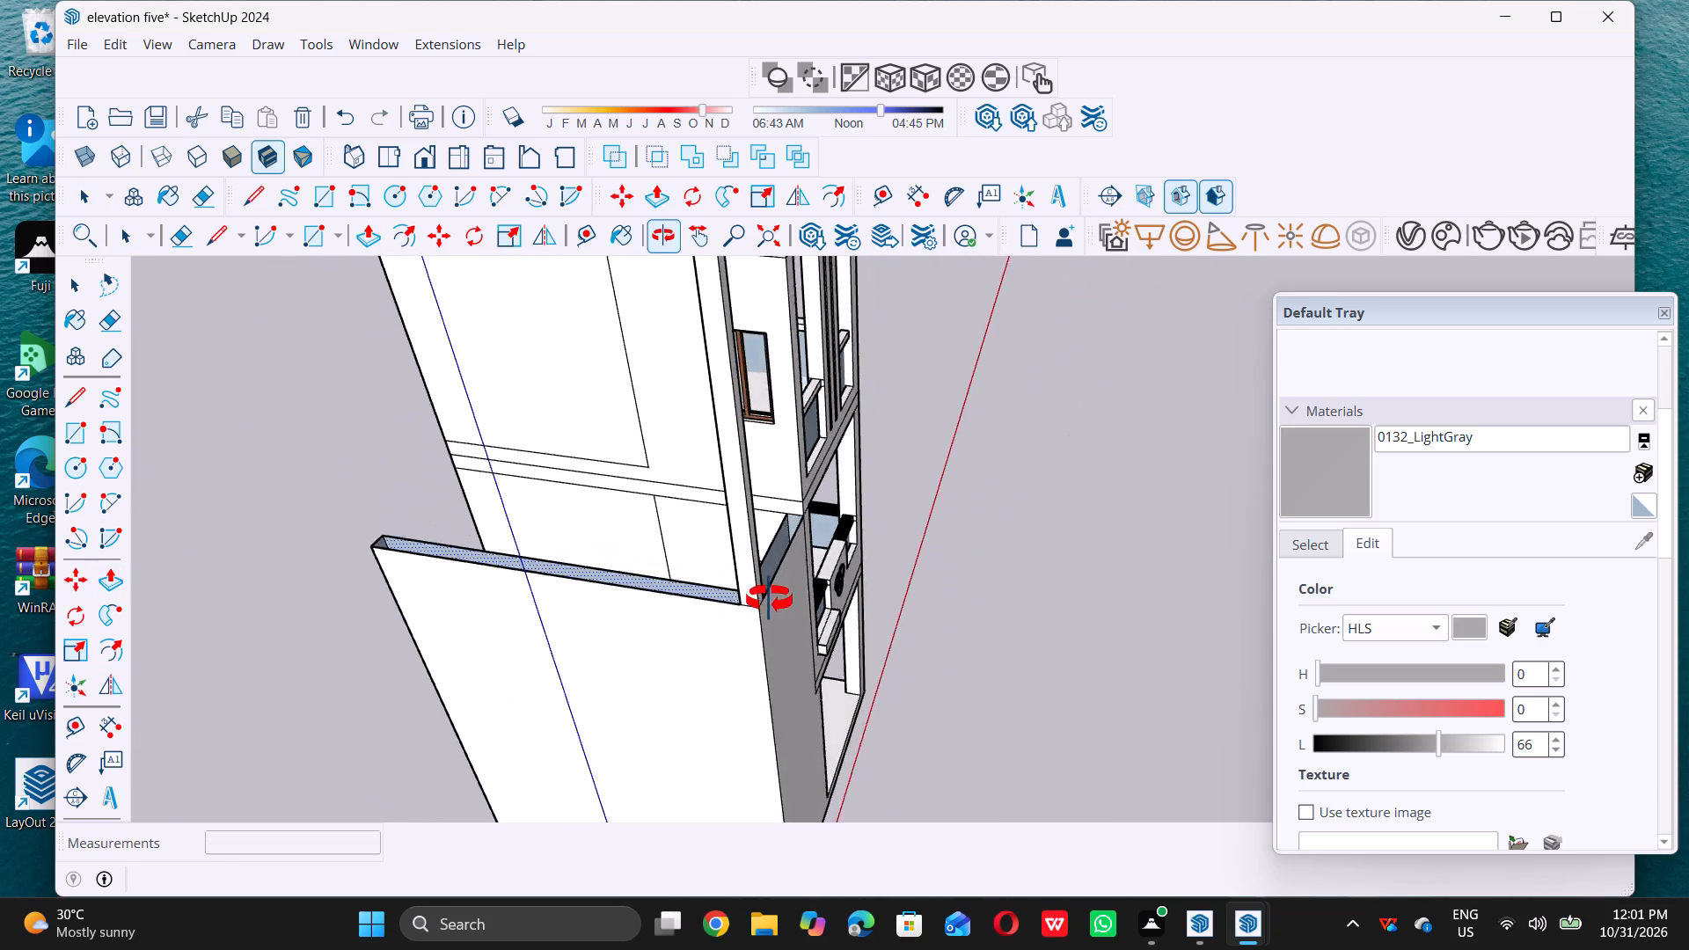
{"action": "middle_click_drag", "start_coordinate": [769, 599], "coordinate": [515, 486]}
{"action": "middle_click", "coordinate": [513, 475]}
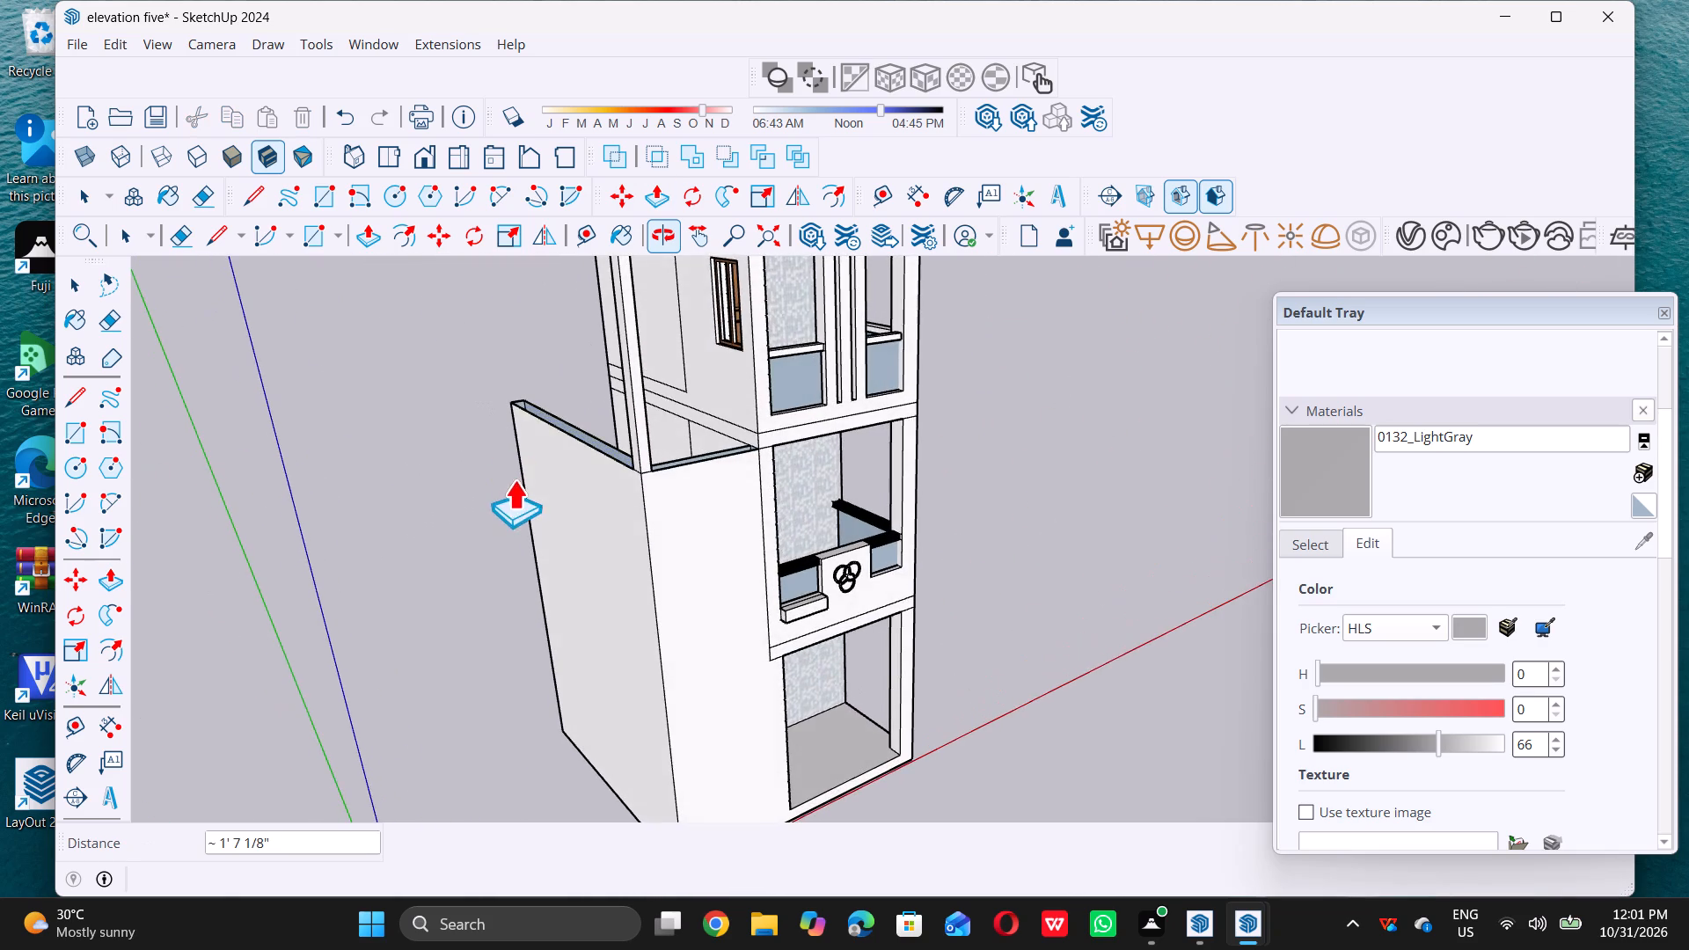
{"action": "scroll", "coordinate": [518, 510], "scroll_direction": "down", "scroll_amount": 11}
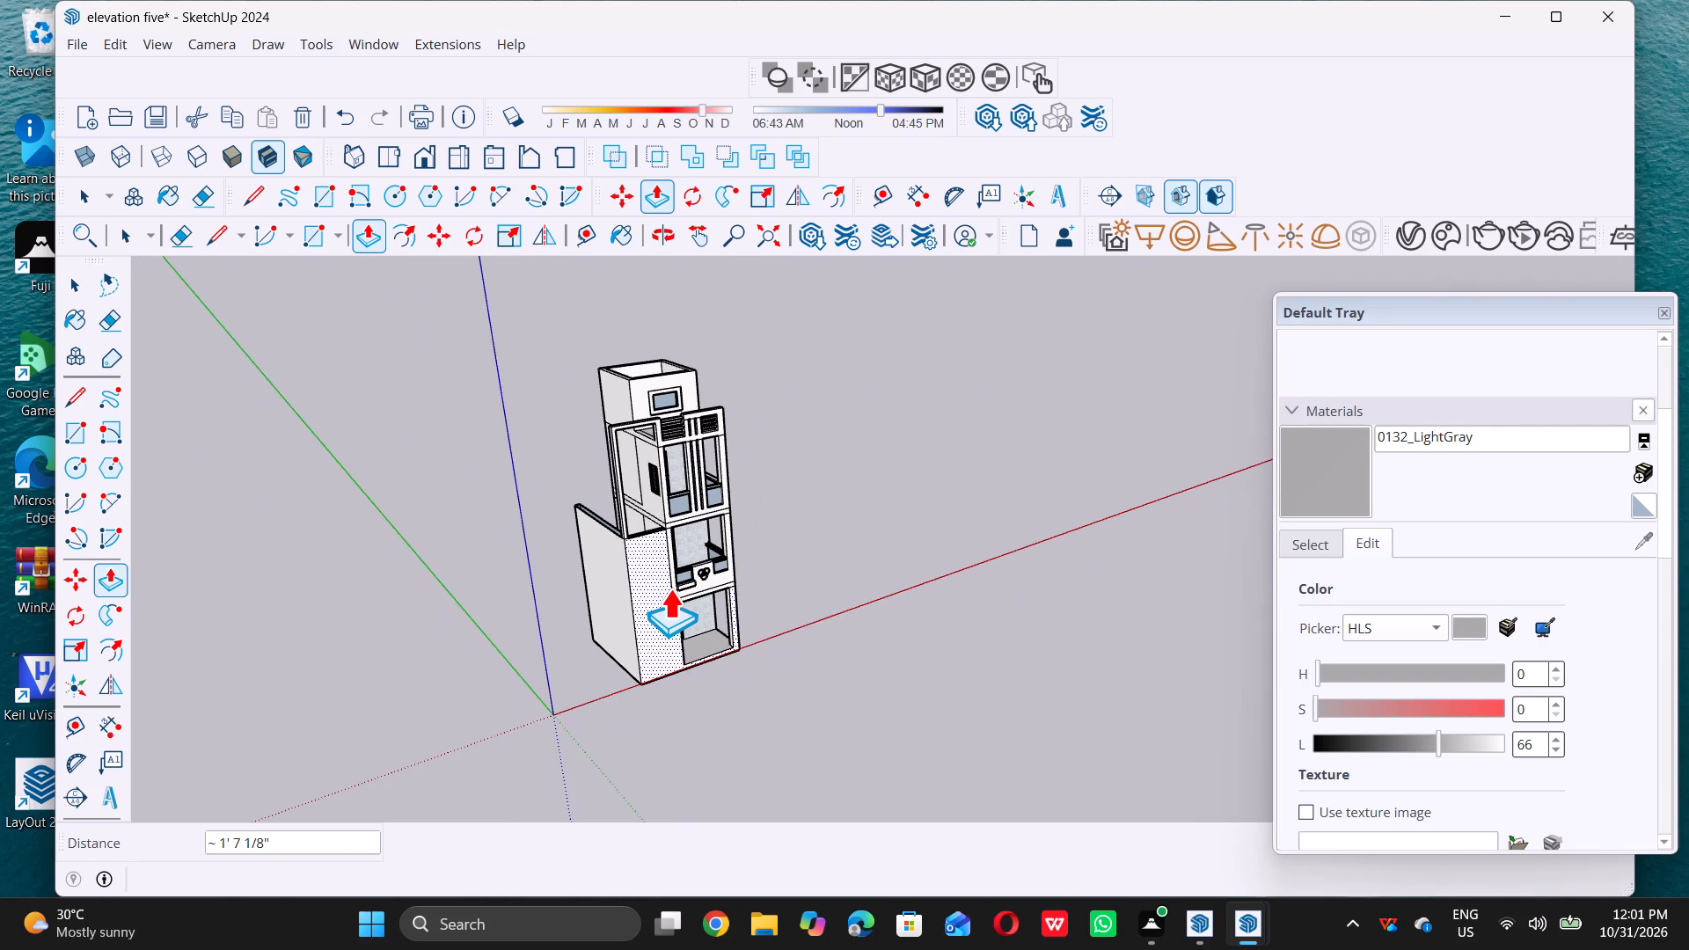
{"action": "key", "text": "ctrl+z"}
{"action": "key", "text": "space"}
Push/Pull the hanging post's bottom face down about 1' 7 1/8" onto the top corner of the L-shaped wall.
{"action": "scroll", "coordinate": [625, 535], "scroll_direction": "up", "scroll_amount": 5}
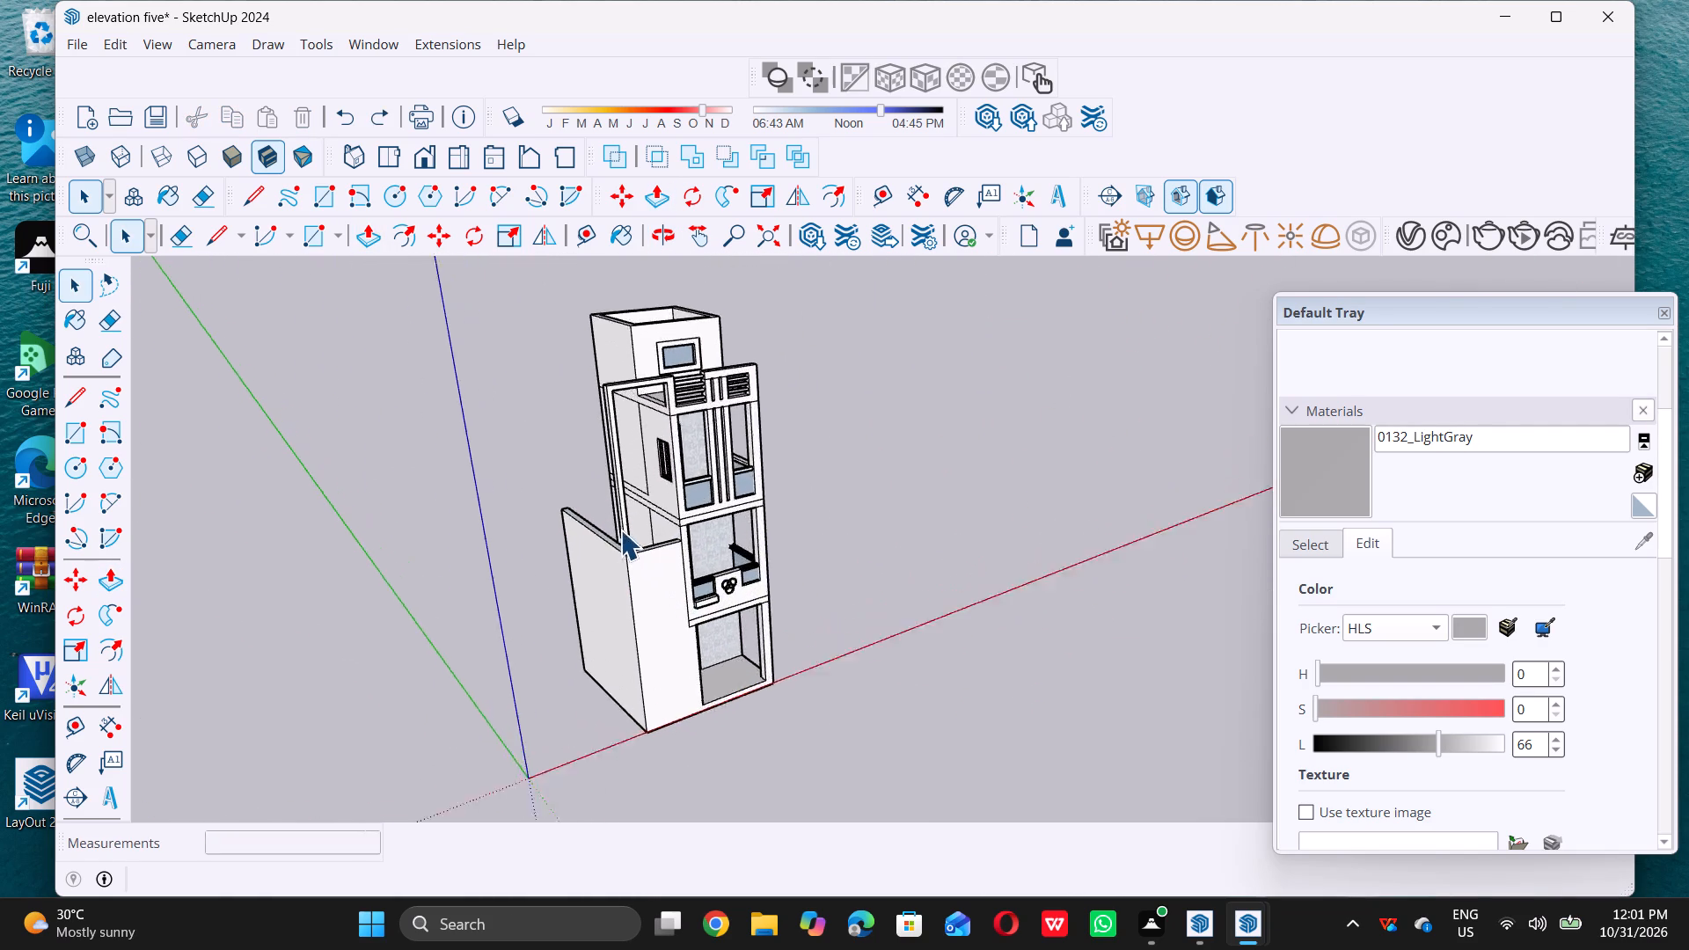
{"action": "scroll", "coordinate": [614, 530], "scroll_direction": "up", "scroll_amount": 5}
{"action": "scroll", "coordinate": [603, 581], "scroll_direction": "down", "scroll_amount": 11}
{"action": "middle_click_drag", "start_coordinate": [602, 589], "coordinate": [589, 534]}
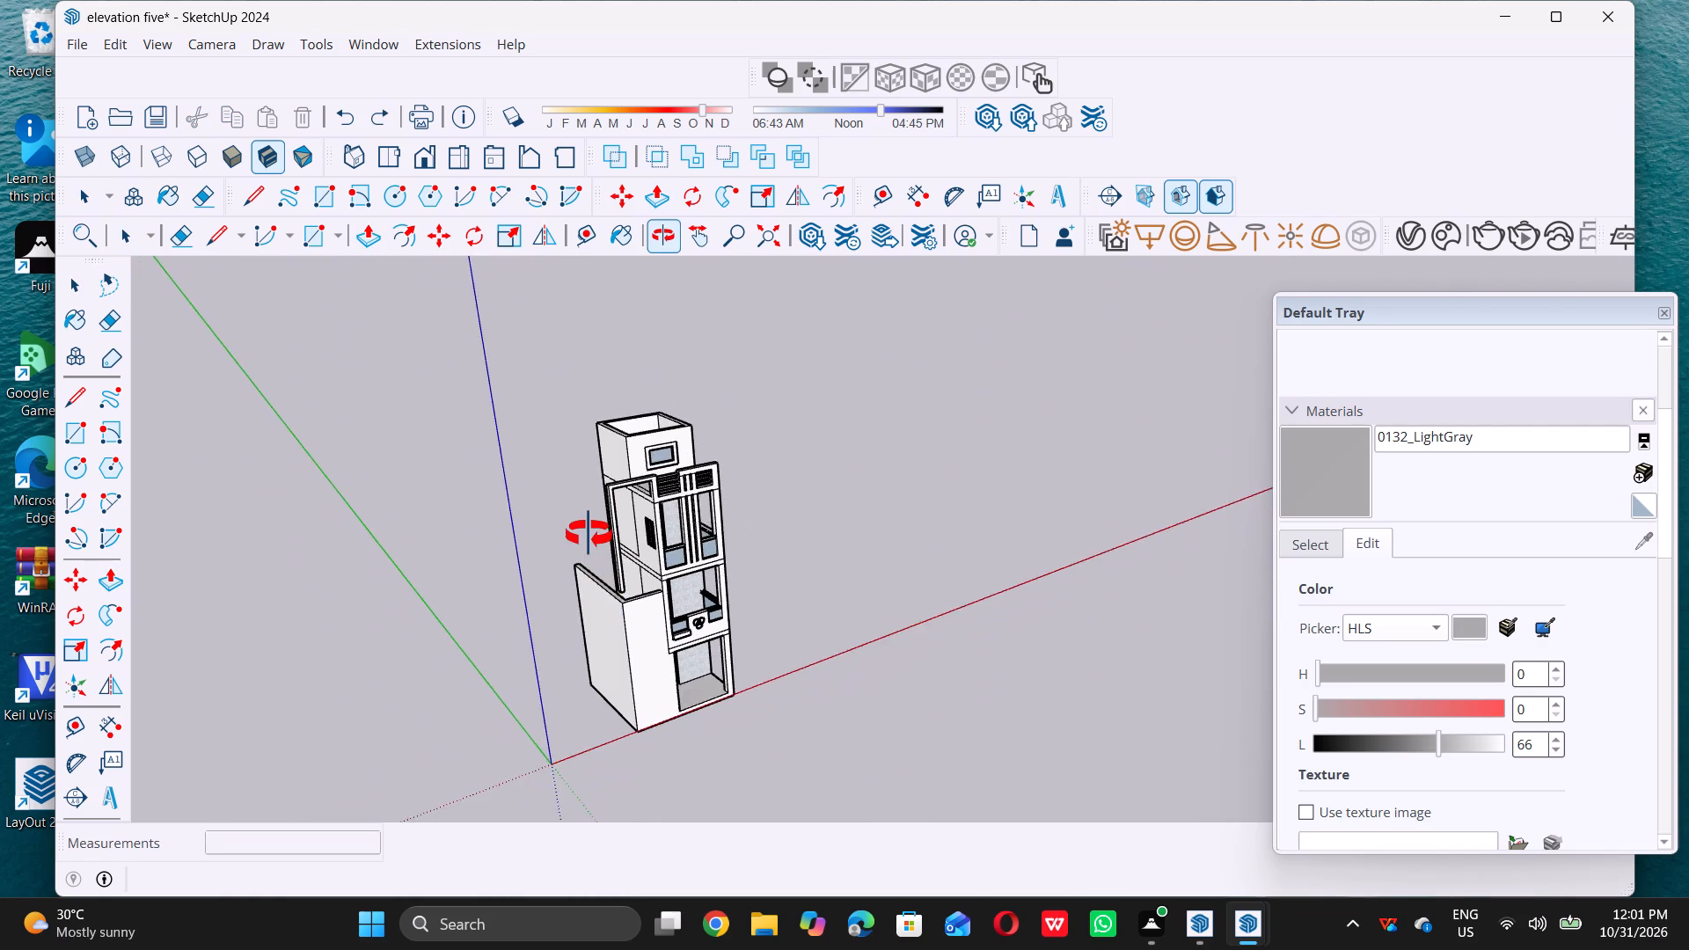
{"action": "middle_click_drag", "start_coordinate": [589, 534], "coordinate": [587, 521]}
{"action": "scroll", "coordinate": [609, 544], "scroll_direction": "up", "scroll_amount": 11}
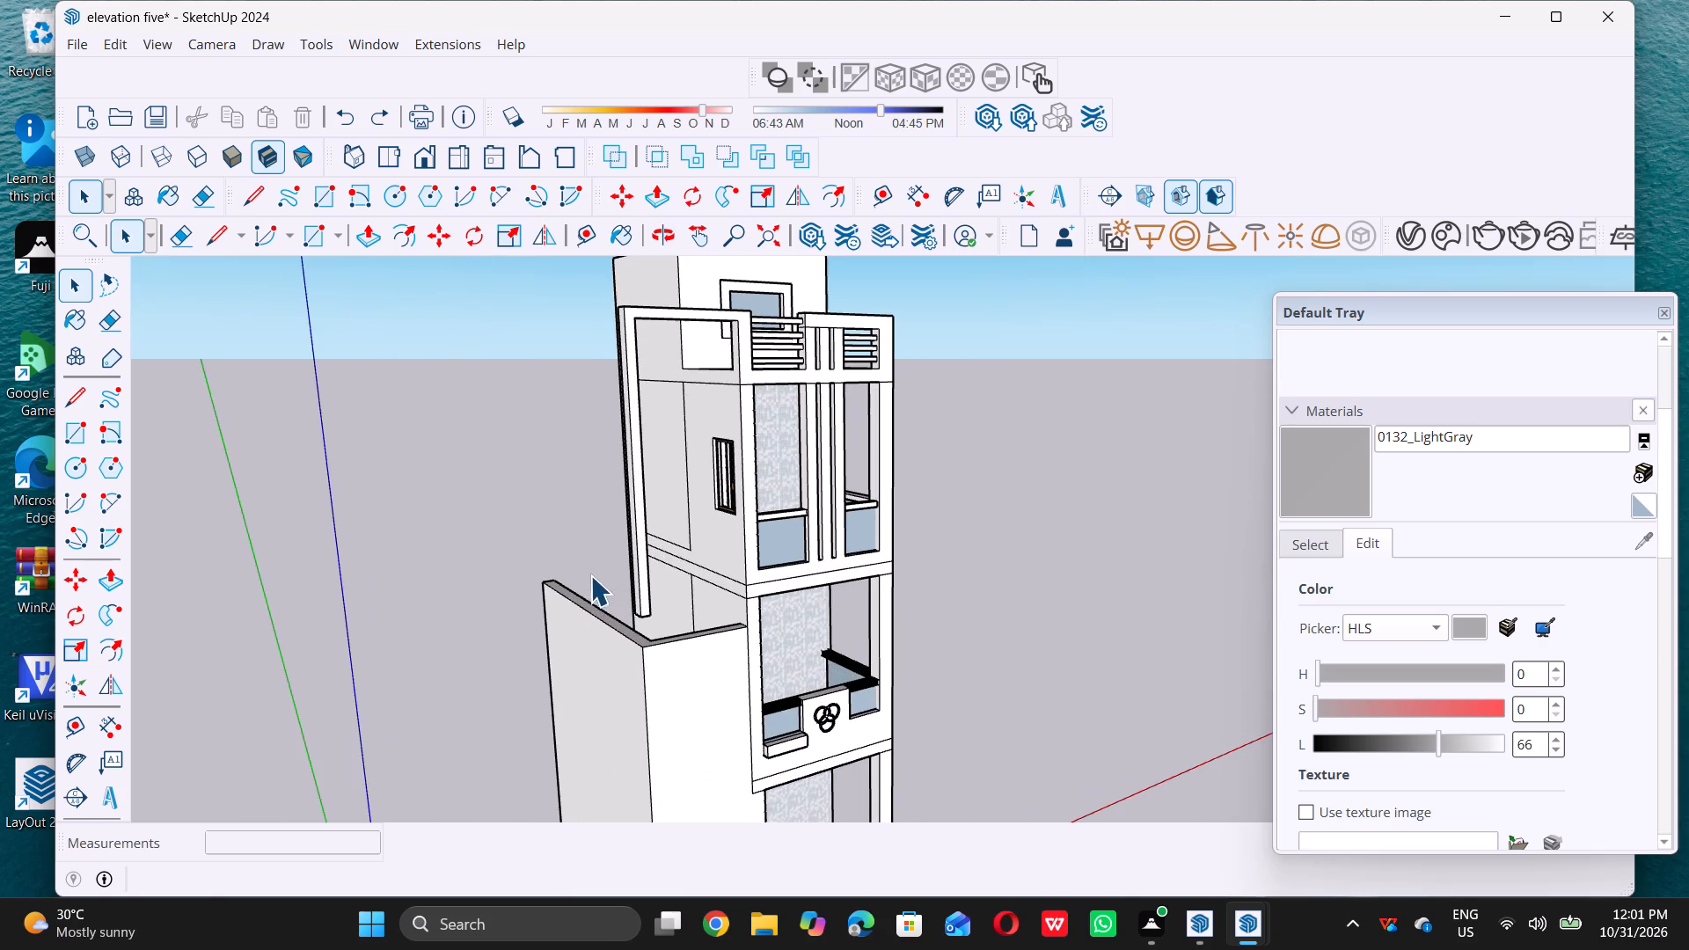
{"action": "middle_click_drag", "start_coordinate": [587, 596], "coordinate": [638, 524]}
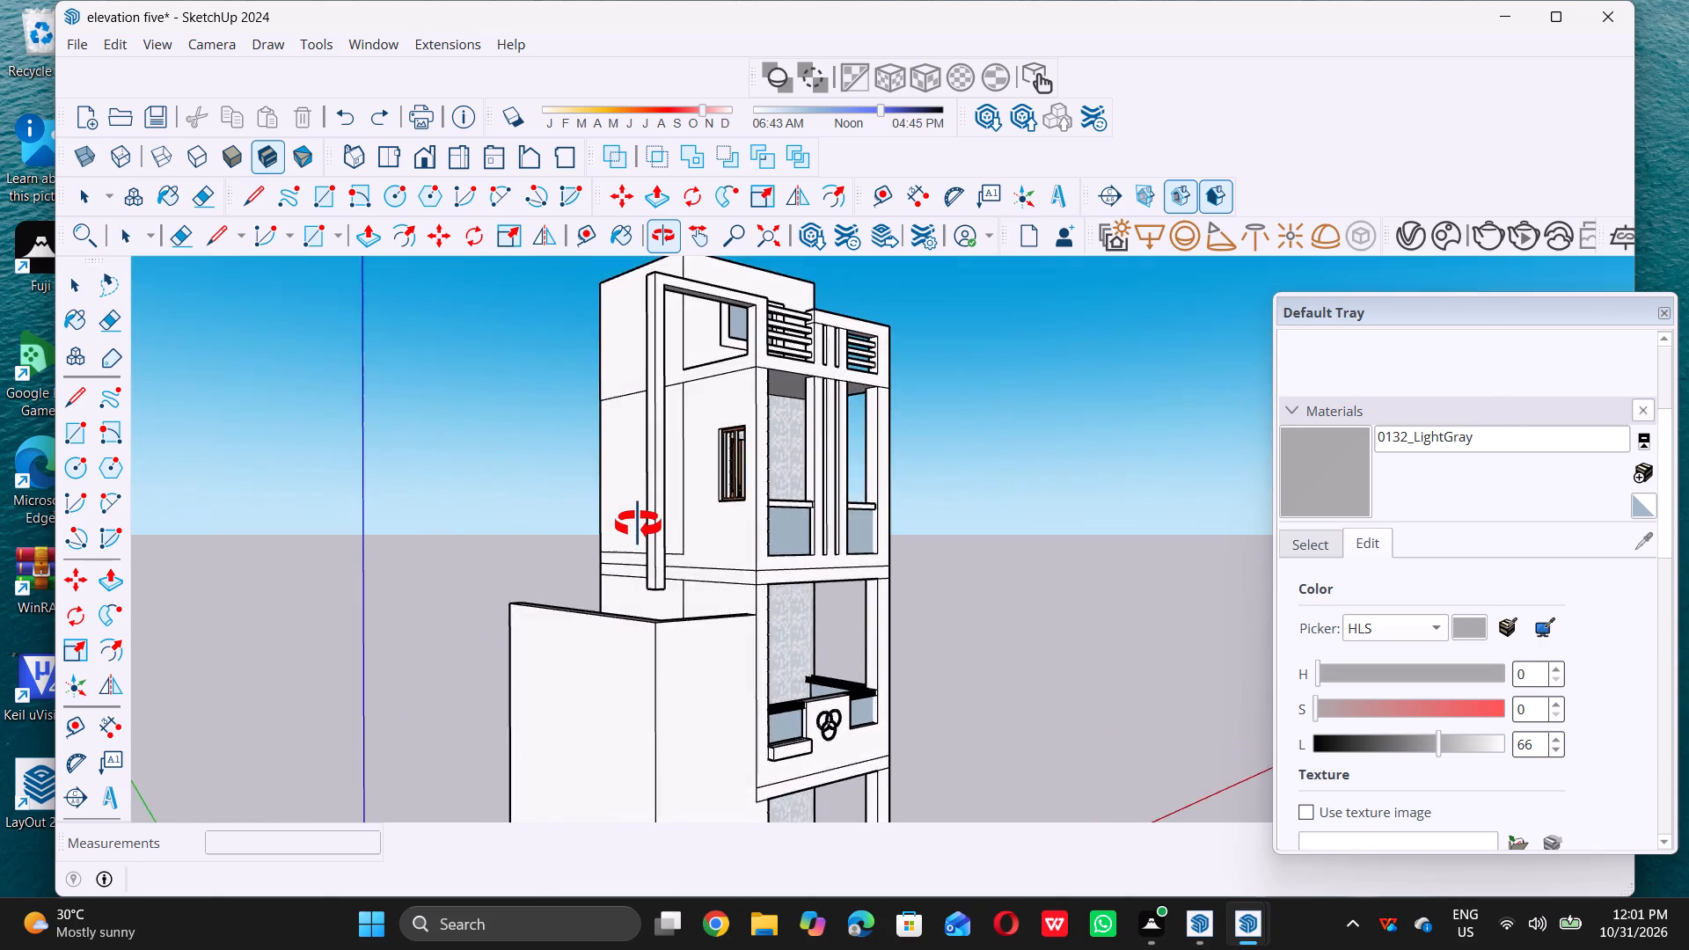
{"action": "middle_click_drag", "start_coordinate": [638, 524], "coordinate": [639, 522]}
{"action": "scroll", "coordinate": [638, 524], "scroll_direction": "up", "scroll_amount": 6}
{"action": "scroll", "coordinate": [644, 598], "scroll_direction": "up", "scroll_amount": 4}
{"action": "middle_click_drag", "start_coordinate": [646, 615], "coordinate": [659, 585]}
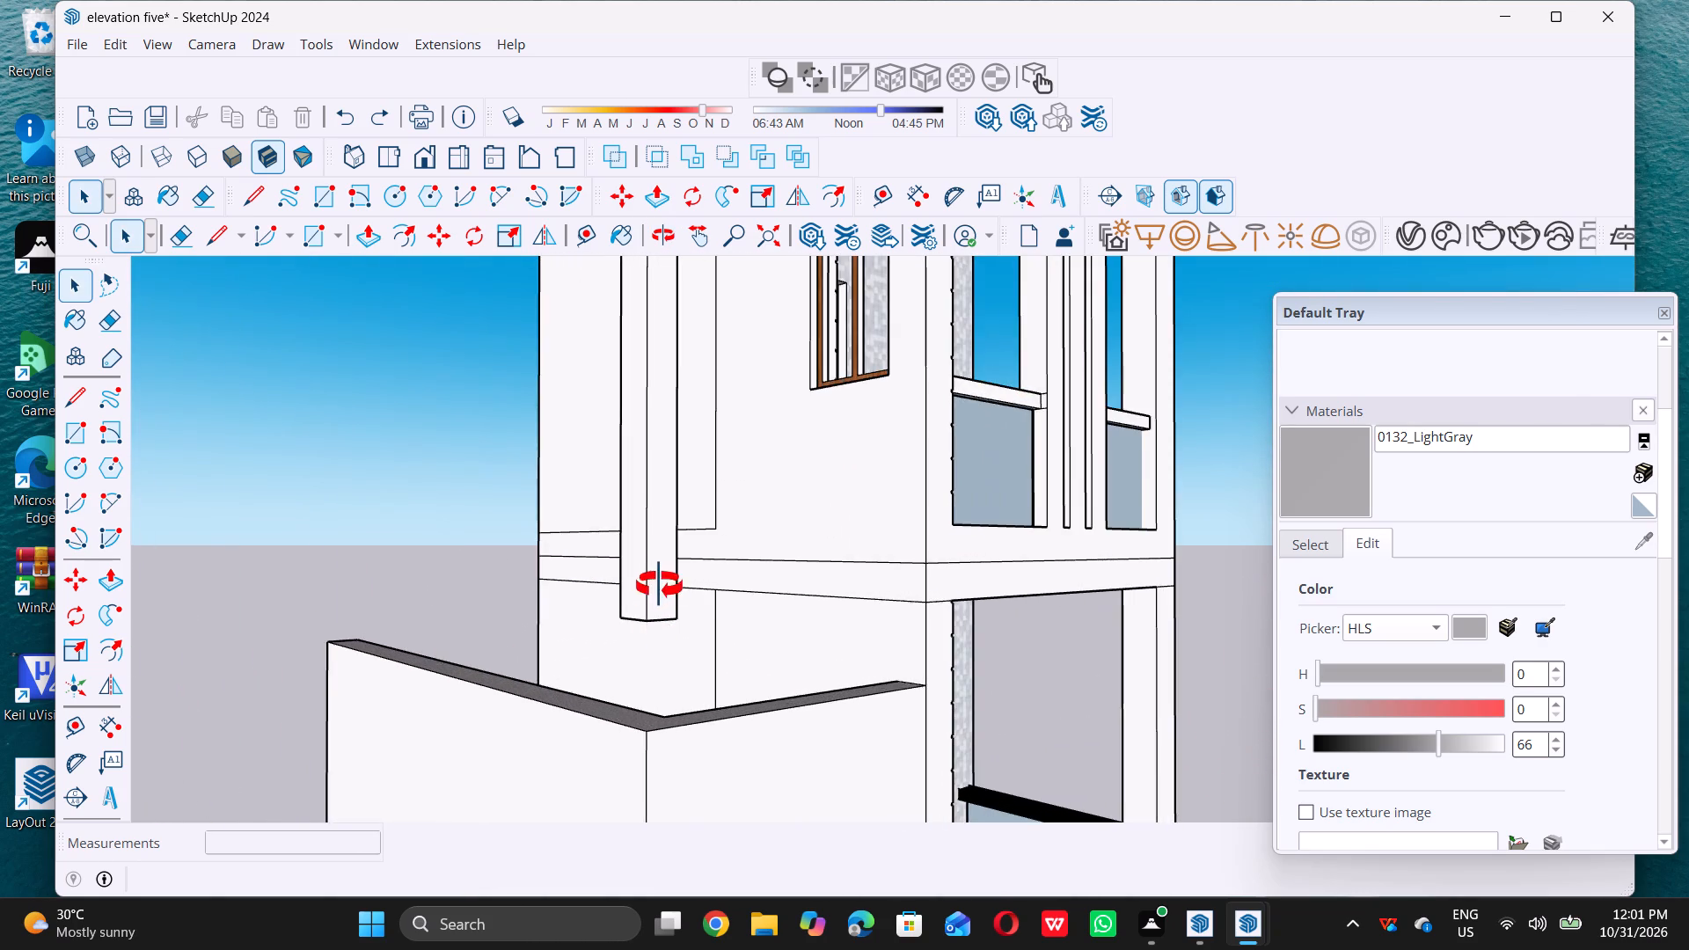
{"action": "middle_click_drag", "start_coordinate": [659, 585], "coordinate": [655, 608]}
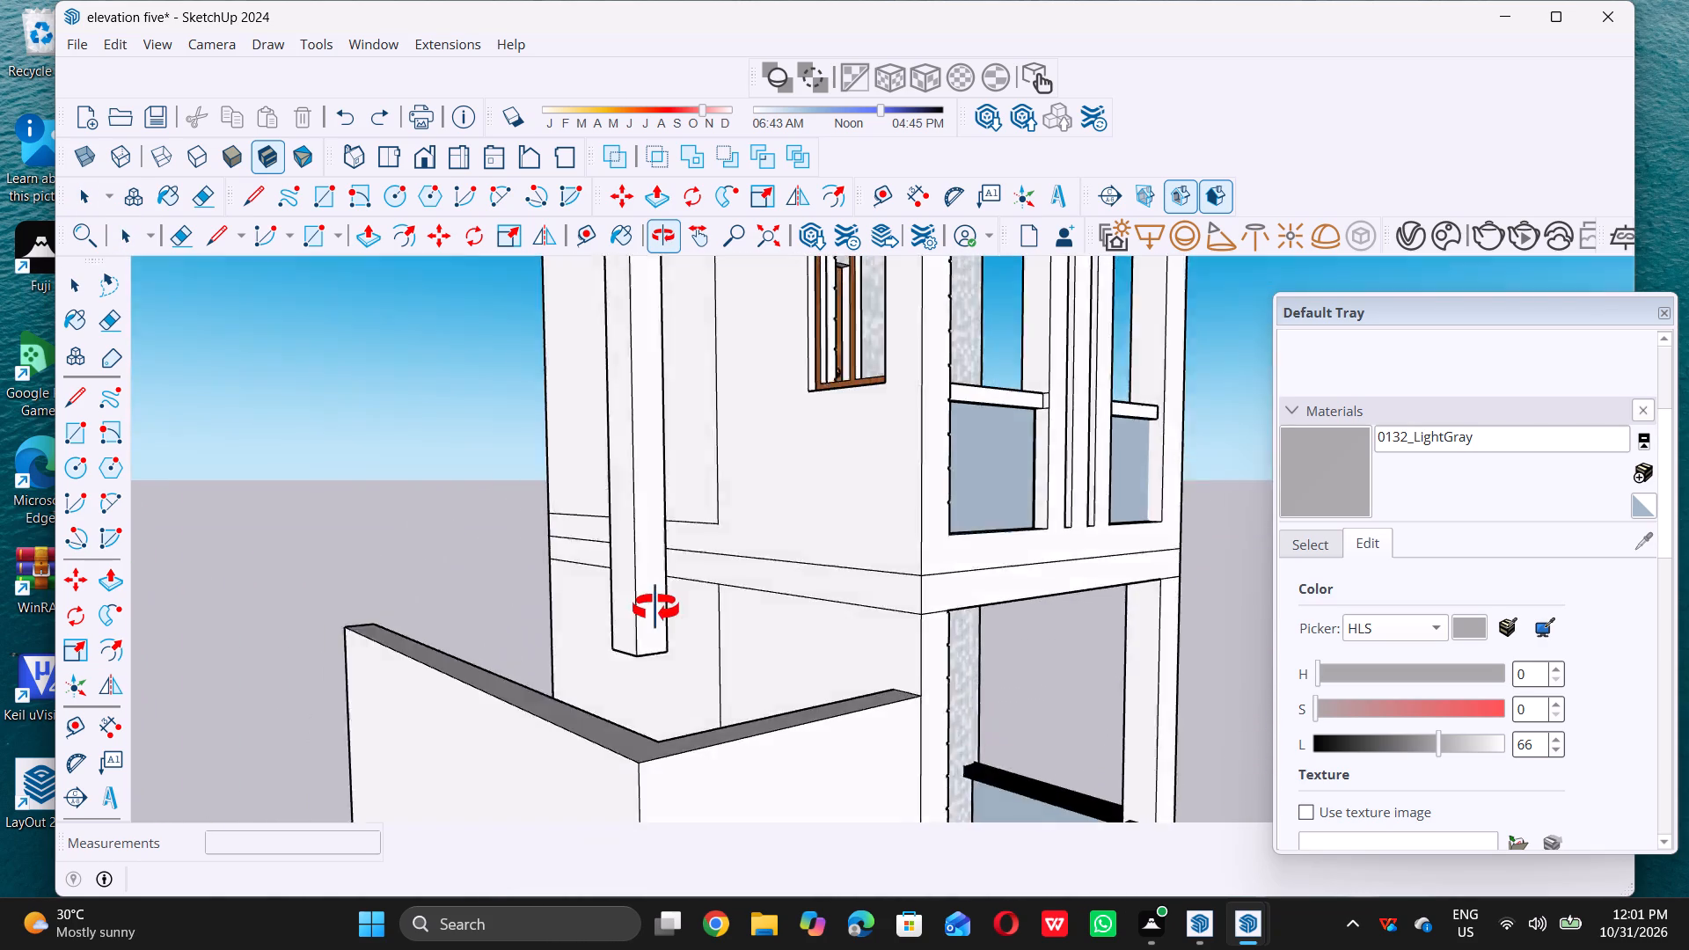
{"action": "middle_click_drag", "start_coordinate": [655, 608], "coordinate": [662, 606]}
{"action": "scroll", "coordinate": [679, 628], "scroll_direction": "up", "scroll_amount": 5}
{"action": "middle_click_drag", "start_coordinate": [657, 619], "coordinate": [655, 581]}
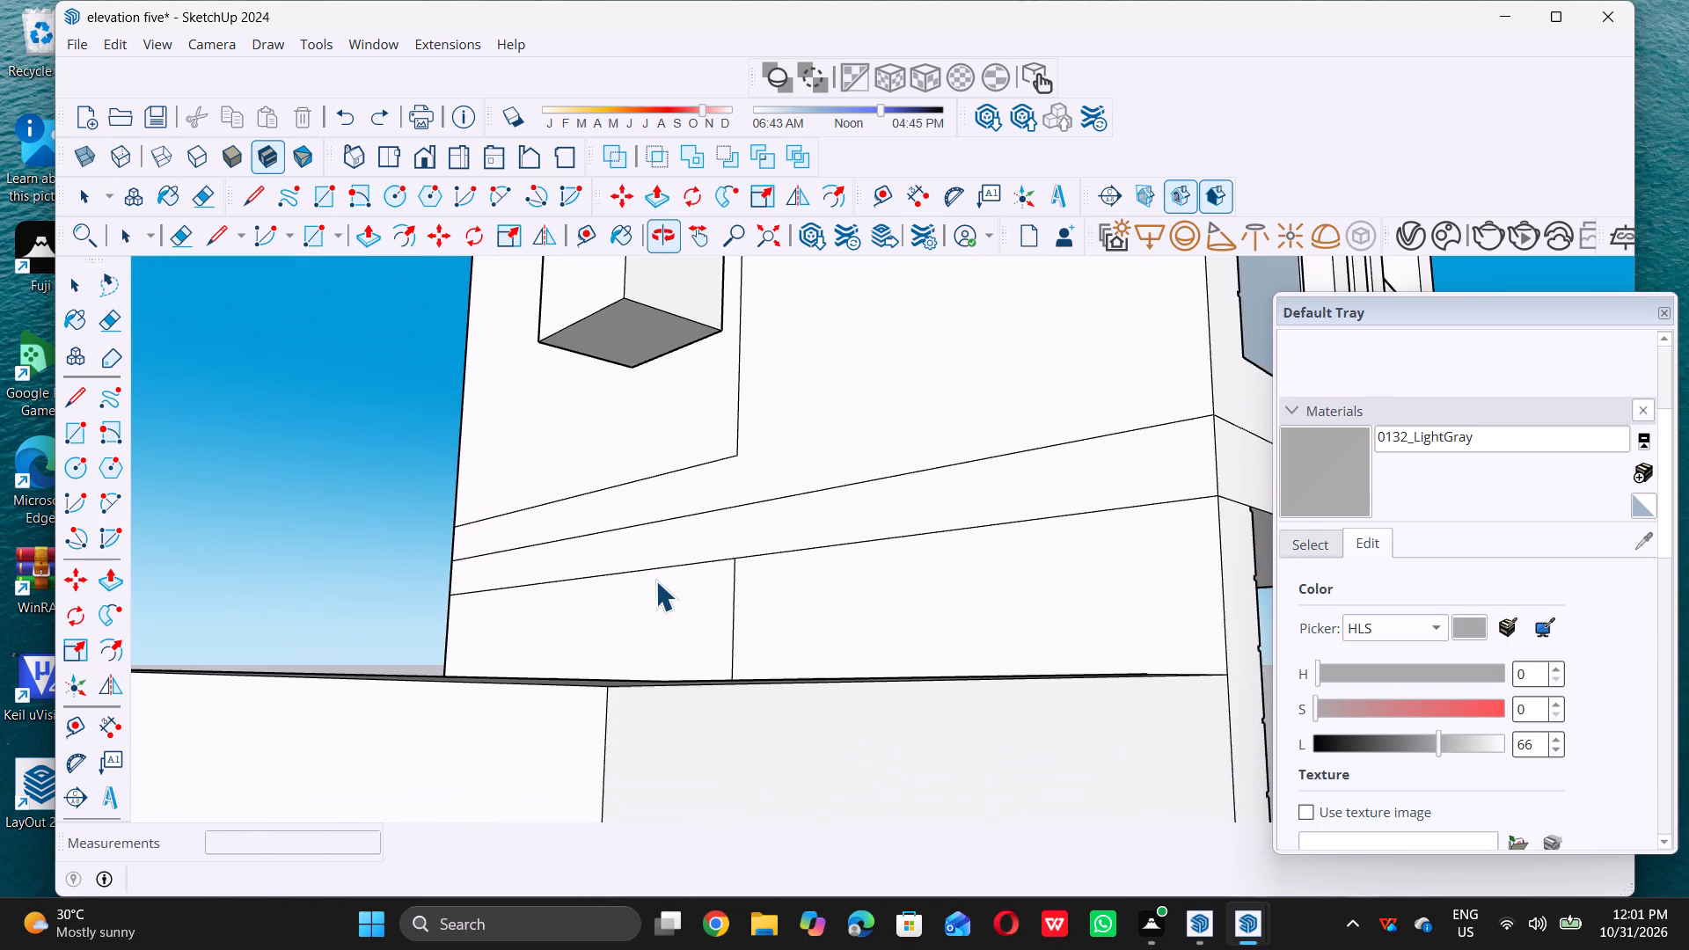
{"action": "scroll", "coordinate": [634, 665], "scroll_direction": "down", "scroll_amount": 4}
{"action": "scroll", "coordinate": [625, 586], "scroll_direction": "up", "scroll_amount": 5}
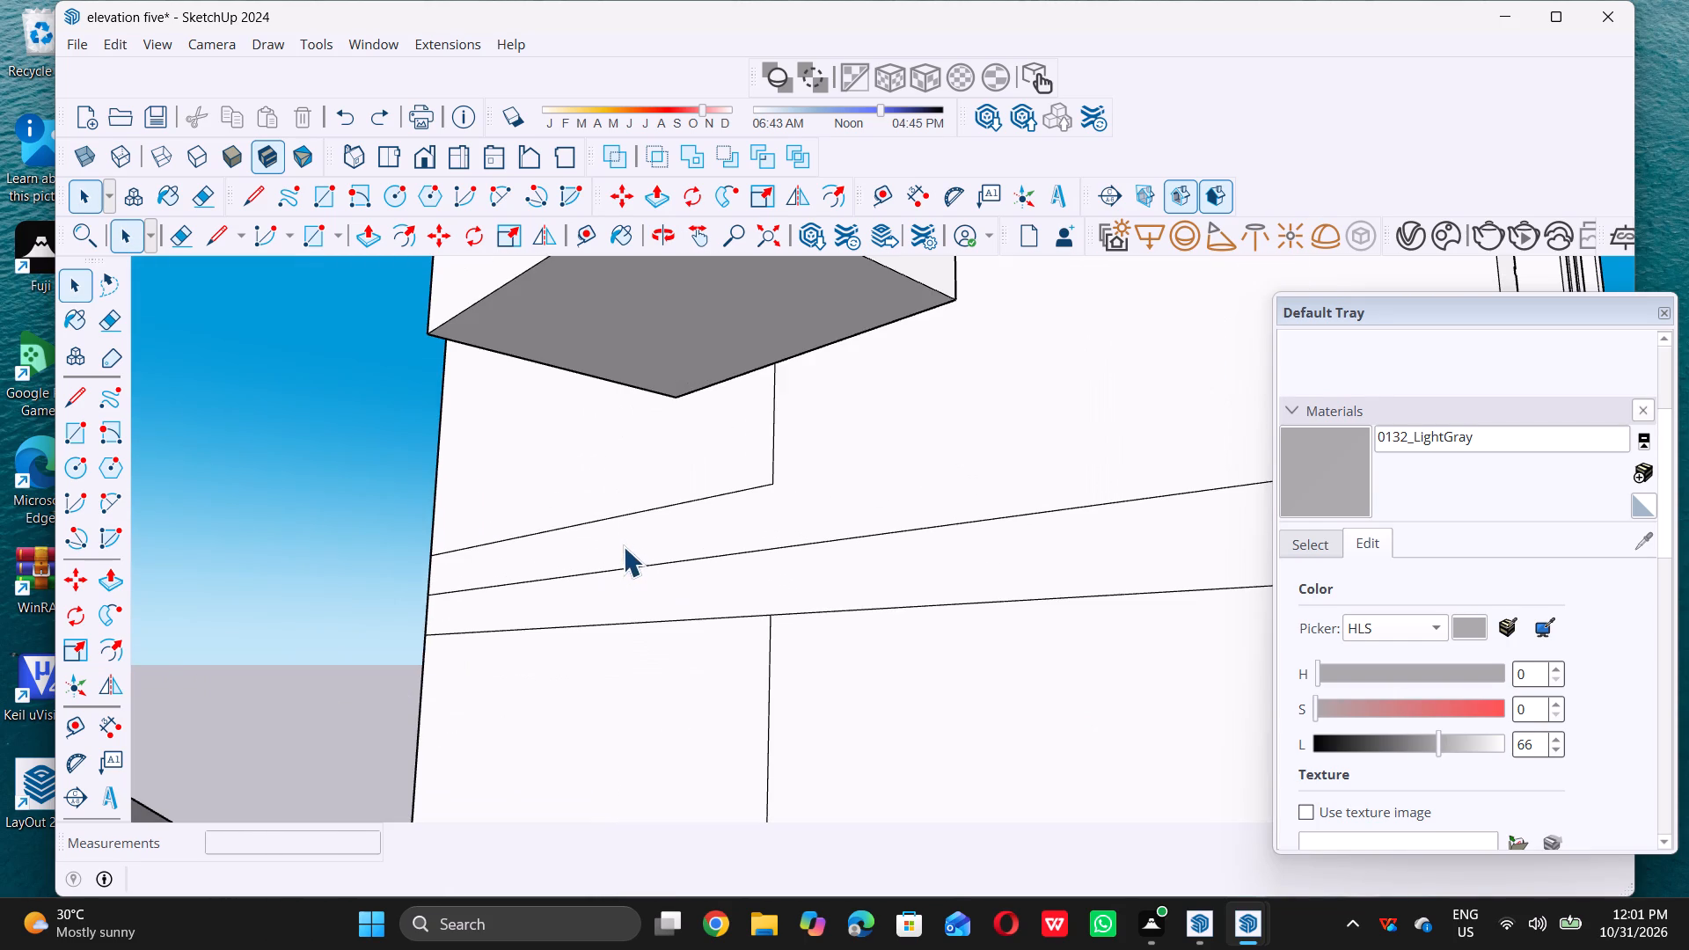
{"action": "left_click", "coordinate": [695, 351]}
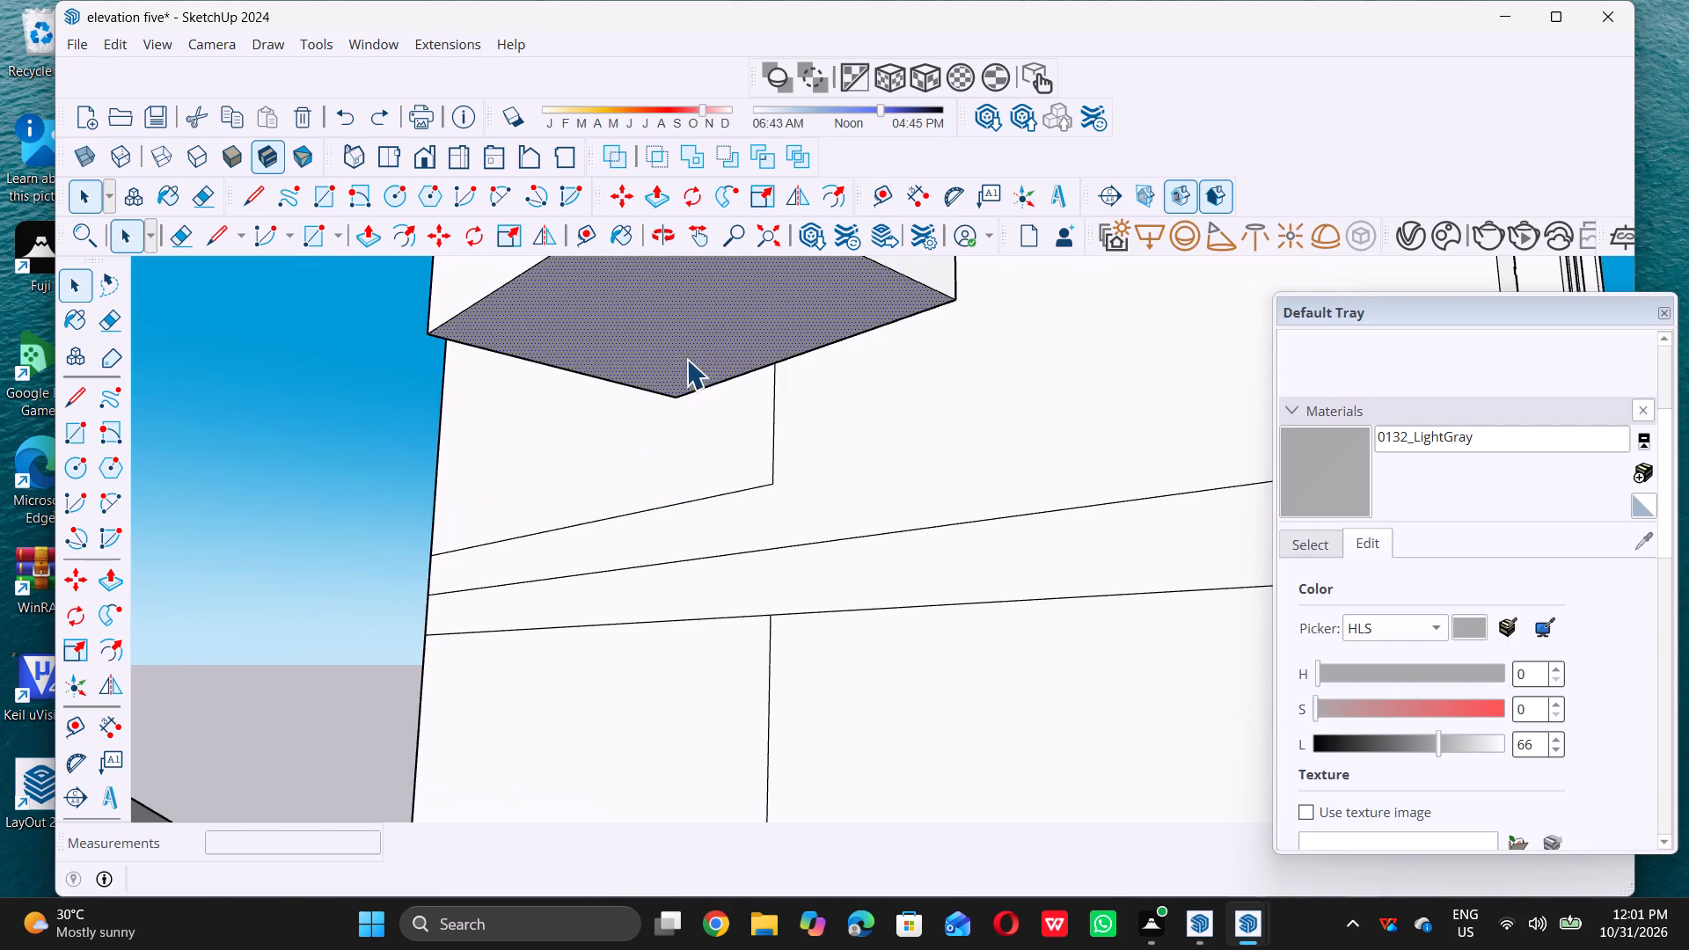
{"action": "scroll", "coordinate": [626, 516], "scroll_direction": "down", "scroll_amount": 5}
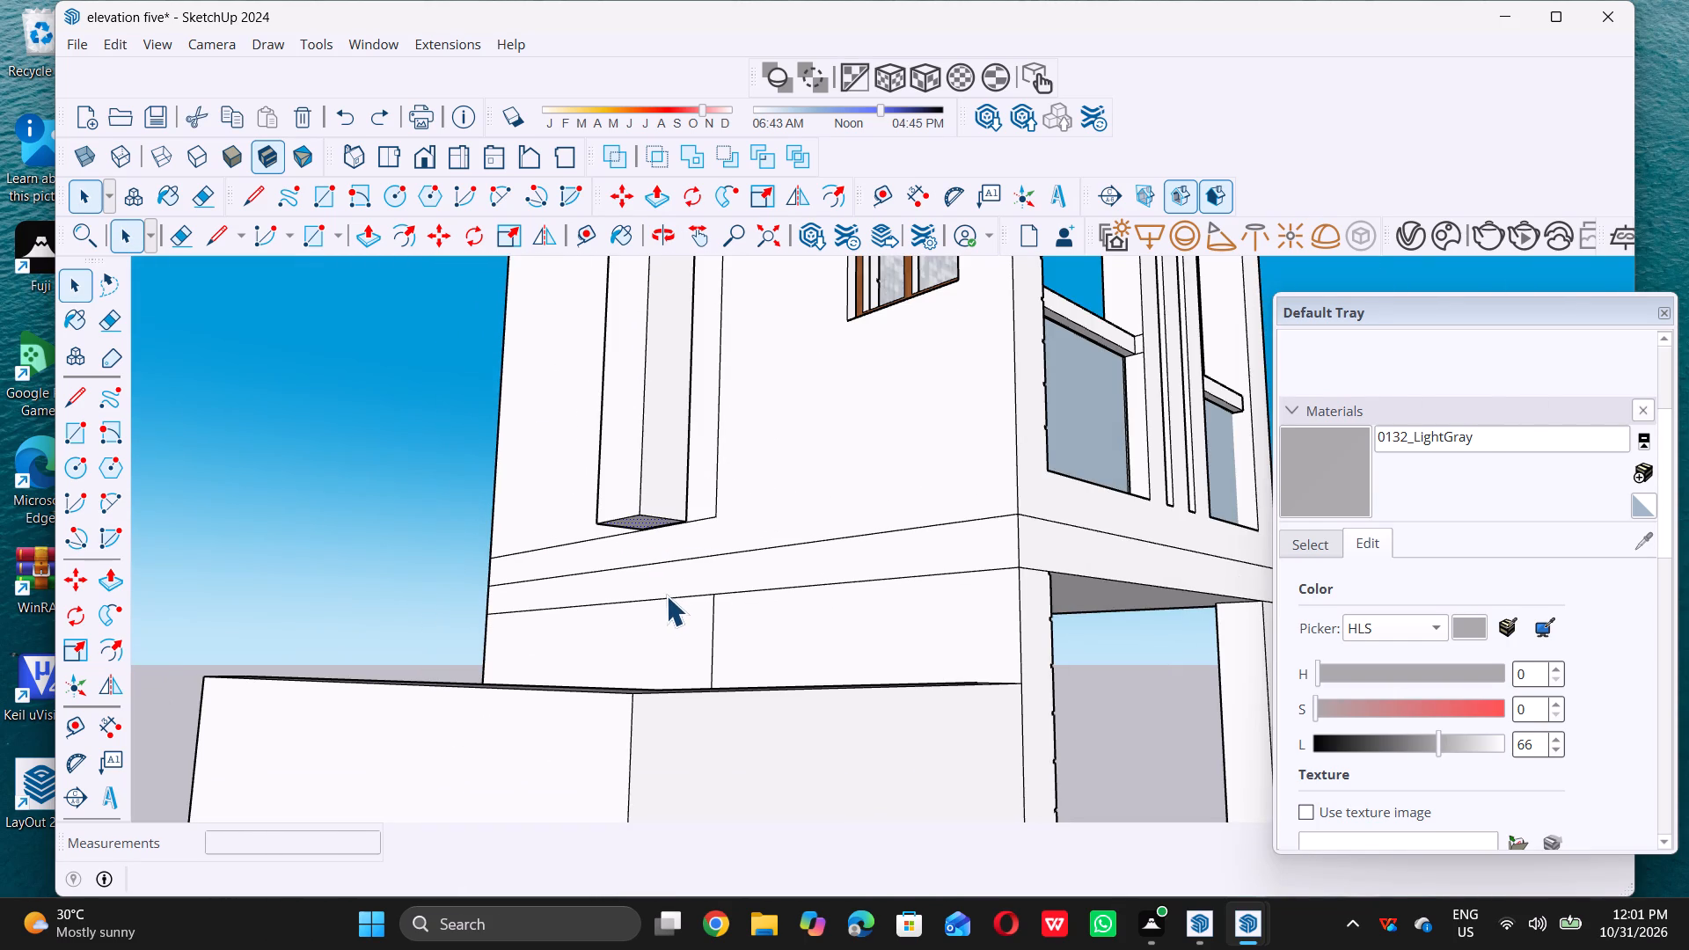
{"action": "key", "text": "p"}
{"action": "double_click", "coordinate": [651, 519]}
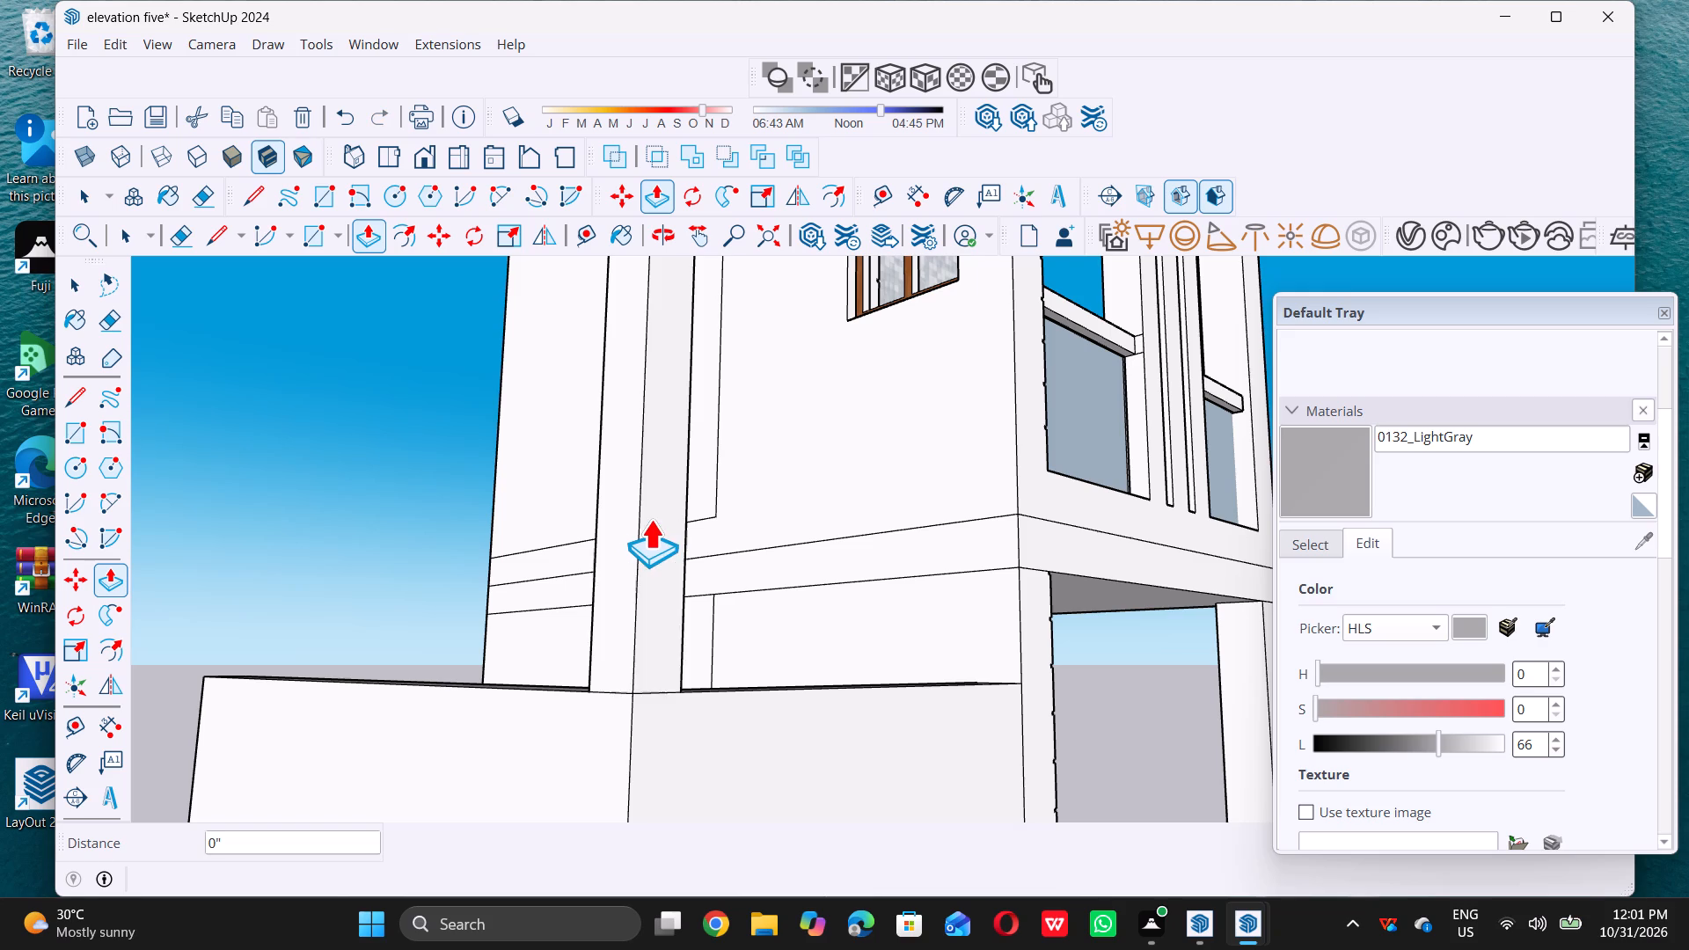
Examine the junction of the extended post and the L-shaped wall from the side and front of the building.
{"action": "scroll", "coordinate": [650, 519], "scroll_direction": "down", "scroll_amount": 4}
{"action": "middle_click_drag", "start_coordinate": [651, 536], "coordinate": [614, 669]}
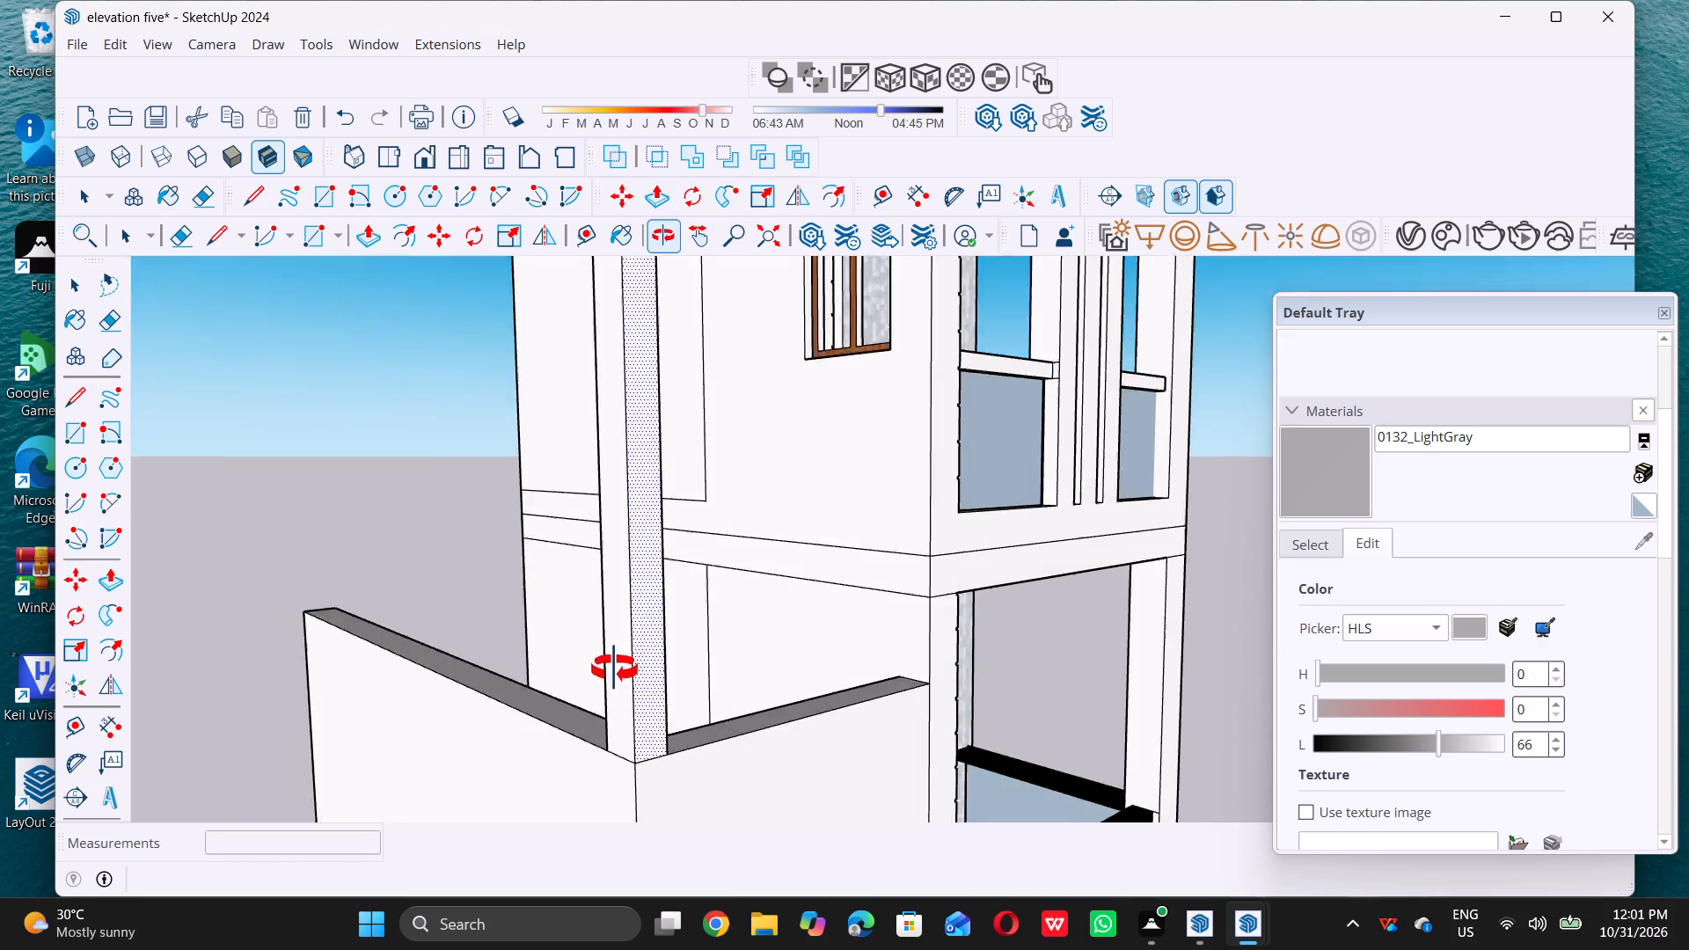
{"action": "middle_click_drag", "start_coordinate": [614, 669], "coordinate": [614, 670]}
{"action": "key", "text": "space"}
{"action": "scroll", "coordinate": [620, 671], "scroll_direction": "down", "scroll_amount": 6}
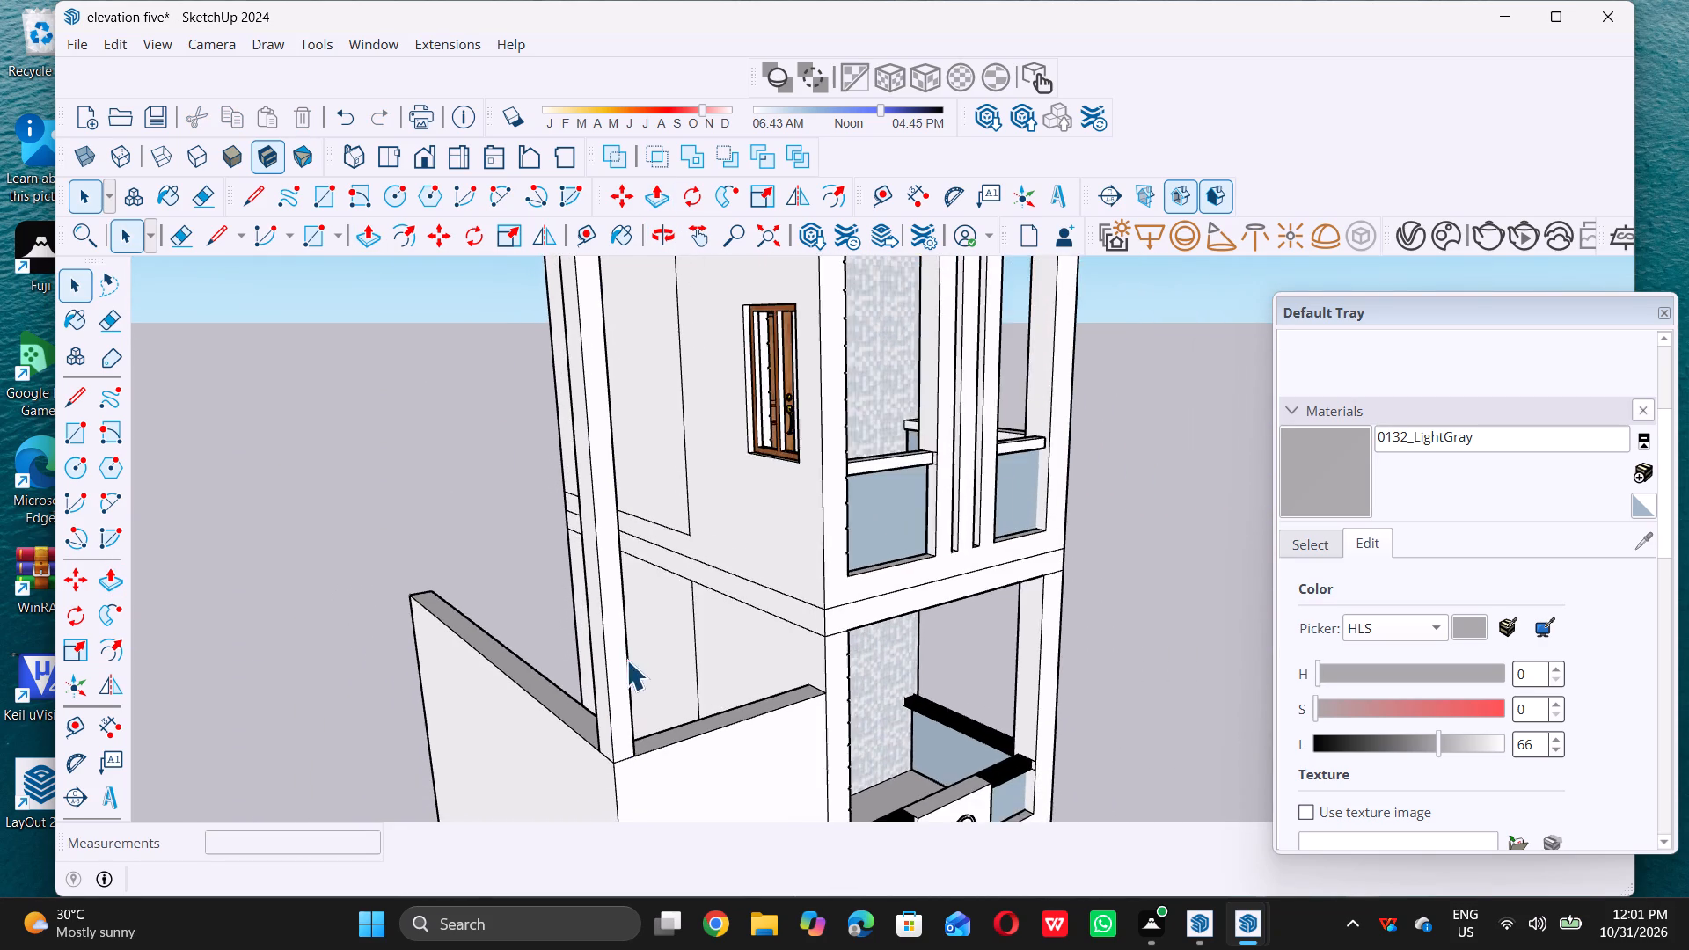
{"action": "middle_click_drag", "start_coordinate": [624, 665], "coordinate": [446, 723]}
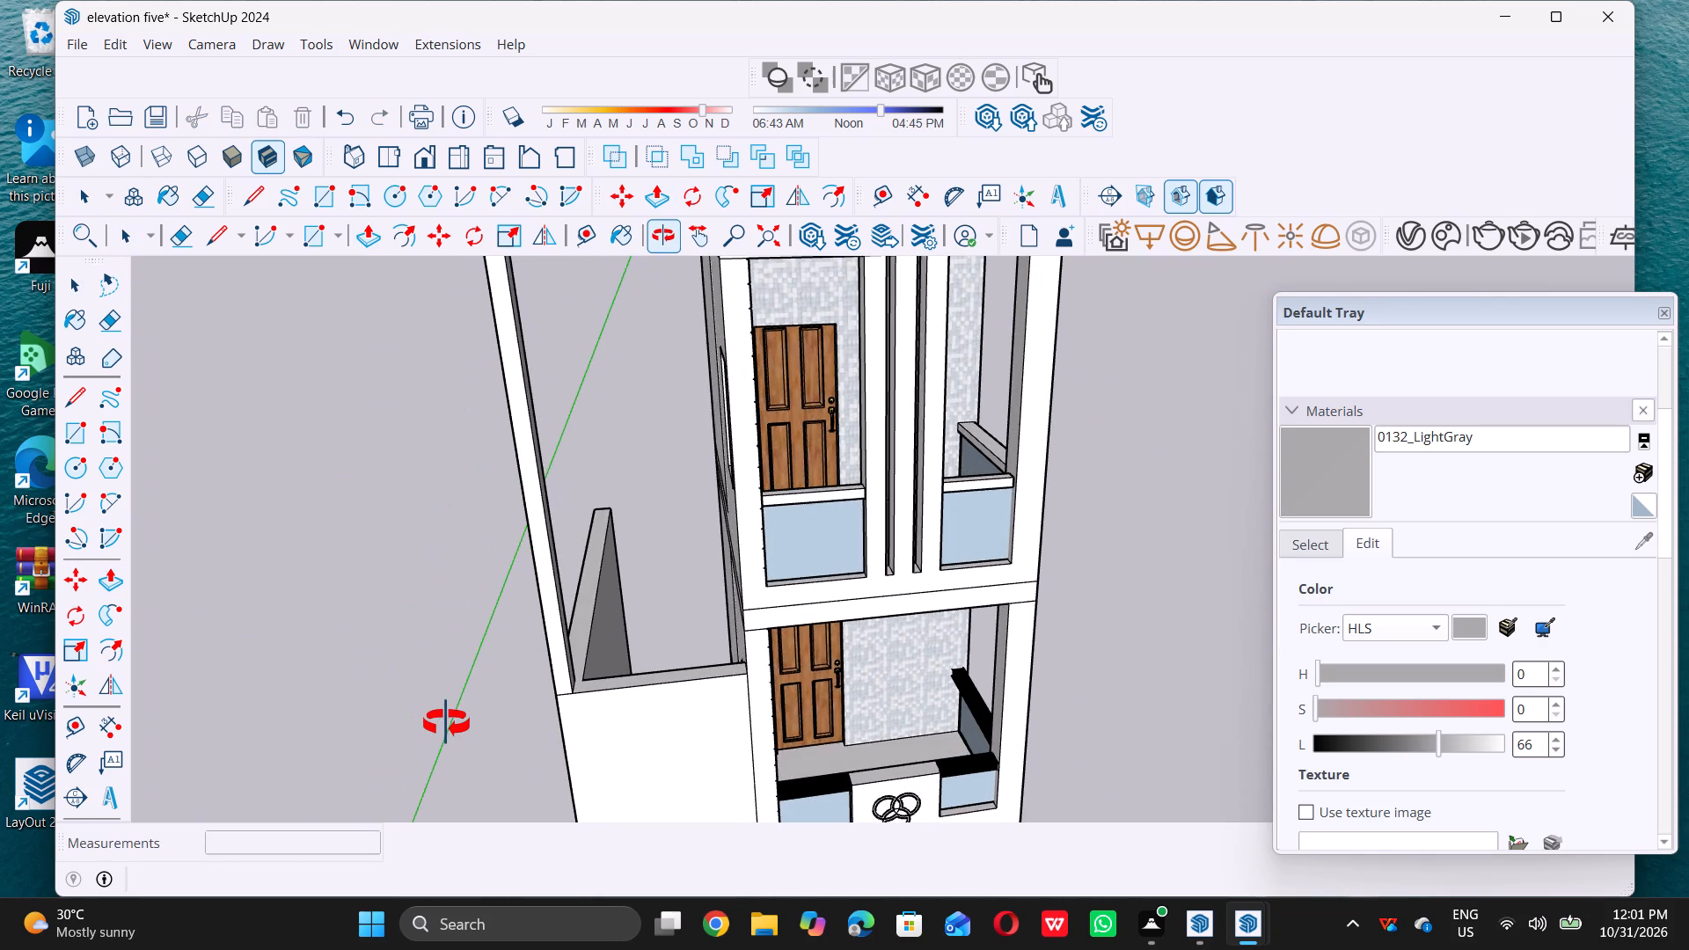
{"action": "middle_click_drag", "start_coordinate": [446, 723], "coordinate": [458, 725]}
{"action": "middle_click_drag", "start_coordinate": [437, 708], "coordinate": [609, 692]}
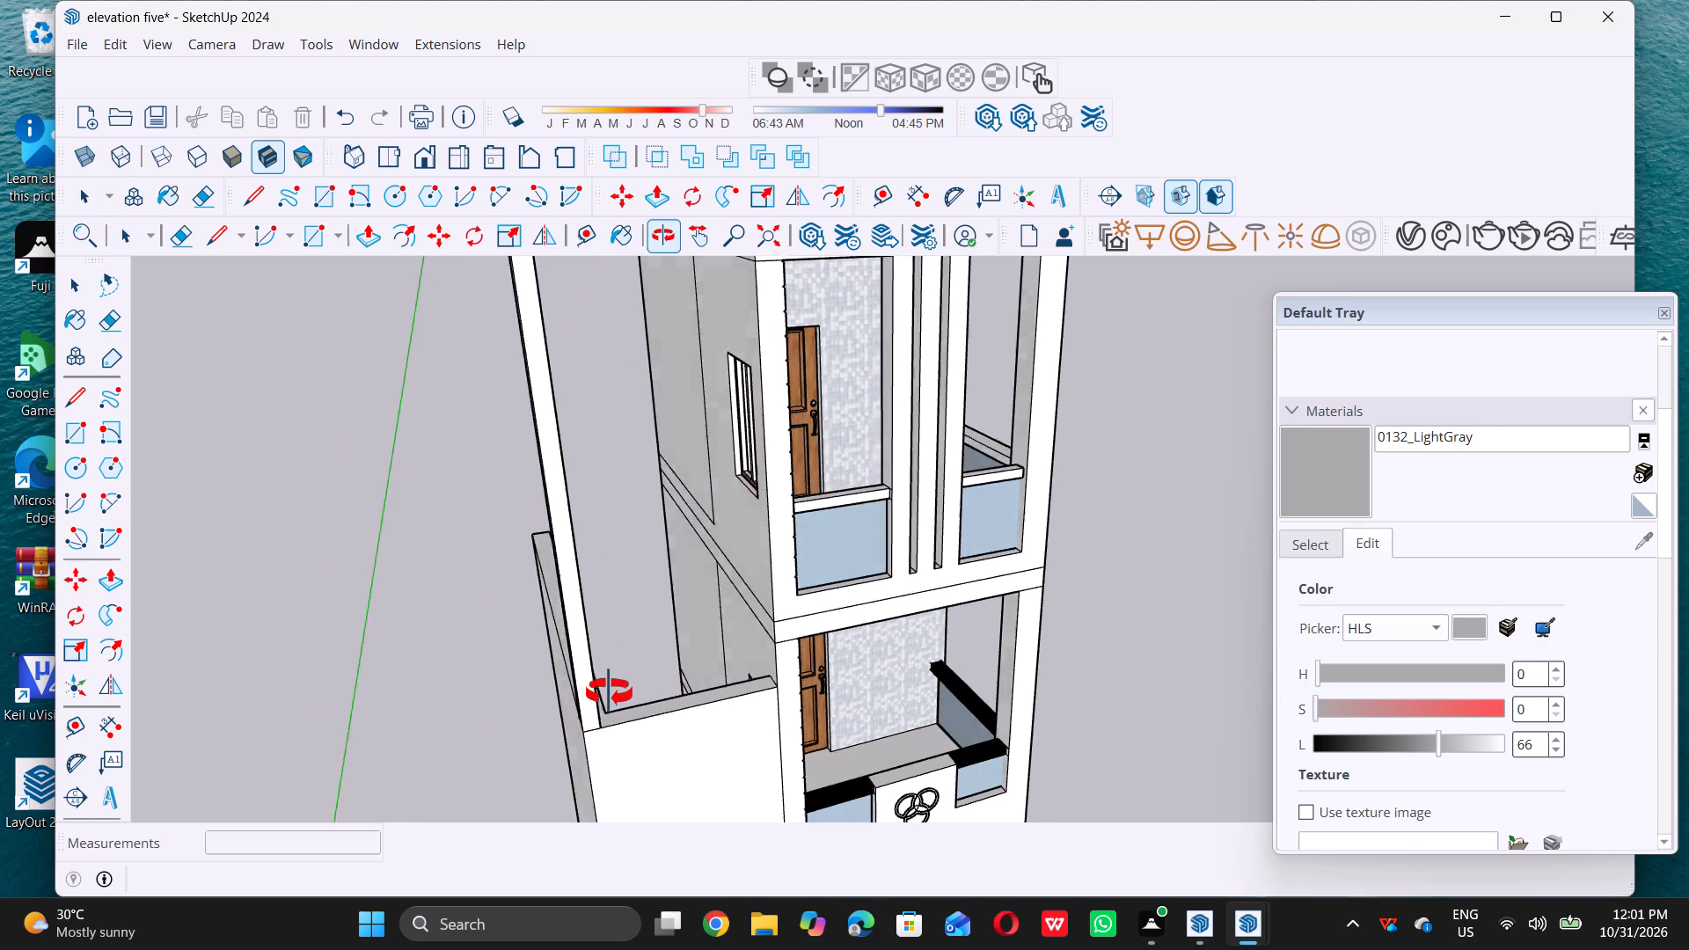
Examine the building and the L-shaped wall from the front, side and rear at a wider distance.
{"action": "middle_click_drag", "start_coordinate": [609, 692], "coordinate": [707, 689]}
{"action": "scroll", "coordinate": [575, 648], "scroll_direction": "down", "scroll_amount": 6}
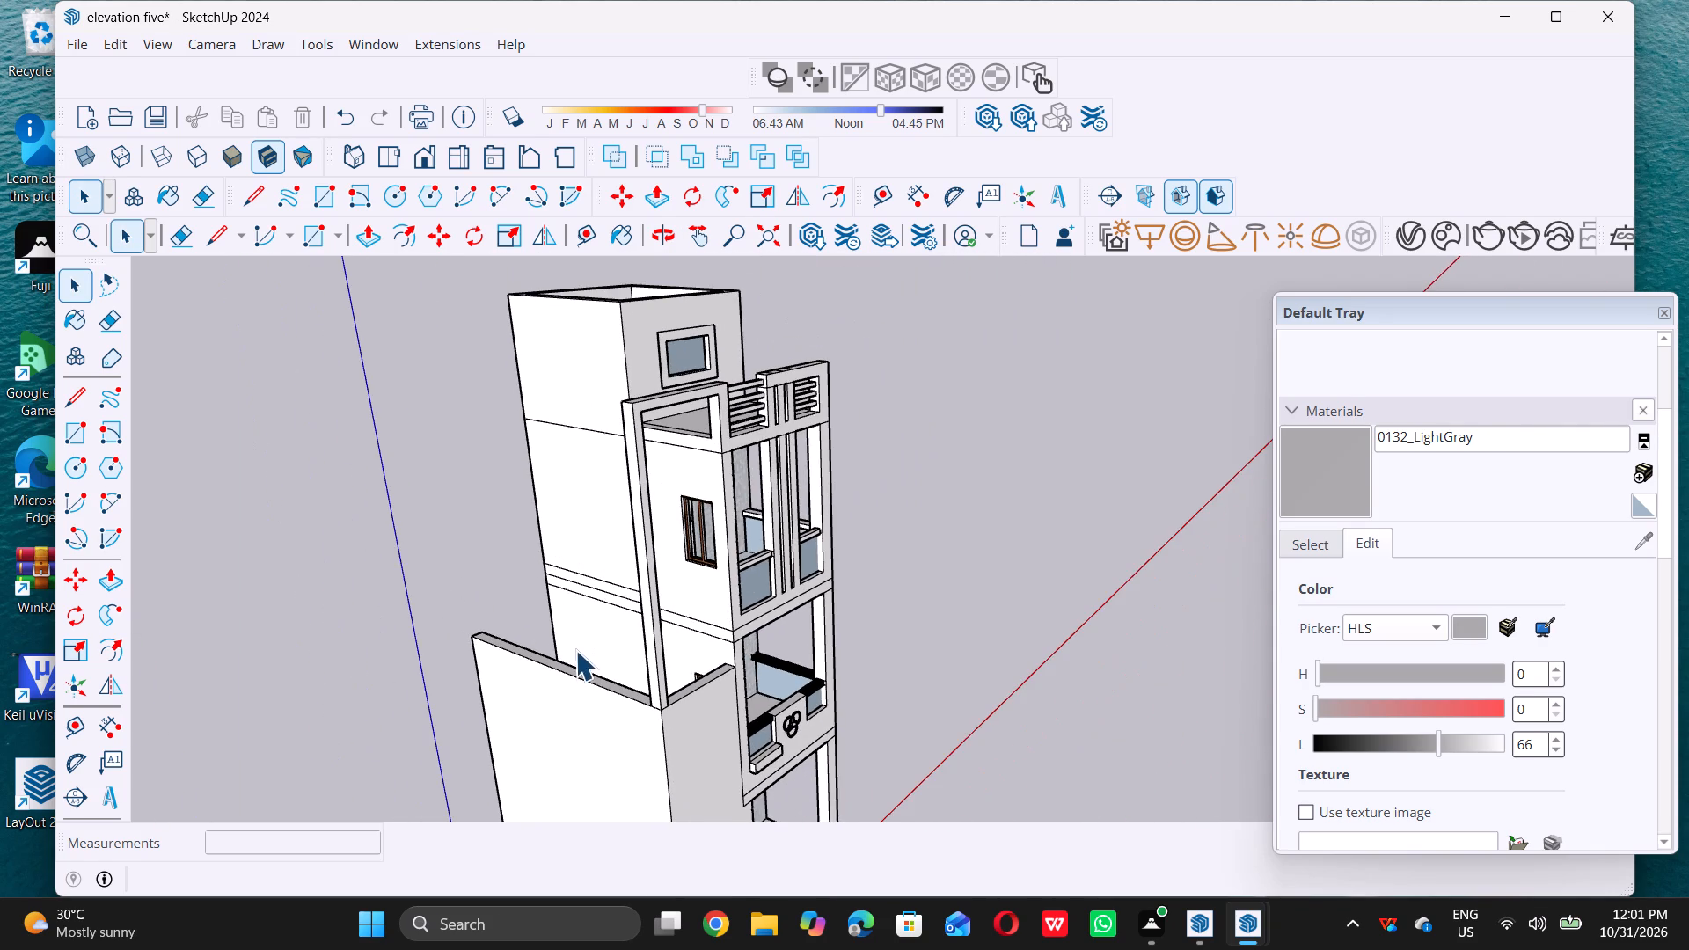
{"action": "middle_click_drag", "start_coordinate": [574, 676], "coordinate": [906, 670]}
{"action": "middle_click", "coordinate": [906, 669]}
{"action": "scroll", "coordinate": [691, 612], "scroll_direction": "down", "scroll_amount": 3}
{"action": "scroll", "coordinate": [631, 553], "scroll_direction": "down", "scroll_amount": 4}
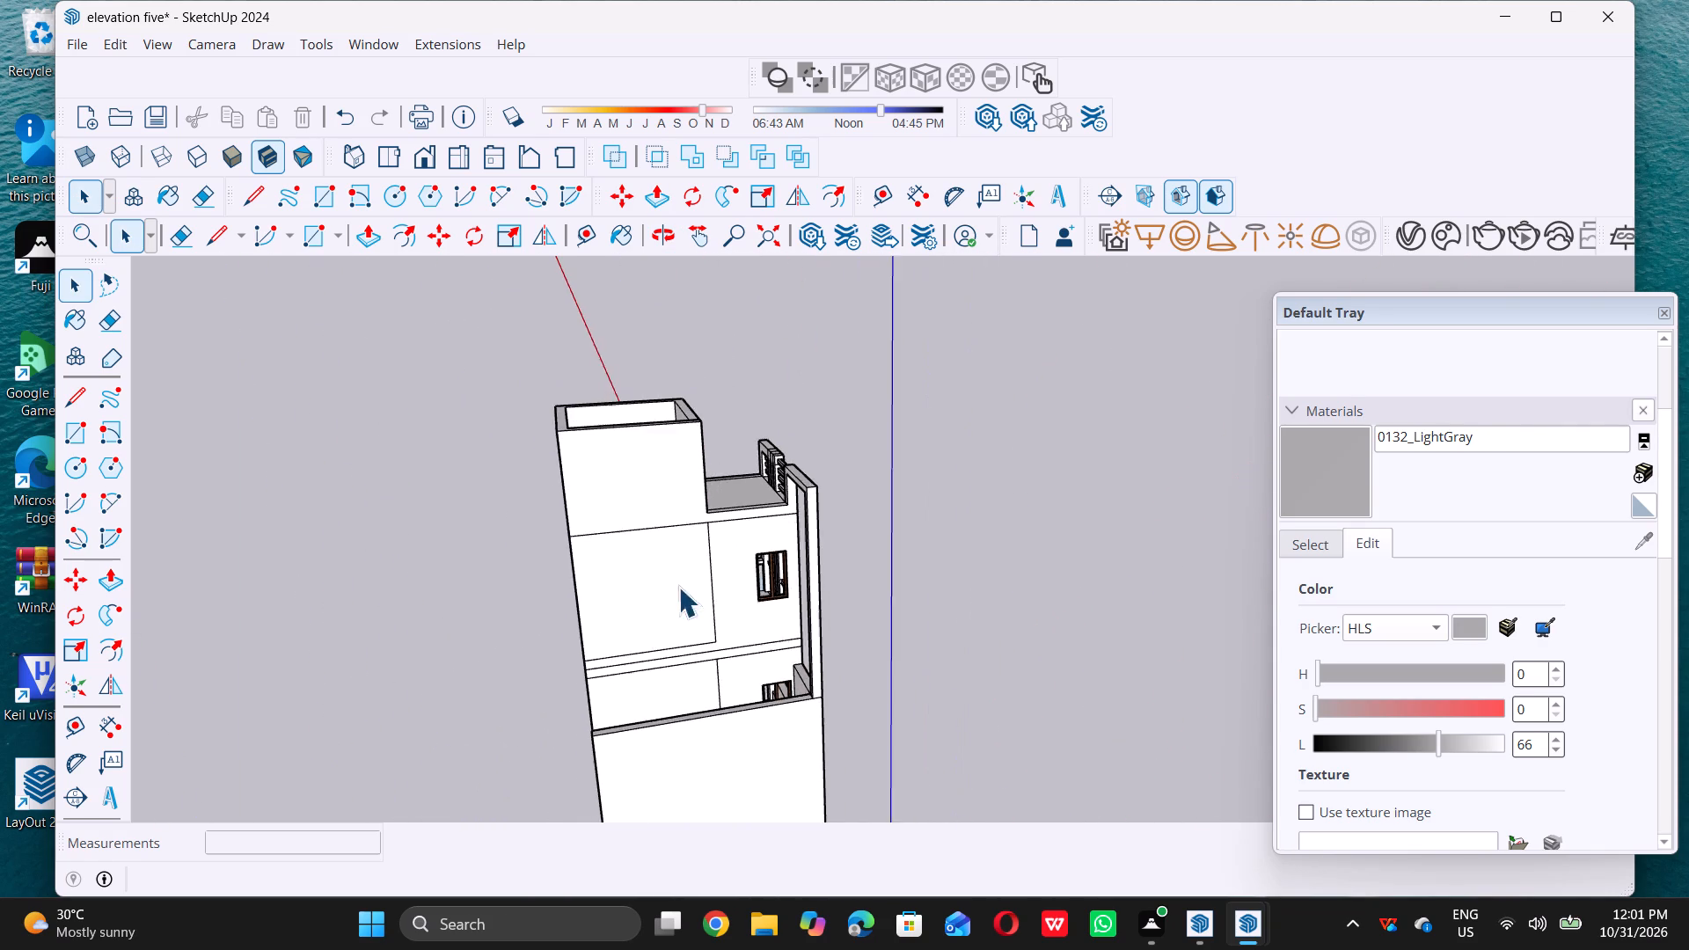
{"action": "middle_click_drag", "start_coordinate": [704, 624], "coordinate": [806, 648]}
{"action": "scroll", "coordinate": [675, 580], "scroll_direction": "down", "scroll_amount": 3}
{"action": "scroll", "coordinate": [658, 476], "scroll_direction": "down", "scroll_amount": 3}
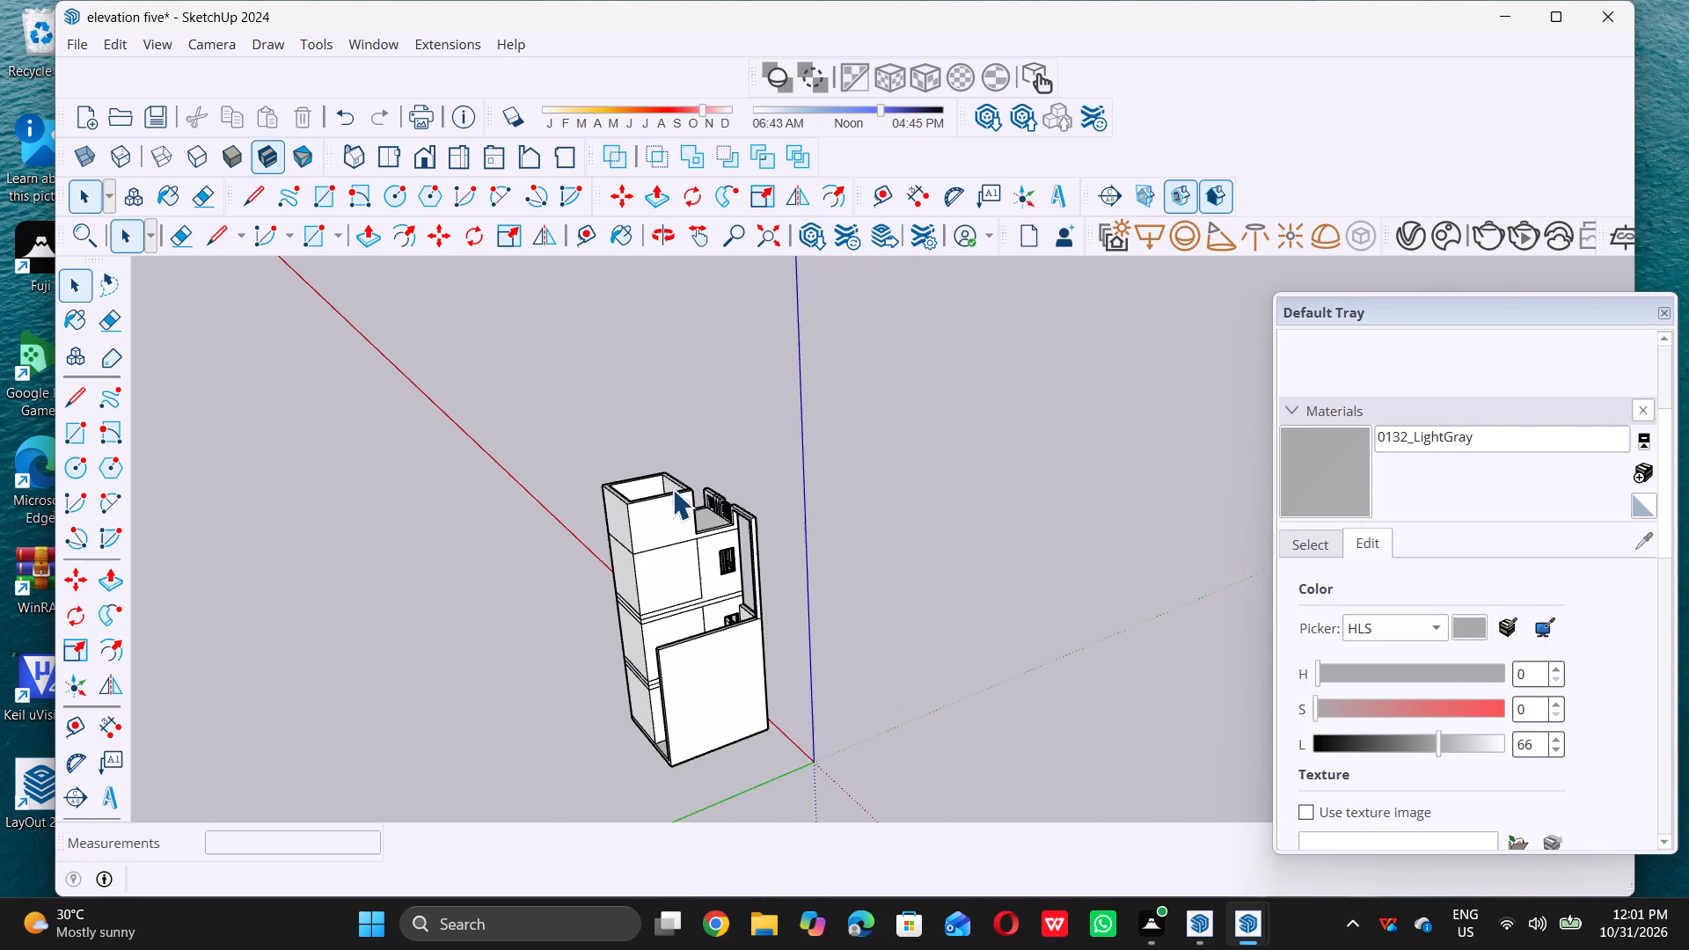
{"action": "scroll", "coordinate": [672, 491], "scroll_direction": "down", "scroll_amount": 4}
{"action": "middle_click_drag", "start_coordinate": [754, 569], "coordinate": [799, 618]}
{"action": "middle_click", "coordinate": [799, 618]}
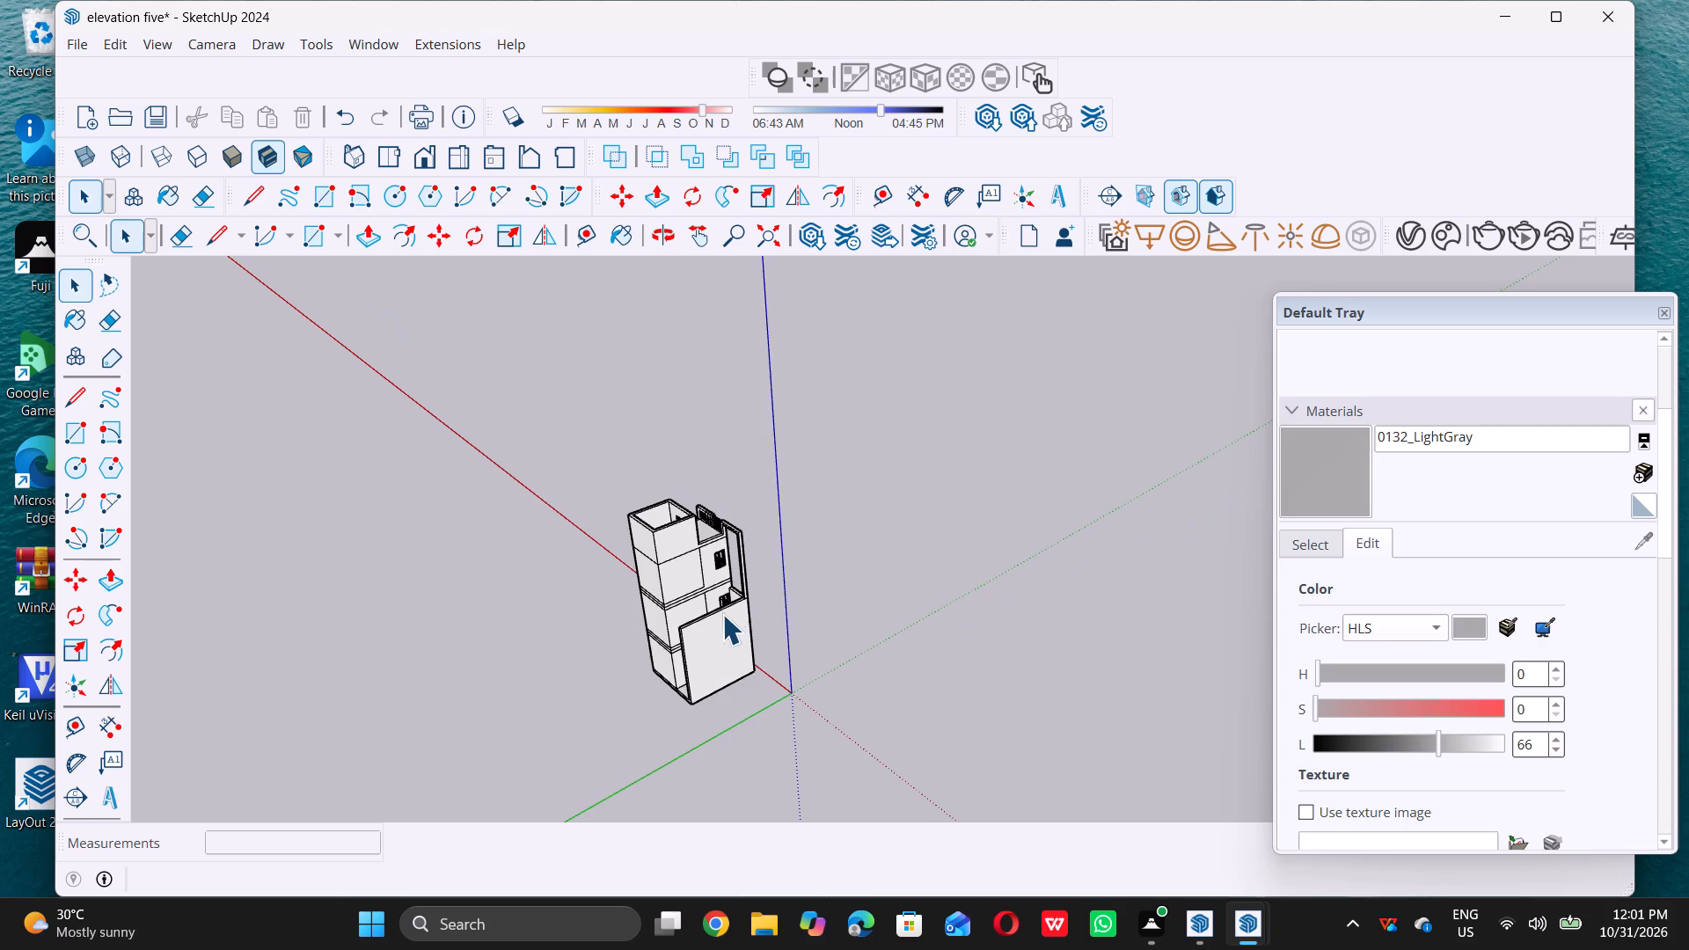
Draw a 3" line across the L-shaped wall's top, from the post's inner corner to the wall's inner corner, separating the front and side legs.
{"action": "scroll", "coordinate": [722, 614], "scroll_direction": "up", "scroll_amount": 18}
{"action": "scroll", "coordinate": [749, 573], "scroll_direction": "up", "scroll_amount": 12}
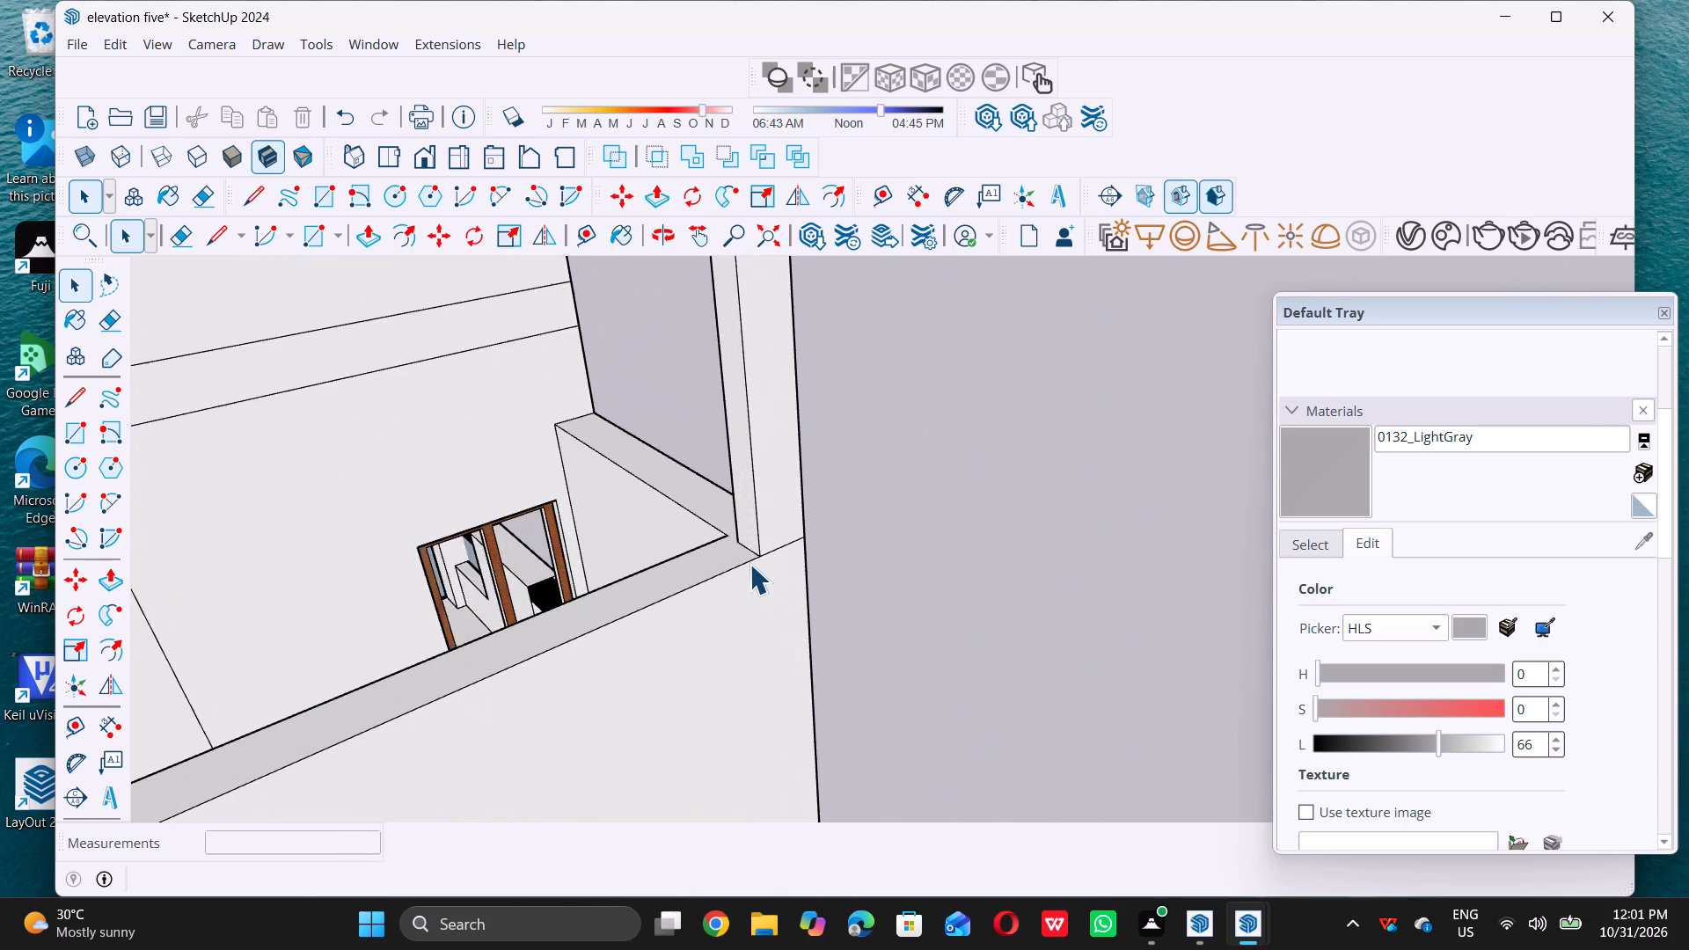
{"action": "scroll", "coordinate": [749, 564], "scroll_direction": "up", "scroll_amount": 4}
{"action": "key", "text": "l"}
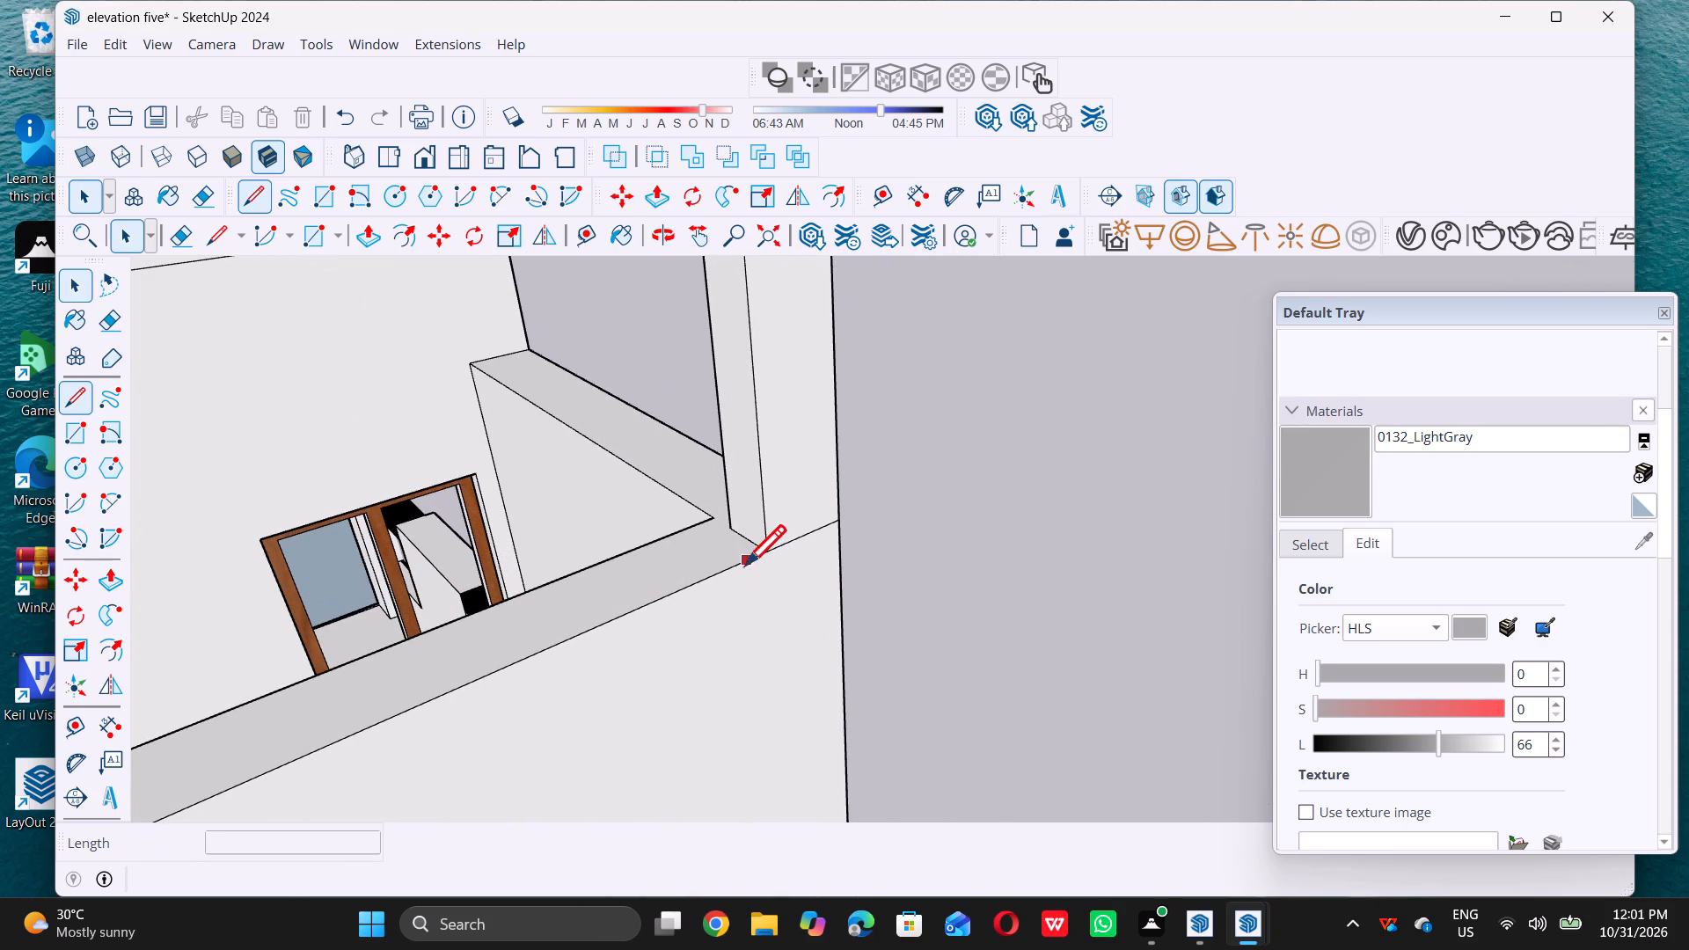
{"action": "scroll", "coordinate": [754, 554], "scroll_direction": "up", "scroll_amount": 6}
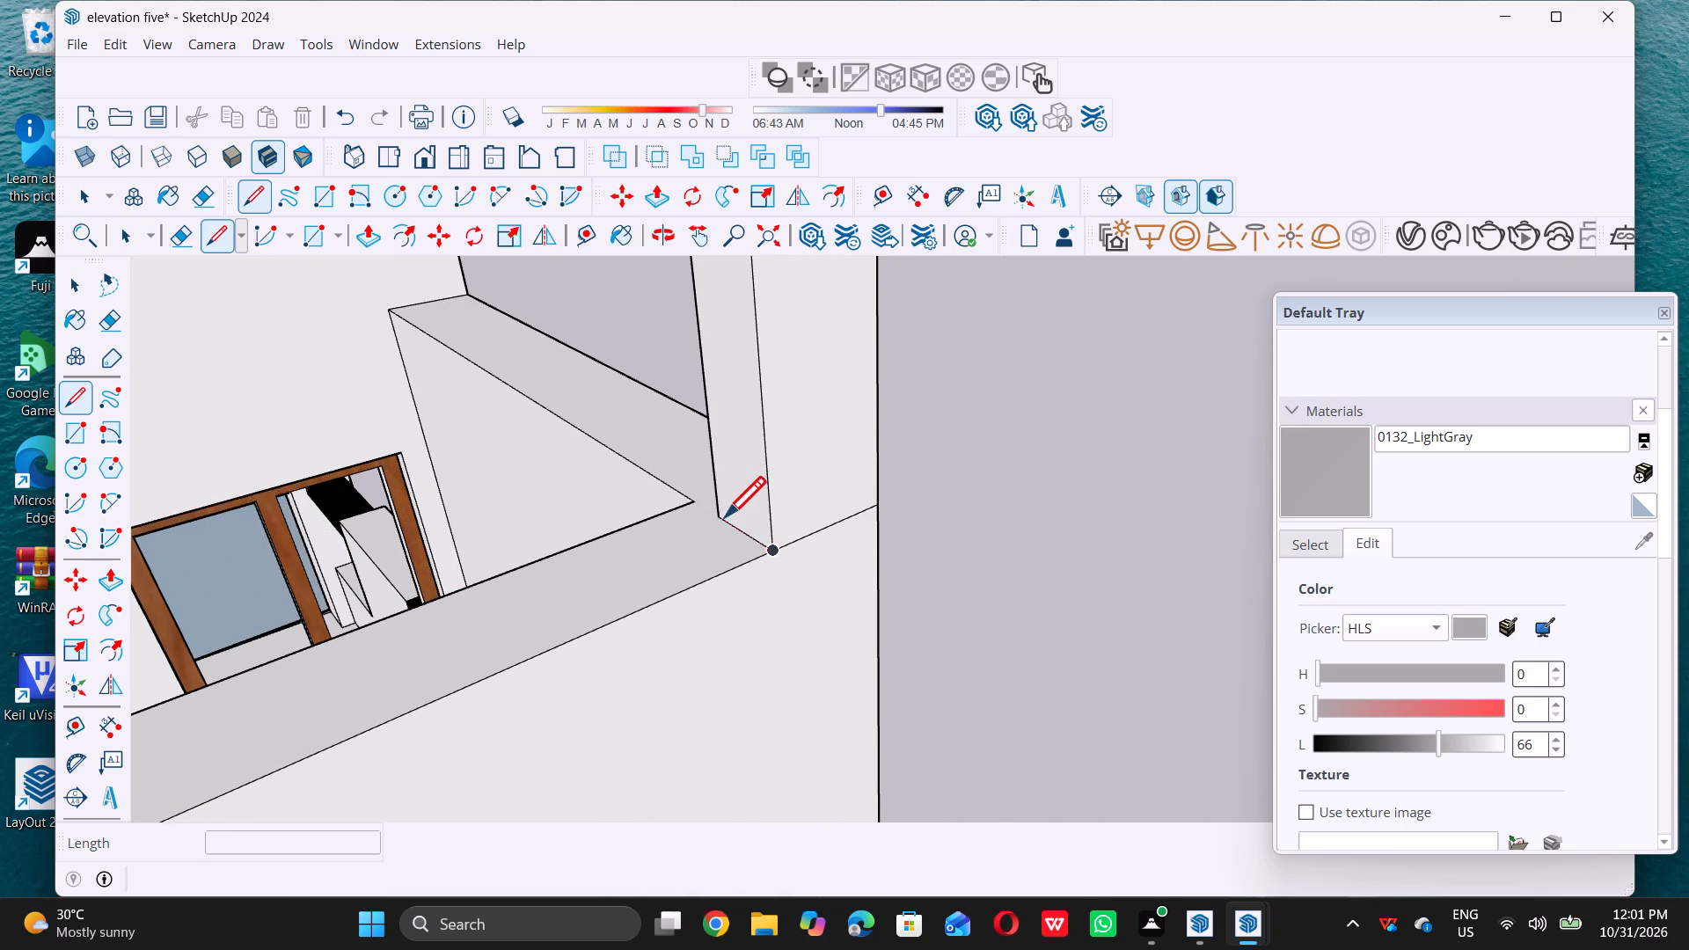
{"action": "left_click", "coordinate": [720, 515]}
{"action": "left_click", "coordinate": [693, 500]}
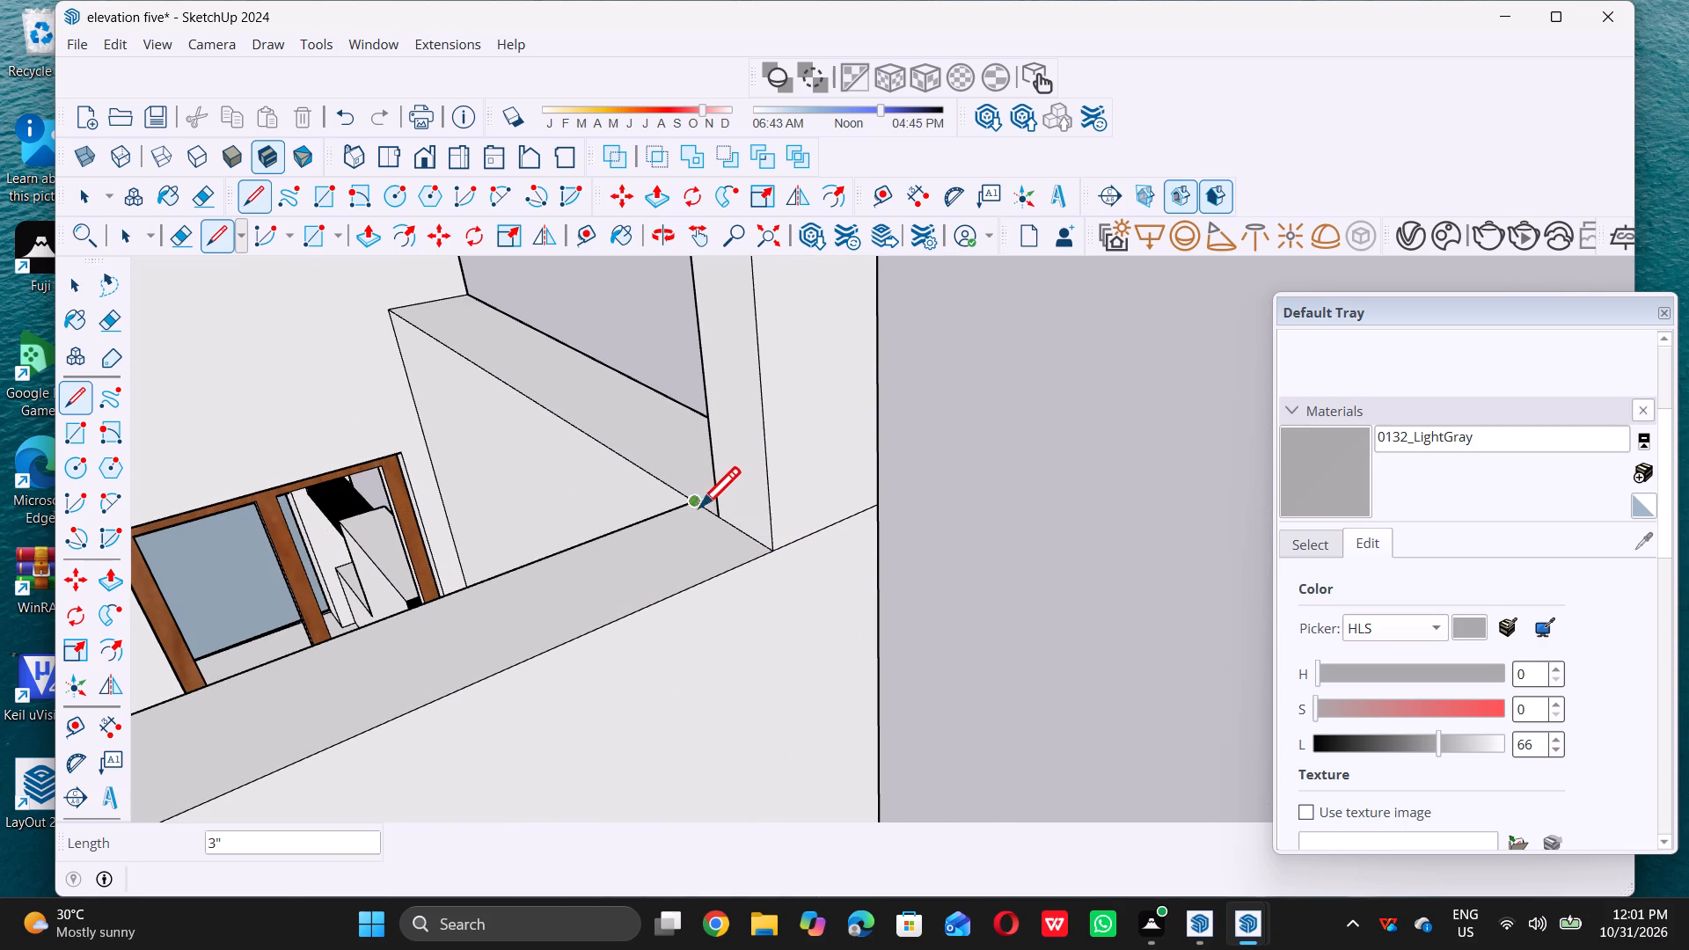
{"action": "middle_click_drag", "start_coordinate": [824, 516], "coordinate": [337, 558]}
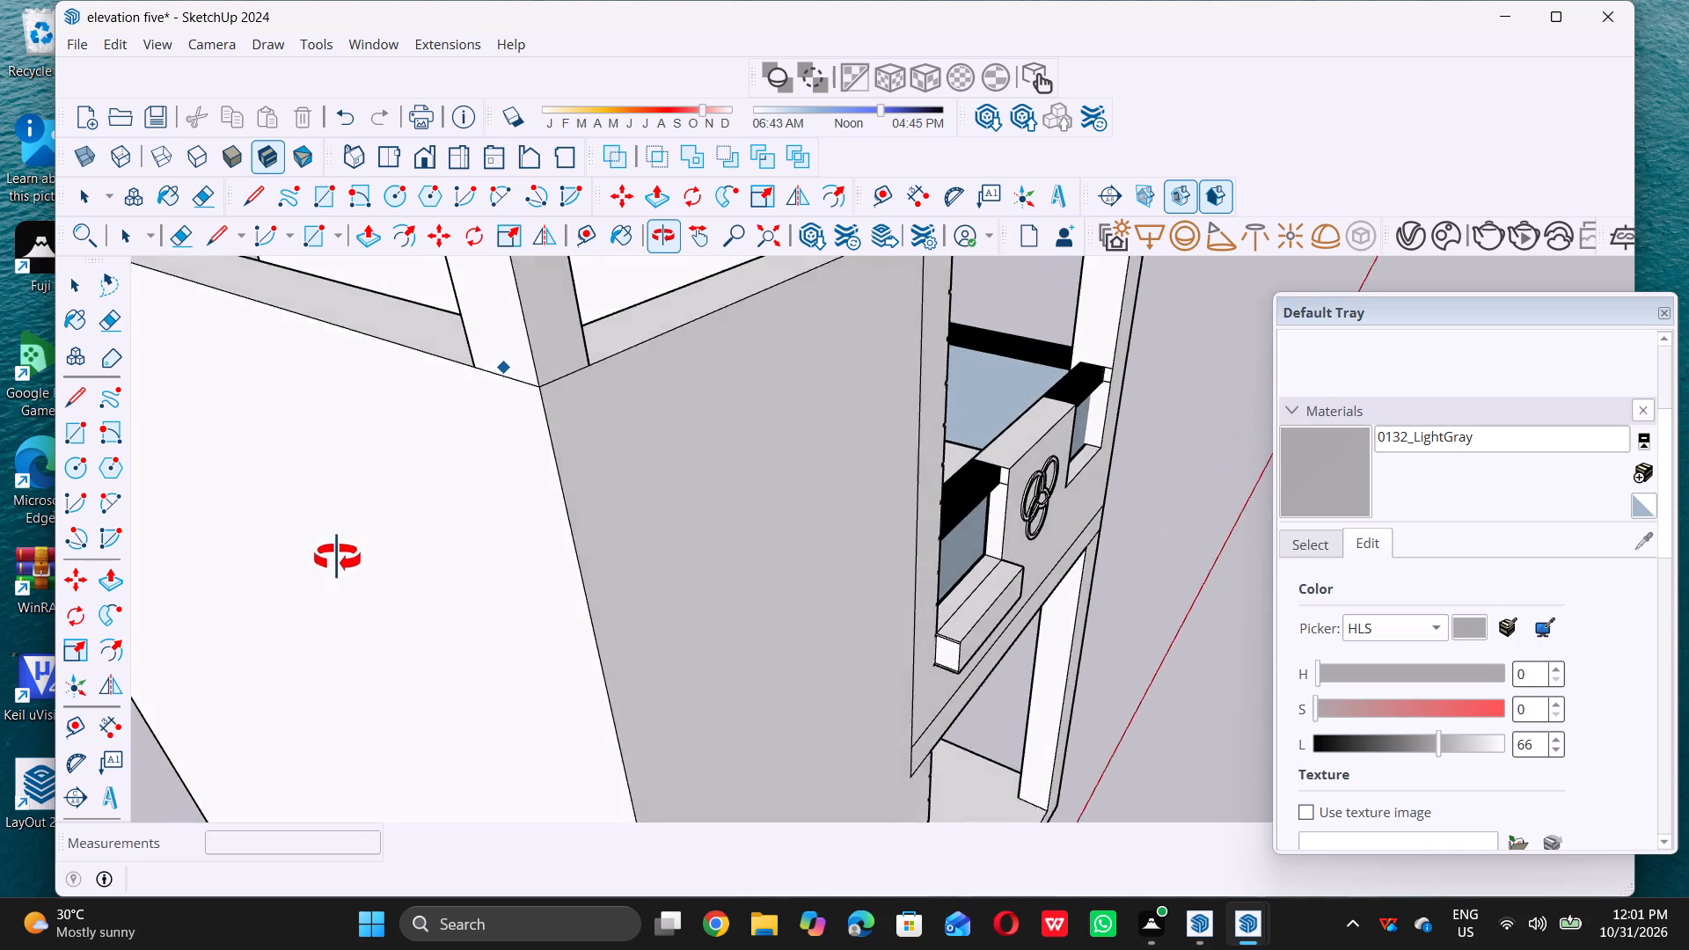
{"action": "middle_click_drag", "start_coordinate": [337, 558], "coordinate": [336, 558]}
{"action": "scroll", "coordinate": [336, 560], "scroll_direction": "down", "scroll_amount": 9}
{"action": "middle_click_drag", "start_coordinate": [492, 480], "coordinate": [308, 507]}
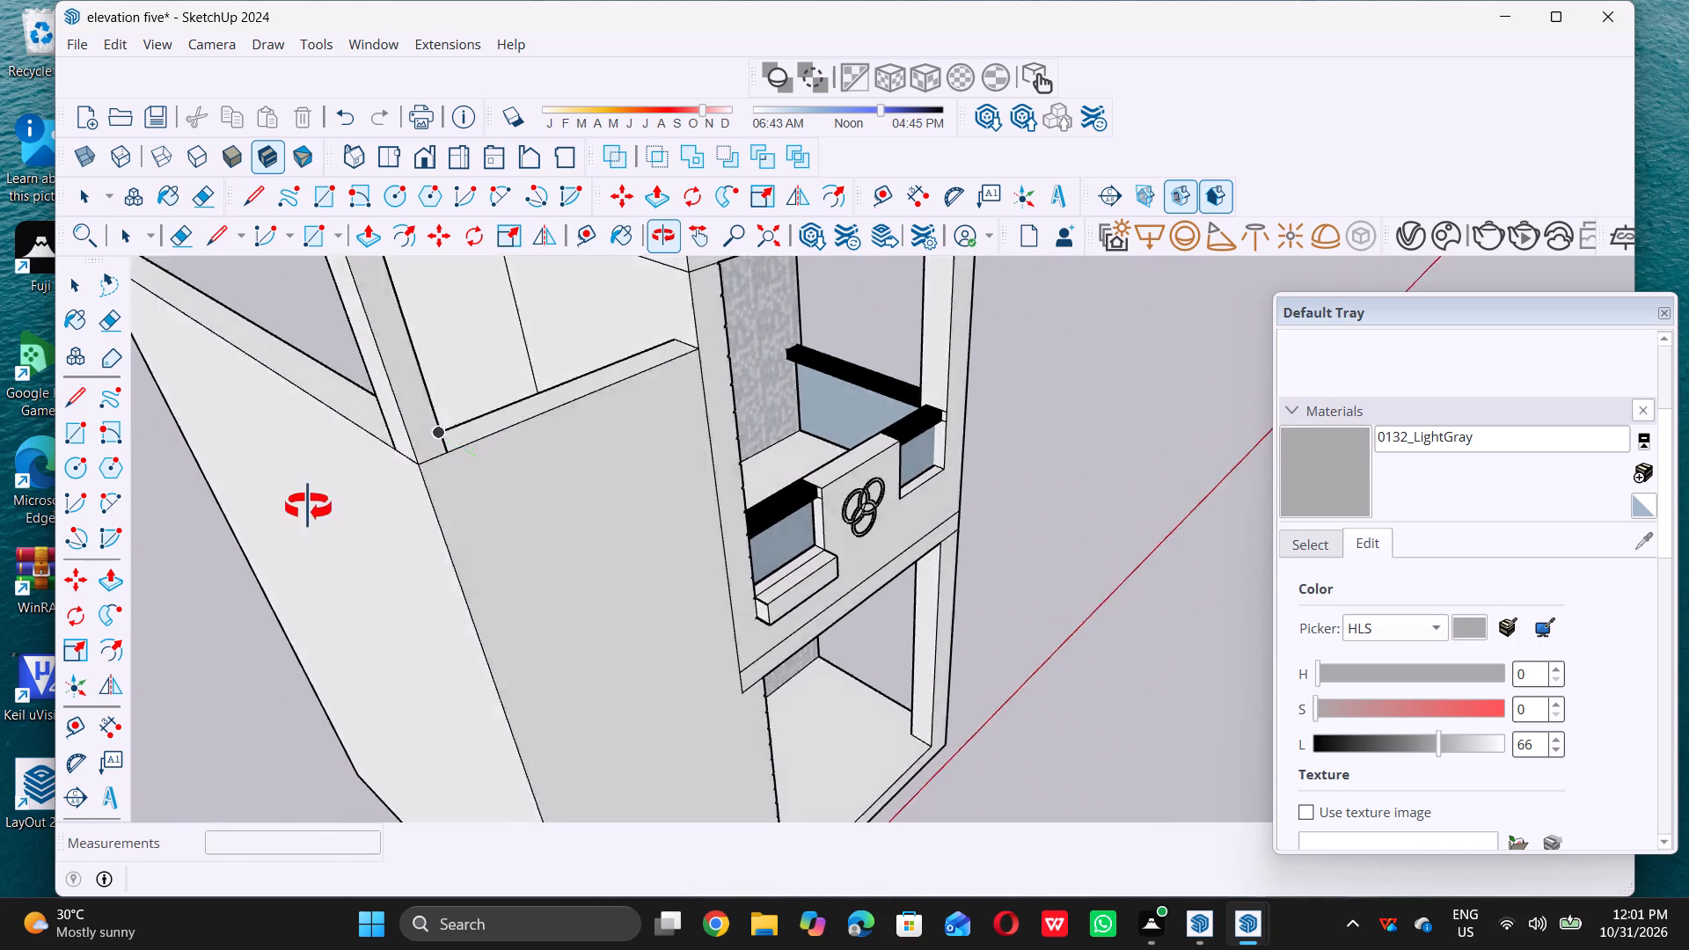
{"action": "middle_click_drag", "start_coordinate": [308, 507], "coordinate": [294, 515]}
{"action": "middle_click", "coordinate": [294, 515]}
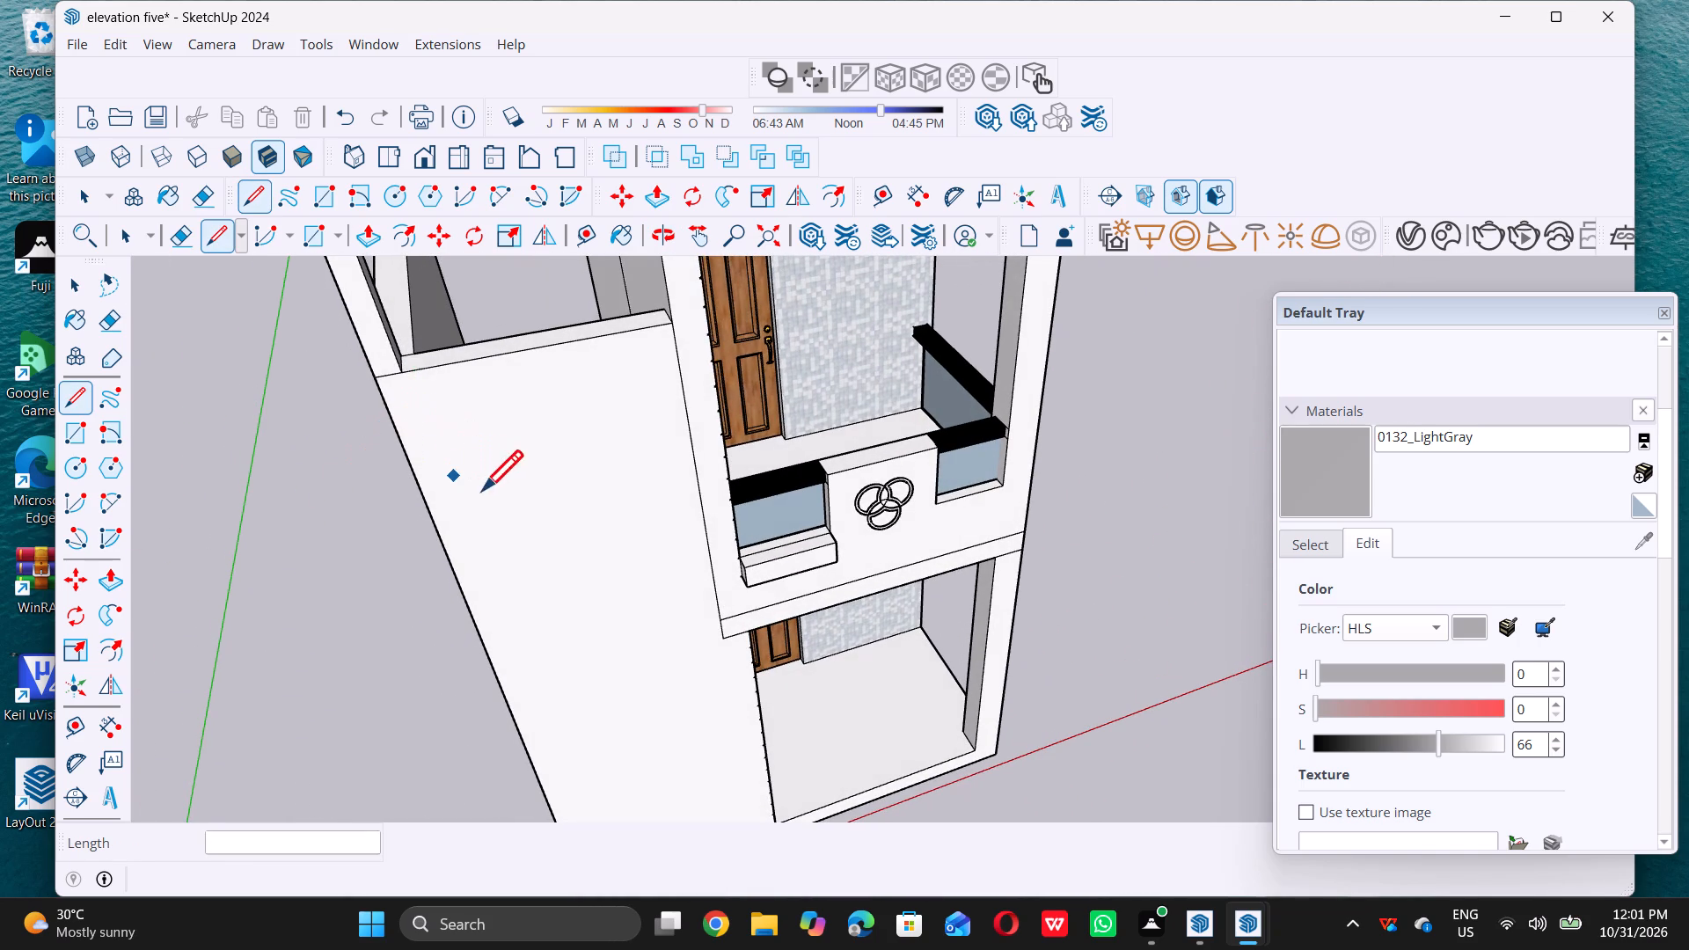
{"action": "key", "text": "space"}
Push/Pull the top face of the L-shaped wall's front leg up about 1' 7 1/8" to the adjoining floor band.
{"action": "scroll", "coordinate": [592, 519], "scroll_direction": "down", "scroll_amount": 19}
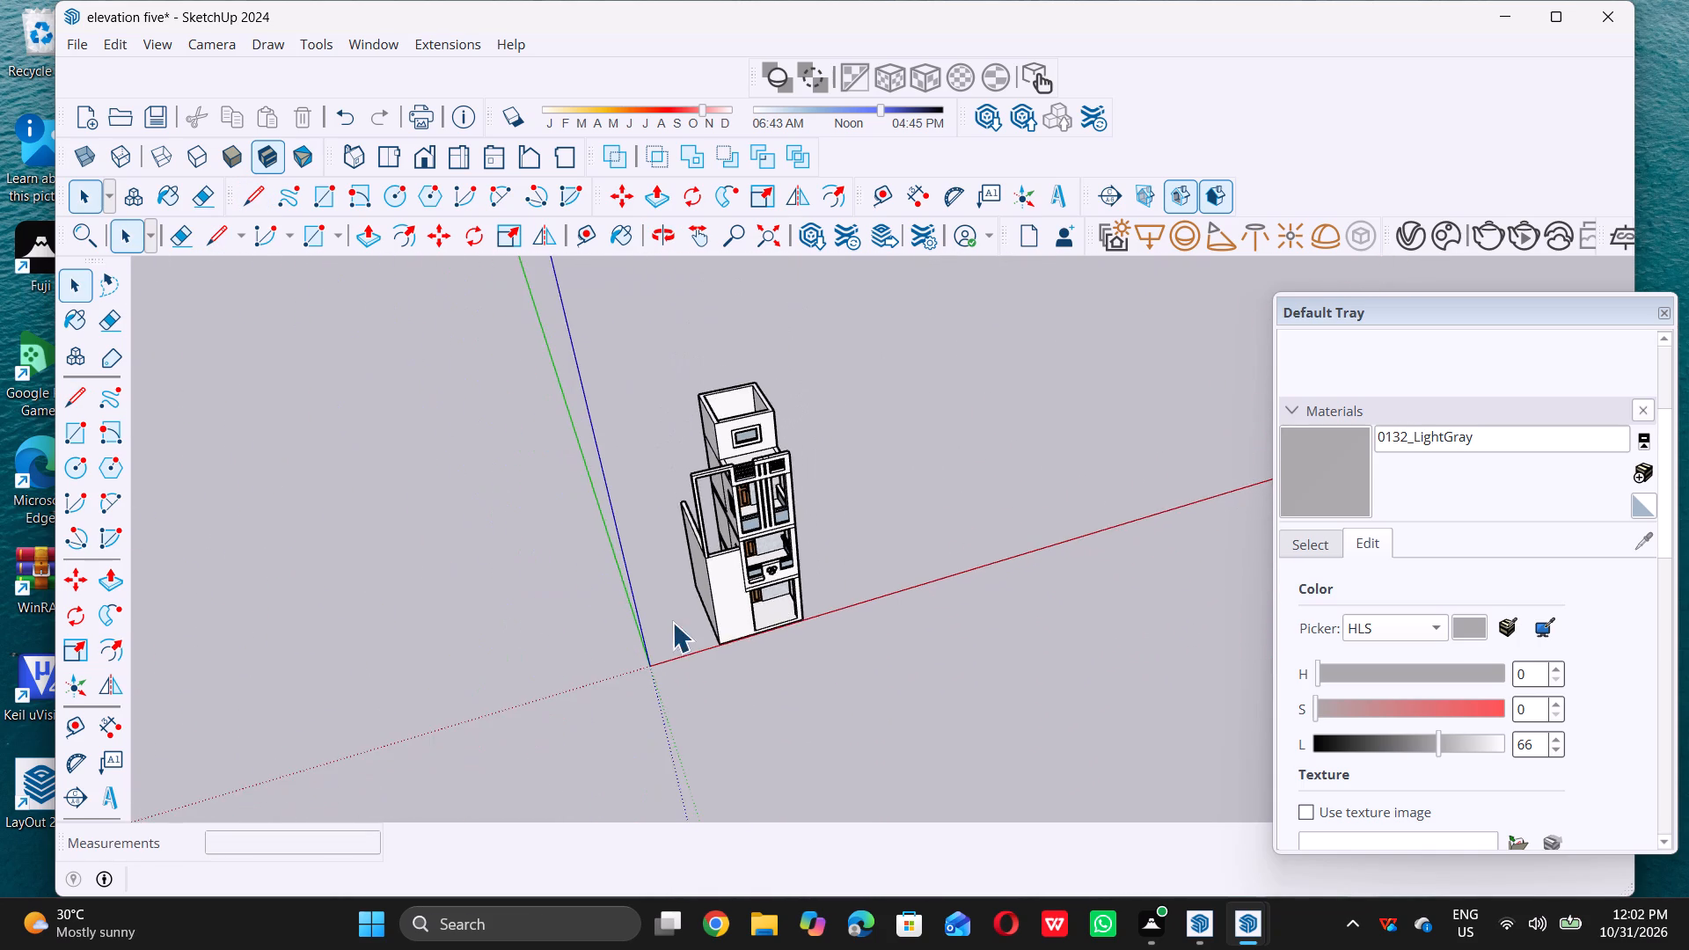
{"action": "middle_click_drag", "start_coordinate": [672, 622], "coordinate": [753, 592]}
{"action": "middle_click", "coordinate": [753, 590]}
{"action": "scroll", "coordinate": [731, 564], "scroll_direction": "up", "scroll_amount": 16}
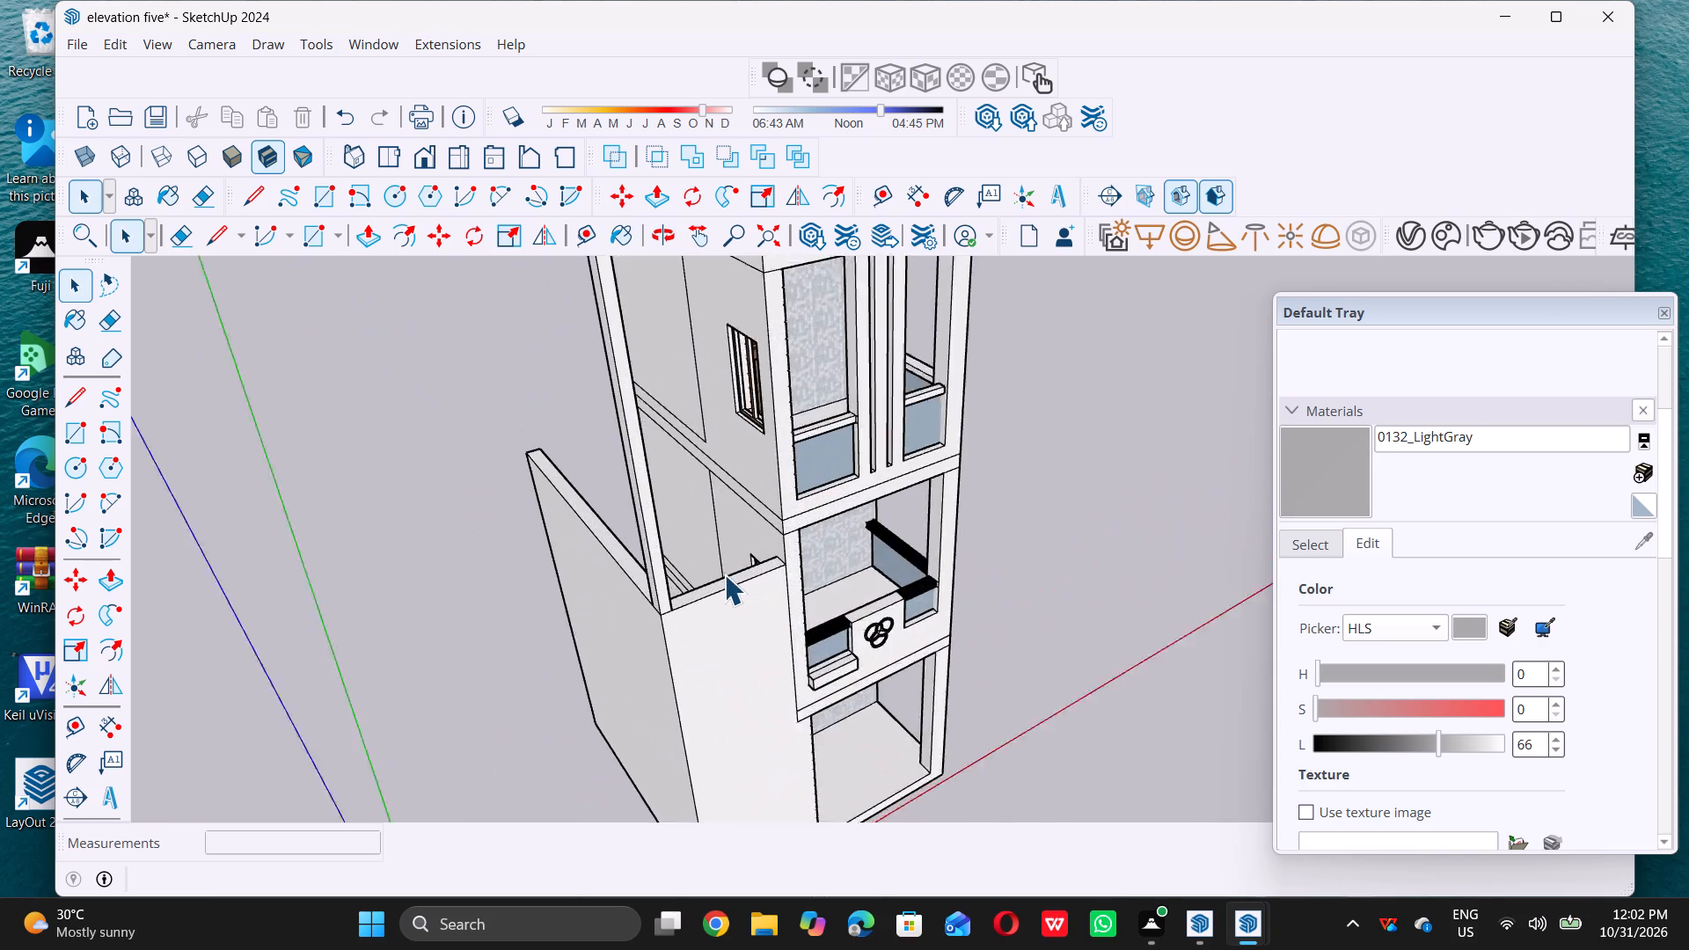
{"action": "scroll", "coordinate": [729, 583], "scroll_direction": "up", "scroll_amount": 11}
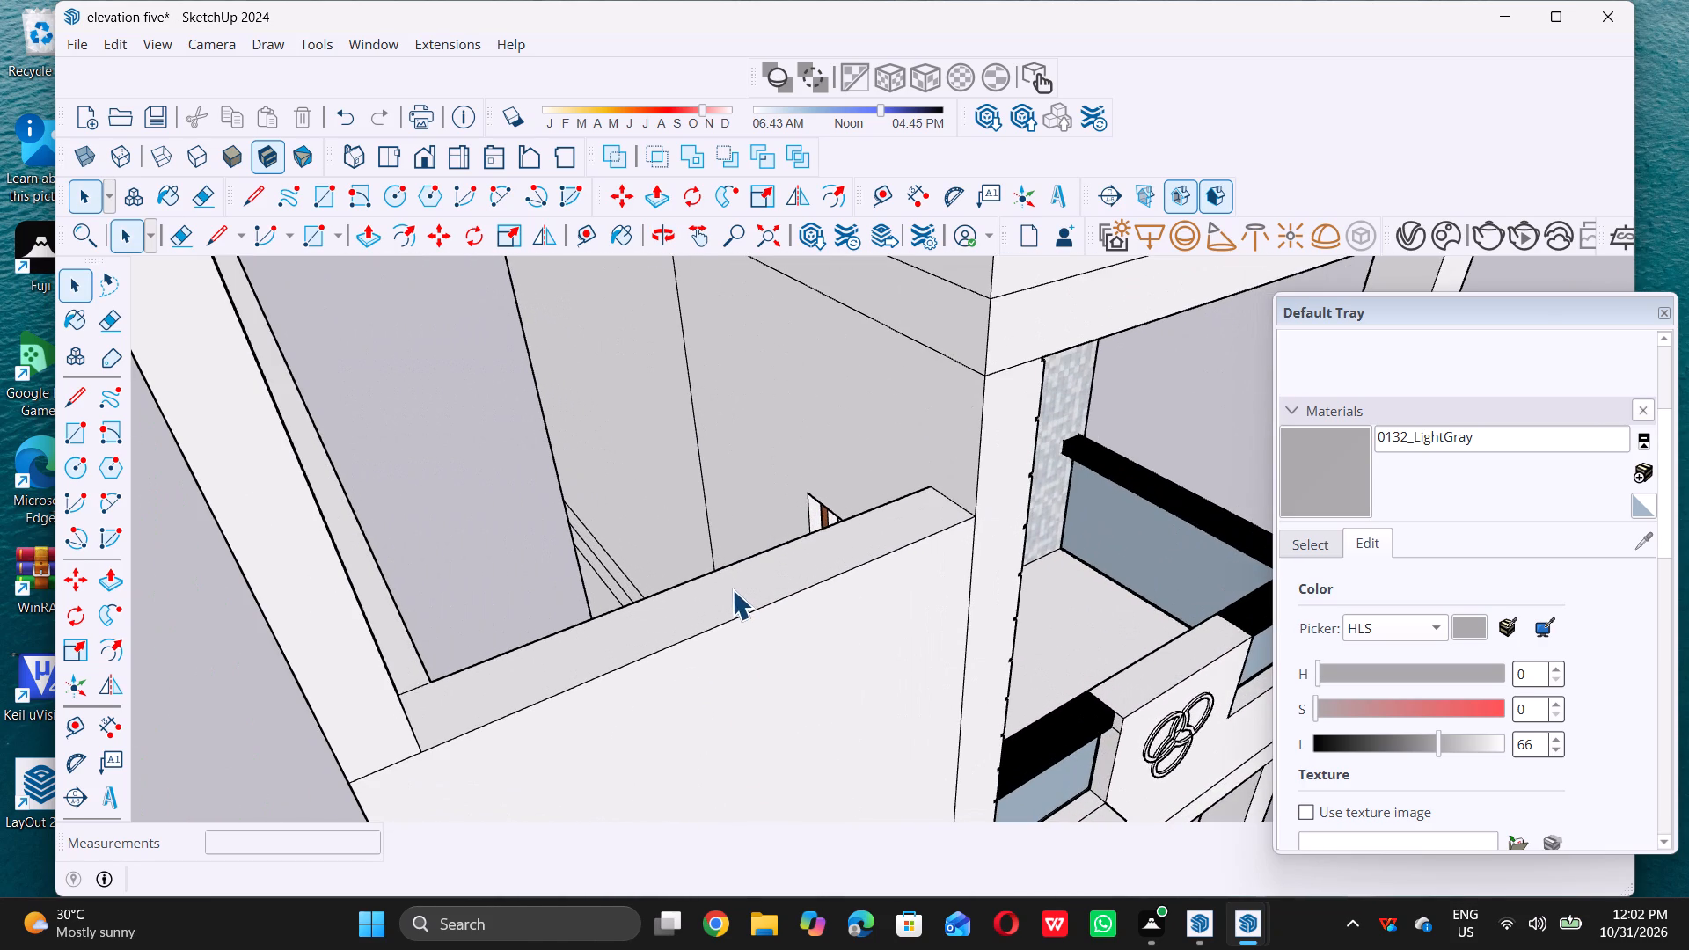
{"action": "double_click", "coordinate": [732, 589]}
{"action": "key", "text": "p"}
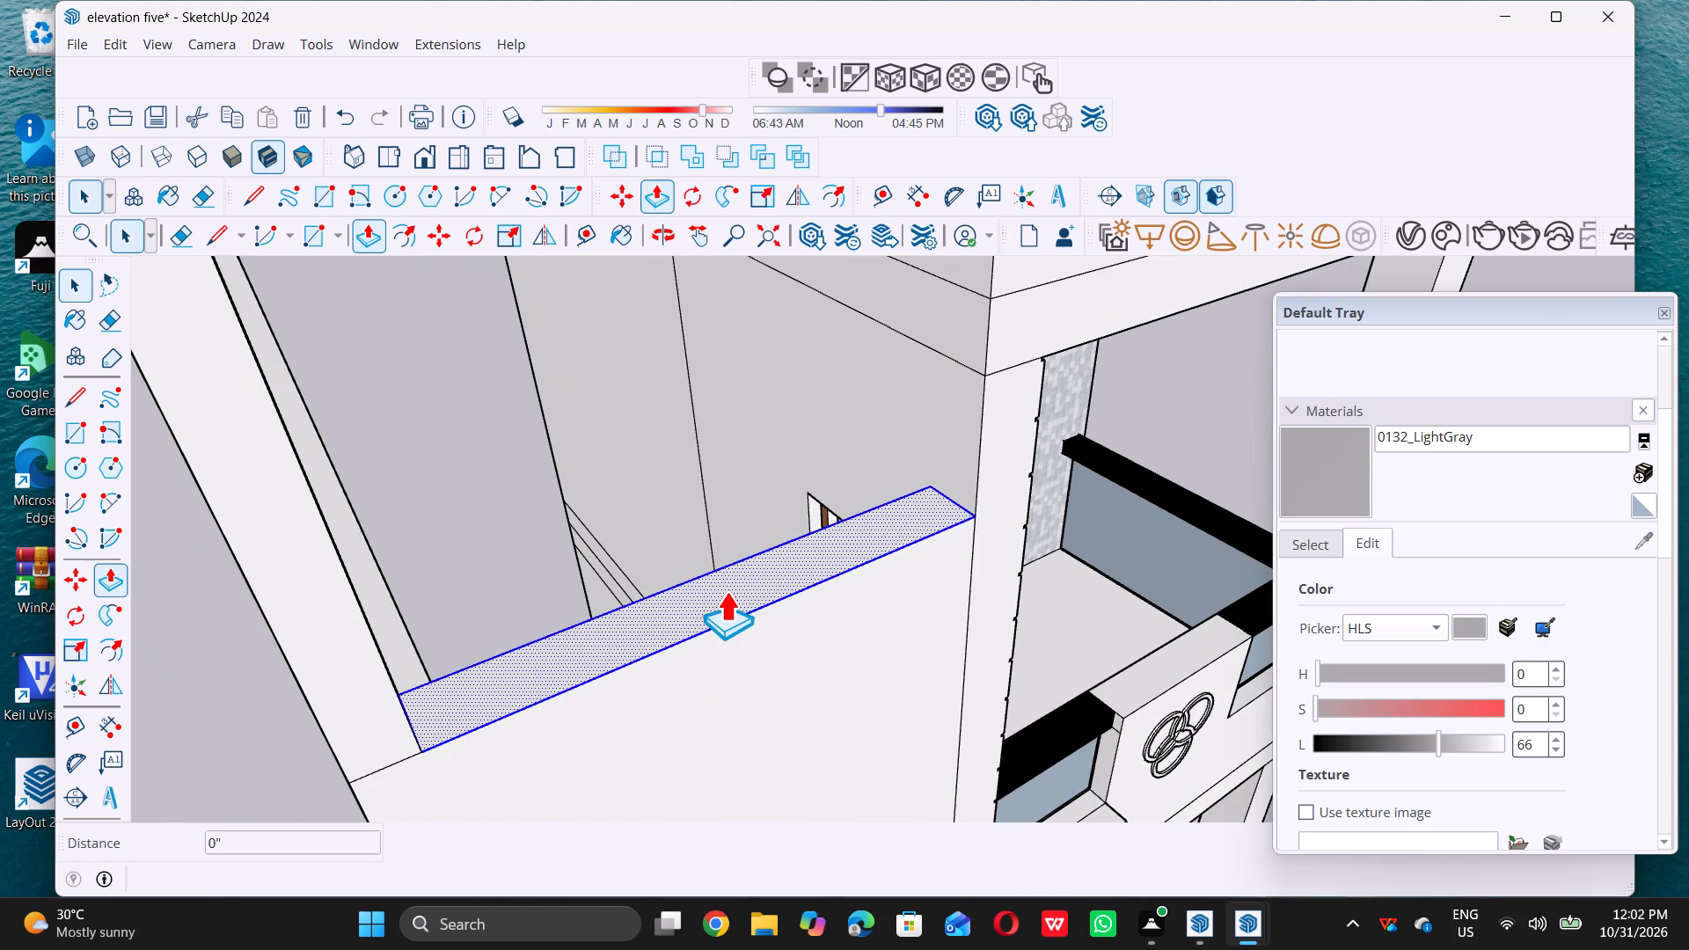
{"action": "left_click", "coordinate": [712, 595]}
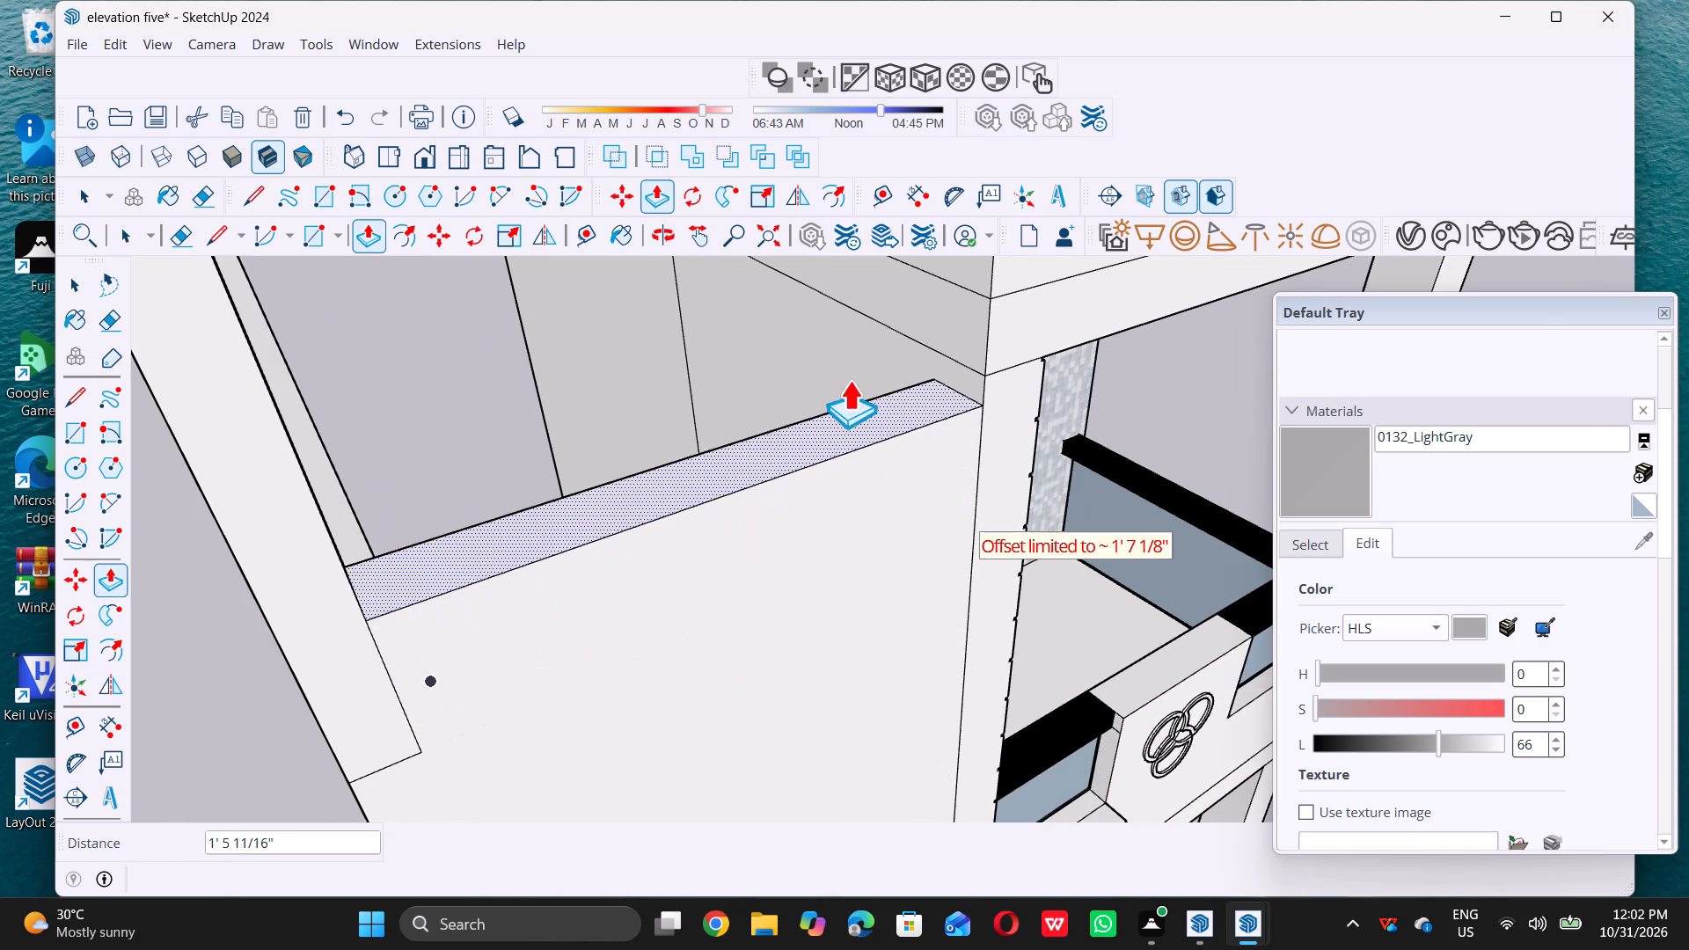
{"action": "double_click", "coordinate": [922, 367]}
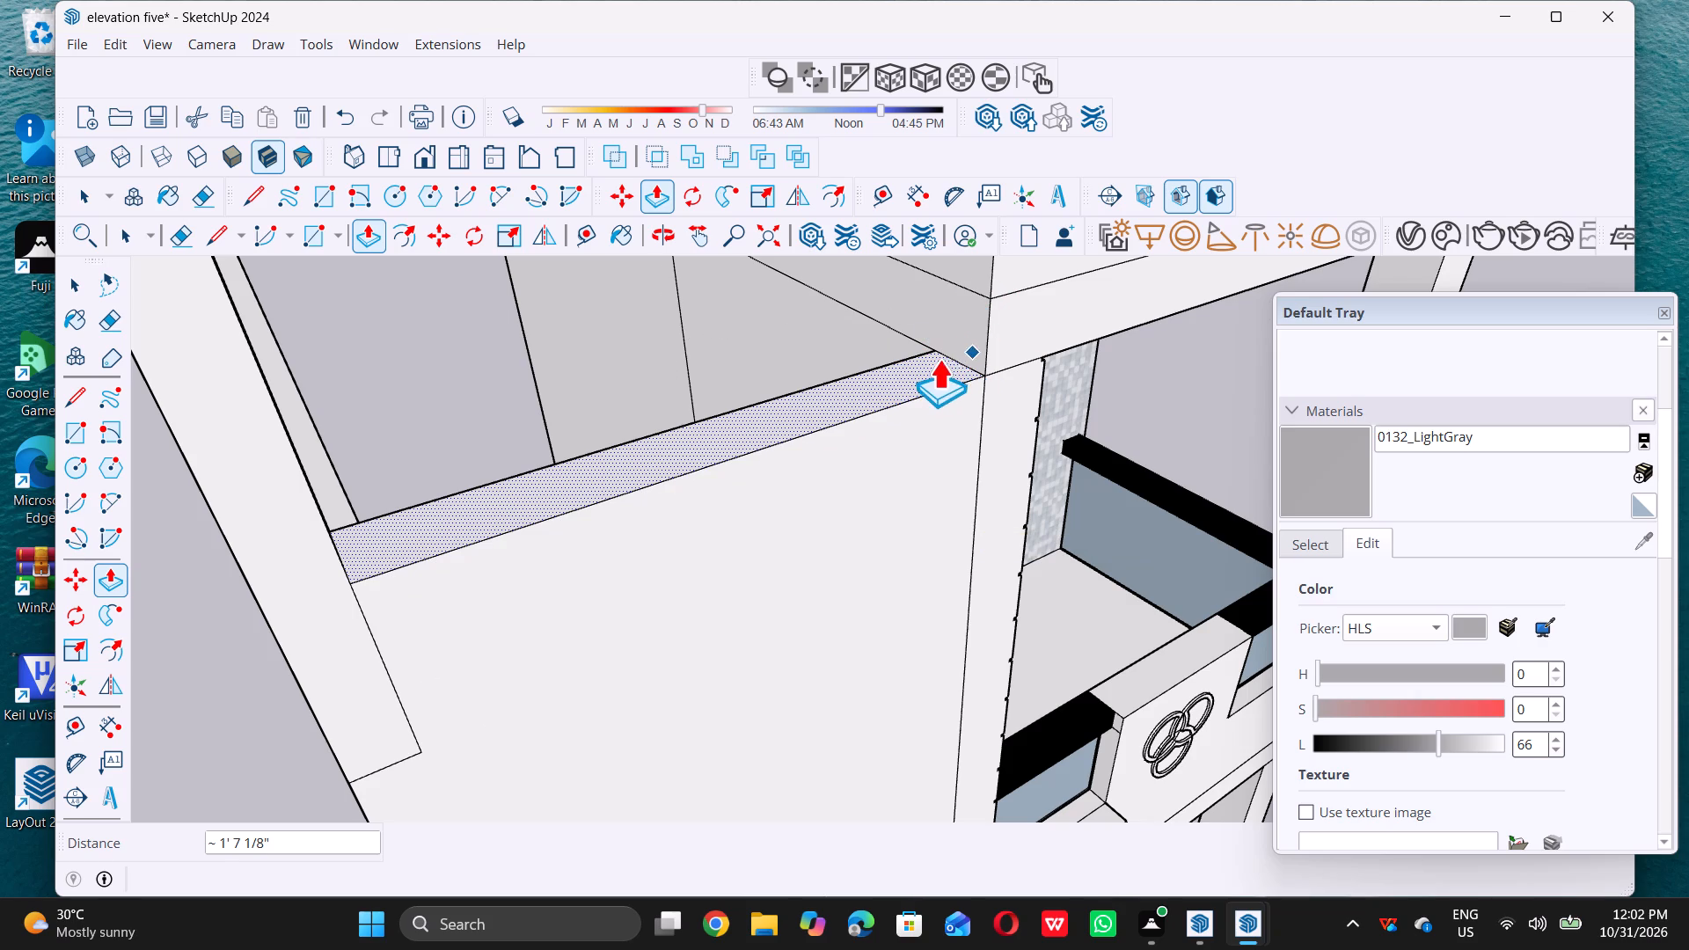
{"action": "key", "text": "space"}
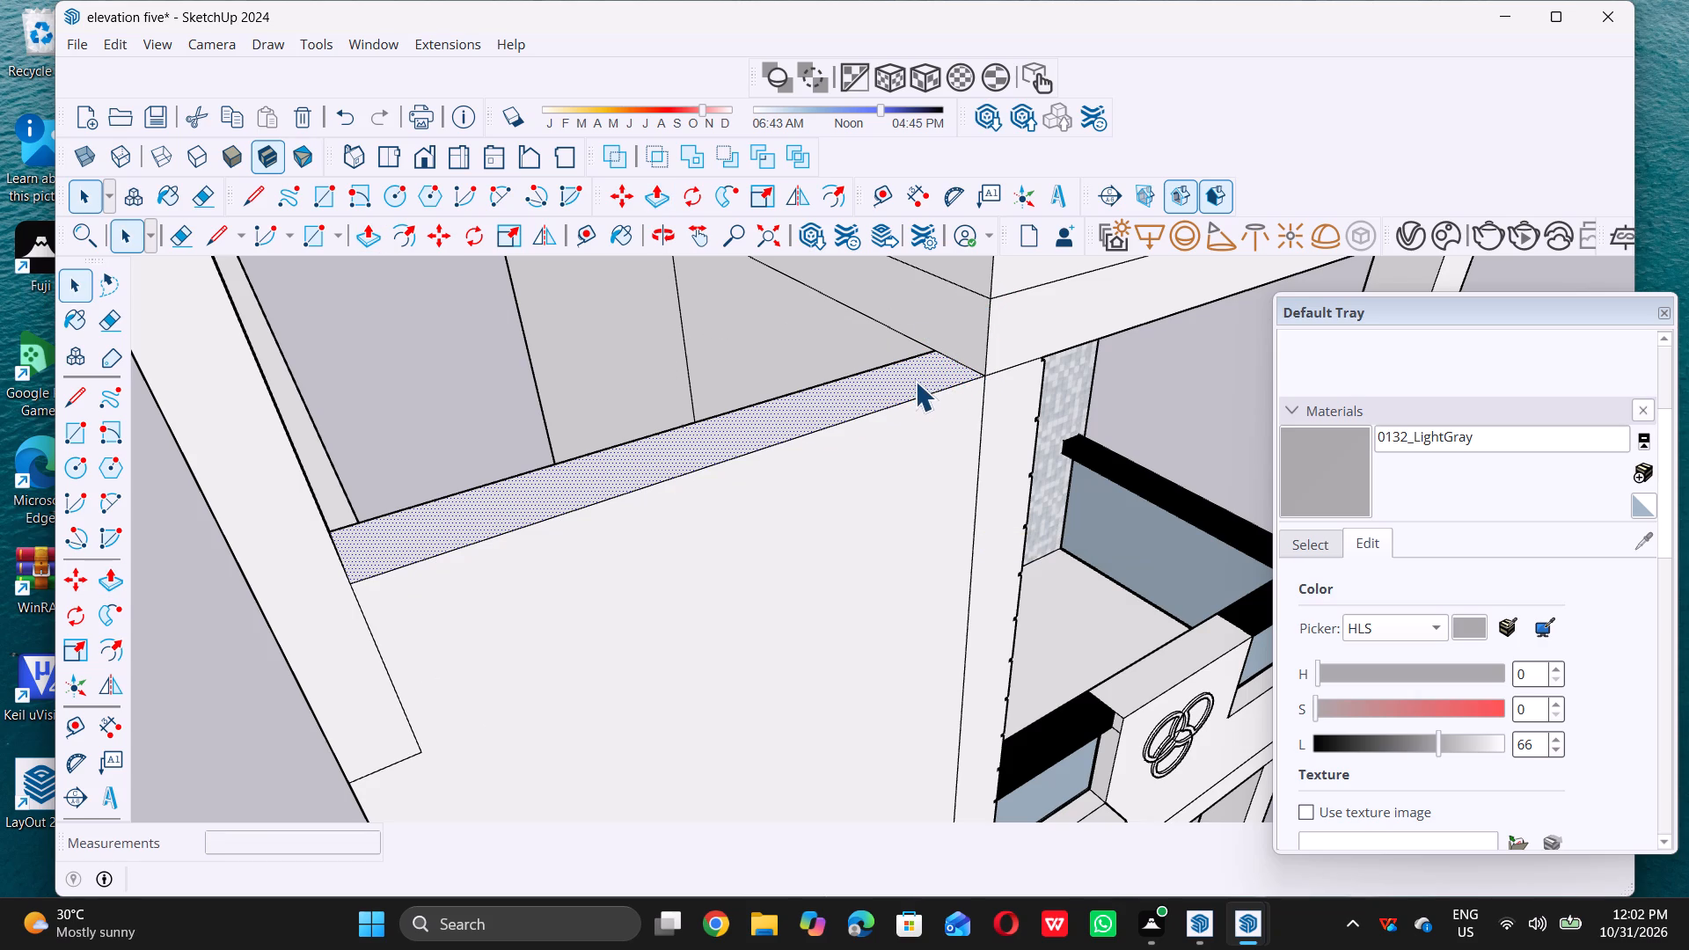
Push/Pull the front leg's top face up another 11' 6" to just below the louvred rooftop opening.
{"action": "key", "text": "p"}
{"action": "left_click", "coordinate": [891, 377]}
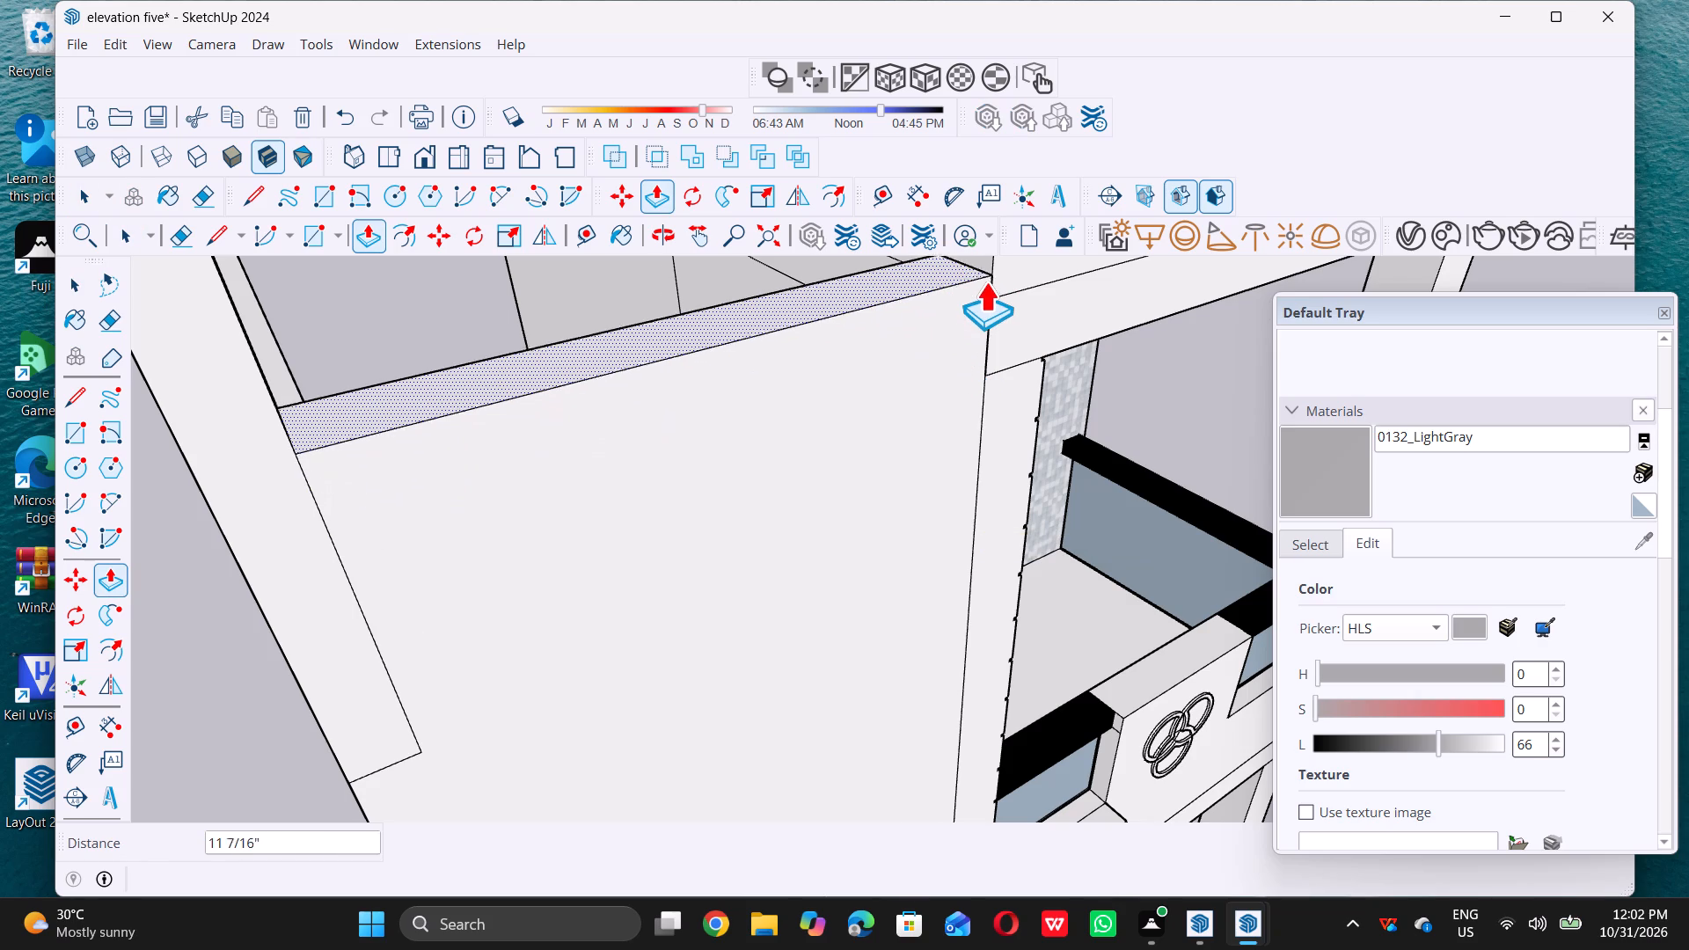
{"action": "scroll", "coordinate": [983, 292], "scroll_direction": "down", "scroll_amount": 19}
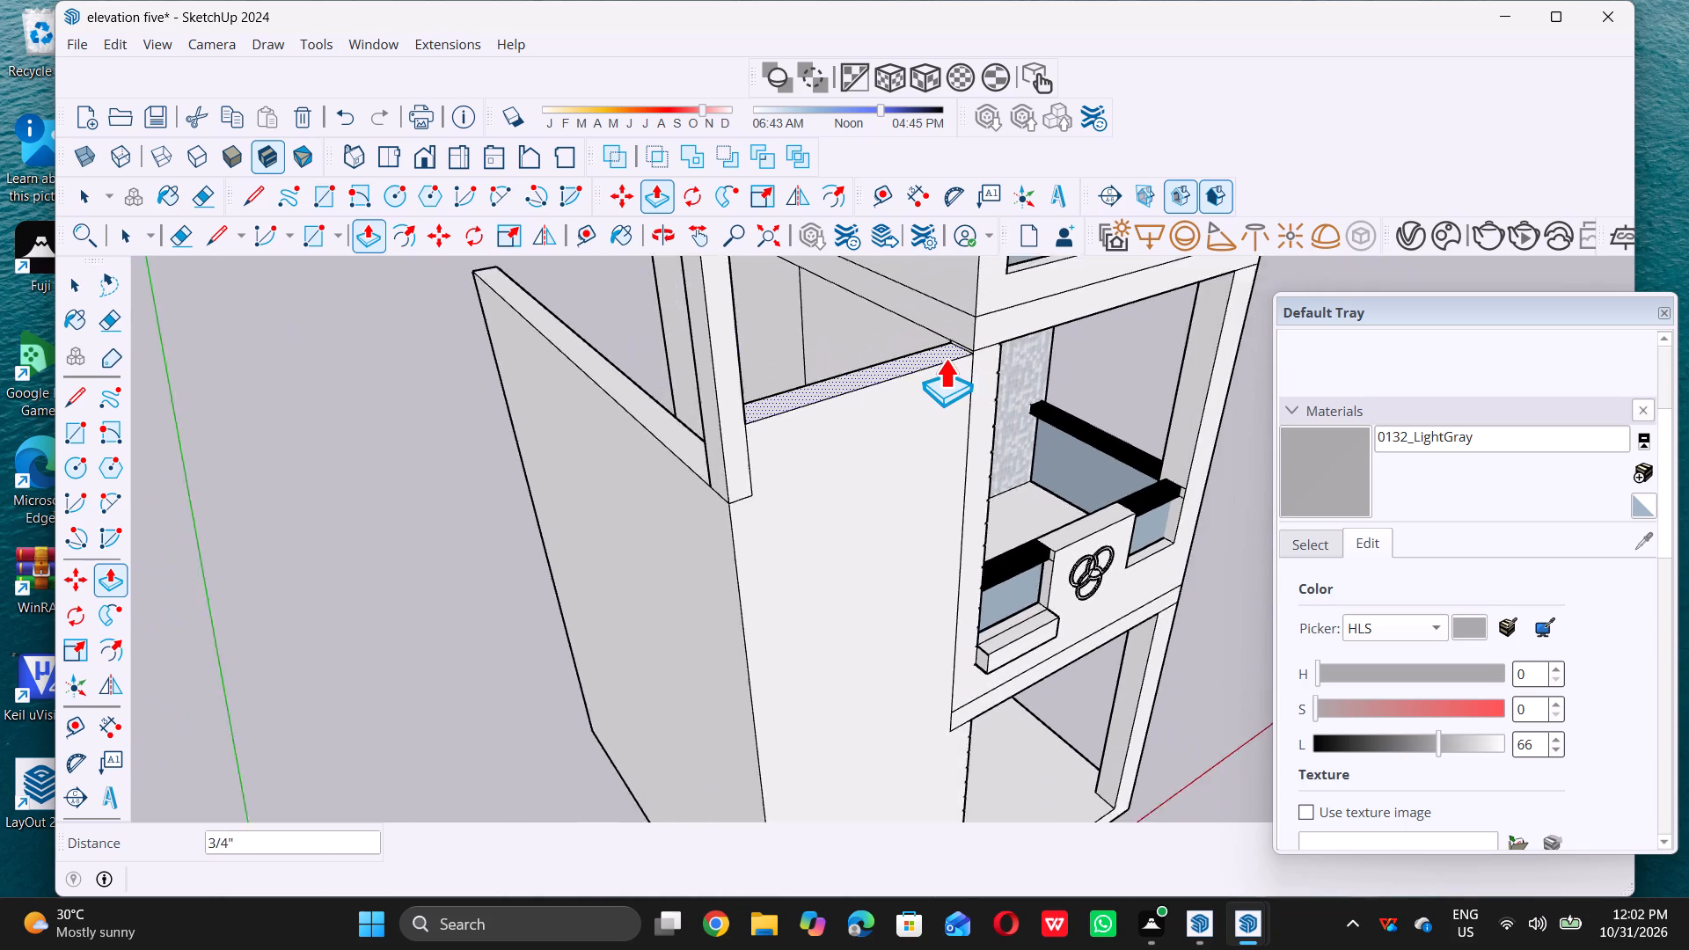
{"action": "scroll", "coordinate": [945, 358], "scroll_direction": "down", "scroll_amount": 20}
{"action": "scroll", "coordinate": [945, 358], "scroll_direction": "down", "scroll_amount": 4}
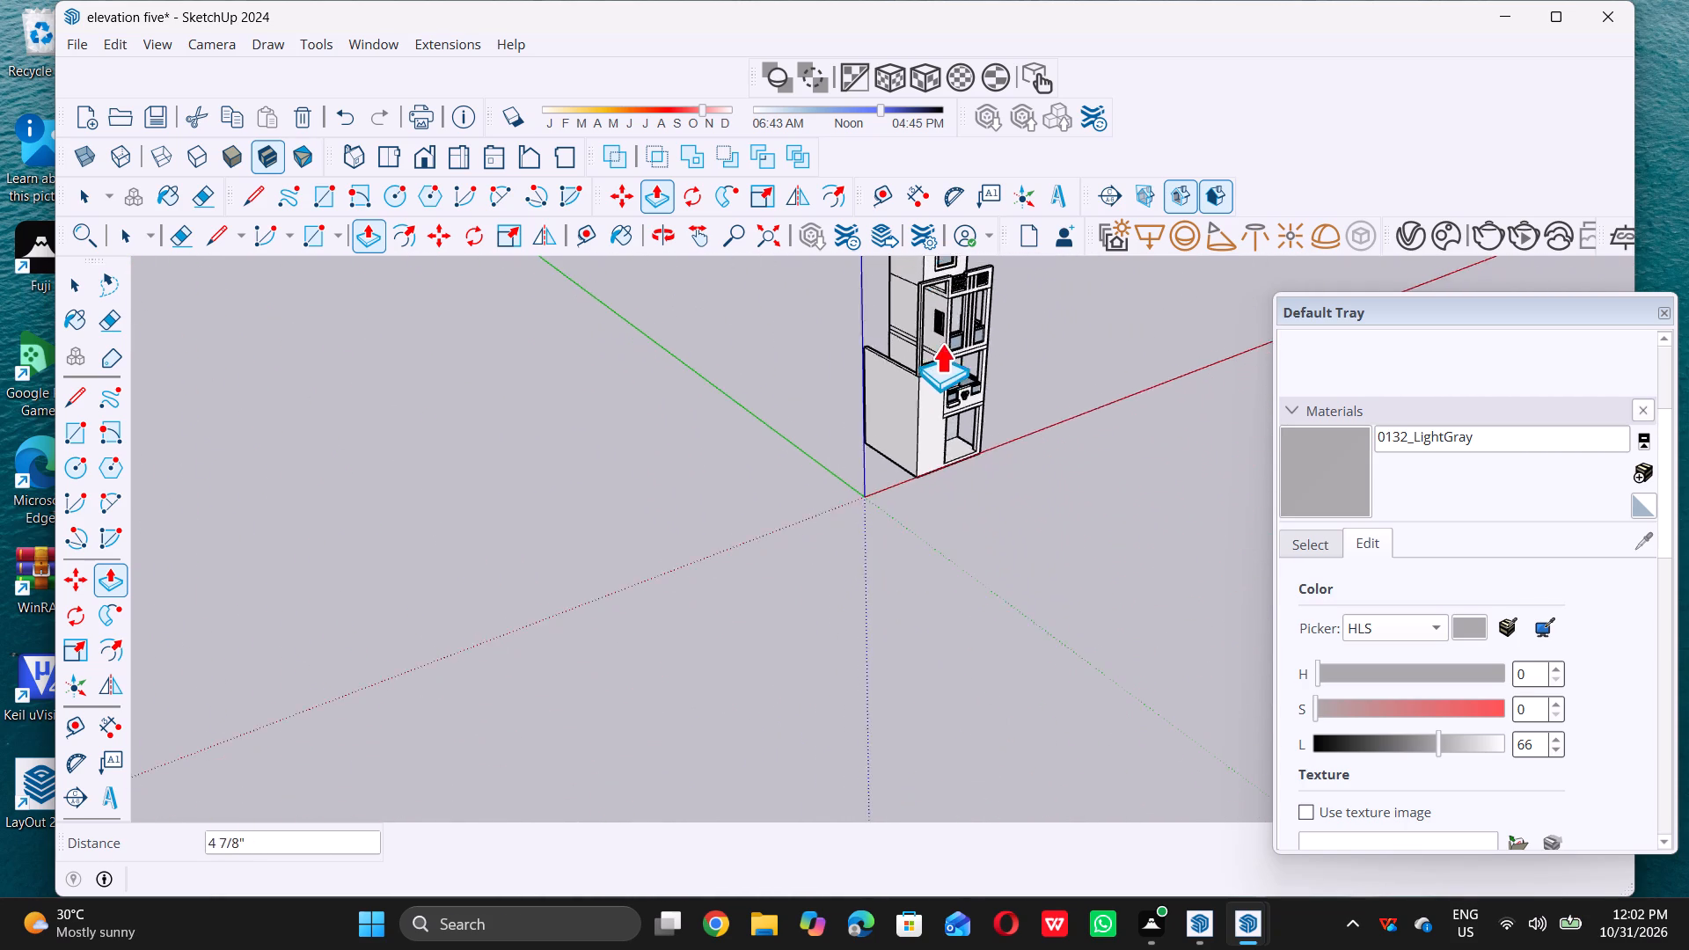
{"action": "scroll", "coordinate": [943, 287], "scroll_direction": "up", "scroll_amount": 5}
{"action": "middle_click_drag", "start_coordinate": [944, 303], "coordinate": [847, 300]}
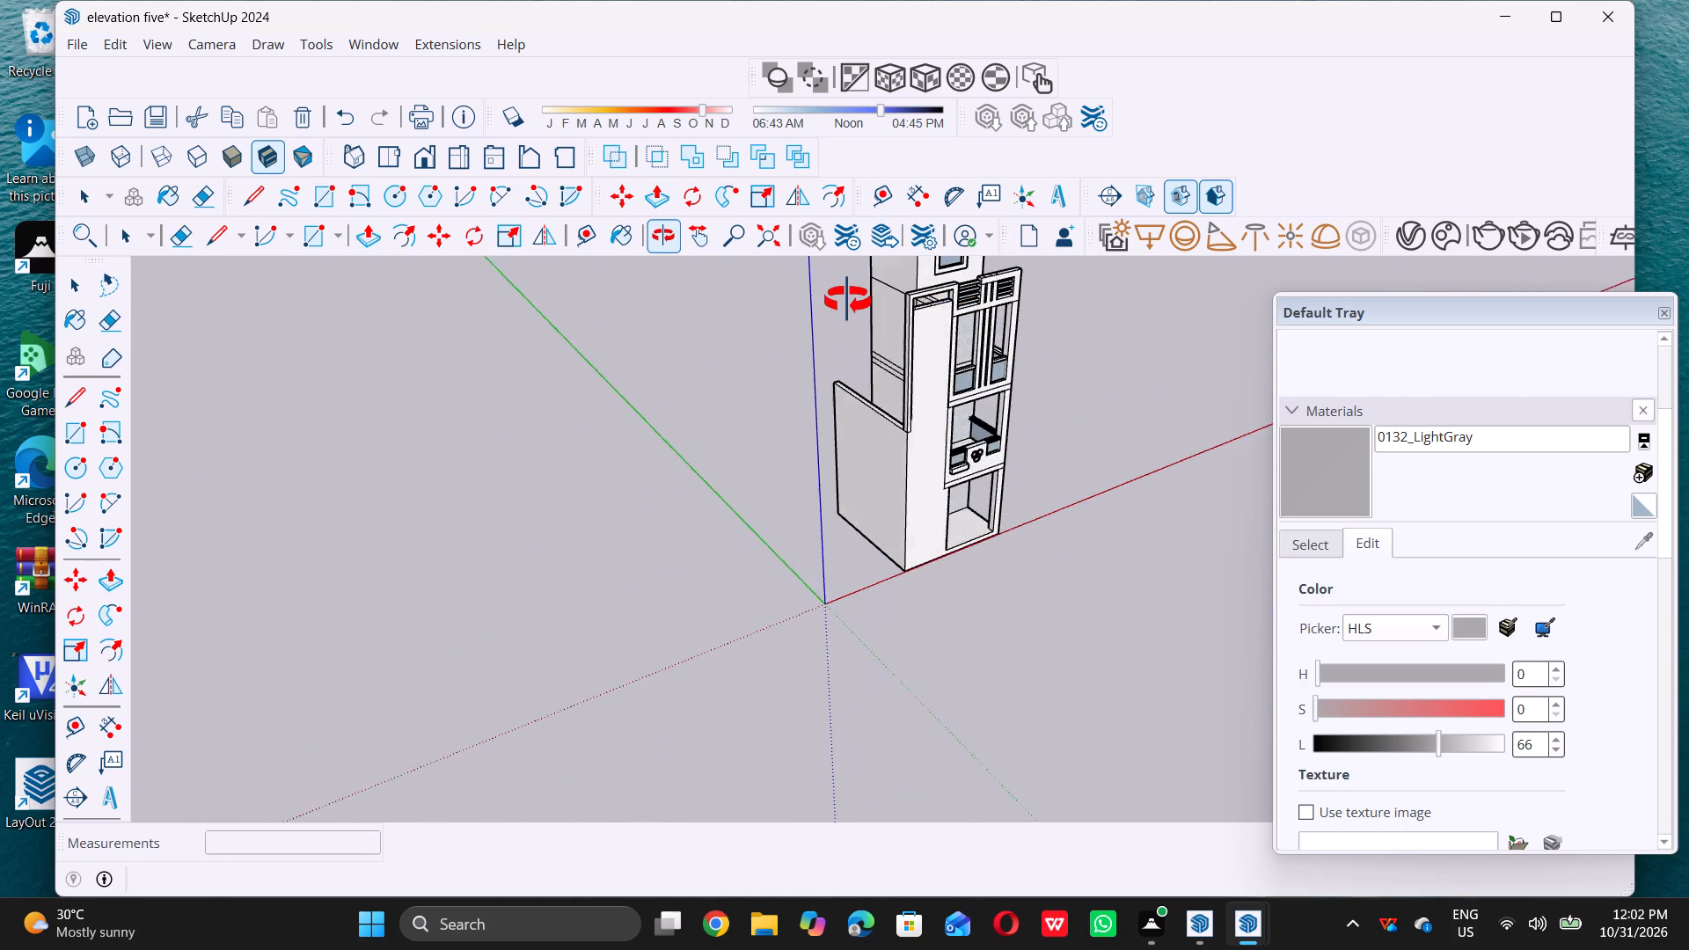
{"action": "middle_click_drag", "start_coordinate": [847, 300], "coordinate": [844, 294]}
{"action": "scroll", "coordinate": [968, 317], "scroll_direction": "up", "scroll_amount": 6}
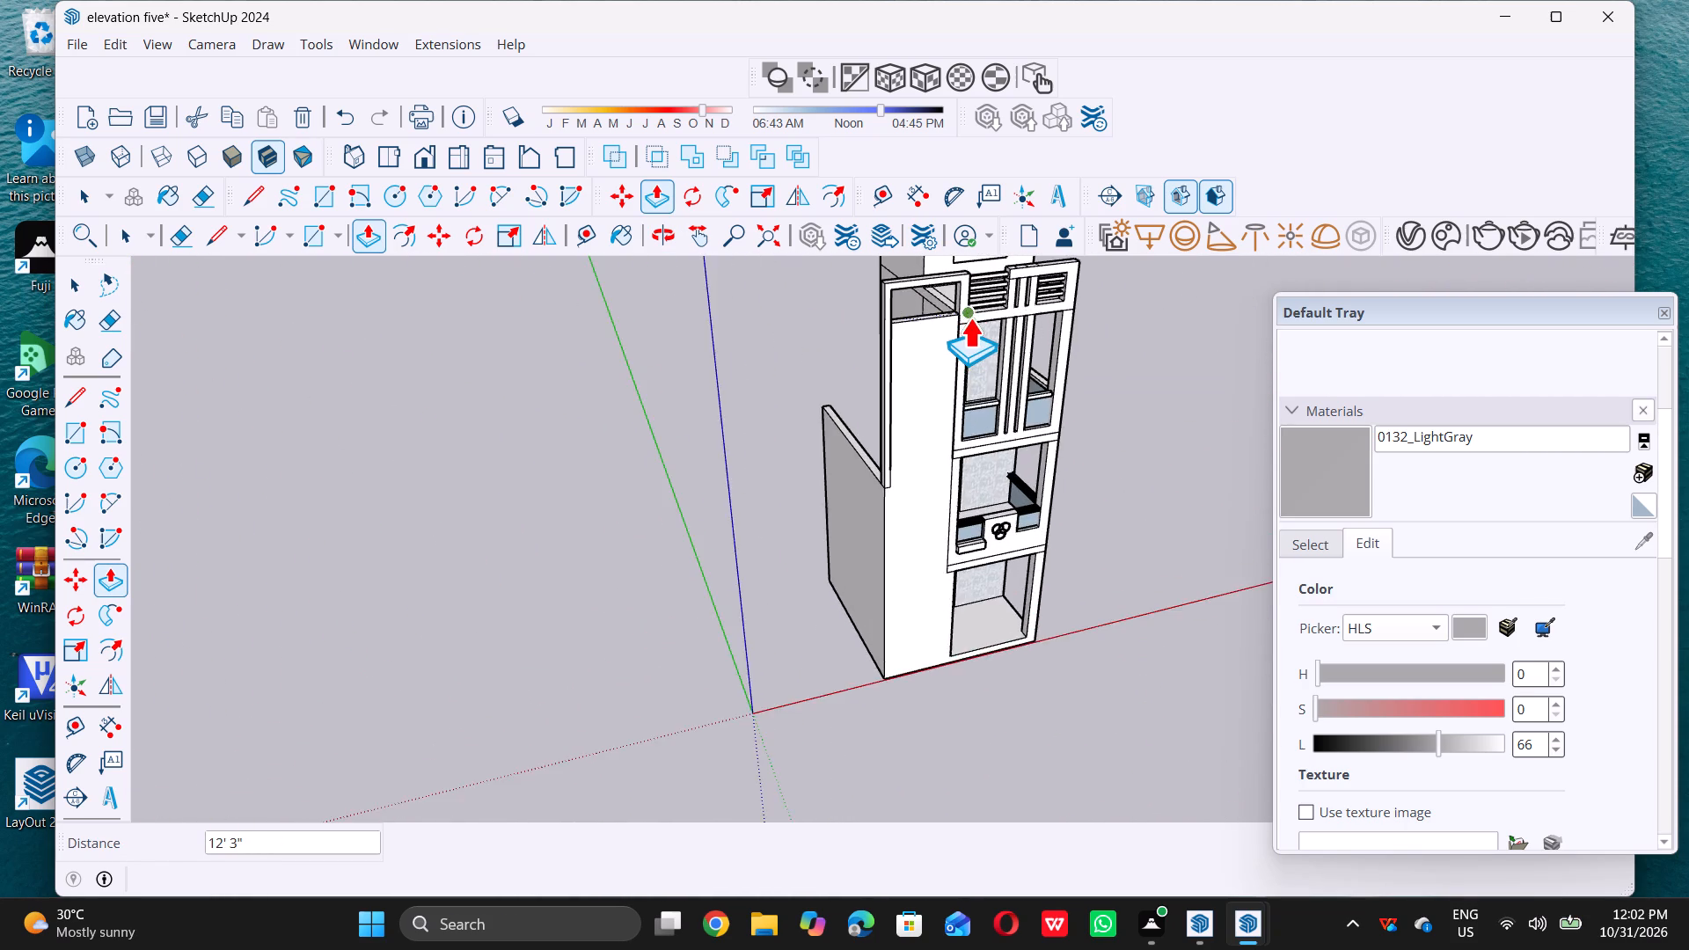
{"action": "scroll", "coordinate": [969, 318], "scroll_direction": "up", "scroll_amount": 2}
{"action": "double_click", "coordinate": [962, 324]}
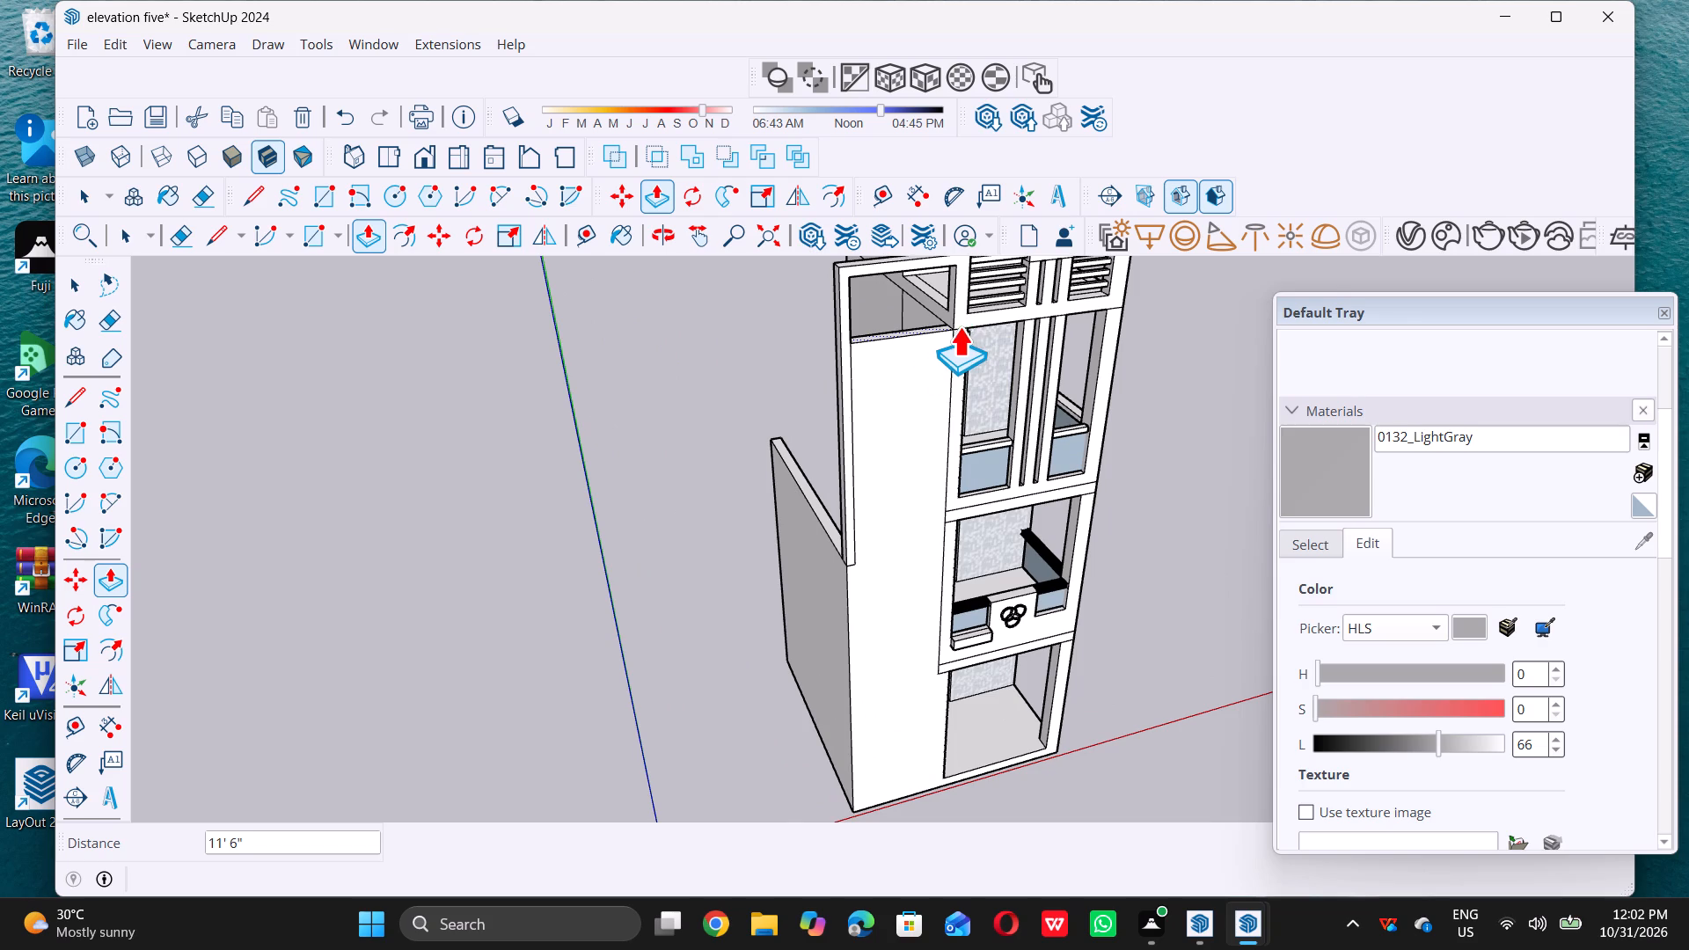
{"action": "key", "text": "space"}
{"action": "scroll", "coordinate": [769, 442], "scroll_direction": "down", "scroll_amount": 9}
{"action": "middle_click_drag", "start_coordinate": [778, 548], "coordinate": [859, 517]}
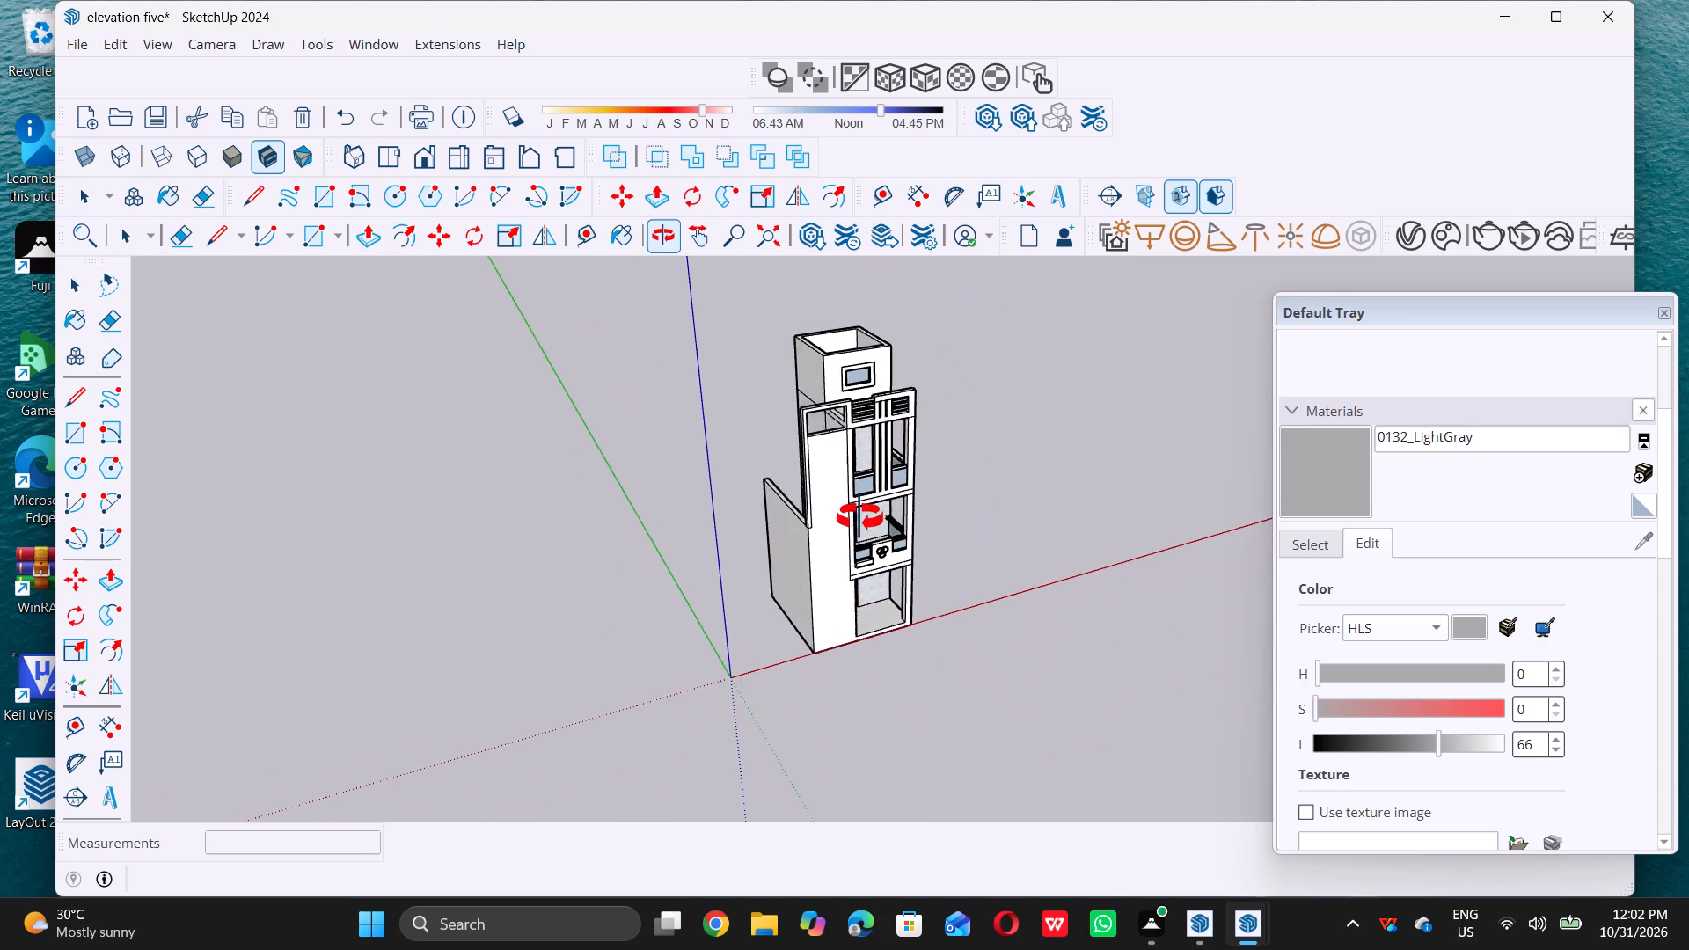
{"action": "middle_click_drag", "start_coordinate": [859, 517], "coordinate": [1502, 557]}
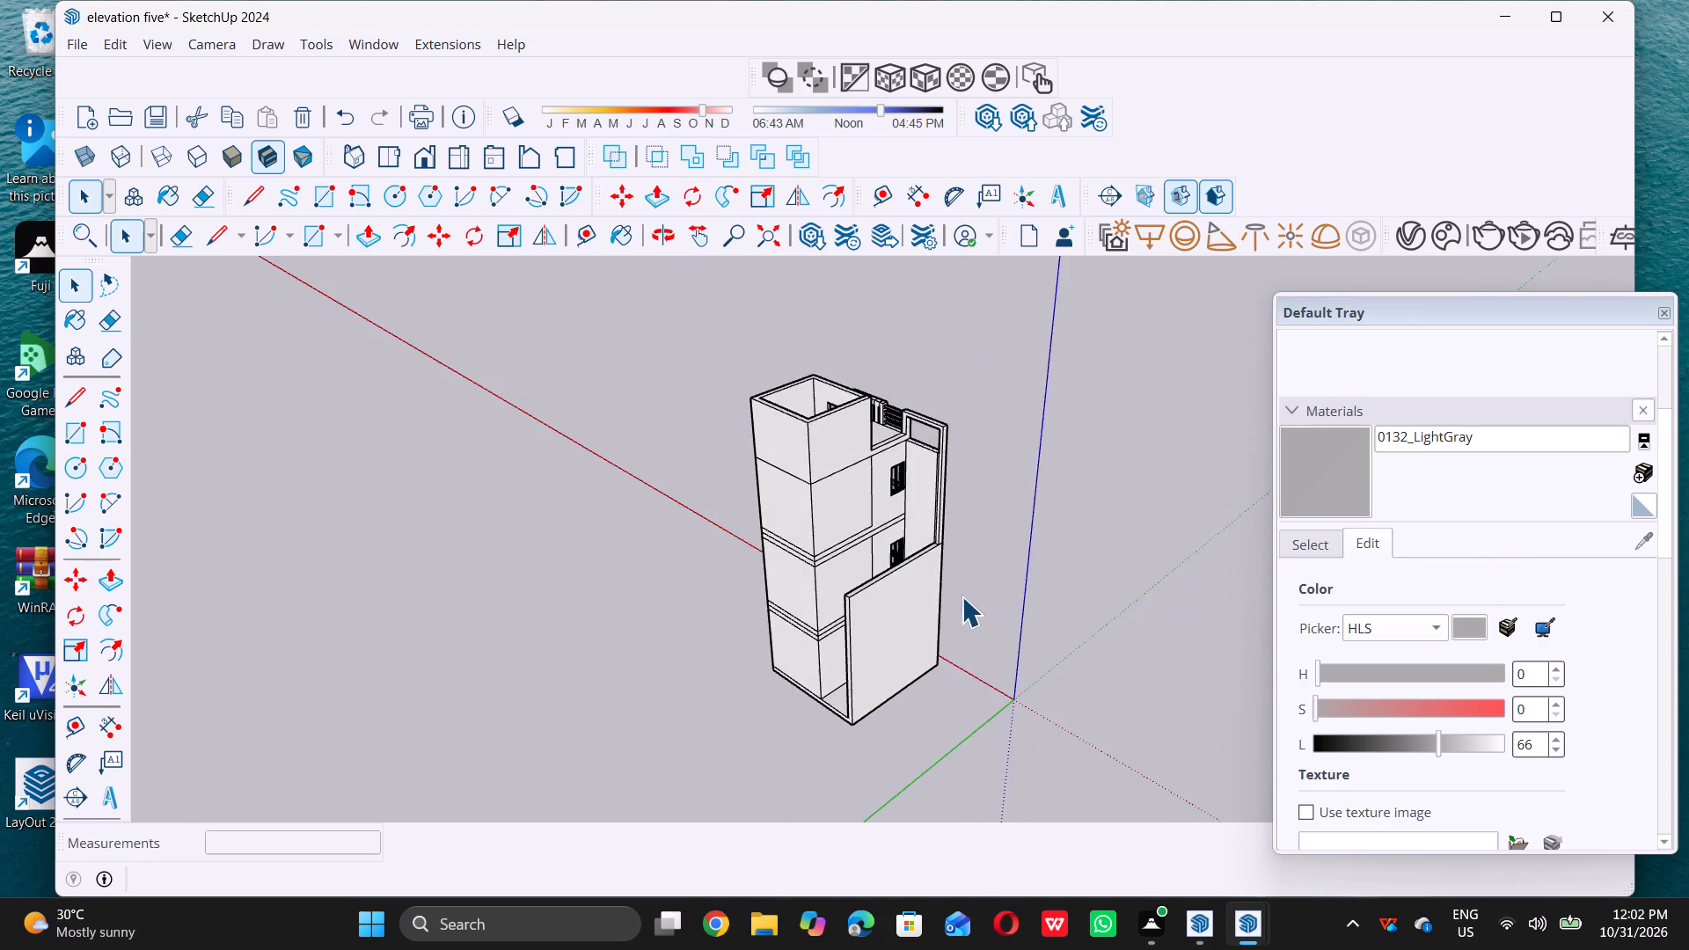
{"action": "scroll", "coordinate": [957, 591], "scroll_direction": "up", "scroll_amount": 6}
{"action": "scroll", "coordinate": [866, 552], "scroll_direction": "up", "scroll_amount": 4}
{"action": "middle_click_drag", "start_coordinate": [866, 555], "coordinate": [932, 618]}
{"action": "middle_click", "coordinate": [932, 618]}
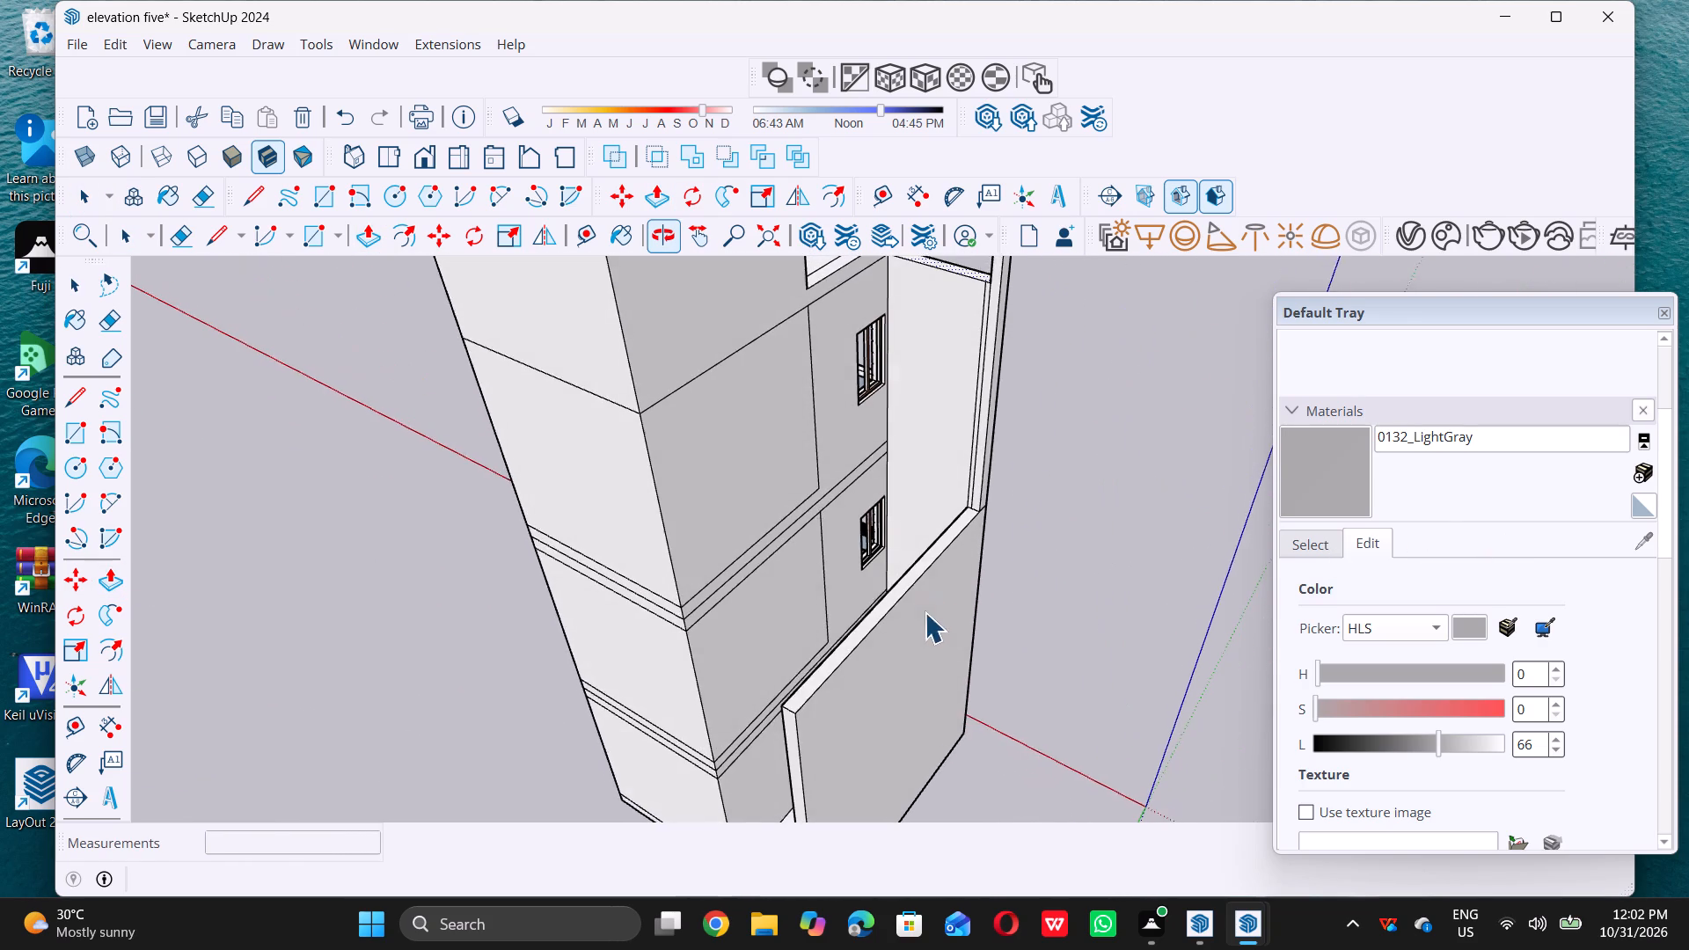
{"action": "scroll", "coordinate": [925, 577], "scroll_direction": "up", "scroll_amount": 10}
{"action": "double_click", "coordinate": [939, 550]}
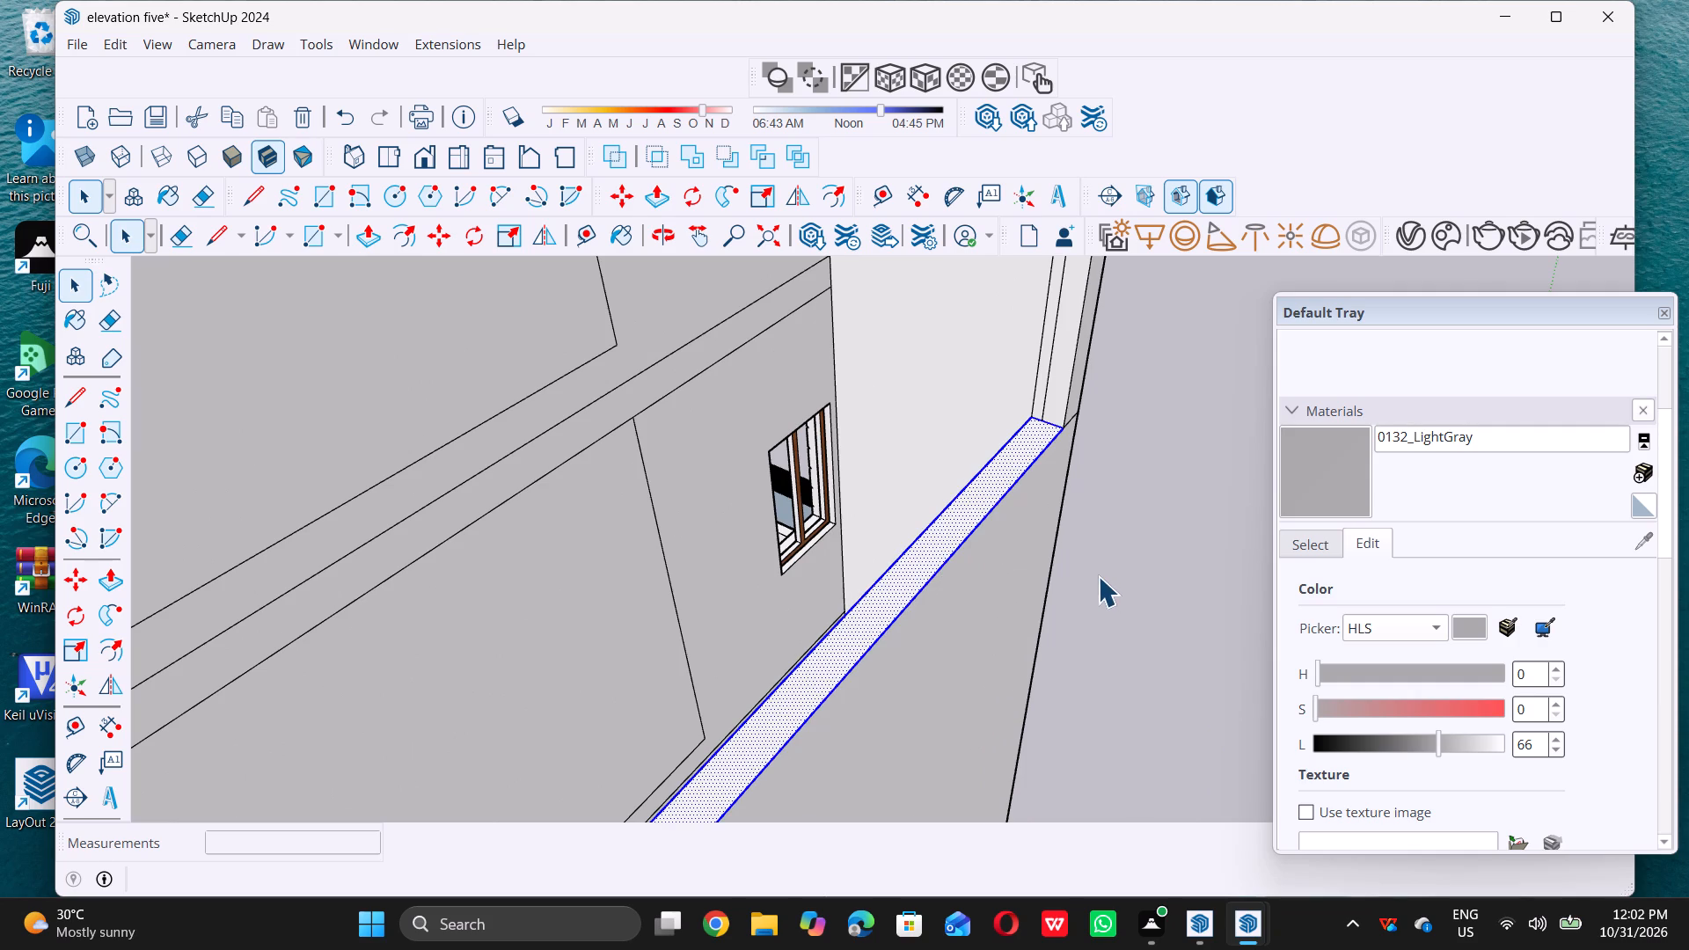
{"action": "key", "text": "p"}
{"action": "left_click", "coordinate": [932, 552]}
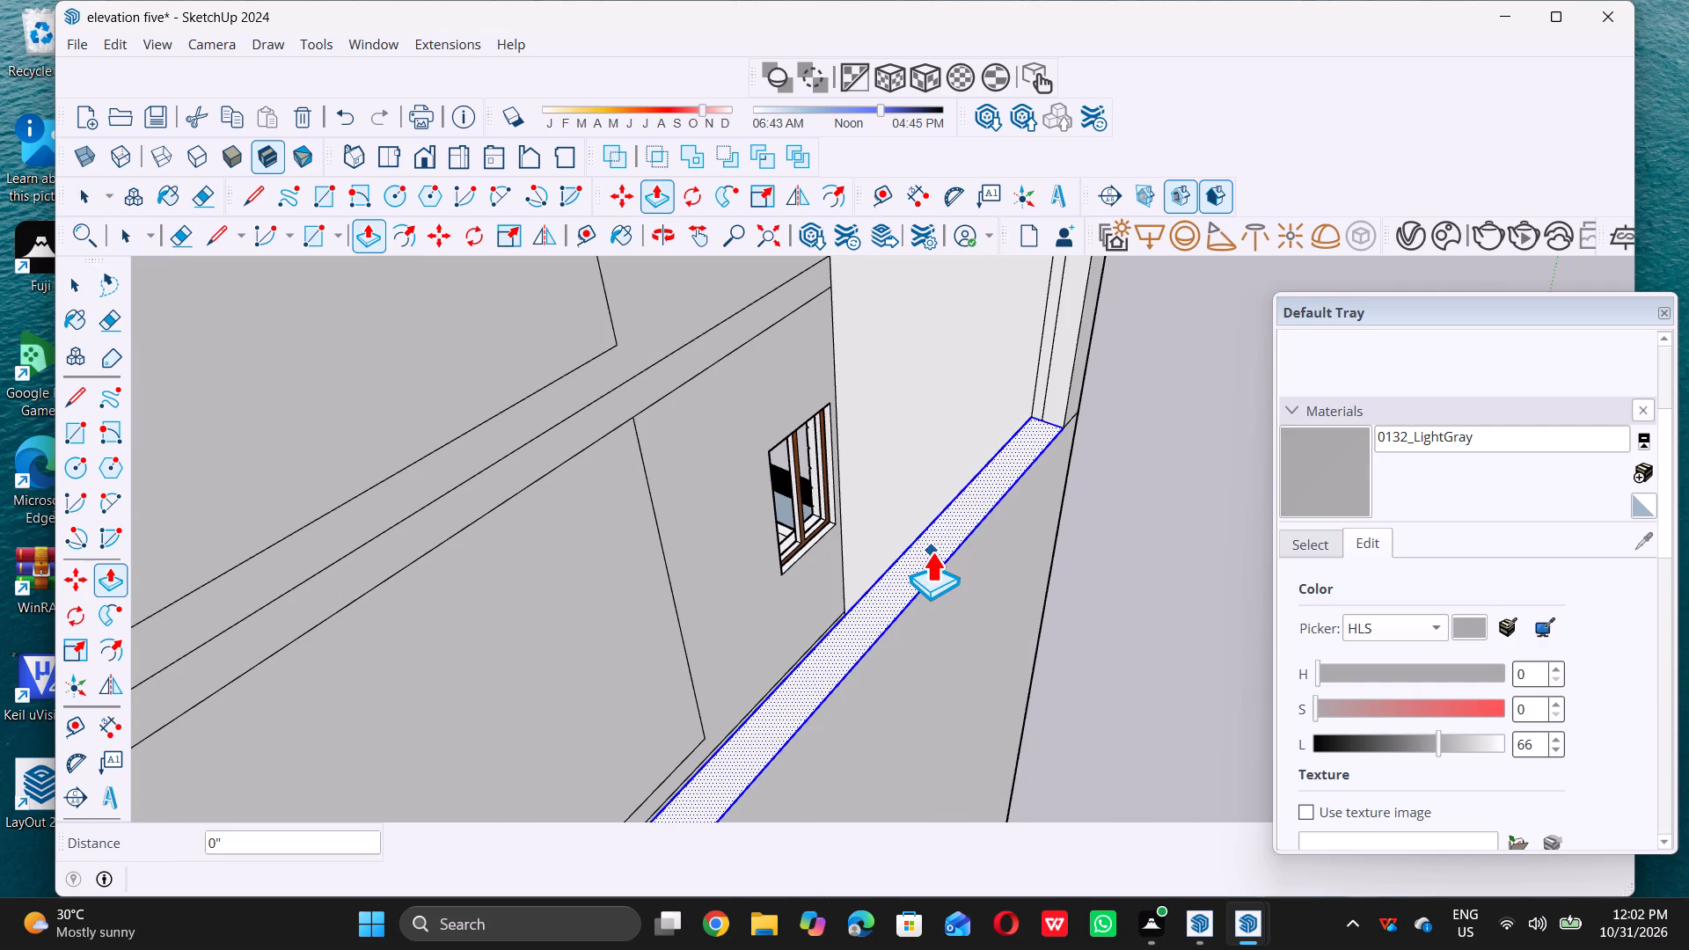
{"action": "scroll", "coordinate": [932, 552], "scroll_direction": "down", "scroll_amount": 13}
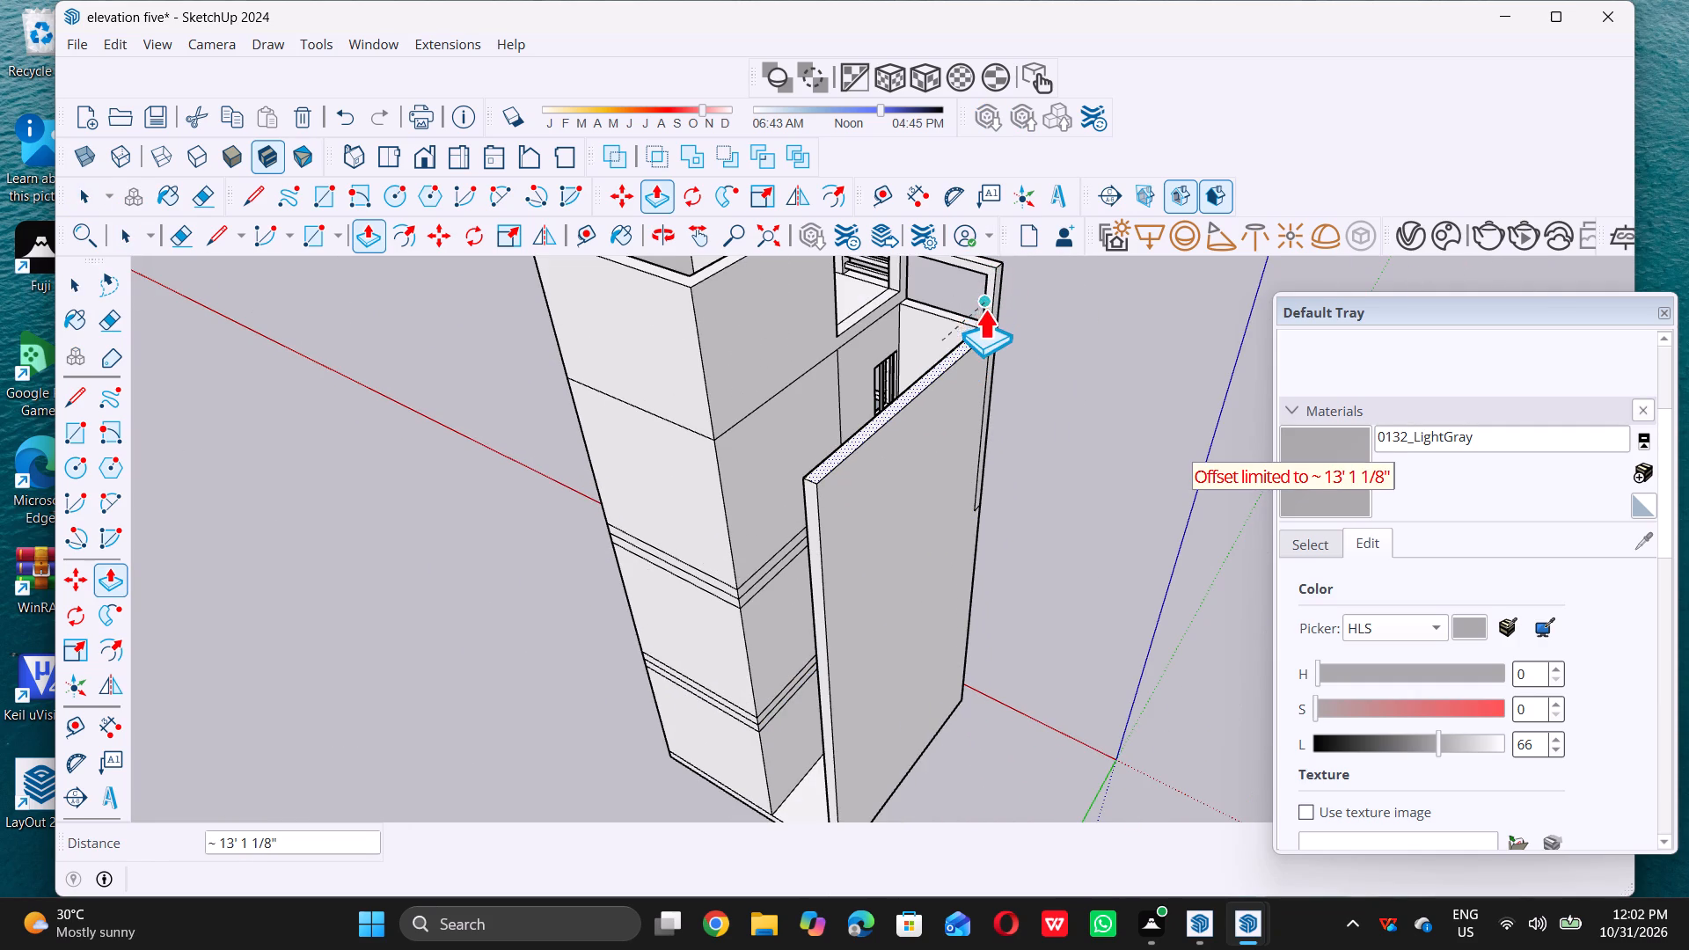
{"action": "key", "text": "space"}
Push/Pull the top face of the L-shaped wall's side leg up level with the raised front leg.
{"action": "scroll", "coordinate": [924, 561], "scroll_direction": "up", "scroll_amount": 5}
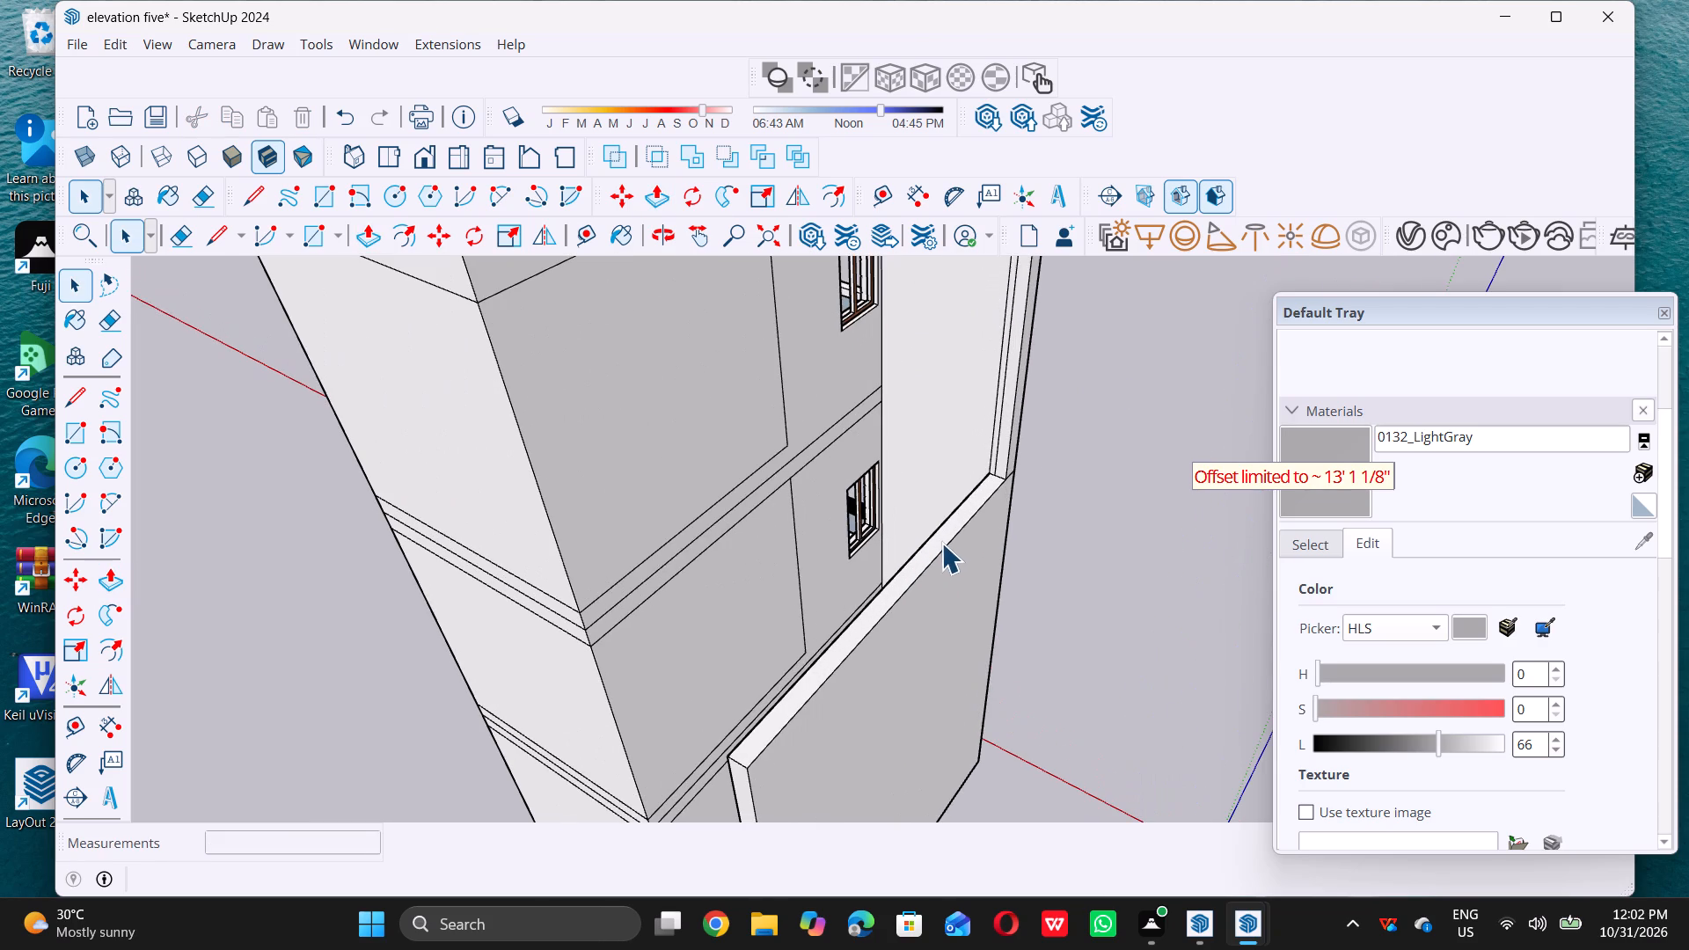
{"action": "left_click", "coordinate": [942, 537]}
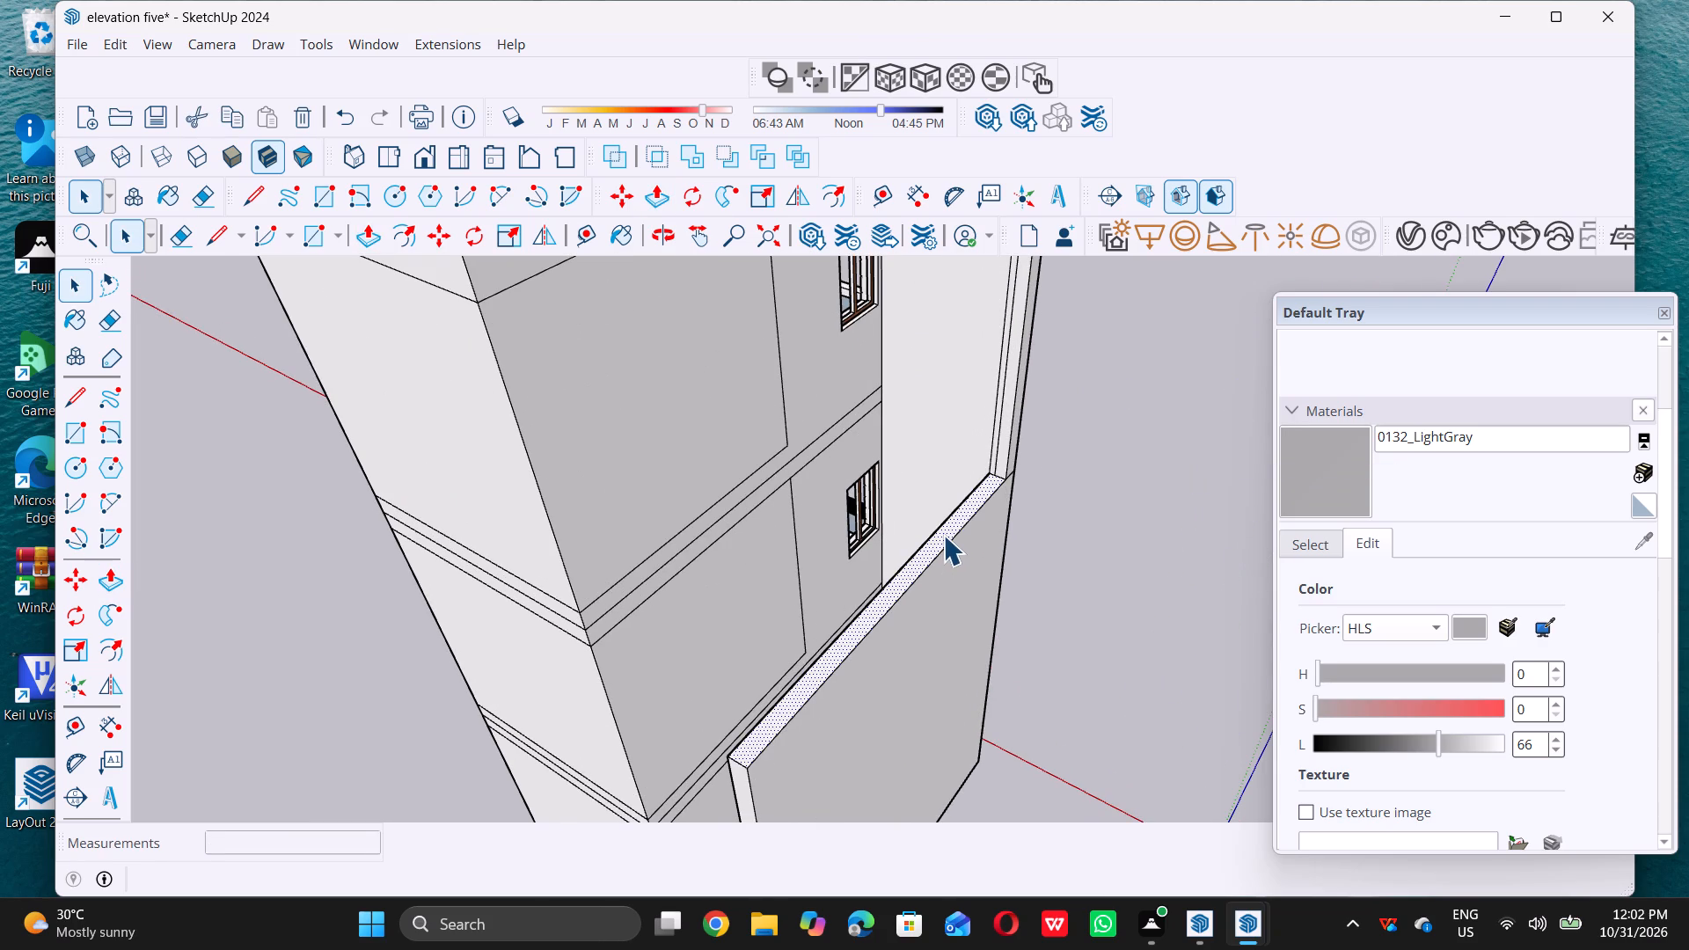
{"action": "key", "text": "p"}
{"action": "double_click", "coordinate": [944, 533]}
{"action": "scroll", "coordinate": [944, 533], "scroll_direction": "down", "scroll_amount": 4}
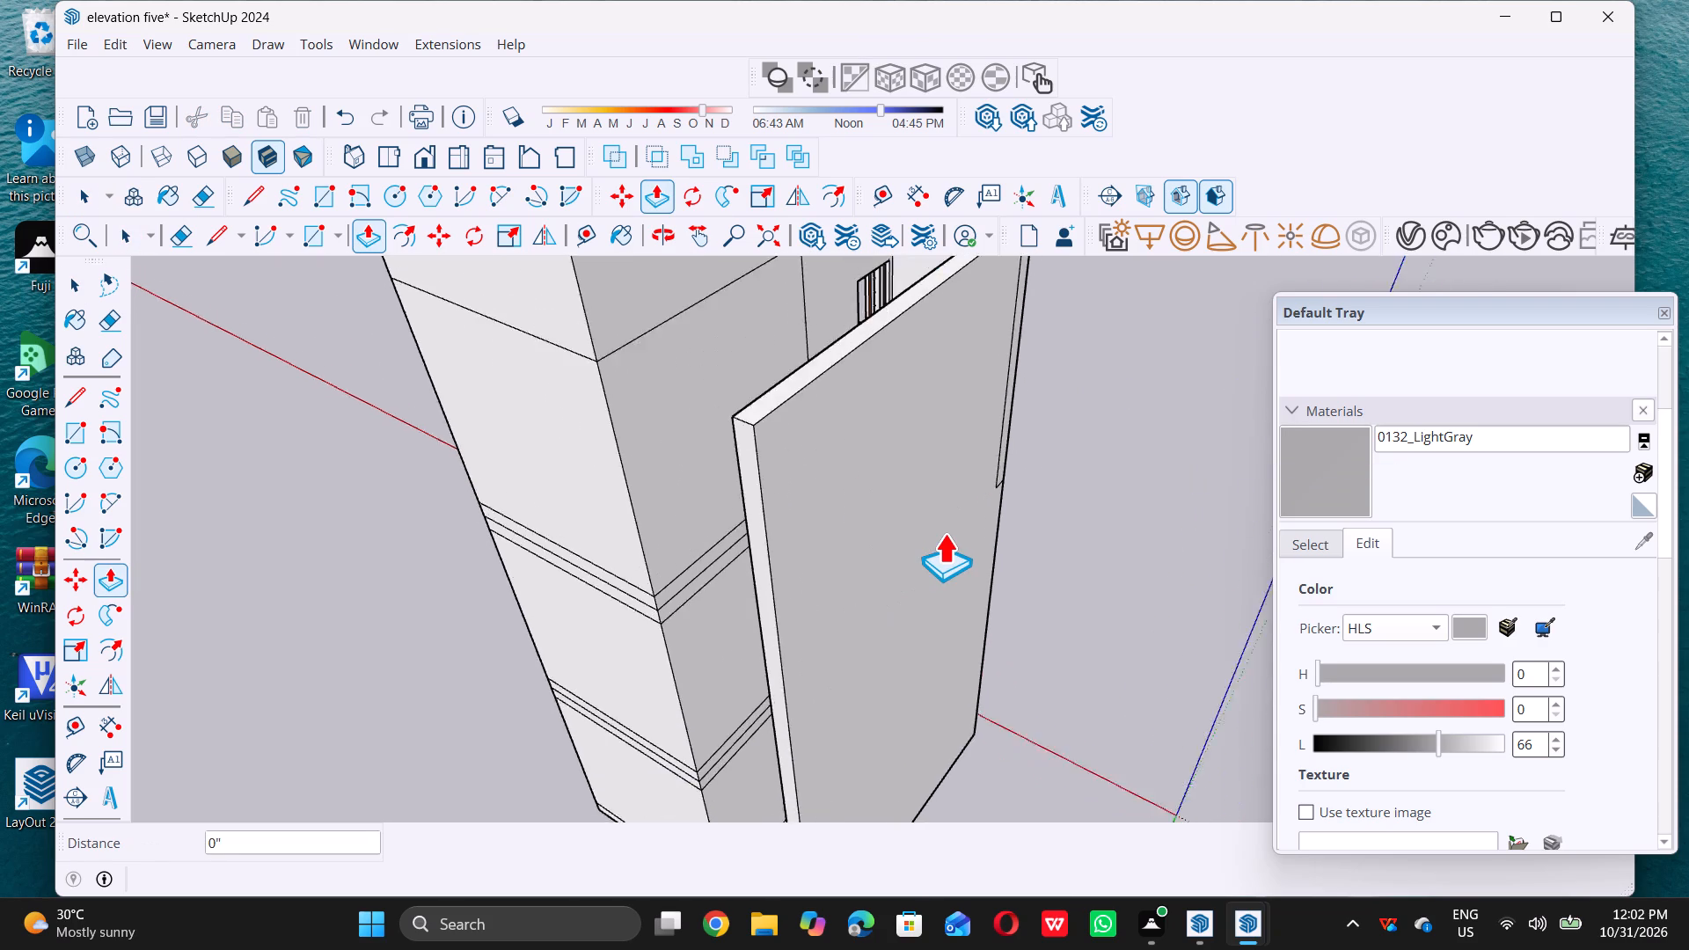
{"action": "key", "text": "space"}
{"action": "left_click", "coordinate": [1116, 524]}
Examine the raised L-shaped wall from the side and front, including how it meets the rooftop frame and the façade.
{"action": "scroll", "coordinate": [910, 592], "scroll_direction": "down", "scroll_amount": 2}
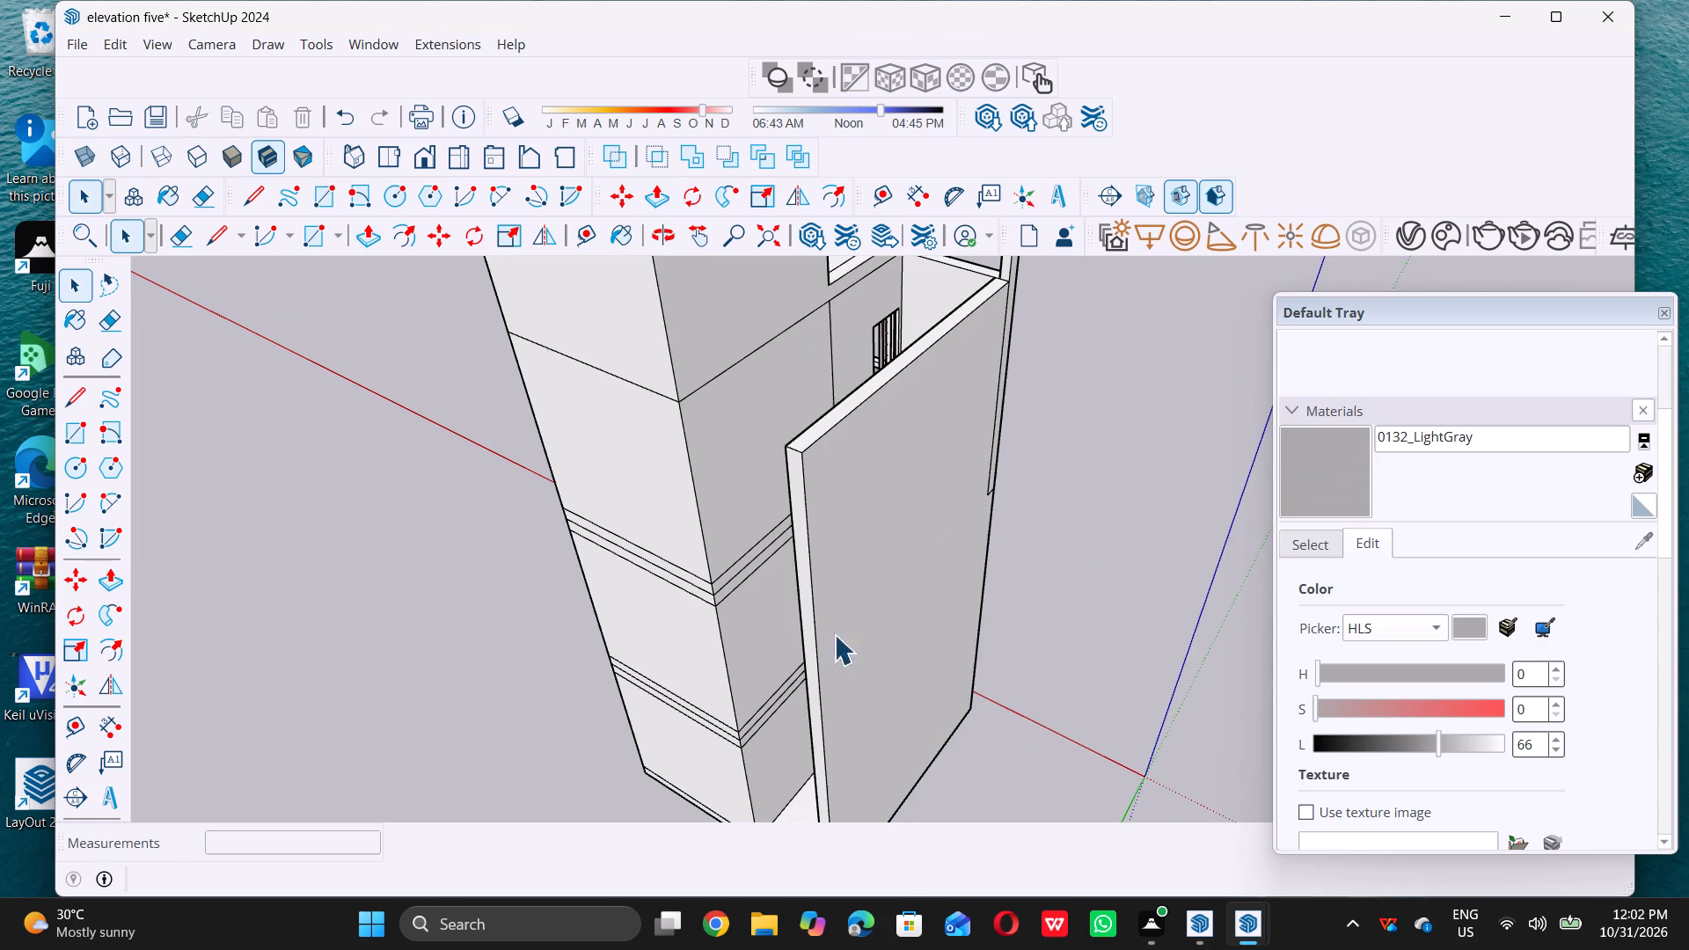
{"action": "scroll", "coordinate": [834, 634], "scroll_direction": "down", "scroll_amount": 8}
{"action": "middle_click_drag", "start_coordinate": [868, 601], "coordinate": [109, 509]}
{"action": "middle_click_drag", "start_coordinate": [86, 510], "coordinate": [37, 512]}
{"action": "middle_click_drag", "start_coordinate": [801, 522], "coordinate": [785, 491]}
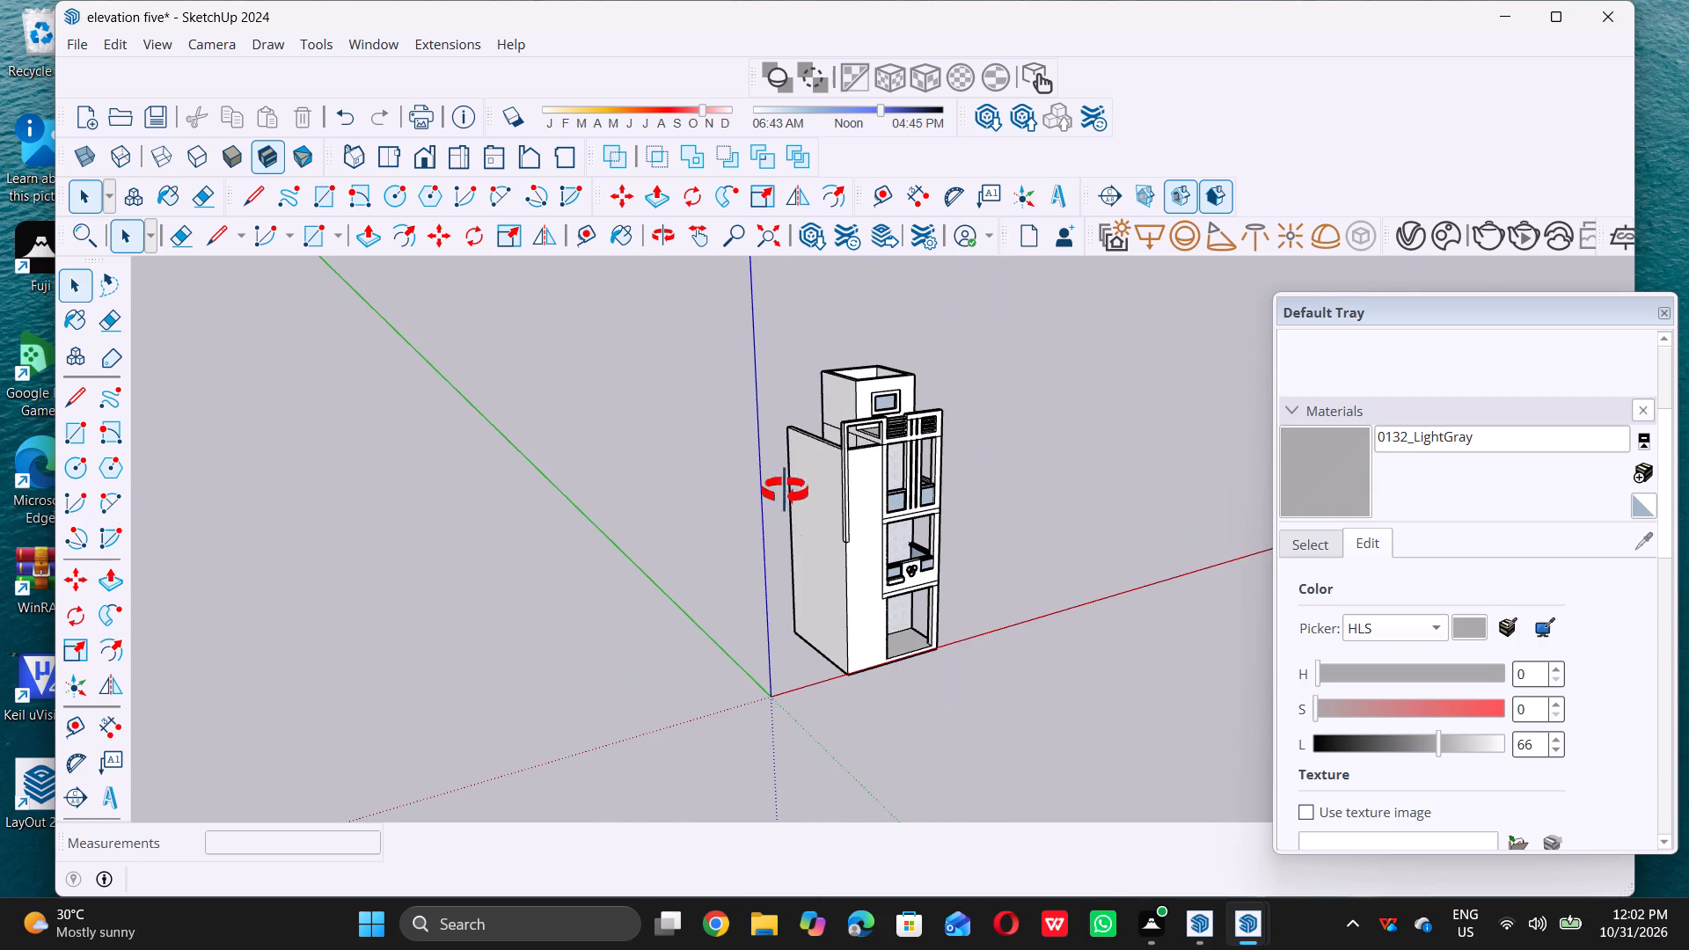
{"action": "middle_click_drag", "start_coordinate": [785, 491], "coordinate": [1171, 494]}
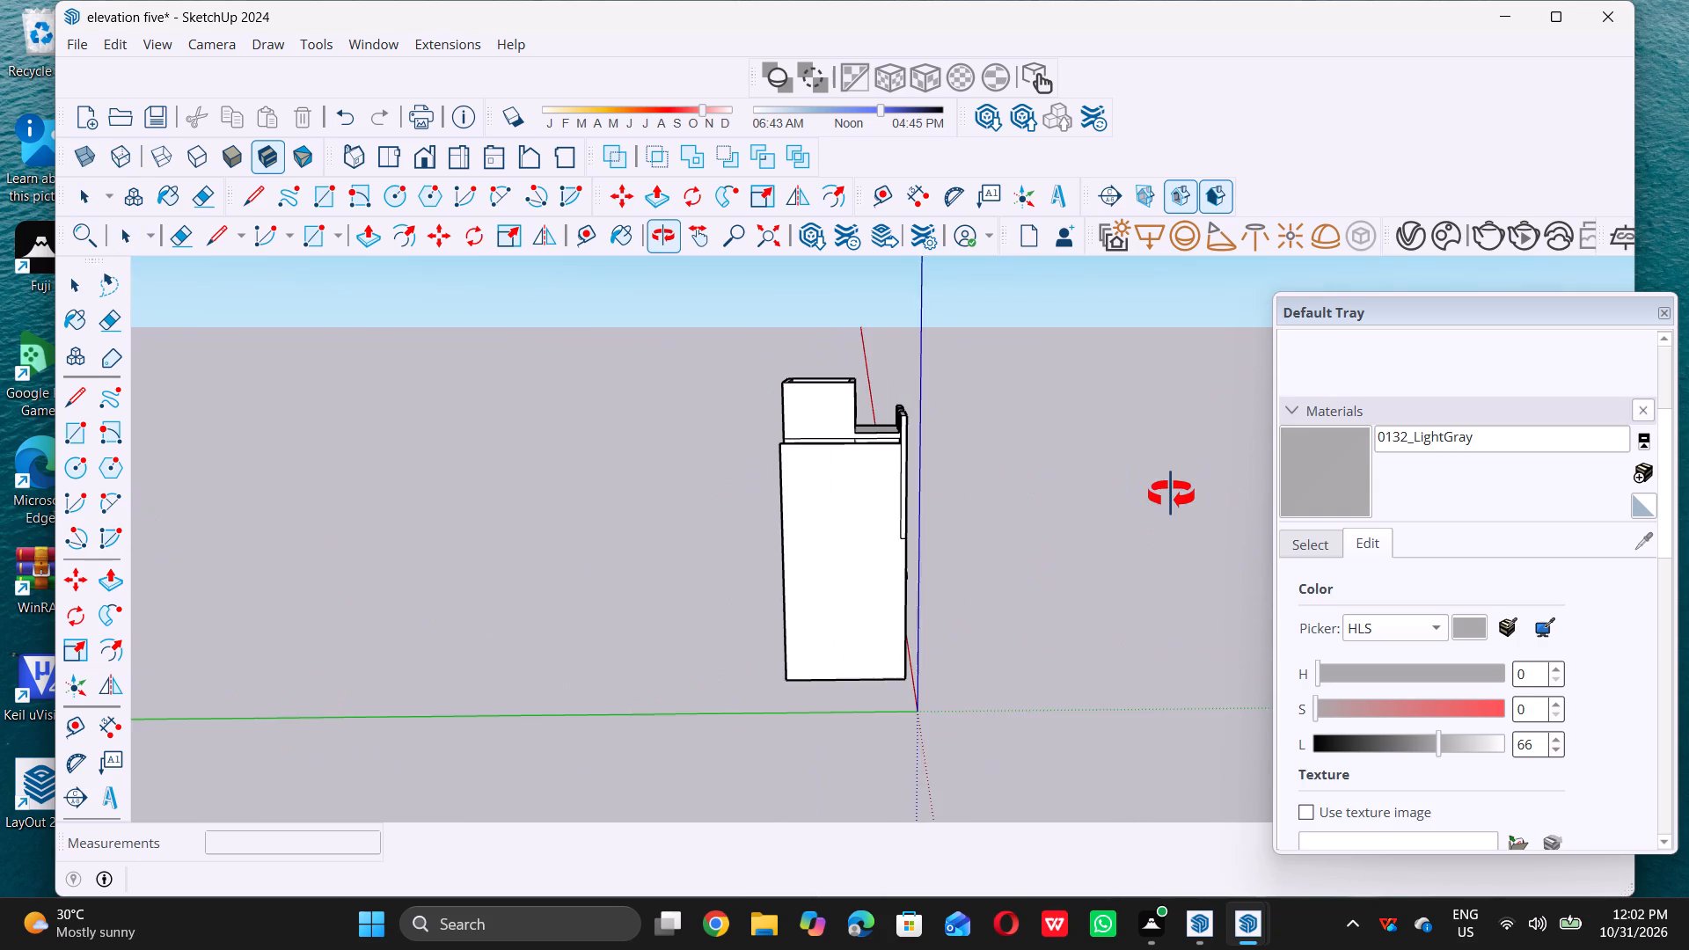
{"action": "middle_click_drag", "start_coordinate": [1171, 494], "coordinate": [567, 462]}
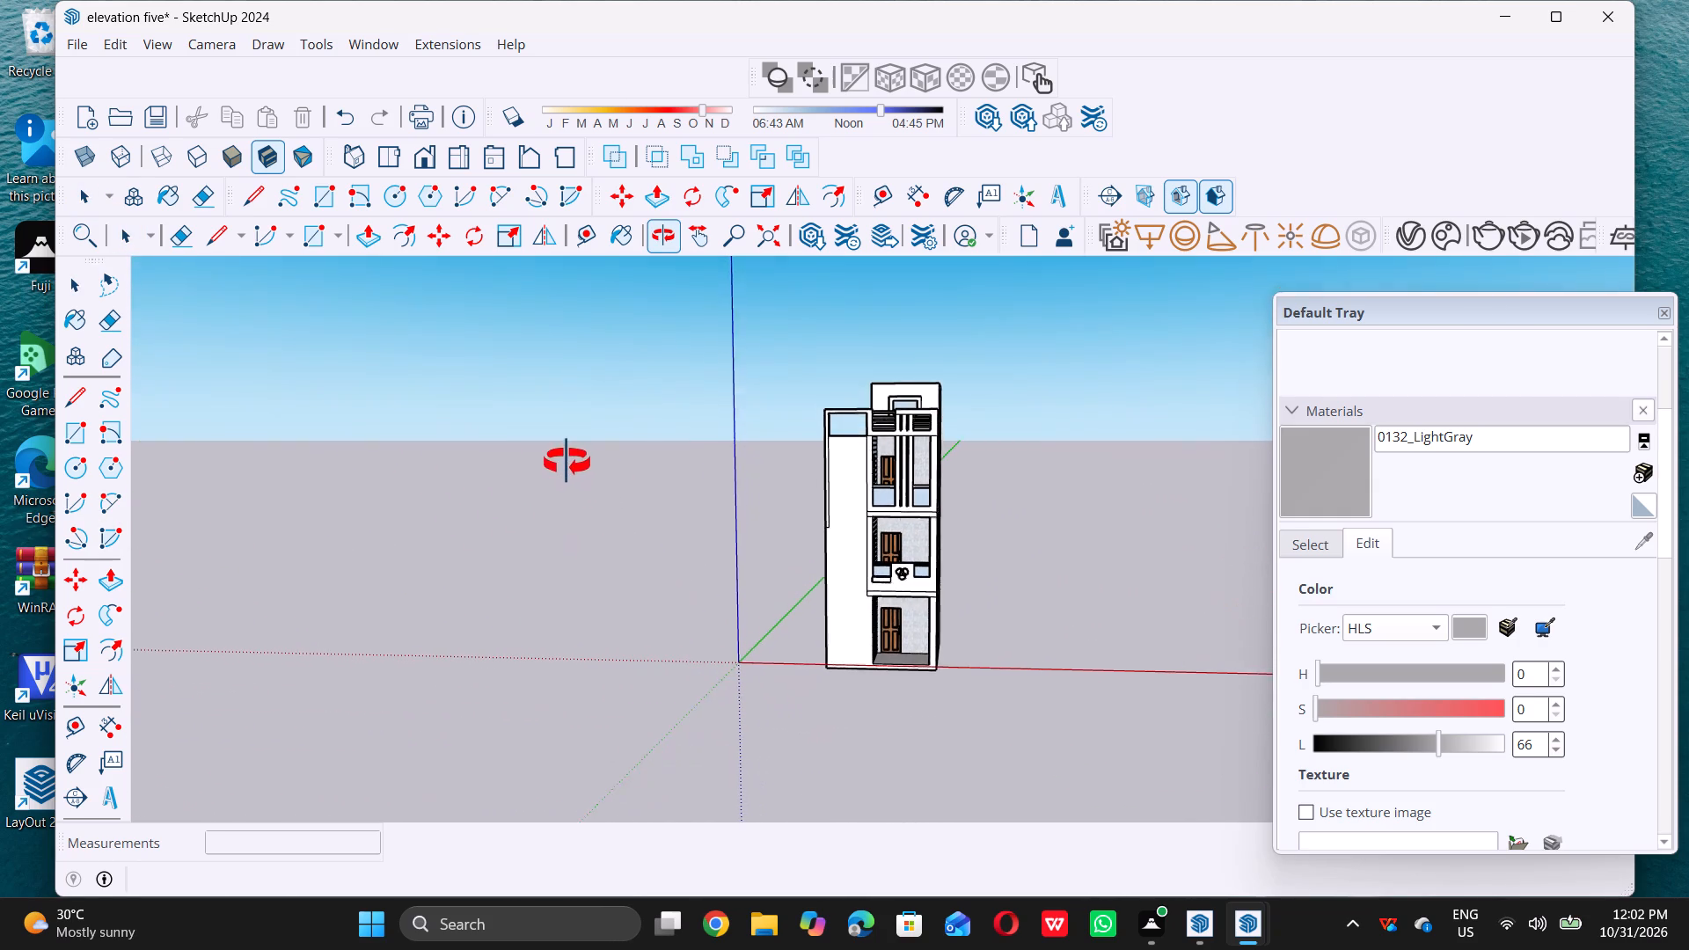
{"action": "middle_click_drag", "start_coordinate": [567, 462], "coordinate": [638, 472]}
{"action": "scroll", "coordinate": [757, 468], "scroll_direction": "up", "scroll_amount": 5}
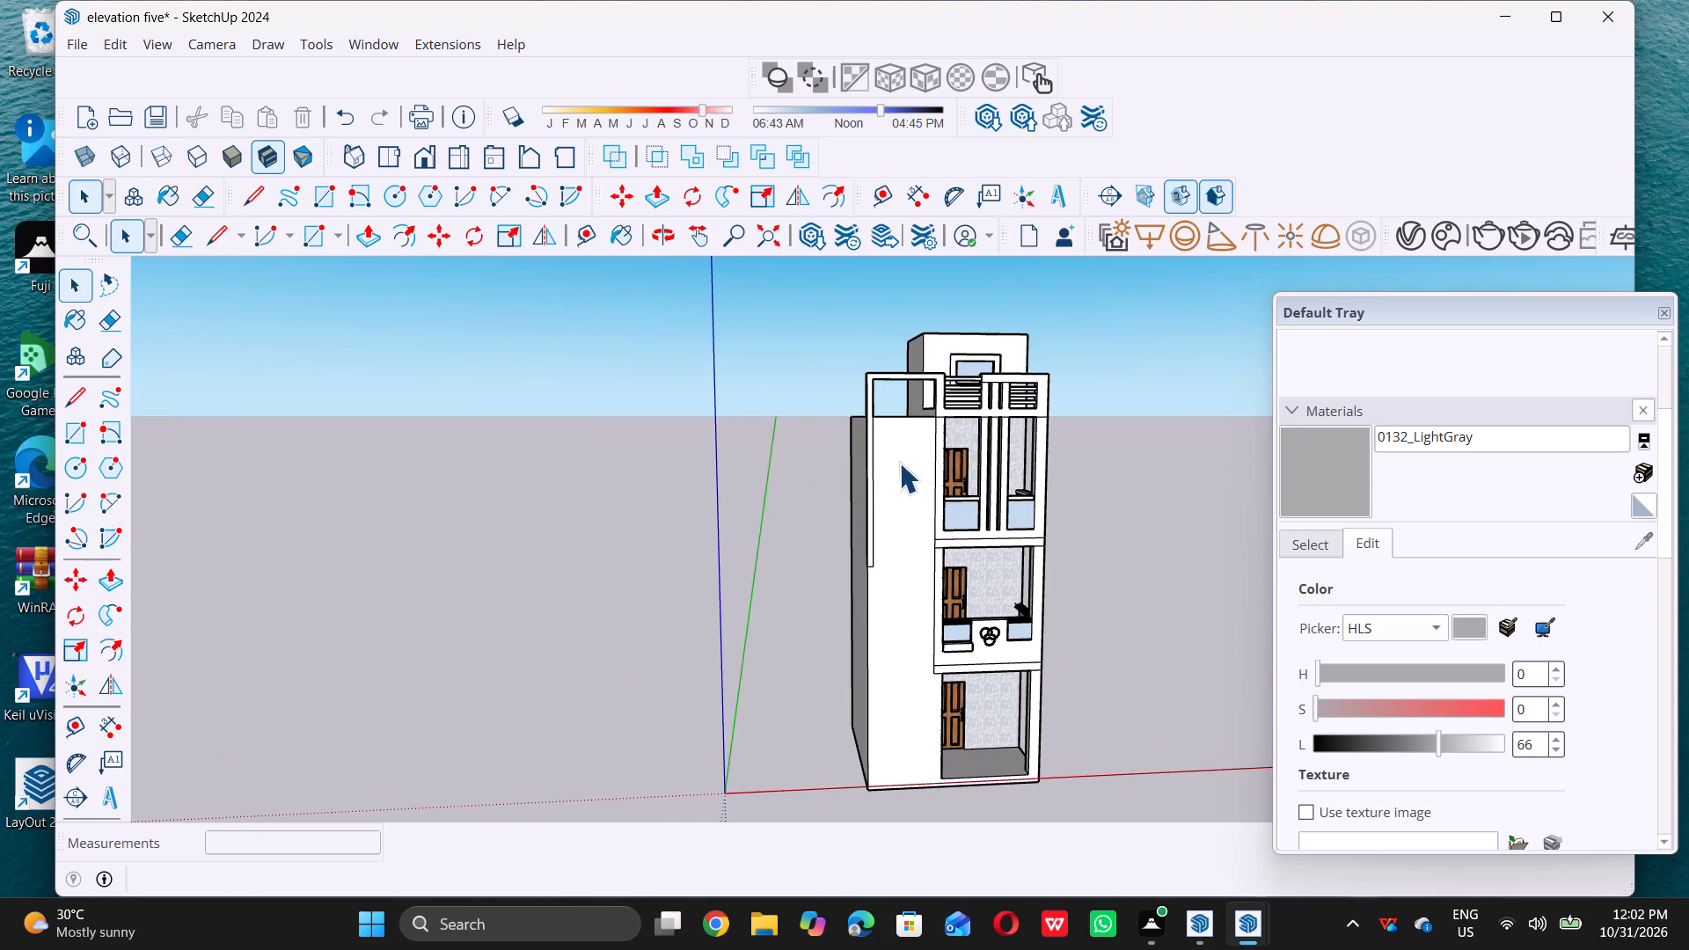
{"action": "middle_click_drag", "start_coordinate": [881, 463], "coordinate": [846, 457]}
{"action": "scroll", "coordinate": [881, 449], "scroll_direction": "up", "scroll_amount": 11}
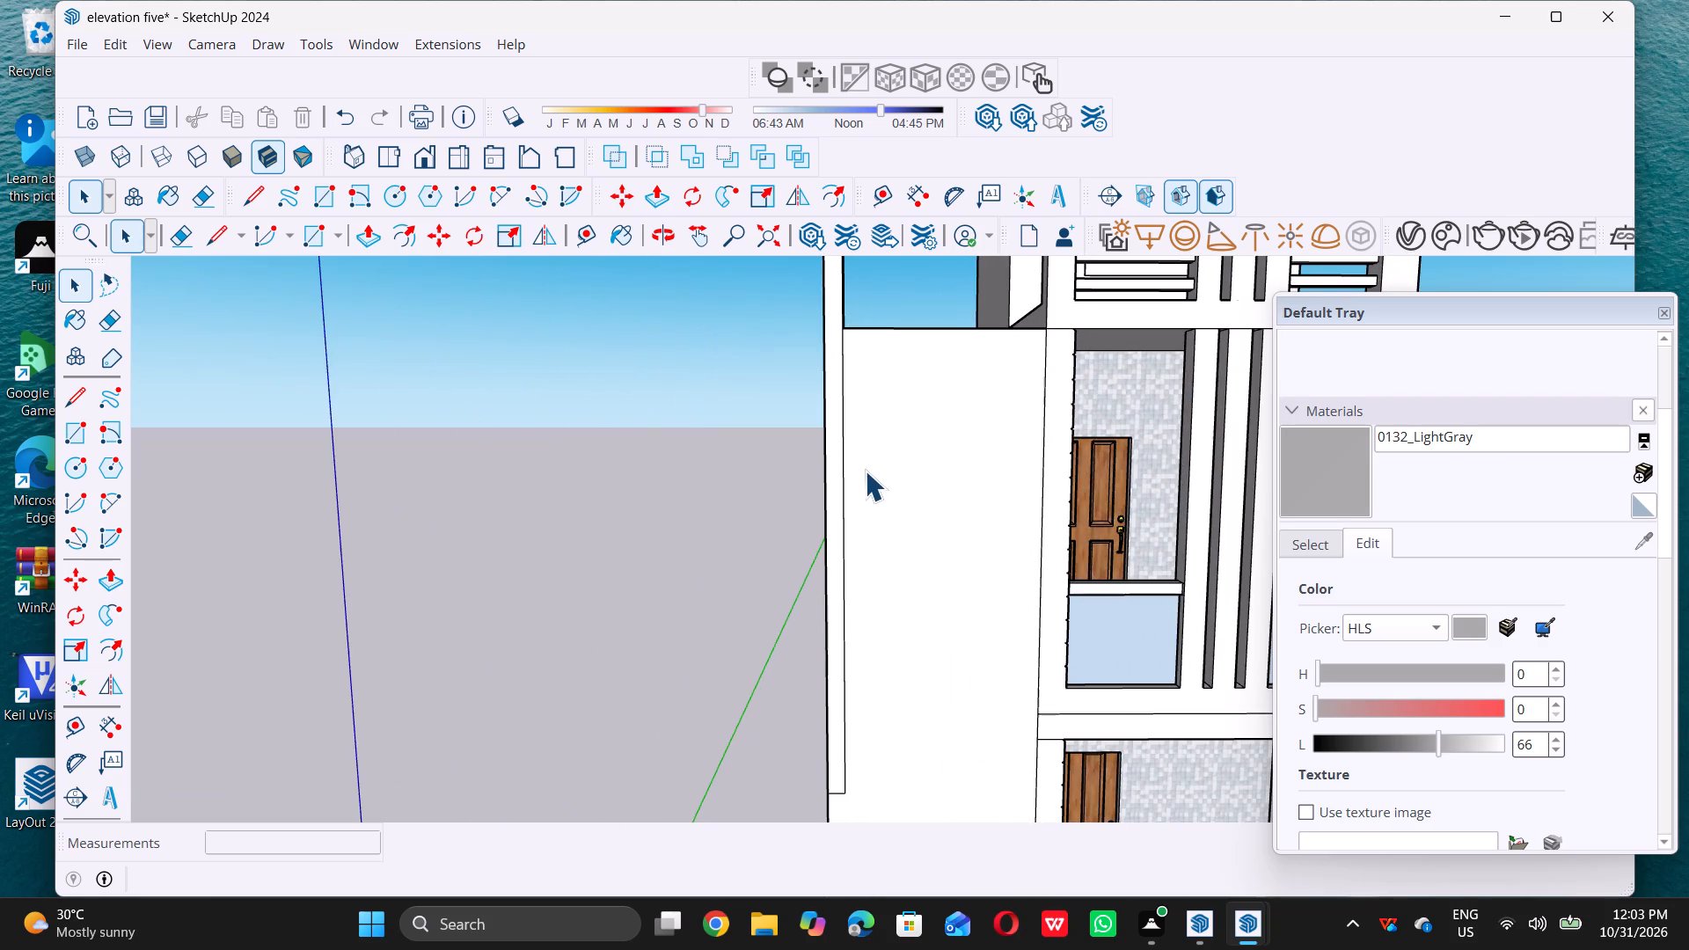
{"action": "scroll", "coordinate": [859, 471], "scroll_direction": "down", "scroll_amount": 6}
{"action": "middle_click_drag", "start_coordinate": [851, 482], "coordinate": [807, 519]}
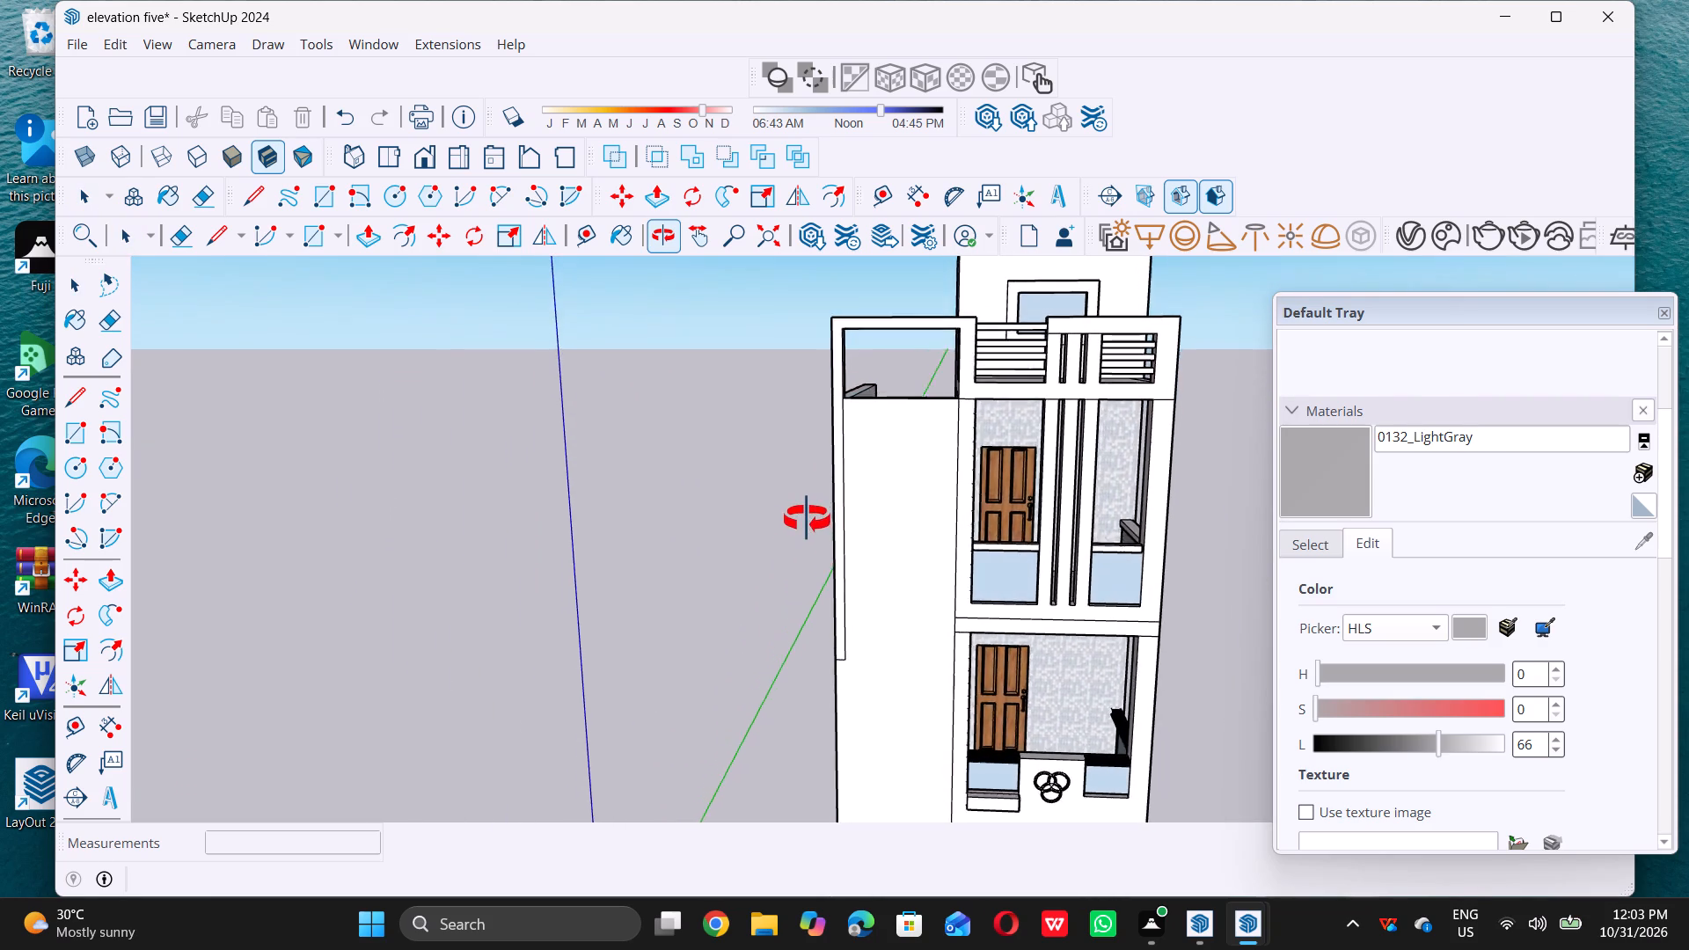
{"action": "middle_click_drag", "start_coordinate": [807, 519], "coordinate": [828, 508]}
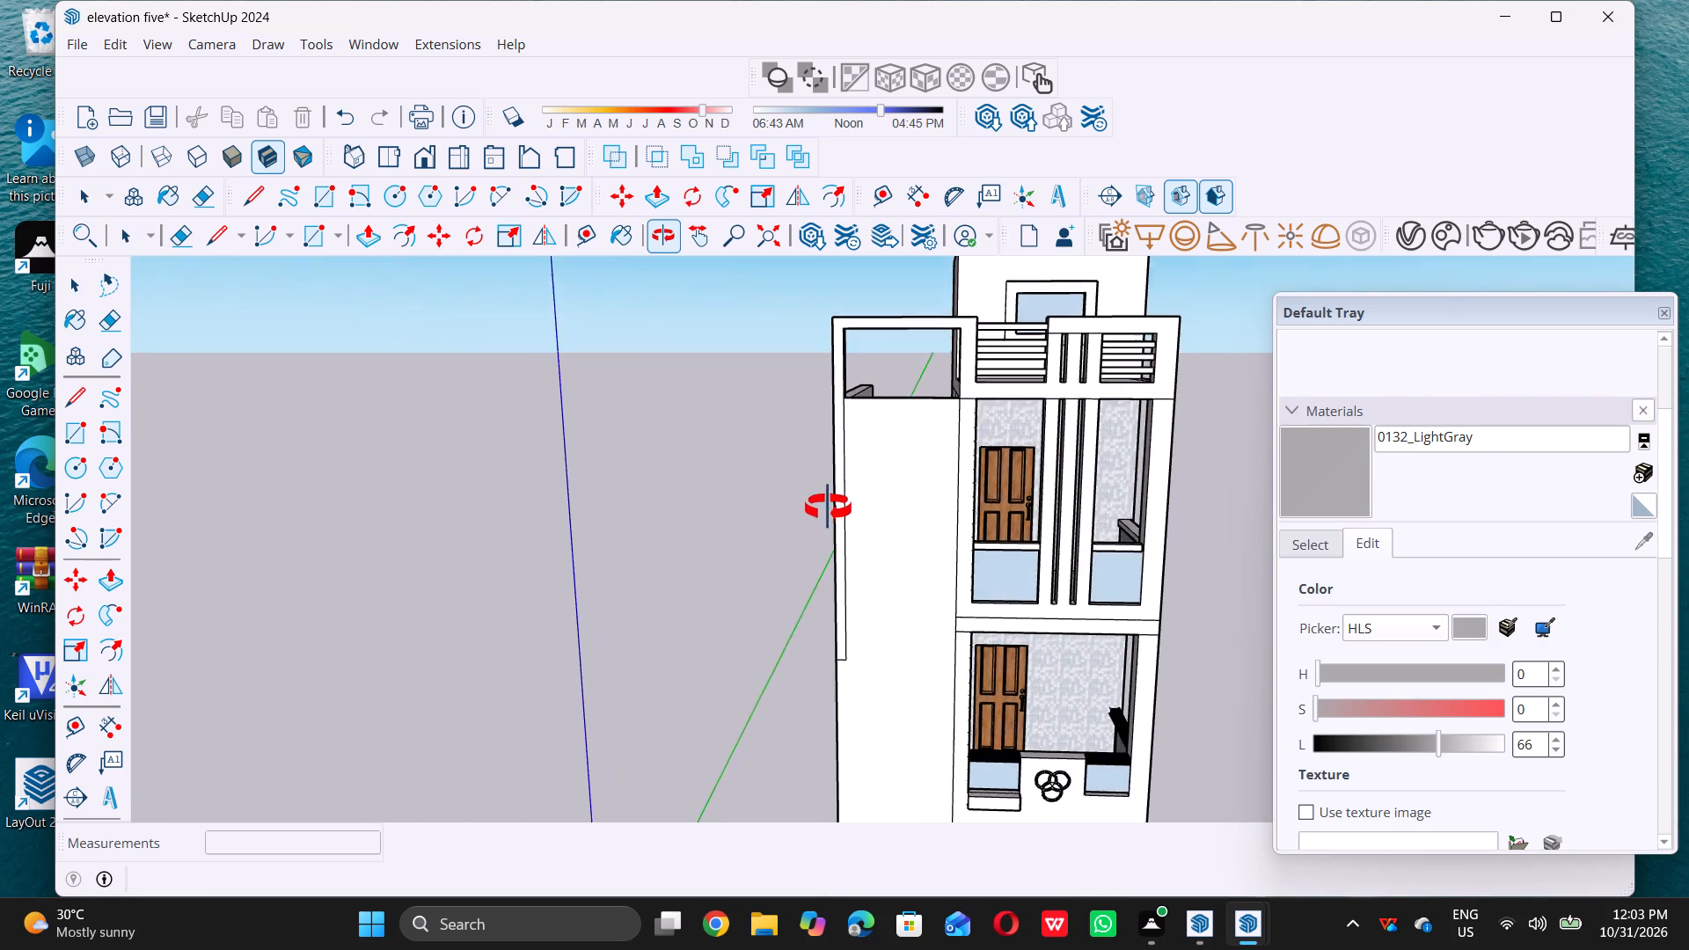
{"action": "middle_click_drag", "start_coordinate": [828, 508], "coordinate": [827, 508]}
{"action": "scroll", "coordinate": [887, 524], "scroll_direction": "up", "scroll_amount": 3}
{"action": "scroll", "coordinate": [870, 521], "scroll_direction": "down", "scroll_amount": 6}
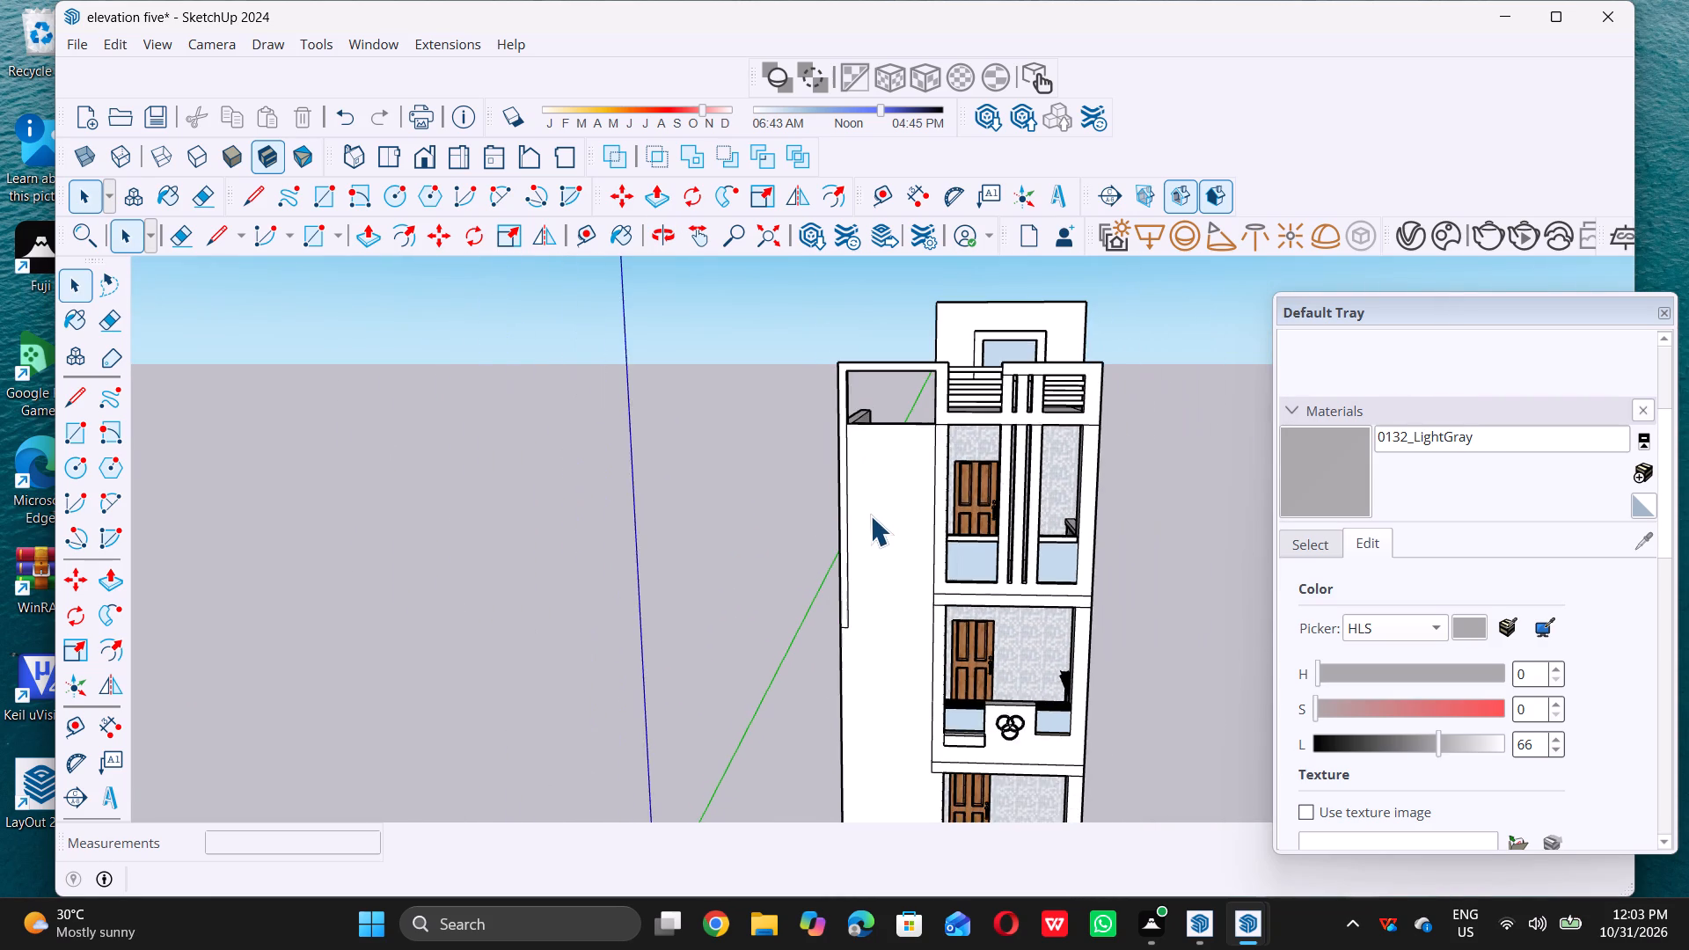
{"action": "scroll", "coordinate": [876, 511], "scroll_direction": "down", "scroll_amount": 4}
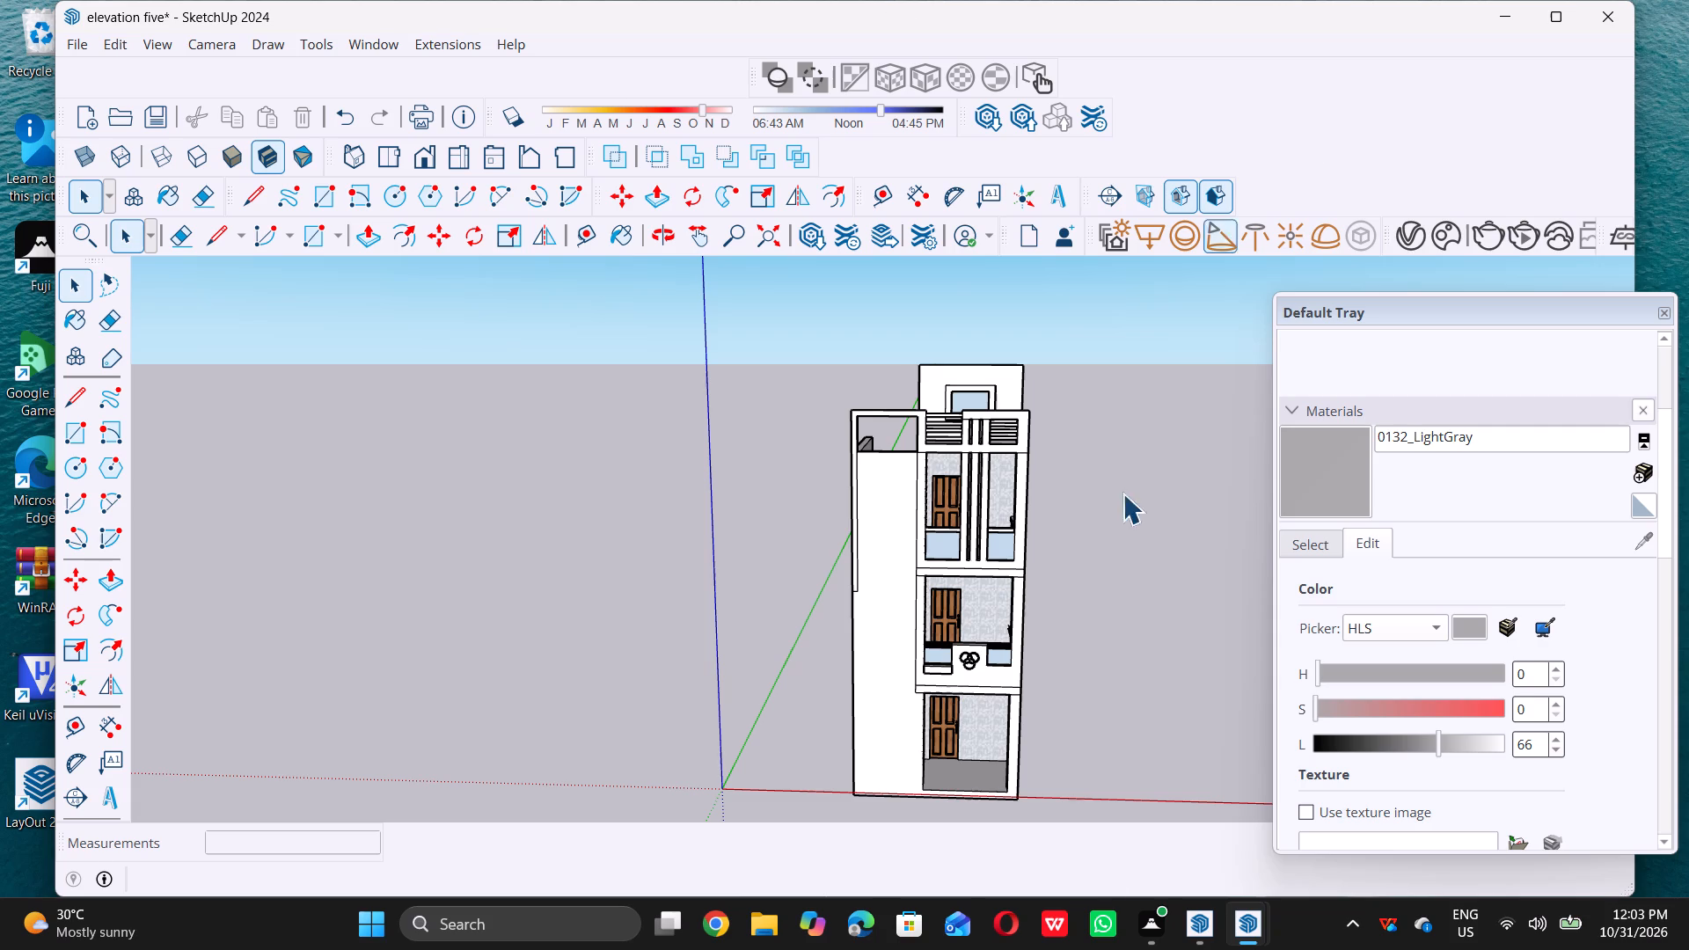
{"action": "middle_click_drag", "start_coordinate": [895, 695], "coordinate": [882, 676]}
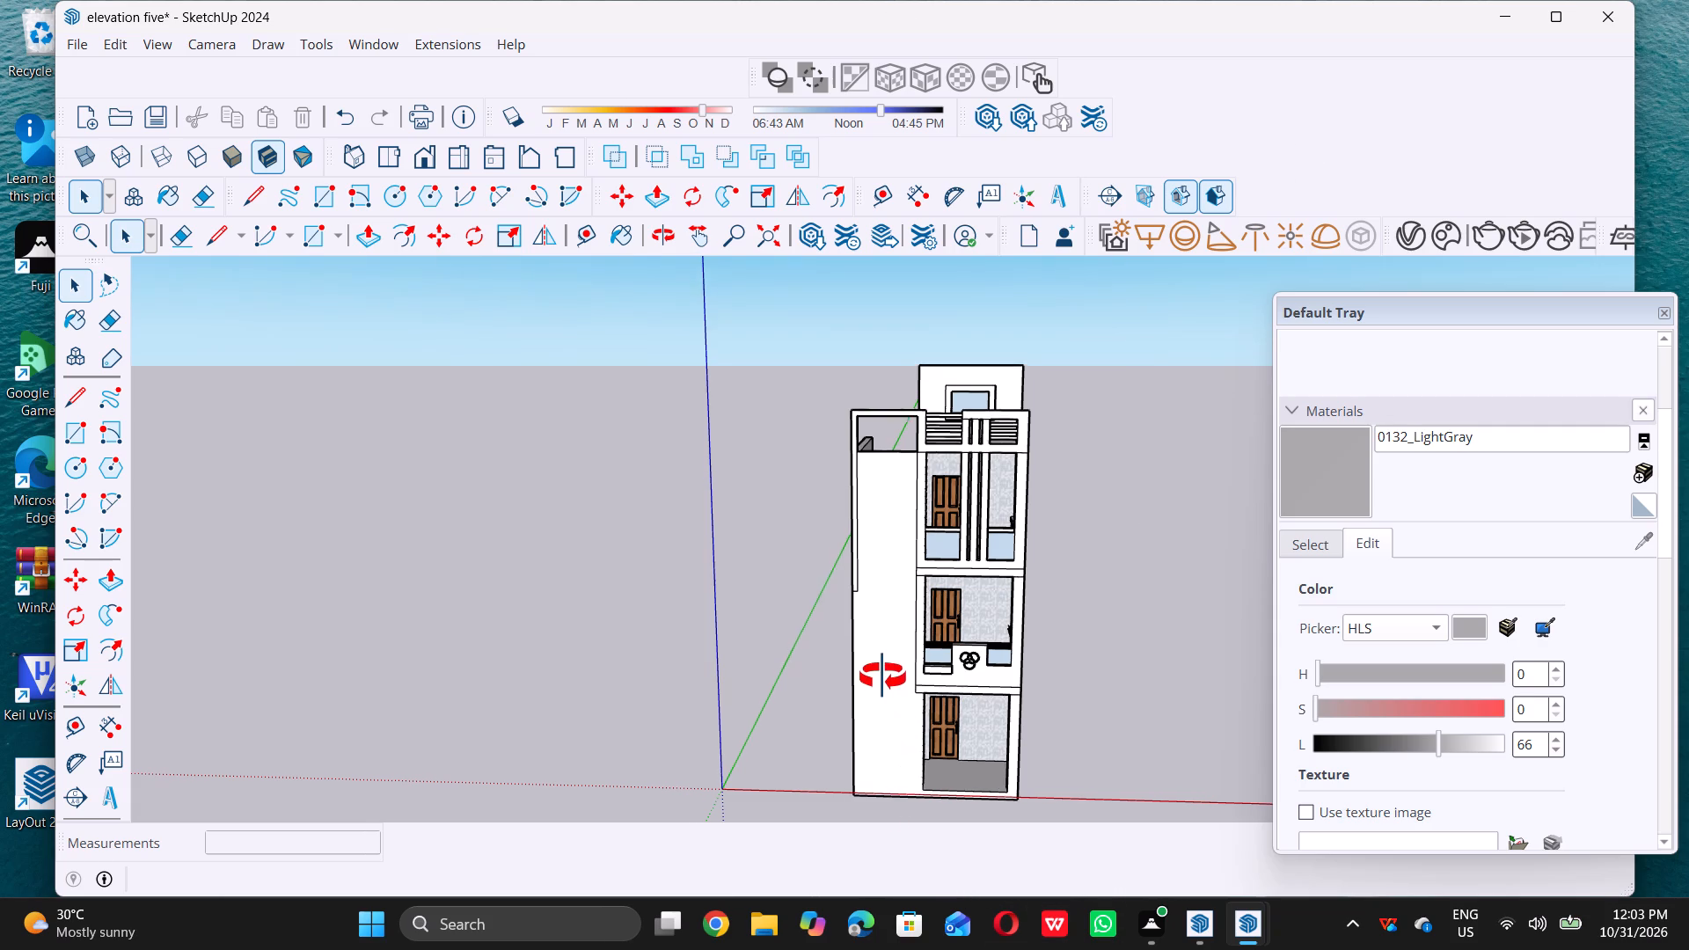
{"action": "middle_click_drag", "start_coordinate": [882, 676], "coordinate": [916, 631]}
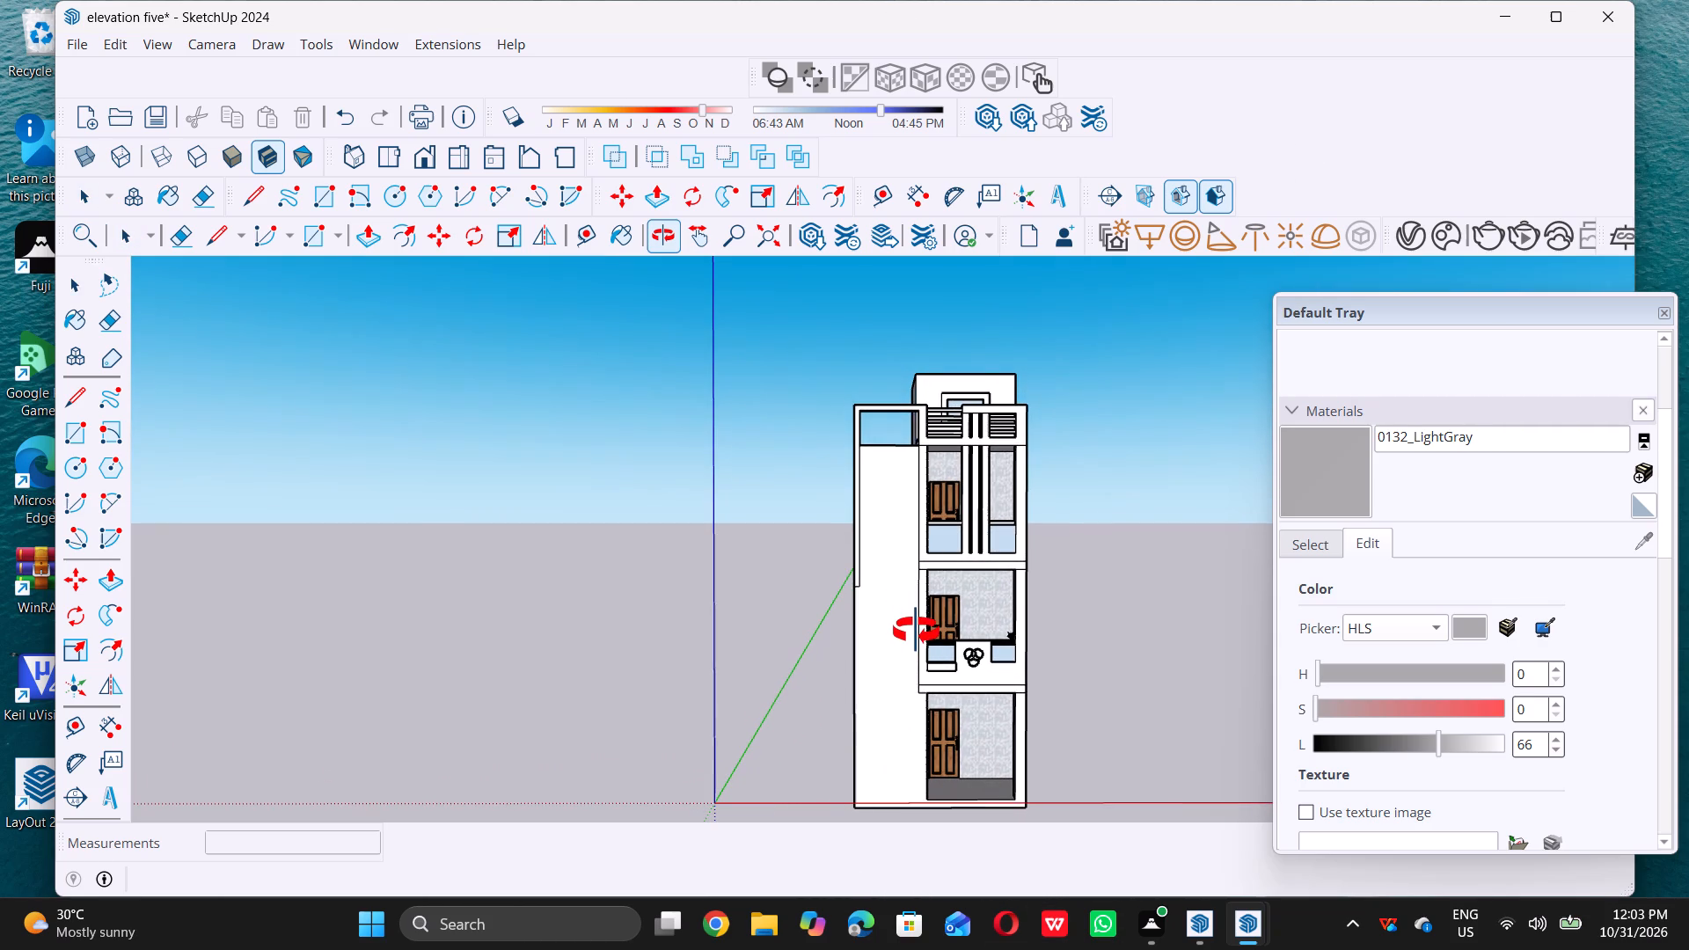
{"action": "middle_click_drag", "start_coordinate": [916, 631], "coordinate": [918, 625]}
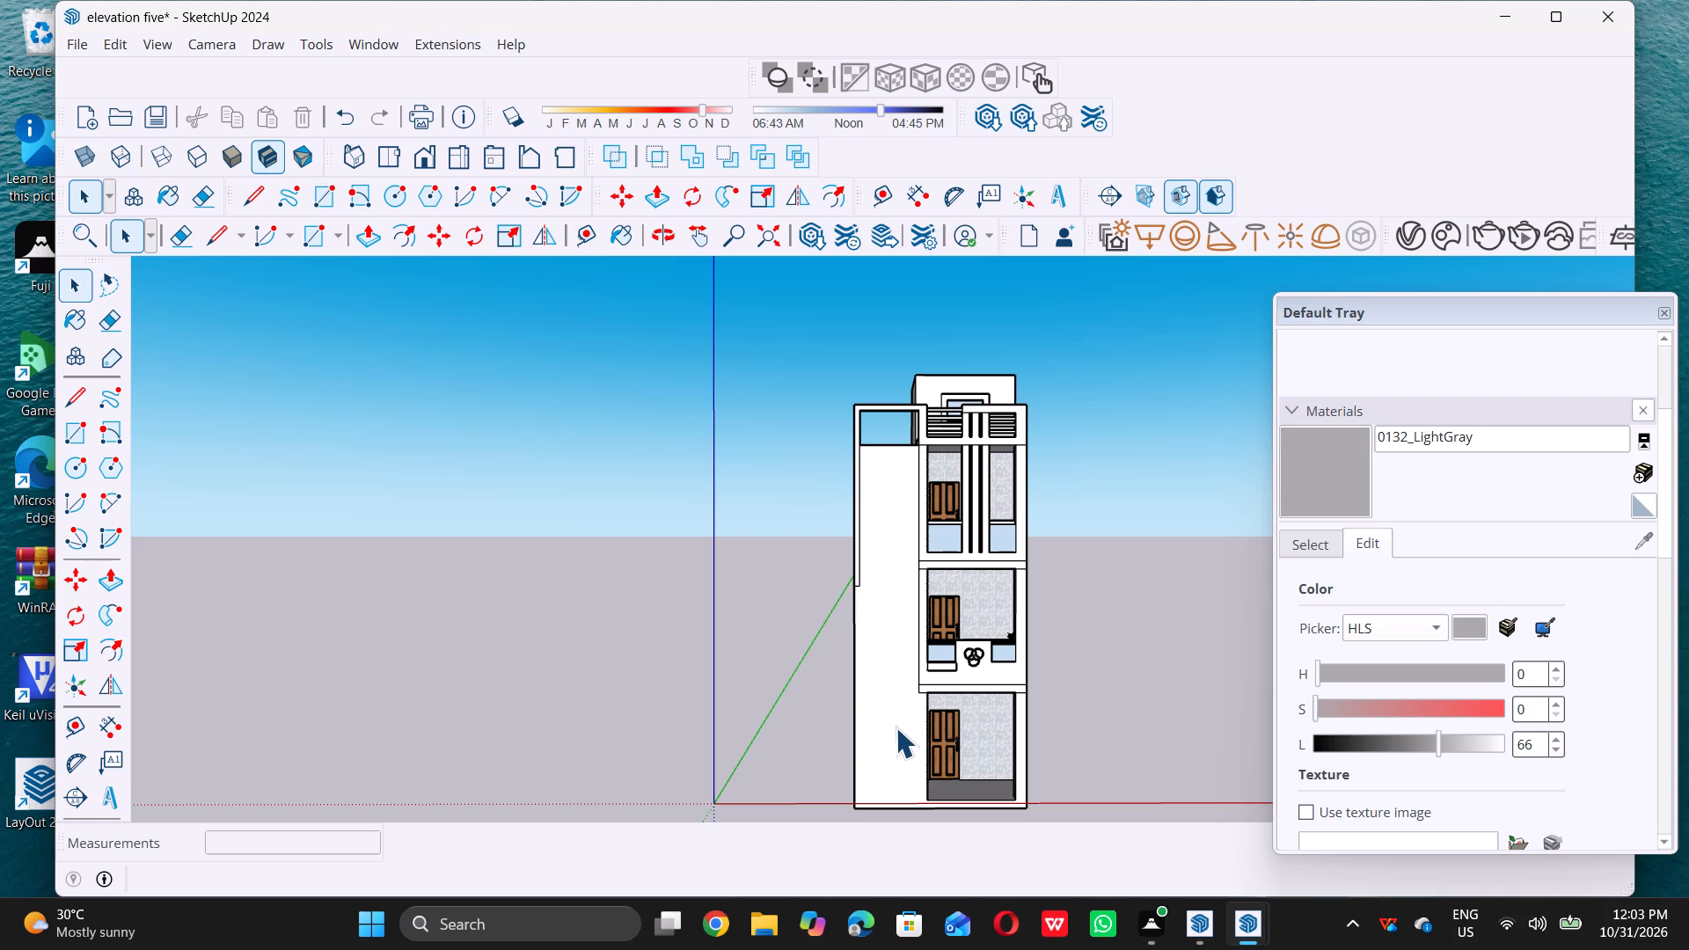
Push/Pull the top face of the L-shaped wall's front leg up to the rooftop beam, filling the framed opening beside the louvres.
{"action": "scroll", "coordinate": [891, 447], "scroll_direction": "up", "scroll_amount": 6}
{"action": "scroll", "coordinate": [881, 459], "scroll_direction": "down", "scroll_amount": 5}
{"action": "middle_click_drag", "start_coordinate": [872, 457], "coordinate": [970, 628]}
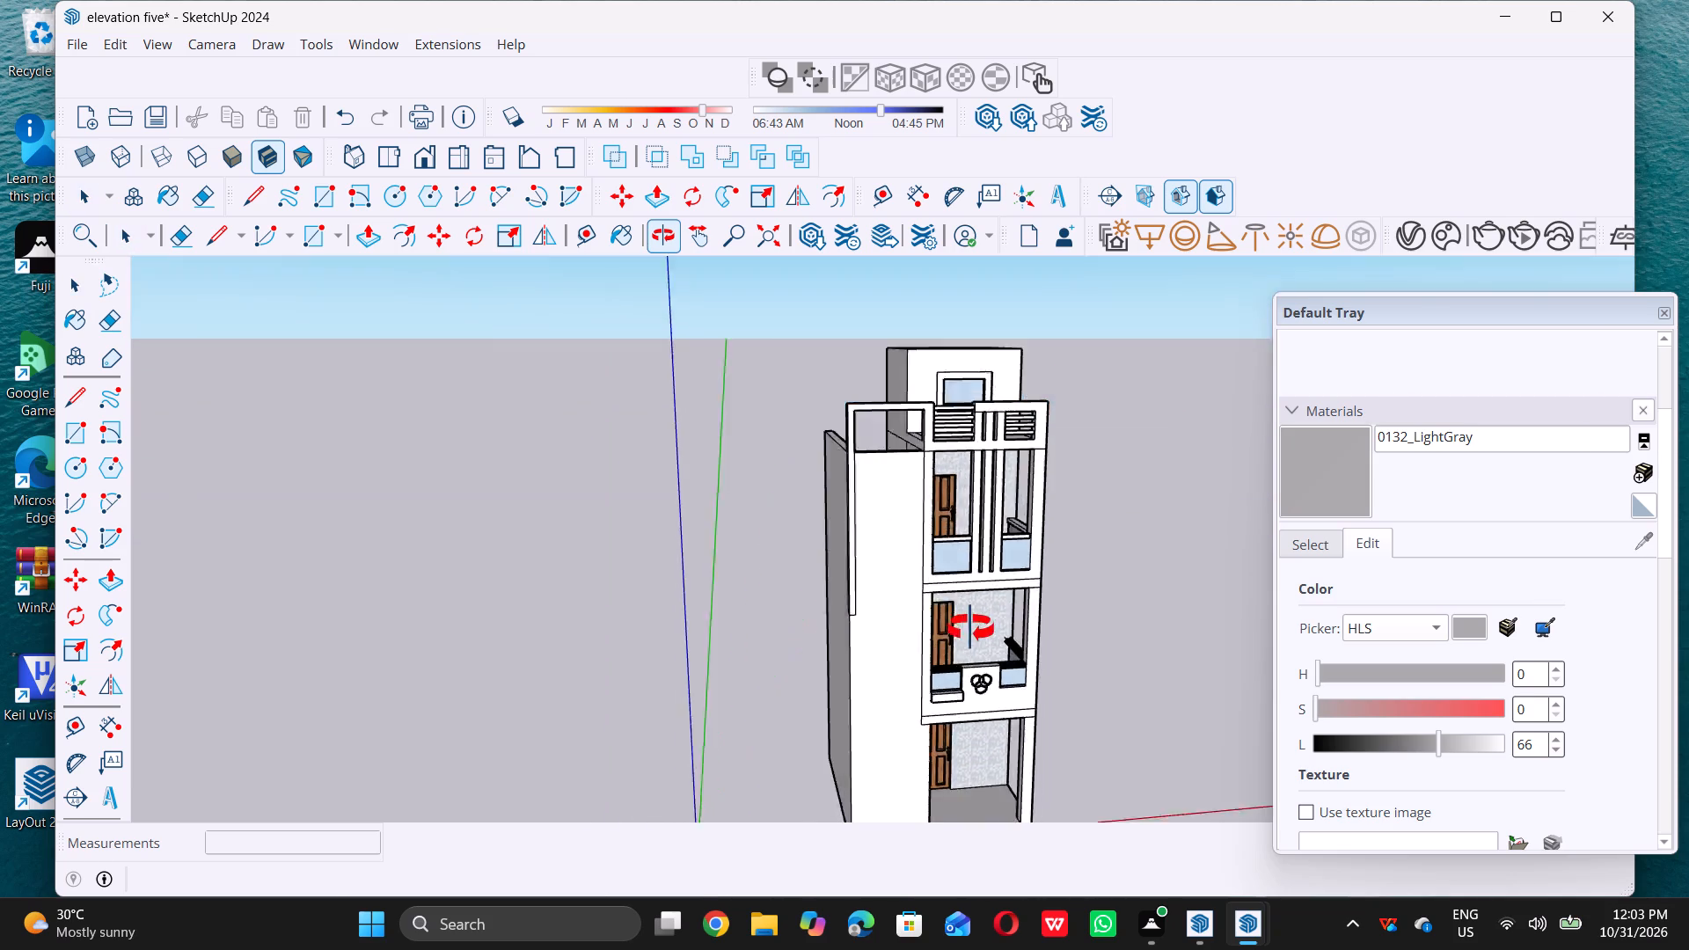
{"action": "middle_click_drag", "start_coordinate": [970, 628], "coordinate": [969, 723]}
{"action": "scroll", "coordinate": [889, 443], "scroll_direction": "up", "scroll_amount": 11}
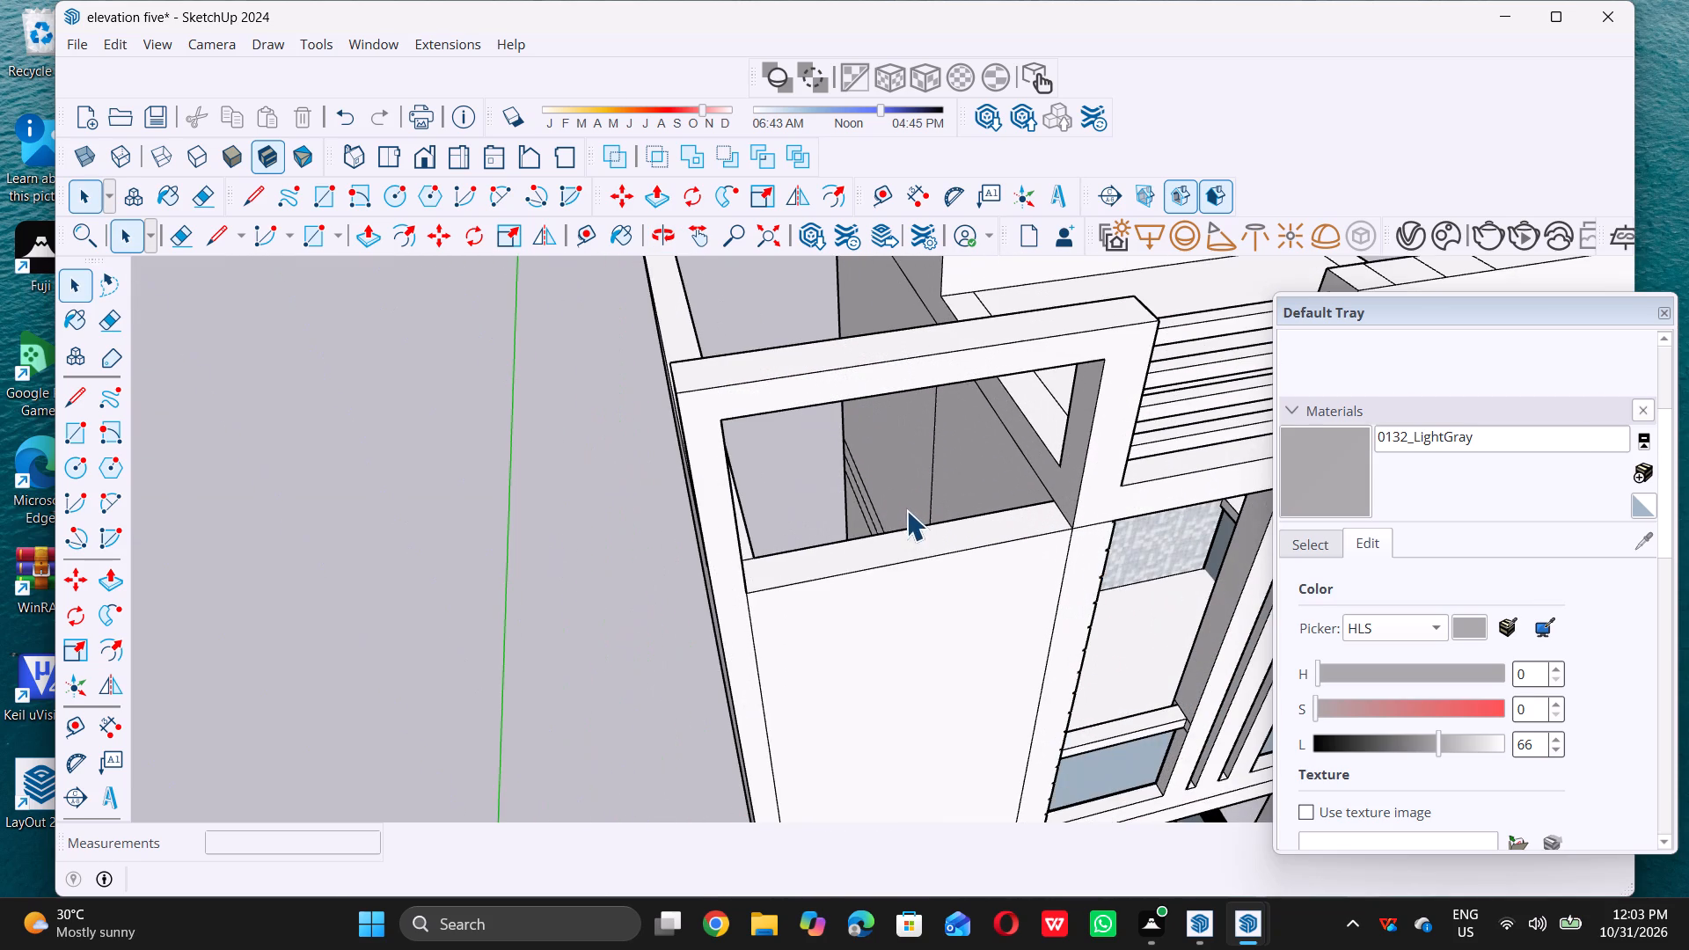
{"action": "double_click", "coordinate": [884, 548]}
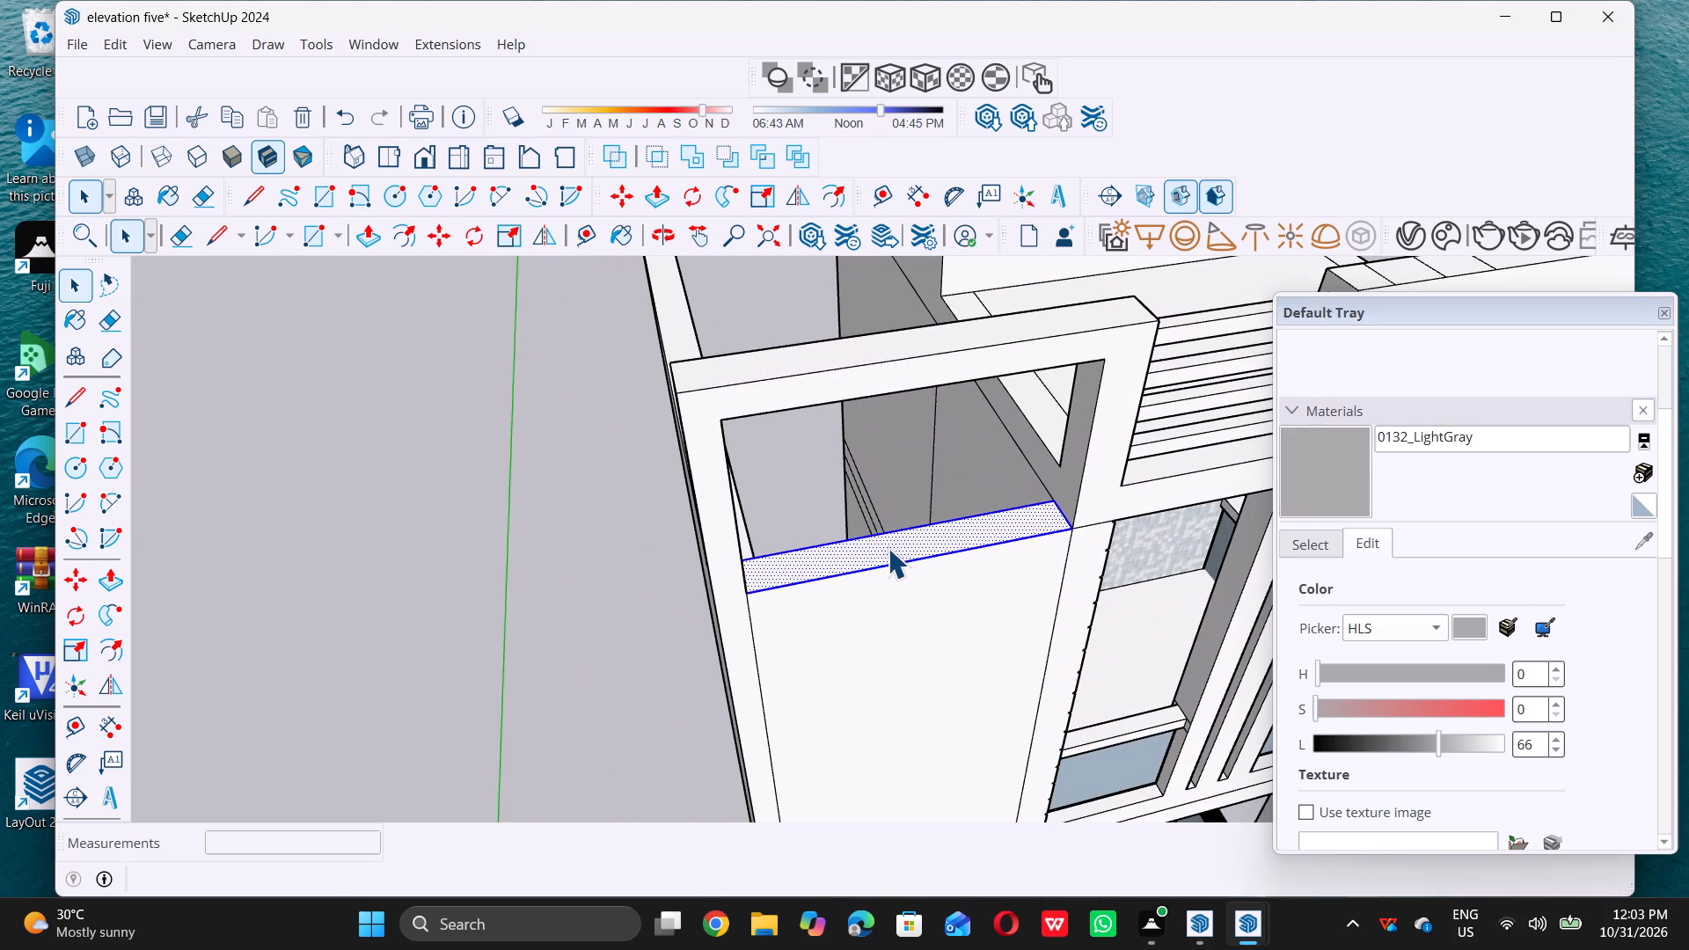
{"action": "key", "text": "p"}
{"action": "left_click", "coordinate": [887, 546]}
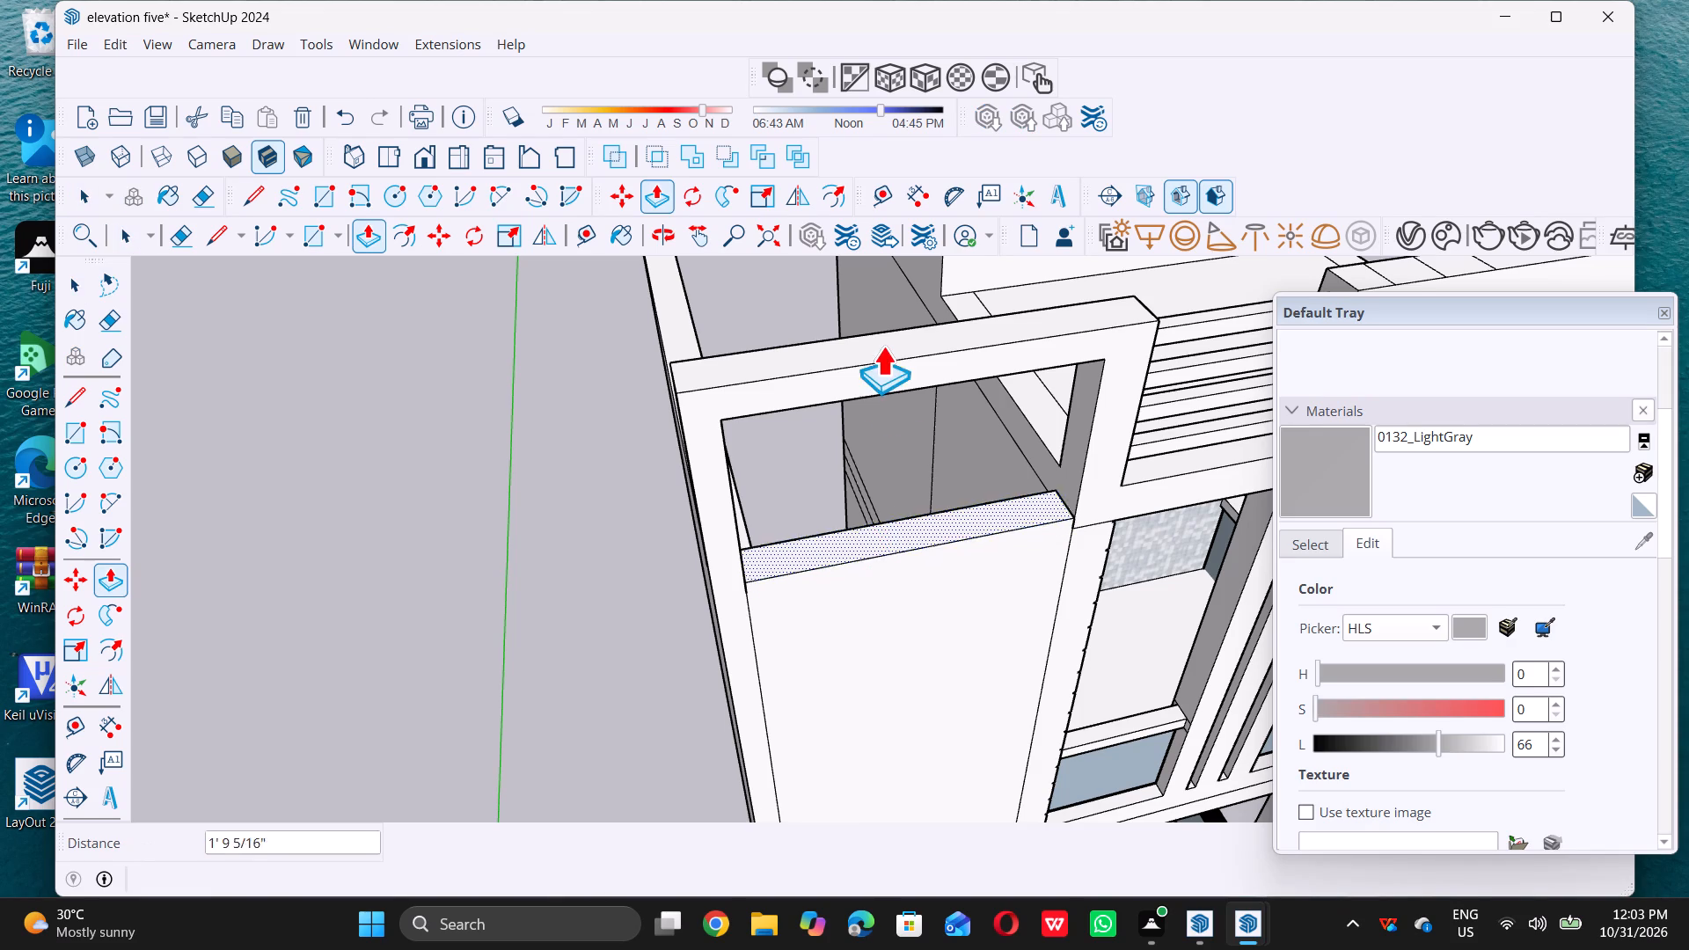
{"action": "triple_click", "coordinate": [906, 359]}
{"action": "key", "text": "space"}
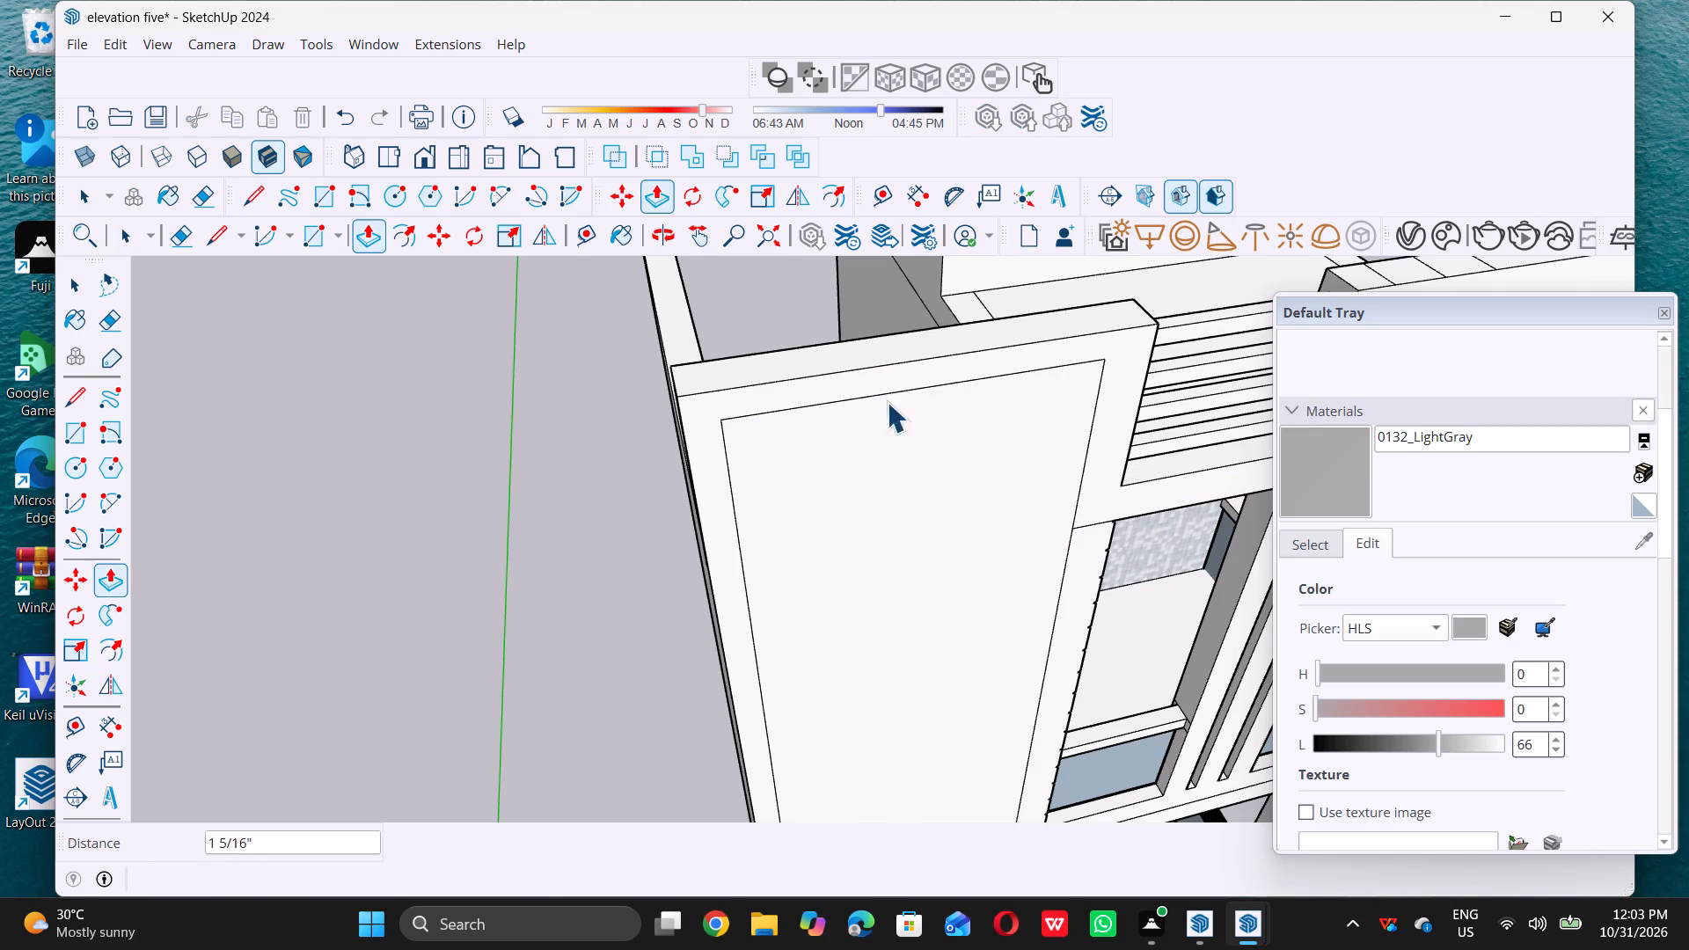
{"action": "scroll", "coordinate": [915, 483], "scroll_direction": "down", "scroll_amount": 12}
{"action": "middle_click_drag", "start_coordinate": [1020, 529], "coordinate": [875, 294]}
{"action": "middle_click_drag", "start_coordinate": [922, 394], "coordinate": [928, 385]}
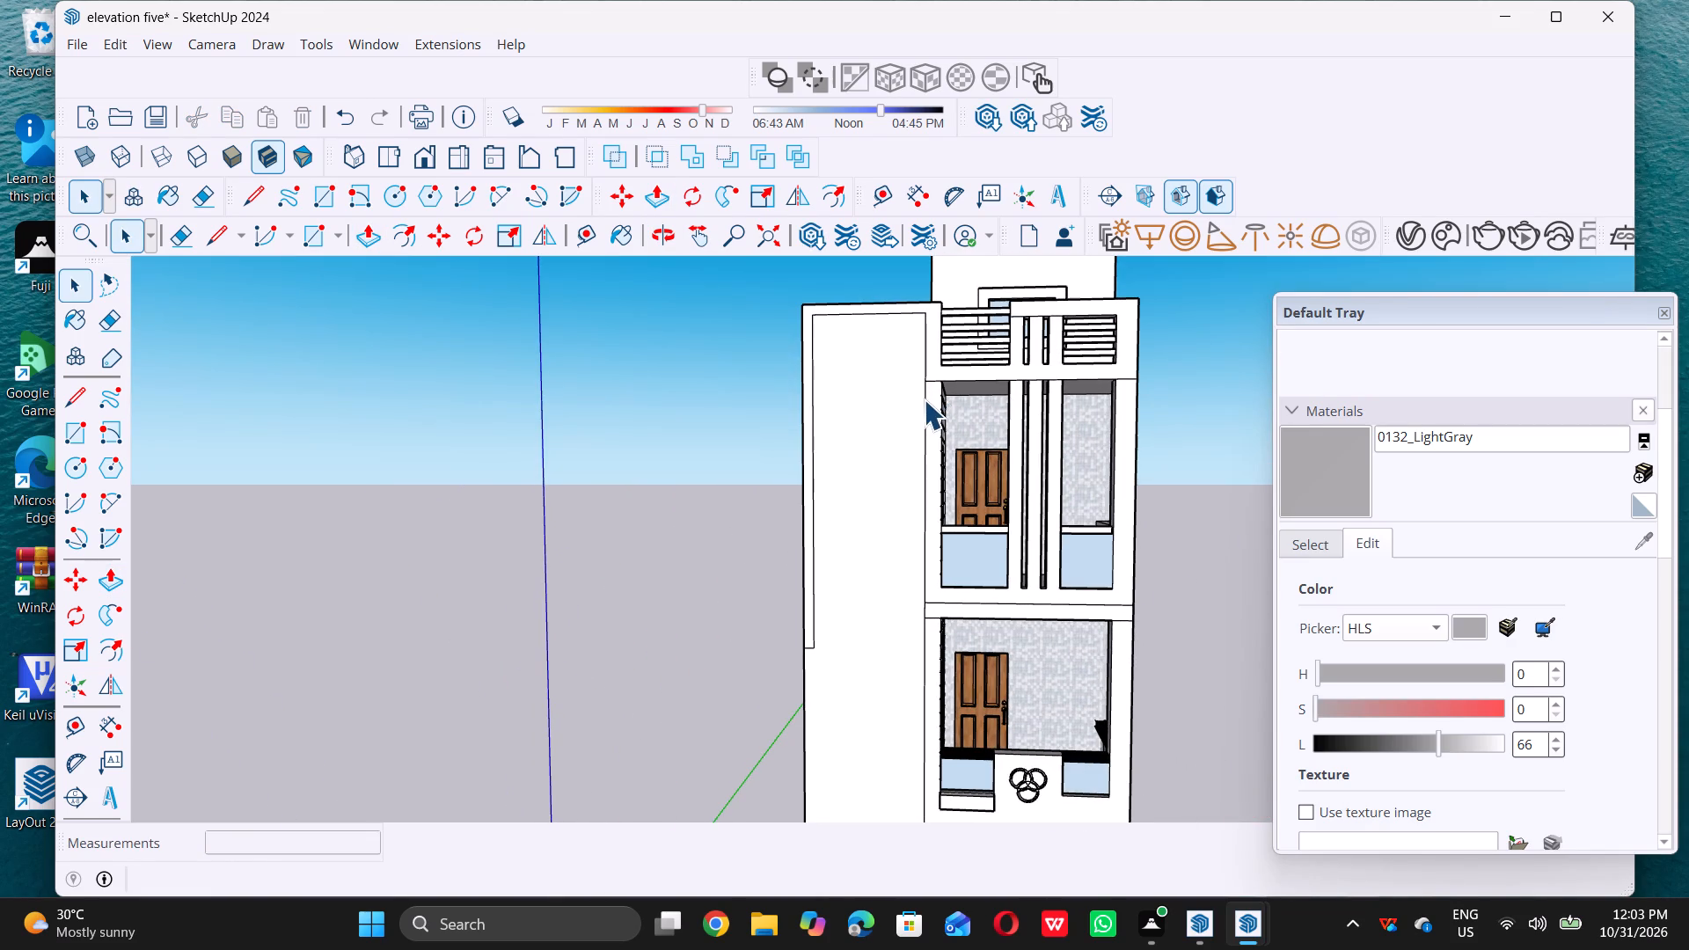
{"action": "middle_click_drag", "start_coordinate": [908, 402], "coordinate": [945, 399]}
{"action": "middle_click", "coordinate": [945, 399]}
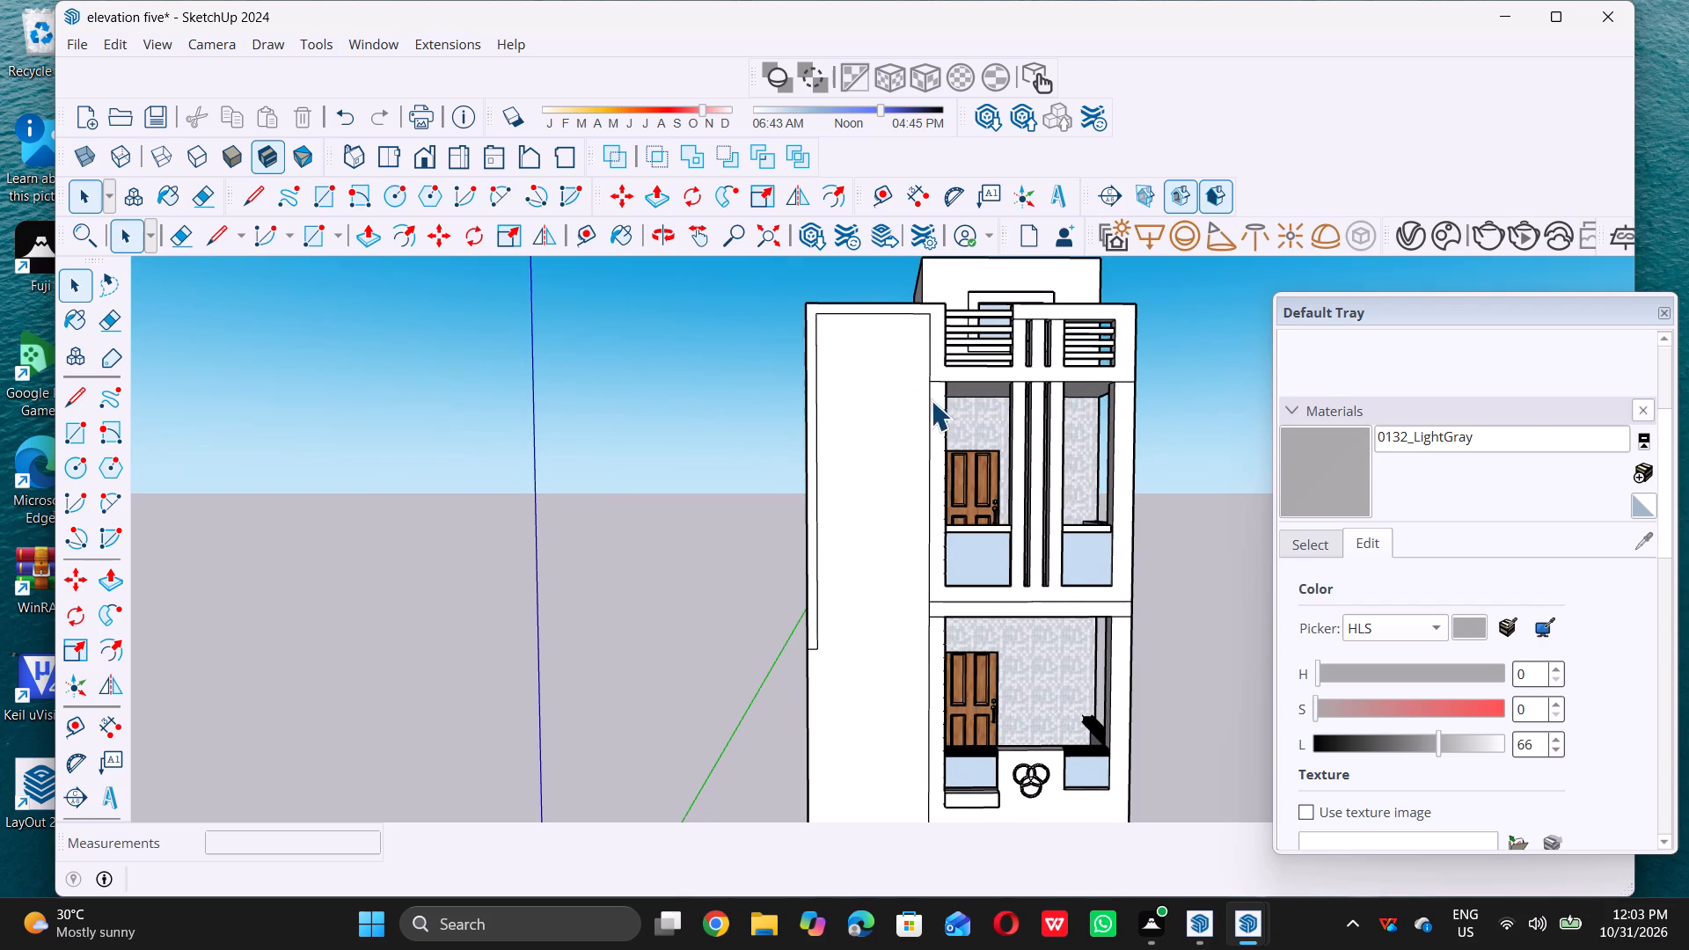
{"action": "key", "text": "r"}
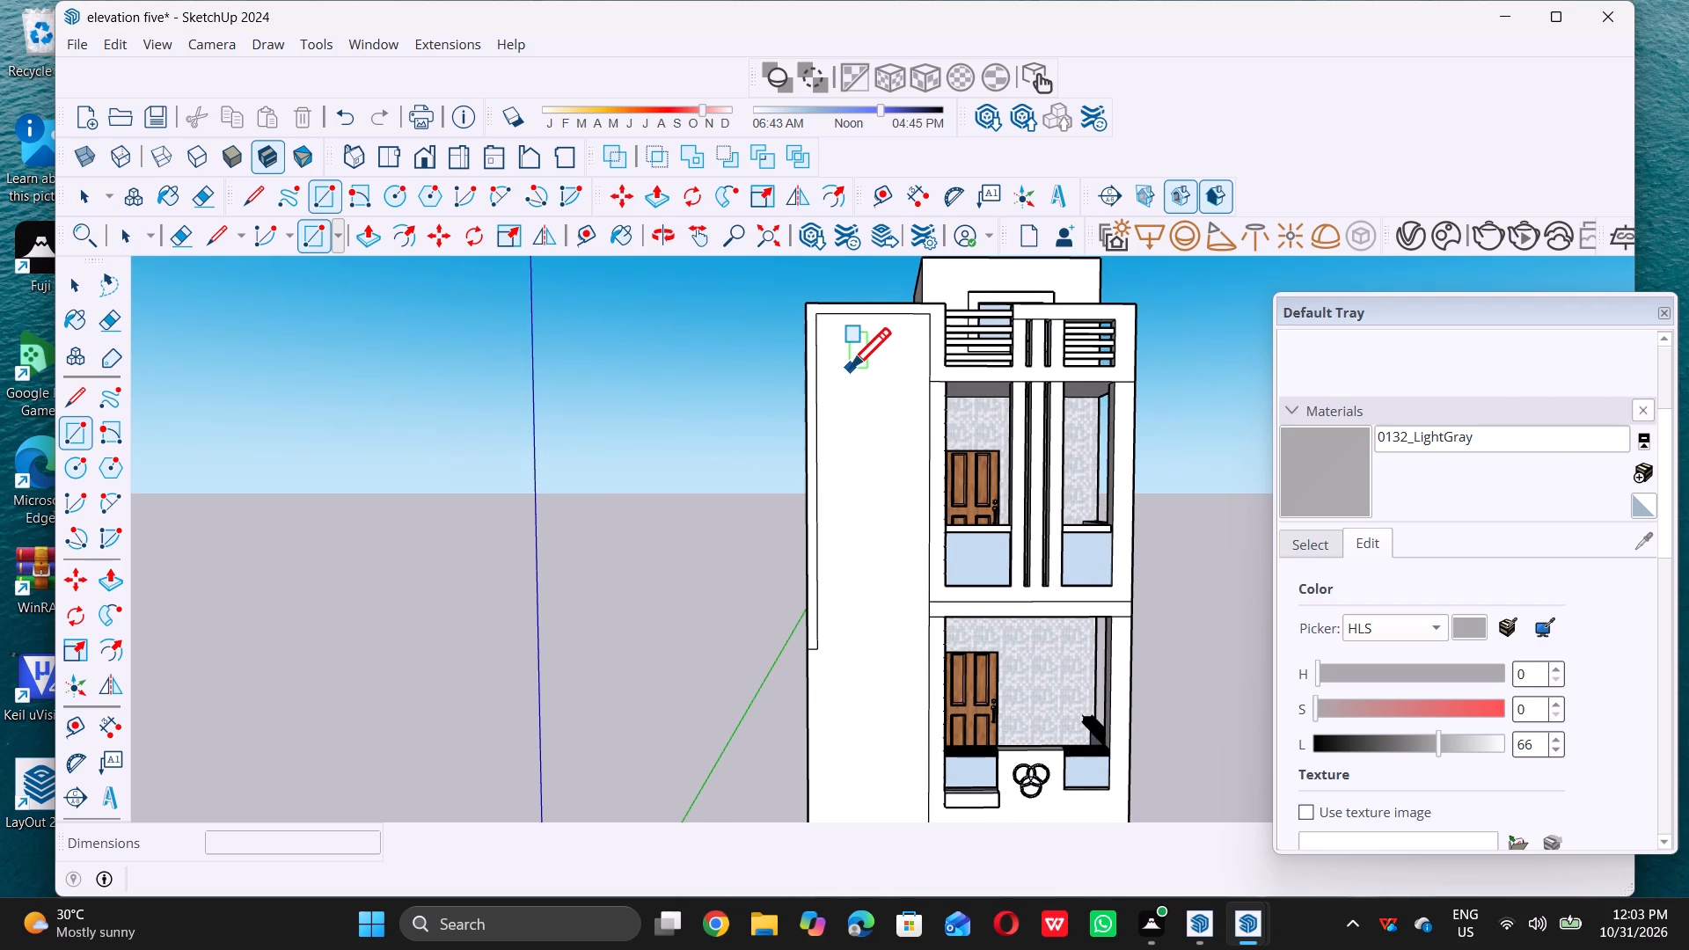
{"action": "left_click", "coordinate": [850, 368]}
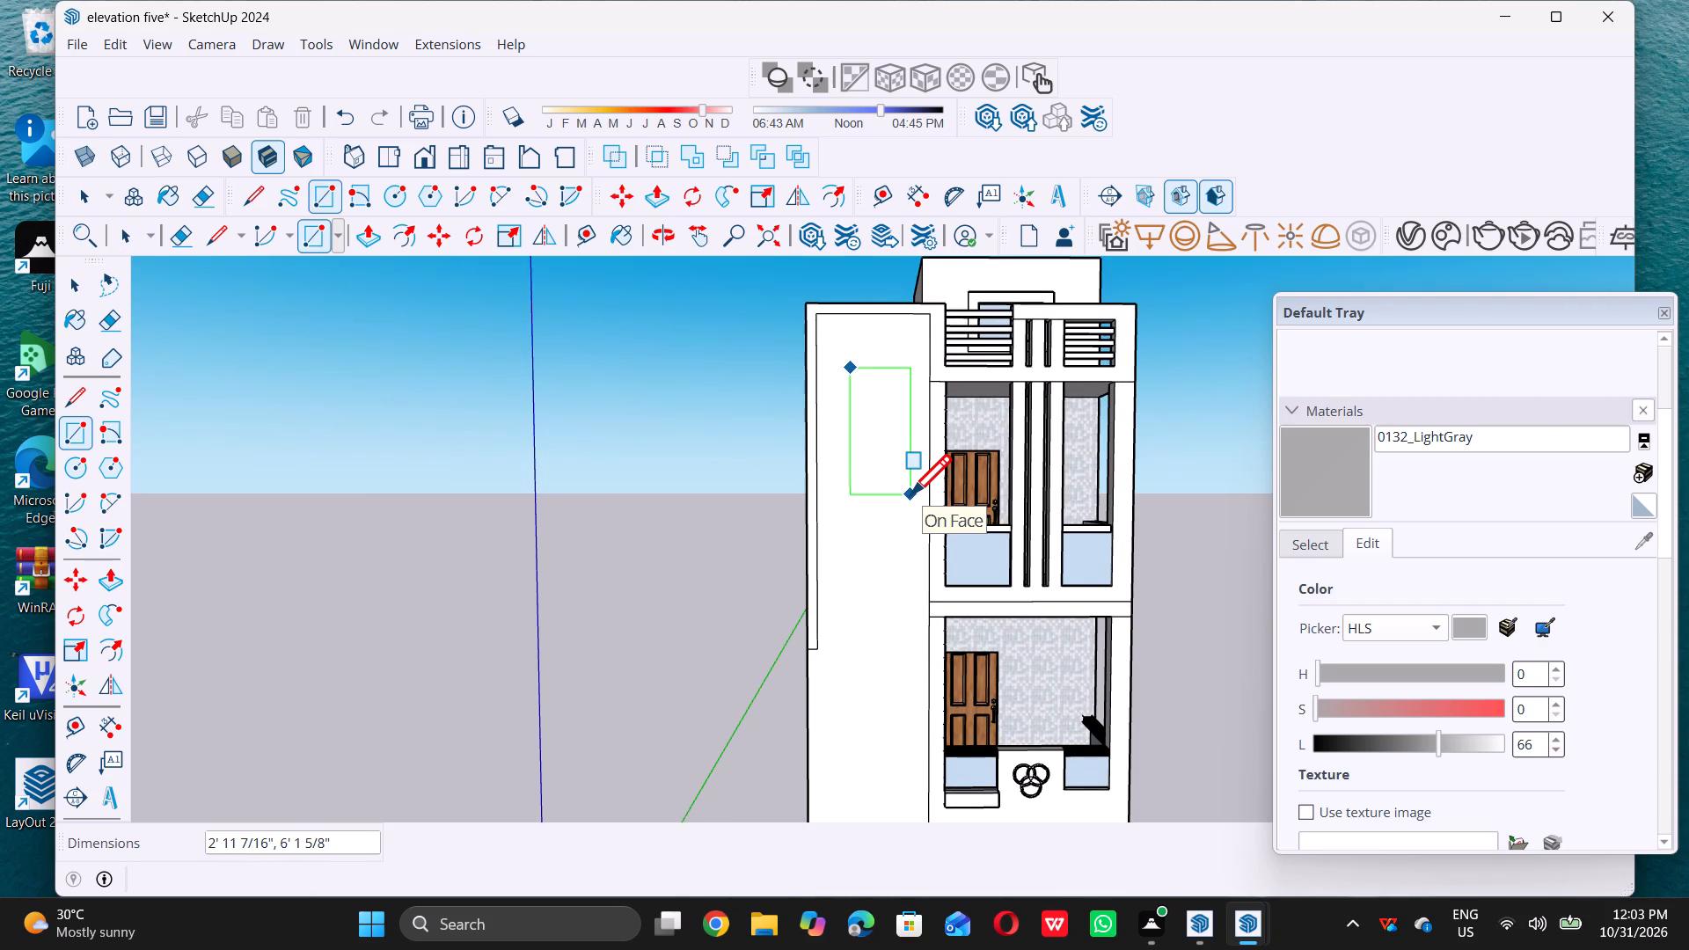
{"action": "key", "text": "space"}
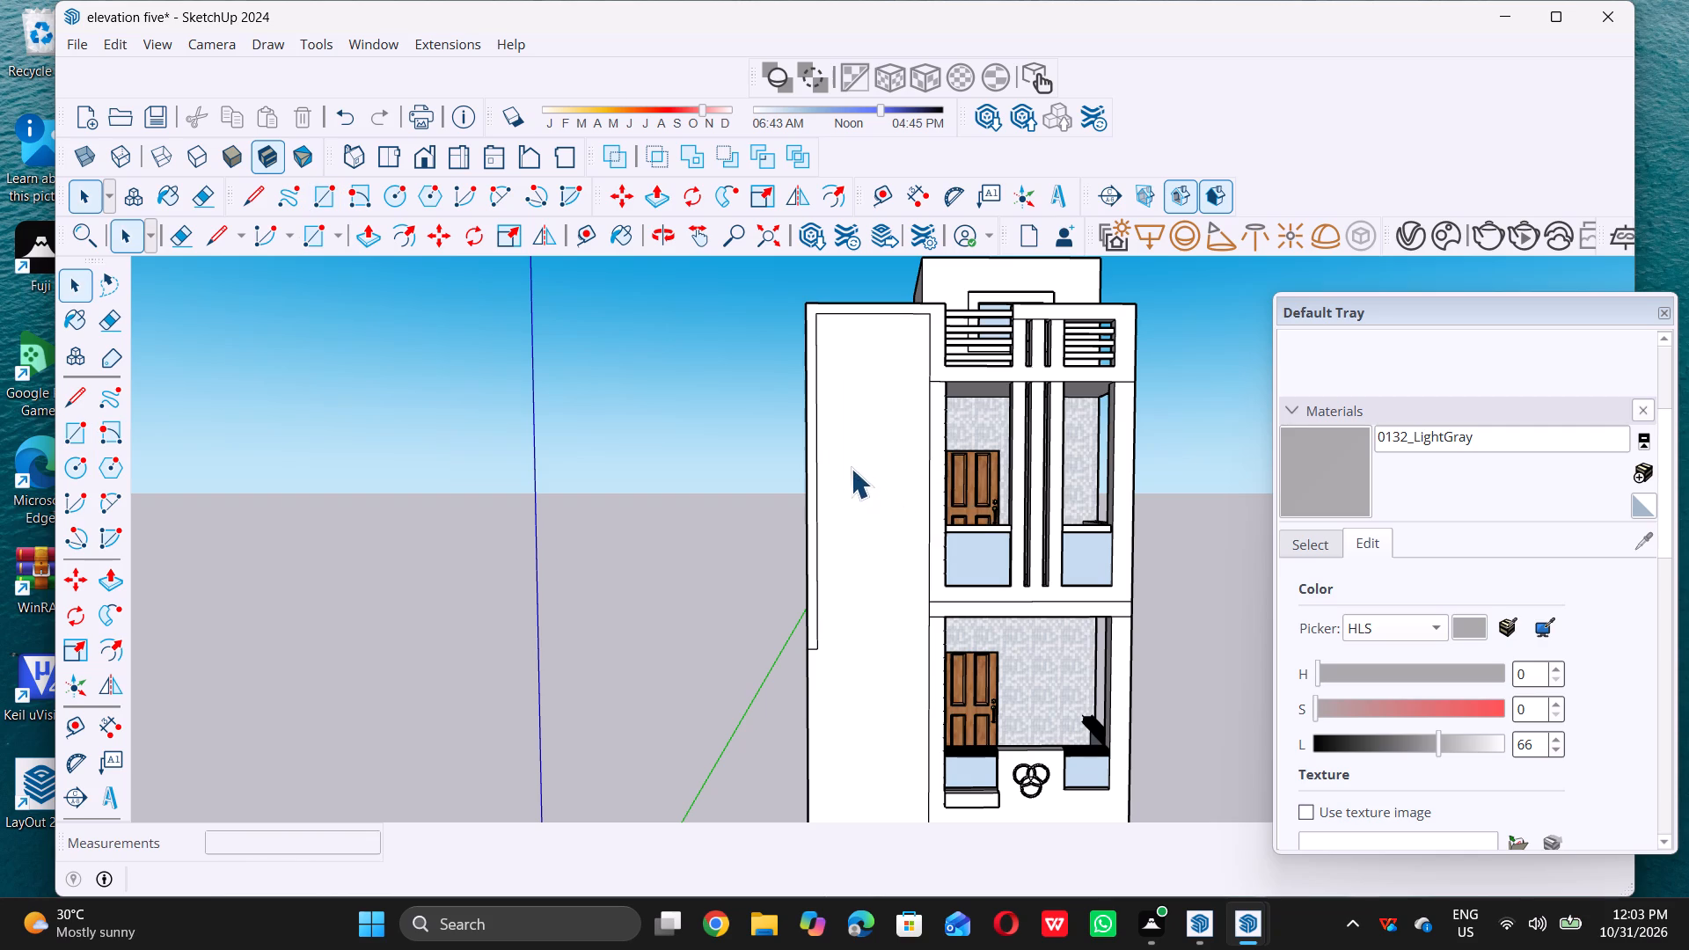
Draw a vertical rectangle about 3' 6" by 23' 8" on the front wall panel, its bottom edge level with the lower floor band's underside.
{"action": "key", "text": "r"}
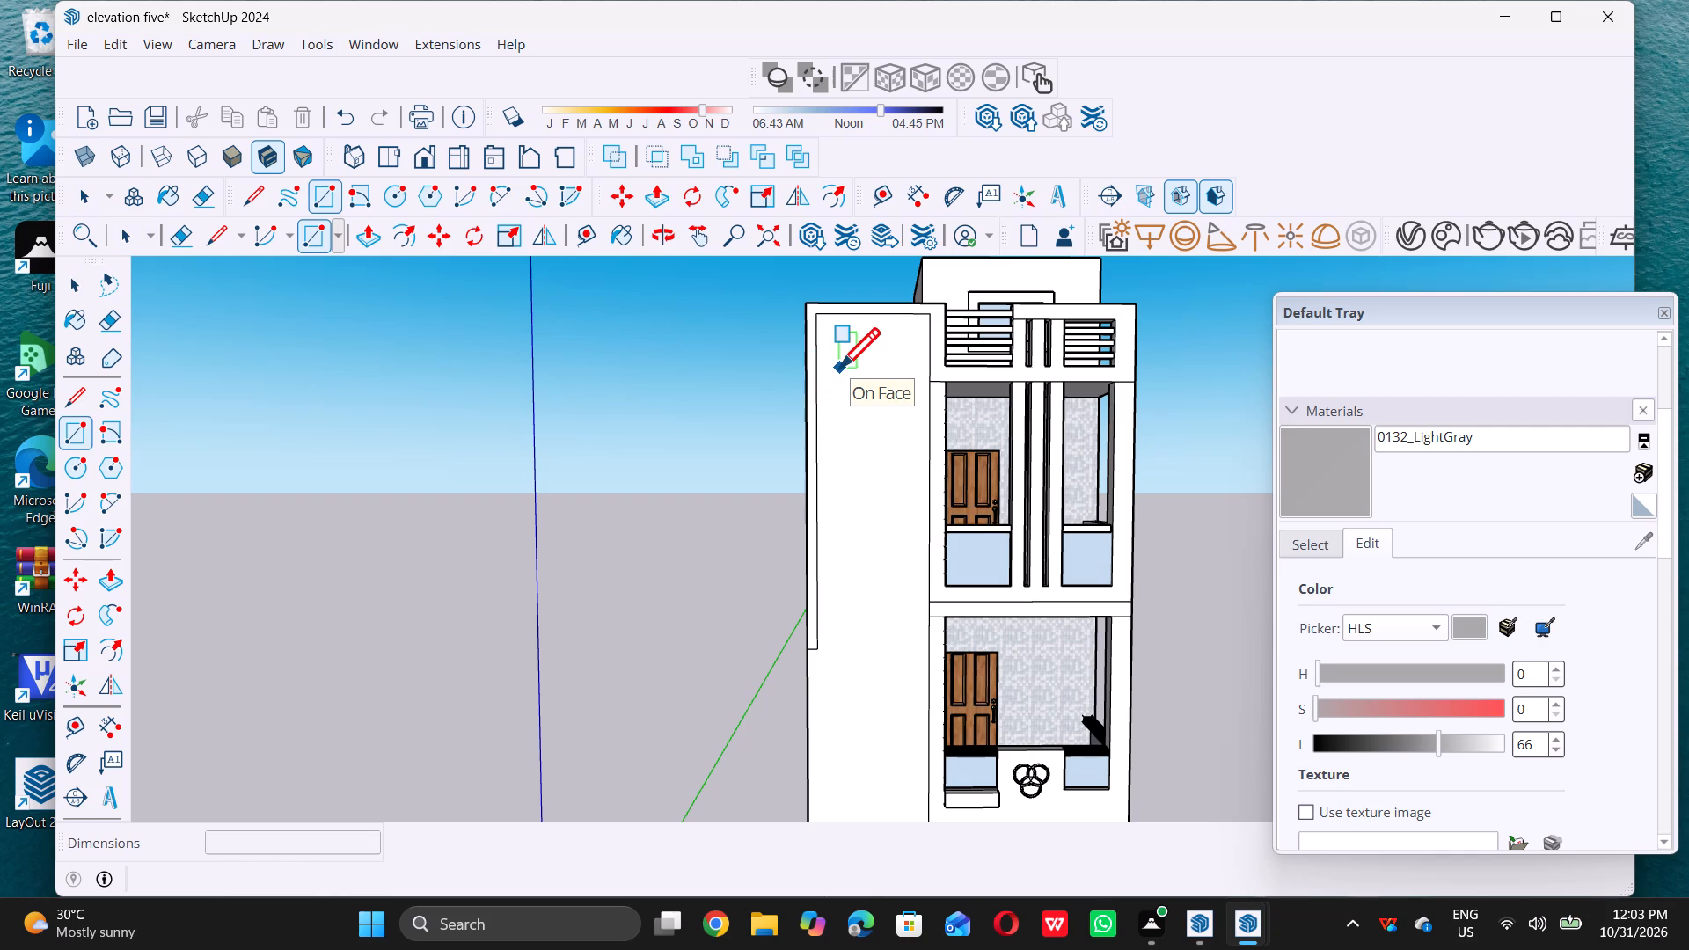
{"action": "left_click", "coordinate": [839, 368]}
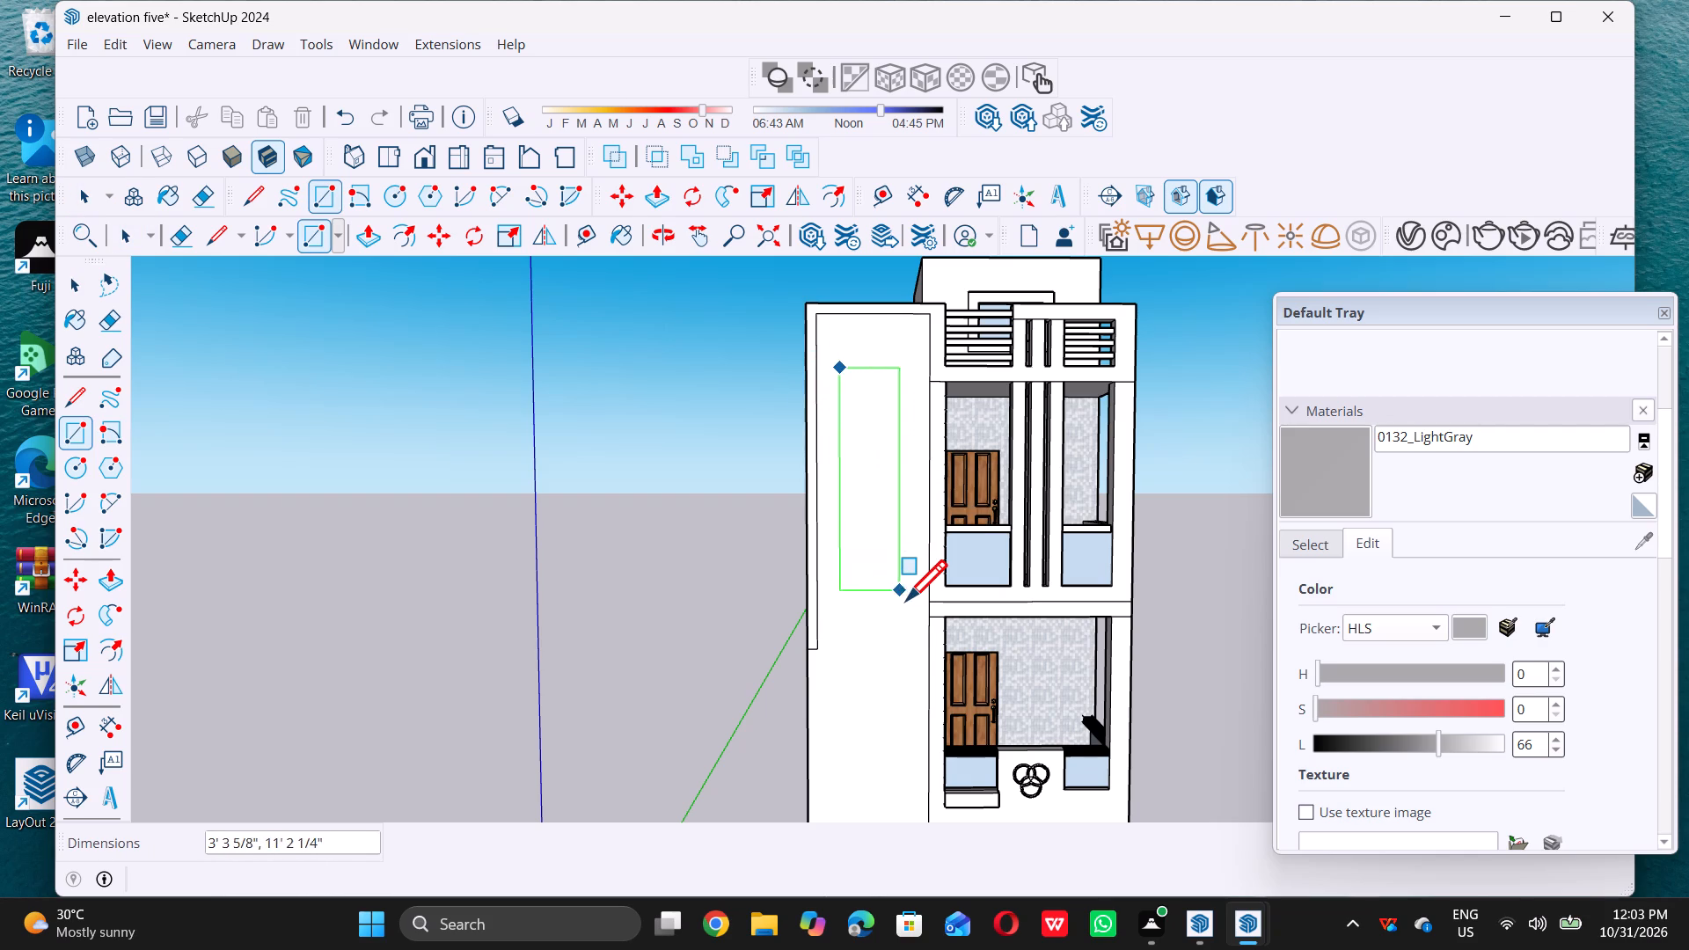
{"action": "scroll", "coordinate": [906, 600], "scroll_direction": "down", "scroll_amount": 1}
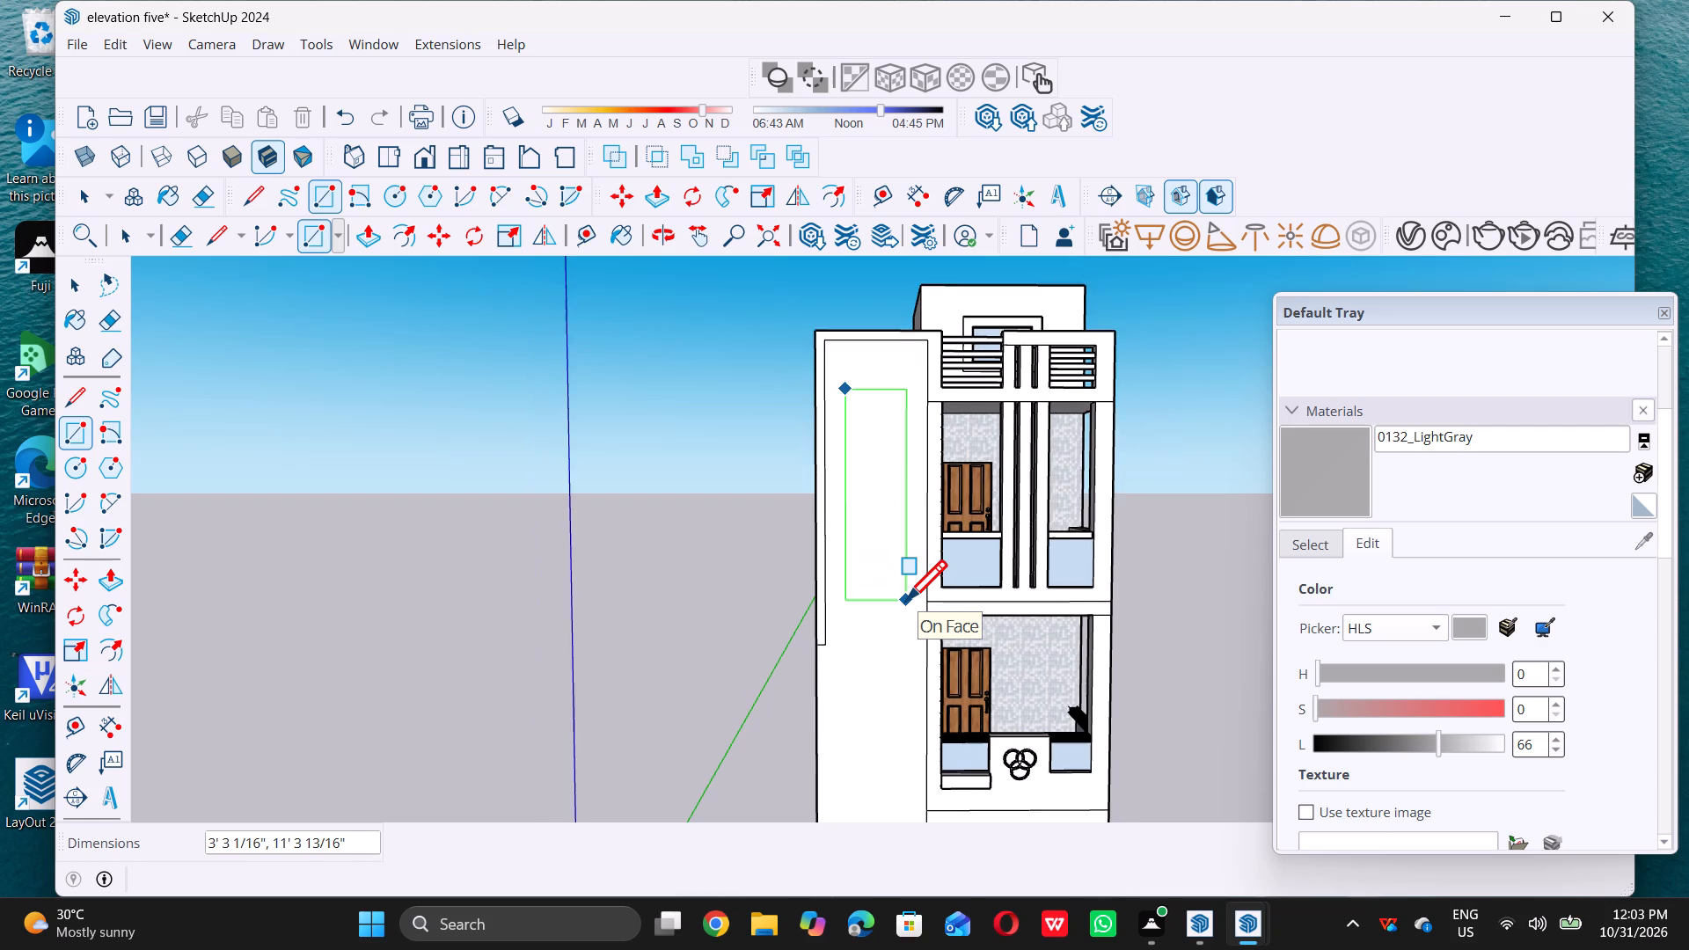
{"action": "scroll", "coordinate": [906, 600], "scroll_direction": "down", "scroll_amount": 4}
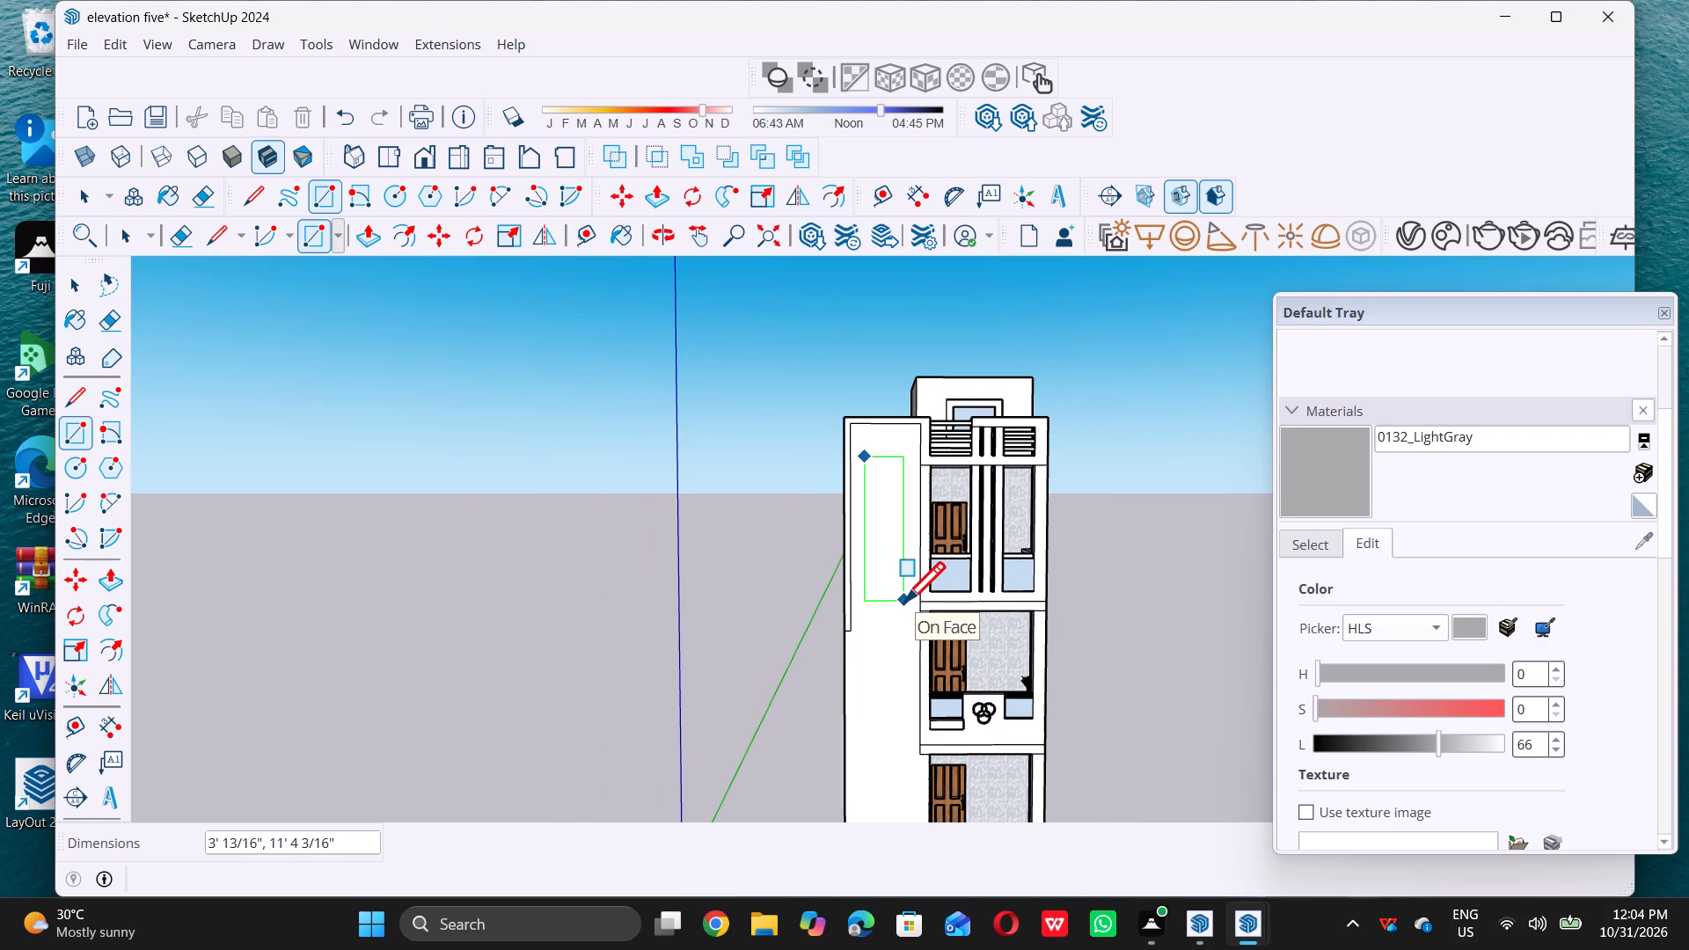
{"action": "scroll", "coordinate": [904, 602], "scroll_direction": "down", "scroll_amount": 2}
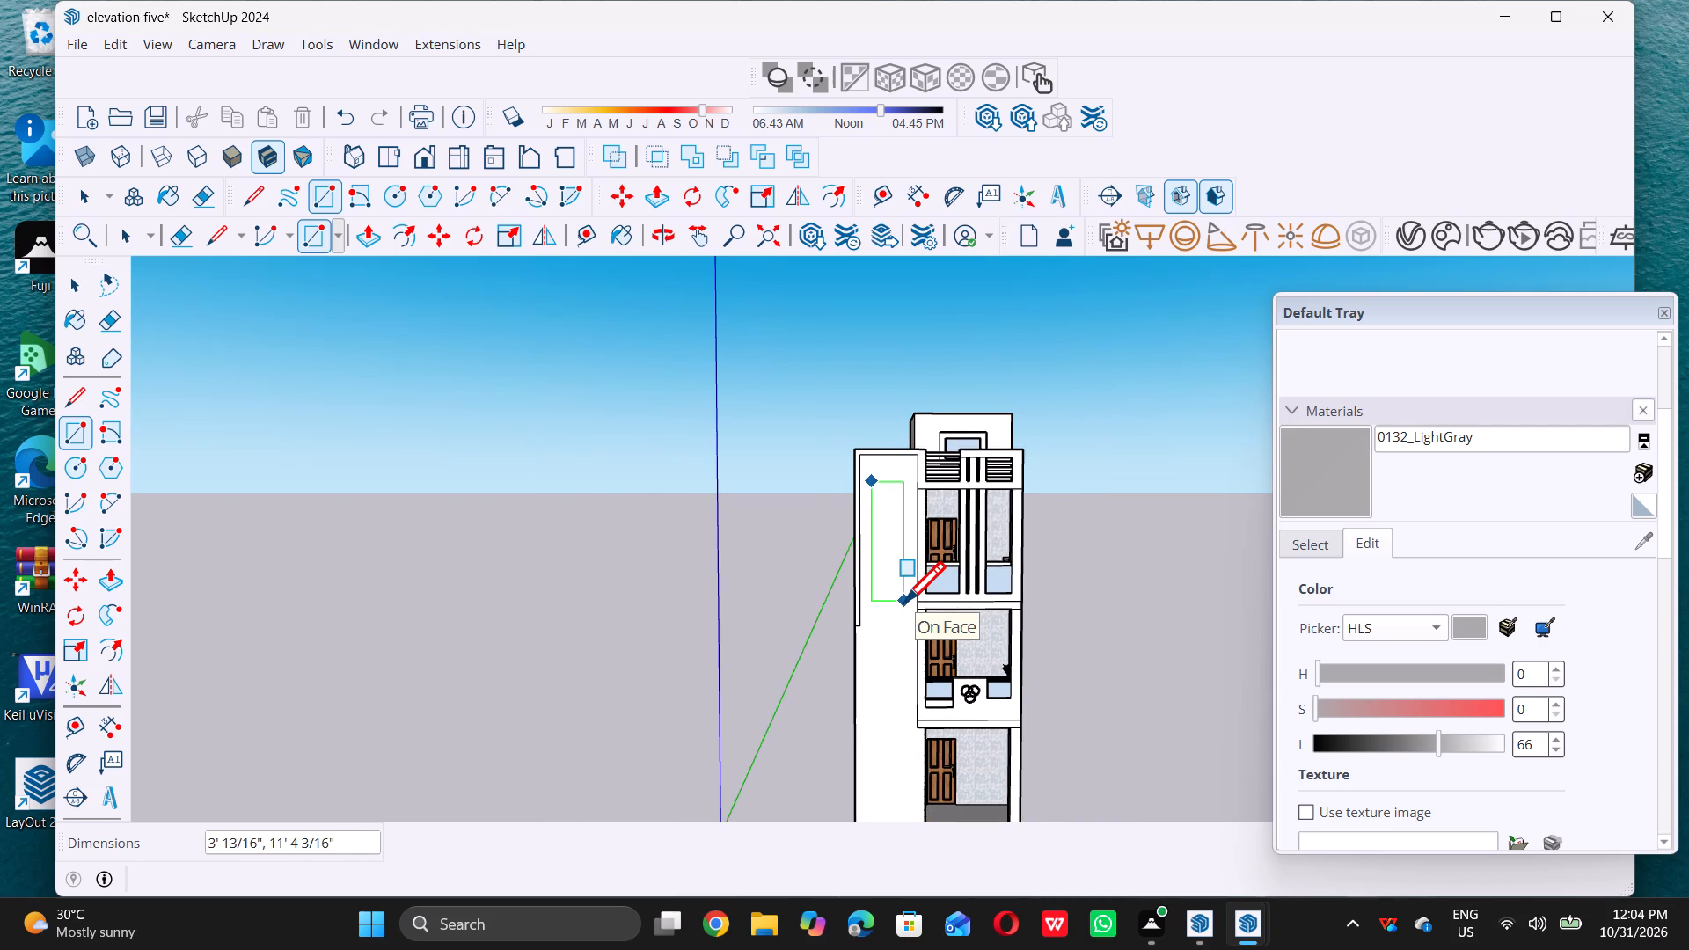
{"action": "scroll", "coordinate": [904, 602], "scroll_direction": "down", "scroll_amount": 1}
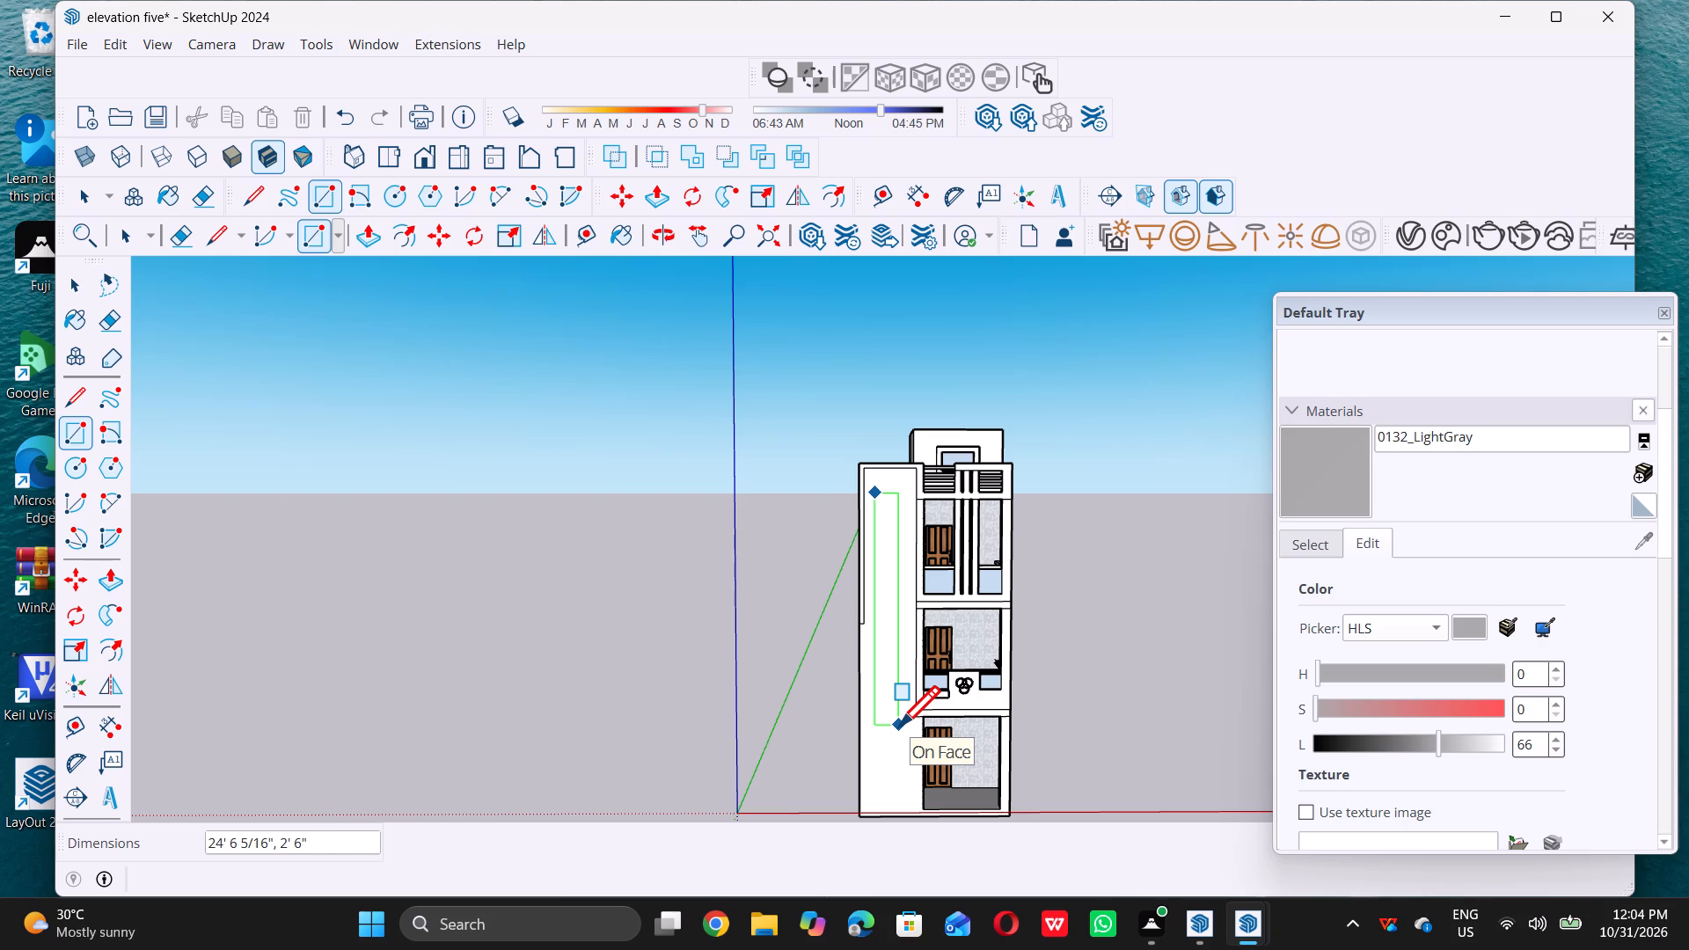
{"action": "scroll", "coordinate": [908, 720], "scroll_direction": "up", "scroll_amount": 3}
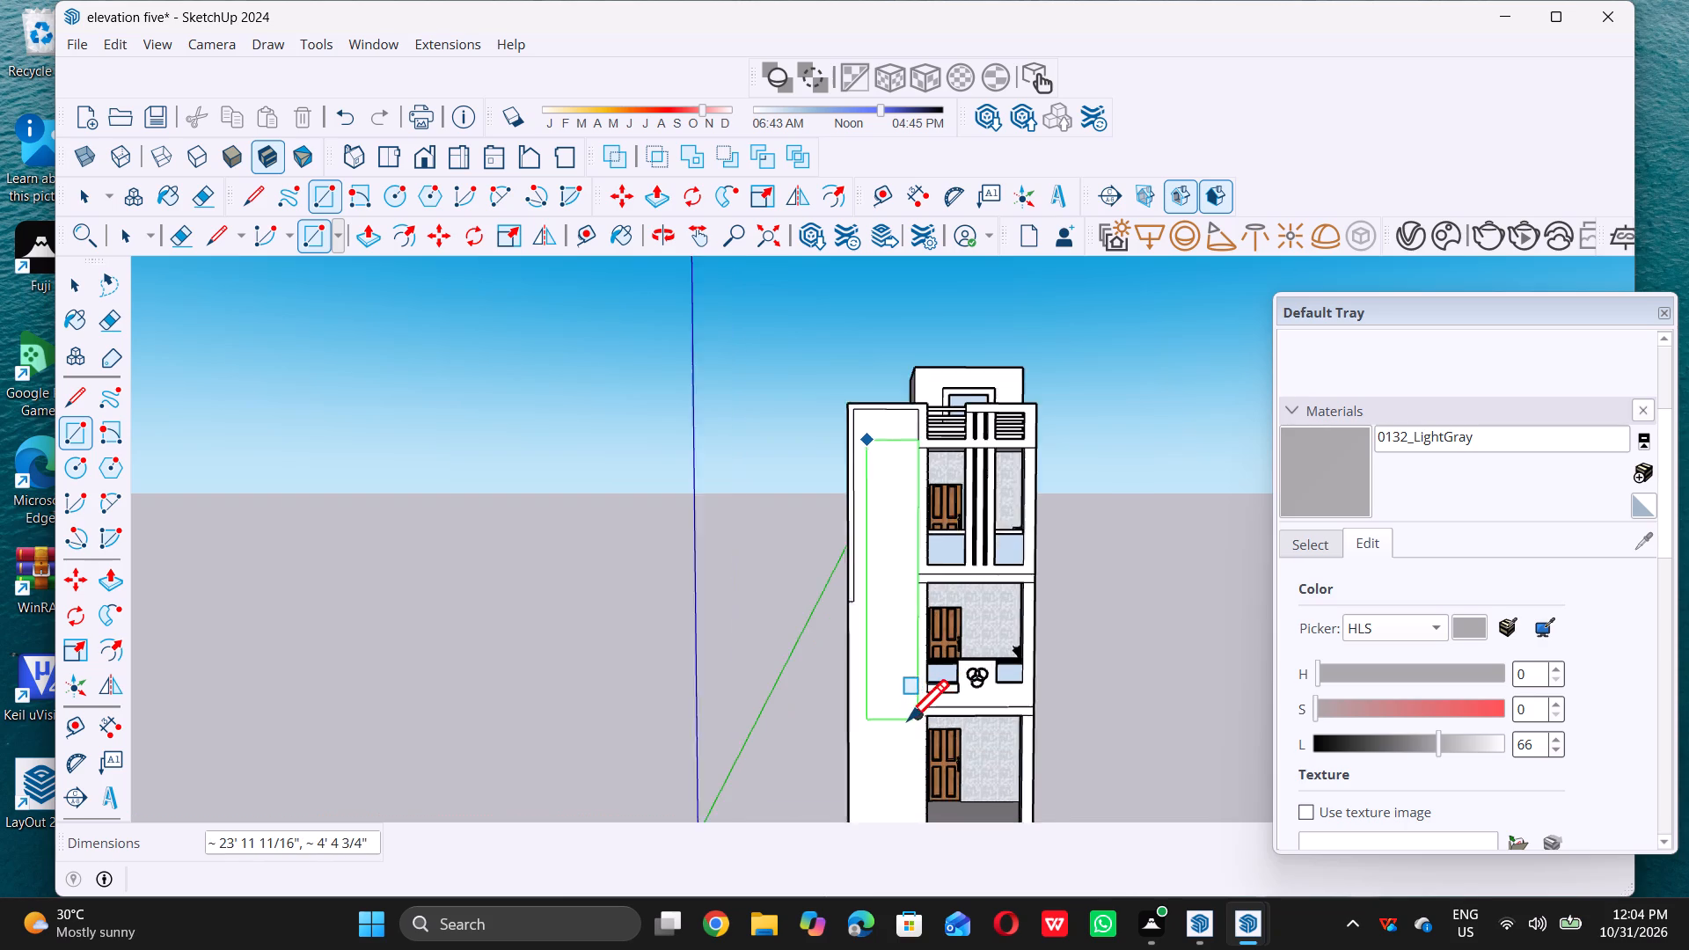
{"action": "scroll", "coordinate": [908, 720], "scroll_direction": "up", "scroll_amount": 1}
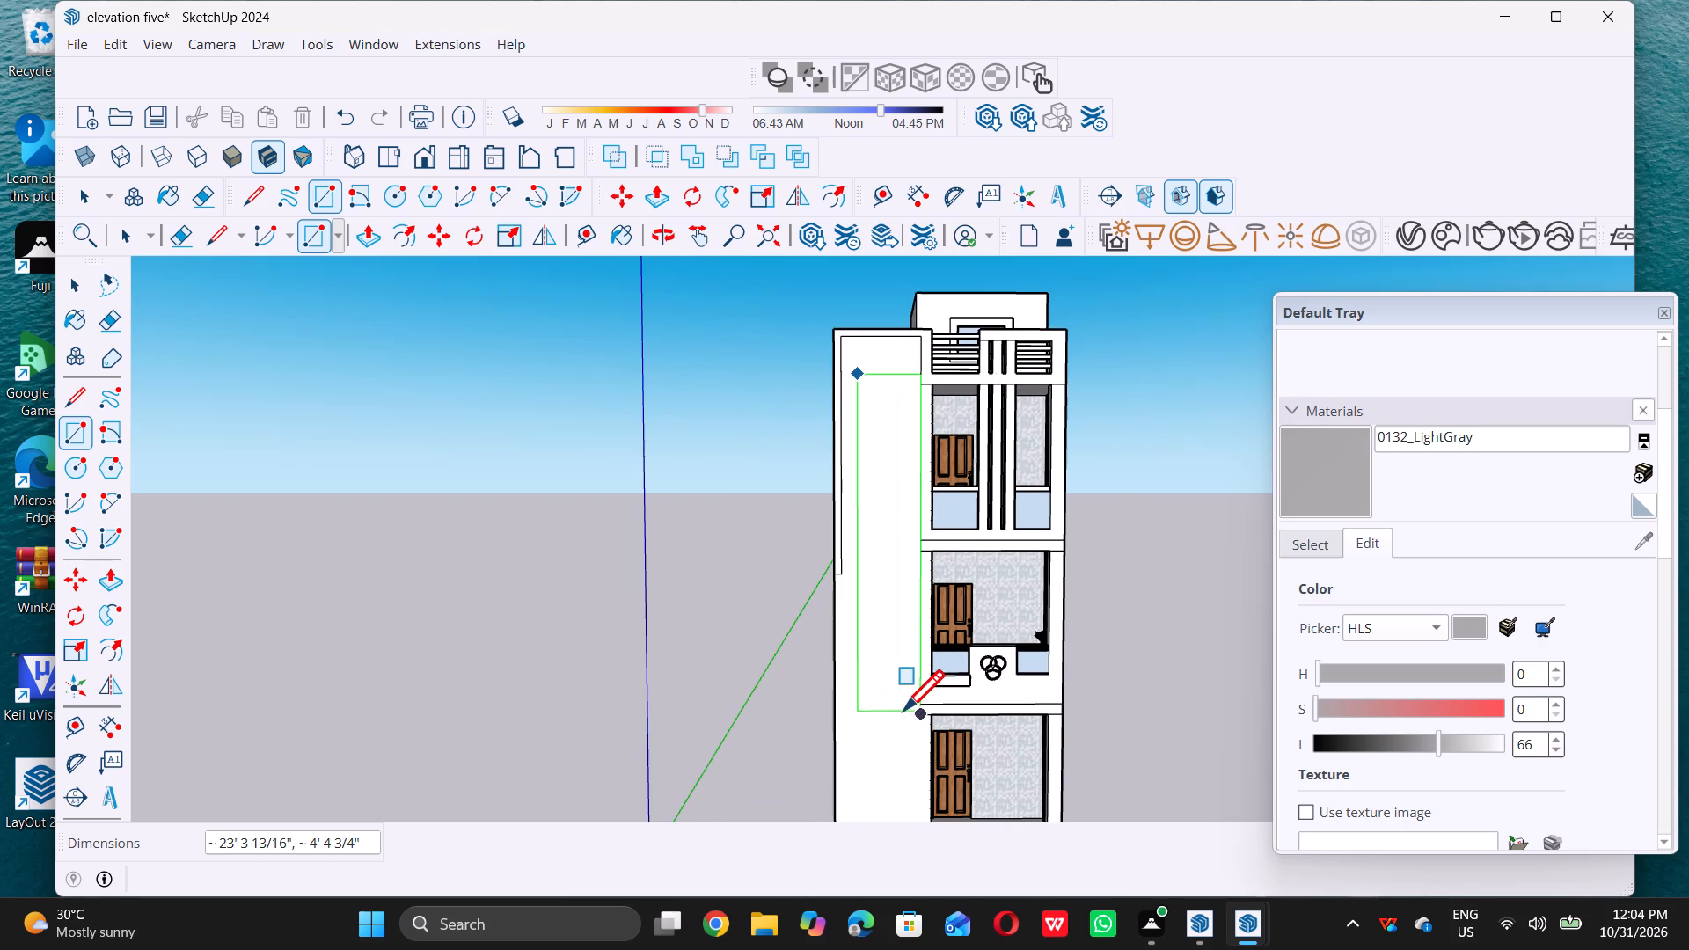
{"action": "scroll", "coordinate": [903, 710], "scroll_direction": "up", "scroll_amount": 10}
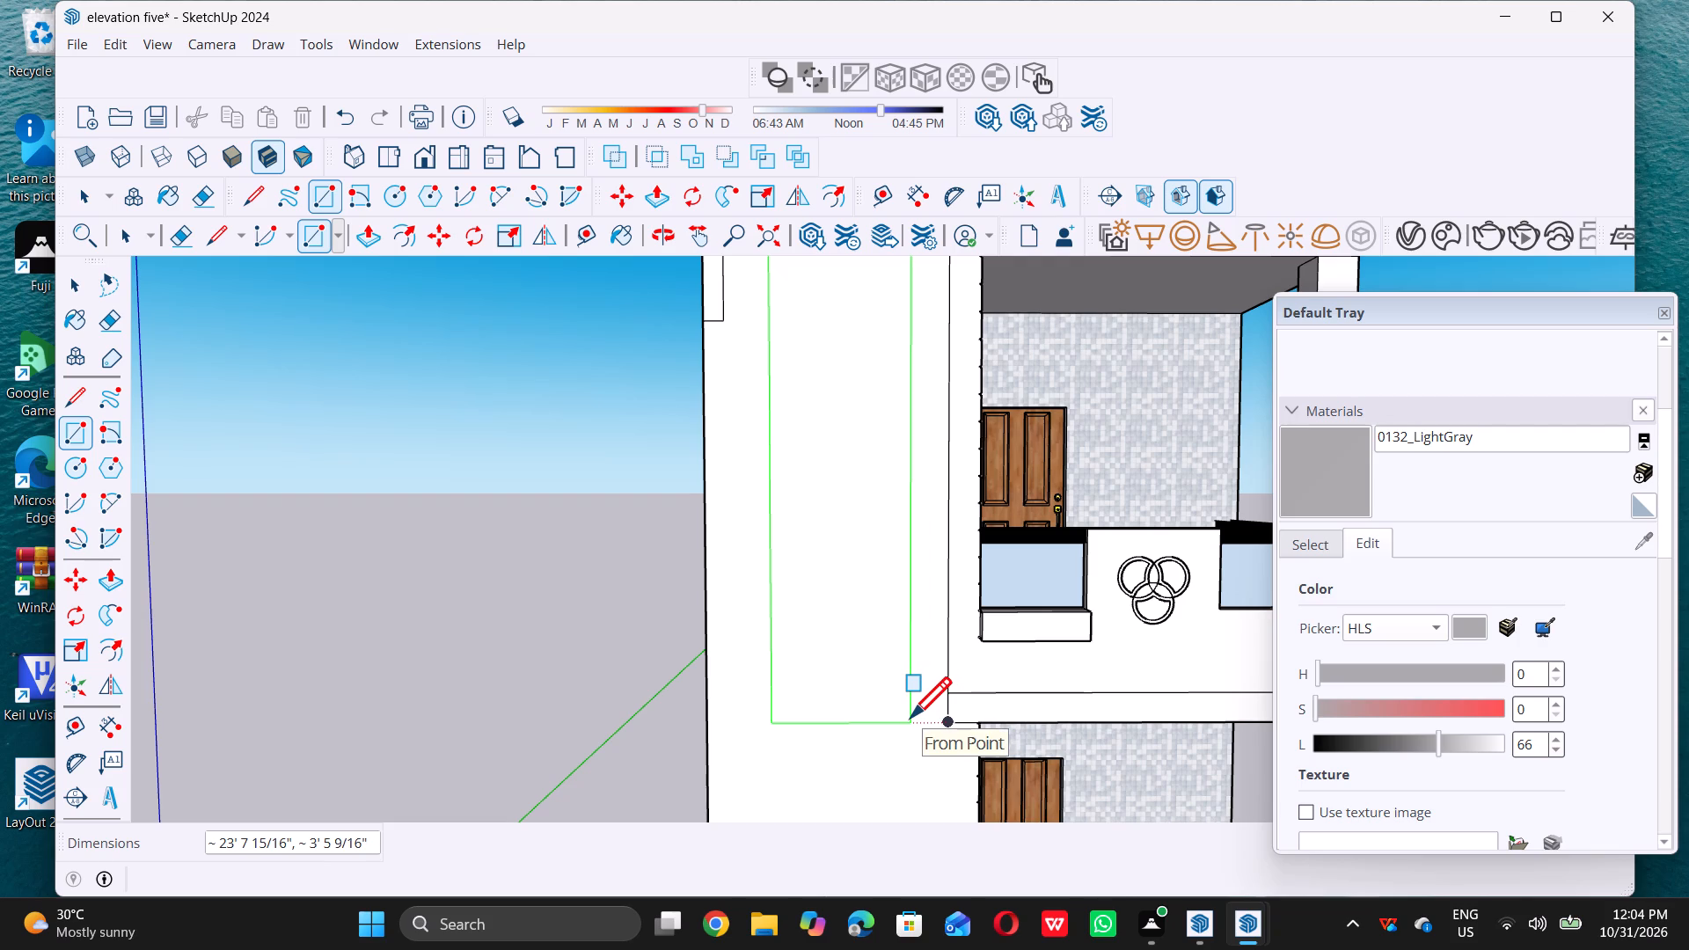
{"action": "left_click", "coordinate": [910, 717]}
{"action": "key", "text": "space"}
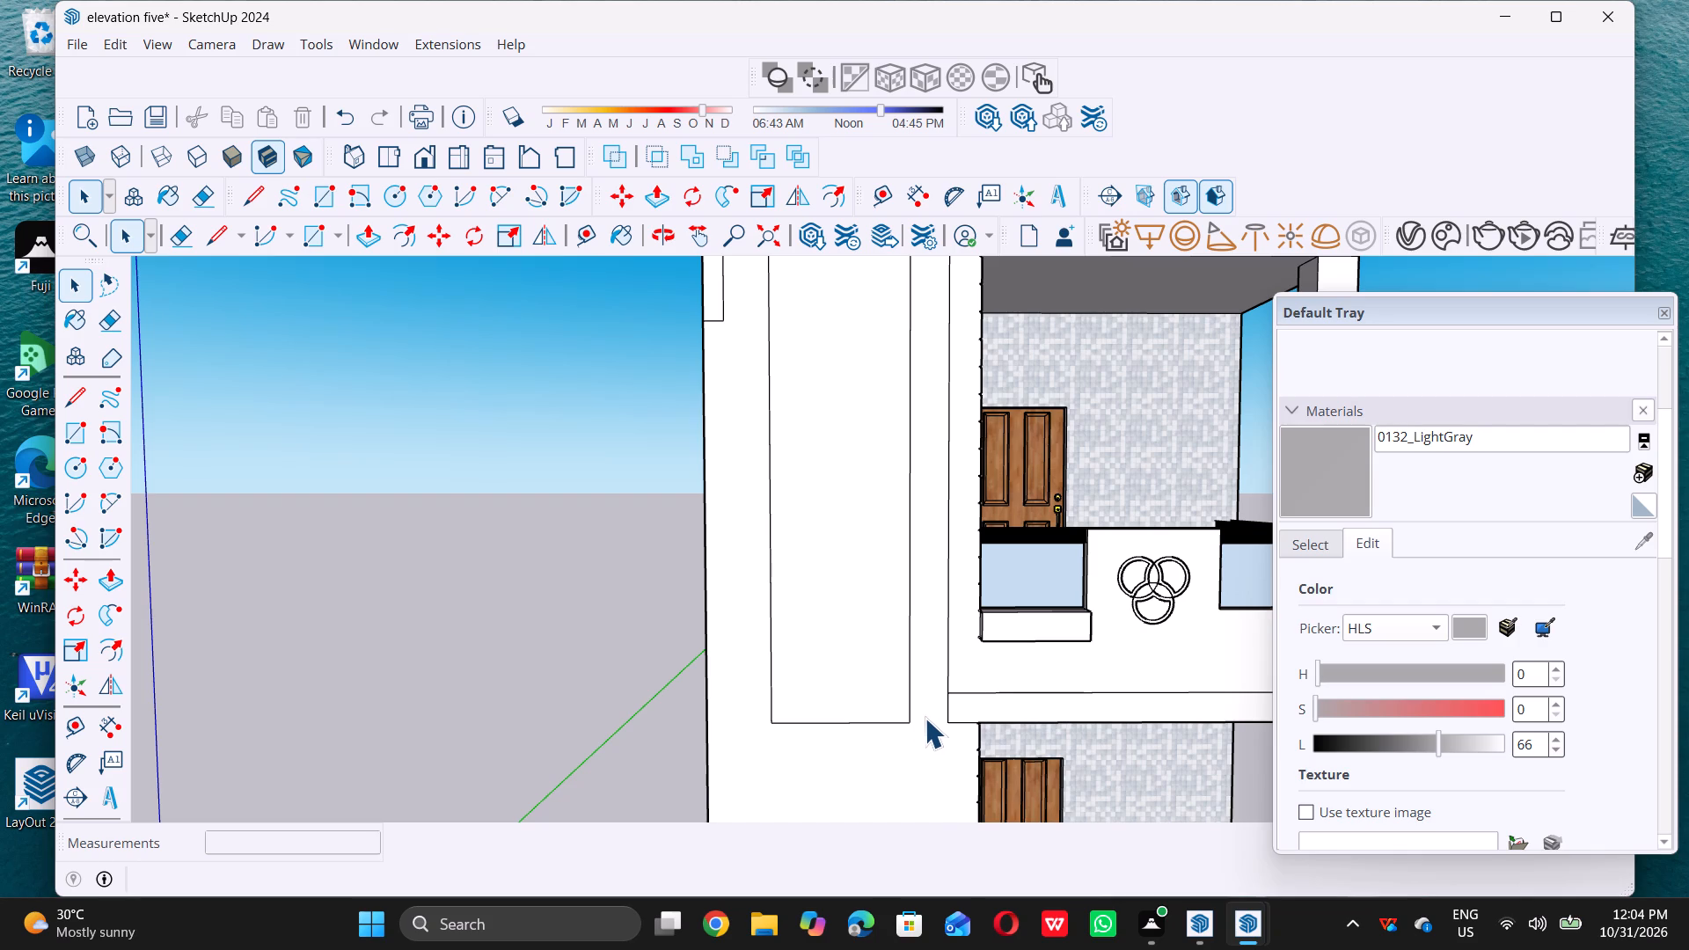
{"action": "scroll", "coordinate": [919, 790], "scroll_direction": "down", "scroll_amount": 10}
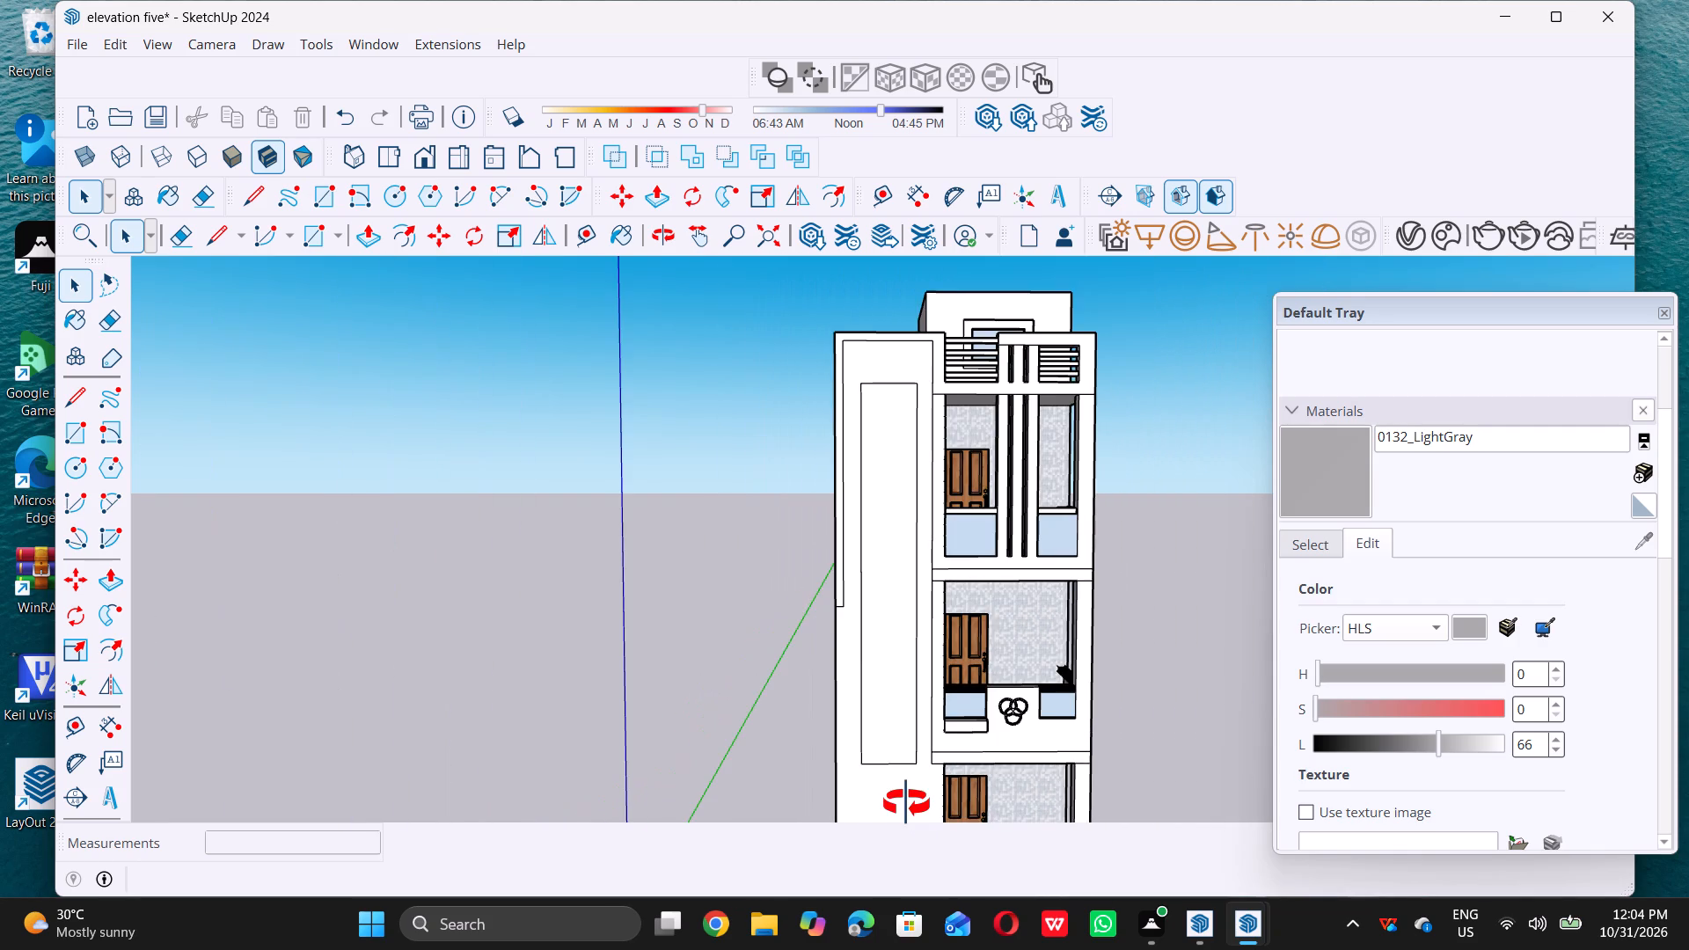
{"action": "middle_click_drag", "start_coordinate": [908, 802], "coordinate": [907, 768]}
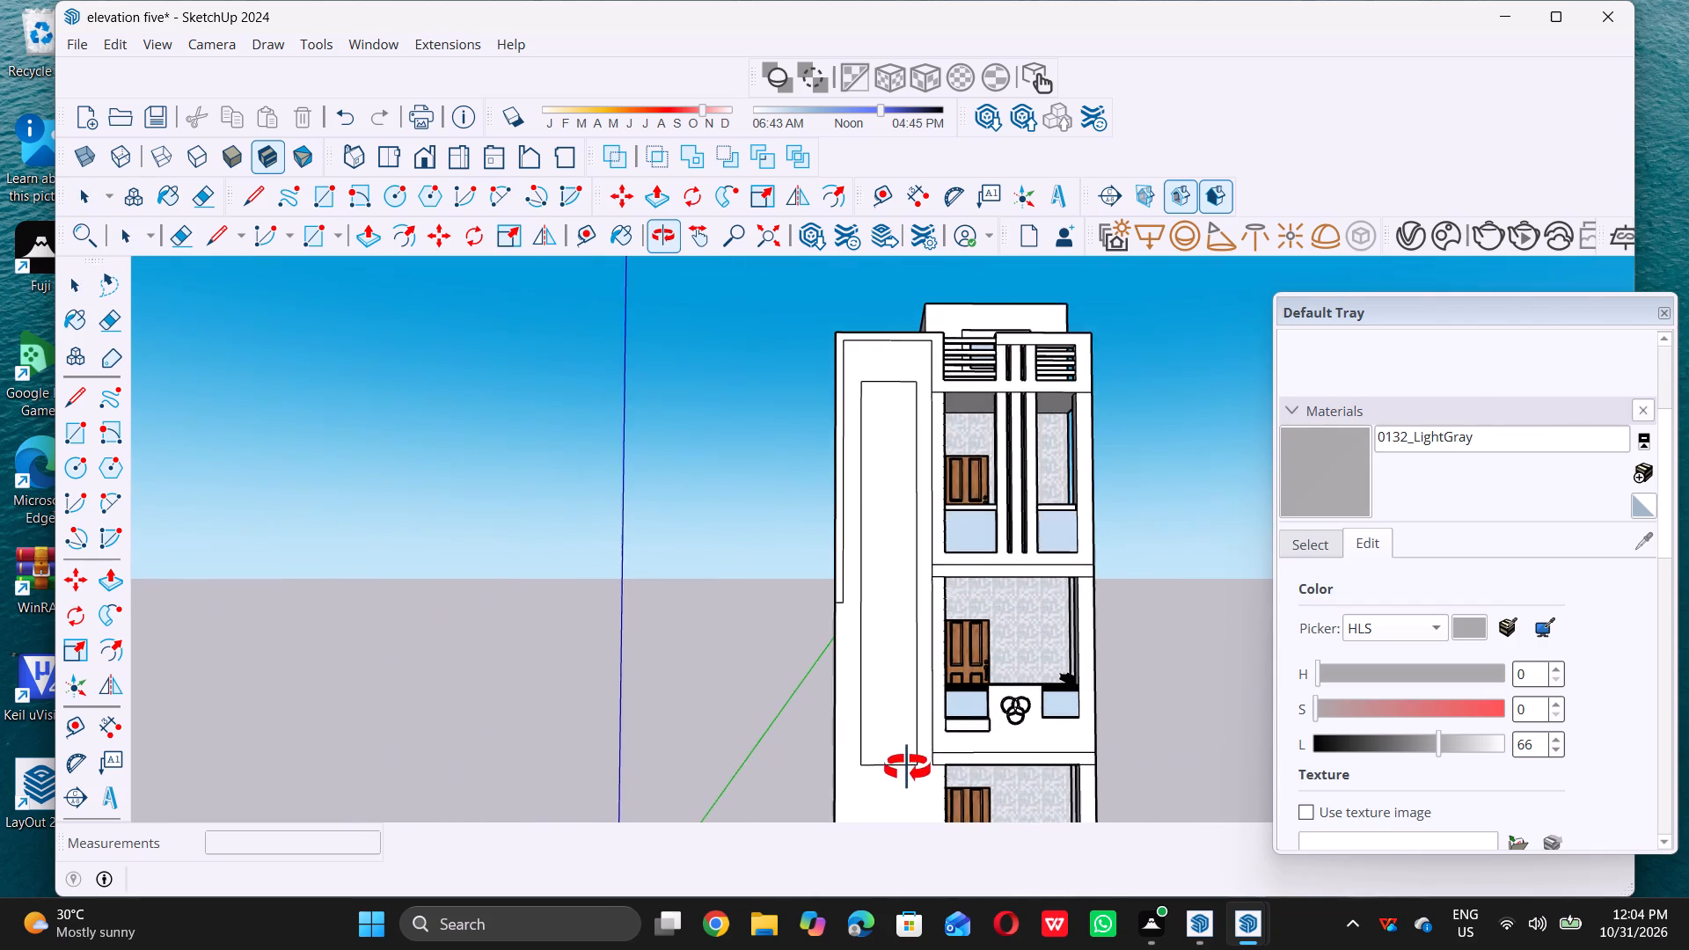
Examine the whole building and the front wall panel's tall rectangle from the front and from both oblique sides.
{"action": "middle_click_drag", "start_coordinate": [907, 768], "coordinate": [914, 761]}
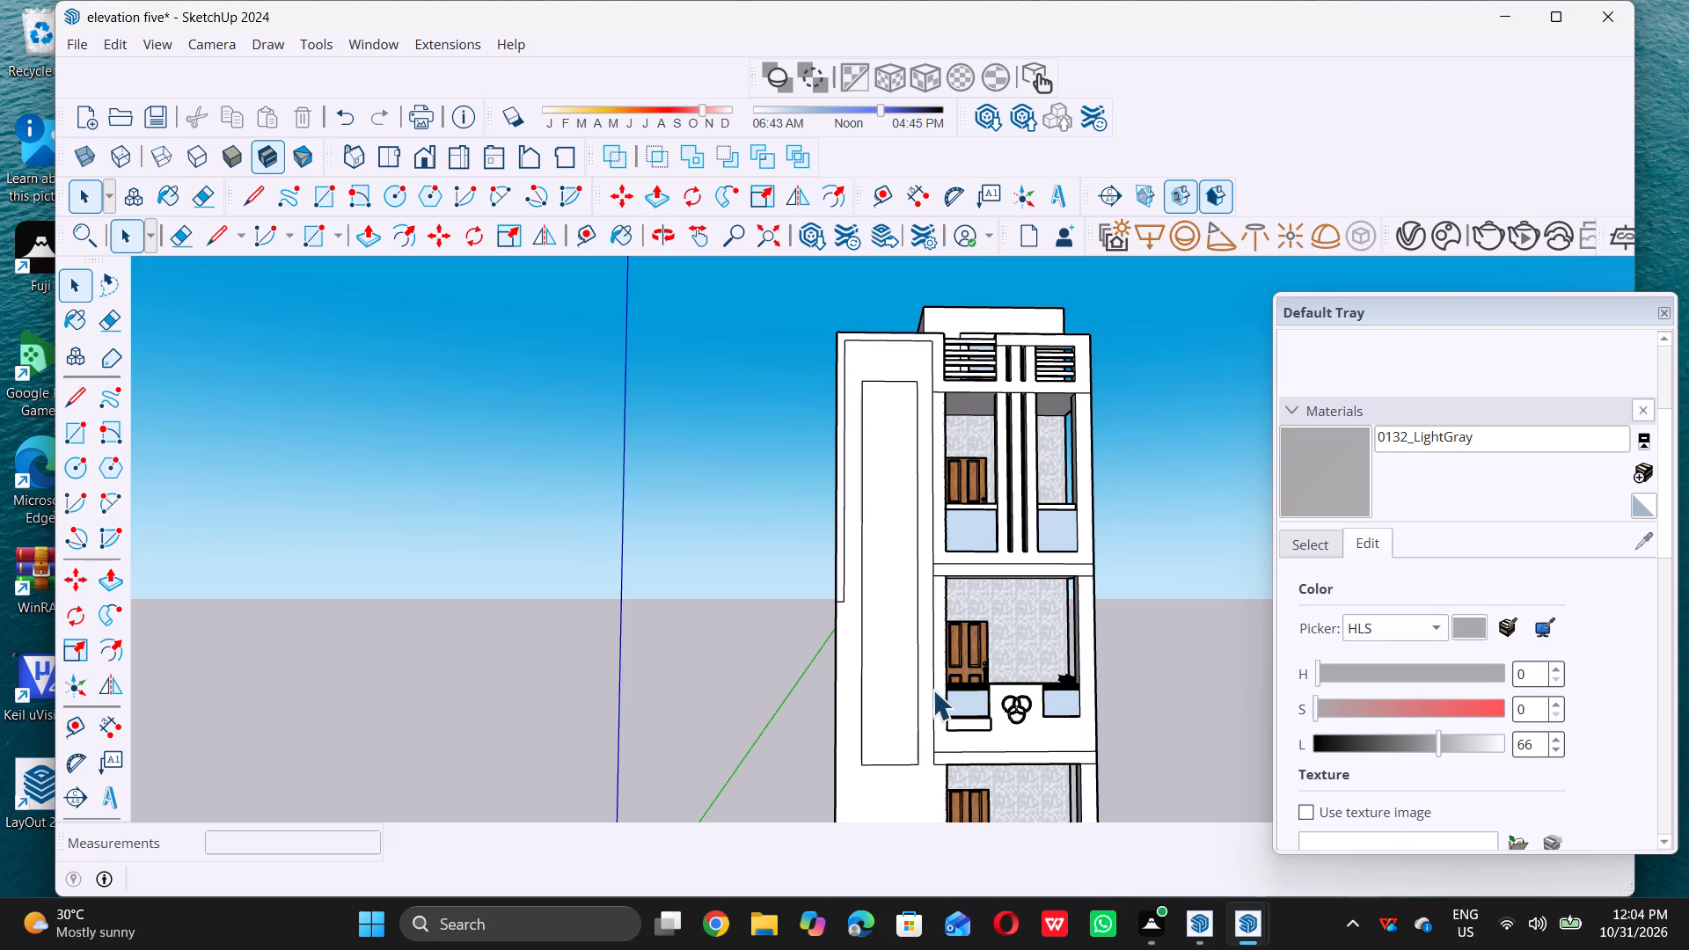
{"action": "scroll", "coordinate": [918, 660], "scroll_direction": "down", "scroll_amount": 8}
{"action": "middle_click_drag", "start_coordinate": [923, 647], "coordinate": [883, 647]}
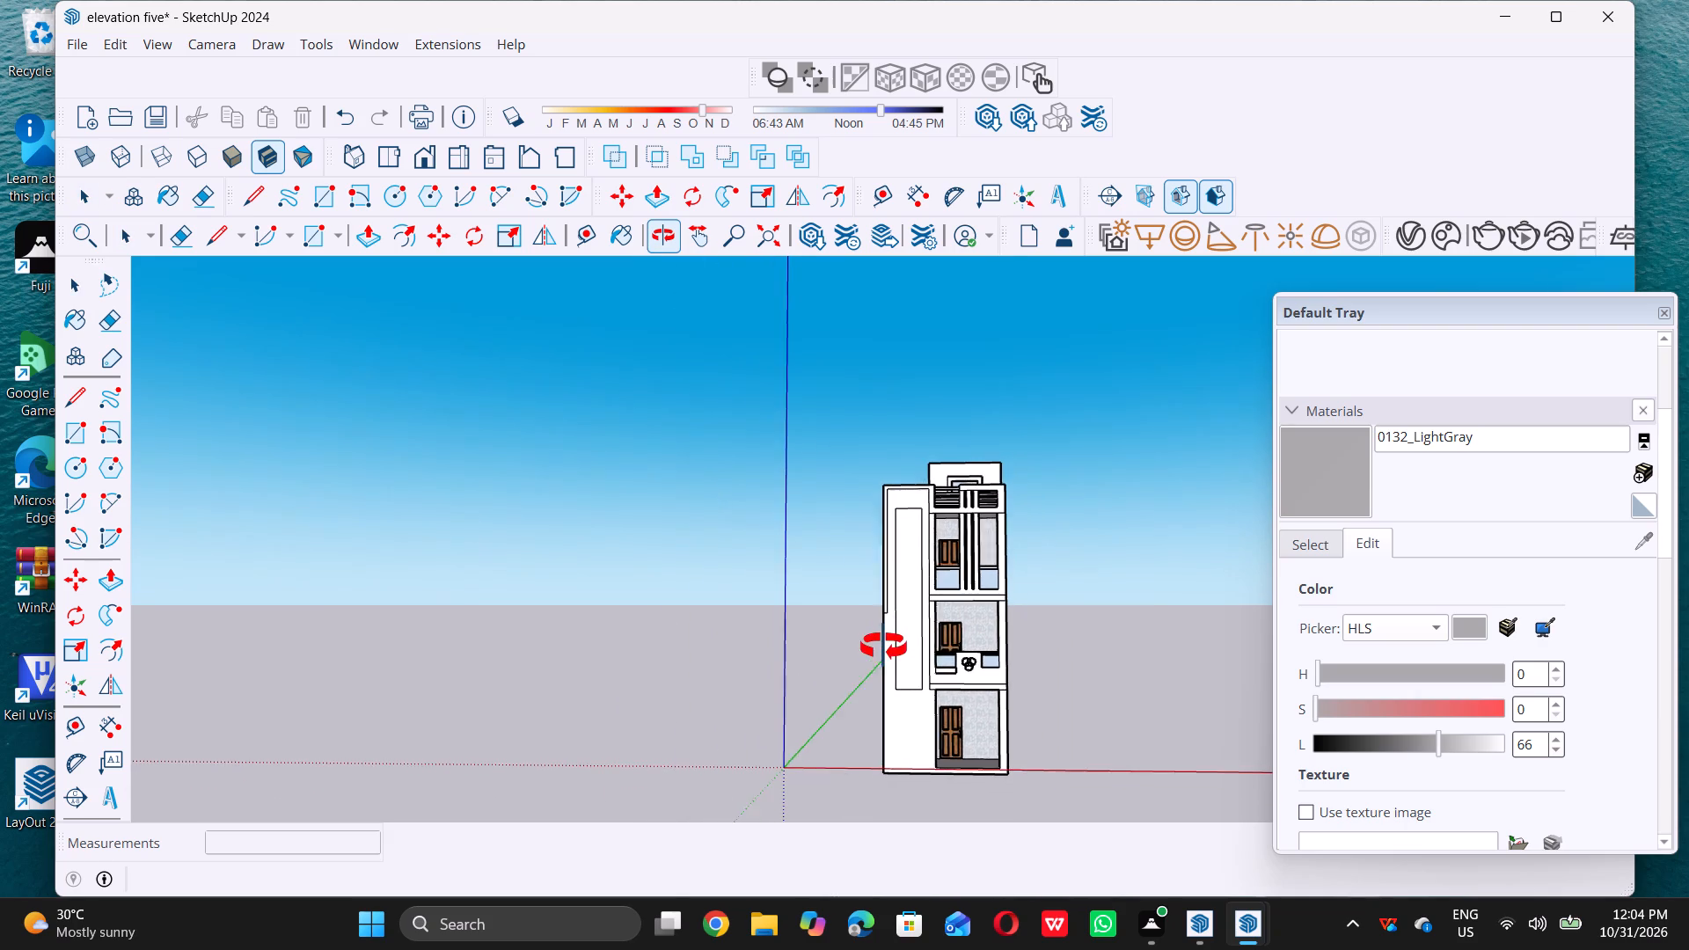
{"action": "middle_click_drag", "start_coordinate": [883, 647], "coordinate": [903, 645]}
{"action": "scroll", "coordinate": [903, 692], "scroll_direction": "up", "scroll_amount": 1}
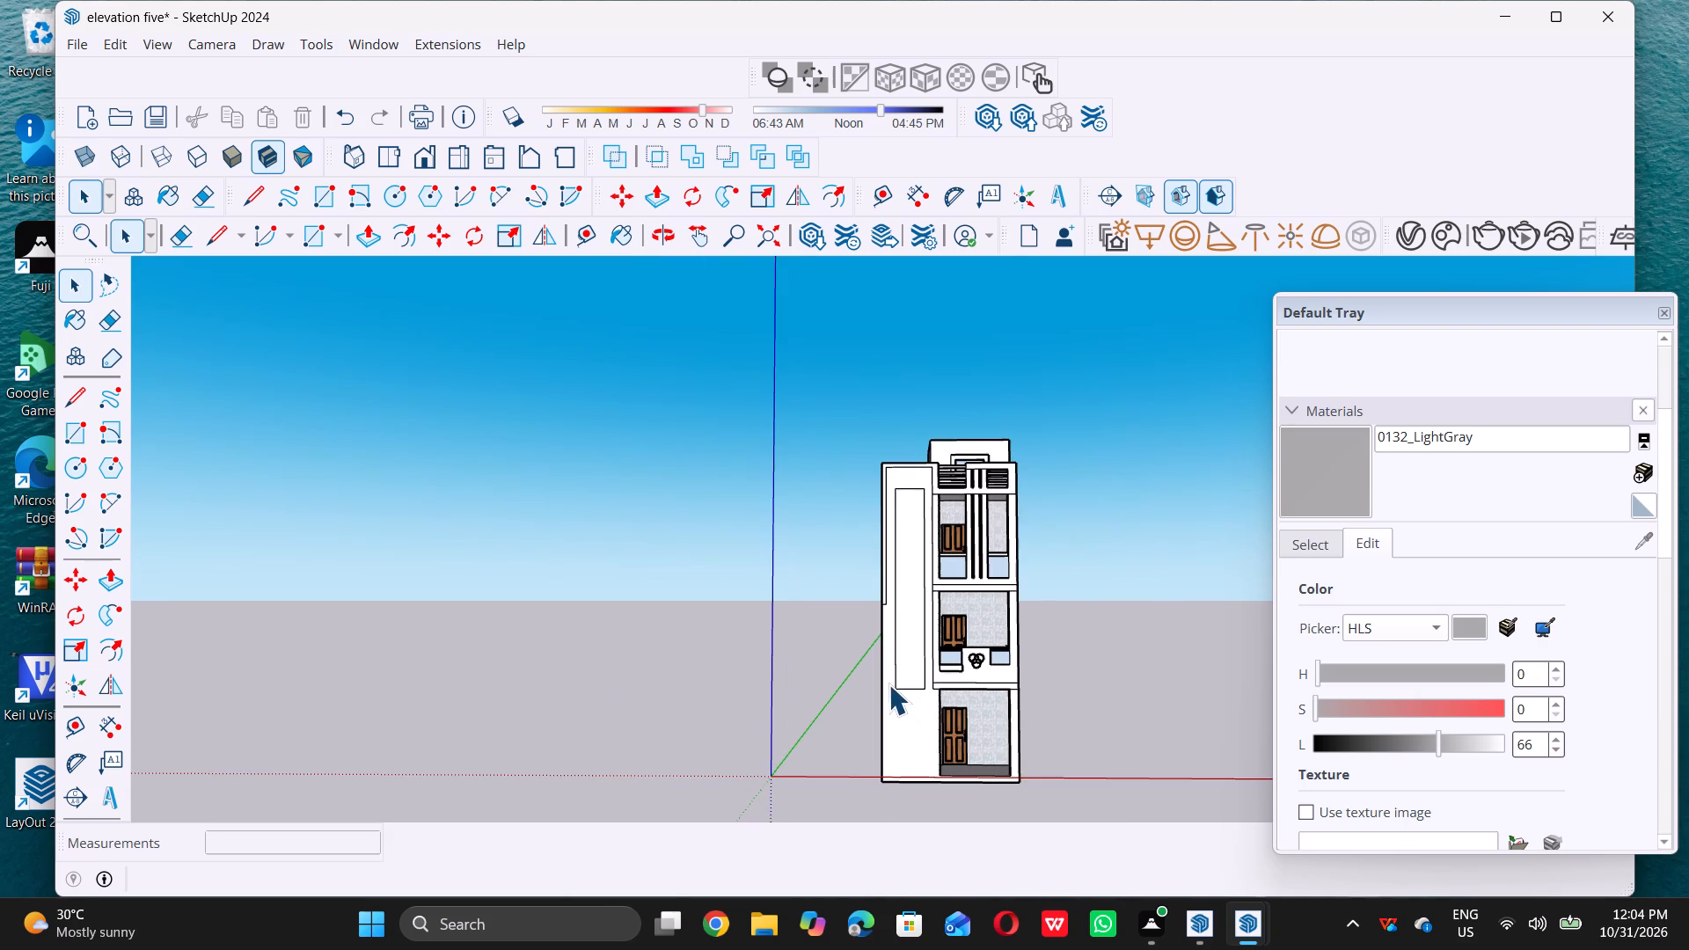
{"action": "scroll", "coordinate": [888, 684], "scroll_direction": "down", "scroll_amount": 5}
{"action": "middle_click_drag", "start_coordinate": [886, 696], "coordinate": [1087, 817]}
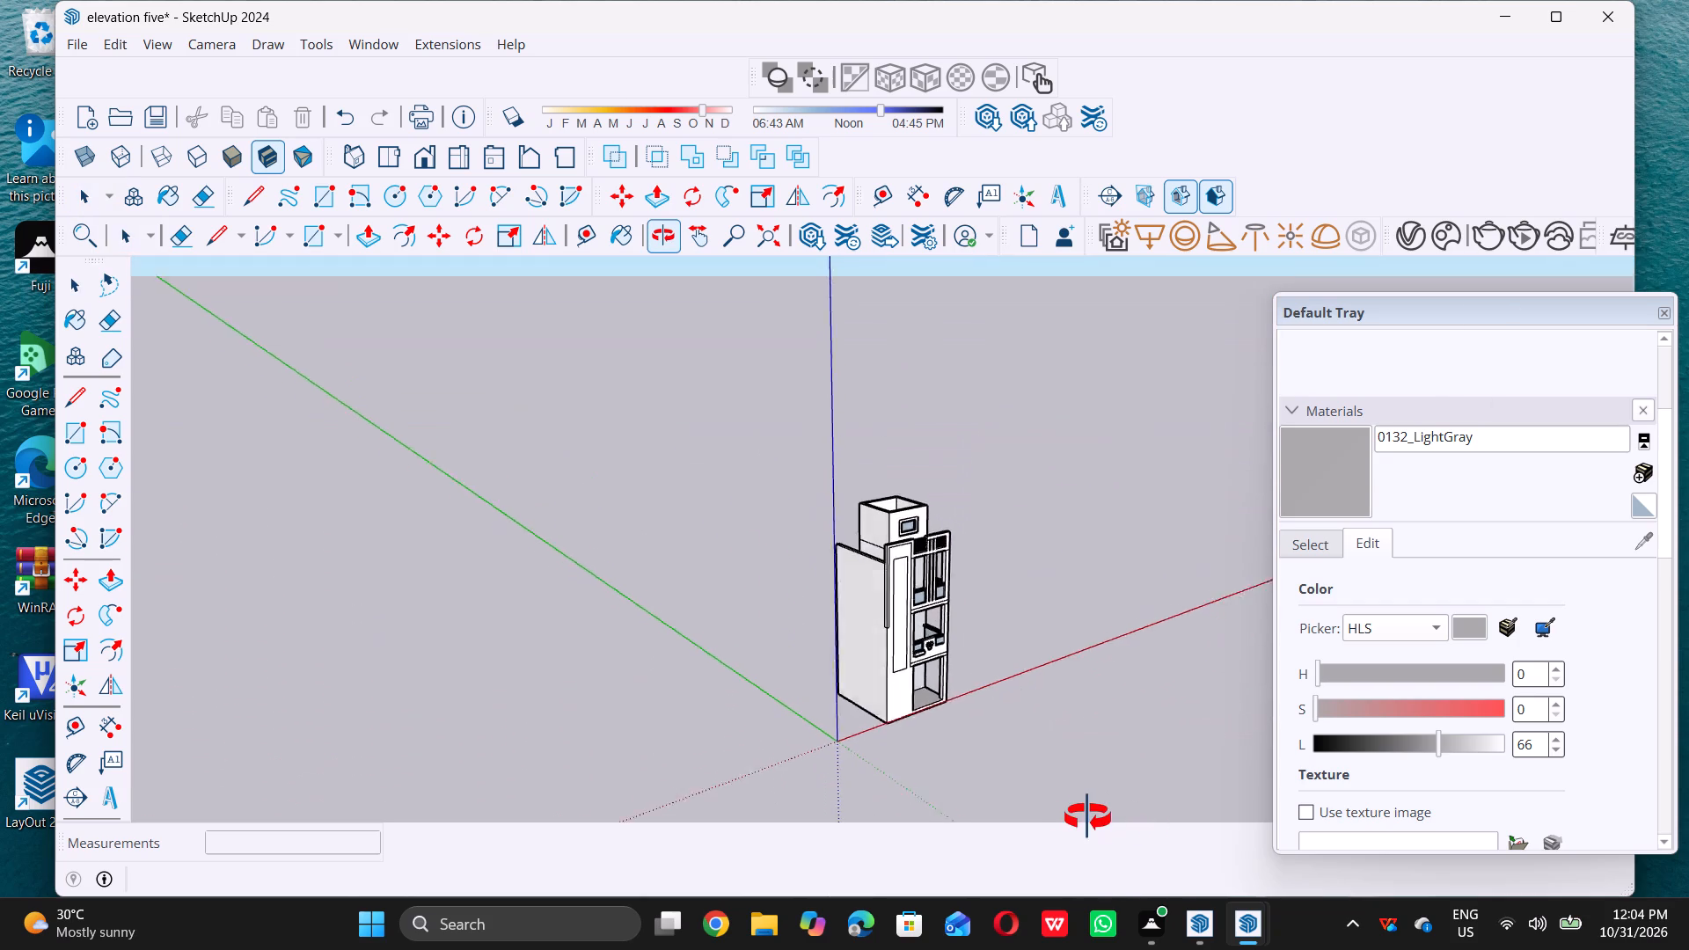
{"action": "middle_click_drag", "start_coordinate": [1087, 817], "coordinate": [908, 777]}
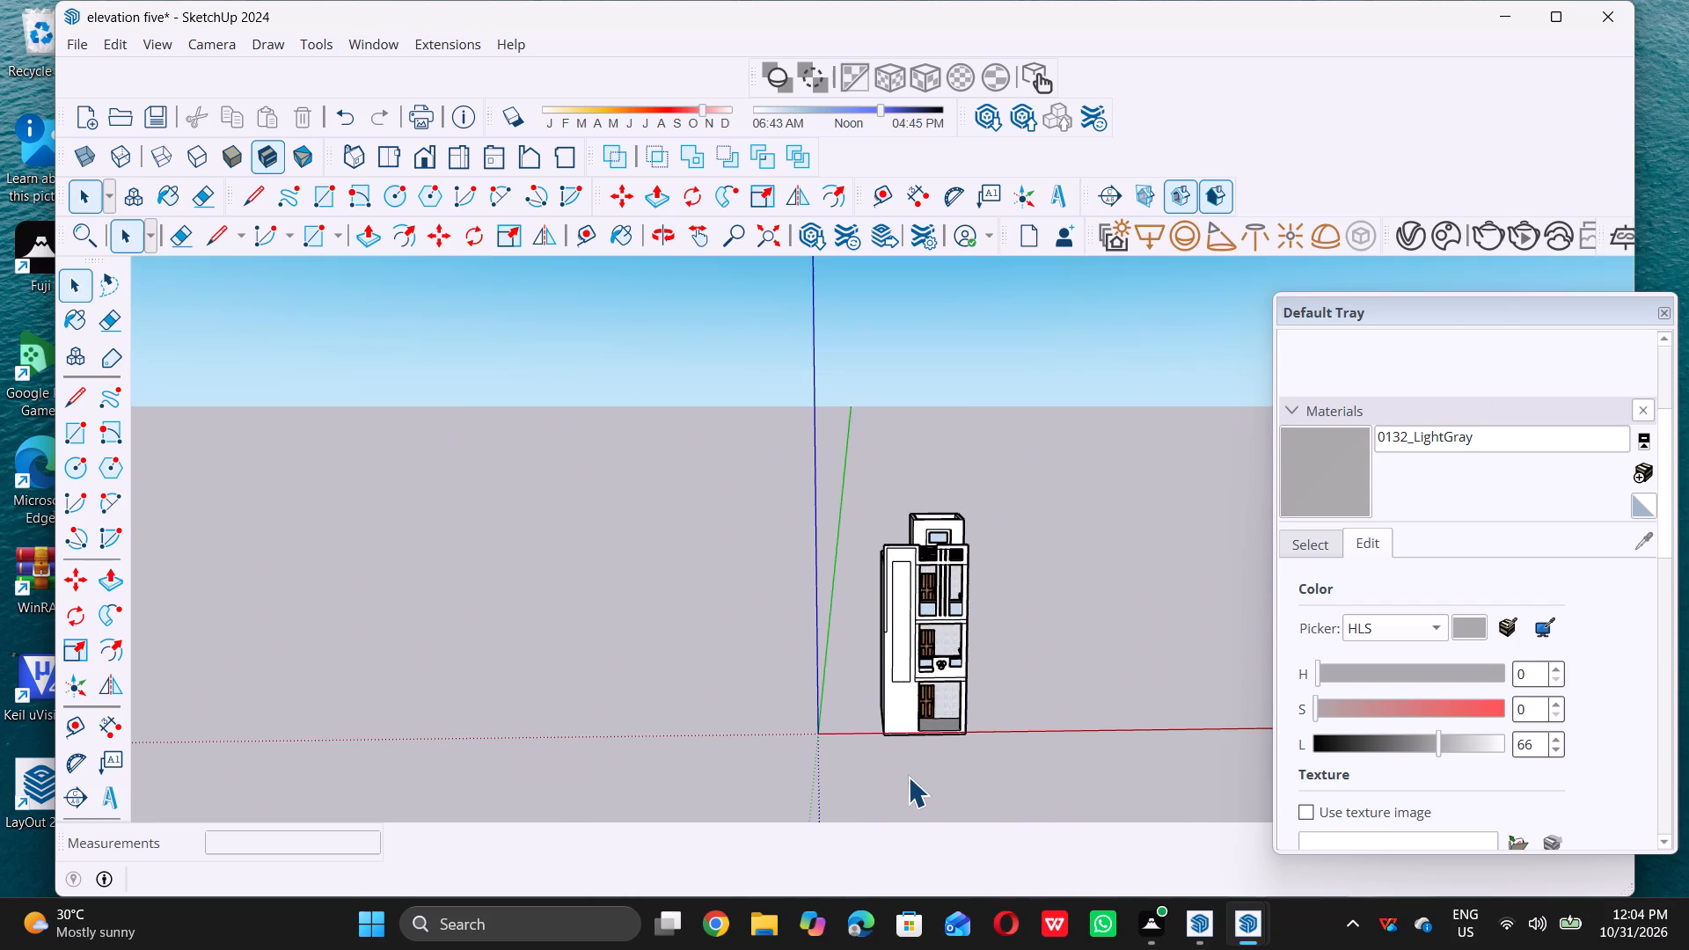
{"action": "middle_click_drag", "start_coordinate": [910, 771], "coordinate": [1072, 727]}
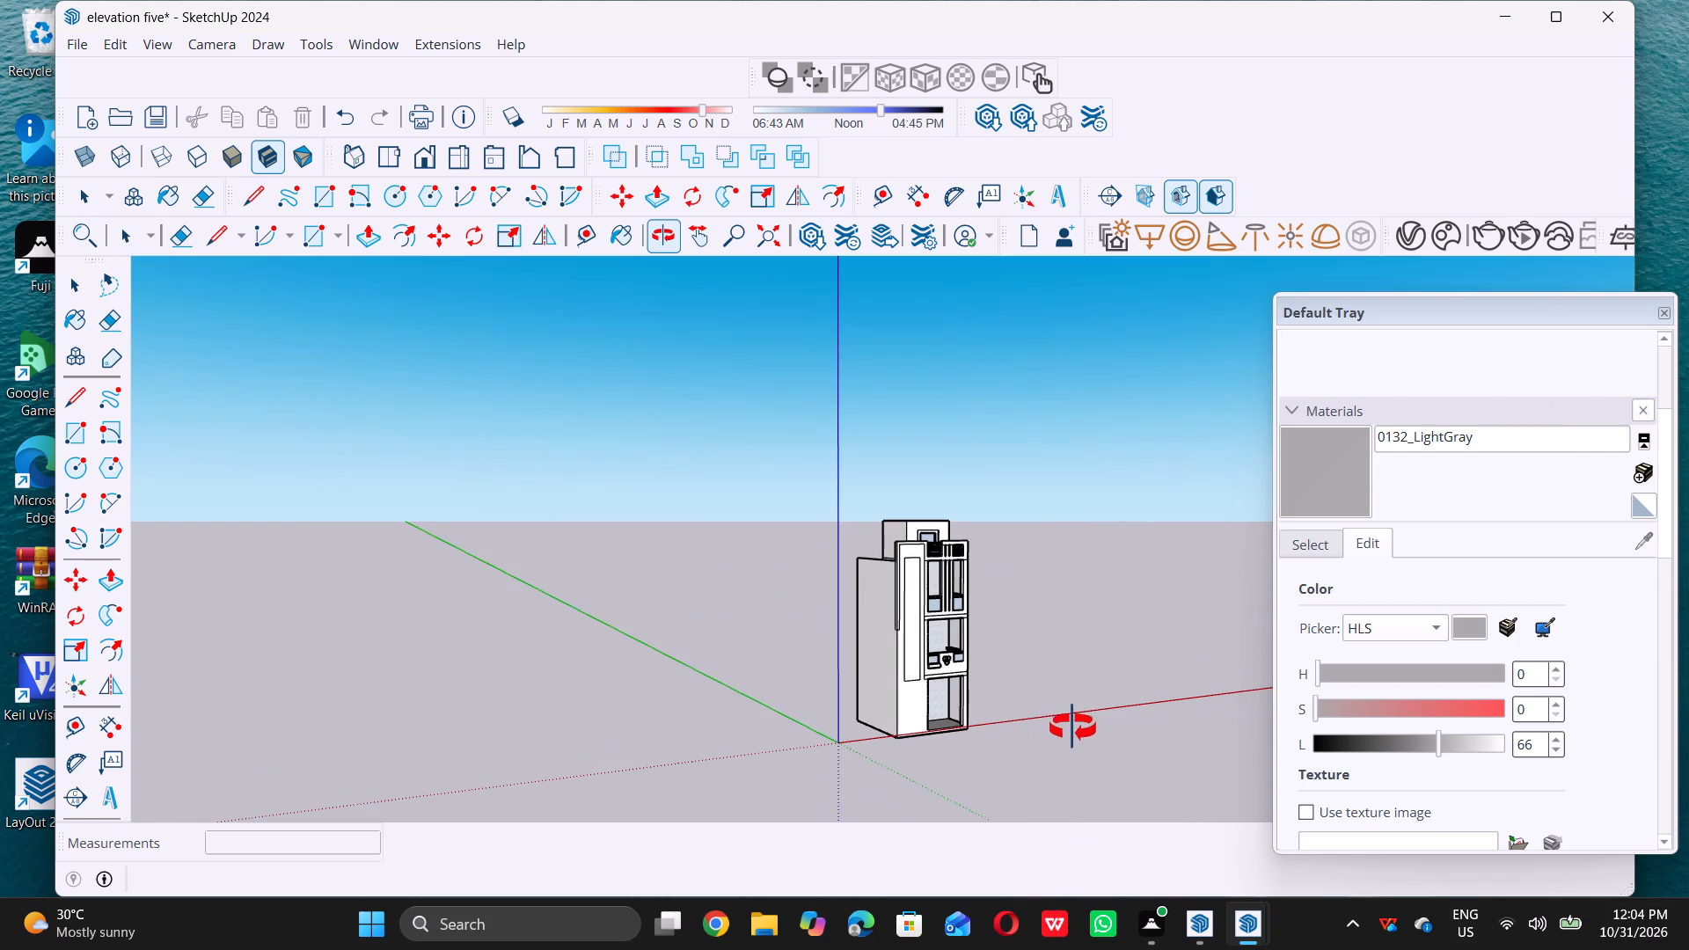
{"action": "middle_click_drag", "start_coordinate": [1072, 727], "coordinate": [837, 654]}
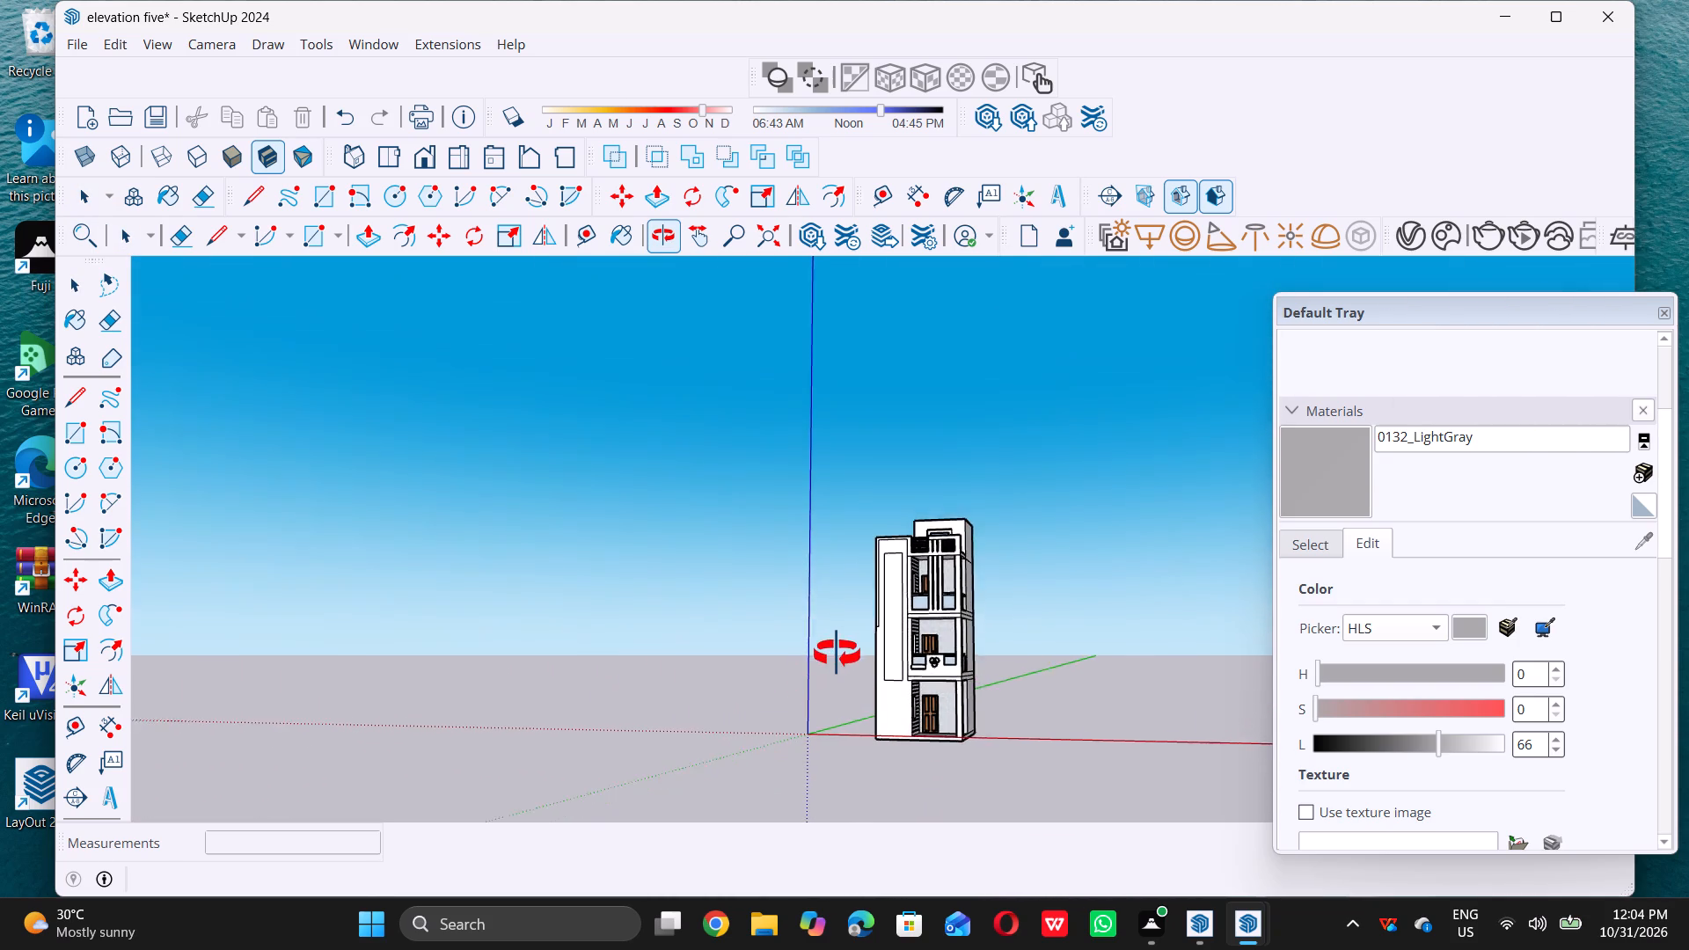
{"action": "middle_click_drag", "start_coordinate": [837, 654], "coordinate": [841, 651]}
{"action": "middle_click", "coordinate": [841, 651]}
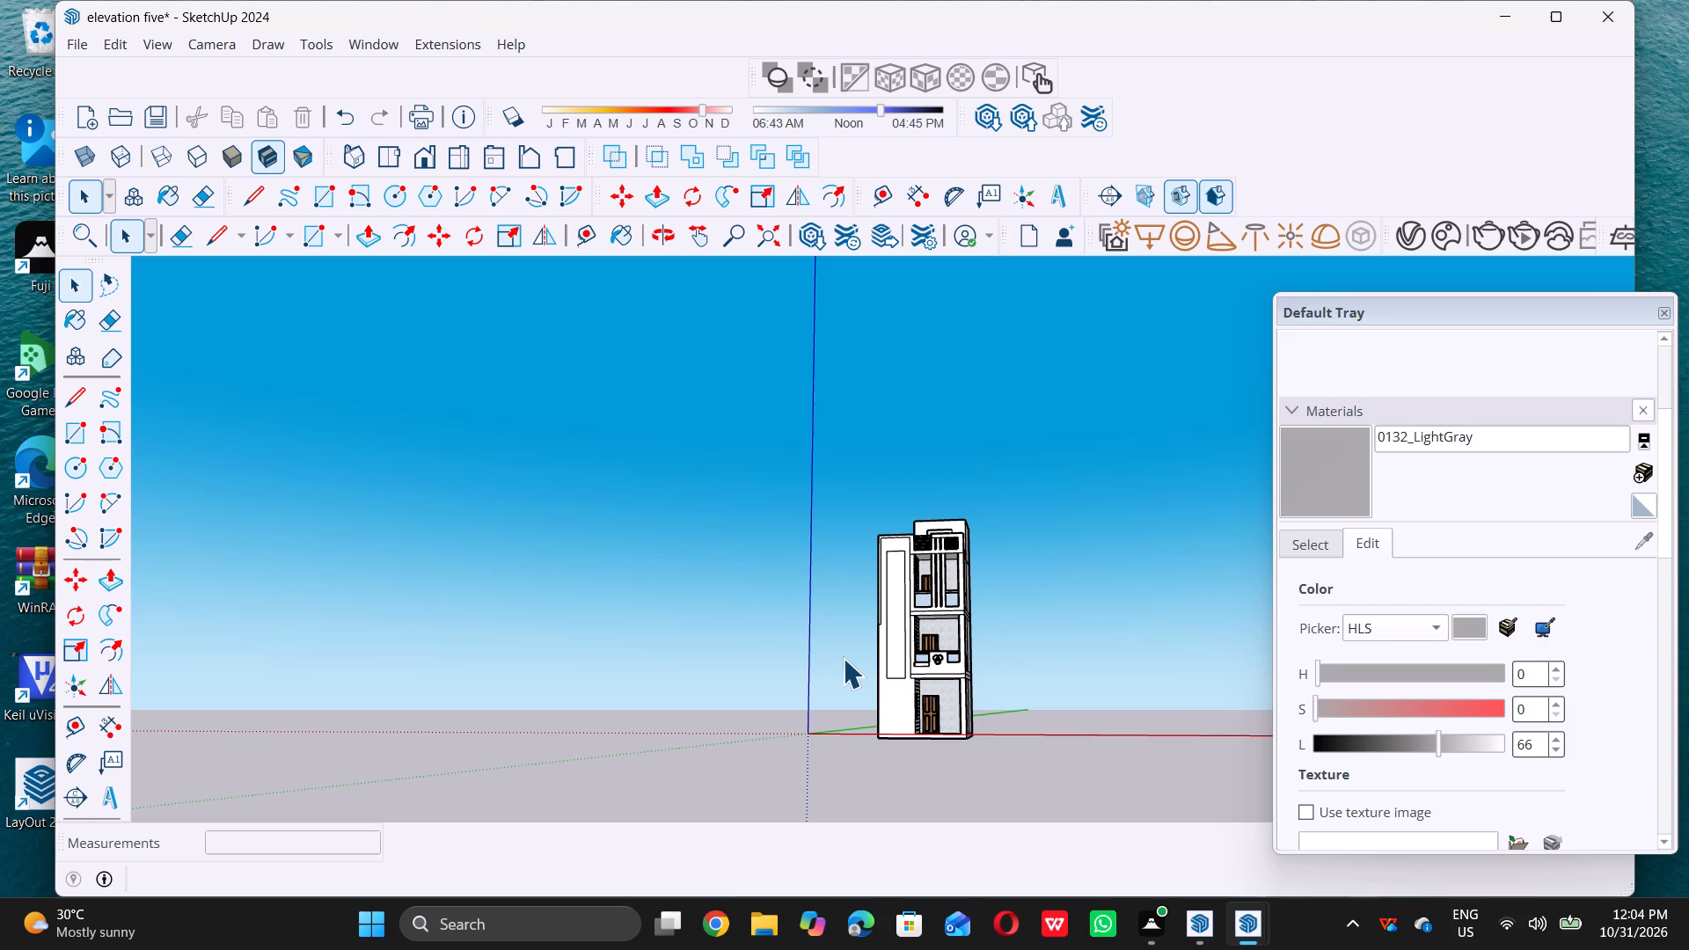
{"action": "scroll", "coordinate": [855, 706], "scroll_direction": "down", "scroll_amount": 1}
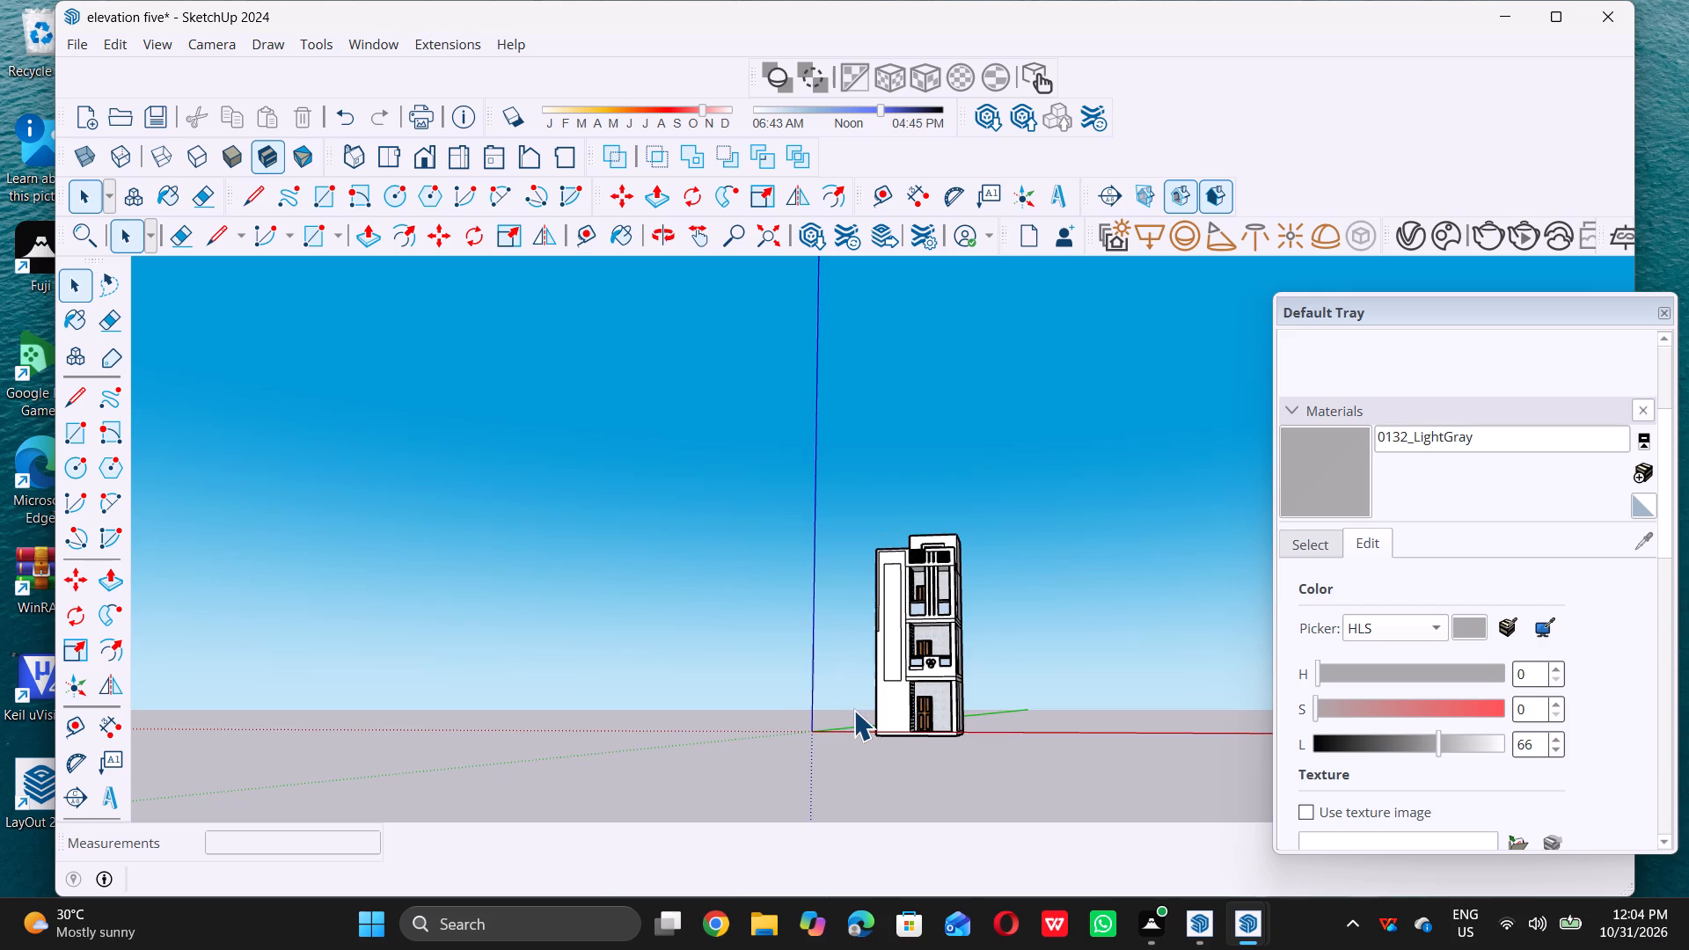
{"action": "middle_click_drag", "start_coordinate": [856, 705], "coordinate": [871, 696]}
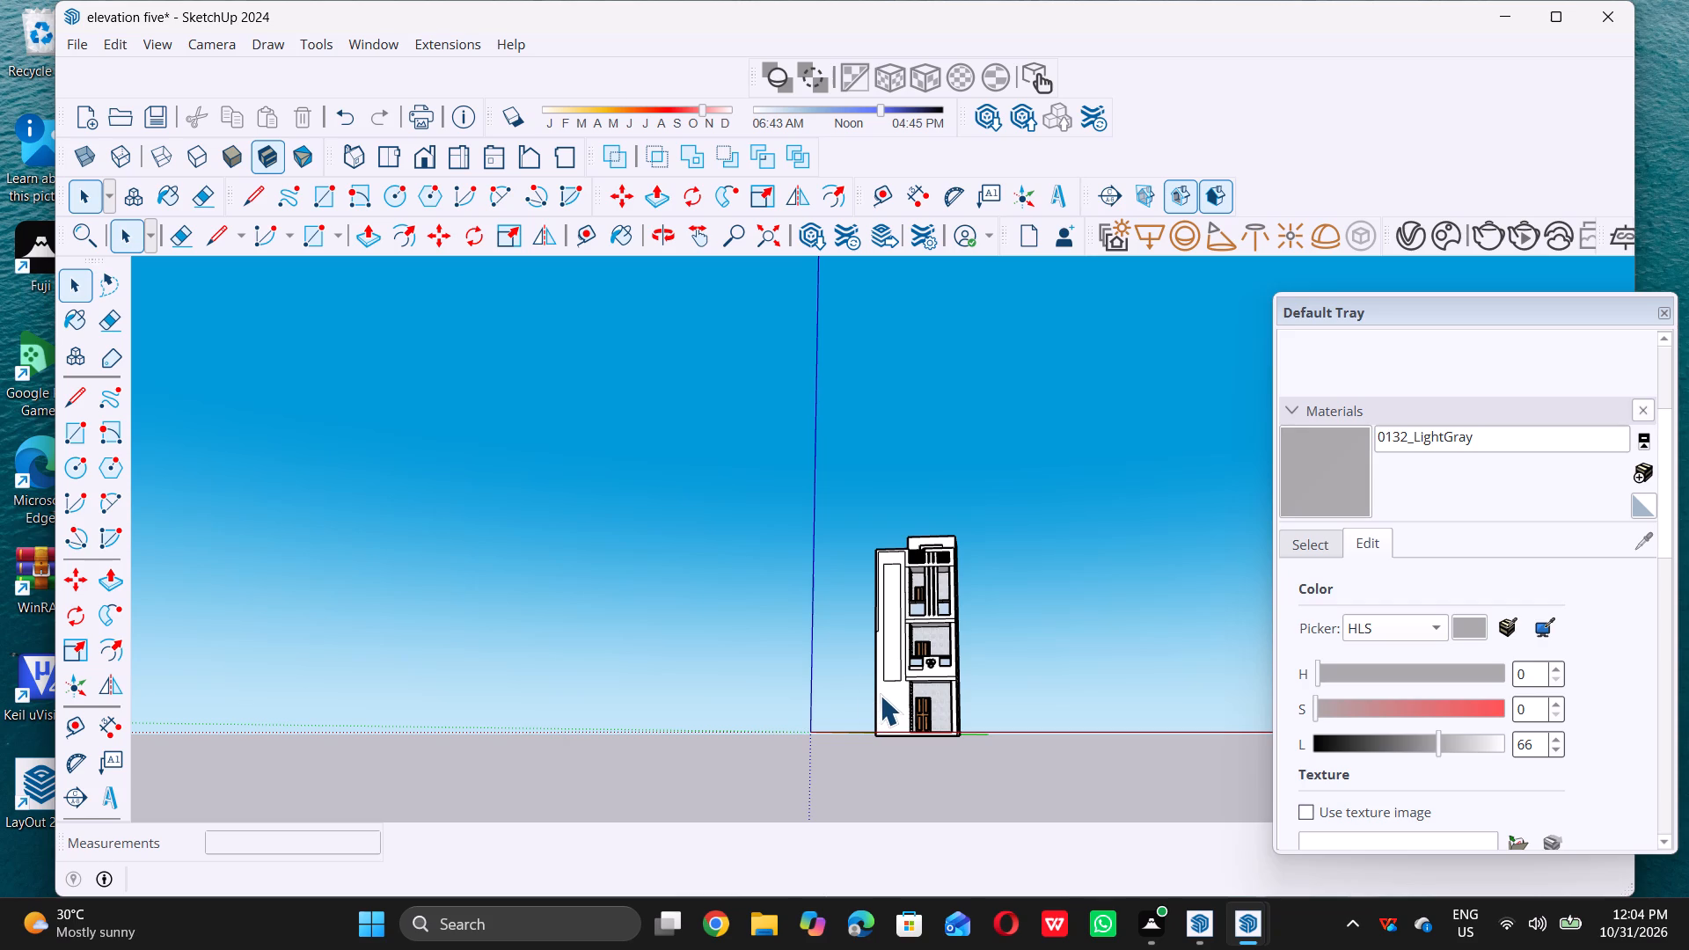
Undo the front panel rectangle and all the L-shaped wall's extrusions, back to its flat outline on the ground slab.
{"action": "key", "text": "ctrl+z"}
{"action": "key", "text": "ctrl+z"}
{"action": "key", "text": "ctrl+z"}
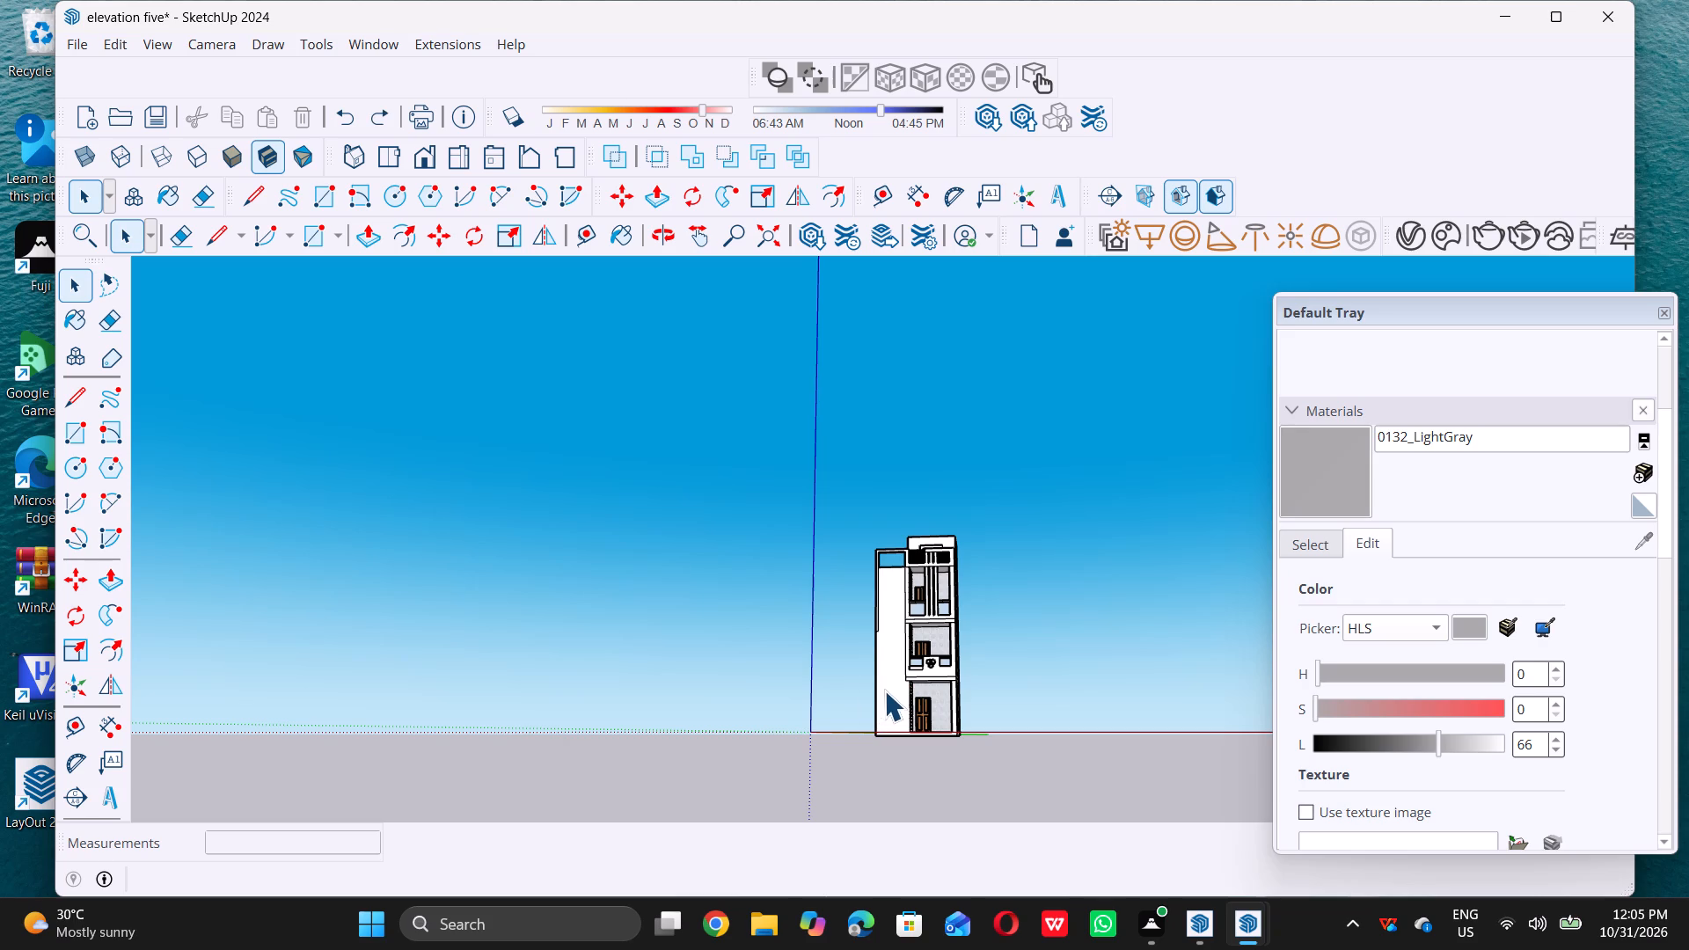
{"action": "key", "text": "ctrl+z"}
{"action": "key", "text": "ctrl+z"}
{"action": "key", "text": "ctrl+z"}
{"action": "key", "text": "z"}
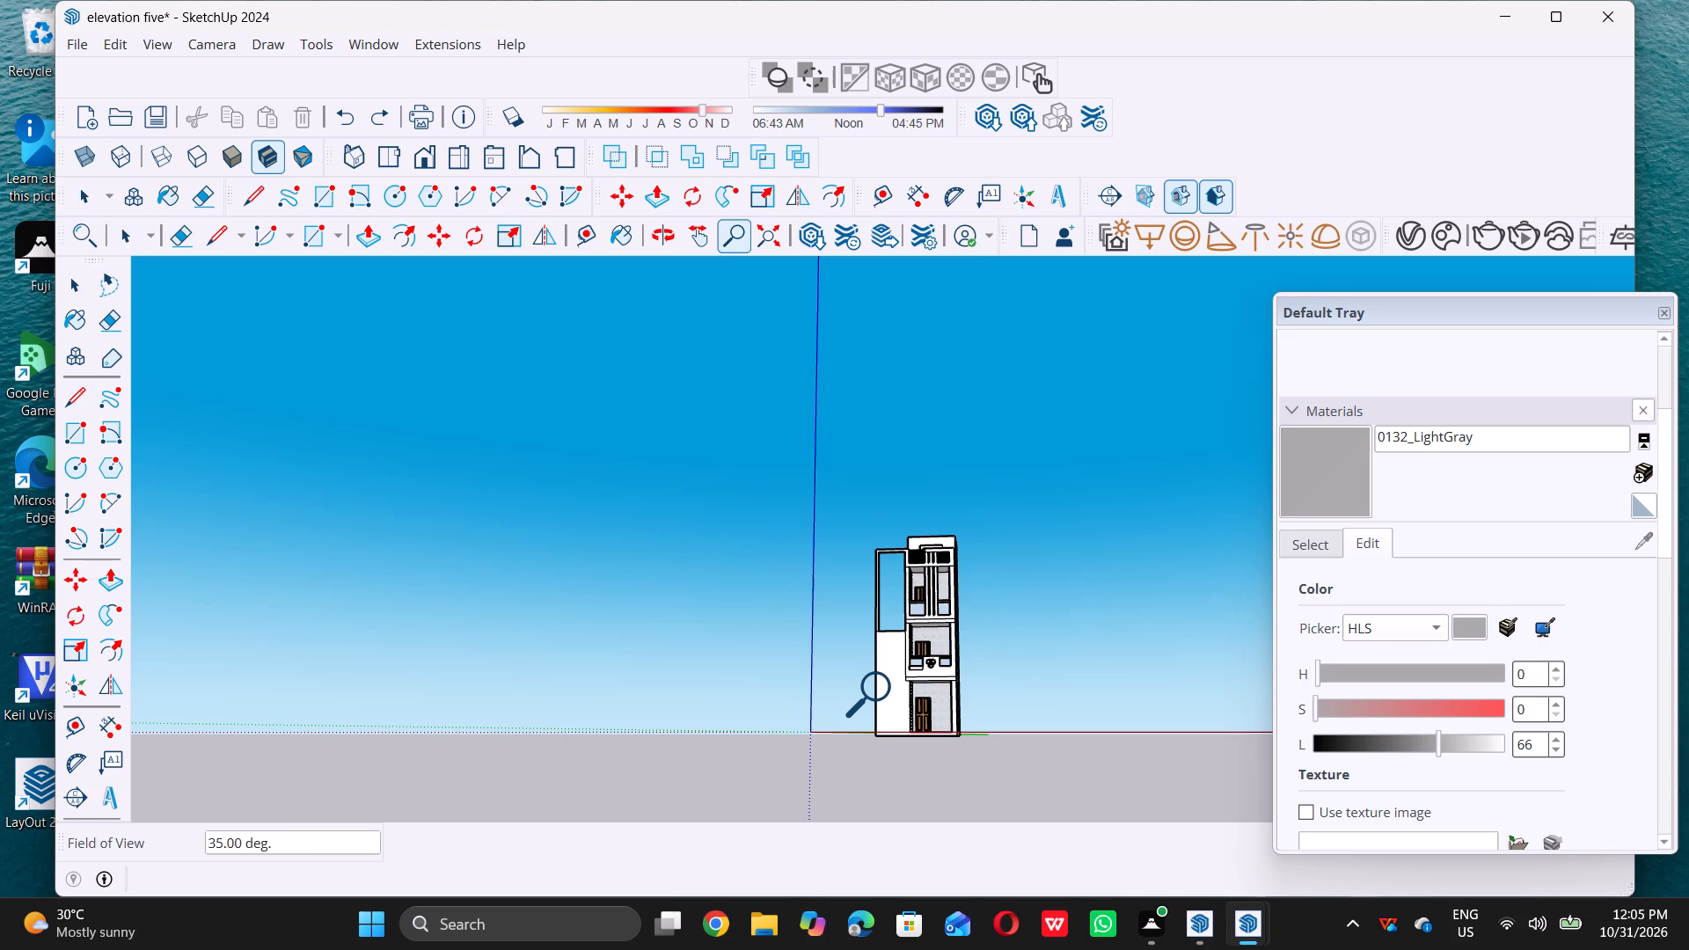
{"action": "key", "text": "ctrl+z"}
{"action": "key", "text": "ctrl+z"}
{"action": "key", "text": "z"}
{"action": "key", "text": "ctrl+z"}
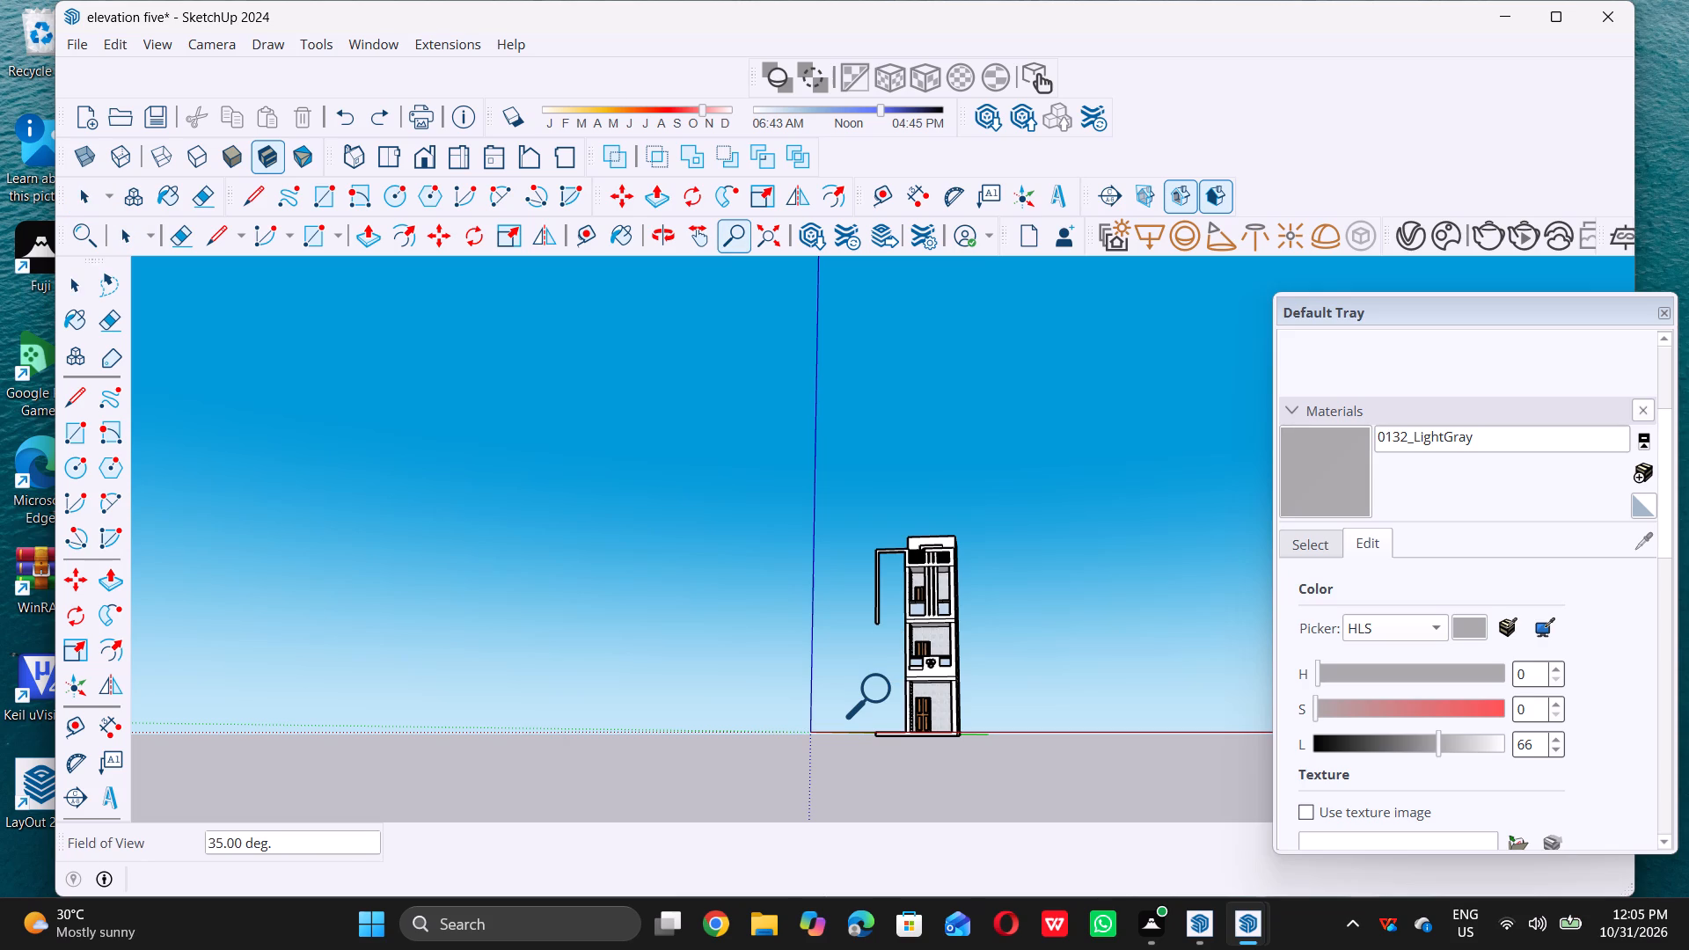
{"action": "scroll", "coordinate": [881, 691], "scroll_direction": "down", "scroll_amount": 3}
{"action": "key", "text": "space"}
Push/Pull the outer side face of the ground slab beside the building outward by 4'.
{"action": "middle_click_drag", "start_coordinate": [876, 733], "coordinate": [918, 779]}
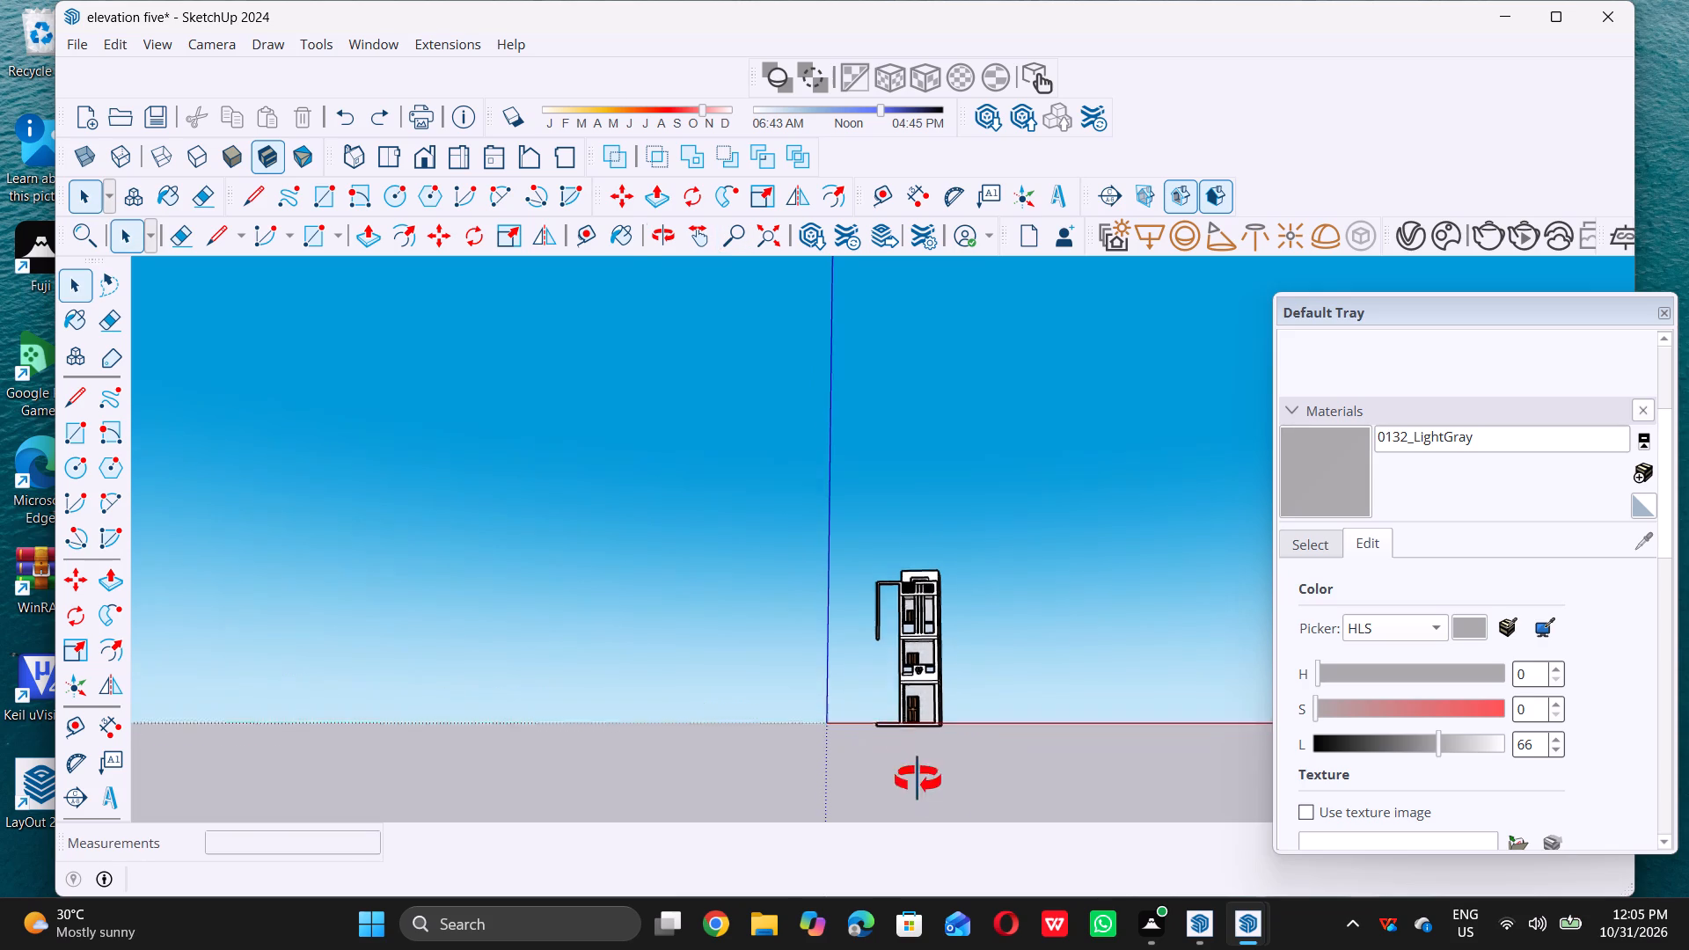
{"action": "middle_click_drag", "start_coordinate": [918, 779], "coordinate": [1030, 816]}
{"action": "scroll", "coordinate": [756, 701], "scroll_direction": "up", "scroll_amount": 6}
{"action": "scroll", "coordinate": [910, 703], "scroll_direction": "up", "scroll_amount": 6}
{"action": "scroll", "coordinate": [995, 746], "scroll_direction": "up", "scroll_amount": 5}
{"action": "scroll", "coordinate": [896, 748], "scroll_direction": "up", "scroll_amount": 15}
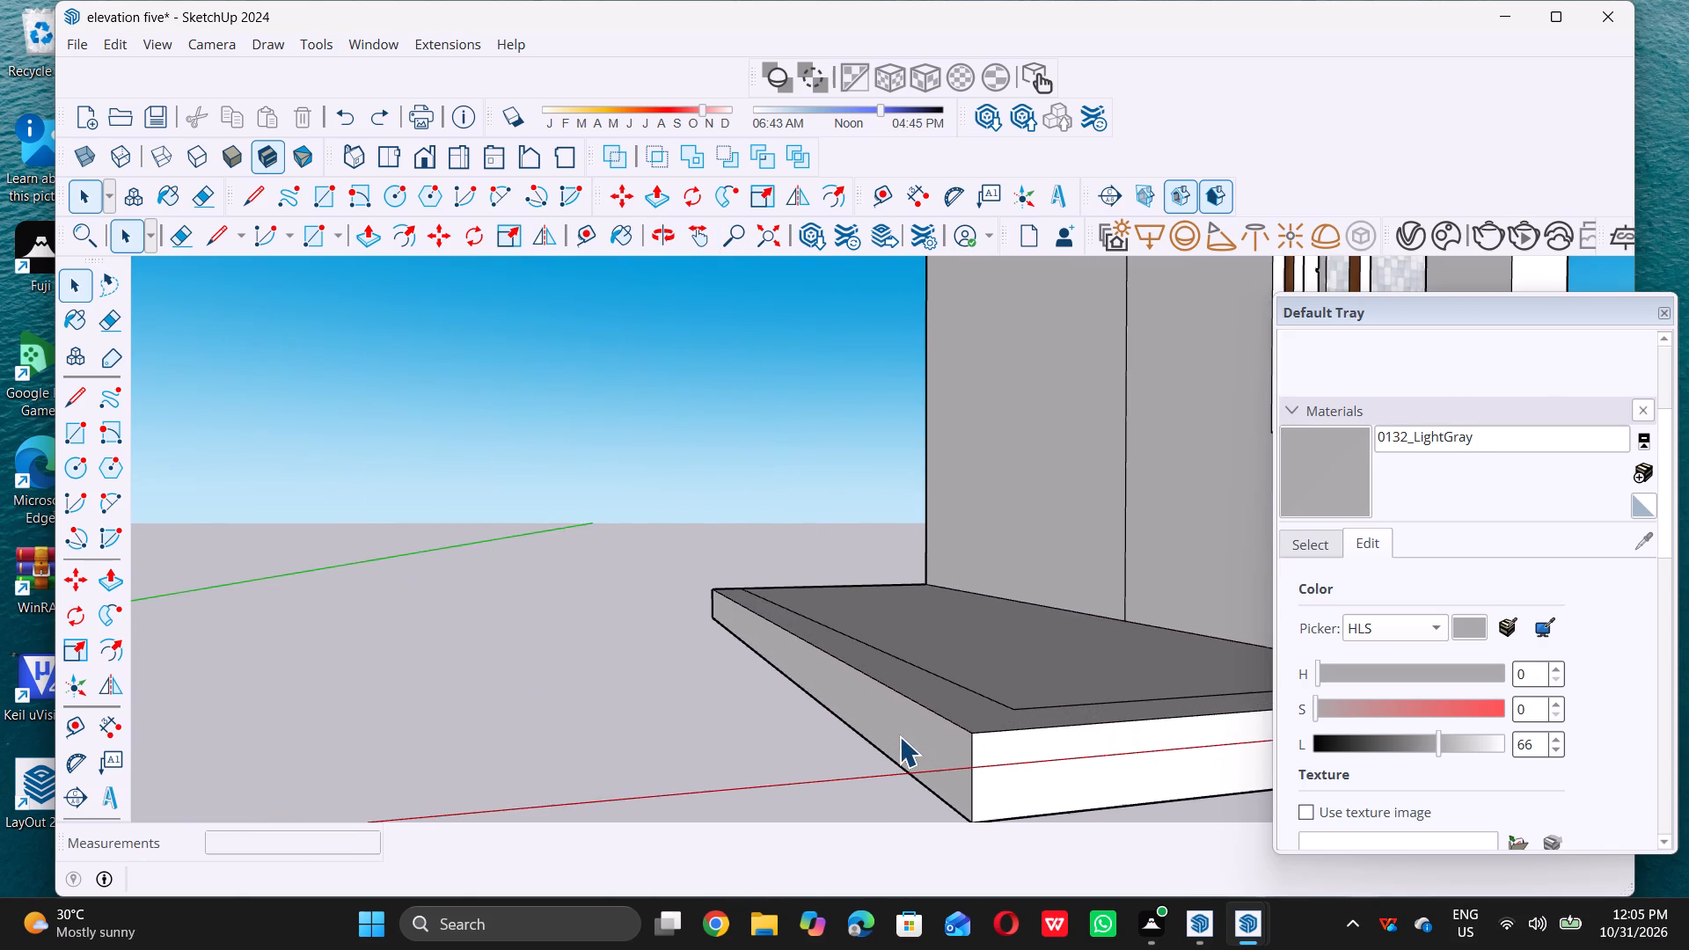
{"action": "left_click", "coordinate": [899, 736]}
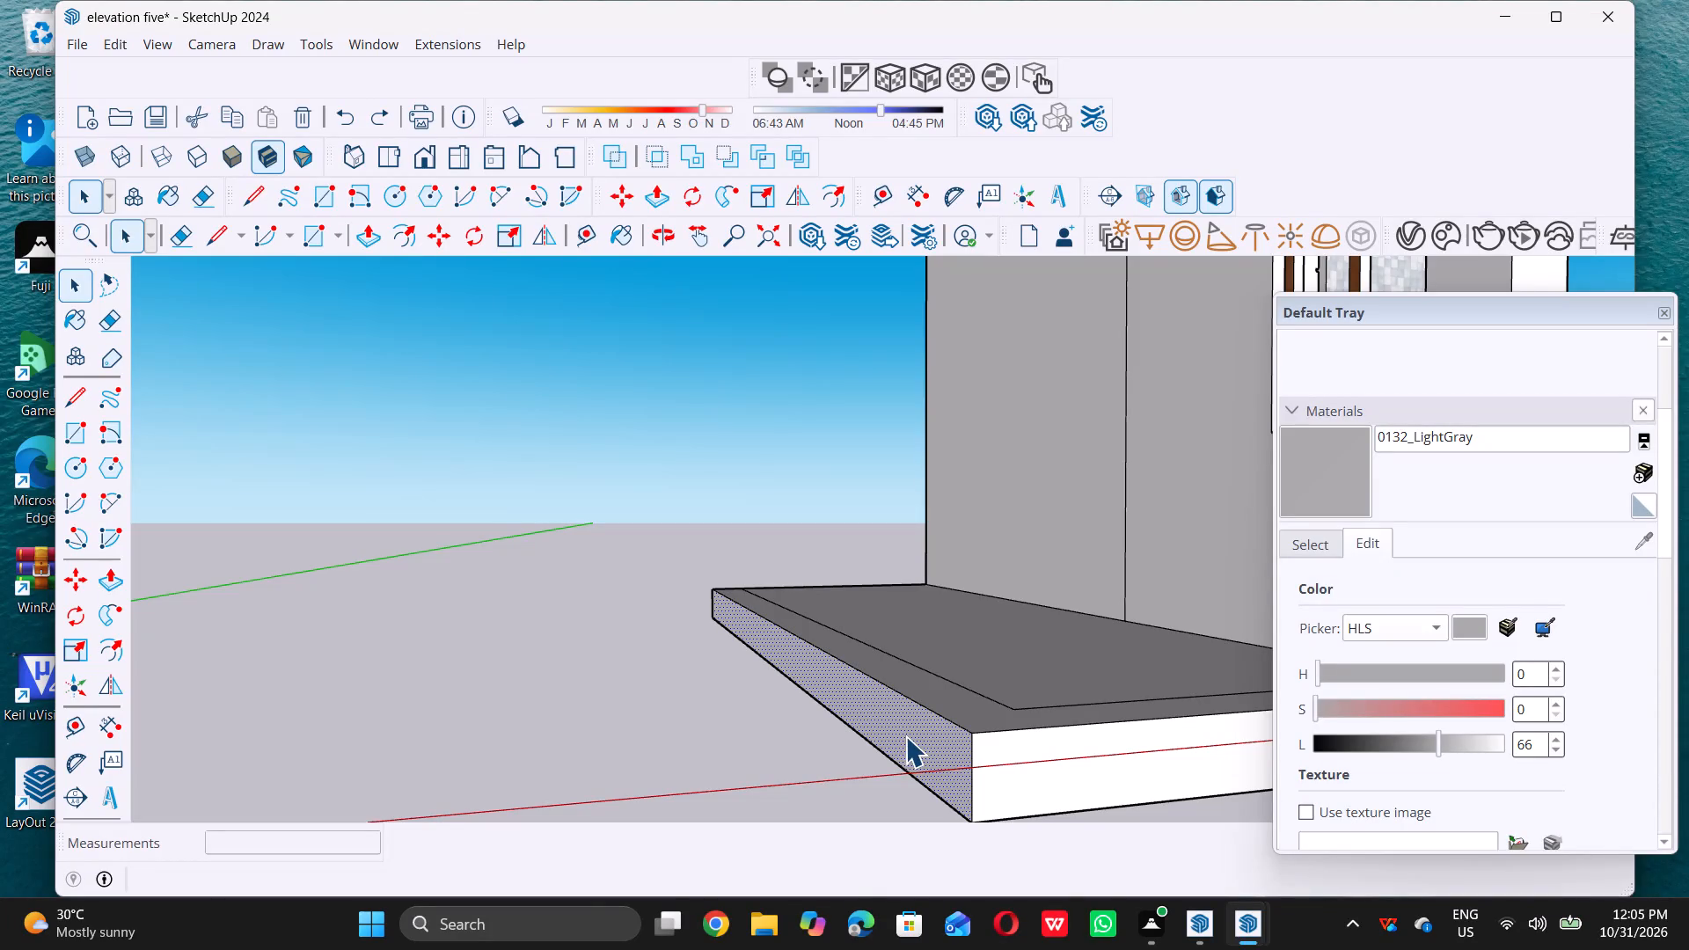
{"action": "key", "text": "p"}
{"action": "left_click", "coordinate": [907, 736]}
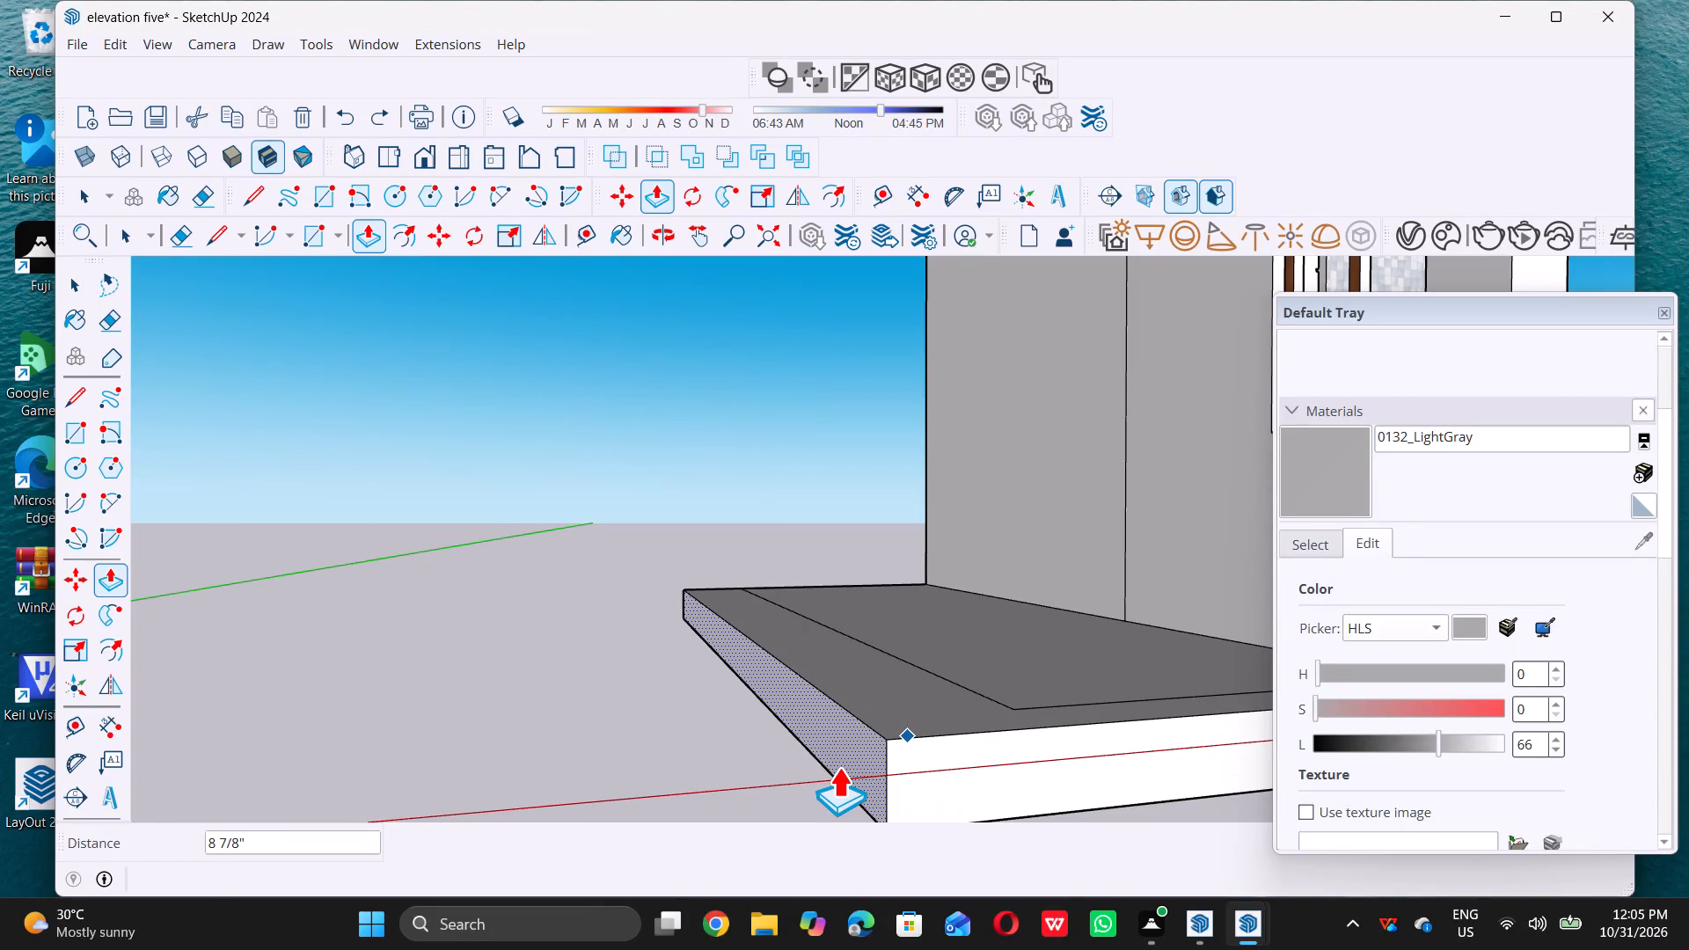
{"action": "key", "text": "4"}
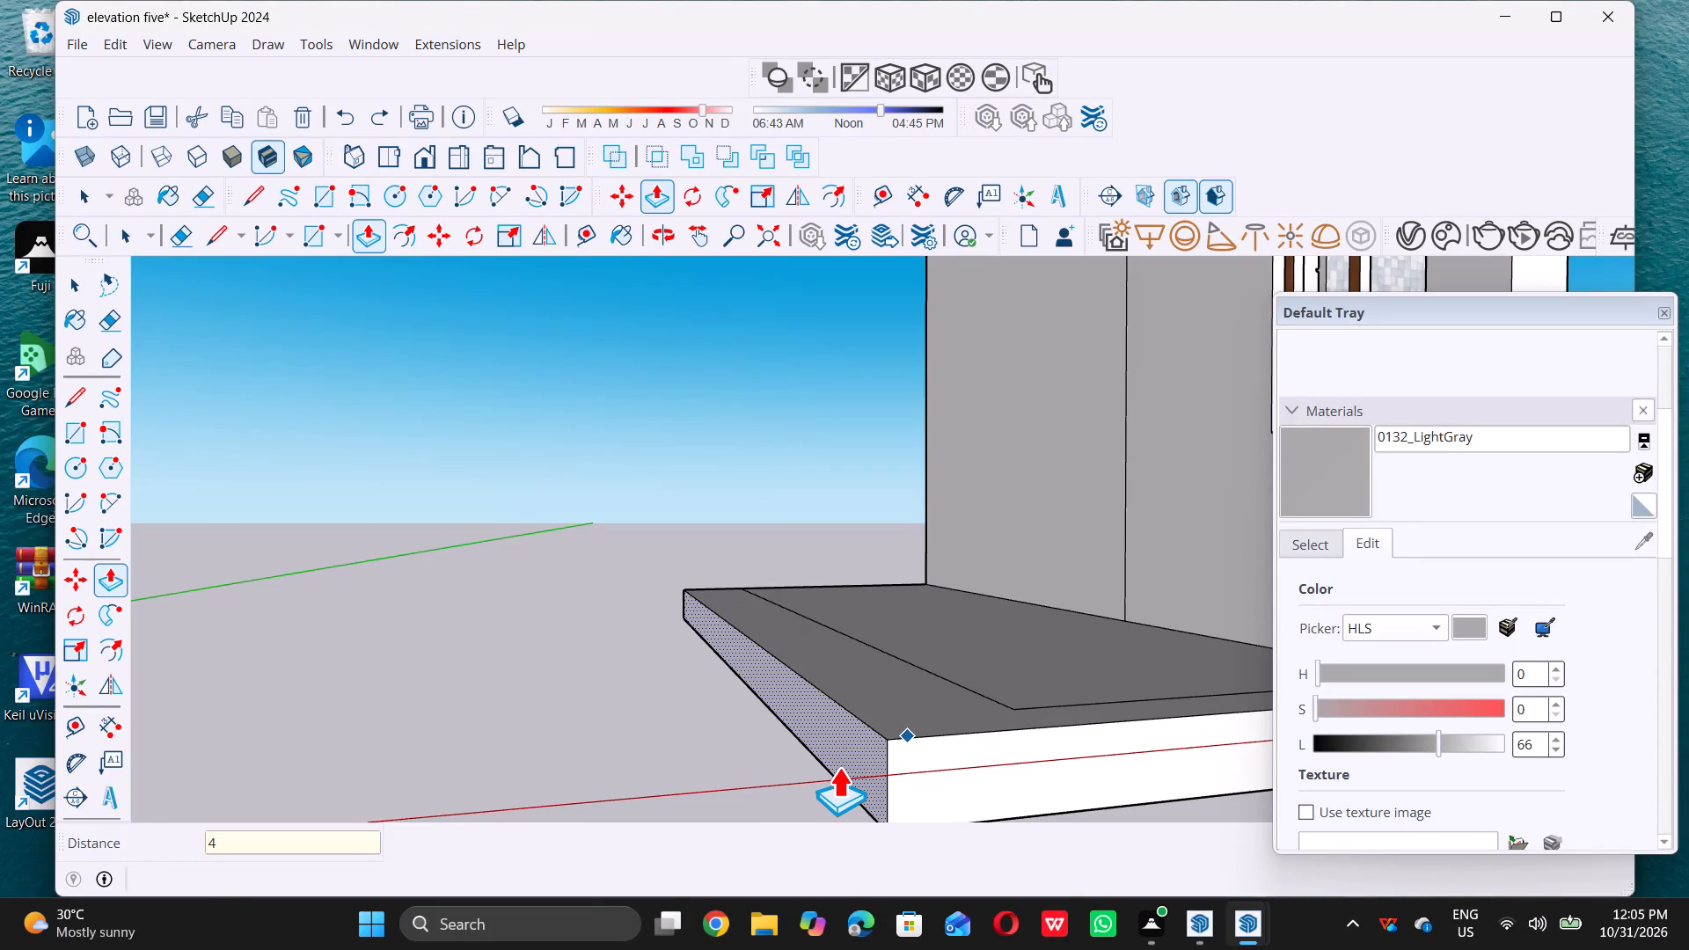
{"action": "key", "text": "apostrophe"}
{"action": "key", "text": "Return"}
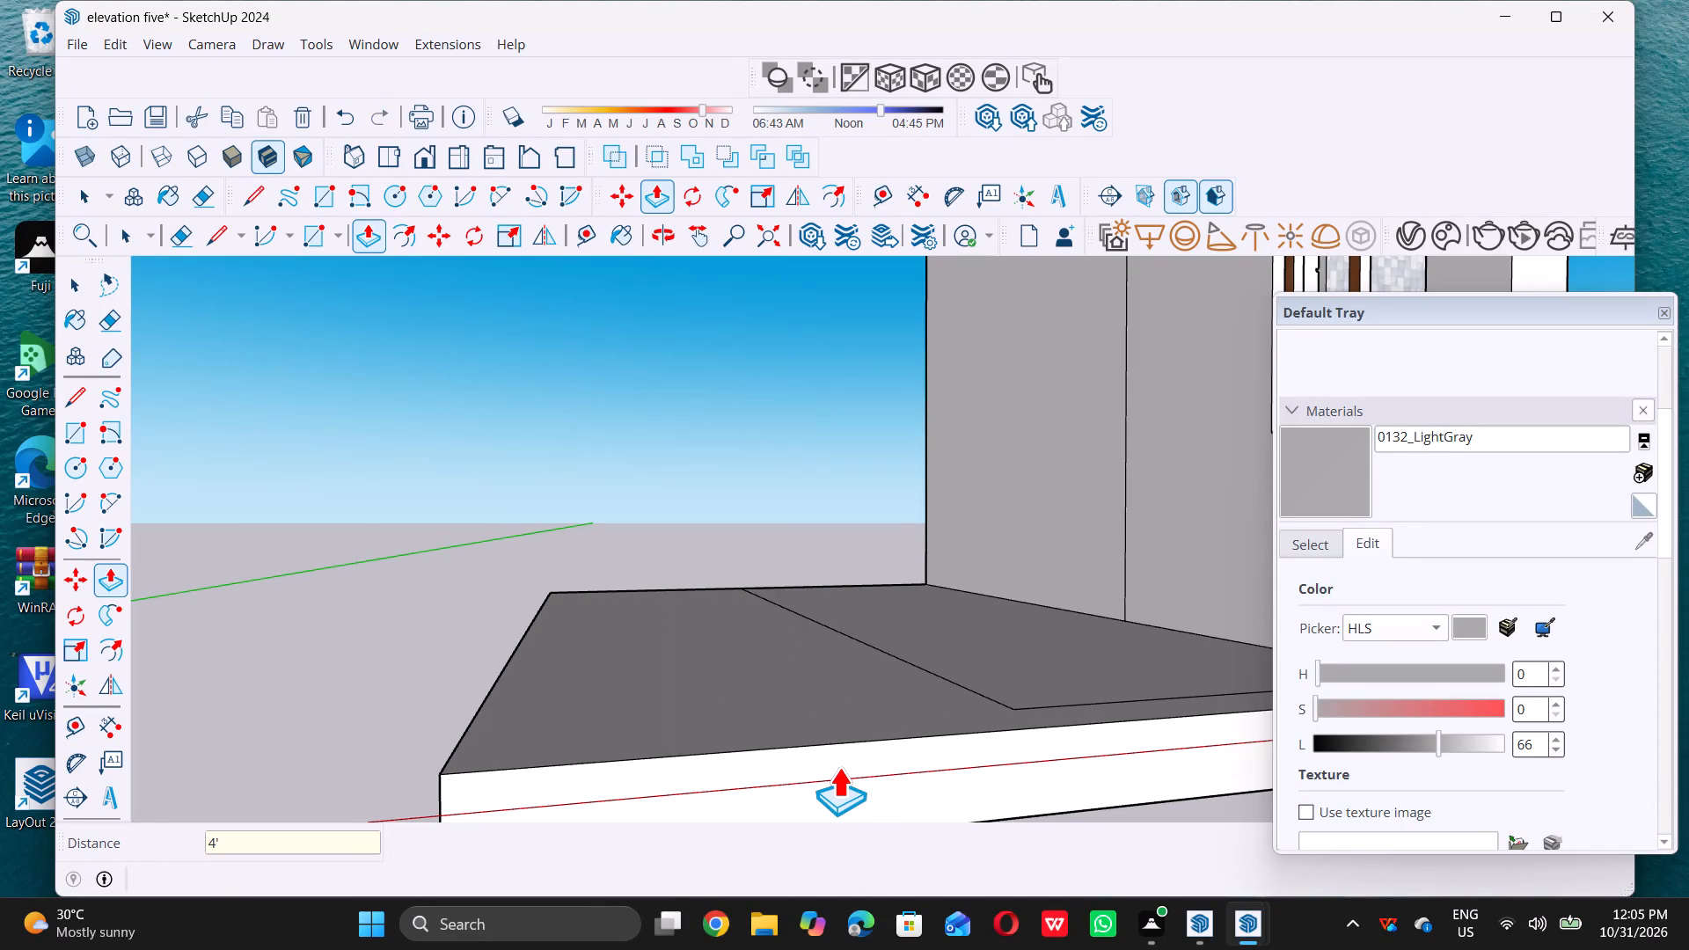
{"action": "key", "text": "space"}
Erase the long line of the old wall outline running front to back across the widened slab.
{"action": "scroll", "coordinate": [728, 648], "scroll_direction": "down", "scroll_amount": 5}
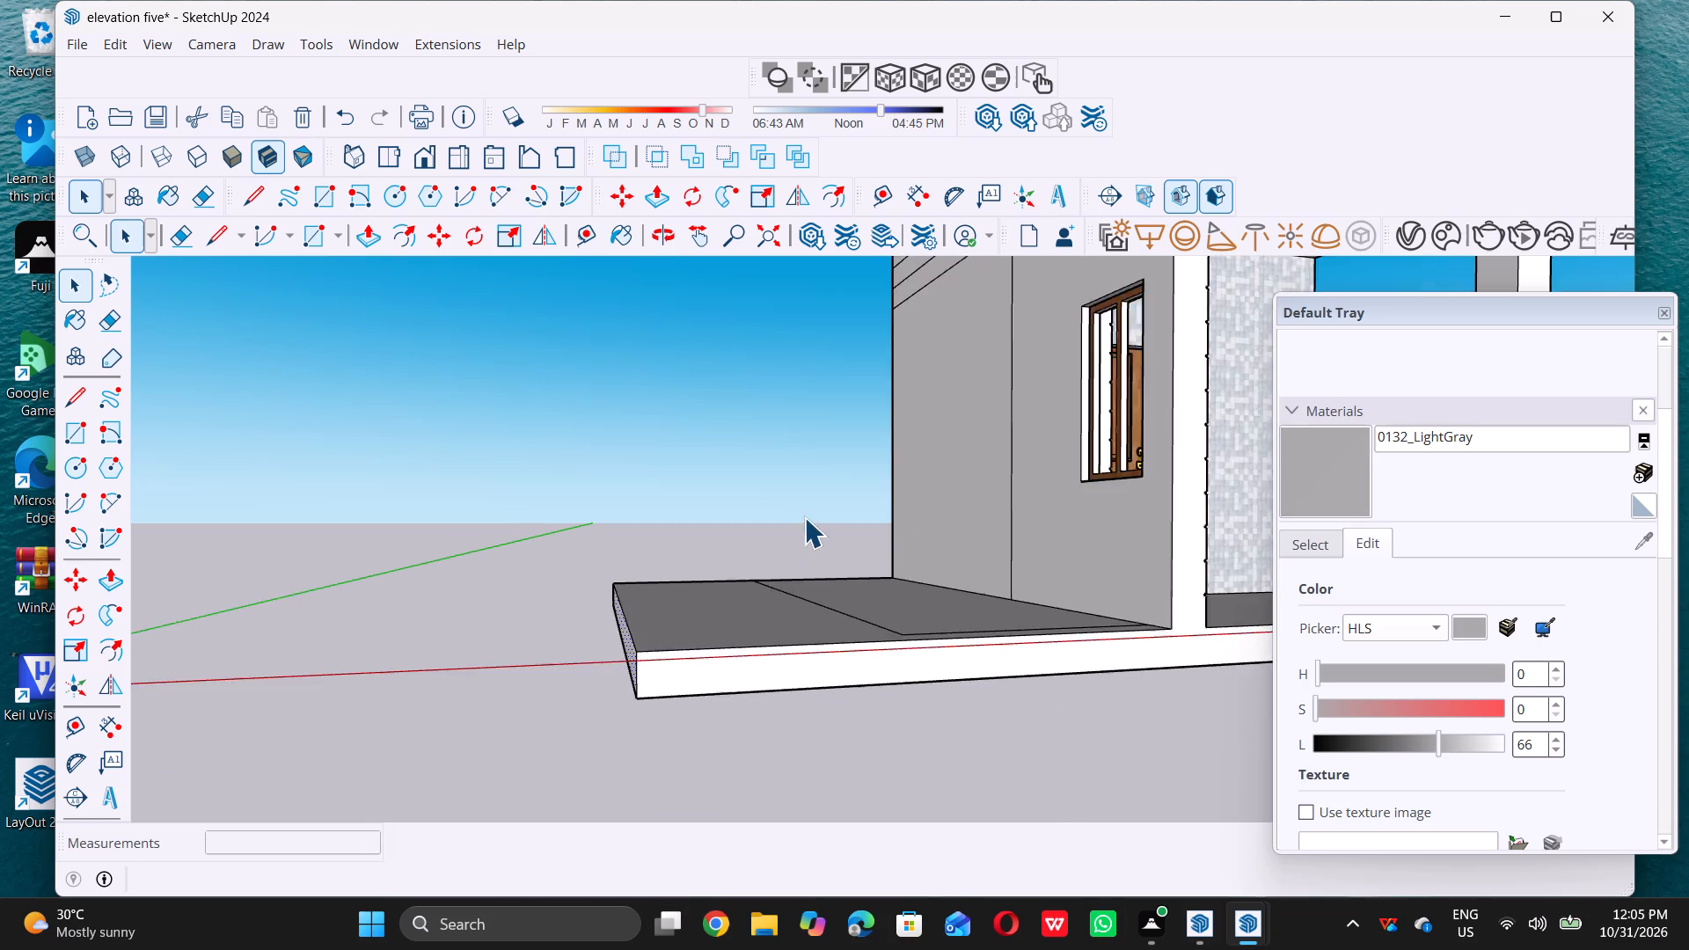
{"action": "scroll", "coordinate": [804, 529], "scroll_direction": "down", "scroll_amount": 4}
{"action": "middle_click_drag", "start_coordinate": [805, 625], "coordinate": [713, 871]}
{"action": "middle_click_drag", "start_coordinate": [712, 868], "coordinate": [711, 859]}
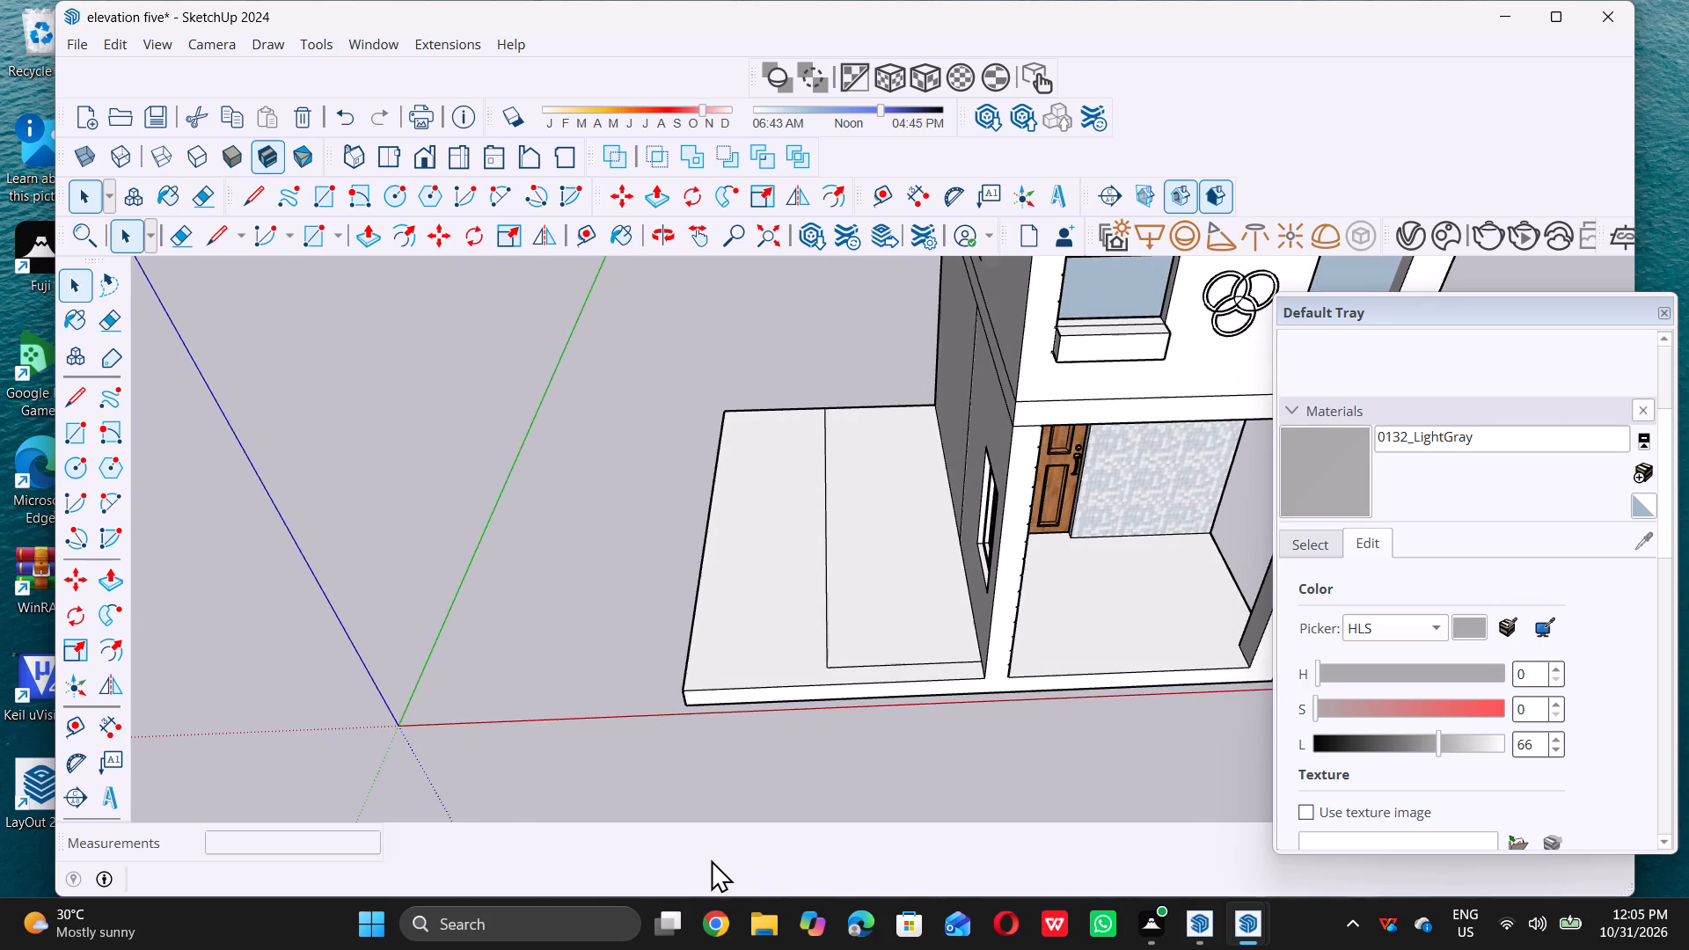
{"action": "middle_click_drag", "start_coordinate": [711, 859], "coordinate": [707, 859]}
{"action": "key", "text": "e"}
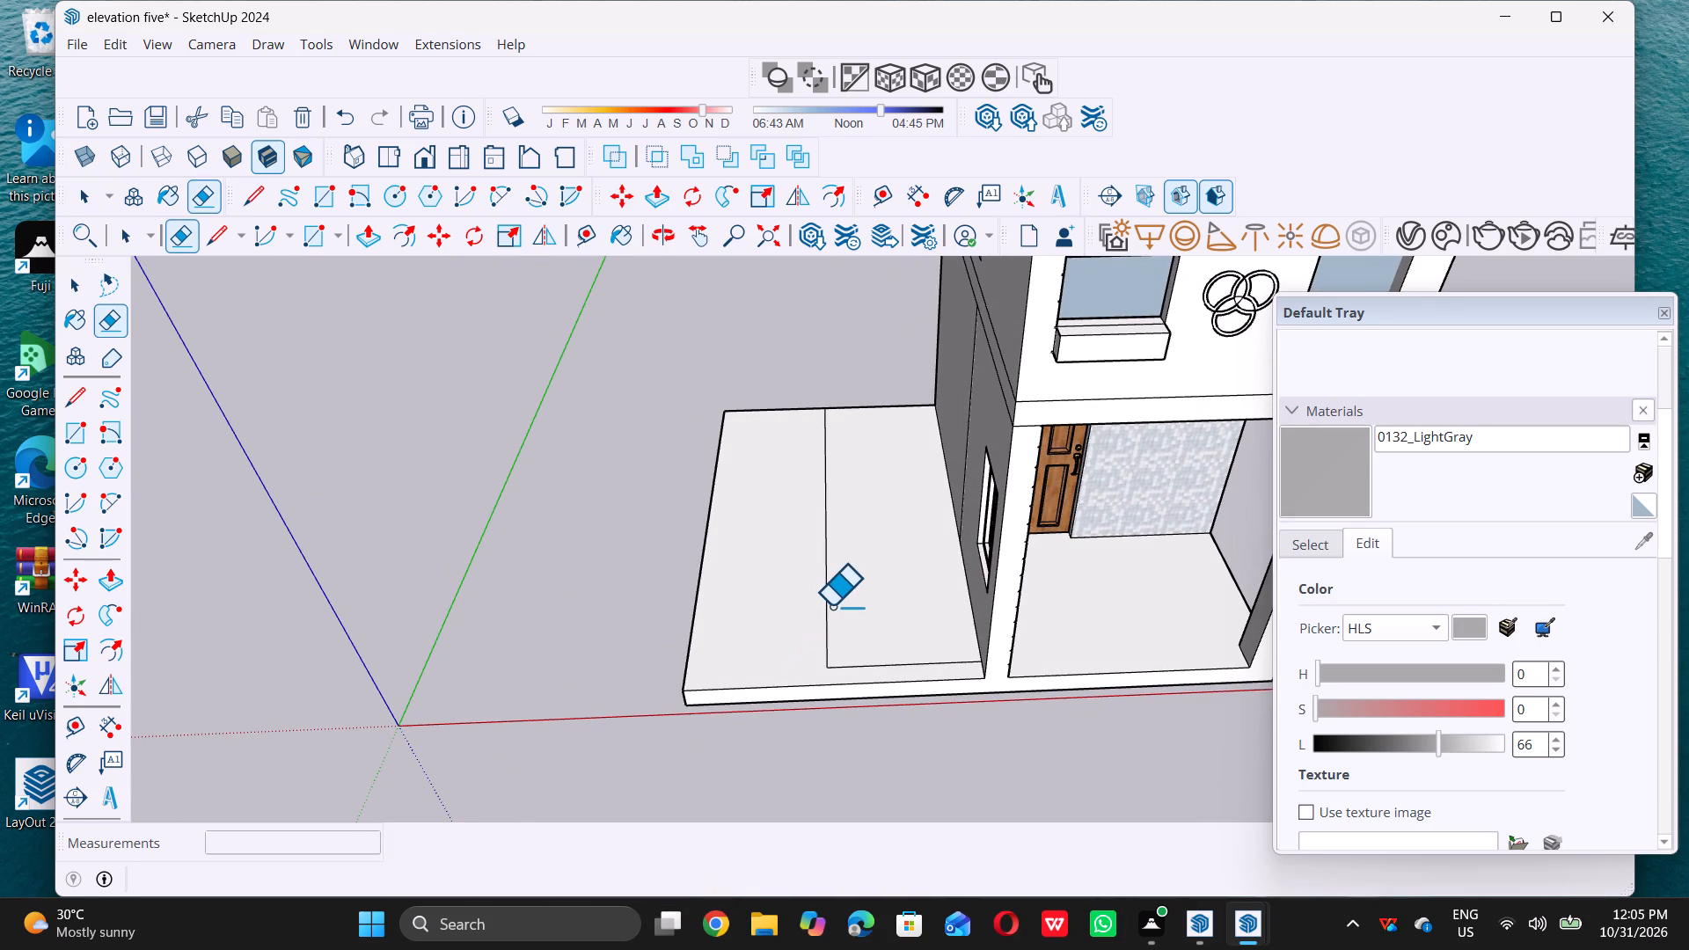
{"action": "left_click", "coordinate": [823, 605]}
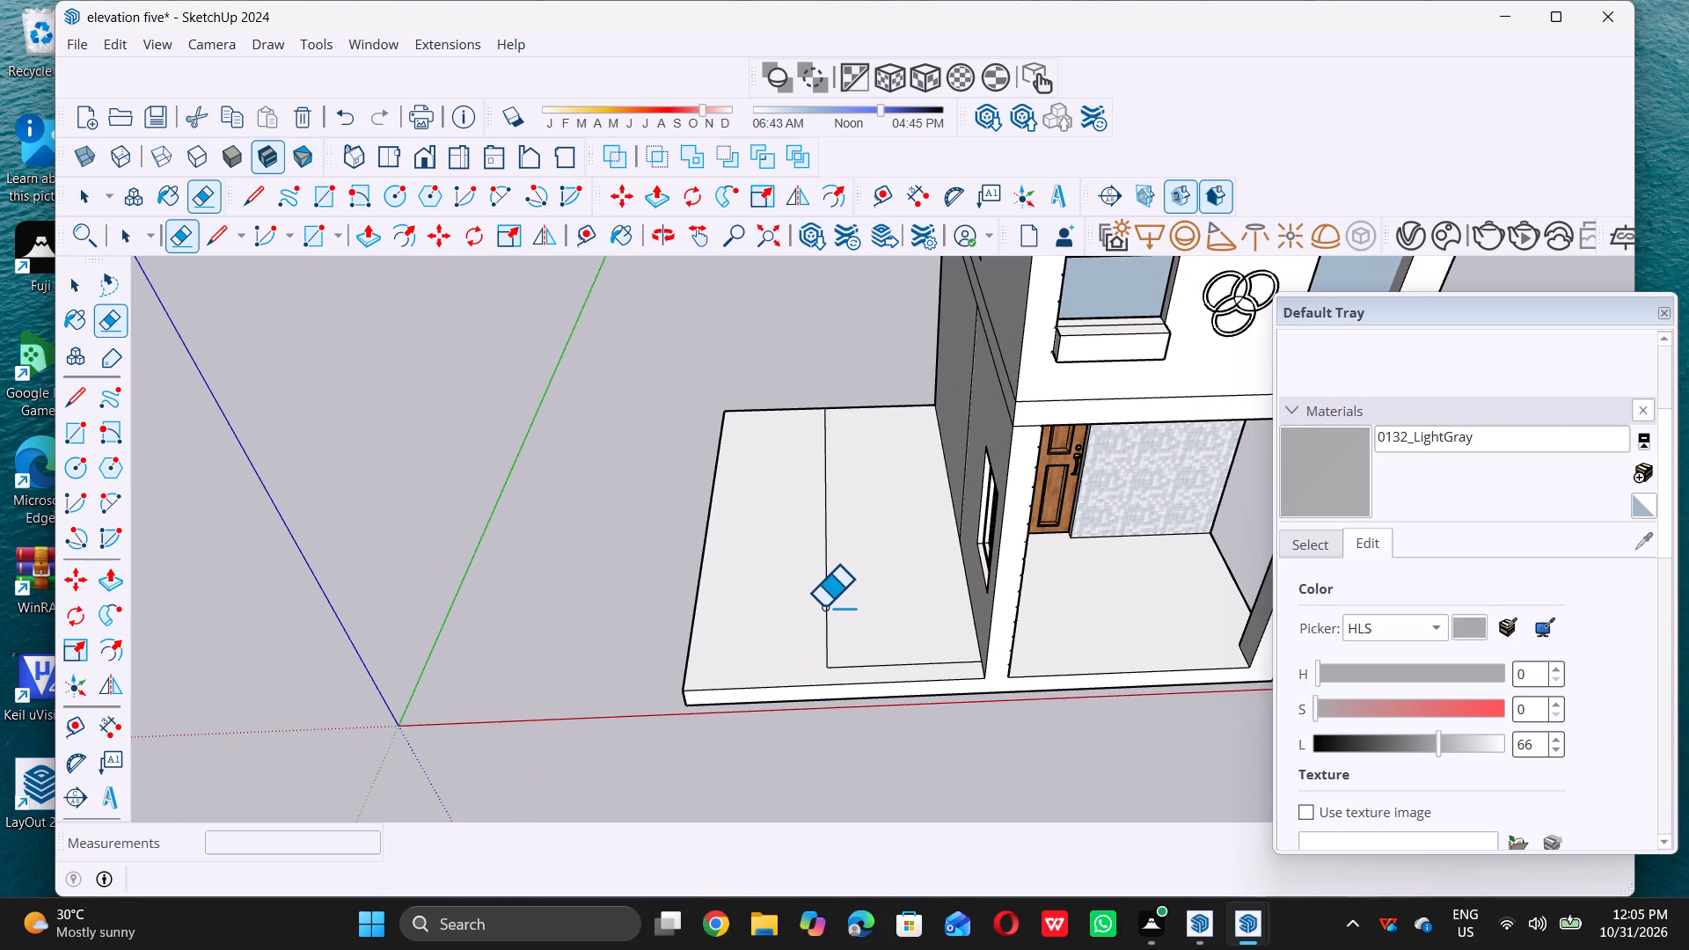
{"action": "triple_click", "coordinate": [823, 606]}
{"action": "triple_click", "coordinate": [826, 606]}
{"action": "key", "text": "space"}
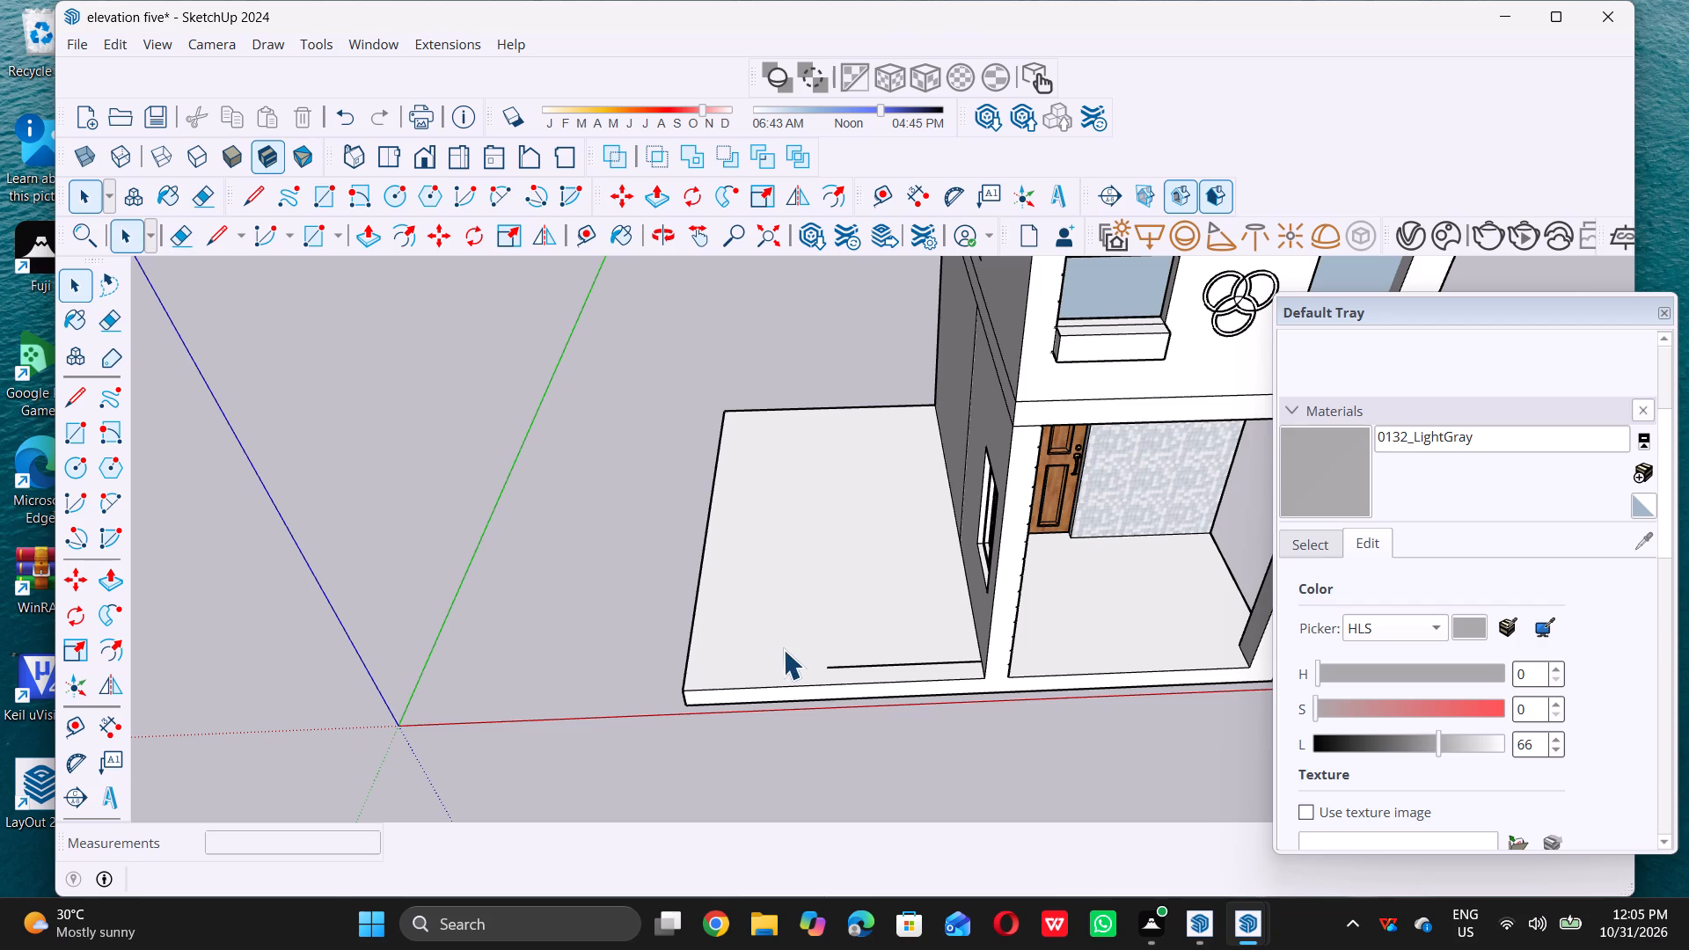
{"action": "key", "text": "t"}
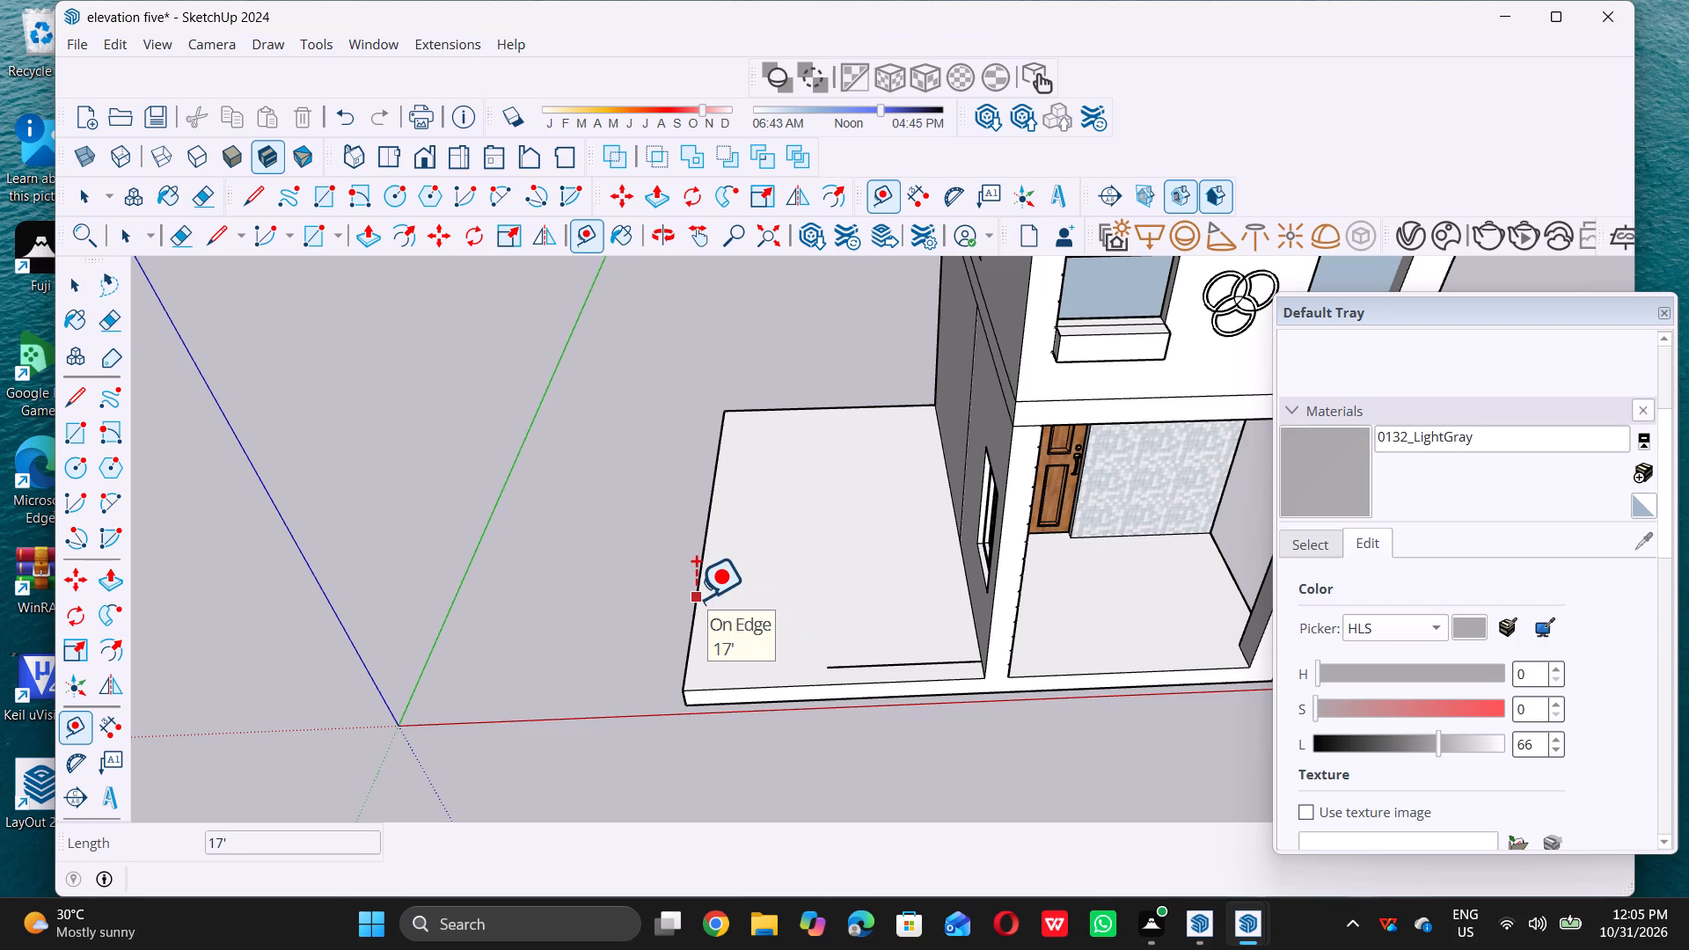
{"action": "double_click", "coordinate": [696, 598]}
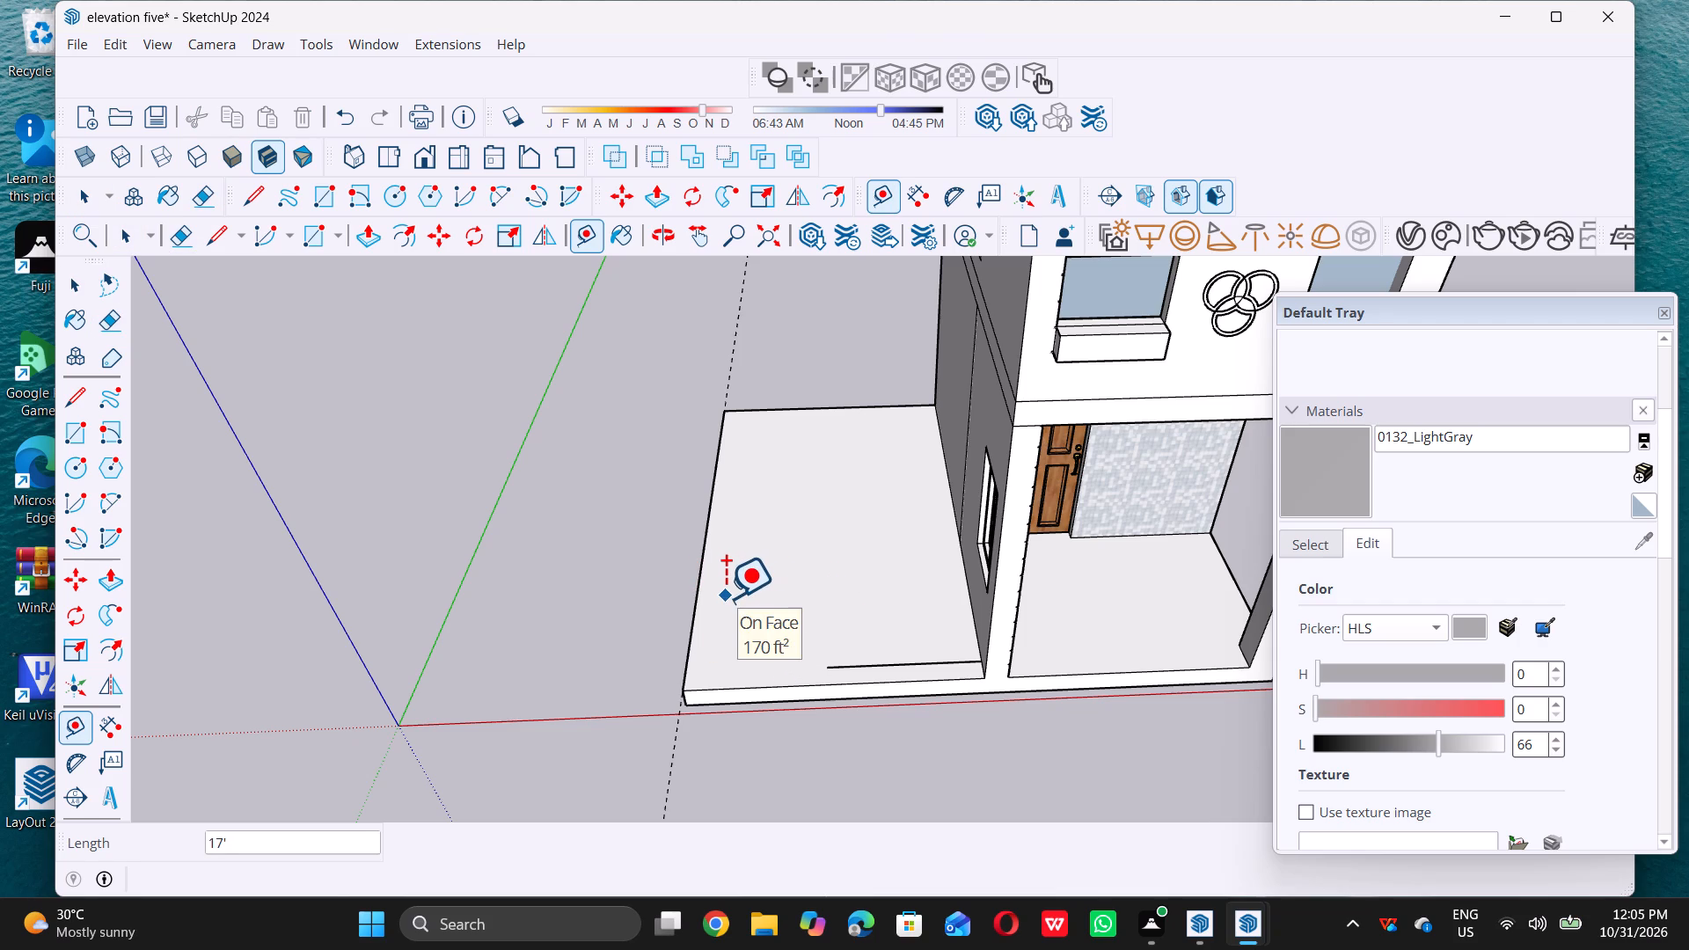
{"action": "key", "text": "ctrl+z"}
Place guides along the widened slab's outer long edge and 9" inward from it.
{"action": "key", "text": "t"}
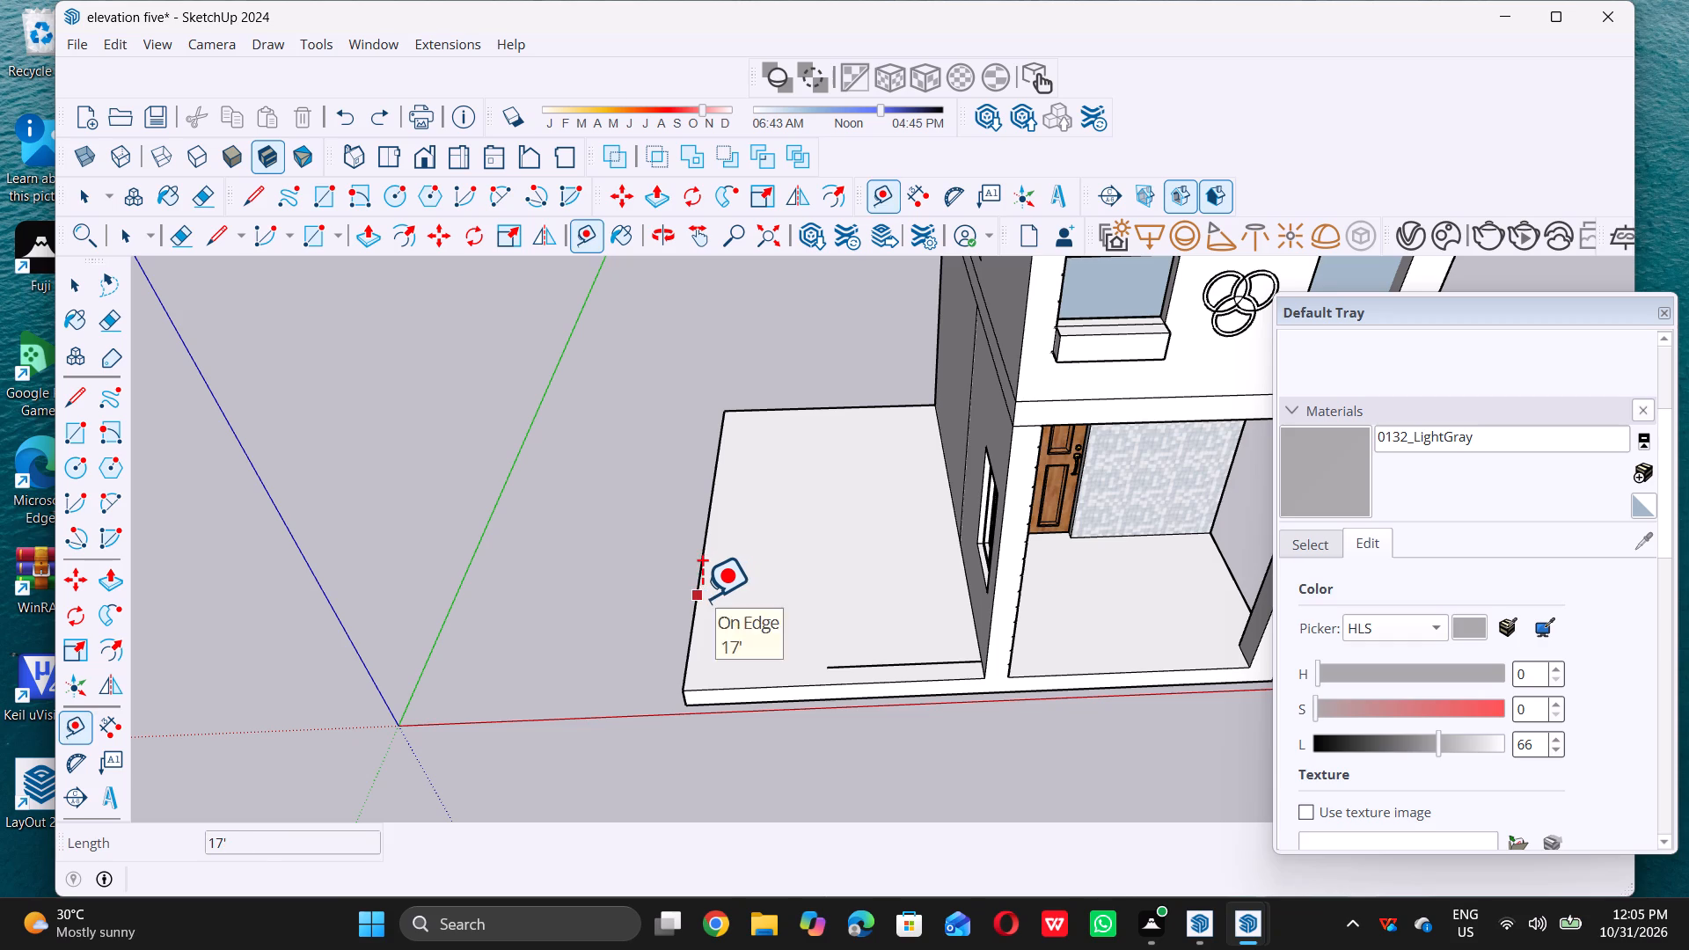
{"action": "double_click", "coordinate": [697, 596]}
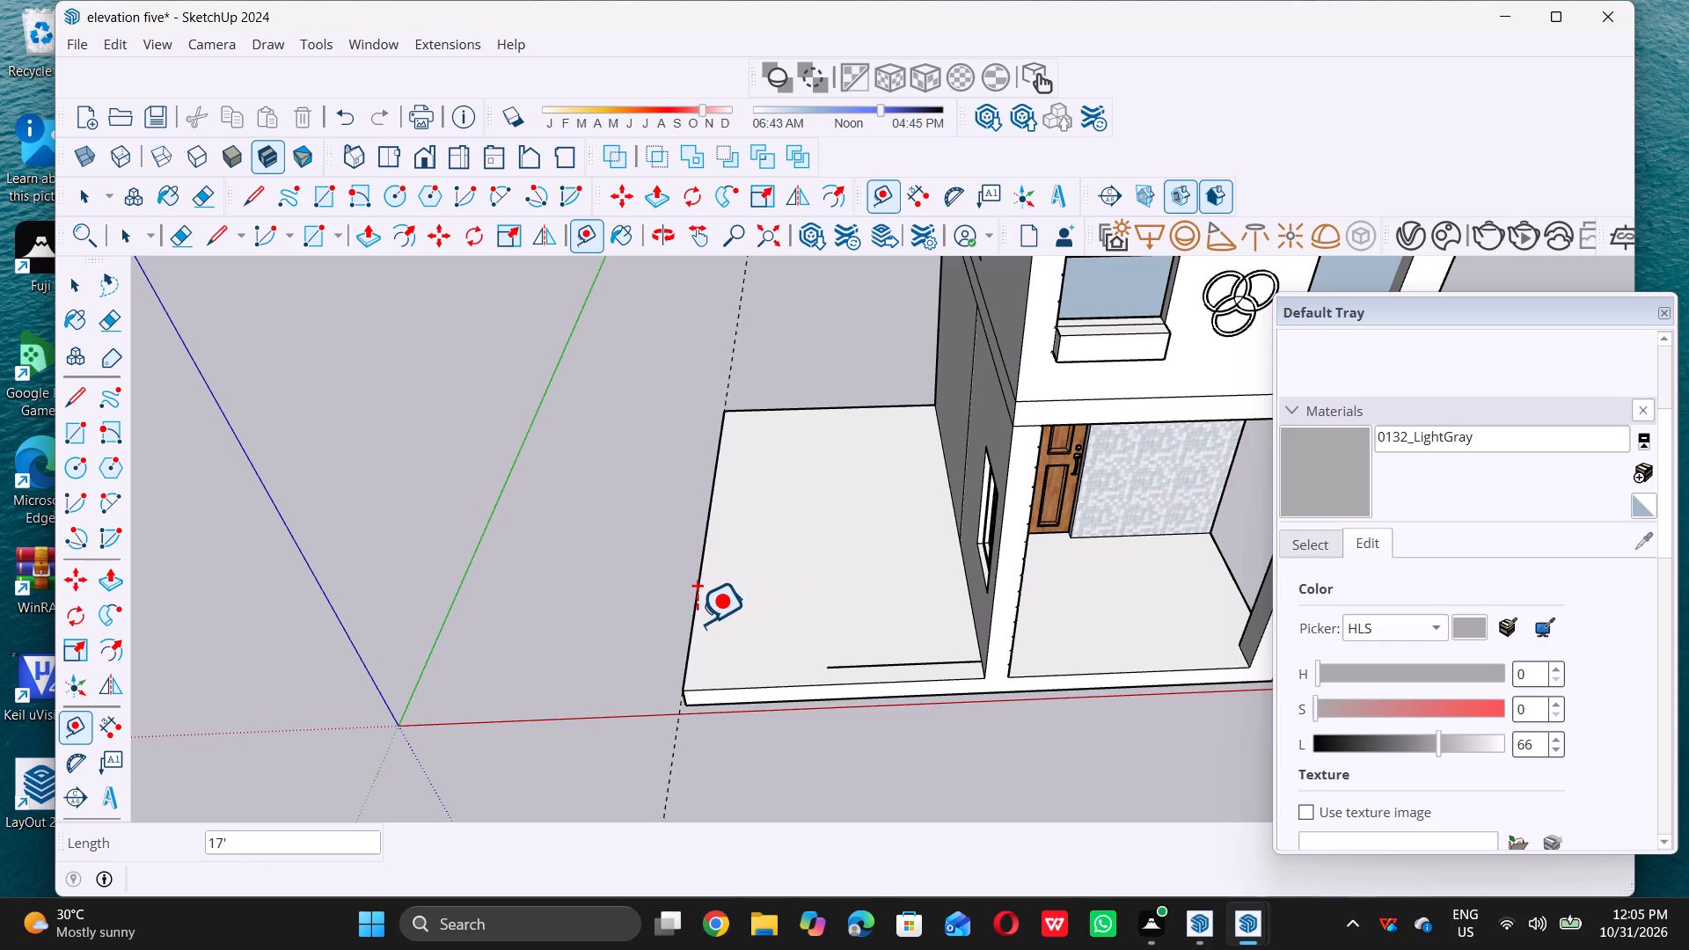
{"action": "triple_click", "coordinate": [691, 623]}
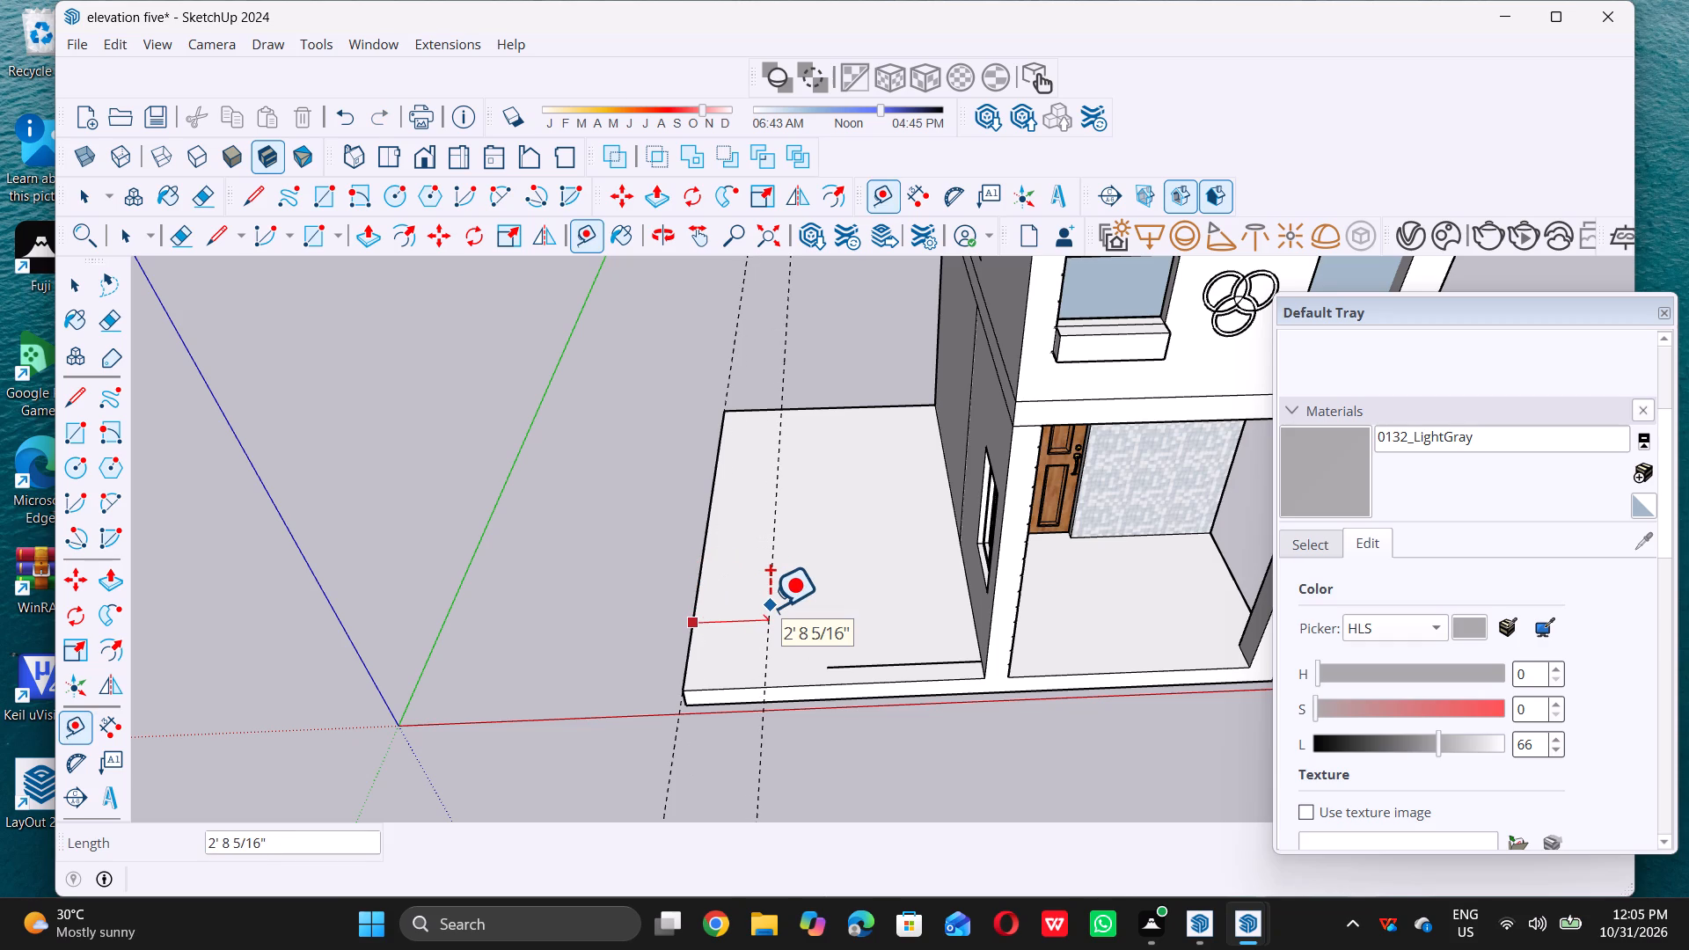
{"action": "key", "text": "9"}
{"action": "key", "text": "shift+quotedbl"}
{"action": "key", "text": "Return"}
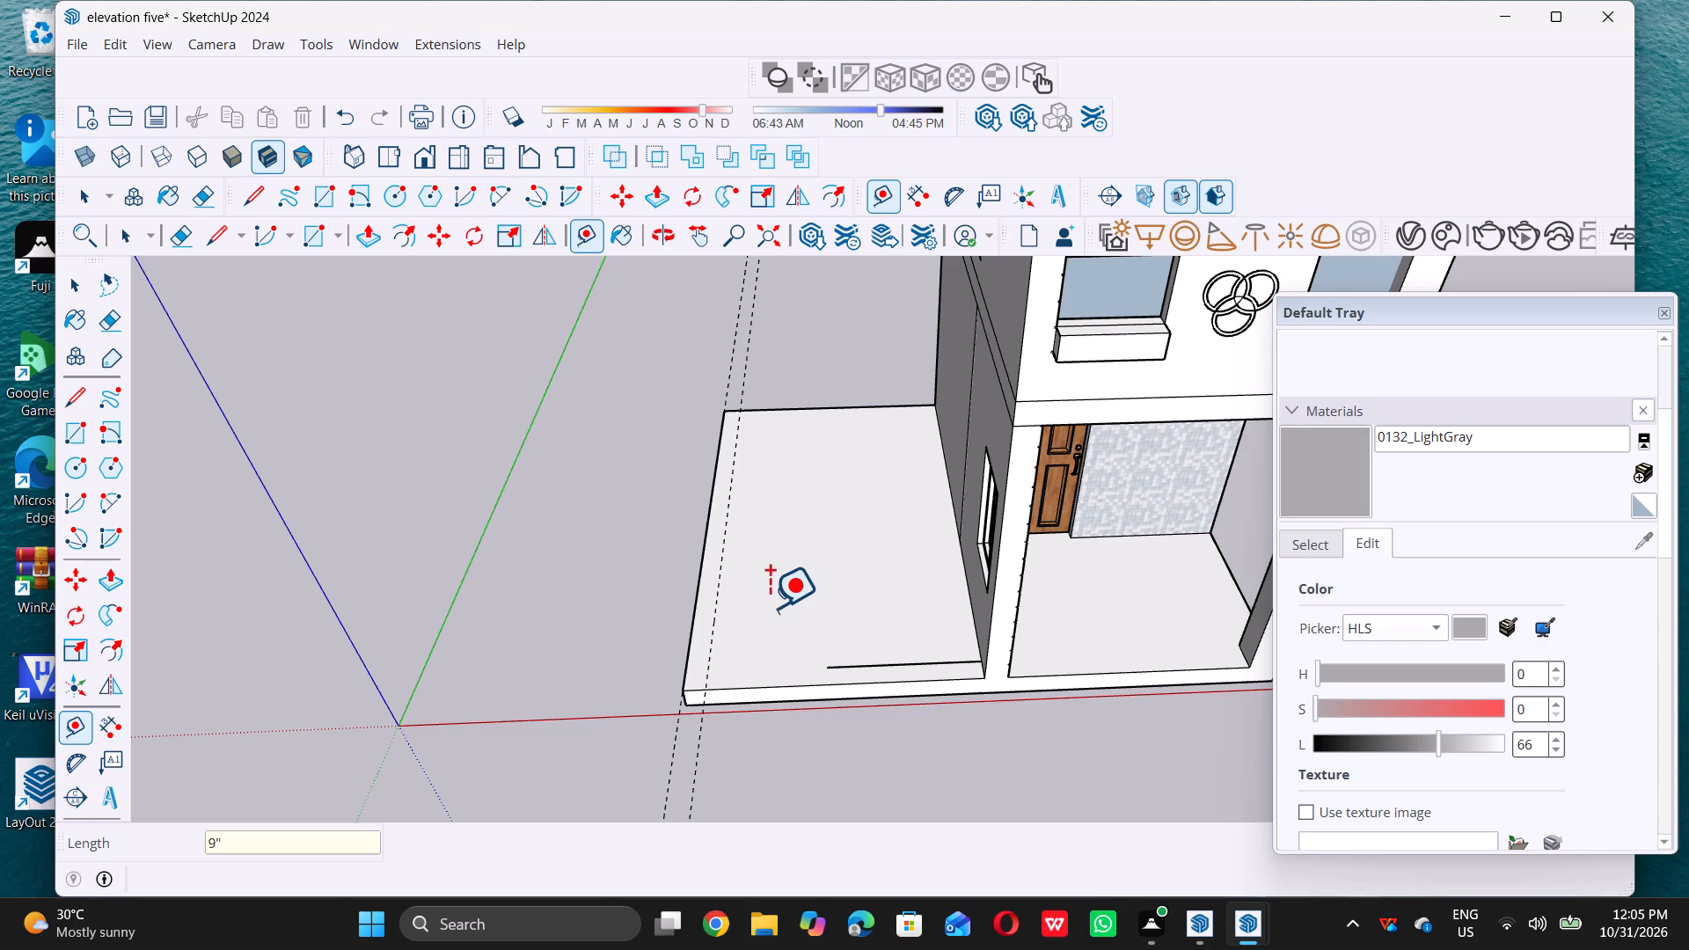
{"action": "key", "text": "space"}
Draw a 9" by 17' rectangle on the ground slab between the two guides along its outer long edge.
{"action": "scroll", "coordinate": [767, 445], "scroll_direction": "up", "scroll_amount": 2}
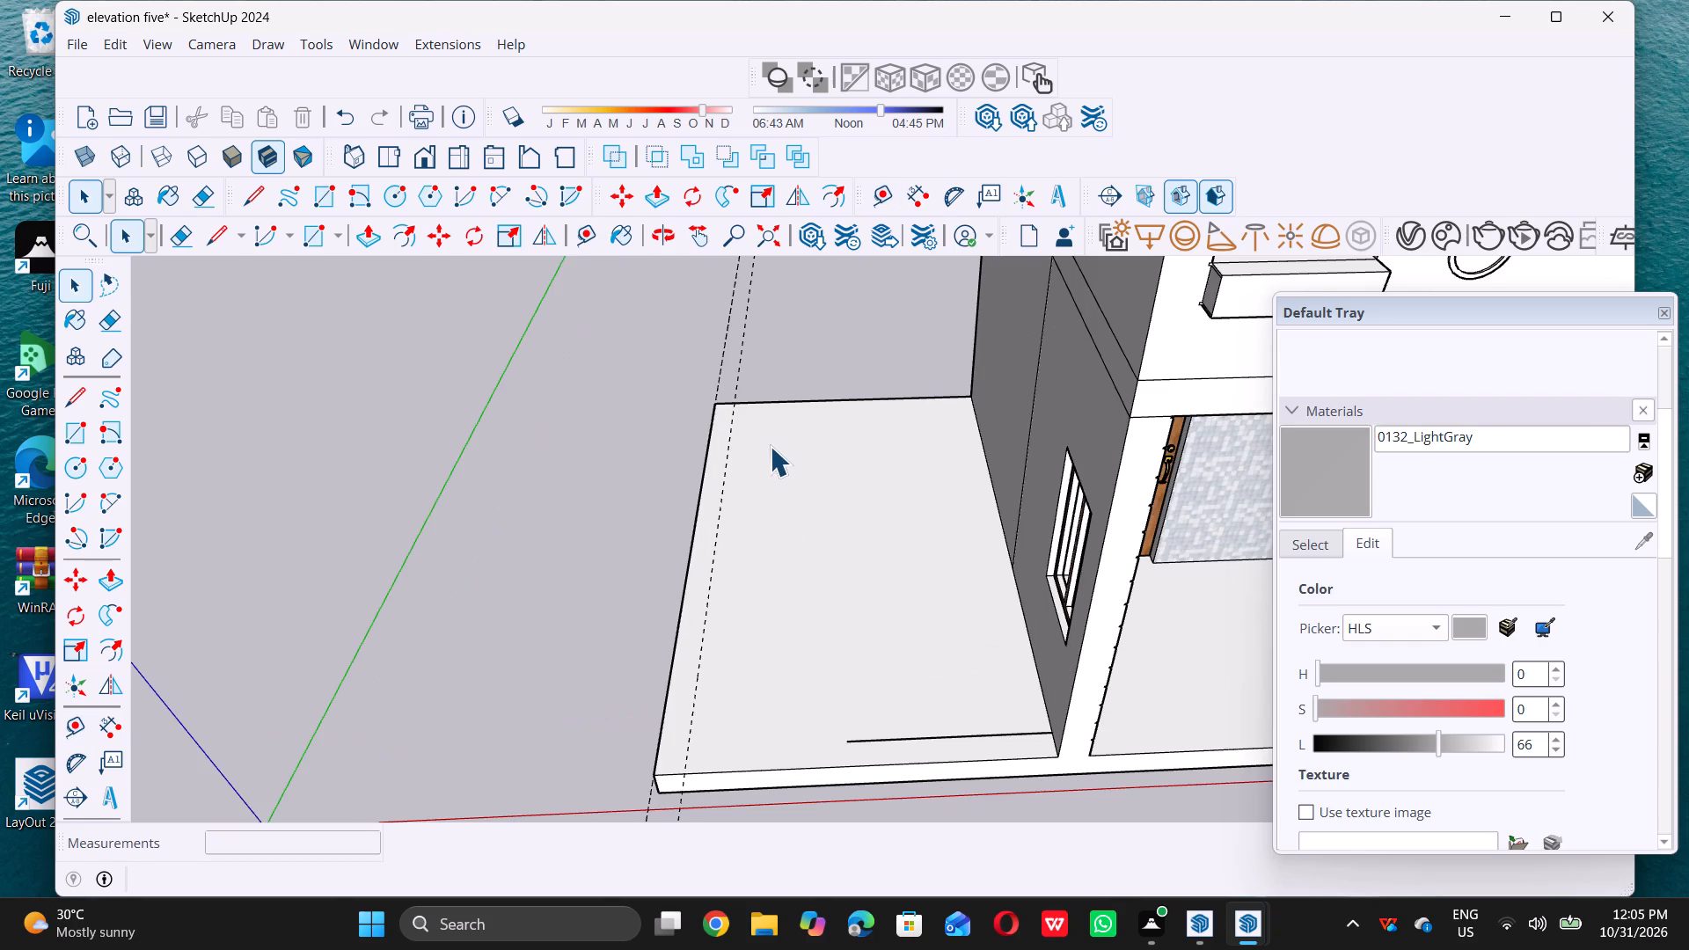
{"action": "key", "text": "r"}
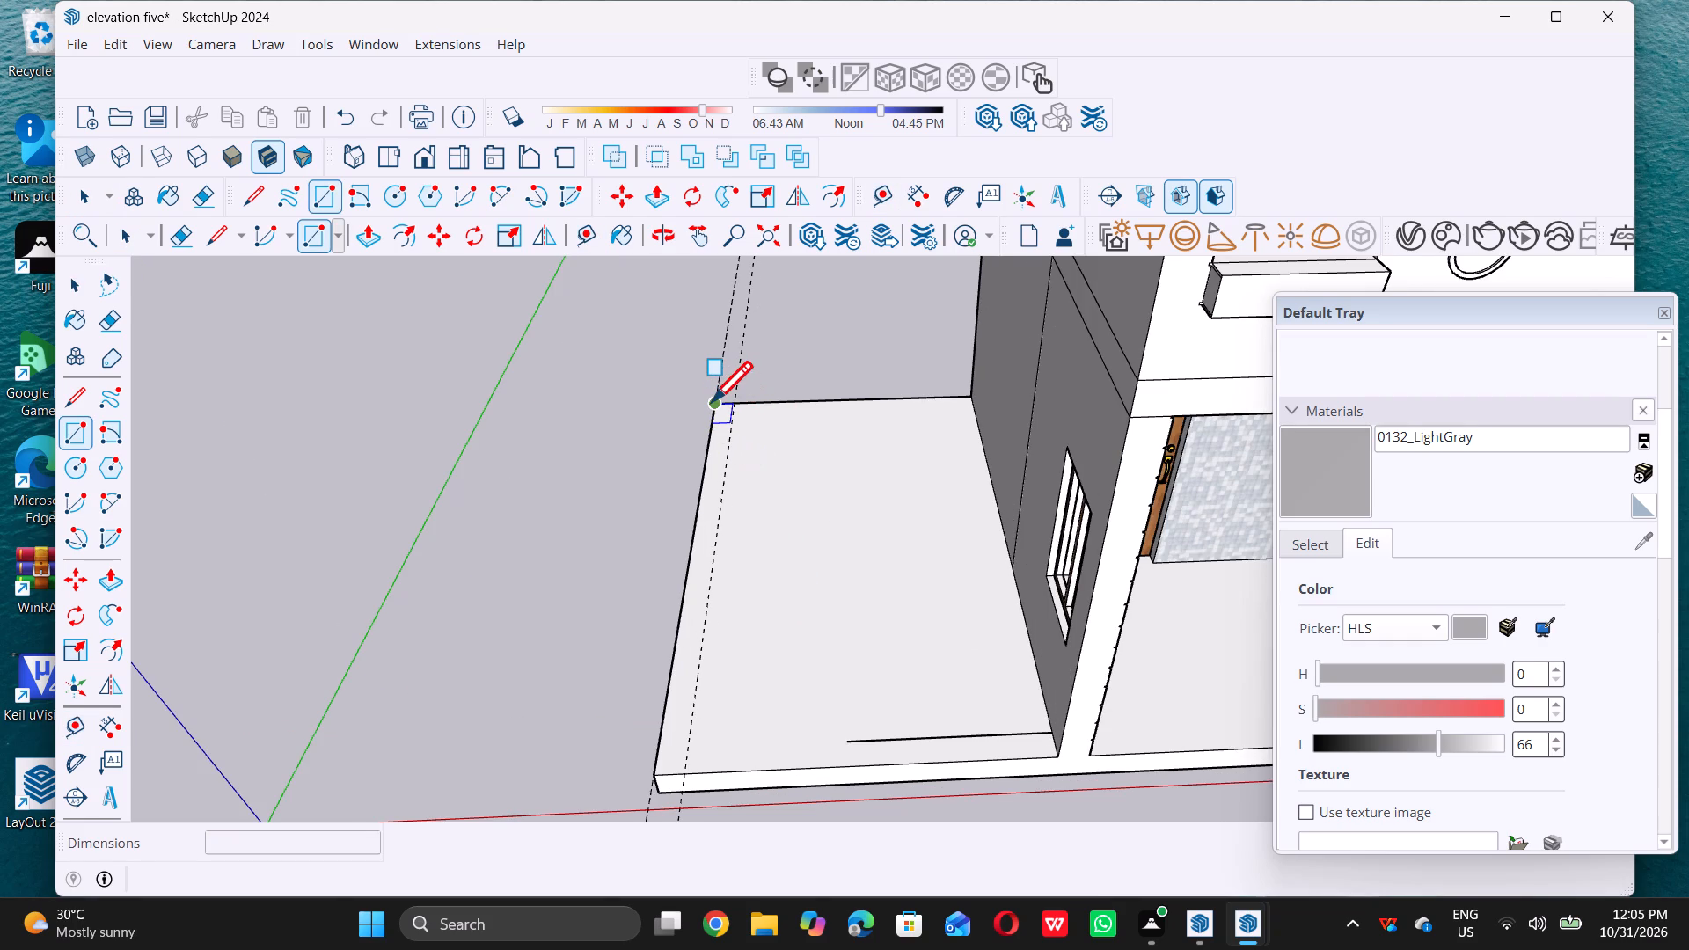
{"action": "triple_click", "coordinate": [713, 400]}
{"action": "double_click", "coordinate": [713, 400]}
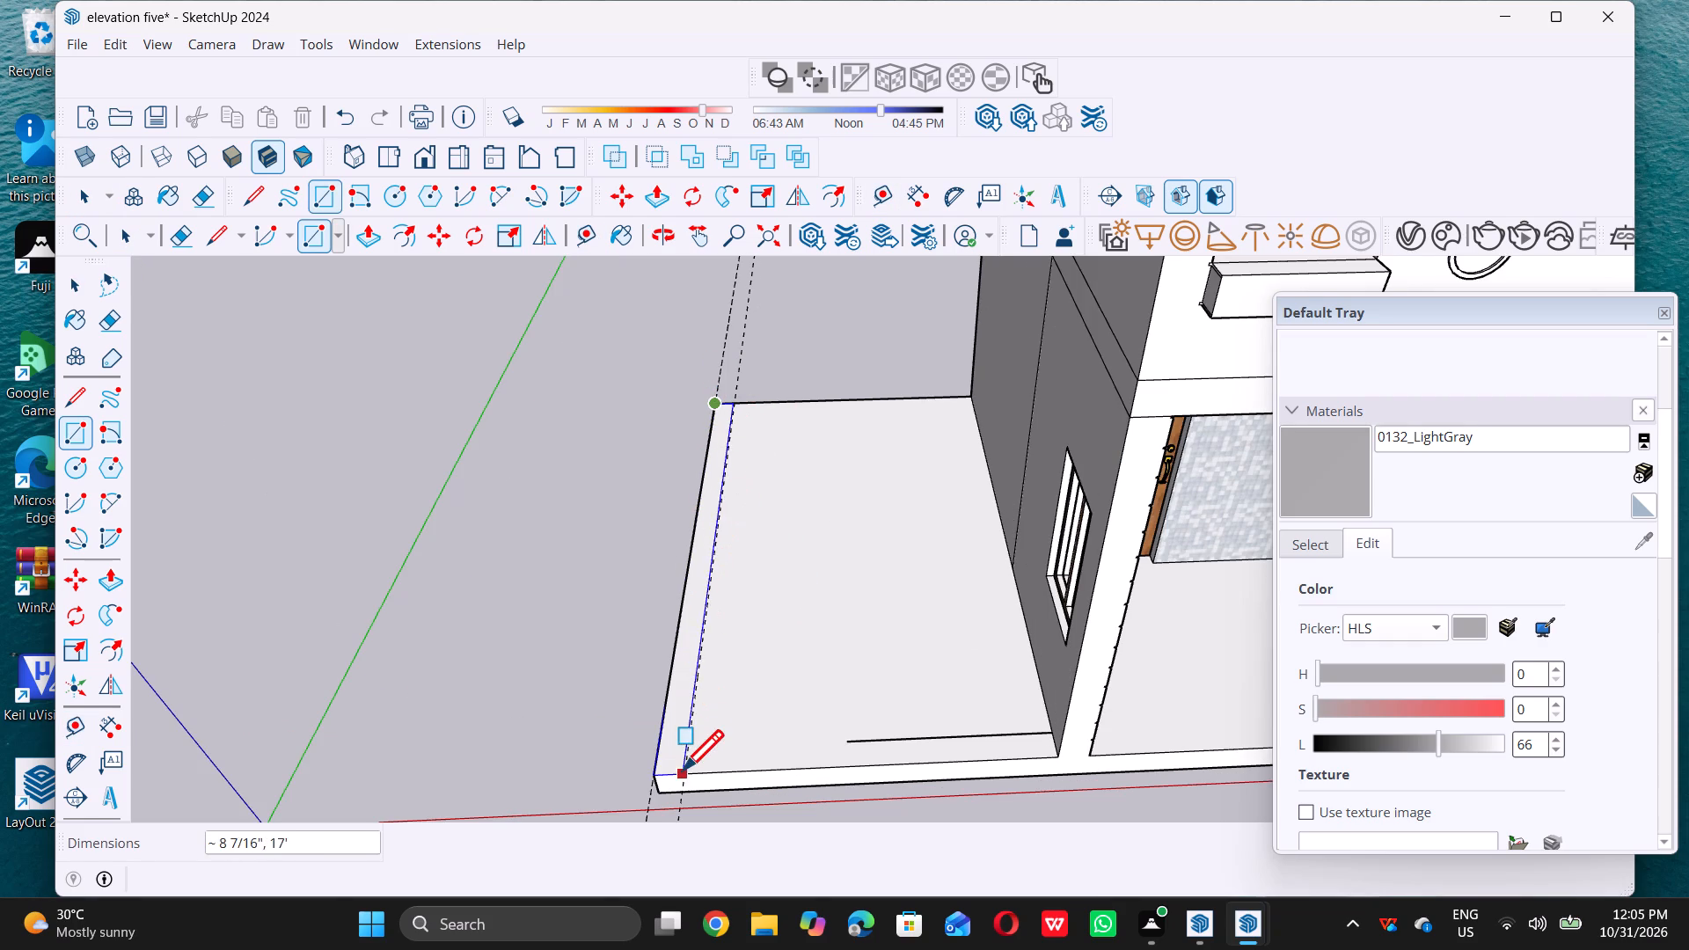
{"action": "double_click", "coordinate": [690, 773]}
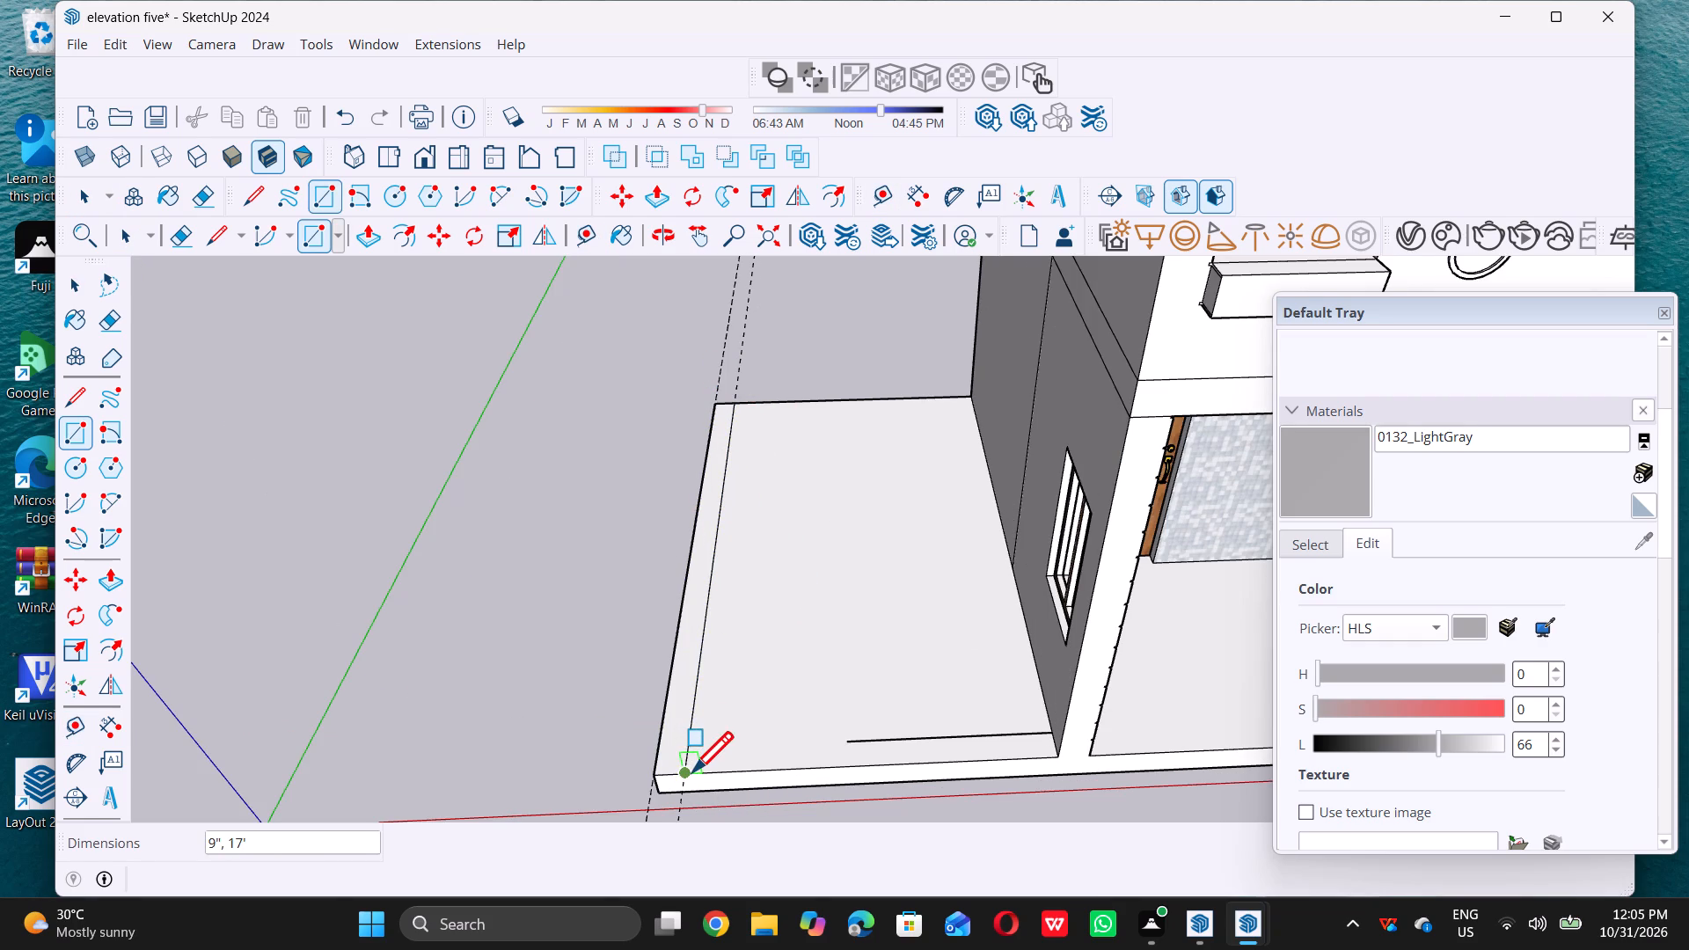
Draw a 4' line extending the free end of the front wall outline to the new rectangle's inner edge.
{"action": "key", "text": "space"}
{"action": "key", "text": "l"}
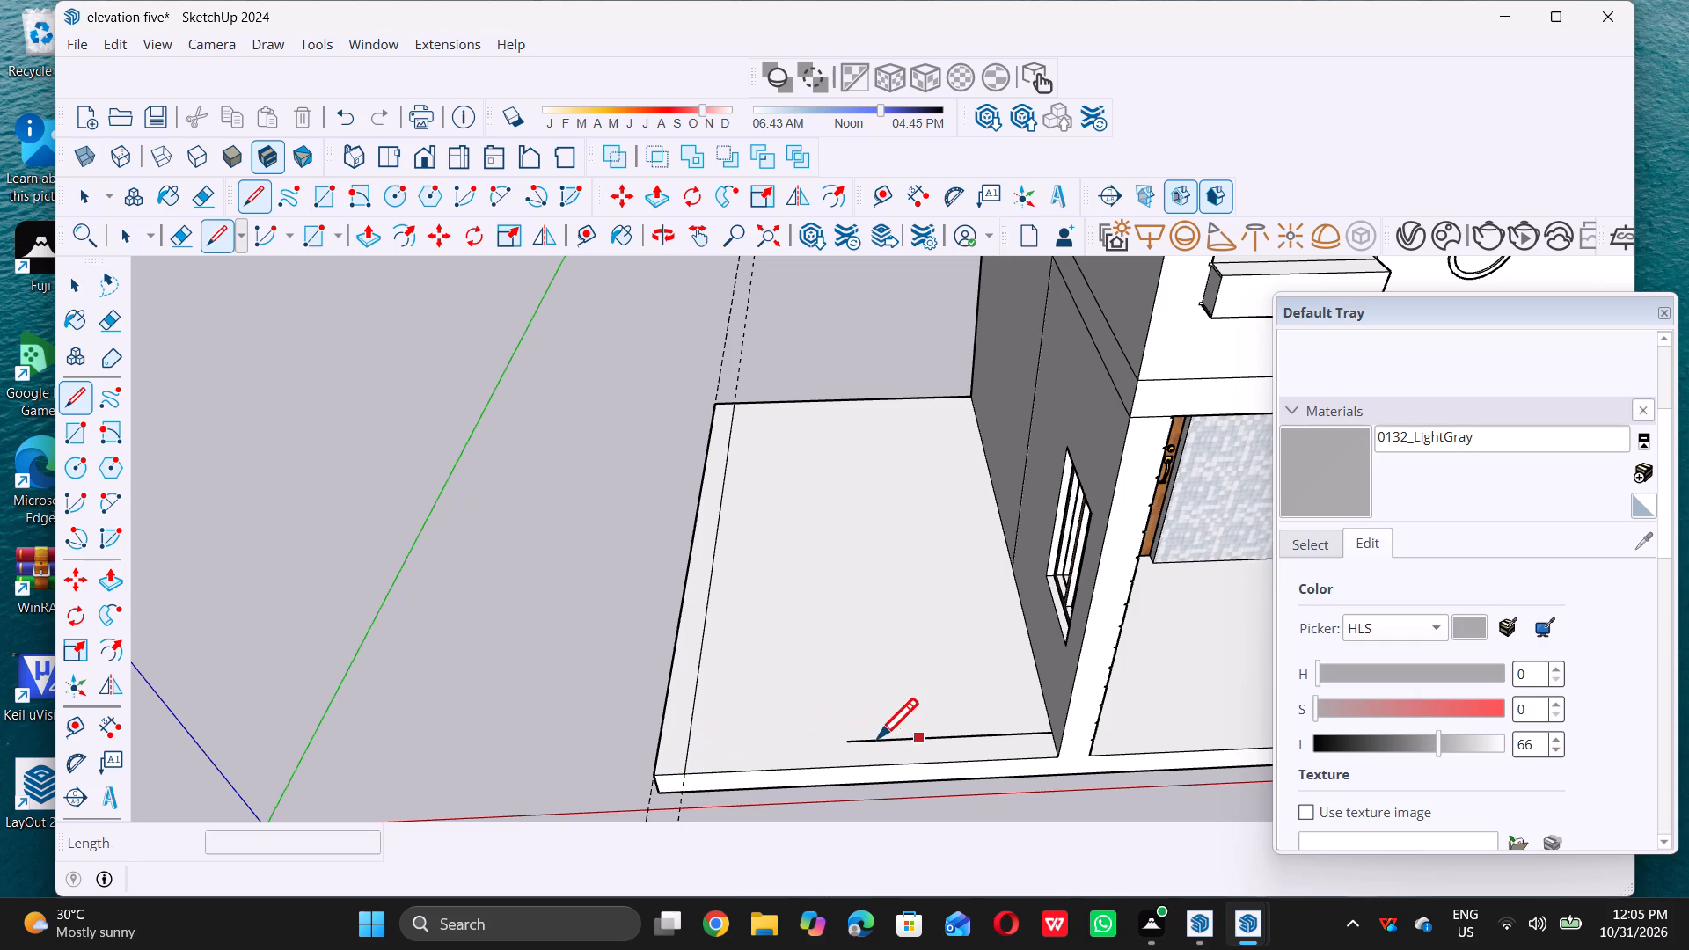
{"action": "left_click", "coordinate": [852, 738]}
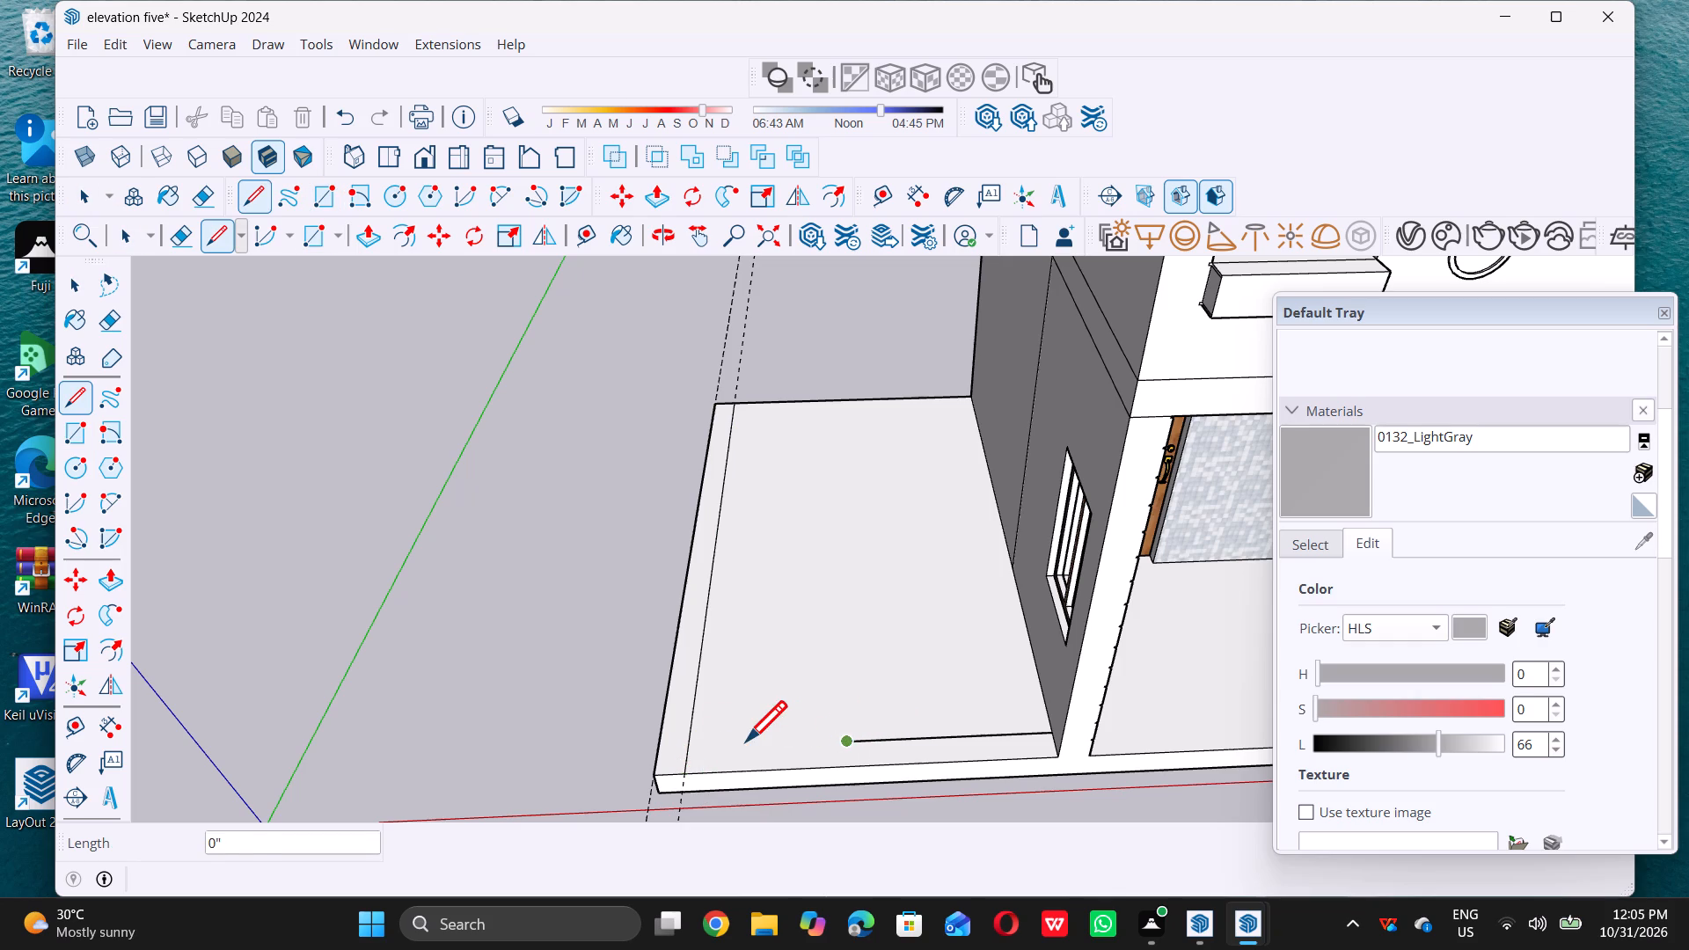
{"action": "double_click", "coordinate": [690, 737]}
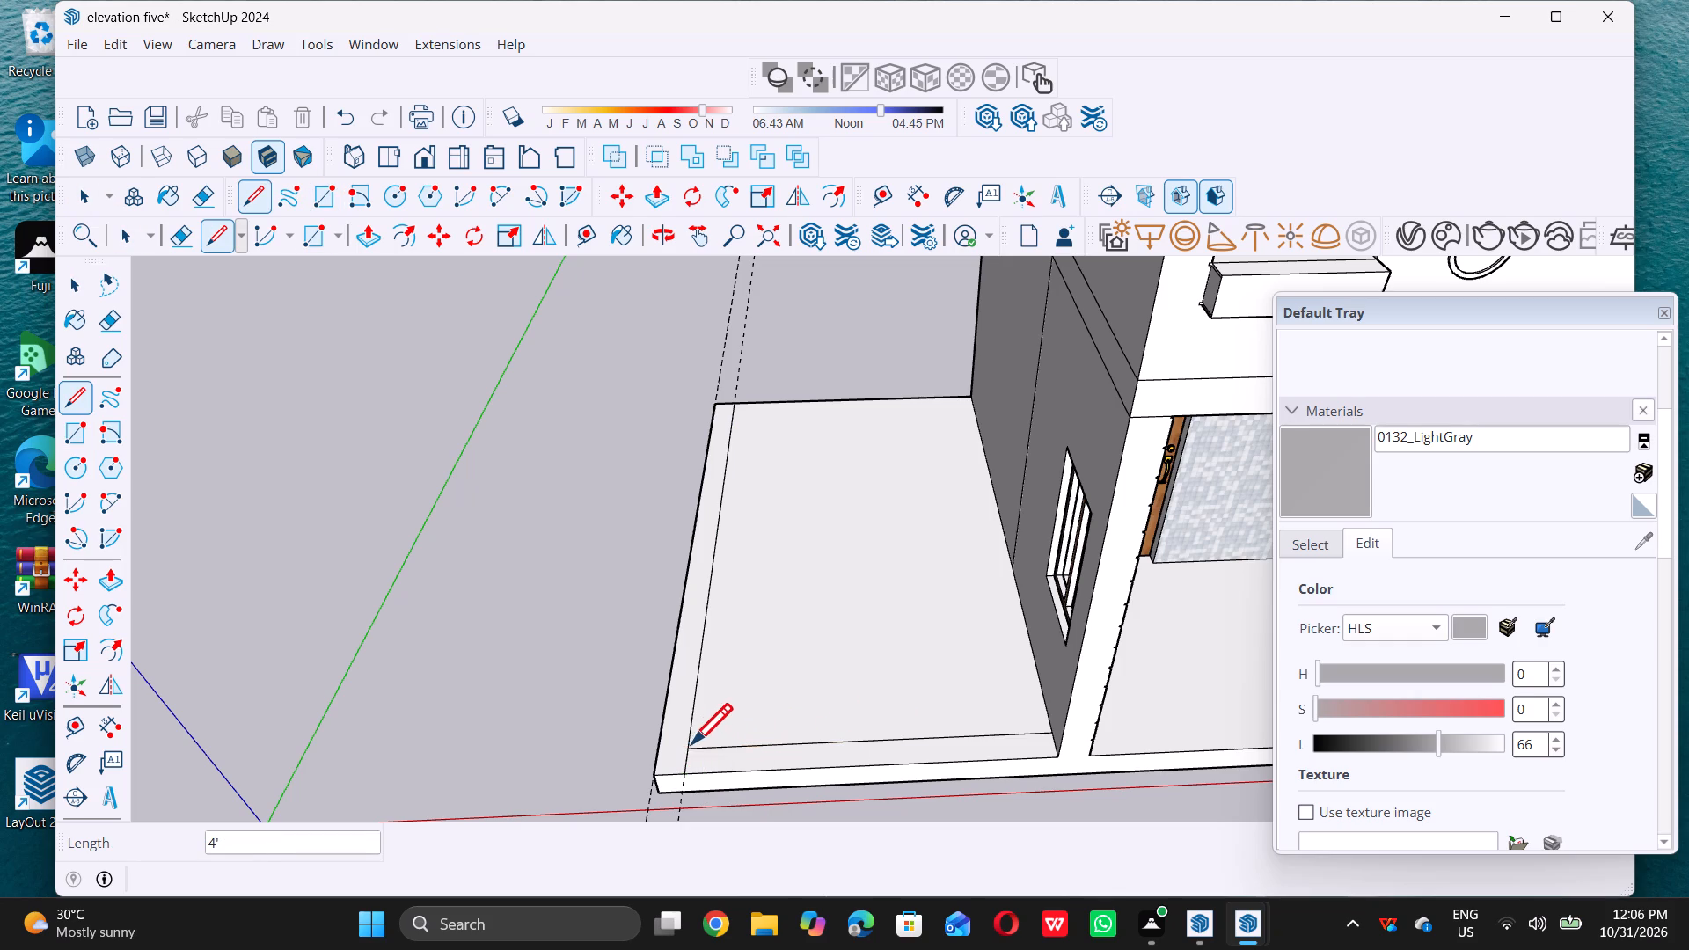
Erase the short line crossing the outline's front corner and the two guides, leaving one L-shaped outline.
{"action": "key", "text": "space"}
{"action": "key", "text": "e"}
{"action": "scroll", "coordinate": [695, 781], "scroll_direction": "up", "scroll_amount": 5}
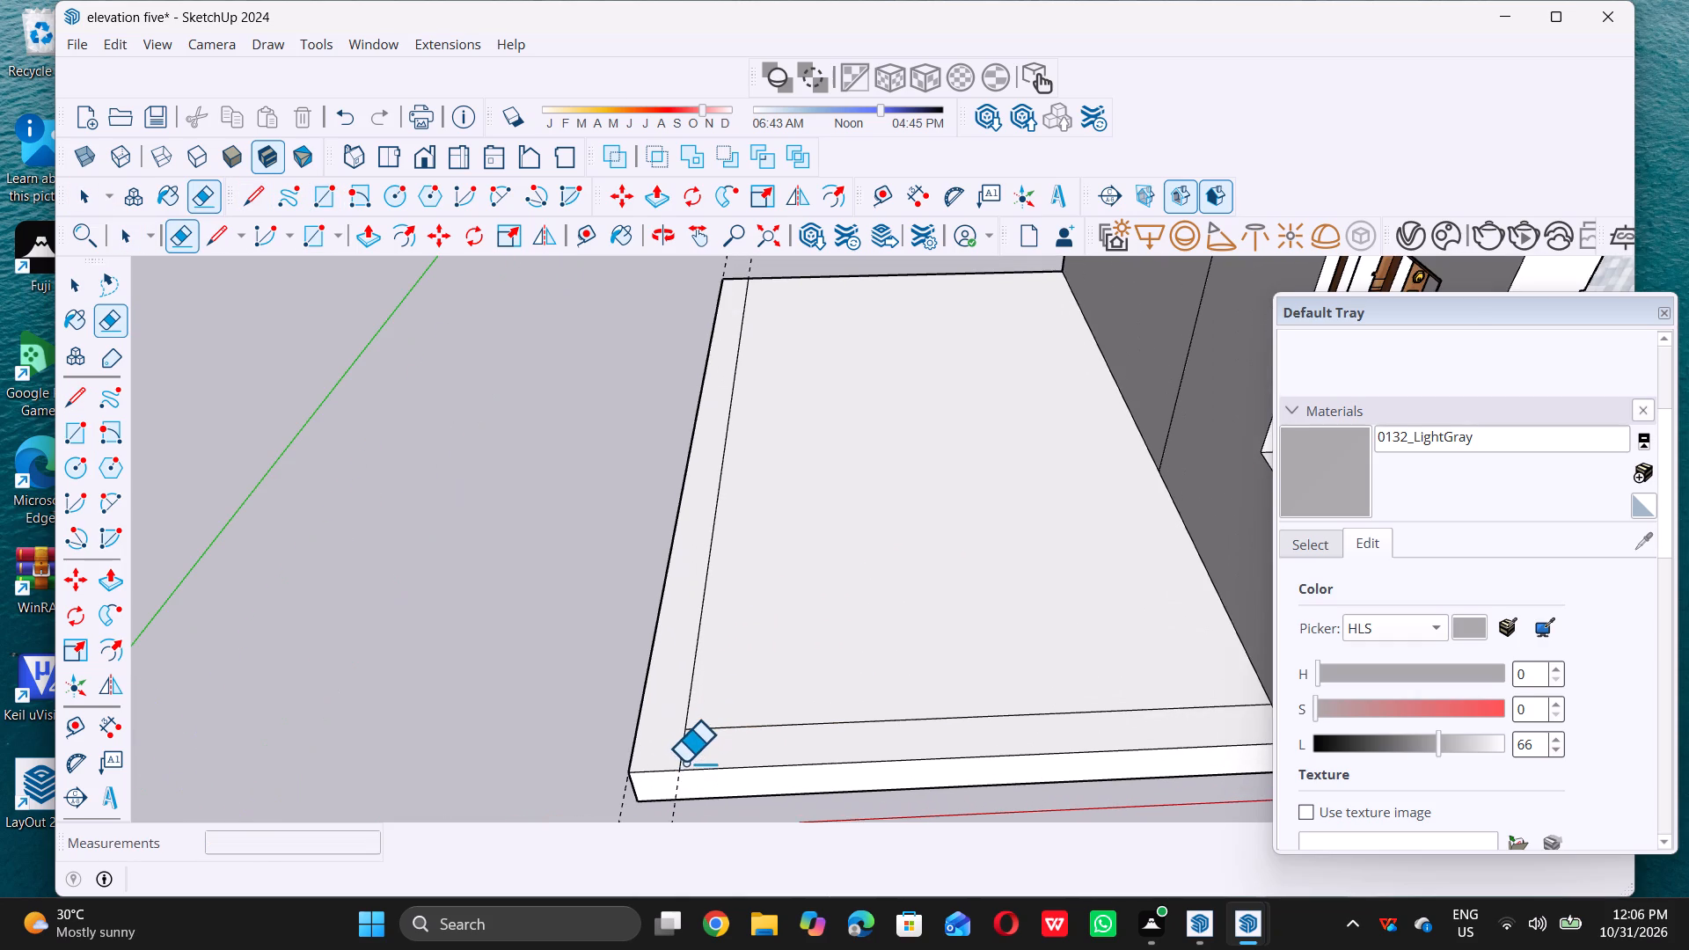
{"action": "left_click", "coordinate": [681, 748]}
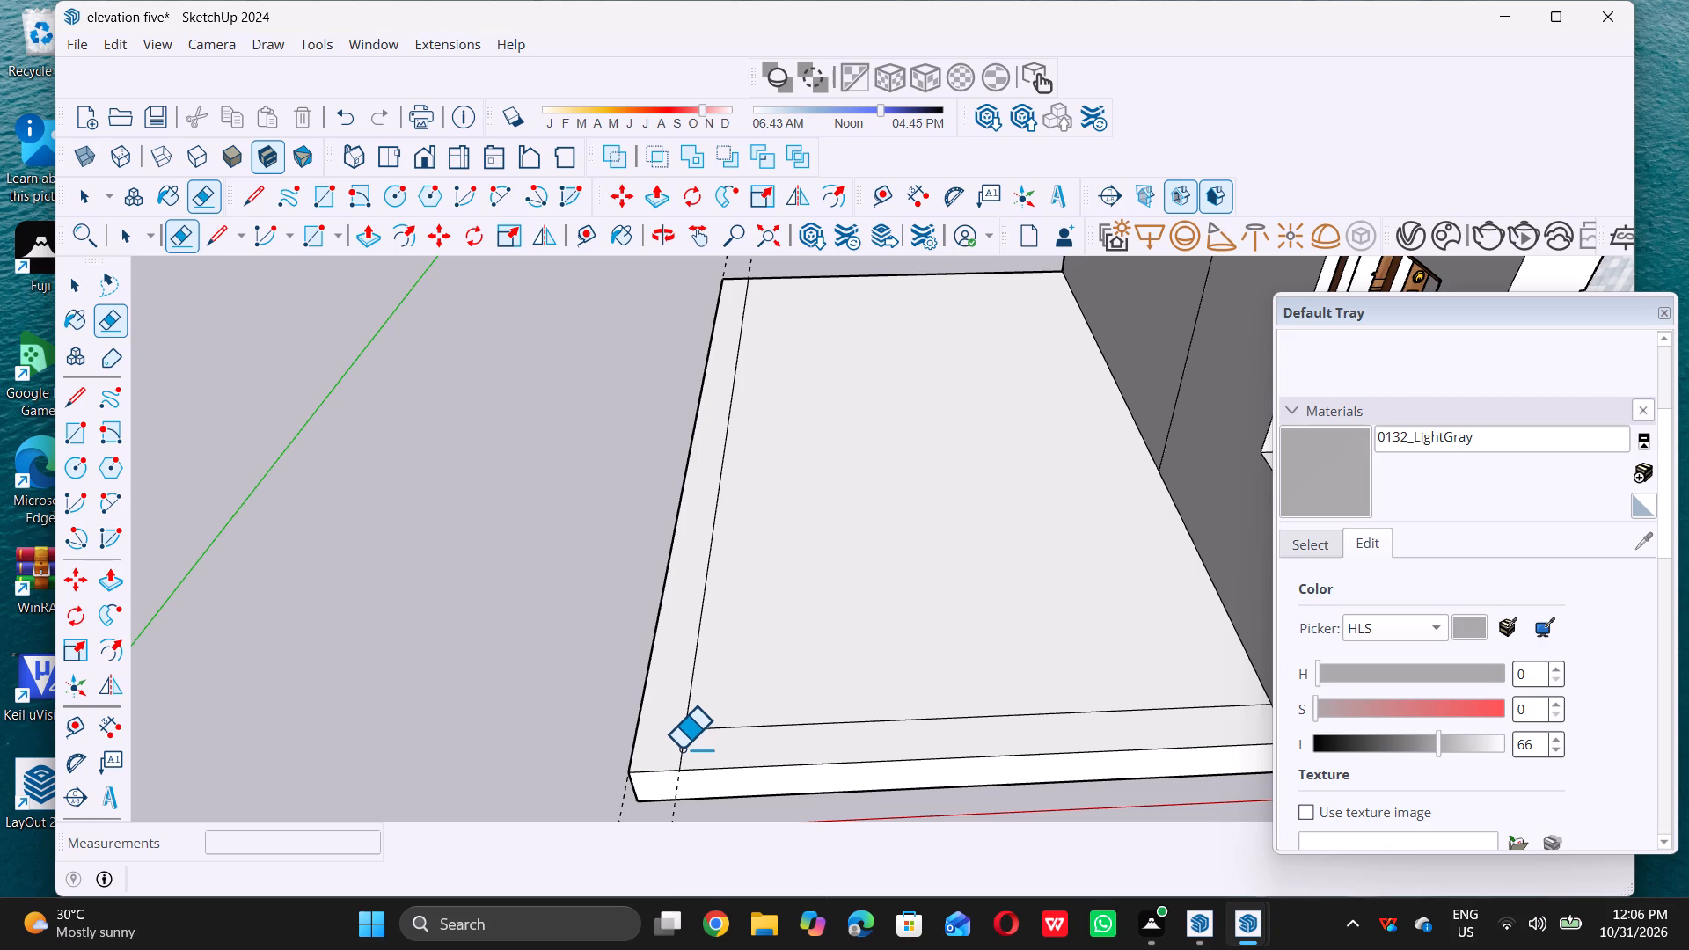
{"action": "triple_click", "coordinate": [620, 800]}
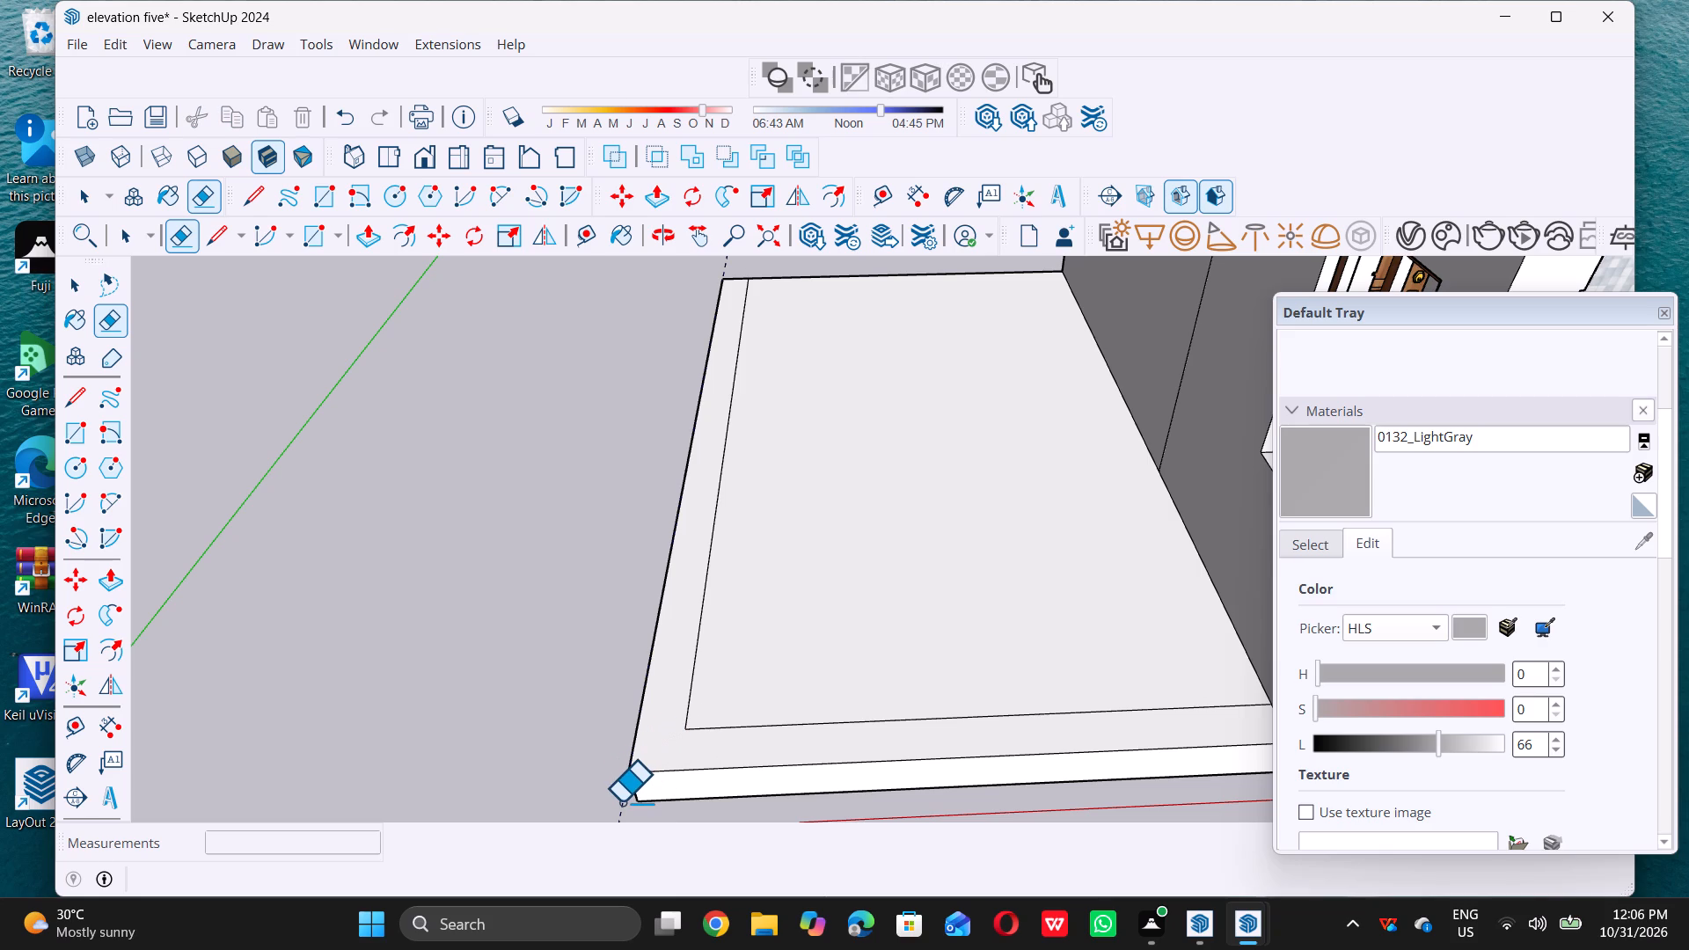
{"action": "key", "text": "space"}
Push/Pull the L-shaped wall outline on the ground slab upward by 10'.
{"action": "scroll", "coordinate": [631, 806], "scroll_direction": "down", "scroll_amount": 12}
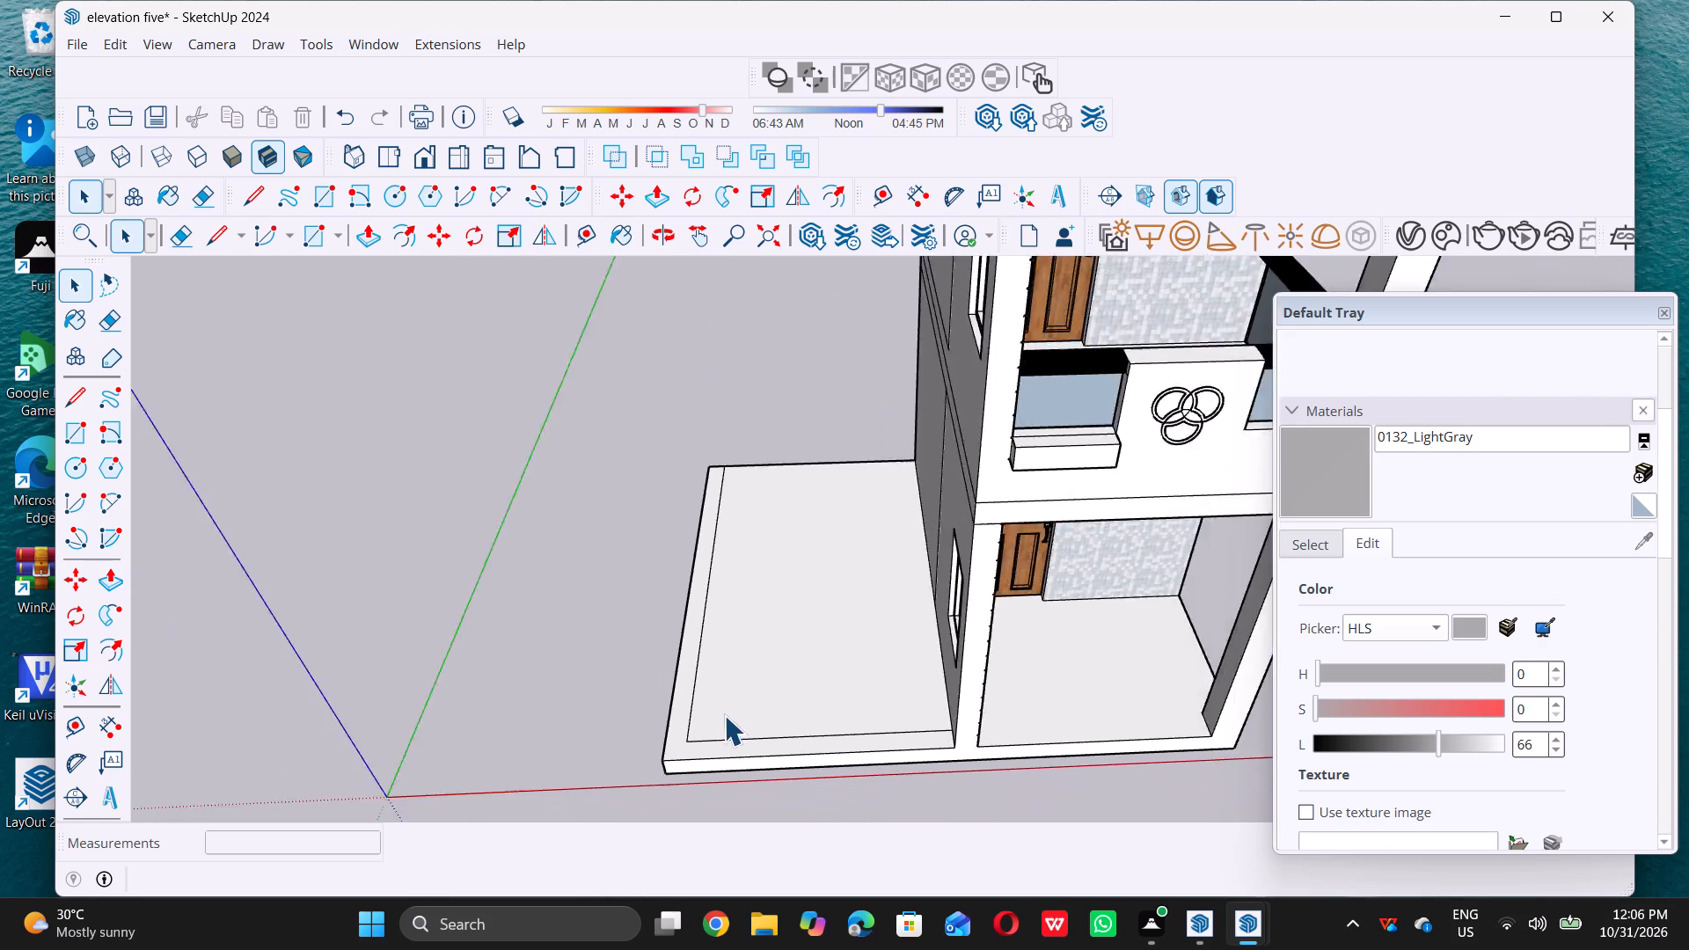
{"action": "scroll", "coordinate": [724, 715], "scroll_direction": "down", "scroll_amount": 12}
{"action": "middle_click_drag", "start_coordinate": [692, 704], "coordinate": [792, 559]}
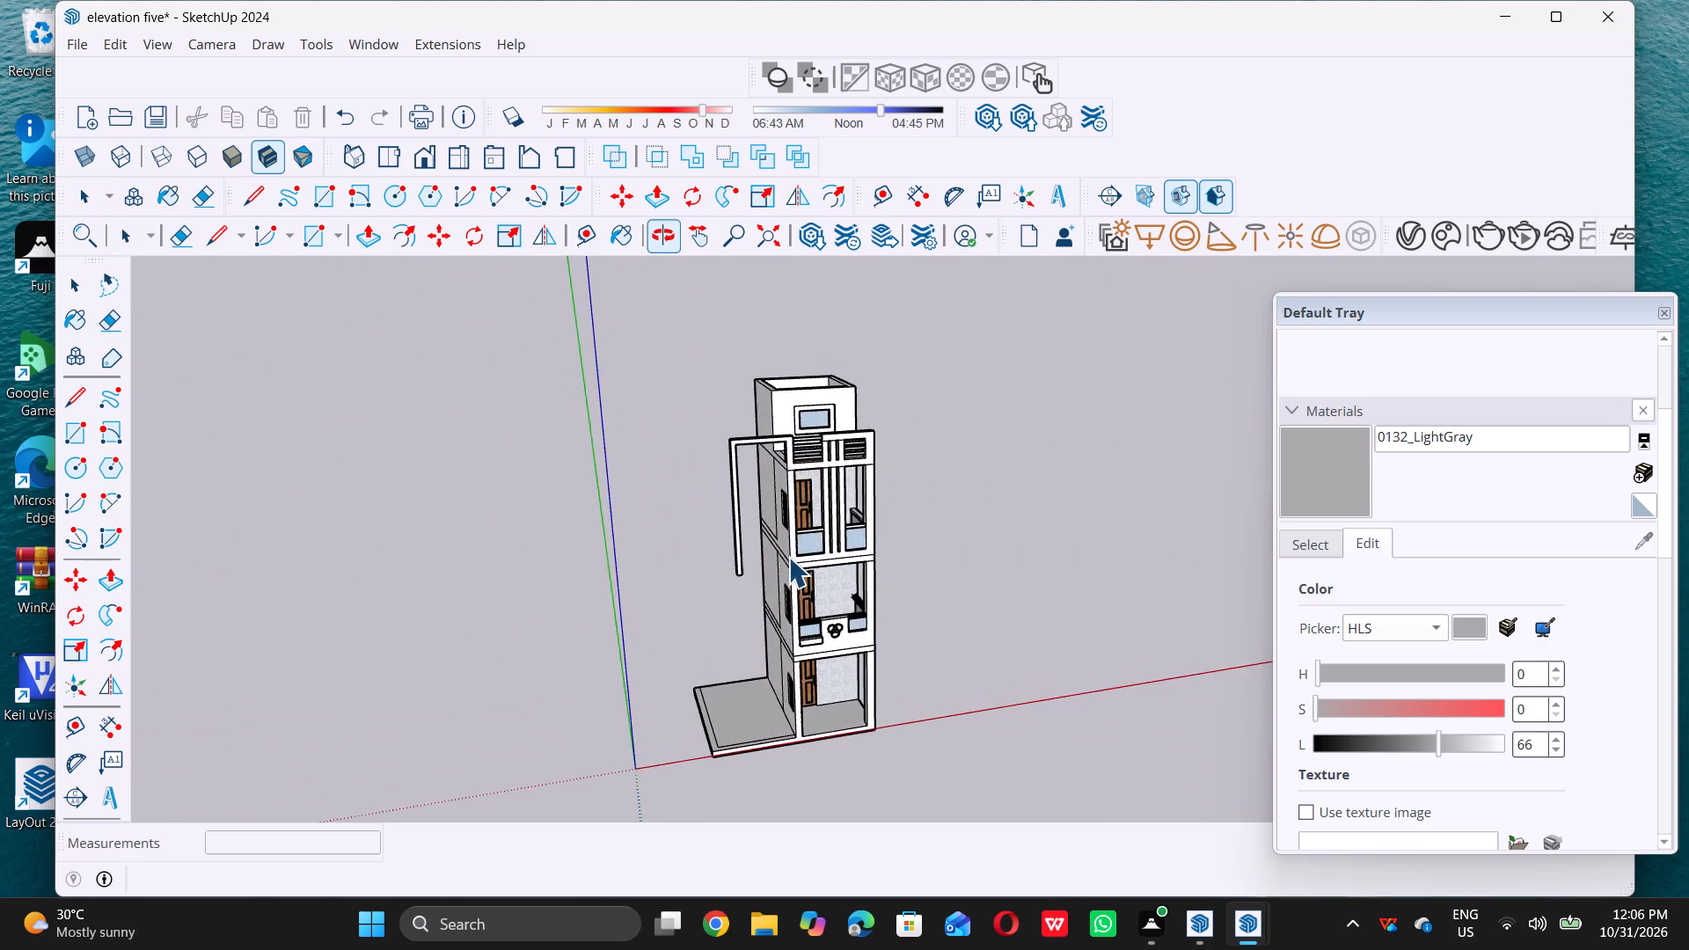
{"action": "scroll", "coordinate": [787, 555], "scroll_direction": "down", "scroll_amount": 5}
{"action": "scroll", "coordinate": [828, 485], "scroll_direction": "down", "scroll_amount": 4}
{"action": "middle_click_drag", "start_coordinate": [767, 588], "coordinate": [756, 616]}
{"action": "scroll", "coordinate": [765, 602], "scroll_direction": "up", "scroll_amount": 6}
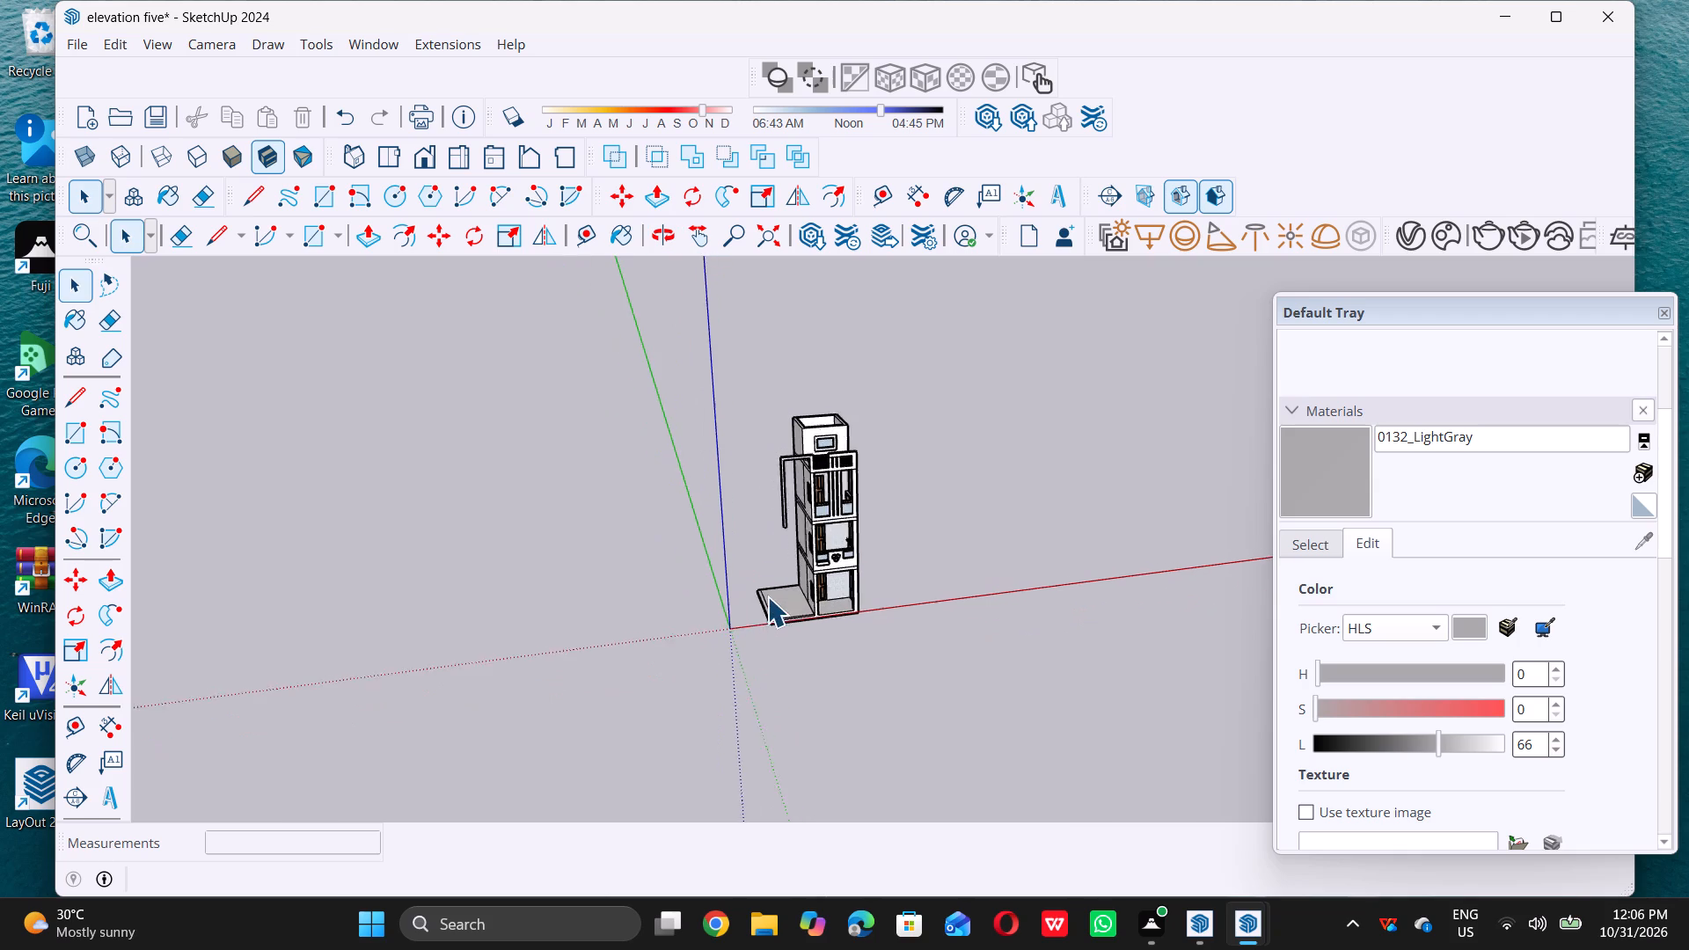
{"action": "scroll", "coordinate": [770, 594], "scroll_direction": "up", "scroll_amount": 12}
{"action": "scroll", "coordinate": [790, 682], "scroll_direction": "up", "scroll_amount": 10}
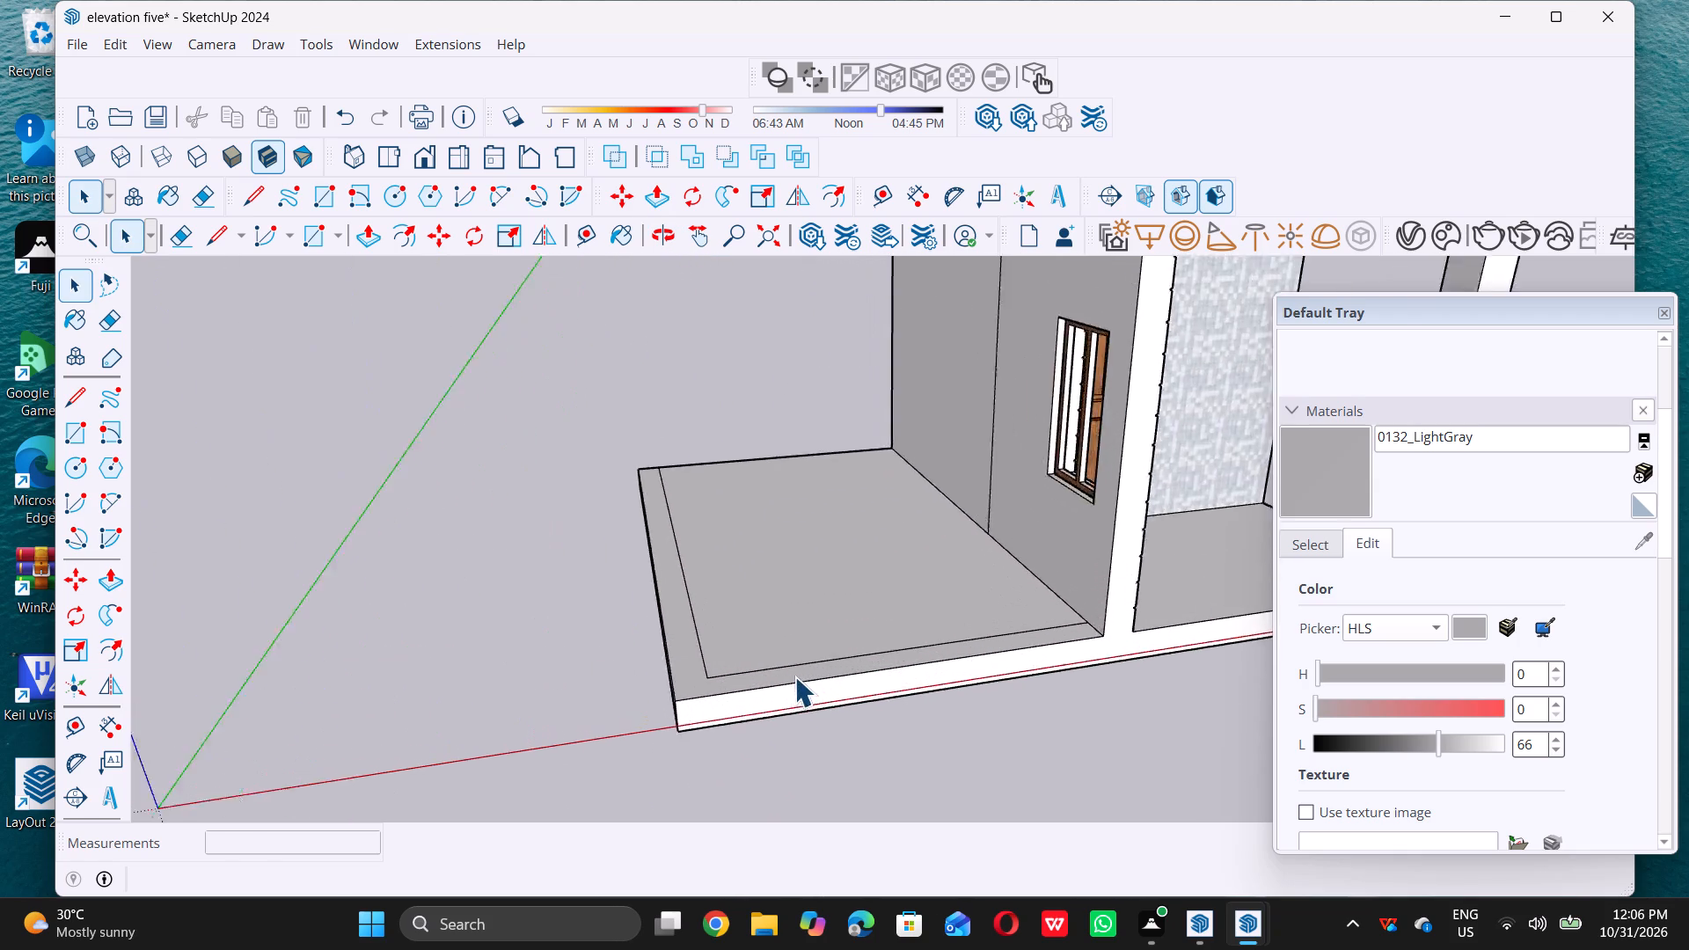
{"action": "scroll", "coordinate": [794, 676], "scroll_direction": "up", "scroll_amount": 7}
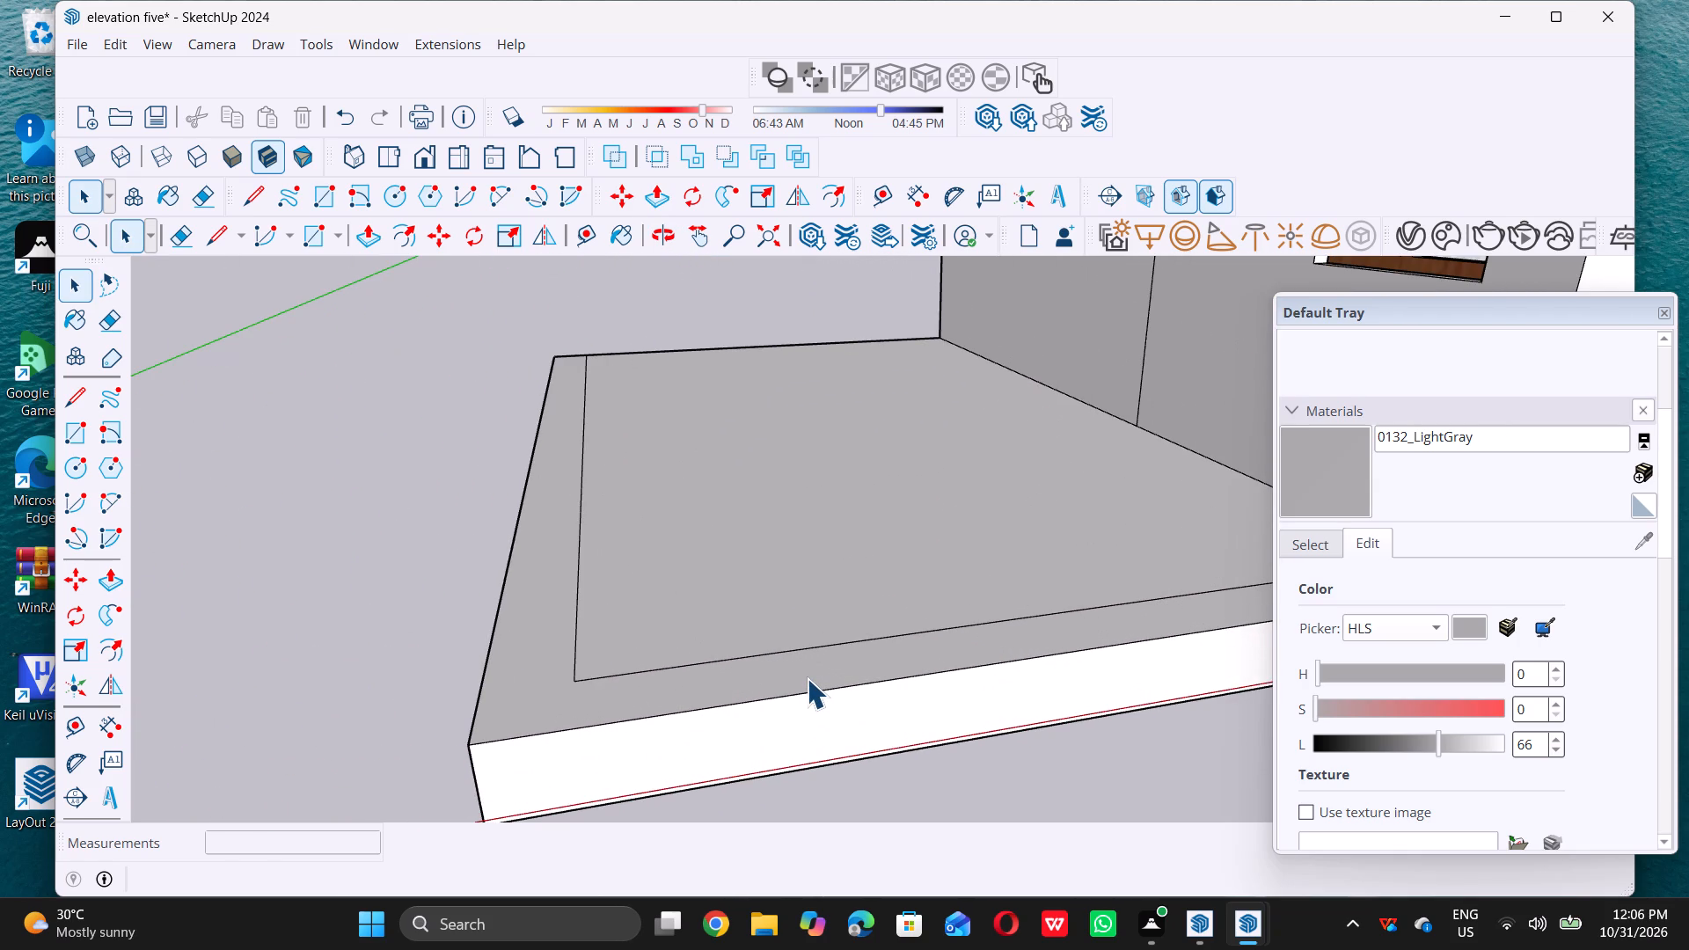
{"action": "left_click", "coordinate": [807, 678]}
{"action": "key", "text": "p"}
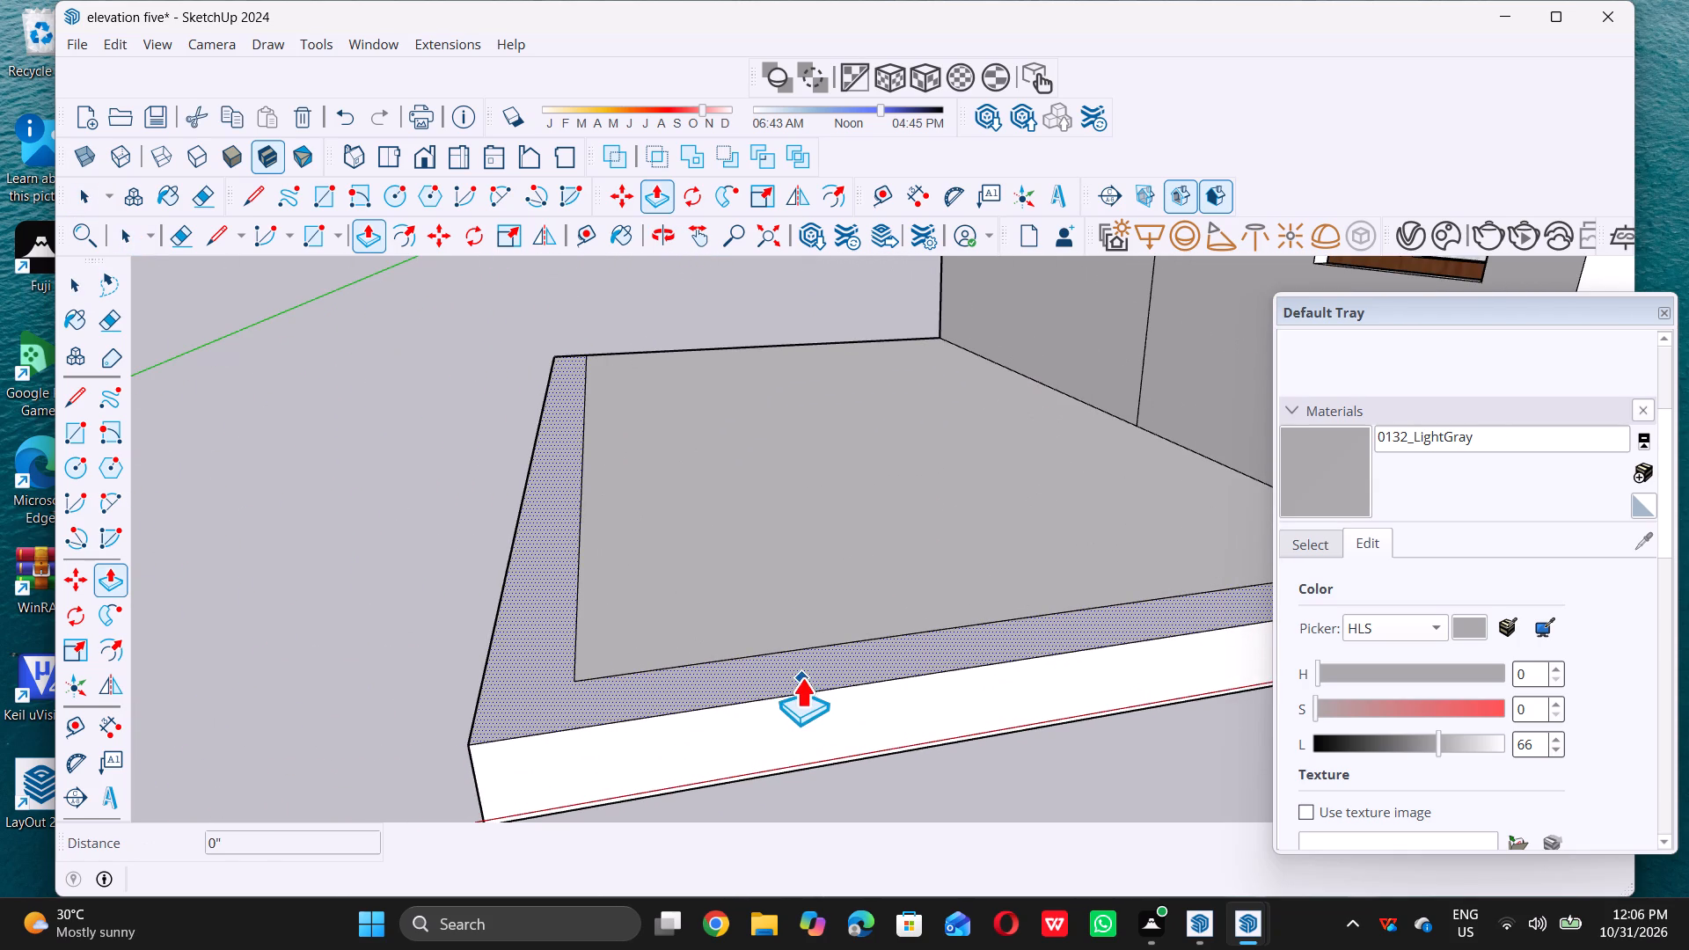
{"action": "left_click", "coordinate": [801, 676]}
{"action": "scroll", "coordinate": [804, 675], "scroll_direction": "down", "scroll_amount": 18}
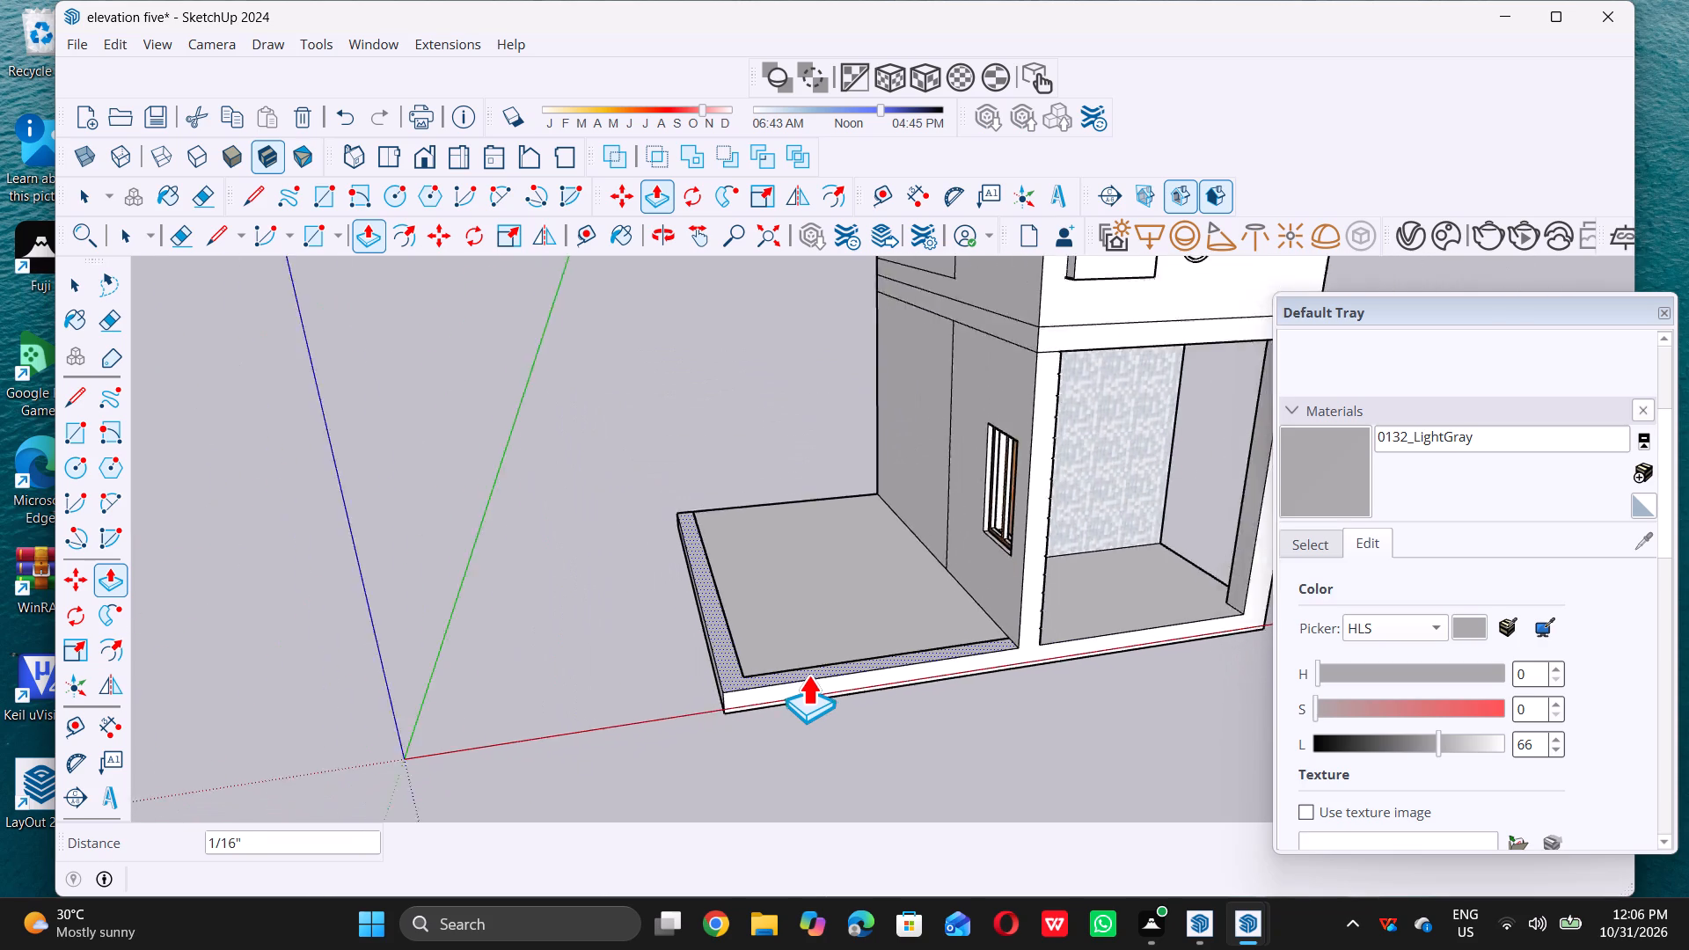
{"action": "scroll", "coordinate": [808, 675], "scroll_direction": "down", "scroll_amount": 7}
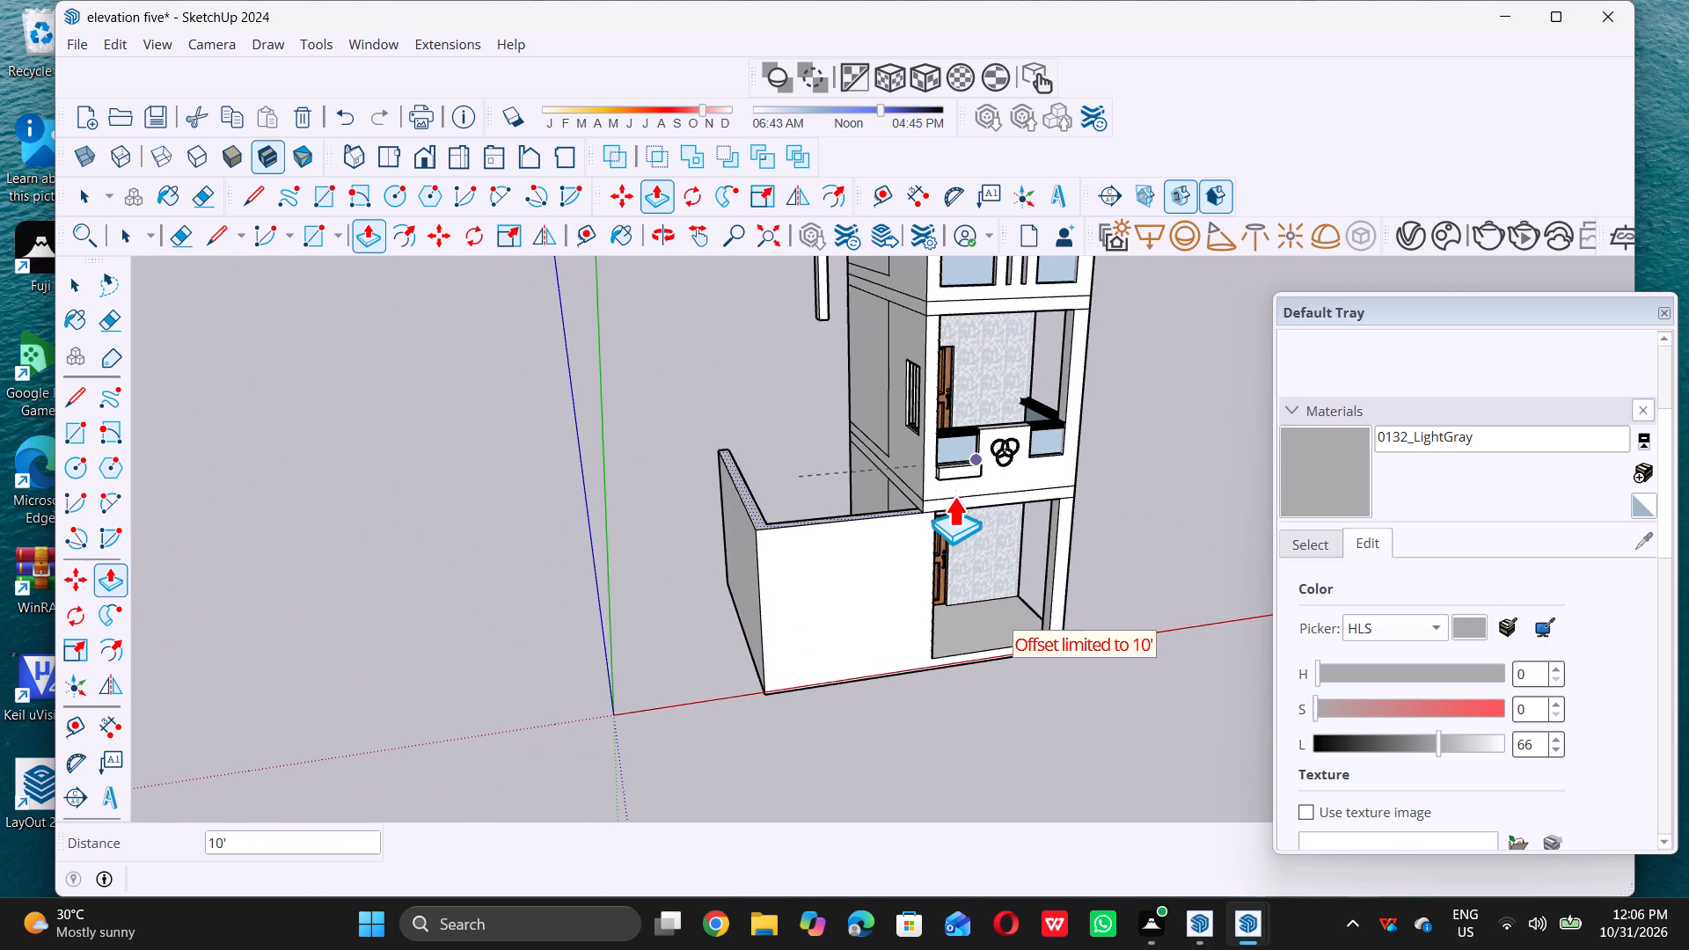
{"action": "left_click", "coordinate": [924, 501]}
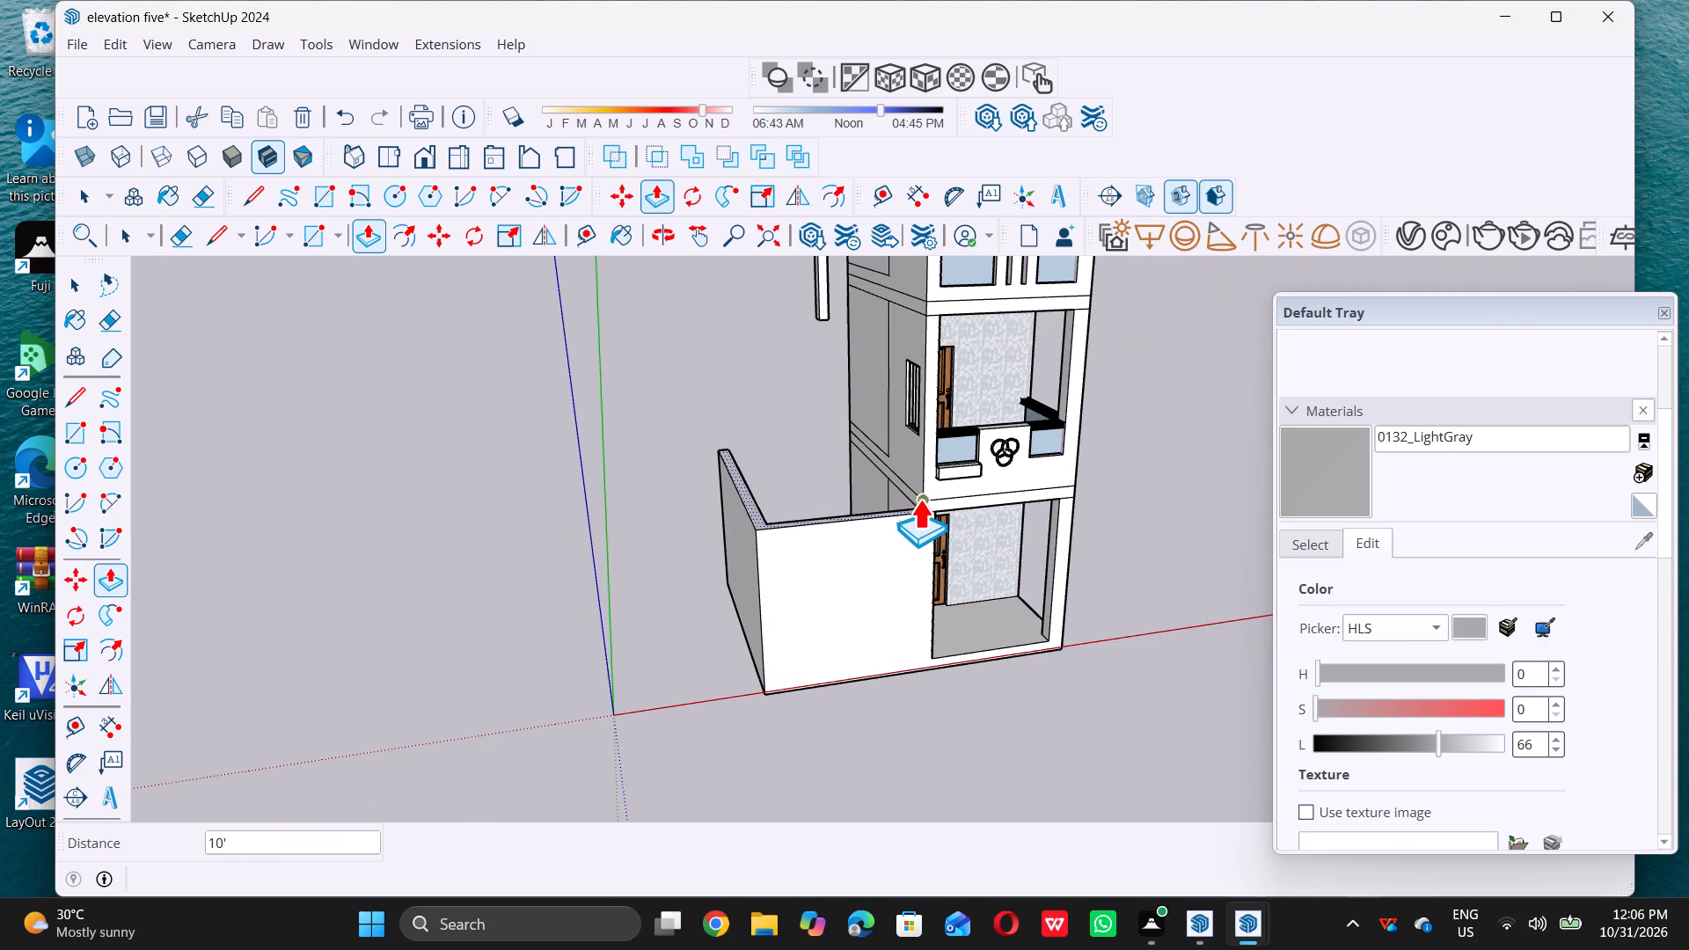
Raise the top face of the L-shaped wall again by repeating the 10' Push/Pull.
{"action": "scroll", "coordinate": [911, 493], "scroll_direction": "up", "scroll_amount": 12}
{"action": "middle_click_drag", "start_coordinate": [909, 505], "coordinate": [889, 556]}
{"action": "scroll", "coordinate": [888, 573], "scroll_direction": "up", "scroll_amount": 4}
{"action": "double_click", "coordinate": [877, 573]}
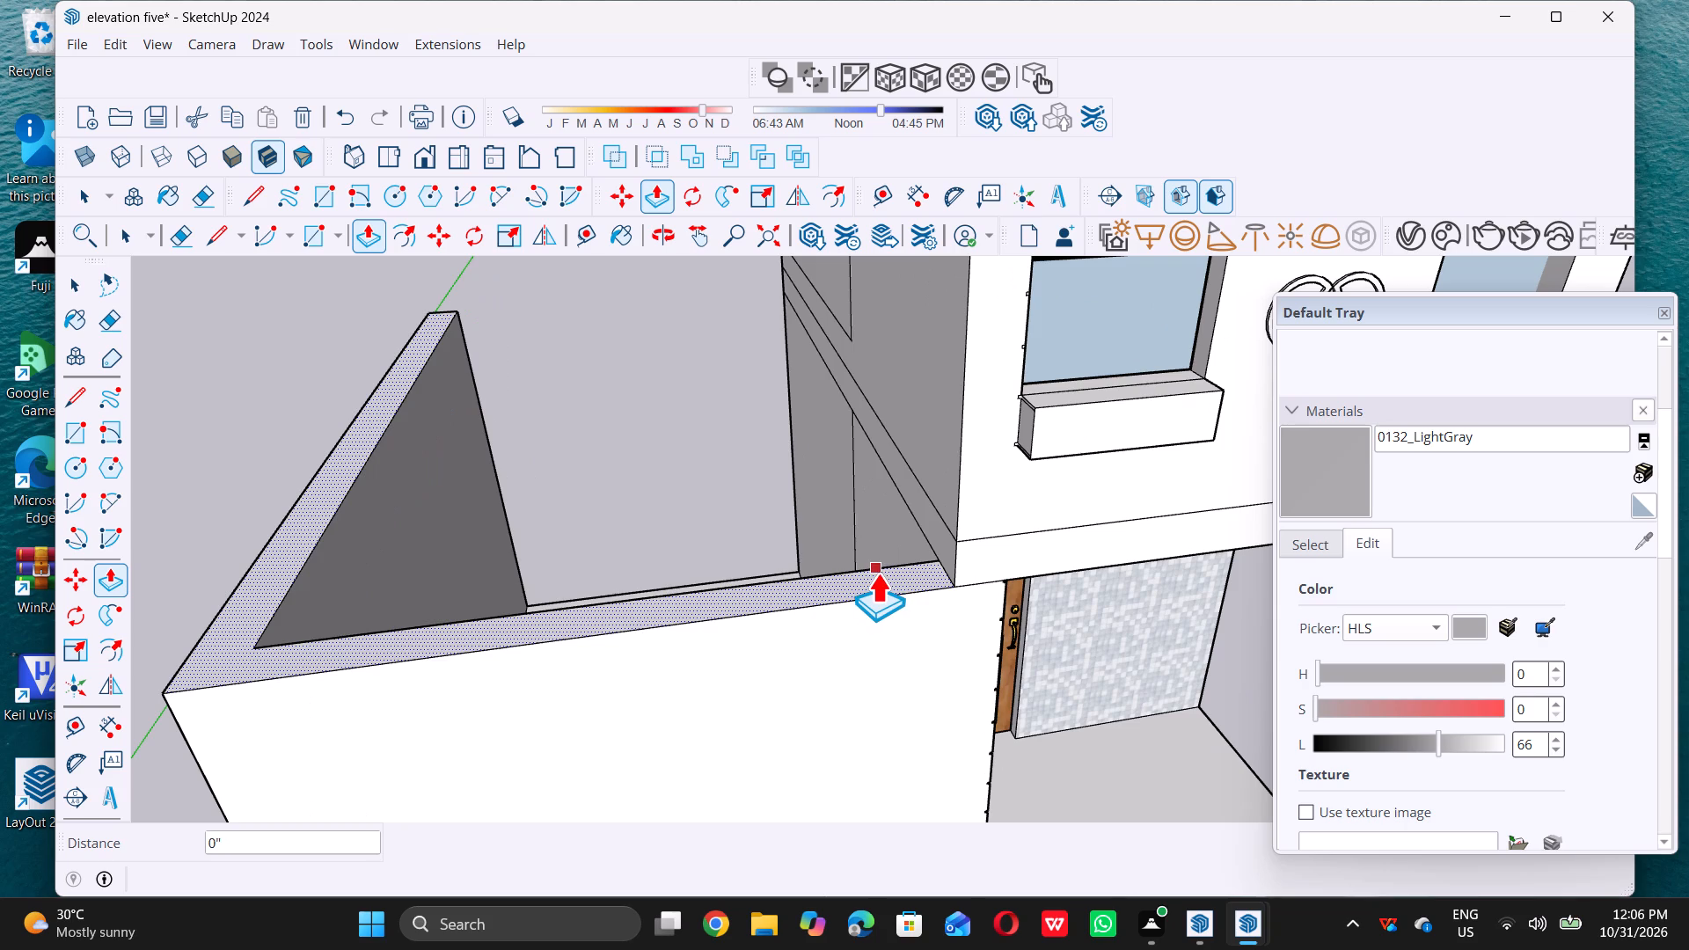
{"action": "scroll", "coordinate": [877, 515], "scroll_direction": "down", "scroll_amount": 15}
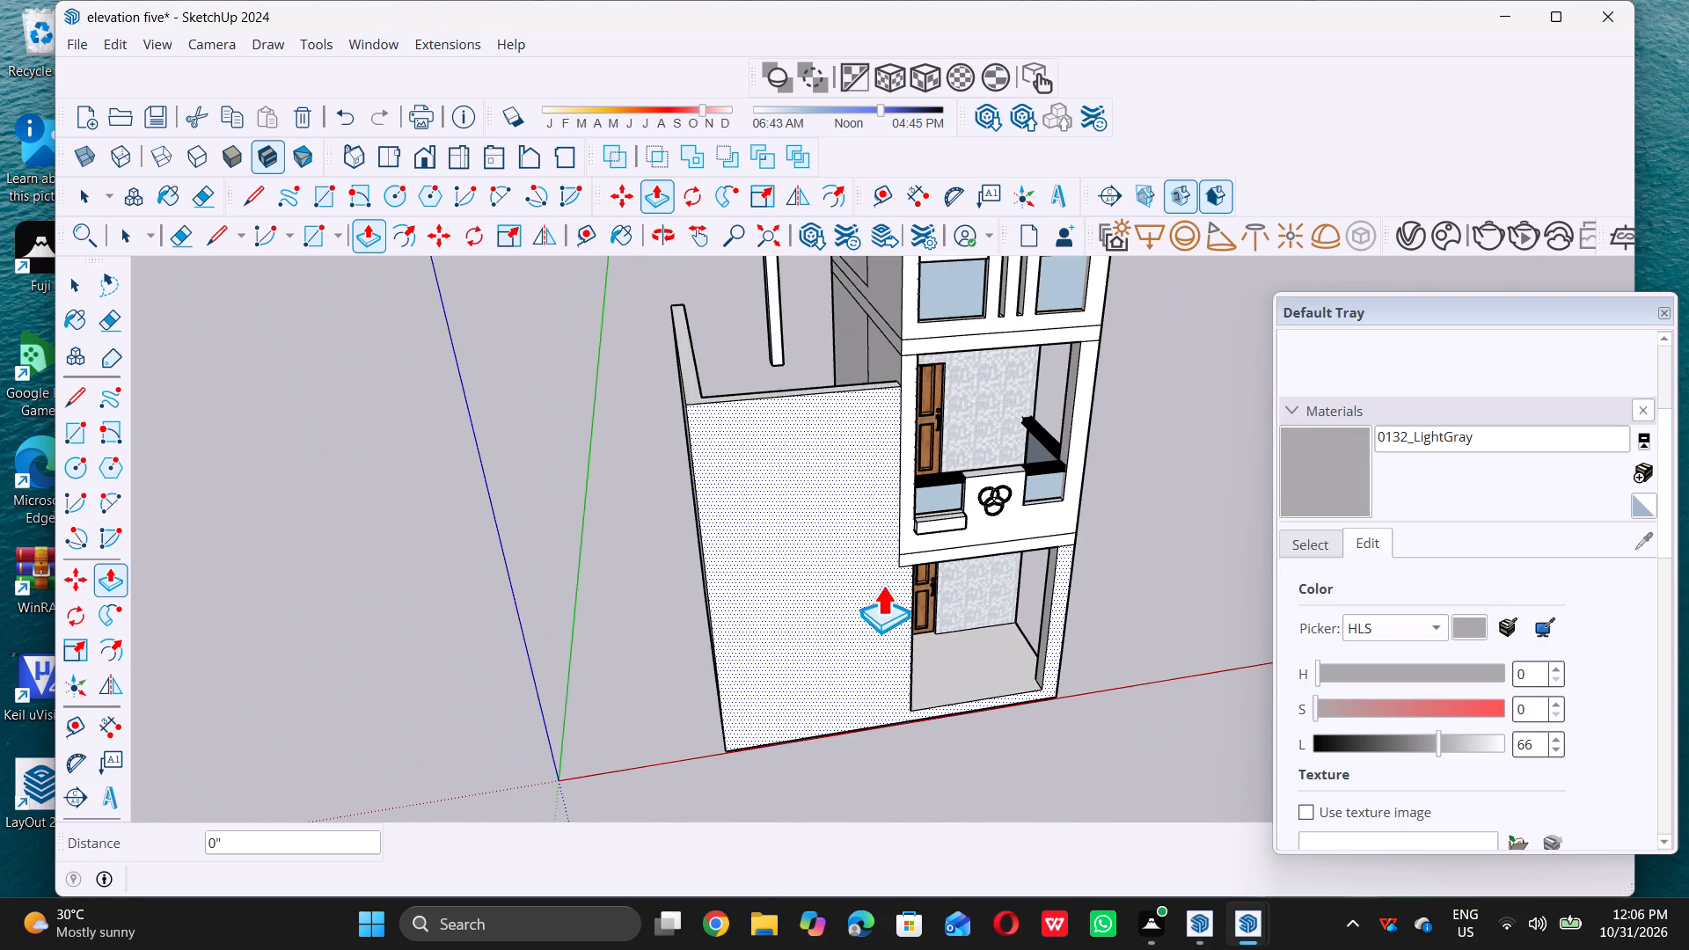
{"action": "key", "text": "space"}
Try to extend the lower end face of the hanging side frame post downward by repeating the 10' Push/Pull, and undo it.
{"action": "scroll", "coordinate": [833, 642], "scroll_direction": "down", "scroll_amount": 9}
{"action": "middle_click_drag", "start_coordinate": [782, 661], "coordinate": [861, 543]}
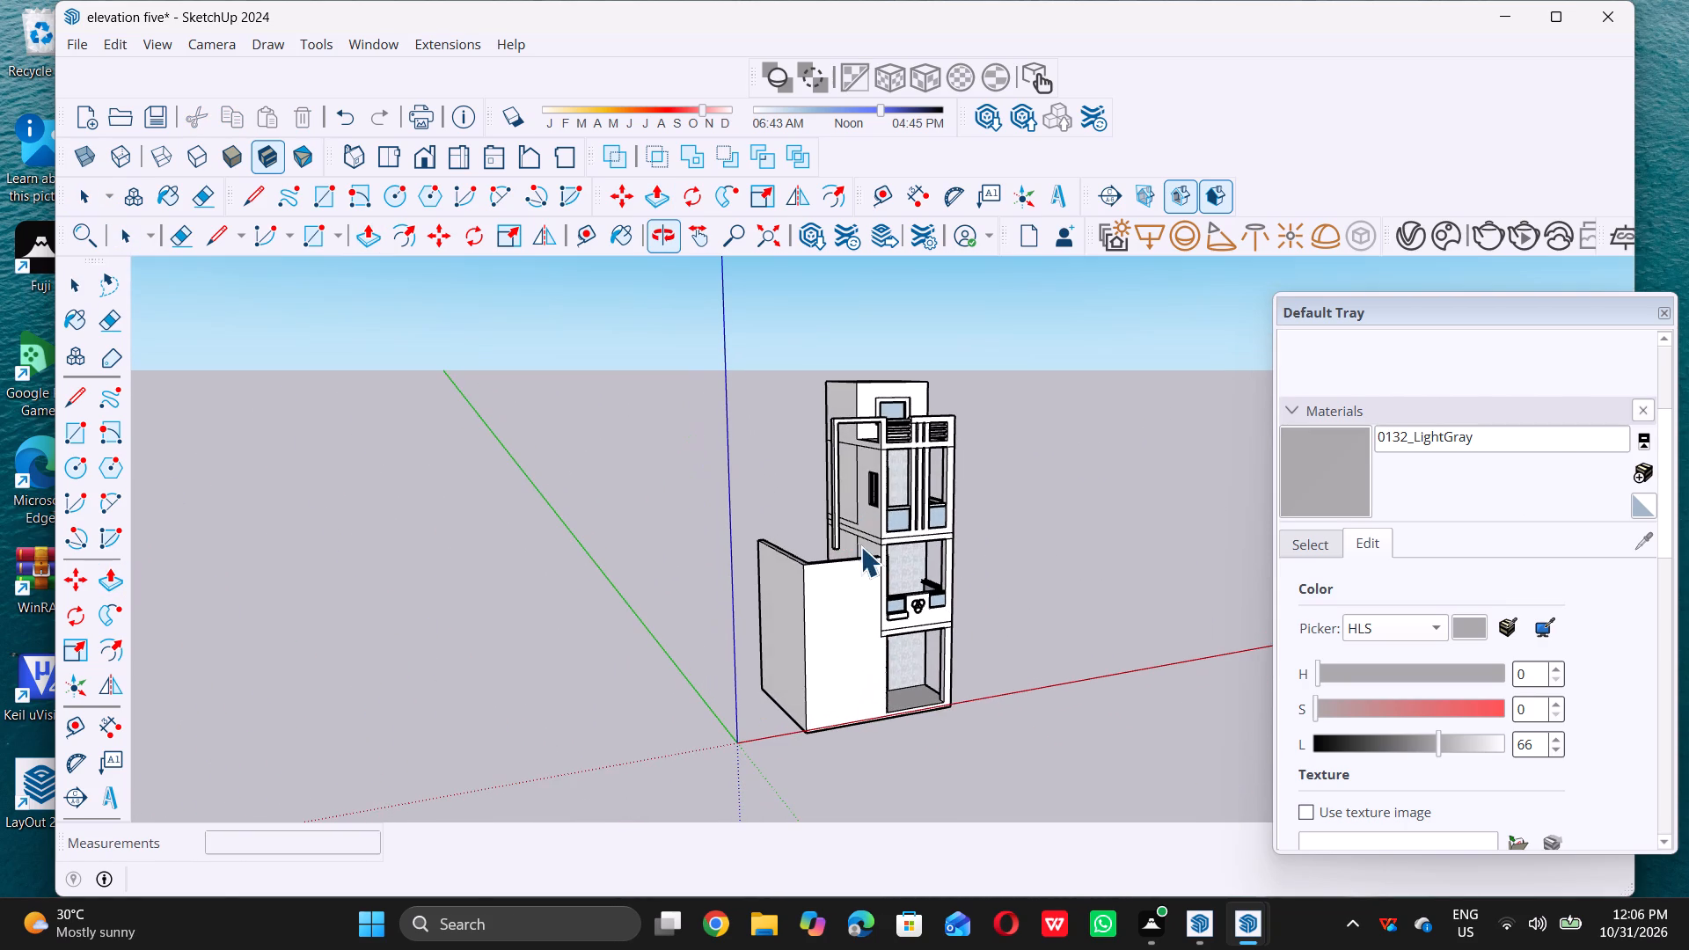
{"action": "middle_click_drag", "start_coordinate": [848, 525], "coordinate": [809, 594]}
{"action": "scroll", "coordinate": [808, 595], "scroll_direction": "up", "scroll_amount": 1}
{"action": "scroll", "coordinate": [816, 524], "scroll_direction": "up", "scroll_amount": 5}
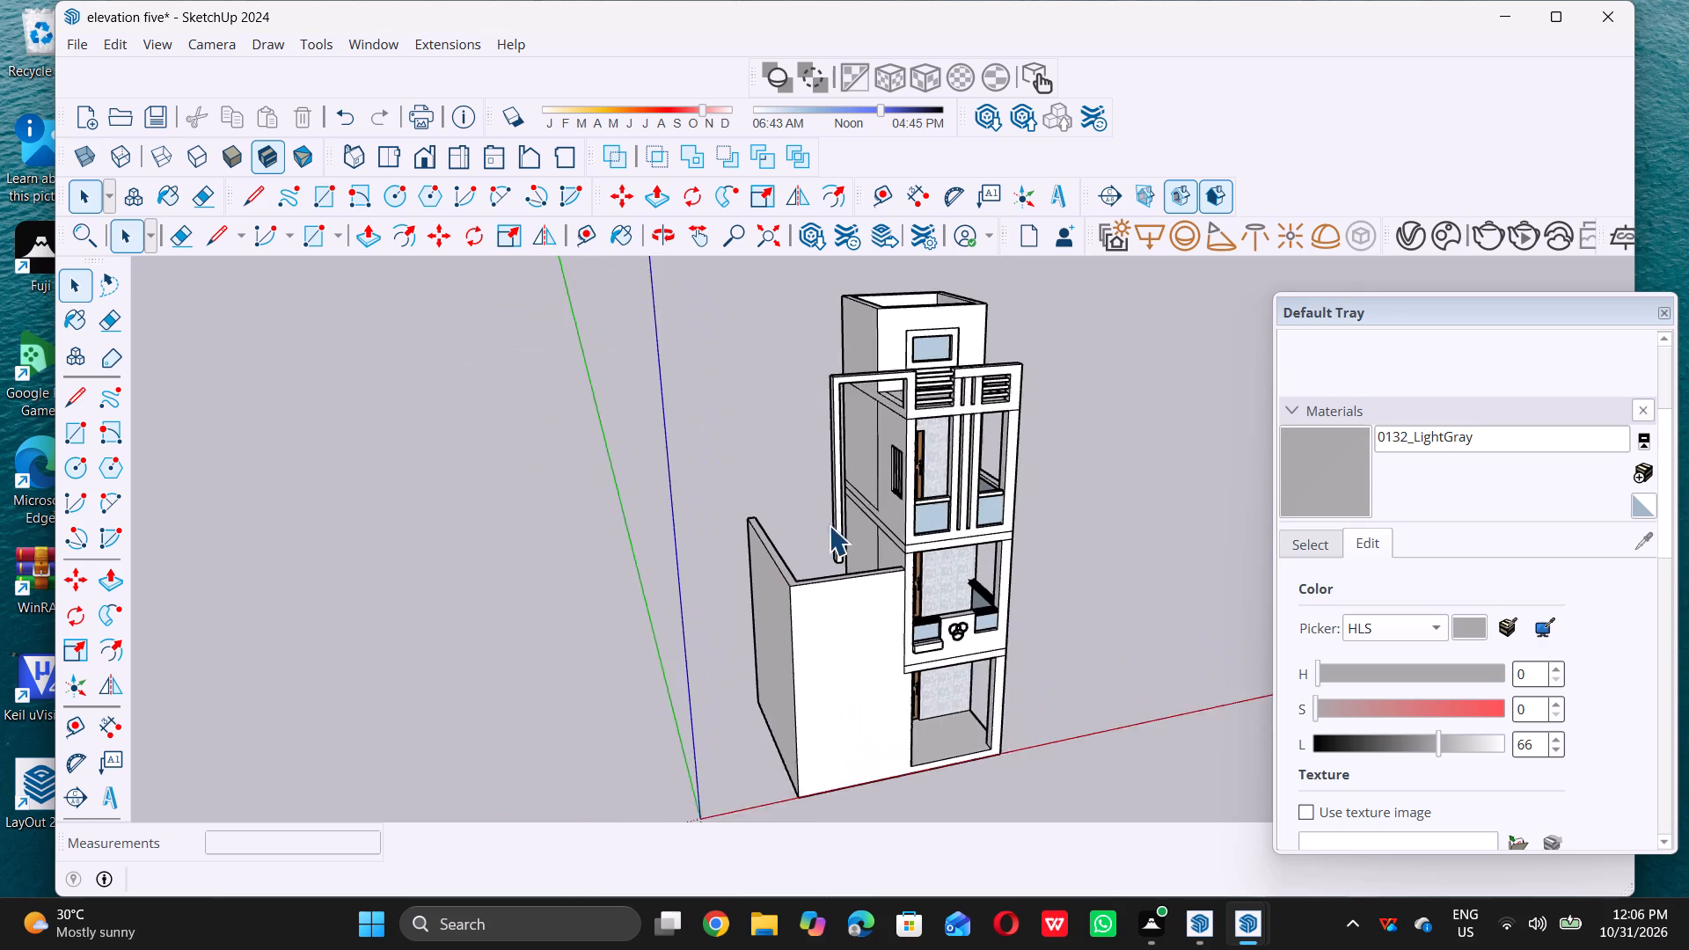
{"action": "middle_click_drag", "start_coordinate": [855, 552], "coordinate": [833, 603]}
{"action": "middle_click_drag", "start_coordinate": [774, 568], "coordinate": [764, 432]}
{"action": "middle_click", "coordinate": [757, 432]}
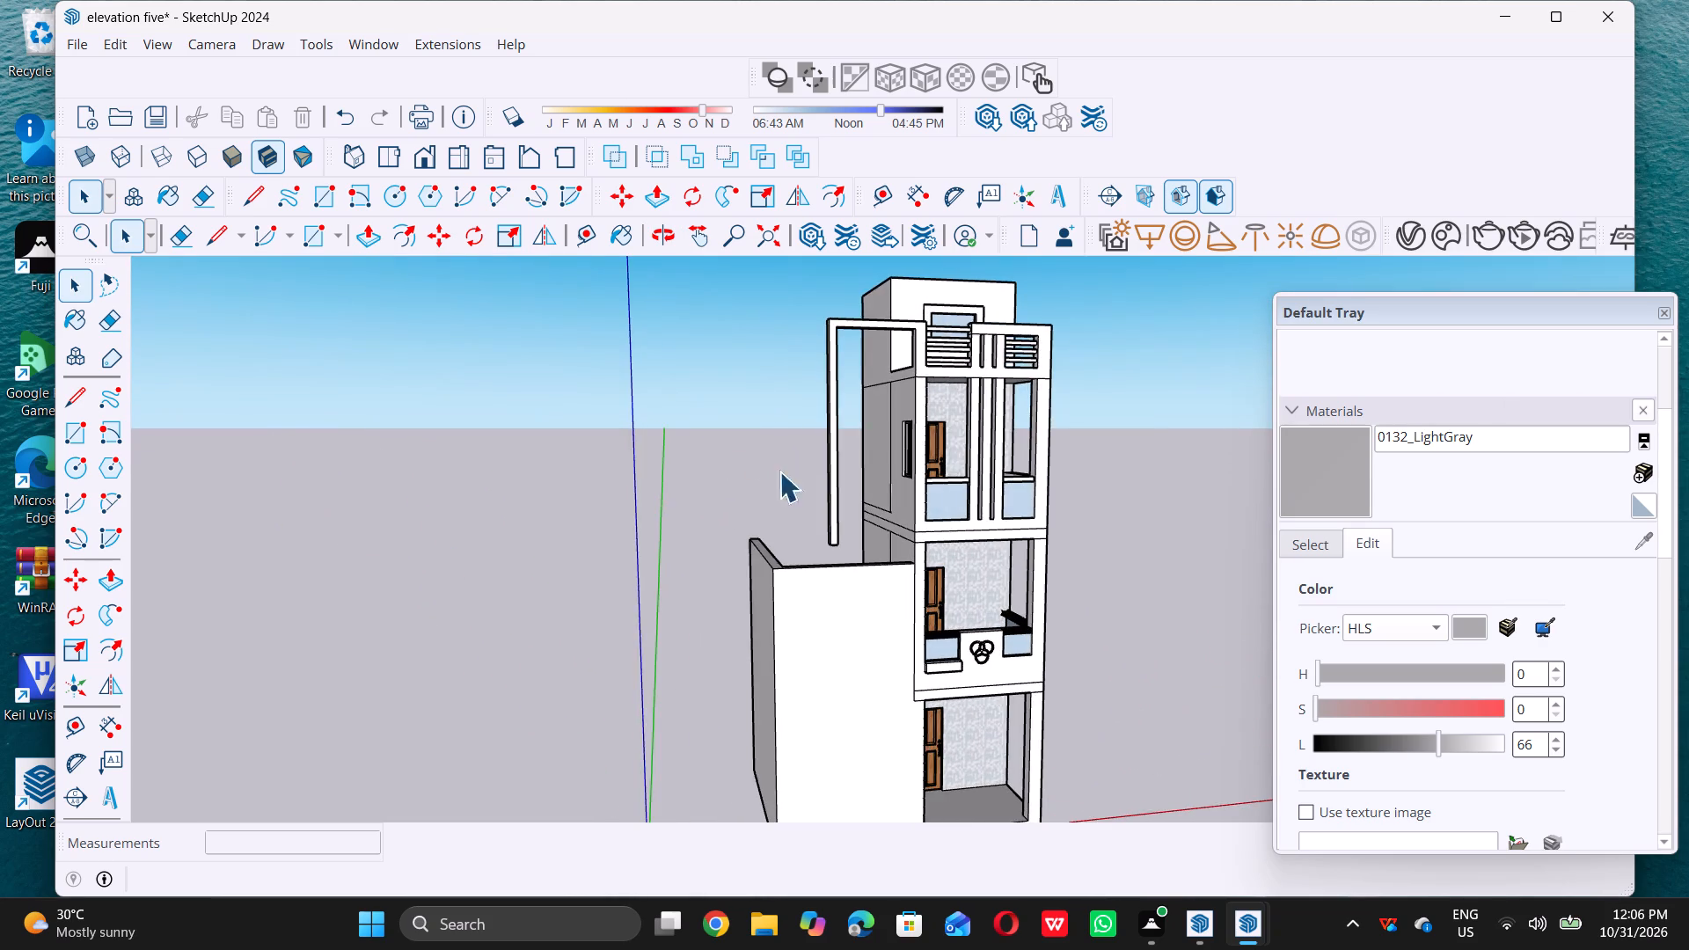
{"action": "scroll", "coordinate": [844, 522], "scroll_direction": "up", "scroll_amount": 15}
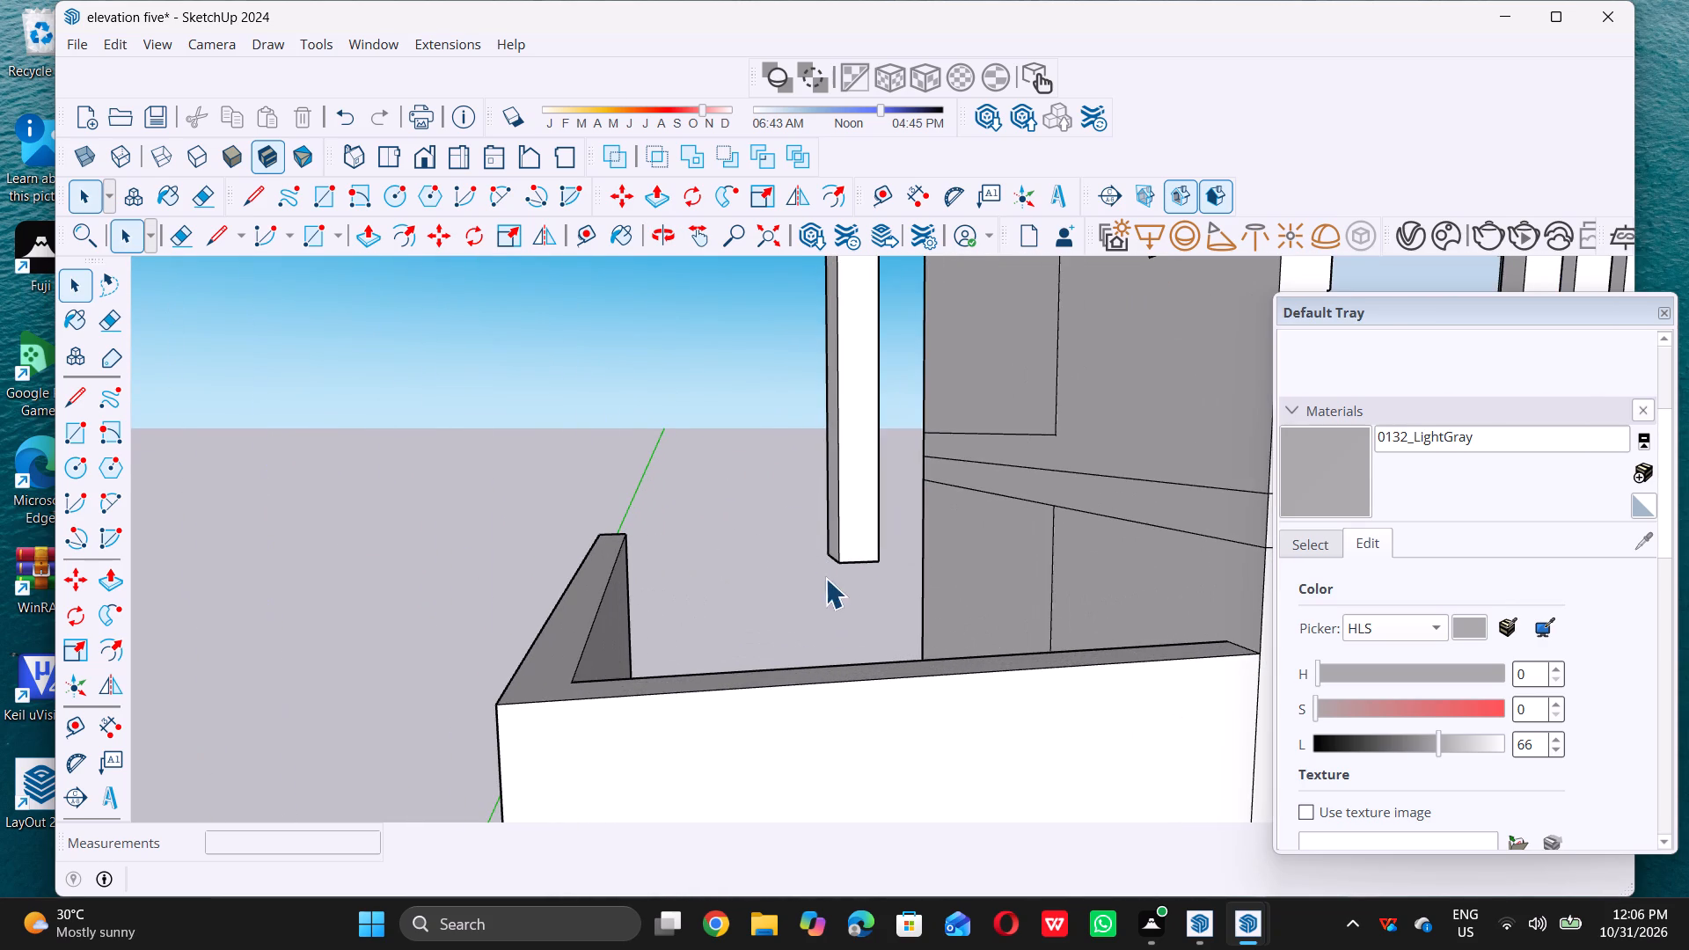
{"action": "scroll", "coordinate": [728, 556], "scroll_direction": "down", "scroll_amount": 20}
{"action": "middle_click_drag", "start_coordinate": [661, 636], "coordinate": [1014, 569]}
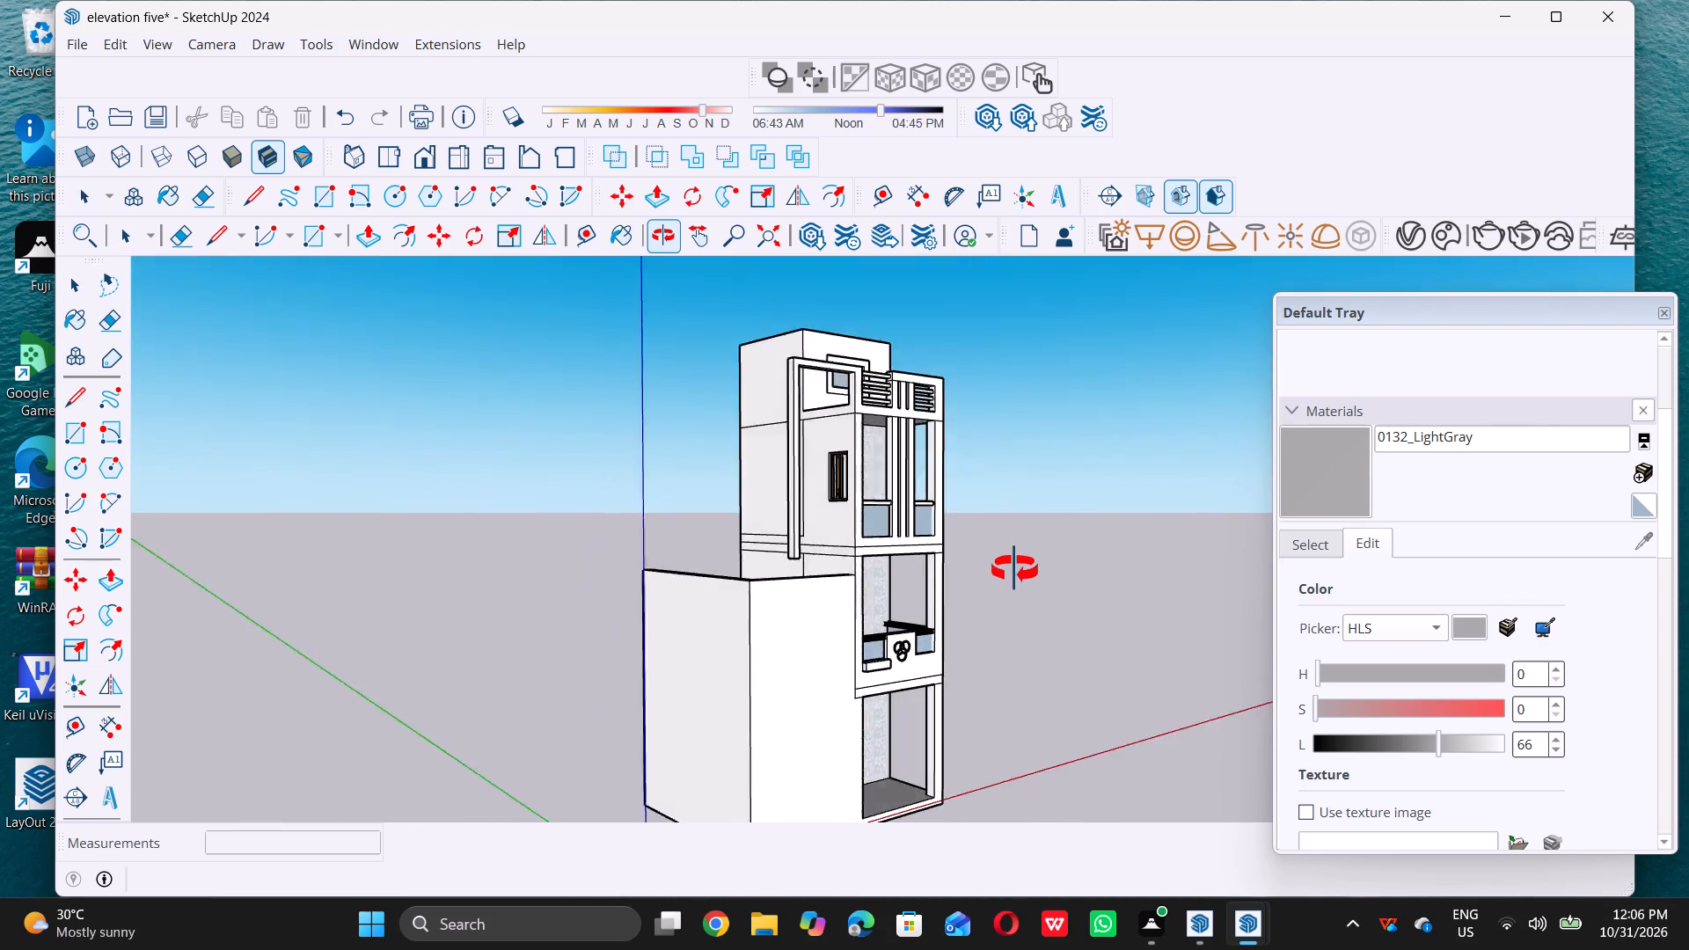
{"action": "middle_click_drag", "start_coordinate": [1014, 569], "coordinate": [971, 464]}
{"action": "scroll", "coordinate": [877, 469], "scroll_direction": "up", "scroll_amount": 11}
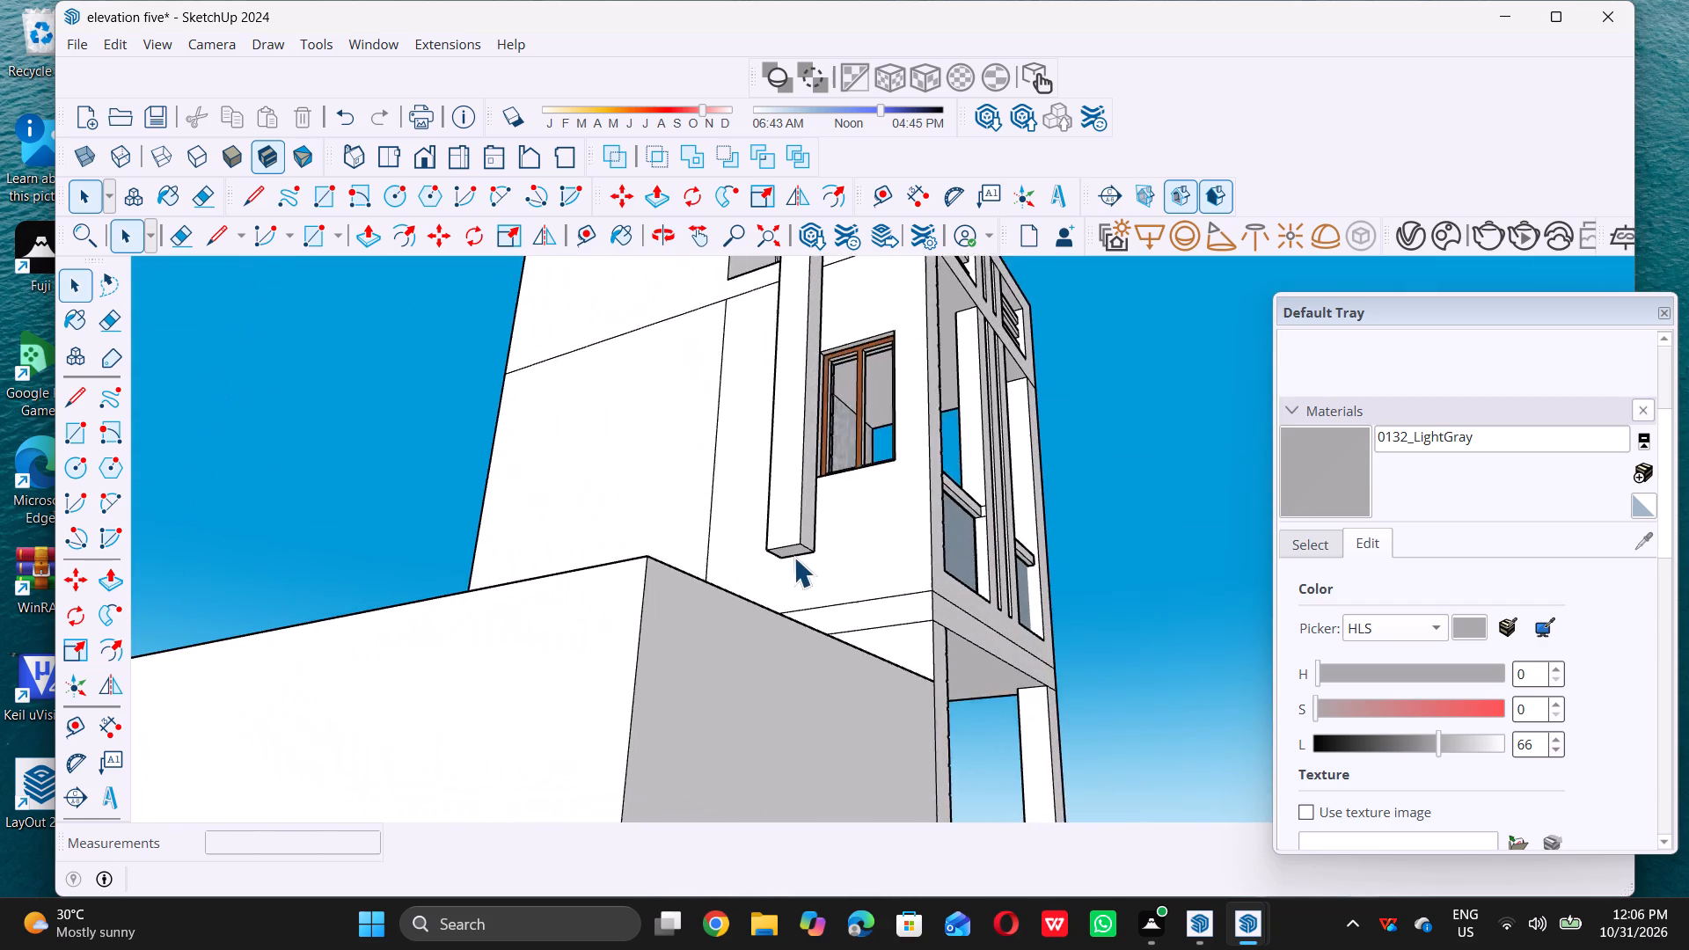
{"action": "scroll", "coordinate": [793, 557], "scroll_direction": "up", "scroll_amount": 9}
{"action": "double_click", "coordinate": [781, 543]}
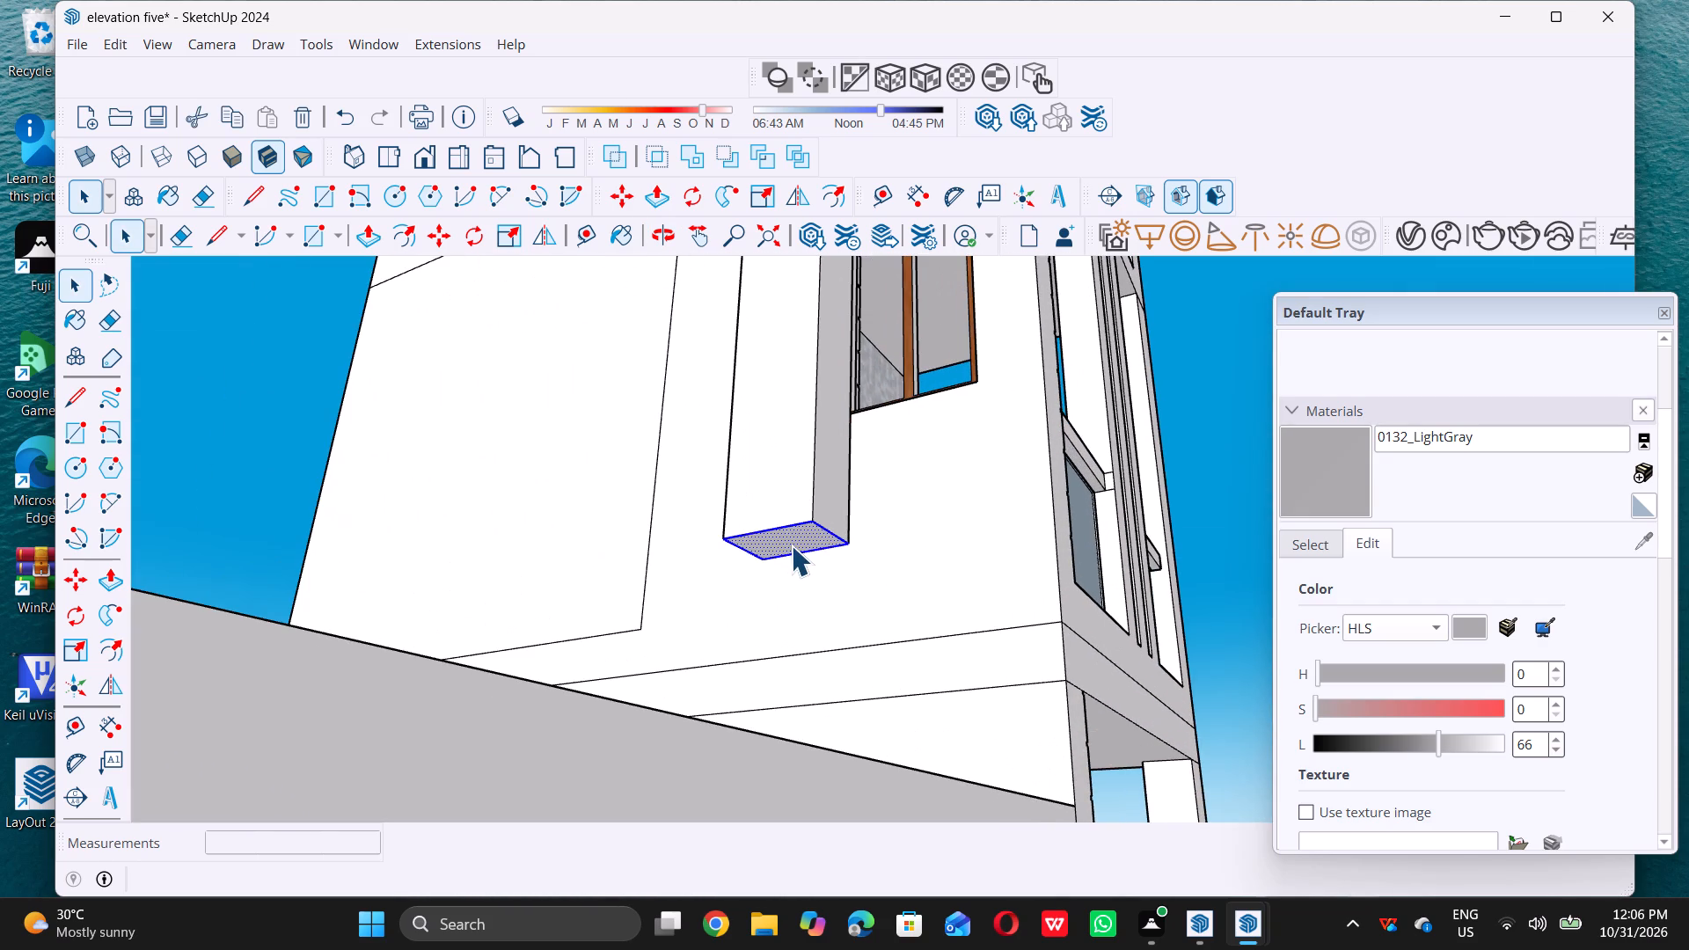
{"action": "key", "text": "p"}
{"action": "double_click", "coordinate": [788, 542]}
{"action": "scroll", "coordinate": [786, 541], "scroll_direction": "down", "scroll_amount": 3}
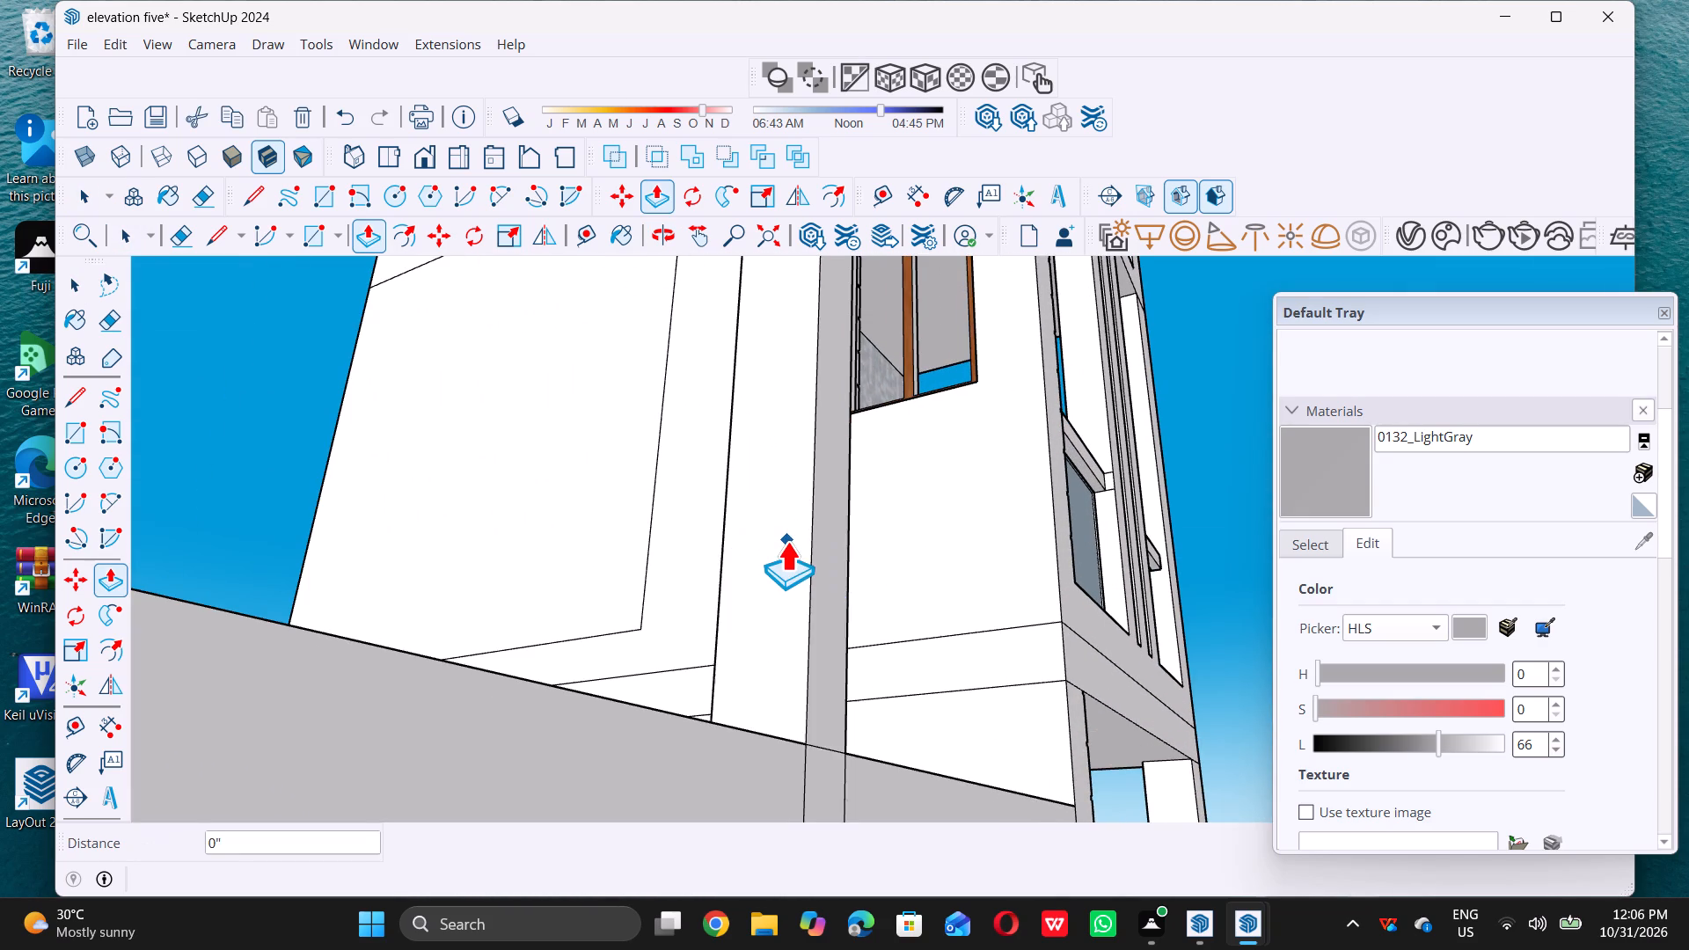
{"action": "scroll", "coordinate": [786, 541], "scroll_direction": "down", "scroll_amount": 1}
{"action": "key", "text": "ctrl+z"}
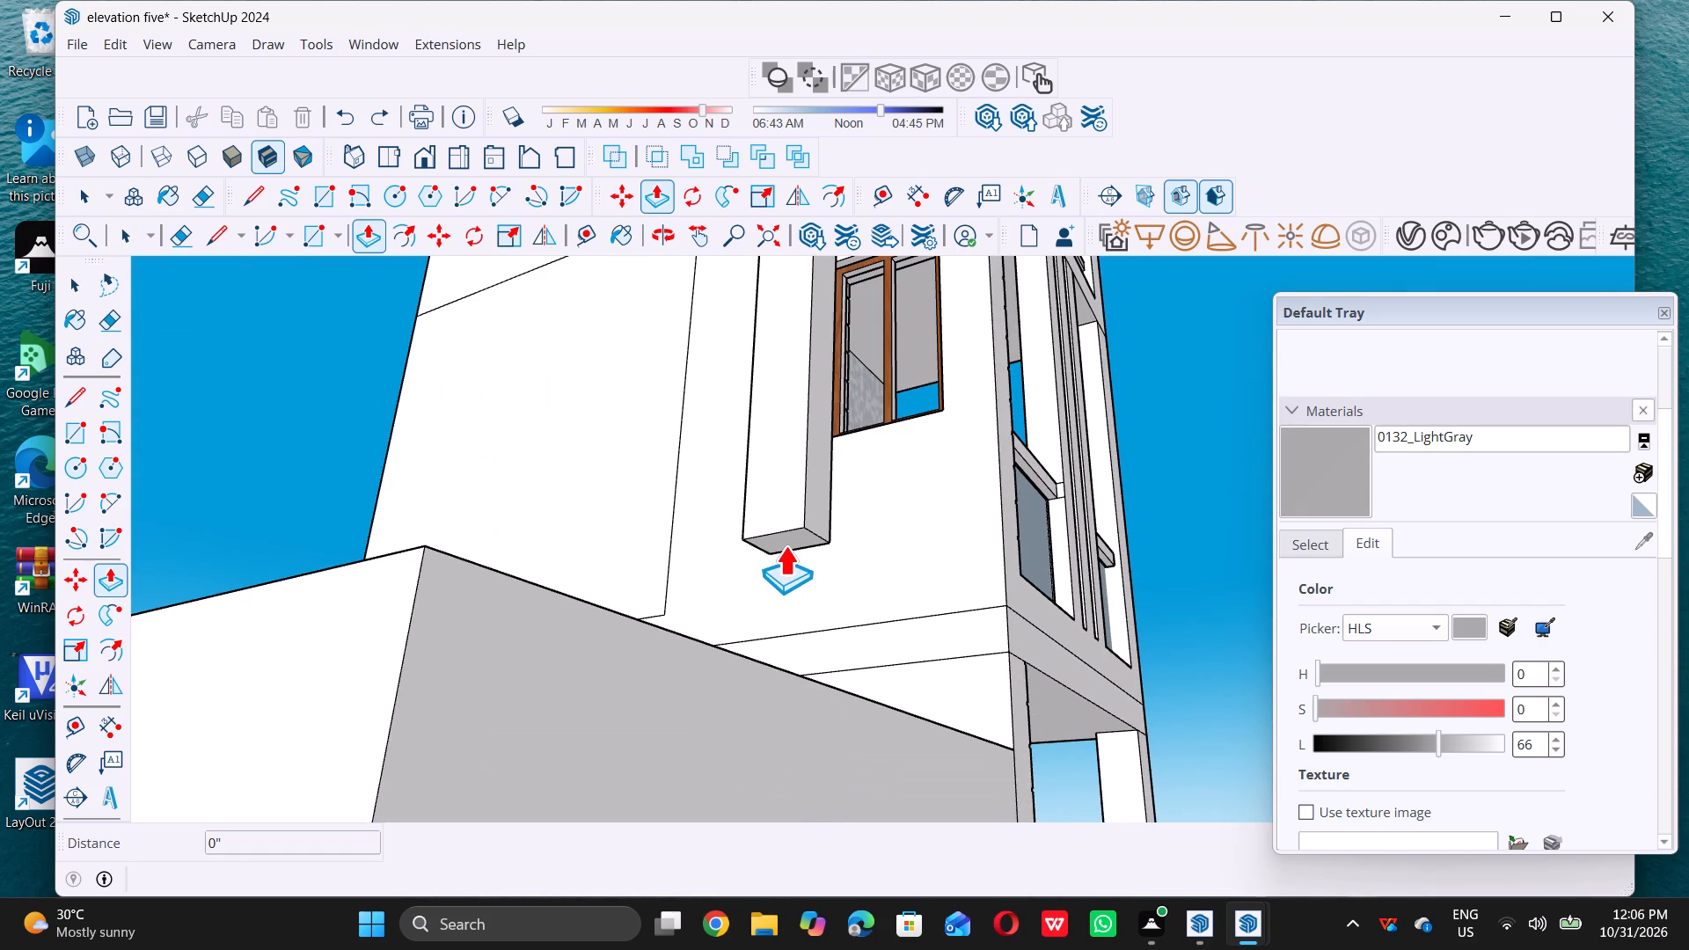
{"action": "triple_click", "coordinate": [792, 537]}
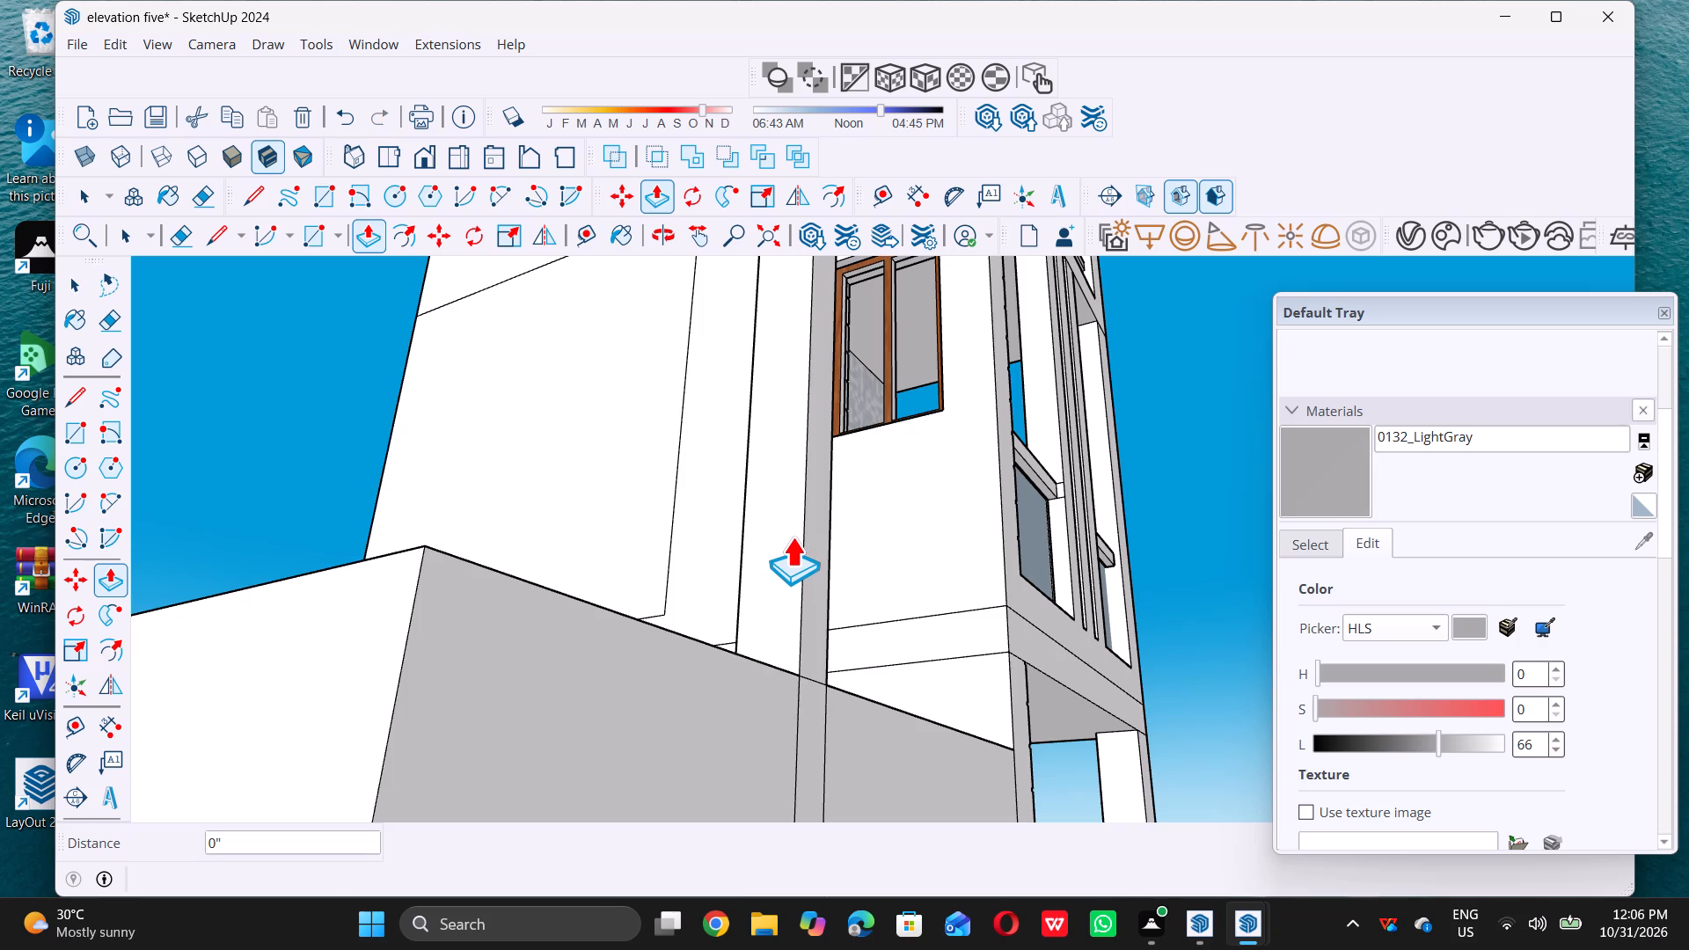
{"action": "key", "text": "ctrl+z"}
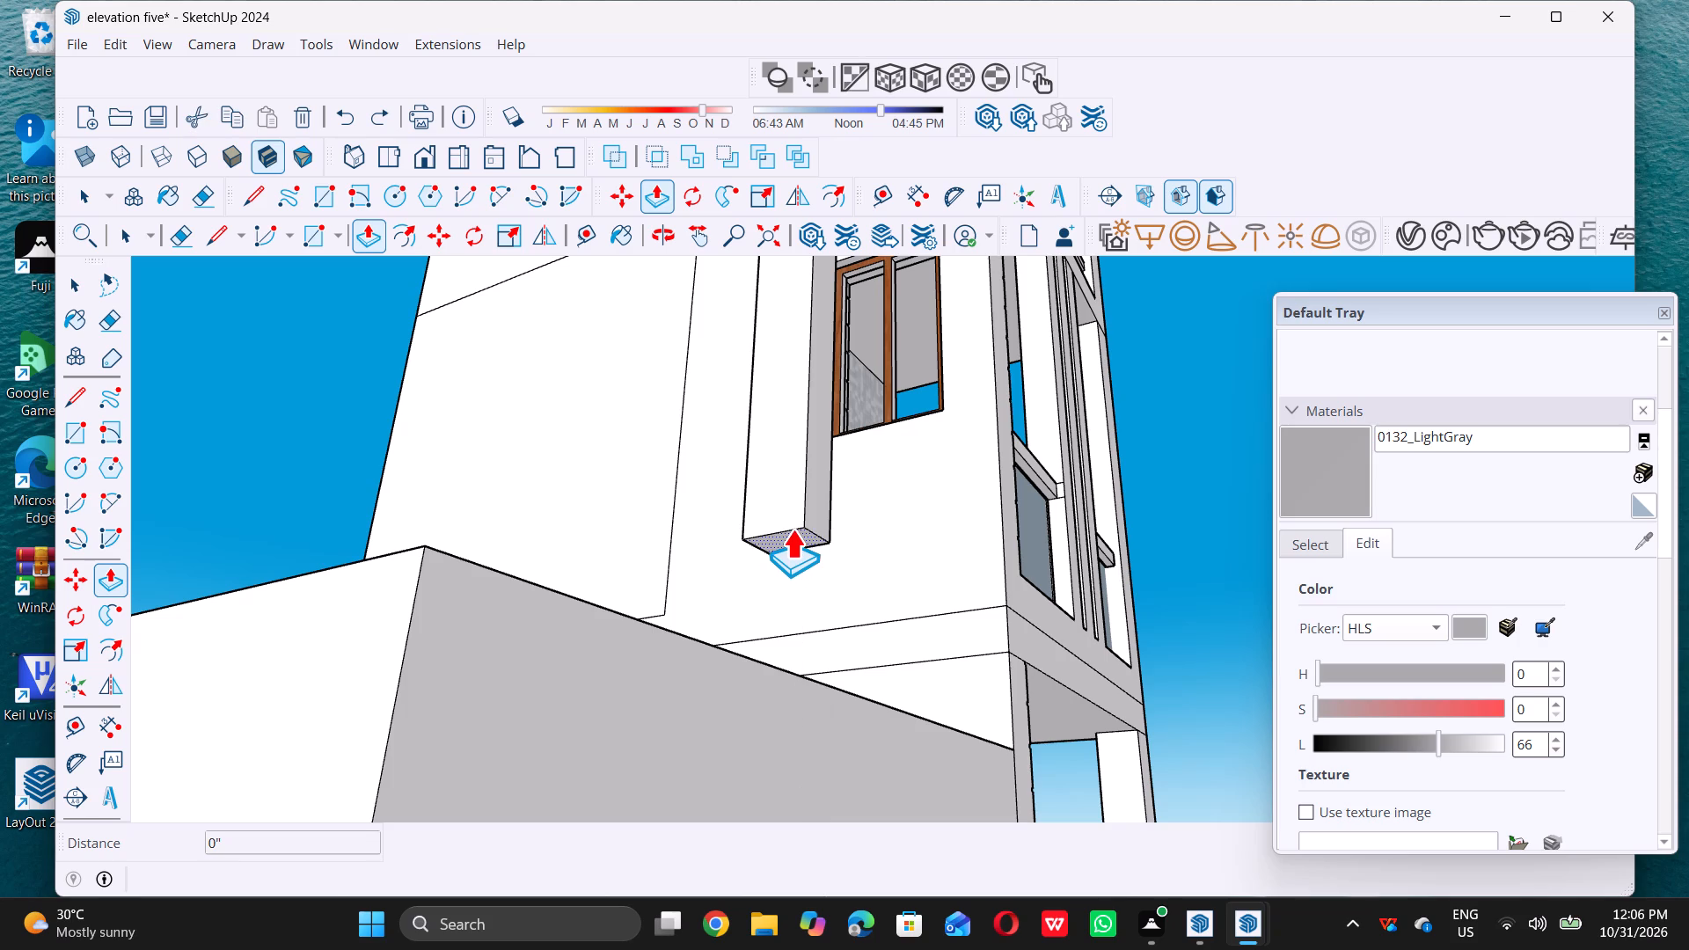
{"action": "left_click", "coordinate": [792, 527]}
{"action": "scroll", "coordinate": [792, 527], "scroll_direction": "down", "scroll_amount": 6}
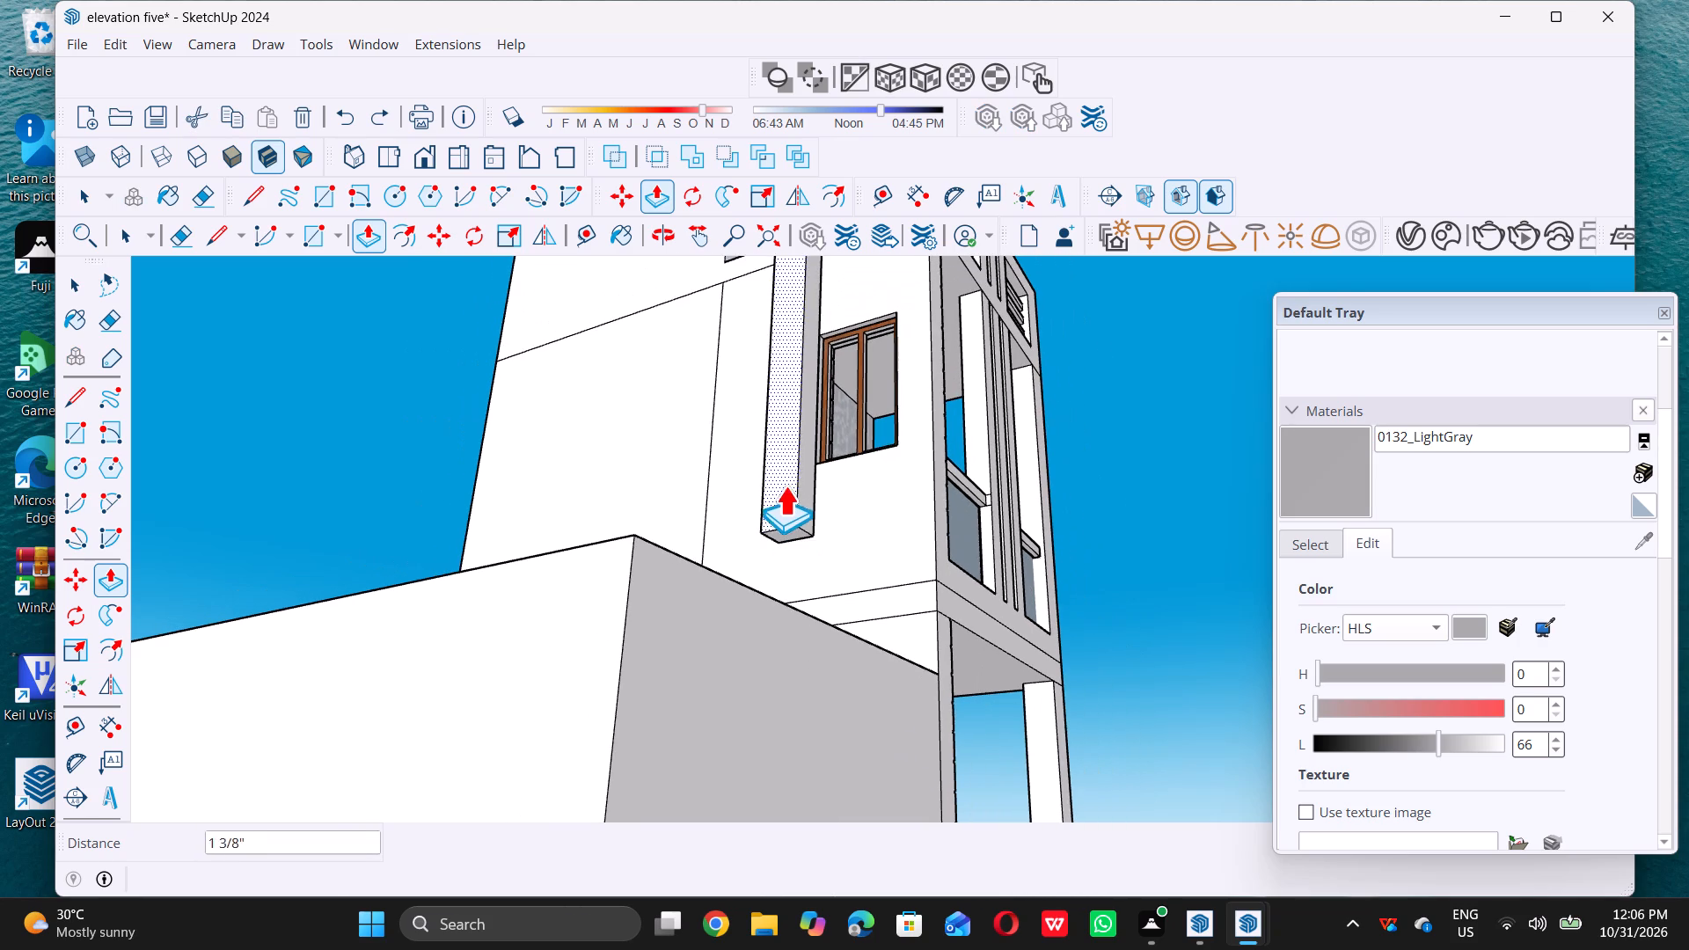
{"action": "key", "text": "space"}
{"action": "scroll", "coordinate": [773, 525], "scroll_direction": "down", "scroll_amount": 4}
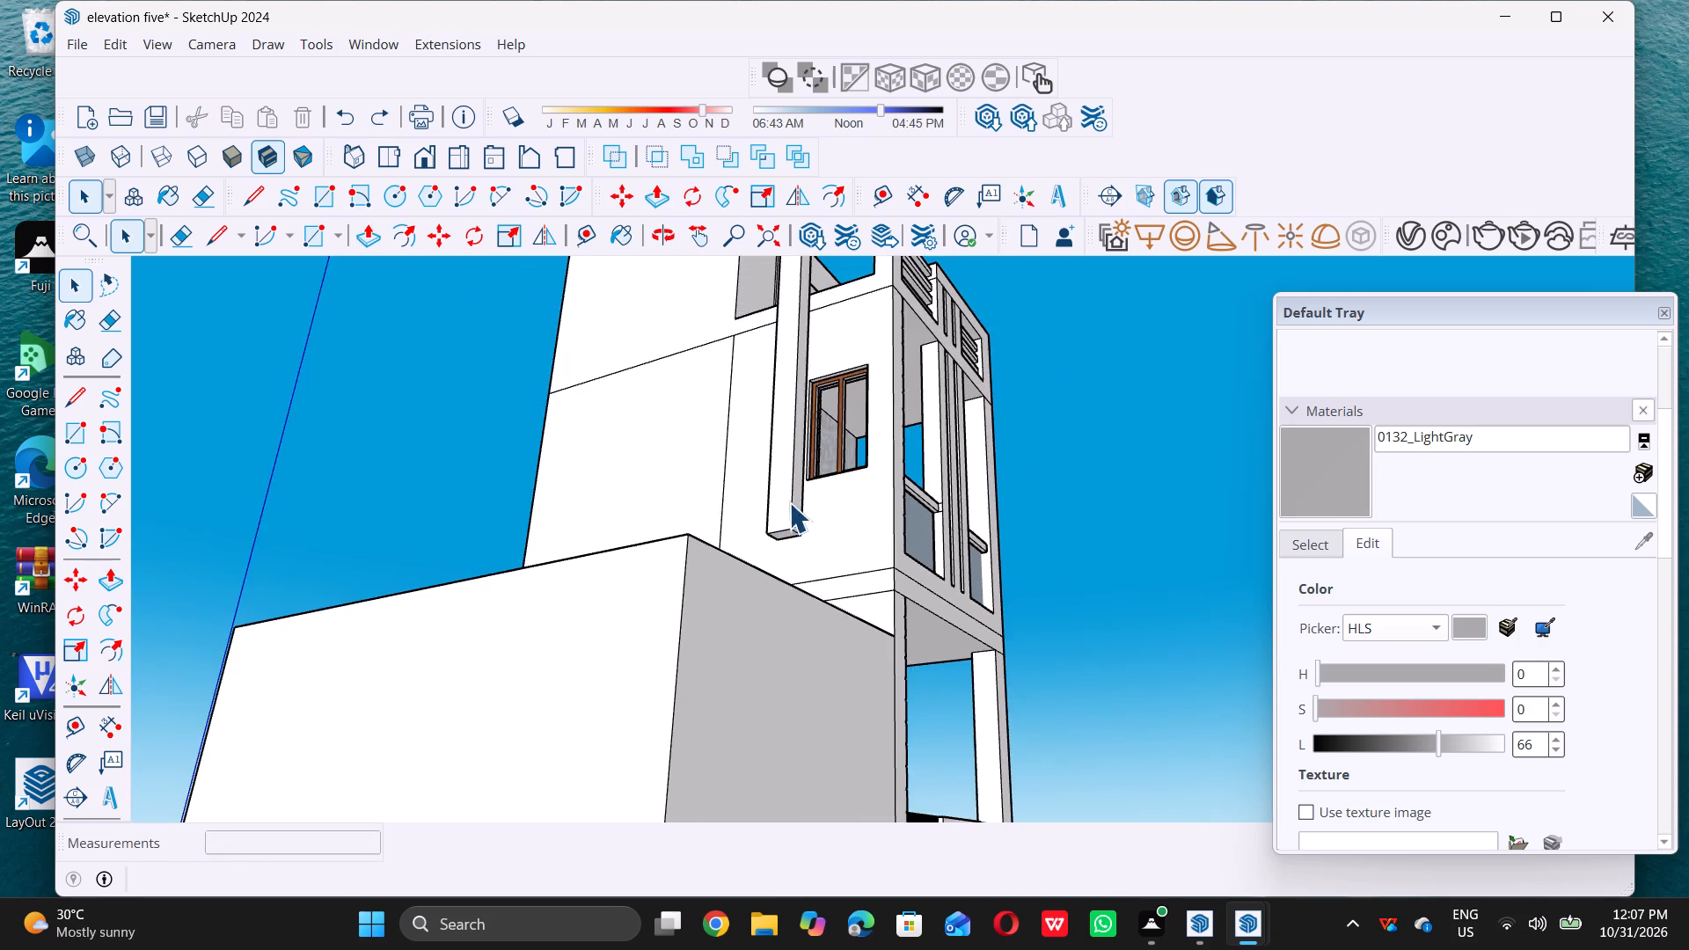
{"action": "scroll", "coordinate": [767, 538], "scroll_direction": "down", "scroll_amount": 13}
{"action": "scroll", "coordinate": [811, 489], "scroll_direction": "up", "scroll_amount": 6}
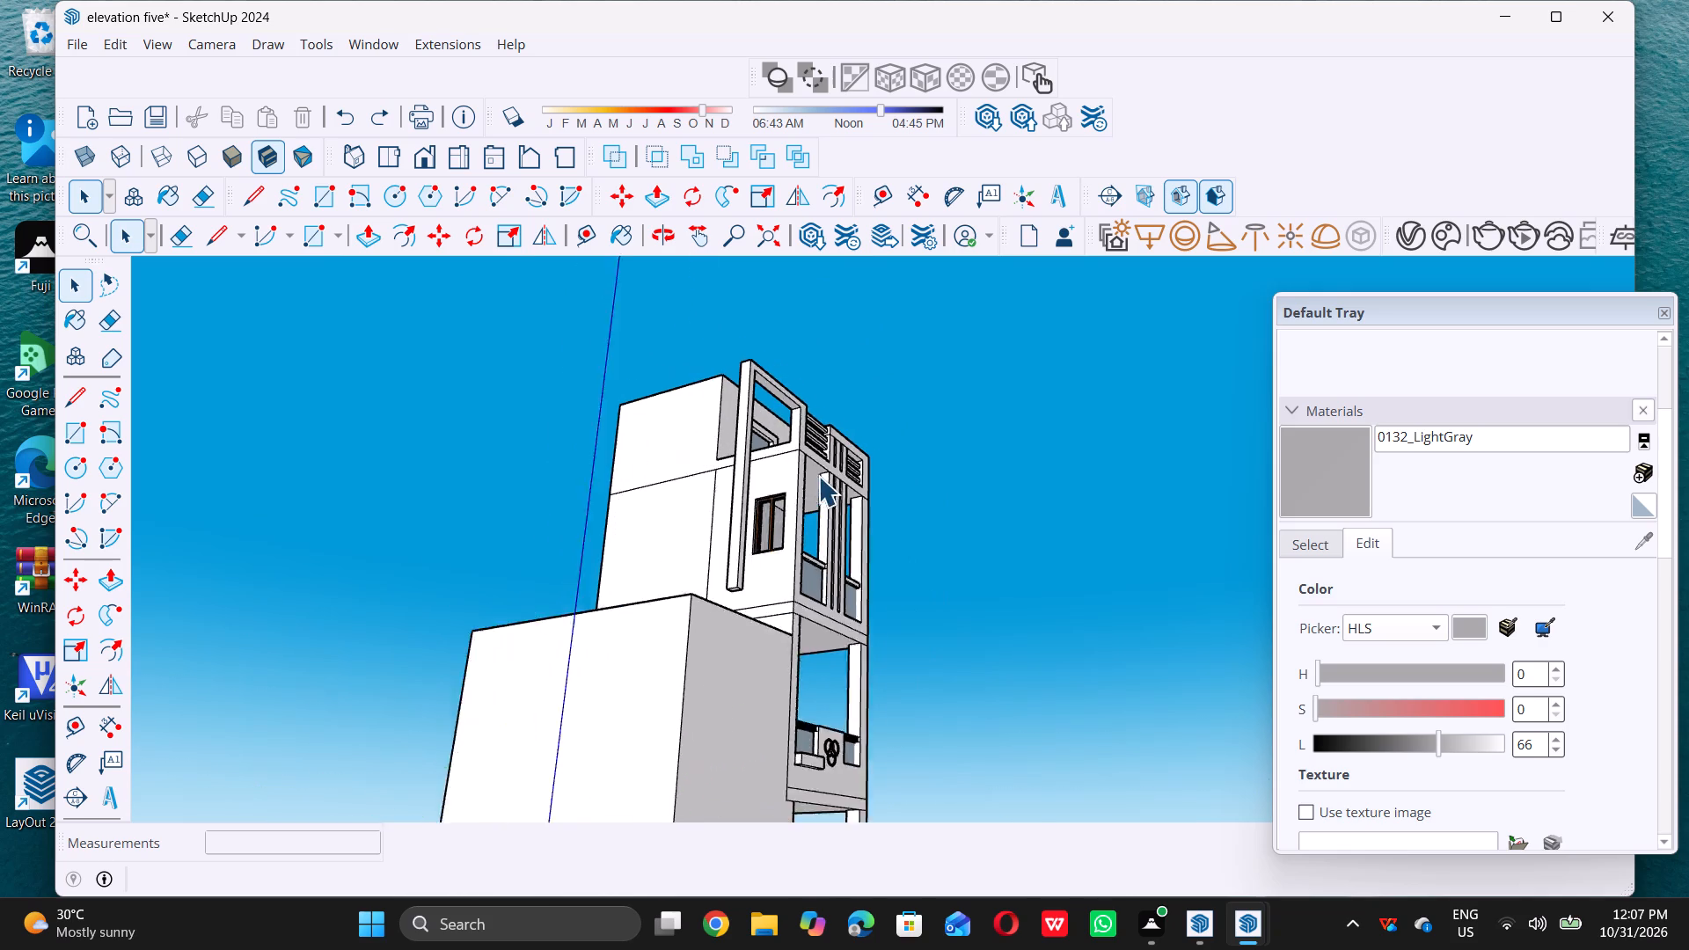
Push/Pull the lower end face of the hanging side frame post upward to the underside of the overhanging top beam, removing the post.
{"action": "scroll", "coordinate": [751, 558], "scroll_direction": "down", "scroll_amount": 4}
{"action": "scroll", "coordinate": [790, 522], "scroll_direction": "up", "scroll_amount": 5}
{"action": "middle_click_drag", "start_coordinate": [768, 519], "coordinate": [758, 476]}
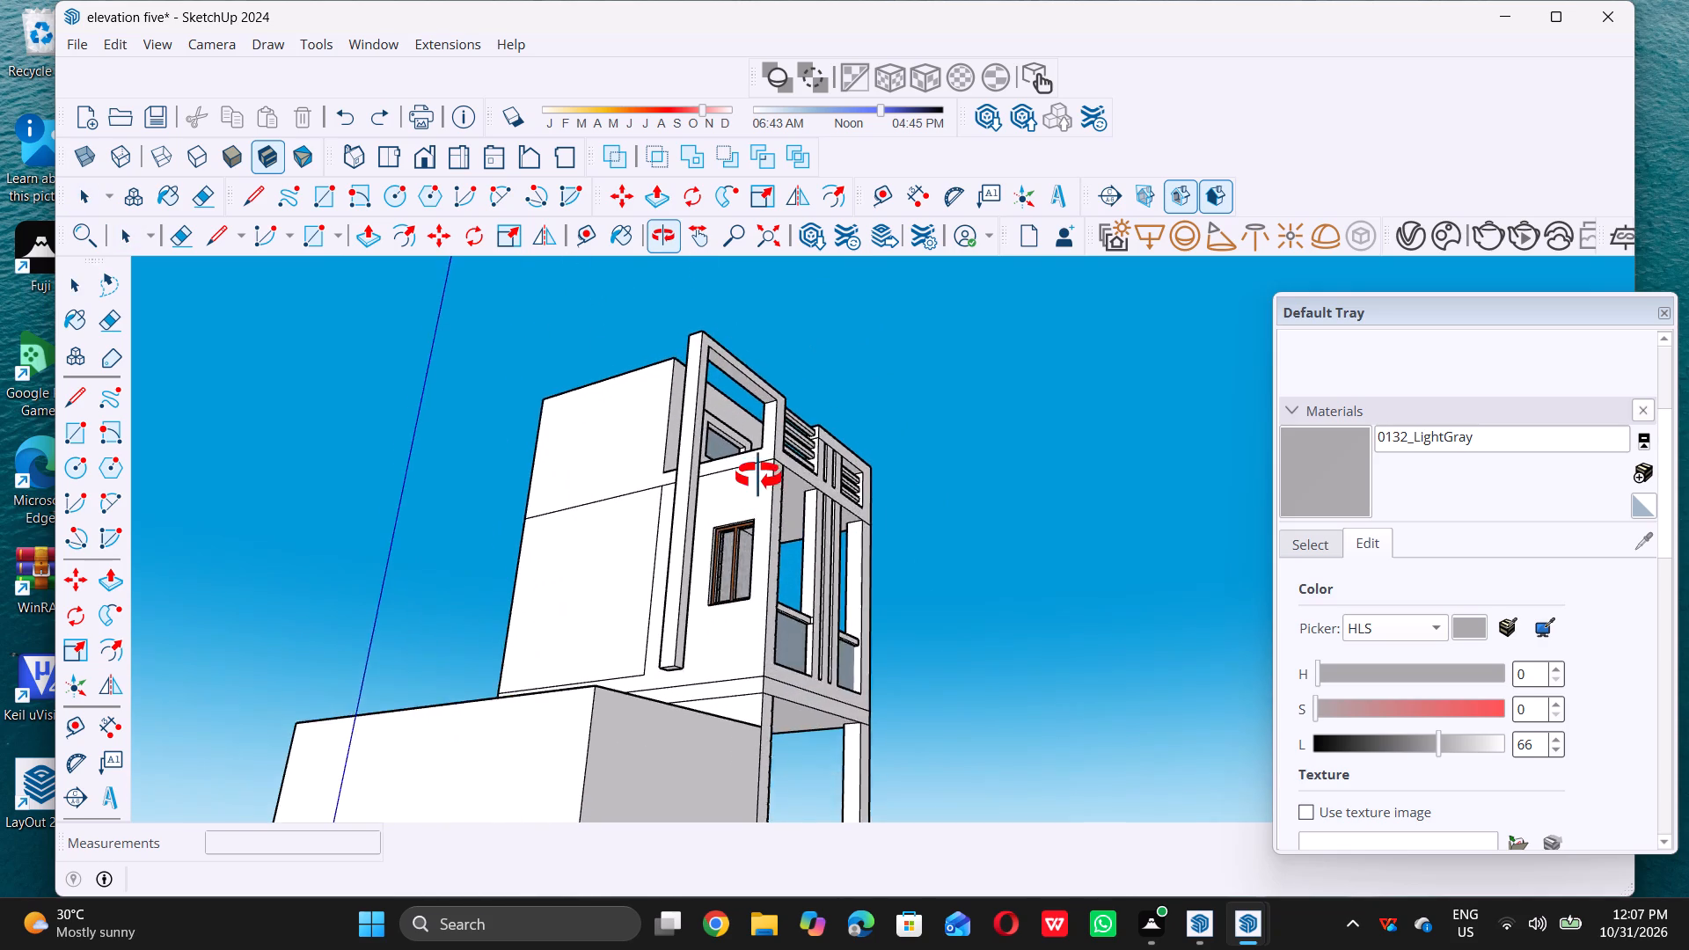
{"action": "middle_click_drag", "start_coordinate": [758, 476], "coordinate": [753, 448]}
{"action": "scroll", "coordinate": [753, 448], "scroll_direction": "up", "scroll_amount": 1}
{"action": "scroll", "coordinate": [647, 616], "scroll_direction": "up", "scroll_amount": 6}
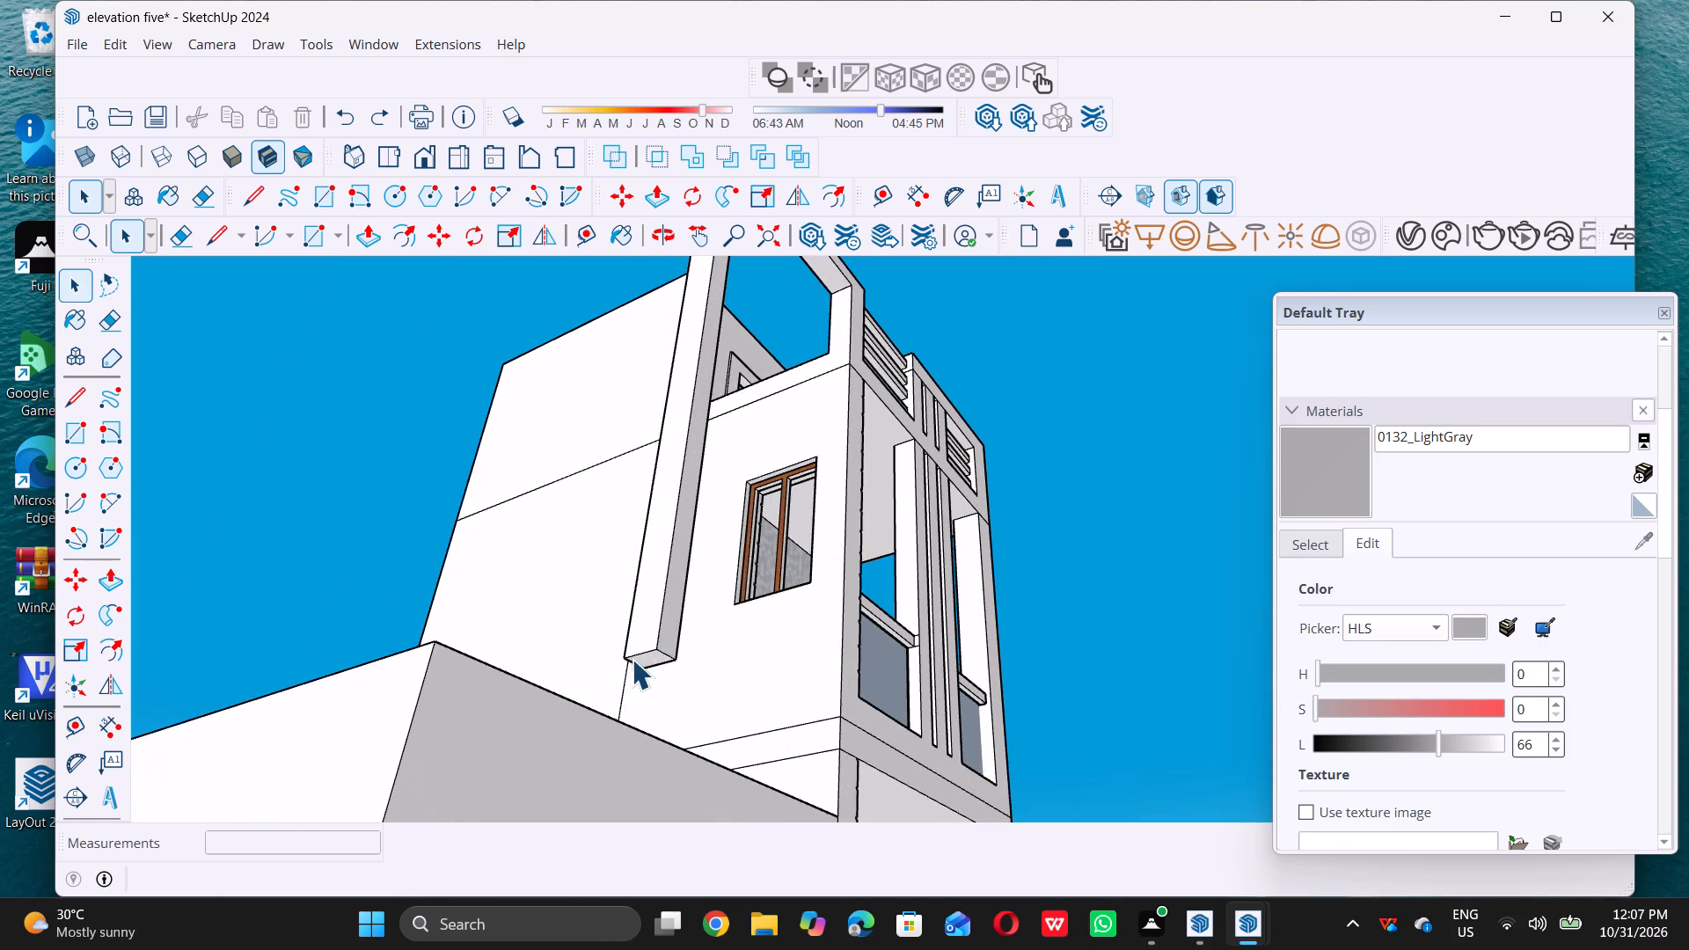
{"action": "scroll", "coordinate": [640, 661], "scroll_direction": "up", "scroll_amount": 4}
{"action": "left_click", "coordinate": [647, 659]}
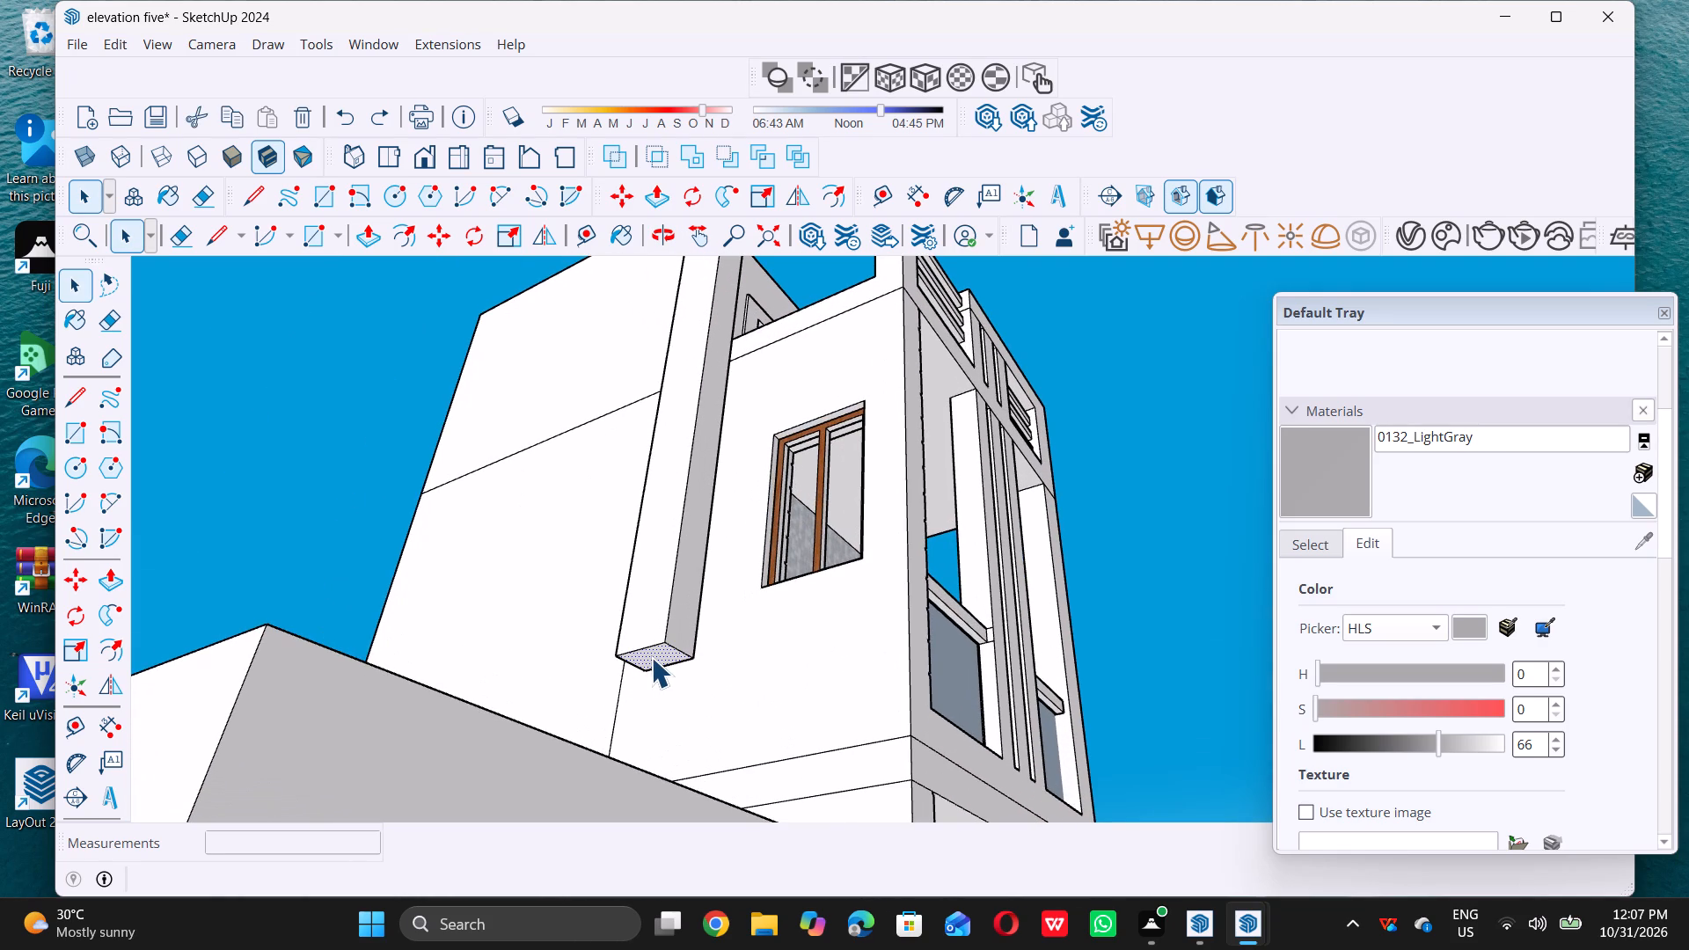
{"action": "key", "text": "p"}
{"action": "double_click", "coordinate": [643, 655]}
{"action": "scroll", "coordinate": [647, 655], "scroll_direction": "down", "scroll_amount": 4}
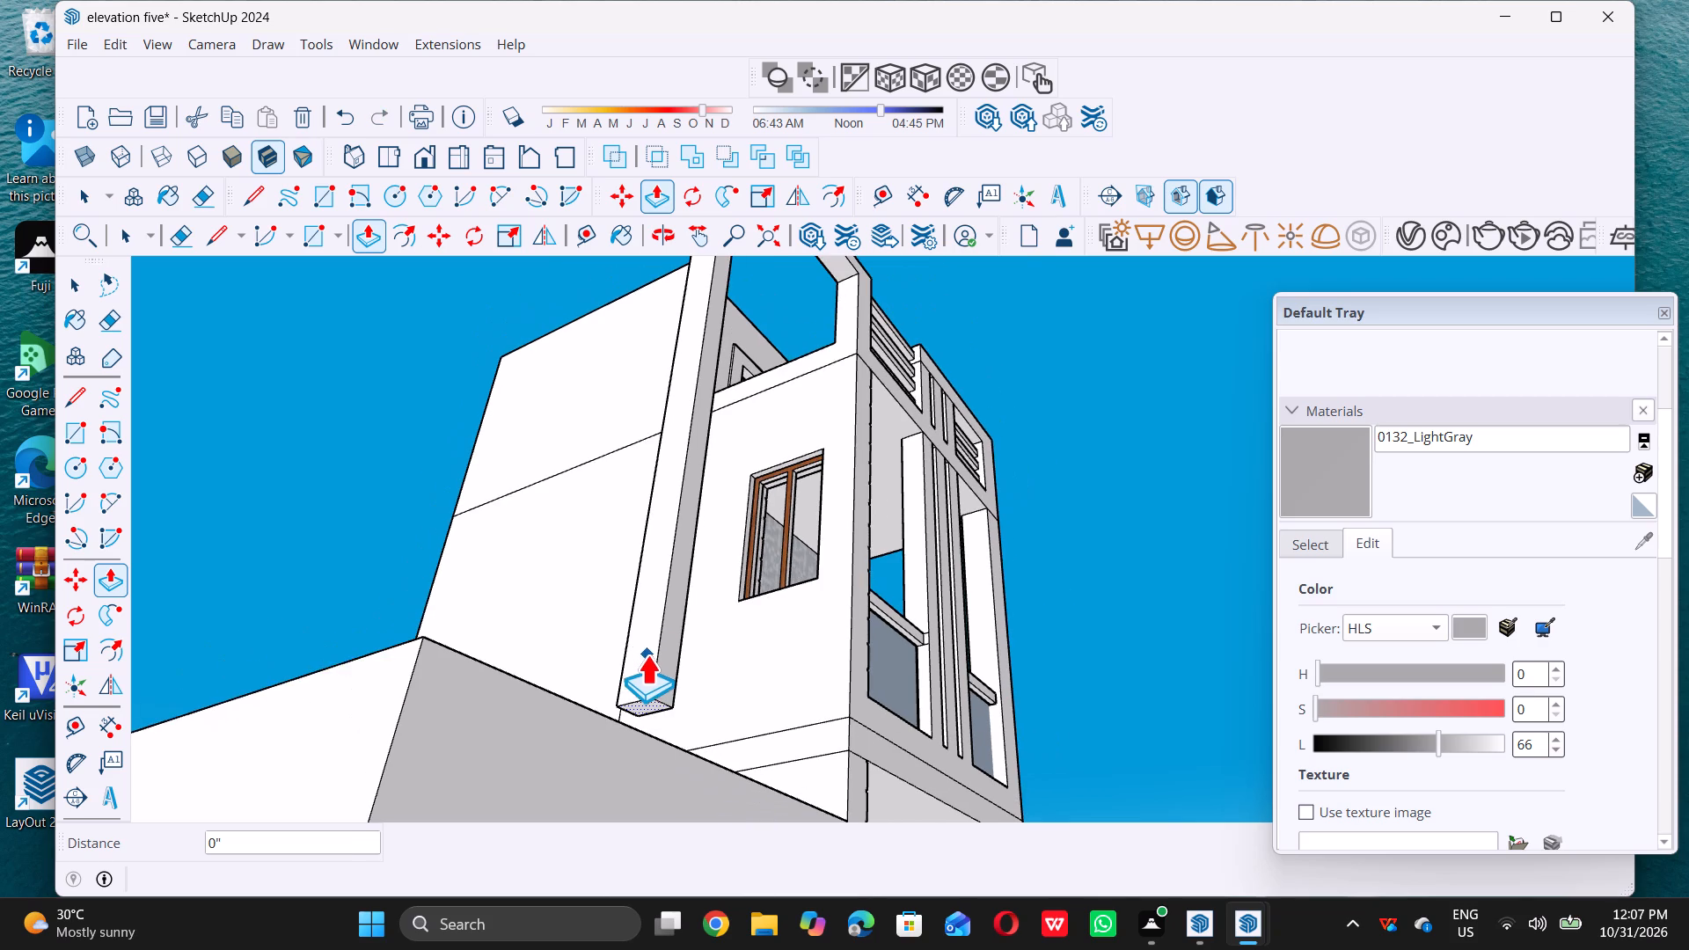
{"action": "scroll", "coordinate": [647, 693], "scroll_direction": "up", "scroll_amount": 9}
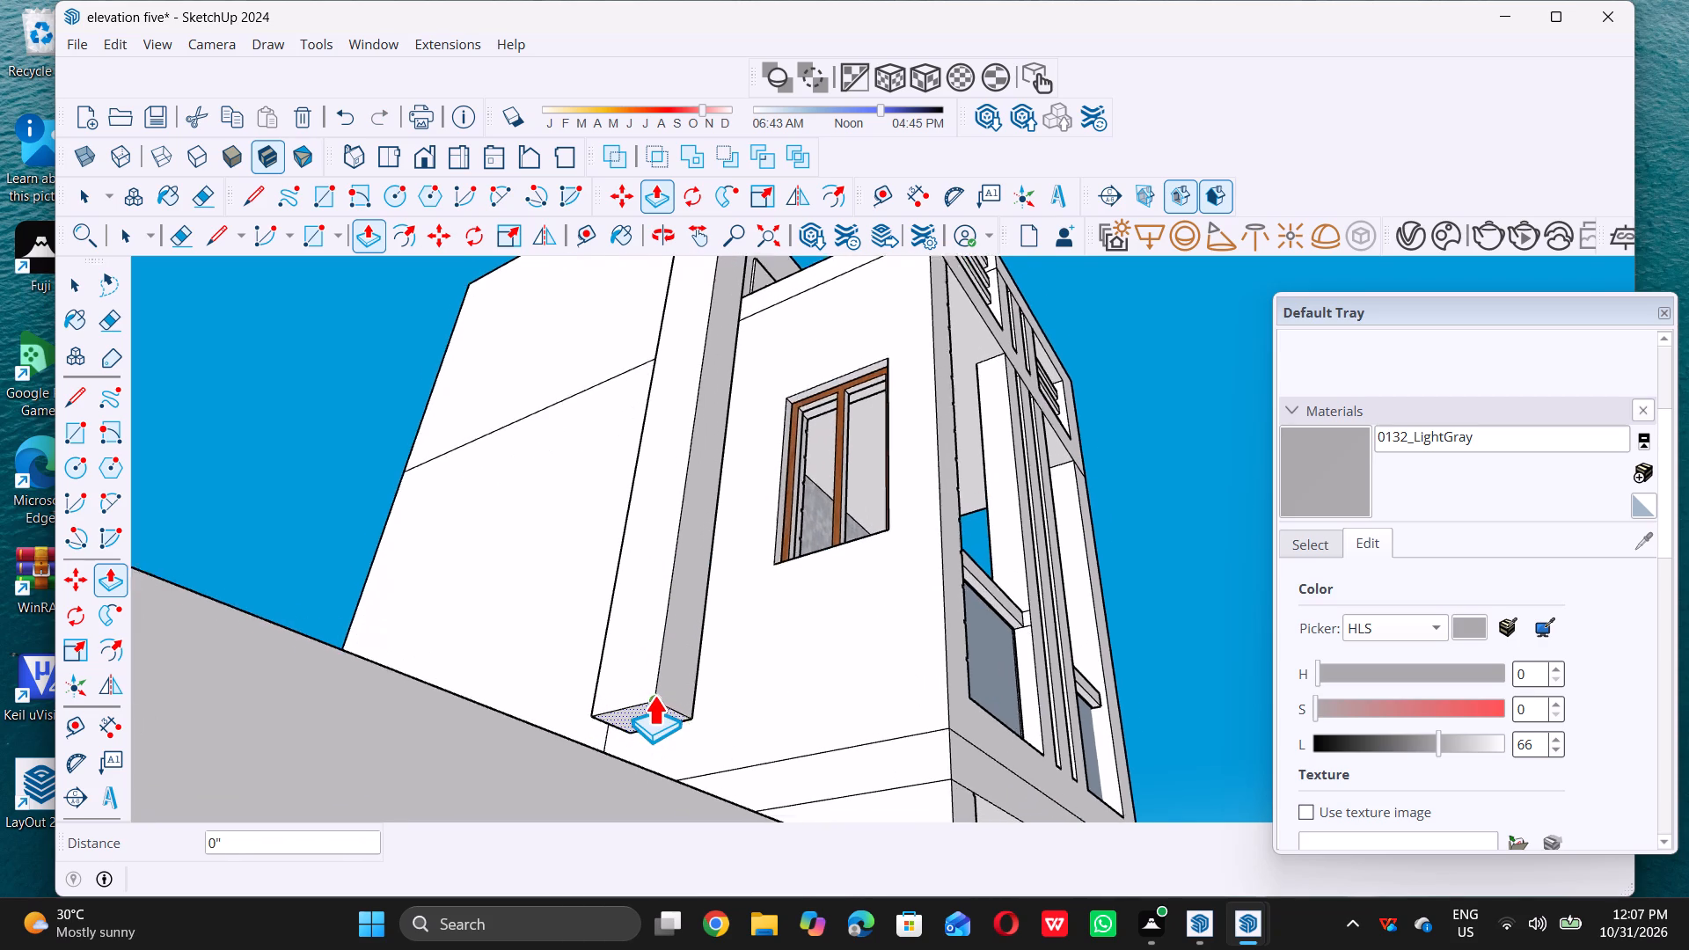
{"action": "left_click", "coordinate": [654, 695]}
{"action": "scroll", "coordinate": [679, 549], "scroll_direction": "down", "scroll_amount": 10}
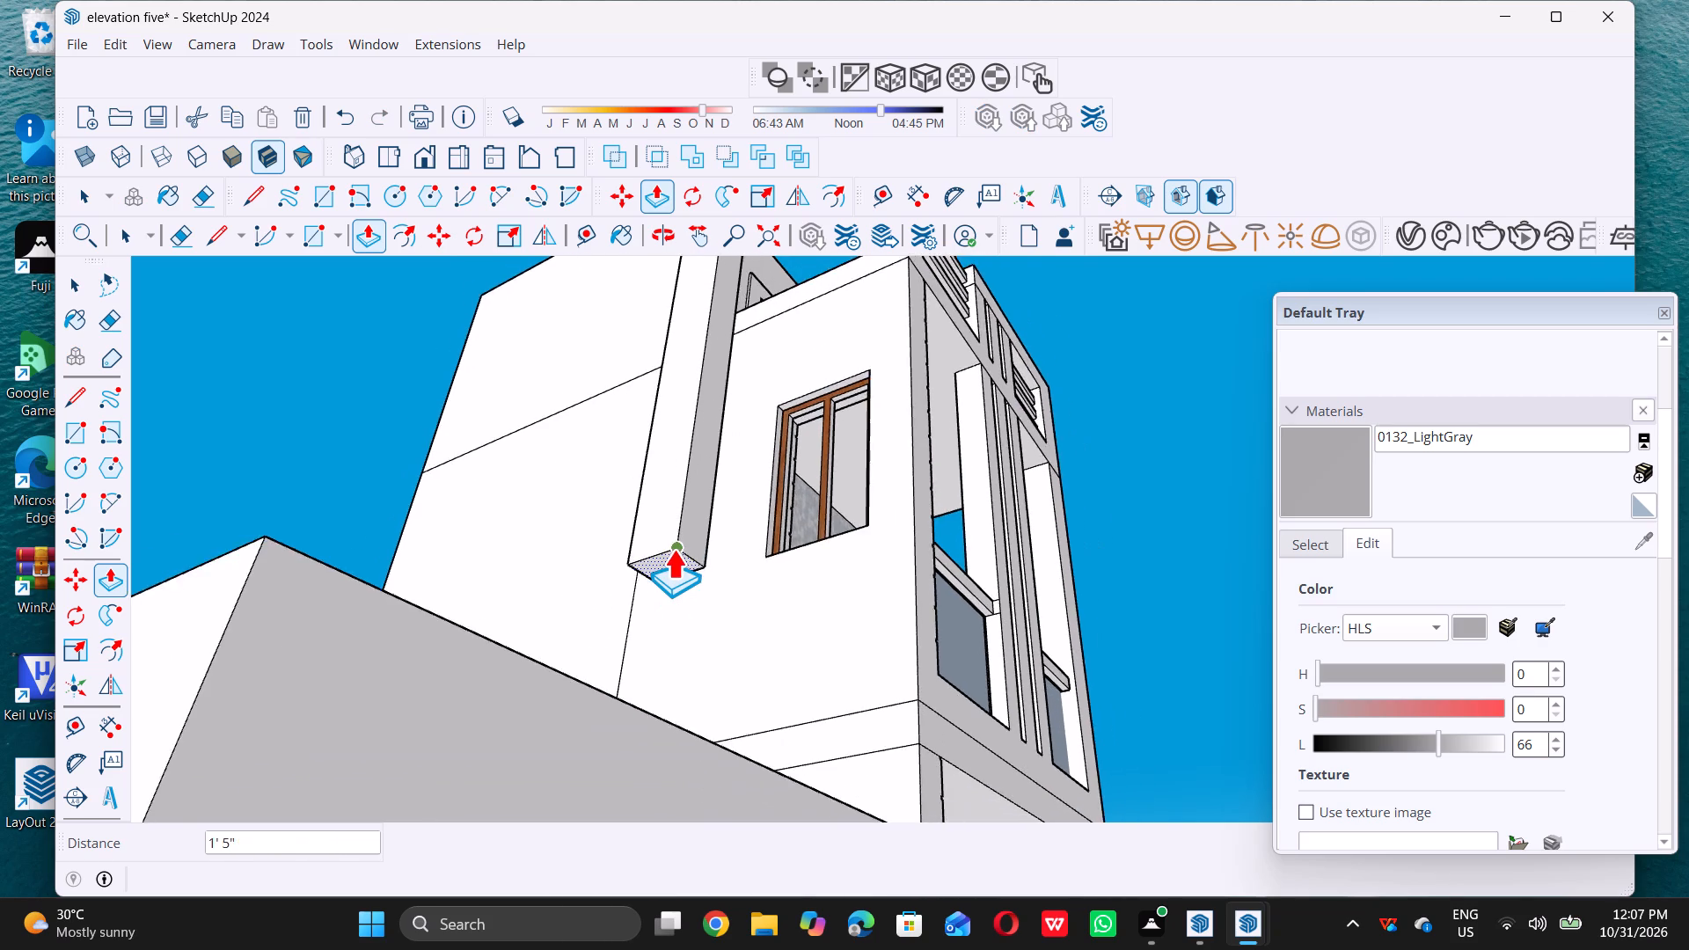
{"action": "scroll", "coordinate": [673, 549], "scroll_direction": "down", "scroll_amount": 16}
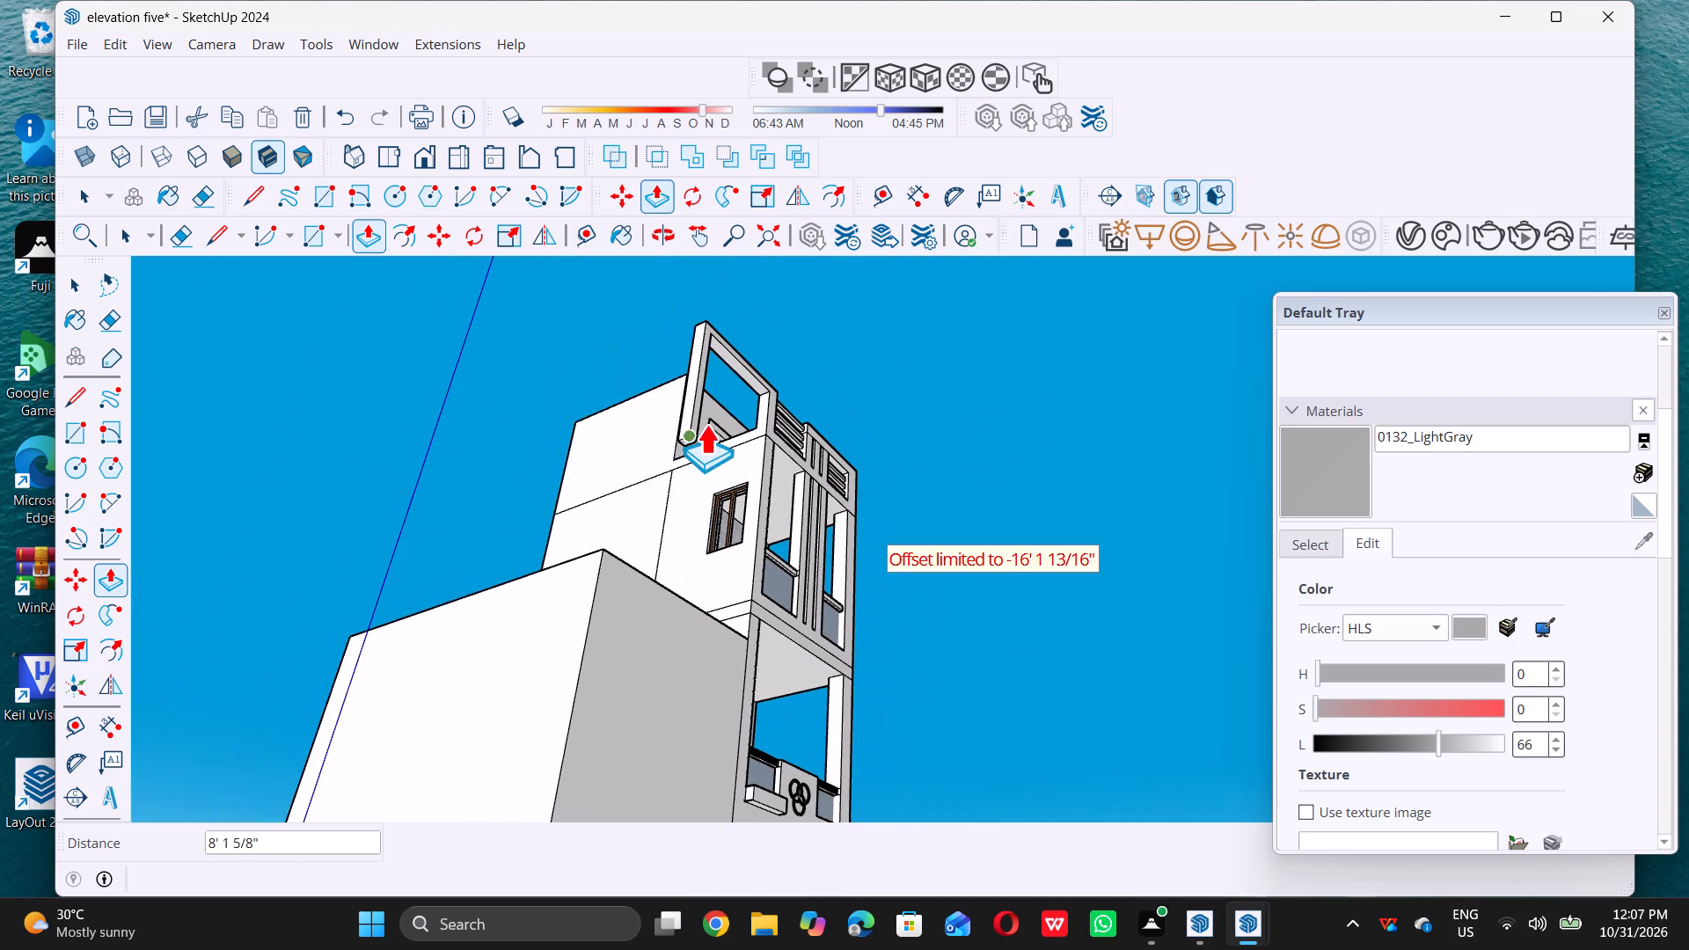
{"action": "scroll", "coordinate": [720, 316], "scroll_direction": "up", "scroll_amount": 15}
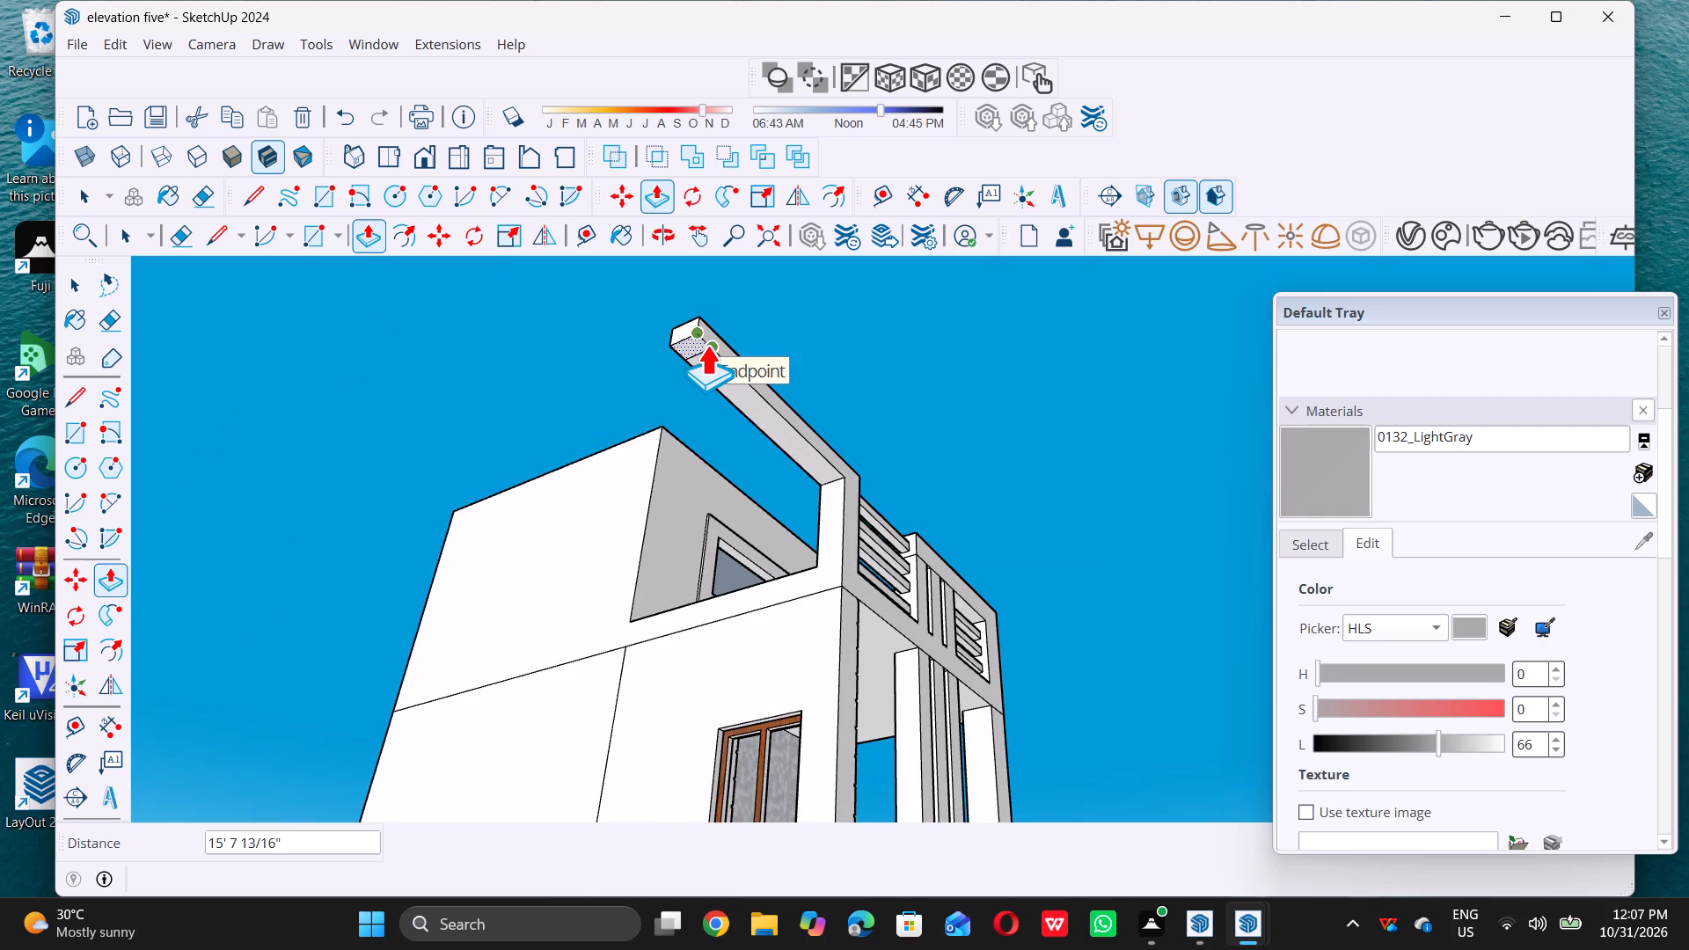
{"action": "double_click", "coordinate": [706, 345]}
{"action": "key", "text": "space"}
{"action": "left_click", "coordinate": [882, 357]}
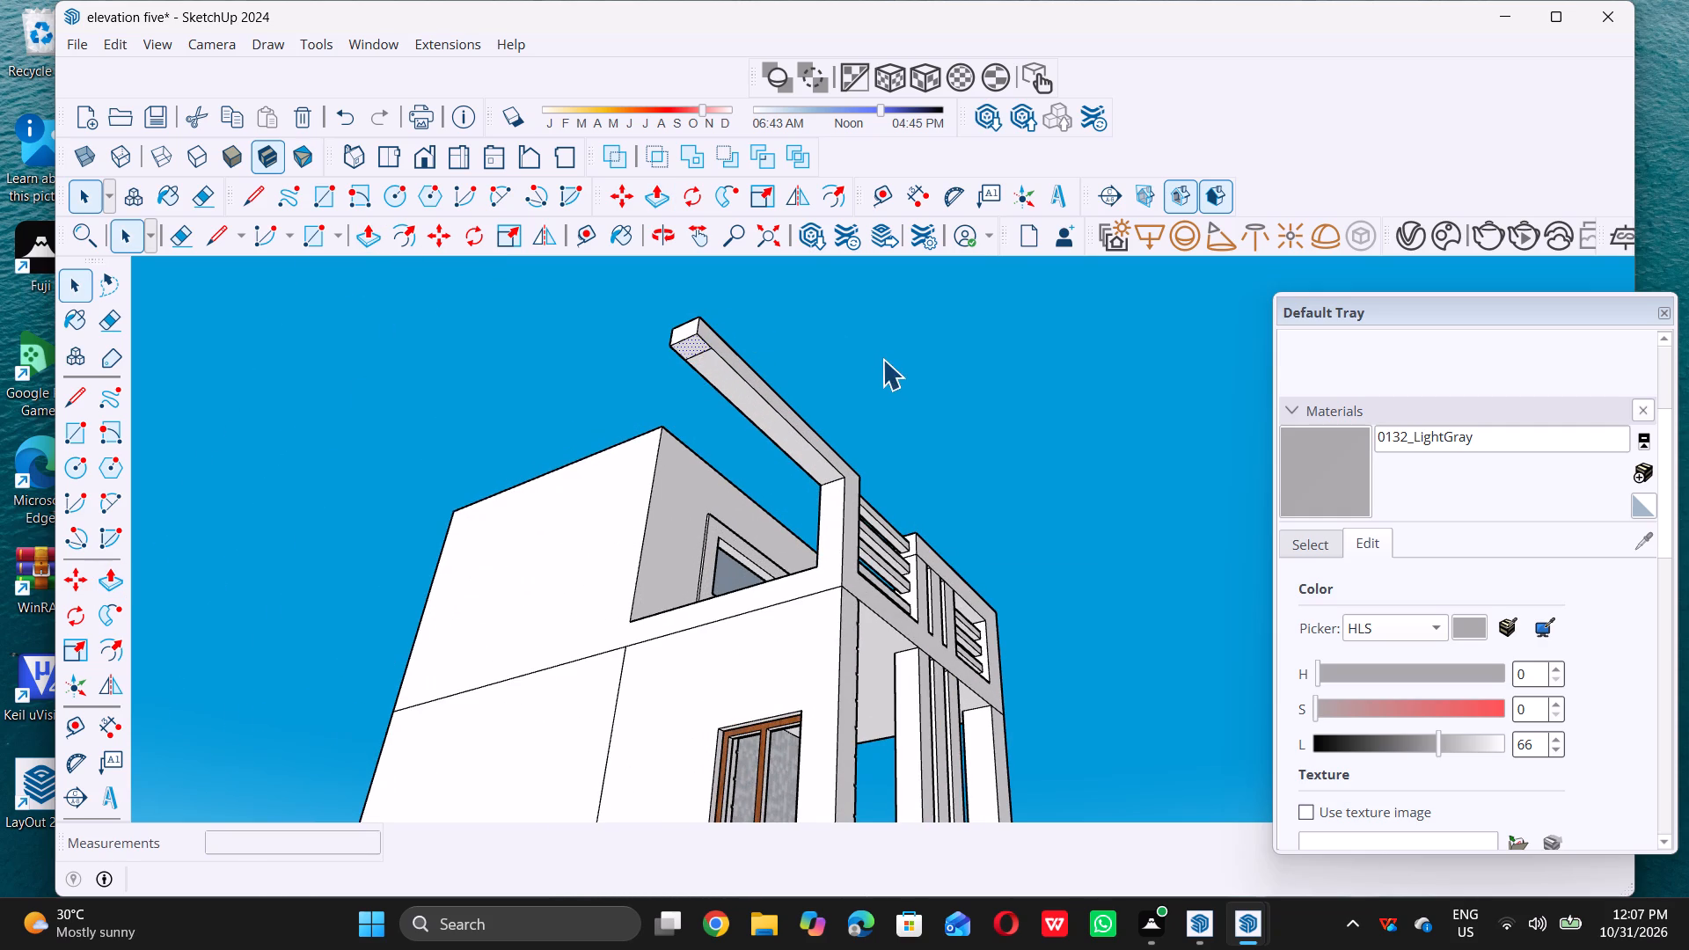
{"action": "scroll", "coordinate": [852, 370], "scroll_direction": "down", "scroll_amount": 8}
{"action": "triple_click", "coordinate": [915, 338]}
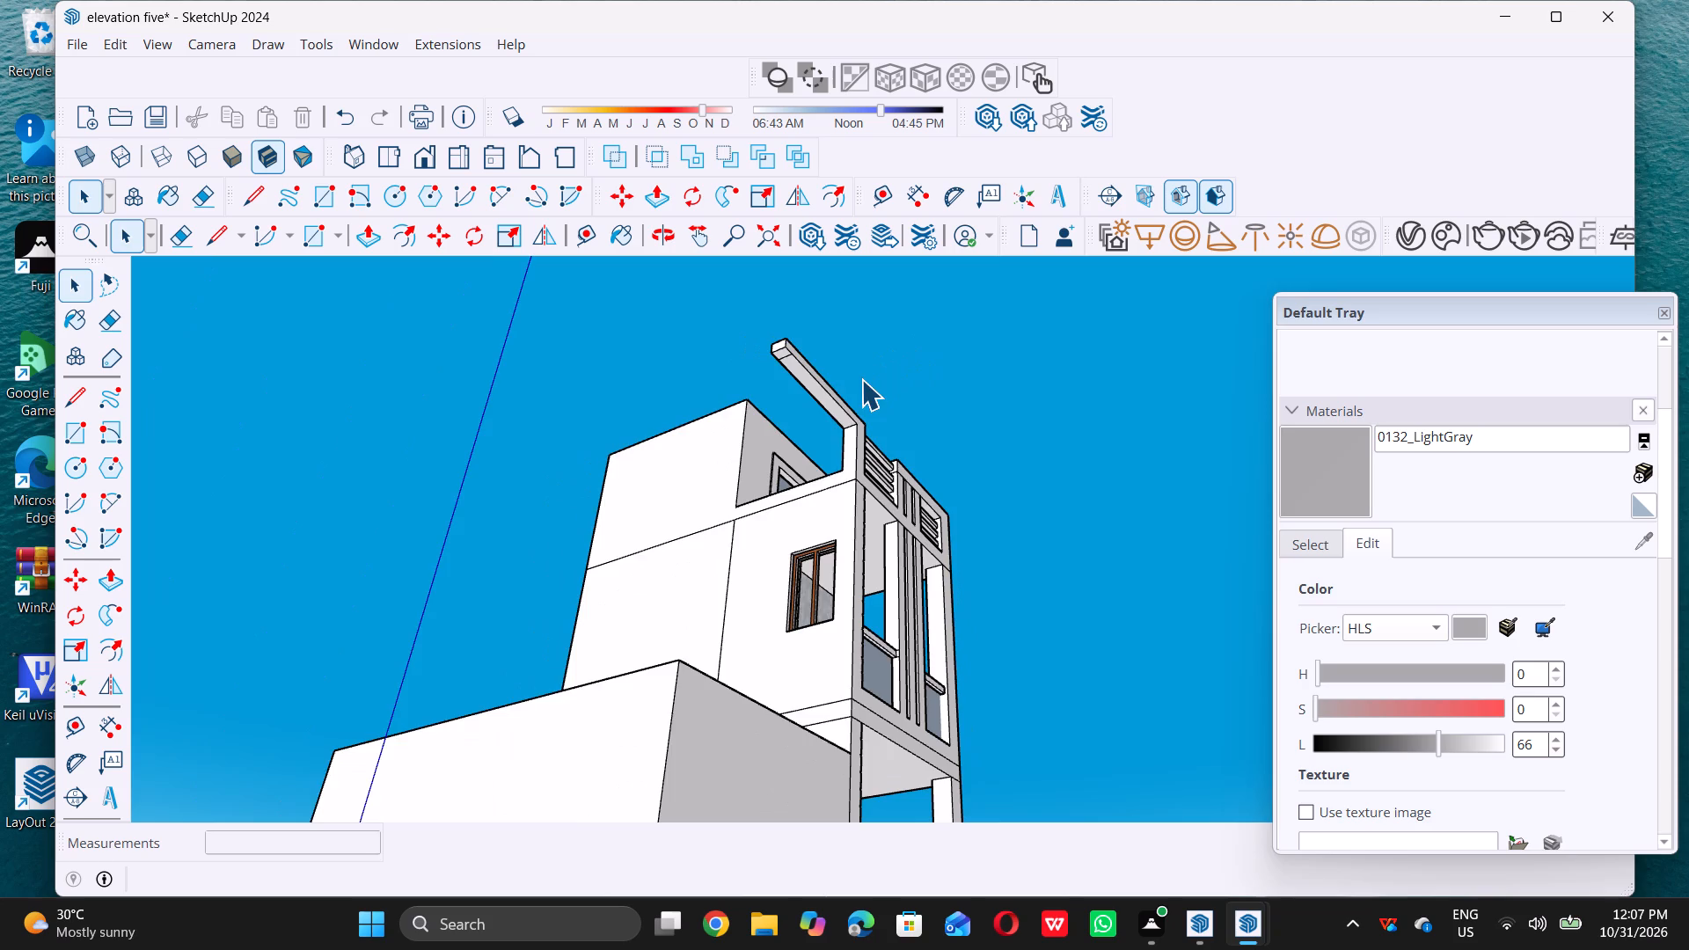
Push/Pull the top face of the L-shaped side wall up 1' 6" to meet the building's floor band.
{"action": "middle_click_drag", "start_coordinate": [859, 381], "coordinate": [675, 553]}
{"action": "scroll", "coordinate": [676, 552], "scroll_direction": "down", "scroll_amount": 9}
{"action": "middle_click_drag", "start_coordinate": [724, 502], "coordinate": [738, 588]}
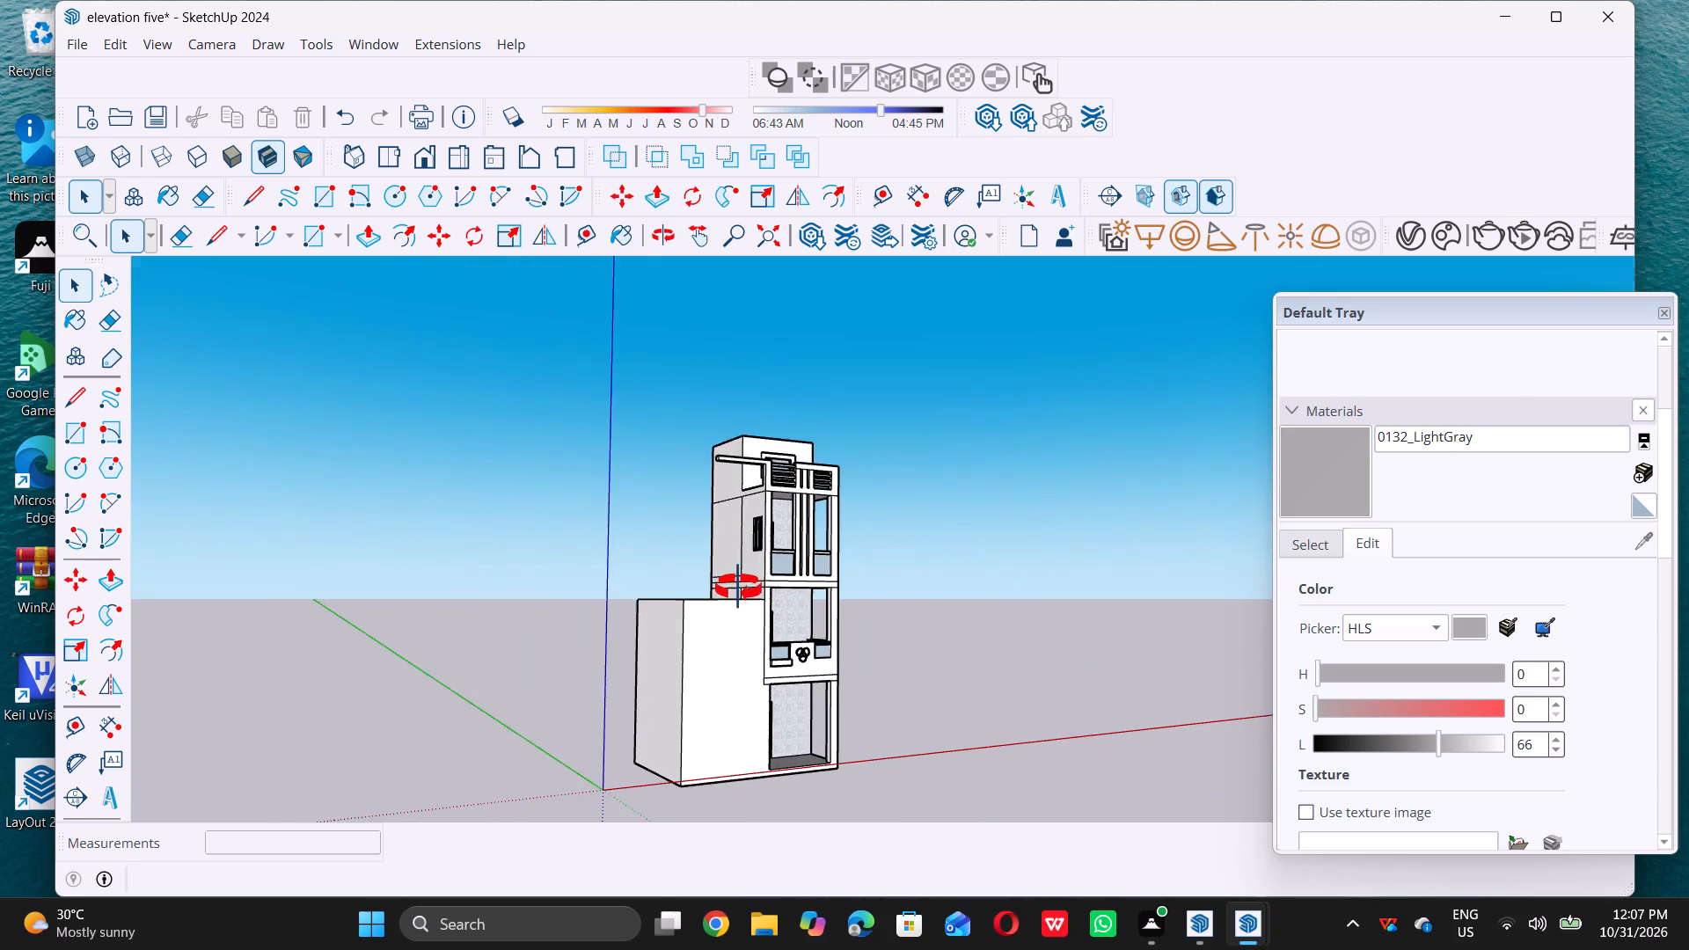
{"action": "middle_click_drag", "start_coordinate": [738, 588], "coordinate": [736, 619]}
{"action": "scroll", "coordinate": [695, 609], "scroll_direction": "up", "scroll_amount": 6}
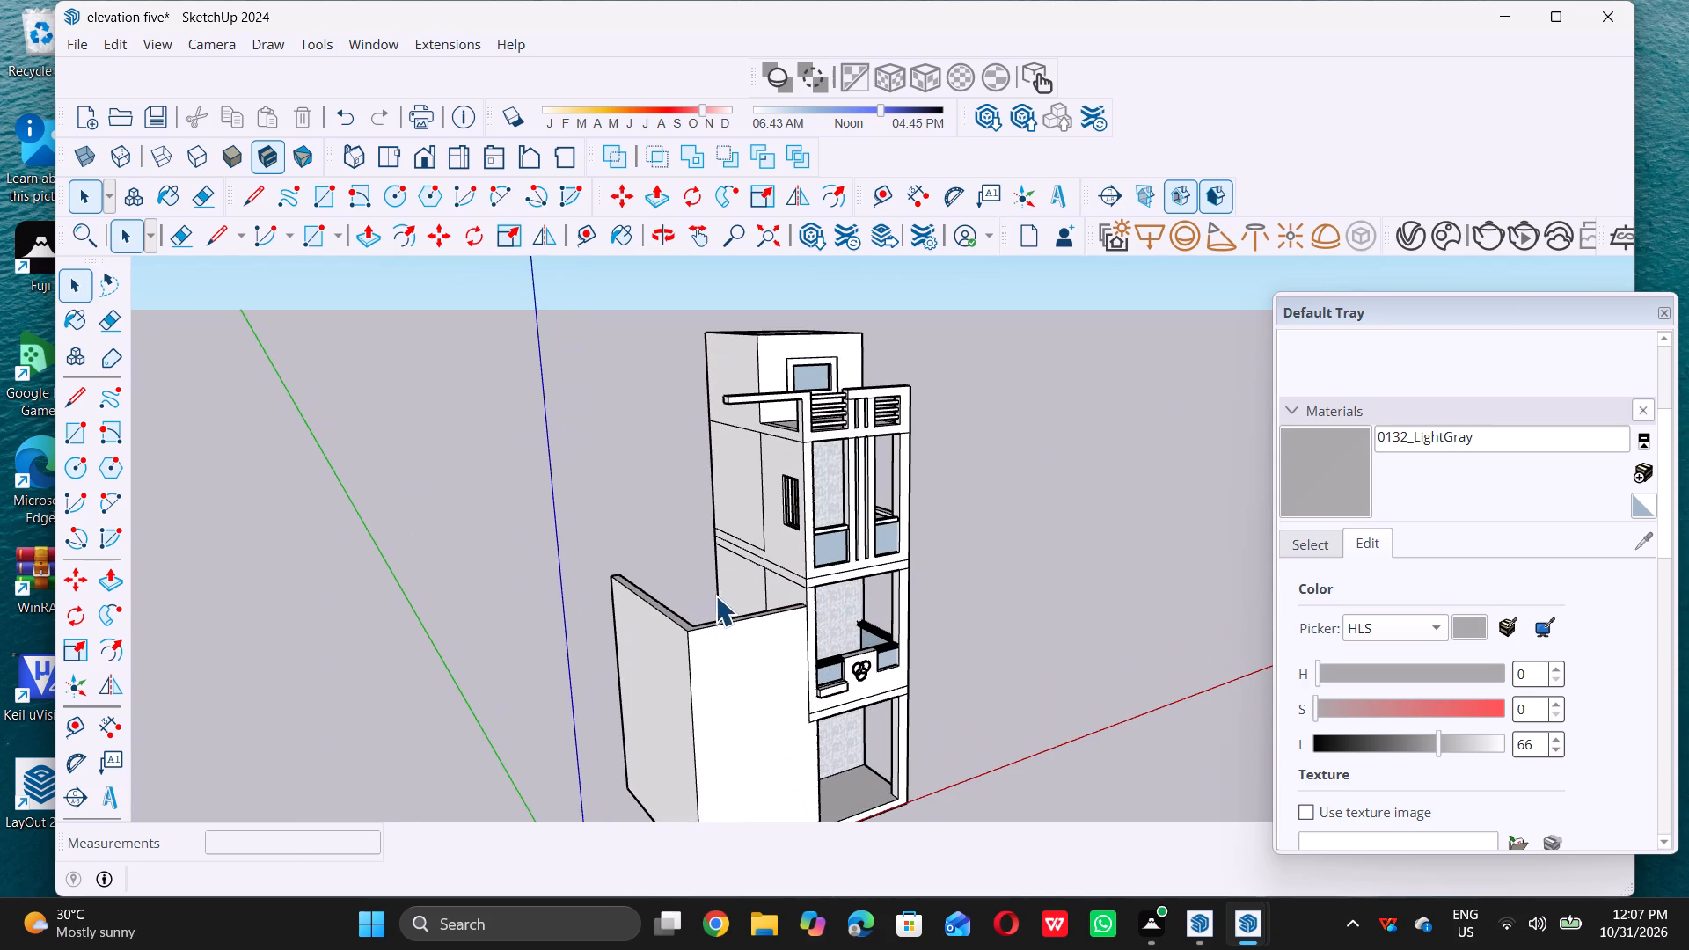
{"action": "middle_click_drag", "start_coordinate": [715, 596], "coordinate": [684, 641]}
{"action": "scroll", "coordinate": [735, 623], "scroll_direction": "up", "scroll_amount": 6}
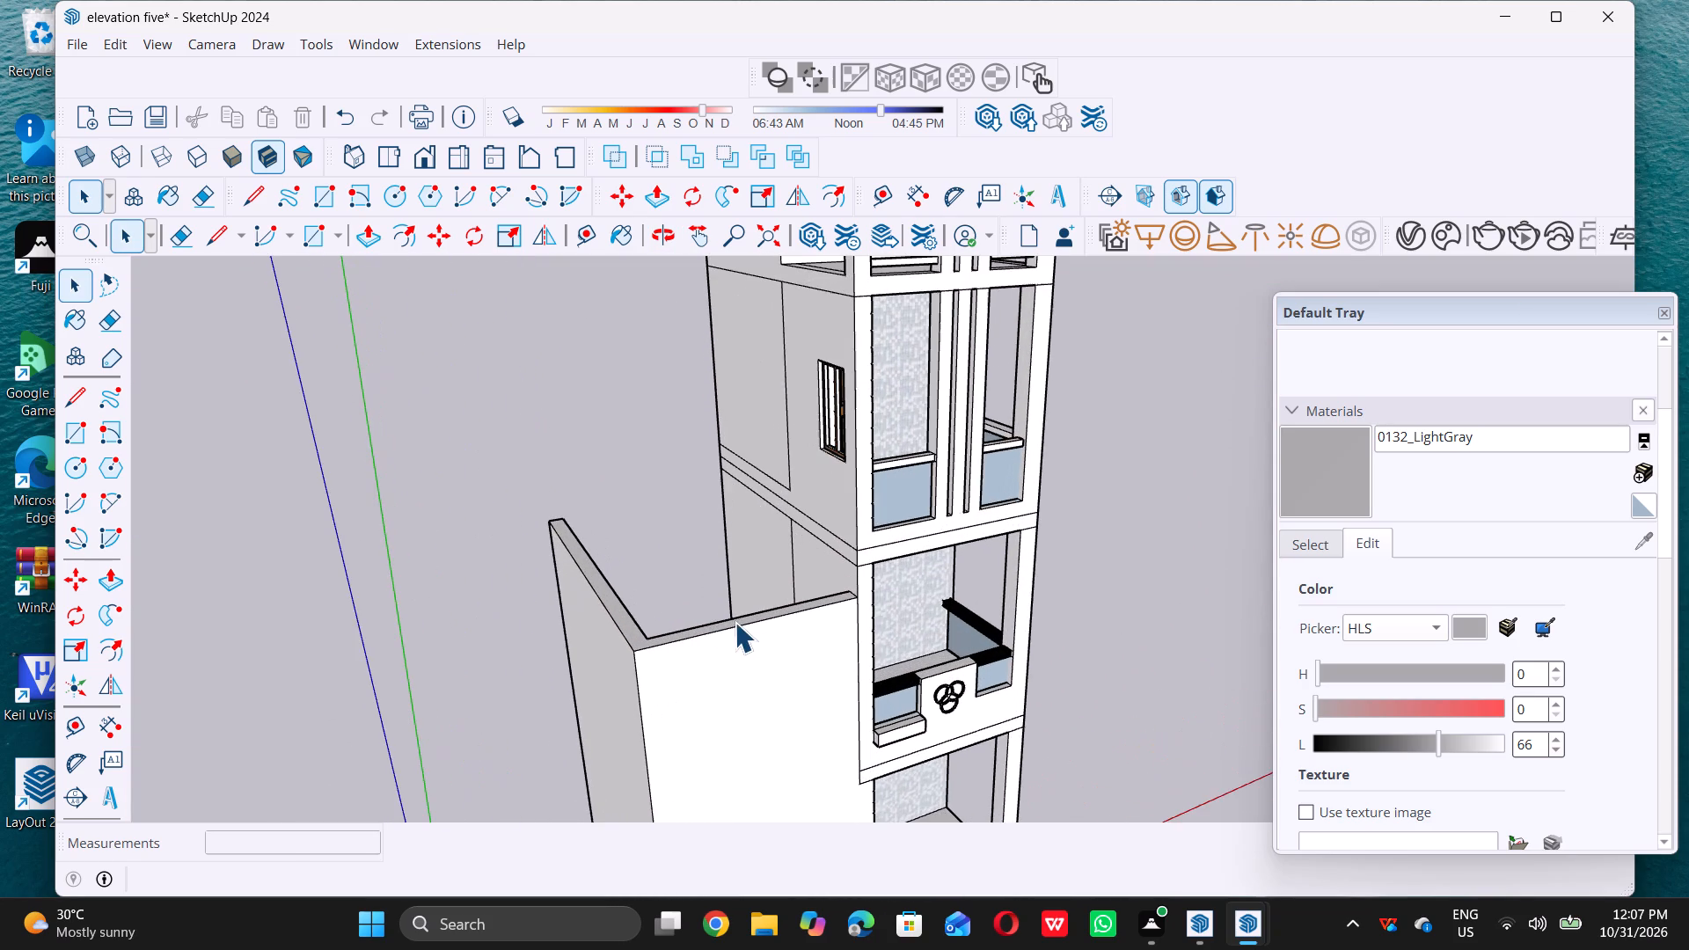
{"action": "middle_click_drag", "start_coordinate": [733, 618], "coordinate": [734, 661]}
{"action": "scroll", "coordinate": [732, 660], "scroll_direction": "up", "scroll_amount": 8}
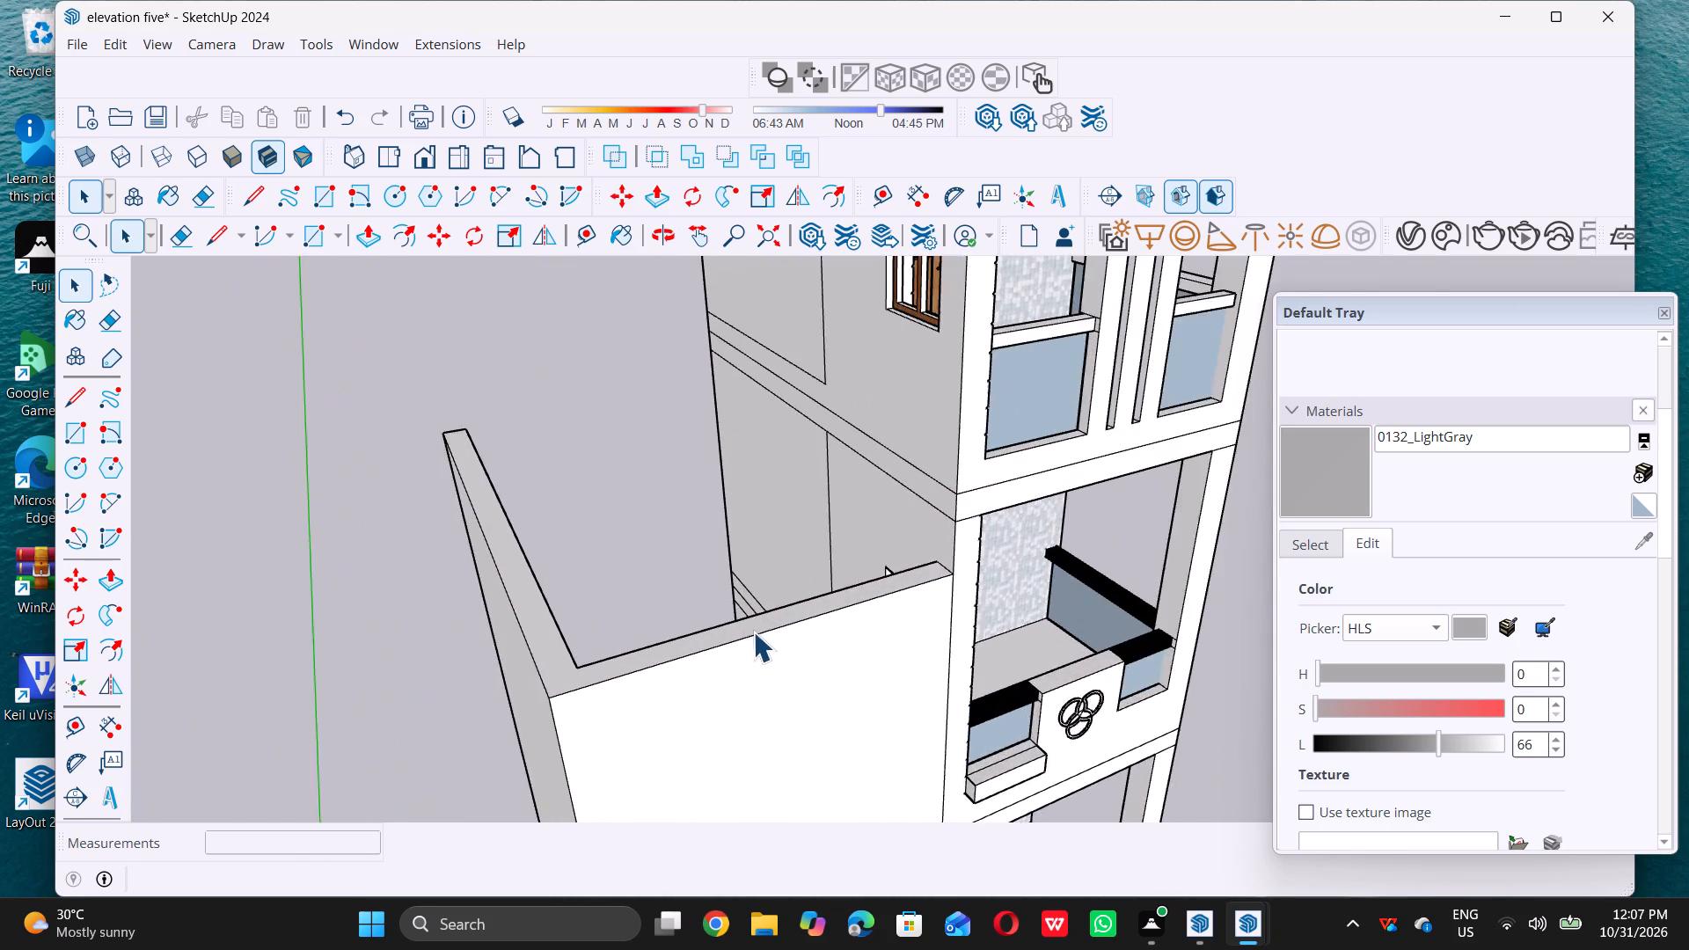
{"action": "scroll", "coordinate": [753, 632], "scroll_direction": "up", "scroll_amount": 5}
{"action": "left_click", "coordinate": [755, 618]}
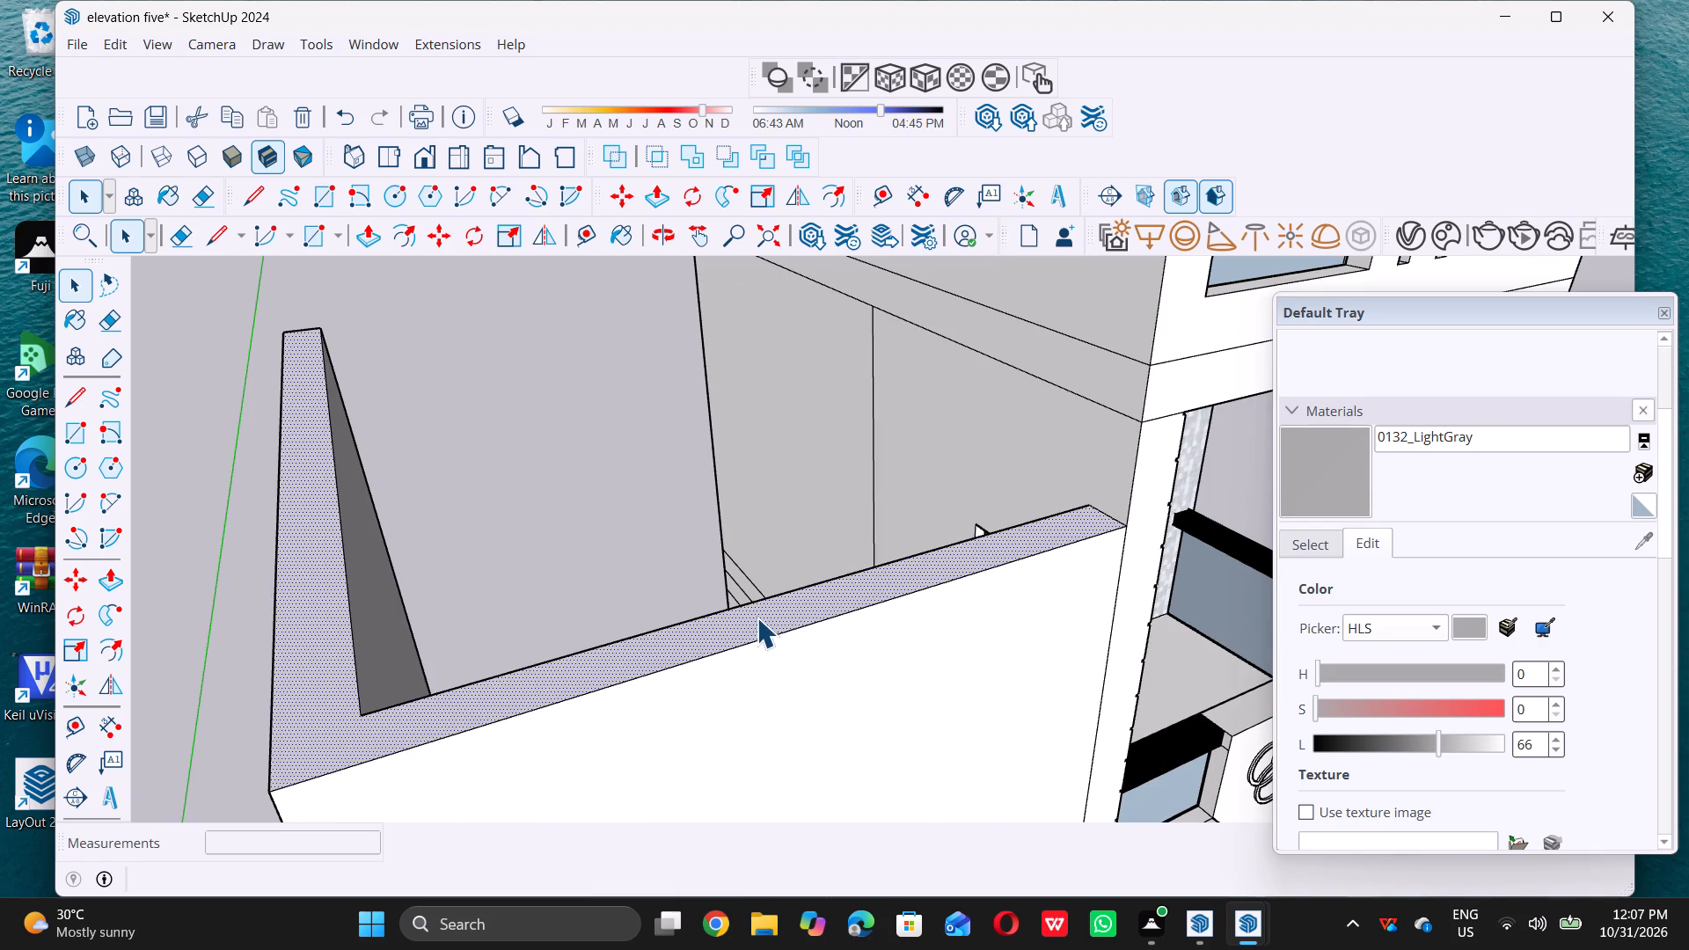
{"action": "key", "text": "p"}
{"action": "left_click", "coordinate": [755, 614]}
{"action": "scroll", "coordinate": [755, 613], "scroll_direction": "down", "scroll_amount": 7}
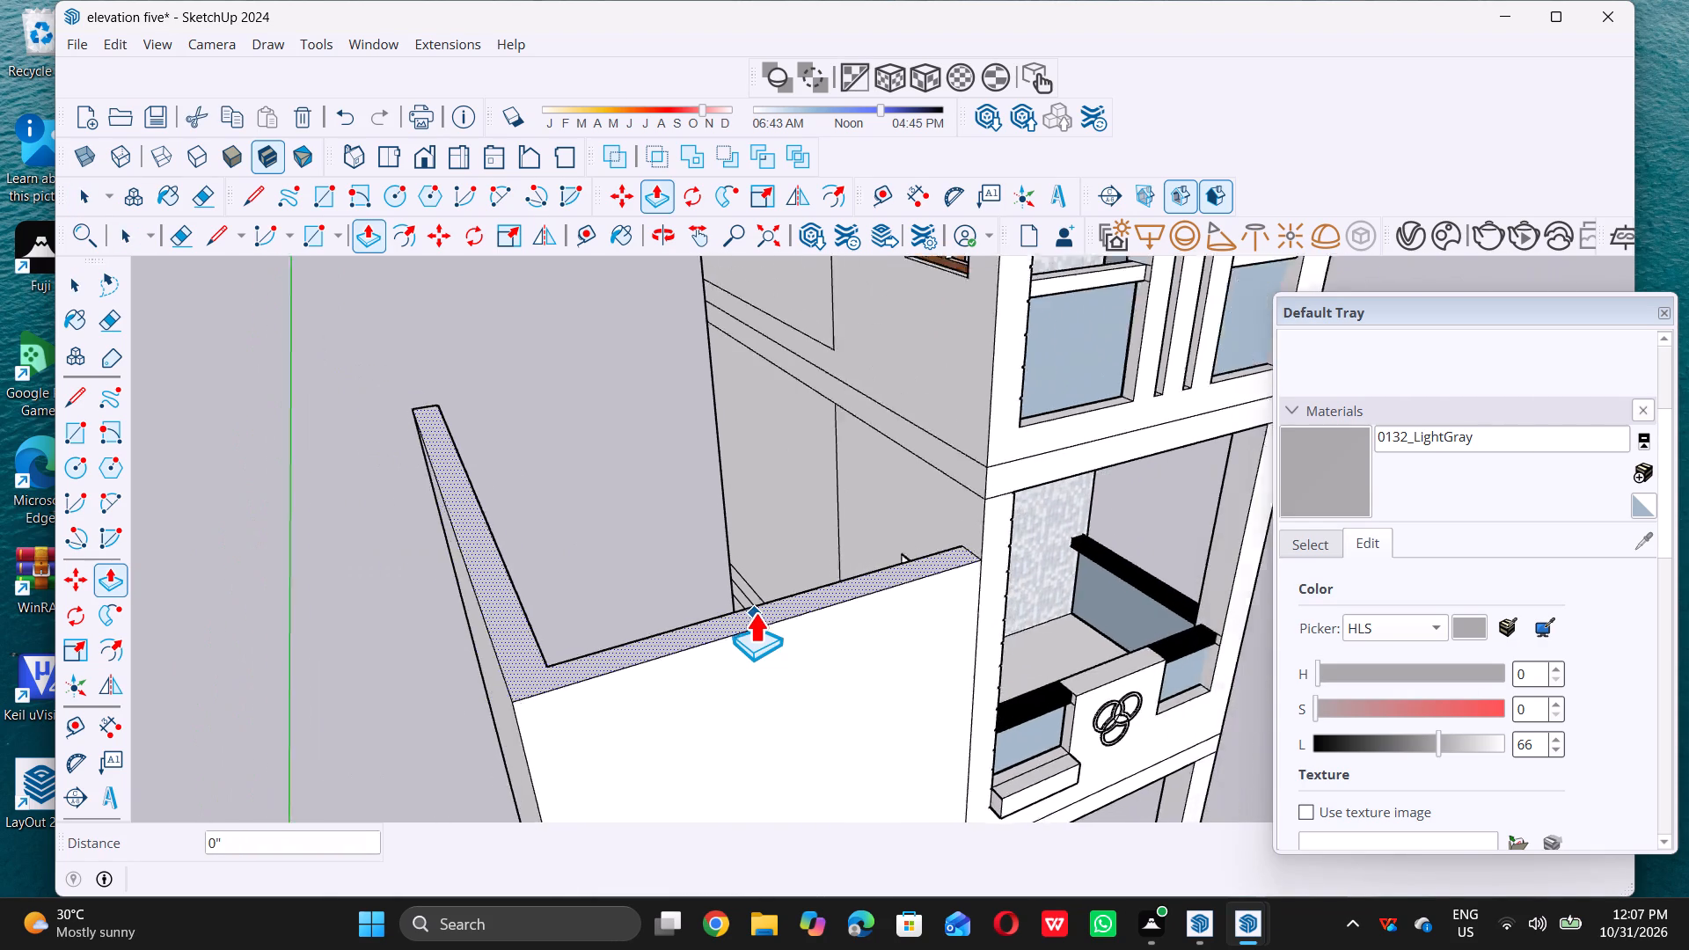
{"action": "scroll", "coordinate": [755, 612], "scroll_direction": "down", "scroll_amount": 10}
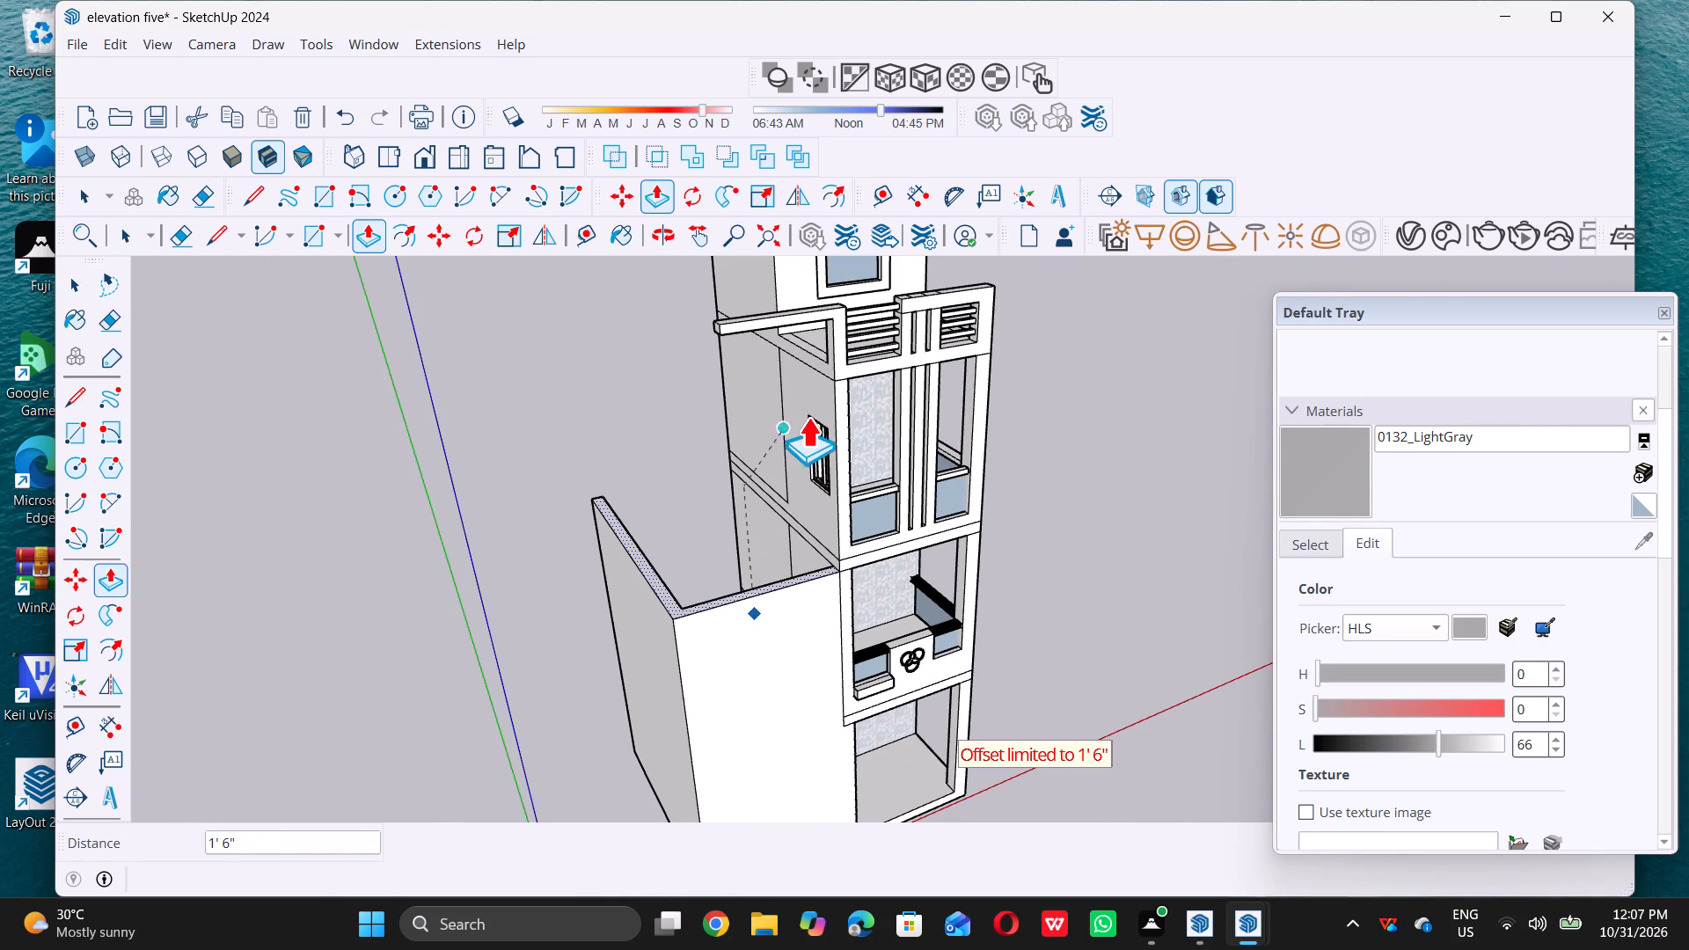
{"action": "scroll", "coordinate": [839, 546], "scroll_direction": "up", "scroll_amount": 8}
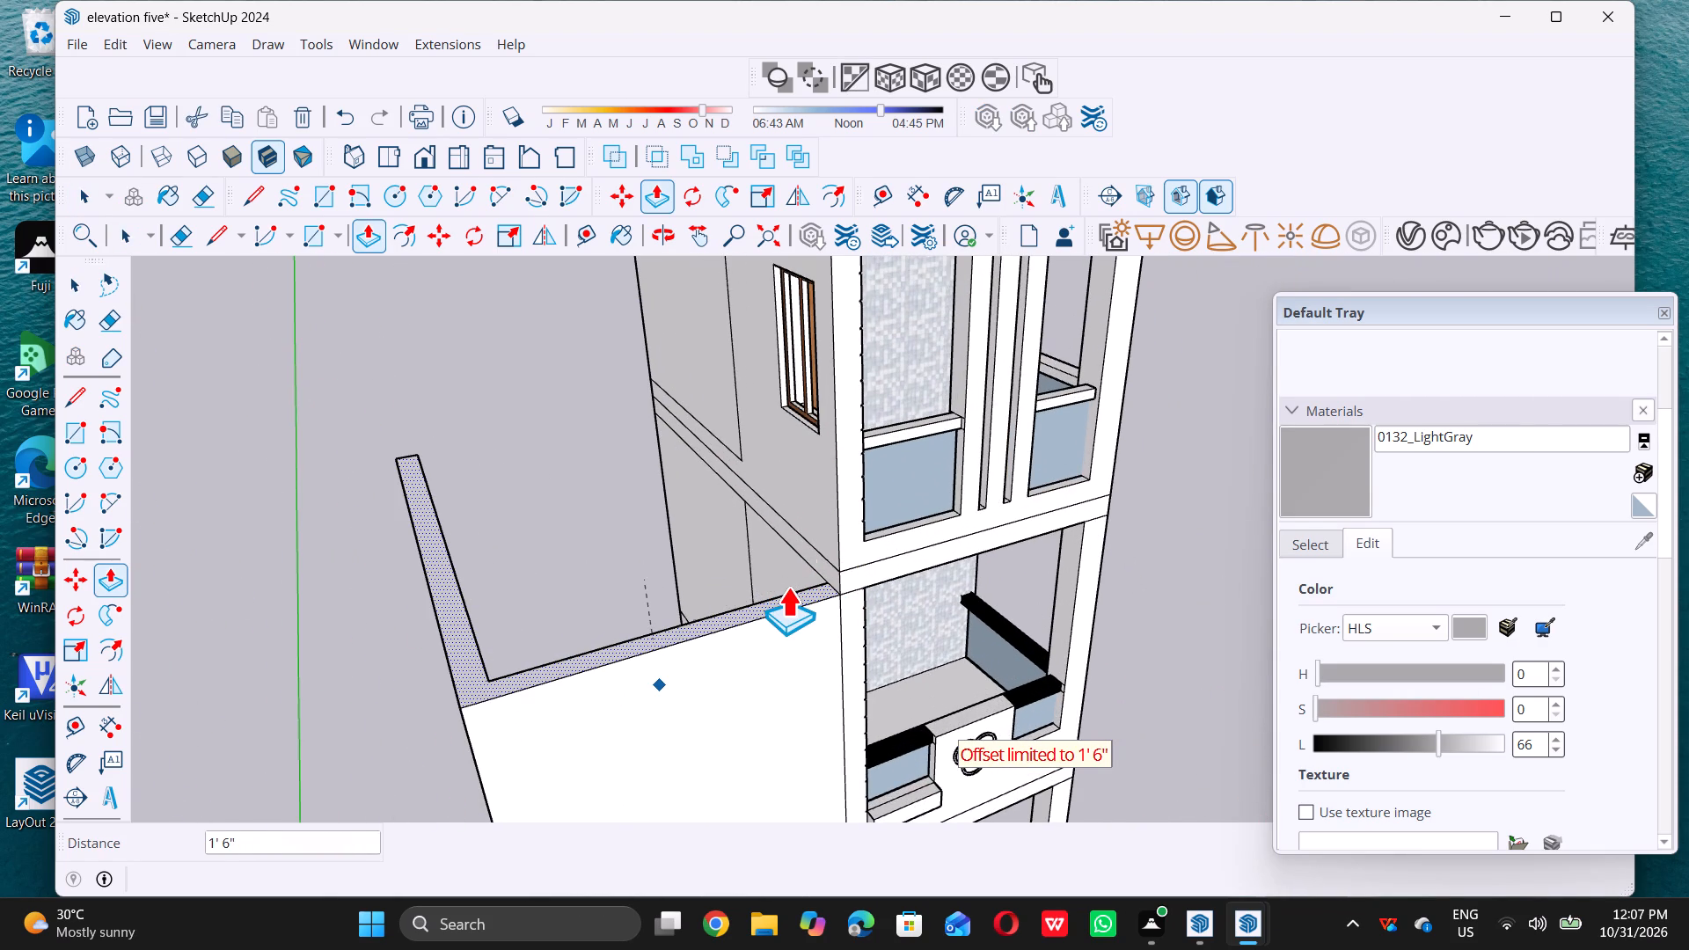
{"action": "left_click", "coordinate": [787, 588]}
Push/Pull the L-shaped wall's top face up another 11' 6" to the underside of the band above the top balcony.
{"action": "scroll", "coordinate": [806, 574], "scroll_direction": "up", "scroll_amount": 5}
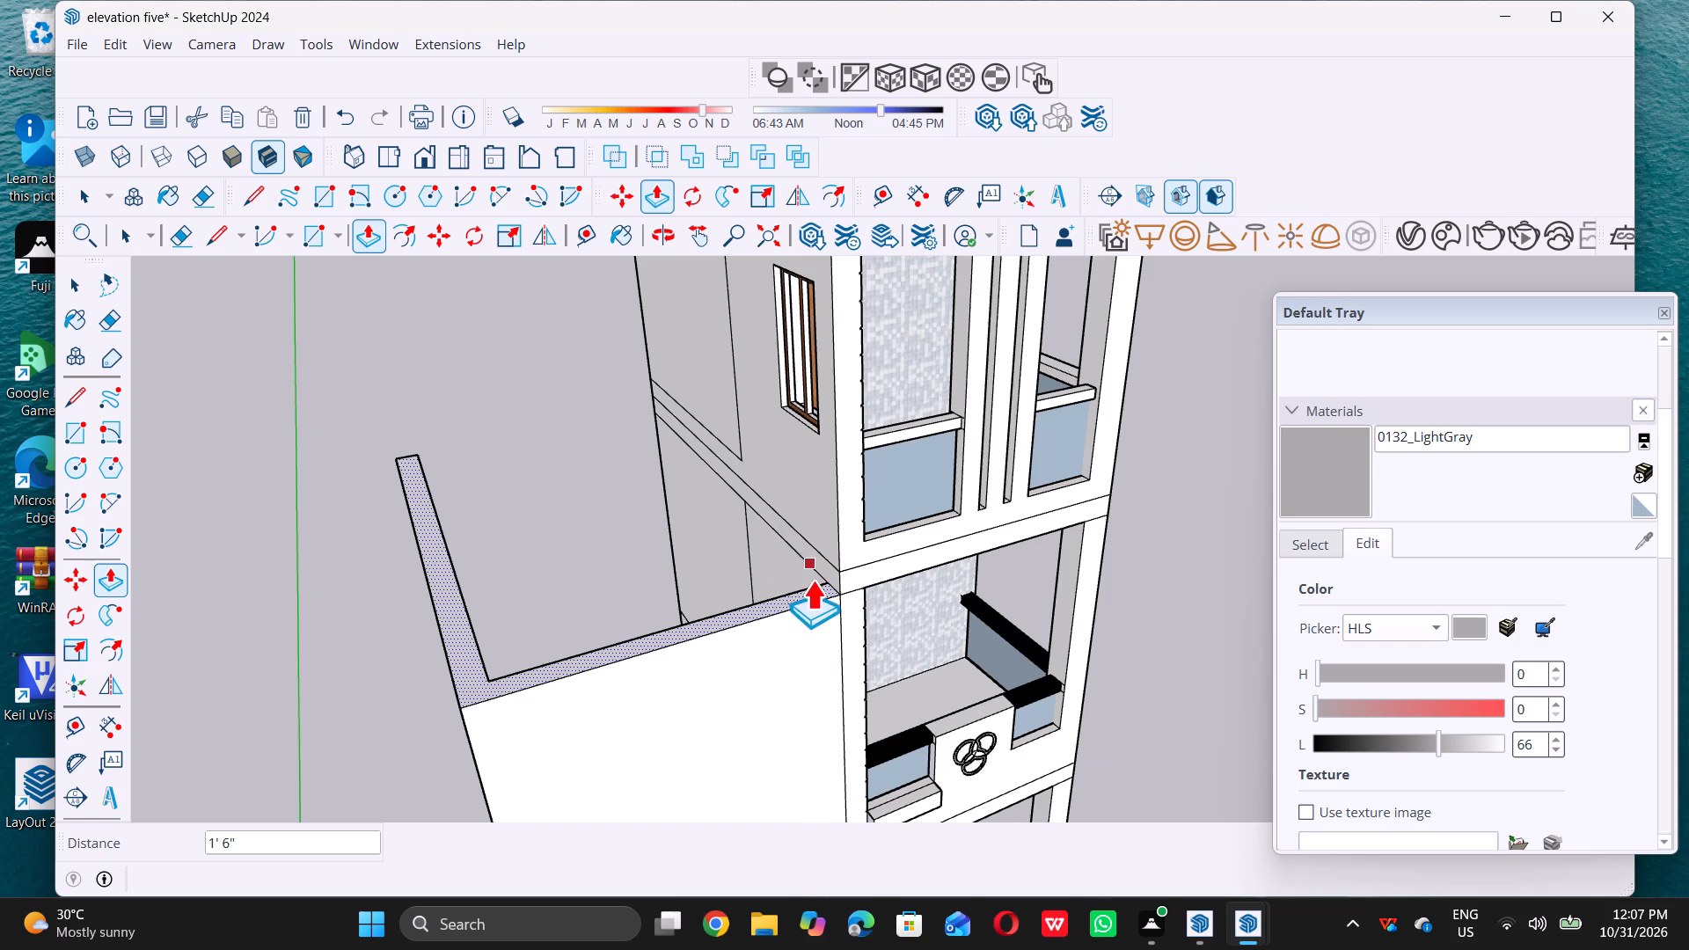
{"action": "scroll", "coordinate": [808, 601], "scroll_direction": "up", "scroll_amount": 4}
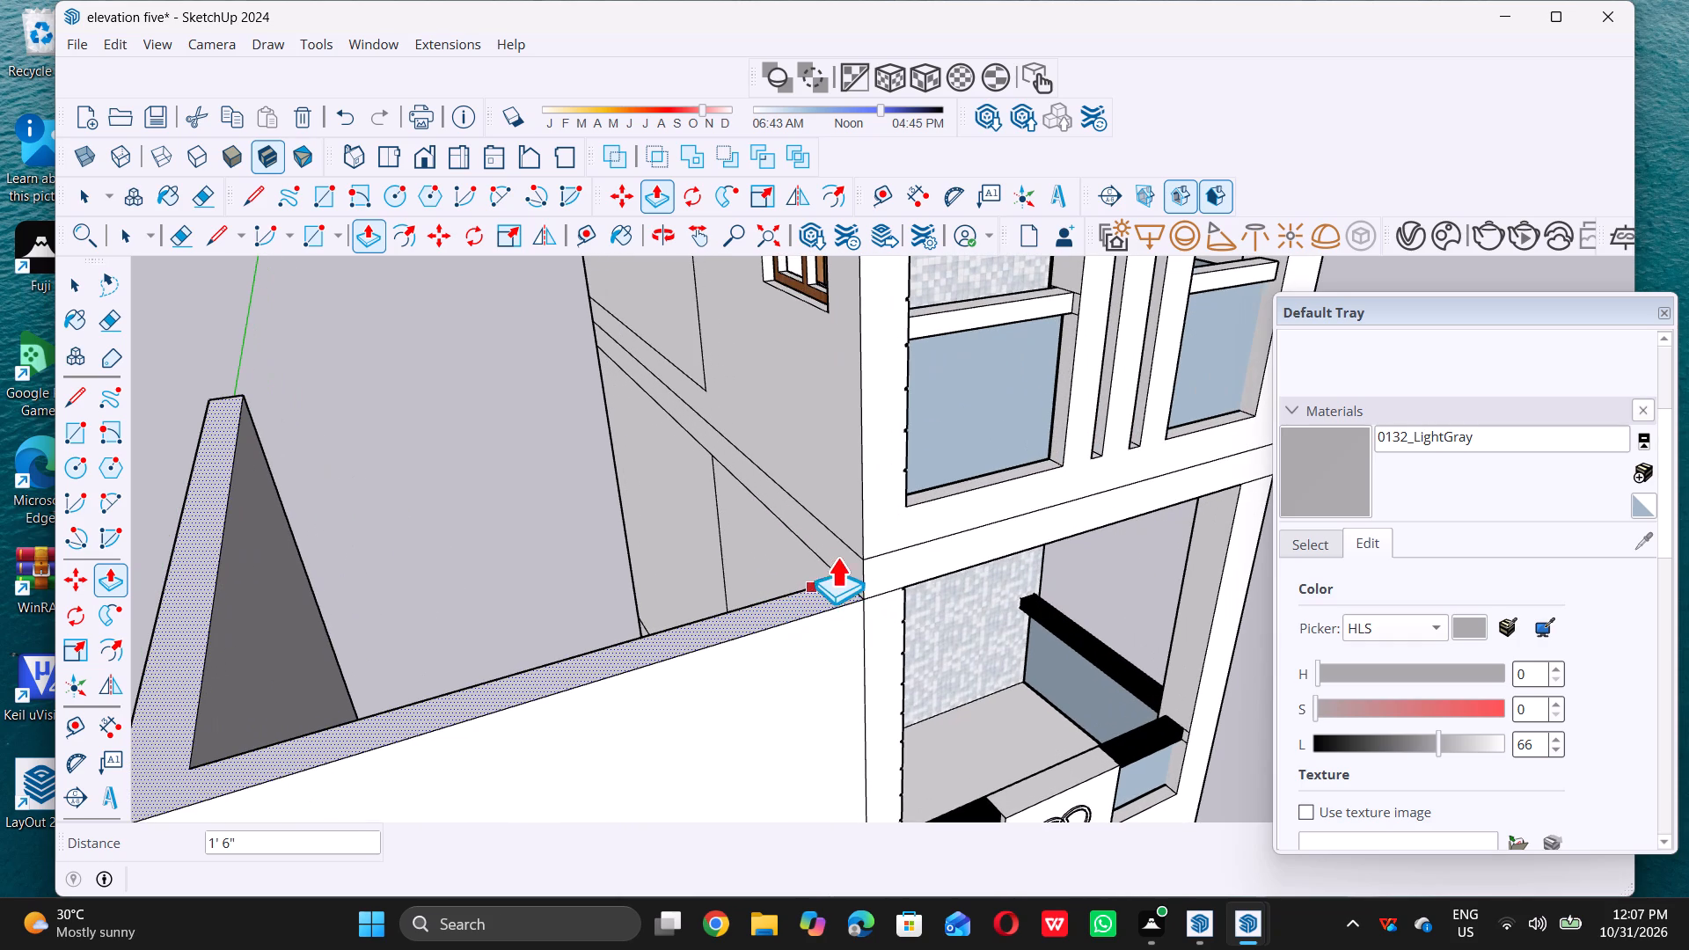
{"action": "scroll", "coordinate": [809, 572], "scroll_direction": "up", "scroll_amount": 4}
{"action": "left_click", "coordinate": [799, 593]}
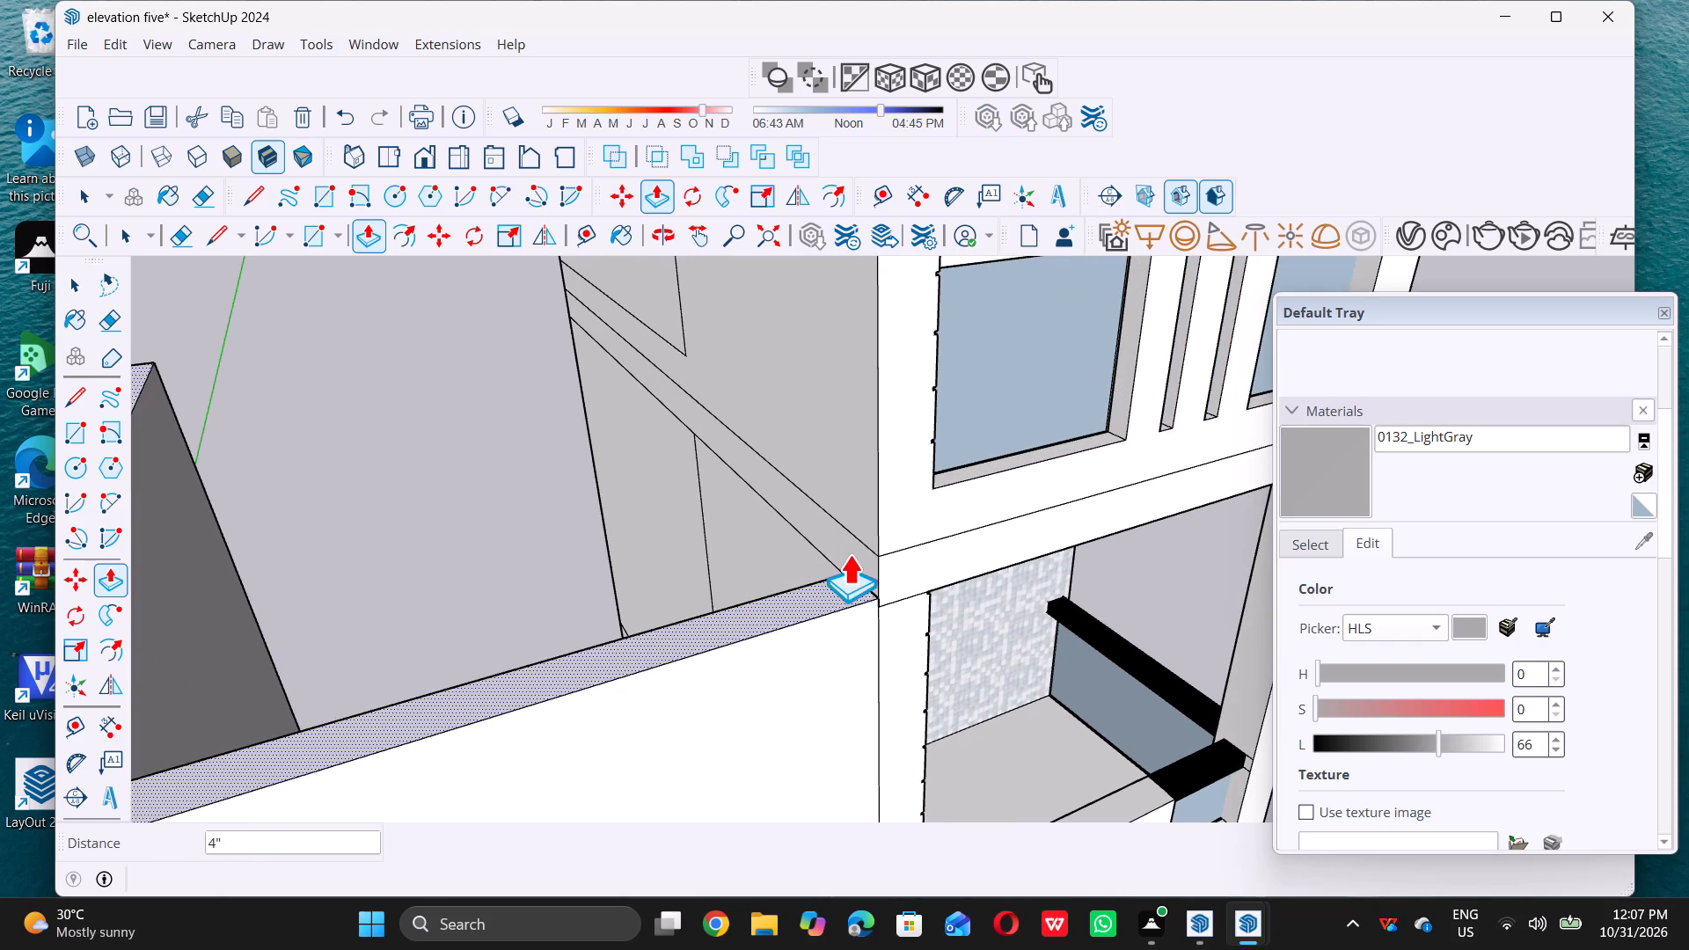
{"action": "scroll", "coordinate": [836, 465], "scroll_direction": "down", "scroll_amount": 5}
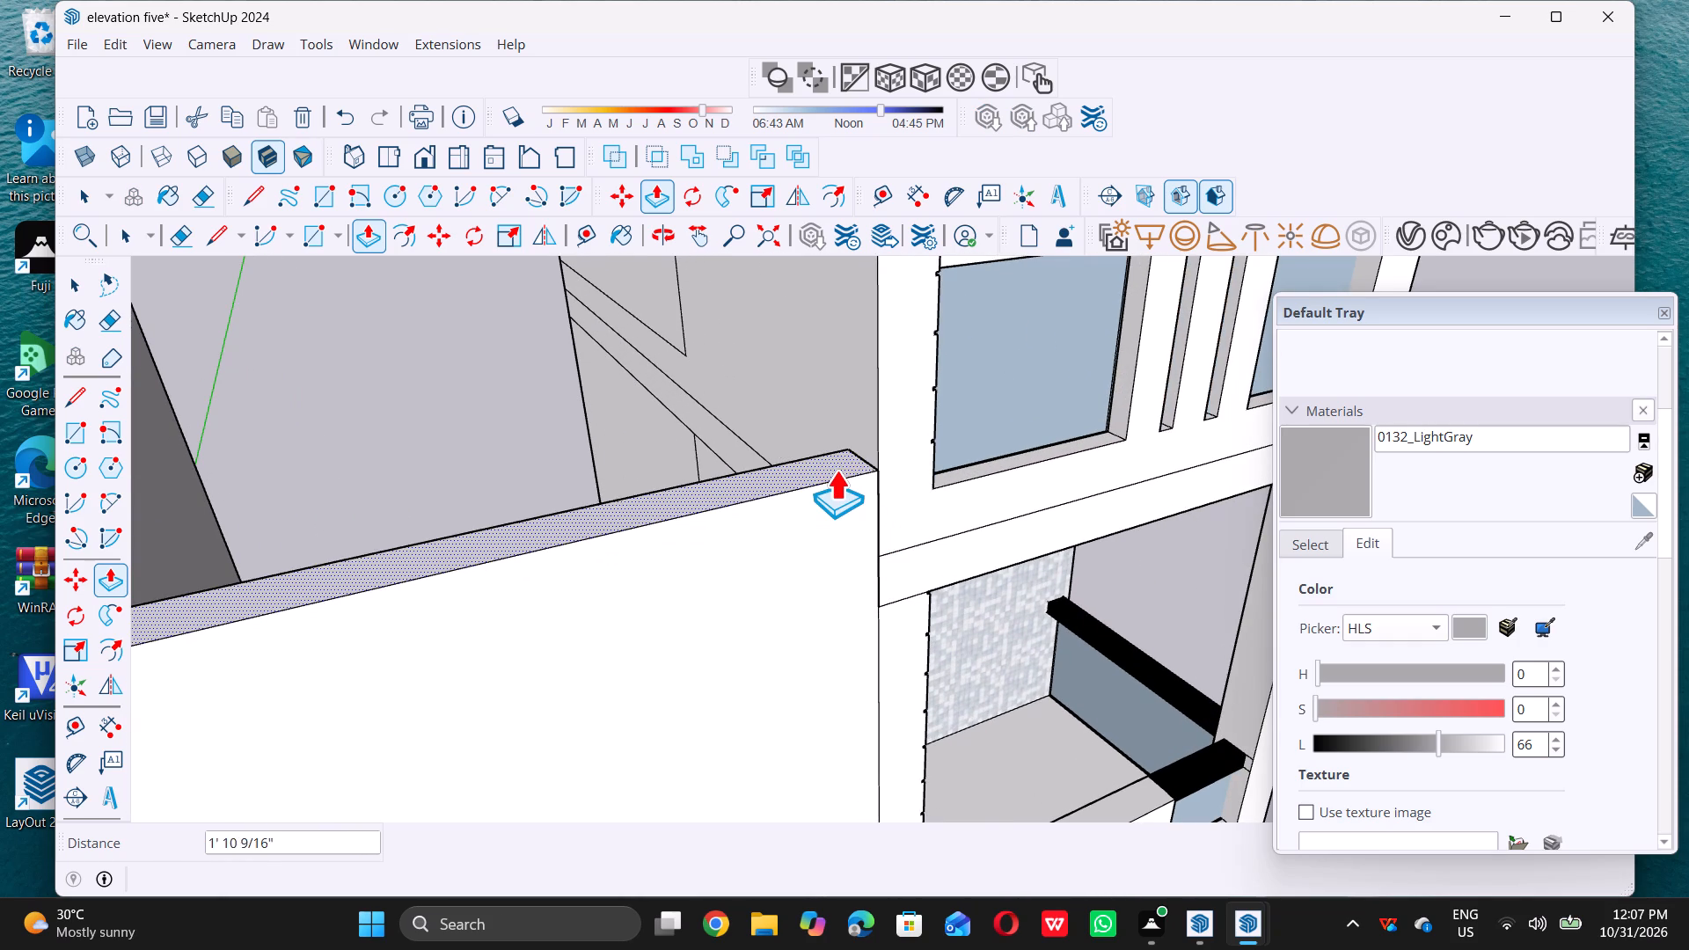
{"action": "scroll", "coordinate": [836, 470], "scroll_direction": "down", "scroll_amount": 20}
{"action": "scroll", "coordinate": [836, 470], "scroll_direction": "down", "scroll_amount": 2}
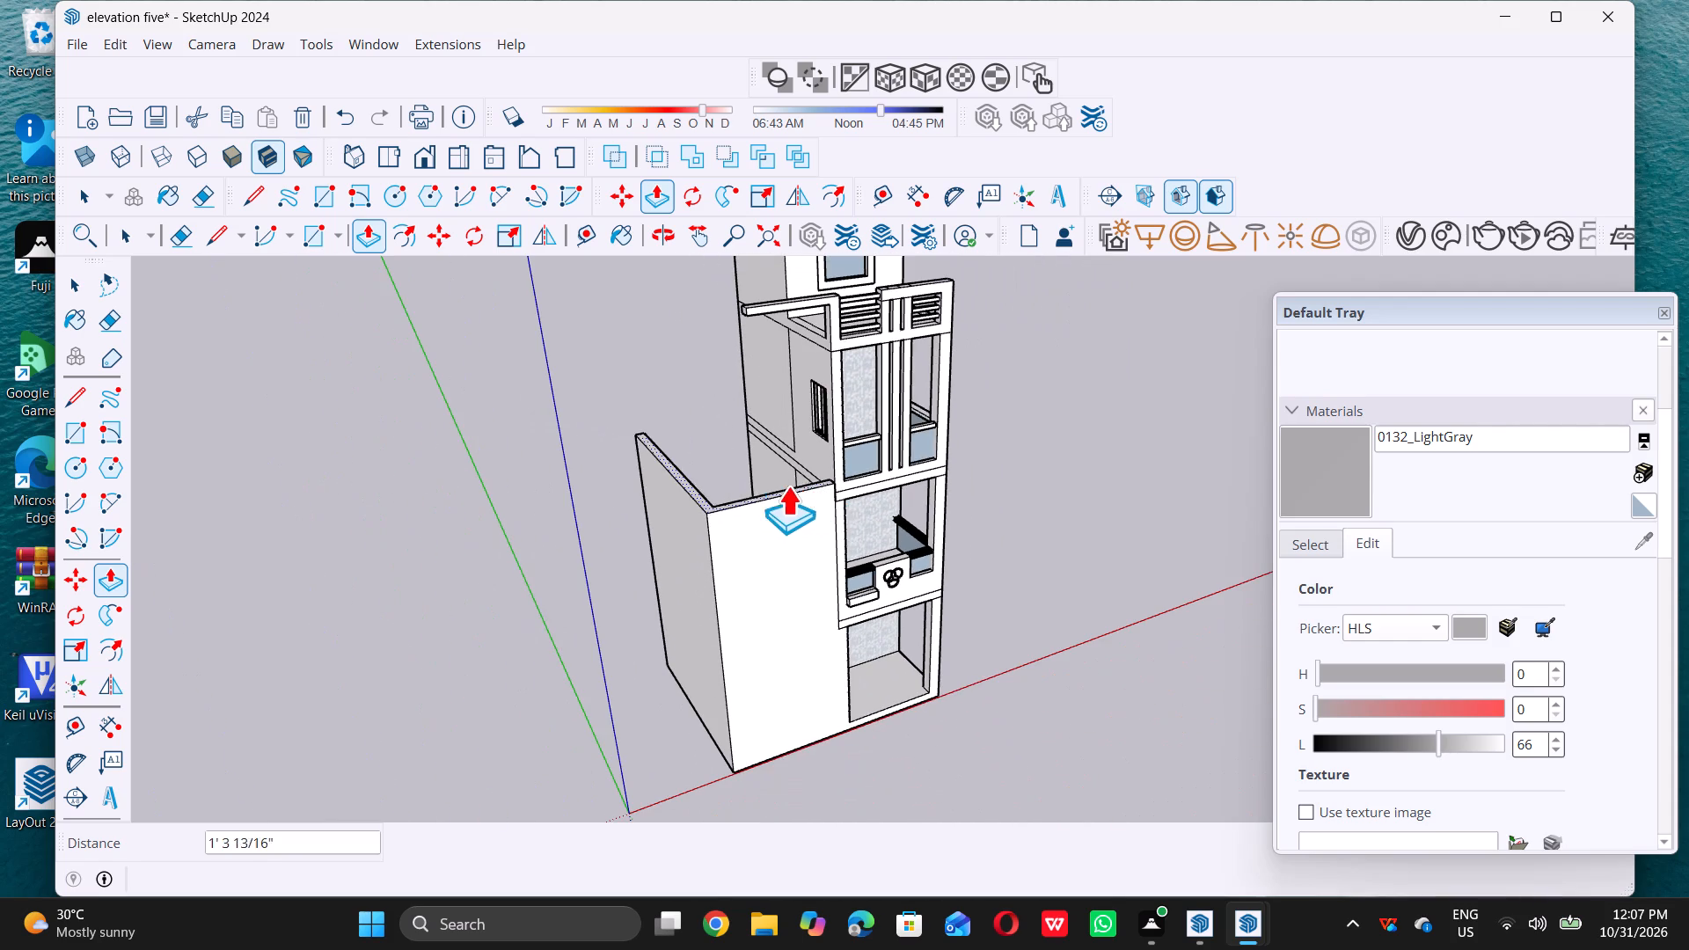
{"action": "scroll", "coordinate": [833, 340], "scroll_direction": "up", "scroll_amount": 9}
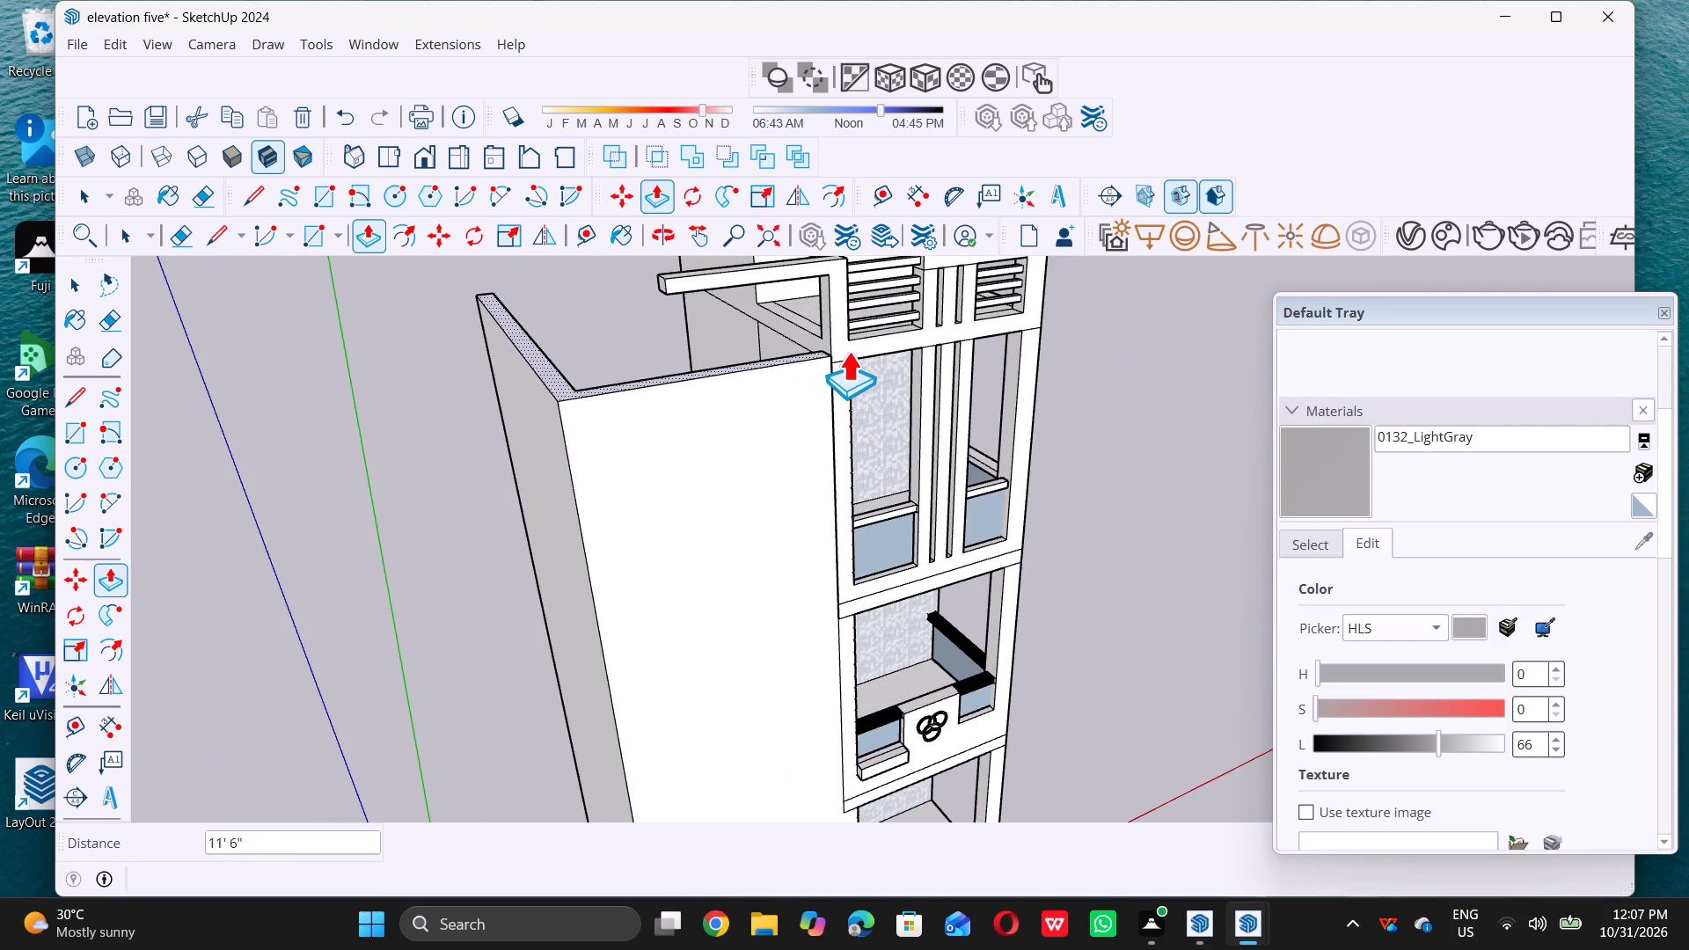
{"action": "left_click", "coordinate": [849, 355]}
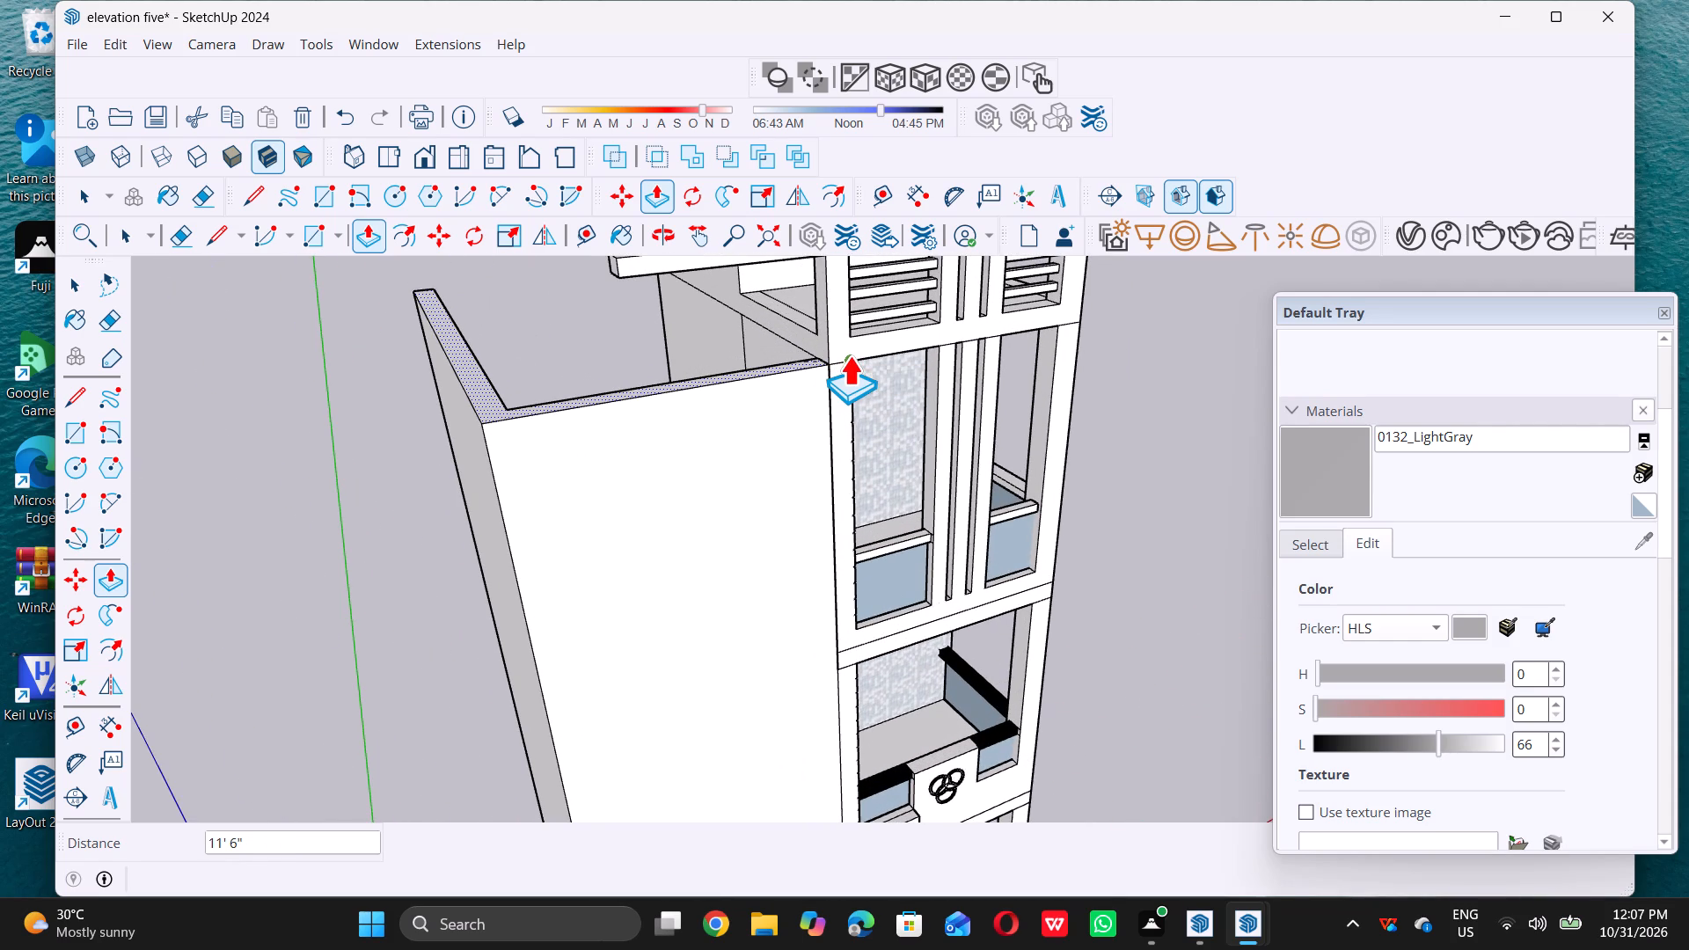
{"action": "key", "text": "space"}
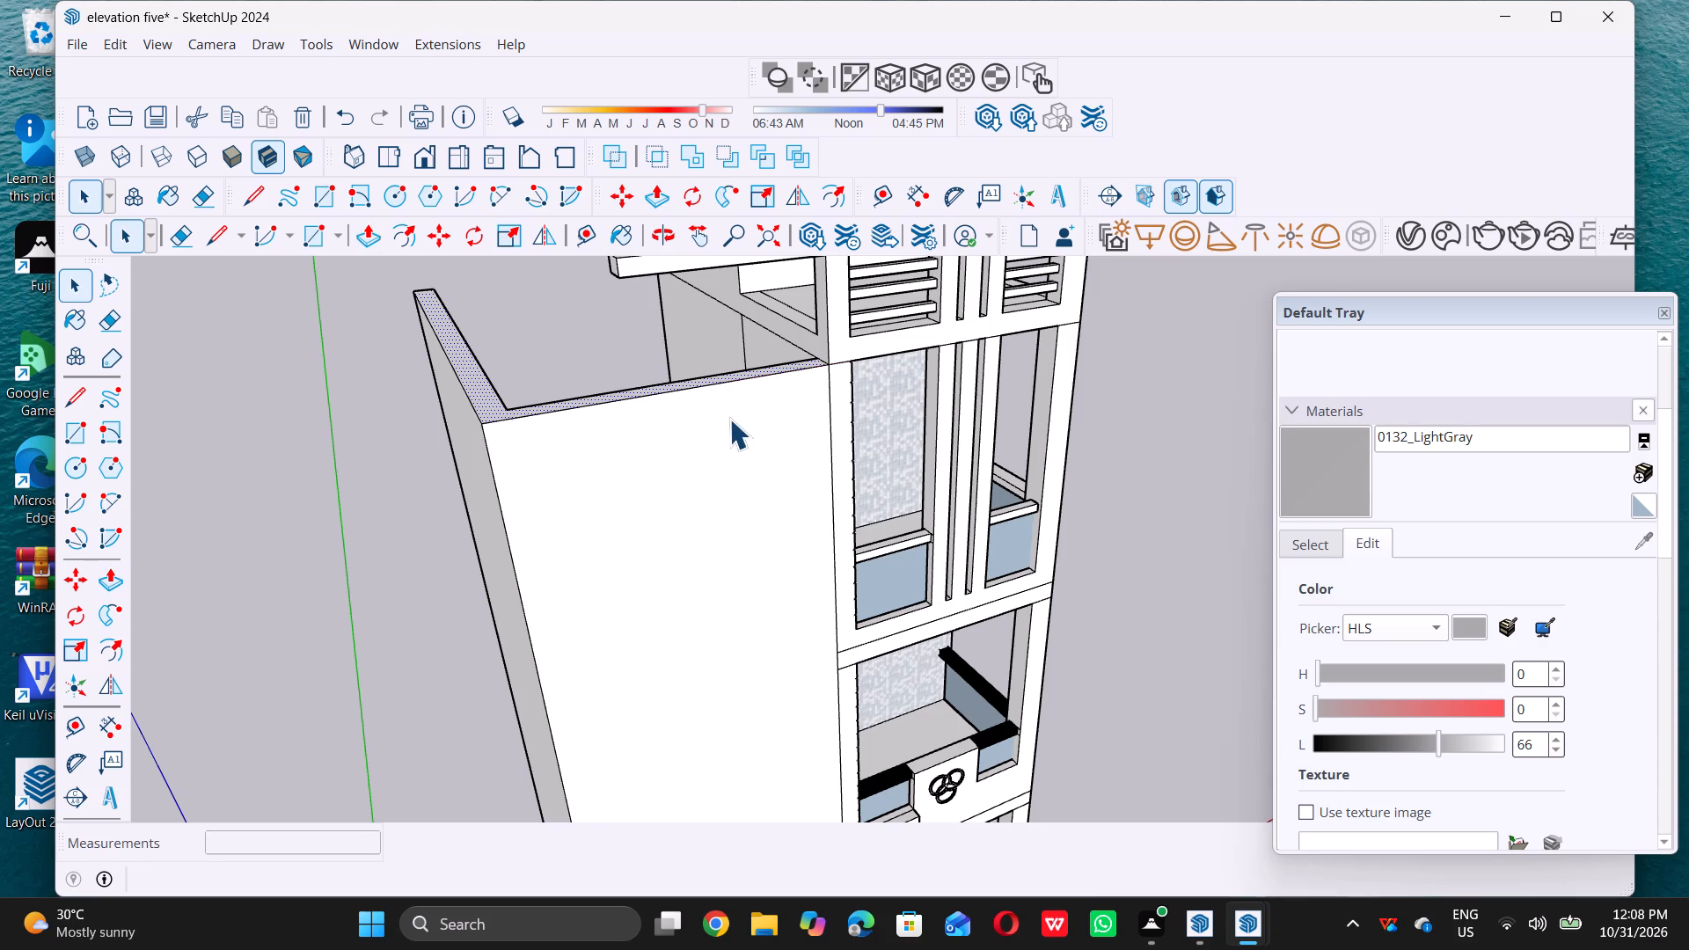
Draw a line across the L-shaped wall's top at its inner corner, separating the front wing's top face from the side wing.
{"action": "scroll", "coordinate": [729, 419], "scroll_direction": "down", "scroll_amount": 11}
{"action": "middle_click_drag", "start_coordinate": [646, 443], "coordinate": [668, 509]}
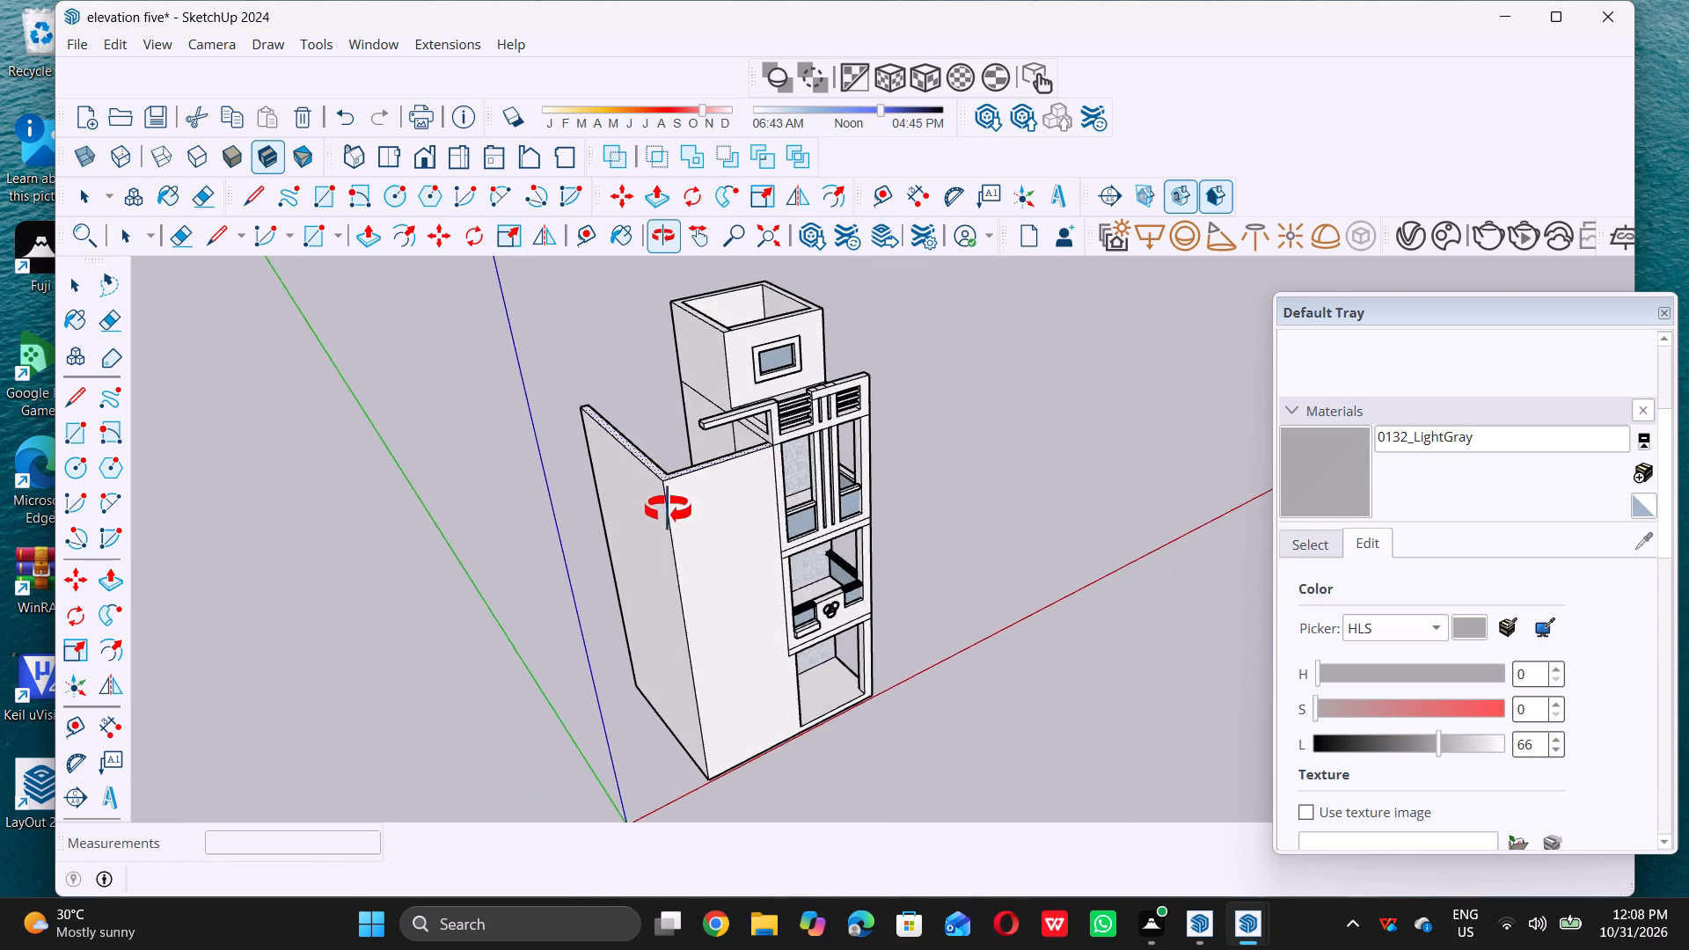
{"action": "middle_click_drag", "start_coordinate": [668, 509], "coordinate": [667, 509]}
{"action": "scroll", "coordinate": [650, 477], "scroll_direction": "up", "scroll_amount": 18}
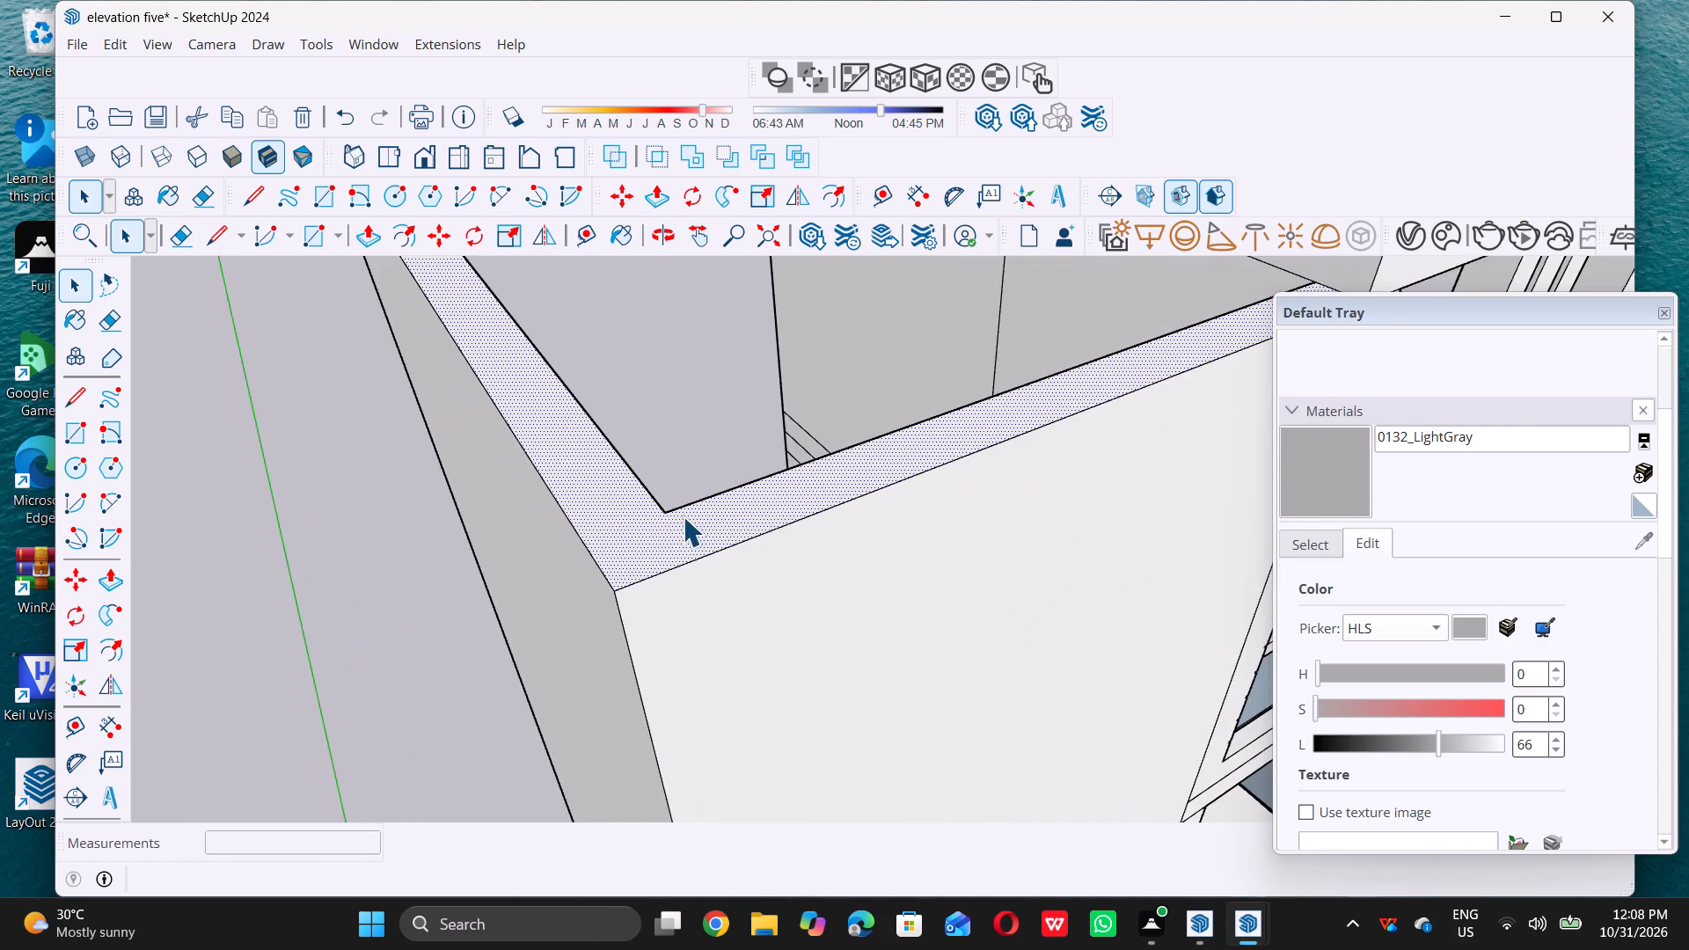
{"action": "key", "text": "l"}
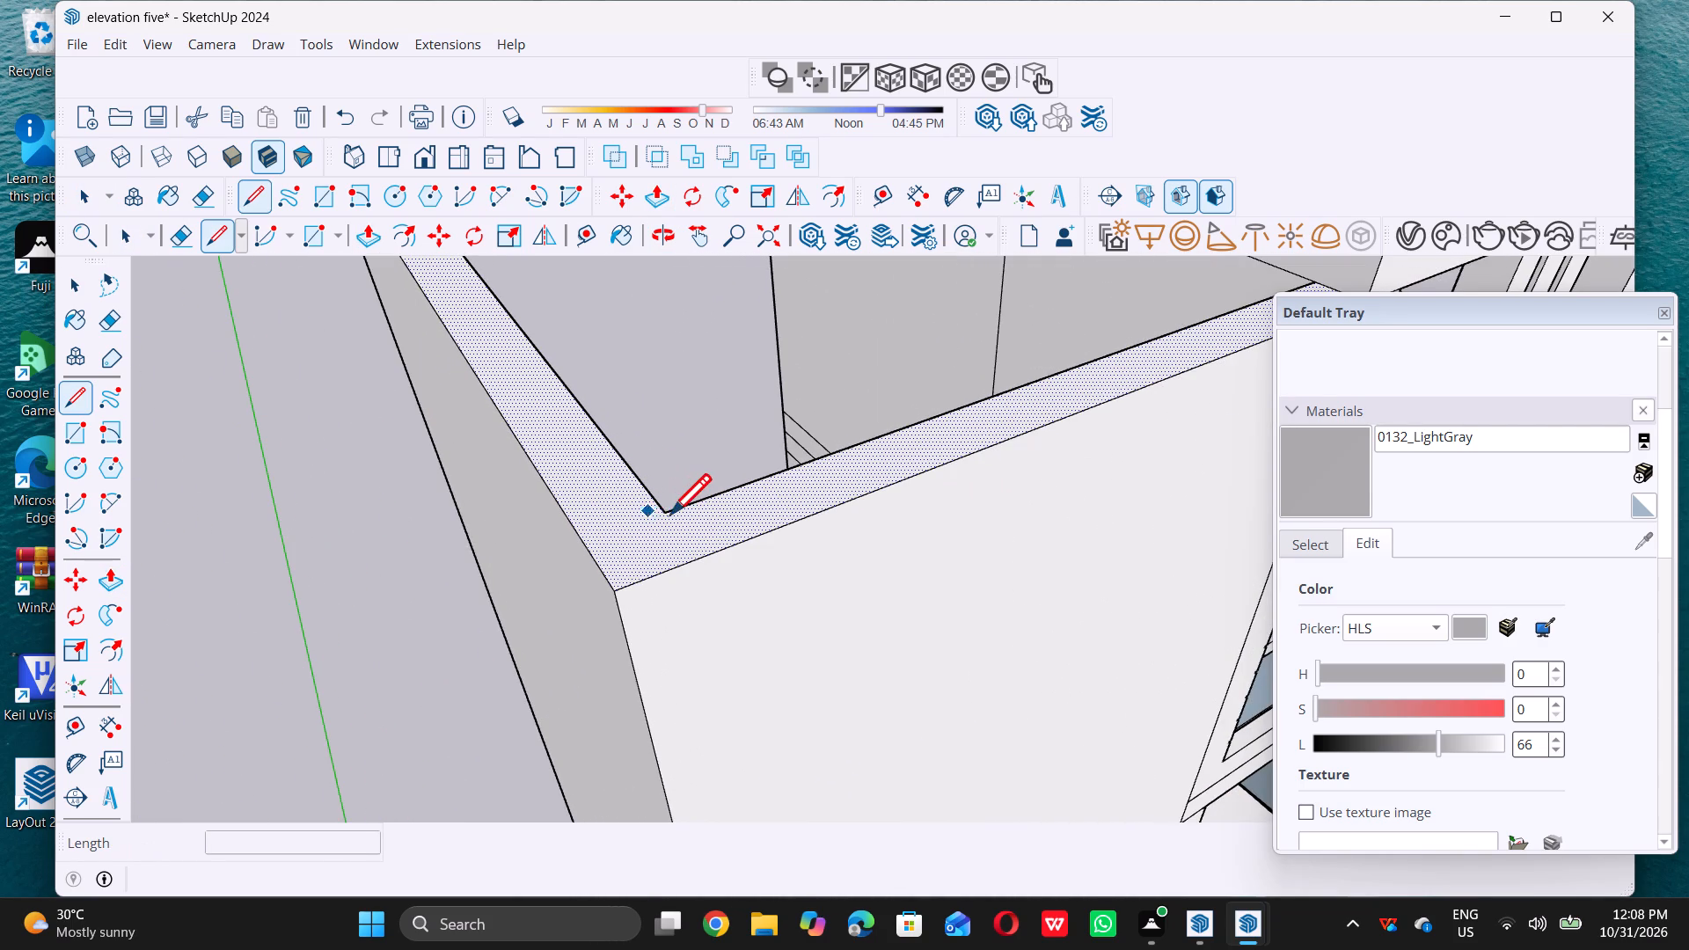
{"action": "left_click", "coordinate": [665, 509]}
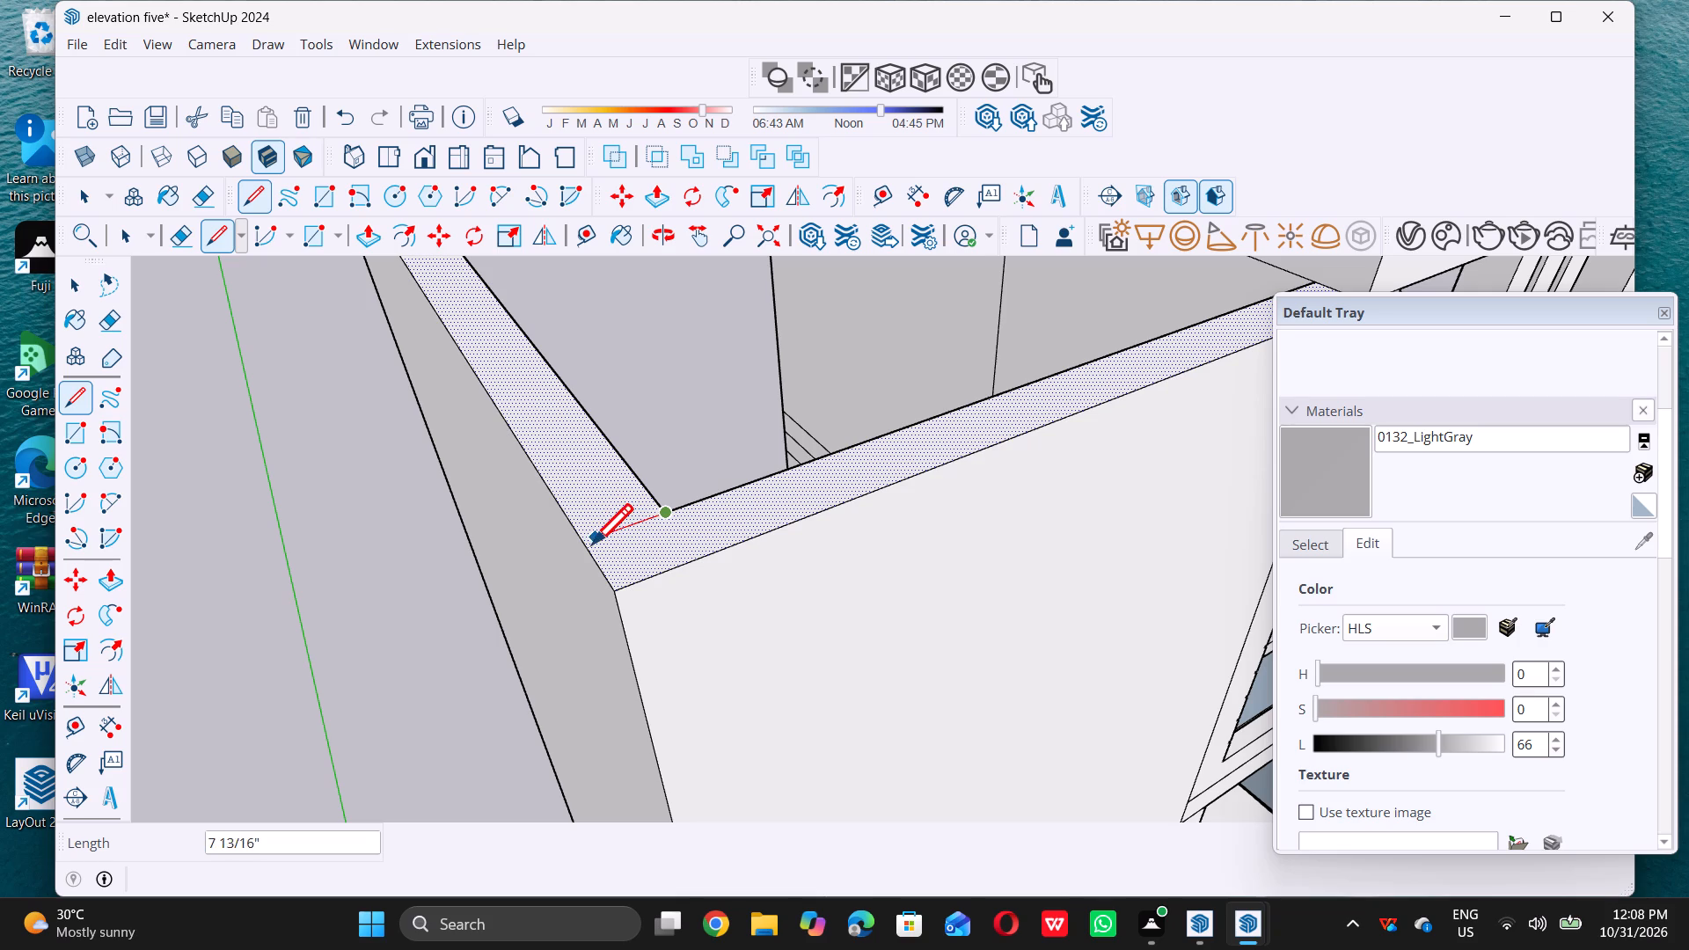
{"action": "double_click", "coordinate": [588, 550]}
{"action": "key", "text": "space"}
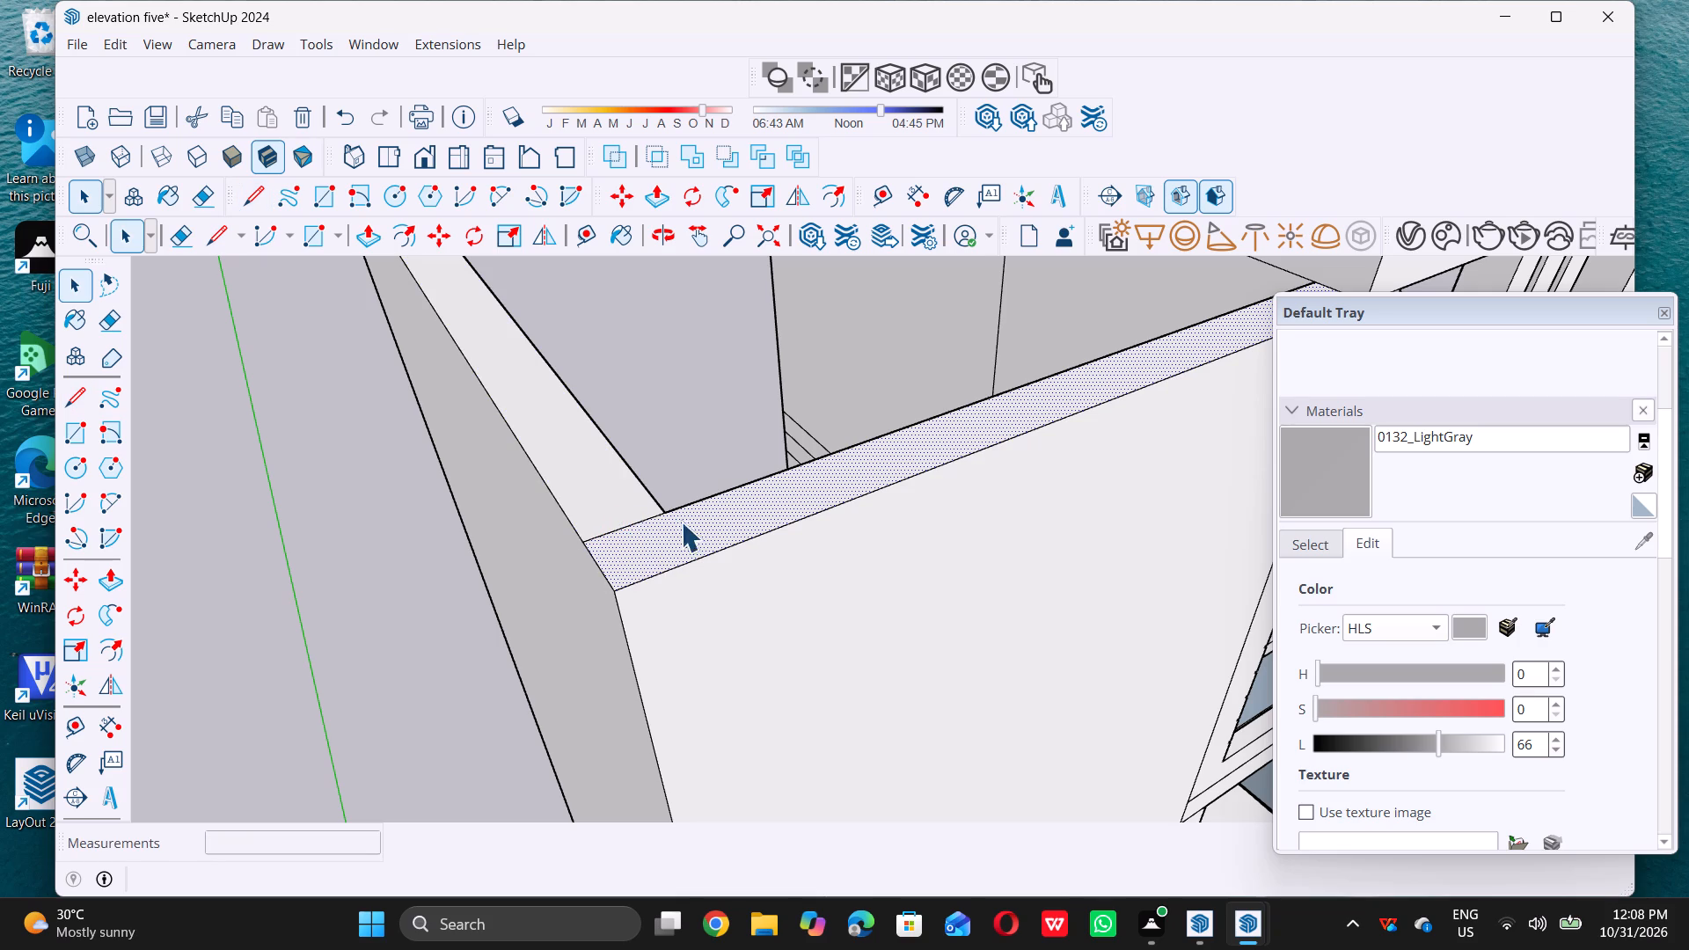
Push/Pull the front wing's top face up 3' 3" to the underside of the overhanging top beam.
{"action": "key", "text": "p"}
{"action": "left_click", "coordinate": [699, 522]}
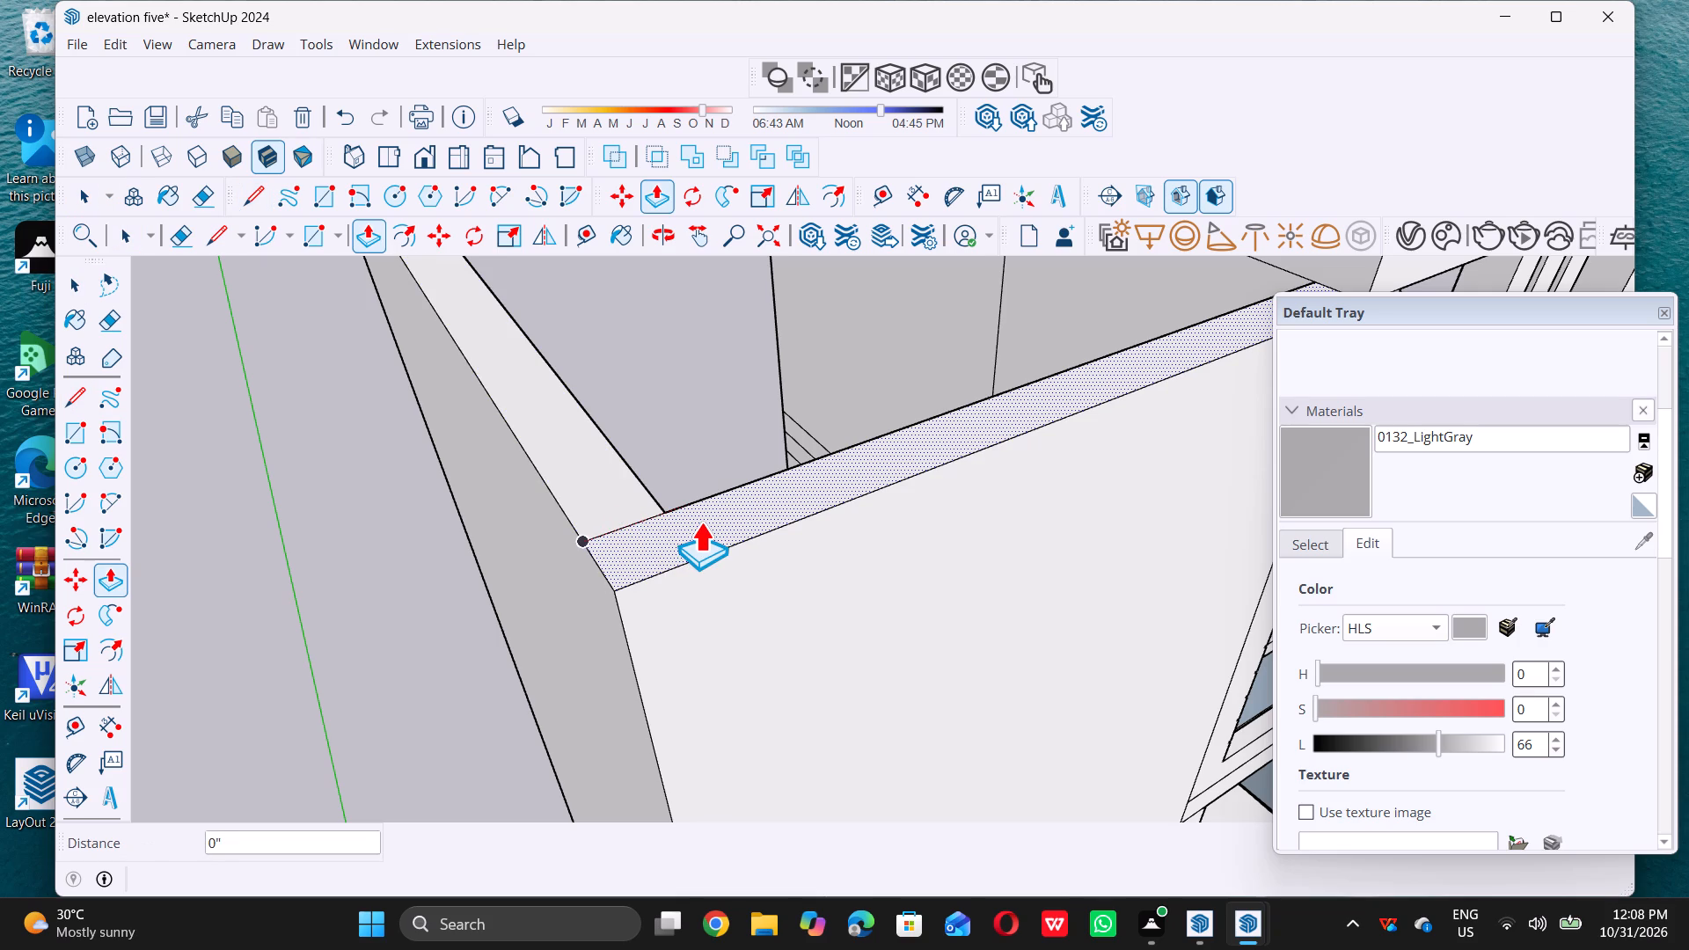
{"action": "scroll", "coordinate": [700, 522], "scroll_direction": "down", "scroll_amount": 15}
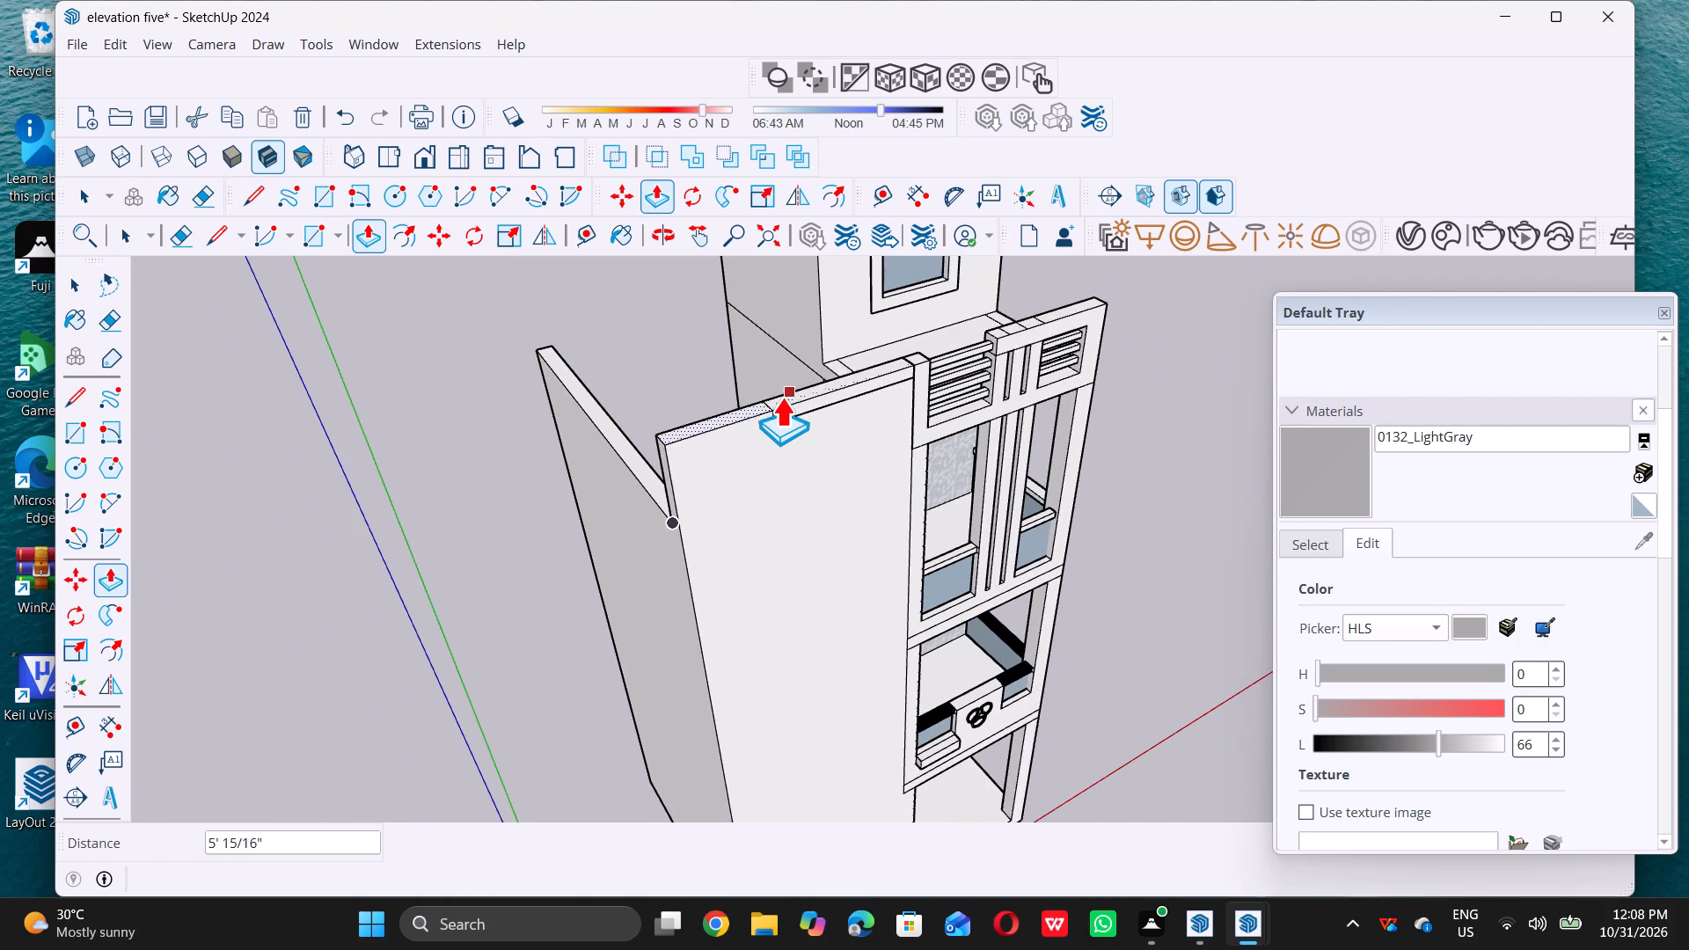
{"action": "scroll", "coordinate": [779, 398], "scroll_direction": "up", "scroll_amount": 5}
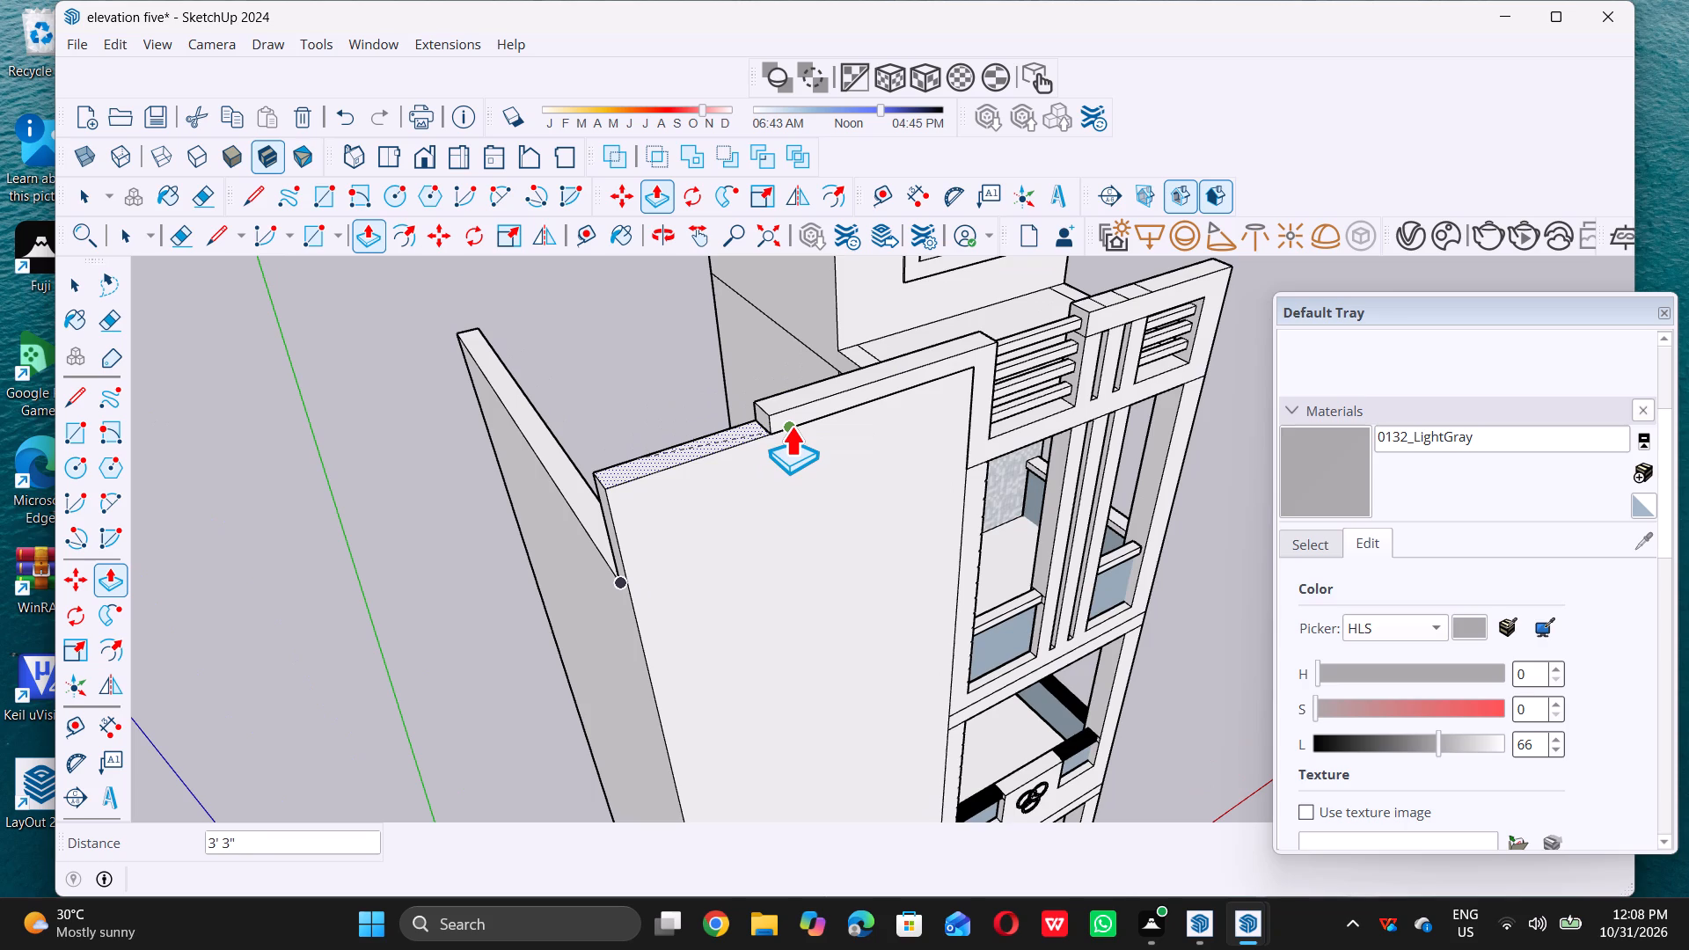
{"action": "triple_click", "coordinate": [789, 424]}
{"action": "triple_click", "coordinate": [789, 424]}
{"action": "double_click", "coordinate": [789, 424]}
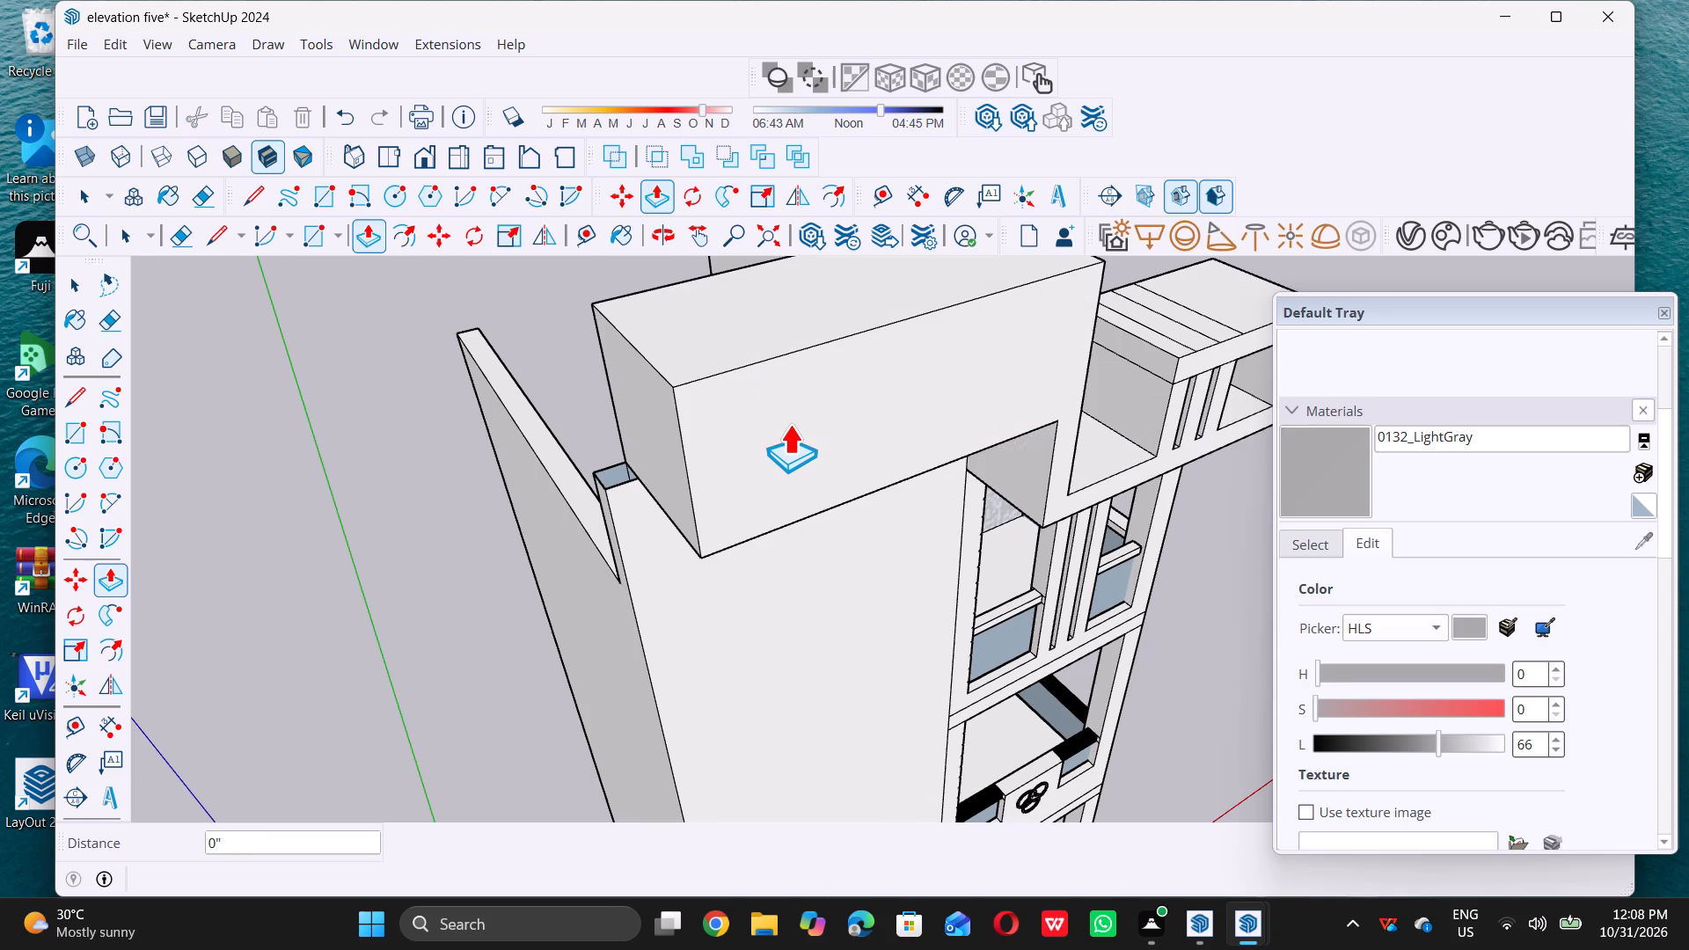
Undo the recent block extrusions at the top frame beam and the last raise of the L-shaped wall's front wing.
{"action": "key", "text": "ctrl+z"}
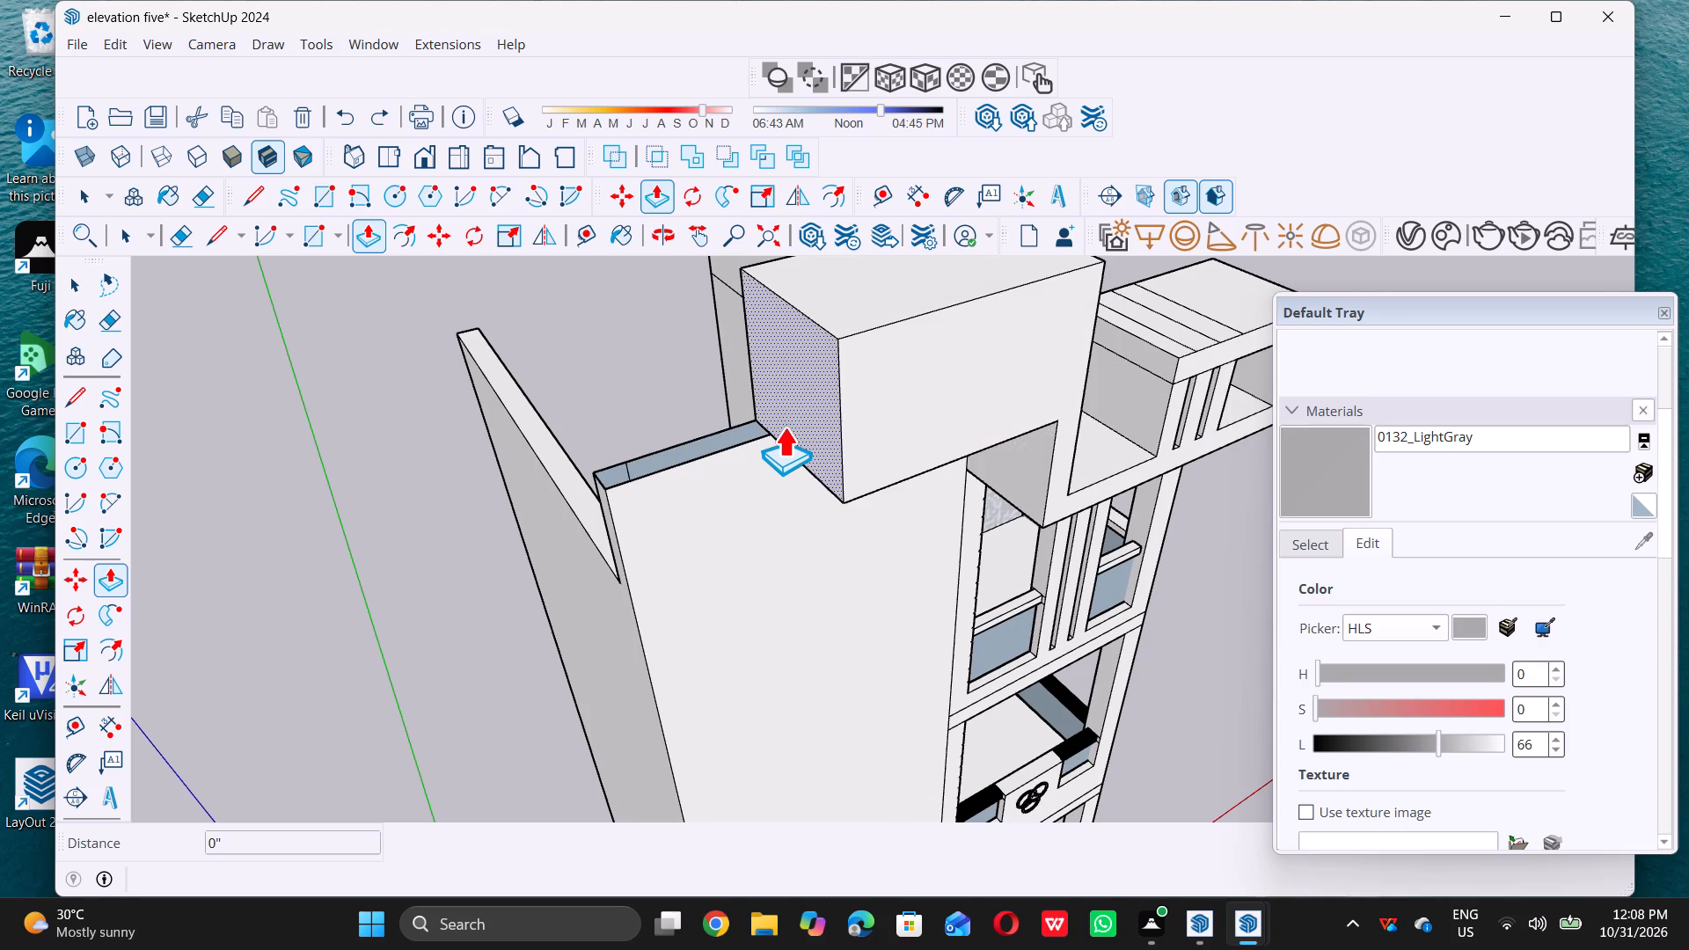
{"action": "key", "text": "ctrl+z"}
{"action": "key", "text": "ctrl+z"}
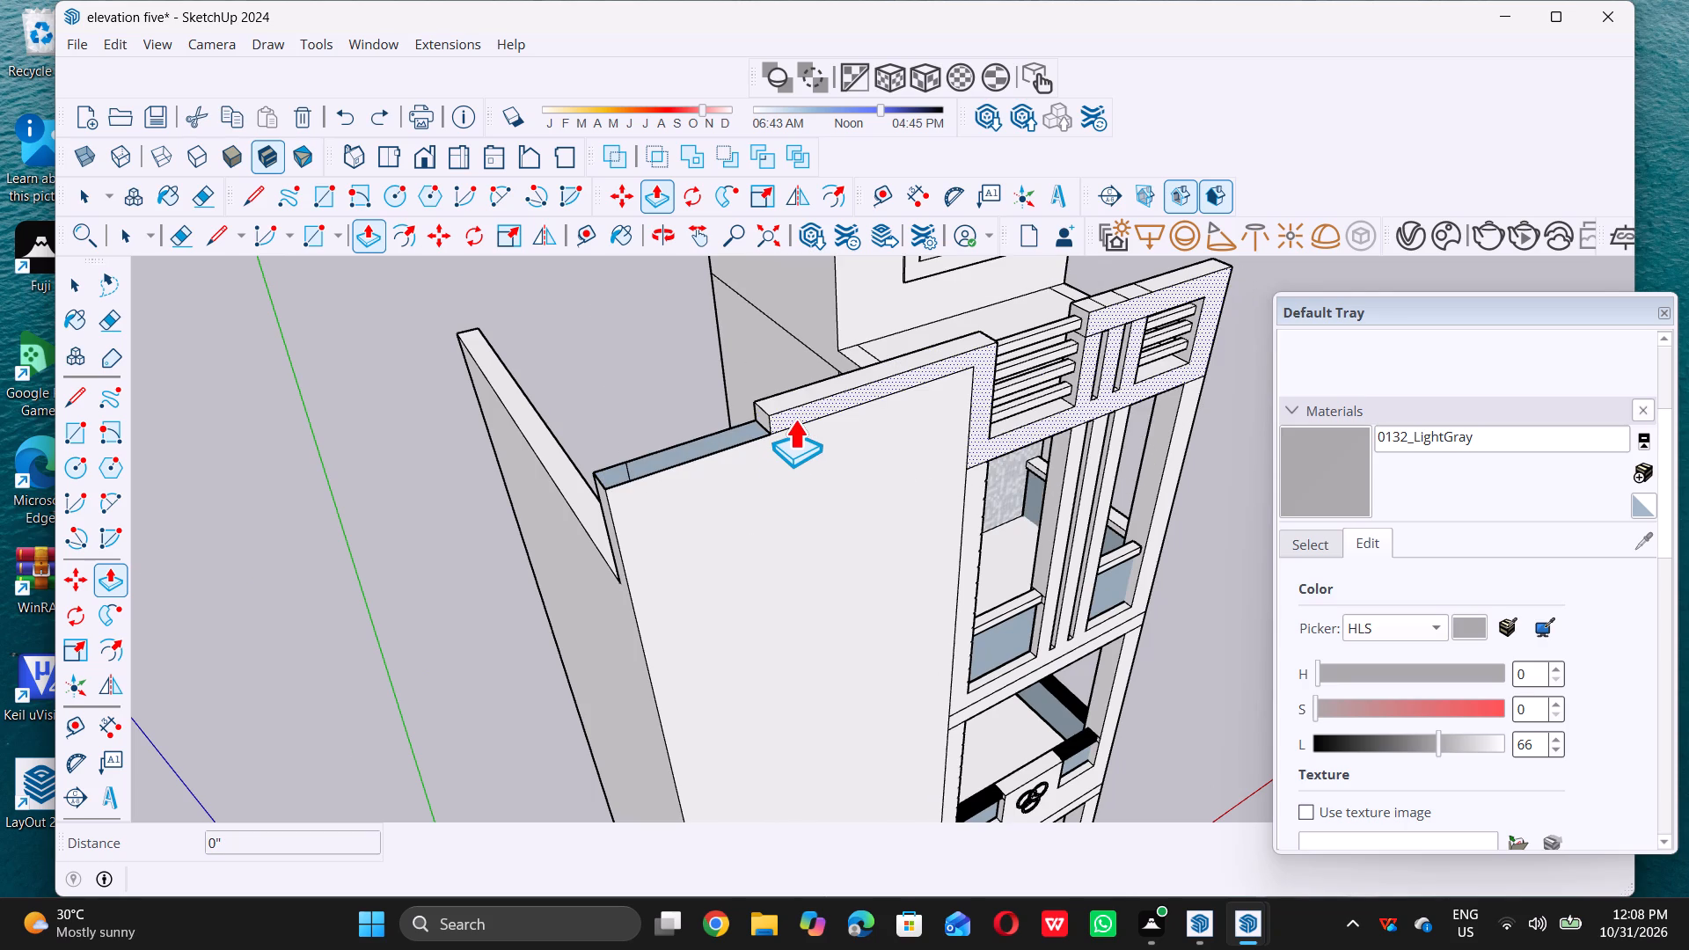
{"action": "key", "text": "ctrl+z"}
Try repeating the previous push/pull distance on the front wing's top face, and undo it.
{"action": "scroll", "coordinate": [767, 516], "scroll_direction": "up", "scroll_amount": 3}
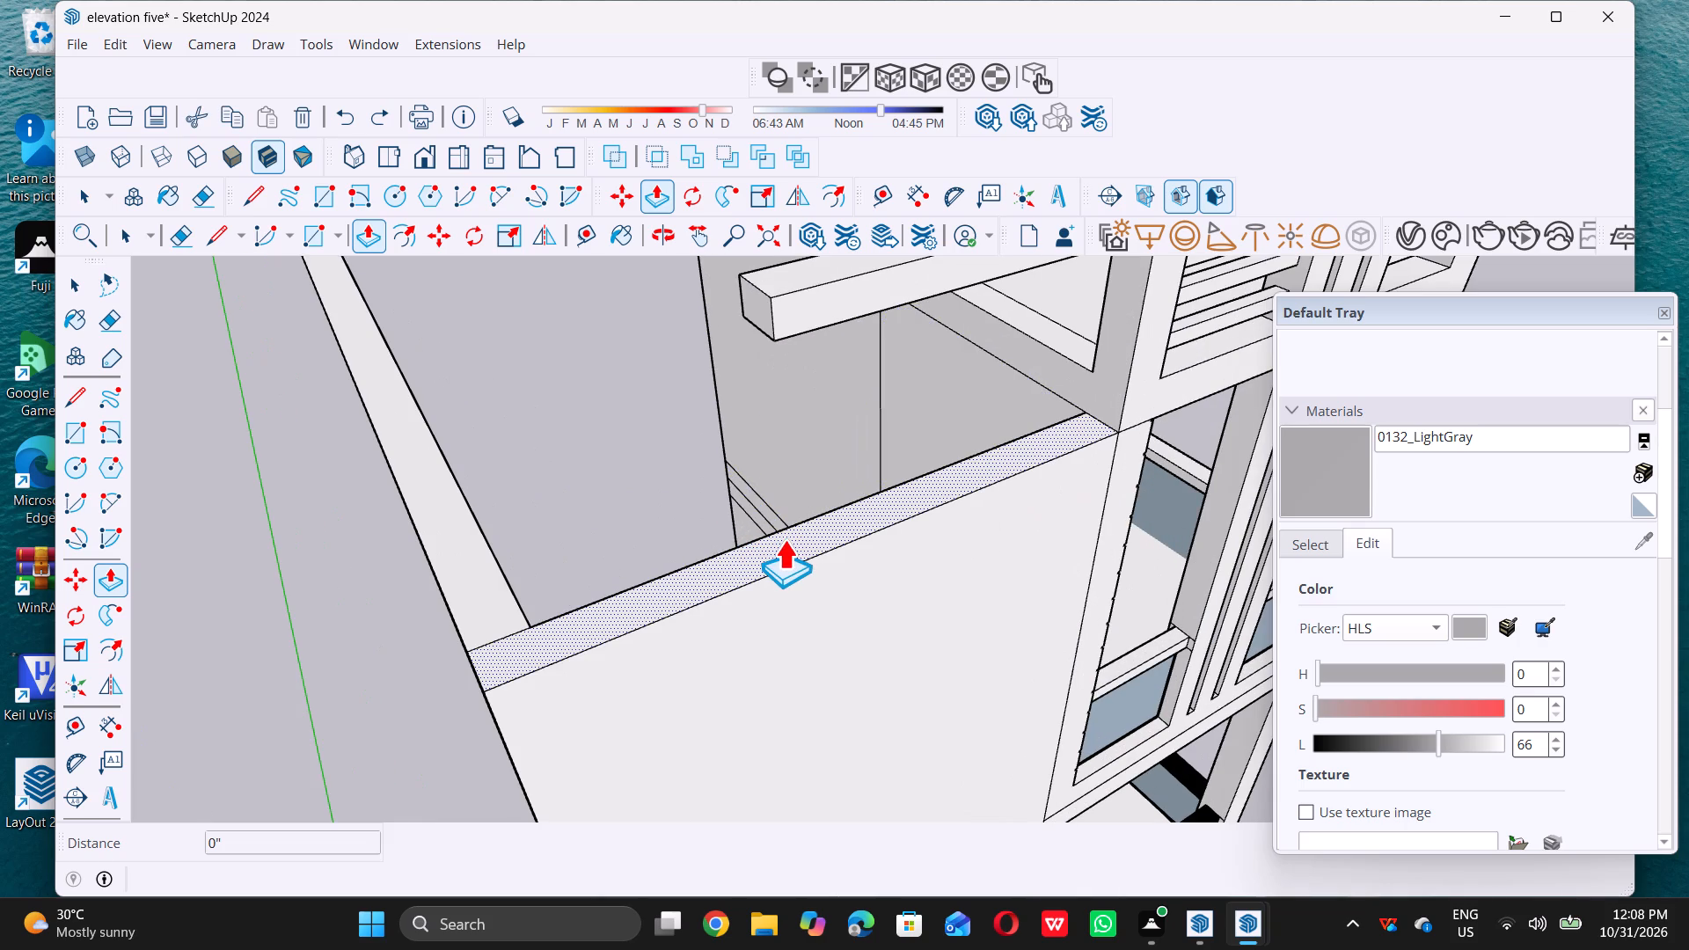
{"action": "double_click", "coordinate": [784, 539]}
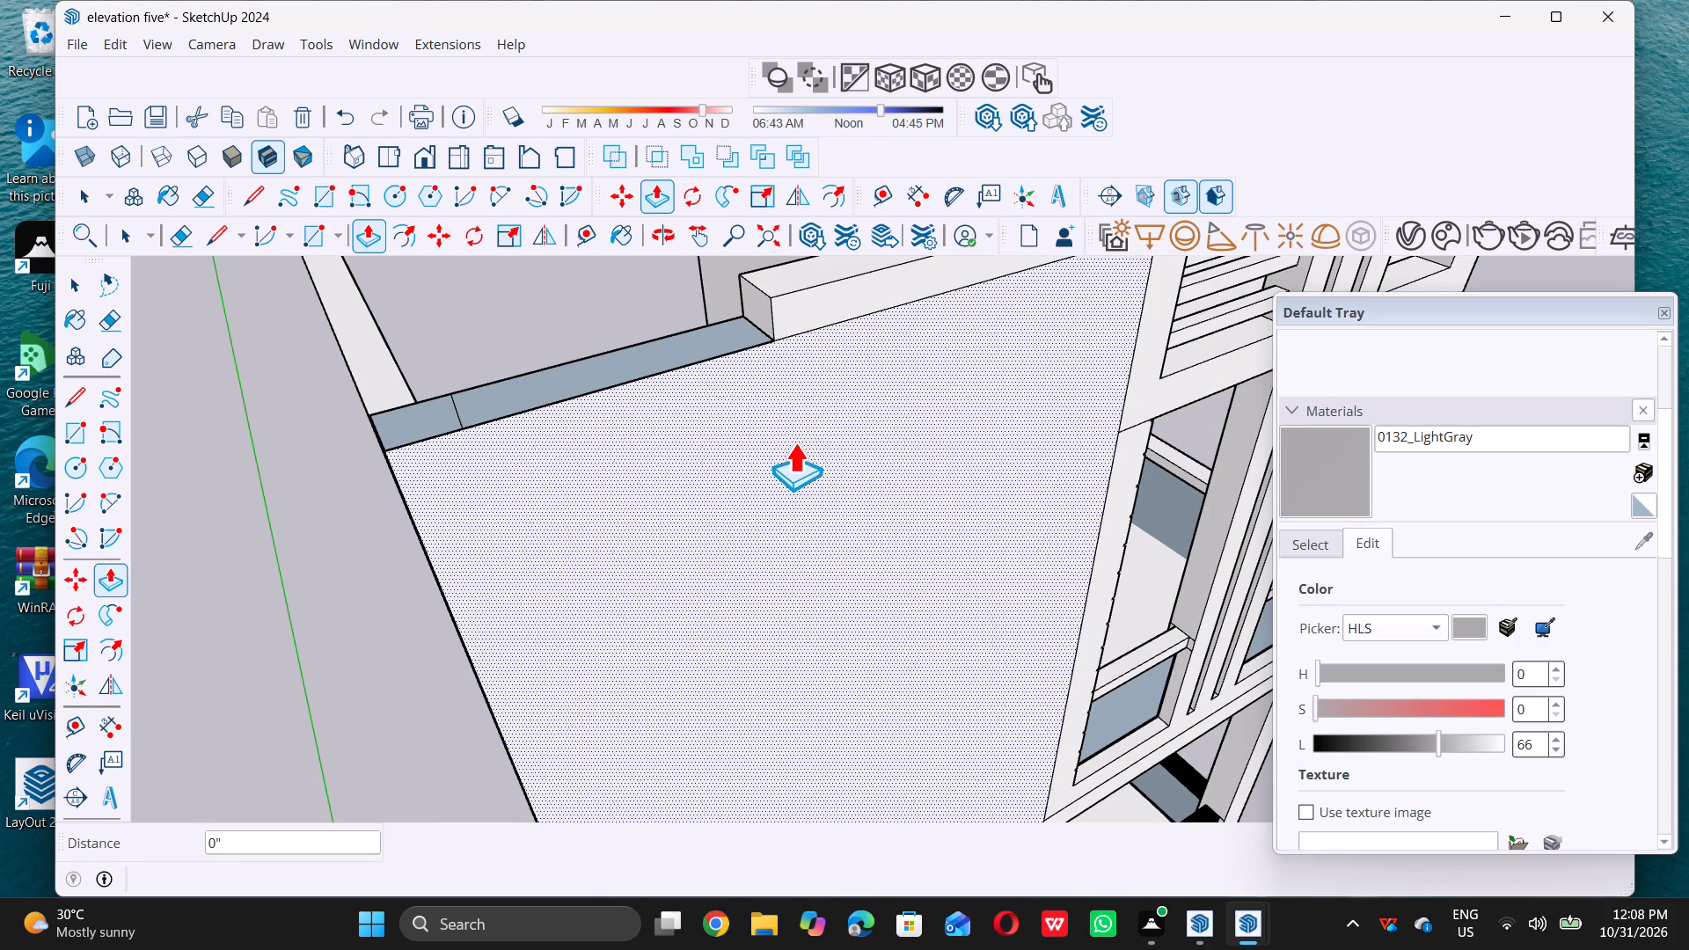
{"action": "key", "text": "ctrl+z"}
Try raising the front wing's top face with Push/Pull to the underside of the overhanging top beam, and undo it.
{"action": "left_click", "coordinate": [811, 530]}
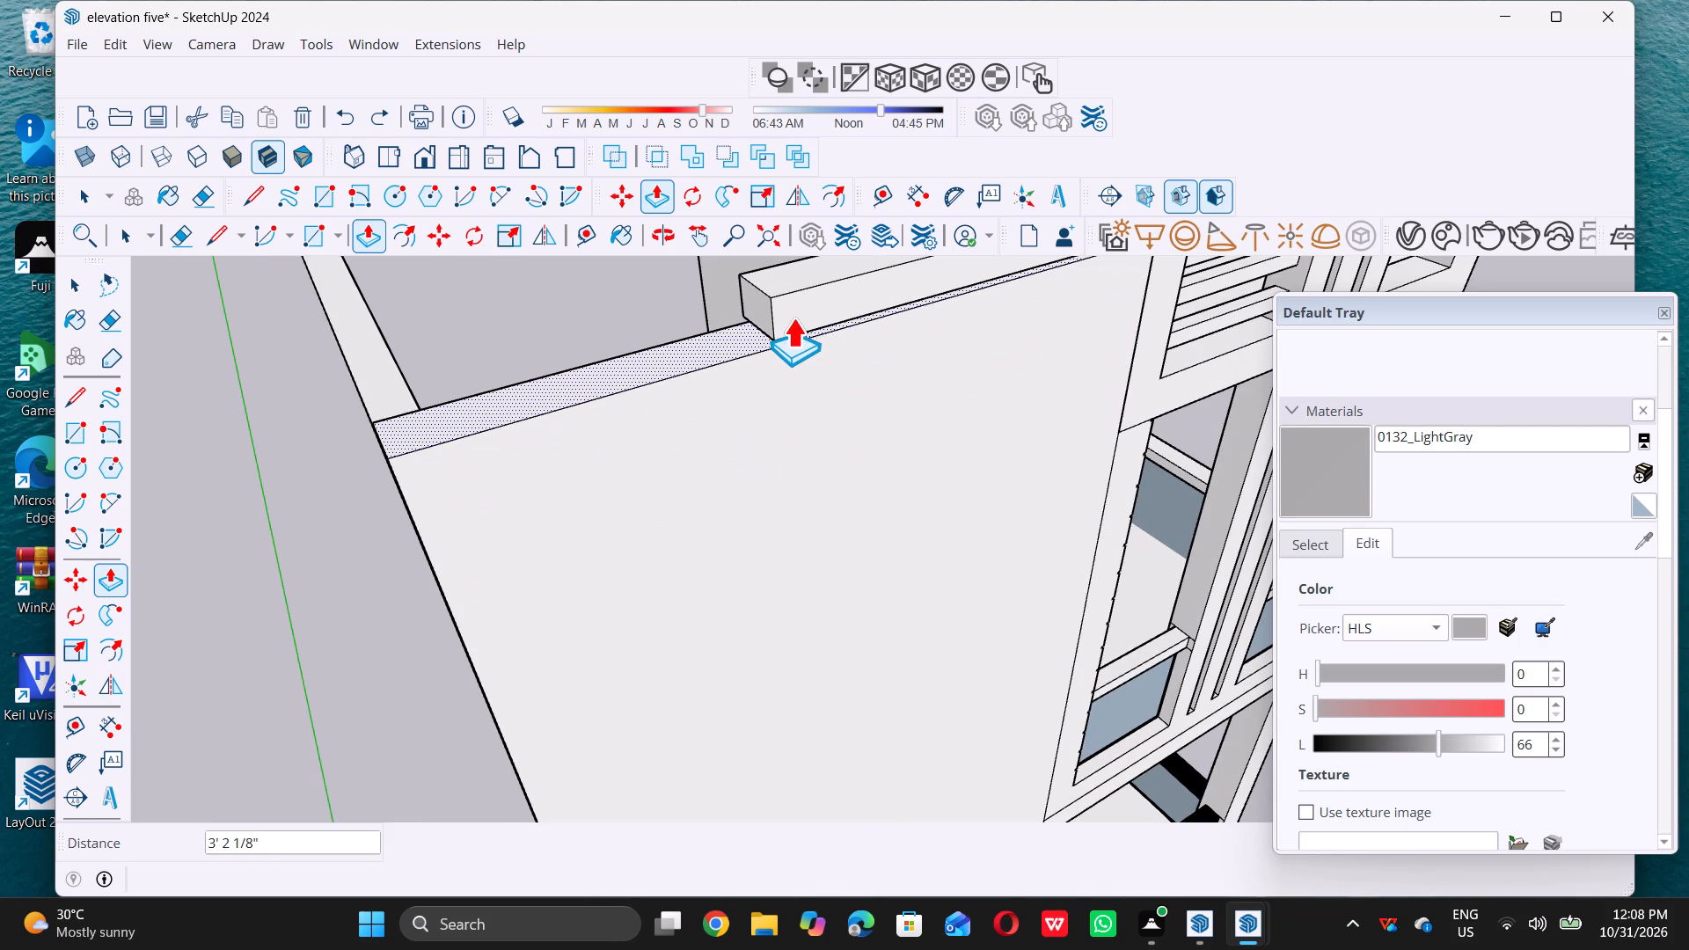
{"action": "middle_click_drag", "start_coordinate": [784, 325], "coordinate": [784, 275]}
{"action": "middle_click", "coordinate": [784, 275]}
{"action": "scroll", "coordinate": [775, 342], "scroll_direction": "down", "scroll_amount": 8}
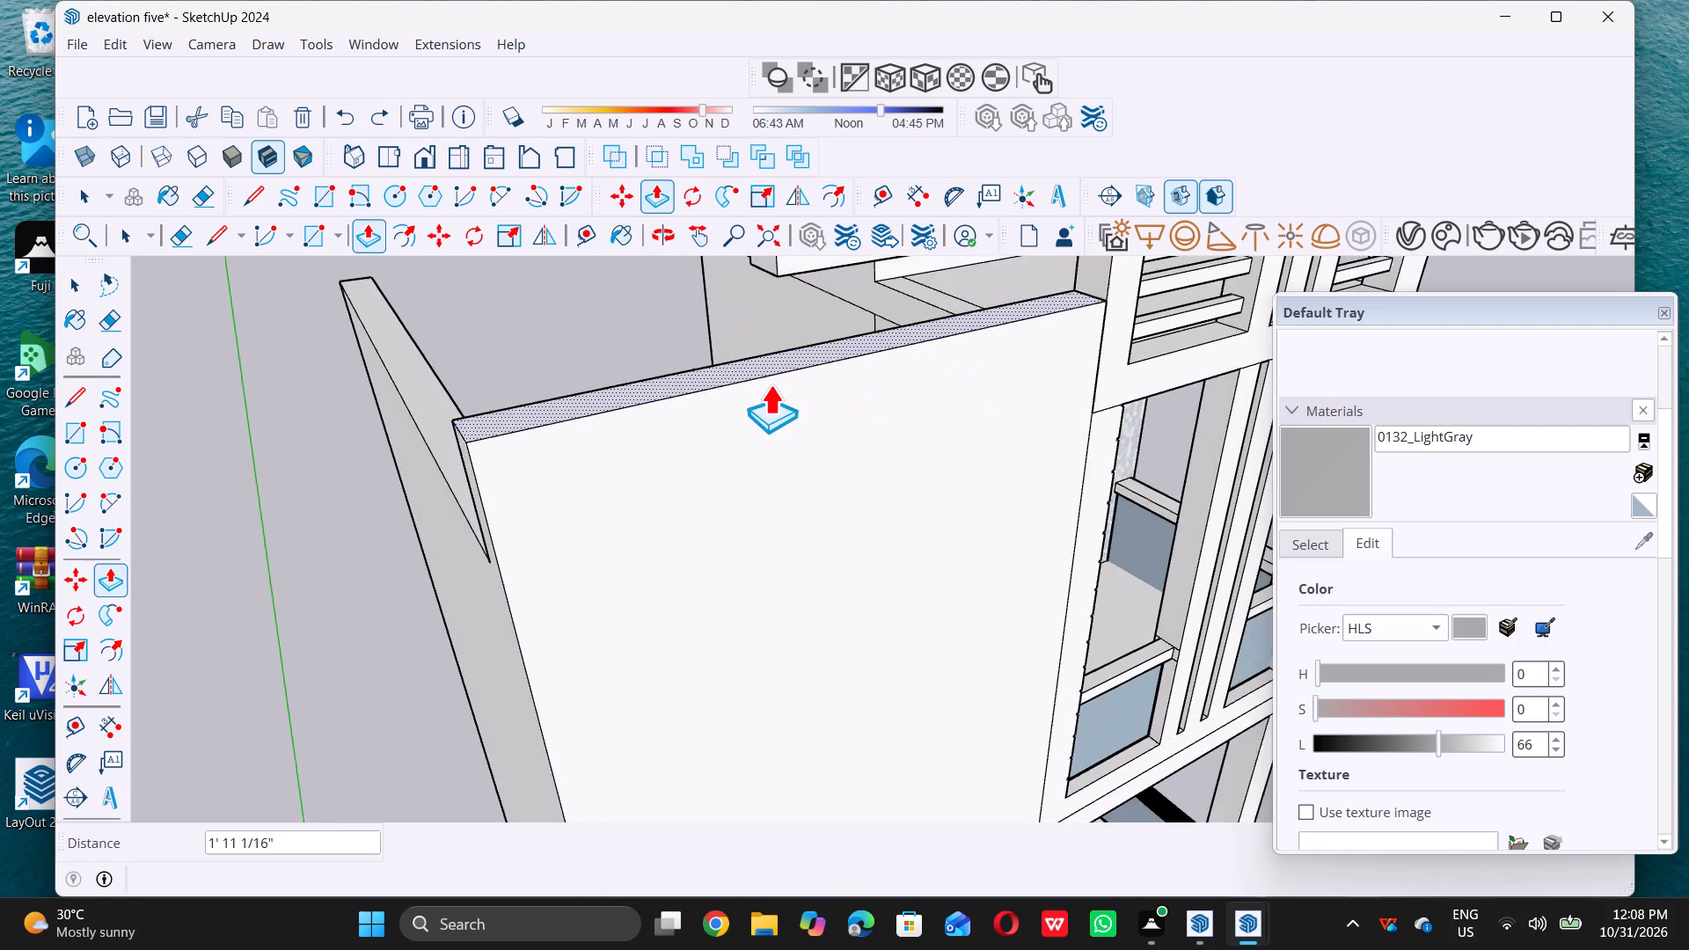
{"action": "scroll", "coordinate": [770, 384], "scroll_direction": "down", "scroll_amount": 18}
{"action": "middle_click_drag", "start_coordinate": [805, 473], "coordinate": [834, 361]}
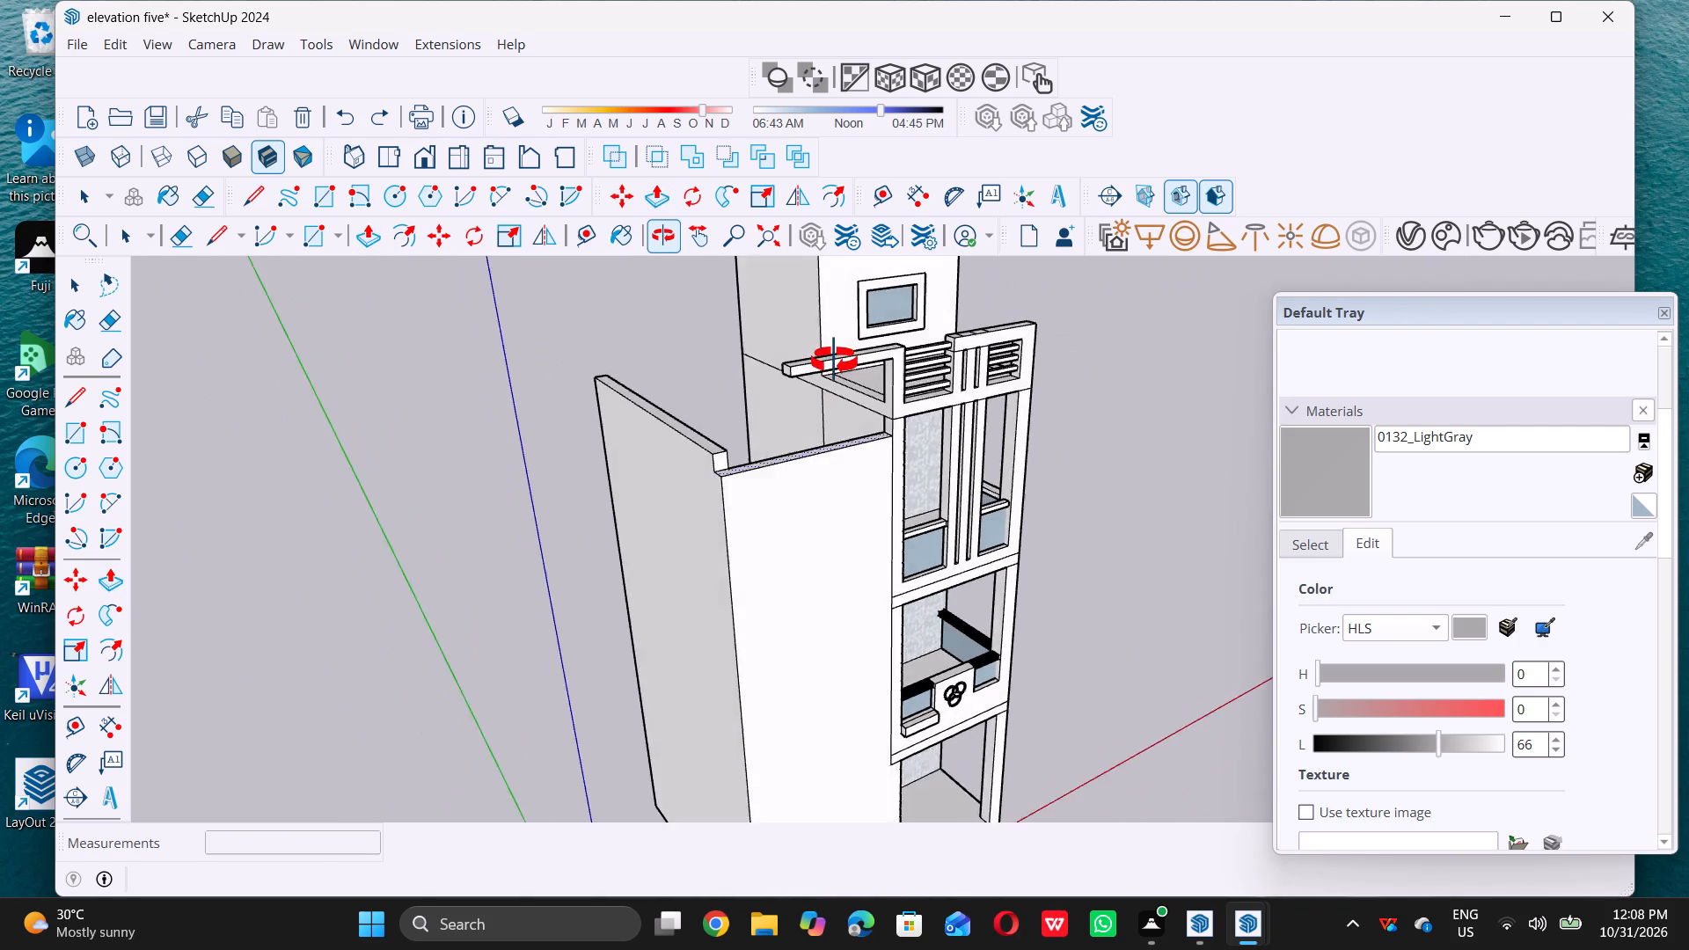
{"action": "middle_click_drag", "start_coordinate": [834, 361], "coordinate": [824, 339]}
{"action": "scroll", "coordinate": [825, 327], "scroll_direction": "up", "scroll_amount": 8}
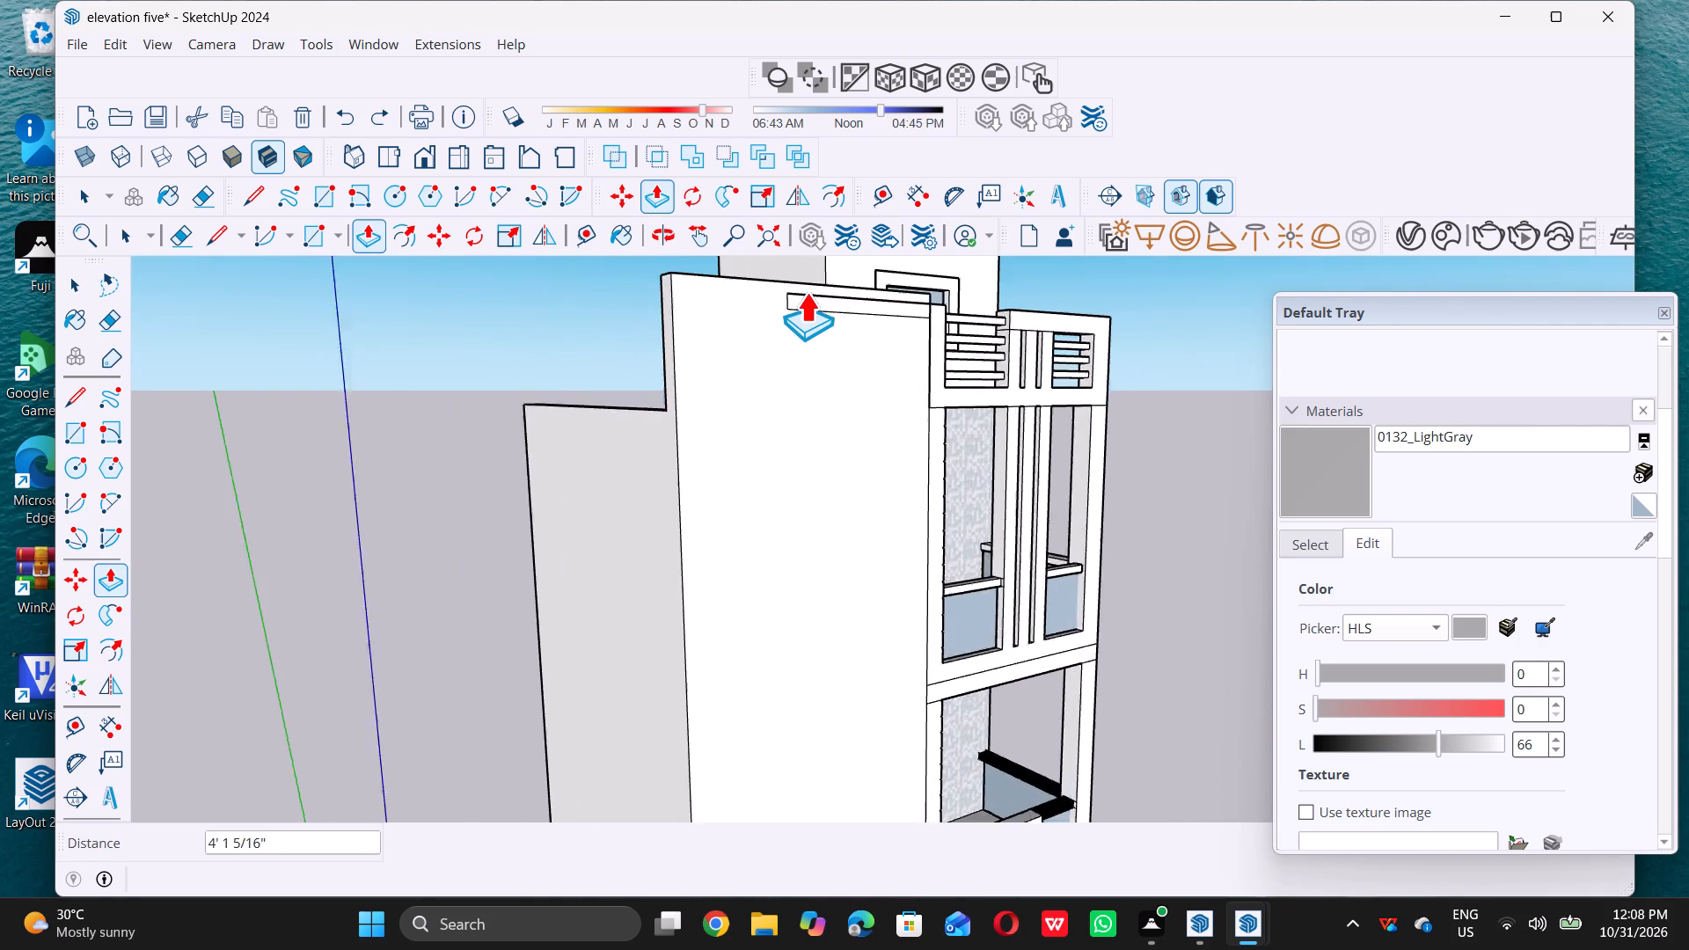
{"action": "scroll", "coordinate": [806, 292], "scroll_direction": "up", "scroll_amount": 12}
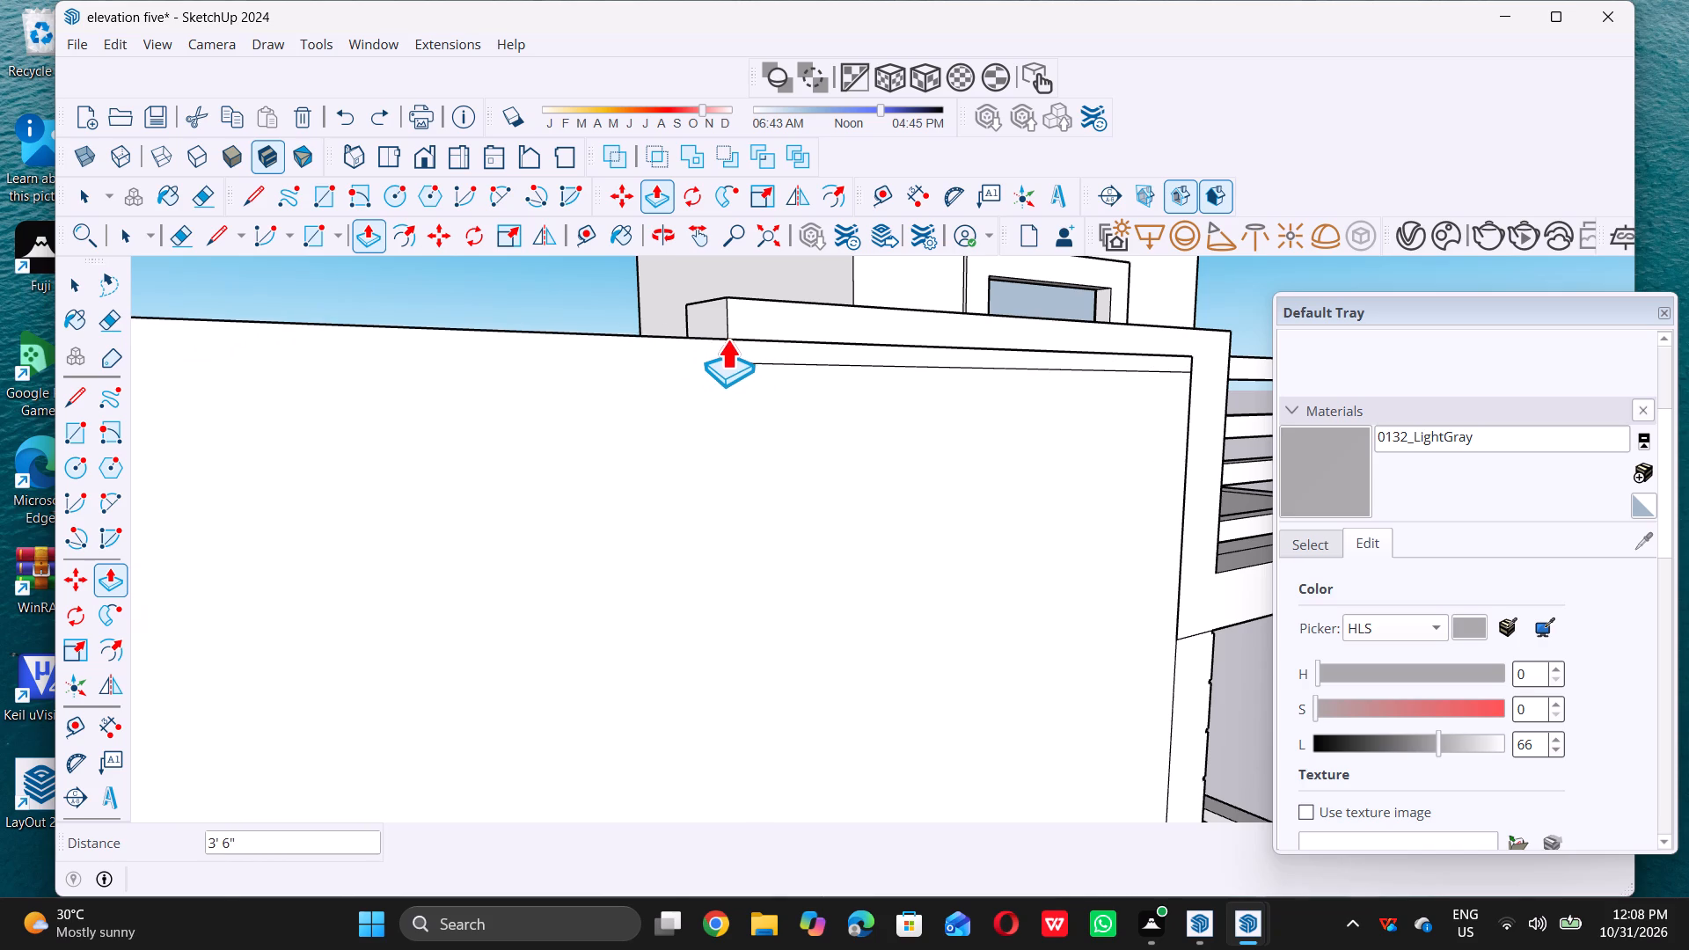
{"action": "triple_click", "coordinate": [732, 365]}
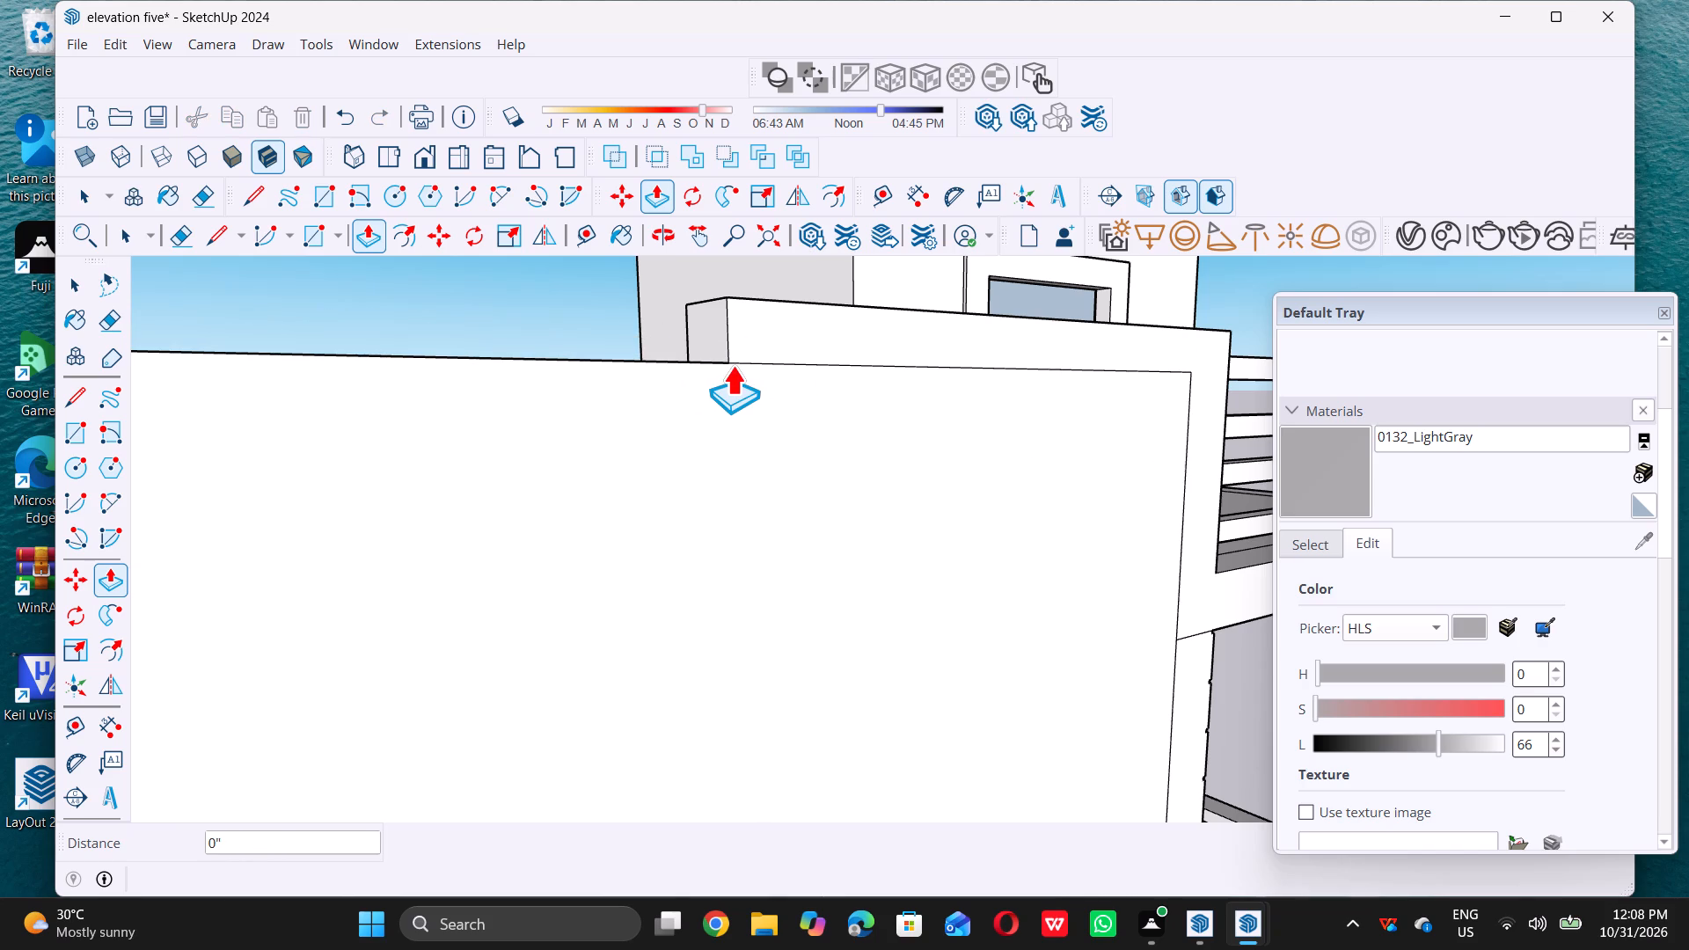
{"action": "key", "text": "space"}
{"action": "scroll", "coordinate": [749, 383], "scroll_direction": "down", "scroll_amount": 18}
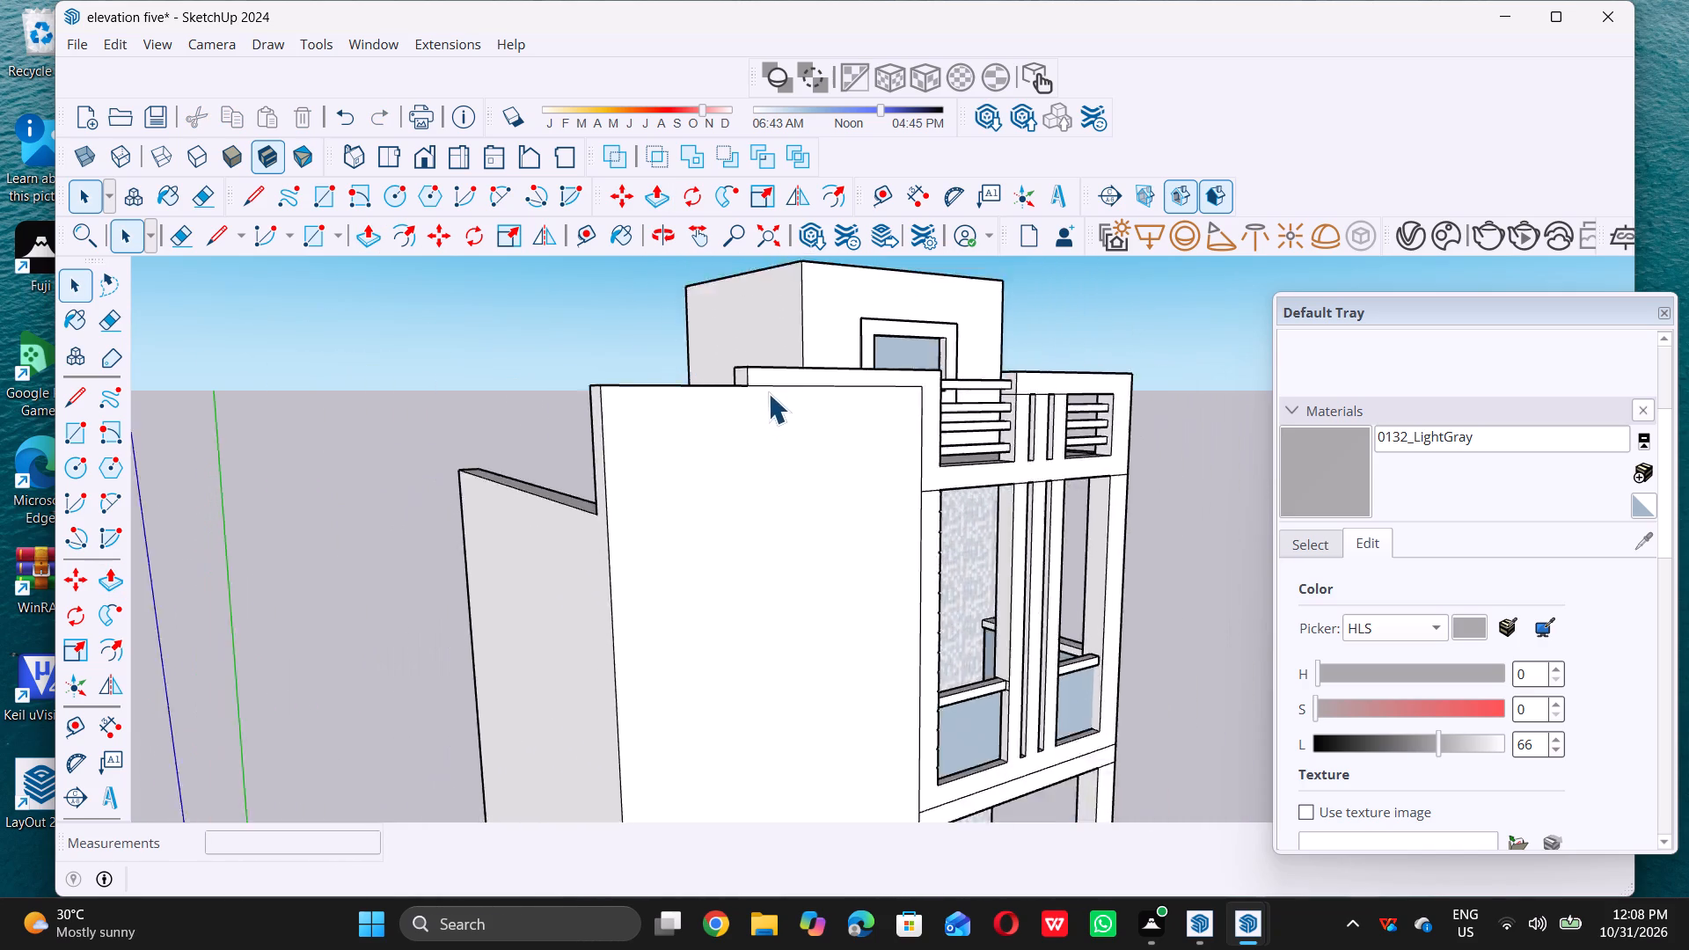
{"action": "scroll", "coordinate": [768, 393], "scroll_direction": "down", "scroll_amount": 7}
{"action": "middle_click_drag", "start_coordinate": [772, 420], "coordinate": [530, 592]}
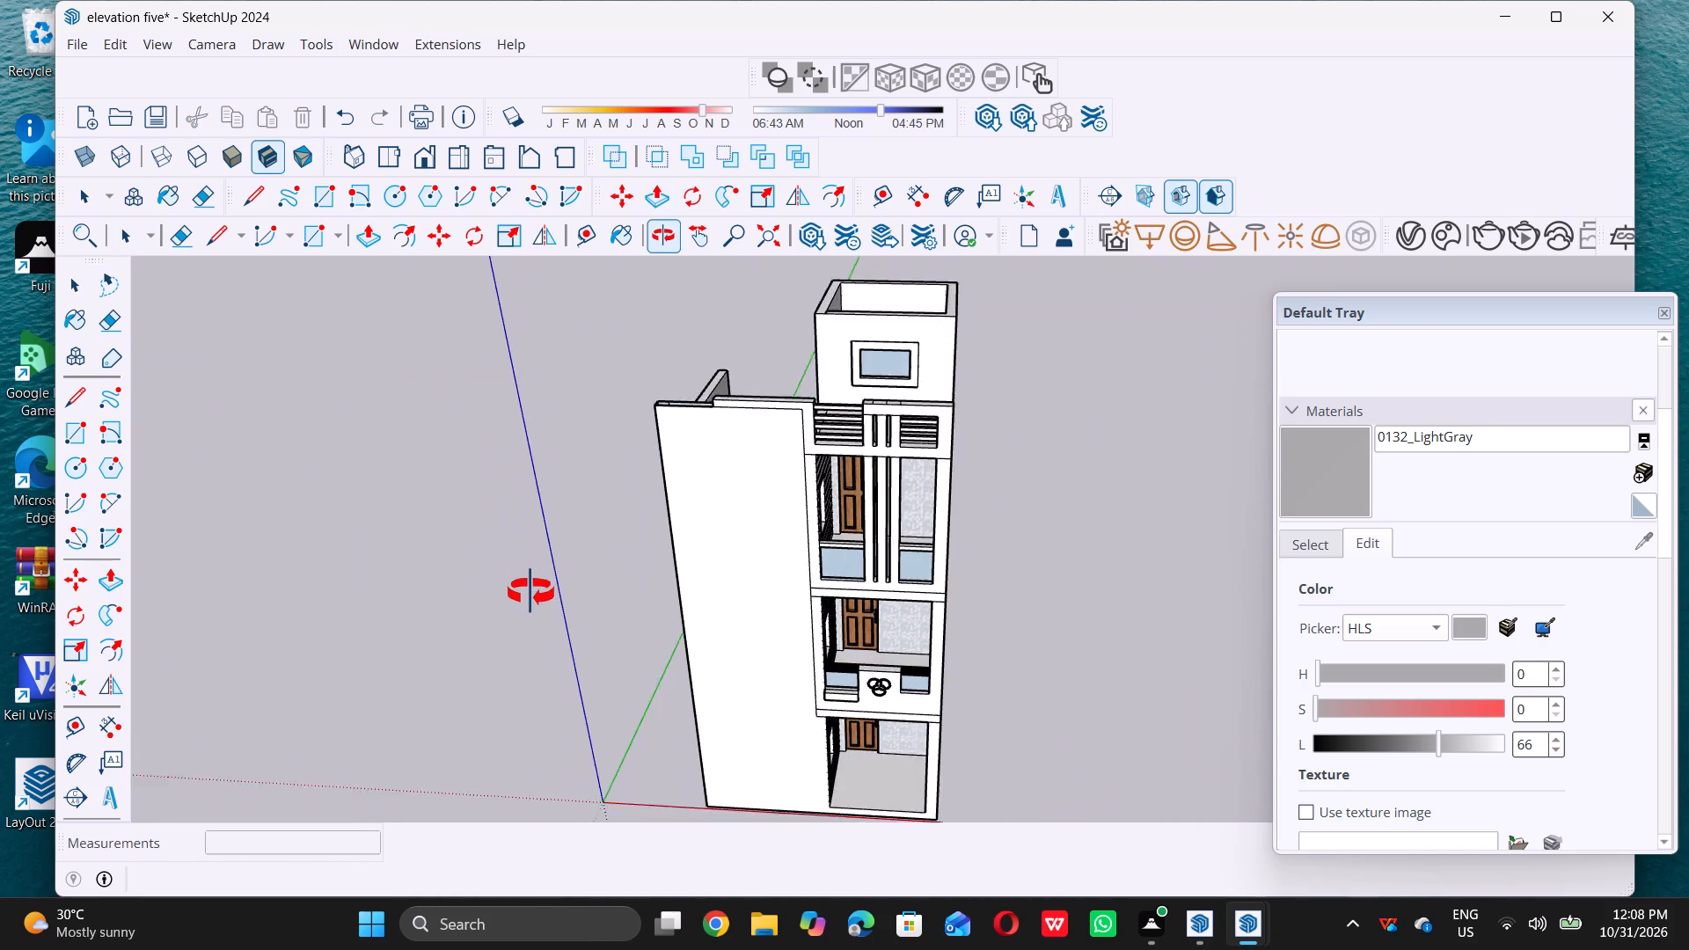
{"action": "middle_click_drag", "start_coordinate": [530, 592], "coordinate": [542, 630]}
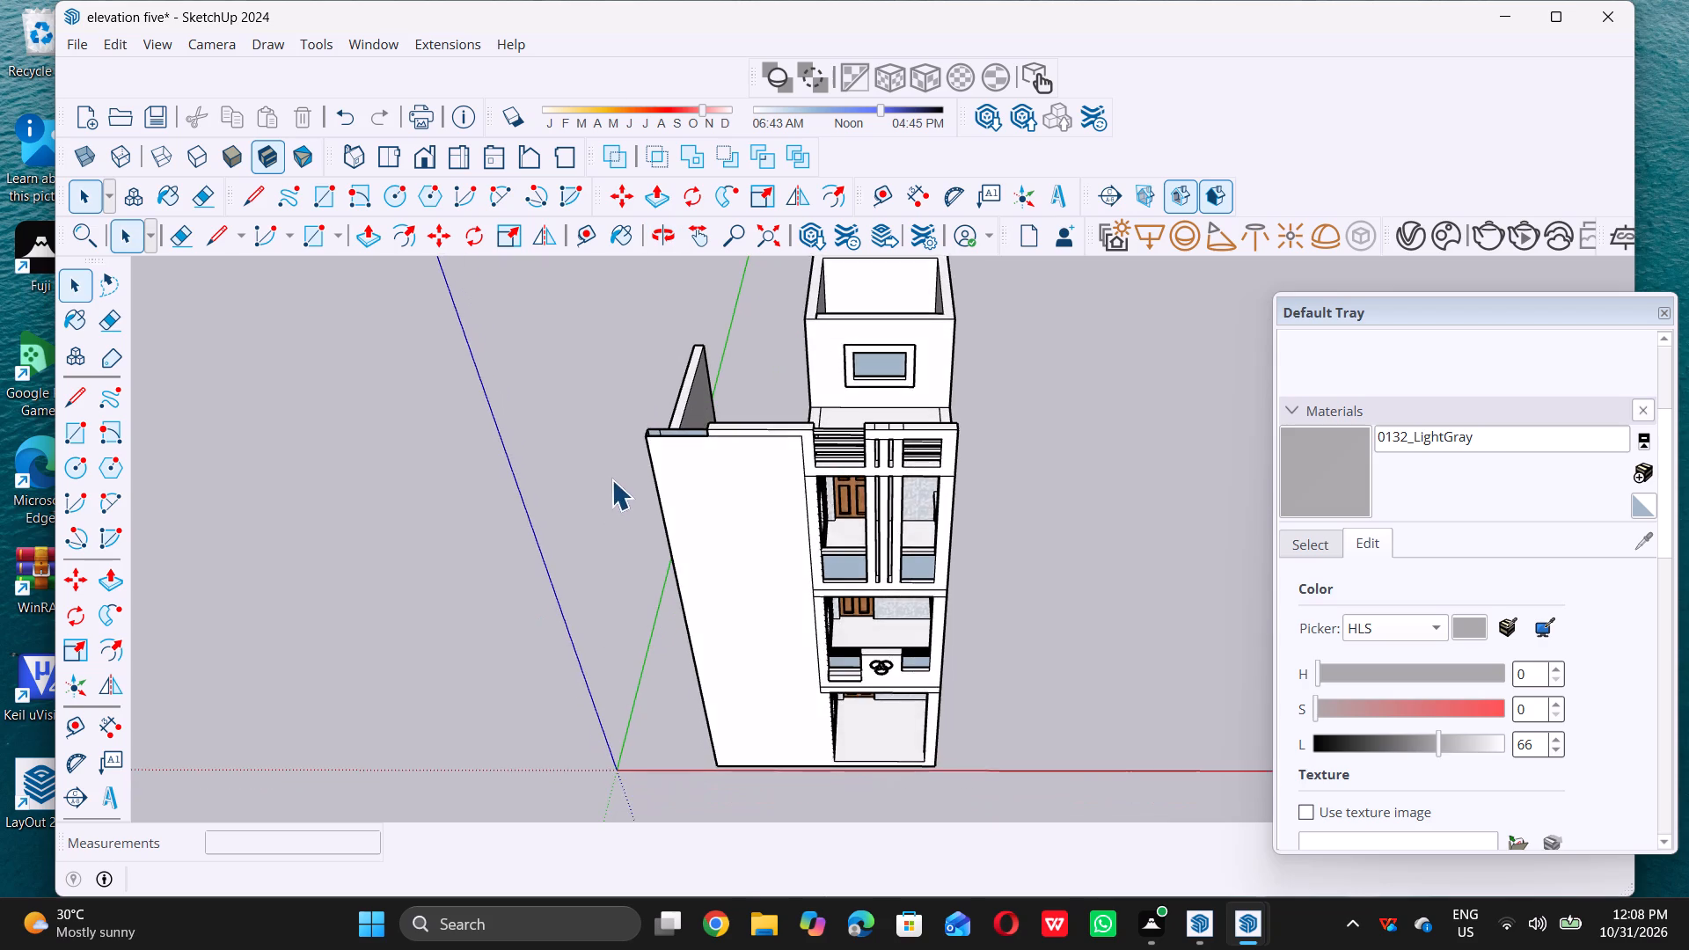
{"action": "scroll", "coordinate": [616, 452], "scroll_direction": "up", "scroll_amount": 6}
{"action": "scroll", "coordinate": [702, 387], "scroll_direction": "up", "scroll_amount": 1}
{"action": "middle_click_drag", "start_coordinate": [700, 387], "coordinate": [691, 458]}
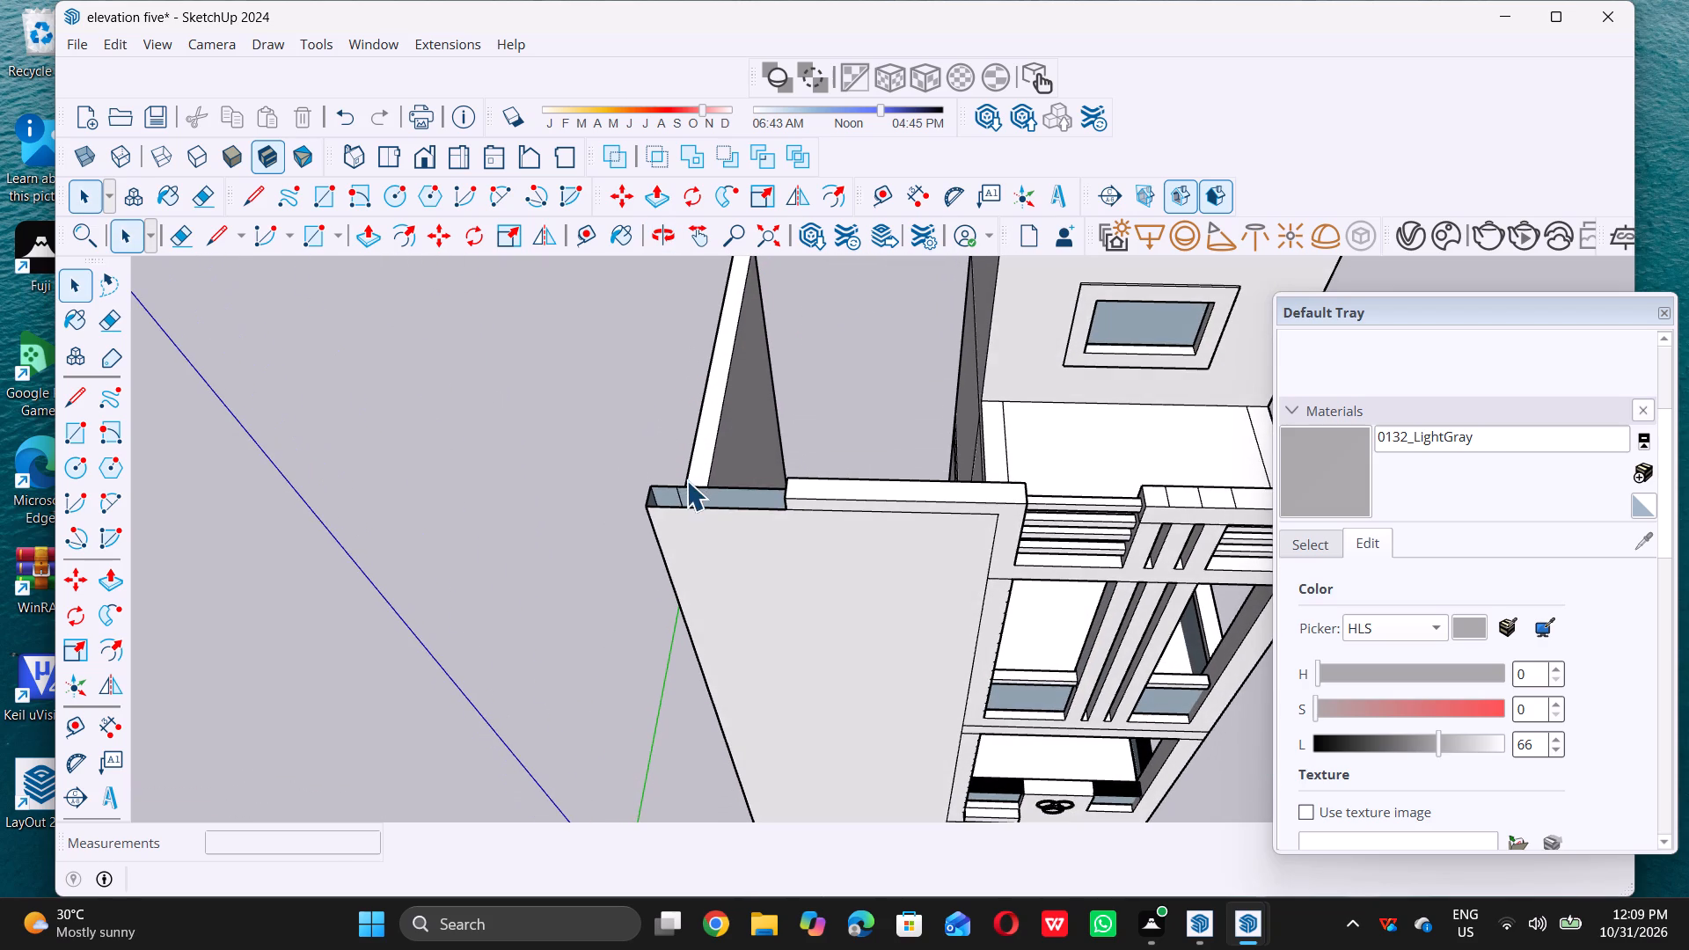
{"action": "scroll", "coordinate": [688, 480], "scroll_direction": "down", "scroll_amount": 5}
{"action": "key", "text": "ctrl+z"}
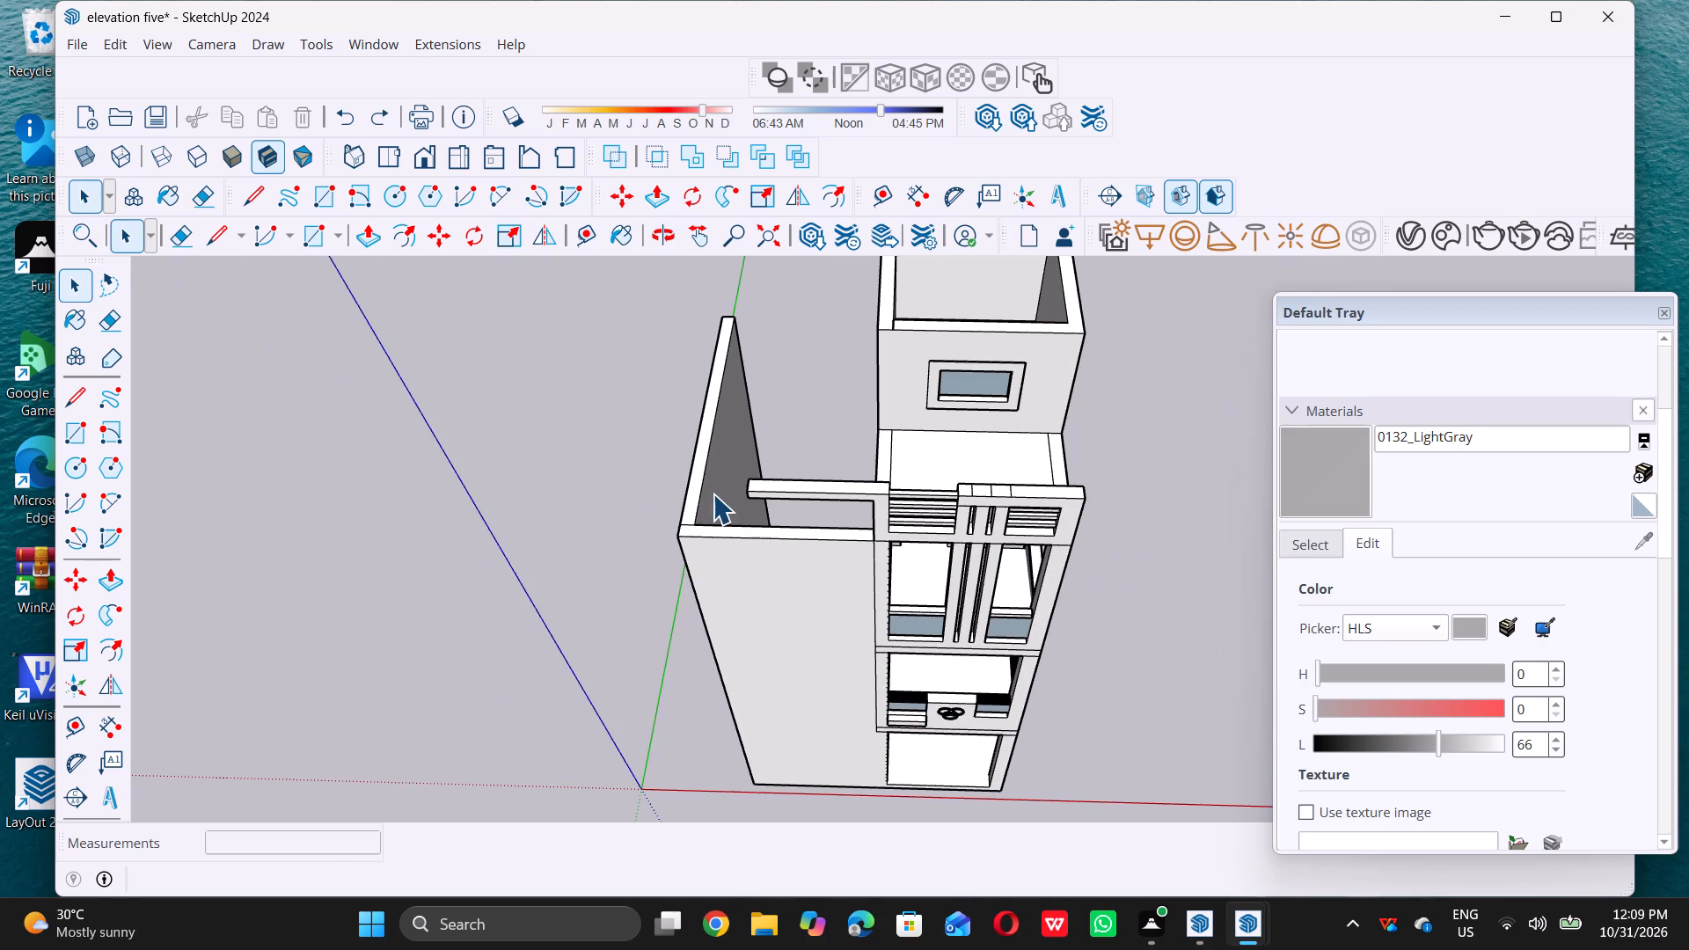
Push/Pull the front wing's top face up about 1' 11", stopping below the overhanging top beam.
{"action": "scroll", "coordinate": [667, 506], "scroll_direction": "up", "scroll_amount": 5}
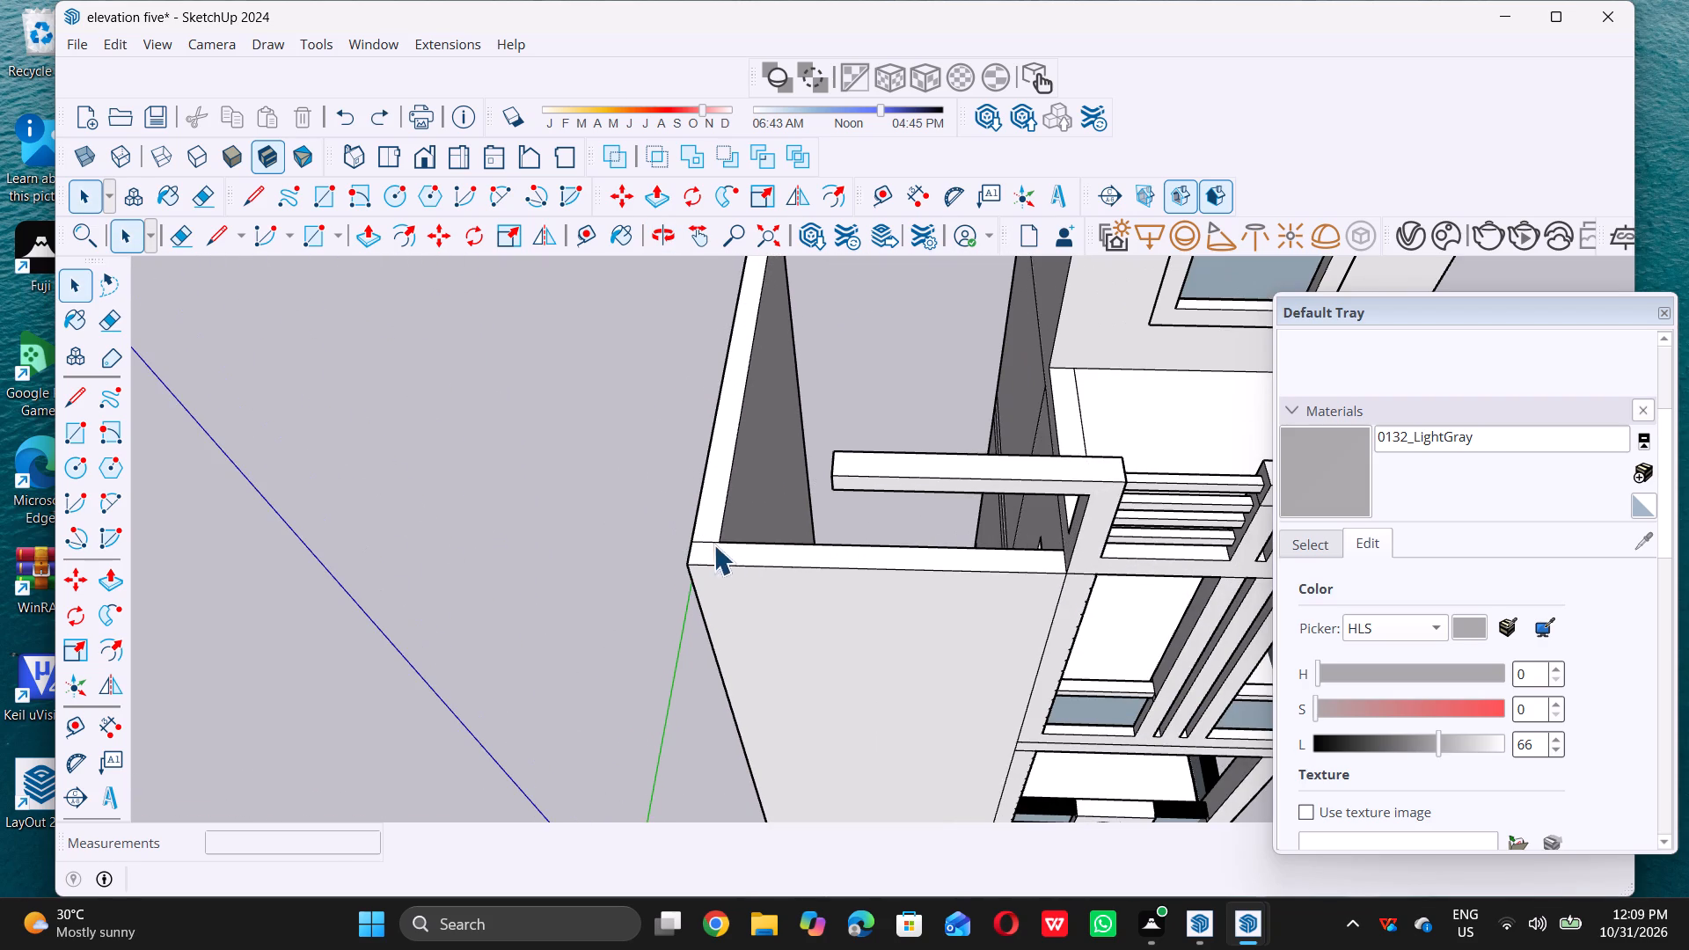
{"action": "middle_click_drag", "start_coordinate": [832, 540], "coordinate": [808, 548]}
{"action": "middle_click", "coordinate": [808, 548]}
{"action": "scroll", "coordinate": [806, 548], "scroll_direction": "up", "scroll_amount": 5}
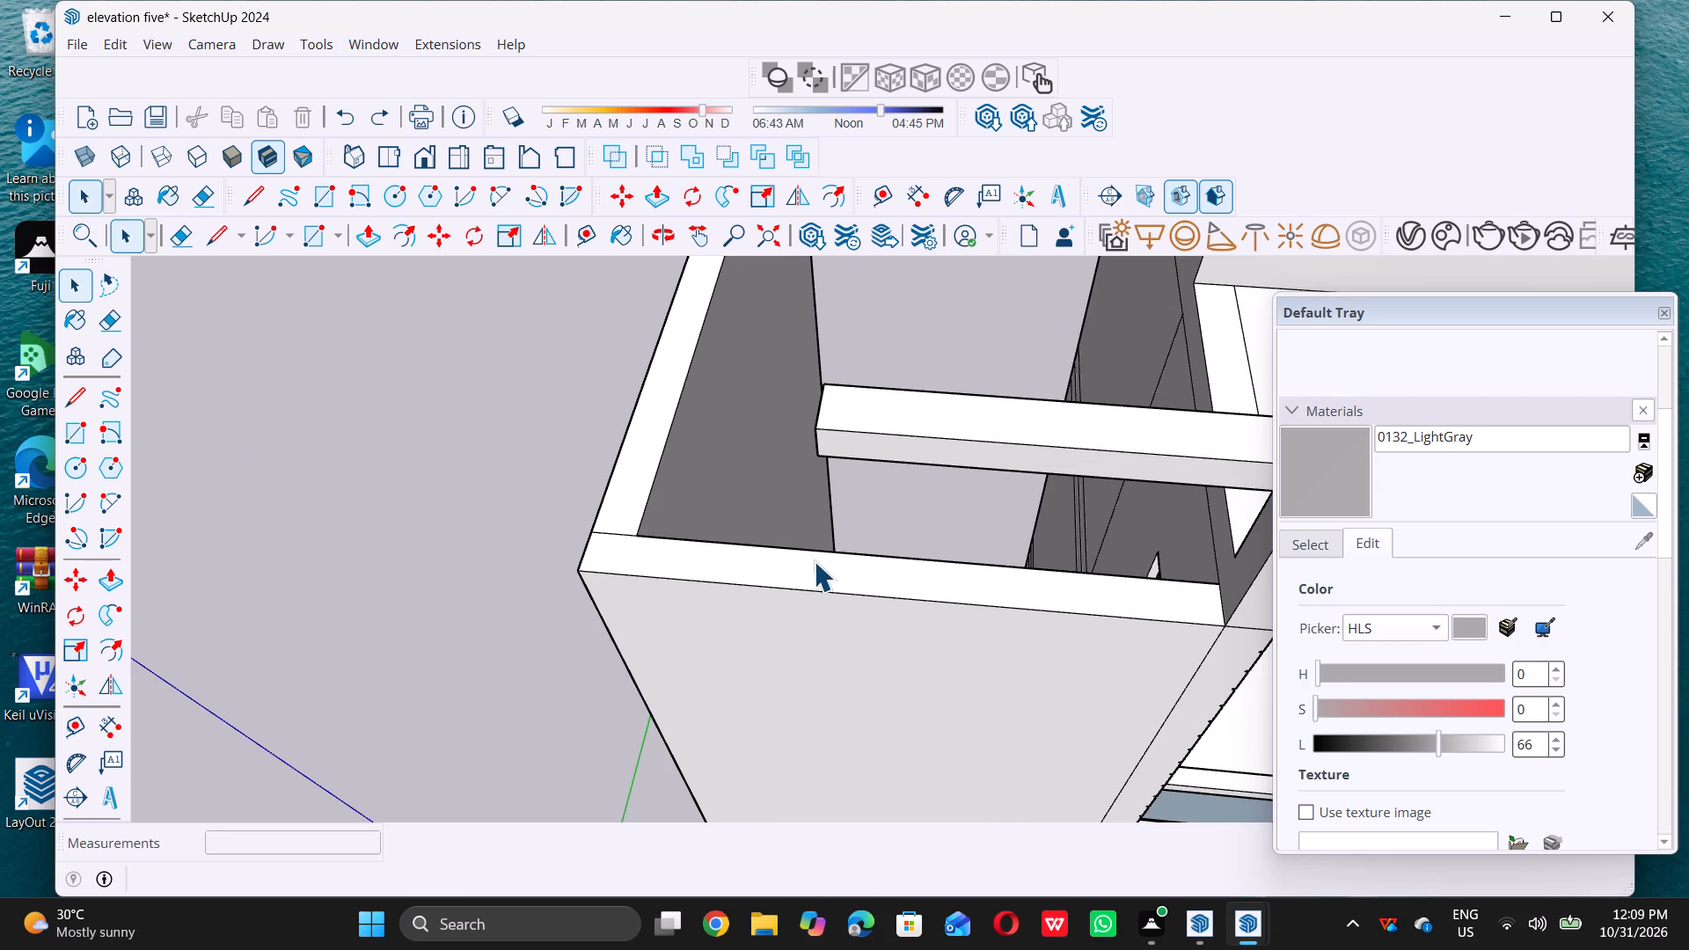
{"action": "key", "text": "p"}
{"action": "left_click", "coordinate": [803, 561]}
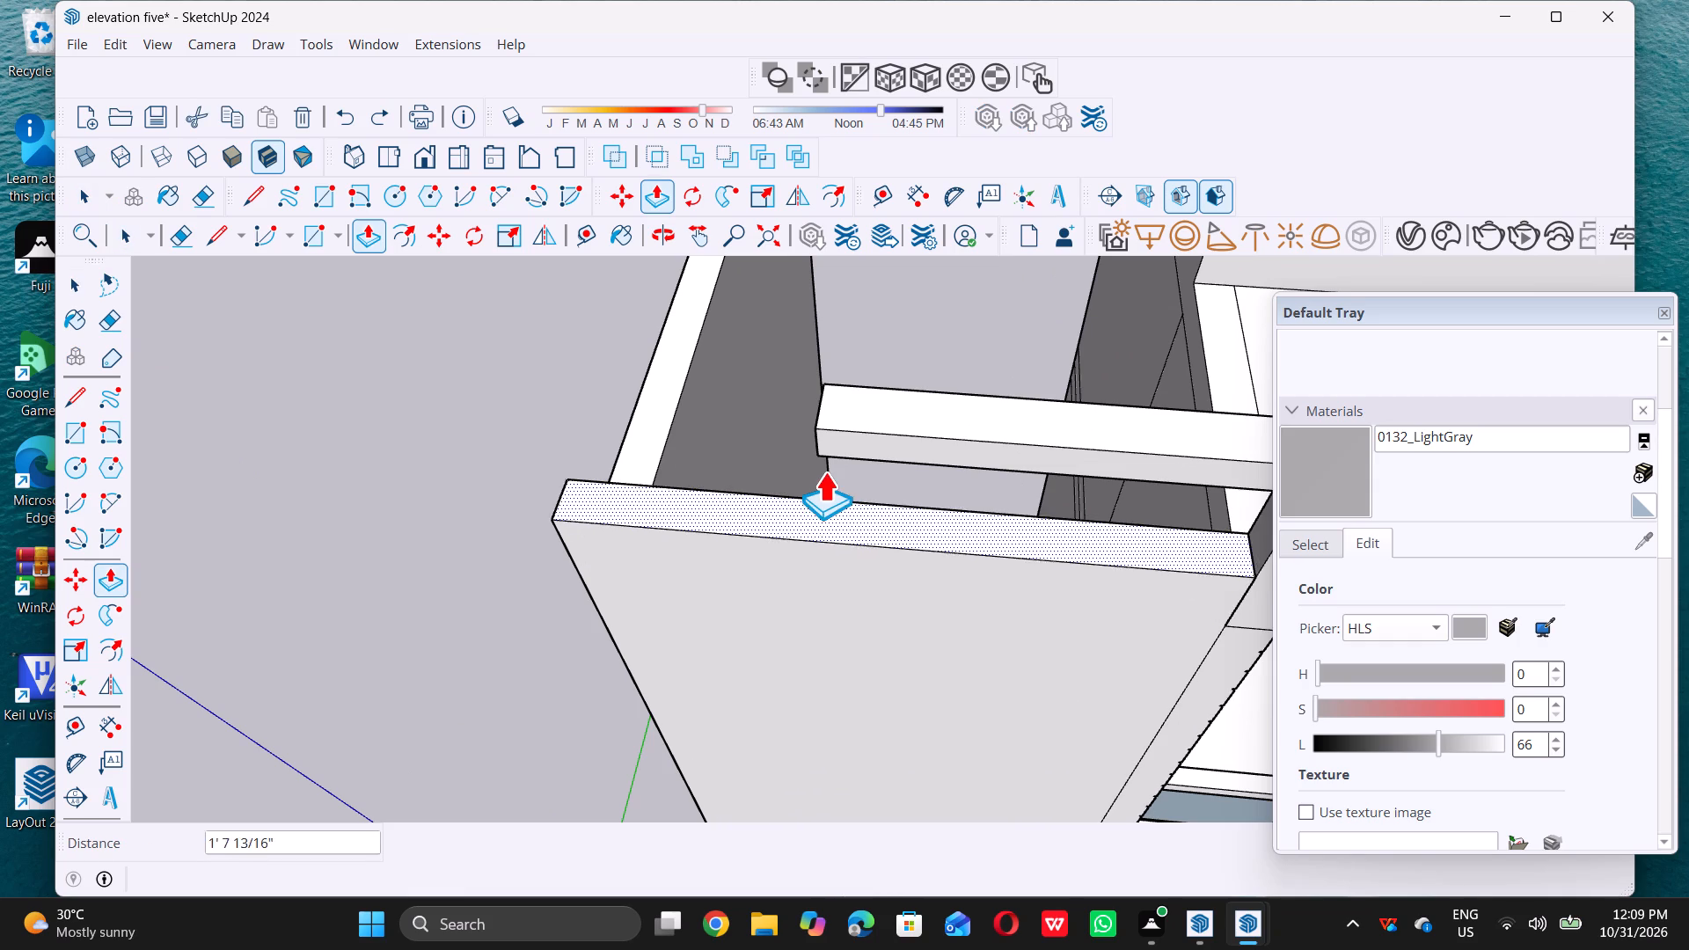
{"action": "scroll", "coordinate": [815, 471], "scroll_direction": "down", "scroll_amount": 7}
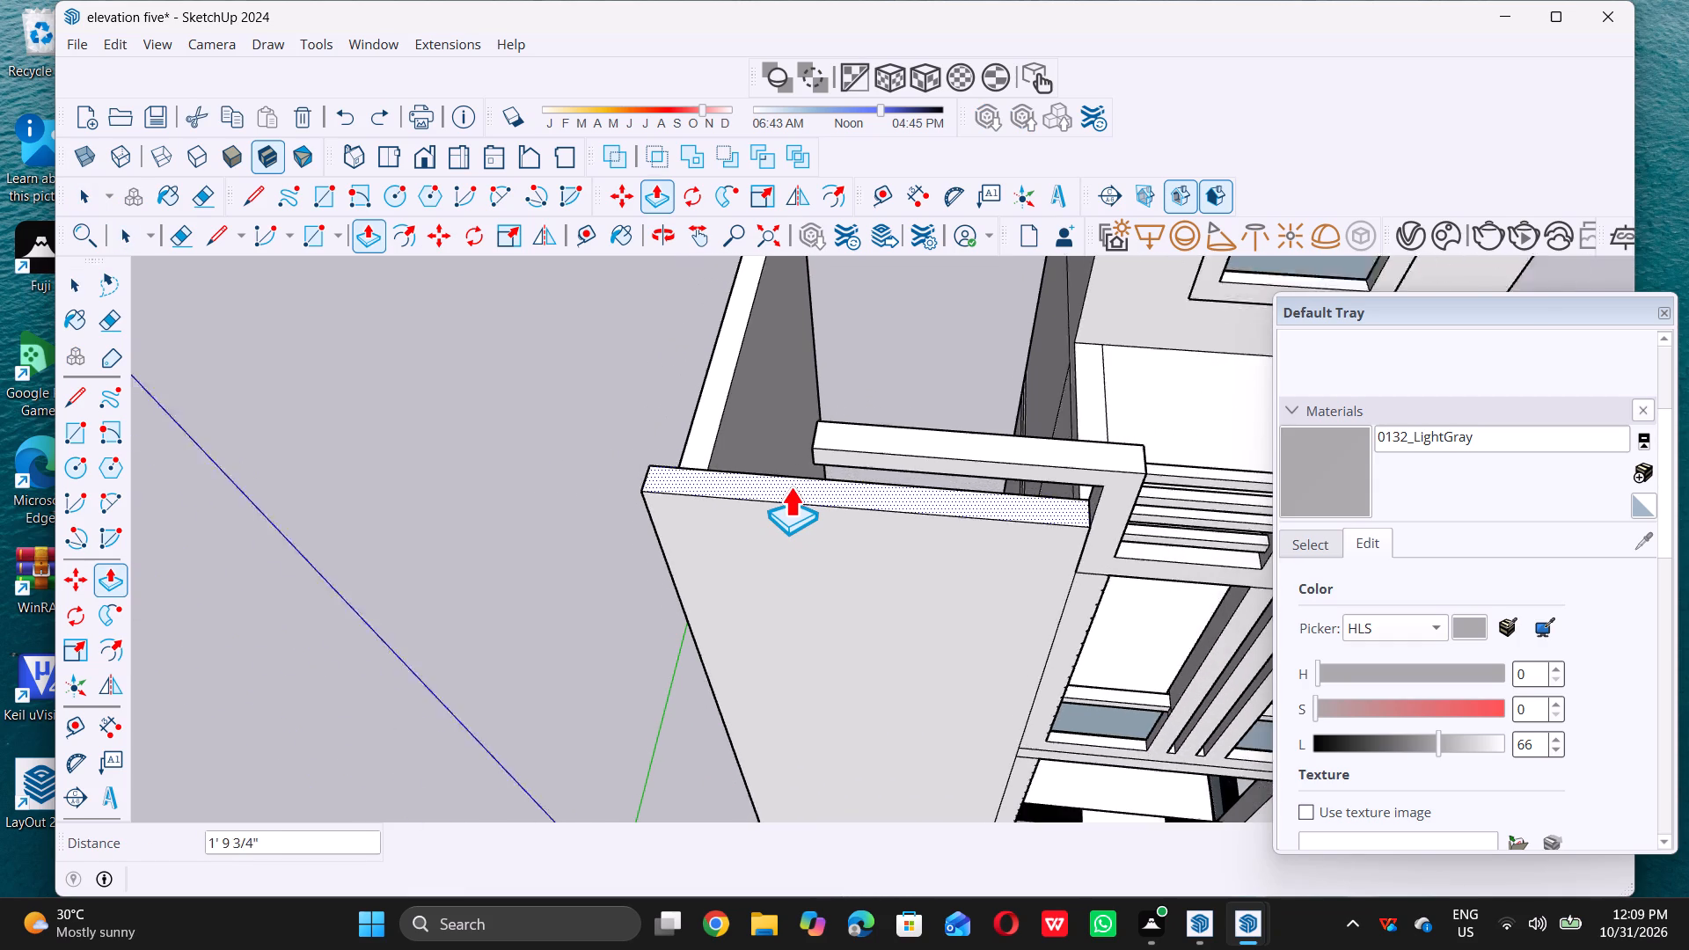
{"action": "scroll", "coordinate": [790, 486], "scroll_direction": "down", "scroll_amount": 1}
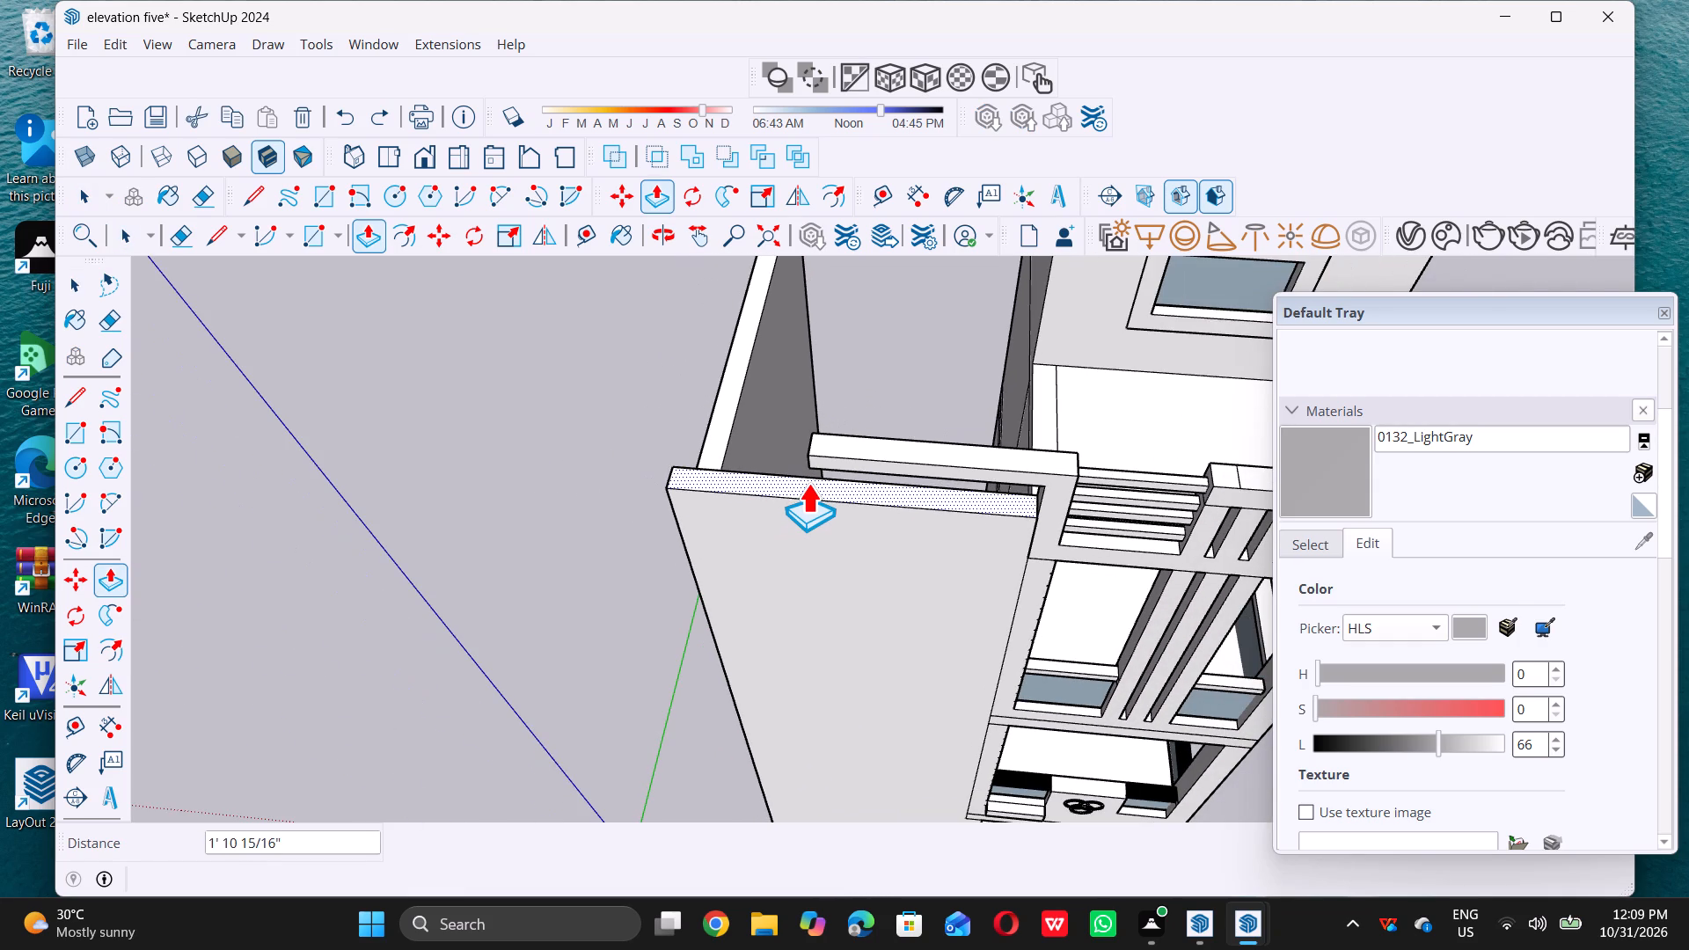
{"action": "left_click", "coordinate": [808, 483]}
{"action": "key", "text": "space"}
Examine the raised front wing against the overhanging beam and the building's front elevation.
{"action": "scroll", "coordinate": [790, 544], "scroll_direction": "down", "scroll_amount": 10}
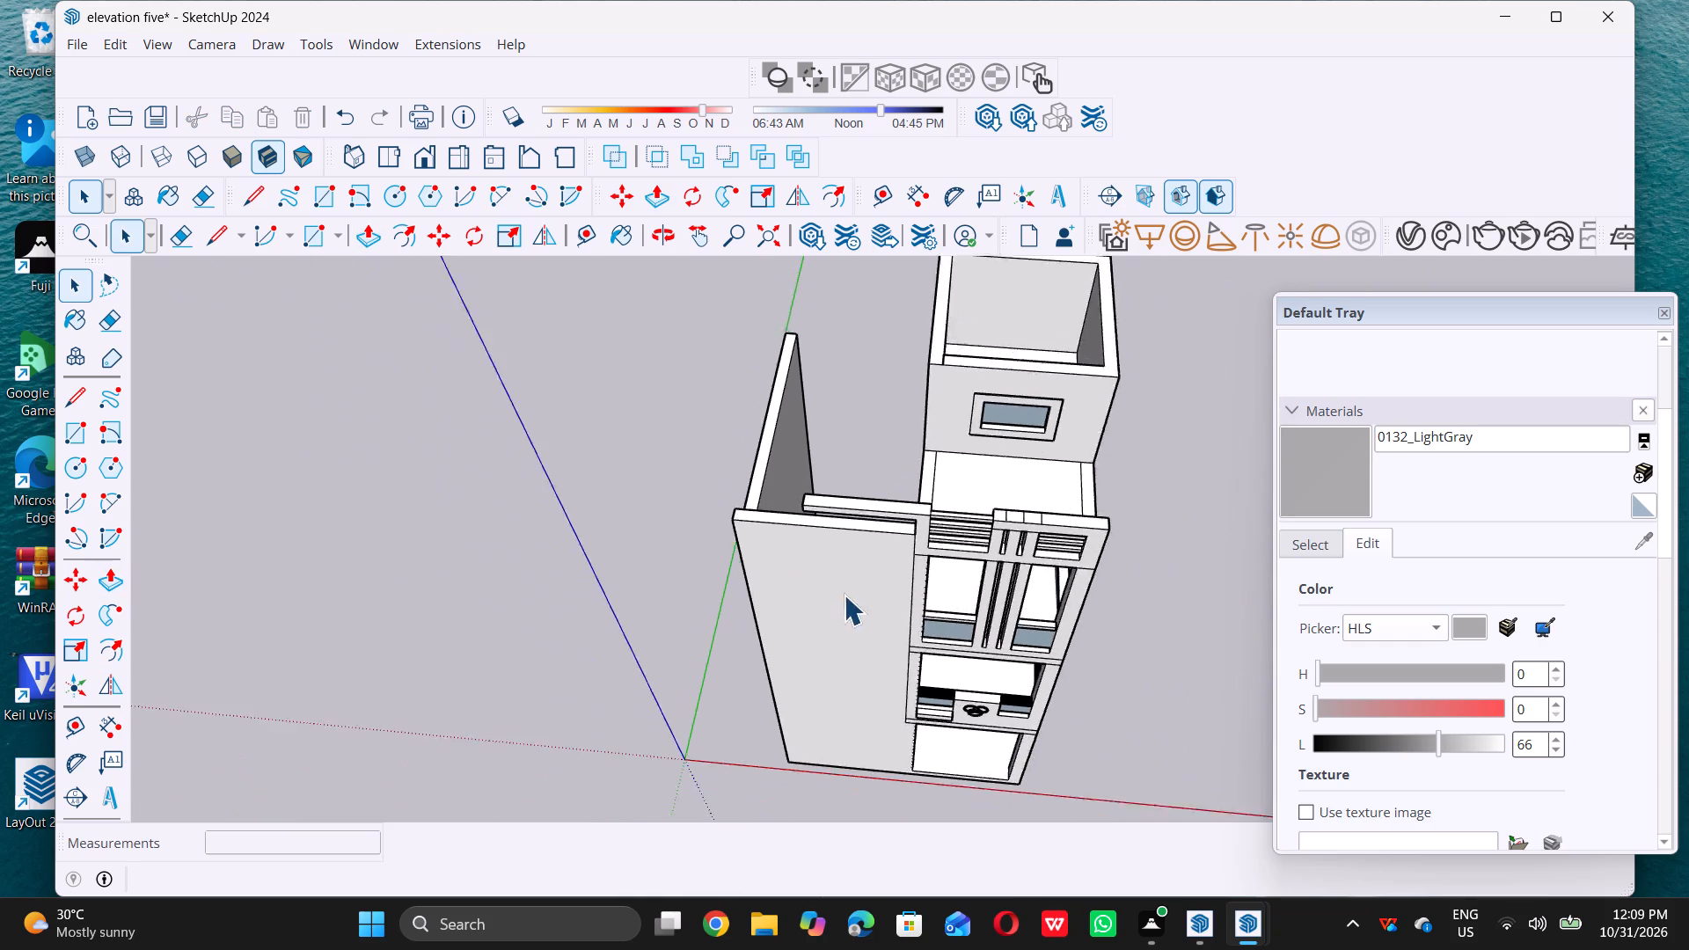
{"action": "middle_click_drag", "start_coordinate": [844, 583], "coordinate": [842, 411]}
{"action": "middle_click_drag", "start_coordinate": [858, 498], "coordinate": [865, 442]}
{"action": "middle_click_drag", "start_coordinate": [887, 544], "coordinate": [913, 493]}
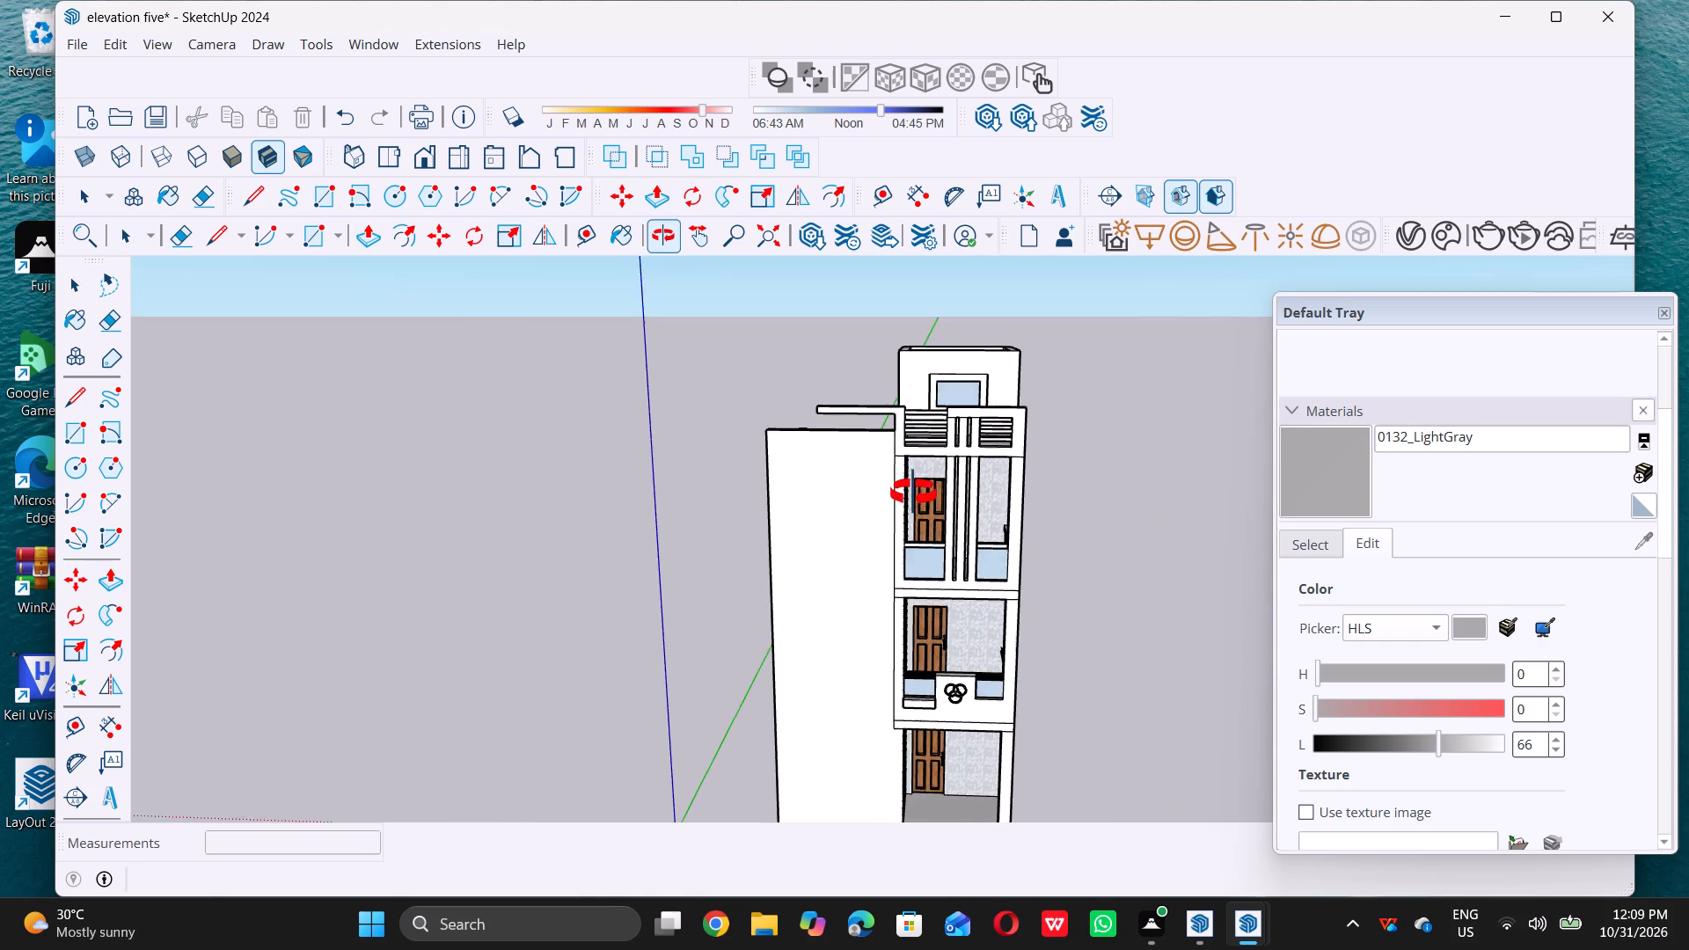
{"action": "middle_click_drag", "start_coordinate": [913, 493], "coordinate": [927, 476]}
{"action": "middle_click", "coordinate": [929, 475]}
{"action": "scroll", "coordinate": [921, 480], "scroll_direction": "down", "scroll_amount": 5}
{"action": "middle_click_drag", "start_coordinate": [868, 553], "coordinate": [886, 520]}
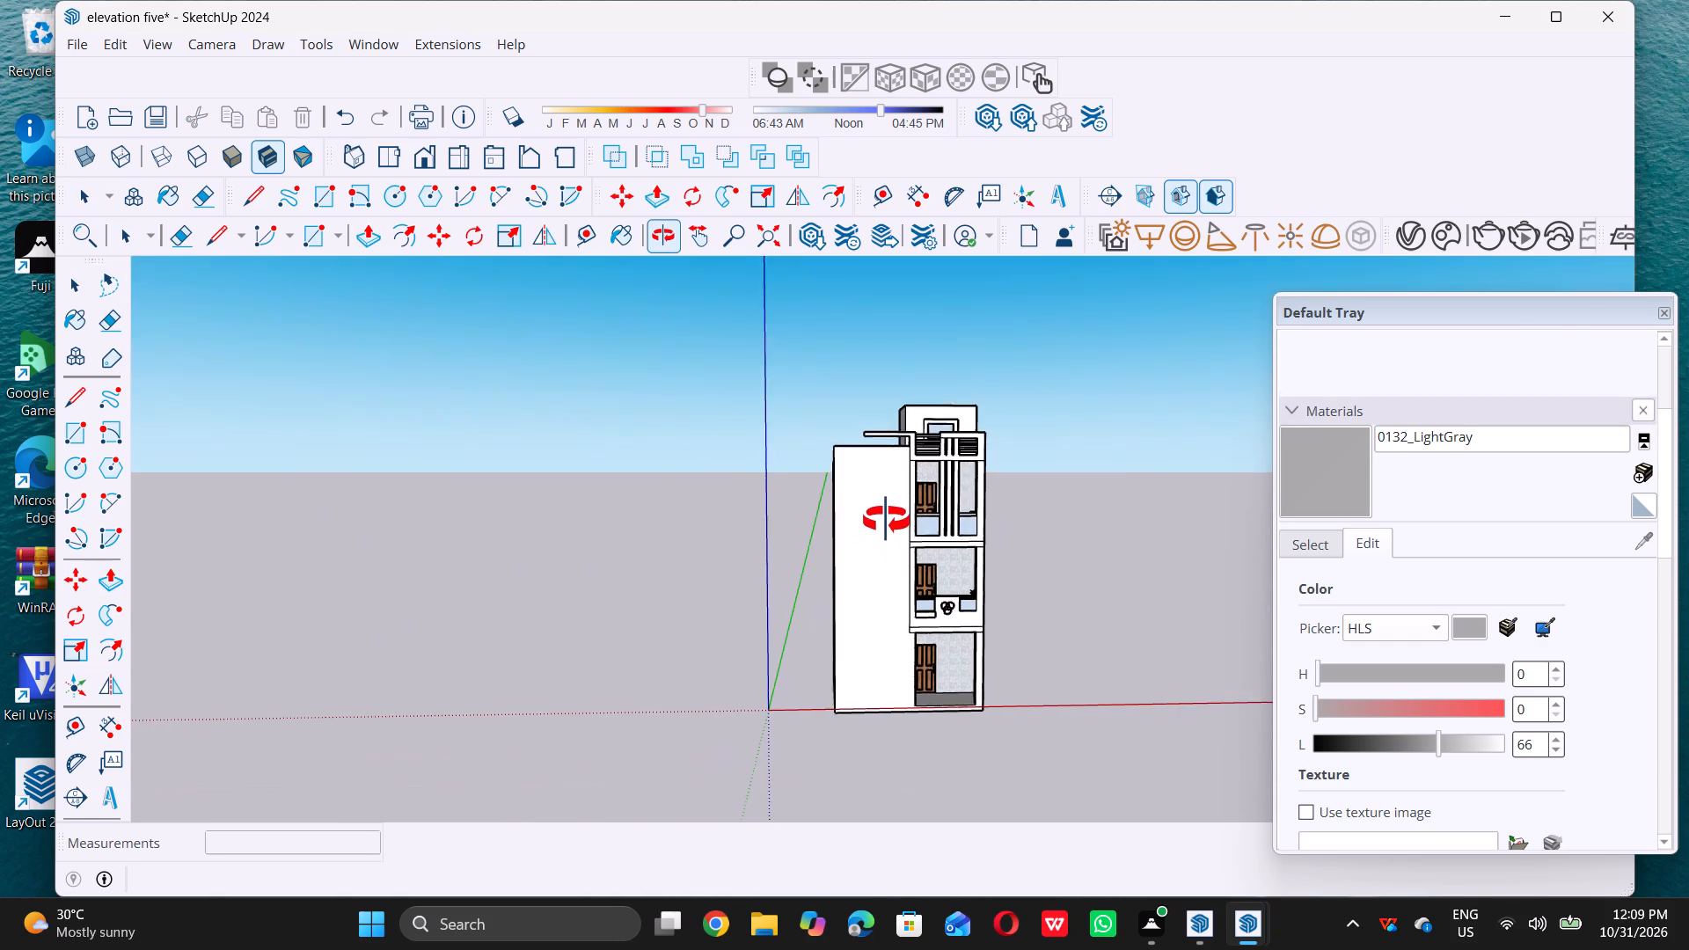
{"action": "middle_click_drag", "start_coordinate": [886, 520], "coordinate": [886, 519]}
{"action": "middle_click", "coordinate": [886, 519]}
{"action": "middle_click_drag", "start_coordinate": [865, 574], "coordinate": [877, 544]}
{"action": "middle_click", "coordinate": [877, 544]}
{"action": "scroll", "coordinate": [854, 601], "scroll_direction": "up", "scroll_amount": 3}
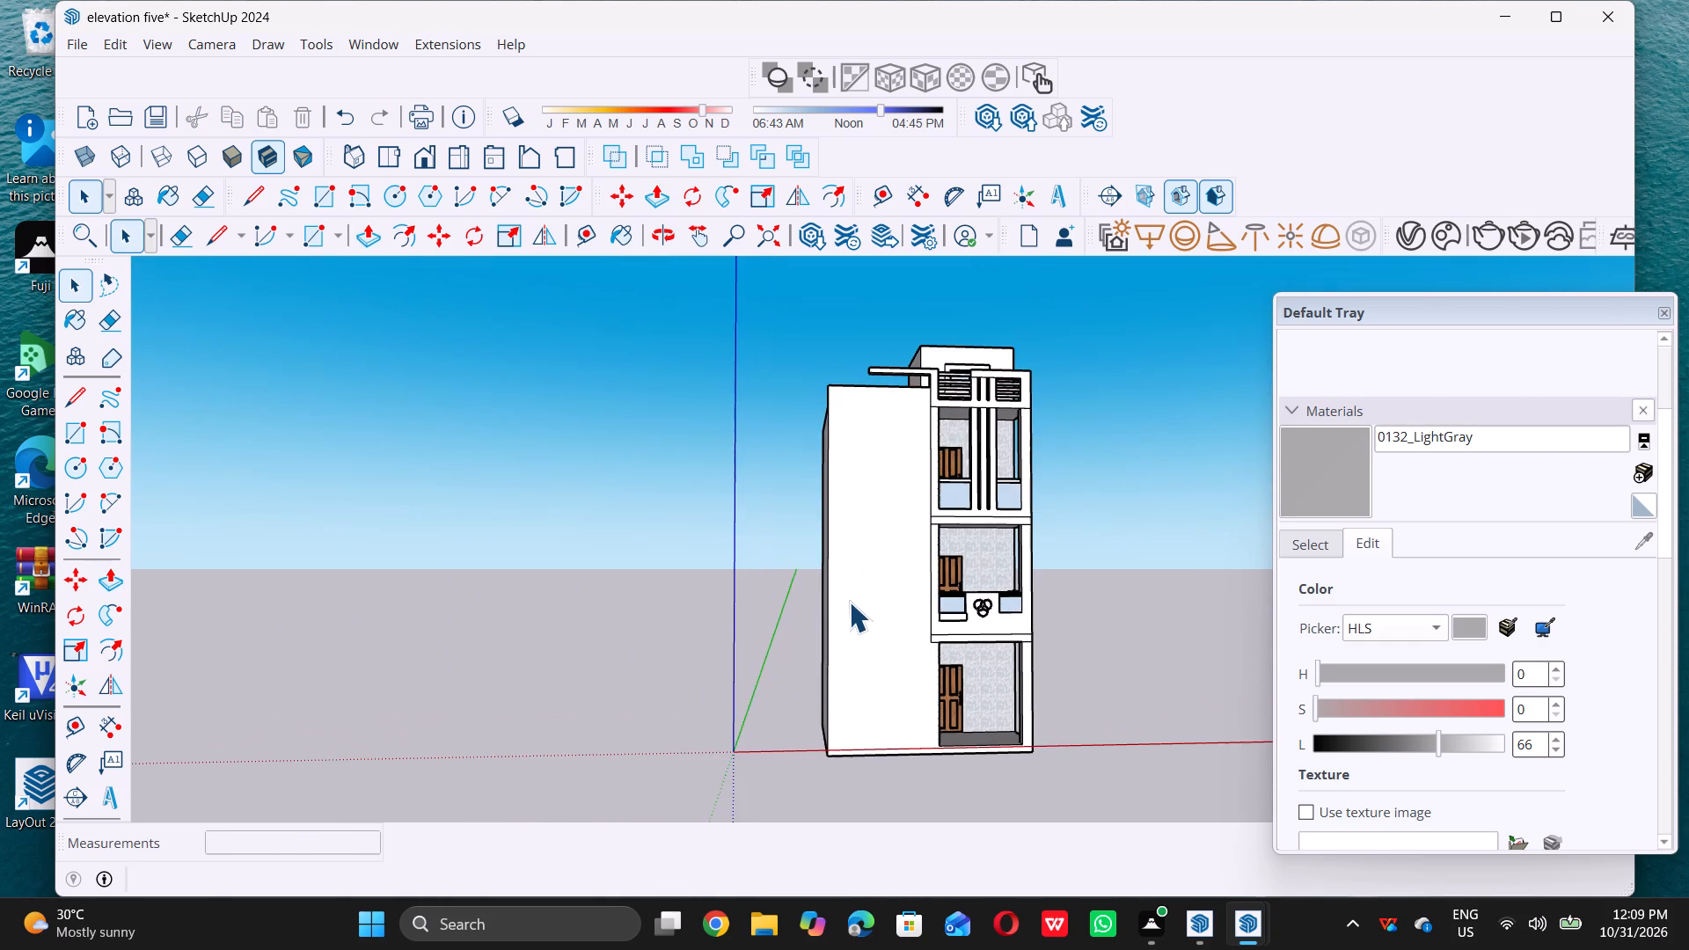
{"action": "middle_click_drag", "start_coordinate": [833, 601], "coordinate": [810, 595]}
{"action": "scroll", "coordinate": [907, 591], "scroll_direction": "up", "scroll_amount": 2}
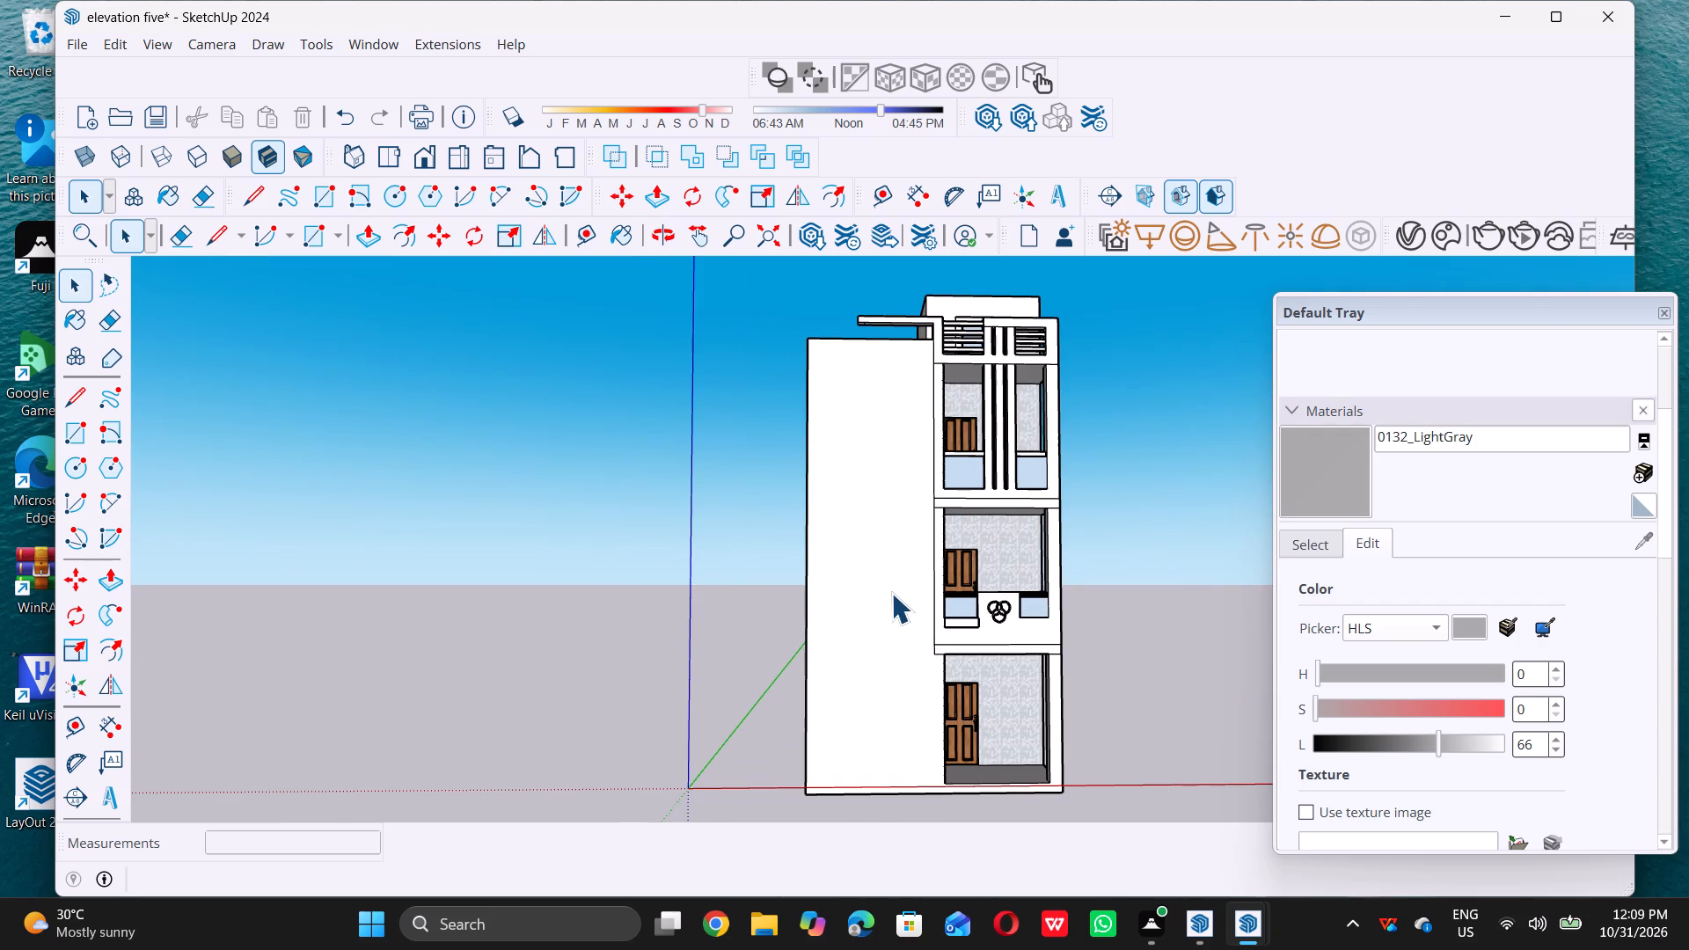
{"action": "middle_click_drag", "start_coordinate": [788, 632], "coordinate": [770, 637]}
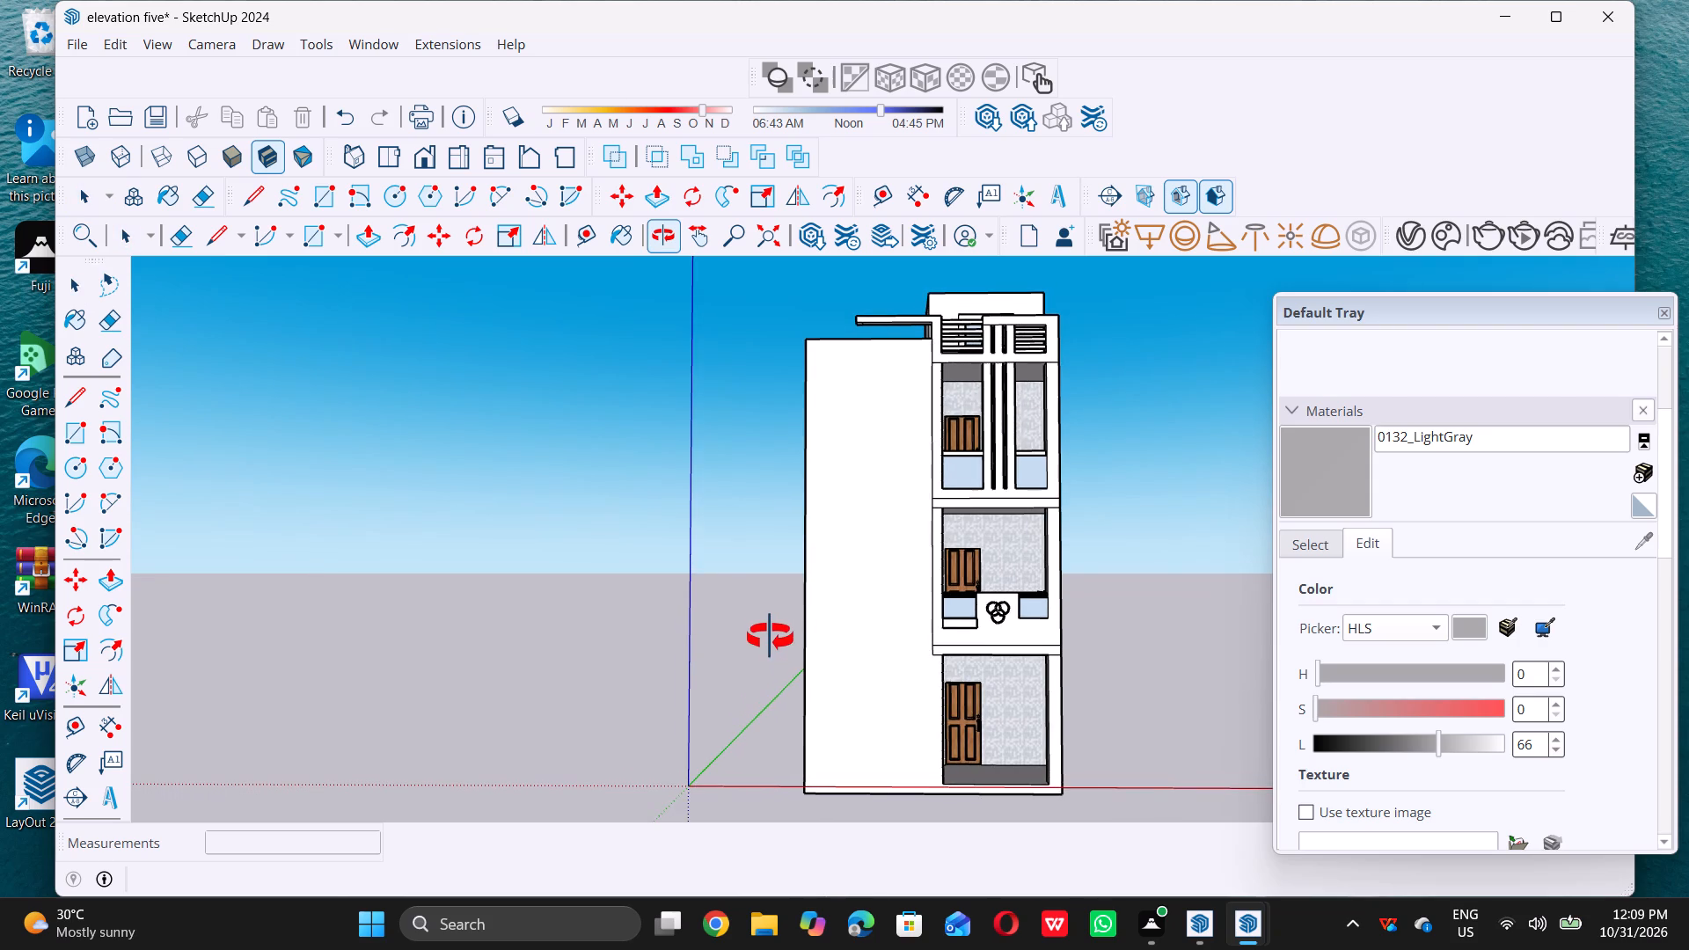
{"action": "middle_click_drag", "start_coordinate": [770, 637], "coordinate": [763, 634]}
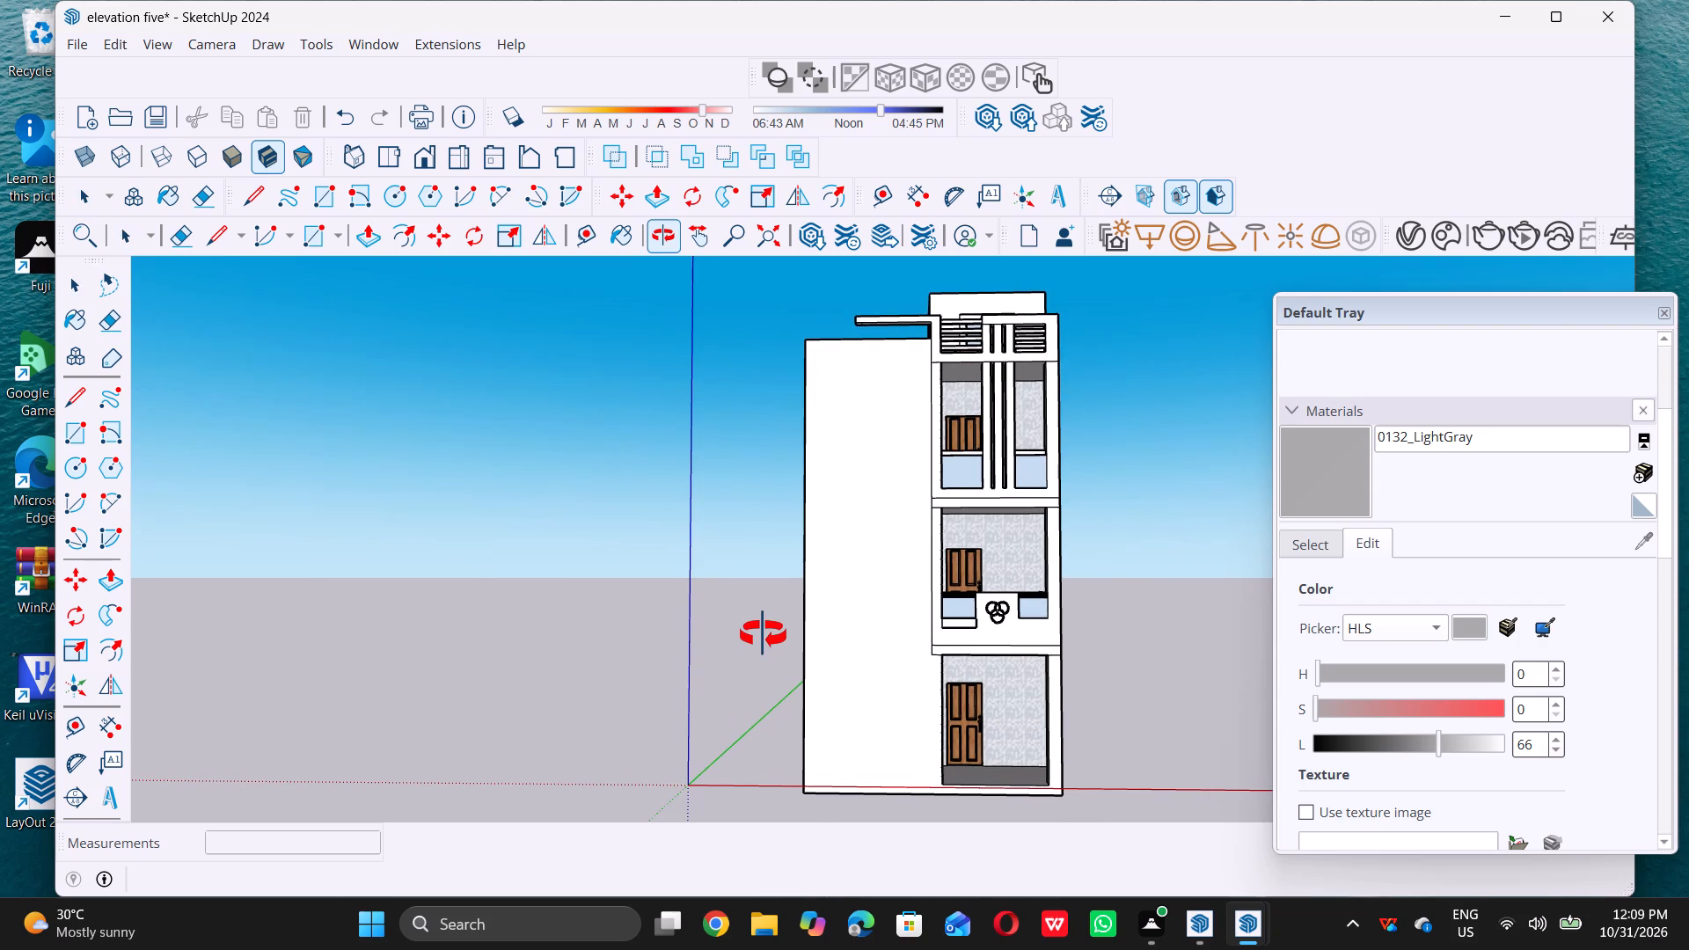
{"action": "middle_click_drag", "start_coordinate": [763, 634], "coordinate": [761, 634]}
Place a vertical guide line on the front wing's face, 2' in from its outer vertical edge.
{"action": "scroll", "coordinate": [760, 634], "scroll_direction": "up", "scroll_amount": 1}
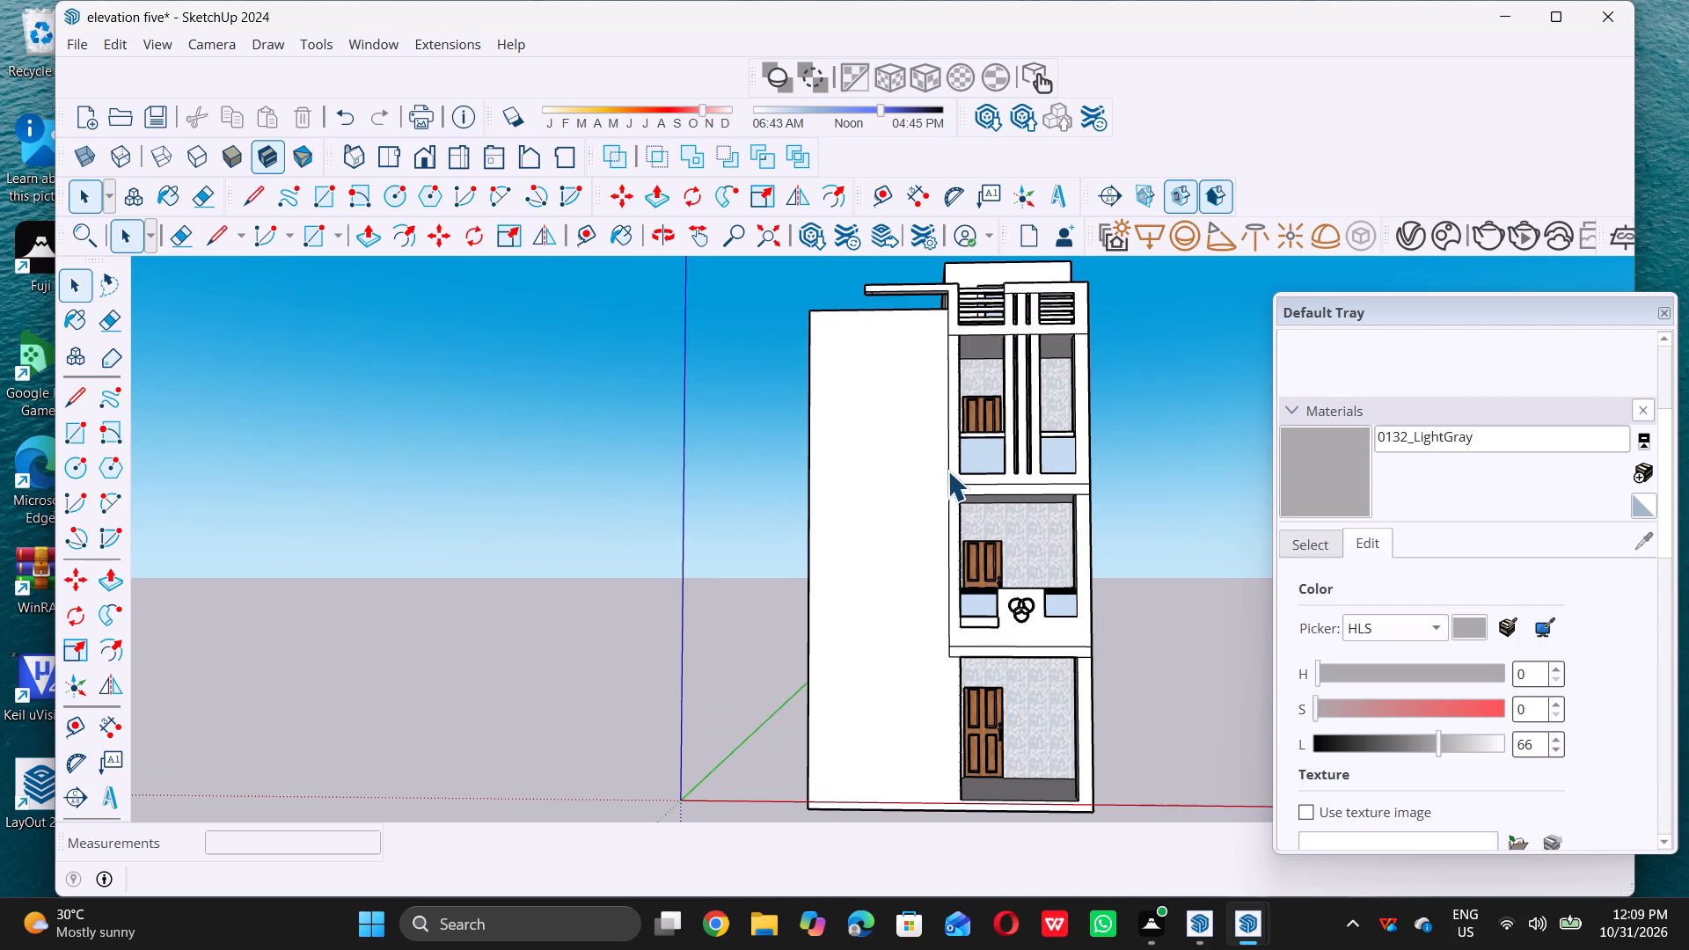
{"action": "scroll", "coordinate": [922, 559], "scroll_direction": "down", "scroll_amount": 3}
{"action": "scroll", "coordinate": [926, 397], "scroll_direction": "up", "scroll_amount": 5}
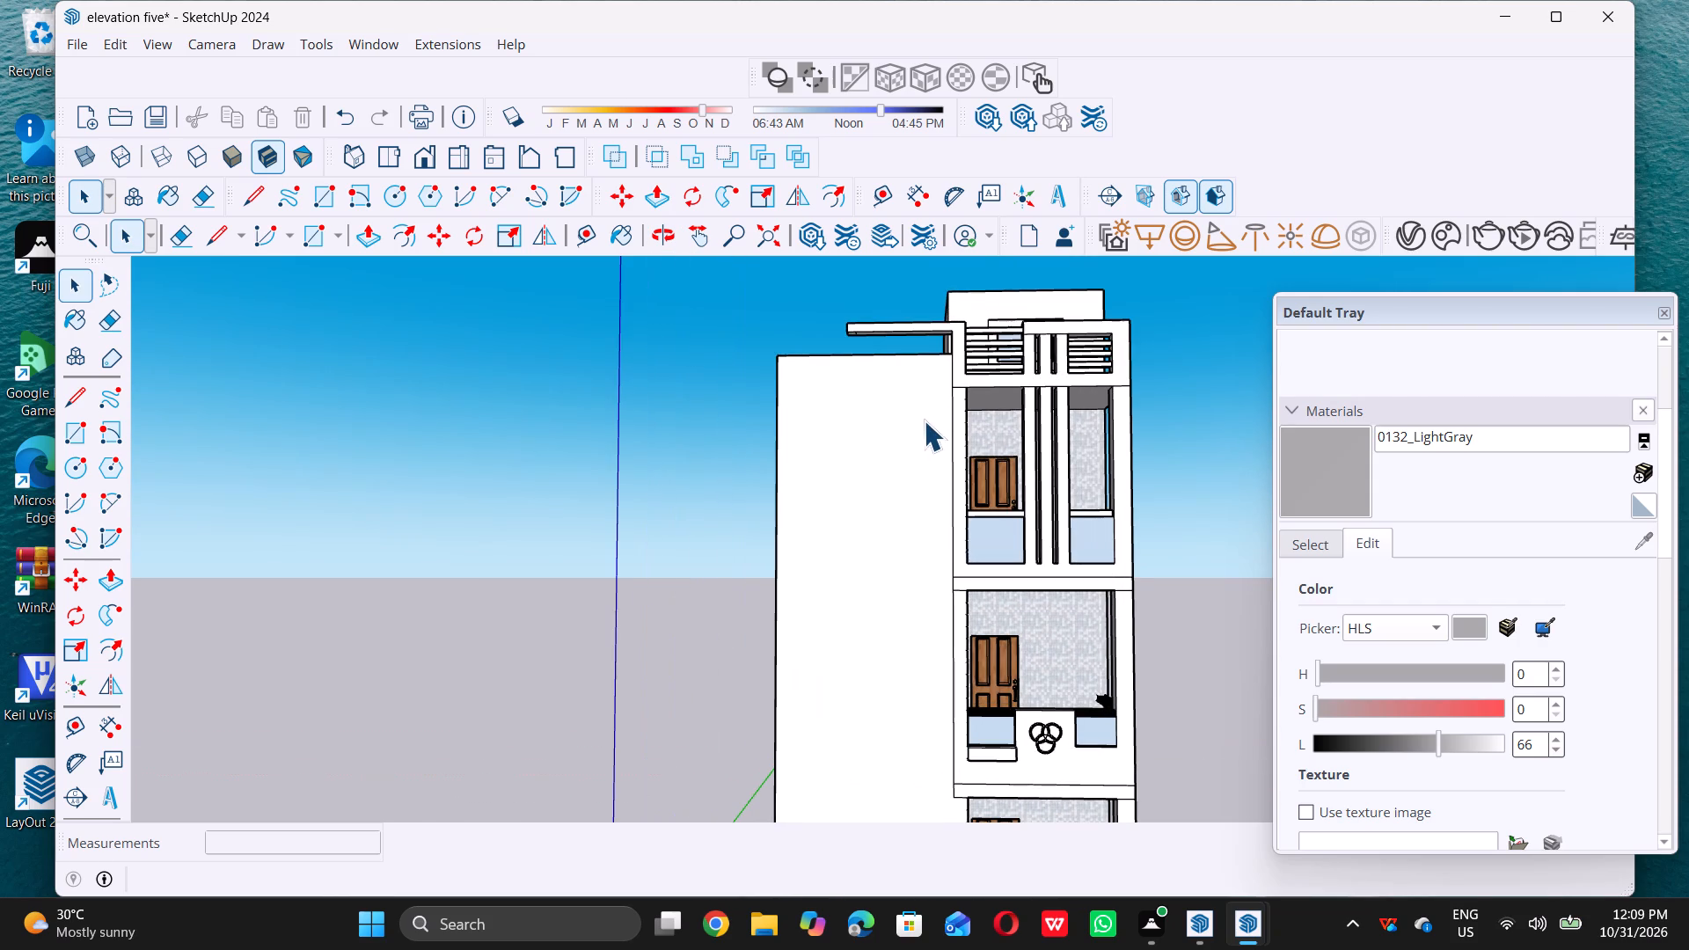
{"action": "key", "text": "t"}
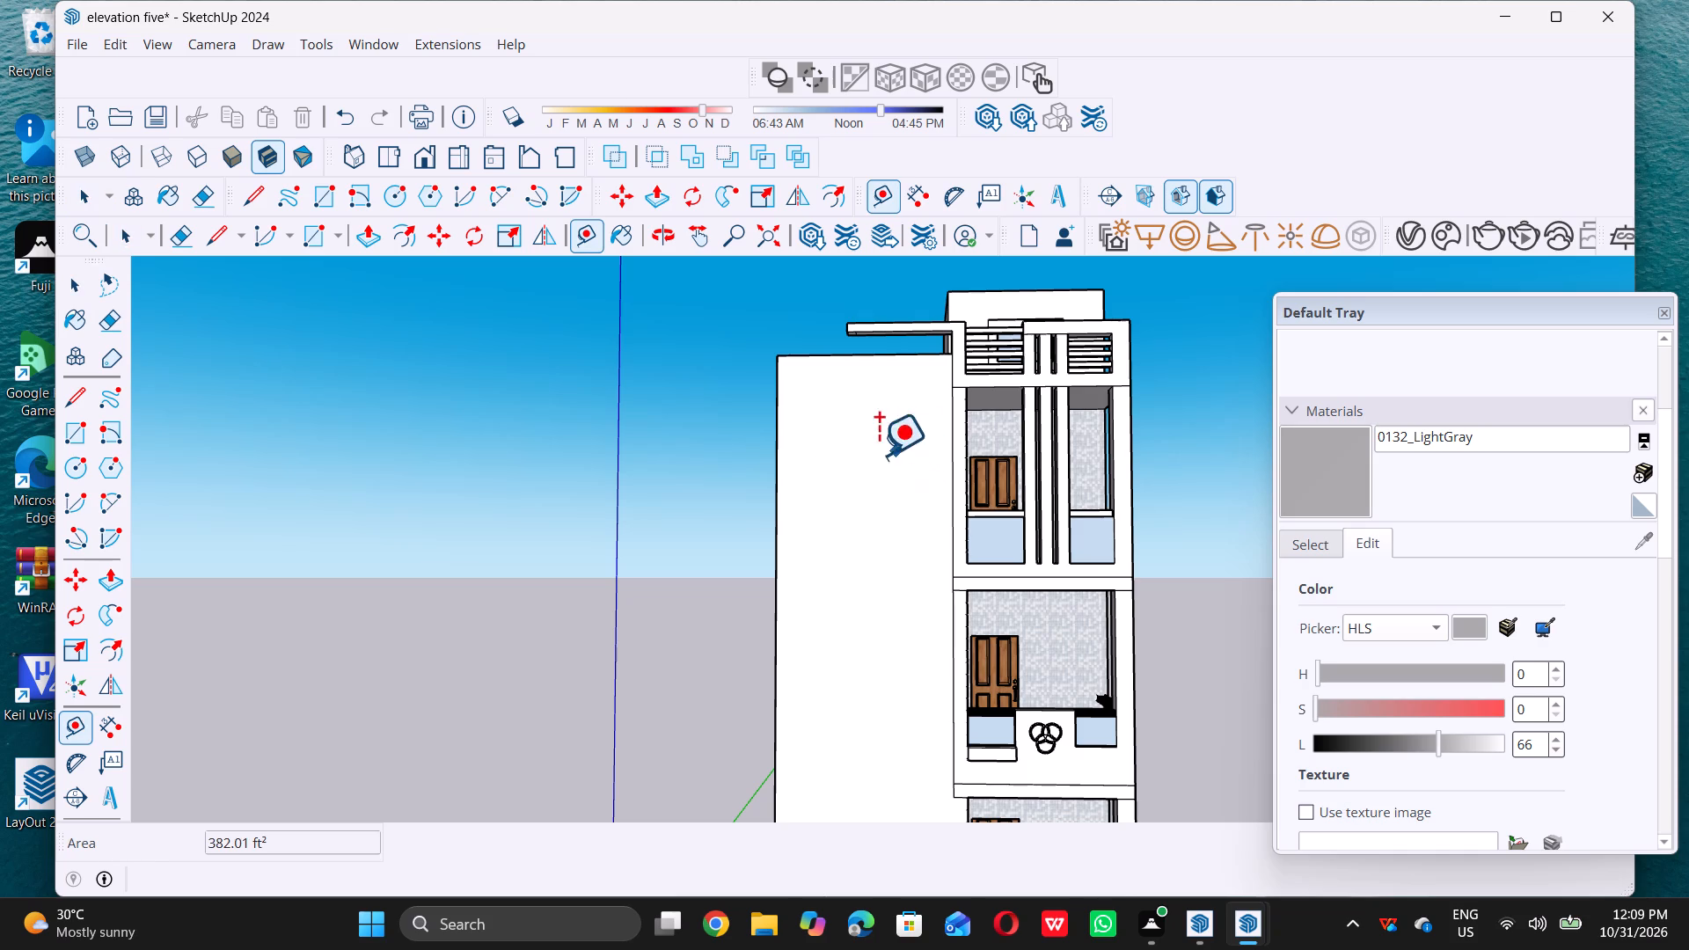
{"action": "left_click", "coordinate": [771, 486]}
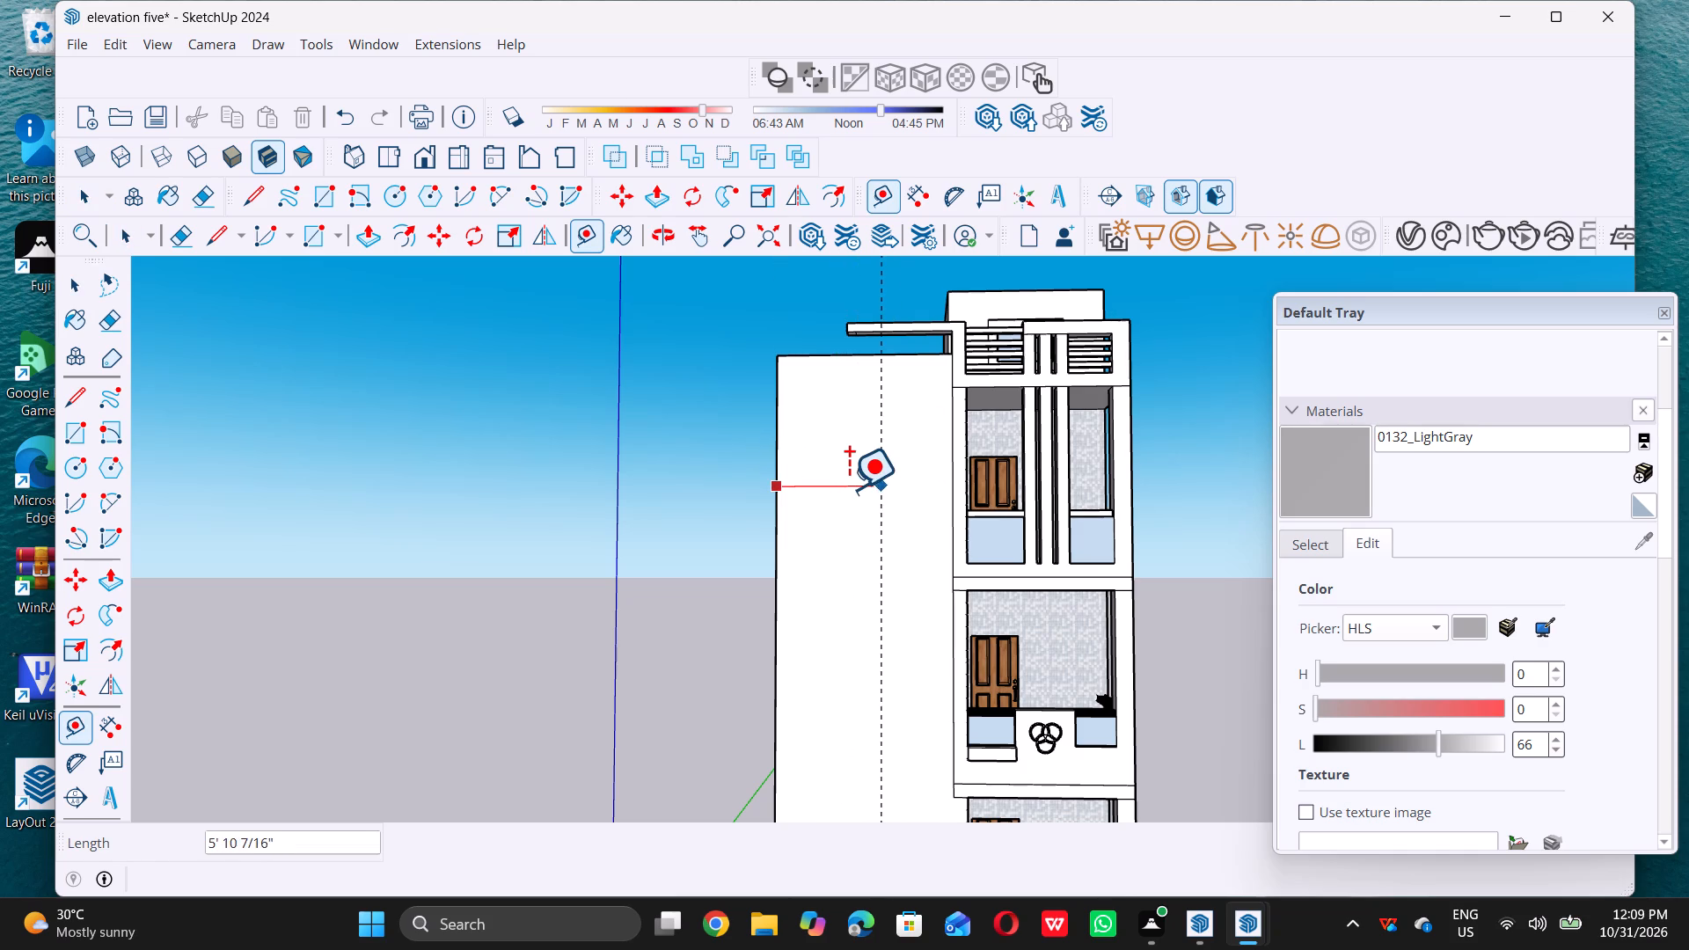
{"action": "key", "text": "2"}
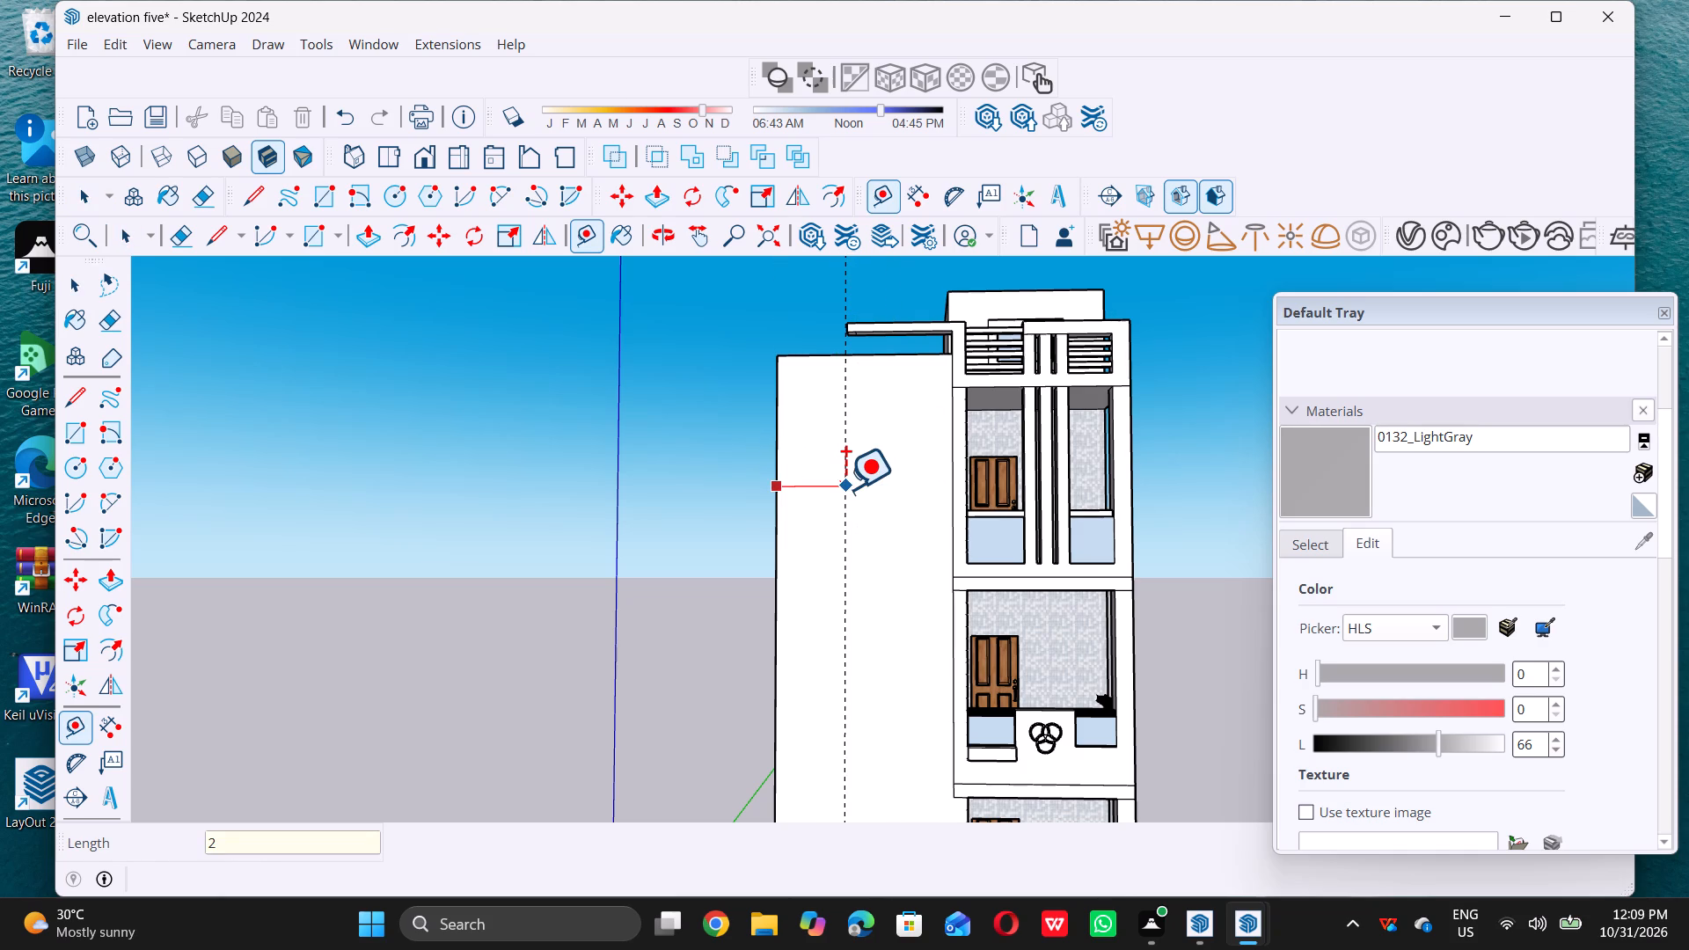
{"action": "key", "text": "apostrophe"}
{"action": "key", "text": "Return"}
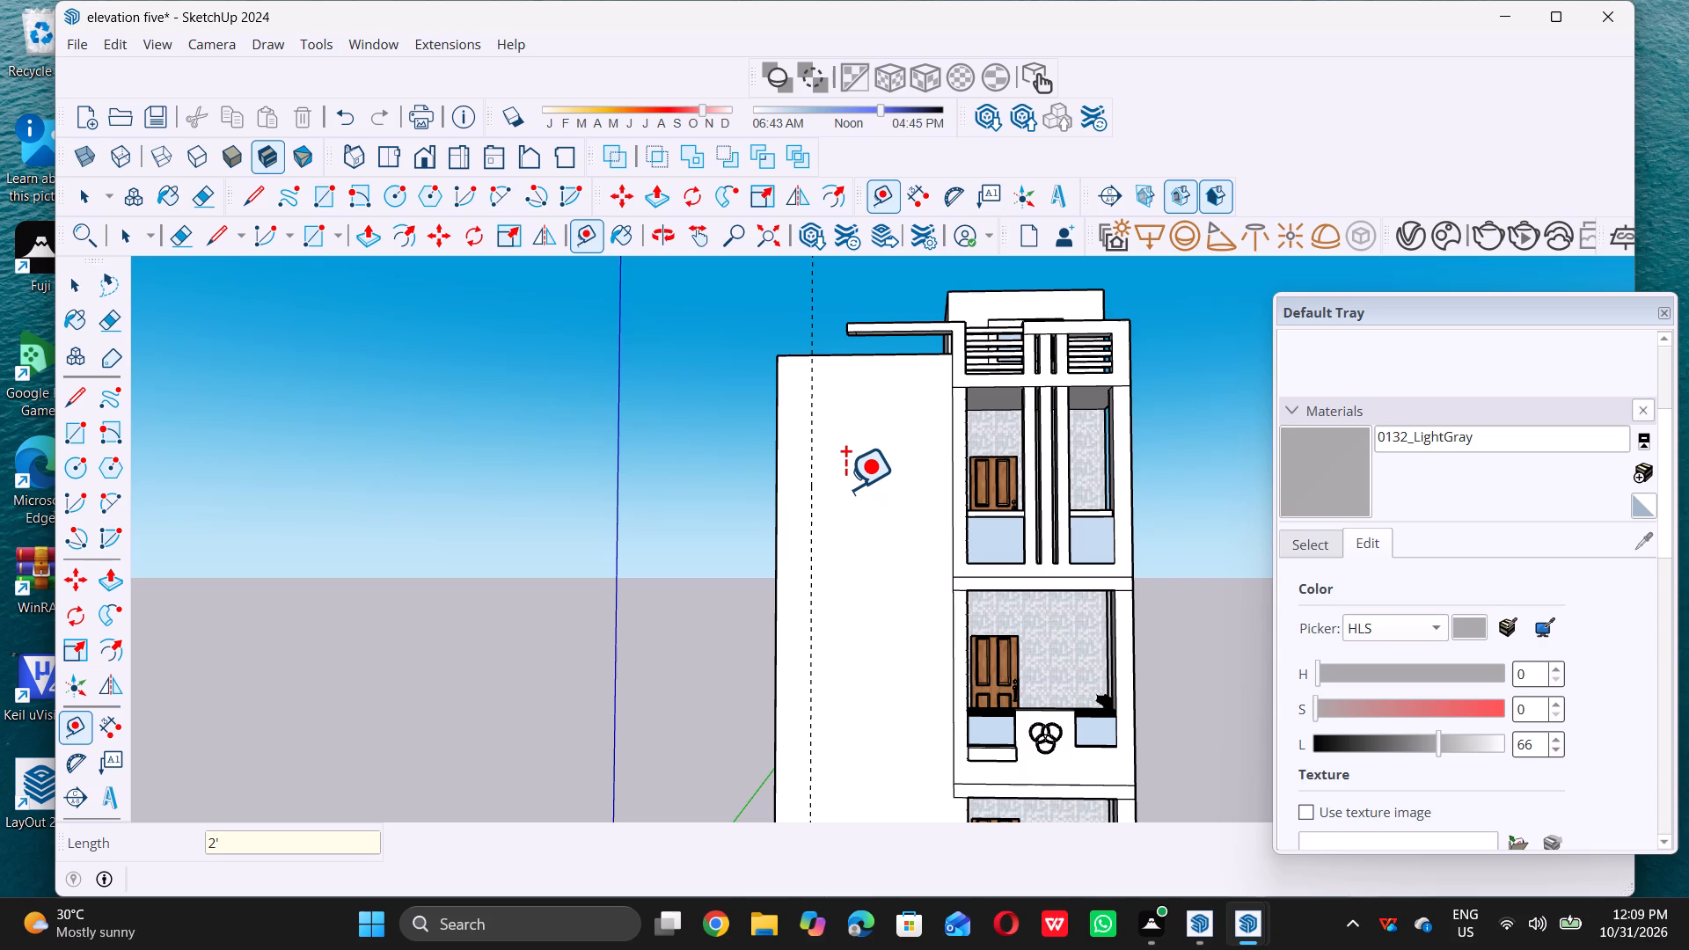
Place a vertical guide line along the front wing's edge beside the building.
{"action": "double_click", "coordinate": [949, 500]}
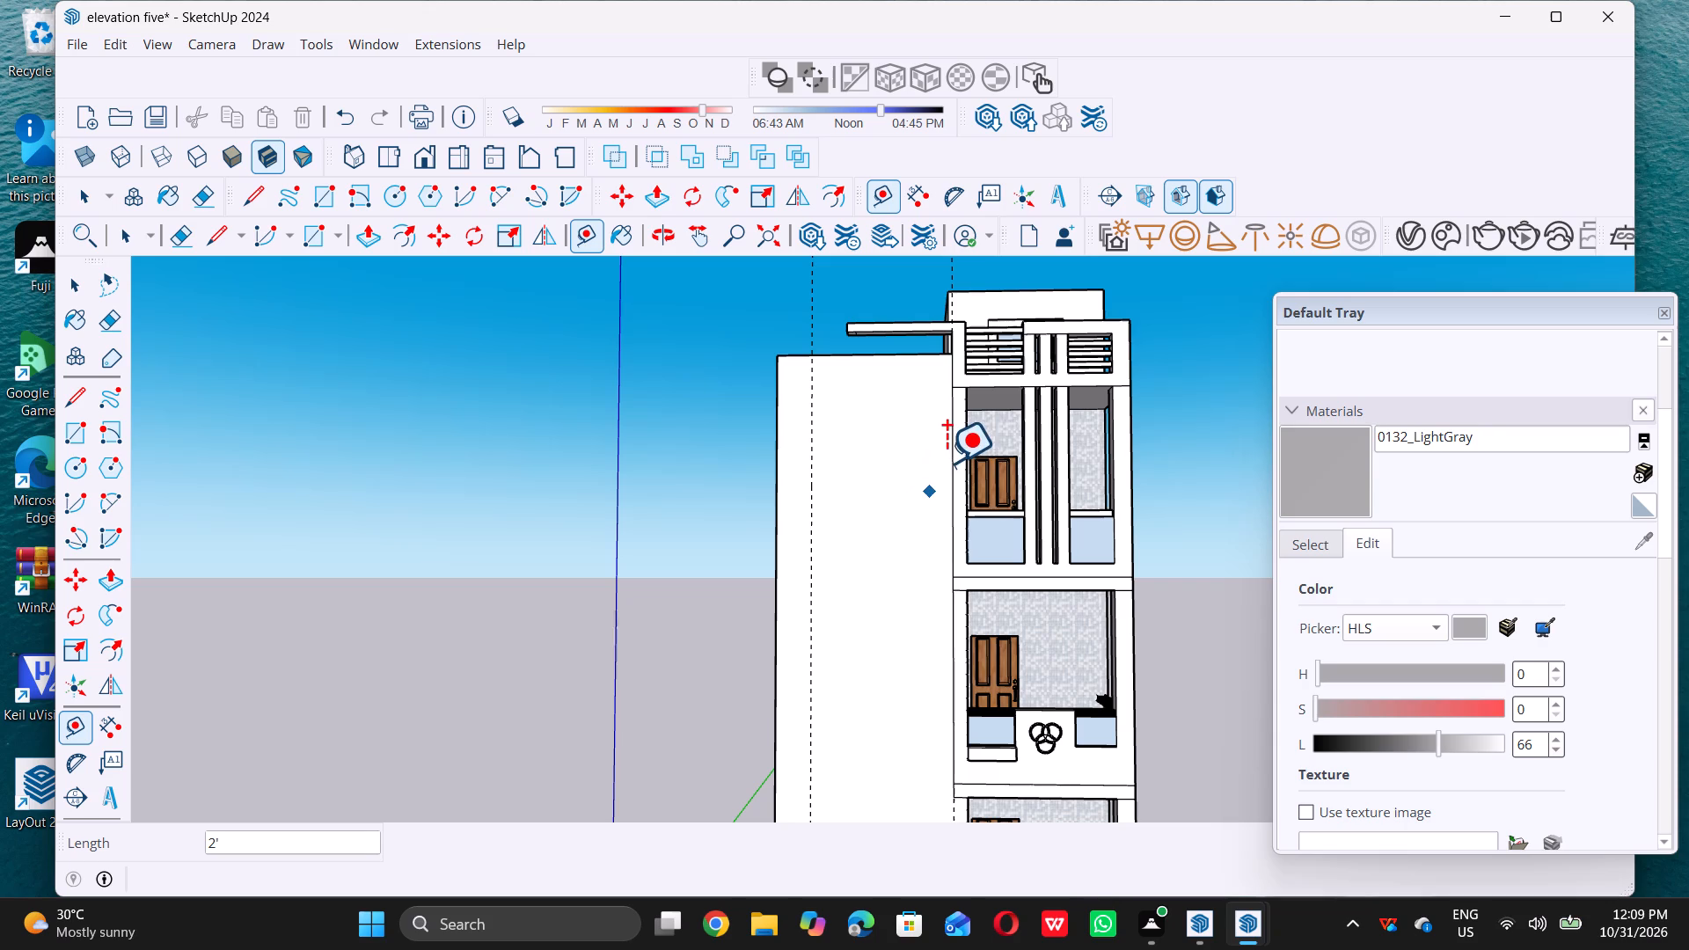
Place a vertical guide line on the front wing's face, 3' in from the guide along its building-side edge.
{"action": "left_click", "coordinate": [950, 444]}
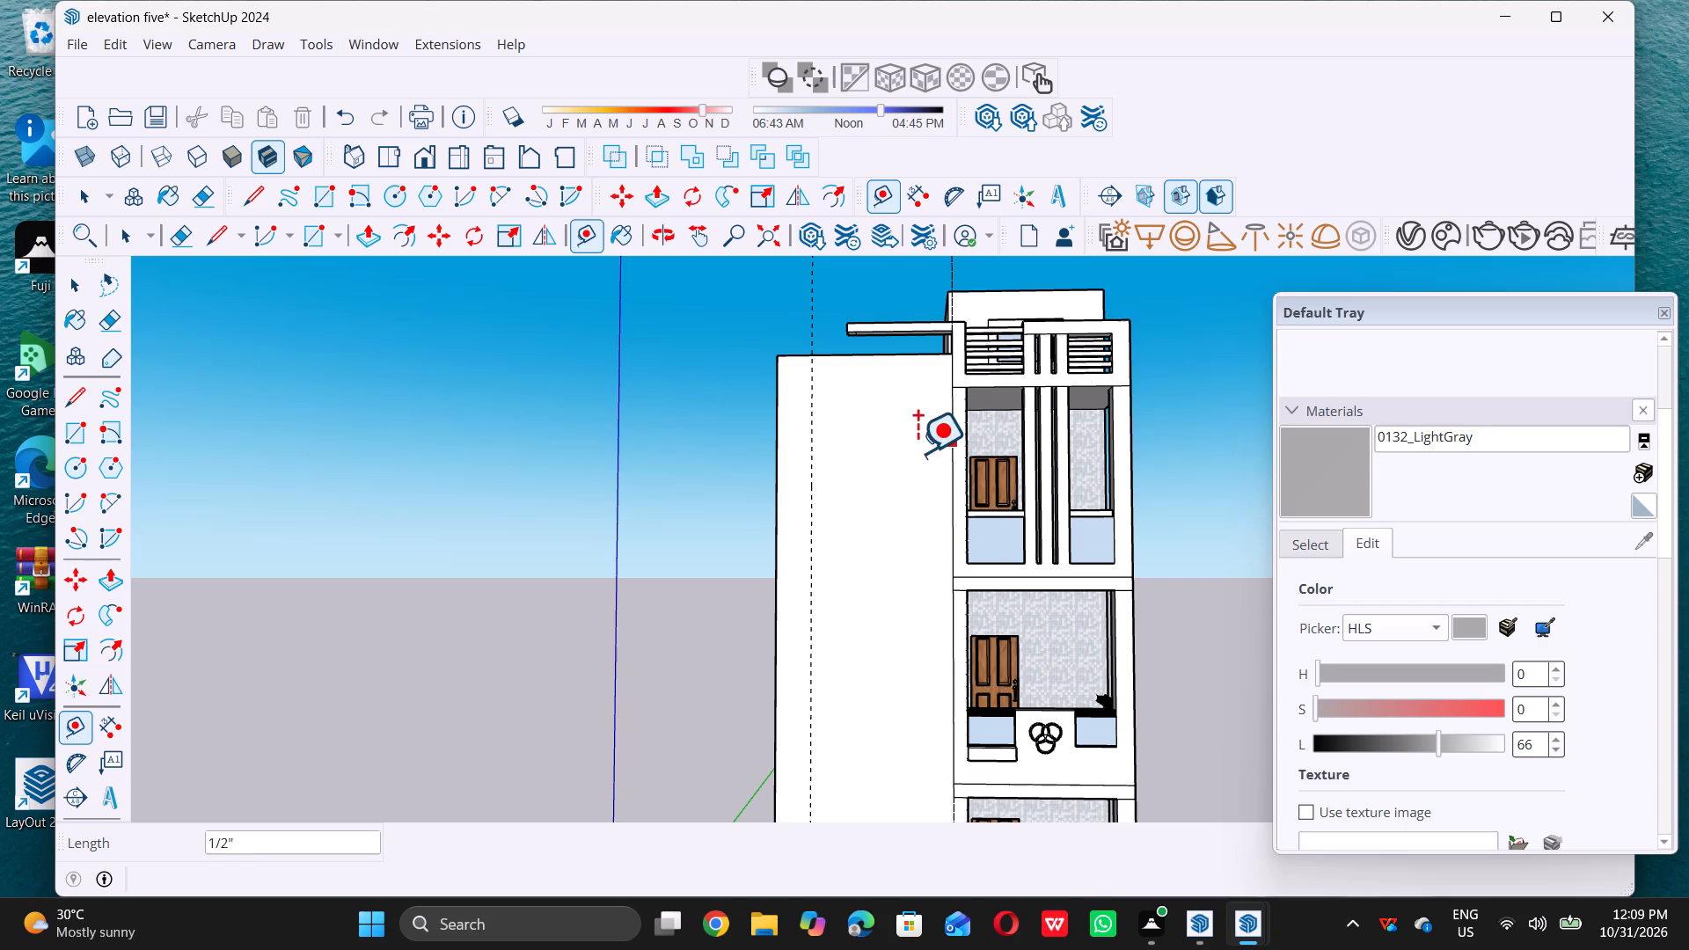
{"action": "key", "text": "3"}
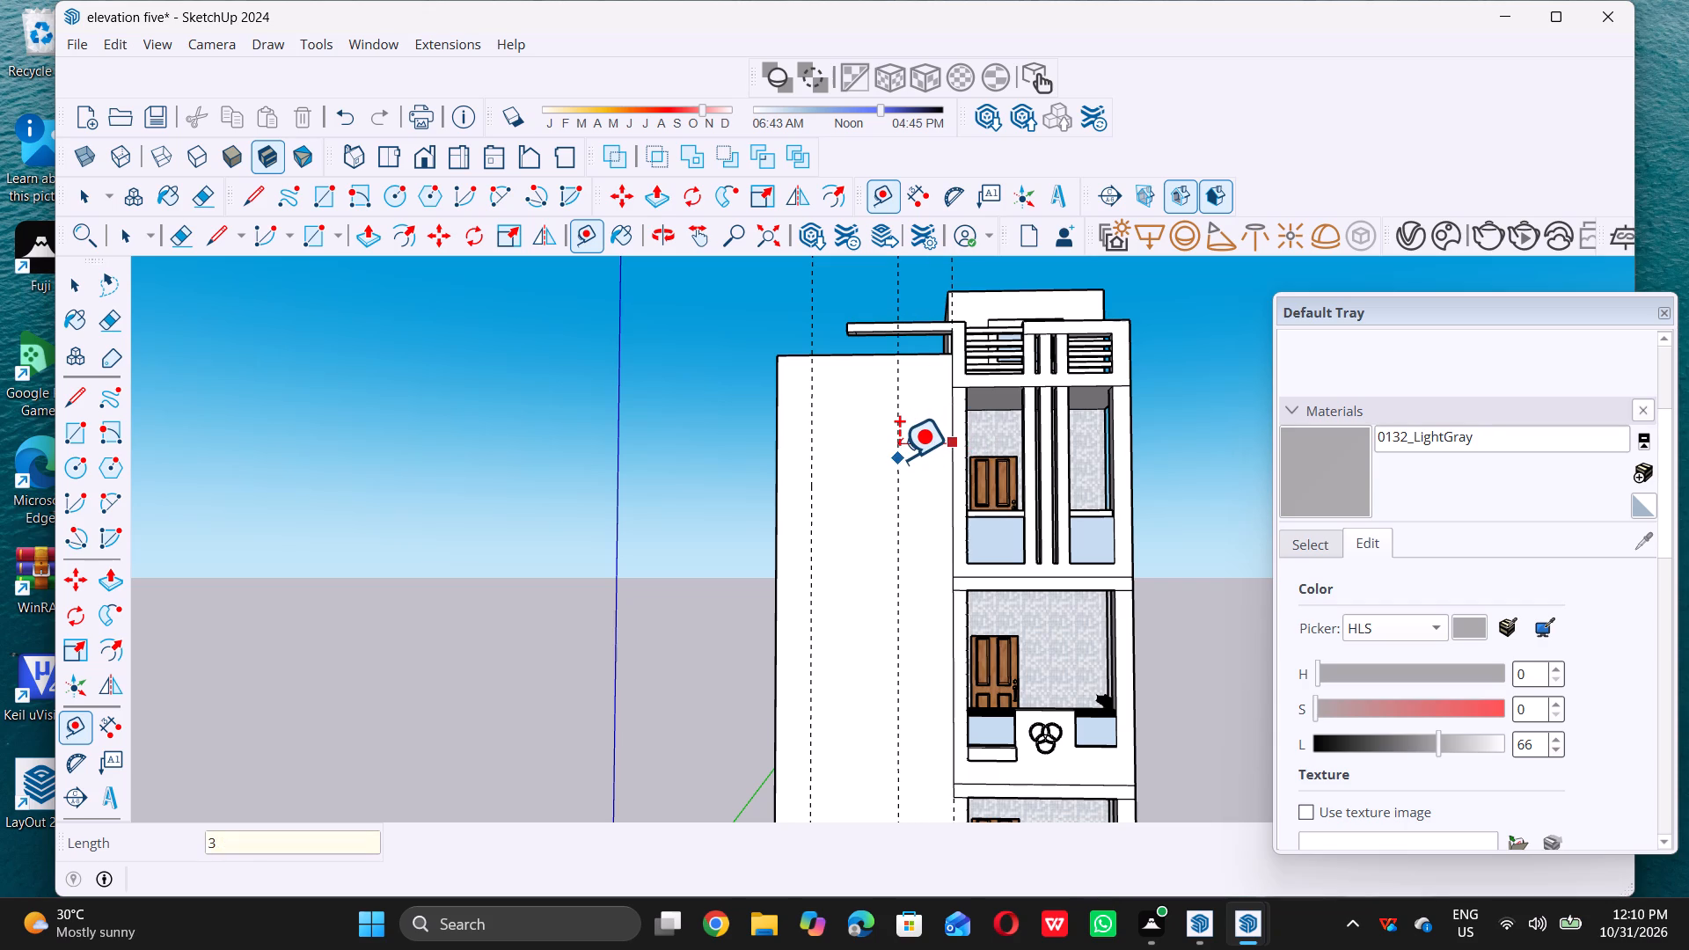
{"action": "key", "text": "apostrophe"}
{"action": "key", "text": "Return"}
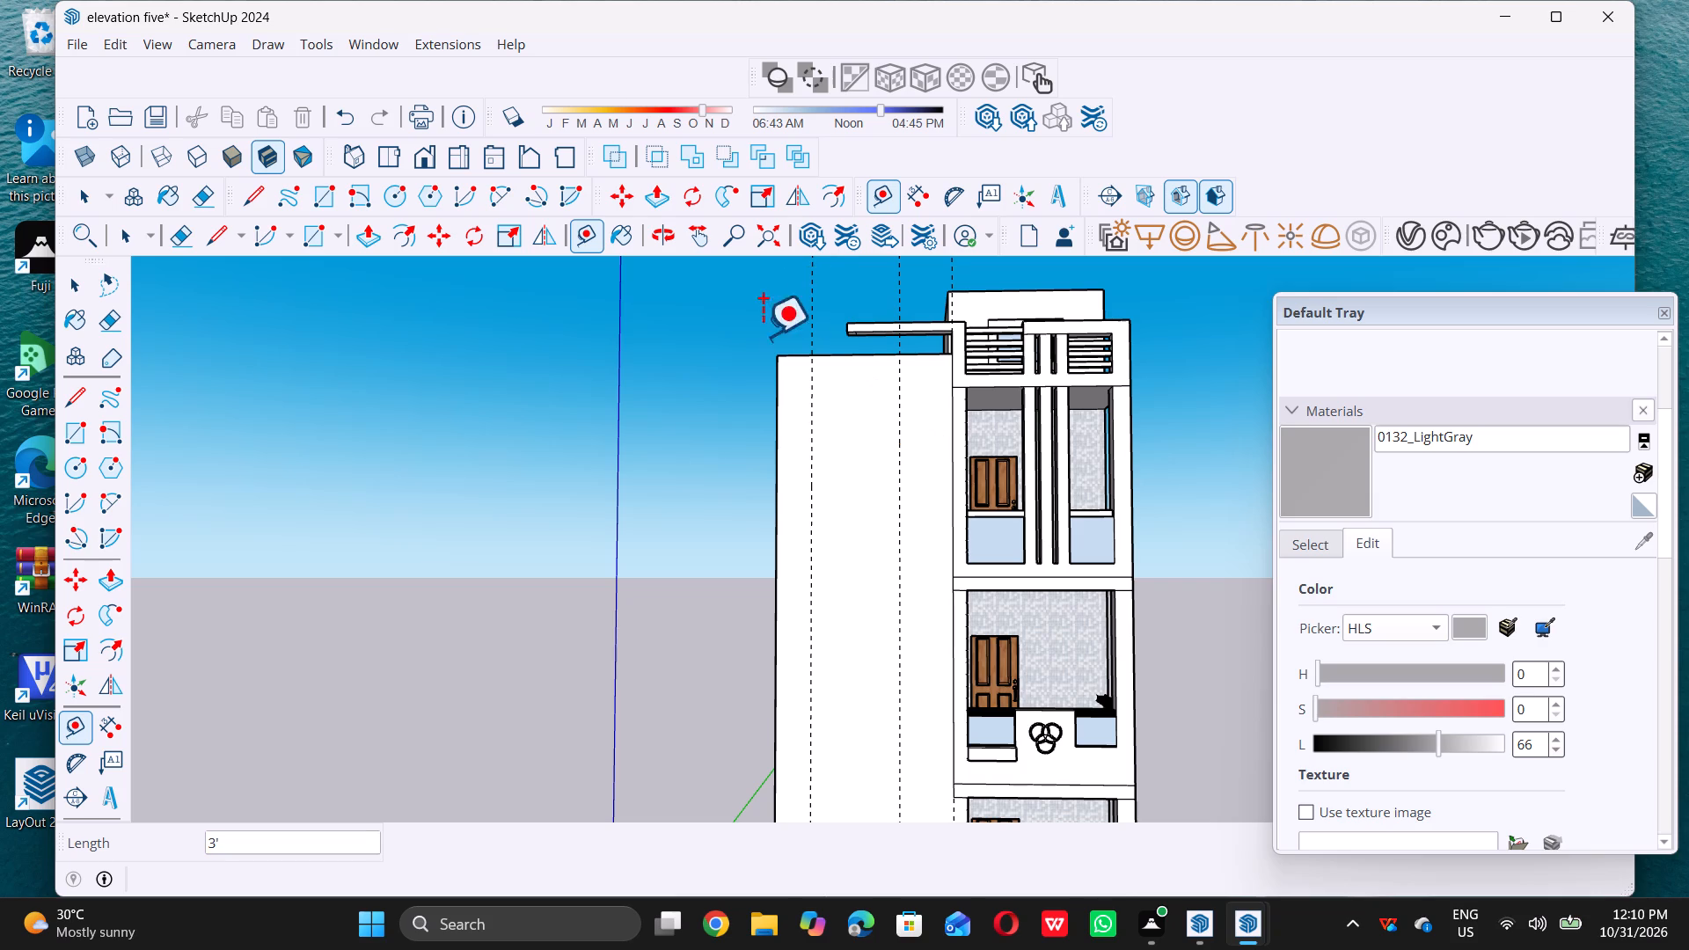
{"action": "key", "text": "space"}
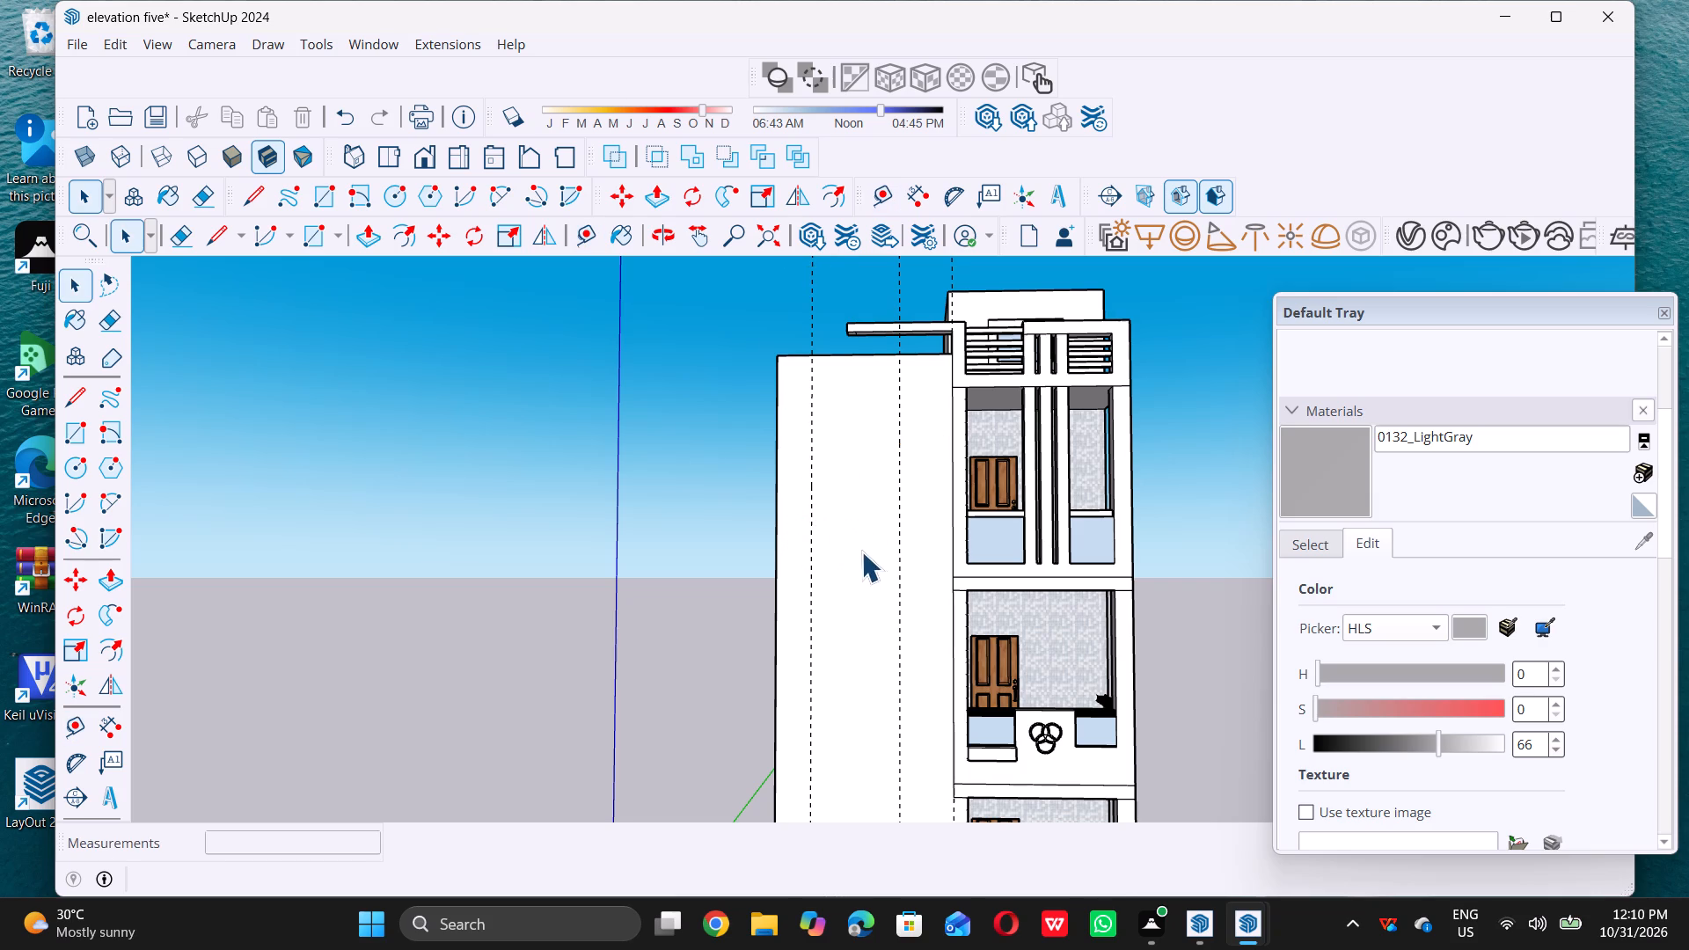
Place a horizontal guide line along the top edge of the front wing's face.
{"action": "middle_click_drag", "start_coordinate": [858, 552], "coordinate": [837, 562]}
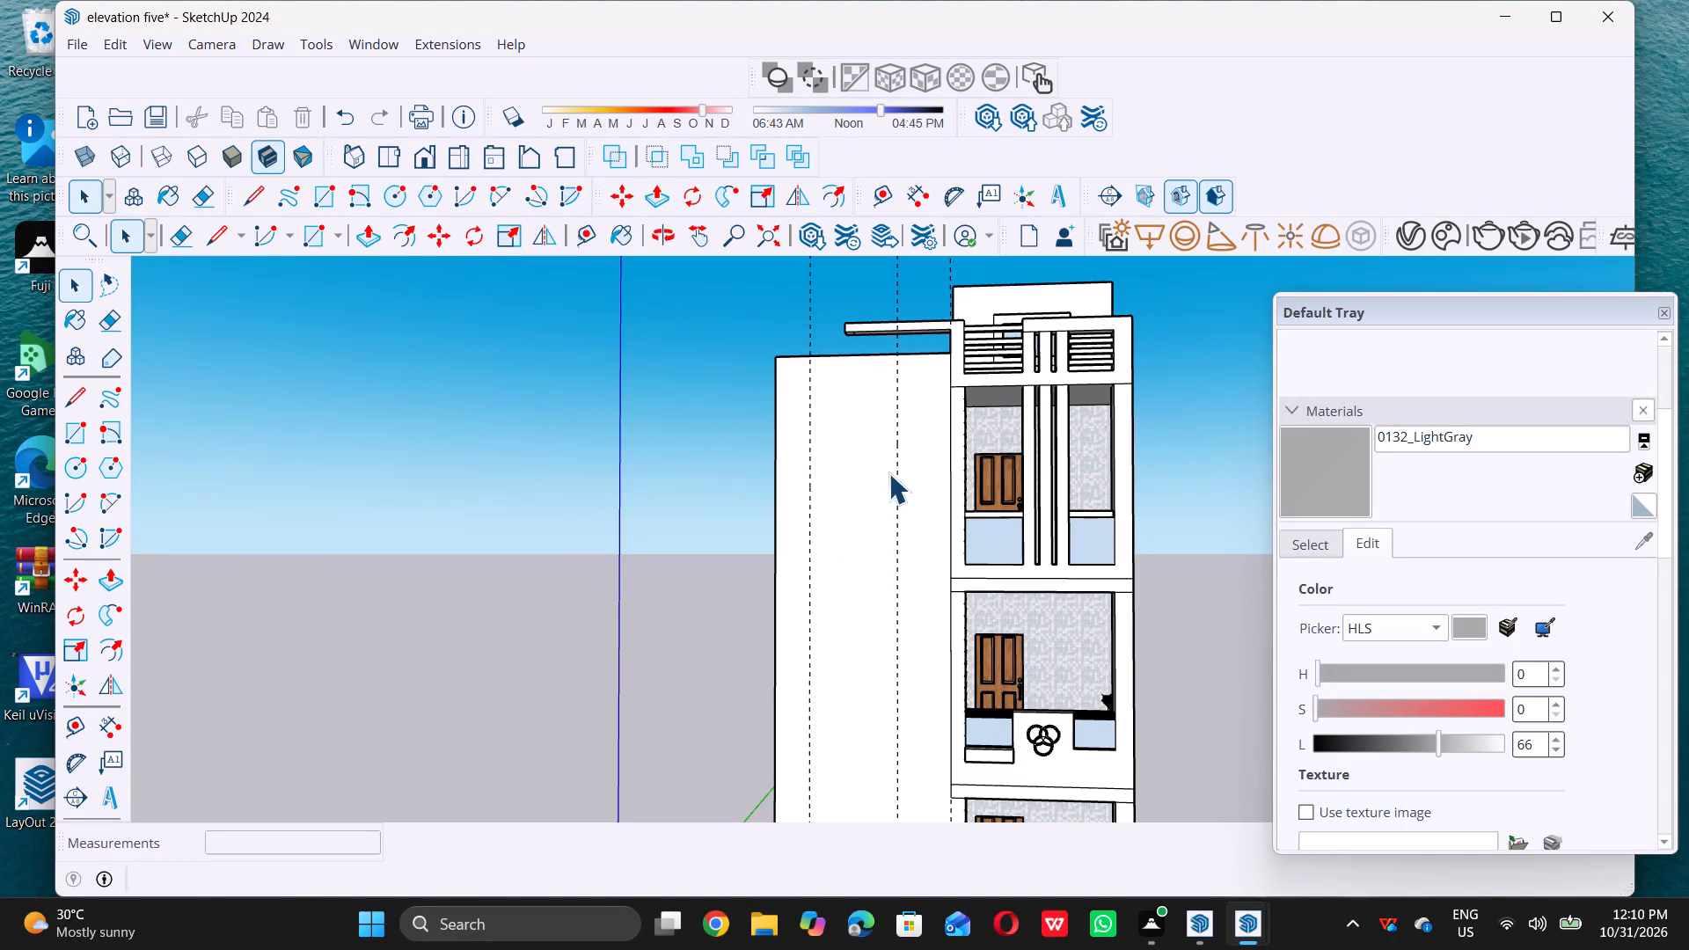
{"action": "middle_click_drag", "start_coordinate": [947, 400], "coordinate": [932, 391]}
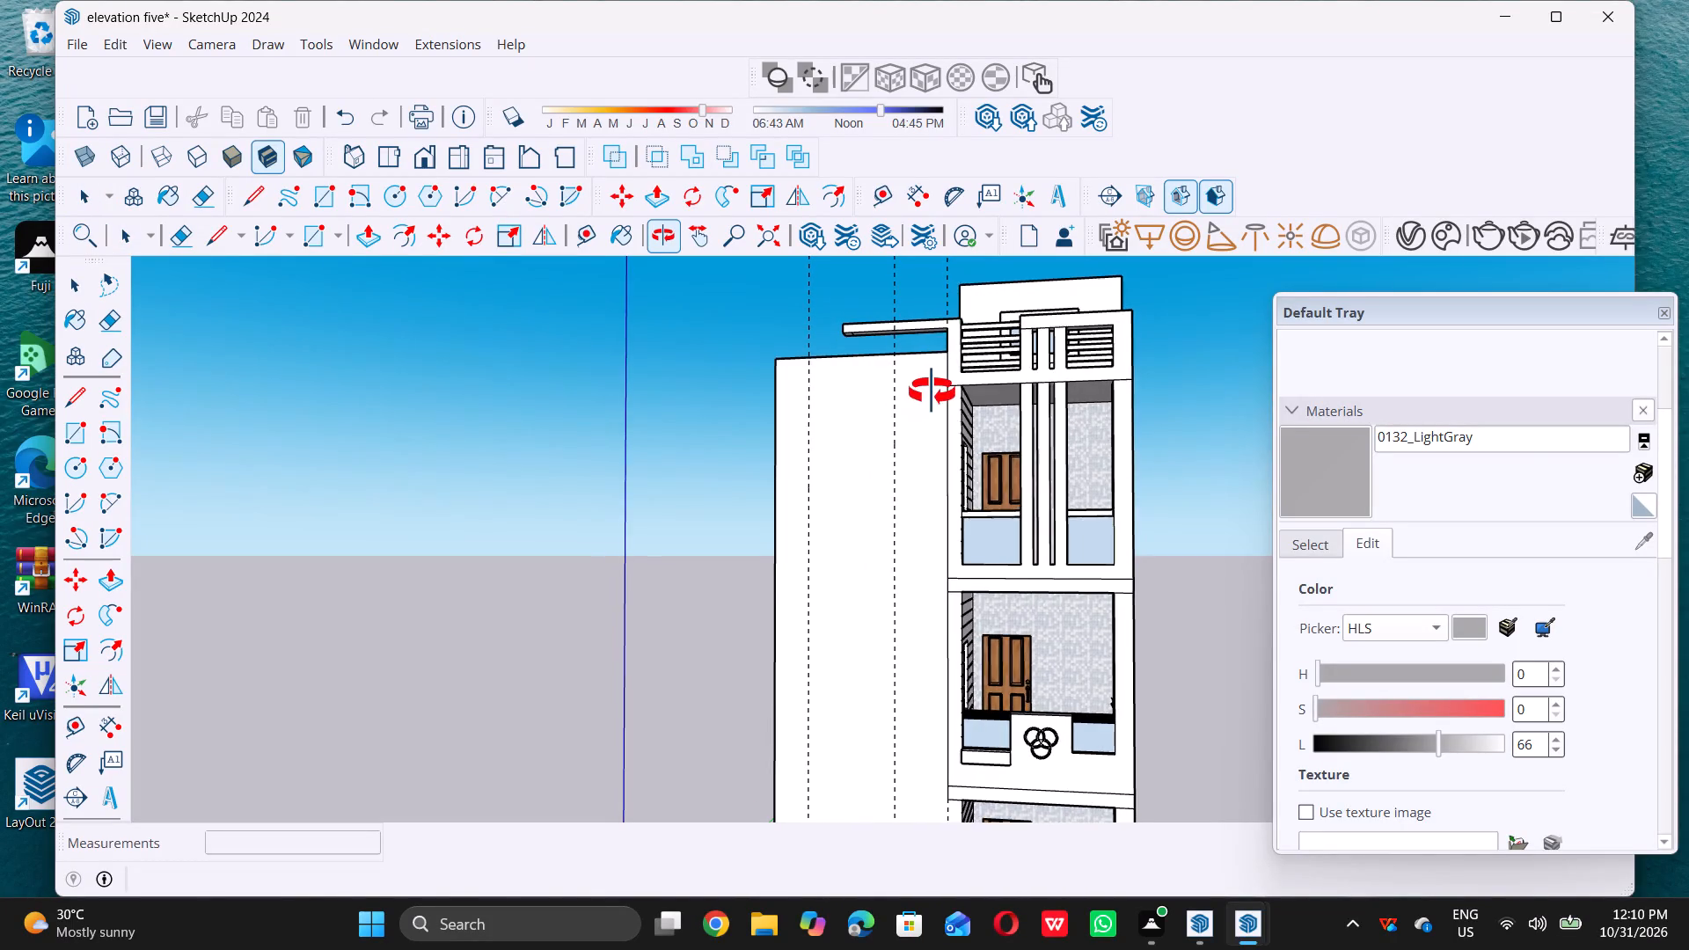
{"action": "middle_click_drag", "start_coordinate": [932, 391], "coordinate": [958, 394]}
{"action": "scroll", "coordinate": [909, 377], "scroll_direction": "up", "scroll_amount": 6}
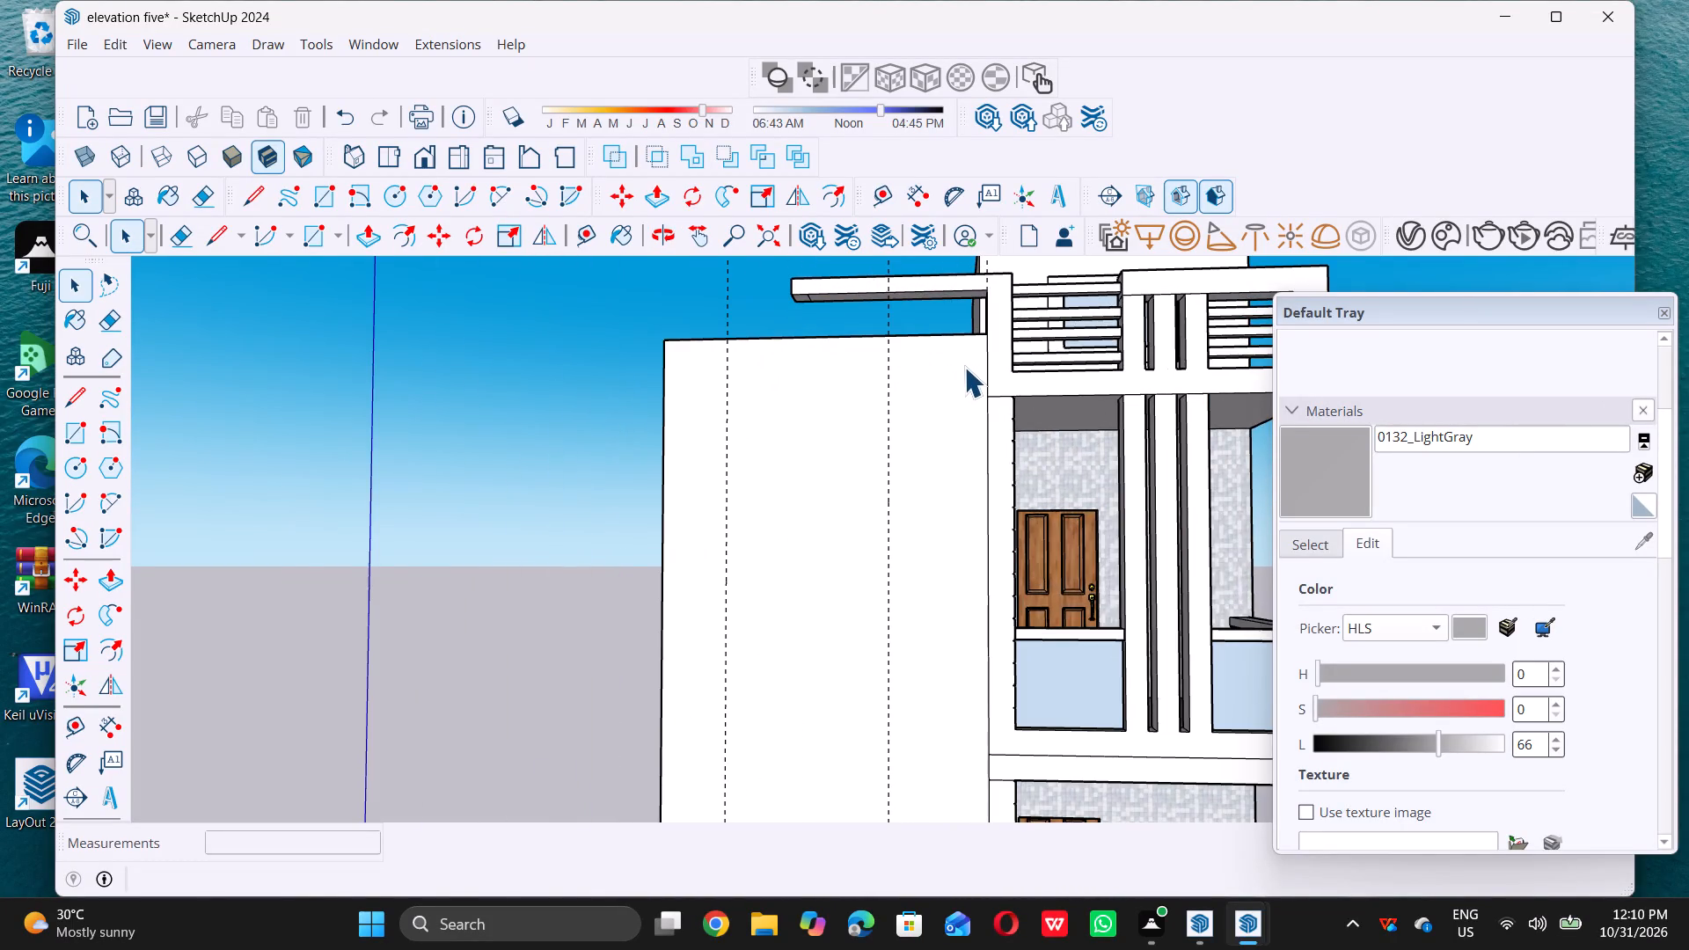
{"action": "scroll", "coordinate": [964, 367], "scroll_direction": "up", "scroll_amount": 4}
{"action": "middle_click_drag", "start_coordinate": [885, 352], "coordinate": [910, 354]}
{"action": "scroll", "coordinate": [910, 347], "scroll_direction": "up", "scroll_amount": 1}
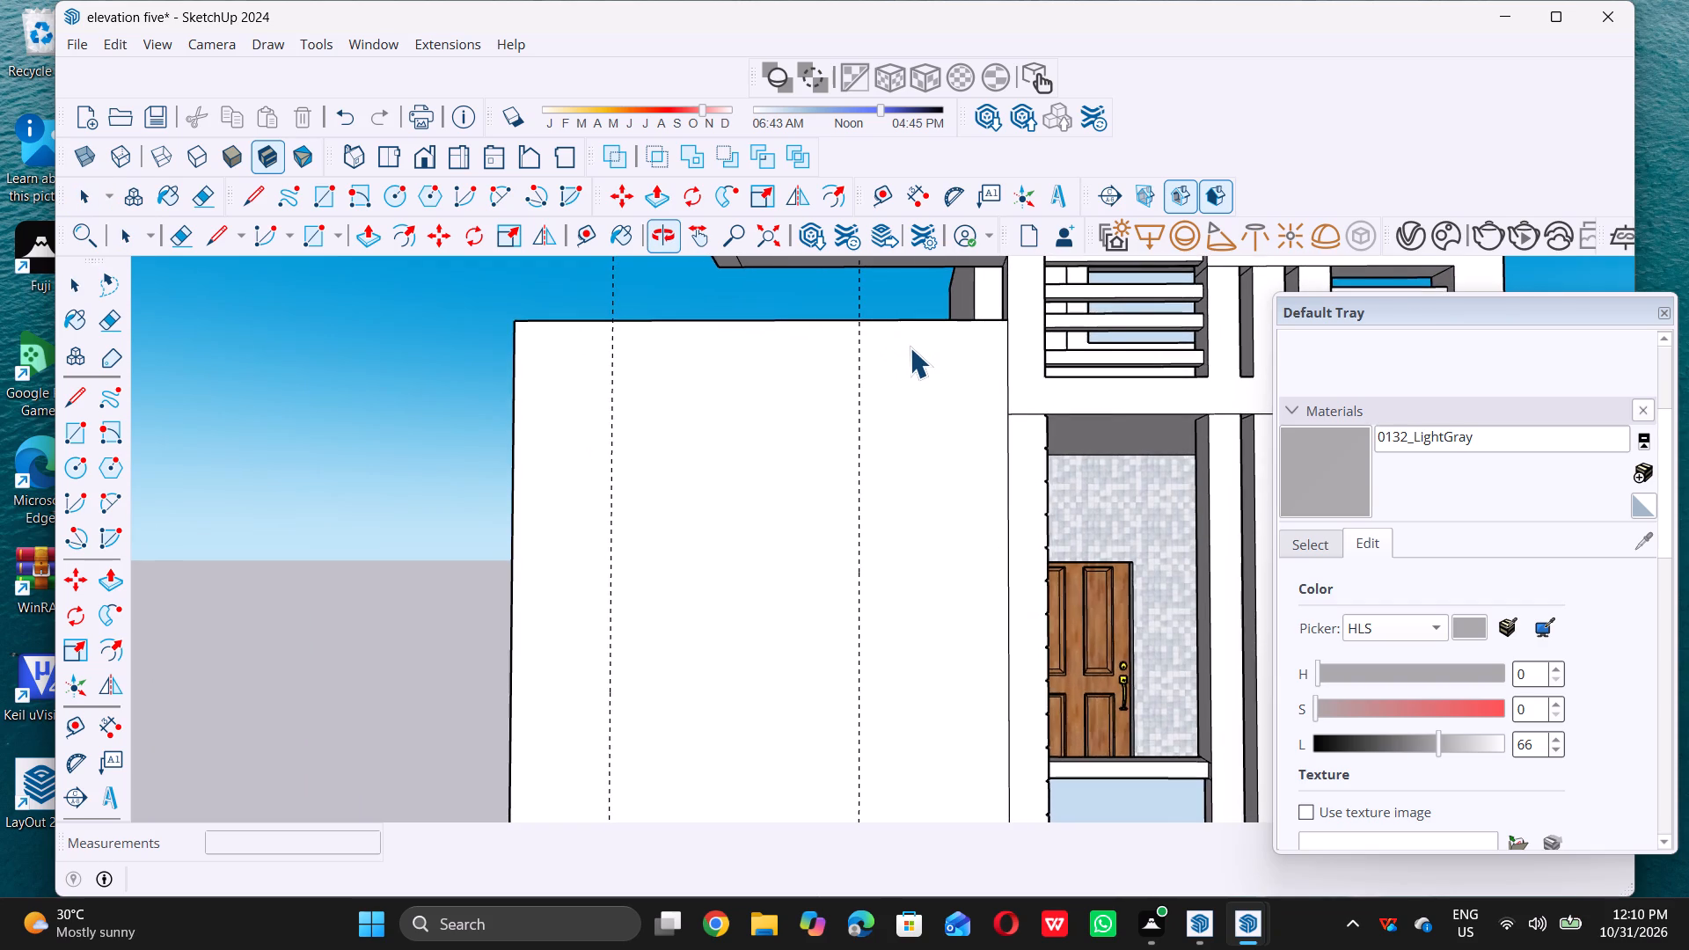
{"action": "scroll", "coordinate": [910, 347], "scroll_direction": "up", "scroll_amount": 1}
{"action": "key", "text": "t"}
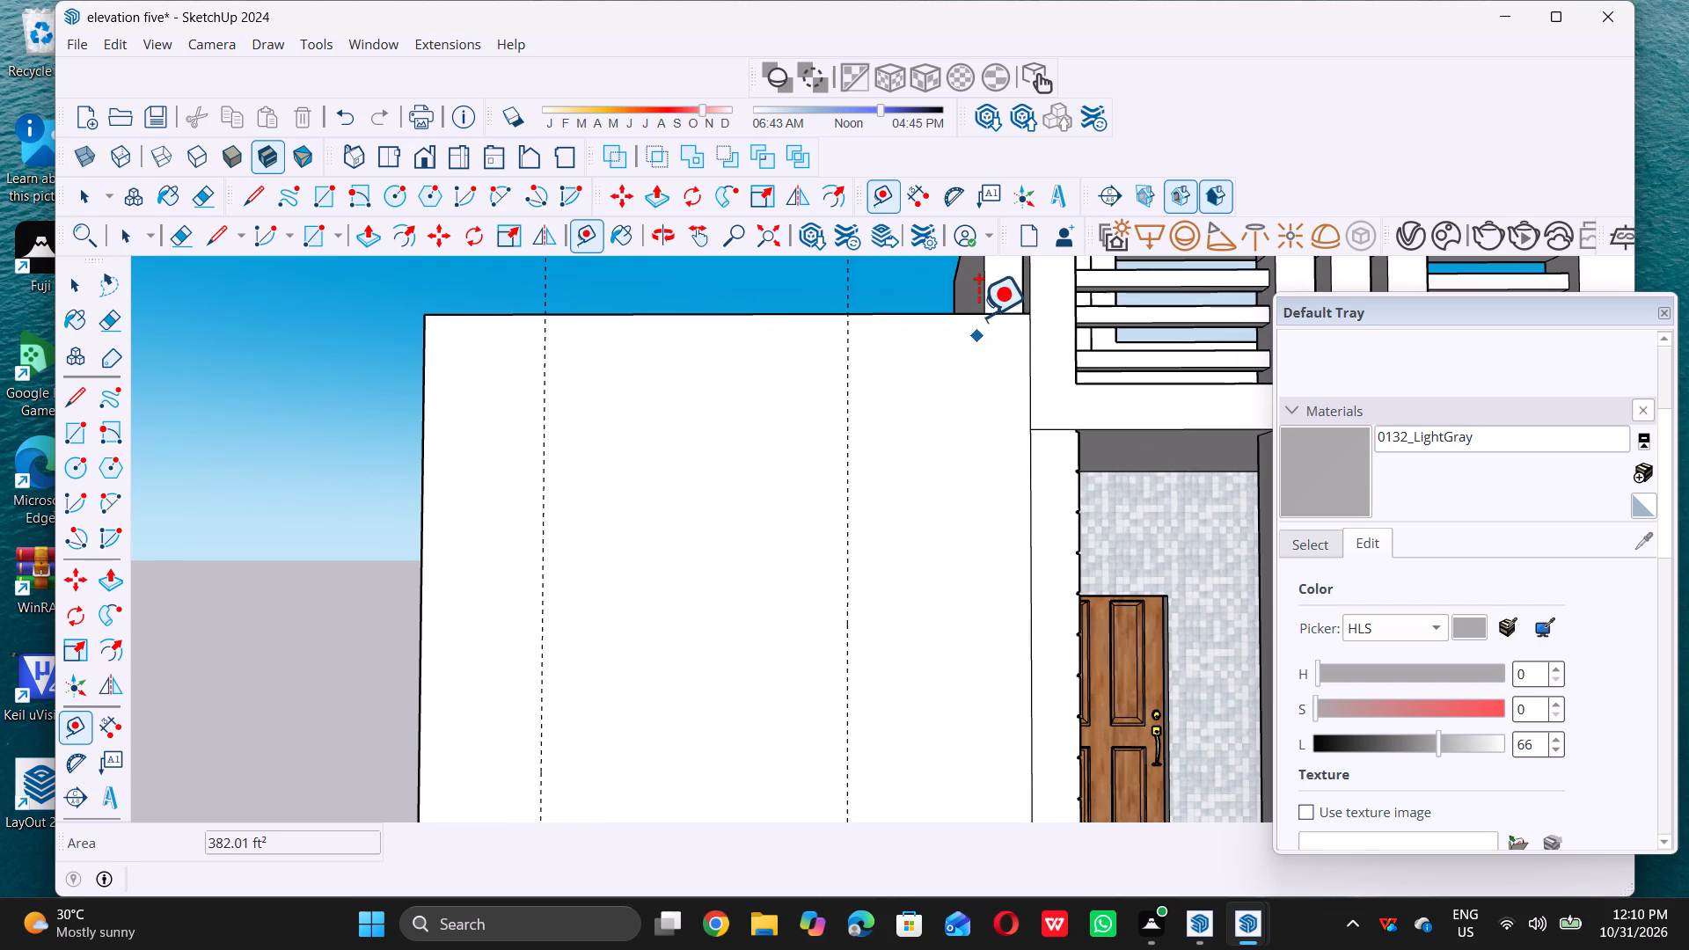
{"action": "double_click", "coordinate": [981, 314]}
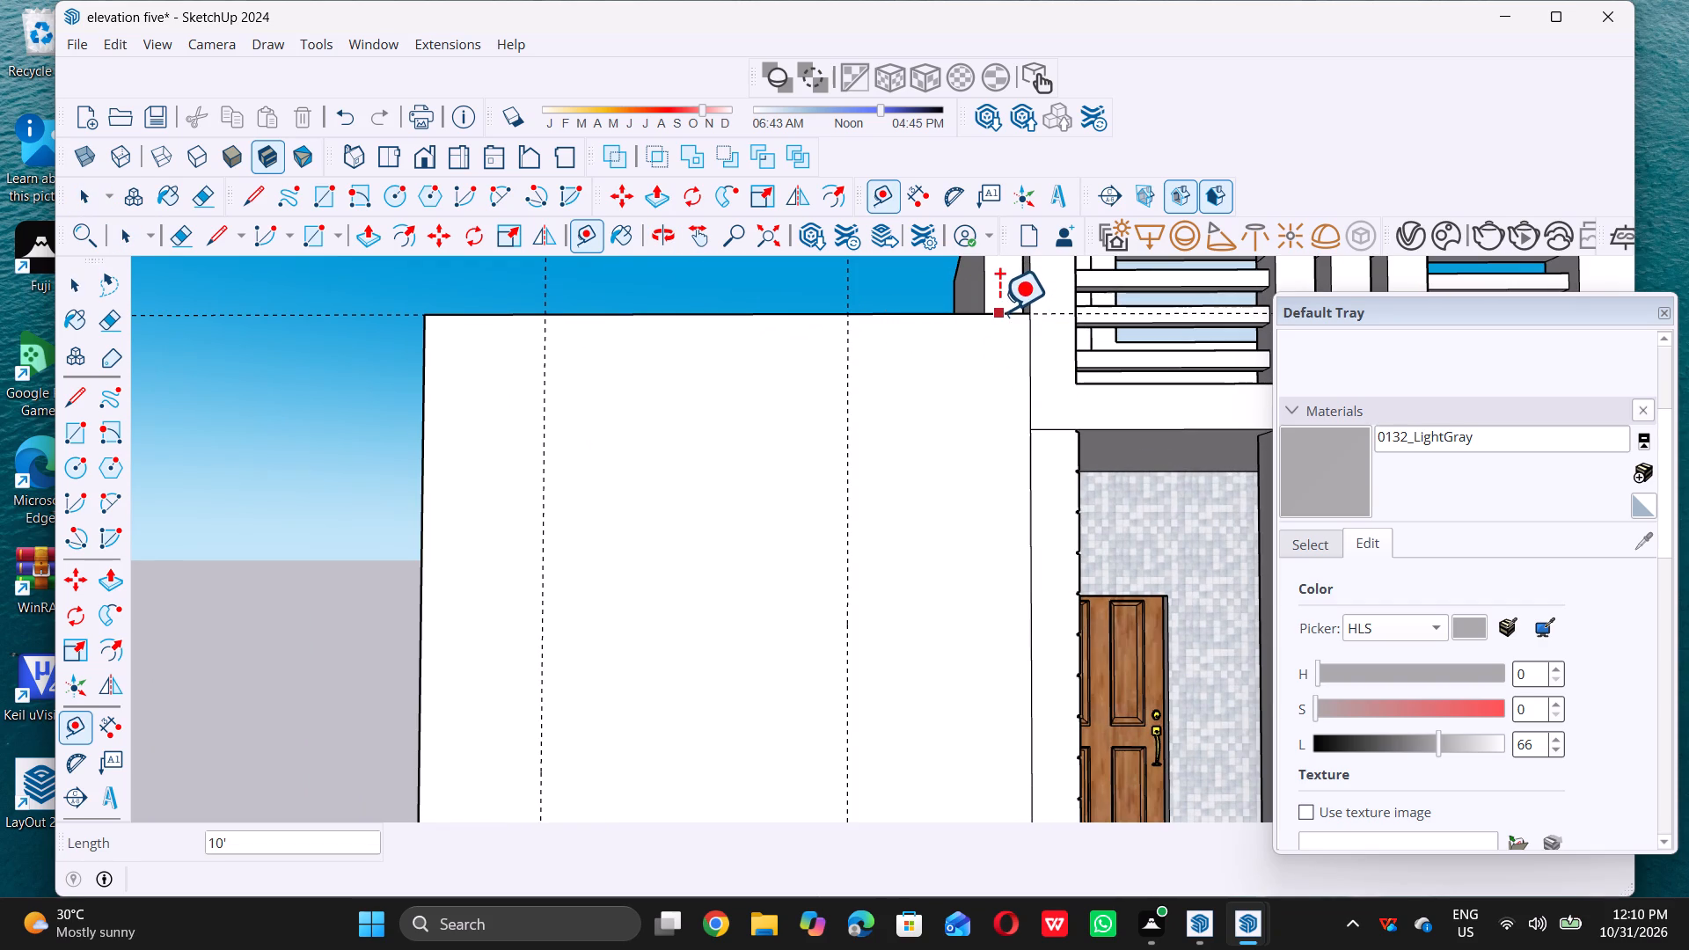
Place a horizontal guide line 10" below the guide on the front wing's top edge.
{"action": "left_click", "coordinate": [1057, 311]}
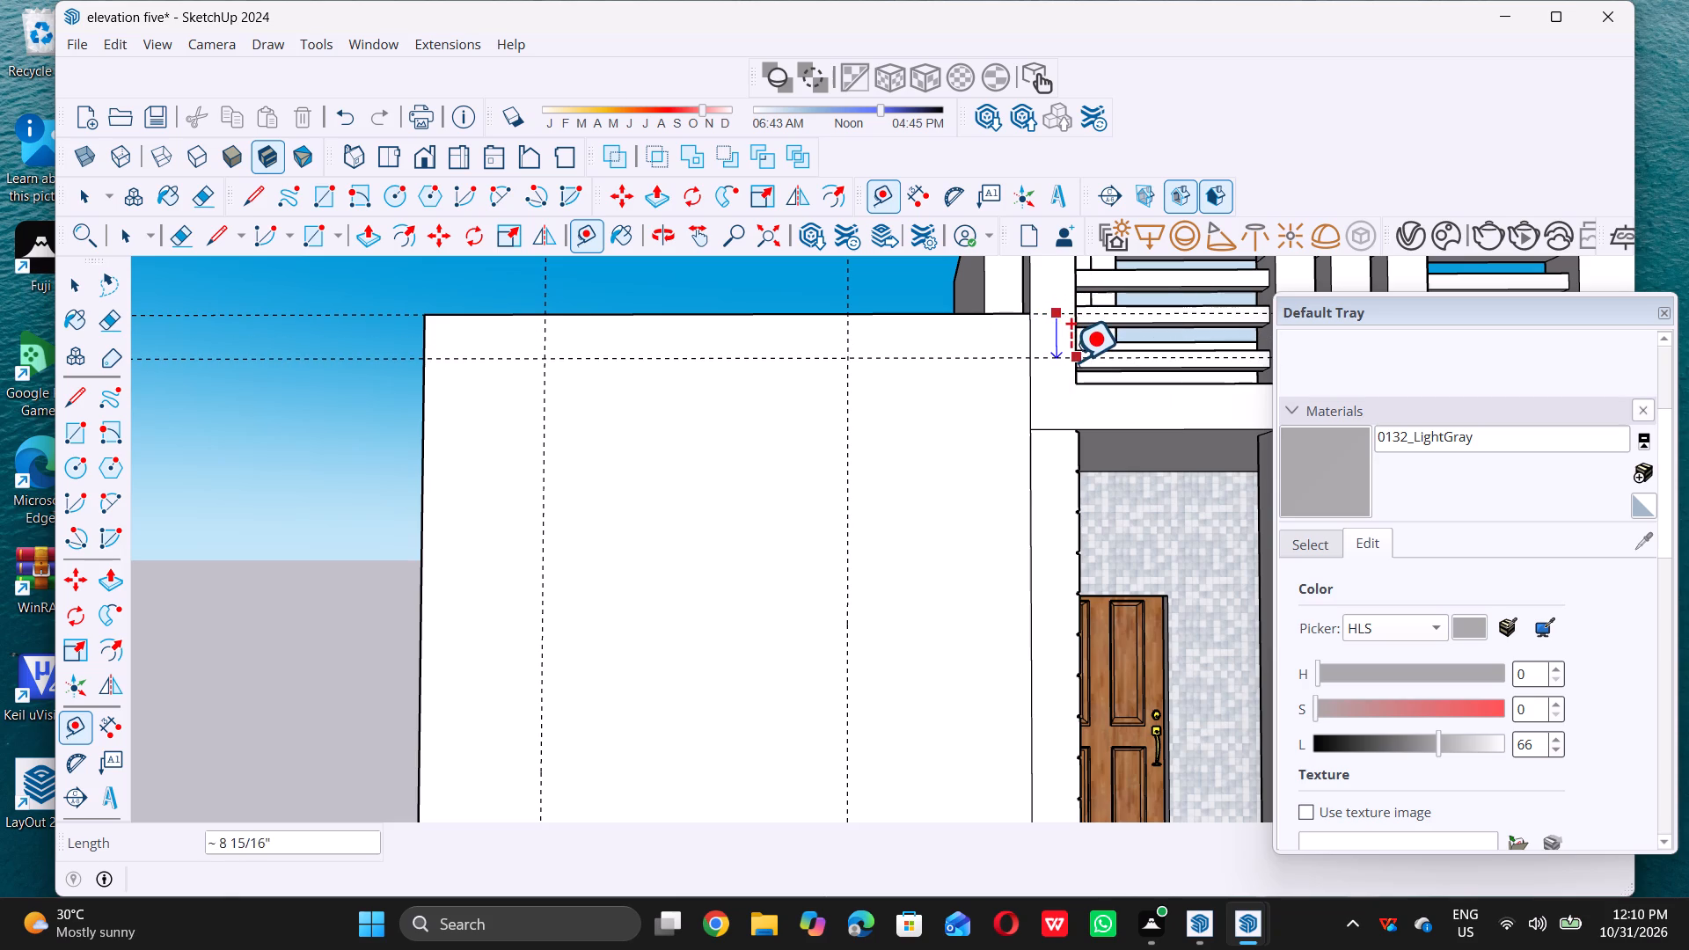
{"action": "double_click", "coordinate": [1070, 365]}
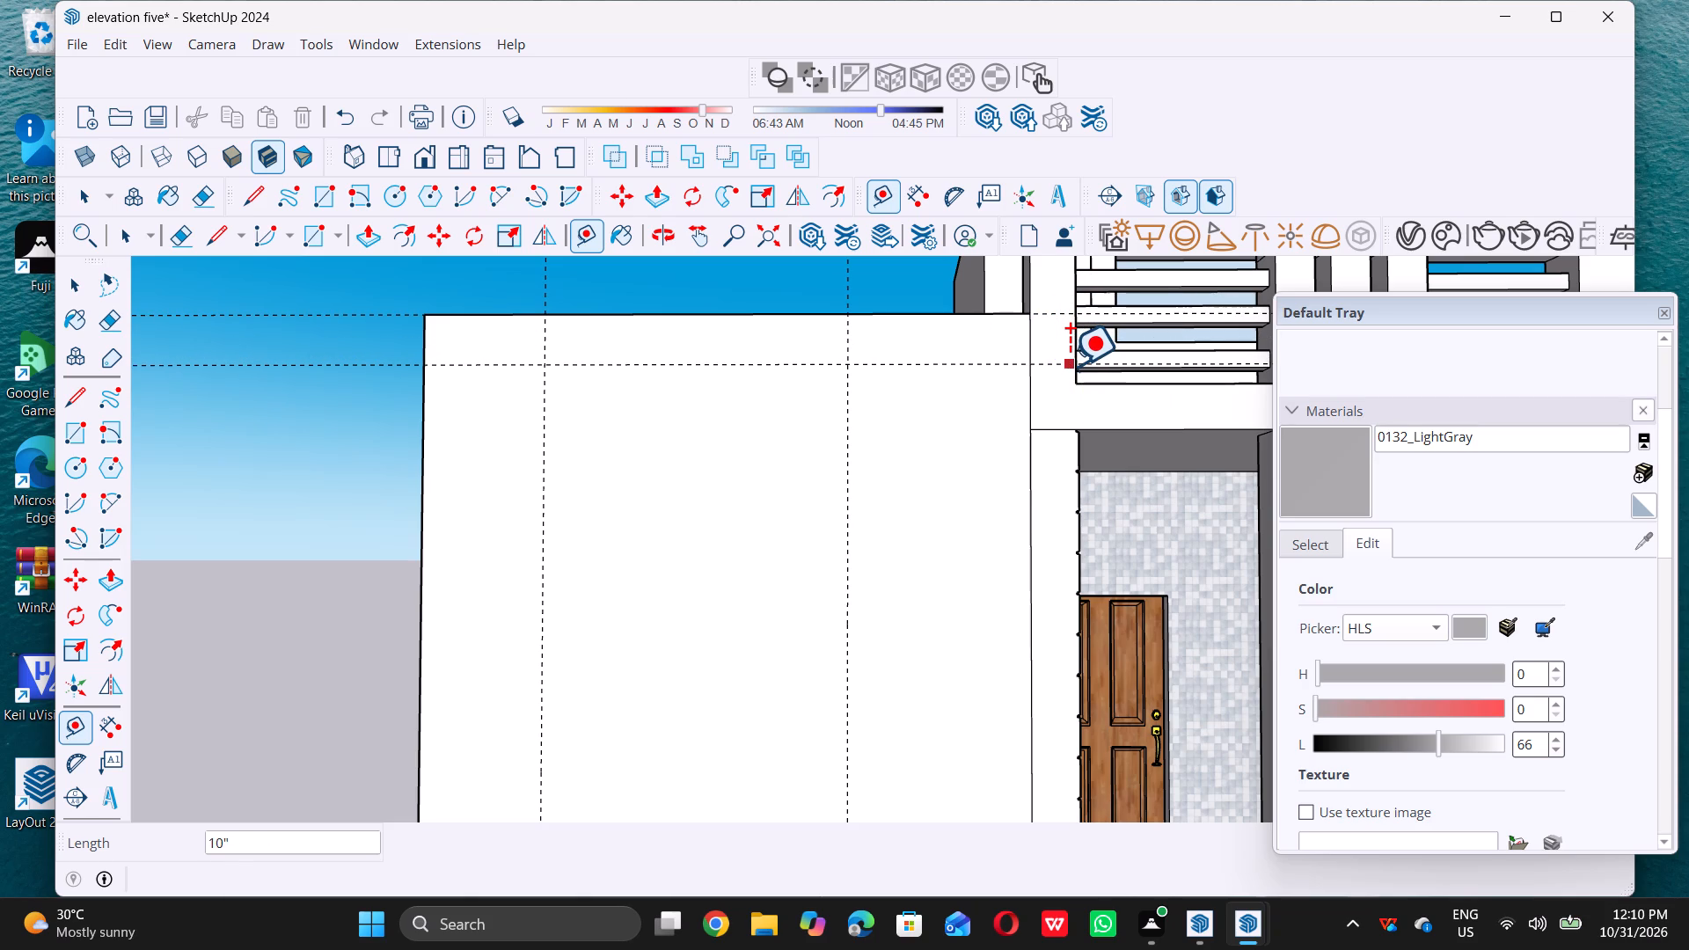
{"action": "key", "text": "space"}
Draw a rectangle 5' wide and about 24' 1" tall between the inner vertical guides, from the lower horizontal guide to the ground-floor opening's top.
{"action": "scroll", "coordinate": [865, 393], "scroll_direction": "down", "scroll_amount": 3}
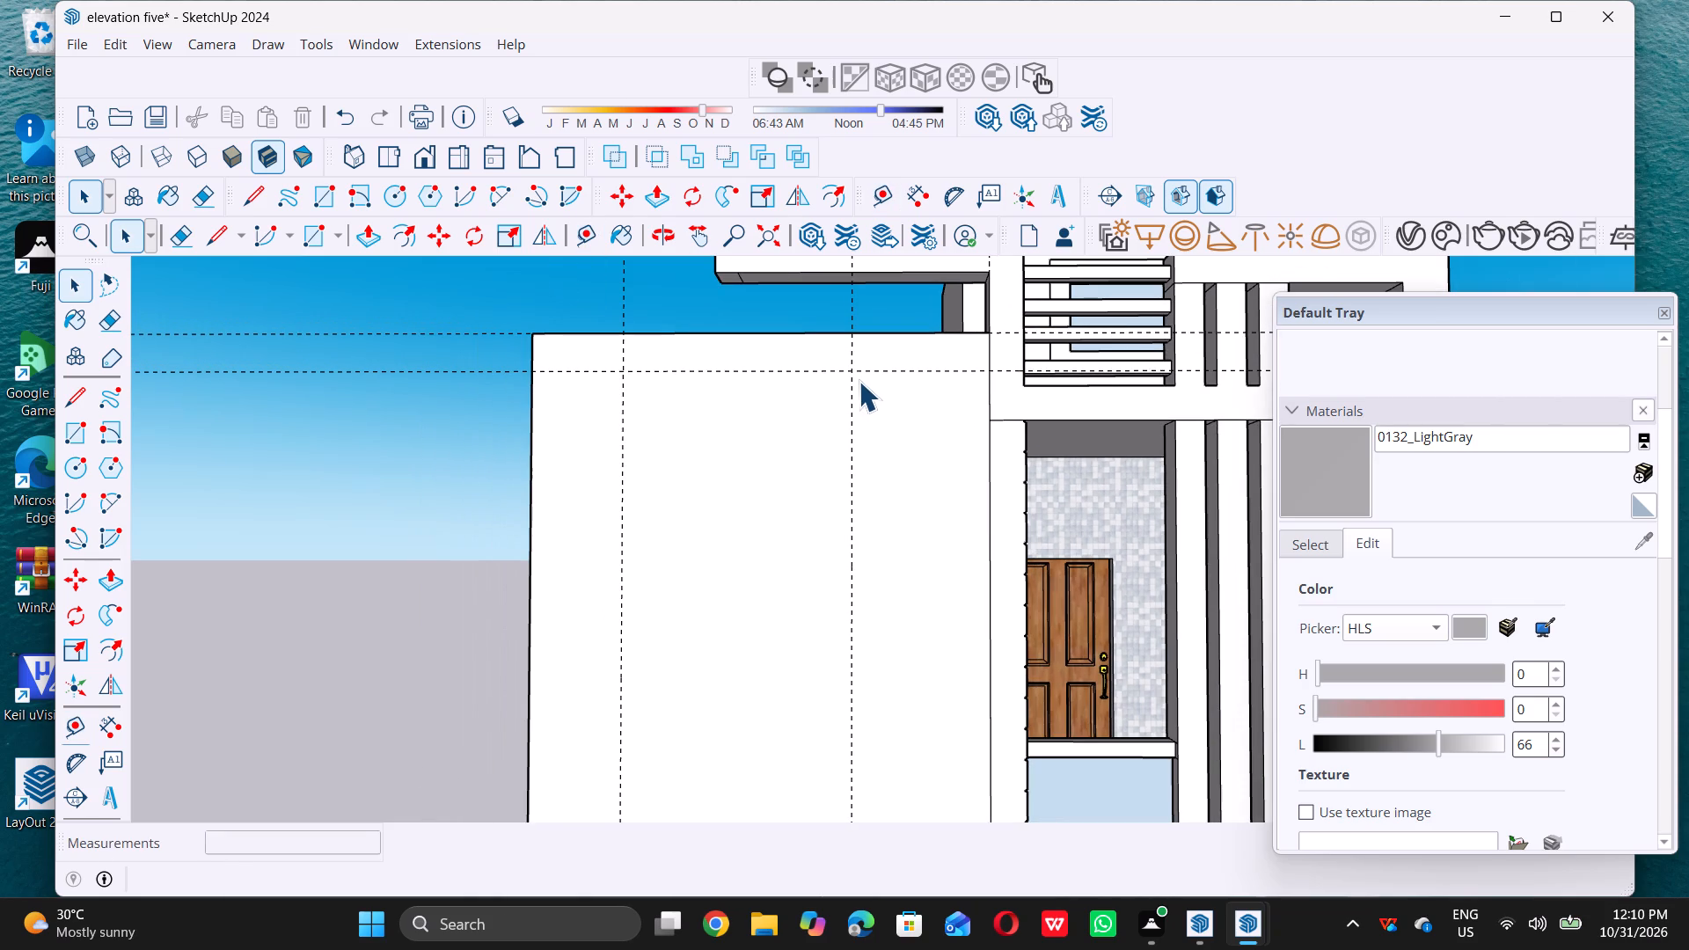
{"action": "key", "text": "r"}
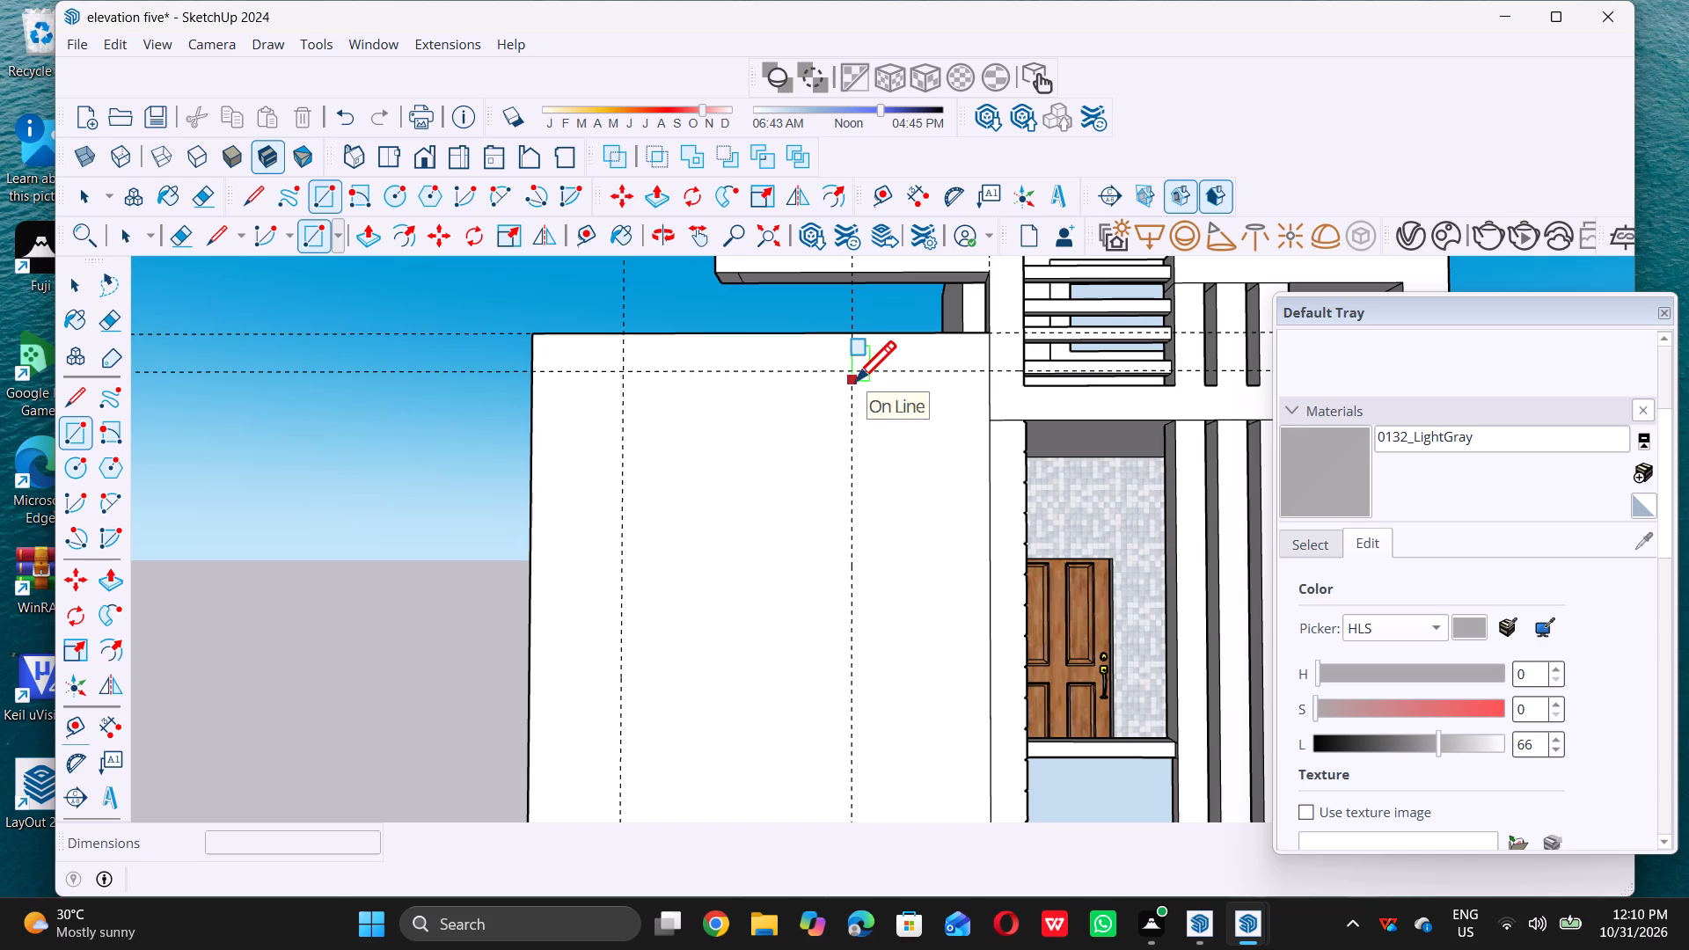
{"action": "left_click", "coordinate": [628, 373]}
{"action": "scroll", "coordinate": [628, 373], "scroll_direction": "down", "scroll_amount": 11}
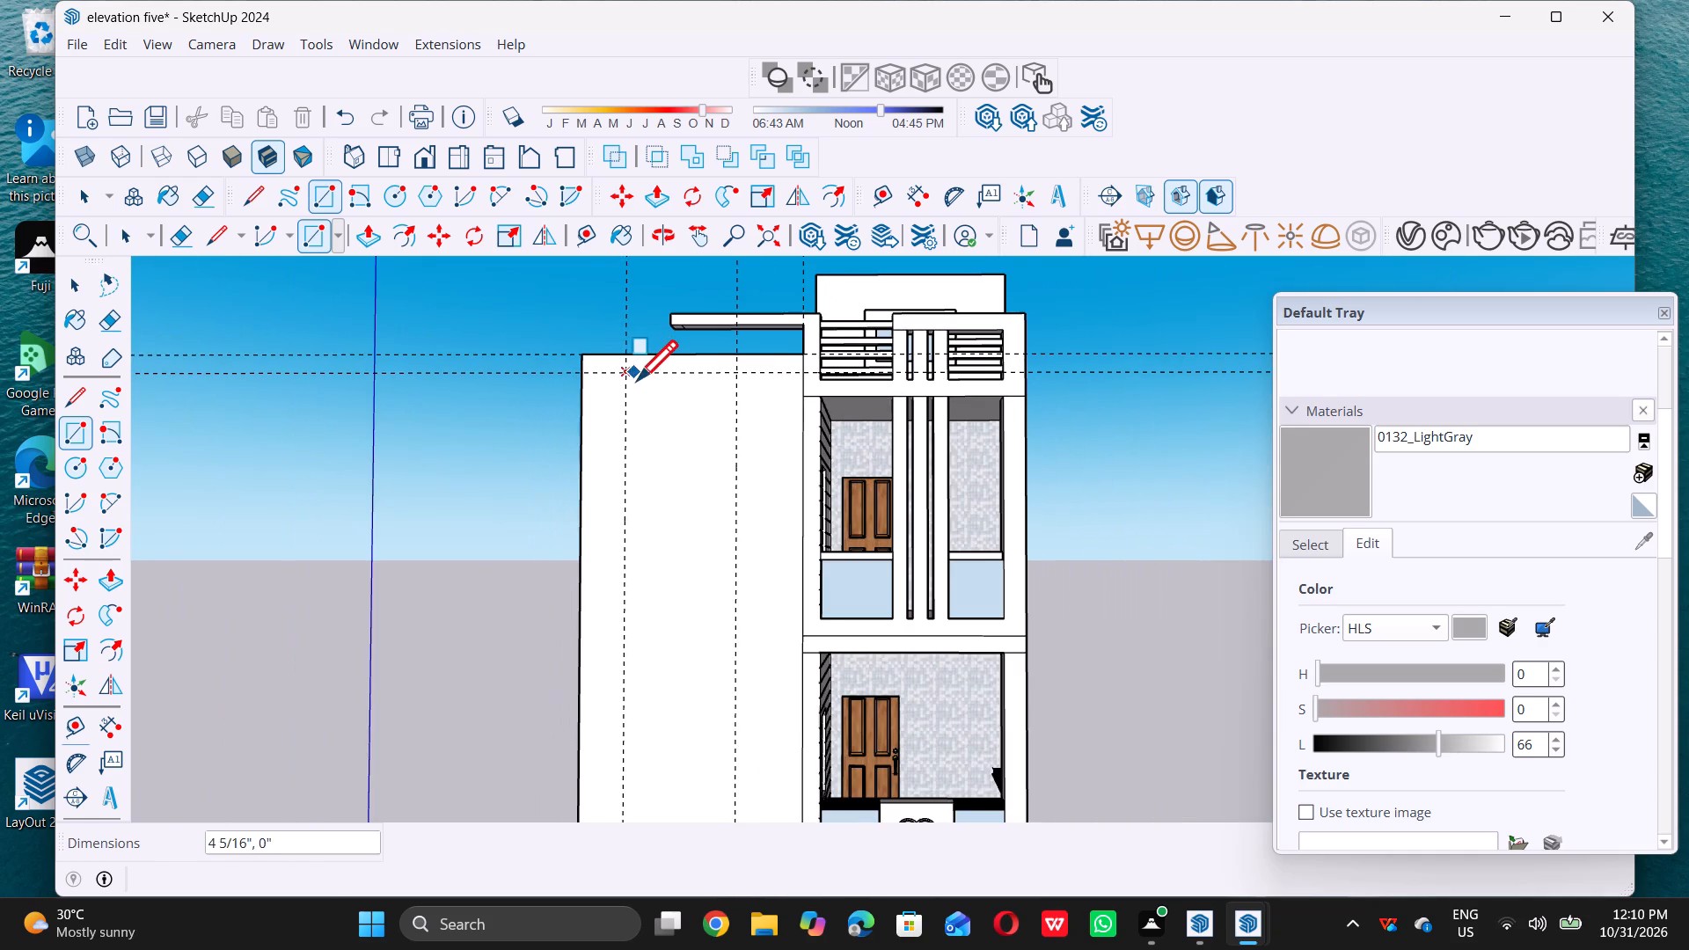
{"action": "scroll", "coordinate": [637, 380], "scroll_direction": "down", "scroll_amount": 11}
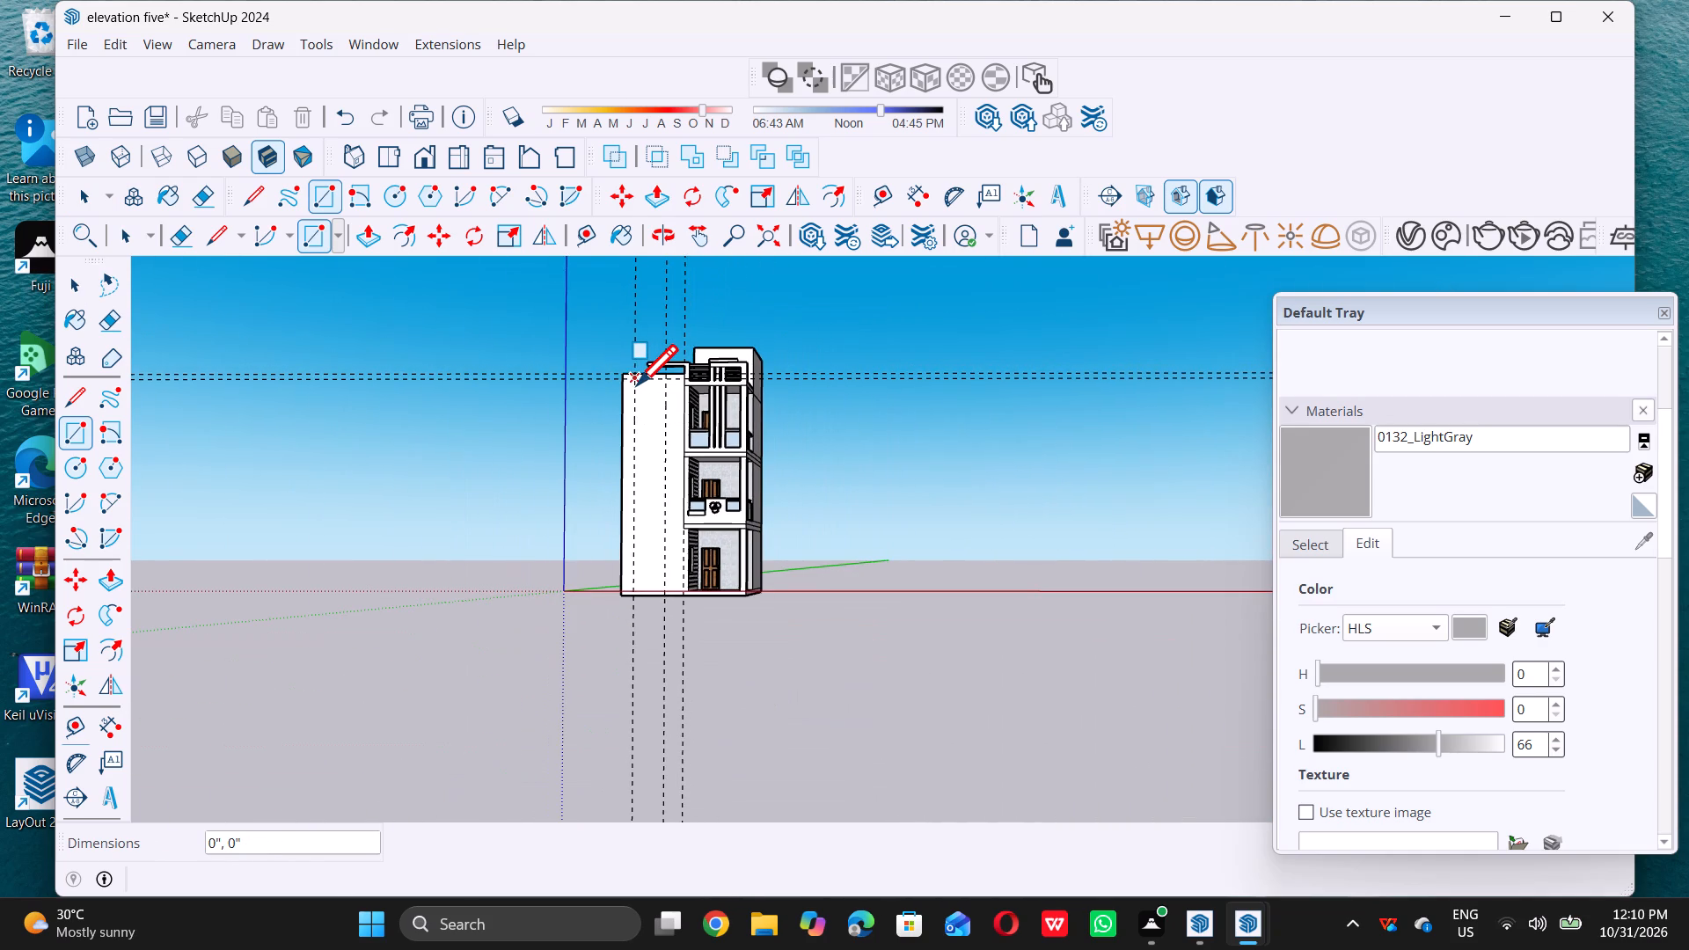
{"action": "scroll", "coordinate": [703, 526], "scroll_direction": "up", "scroll_amount": 5}
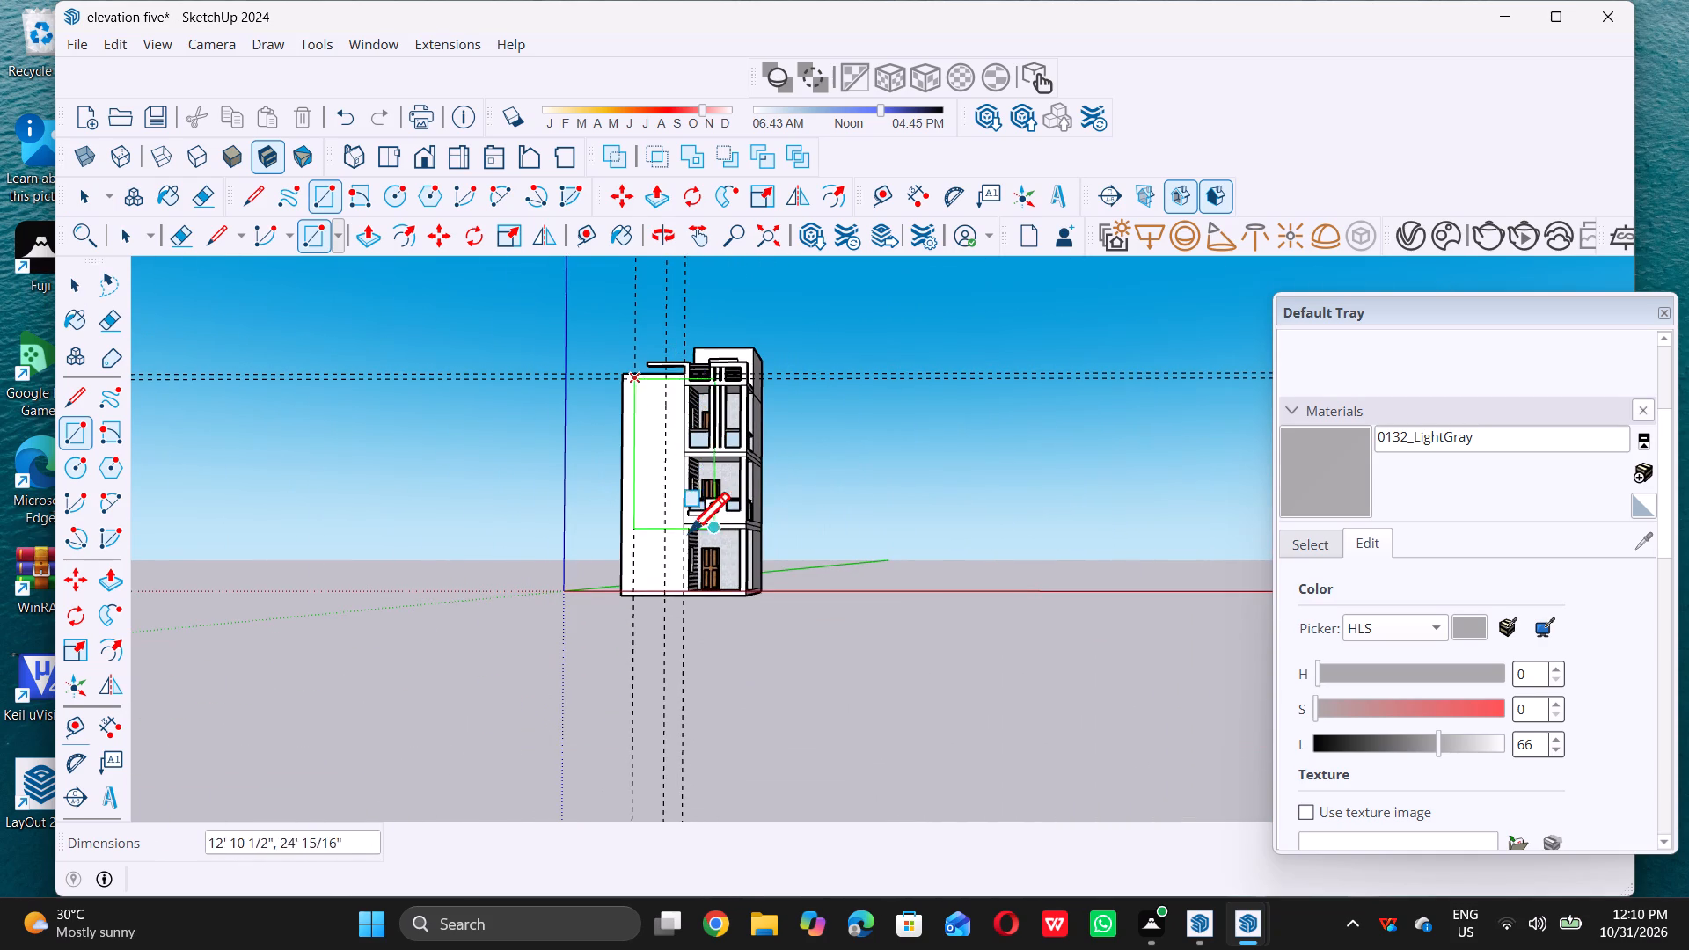
{"action": "scroll", "coordinate": [673, 534], "scroll_direction": "up", "scroll_amount": 14}
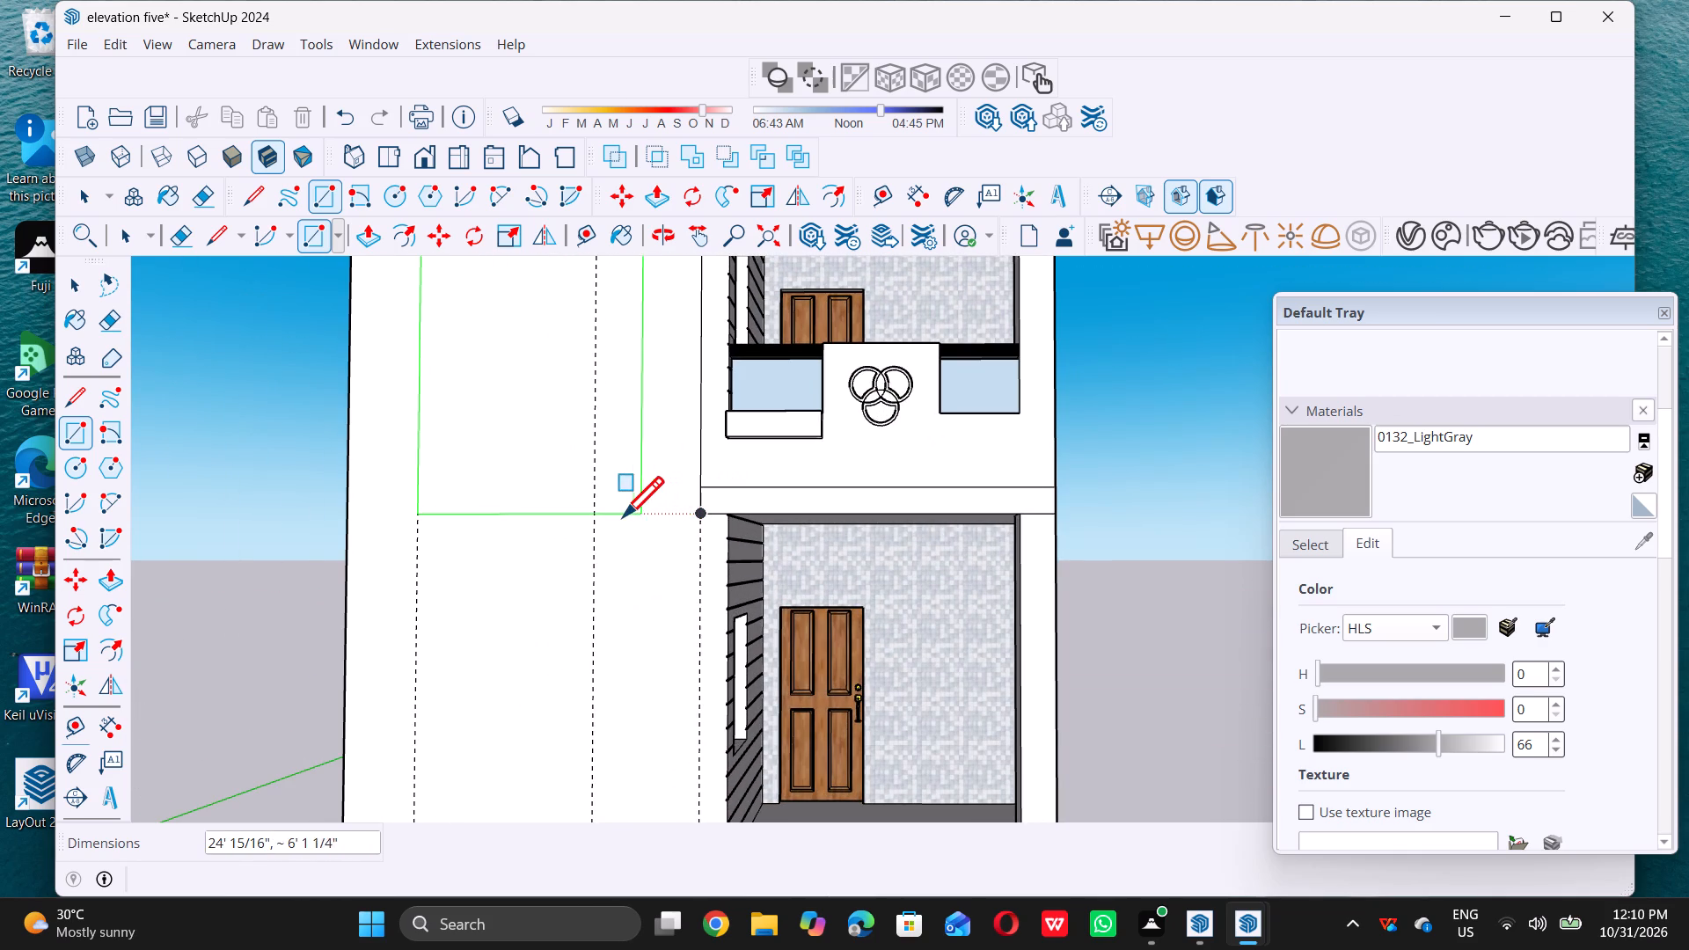
{"action": "left_click", "coordinate": [596, 515]}
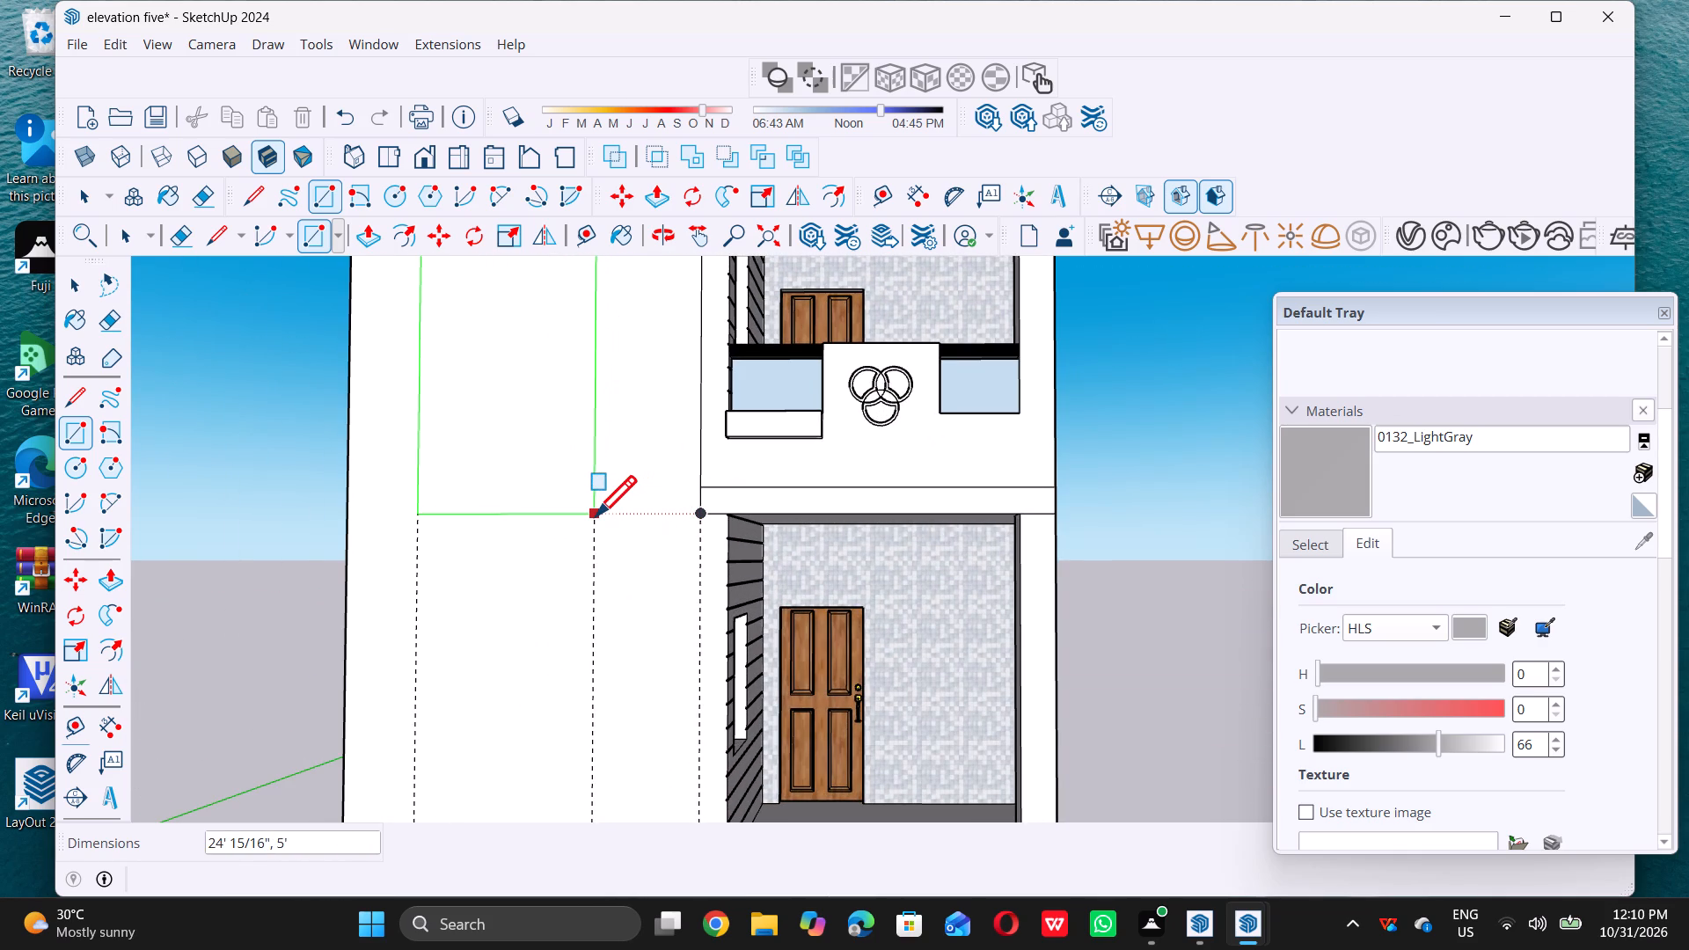
{"action": "key", "text": "space"}
Examine the tall rectangle on the front wing's face against the building's whole front elevation.
{"action": "scroll", "coordinate": [611, 522], "scroll_direction": "down", "scroll_amount": 16}
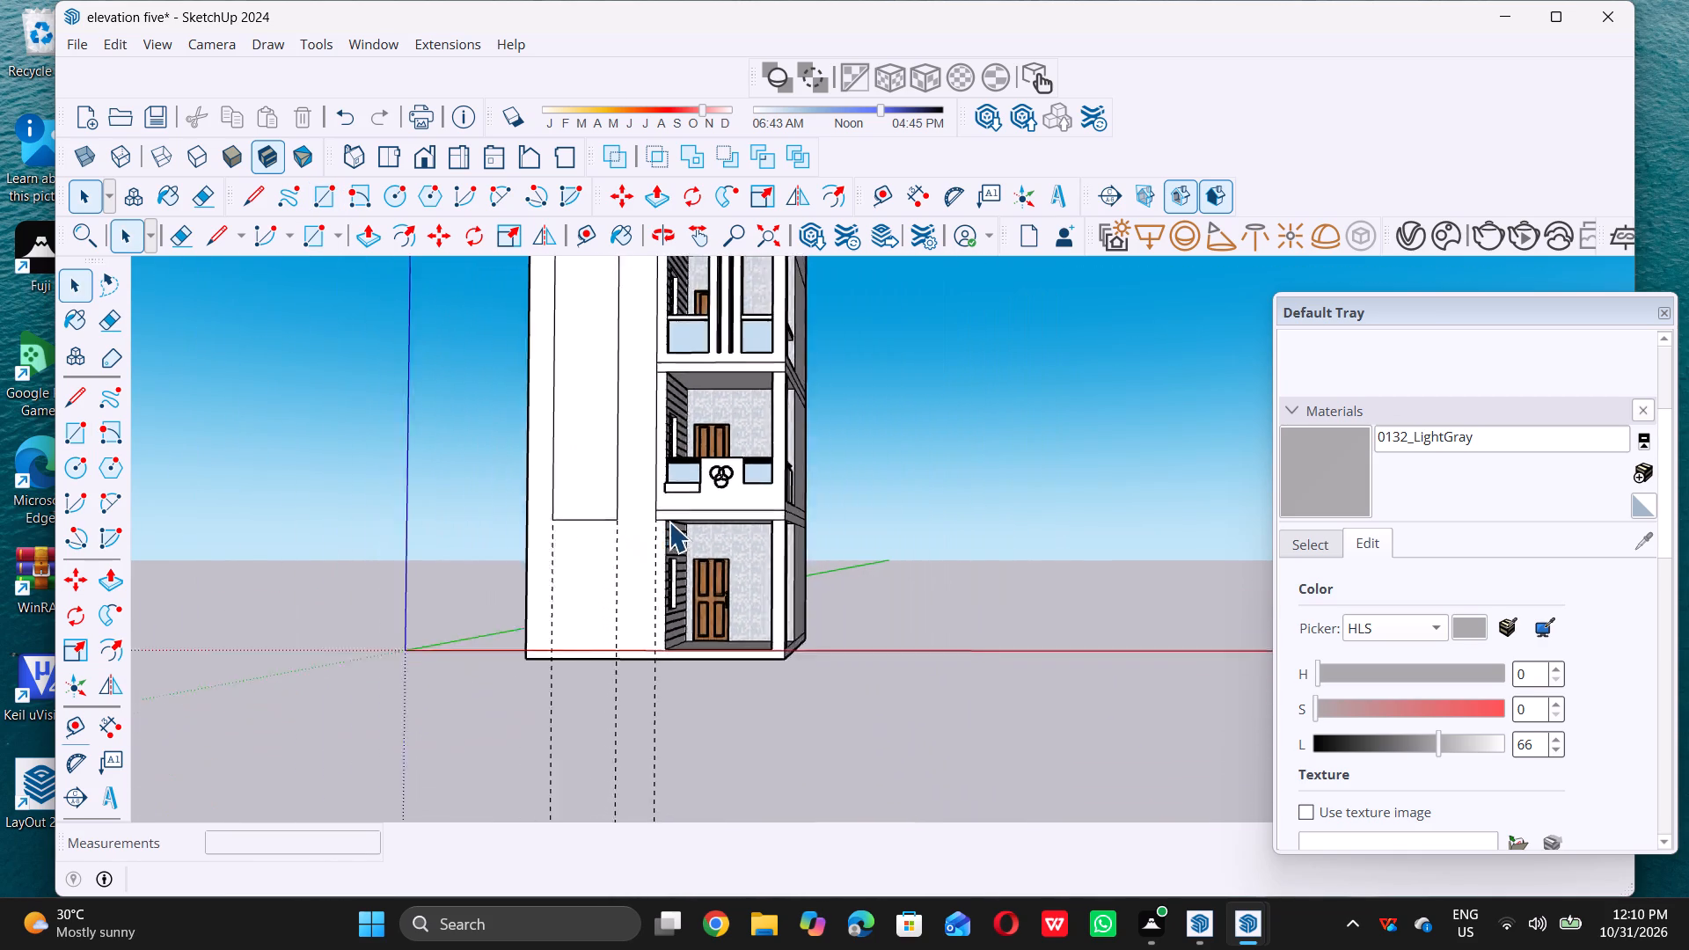
{"action": "scroll", "coordinate": [669, 522], "scroll_direction": "down", "scroll_amount": 6}
{"action": "middle_click_drag", "start_coordinate": [607, 445], "coordinate": [626, 502]}
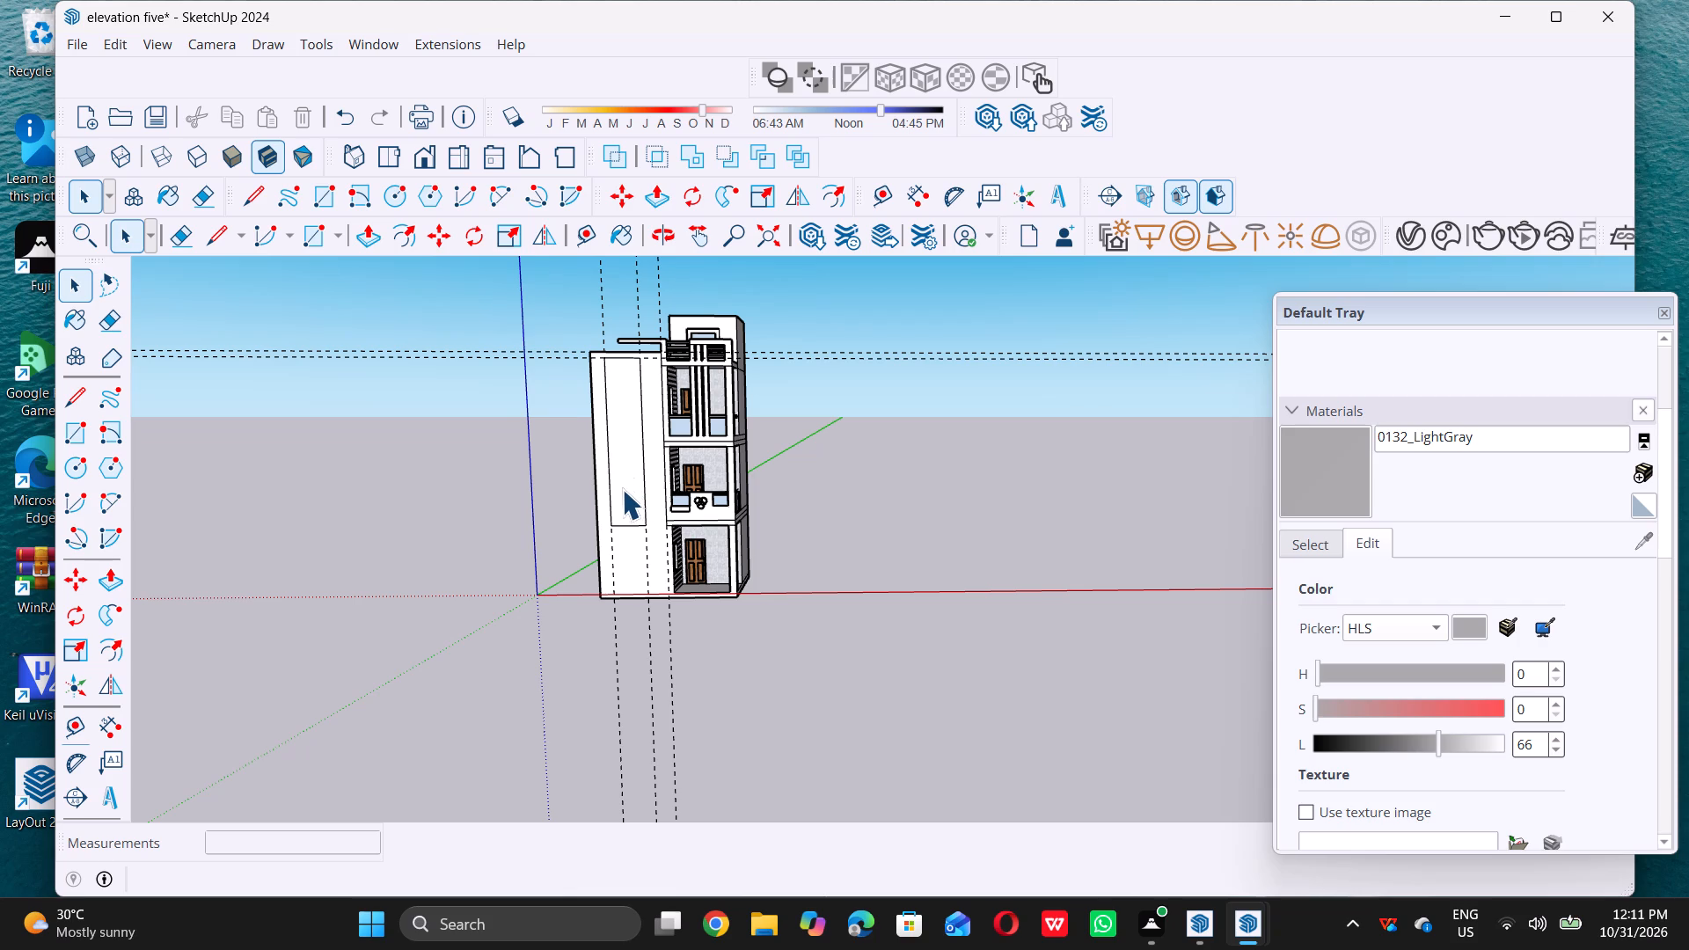
{"action": "middle_click_drag", "start_coordinate": [620, 490], "coordinate": [609, 481]}
{"action": "scroll", "coordinate": [601, 449], "scroll_direction": "up", "scroll_amount": 5}
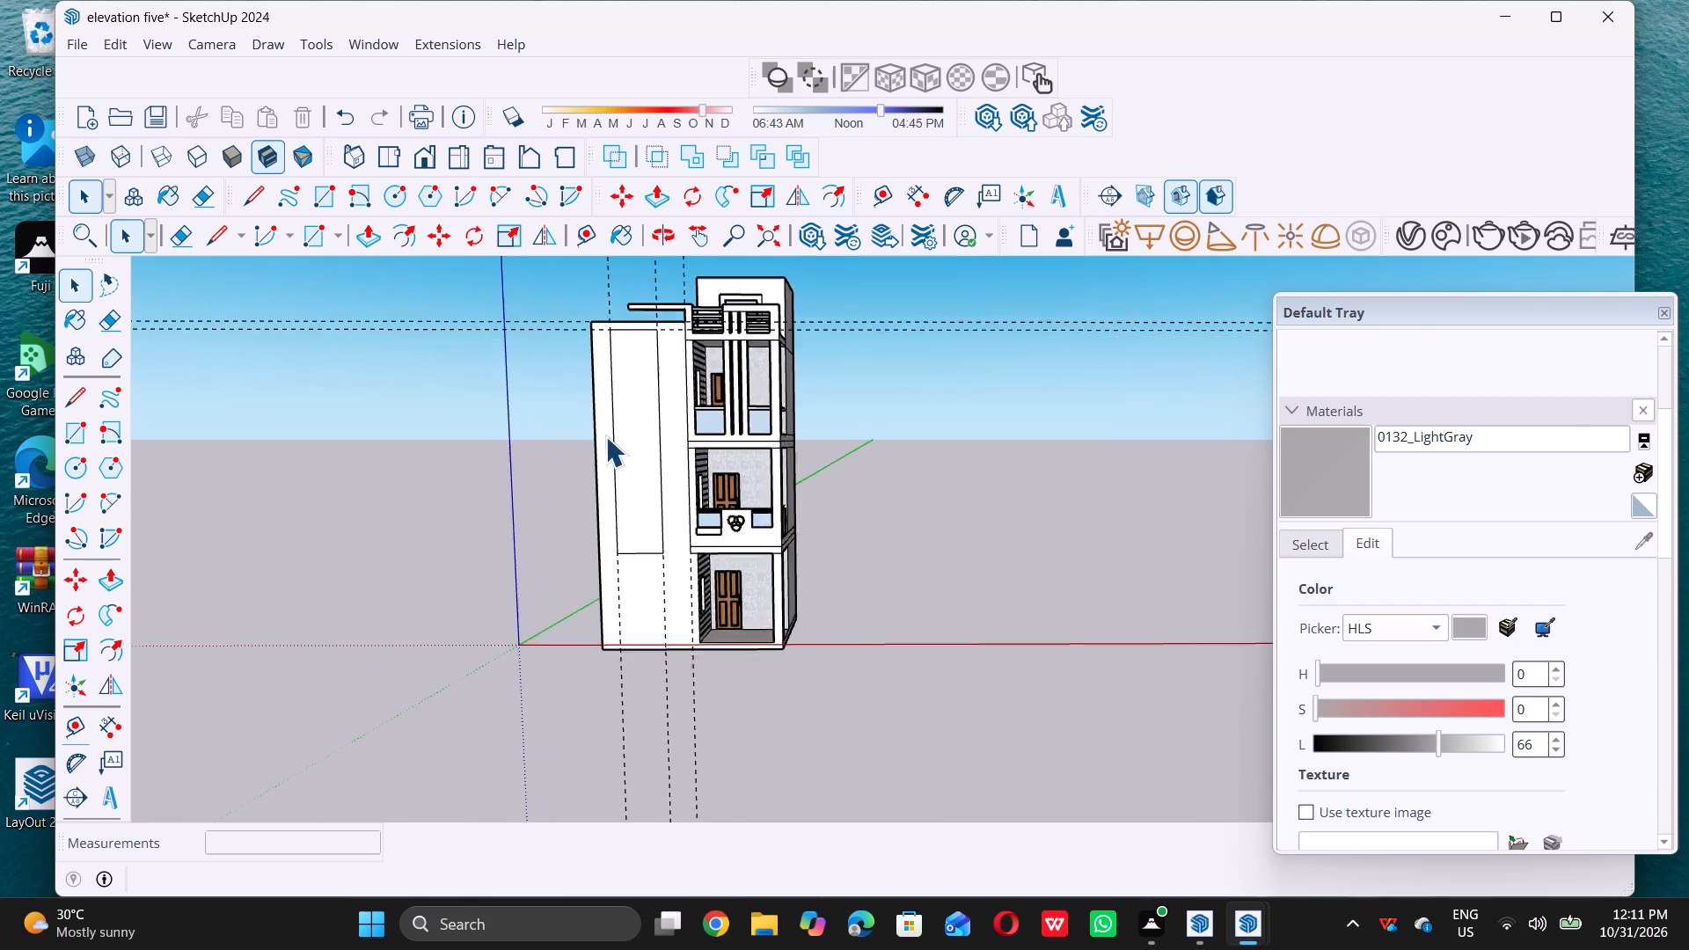
{"action": "scroll", "coordinate": [605, 436], "scroll_direction": "up", "scroll_amount": 1}
{"action": "middle_click_drag", "start_coordinate": [605, 435], "coordinate": [588, 436]}
{"action": "scroll", "coordinate": [585, 437], "scroll_direction": "up", "scroll_amount": 2}
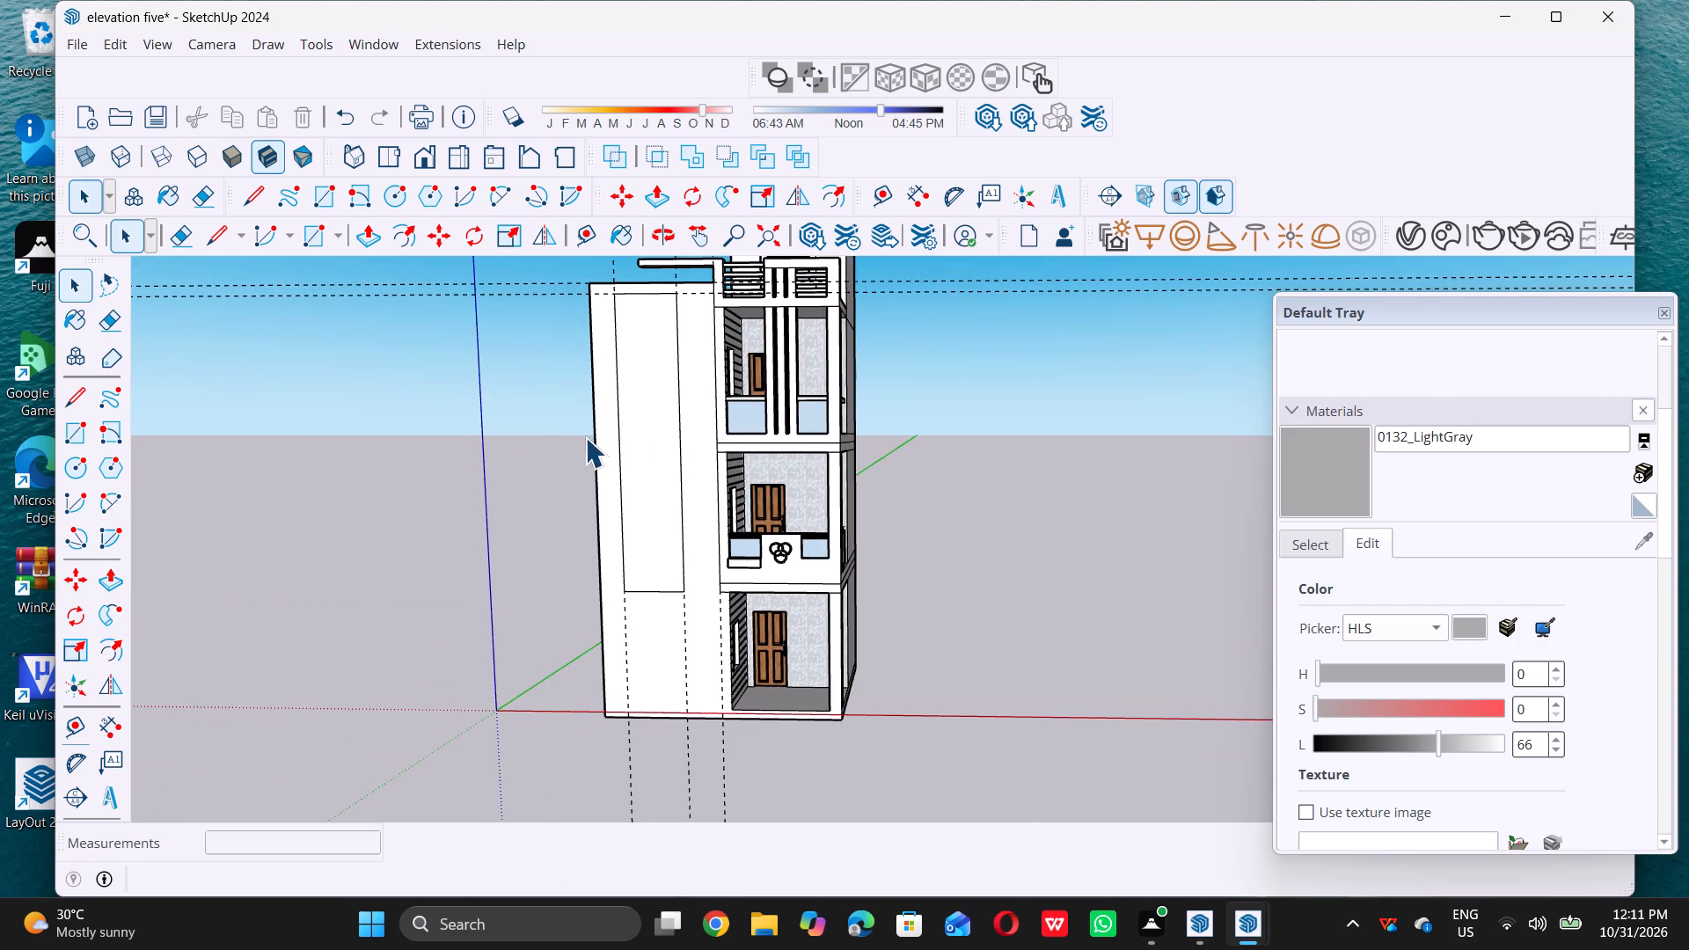
{"action": "scroll", "coordinate": [585, 437], "scroll_direction": "up", "scroll_amount": 4}
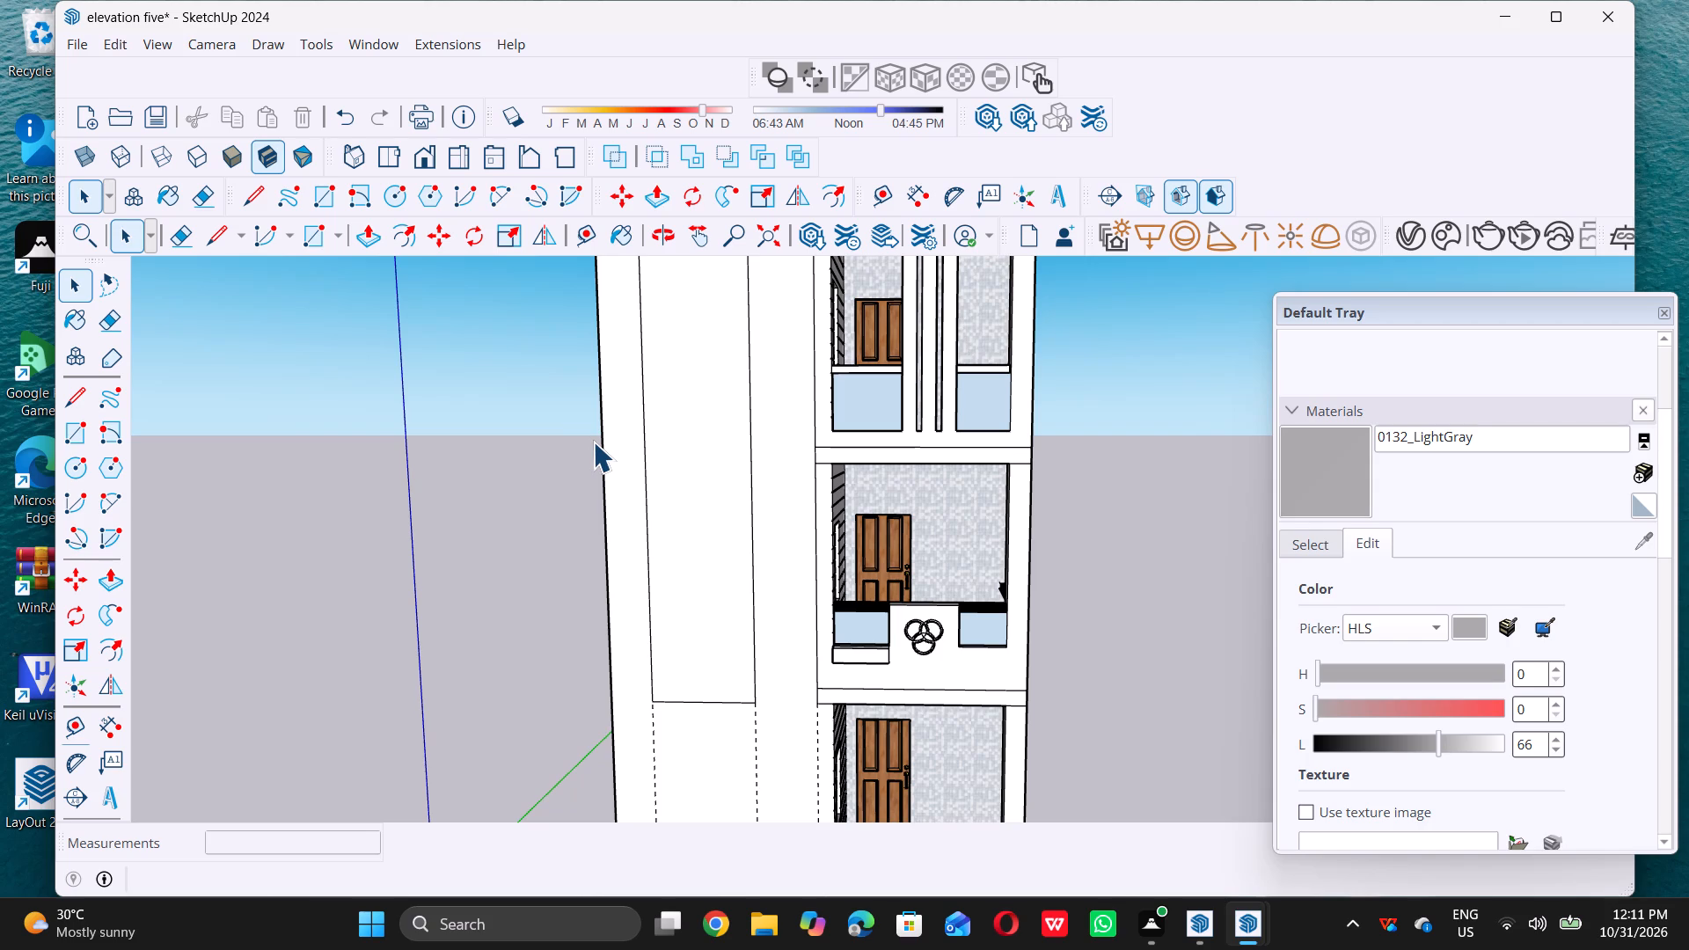
{"action": "middle_click_drag", "start_coordinate": [570, 437], "coordinate": [664, 466]}
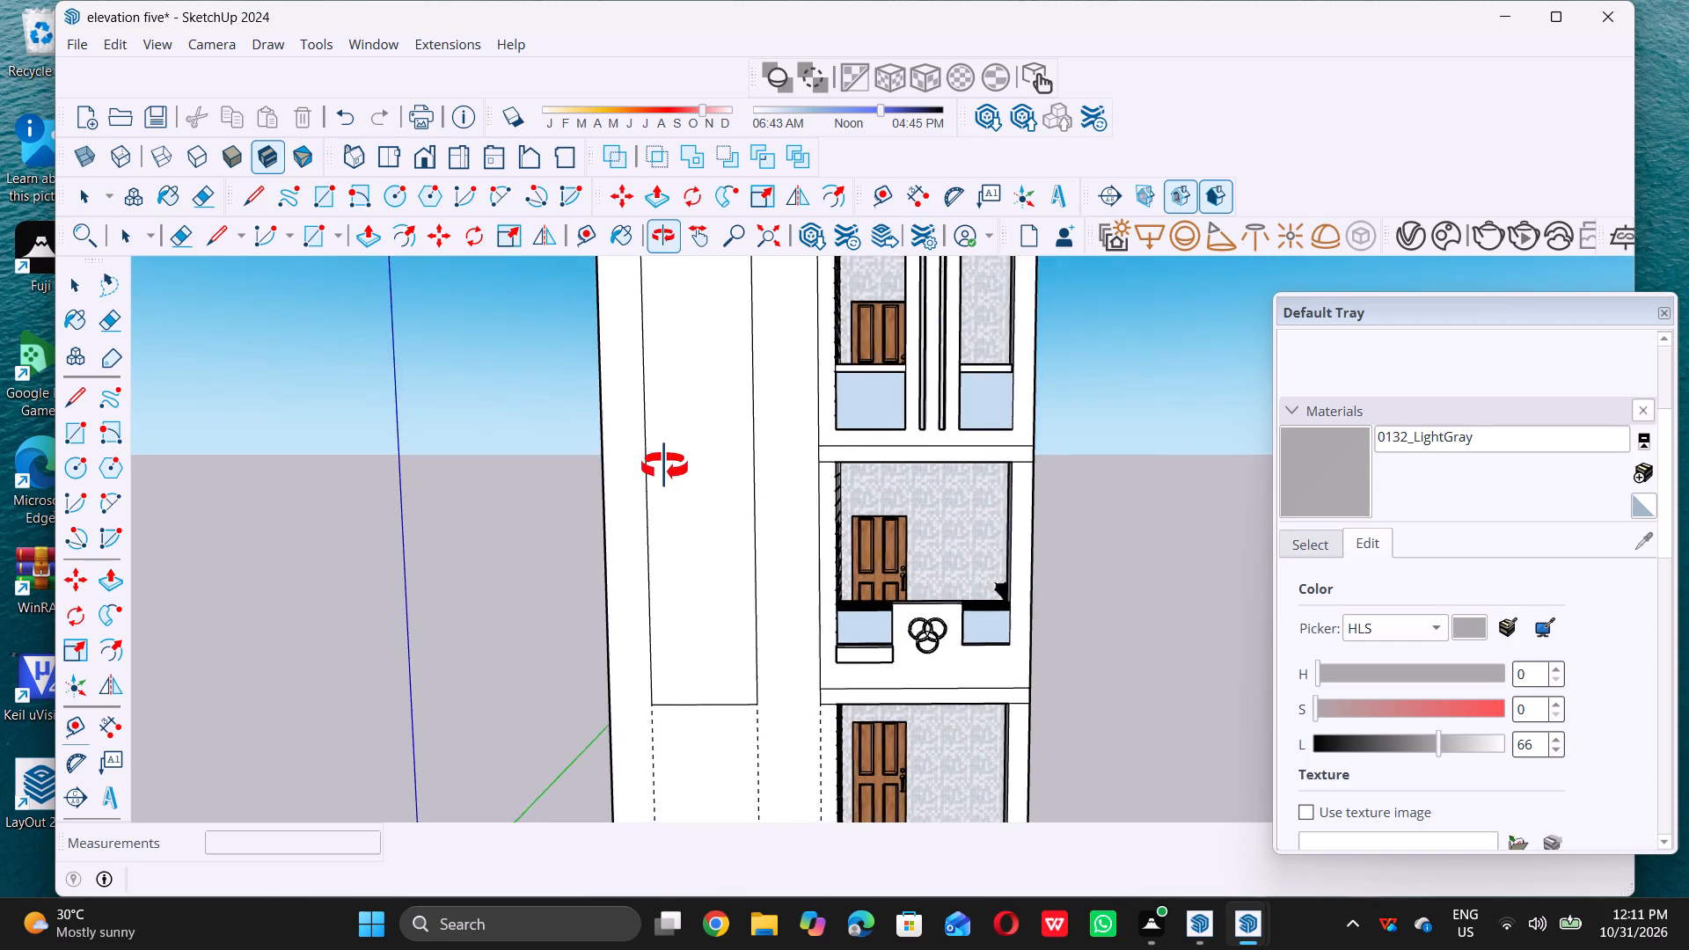
{"action": "middle_click_drag", "start_coordinate": [664, 466], "coordinate": [716, 451]}
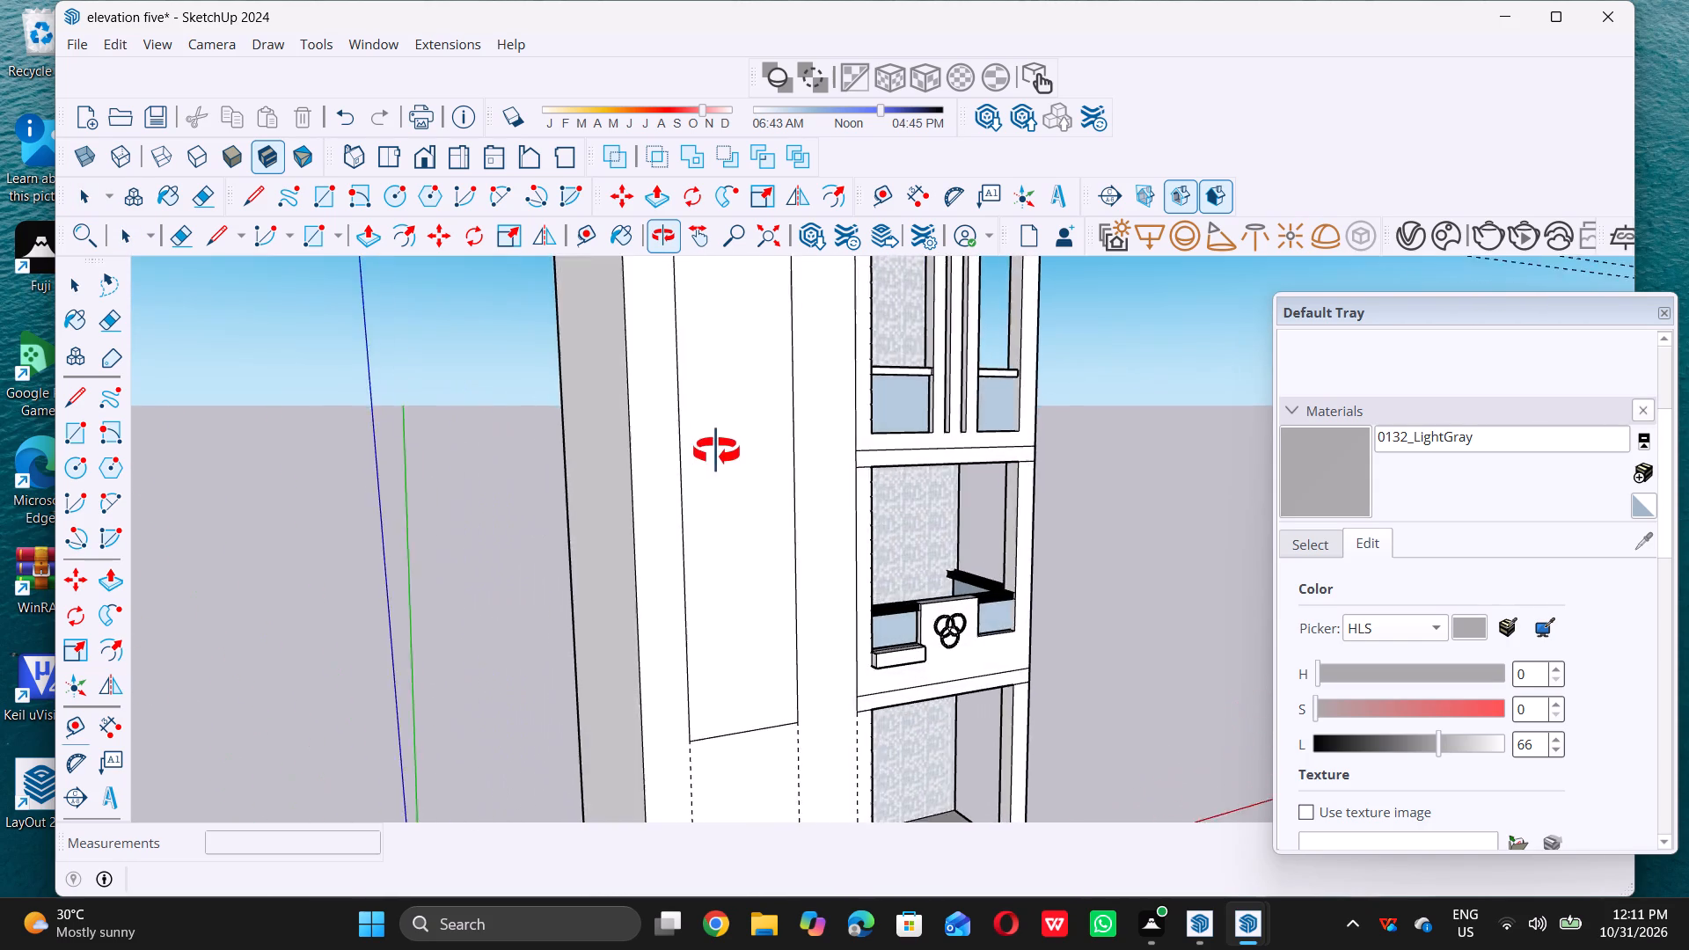
{"action": "middle_click_drag", "start_coordinate": [716, 451], "coordinate": [654, 449]}
{"action": "scroll", "coordinate": [658, 461], "scroll_direction": "down", "scroll_amount": 8}
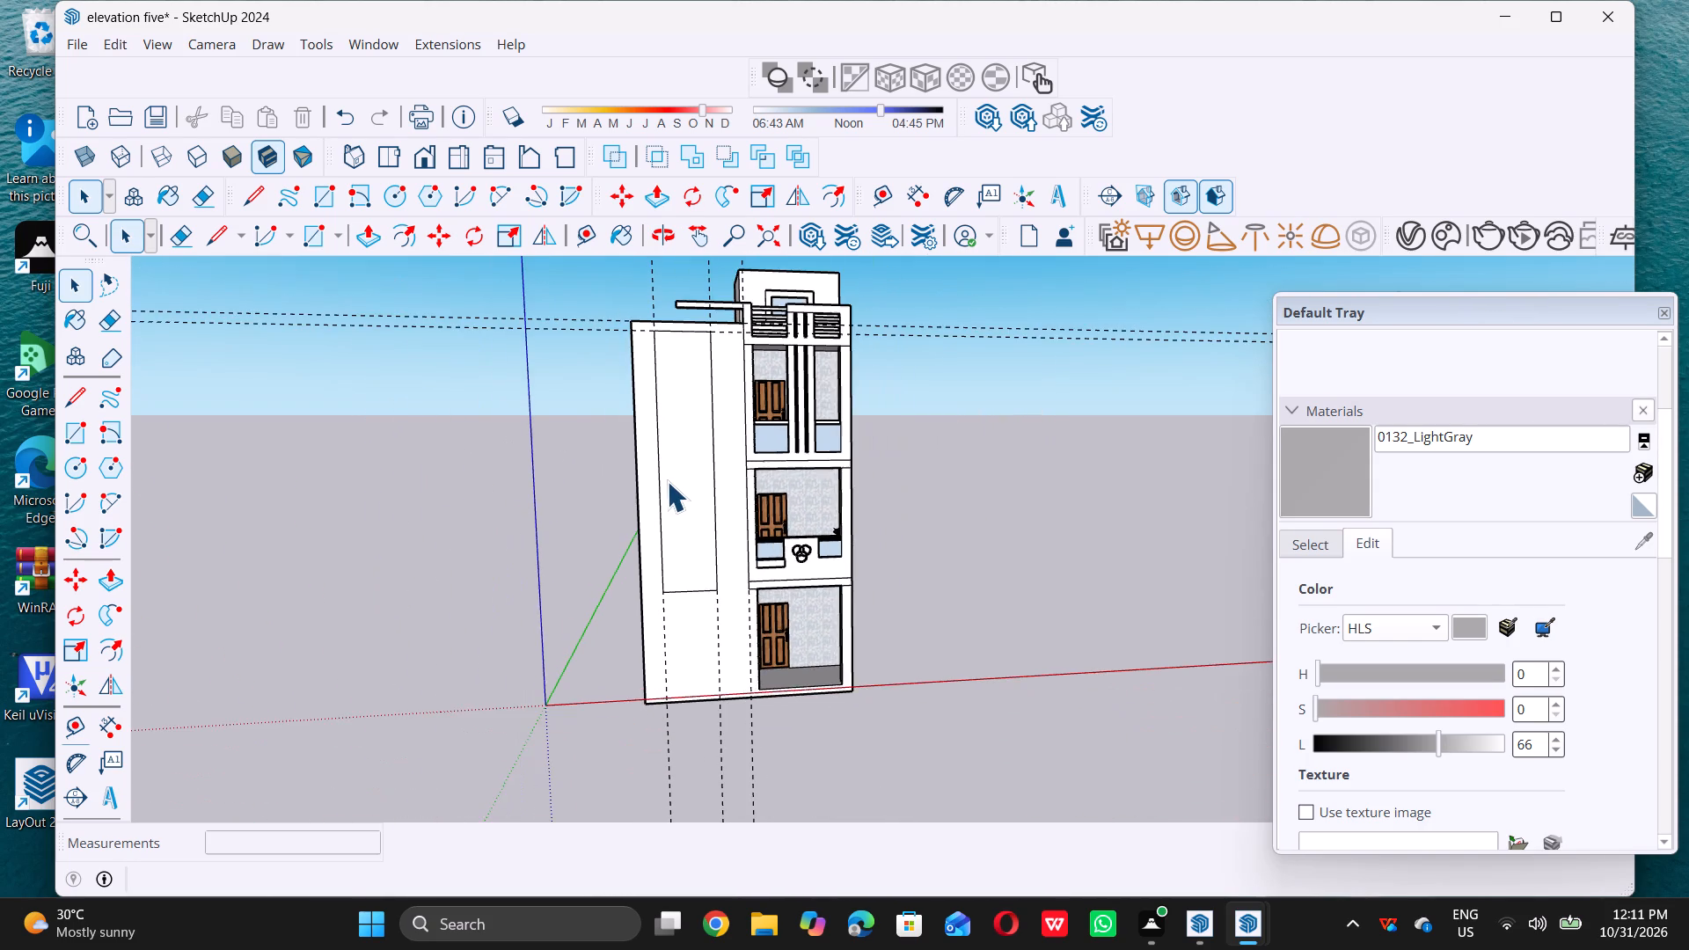
{"action": "scroll", "coordinate": [667, 481], "scroll_direction": "down", "scroll_amount": 1}
{"action": "middle_click_drag", "start_coordinate": [667, 481], "coordinate": [626, 456]}
{"action": "middle_click", "coordinate": [626, 456]}
{"action": "middle_click_drag", "start_coordinate": [629, 447], "coordinate": [609, 444]}
{"action": "middle_click", "coordinate": [609, 444]}
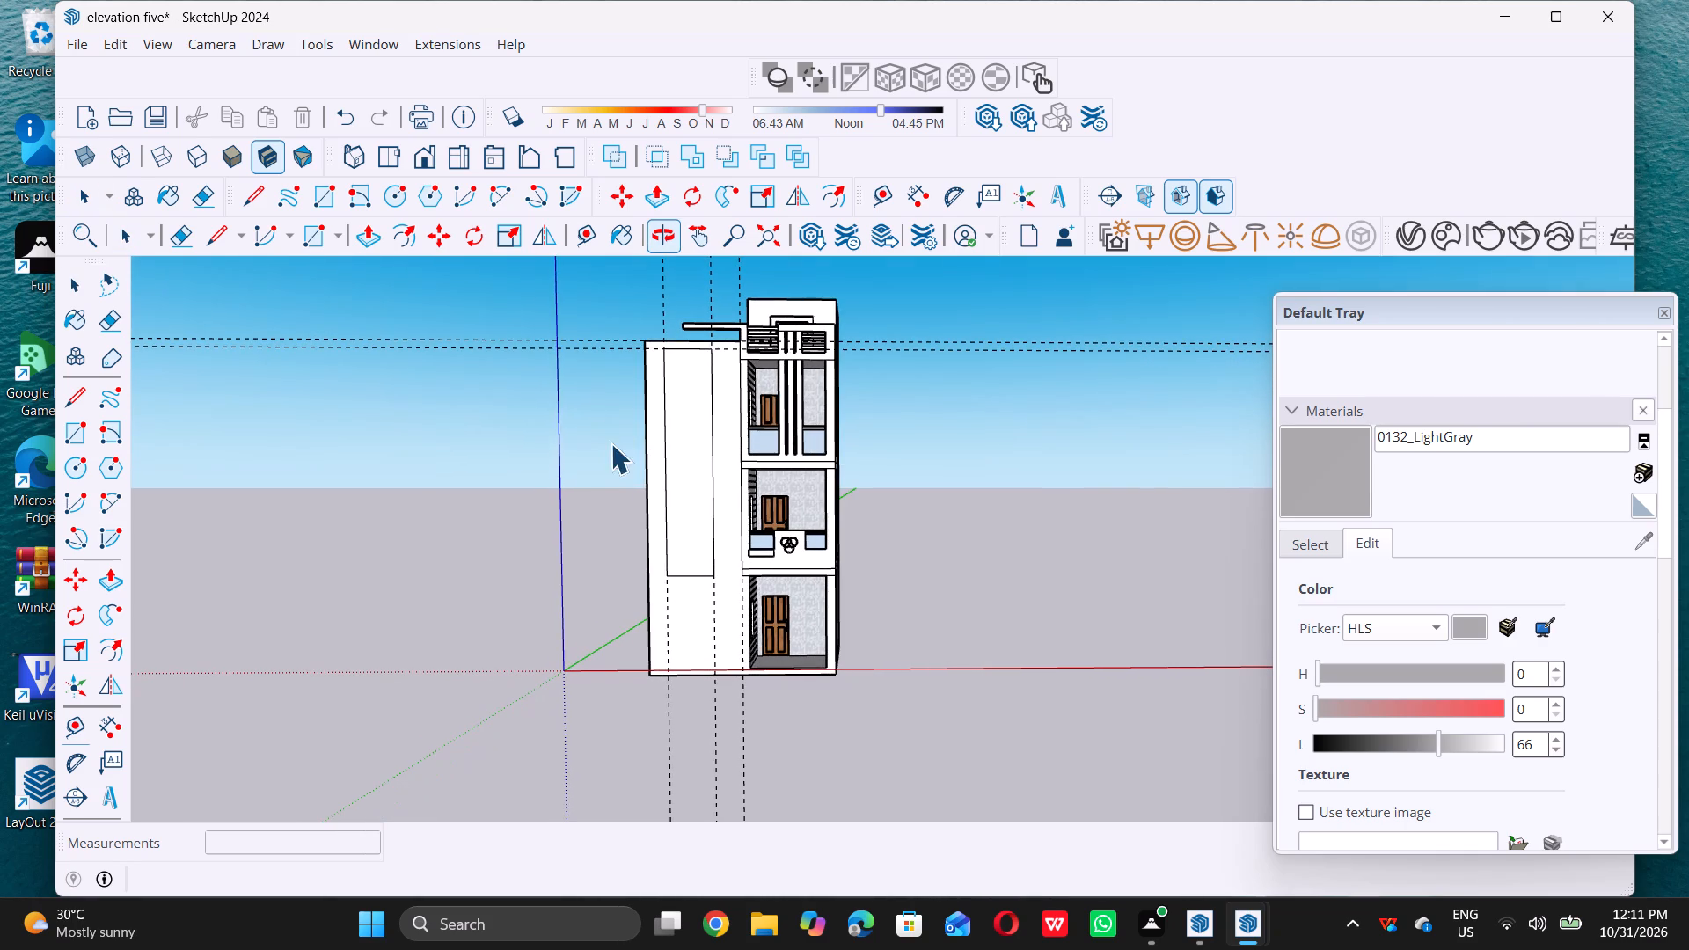
{"action": "scroll", "coordinate": [662, 416], "scroll_direction": "up", "scroll_amount": 3}
{"action": "middle_click_drag", "start_coordinate": [652, 426], "coordinate": [628, 427]}
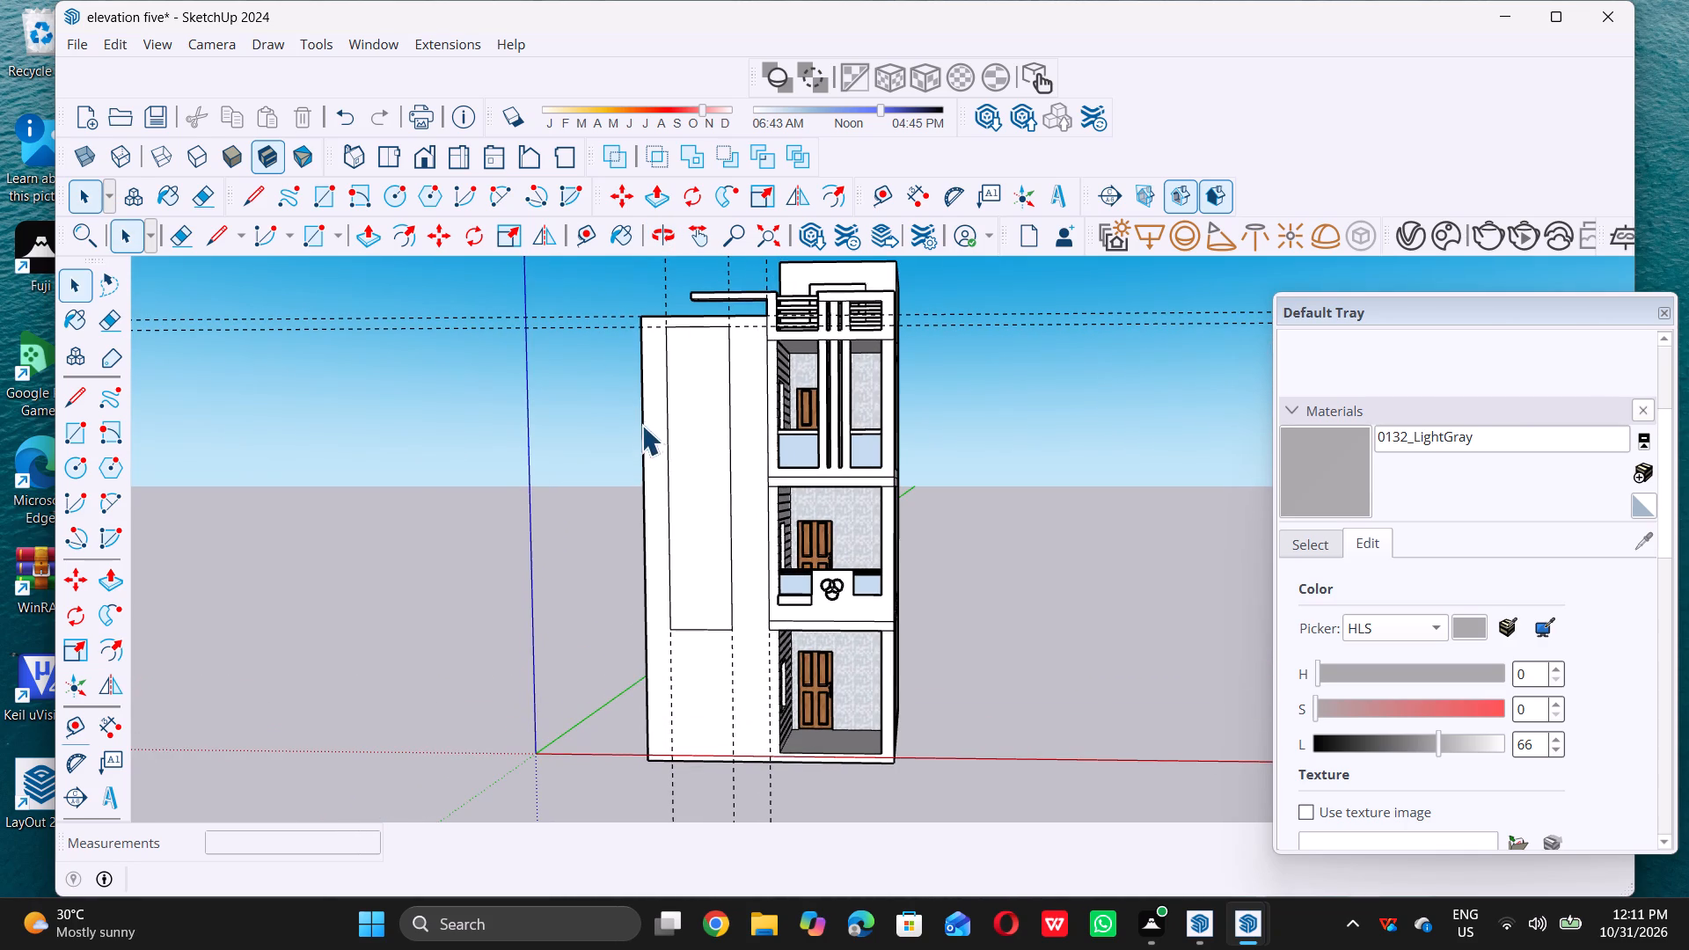
Delete all guide lines from the model.
{"action": "left_click", "coordinate": [118, 46]}
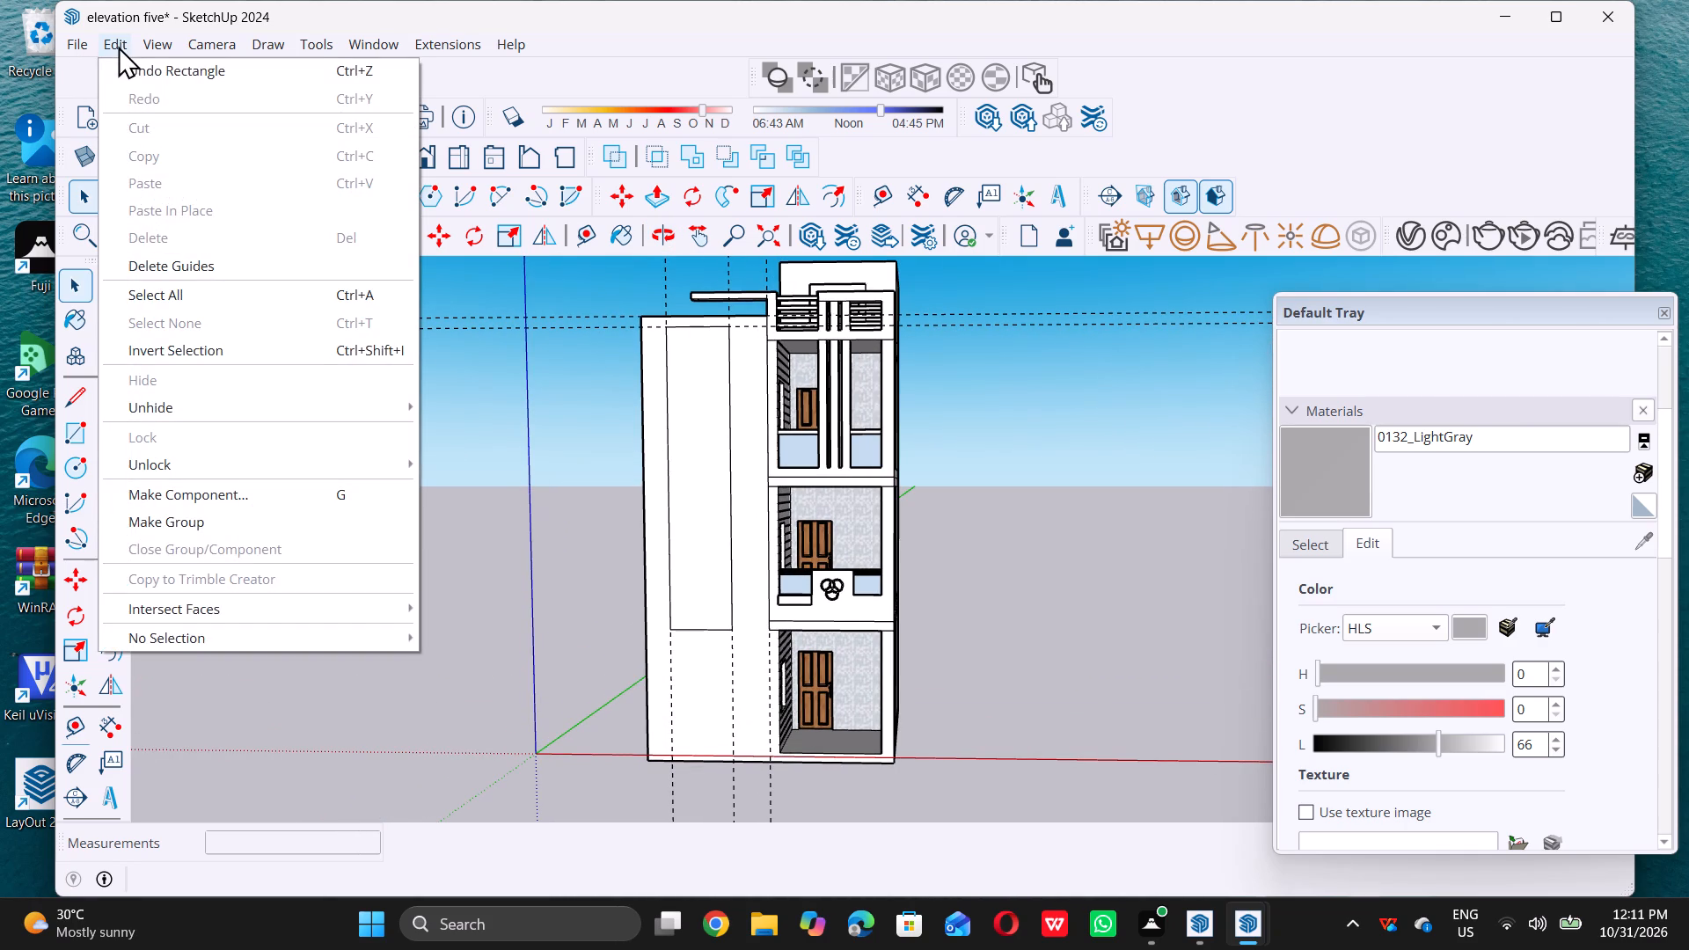
{"action": "left_click", "coordinate": [192, 258]}
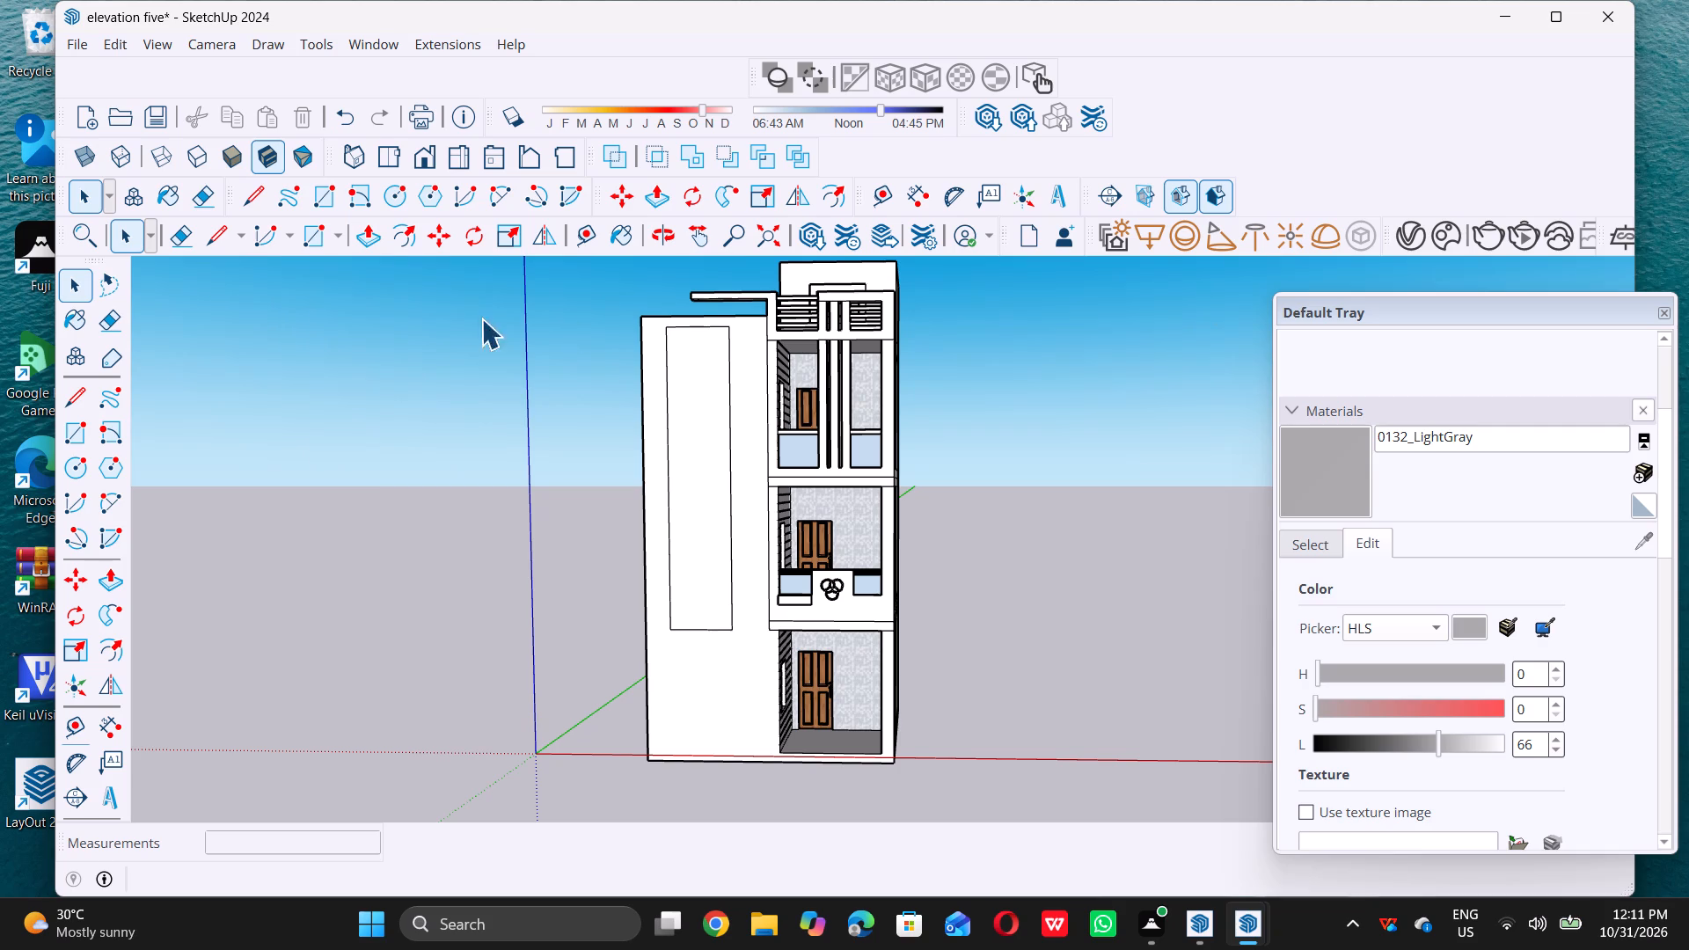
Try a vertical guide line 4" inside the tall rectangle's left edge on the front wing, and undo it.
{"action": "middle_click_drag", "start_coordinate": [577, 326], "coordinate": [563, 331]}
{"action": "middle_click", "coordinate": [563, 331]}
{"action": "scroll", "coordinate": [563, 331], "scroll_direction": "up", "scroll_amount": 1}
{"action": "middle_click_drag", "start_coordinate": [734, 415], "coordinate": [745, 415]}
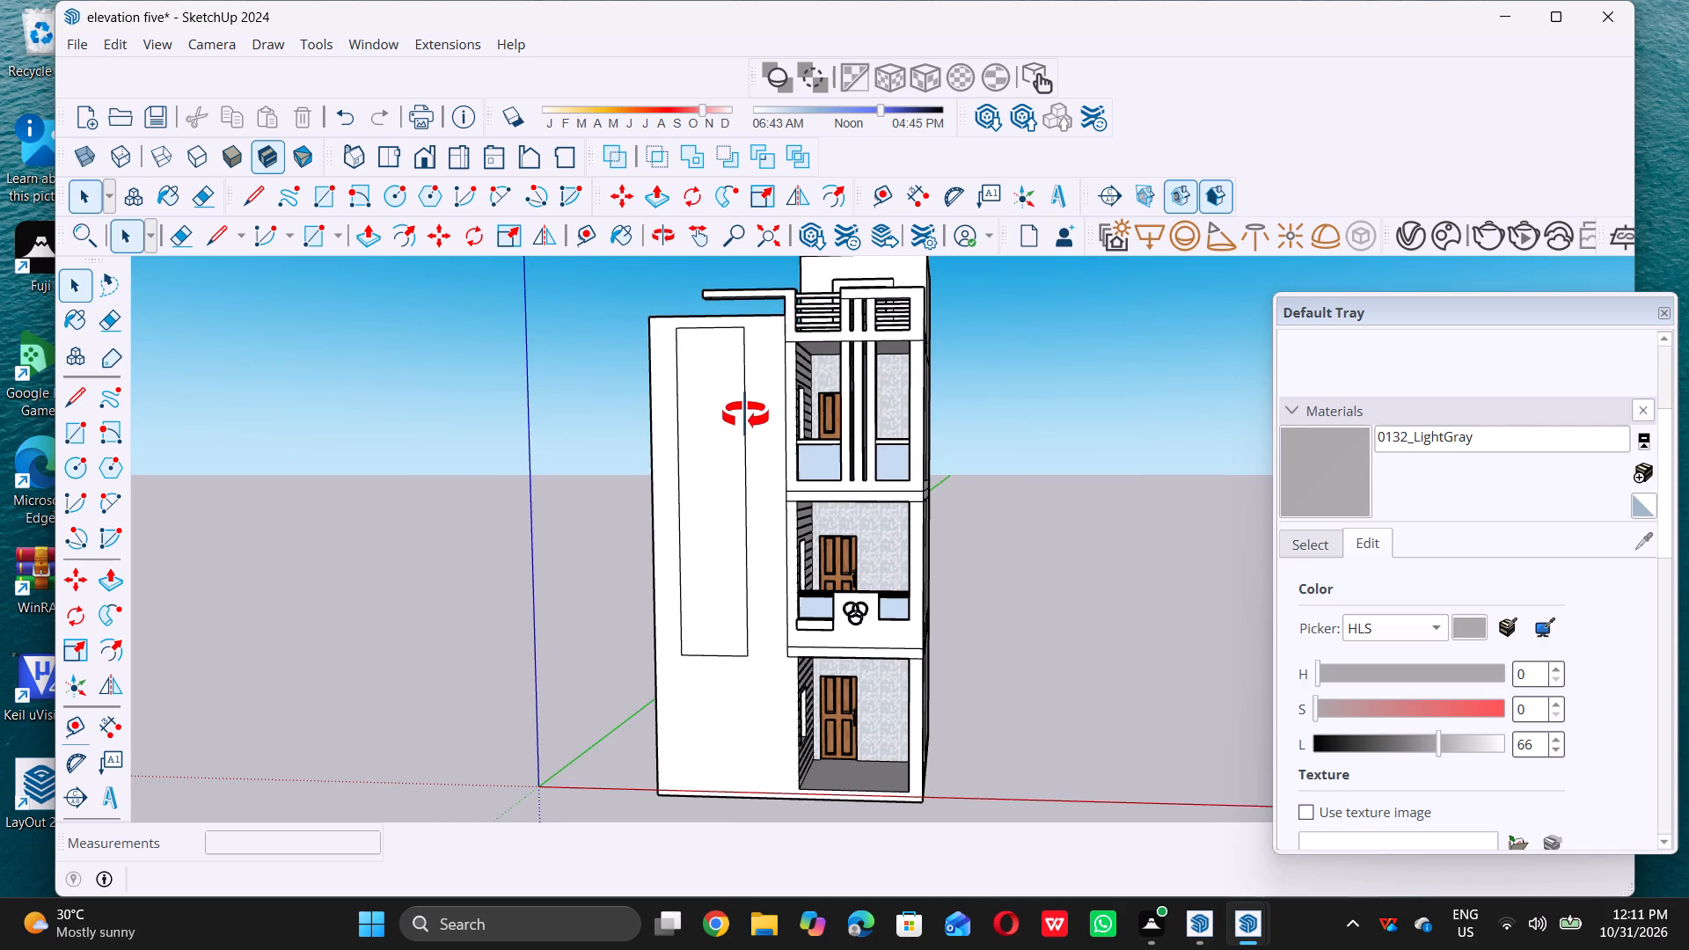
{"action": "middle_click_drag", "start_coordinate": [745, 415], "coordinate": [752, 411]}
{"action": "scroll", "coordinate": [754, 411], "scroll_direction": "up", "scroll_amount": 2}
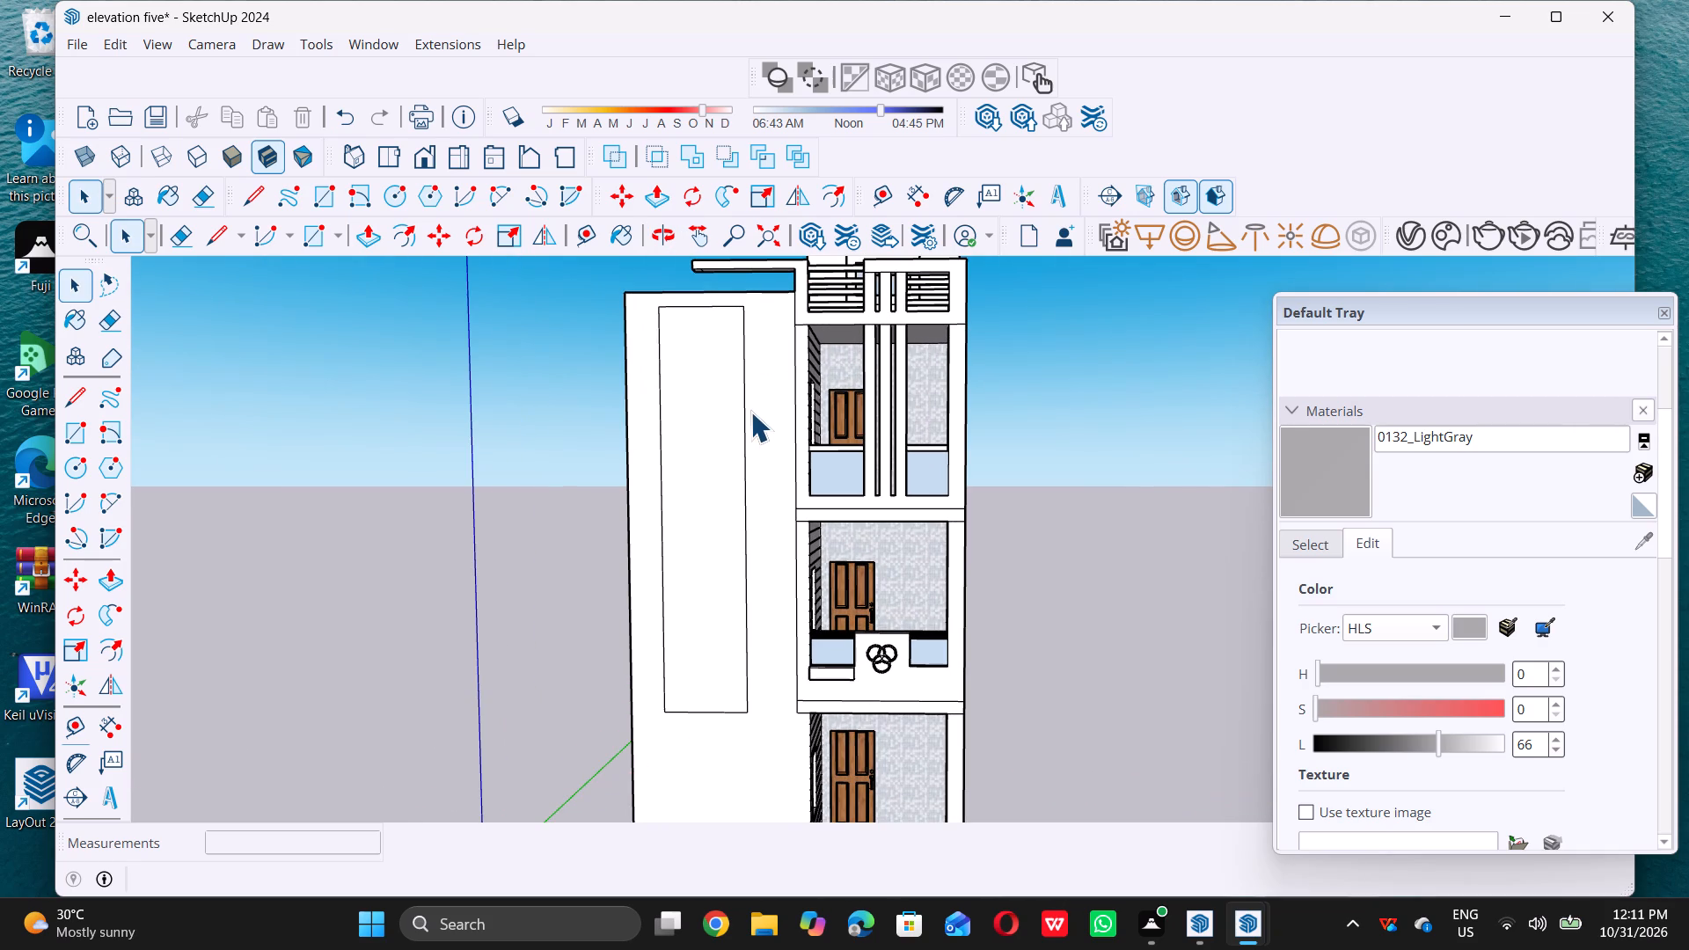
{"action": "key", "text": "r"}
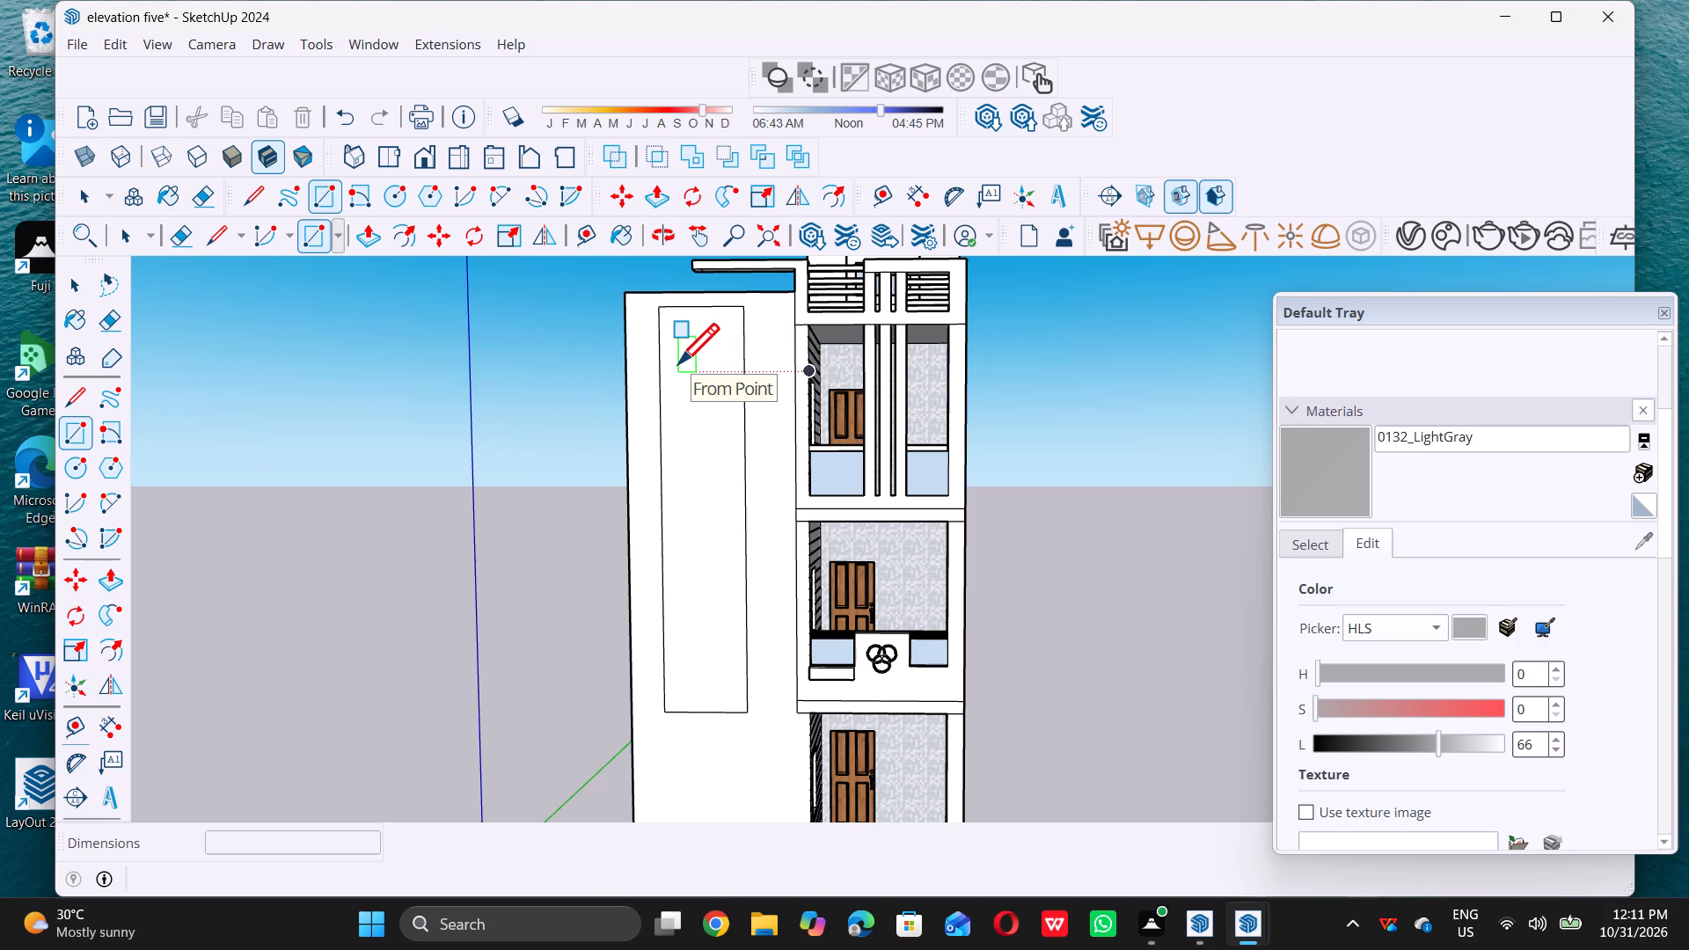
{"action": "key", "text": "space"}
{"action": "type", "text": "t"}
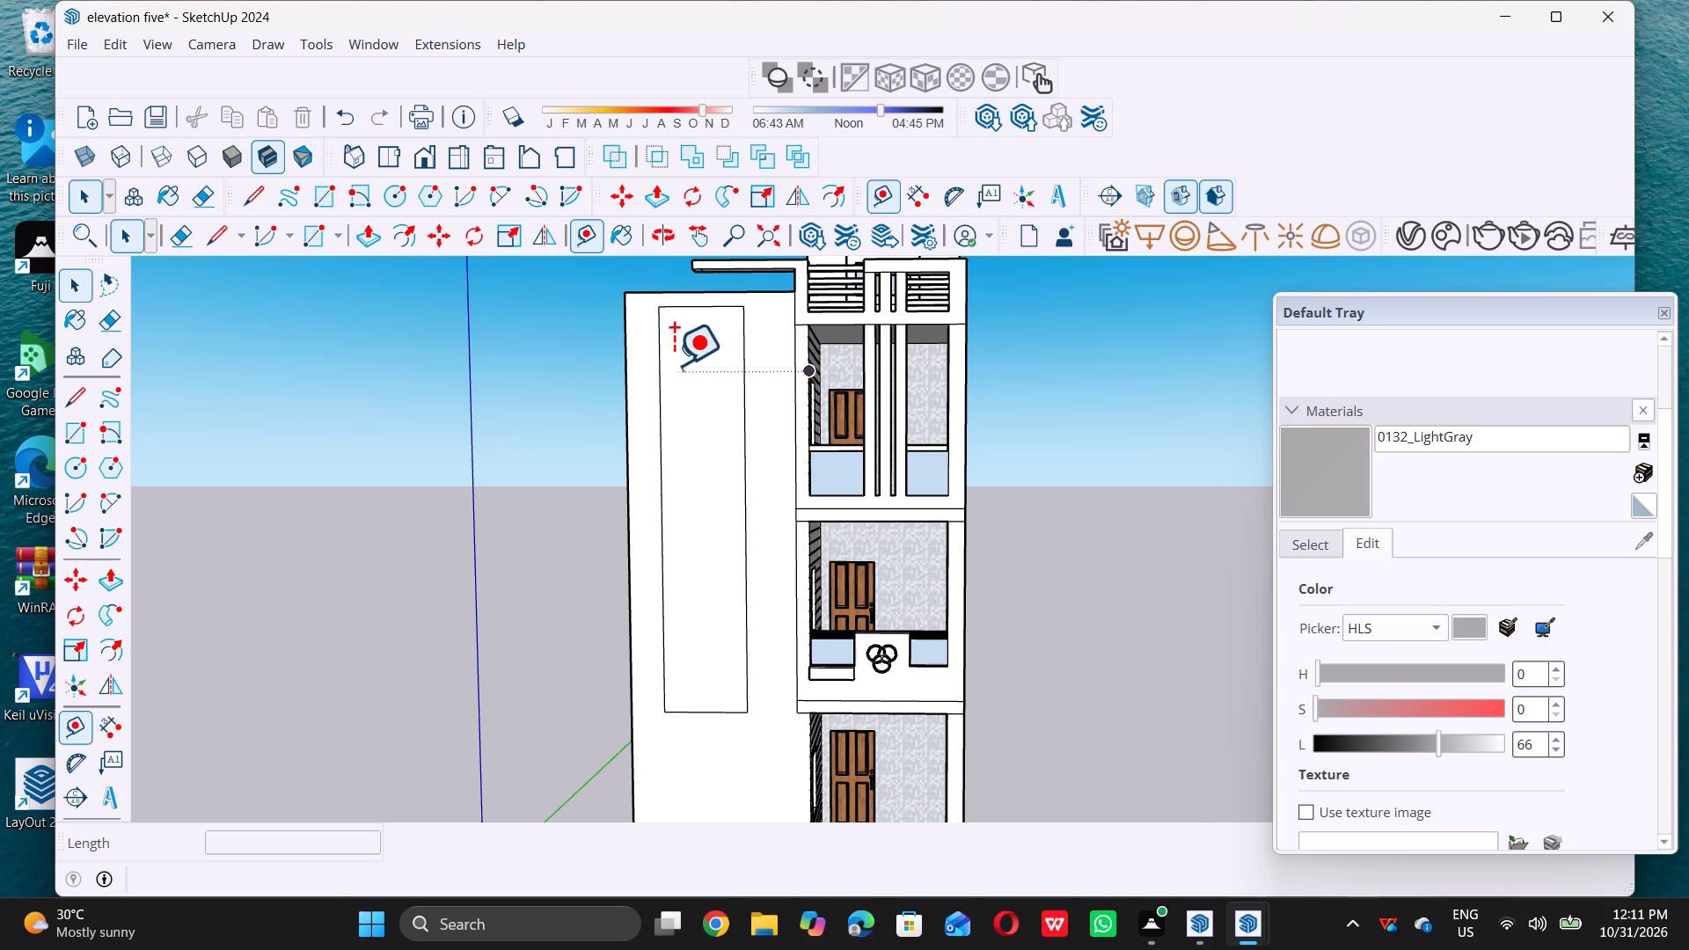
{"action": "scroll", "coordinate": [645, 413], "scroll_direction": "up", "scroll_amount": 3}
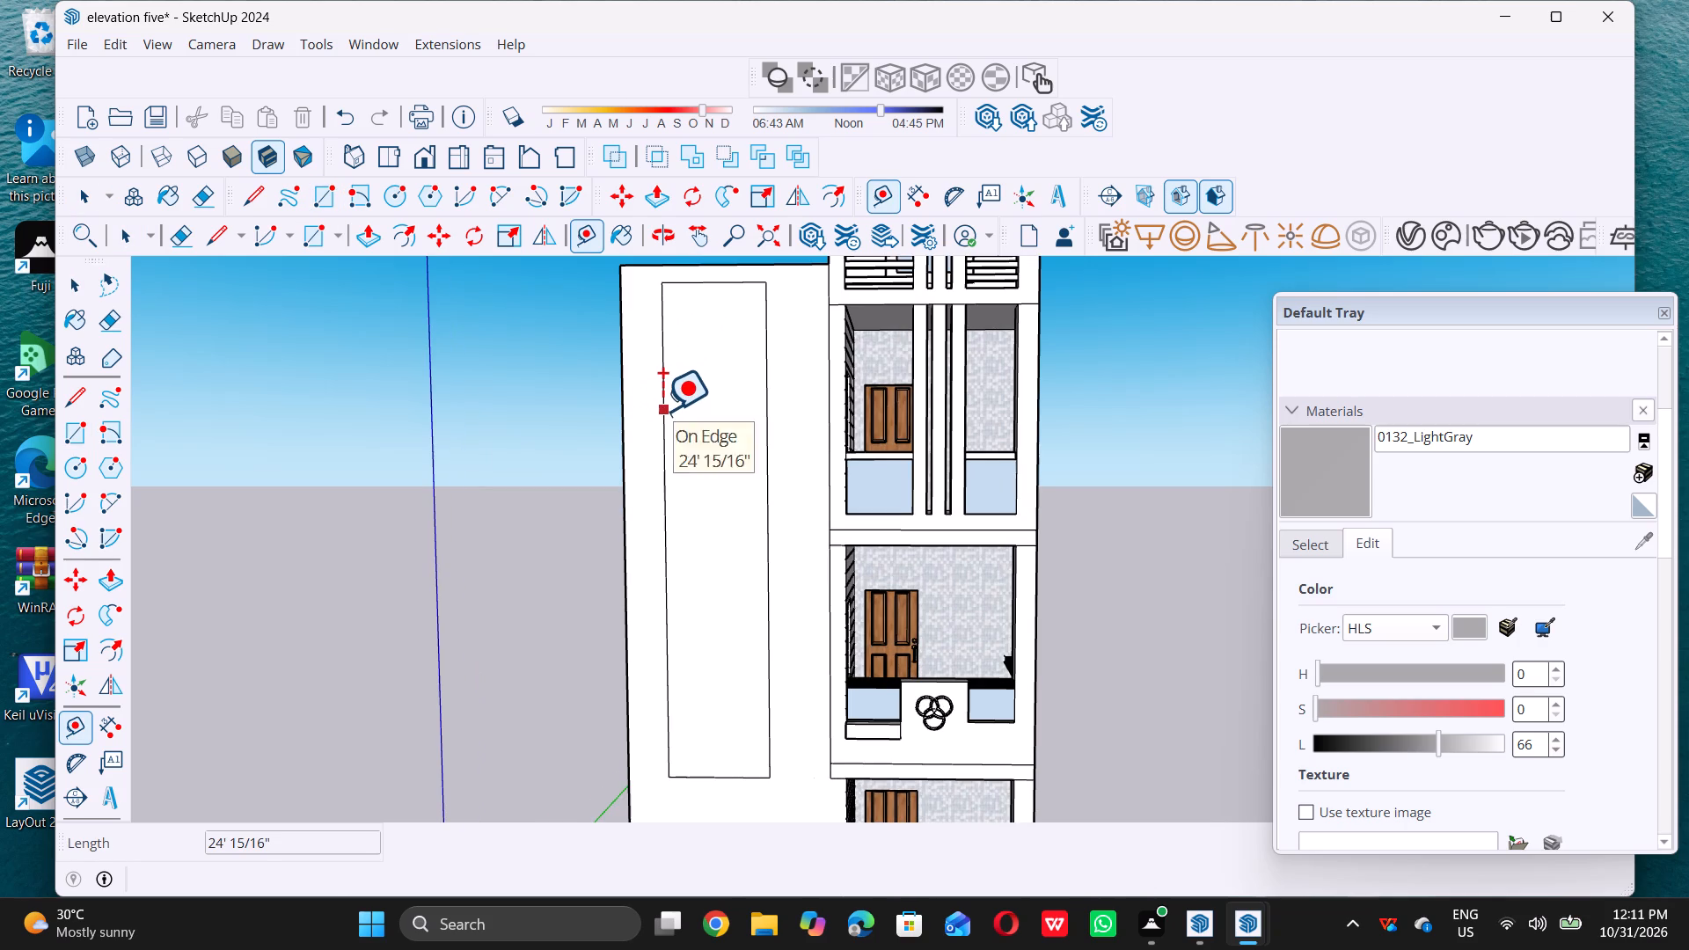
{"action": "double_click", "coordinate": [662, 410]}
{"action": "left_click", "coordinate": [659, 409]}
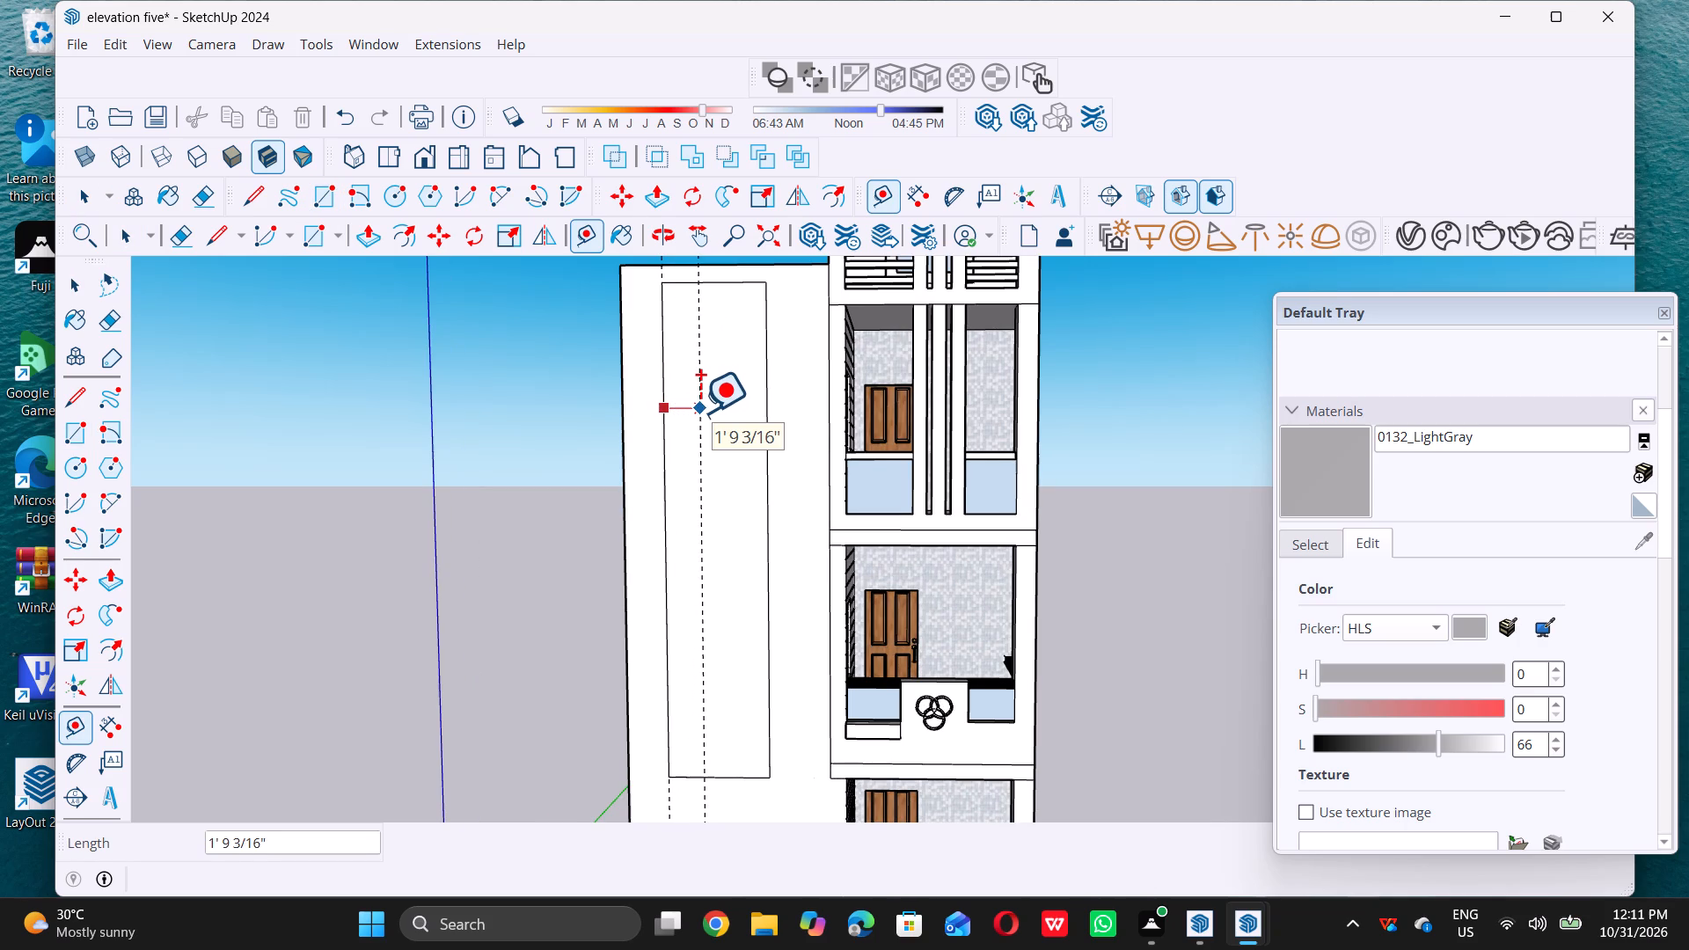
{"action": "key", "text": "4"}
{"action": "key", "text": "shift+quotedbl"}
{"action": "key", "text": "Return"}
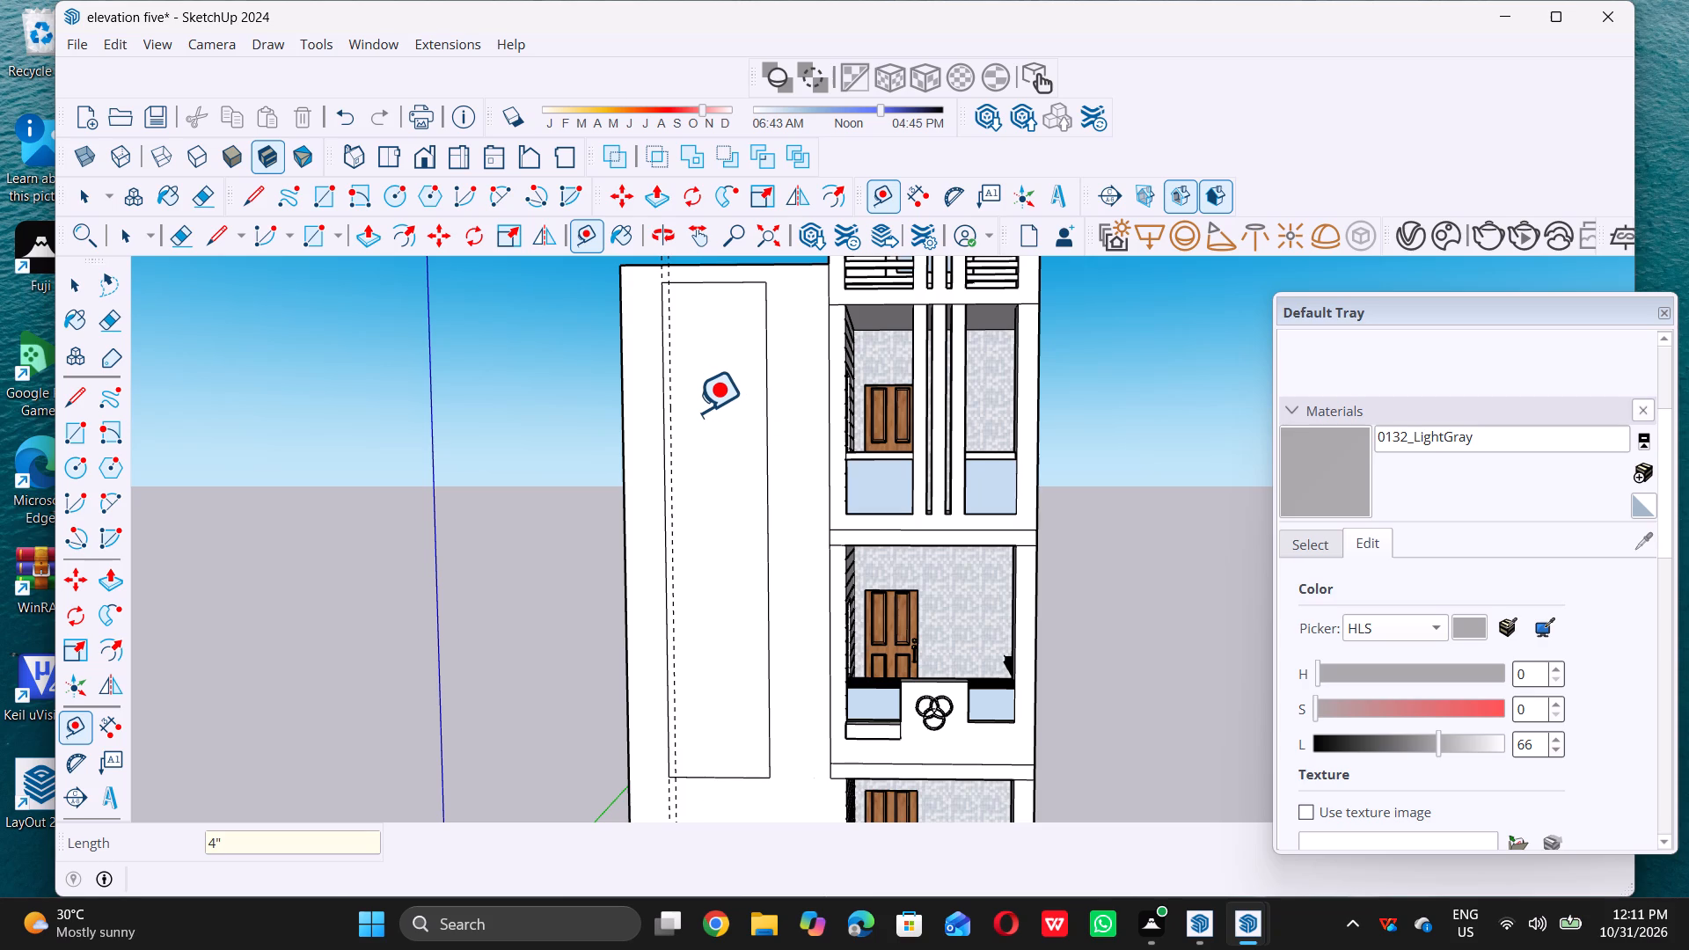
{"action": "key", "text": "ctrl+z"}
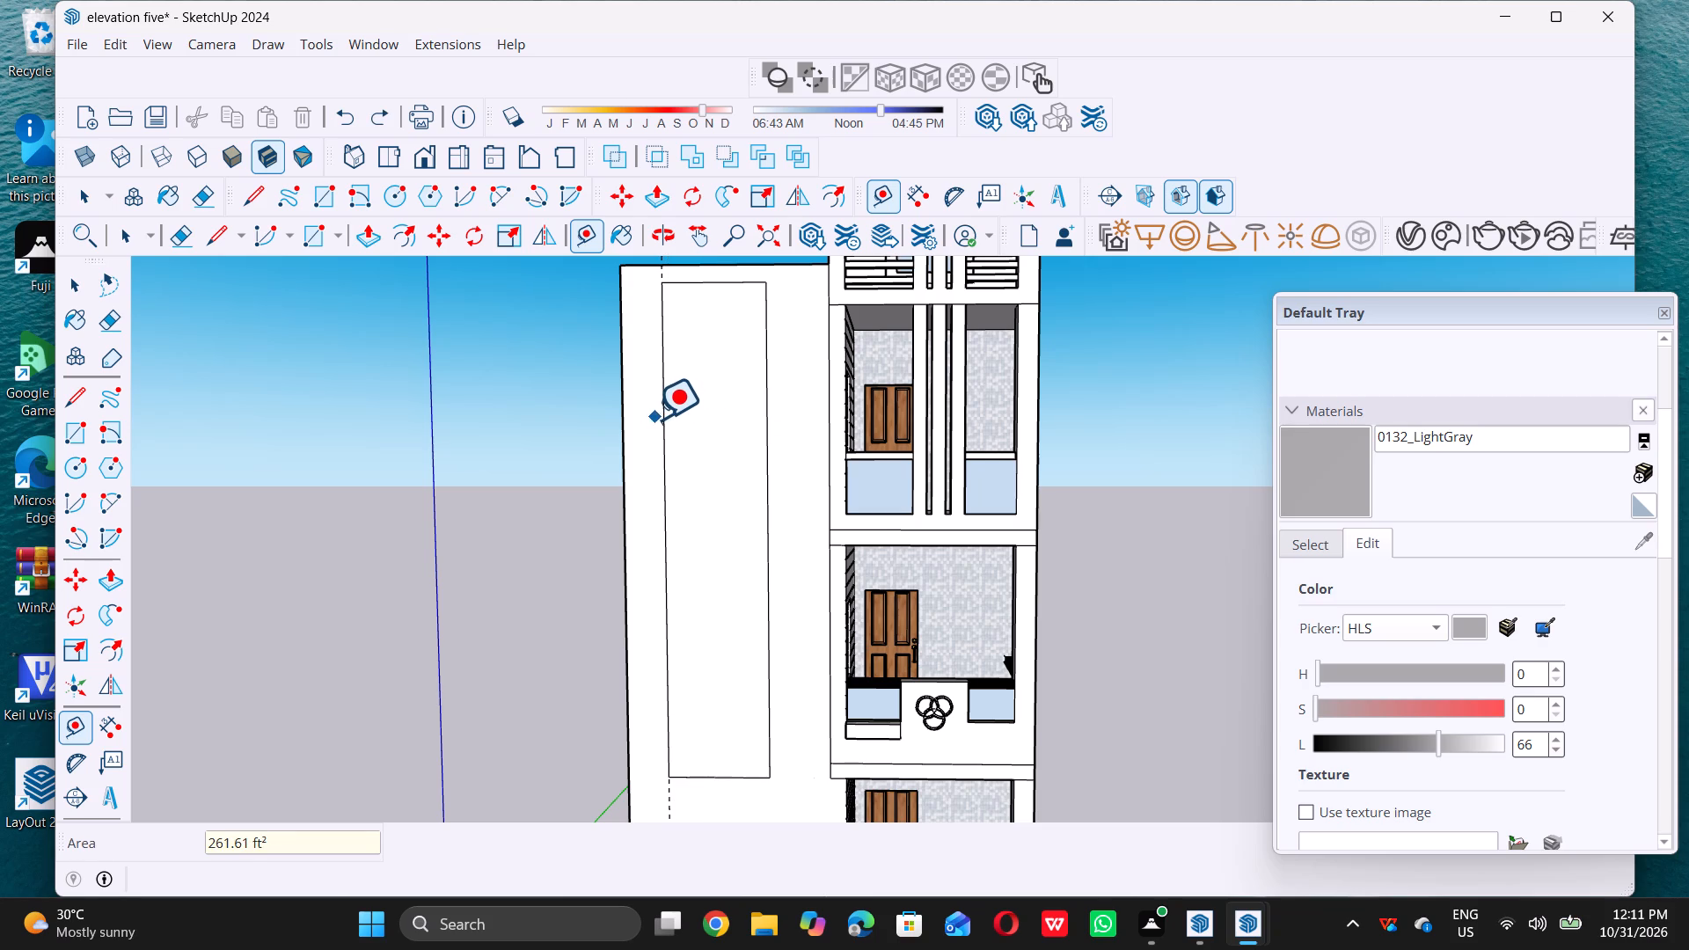
Place a vertical guide line 9" inside the tall rectangle's left edge.
{"action": "left_click", "coordinate": [662, 419]}
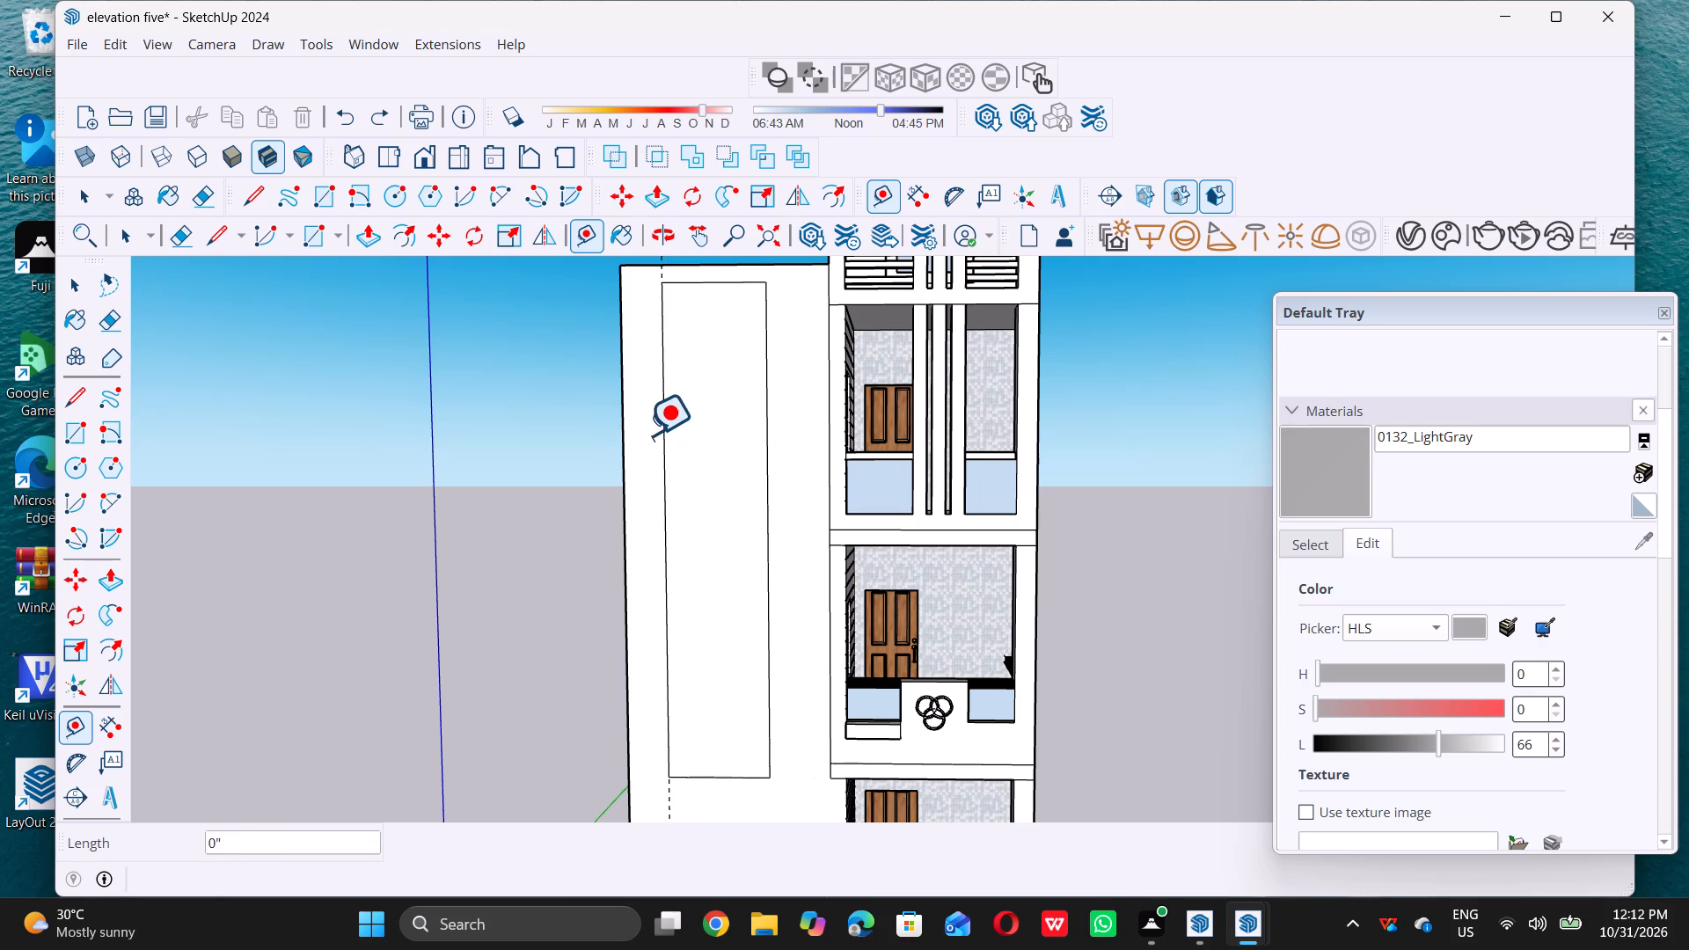
{"action": "triple_click", "coordinate": [668, 442]}
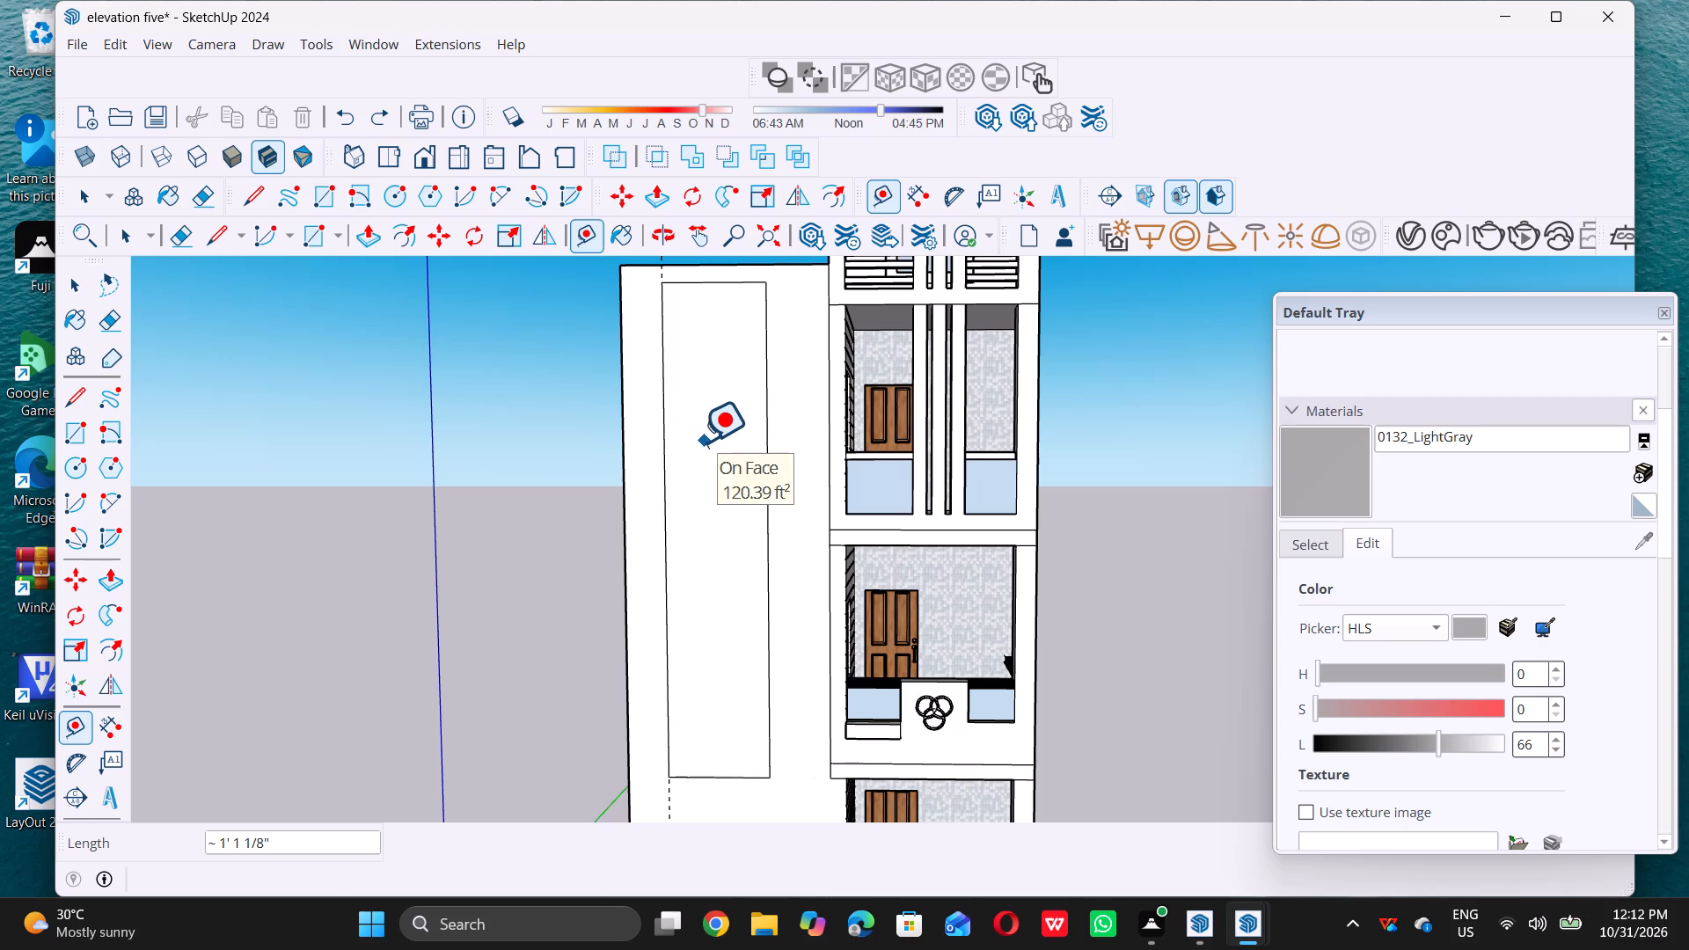
{"action": "key", "text": "space"}
{"action": "key", "text": "t"}
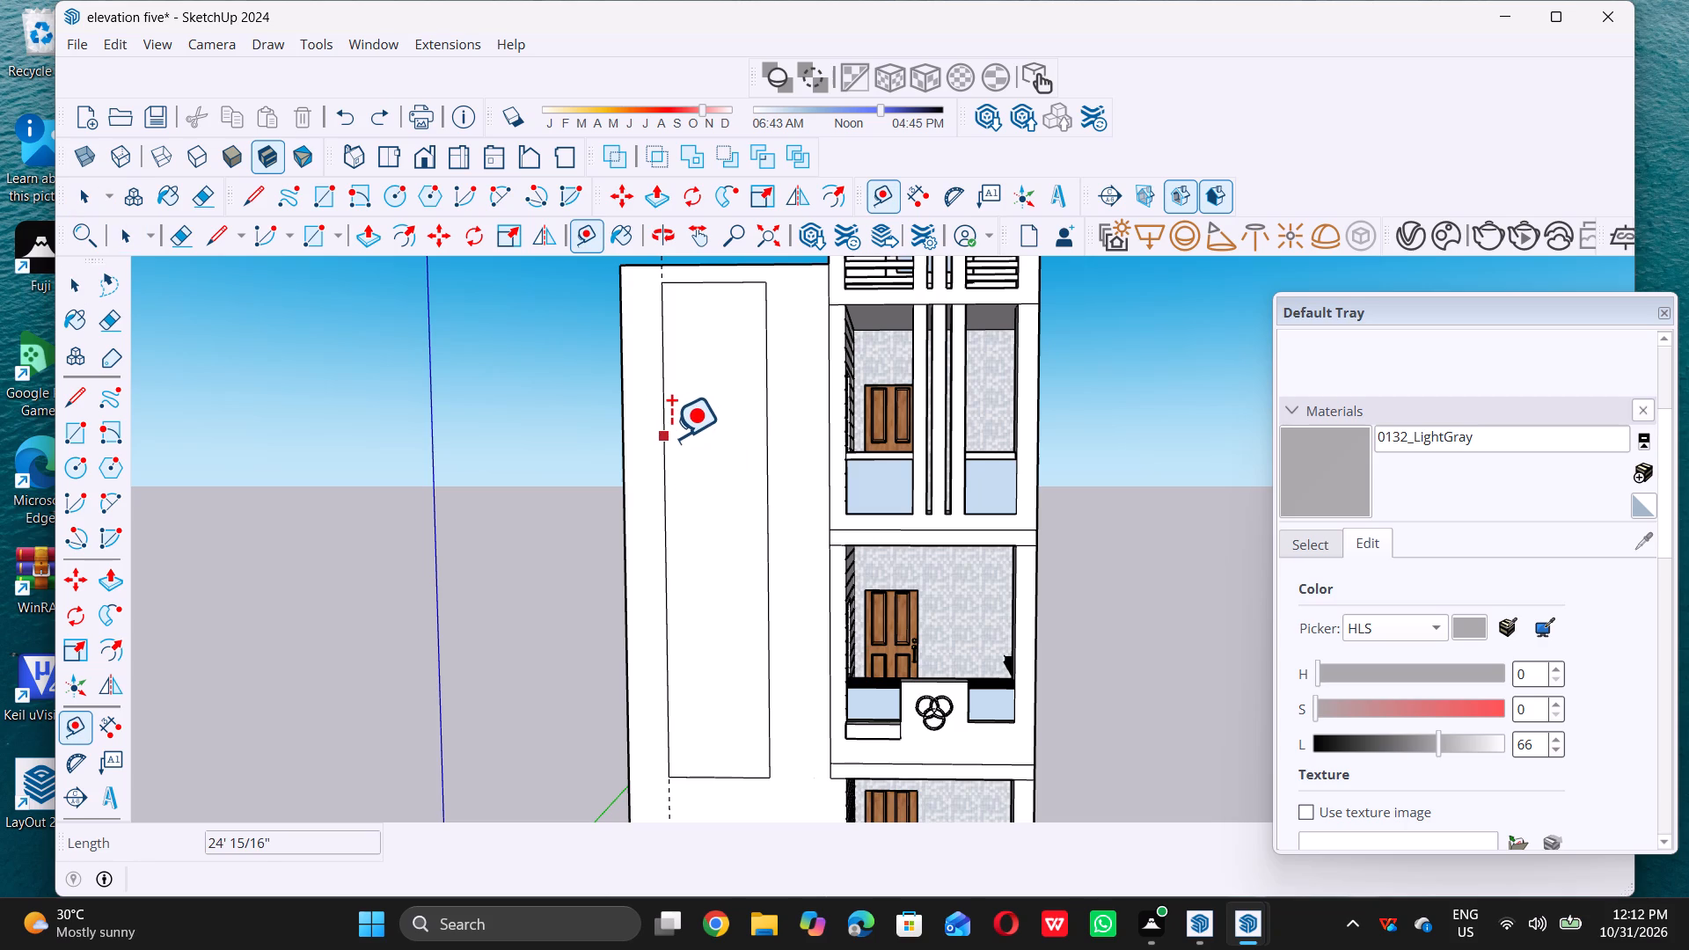
{"action": "left_click", "coordinate": [671, 437]}
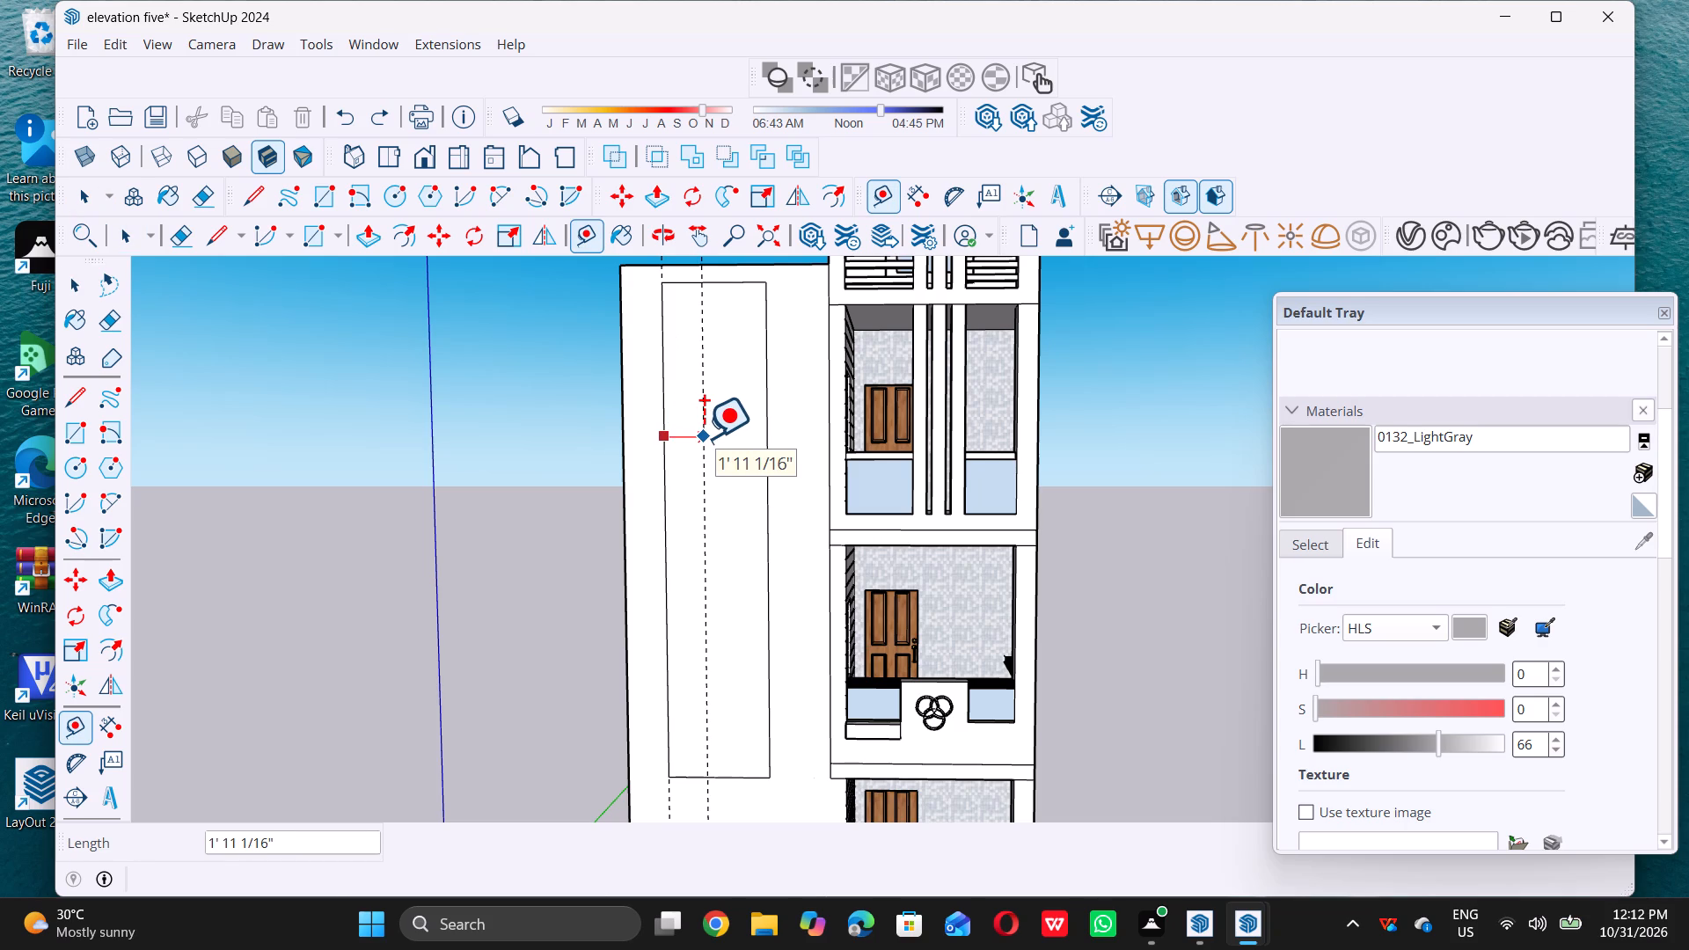
{"action": "key", "text": "9"}
{"action": "key", "text": "shift+quotedbl"}
{"action": "key", "text": "Return"}
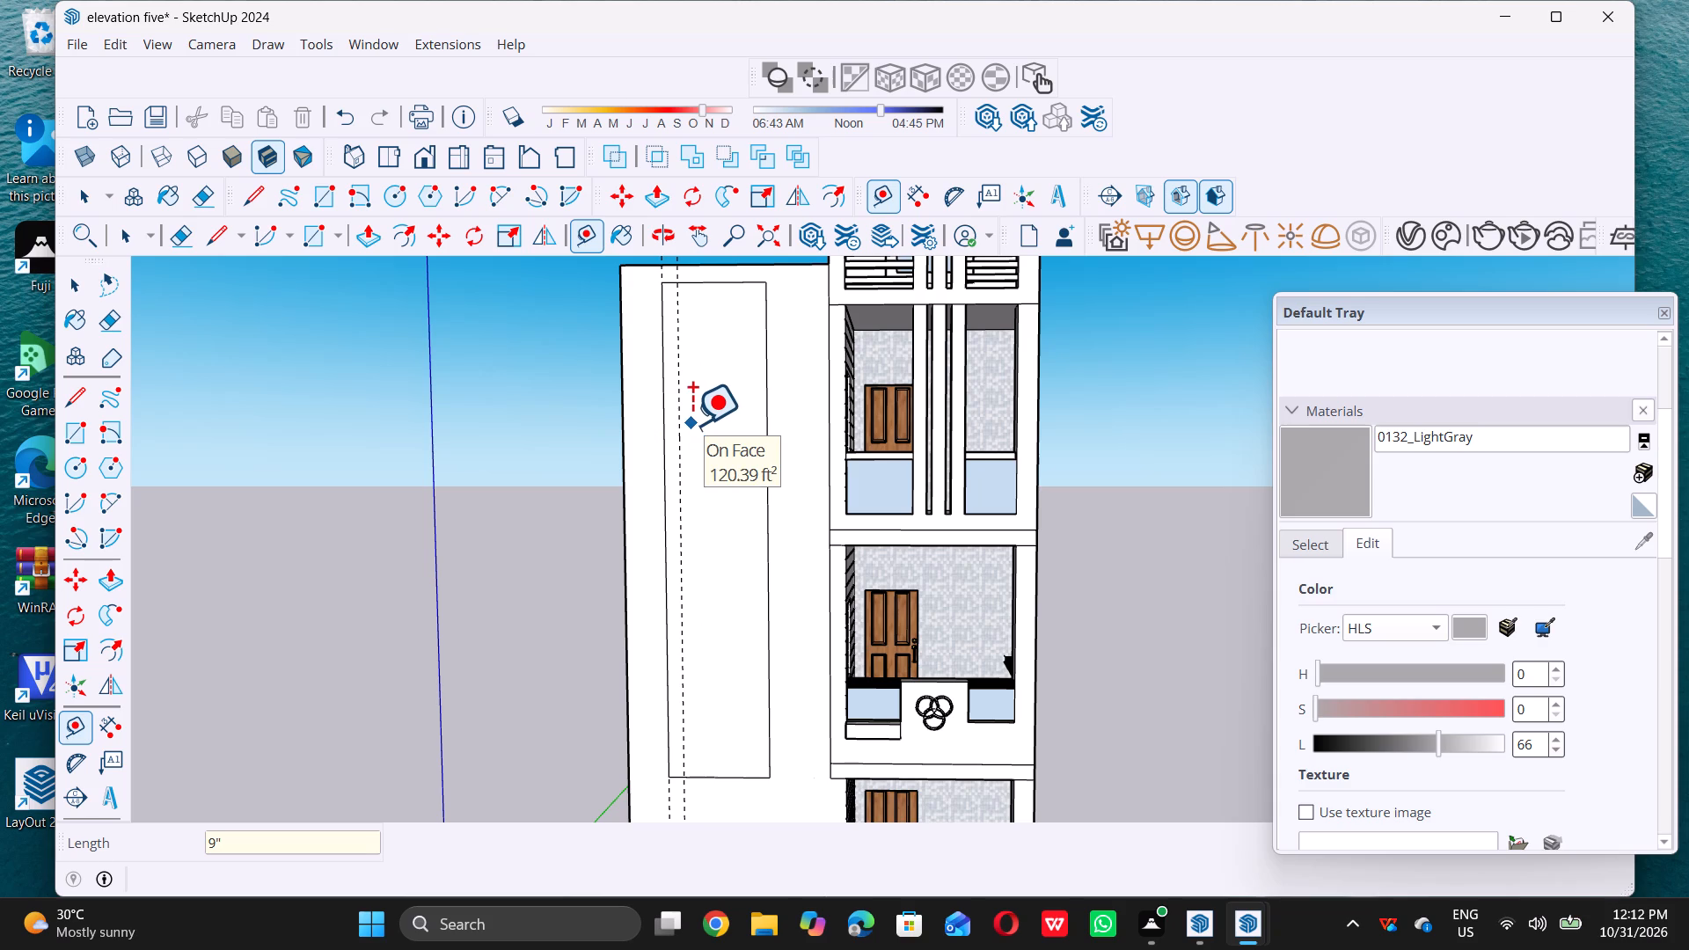
Place a vertical guide line 1' inside the tall rectangle's right edge.
{"action": "left_click", "coordinate": [765, 435]}
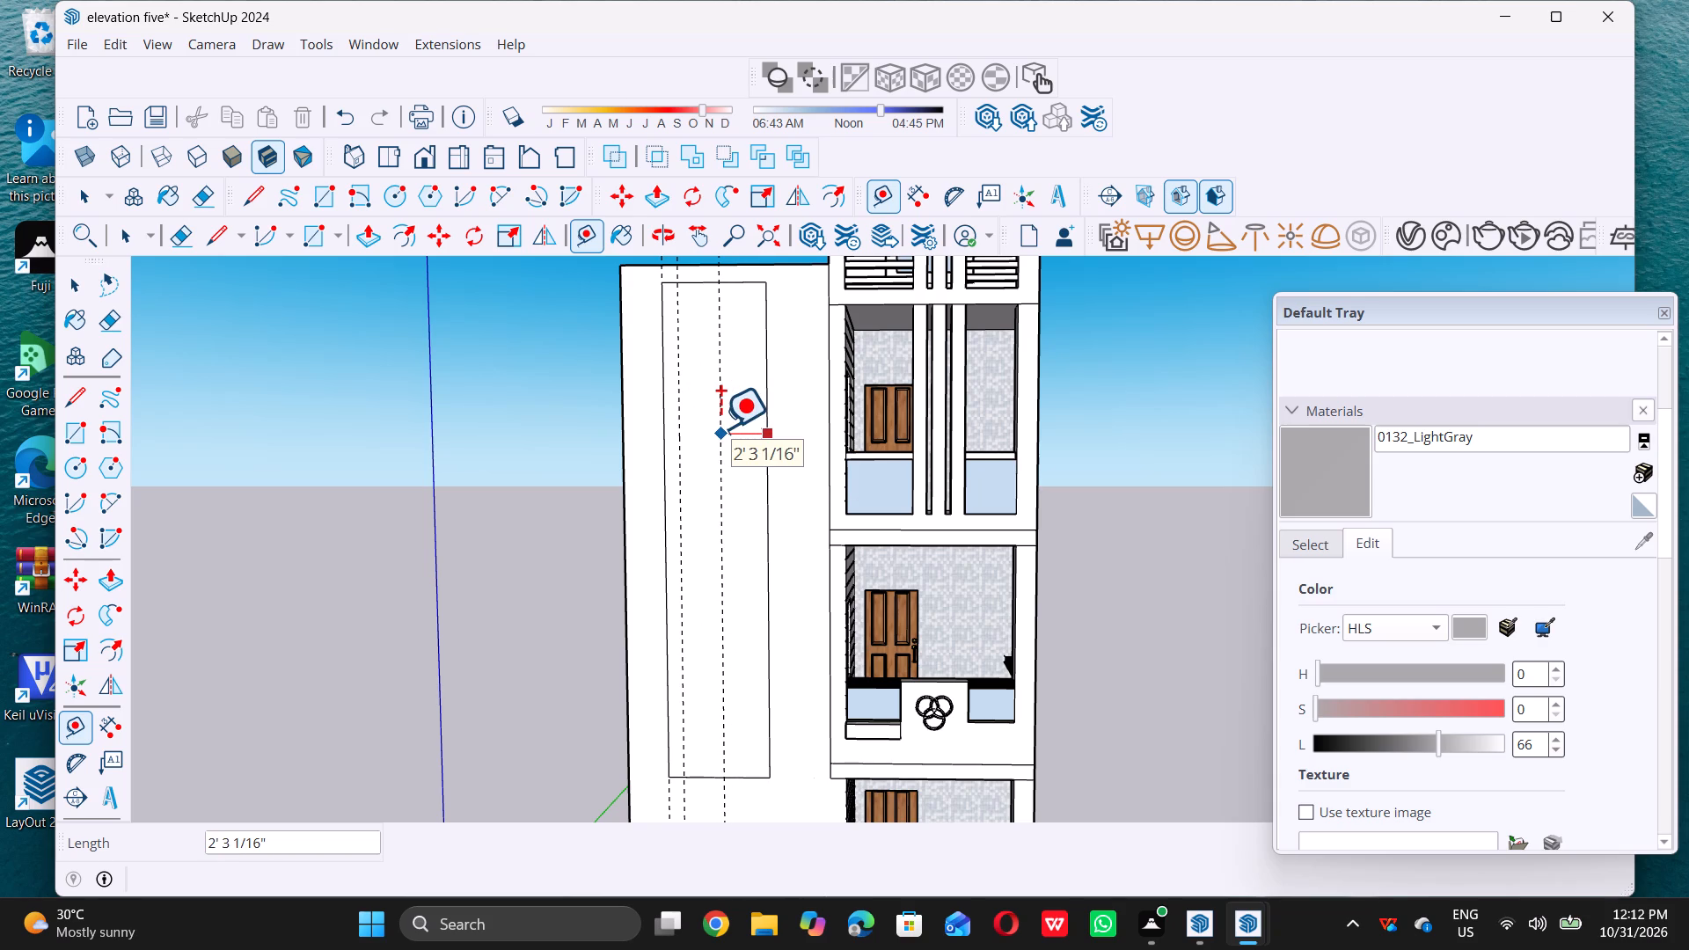
{"action": "key", "text": "1"}
{"action": "key", "text": "apostrophe"}
{"action": "key", "text": "Return"}
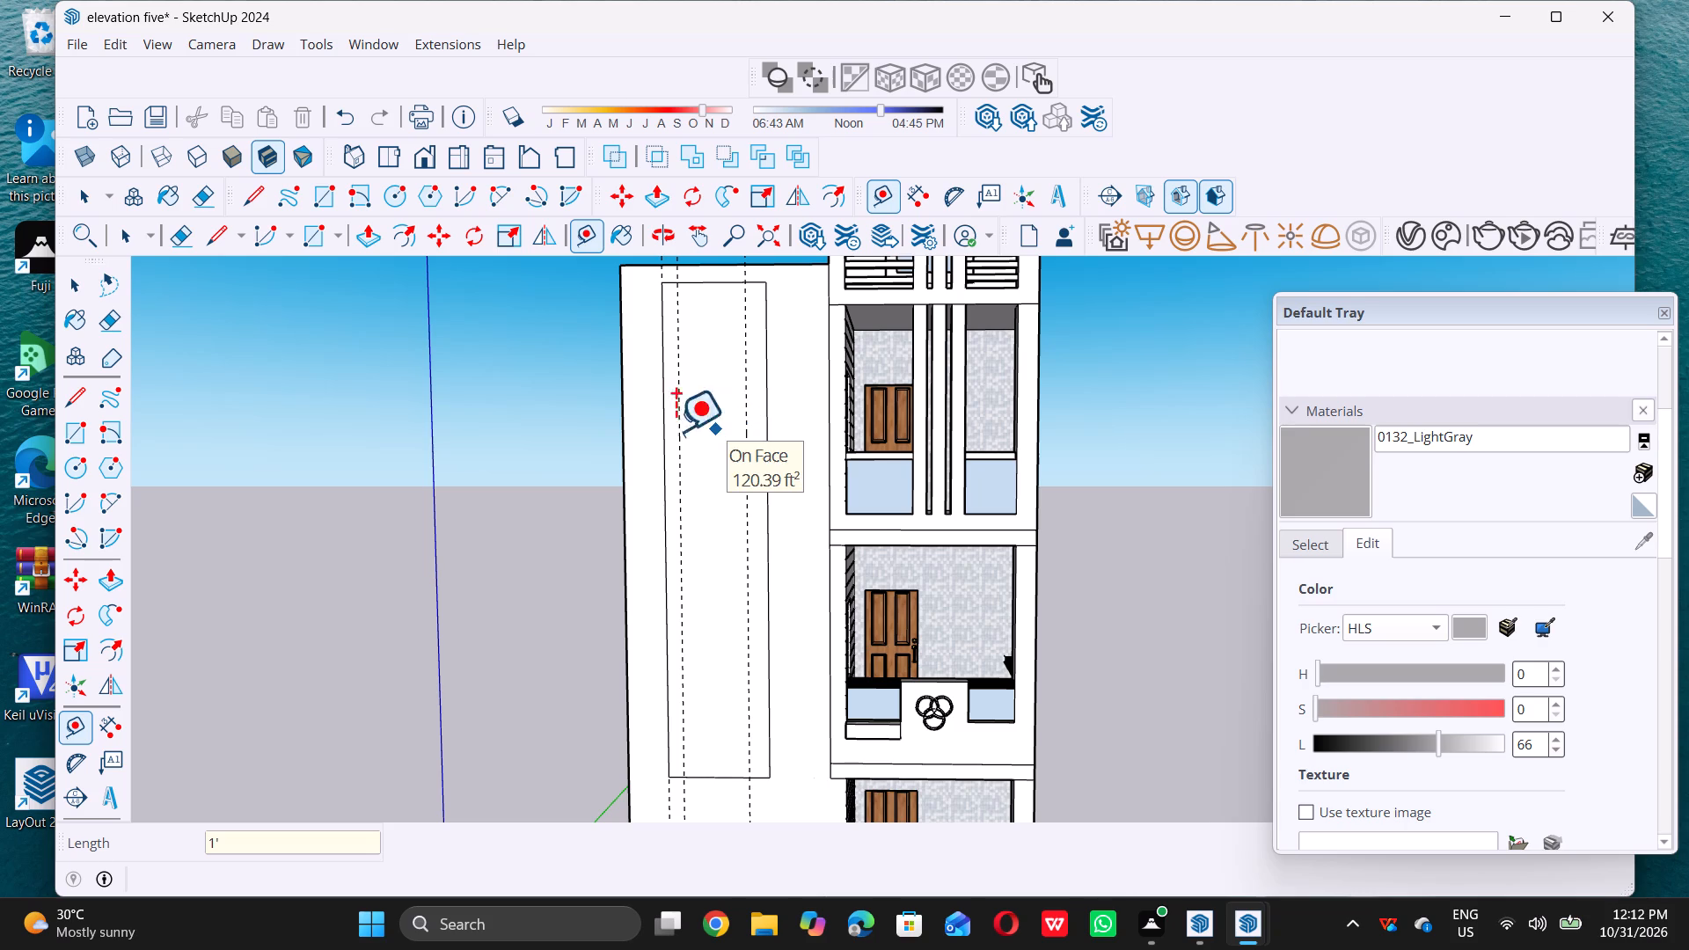
{"action": "key", "text": "space"}
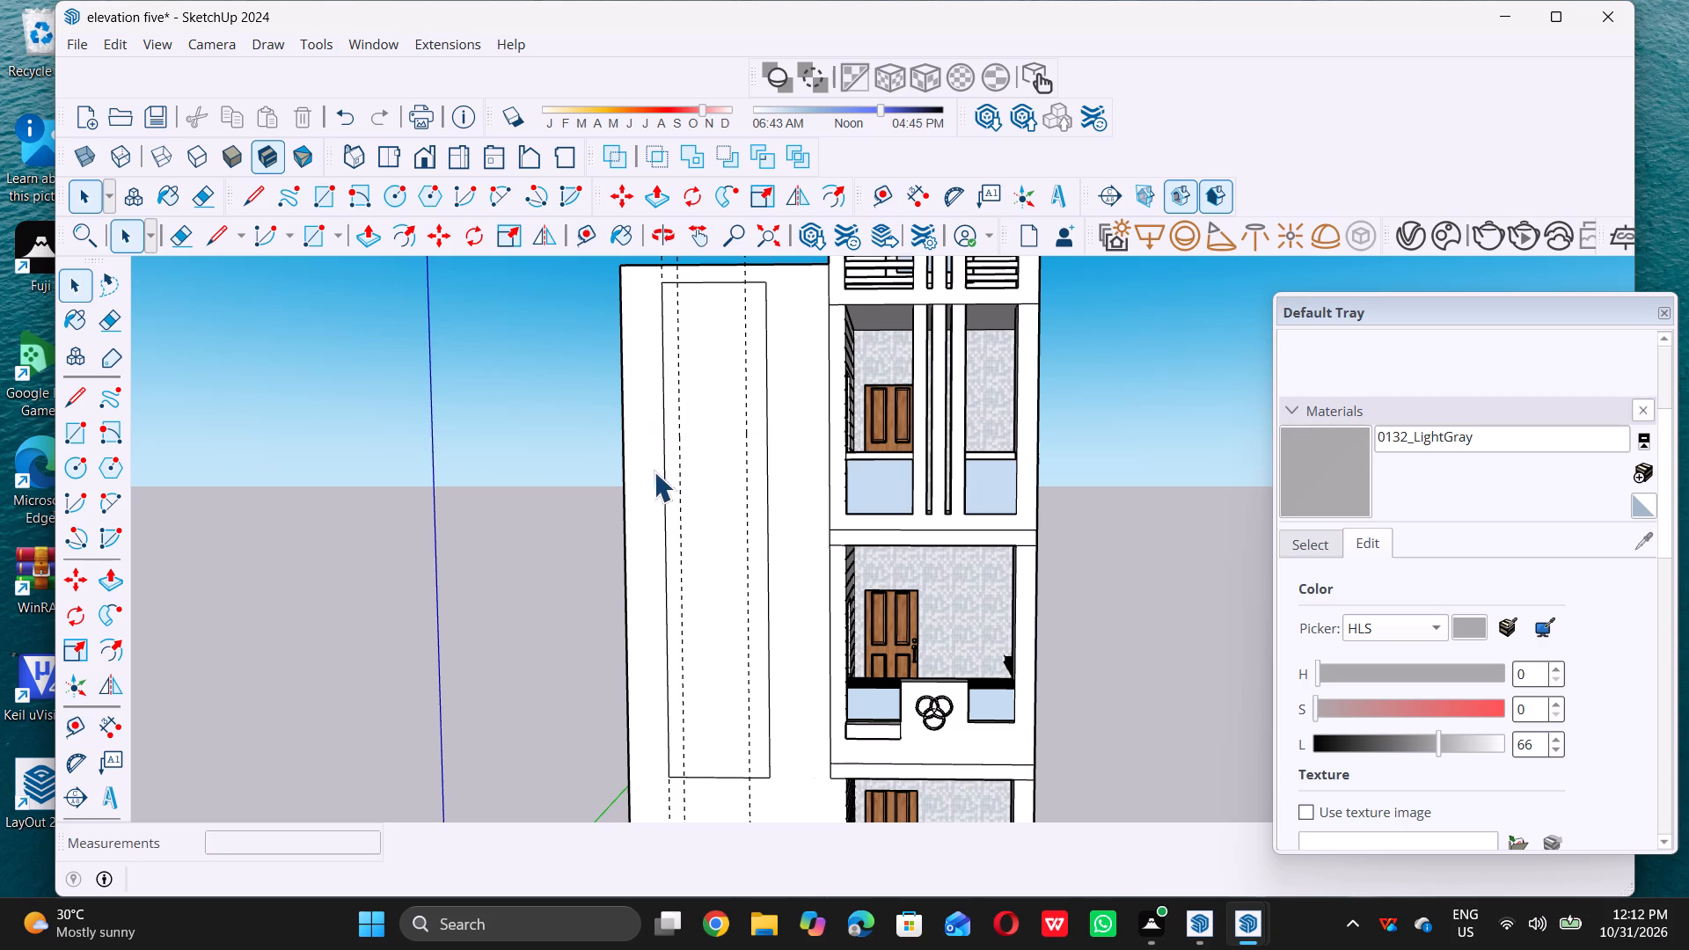
Place a vertical guide line 1' inside the tall rectangle's left edge.
{"action": "key", "text": "t"}
{"action": "scroll", "coordinate": [659, 486], "scroll_direction": "up", "scroll_amount": 5}
{"action": "left_click", "coordinate": [662, 479]}
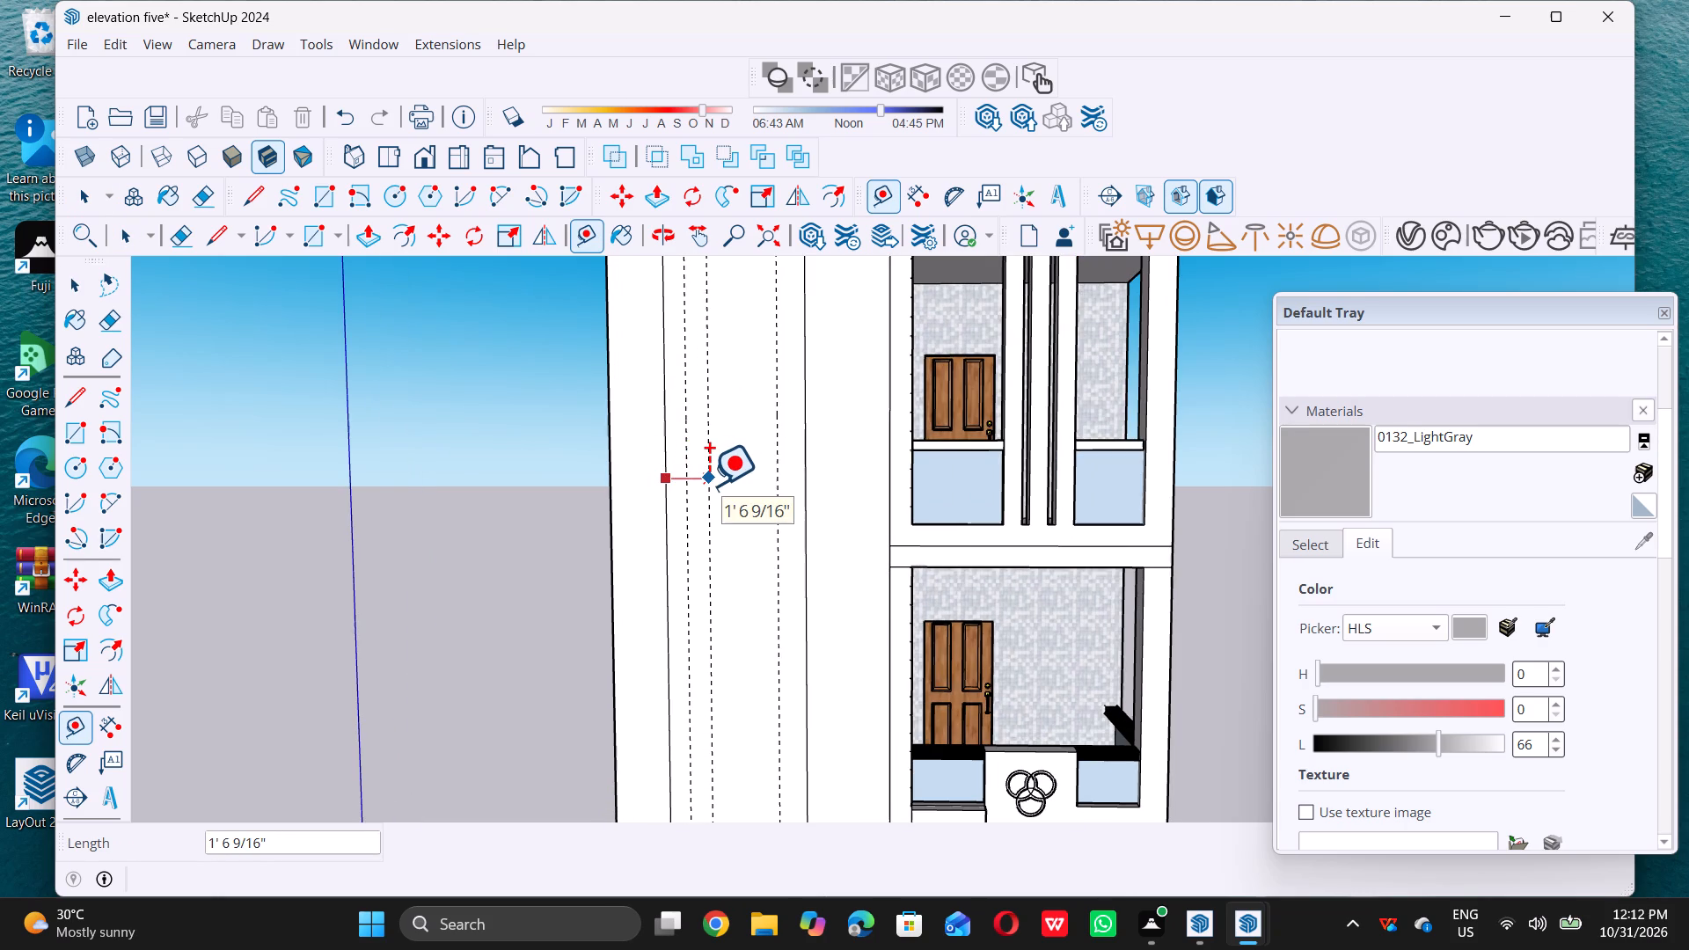
{"action": "type", "text": "1'"}
{"action": "key", "text": "Return"}
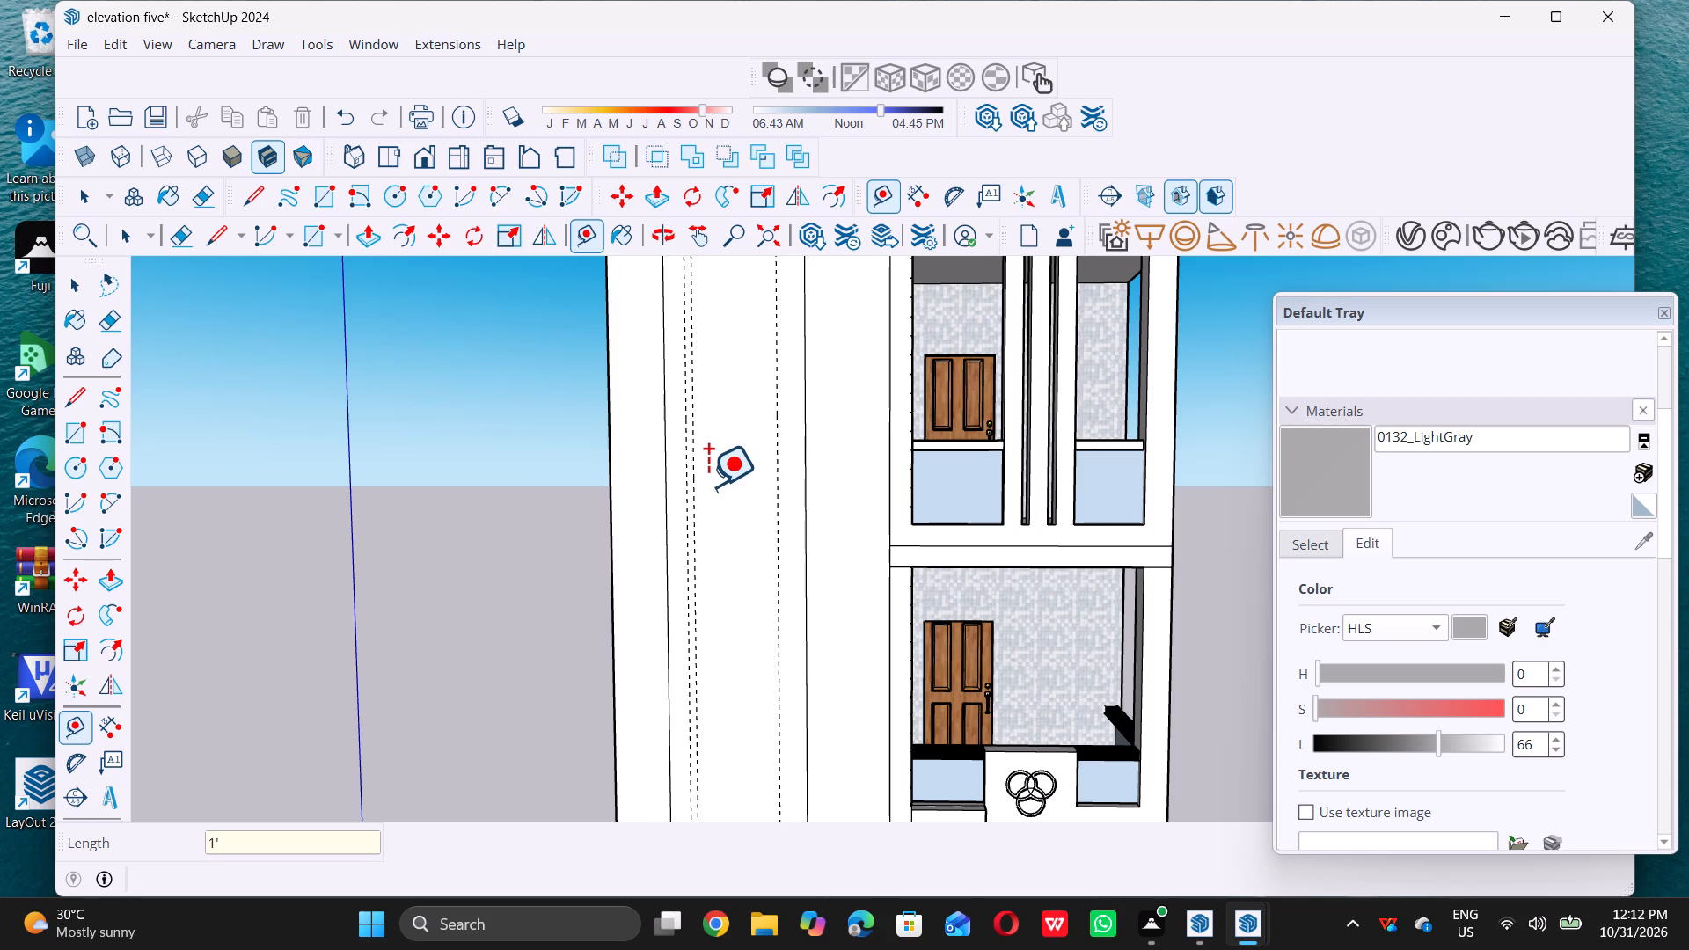
{"action": "key", "text": "space"}
Place horizontal guide lines along the tall rectangle's top edge and about 4' 11" below it.
{"action": "scroll", "coordinate": [696, 555], "scroll_direction": "down", "scroll_amount": 4}
{"action": "middle_click_drag", "start_coordinate": [708, 571], "coordinate": [694, 567]}
{"action": "middle_click_drag", "start_coordinate": [738, 525], "coordinate": [770, 521]}
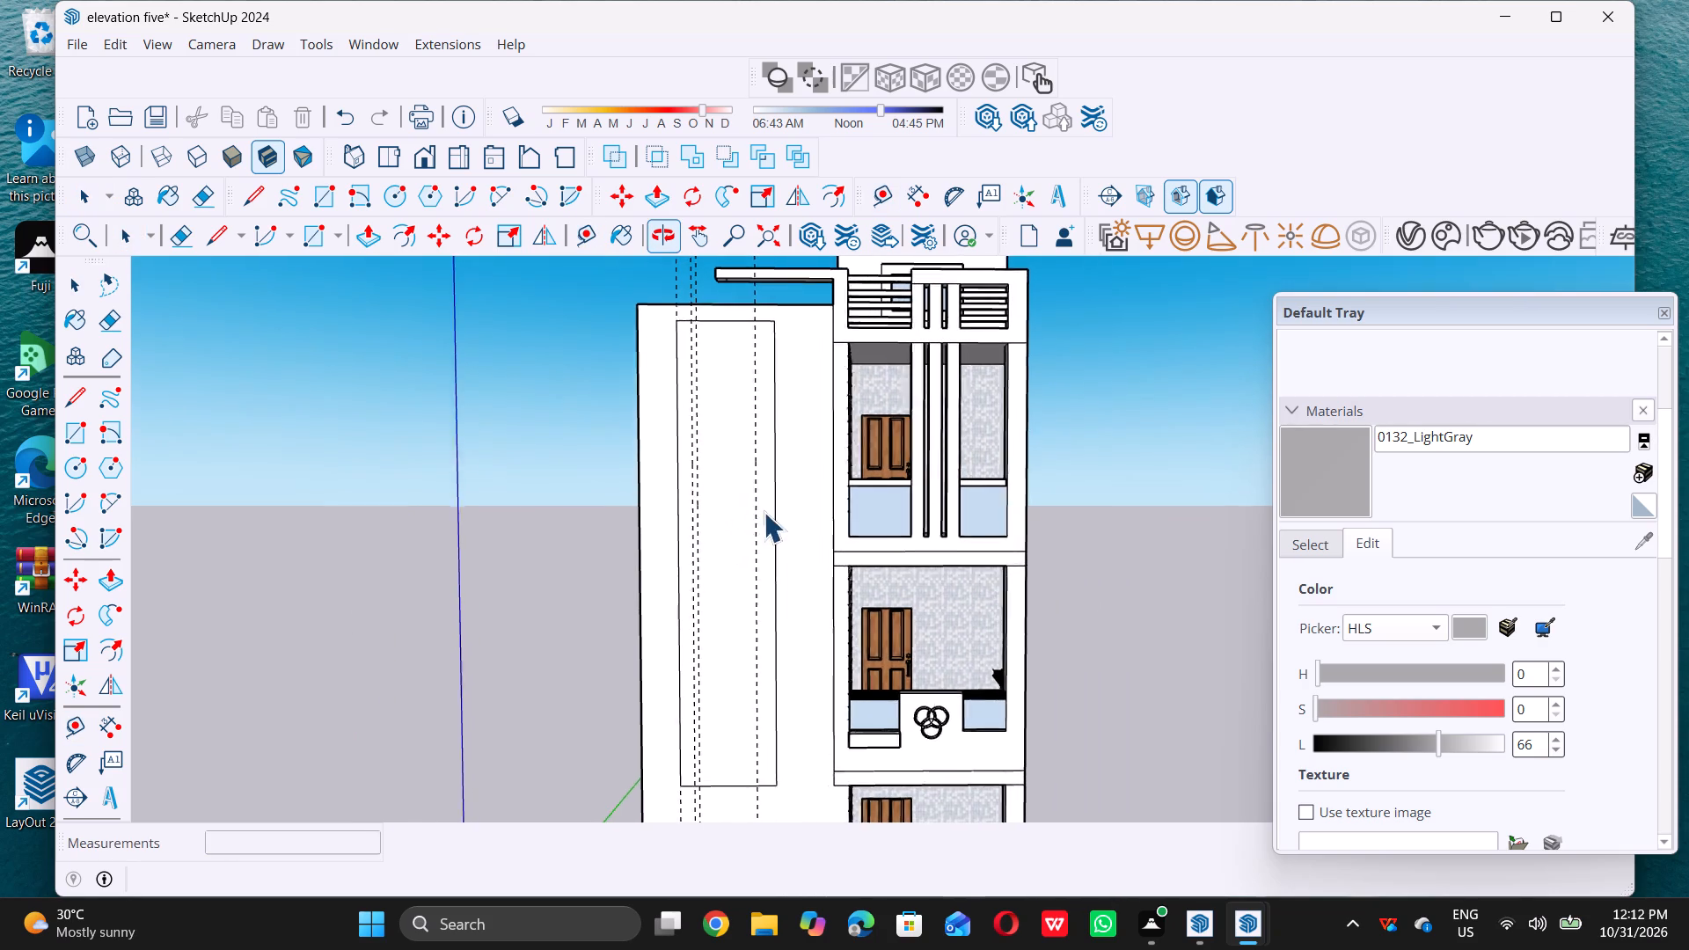
{"action": "scroll", "coordinate": [737, 456], "scroll_direction": "up", "scroll_amount": 1}
{"action": "key", "text": "t"}
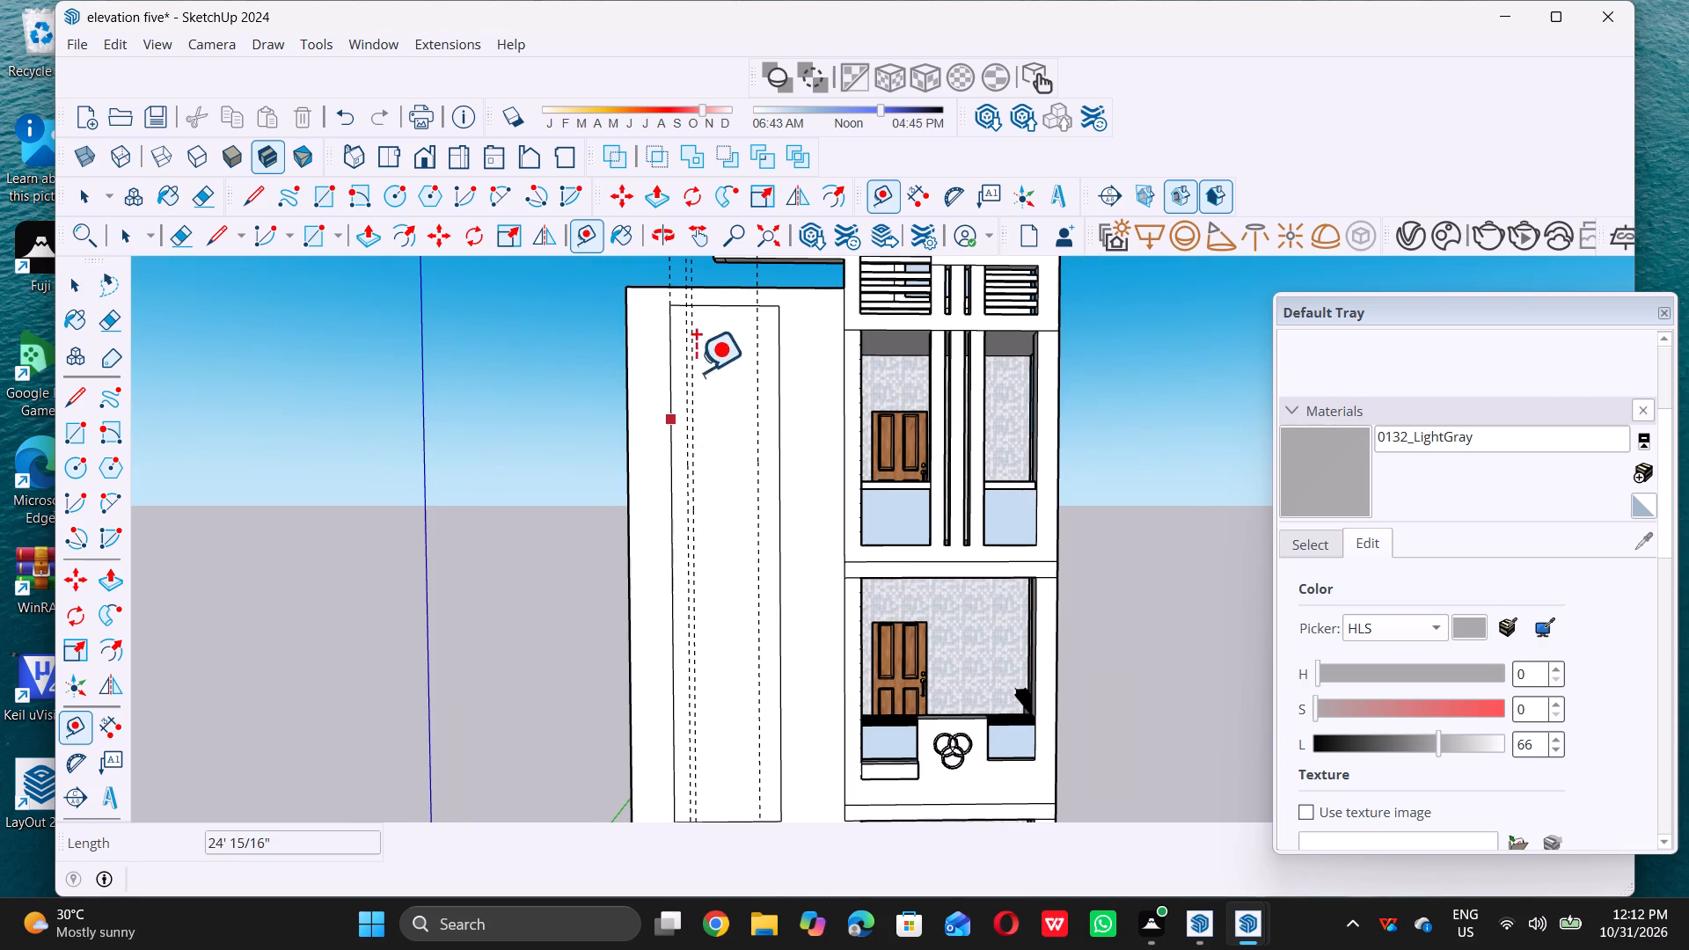
{"action": "triple_click", "coordinate": [723, 302]}
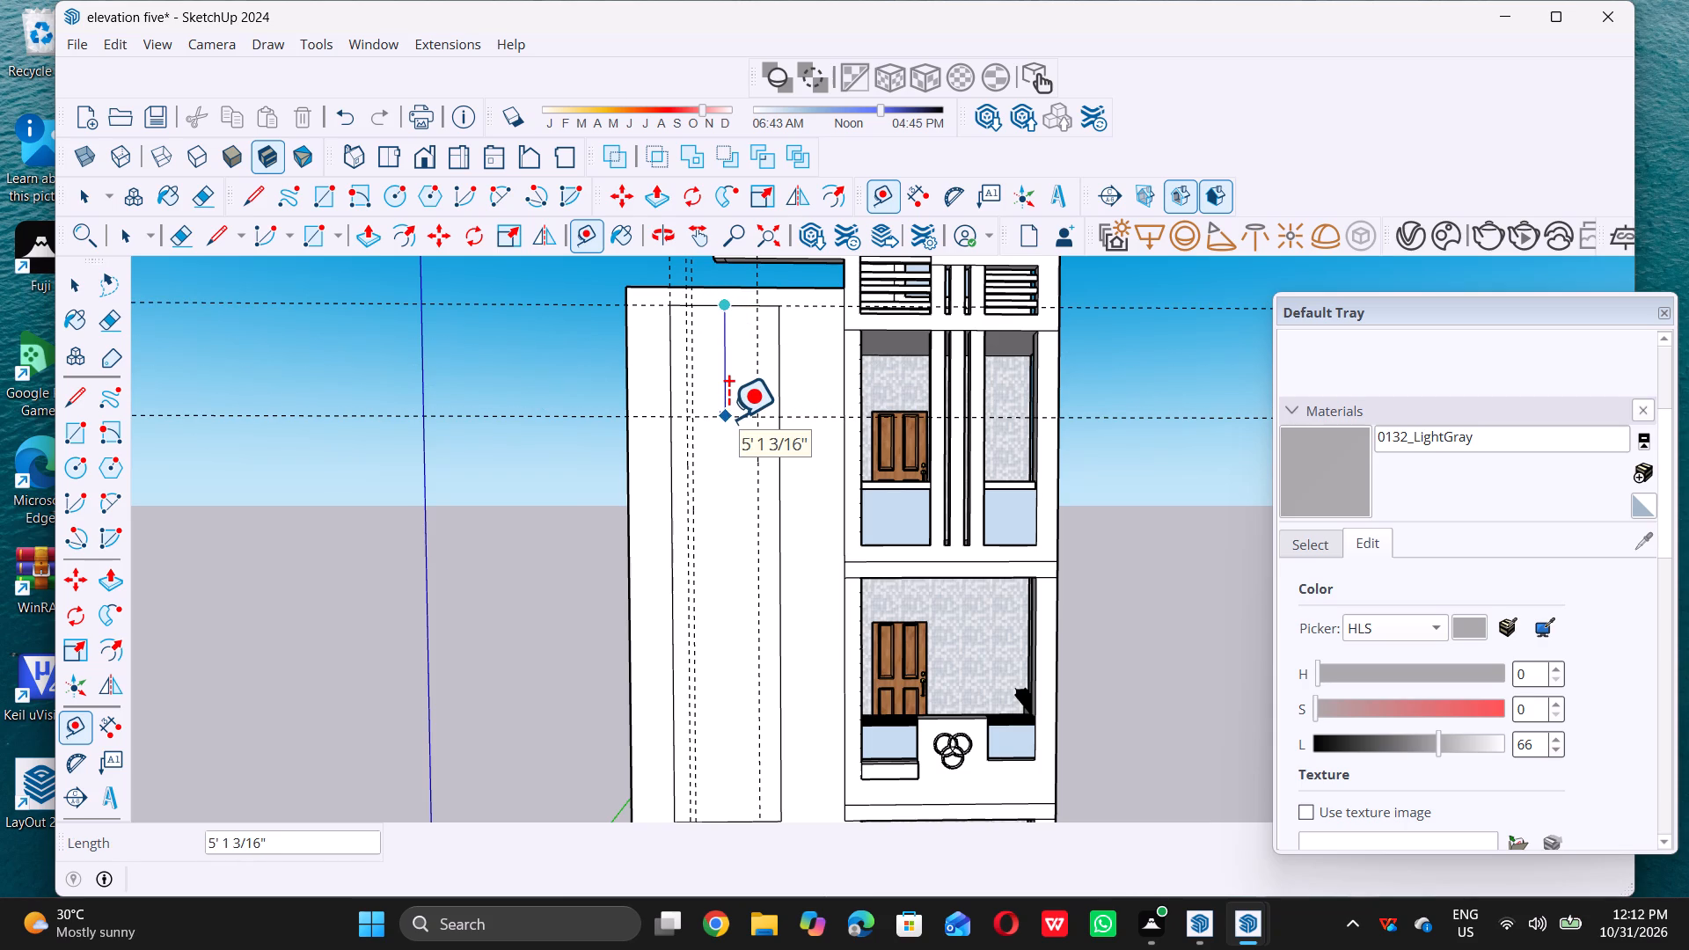
{"action": "left_click", "coordinate": [827, 413]}
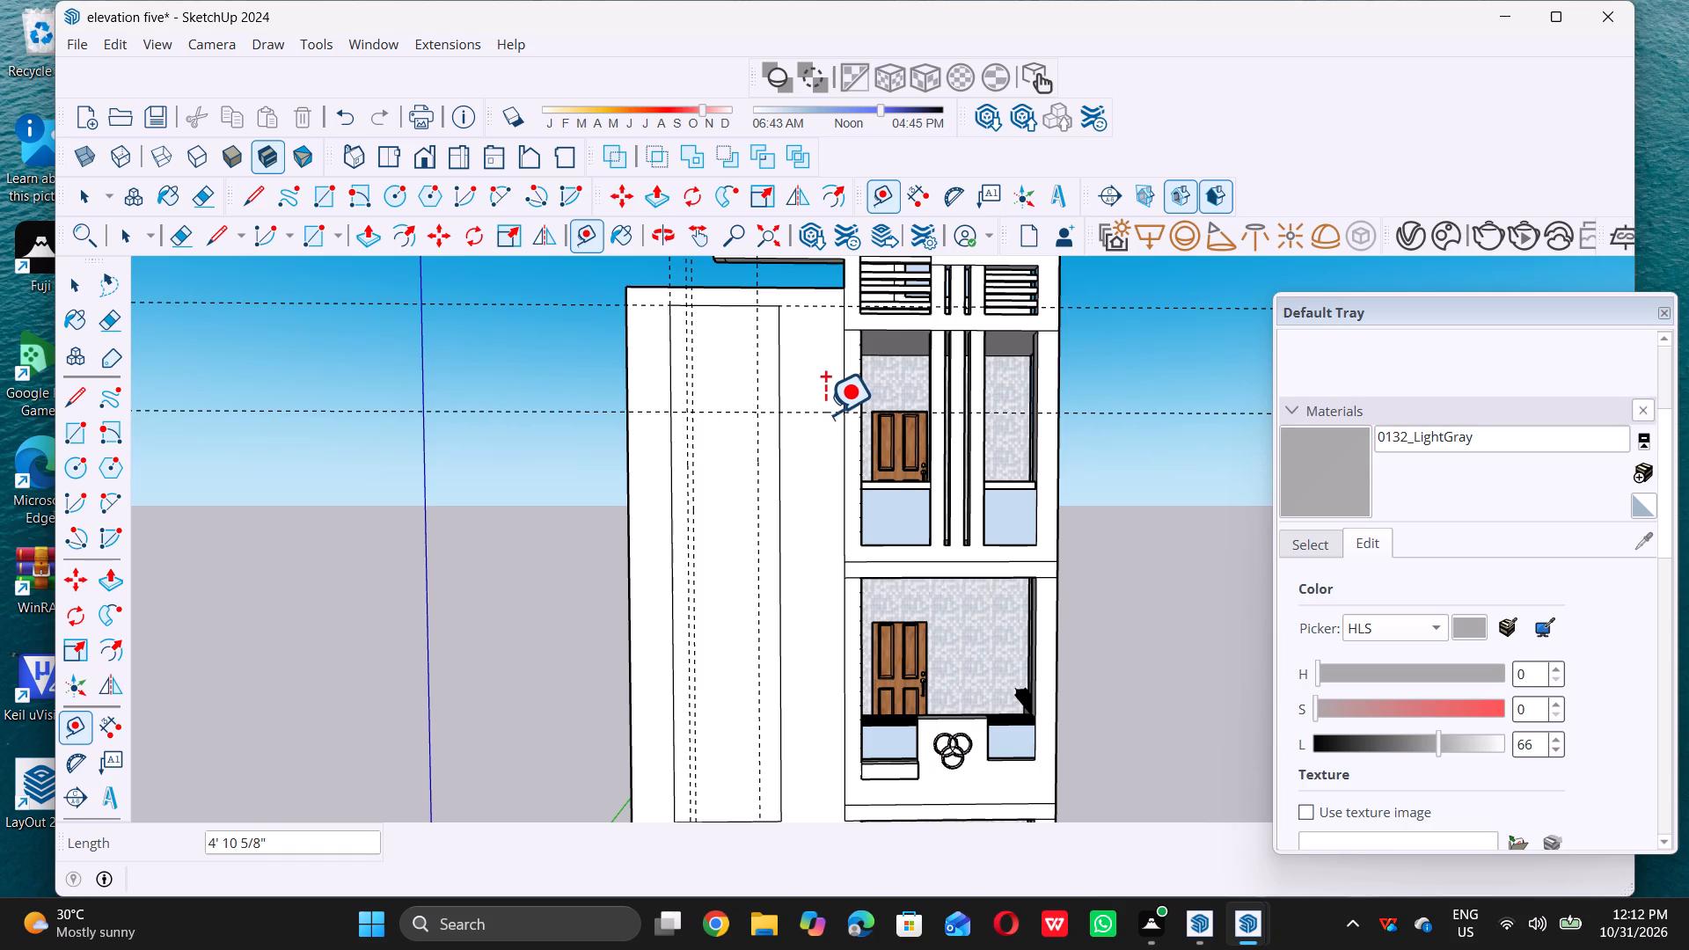
{"action": "key", "text": "space"}
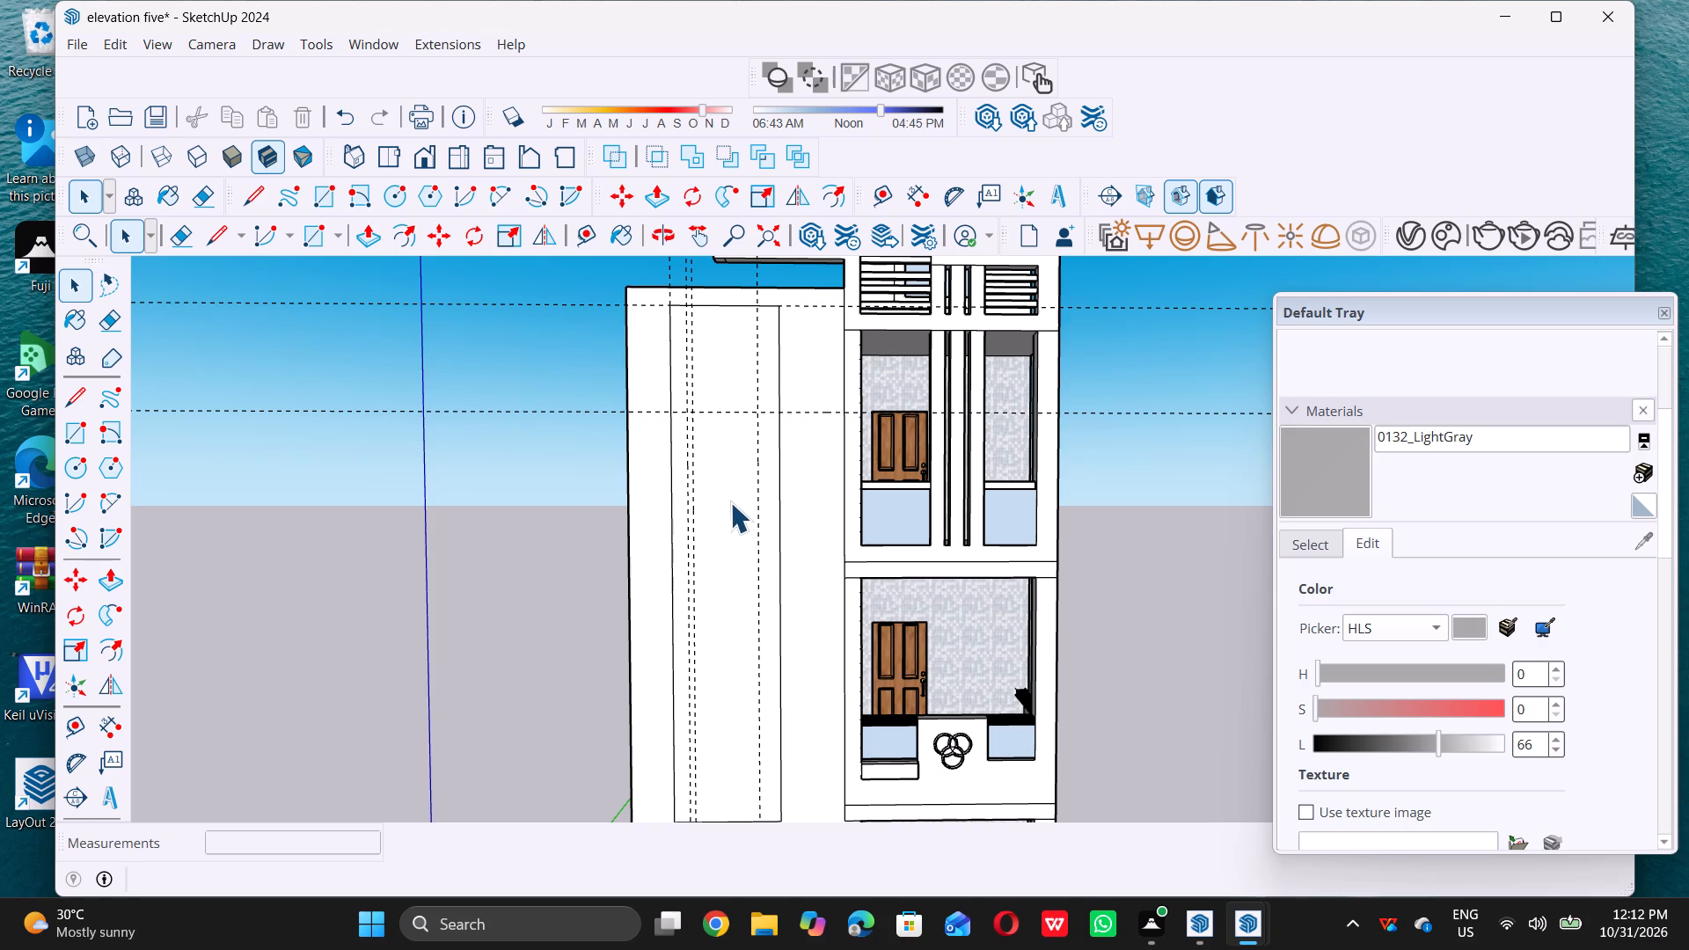
Place a horizontal guide line about 13' 9" below the lower horizontal guide, near the first-floor balcony railing's height.
{"action": "scroll", "coordinate": [730, 501], "scroll_direction": "down", "scroll_amount": 4}
{"action": "scroll", "coordinate": [721, 578], "scroll_direction": "up", "scroll_amount": 2}
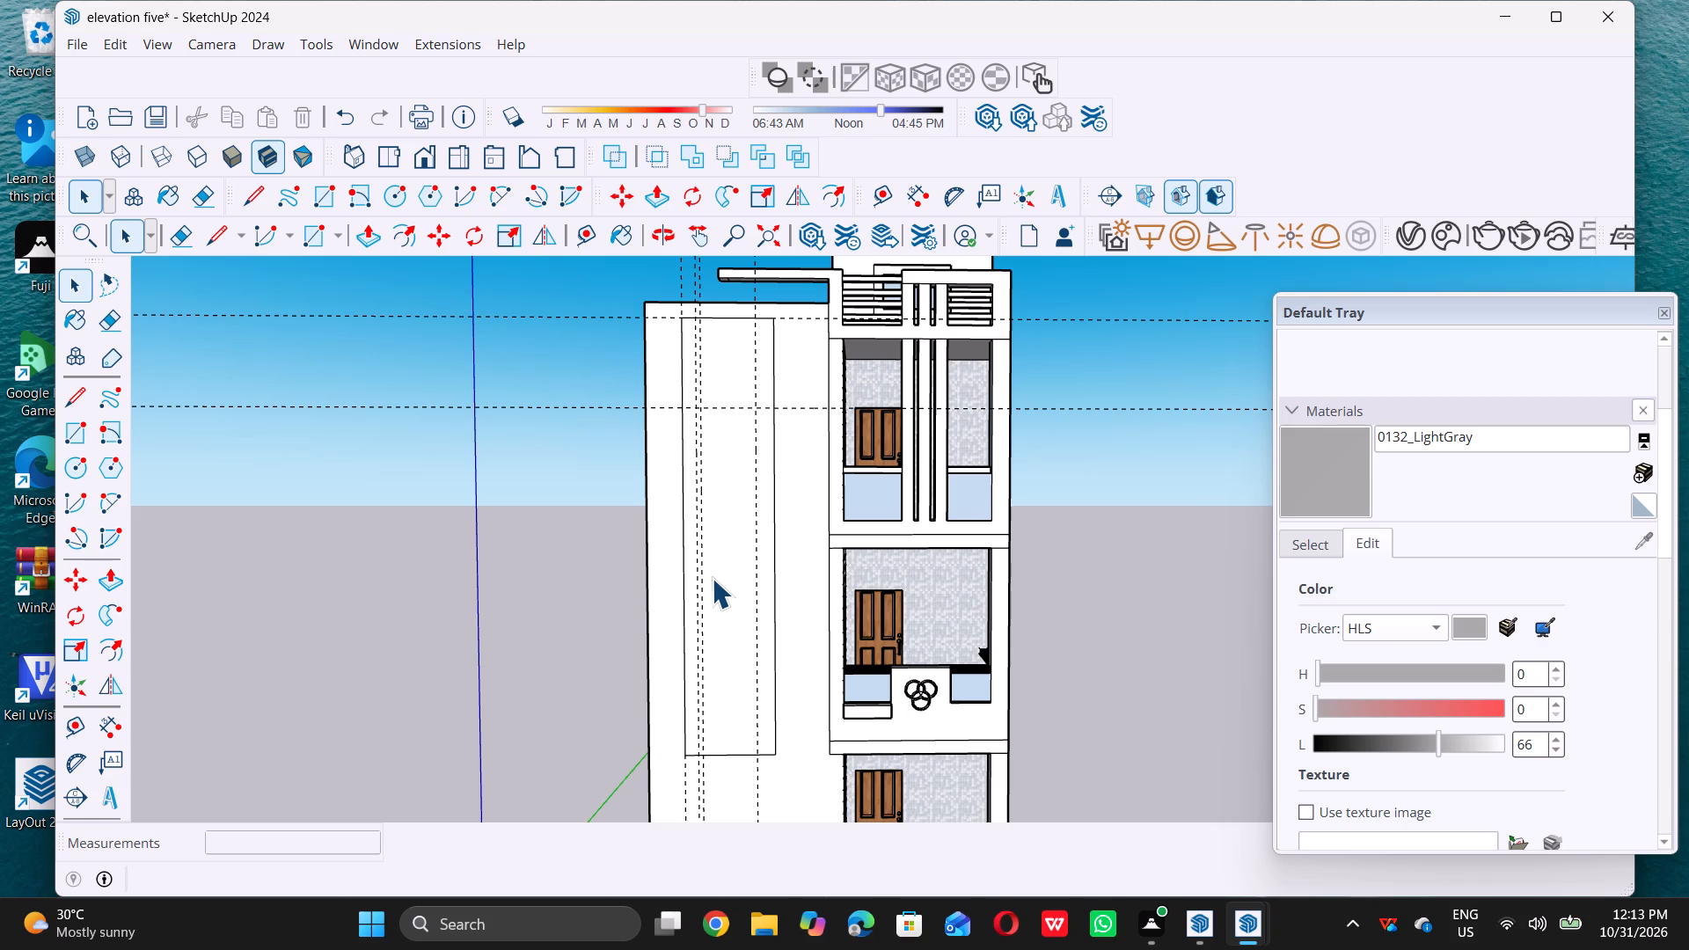
{"action": "key", "text": "t"}
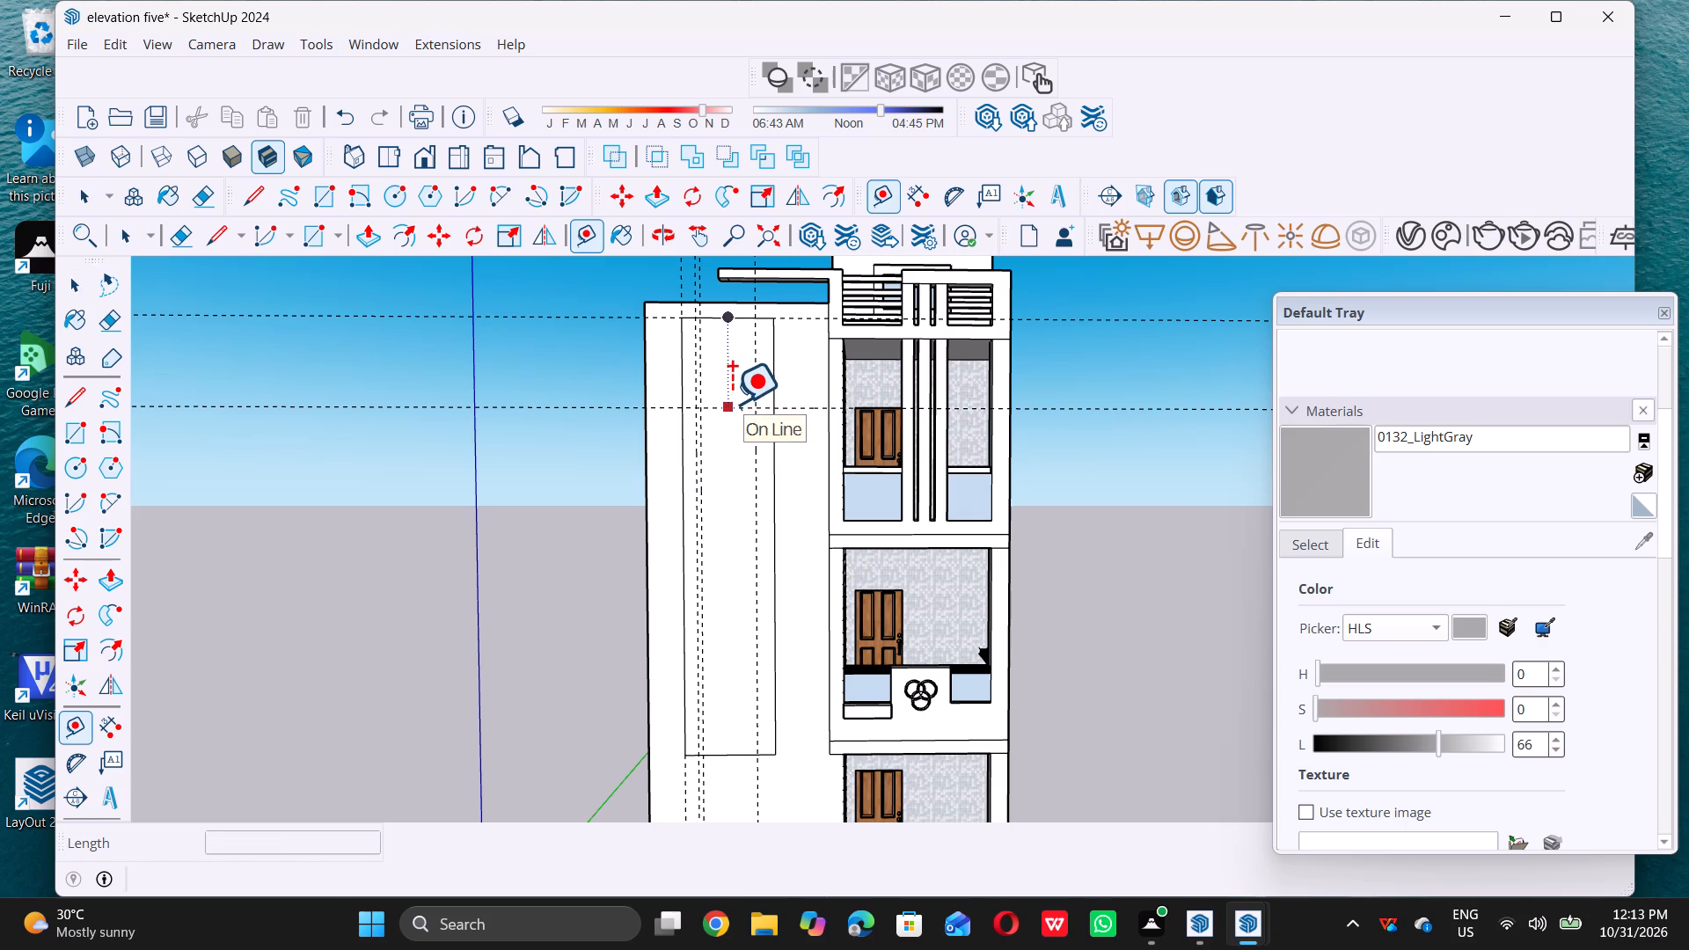
{"action": "left_click", "coordinate": [733, 405]}
{"action": "key", "text": "space"}
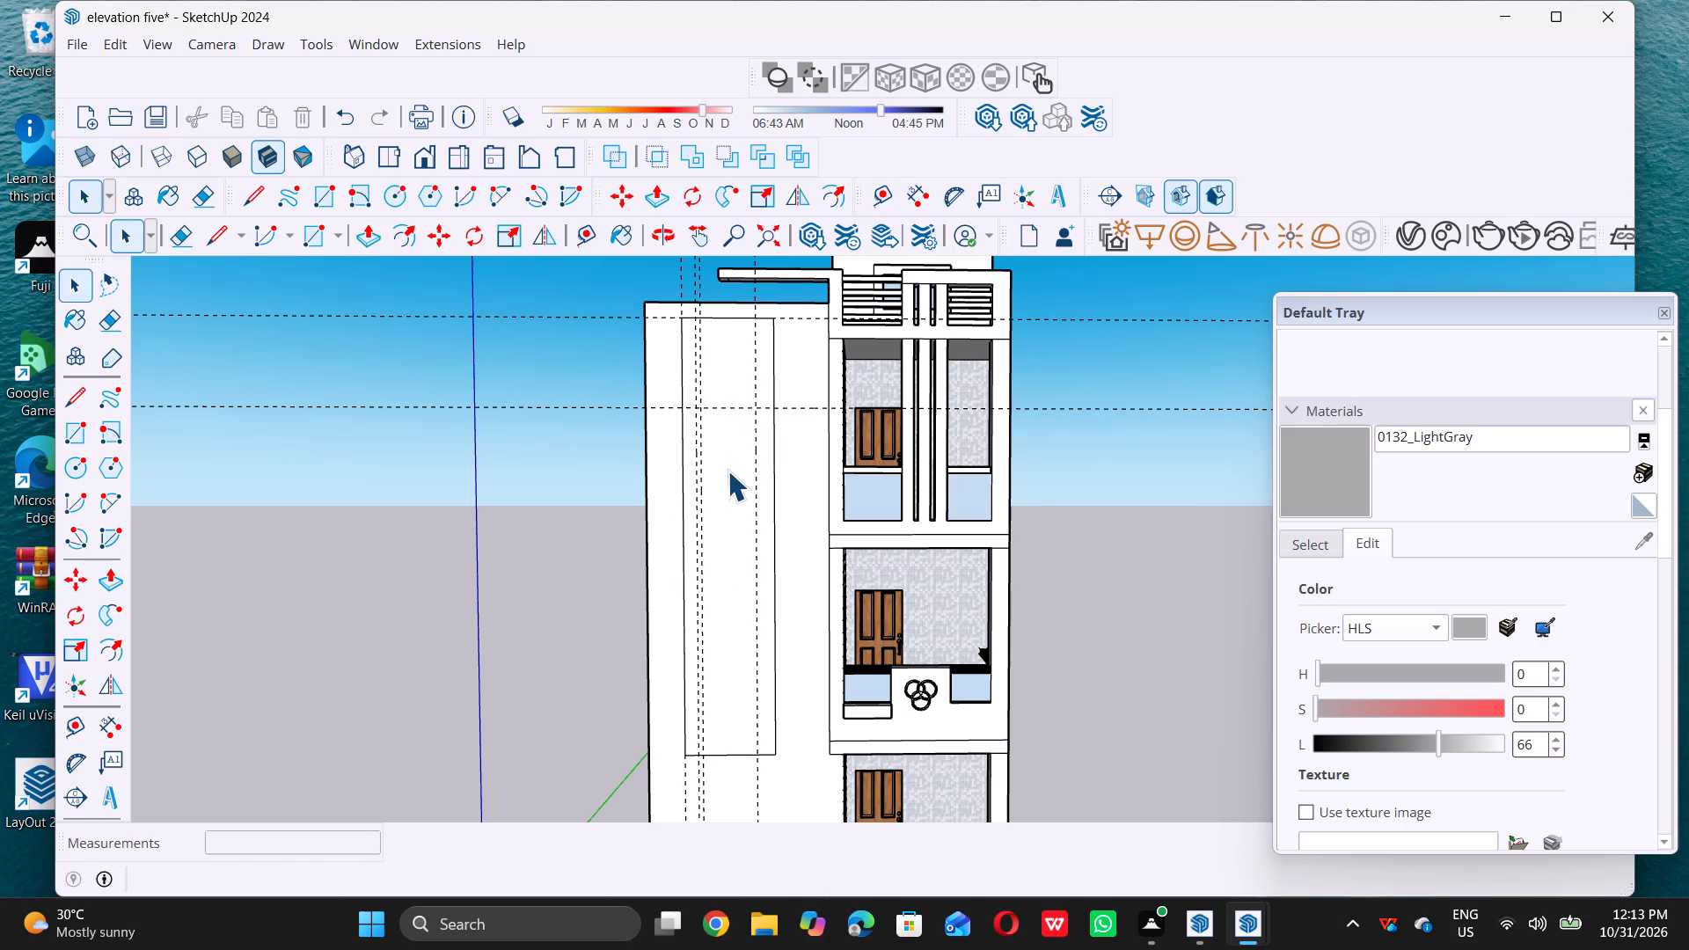
{"action": "type", "text": "t"}
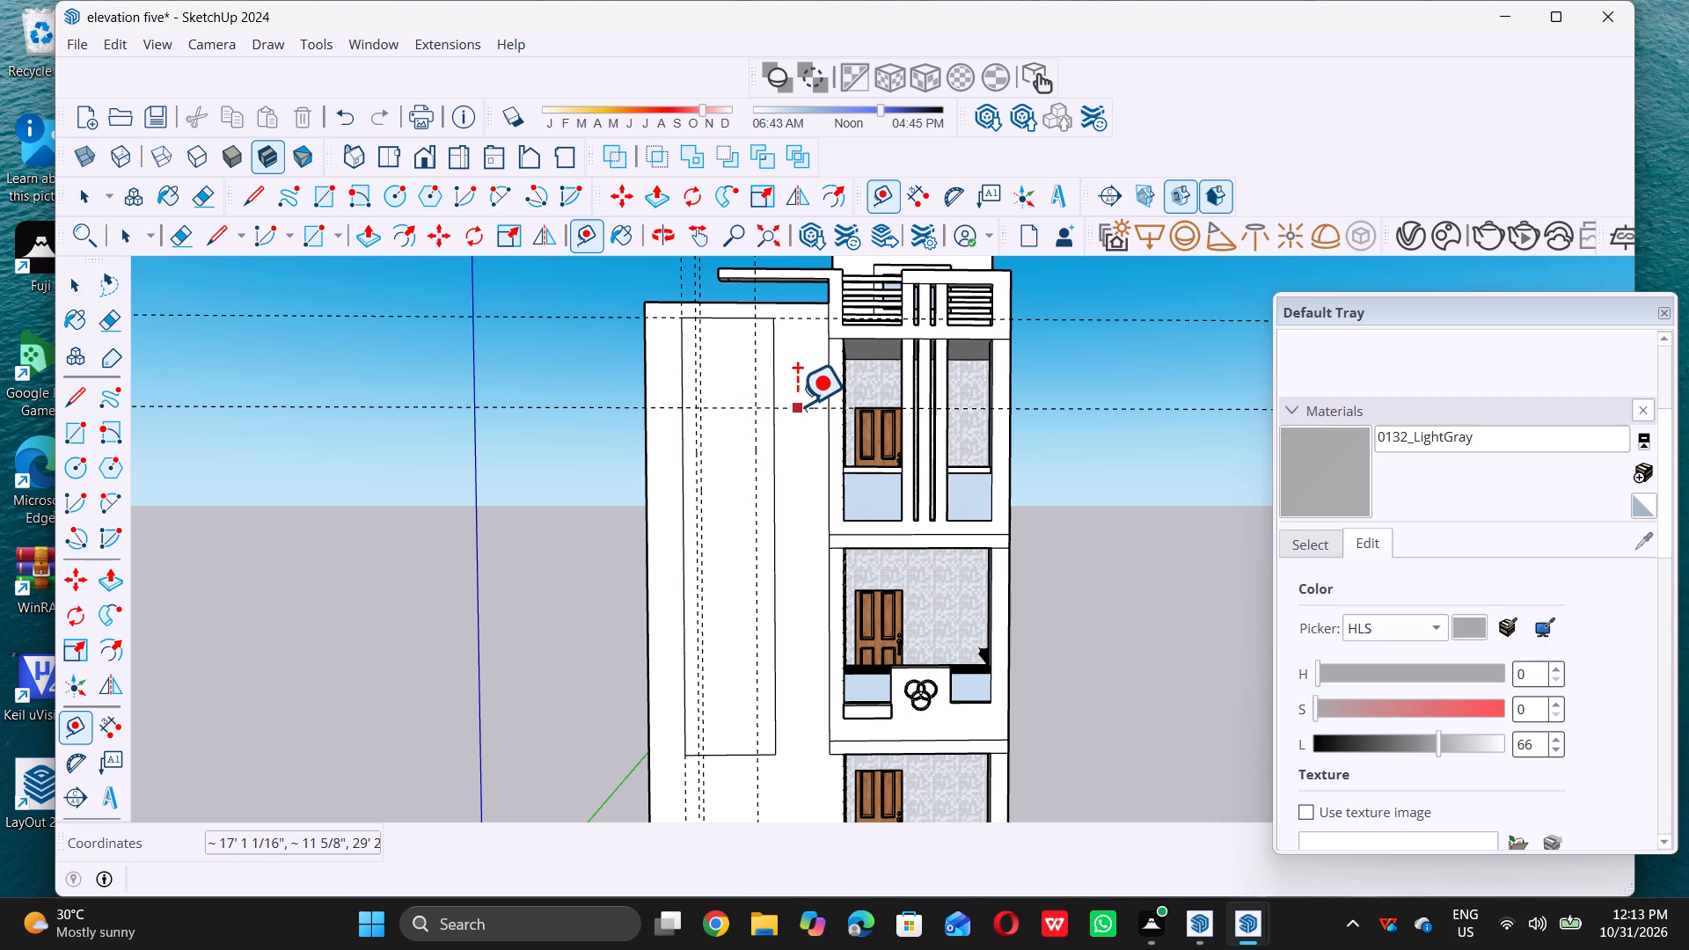
{"action": "double_click", "coordinate": [798, 405]}
{"action": "key", "text": "space"}
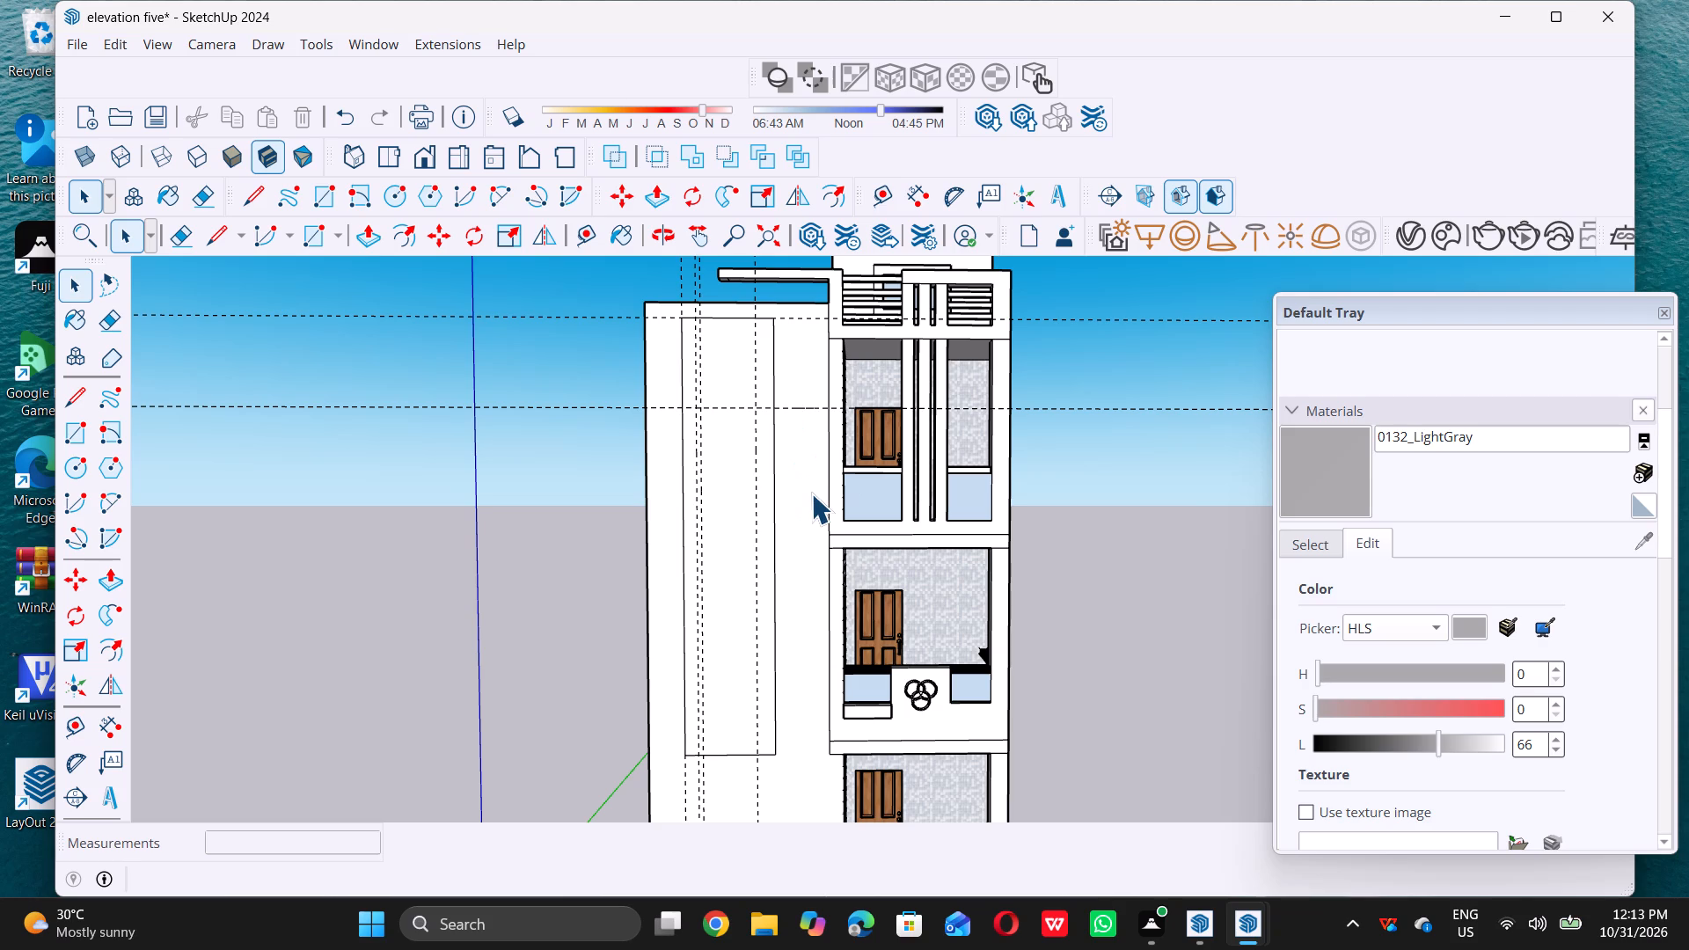
{"action": "key", "text": "t"}
{"action": "left_click", "coordinate": [808, 407]}
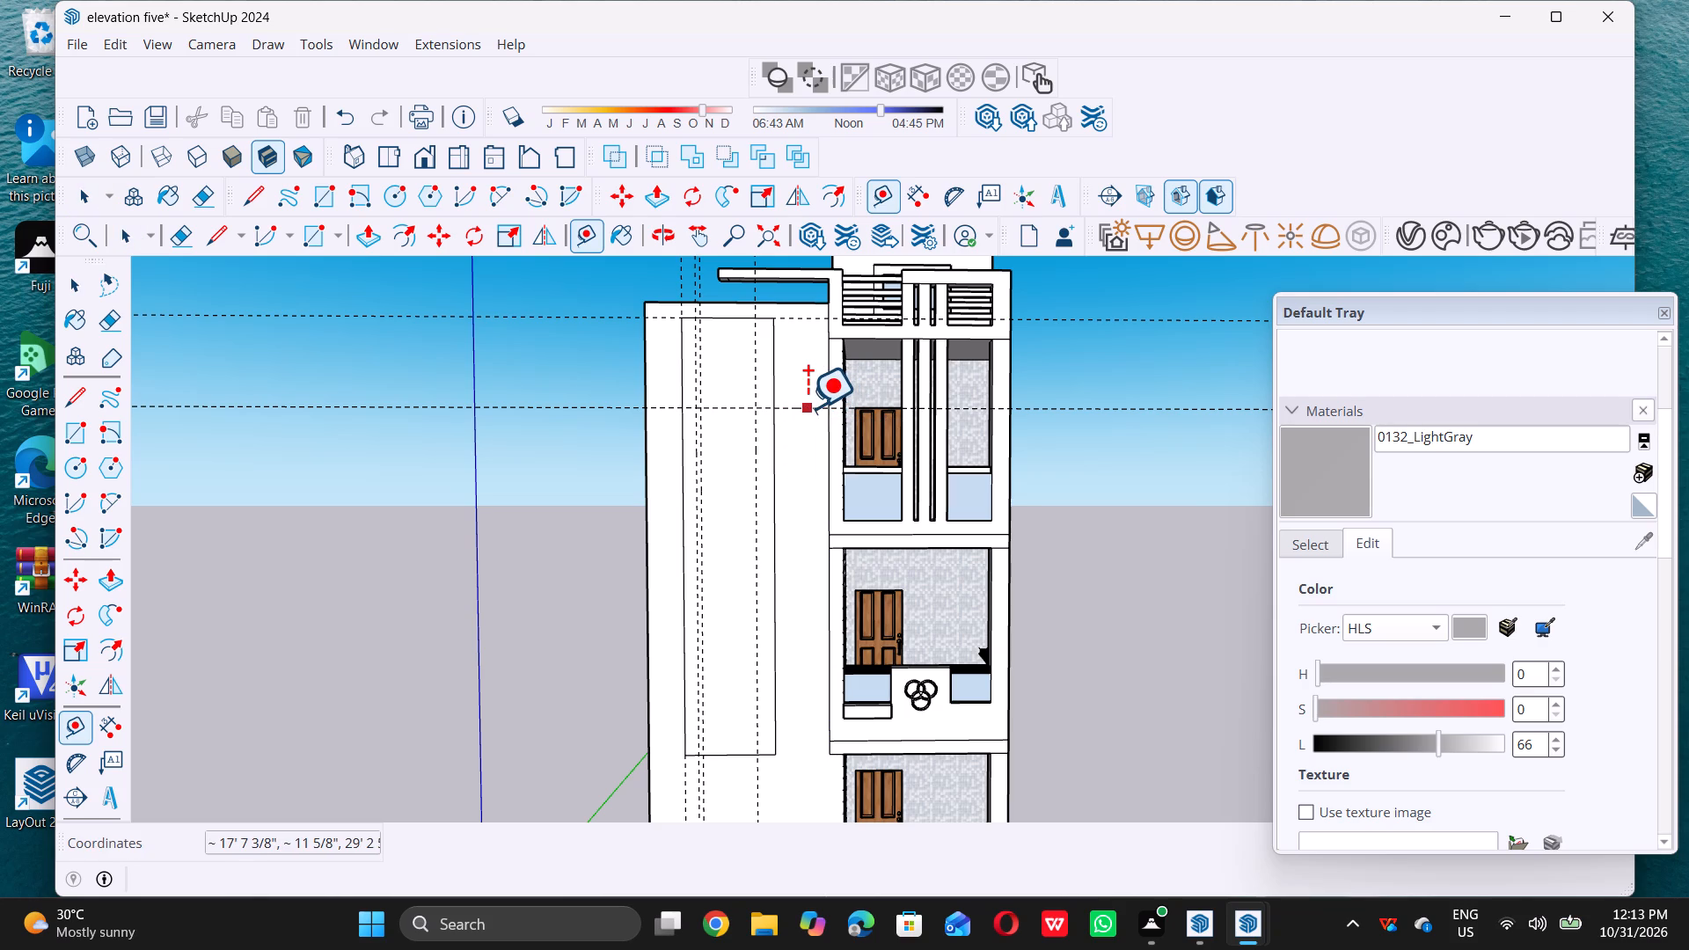
{"action": "left_click", "coordinate": [808, 657]}
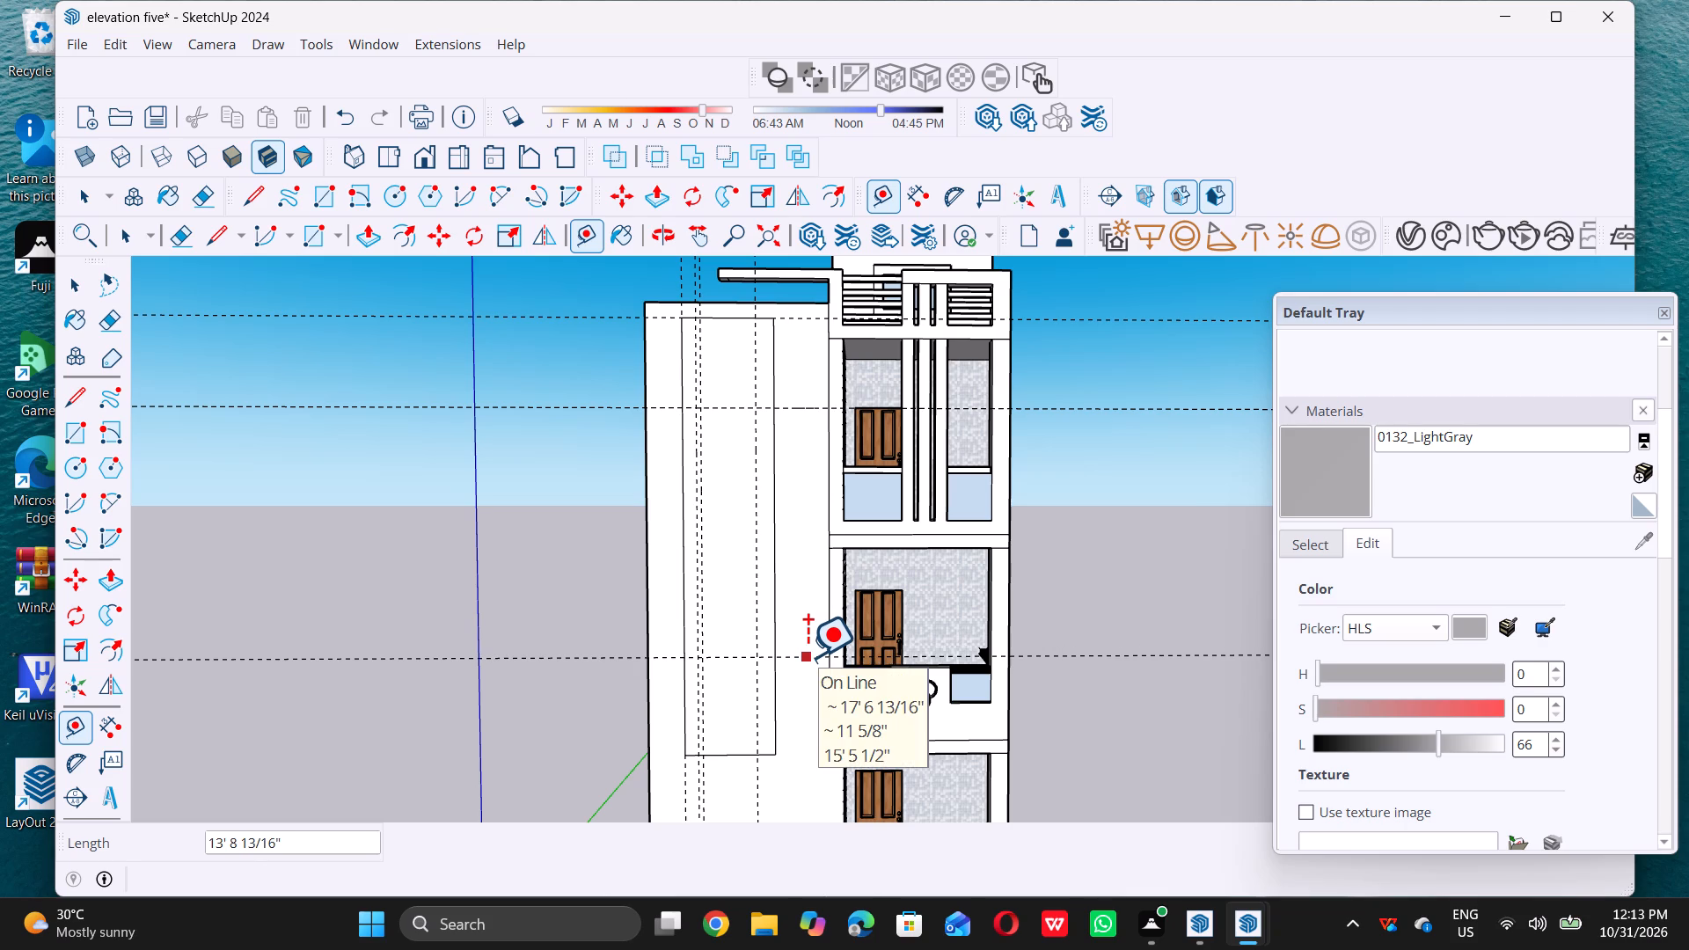
{"action": "key", "text": "space"}
Draw a rectangle 3' wide and about 13' 9" tall inside the tall rectangle, between the 1' vertical guides and the two lower horizontal guides.
{"action": "scroll", "coordinate": [748, 460], "scroll_direction": "up", "scroll_amount": 4}
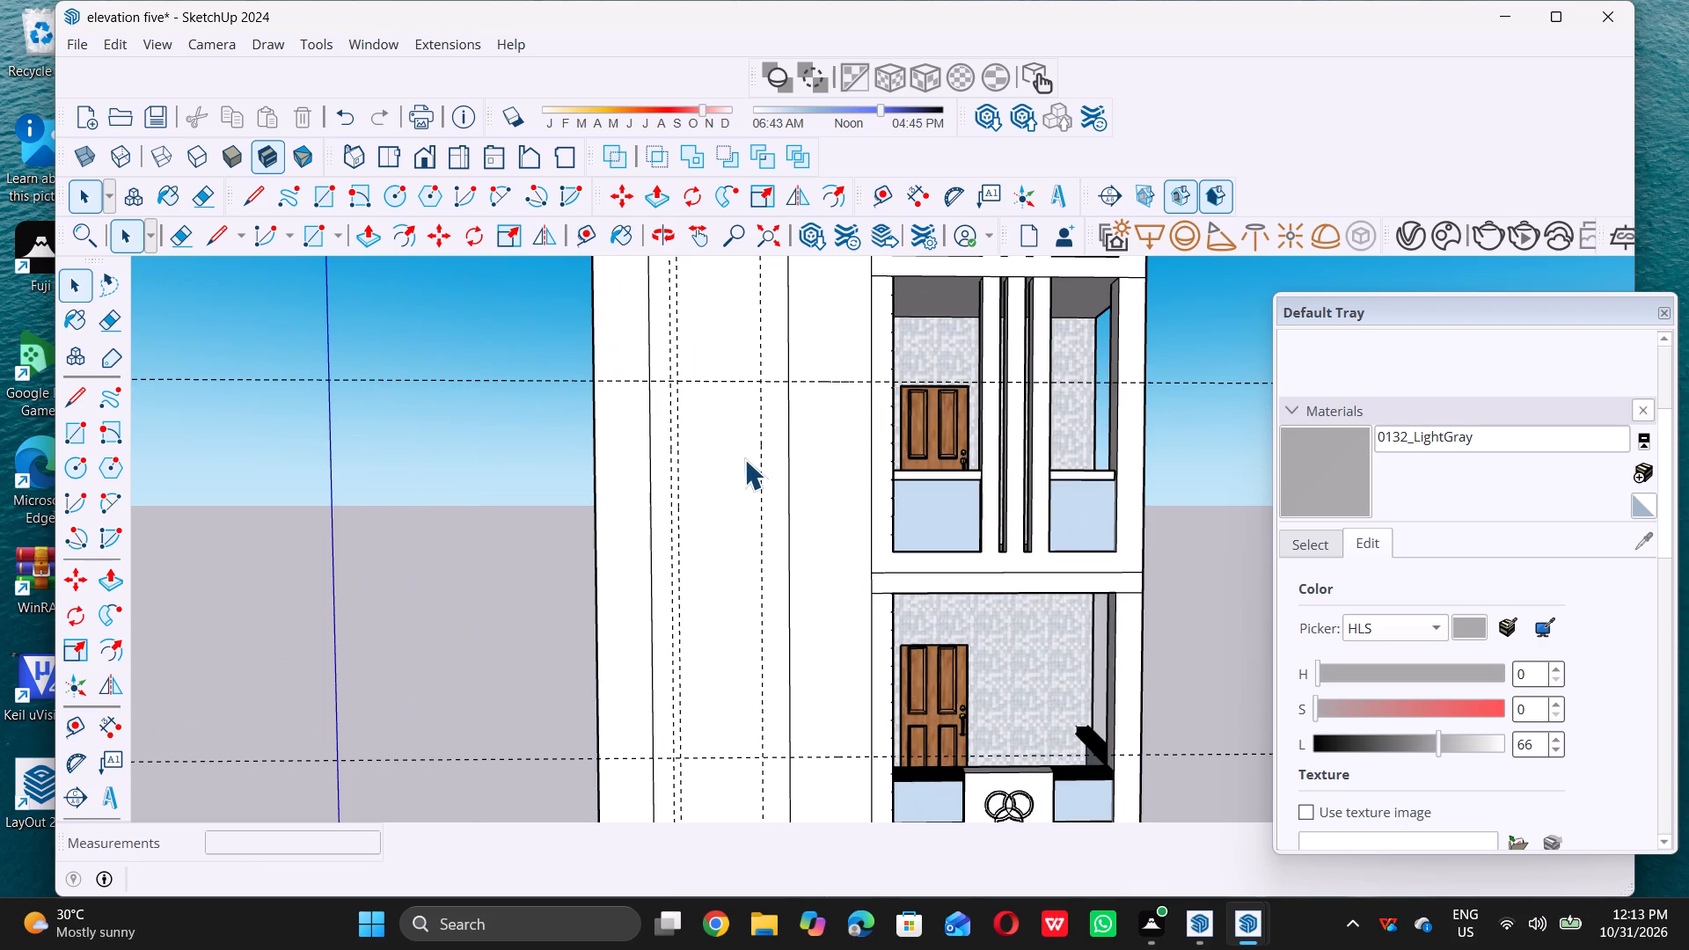
{"action": "key", "text": "r"}
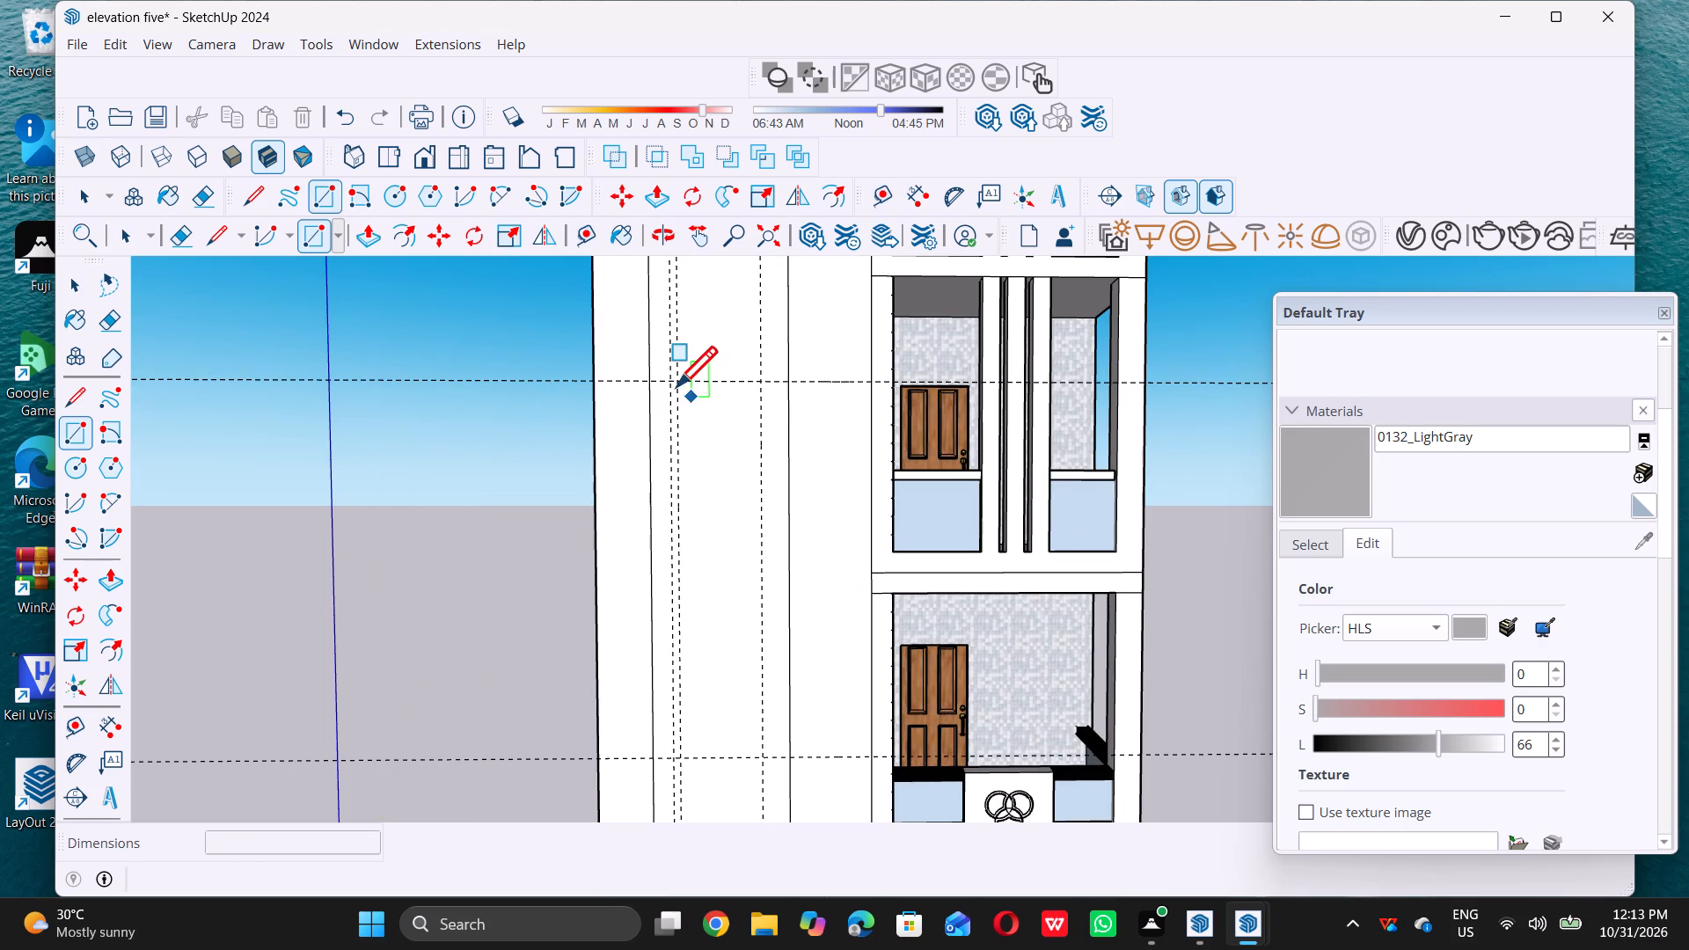
{"action": "triple_click", "coordinate": [679, 382]}
{"action": "left_click", "coordinate": [679, 384]}
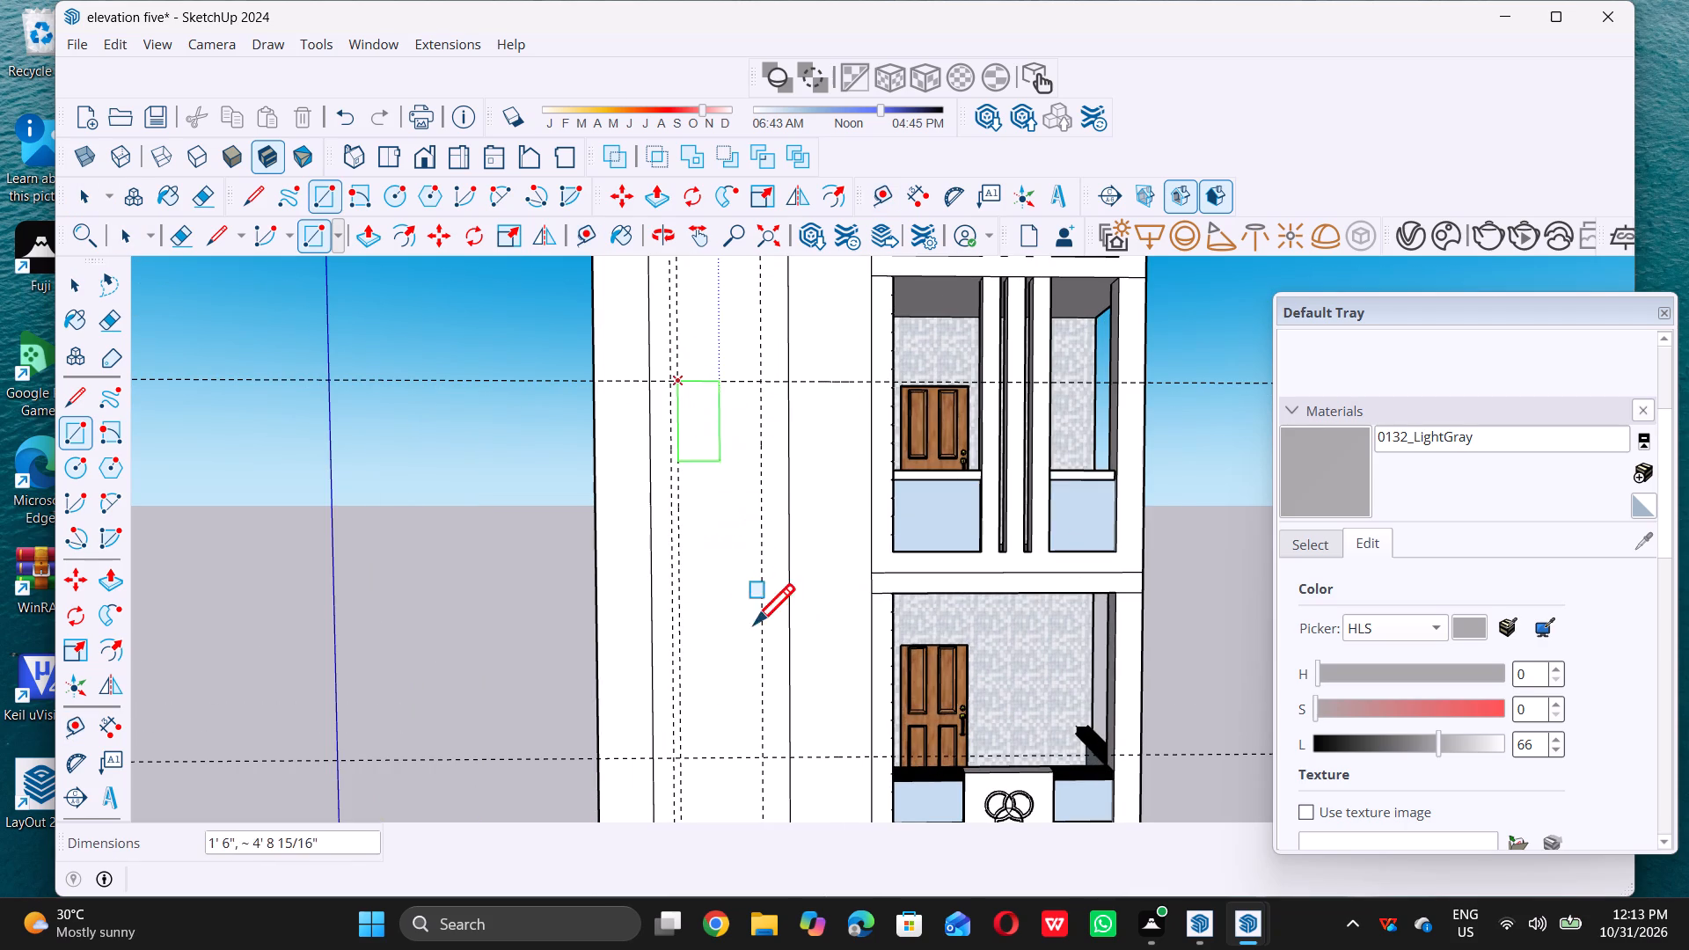
{"action": "triple_click", "coordinate": [763, 759]}
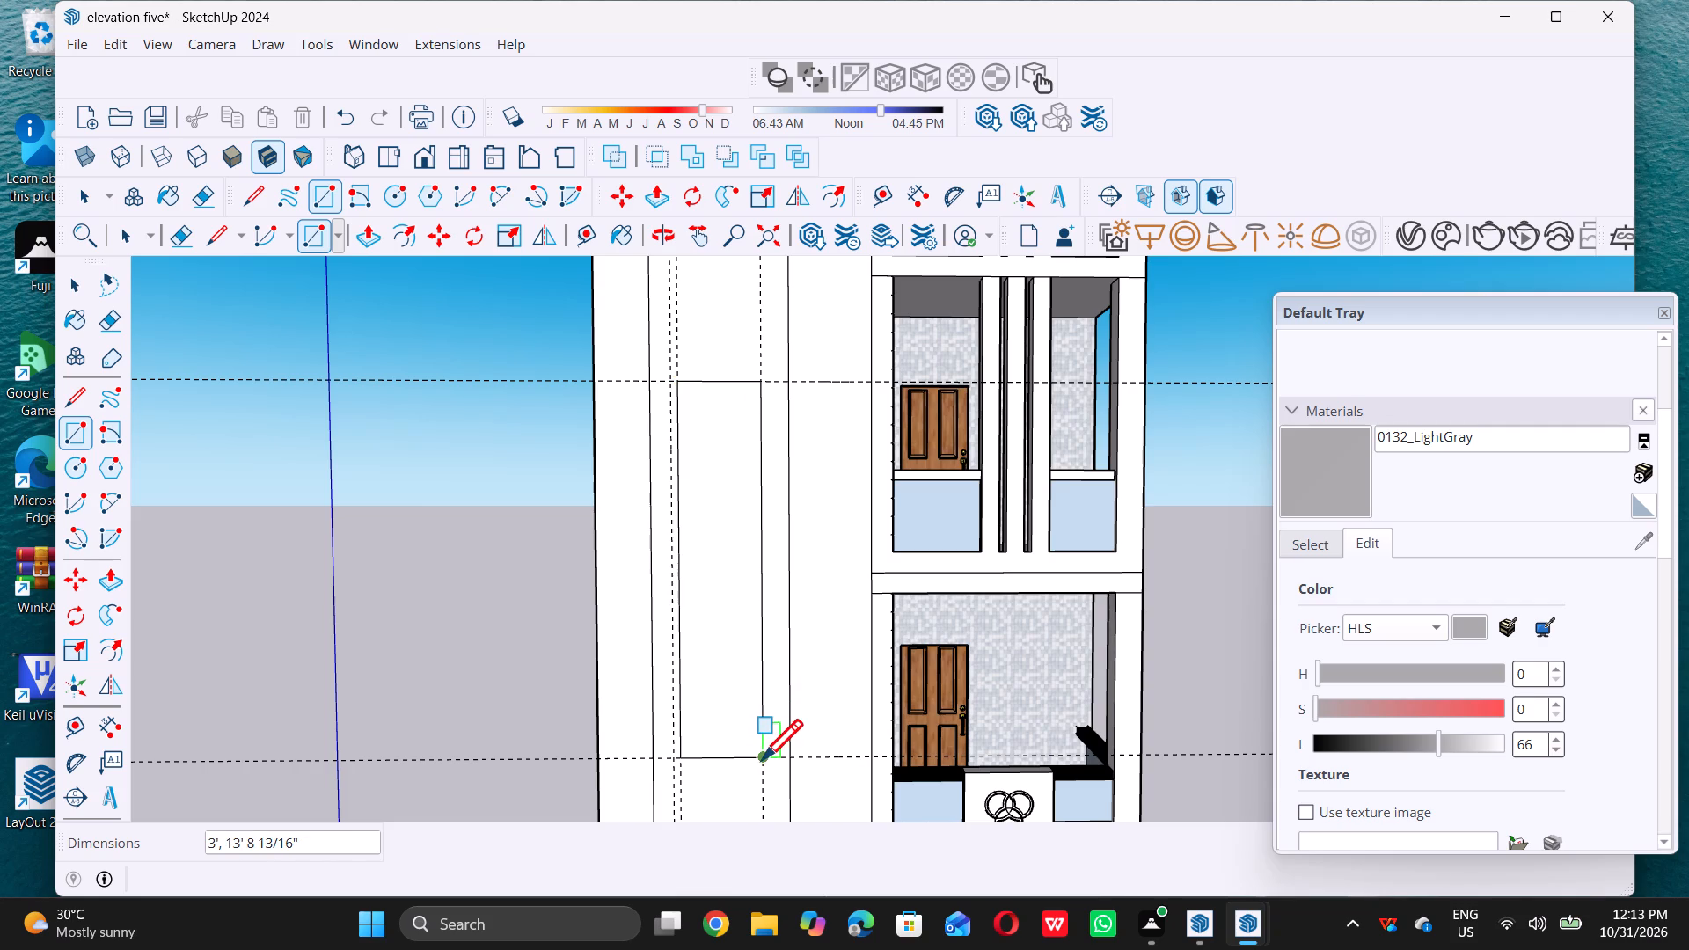
Delete all the guide lines from the model.
{"action": "key", "text": "space"}
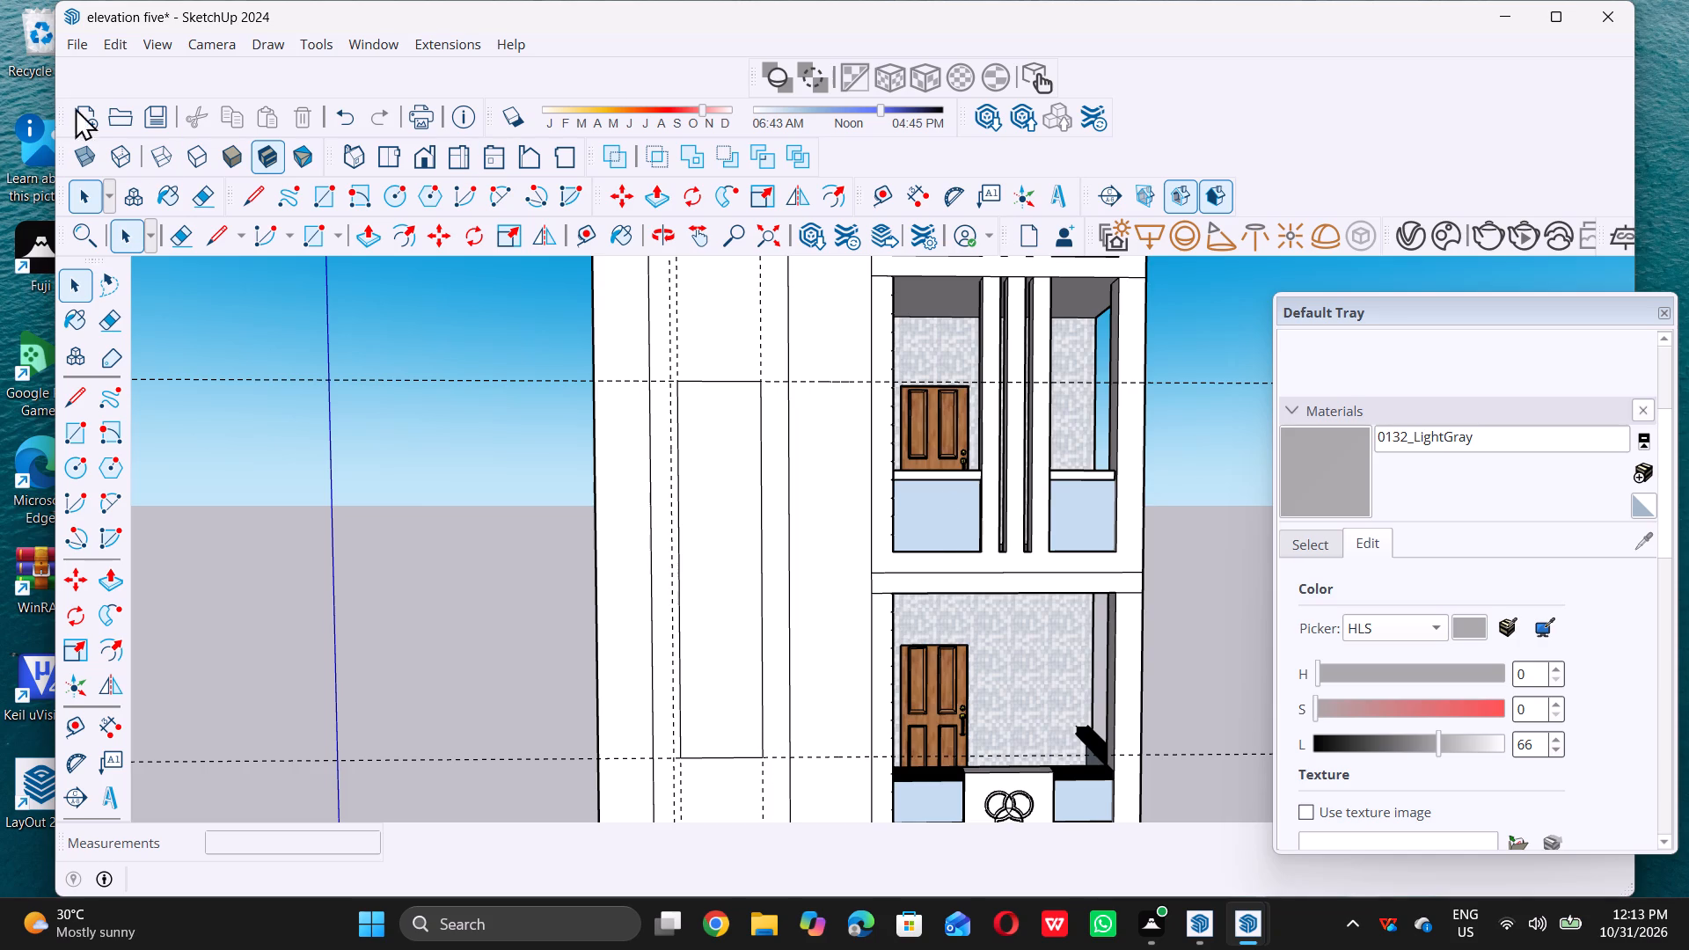
{"action": "left_click", "coordinate": [118, 54]}
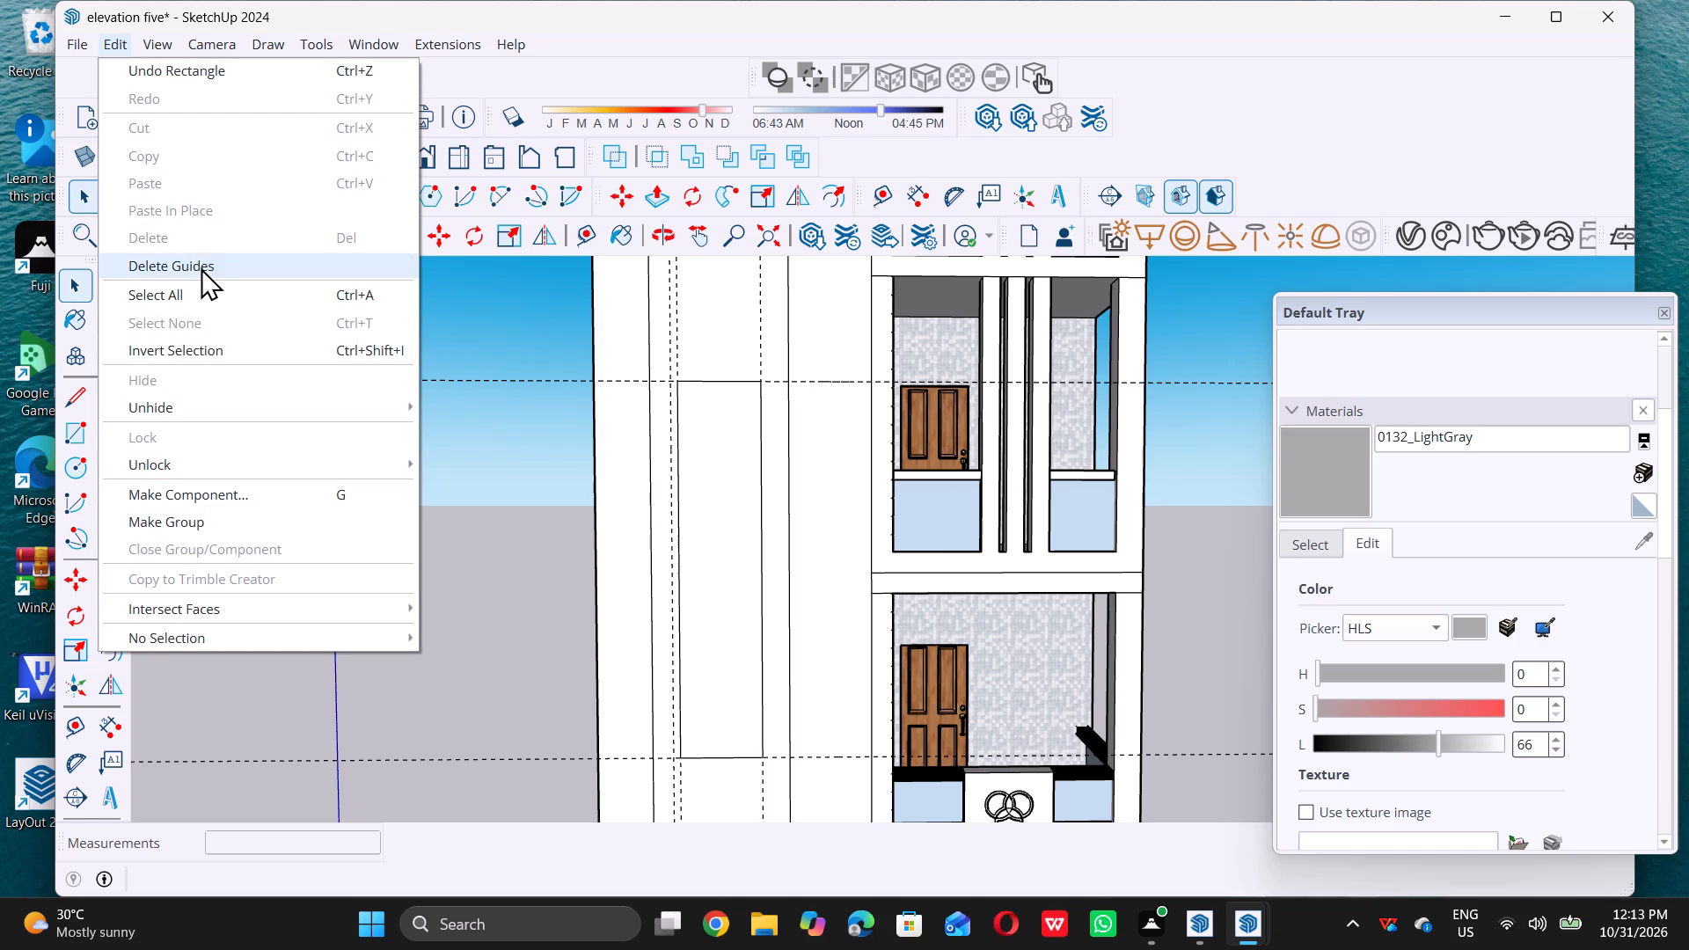
{"action": "triple_click", "coordinate": [201, 268]}
Place a horizontal guide line 1' below the inner rectangle's bottom edge on the side wall's front wing.
{"action": "scroll", "coordinate": [427, 379], "scroll_direction": "down", "scroll_amount": 4}
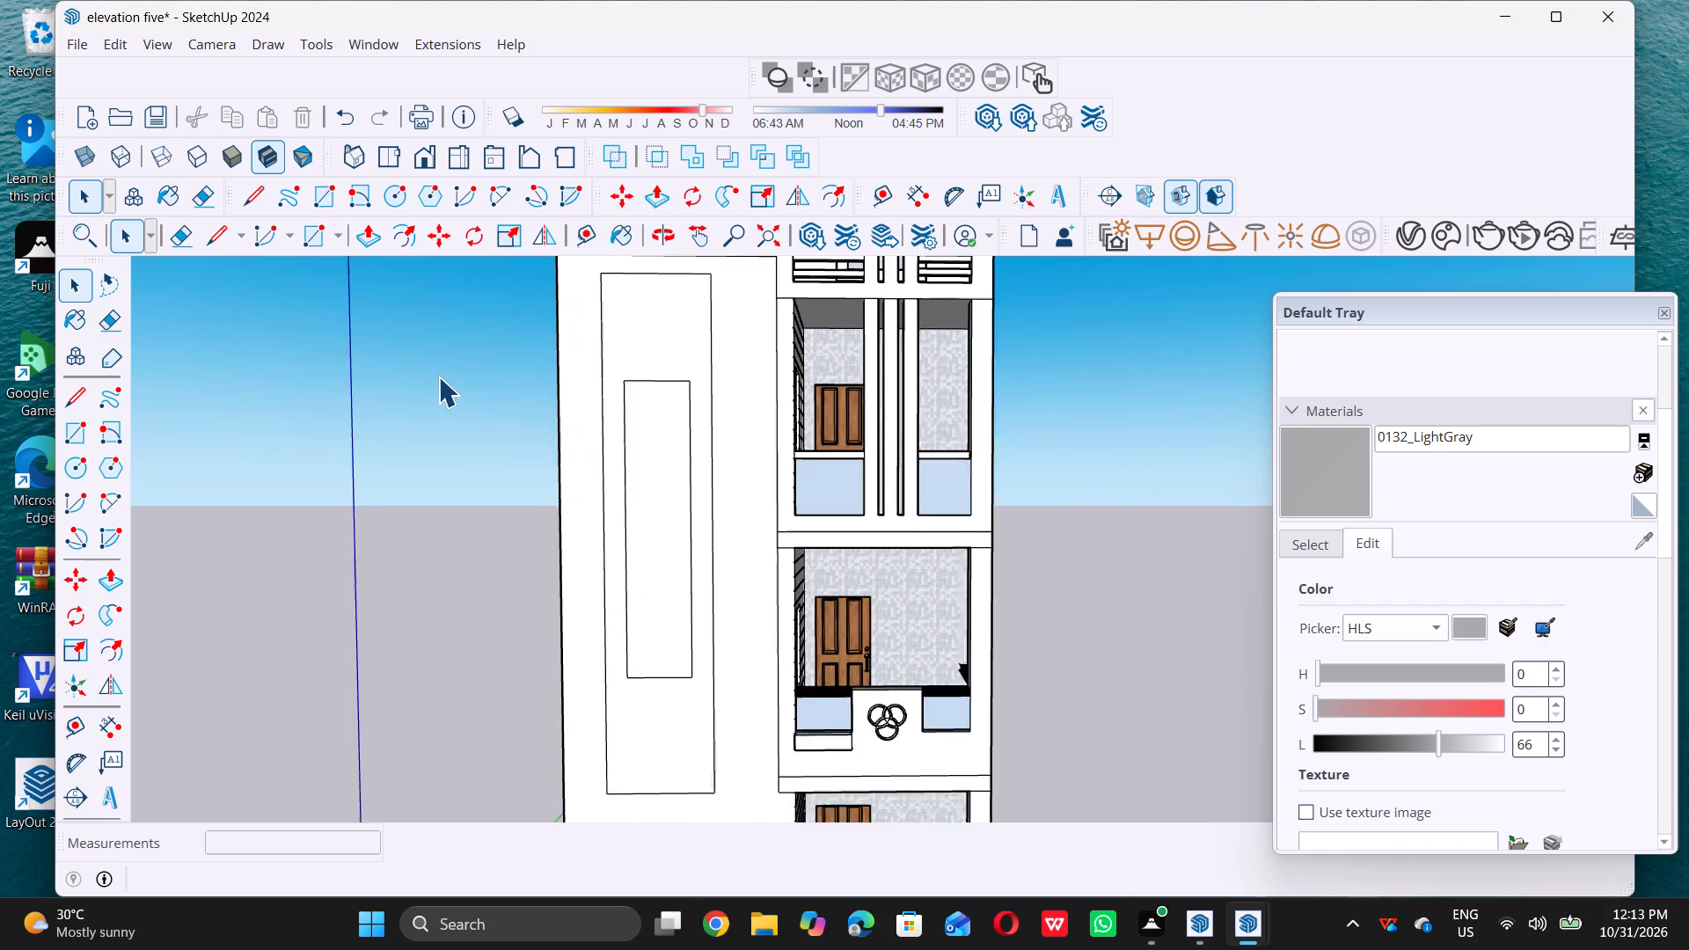
{"action": "scroll", "coordinate": [438, 376], "scroll_direction": "down", "scroll_amount": 1}
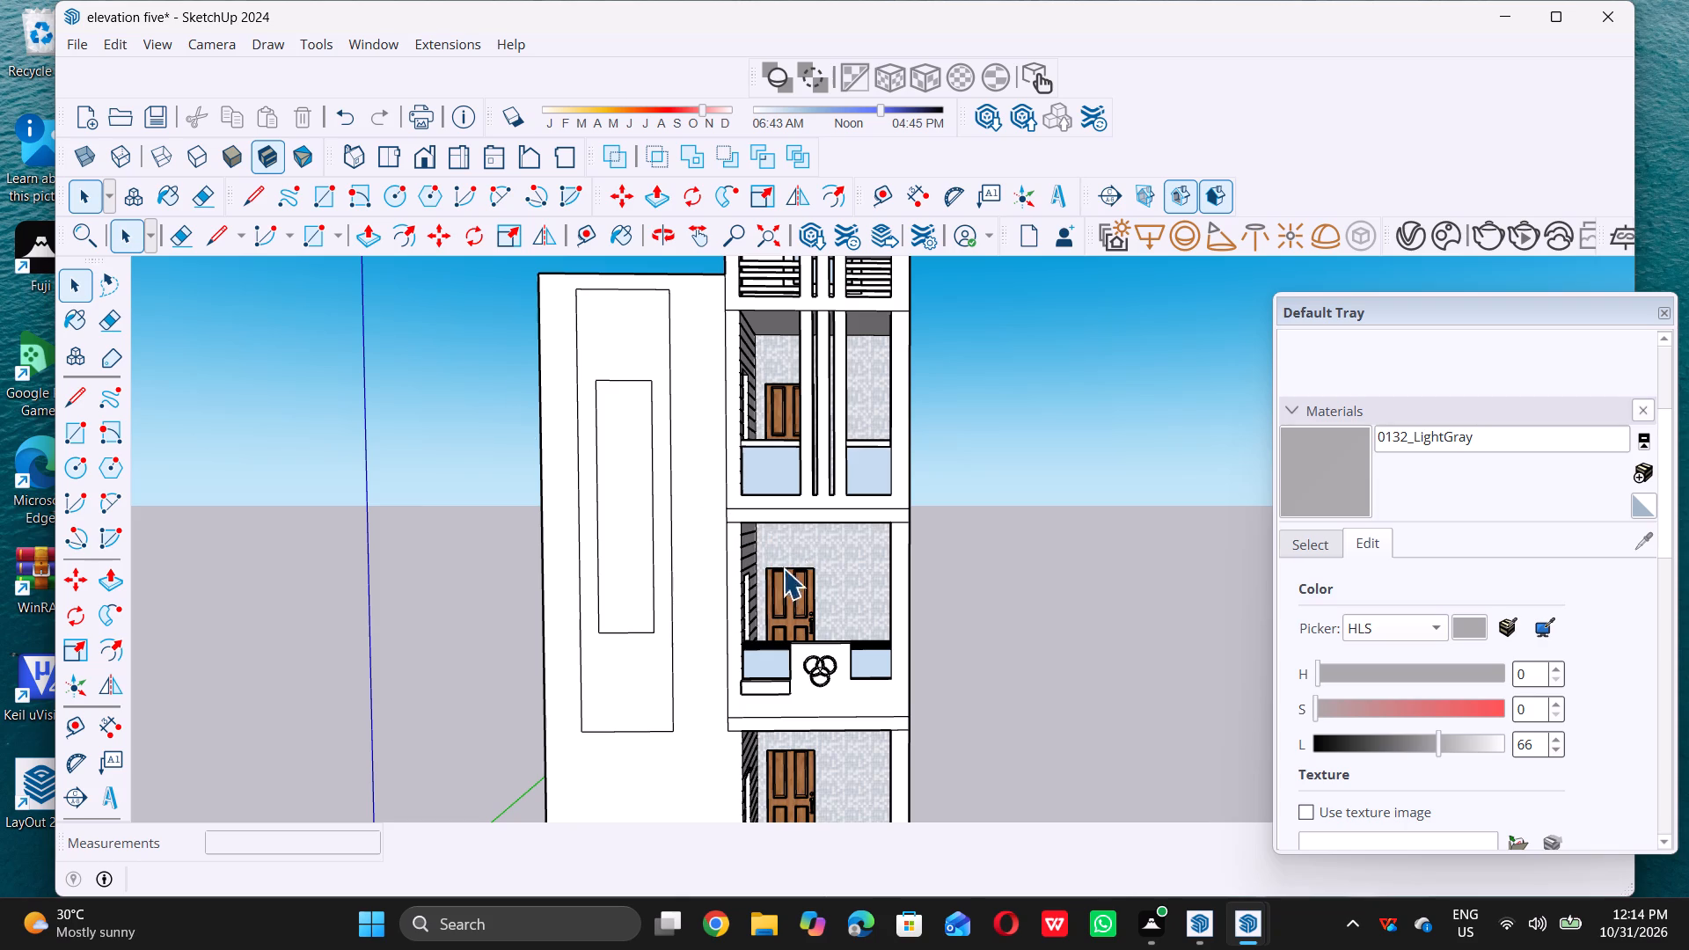
{"action": "scroll", "coordinate": [656, 605], "scroll_direction": "down", "scroll_amount": 1}
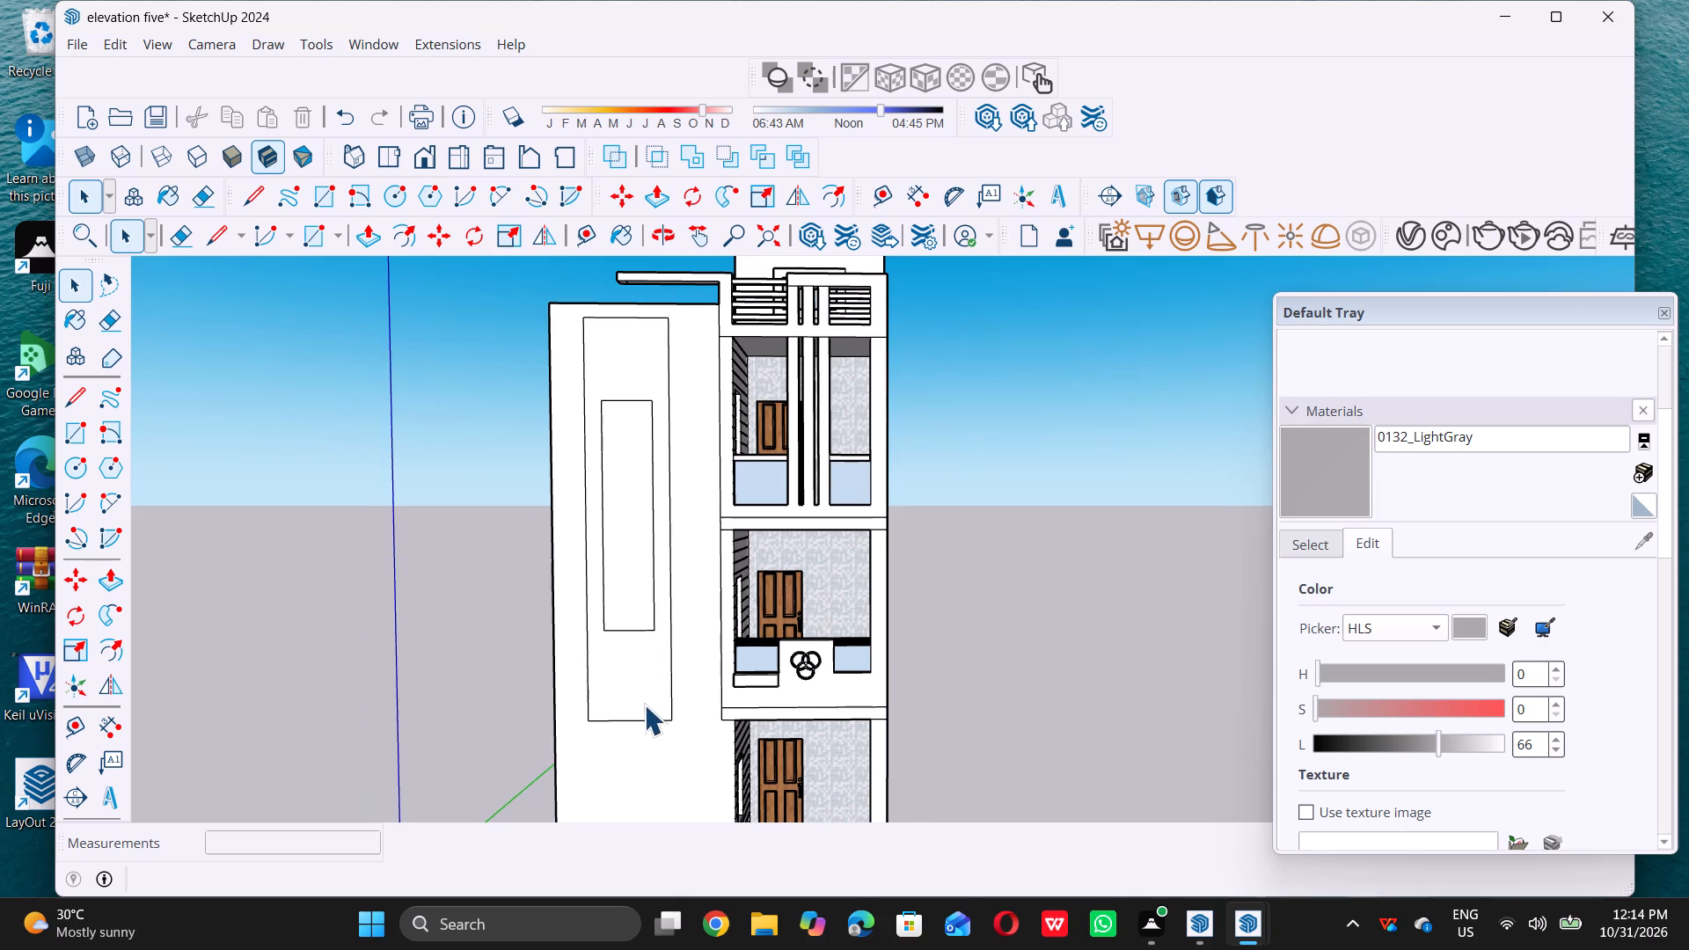
{"action": "scroll", "coordinate": [644, 705], "scroll_direction": "up", "scroll_amount": 5}
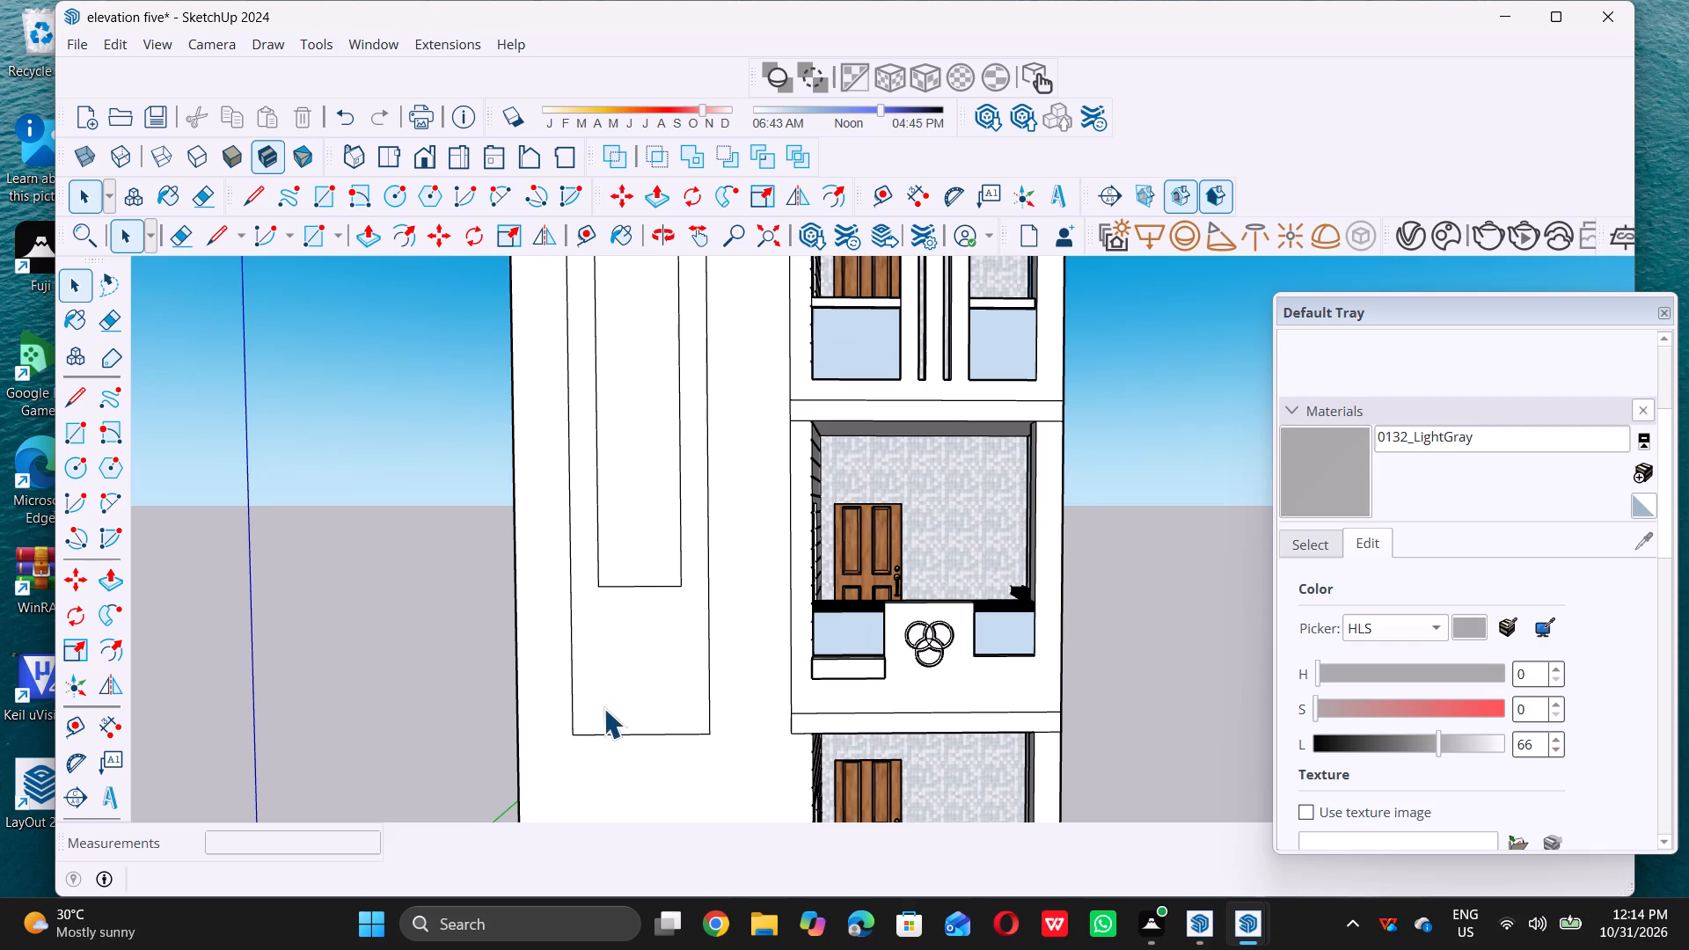
{"action": "middle_click_drag", "start_coordinate": [603, 708], "coordinate": [618, 697]}
{"action": "scroll", "coordinate": [603, 690], "scroll_direction": "up", "scroll_amount": 1}
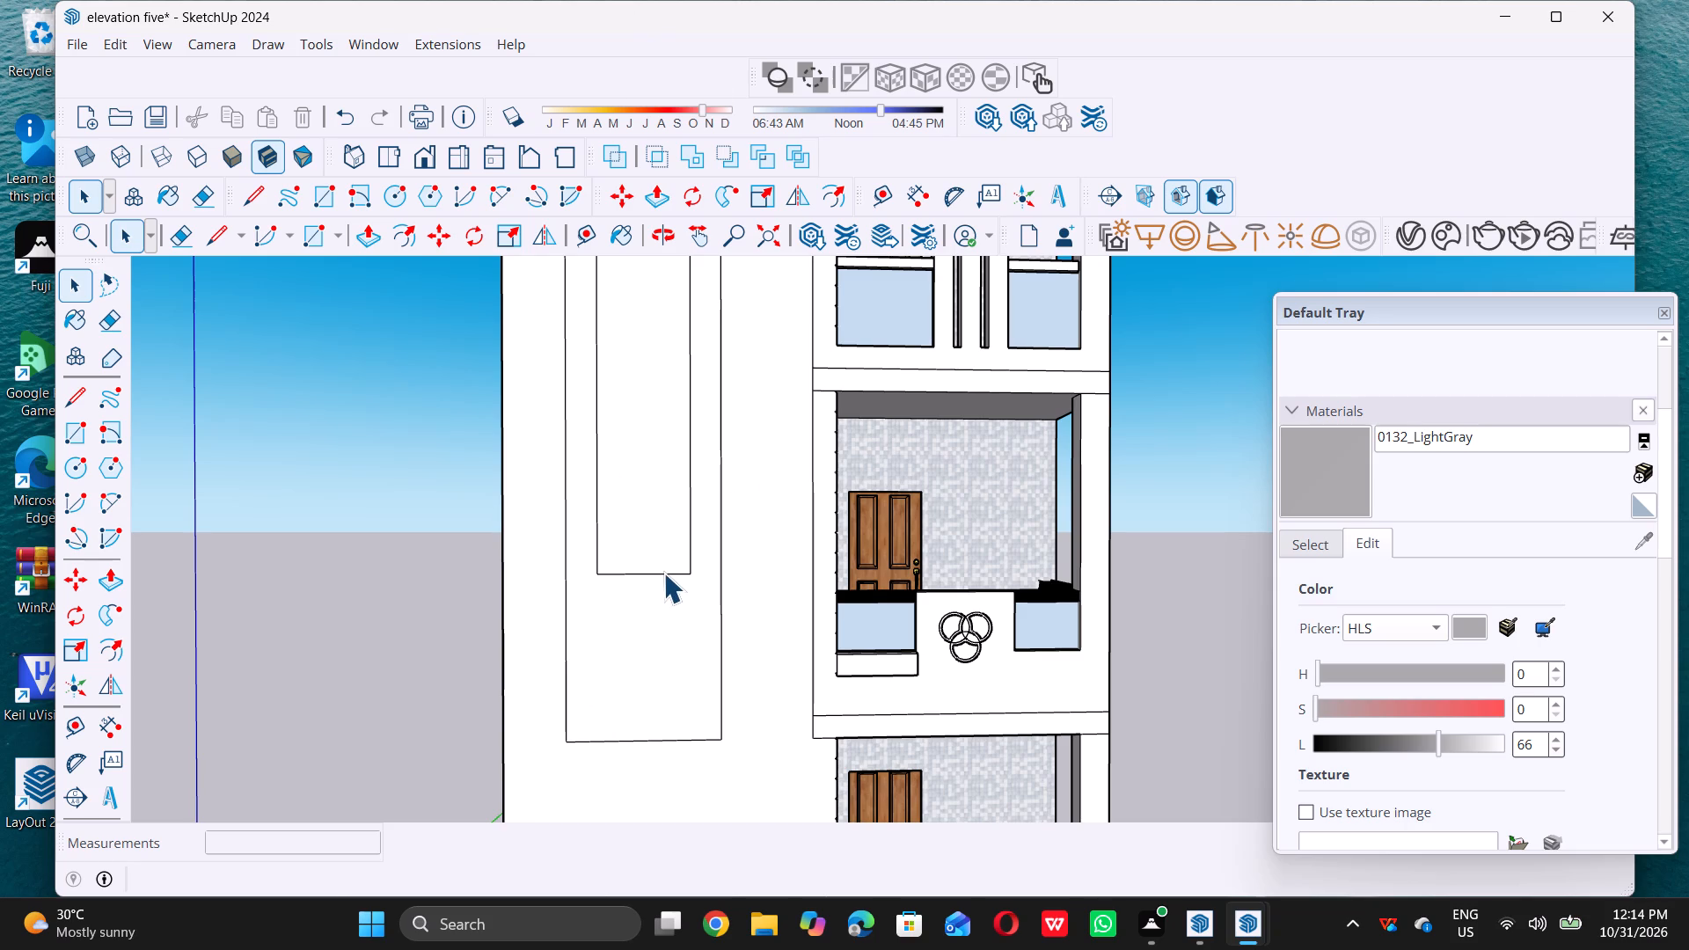
{"action": "key", "text": "r"}
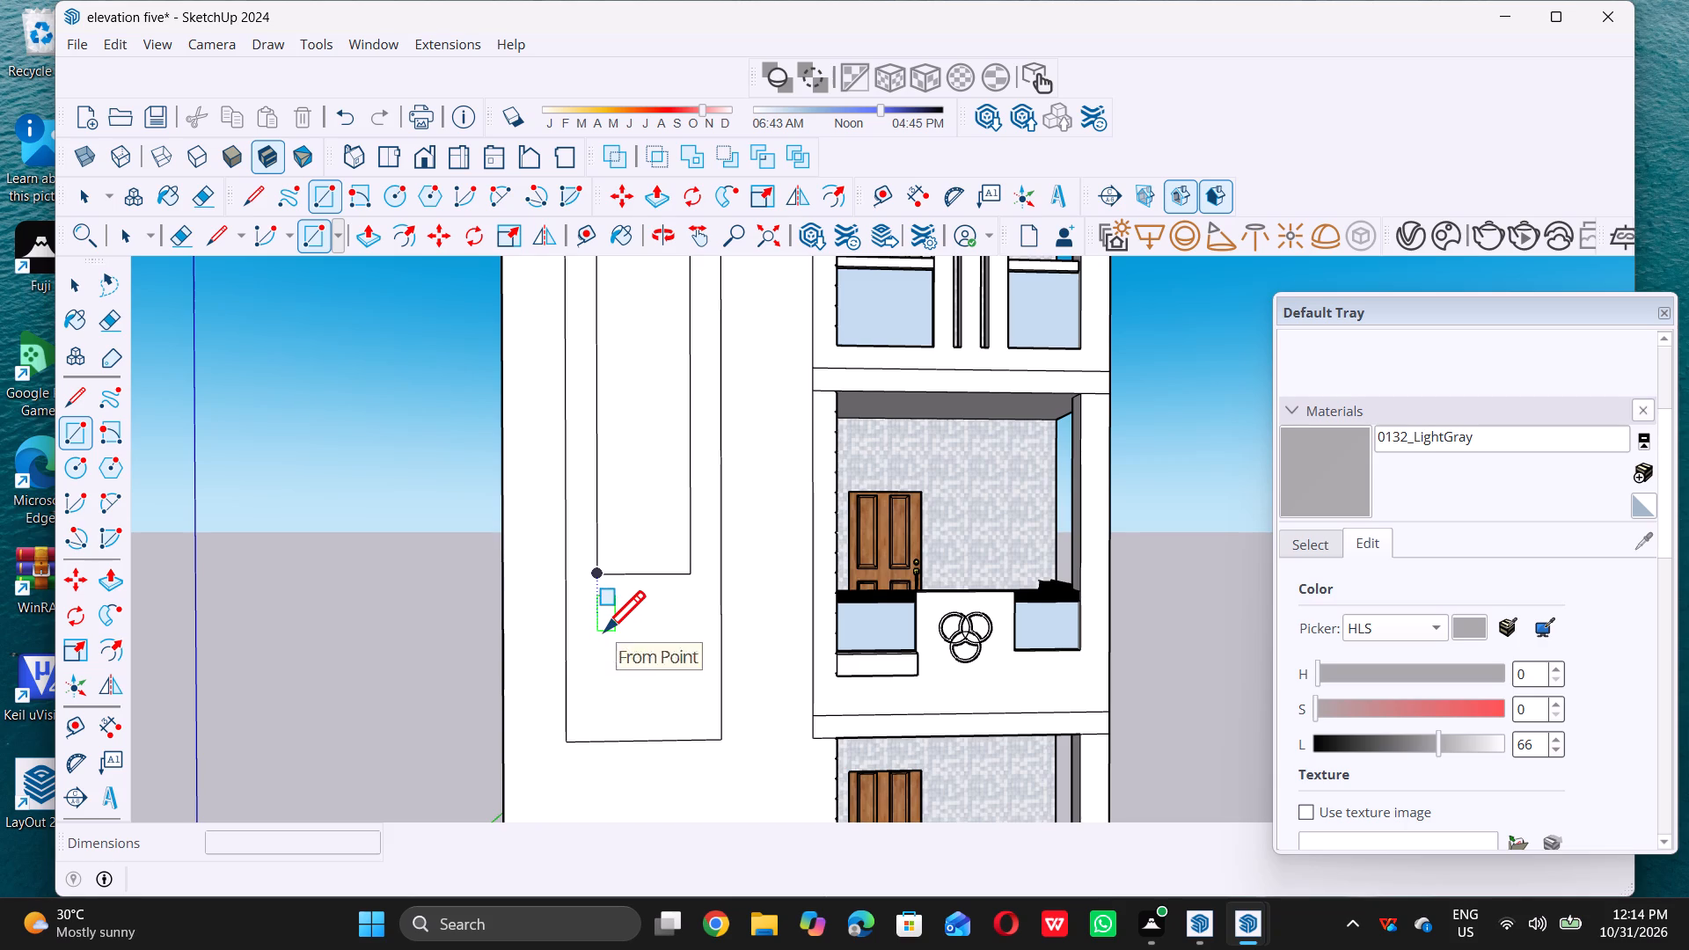
{"action": "key", "text": "space"}
{"action": "type", "text": "t"}
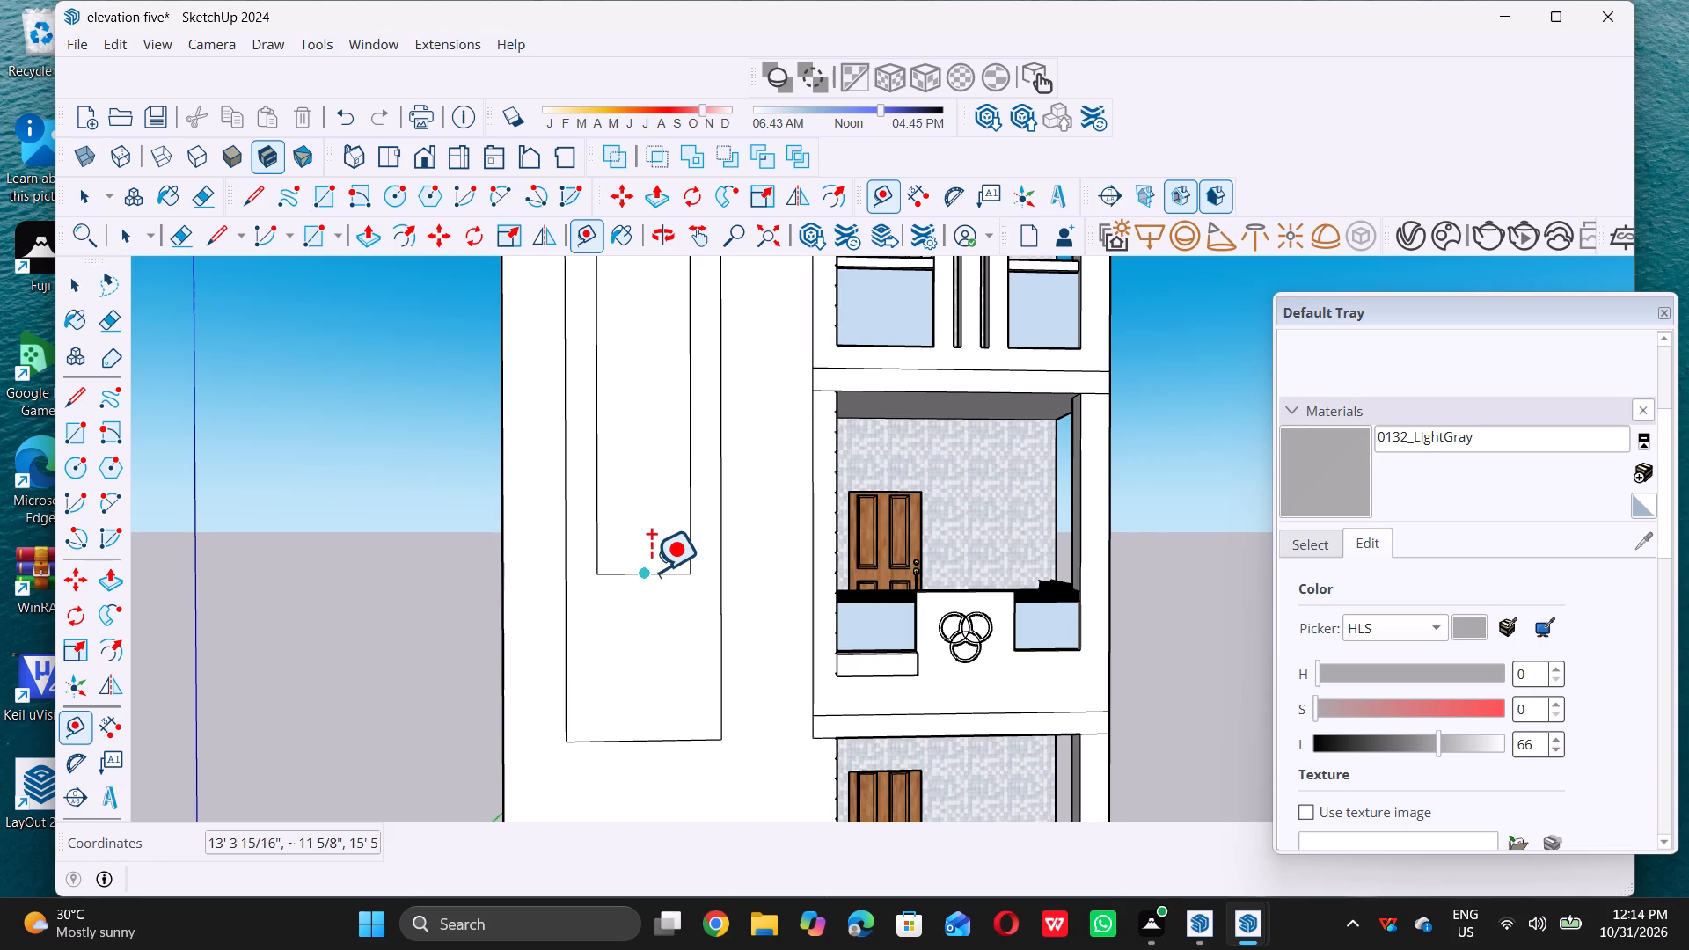
{"action": "left_click", "coordinate": [651, 572]}
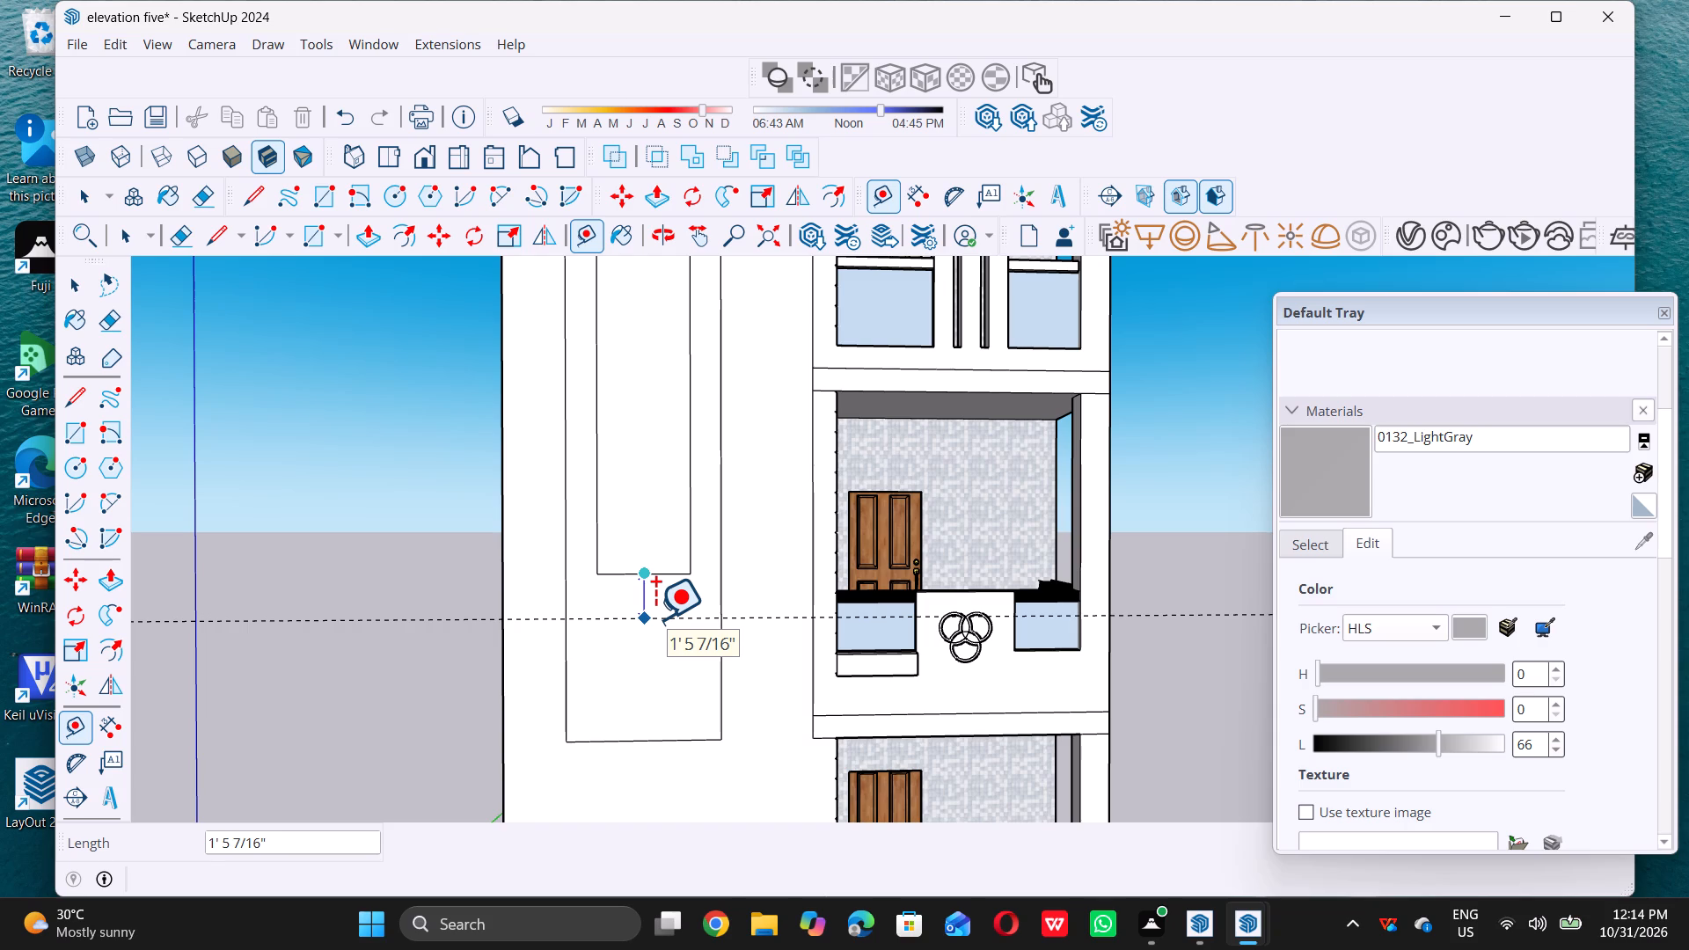
{"action": "type", "text": "1'"}
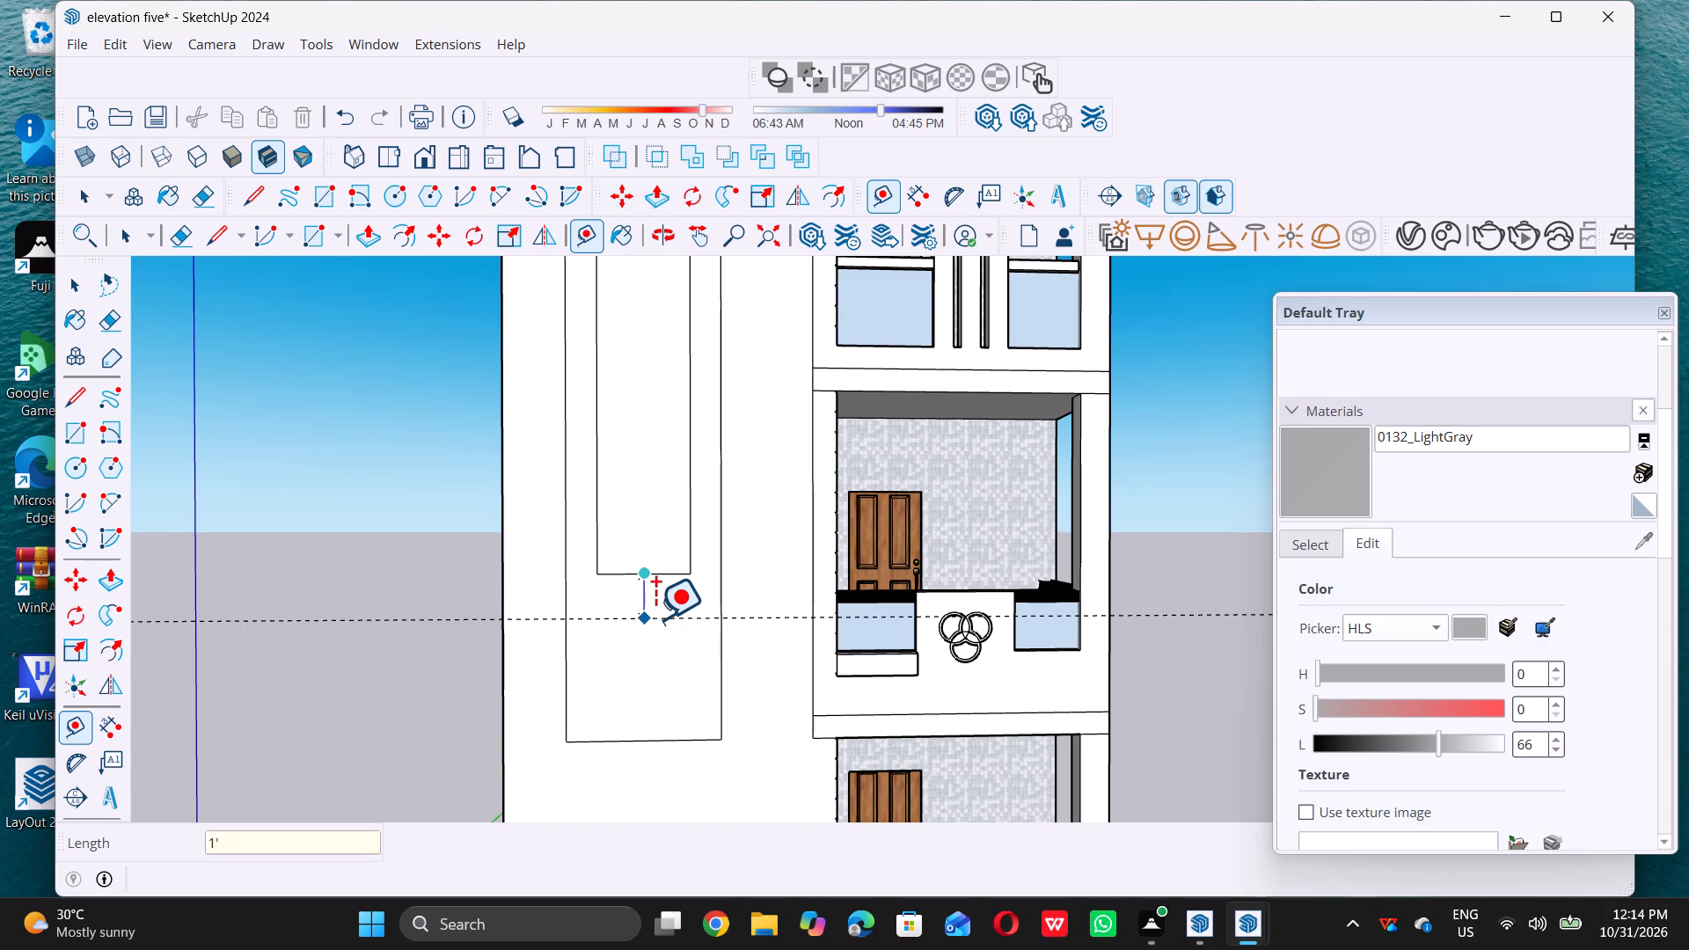
{"action": "key", "text": "Return"}
{"action": "left_click", "coordinate": [655, 618]}
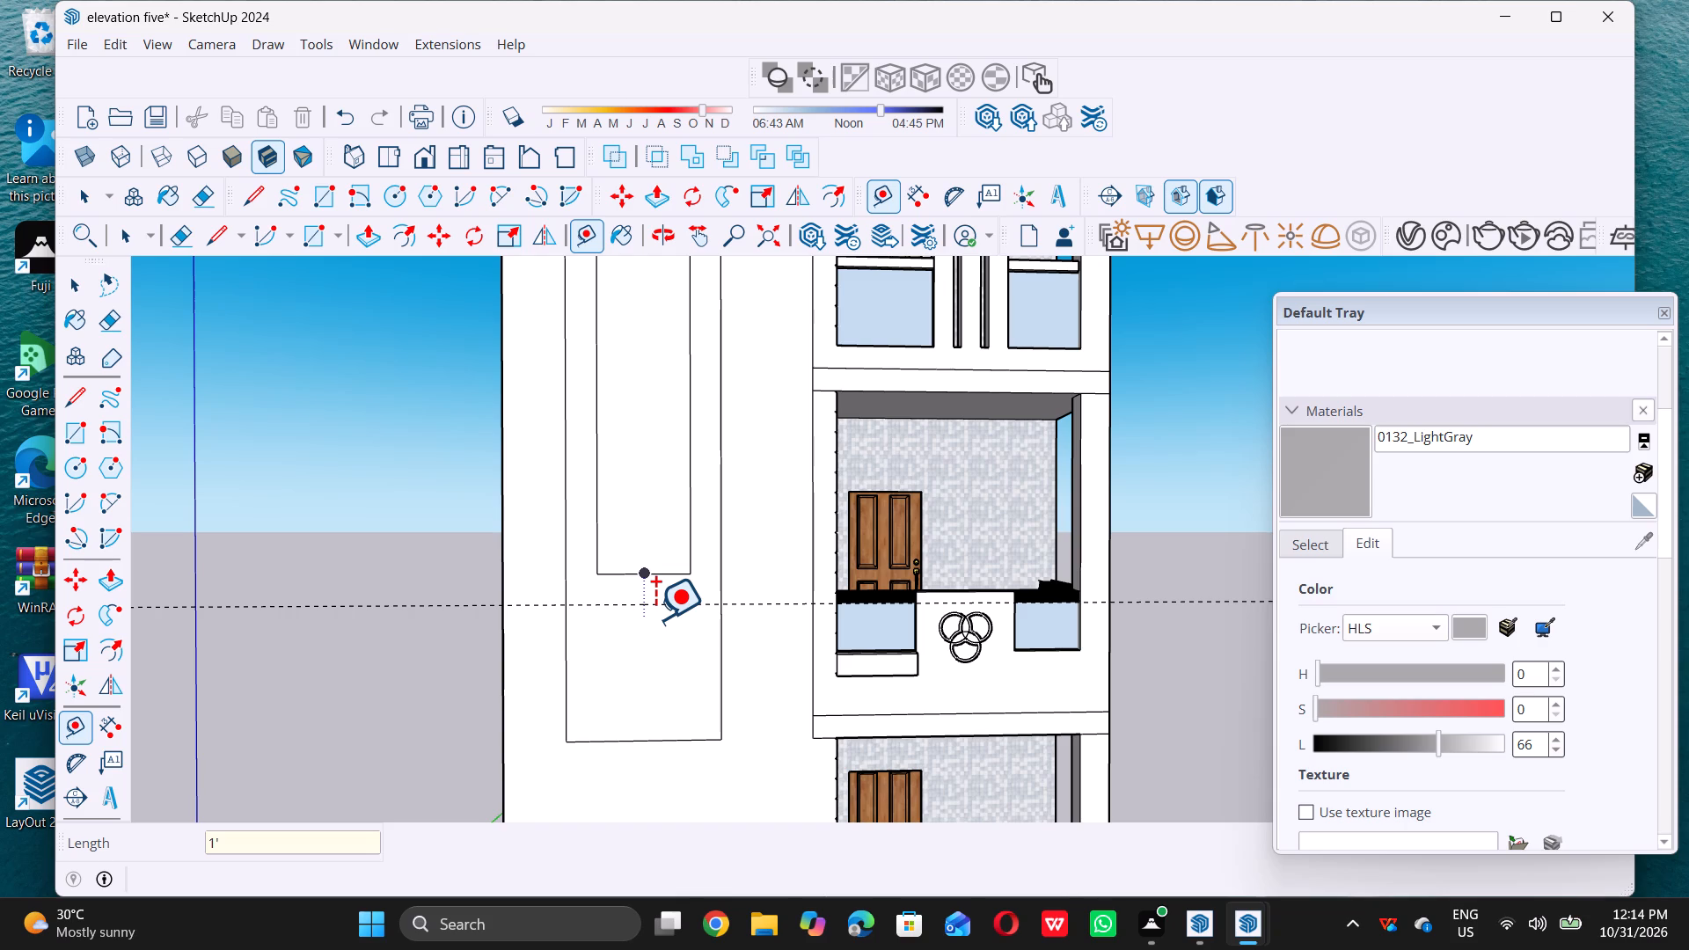
{"action": "key", "text": "space"}
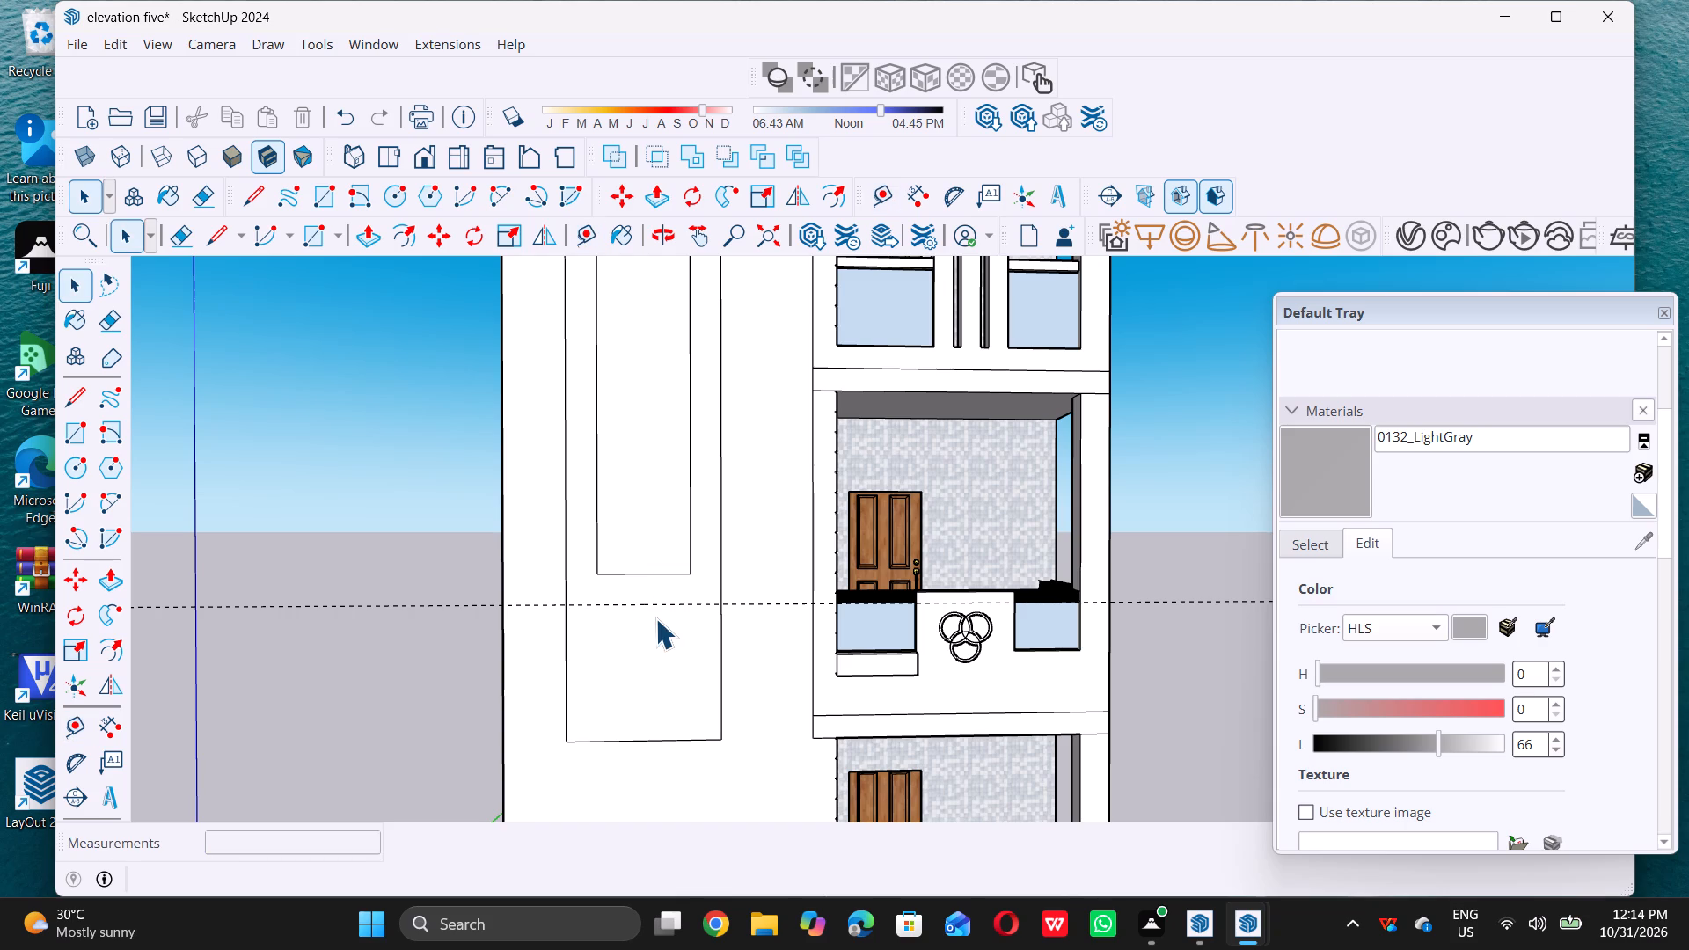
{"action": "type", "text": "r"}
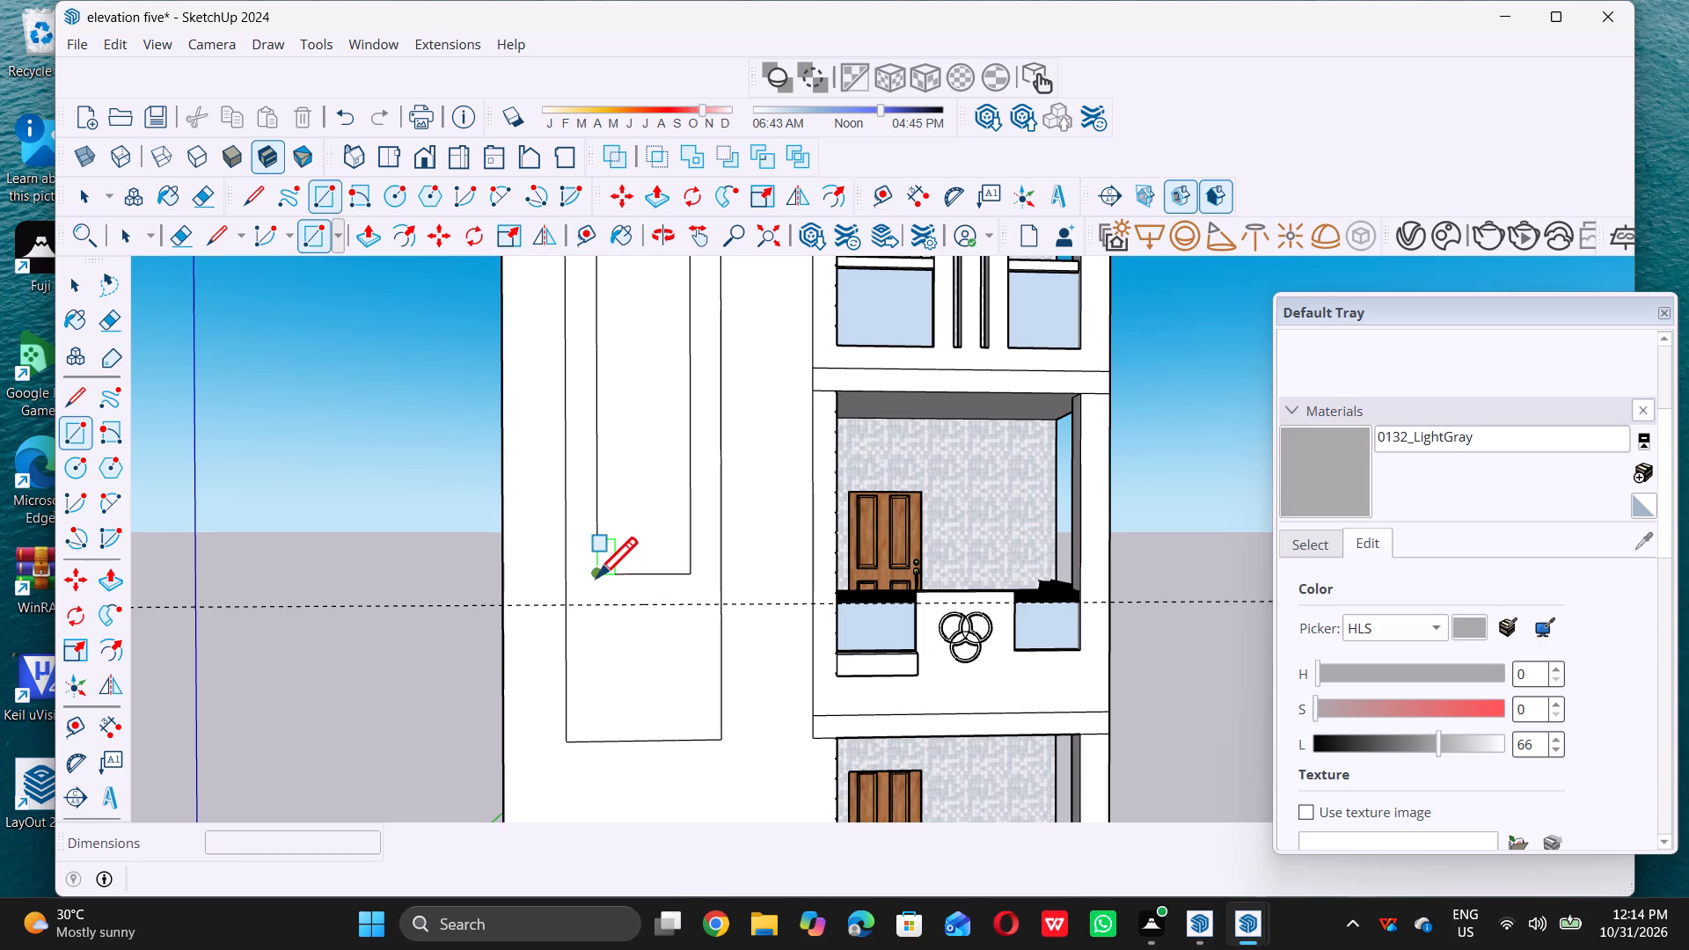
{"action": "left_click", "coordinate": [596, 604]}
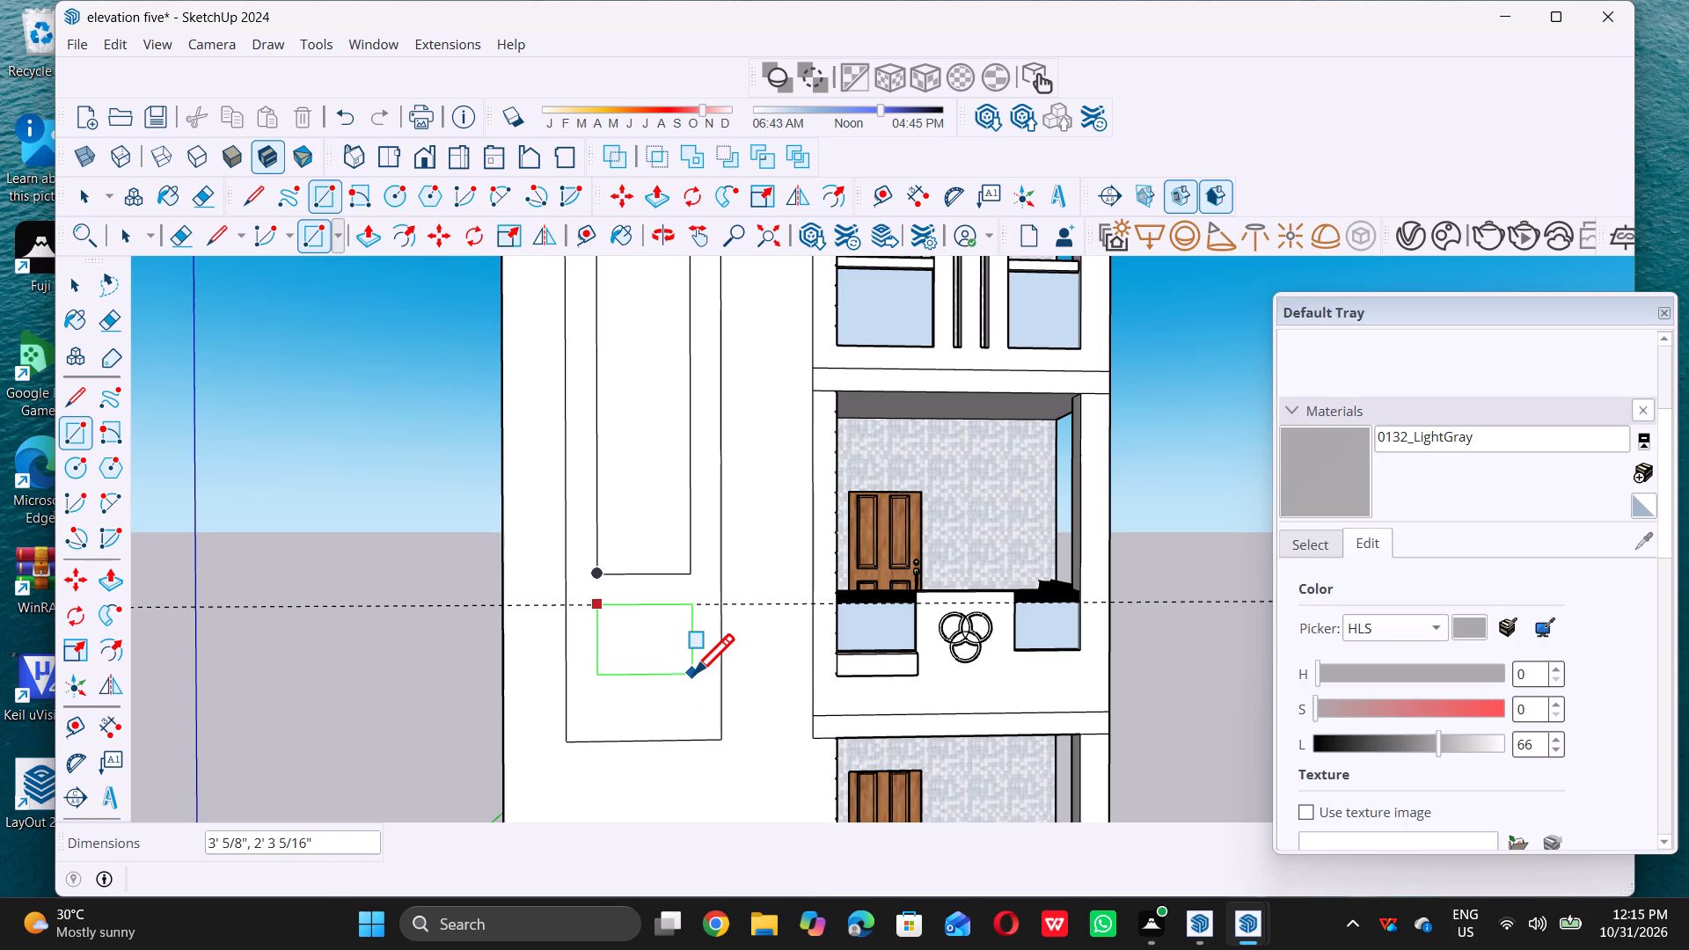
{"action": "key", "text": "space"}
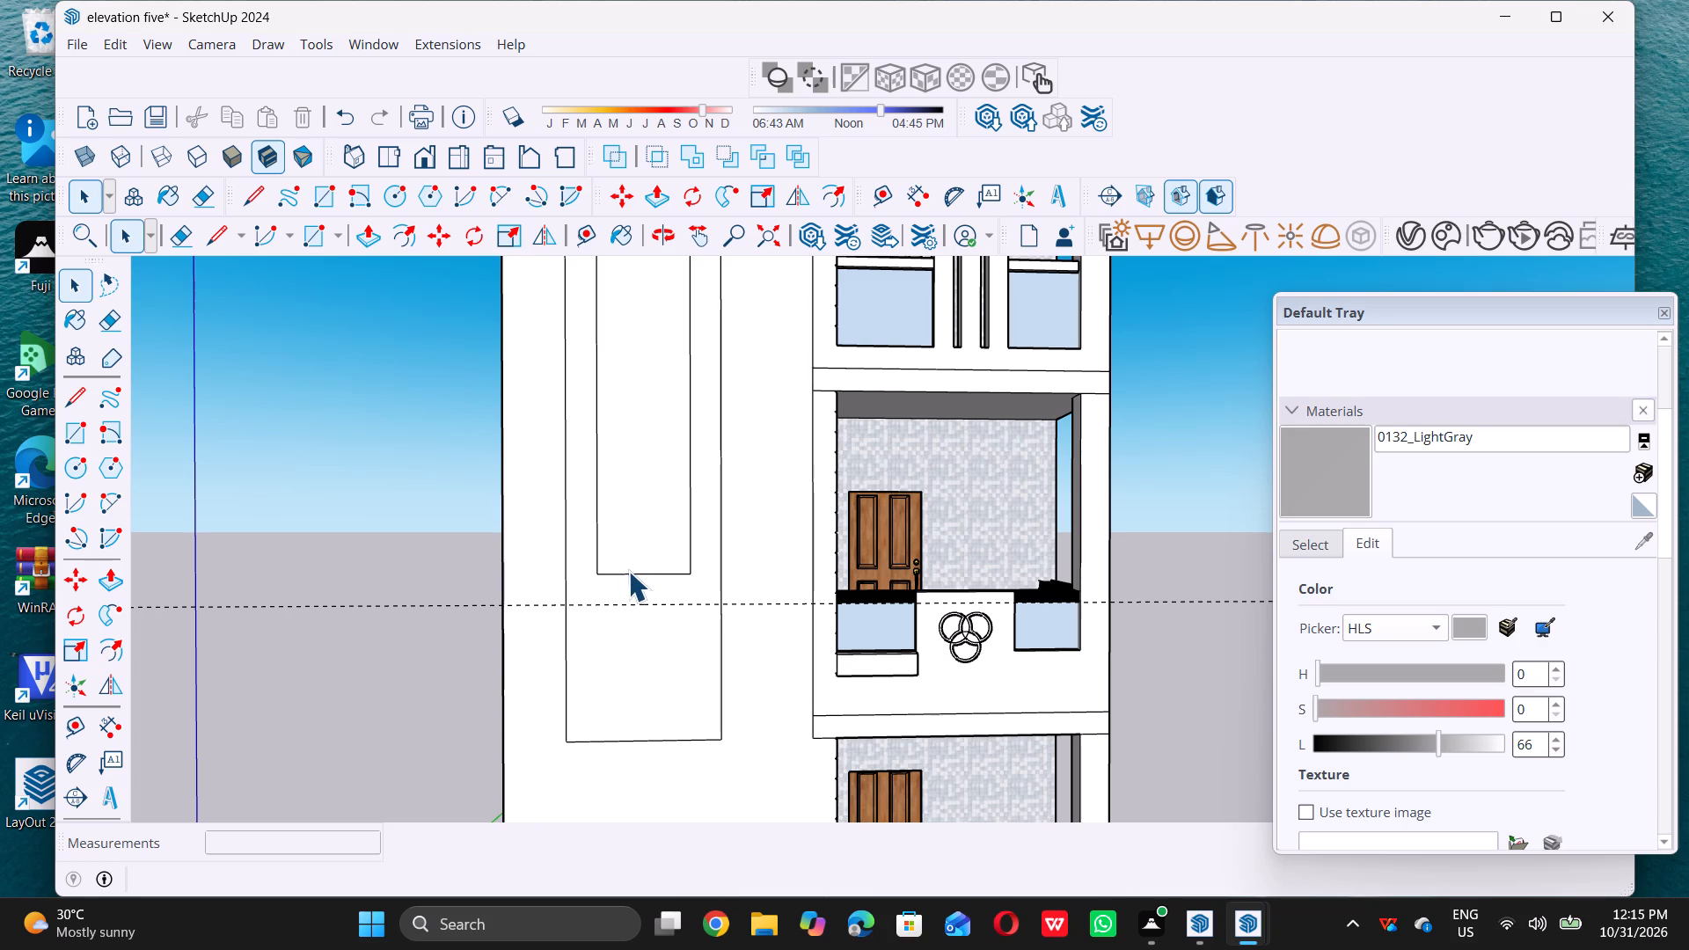
Move the inner rectangle's bottom edge down onto the guide line 1' below it, lengthening the rectangle.
{"action": "triple_click", "coordinate": [630, 572]}
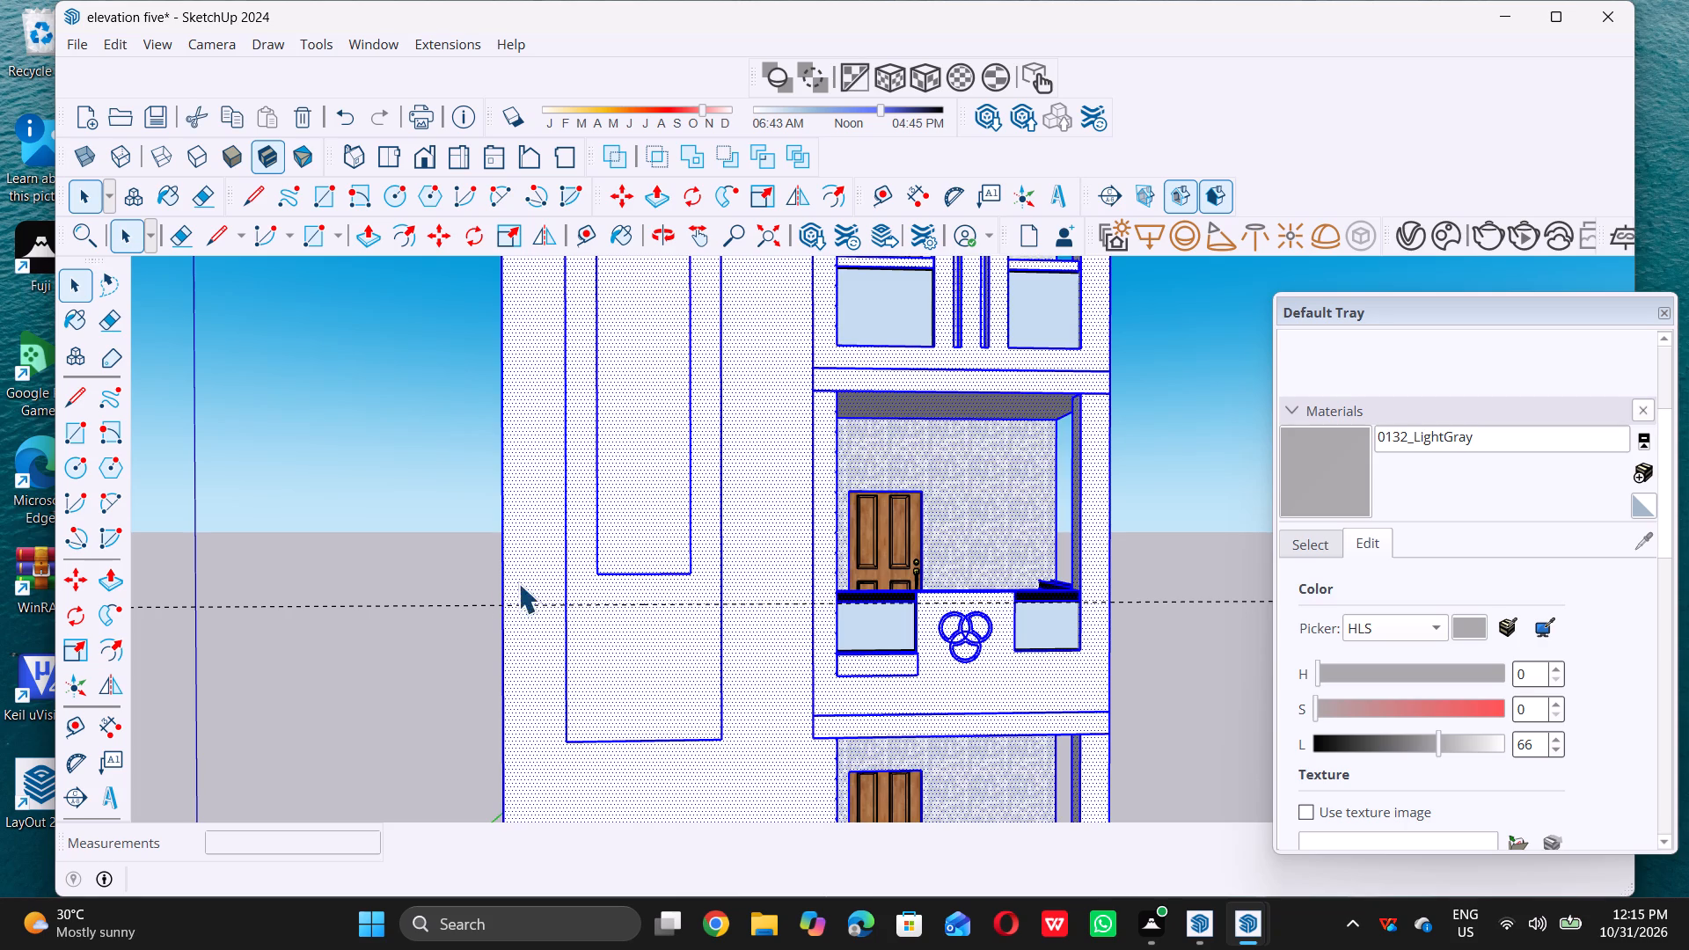
{"action": "left_click", "coordinate": [458, 558]}
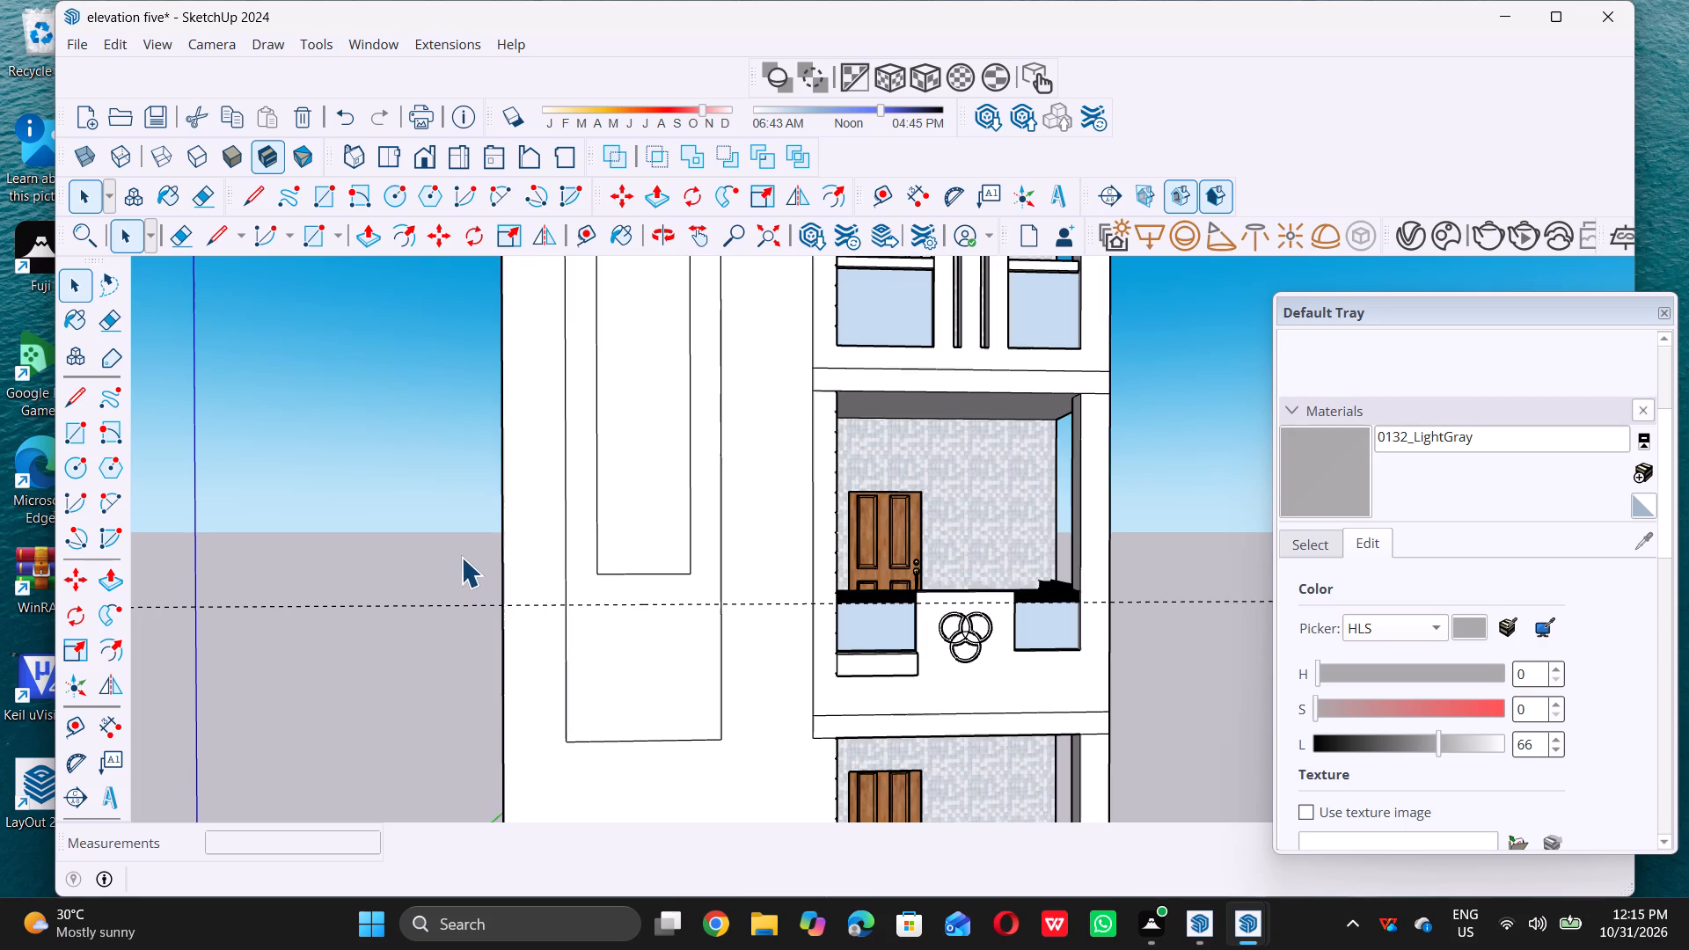
{"action": "double_click", "coordinate": [633, 574]}
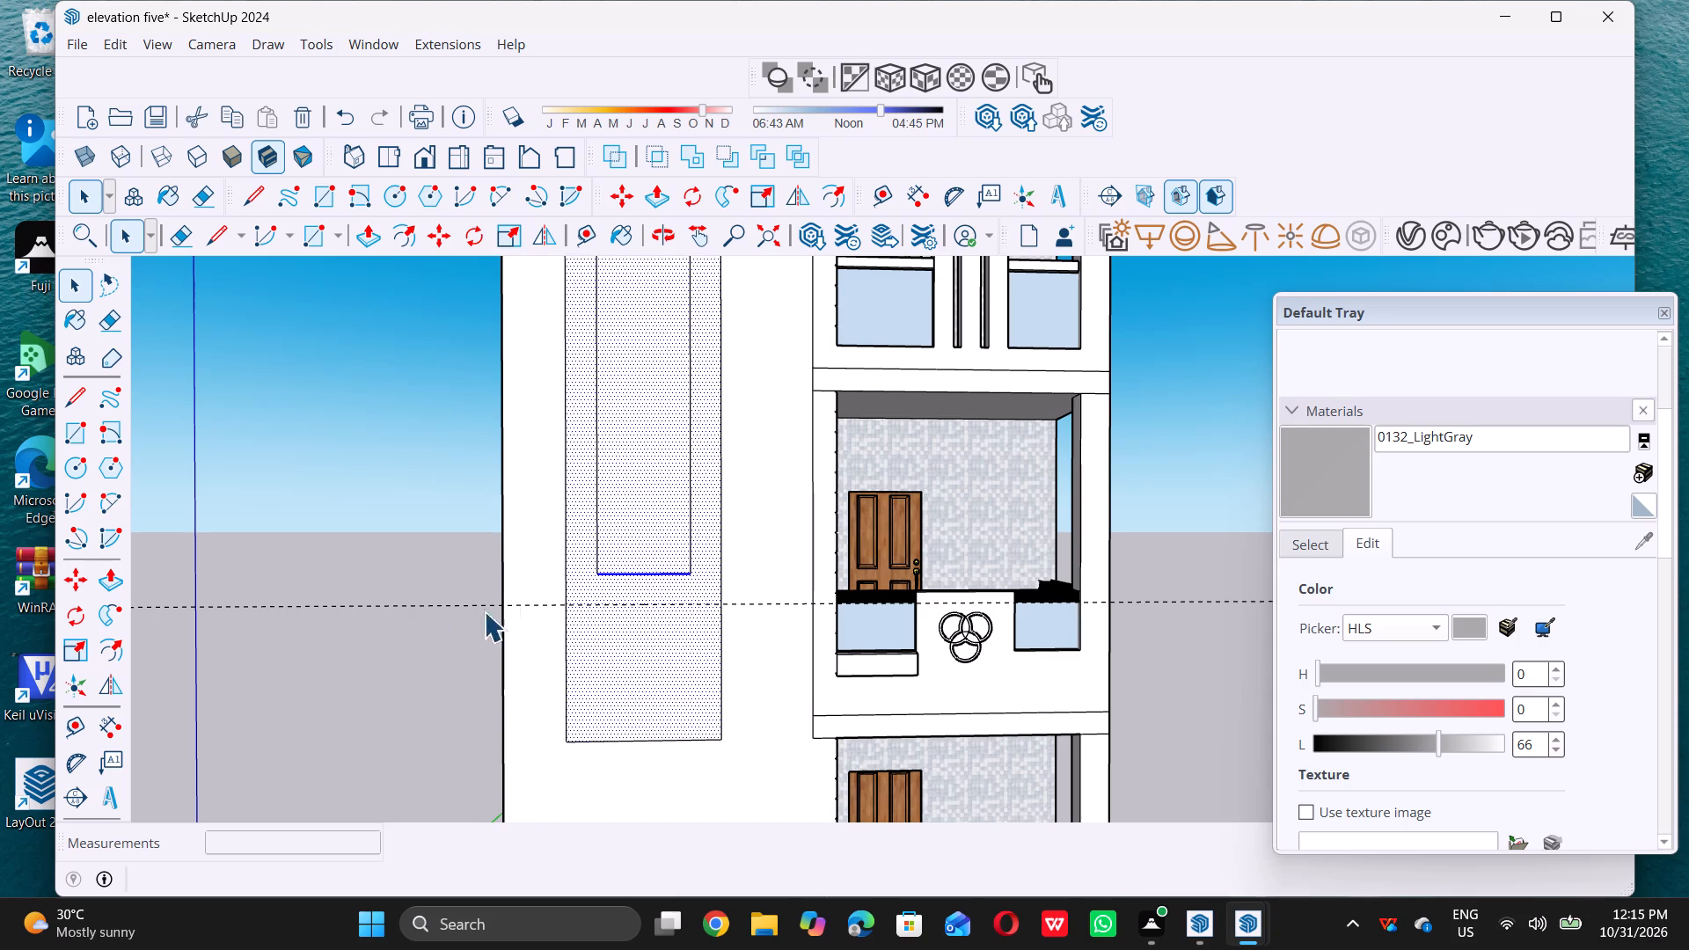
{"action": "left_click", "coordinate": [399, 608]}
{"action": "left_click", "coordinate": [614, 571]}
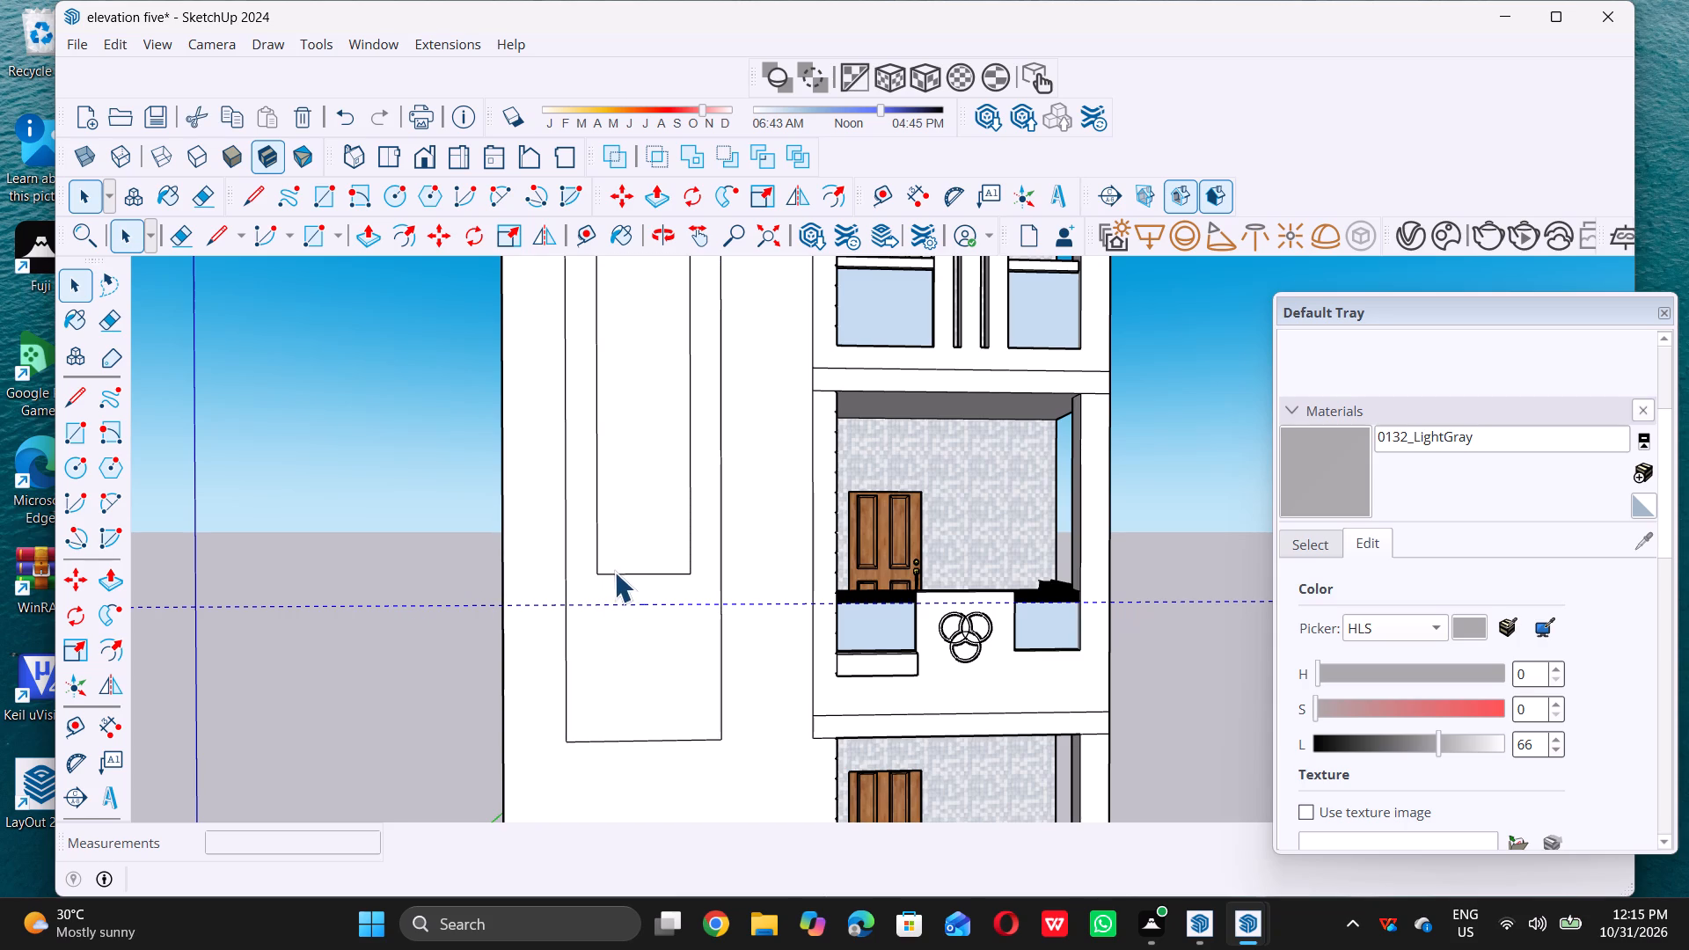
{"action": "double_click", "coordinate": [412, 562]}
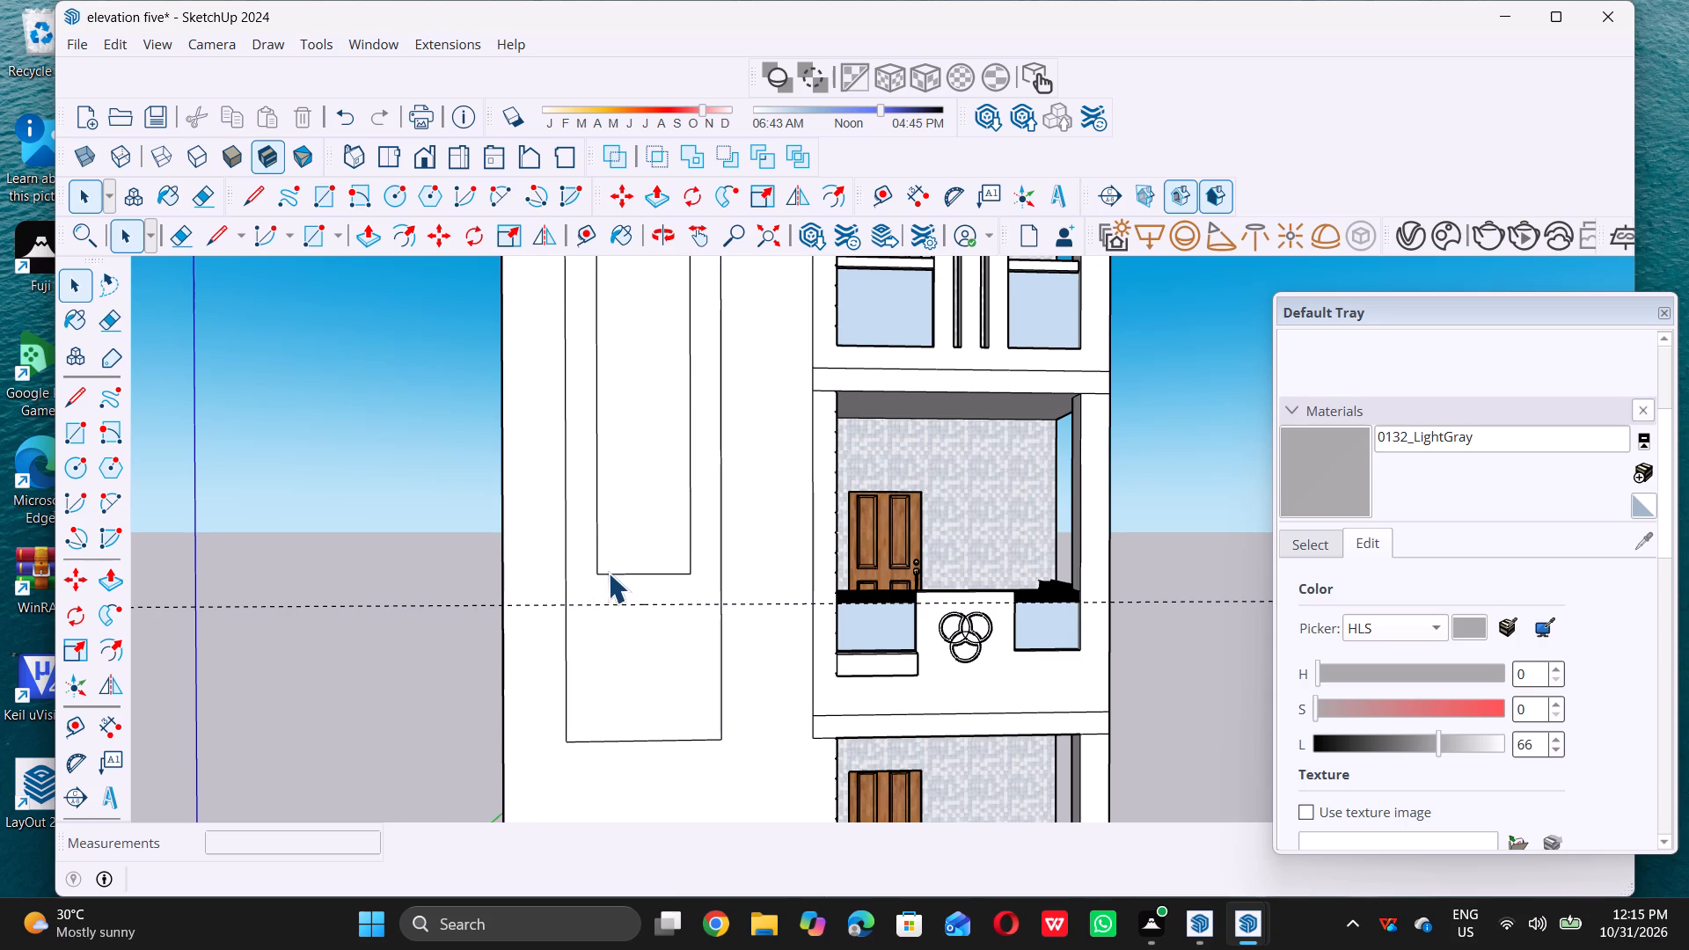
{"action": "left_click", "coordinate": [610, 575]}
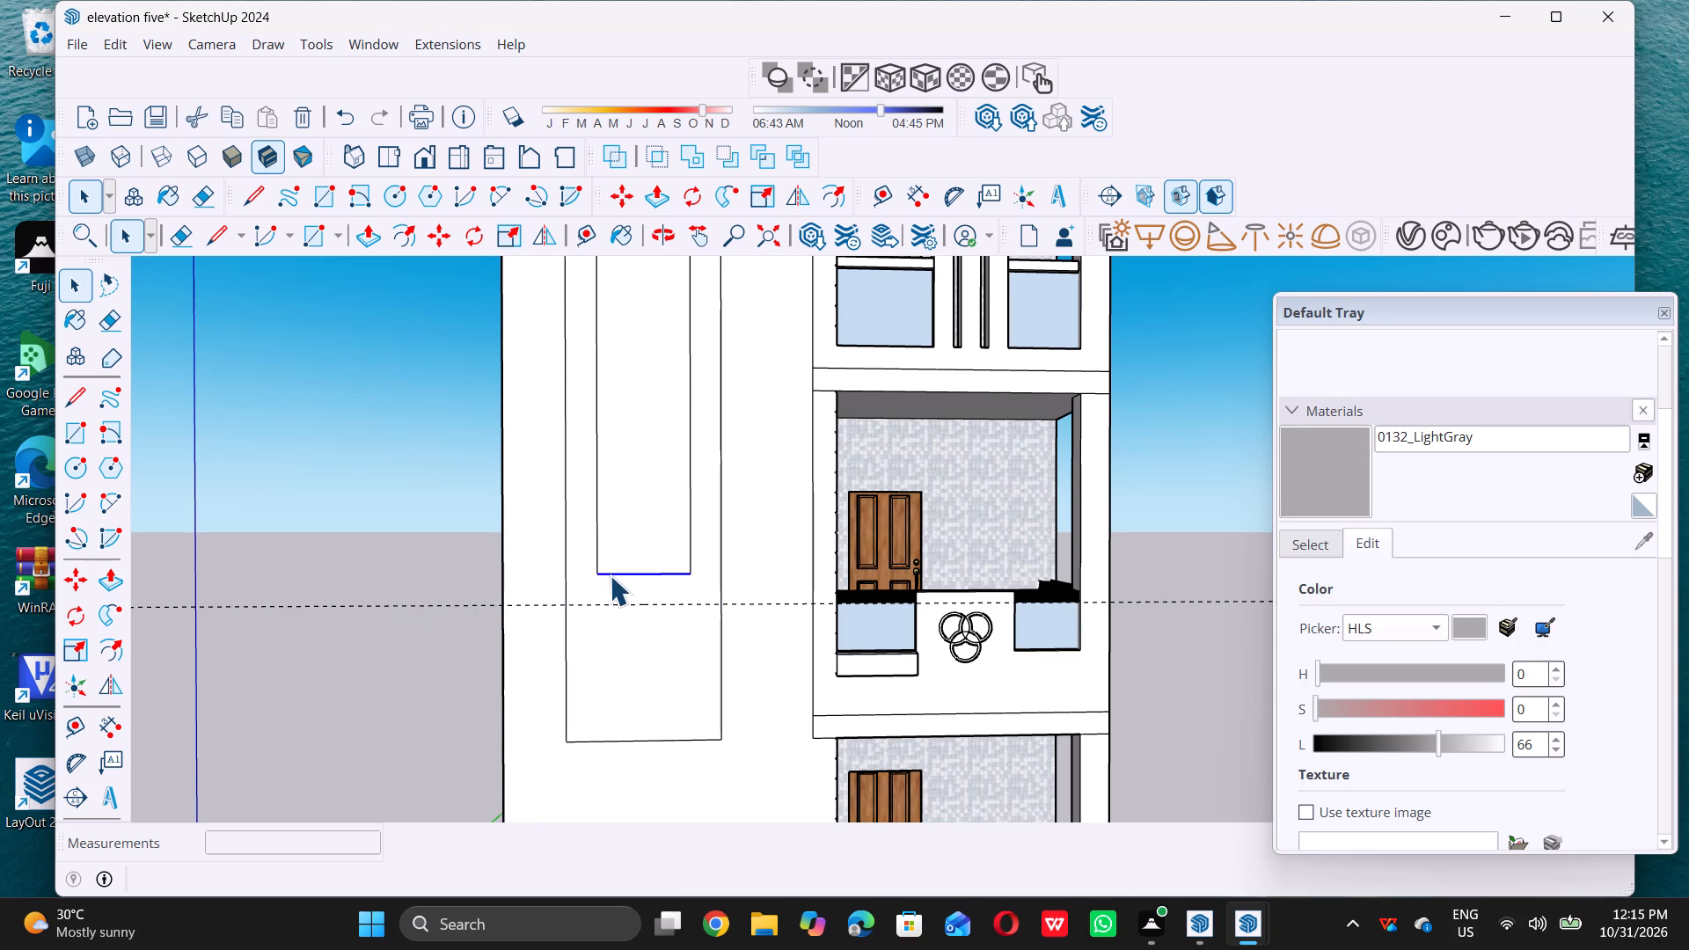
{"action": "key", "text": "m"}
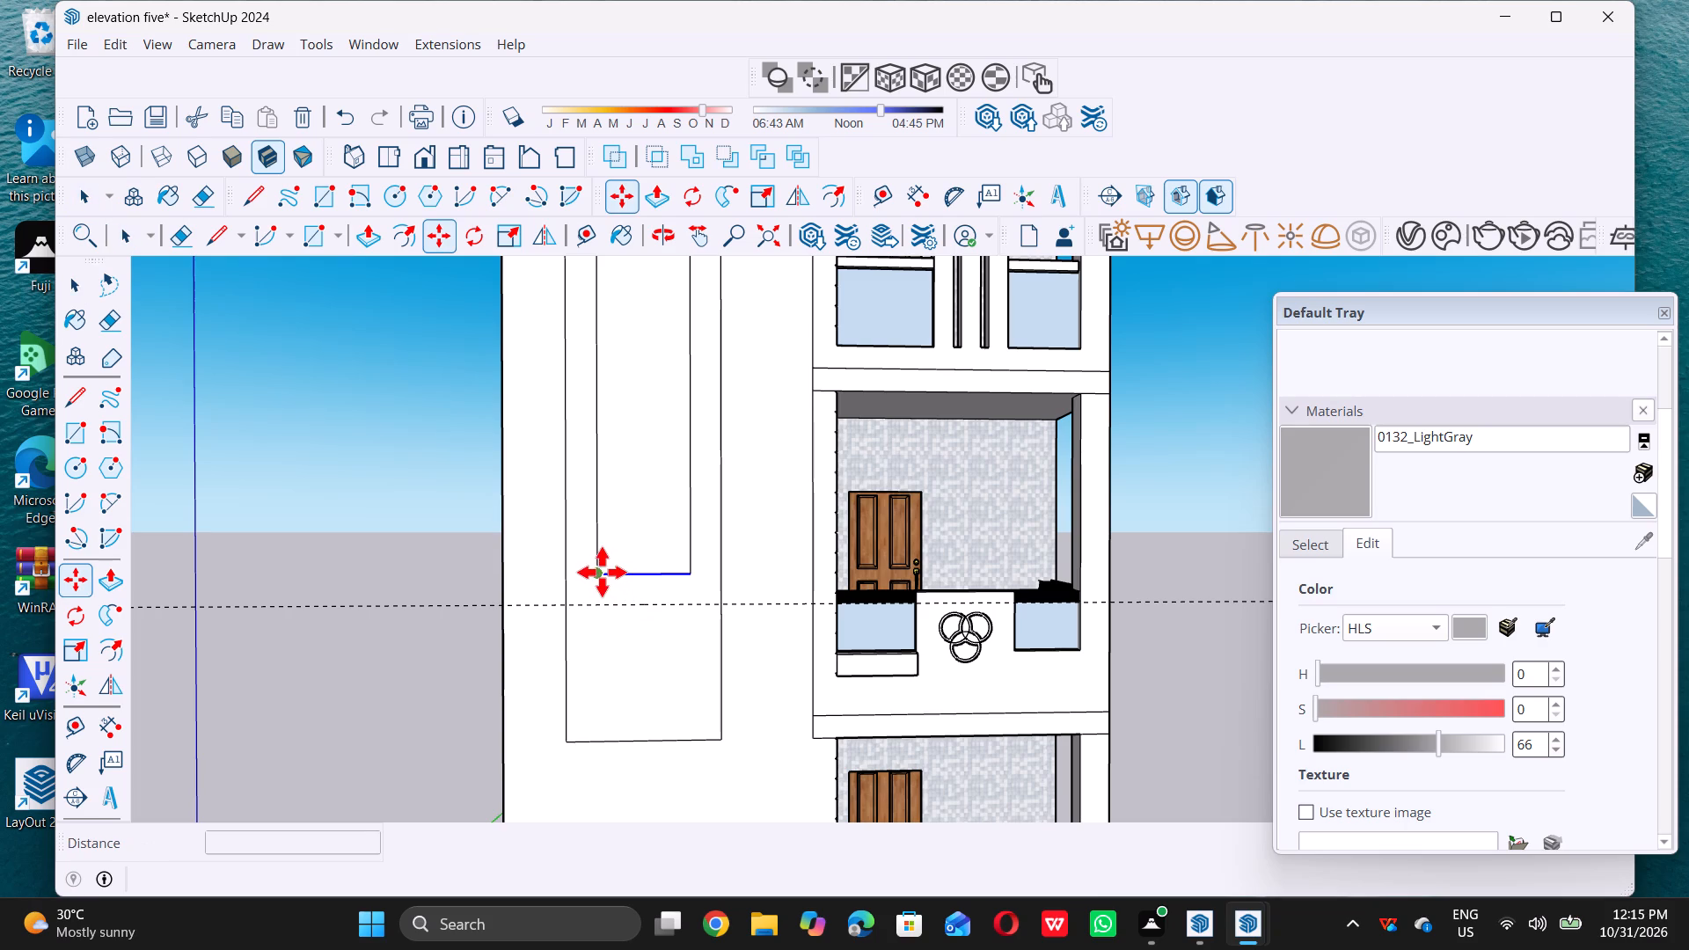
{"action": "triple_click", "coordinate": [595, 573]}
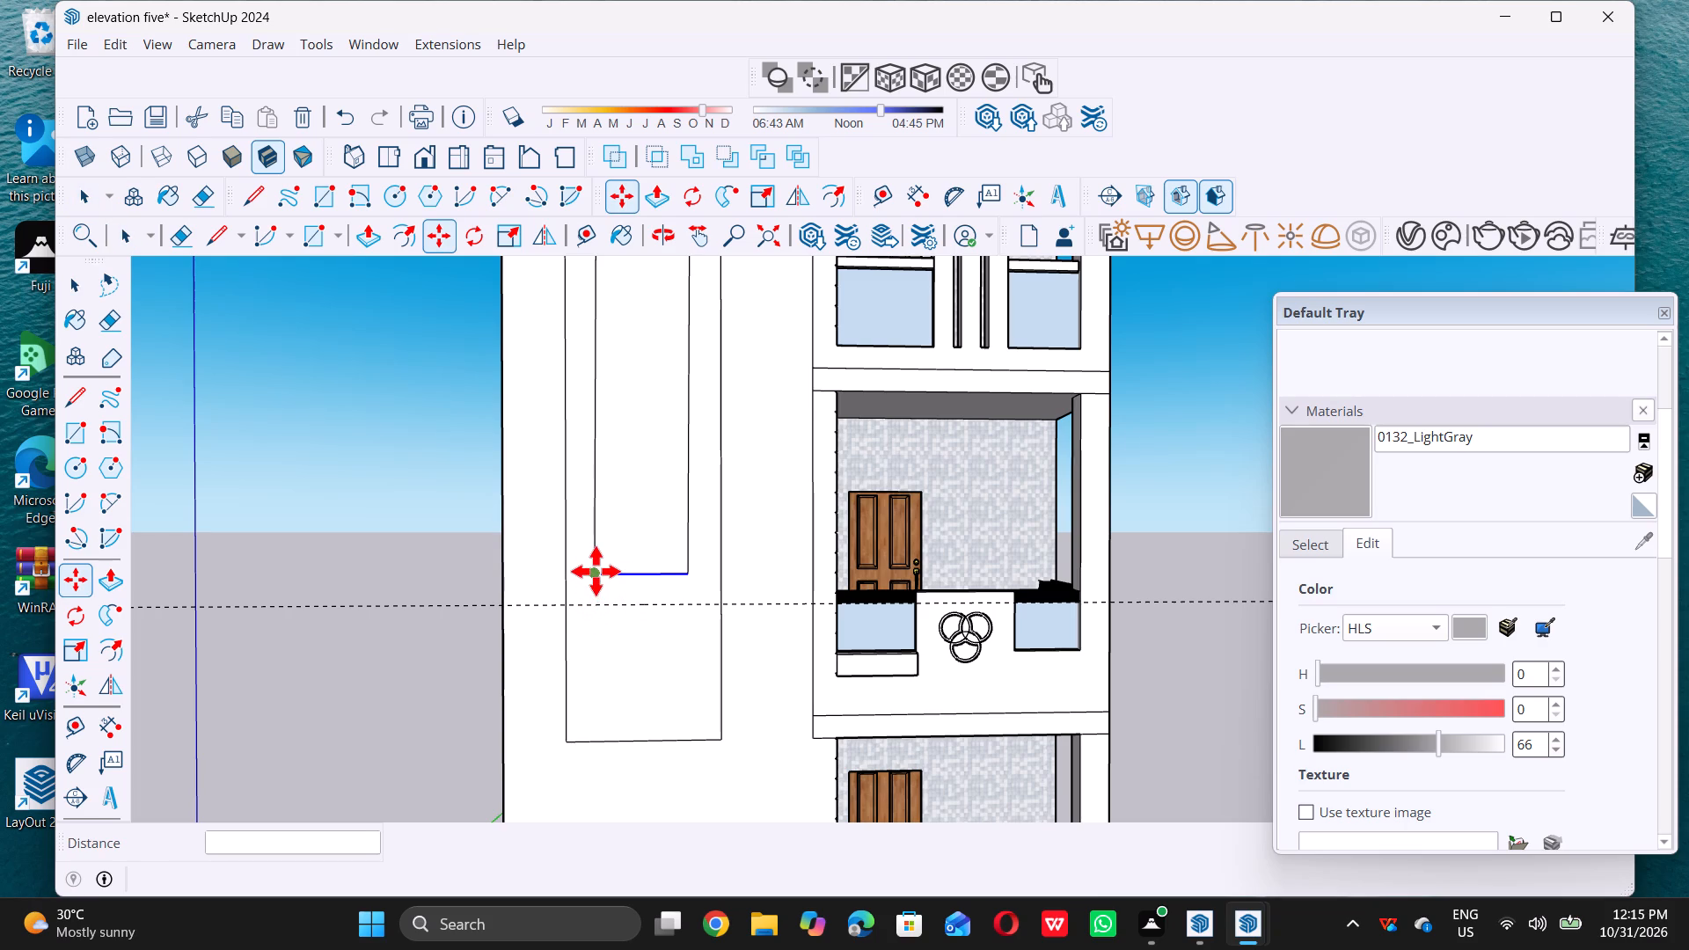
{"action": "double_click", "coordinate": [594, 571]}
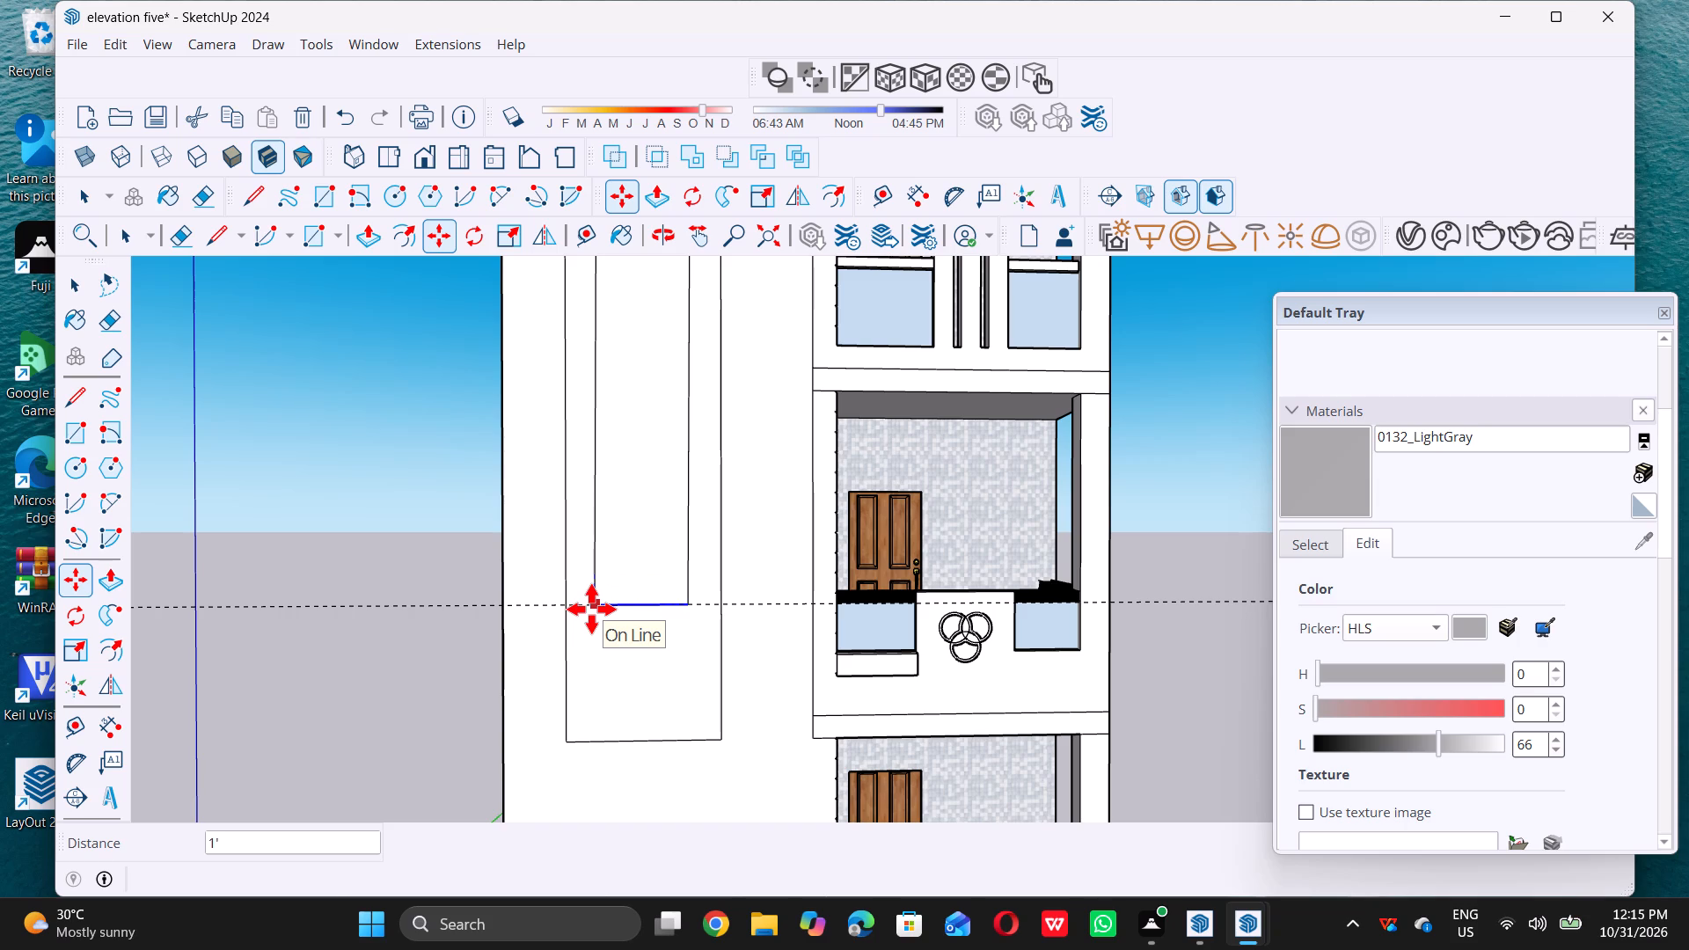
{"action": "key", "text": "space"}
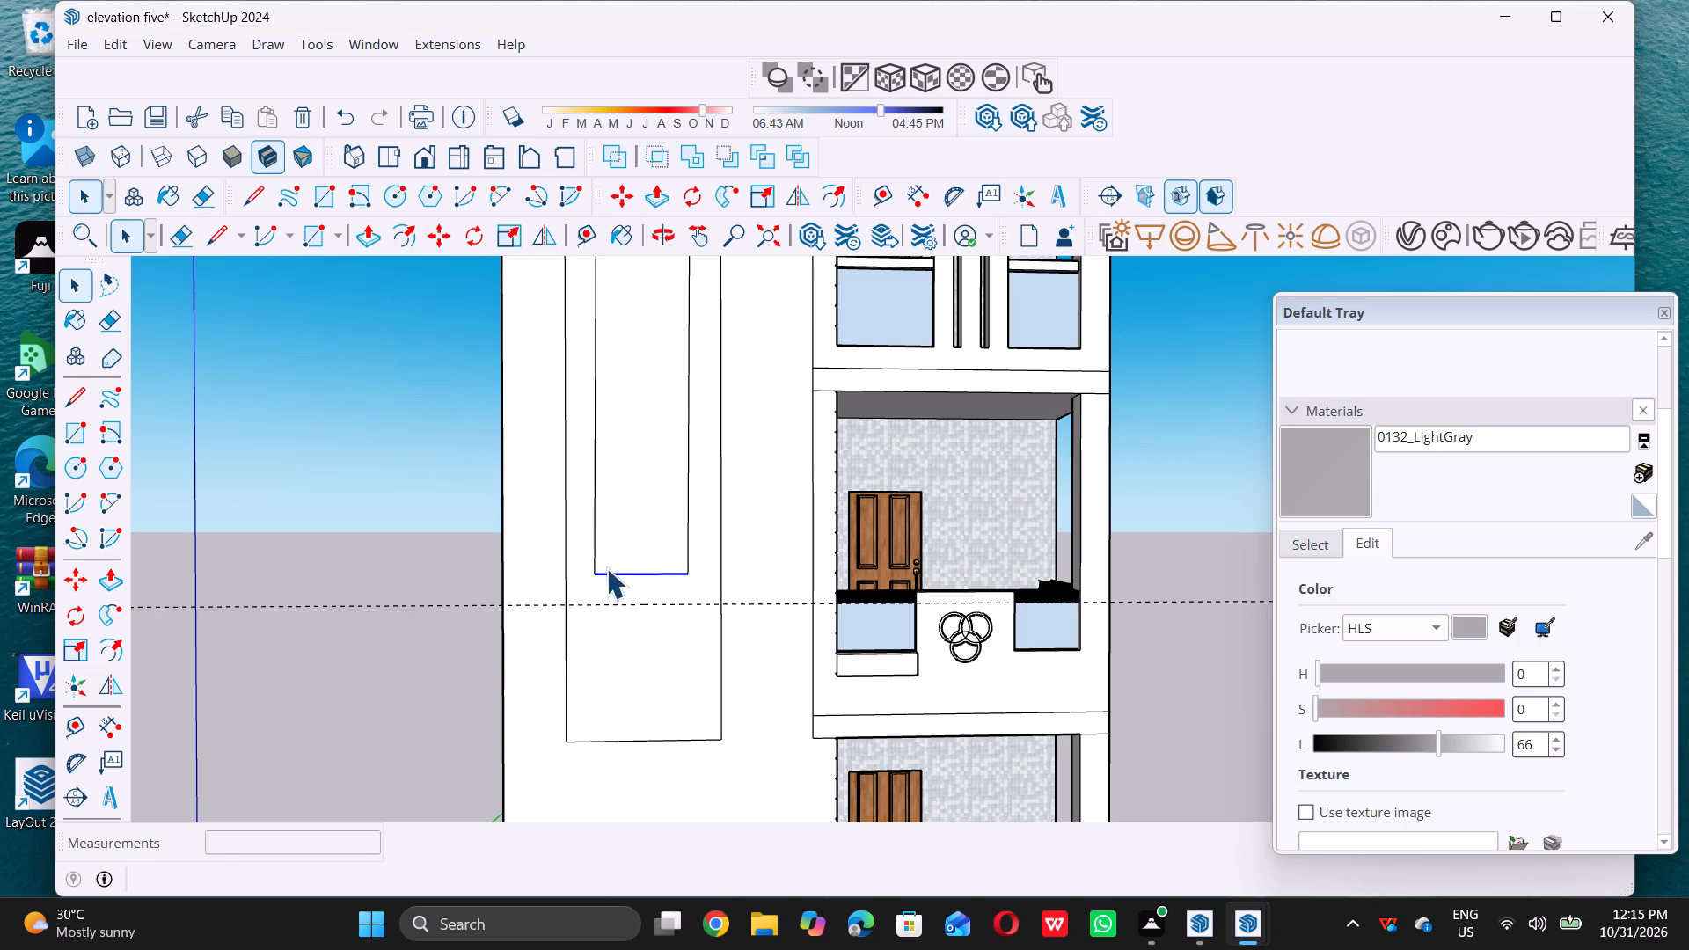
{"action": "scroll", "coordinate": [566, 588], "scroll_direction": "up", "scroll_amount": 4}
{"action": "key", "text": "m"}
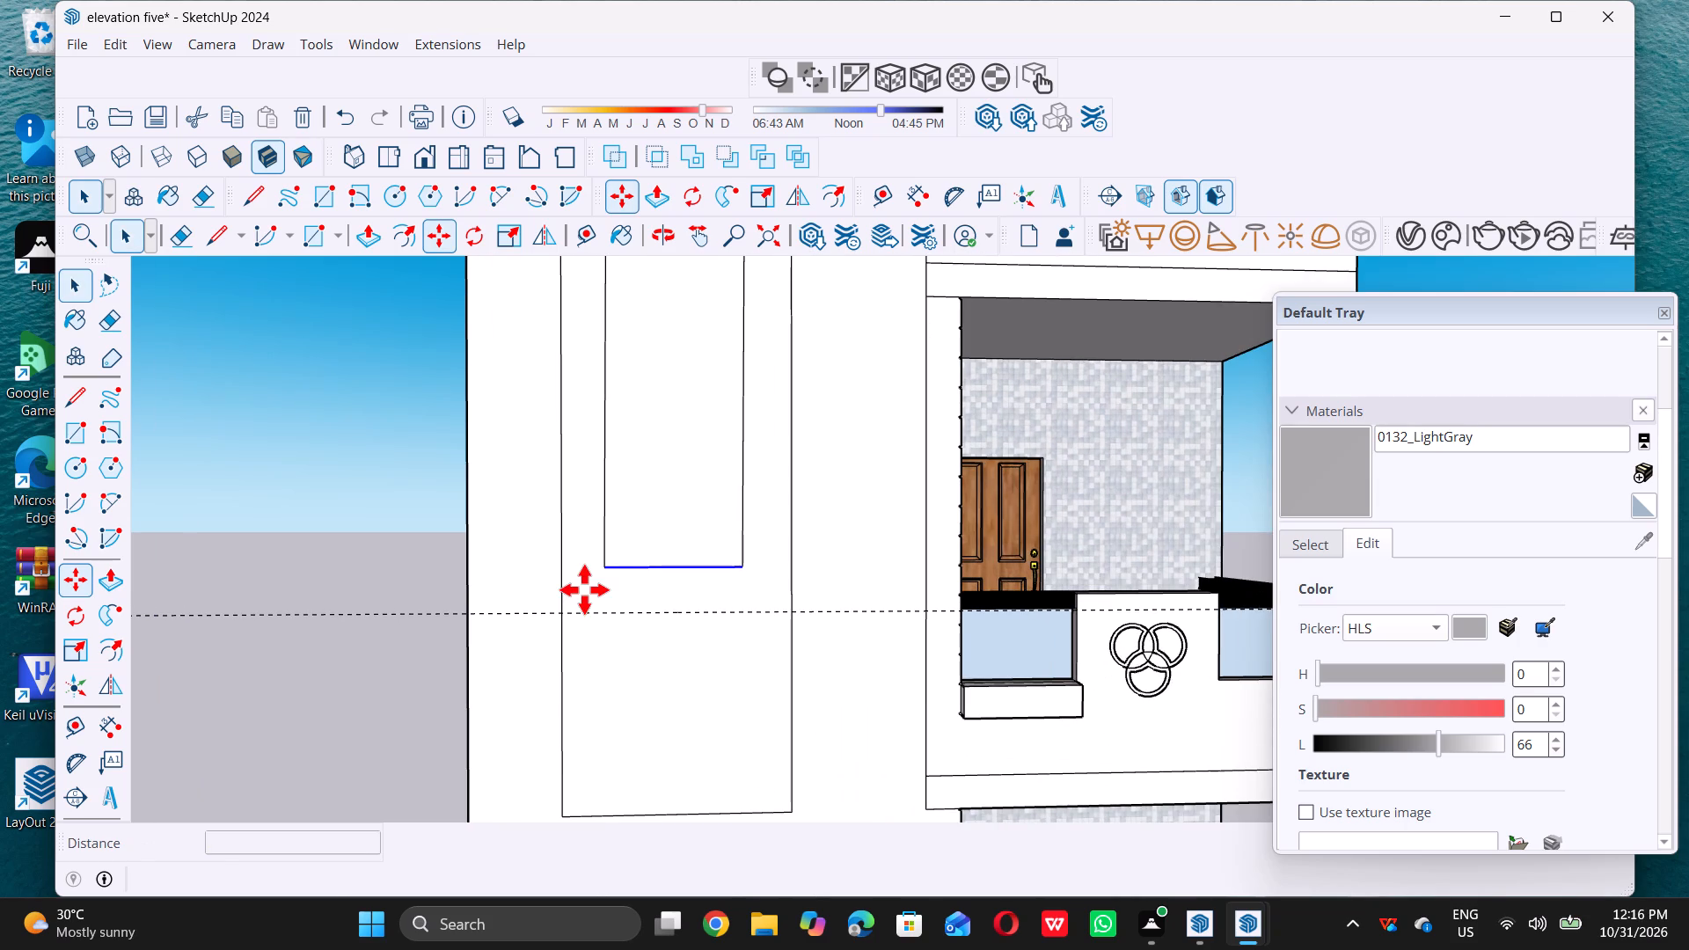
{"action": "left_click", "coordinate": [603, 568]}
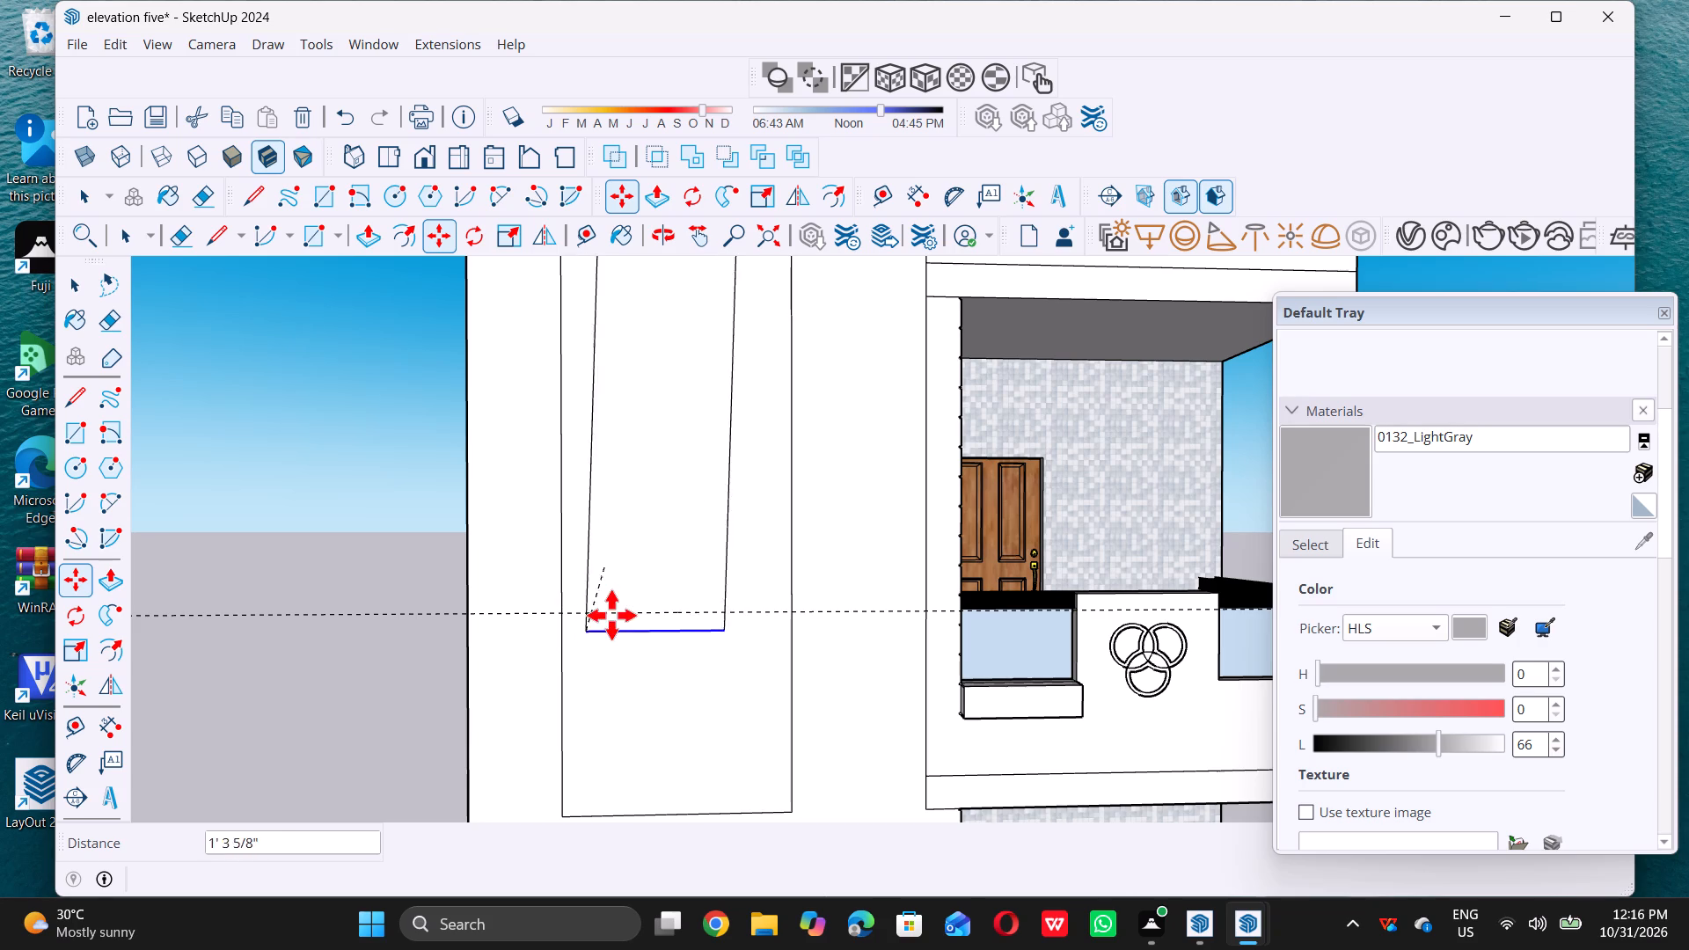
{"action": "triple_click", "coordinate": [607, 611]}
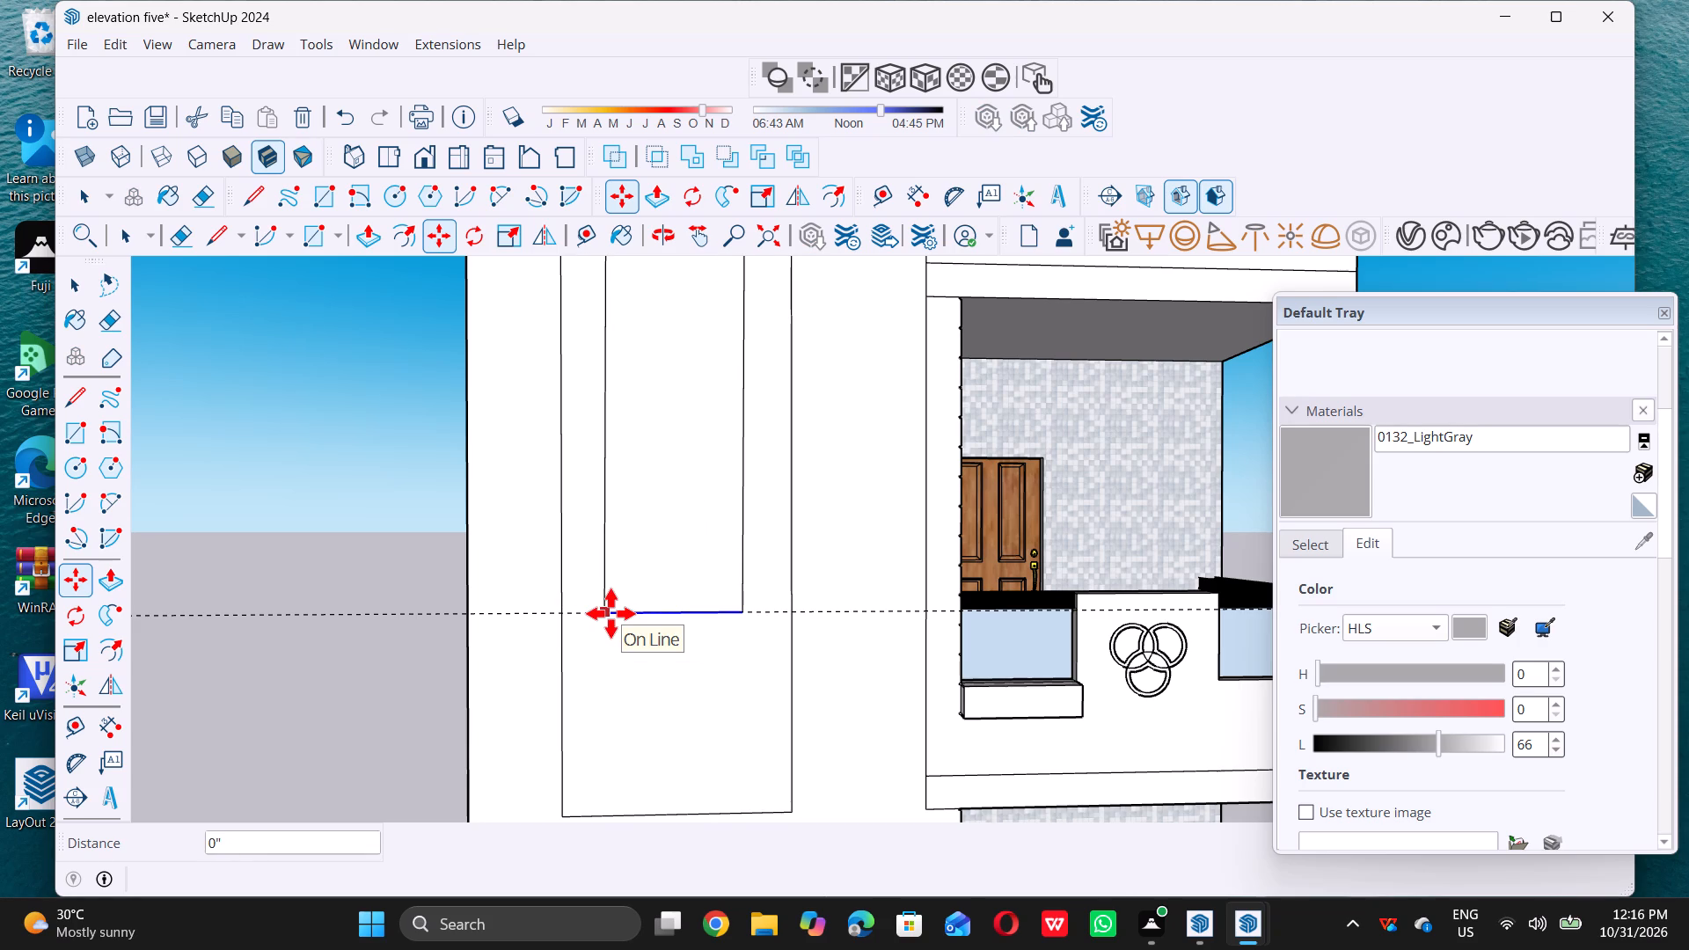
{"action": "left_click", "coordinate": [611, 613]}
{"action": "key", "text": "space"}
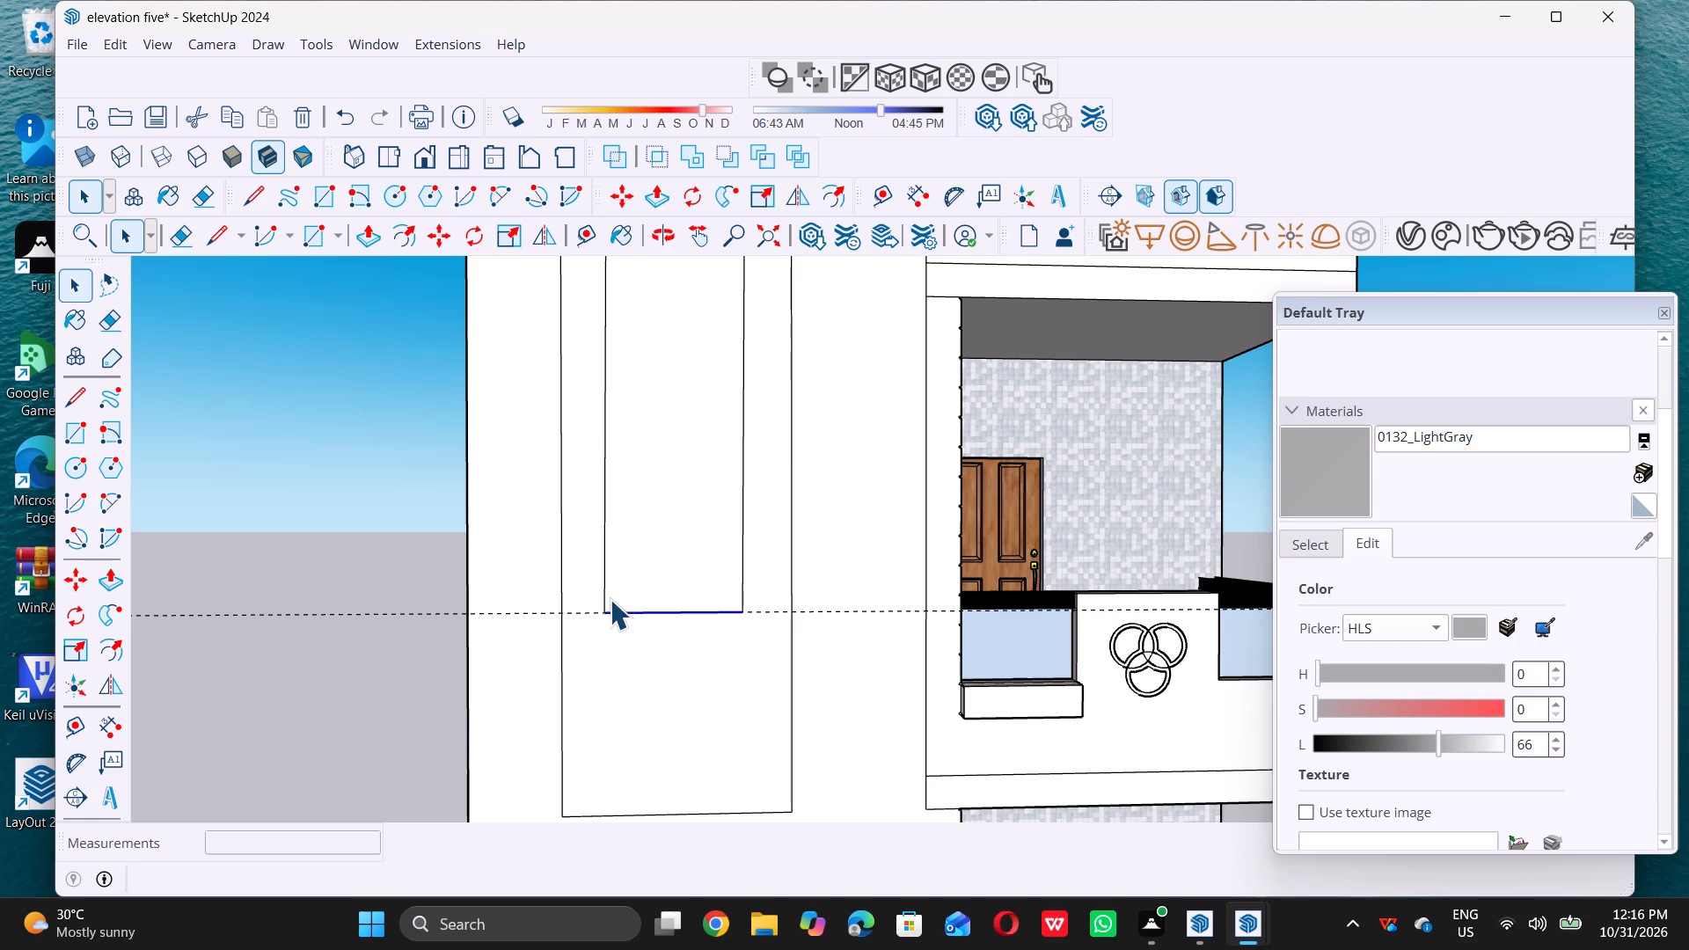
{"action": "double_click", "coordinate": [381, 522]}
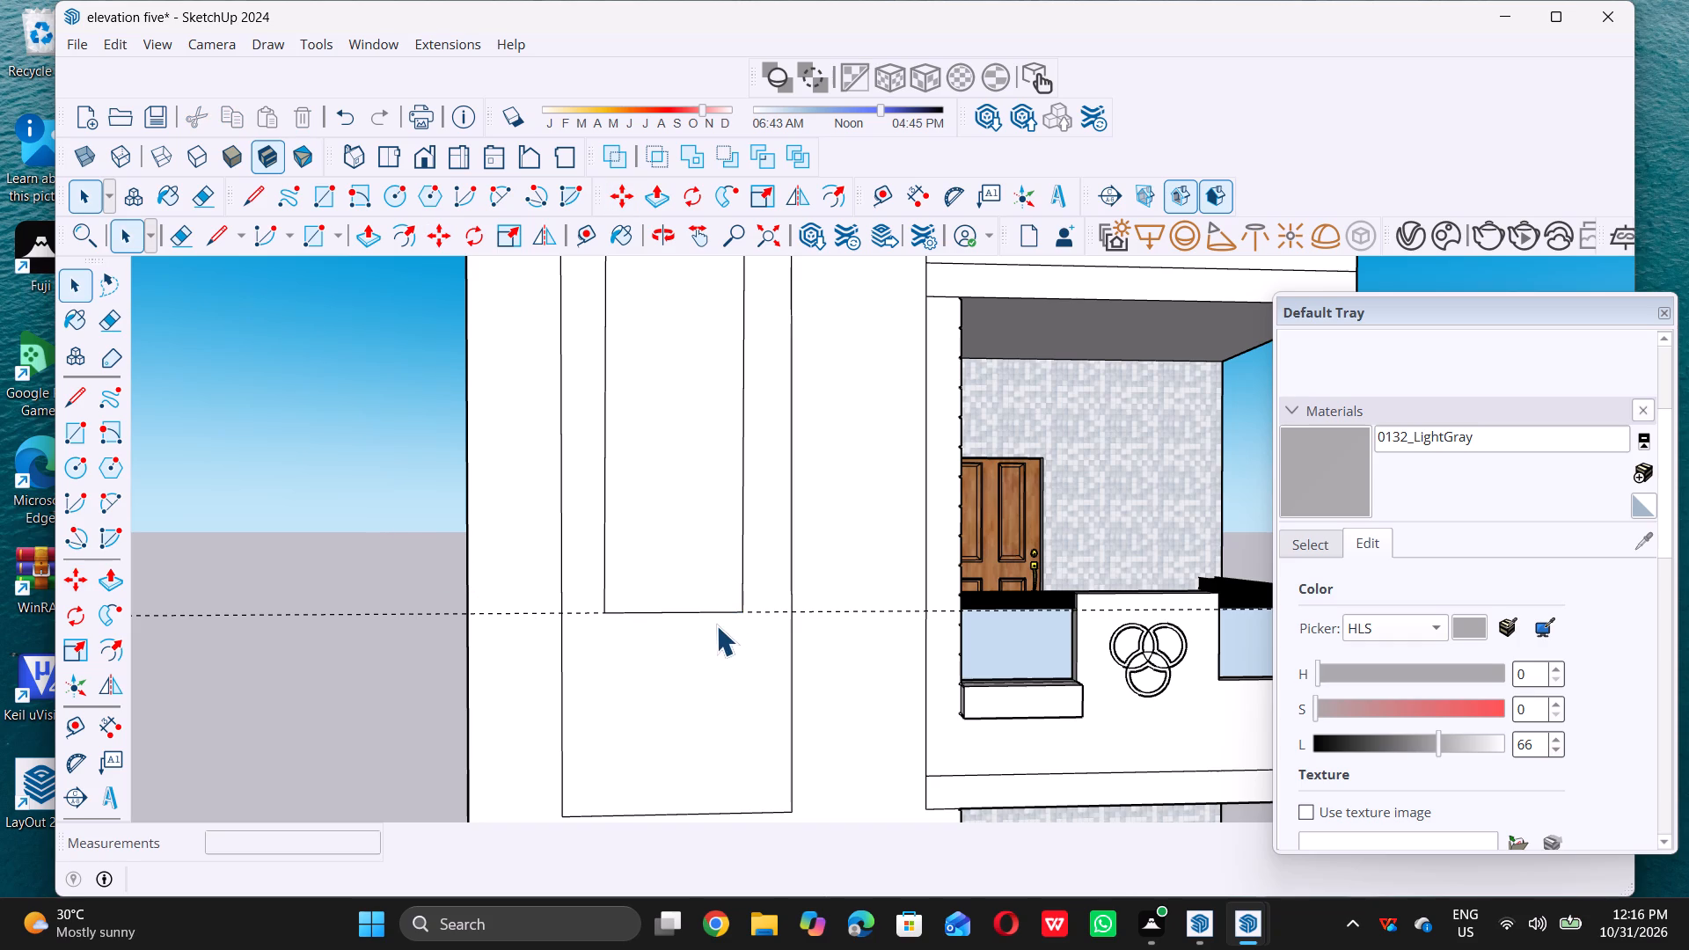
Place another horizontal guide line 1' below the inner rectangle's lowered bottom edge.
{"action": "key", "text": "t"}
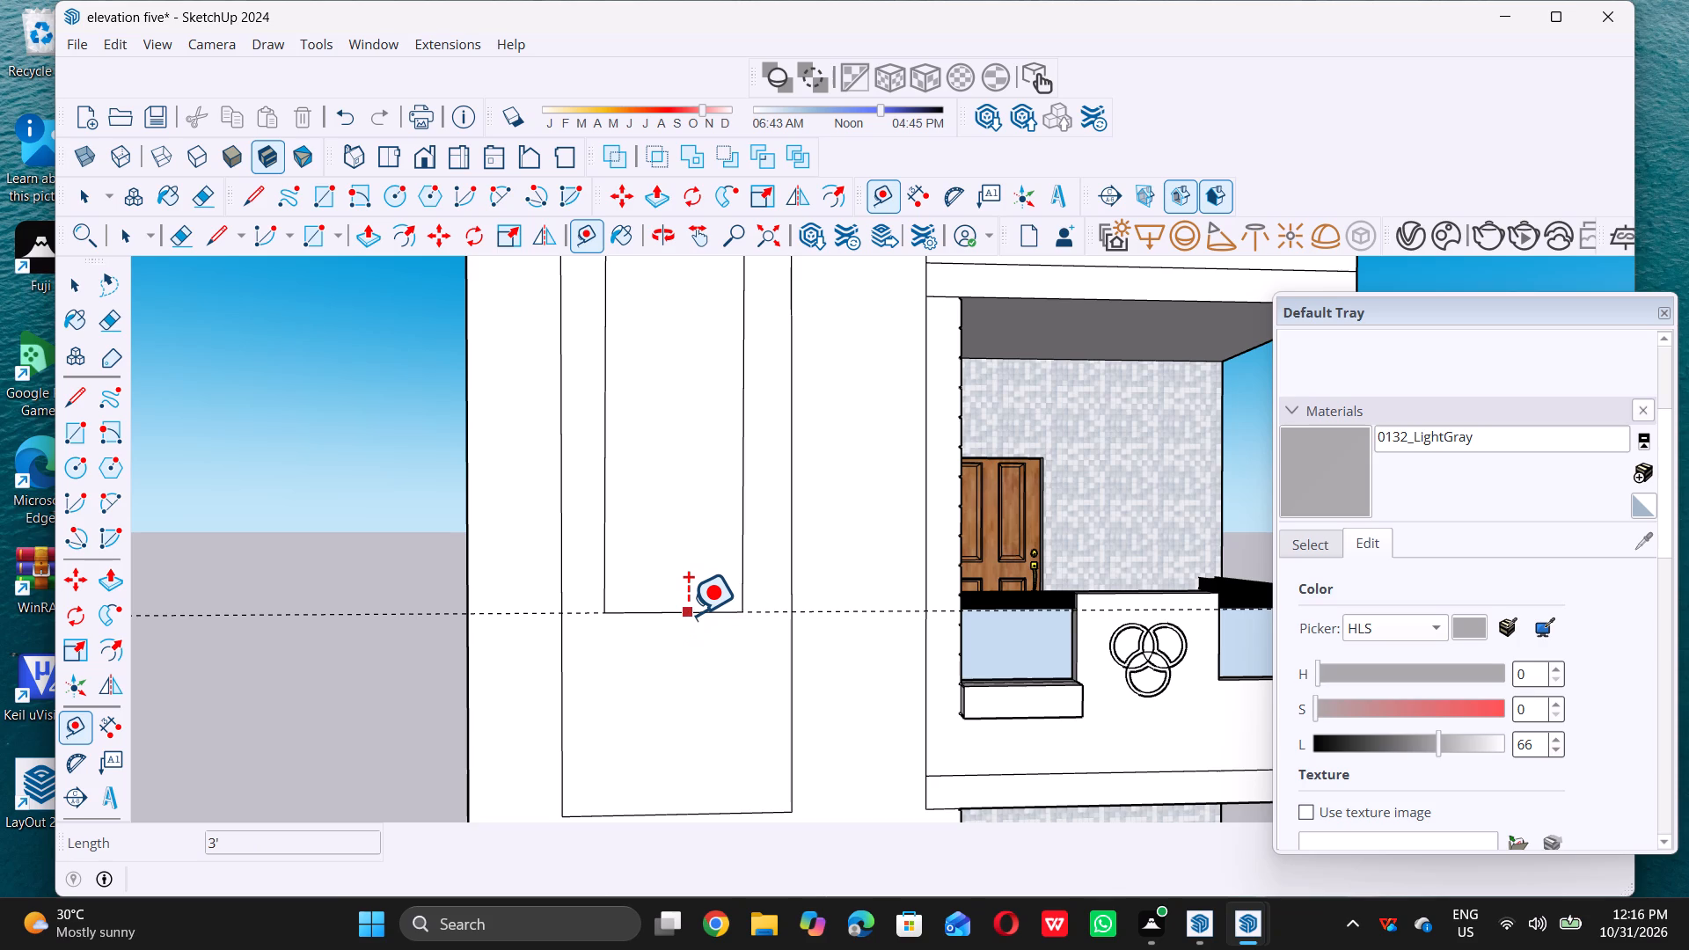
{"action": "left_click", "coordinate": [688, 614]}
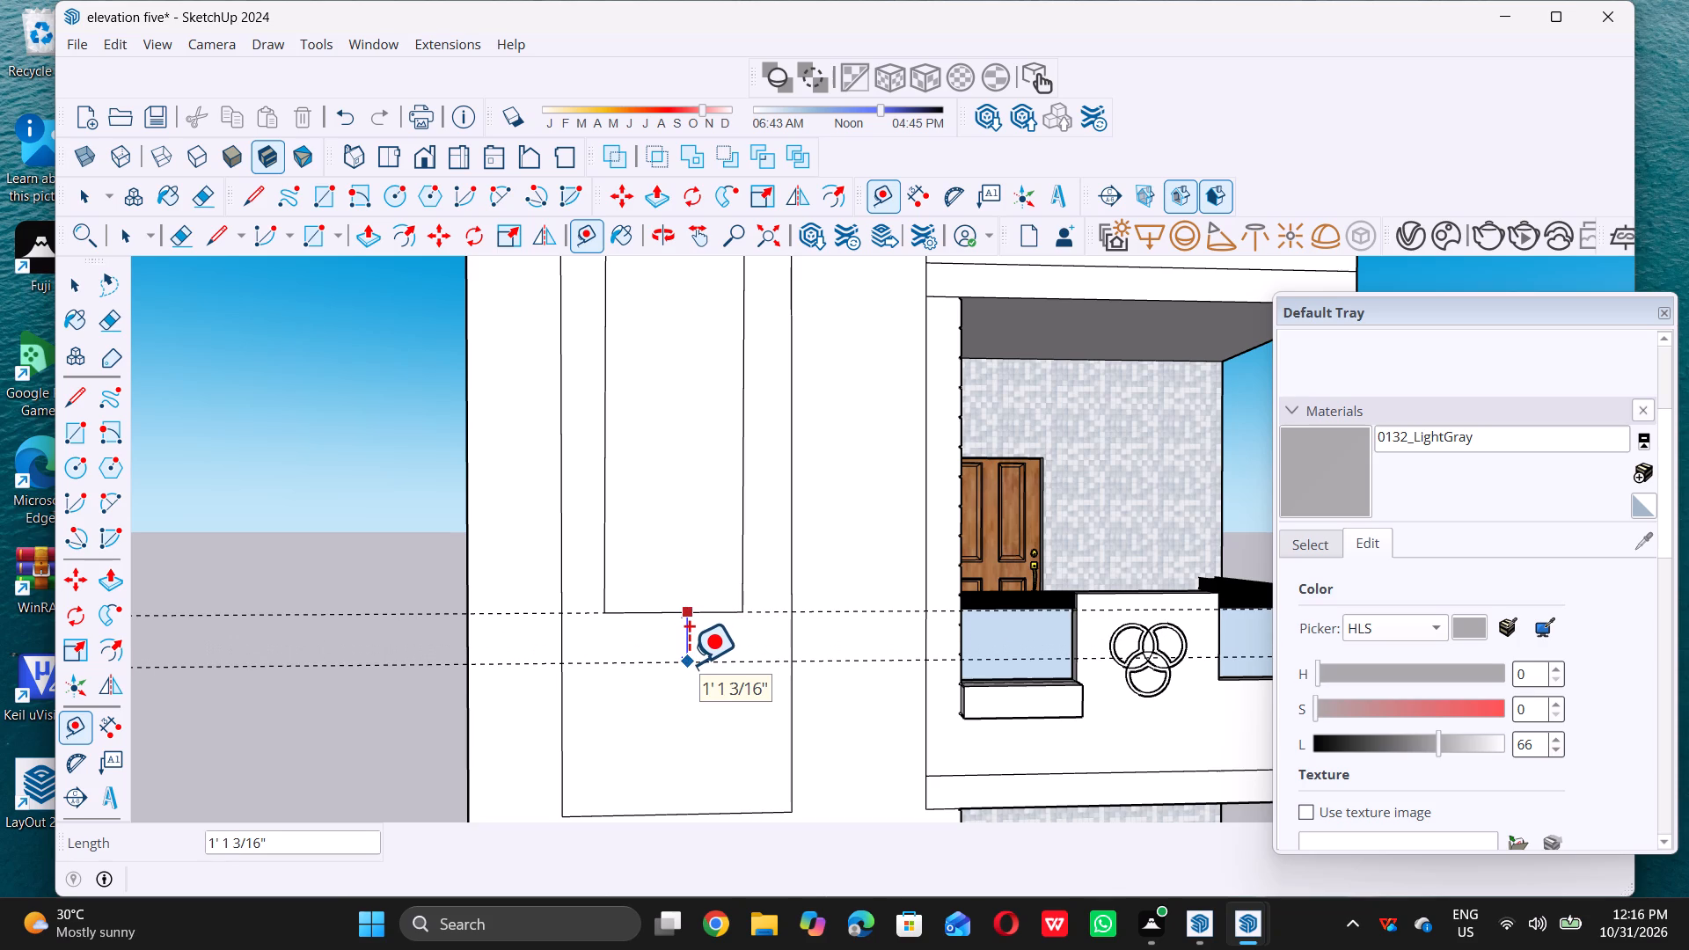
{"action": "type", "text": "1'"}
{"action": "key", "text": "Return"}
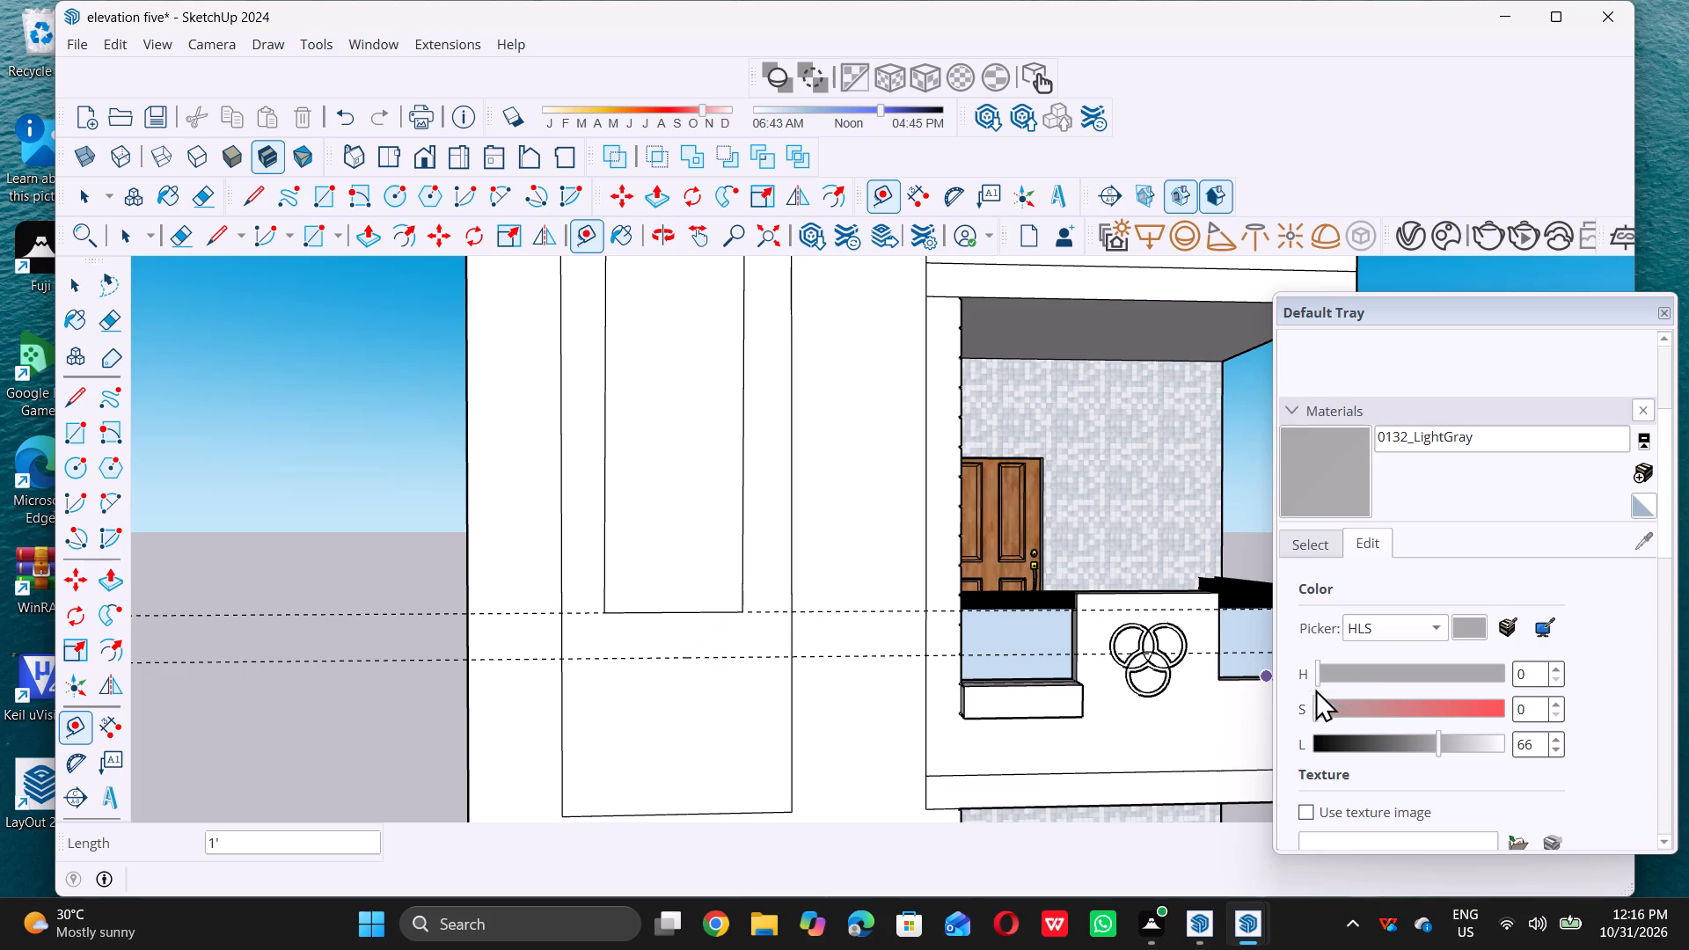
{"action": "scroll", "coordinate": [713, 716], "scroll_direction": "down", "scroll_amount": 3}
{"action": "key", "text": "space"}
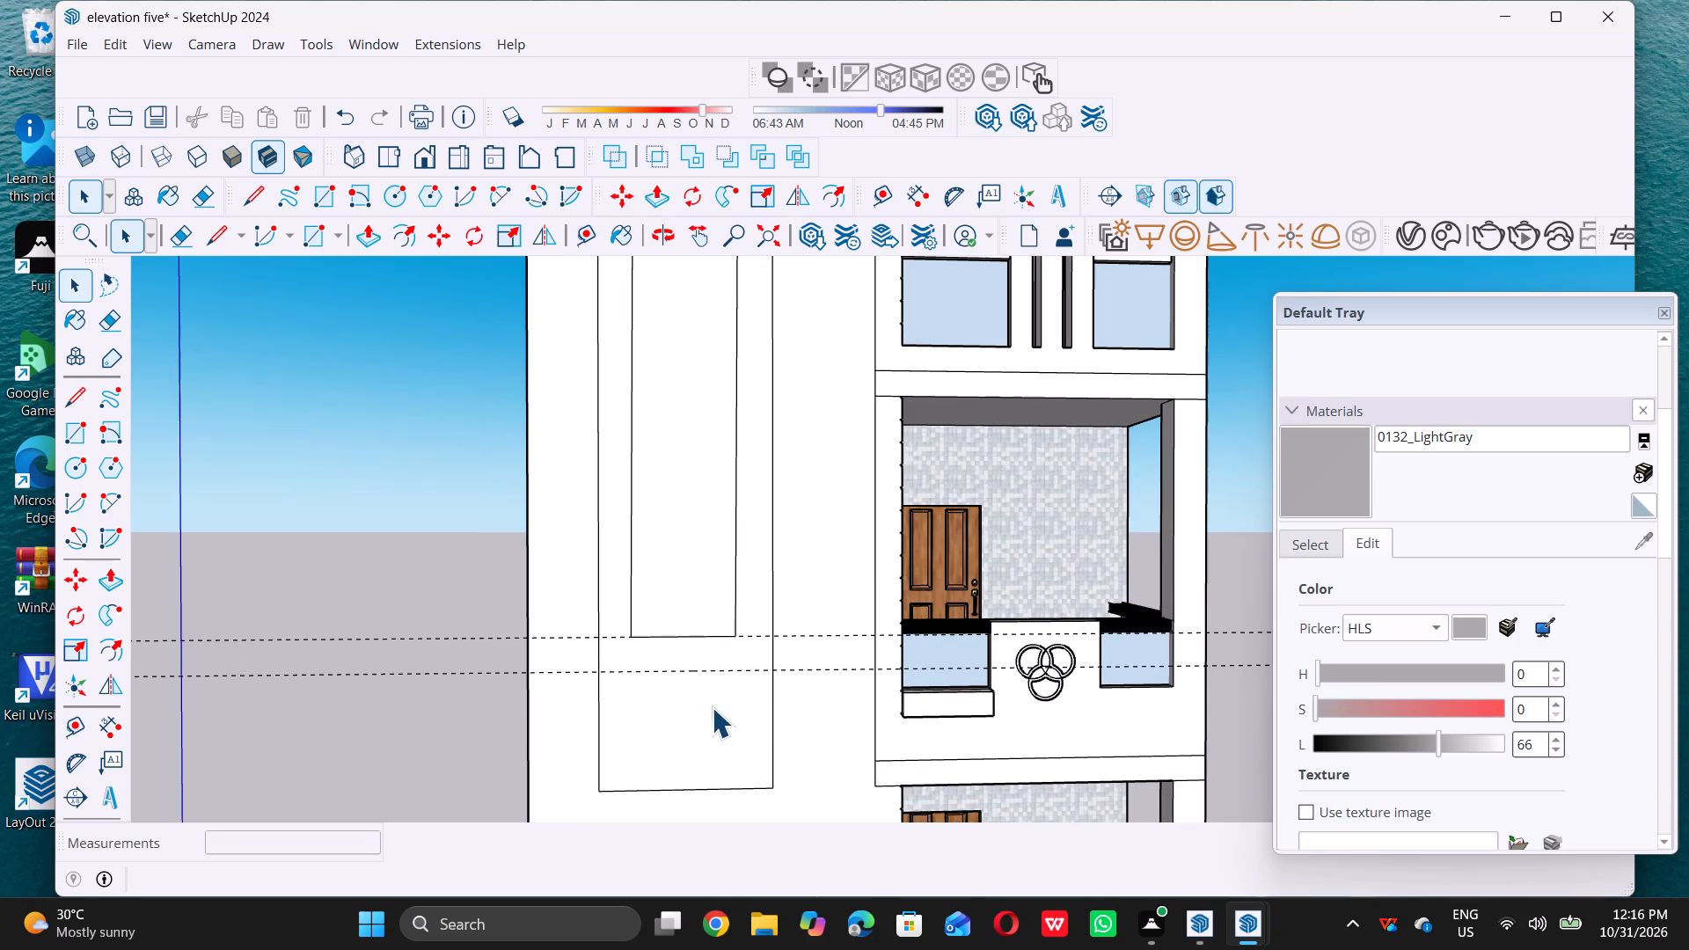
Draw a rectangle about 3' 1" by 2' 7" below the inner rectangle, starting on the lower guide line in line with its left edge.
{"action": "type", "text": "r"}
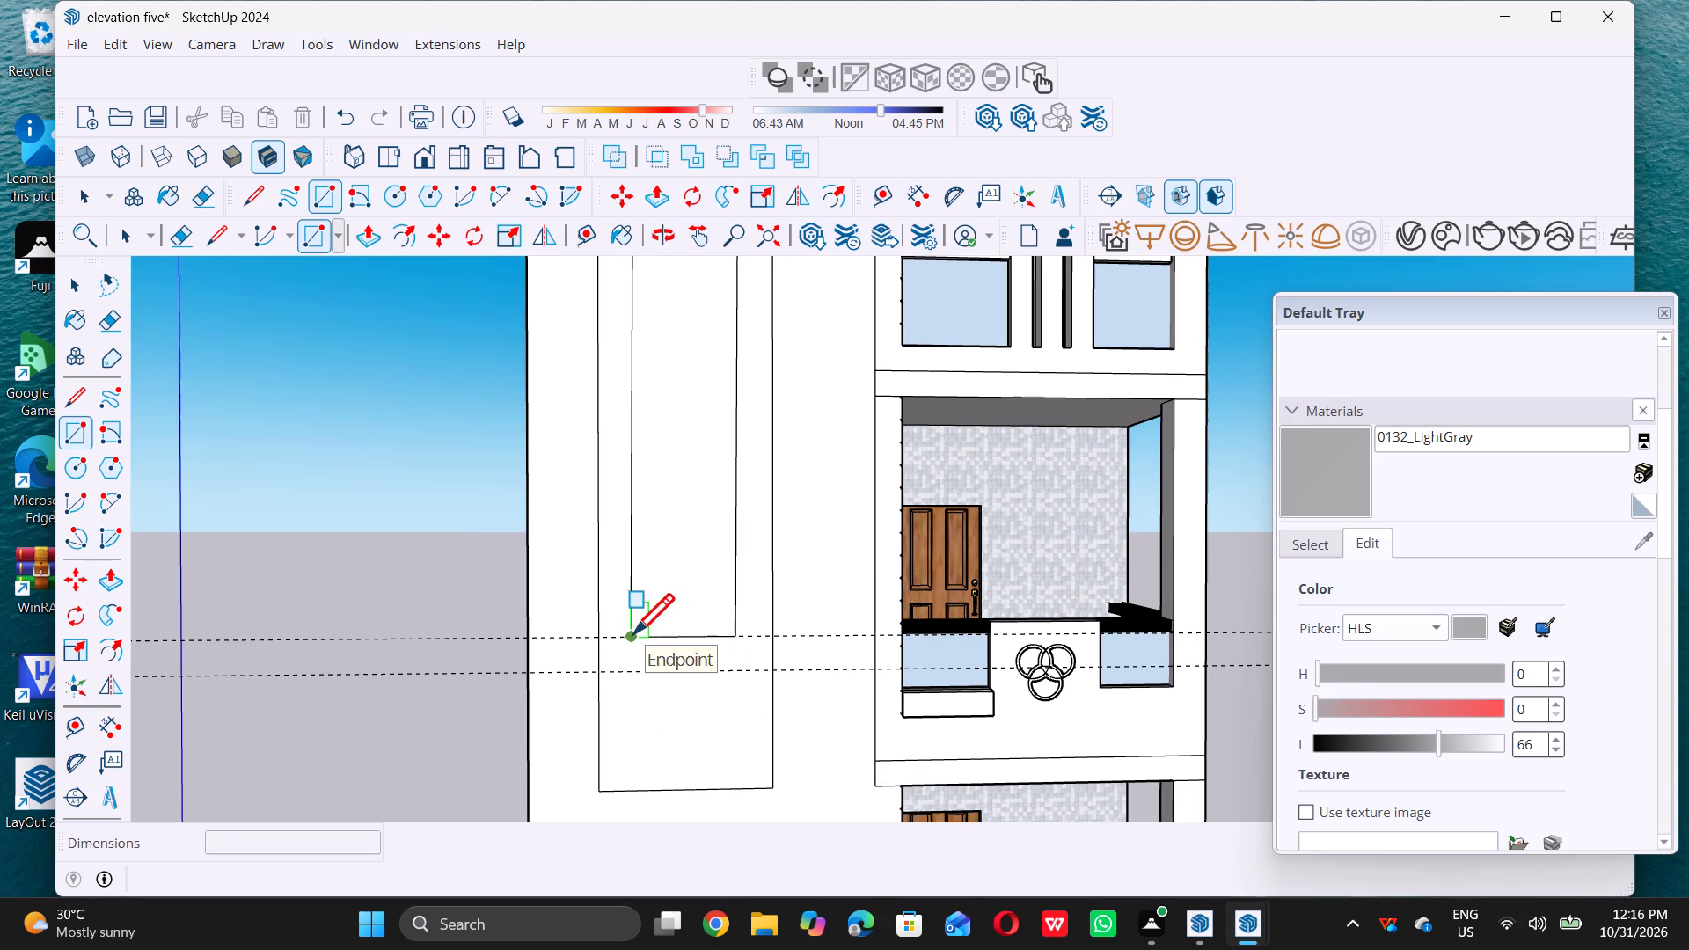
{"action": "left_click", "coordinate": [632, 672]}
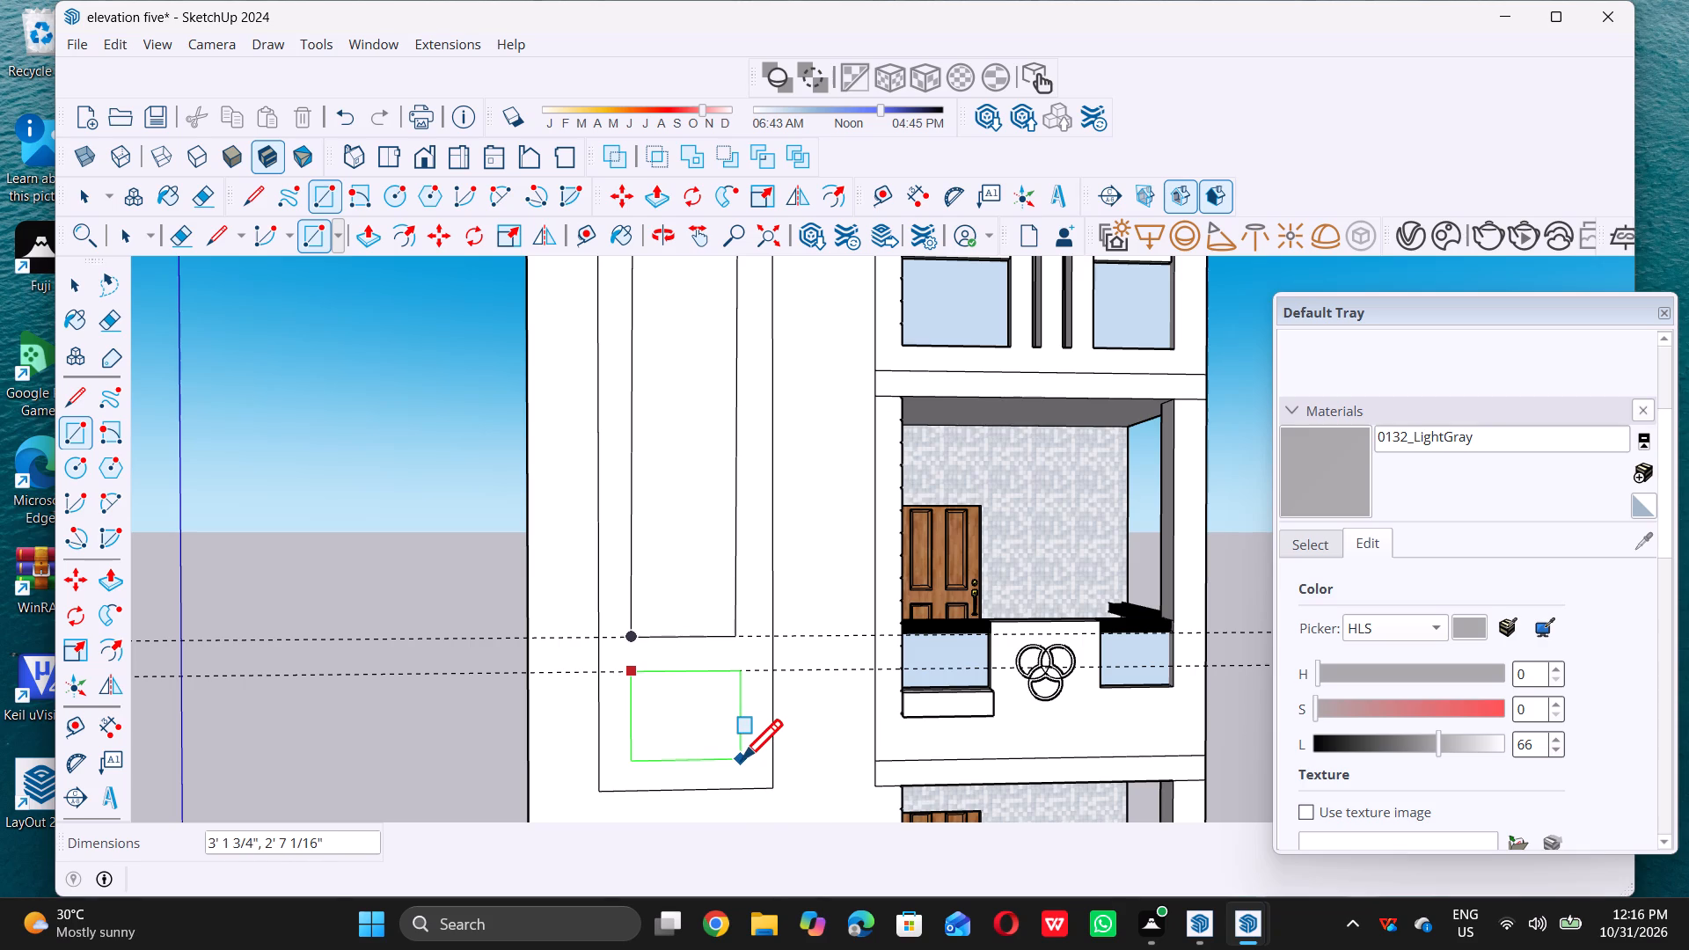
{"action": "double_click", "coordinate": [740, 761]}
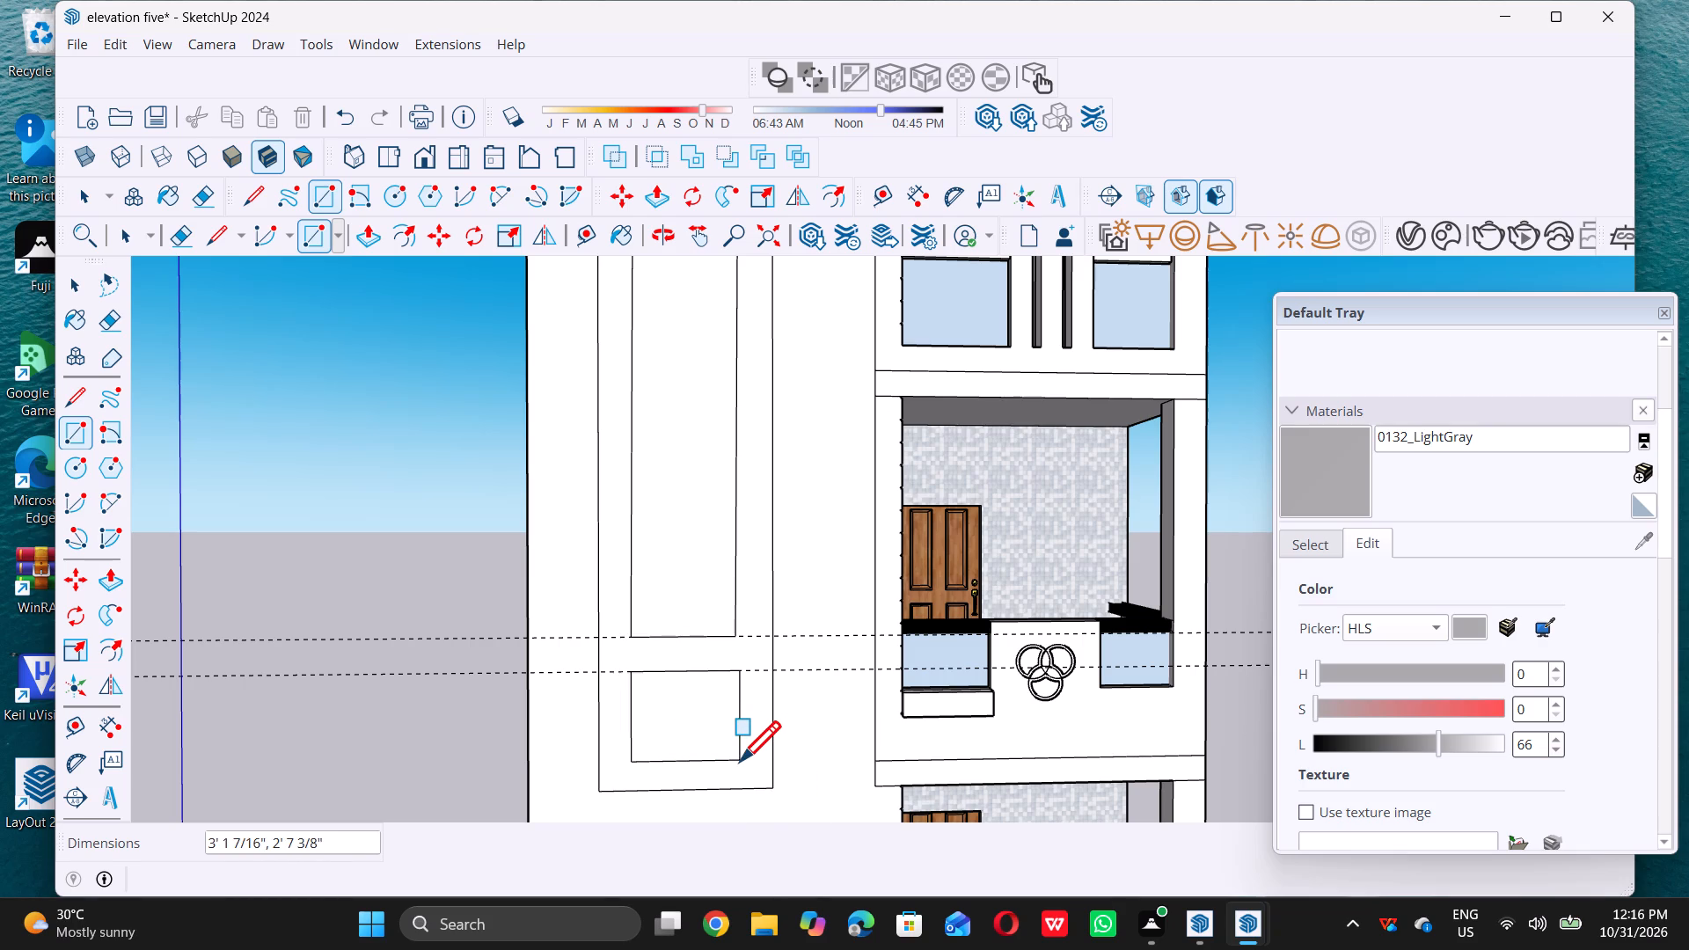
{"action": "key", "text": "space"}
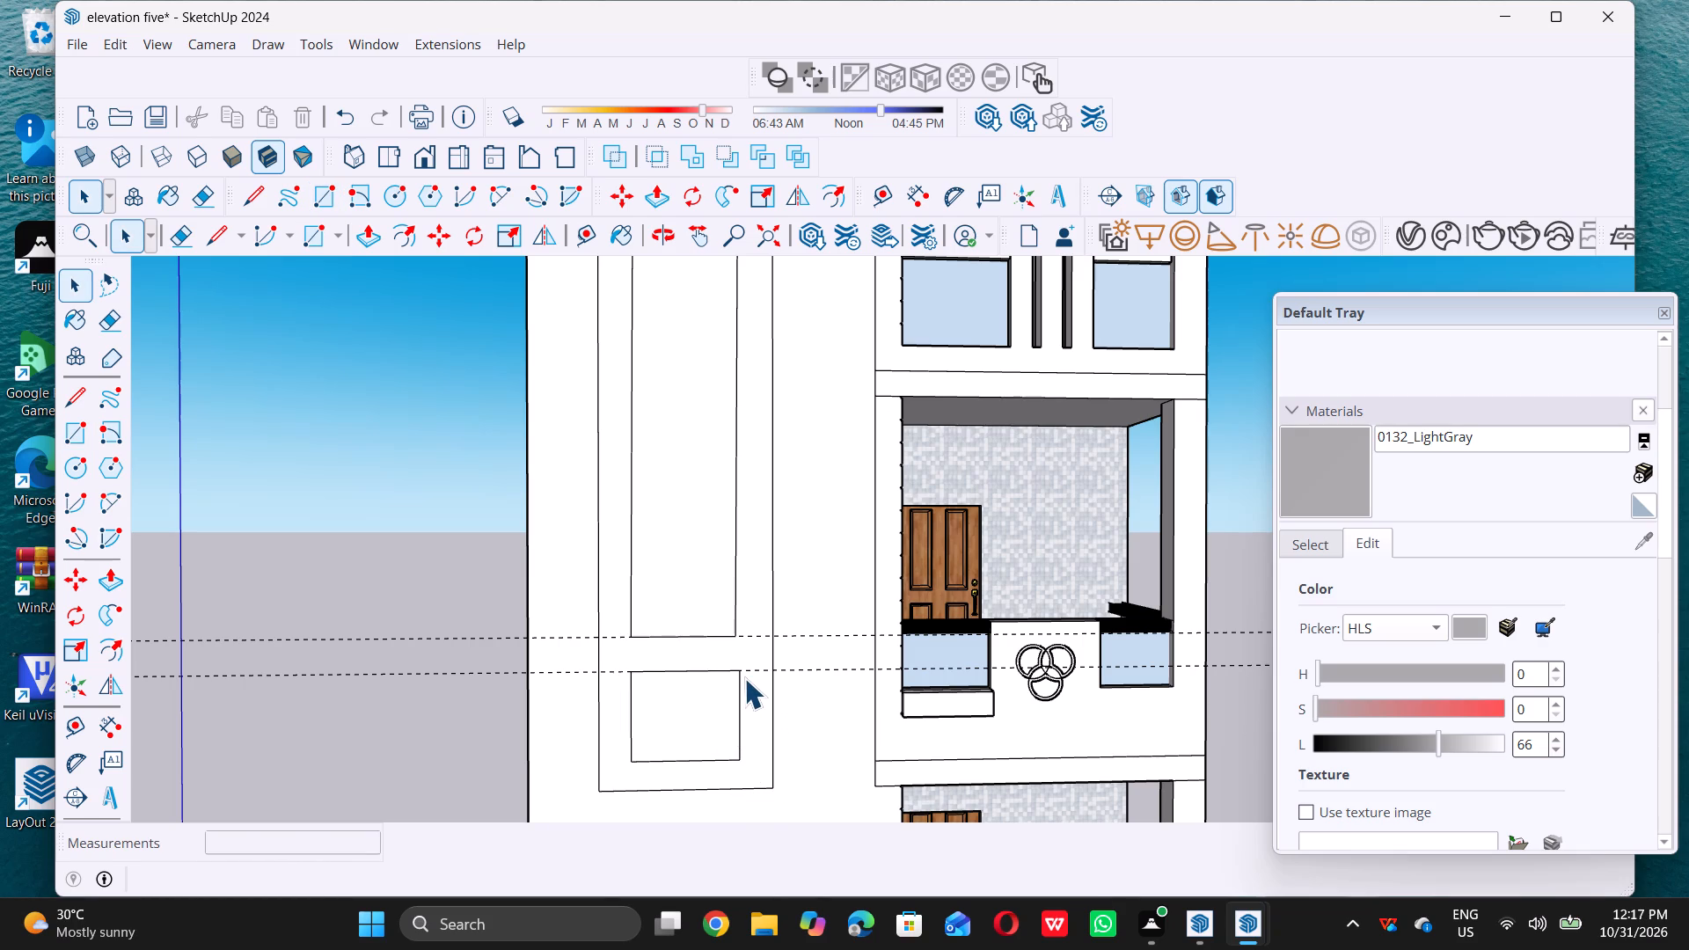
Draw a 1' vertical line from the inner rectangle's bottom-right corner down to the top edge of the small rectangle below.
{"action": "key", "text": "l"}
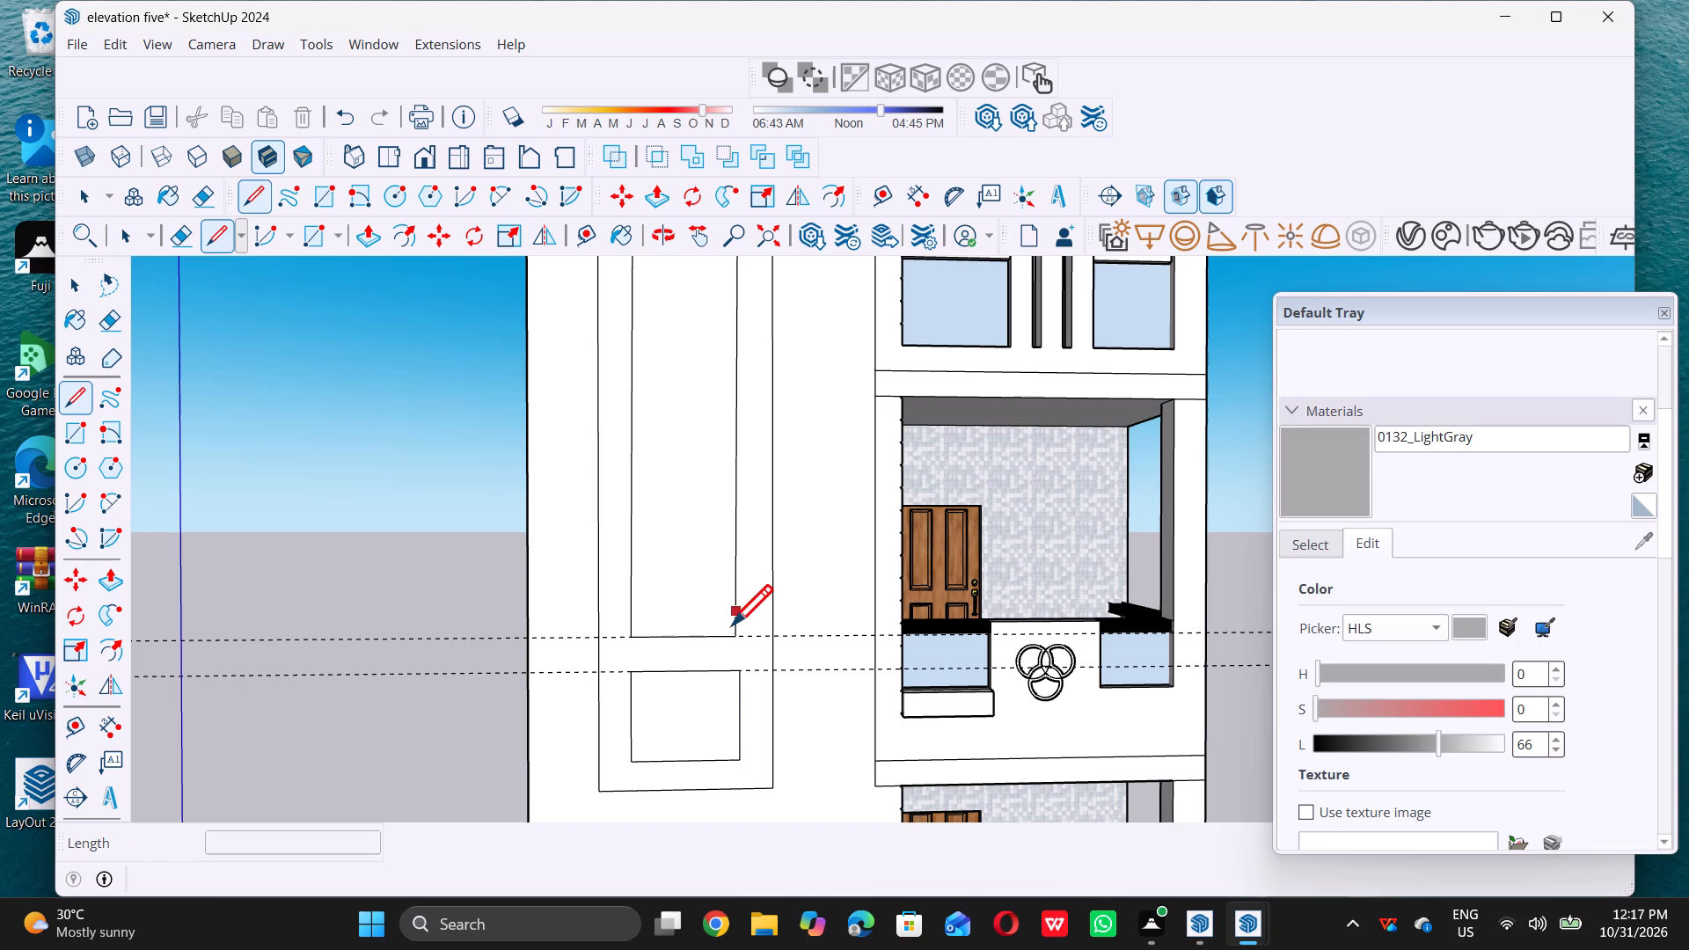
{"action": "scroll", "coordinate": [734, 630], "scroll_direction": "up", "scroll_amount": 3}
{"action": "double_click", "coordinate": [734, 634]}
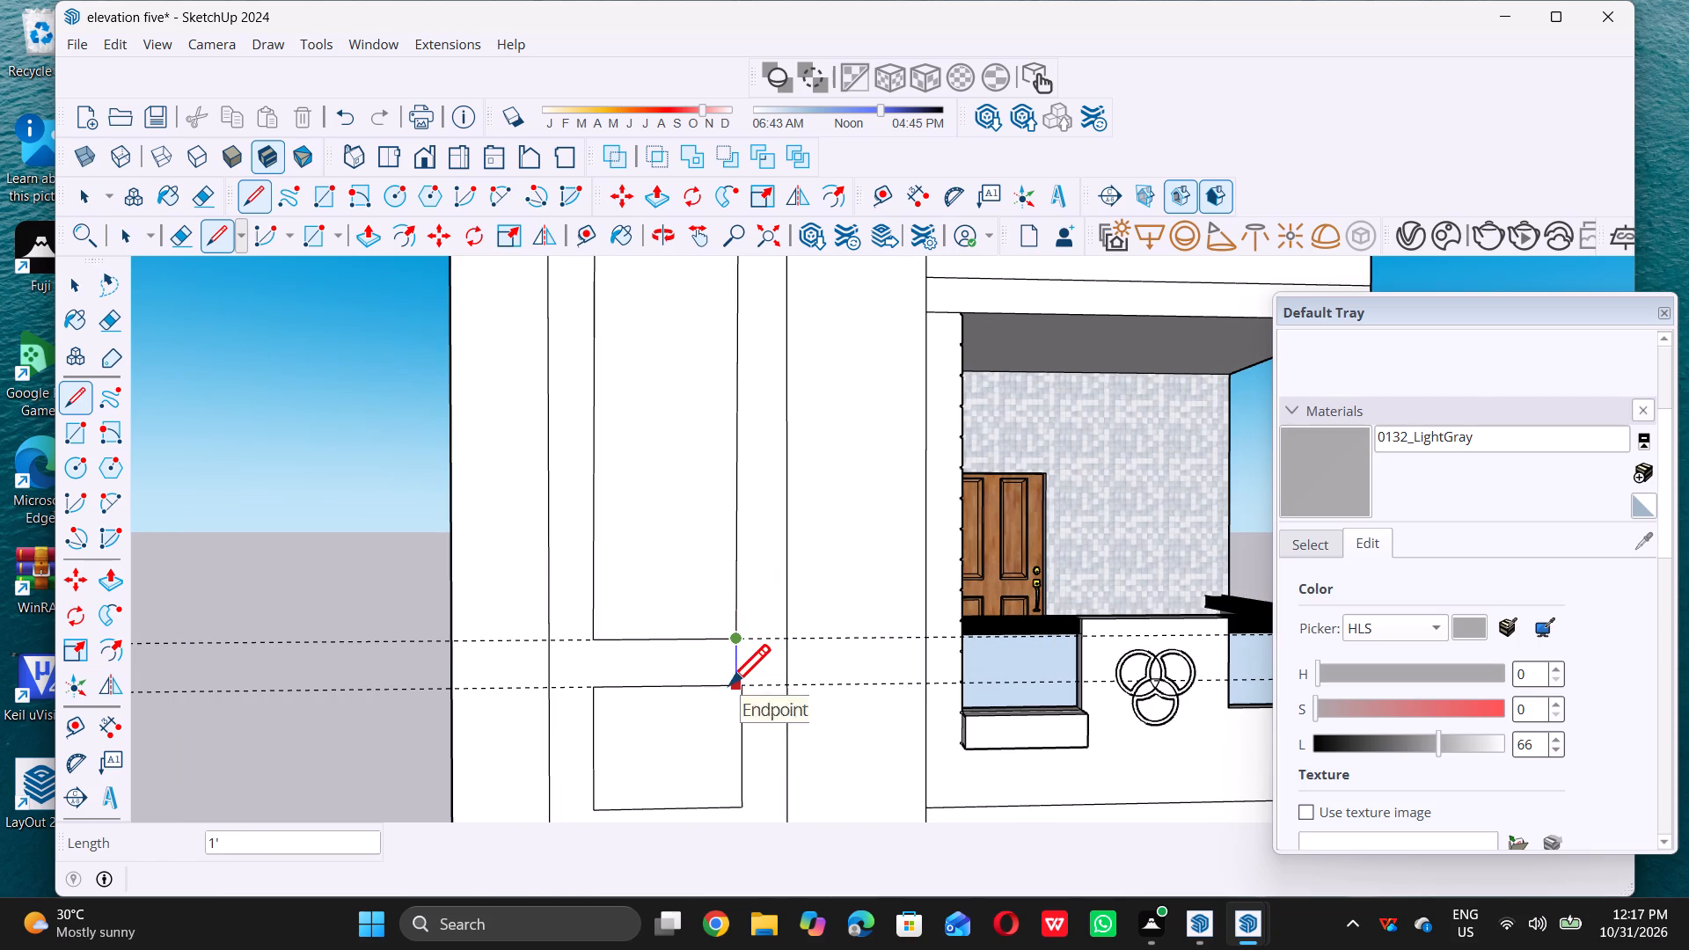
{"action": "scroll", "coordinate": [731, 684], "scroll_direction": "up", "scroll_amount": 7}
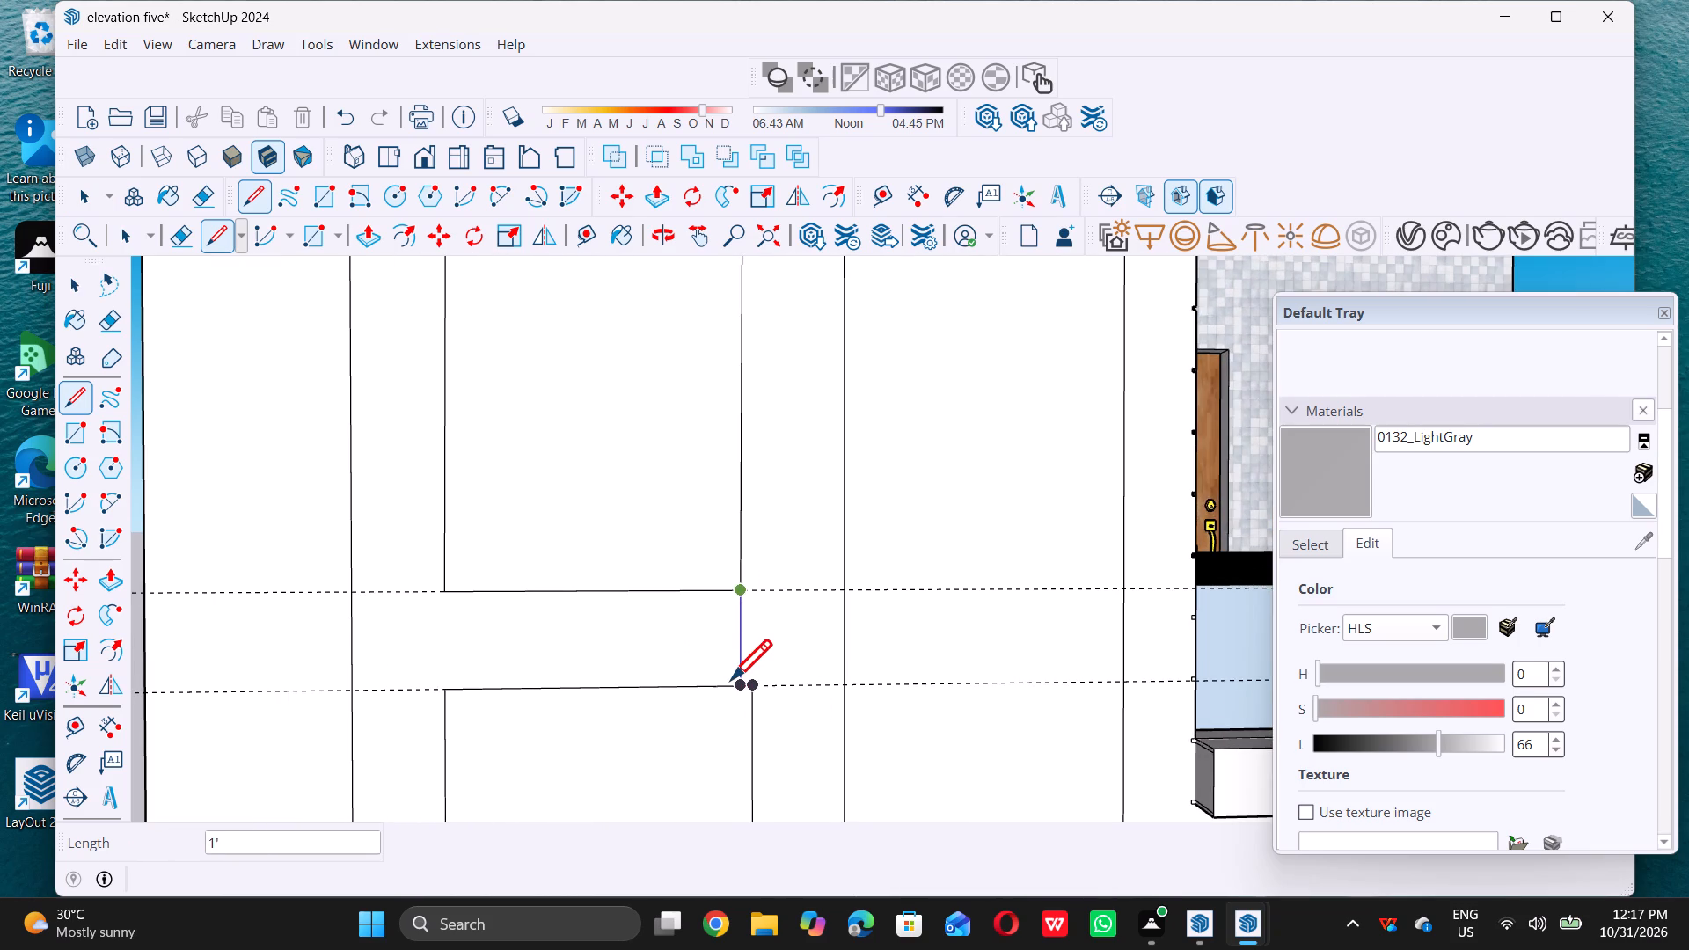
{"action": "left_click", "coordinate": [731, 679]}
{"action": "key", "text": "space"}
{"action": "scroll", "coordinate": [766, 668], "scroll_direction": "down", "scroll_amount": 2}
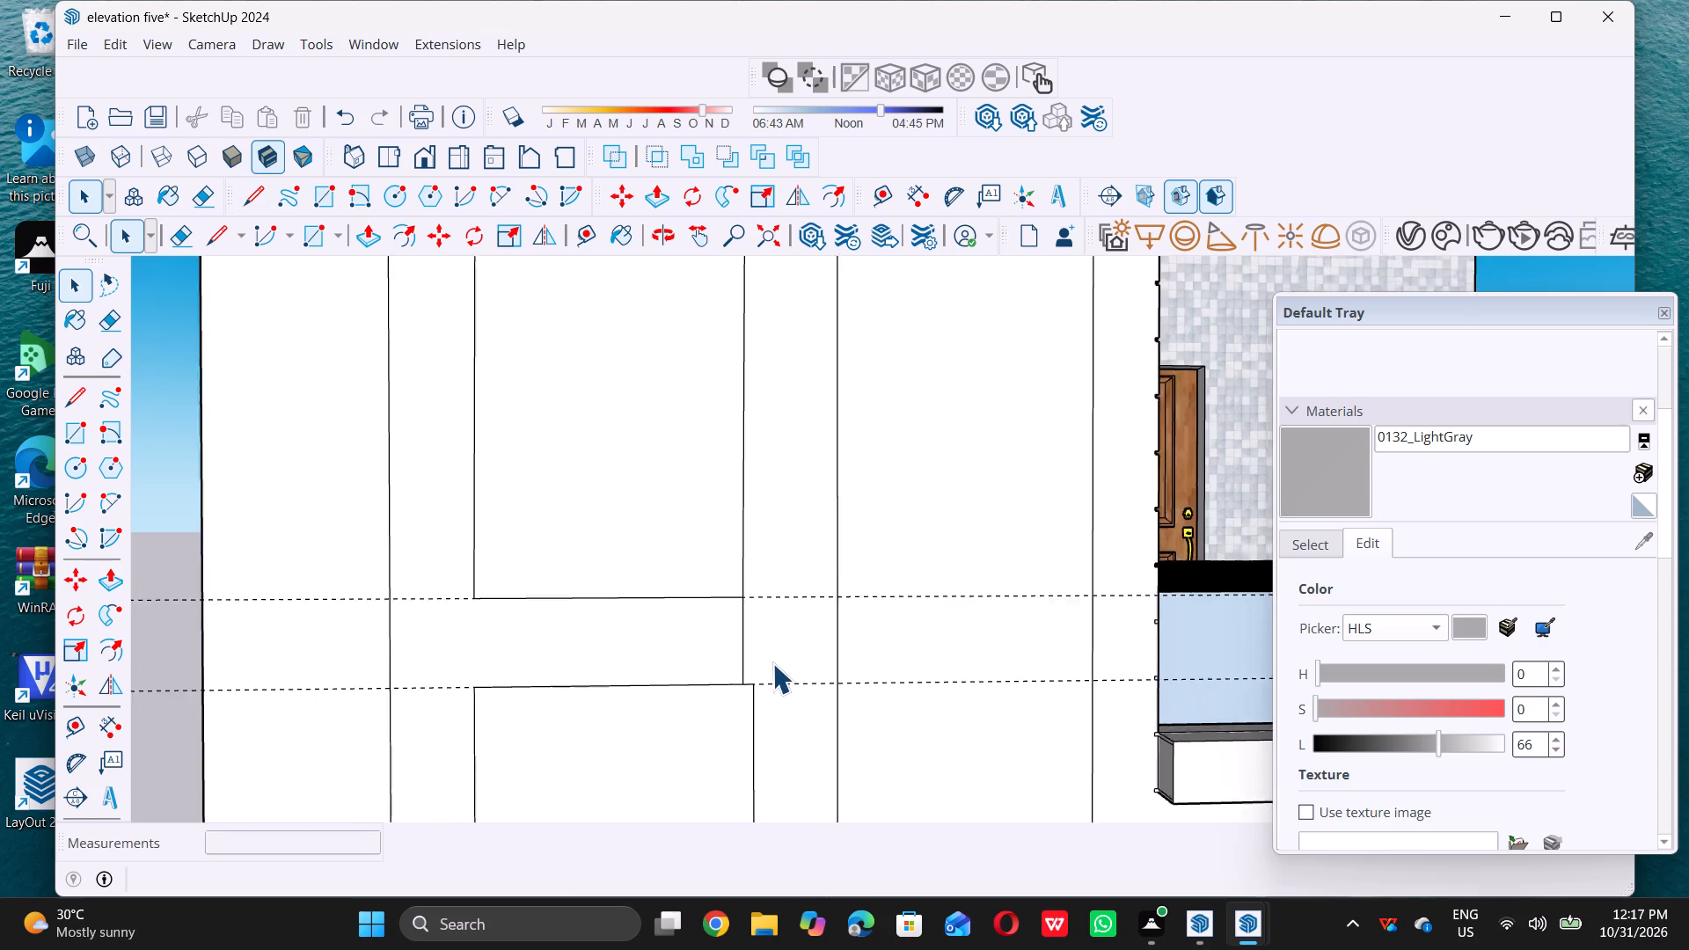
{"action": "scroll", "coordinate": [772, 663], "scroll_direction": "down", "scroll_amount": 8}
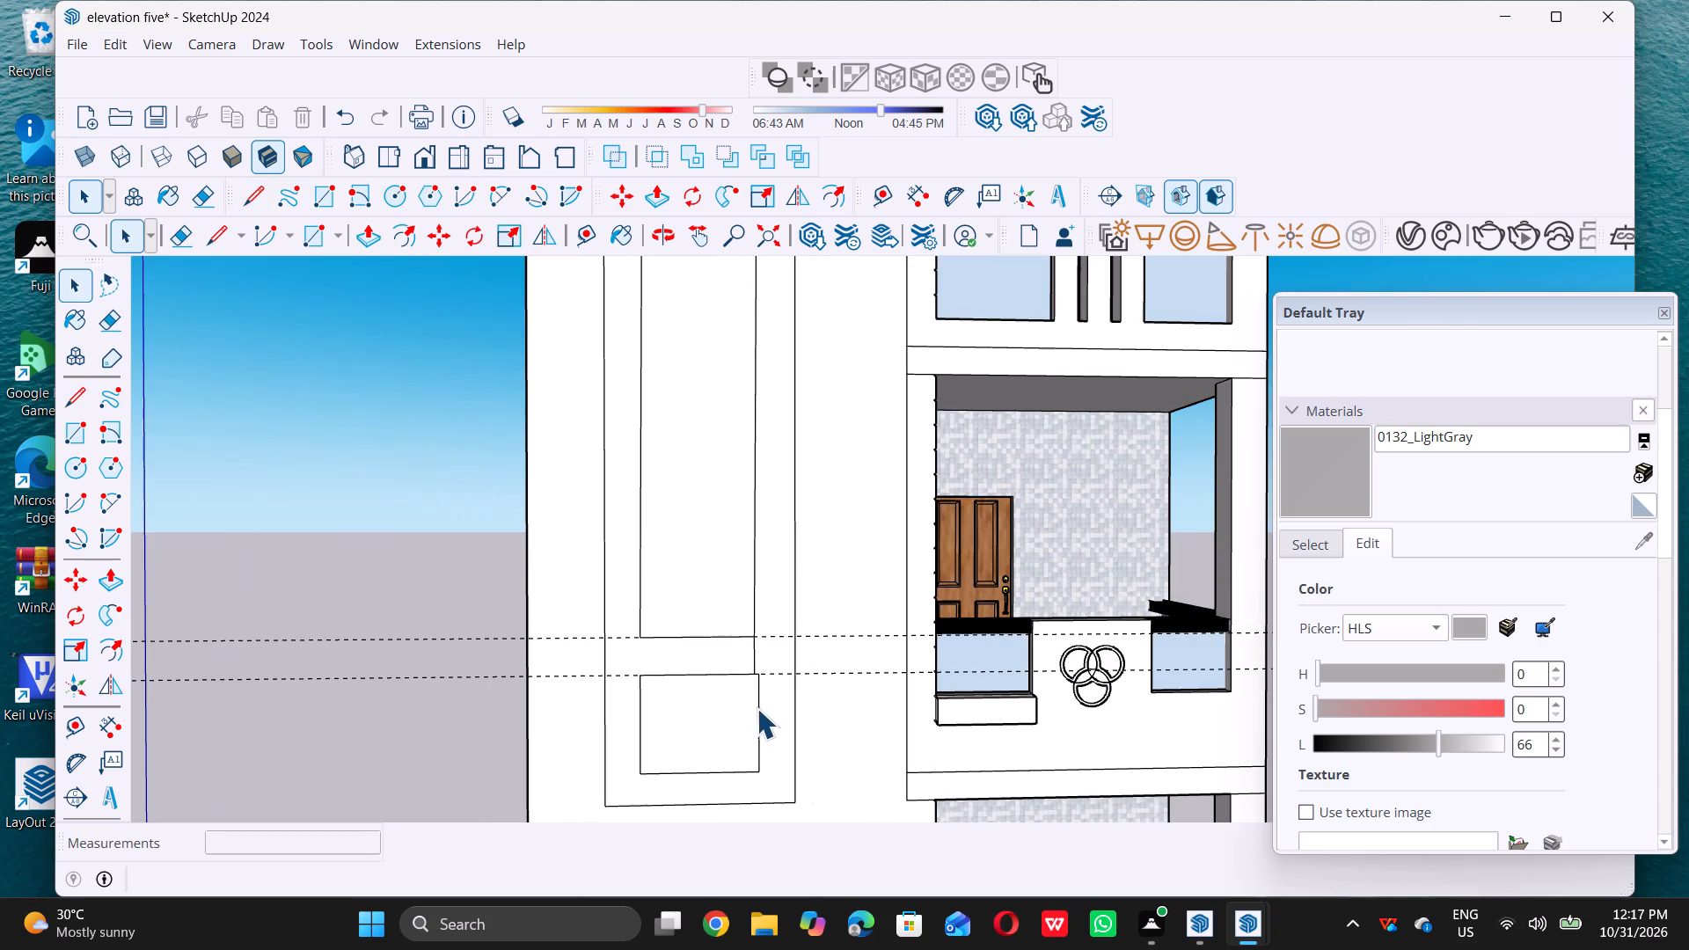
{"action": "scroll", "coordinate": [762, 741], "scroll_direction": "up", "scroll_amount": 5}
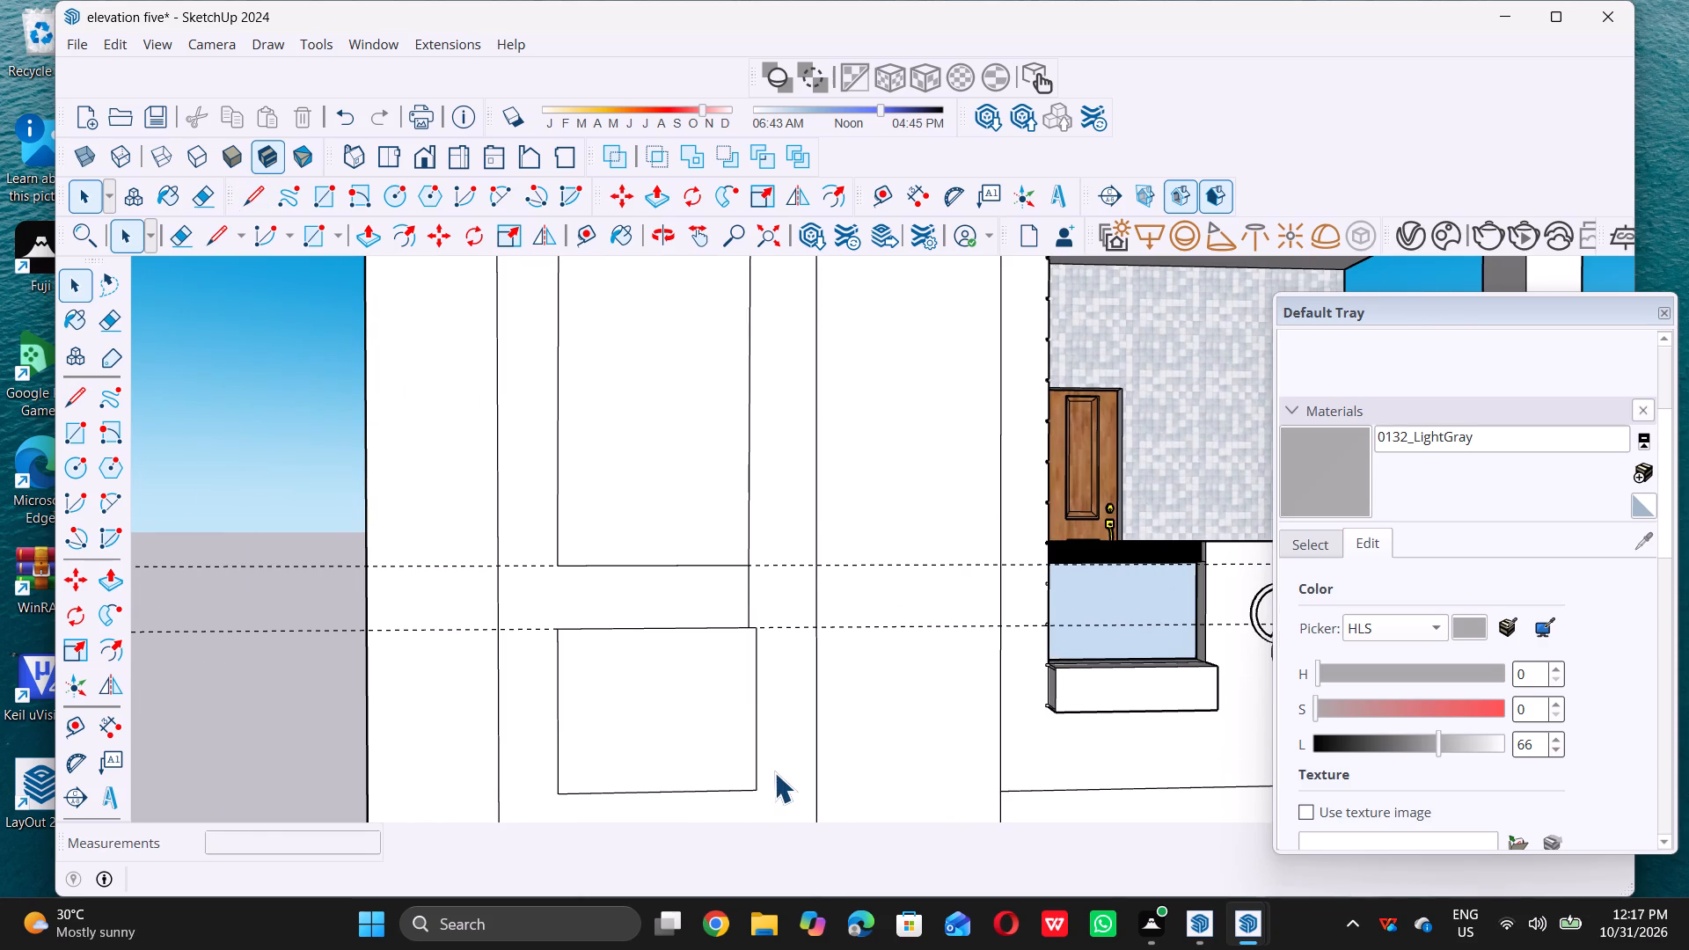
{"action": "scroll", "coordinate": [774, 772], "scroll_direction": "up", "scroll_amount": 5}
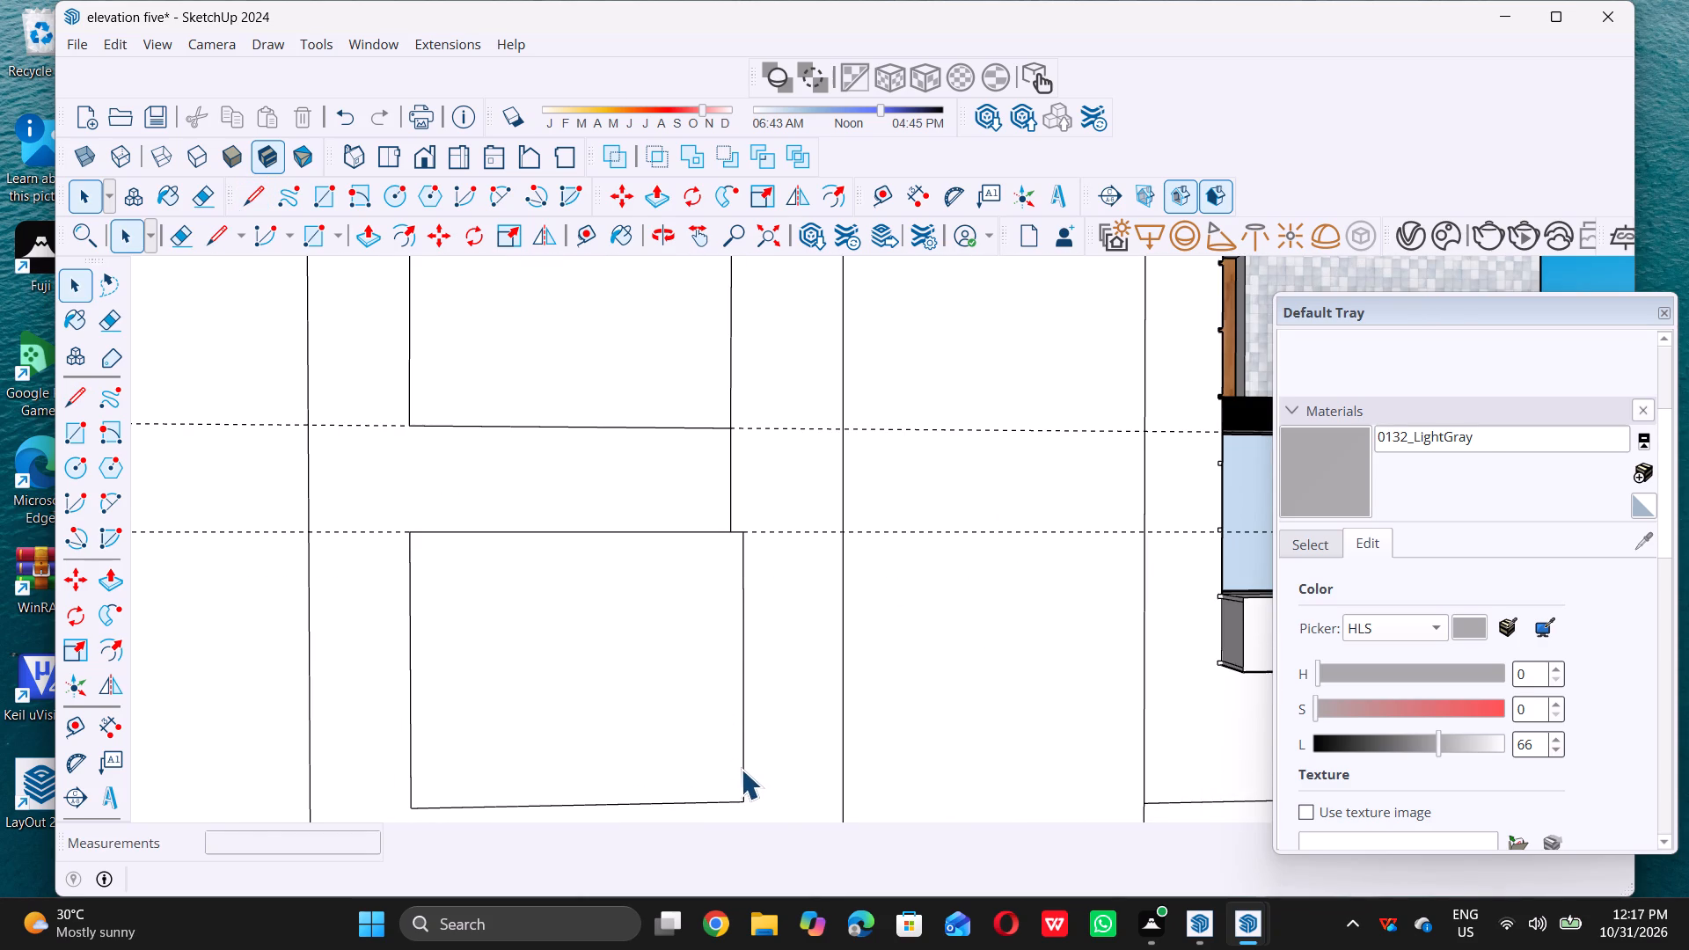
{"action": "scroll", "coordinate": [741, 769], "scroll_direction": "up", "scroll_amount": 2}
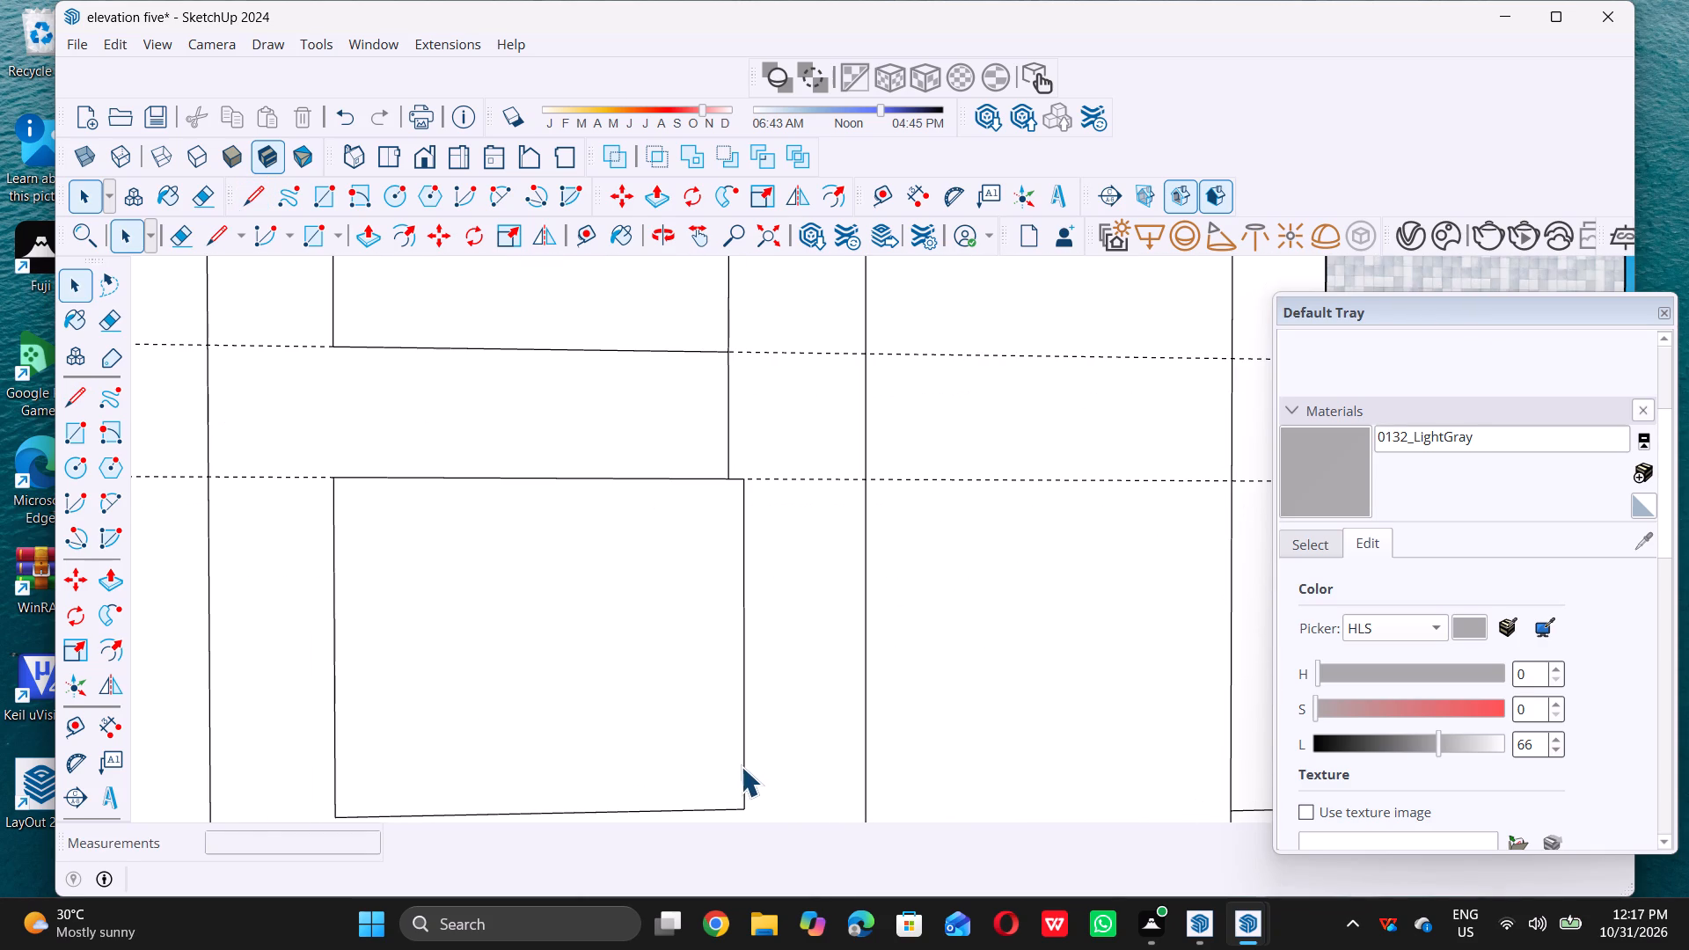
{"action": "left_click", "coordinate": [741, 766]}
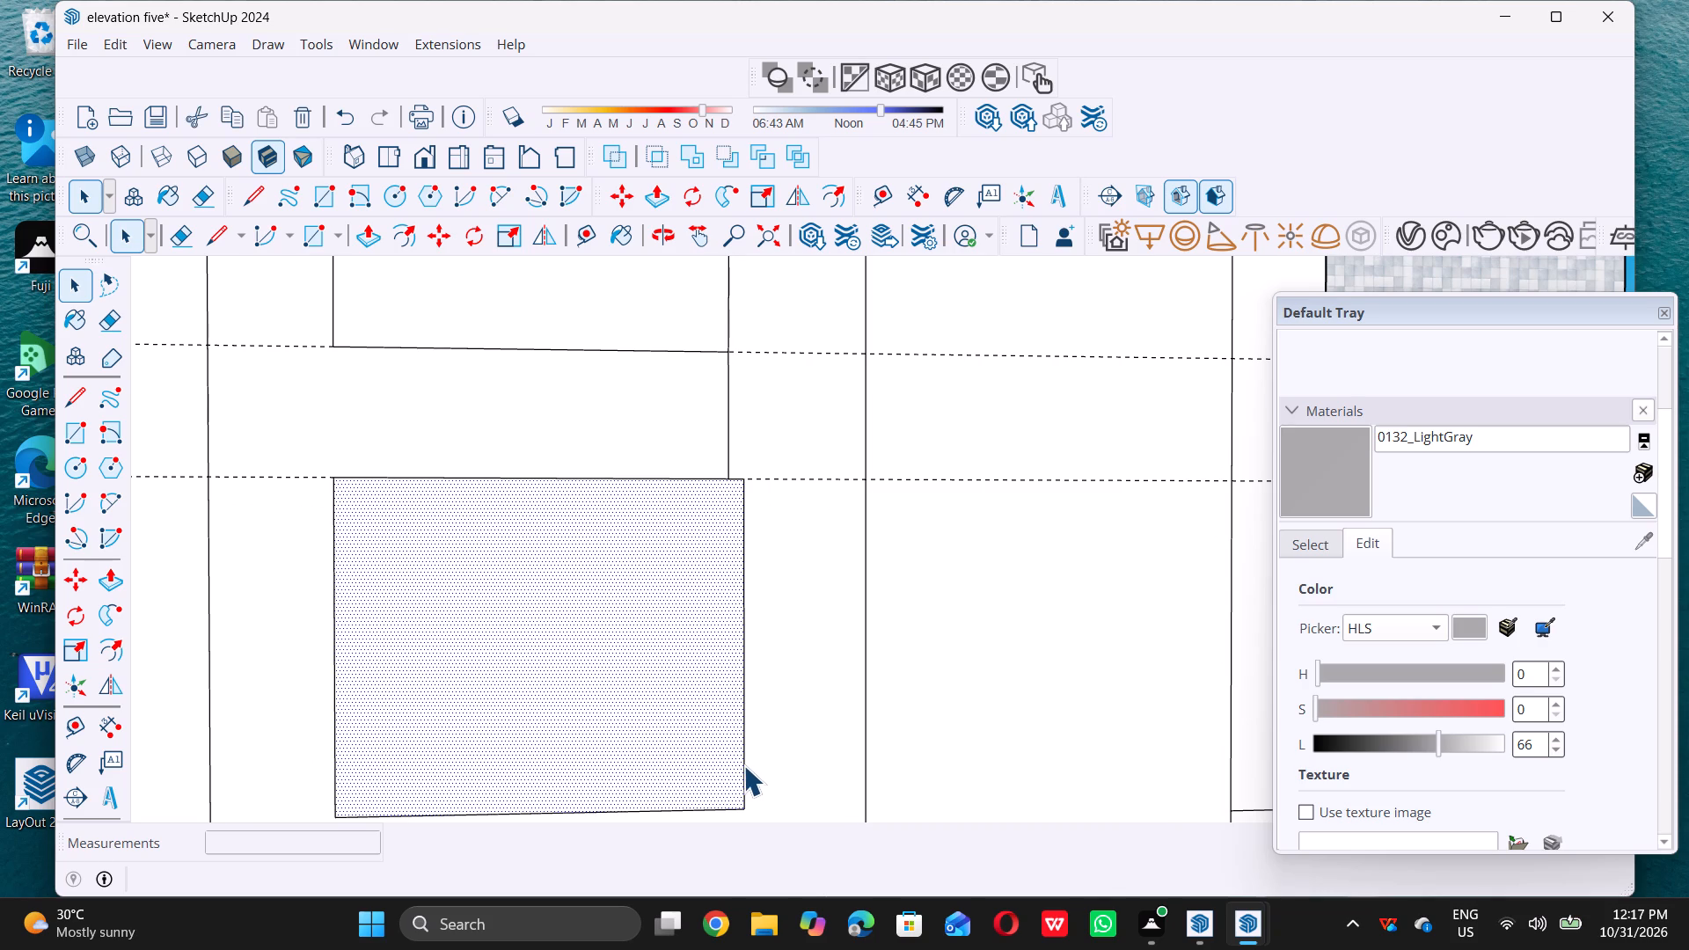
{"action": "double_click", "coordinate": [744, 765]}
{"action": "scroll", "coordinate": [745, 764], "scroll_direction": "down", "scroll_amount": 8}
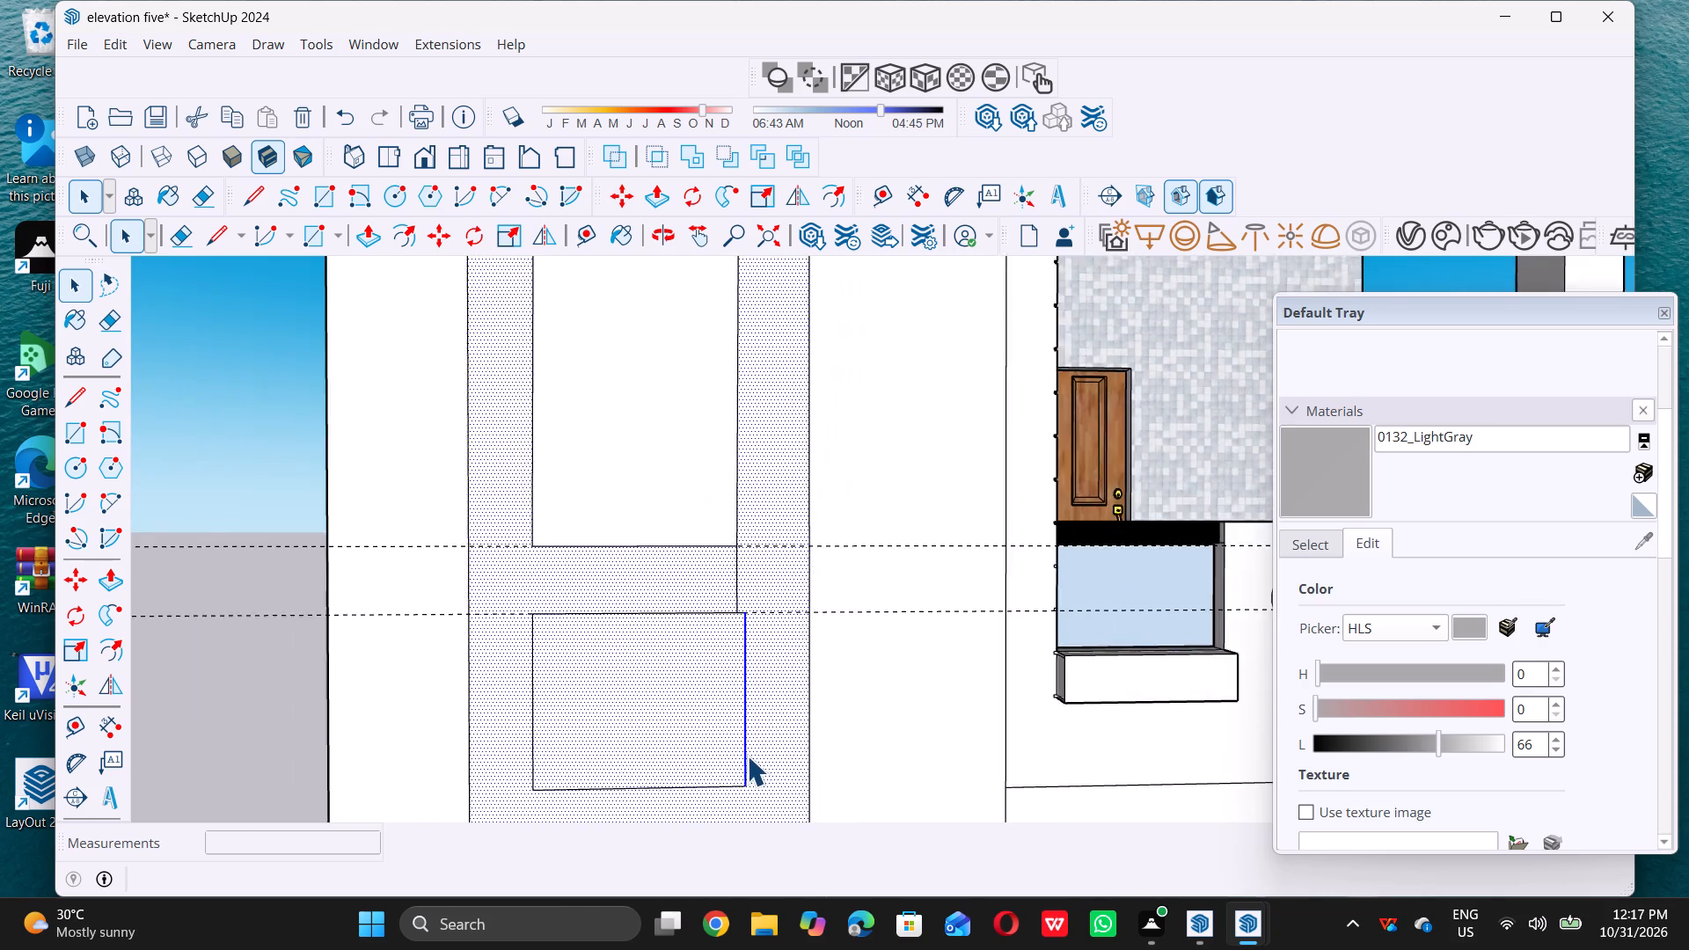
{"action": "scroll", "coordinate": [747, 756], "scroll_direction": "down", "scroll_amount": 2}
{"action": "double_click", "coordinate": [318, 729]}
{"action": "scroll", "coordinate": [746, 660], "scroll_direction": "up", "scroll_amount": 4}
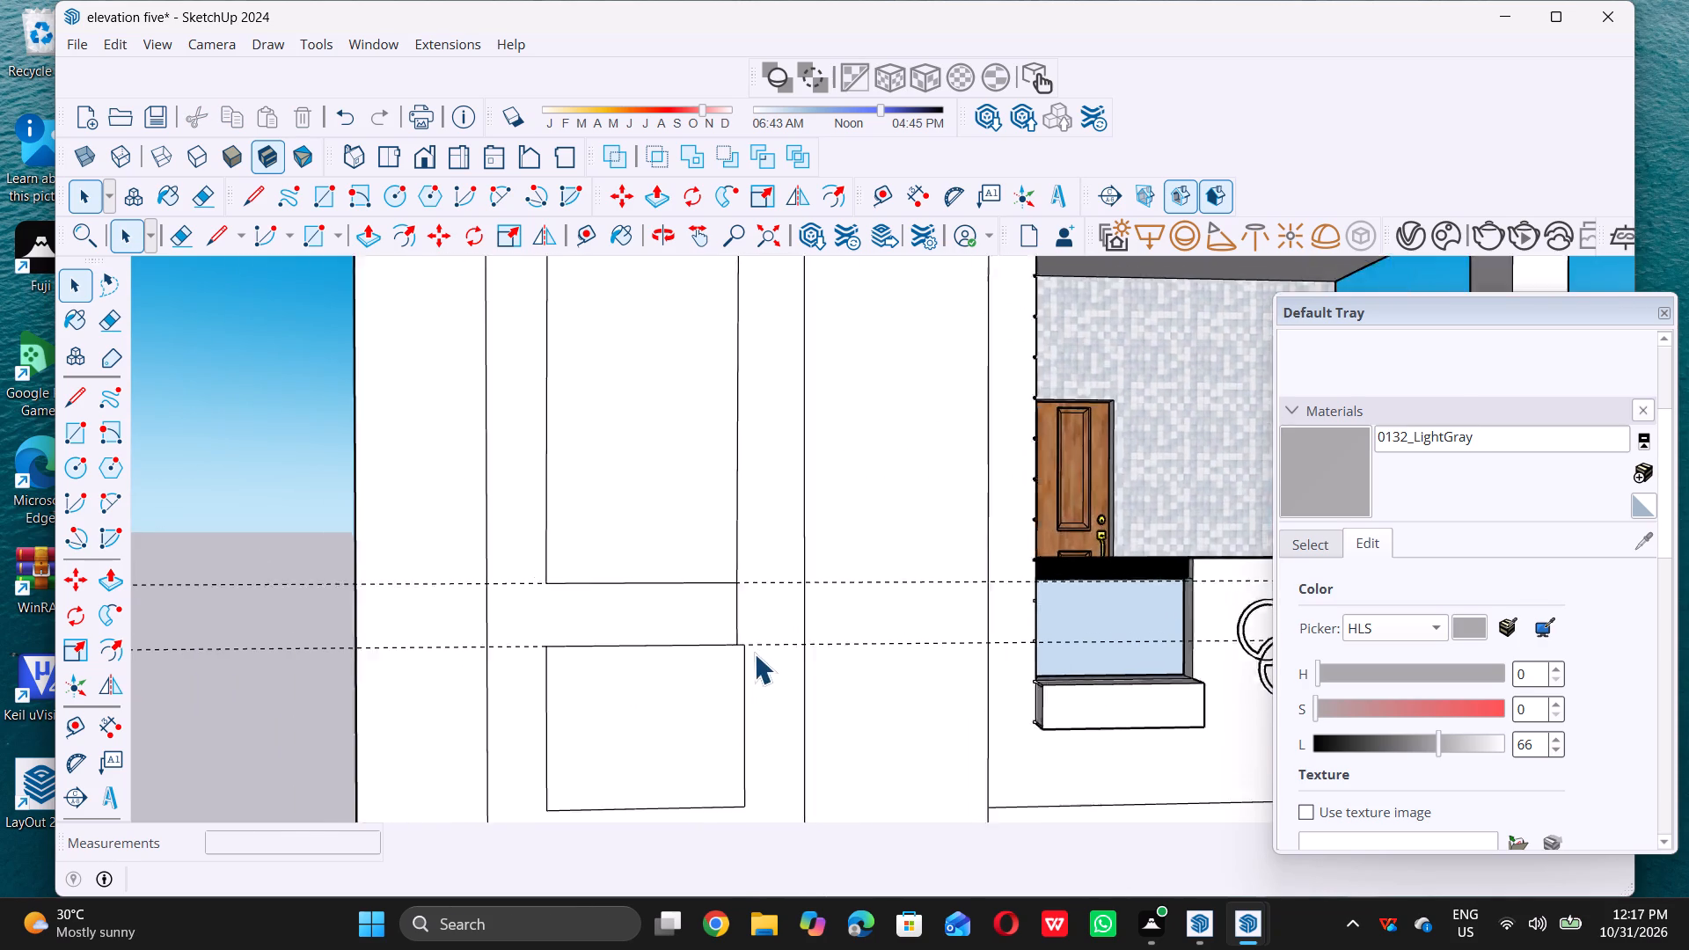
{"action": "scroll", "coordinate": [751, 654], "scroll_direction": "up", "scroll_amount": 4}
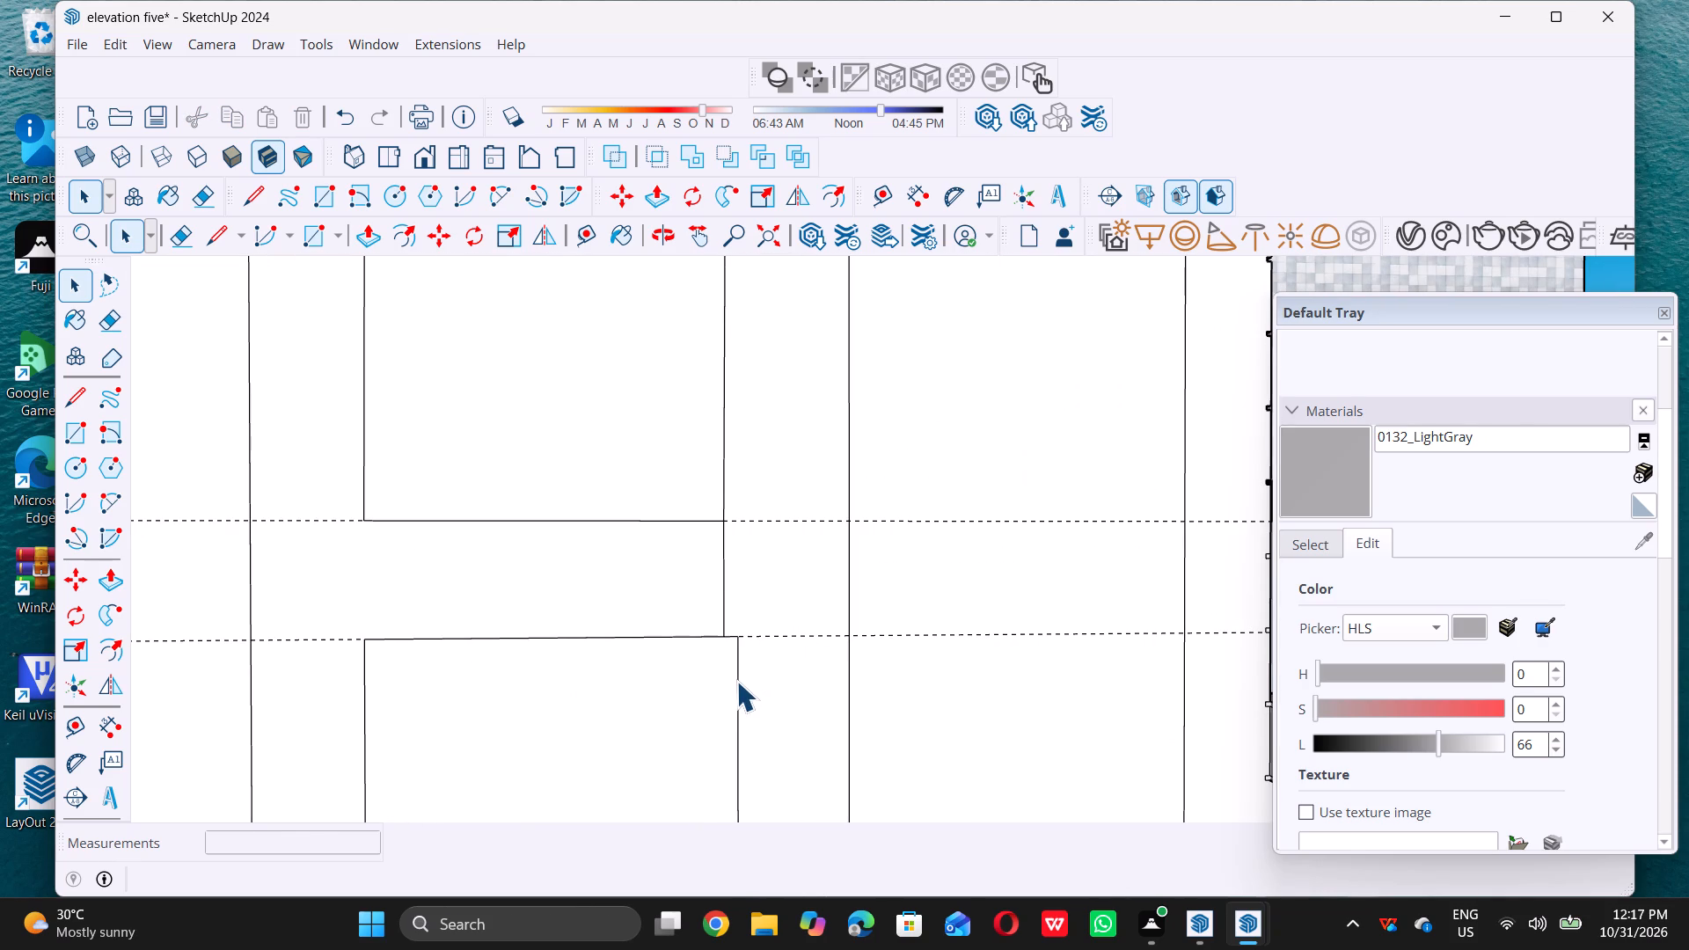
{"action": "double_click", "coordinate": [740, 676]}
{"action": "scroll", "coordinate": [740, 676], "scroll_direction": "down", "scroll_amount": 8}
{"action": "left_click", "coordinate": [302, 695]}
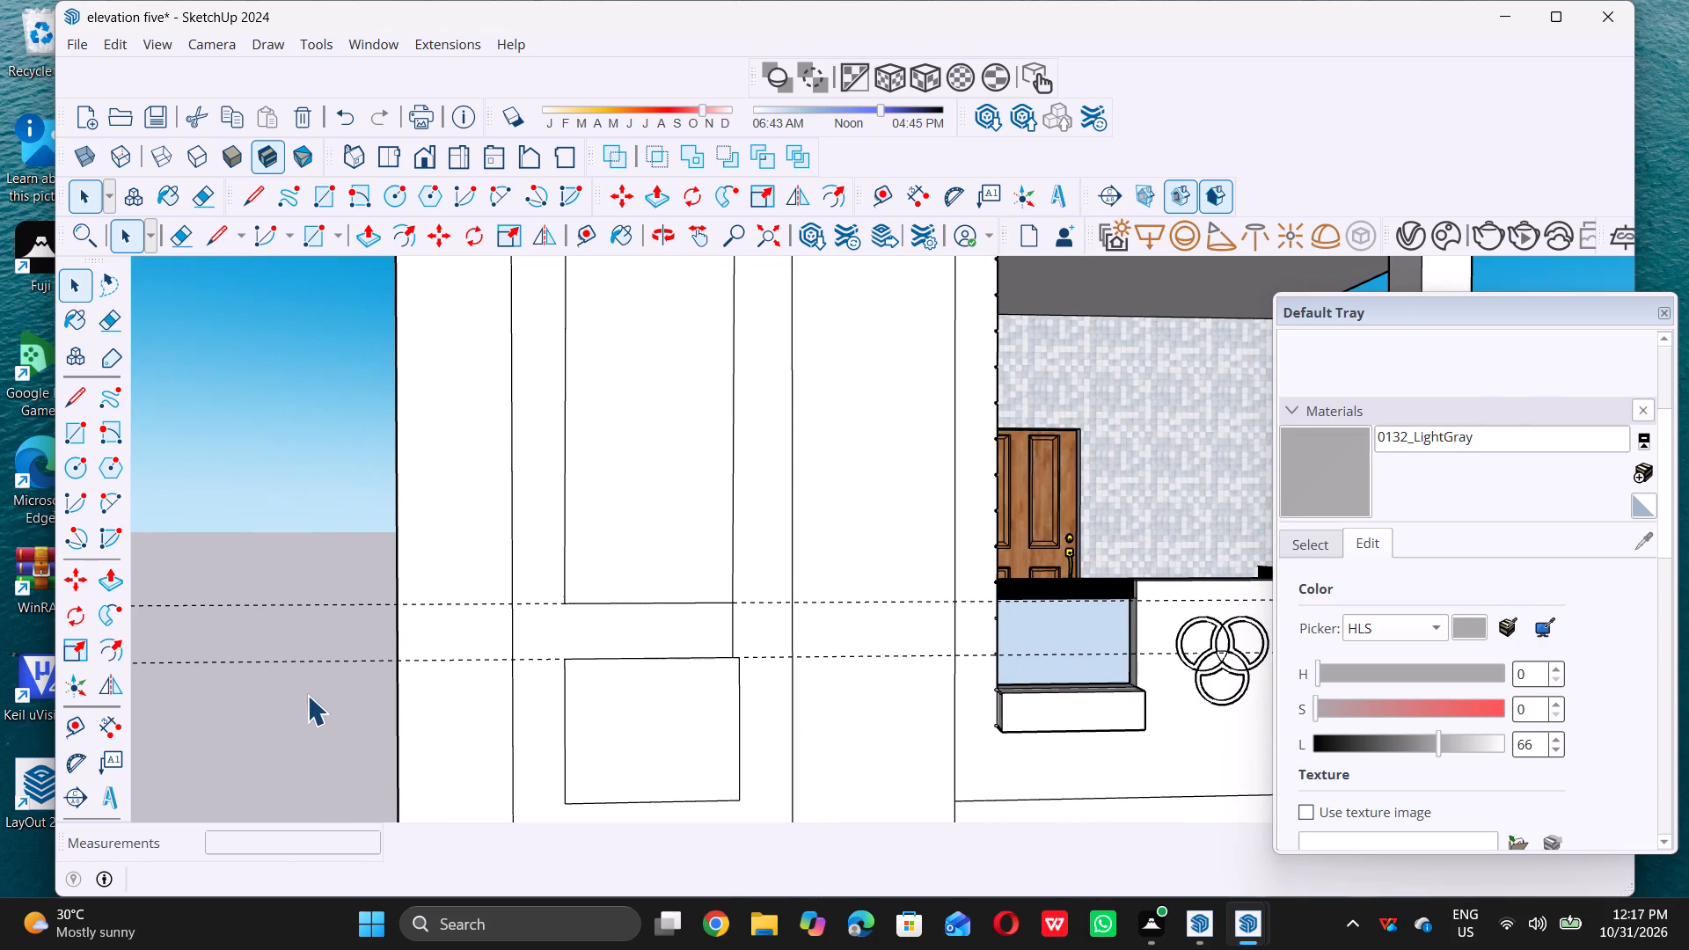
Move the small lower rectangle's right edge 1 7/16" inward to meet the vertical line, aligning it with the inner rectangle above.
{"action": "scroll", "coordinate": [735, 671], "scroll_direction": "up", "scroll_amount": 3}
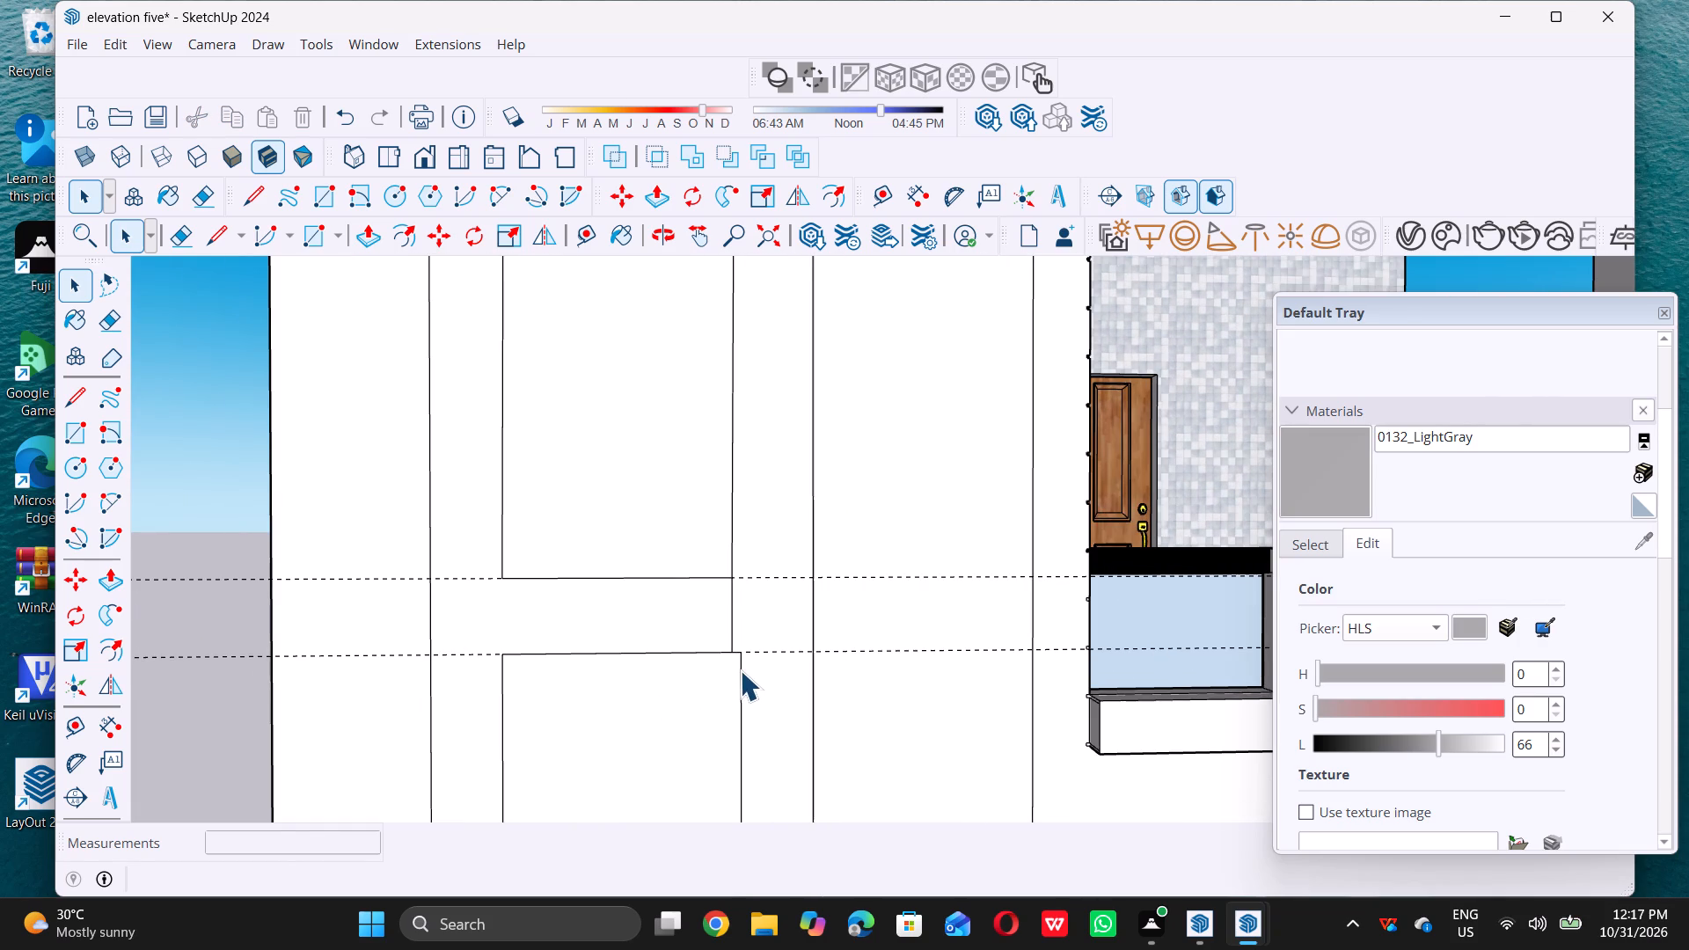
{"action": "left_click", "coordinate": [740, 670]}
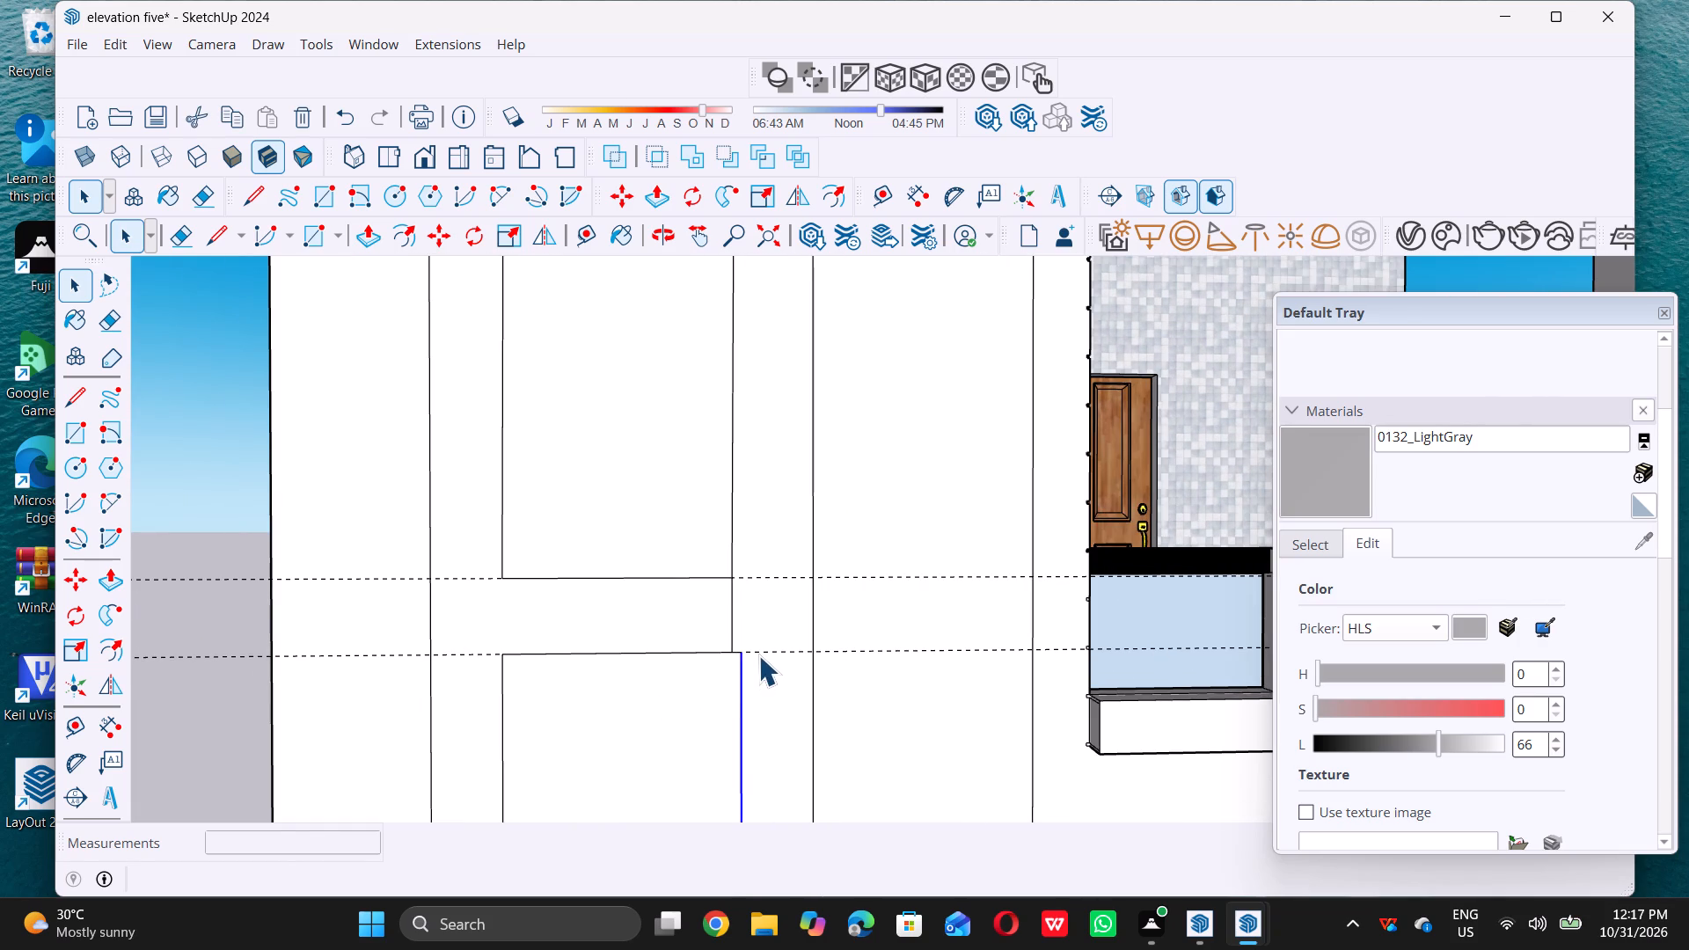
{"action": "key", "text": "m"}
{"action": "scroll", "coordinate": [742, 650], "scroll_direction": "up", "scroll_amount": 4}
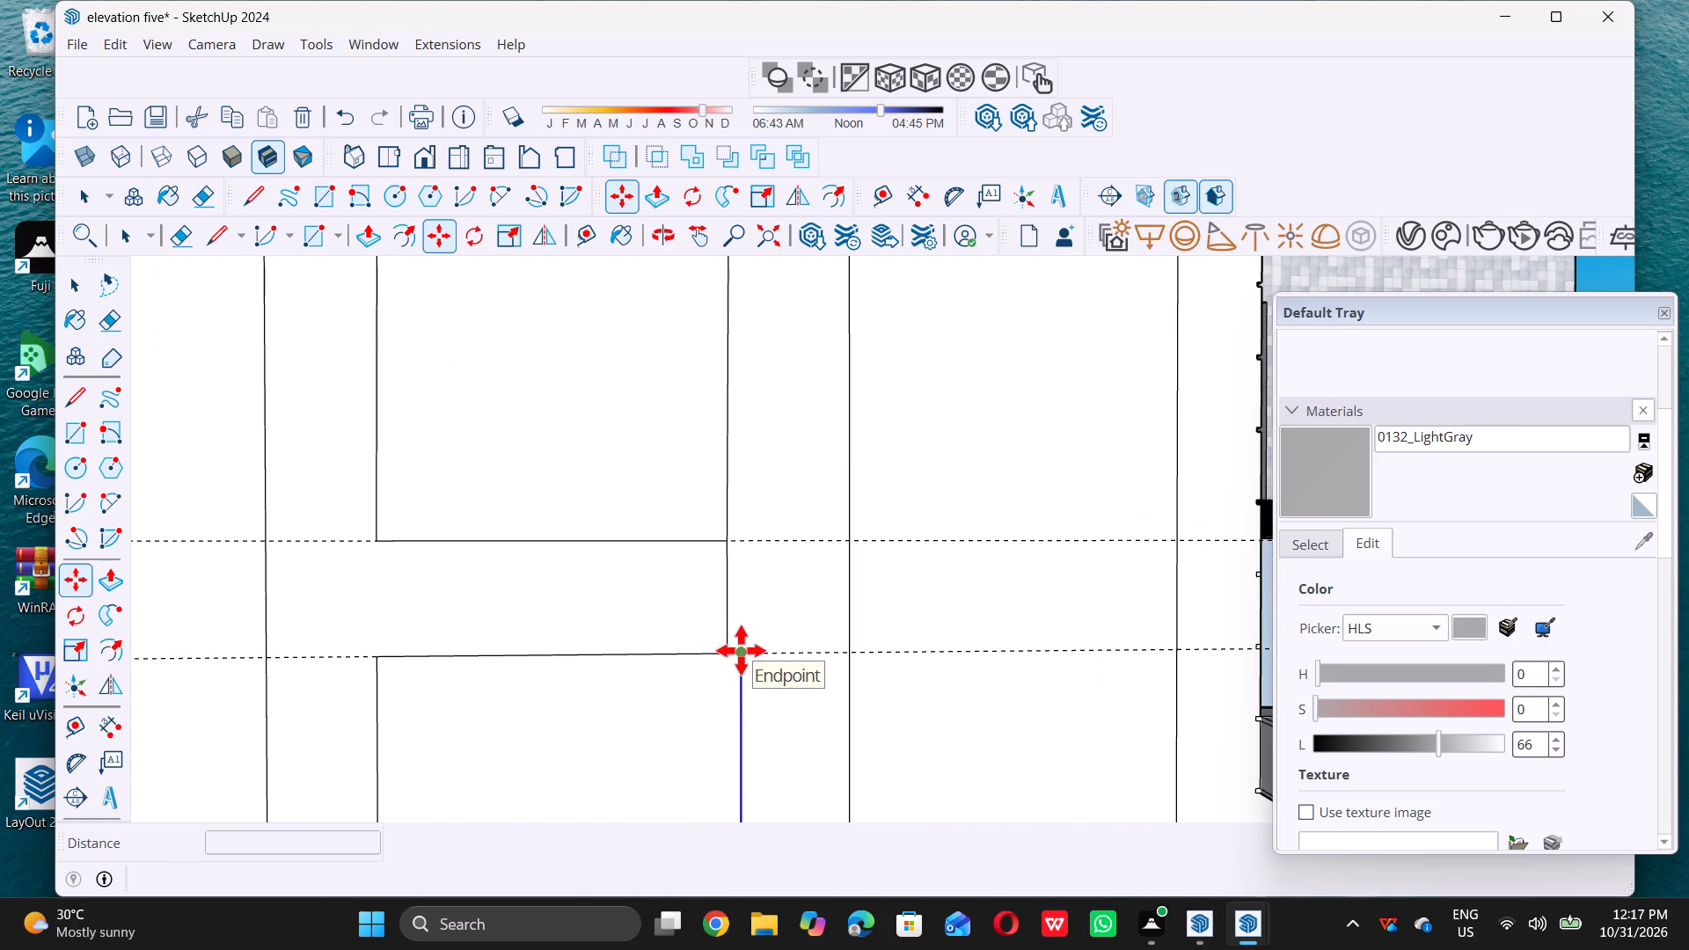
{"action": "left_click", "coordinate": [727, 652]}
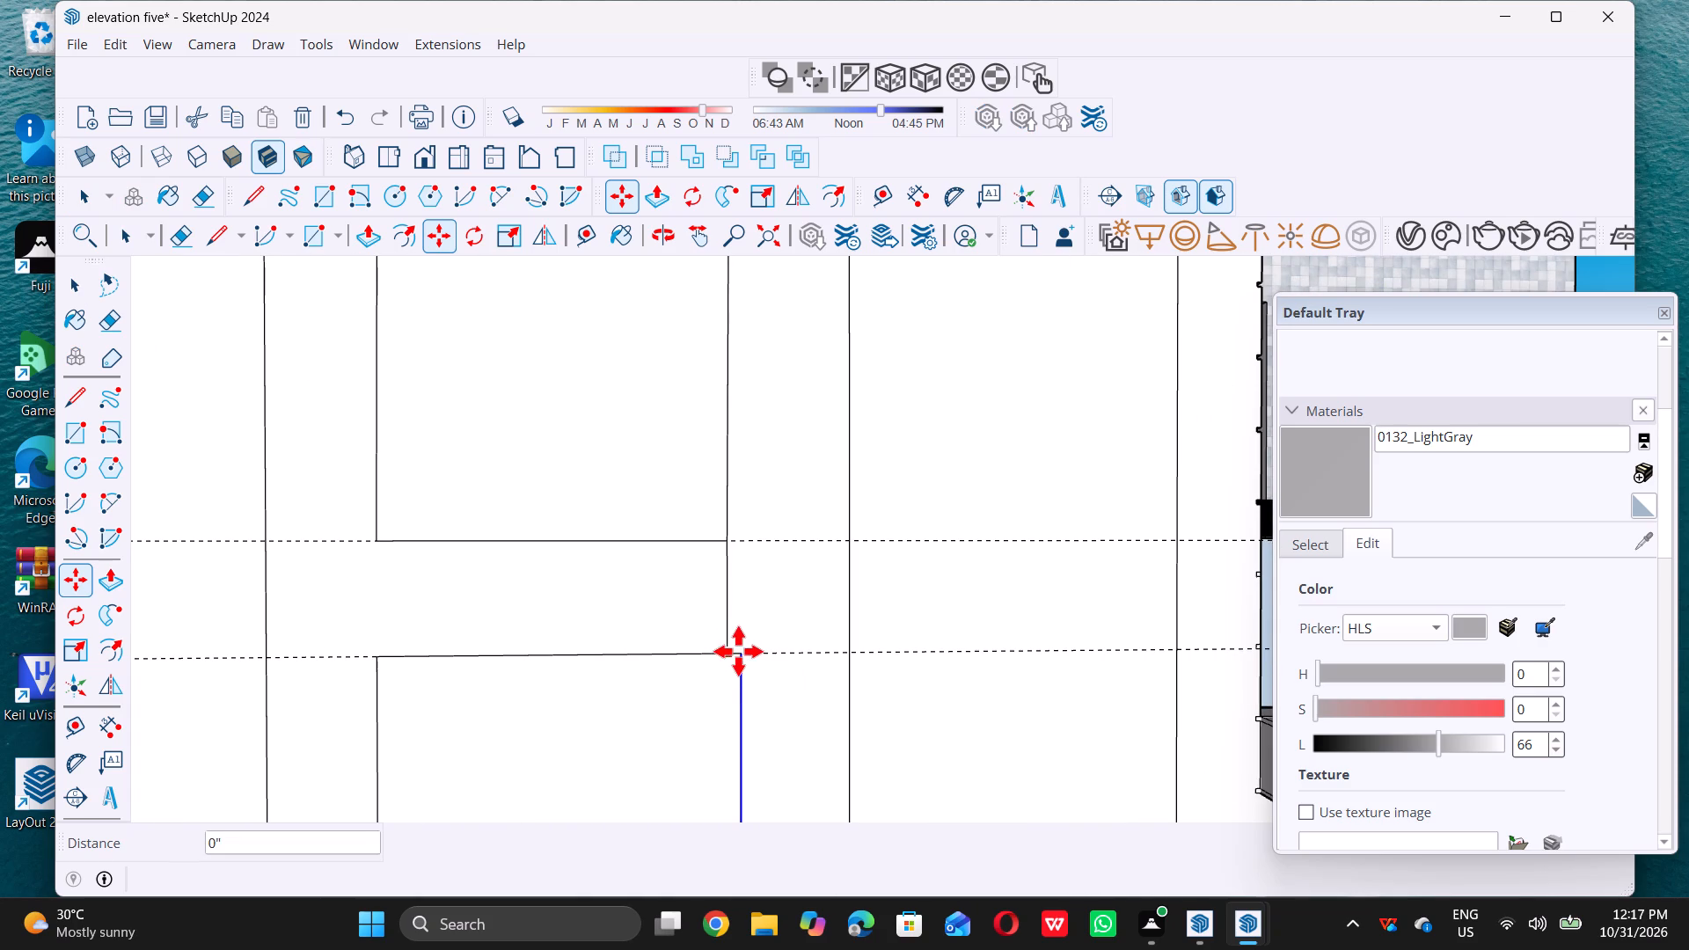
{"action": "key", "text": "space"}
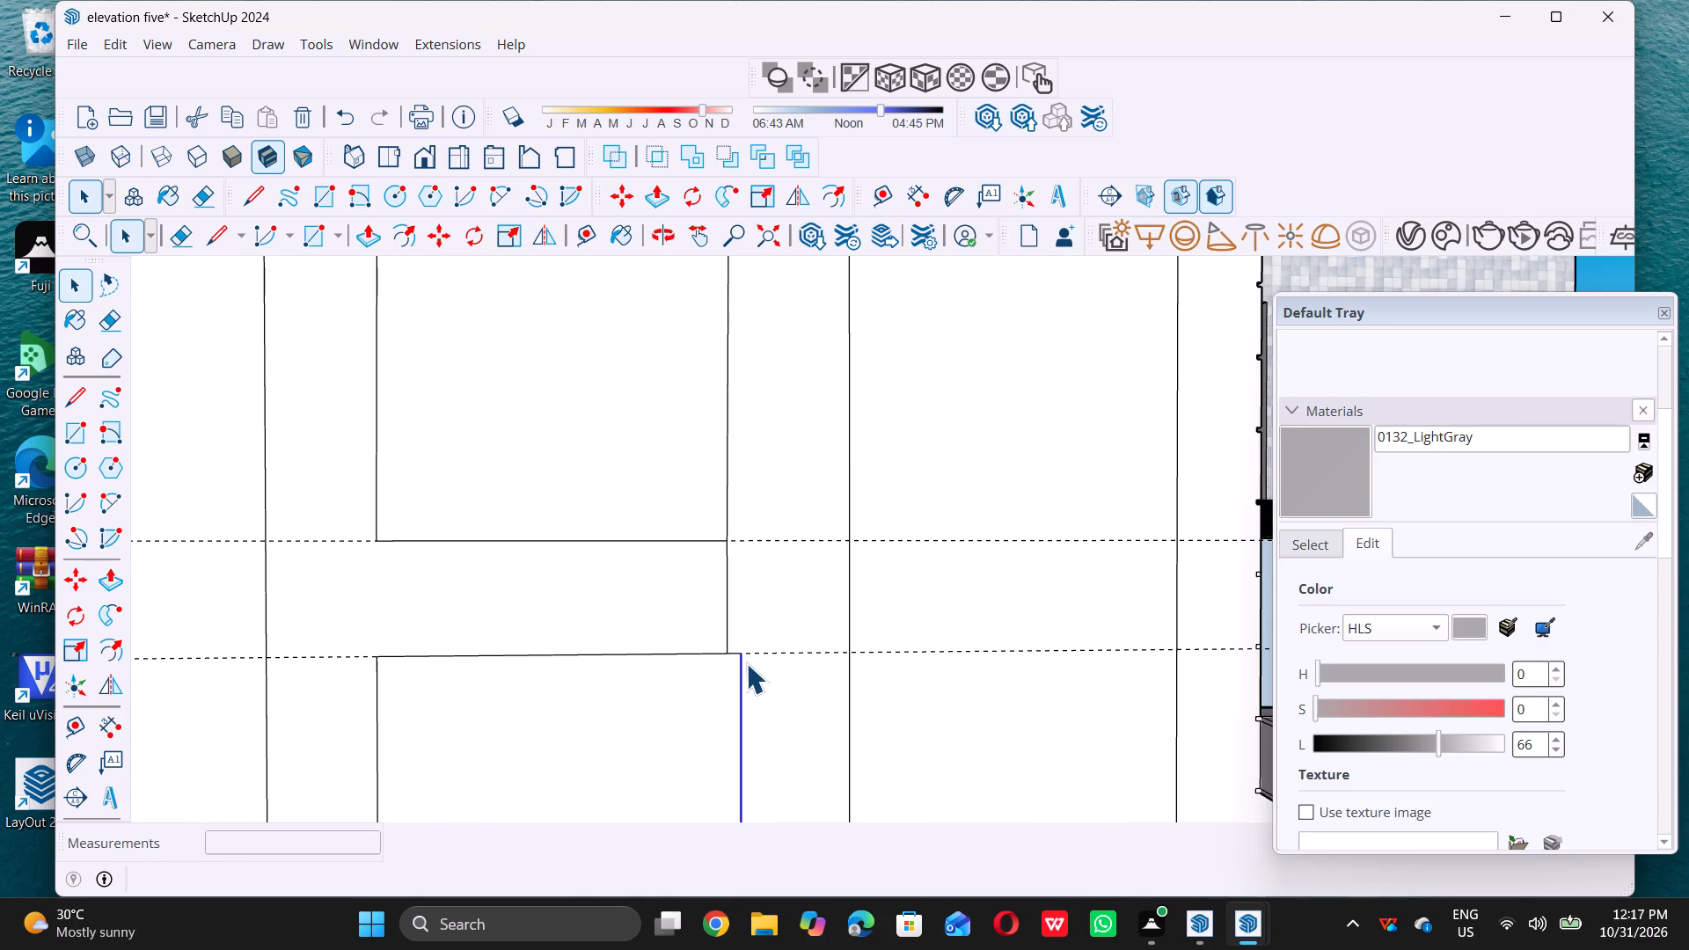
{"action": "key", "text": "m"}
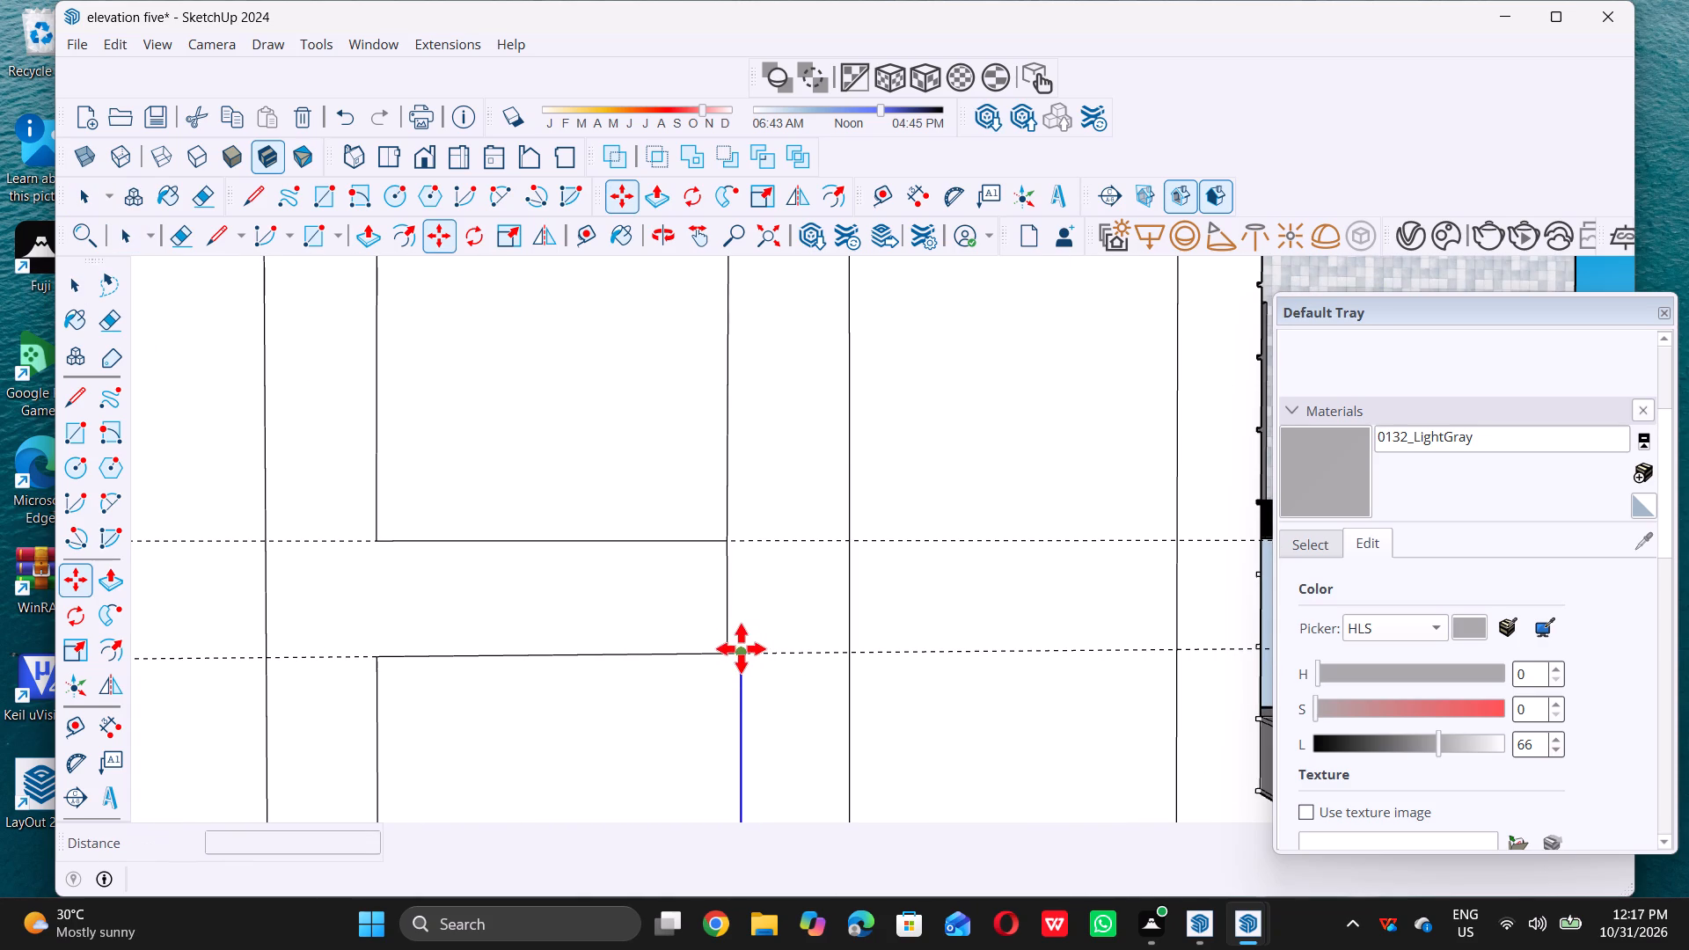
{"action": "scroll", "coordinate": [739, 652], "scroll_direction": "up", "scroll_amount": 2}
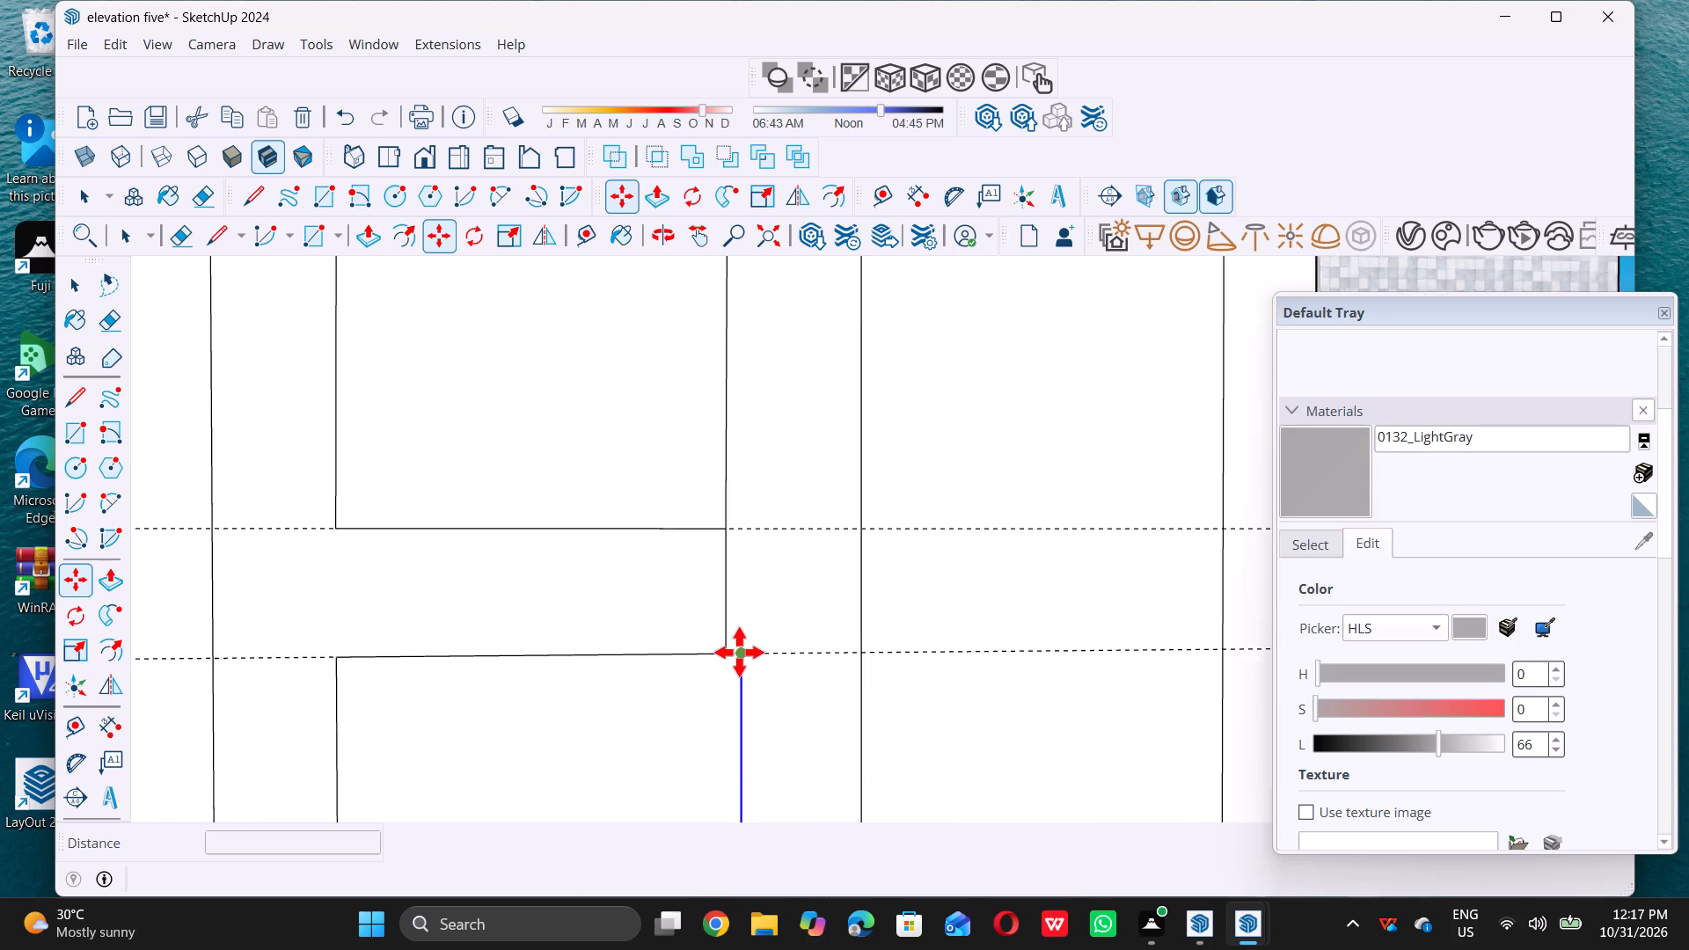
{"action": "scroll", "coordinate": [739, 652], "scroll_direction": "up", "scroll_amount": 6}
{"action": "left_click", "coordinate": [740, 654]}
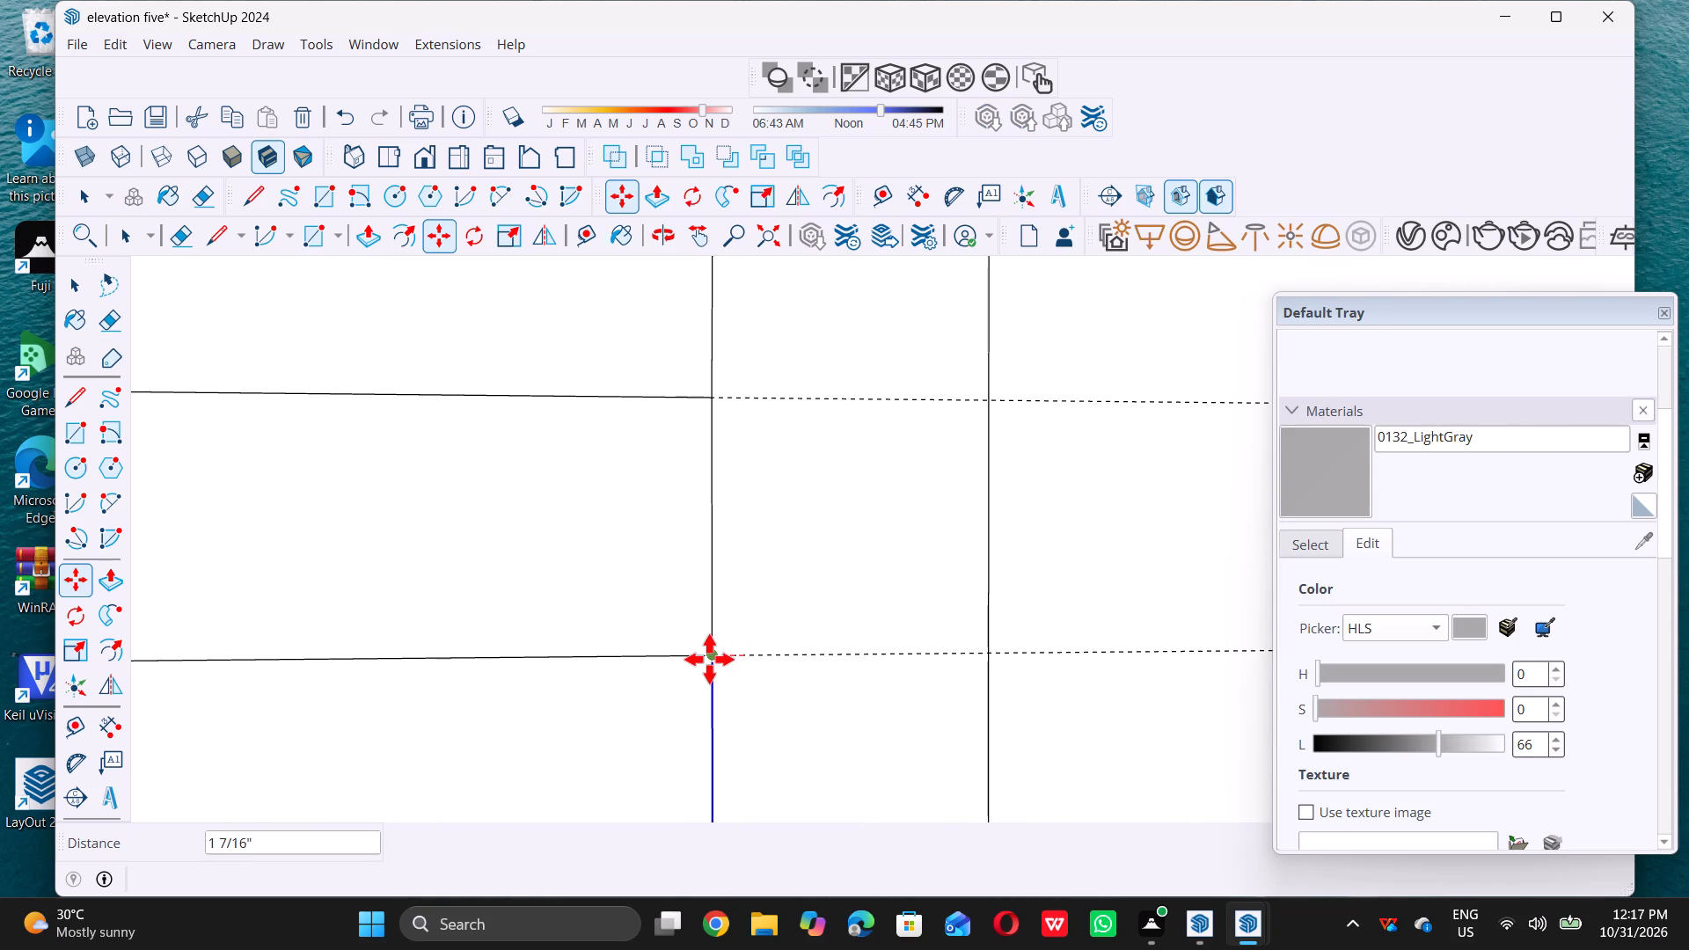
{"action": "key", "text": "space"}
{"action": "scroll", "coordinate": [735, 663], "scroll_direction": "down", "scroll_amount": 1}
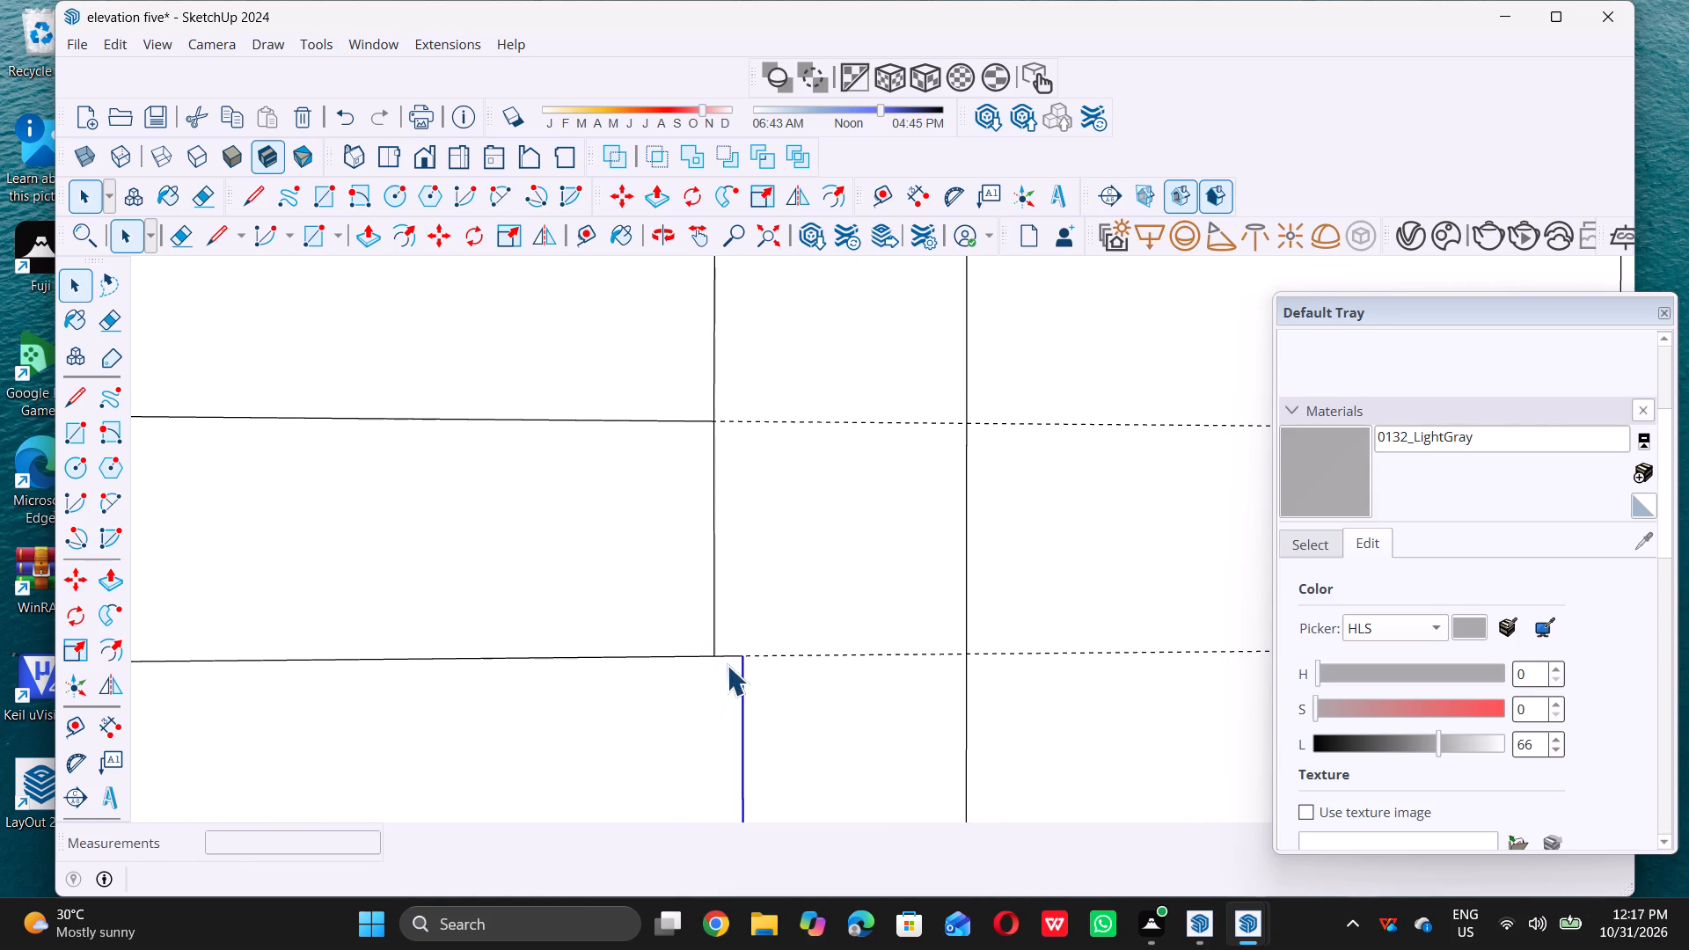
{"action": "key", "text": "m"}
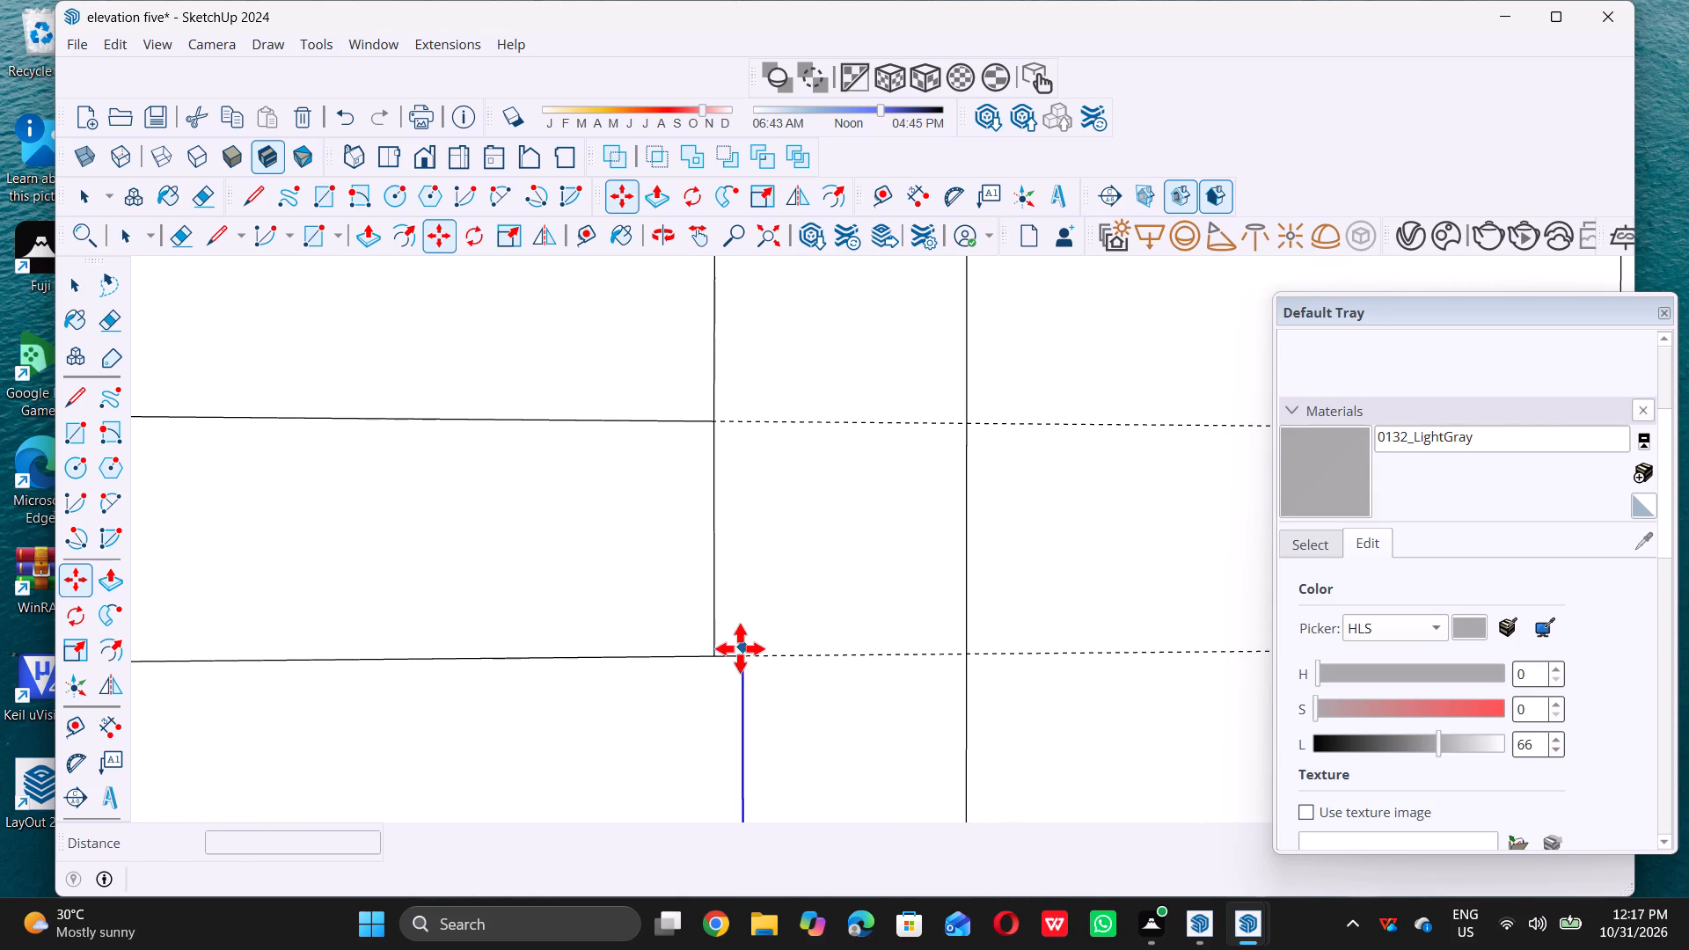
{"action": "left_click", "coordinate": [742, 659]}
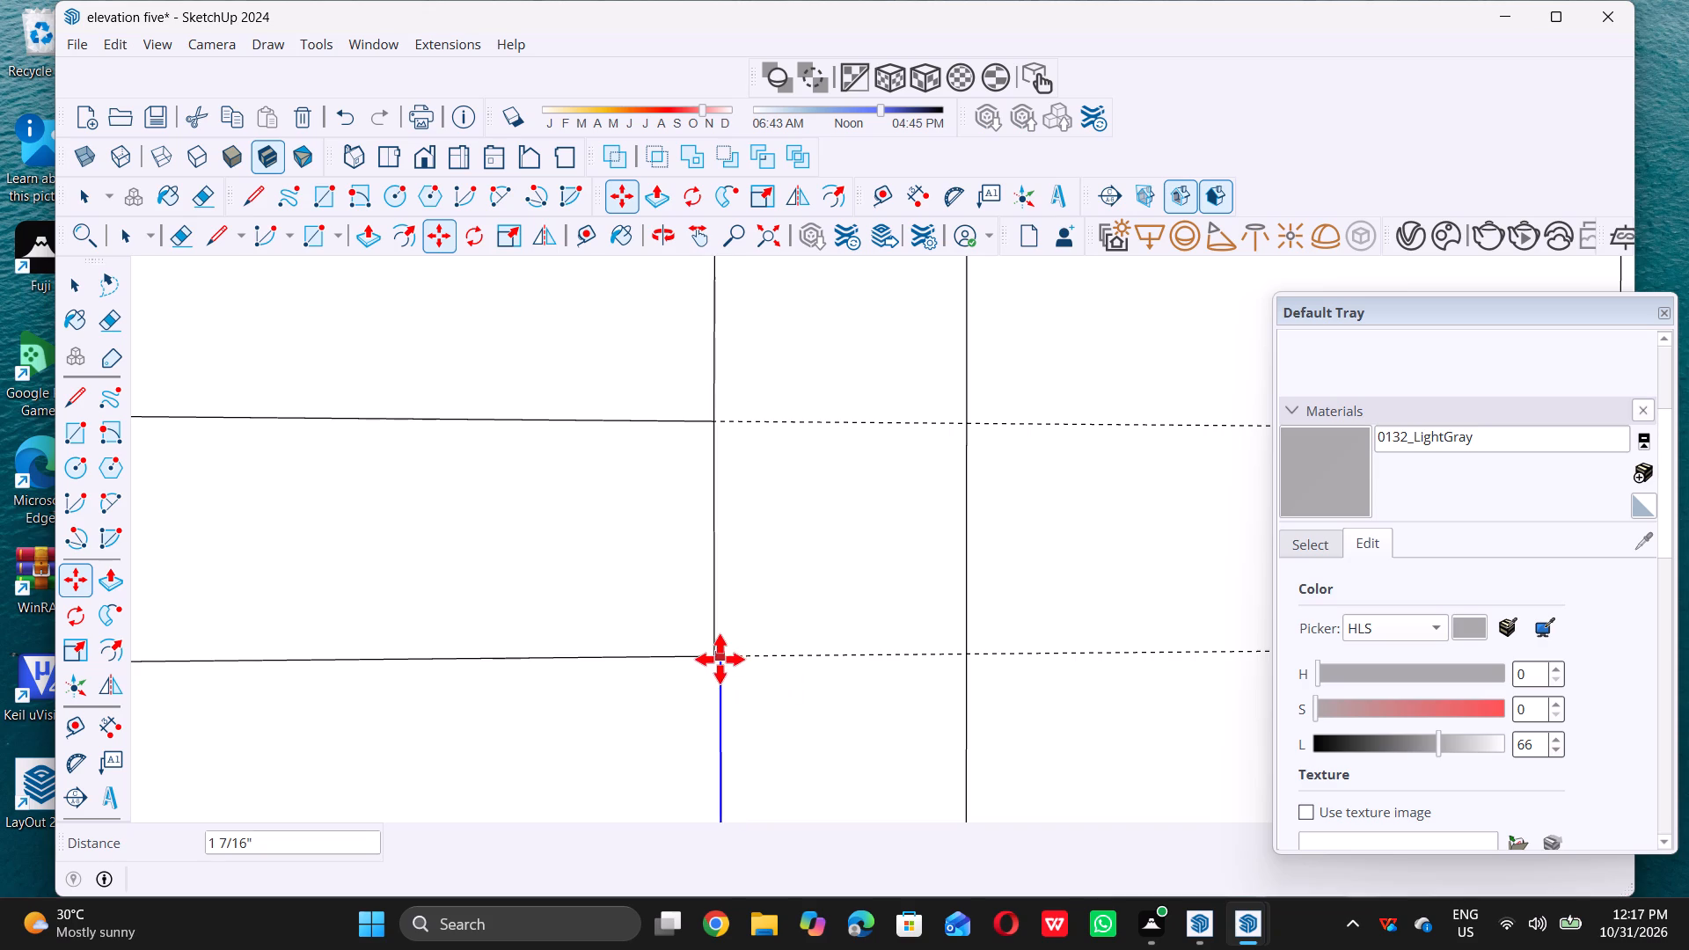
{"action": "double_click", "coordinate": [719, 659]}
{"action": "key", "text": "space"}
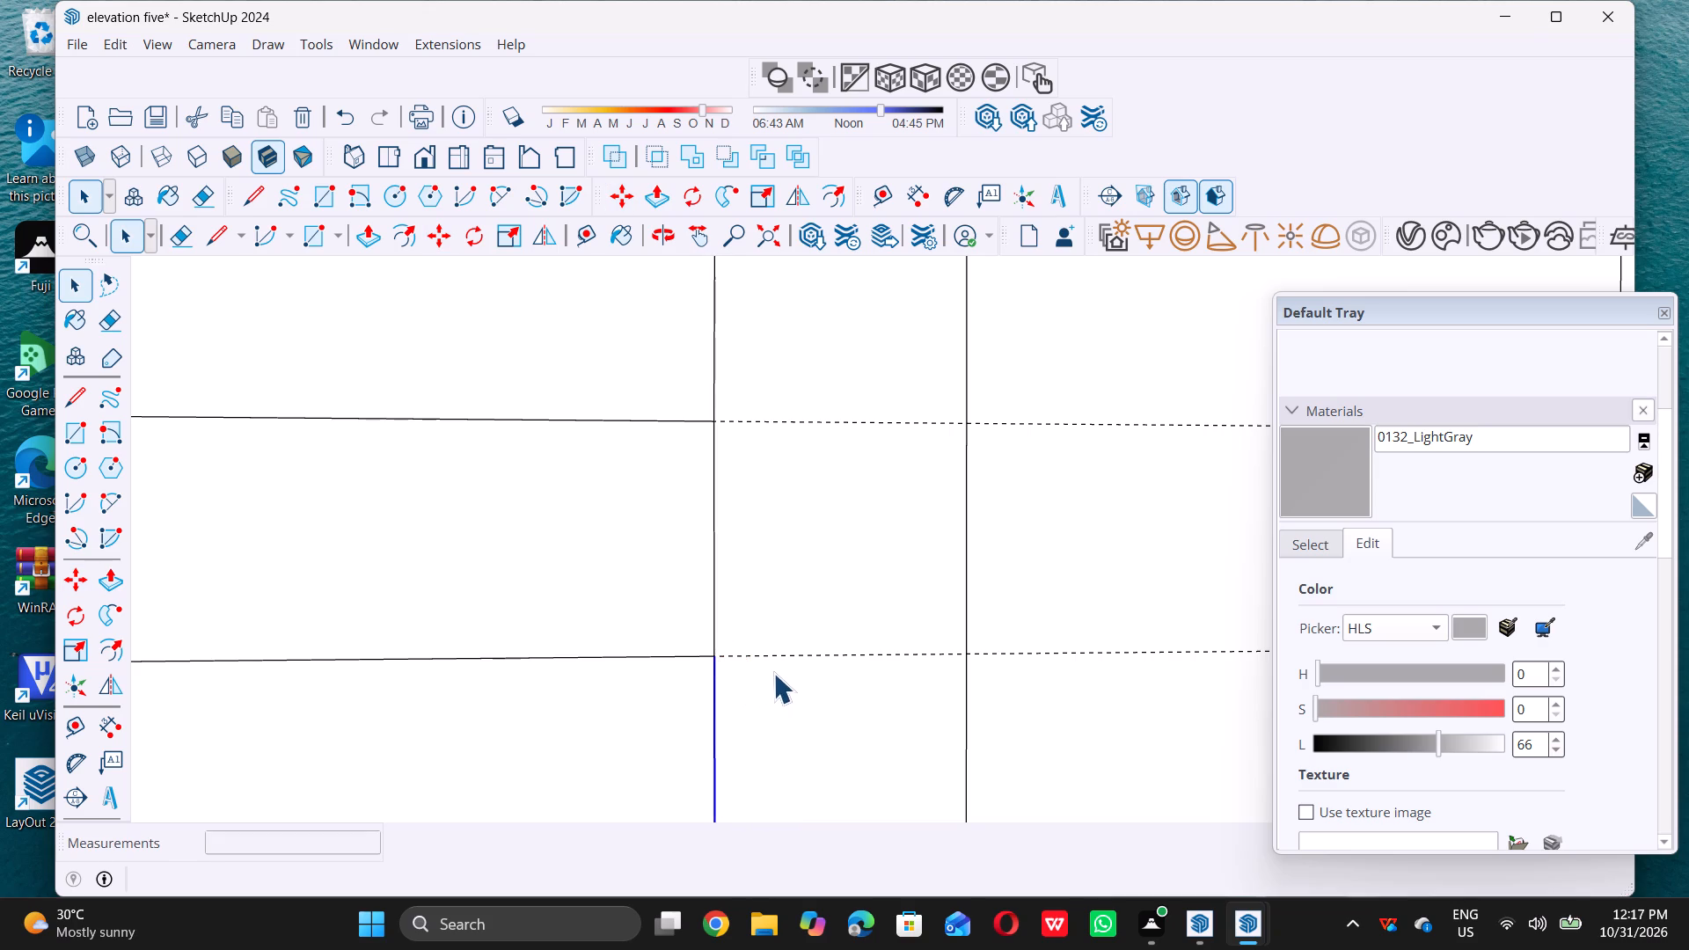
{"action": "scroll", "coordinate": [777, 673], "scroll_direction": "down", "scroll_amount": 20}
{"action": "scroll", "coordinate": [777, 673], "scroll_direction": "down", "scroll_amount": 1}
{"action": "double_click", "coordinate": [435, 728]}
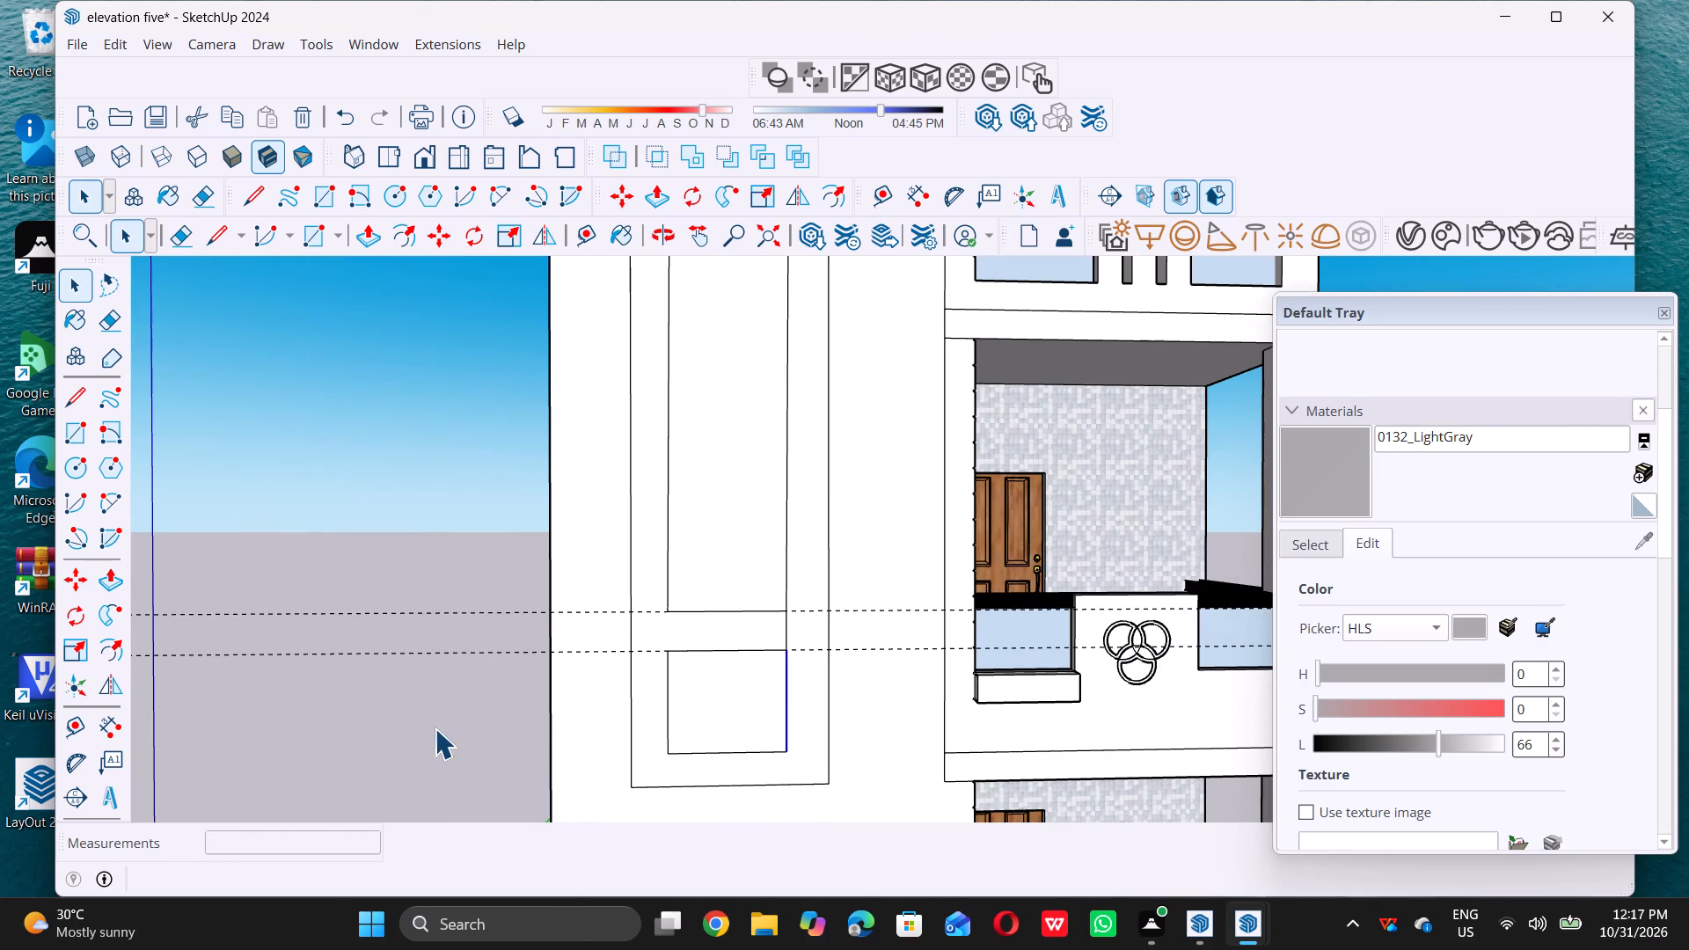
Delete all the guide lines from the model.
{"action": "scroll", "coordinate": [646, 646], "scroll_direction": "down", "scroll_amount": 4}
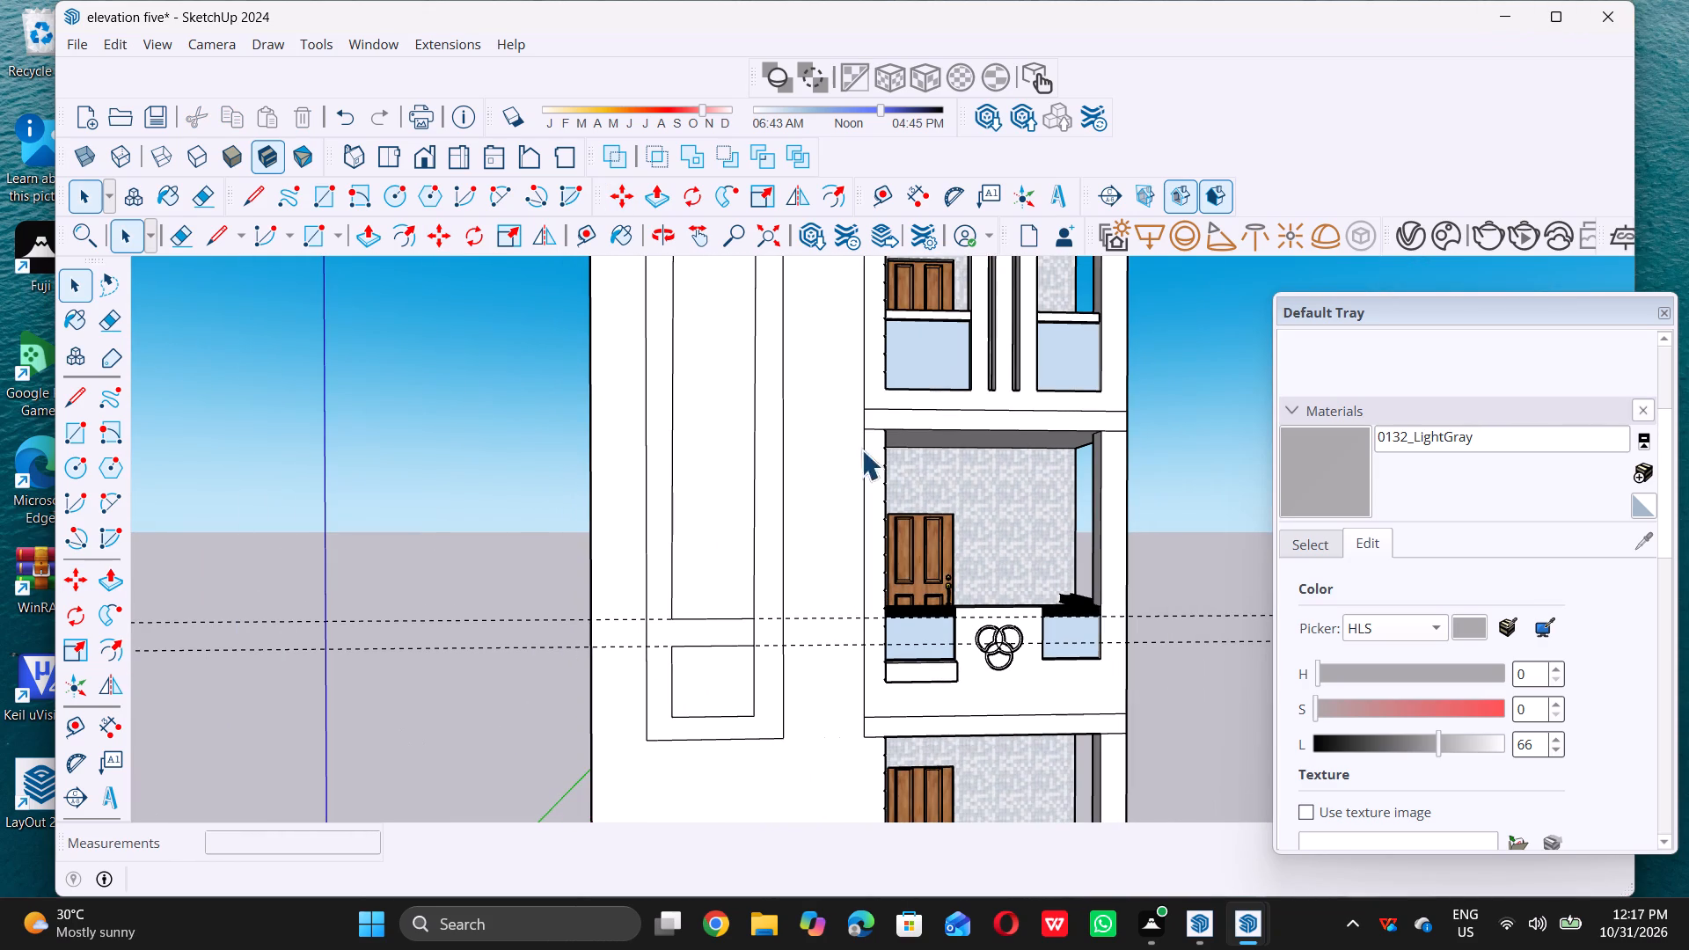
{"action": "scroll", "coordinate": [748, 554], "scroll_direction": "down", "scroll_amount": 3}
{"action": "middle_click_drag", "start_coordinate": [747, 592], "coordinate": [727, 610]}
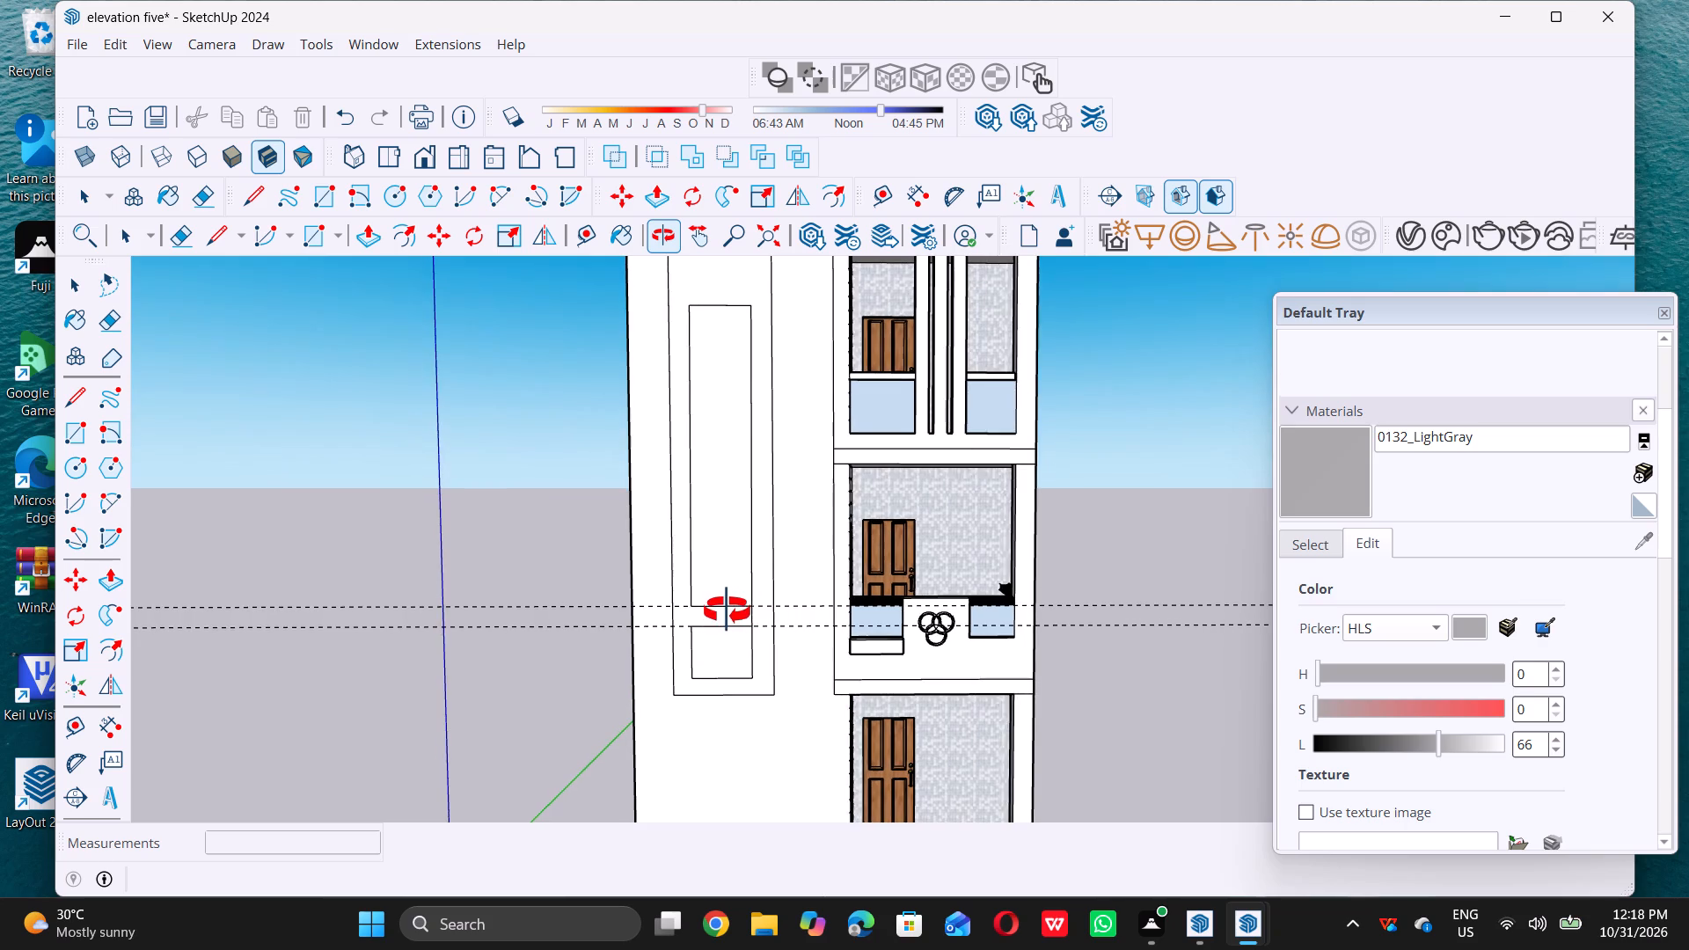
{"action": "middle_click_drag", "start_coordinate": [727, 610], "coordinate": [727, 613]}
{"action": "middle_click", "coordinate": [727, 613]}
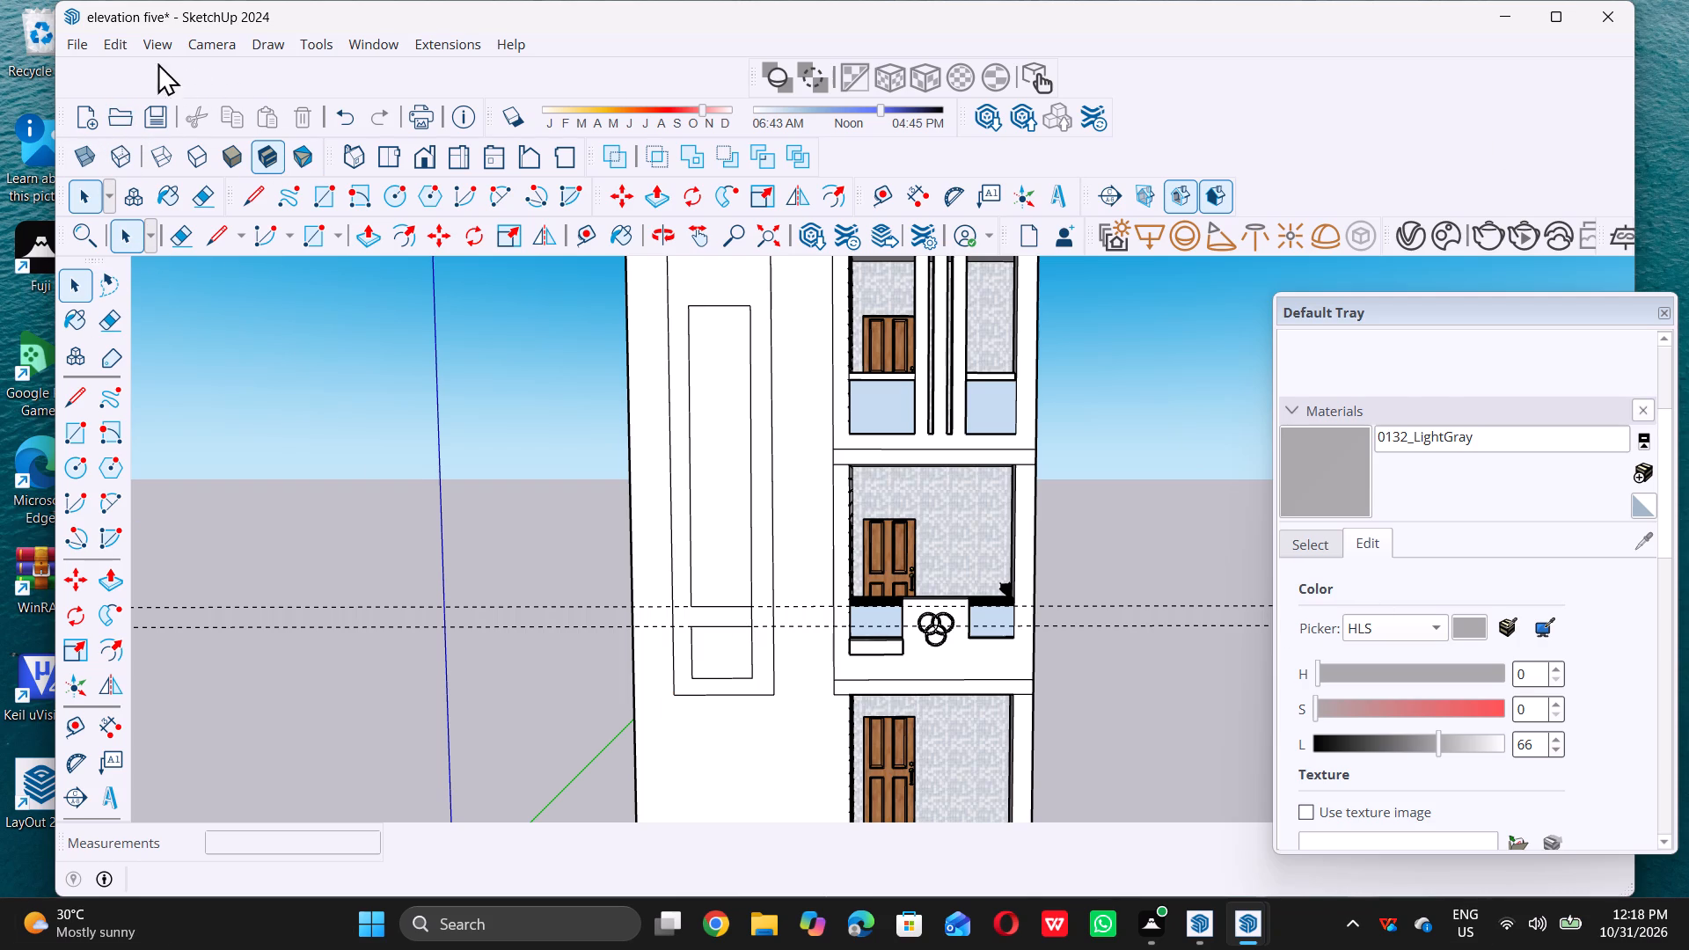
{"action": "double_click", "coordinate": [112, 41]}
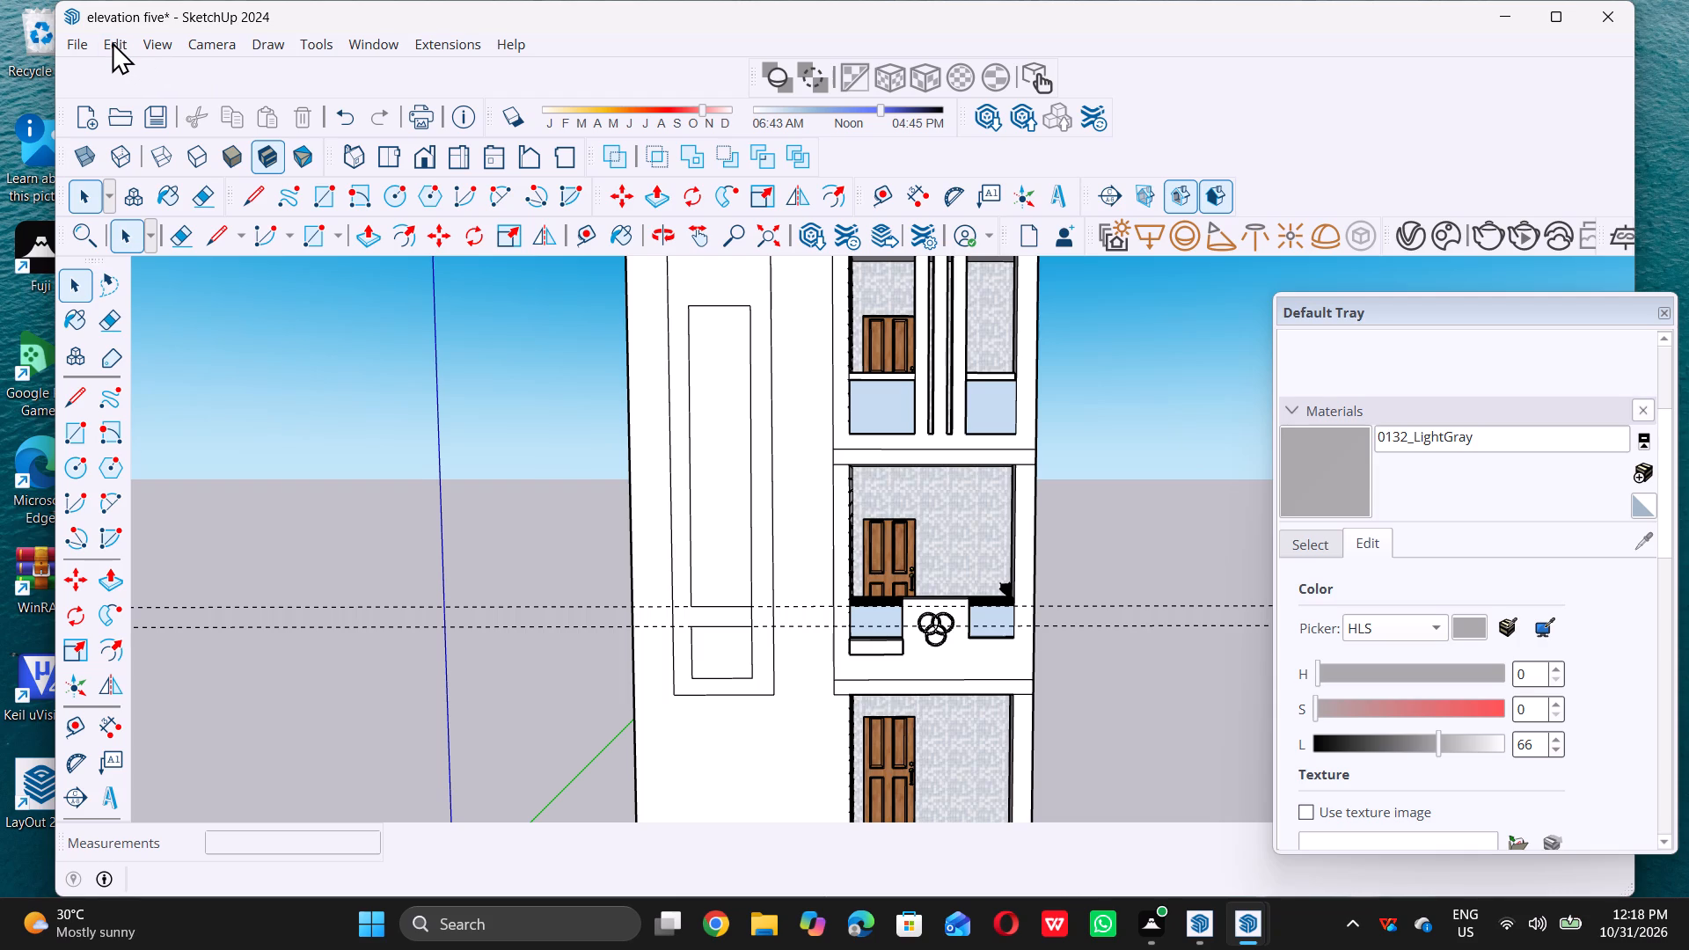
{"action": "left_click", "coordinate": [112, 41]}
{"action": "left_click", "coordinate": [200, 265]}
Draw a narrow upright rectangle about 5 5/8" by 1' 7 7/16" crossing the lower inner rectangle's bottom edge near its bottom-left corner.
{"action": "scroll", "coordinate": [755, 694], "scroll_direction": "up", "scroll_amount": 5}
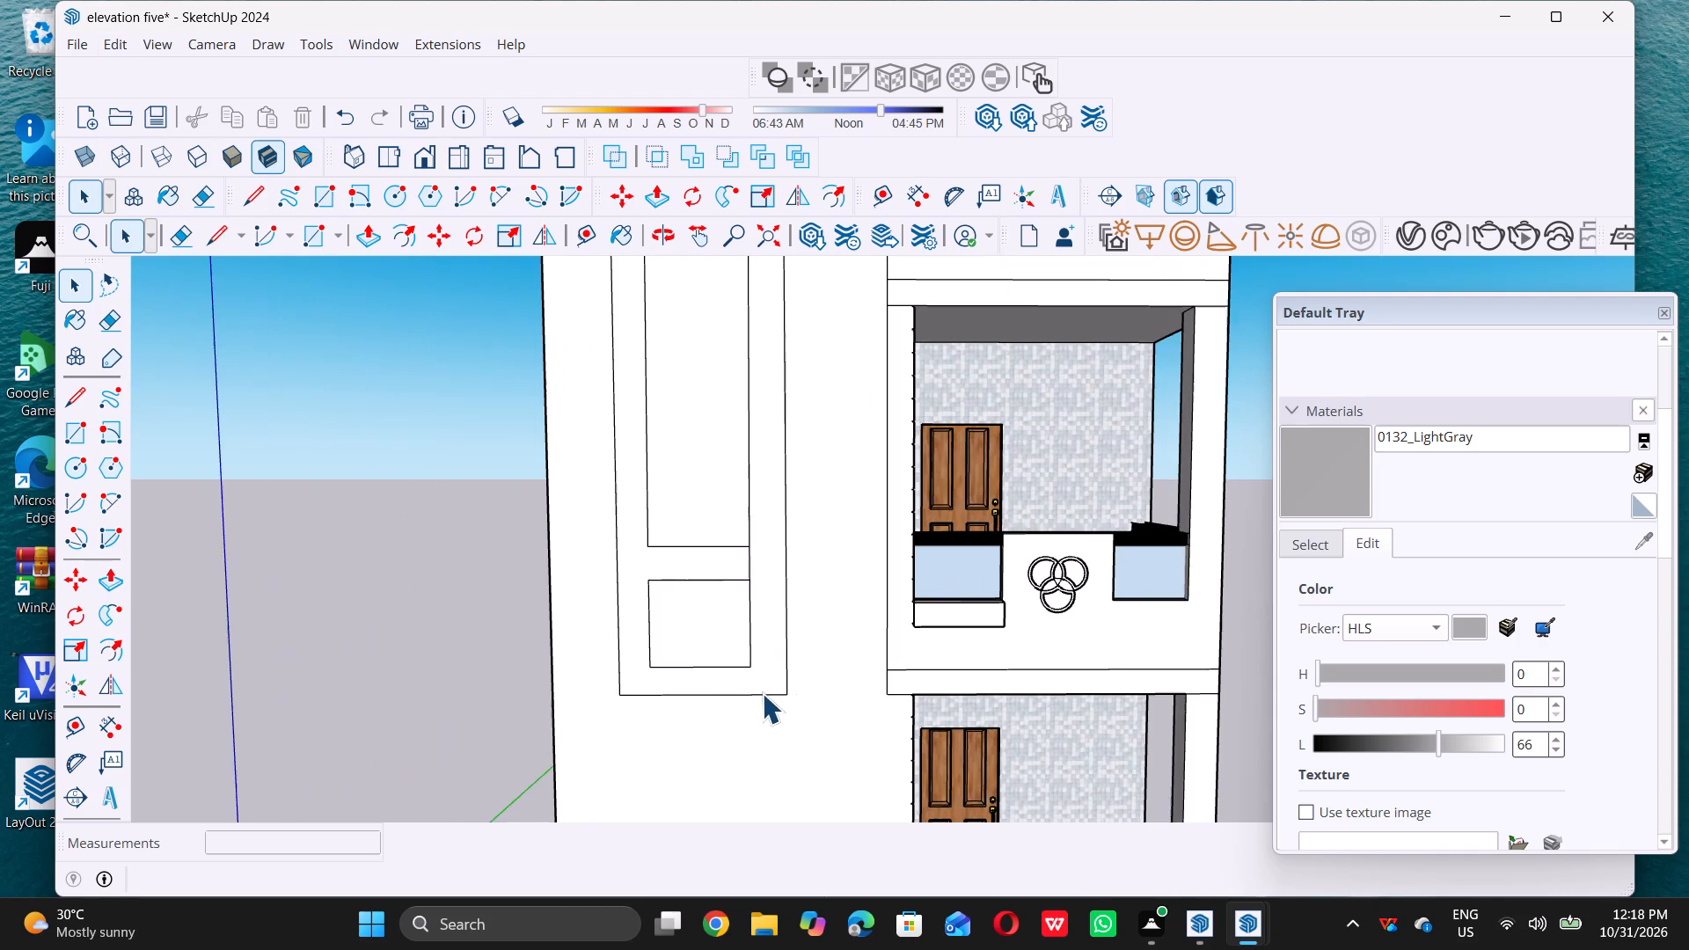
{"action": "key", "text": "r"}
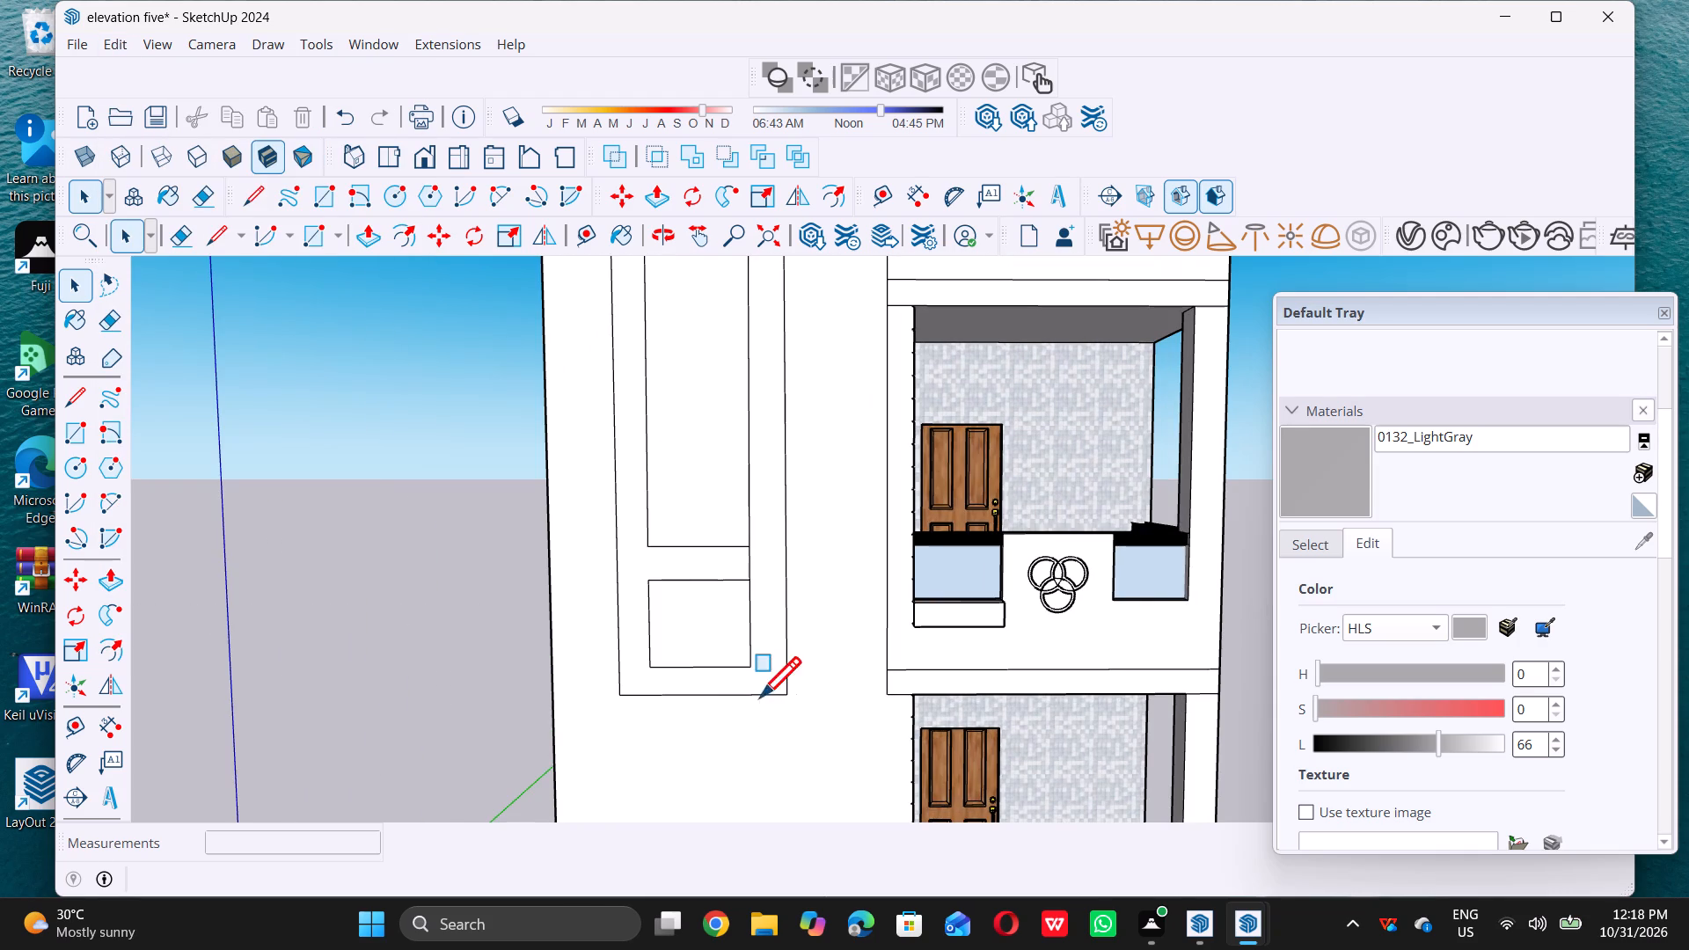
{"action": "triple_click", "coordinate": [663, 681]}
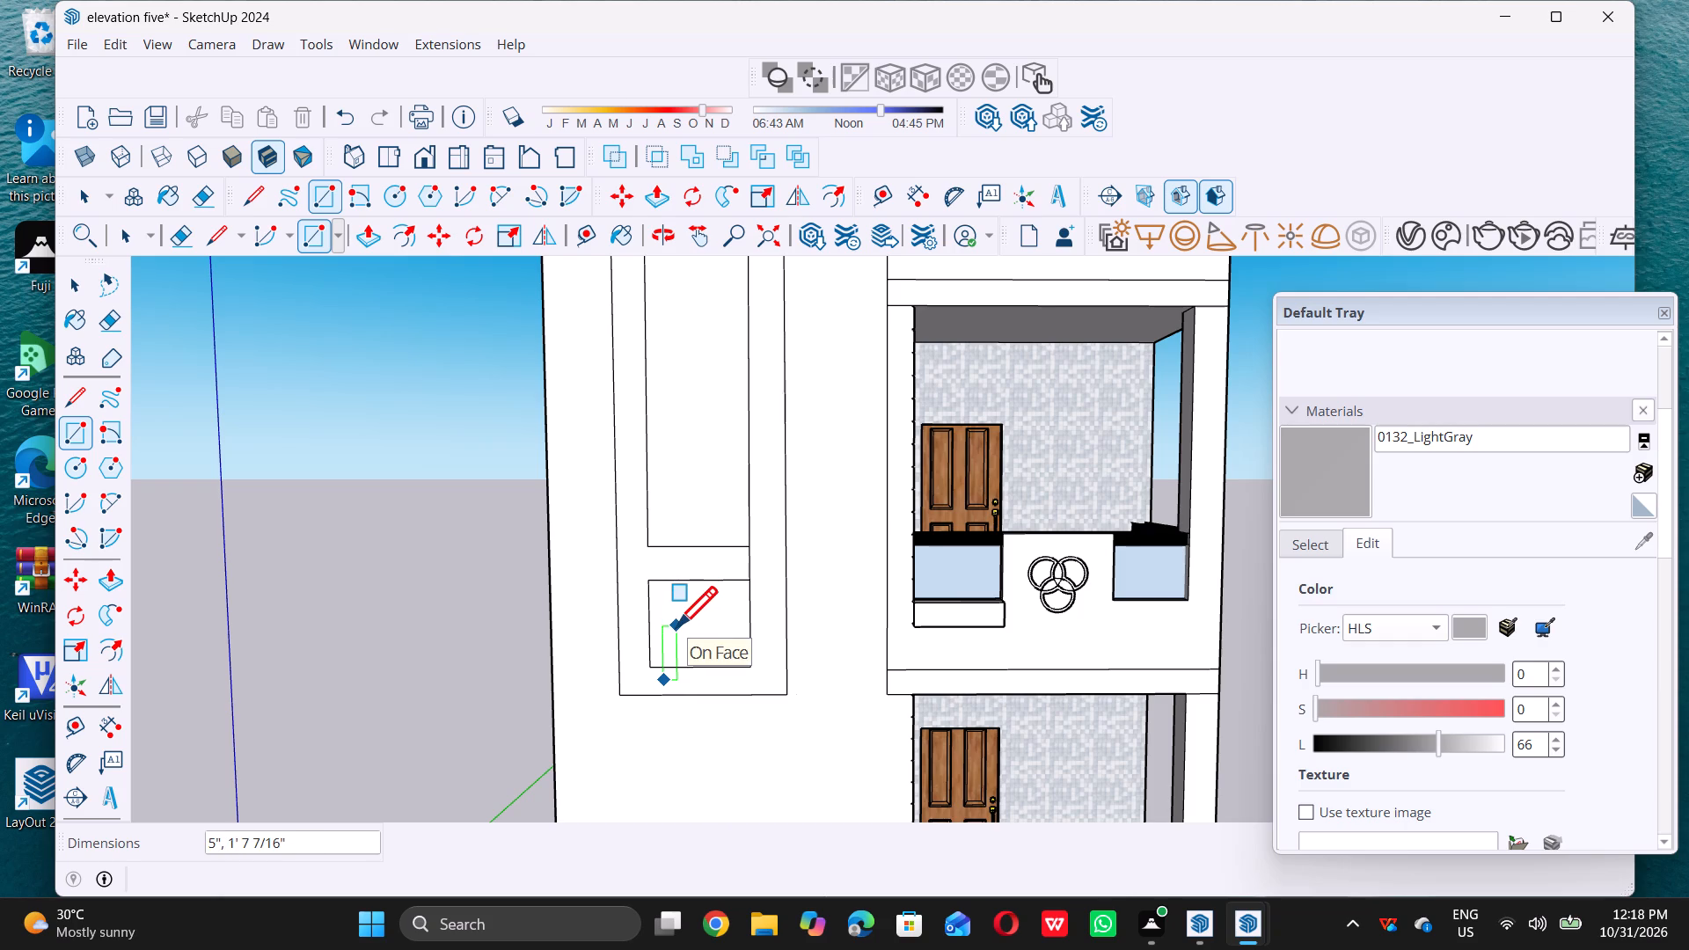
{"action": "double_click", "coordinate": [678, 626]}
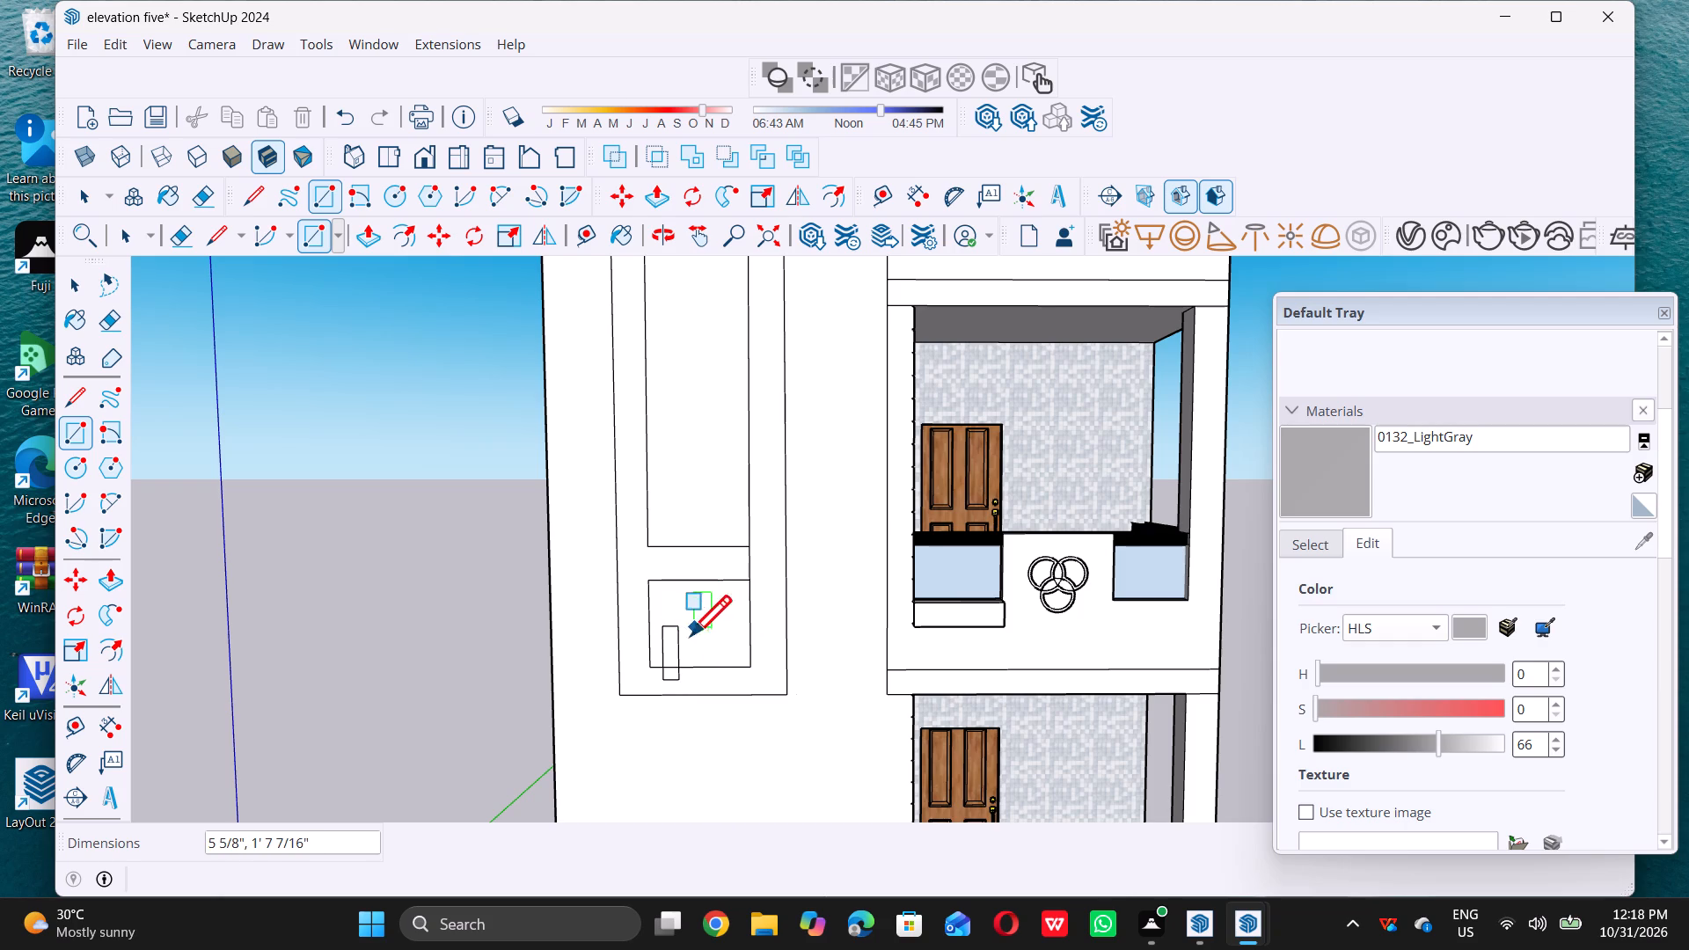
{"action": "key", "text": "space"}
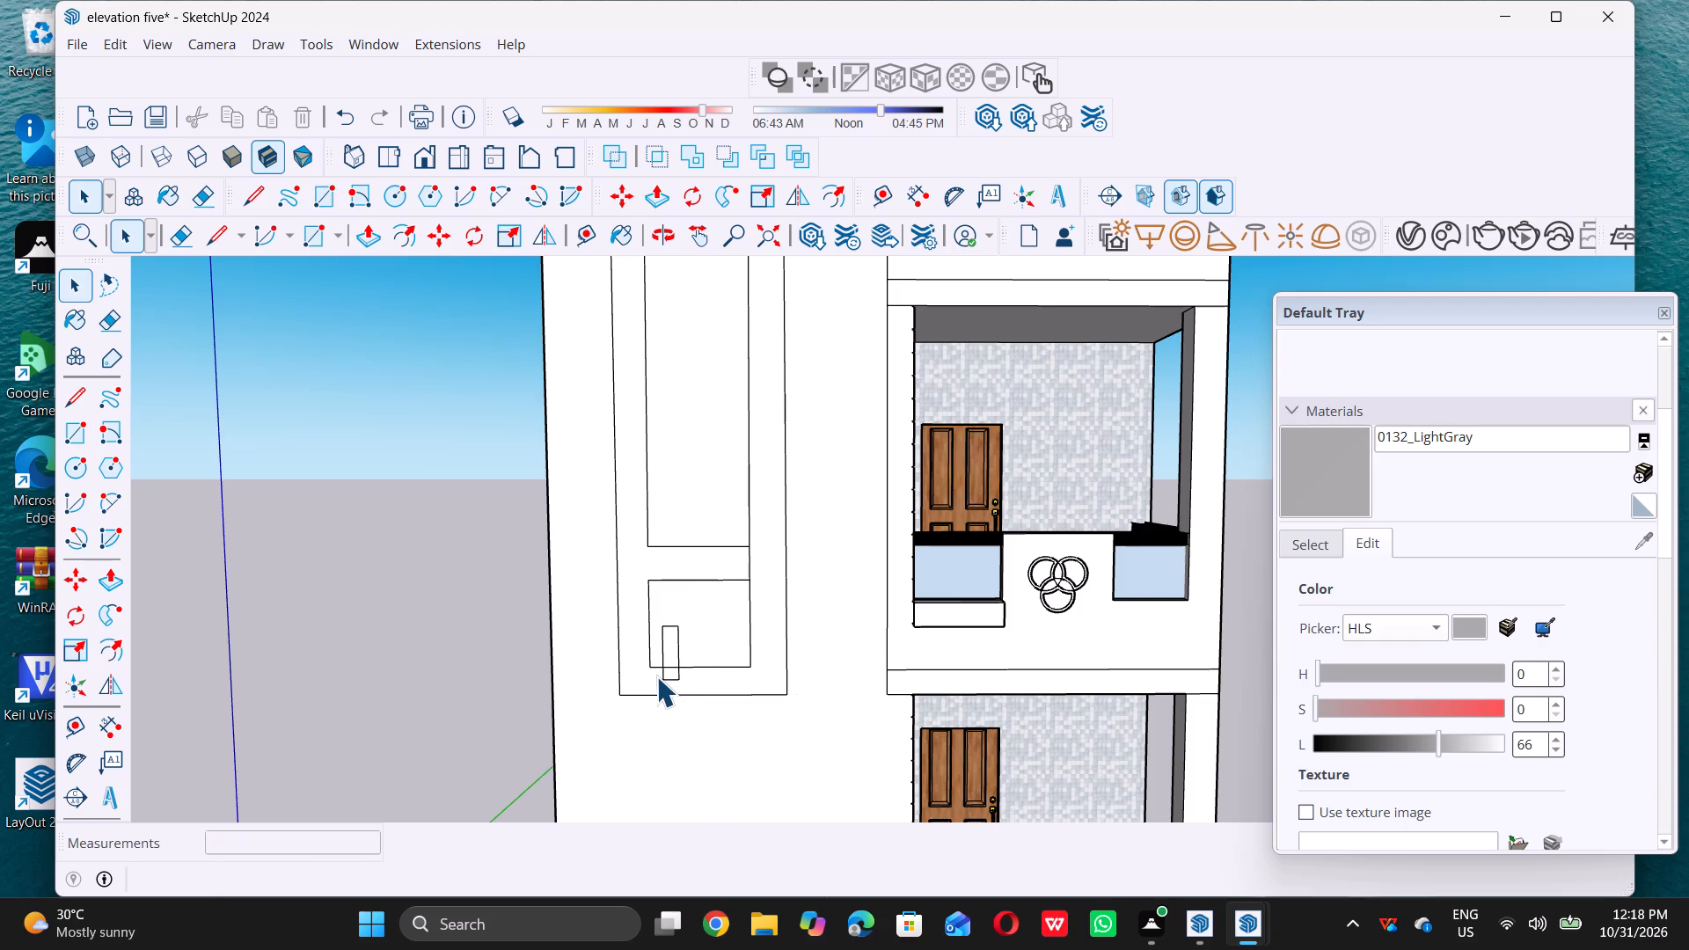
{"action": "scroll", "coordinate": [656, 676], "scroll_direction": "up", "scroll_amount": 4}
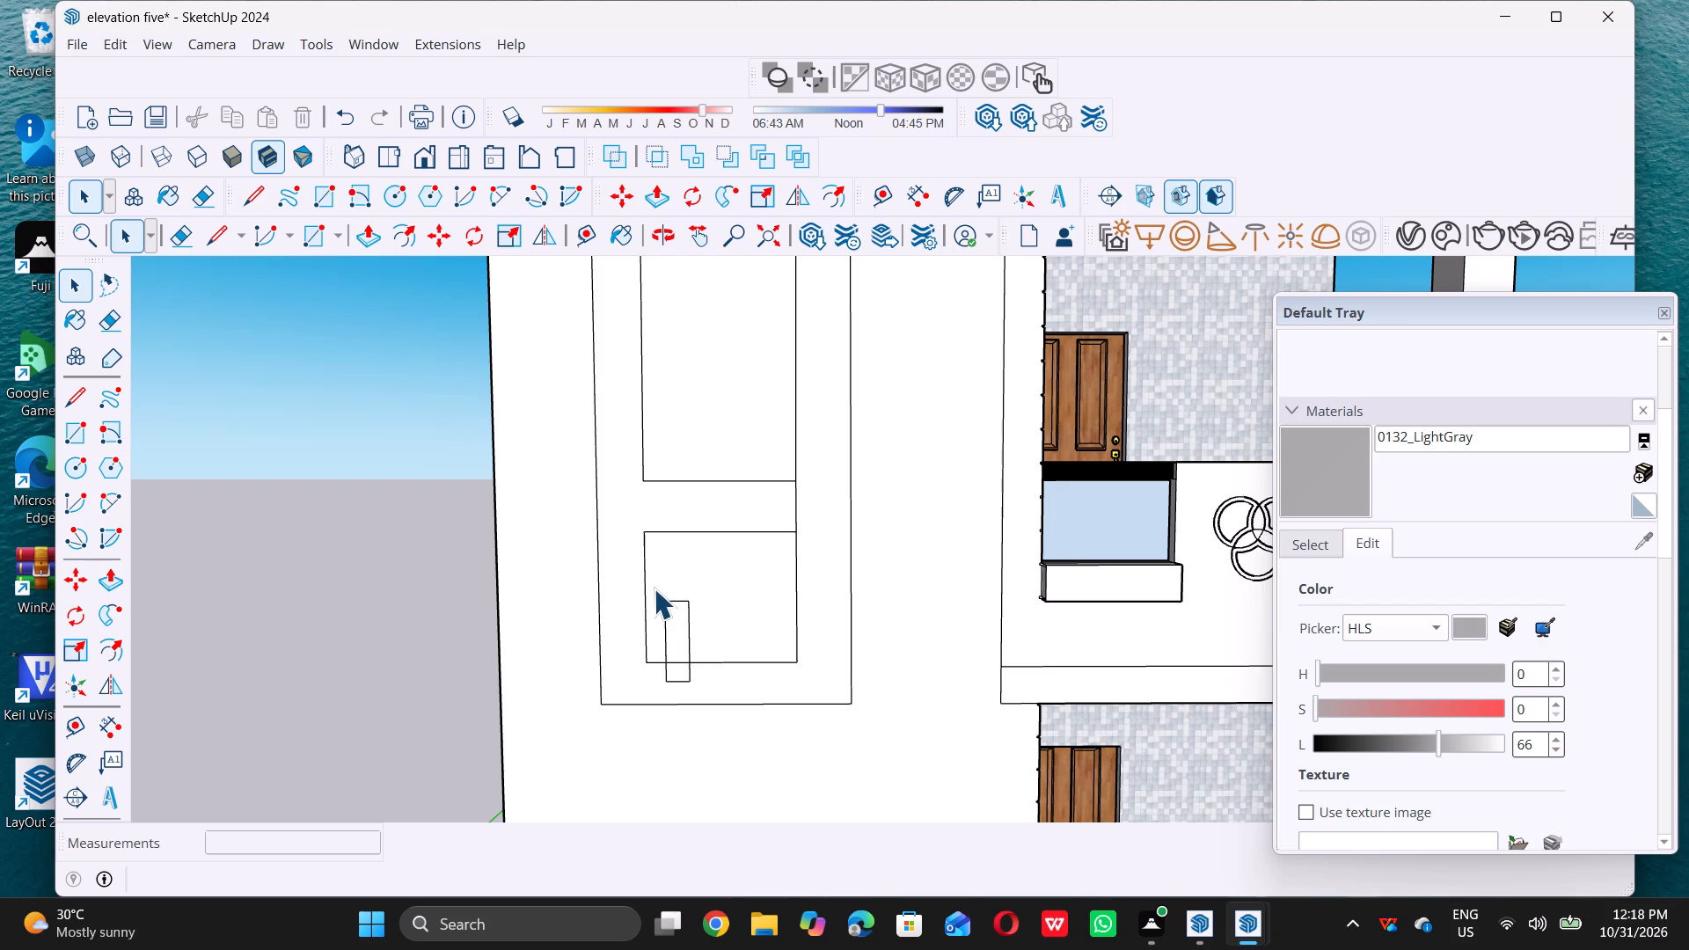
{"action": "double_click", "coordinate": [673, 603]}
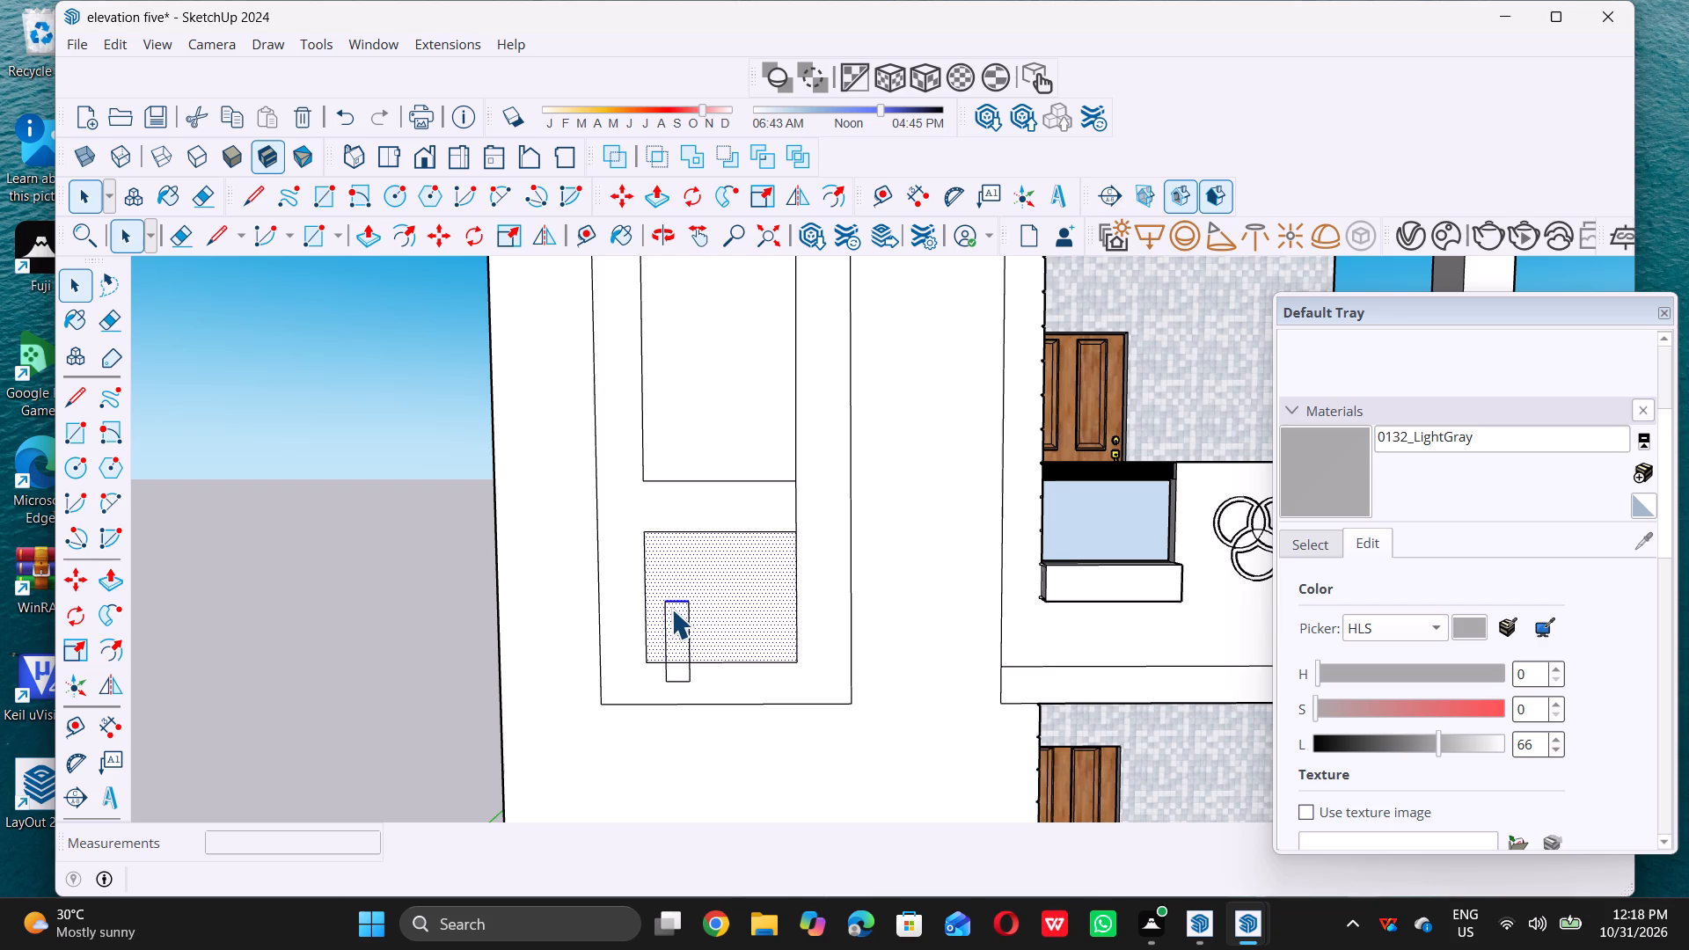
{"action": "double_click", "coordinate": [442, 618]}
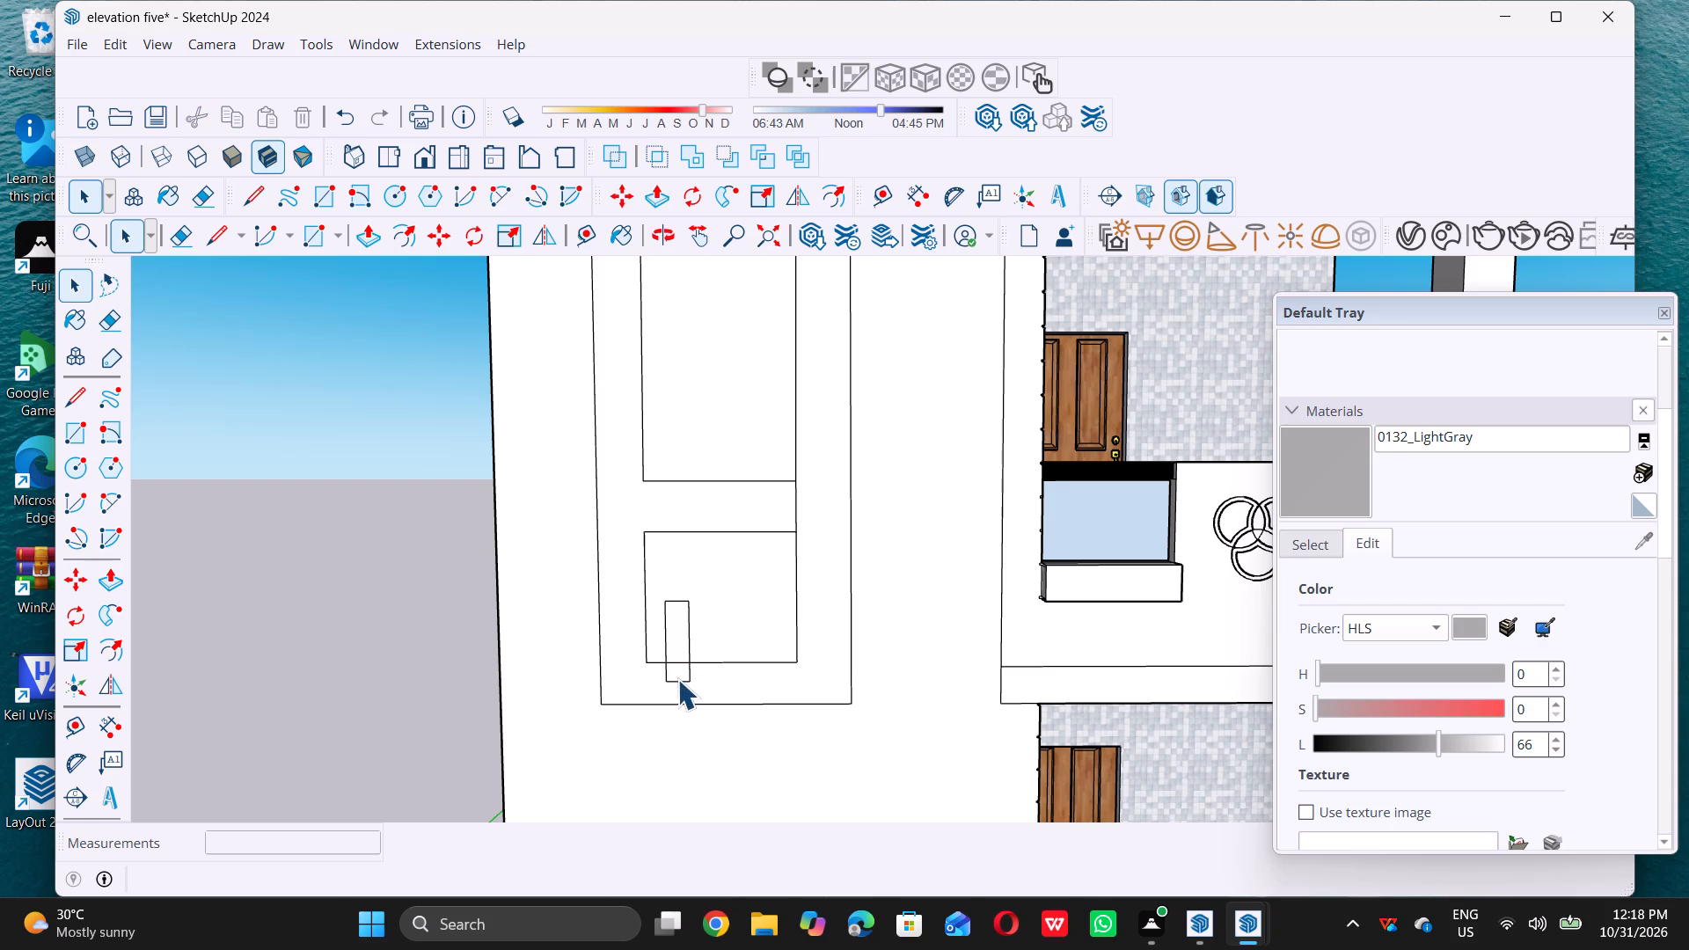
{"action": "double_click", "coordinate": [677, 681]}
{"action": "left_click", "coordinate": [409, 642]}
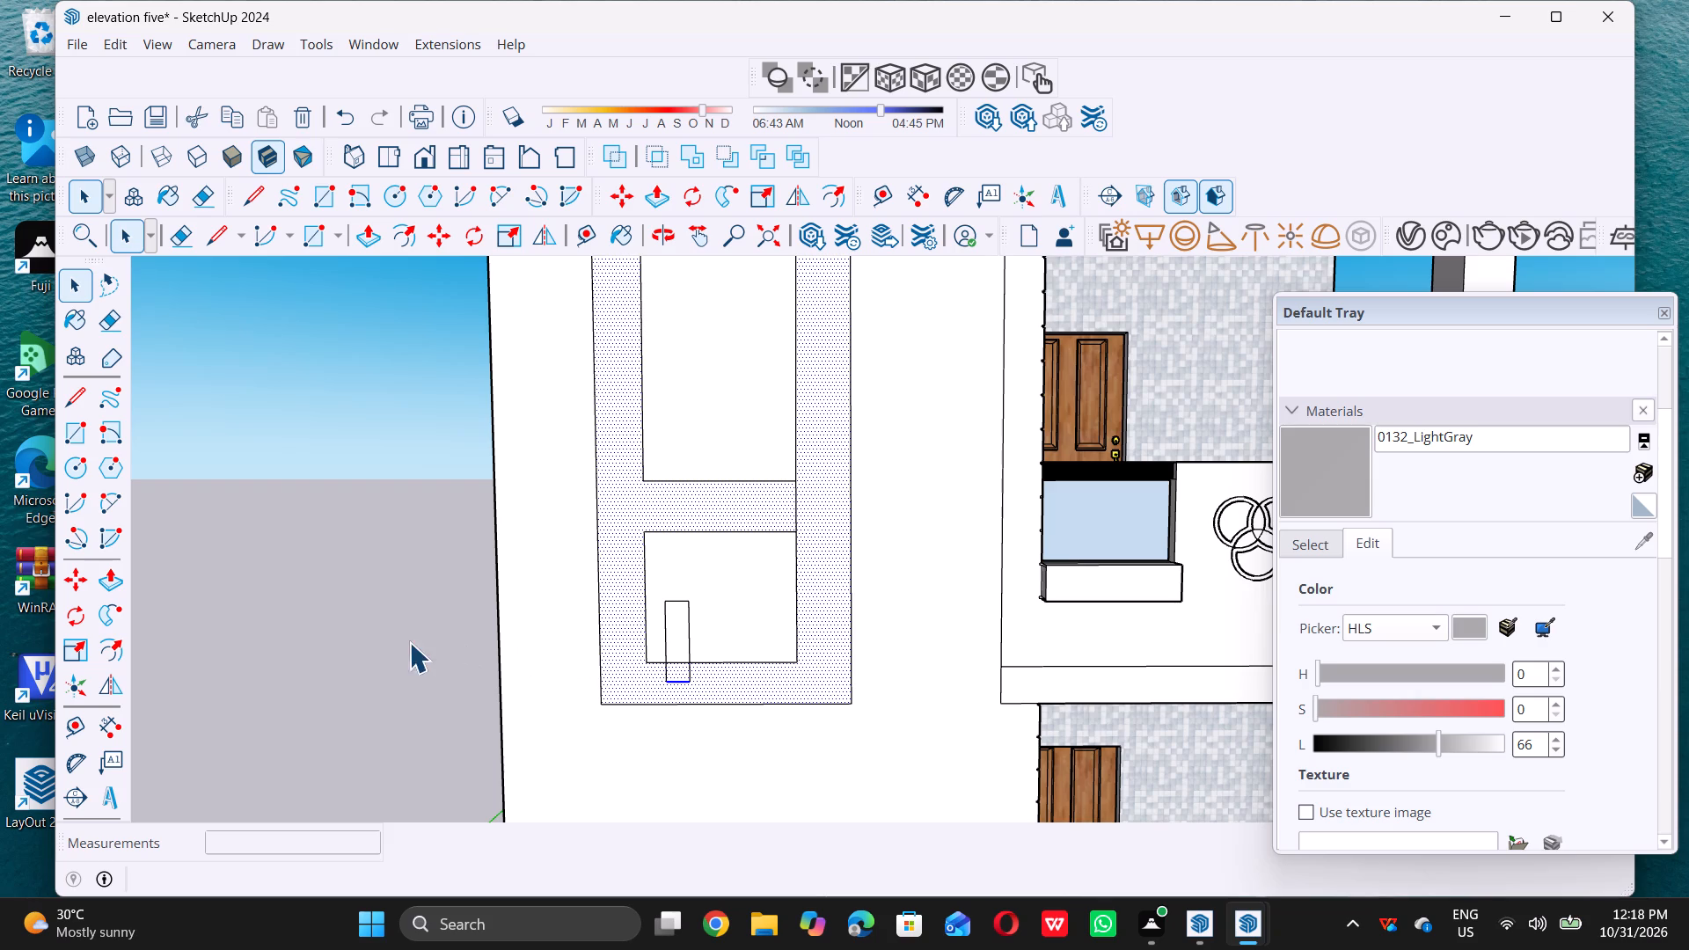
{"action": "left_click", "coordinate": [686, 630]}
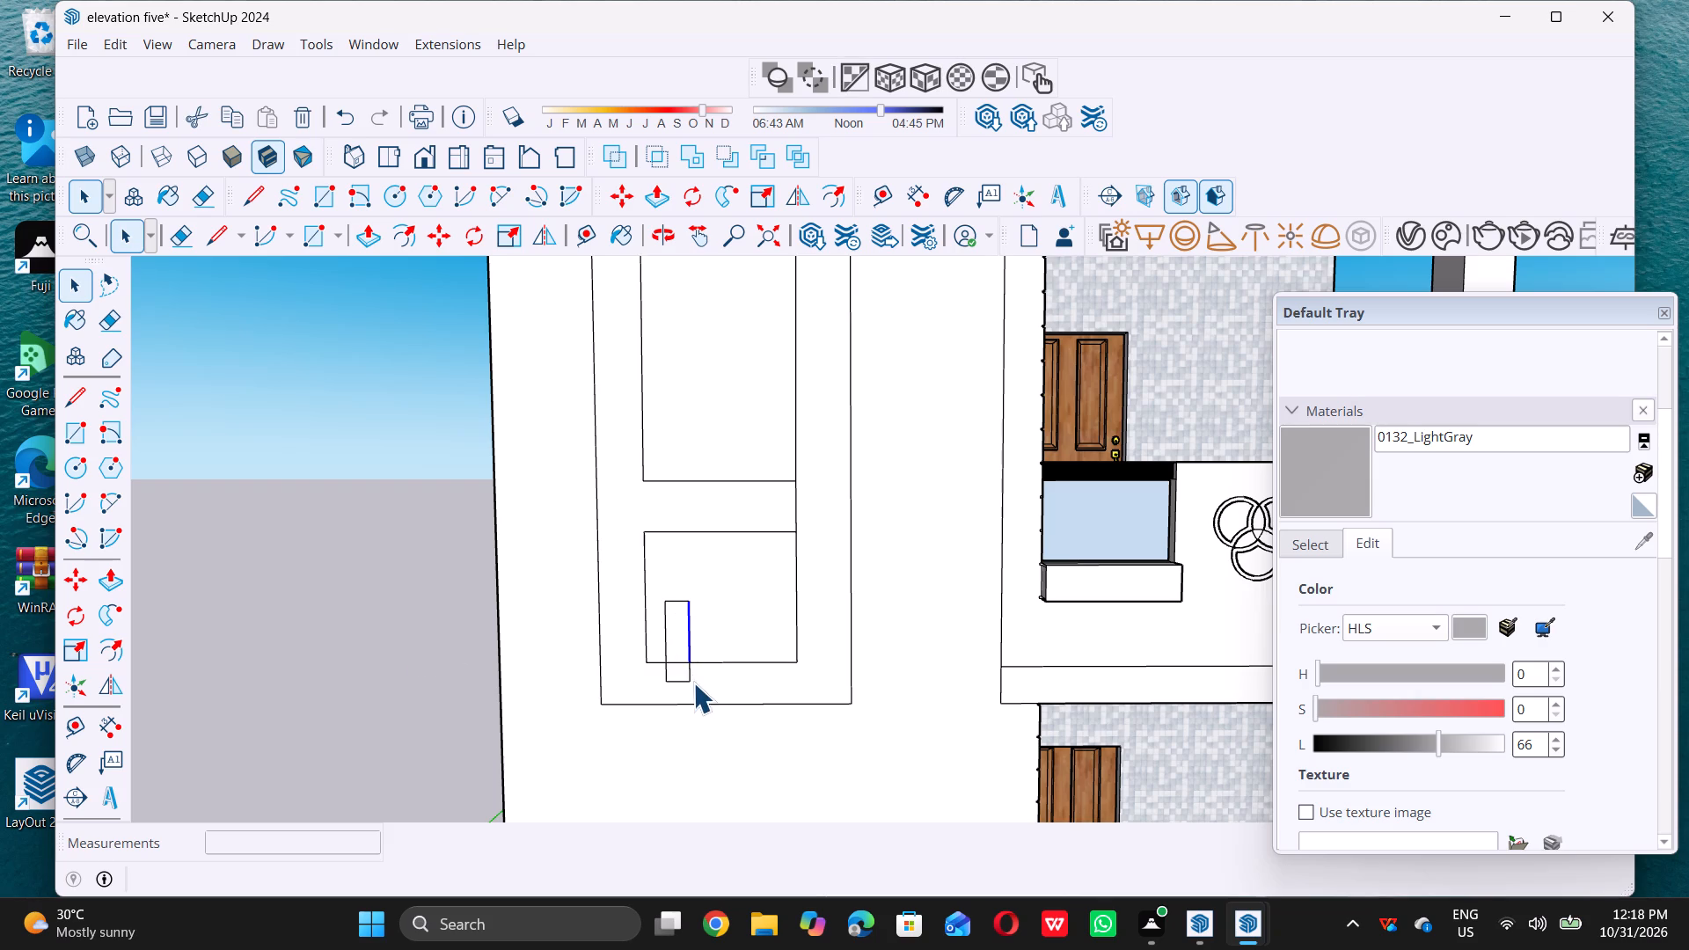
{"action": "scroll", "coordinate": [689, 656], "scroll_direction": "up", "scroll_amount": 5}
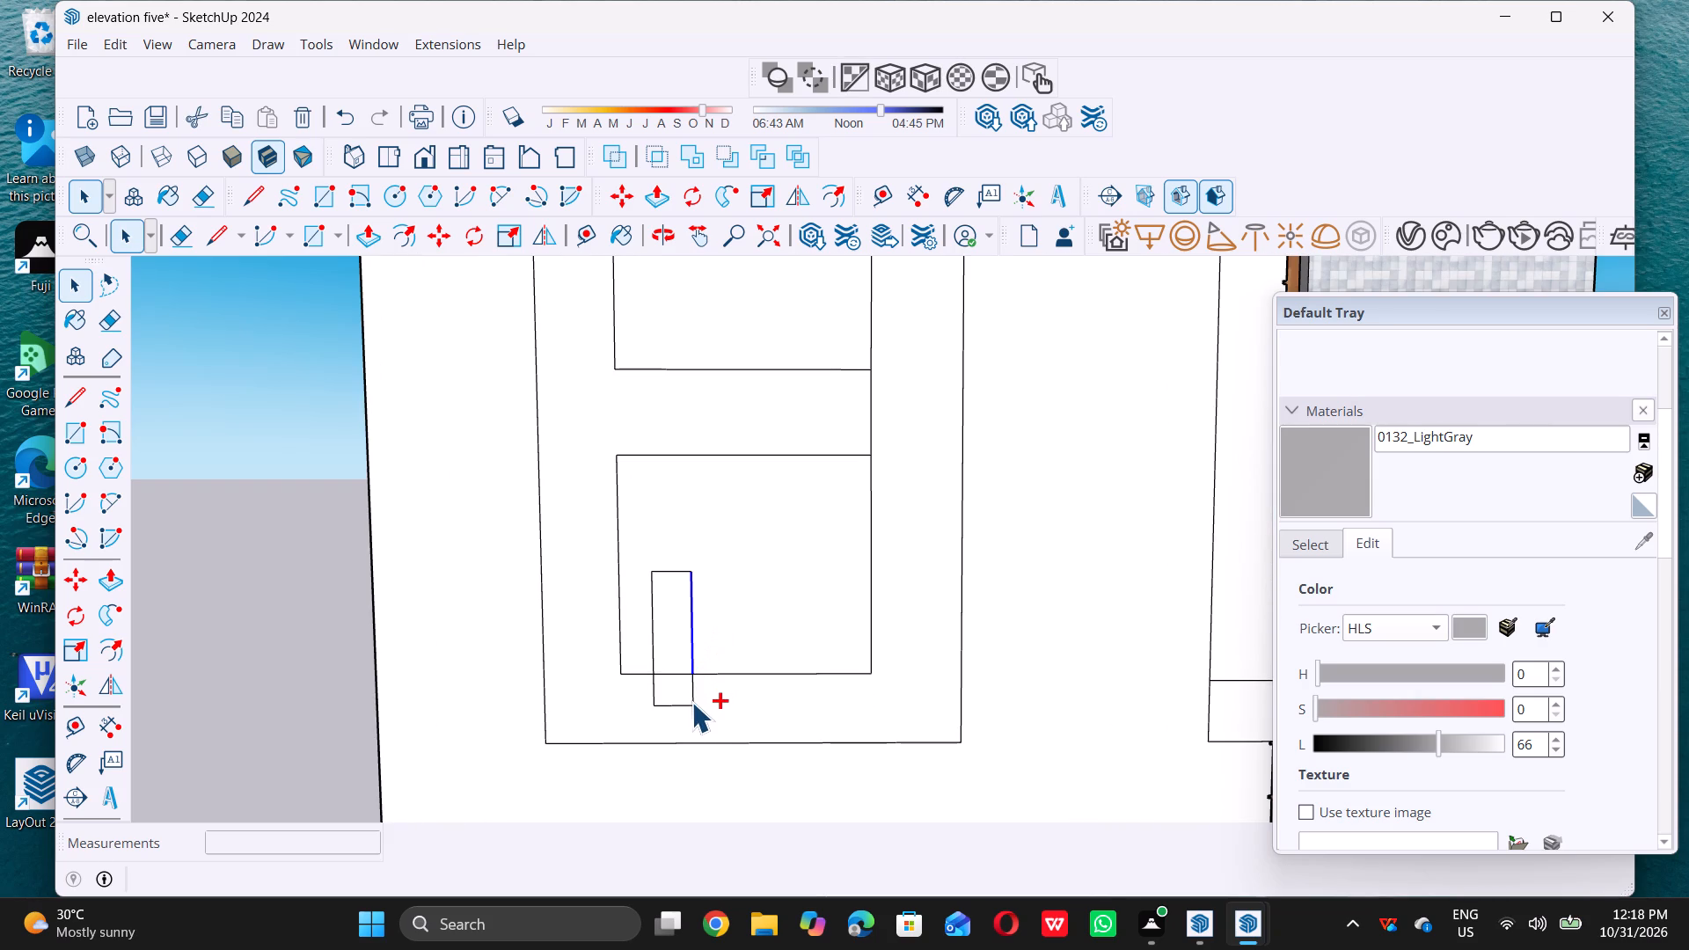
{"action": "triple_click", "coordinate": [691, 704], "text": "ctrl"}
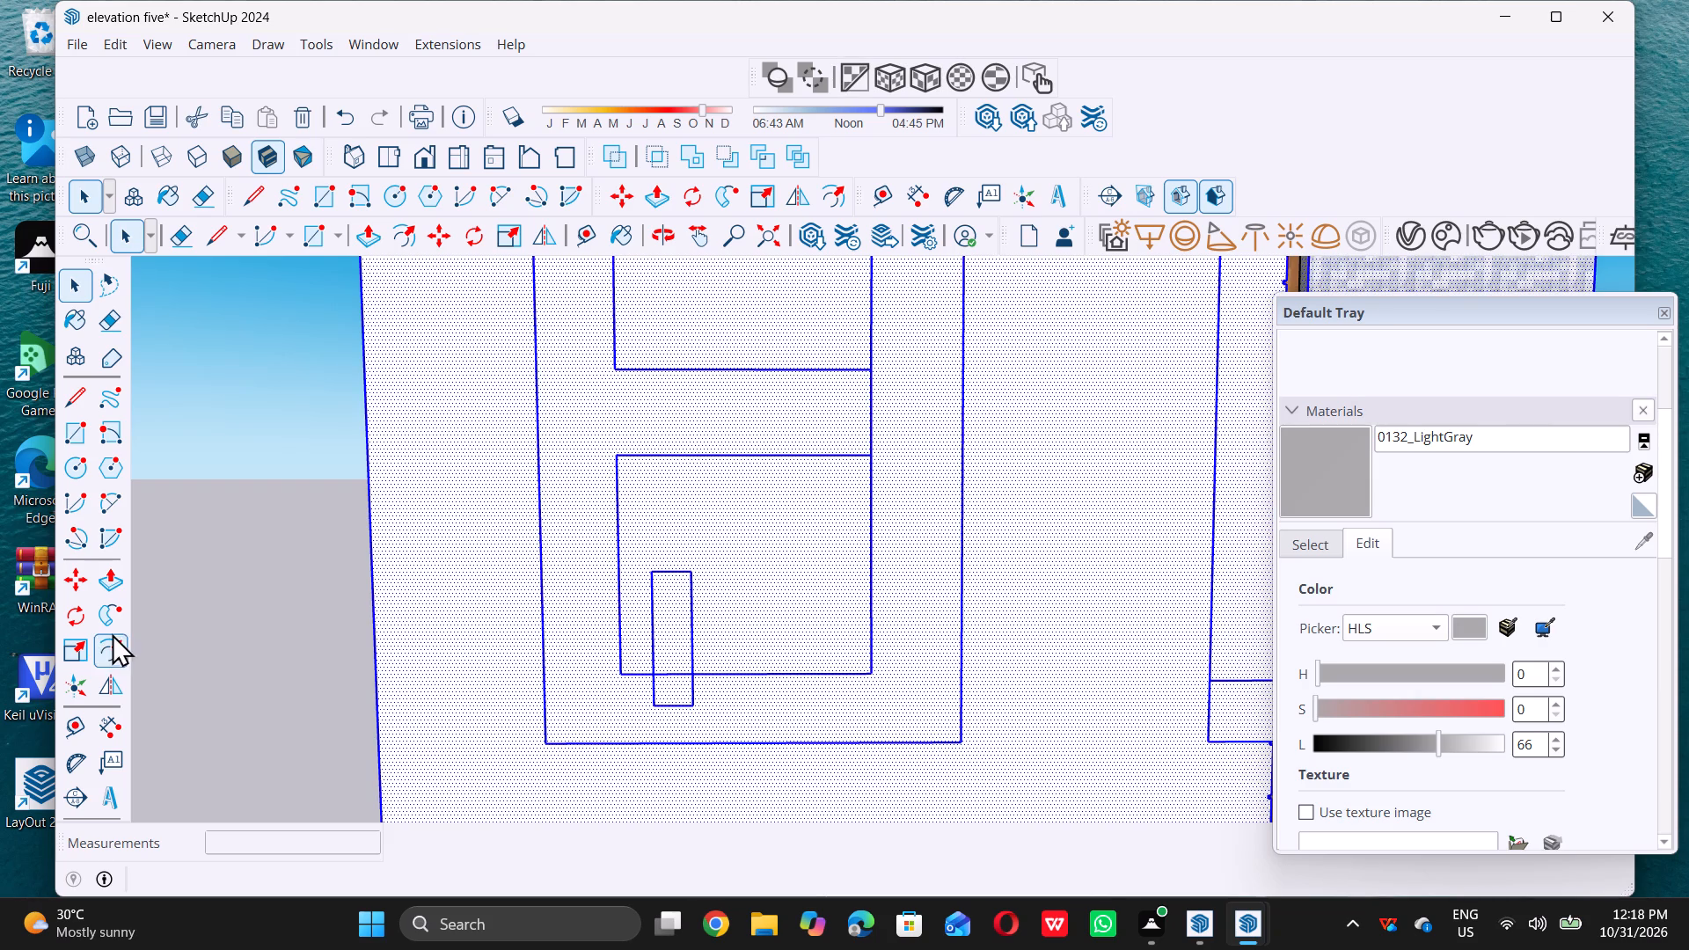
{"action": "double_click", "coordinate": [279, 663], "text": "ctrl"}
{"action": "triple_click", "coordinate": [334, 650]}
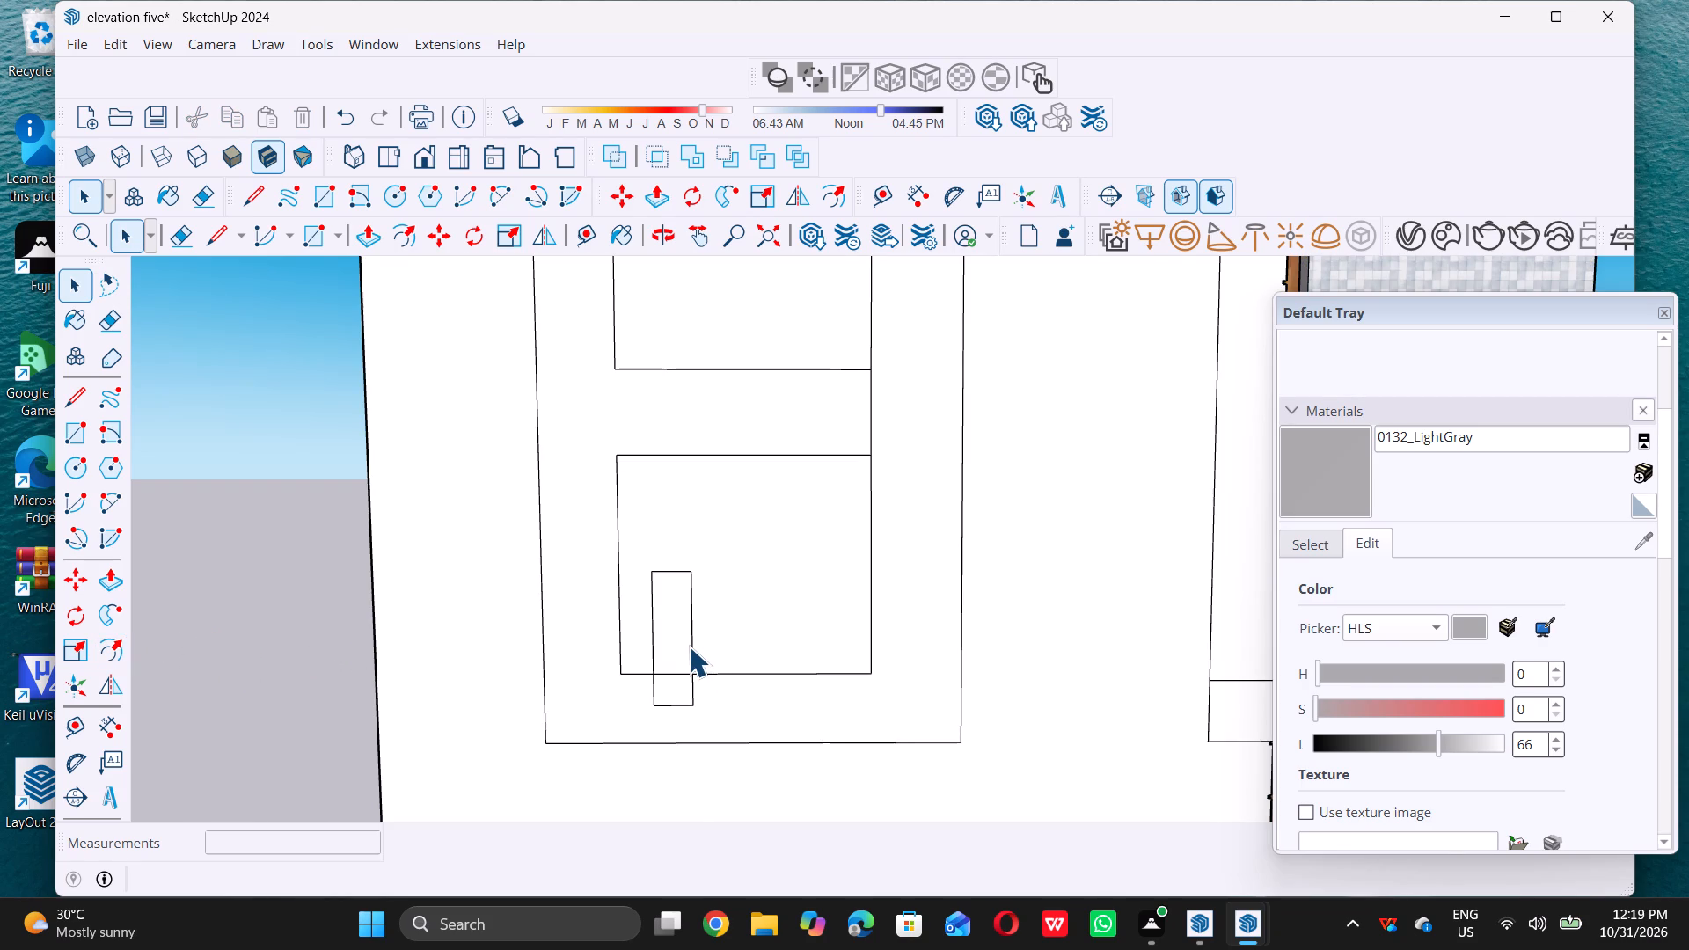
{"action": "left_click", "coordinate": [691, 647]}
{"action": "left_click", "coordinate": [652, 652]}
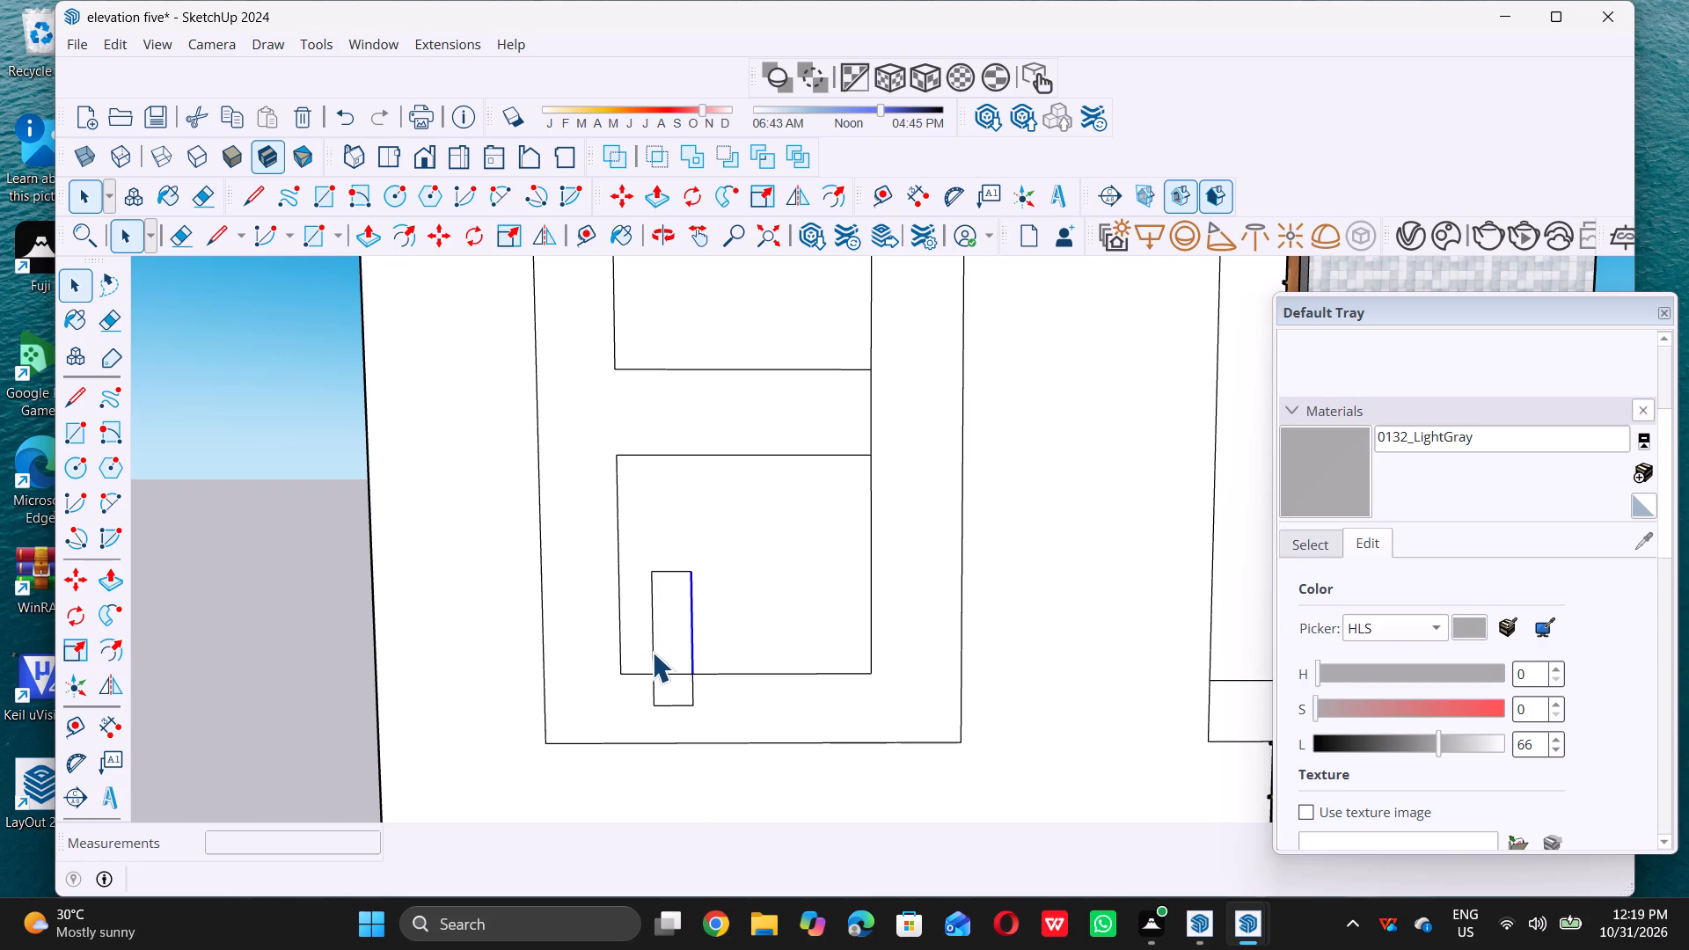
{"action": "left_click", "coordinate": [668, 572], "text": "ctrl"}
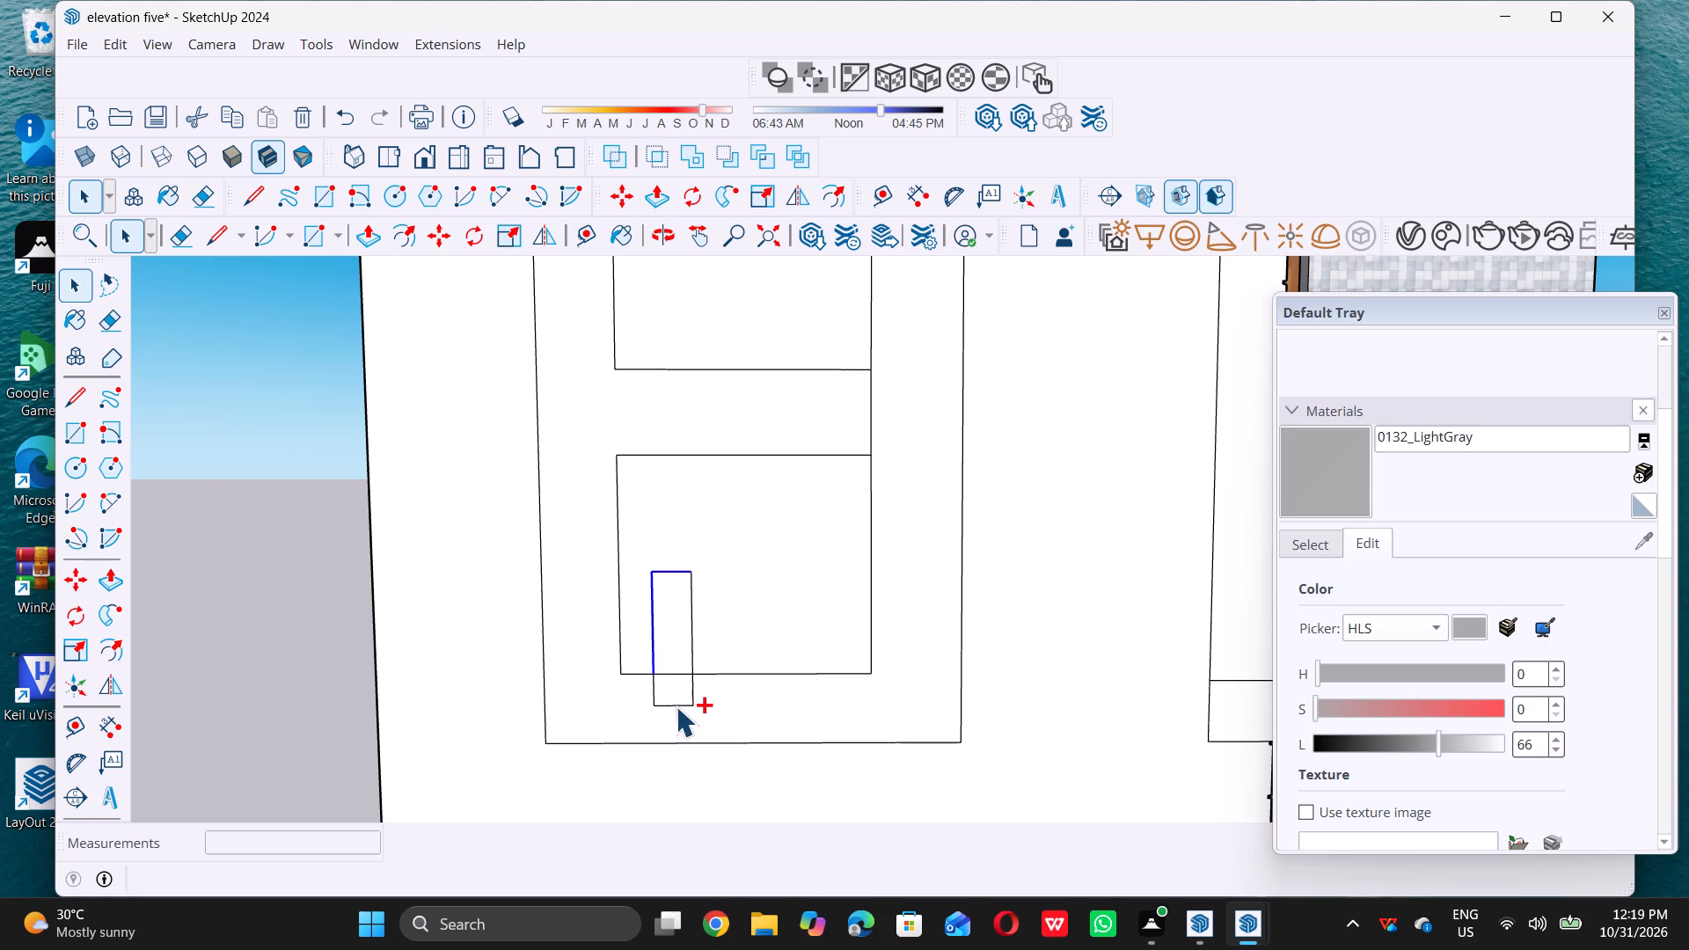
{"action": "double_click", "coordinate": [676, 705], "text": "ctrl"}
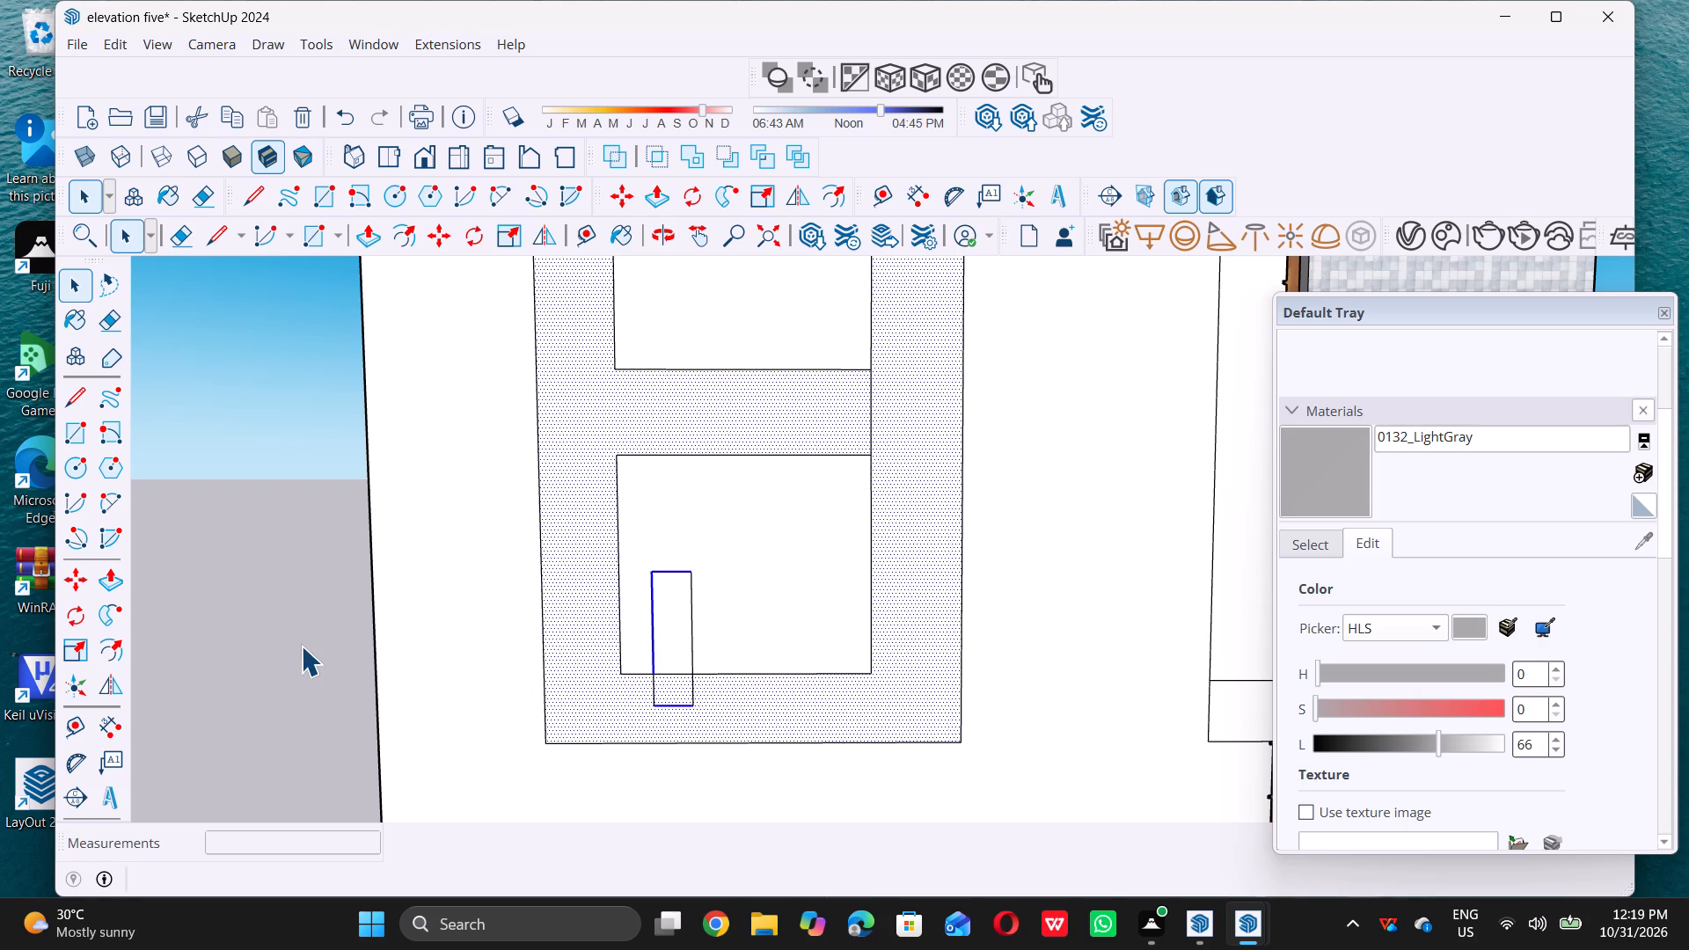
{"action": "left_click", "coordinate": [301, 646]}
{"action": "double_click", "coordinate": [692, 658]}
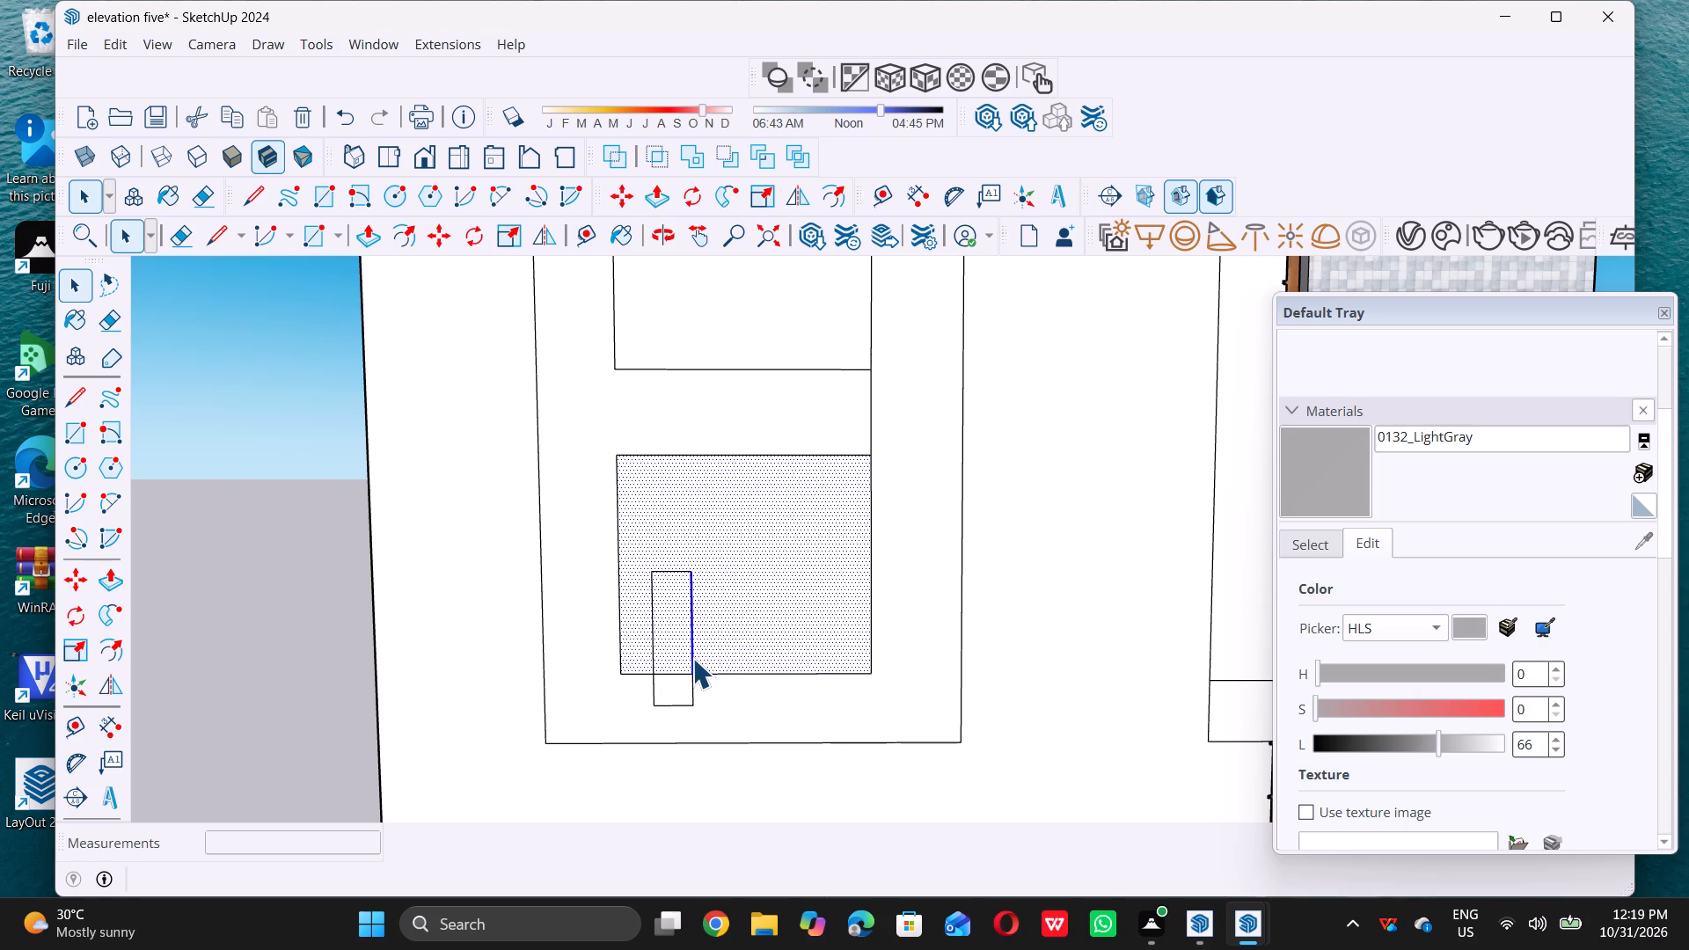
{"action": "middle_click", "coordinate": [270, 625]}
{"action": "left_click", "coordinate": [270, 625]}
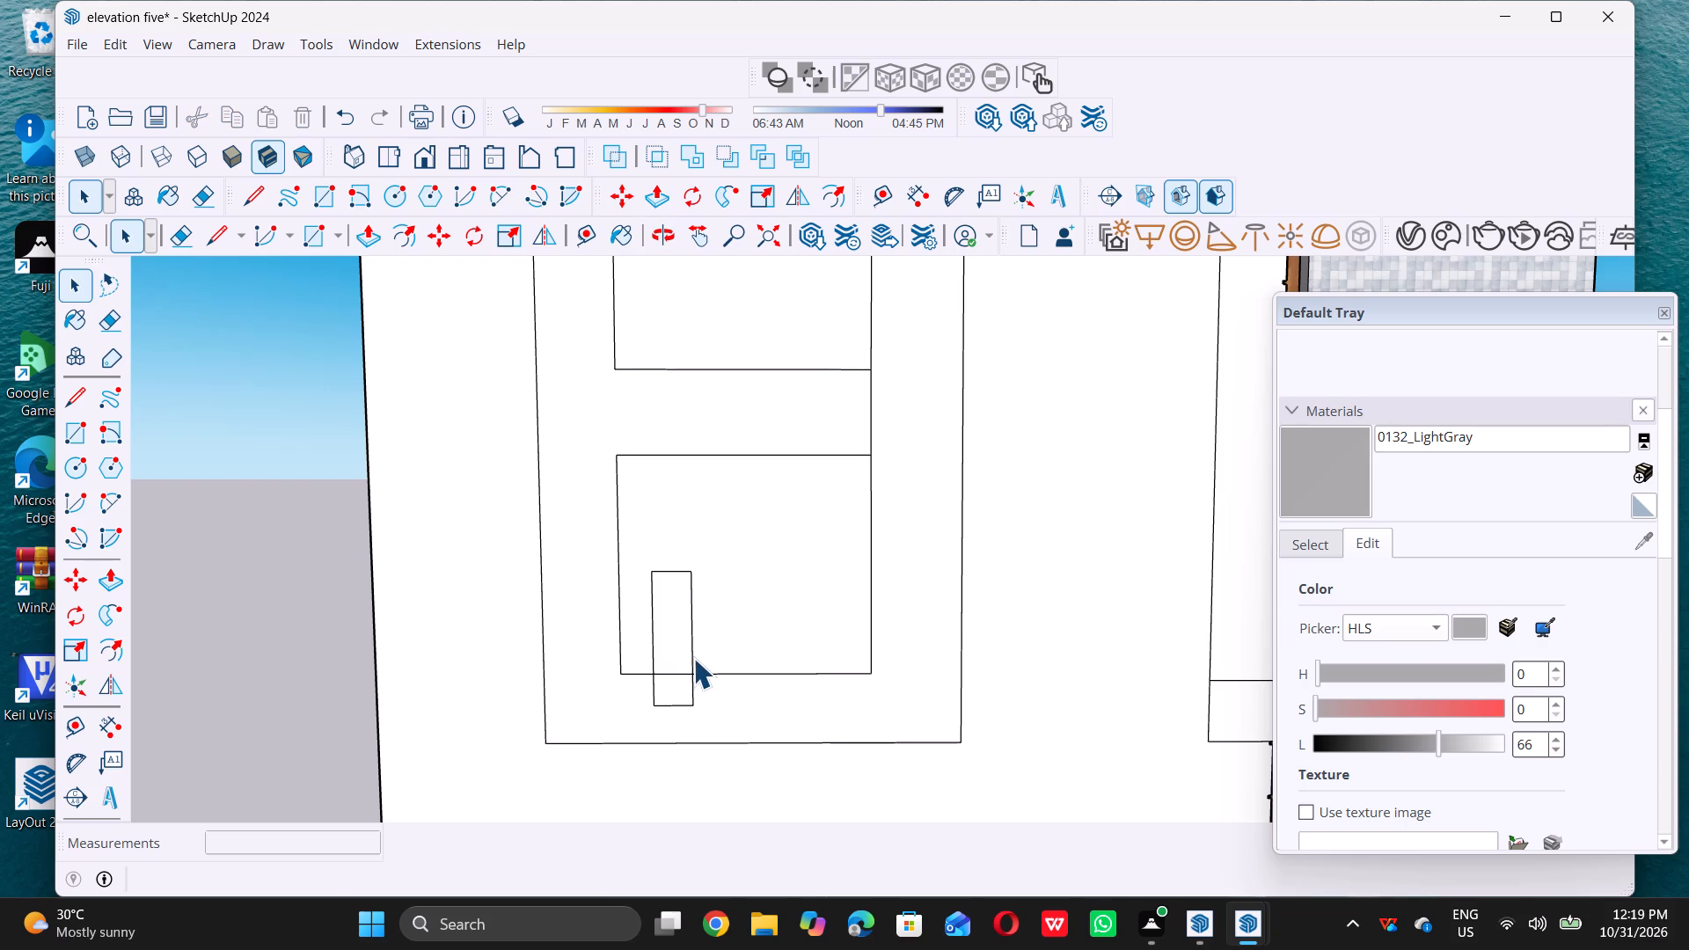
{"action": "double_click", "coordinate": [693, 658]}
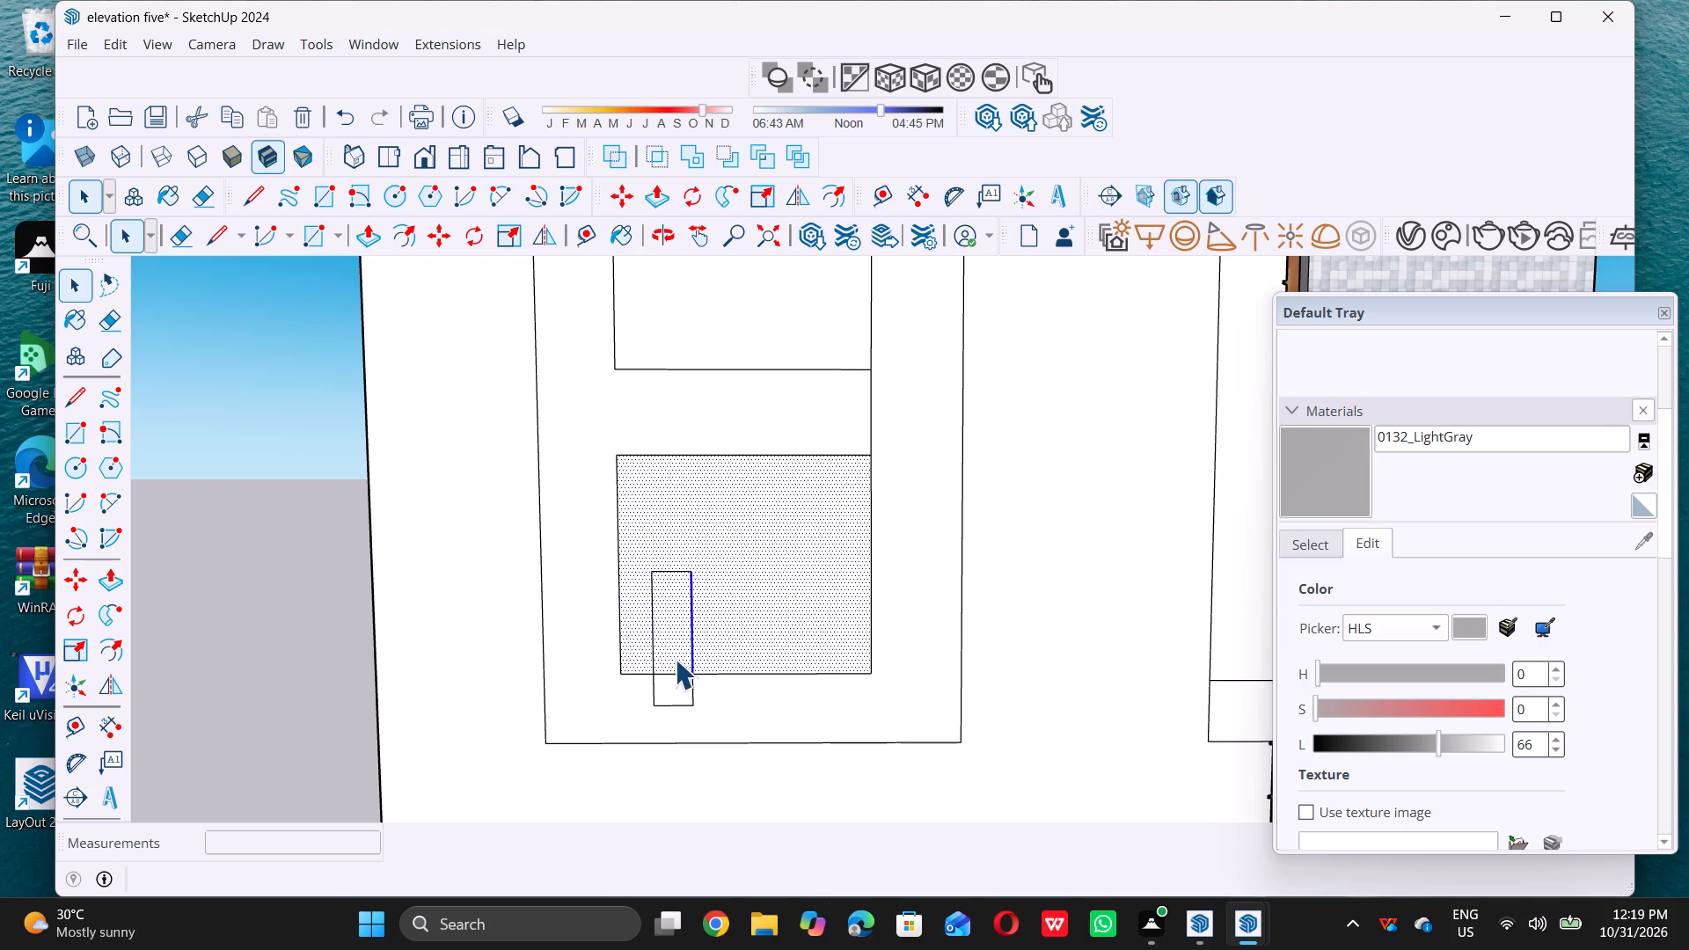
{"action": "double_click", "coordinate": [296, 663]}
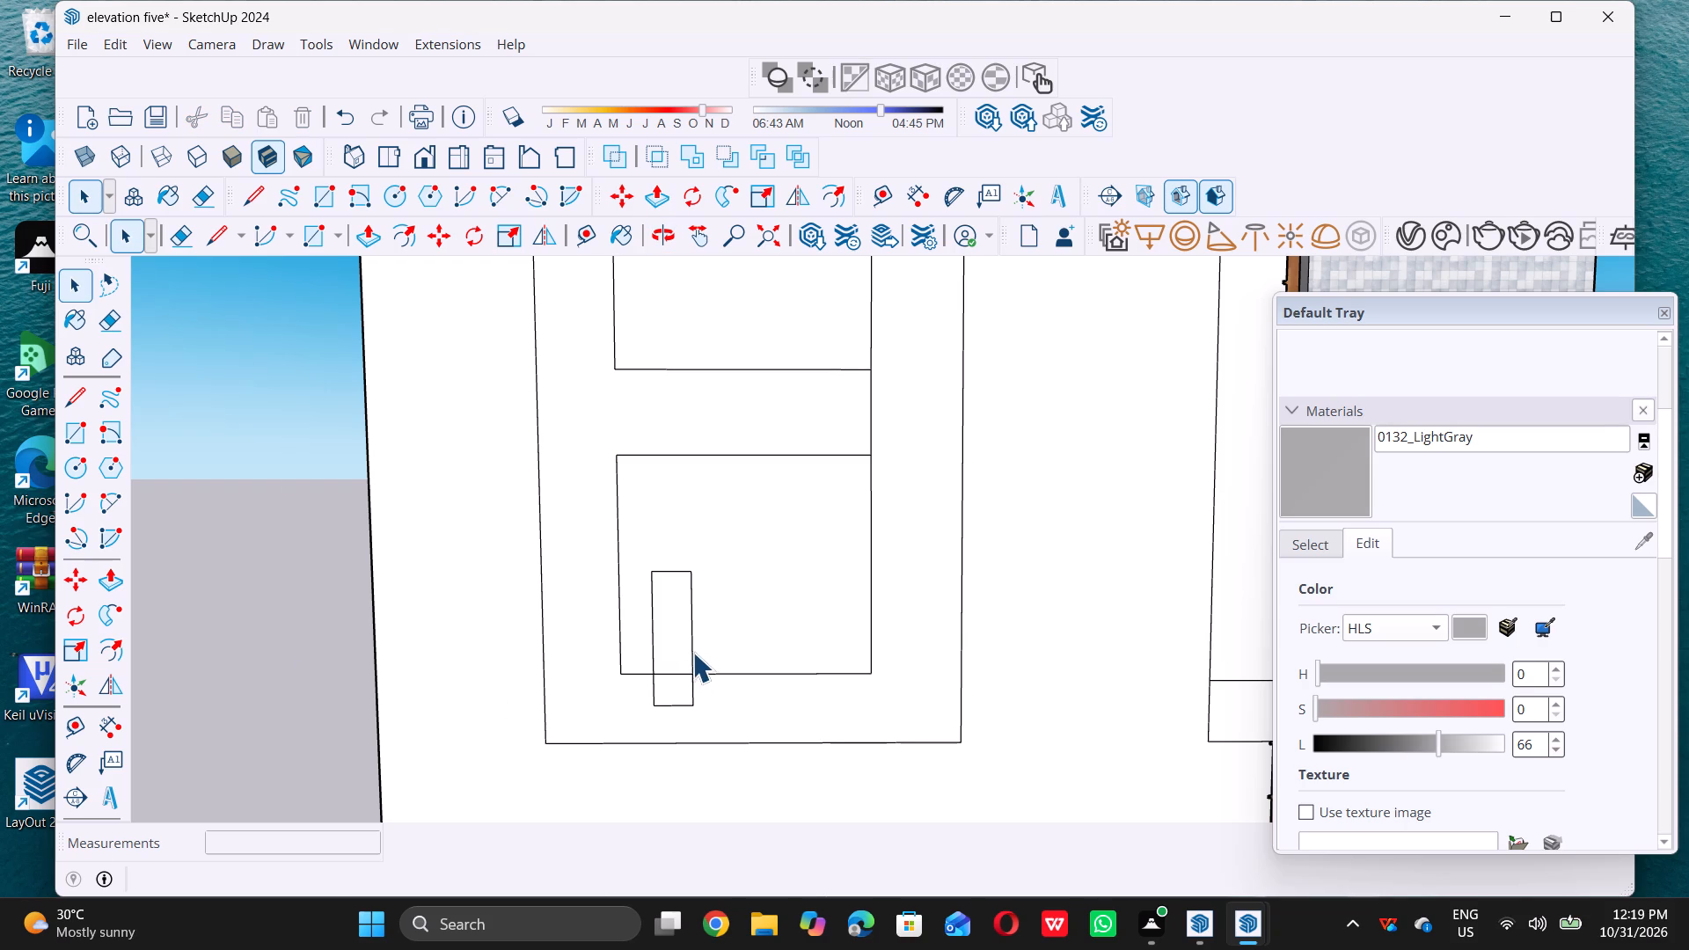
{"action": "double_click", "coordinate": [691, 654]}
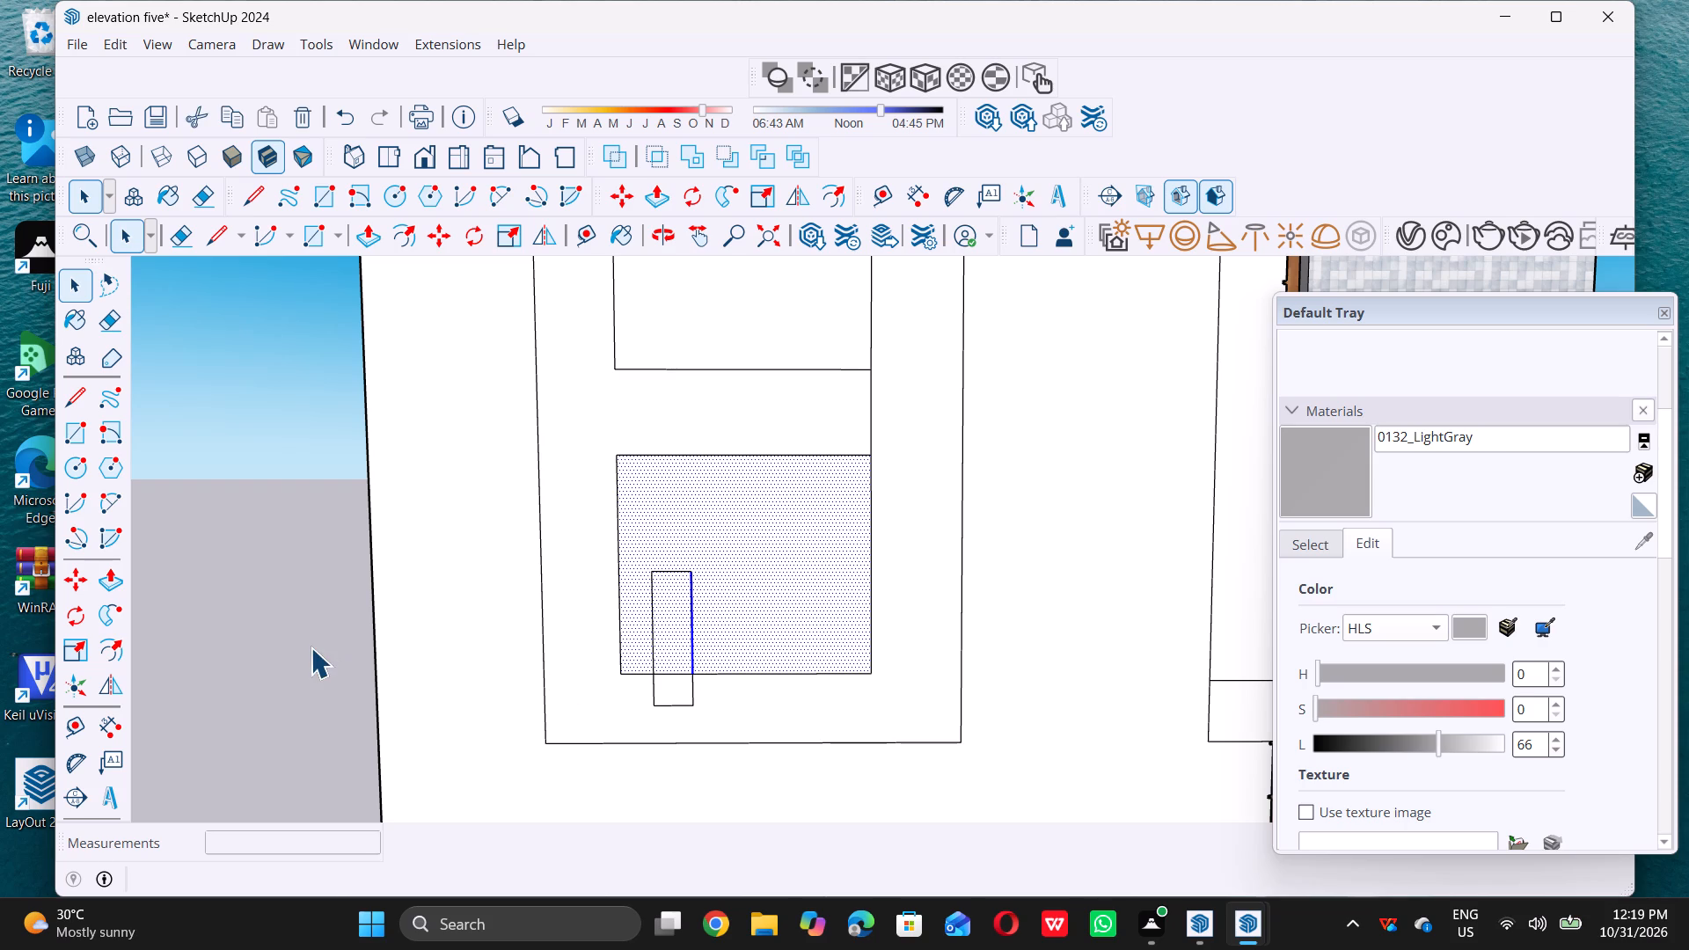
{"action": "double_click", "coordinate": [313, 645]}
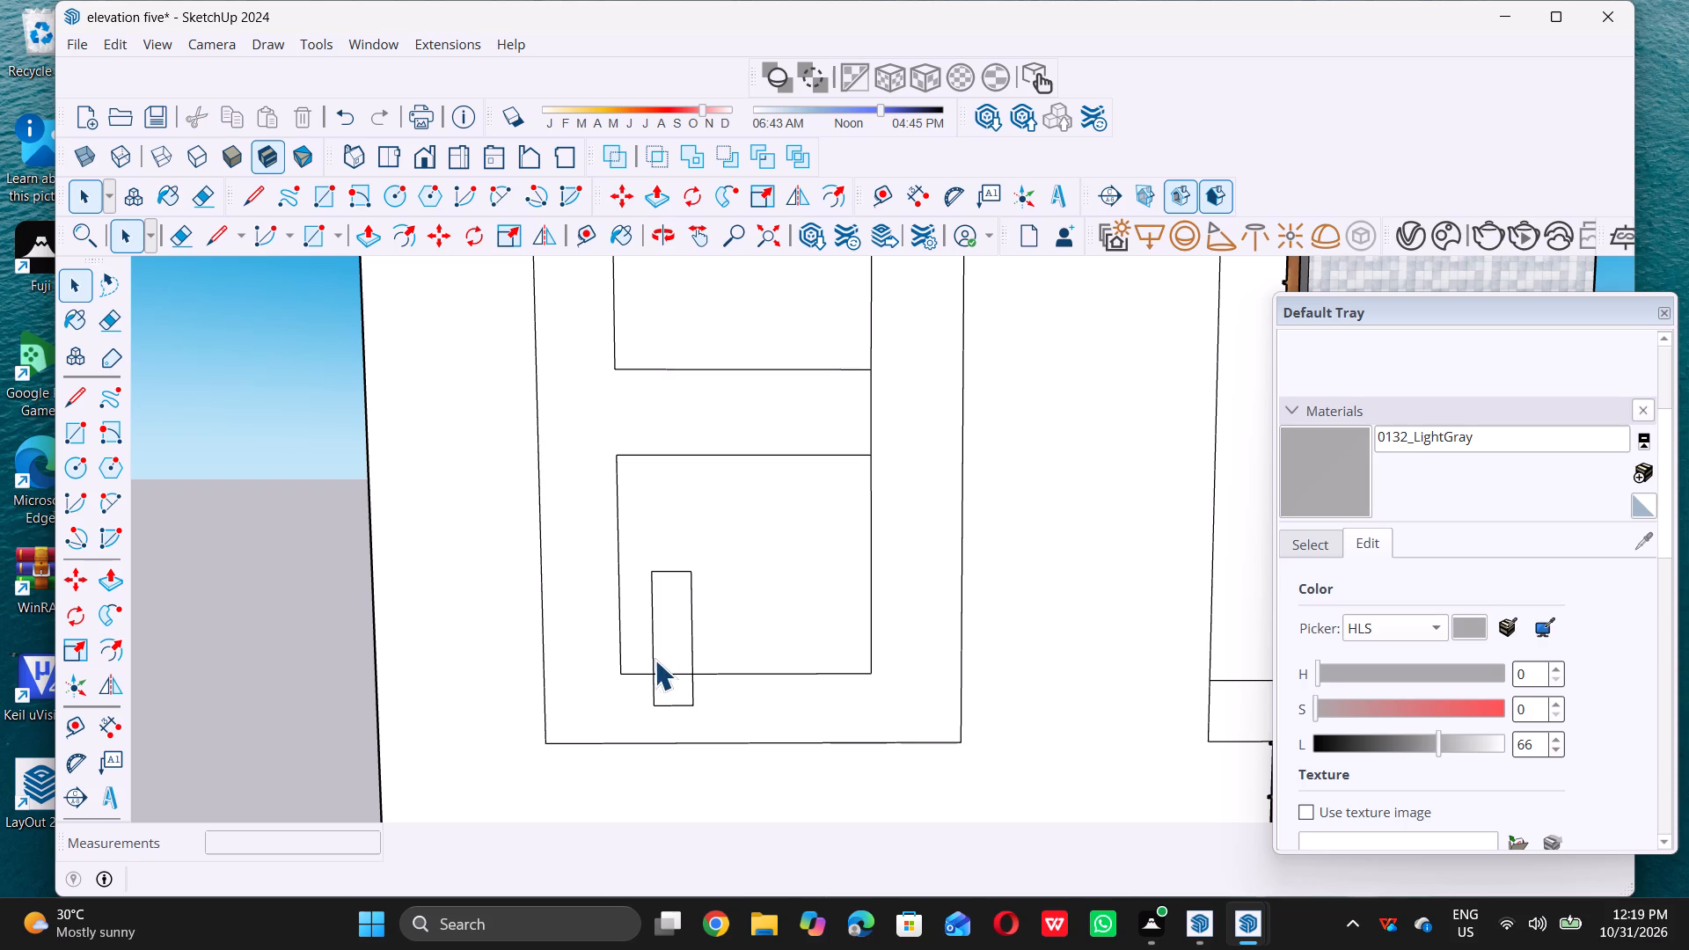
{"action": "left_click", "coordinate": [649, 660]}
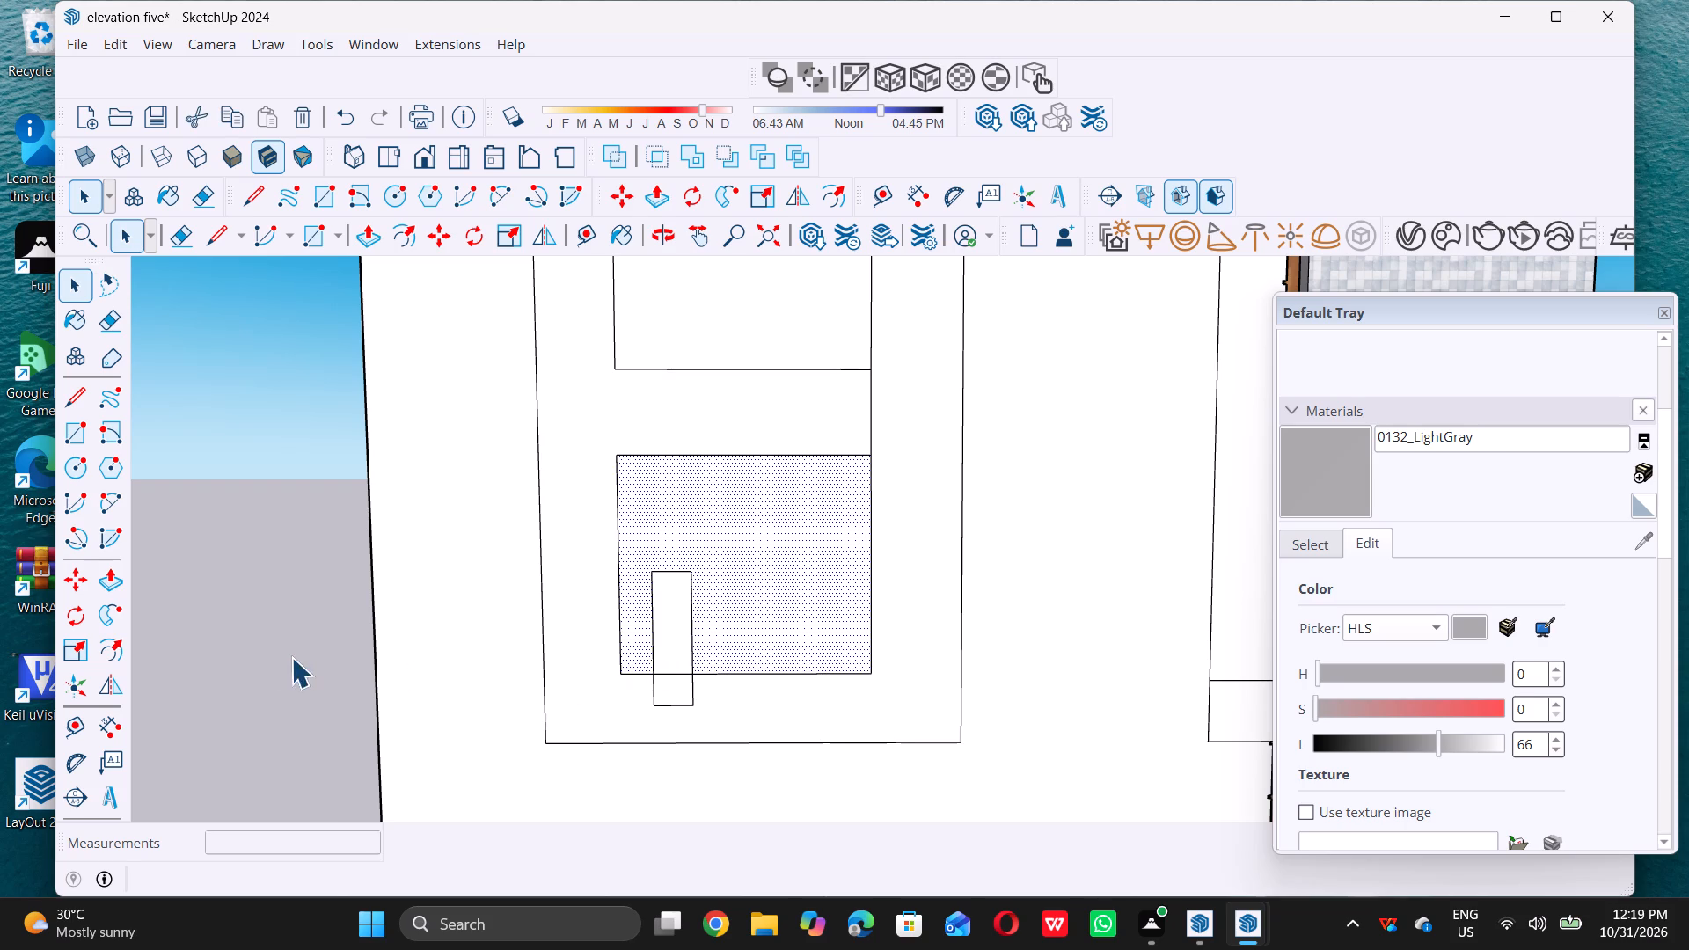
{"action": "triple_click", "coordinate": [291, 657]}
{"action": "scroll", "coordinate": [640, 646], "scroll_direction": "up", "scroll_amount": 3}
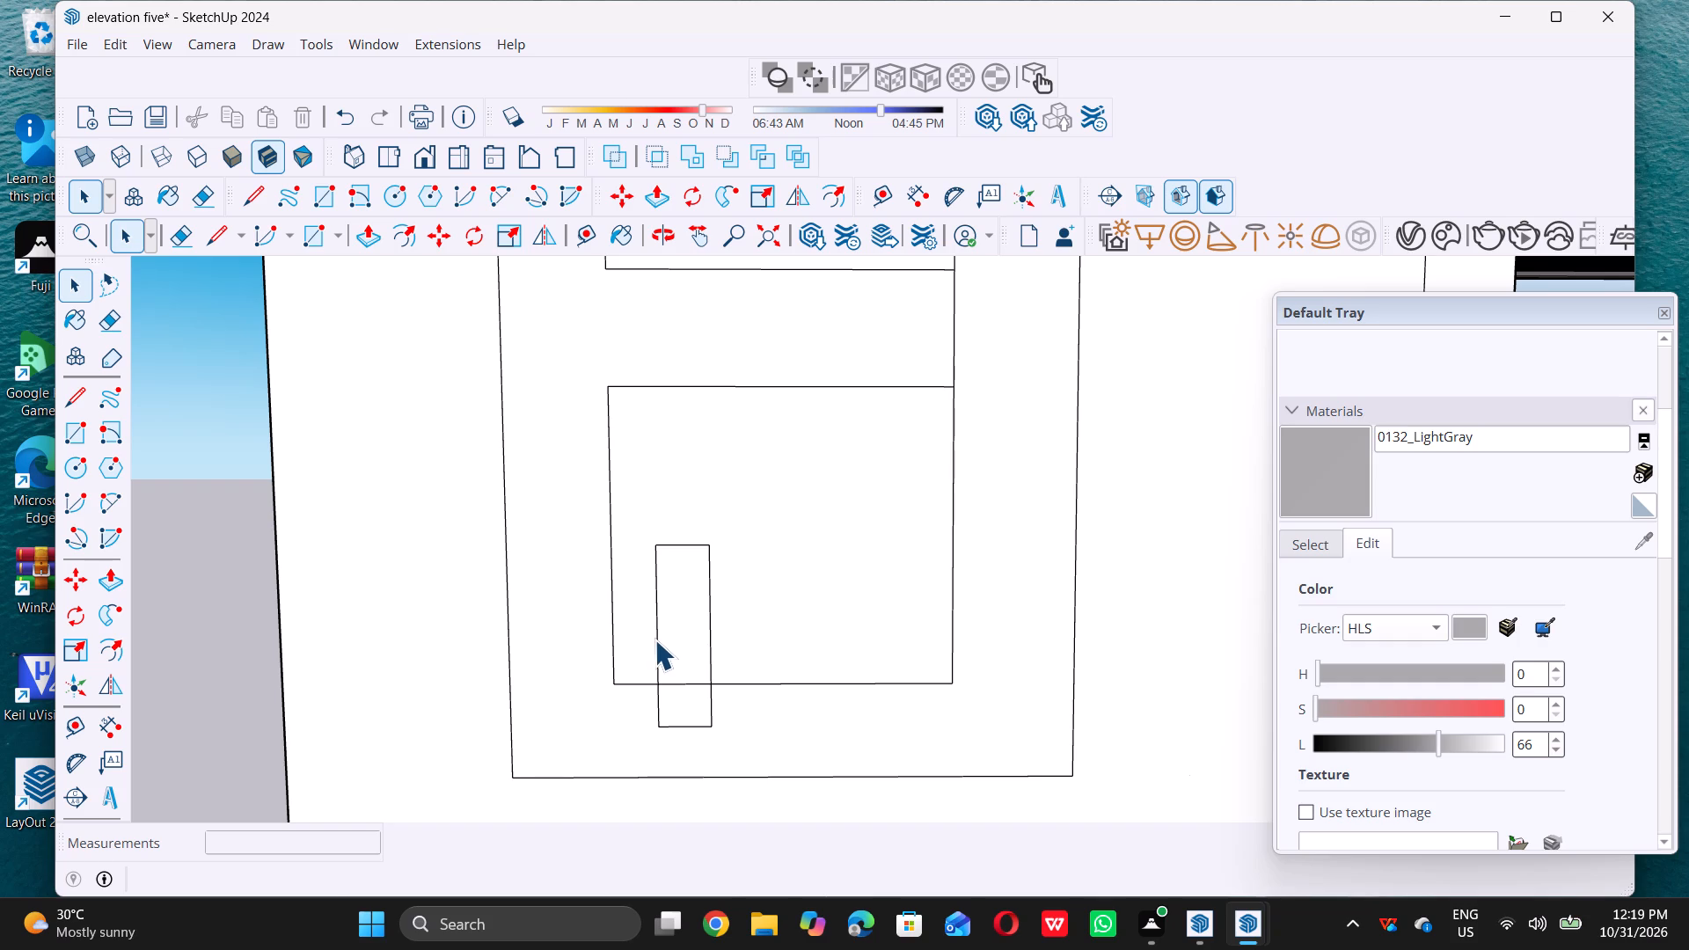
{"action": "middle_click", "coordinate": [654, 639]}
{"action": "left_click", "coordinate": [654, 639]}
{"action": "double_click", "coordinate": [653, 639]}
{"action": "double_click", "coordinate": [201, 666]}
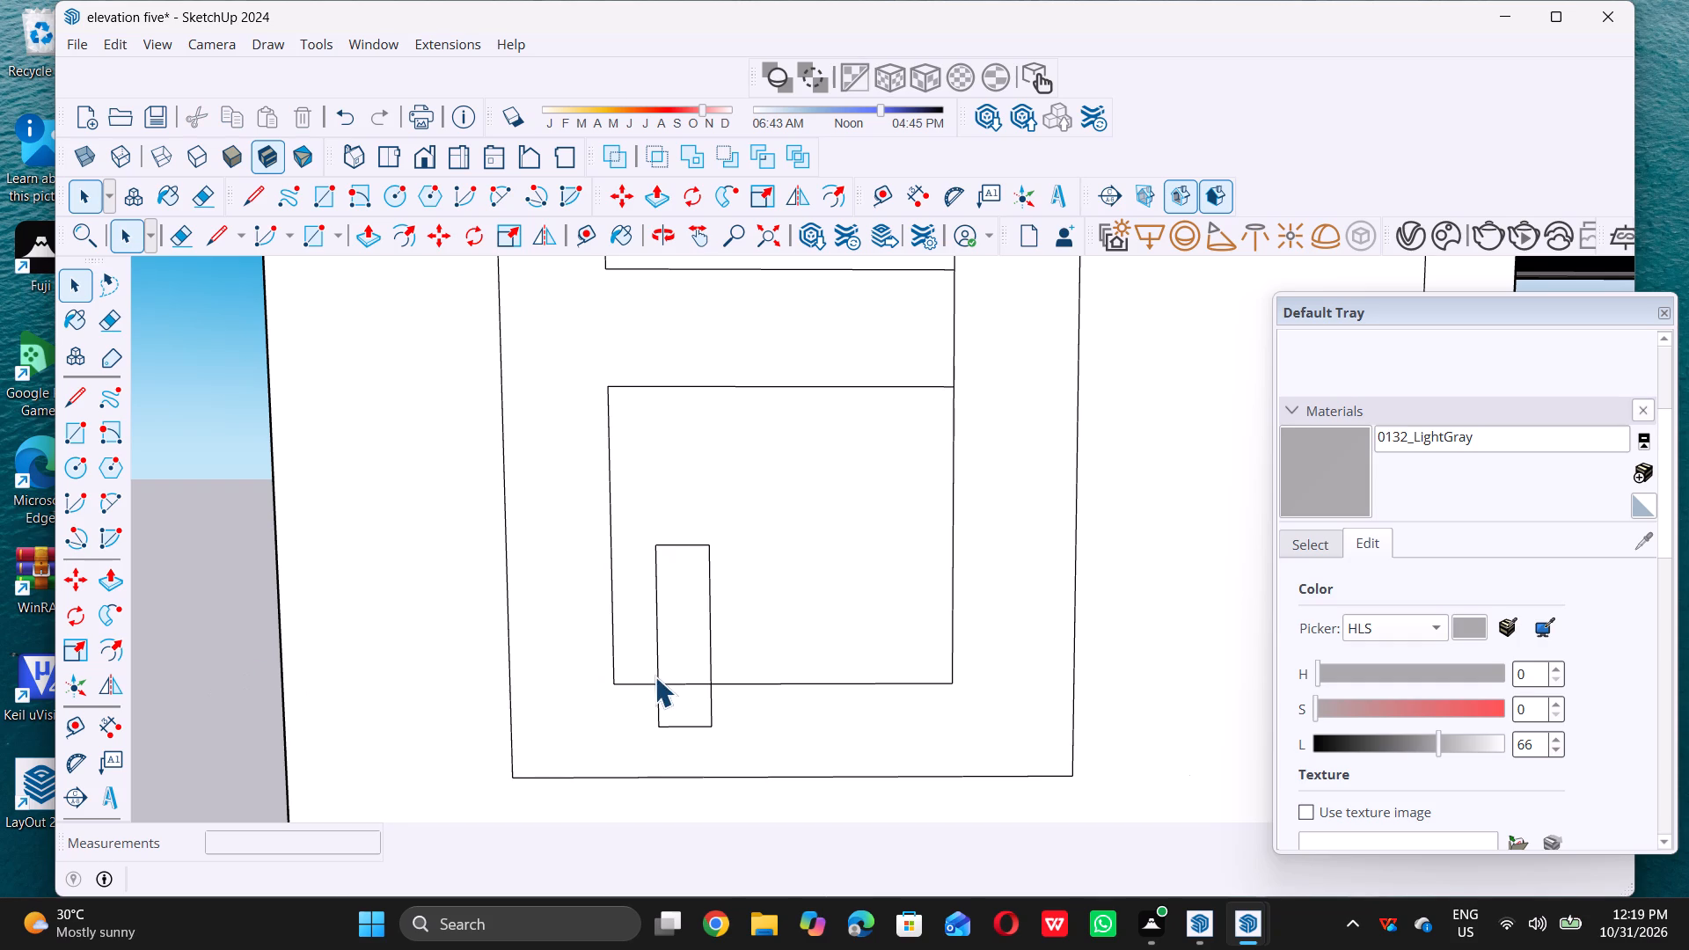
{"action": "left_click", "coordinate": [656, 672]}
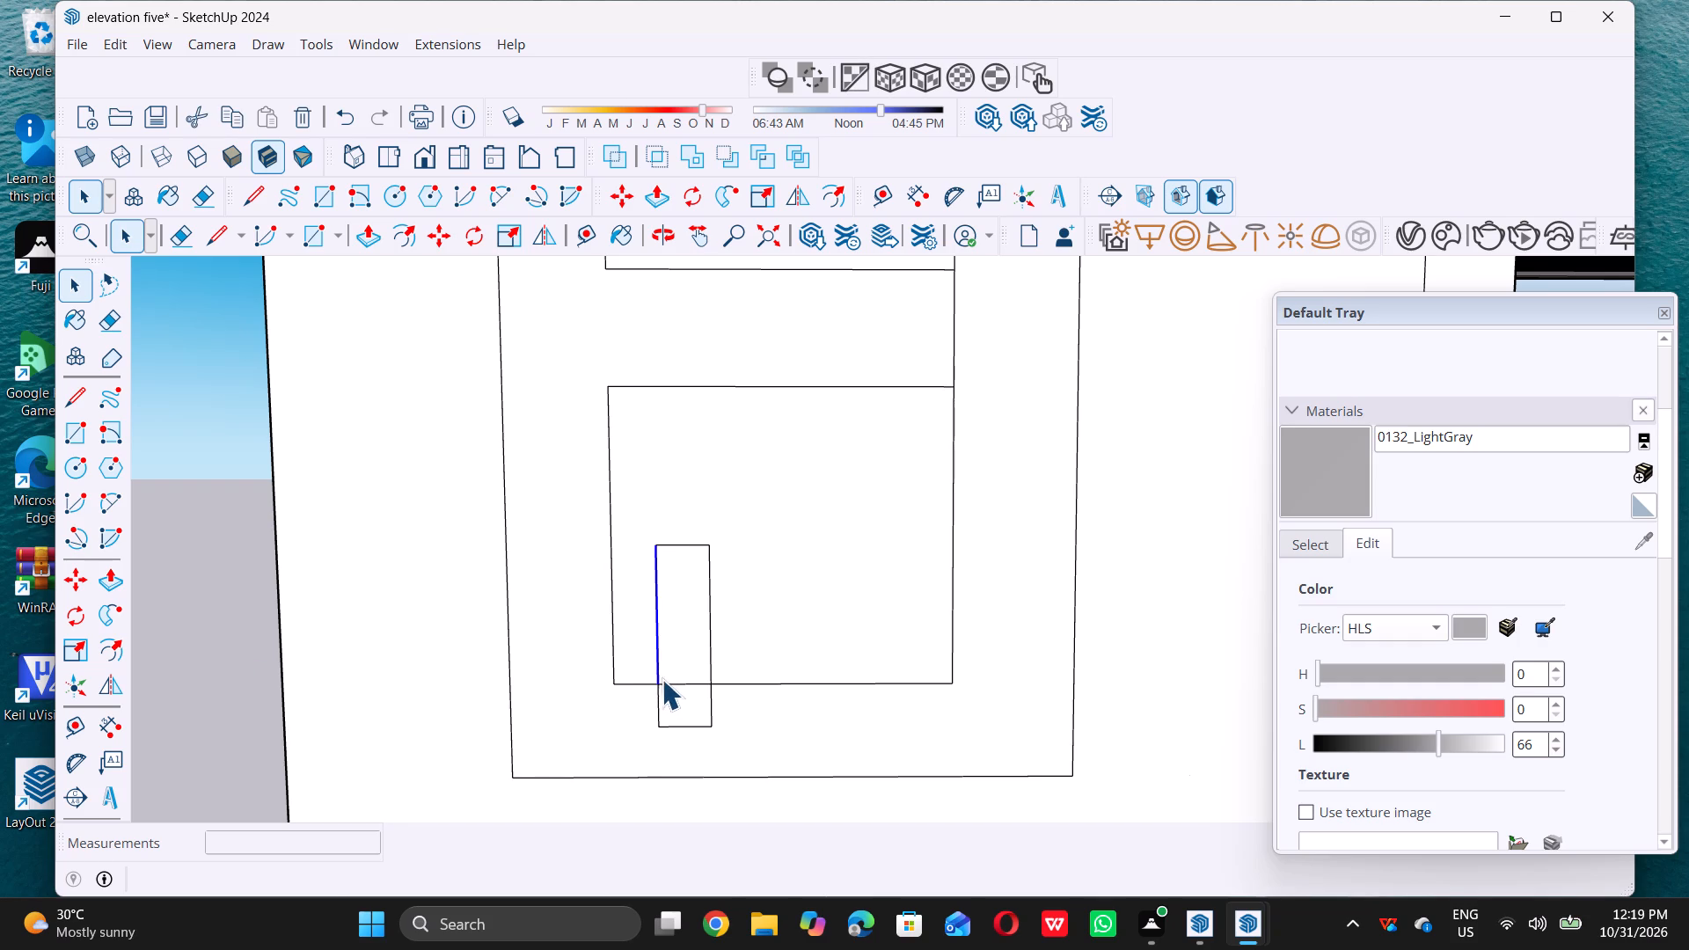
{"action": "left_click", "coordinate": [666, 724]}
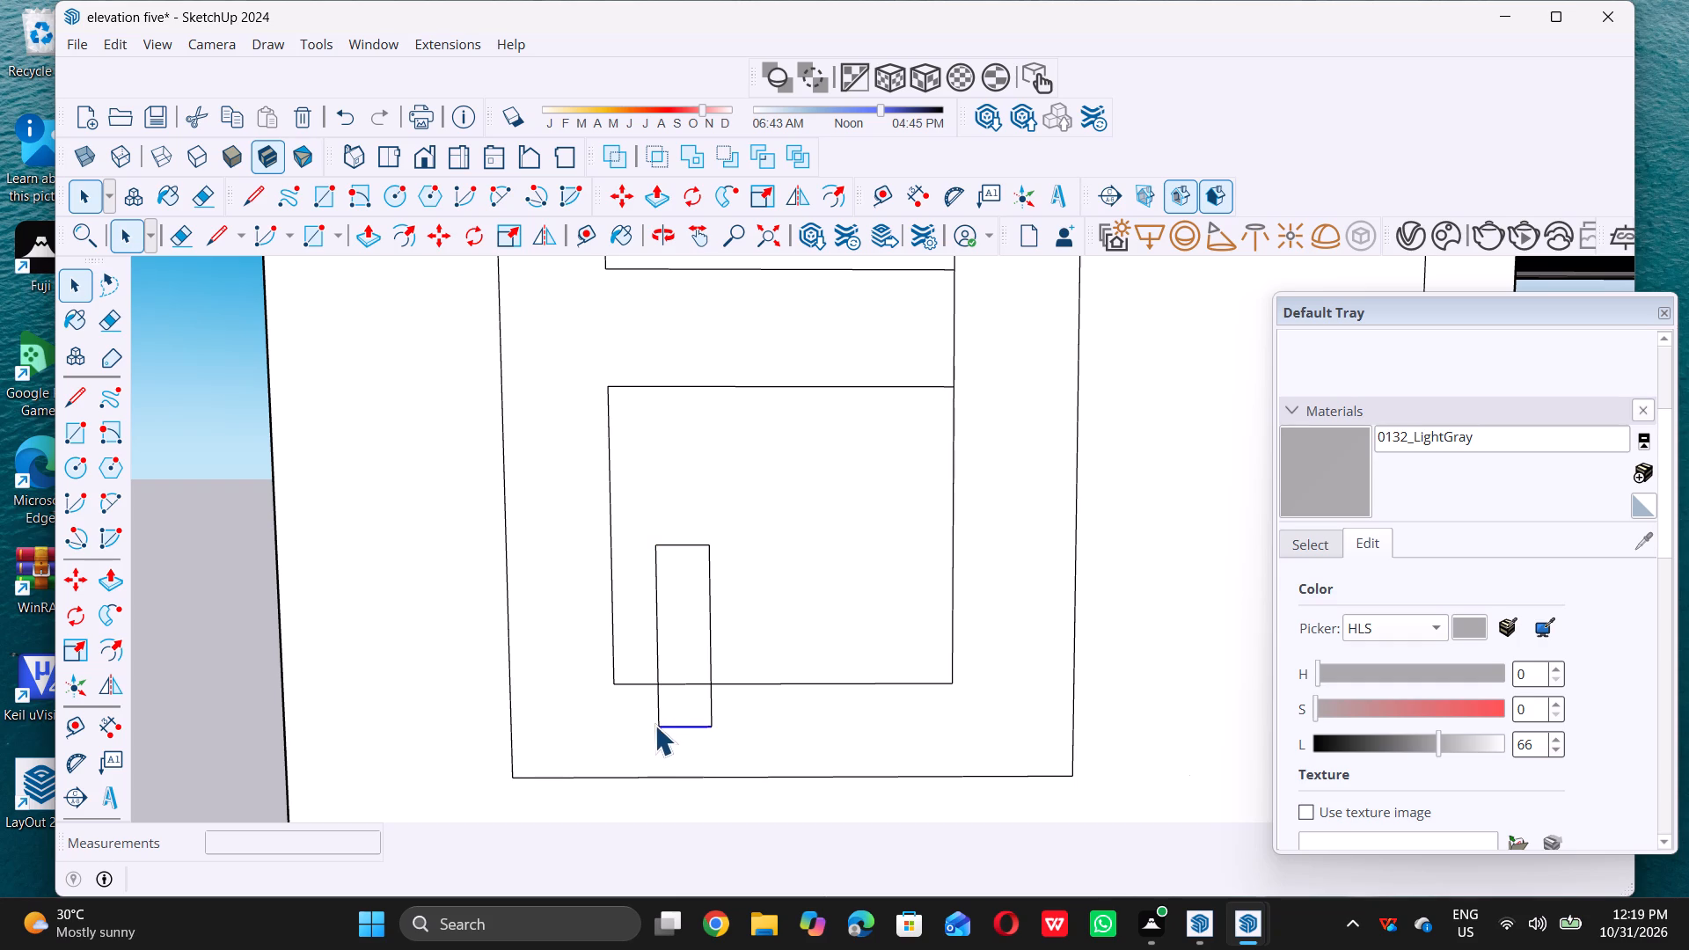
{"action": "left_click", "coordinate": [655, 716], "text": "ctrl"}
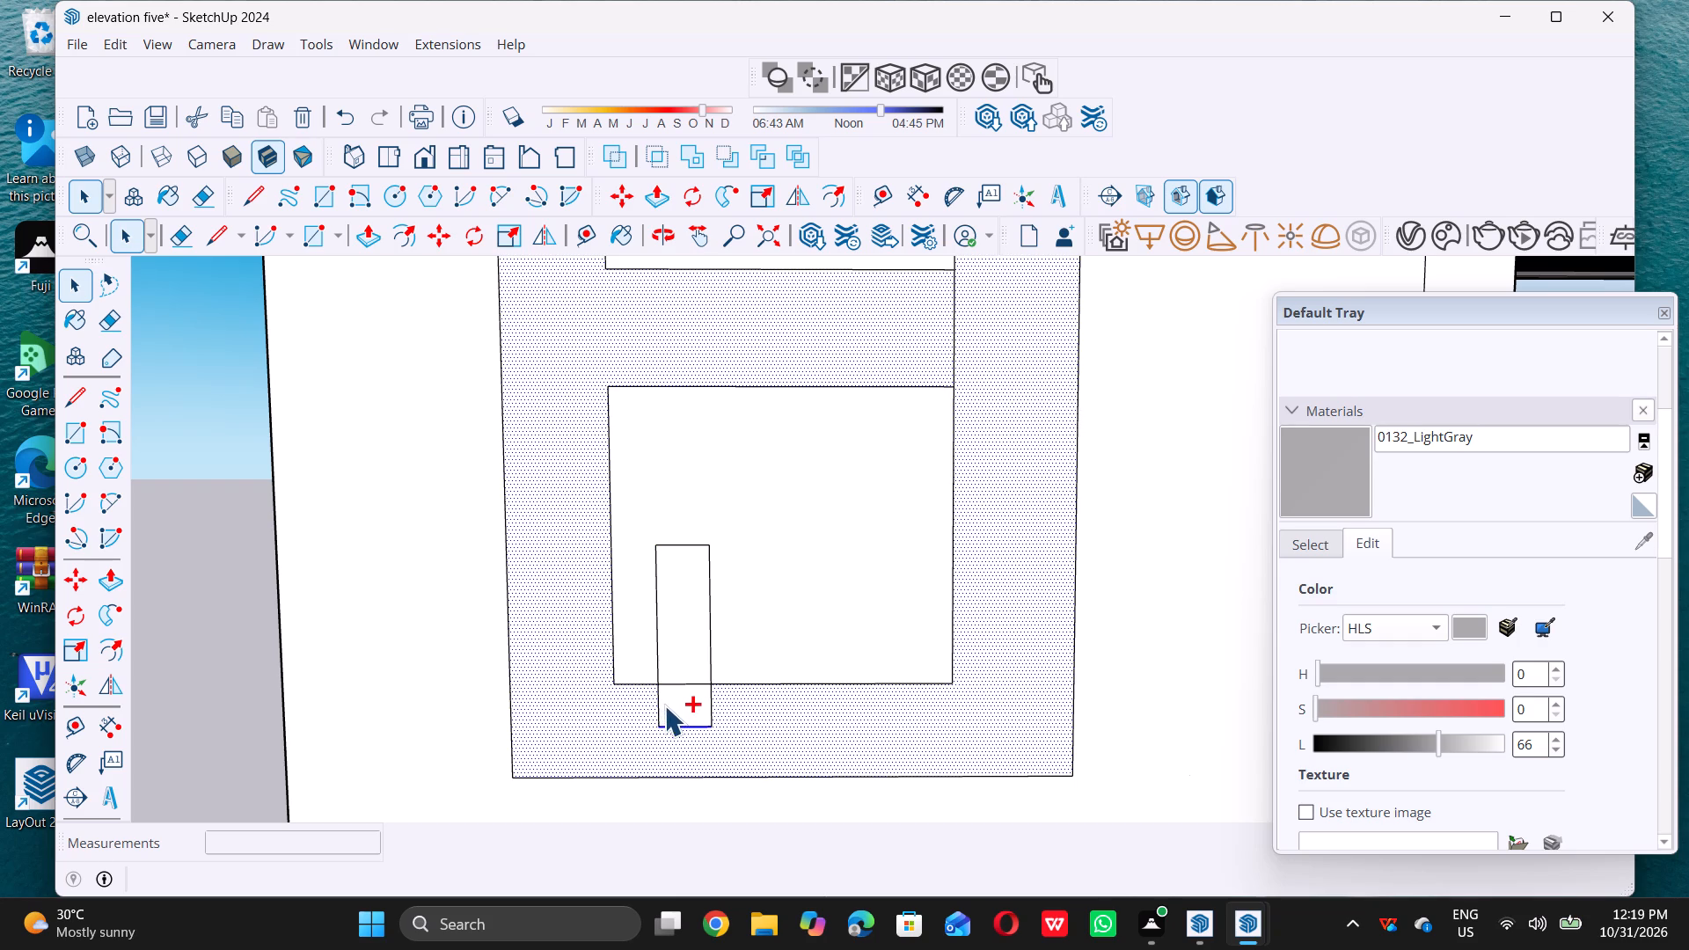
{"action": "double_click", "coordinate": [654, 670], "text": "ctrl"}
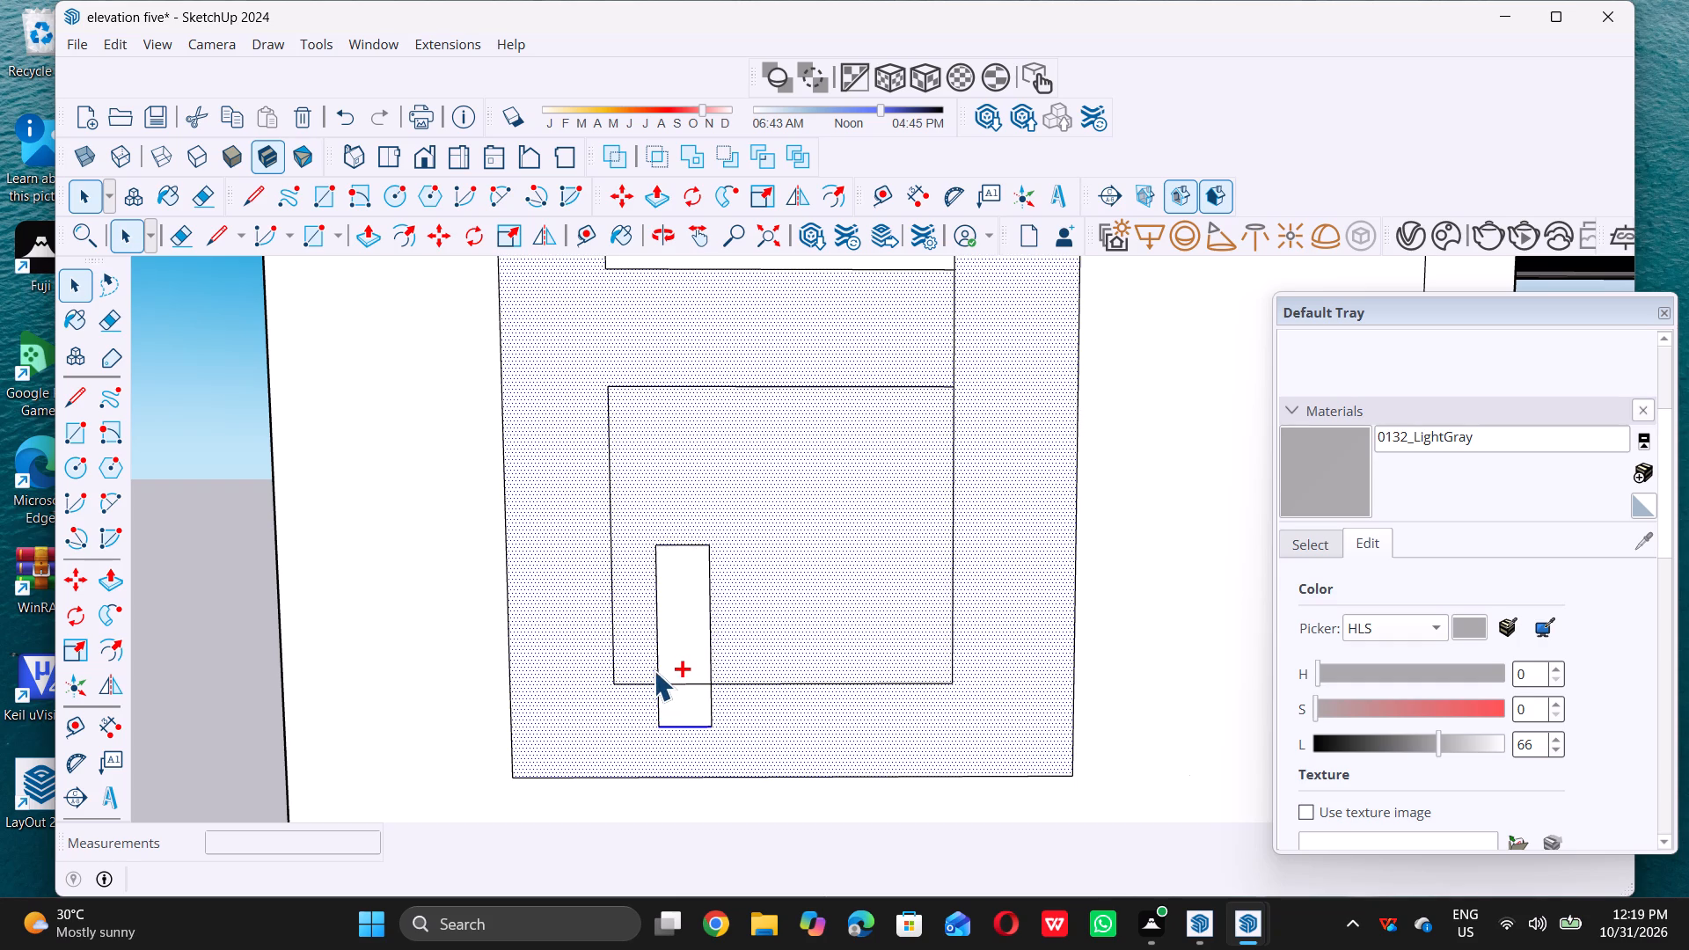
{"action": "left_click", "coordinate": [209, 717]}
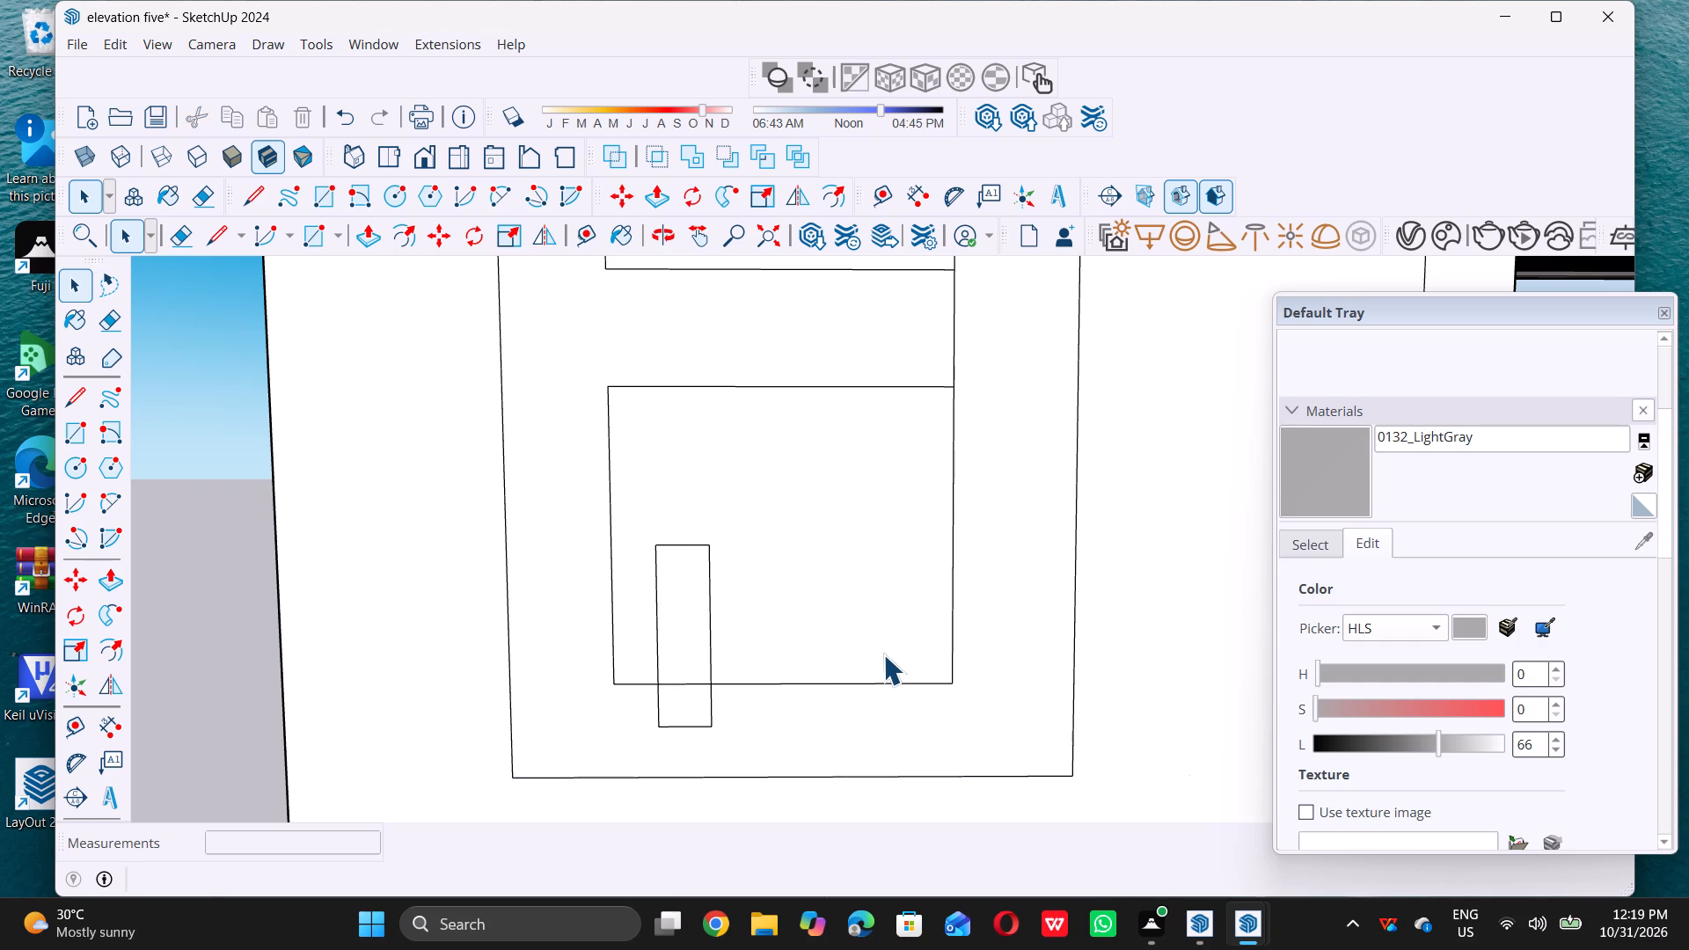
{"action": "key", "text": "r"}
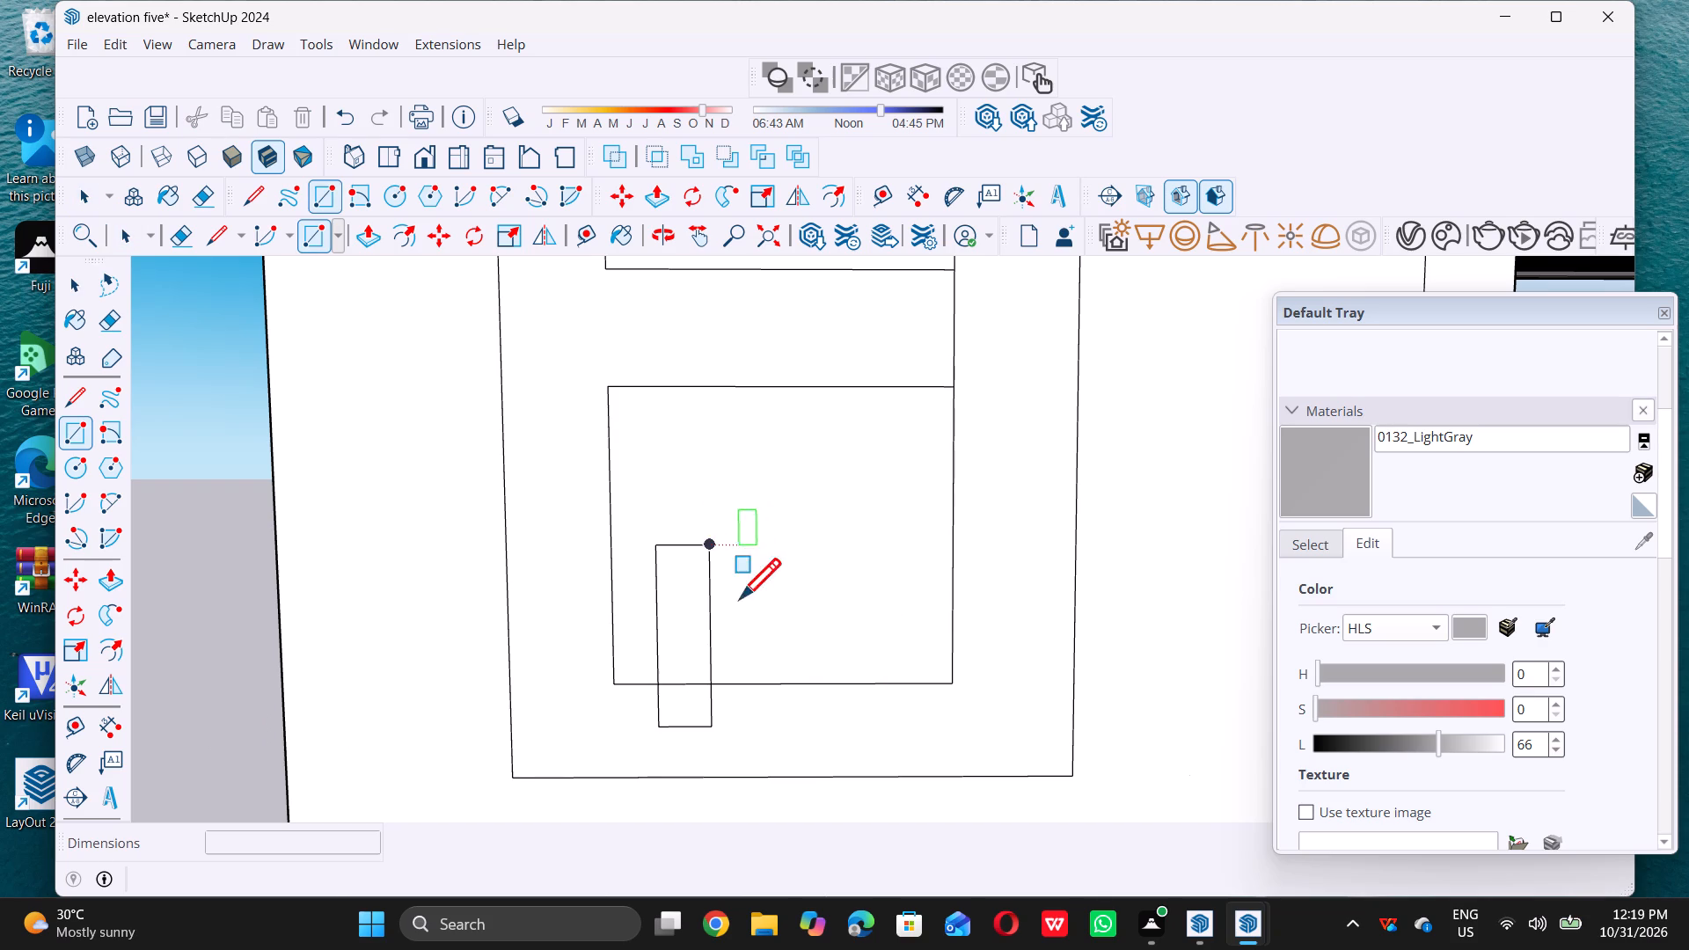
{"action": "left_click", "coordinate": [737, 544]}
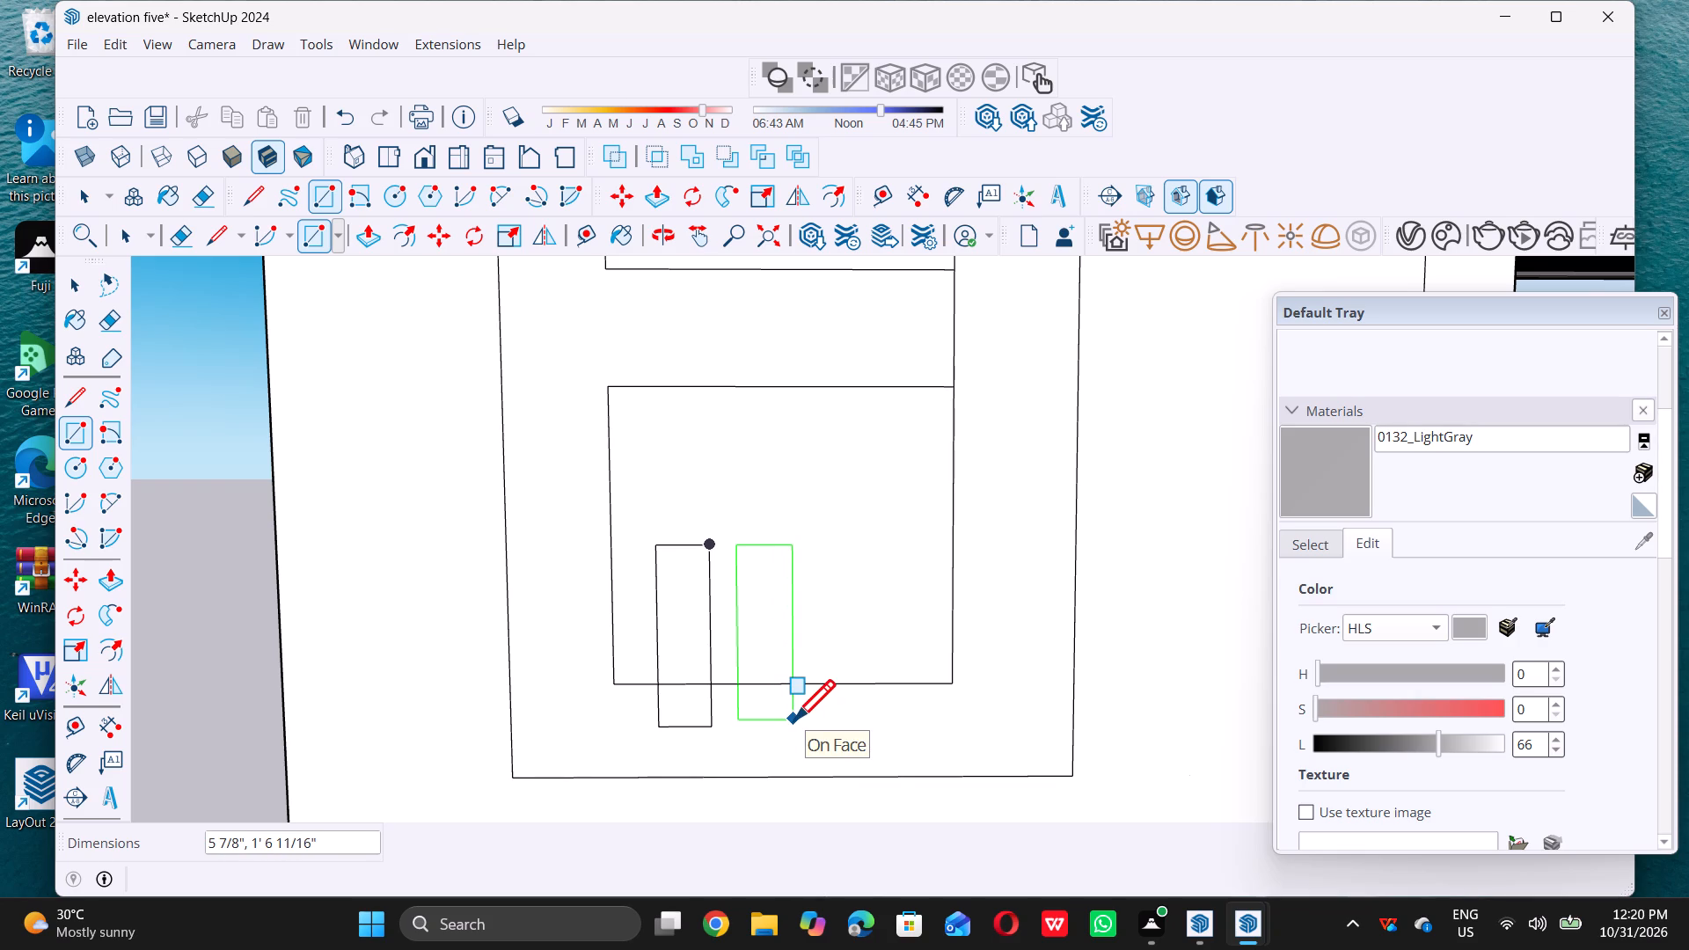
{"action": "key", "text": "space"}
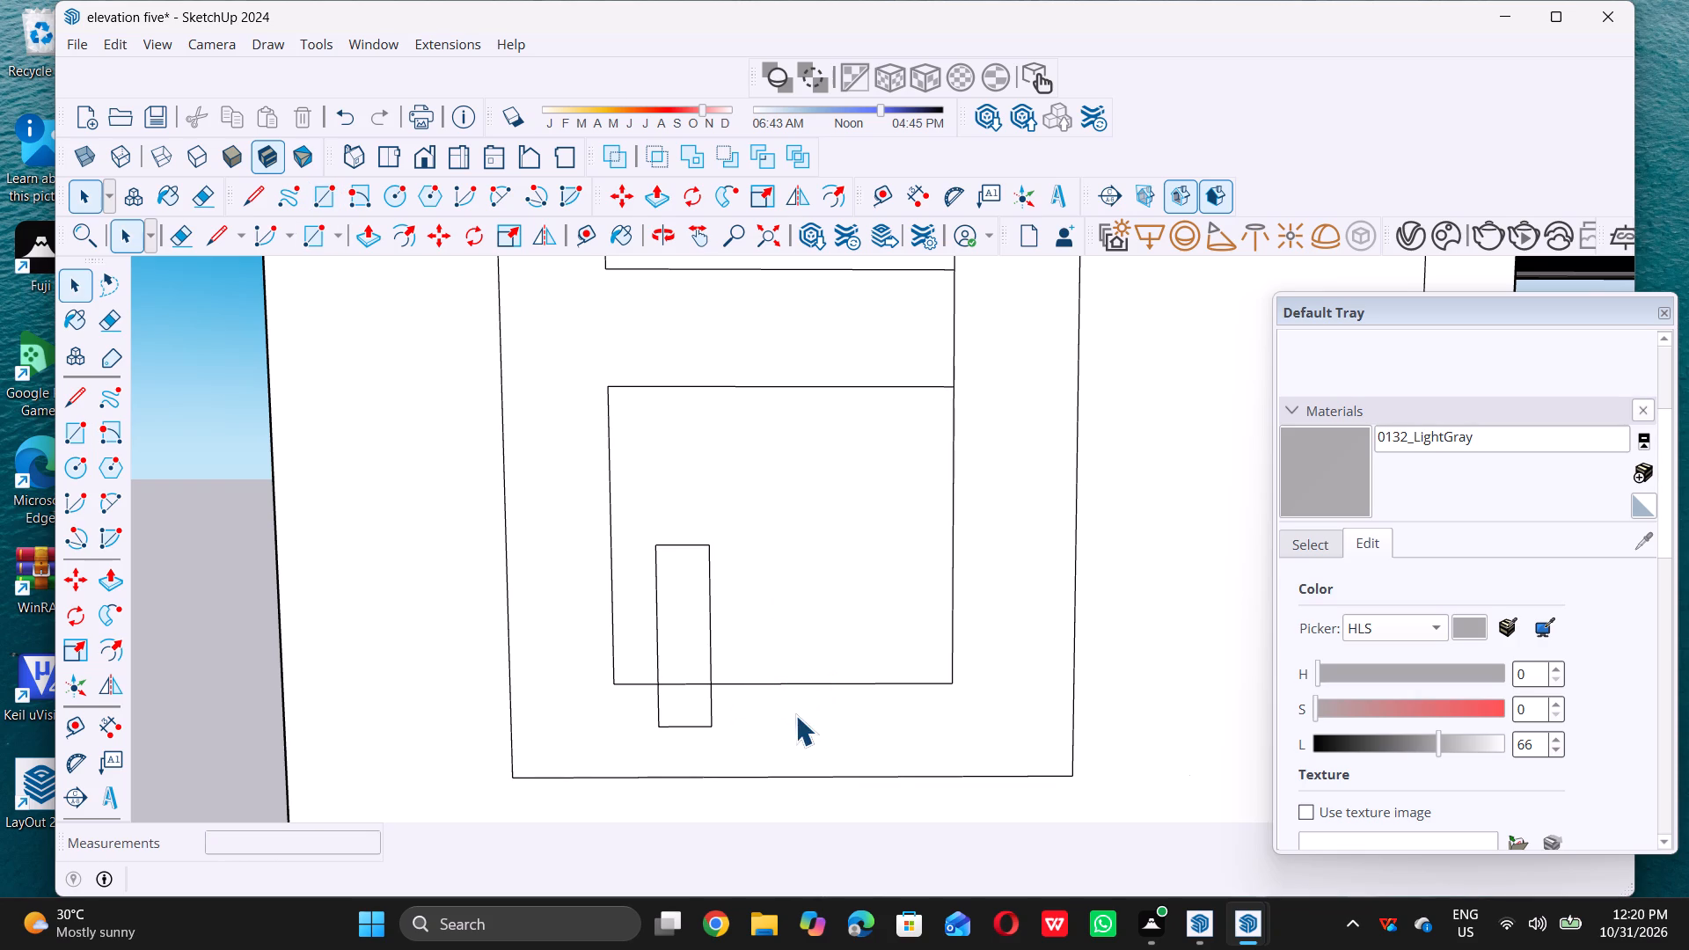
Draw three lines forming a wider 1' 7 7/16" high rectangle against the narrow bar's right edge, aligned with its top and bottom.
{"action": "key", "text": "l"}
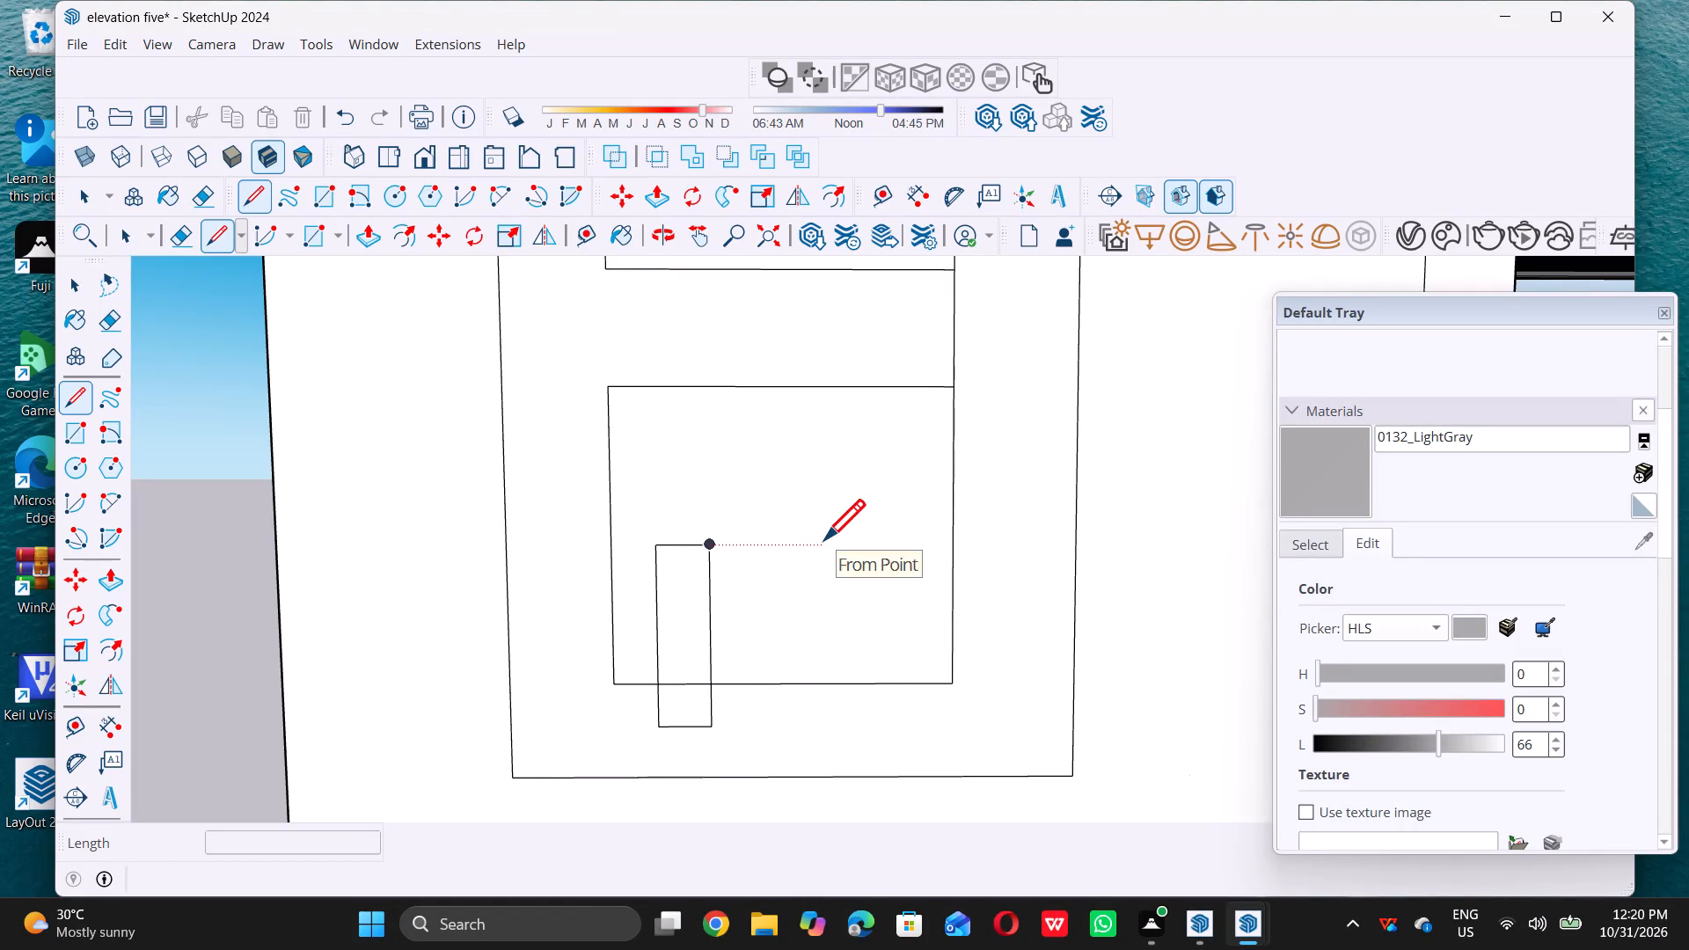
{"action": "double_click", "coordinate": [880, 545]}
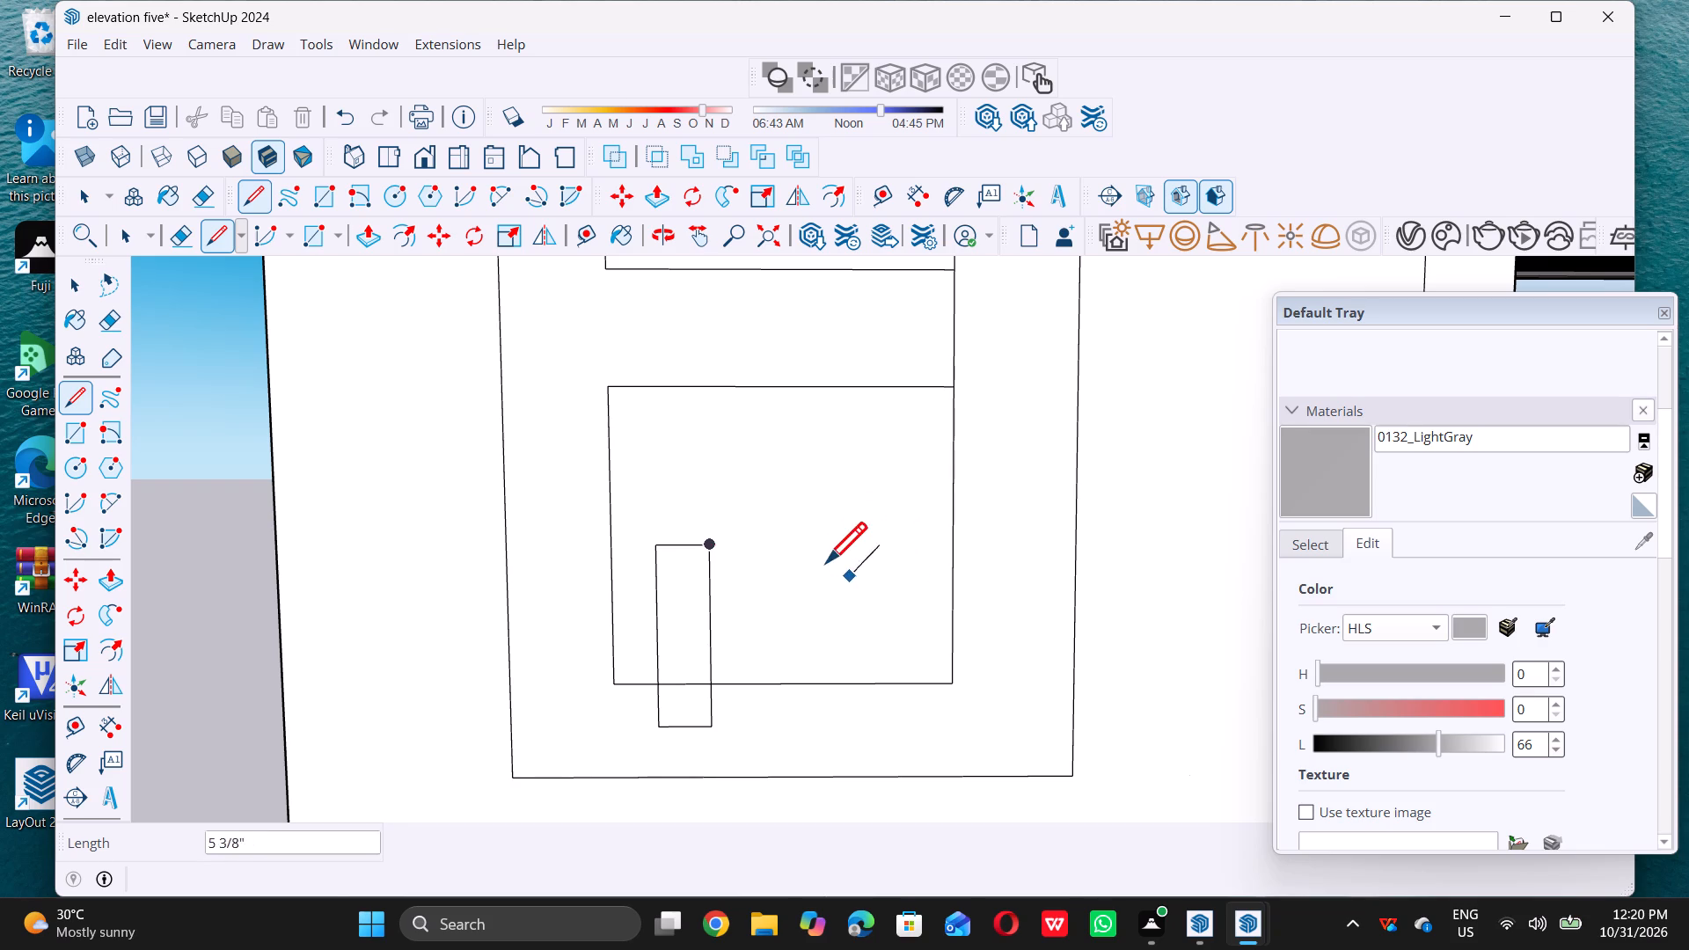
{"action": "left_click", "coordinate": [714, 542]}
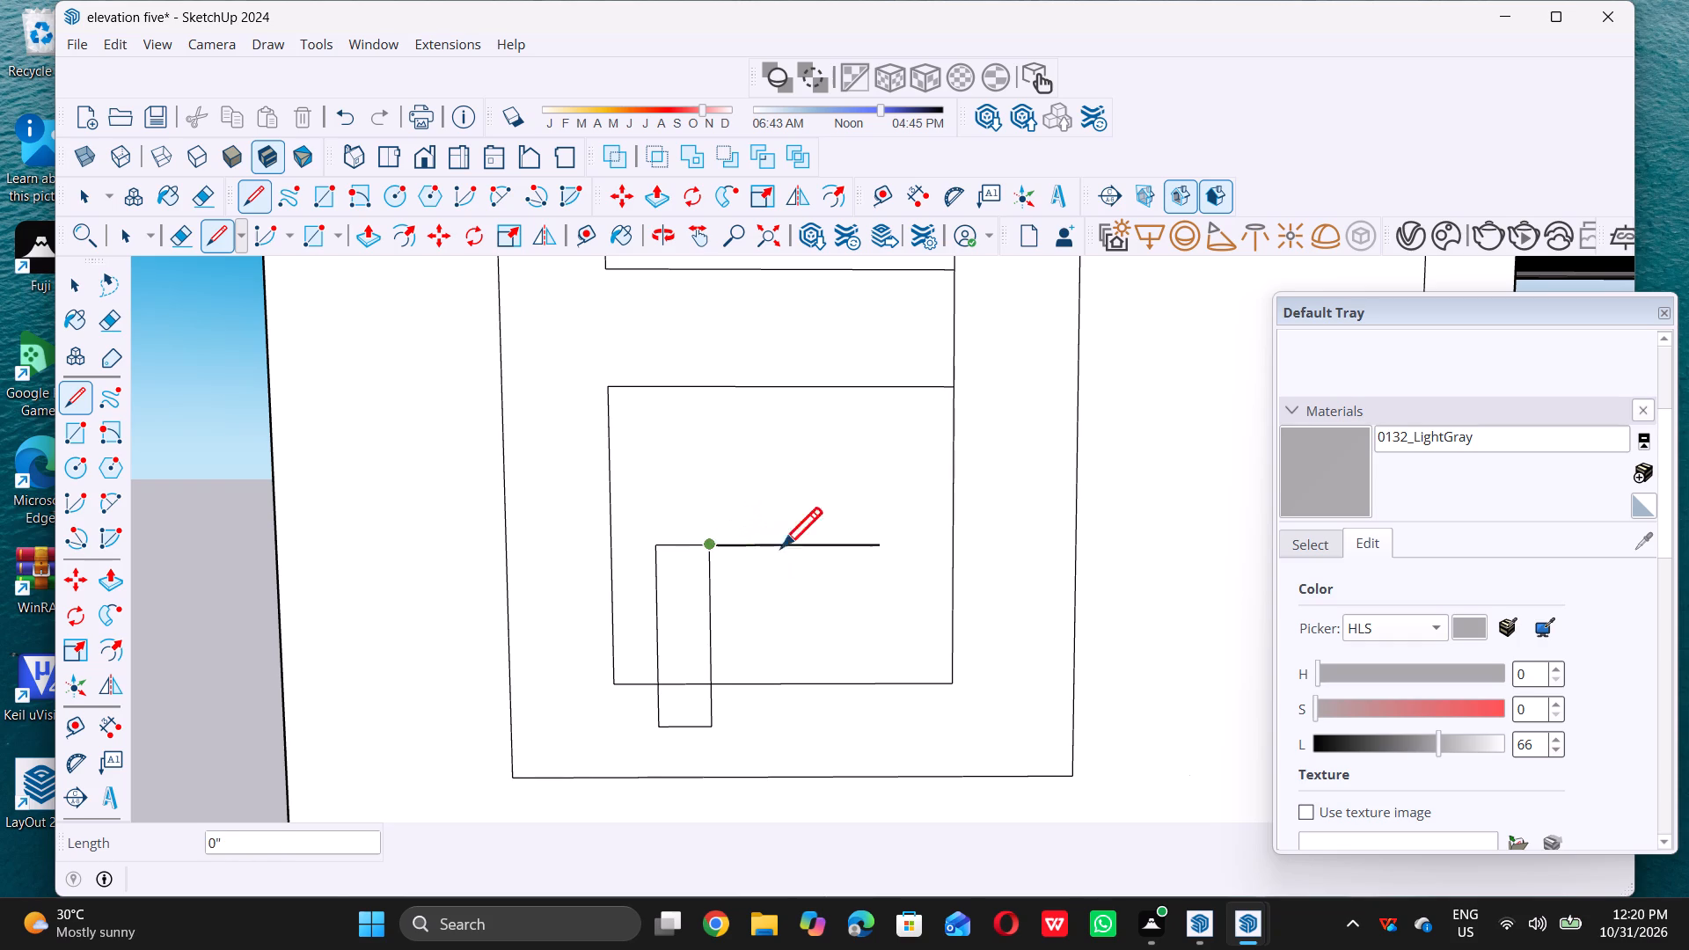
{"action": "scroll", "coordinate": [836, 552], "scroll_direction": "down", "scroll_amount": 4}
{"action": "scroll", "coordinate": [844, 676], "scroll_direction": "up", "scroll_amount": 2}
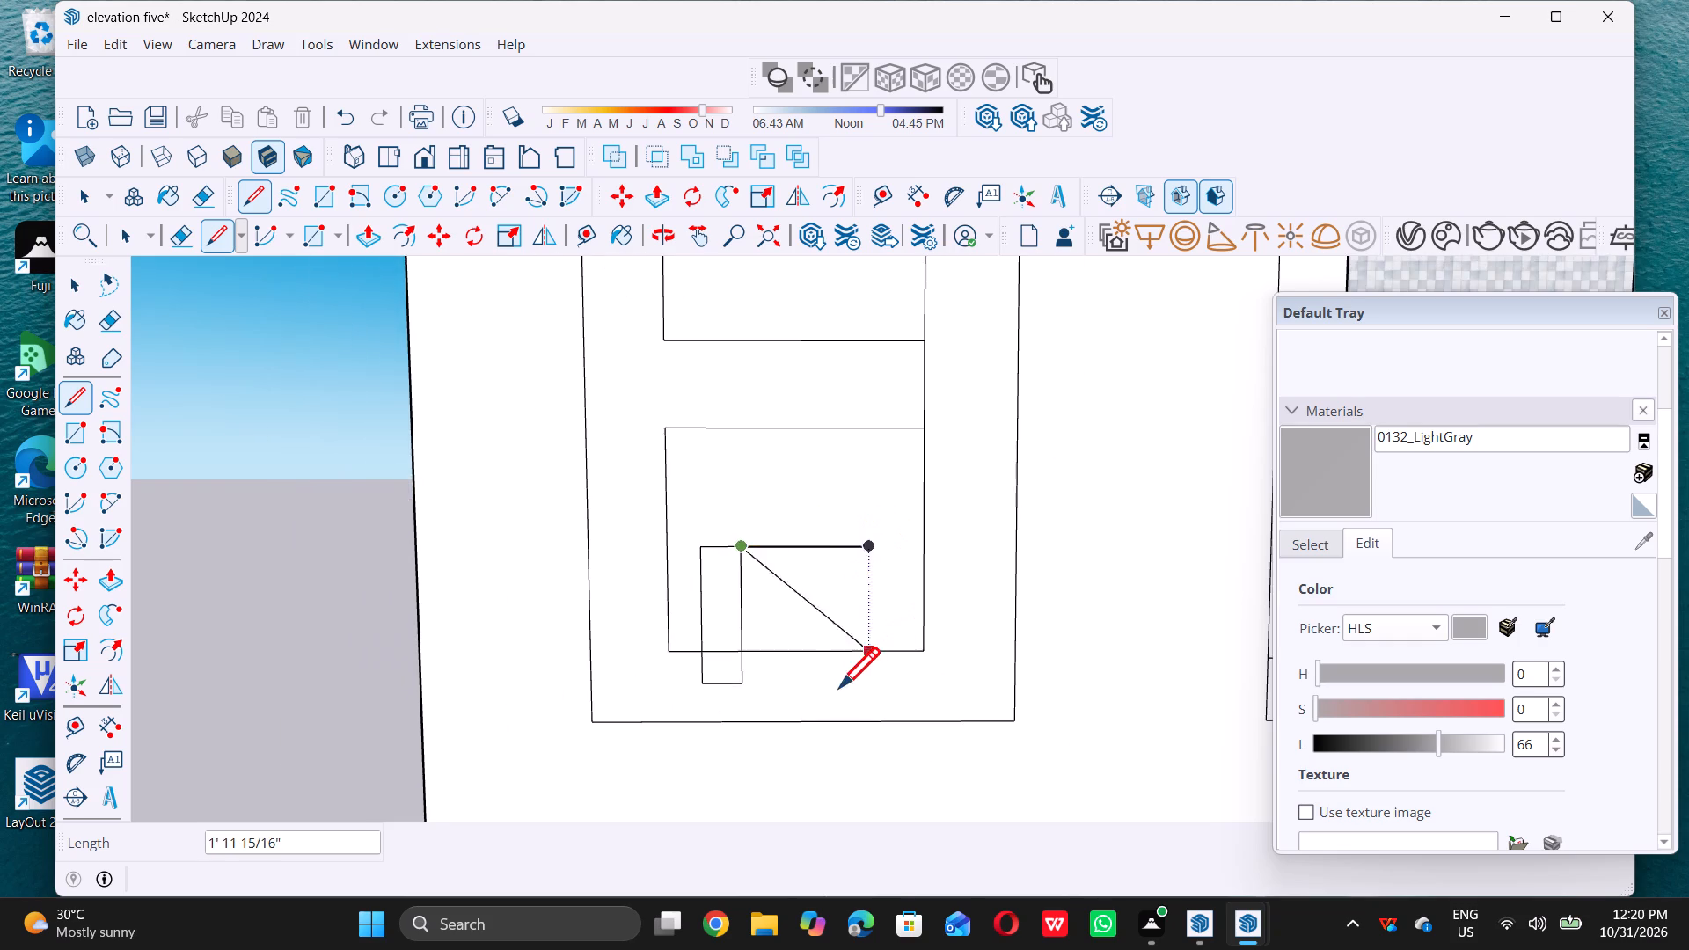
{"action": "scroll", "coordinate": [839, 687], "scroll_direction": "up", "scroll_amount": 3}
{"action": "key", "text": "space"}
{"action": "key", "text": "l"}
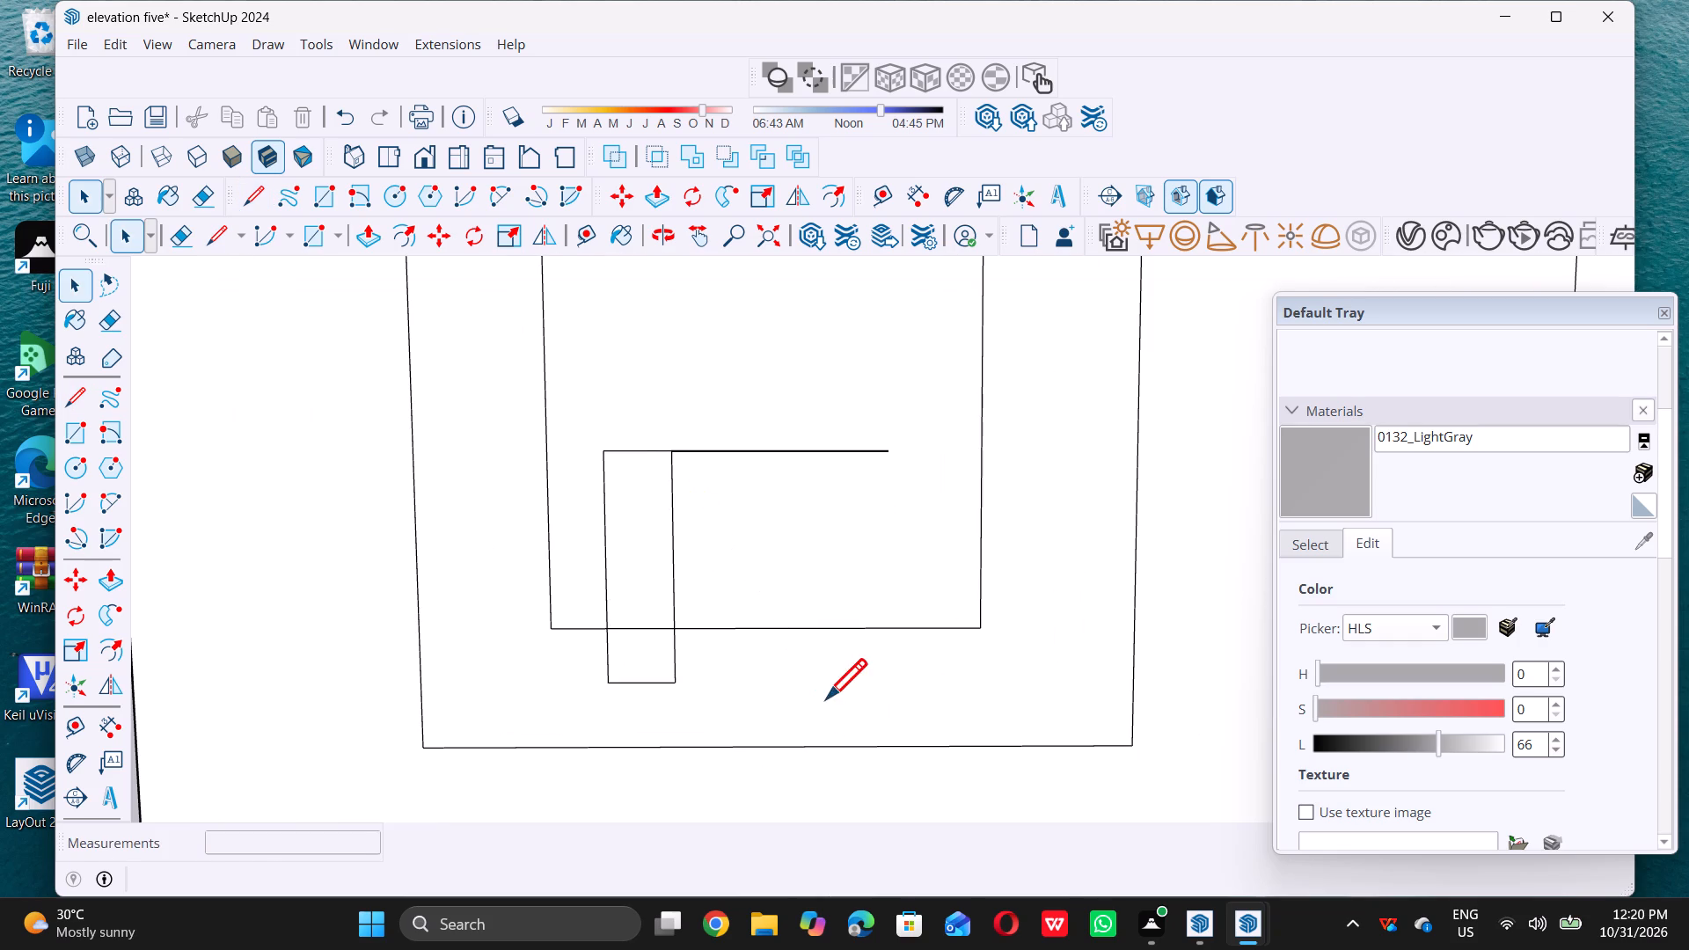
{"action": "left_click", "coordinate": [670, 683]}
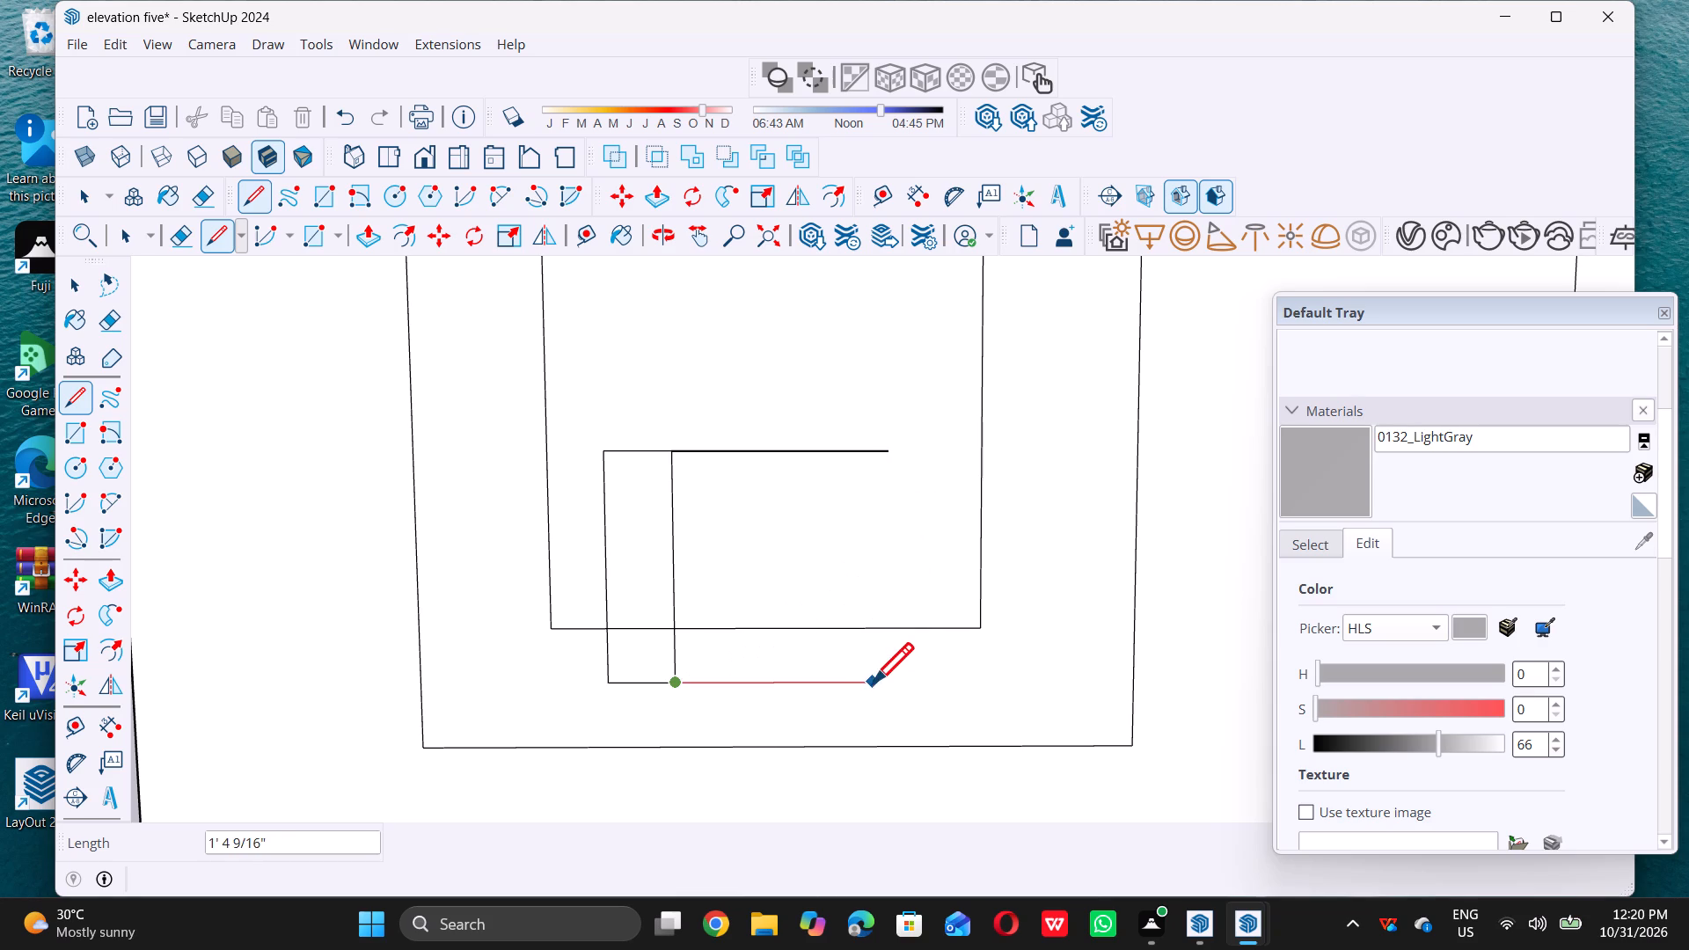
{"action": "double_click", "coordinate": [886, 680]}
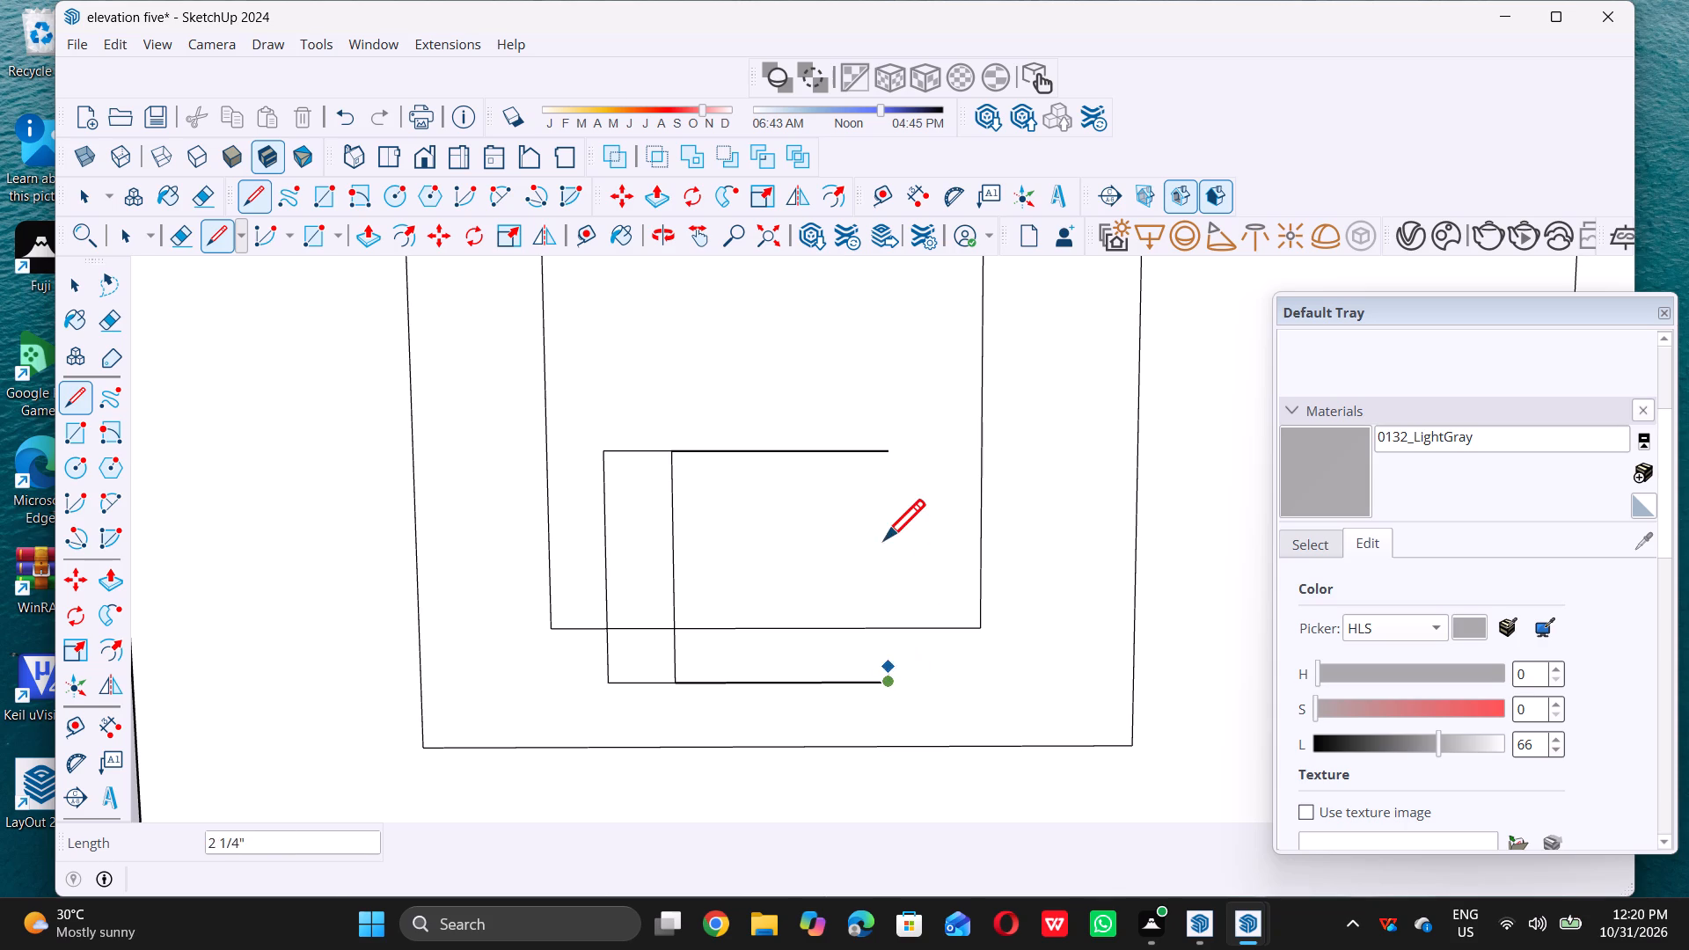
{"action": "left_click", "coordinate": [892, 451]}
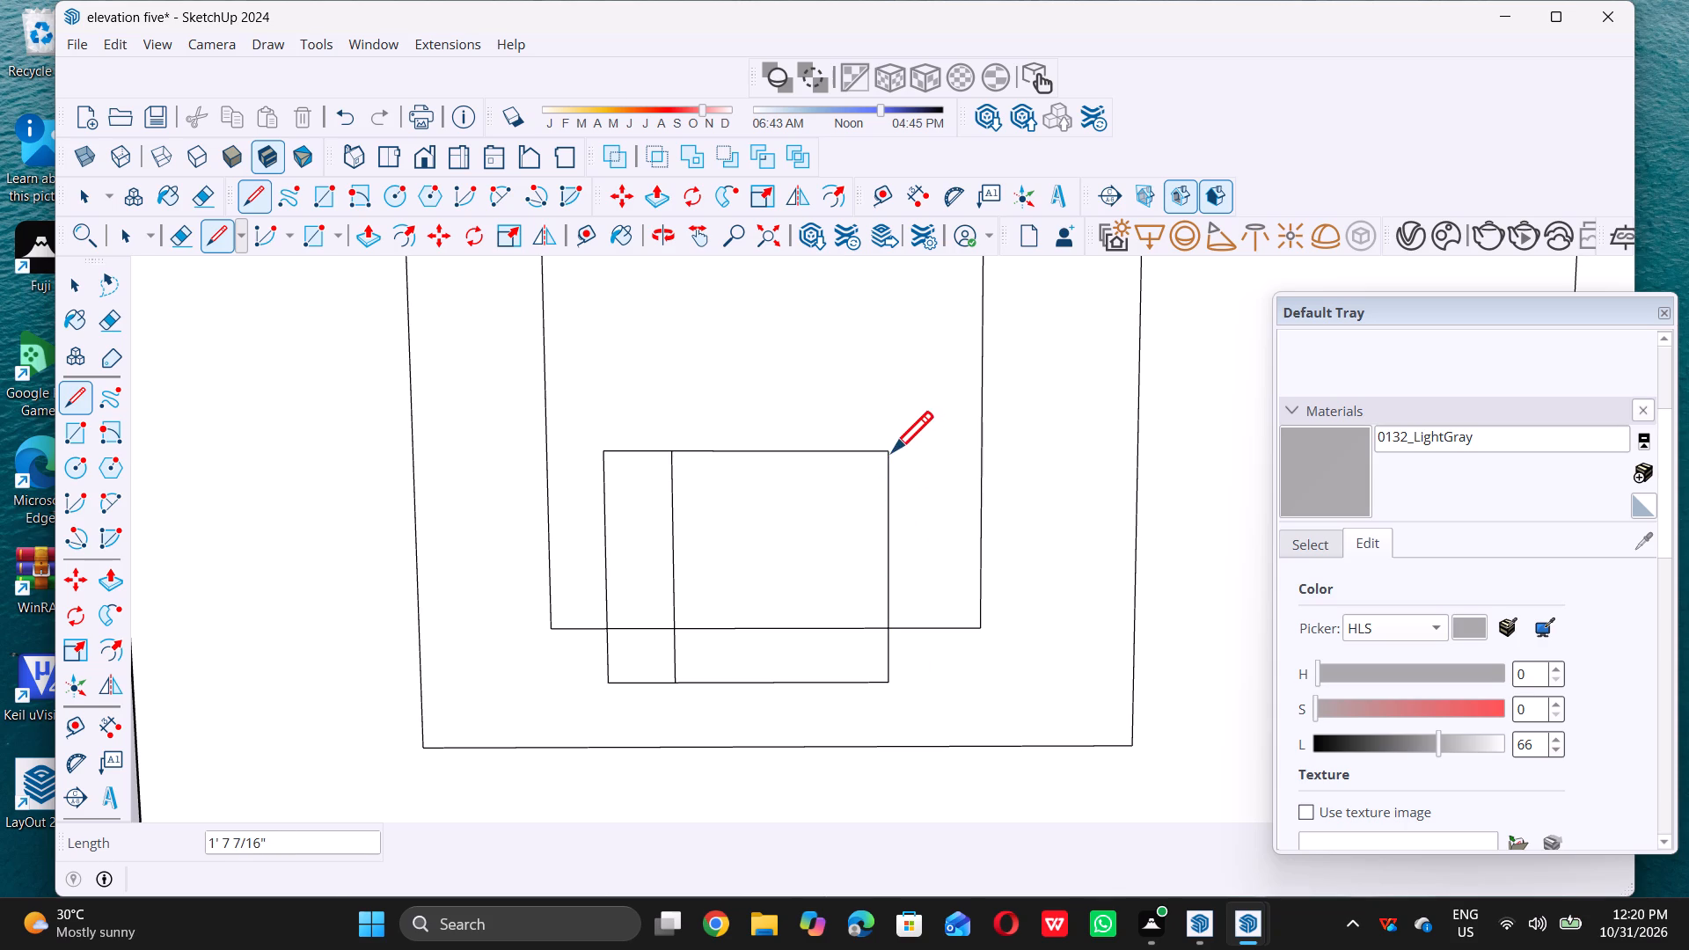
{"action": "key", "text": "space"}
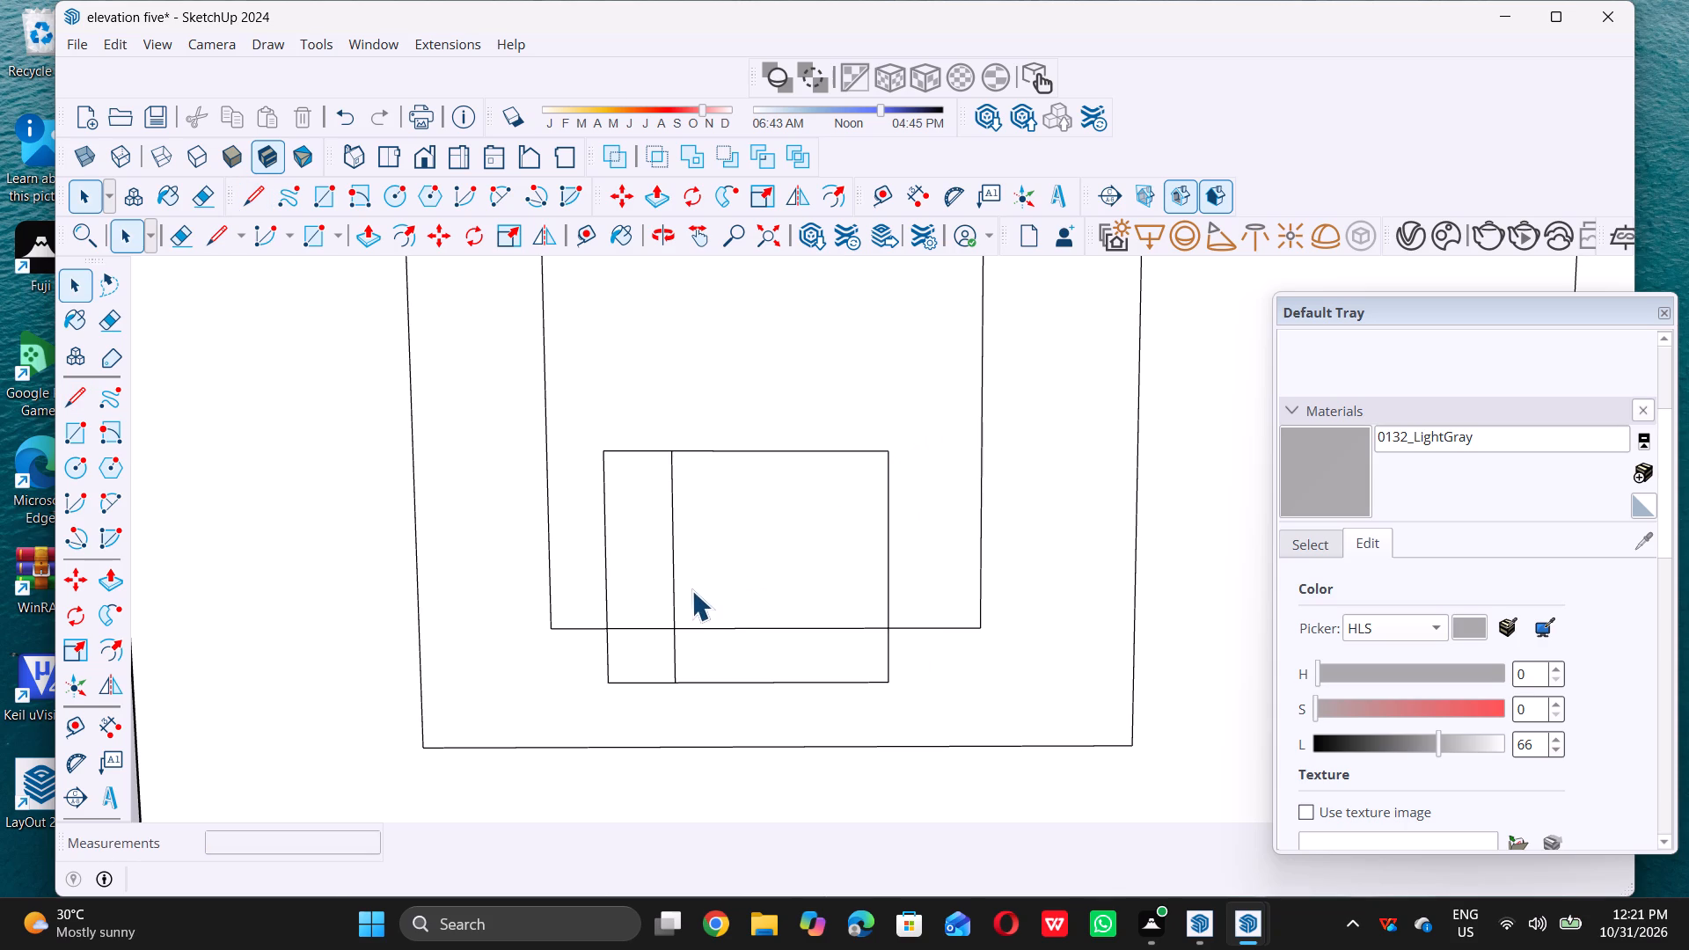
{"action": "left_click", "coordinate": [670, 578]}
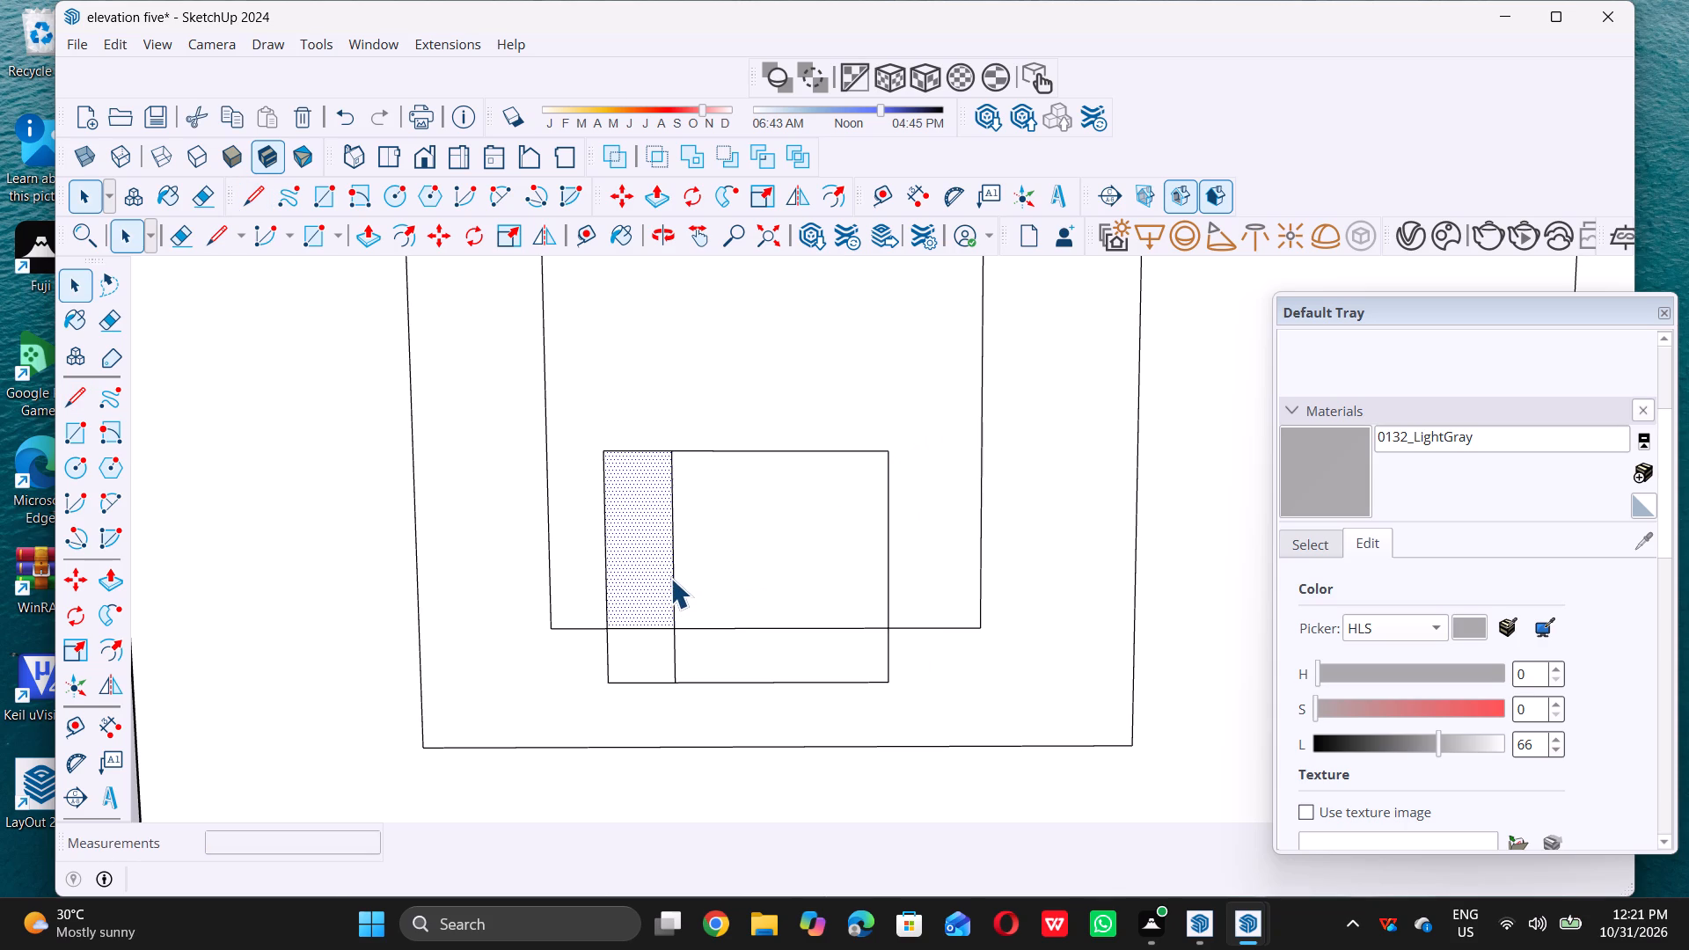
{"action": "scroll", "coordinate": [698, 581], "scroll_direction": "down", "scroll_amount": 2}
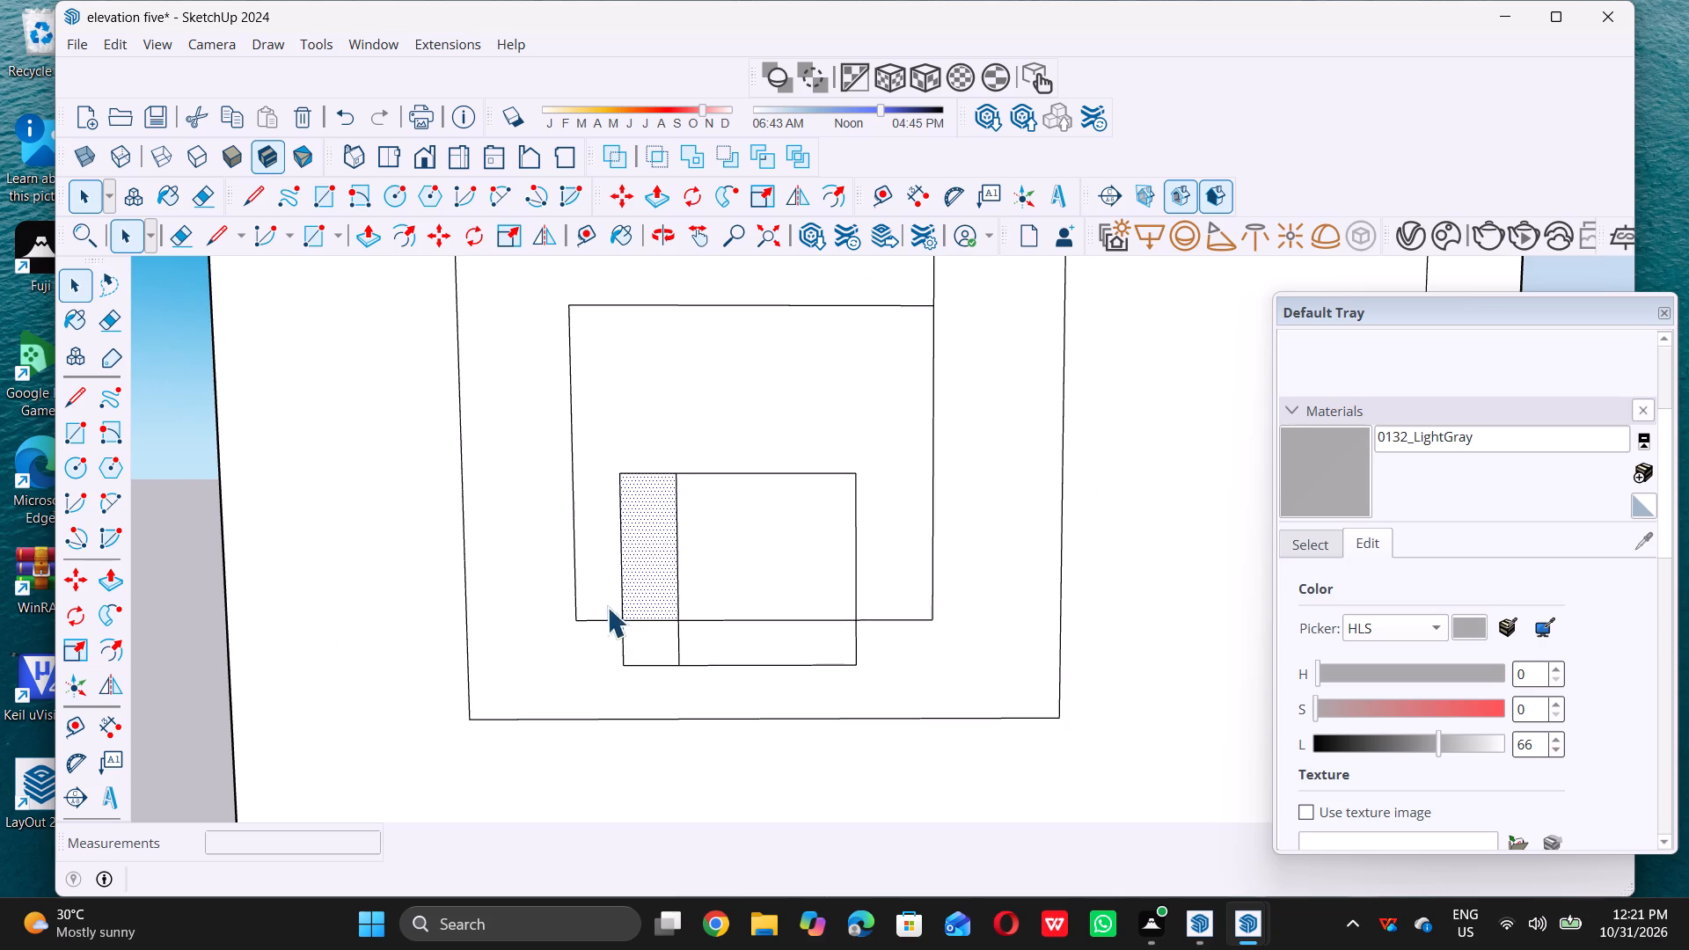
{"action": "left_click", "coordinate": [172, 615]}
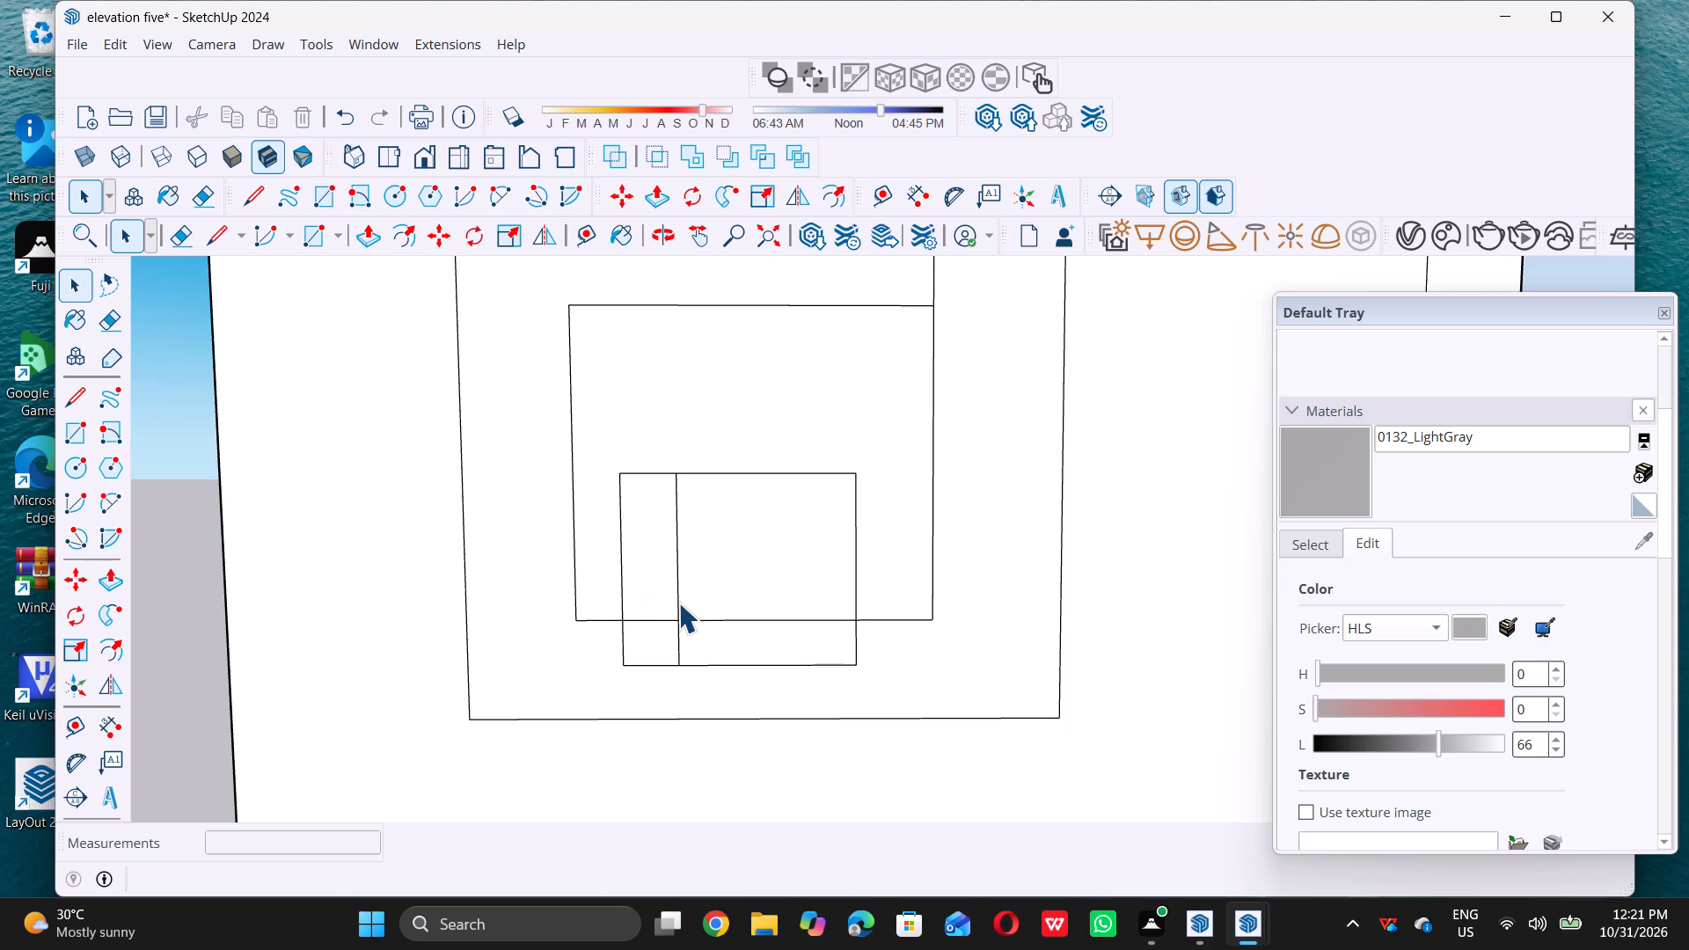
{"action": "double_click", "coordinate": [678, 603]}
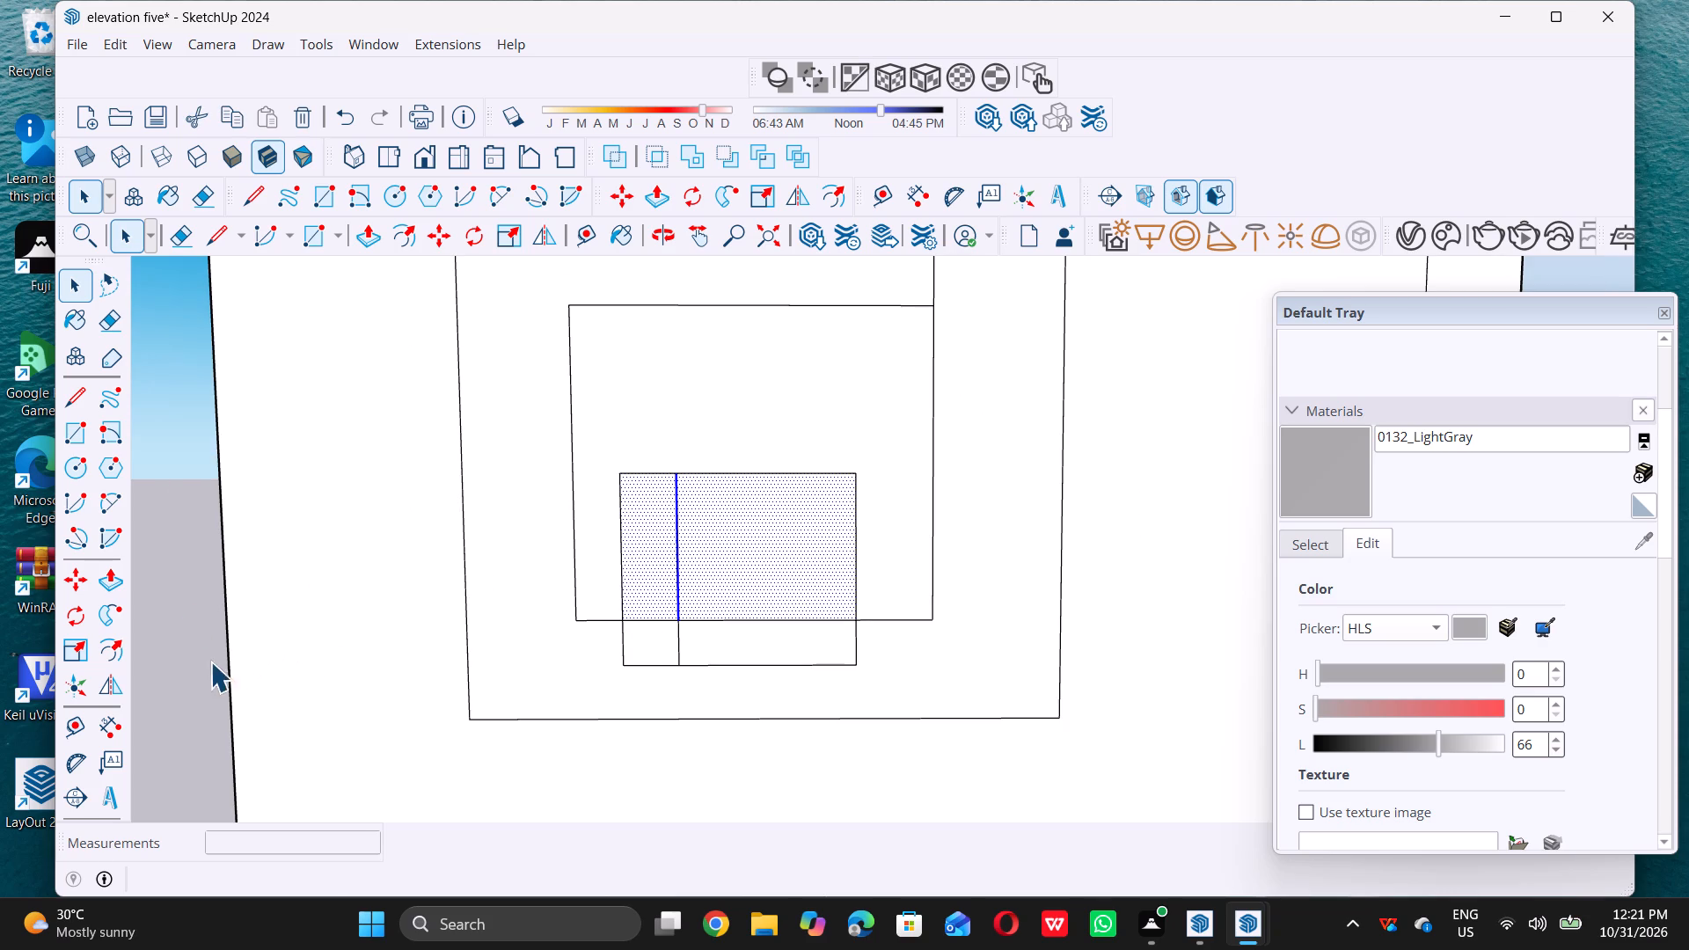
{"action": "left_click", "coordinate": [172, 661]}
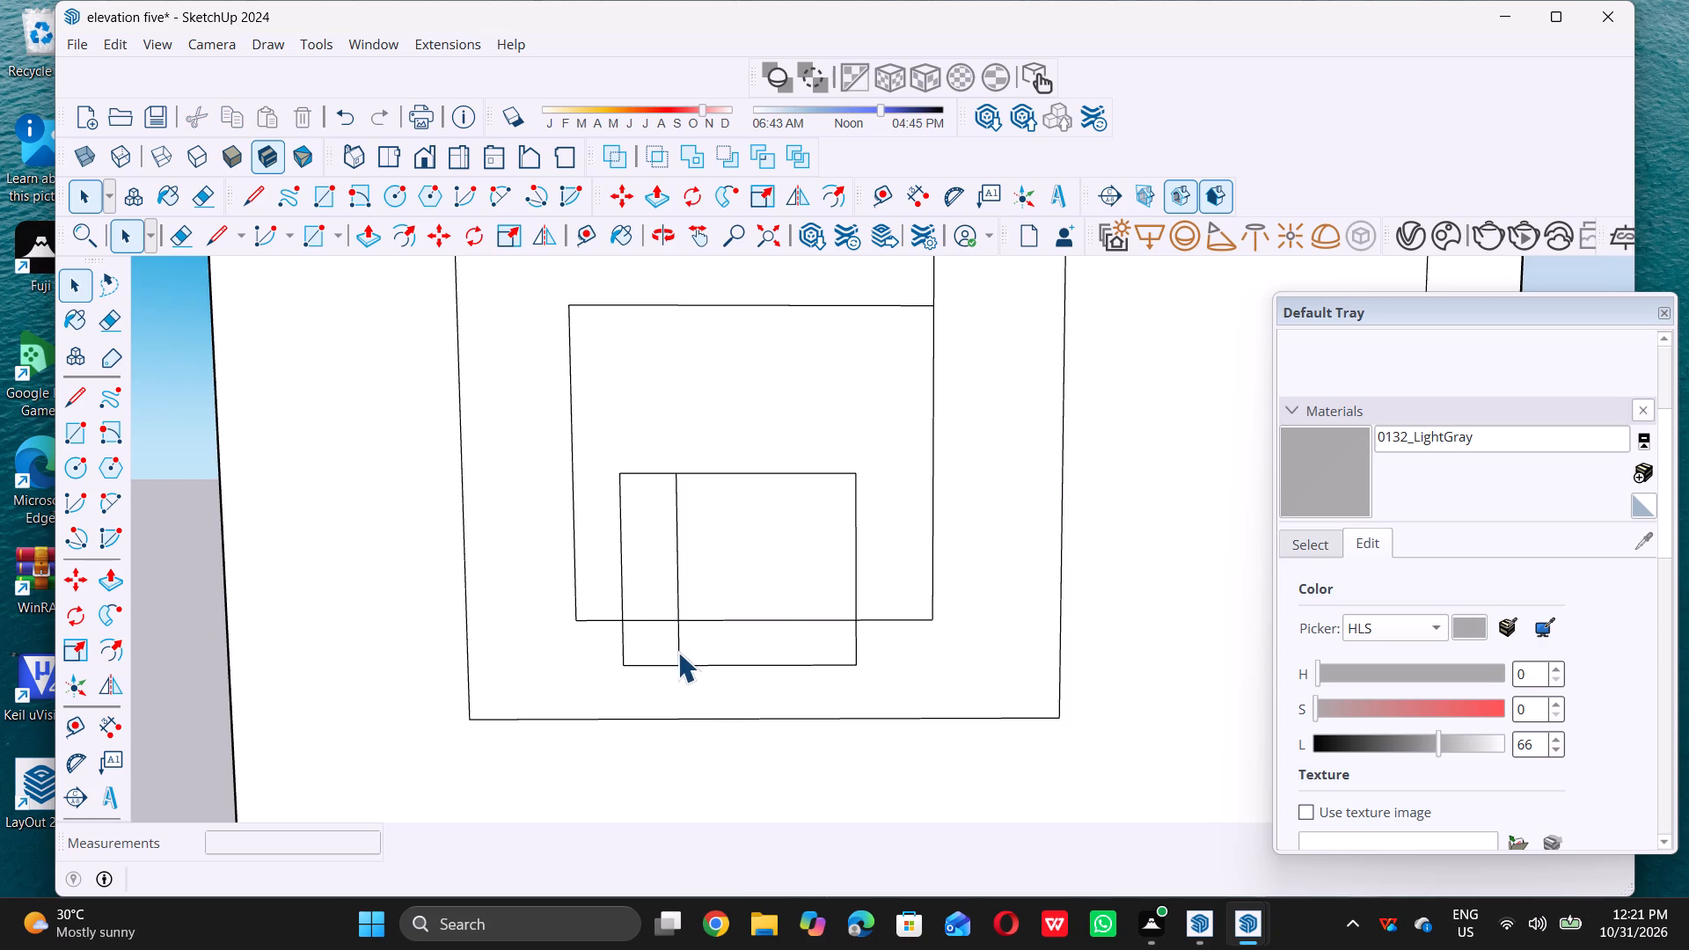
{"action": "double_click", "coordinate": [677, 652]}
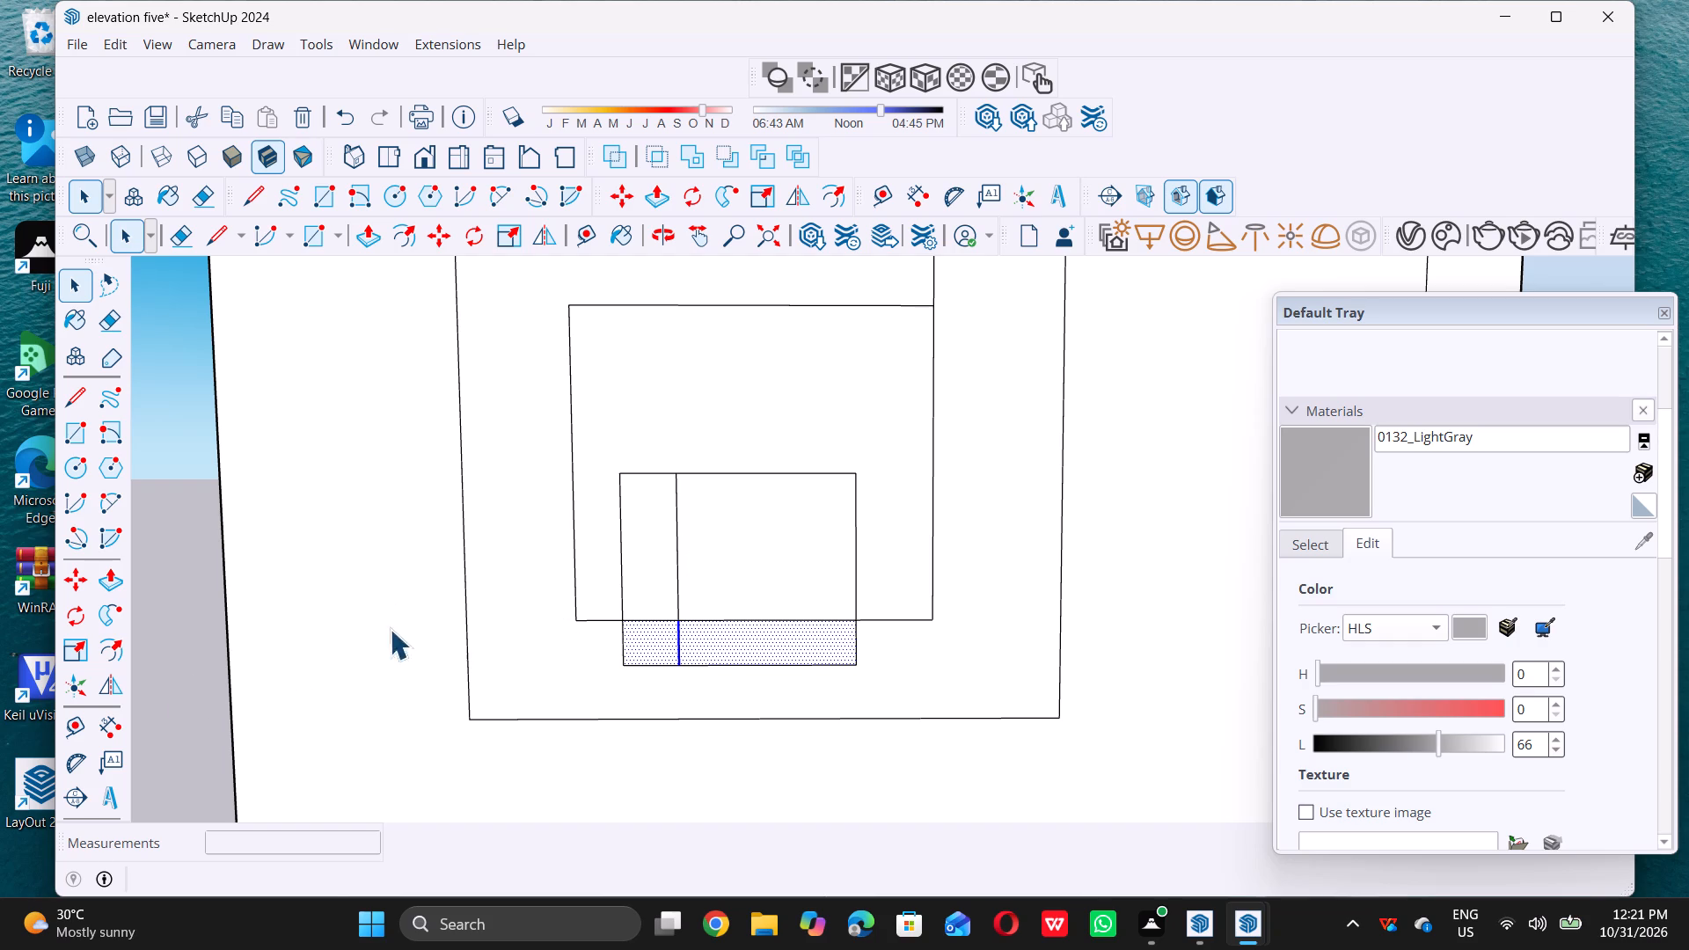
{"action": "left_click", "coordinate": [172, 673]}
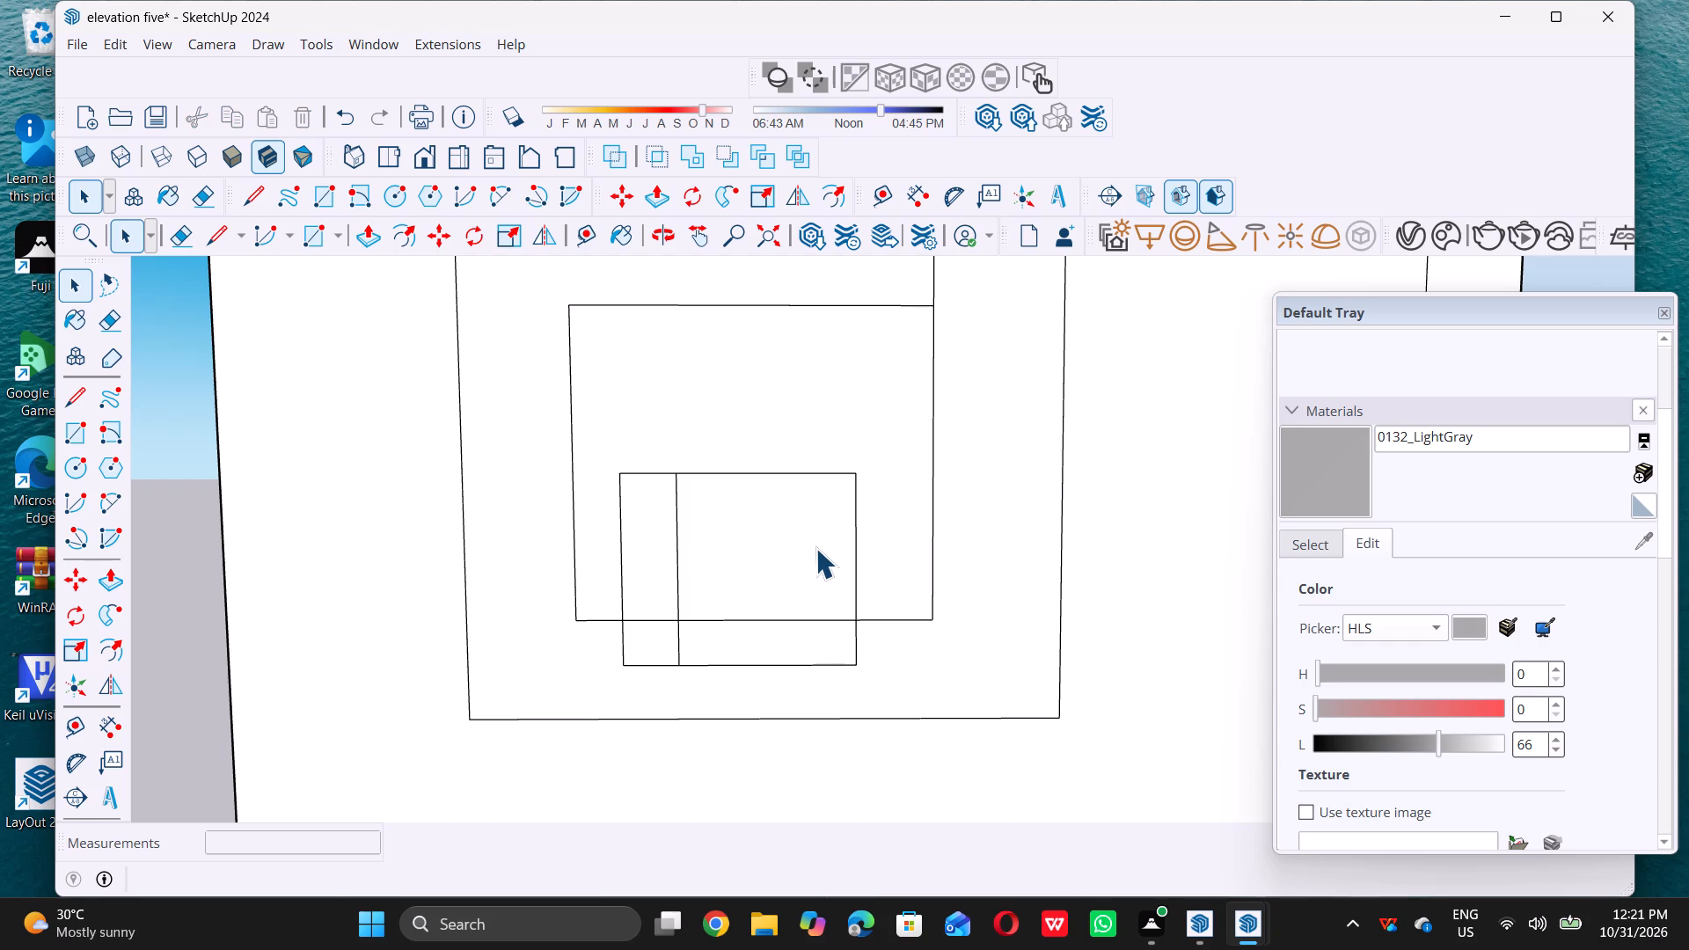
Draw four unevenly spaced vertical lines, each 1' 7 7/16" long, across the wider rectangle from top edge to bottom edge.
{"action": "key", "text": "l"}
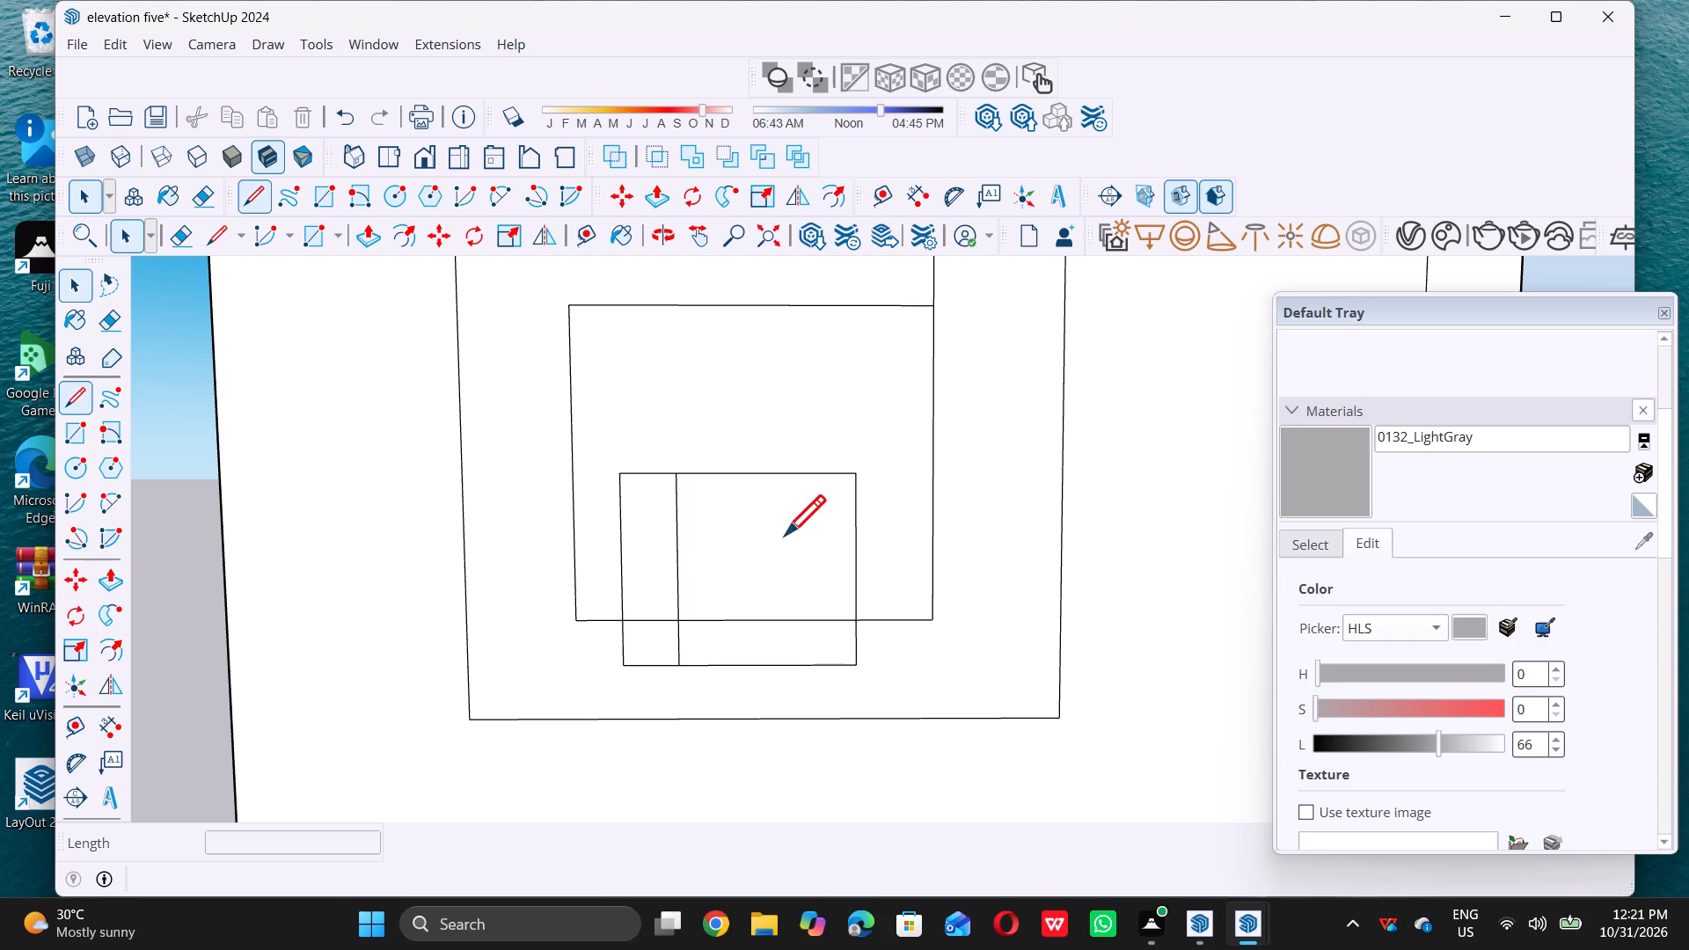
{"action": "double_click", "coordinate": [706, 474]}
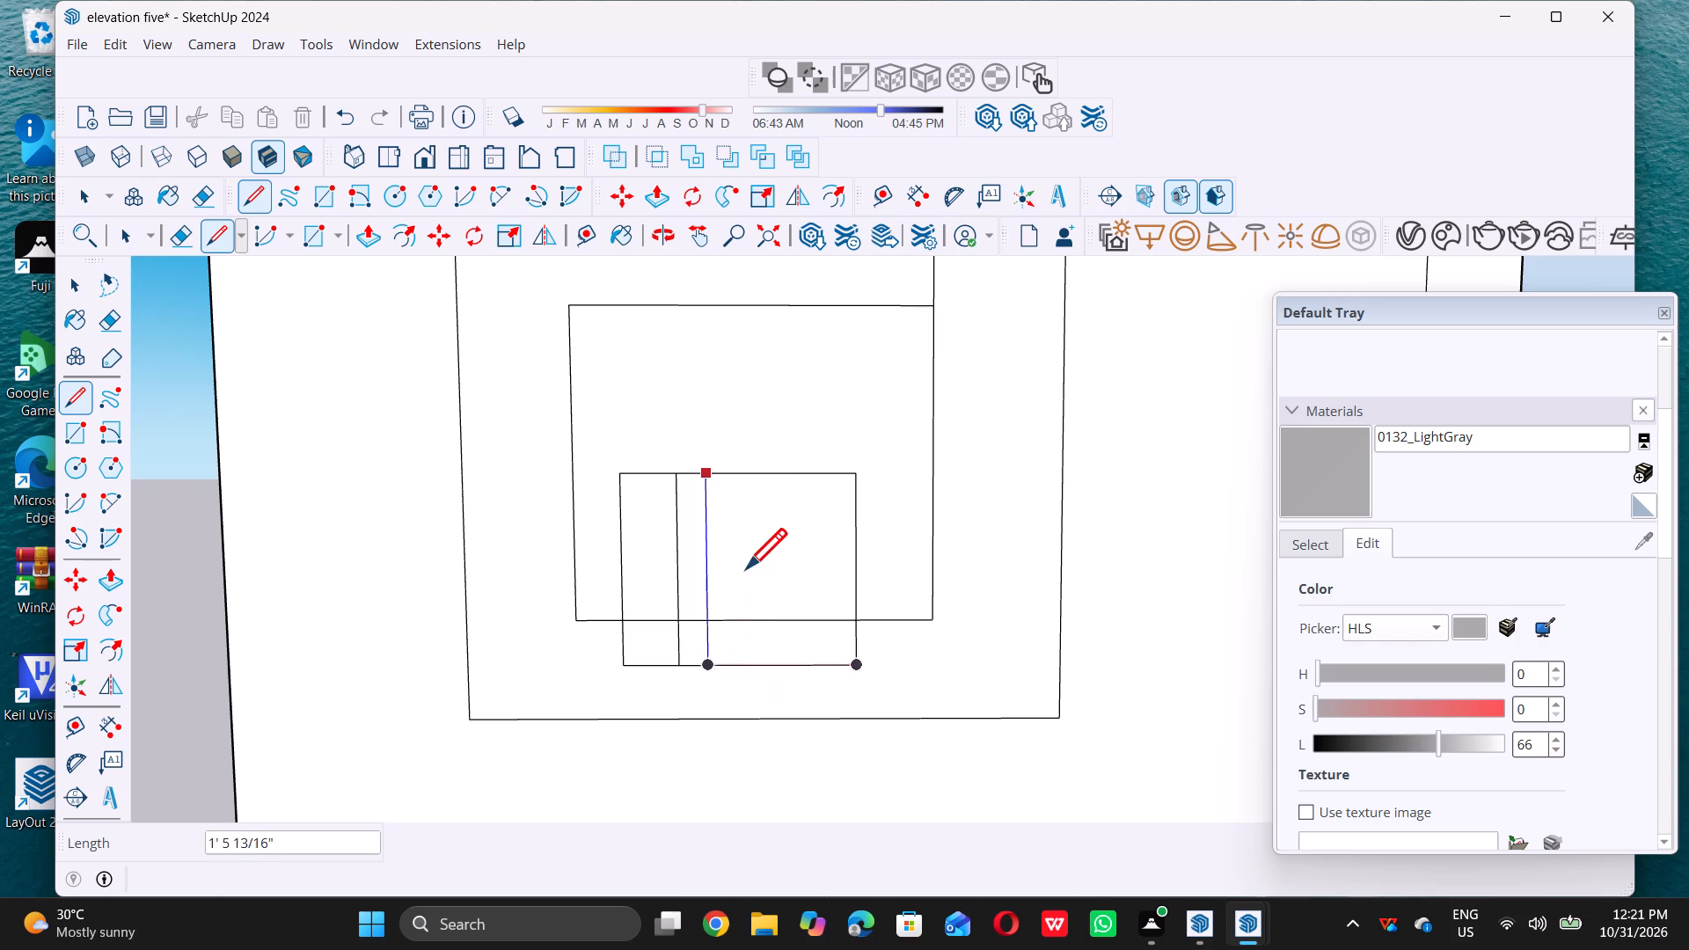
{"action": "left_click", "coordinate": [702, 667]}
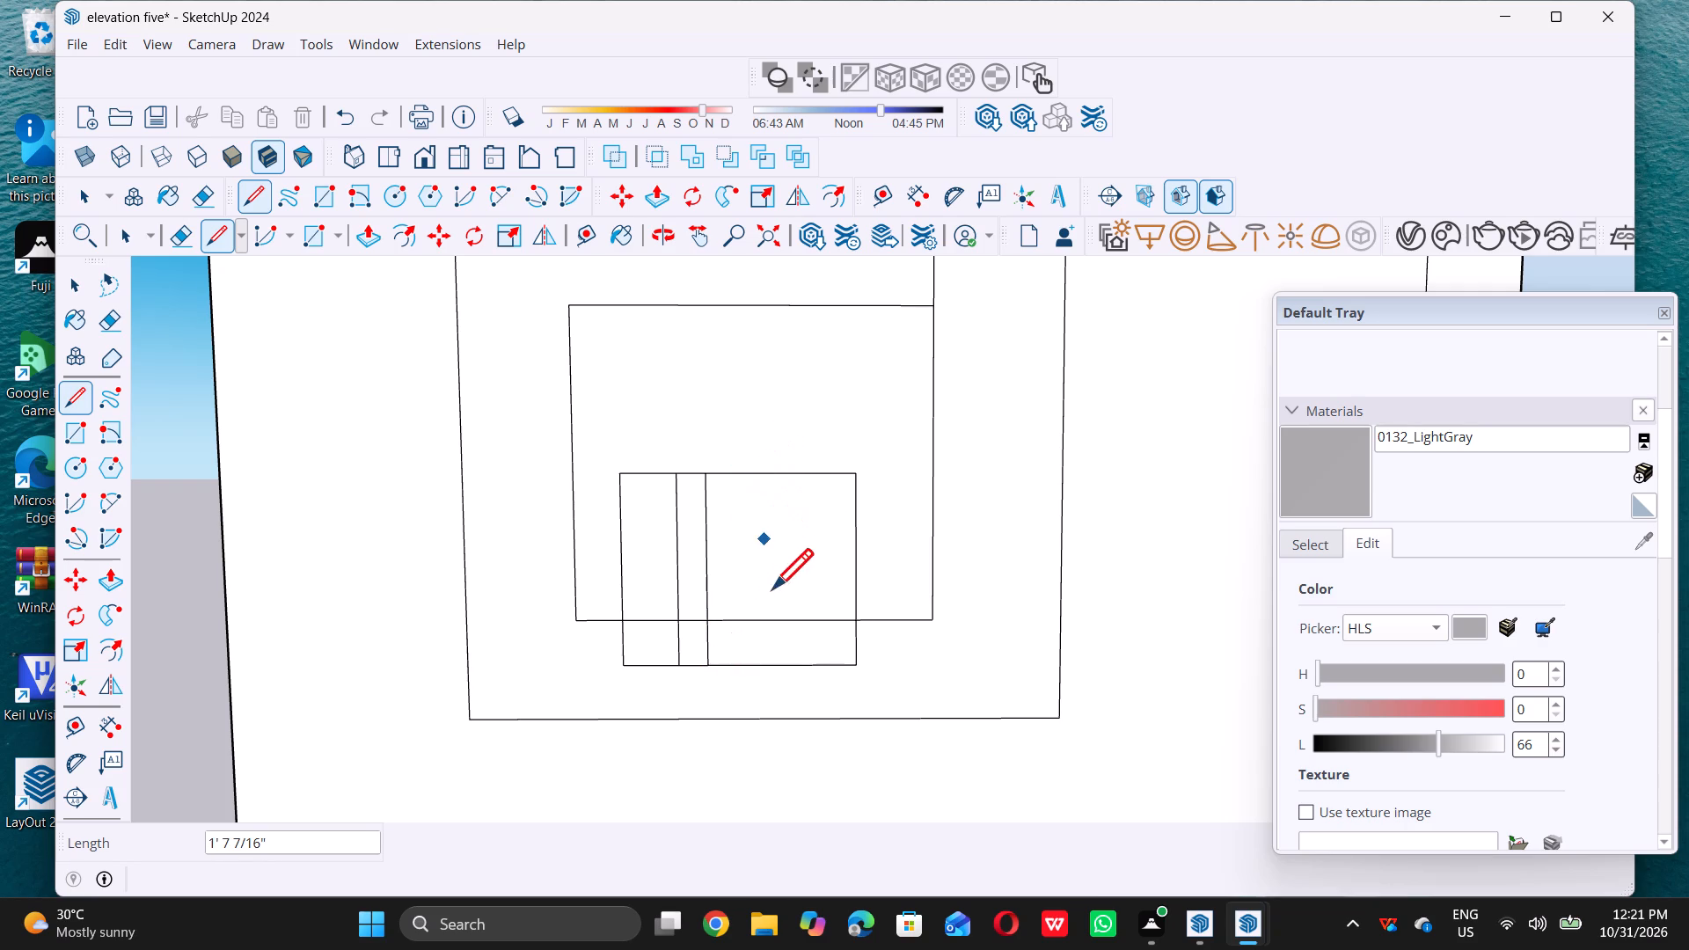
{"action": "double_click", "coordinate": [759, 661]}
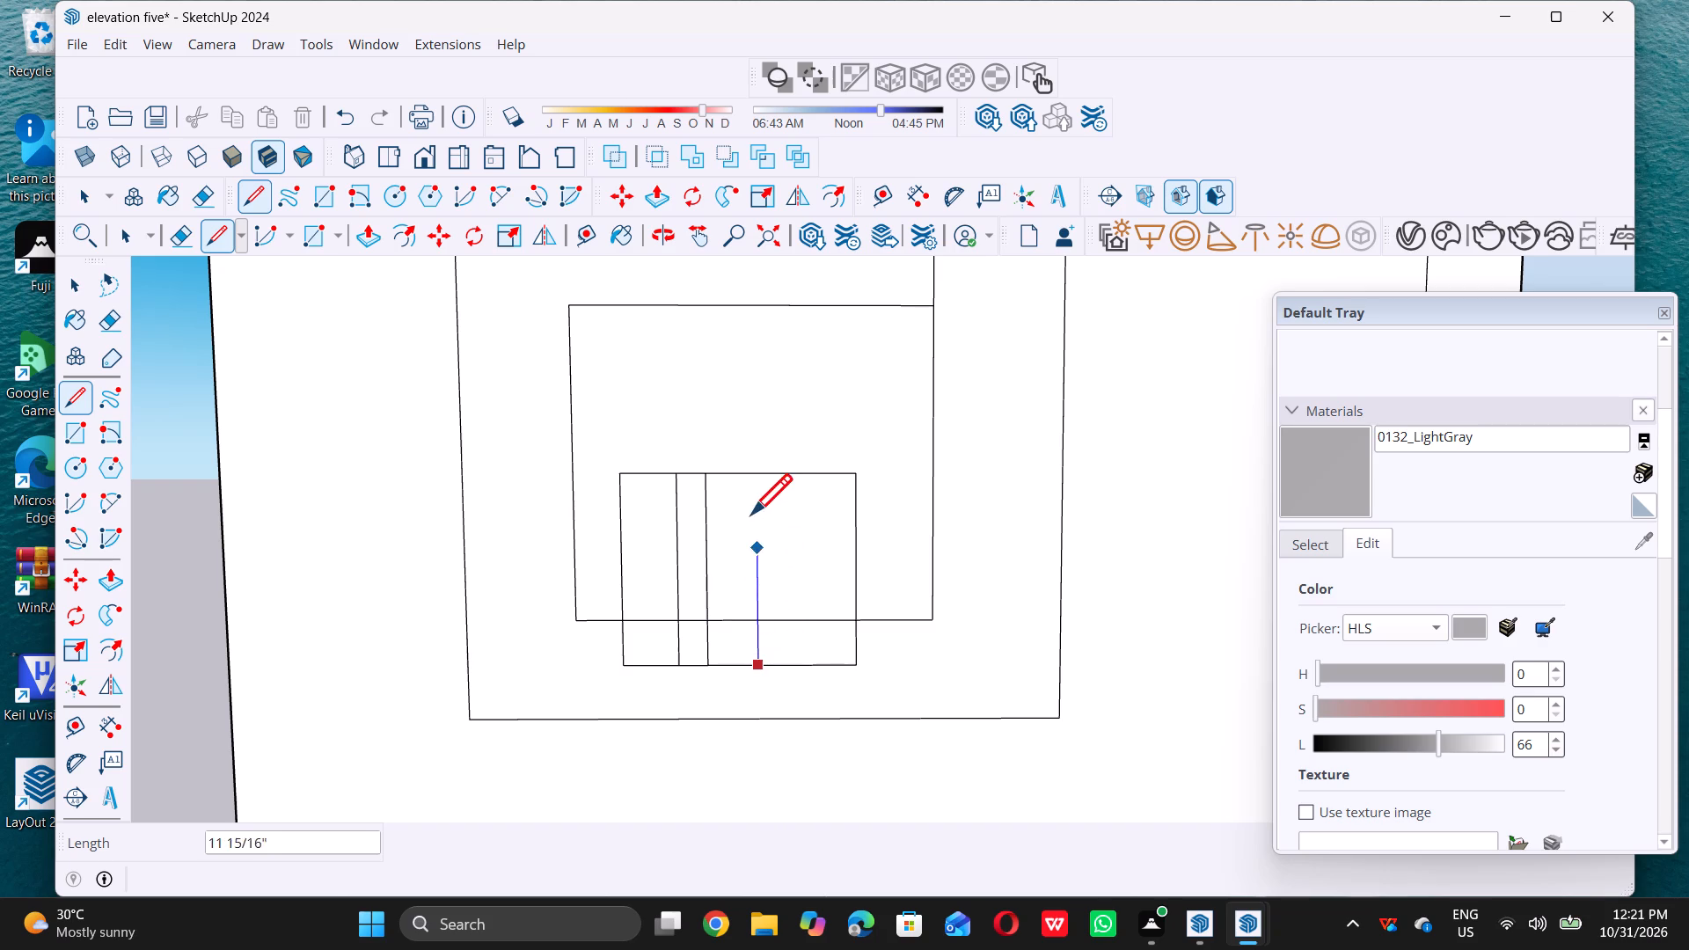
{"action": "left_click", "coordinate": [757, 474]}
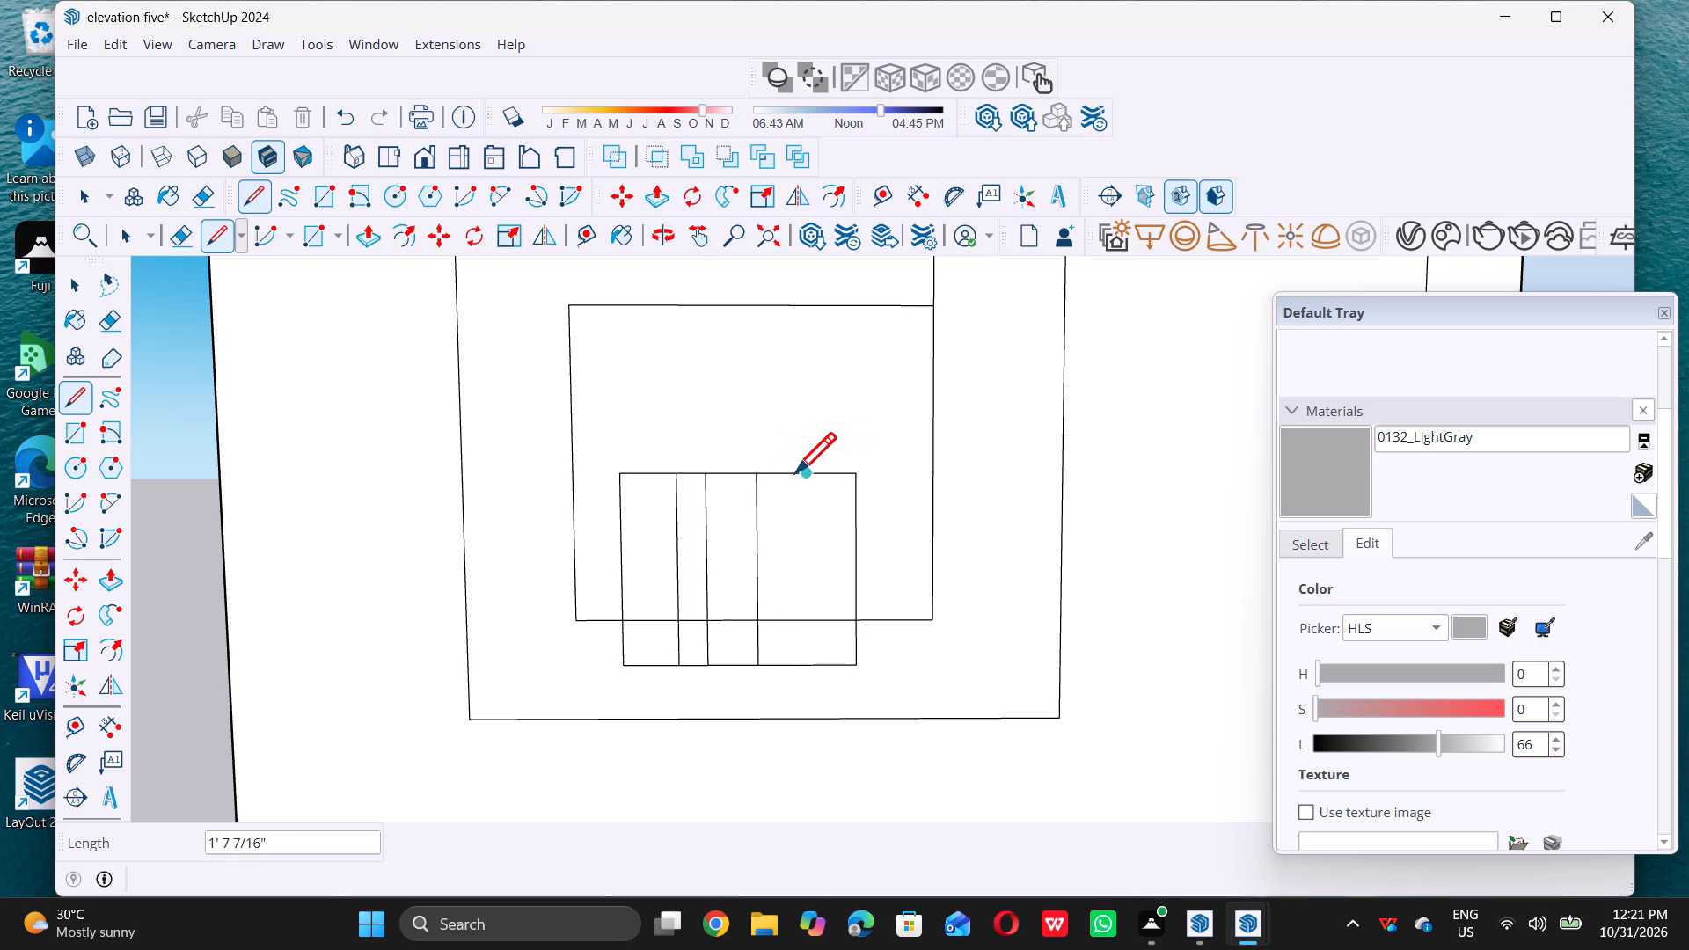
{"action": "left_click", "coordinate": [791, 472]}
{"action": "double_click", "coordinate": [800, 668]}
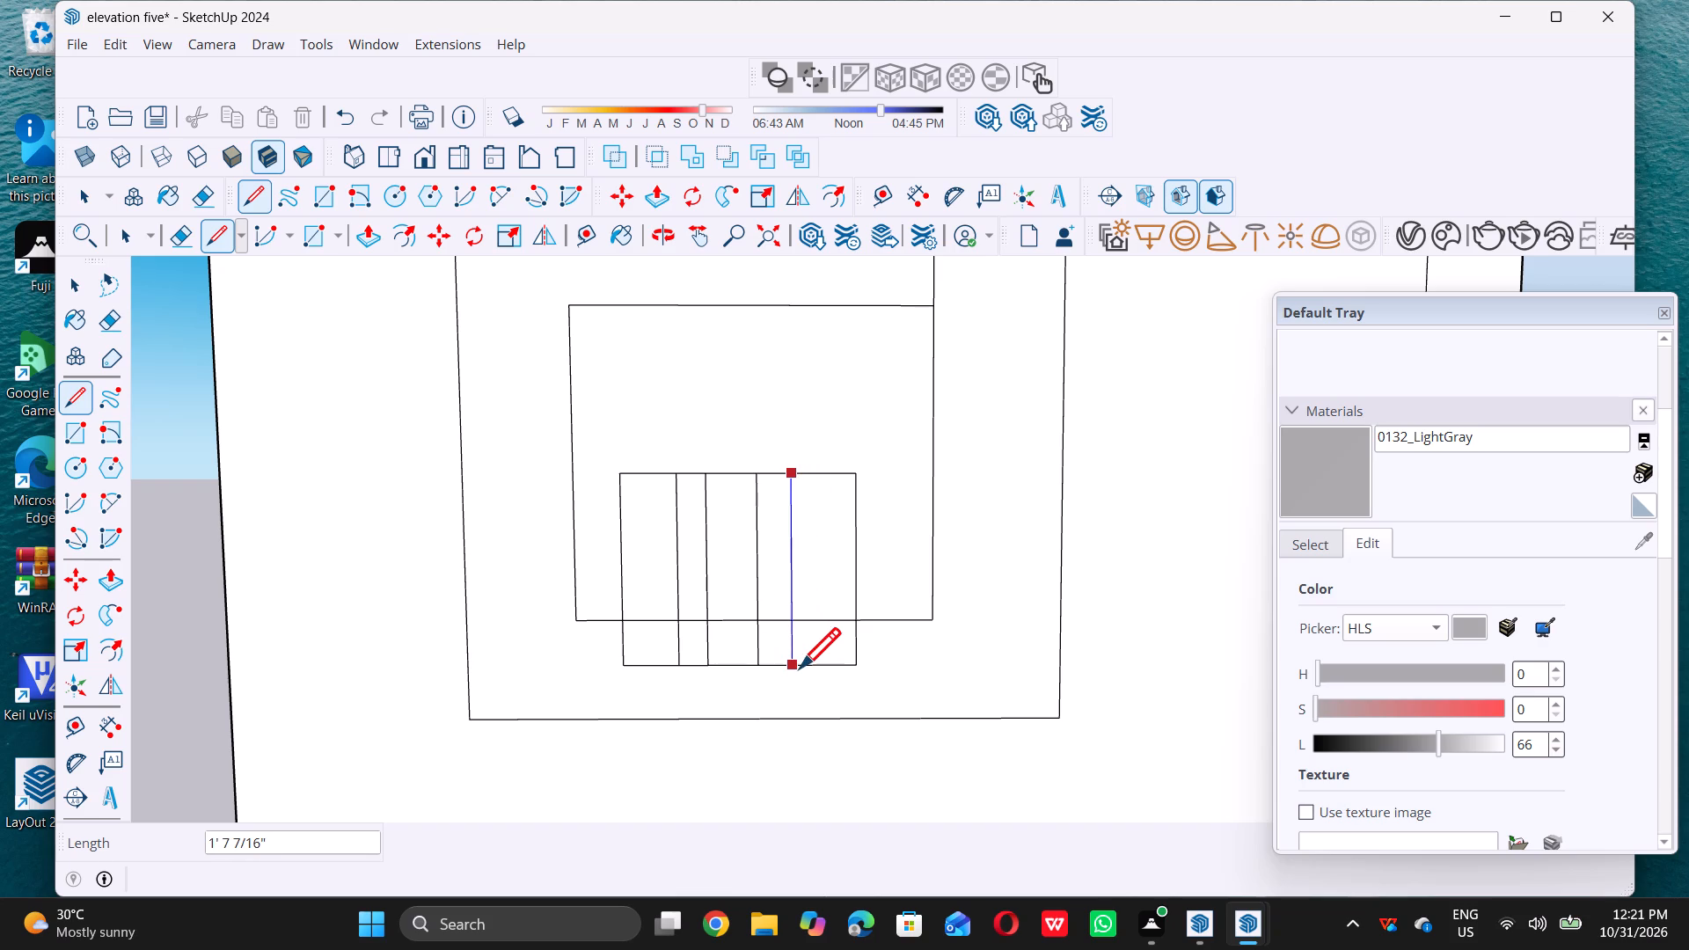
{"action": "double_click", "coordinate": [838, 471]}
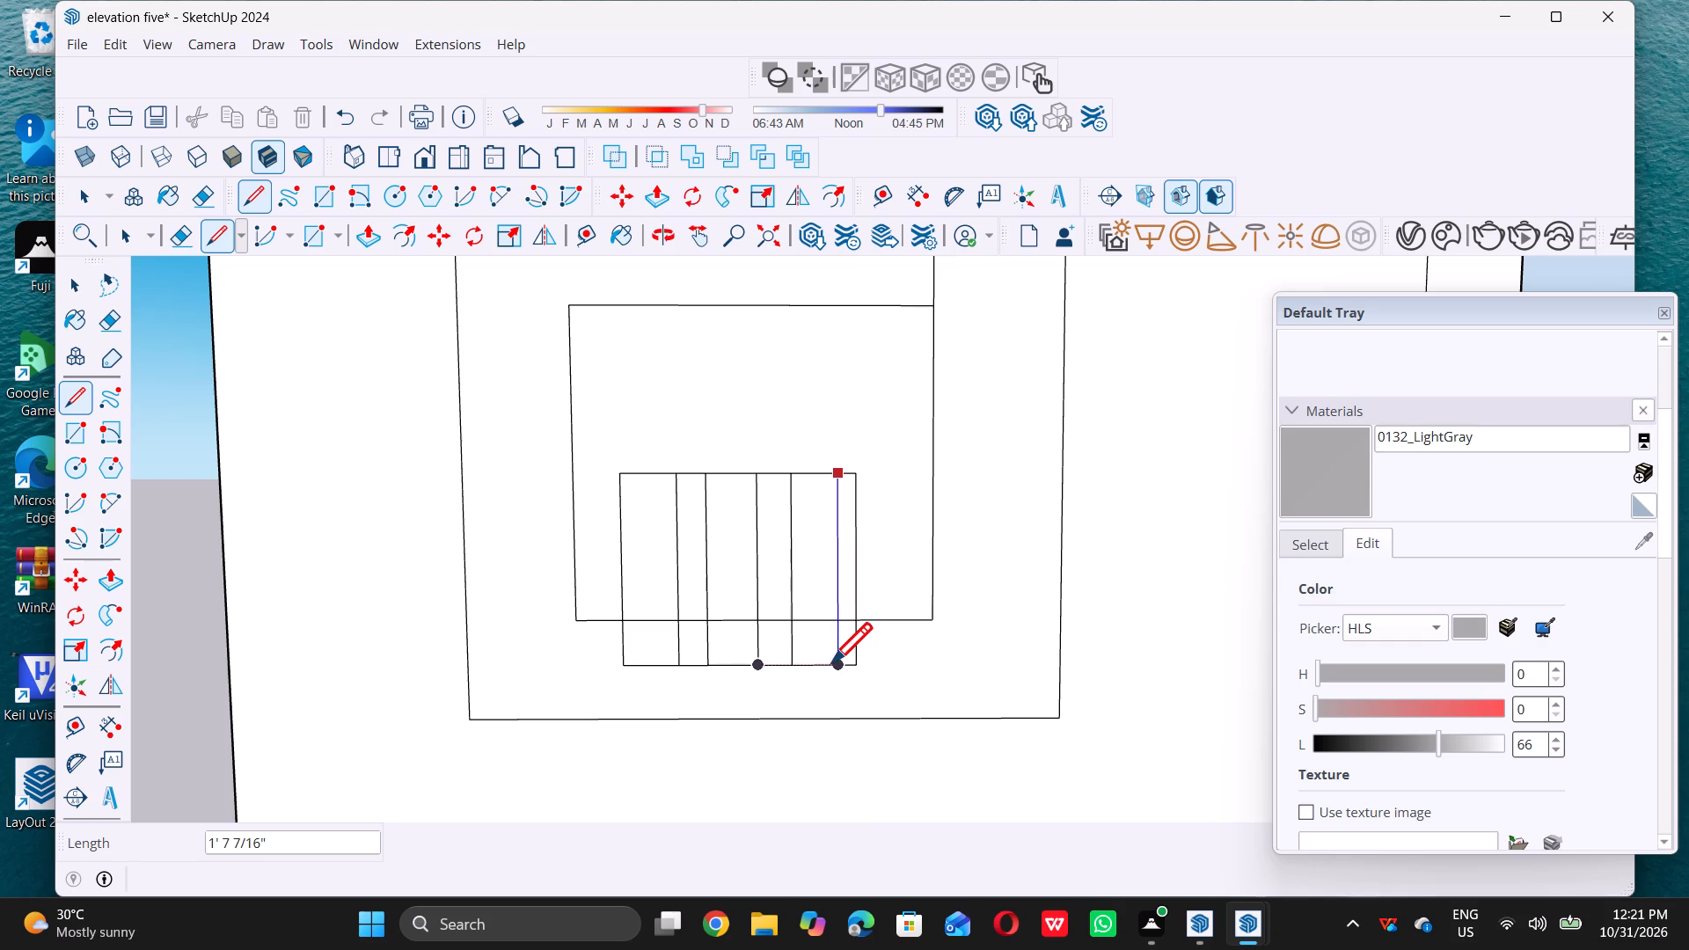
{"action": "triple_click", "coordinate": [831, 662]}
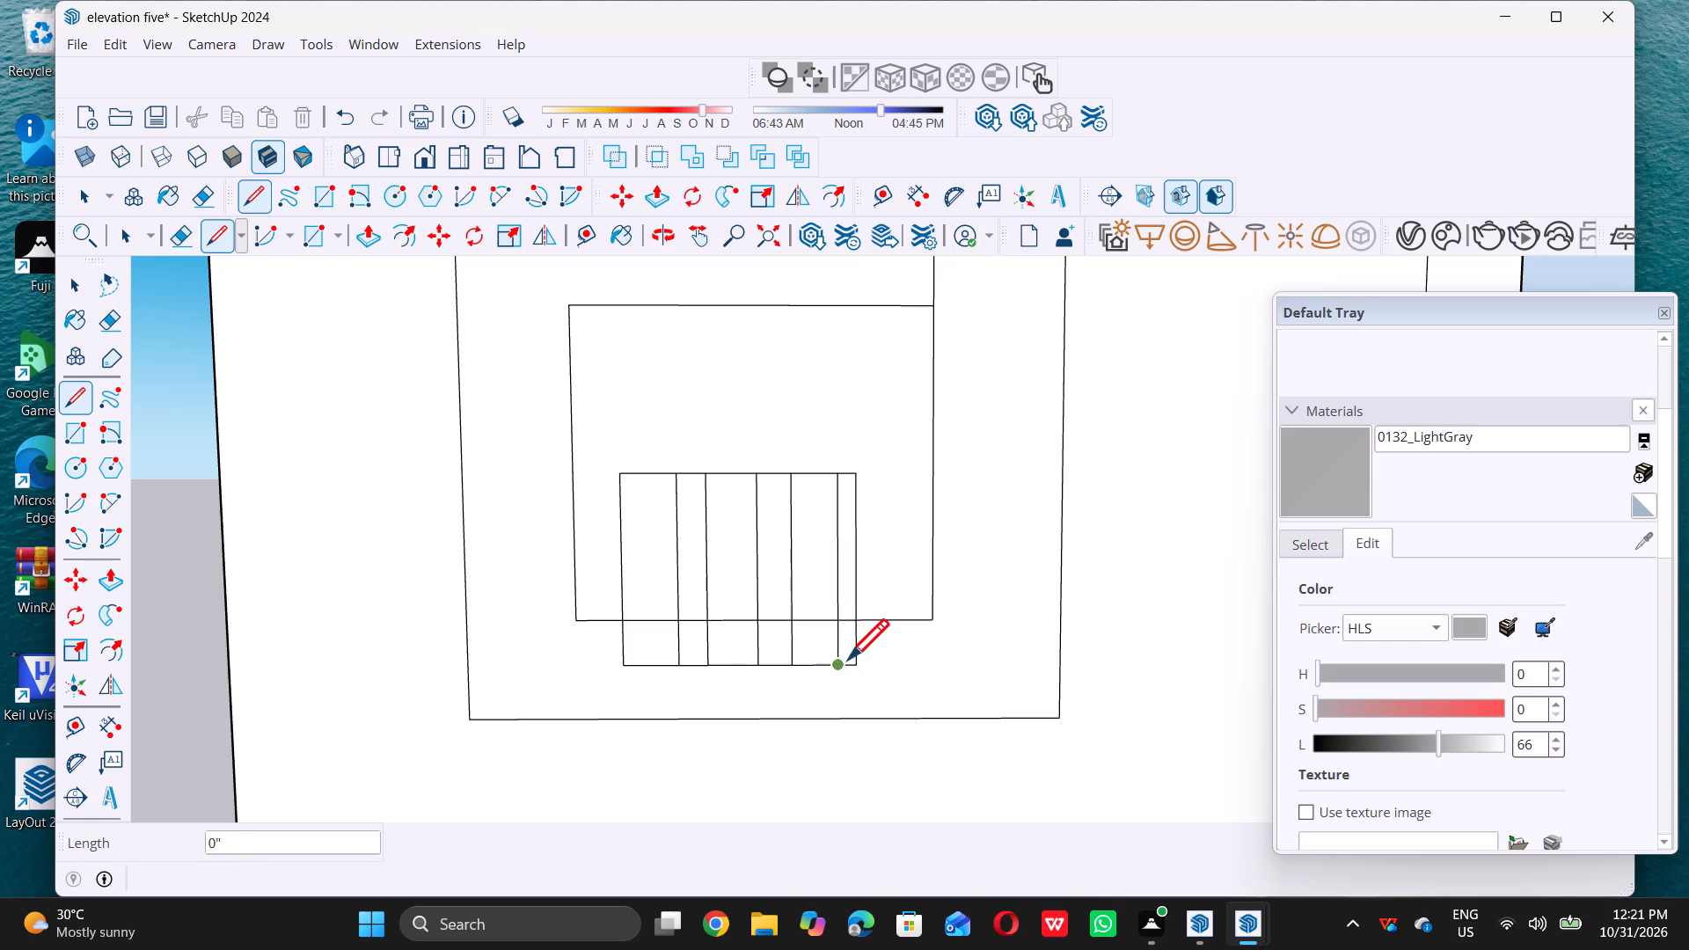
{"action": "key", "text": "space"}
Erase the wider rectangle's right edge, both above and below the inner rectangle's bottom edge.
{"action": "middle_click_drag", "start_coordinate": [892, 642], "coordinate": [872, 642]}
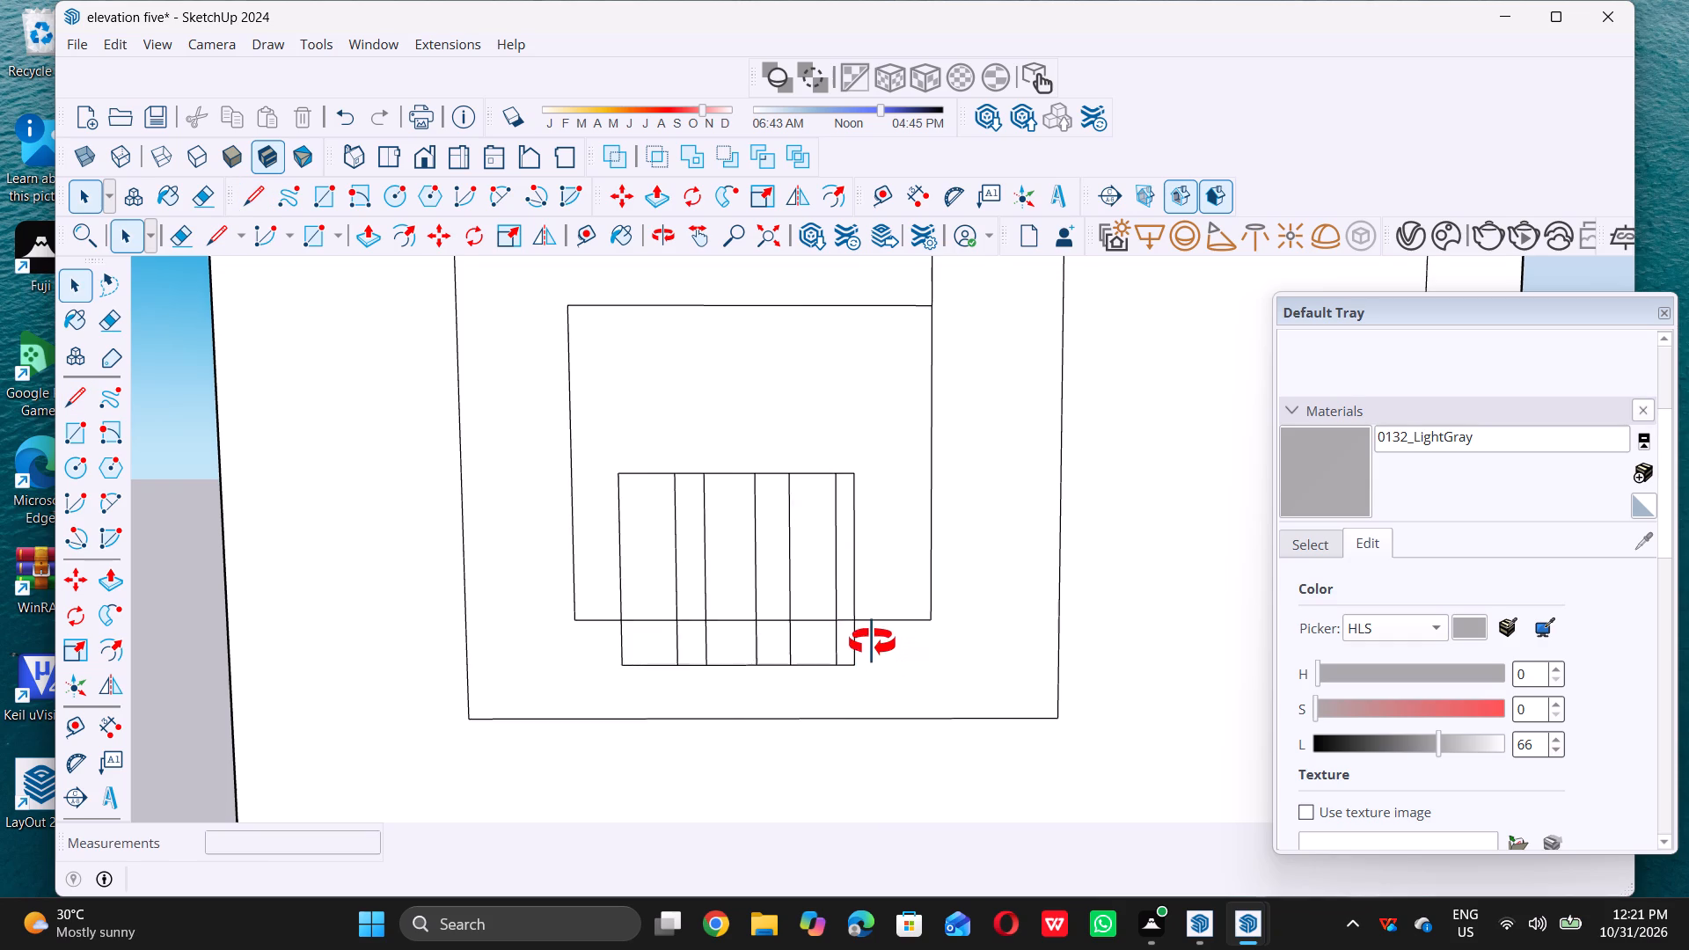
{"action": "middle_click_drag", "start_coordinate": [872, 642], "coordinate": [863, 639]}
{"action": "key", "text": "e"}
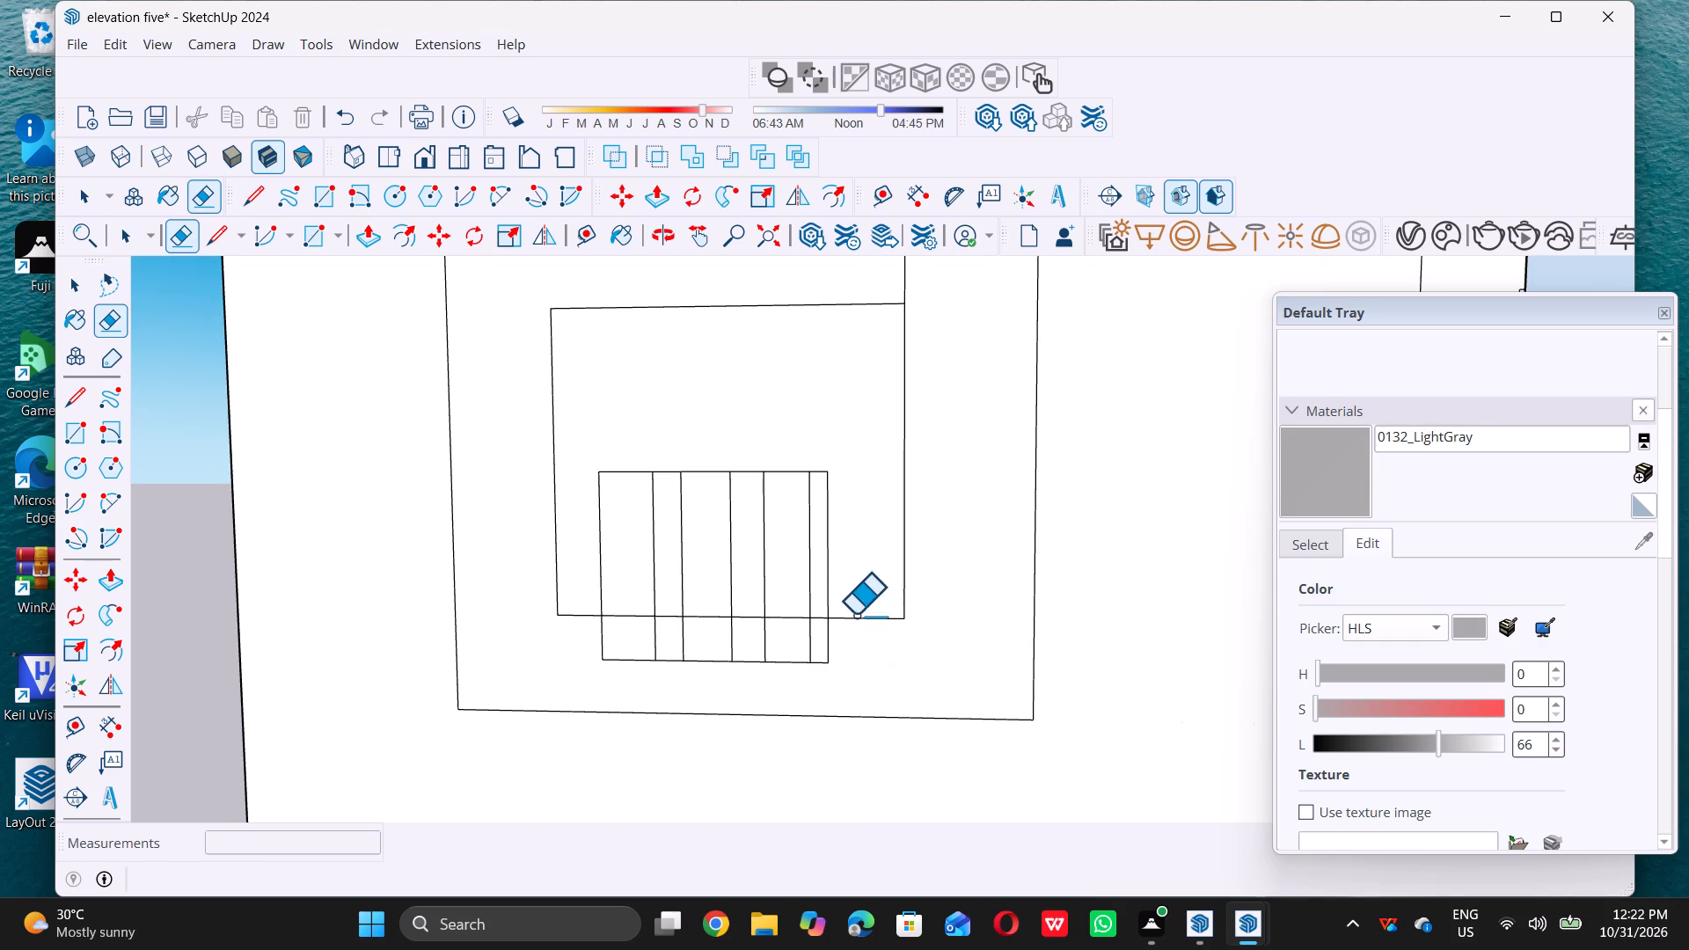
{"action": "double_click", "coordinate": [828, 574]}
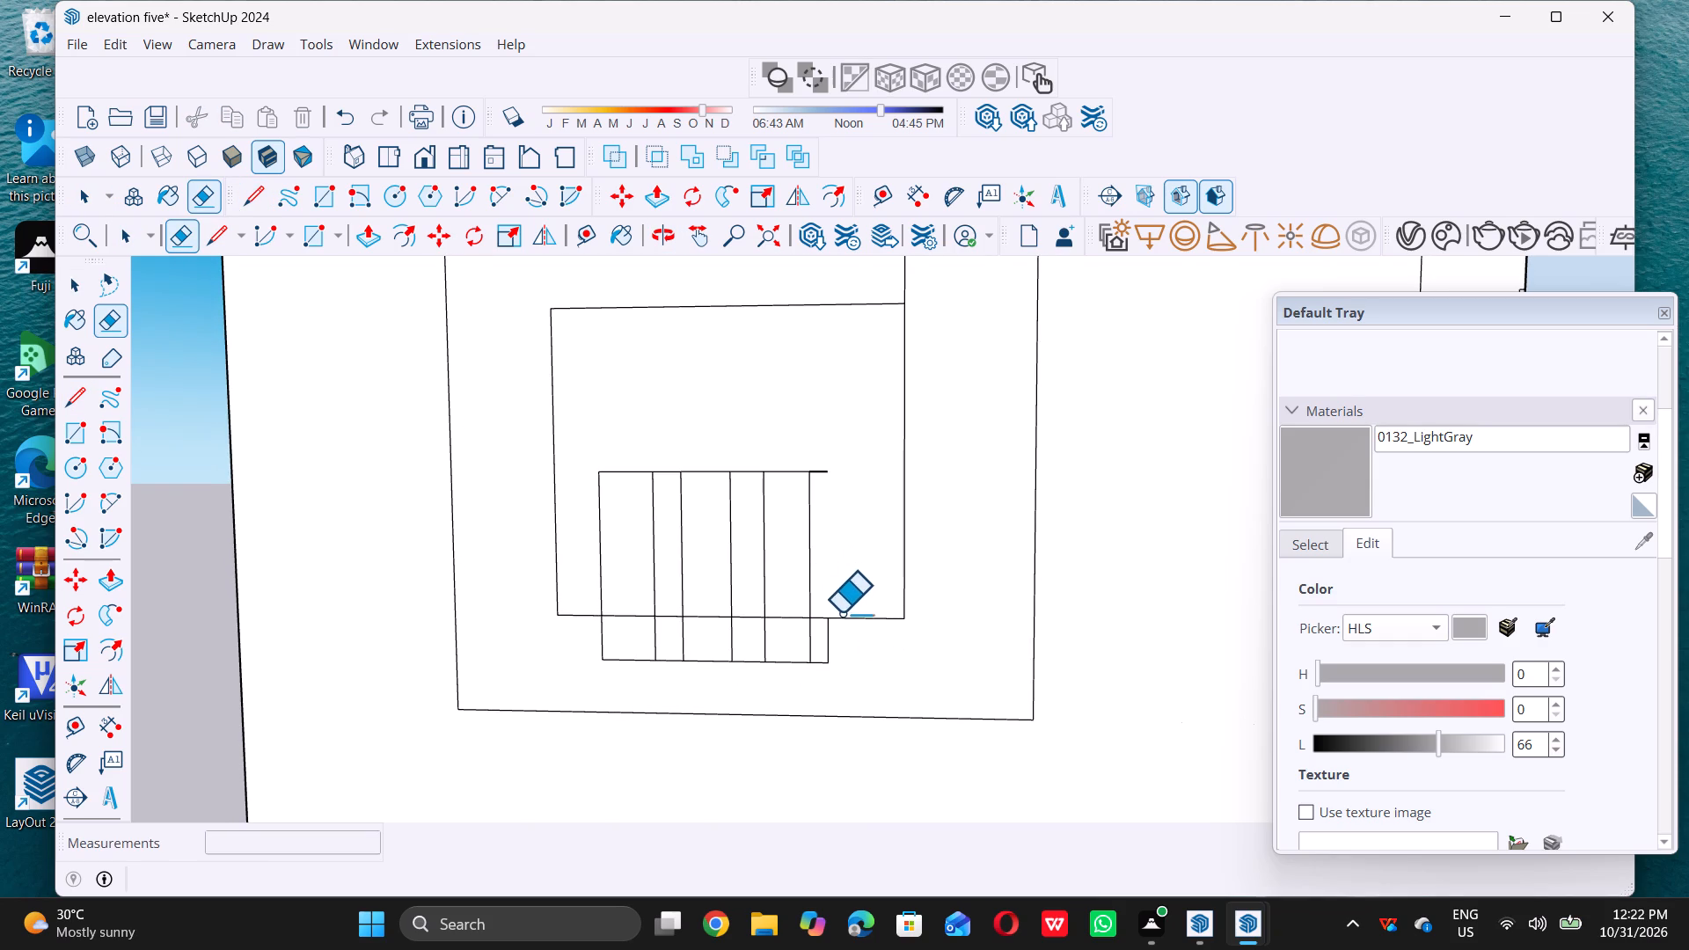
{"action": "scroll", "coordinate": [836, 647], "scroll_direction": "up", "scroll_amount": 4}
{"action": "double_click", "coordinate": [823, 640]}
{"action": "middle_click", "coordinate": [823, 639]}
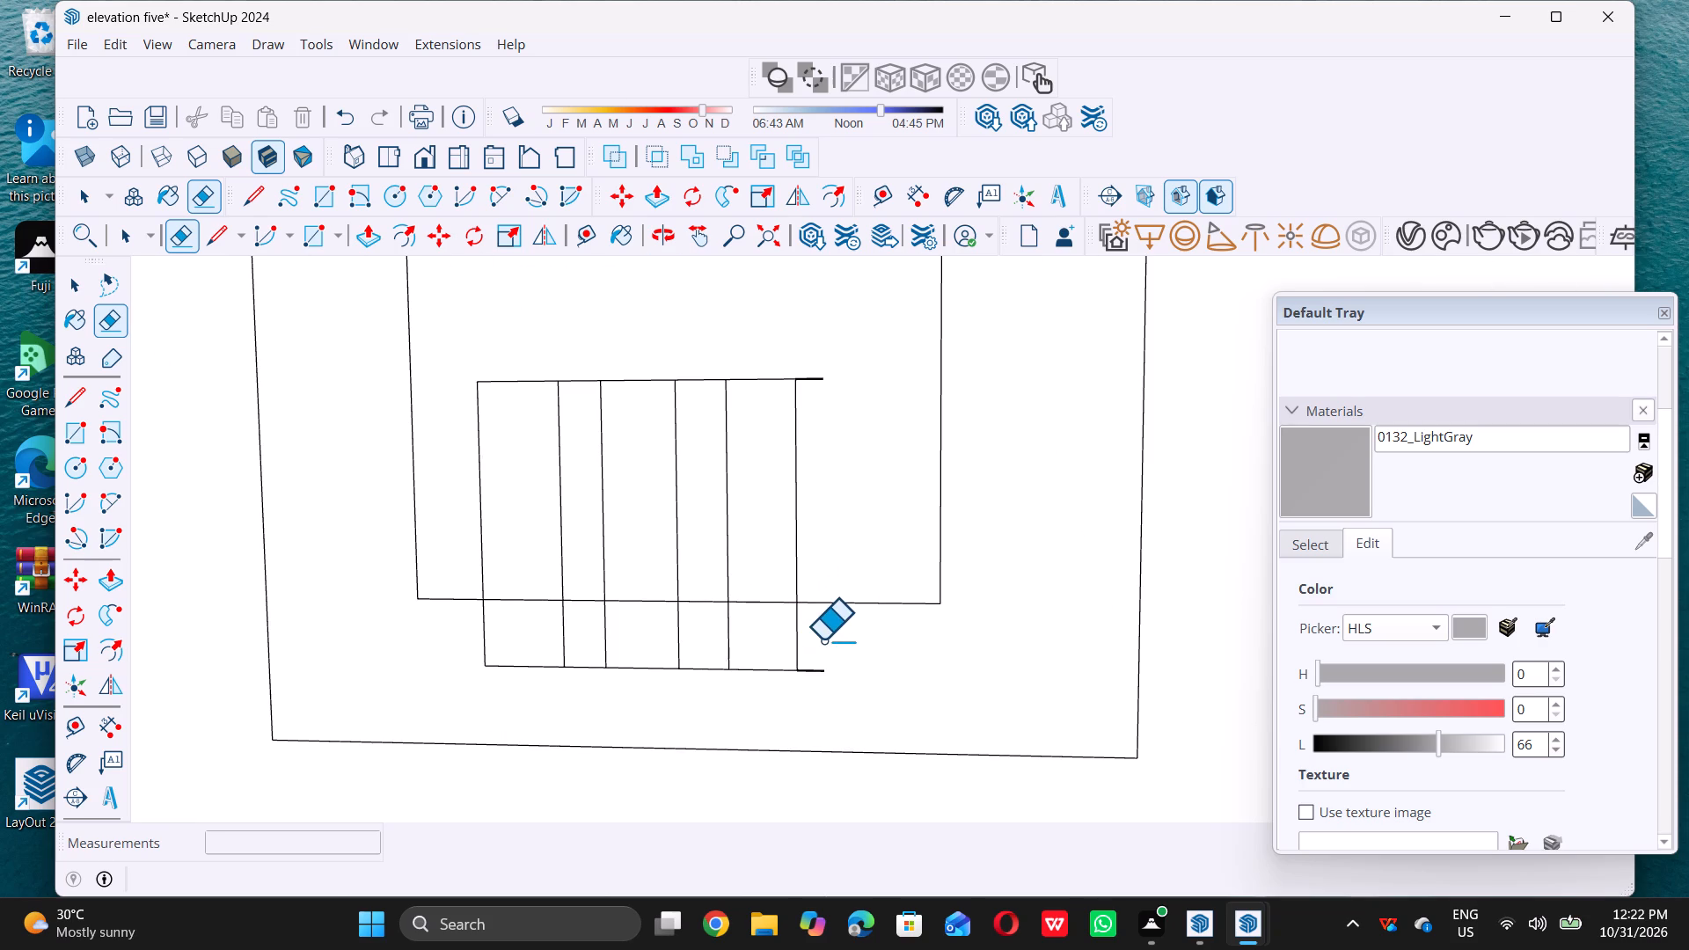
Draw three lines extending the wider rectangle rightward by about 4 1/2", with a 1' 7 7/16" vertical side aligned with its top and bottom.
{"action": "key", "text": "space"}
{"action": "middle_click_drag", "start_coordinate": [779, 666], "coordinate": [765, 665]}
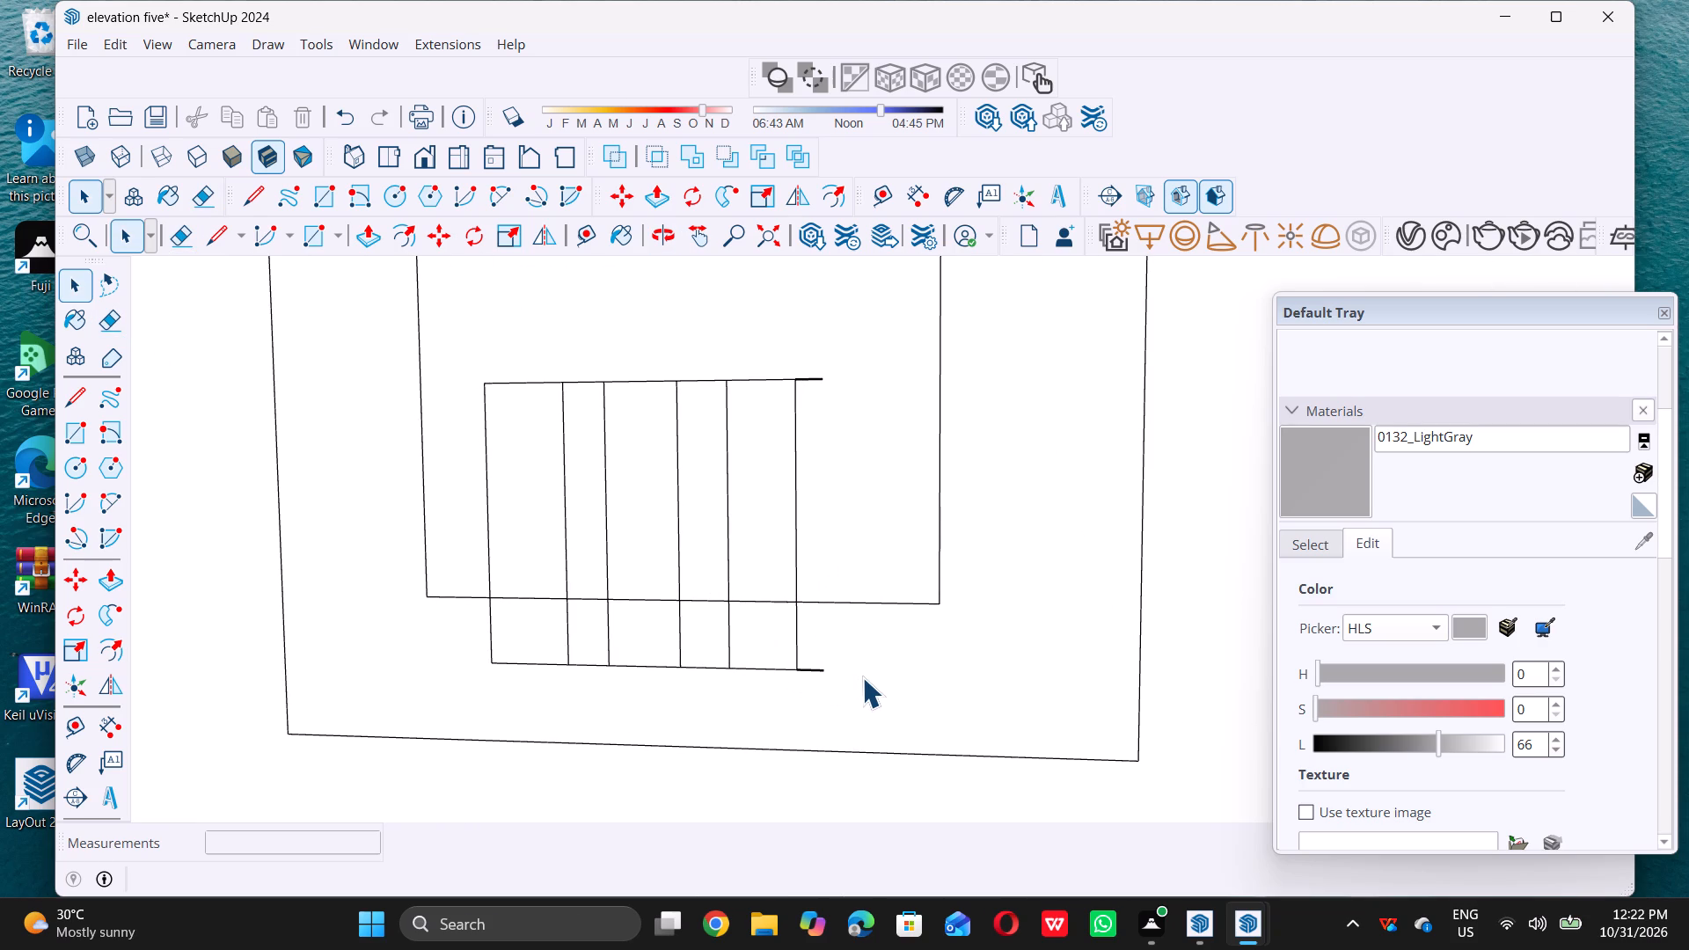
{"action": "key", "text": "l"}
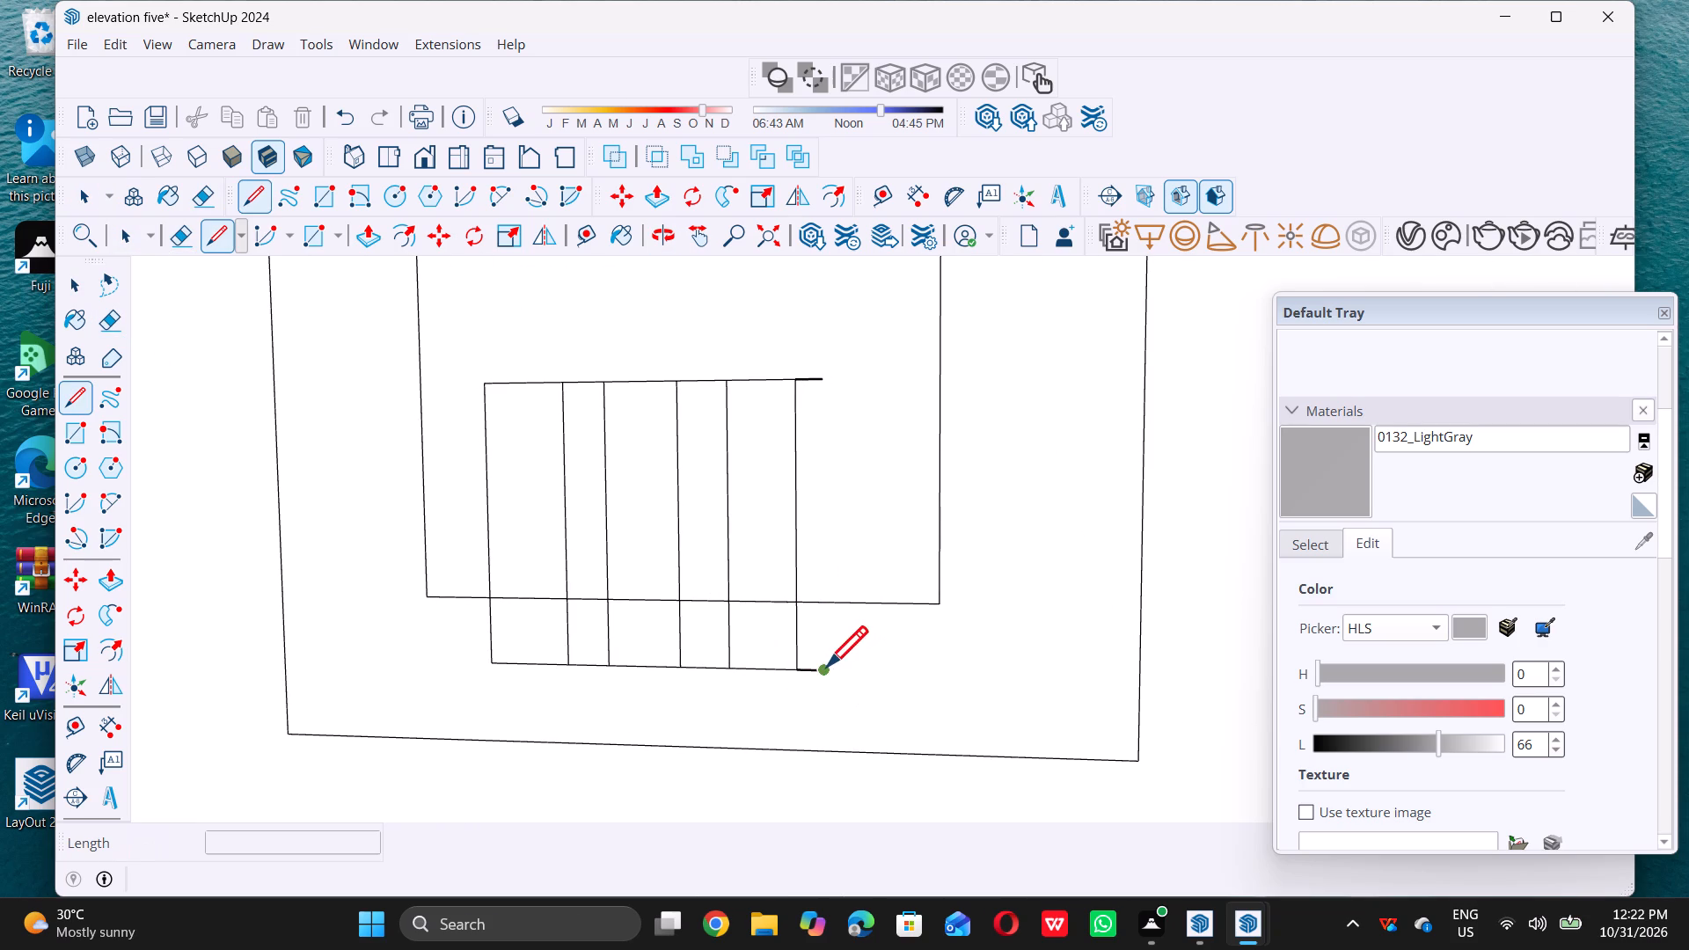
{"action": "left_click", "coordinate": [828, 668]}
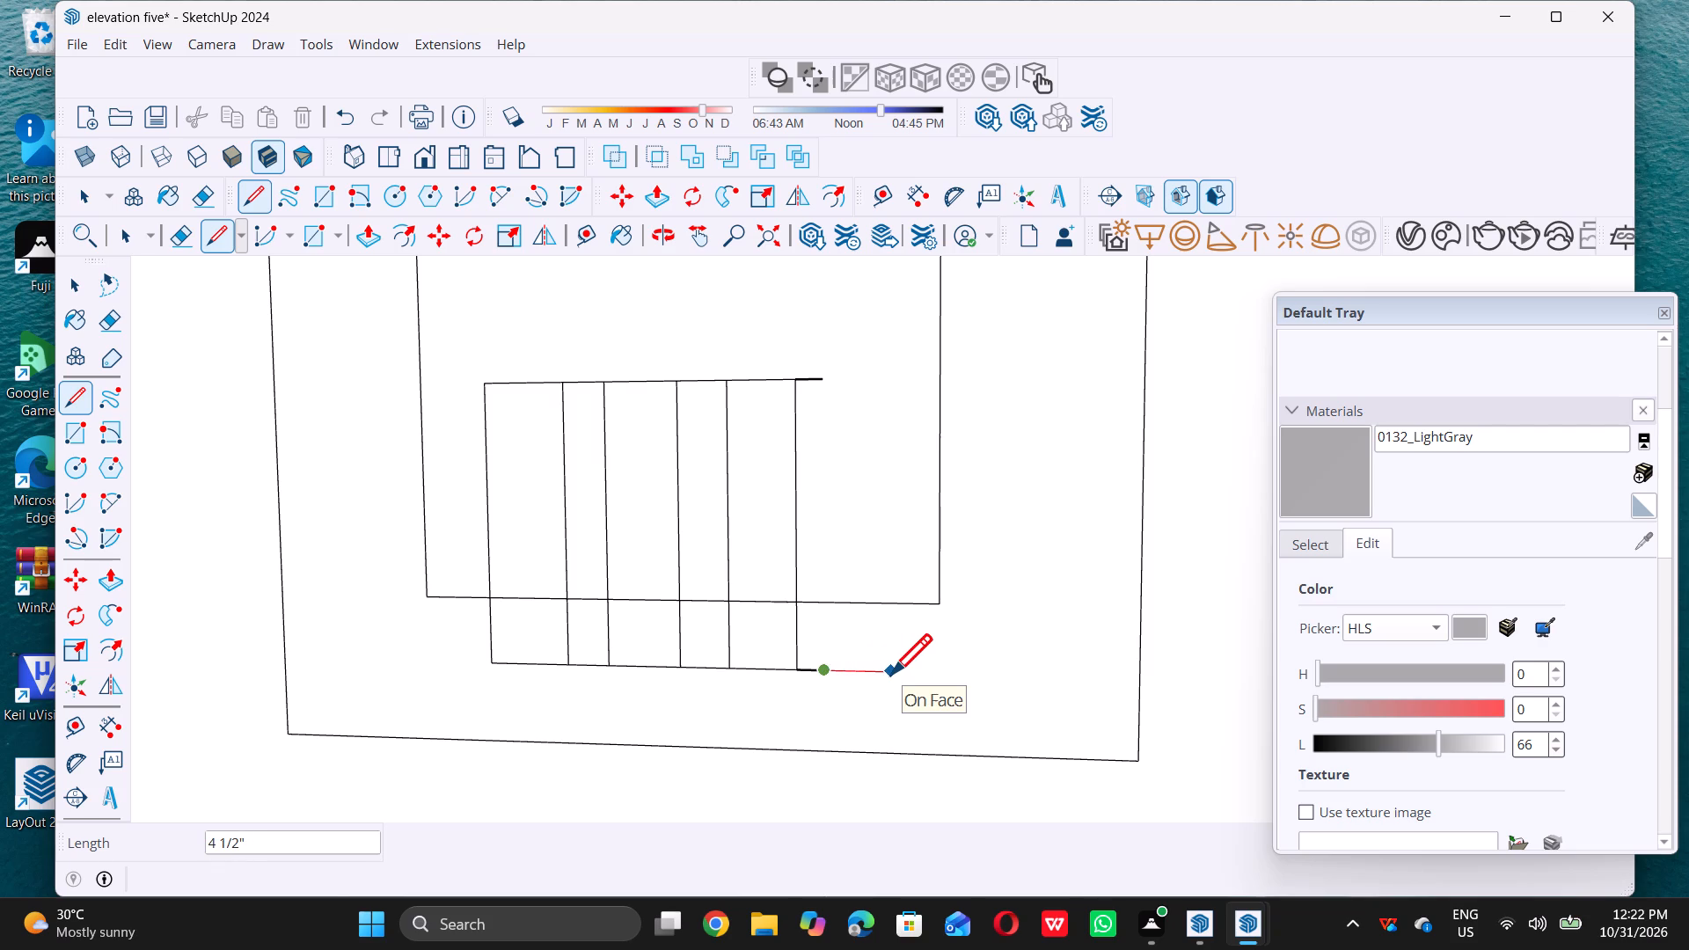
{"action": "left_click", "coordinate": [891, 674]}
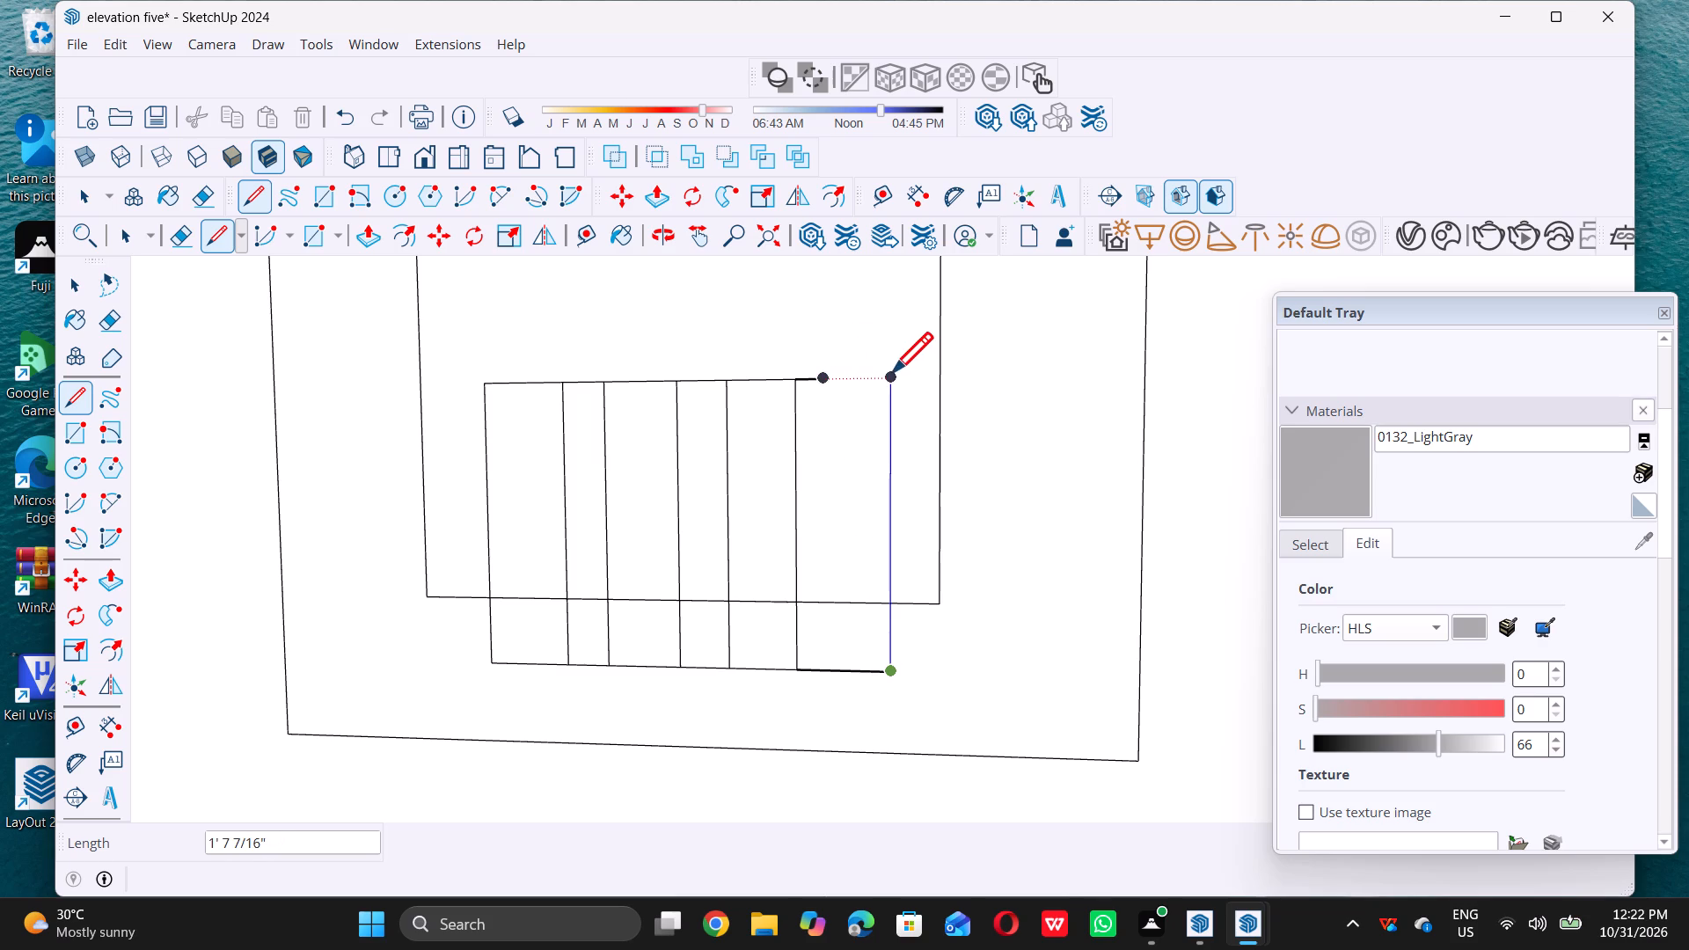
{"action": "double_click", "coordinate": [892, 372]}
{"action": "double_click", "coordinate": [829, 376]}
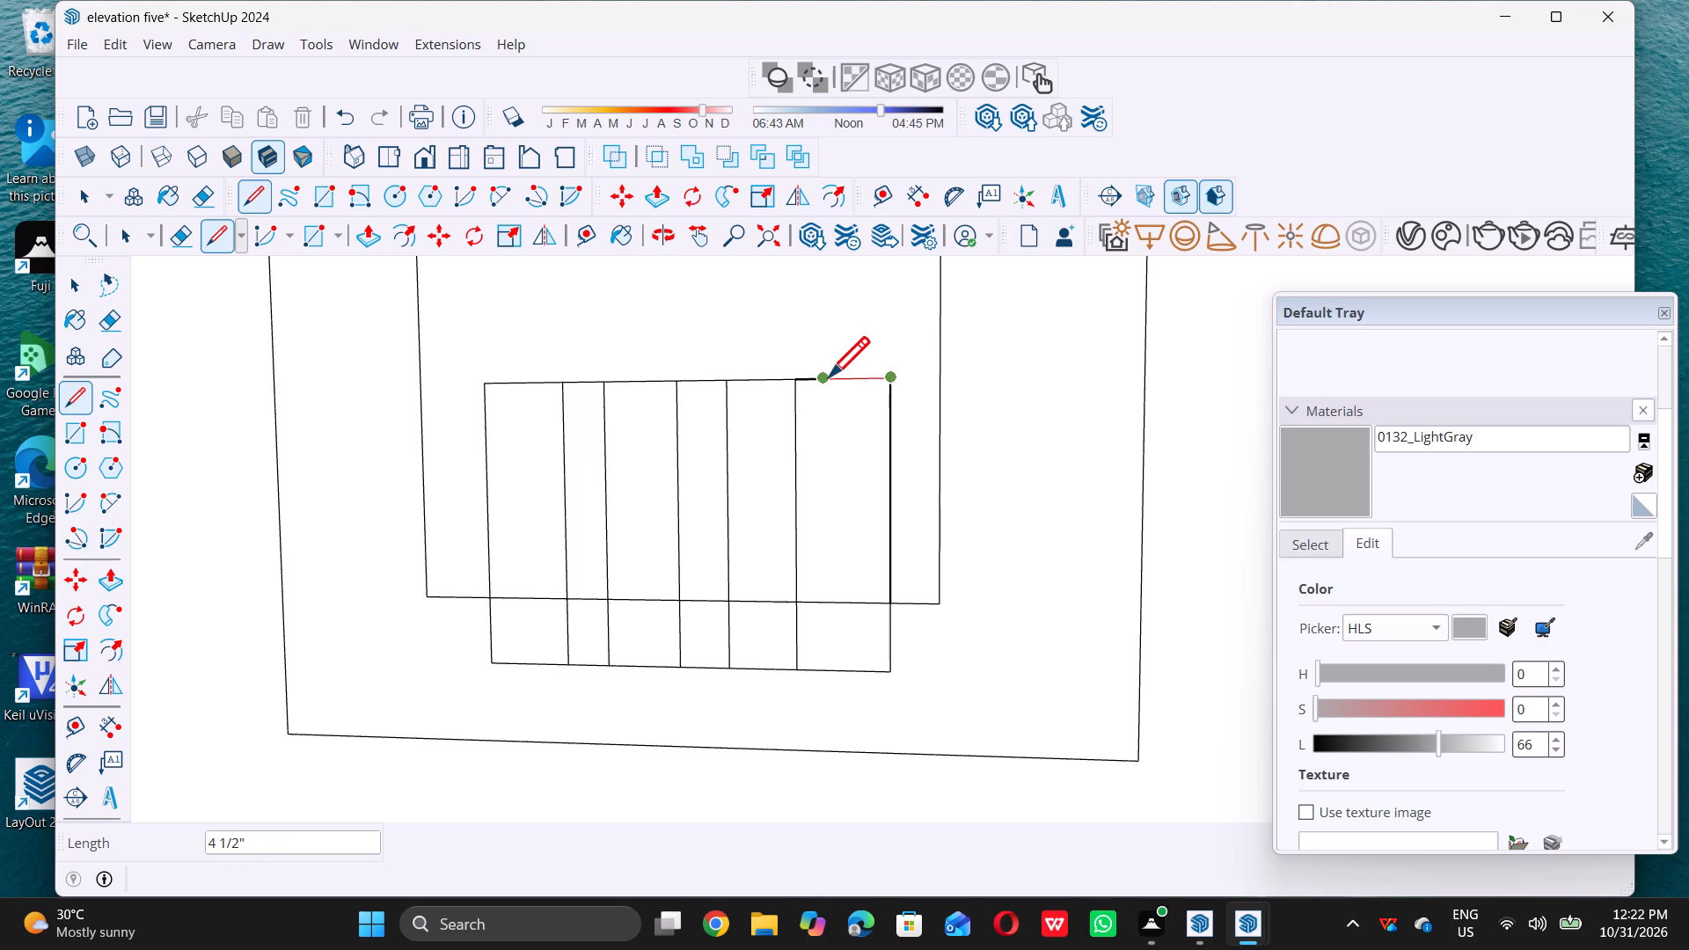
{"action": "key", "text": "space"}
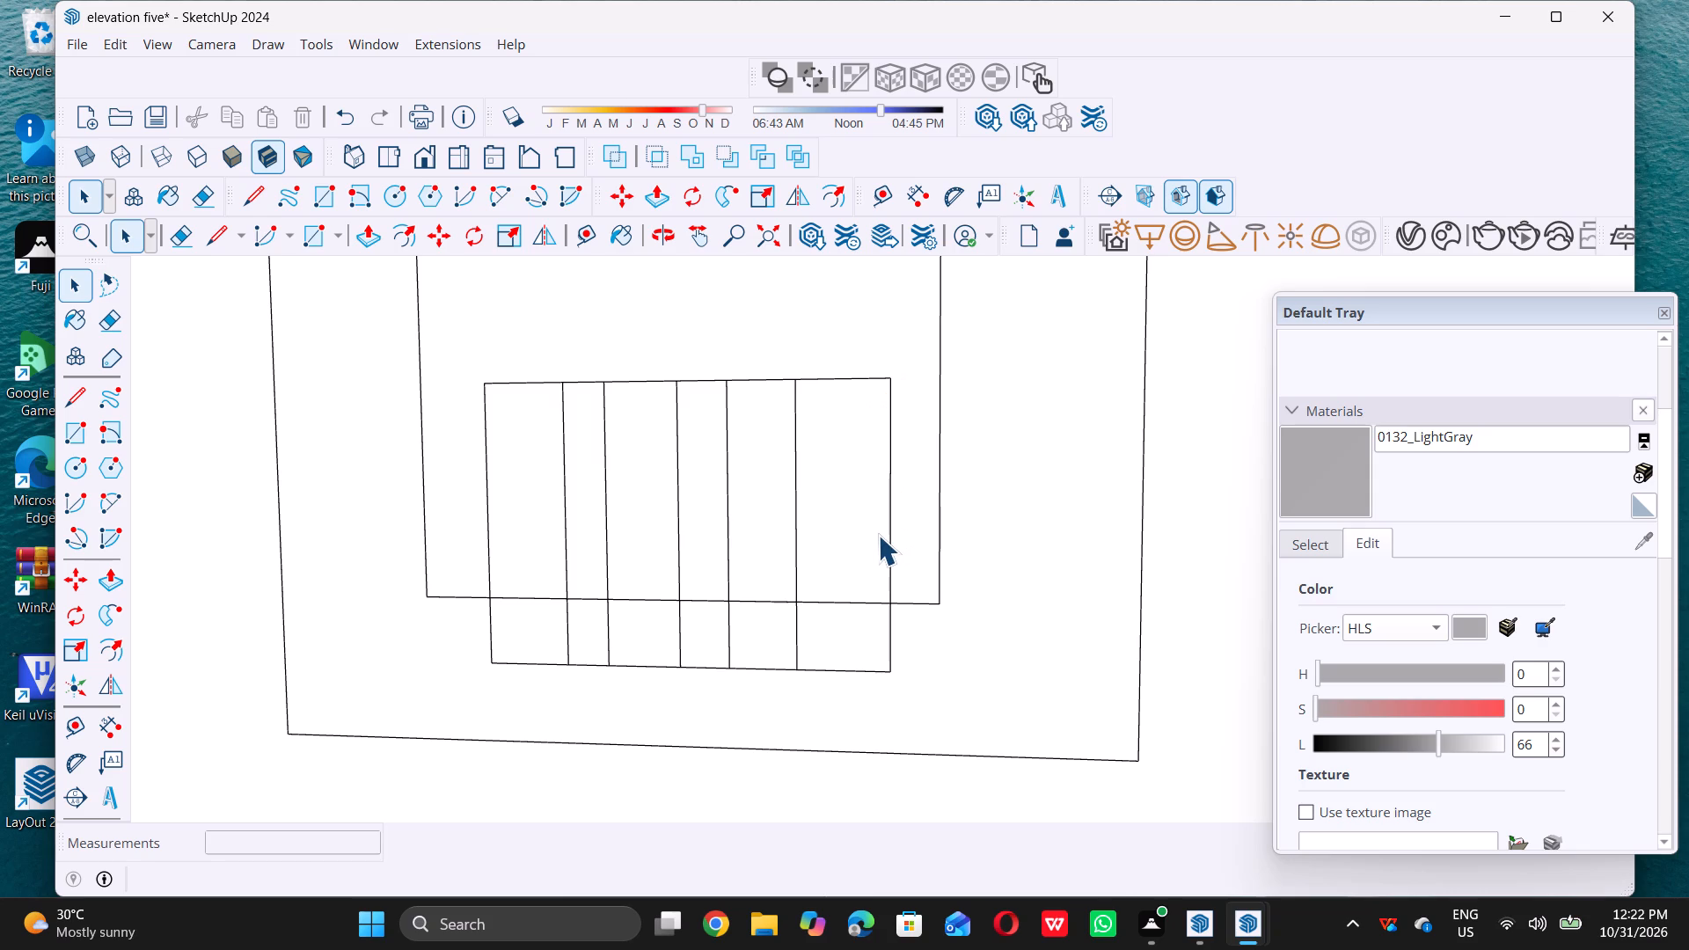
Draw a 1' 7 7/16" vertical line across the newly added end section, from its bottom edge to its top edge.
{"action": "key", "text": "l"}
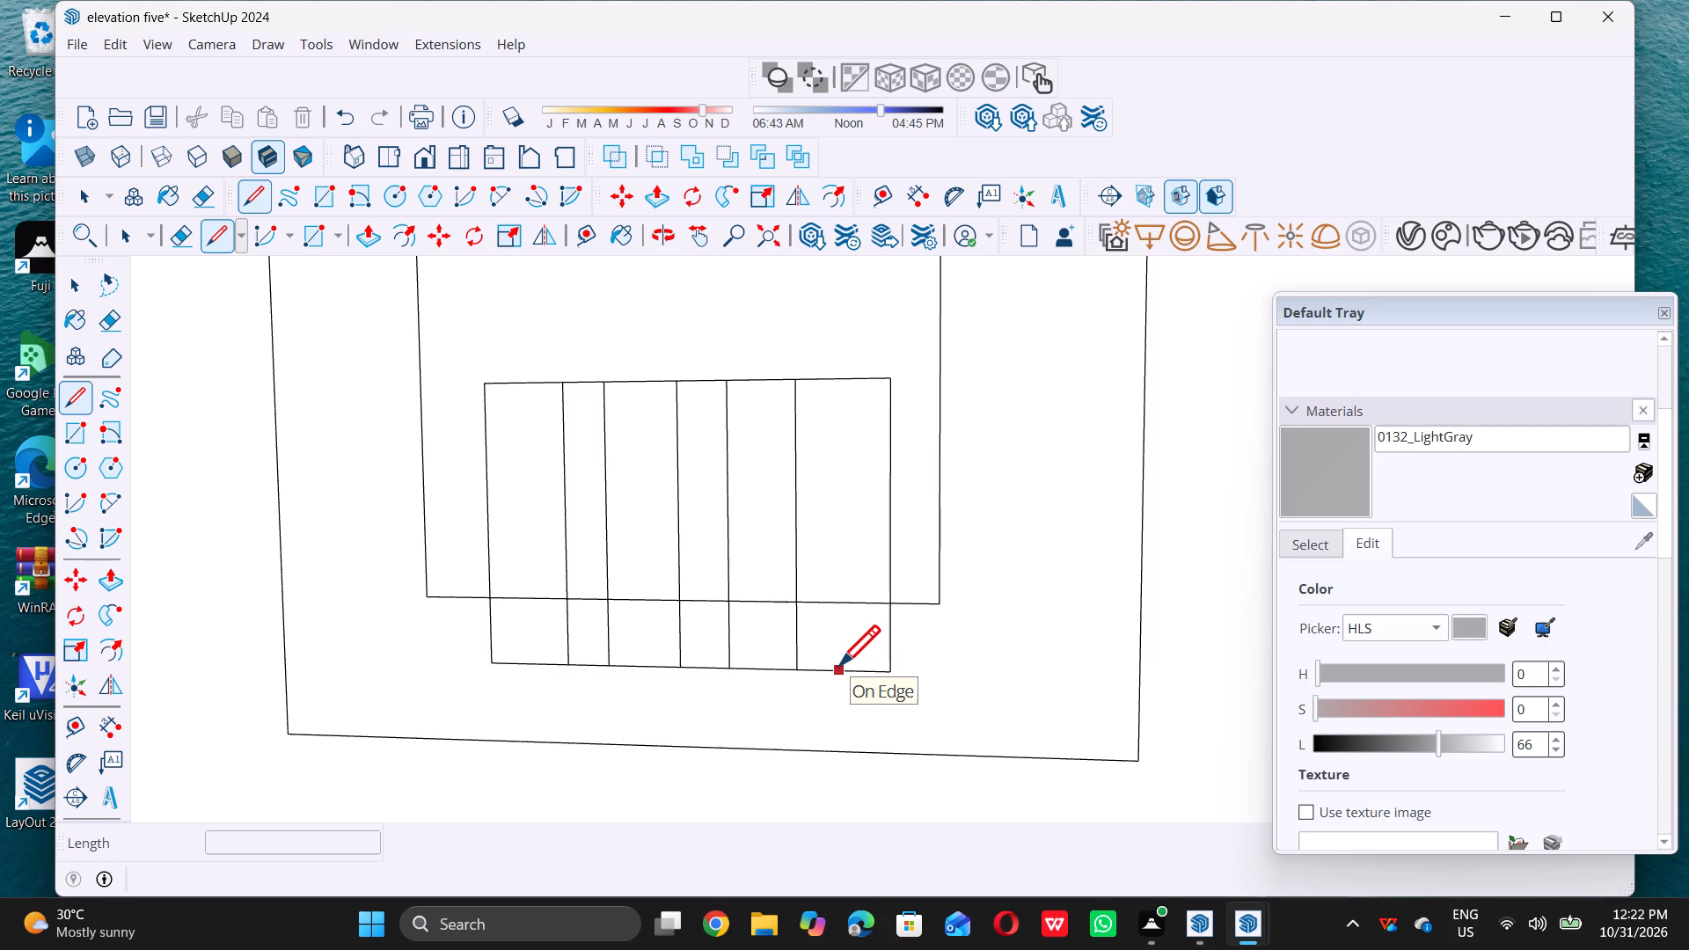
{"action": "double_click", "coordinate": [839, 665]}
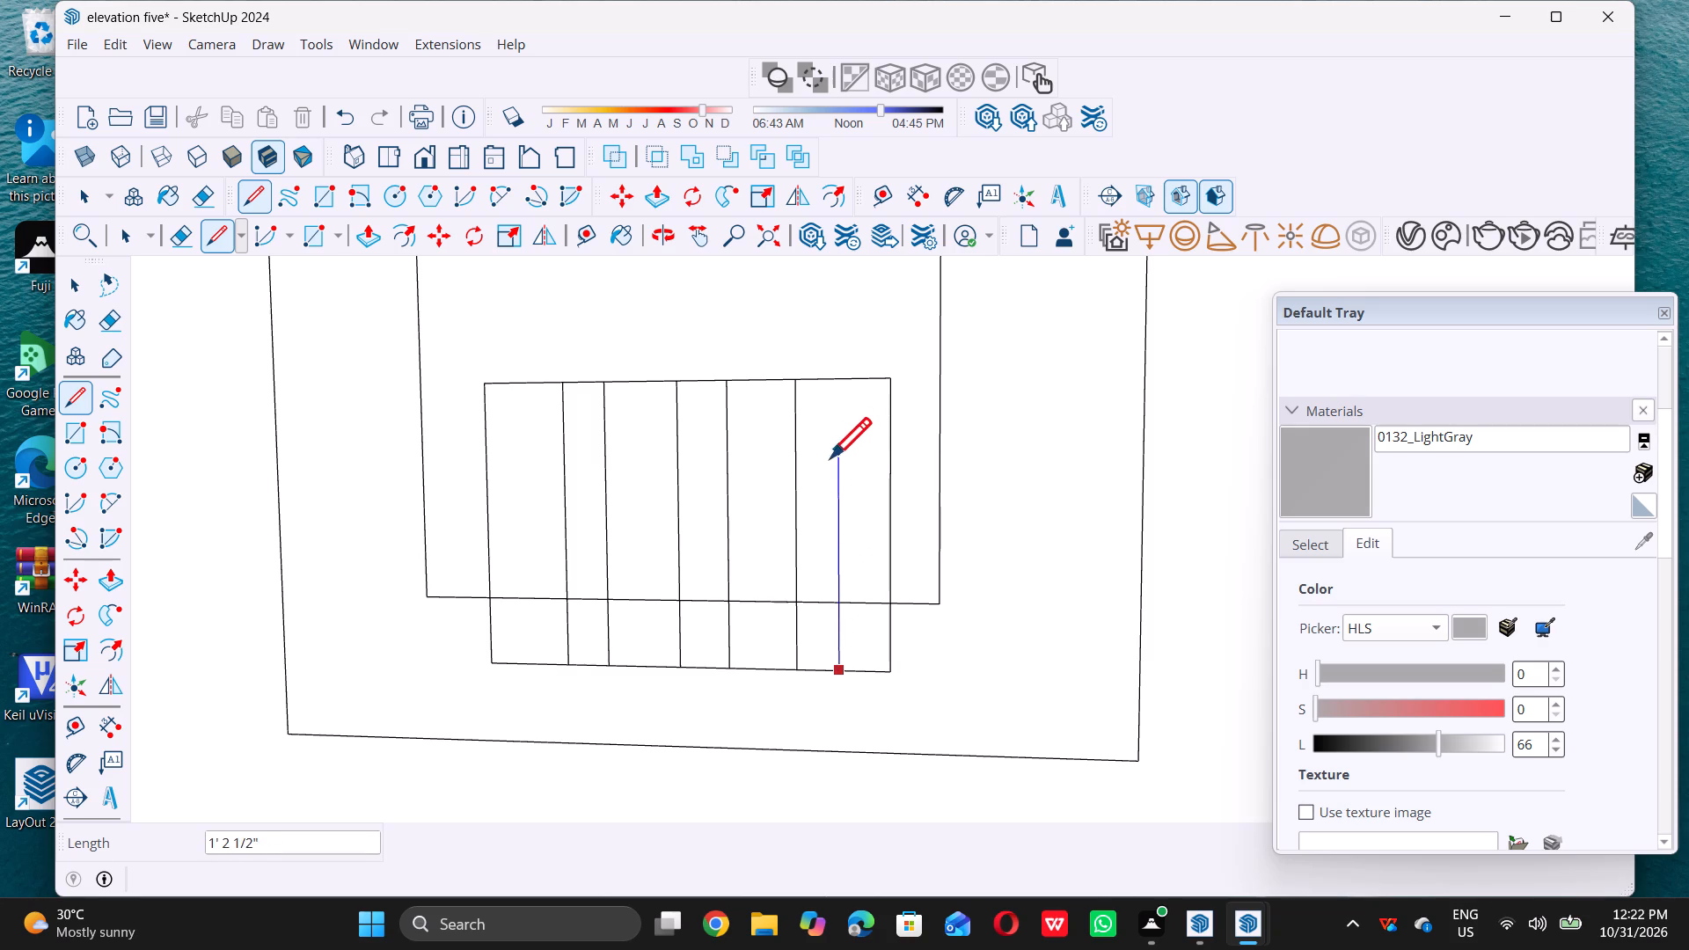
{"action": "left_click", "coordinate": [846, 385]}
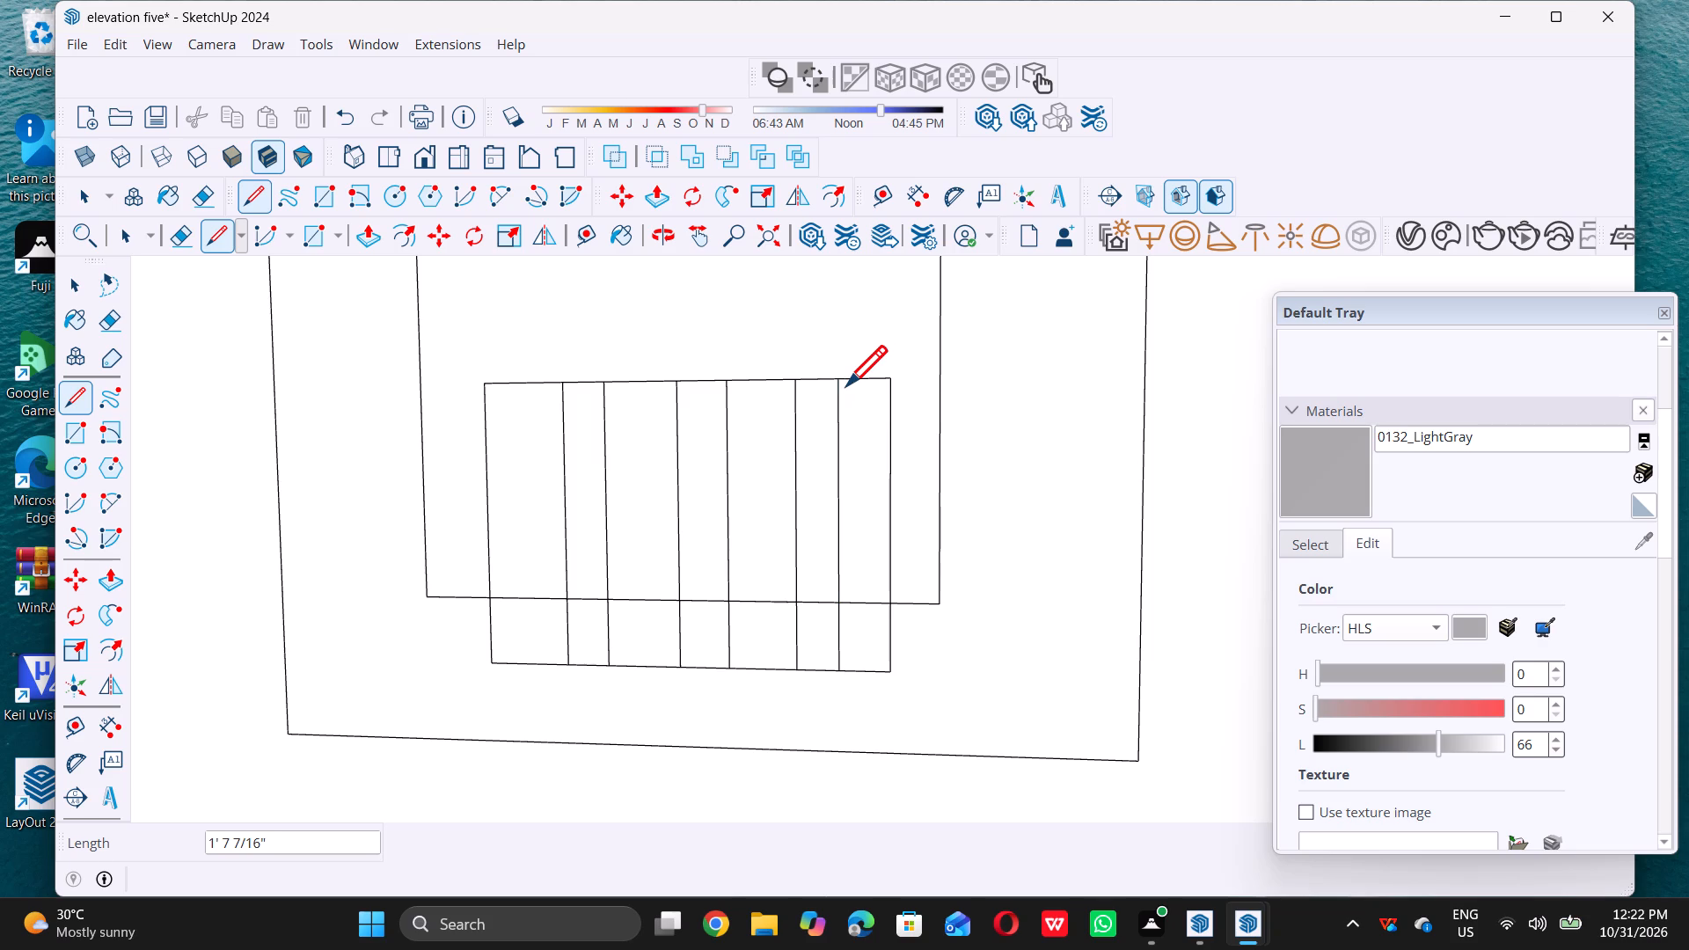
Draw three lines extending the barred rectangle's right end by about 1 3/4" at the full 1' 7 7/16" height.
{"action": "double_click", "coordinate": [888, 669]}
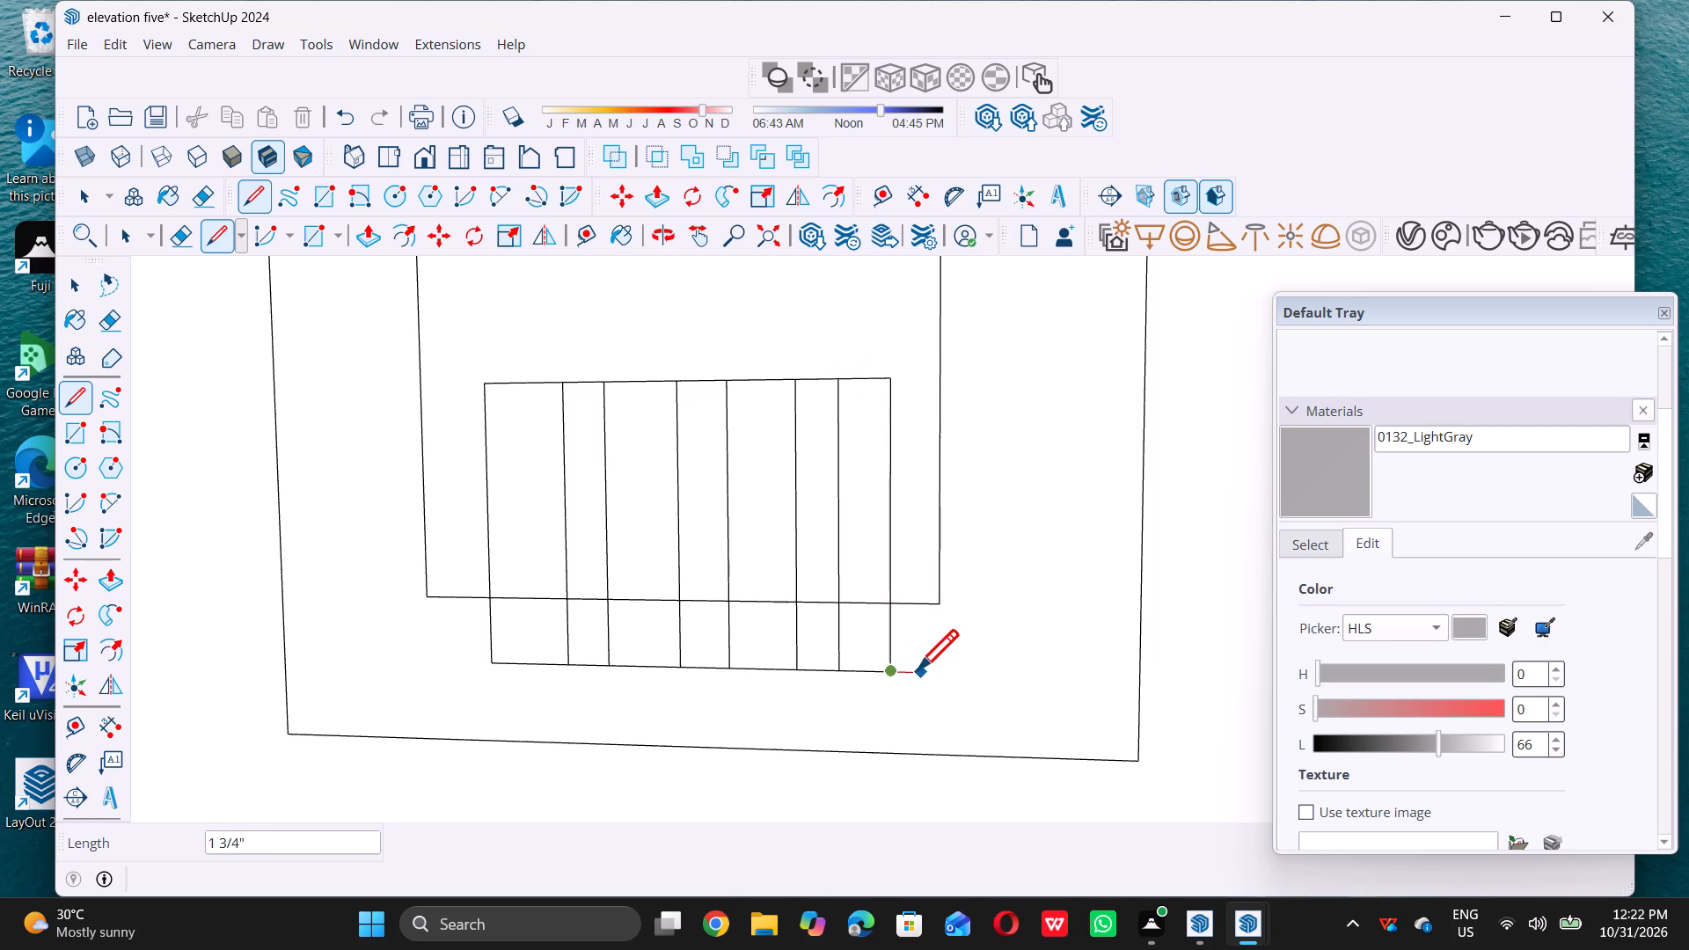
{"action": "triple_click", "coordinate": [918, 669]}
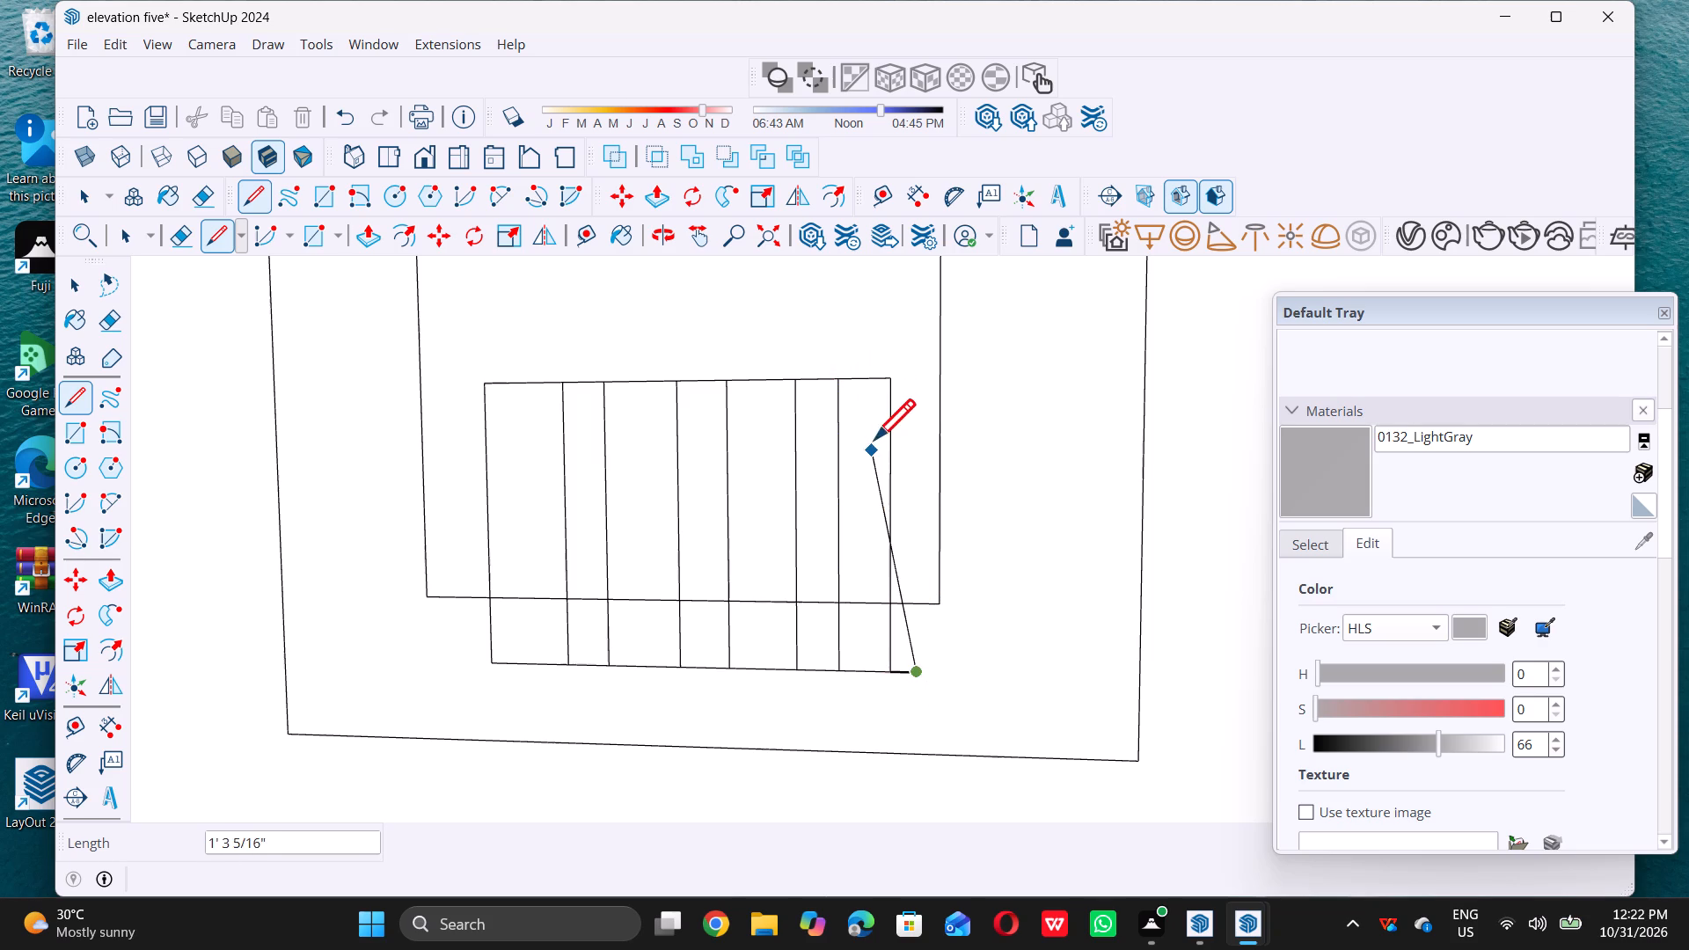
{"action": "left_click", "coordinate": [916, 374]}
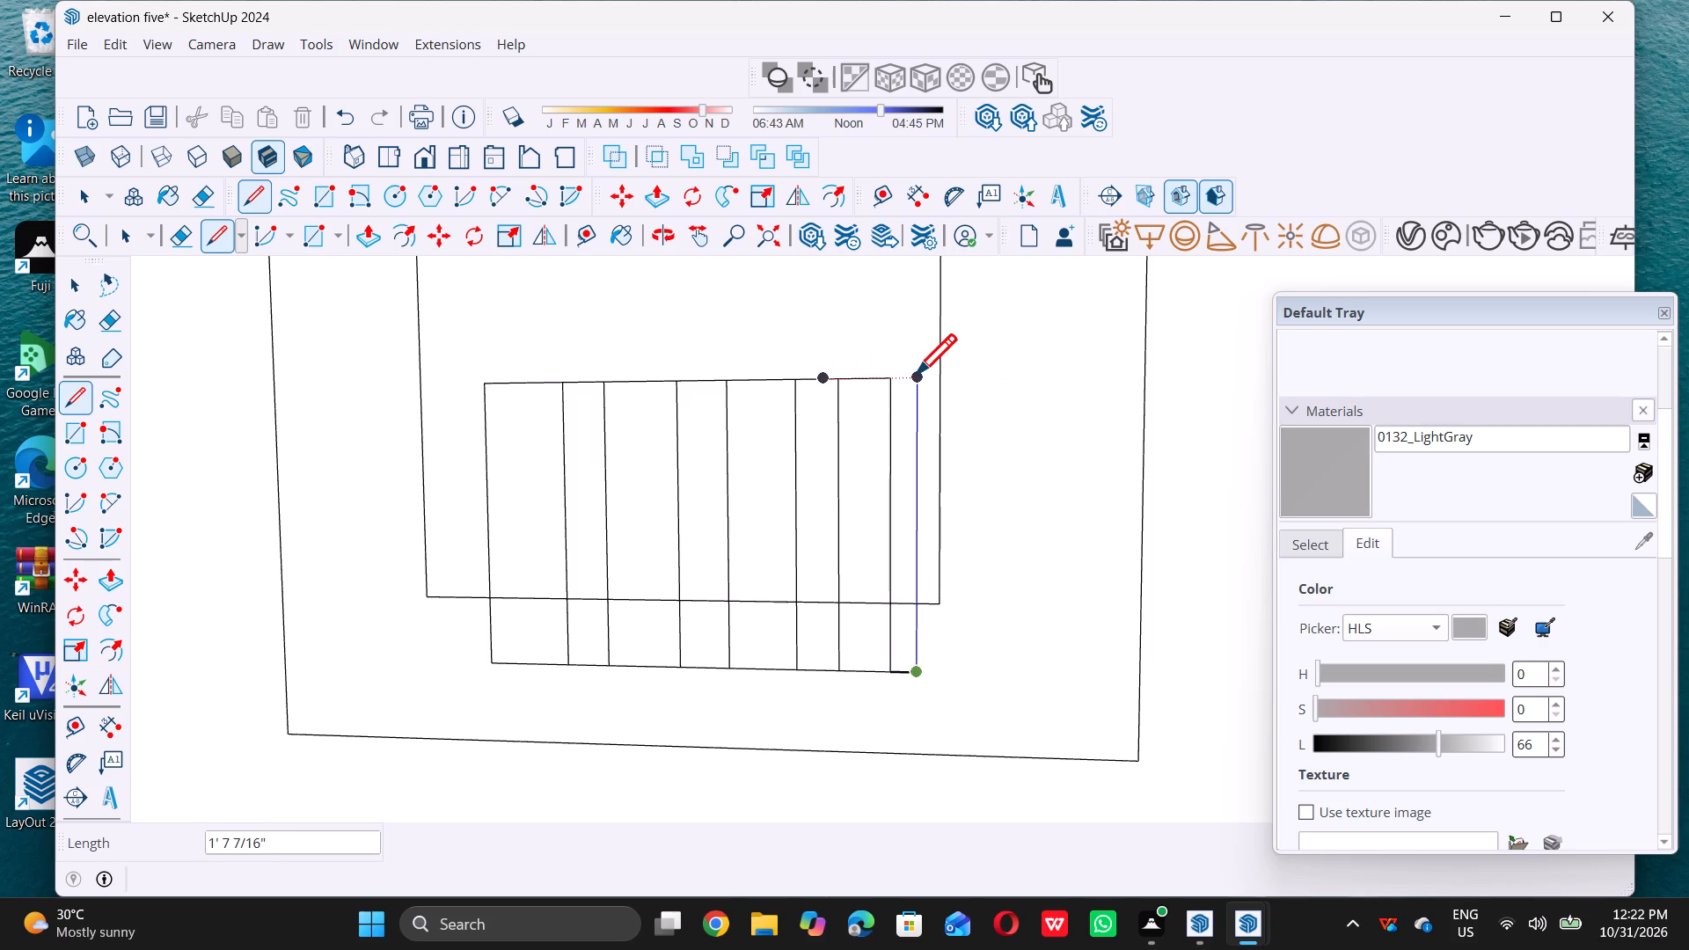
{"action": "left_click", "coordinate": [891, 376]}
{"action": "key", "text": "space"}
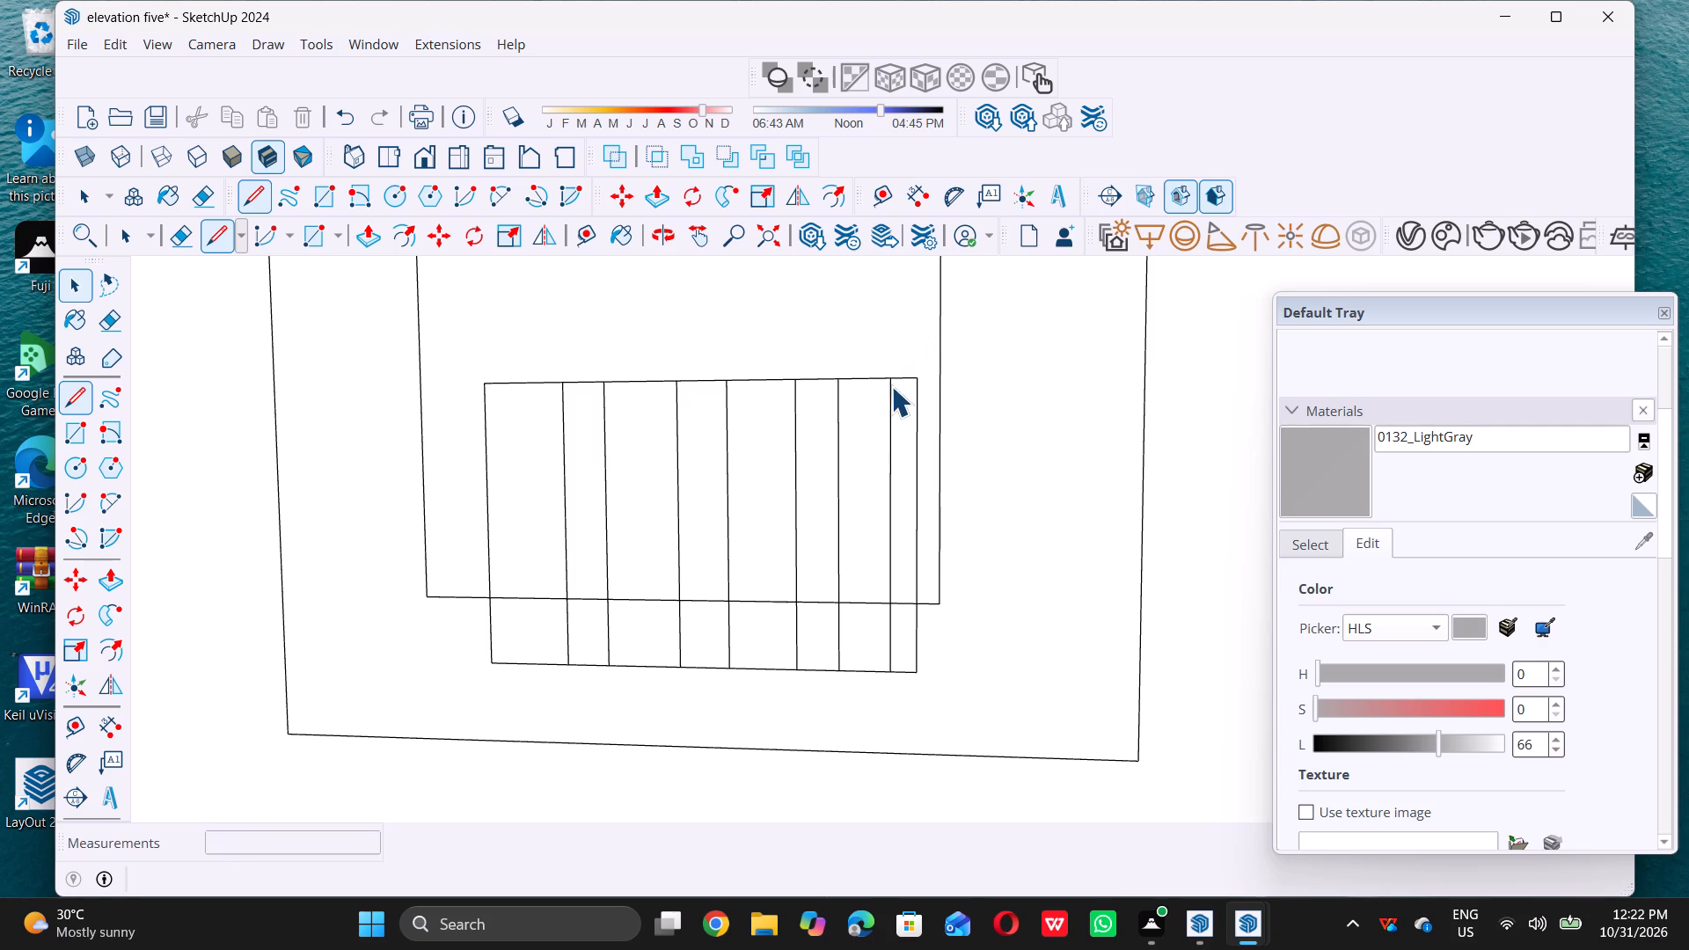
Erase the former right edge inside the extension so the last section becomes one wider bar.
{"action": "key", "text": "e"}
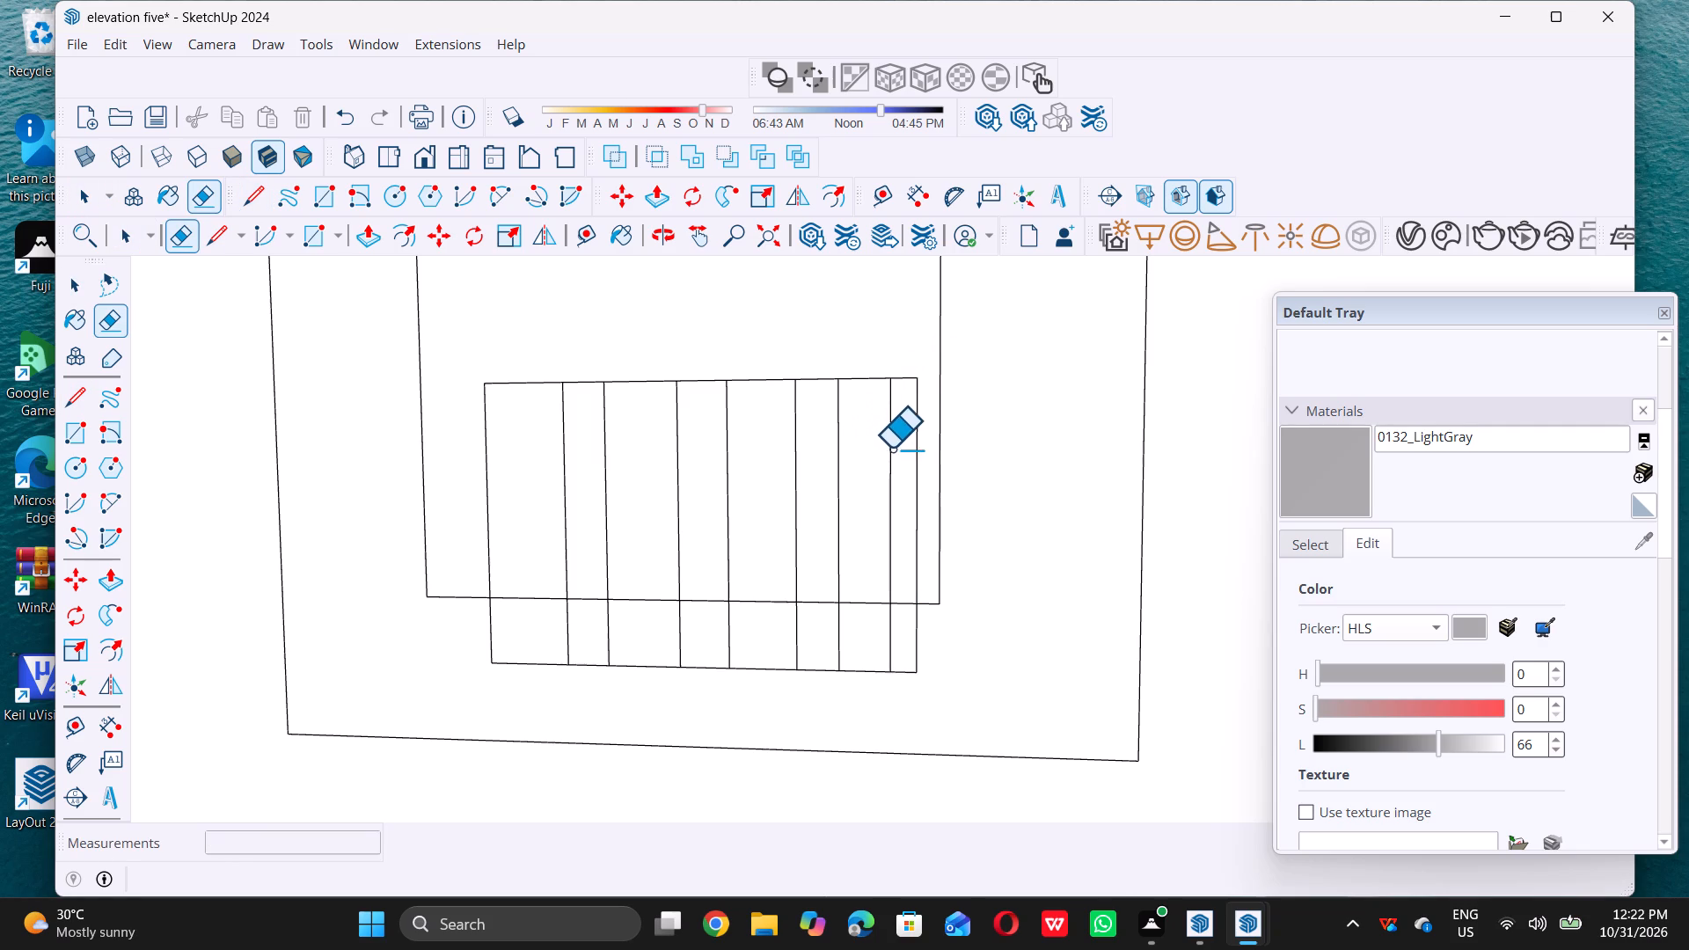
{"action": "left_click", "coordinate": [889, 438]}
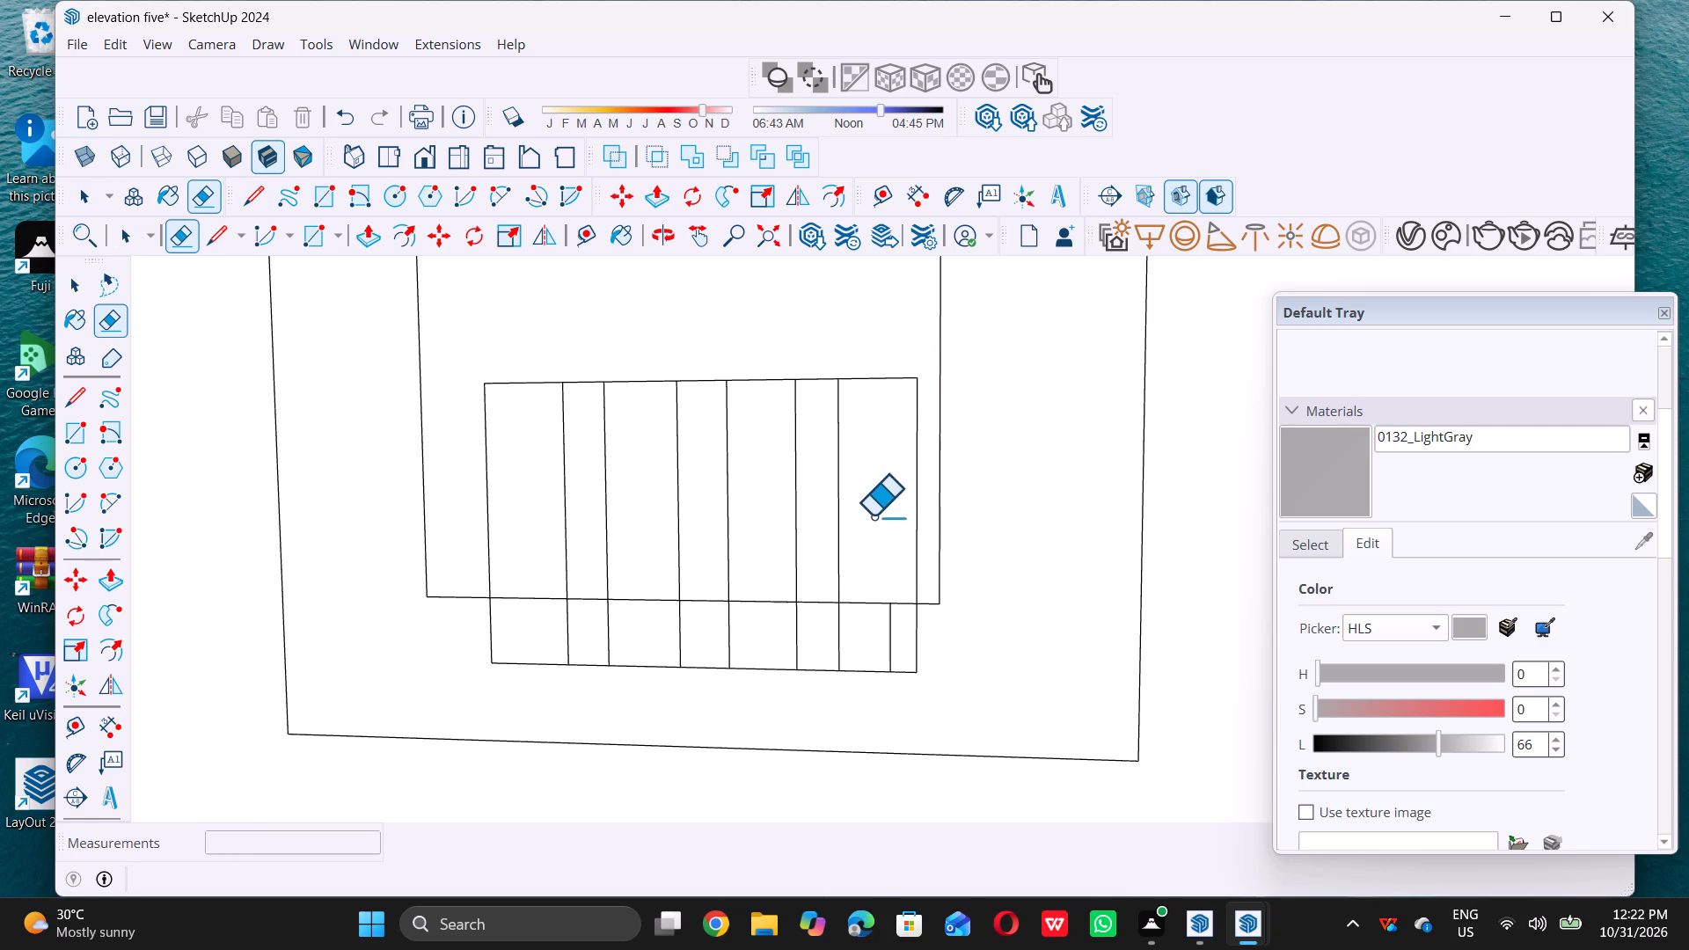
{"action": "scroll", "coordinate": [886, 618], "scroll_direction": "up", "scroll_amount": 3}
{"action": "left_click", "coordinate": [891, 617]}
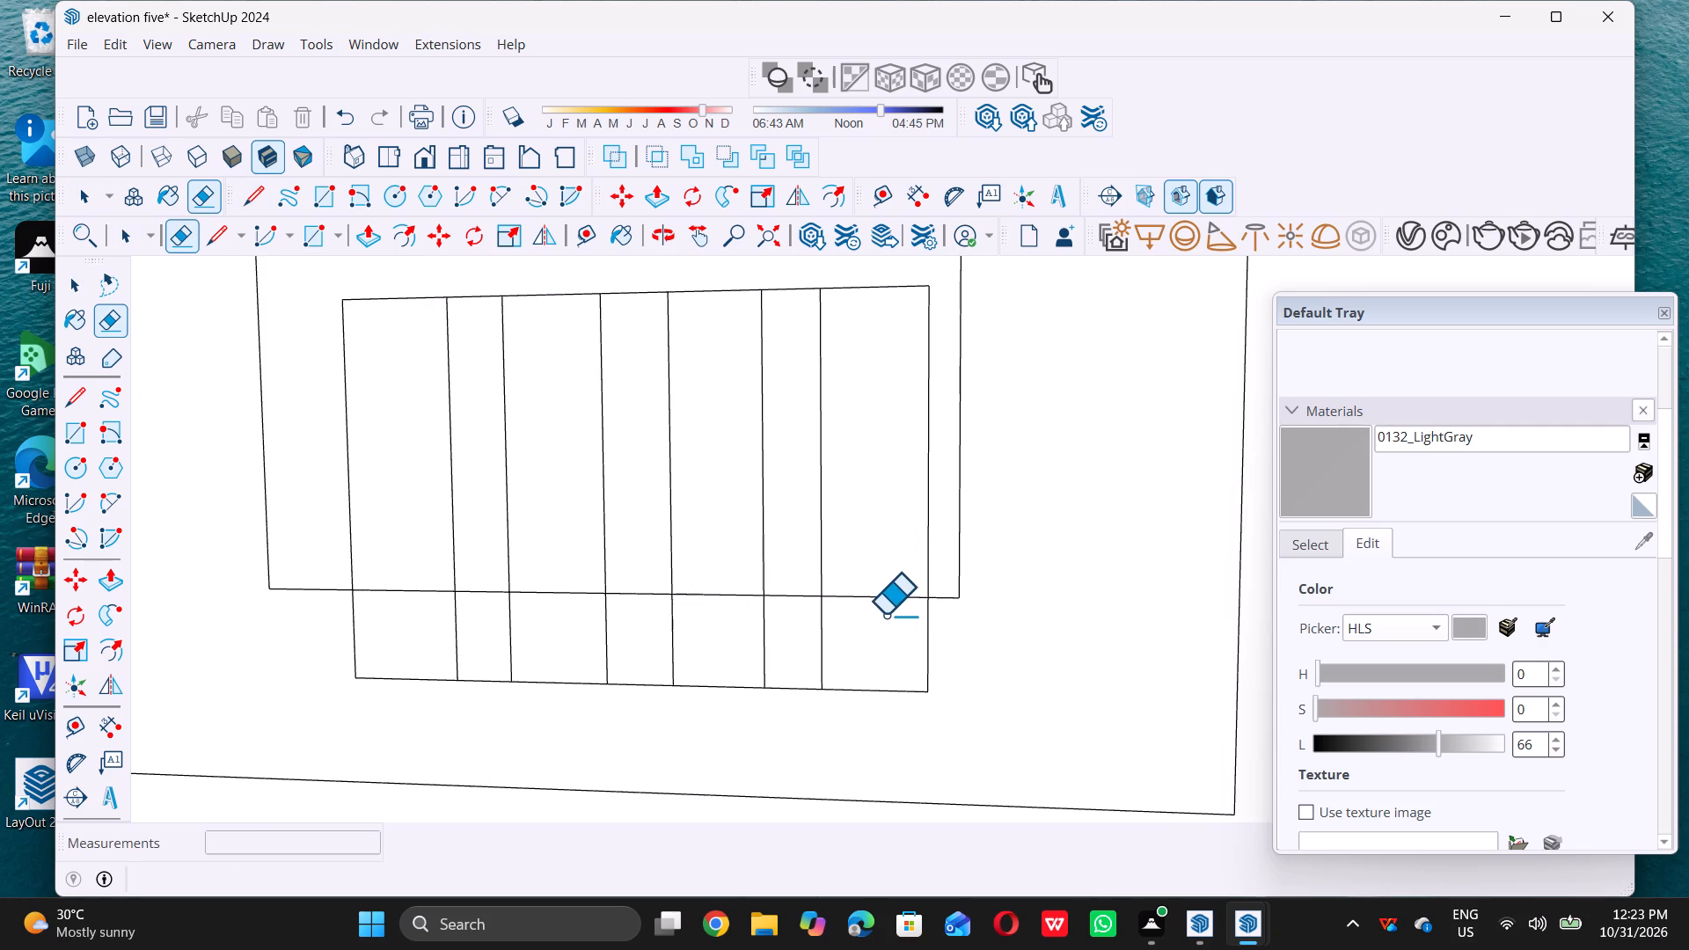
Erase the inner rectangle's bottom edge where it crosses the rightmost bar and the gap beside that bar.
{"action": "left_click", "coordinate": [877, 596]}
{"action": "double_click", "coordinate": [788, 593]}
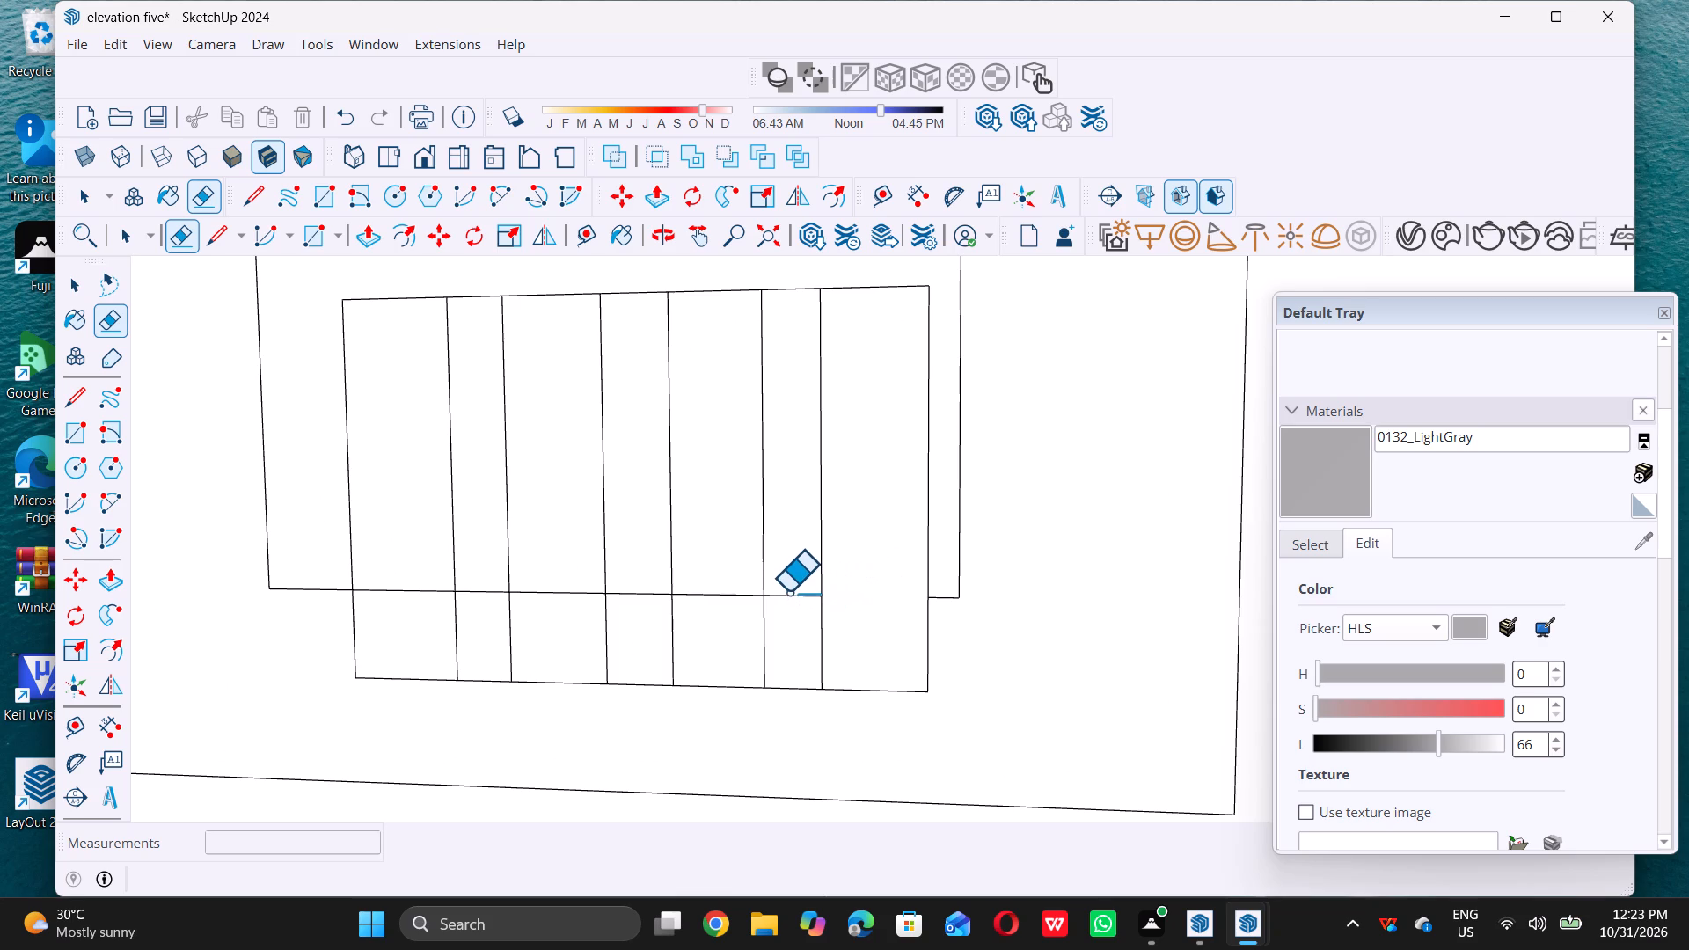
{"action": "triple_click", "coordinate": [788, 596]}
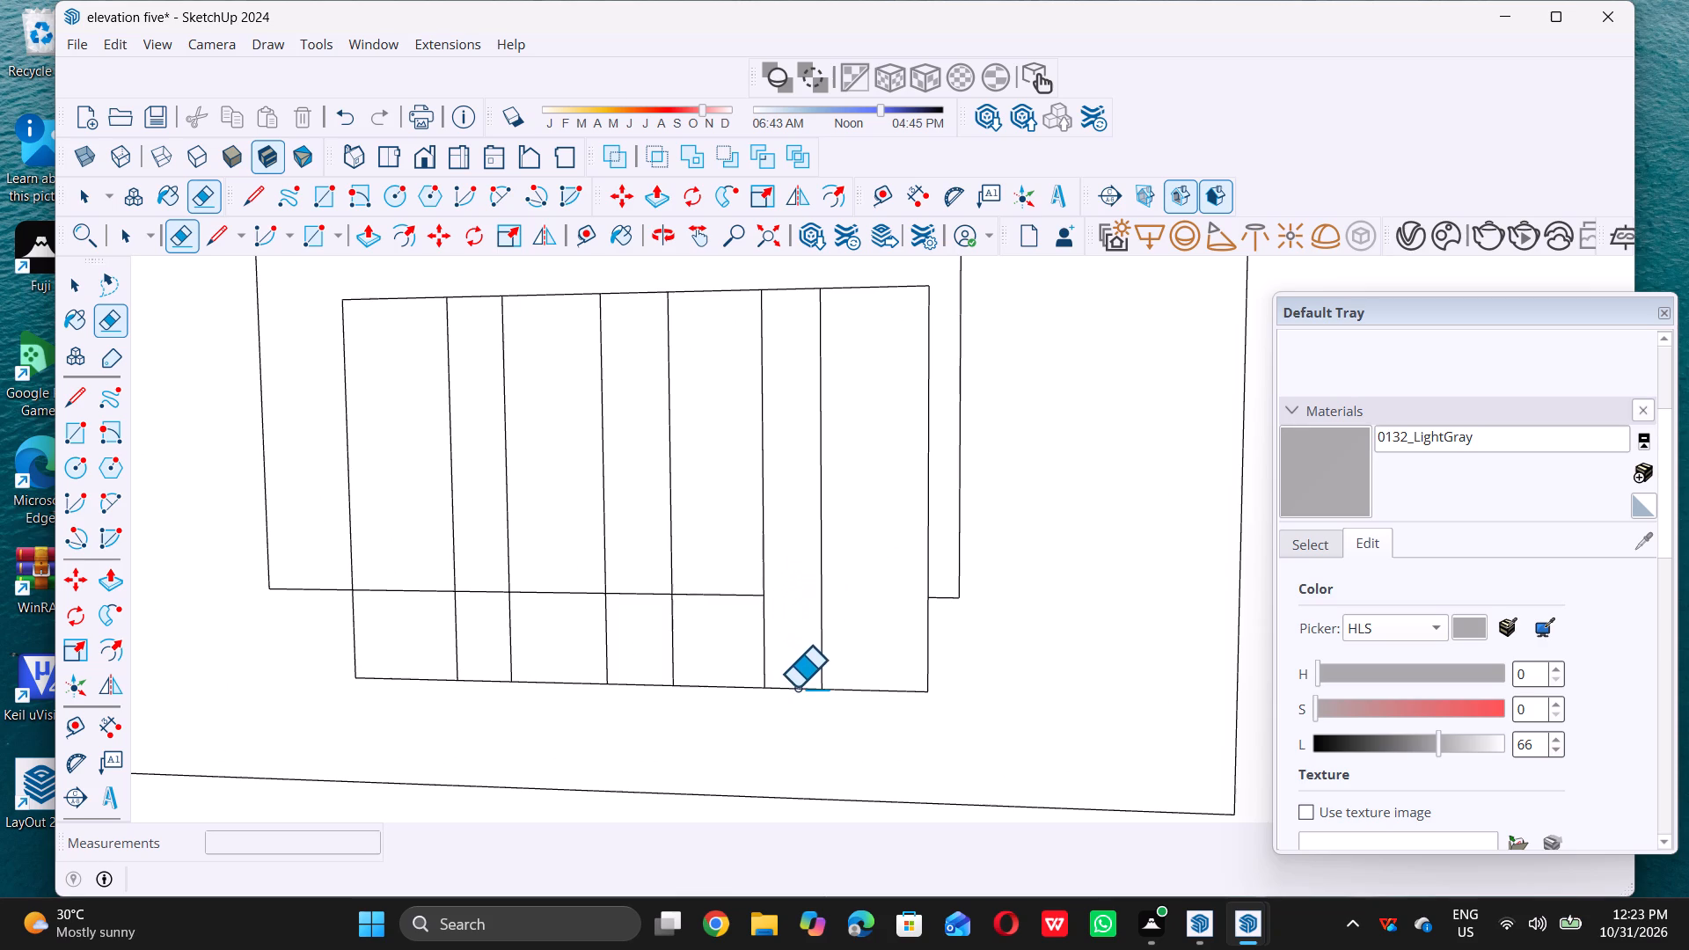
Erase the bottom edge segment closing the gap between the third and fourth bars.
{"action": "double_click", "coordinate": [786, 684]}
{"action": "left_click", "coordinate": [784, 688]}
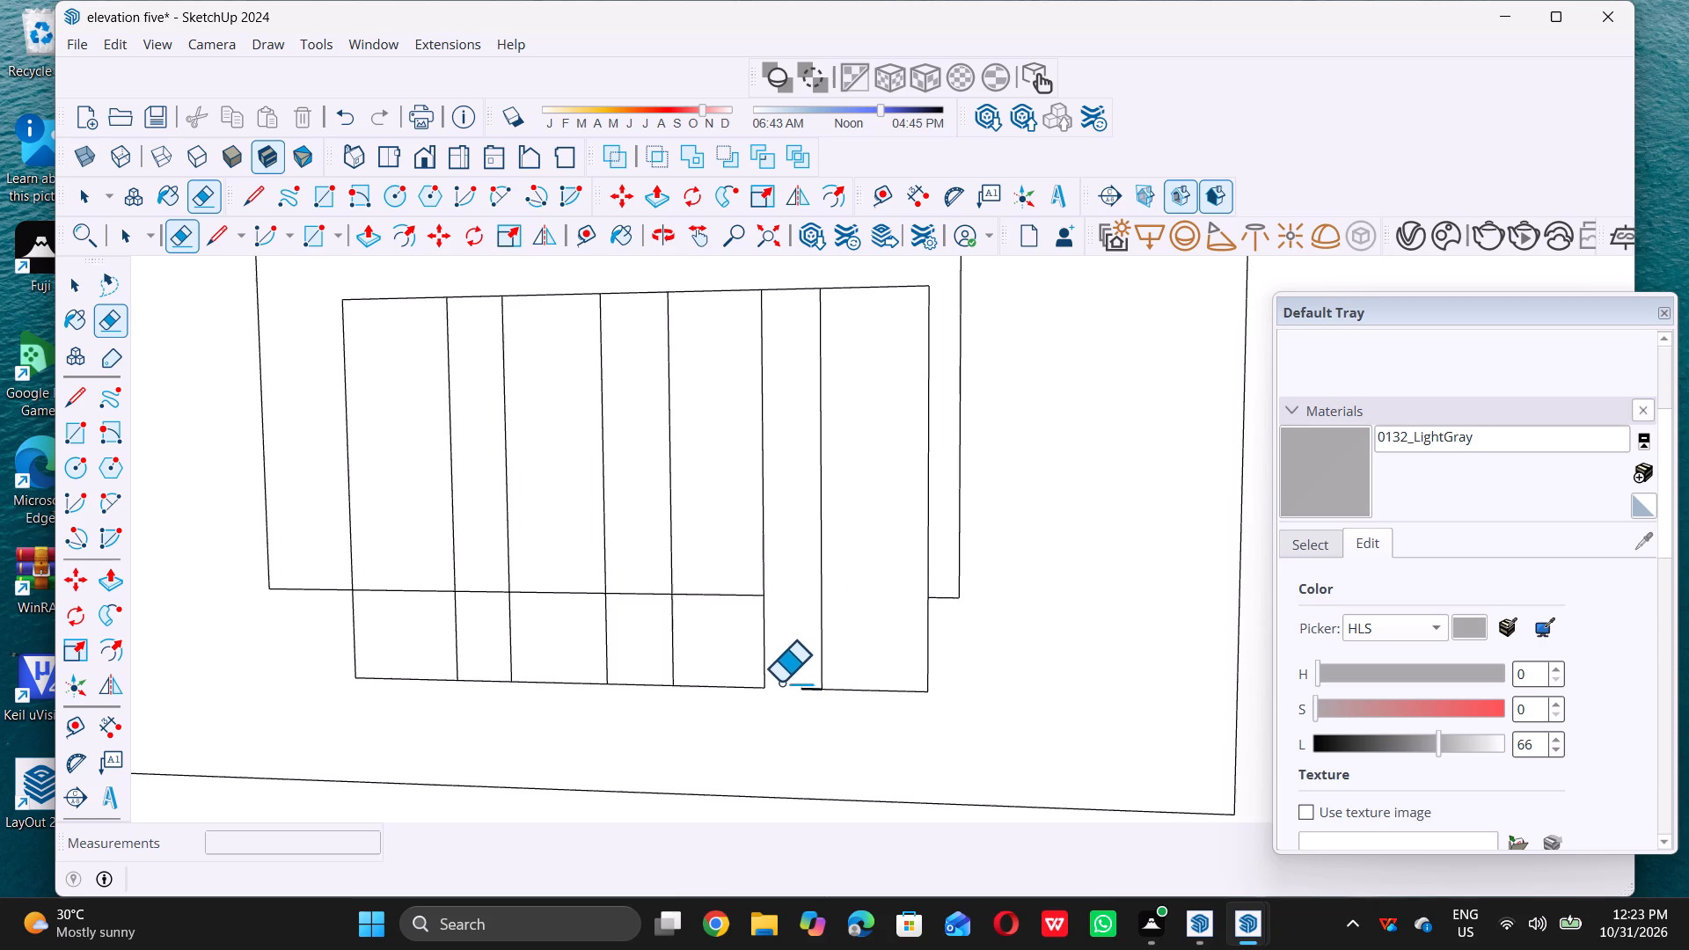
{"action": "scroll", "coordinate": [812, 681], "scroll_direction": "up", "scroll_amount": 4}
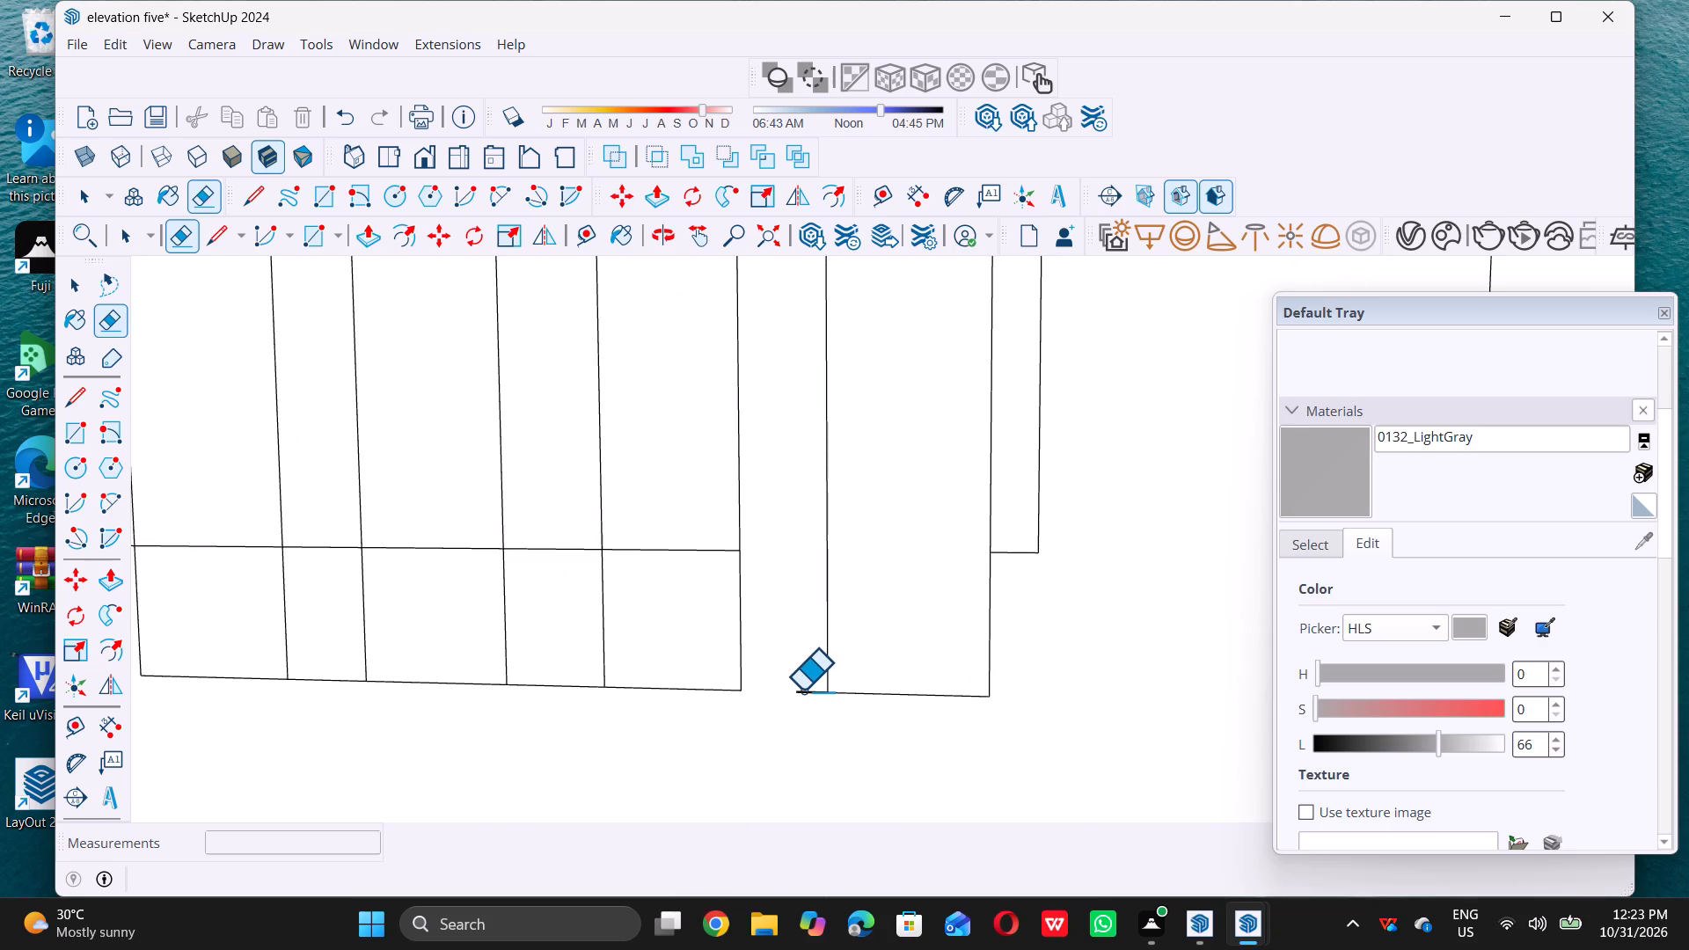
{"action": "left_click", "coordinate": [802, 690]}
{"action": "left_click", "coordinate": [801, 690]}
{"action": "double_click", "coordinate": [801, 690]}
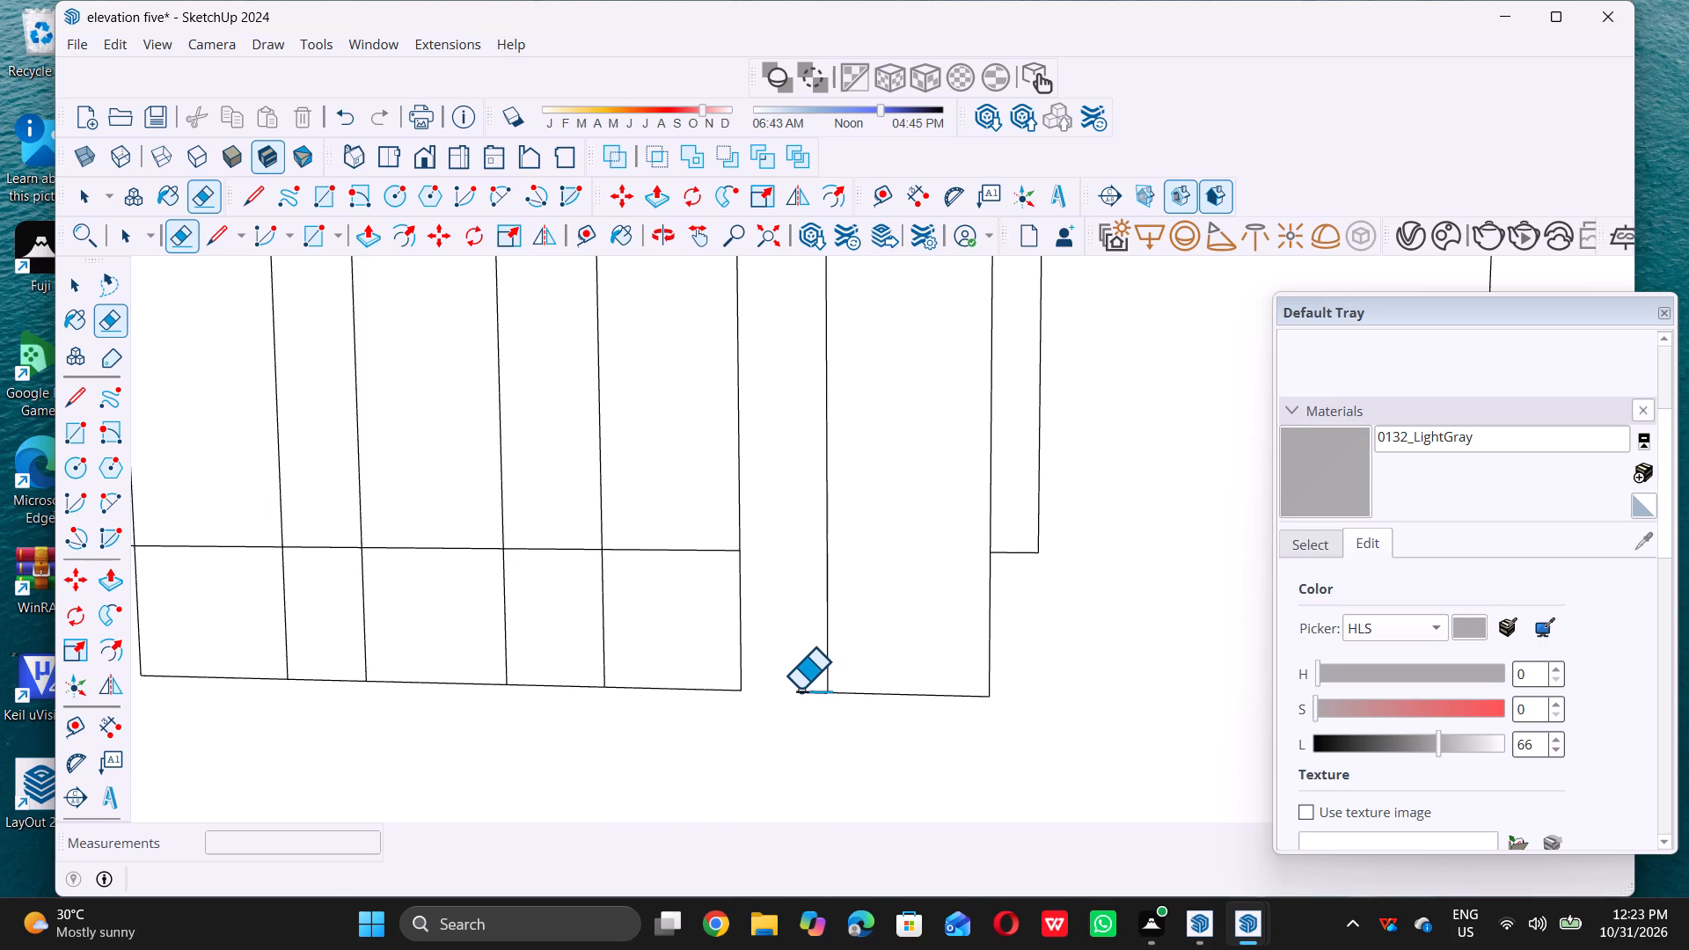
{"action": "left_click", "coordinate": [800, 687]}
{"action": "left_click", "coordinate": [800, 687]}
{"action": "scroll", "coordinate": [796, 690], "scroll_direction": "up", "scroll_amount": 4}
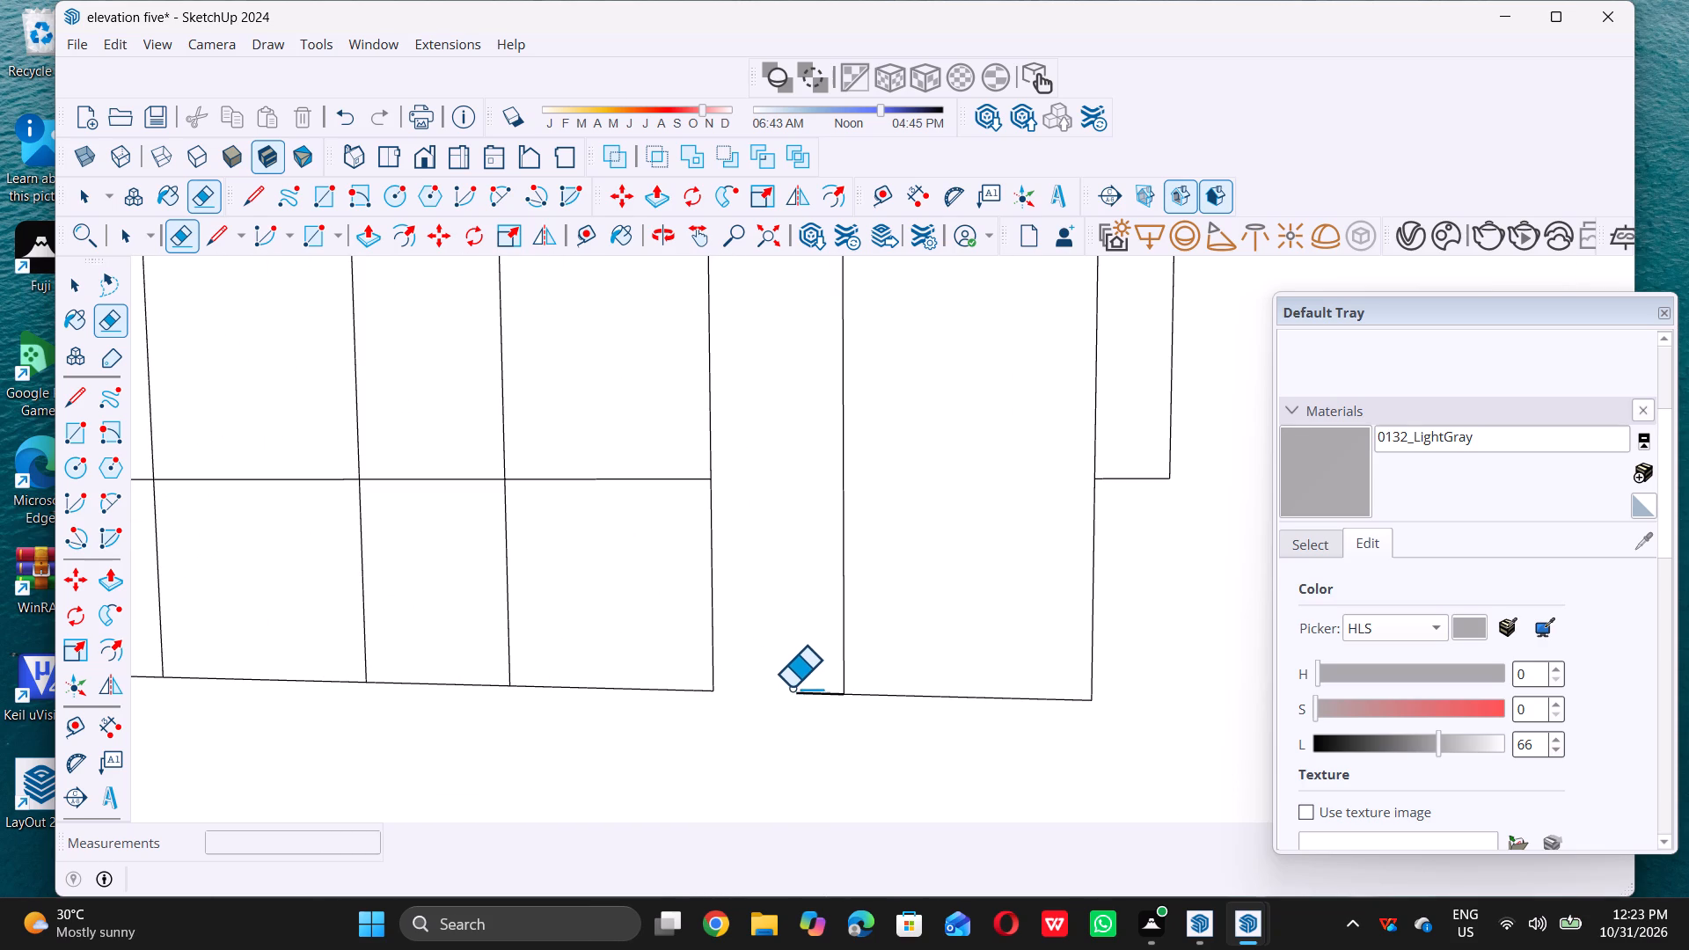
{"action": "triple_click", "coordinate": [801, 692]}
Erase the crossing line and bottom edge segments in the other two gaps between the bars.
{"action": "scroll", "coordinate": [802, 694], "scroll_direction": "down", "scroll_amount": 8}
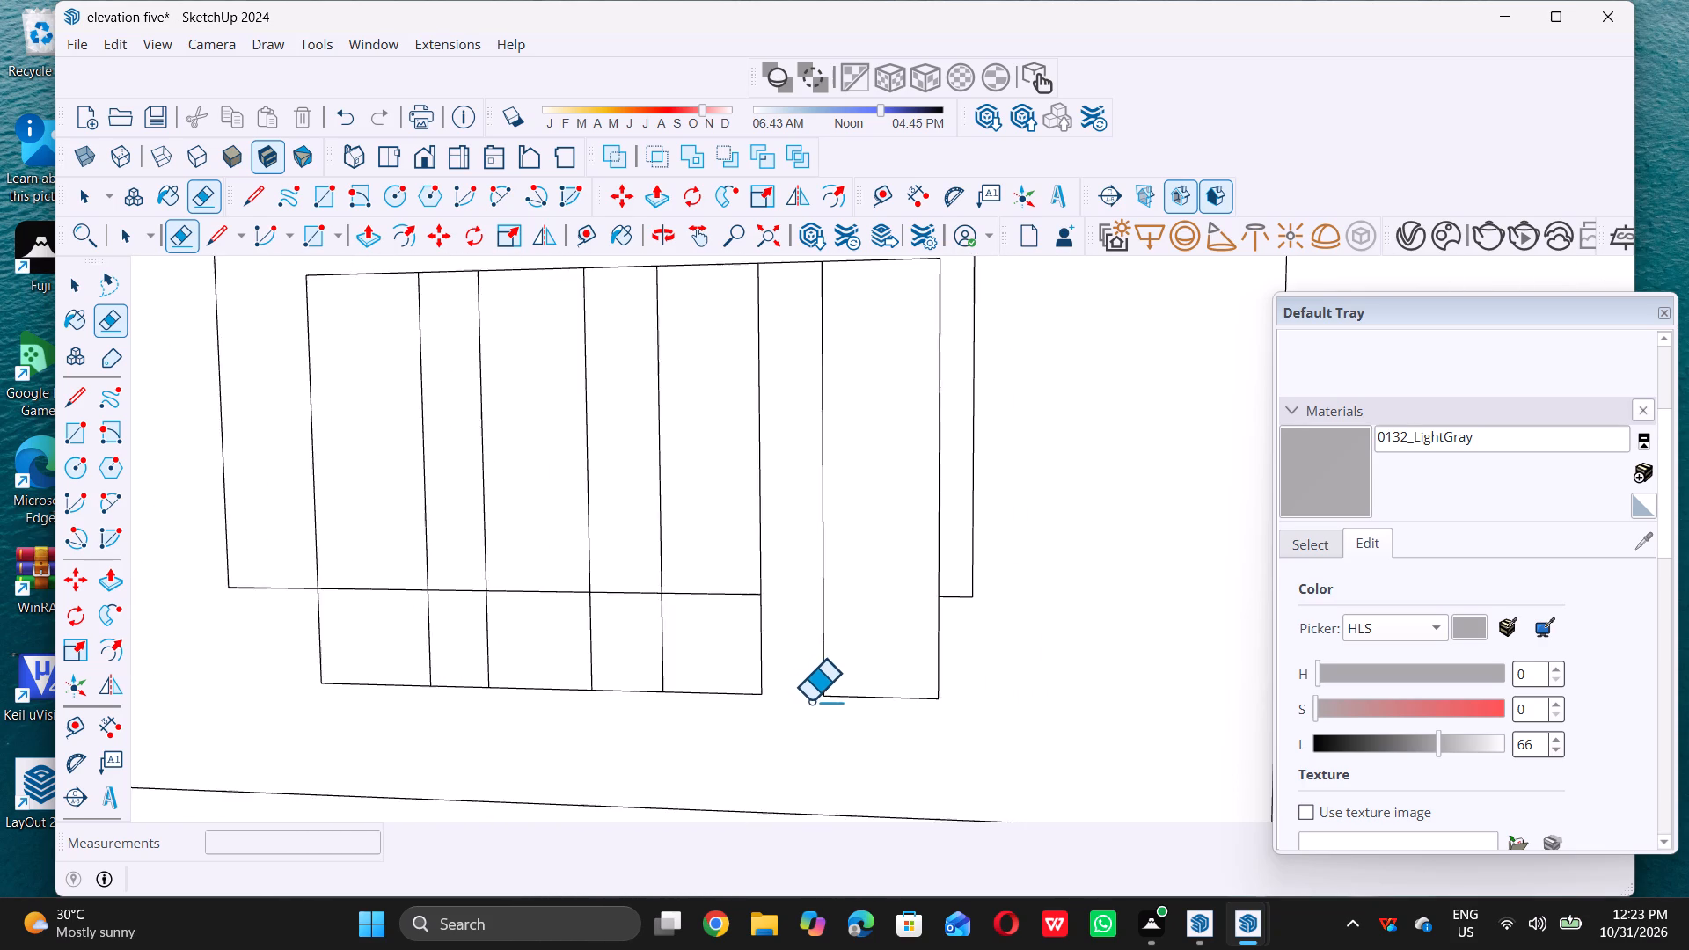
{"action": "scroll", "coordinate": [810, 700], "scroll_direction": "down", "scroll_amount": 4}
{"action": "triple_click", "coordinate": [674, 700]}
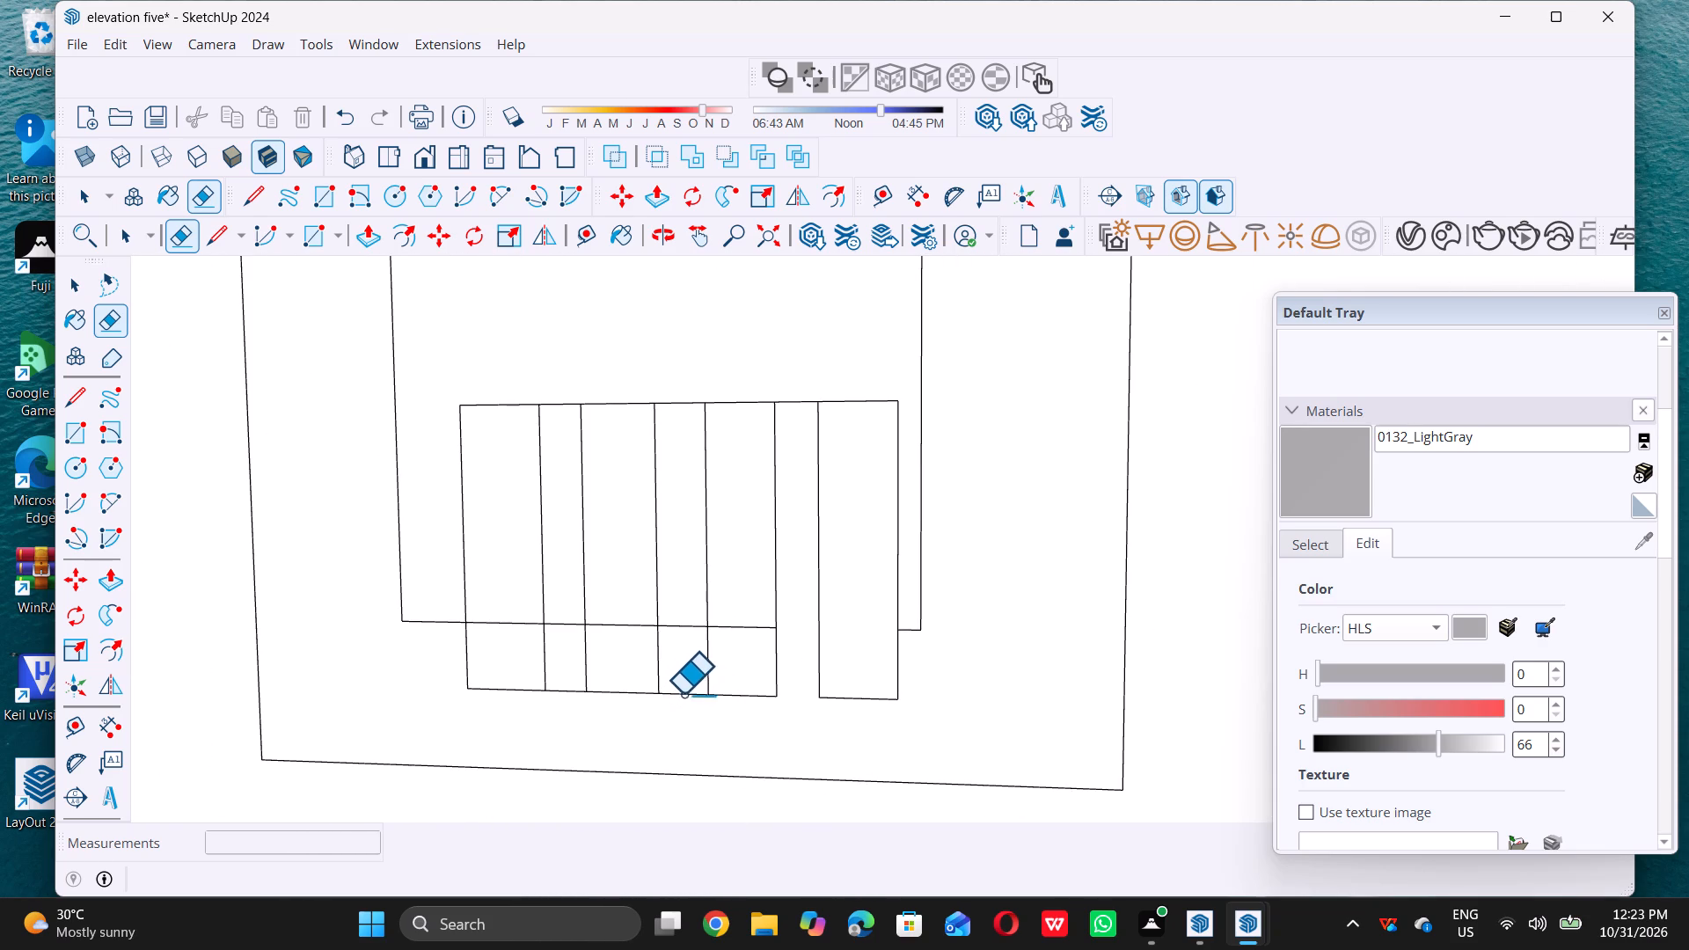
{"action": "double_click", "coordinate": [677, 691]}
{"action": "double_click", "coordinate": [684, 678]}
{"action": "left_click", "coordinate": [689, 671]}
{"action": "left_click_drag", "start_coordinate": [689, 668], "coordinate": [673, 613]}
{"action": "double_click", "coordinate": [673, 613]}
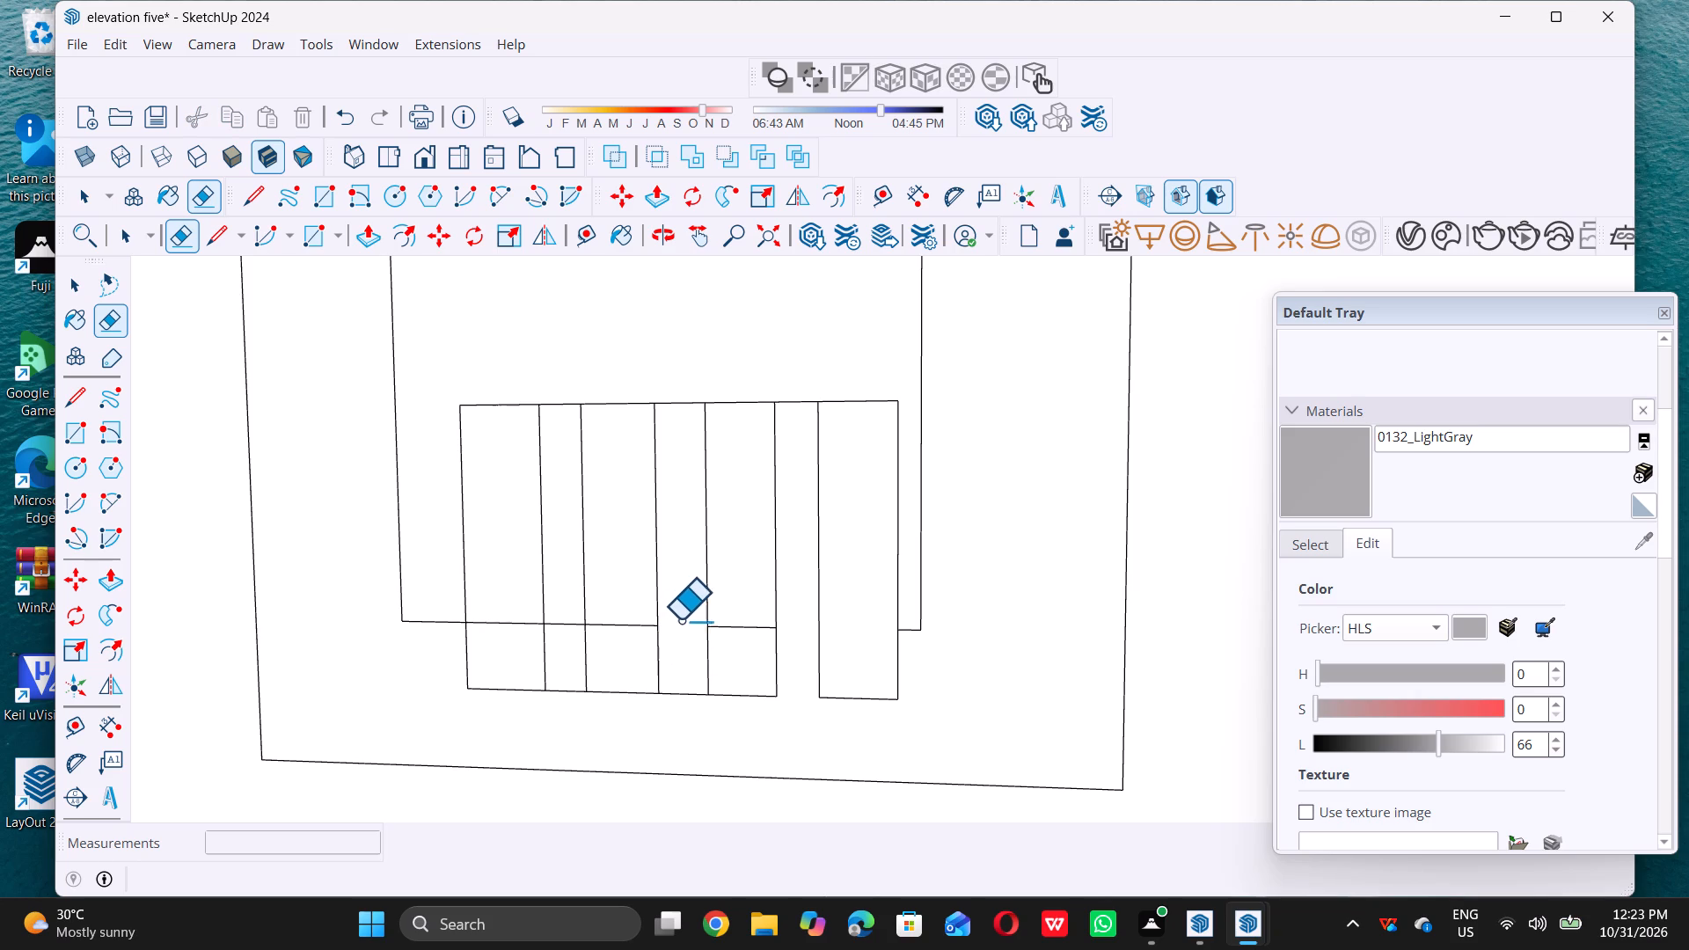
{"action": "scroll", "coordinate": [679, 696], "scroll_direction": "up", "scroll_amount": 5}
{"action": "left_click_drag", "start_coordinate": [676, 710], "coordinate": [689, 698]}
{"action": "left_click_drag", "start_coordinate": [692, 694], "coordinate": [695, 655]}
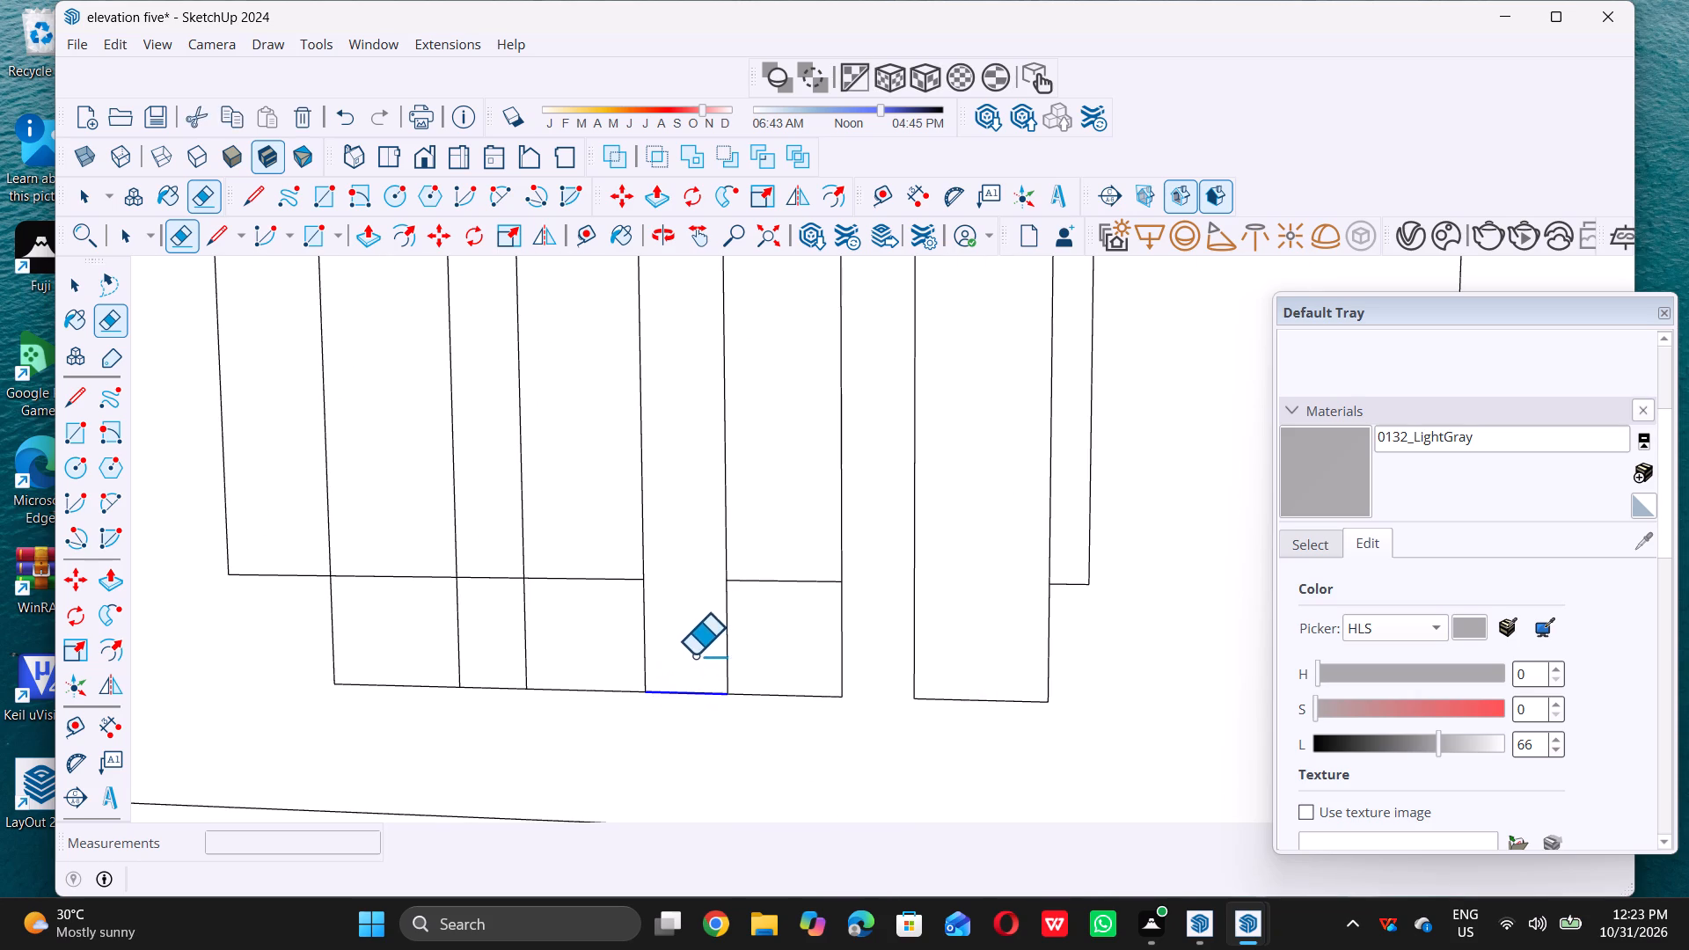
{"action": "left_click", "coordinate": [474, 708]}
{"action": "left_click_drag", "start_coordinate": [474, 705], "coordinate": [486, 559]}
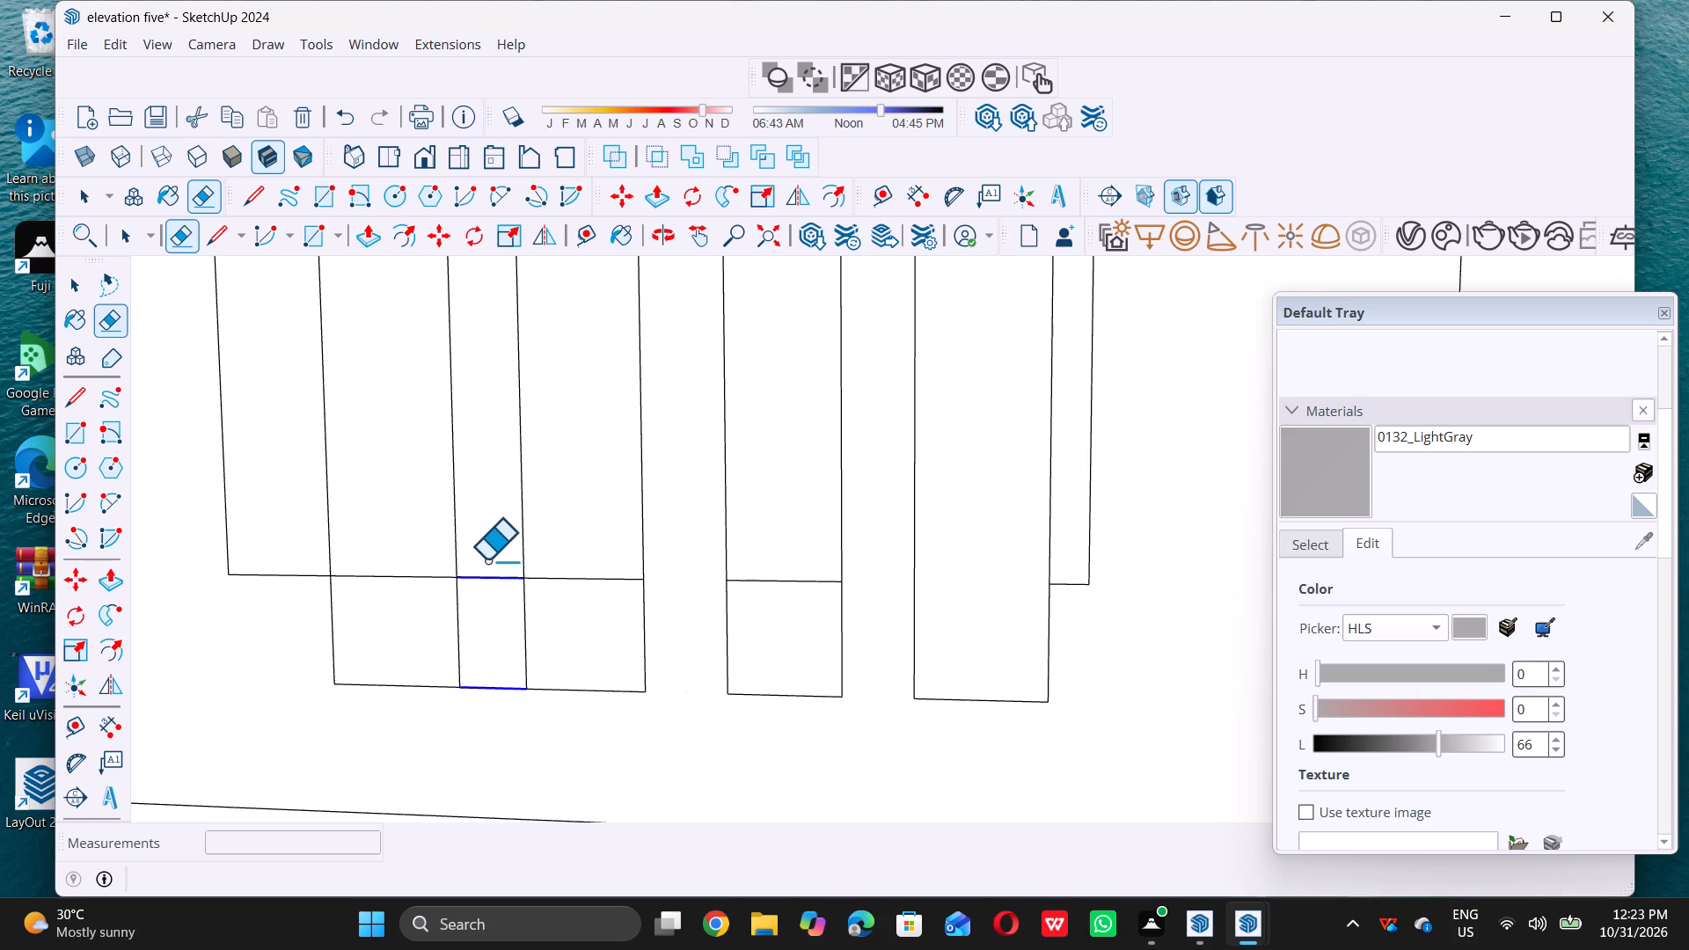
{"action": "left_click_drag", "start_coordinate": [486, 559], "coordinate": [488, 556]}
{"action": "left_click", "coordinate": [488, 556]}
Erase the inner rectangle's bottom edge segments crossing the first, second and third bars.
{"action": "left_click", "coordinate": [595, 610]}
{"action": "left_click_drag", "start_coordinate": [607, 574], "coordinate": [622, 528]}
{"action": "double_click", "coordinate": [622, 526]}
{"action": "left_click", "coordinate": [585, 597]}
{"action": "left_click_drag", "start_coordinate": [583, 590], "coordinate": [598, 530]}
{"action": "left_click", "coordinate": [598, 529]}
{"action": "left_click", "coordinate": [789, 619]}
{"action": "left_click_drag", "start_coordinate": [790, 603], "coordinate": [809, 530]}
{"action": "left_click", "coordinate": [808, 527]}
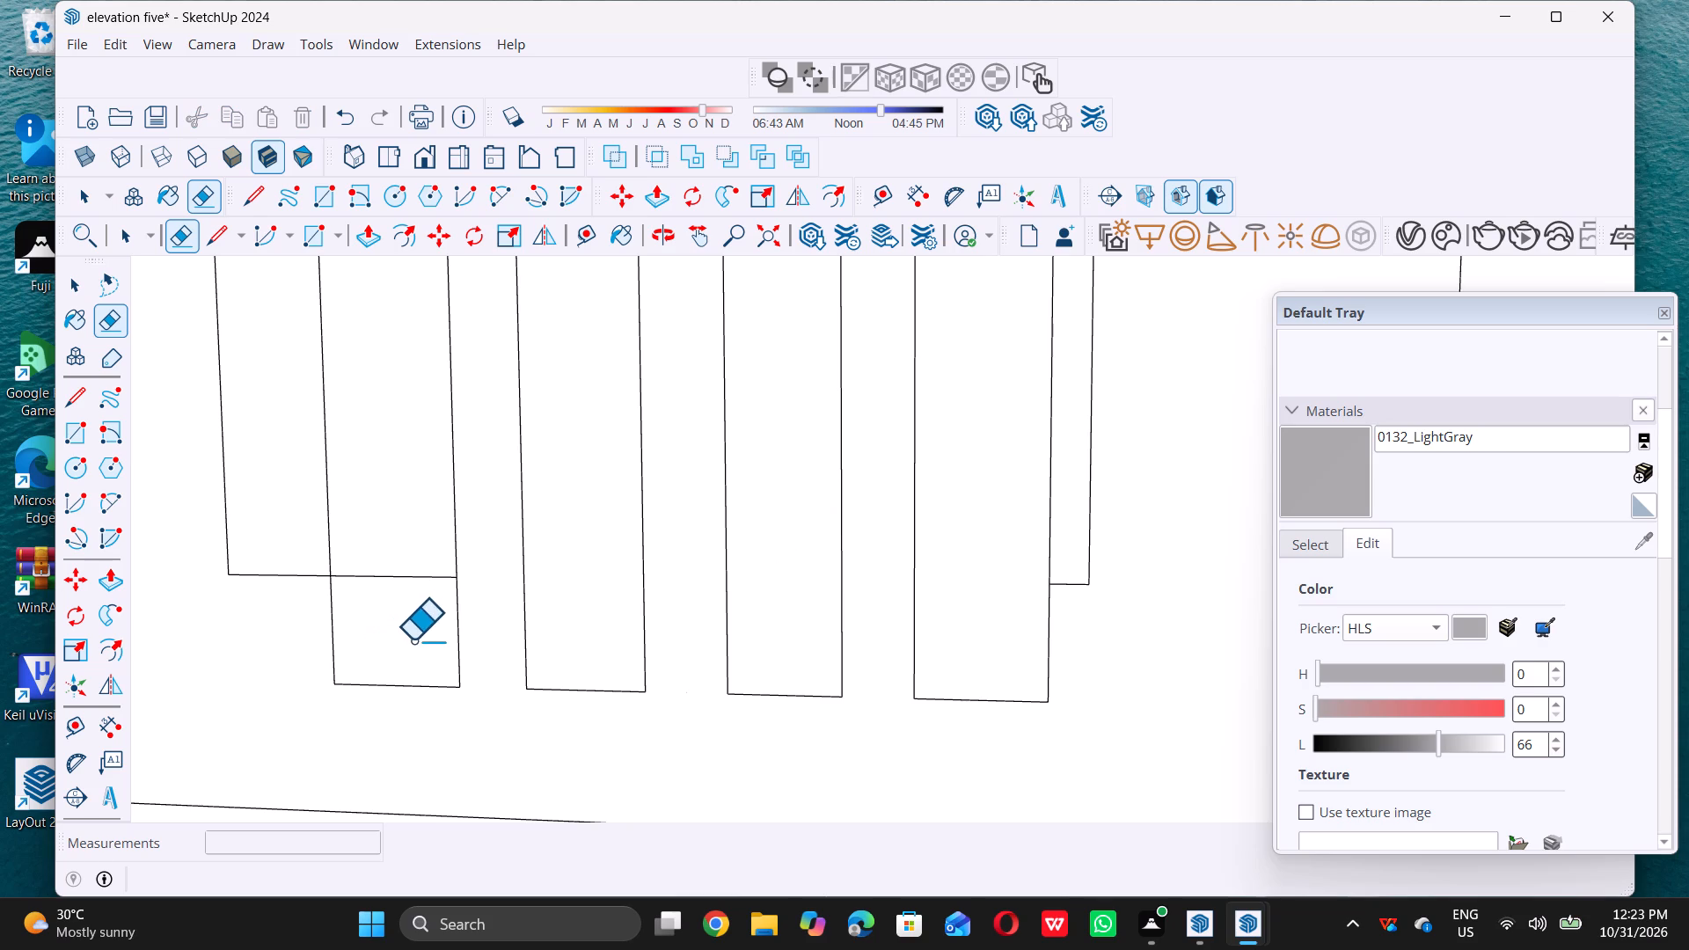
{"action": "left_click", "coordinate": [408, 633]}
{"action": "left_click", "coordinate": [405, 625]}
{"action": "left_click_drag", "start_coordinate": [409, 610], "coordinate": [415, 585]}
{"action": "left_click_drag", "start_coordinate": [419, 576], "coordinate": [440, 543]}
{"action": "left_click", "coordinate": [440, 542]}
Erase the top edge segments closing the gaps between the third and fourth bars and the second and third bars.
{"action": "scroll", "coordinate": [426, 678], "scroll_direction": "down", "scroll_amount": 9}
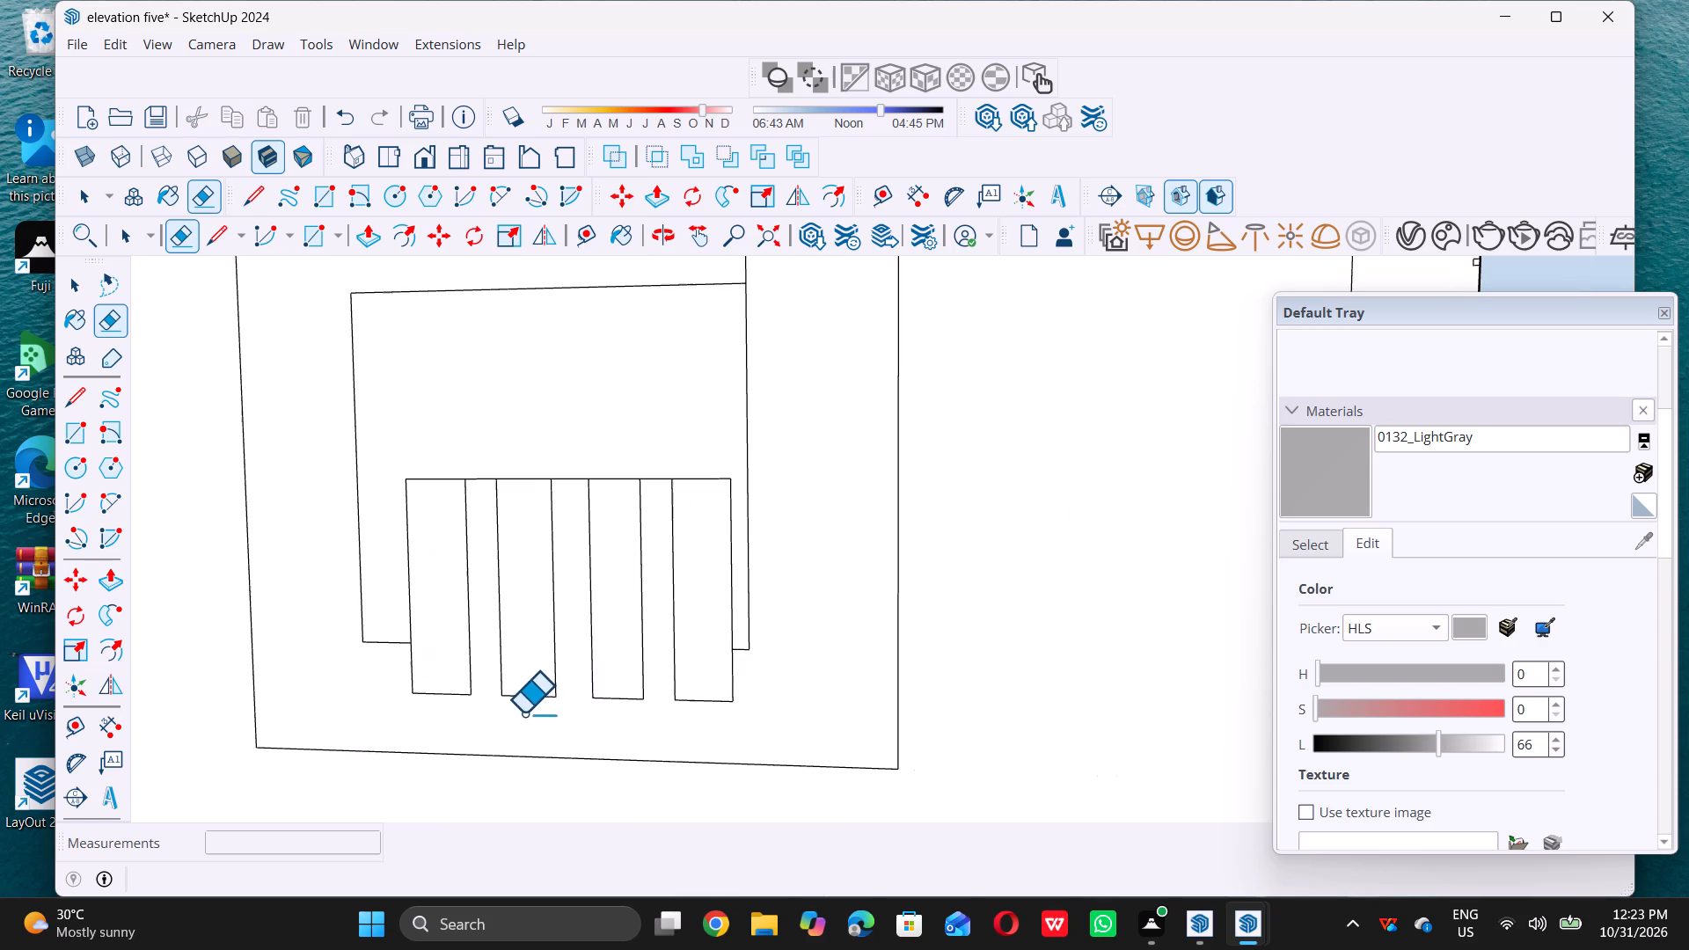
{"action": "scroll", "coordinate": [640, 469], "scroll_direction": "up", "scroll_amount": 4}
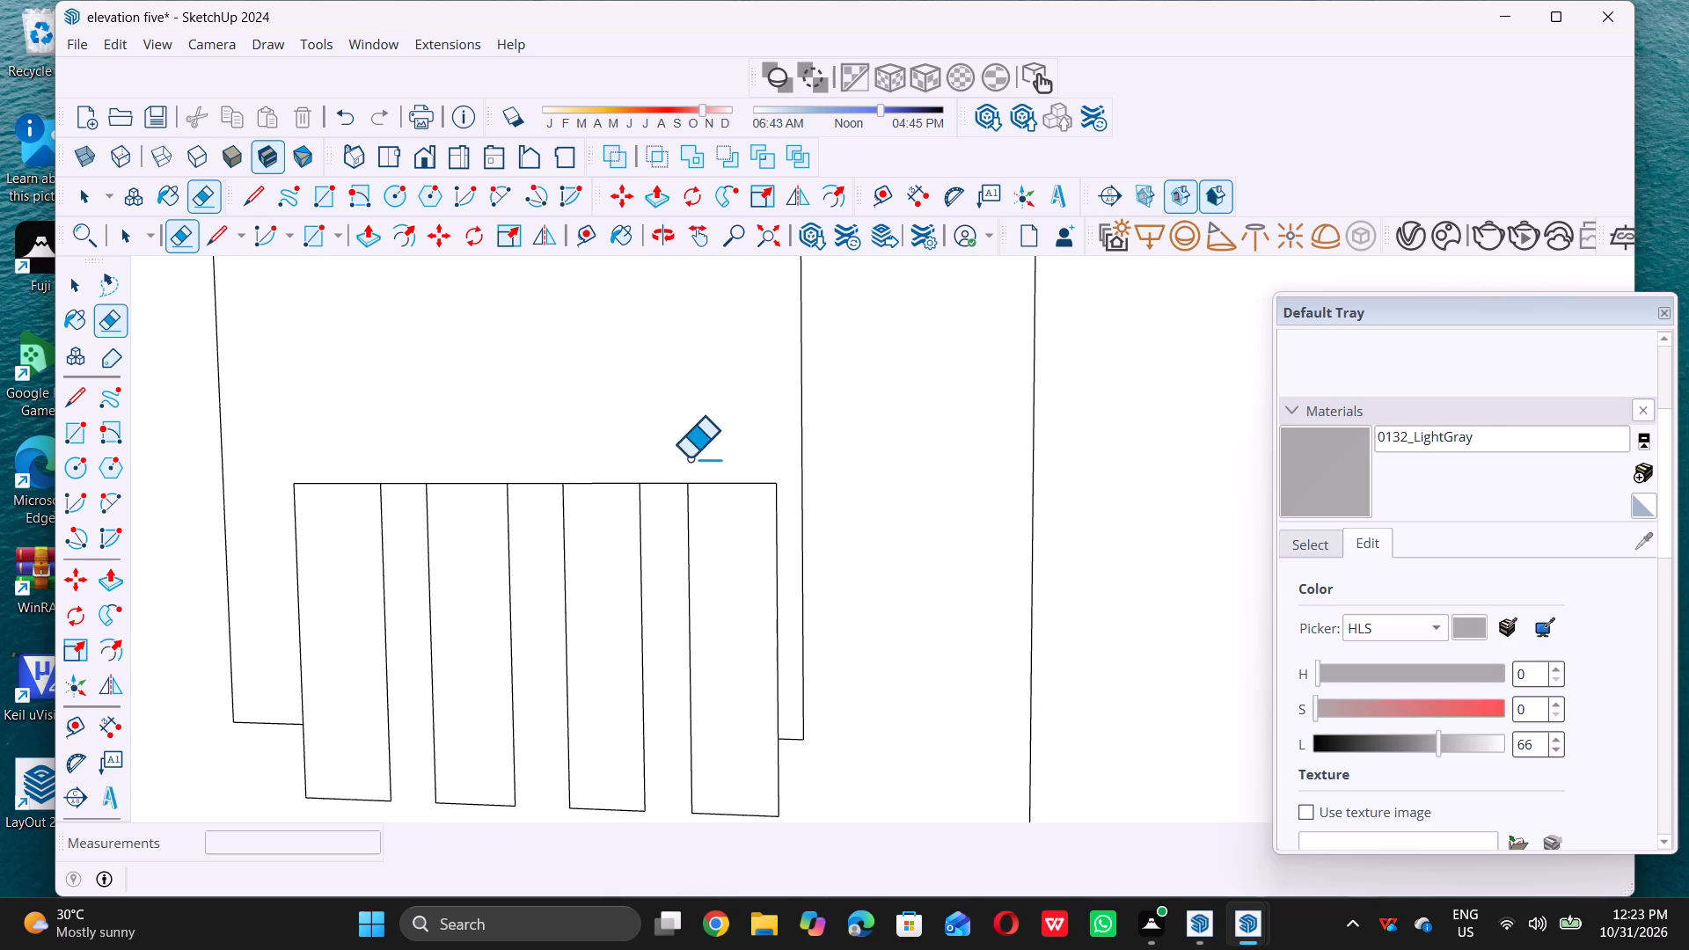
{"action": "scroll", "coordinate": [687, 457], "scroll_direction": "up", "scroll_amount": 4}
{"action": "left_click", "coordinate": [664, 508]}
{"action": "left_click_drag", "start_coordinate": [664, 504], "coordinate": [659, 464]}
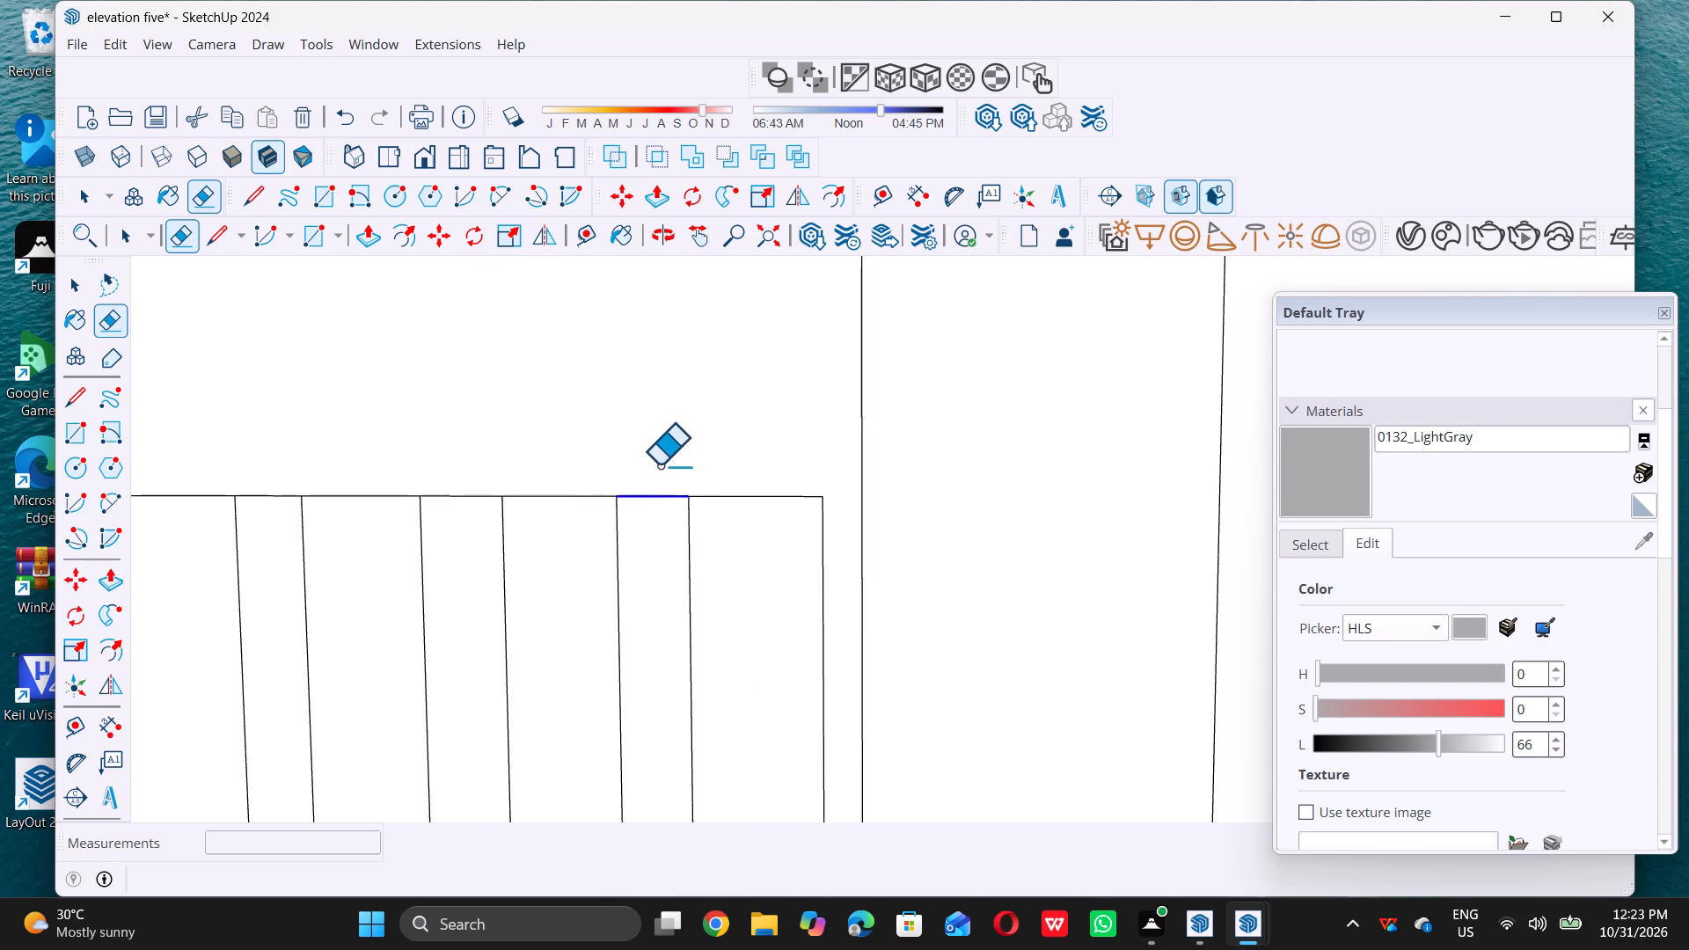
{"action": "left_click_drag", "start_coordinate": [659, 464], "coordinate": [659, 463]}
{"action": "left_click", "coordinate": [658, 461]}
{"action": "left_click_drag", "start_coordinate": [467, 501], "coordinate": [494, 450]}
{"action": "double_click", "coordinate": [494, 450]}
Erase the top edge segment closing the gap between the first and second bars.
{"action": "scroll", "coordinate": [652, 477], "scroll_direction": "down", "scroll_amount": 1}
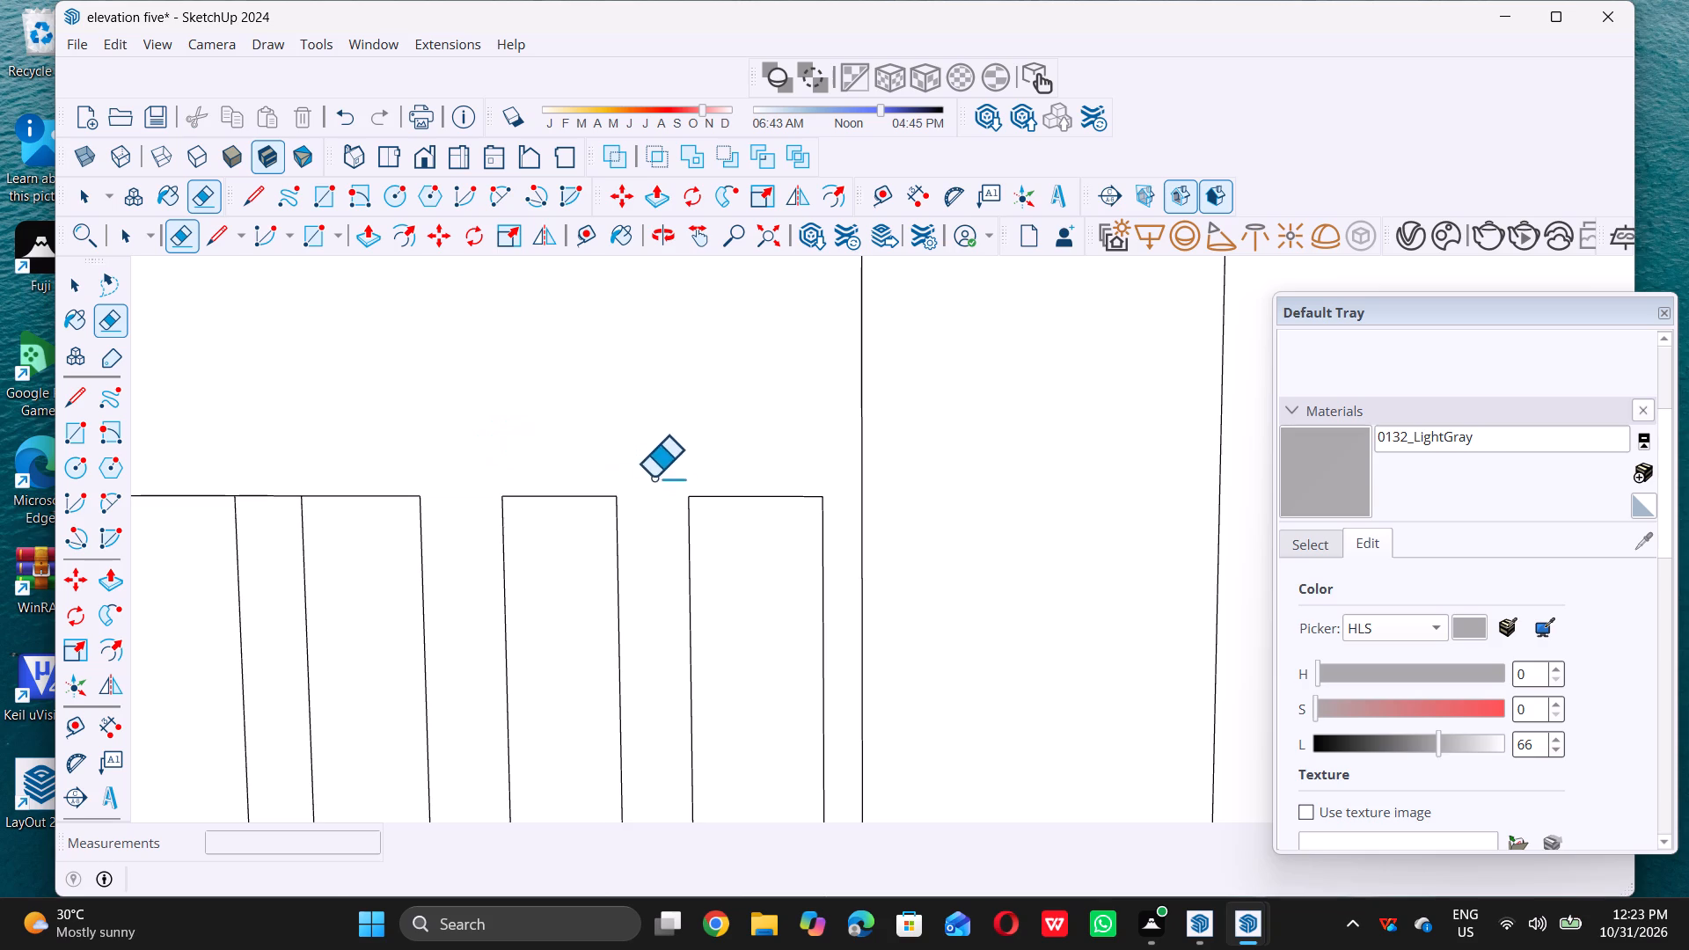
{"action": "scroll", "coordinate": [653, 477], "scroll_direction": "down", "scroll_amount": 3}
{"action": "left_click", "coordinate": [377, 513]}
{"action": "left_click", "coordinate": [384, 513]}
{"action": "left_click_drag", "start_coordinate": [382, 504], "coordinate": [391, 454]}
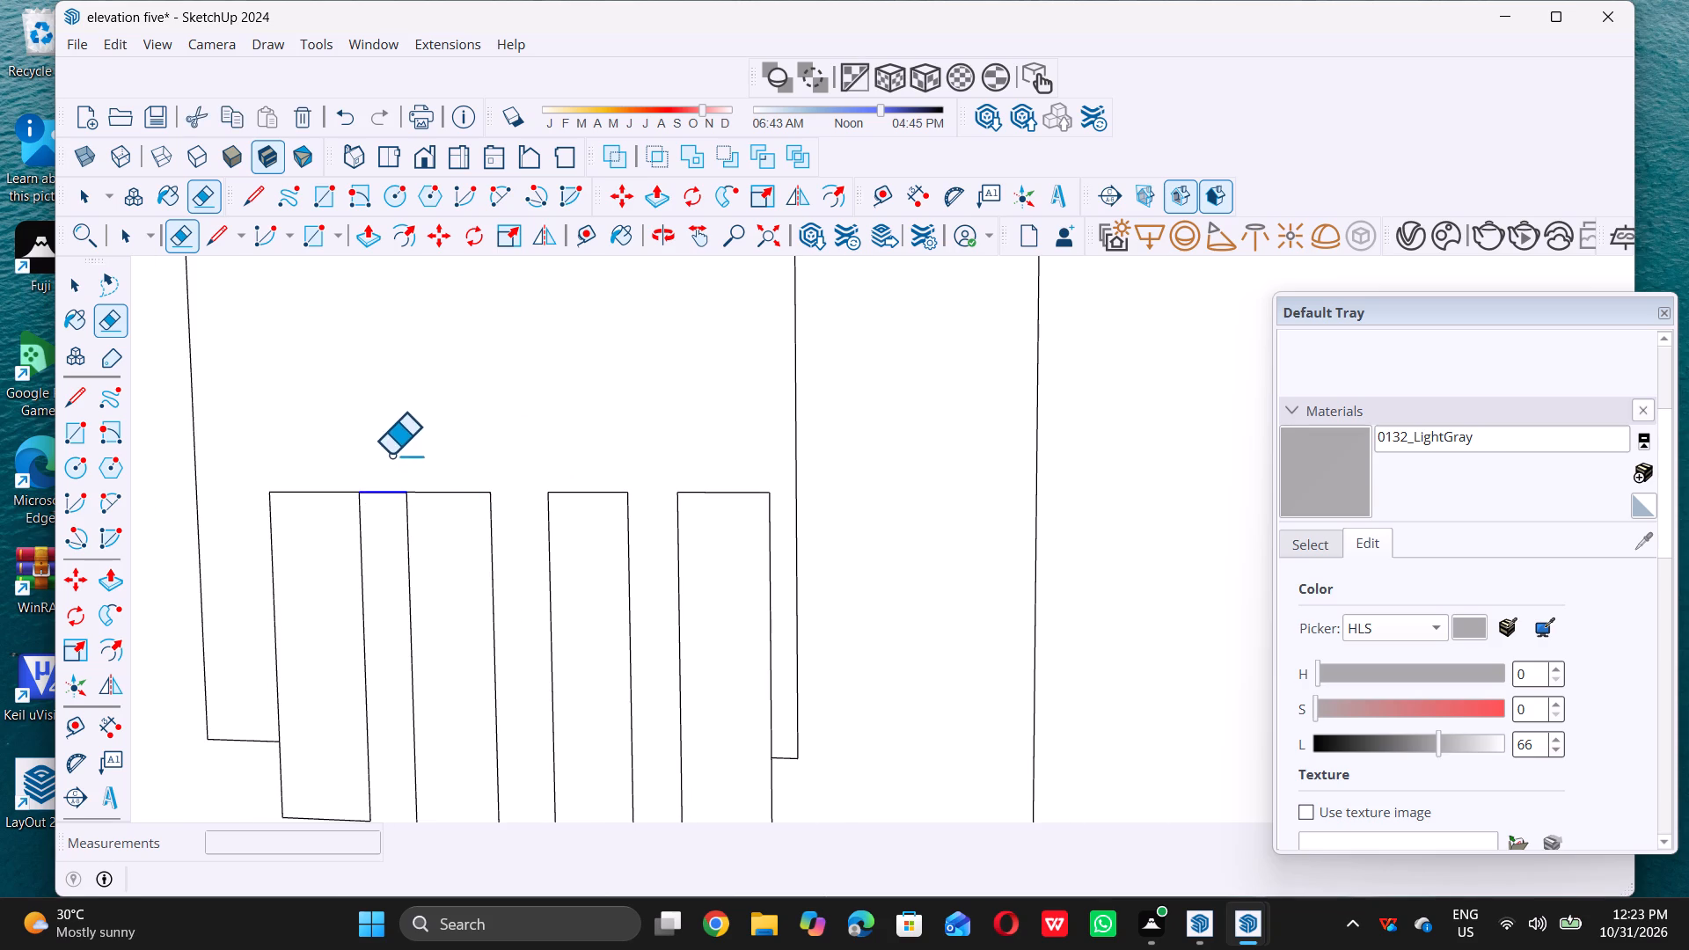
{"action": "left_click_drag", "start_coordinate": [391, 454], "coordinate": [392, 454]}
{"action": "left_click", "coordinate": [392, 454]}
Examine the four separated bars, the side wall's tall panel and the whole building from the front.
{"action": "scroll", "coordinate": [607, 490], "scroll_direction": "down", "scroll_amount": 5}
{"action": "scroll", "coordinate": [687, 541], "scroll_direction": "down", "scroll_amount": 4}
{"action": "middle_click_drag", "start_coordinate": [687, 541], "coordinate": [680, 556]}
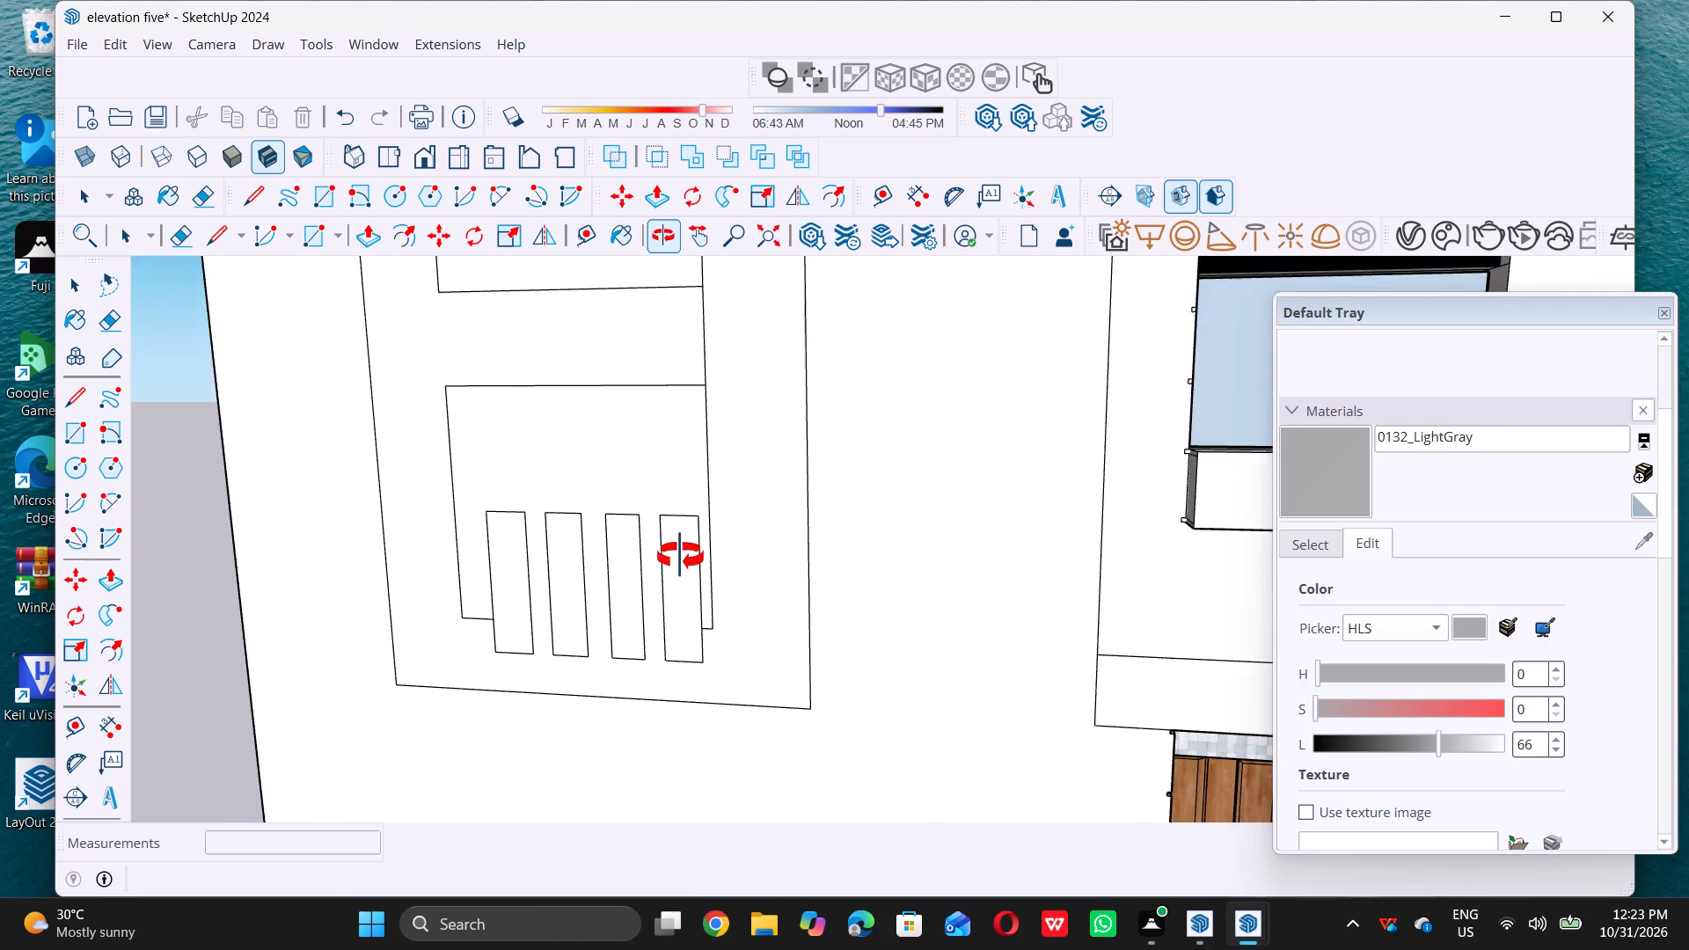
{"action": "middle_click_drag", "start_coordinate": [680, 556], "coordinate": [684, 552]}
{"action": "key", "text": "space"}
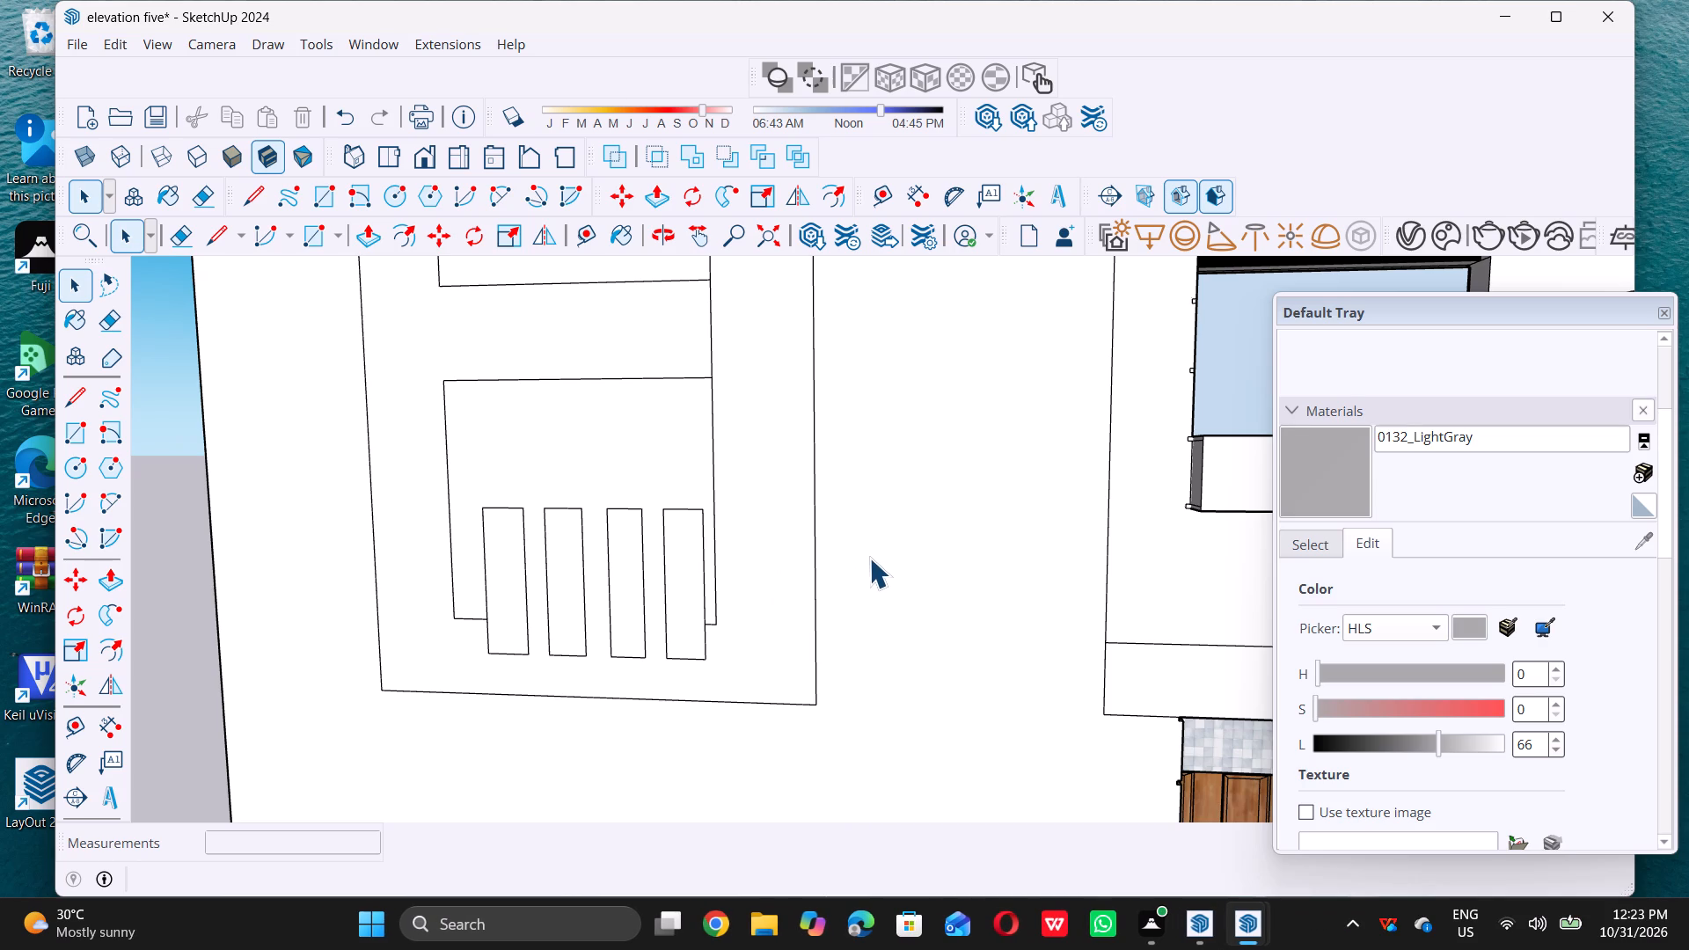
{"action": "scroll", "coordinate": [372, 580], "scroll_direction": "down", "scroll_amount": 10}
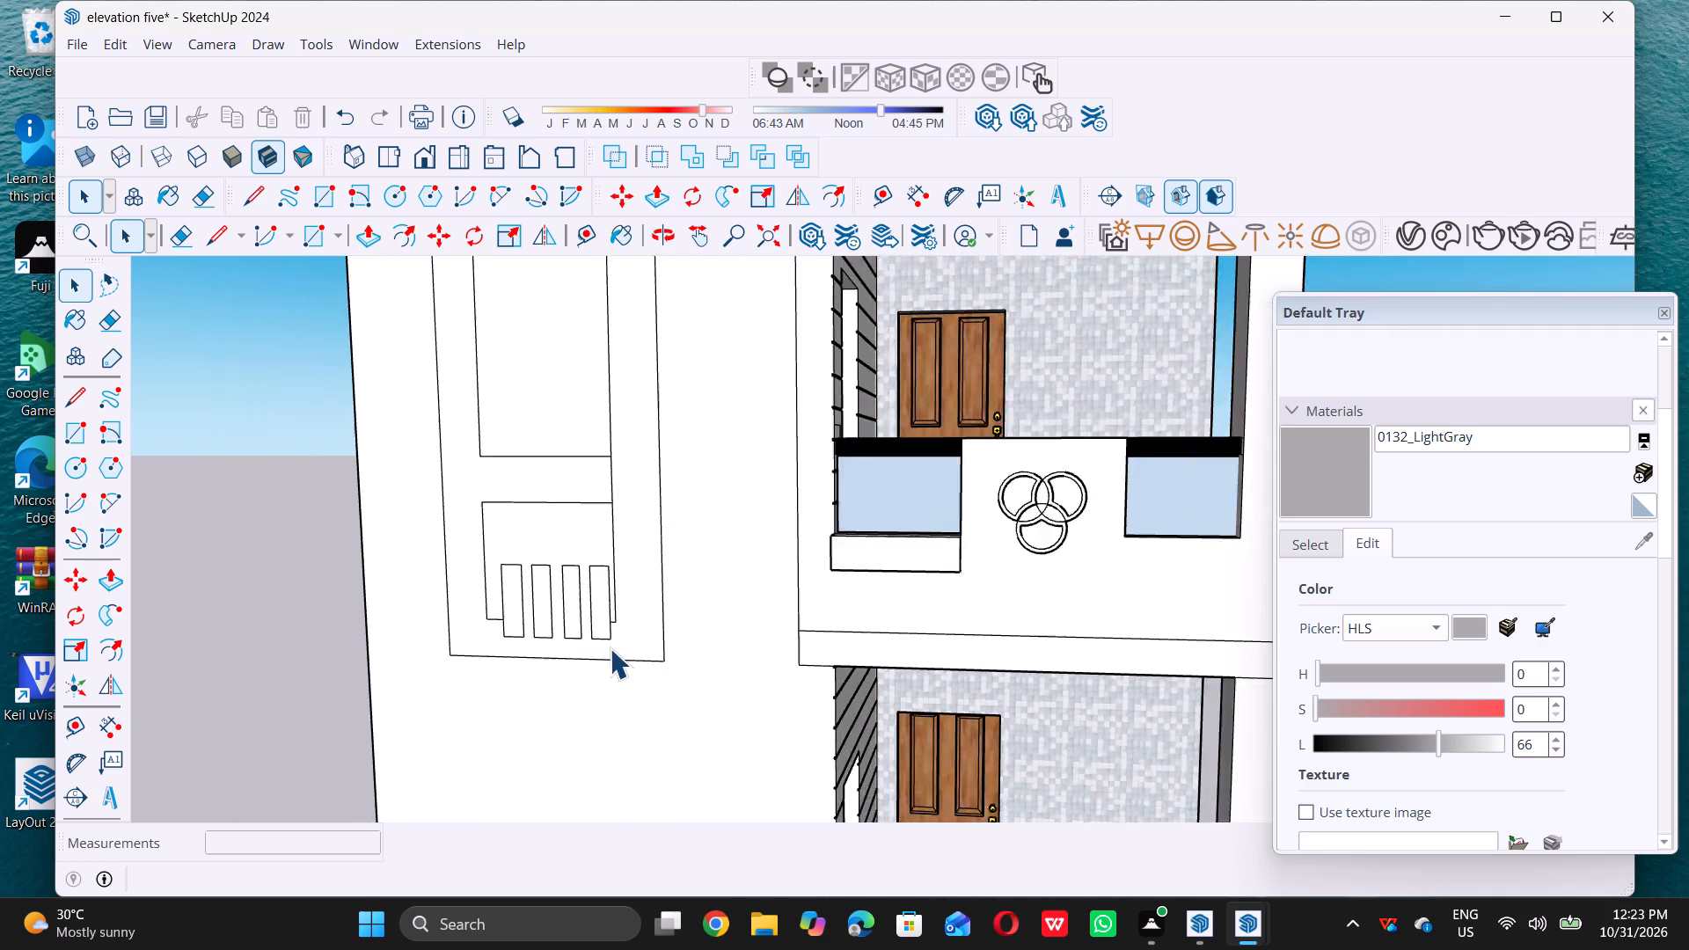
{"action": "scroll", "coordinate": [610, 648], "scroll_direction": "down", "scroll_amount": 13}
{"action": "middle_click_drag", "start_coordinate": [596, 707], "coordinate": [642, 685]}
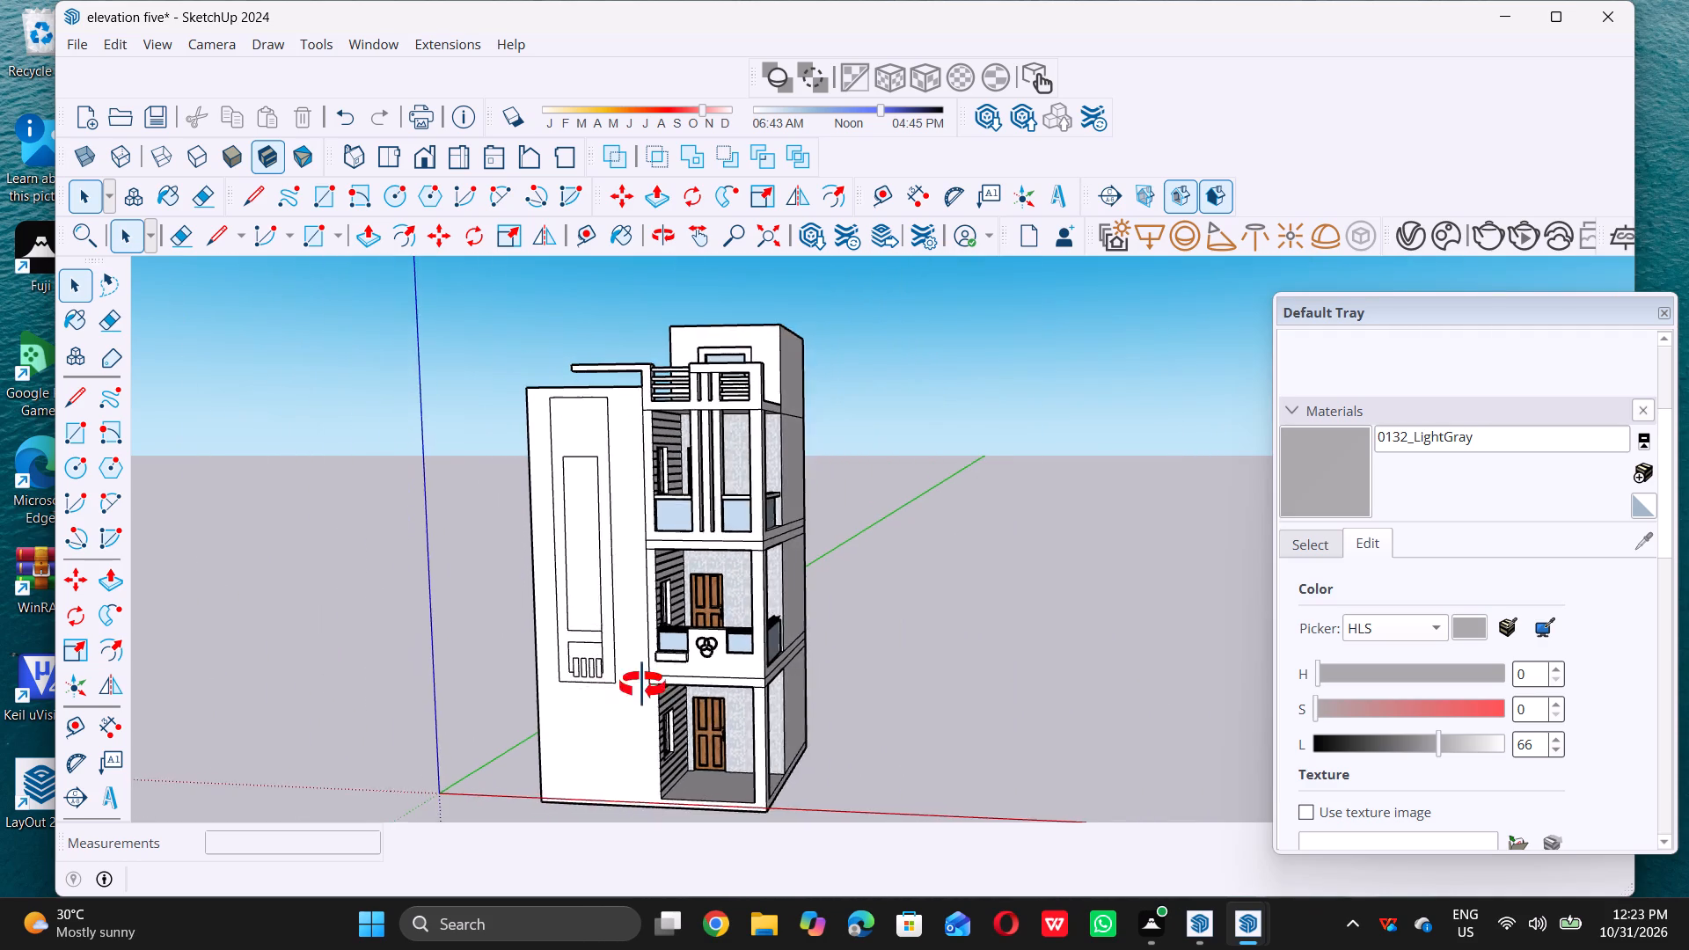
{"action": "middle_click_drag", "start_coordinate": [642, 685], "coordinate": [664, 669]}
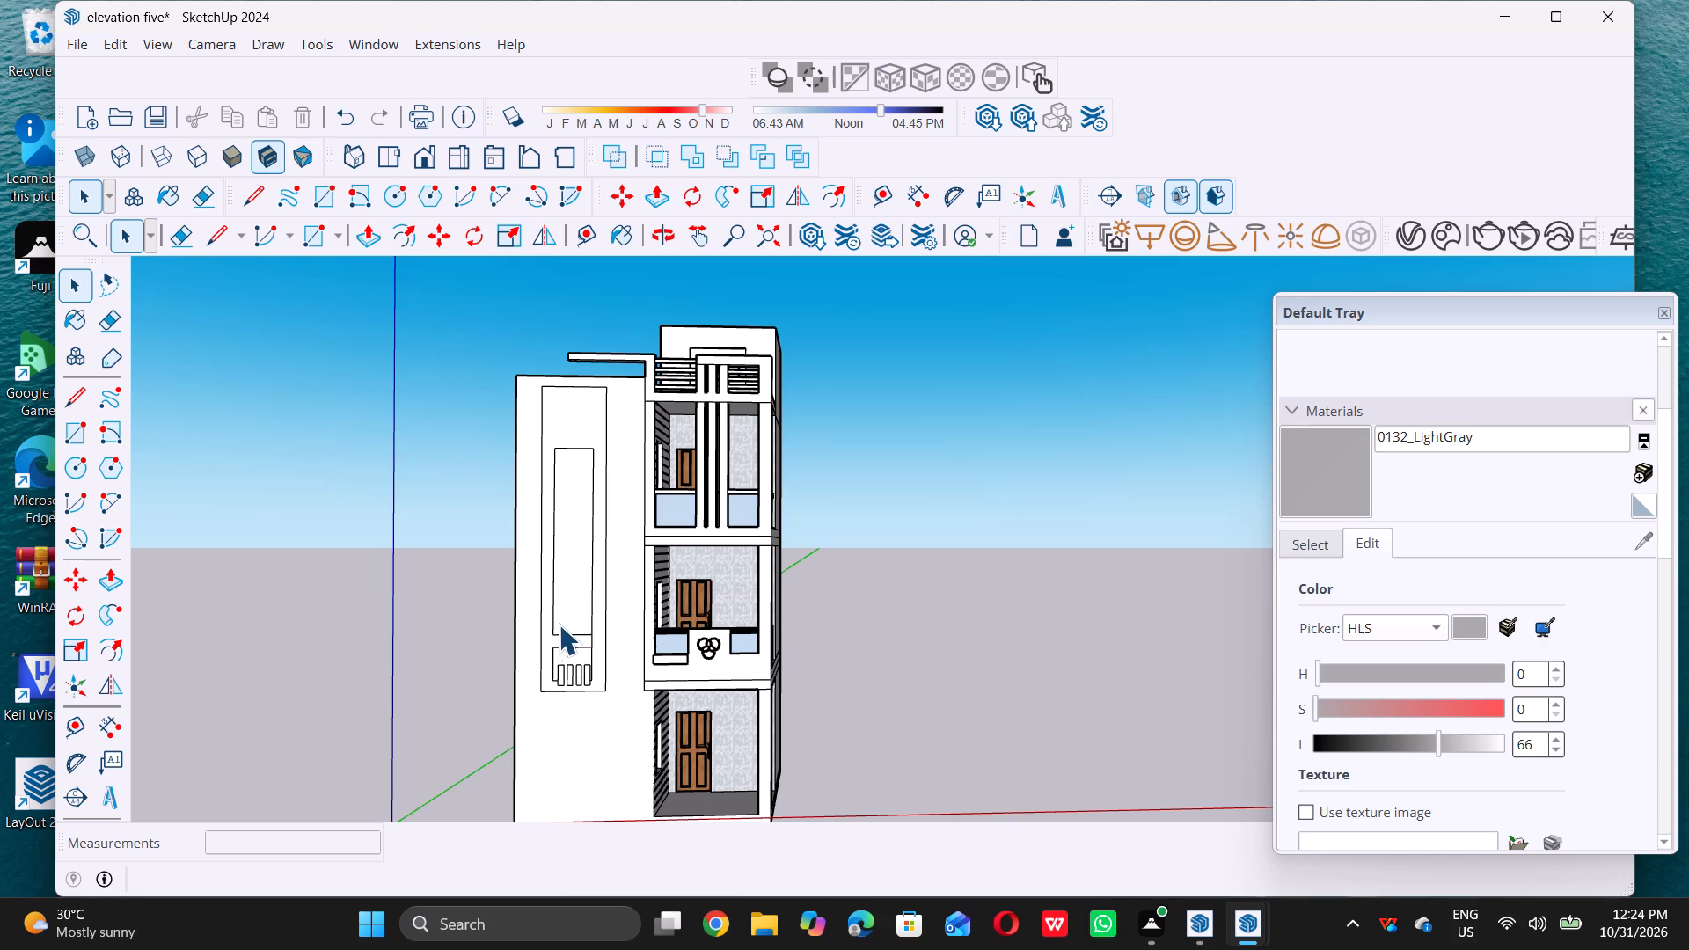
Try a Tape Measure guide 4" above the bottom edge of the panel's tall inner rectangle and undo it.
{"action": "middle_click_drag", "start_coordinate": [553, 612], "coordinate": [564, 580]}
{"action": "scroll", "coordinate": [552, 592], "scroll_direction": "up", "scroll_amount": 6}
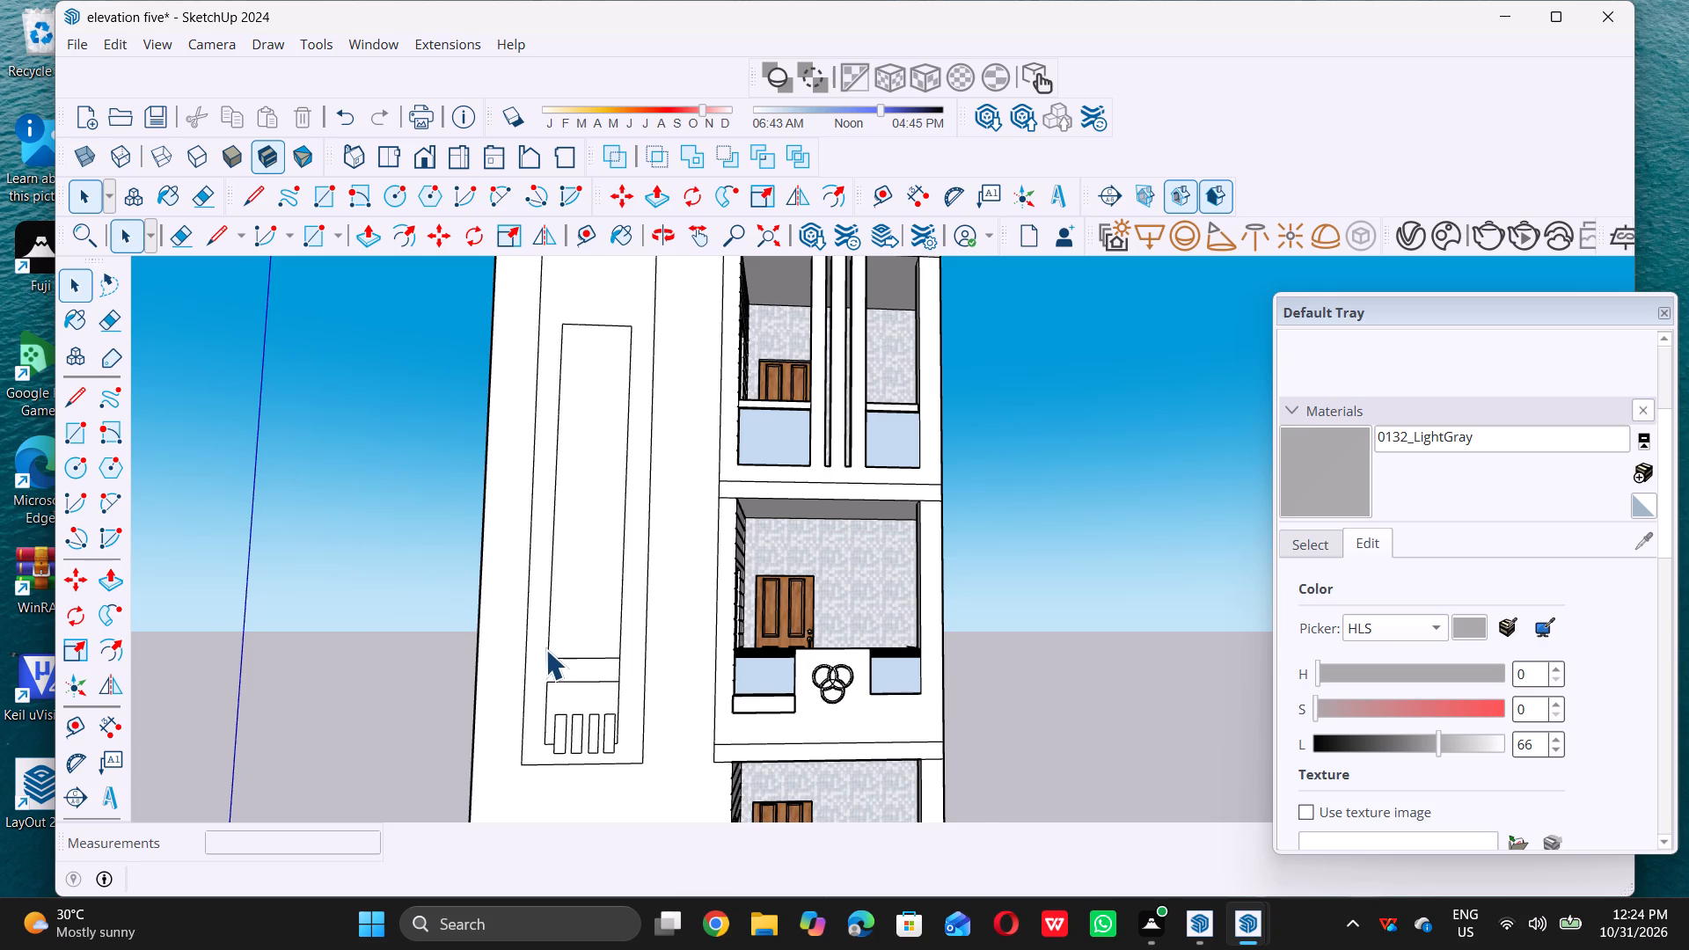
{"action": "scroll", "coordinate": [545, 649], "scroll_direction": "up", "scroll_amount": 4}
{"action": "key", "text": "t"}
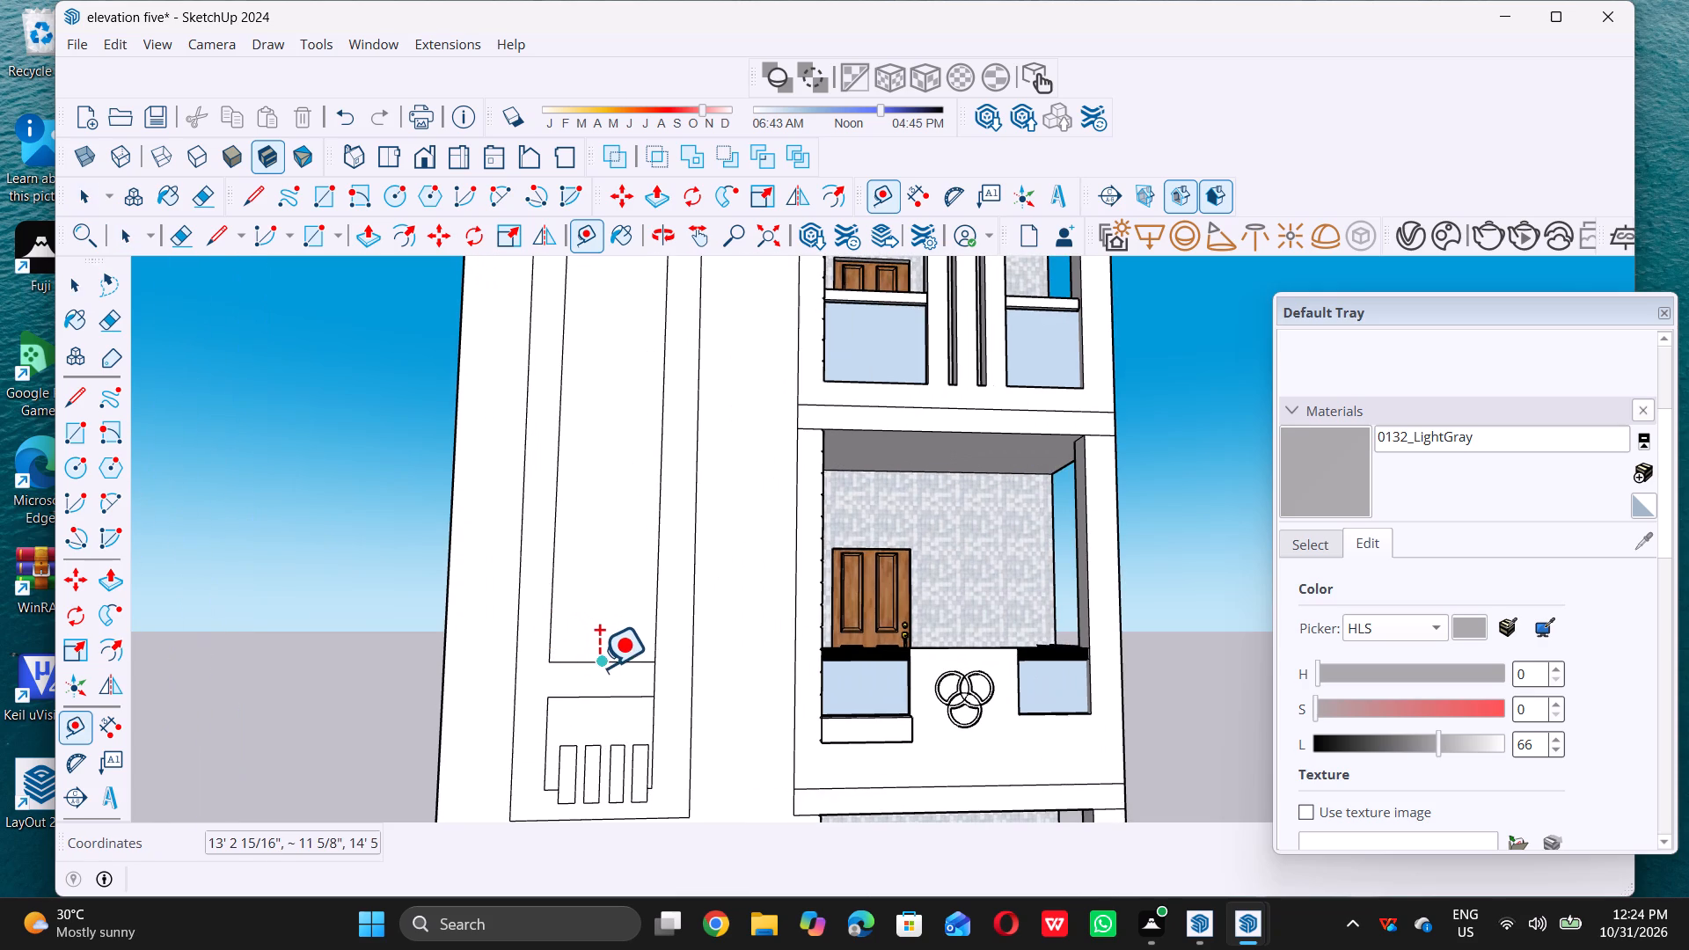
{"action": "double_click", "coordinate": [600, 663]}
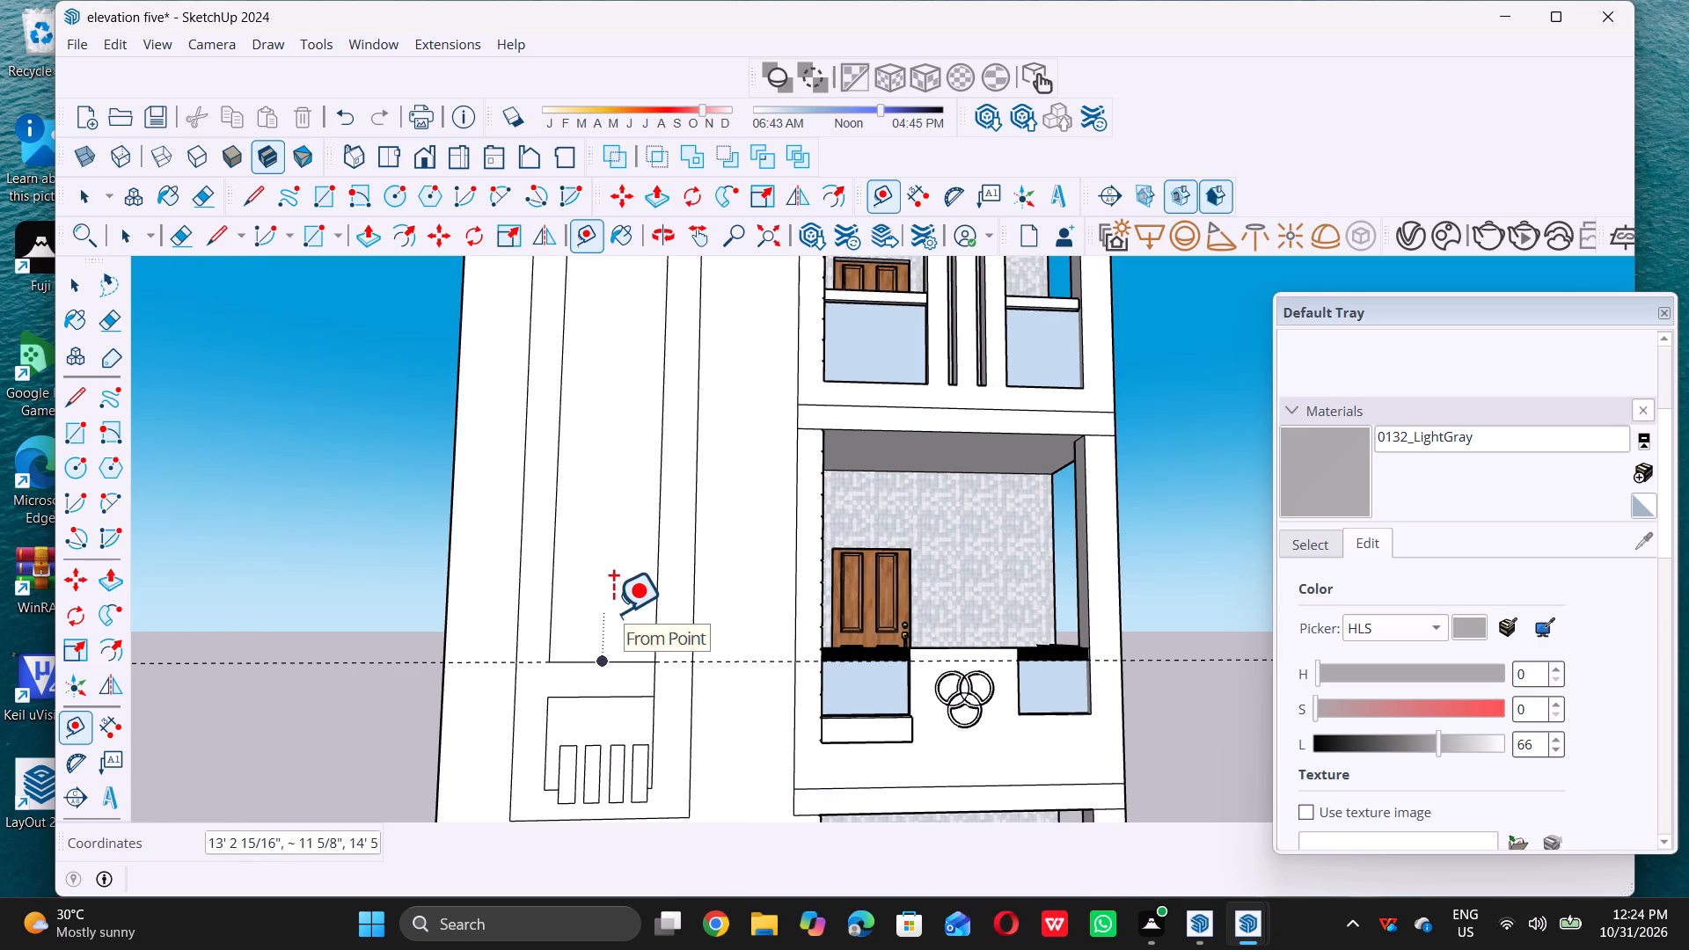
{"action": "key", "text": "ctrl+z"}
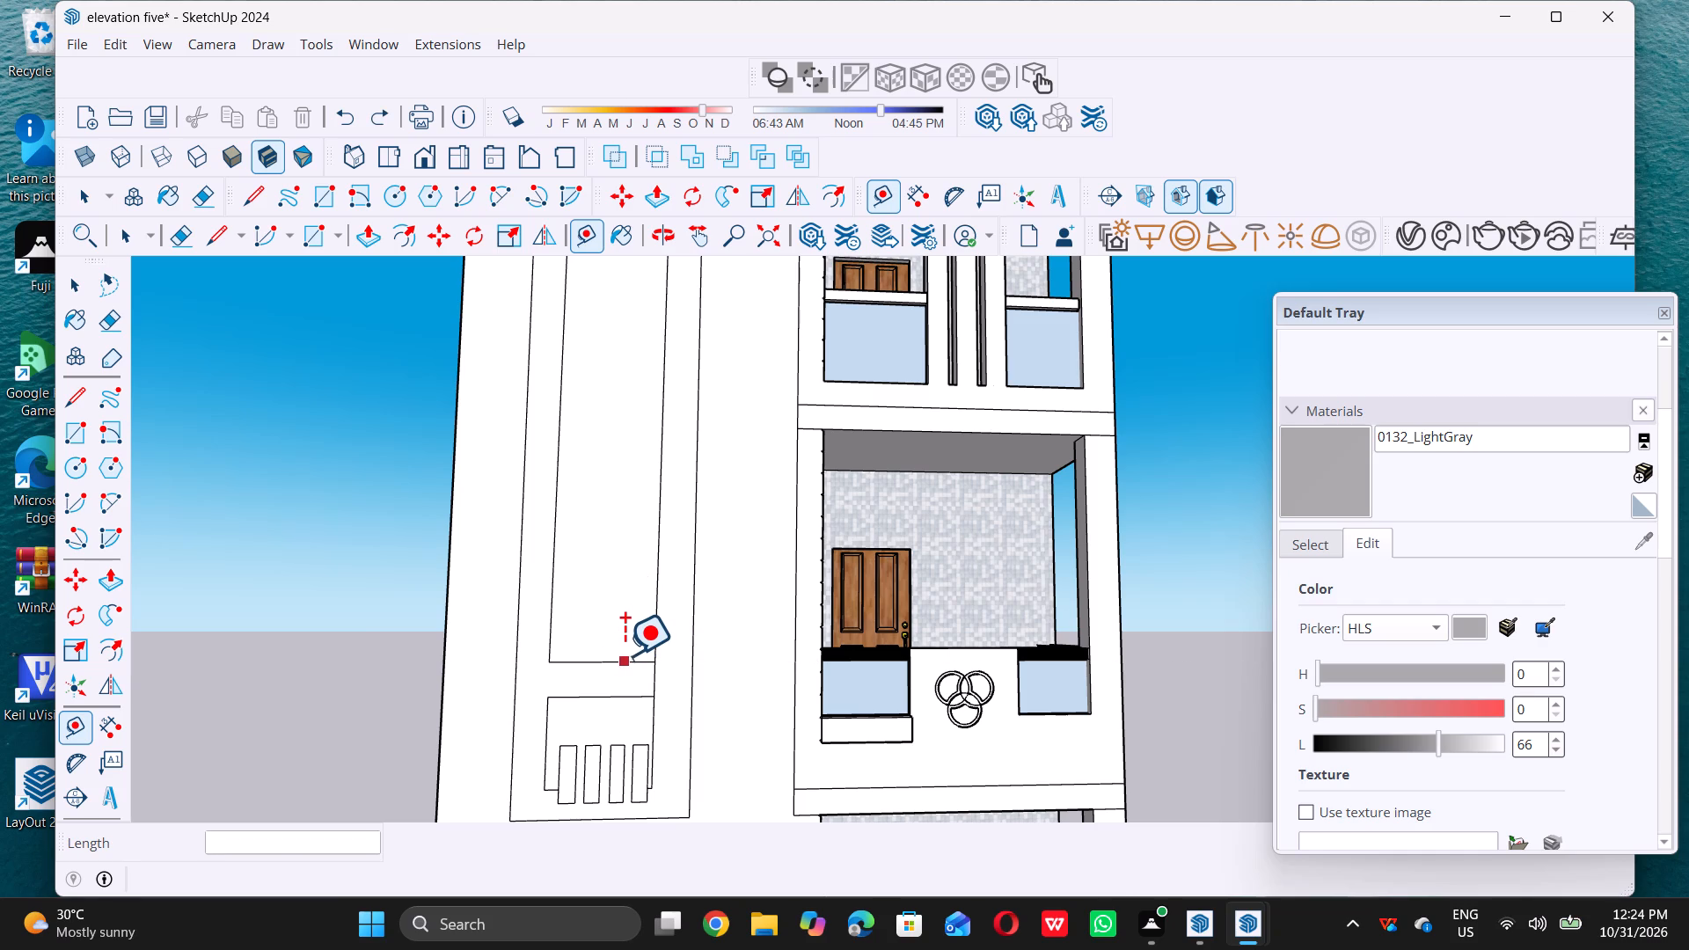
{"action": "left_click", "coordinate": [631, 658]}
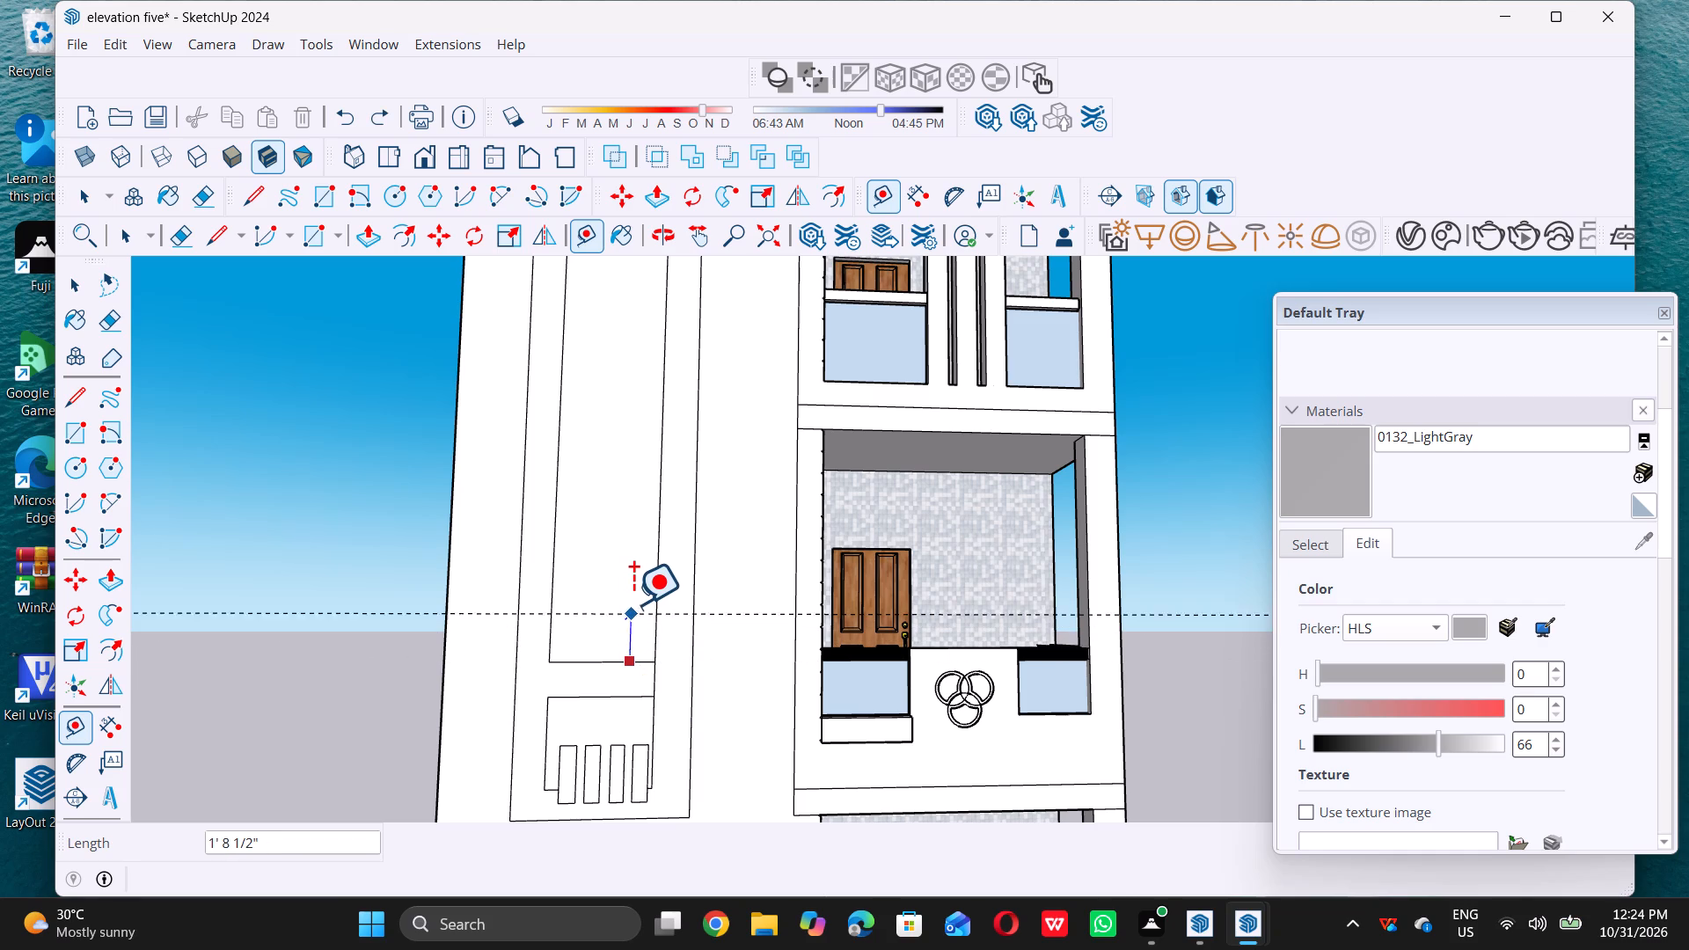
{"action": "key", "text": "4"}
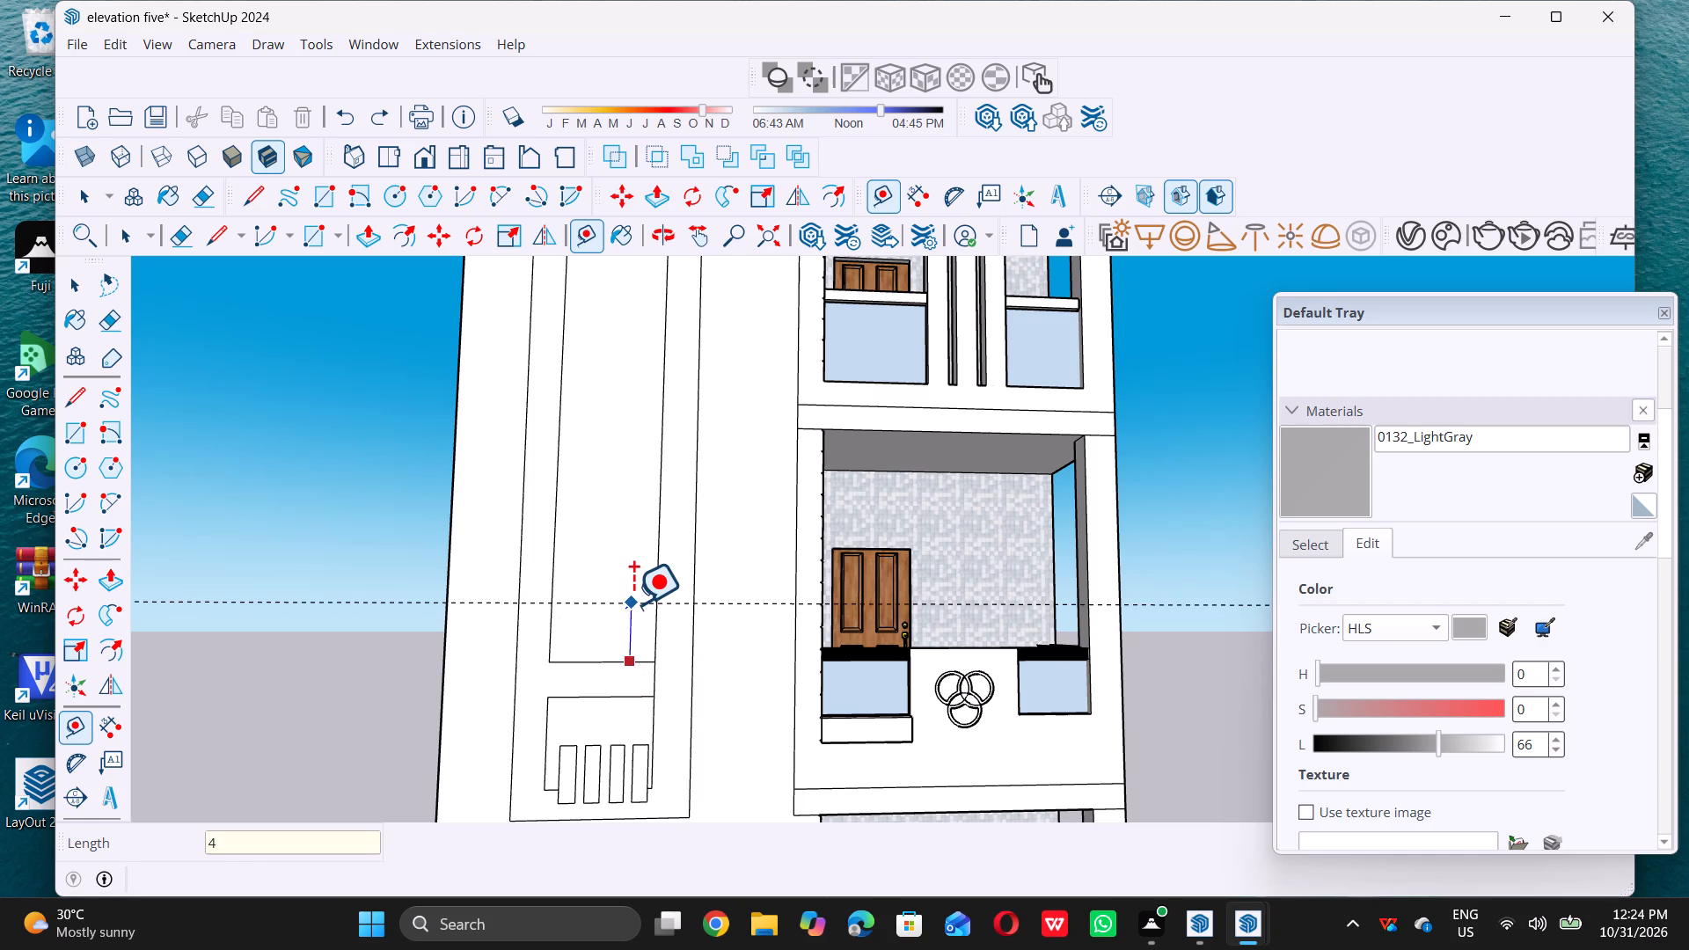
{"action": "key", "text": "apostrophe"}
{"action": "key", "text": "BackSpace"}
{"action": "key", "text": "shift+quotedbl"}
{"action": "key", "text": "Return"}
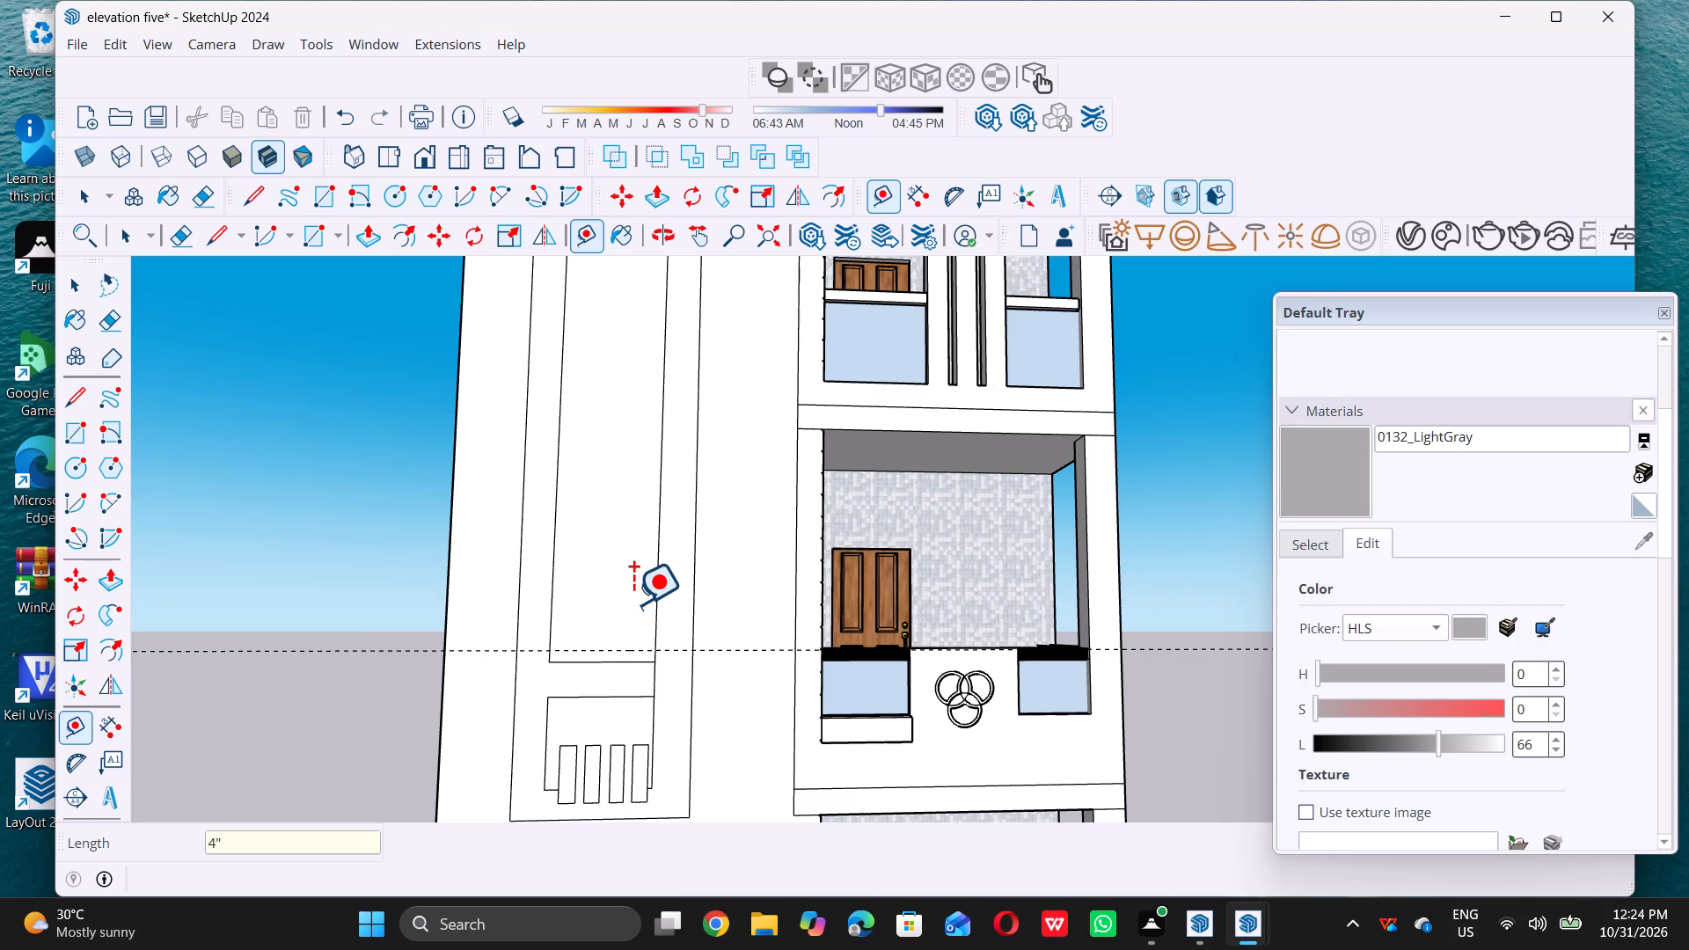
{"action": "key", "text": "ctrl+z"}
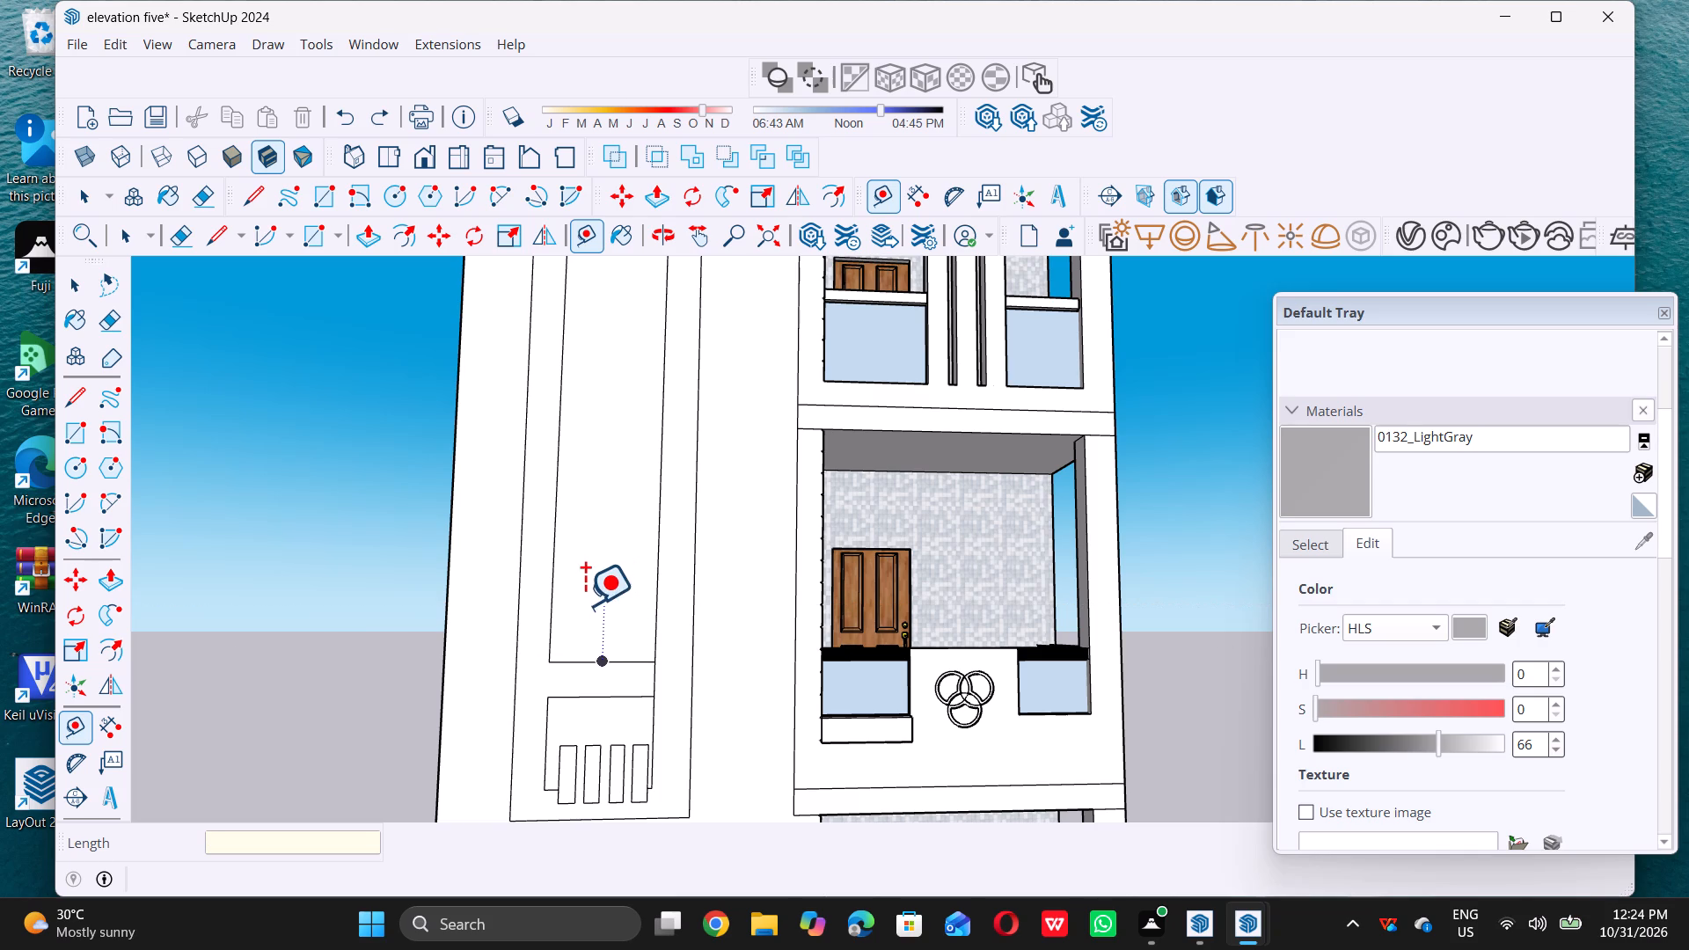
Place guides along the tall inner rectangle's bottom edge and 1' above it.
{"action": "triple_click", "coordinate": [565, 662]}
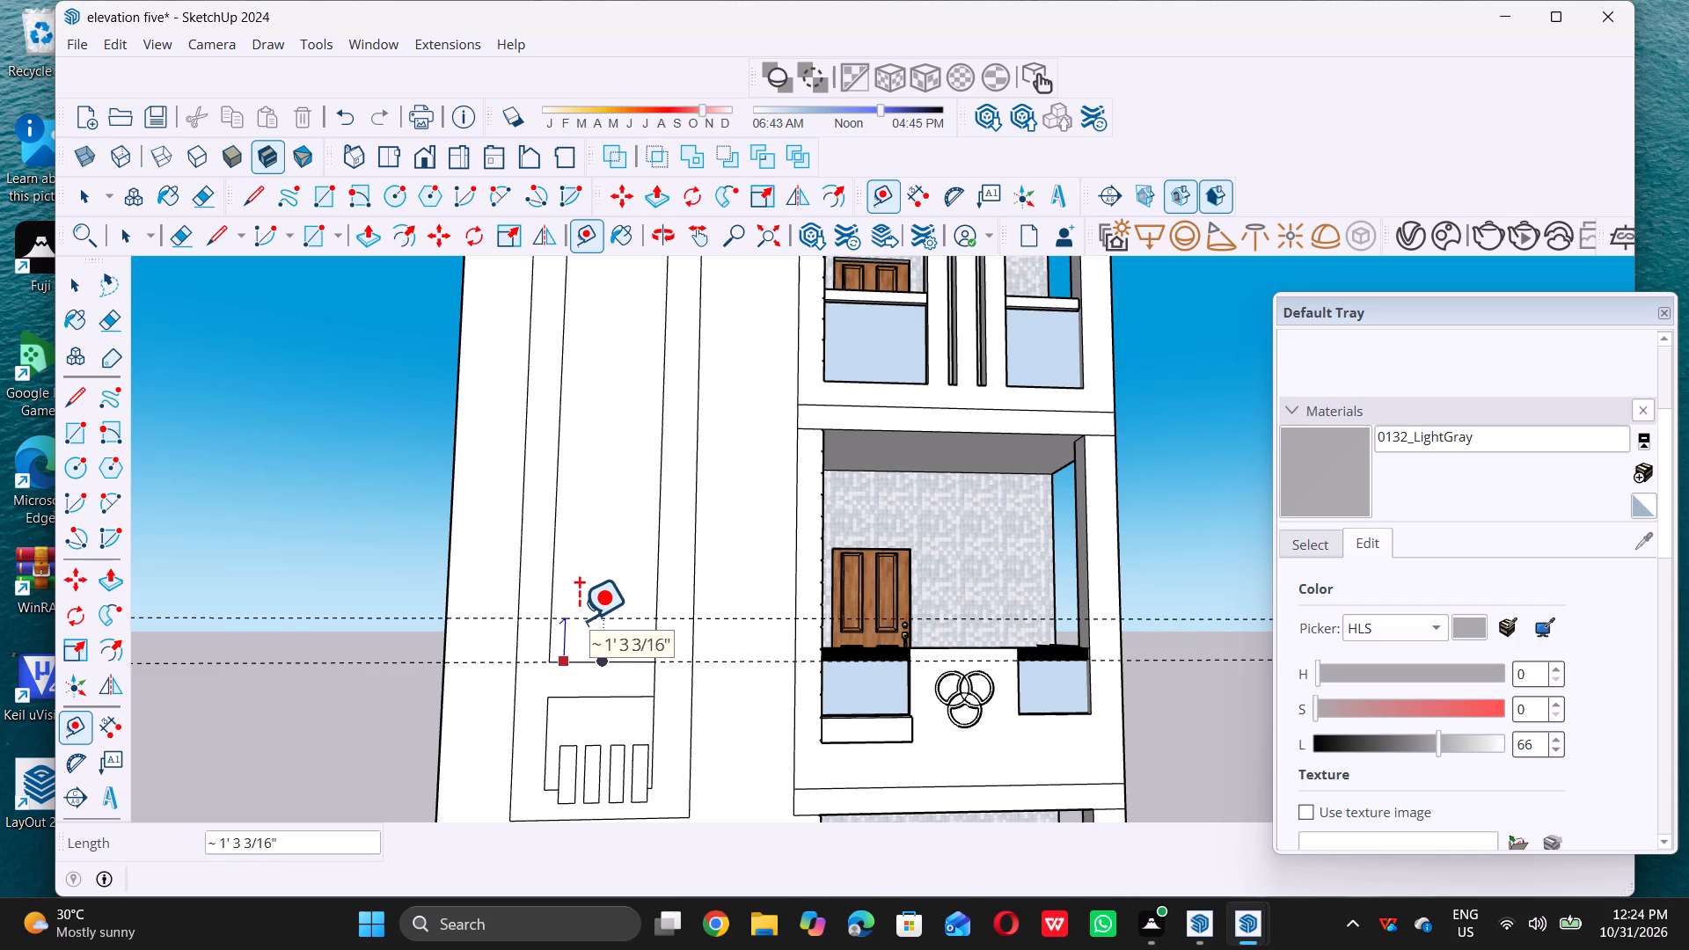
{"action": "type", "text": "1'"}
{"action": "key", "text": "Return"}
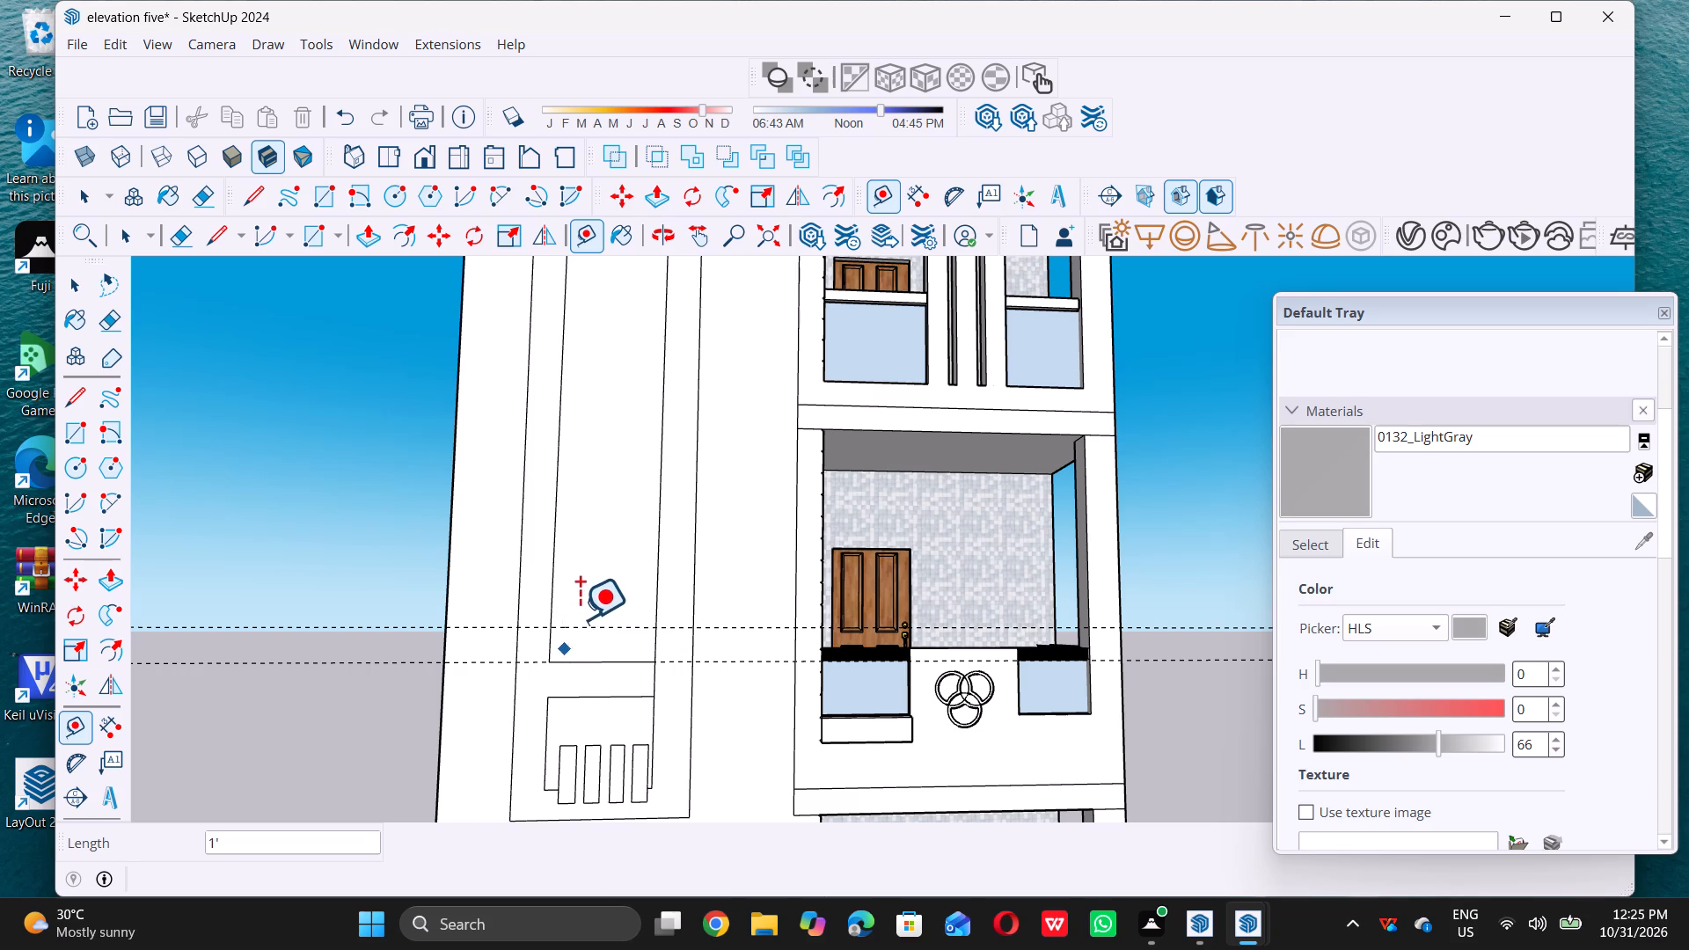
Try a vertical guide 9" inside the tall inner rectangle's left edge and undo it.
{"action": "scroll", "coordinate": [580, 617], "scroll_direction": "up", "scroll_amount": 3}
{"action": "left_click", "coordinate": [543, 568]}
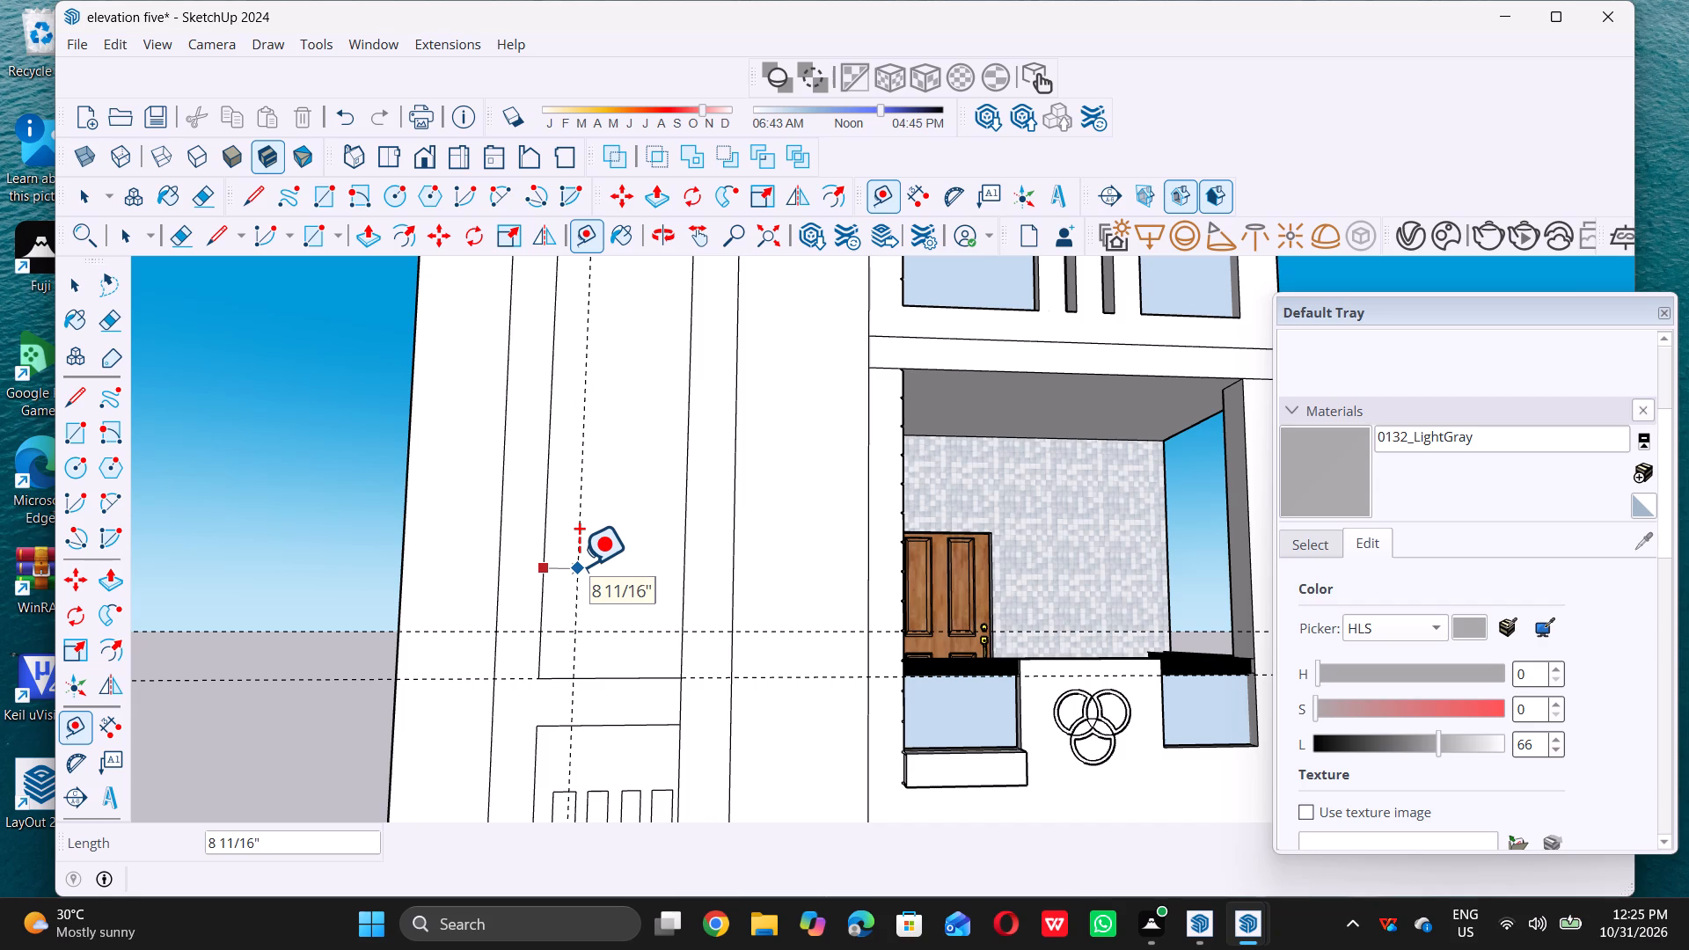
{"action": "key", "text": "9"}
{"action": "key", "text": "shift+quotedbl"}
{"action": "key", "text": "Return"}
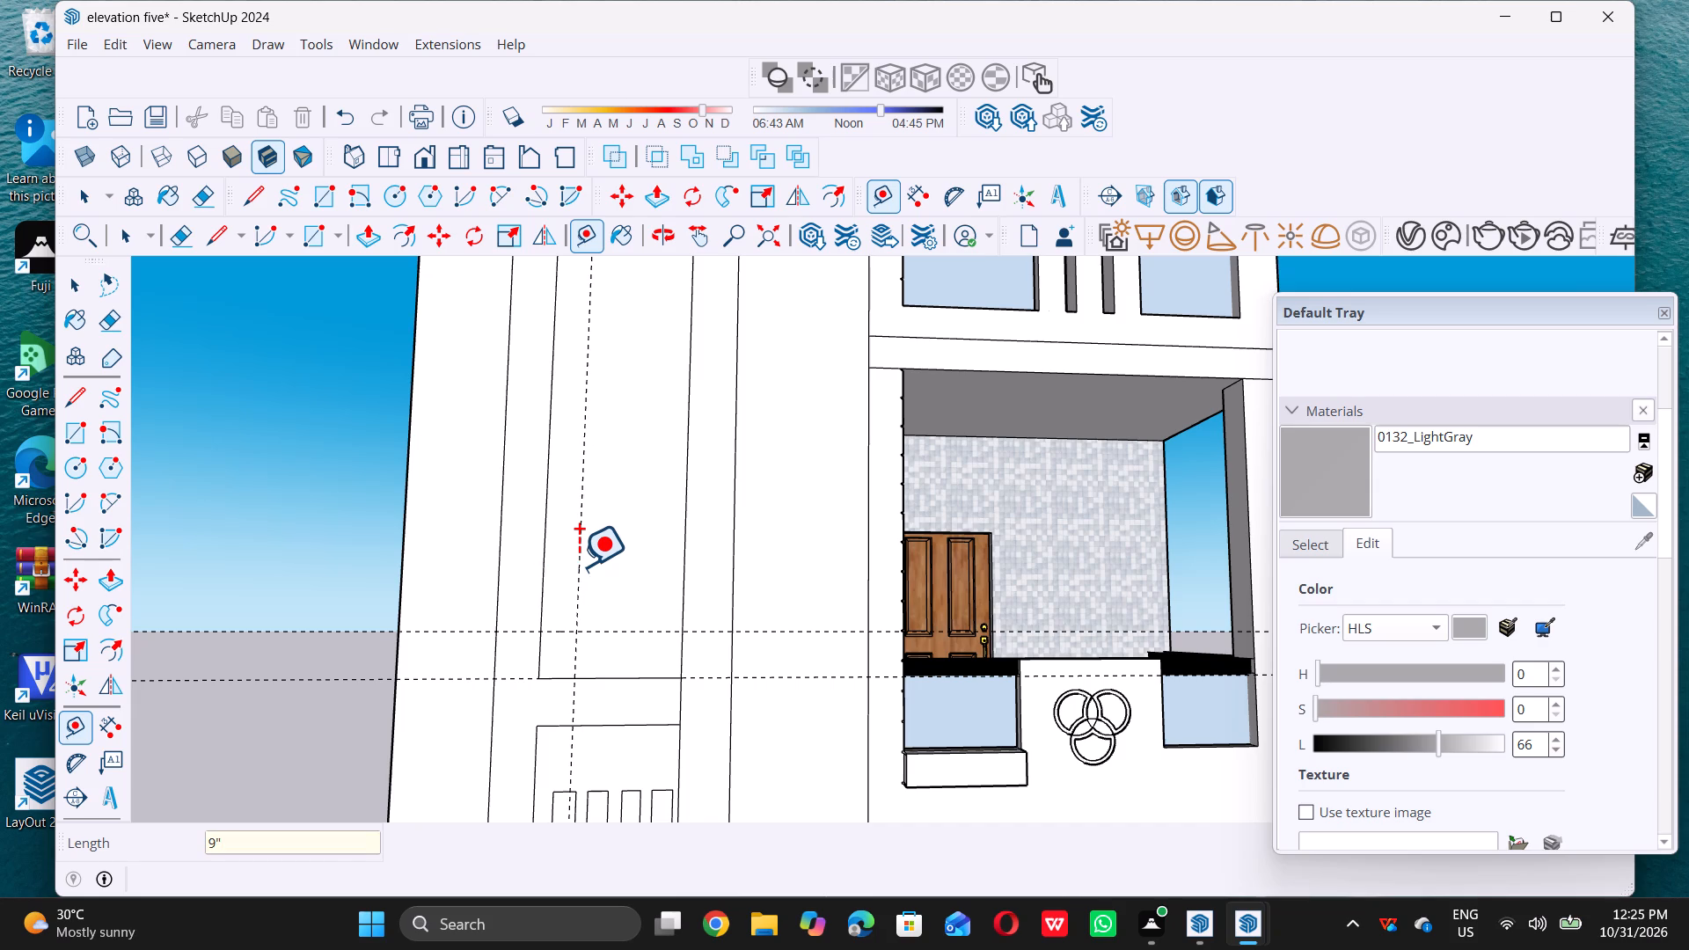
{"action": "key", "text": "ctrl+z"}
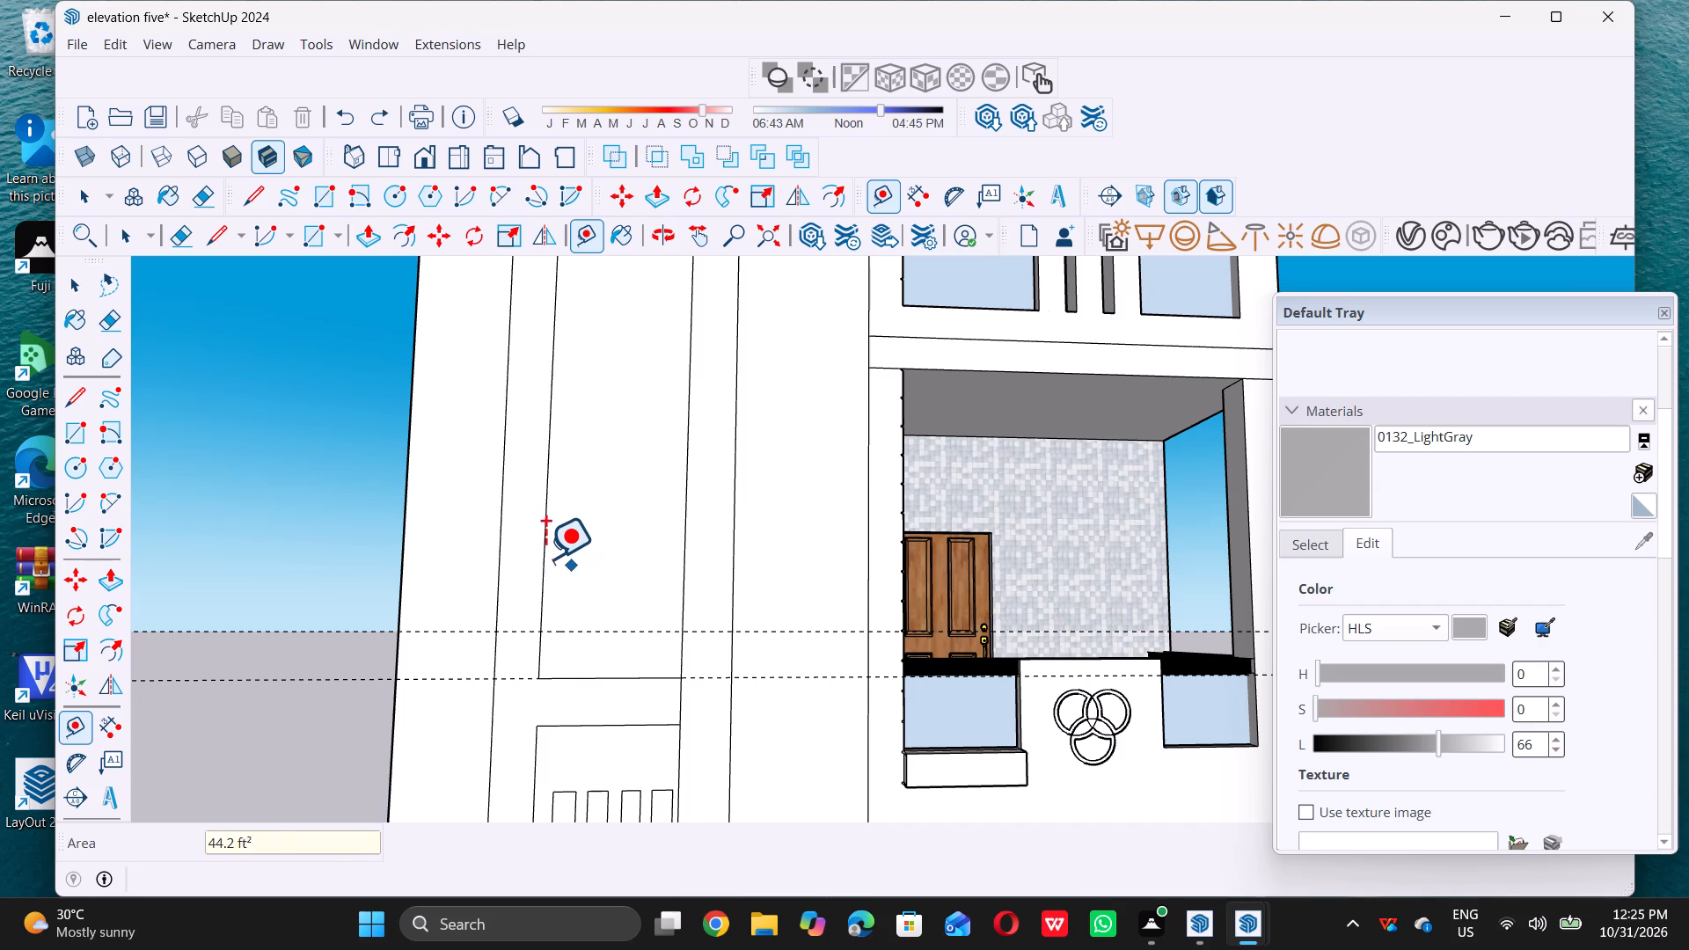
Place a guide along the left edge of the tall inner rectangle with Tape Measure.
{"action": "double_click", "coordinate": [542, 556]}
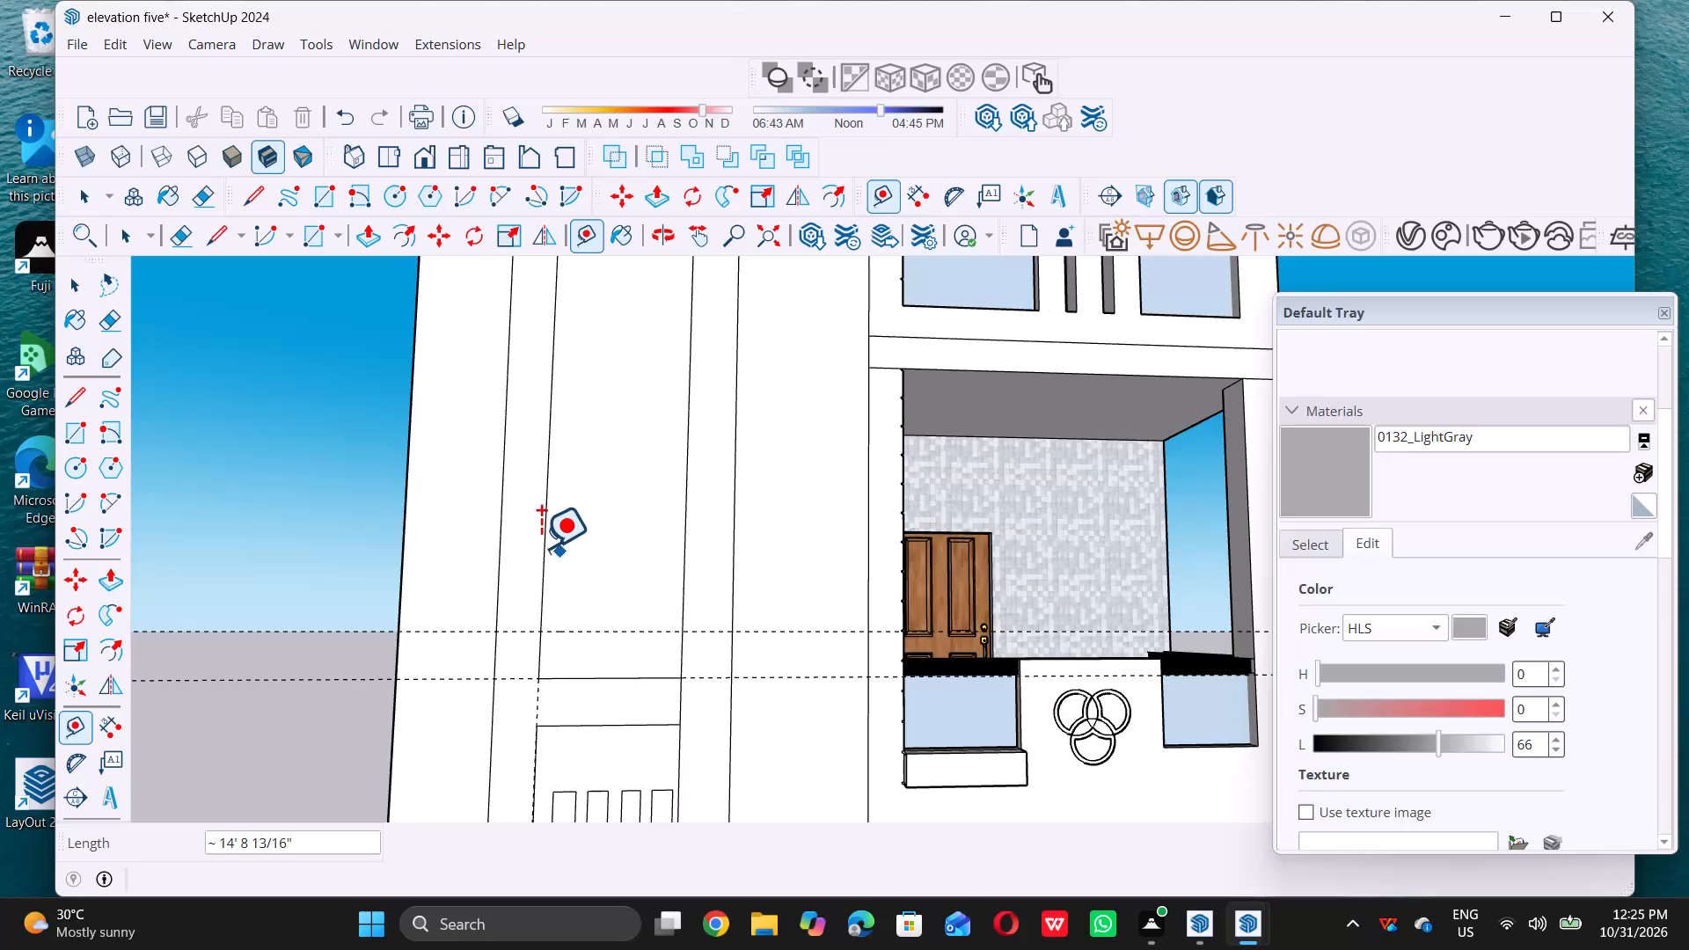
{"action": "double_click", "coordinate": [544, 546]}
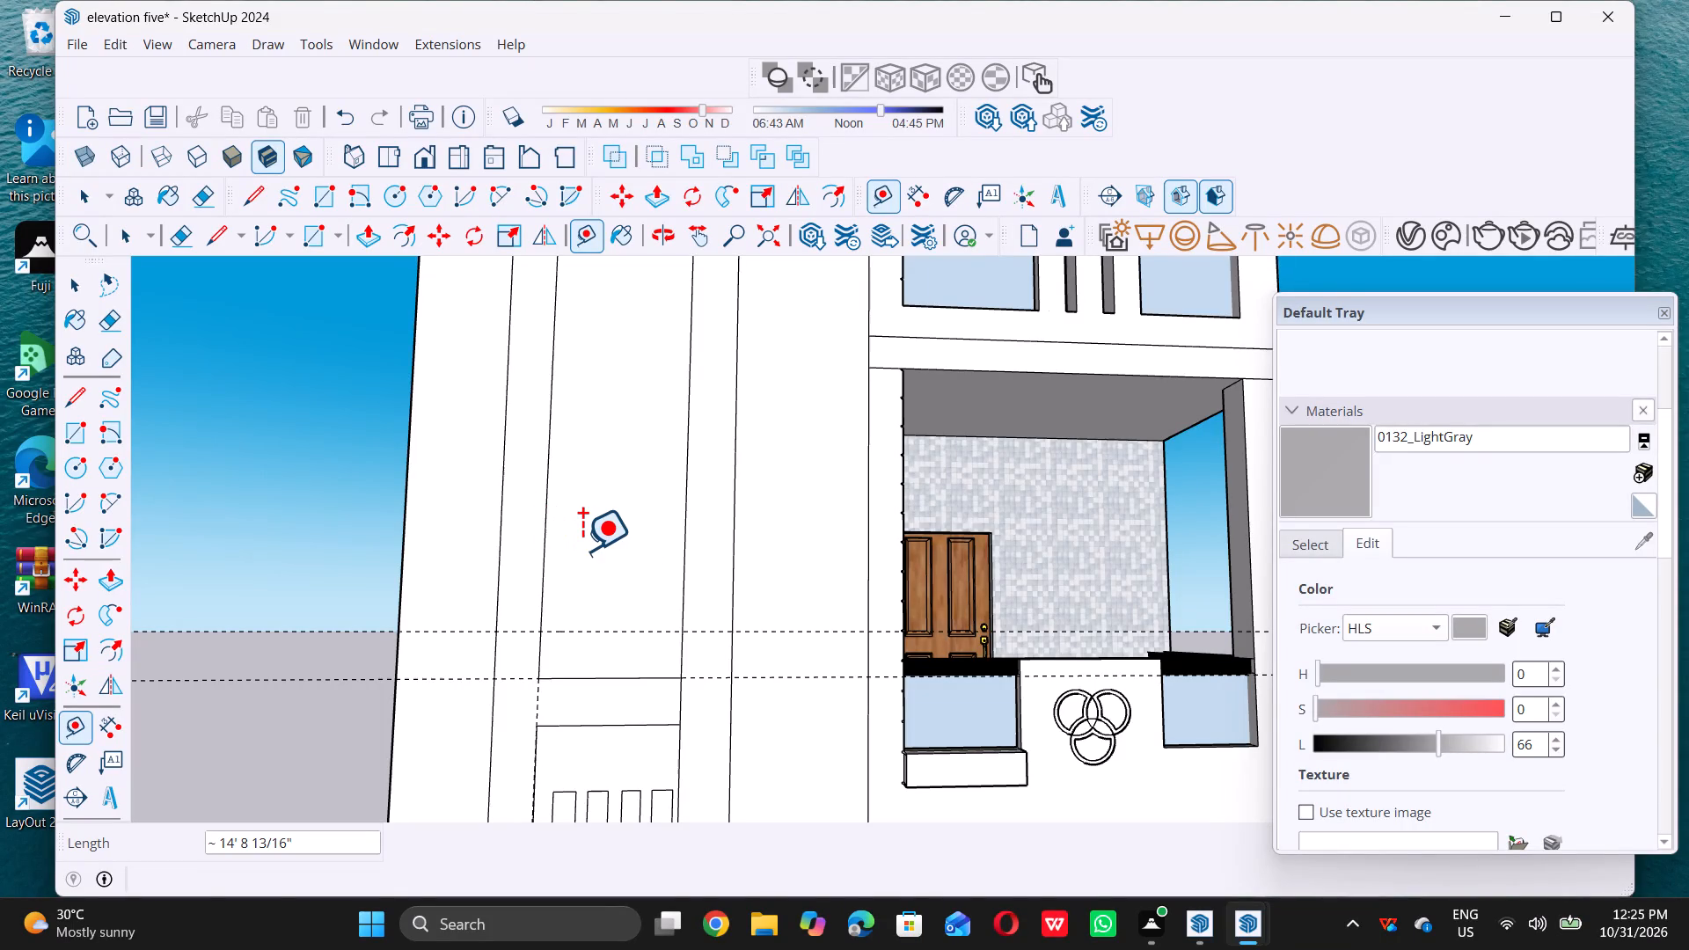
{"action": "double_click", "coordinate": [541, 546]}
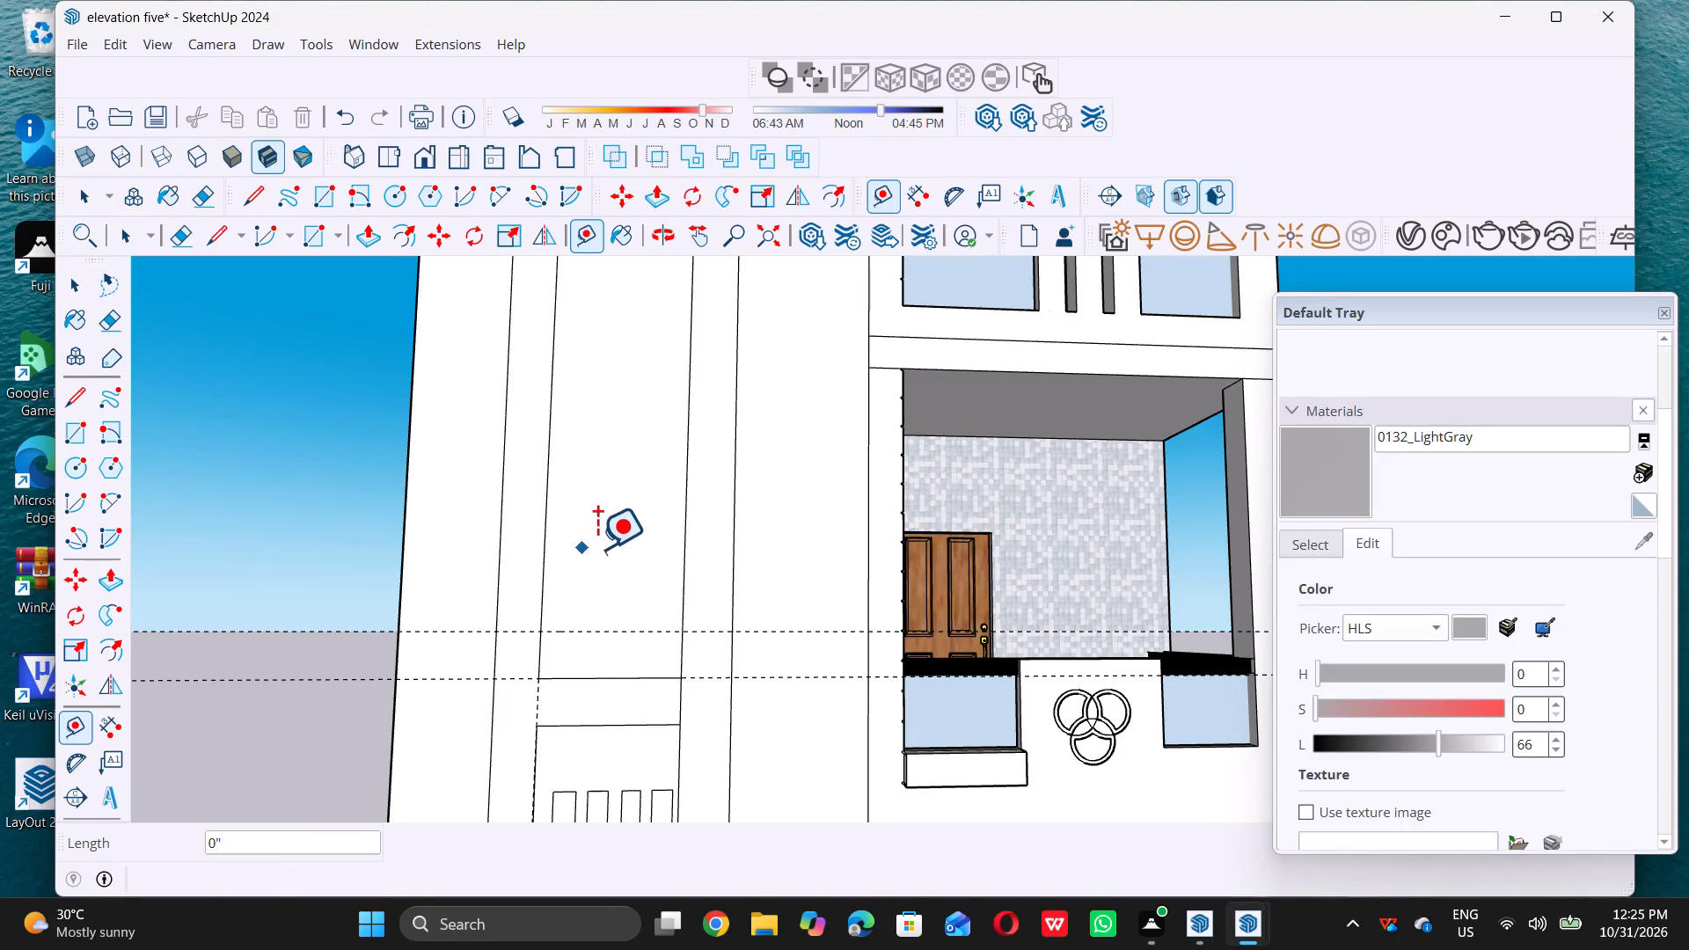
{"action": "key", "text": "space"}
{"action": "type", "text": "t"}
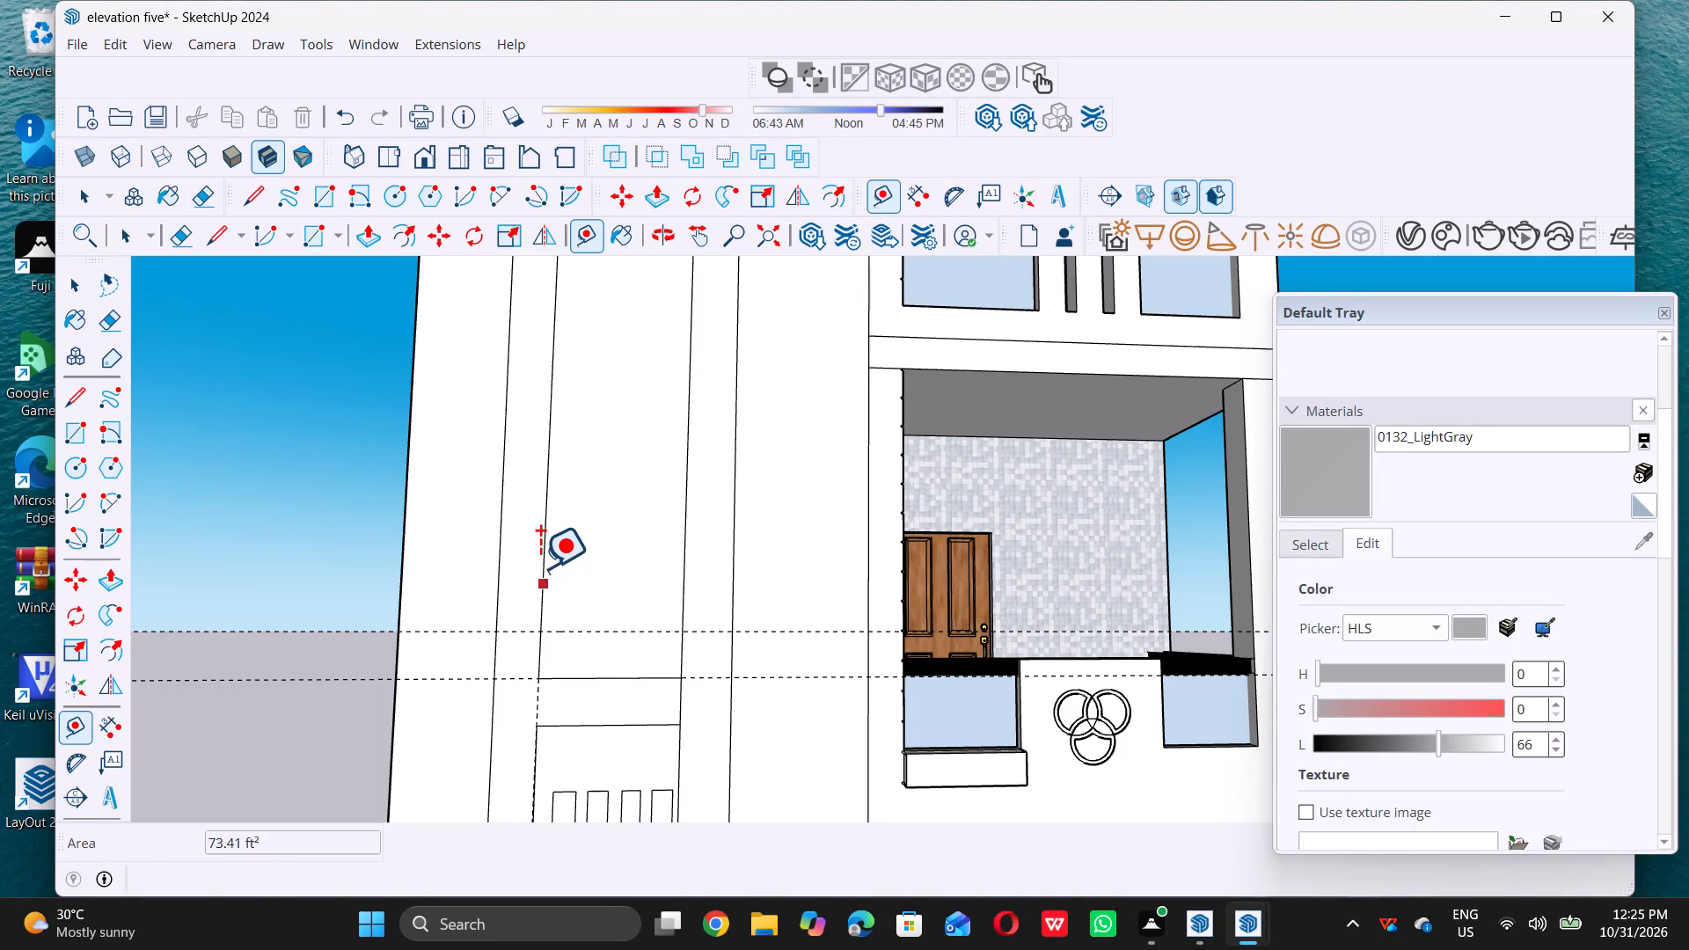
{"action": "double_click", "coordinate": [540, 566]}
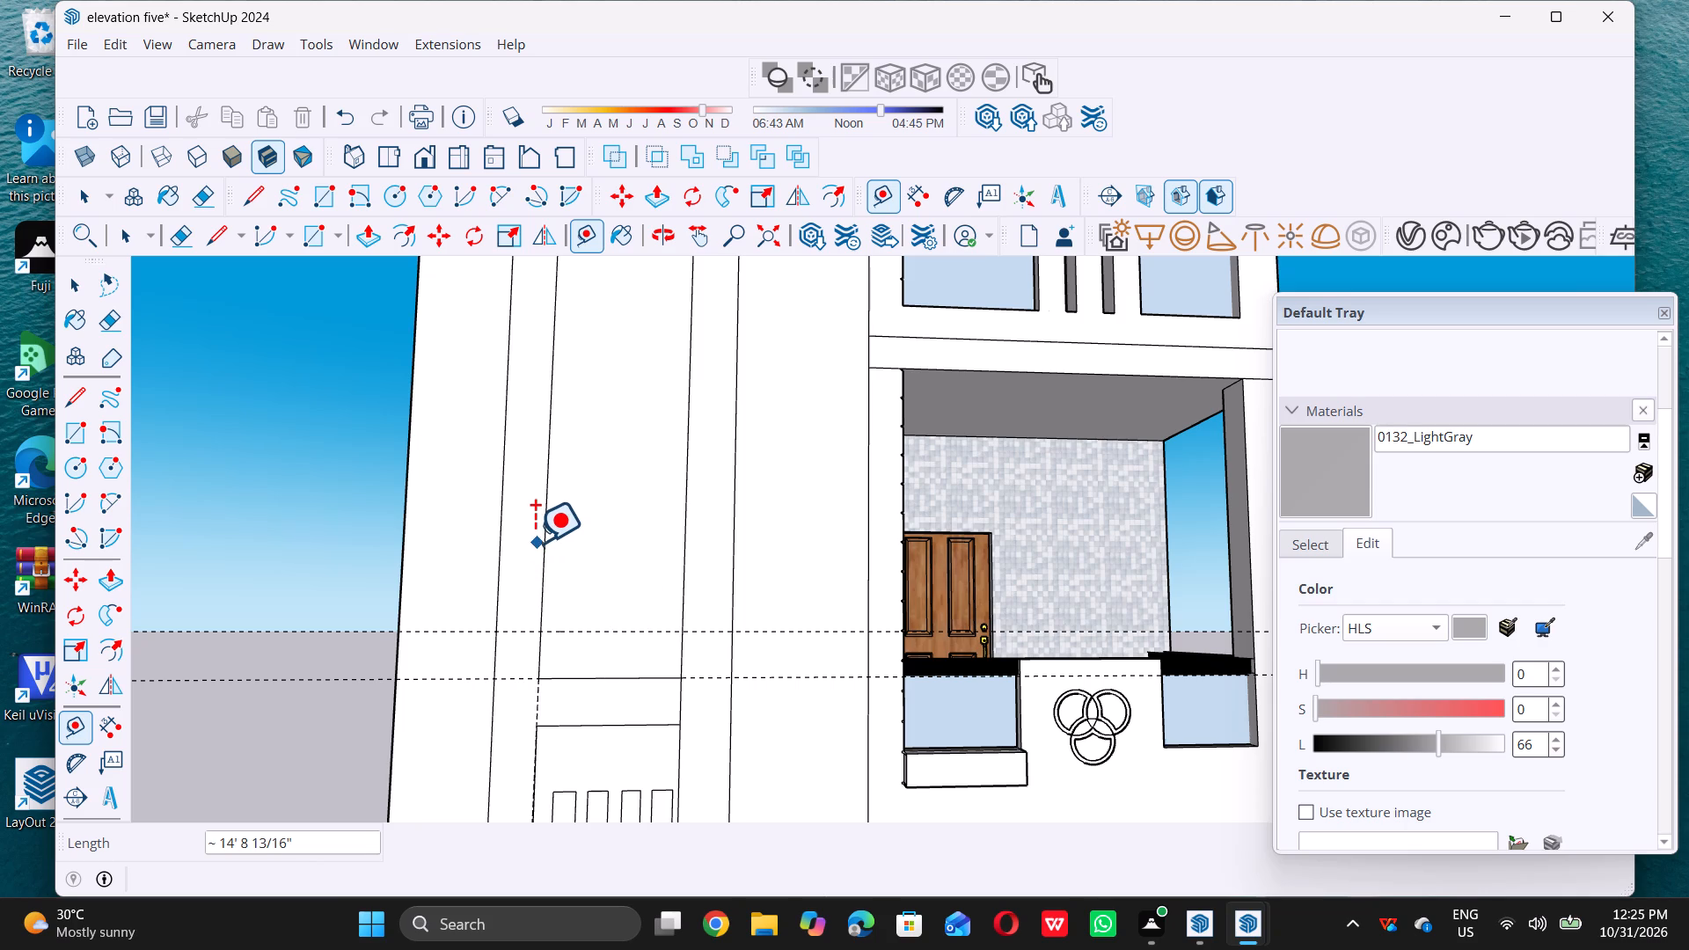
{"action": "double_click", "coordinate": [546, 544]}
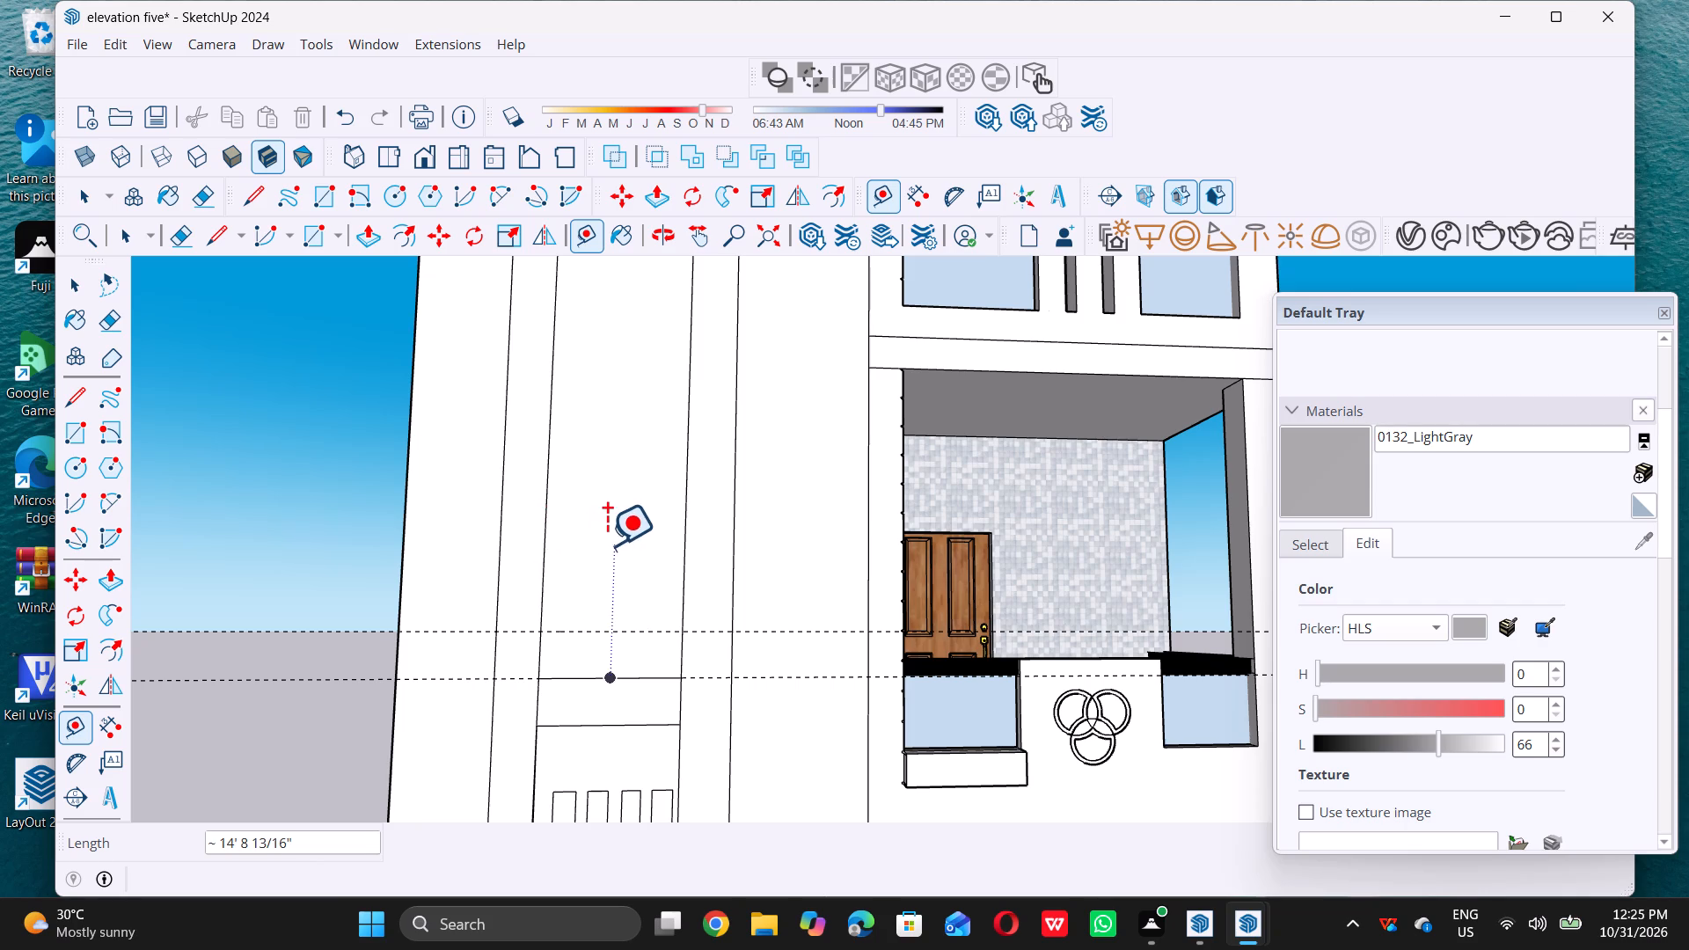
{"action": "key", "text": "space"}
{"action": "key", "text": "space"}
Place a vertical Tape Measure guide 4" inside the left edge of the tall inner rectangle.
{"action": "type", "text": "t"}
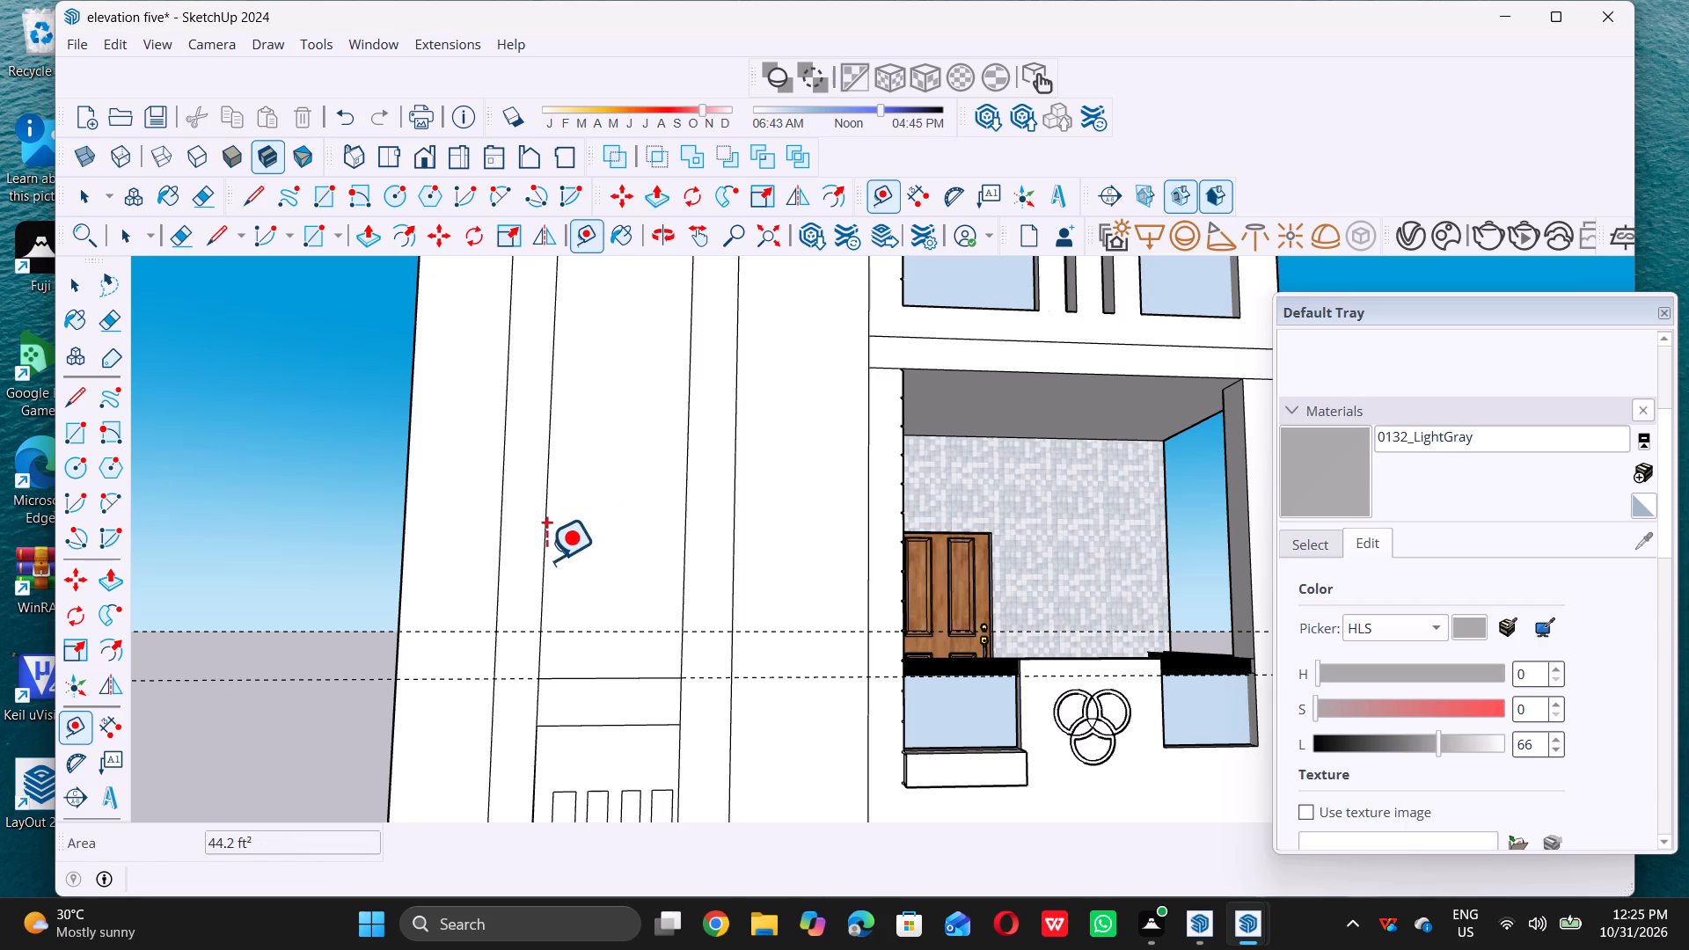
{"action": "left_click", "coordinate": [540, 561]}
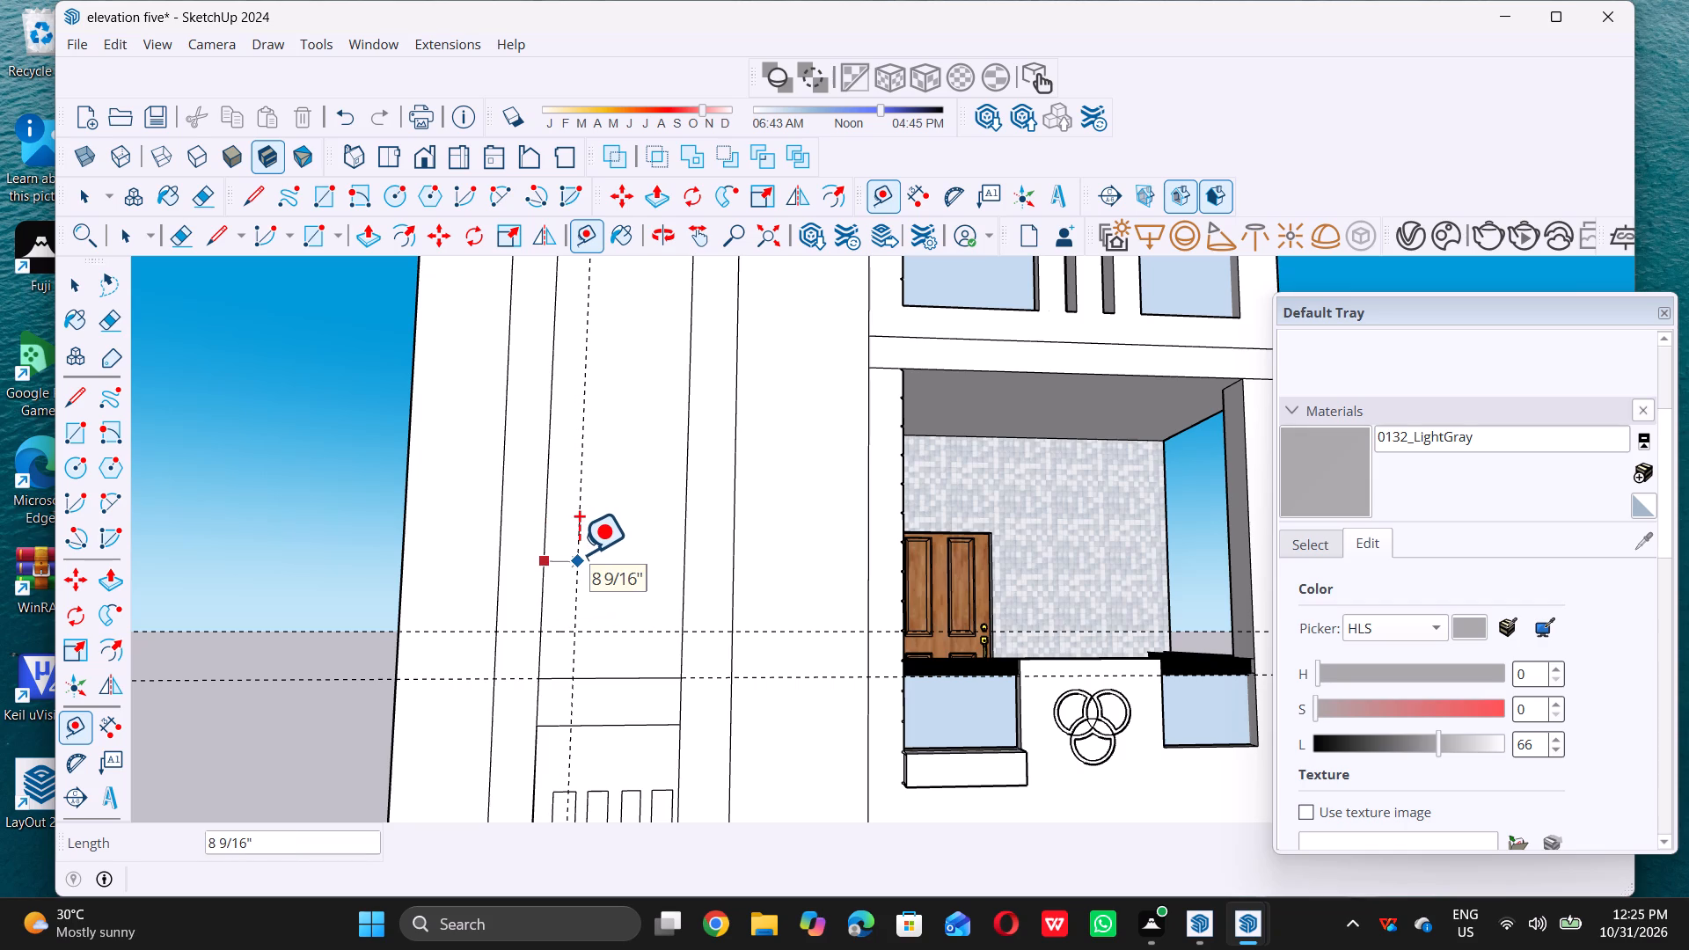
{"action": "key", "text": "4"}
{"action": "key", "text": "shift+quotedbl"}
{"action": "key", "text": "Return"}
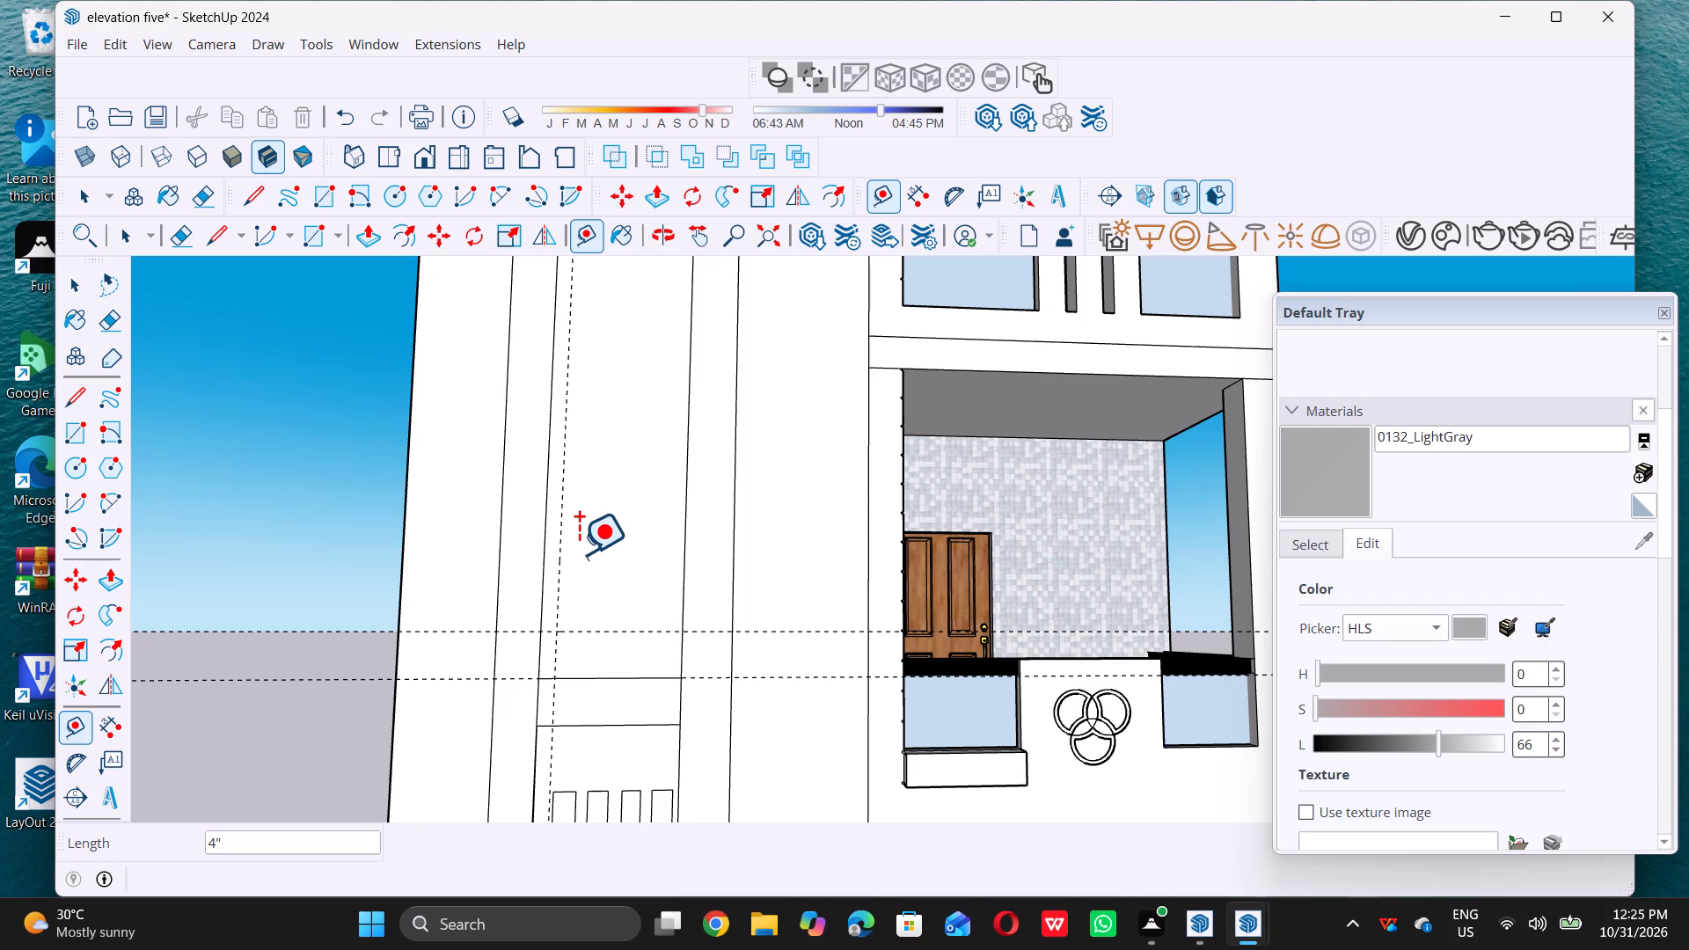
Place a horizontal guide about 3' 9 9/16" above the upper of the two horizontal guides on the tall inner rectangle.
{"action": "left_click", "coordinate": [576, 629]}
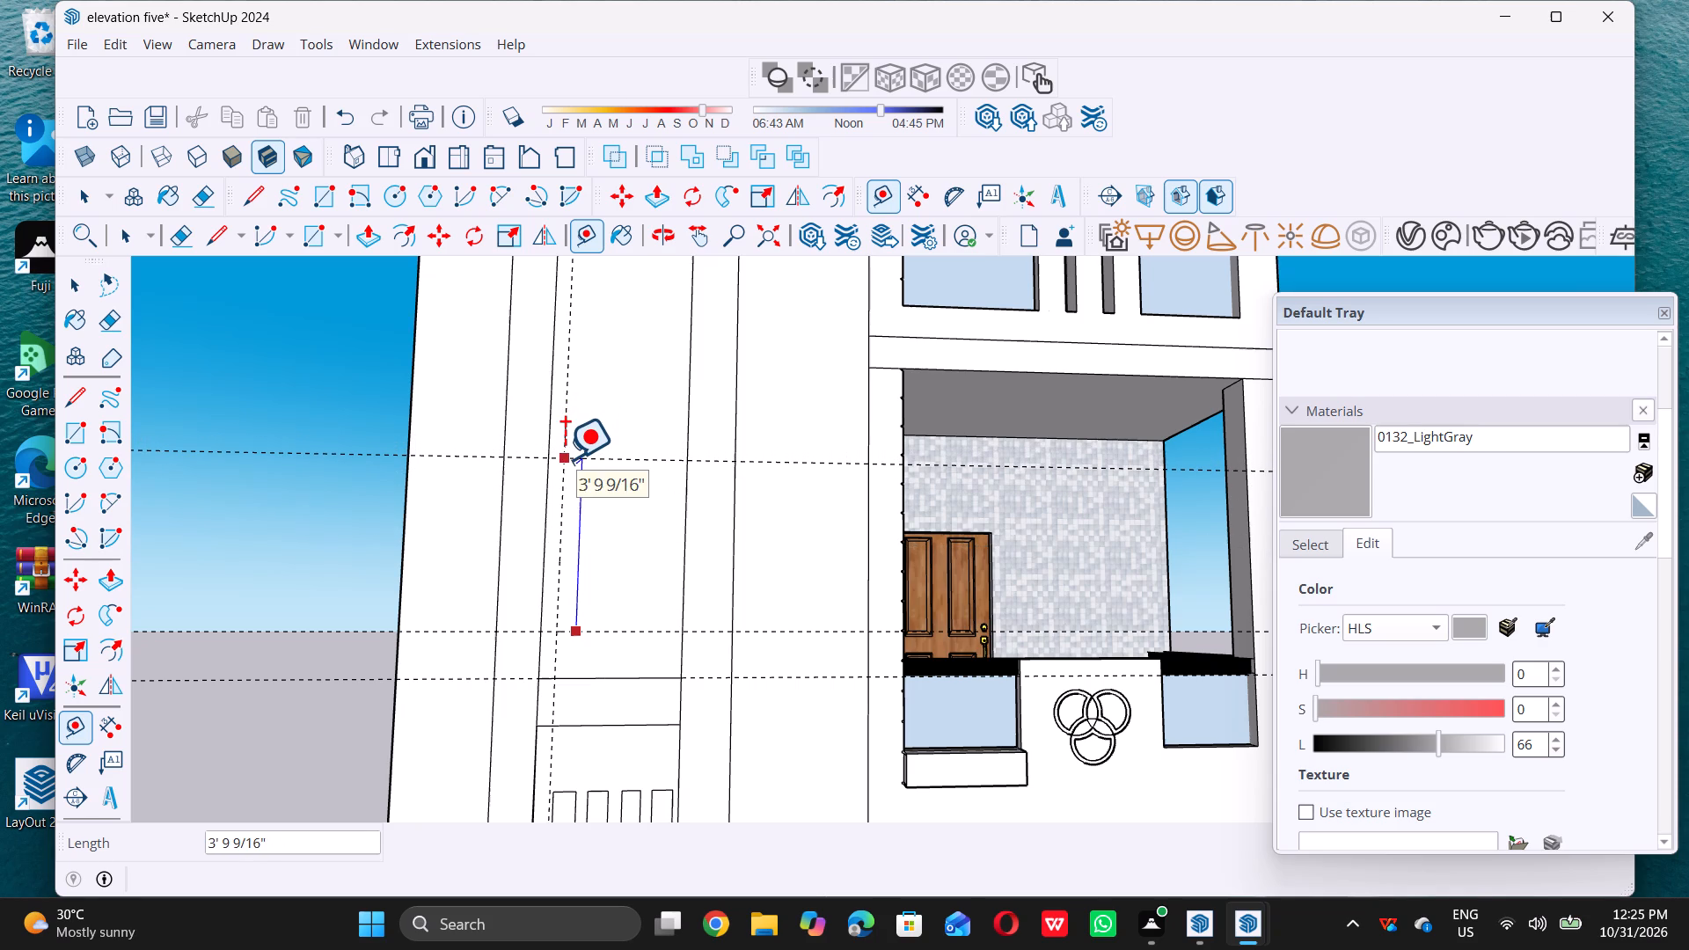
{"action": "triple_click", "coordinate": [565, 458]}
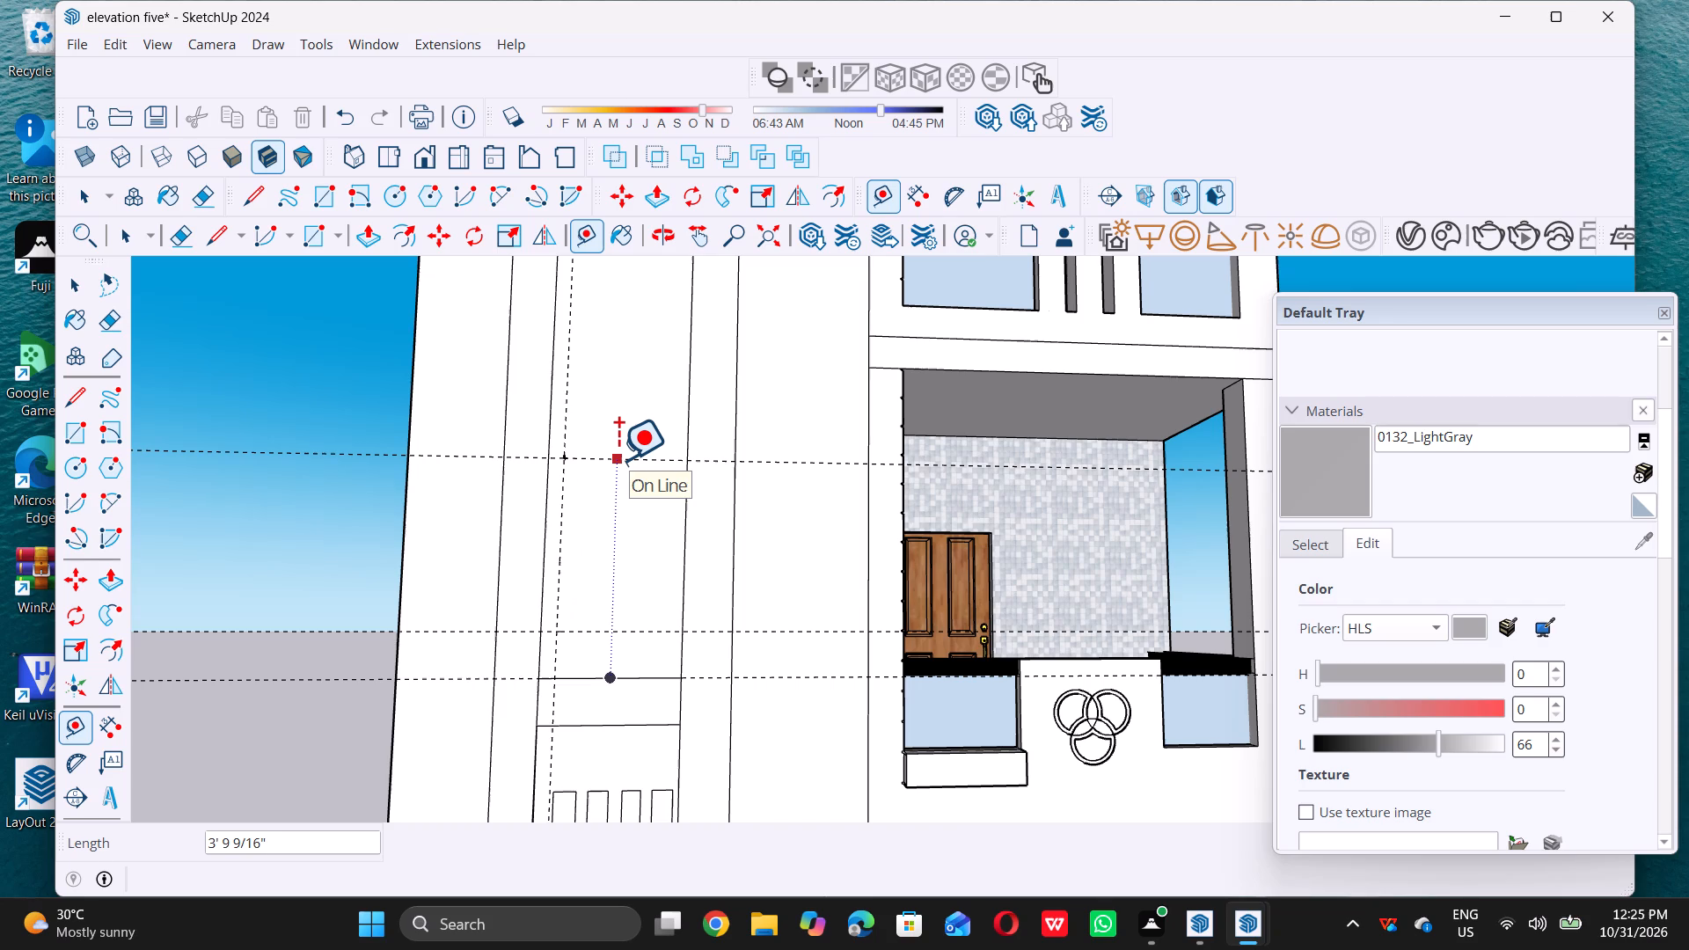
{"action": "triple_click", "coordinate": [618, 459]}
{"action": "left_click", "coordinate": [618, 459]}
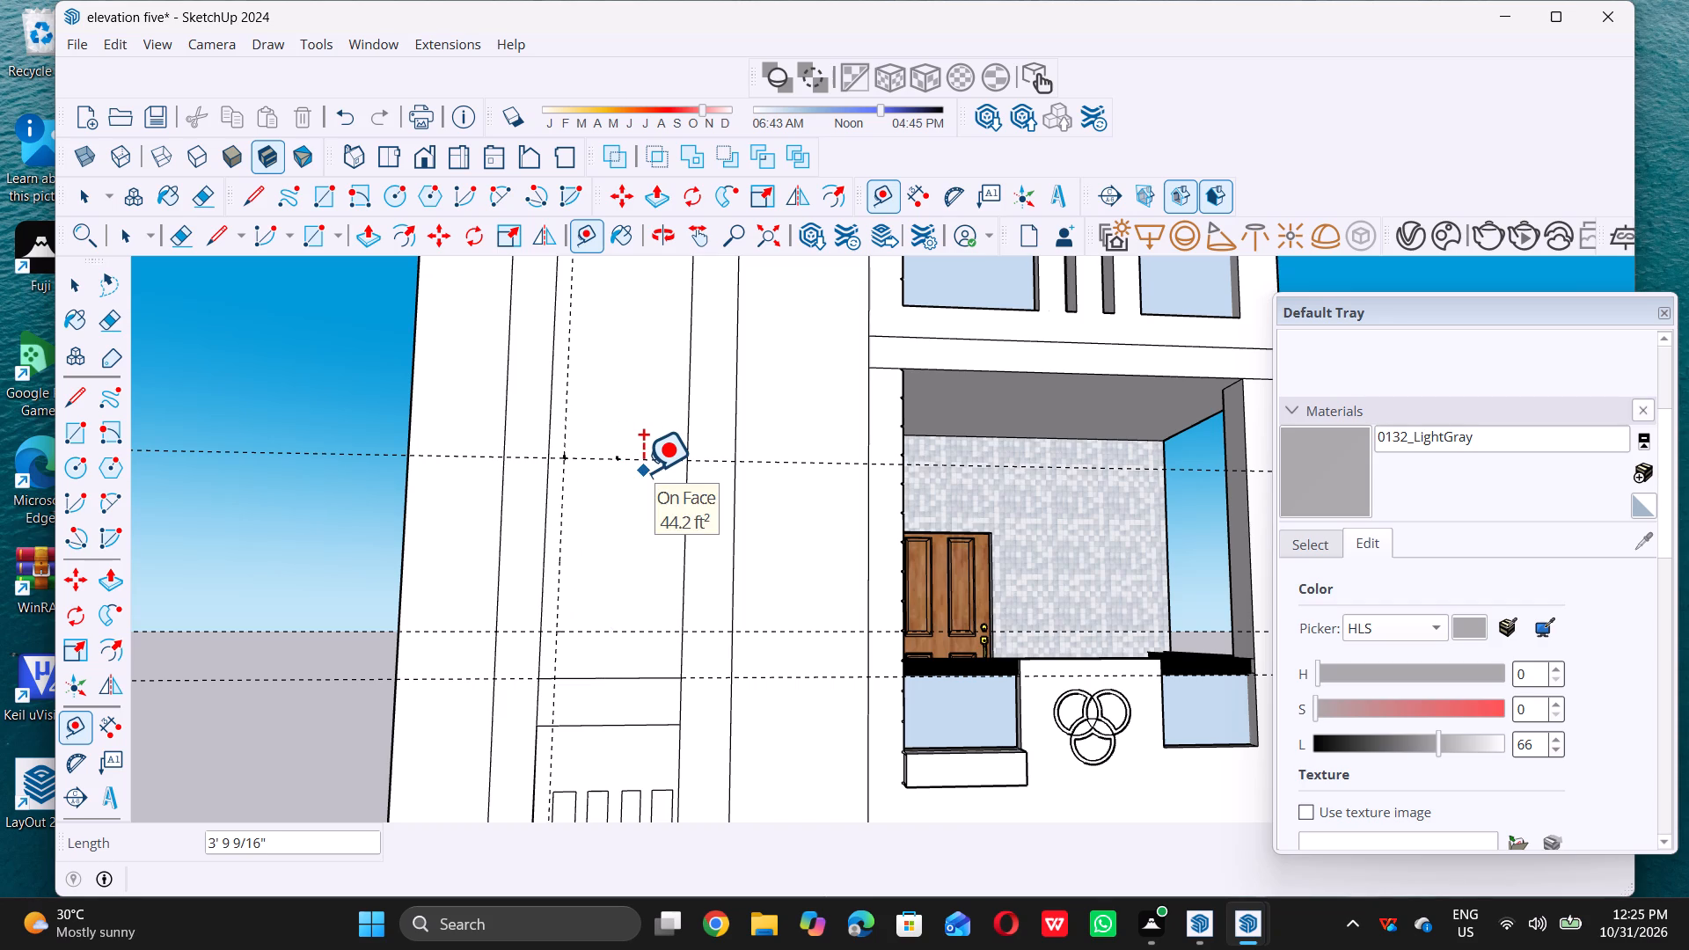
Place another horizontal guide about 7 1/4" below the topmost horizontal guide.
{"action": "key", "text": "space"}
{"action": "key", "text": "t"}
{"action": "triple_click", "coordinate": [640, 458]}
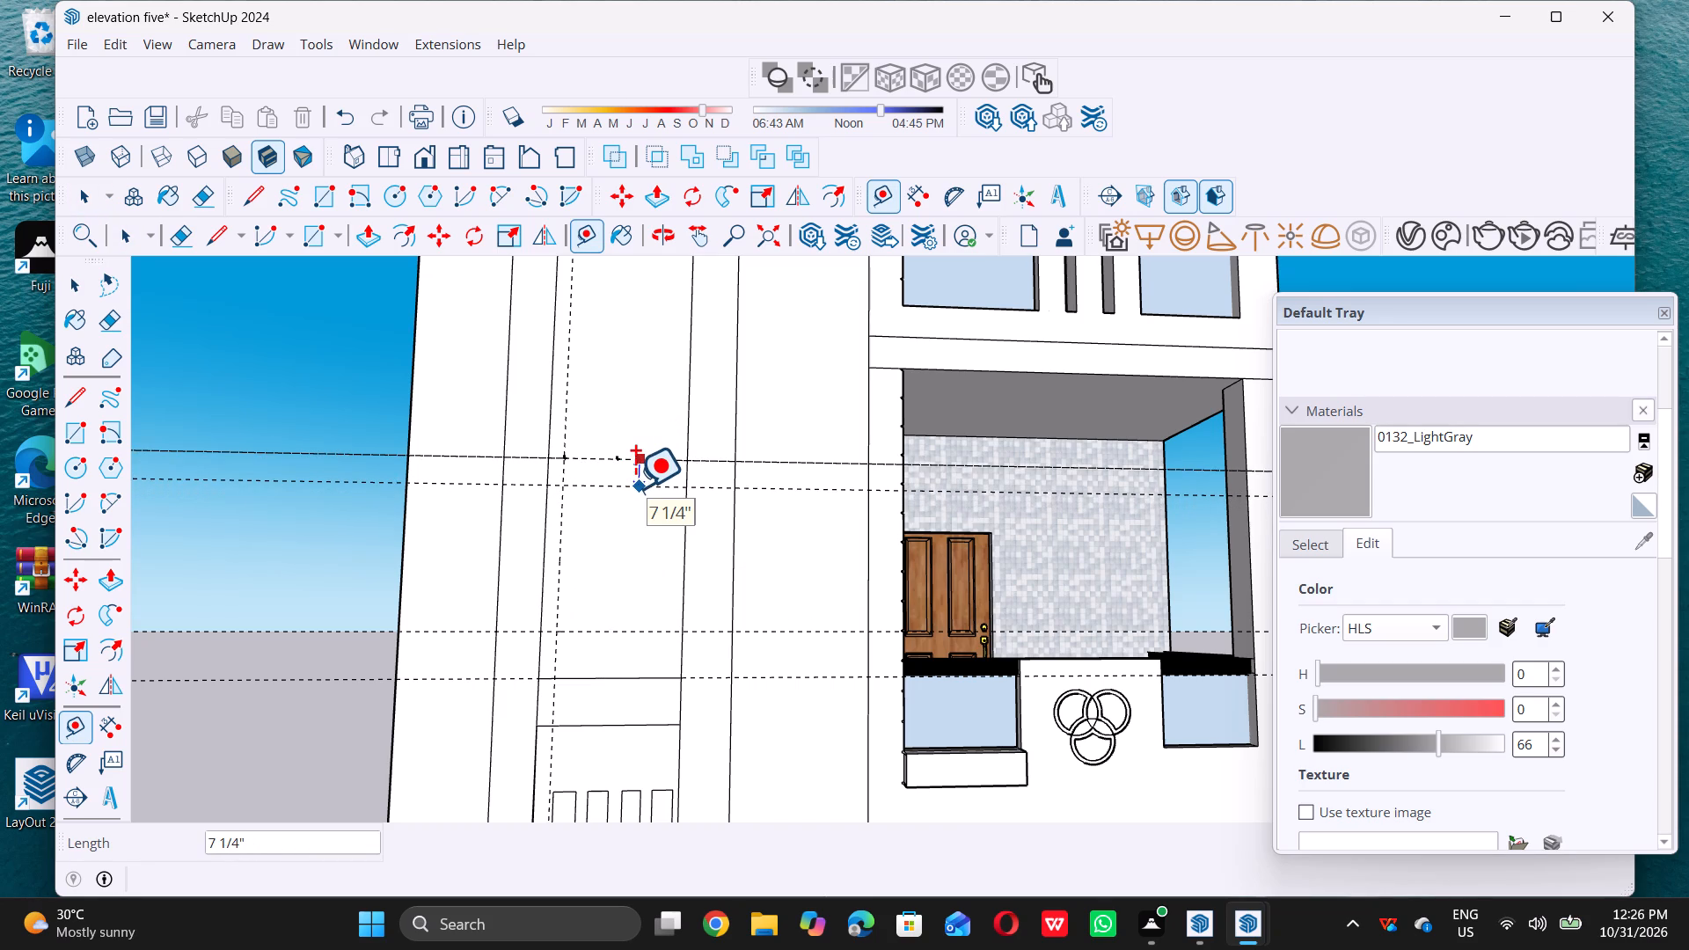
{"action": "double_click", "coordinate": [635, 487]}
{"action": "key", "text": "space"}
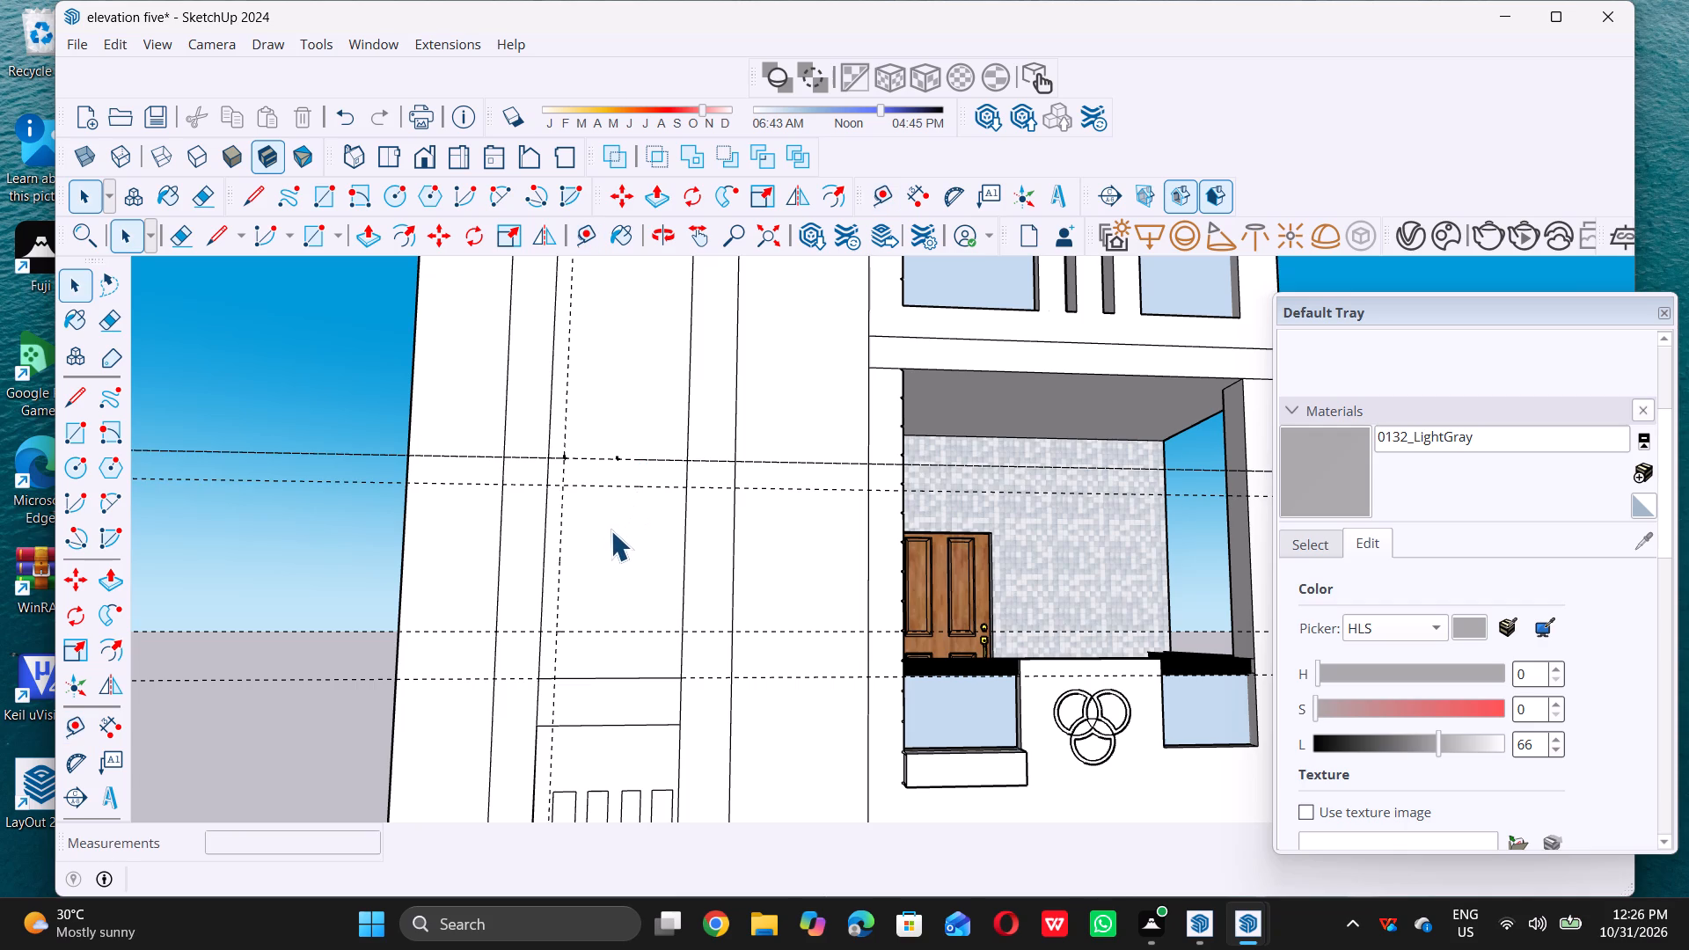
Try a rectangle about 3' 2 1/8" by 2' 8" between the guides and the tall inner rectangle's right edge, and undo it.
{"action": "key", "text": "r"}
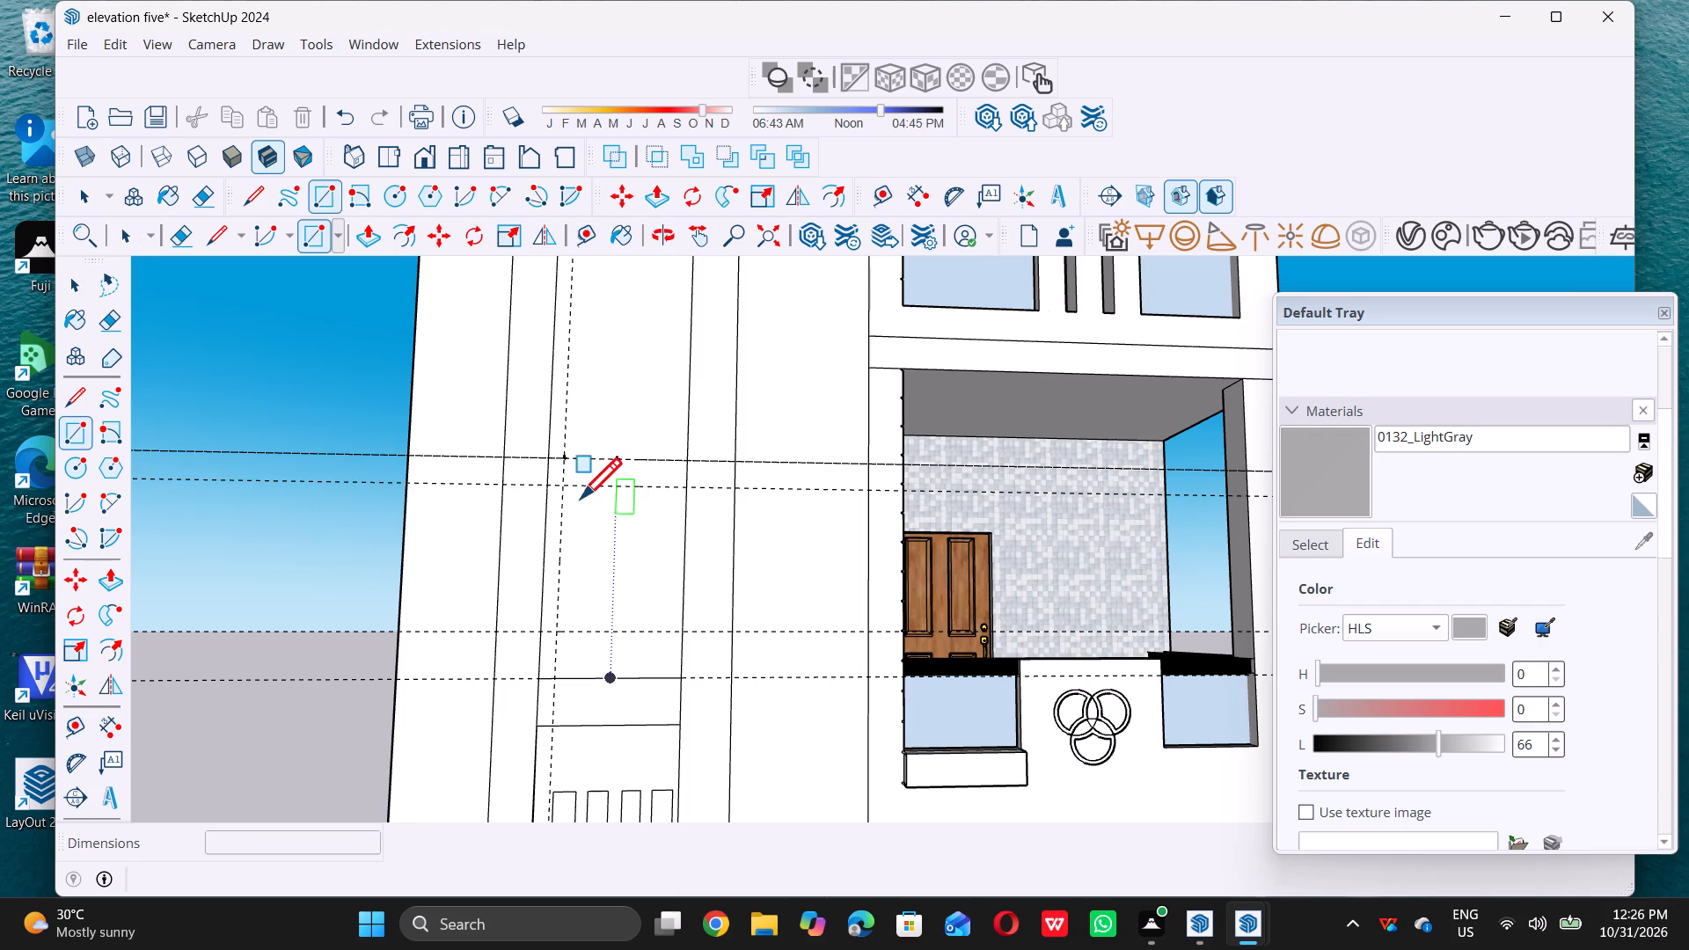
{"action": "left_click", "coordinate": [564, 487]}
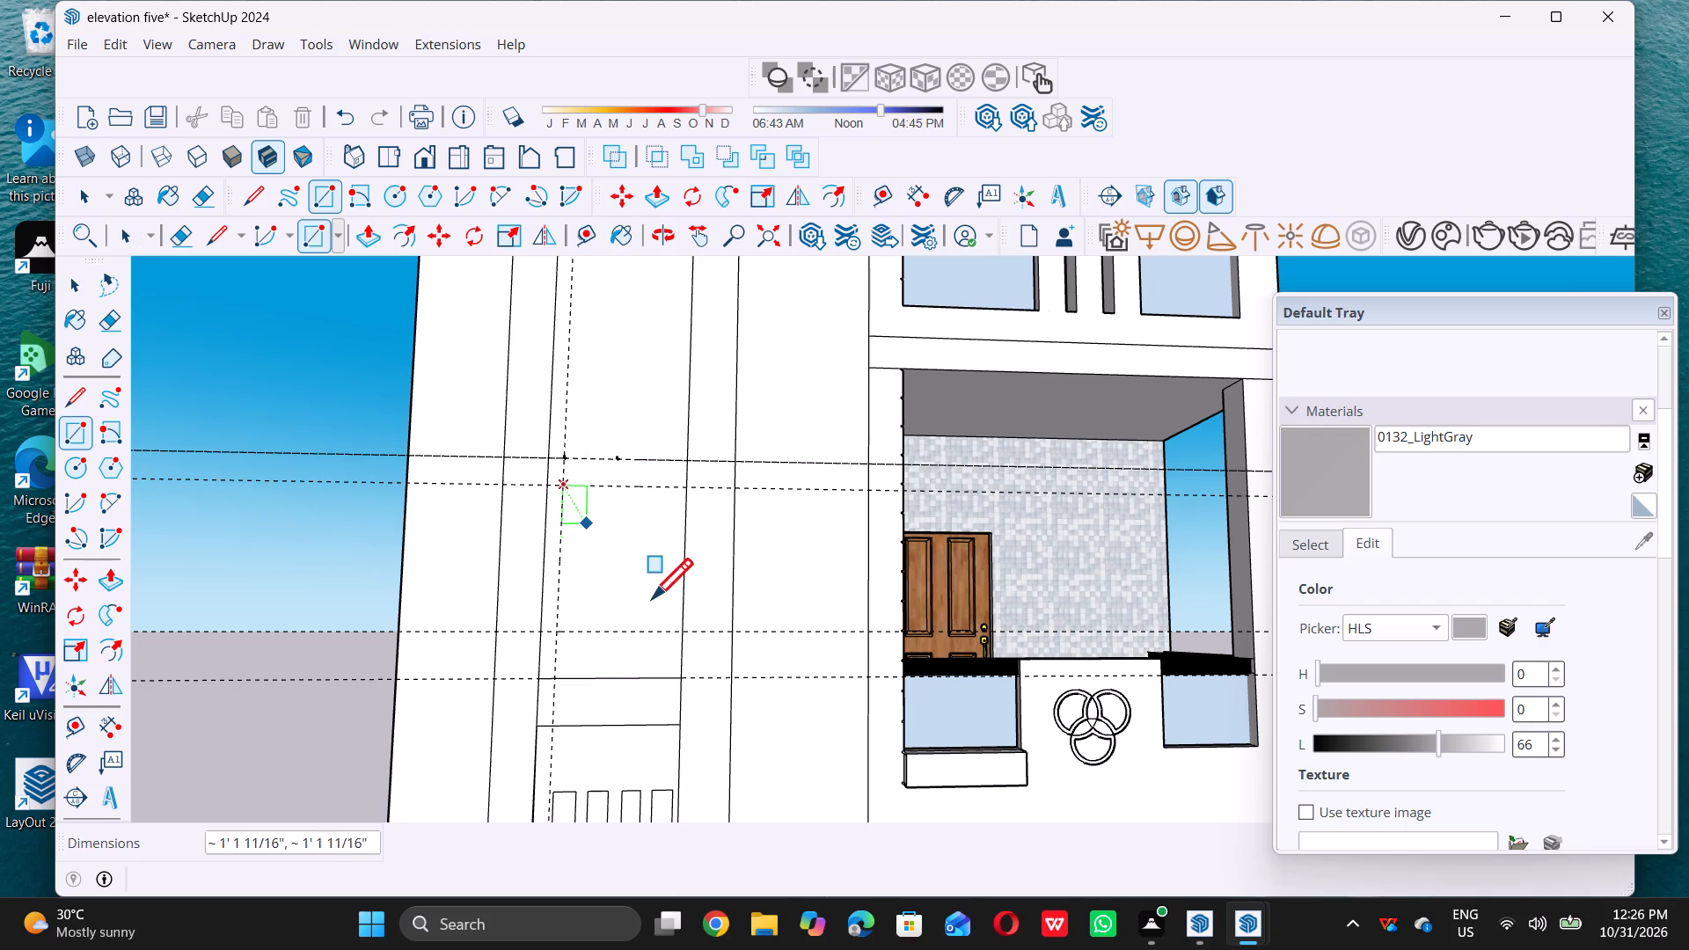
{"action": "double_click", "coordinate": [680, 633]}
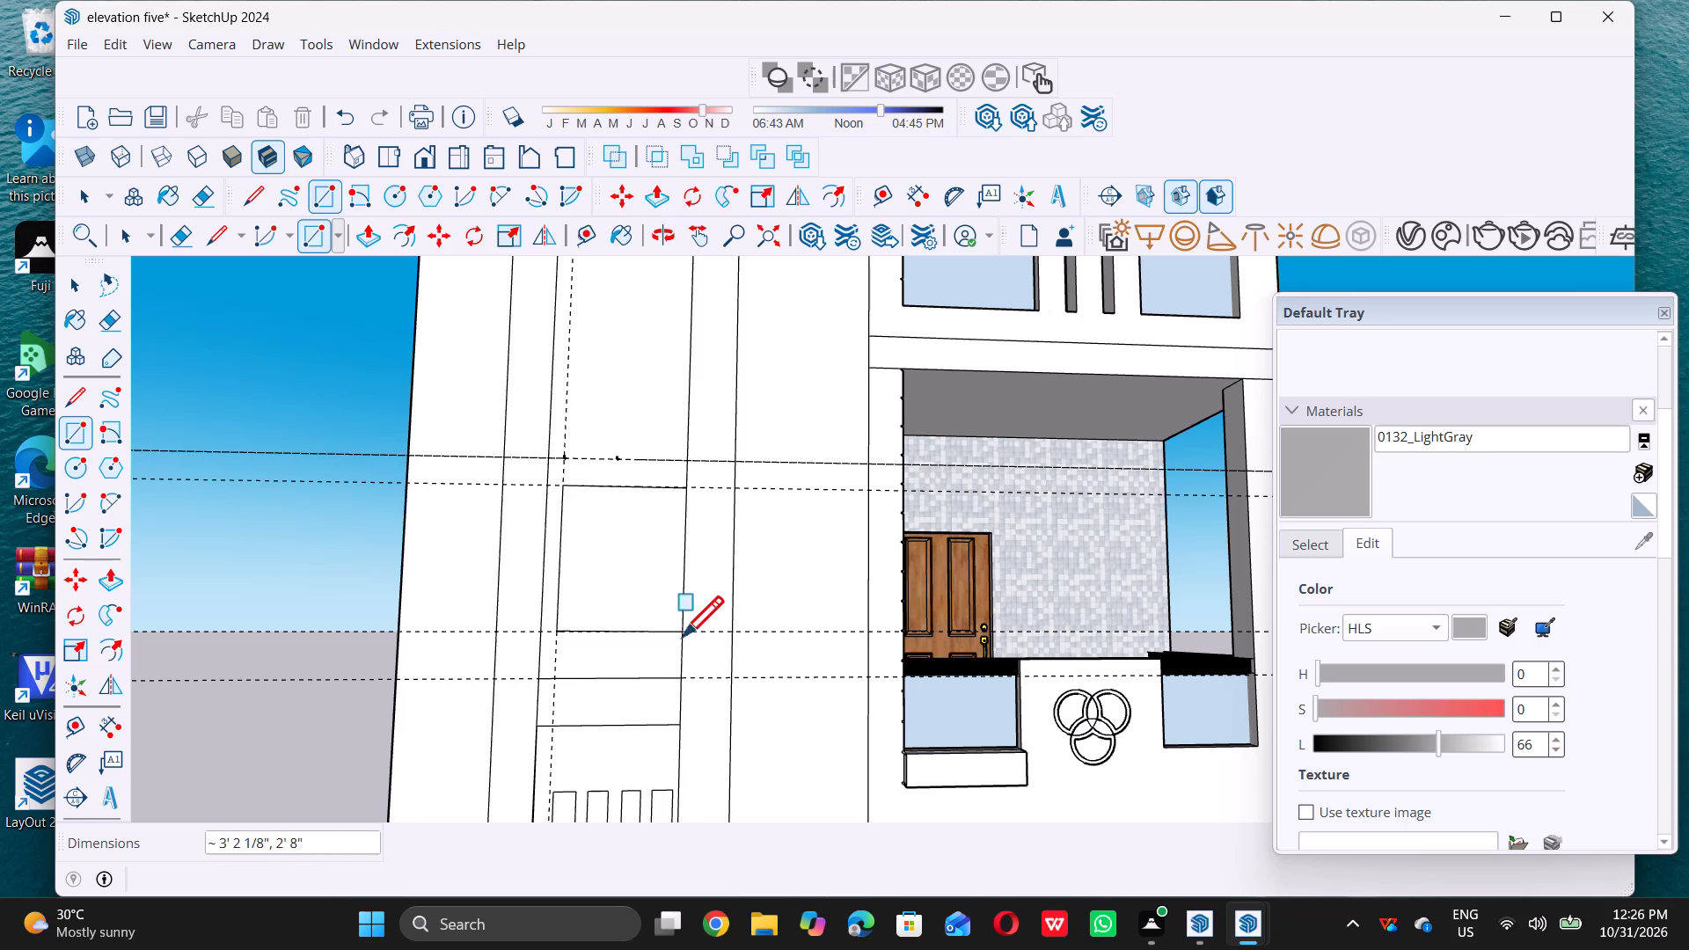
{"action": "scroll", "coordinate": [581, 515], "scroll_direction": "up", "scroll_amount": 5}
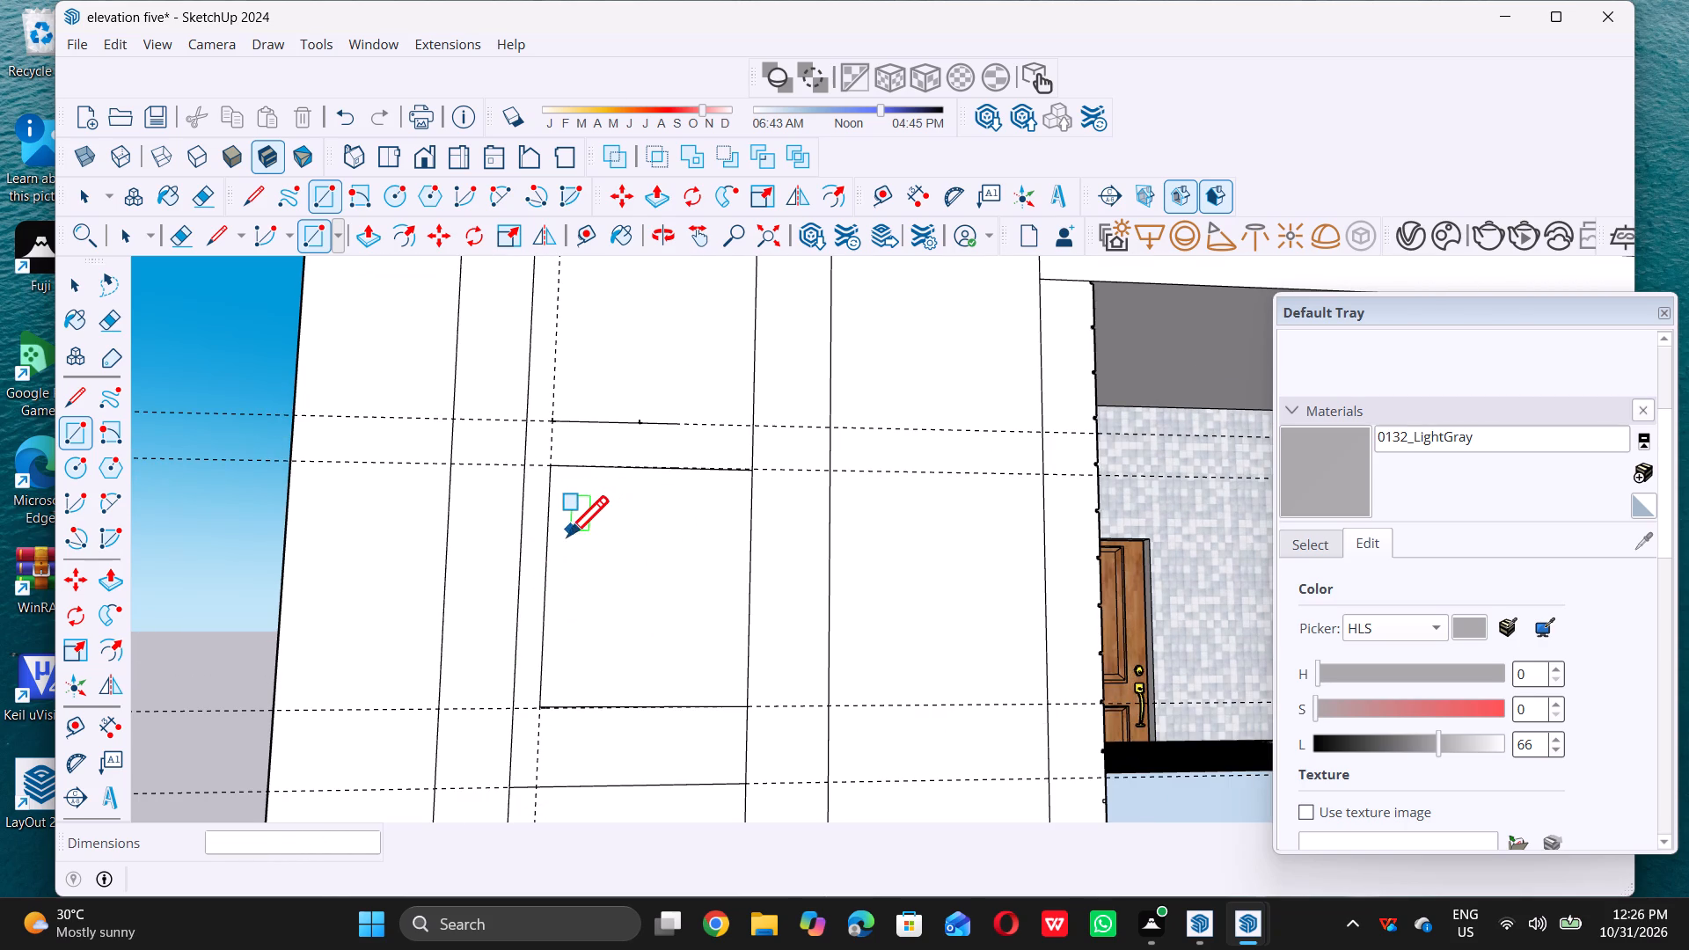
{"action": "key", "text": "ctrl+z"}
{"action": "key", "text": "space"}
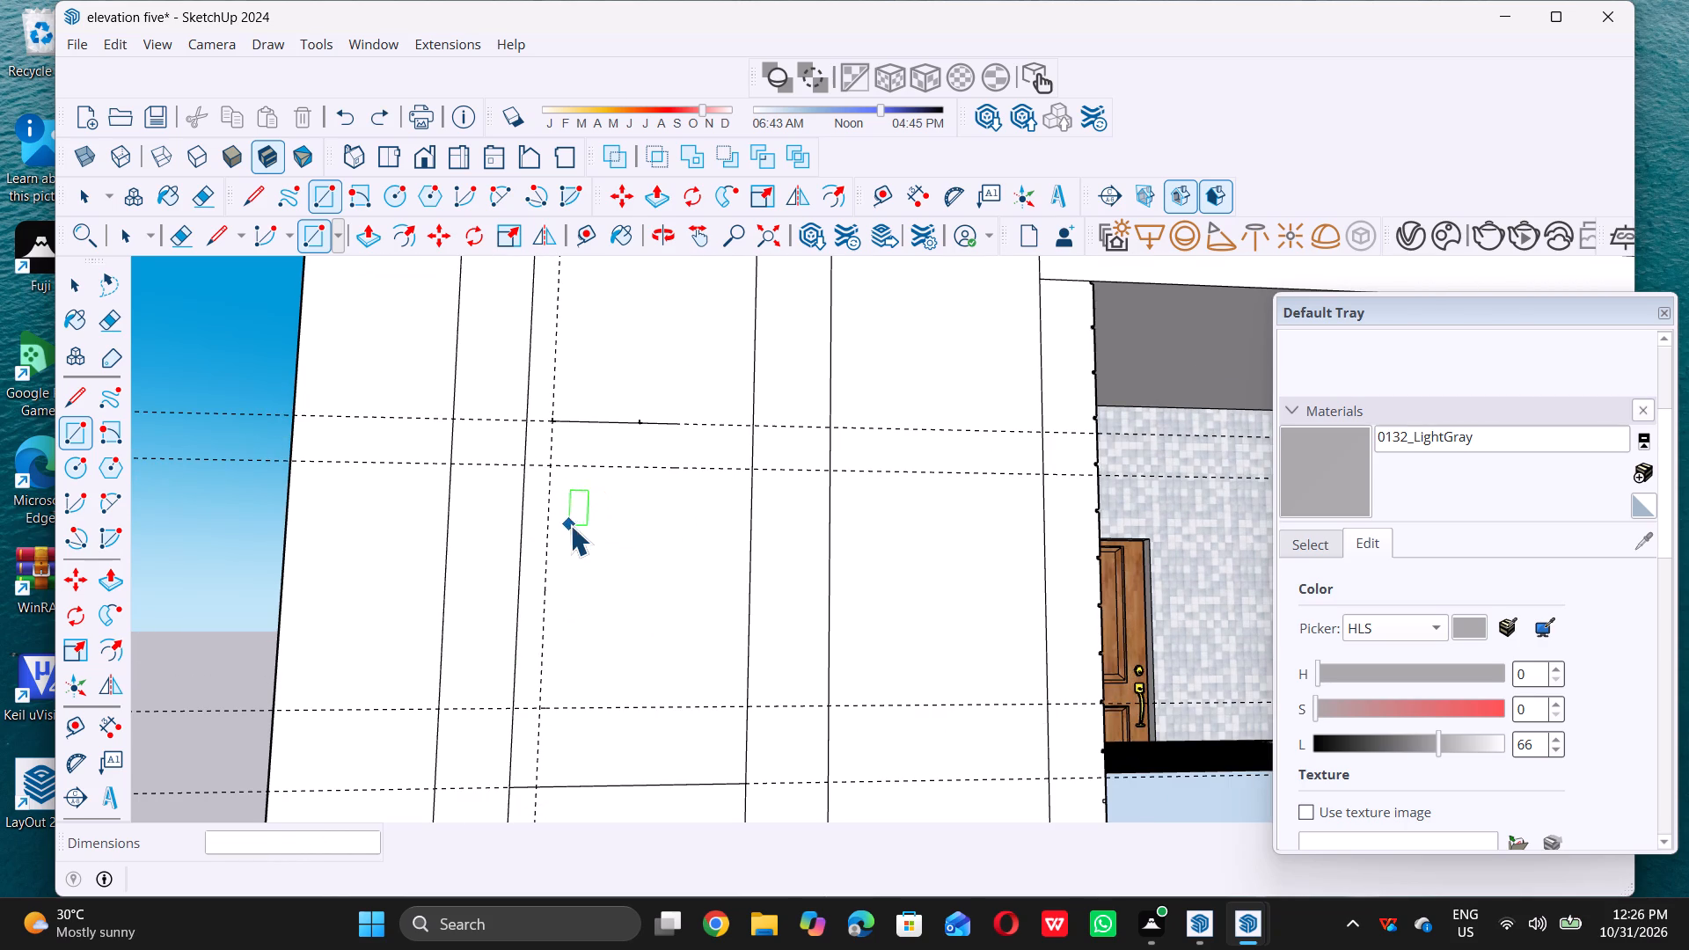
Draw the top, left and bottom lines of a box about 2' 8" wide and 3' 2 5/16" high from the guide intersections to the right edge.
{"action": "key", "text": "l"}
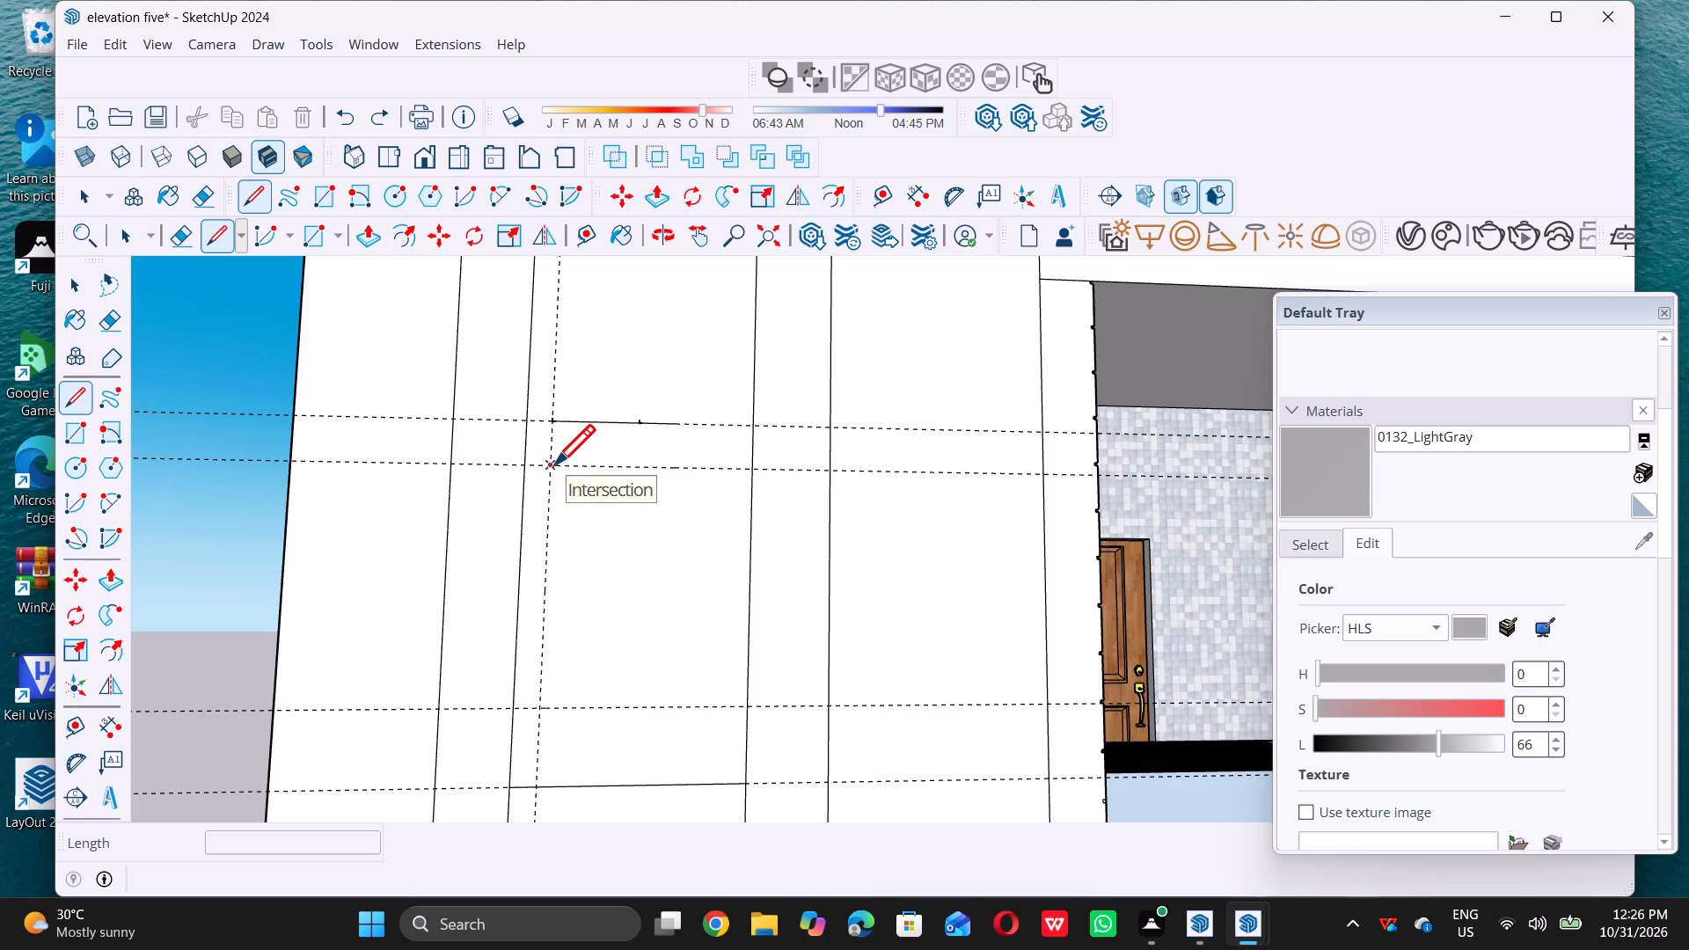
{"action": "double_click", "coordinate": [554, 464]}
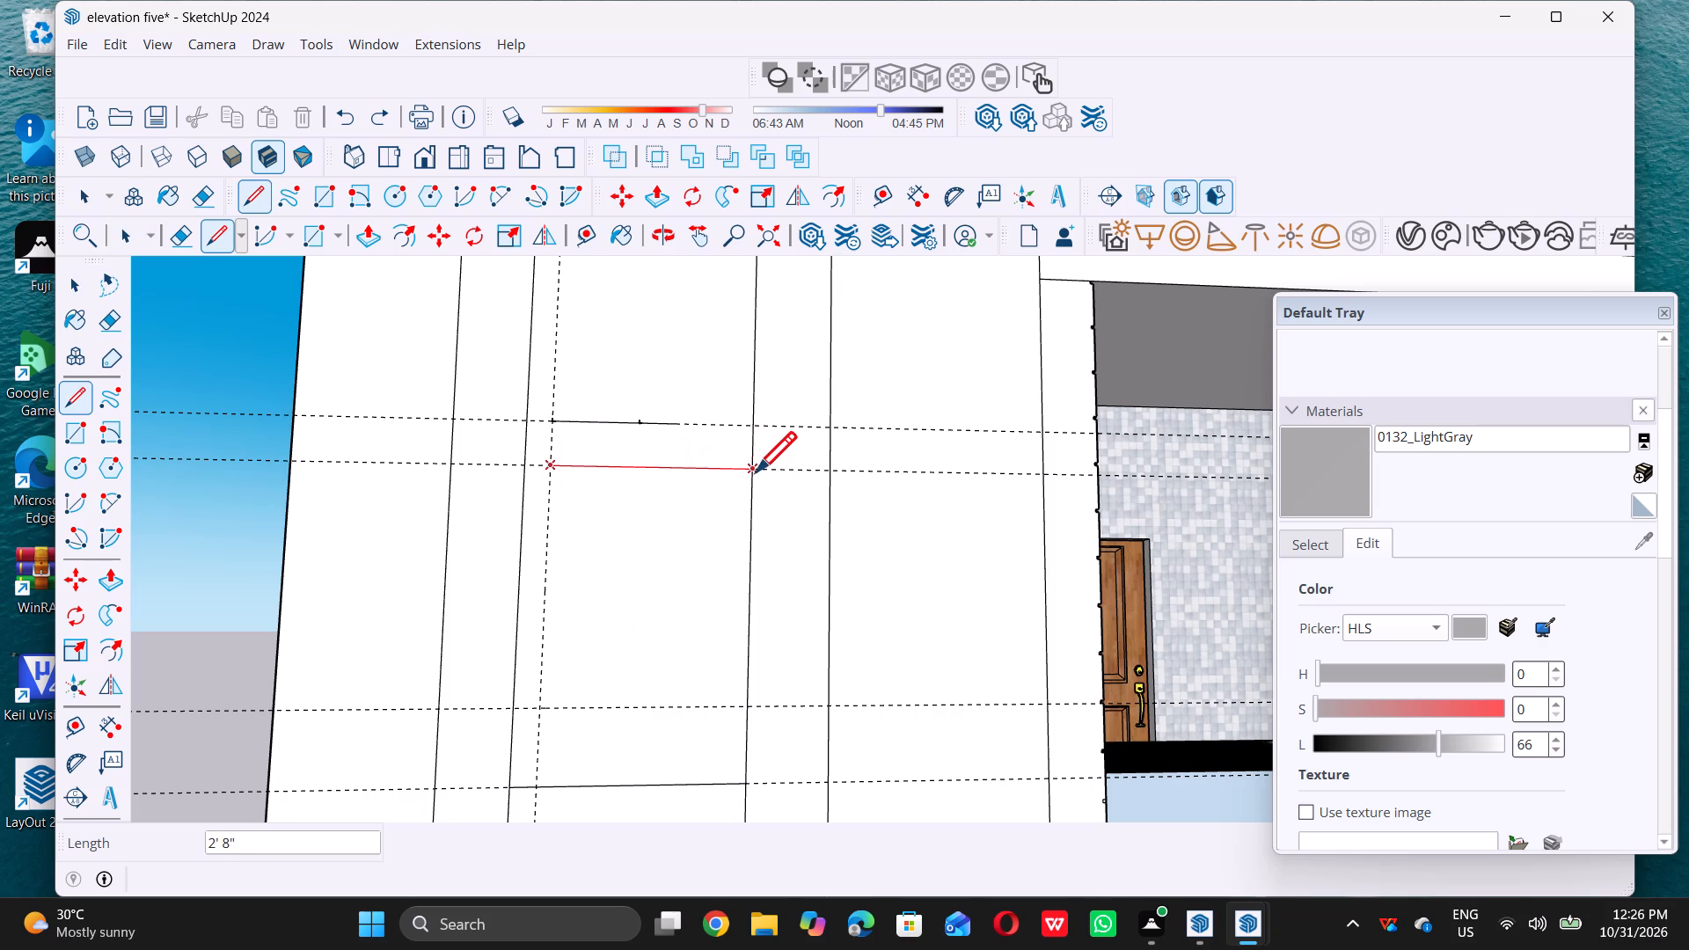
{"action": "triple_click", "coordinate": [750, 471]}
{"action": "key", "text": "space"}
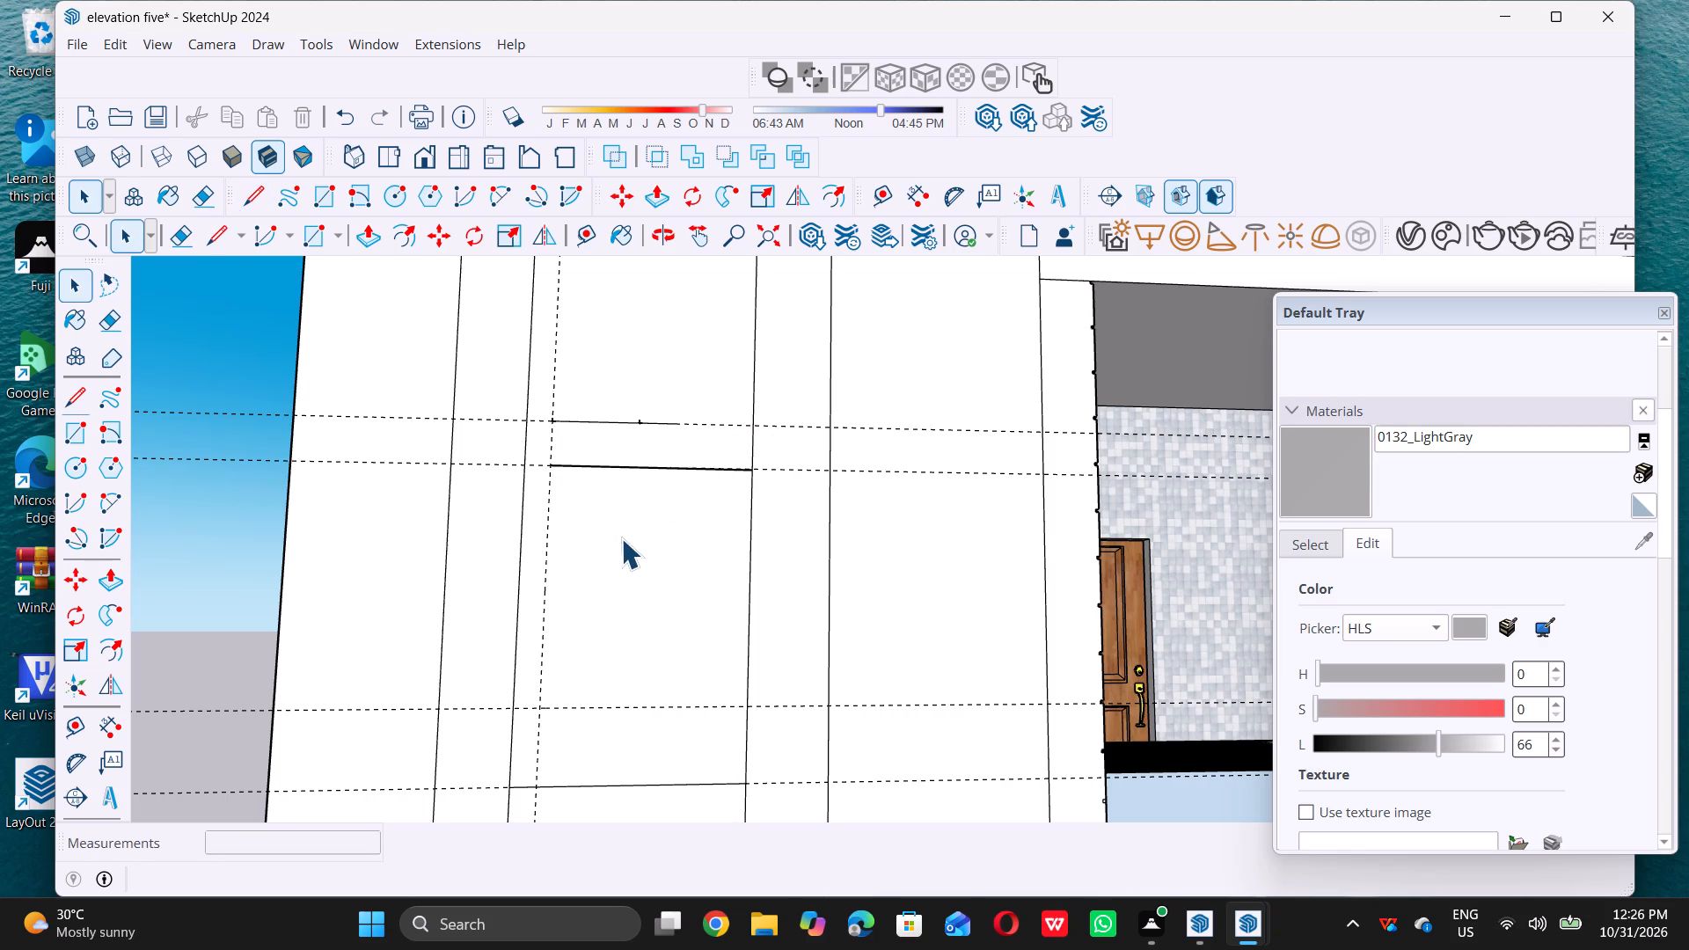
{"action": "key", "text": "l"}
{"action": "double_click", "coordinate": [556, 462]}
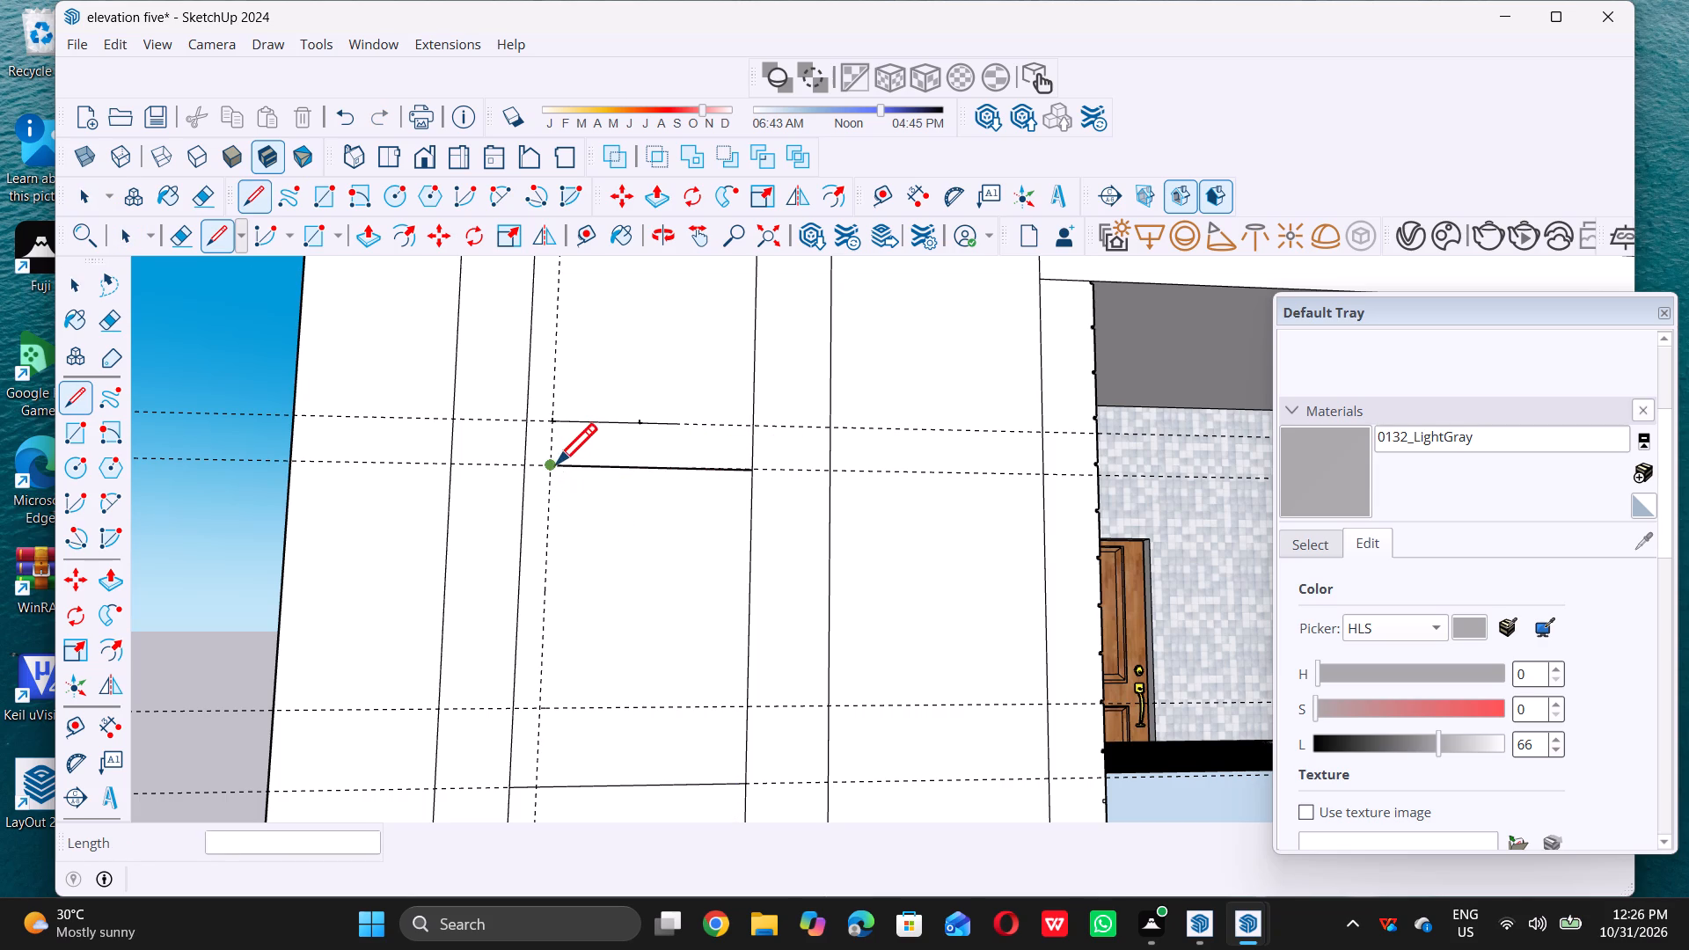
{"action": "left_click", "coordinate": [537, 706]}
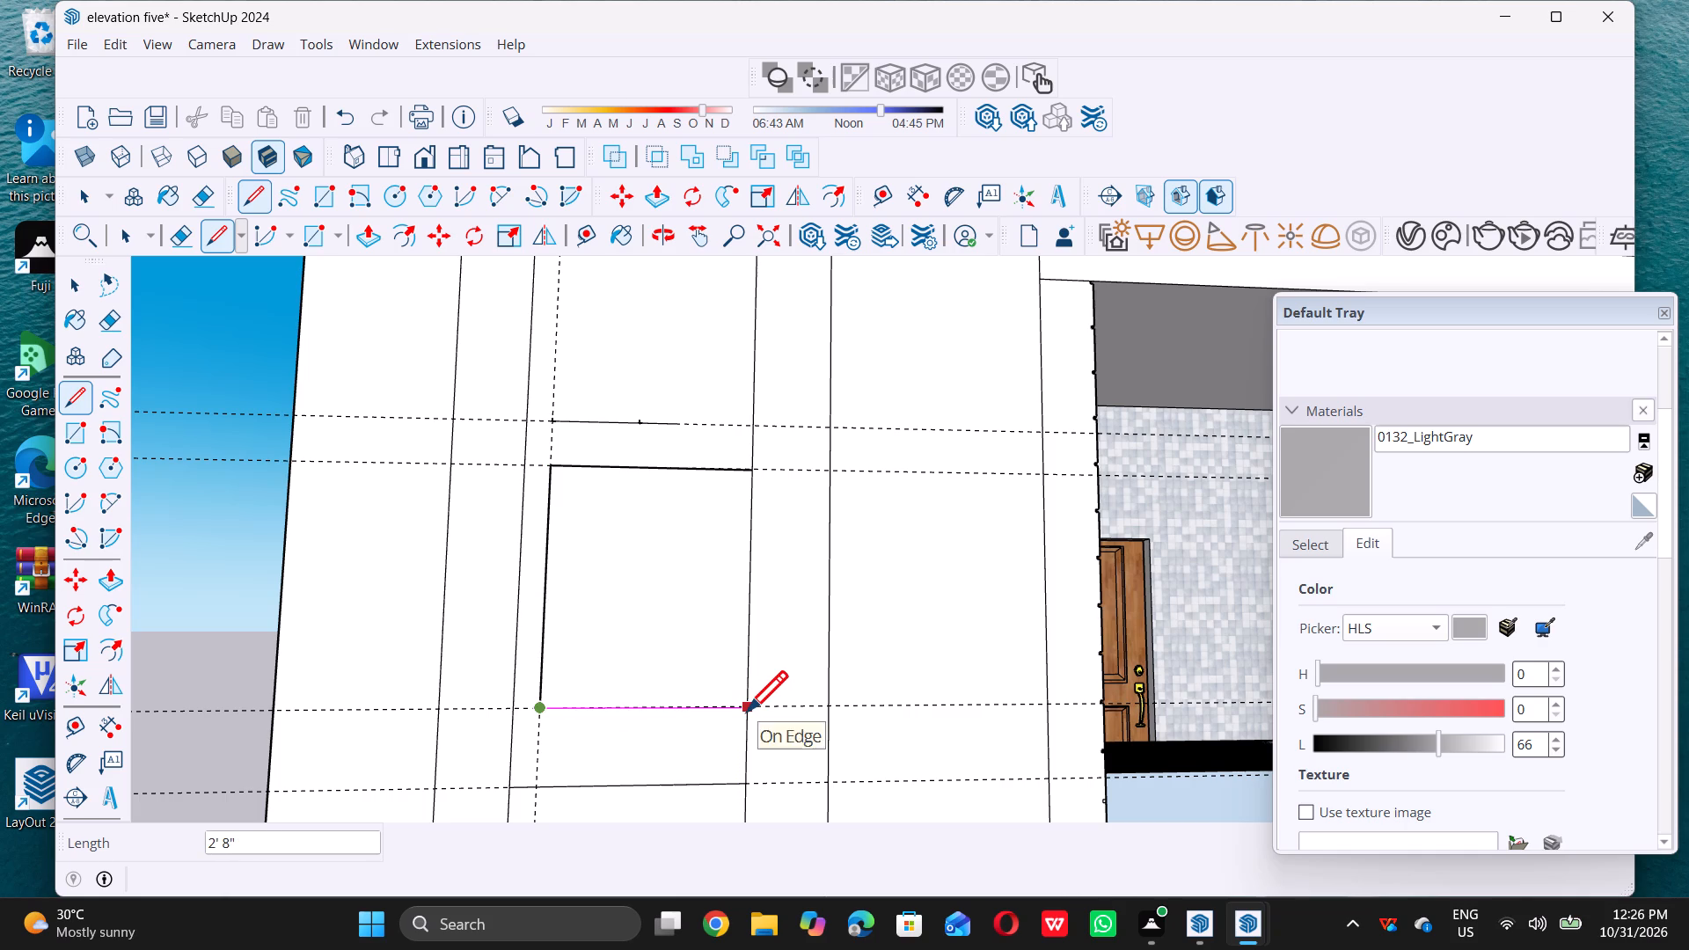
{"action": "left_click", "coordinate": [749, 705]}
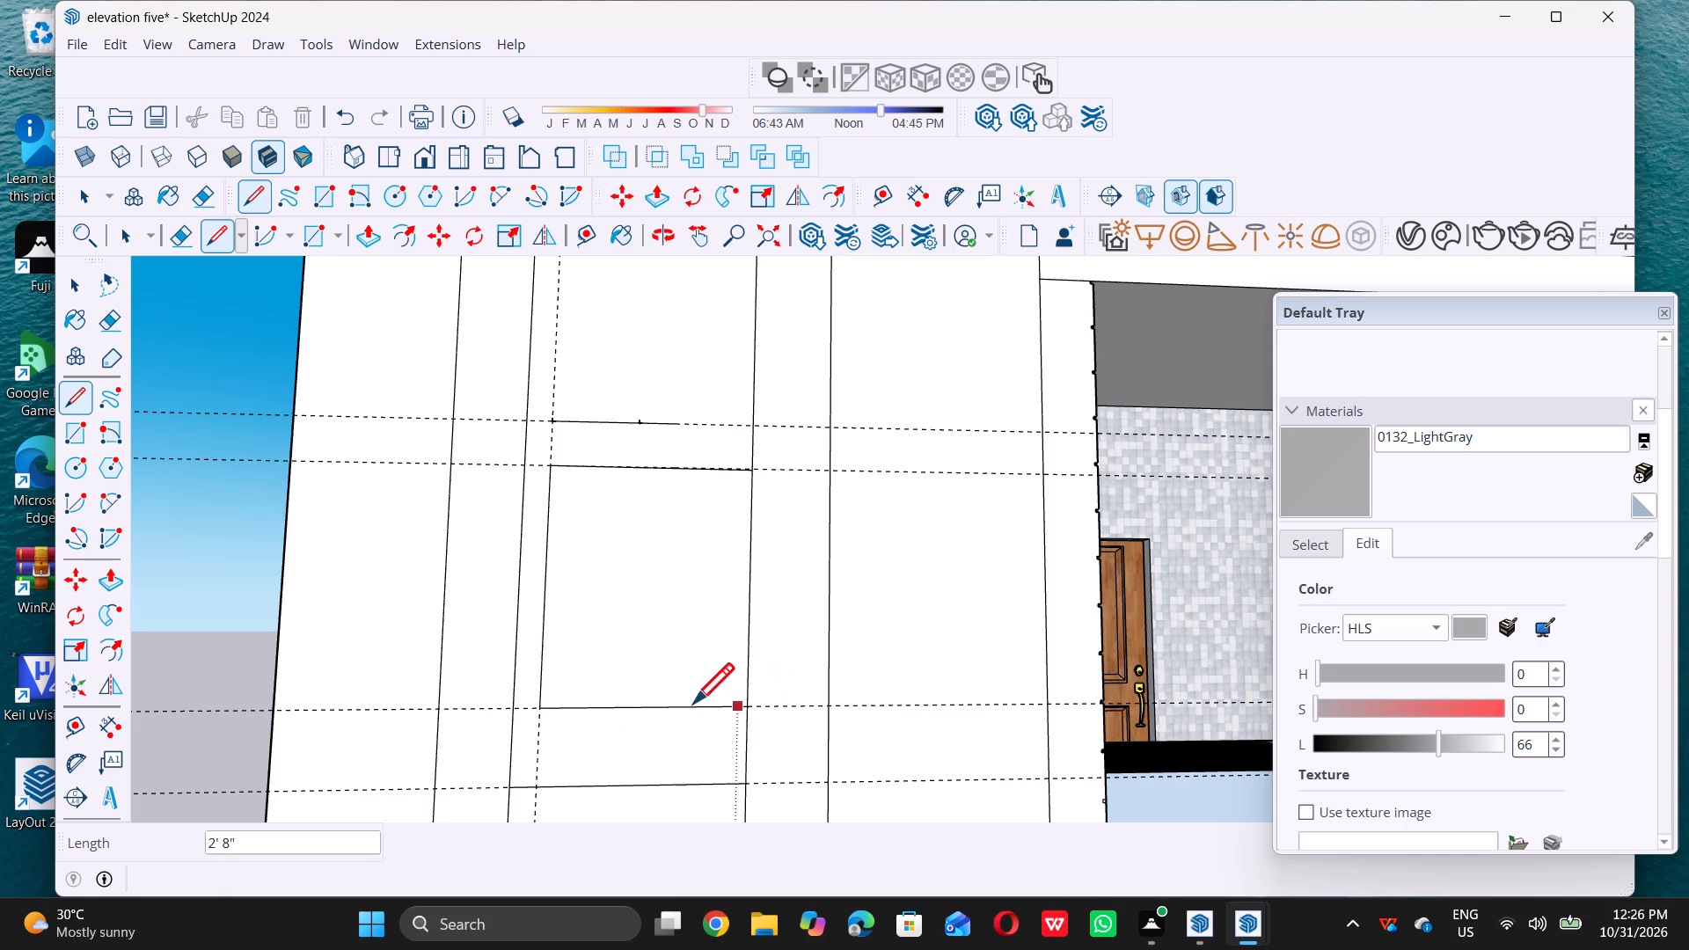
{"action": "key", "text": "space"}
Redraw the box's top line exactly along the guide, from the tall inner rectangle's right edge to the box's upper left corner.
{"action": "scroll", "coordinate": [720, 449], "scroll_direction": "up", "scroll_amount": 4}
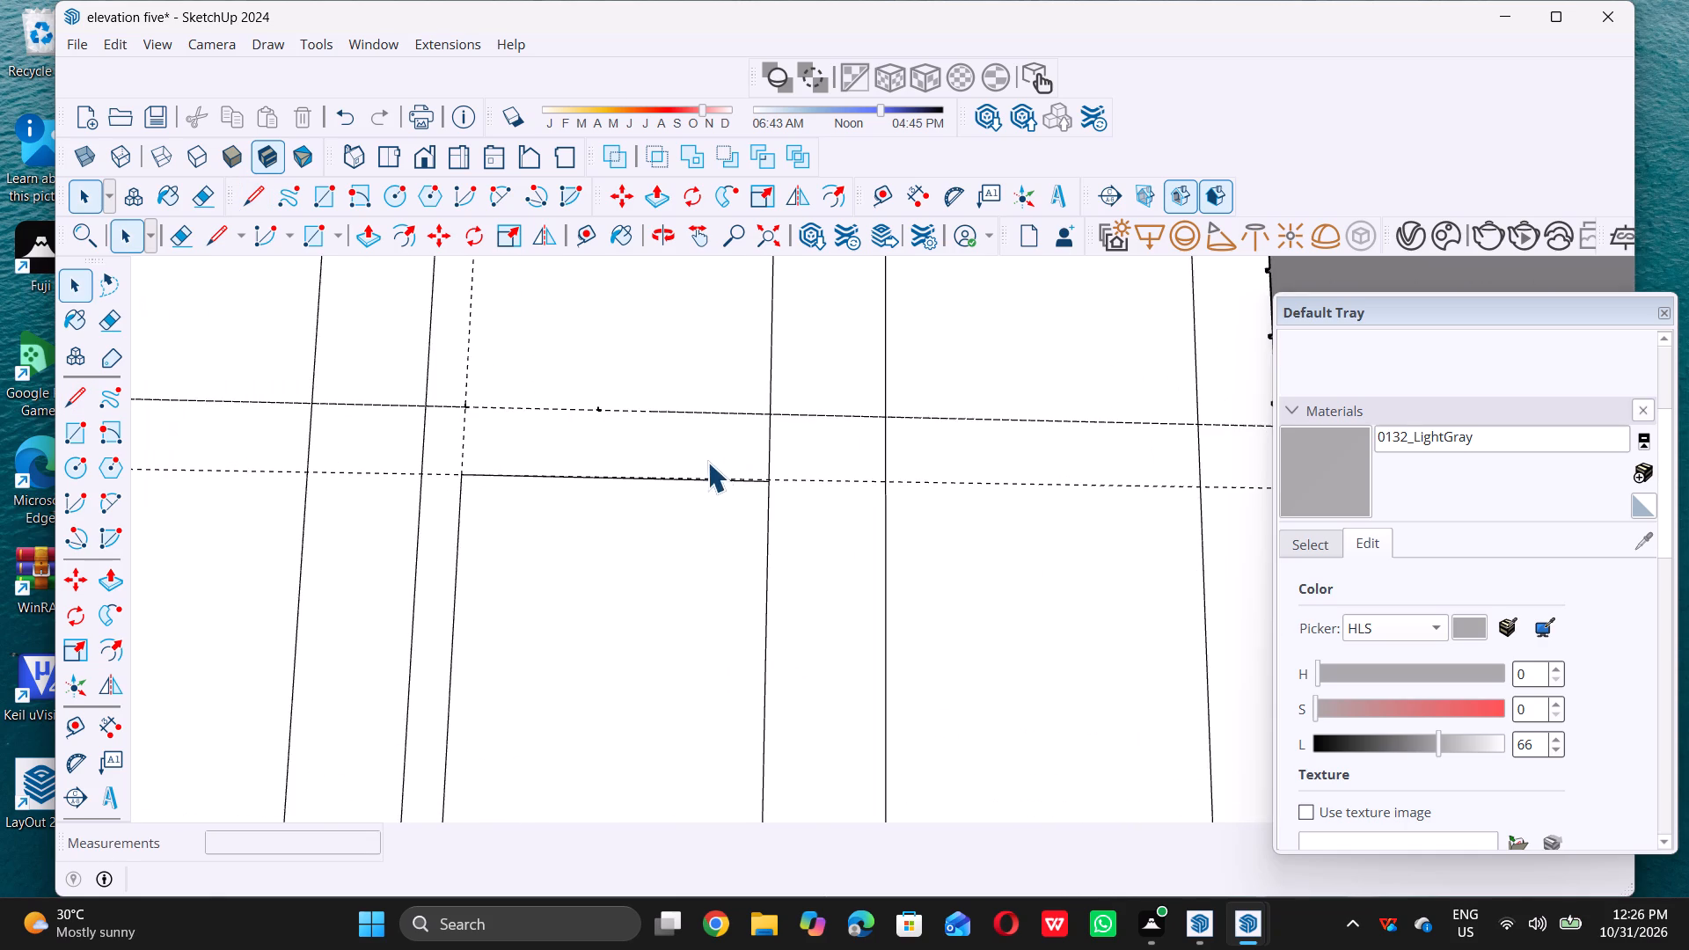
{"action": "scroll", "coordinate": [707, 463], "scroll_direction": "up", "scroll_amount": 9}
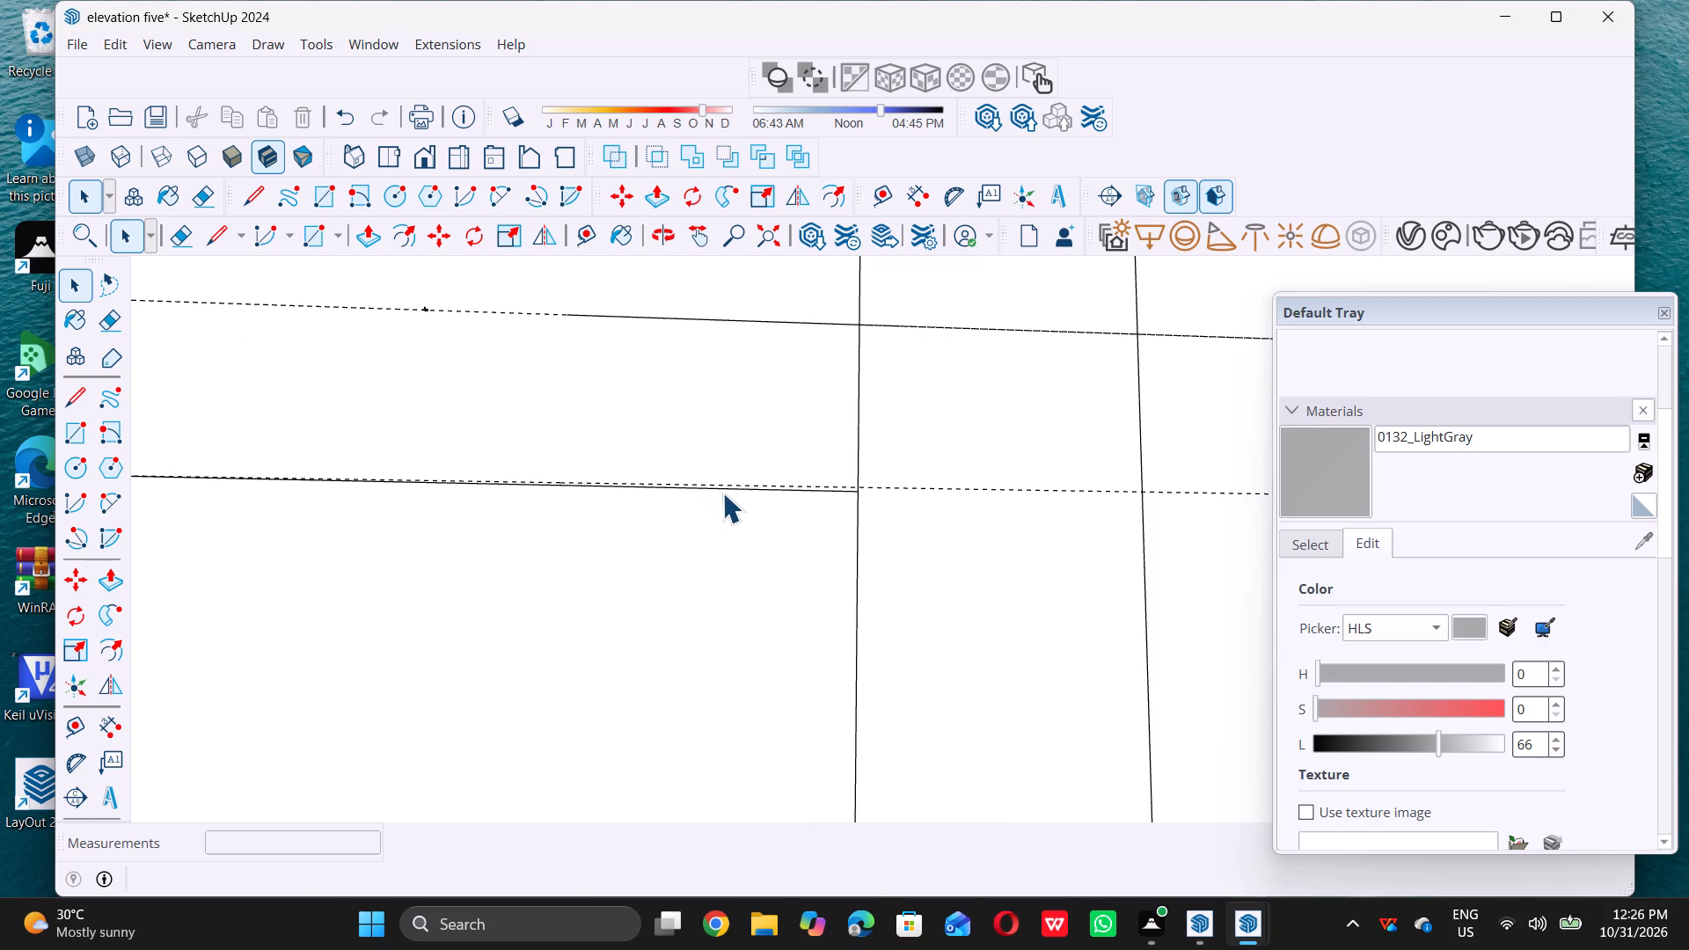
{"action": "scroll", "coordinate": [756, 481], "scroll_direction": "up", "scroll_amount": 2}
{"action": "key", "text": "l"}
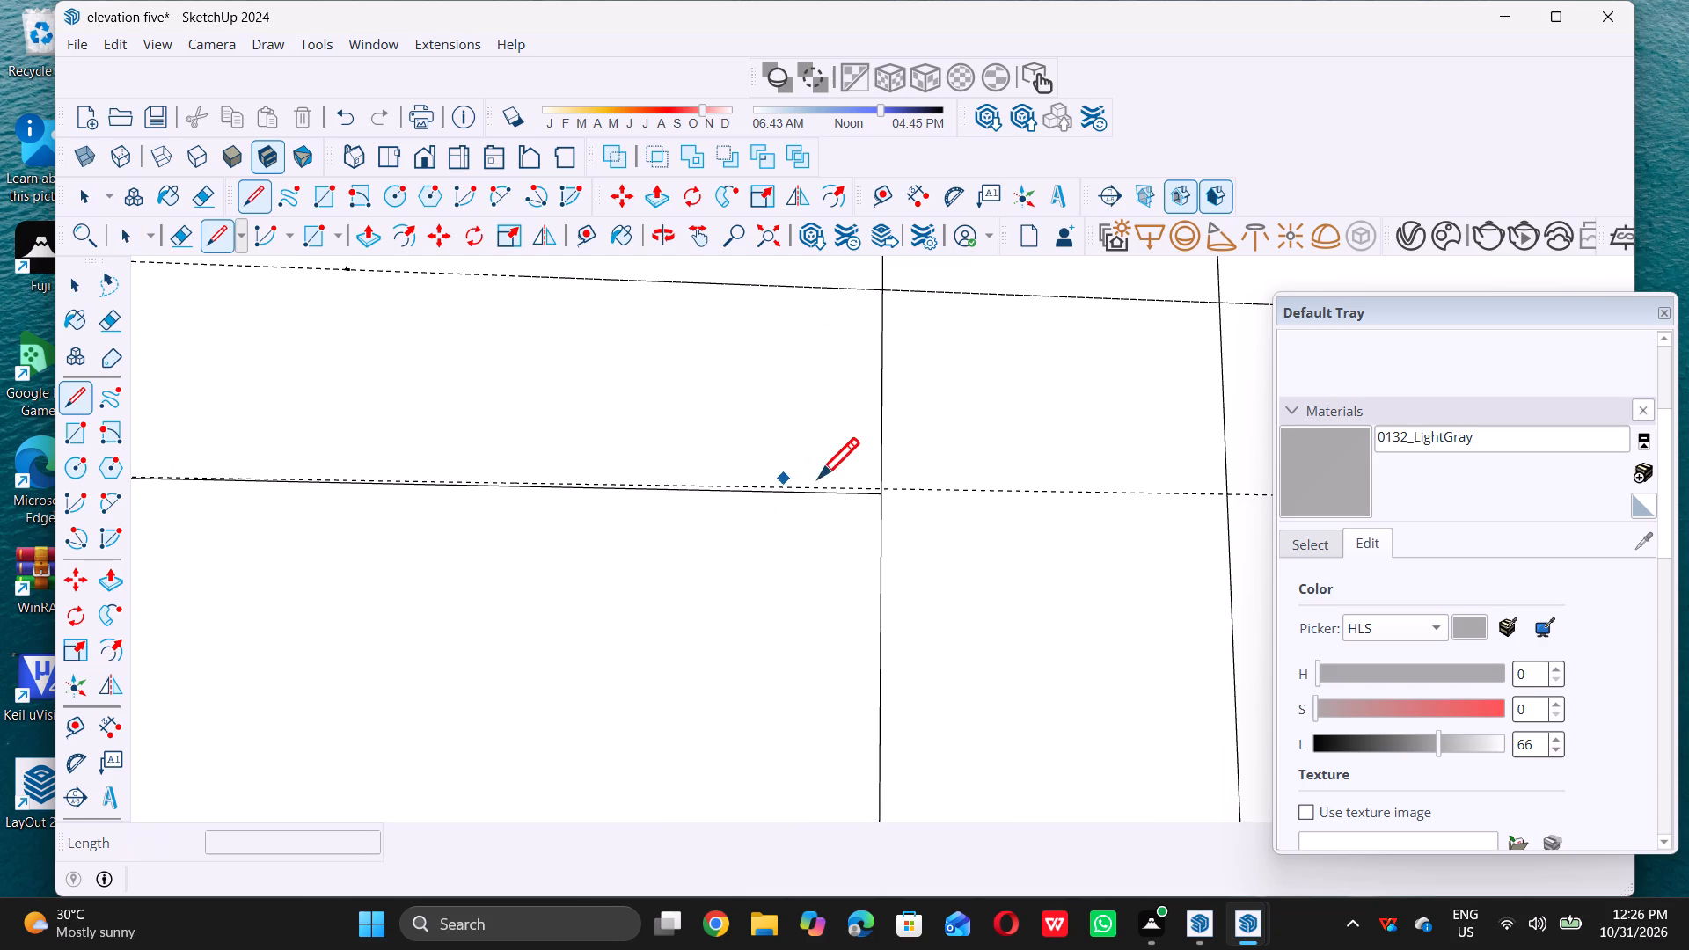
{"action": "scroll", "coordinate": [878, 485], "scroll_direction": "up", "scroll_amount": 8}
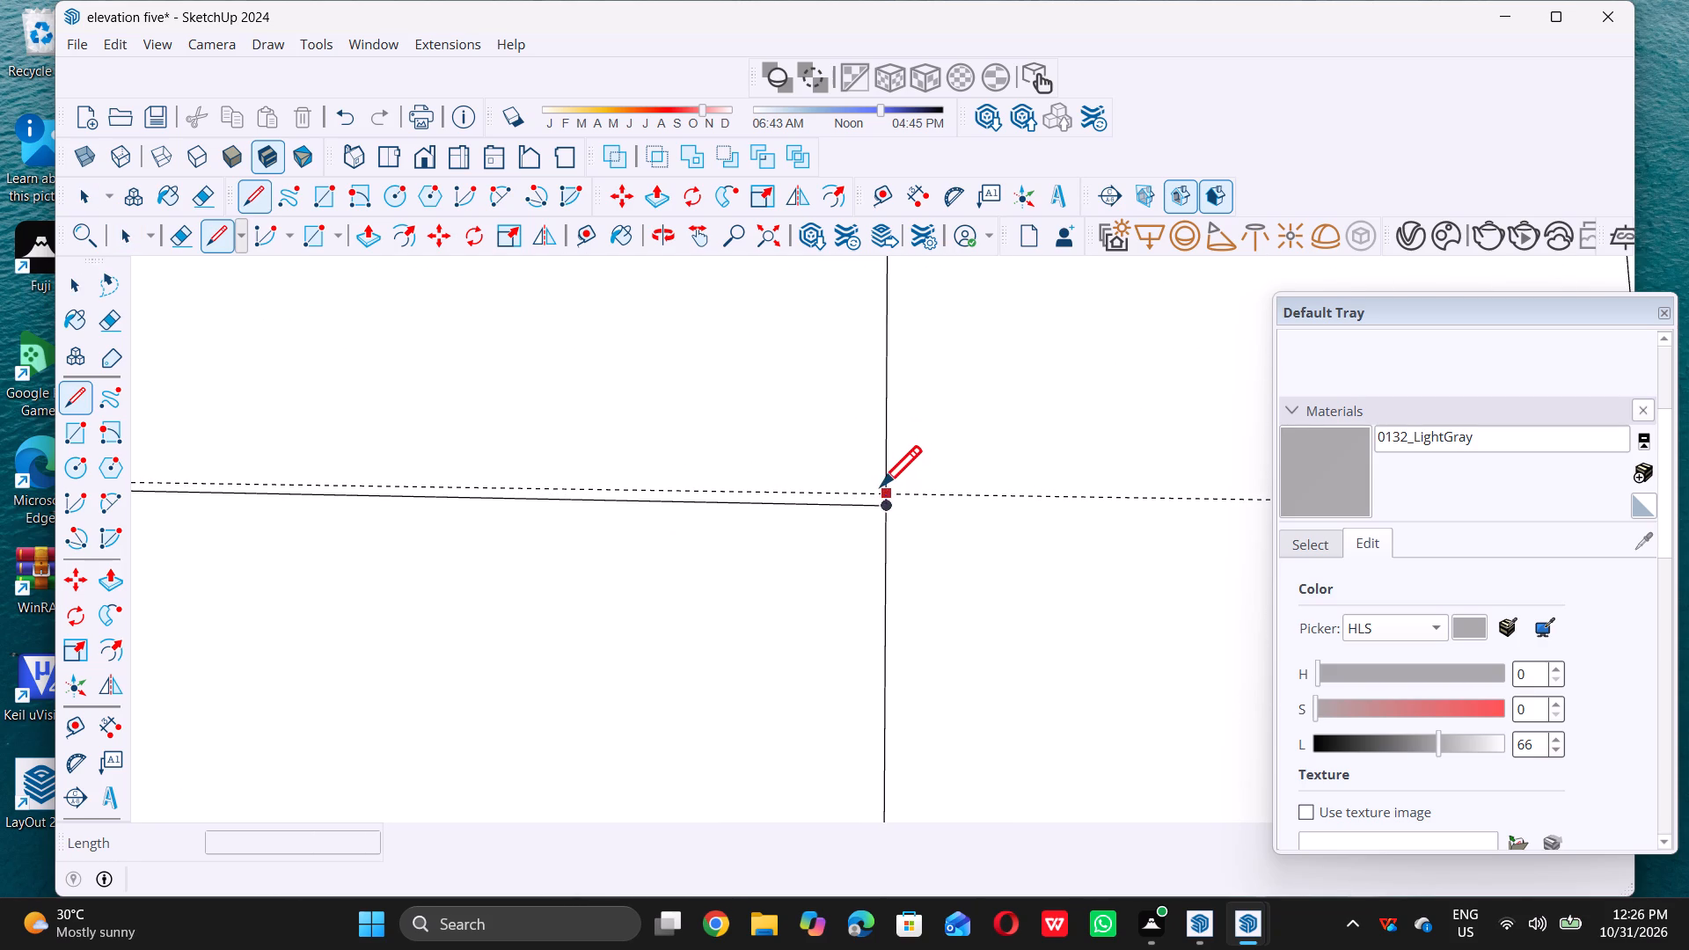
{"action": "left_click", "coordinate": [885, 486]}
{"action": "scroll", "coordinate": [885, 486], "scroll_direction": "down", "scroll_amount": 7}
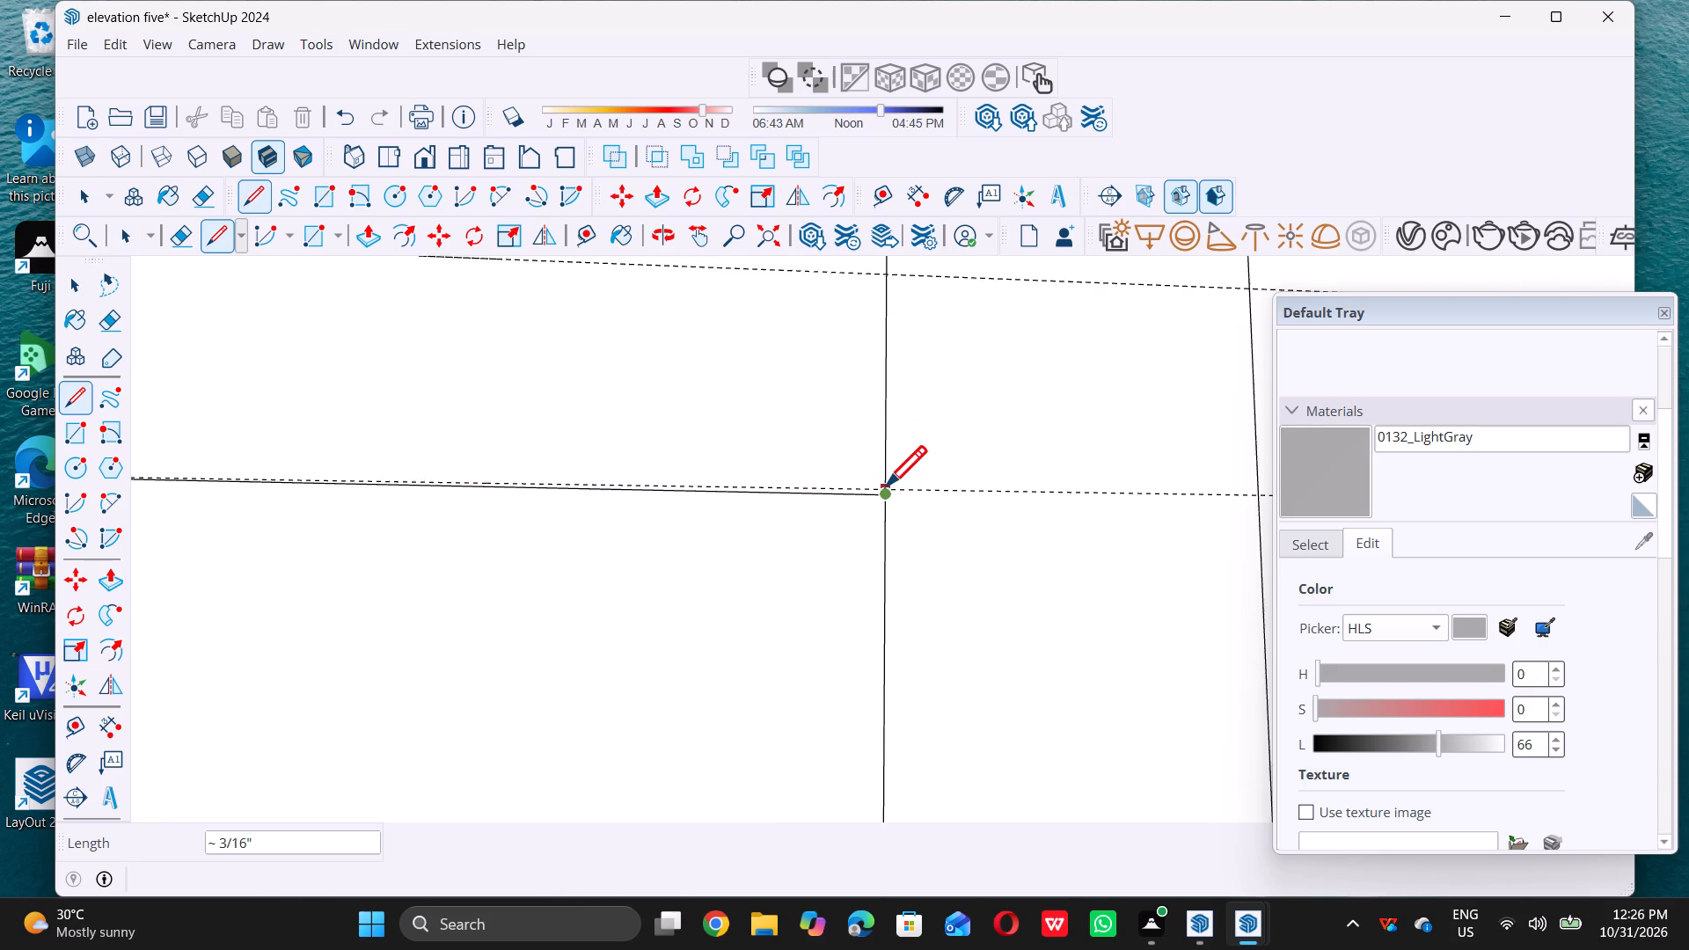
{"action": "scroll", "coordinate": [886, 486], "scroll_direction": "down", "scroll_amount": 9}
{"action": "scroll", "coordinate": [455, 488], "scroll_direction": "up", "scroll_amount": 2}
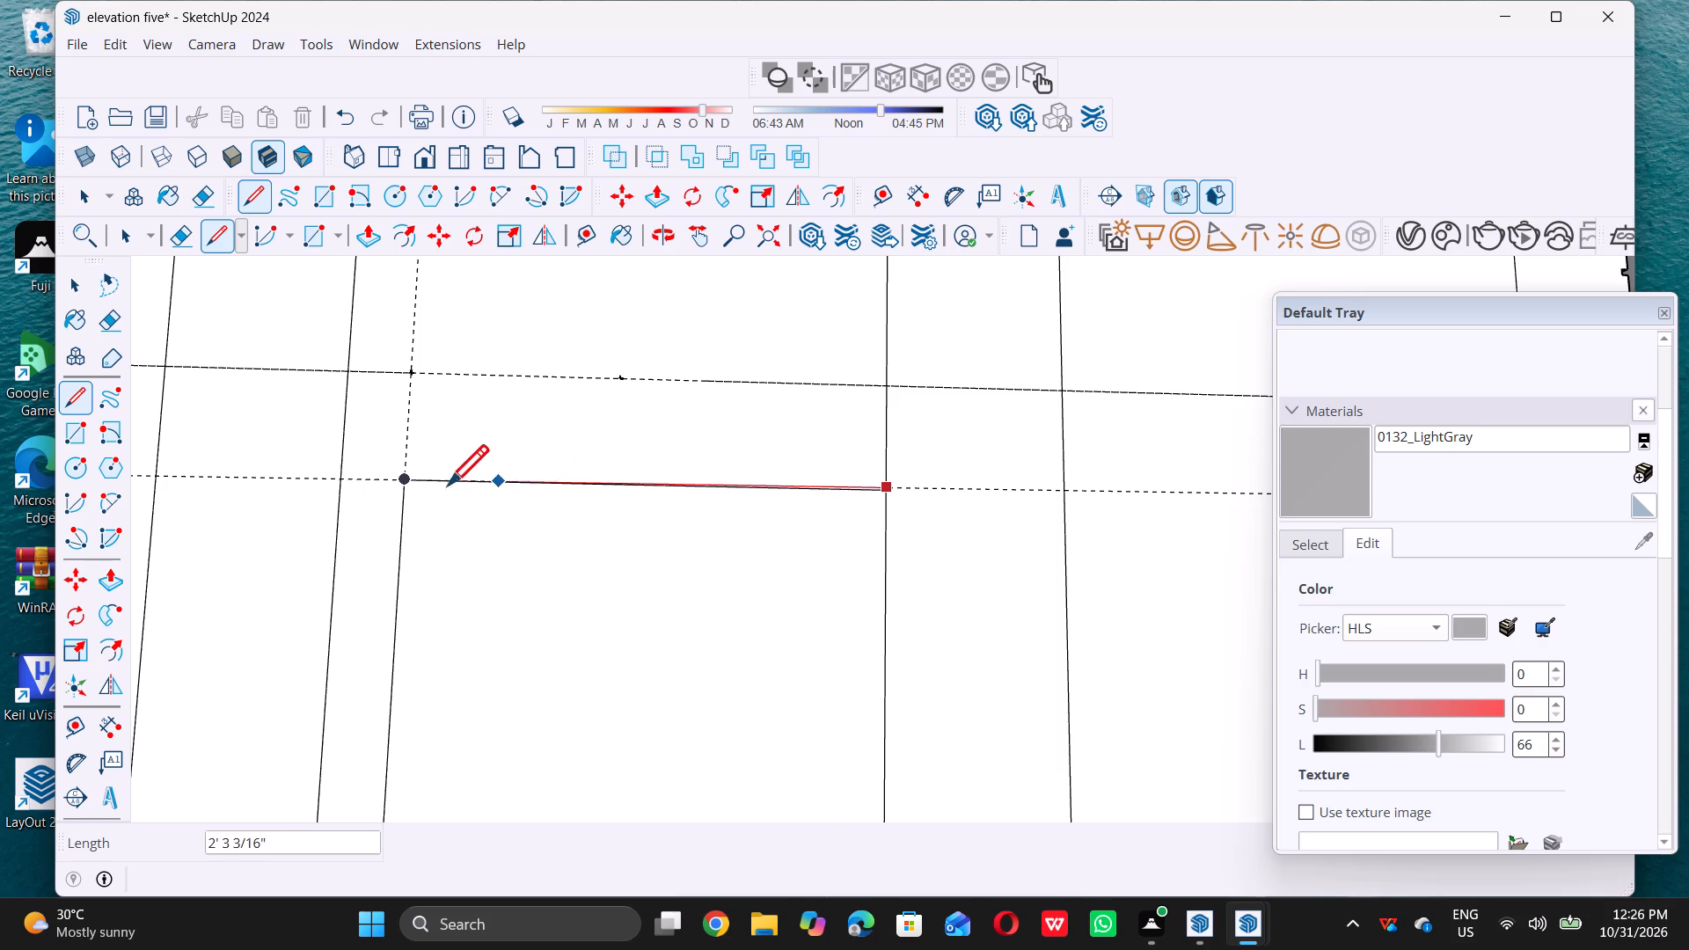
{"action": "scroll", "coordinate": [448, 485], "scroll_direction": "up", "scroll_amount": 14}
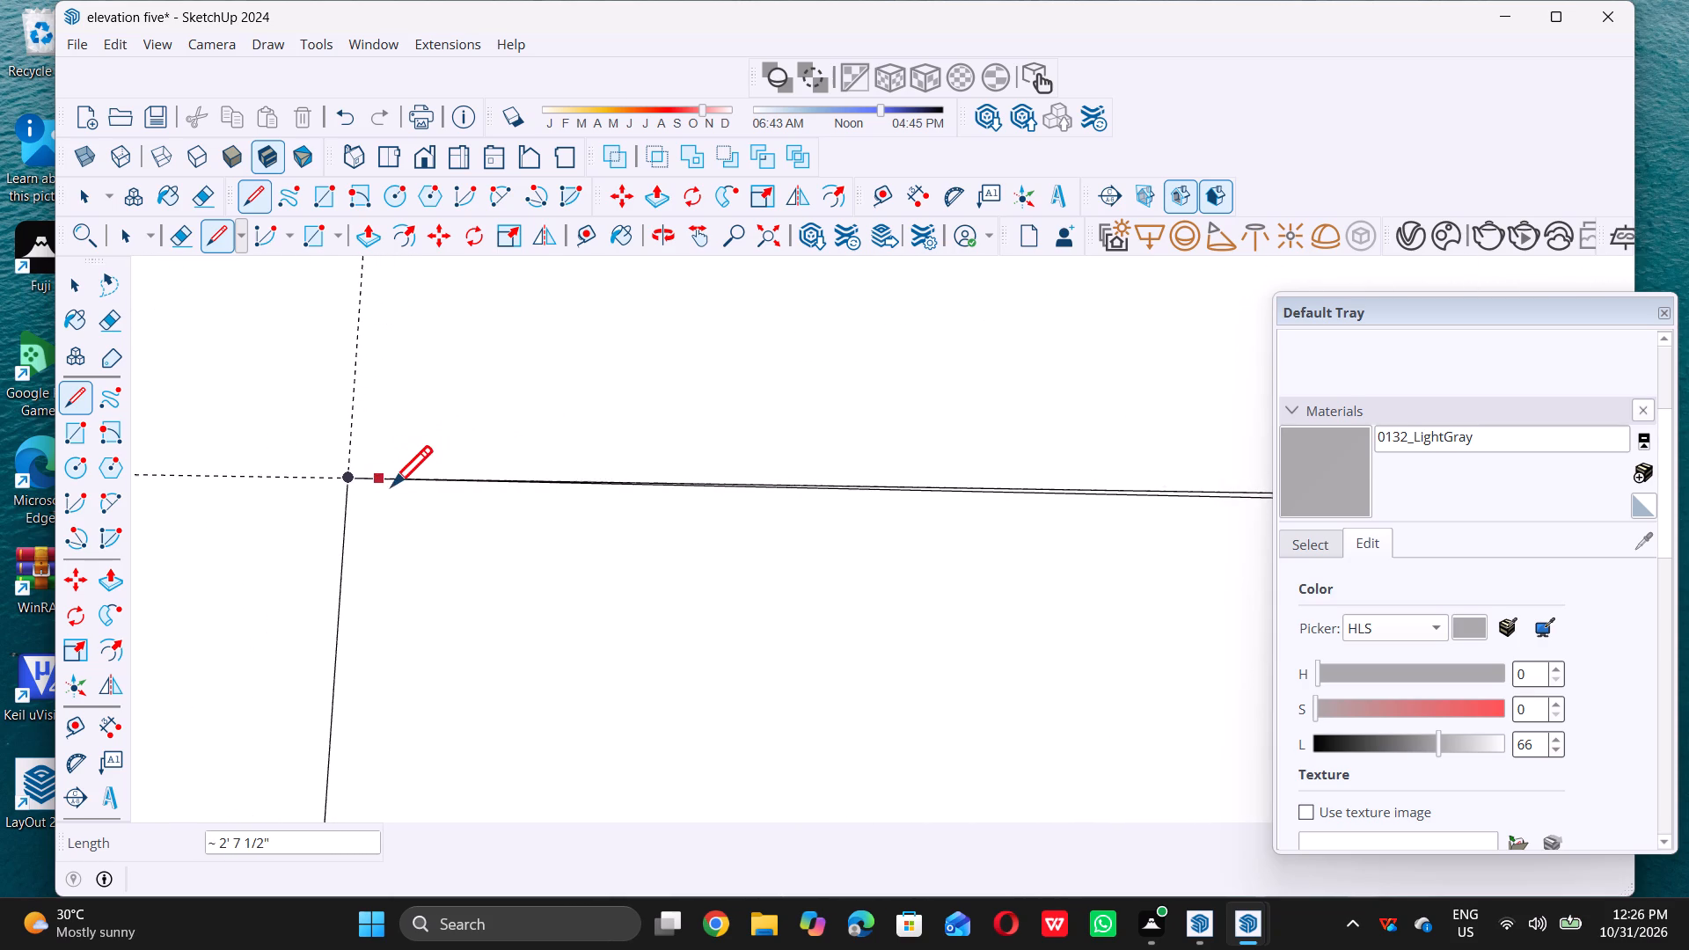
{"action": "scroll", "coordinate": [361, 486], "scroll_direction": "up", "scroll_amount": 3}
{"action": "left_click", "coordinate": [346, 479]}
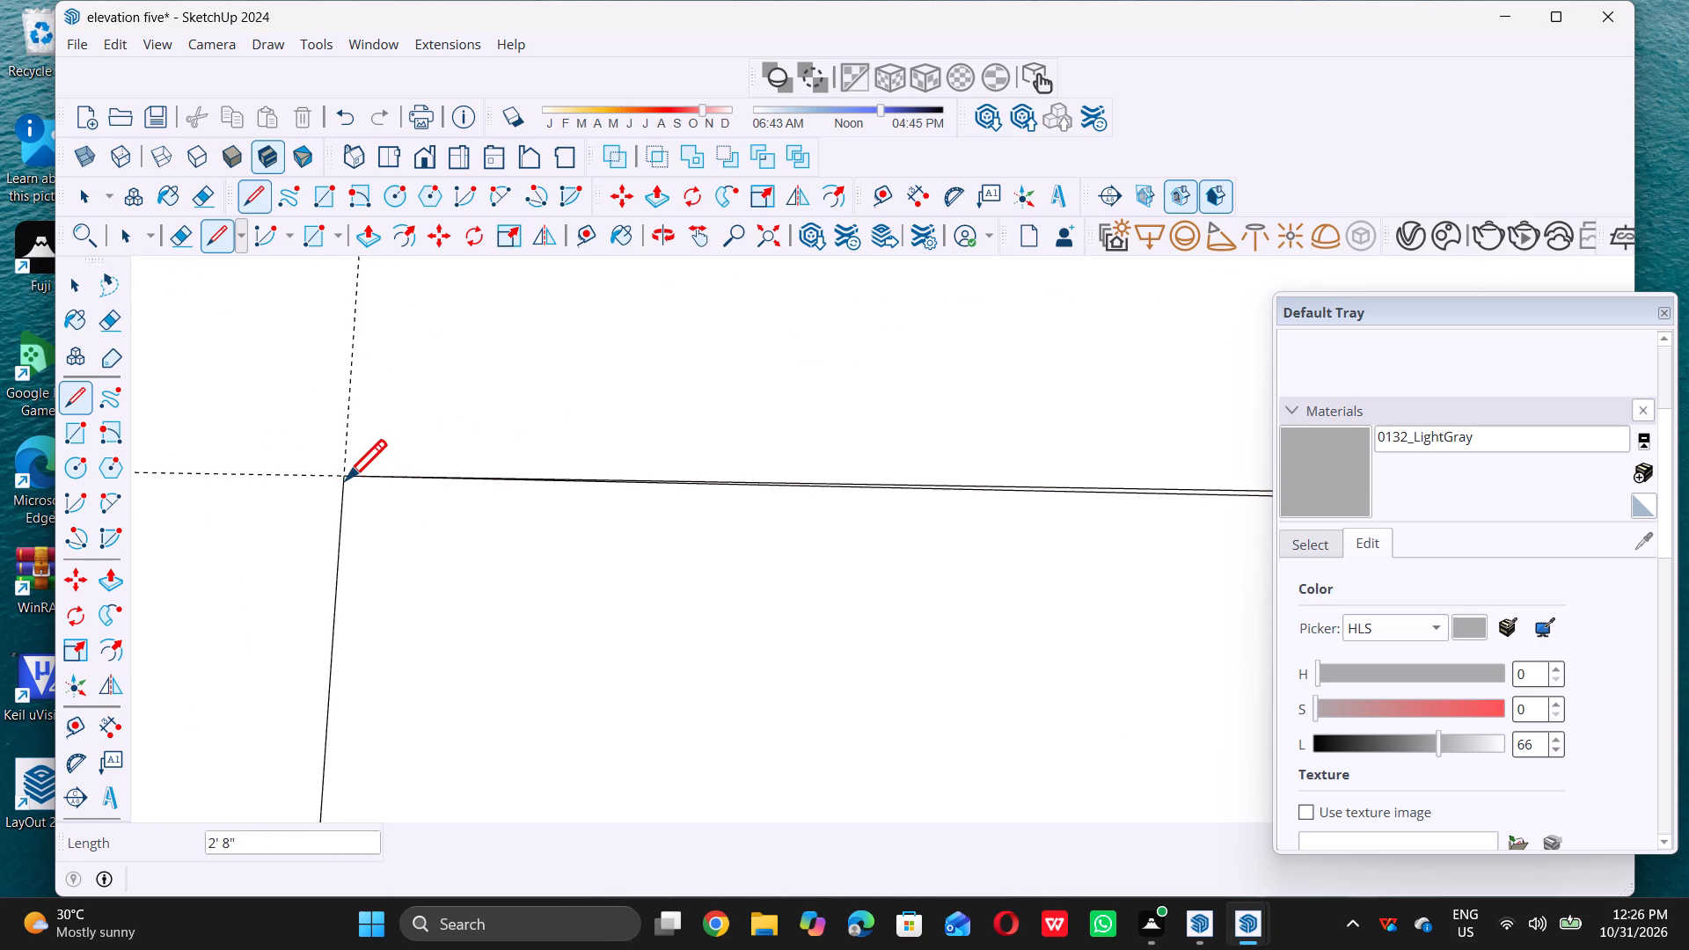
{"action": "key", "text": "space"}
Erase the slightly slanted duplicate line just below the box's new top line.
{"action": "scroll", "coordinate": [241, 515], "scroll_direction": "down", "scroll_amount": 4}
{"action": "scroll", "coordinate": [500, 515], "scroll_direction": "down", "scroll_amount": 4}
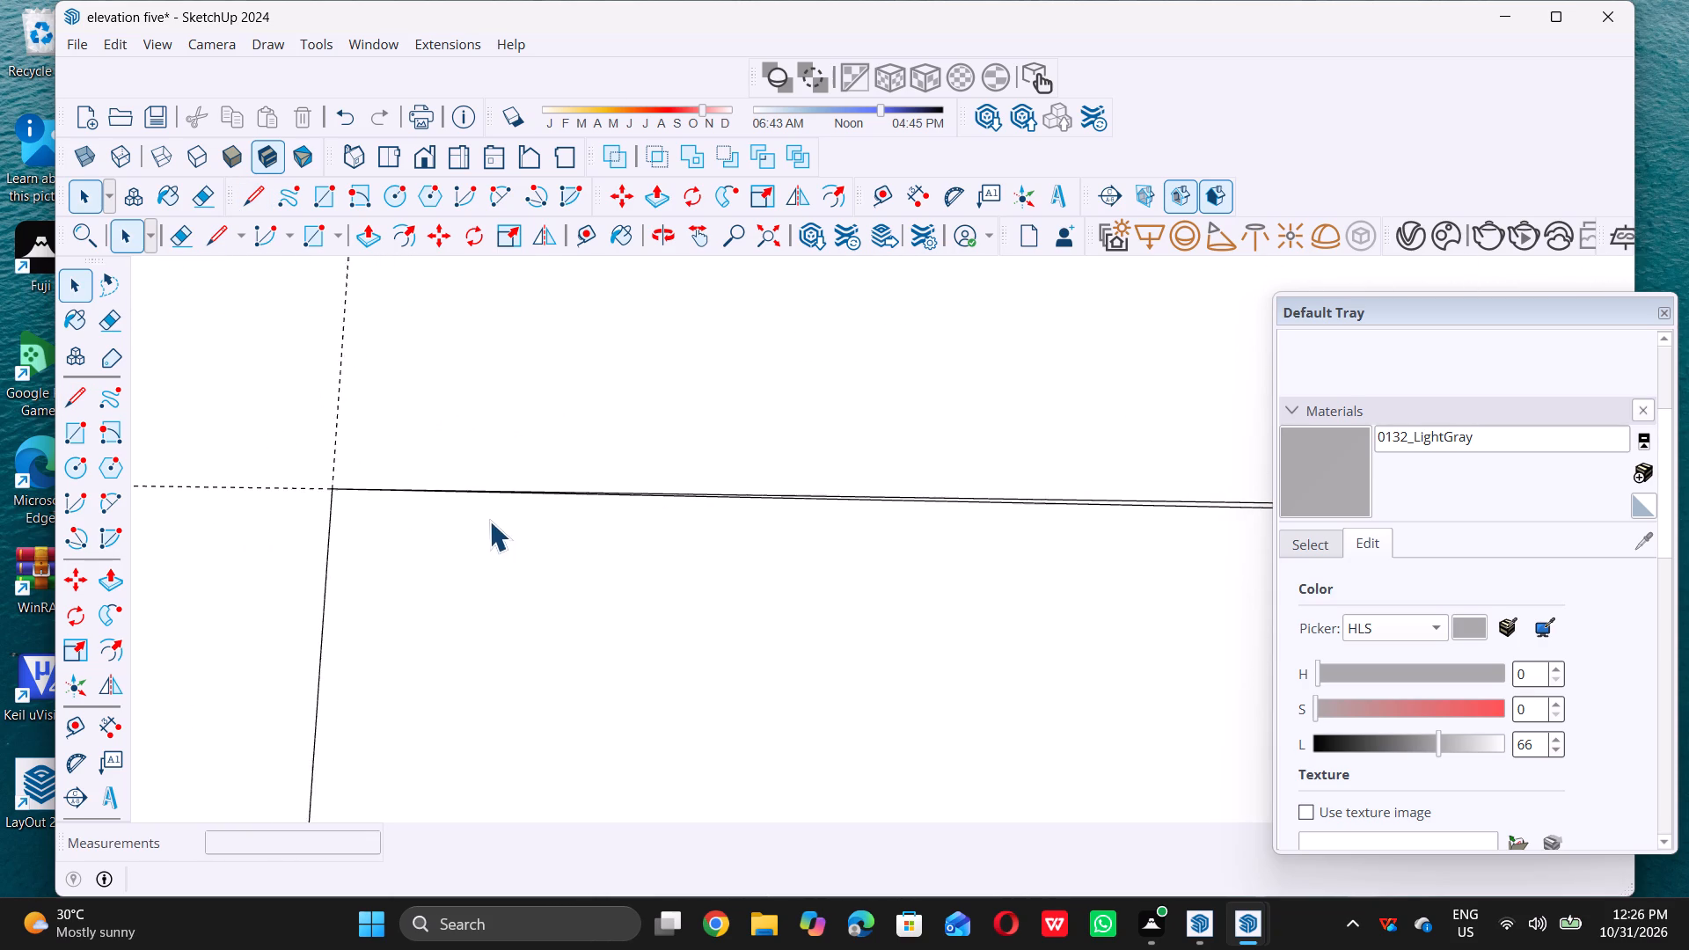
{"action": "scroll", "coordinate": [477, 520], "scroll_direction": "down", "scroll_amount": 6}
{"action": "scroll", "coordinate": [961, 491], "scroll_direction": "up", "scroll_amount": 5}
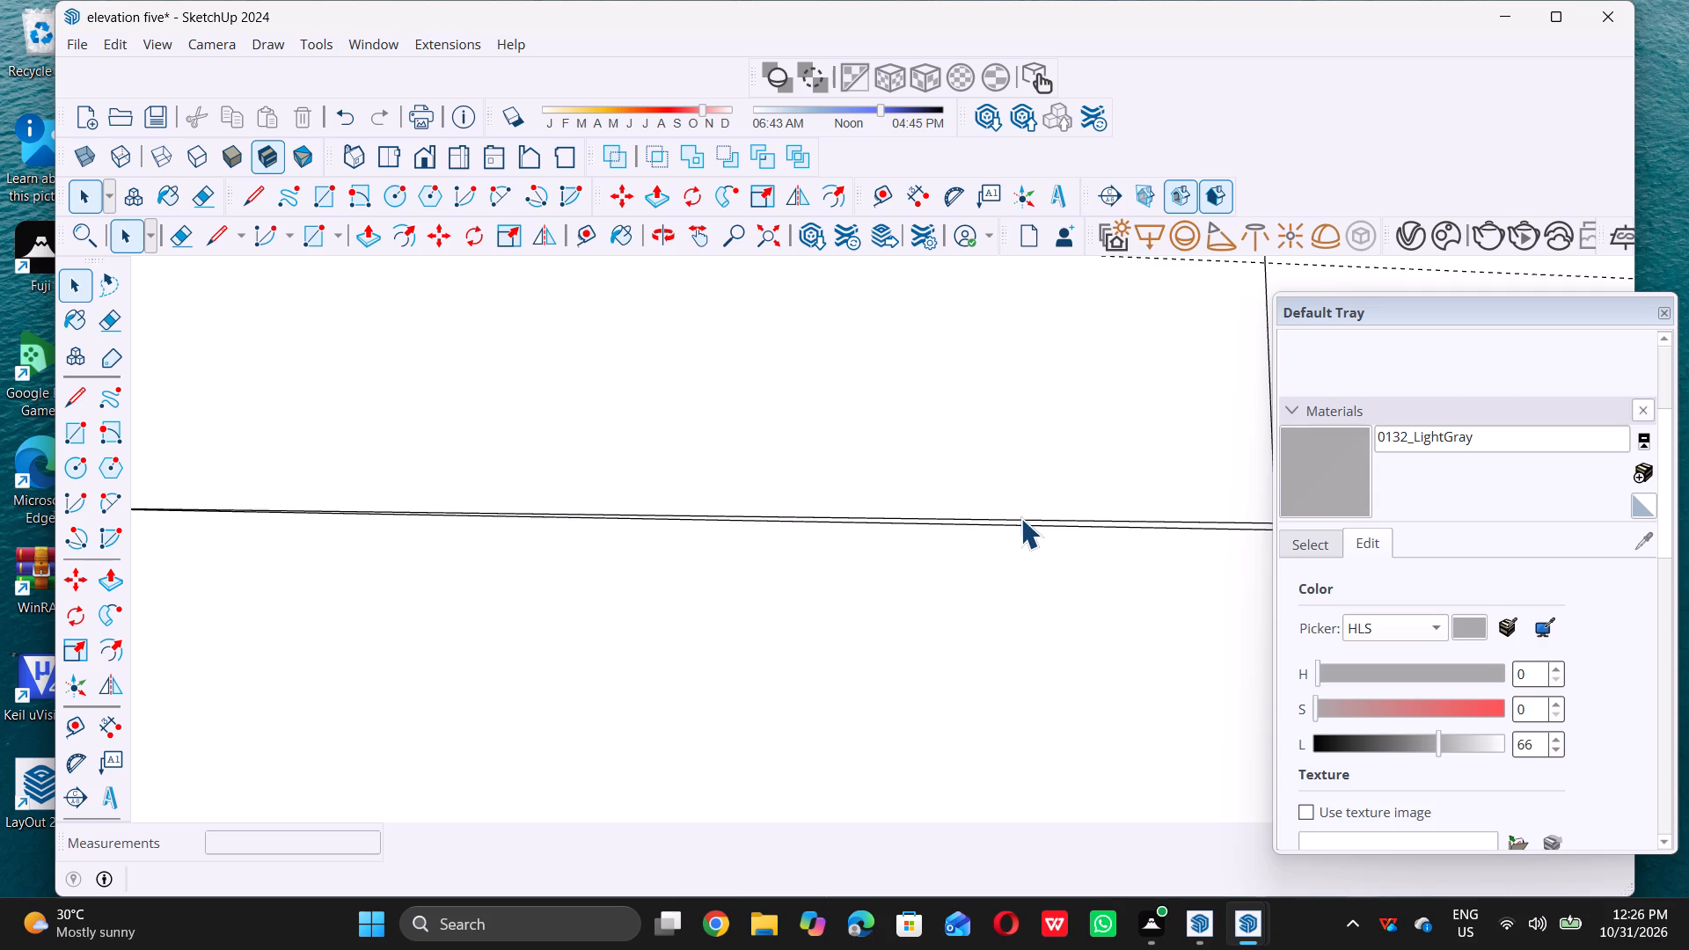
{"action": "scroll", "coordinate": [1020, 518], "scroll_direction": "up", "scroll_amount": 4}
{"action": "key", "text": "e"}
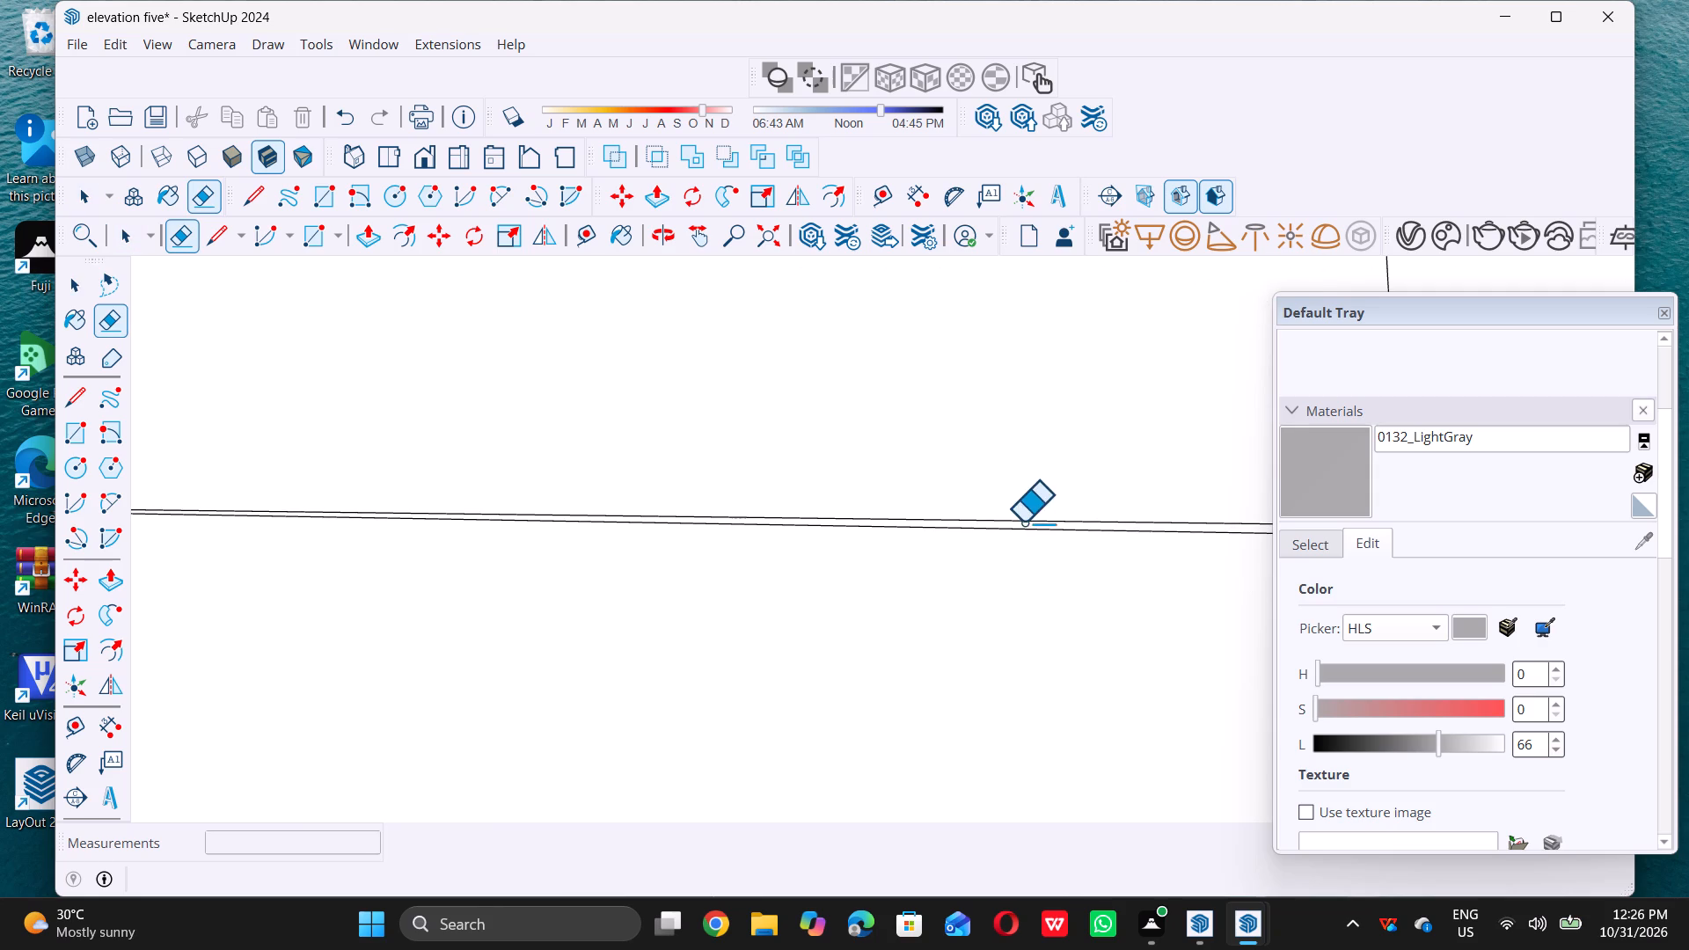
{"action": "left_click", "coordinate": [1029, 529]}
{"action": "scroll", "coordinate": [1009, 560], "scroll_direction": "down", "scroll_amount": 5}
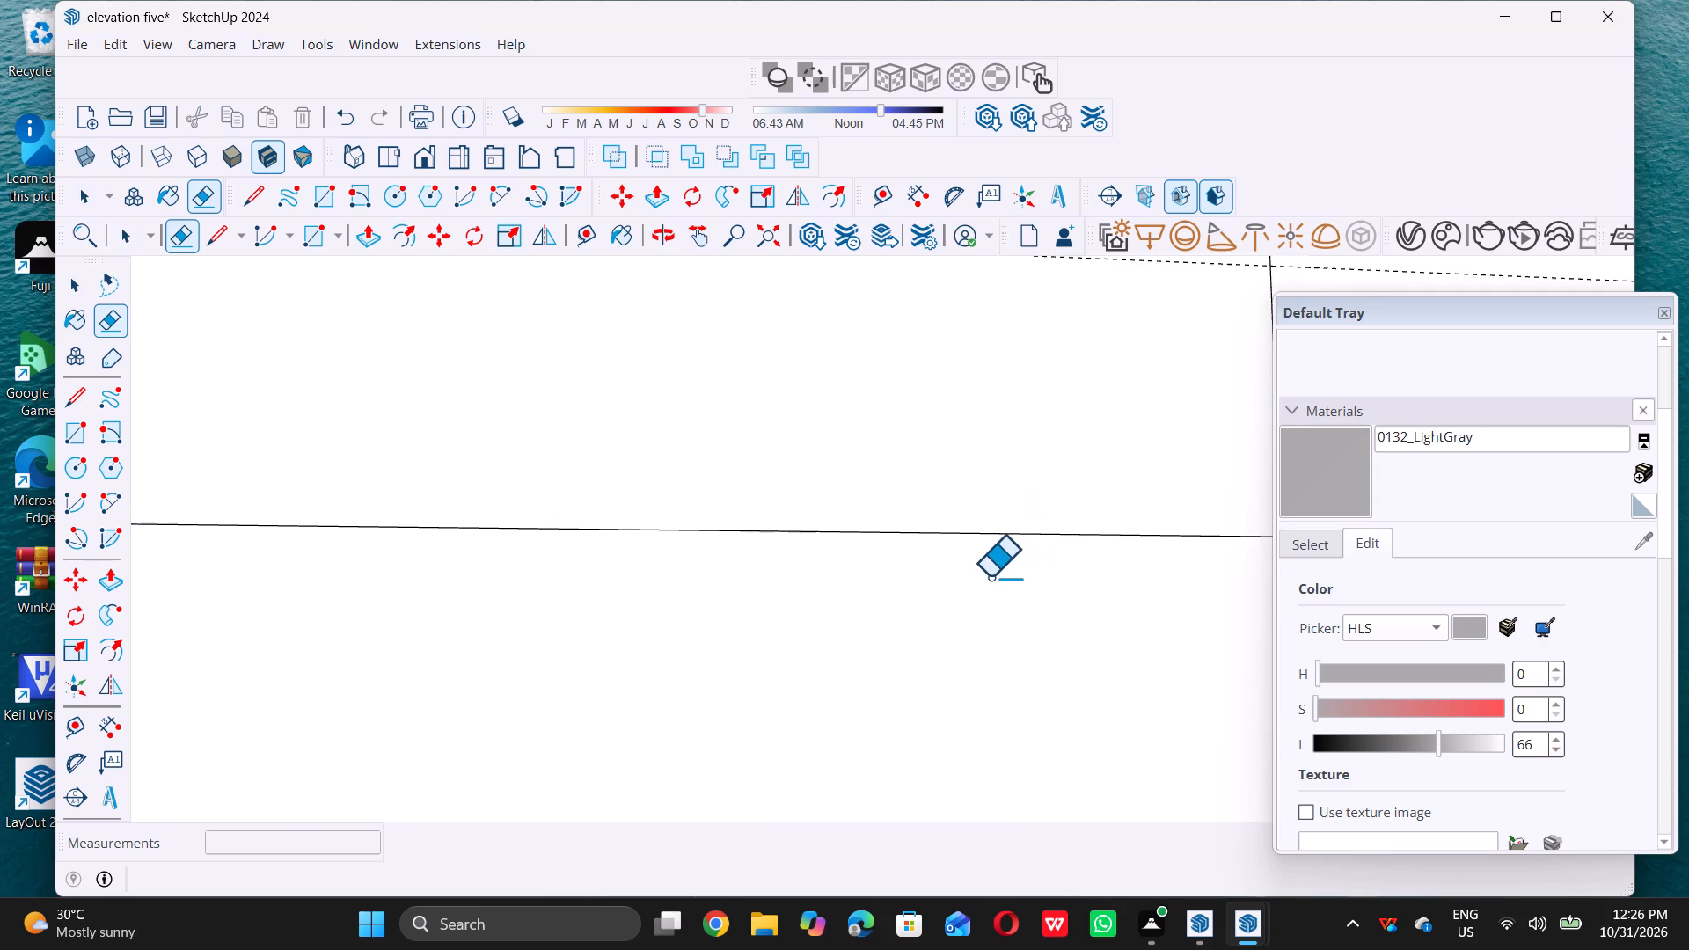
{"action": "scroll", "coordinate": [990, 576], "scroll_direction": "down", "scroll_amount": 8}
{"action": "key", "text": "space"}
{"action": "scroll", "coordinate": [739, 517], "scroll_direction": "down", "scroll_amount": 2}
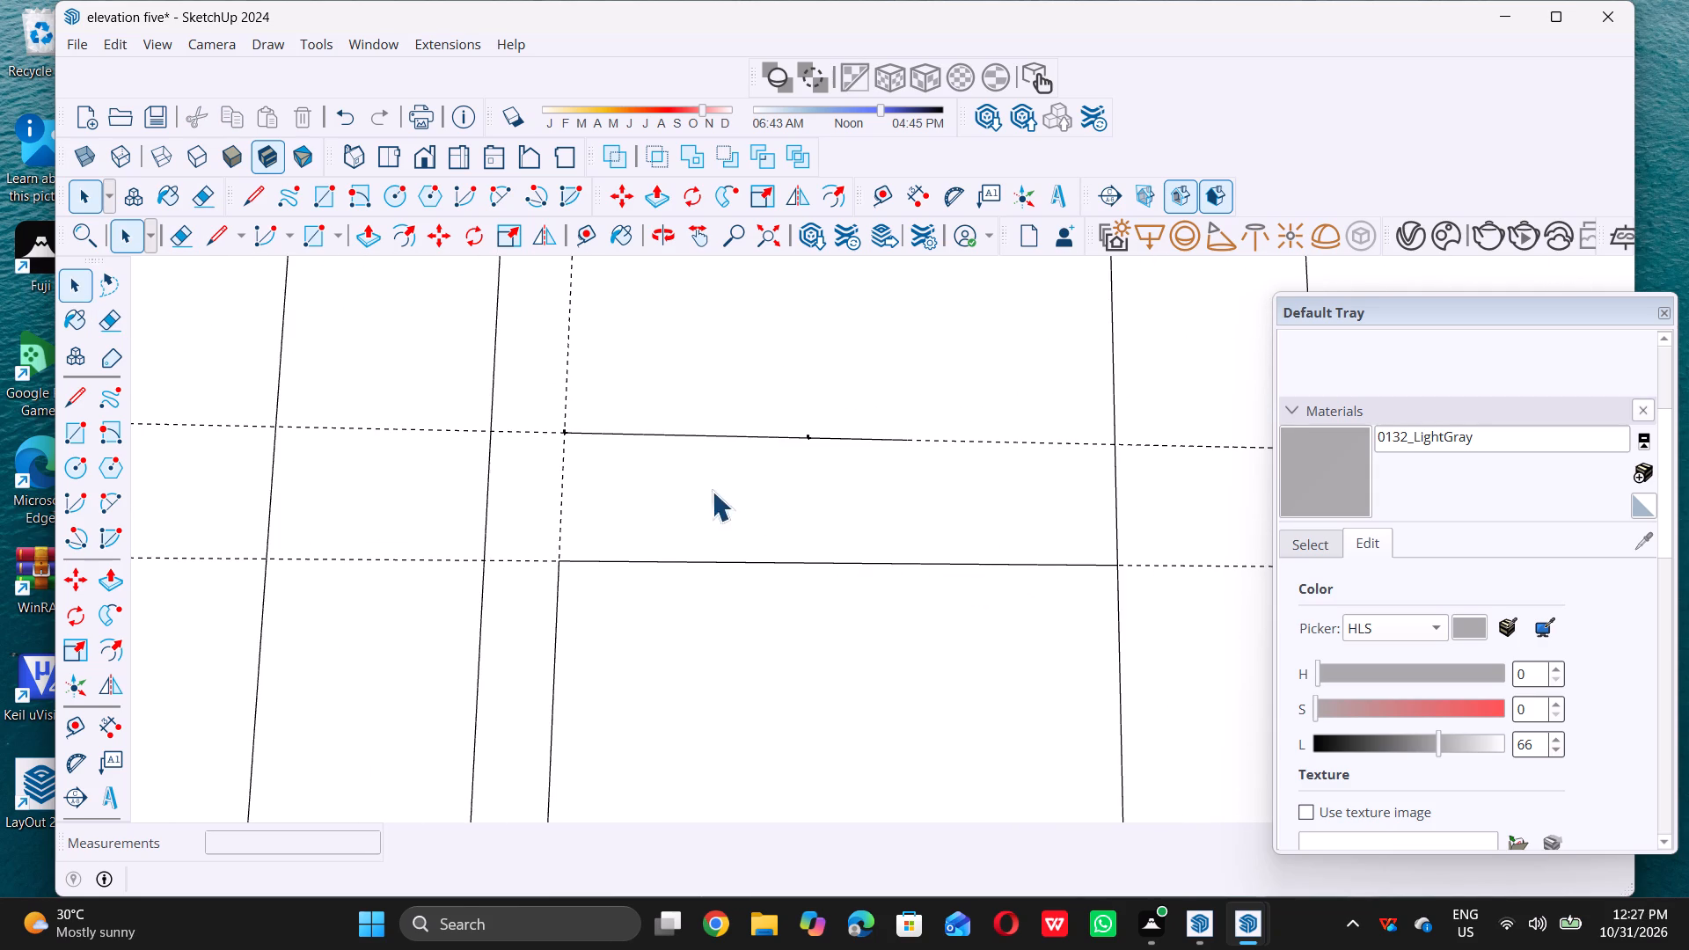
{"action": "scroll", "coordinate": [712, 491], "scroll_direction": "down", "scroll_amount": 12}
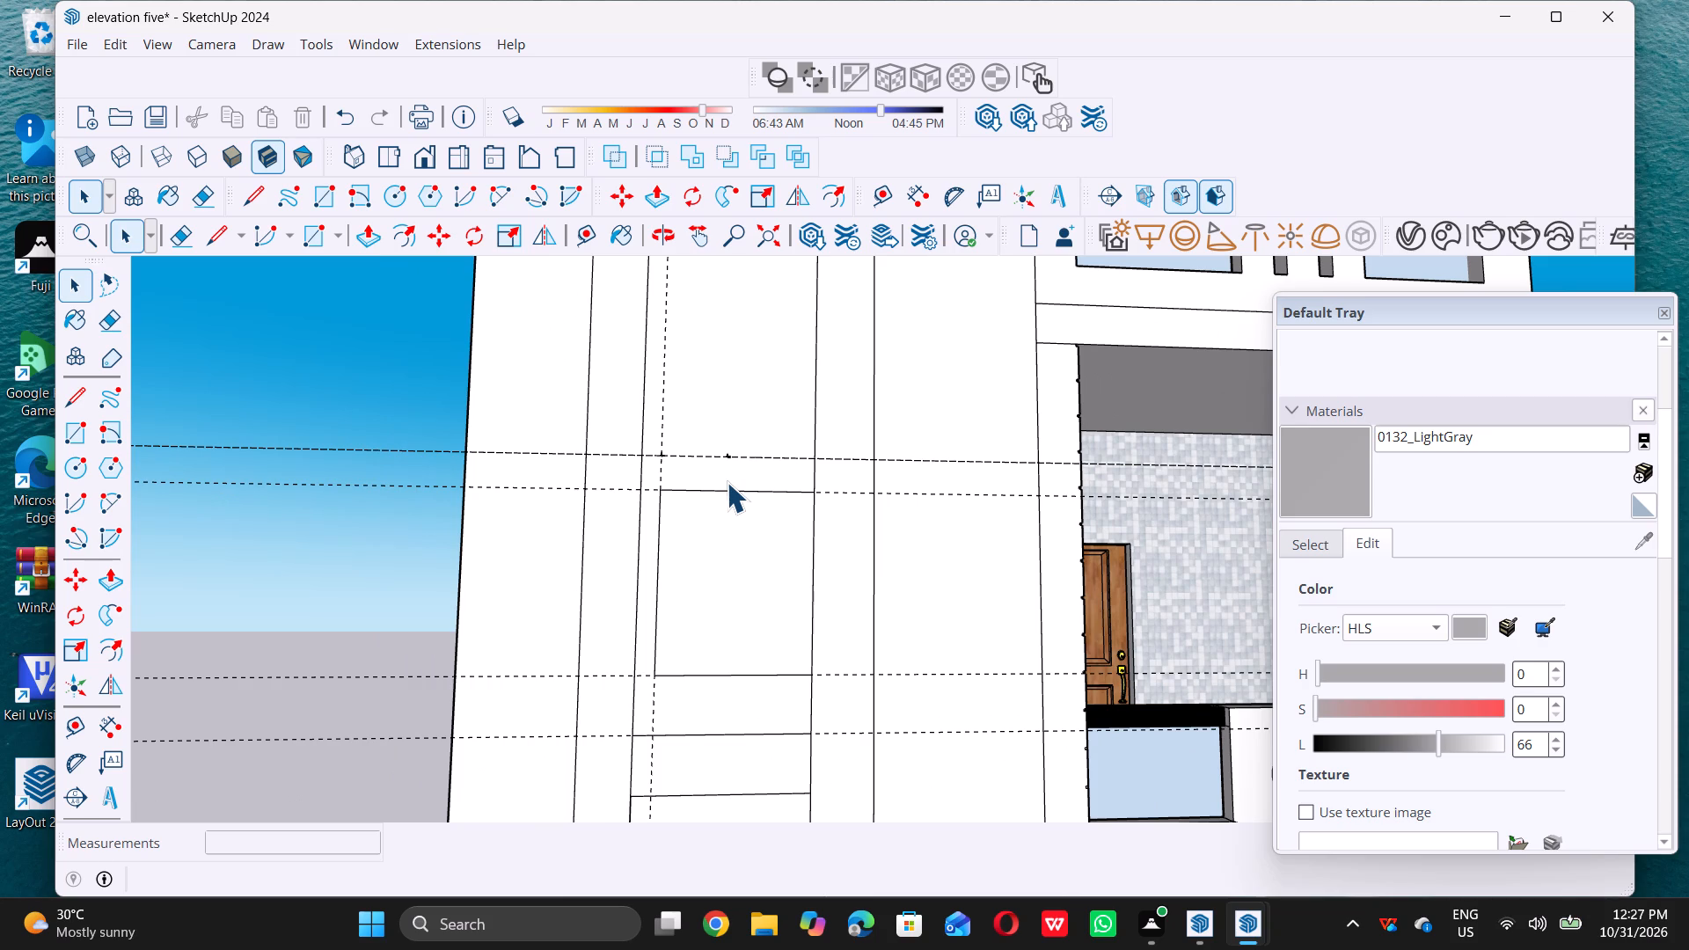
Delete all the construction guides in the model at once, keeping the box lines drawn on the side wall's panel.
{"action": "scroll", "coordinate": [675, 515], "scroll_direction": "down", "scroll_amount": 3}
{"action": "middle_click_drag", "start_coordinate": [671, 539], "coordinate": [640, 566]}
{"action": "scroll", "coordinate": [668, 540], "scroll_direction": "down", "scroll_amount": 1}
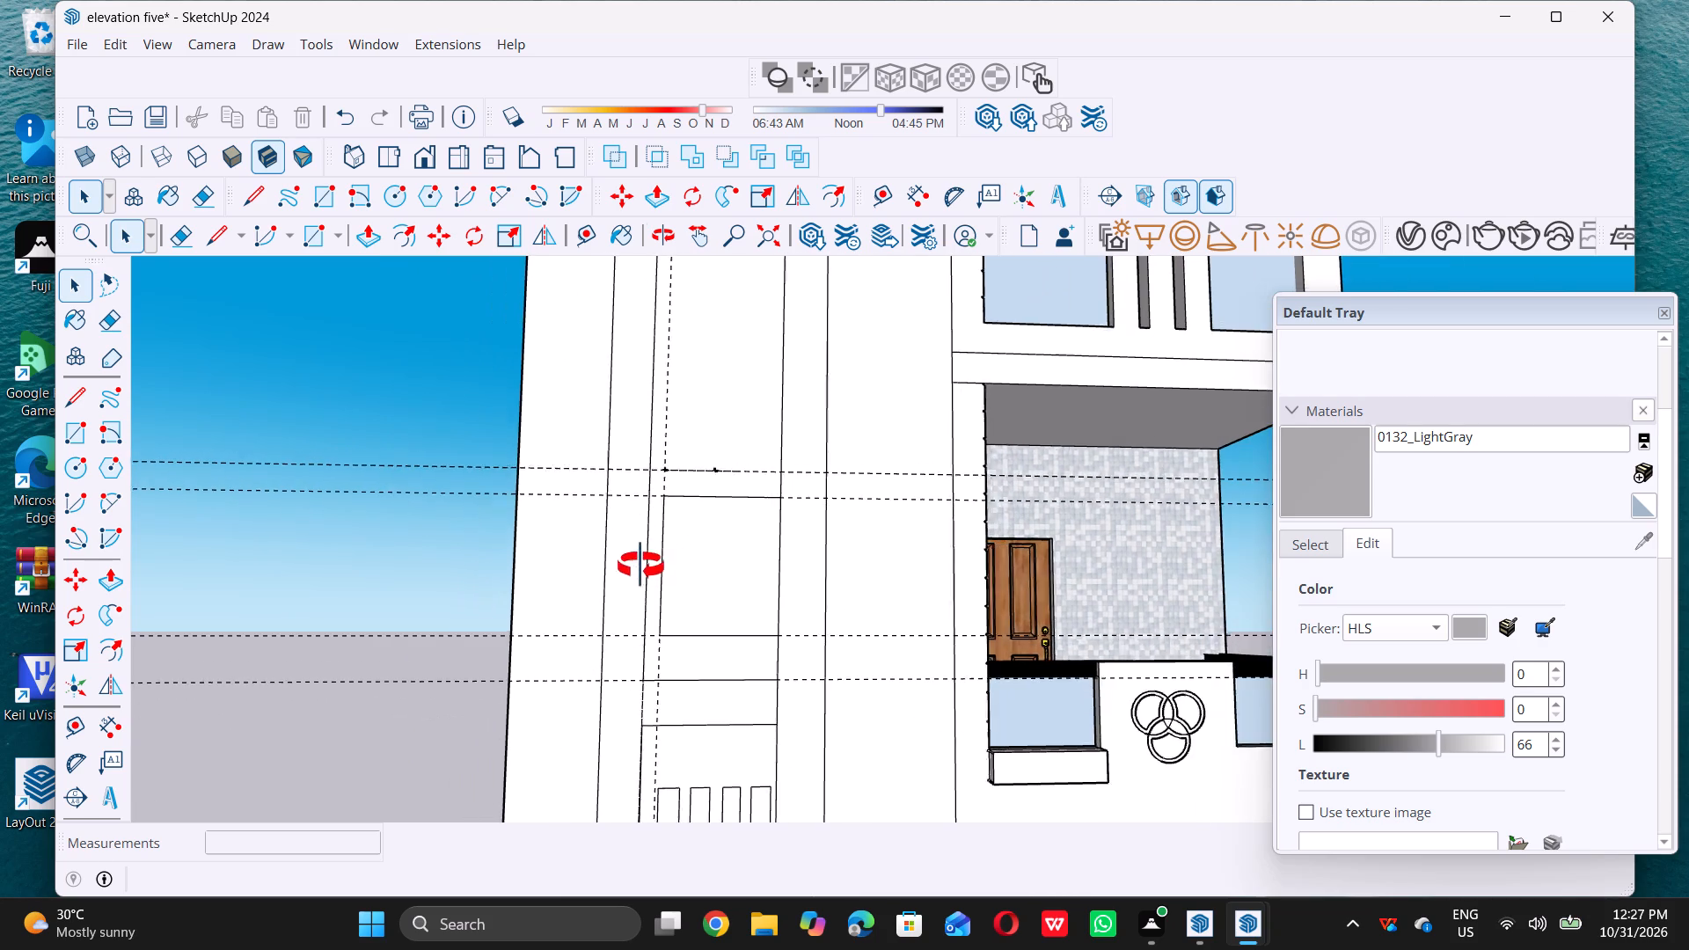
{"action": "middle_click_drag", "start_coordinate": [640, 566], "coordinate": [621, 593]}
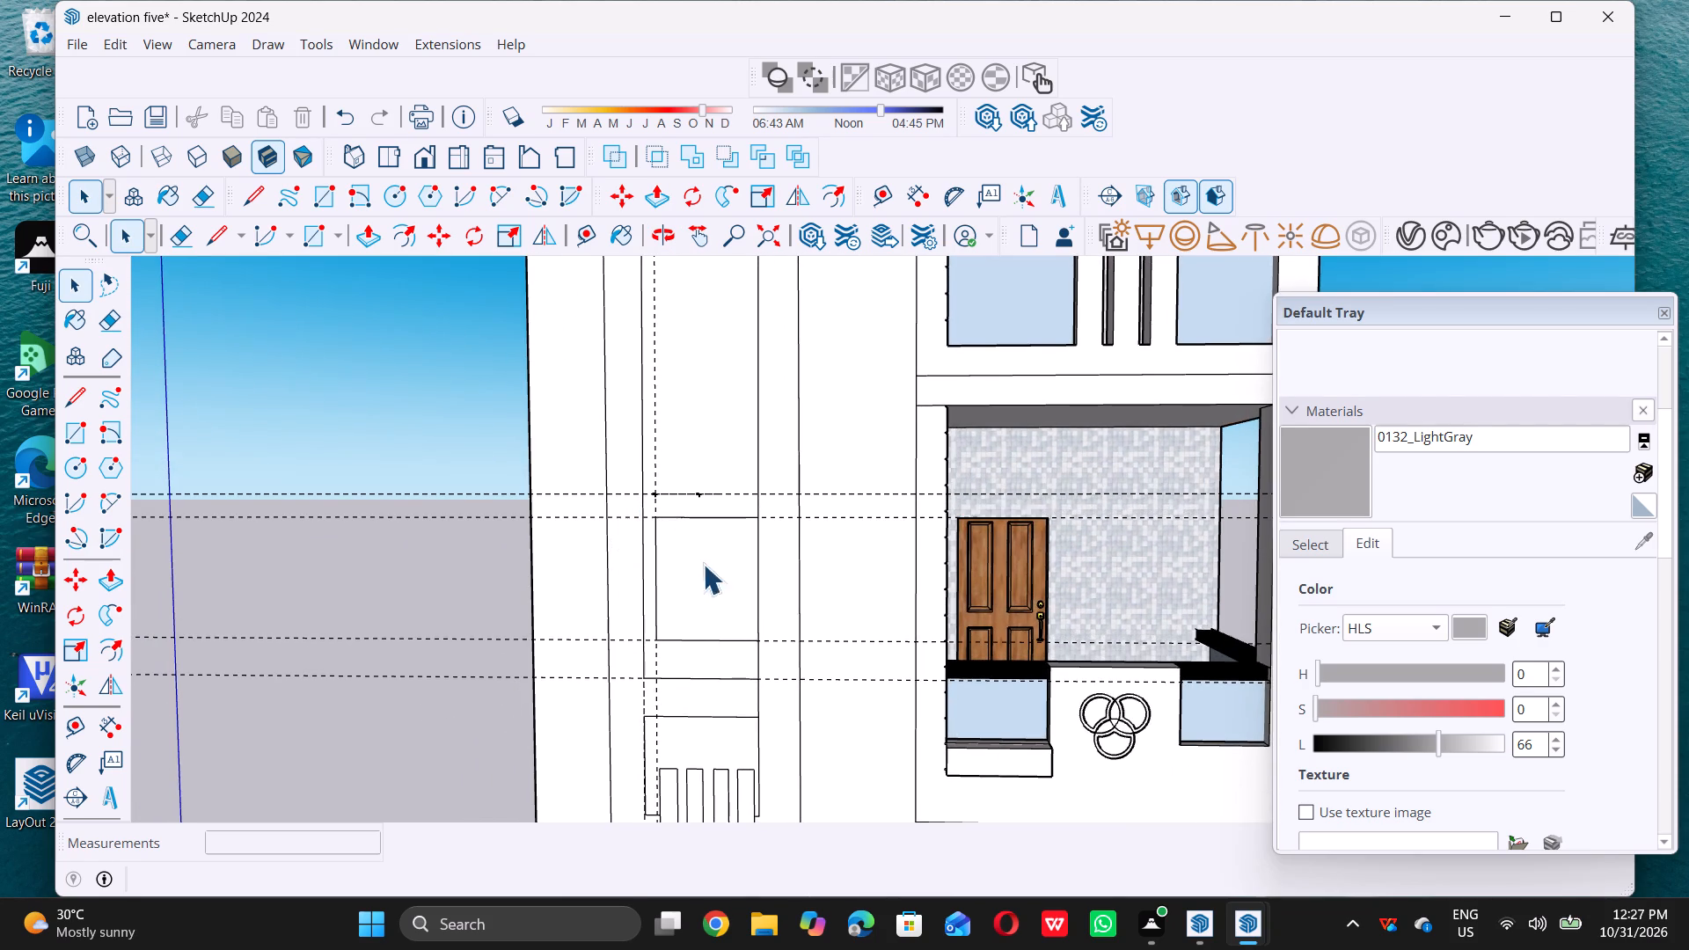
{"action": "scroll", "coordinate": [713, 594], "scroll_direction": "down", "scroll_amount": 5}
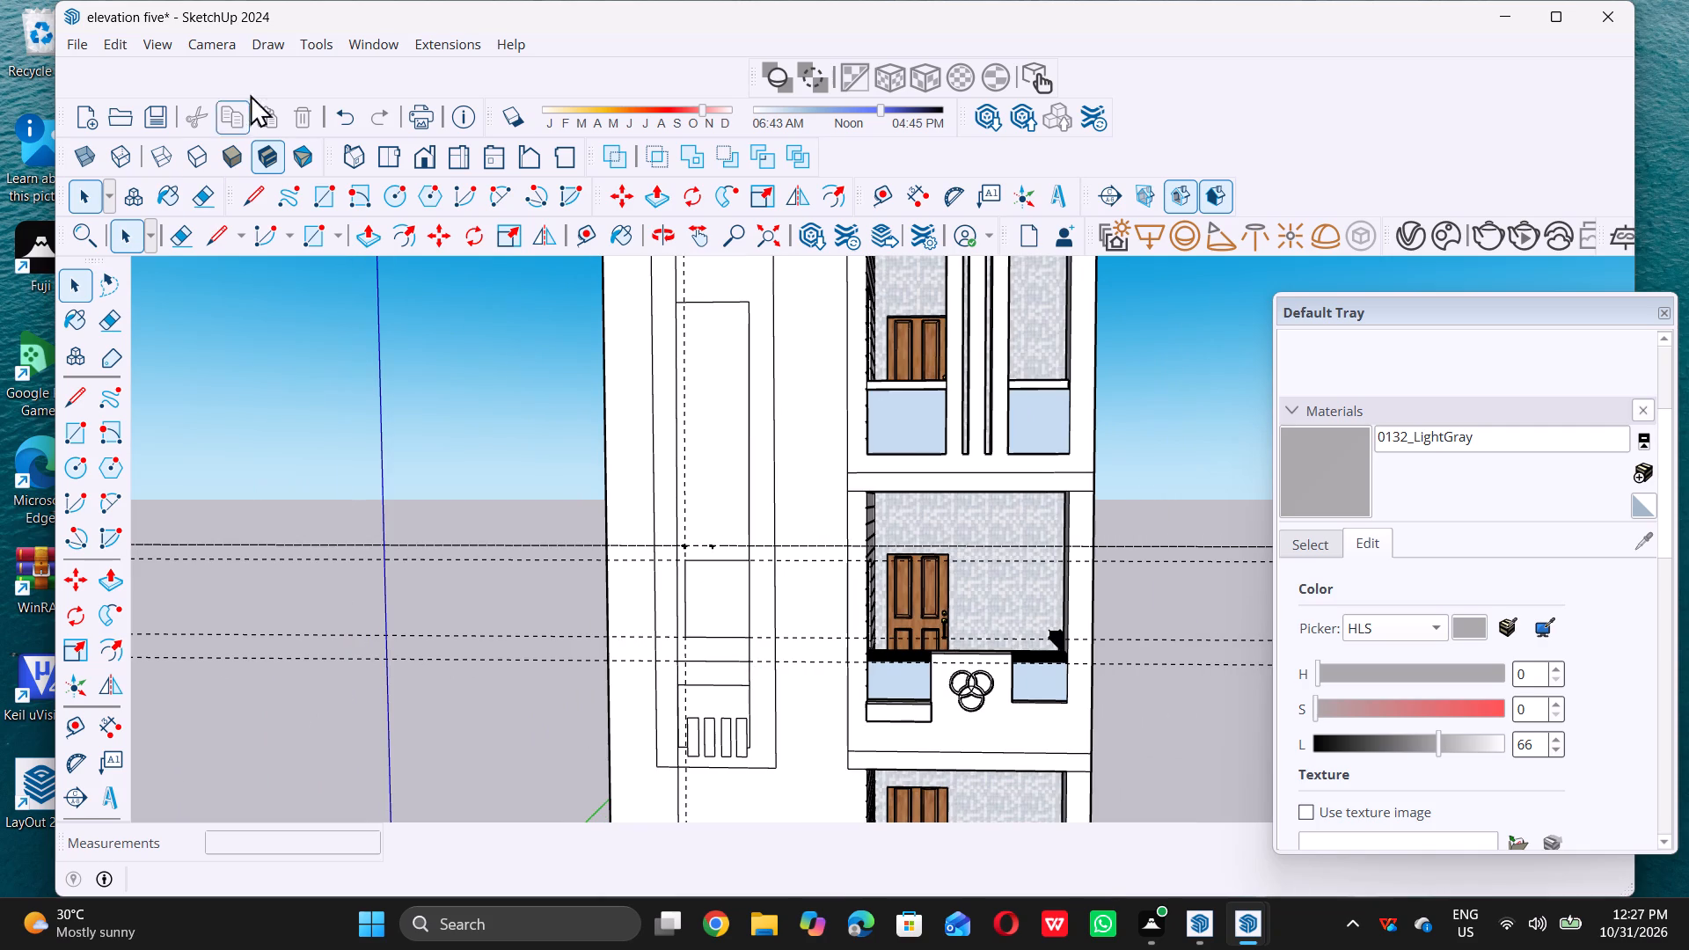
{"action": "left_click", "coordinate": [110, 40]}
{"action": "left_click", "coordinate": [200, 264]}
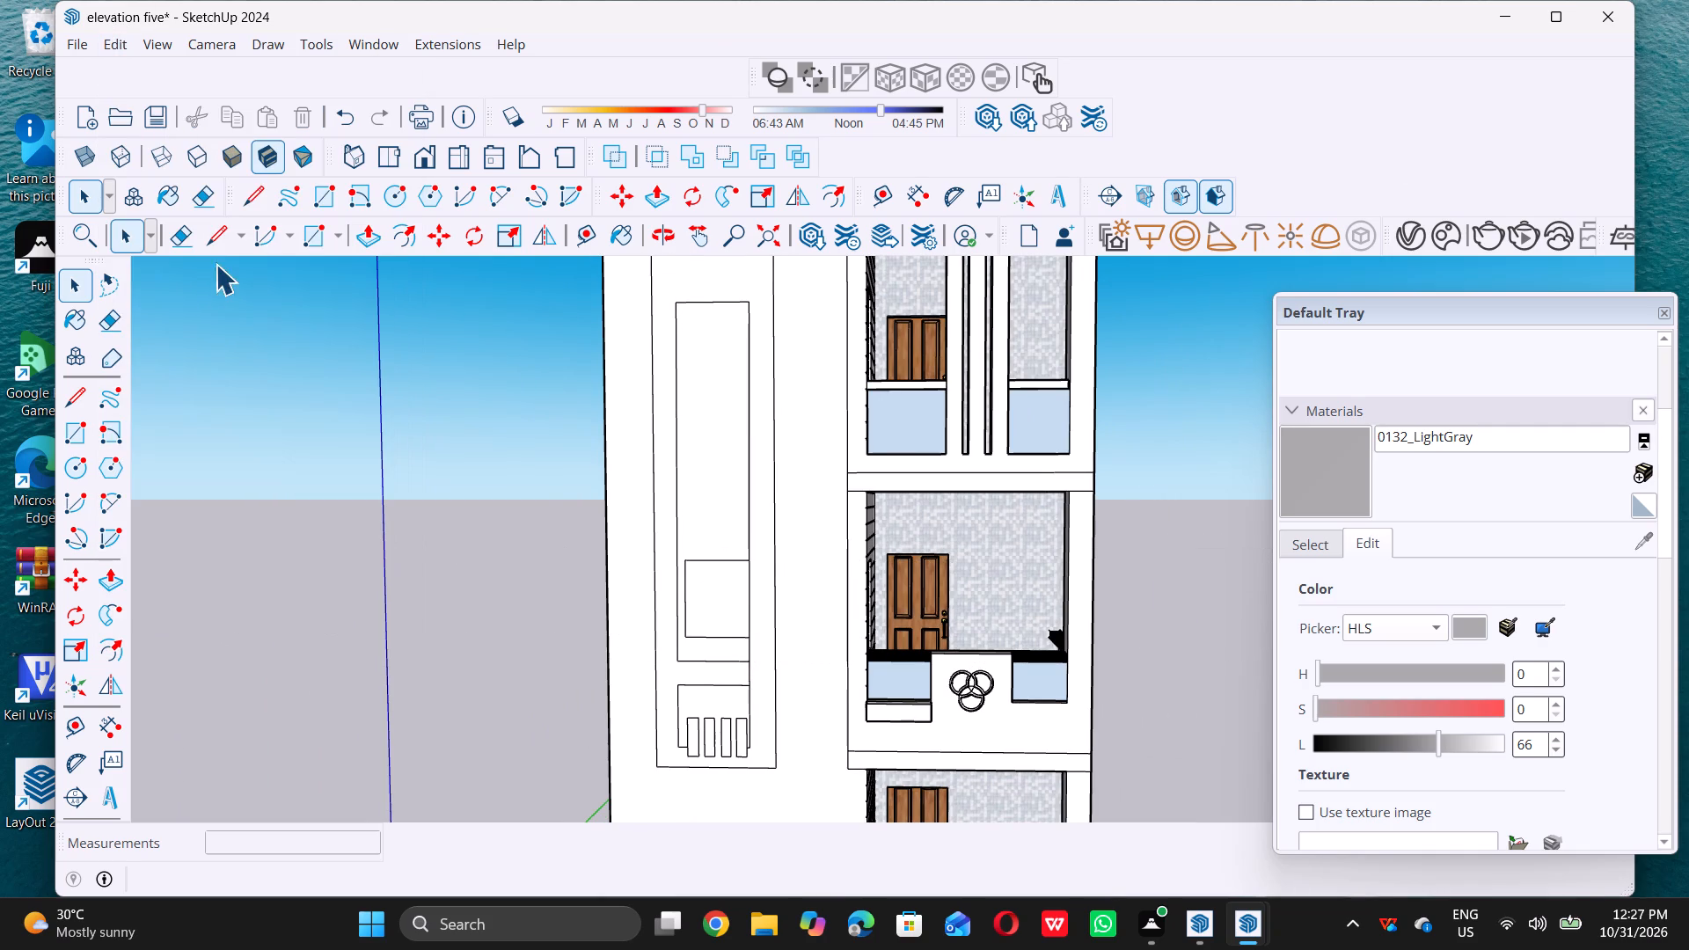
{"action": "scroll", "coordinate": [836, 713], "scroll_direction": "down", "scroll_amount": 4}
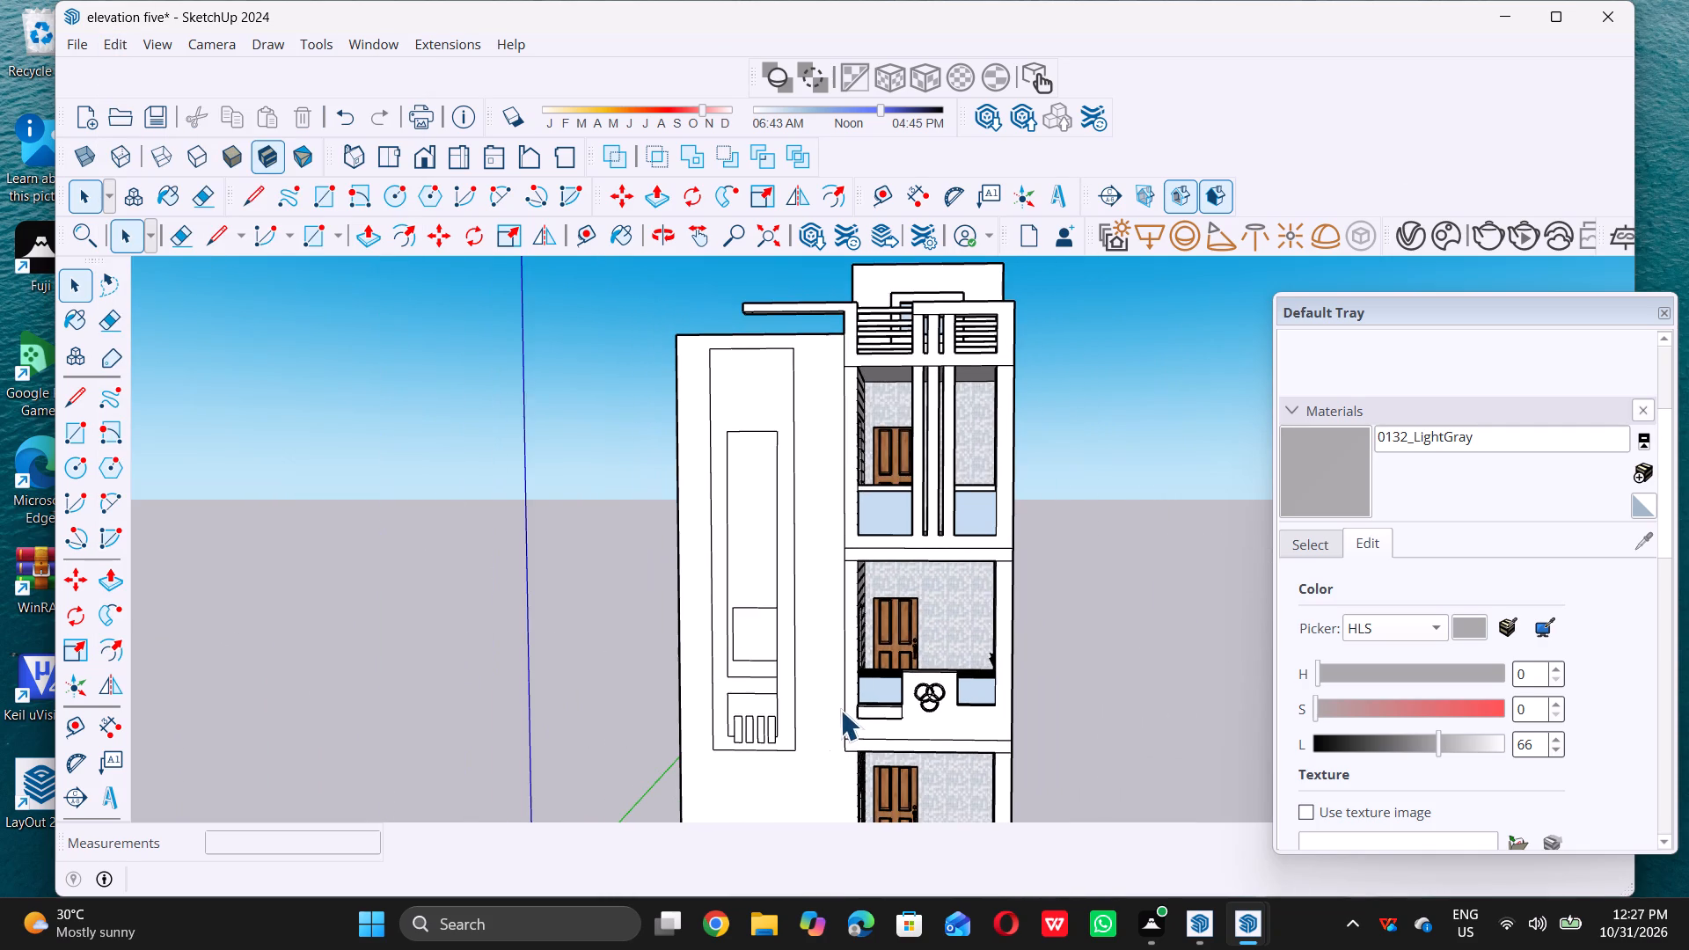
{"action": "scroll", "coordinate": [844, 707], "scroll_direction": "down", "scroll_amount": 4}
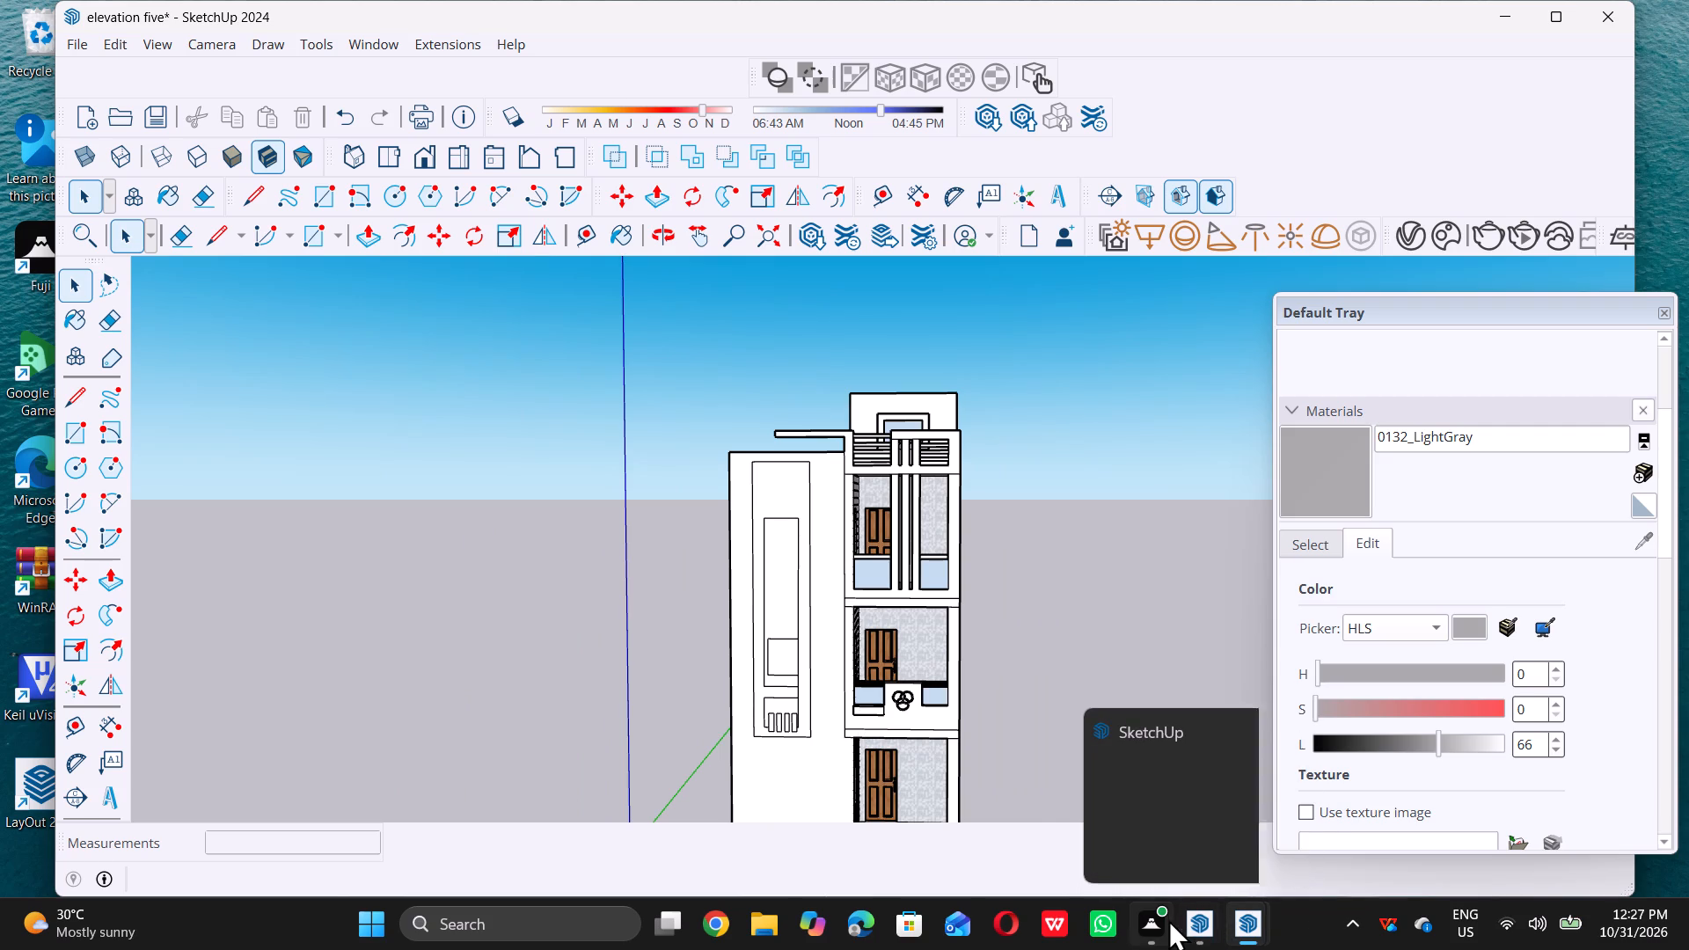
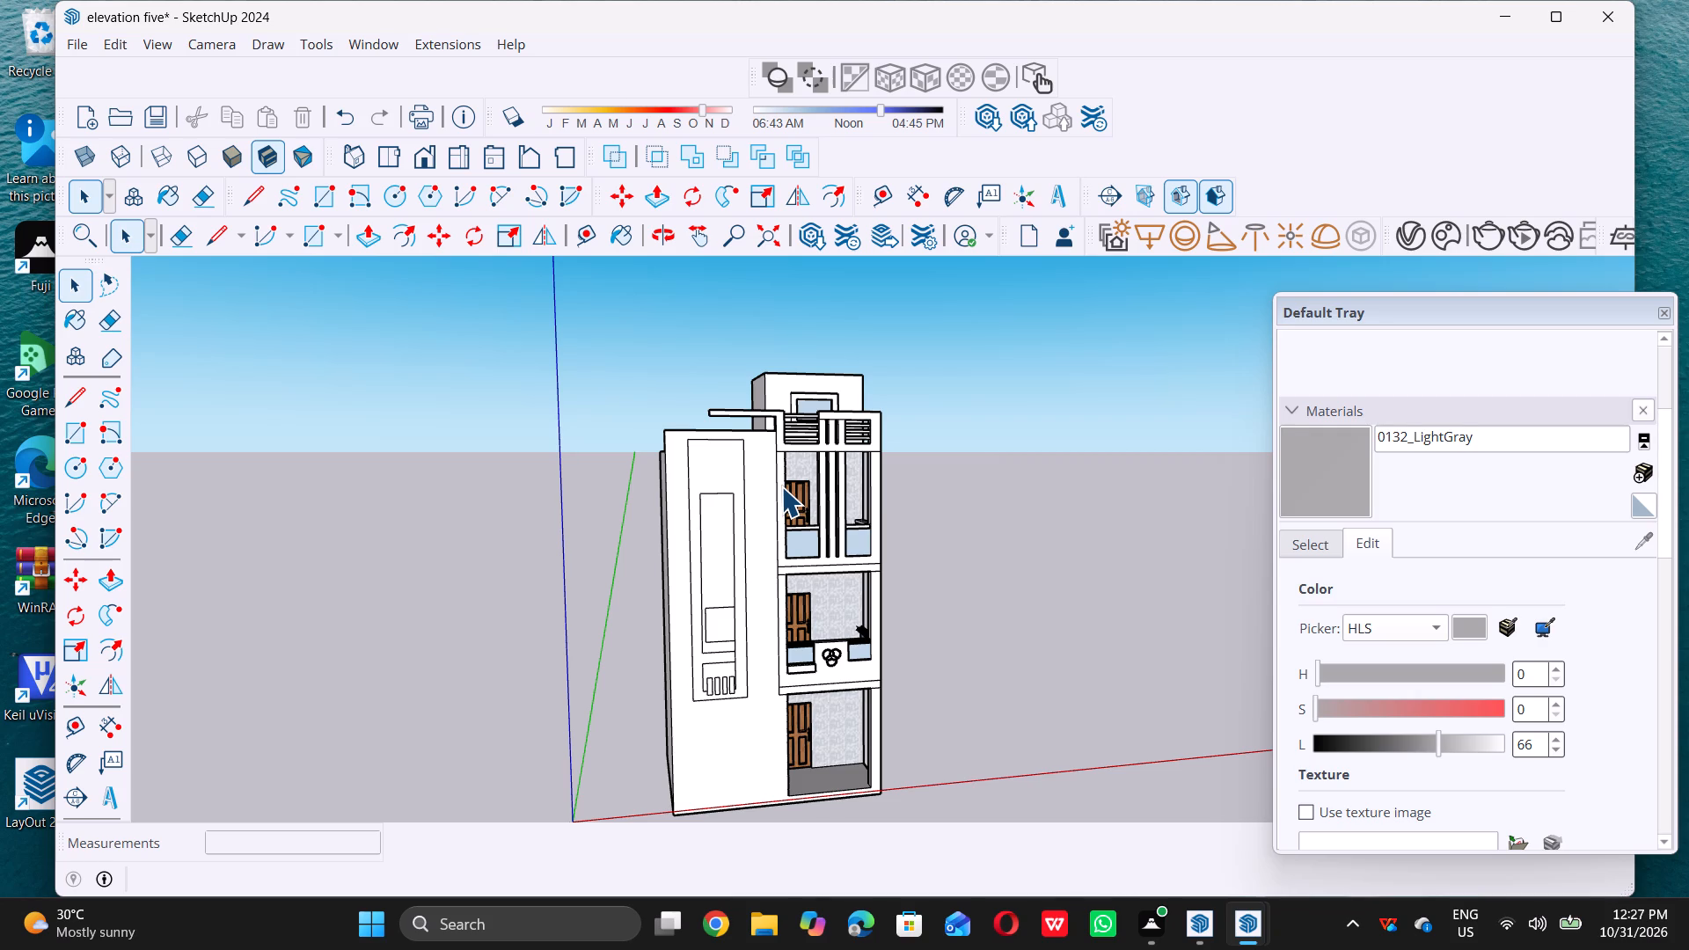
Draw a narrow upright rectangle about 9" by 3' near the top of the tall panel outline, above the inner rectangle.
{"action": "middle_click", "coordinate": [744, 508]}
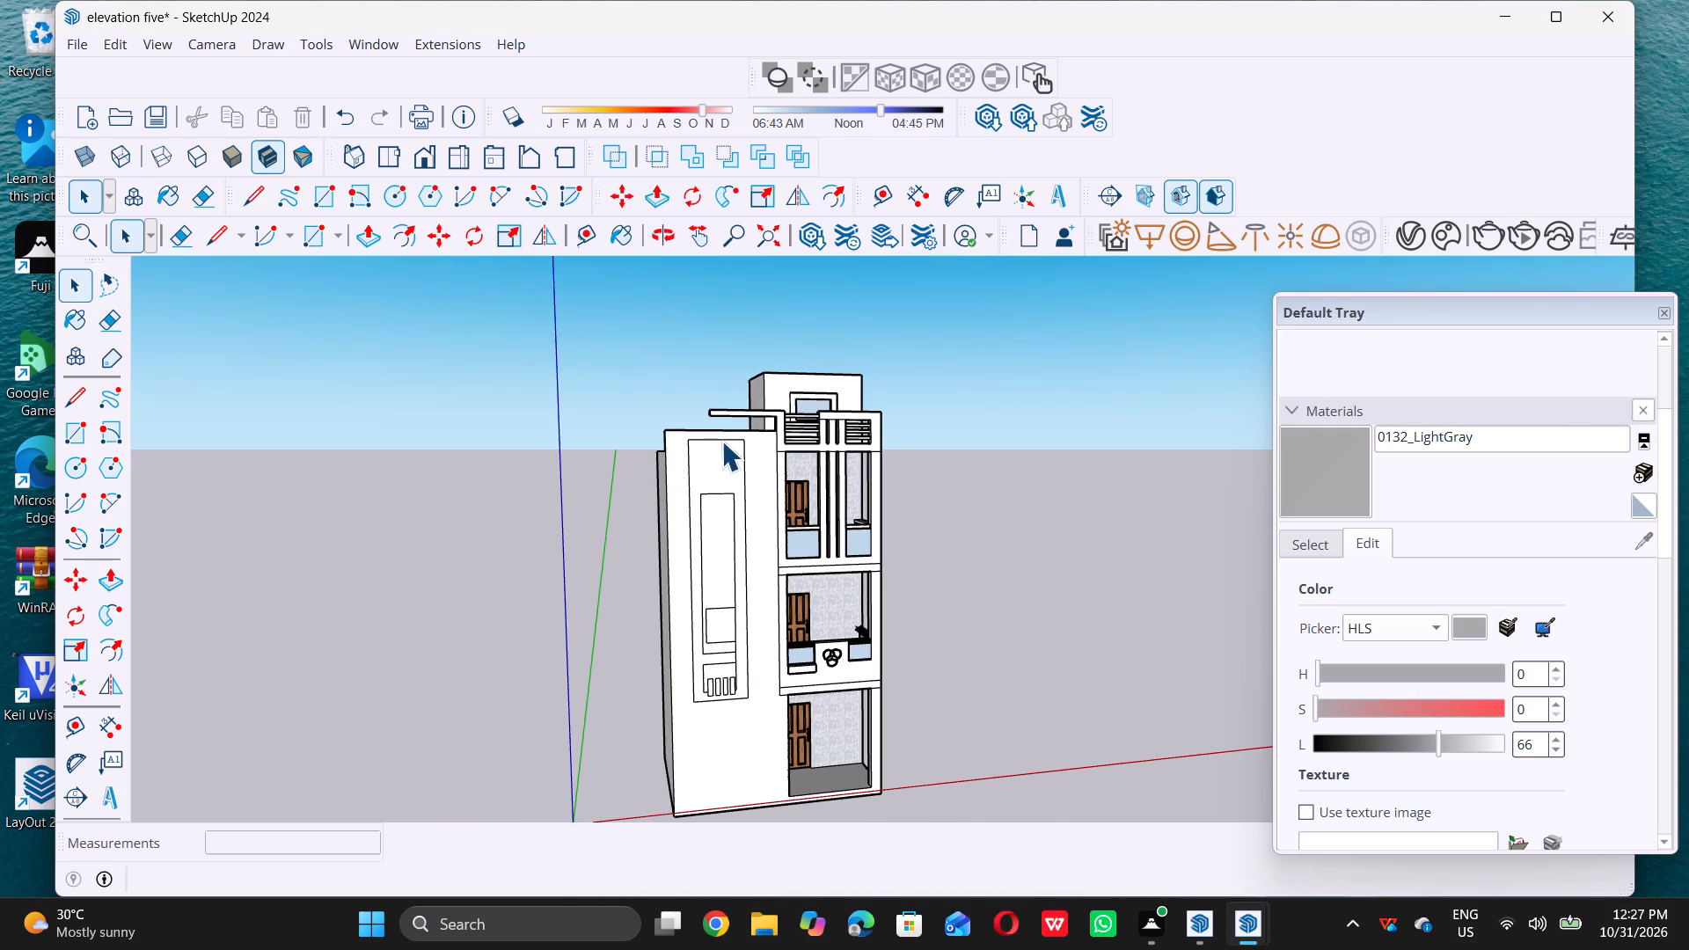
{"action": "scroll", "coordinate": [728, 437], "scroll_direction": "up", "scroll_amount": 4}
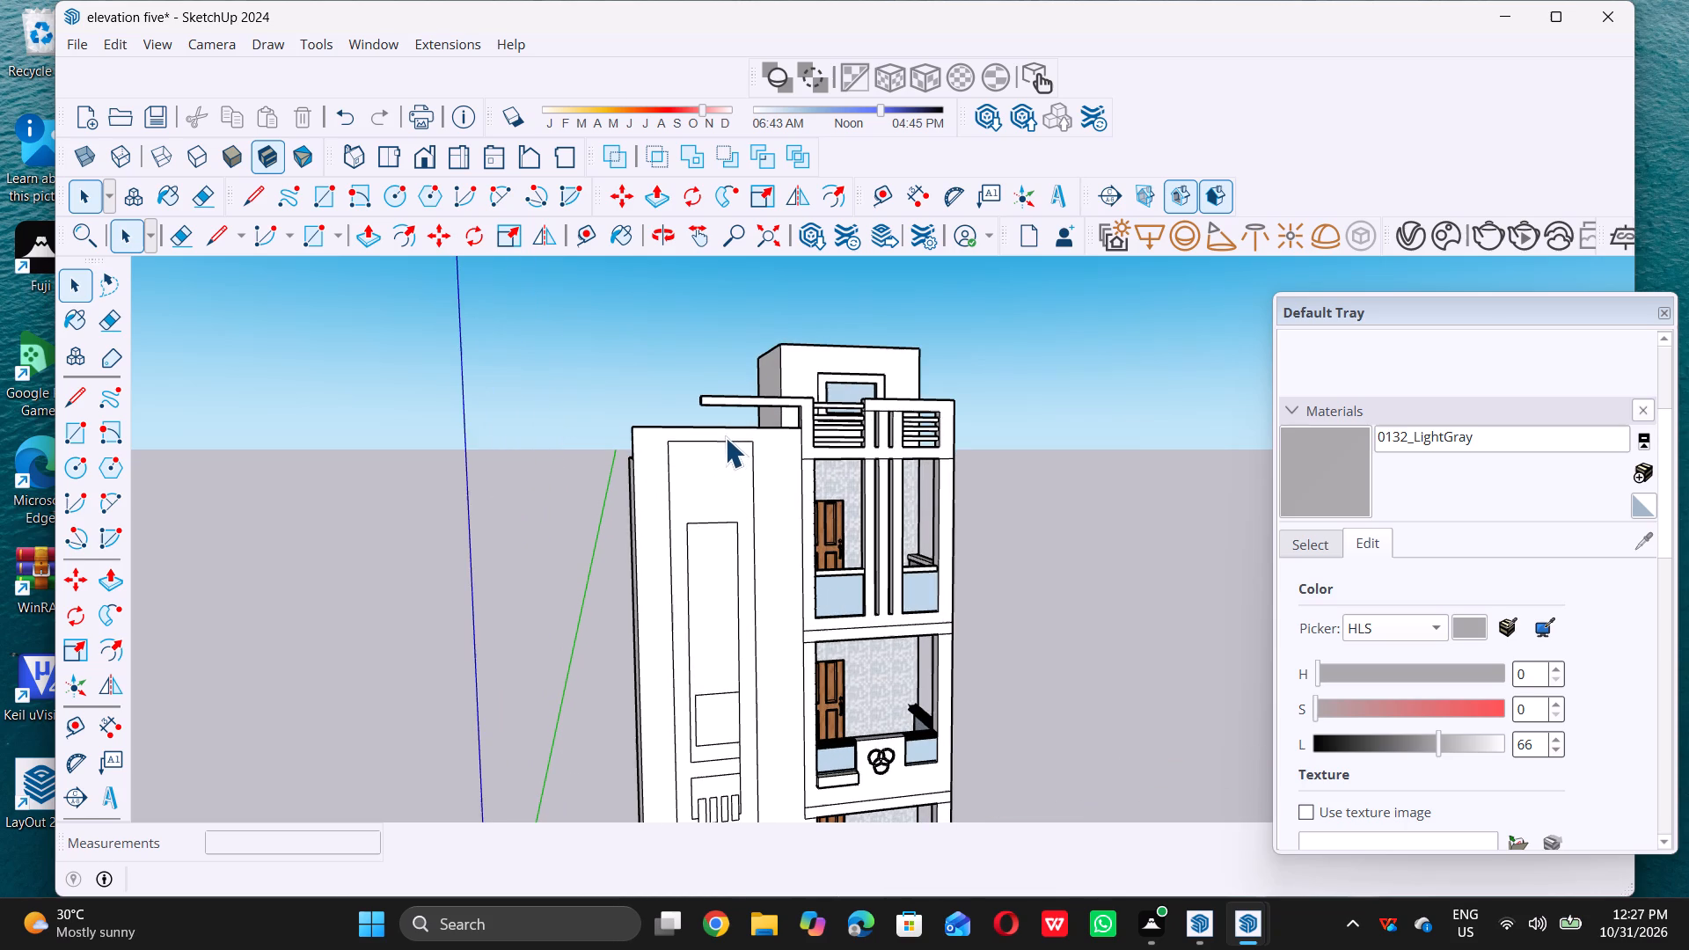
{"action": "key", "text": "r"}
{"action": "scroll", "coordinate": [701, 456], "scroll_direction": "up", "scroll_amount": 4}
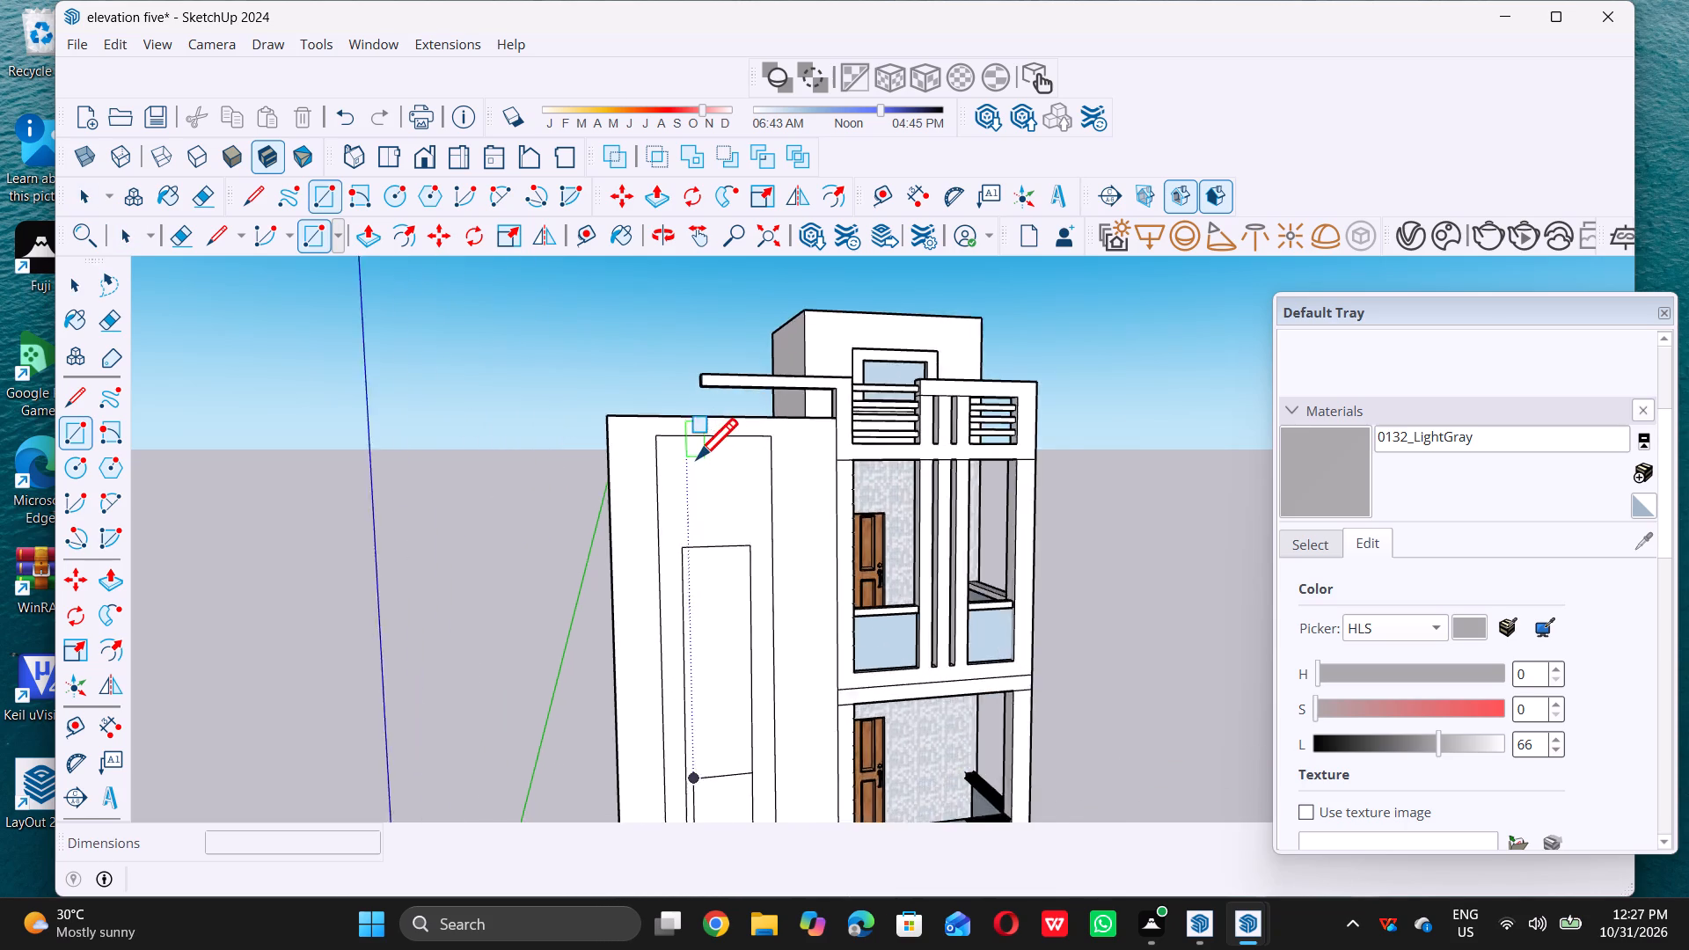
{"action": "scroll", "coordinate": [697, 458], "scroll_direction": "up", "scroll_amount": 4}
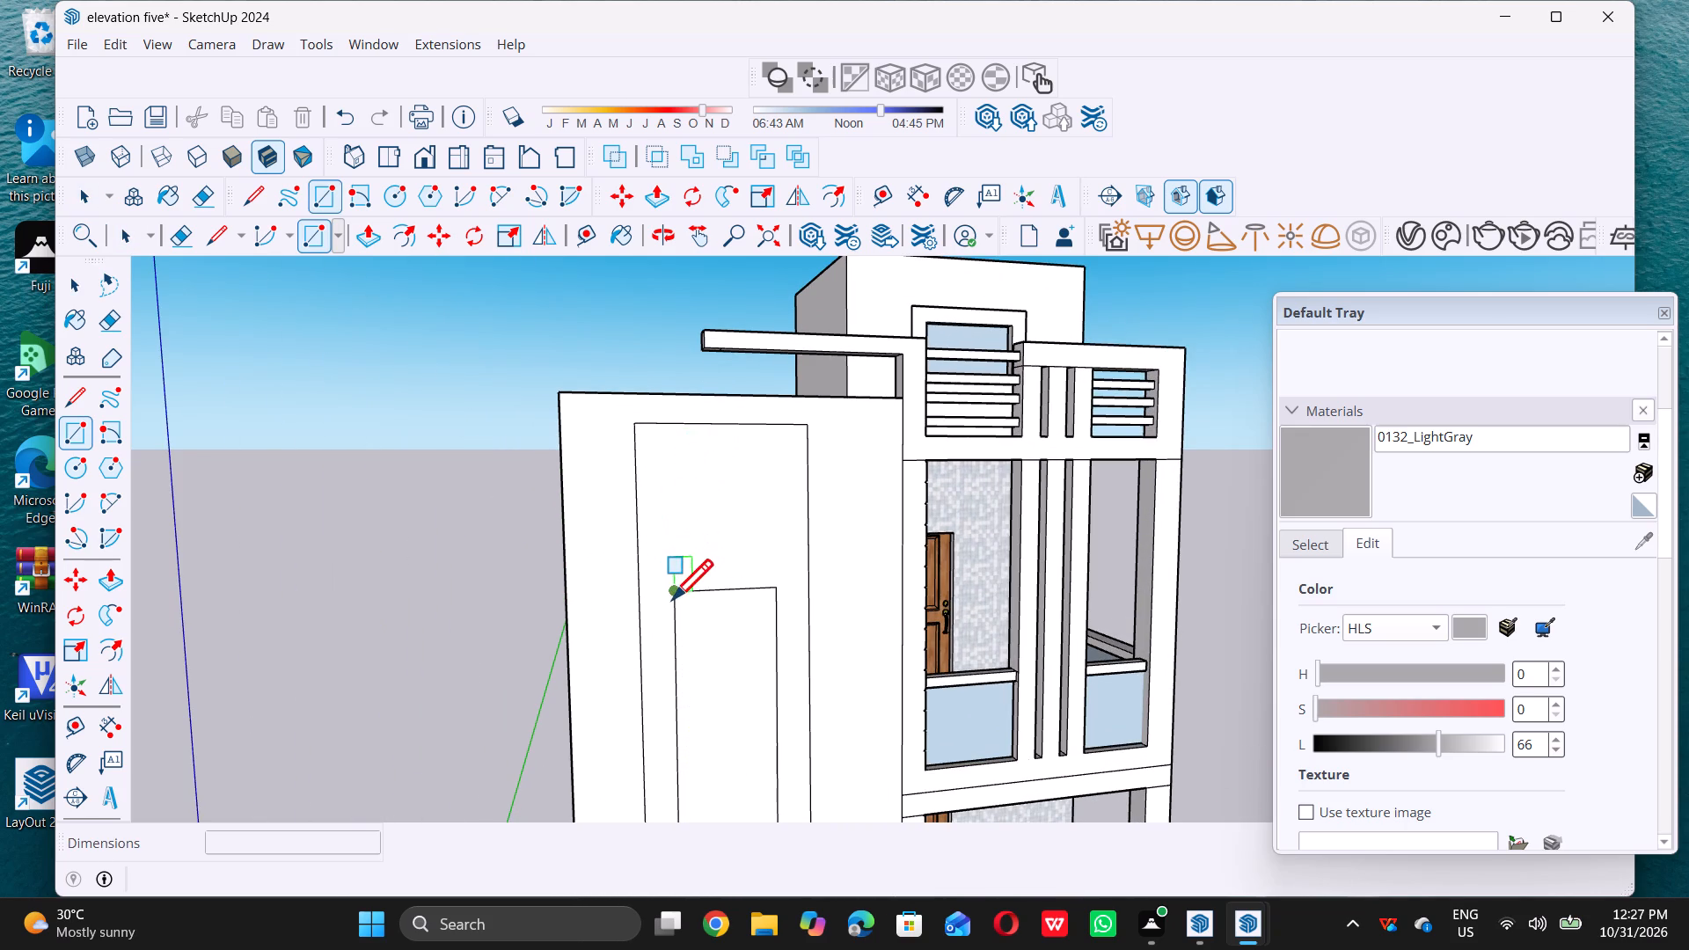
{"action": "double_click", "coordinate": [675, 456]}
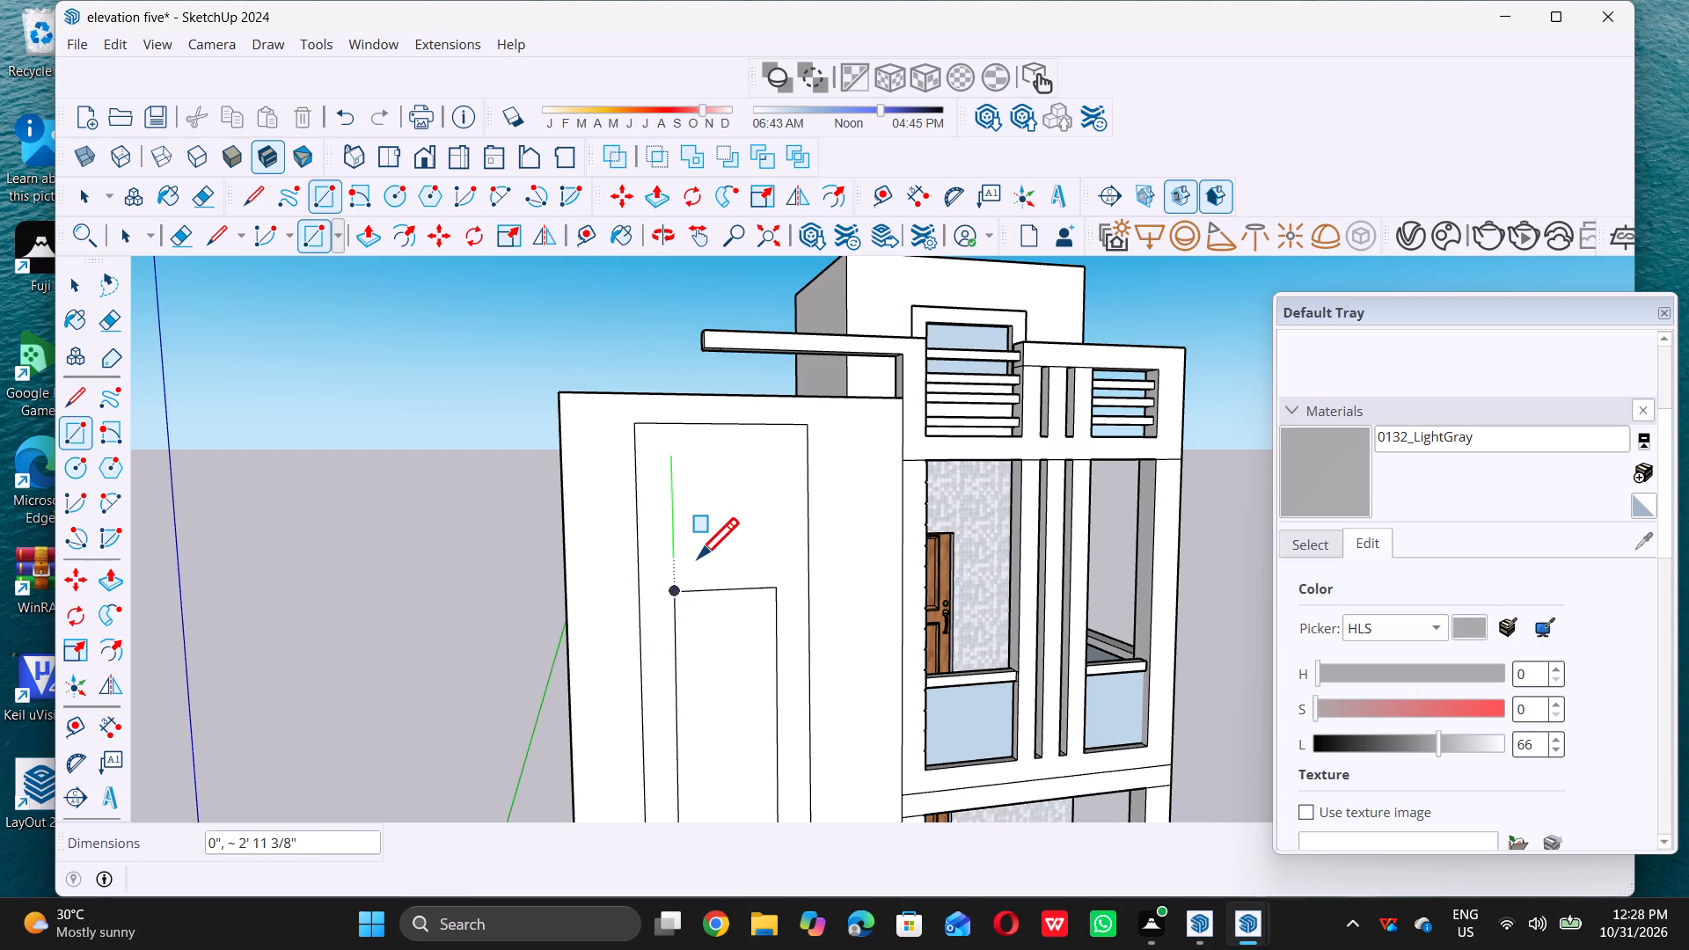
{"action": "left_click", "coordinate": [699, 559]}
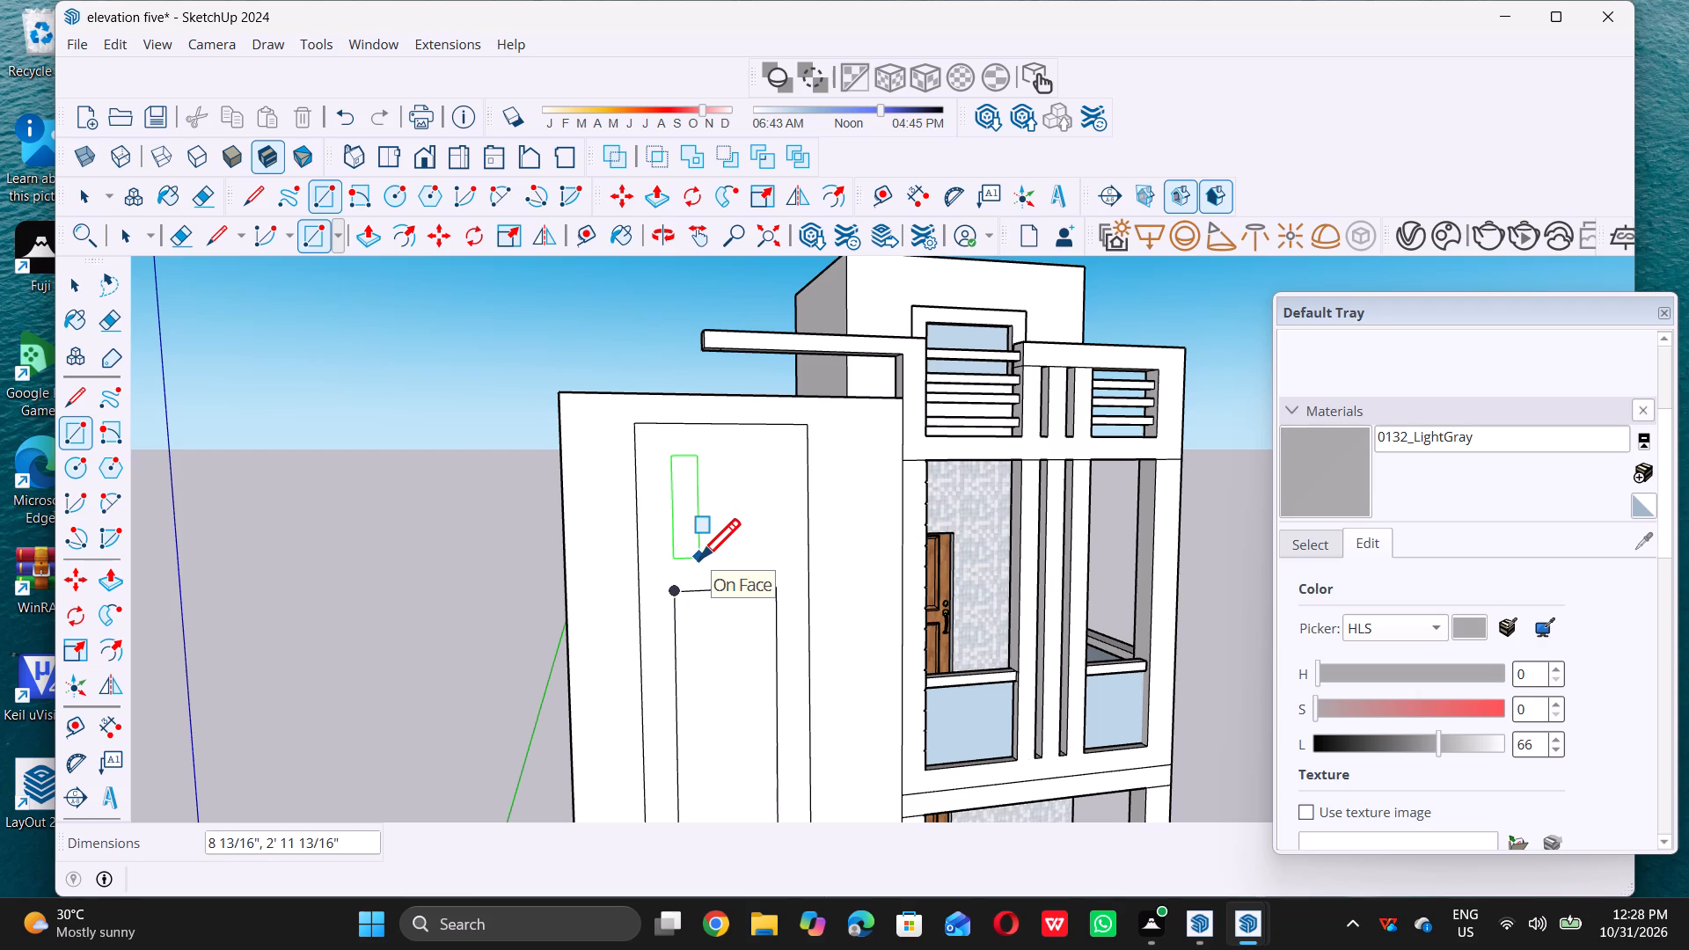
{"action": "key", "text": "space"}
Copy the narrow rectangle's outline sideways twice to form a row of three, spaced about 1' 1" apart.
{"action": "scroll", "coordinate": [702, 511], "scroll_direction": "up", "scroll_amount": 4}
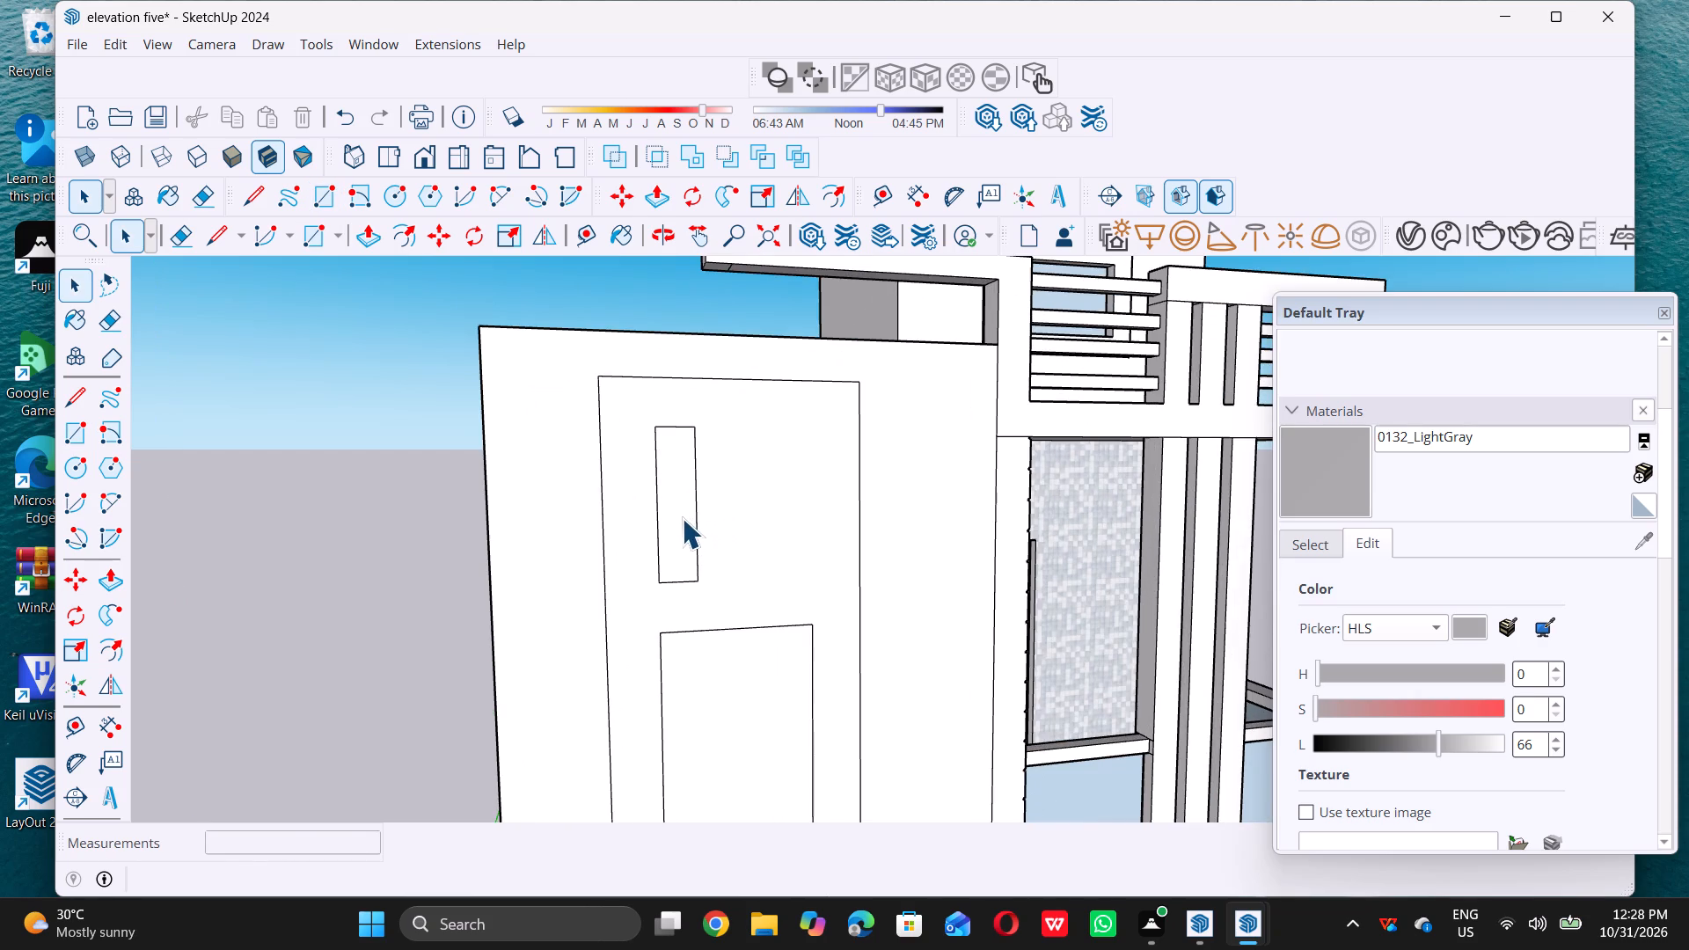
{"action": "scroll", "coordinate": [684, 518], "scroll_direction": "up", "scroll_amount": 5}
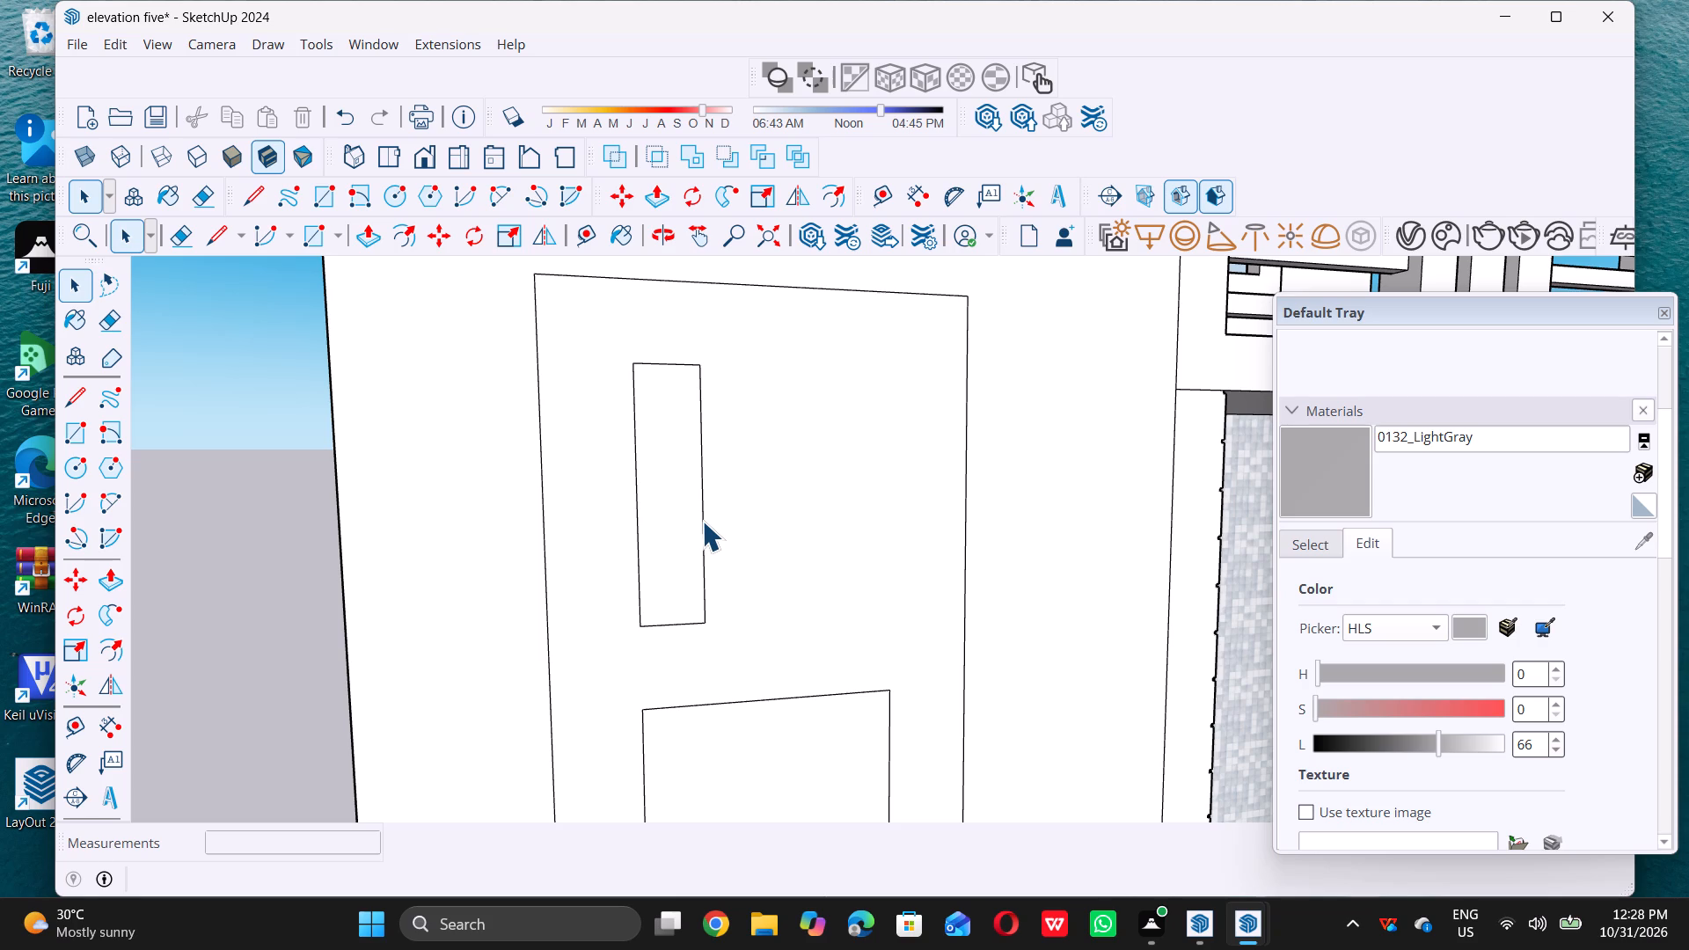
{"action": "left_click", "coordinate": [702, 521]}
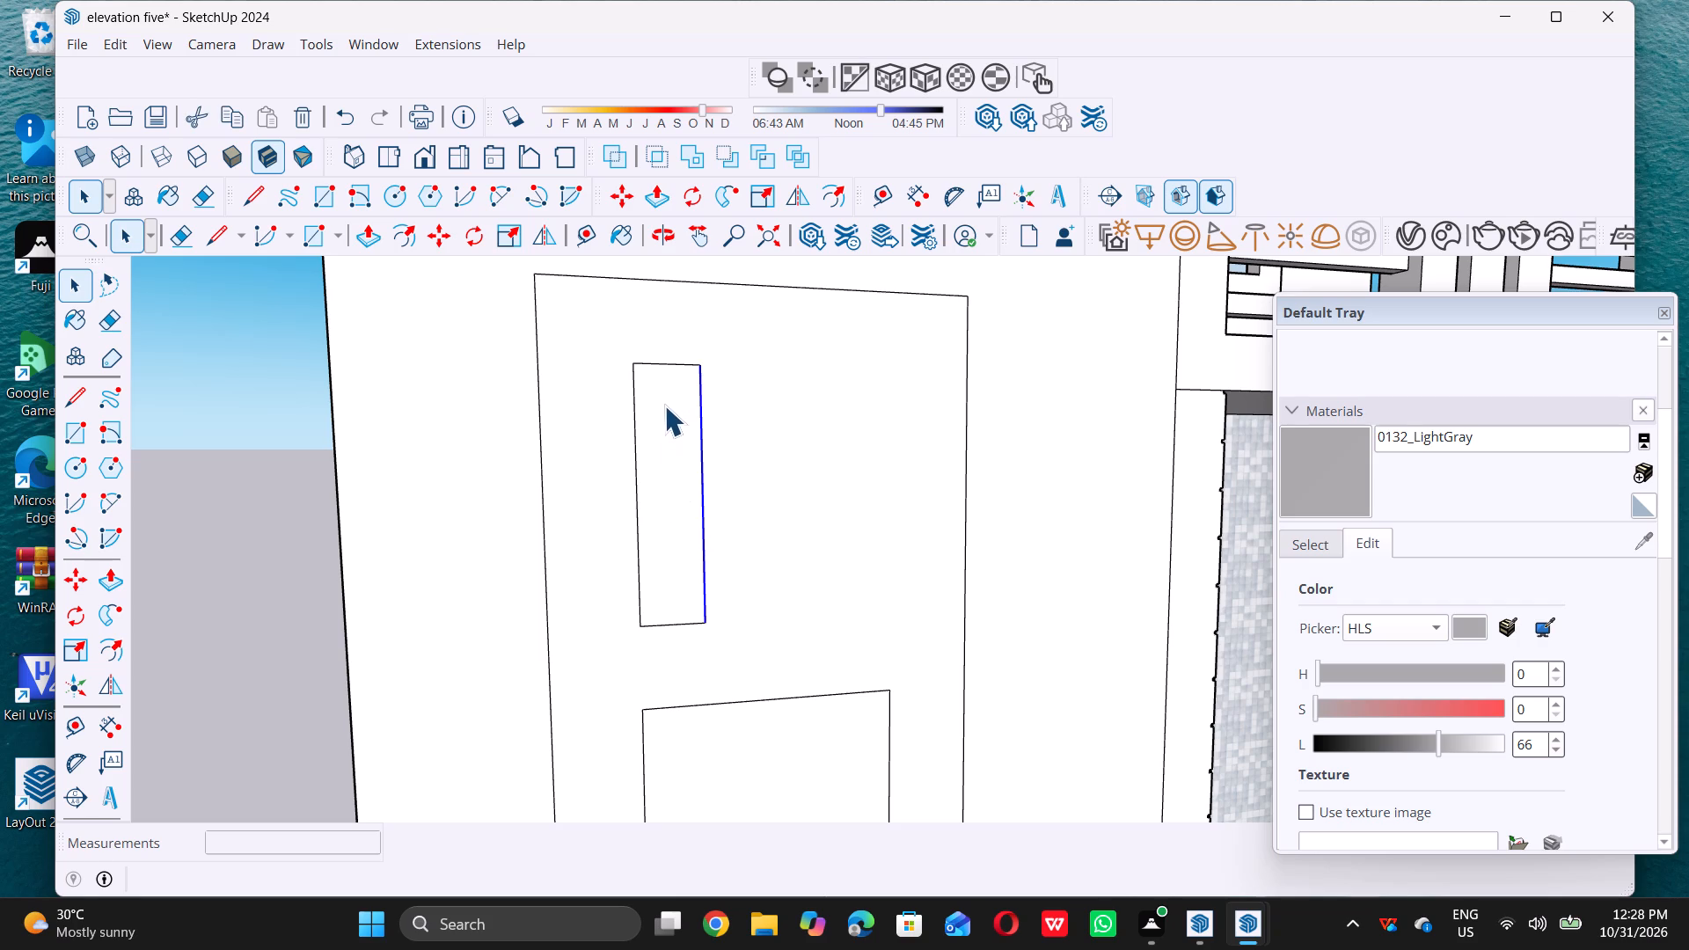
{"action": "left_click", "coordinate": [684, 363], "text": "ctrl"}
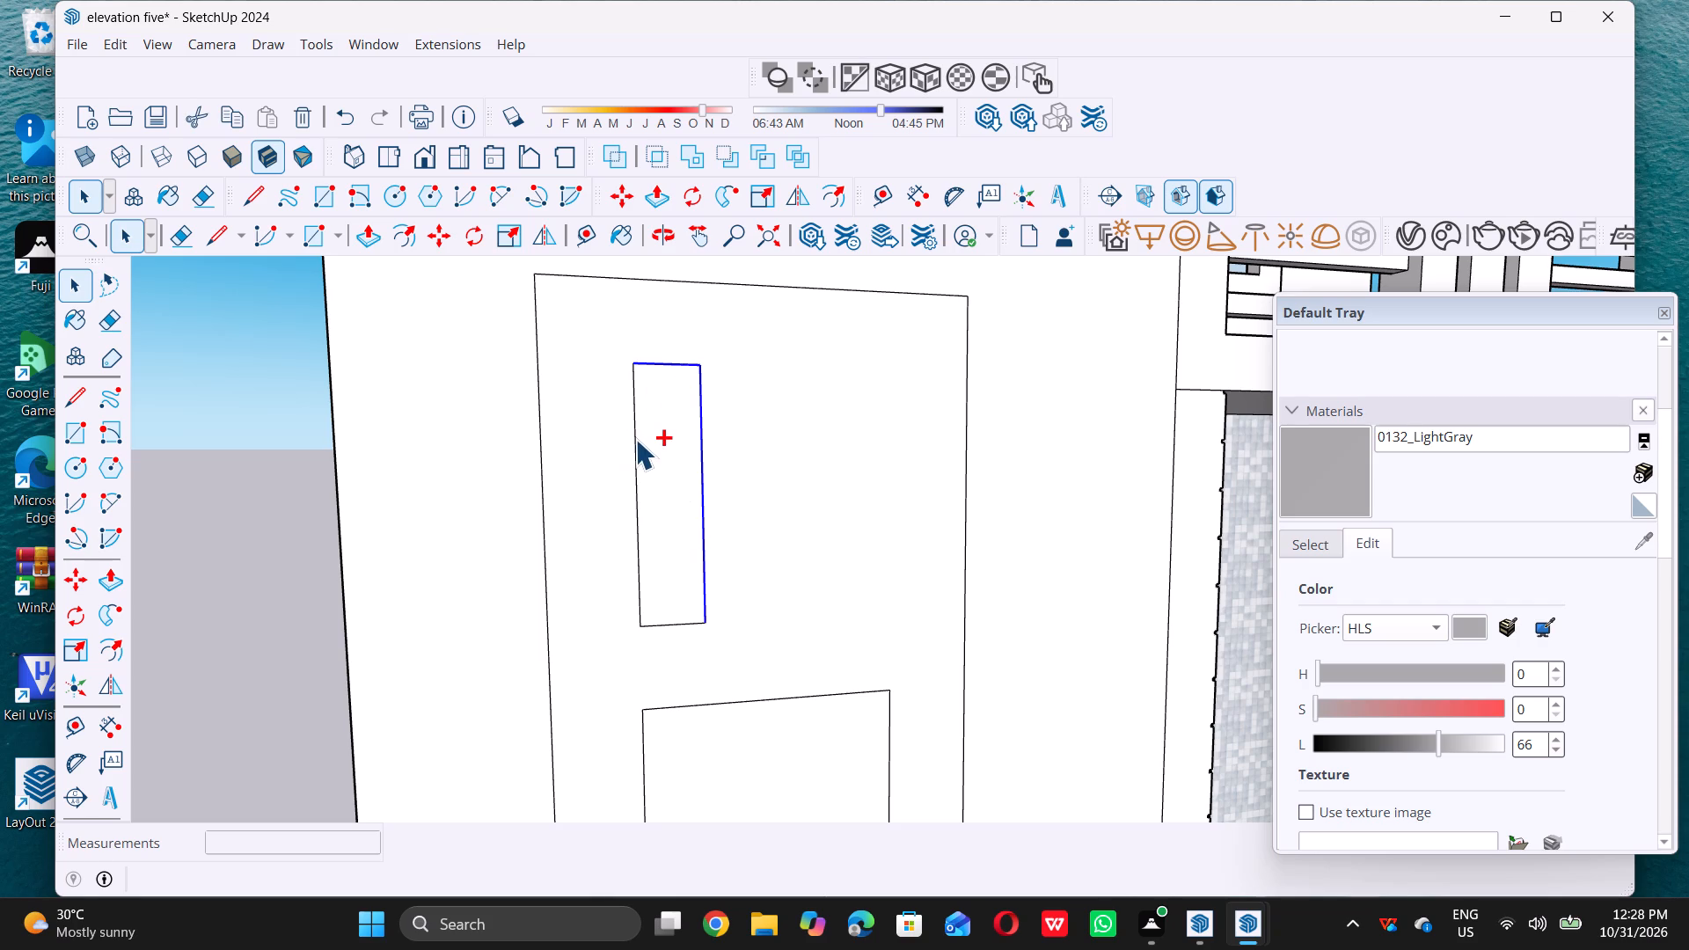
{"action": "left_click", "coordinate": [635, 439], "text": "ctrl"}
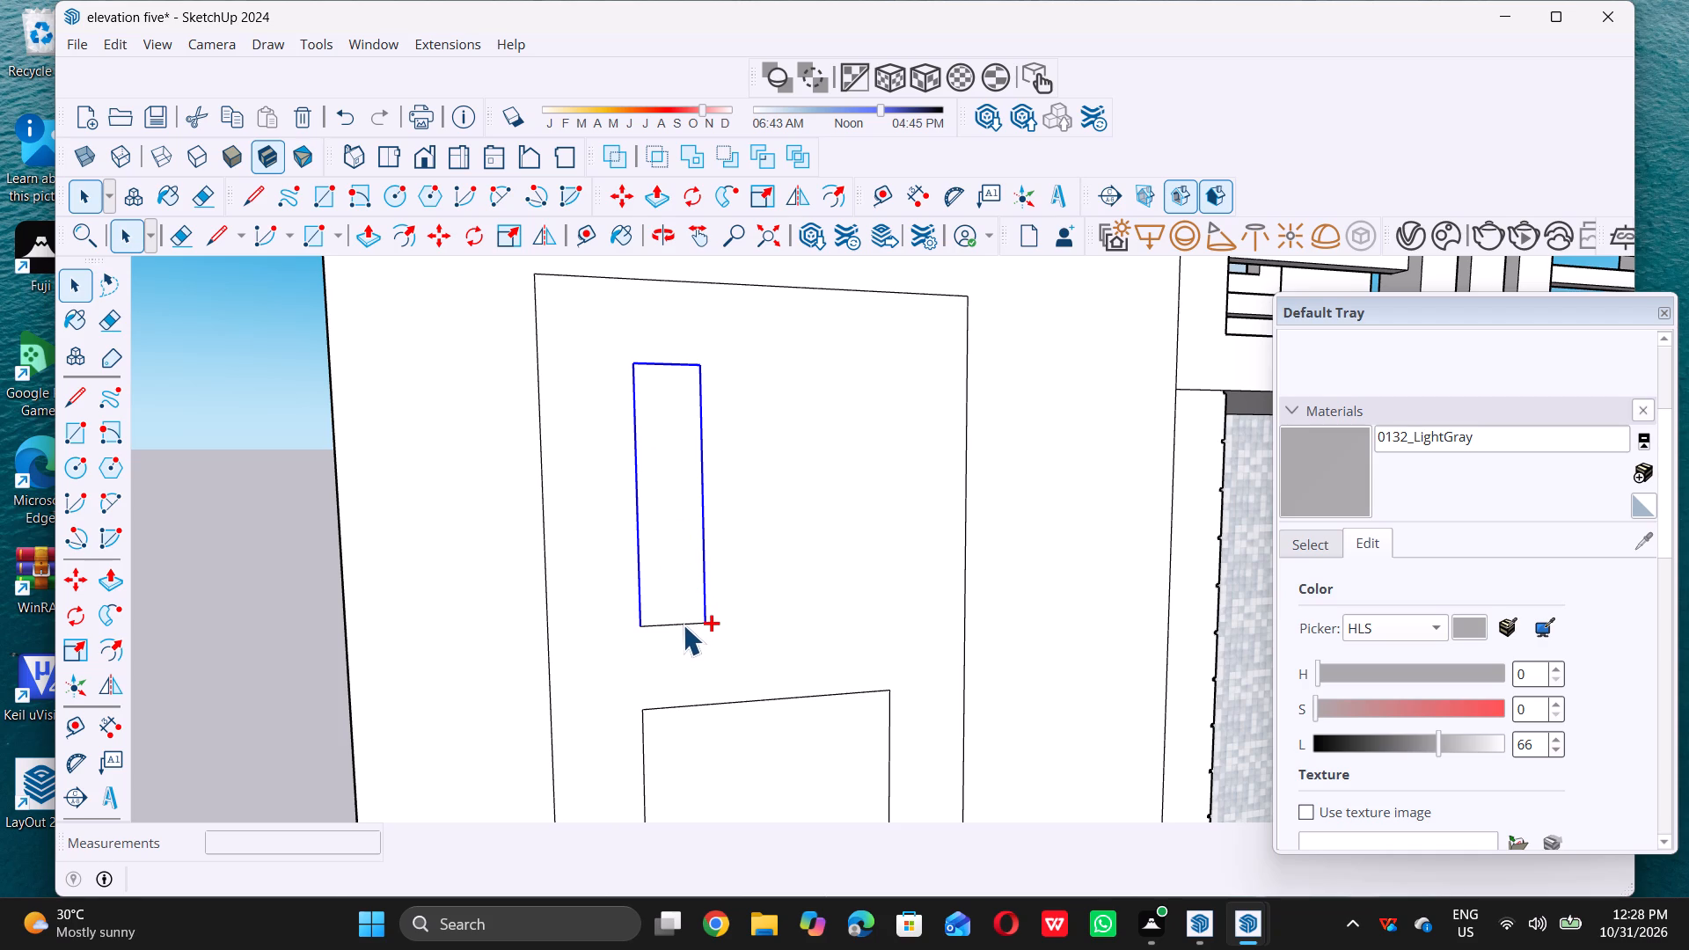
{"action": "left_click", "coordinate": [683, 625], "text": "ctrl"}
{"action": "key", "text": "m"}
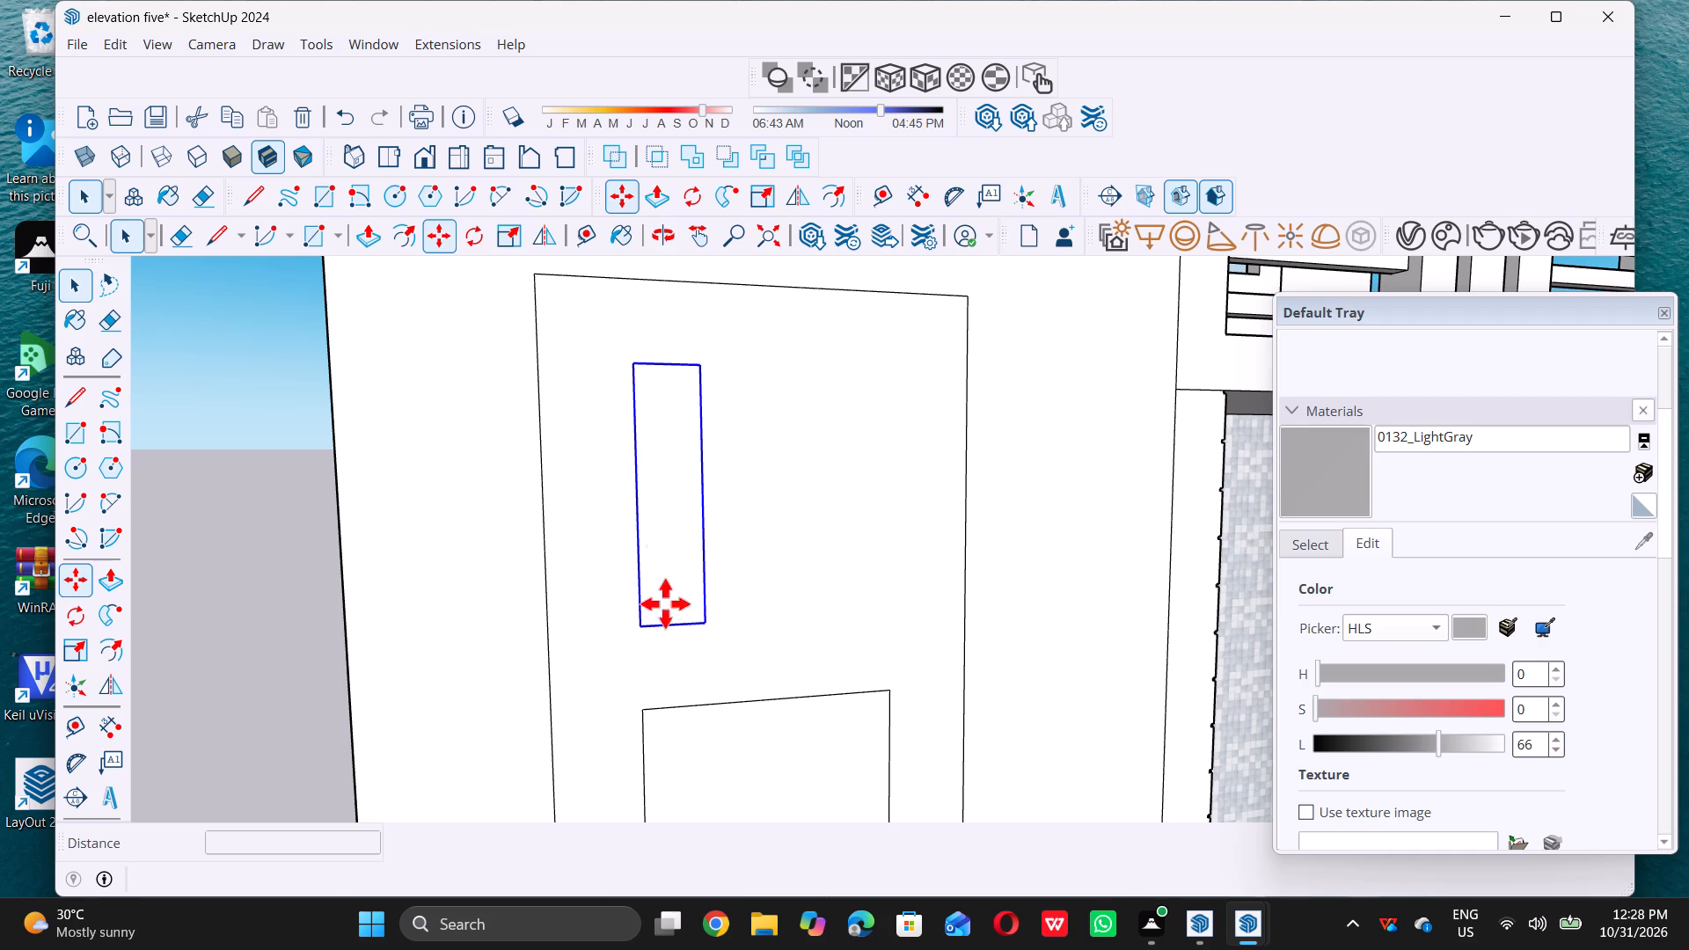
{"action": "double_click", "coordinate": [634, 365]}
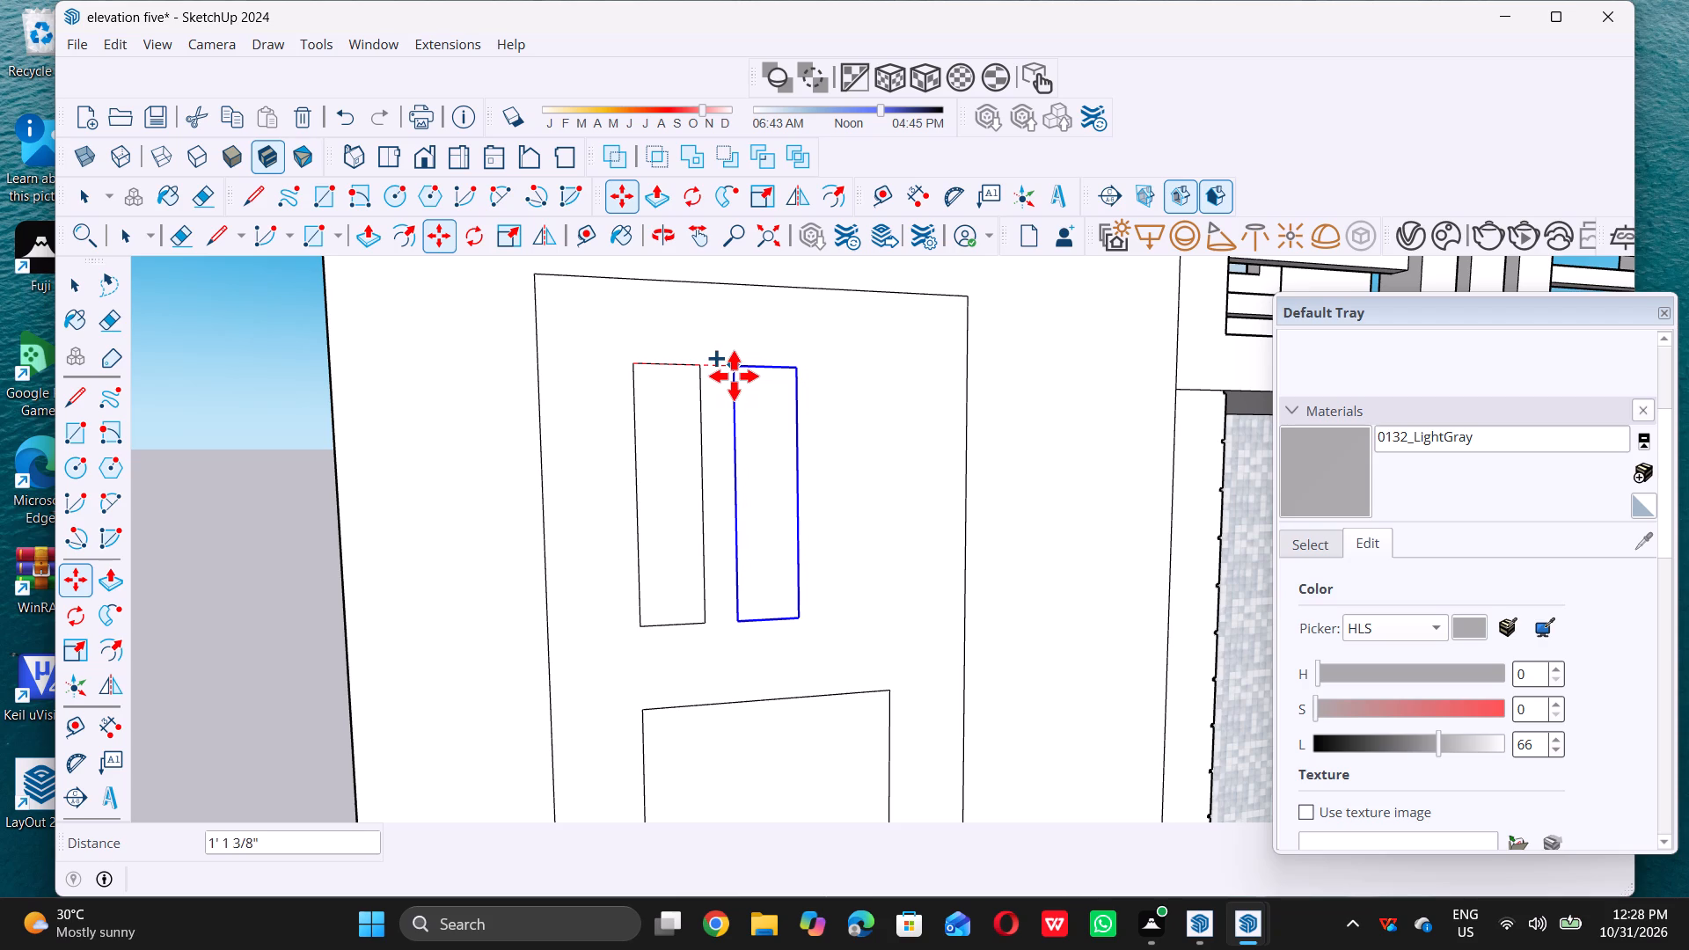
{"action": "double_click", "coordinate": [732, 376]}
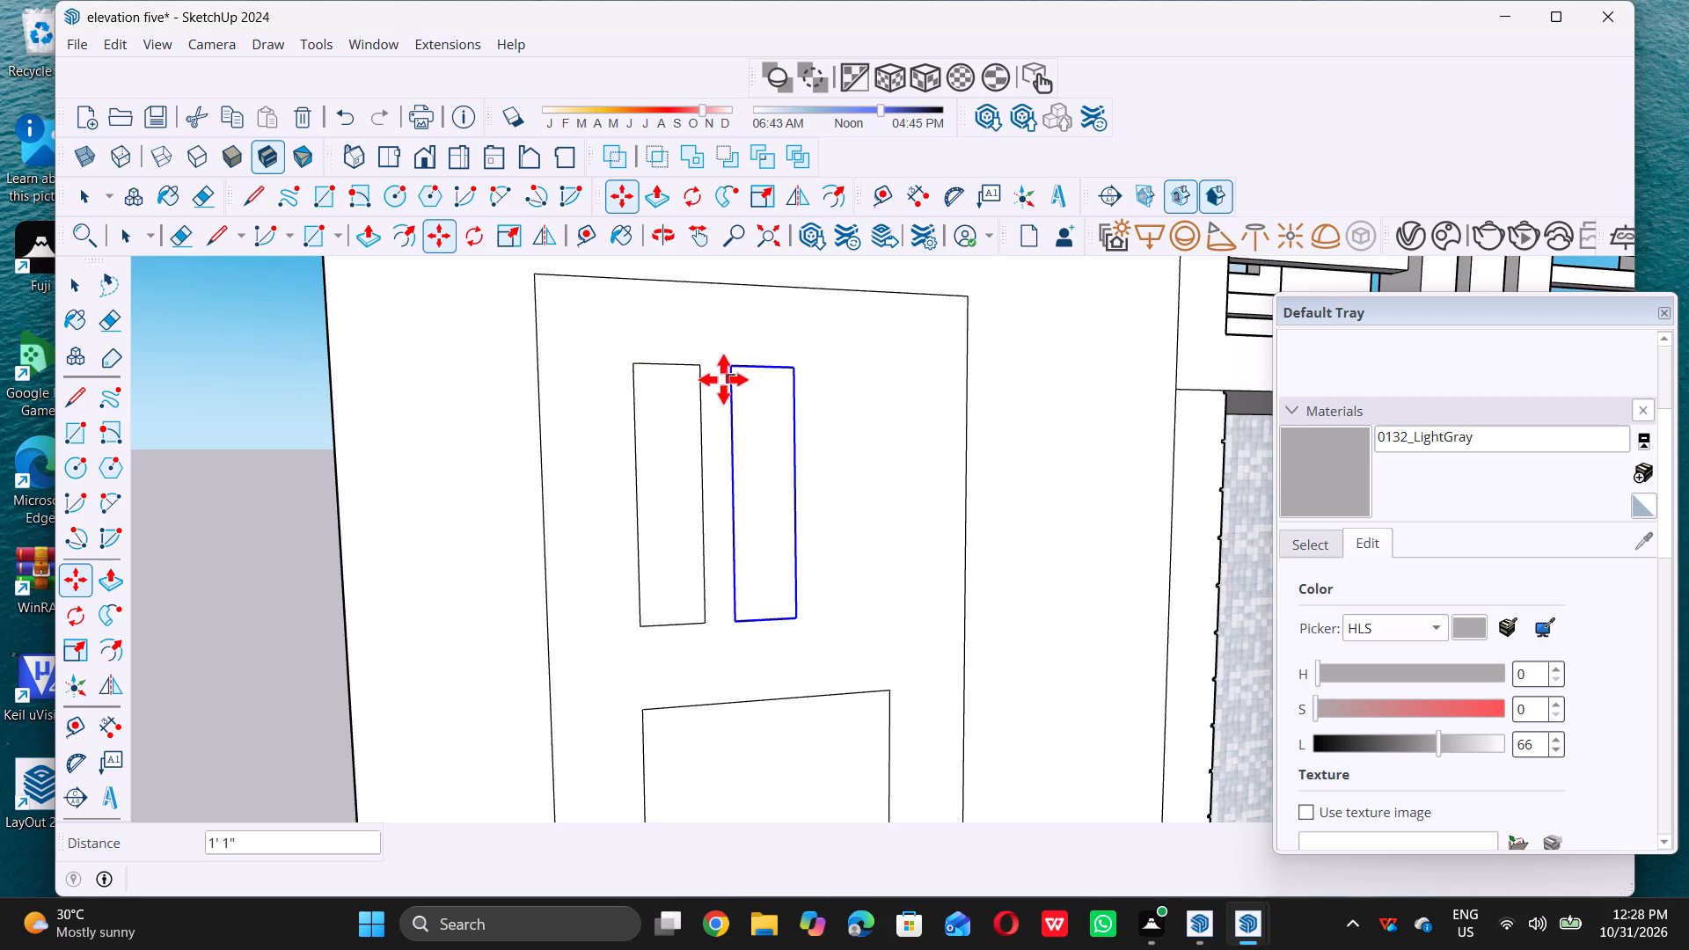
{"action": "left_click", "coordinate": [731, 362]}
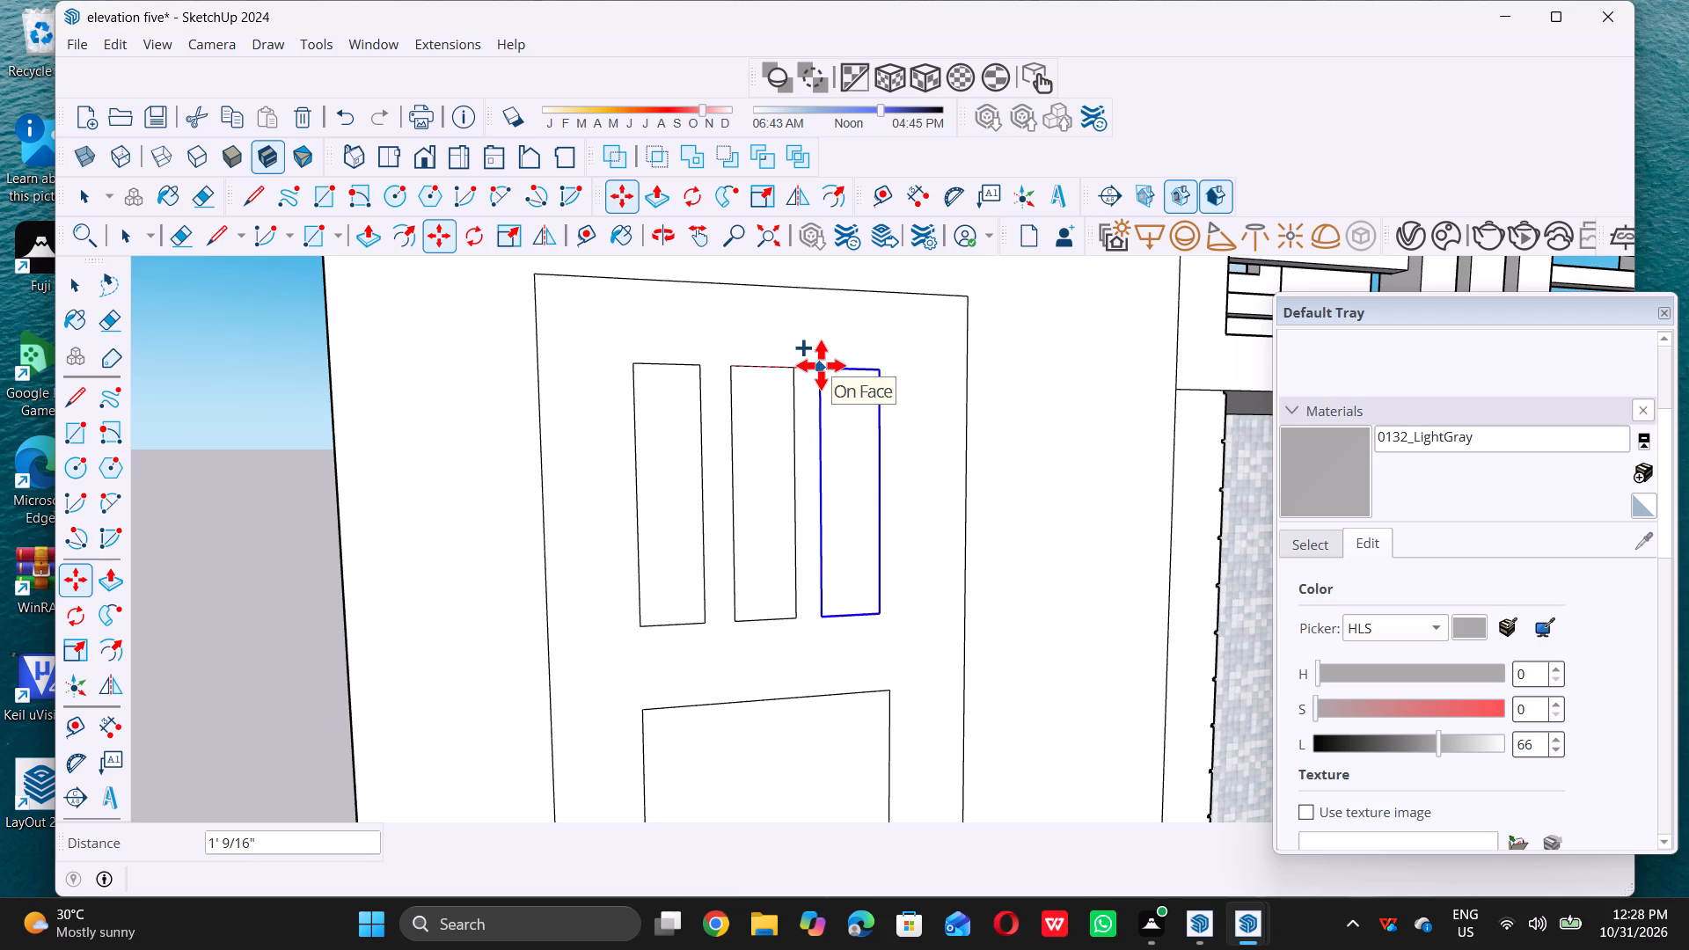
{"action": "triple_click", "coordinate": [821, 365]}
{"action": "key", "text": "space"}
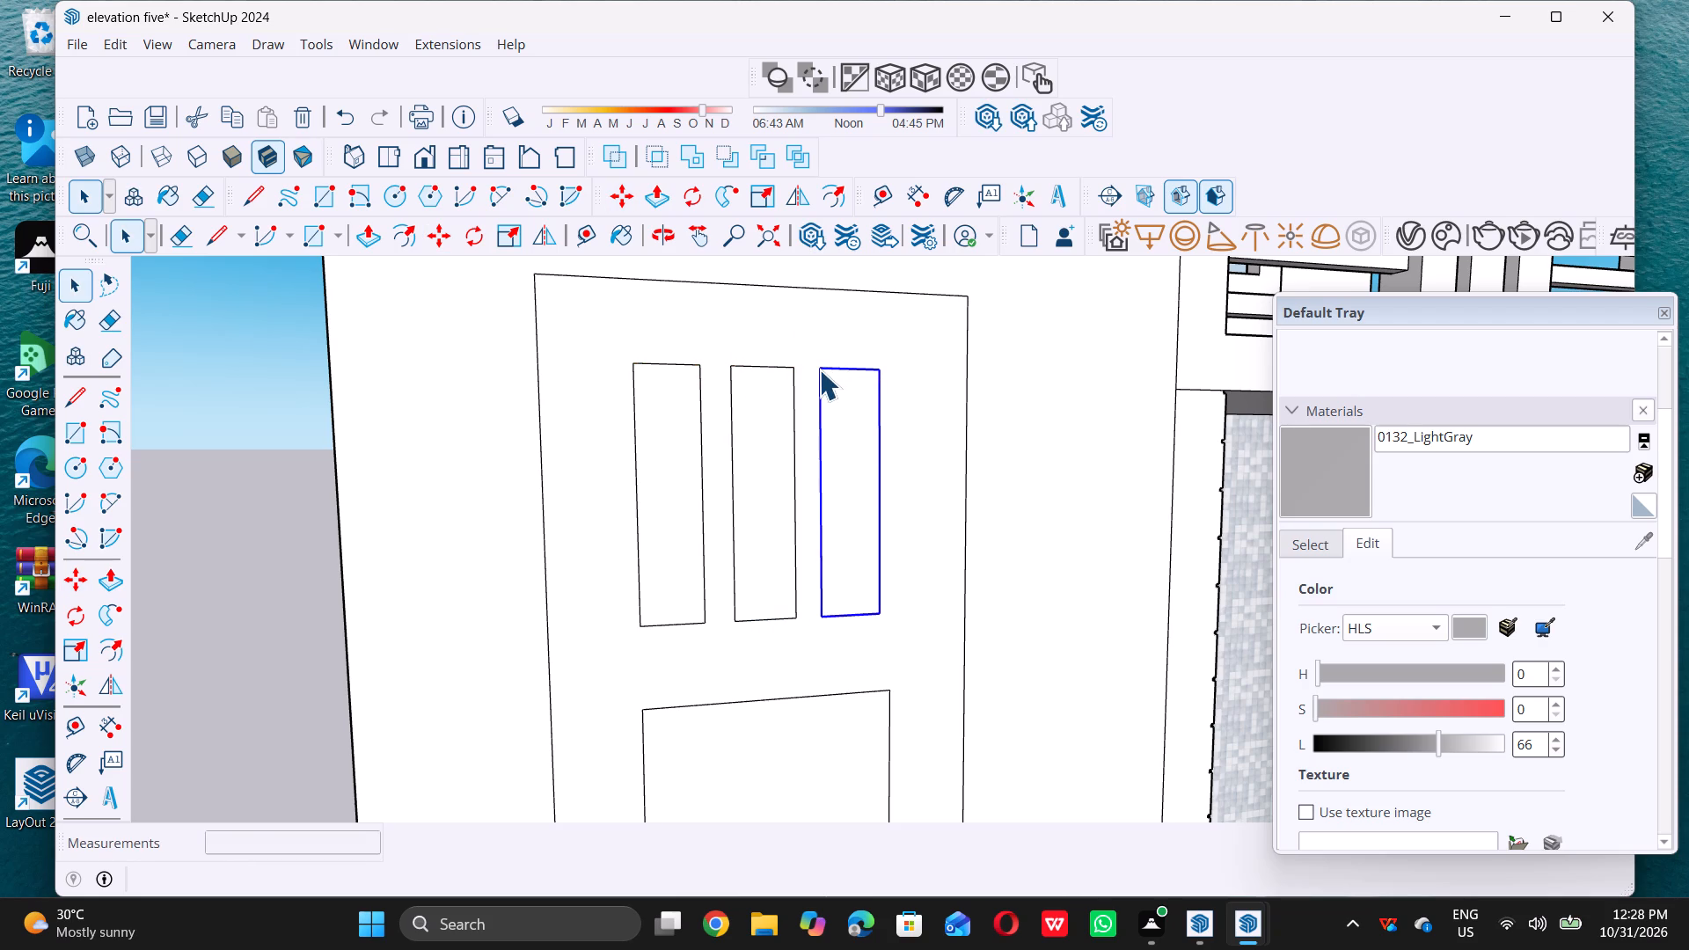
{"action": "scroll", "coordinate": [818, 375], "scroll_direction": "down", "scroll_amount": 9}
{"action": "left_click", "coordinate": [333, 399]}
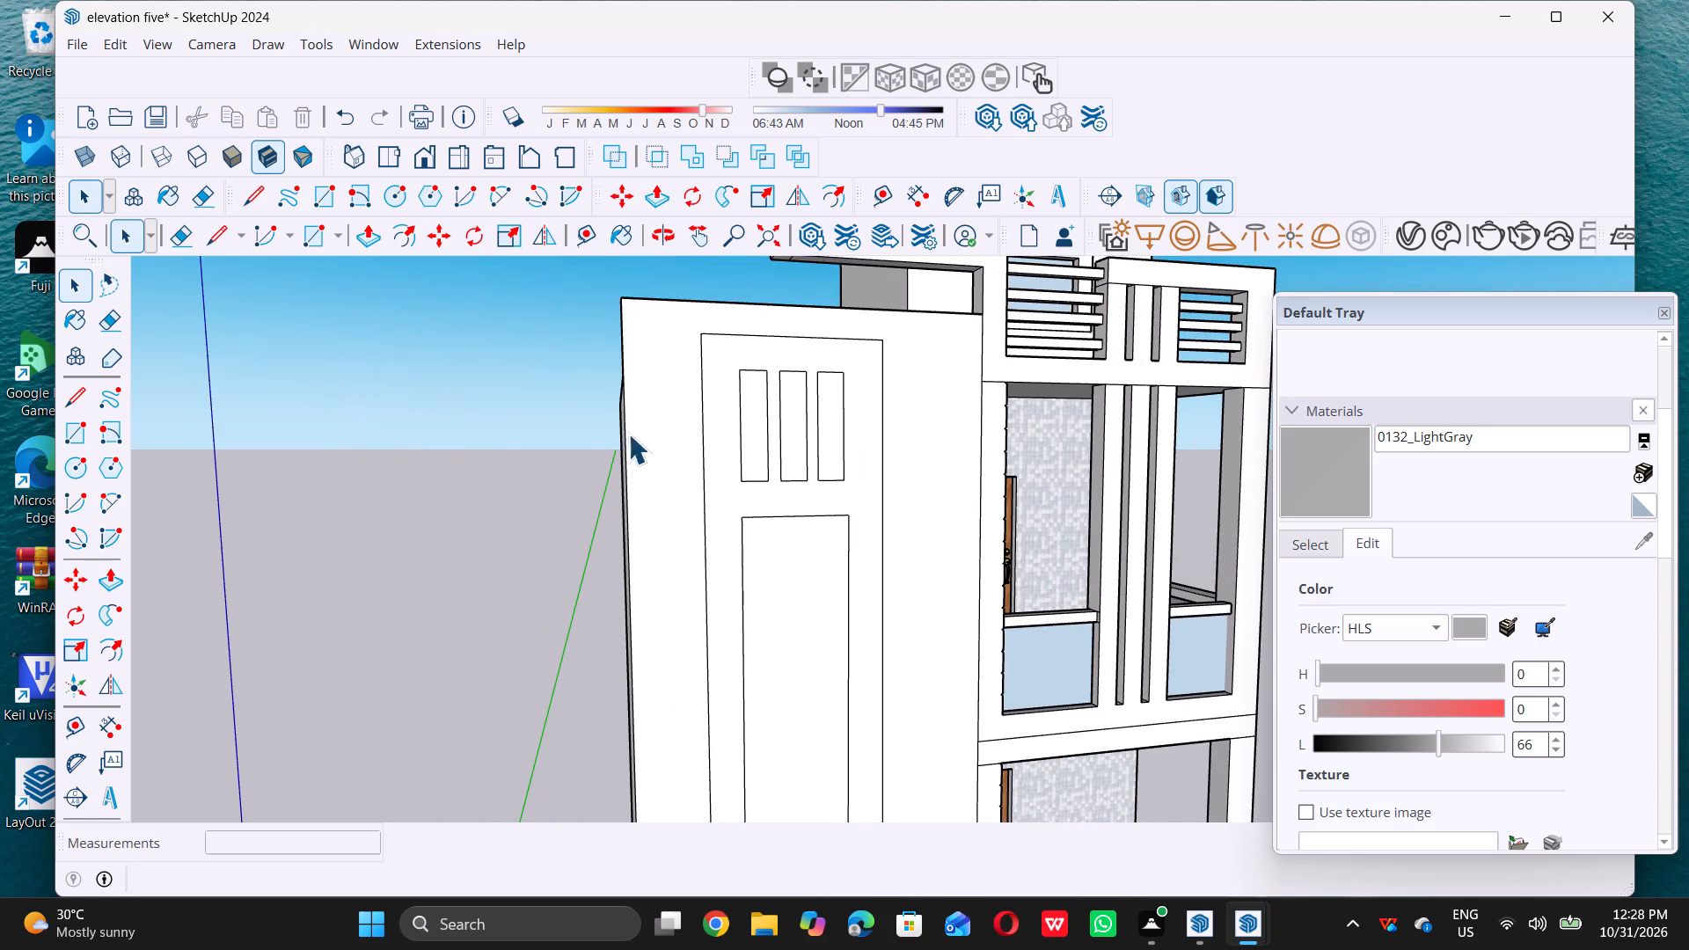
Draw a rectangle about 5' 1" wide on the blank ground-floor wall, aligned below the tall panel outline.
{"action": "scroll", "coordinate": [786, 412], "scroll_direction": "down", "scroll_amount": 3}
{"action": "middle_click_drag", "start_coordinate": [824, 420], "coordinate": [737, 414]}
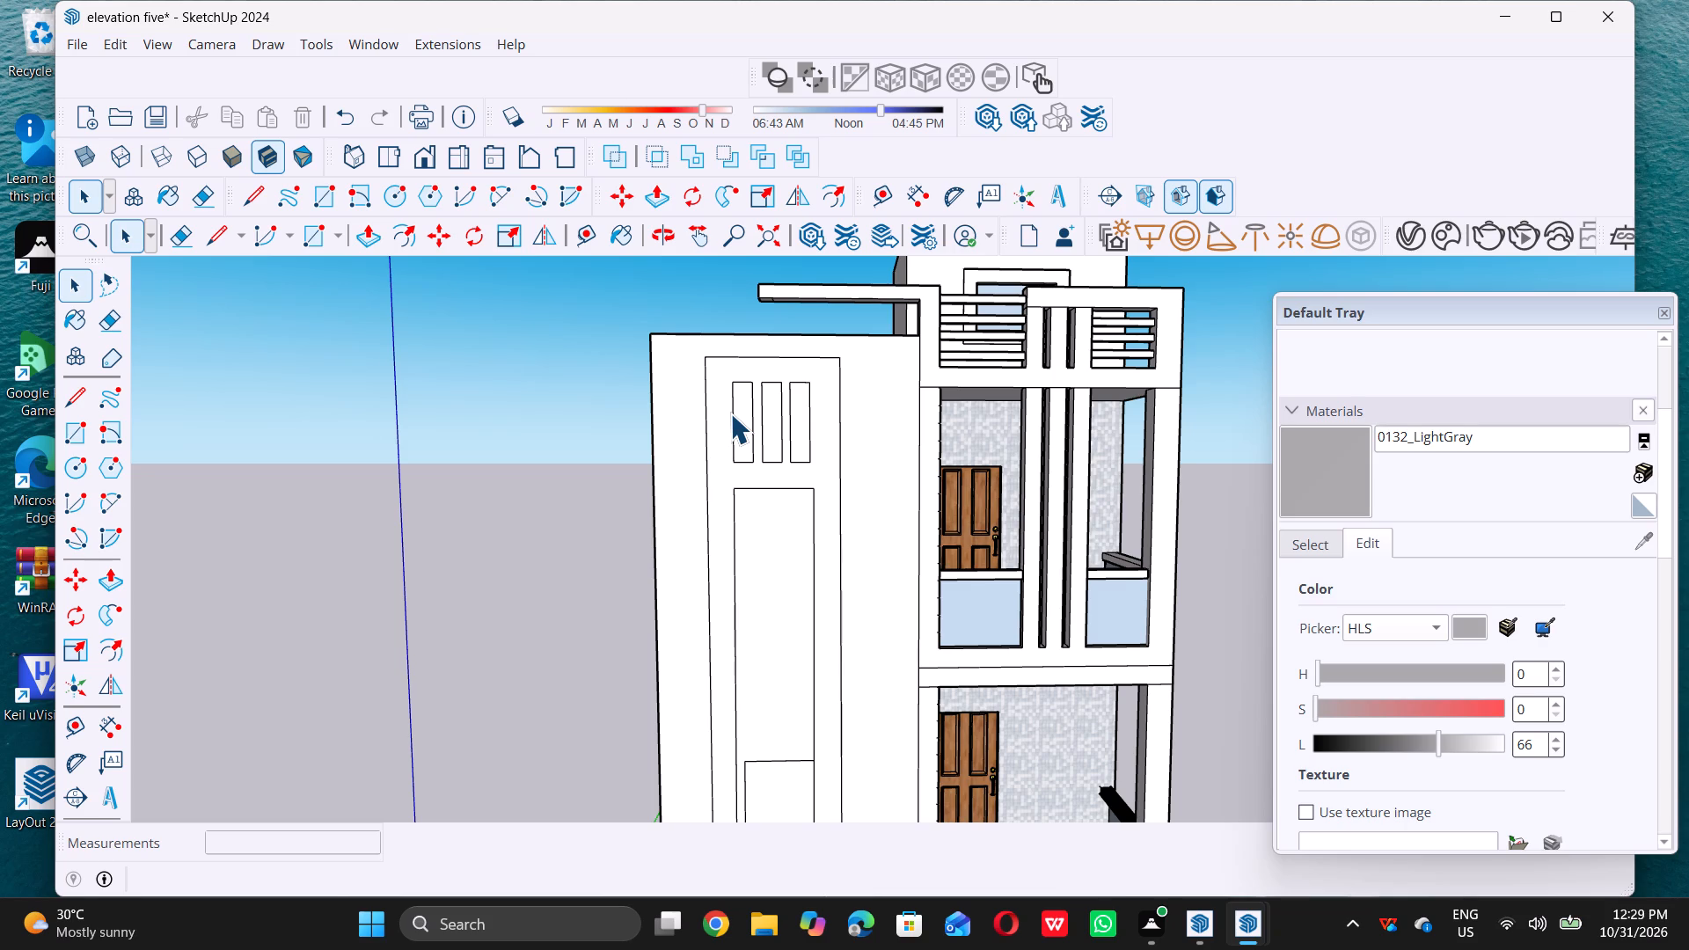
{"action": "scroll", "coordinate": [720, 461], "scroll_direction": "down", "scroll_amount": 11}
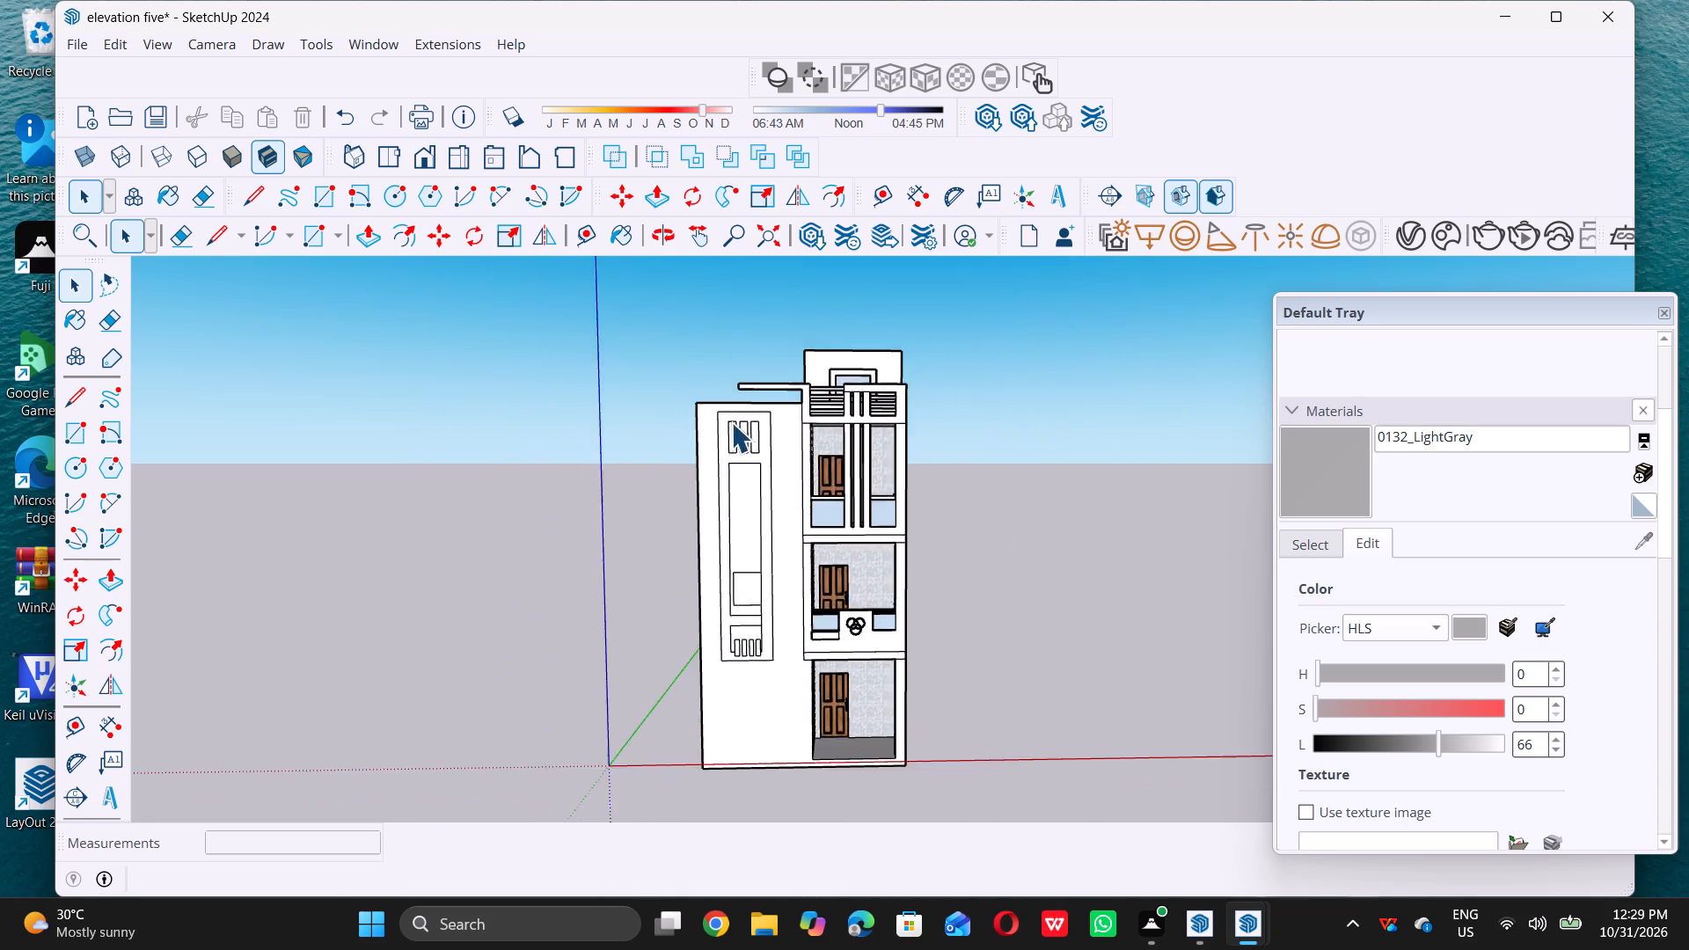
{"action": "scroll", "coordinate": [731, 422], "scroll_direction": "down", "scroll_amount": 3}
{"action": "middle_click_drag", "start_coordinate": [725, 709], "coordinate": [741, 658]}
{"action": "scroll", "coordinate": [740, 657], "scroll_direction": "up", "scroll_amount": 6}
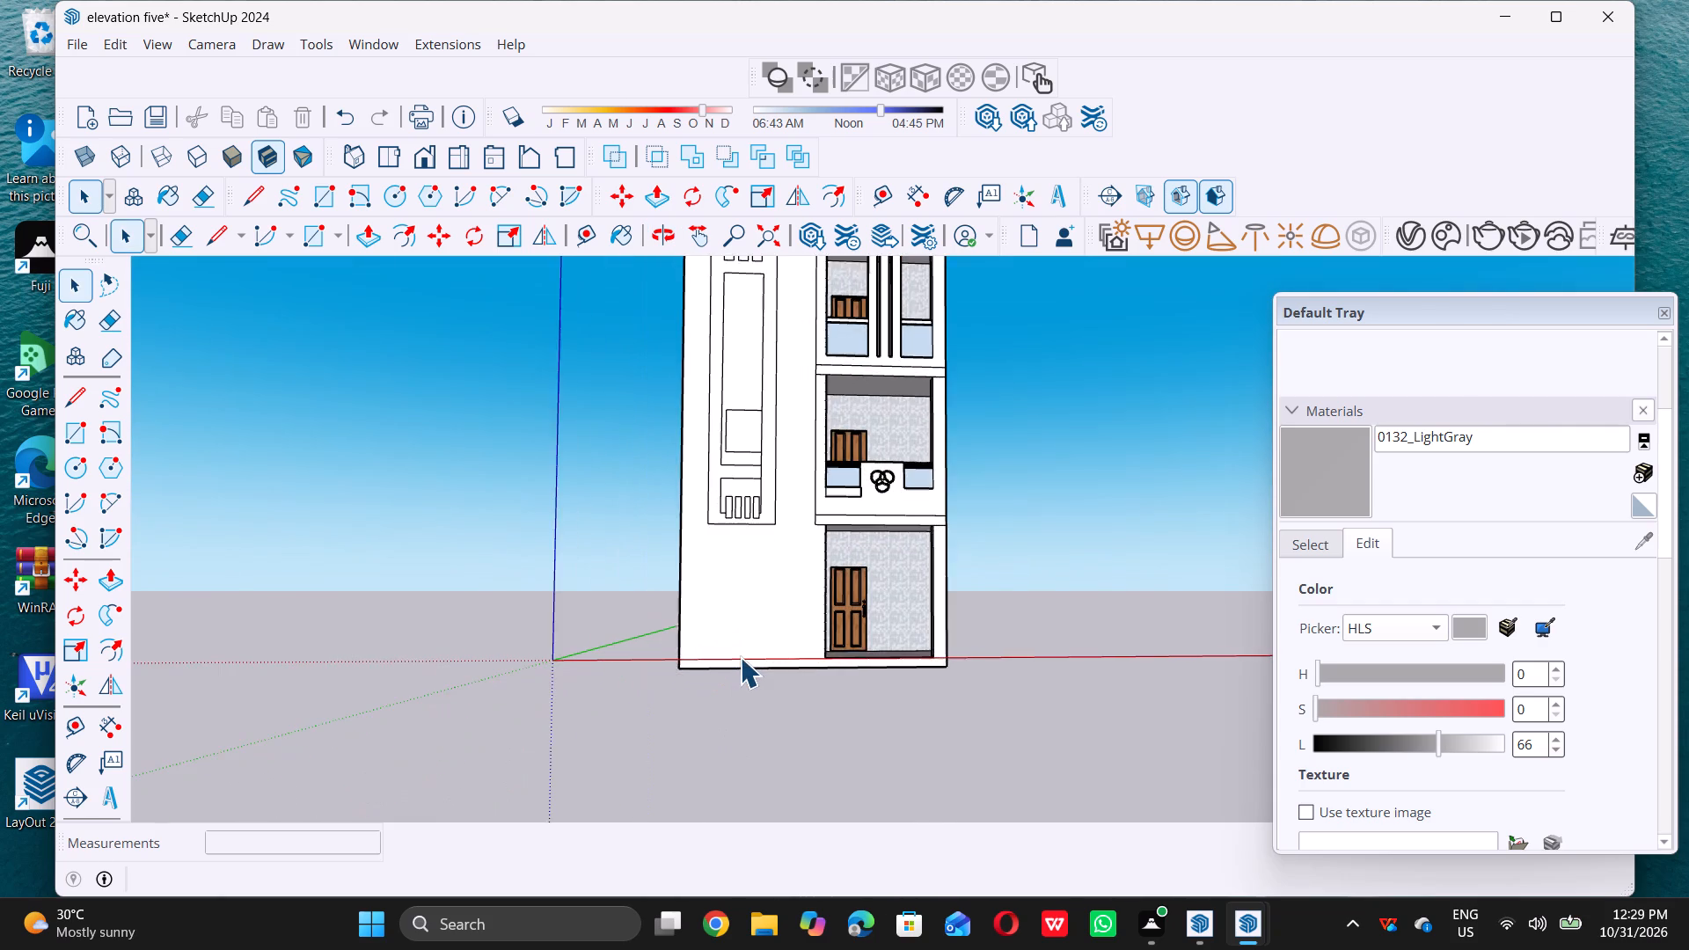
{"action": "scroll", "coordinate": [740, 657], "scroll_direction": "up", "scroll_amount": 1}
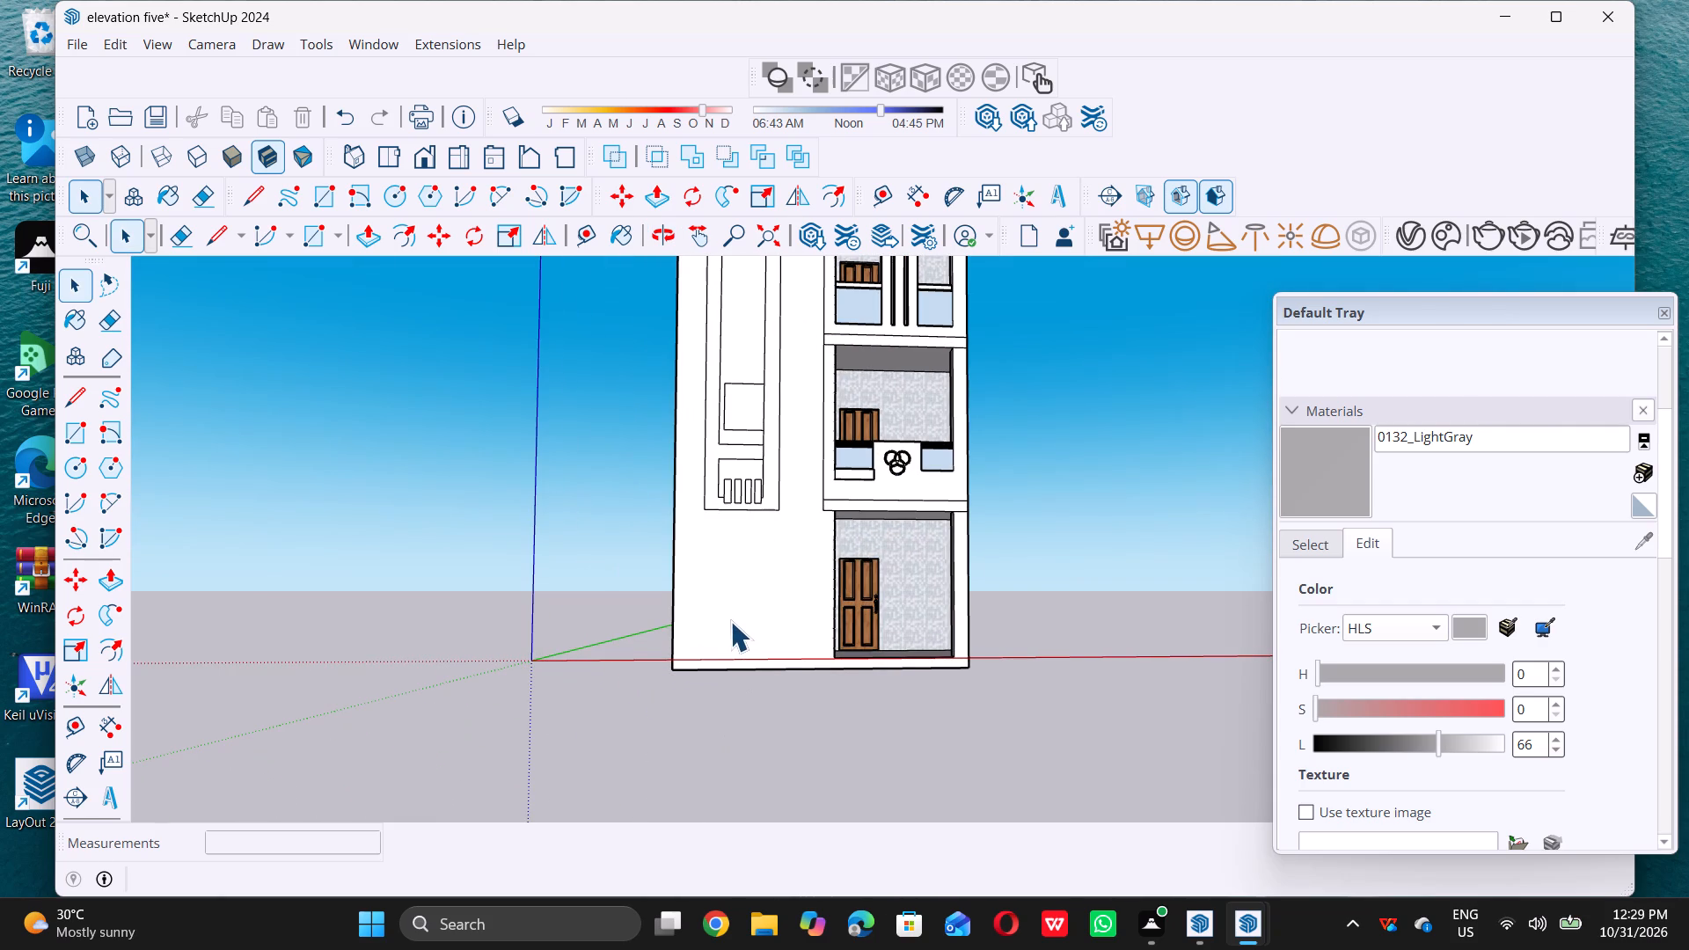
{"action": "key", "text": "r"}
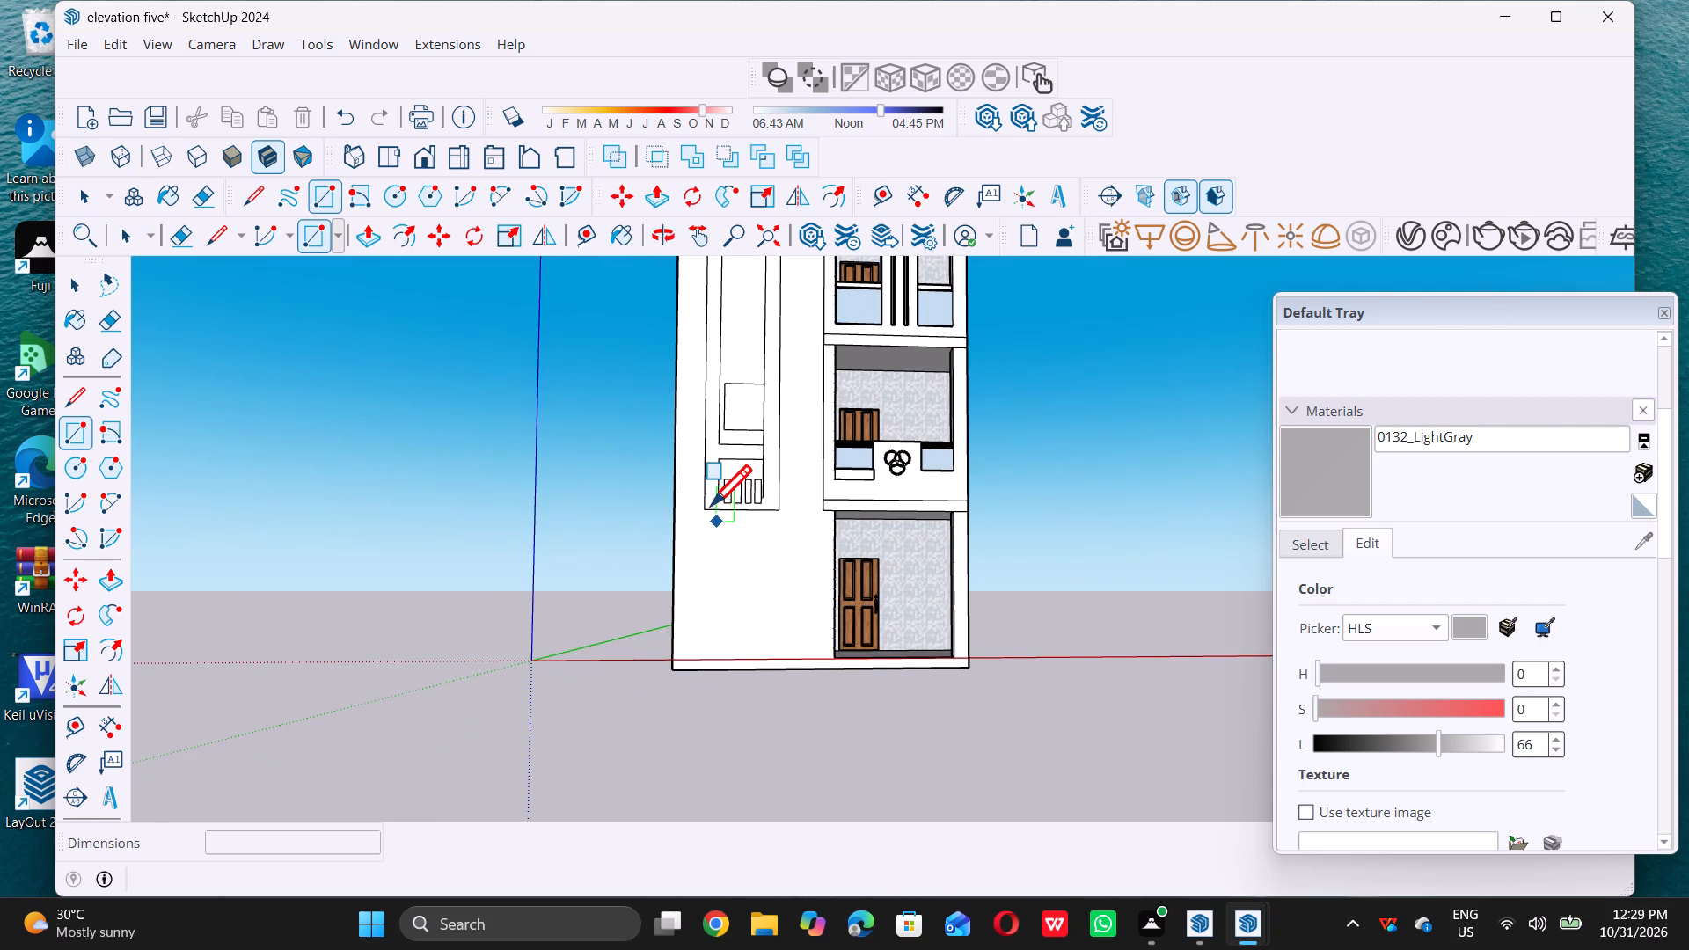
{"action": "triple_click", "coordinate": [706, 559]}
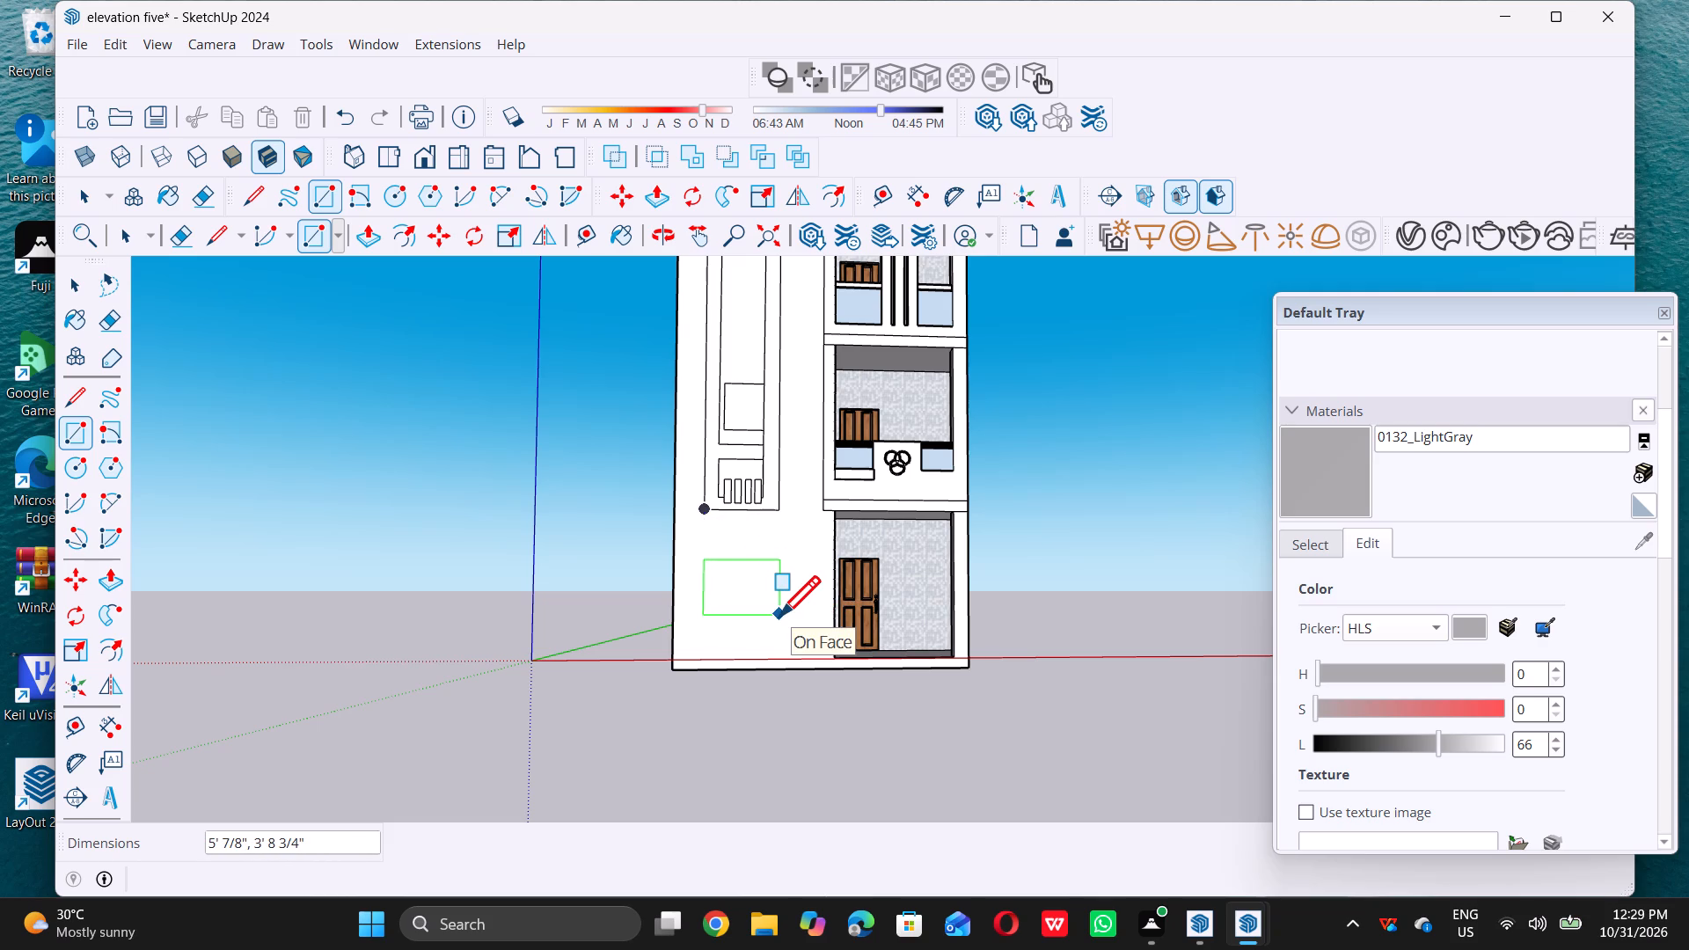
{"action": "double_click", "coordinate": [779, 621]}
{"action": "key", "text": "space"}
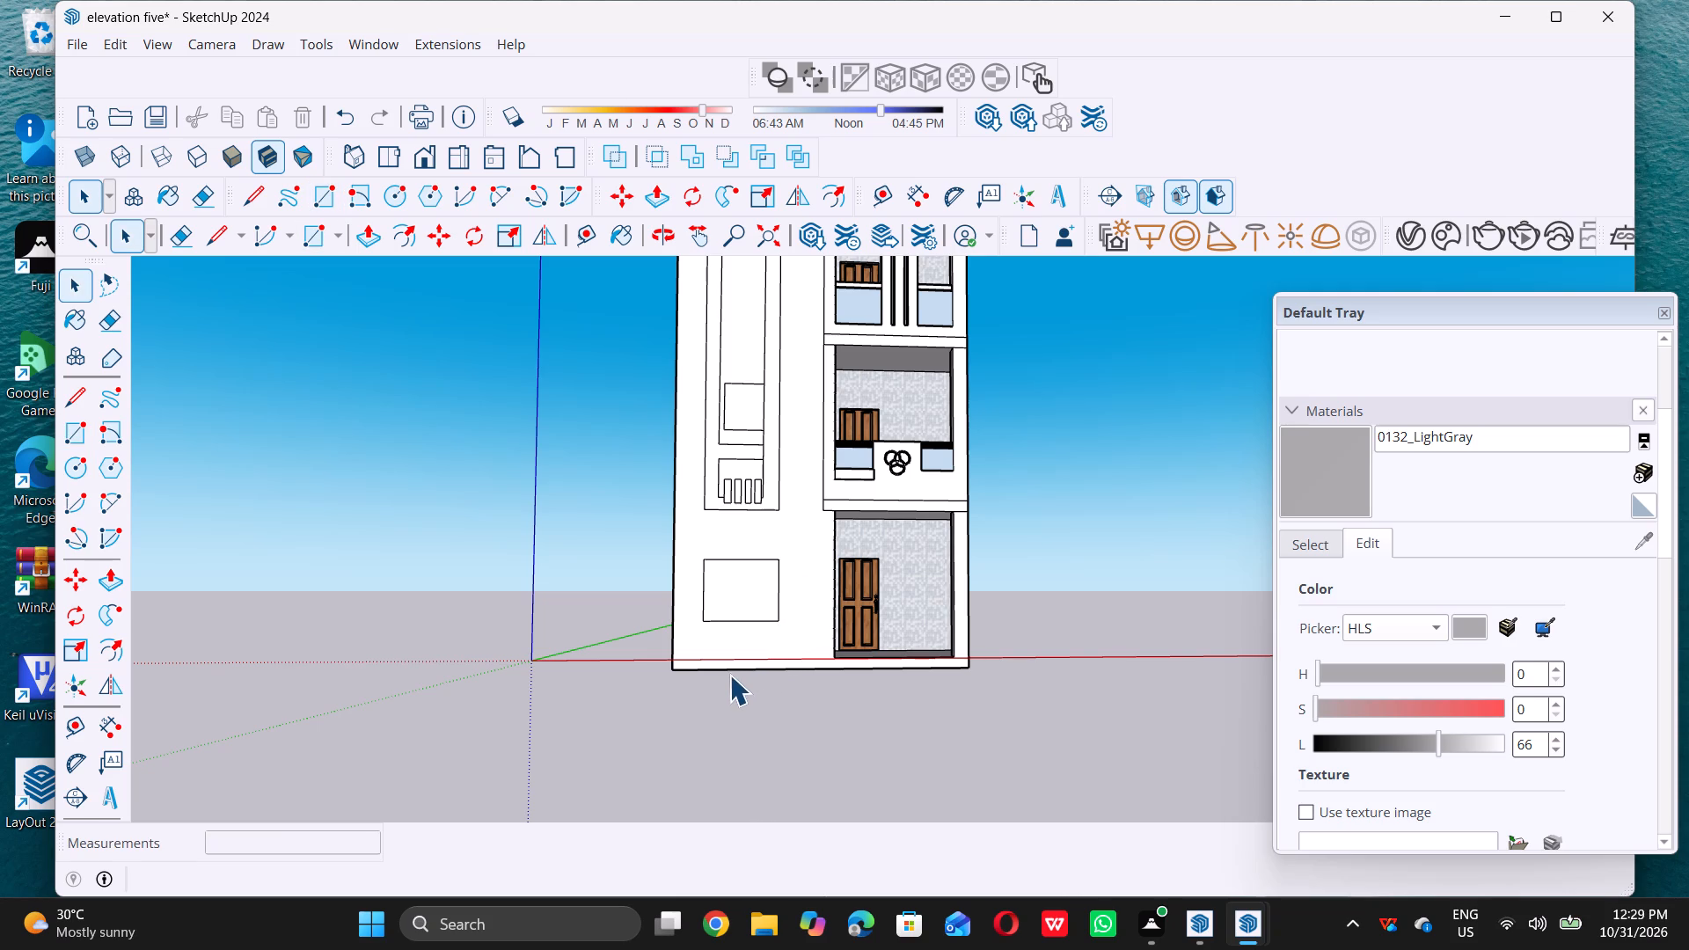
Offset the ground-floor rectangle's outline 6" inward to form a frame.
{"action": "scroll", "coordinate": [722, 691], "scroll_direction": "down", "scroll_amount": 4}
{"action": "scroll", "coordinate": [728, 596], "scroll_direction": "up", "scroll_amount": 2}
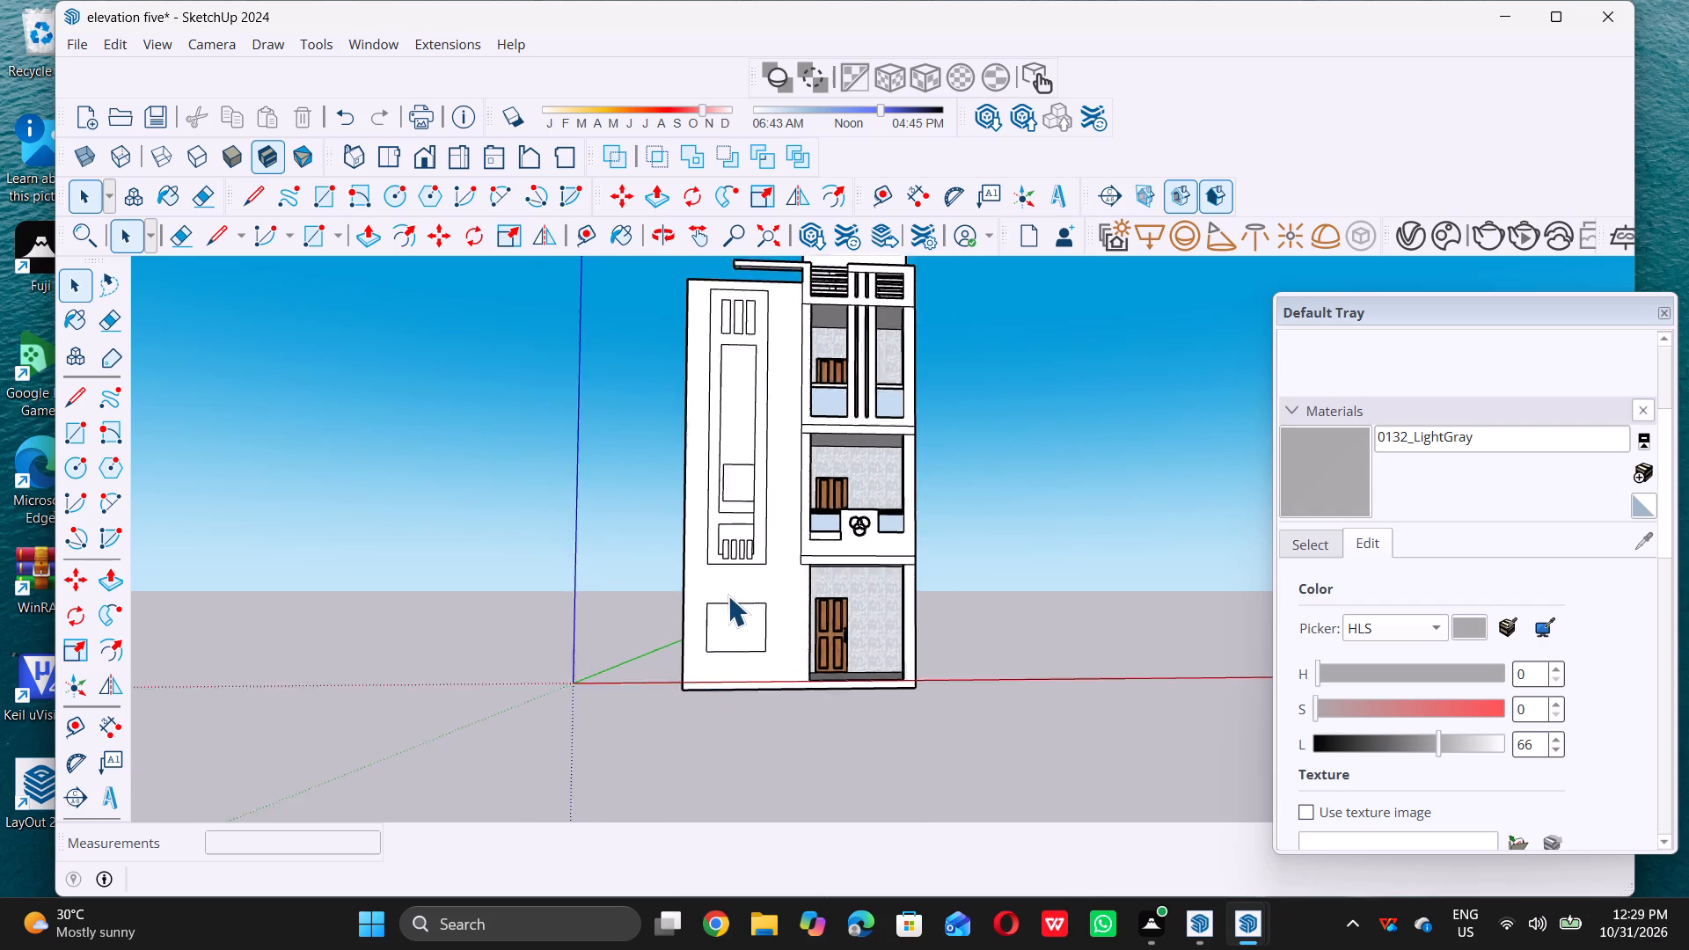
{"action": "scroll", "coordinate": [728, 596], "scroll_direction": "up", "scroll_amount": 3}
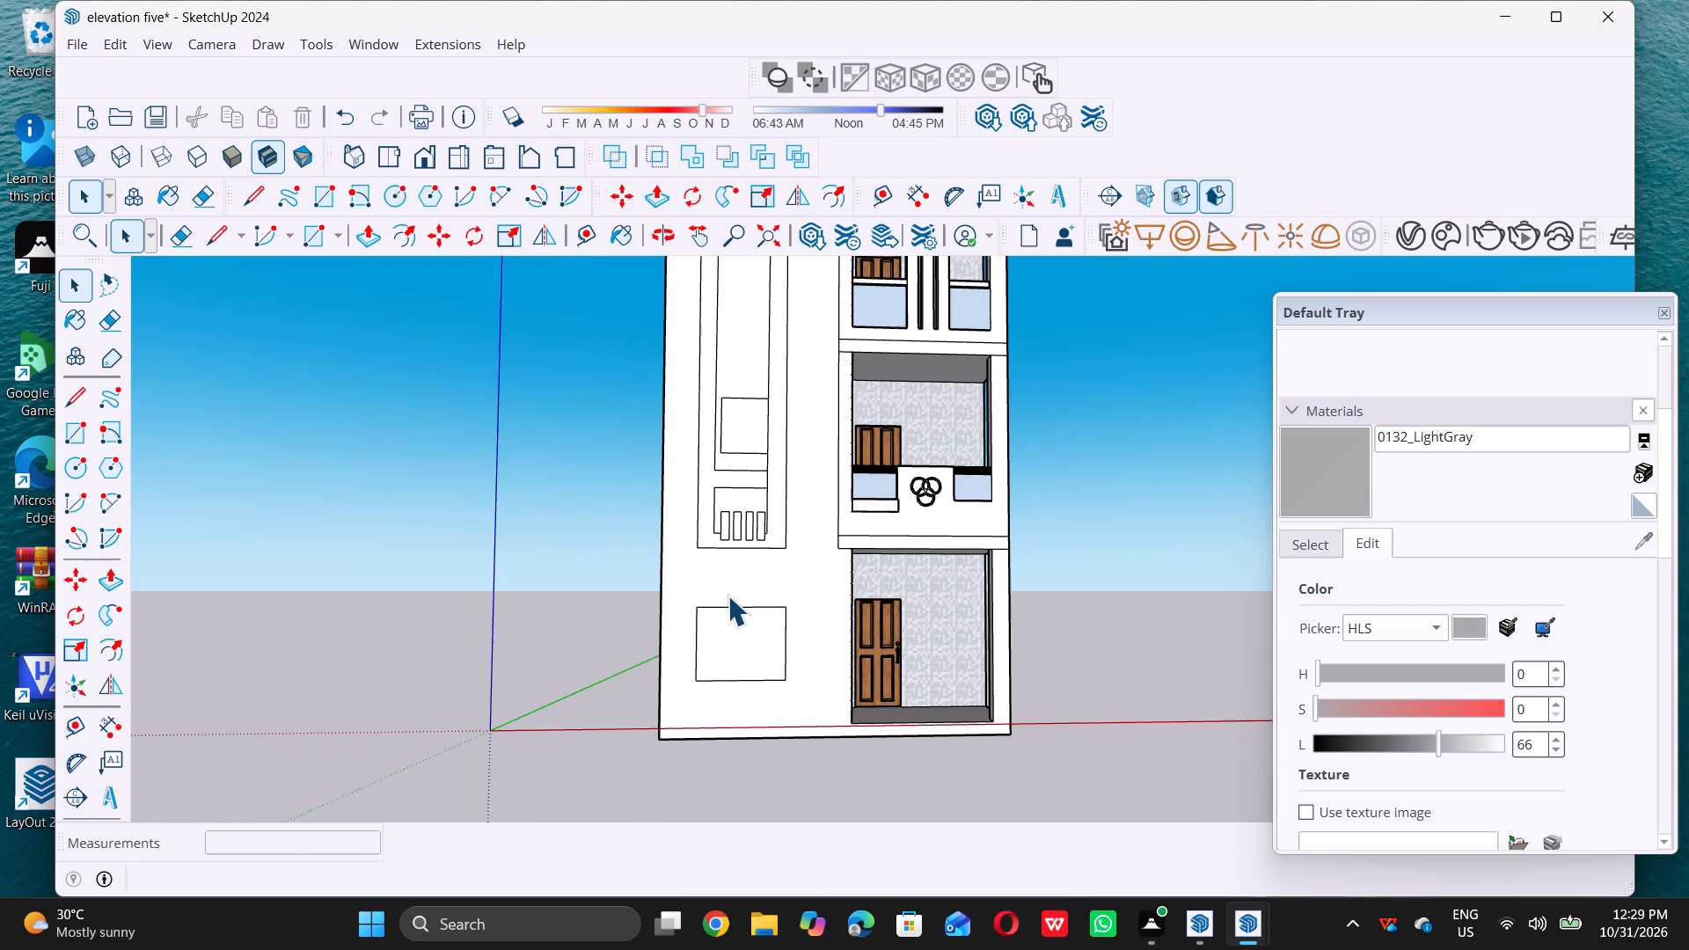
{"action": "middle_click_drag", "start_coordinate": [728, 596], "coordinate": [737, 595]}
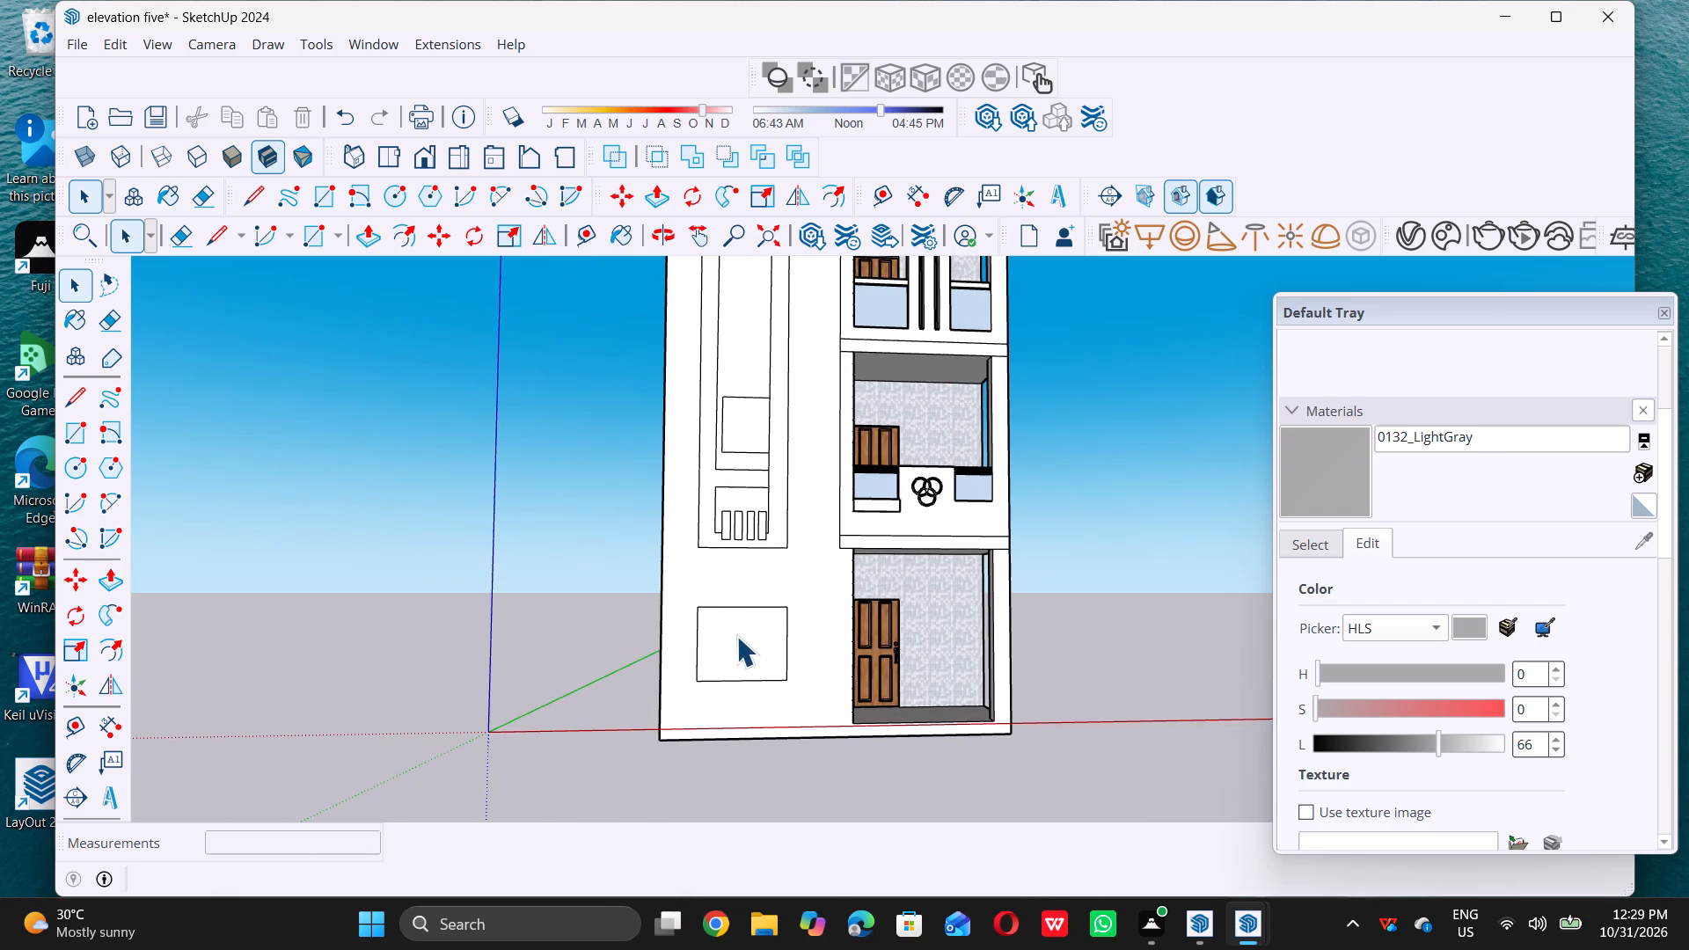
{"action": "double_click", "coordinate": [728, 637]}
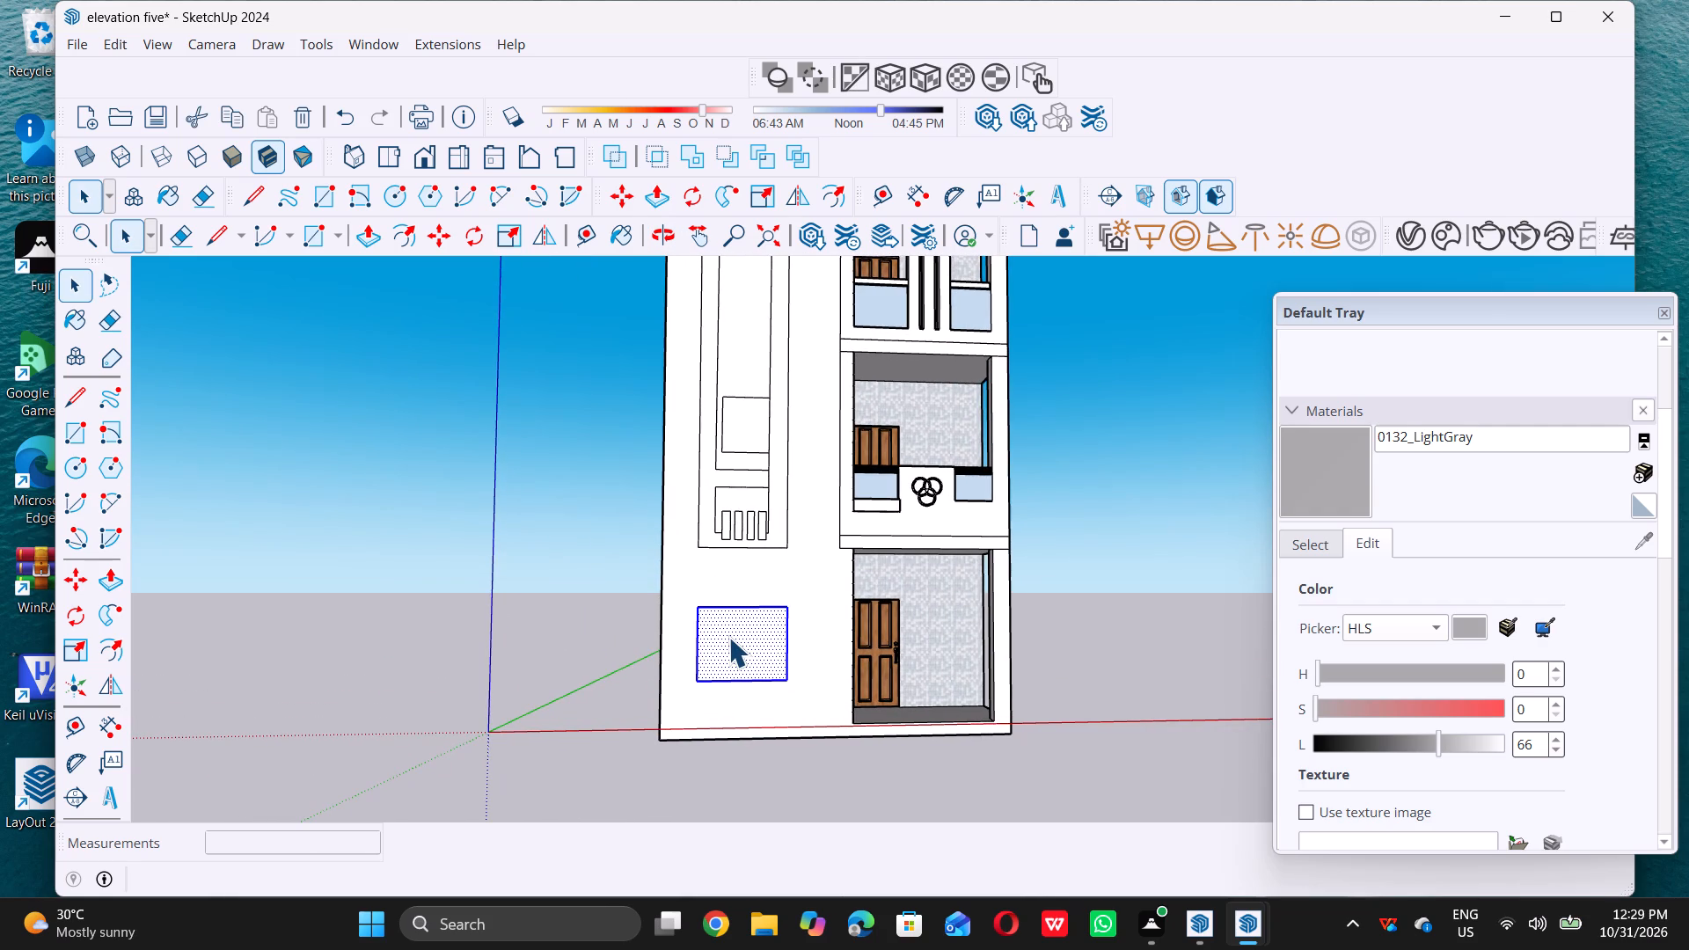
{"action": "key", "text": "f"}
{"action": "left_click", "coordinate": [728, 637]}
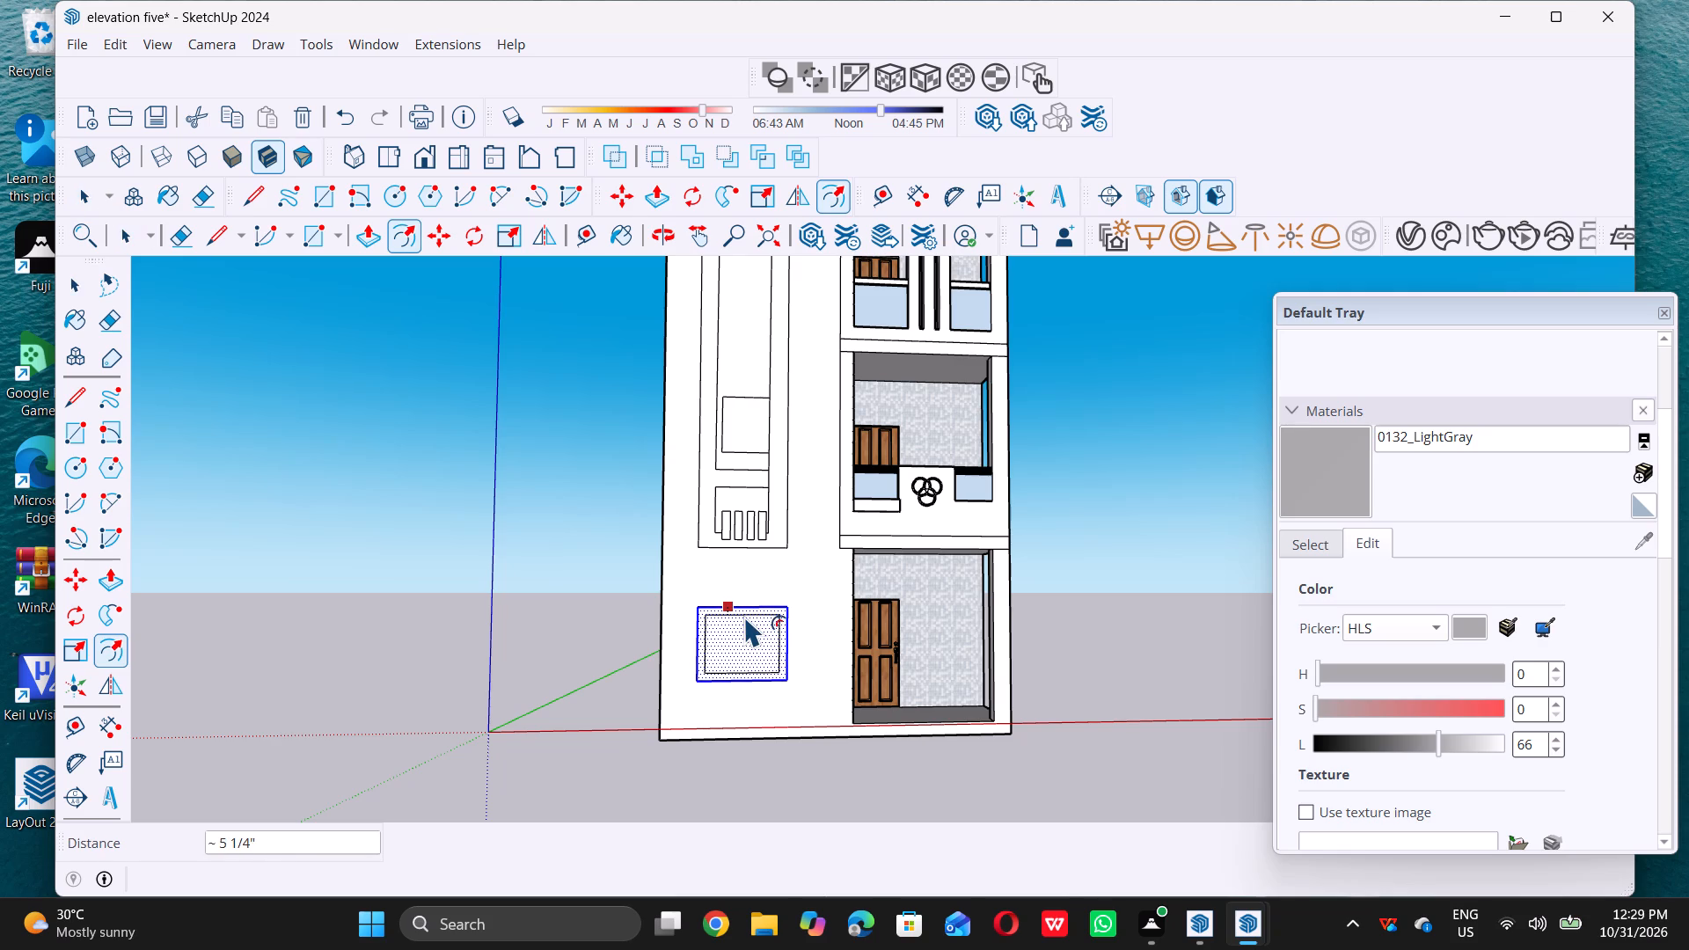
{"action": "key", "text": "5"}
{"action": "key", "text": "BackSpace"}
{"action": "key", "text": "6"}
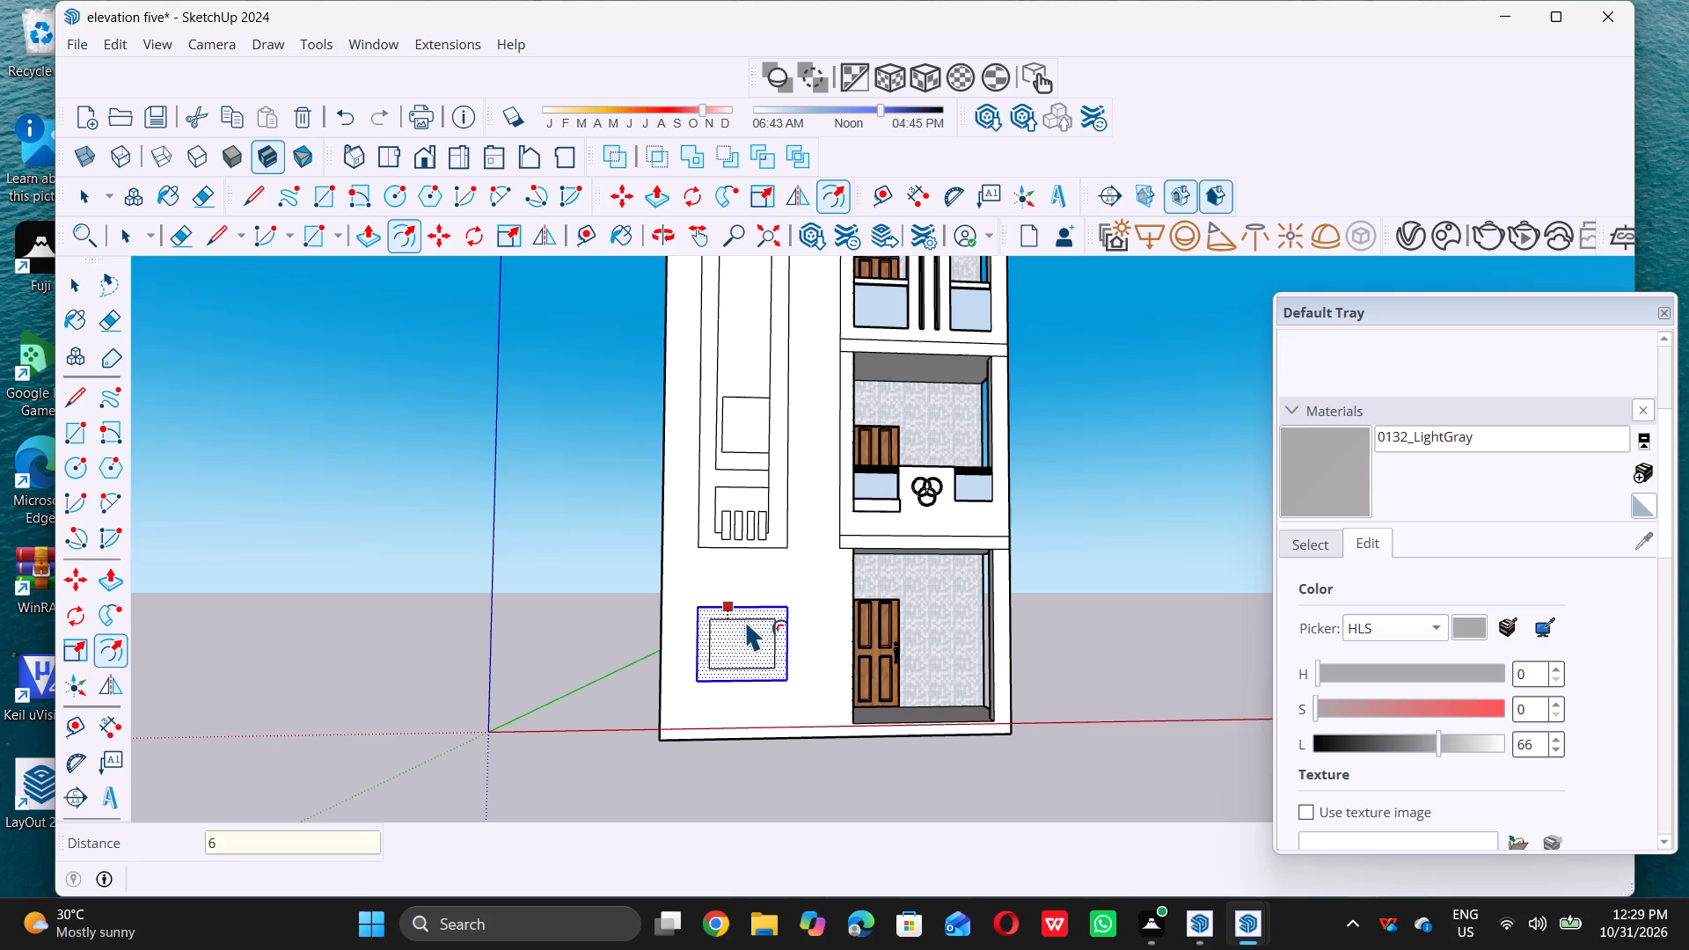
{"action": "key", "text": "shift+quotedbl"}
{"action": "key", "text": "Return"}
{"action": "key", "text": "Return"}
{"action": "left_click", "coordinate": [384, 619]}
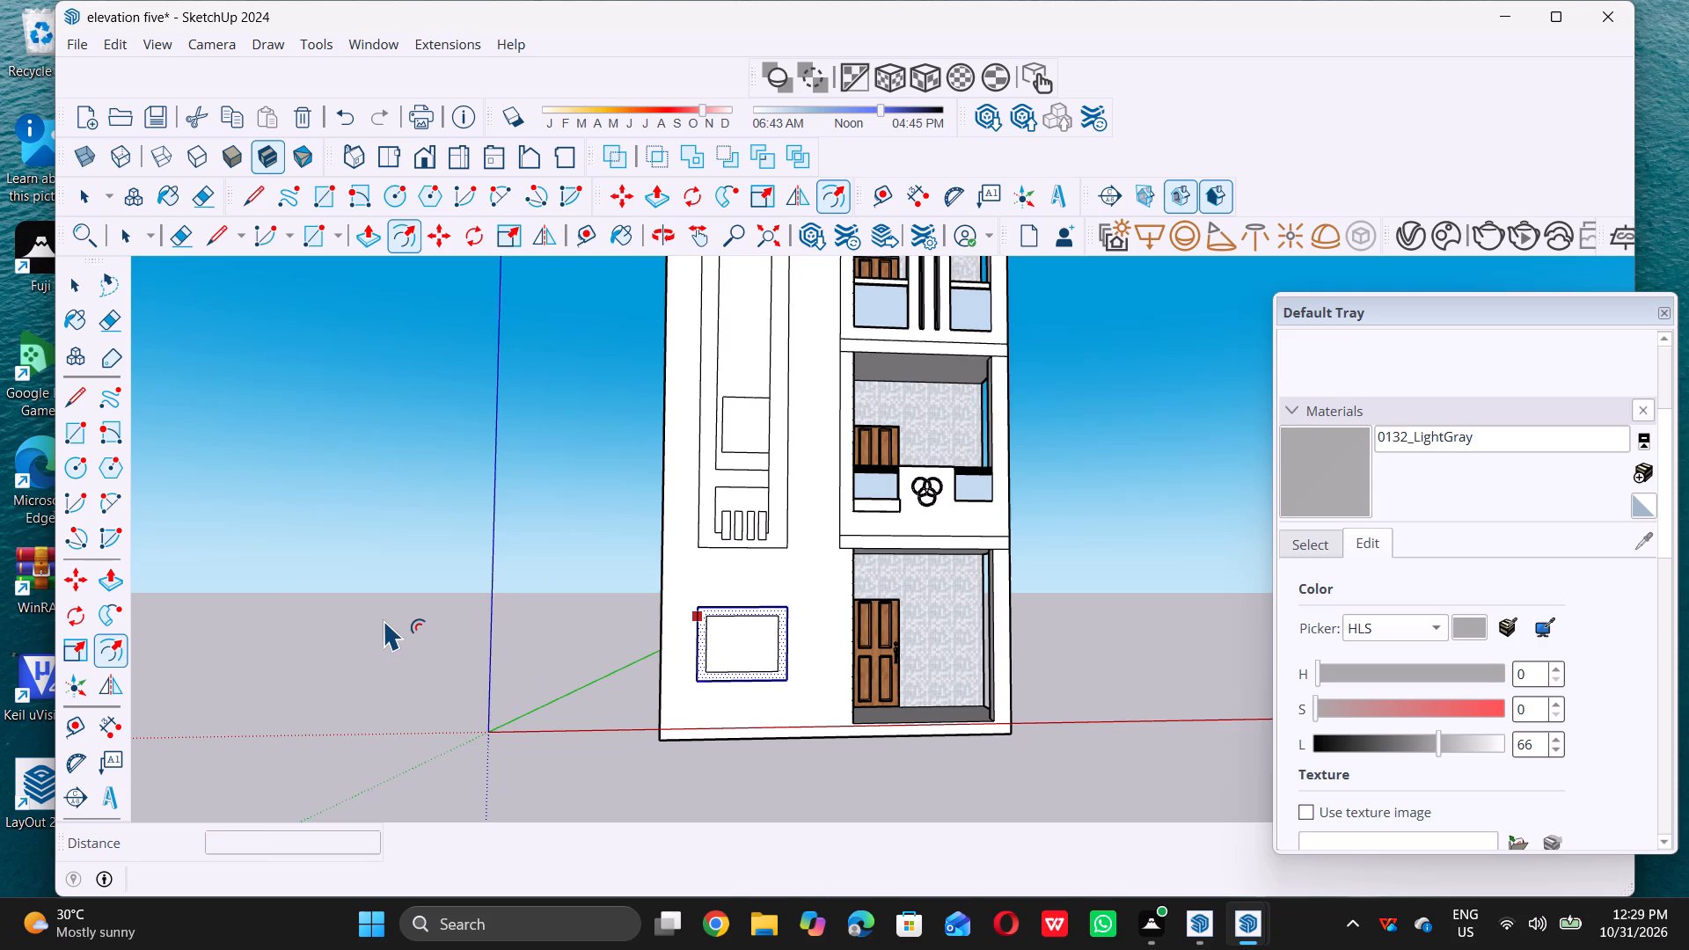
{"action": "key", "text": "space"}
{"action": "triple_click", "coordinate": [385, 627]}
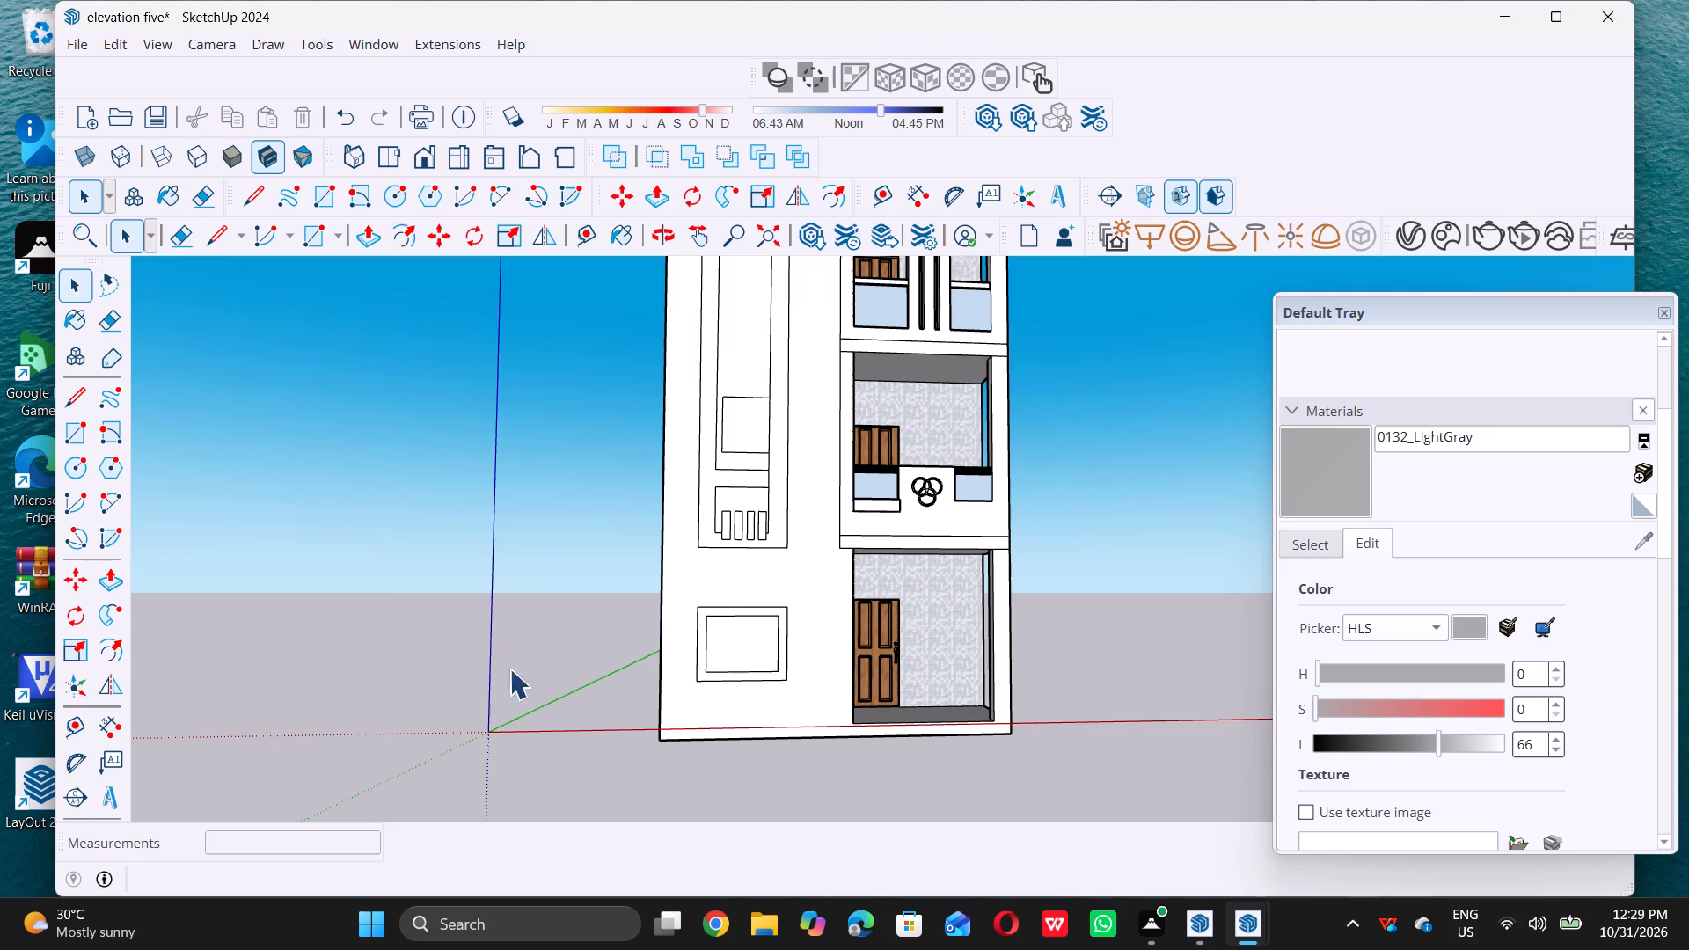
Draw a horizontal line about 3' long from the tall panel's top corner to the wall edge beside the balconies.
{"action": "key", "text": "space"}
{"action": "scroll", "coordinate": [580, 647], "scroll_direction": "down", "scroll_amount": 4}
{"action": "middle_click_drag", "start_coordinate": [591, 644], "coordinate": [583, 678]}
{"action": "middle_click", "coordinate": [583, 678]}
{"action": "scroll", "coordinate": [589, 689], "scroll_direction": "down", "scroll_amount": 4}
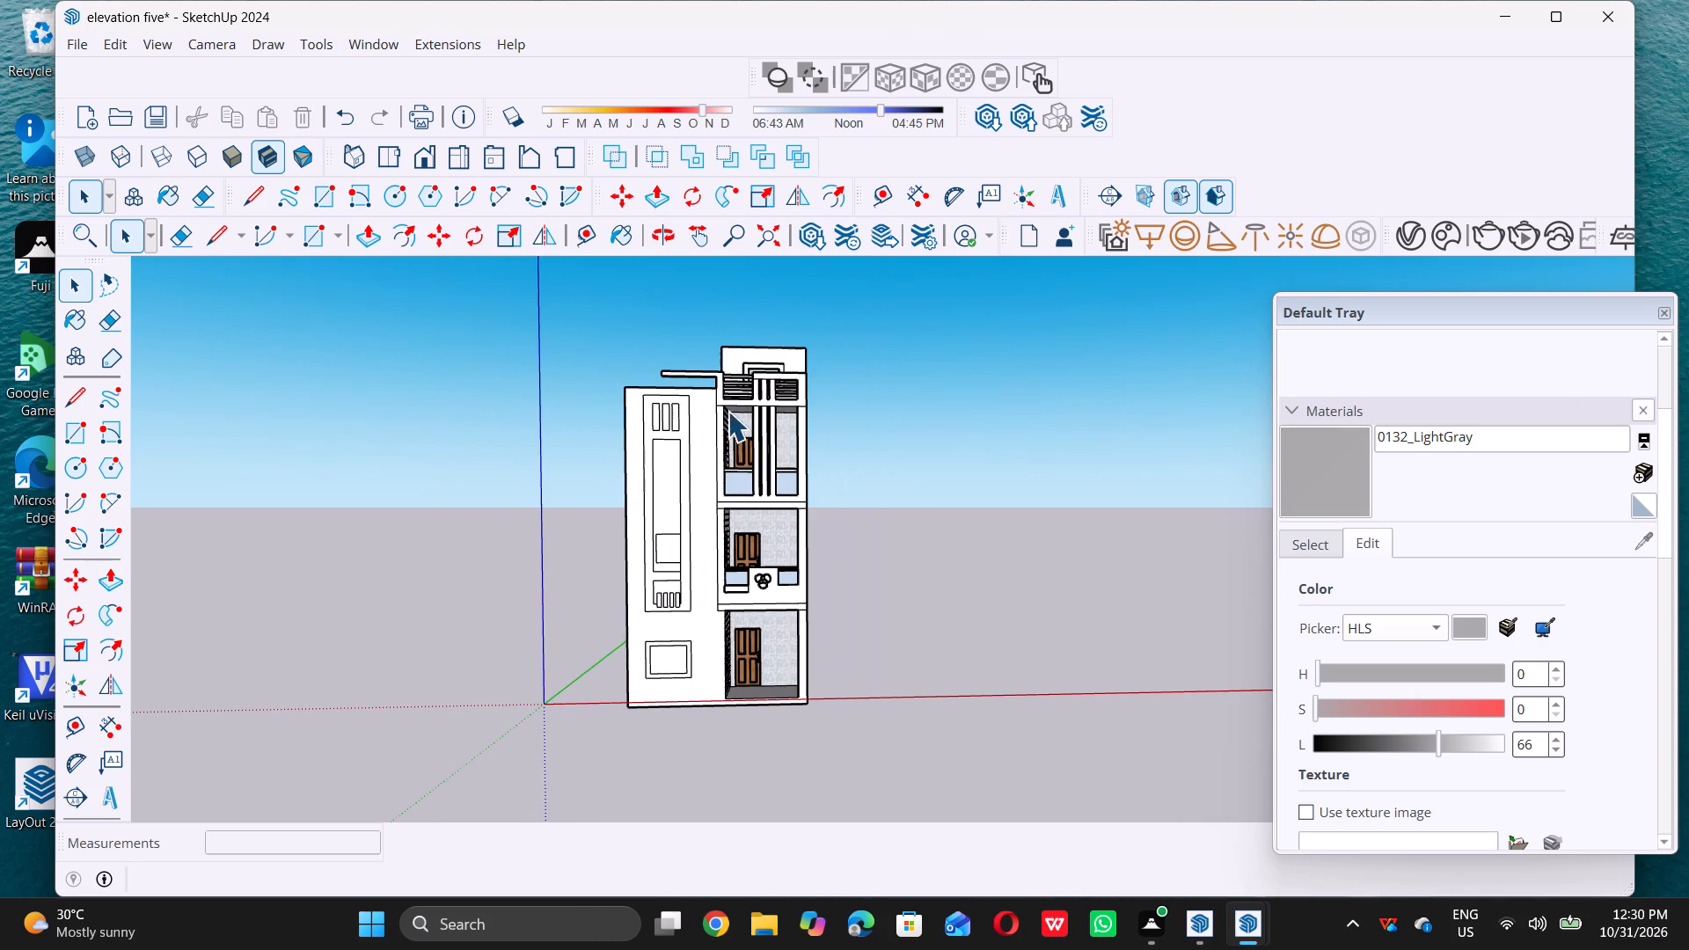
{"action": "scroll", "coordinate": [727, 400], "scroll_direction": "up", "scroll_amount": 14}
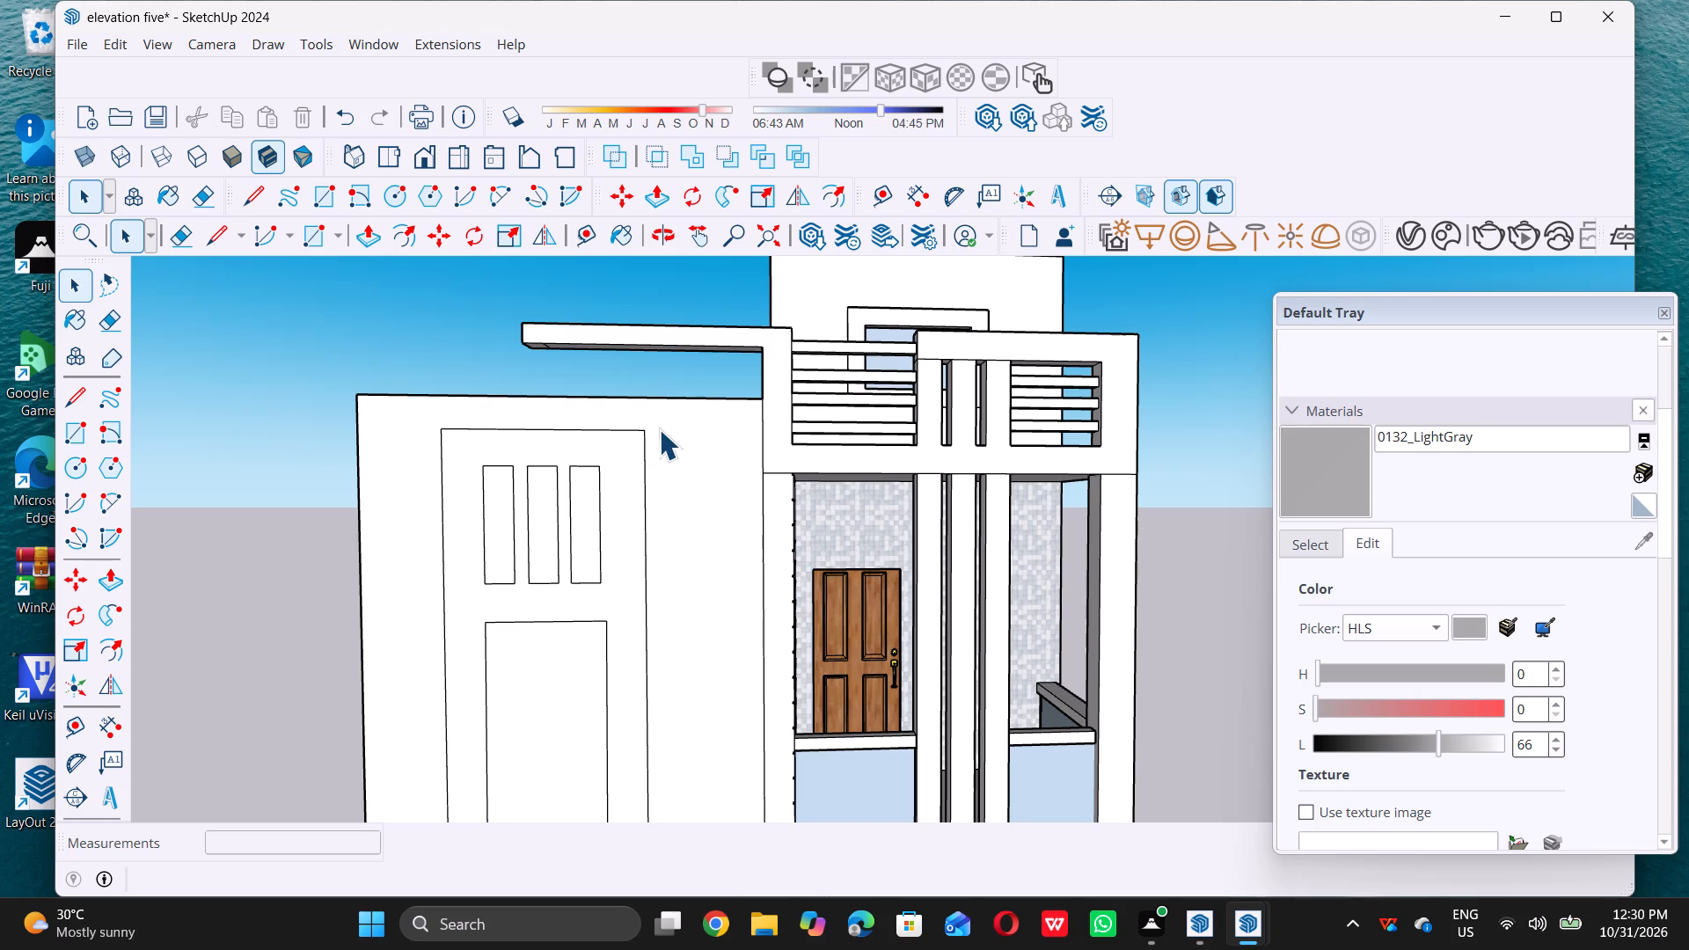
{"action": "key", "text": "l"}
{"action": "triple_click", "coordinate": [643, 436]}
{"action": "left_click", "coordinate": [643, 436]}
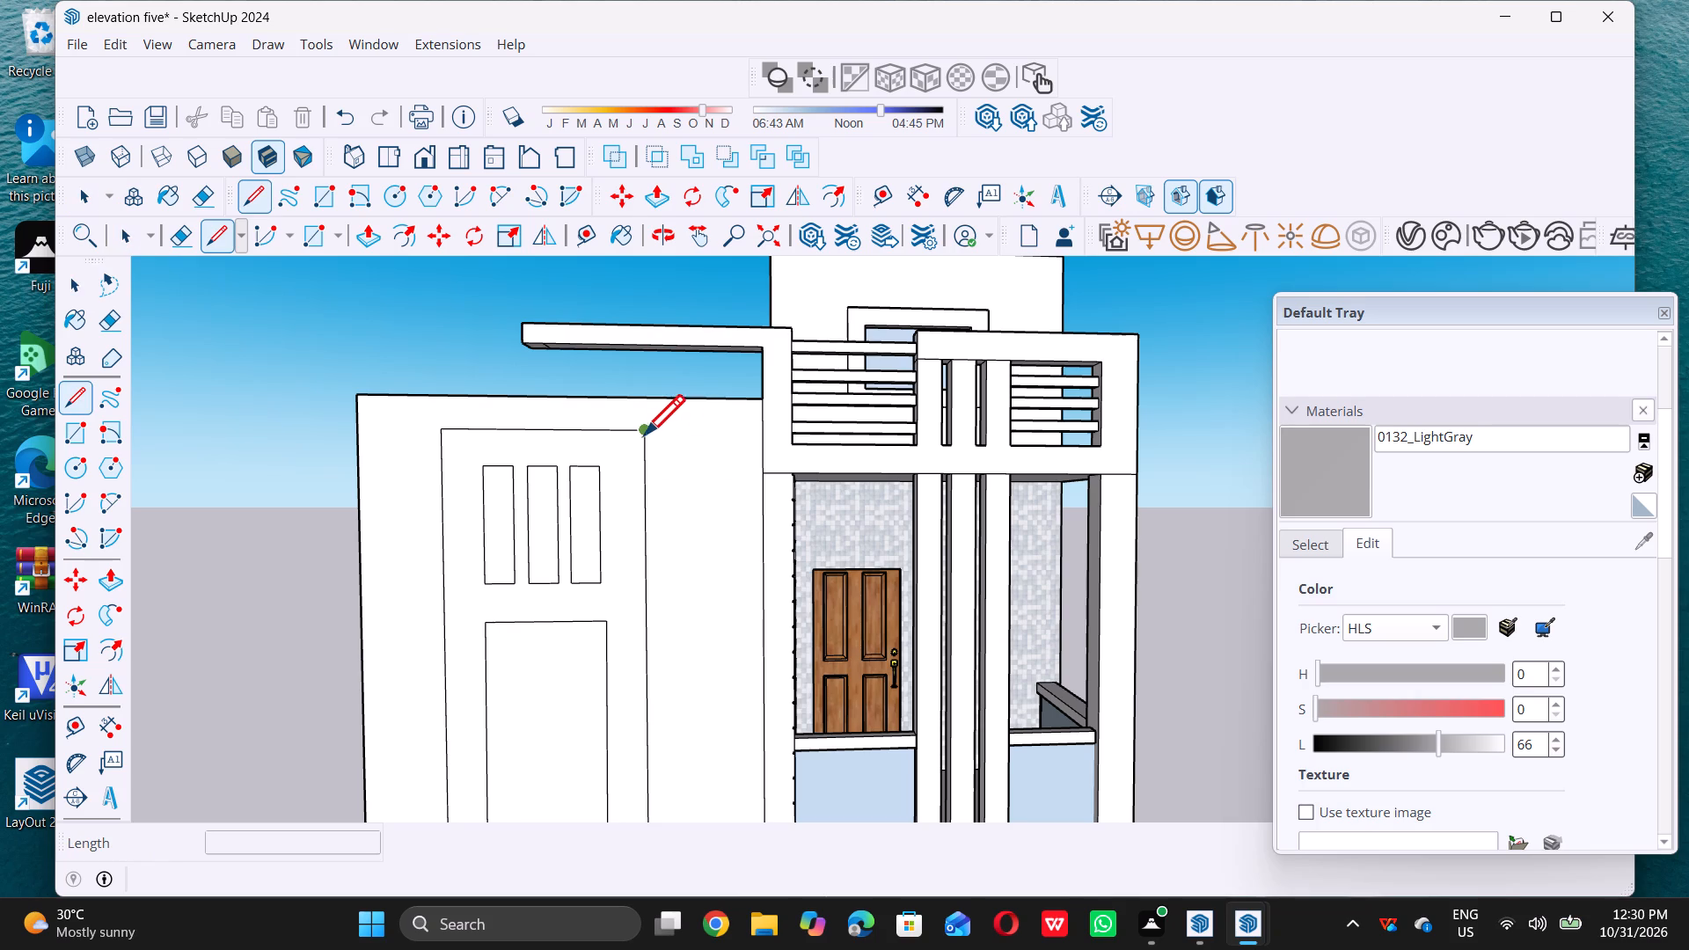
{"action": "double_click", "coordinate": [764, 436]}
{"action": "key", "text": "space"}
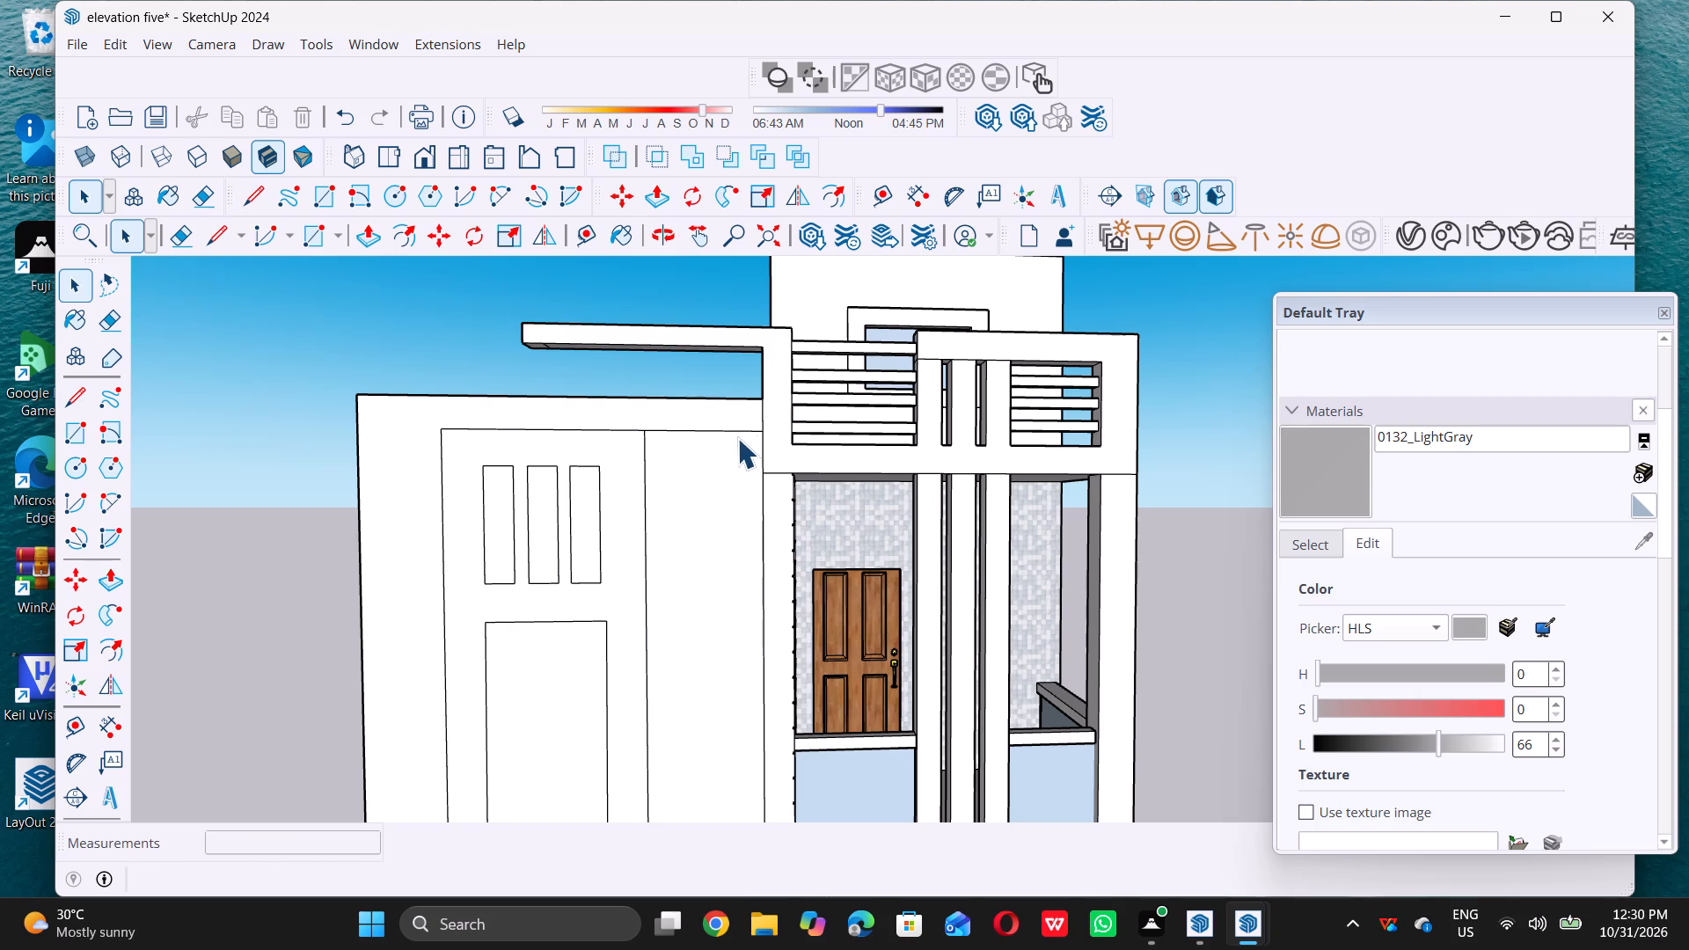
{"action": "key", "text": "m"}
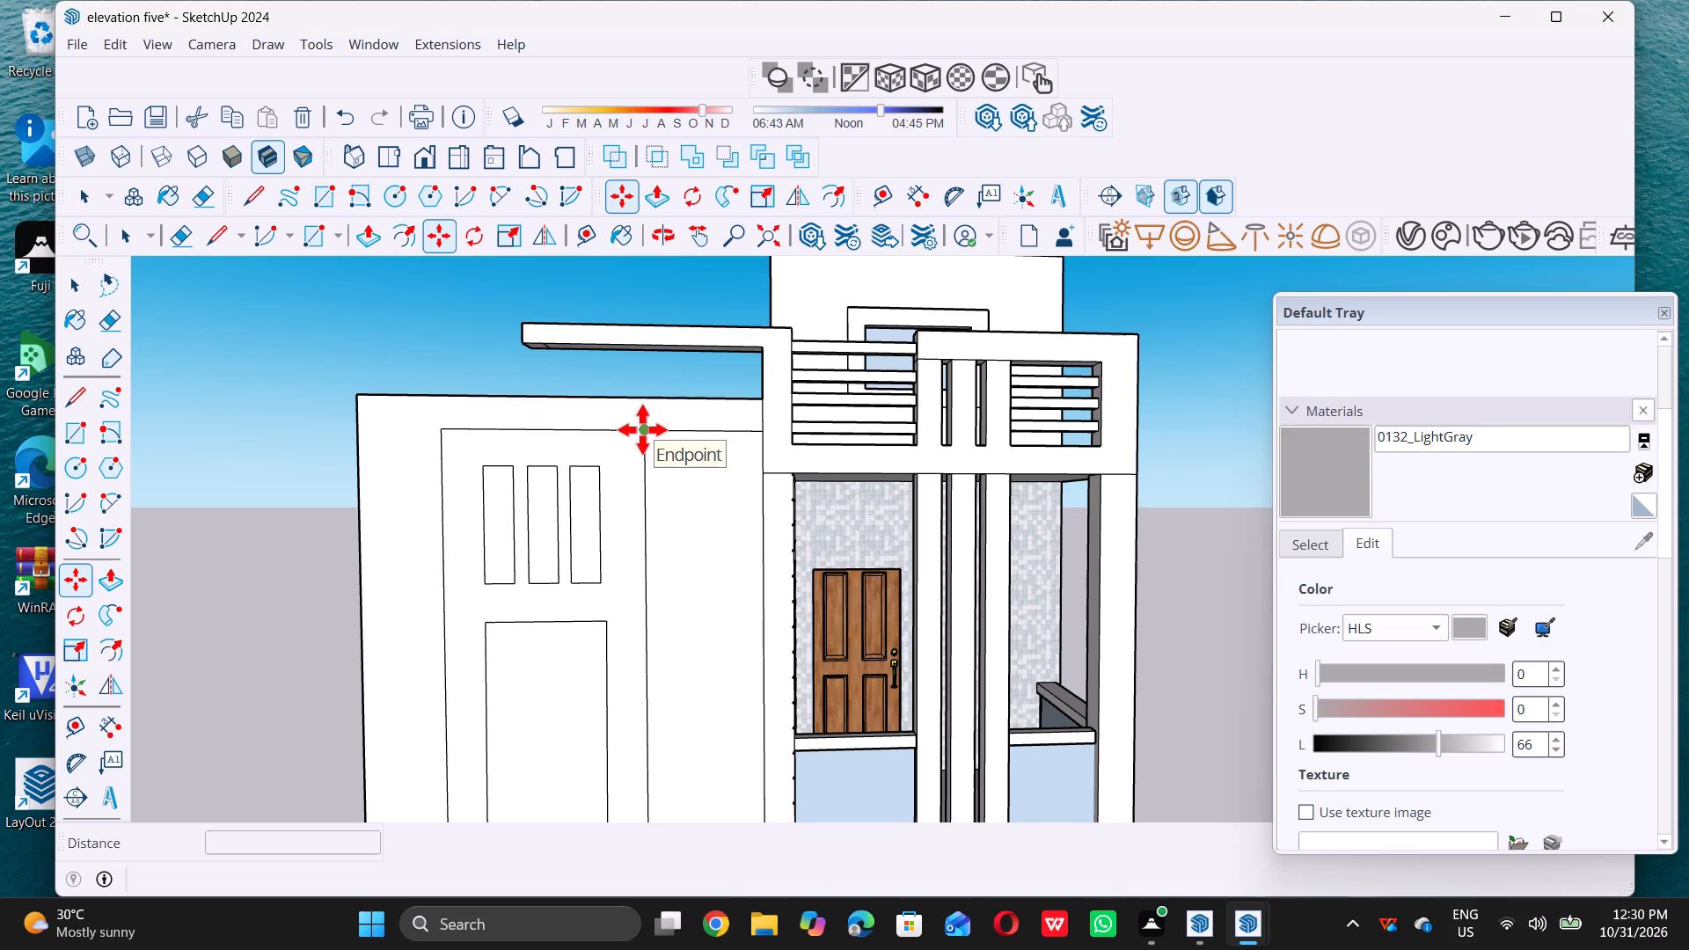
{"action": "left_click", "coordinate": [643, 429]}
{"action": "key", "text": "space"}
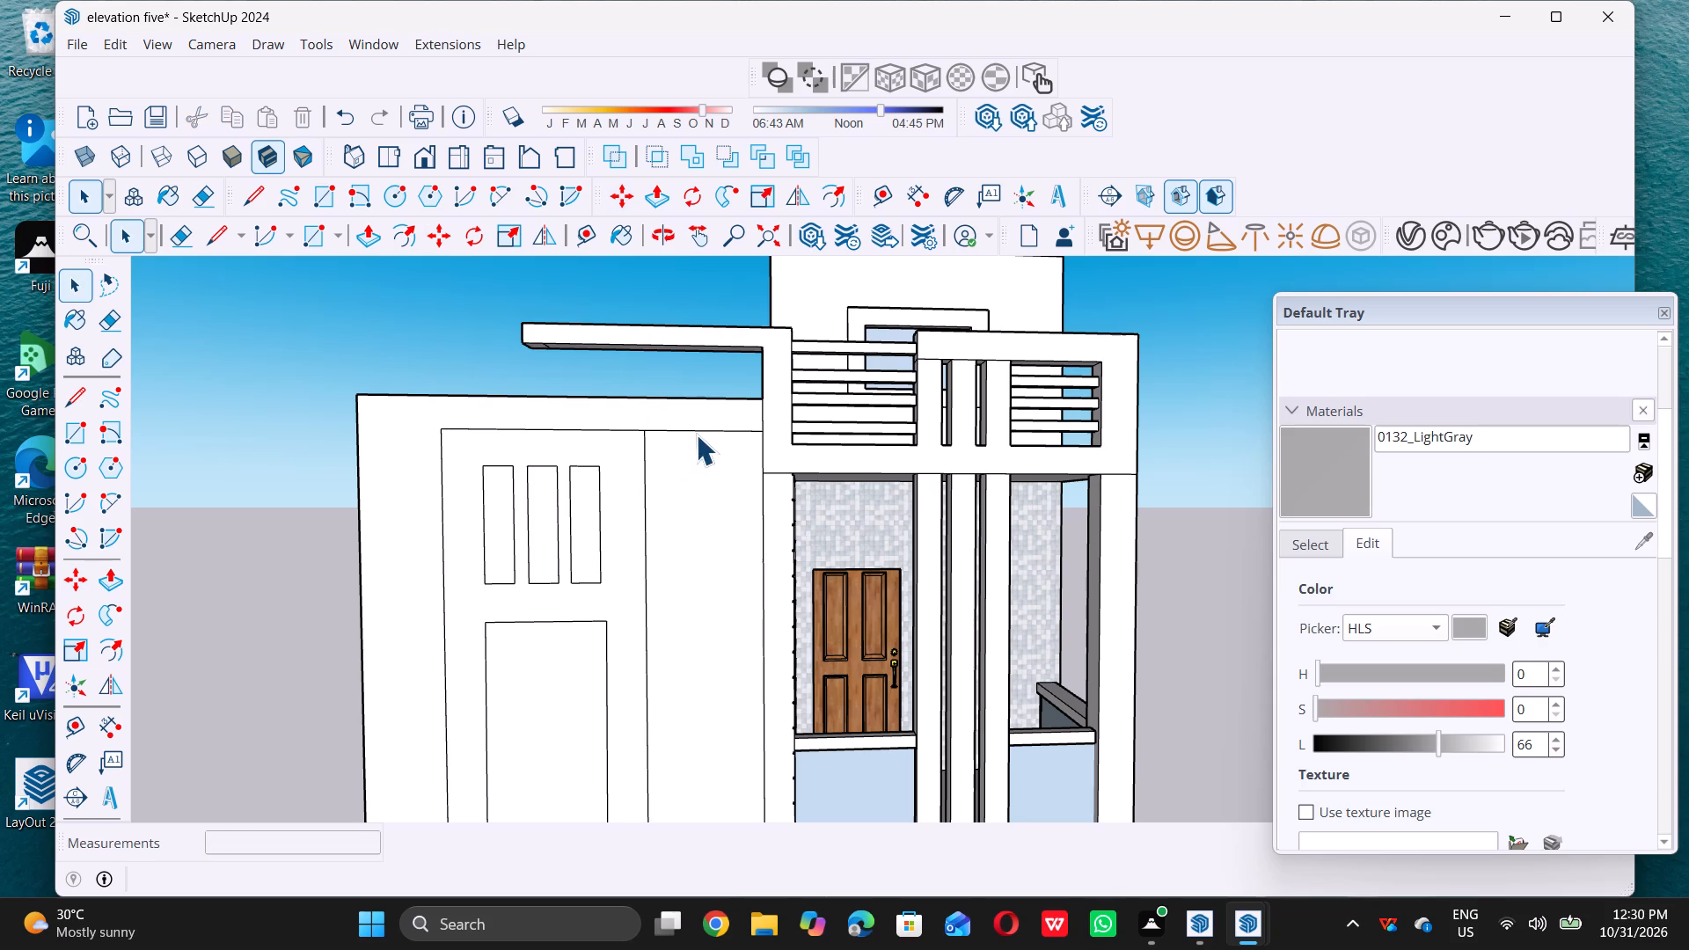
Copy the 3' line down about 24' 1" to the tall panel's bottom corner and divide the distance into 20 equal spaces.
{"action": "left_click", "coordinate": [698, 431]}
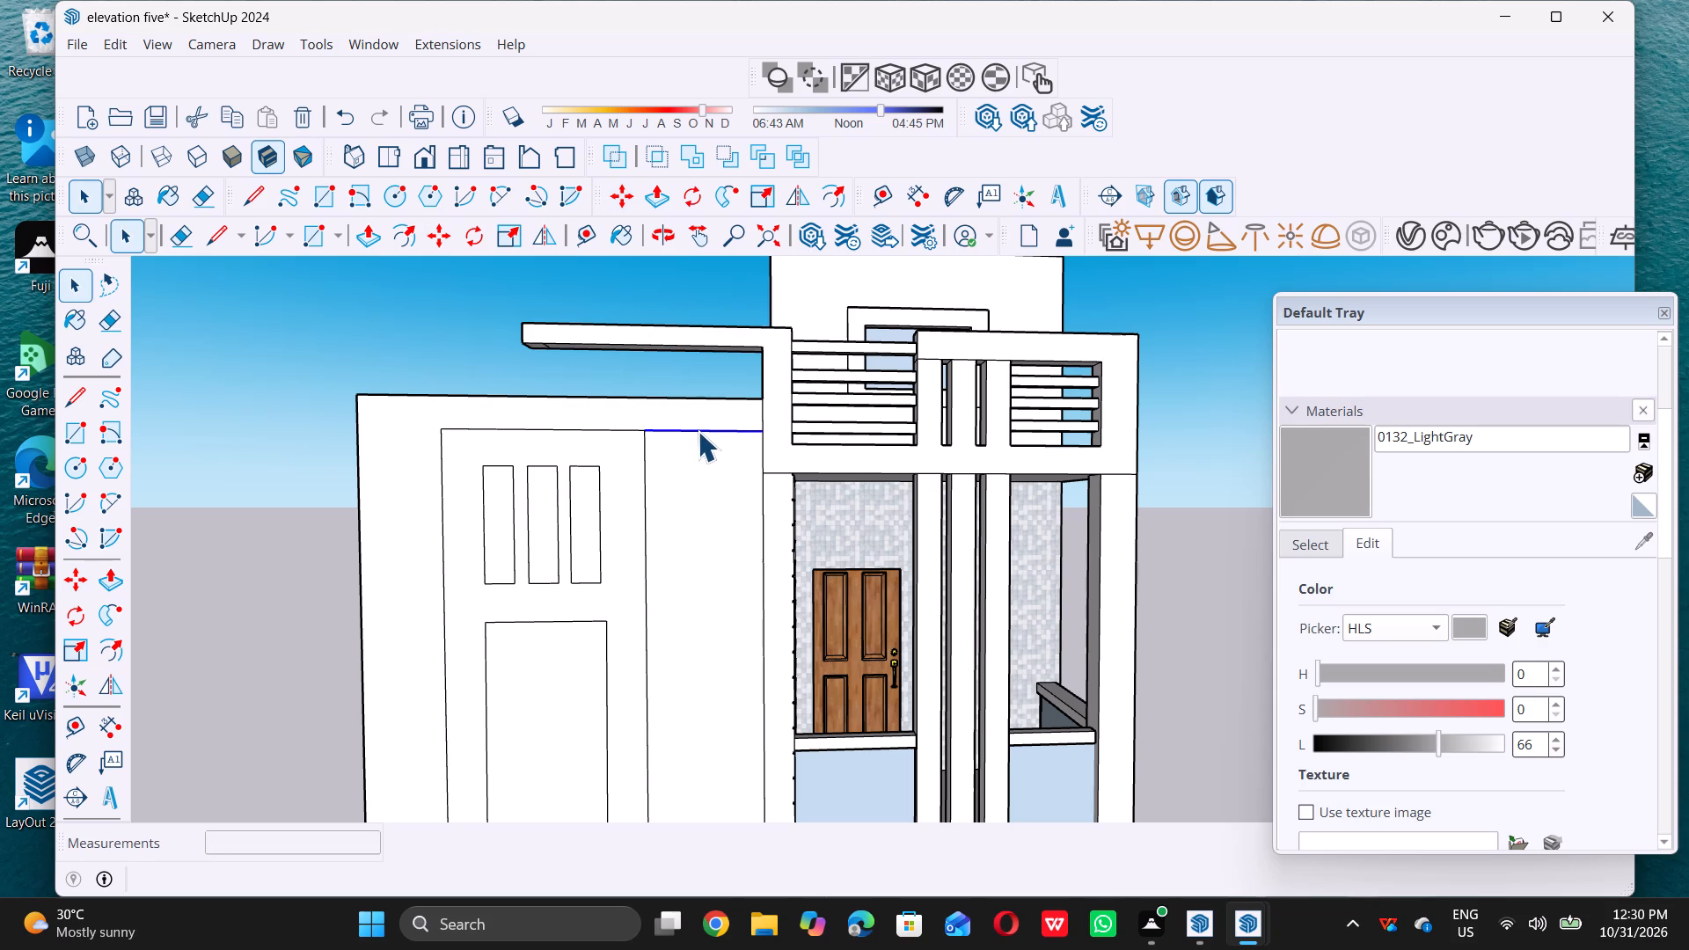
{"action": "key", "text": "m"}
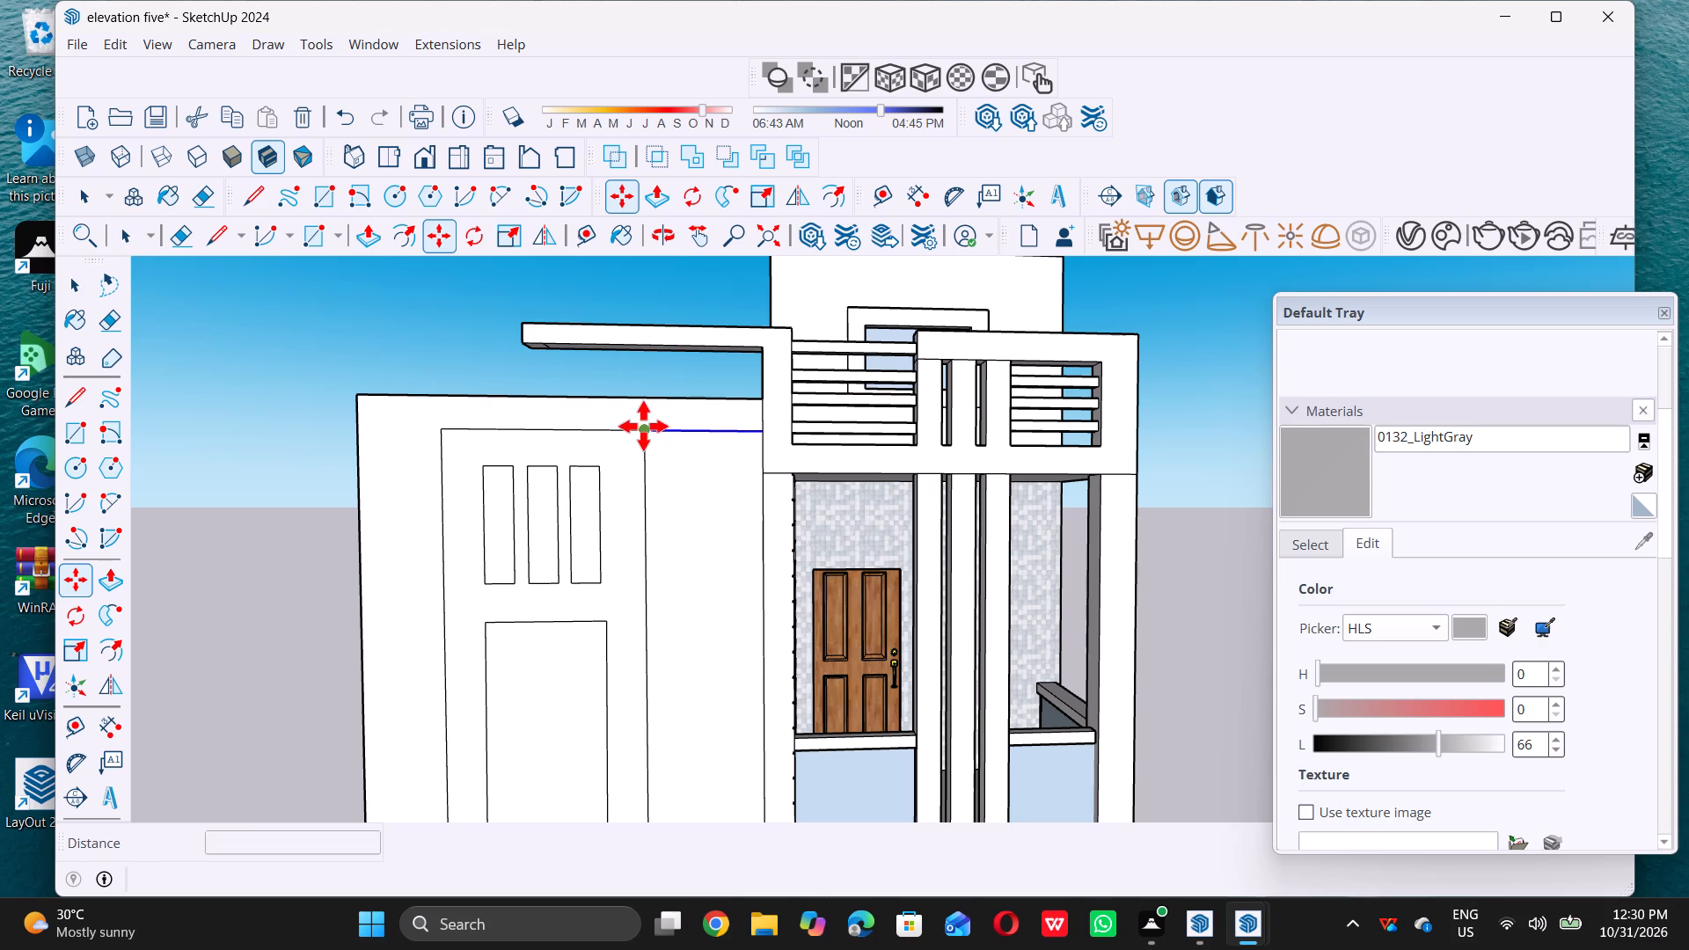
{"action": "triple_click", "coordinate": [643, 426]}
{"action": "left_click", "coordinate": [643, 426]}
{"action": "scroll", "coordinate": [643, 426], "scroll_direction": "down", "scroll_amount": 6}
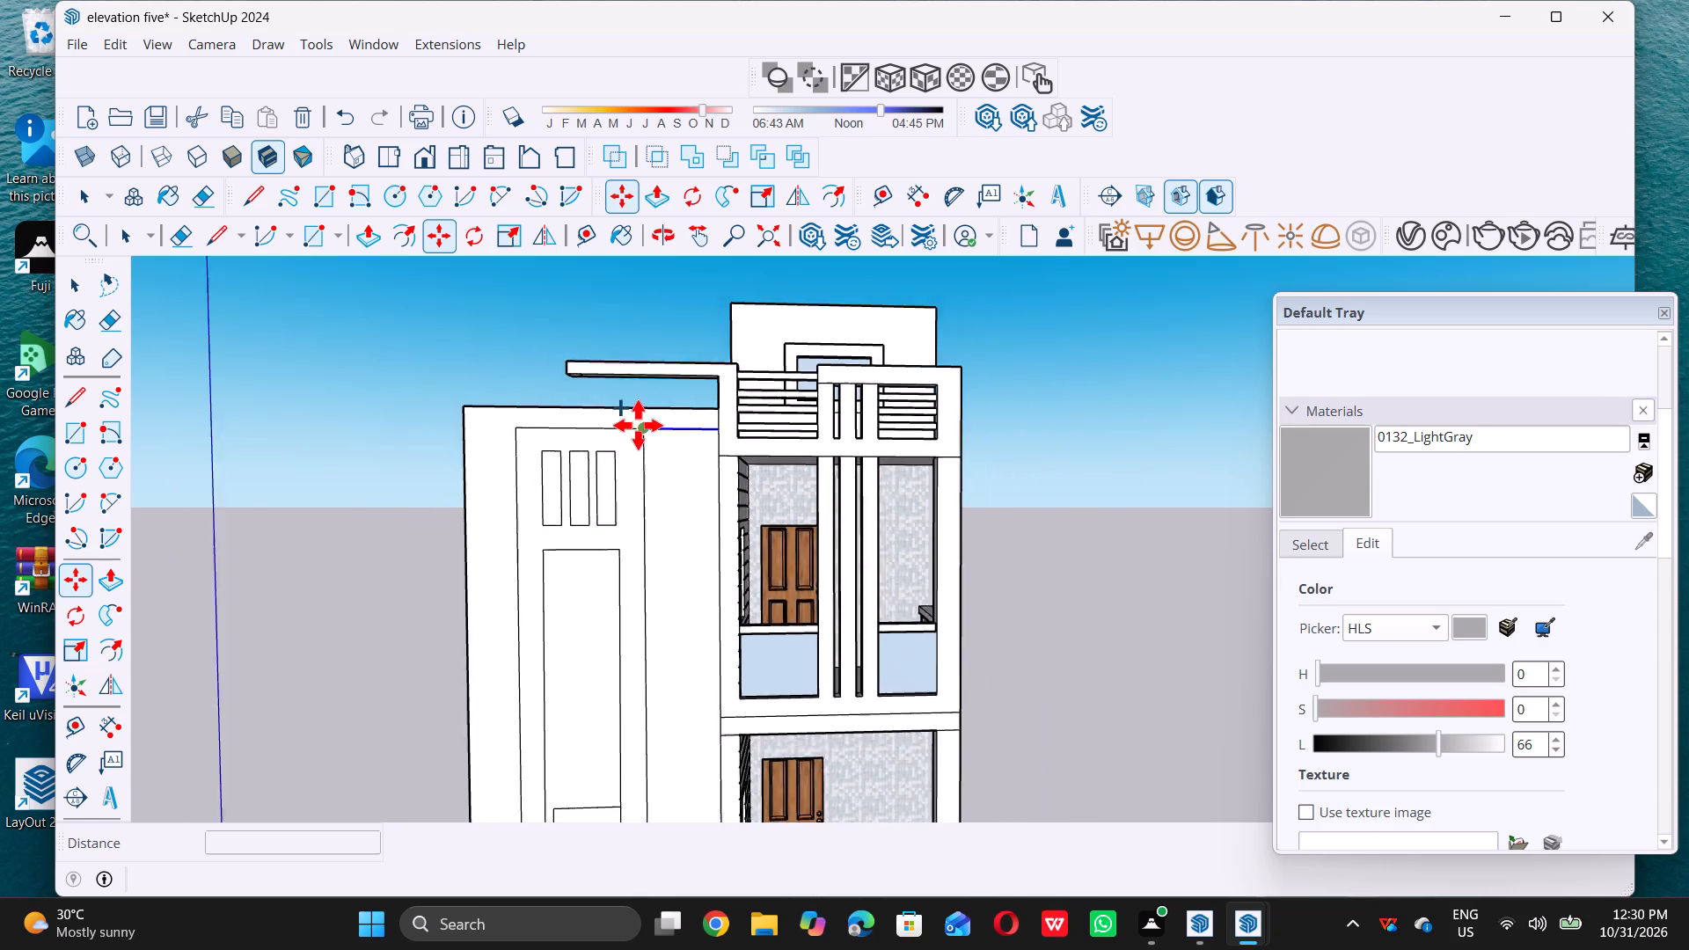
{"action": "scroll", "coordinate": [638, 425], "scroll_direction": "down", "scroll_amount": 12}
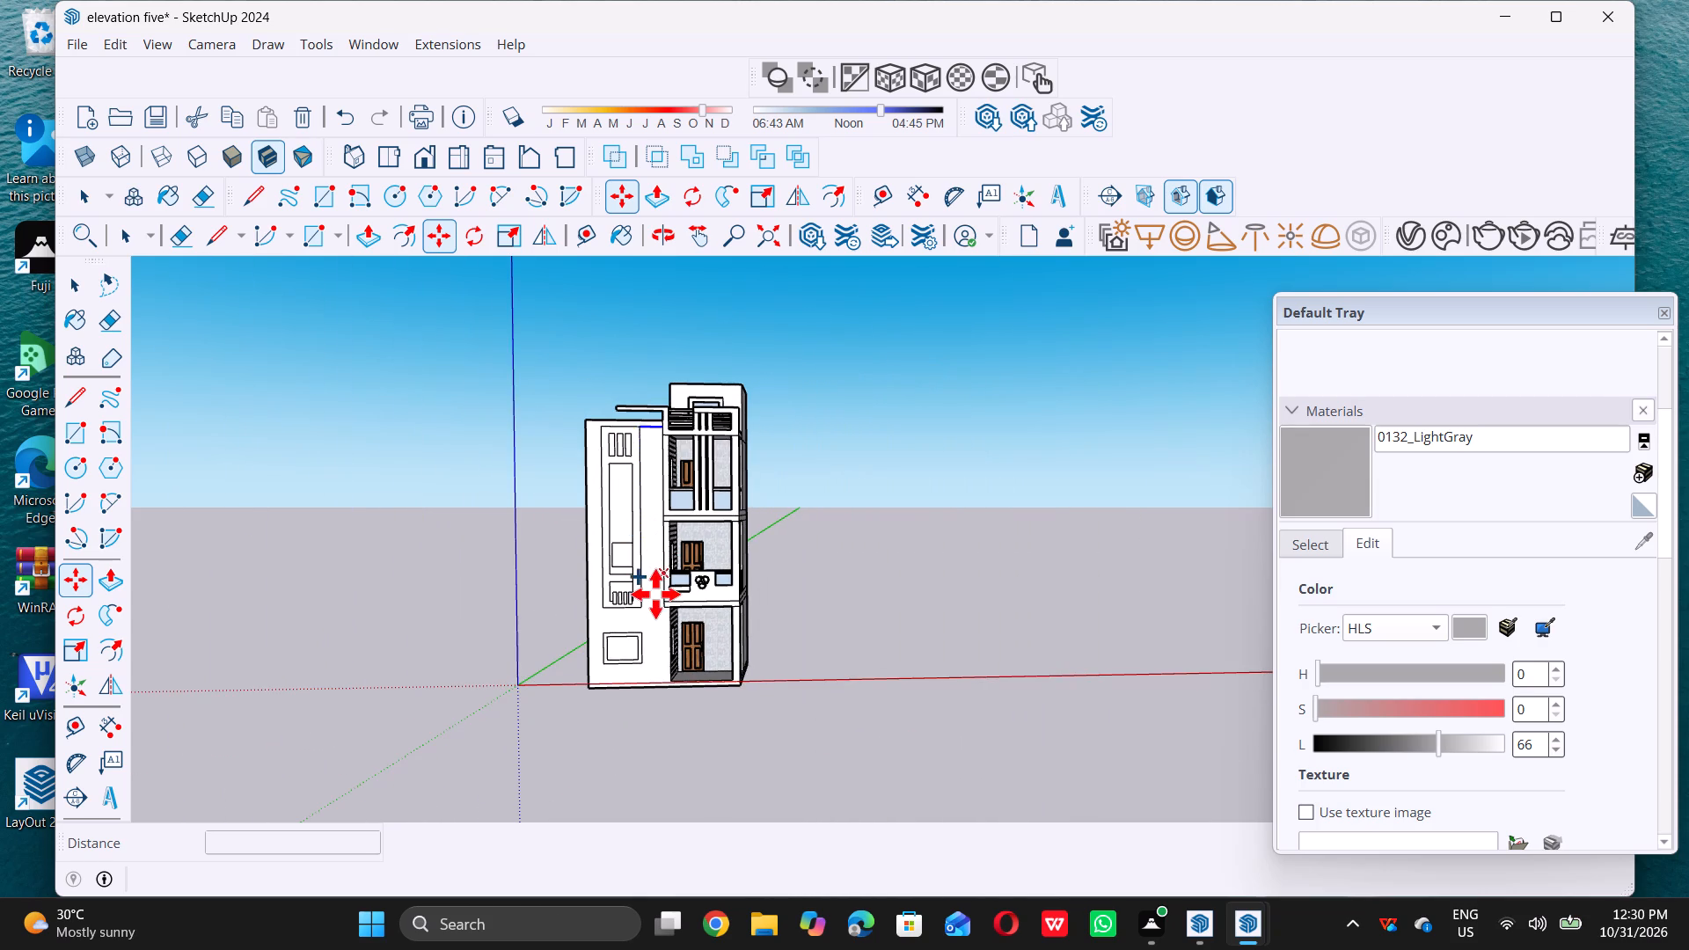
{"action": "scroll", "coordinate": [656, 626], "scroll_direction": "up", "scroll_amount": 4}
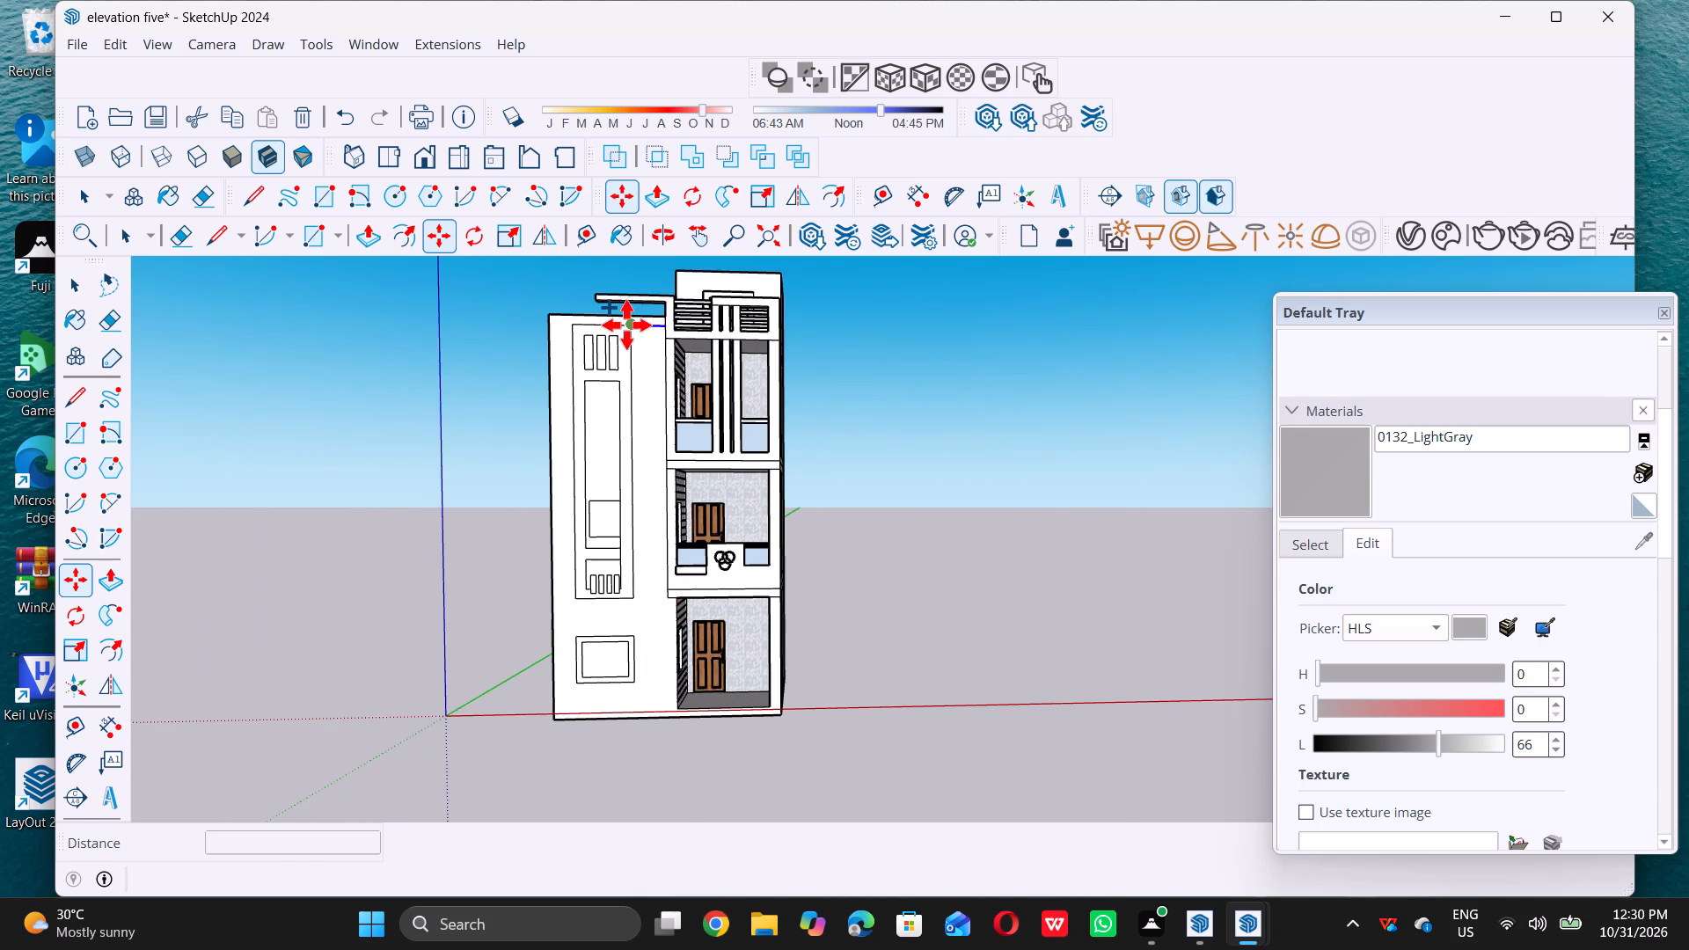
{"action": "double_click", "coordinate": [626, 325]}
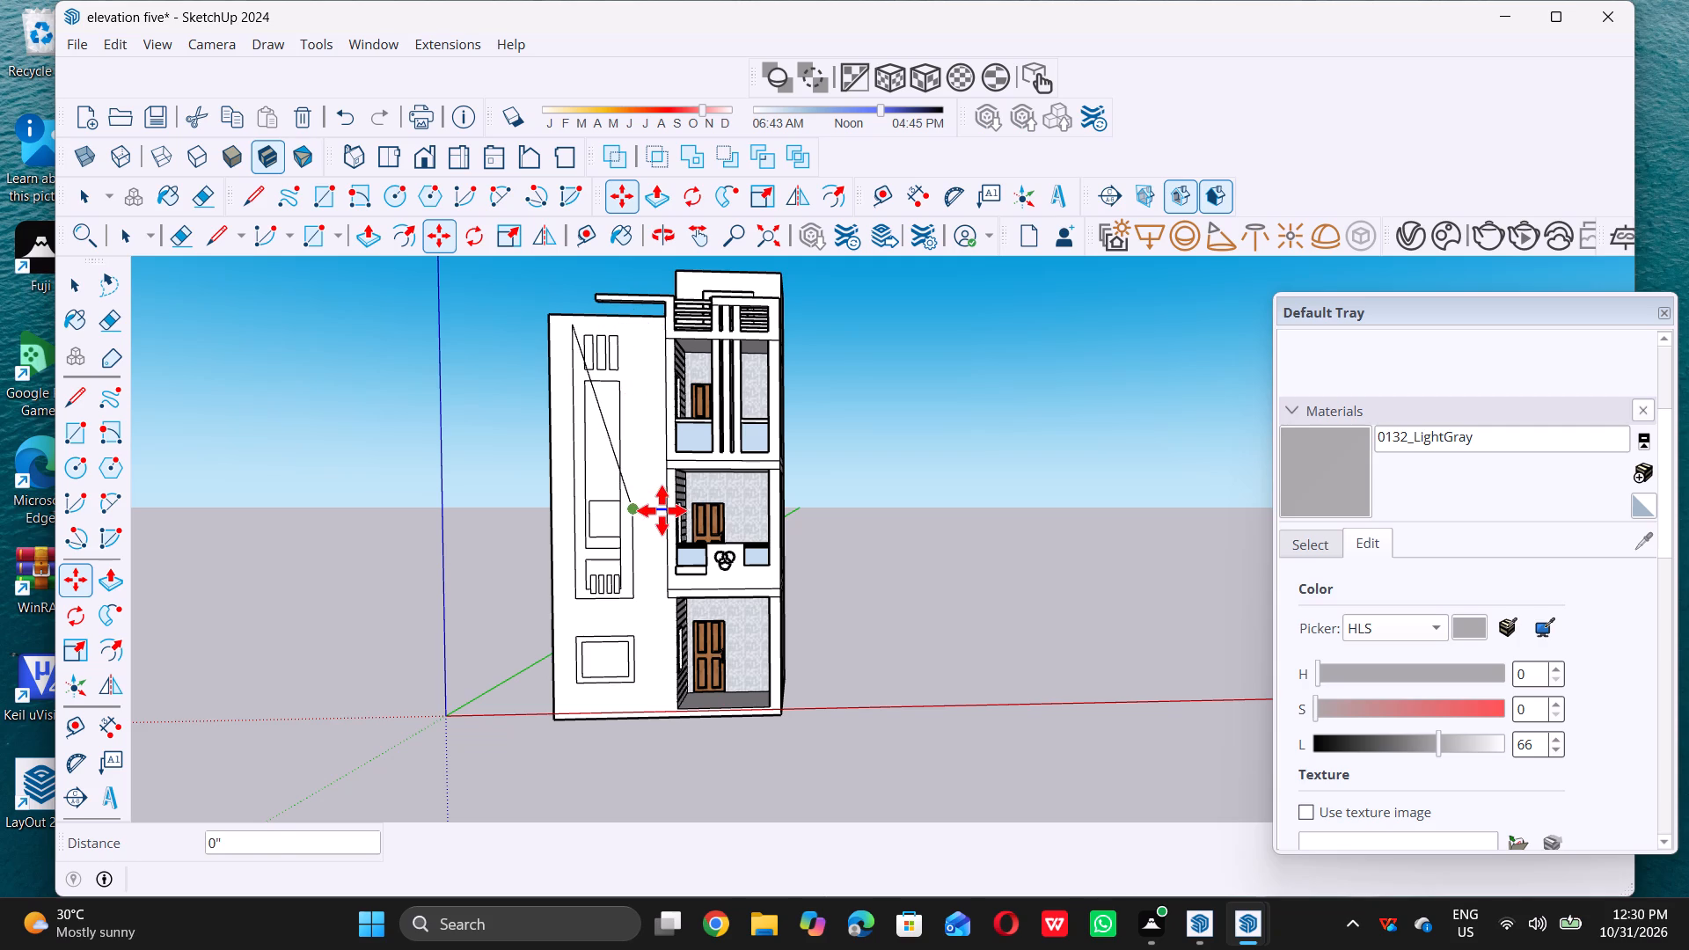
{"action": "scroll", "coordinate": [624, 581], "scroll_direction": "up", "scroll_amount": 4}
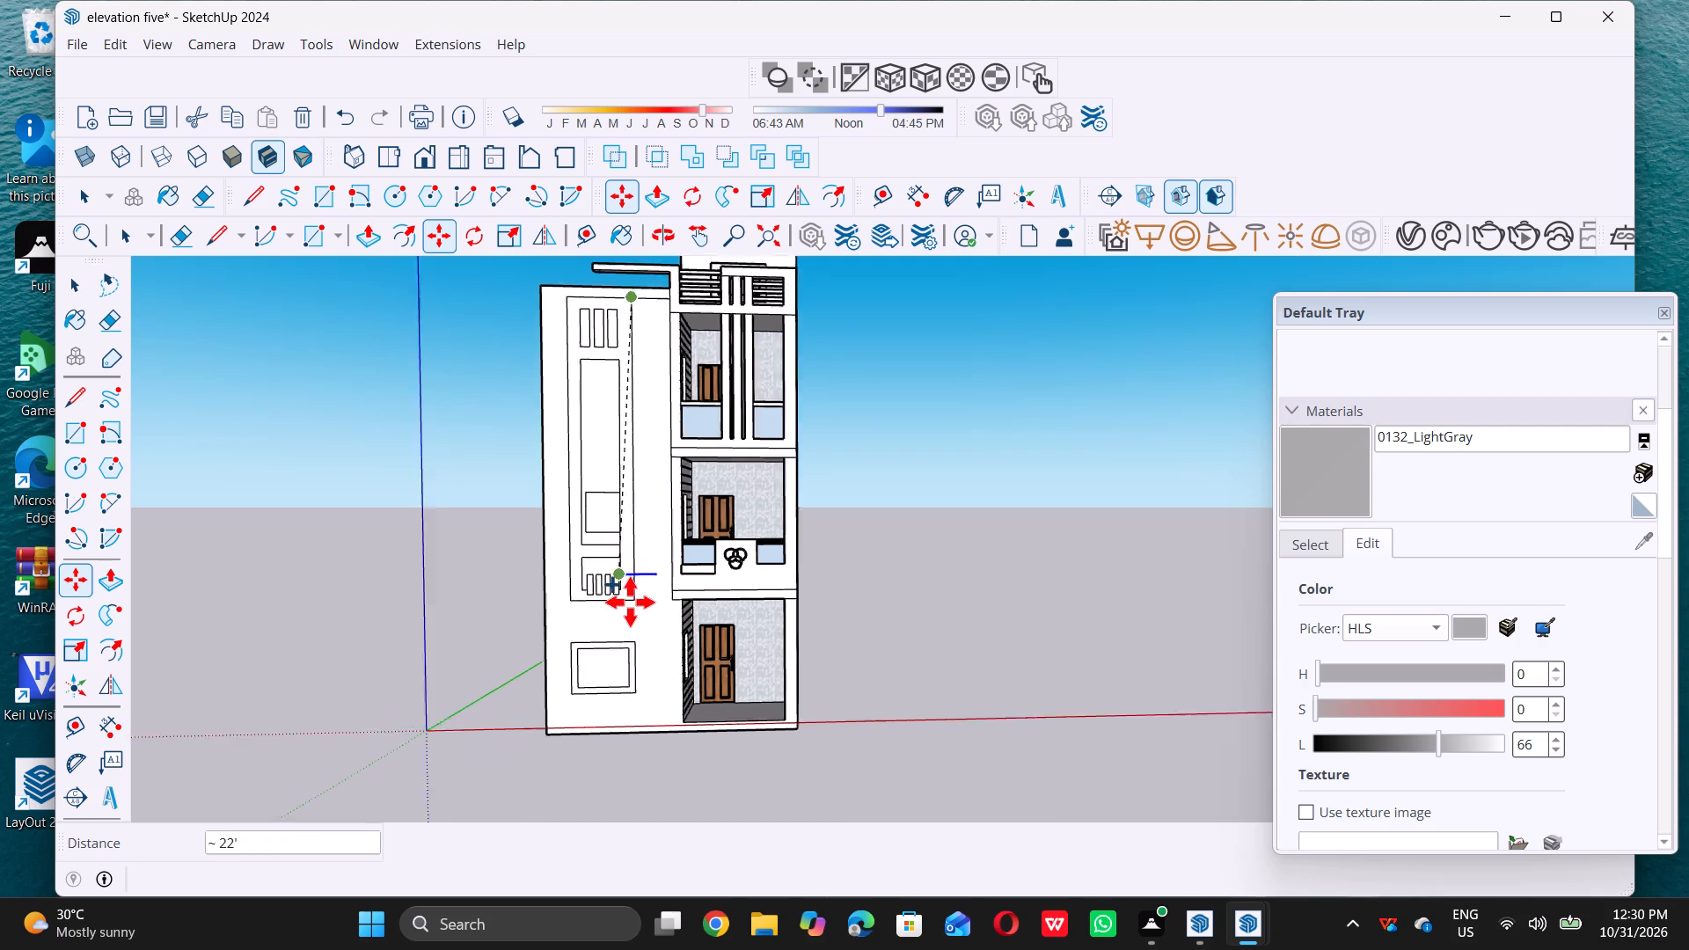
{"action": "scroll", "coordinate": [630, 607], "scroll_direction": "up", "scroll_amount": 10}
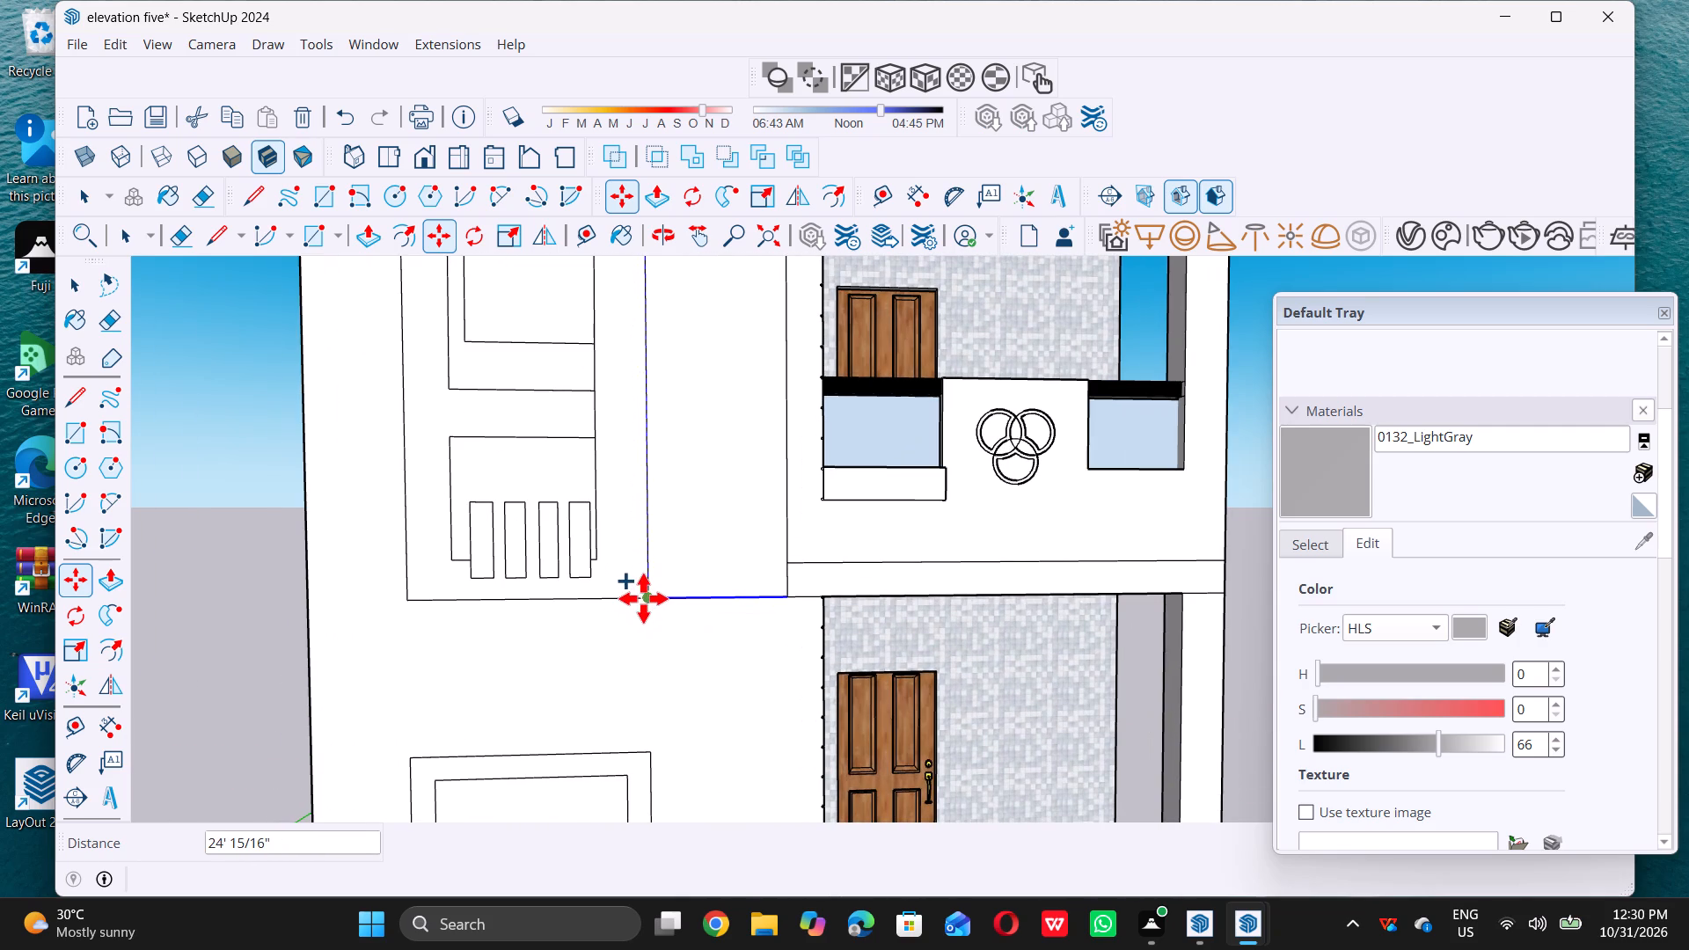
{"action": "double_click", "coordinate": [643, 598]}
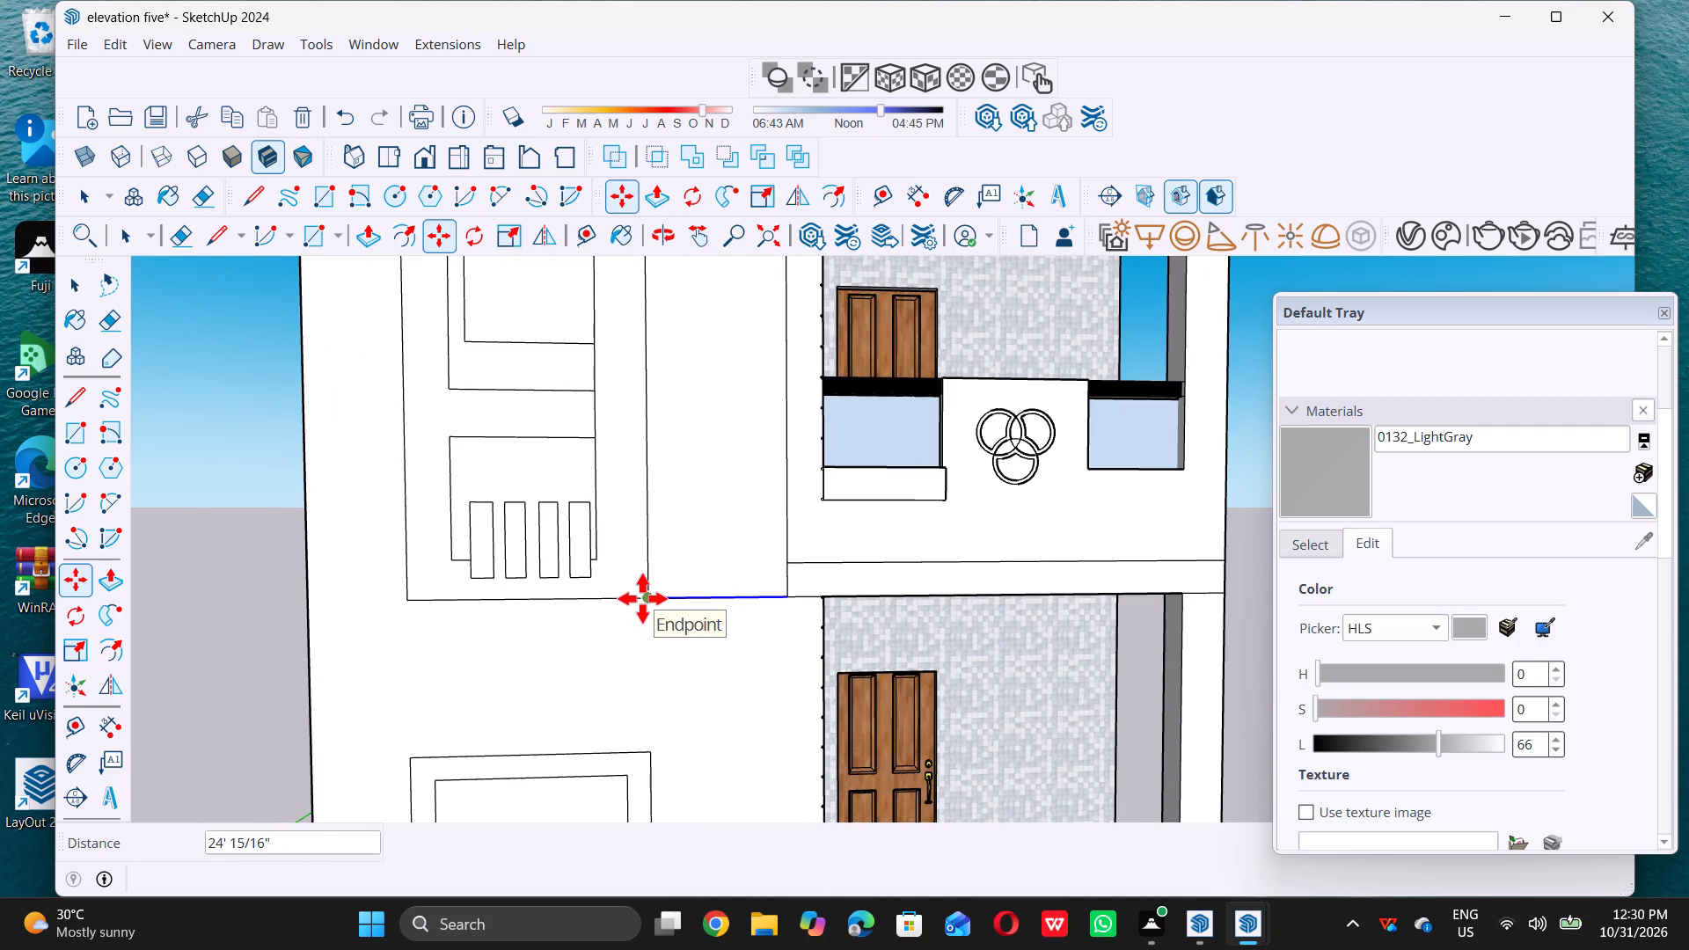
{"action": "key", "text": "slash"}
{"action": "type", "text": "20"}
{"action": "key", "text": "Return"}
{"action": "key", "text": "space"}
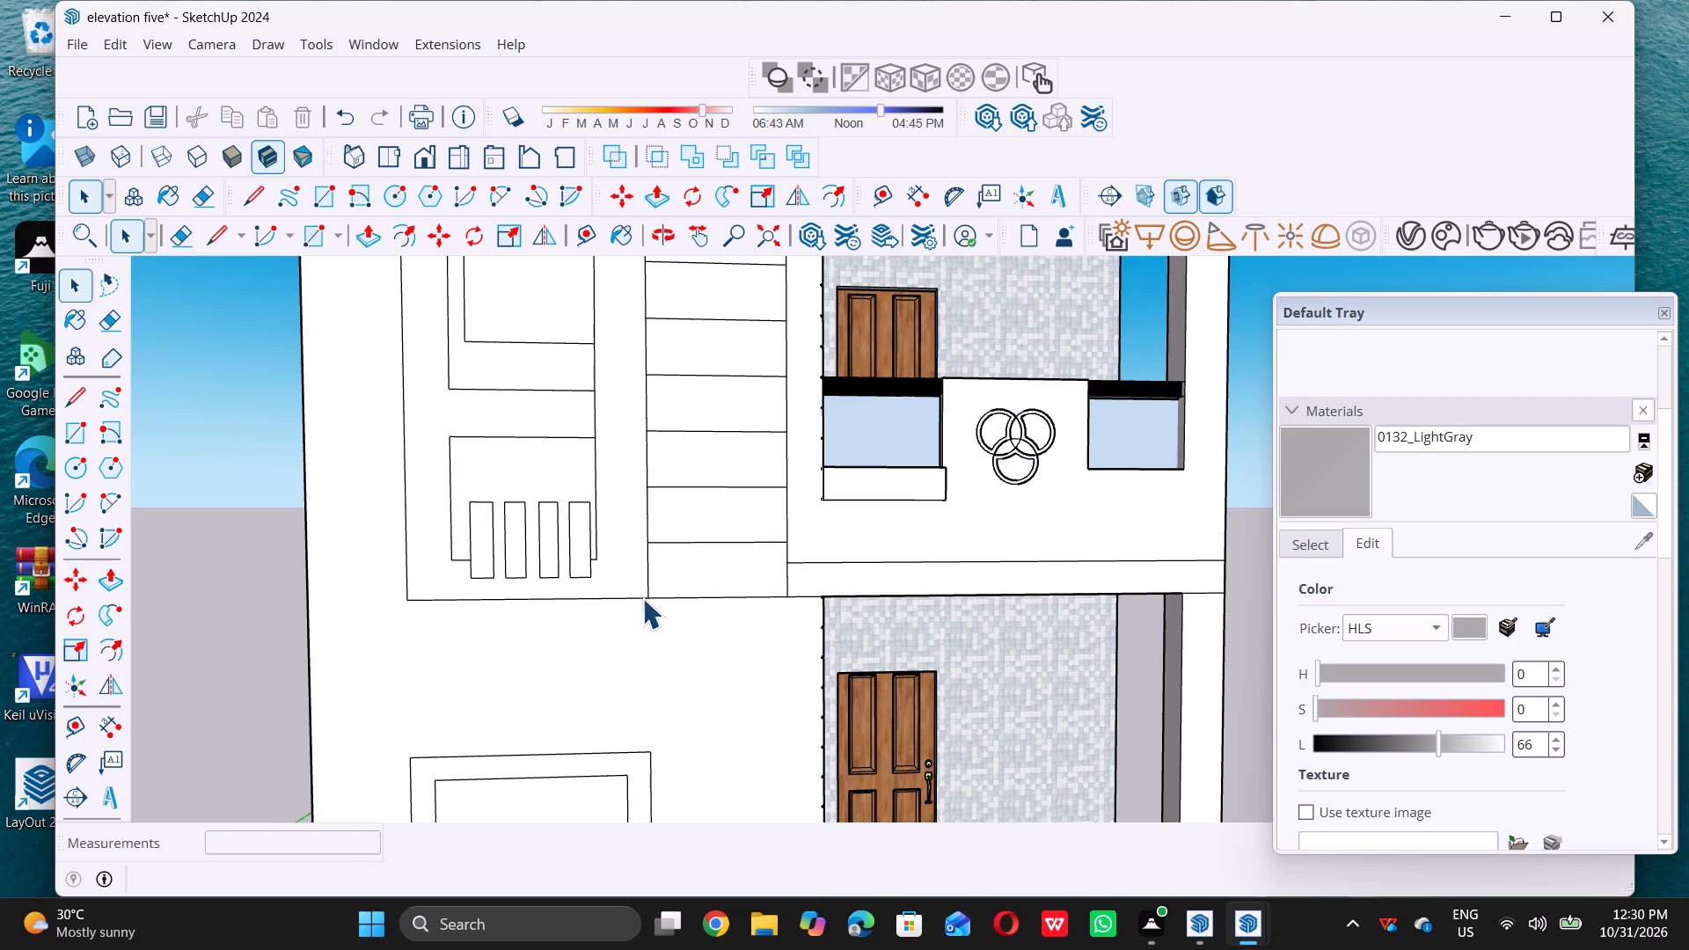
Draw a horizontal line about 2' long from the tall panel's other top corner to the building's outer edge.
{"action": "scroll", "coordinate": [616, 657], "scroll_direction": "down", "scroll_amount": 13}
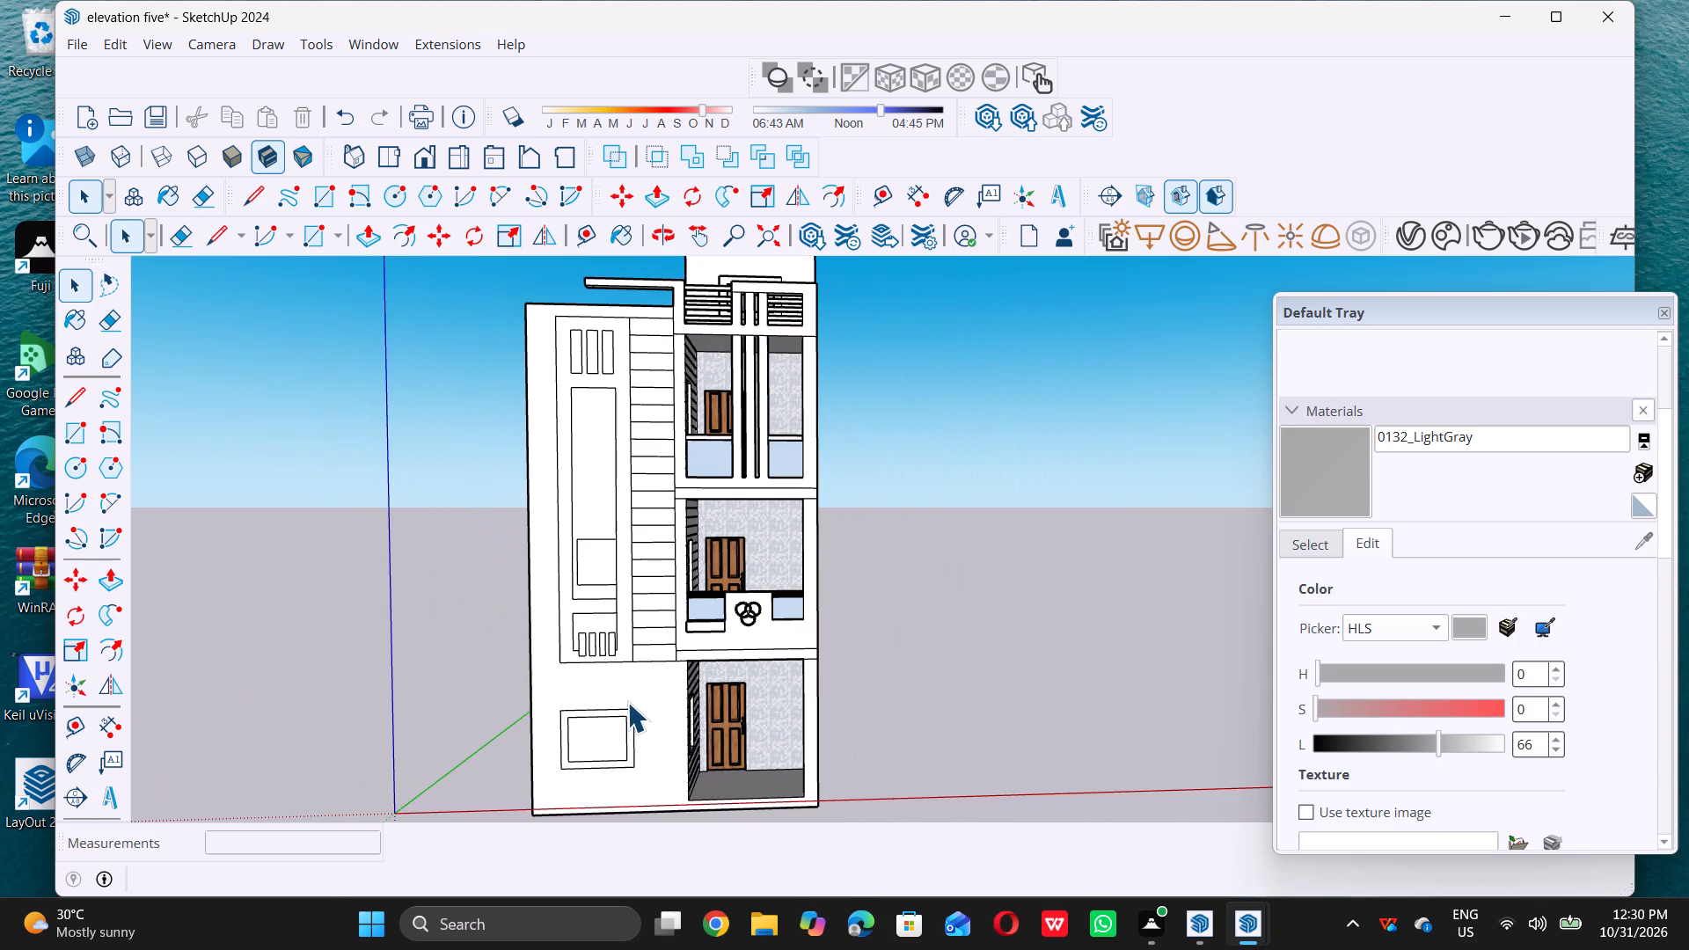
{"action": "scroll", "coordinate": [543, 314], "scroll_direction": "up", "scroll_amount": 11}
{"action": "key", "text": "l"}
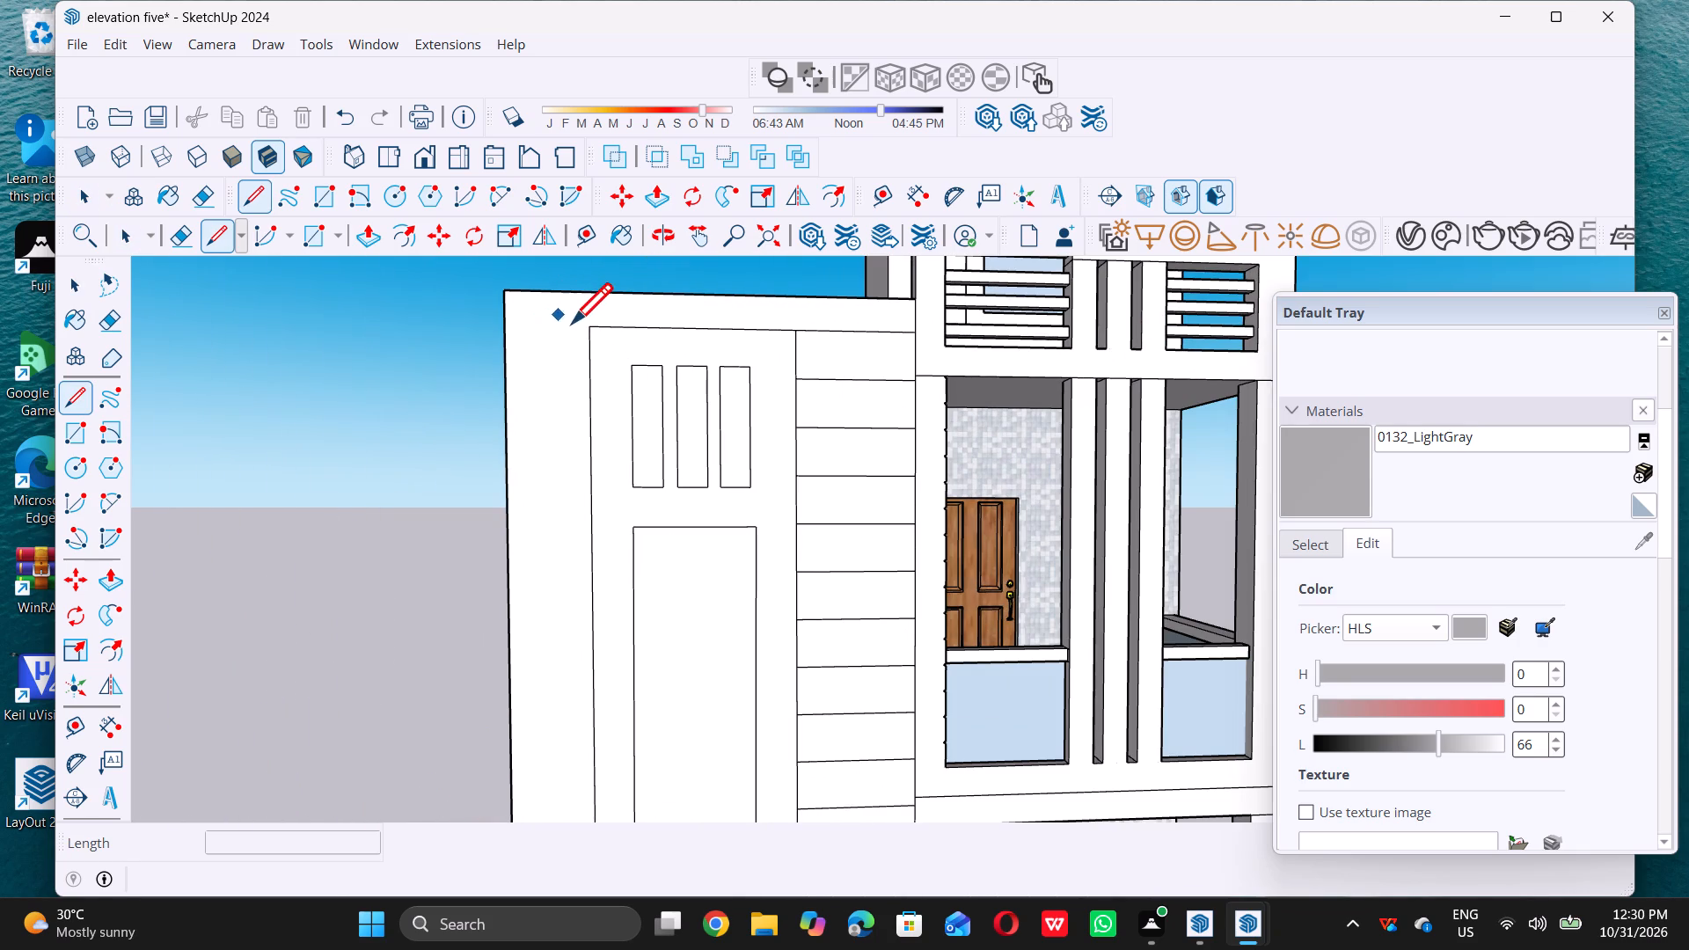
{"action": "left_click", "coordinate": [590, 331]}
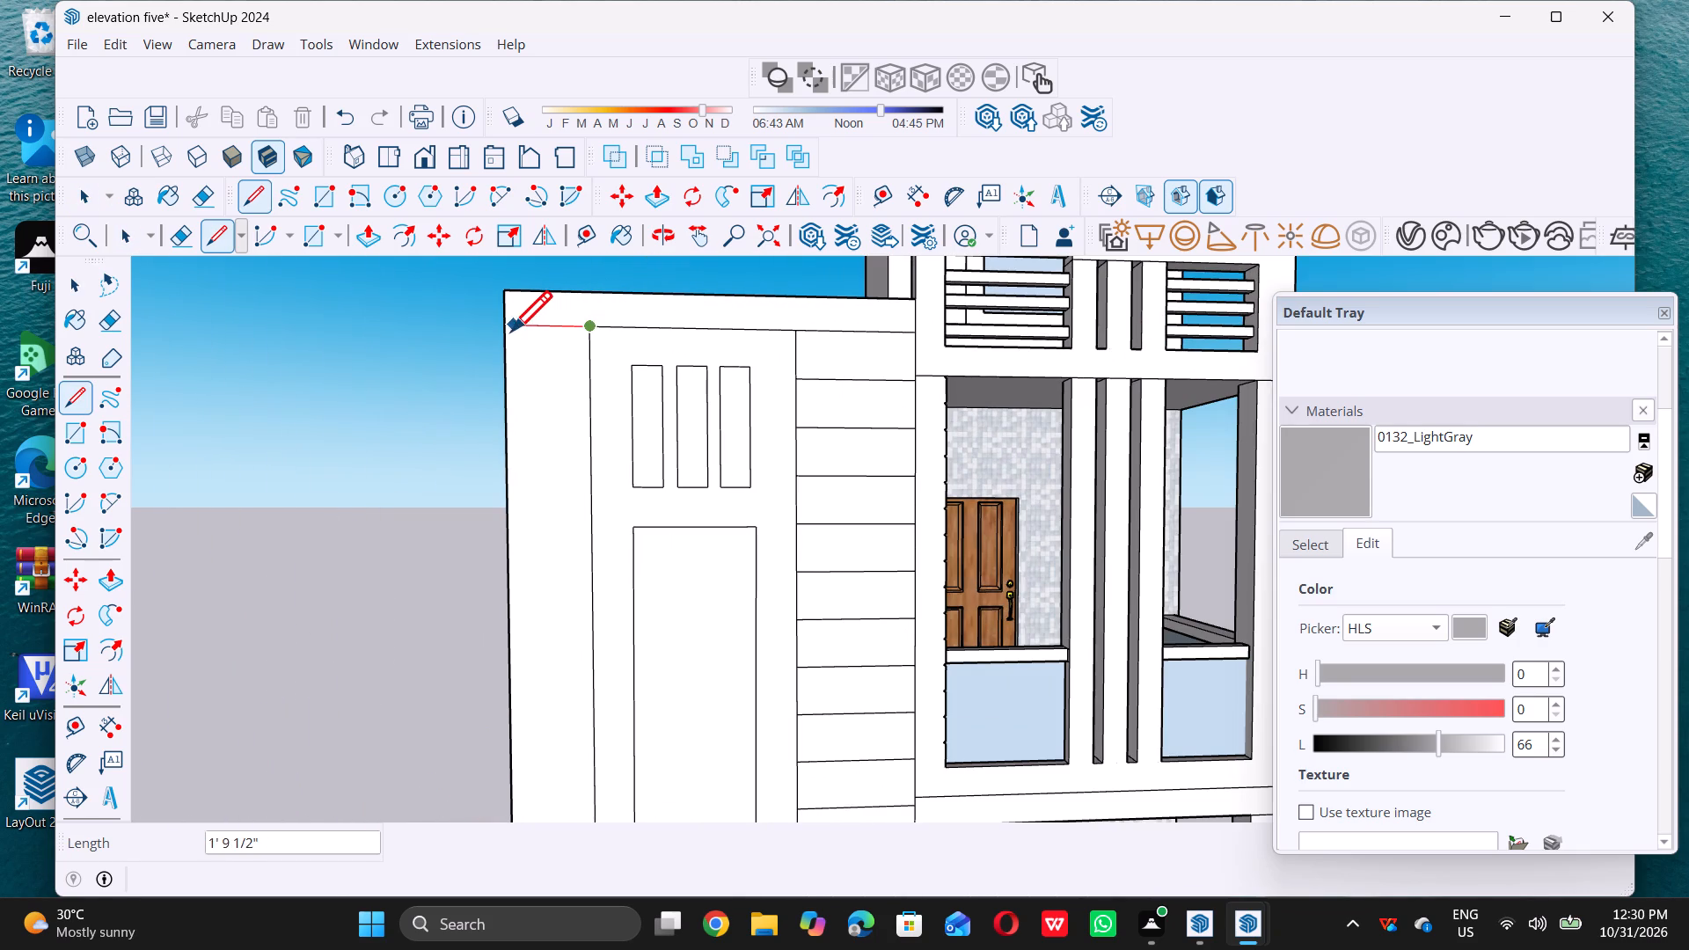
{"action": "double_click", "coordinate": [505, 331]}
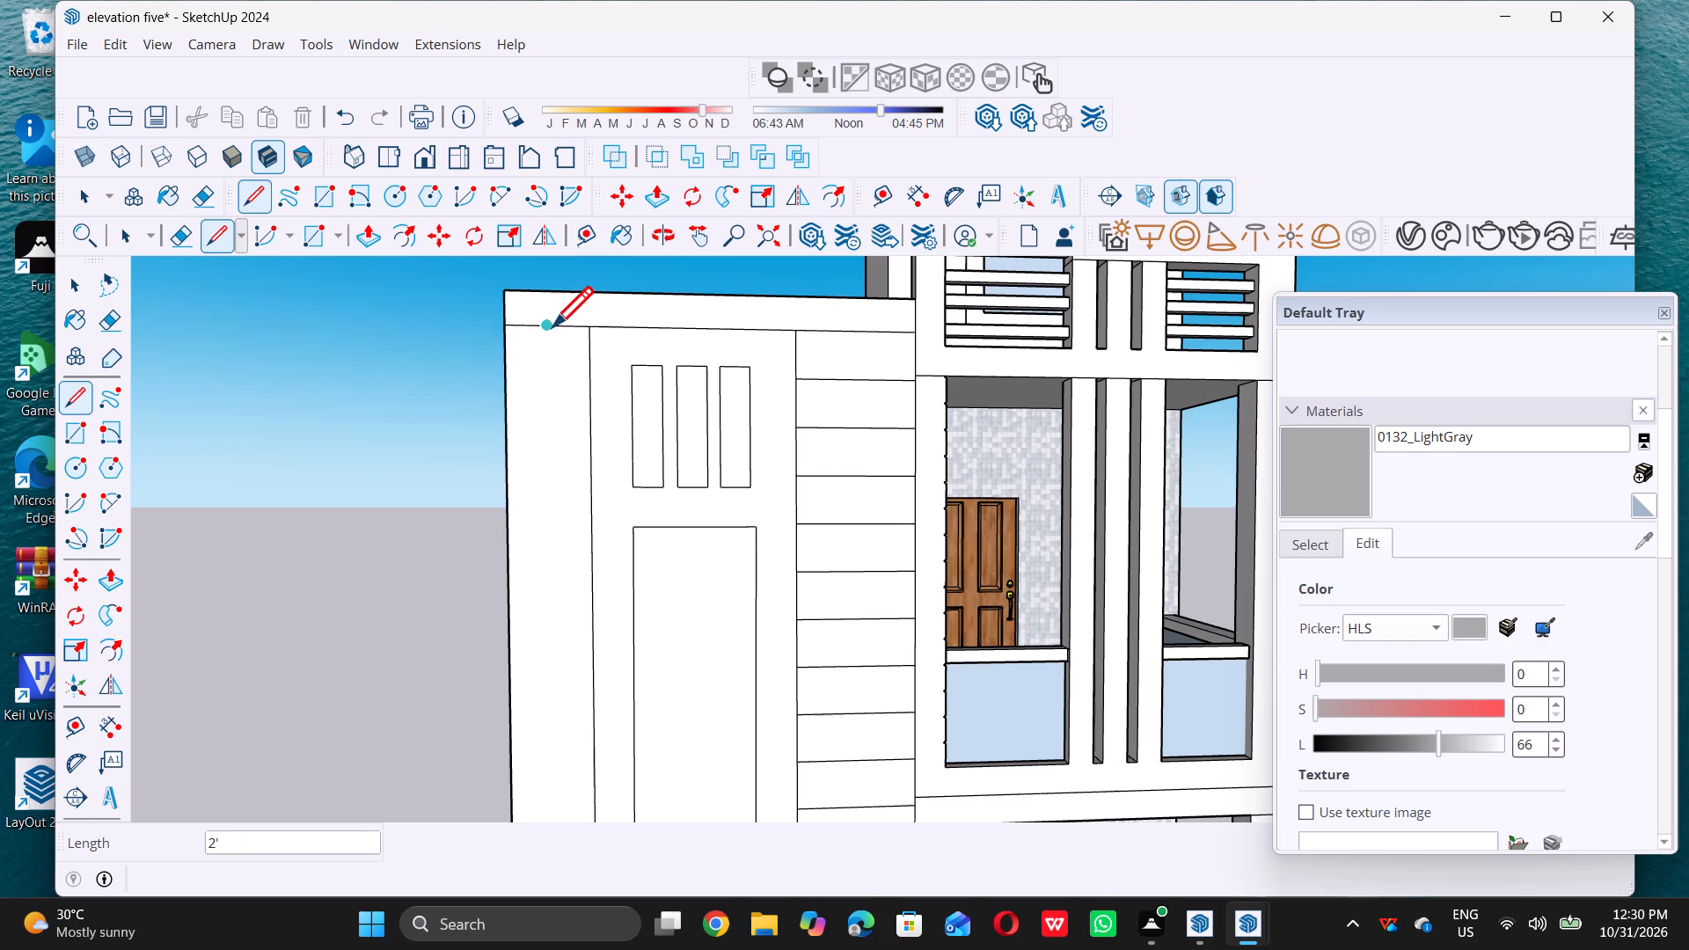
{"action": "key", "text": "space"}
Copy the 2' line down to the tall panel's bottom corner and divide the distance into 20 equal spaces.
{"action": "left_click", "coordinate": [551, 326]}
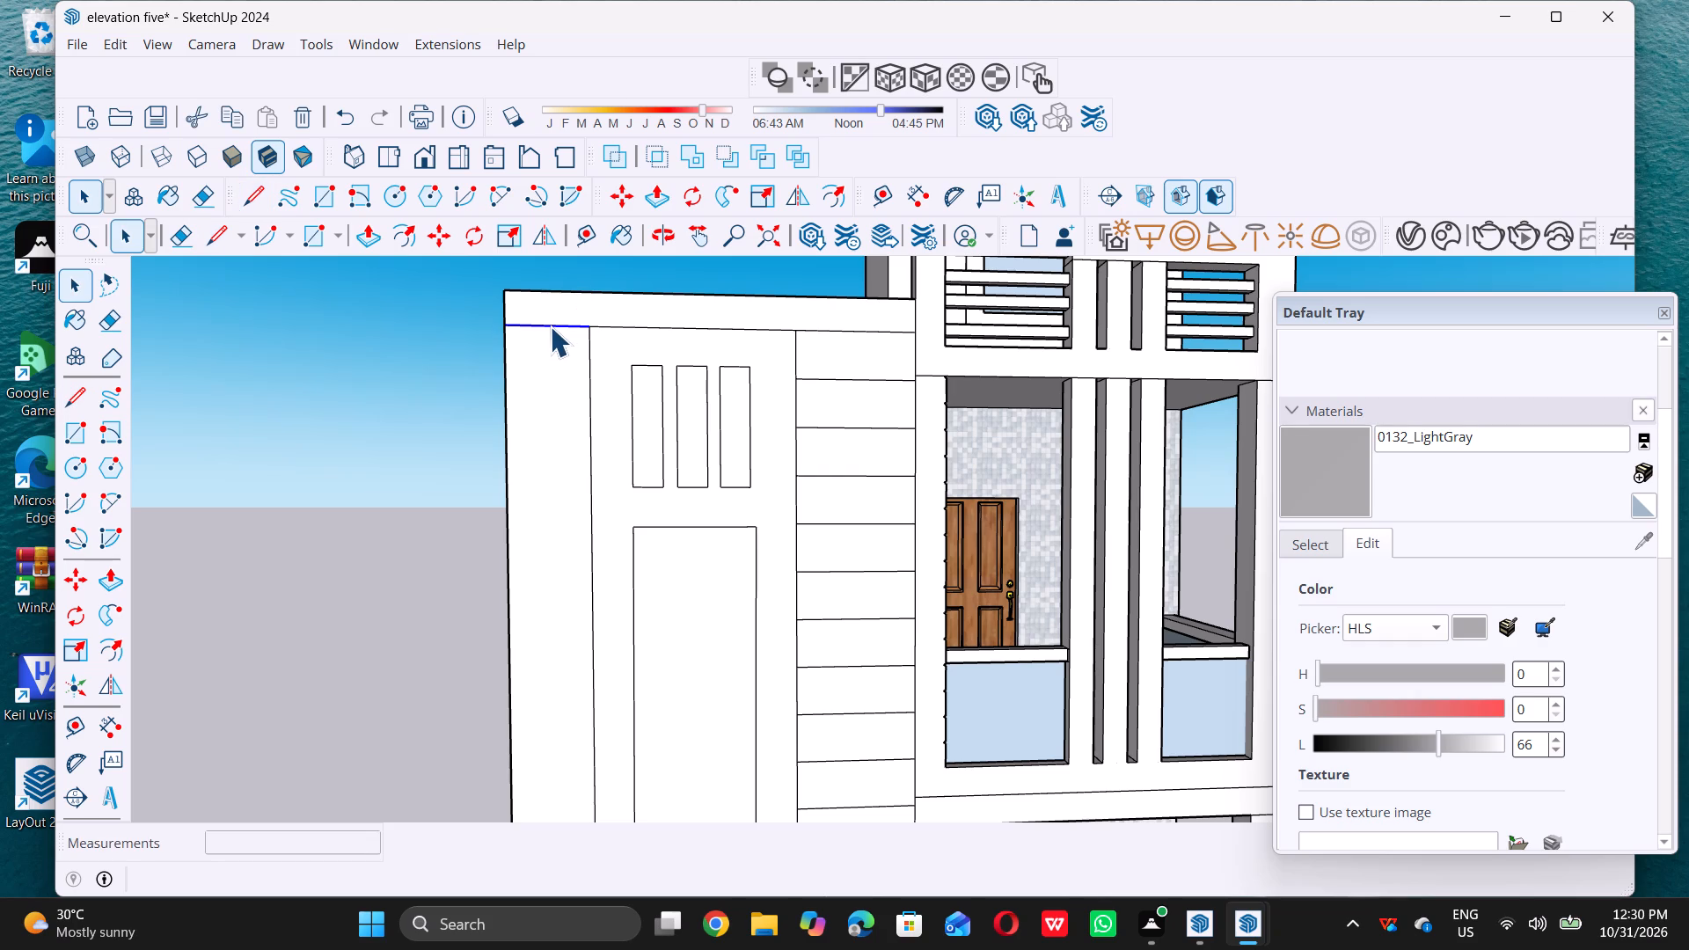
{"action": "key", "text": "m"}
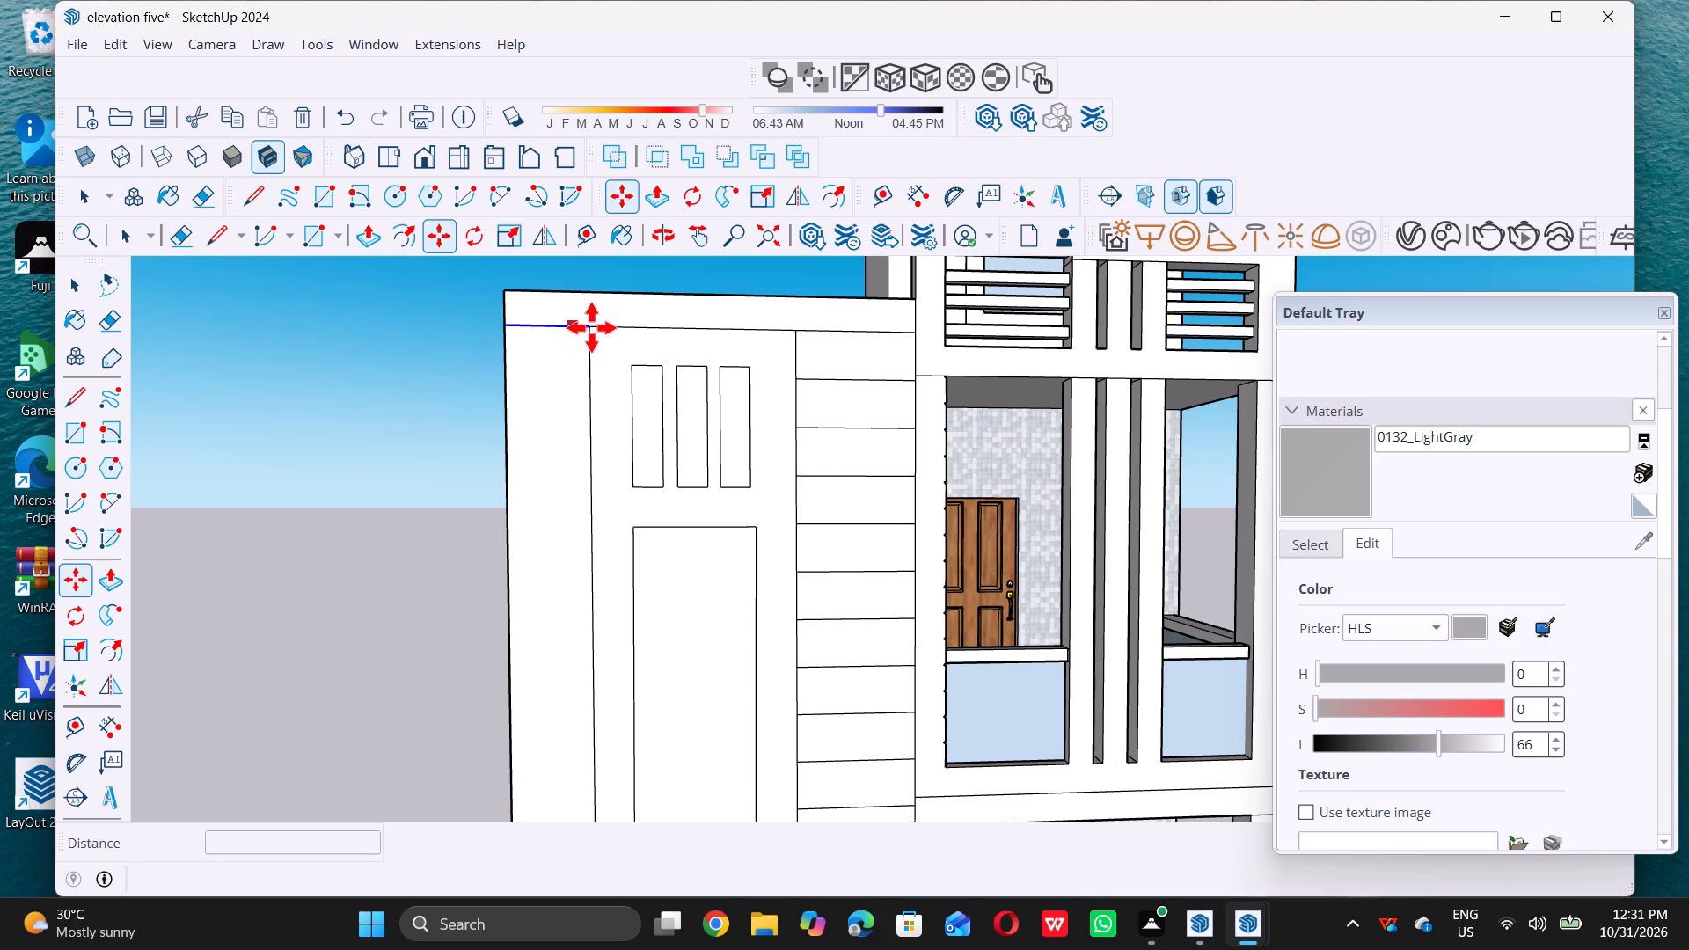
{"action": "left_click", "coordinate": [593, 325]}
{"action": "scroll", "coordinate": [591, 325], "scroll_direction": "down", "scroll_amount": 9}
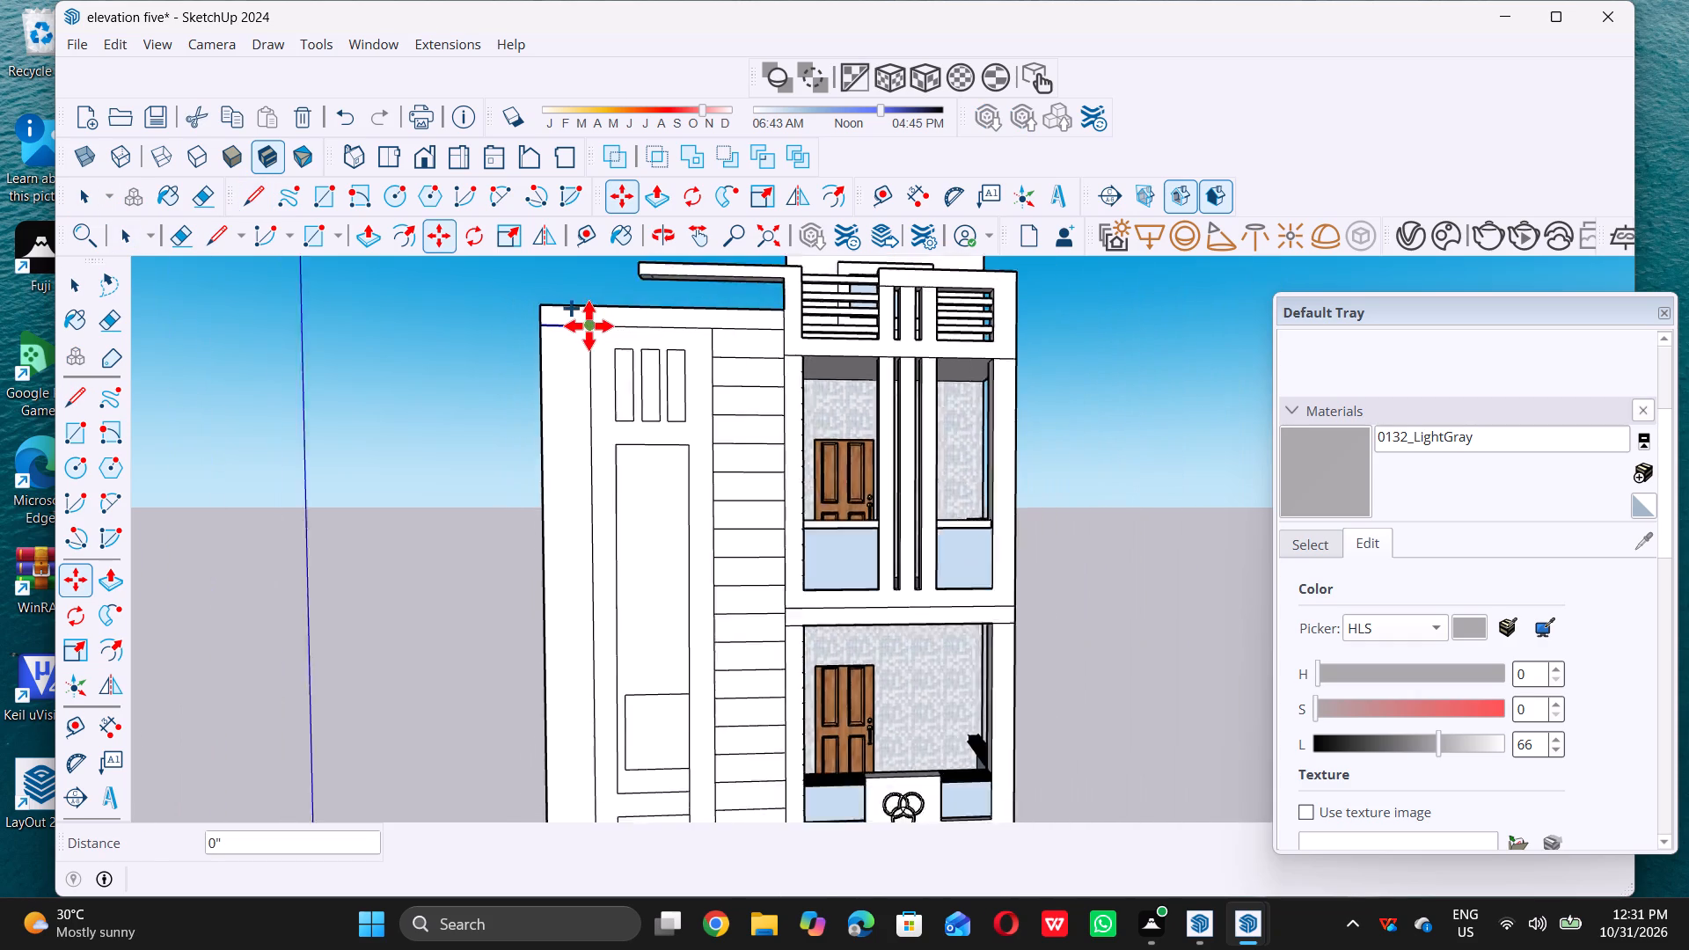
{"action": "scroll", "coordinate": [589, 325], "scroll_direction": "down", "scroll_amount": 5}
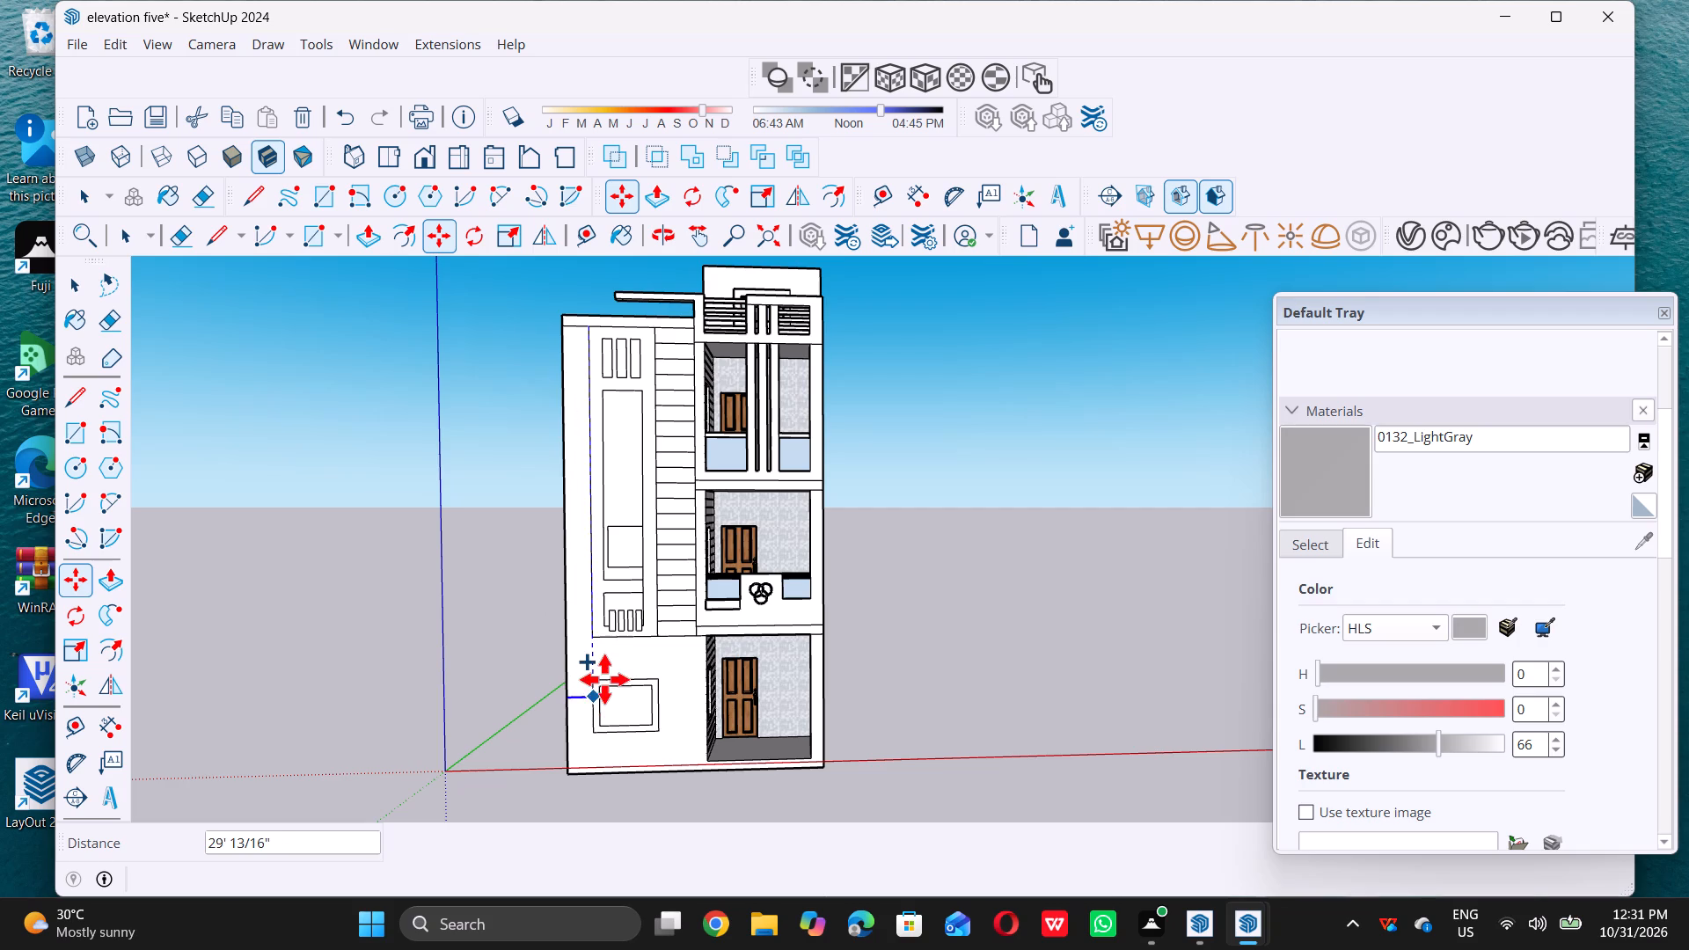
{"action": "scroll", "coordinate": [607, 676], "scroll_direction": "up", "scroll_amount": 16}
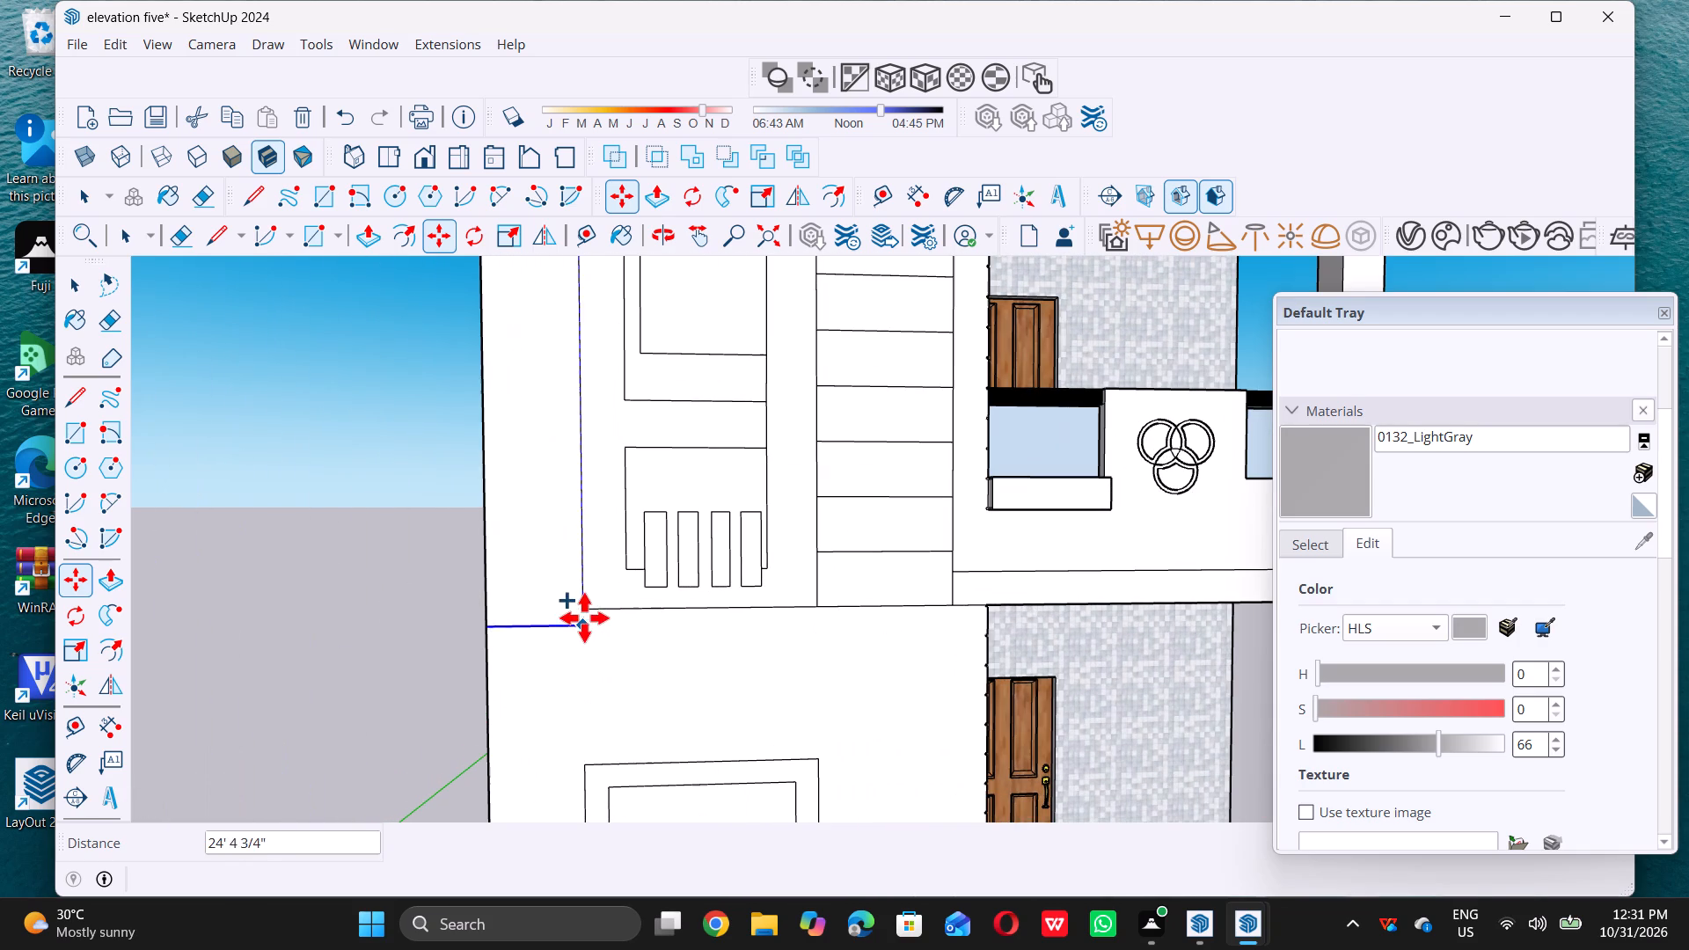
{"action": "double_click", "coordinate": [583, 607]}
{"action": "type", "text": "/20"}
{"action": "key", "text": "Return"}
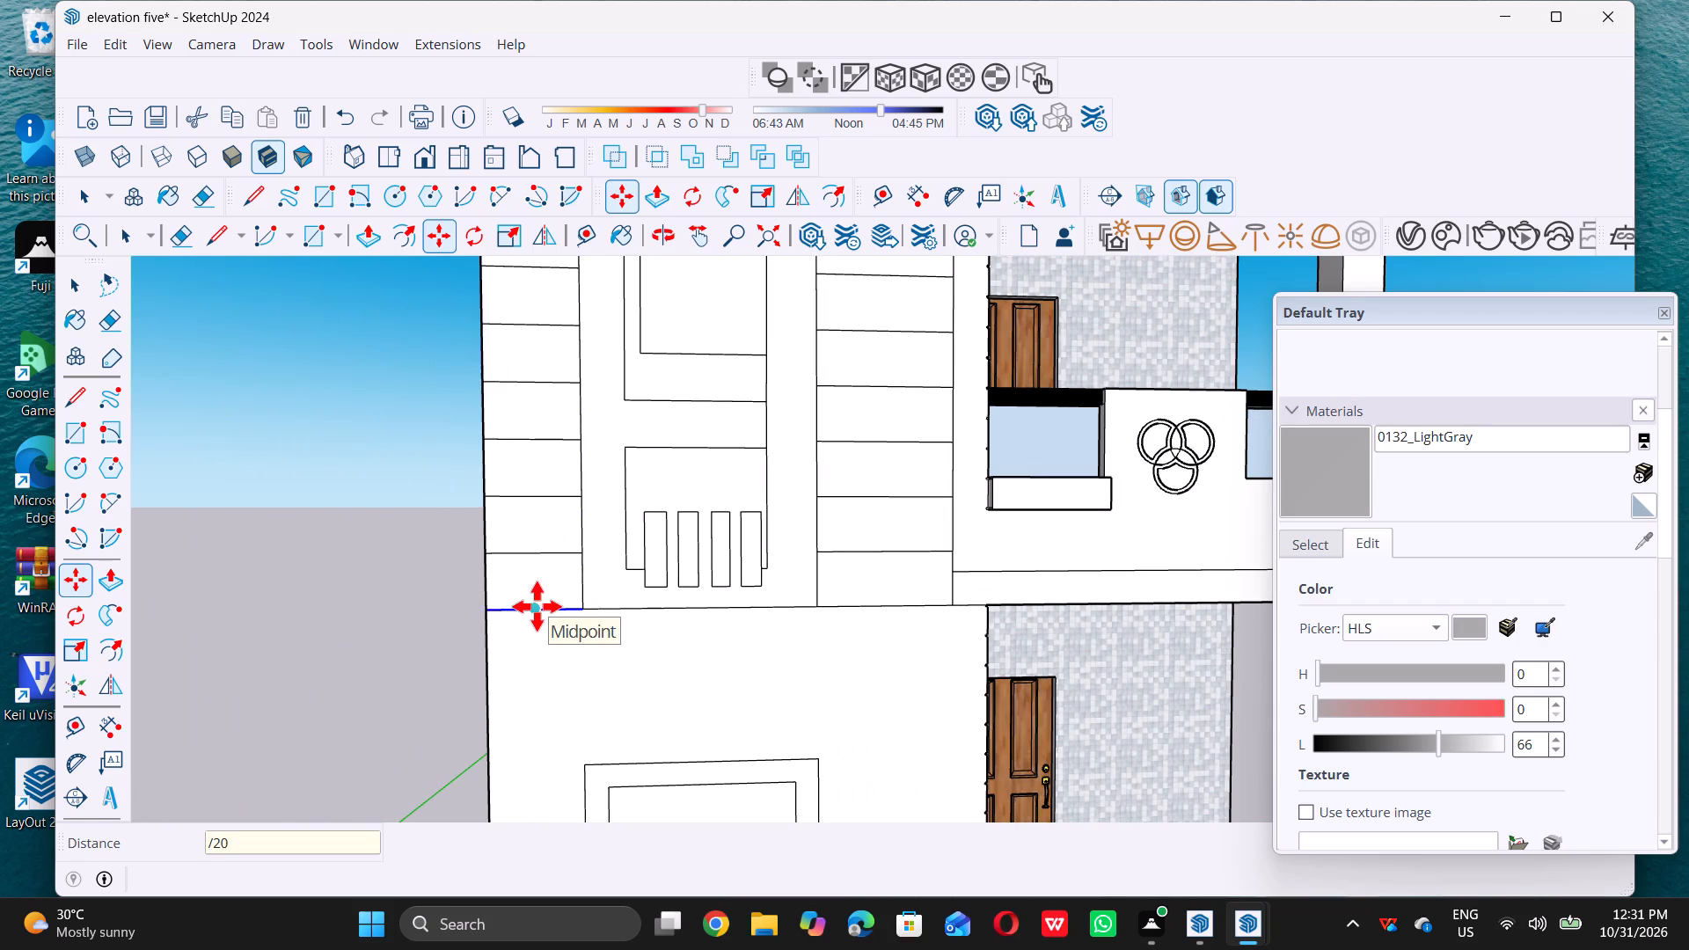
{"action": "key", "text": "space"}
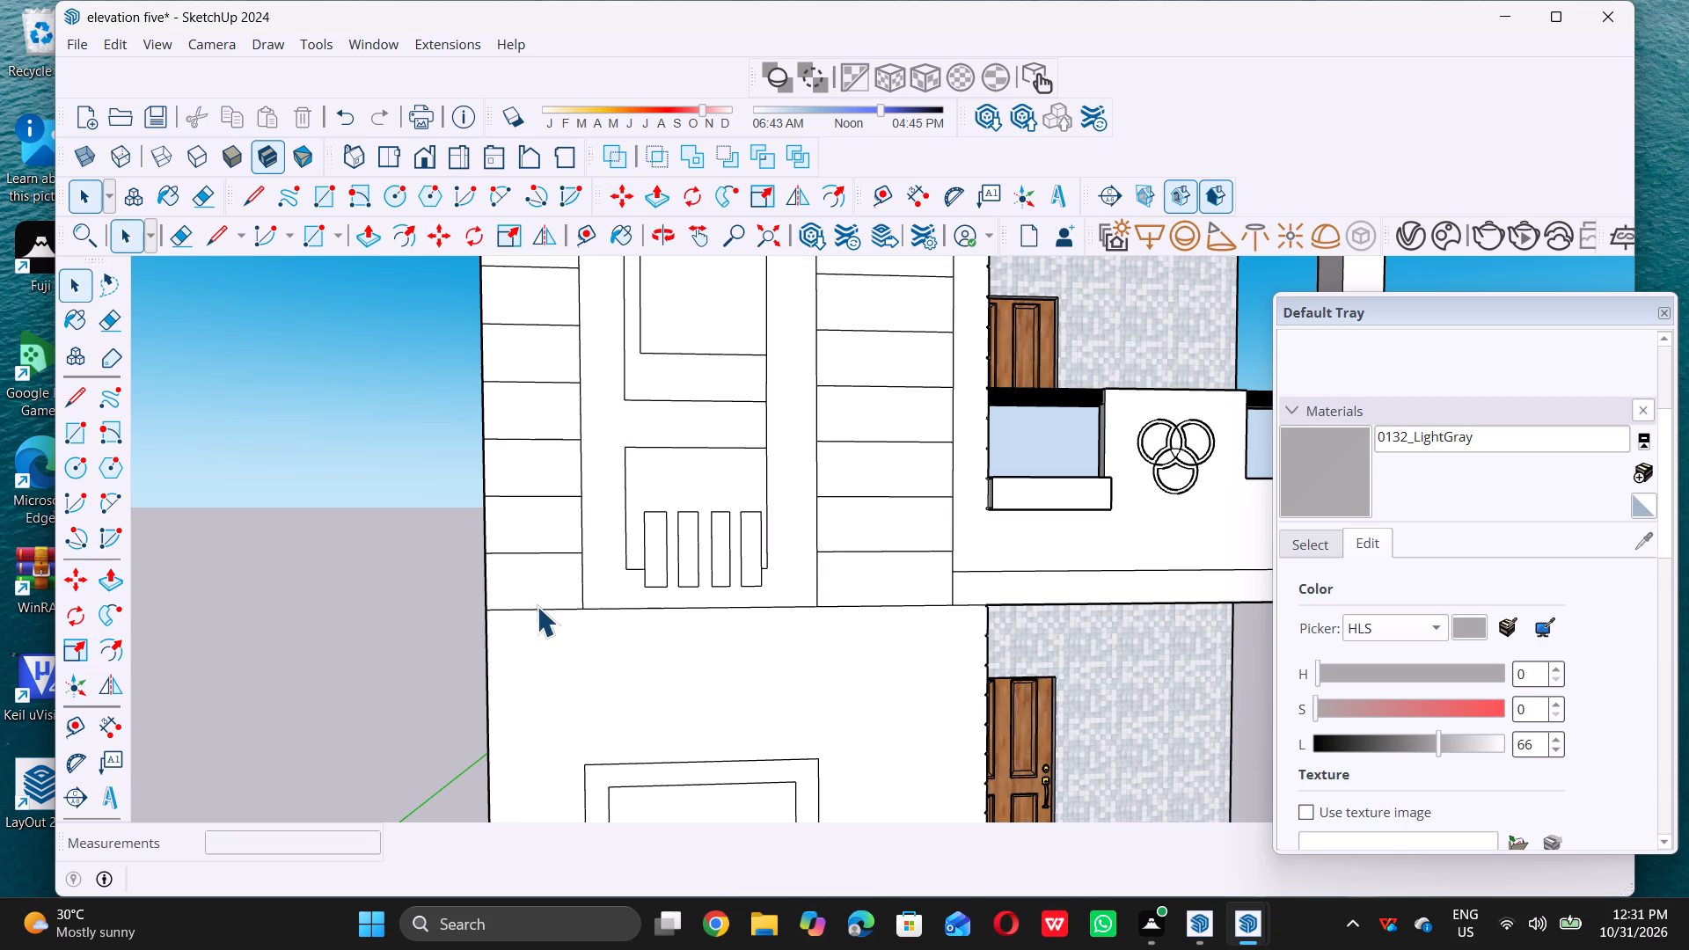
{"action": "left_click", "coordinate": [246, 625]}
Examine the horizontal divisions on both sides of the tall panel, especially near its top.
{"action": "scroll", "coordinate": [479, 757], "scroll_direction": "down", "scroll_amount": 13}
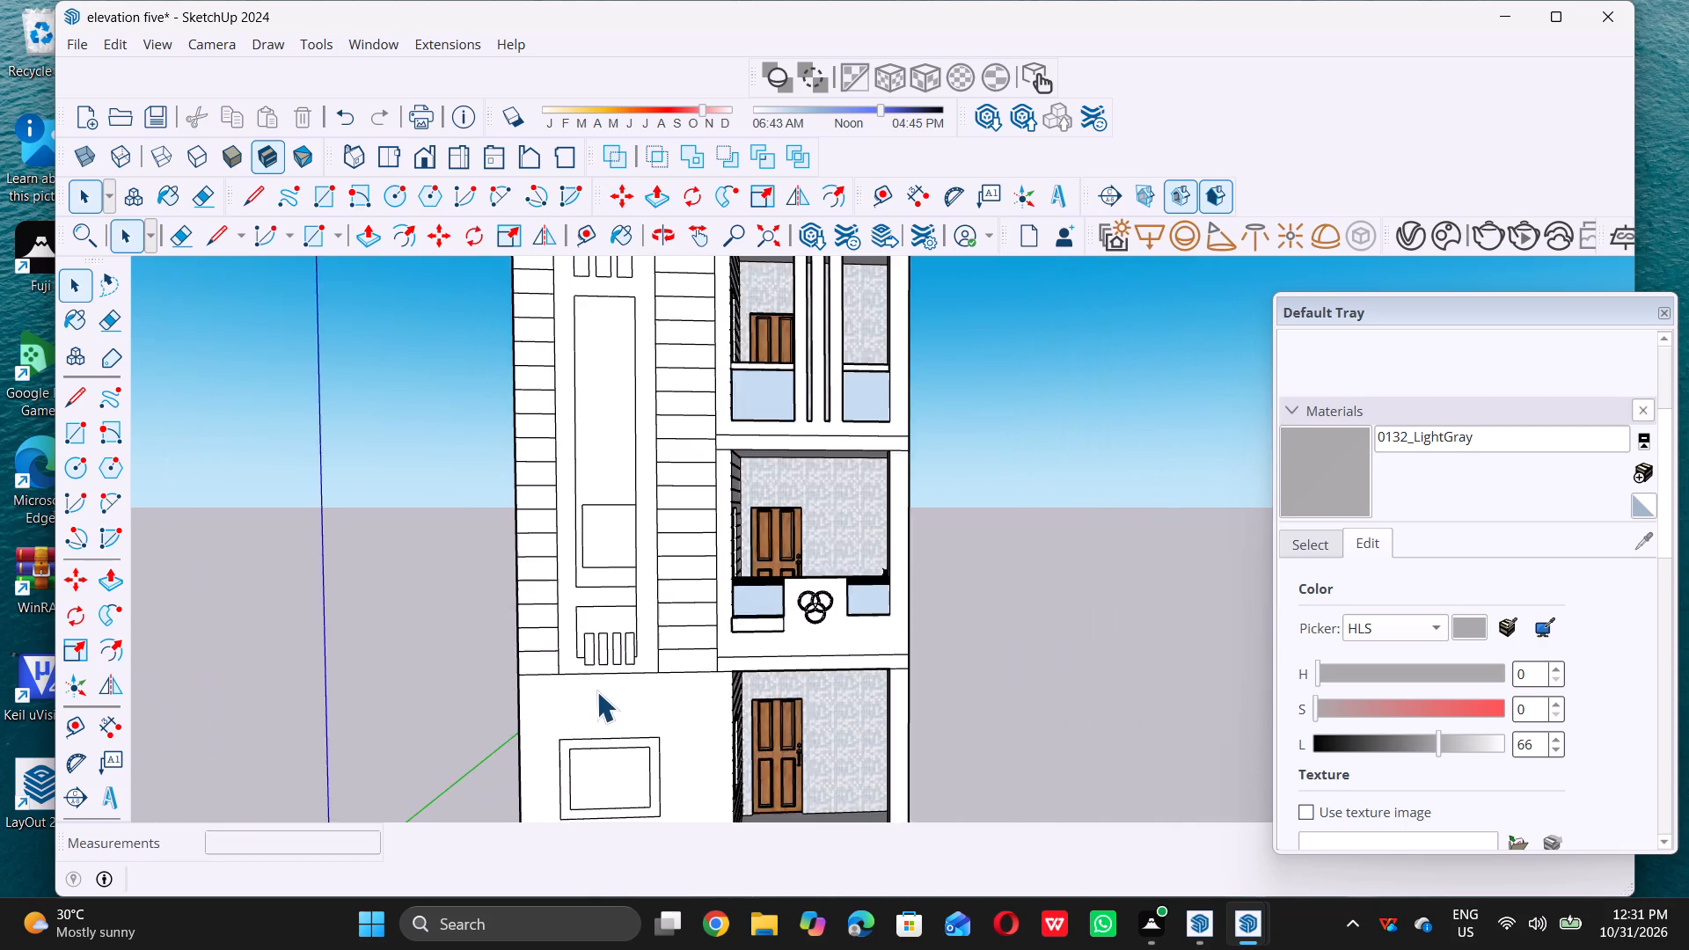
{"action": "scroll", "coordinate": [596, 691], "scroll_direction": "down", "scroll_amount": 1}
{"action": "scroll", "coordinate": [629, 341], "scroll_direction": "up", "scroll_amount": 5}
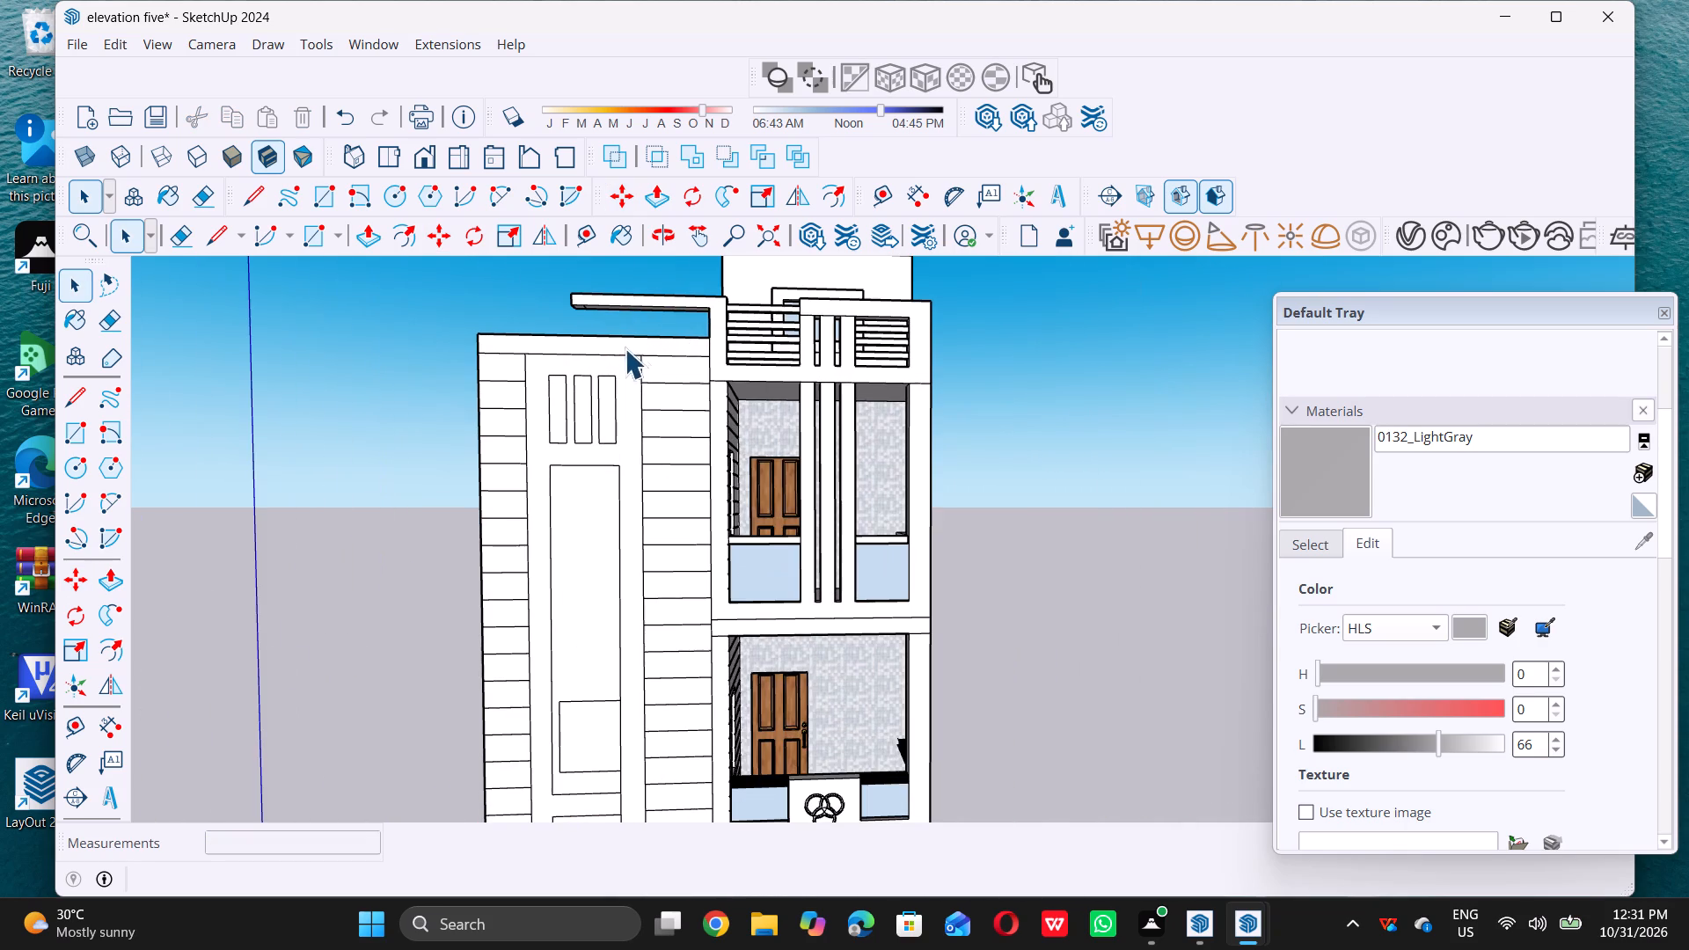
{"action": "scroll", "coordinate": [475, 347], "scroll_direction": "up", "scroll_amount": 5}
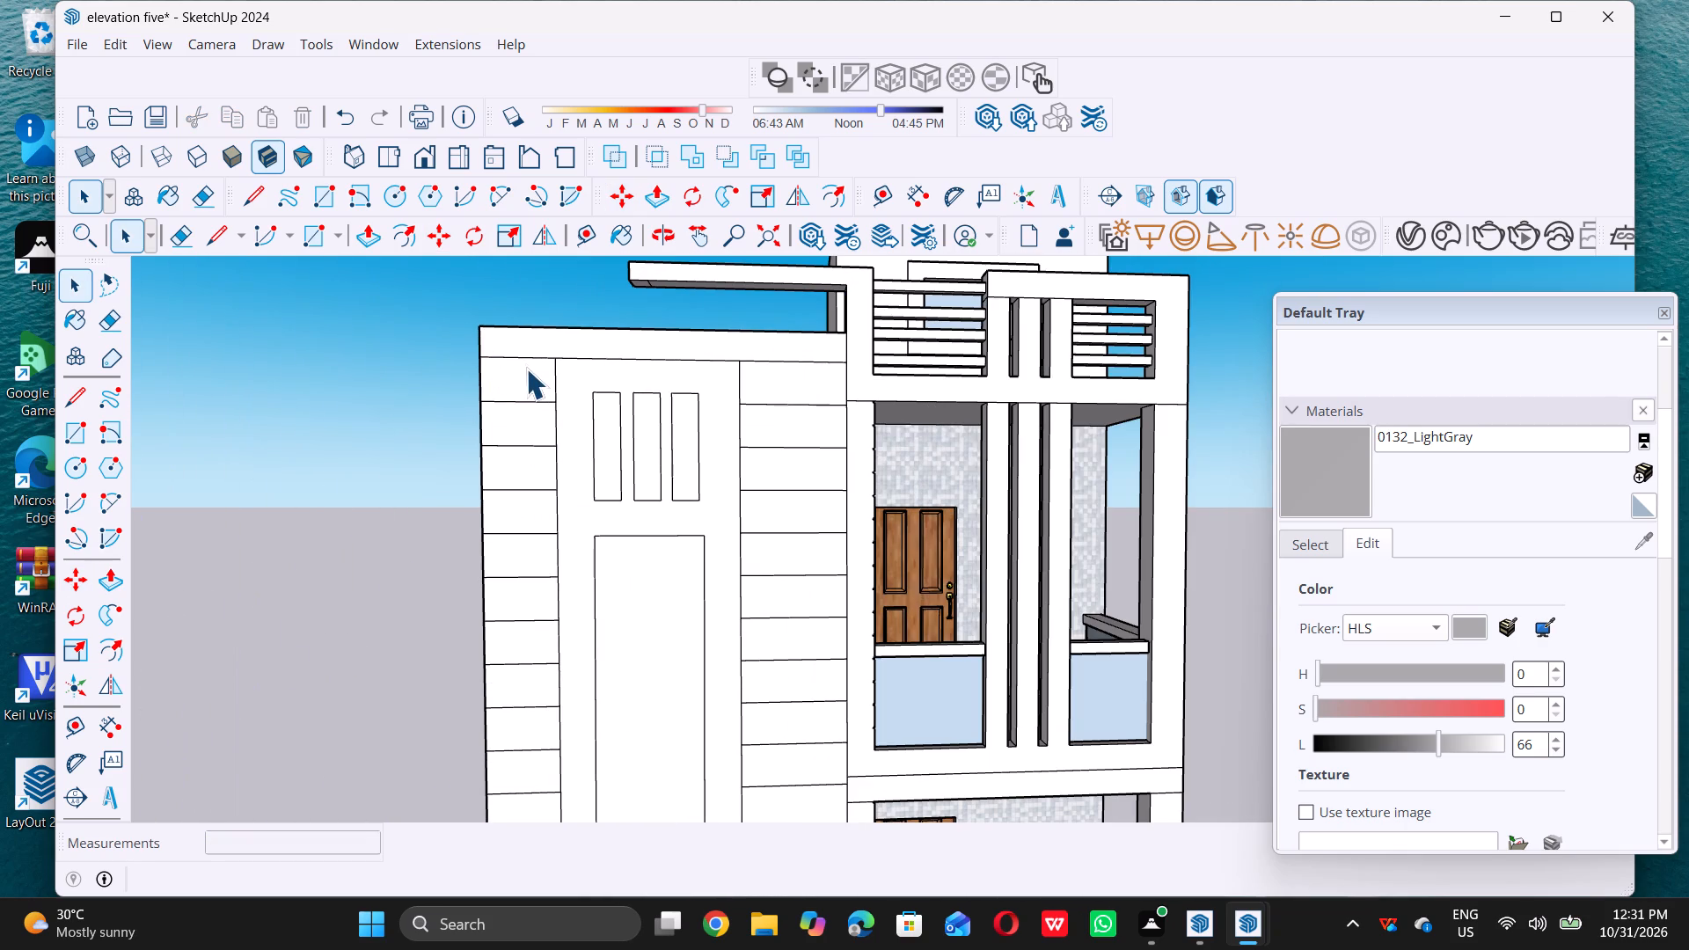
{"action": "scroll", "coordinate": [524, 363], "scroll_direction": "up", "scroll_amount": 5}
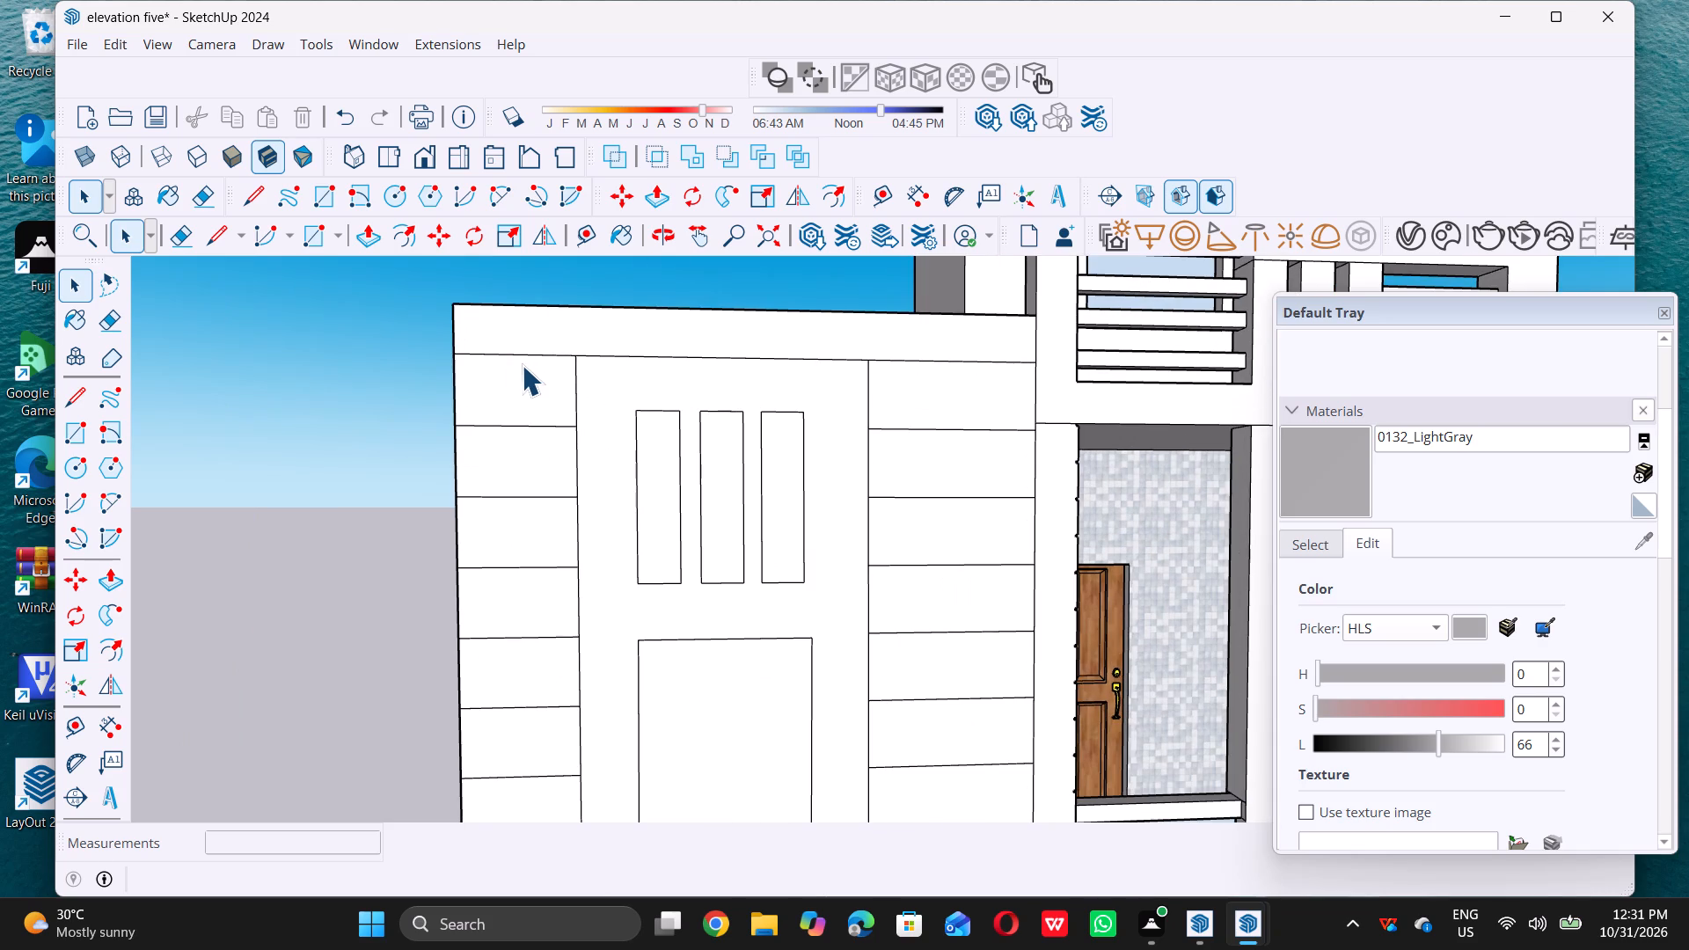
{"action": "scroll", "coordinate": [522, 365], "scroll_direction": "down", "scroll_amount": 5}
{"action": "scroll", "coordinate": [546, 442], "scroll_direction": "up", "scroll_amount": 4}
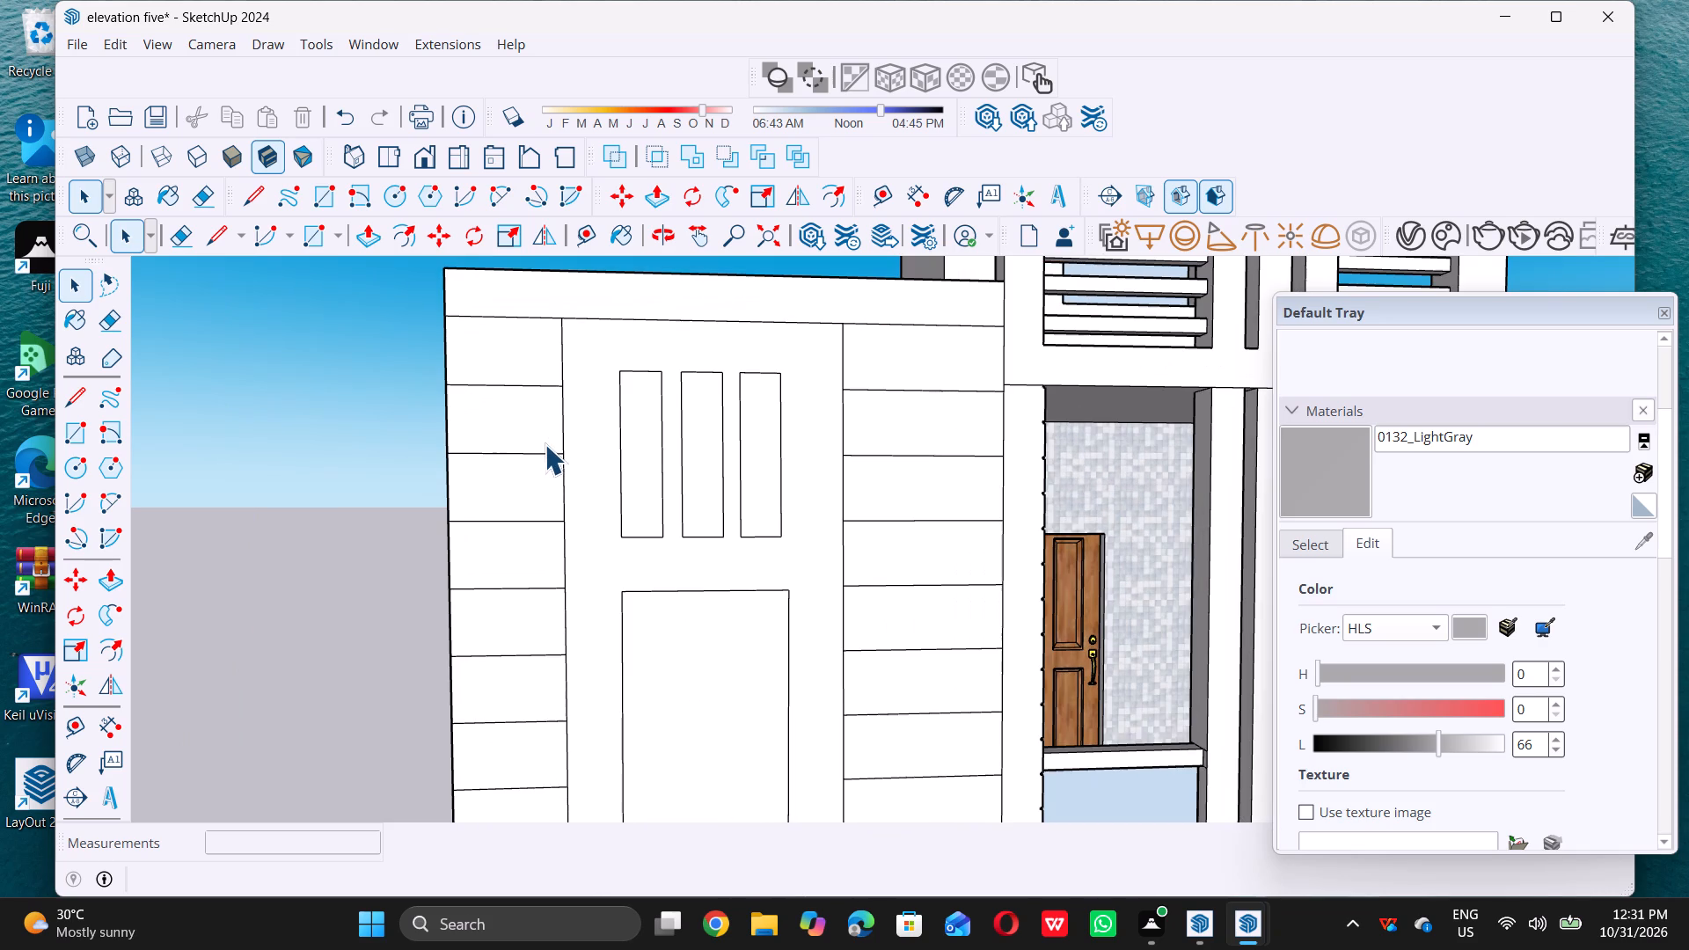
{"action": "scroll", "coordinate": [501, 419], "scroll_direction": "up", "scroll_amount": 3}
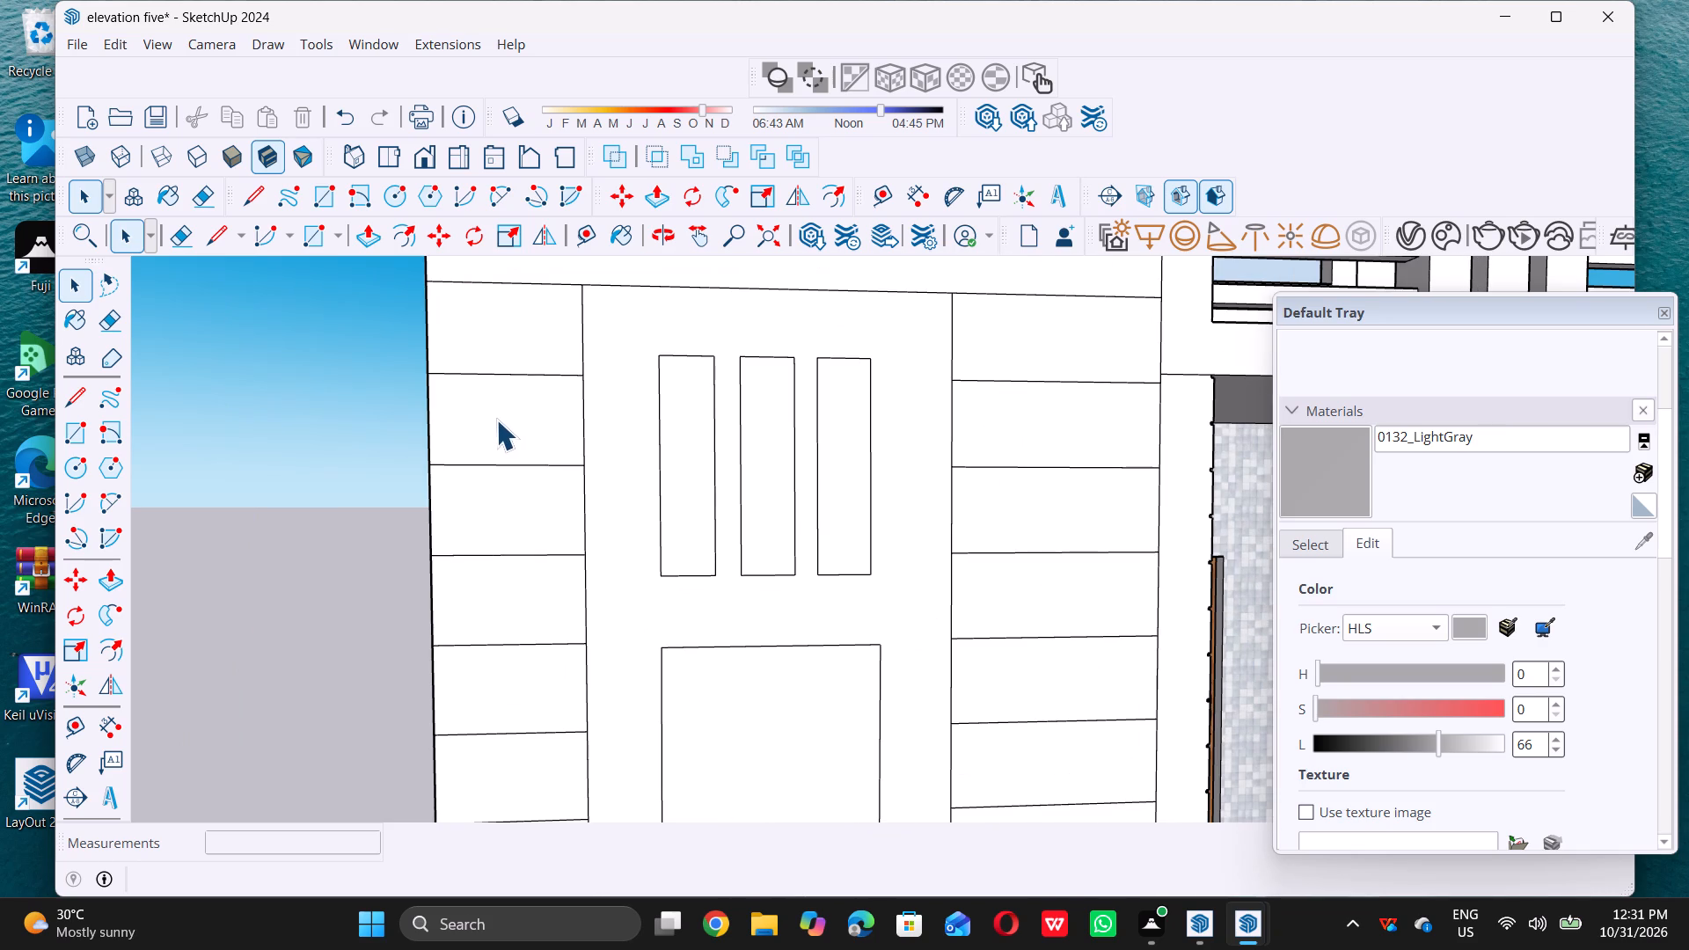
Place horizontal guides 0.5" below each of the first three division lines in the 2'-wide strip beside the tall panel.
{"action": "key", "text": "t"}
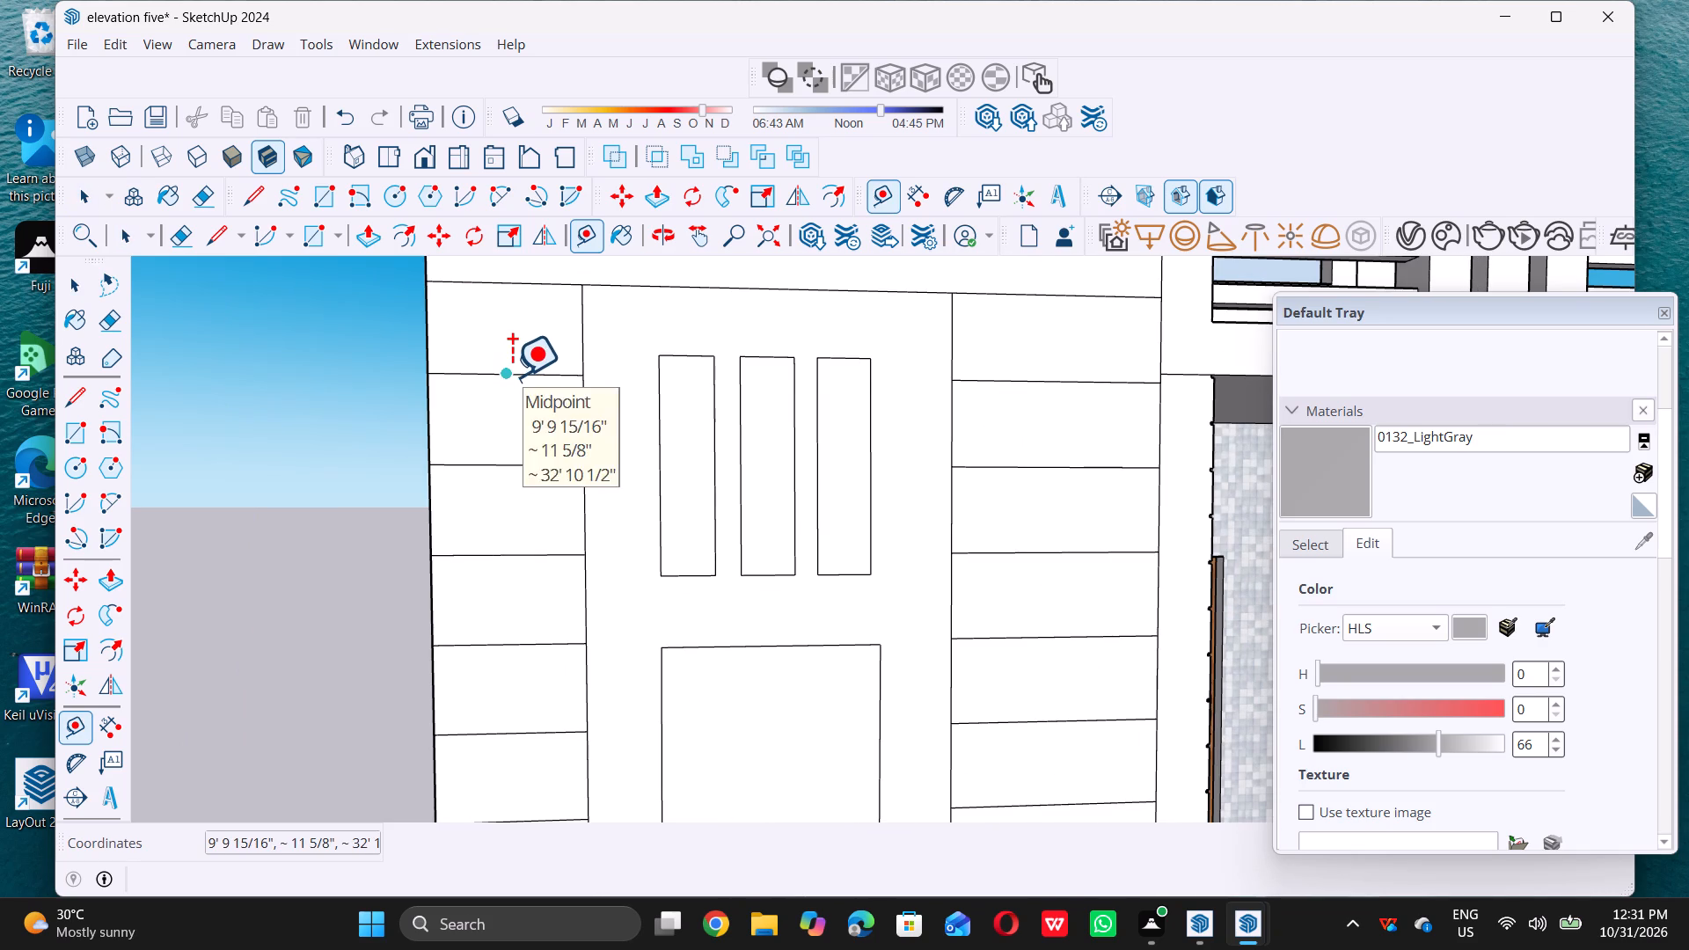
{"action": "triple_click", "coordinate": [512, 376]}
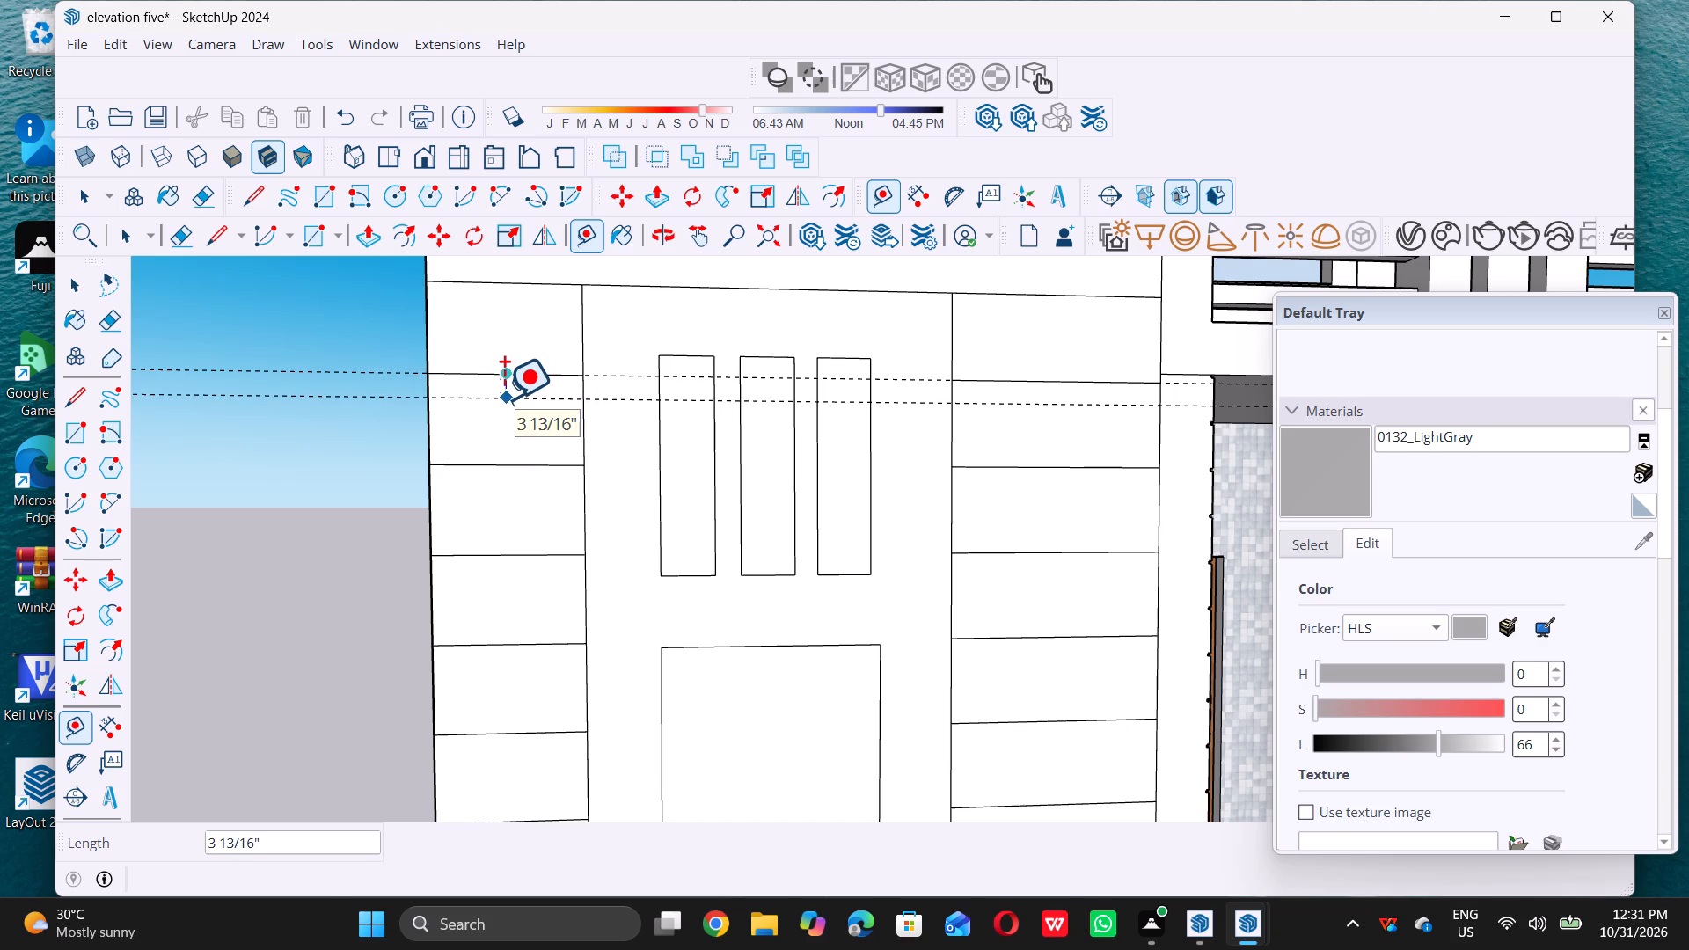
{"action": "type", "text": "0.5"}
{"action": "key", "text": "shift+quotedbl"}
{"action": "key", "text": "Return"}
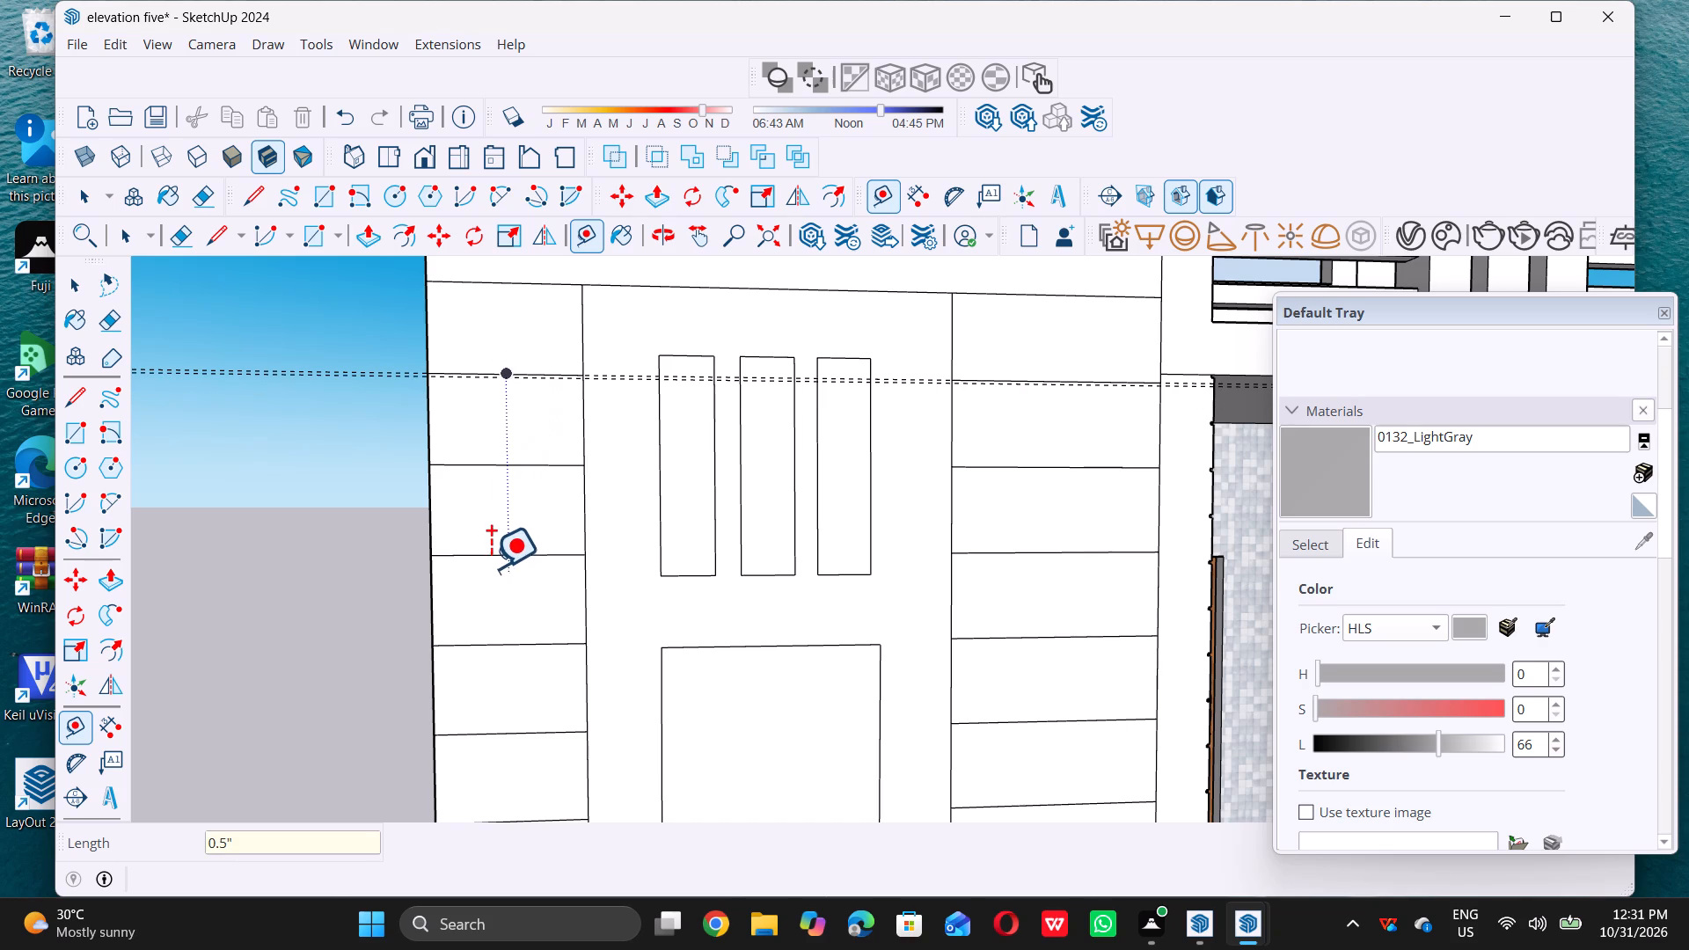
{"action": "scroll", "coordinate": [488, 571], "scroll_direction": "up", "scroll_amount": 5}
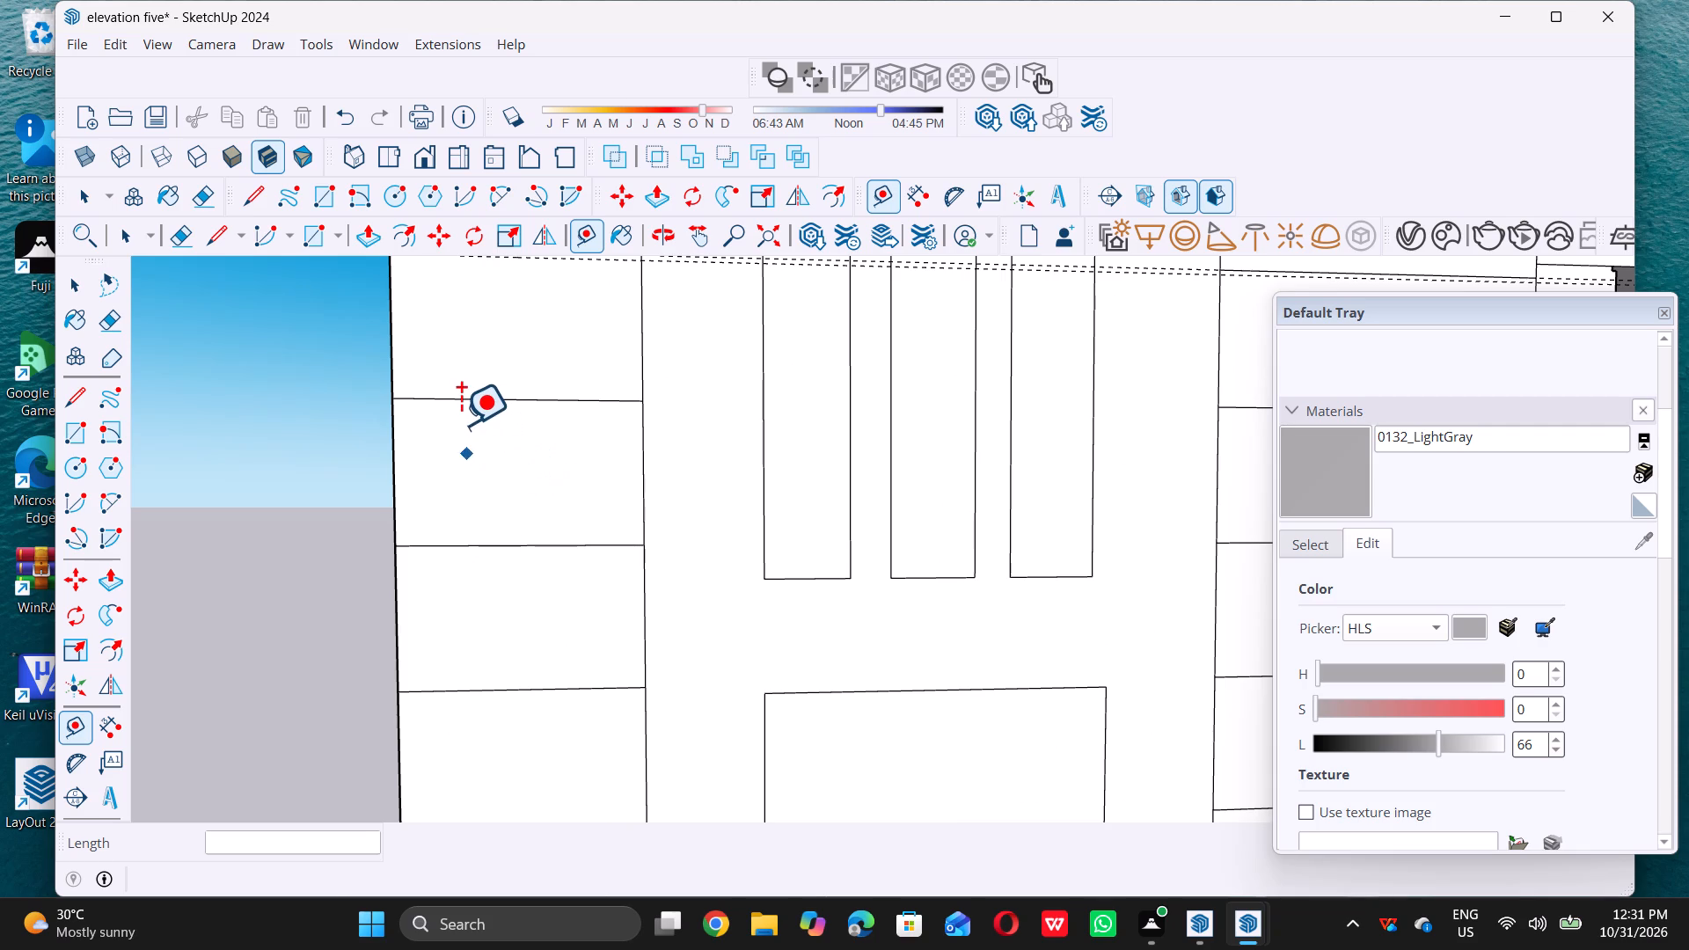
{"action": "left_click", "coordinate": [452, 395]}
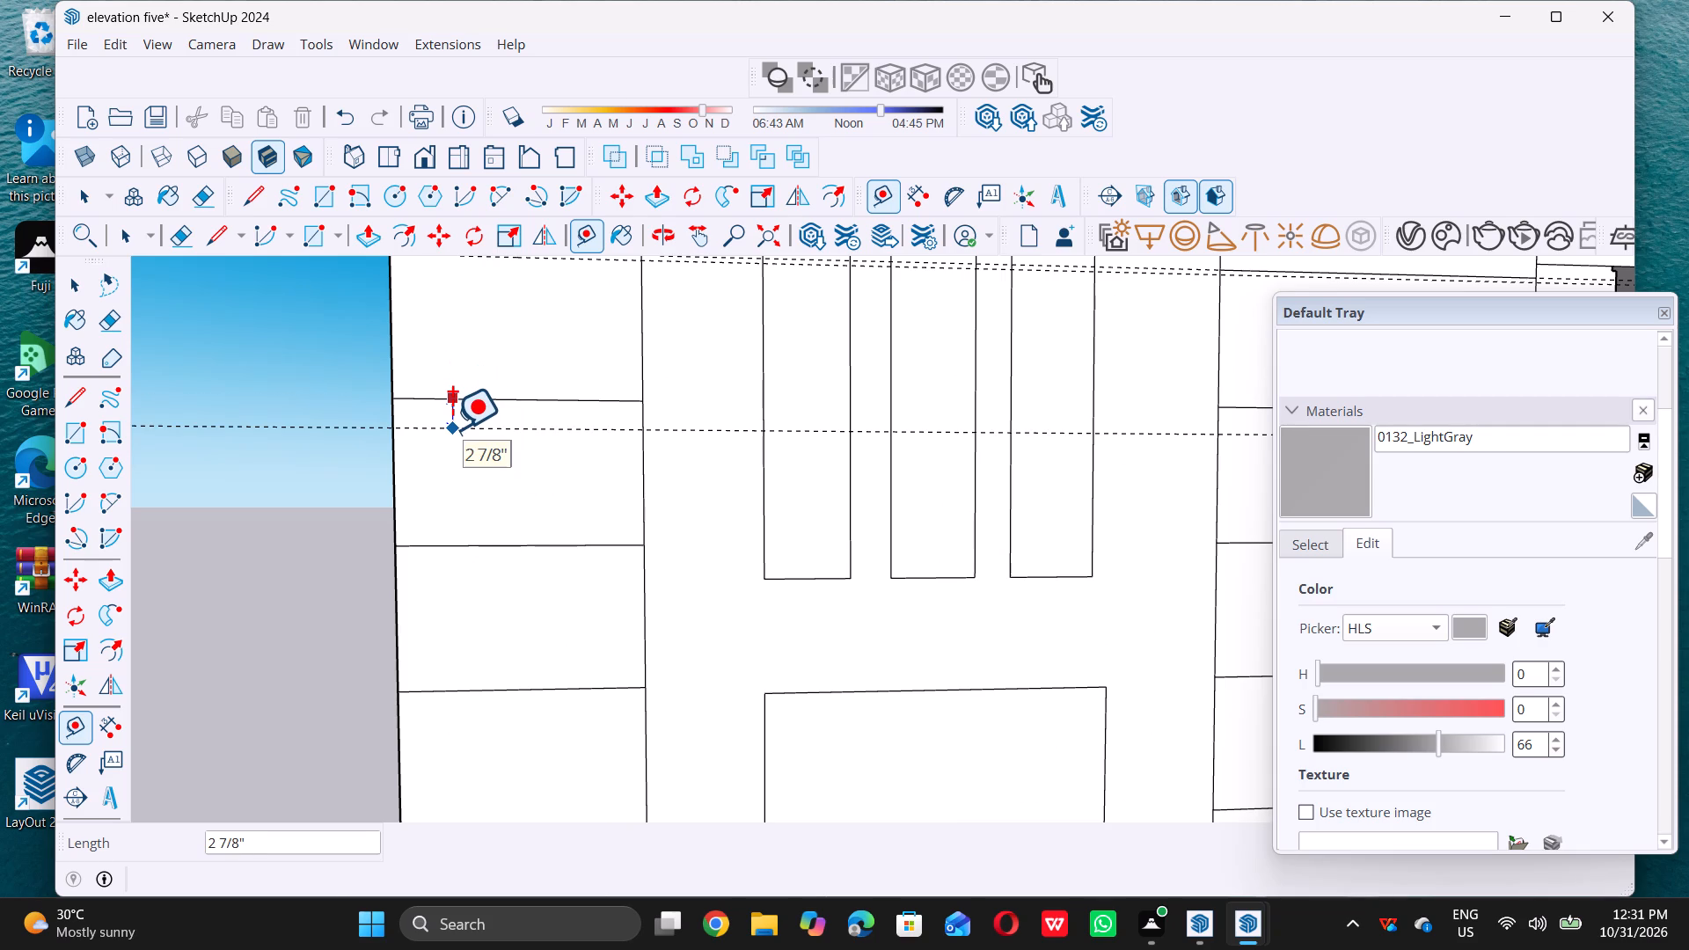
{"action": "type", "text": "0.5"}
{"action": "key", "text": "shift+quotedbl"}
{"action": "key", "text": "Return"}
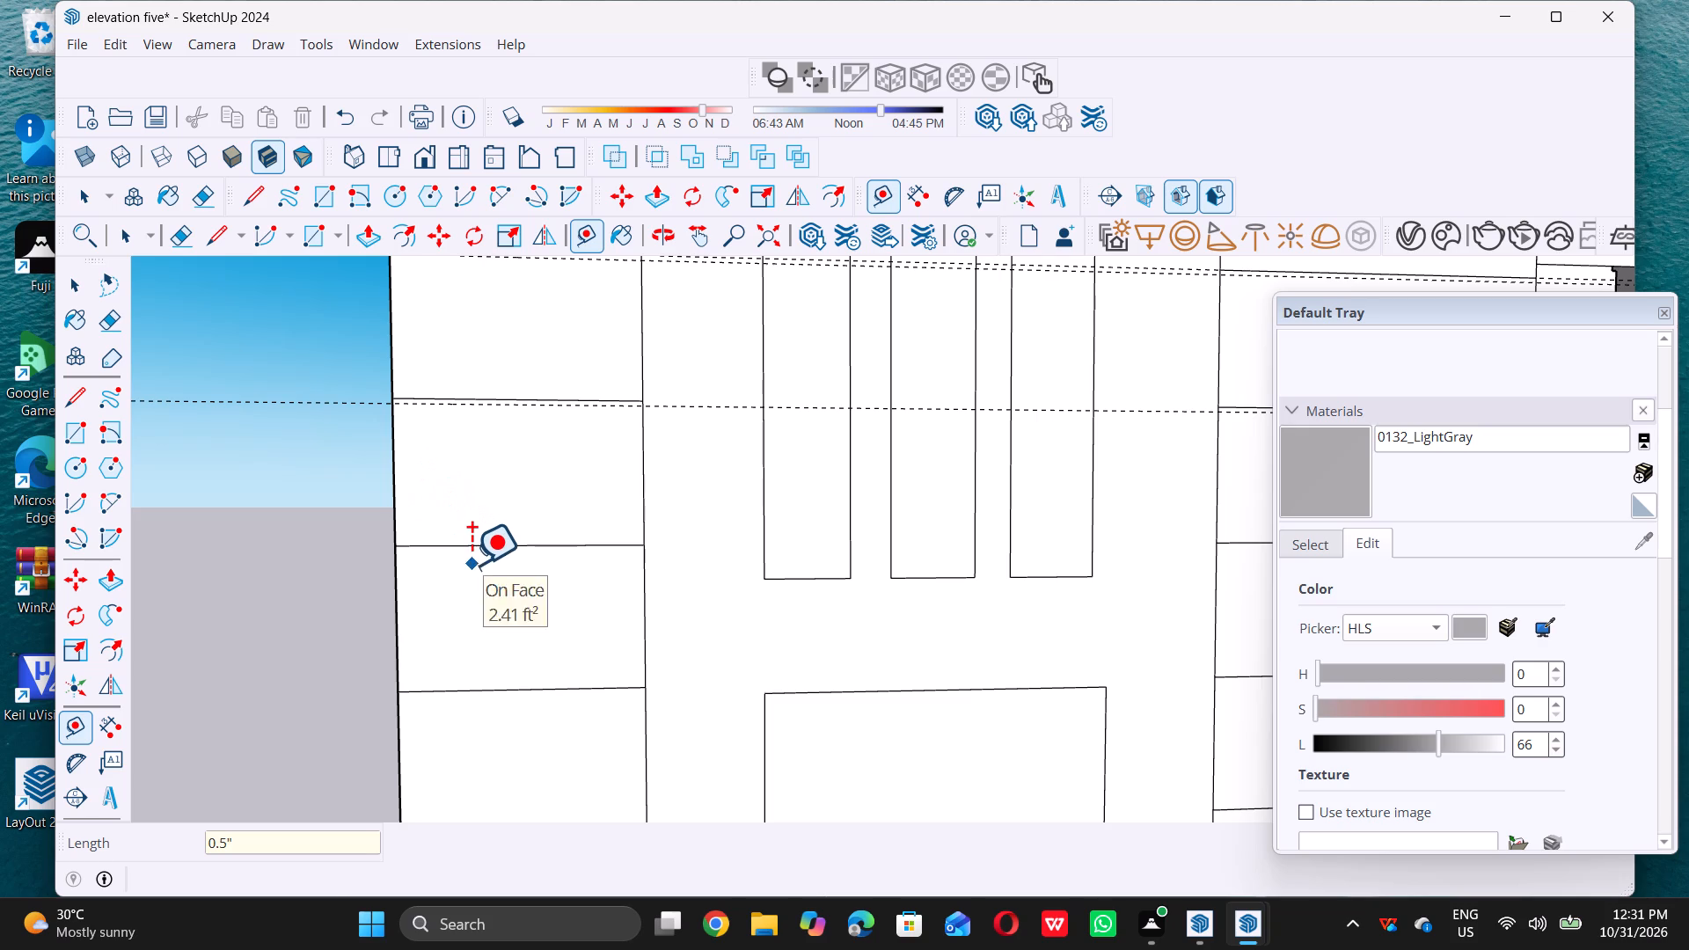
{"action": "left_click", "coordinate": [493, 551]}
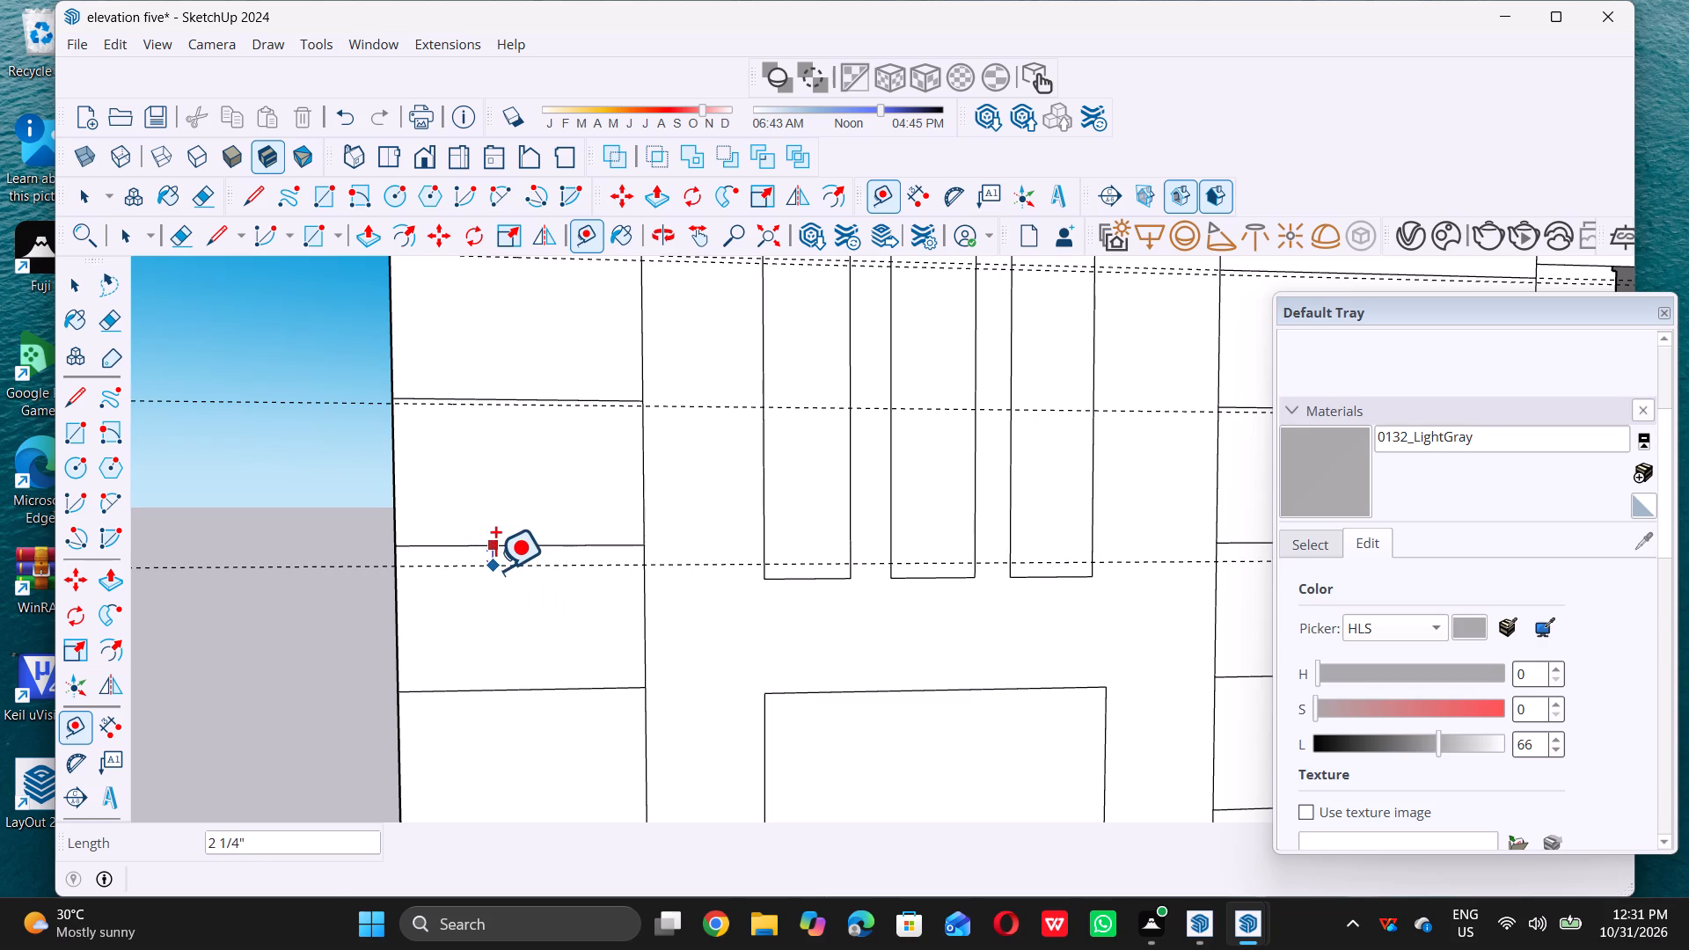
{"action": "type", "text": "0.5"}
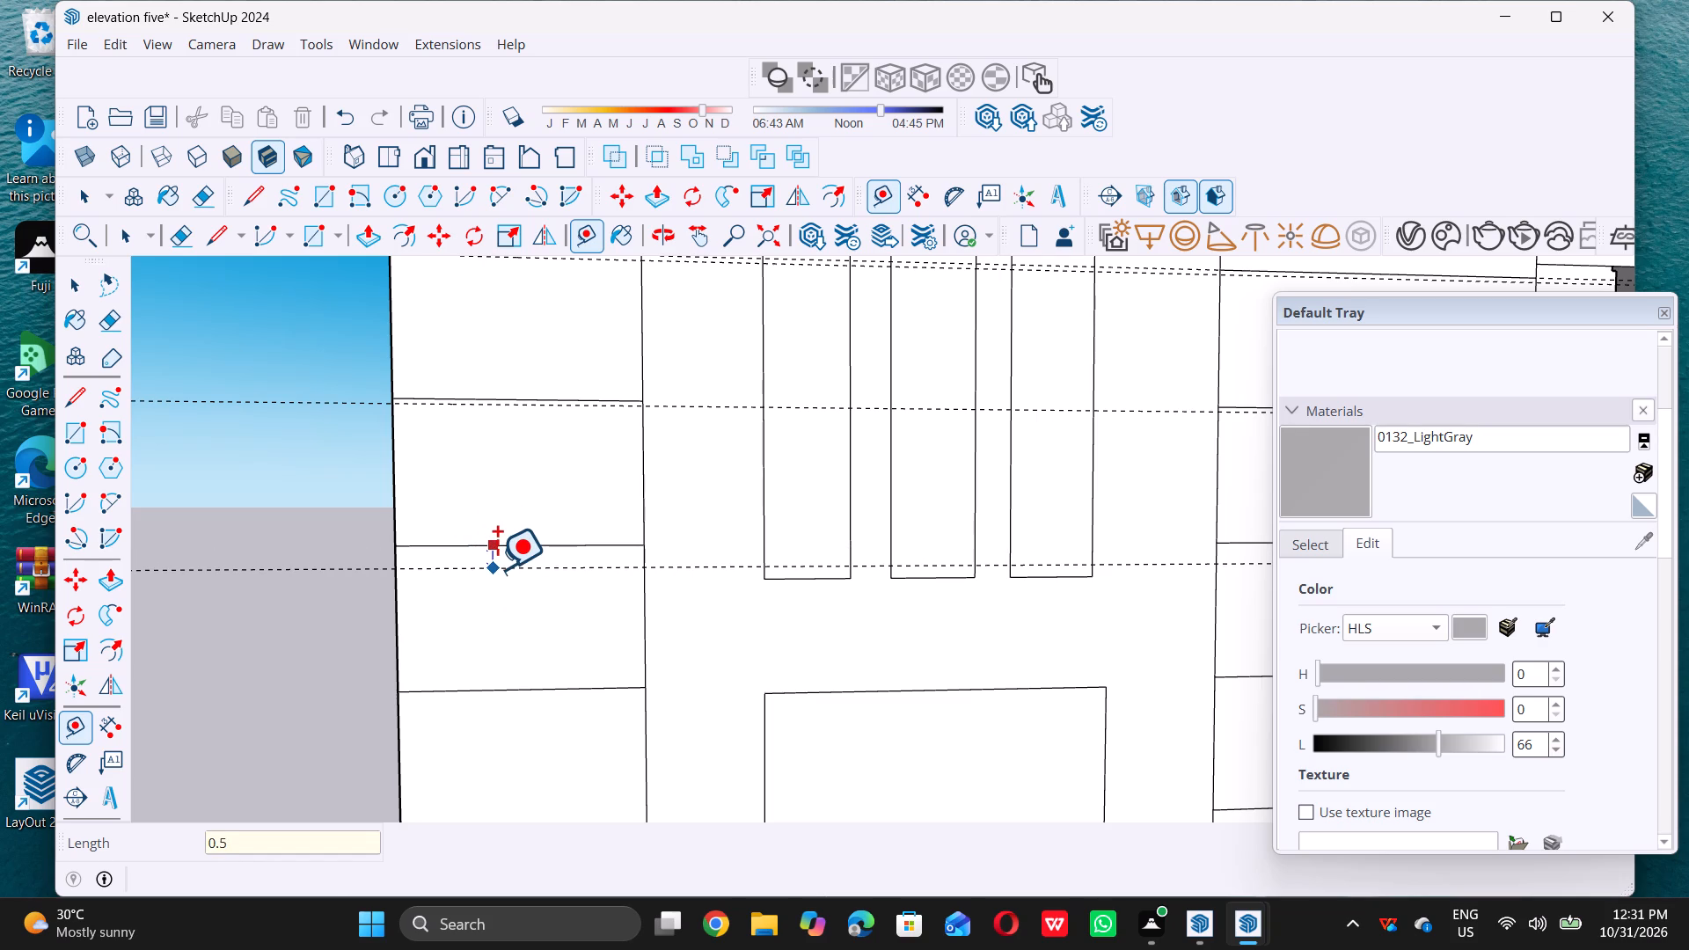
{"action": "key", "text": "shift+quotedbl"}
{"action": "key", "text": "Return"}
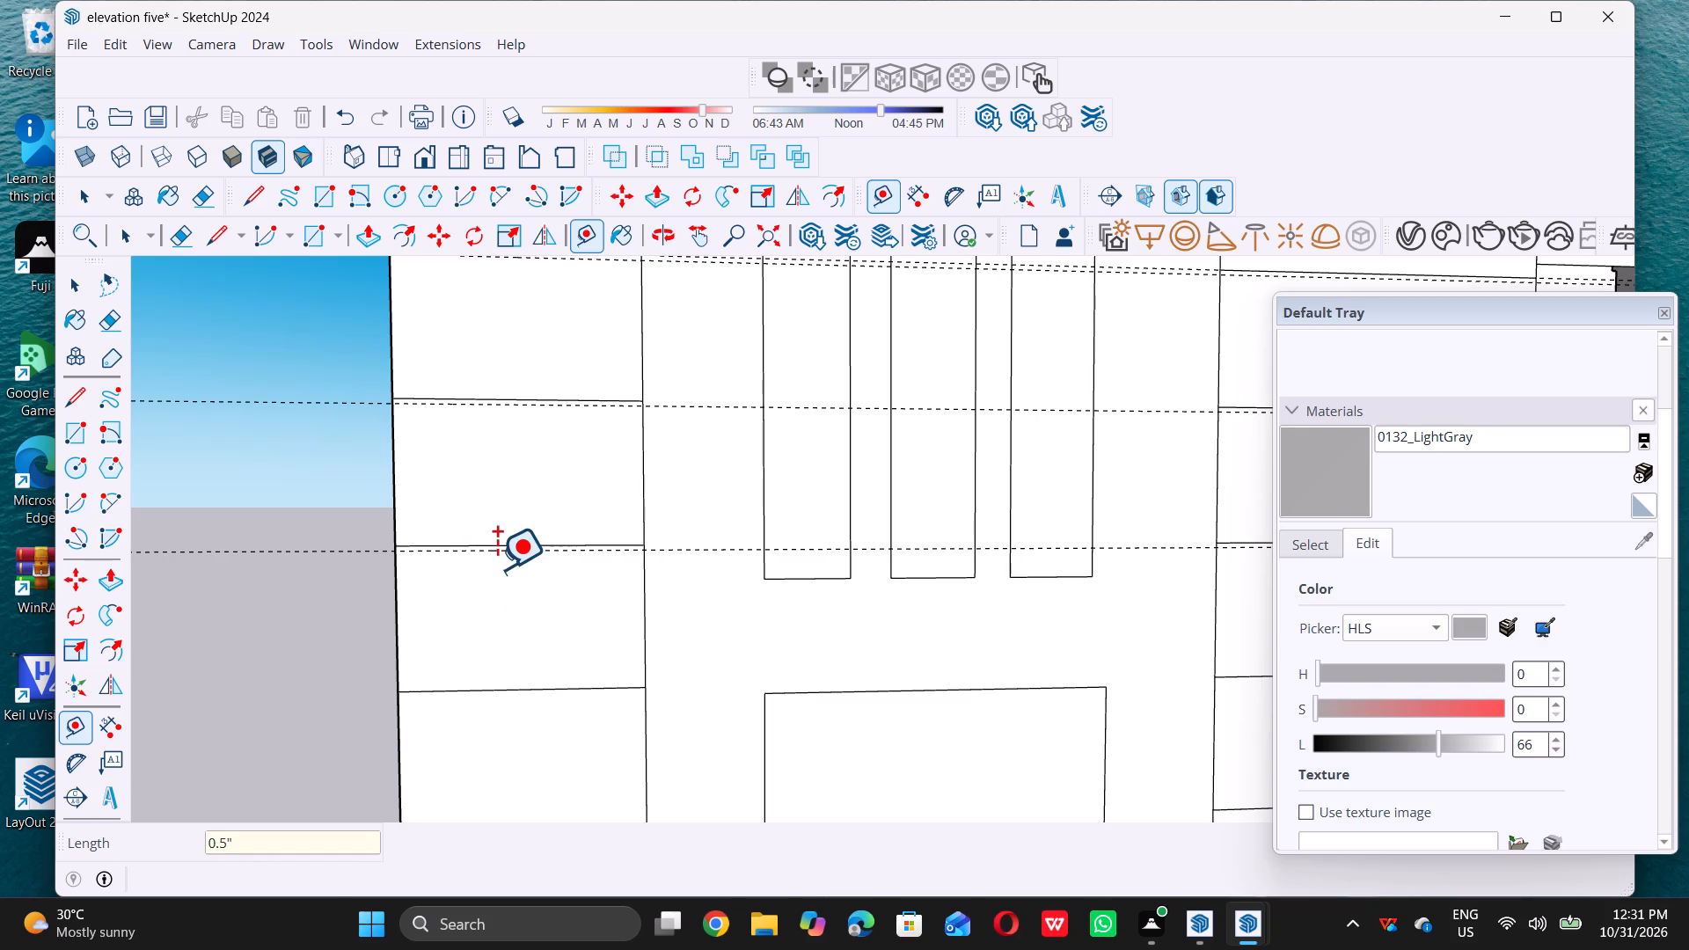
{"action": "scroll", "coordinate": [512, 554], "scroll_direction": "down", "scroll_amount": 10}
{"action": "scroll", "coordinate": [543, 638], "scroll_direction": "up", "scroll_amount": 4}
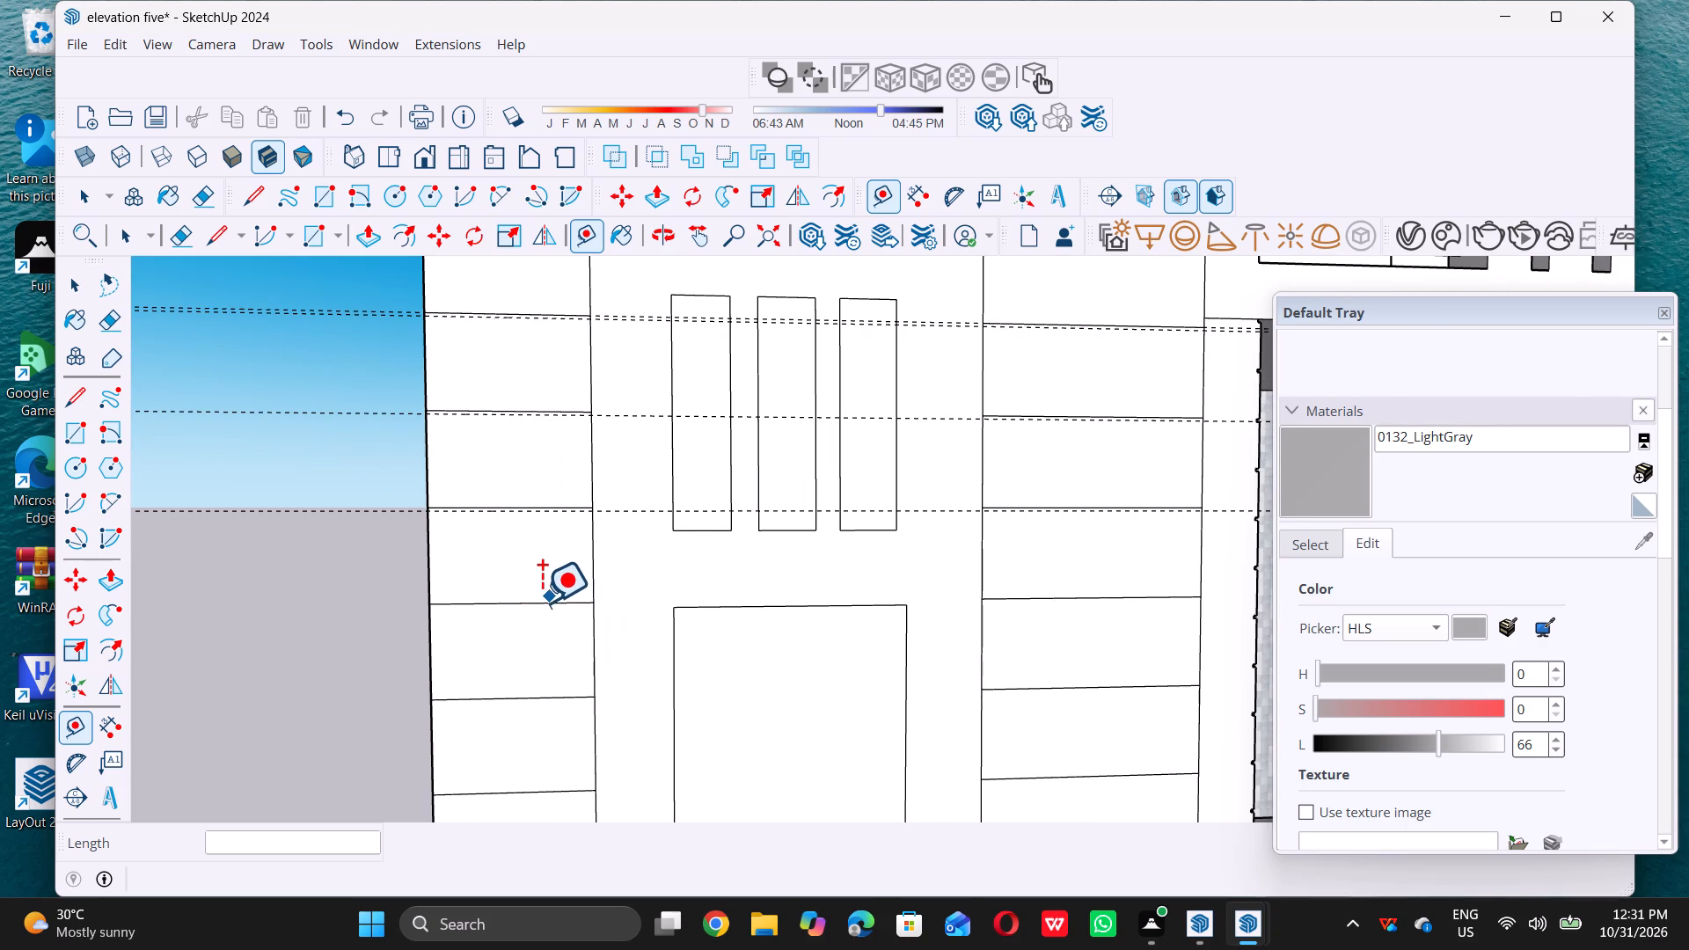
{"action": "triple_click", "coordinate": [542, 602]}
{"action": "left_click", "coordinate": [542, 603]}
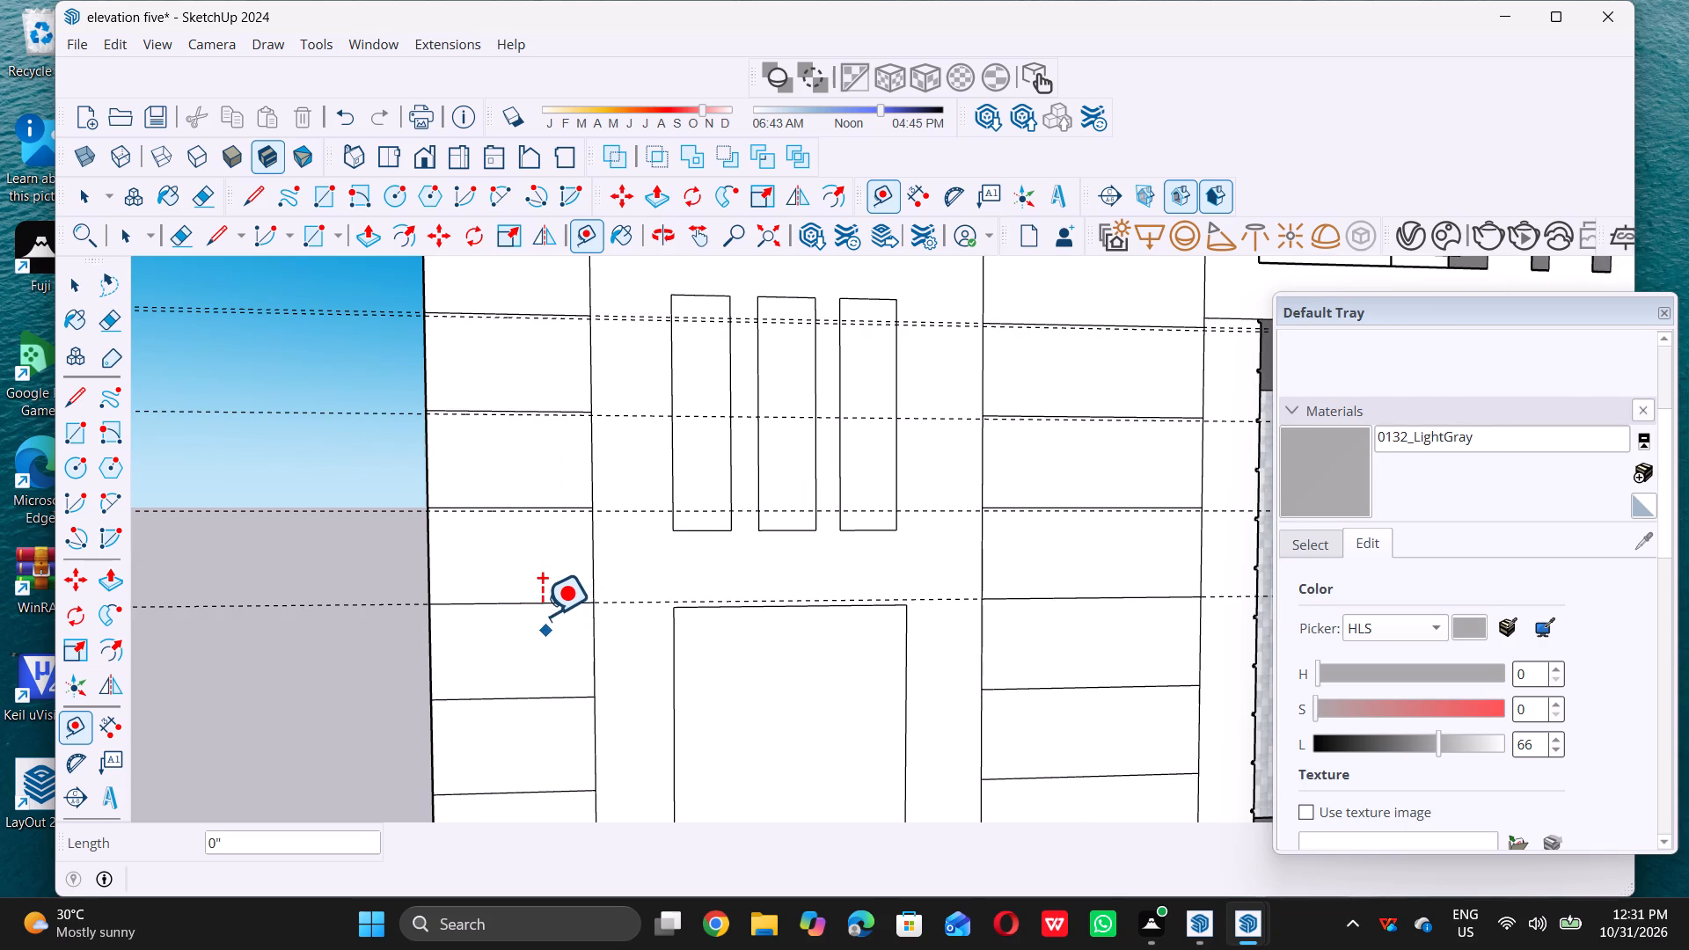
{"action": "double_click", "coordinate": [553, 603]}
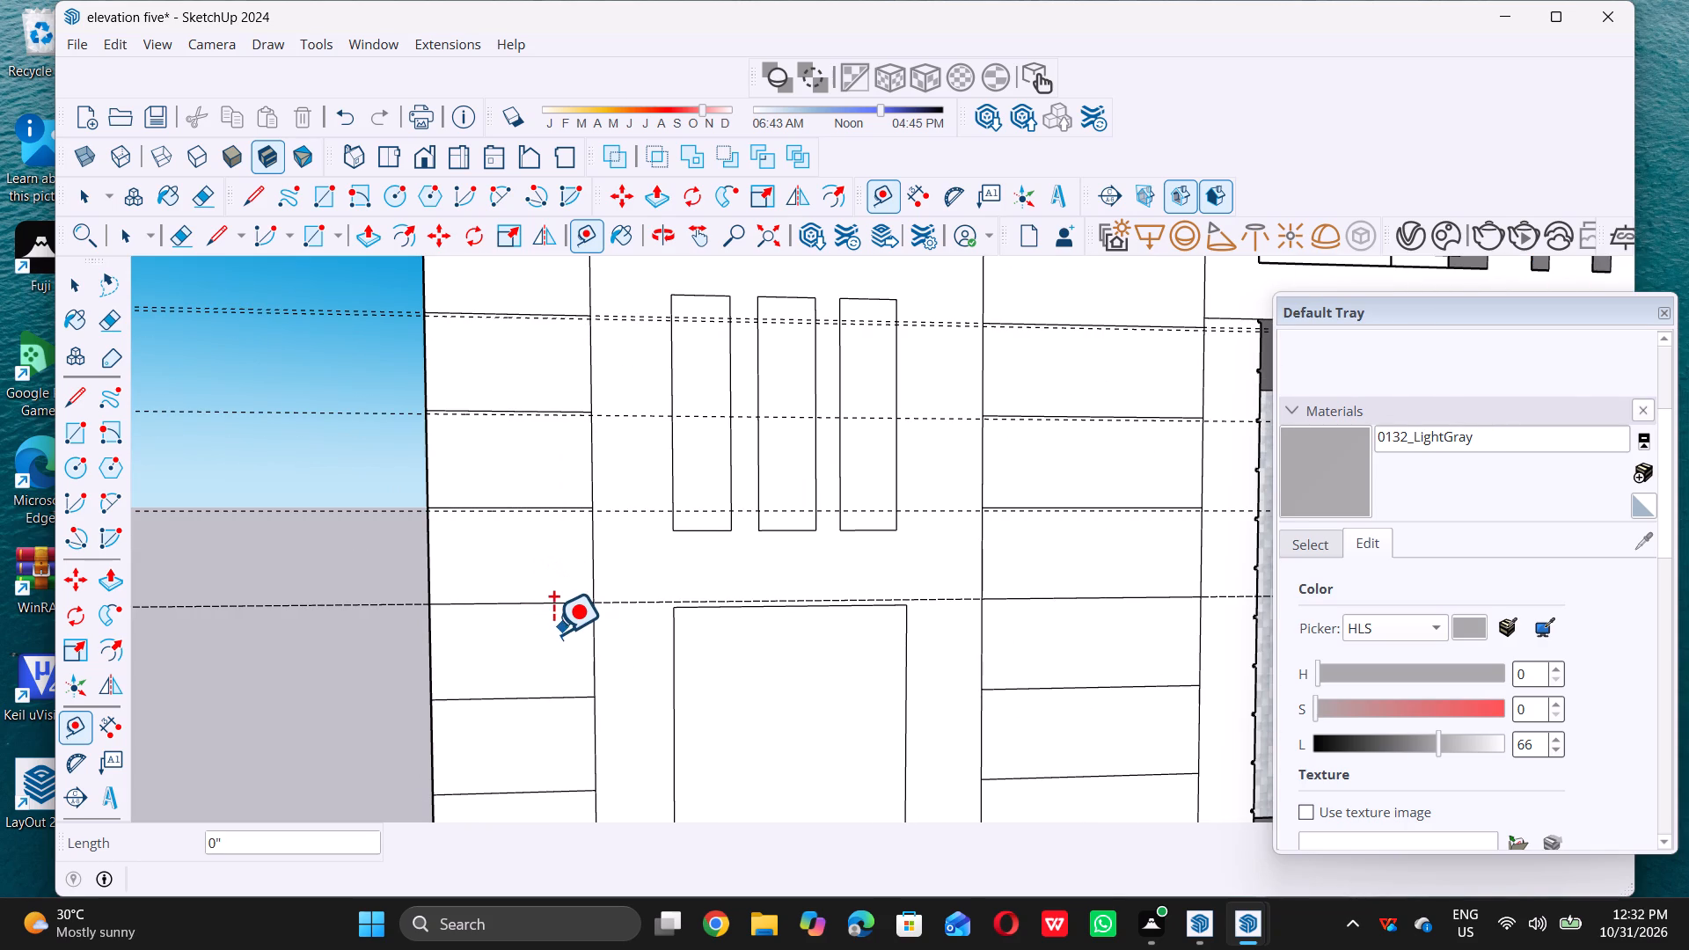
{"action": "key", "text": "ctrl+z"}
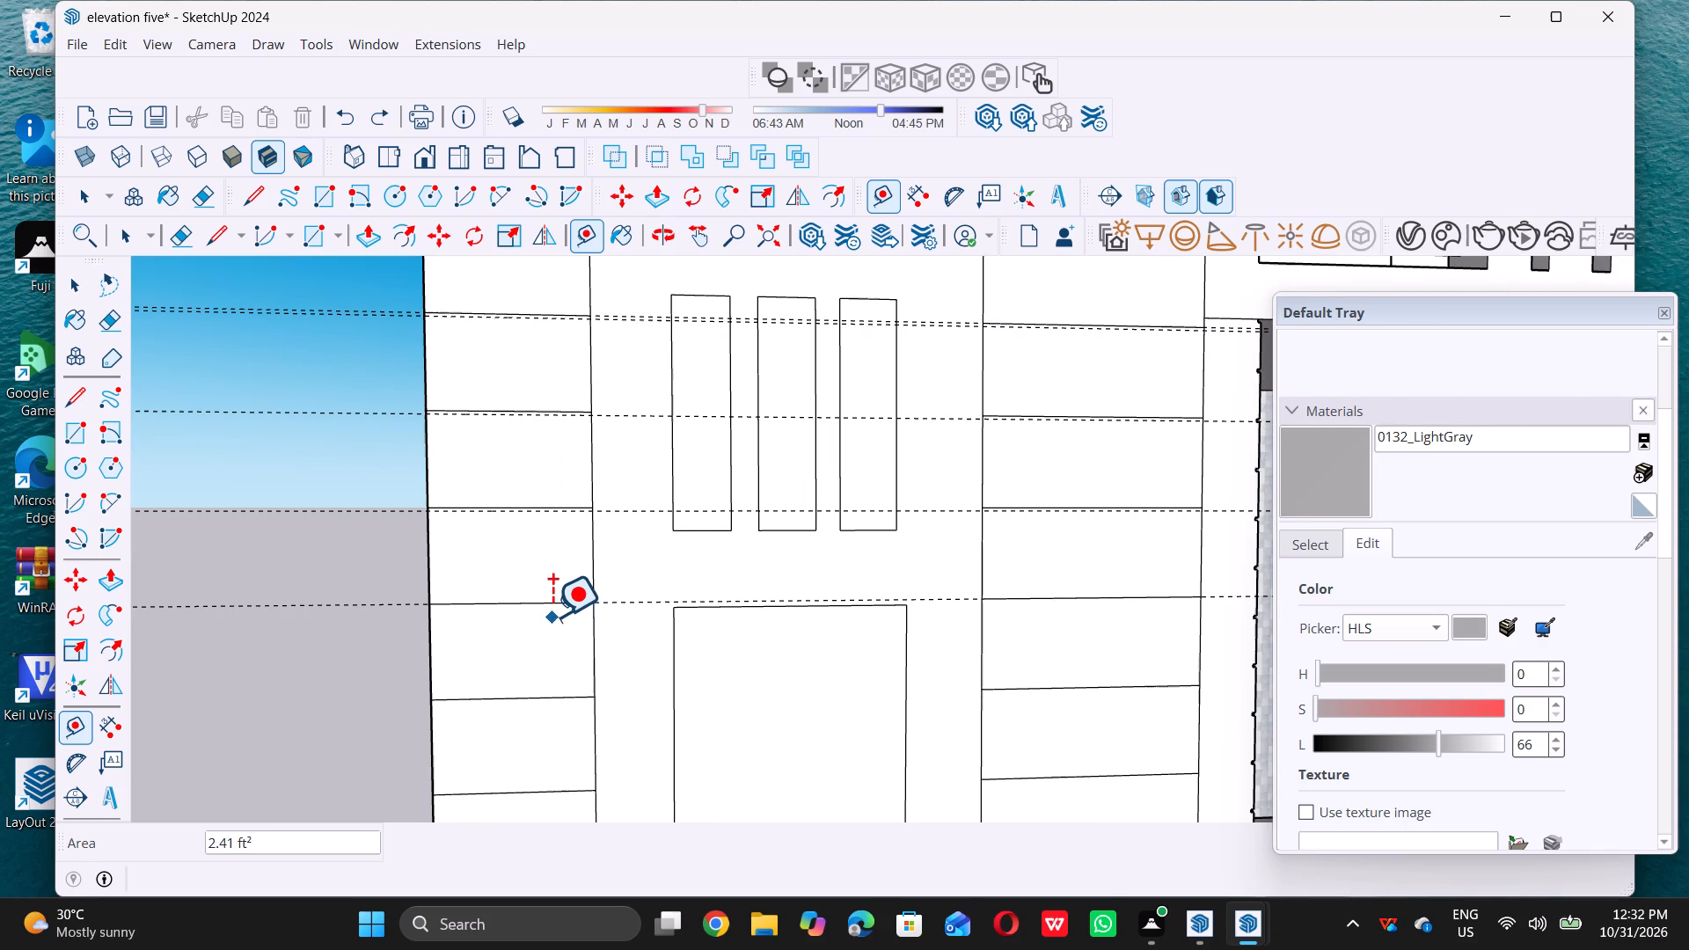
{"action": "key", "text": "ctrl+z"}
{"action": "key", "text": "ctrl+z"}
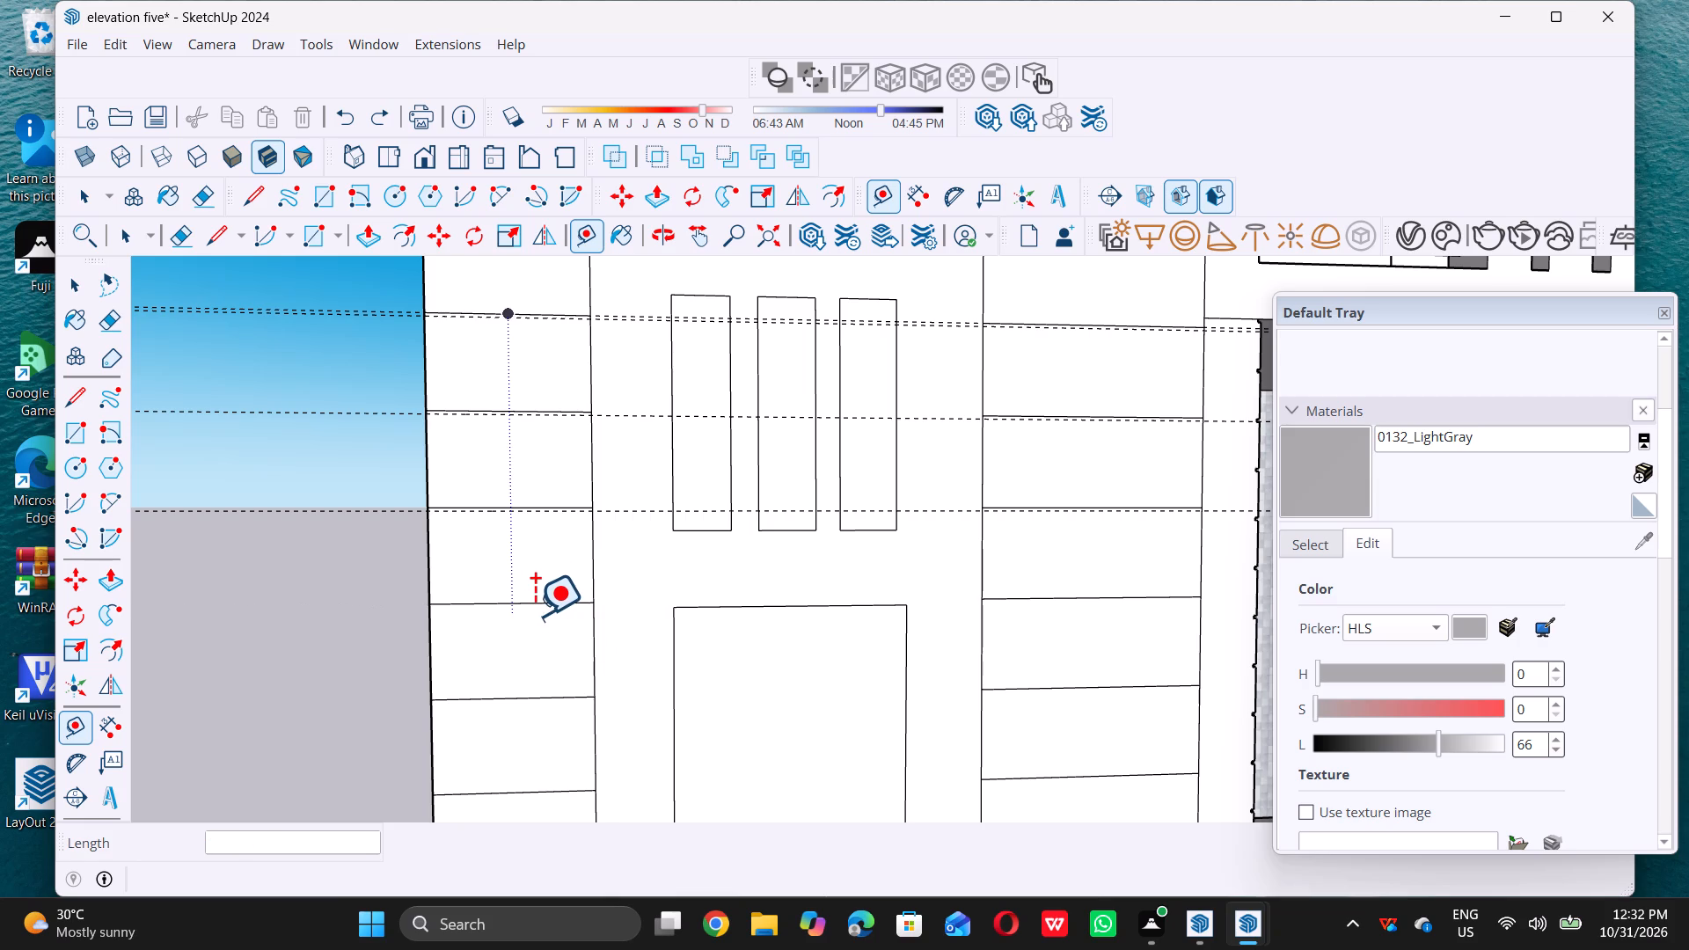
Place horizontal guides 0.5" below the fourth and fifth division lines of the 2'-wide strip.
{"action": "left_click", "coordinate": [545, 603]}
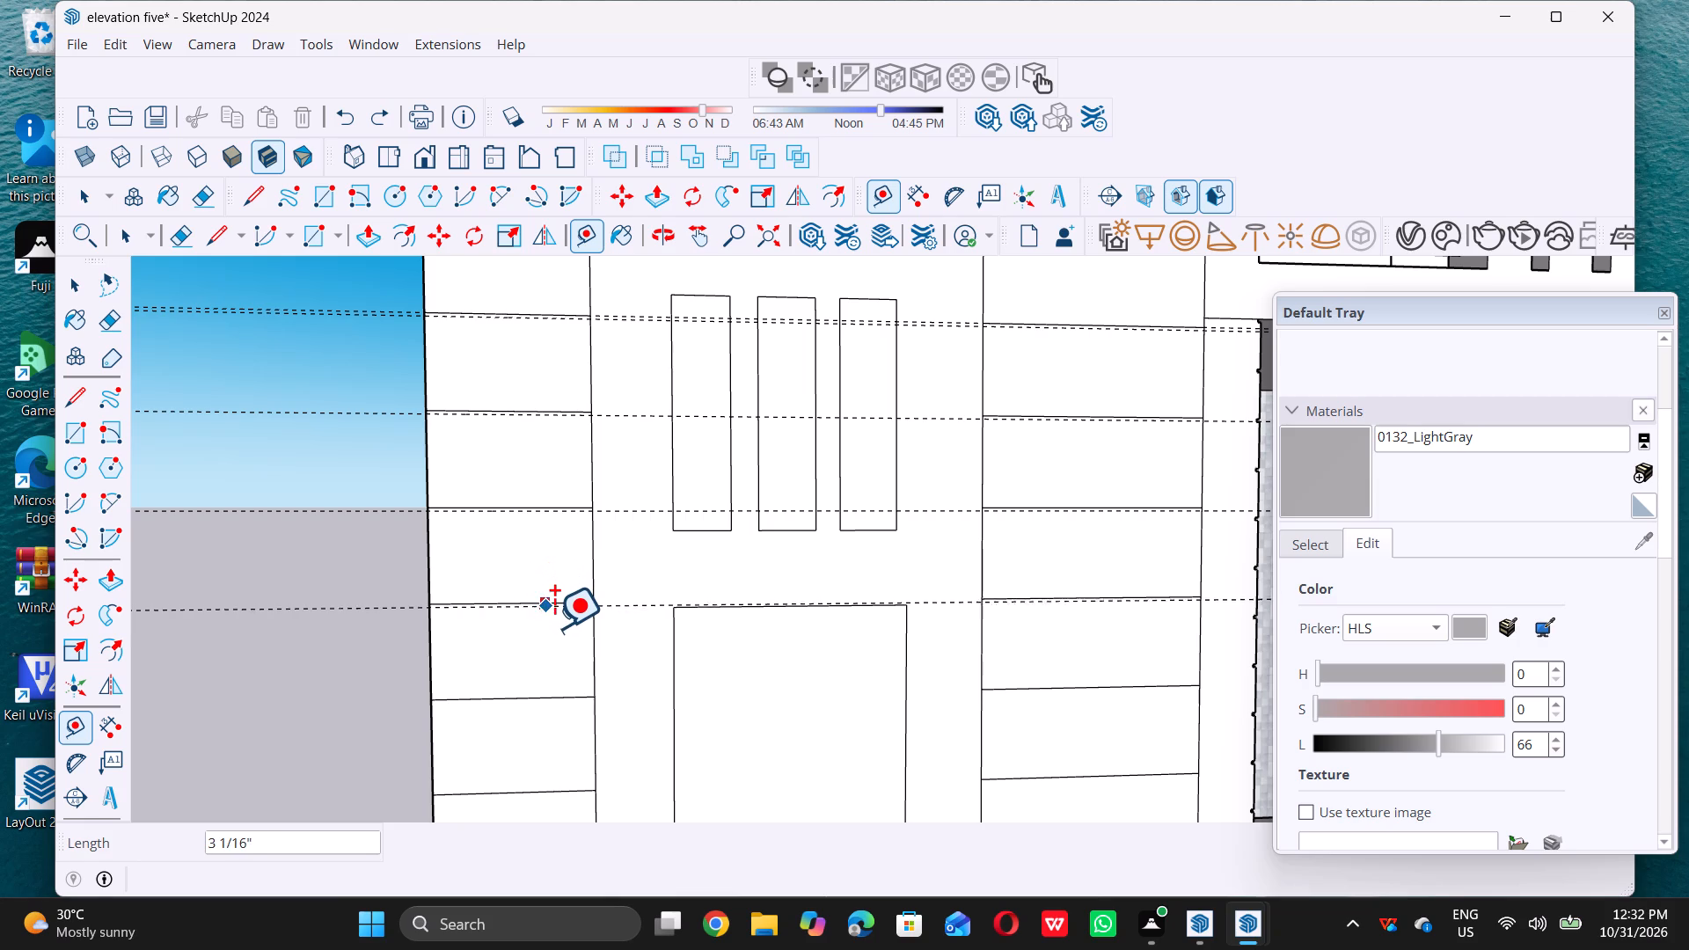
{"action": "type", "text": "0.5"}
{"action": "key", "text": "shift+quotedbl"}
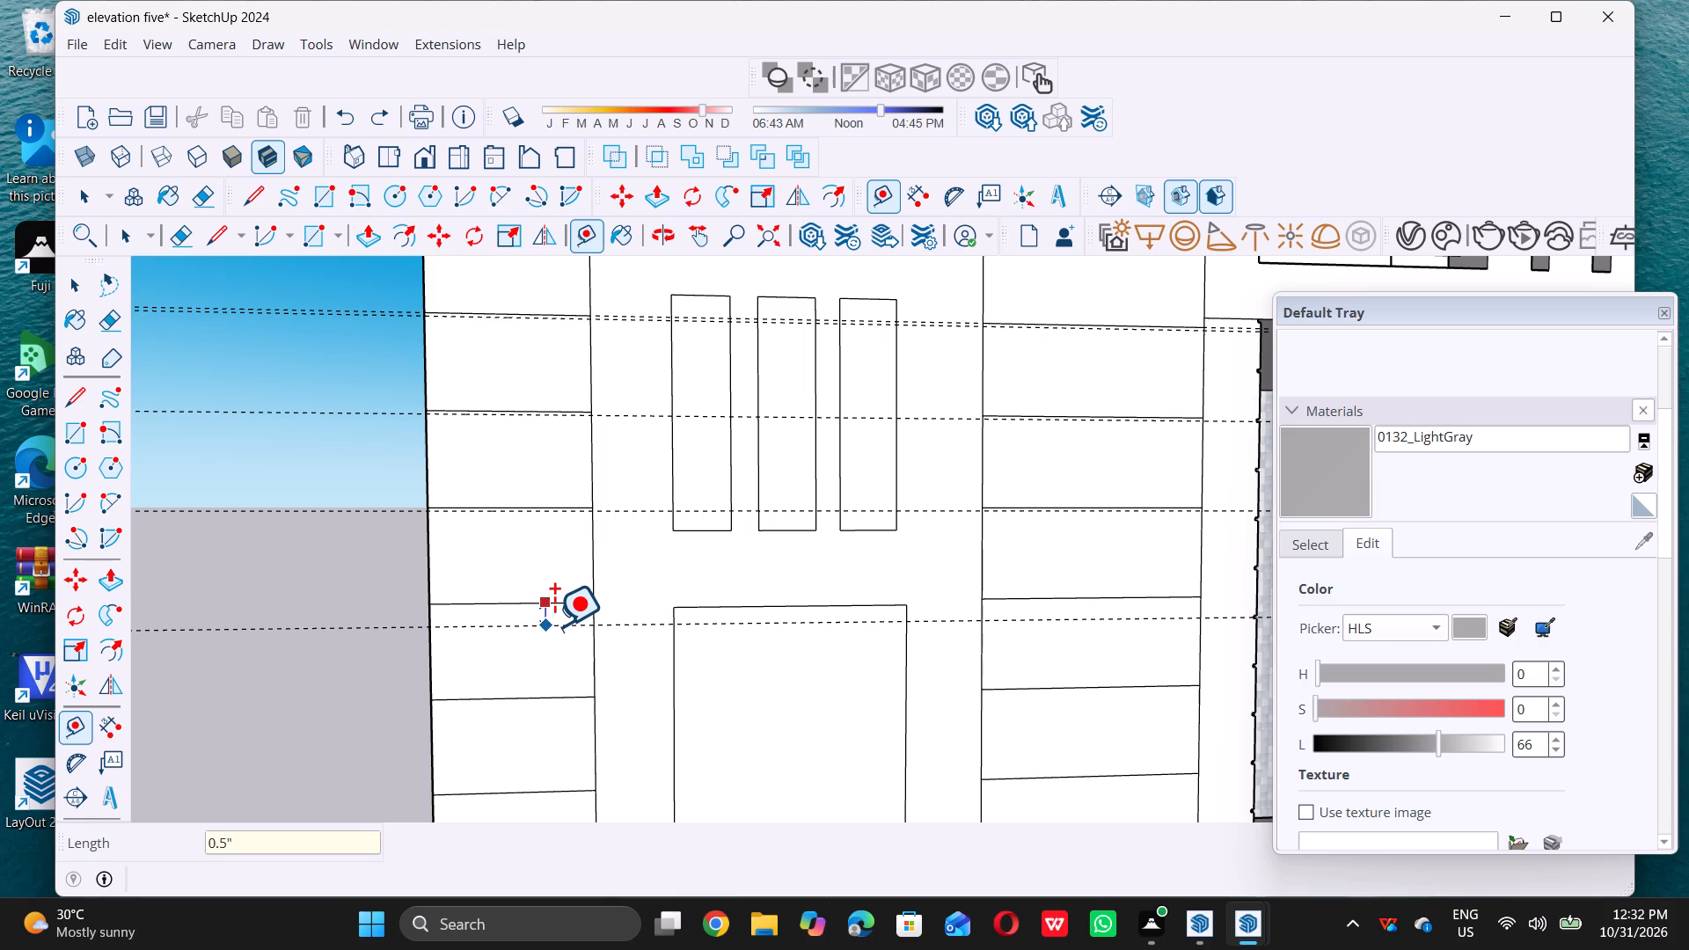
{"action": "key", "text": "Return"}
{"action": "scroll", "coordinate": [521, 590], "scroll_direction": "down", "scroll_amount": 8}
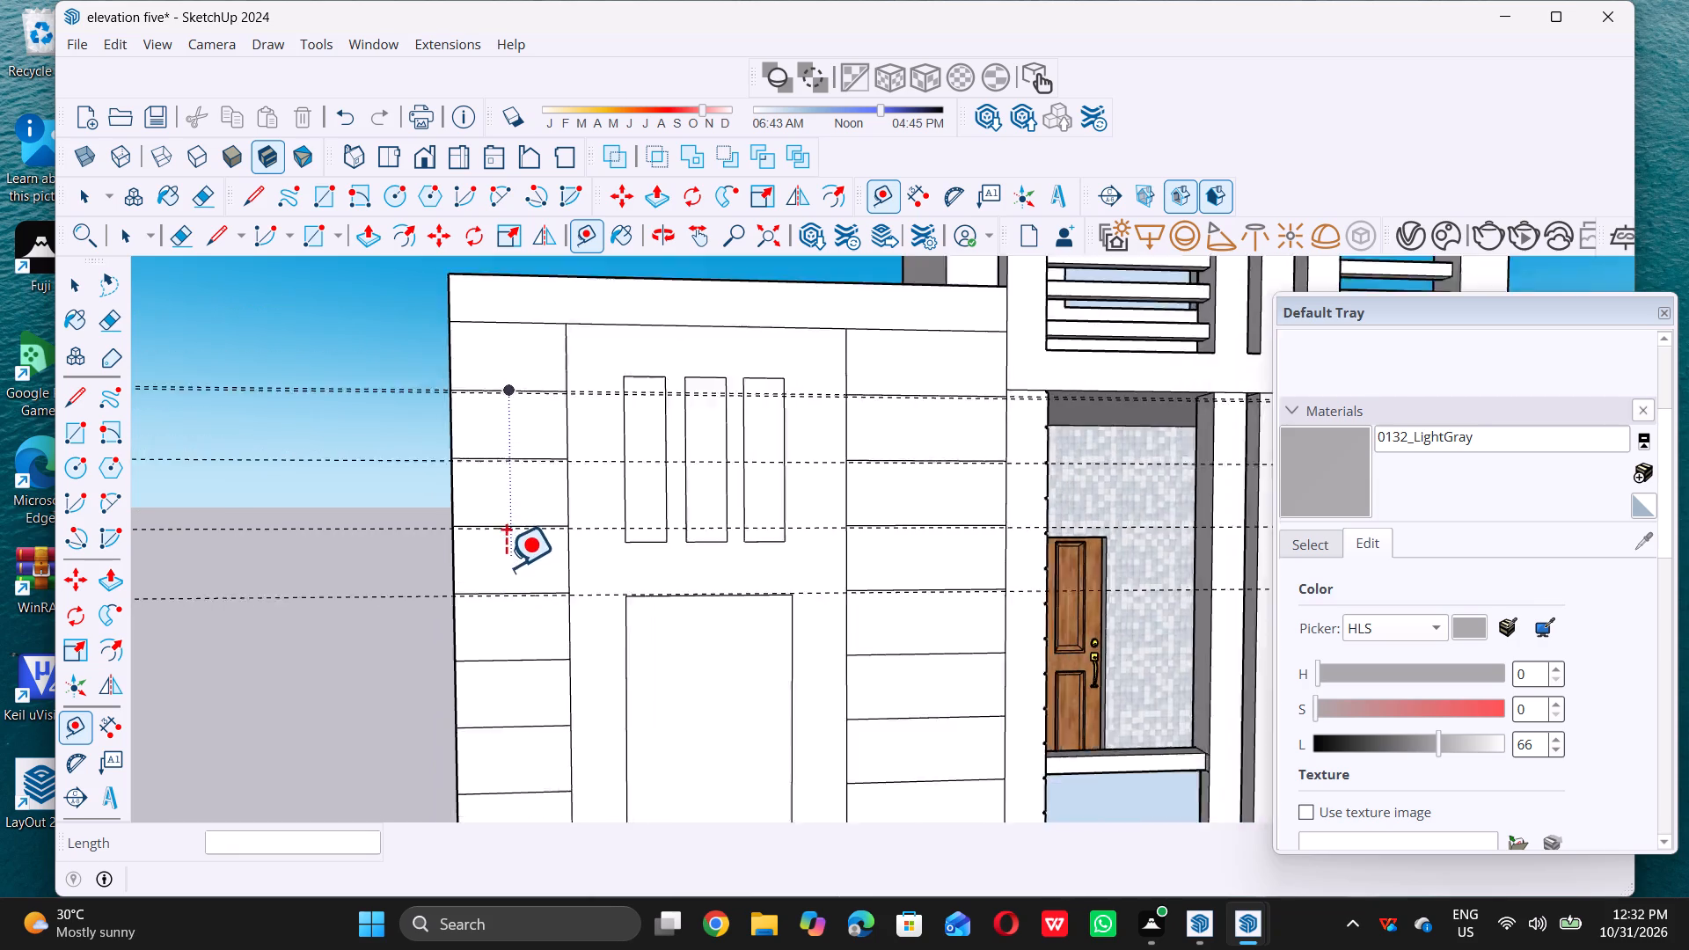
{"action": "scroll", "coordinate": [504, 712], "scroll_direction": "up", "scroll_amount": 8}
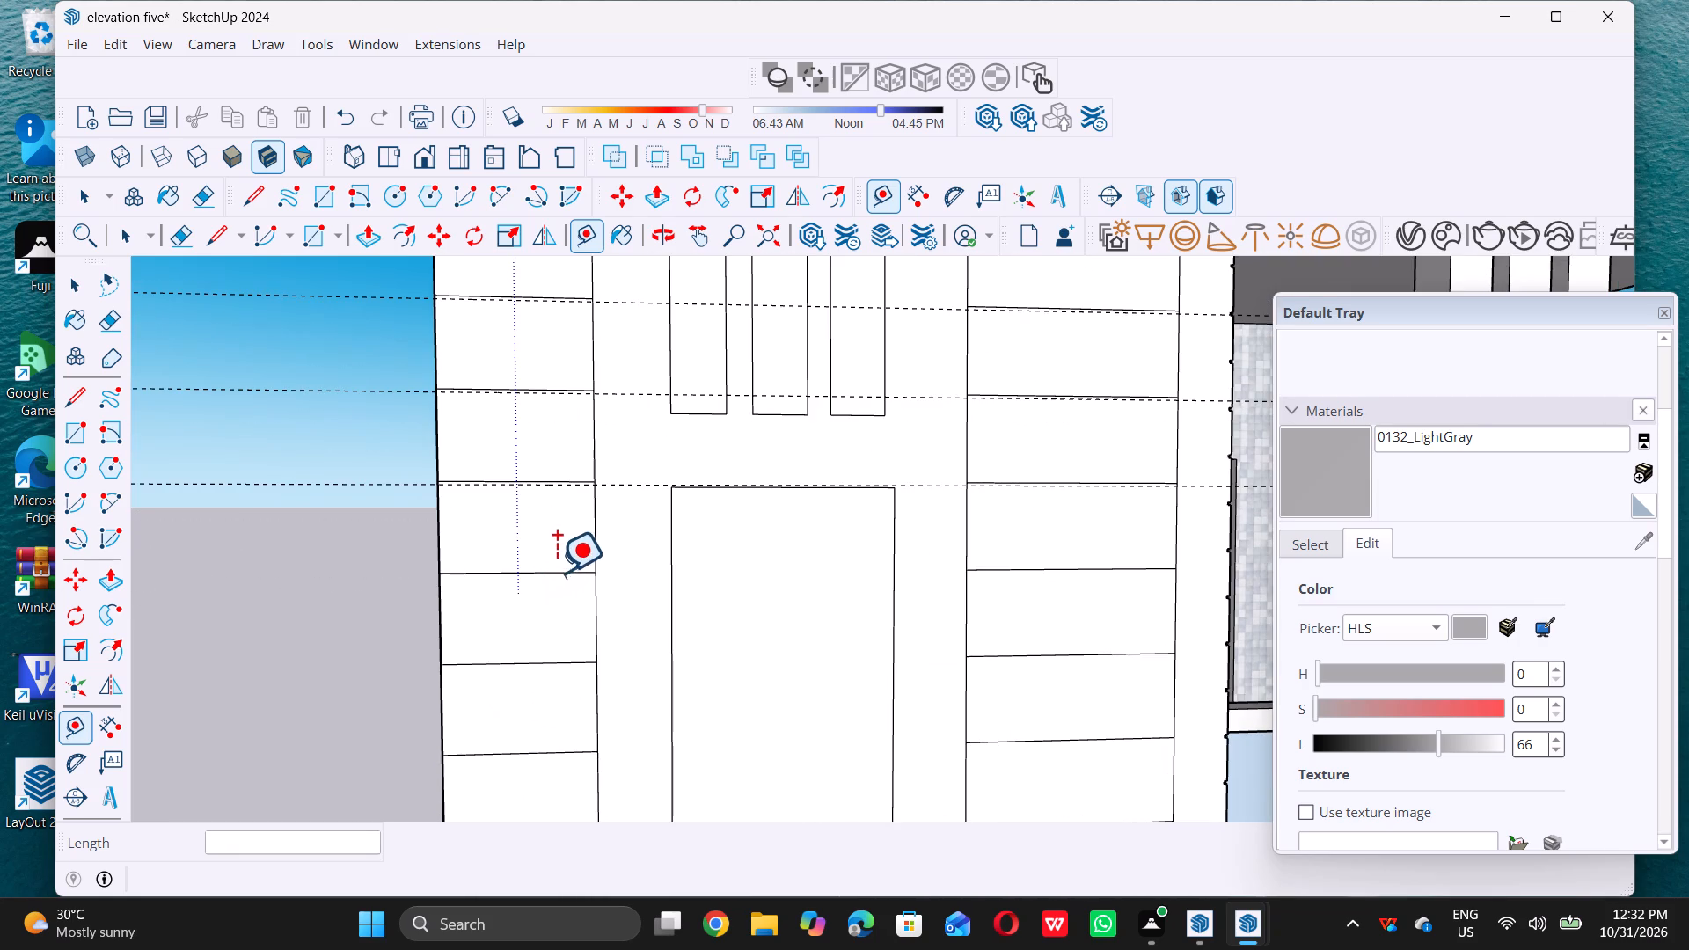
{"action": "left_click", "coordinate": [546, 577]}
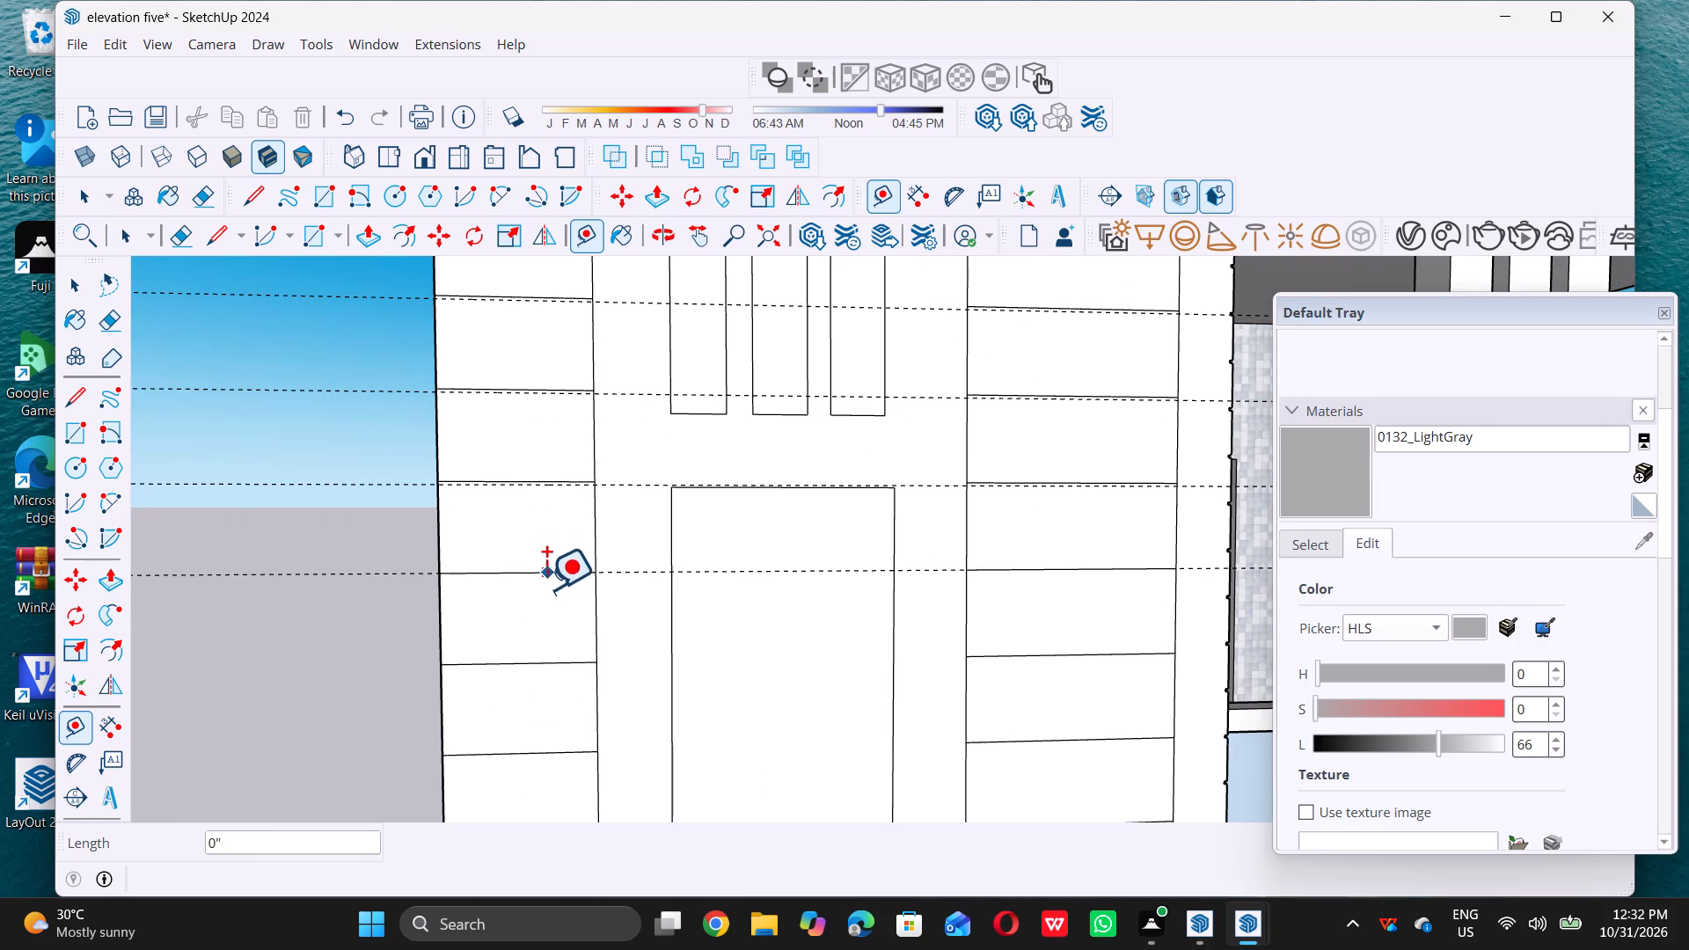
{"action": "type", "text": "0.5"}
{"action": "key", "text": "shift+quotedbl"}
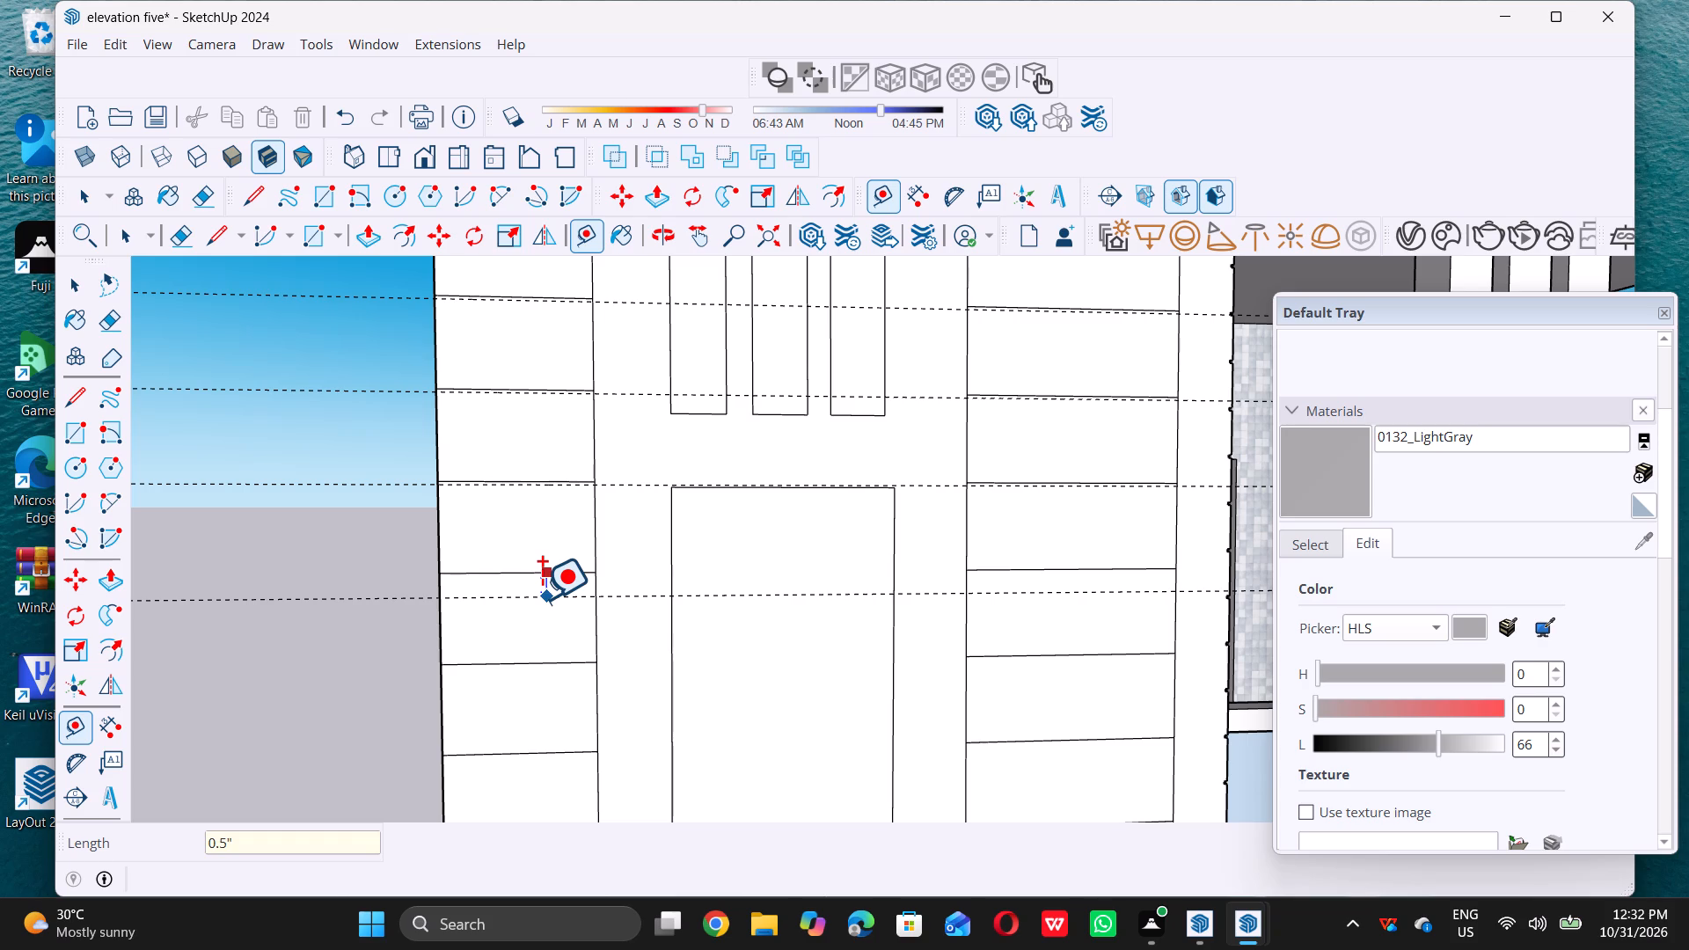
{"action": "key", "text": "Return"}
Place a horizontal guide 0.5" below the sixth division line of the 2'-wide strip.
{"action": "scroll", "coordinate": [539, 585], "scroll_direction": "down", "scroll_amount": 5}
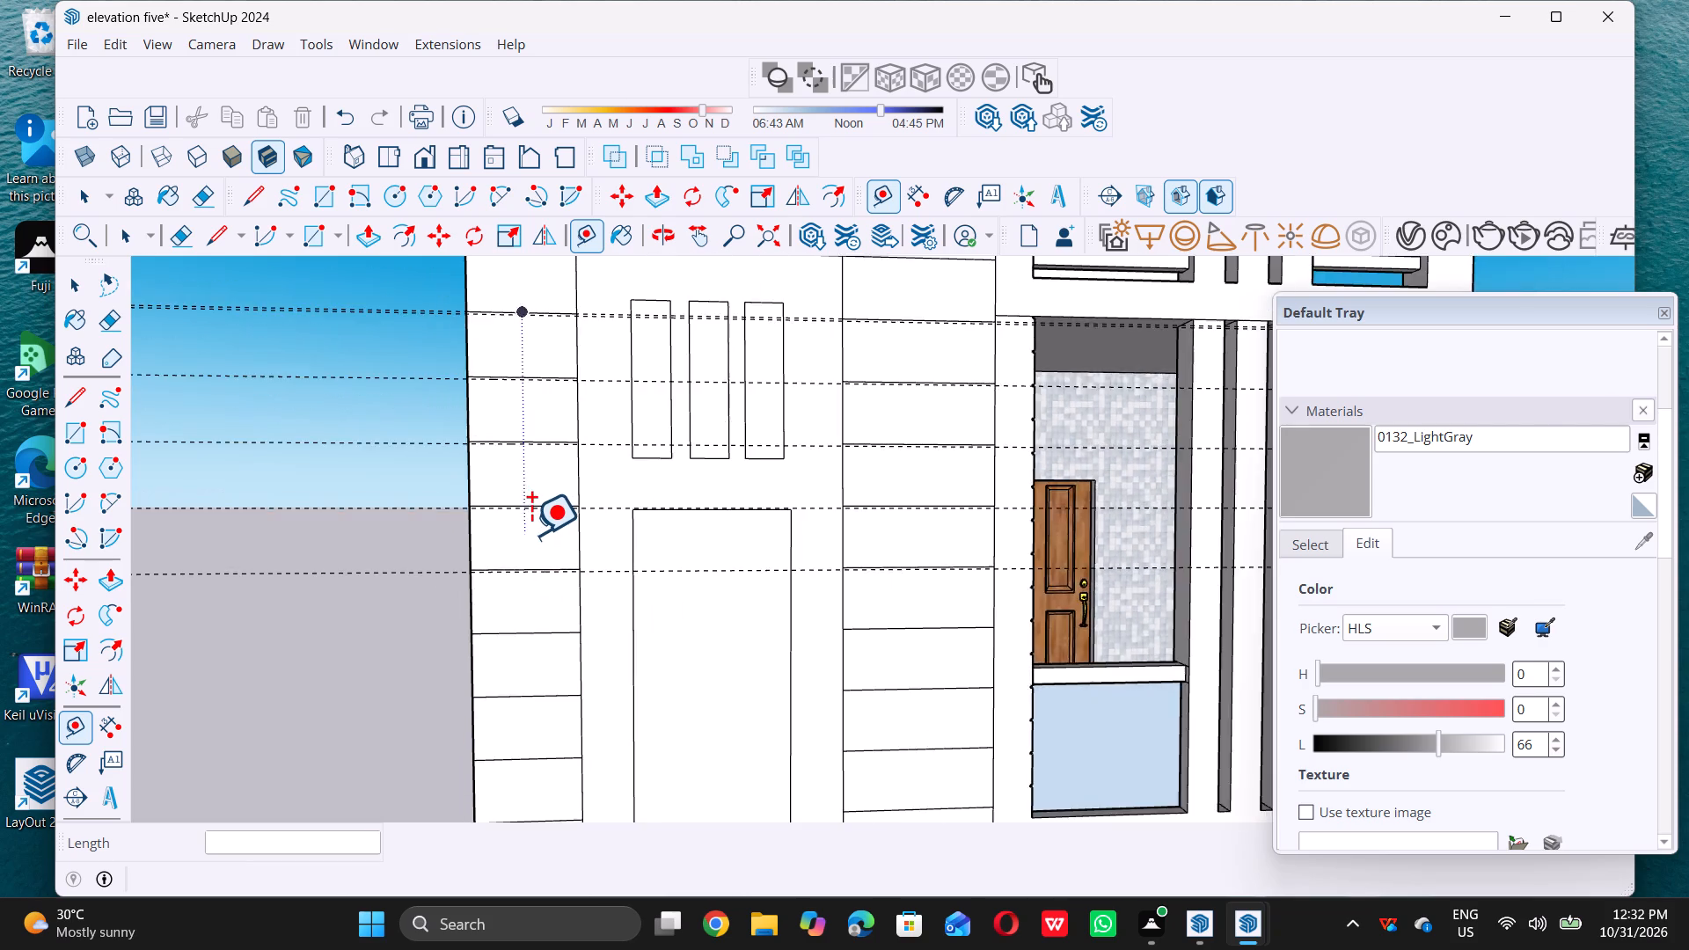
{"action": "scroll", "coordinate": [531, 534], "scroll_direction": "down", "scroll_amount": 6}
{"action": "scroll", "coordinate": [526, 639], "scroll_direction": "up", "scroll_amount": 10}
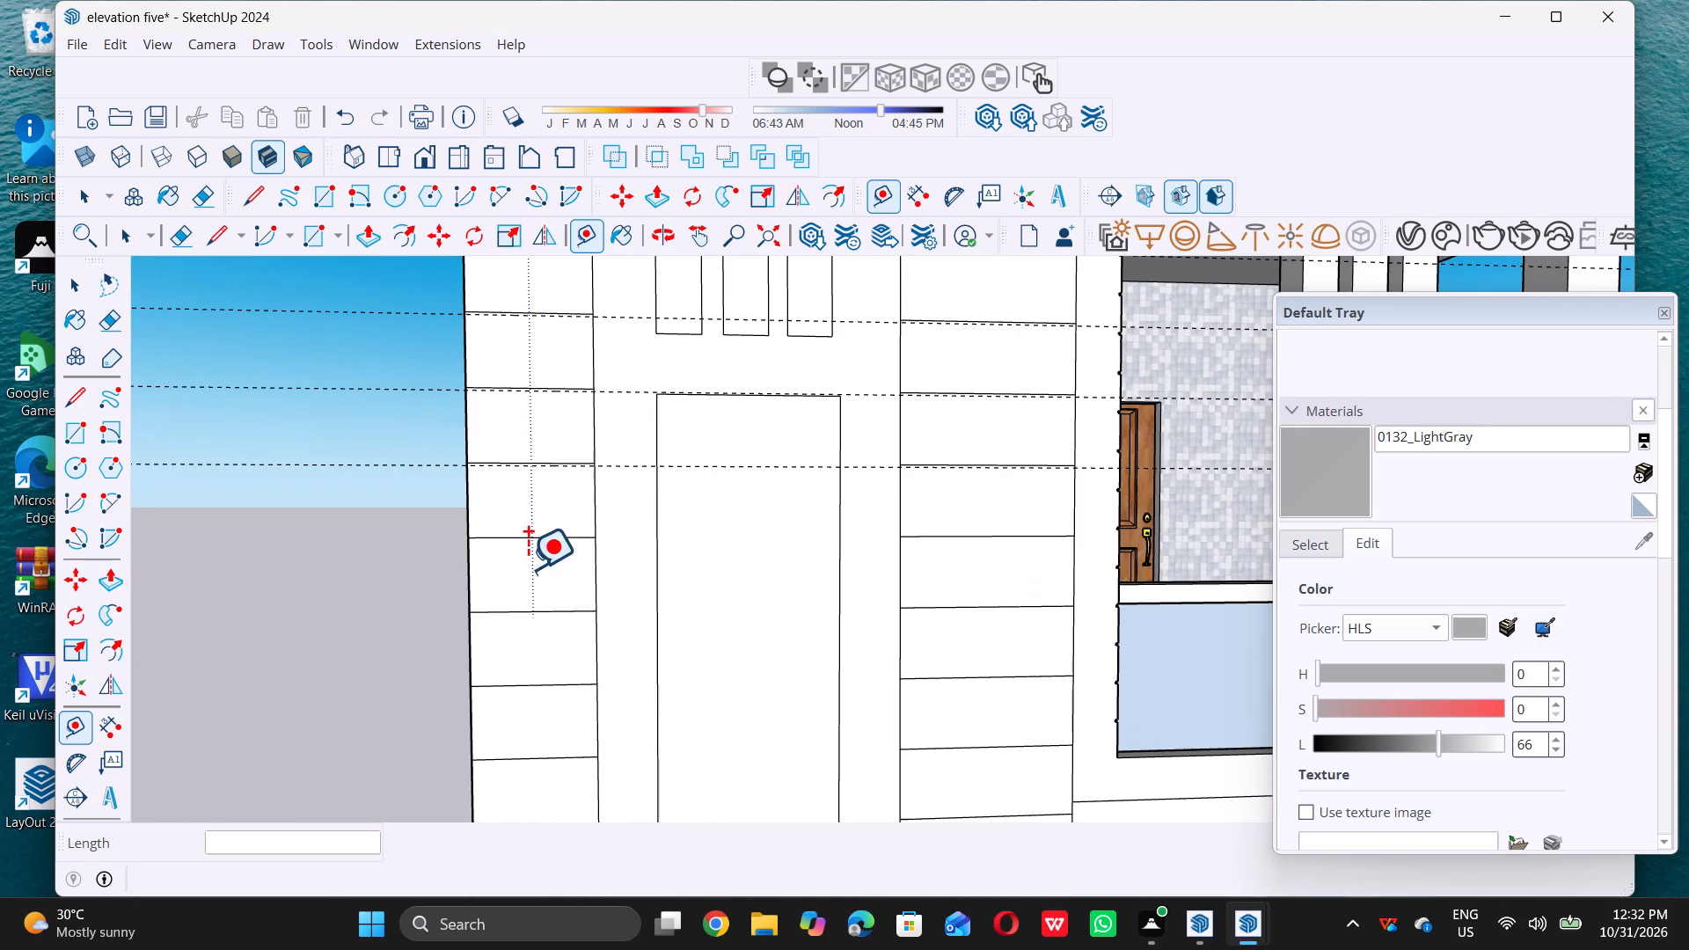
{"action": "left_click", "coordinate": [545, 539]}
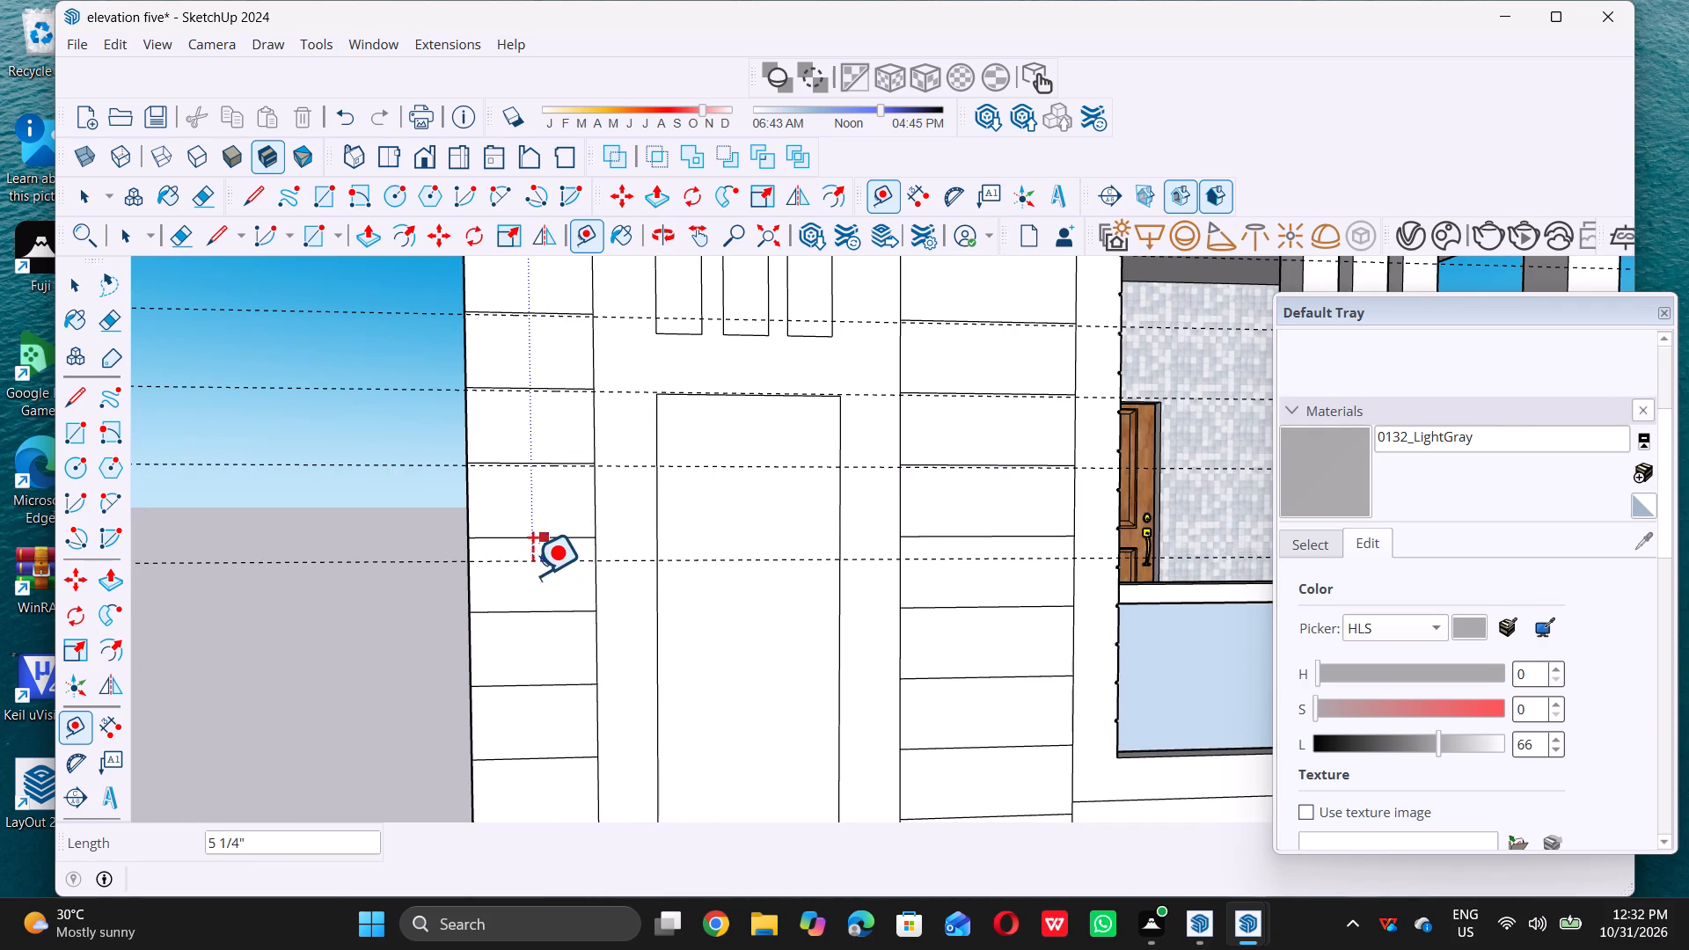
{"action": "type", "text": "0.5"}
{"action": "key", "text": "shift+quotedbl"}
{"action": "key", "text": "Return"}
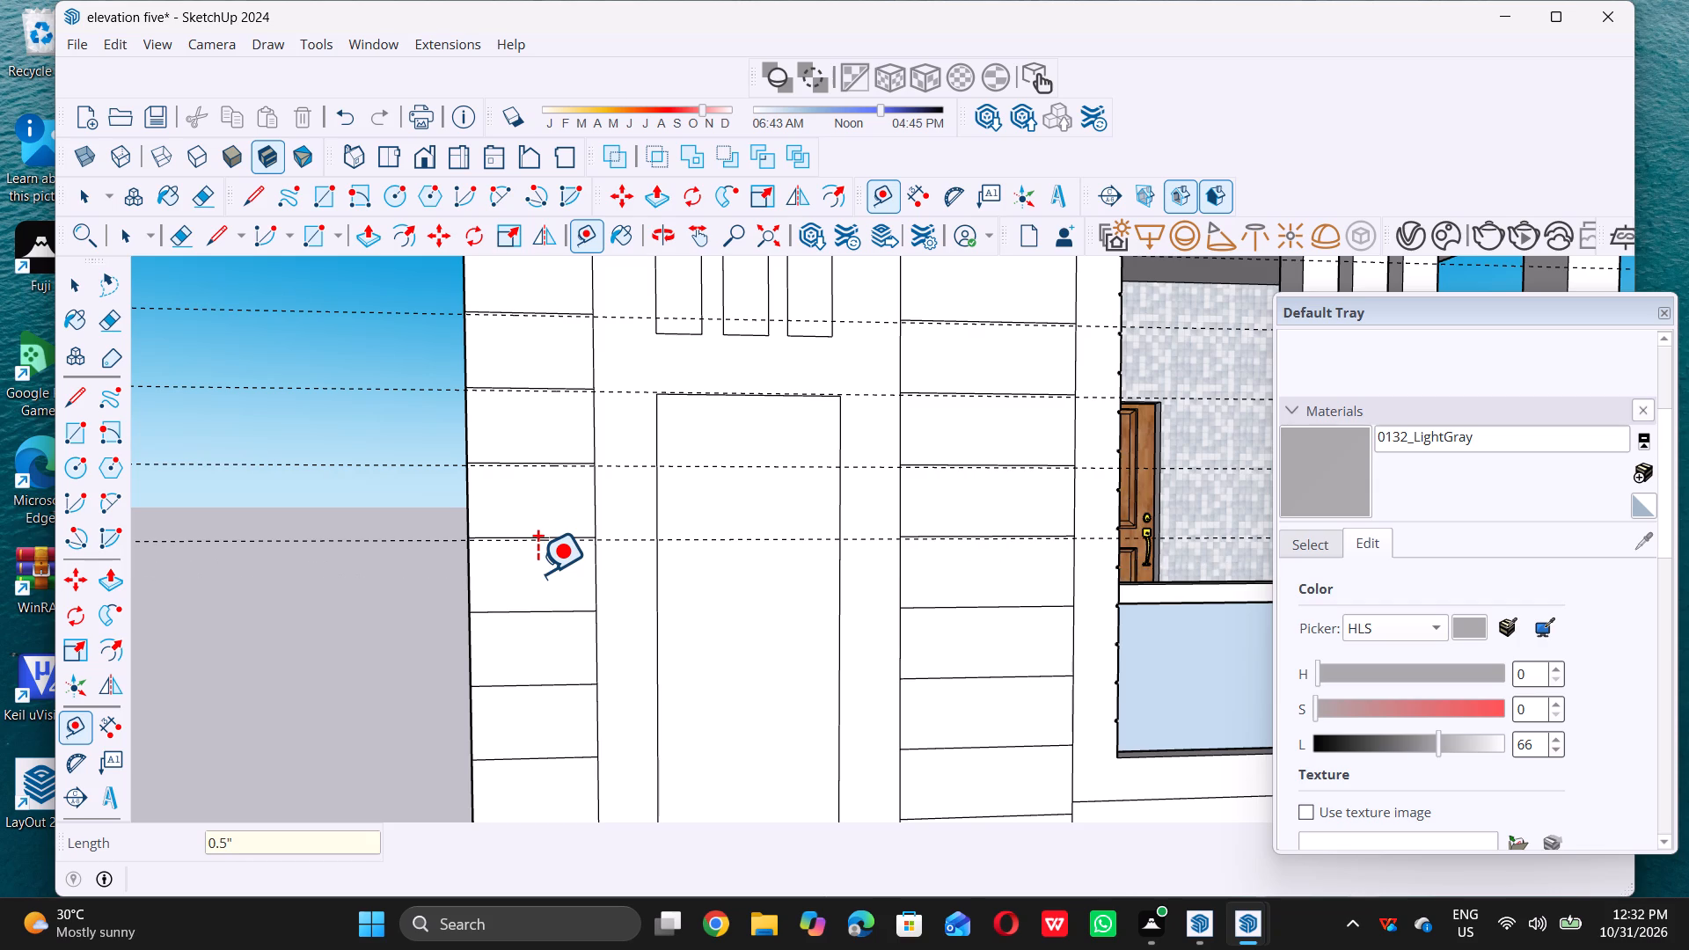
Place horizontal guides 0.5" below the seventh and eighth division lines of the 2'-wide strip.
{"action": "scroll", "coordinate": [613, 526], "scroll_direction": "down", "scroll_amount": 8}
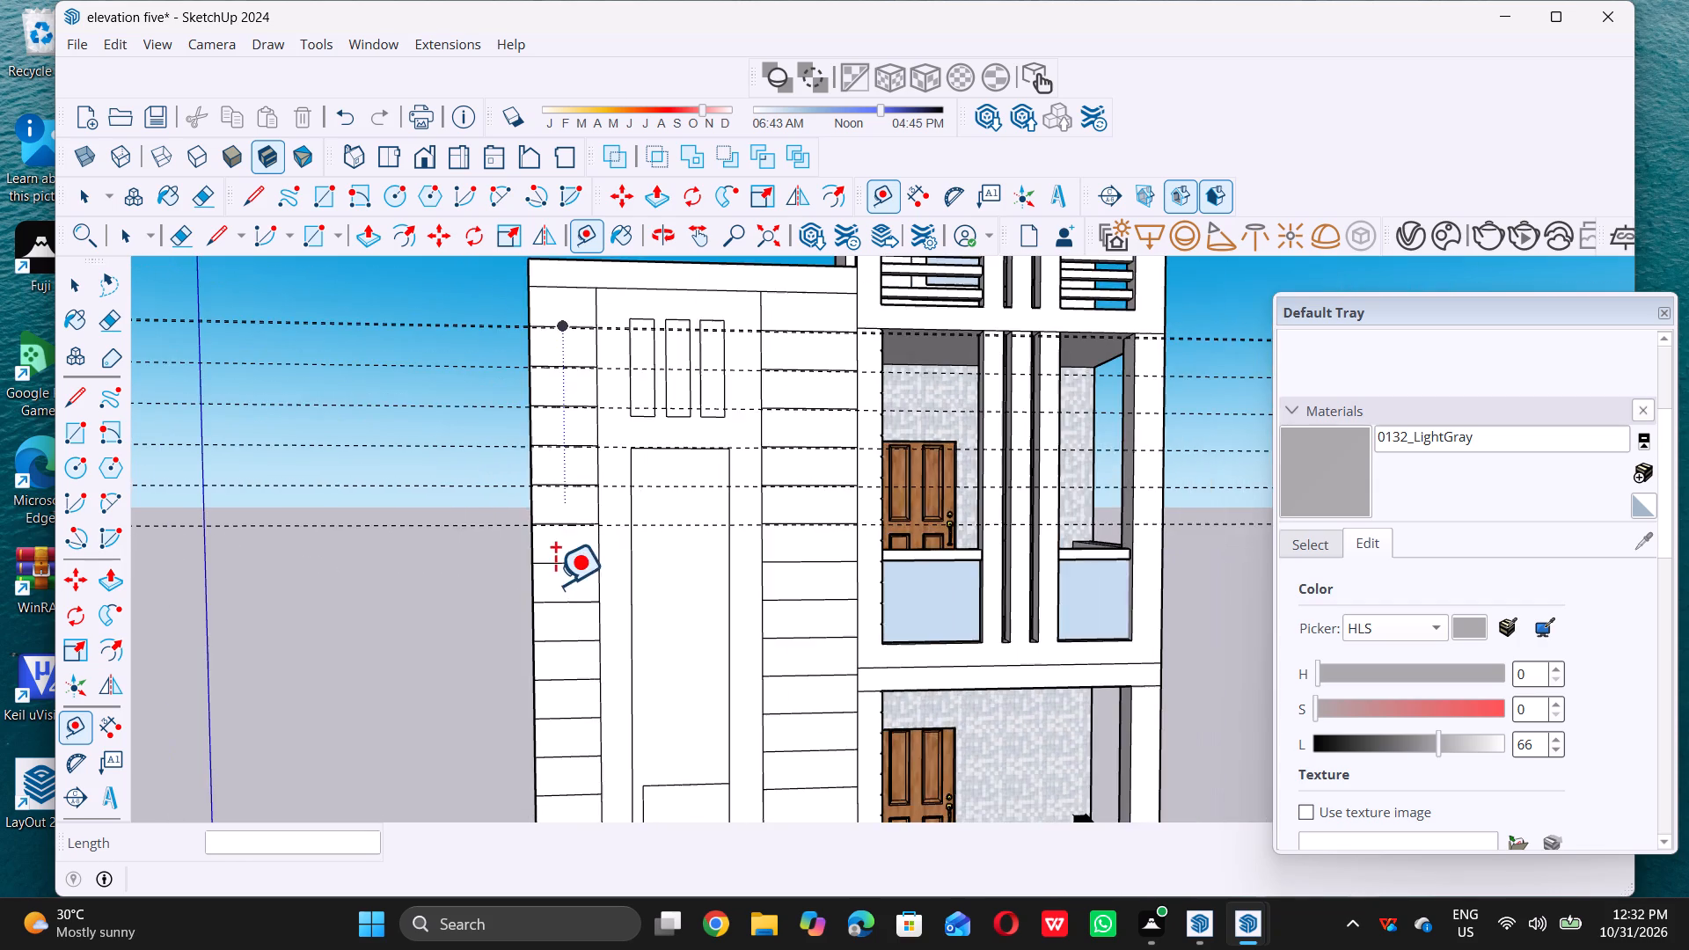
{"action": "scroll", "coordinate": [554, 589], "scroll_direction": "up", "scroll_amount": 9}
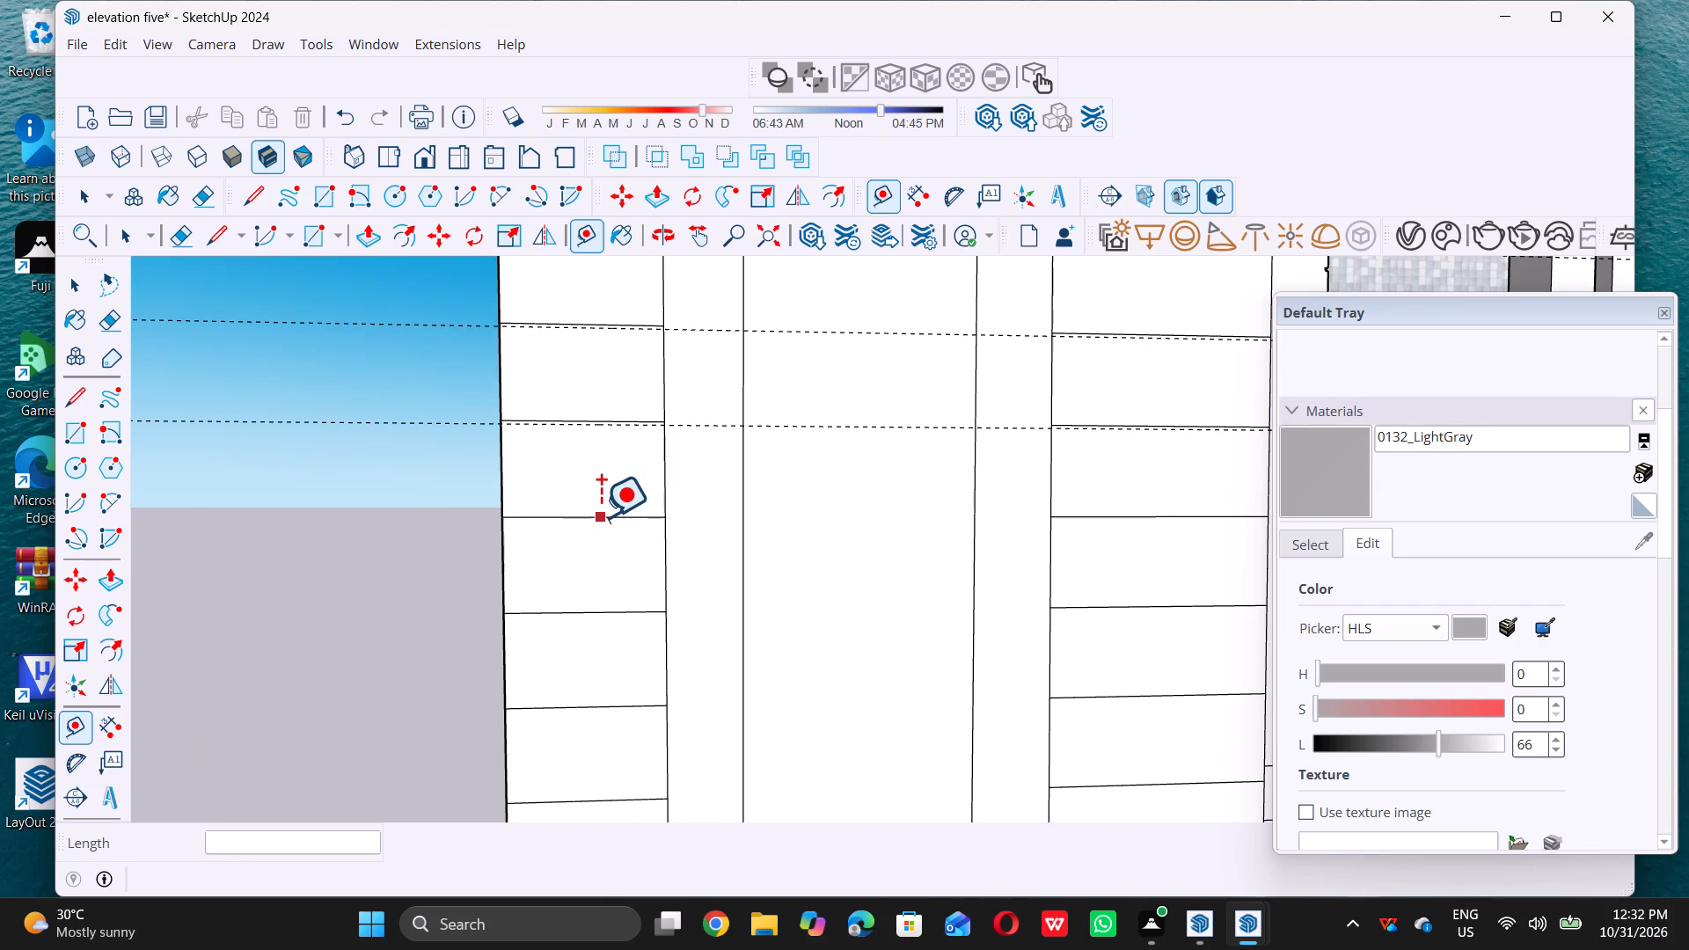
{"action": "triple_click", "coordinate": [601, 518]}
{"action": "double_click", "coordinate": [601, 518]}
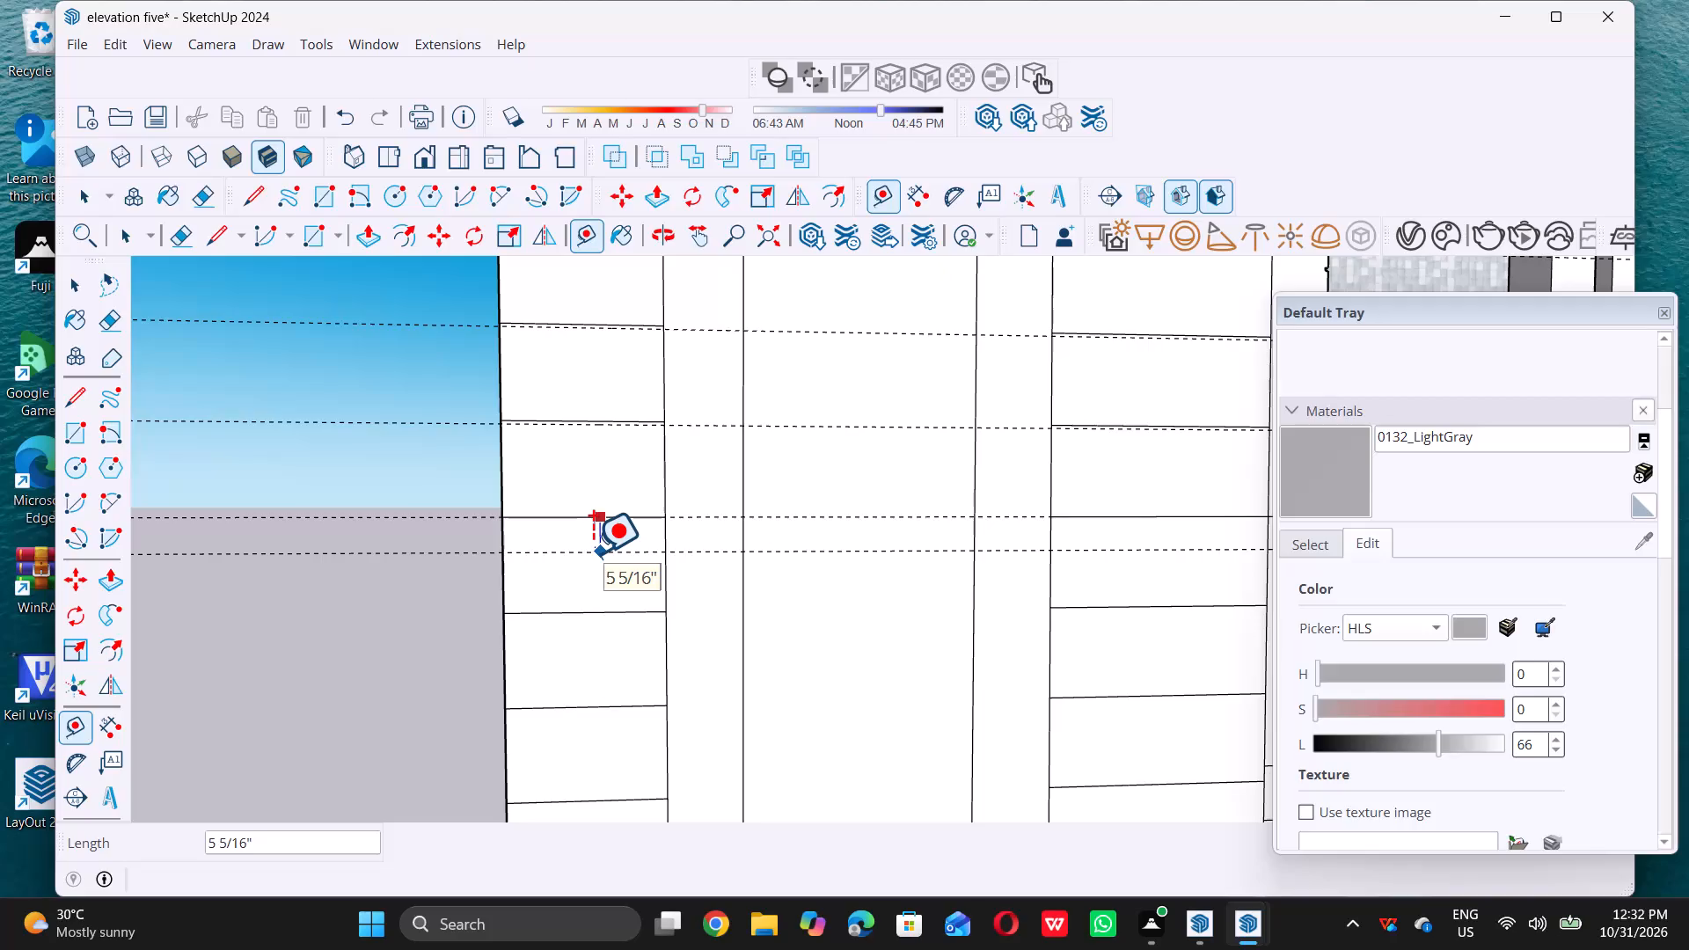
{"action": "type", "text": "0.5"}
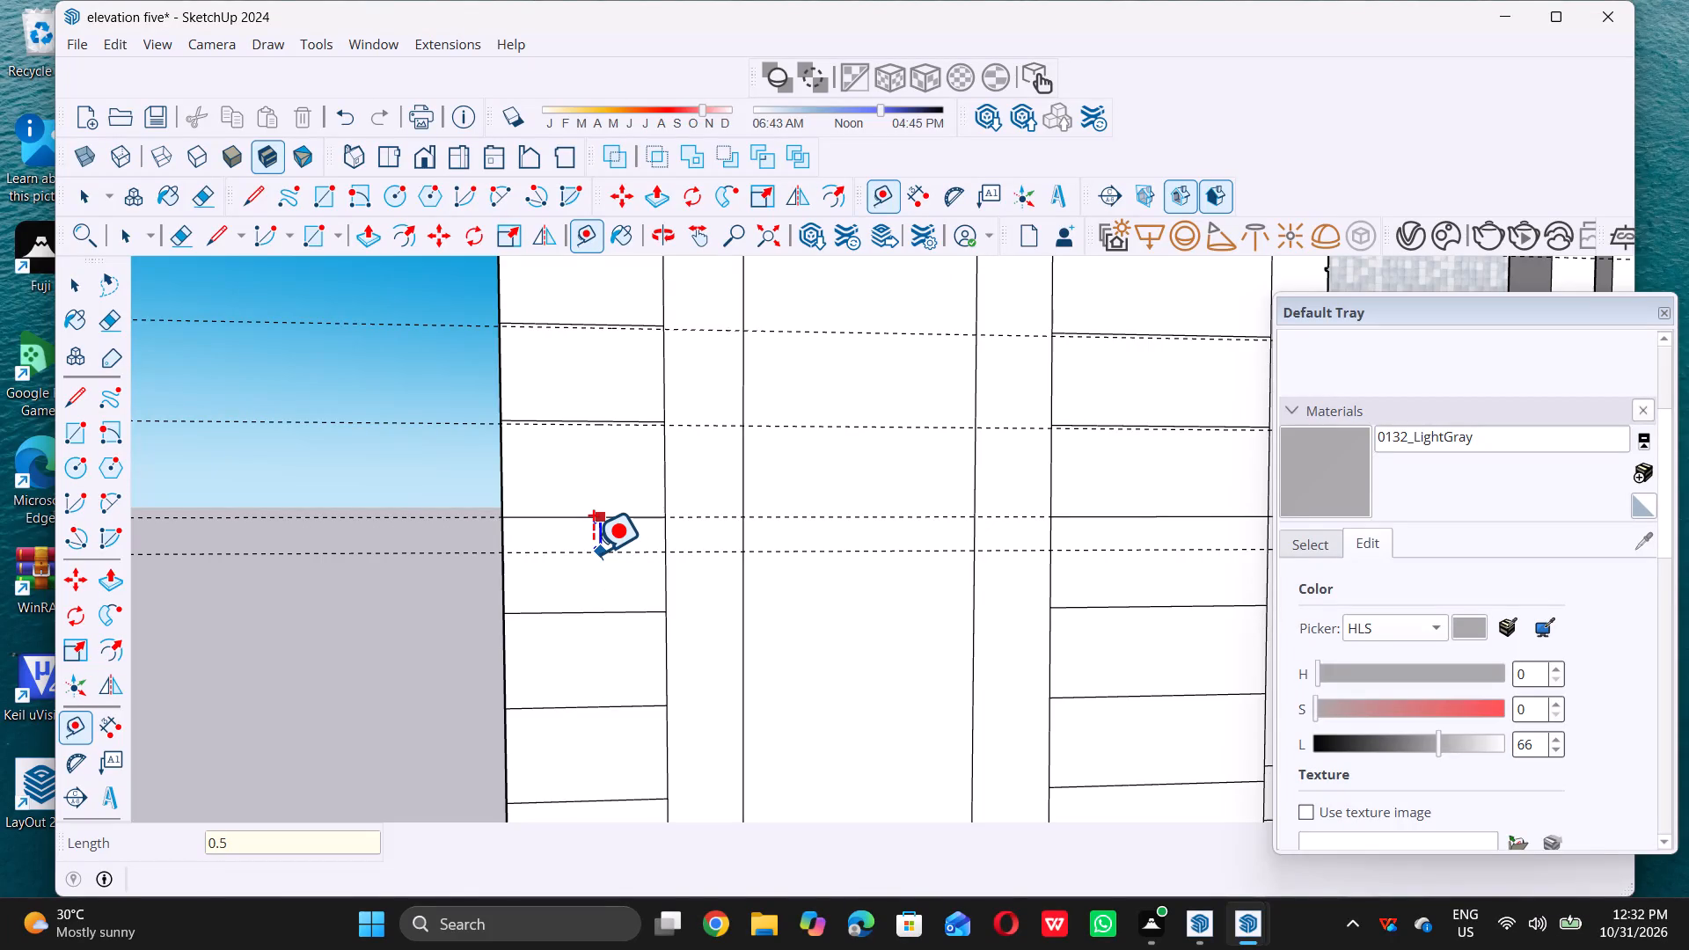
{"action": "key", "text": "shift+quotedbl"}
{"action": "key", "text": "Return"}
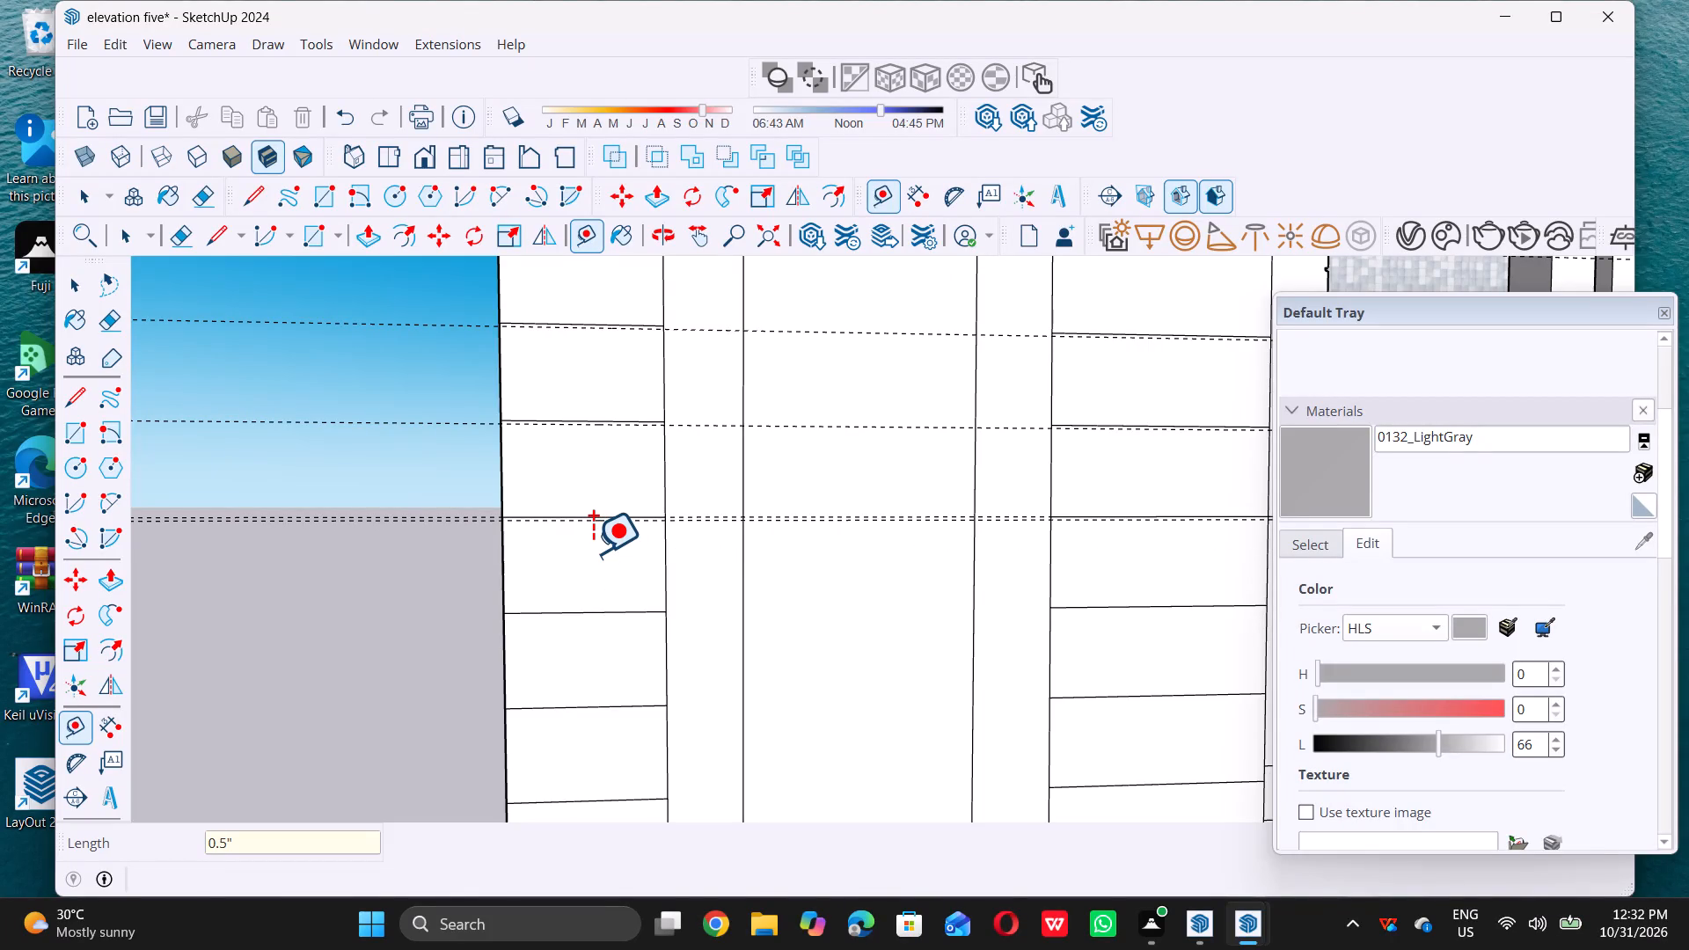
{"action": "triple_click", "coordinate": [612, 612]}
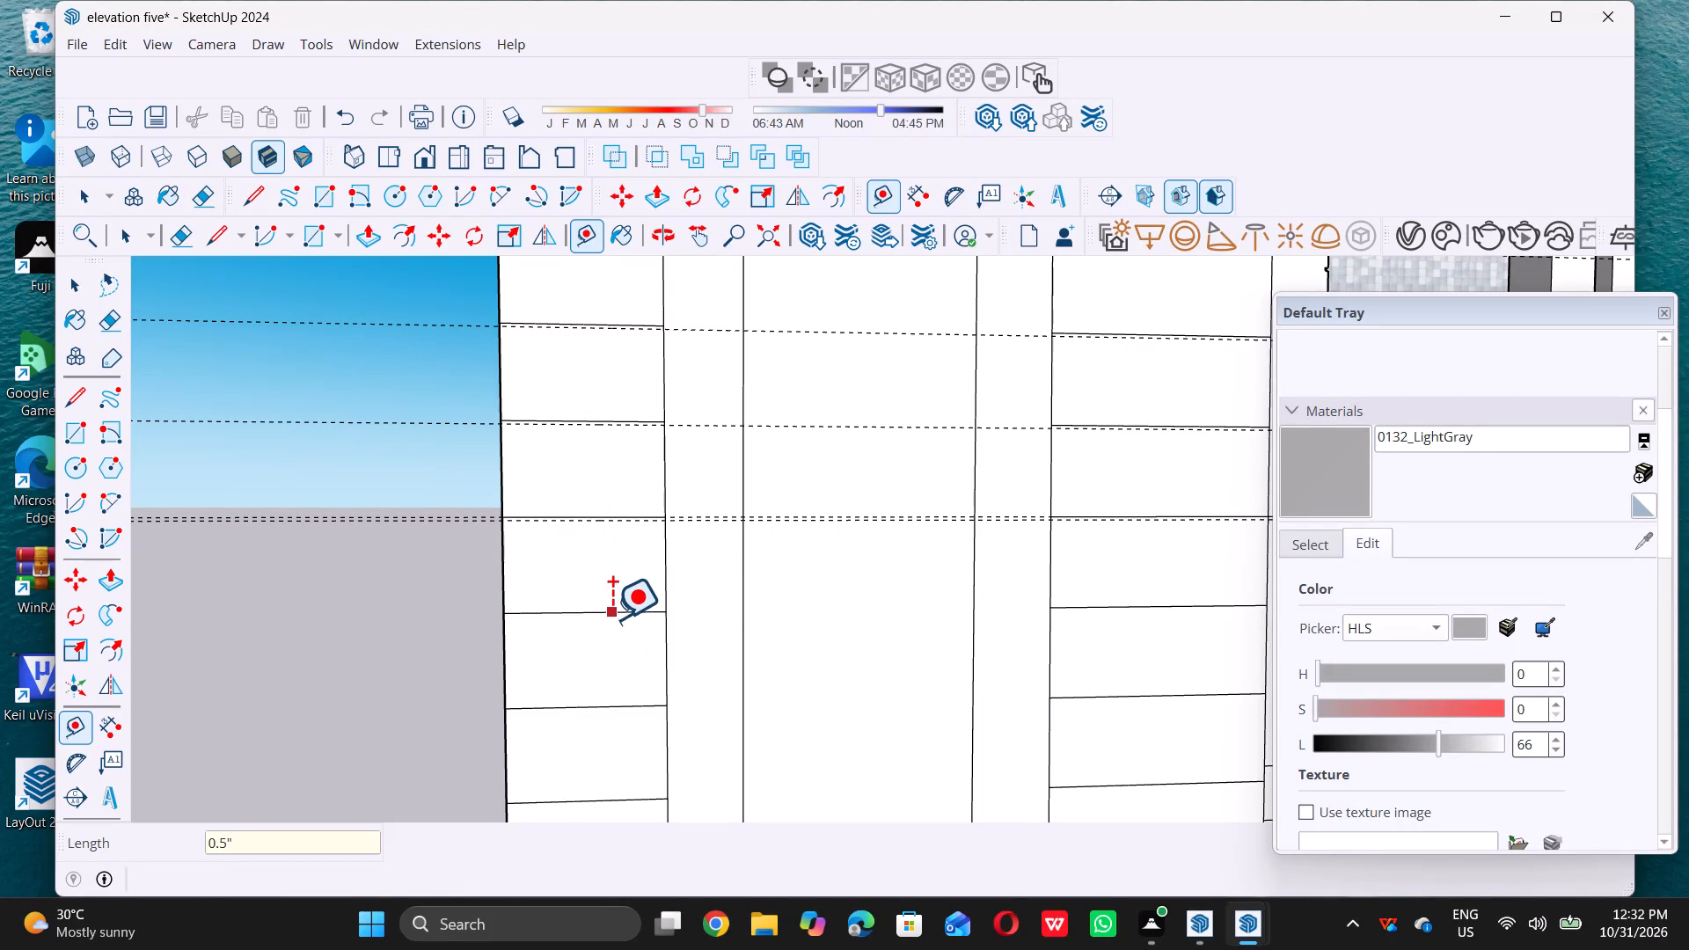
{"action": "type", "text": "0.5"}
{"action": "key", "text": "shift+quotedbl"}
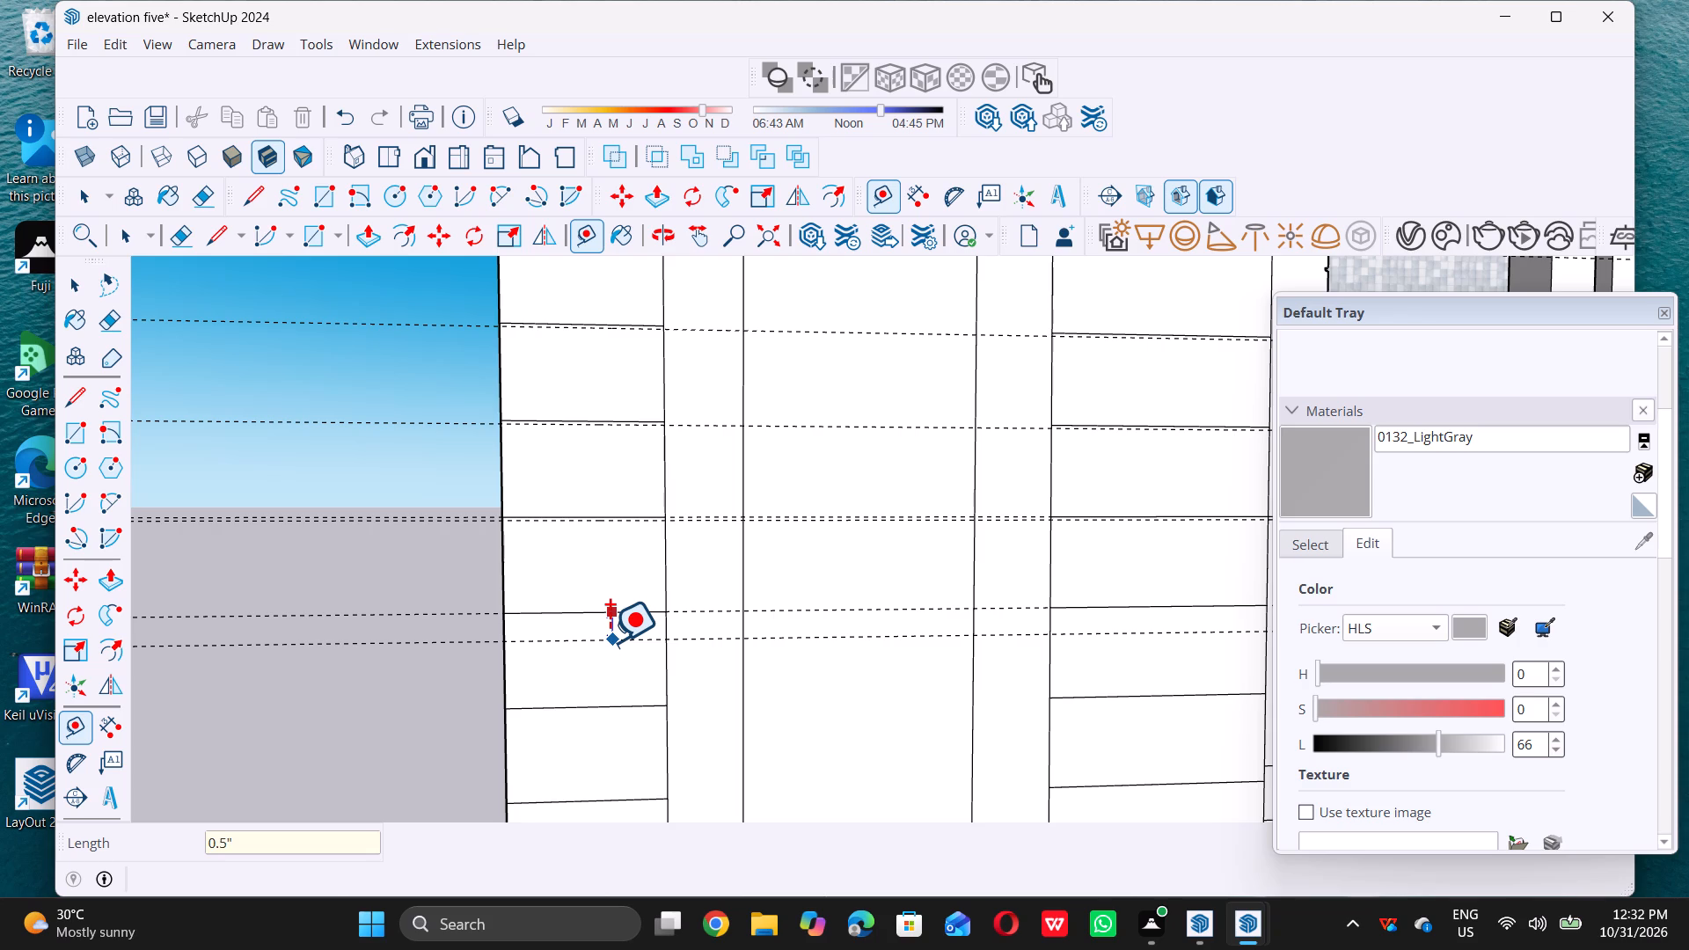
{"action": "key", "text": "Return"}
{"action": "scroll", "coordinate": [591, 654], "scroll_direction": "down", "scroll_amount": 1}
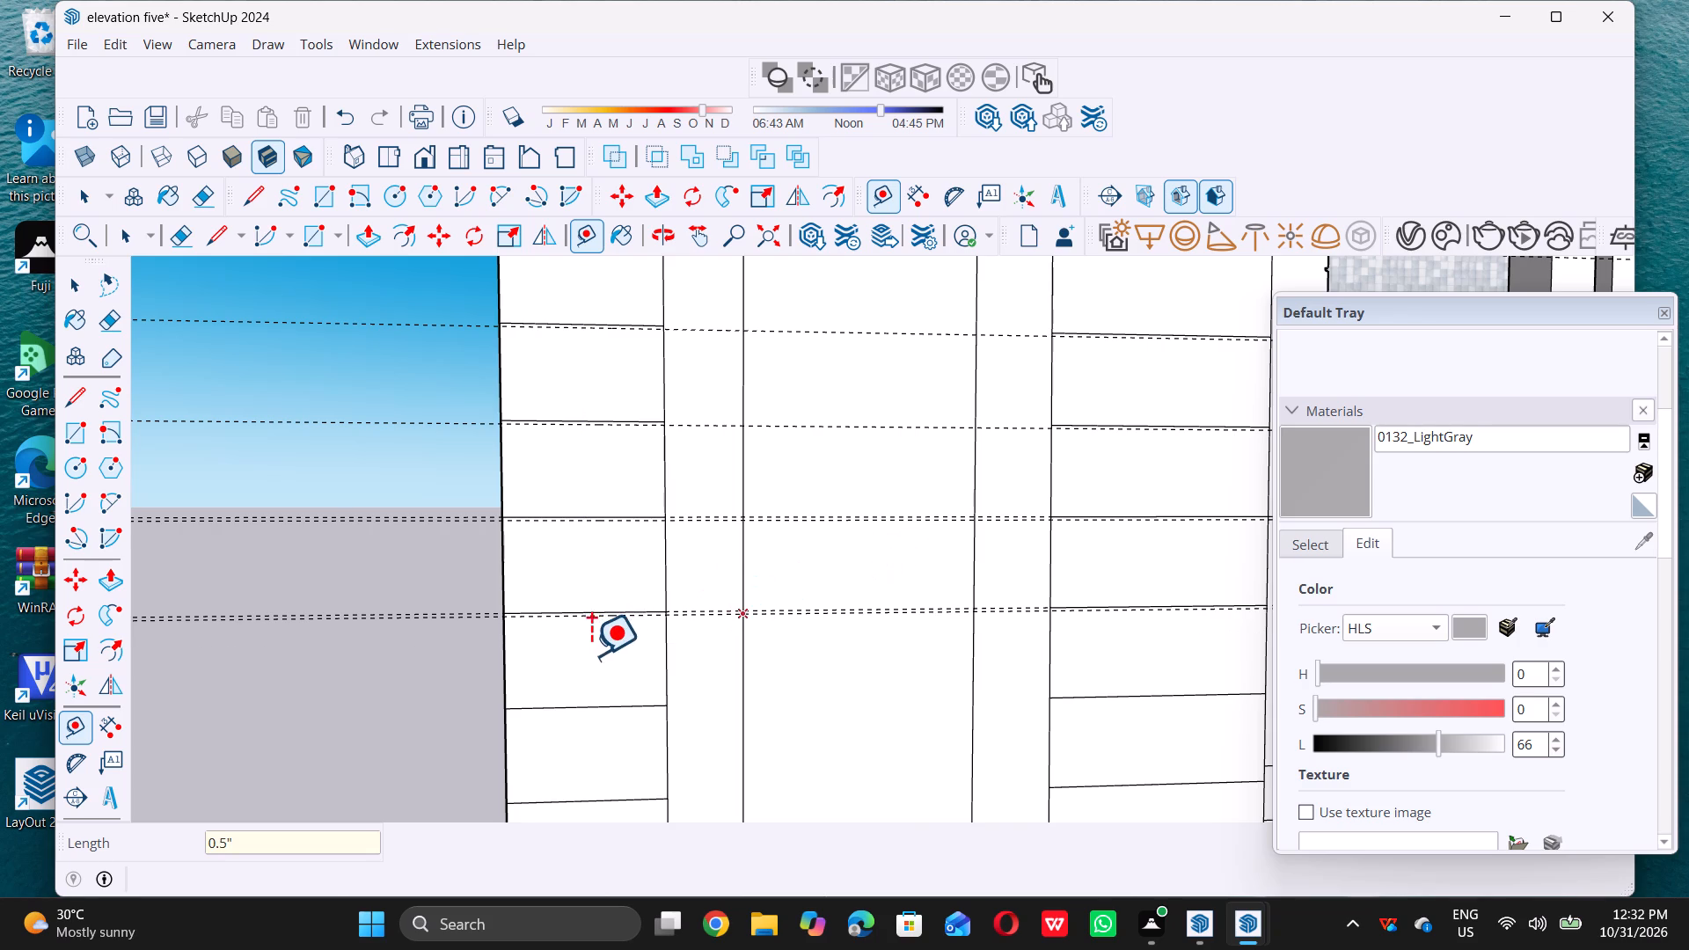
Place horizontal guides 0.5" below the ninth and tenth division lines of the 2'-wide strip.
{"action": "scroll", "coordinate": [591, 654], "scroll_direction": "down", "scroll_amount": 11}
{"action": "scroll", "coordinate": [587, 662], "scroll_direction": "up", "scroll_amount": 7}
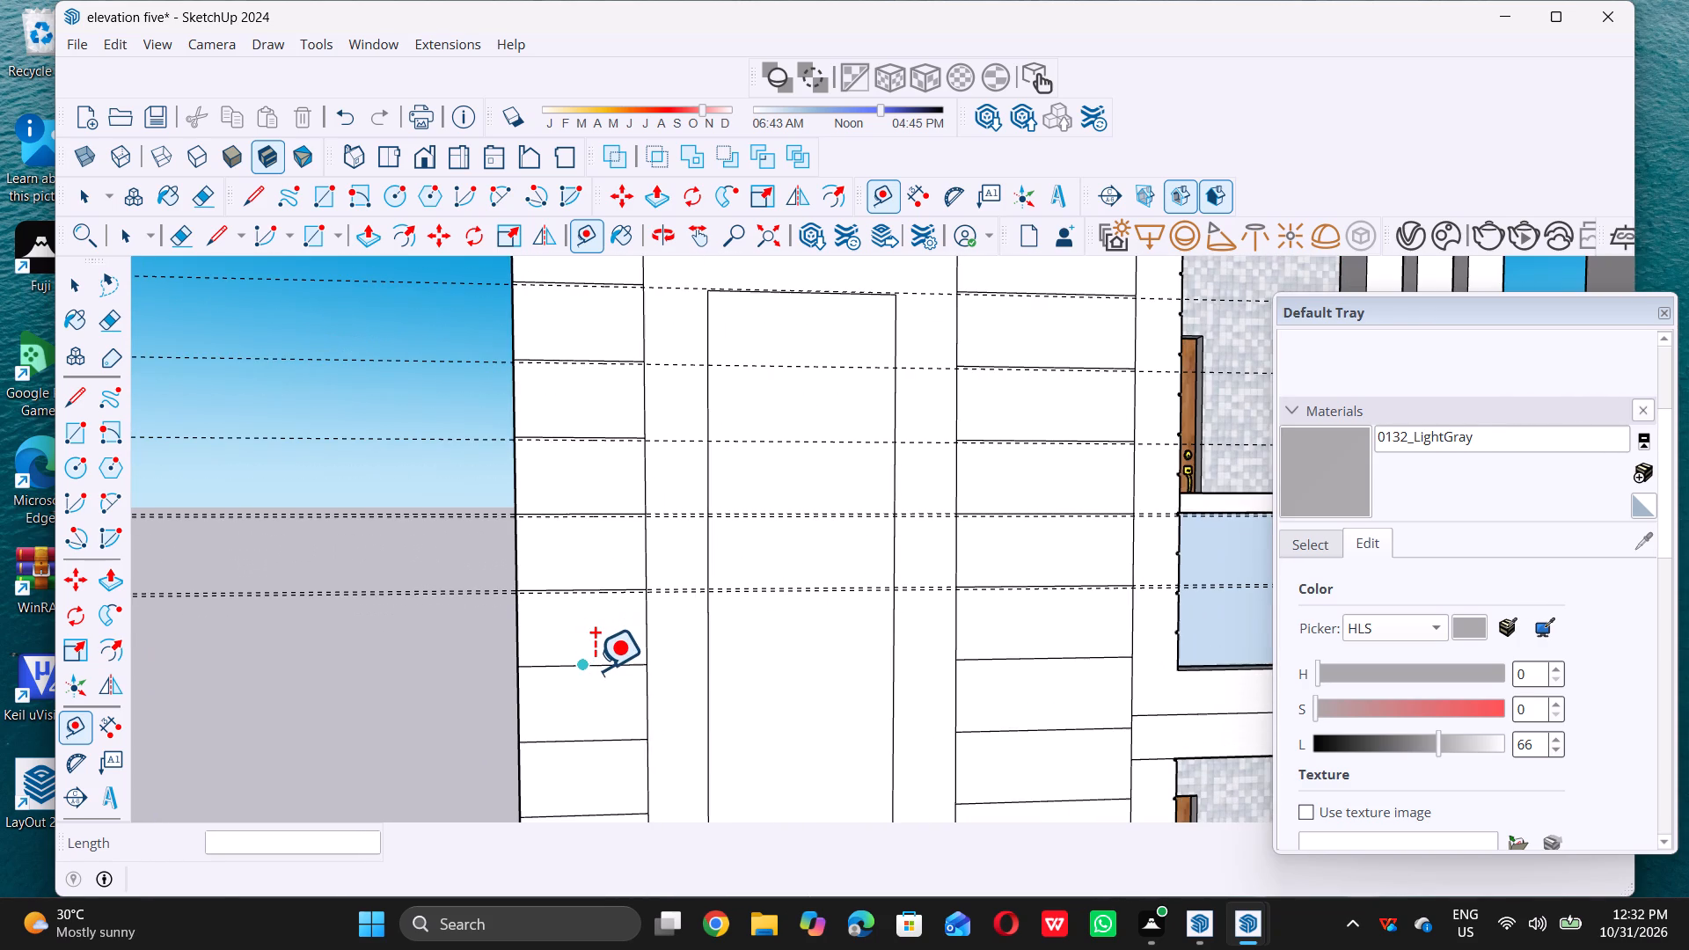
{"action": "left_click", "coordinate": [603, 662]}
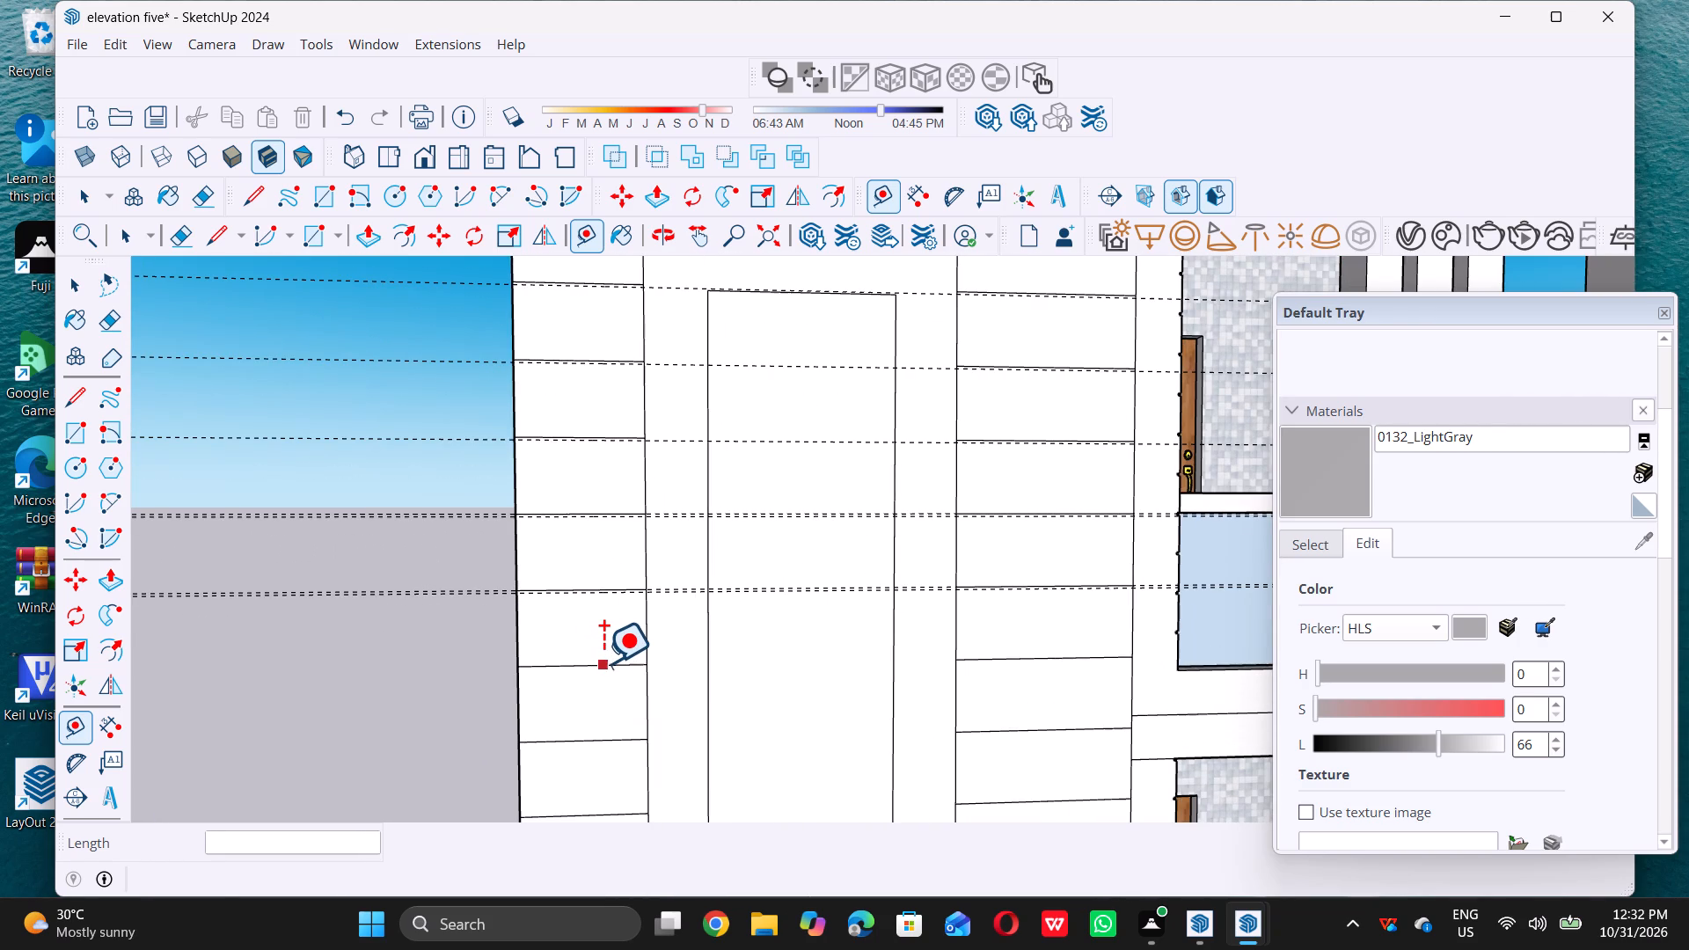
{"action": "type", "text": "0.5"}
{"action": "key", "text": "shift+quotedbl"}
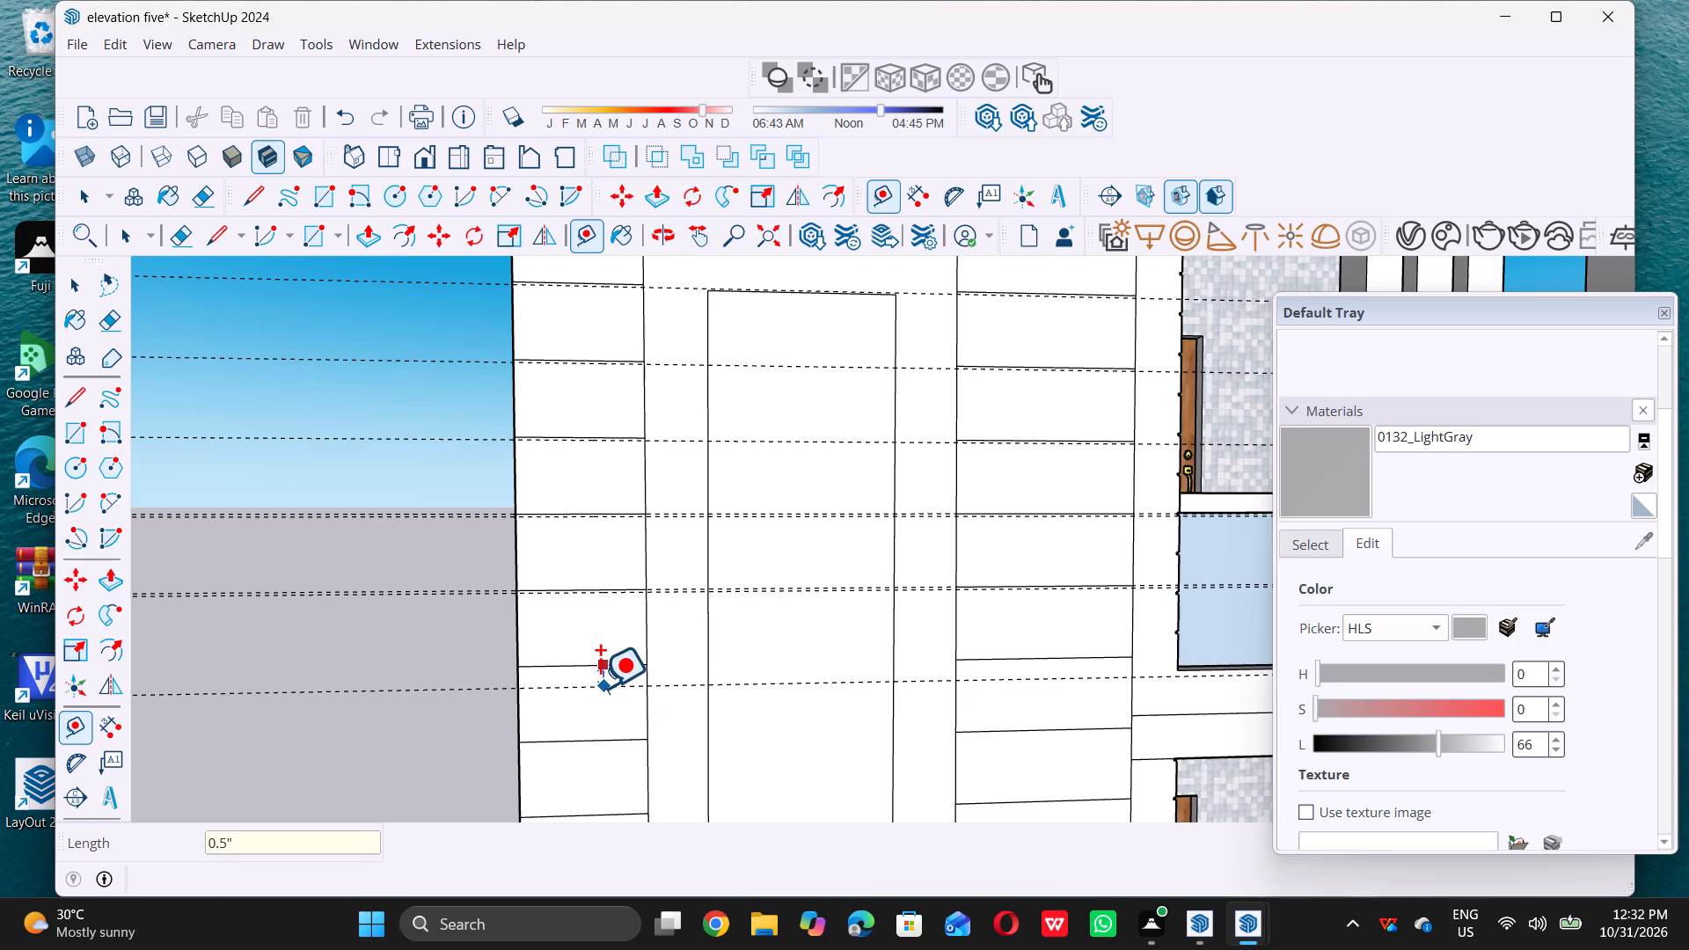
{"action": "key", "text": "Return"}
{"action": "scroll", "coordinate": [506, 690], "scroll_direction": "down", "scroll_amount": 3}
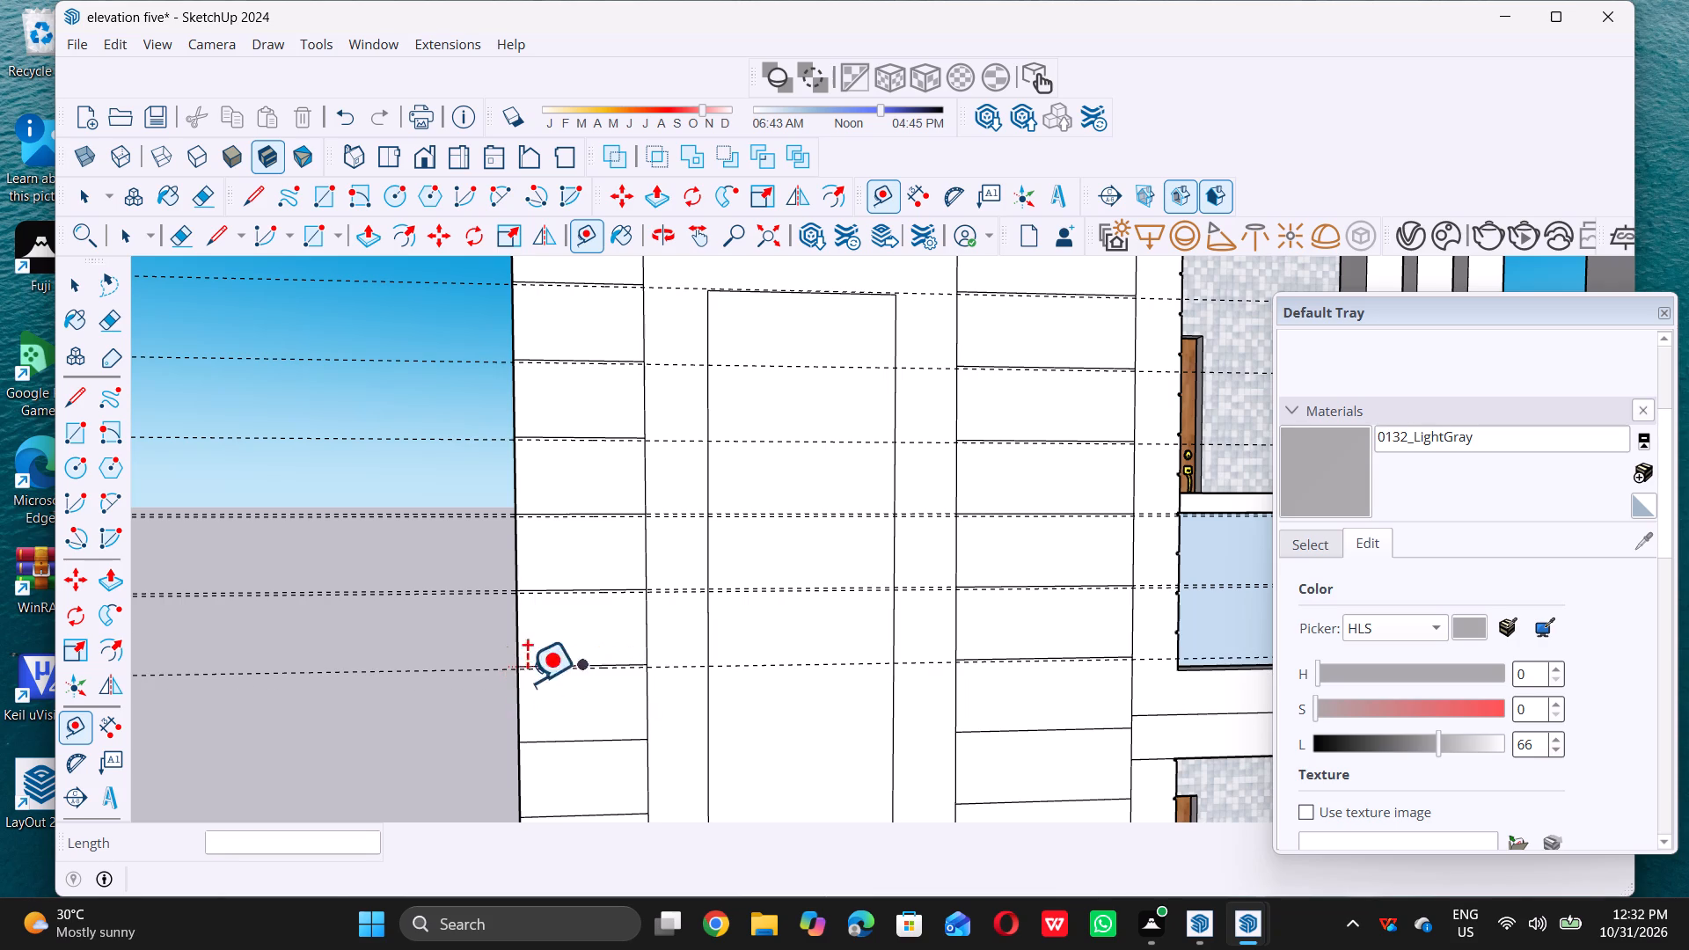
{"action": "scroll", "coordinate": [527, 682], "scroll_direction": "down", "scroll_amount": 6}
{"action": "scroll", "coordinate": [546, 732], "scroll_direction": "up", "scroll_amount": 8}
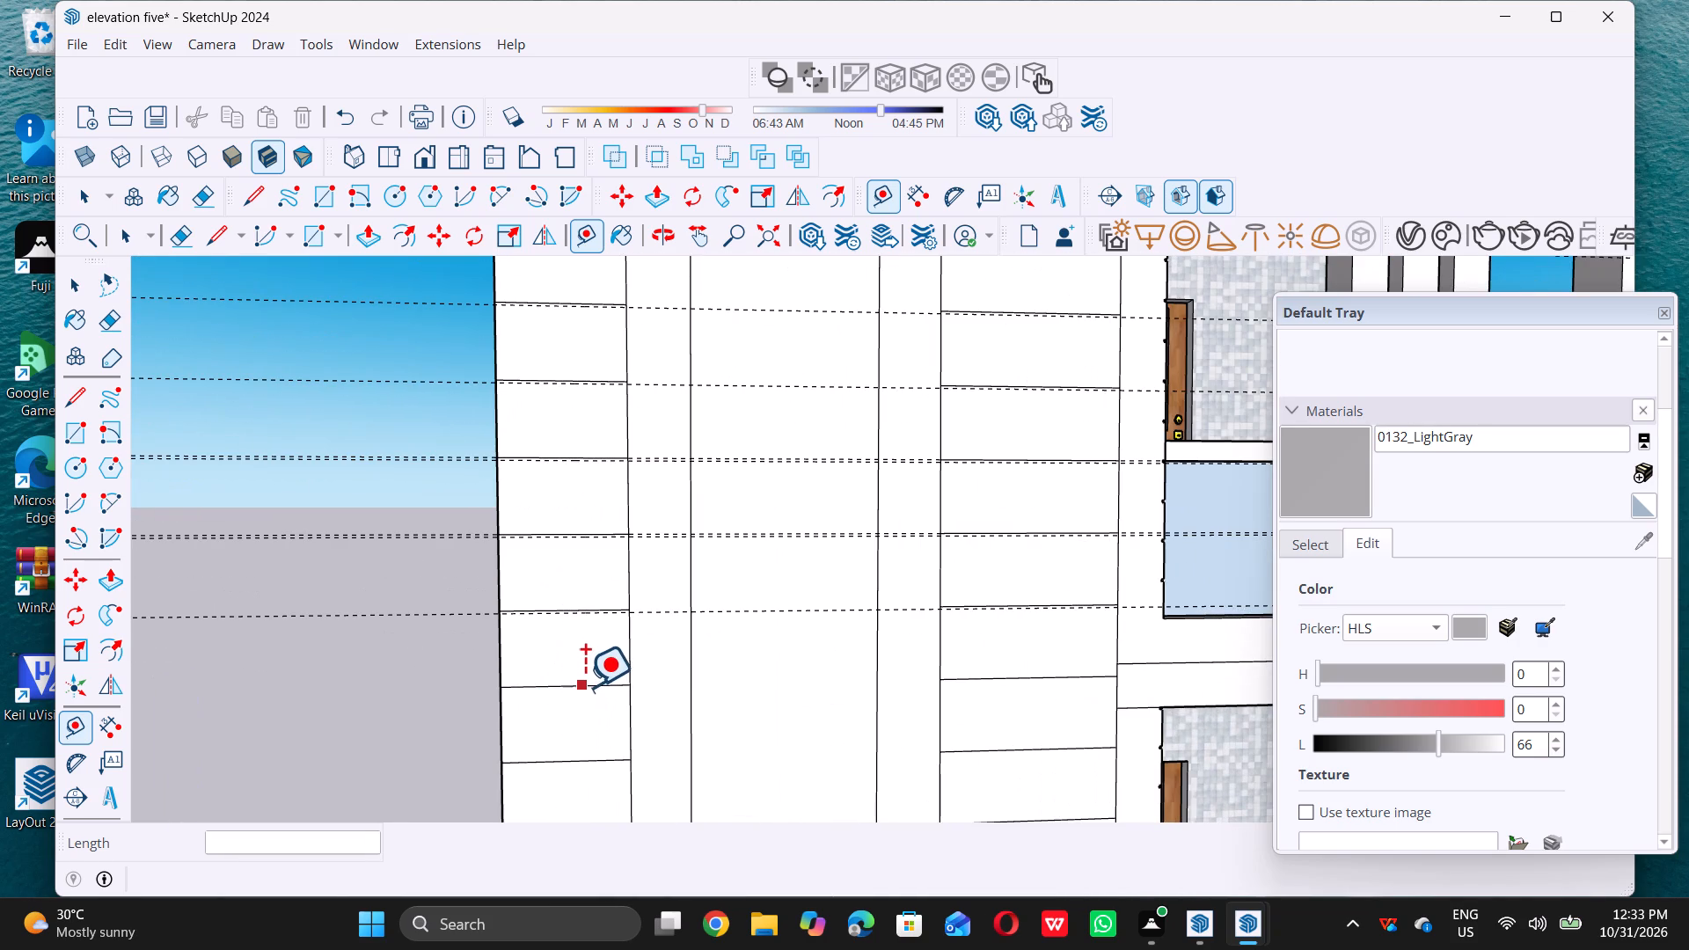
{"action": "left_click", "coordinate": [585, 685]}
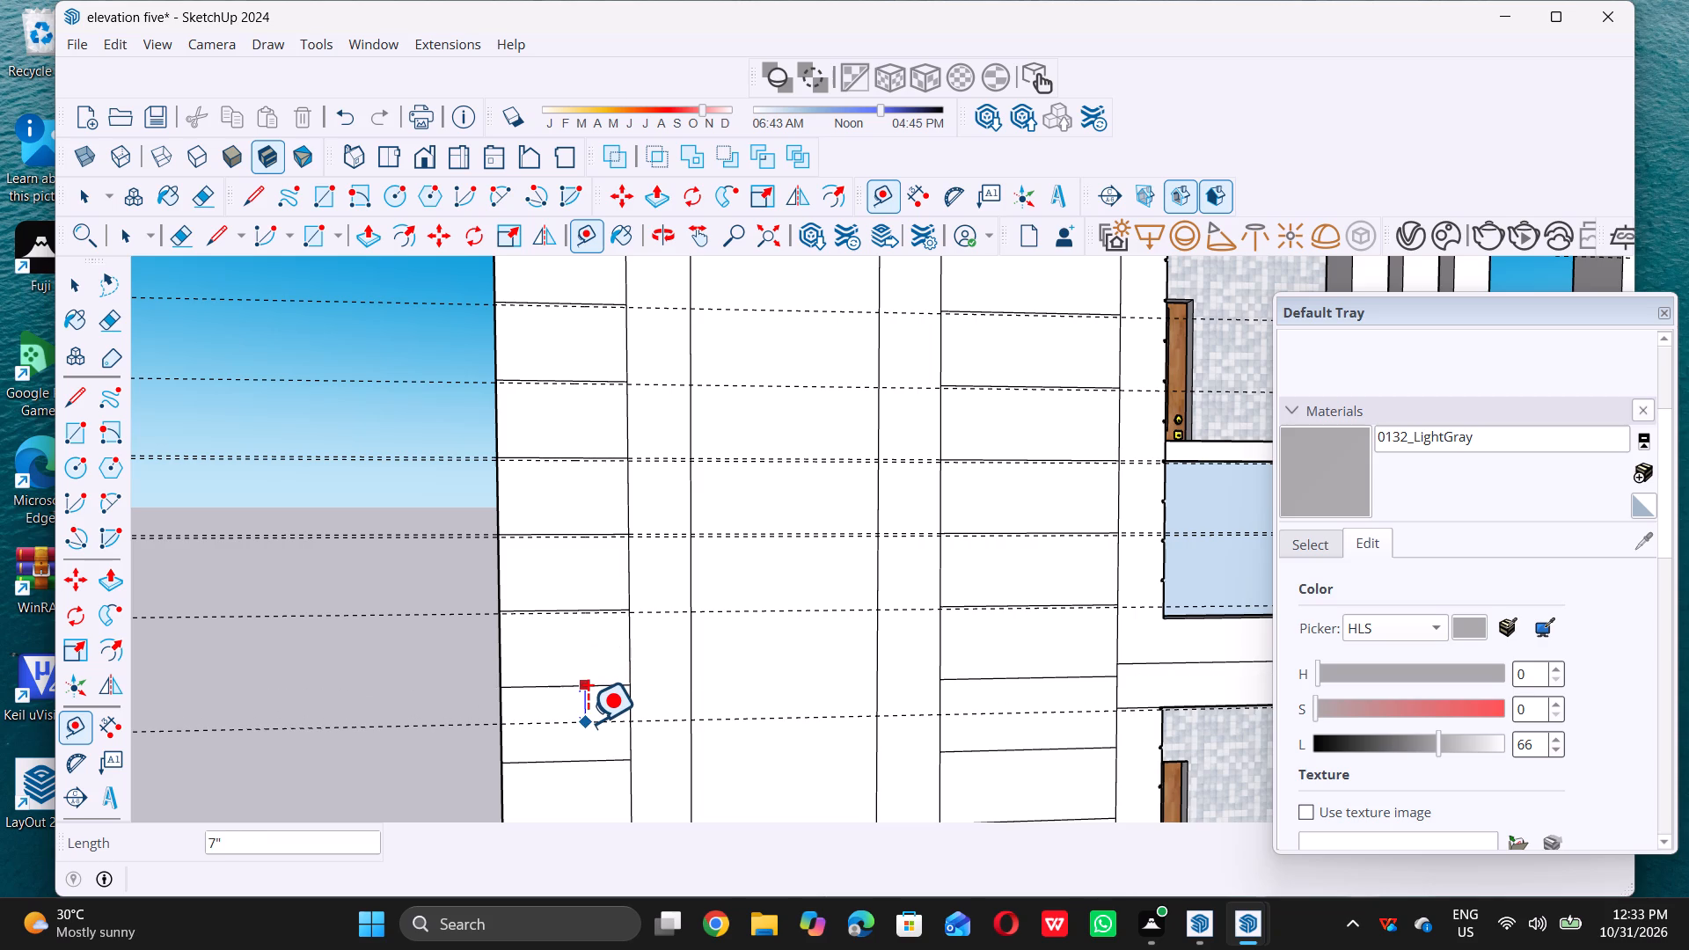
{"action": "type", "text": "0.5"}
{"action": "key", "text": "shift+quotedbl"}
{"action": "key", "text": "Return"}
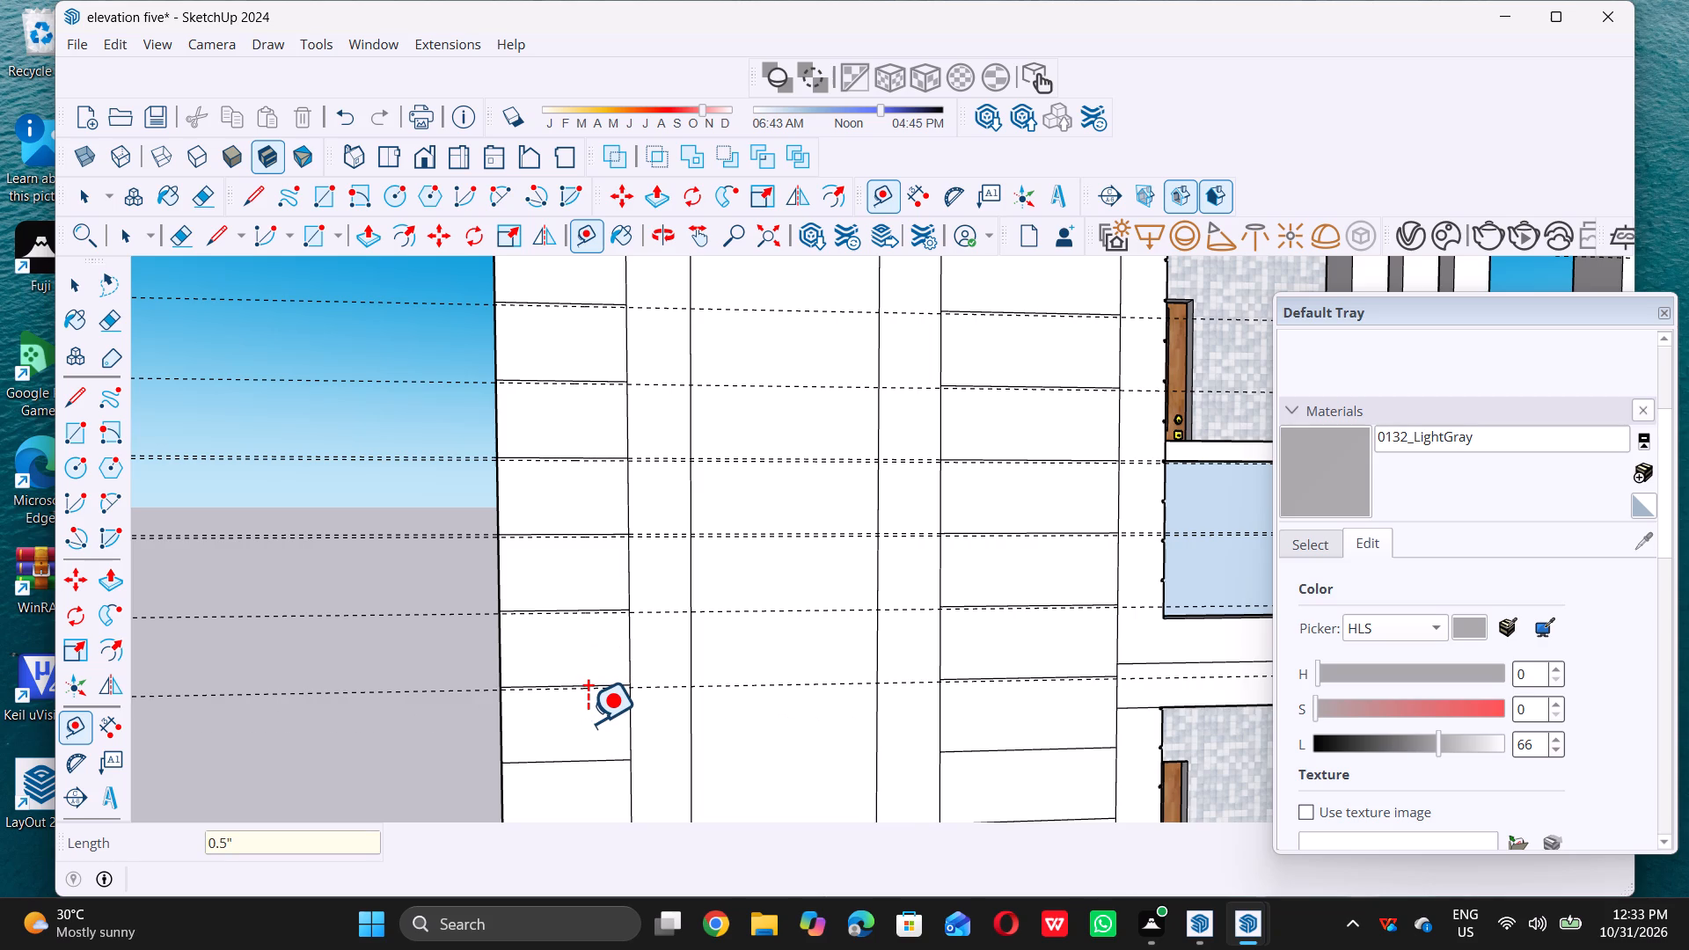
Place a horizontal guide 0.5" below the eleventh division line of the 2'-wide strip.
{"action": "scroll", "coordinate": [586, 717], "scroll_direction": "down", "scroll_amount": 11}
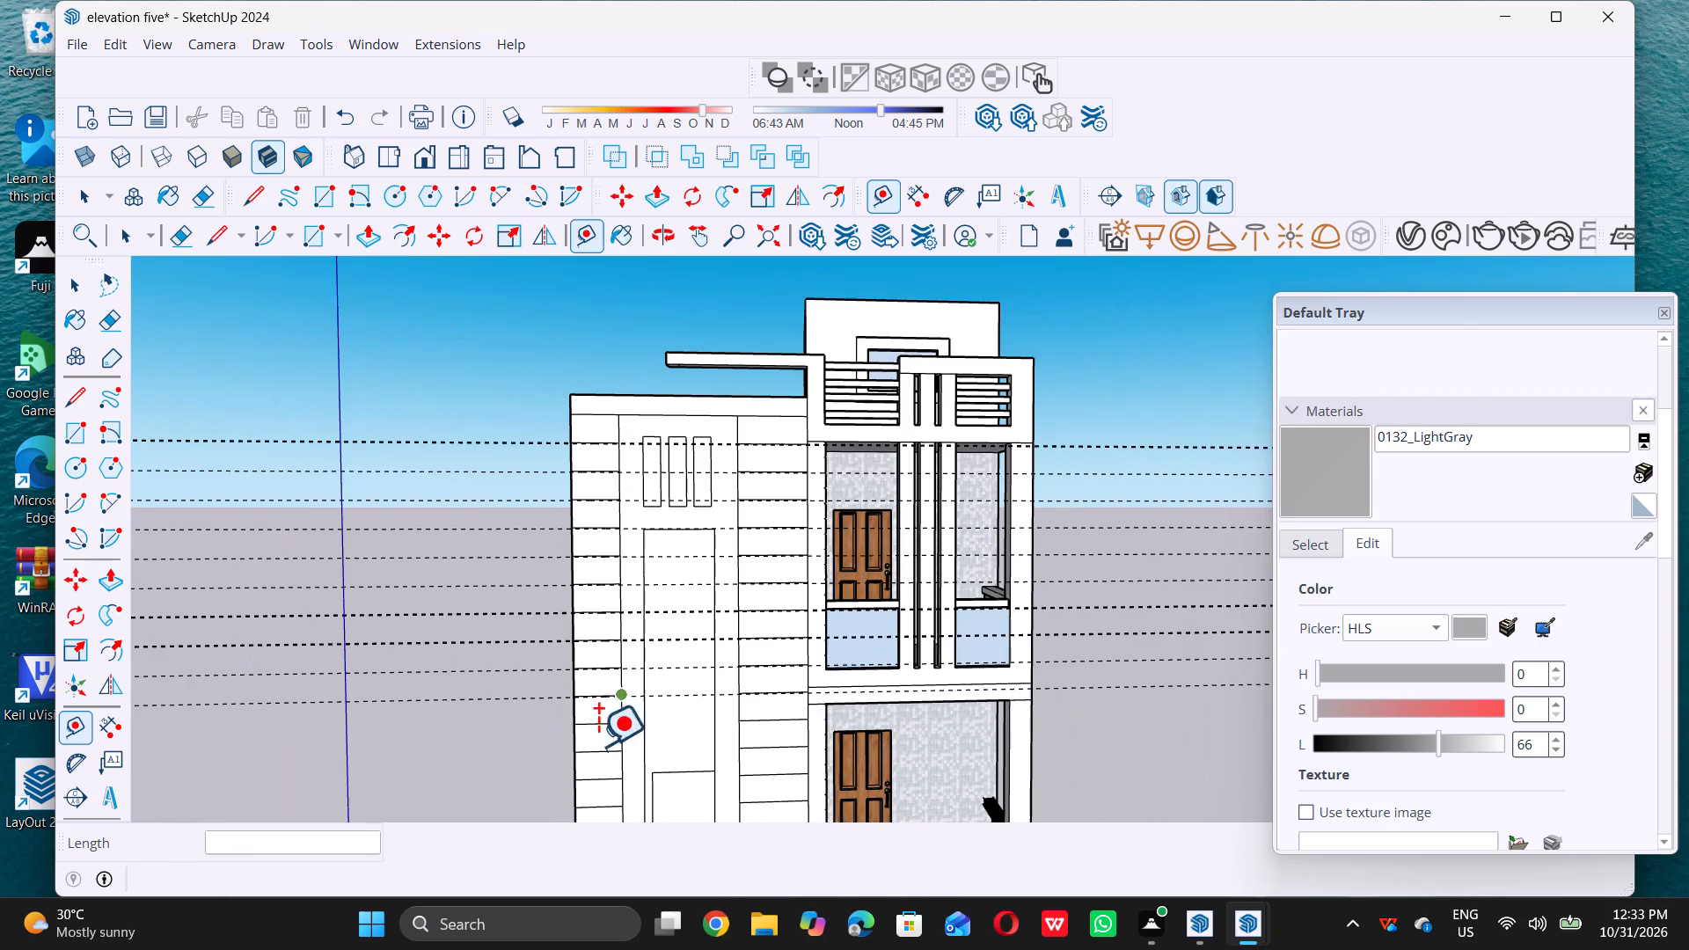
{"action": "scroll", "coordinate": [586, 768], "scroll_direction": "up", "scroll_amount": 8}
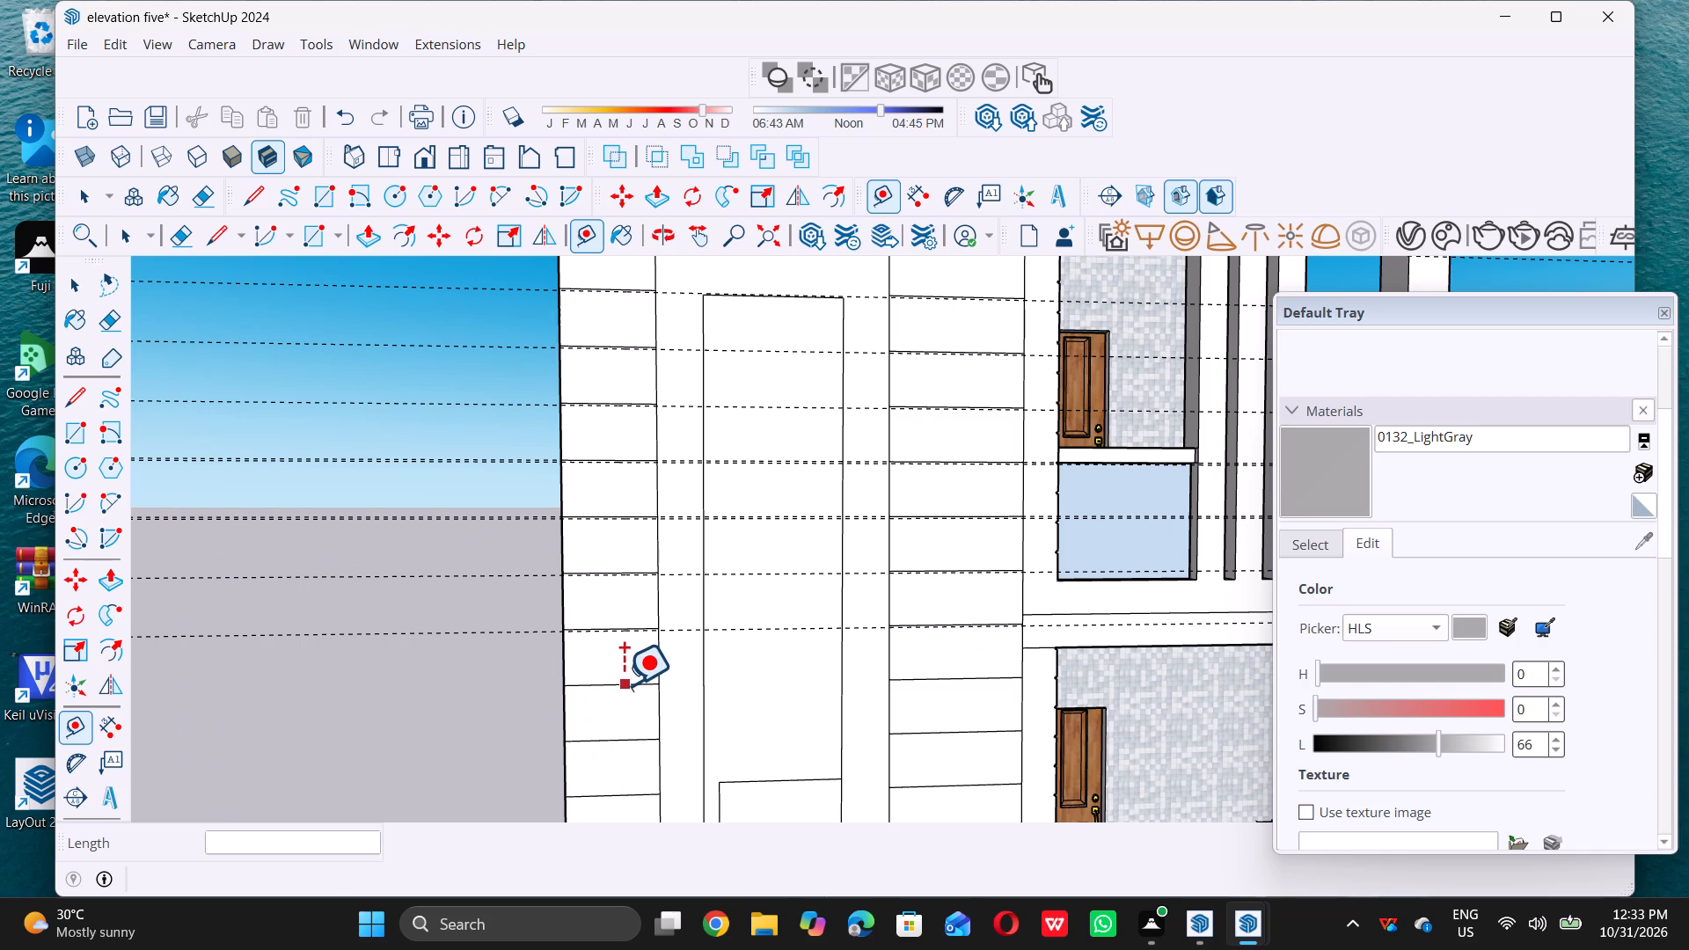
{"action": "left_click", "coordinate": [622, 689]}
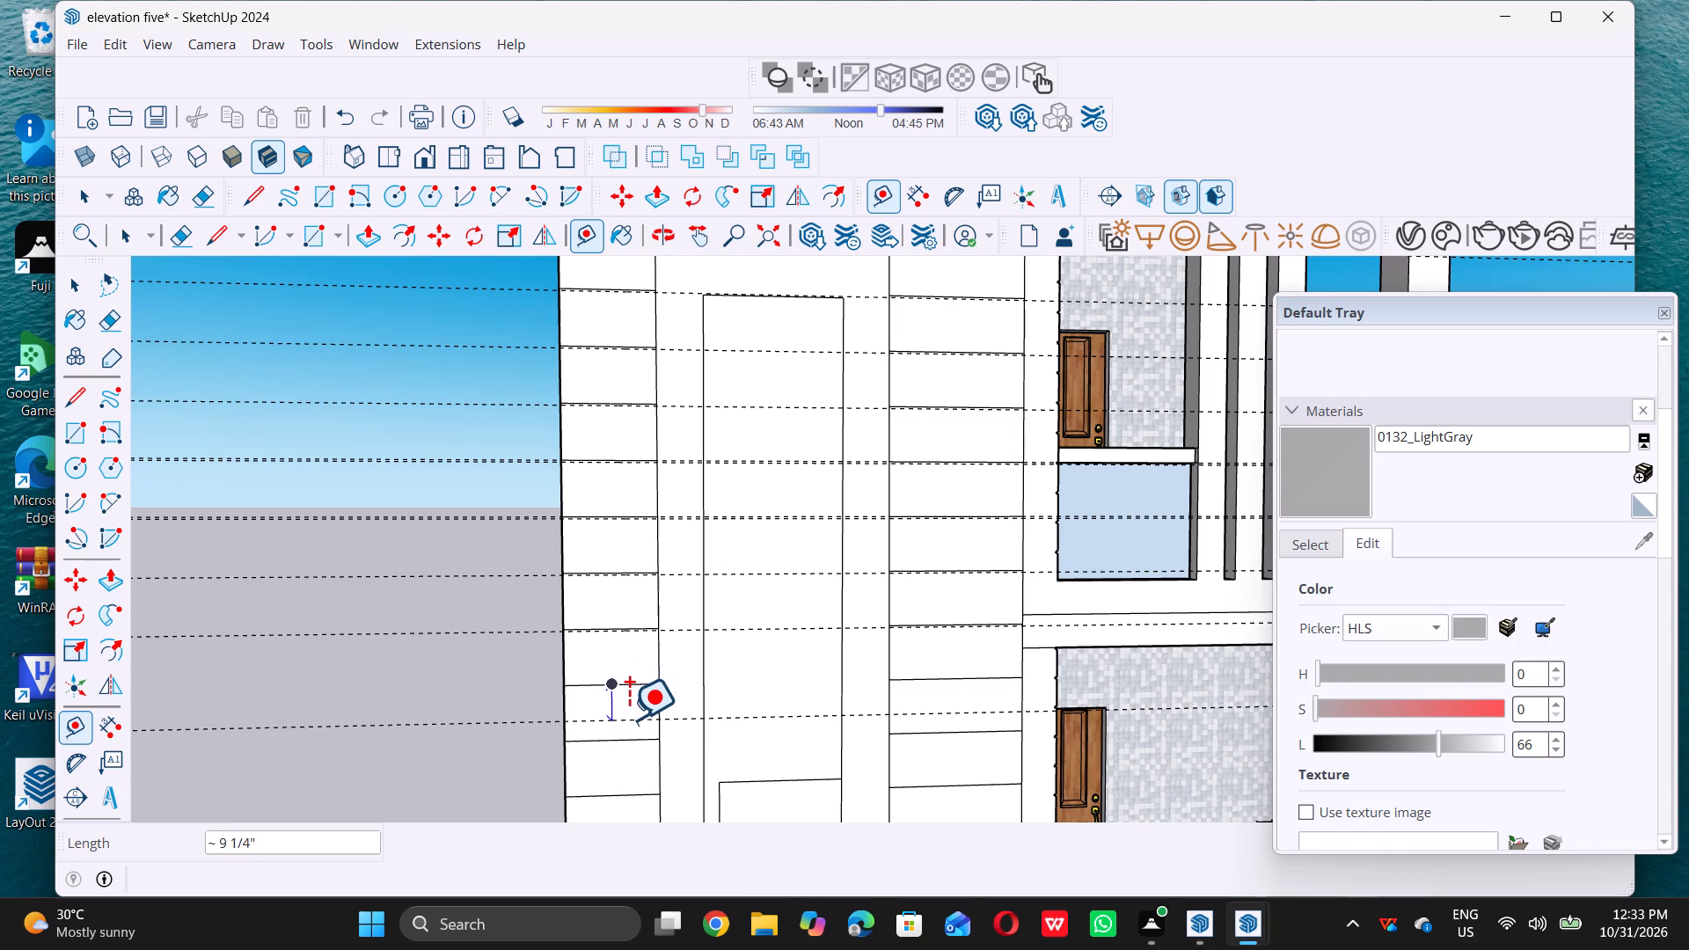
{"action": "type", "text": "0.5"}
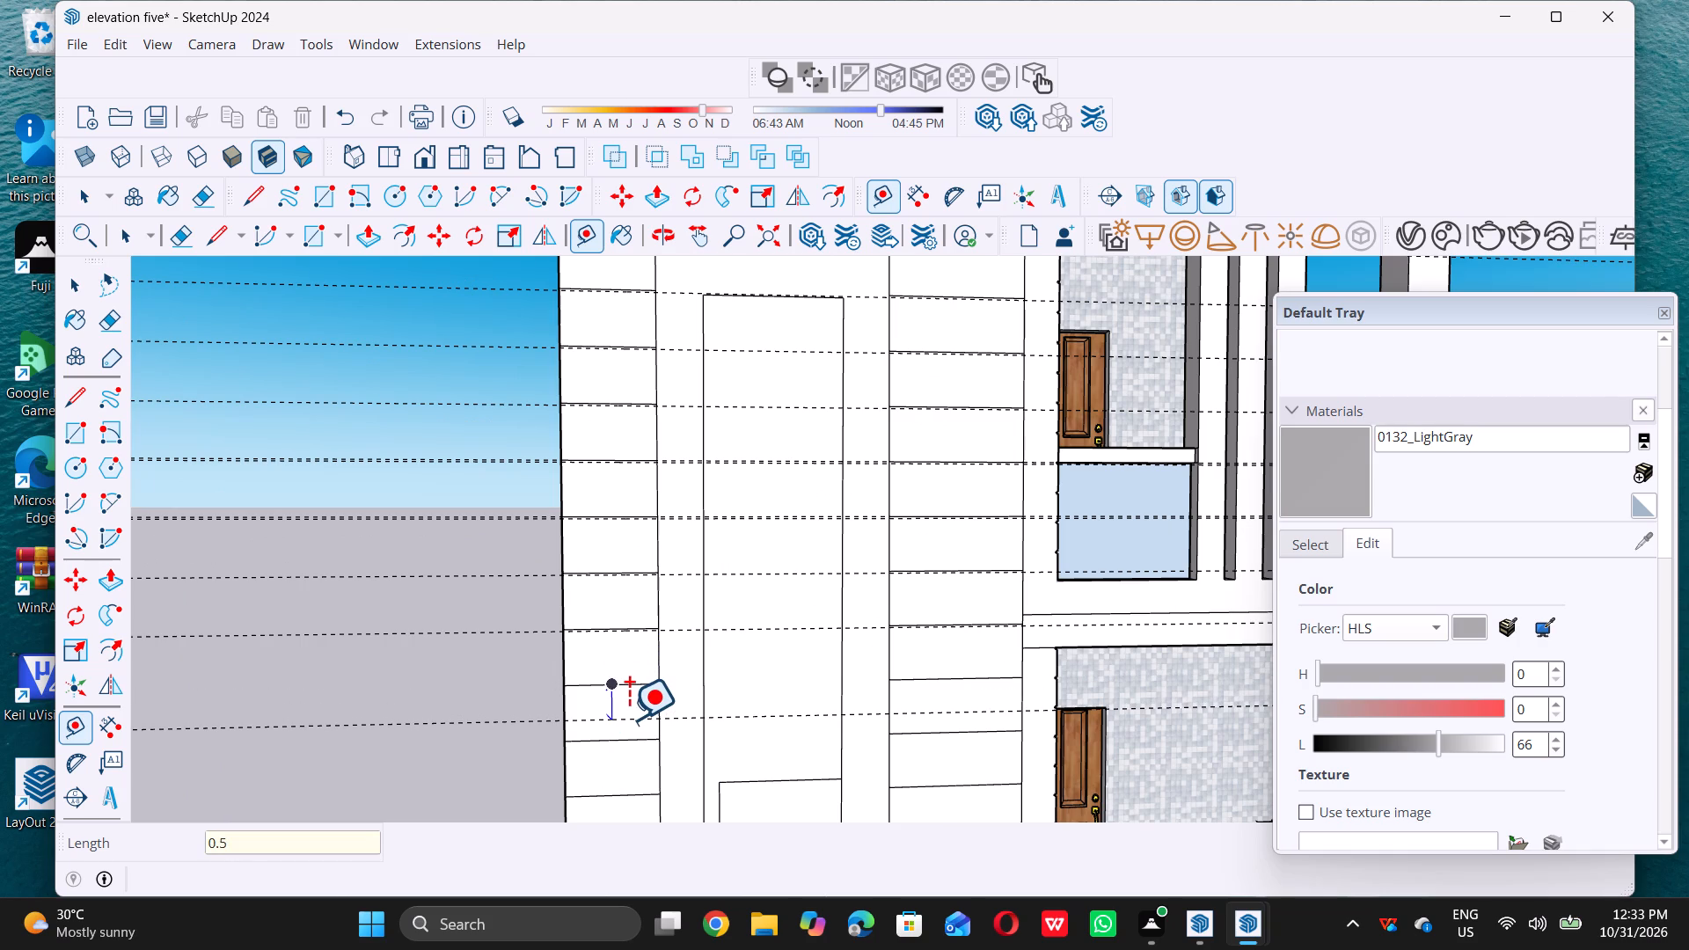
{"action": "key", "text": "shift+quotedbl"}
{"action": "key", "text": "Return"}
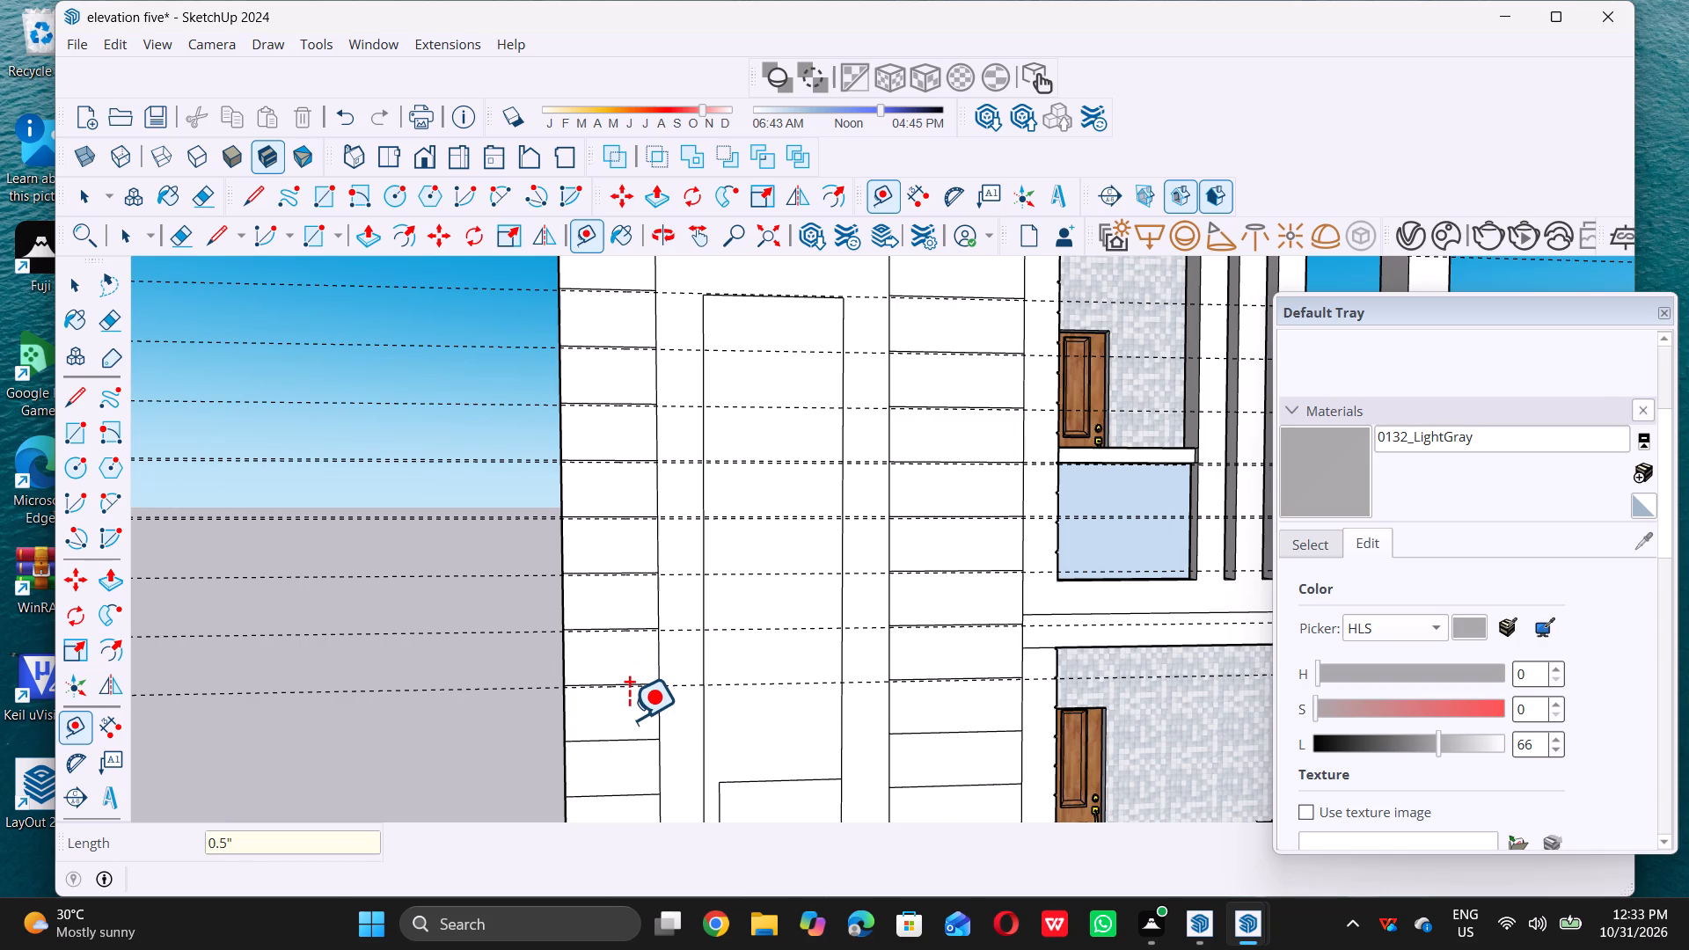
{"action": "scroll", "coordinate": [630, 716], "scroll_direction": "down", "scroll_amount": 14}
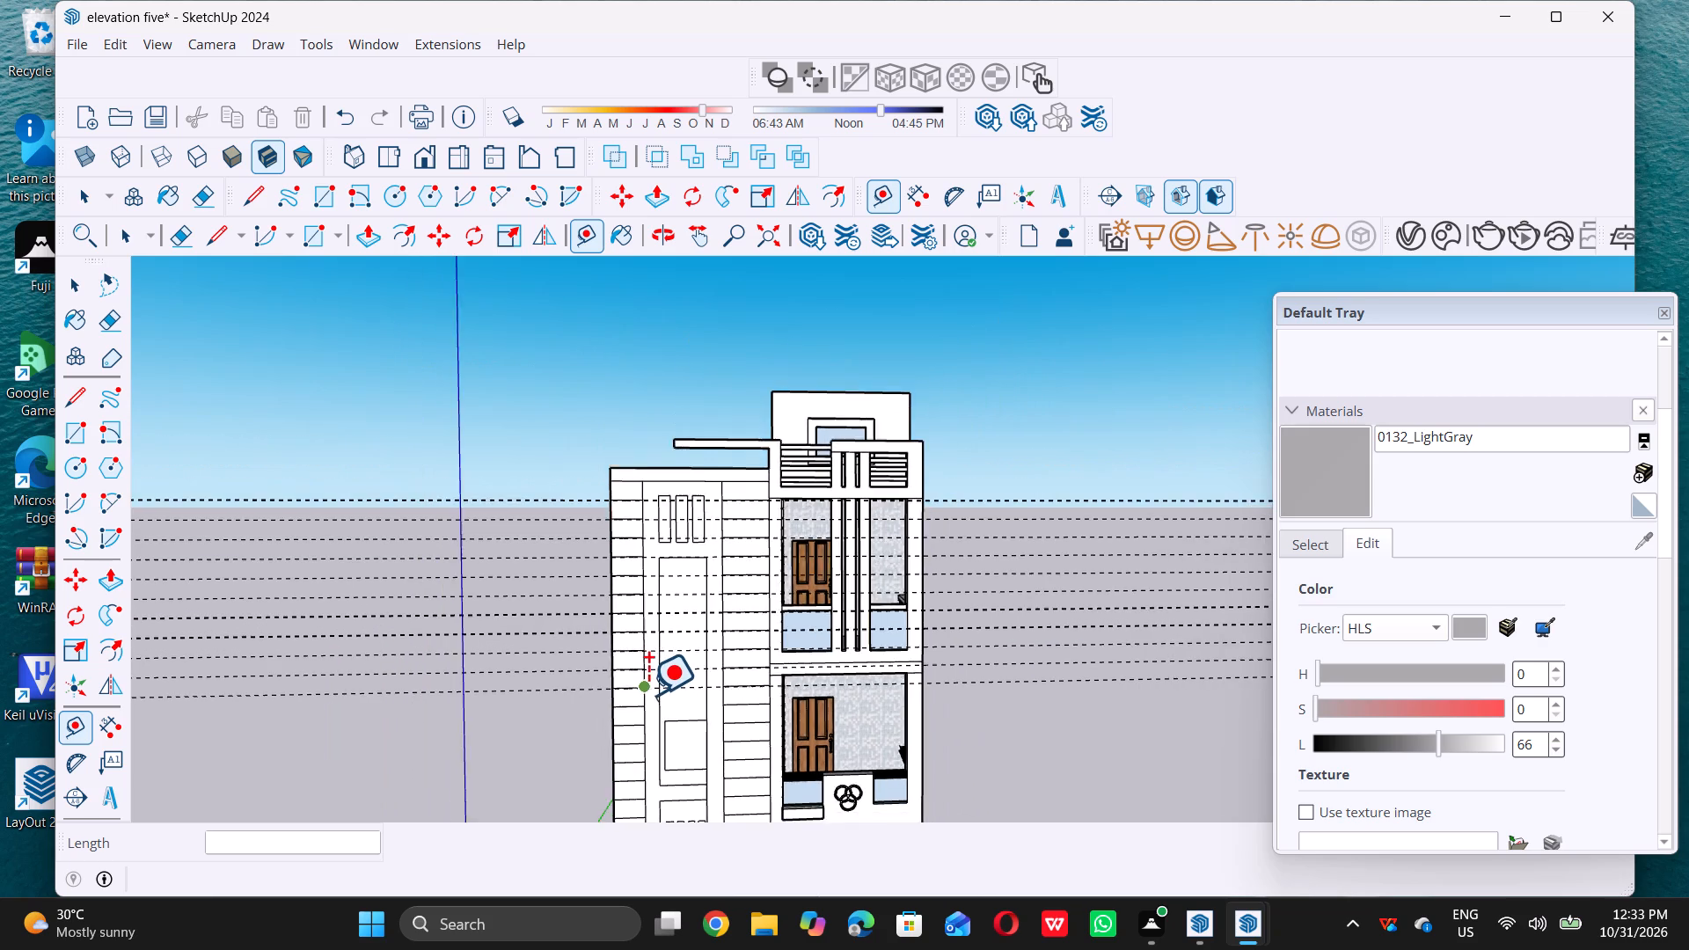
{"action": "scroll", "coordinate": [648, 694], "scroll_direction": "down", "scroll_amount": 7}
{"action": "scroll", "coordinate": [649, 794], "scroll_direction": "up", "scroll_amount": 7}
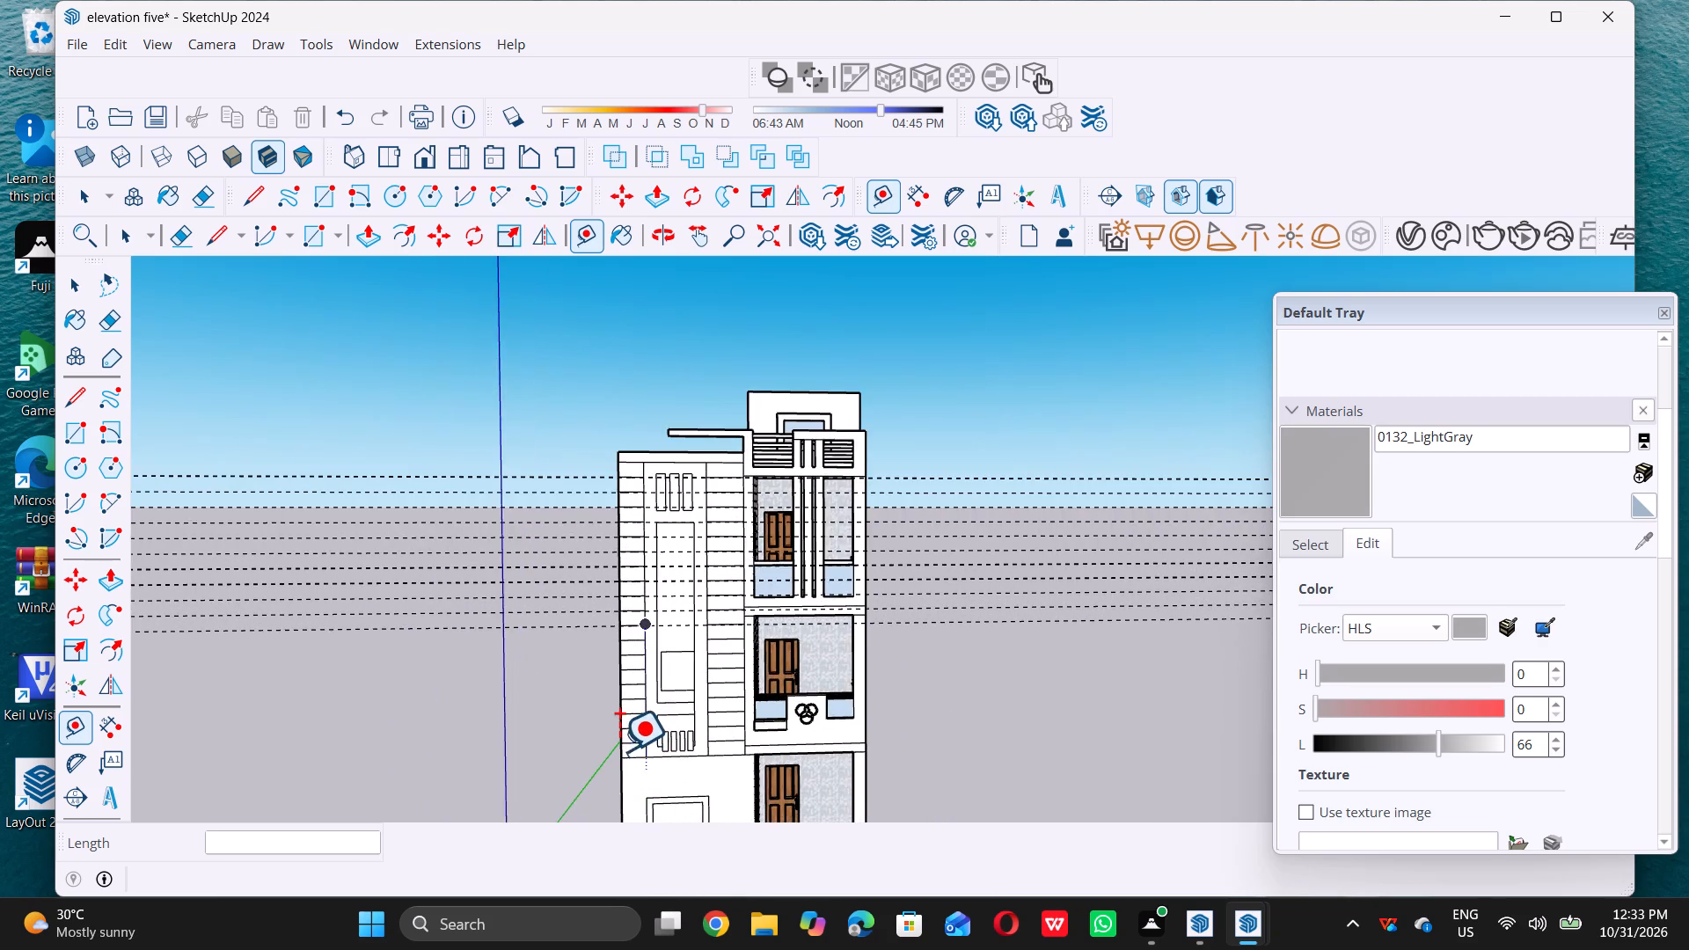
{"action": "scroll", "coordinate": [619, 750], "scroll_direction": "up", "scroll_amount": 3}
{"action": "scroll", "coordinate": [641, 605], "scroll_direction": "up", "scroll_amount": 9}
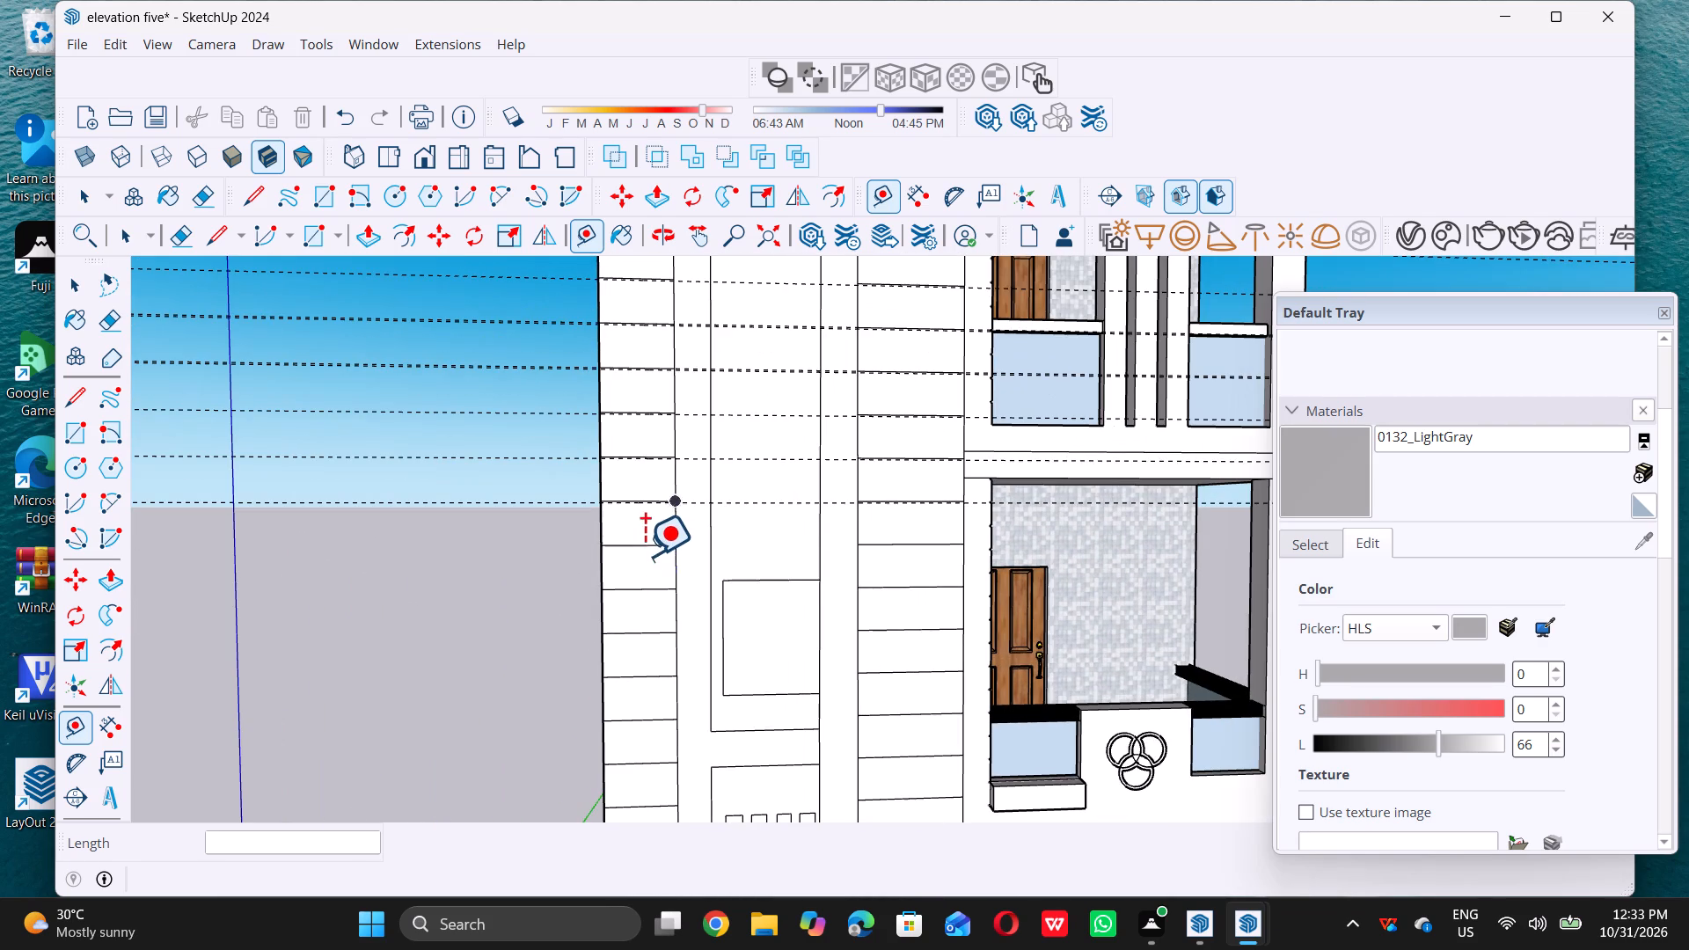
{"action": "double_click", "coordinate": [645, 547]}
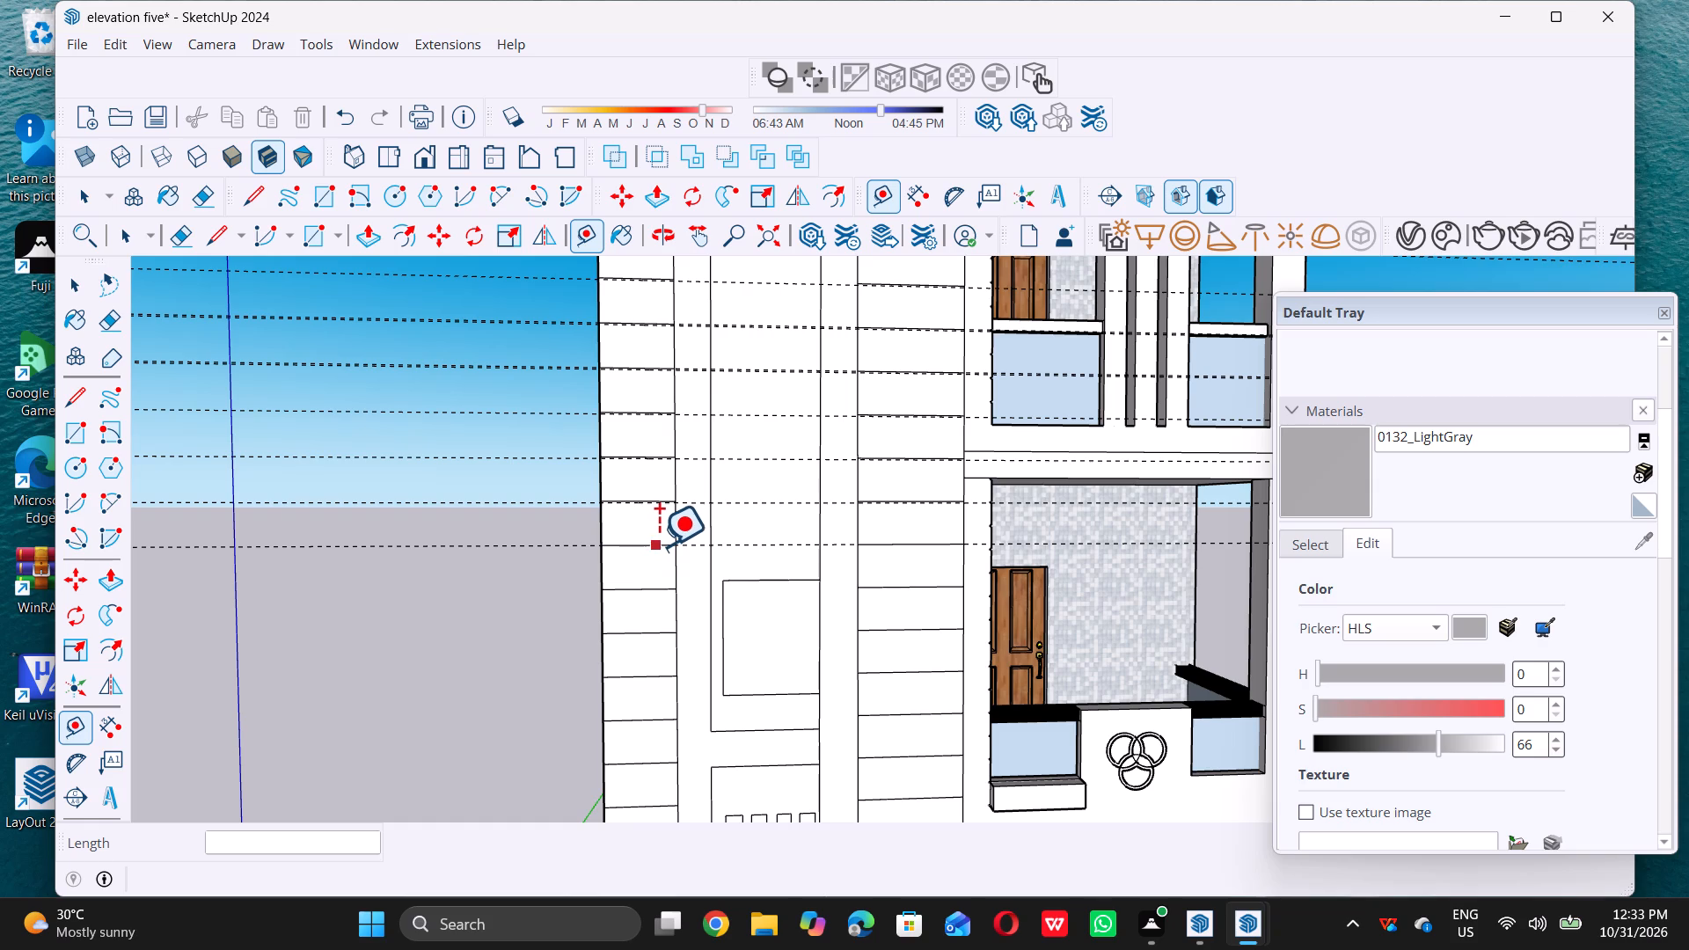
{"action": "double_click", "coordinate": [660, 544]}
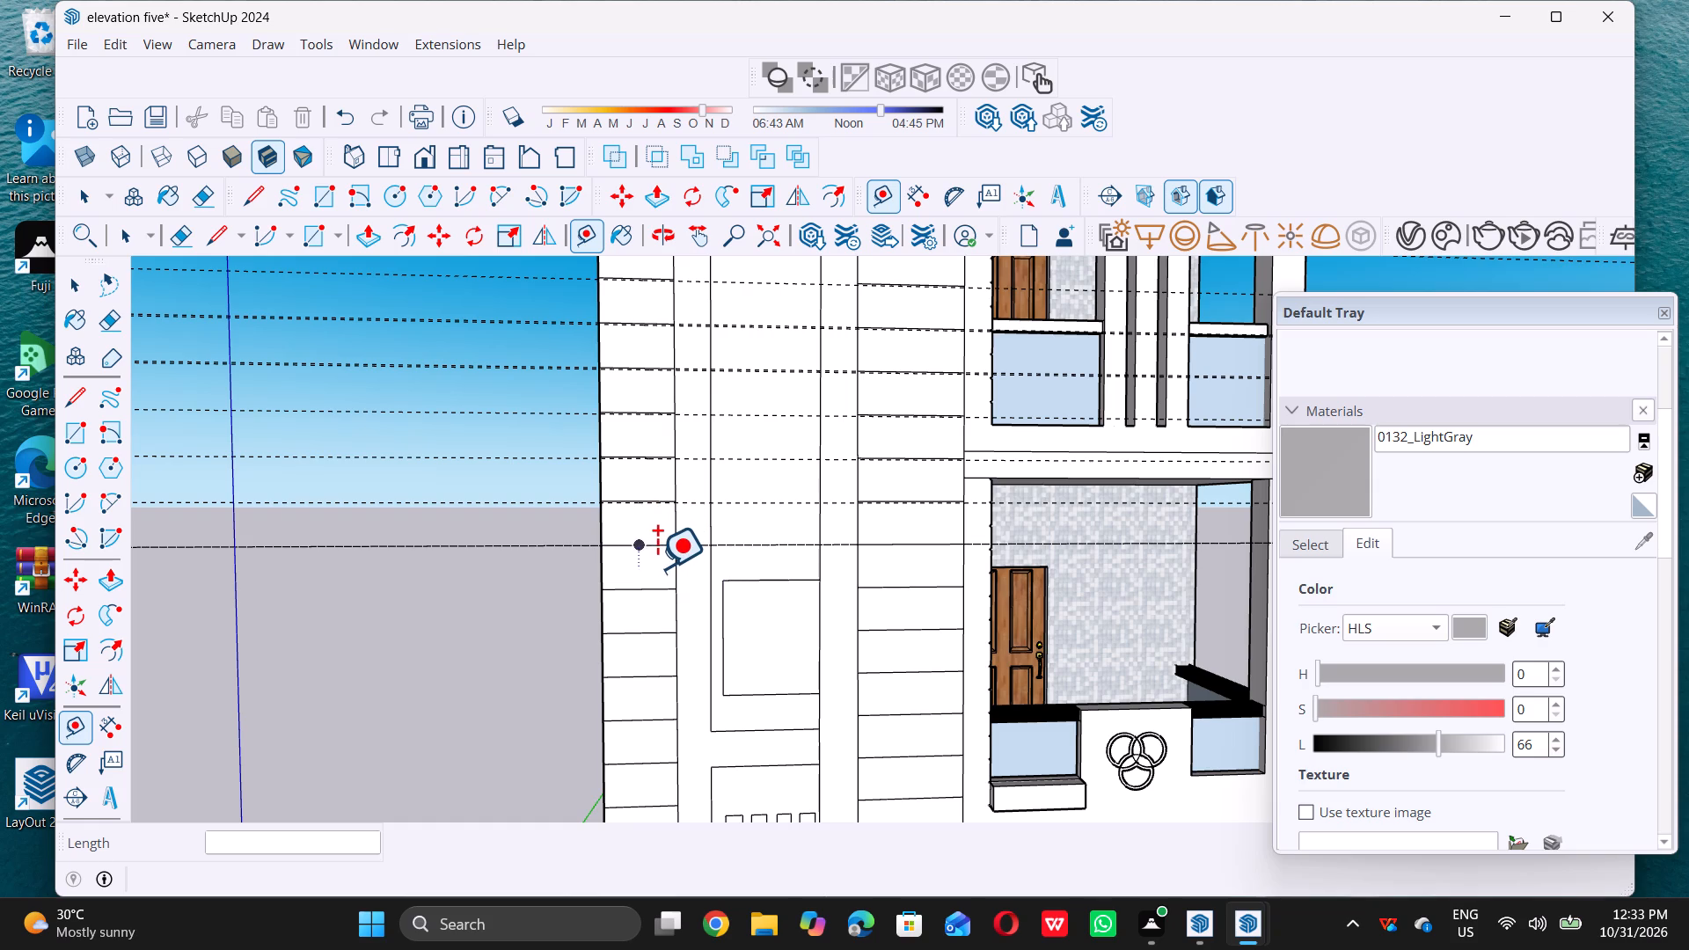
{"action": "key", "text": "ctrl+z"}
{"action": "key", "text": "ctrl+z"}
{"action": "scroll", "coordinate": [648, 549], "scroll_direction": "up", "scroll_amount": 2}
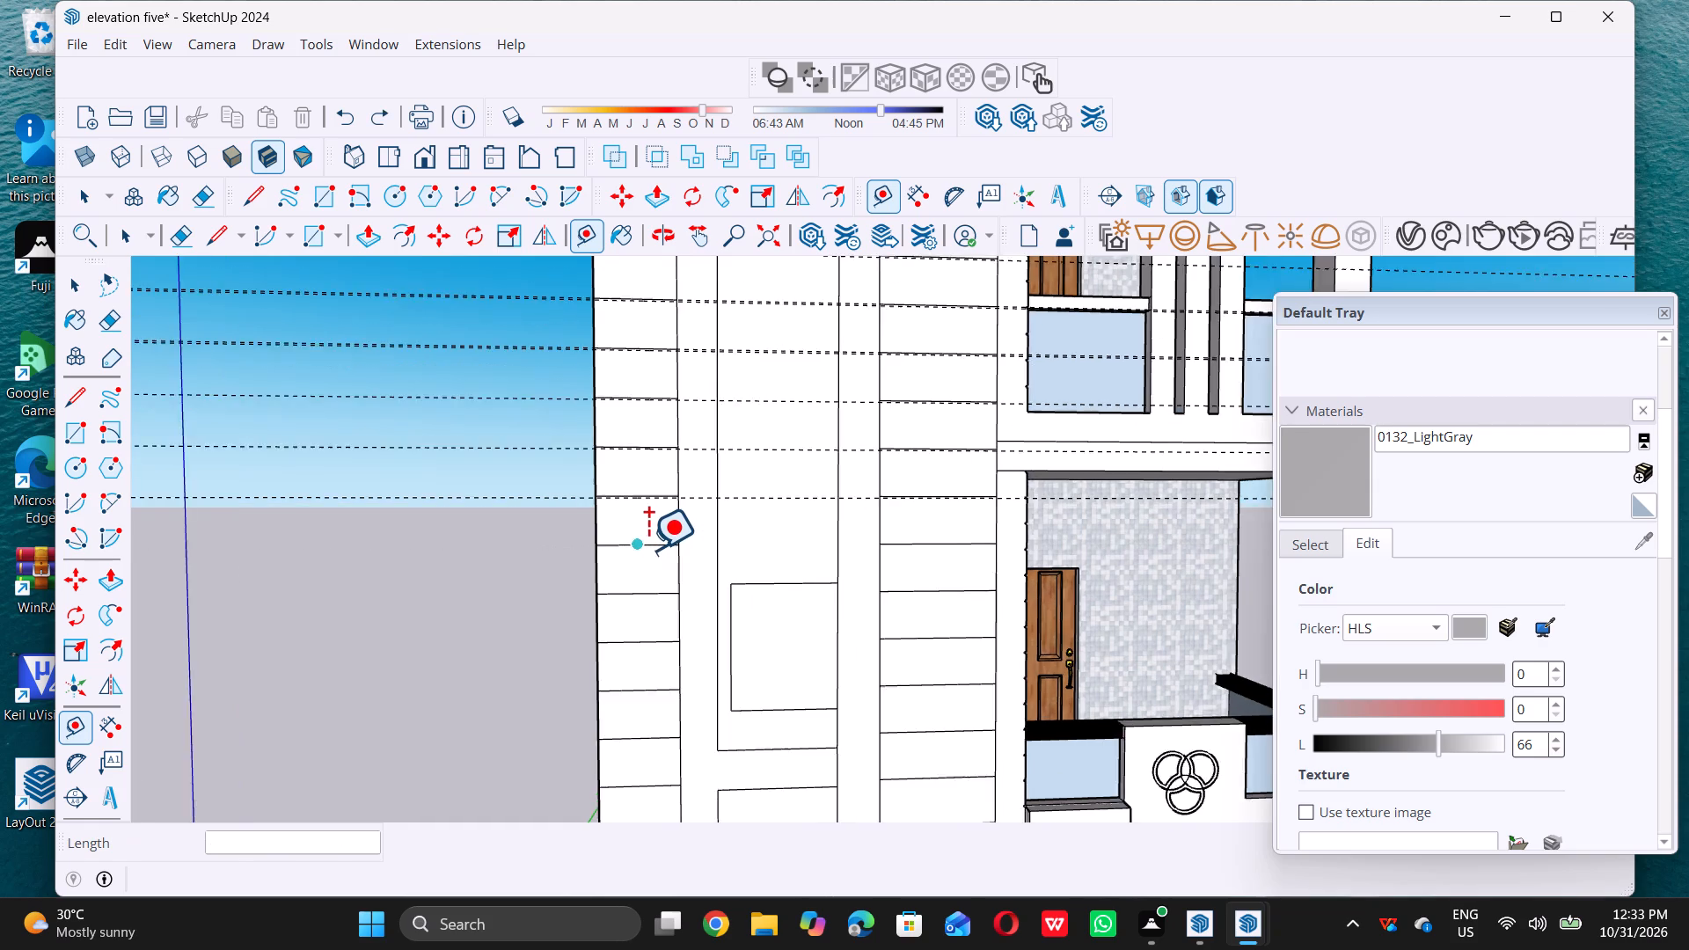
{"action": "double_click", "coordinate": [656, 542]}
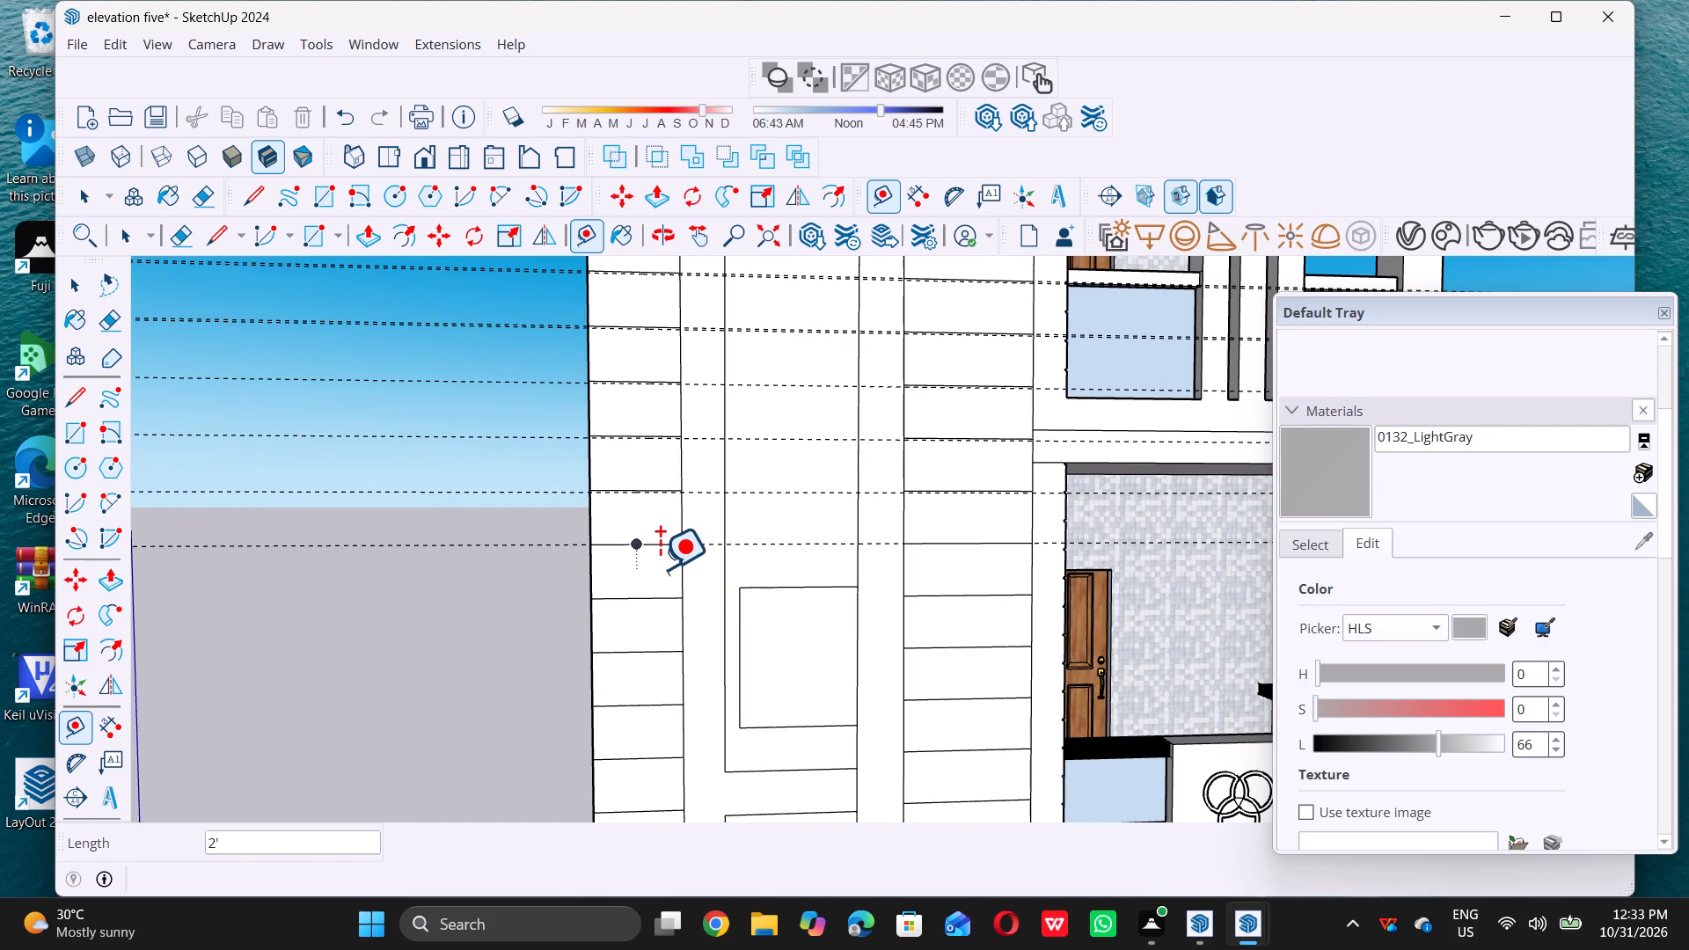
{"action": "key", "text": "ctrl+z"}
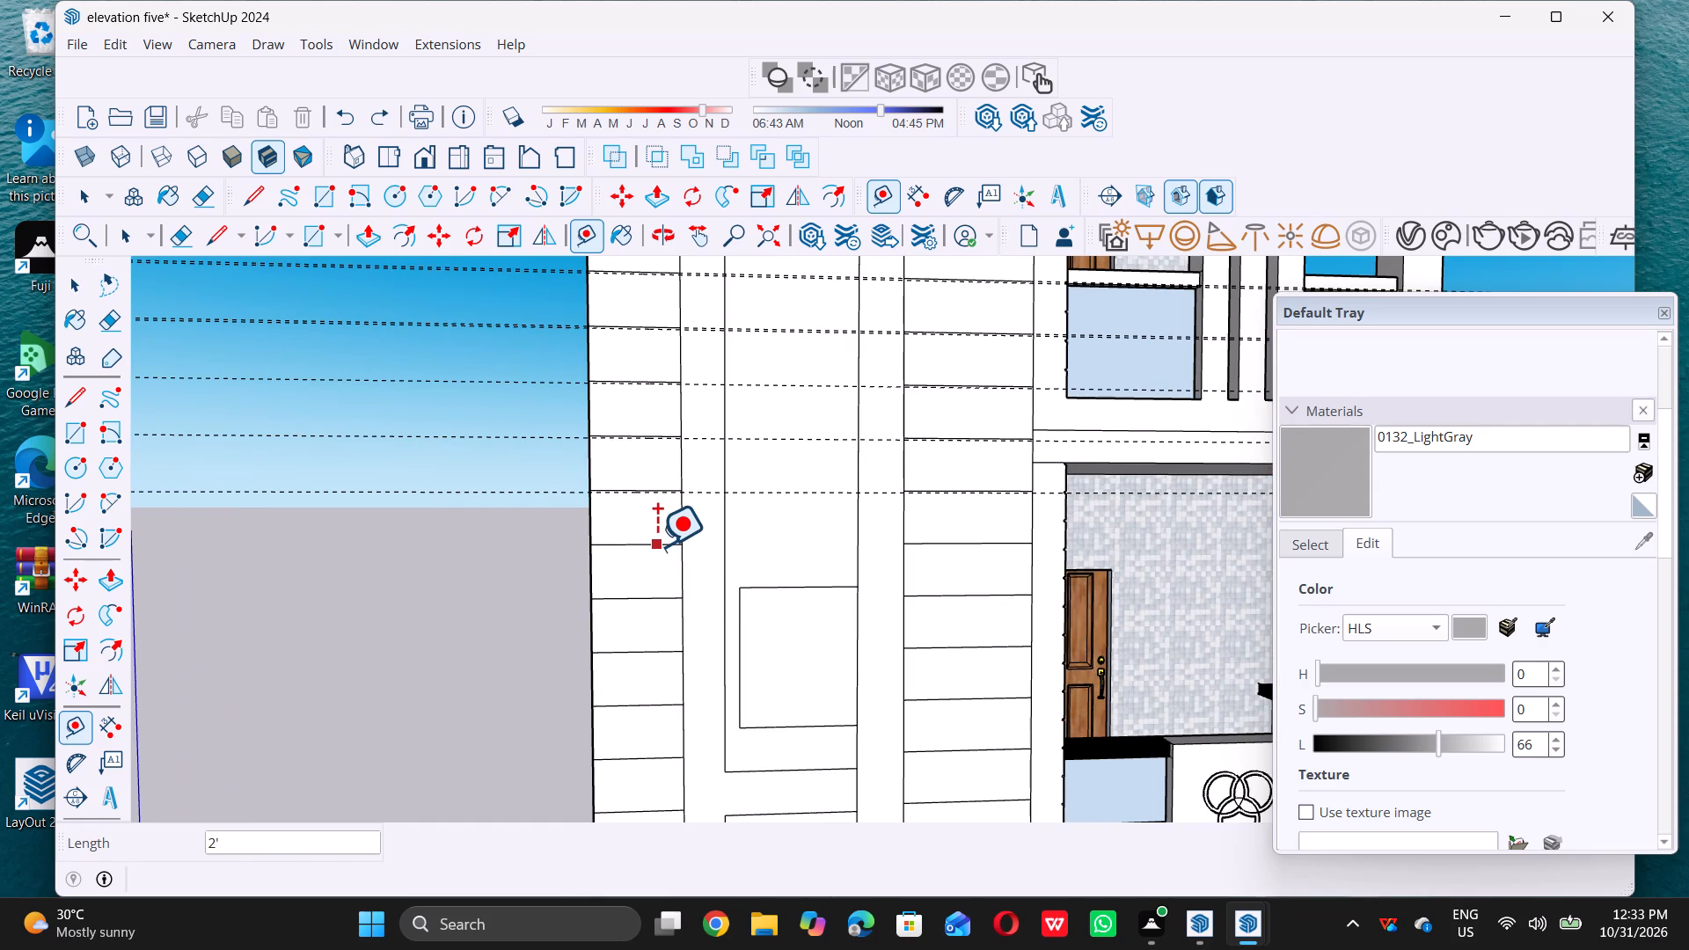
Place horizontal guides 0.5" below the twelfth, thirteenth and fourteenth division lines of the 2'-wide strip.
{"action": "left_click", "coordinate": [657, 545]}
{"action": "type", "text": "0.5"}
{"action": "key", "text": "shift+quotedbl"}
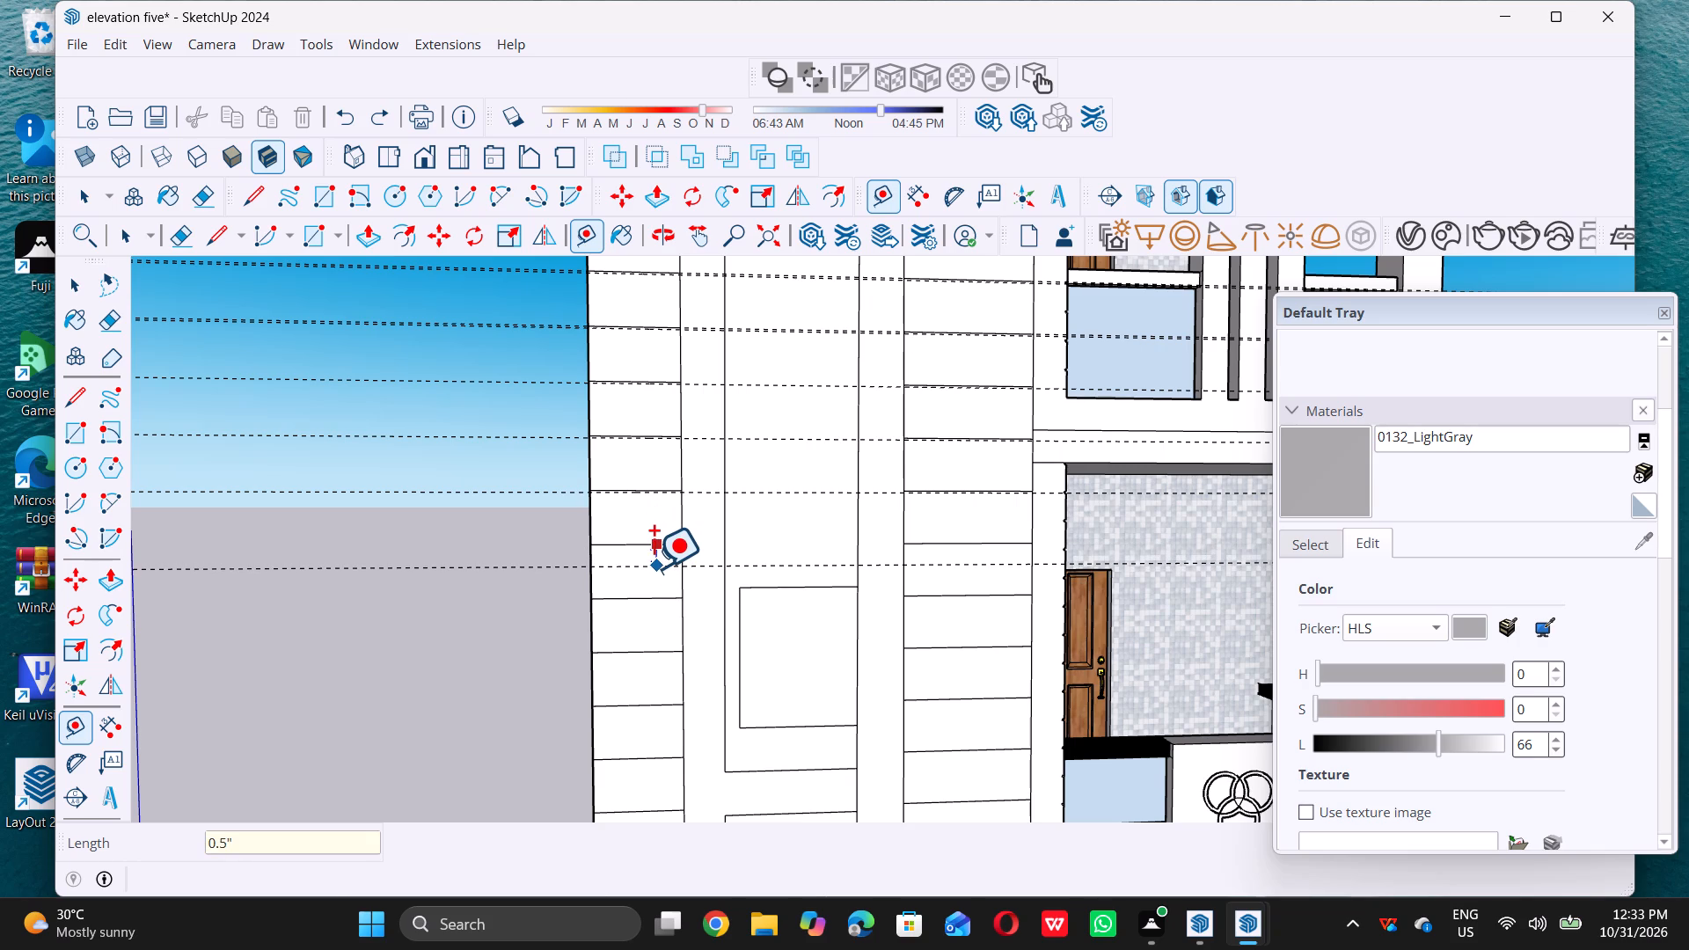
{"action": "key", "text": "Return"}
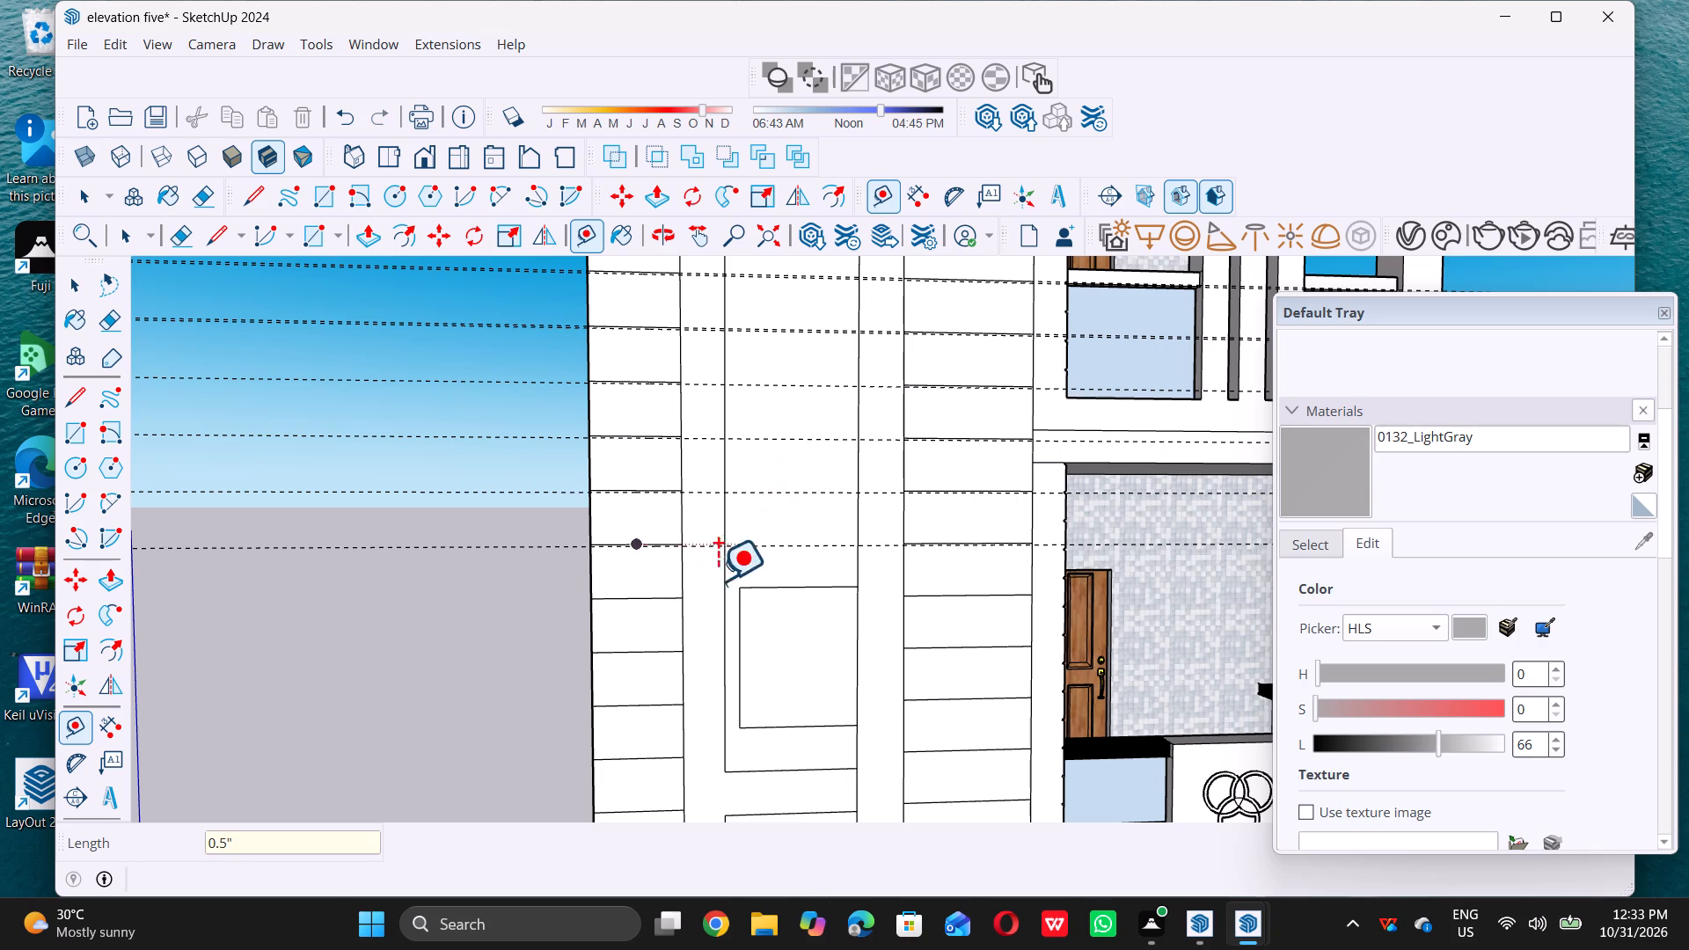
{"action": "scroll", "coordinate": [610, 617], "scroll_direction": "up", "scroll_amount": 4}
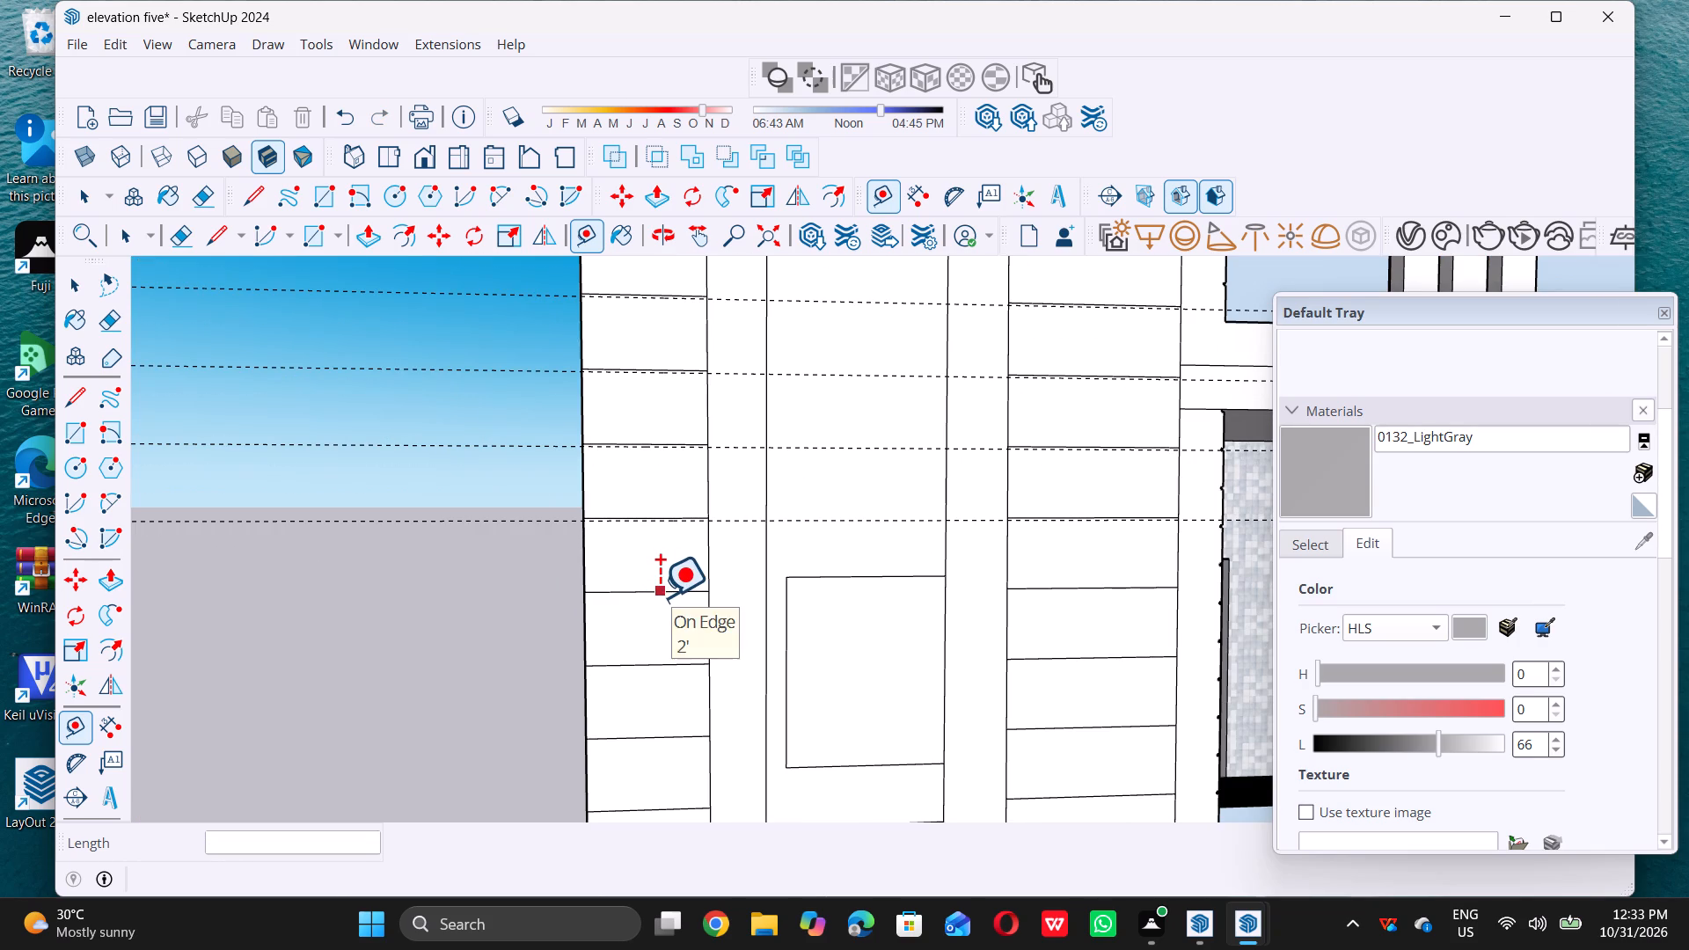
{"action": "left_click", "coordinate": [667, 588]}
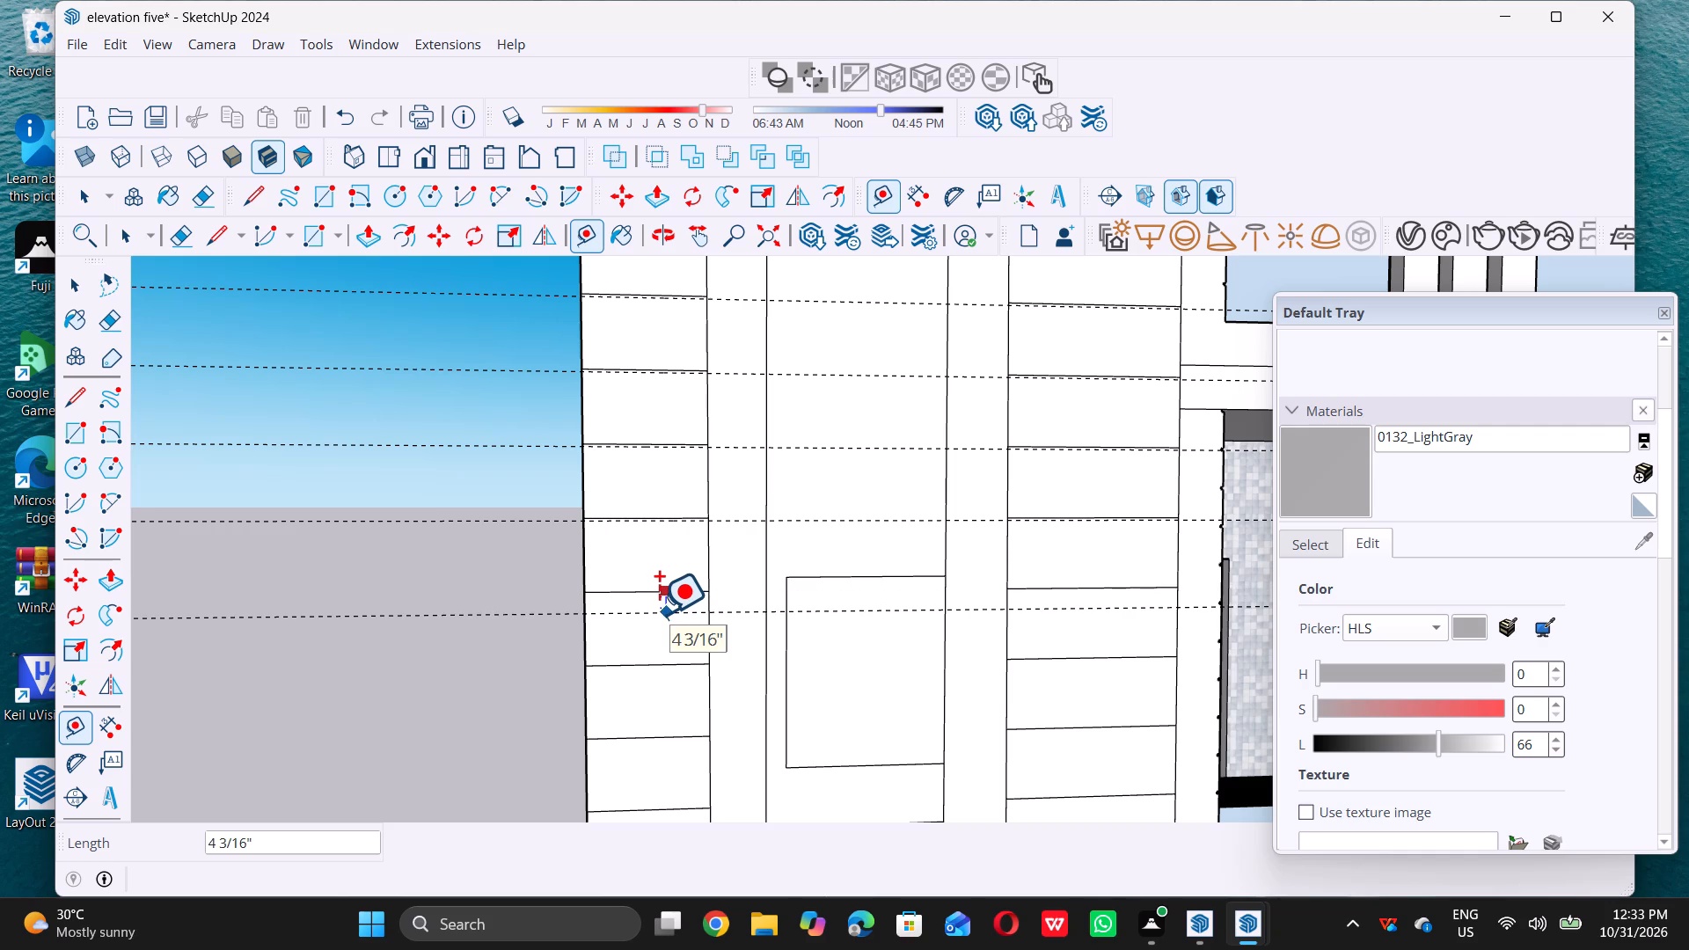
{"action": "type", "text": "0.5"}
{"action": "key", "text": "shift+quotedbl"}
{"action": "key", "text": "Return"}
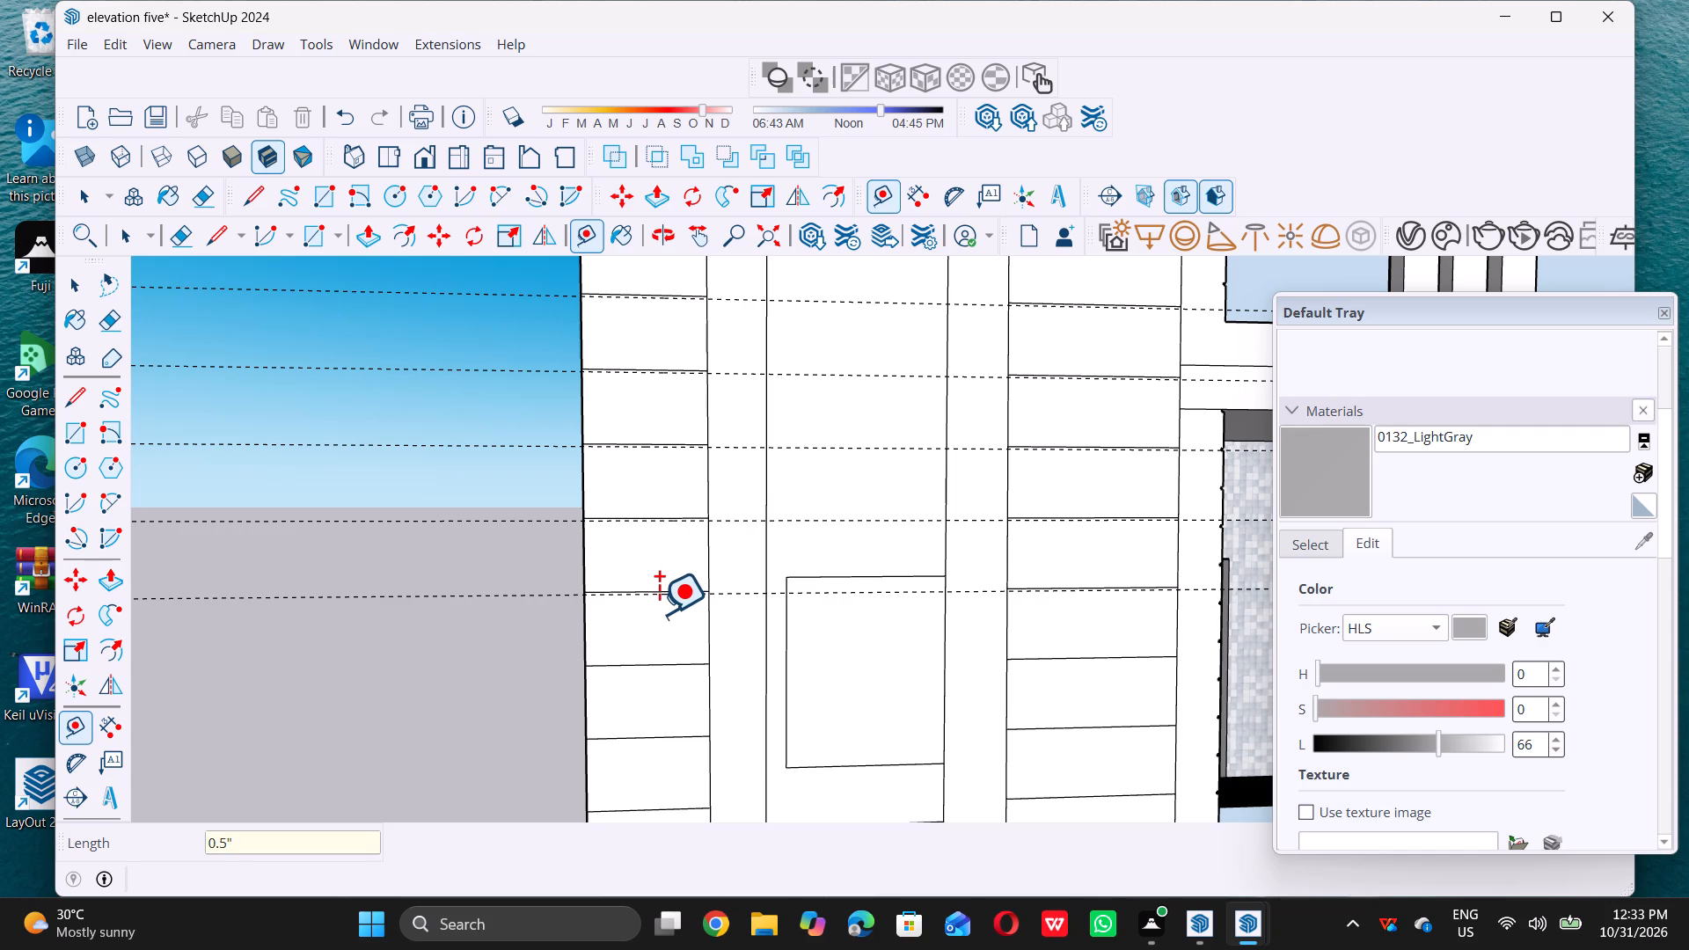
{"action": "left_click", "coordinate": [673, 663]}
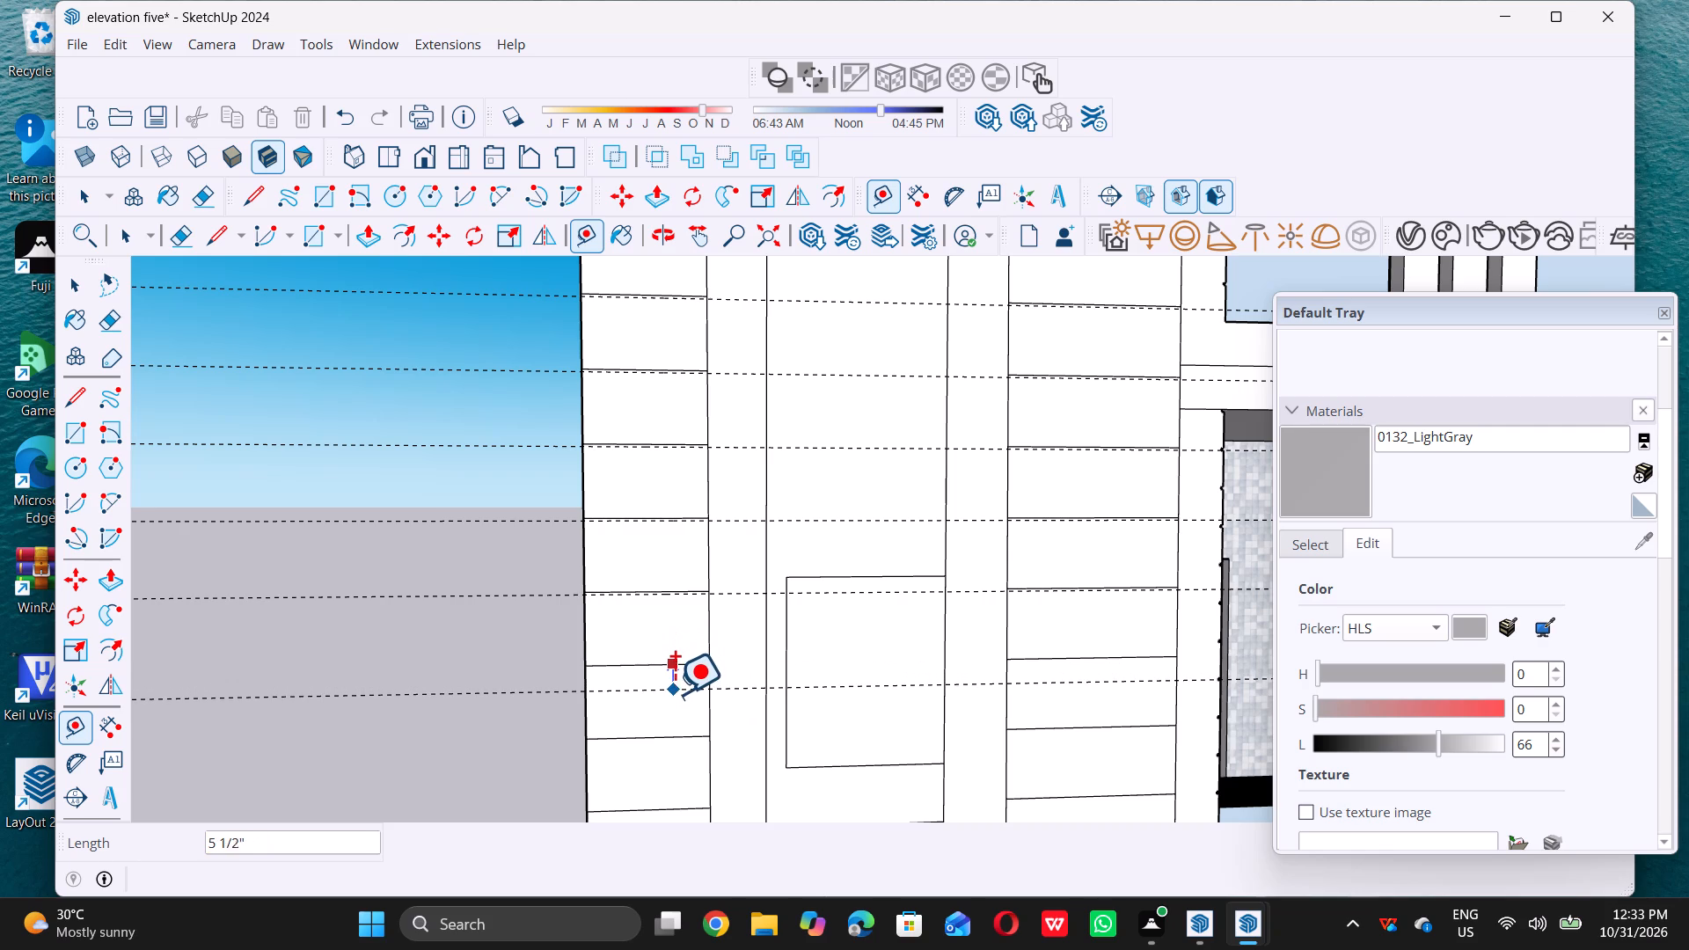
{"action": "type", "text": "0.5"}
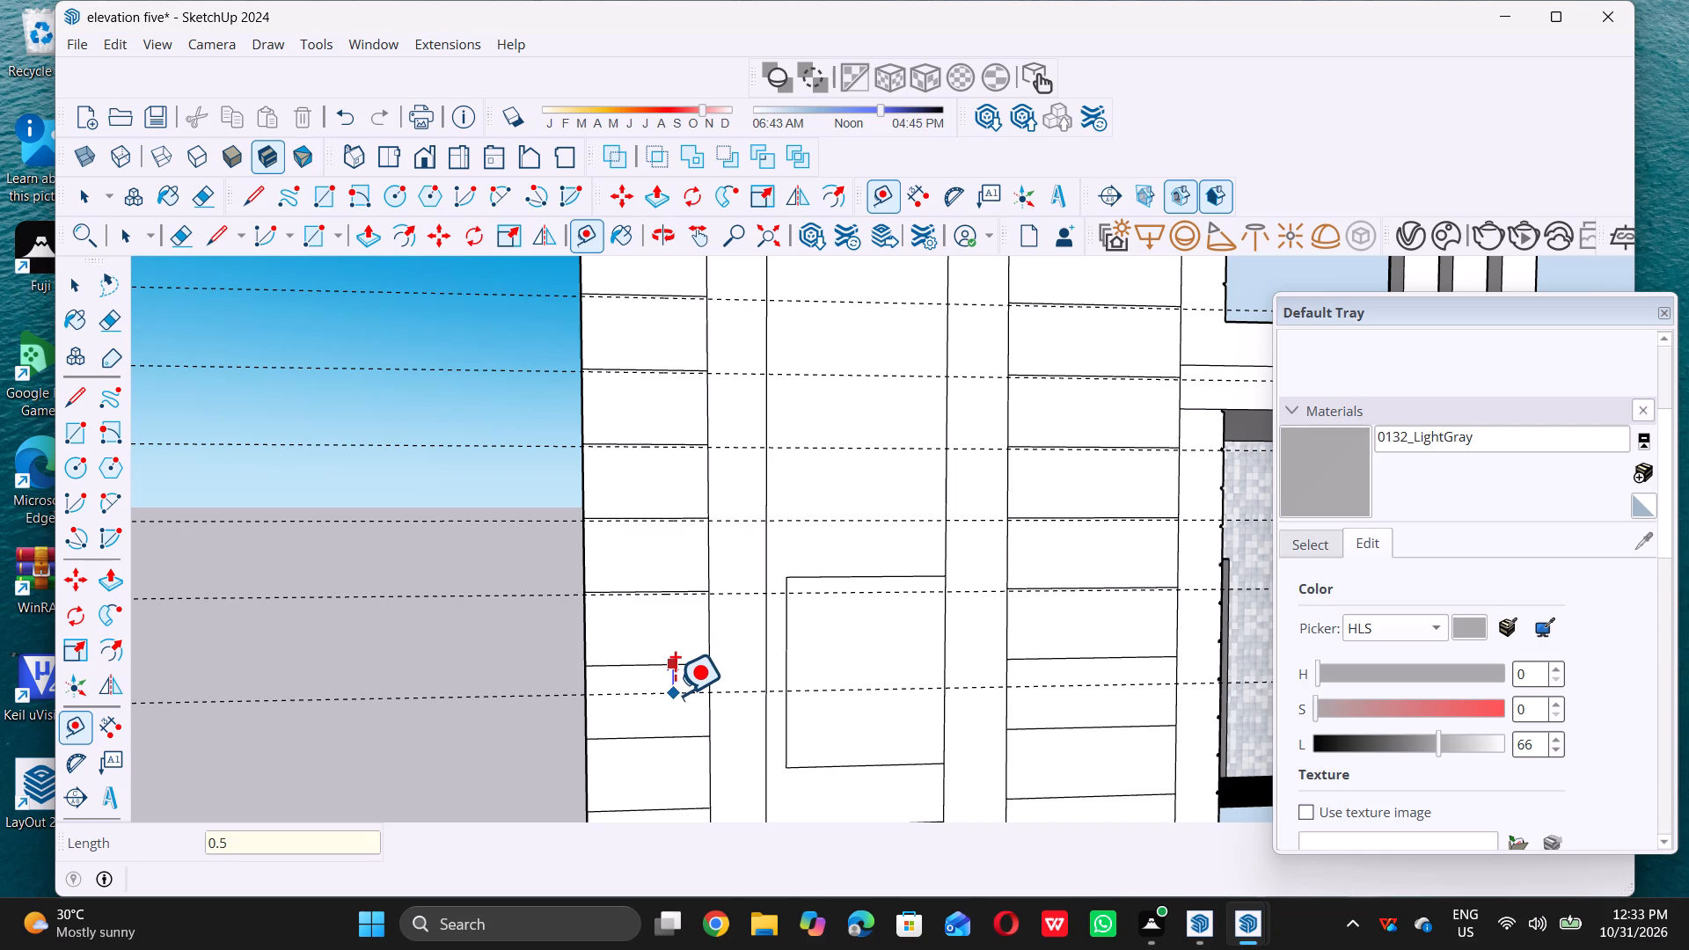
{"action": "key", "text": "shift+quotedbl"}
{"action": "key", "text": "Return"}
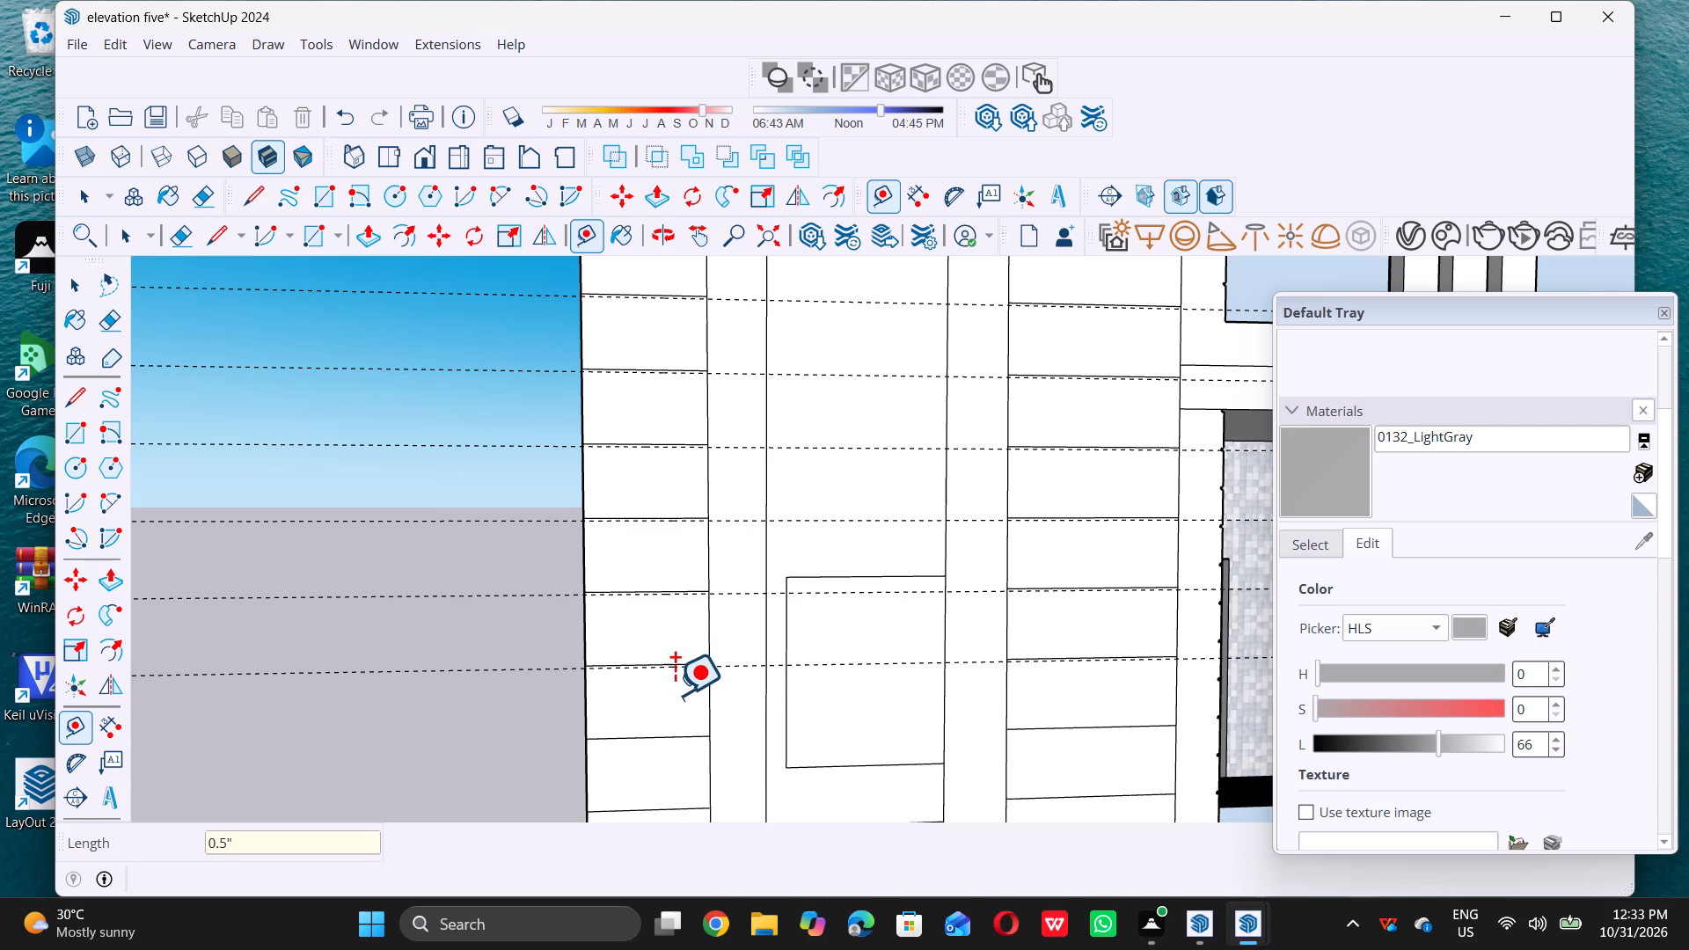
Place horizontal guides 0.5" below the fifteenth and sixteenth division lines of the 2'-wide strip.
{"action": "scroll", "coordinate": [706, 607], "scroll_direction": "down", "scroll_amount": 10}
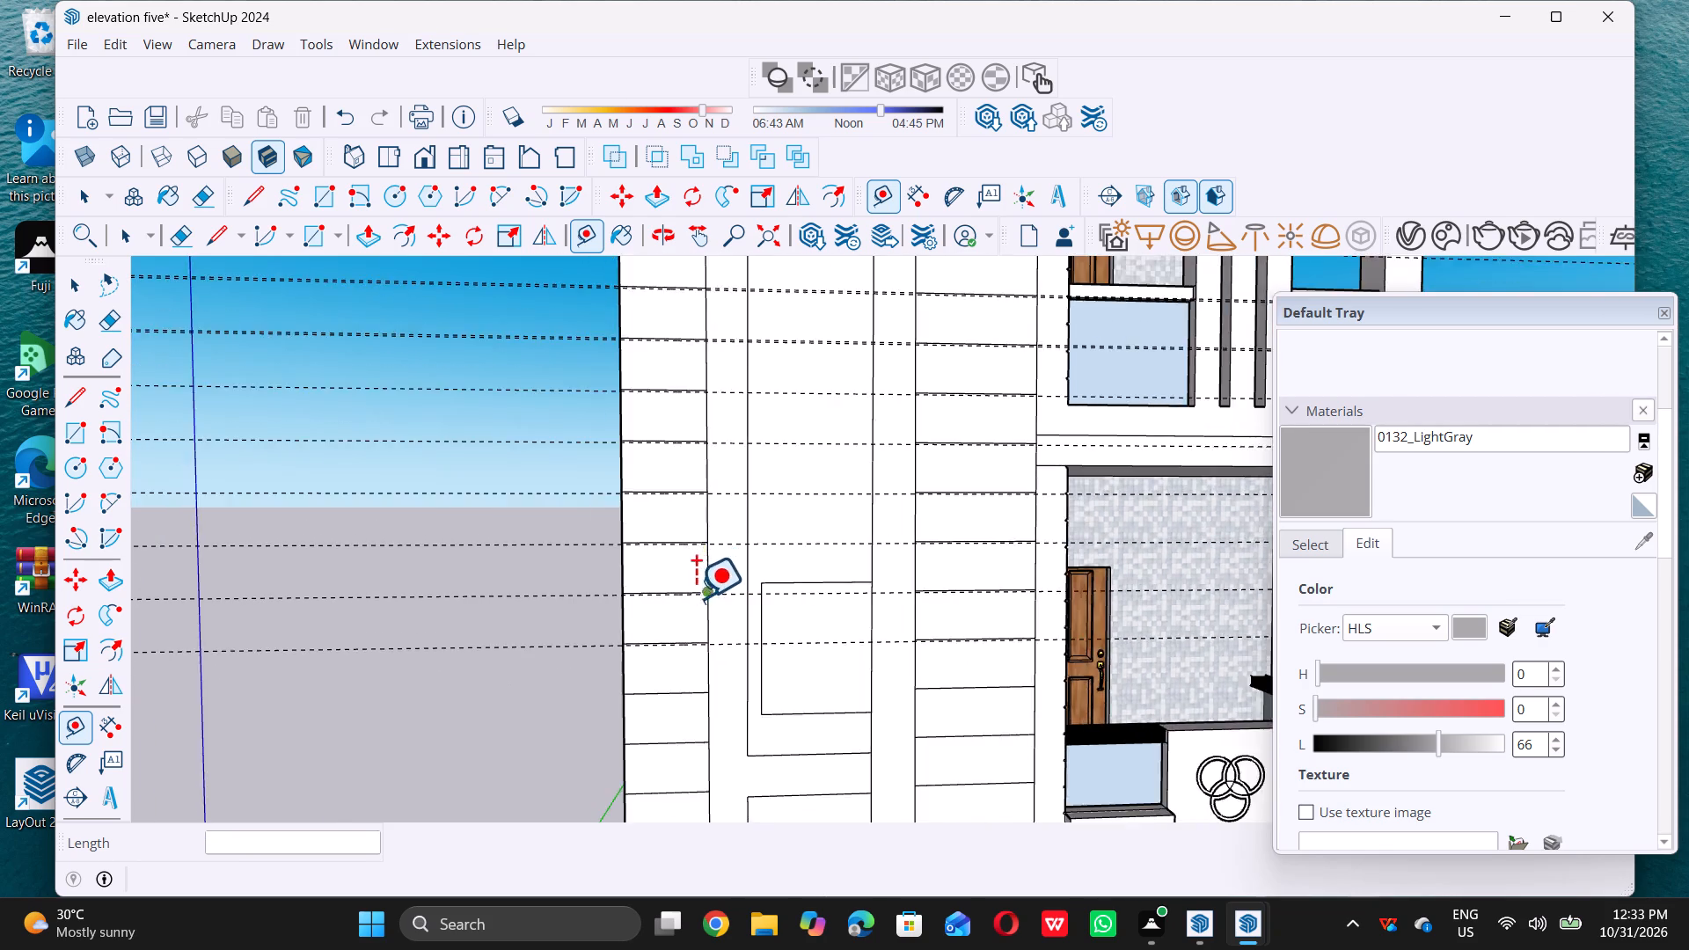
{"action": "scroll", "coordinate": [685, 652], "scroll_direction": "down", "scroll_amount": 4}
{"action": "scroll", "coordinate": [694, 732], "scroll_direction": "up", "scroll_amount": 4}
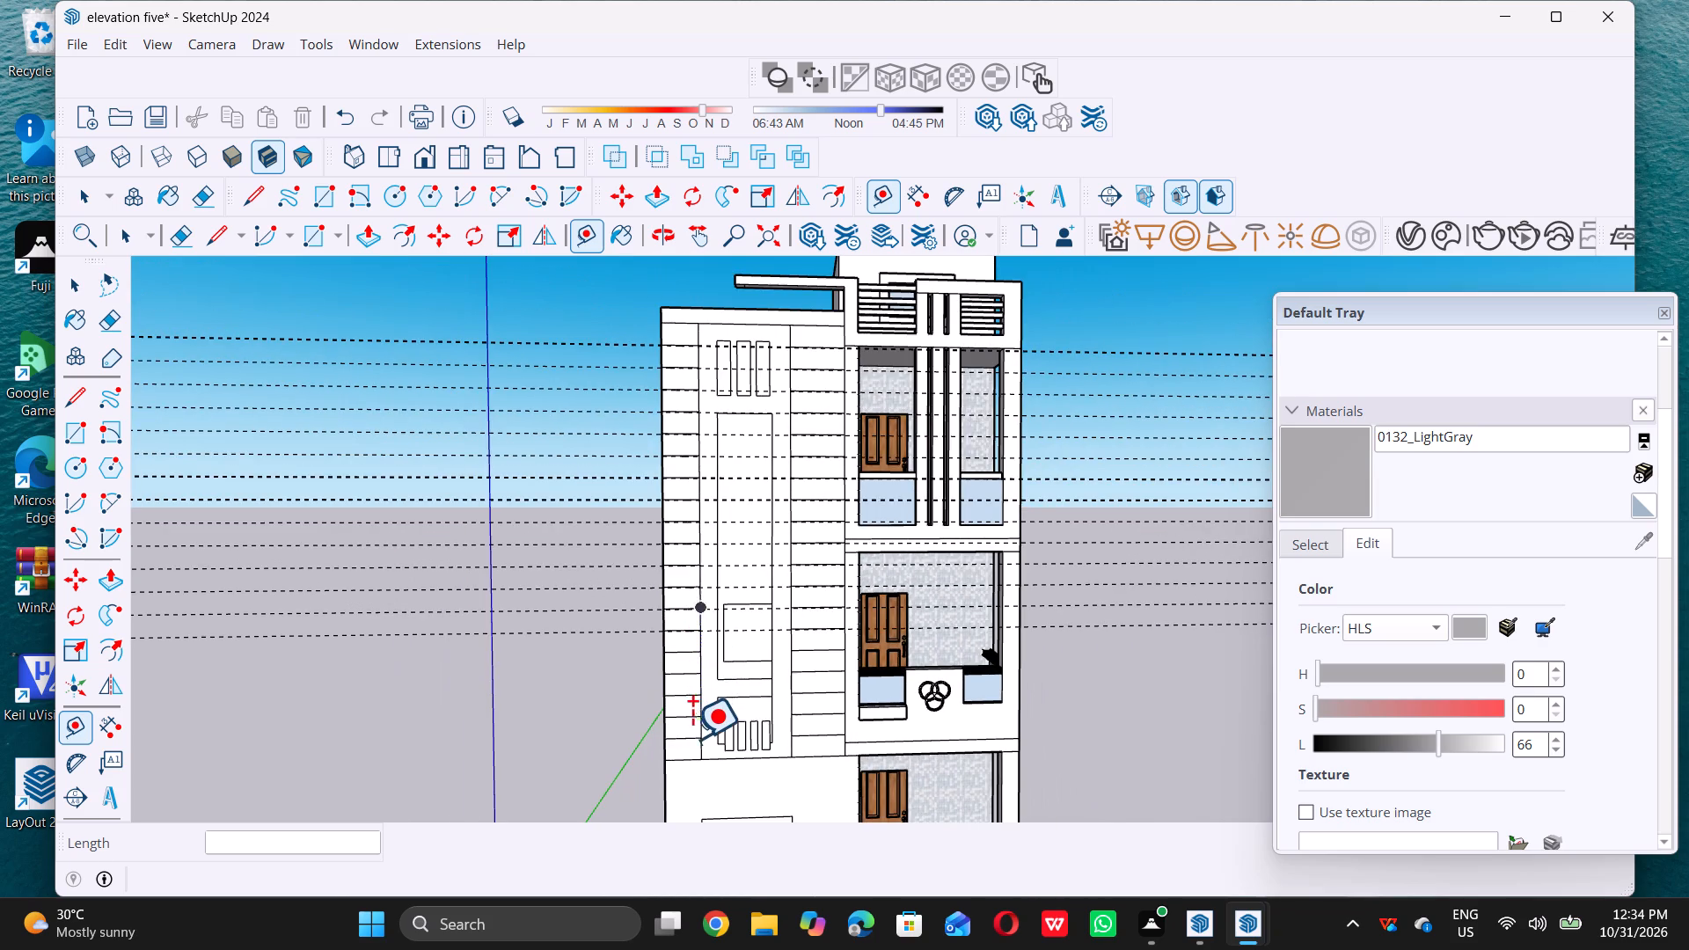
{"action": "scroll", "coordinate": [692, 738], "scroll_direction": "up", "scroll_amount": 6}
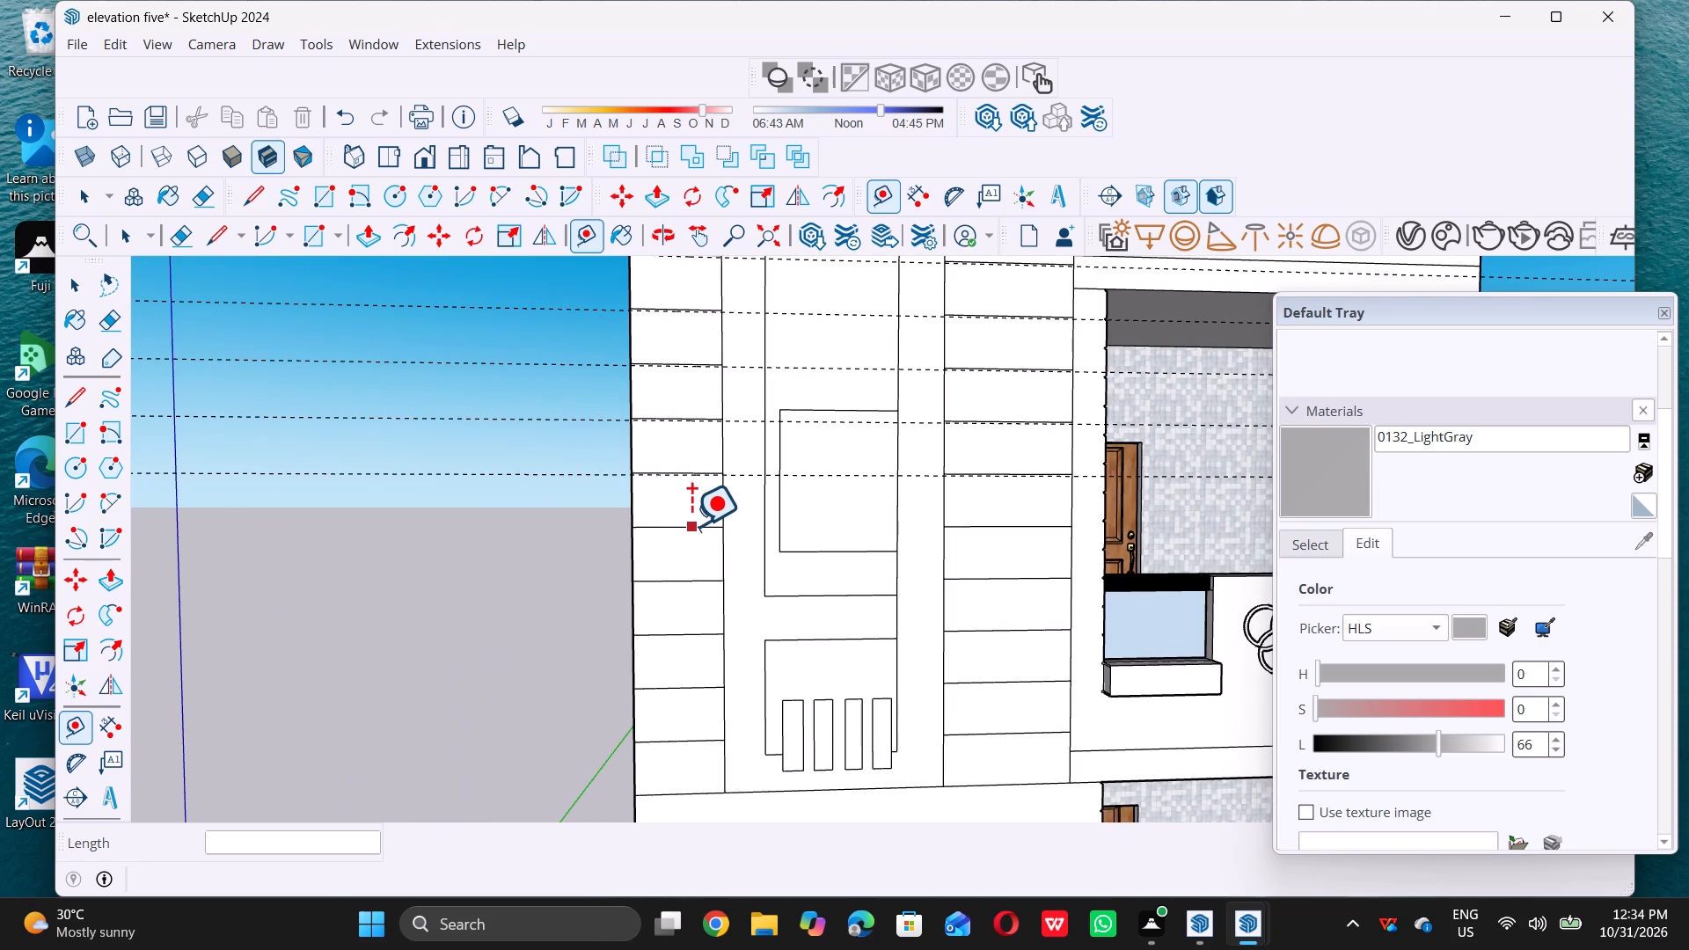
{"action": "left_click", "coordinate": [691, 525]}
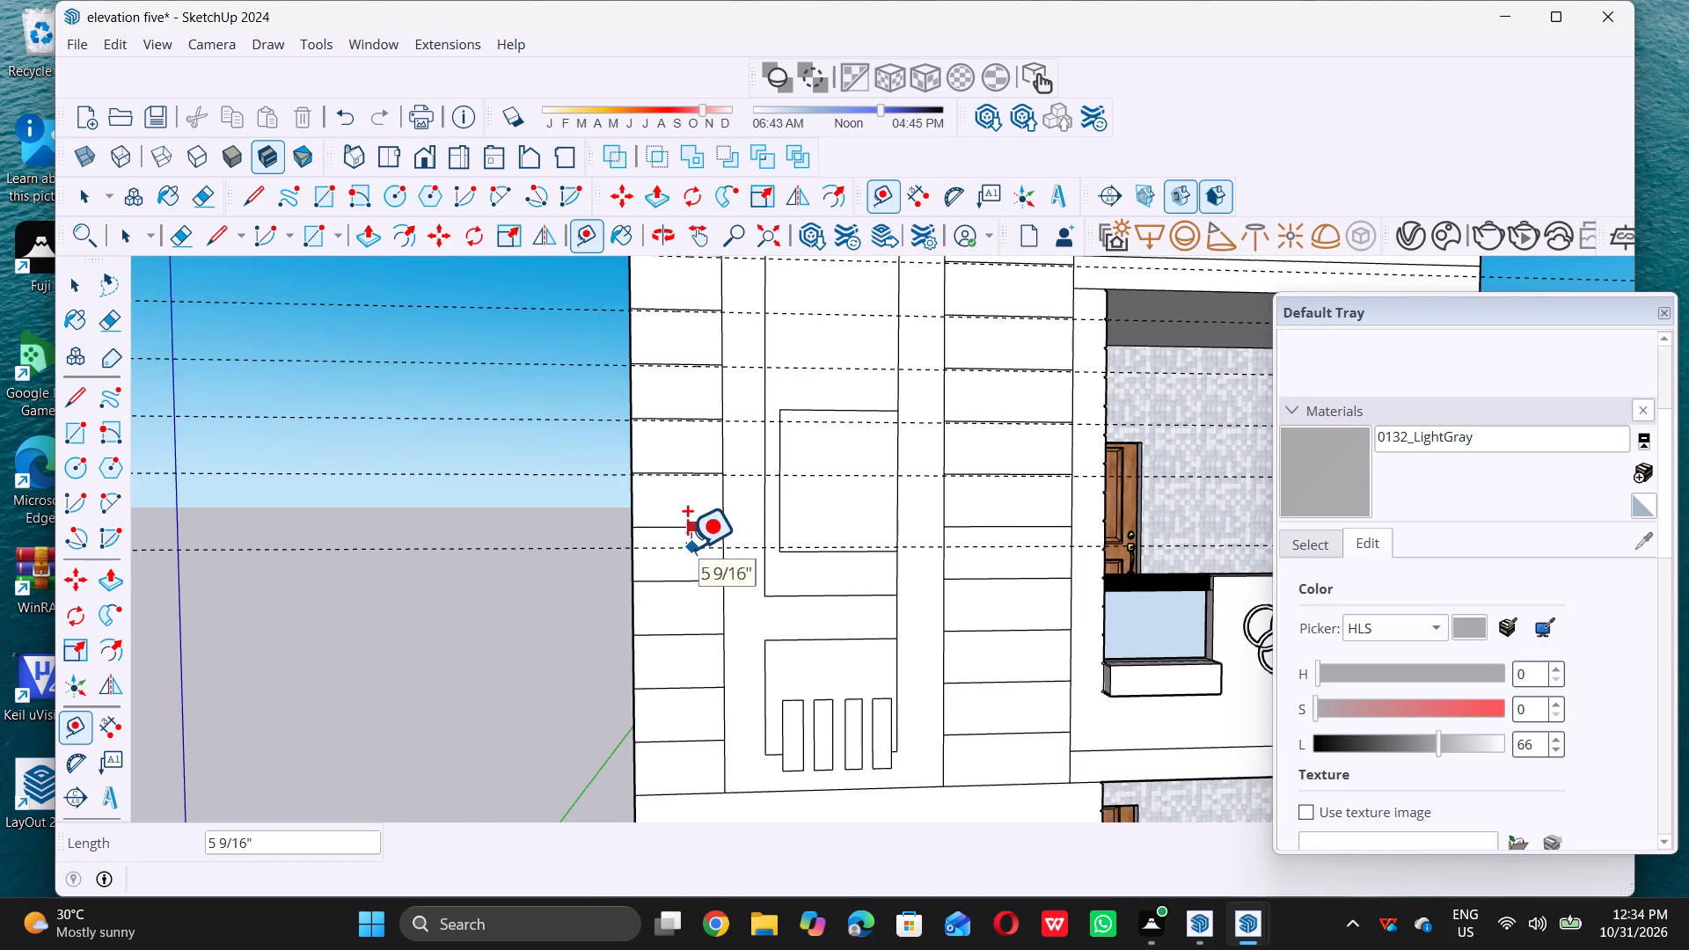
{"action": "type", "text": "0.5"}
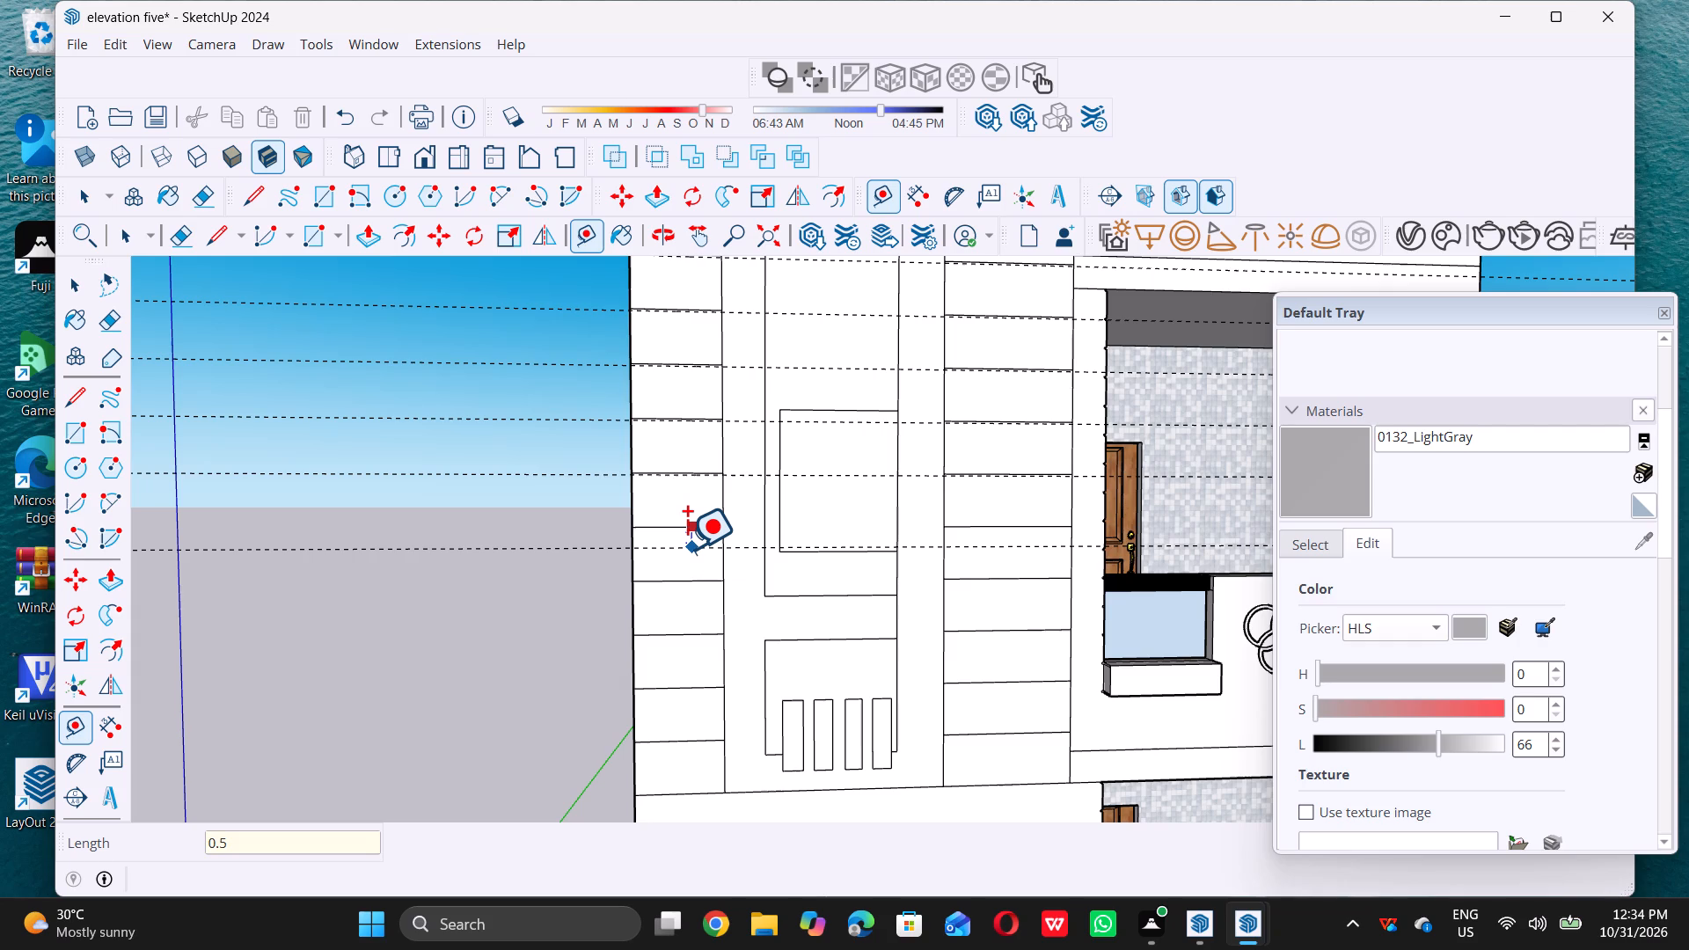
{"action": "key", "text": "shift+quotedbl"}
{"action": "key", "text": "Return"}
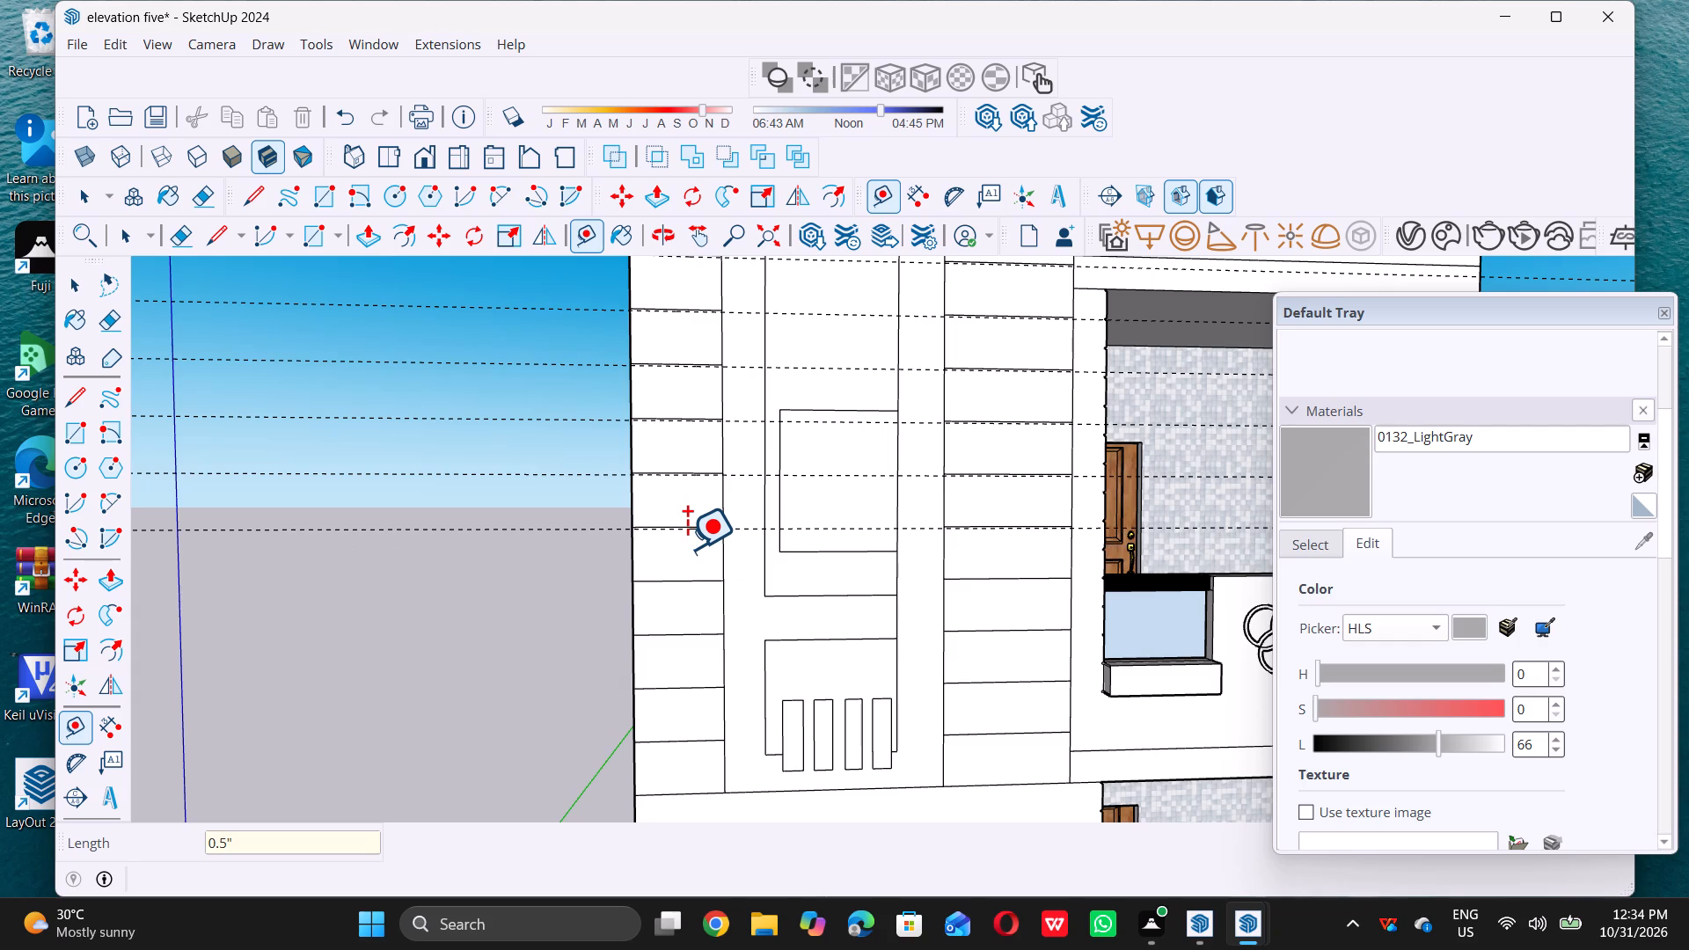
{"action": "left_click", "coordinate": [696, 580]}
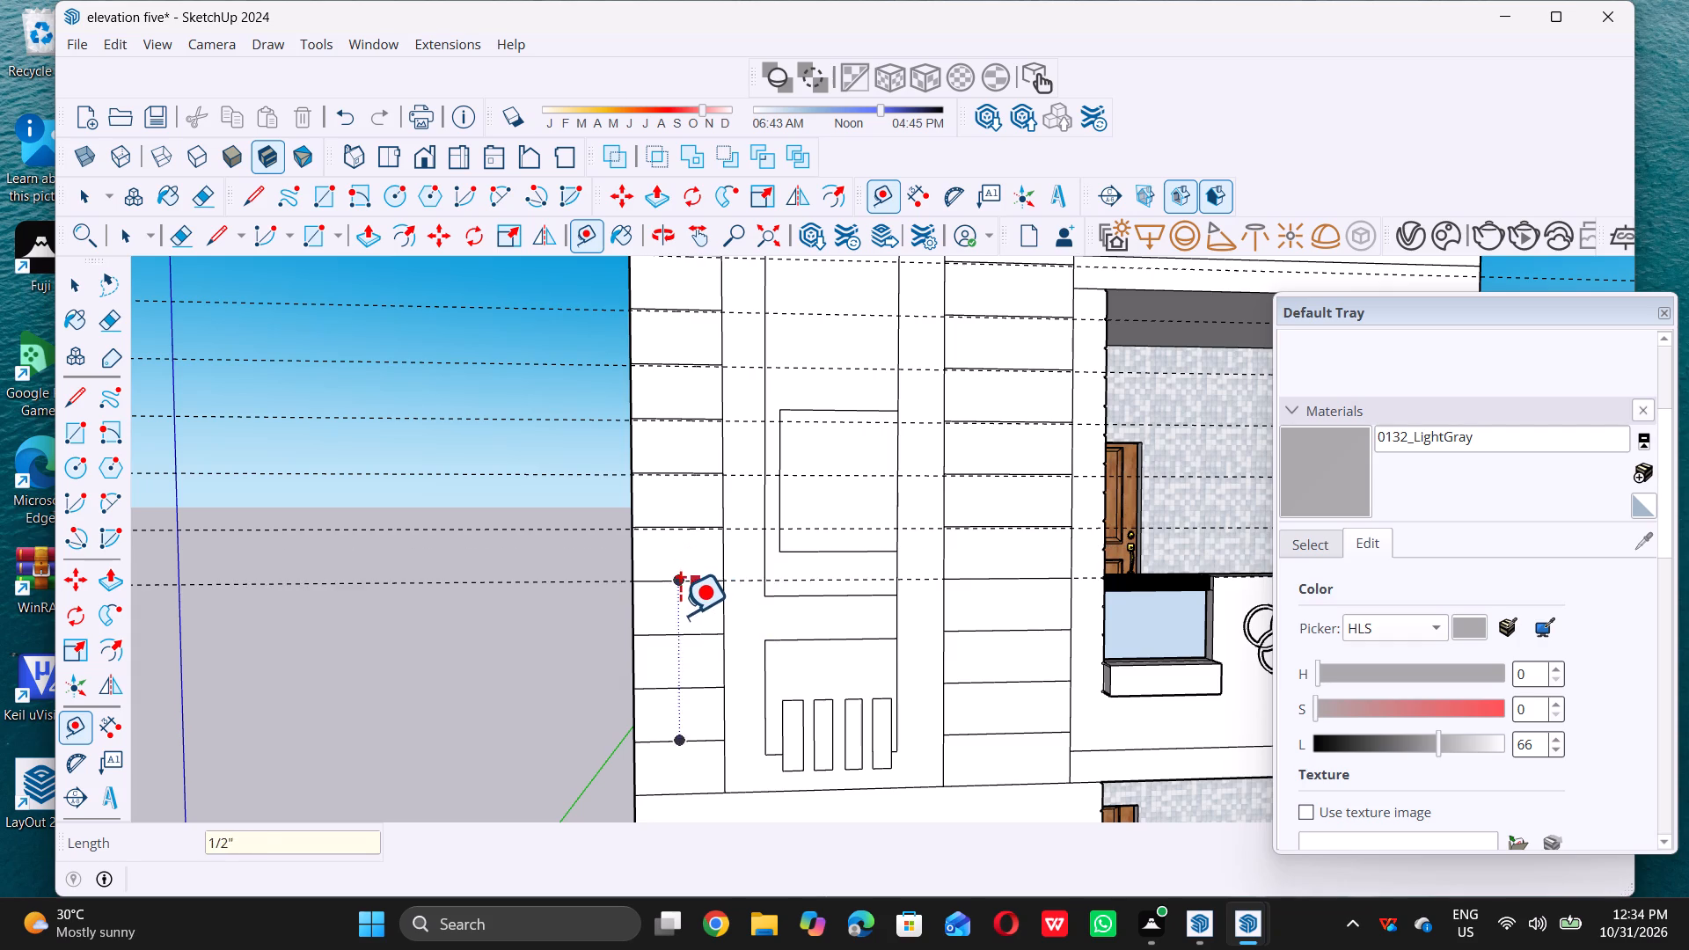
{"action": "type", "text": "0.5"}
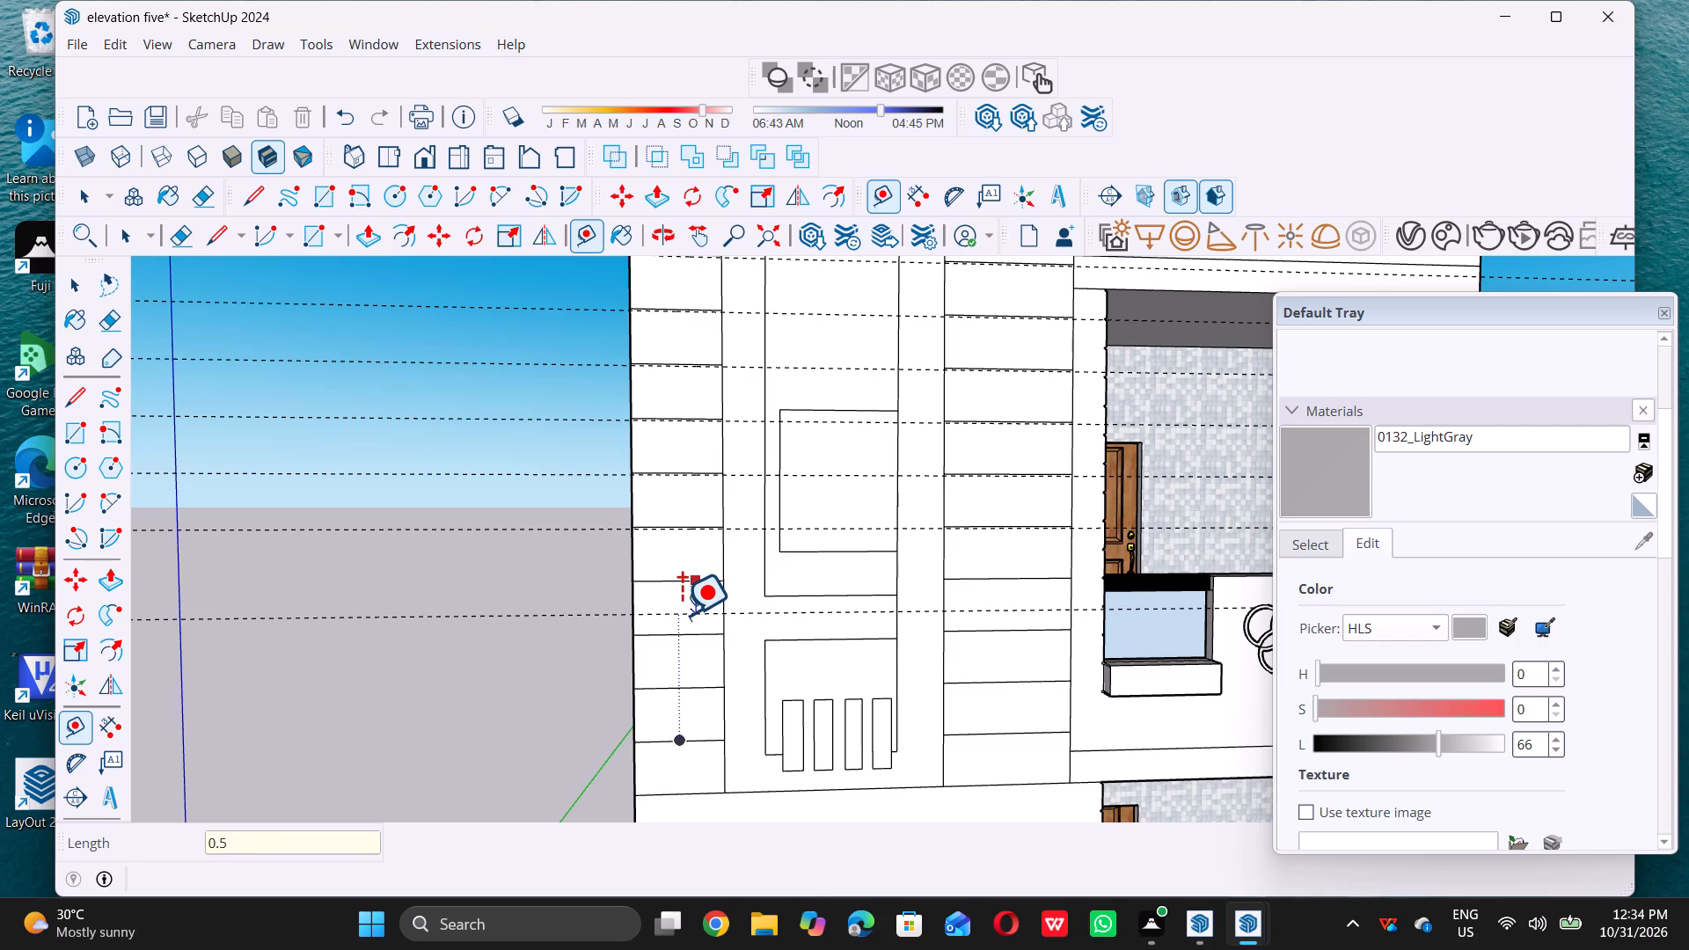
{"action": "key", "text": "shift+quotedbl"}
{"action": "key", "text": "Return"}
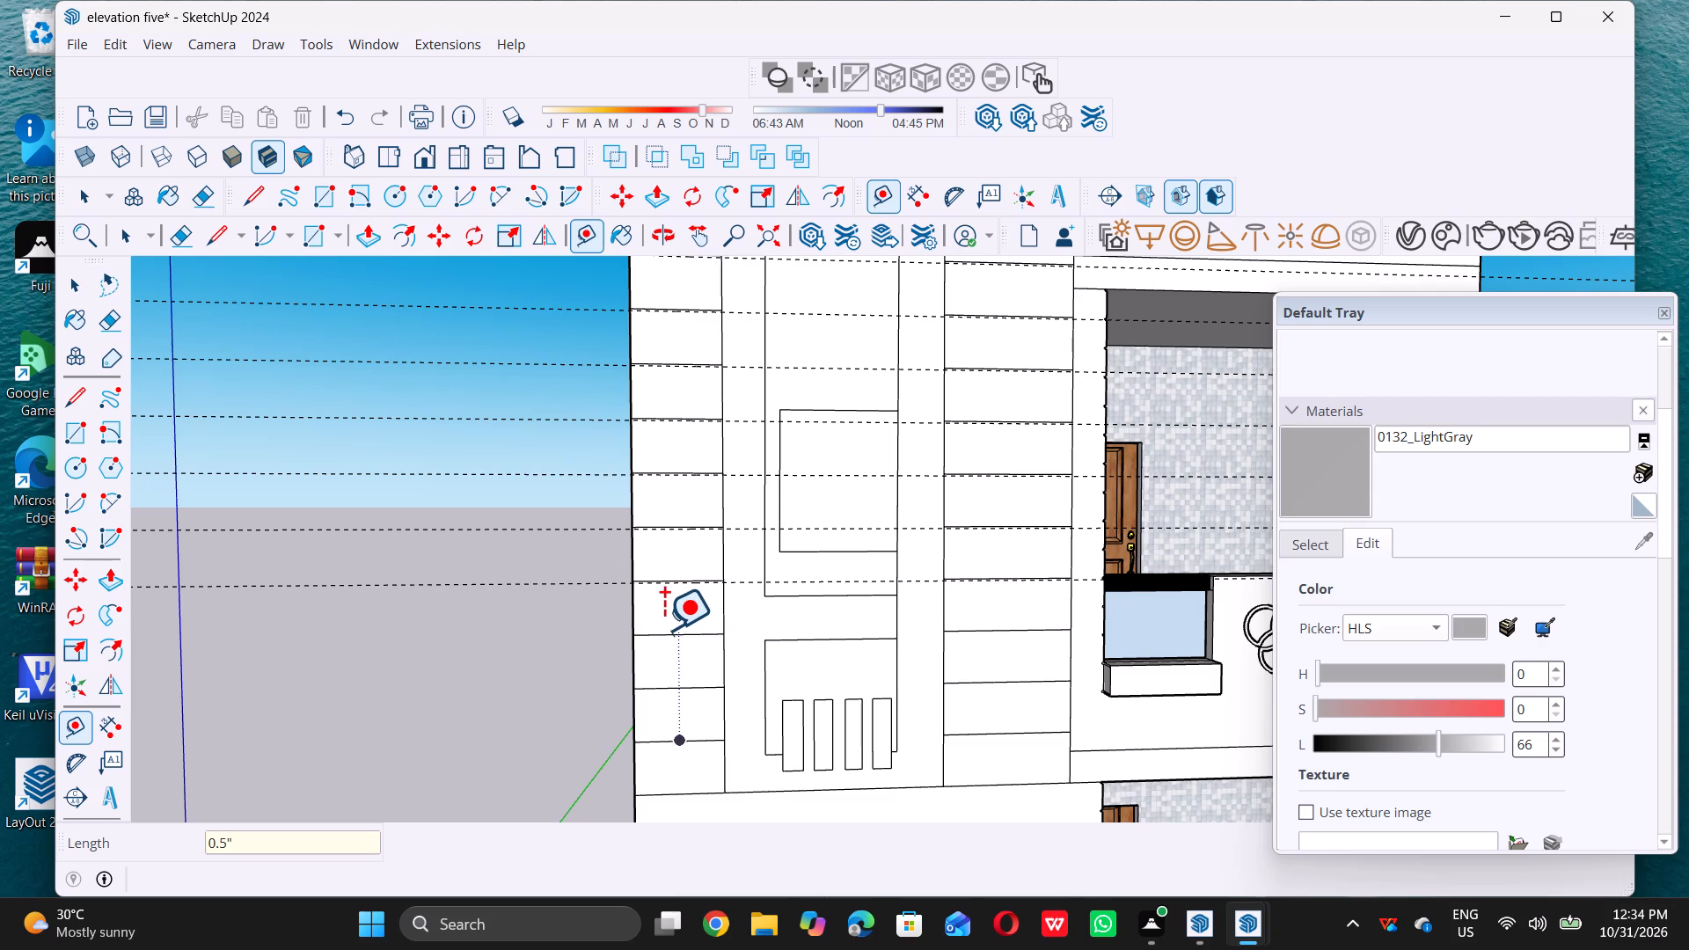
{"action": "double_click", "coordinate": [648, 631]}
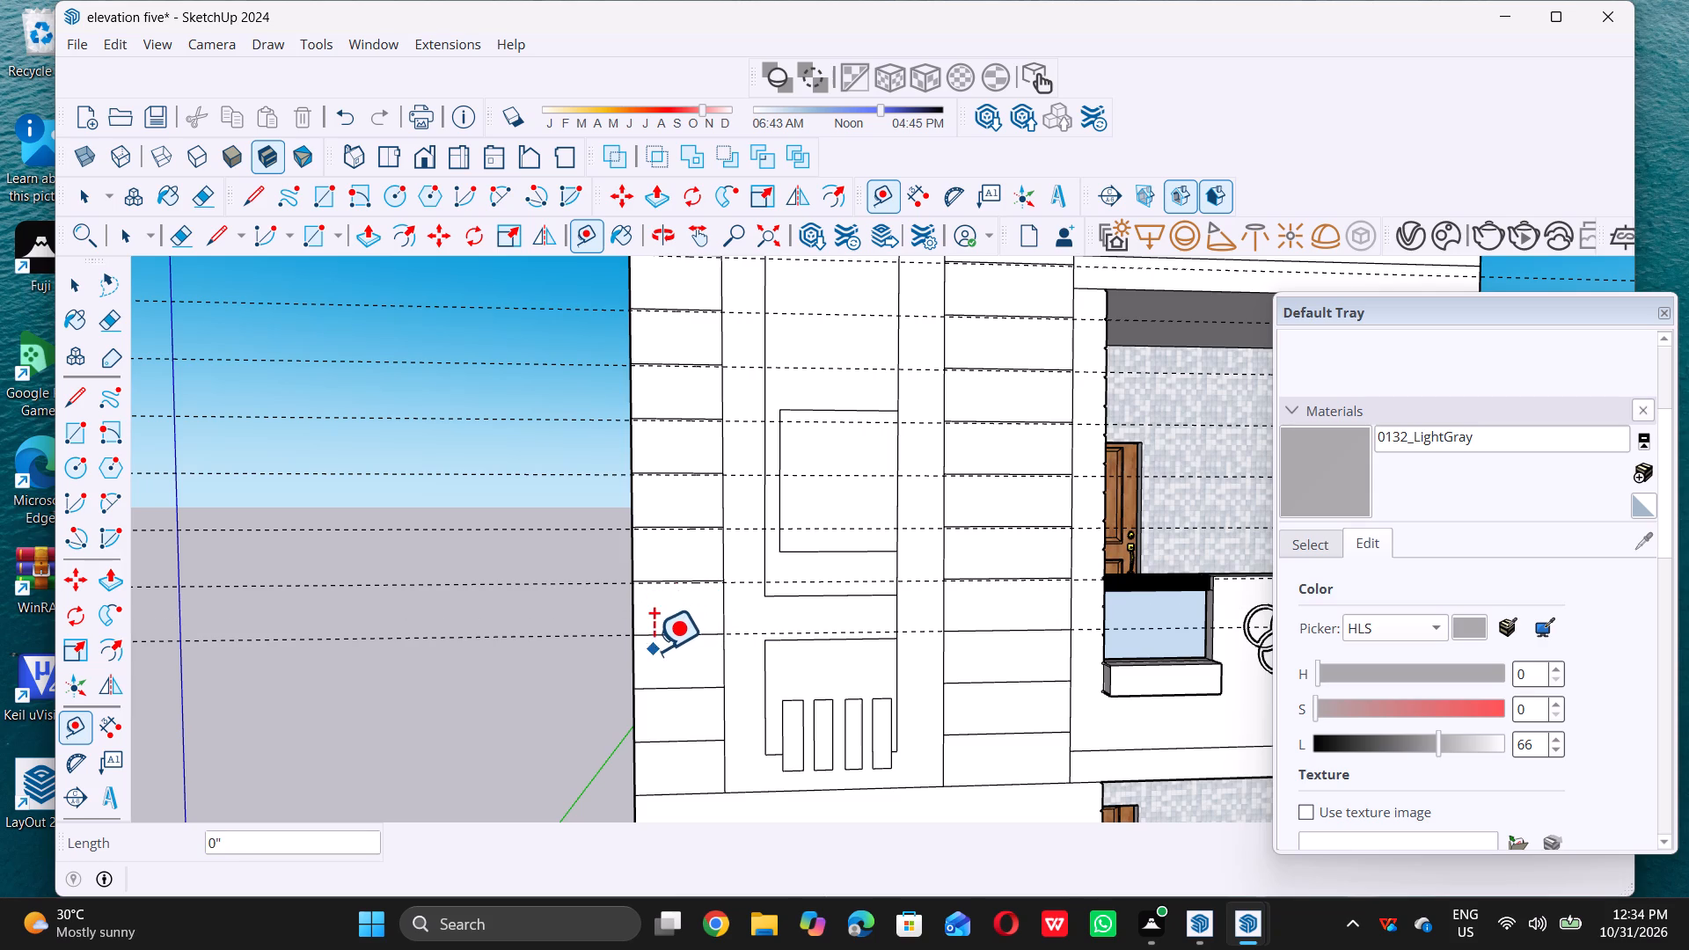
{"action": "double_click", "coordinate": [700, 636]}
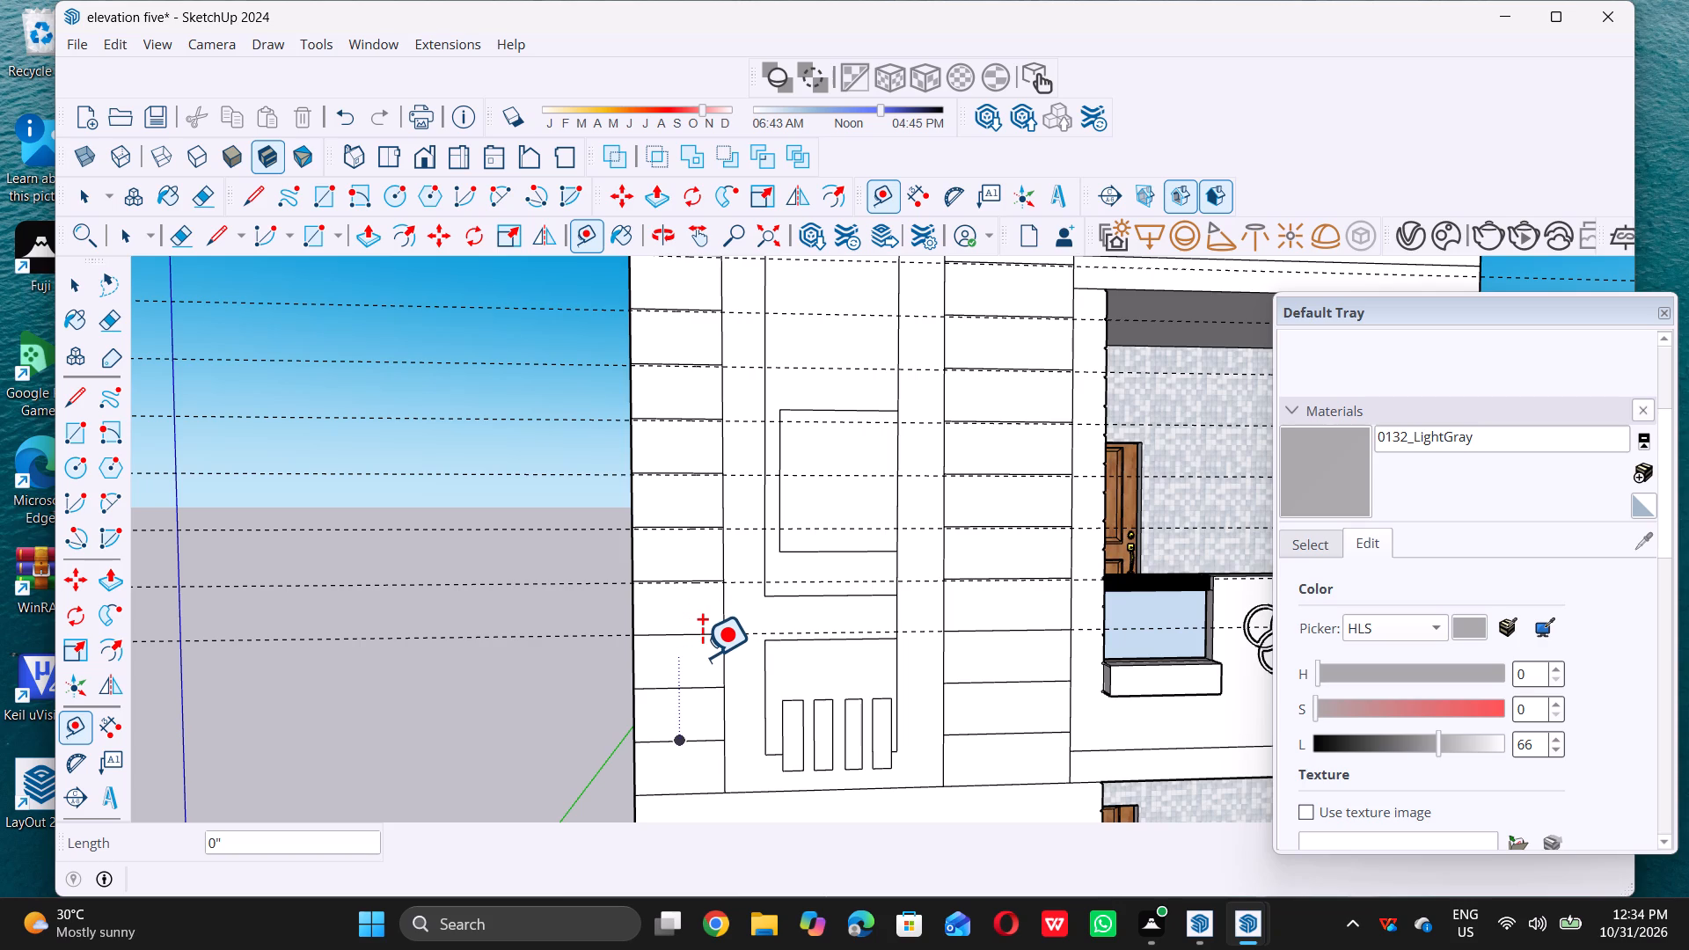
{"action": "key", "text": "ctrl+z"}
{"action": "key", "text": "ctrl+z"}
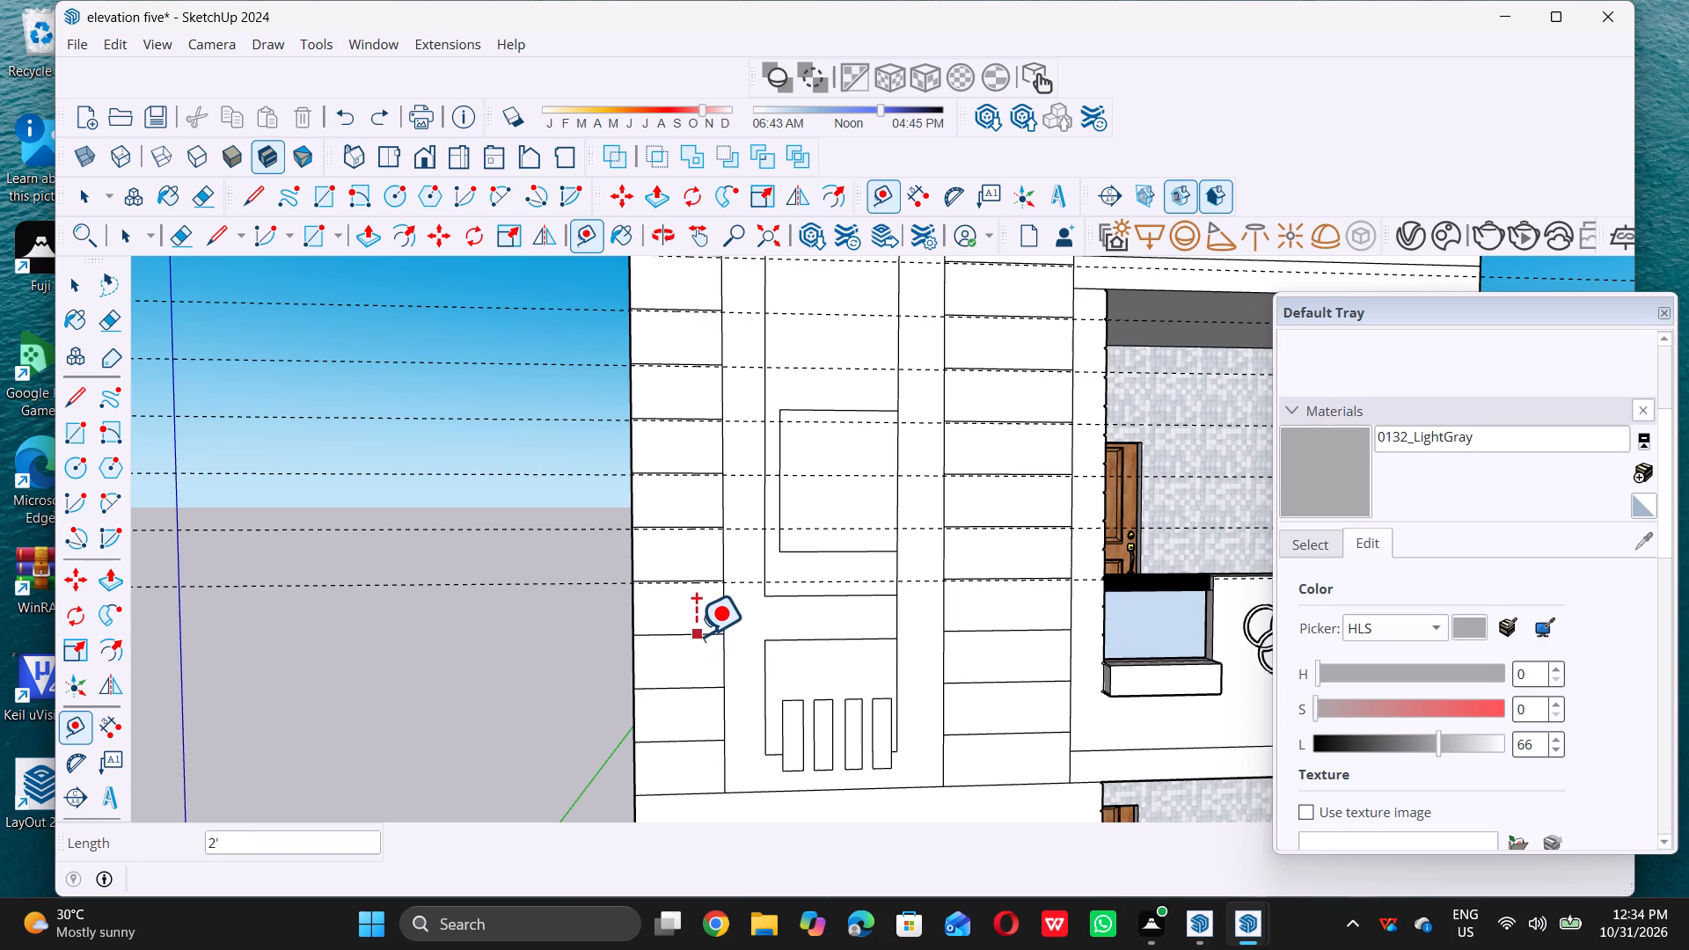
Place horizontal guides 0.5" below the seventeenth, eighteenth and nineteenth division lines of the 2'-wide strip.
{"action": "left_click", "coordinate": [696, 635]}
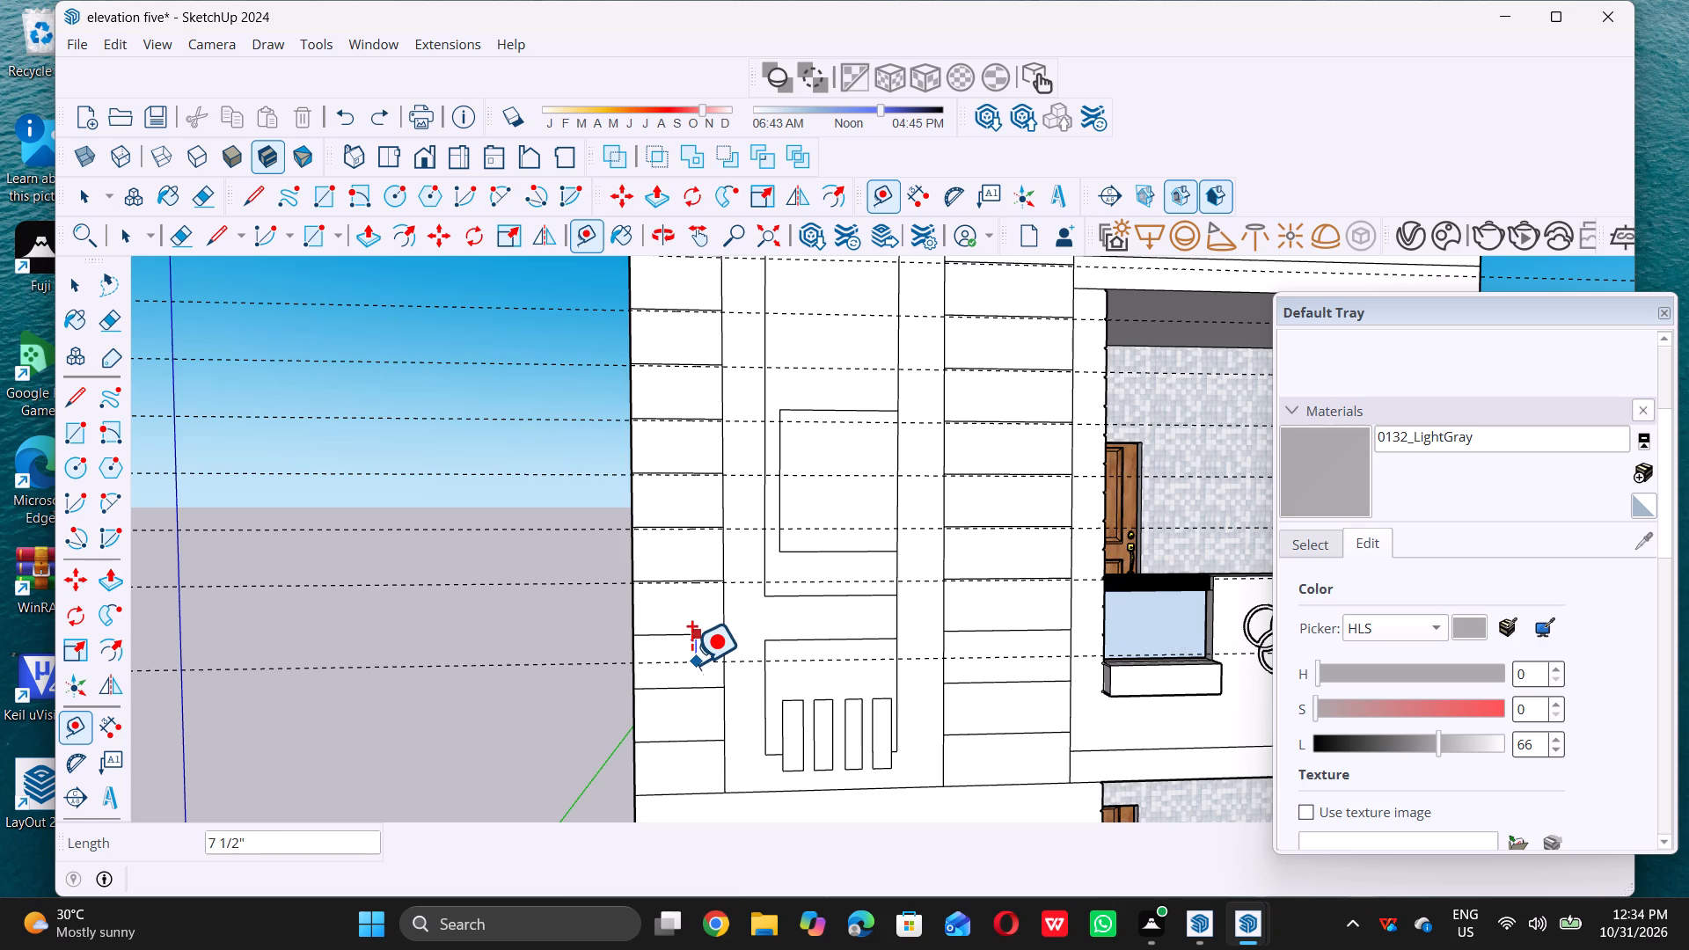
{"action": "type", "text": "0.5"}
{"action": "key", "text": "shift+quotedbl"}
{"action": "key", "text": "Return"}
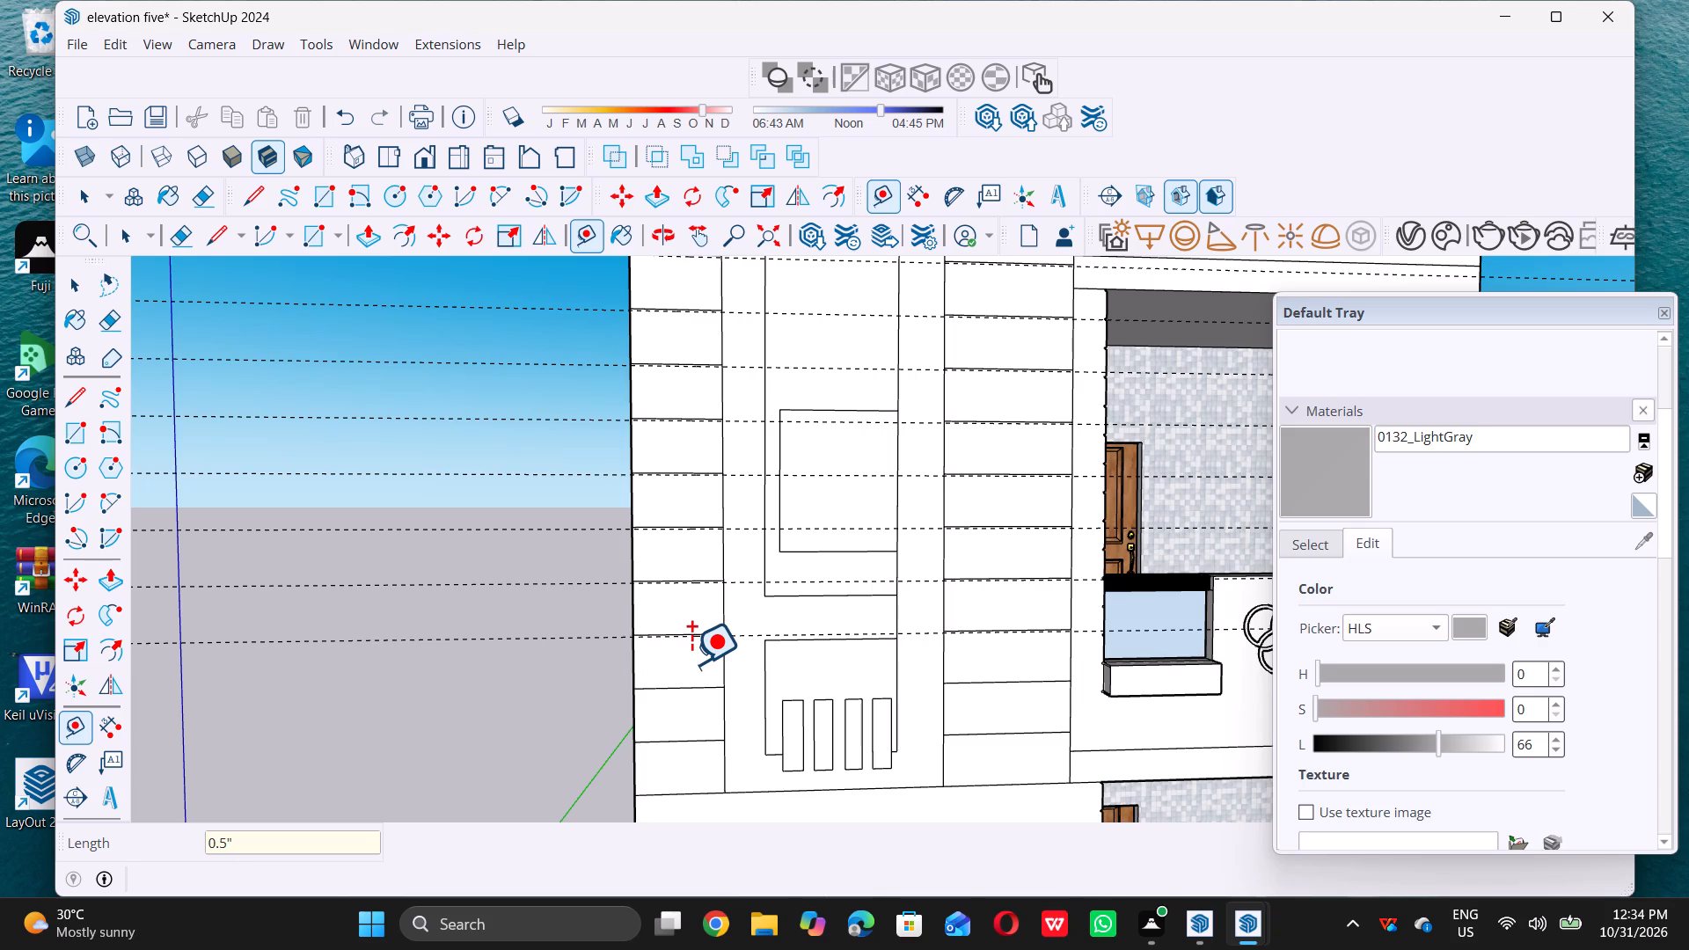
{"action": "left_click", "coordinate": [687, 688]}
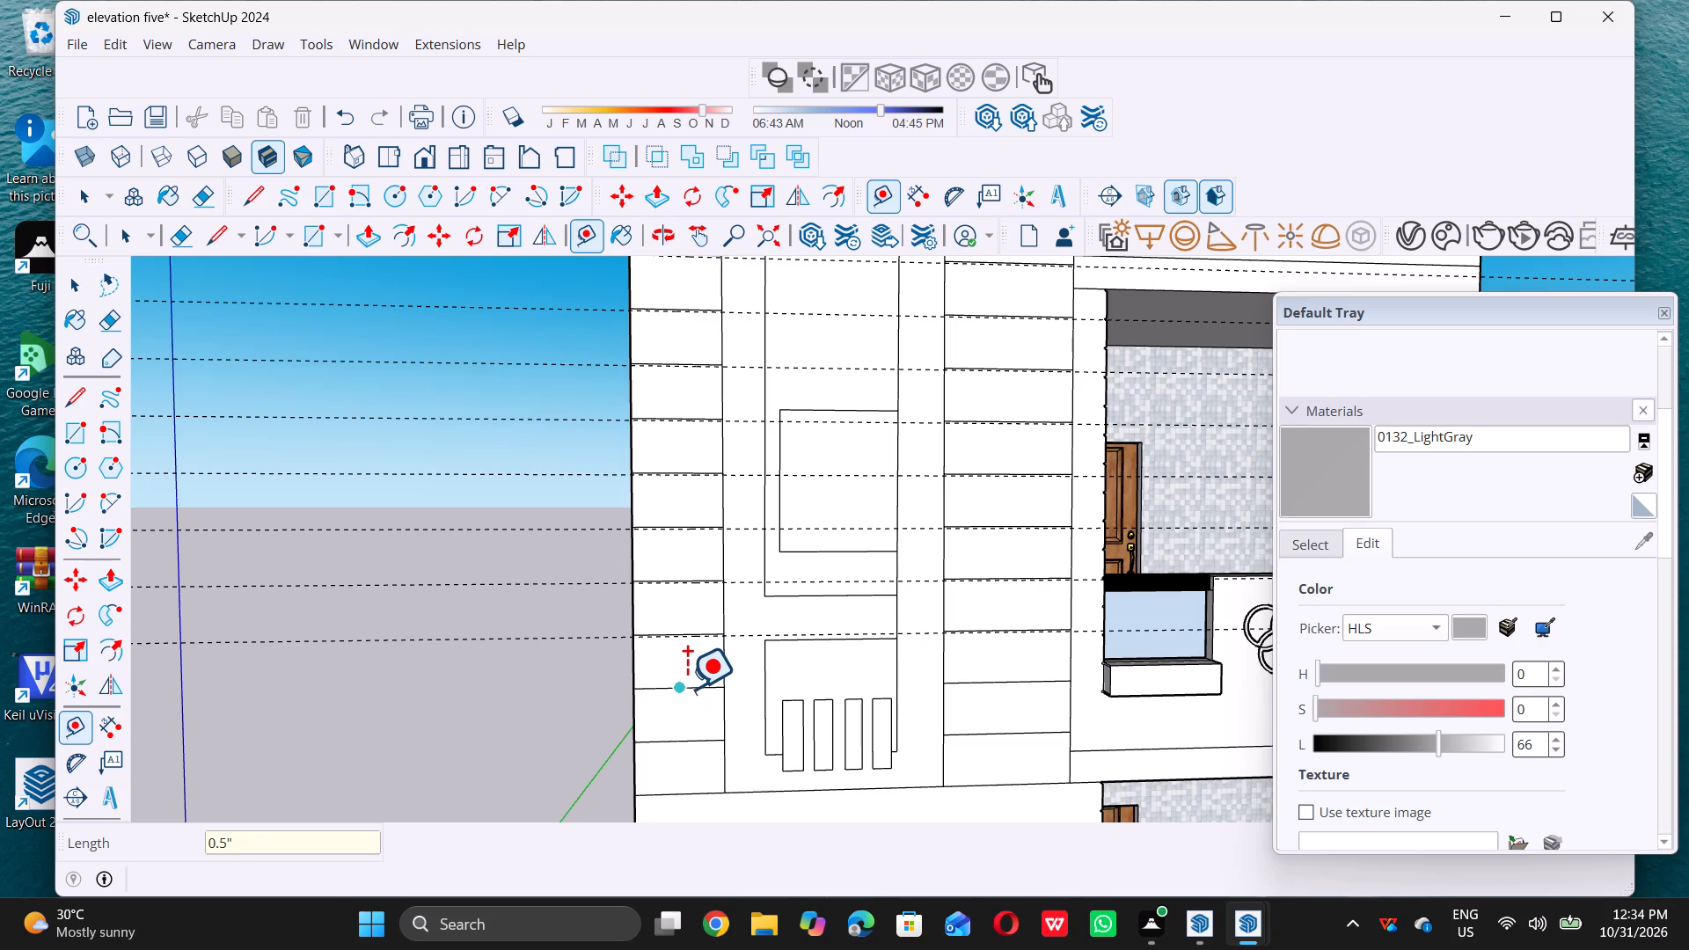
{"action": "type", "text": "0.5"}
{"action": "key", "text": "shift+quotedbl"}
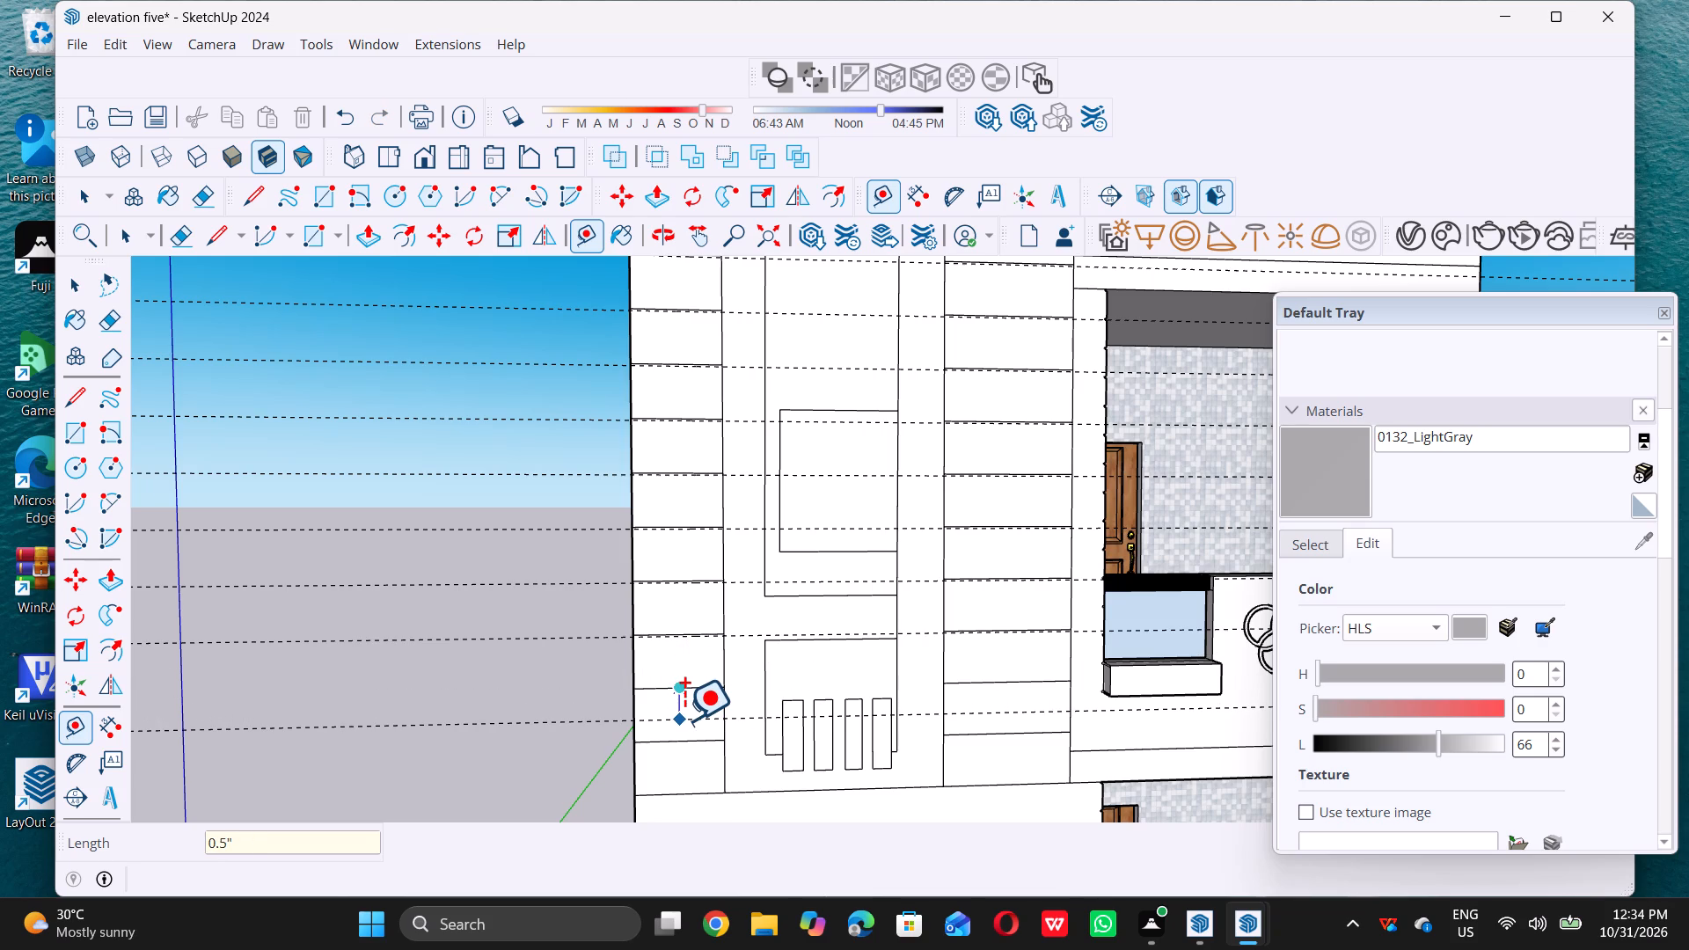
{"action": "key", "text": "Return"}
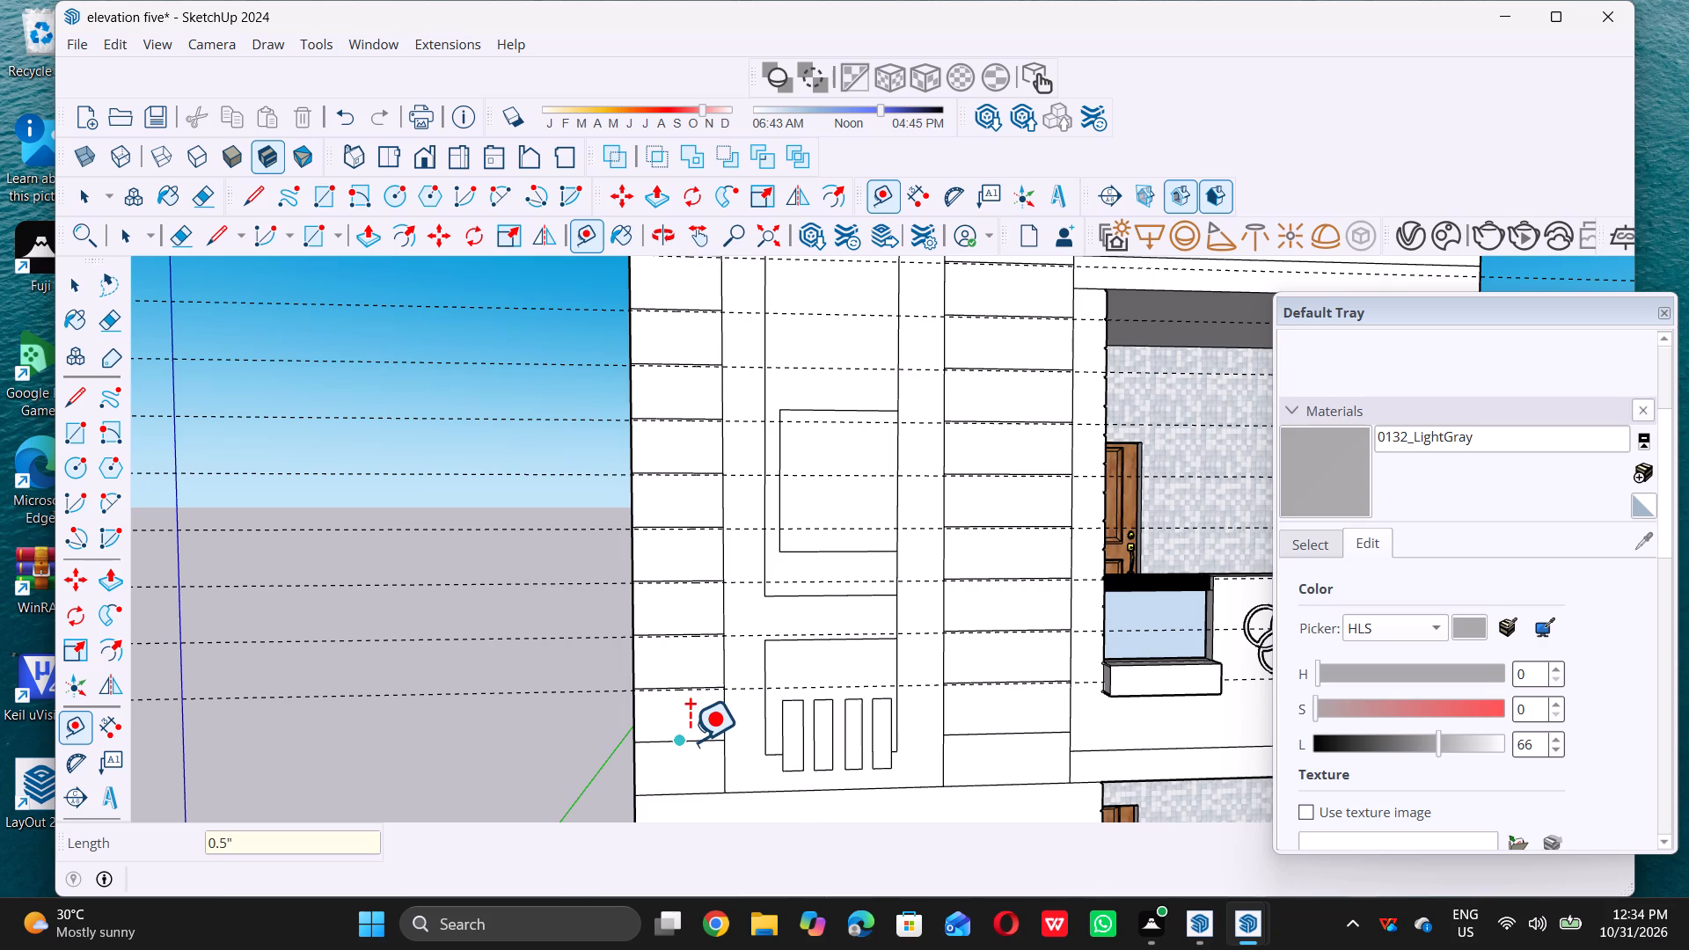
{"action": "triple_click", "coordinate": [690, 741]}
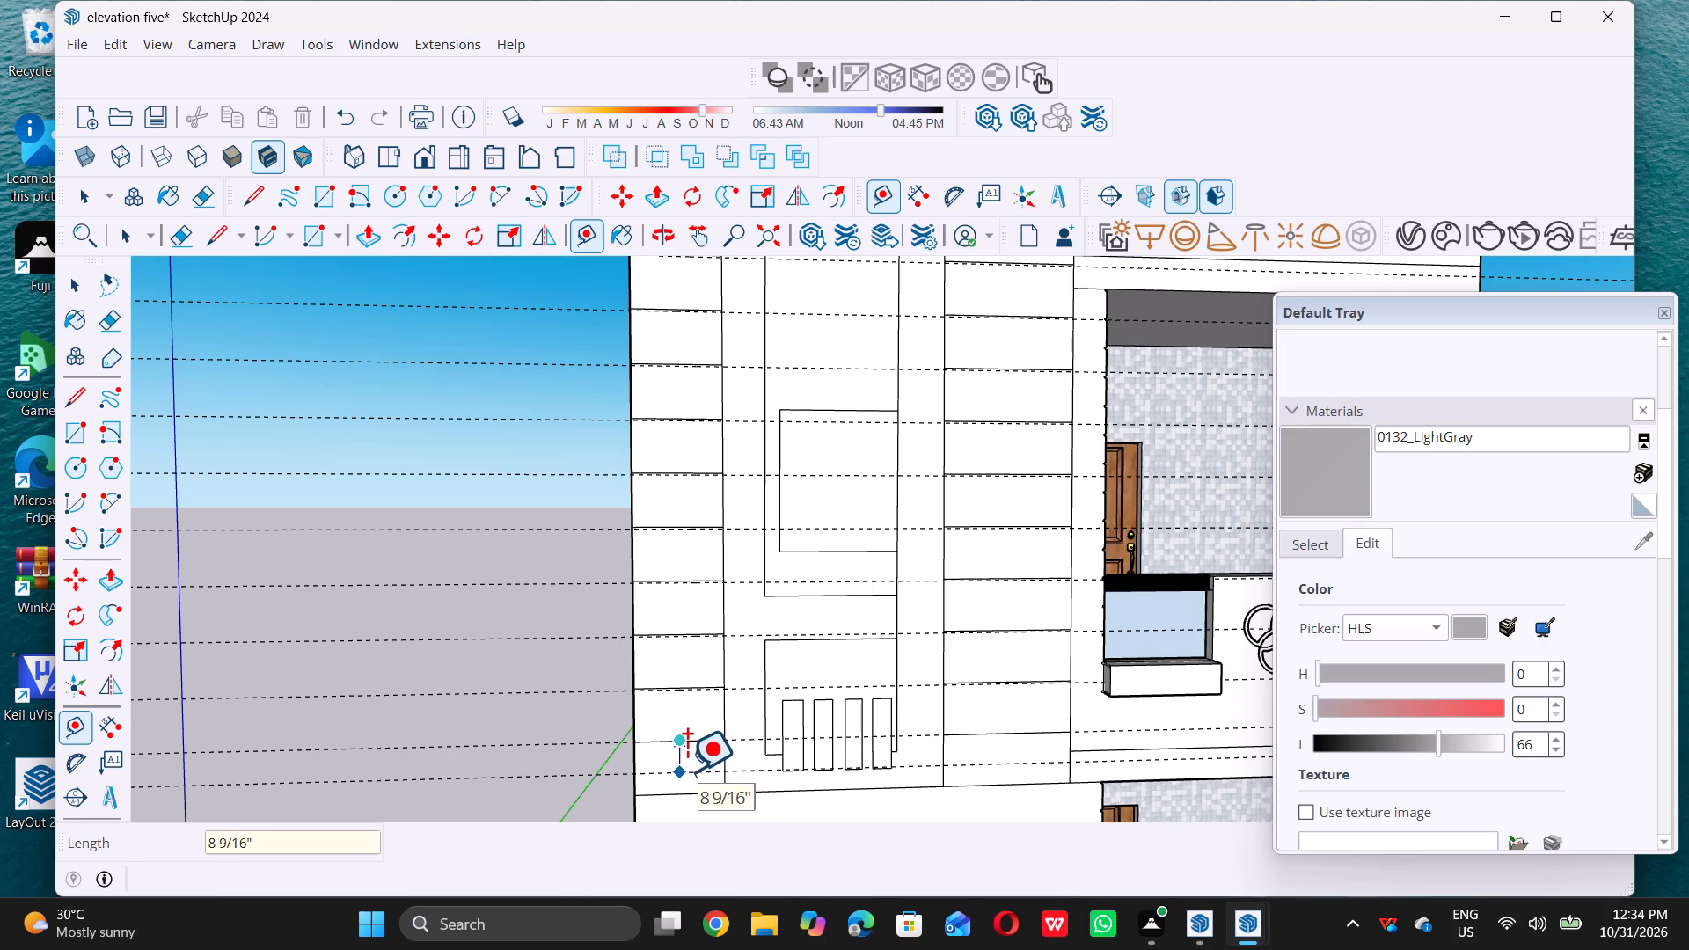
{"action": "type", "text": "0.5"}
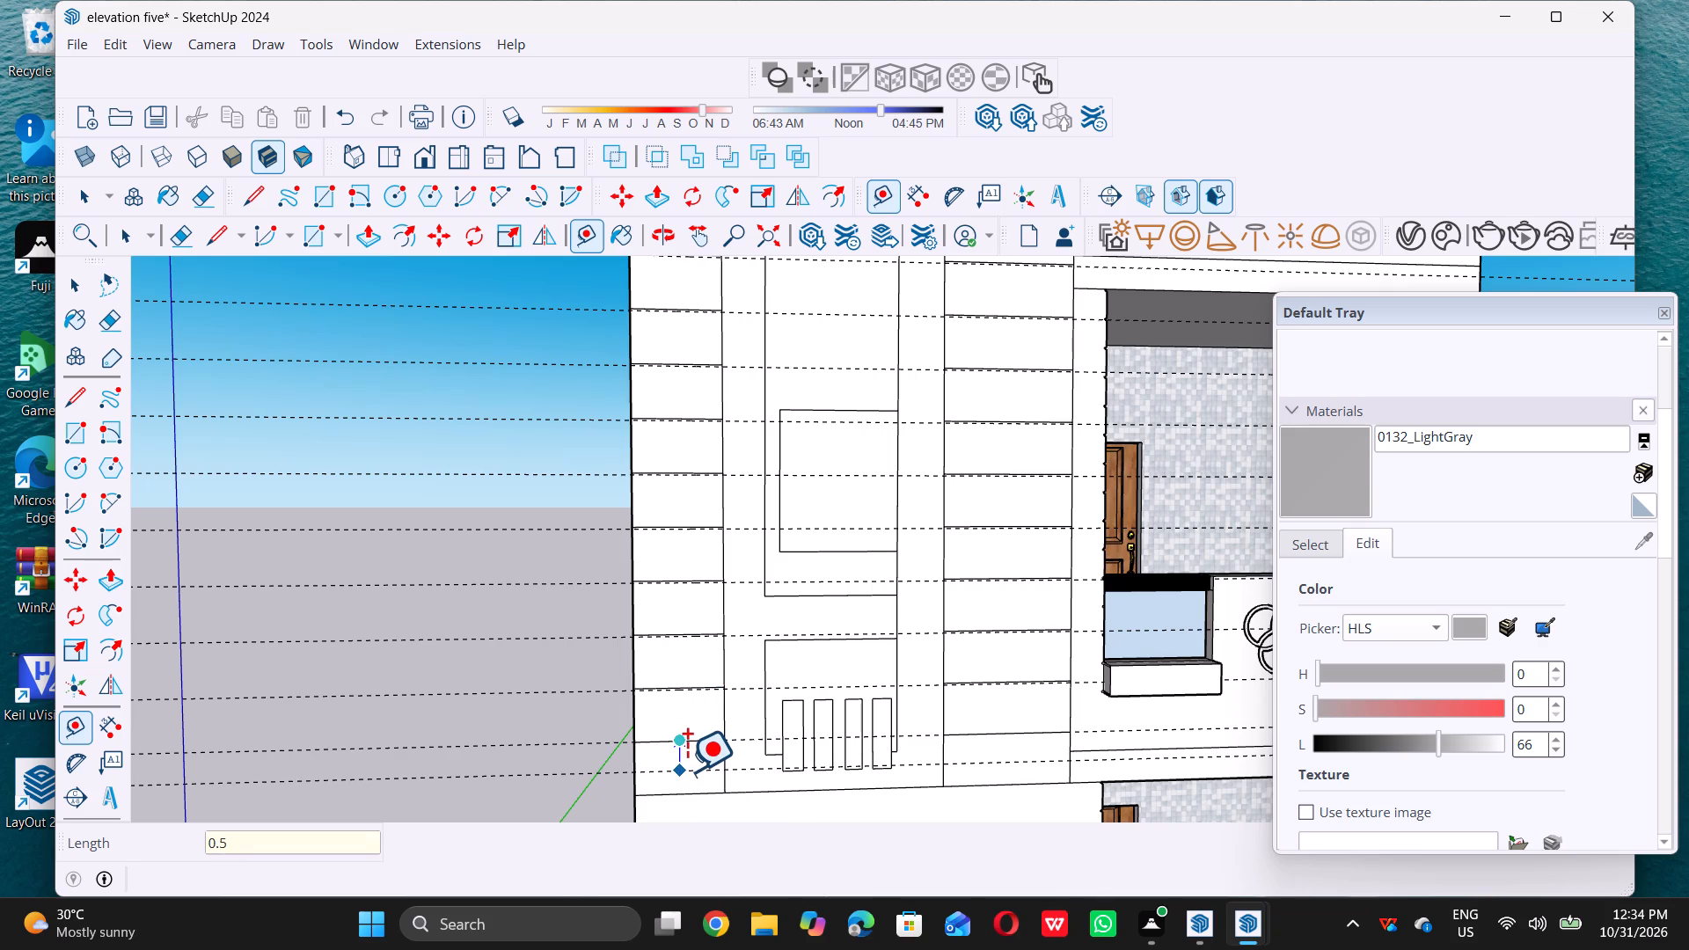
{"action": "key", "text": "shift+quotedbl"}
{"action": "key", "text": "Return"}
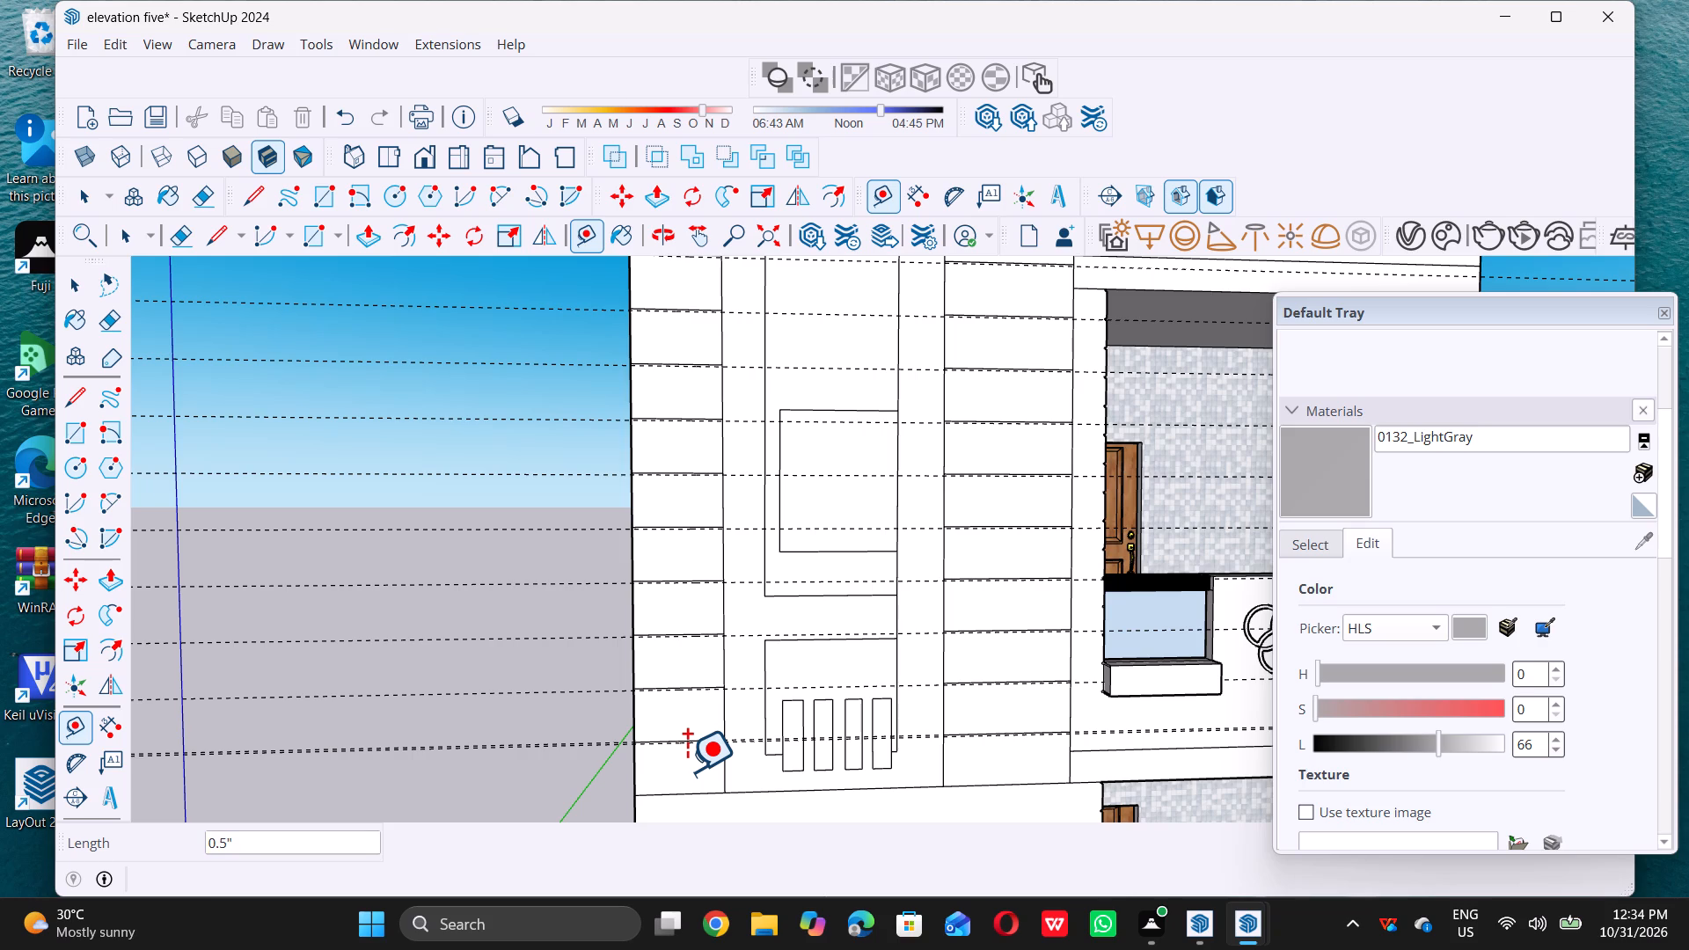
{"action": "key", "text": "space"}
Draw a 2' by 0.5" groove rectangle between the first division line of the 2'-wide strip and the guide below it.
{"action": "scroll", "coordinate": [666, 752], "scroll_direction": "down", "scroll_amount": 5}
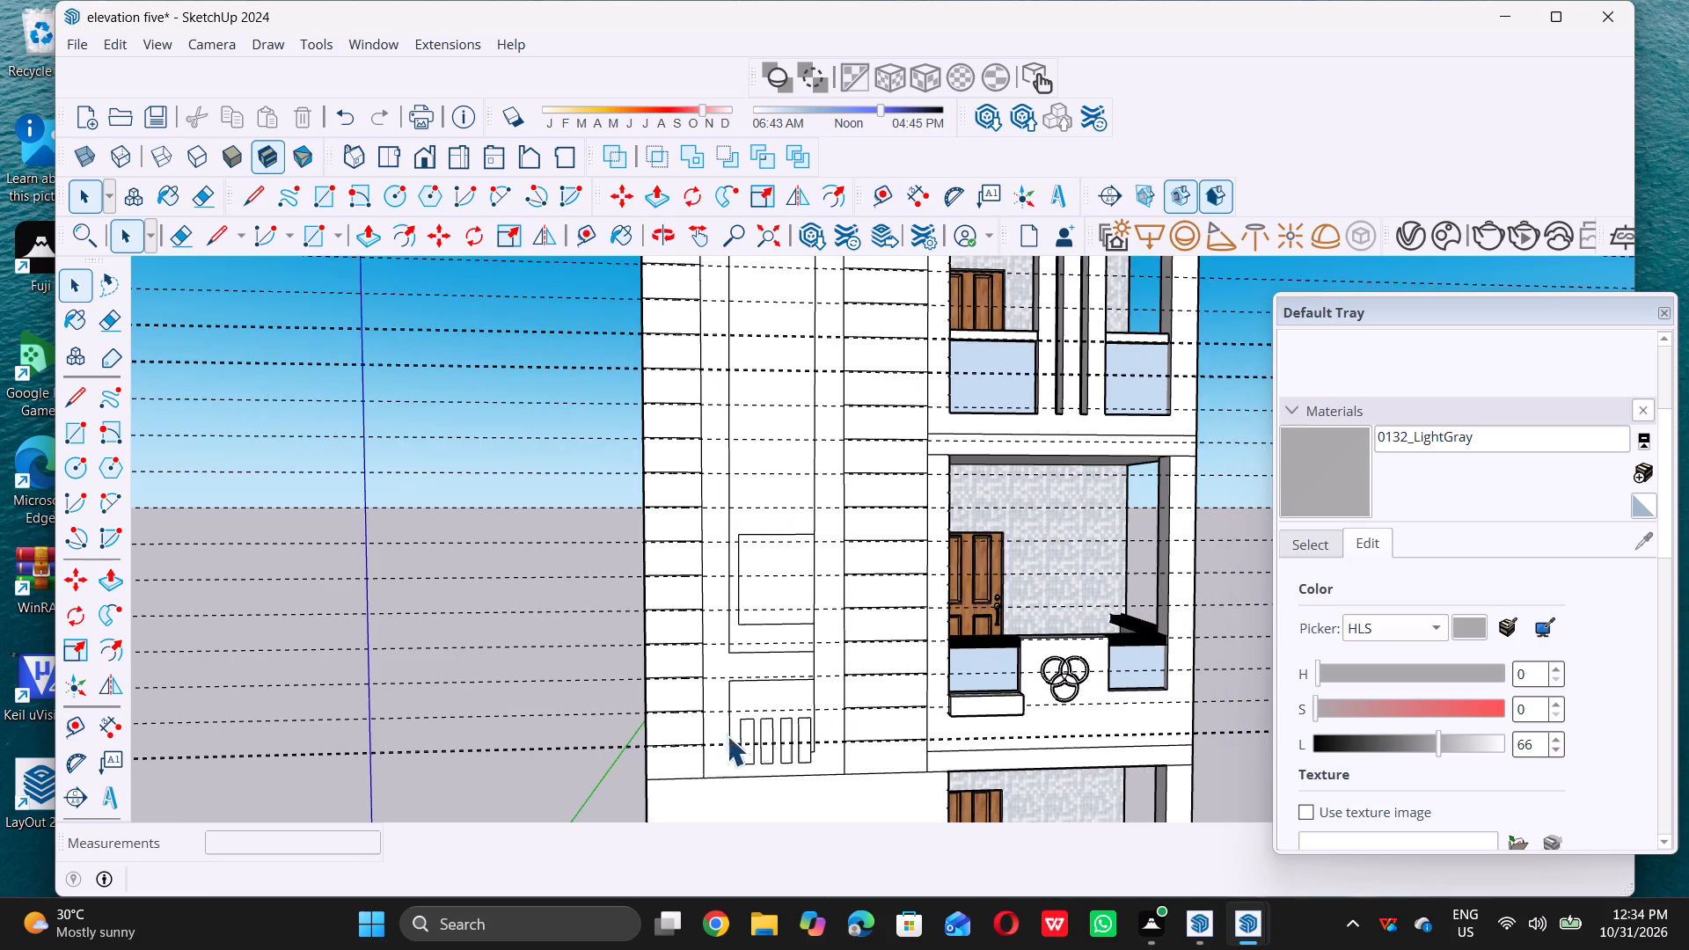
{"action": "scroll", "coordinate": [670, 524], "scroll_direction": "down", "scroll_amount": 5}
{"action": "scroll", "coordinate": [721, 446], "scroll_direction": "down", "scroll_amount": 4}
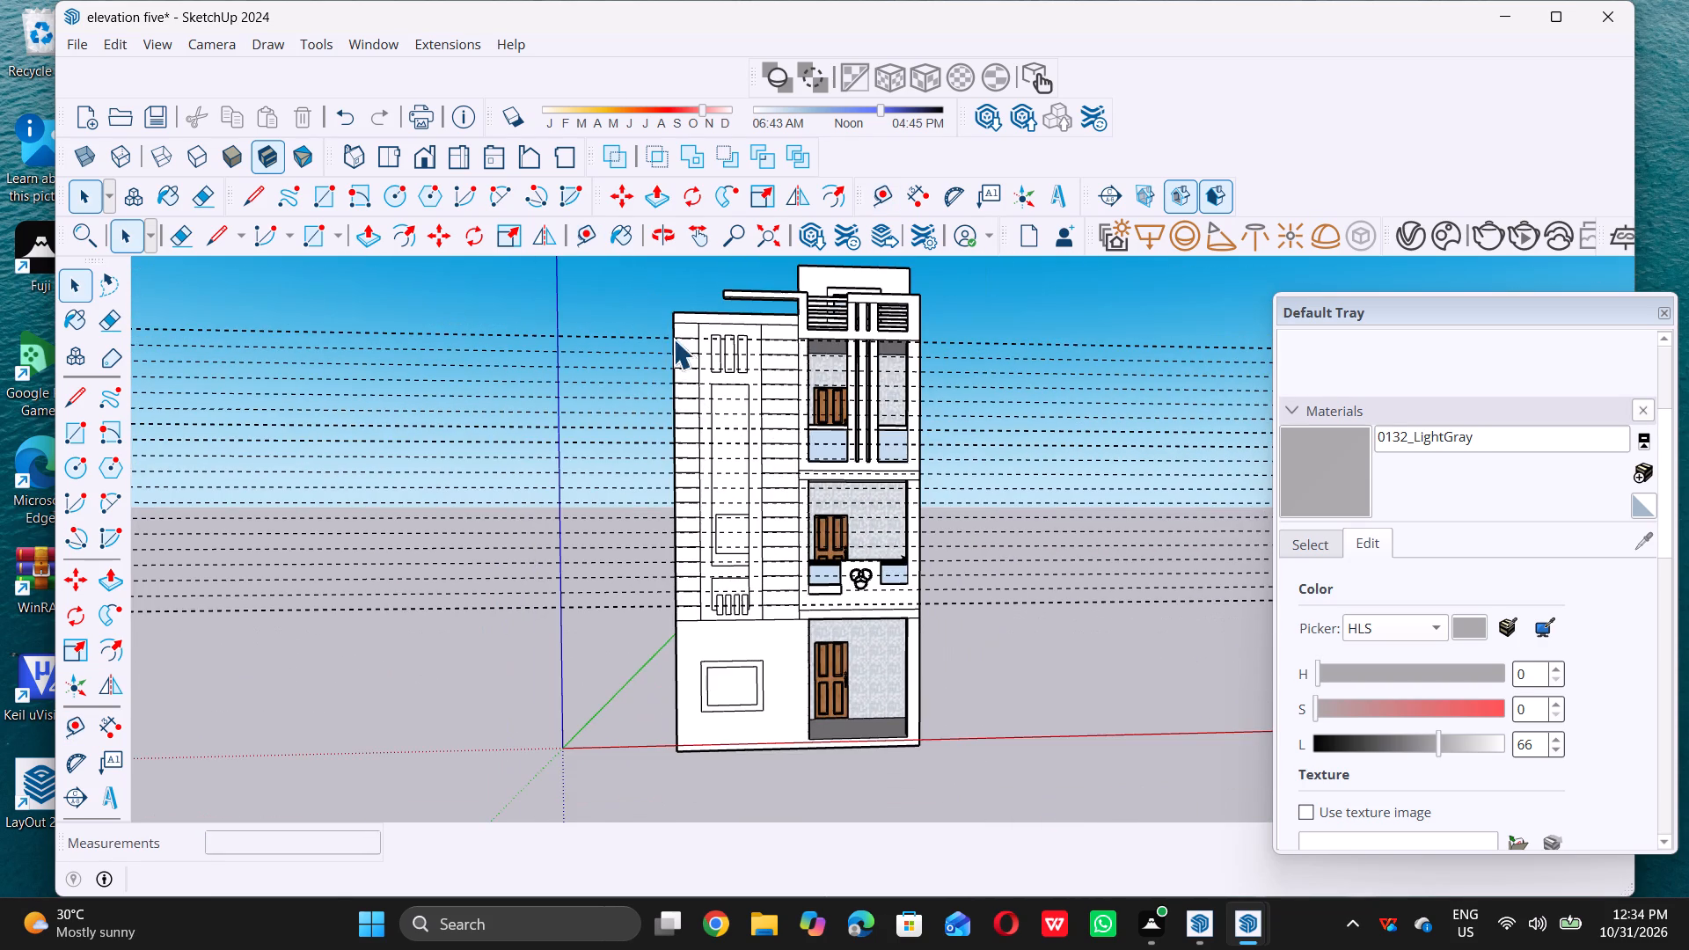
{"action": "scroll", "coordinate": [713, 310], "scroll_direction": "up", "scroll_amount": 12}
{"action": "scroll", "coordinate": [654, 396], "scroll_direction": "up", "scroll_amount": 8}
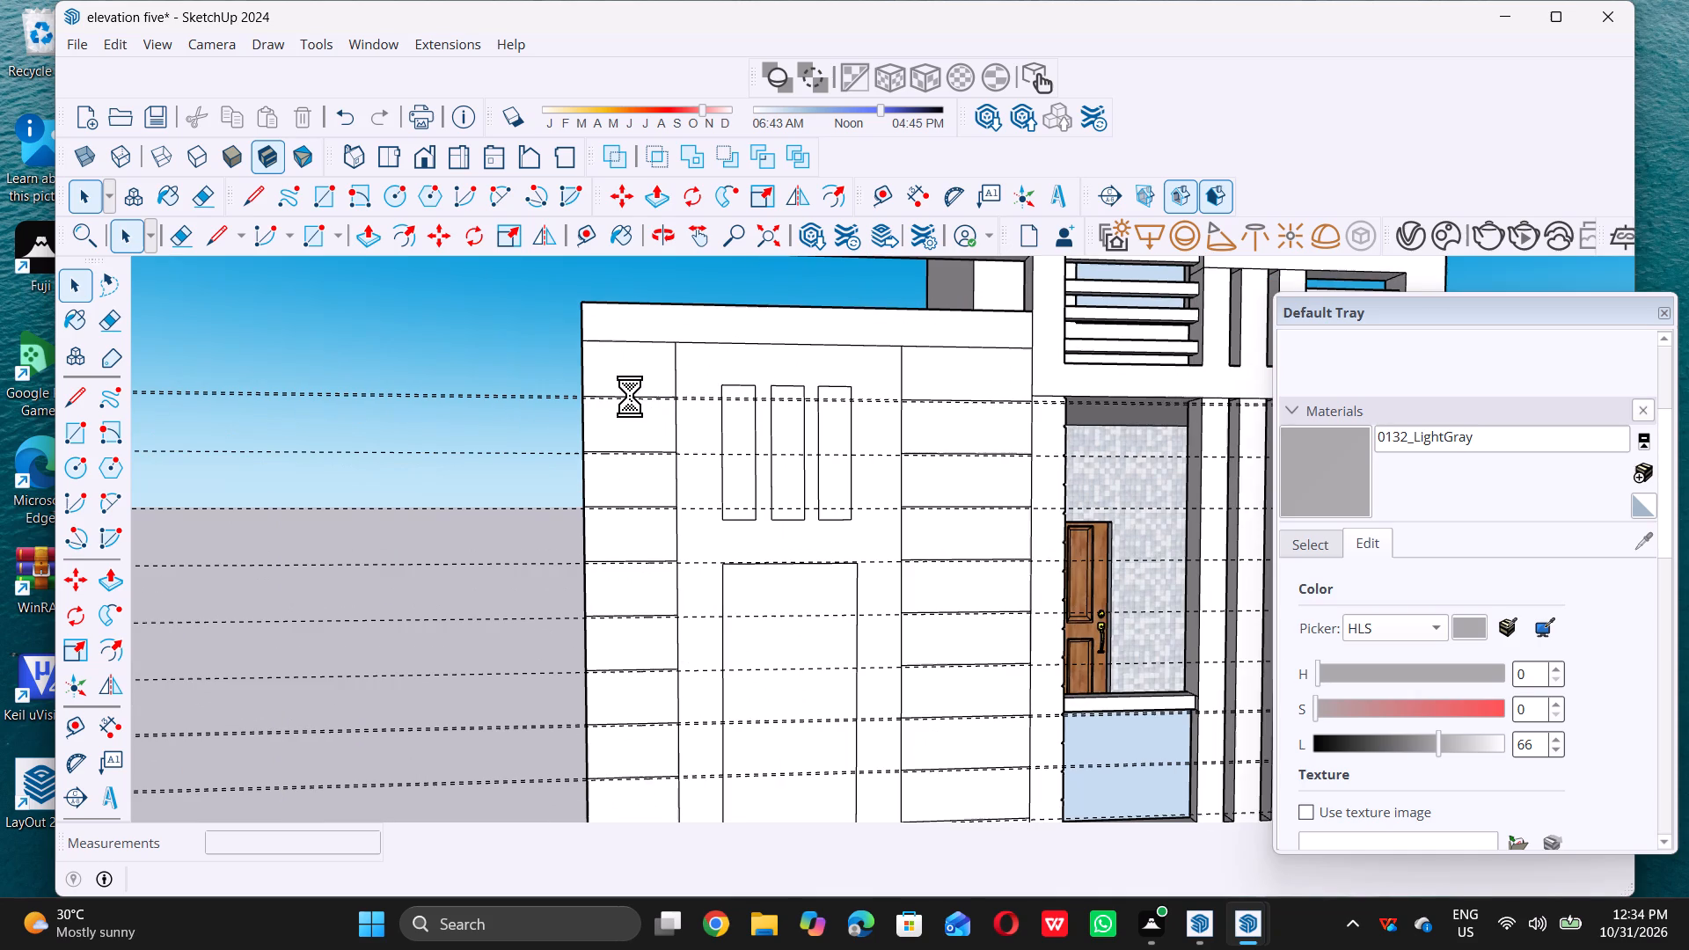
{"action": "scroll", "coordinate": [630, 396], "scroll_direction": "up", "scroll_amount": 19}
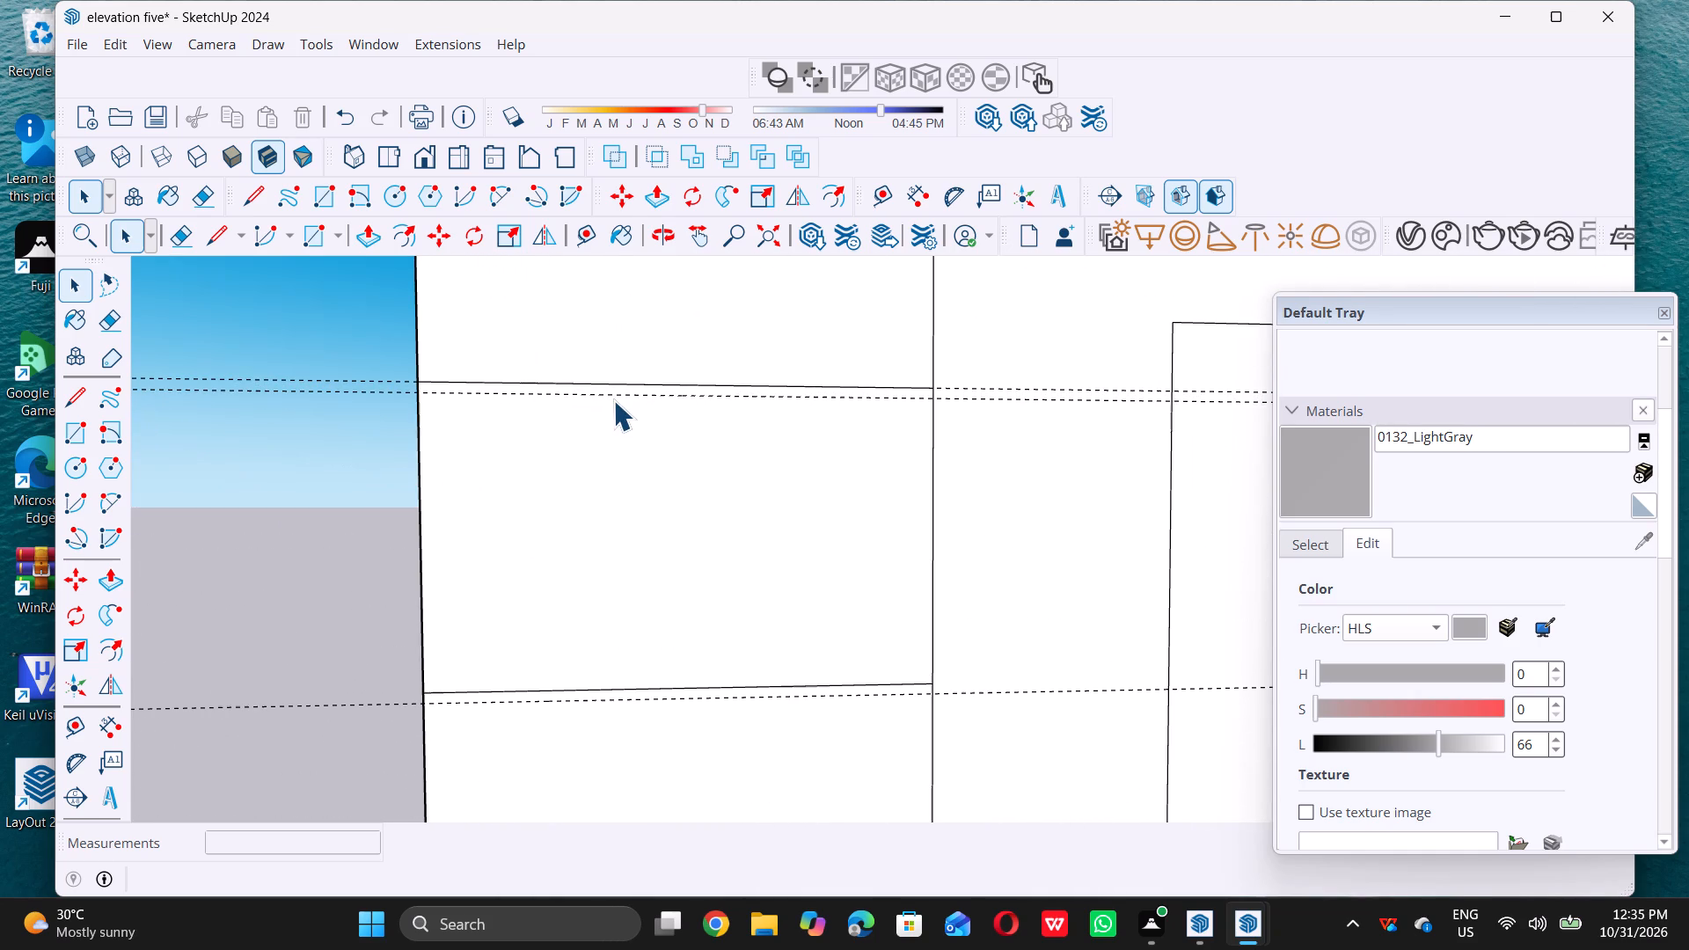
{"action": "key", "text": "r"}
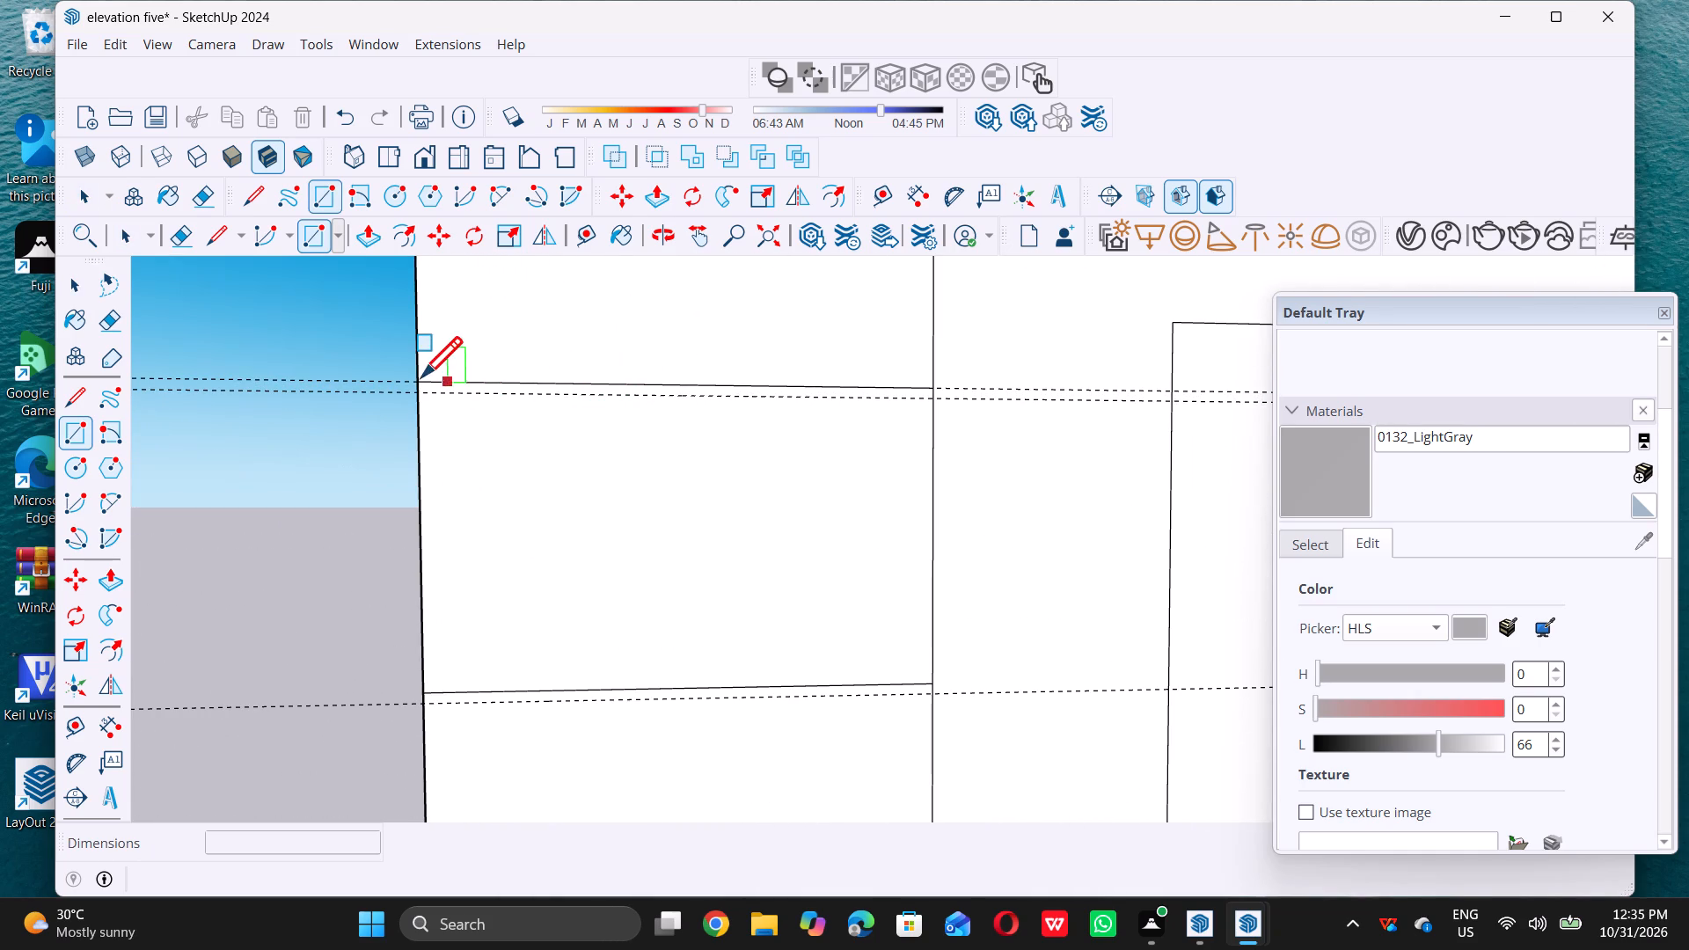
{"action": "double_click", "coordinate": [416, 375]}
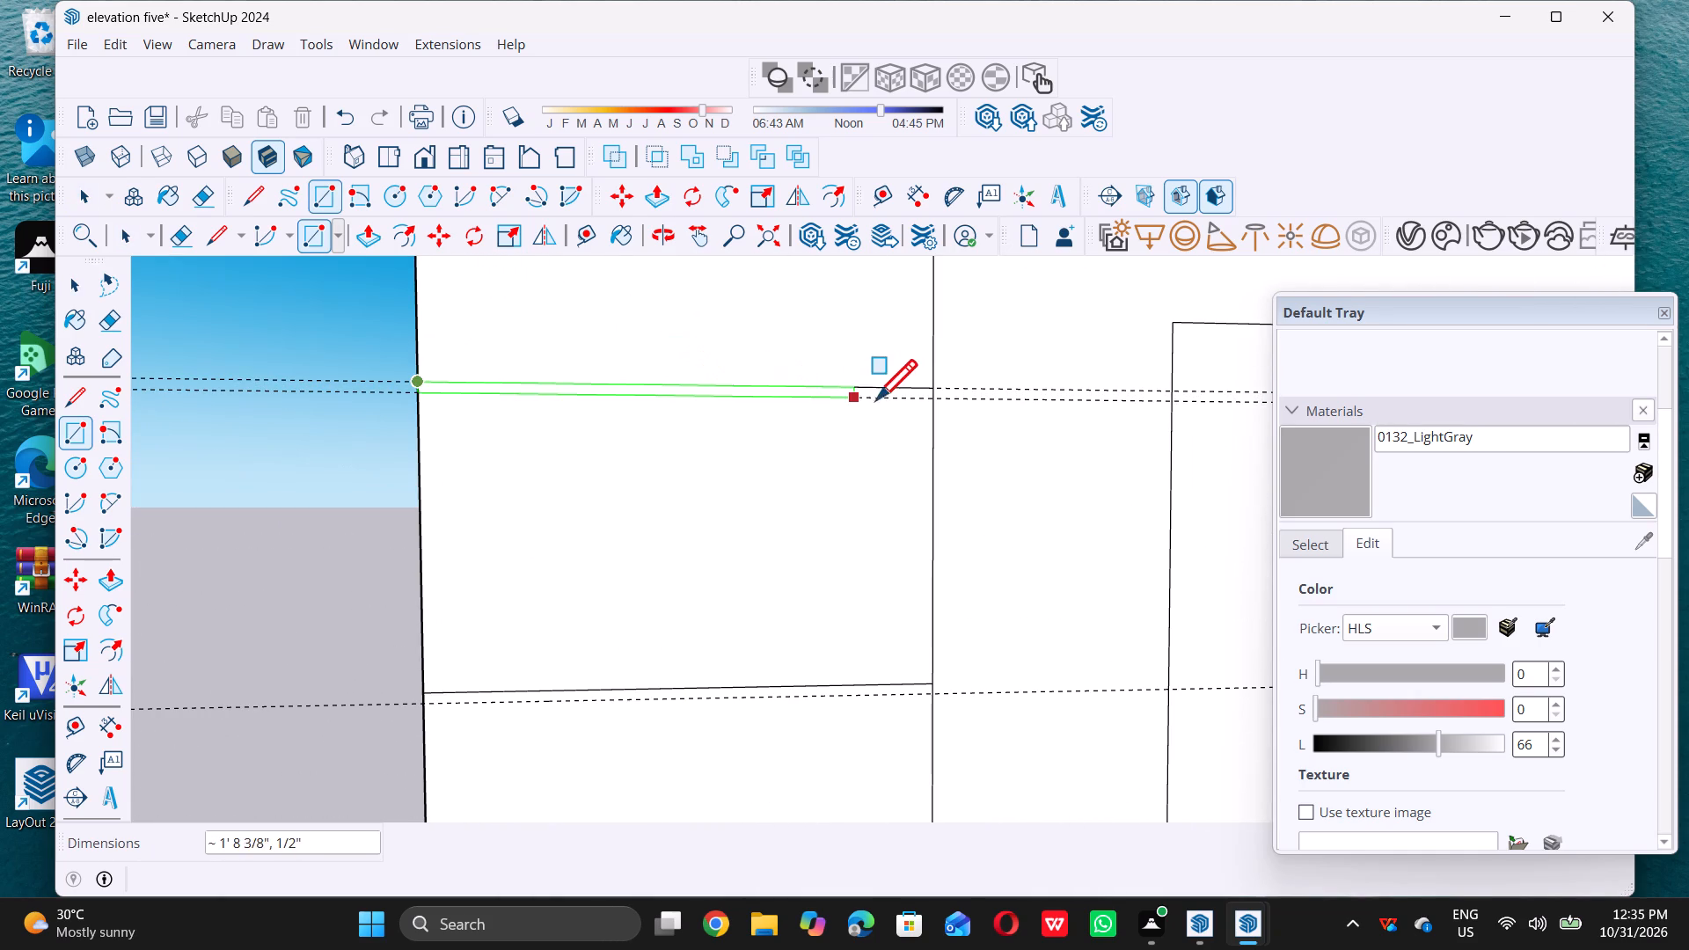
{"action": "left_click", "coordinate": [933, 401]}
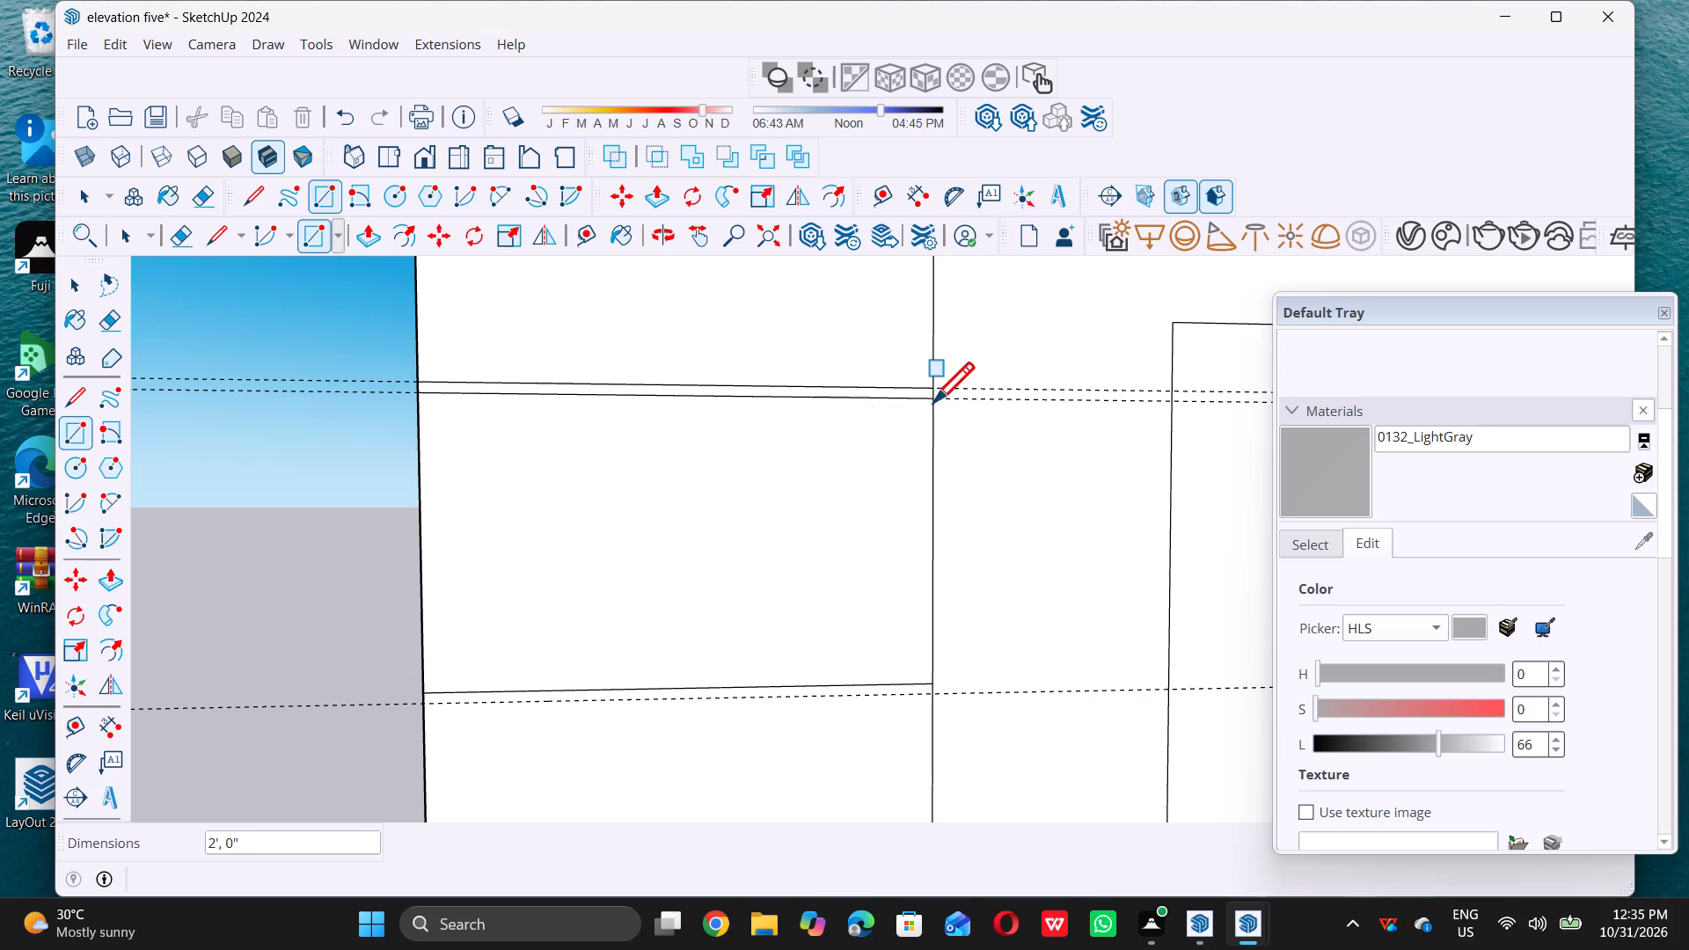
Draw a 2' by 0.5" groove rectangle between the second division line of the 2'-wide strip and its guide.
{"action": "scroll", "coordinate": [646, 421], "scroll_direction": "down", "scroll_amount": 8}
{"action": "scroll", "coordinate": [511, 596], "scroll_direction": "up", "scroll_amount": 2}
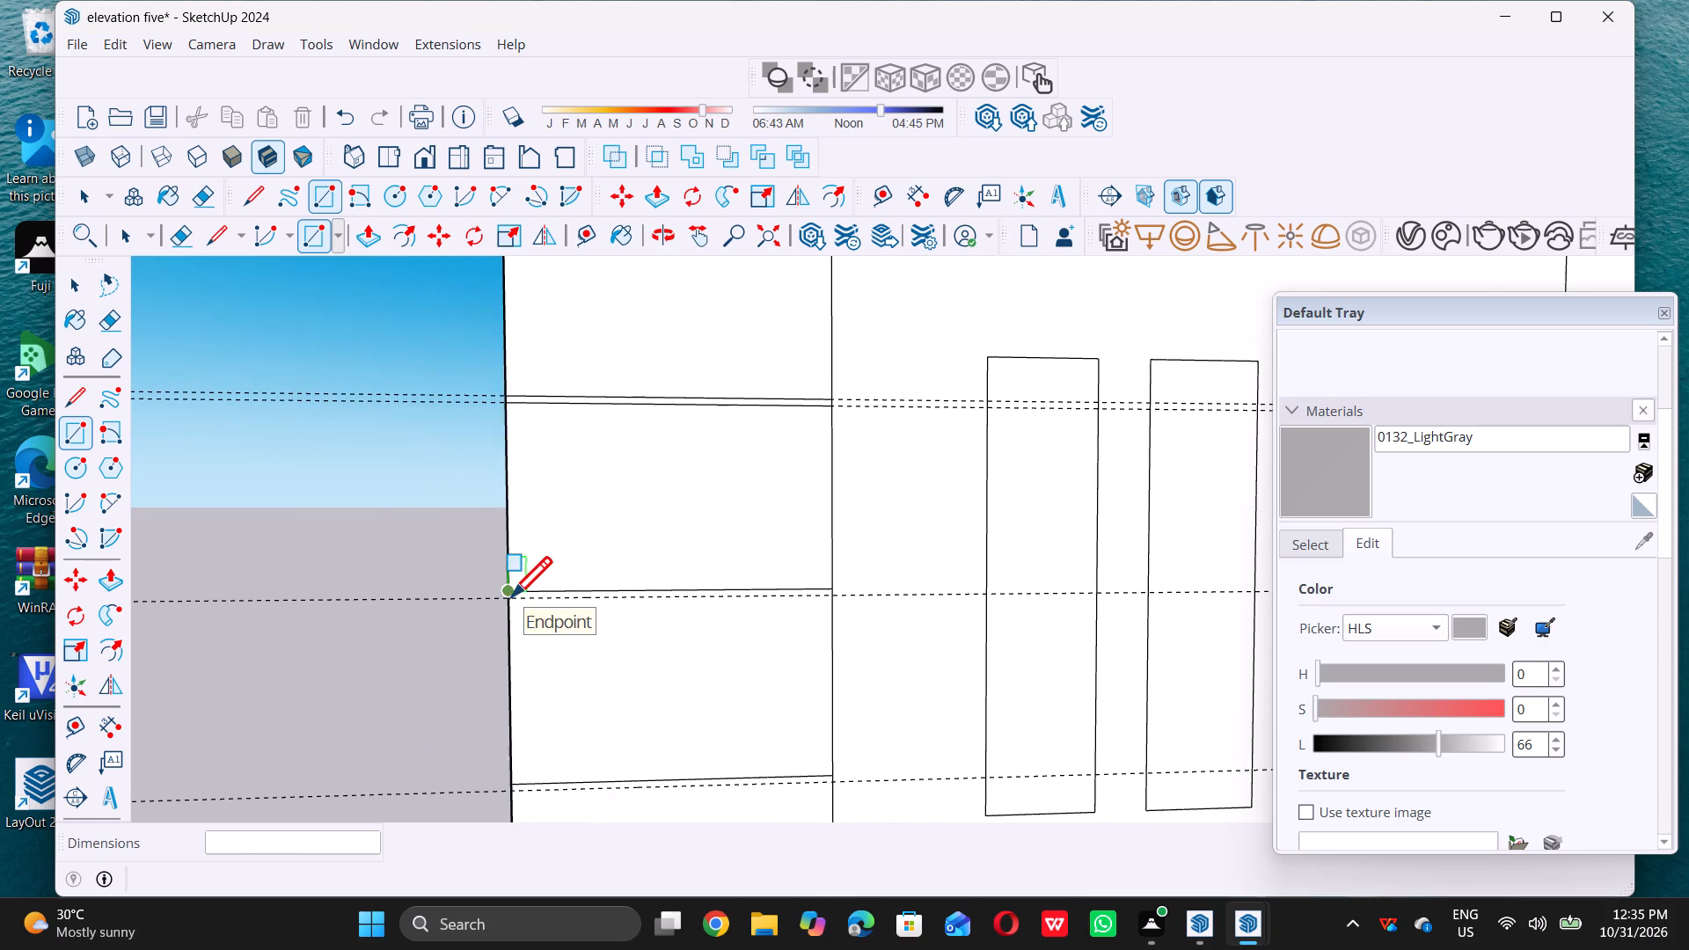
{"action": "scroll", "coordinate": [511, 596], "scroll_direction": "up", "scroll_amount": 7}
{"action": "triple_click", "coordinate": [507, 584]}
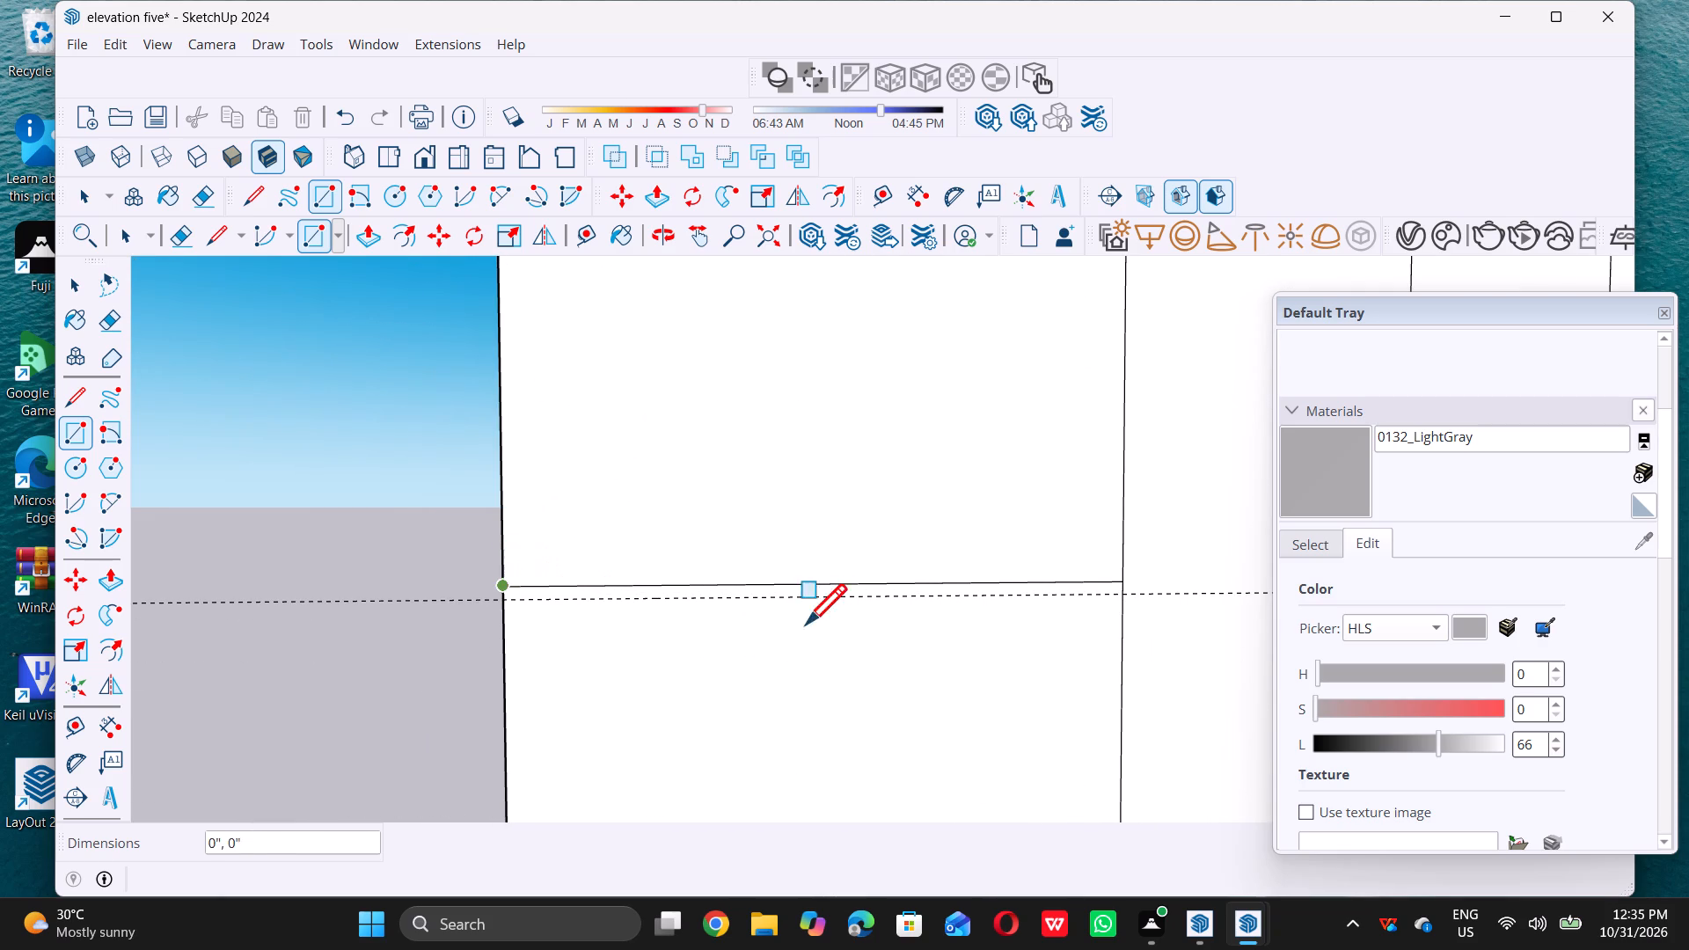
{"action": "left_click", "coordinate": [1125, 595]}
Draw a 3' by 0.5" groove rectangle between the first division line of the 3'-wide strip and the guide below it.
{"action": "scroll", "coordinate": [669, 619], "scroll_direction": "down", "scroll_amount": 20}
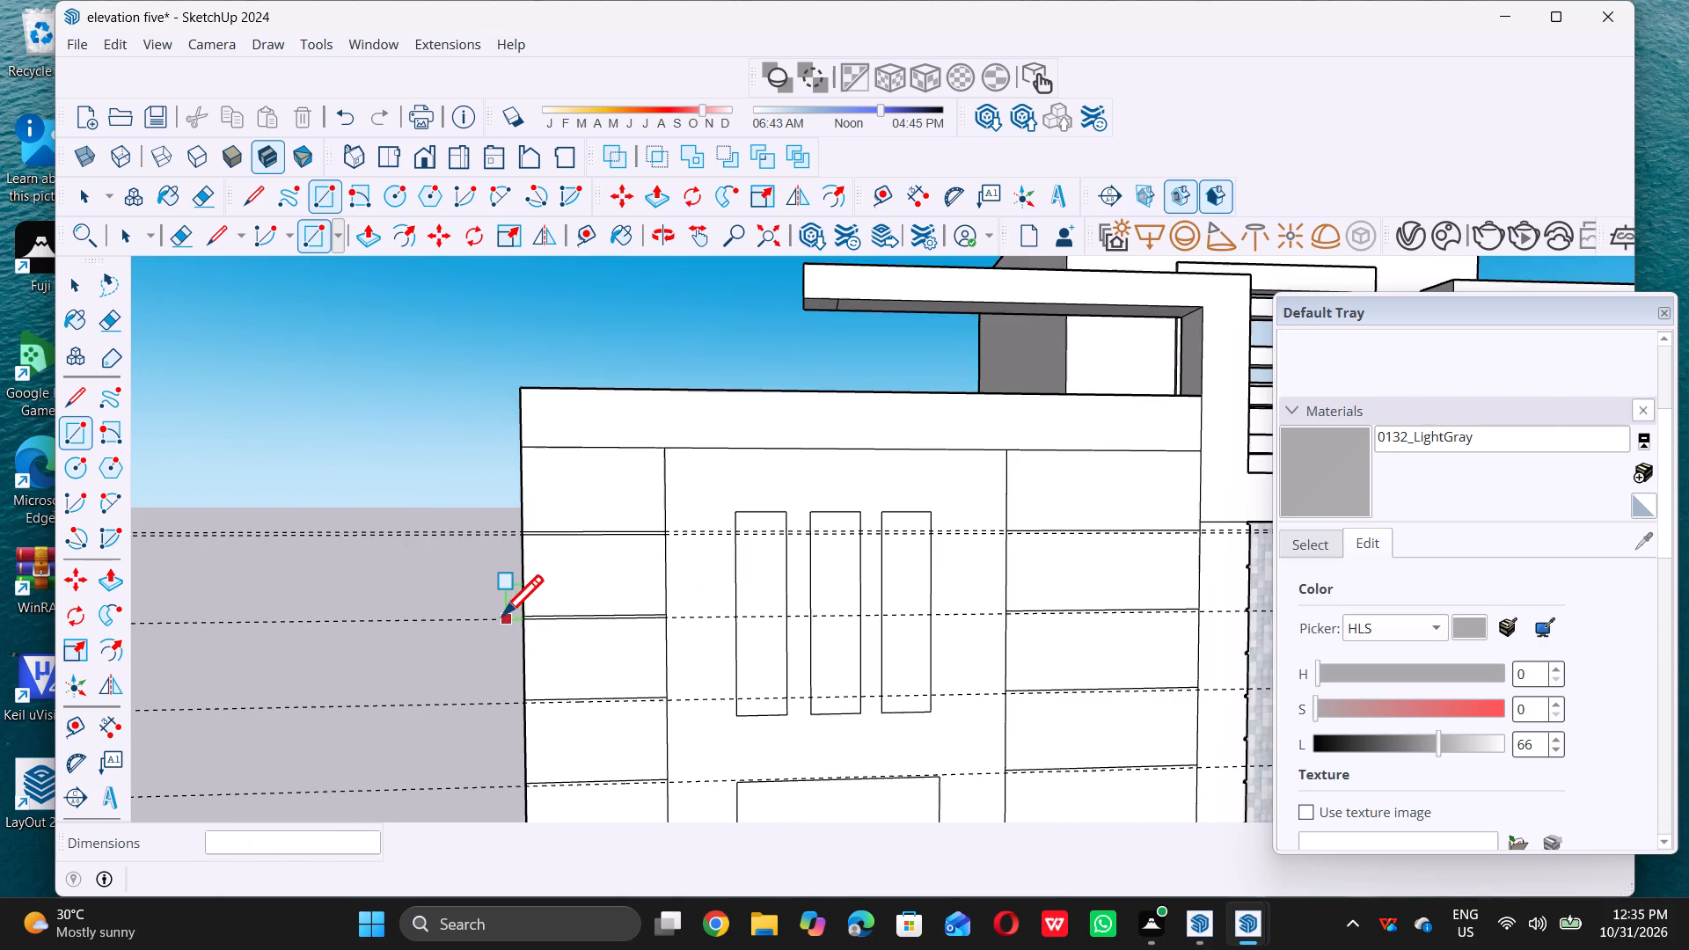
{"action": "scroll", "coordinate": [502, 615], "scroll_direction": "down", "scroll_amount": 1}
{"action": "scroll", "coordinate": [1012, 551], "scroll_direction": "up", "scroll_amount": 8}
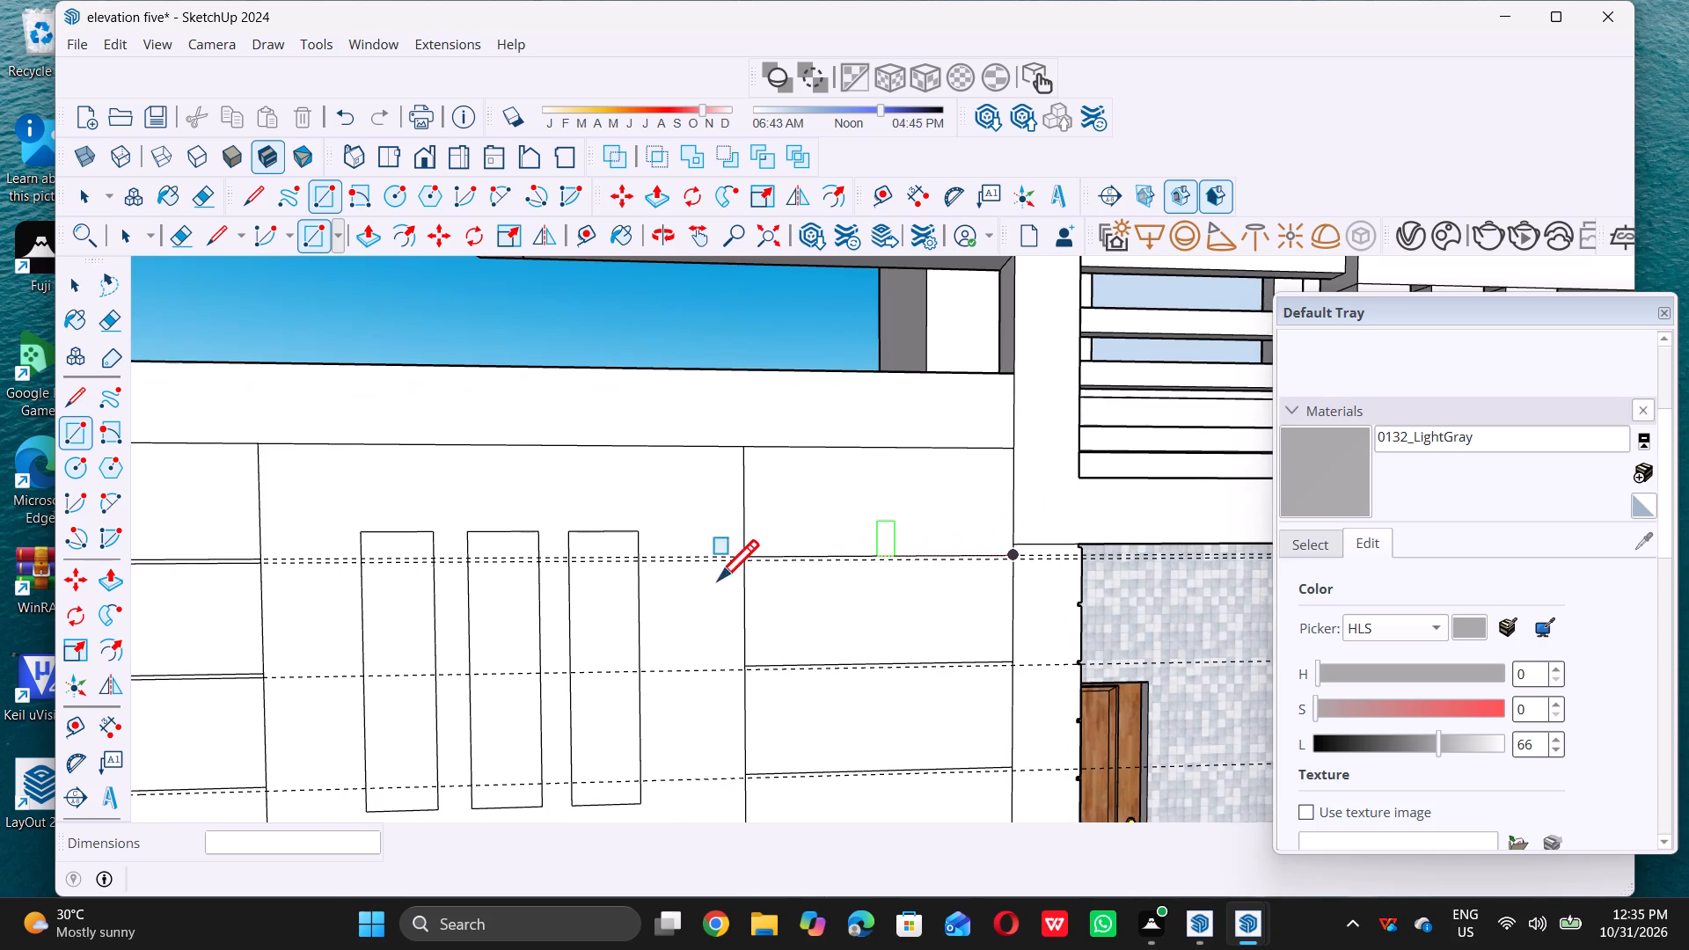
{"action": "scroll", "coordinate": [746, 552], "scroll_direction": "up", "scroll_amount": 7}
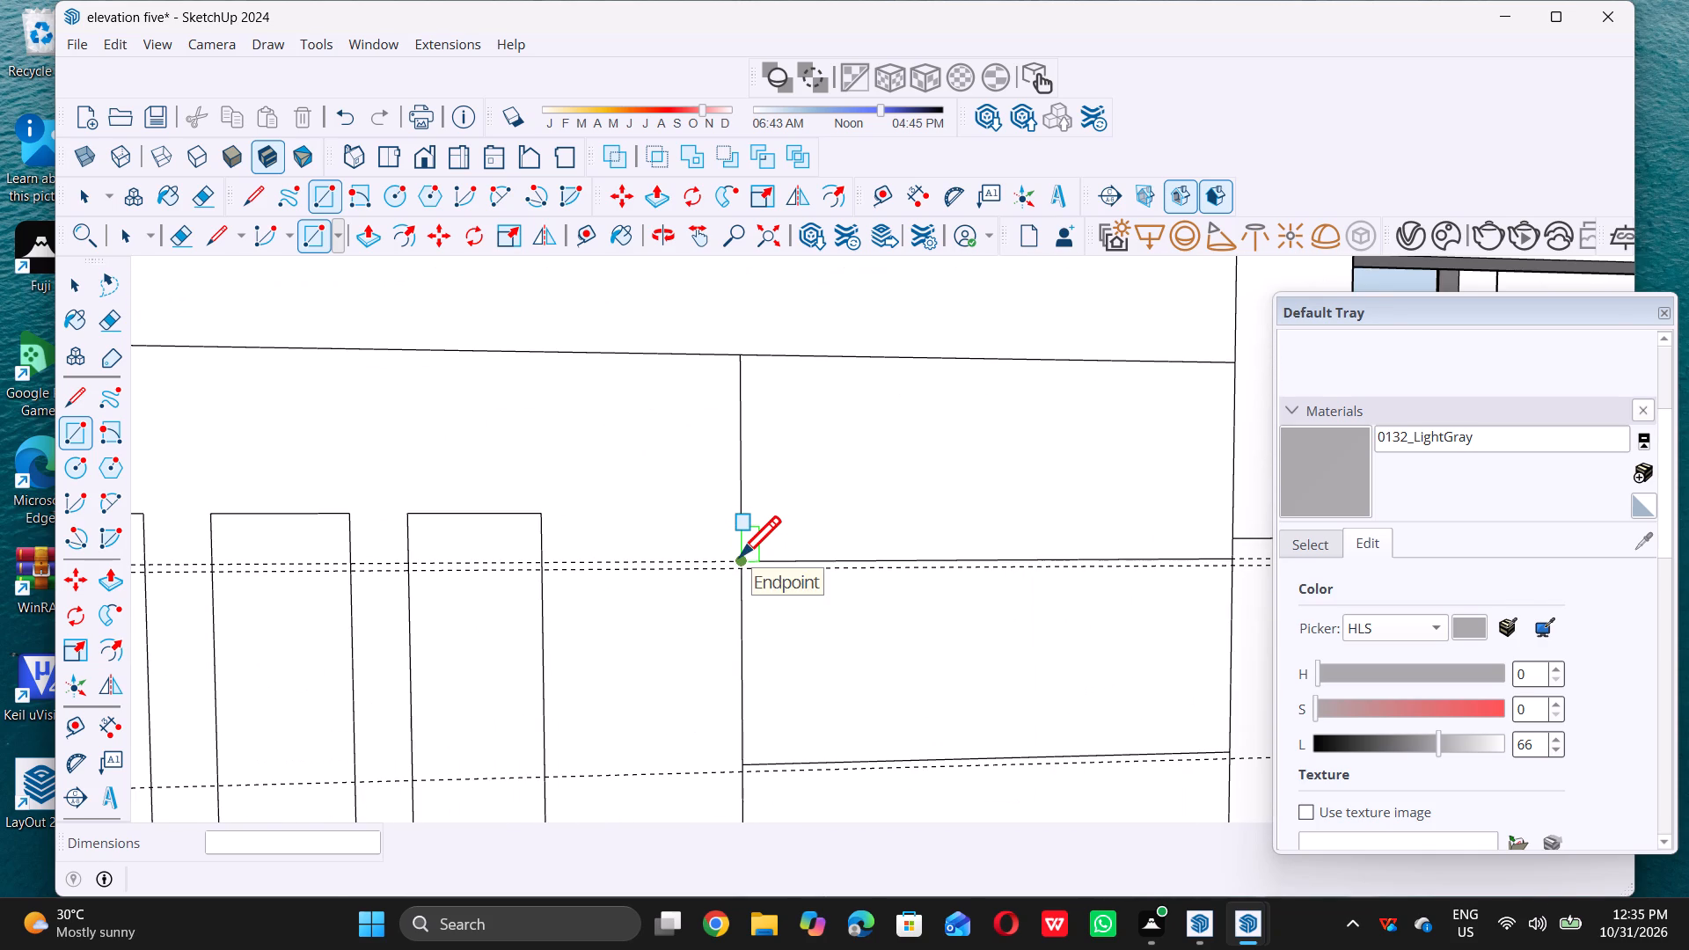
{"action": "left_click", "coordinate": [740, 556]}
{"action": "scroll", "coordinate": [736, 557], "scroll_direction": "down", "scroll_amount": 4}
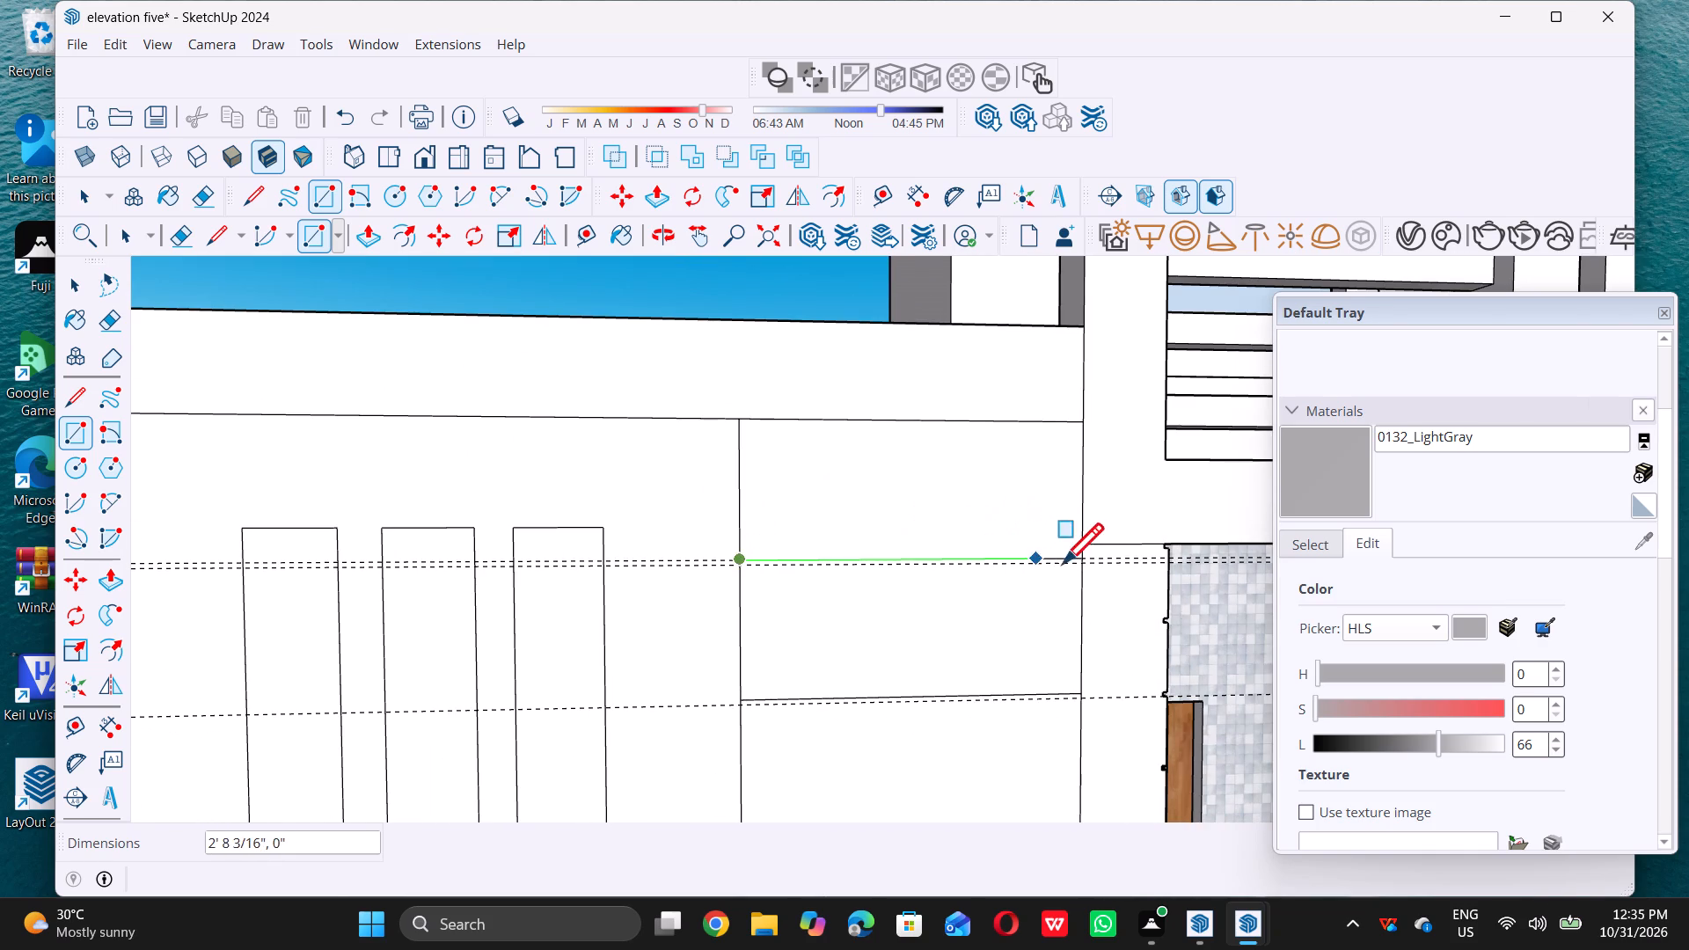
{"action": "scroll", "coordinate": [1092, 576], "scroll_direction": "up", "scroll_amount": 5}
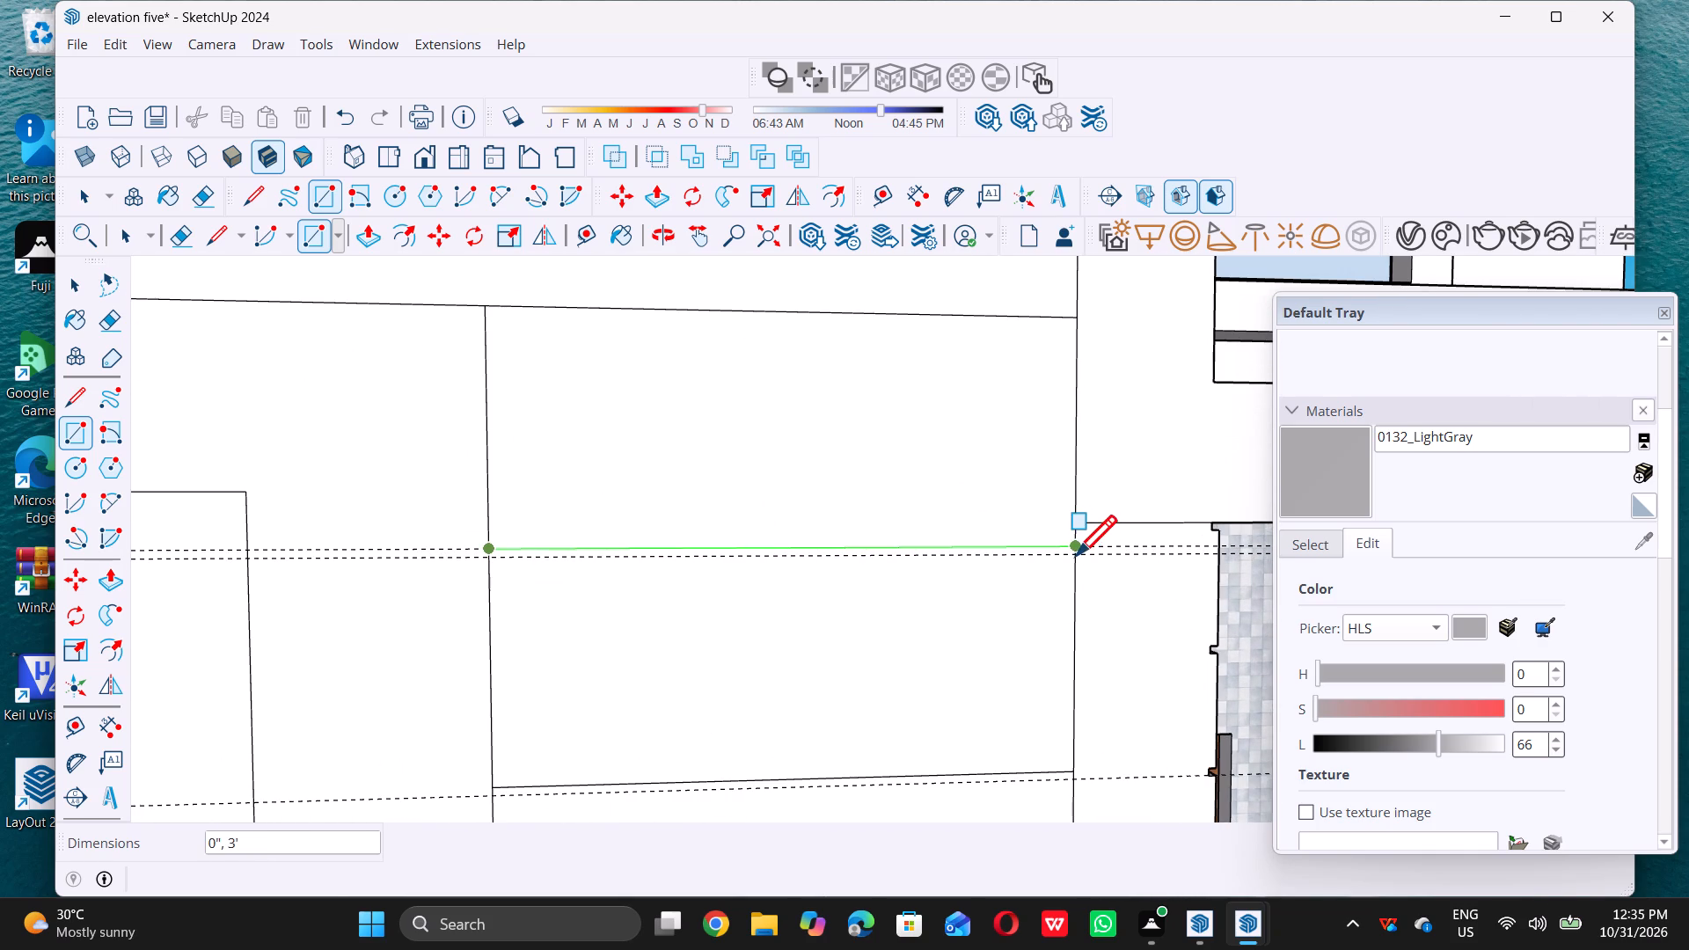
{"action": "double_click", "coordinate": [1074, 560]}
Draw a 3' by 0.5" groove rectangle between the second division line of the 3'-wide strip and its guide.
{"action": "scroll", "coordinate": [771, 591], "scroll_direction": "down", "scroll_amount": 2}
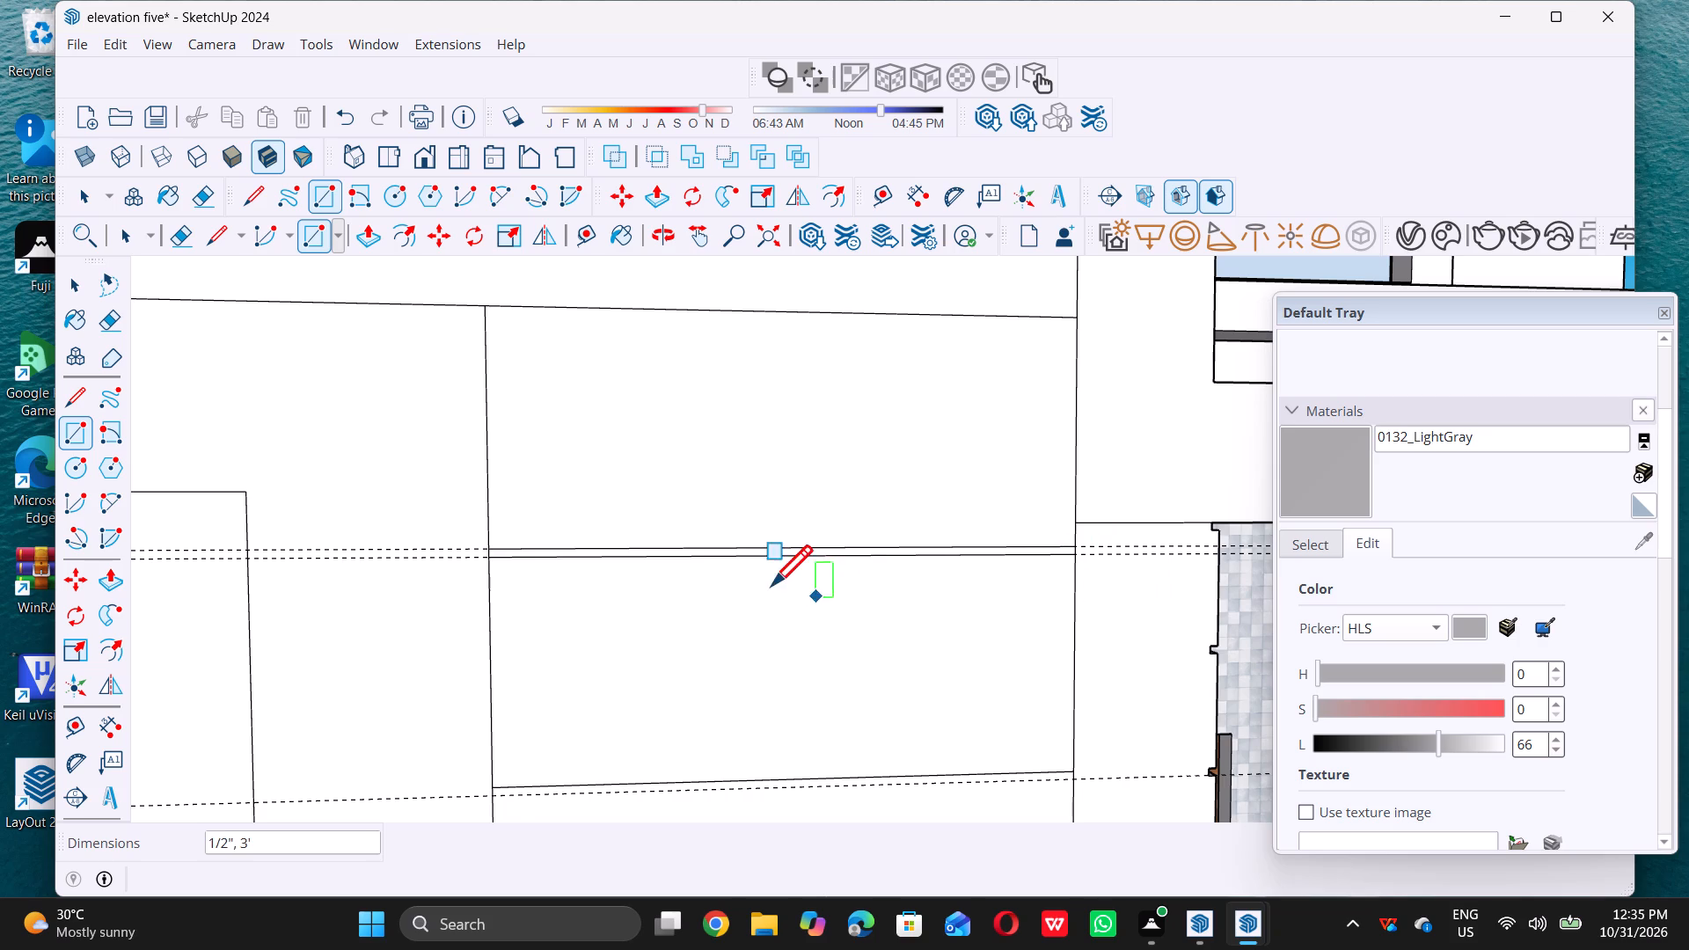
{"action": "scroll", "coordinate": [771, 585], "scroll_direction": "down", "scroll_amount": 12}
{"action": "scroll", "coordinate": [674, 678], "scroll_direction": "up", "scroll_amount": 5}
{"action": "scroll", "coordinate": [735, 574], "scroll_direction": "down", "scroll_amount": 15}
{"action": "scroll", "coordinate": [728, 623], "scroll_direction": "up", "scroll_amount": 6}
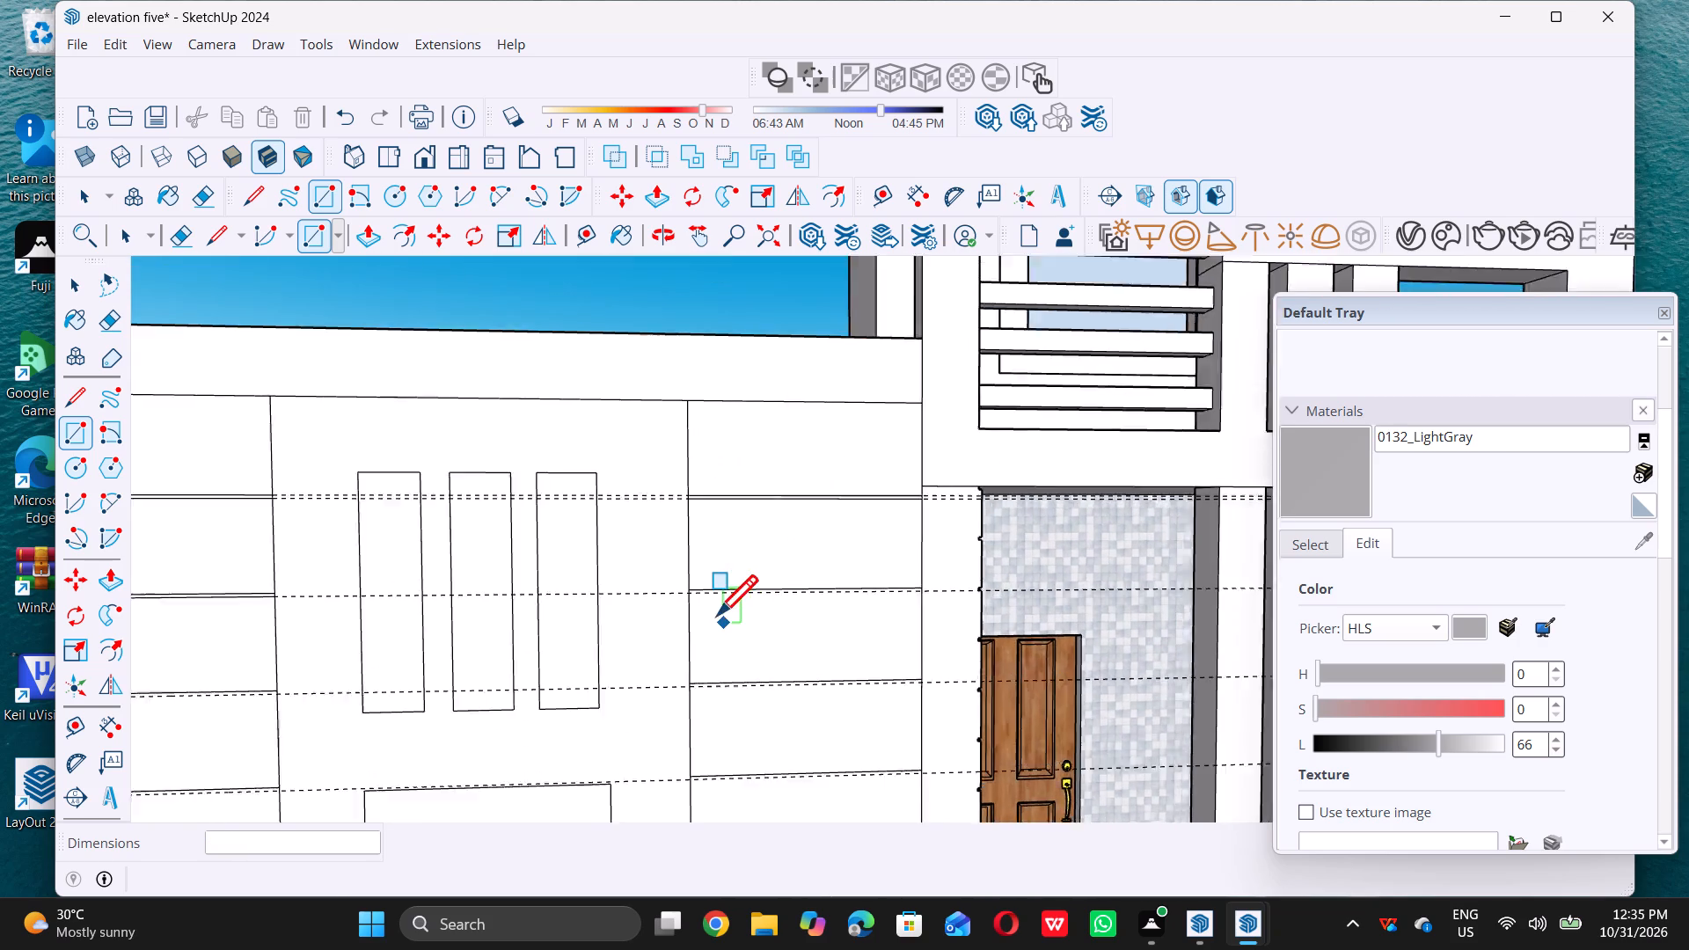
{"action": "scroll", "coordinate": [715, 613], "scroll_direction": "up", "scroll_amount": 14}
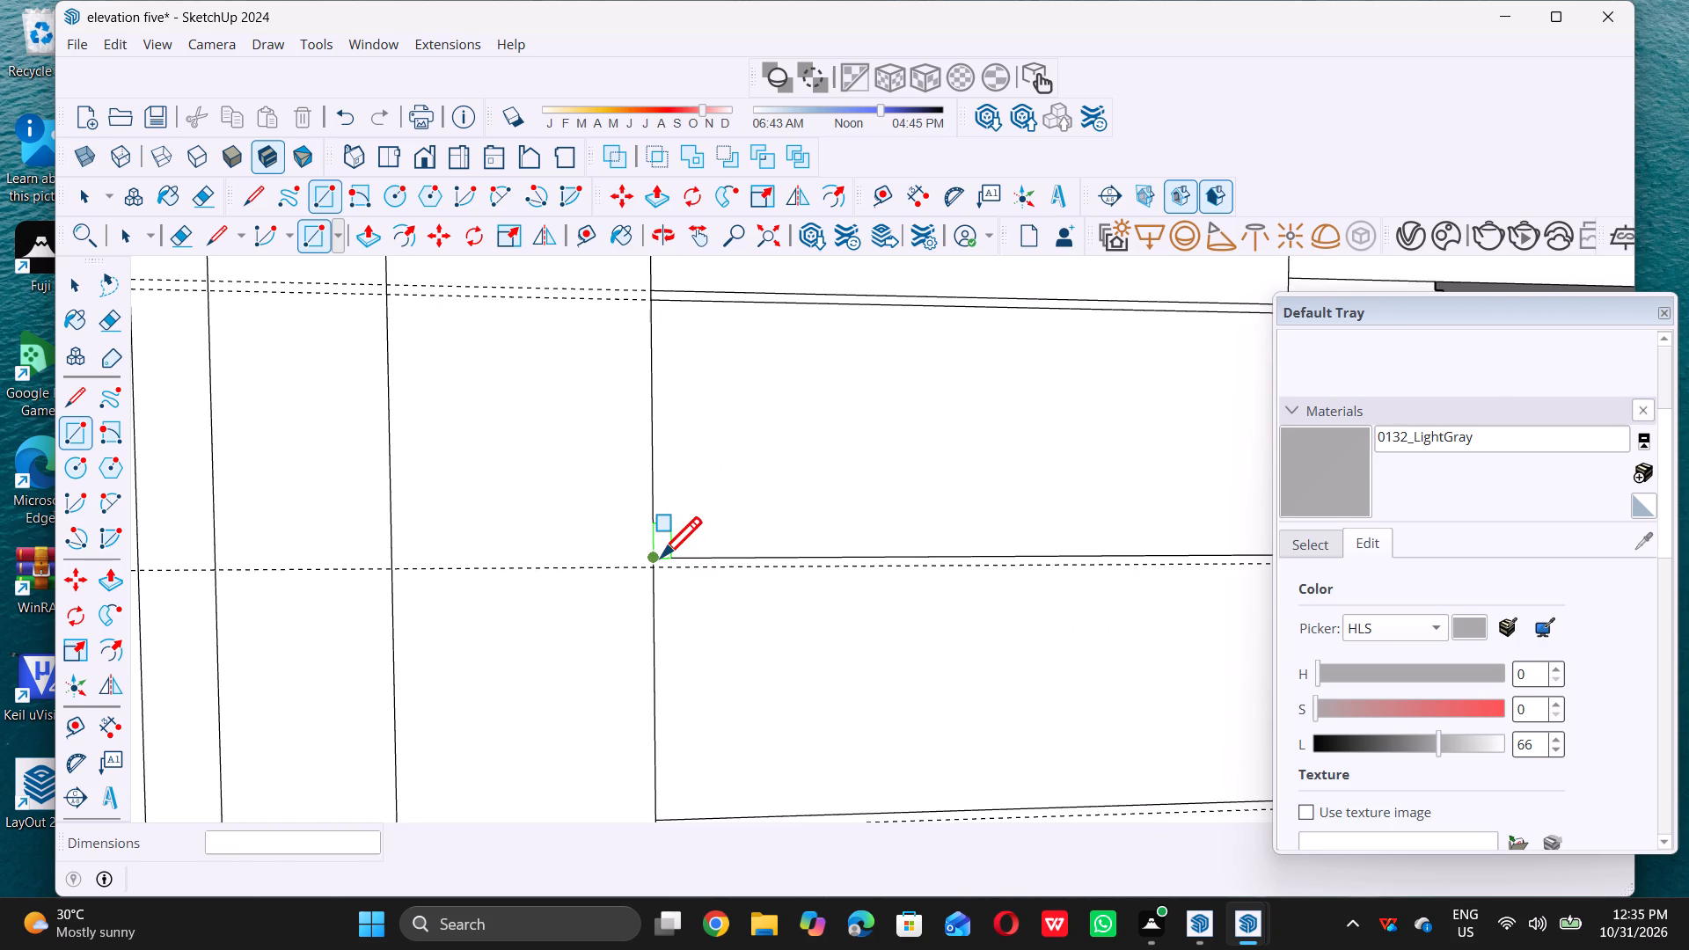
{"action": "left_click", "coordinate": [661, 557]}
{"action": "scroll", "coordinate": [661, 557], "scroll_direction": "down", "scroll_amount": 12}
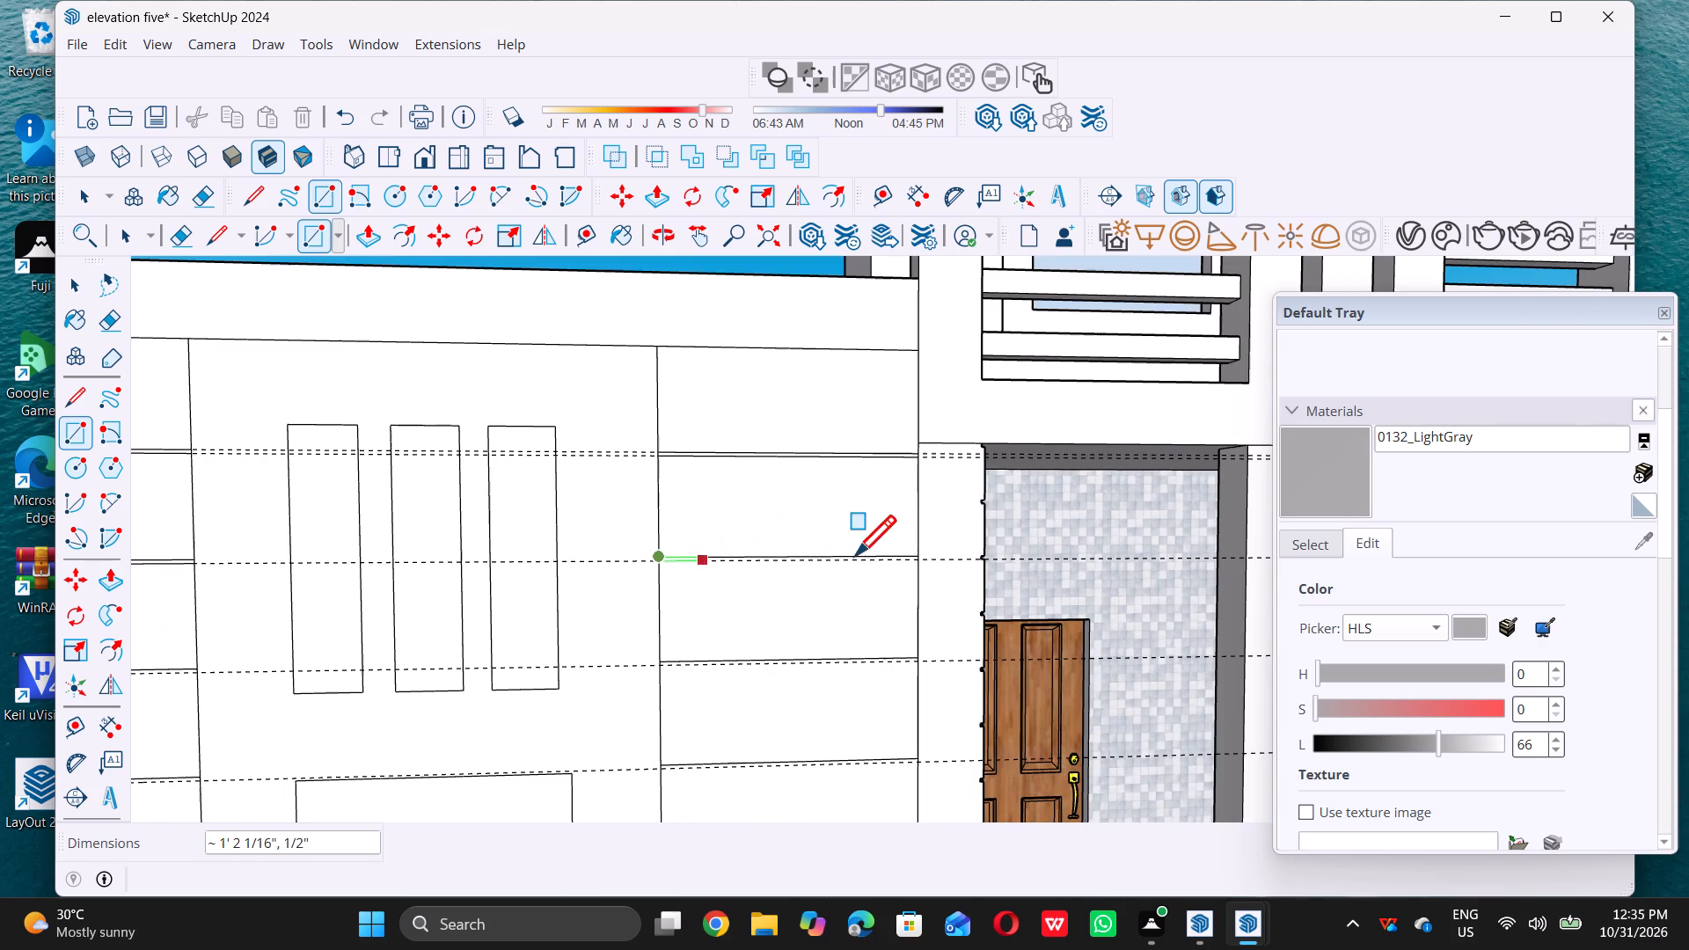
{"action": "scroll", "coordinate": [901, 557], "scroll_direction": "up", "scroll_amount": 17}
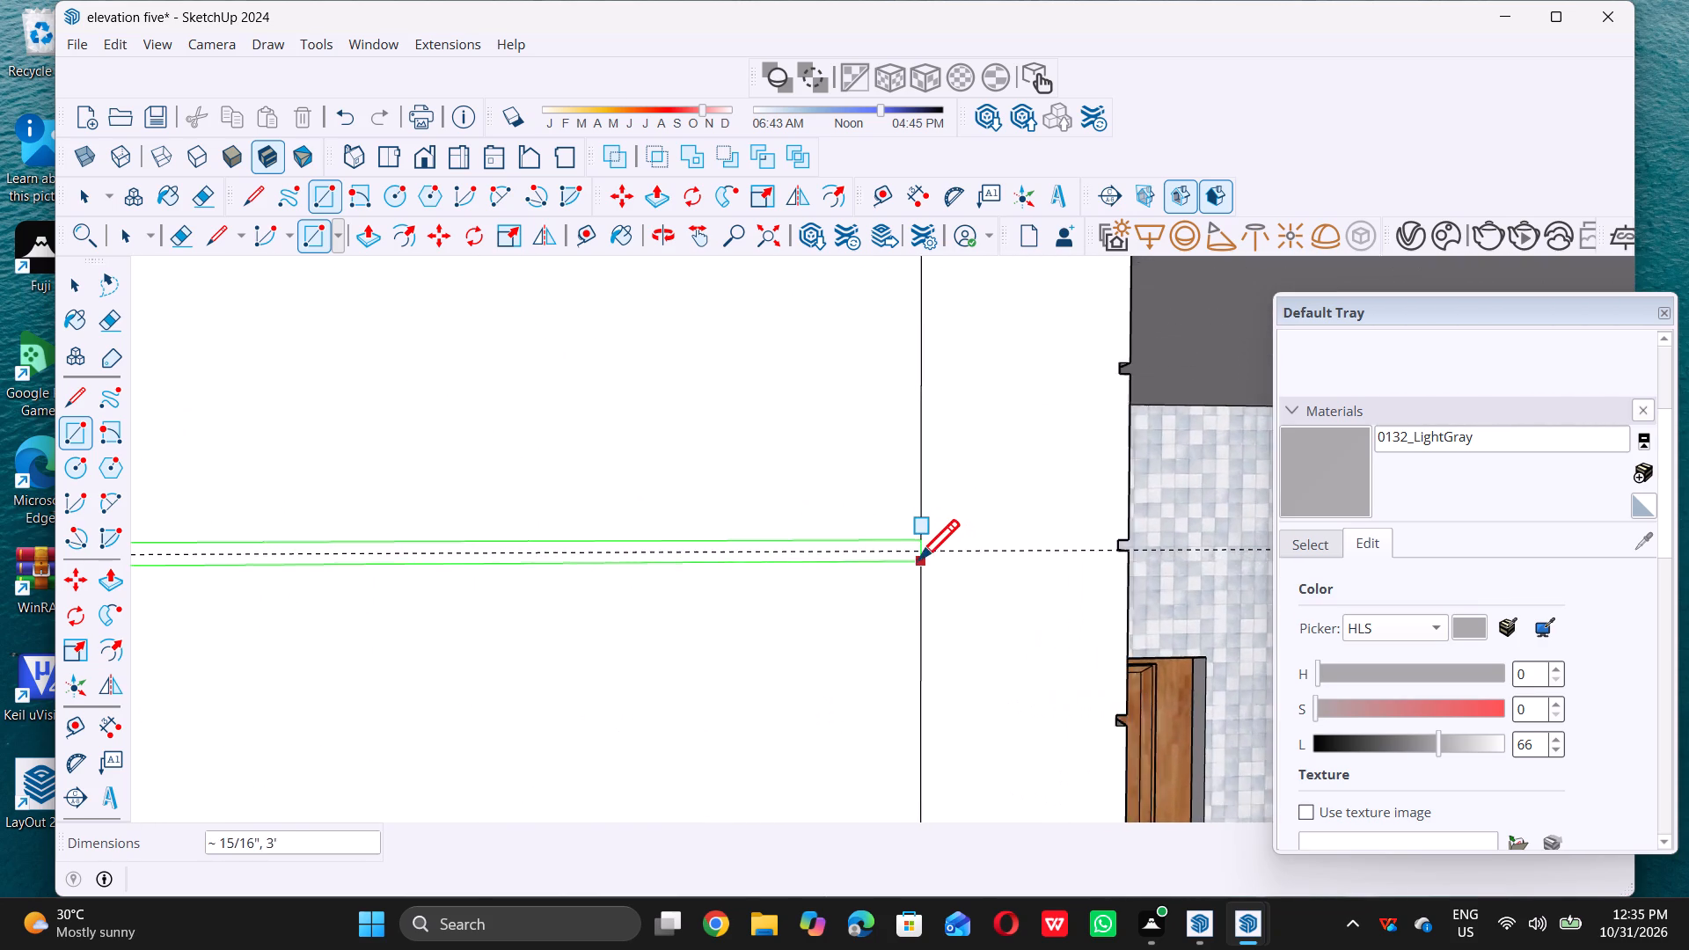
{"action": "left_click", "coordinate": [920, 545]}
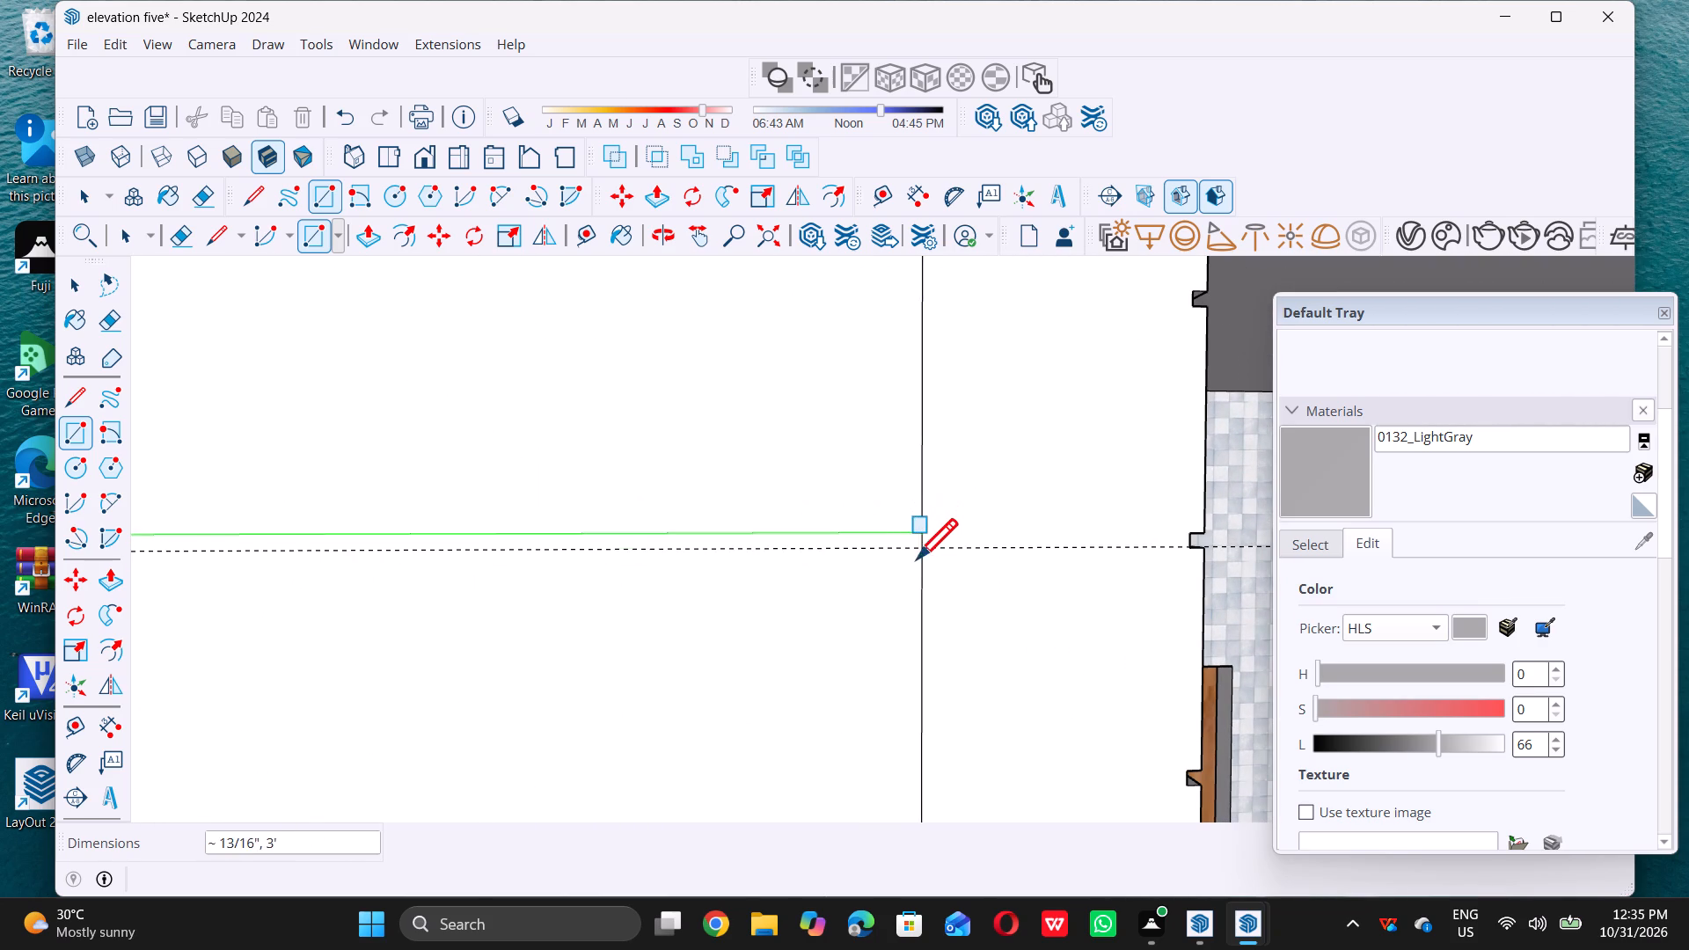
{"action": "left_click", "coordinate": [923, 550]}
Draw a 3' by 0.5" groove rectangle between the third division line of the 3'-wide strip and its guide.
{"action": "scroll", "coordinate": [923, 550], "scroll_direction": "down", "scroll_amount": 7}
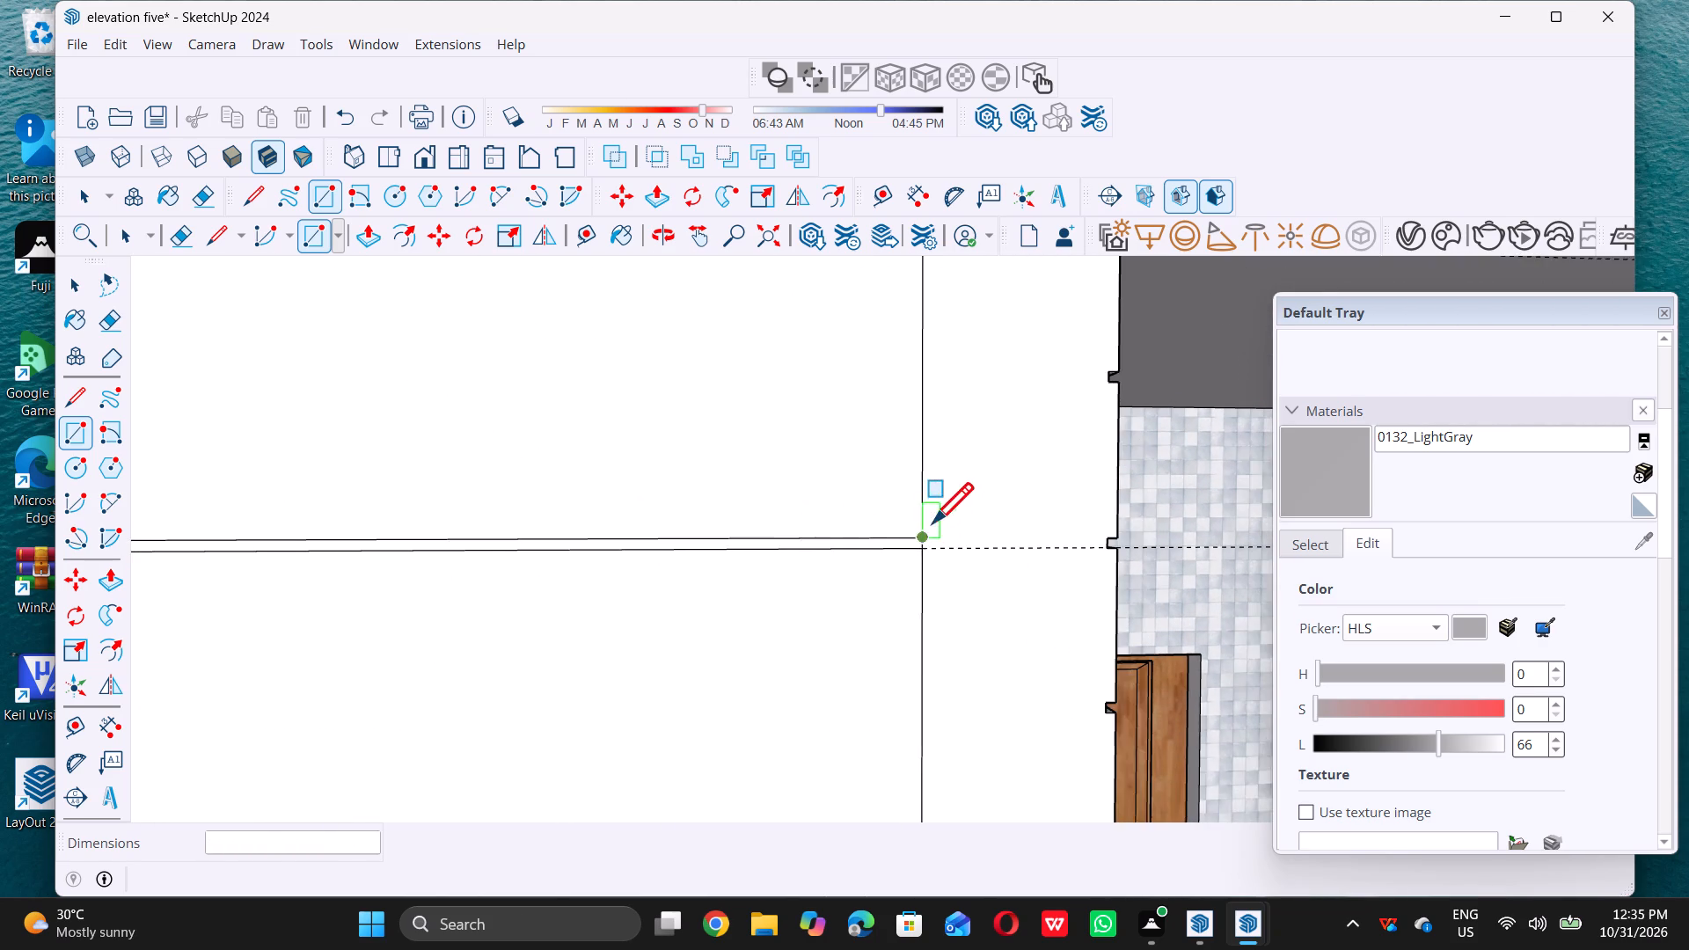
{"action": "scroll", "coordinate": [932, 522], "scroll_direction": "down", "scroll_amount": 20}
{"action": "scroll", "coordinate": [915, 532], "scroll_direction": "up", "scroll_amount": 7}
{"action": "scroll", "coordinate": [872, 508], "scroll_direction": "up", "scroll_amount": 14}
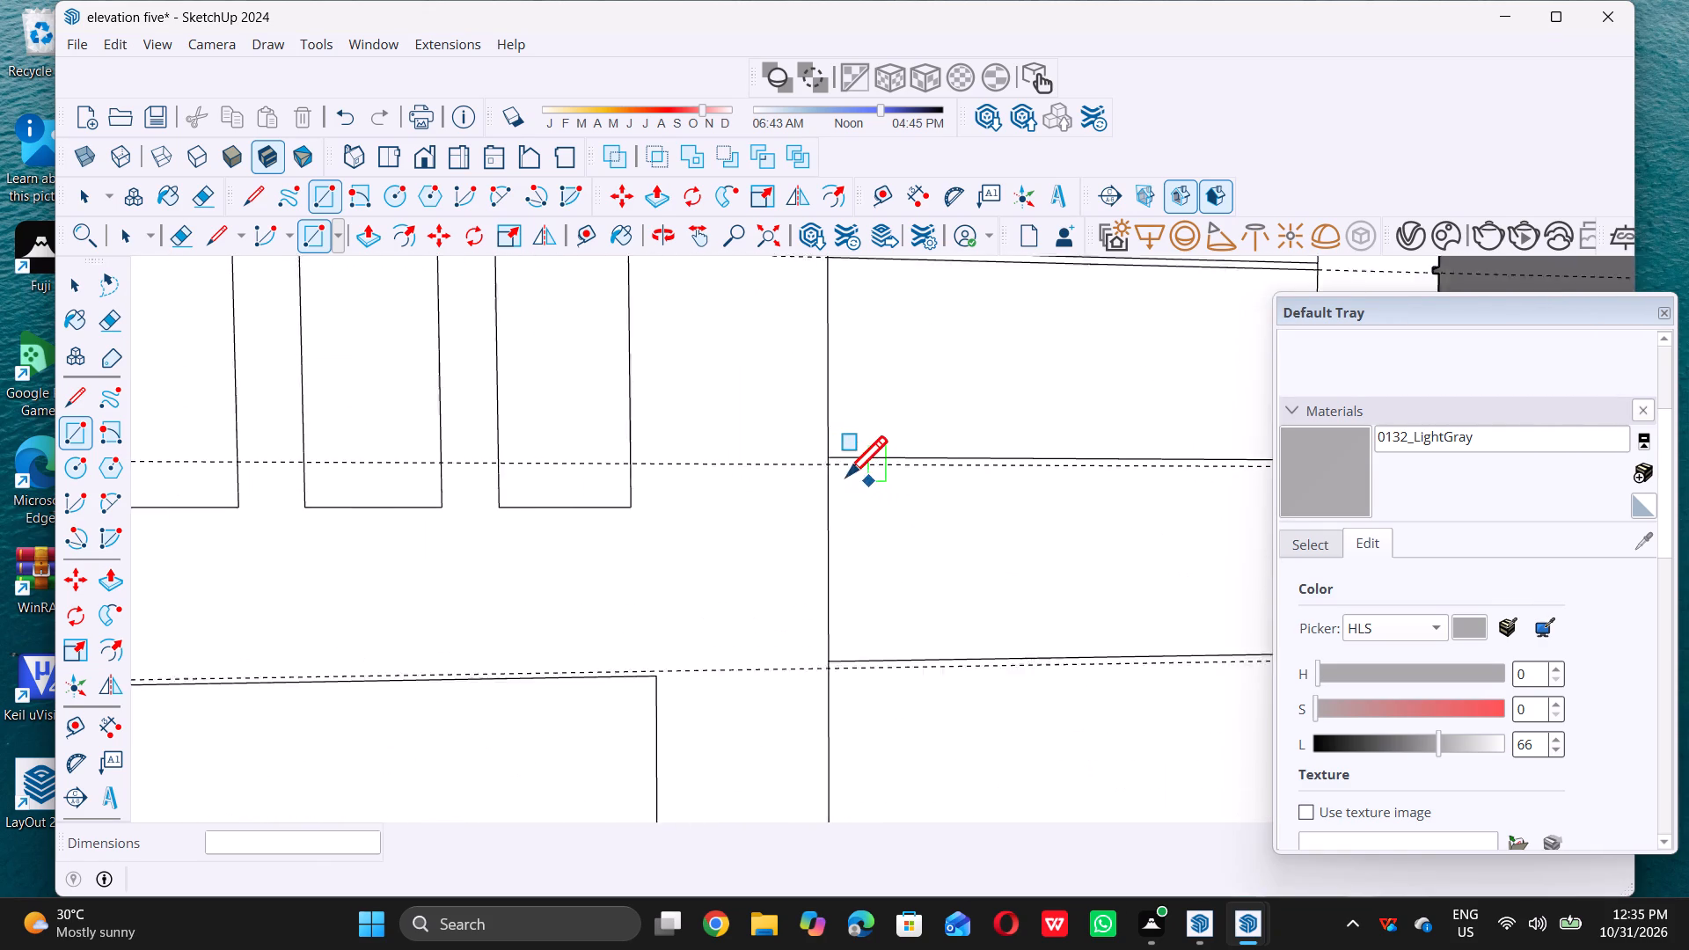
{"action": "scroll", "coordinate": [846, 476], "scroll_direction": "up", "scroll_amount": 13}
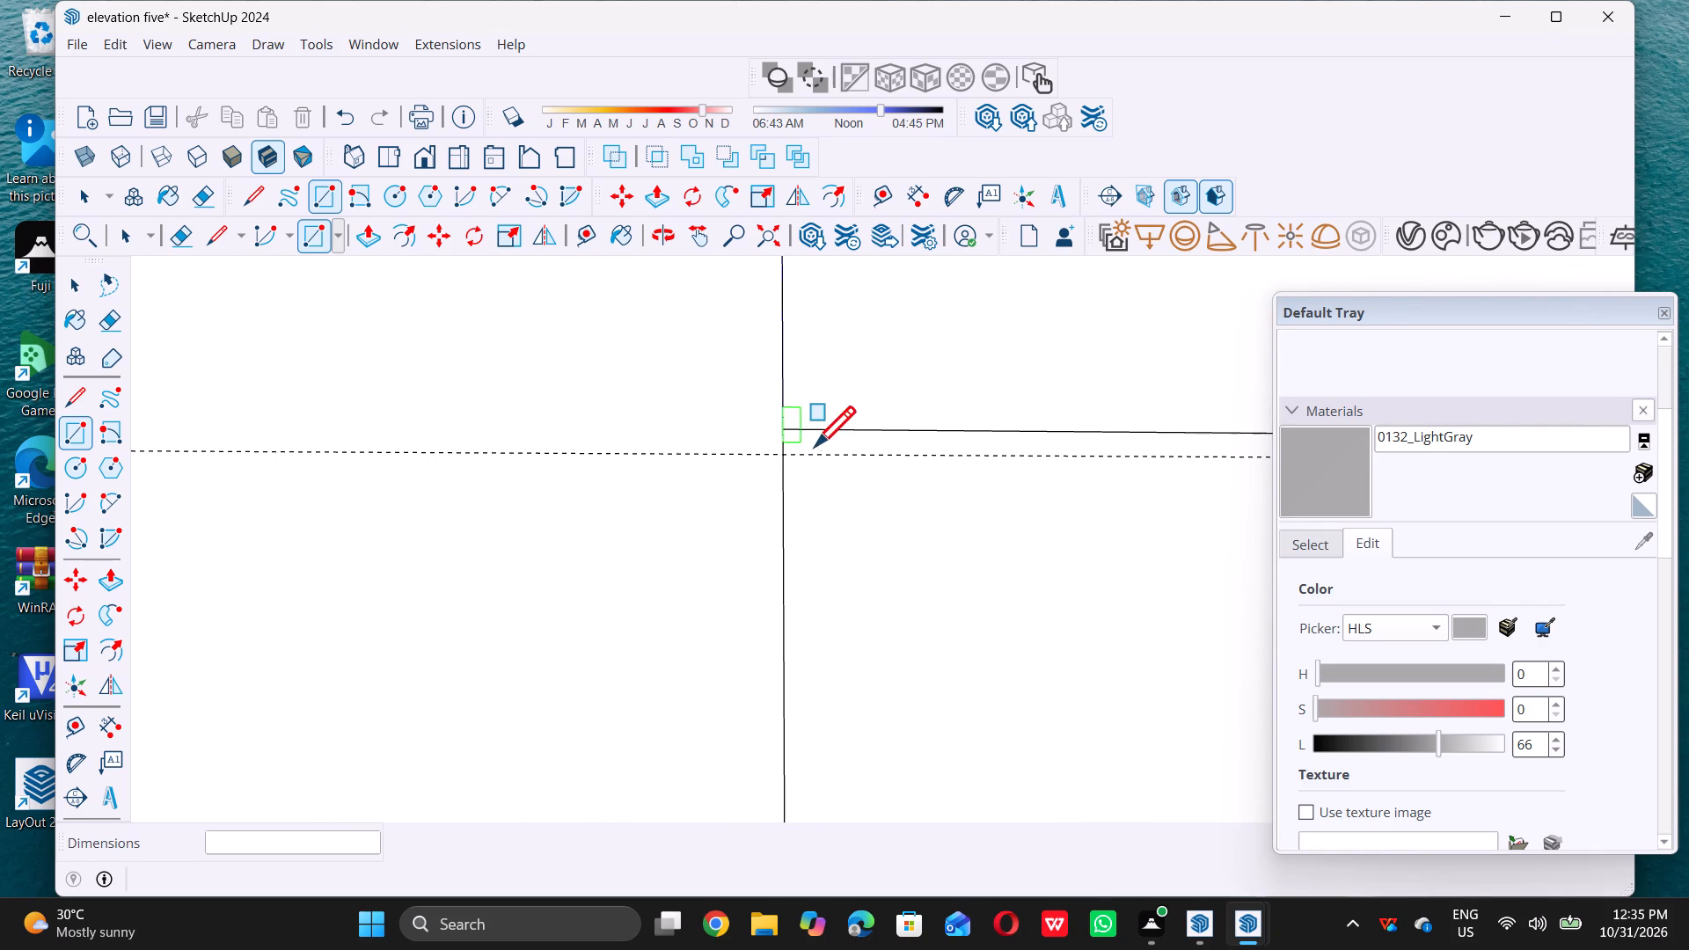
{"action": "left_click", "coordinate": [784, 426]}
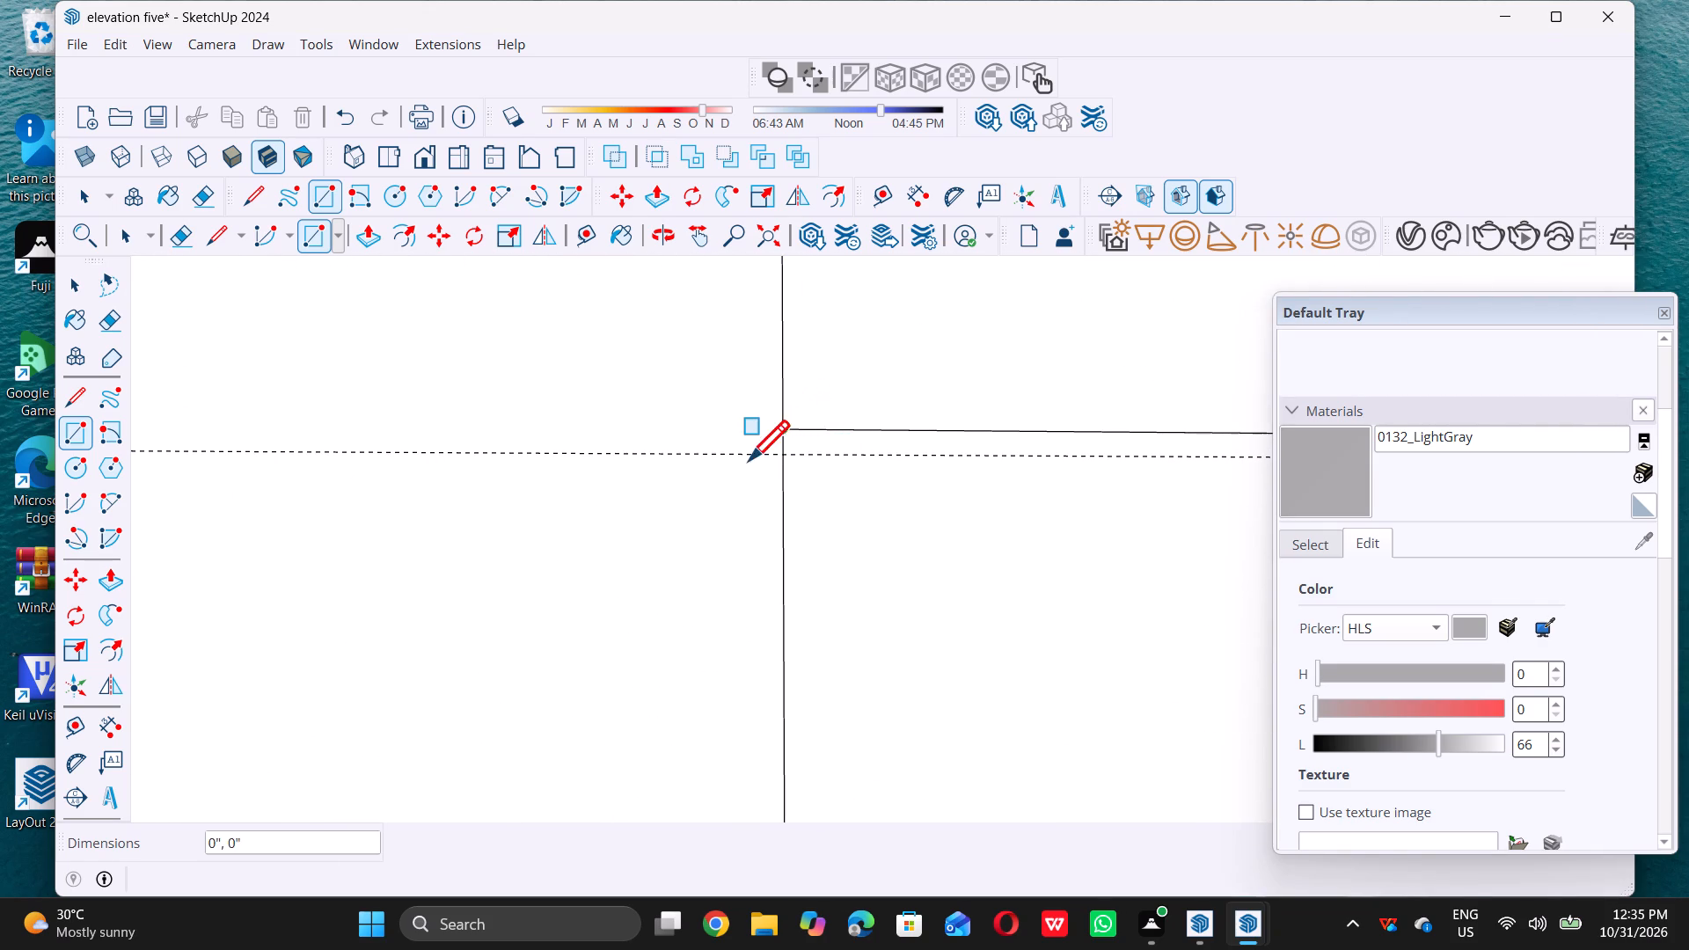
{"action": "scroll", "coordinate": [736, 467], "scroll_direction": "down", "scroll_amount": 20}
{"action": "scroll", "coordinate": [736, 467], "scroll_direction": "down", "scroll_amount": 7}
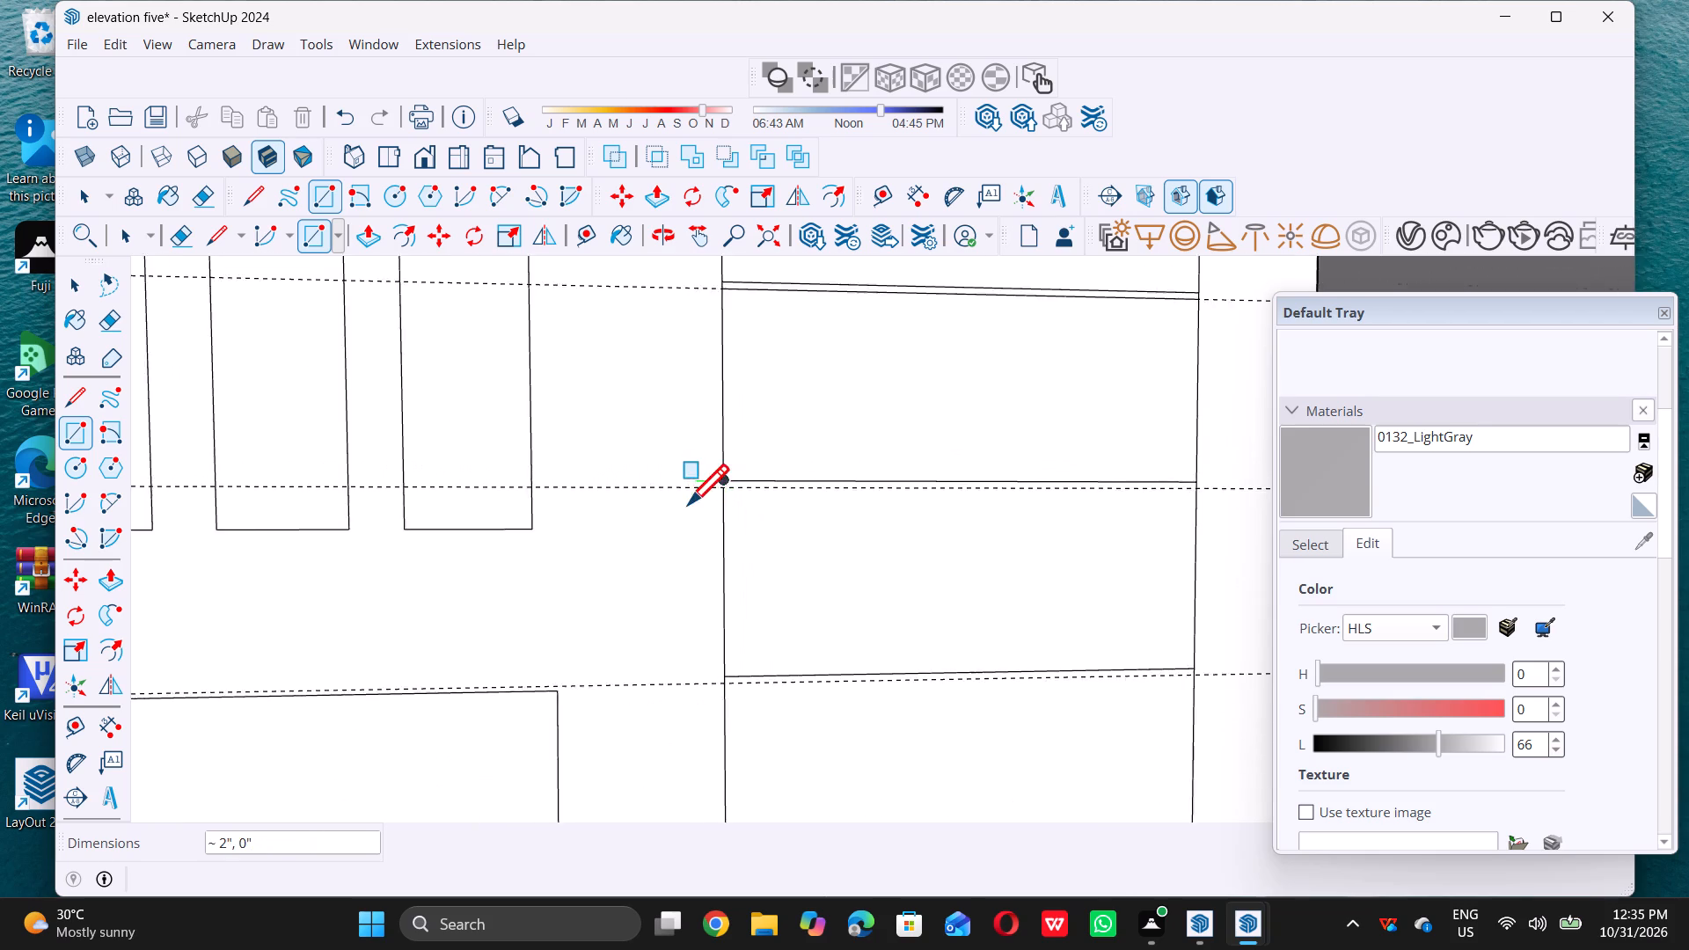
{"action": "scroll", "coordinate": [688, 504], "scroll_direction": "down", "scroll_amount": 5}
{"action": "scroll", "coordinate": [952, 496], "scroll_direction": "up", "scroll_amount": 8}
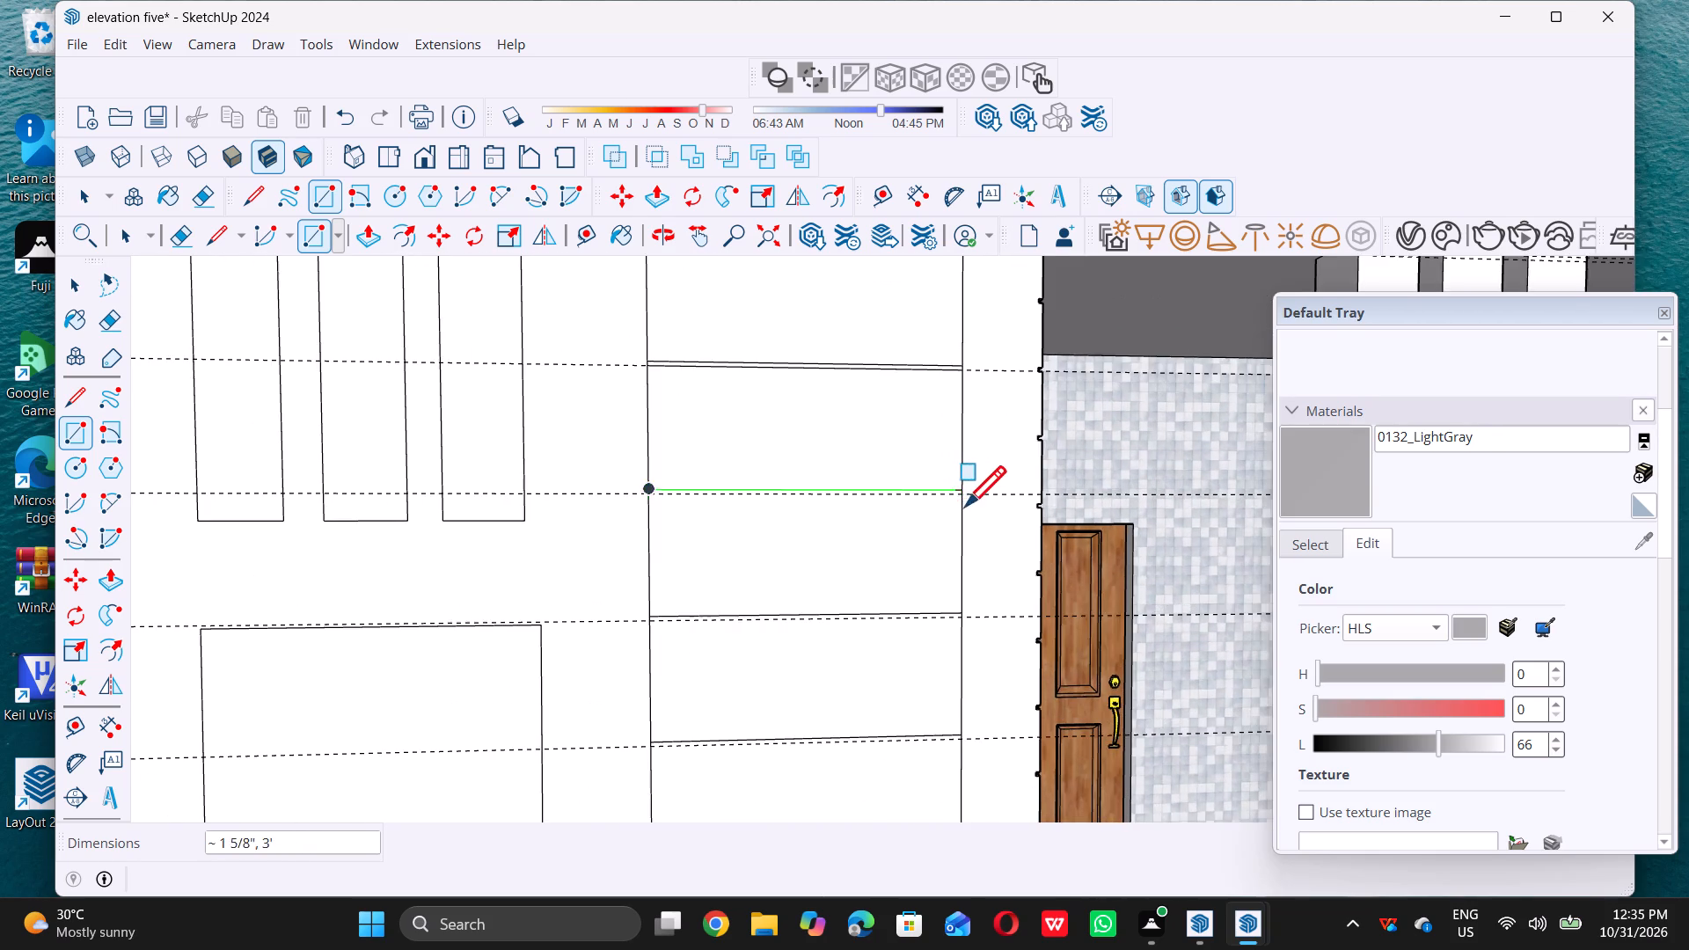
{"action": "scroll", "coordinate": [953, 493], "scroll_direction": "up", "scroll_amount": 12}
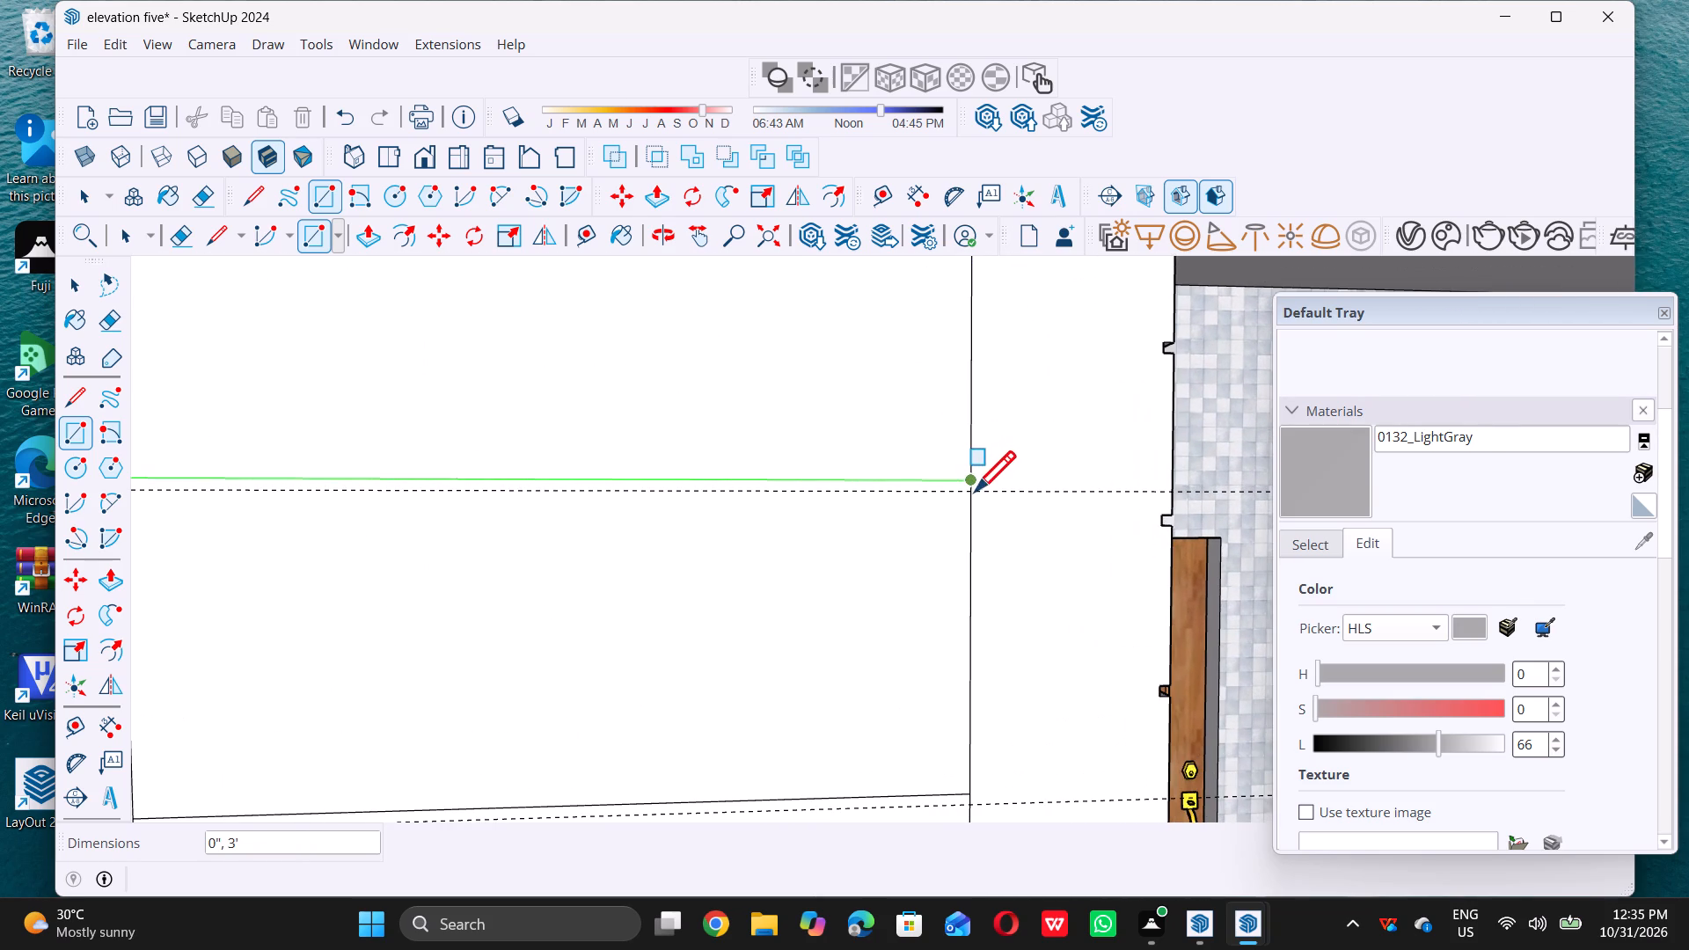
{"action": "left_click", "coordinate": [972, 496]}
Draw a 3' by 0.5" groove rectangle between the fourth division line of the 3'-wide strip and its guide.
{"action": "scroll", "coordinate": [972, 496], "scroll_direction": "down", "scroll_amount": 5}
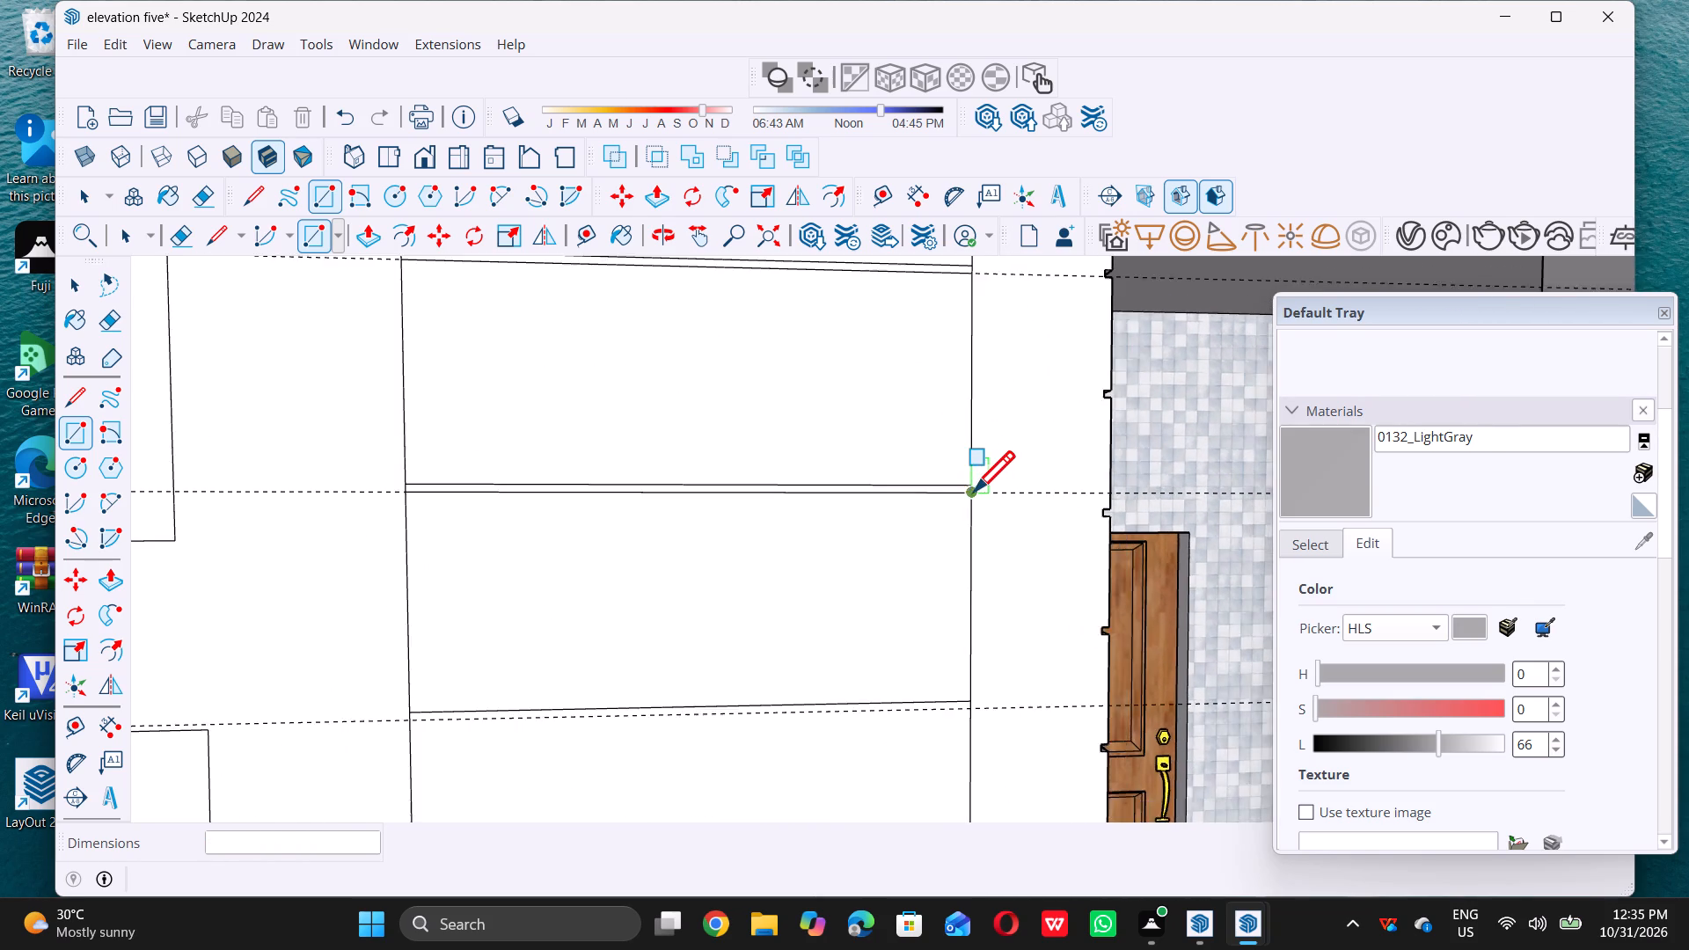
{"action": "scroll", "coordinate": [974, 491], "scroll_direction": "down", "scroll_amount": 8}
{"action": "scroll", "coordinate": [937, 593], "scroll_direction": "up", "scroll_amount": 6}
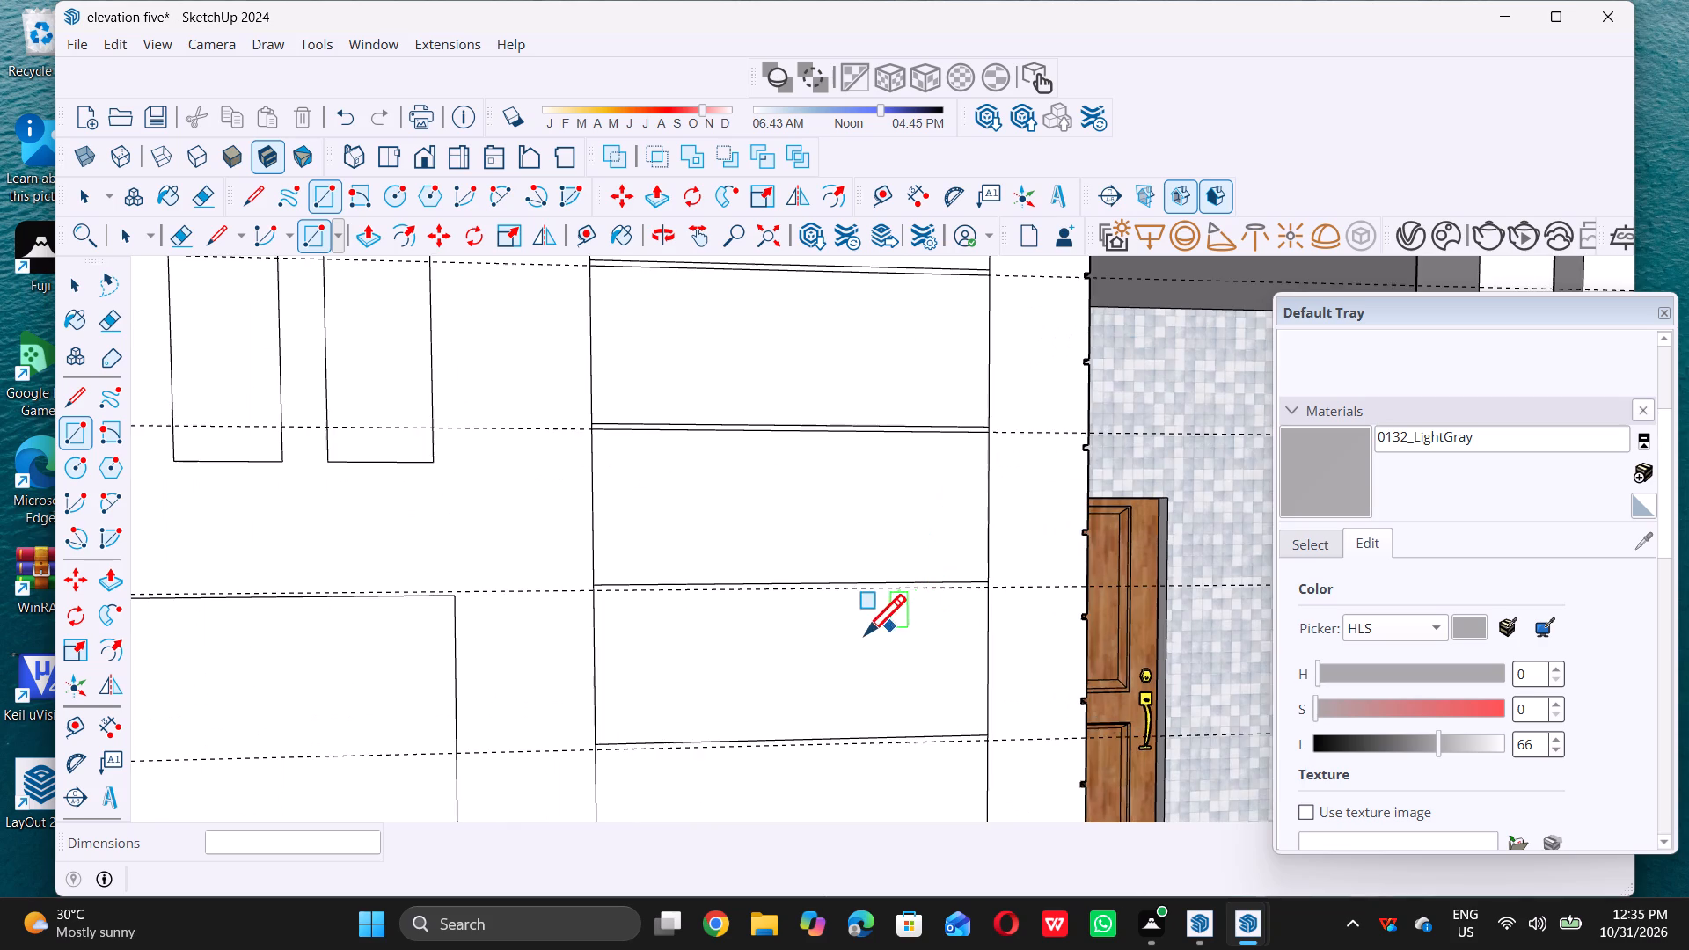
{"action": "scroll", "coordinate": [862, 633], "scroll_direction": "up", "scroll_amount": 5}
{"action": "scroll", "coordinate": [739, 608], "scroll_direction": "up", "scroll_amount": 5}
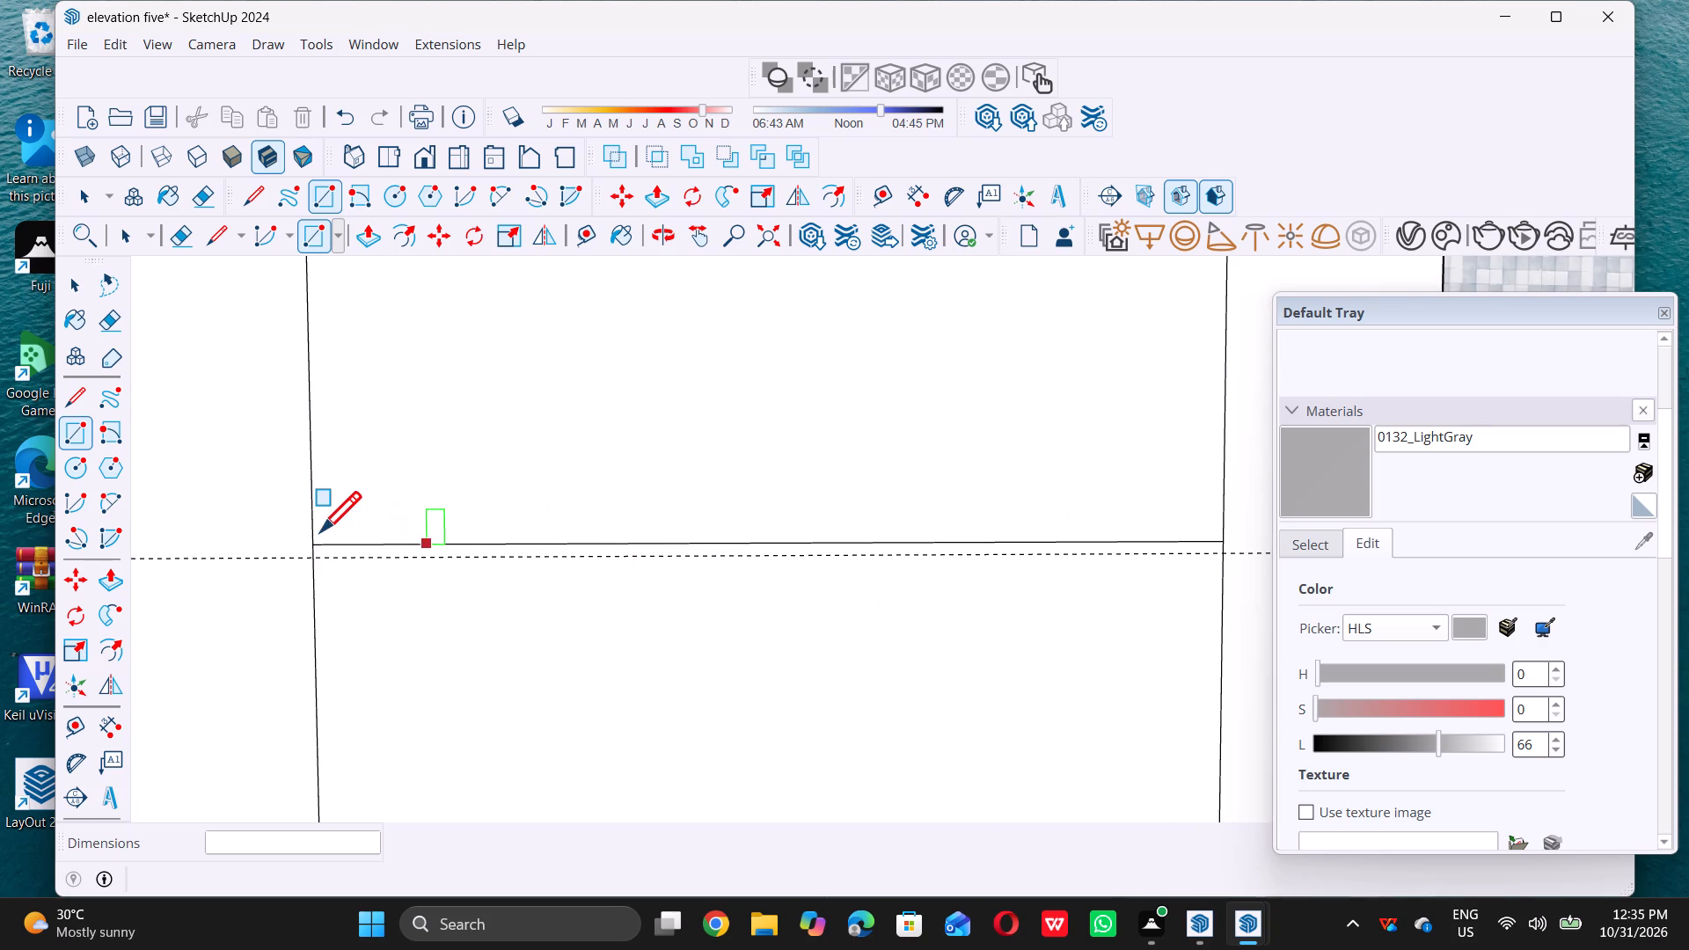
{"action": "left_click", "coordinate": [314, 539]}
{"action": "scroll", "coordinate": [312, 543], "scroll_direction": "down", "scroll_amount": 5}
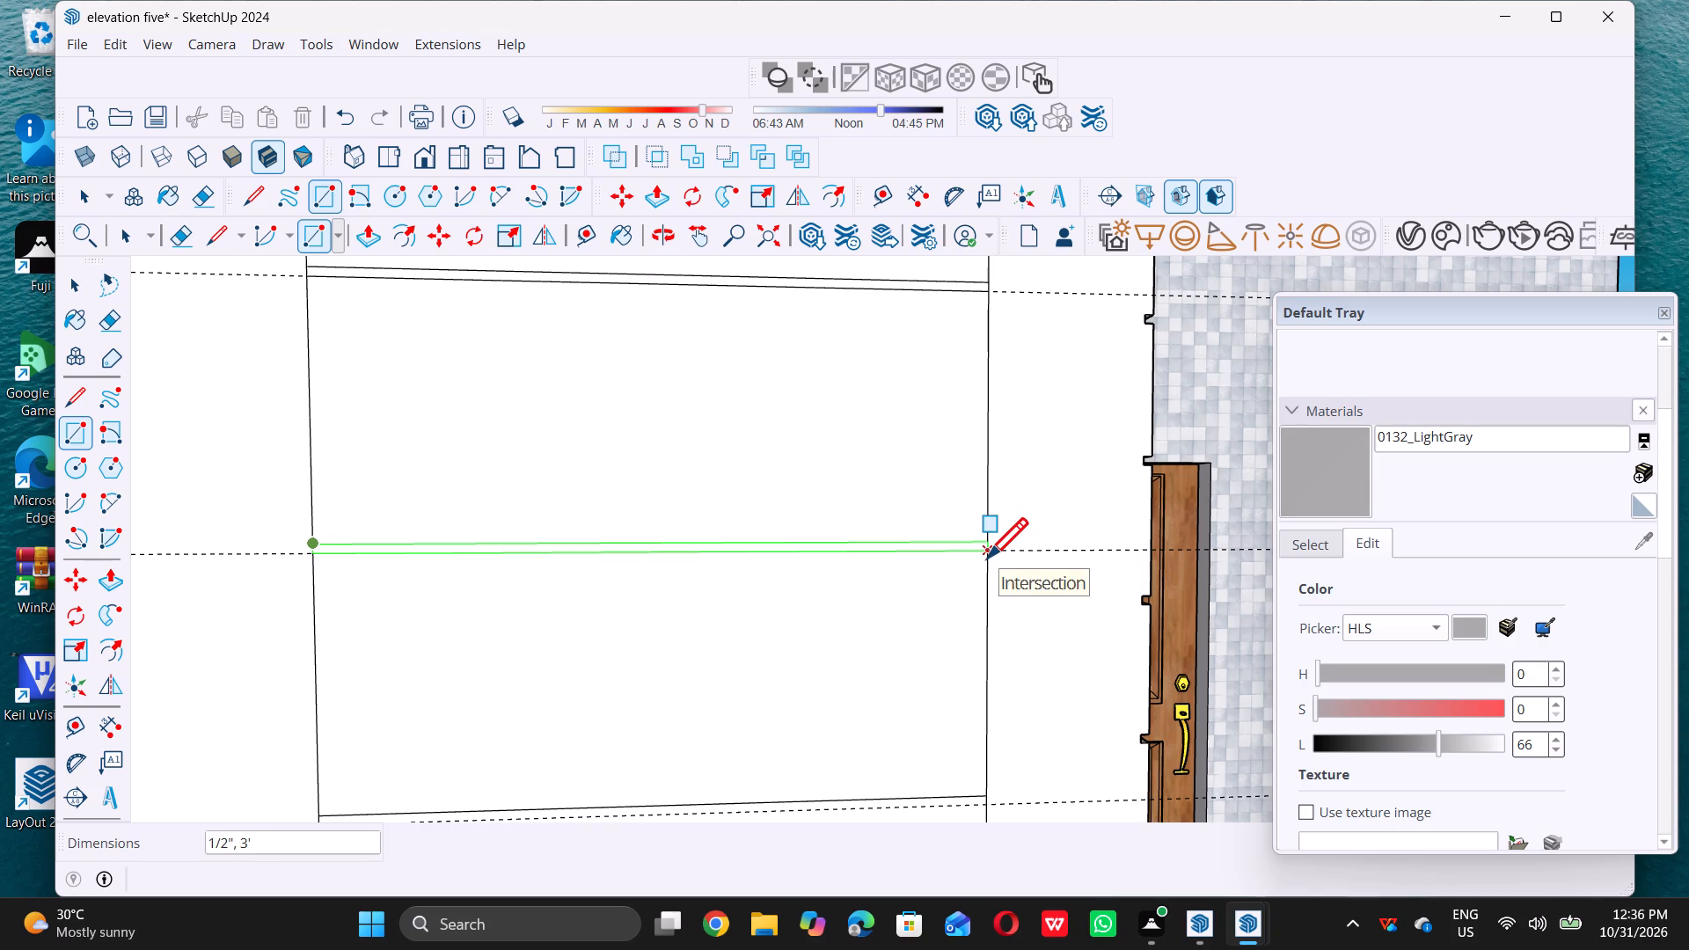
{"action": "left_click", "coordinate": [987, 558]}
Draw a 3' by 0.5" groove rectangle between the fifth division line of the 3'-wide strip and its guide.
{"action": "scroll", "coordinate": [803, 574], "scroll_direction": "down", "scroll_amount": 15}
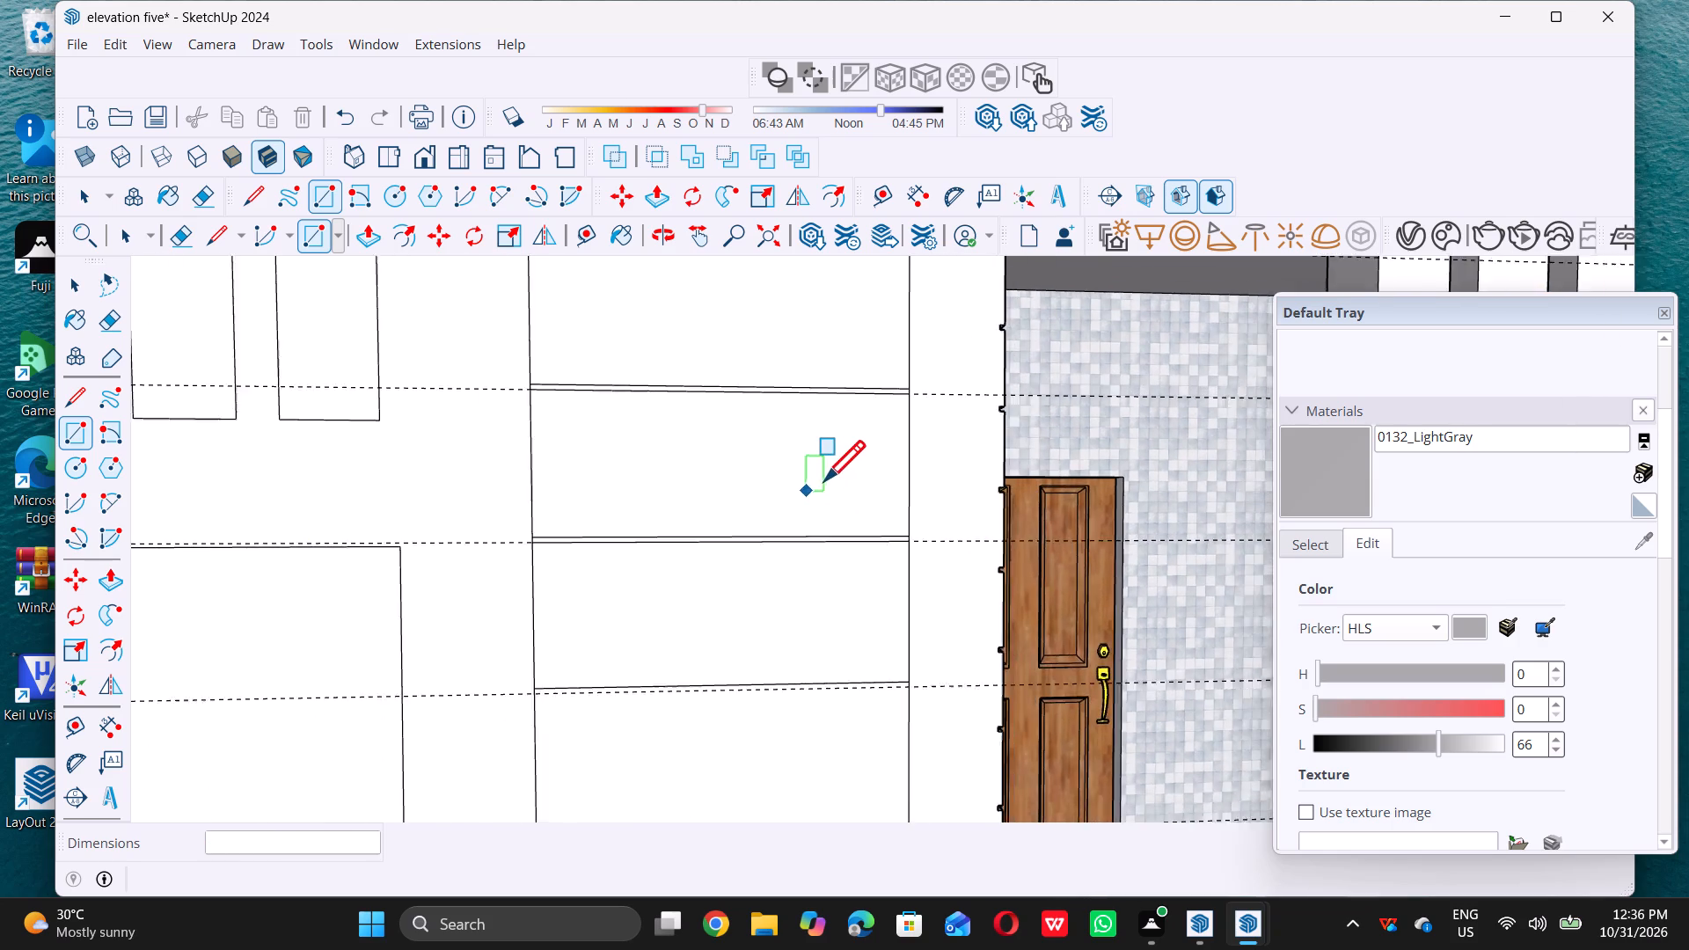
{"action": "scroll", "coordinate": [824, 480], "scroll_direction": "down", "scroll_amount": 15}
{"action": "scroll", "coordinate": [785, 564], "scroll_direction": "up", "scroll_amount": 6}
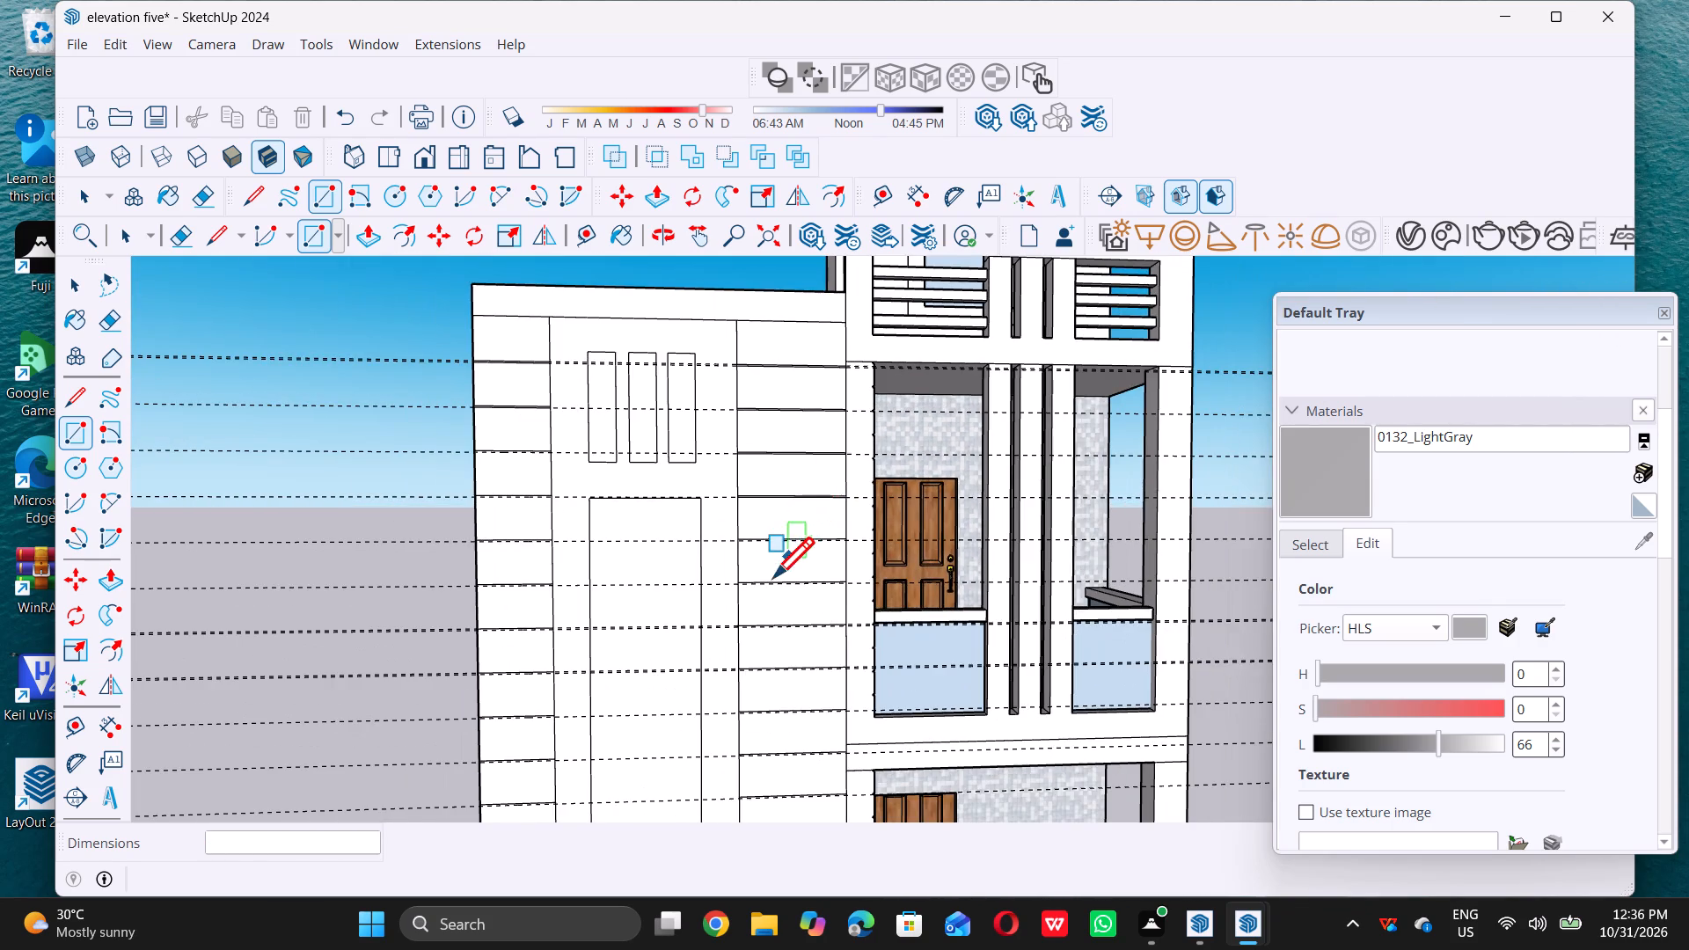
{"action": "scroll", "coordinate": [762, 571], "scroll_direction": "up", "scroll_amount": 18}
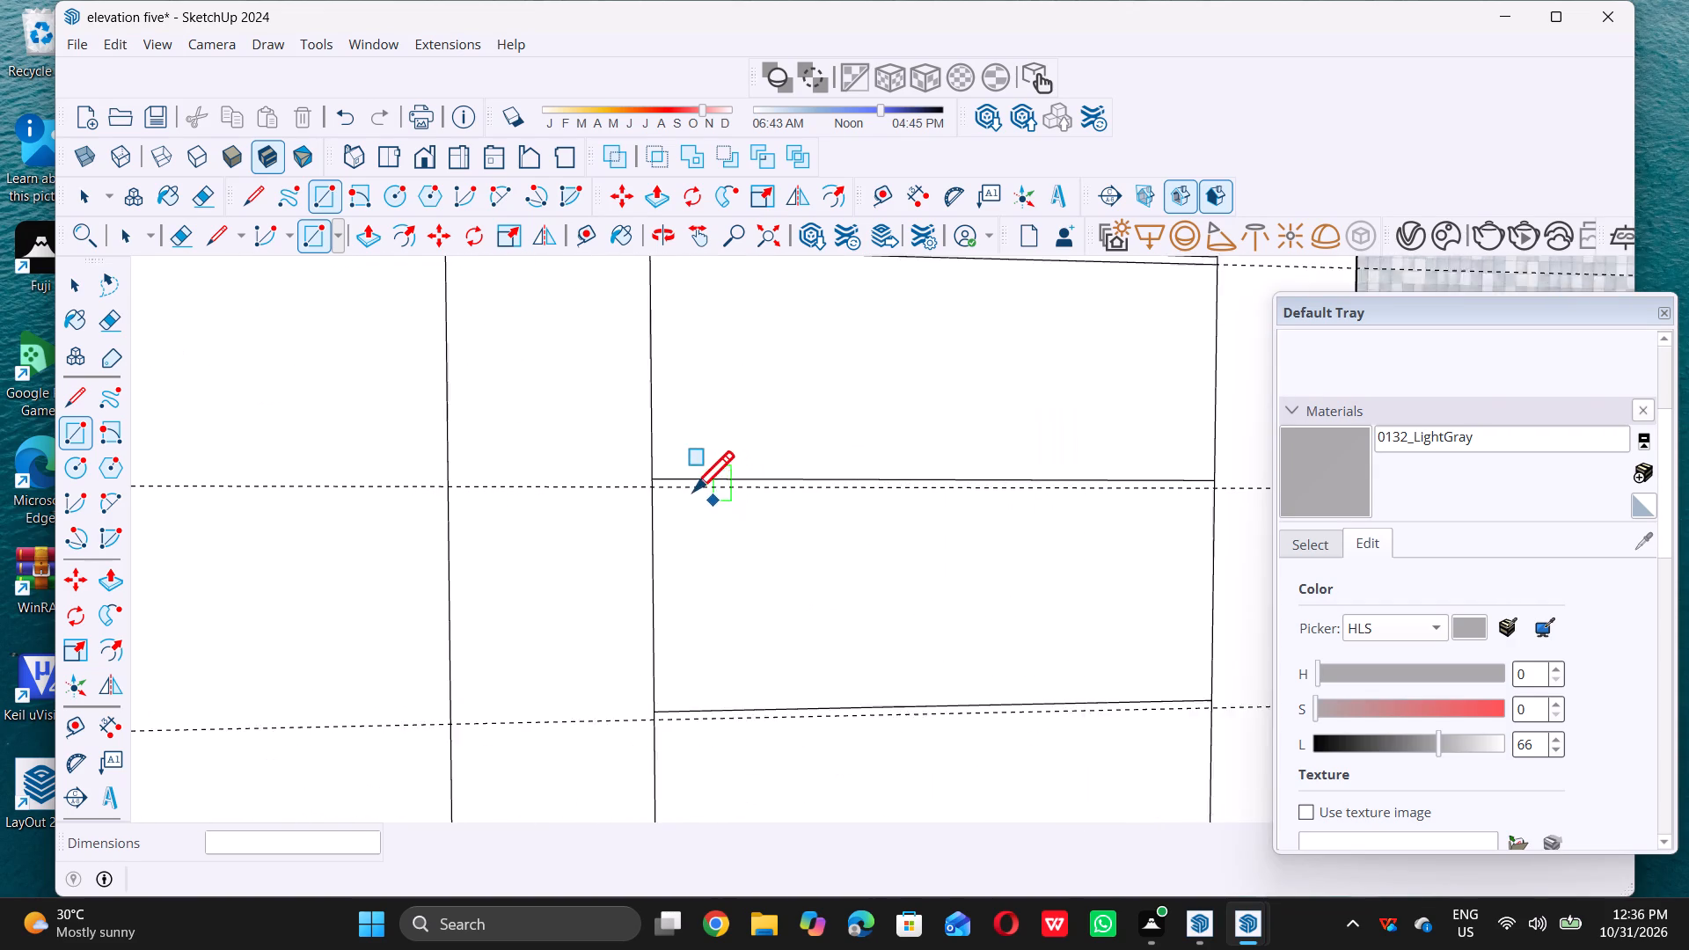
{"action": "left_click", "coordinate": [644, 471]}
{"action": "scroll", "coordinate": [632, 471], "scroll_direction": "down", "scroll_amount": 7}
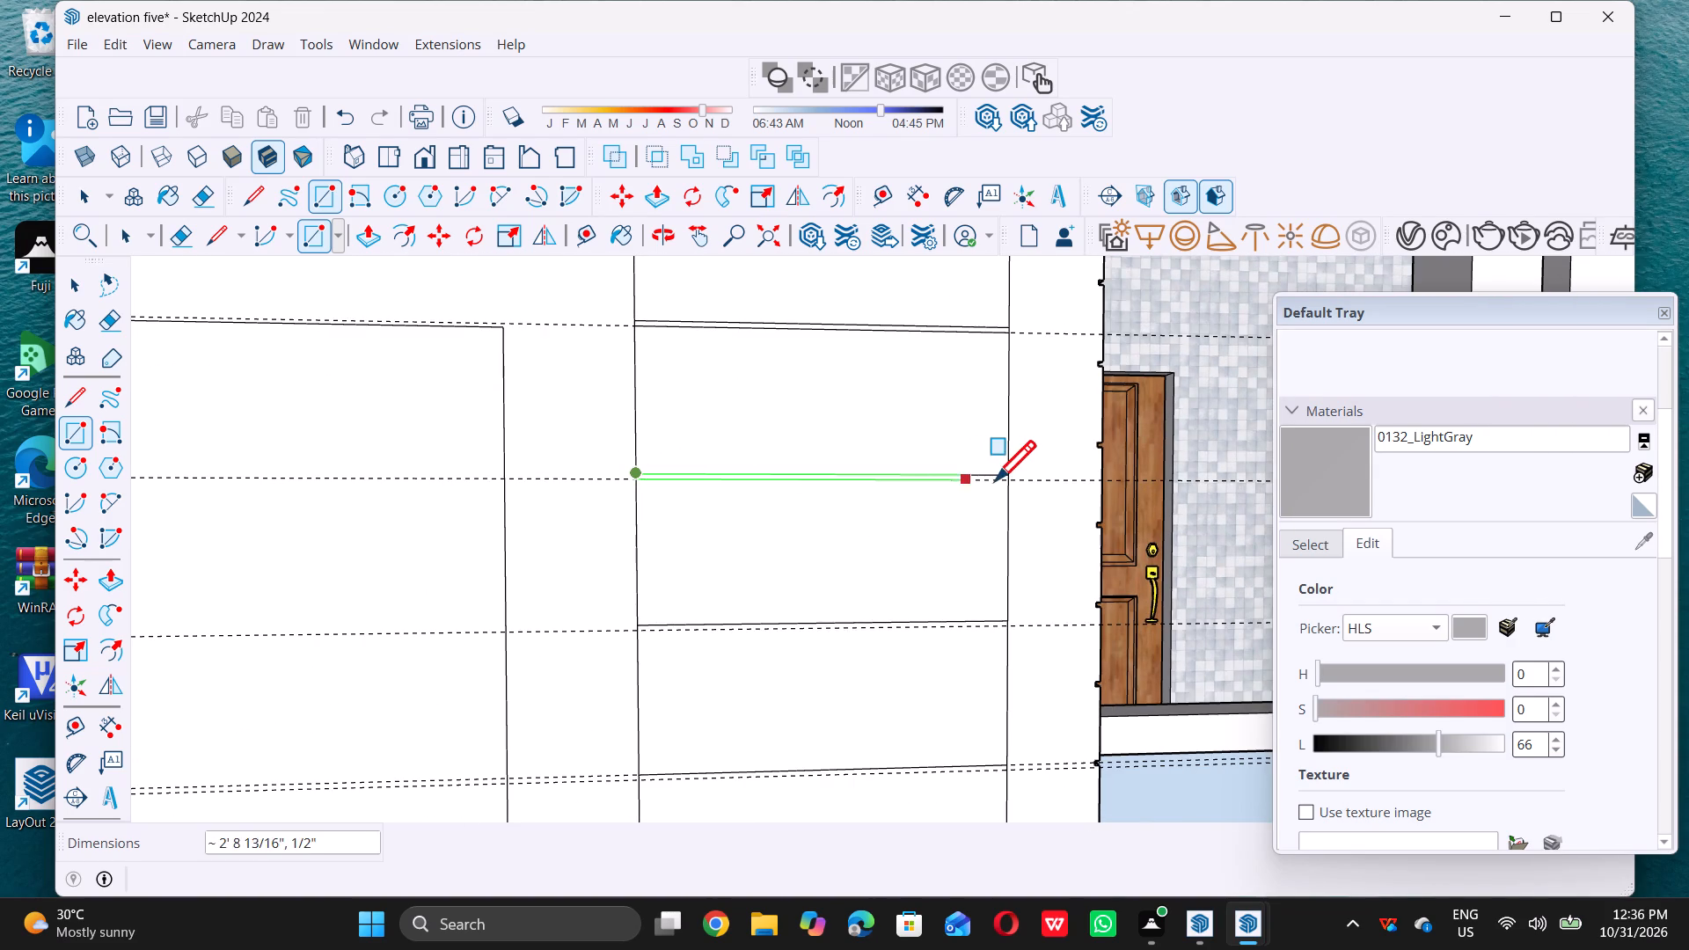
{"action": "scroll", "coordinate": [995, 480], "scroll_direction": "up", "scroll_amount": 10}
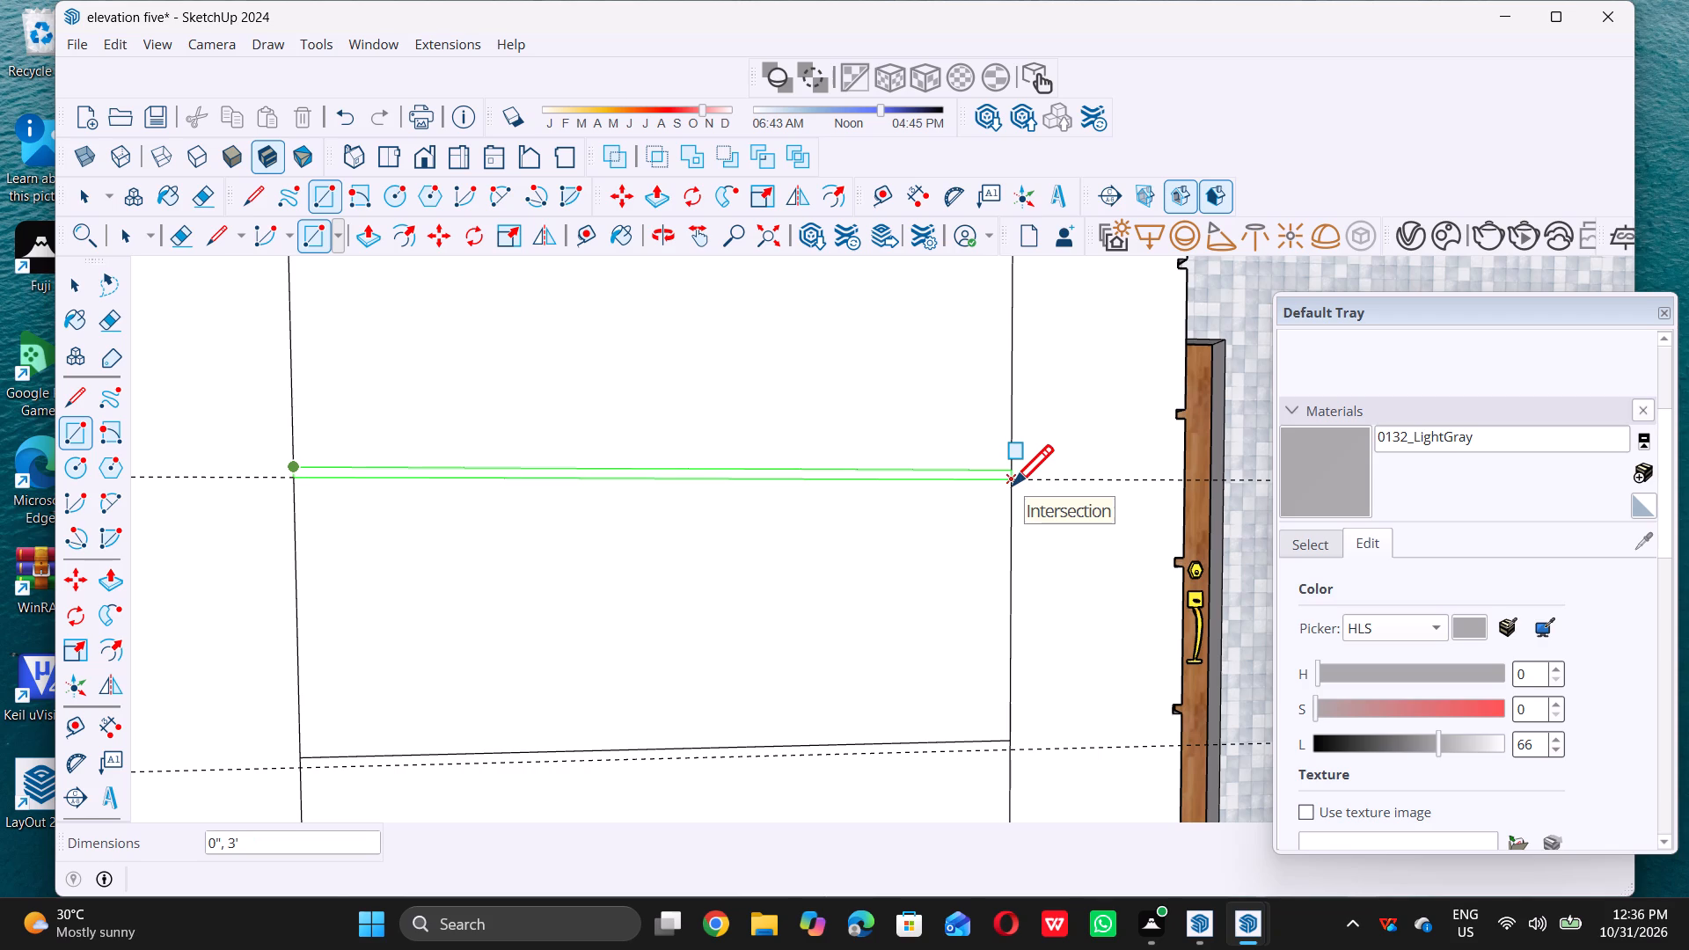
{"action": "left_click", "coordinate": [1013, 485]}
Draw a 3' by 0.5" groove rectangle between the sixth division line of the 3'-wide strip and its guide.
{"action": "scroll", "coordinate": [830, 532], "scroll_direction": "down", "scroll_amount": 14}
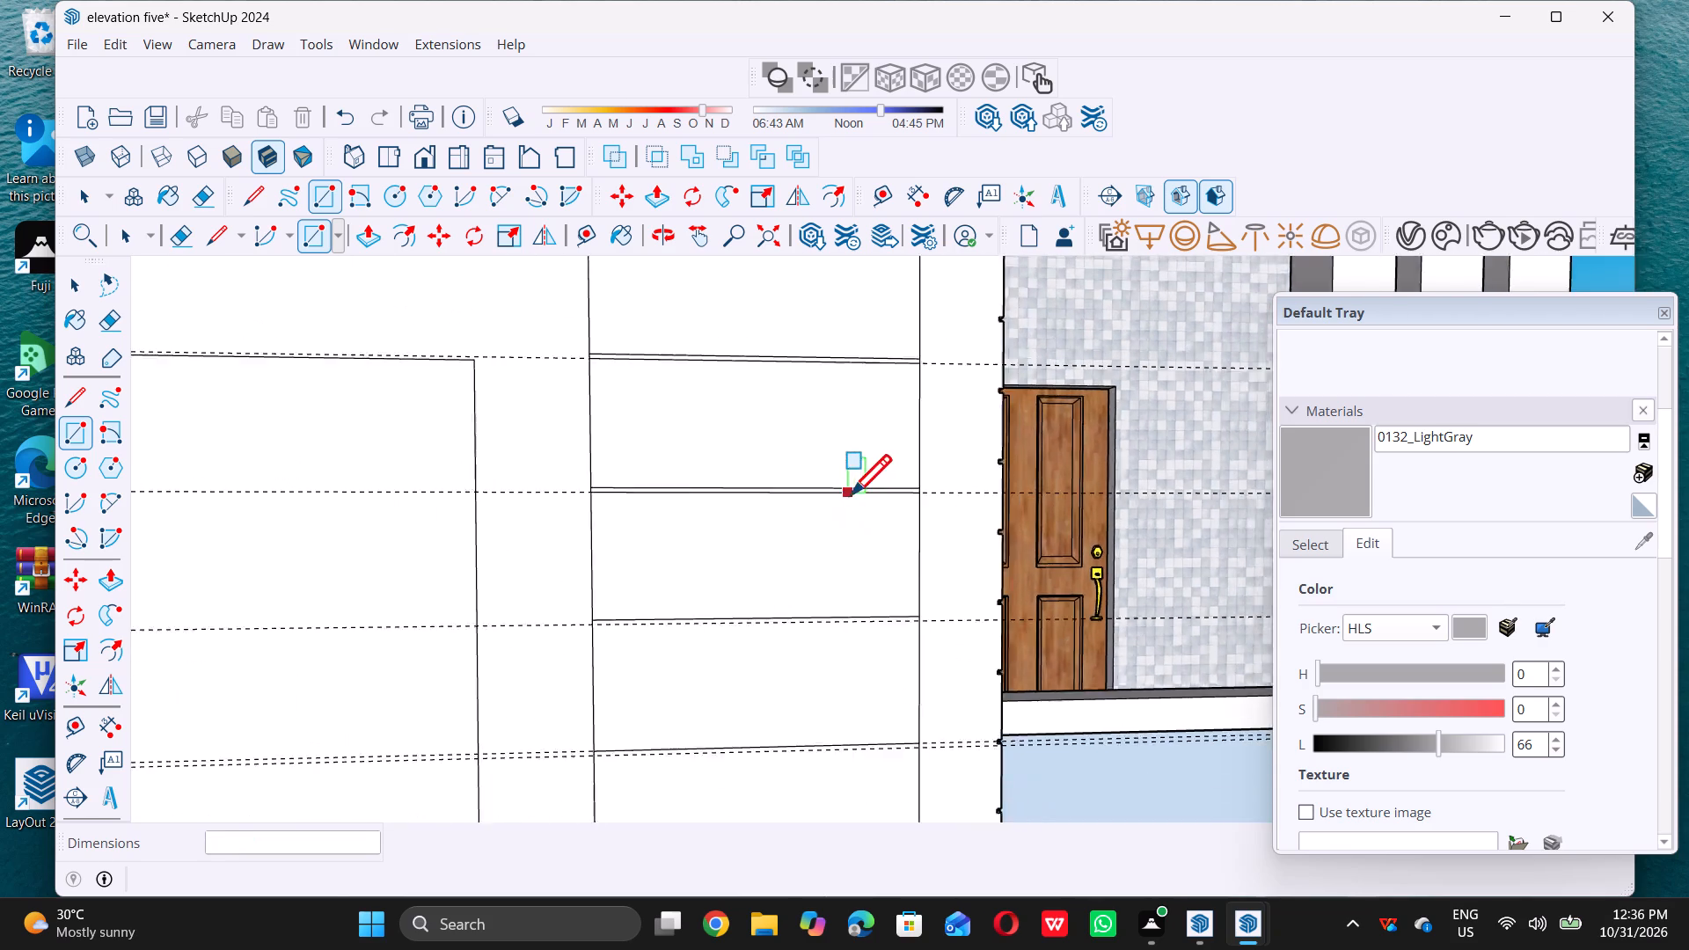
{"action": "scroll", "coordinate": [851, 494], "scroll_direction": "down", "scroll_amount": 5}
{"action": "scroll", "coordinate": [775, 610], "scroll_direction": "up", "scroll_amount": 16}
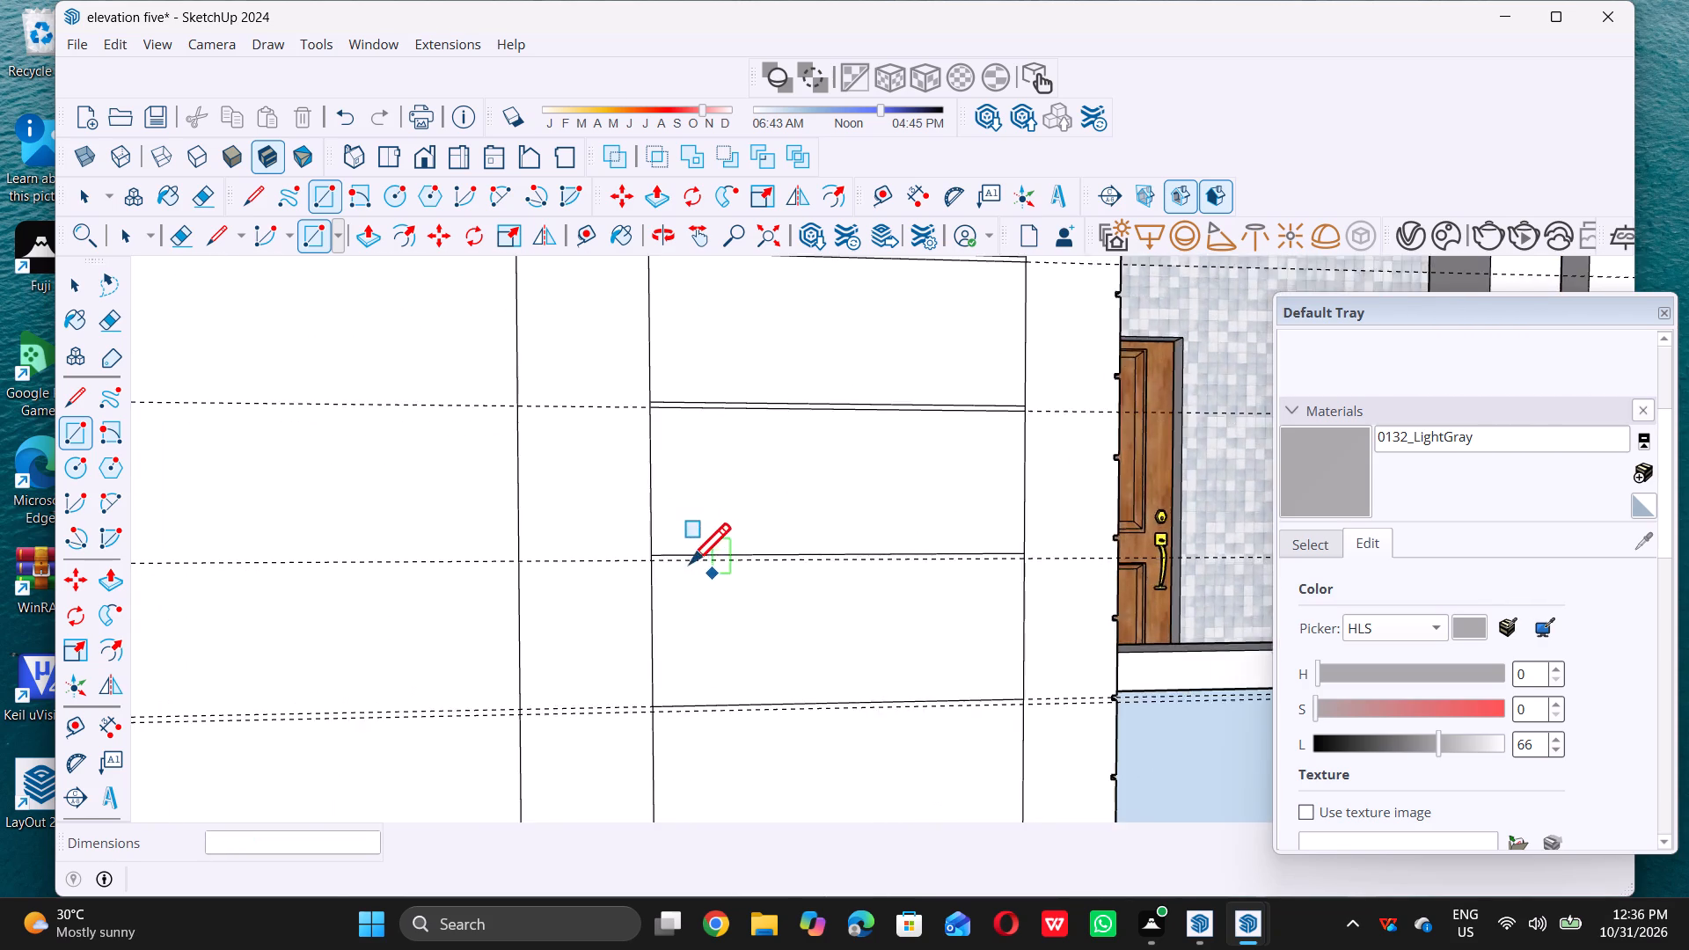
{"action": "scroll", "coordinate": [690, 563], "scroll_direction": "up", "scroll_amount": 1}
{"action": "triple_click", "coordinate": [628, 548]}
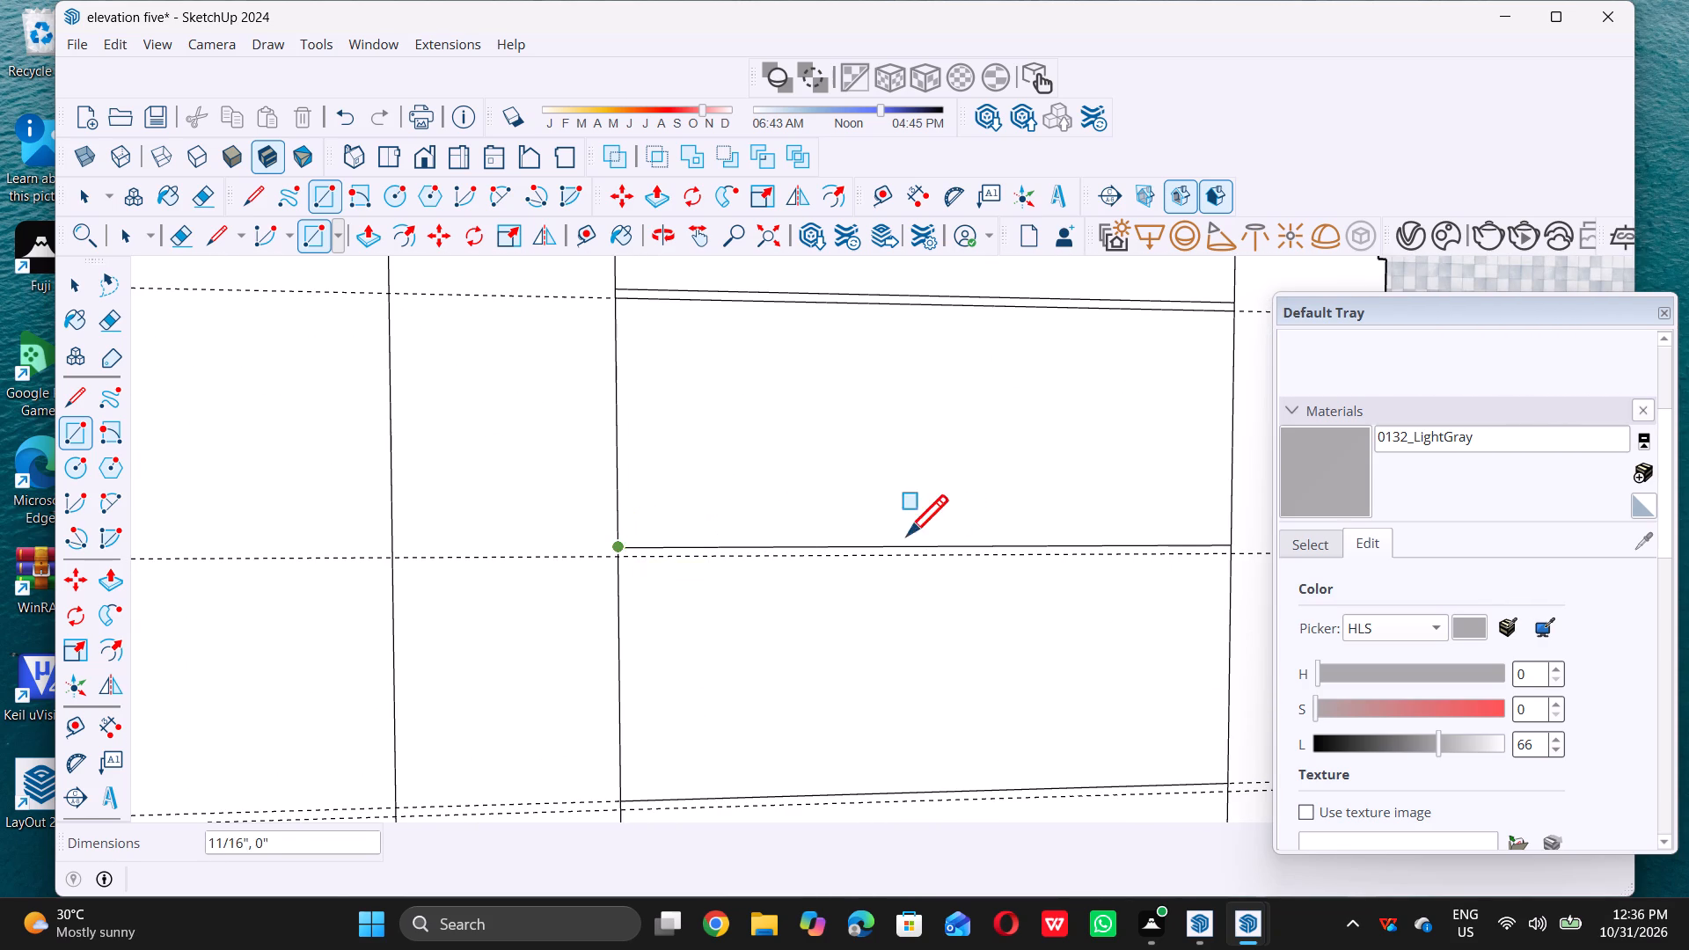
{"action": "left_click", "coordinate": [1227, 559]}
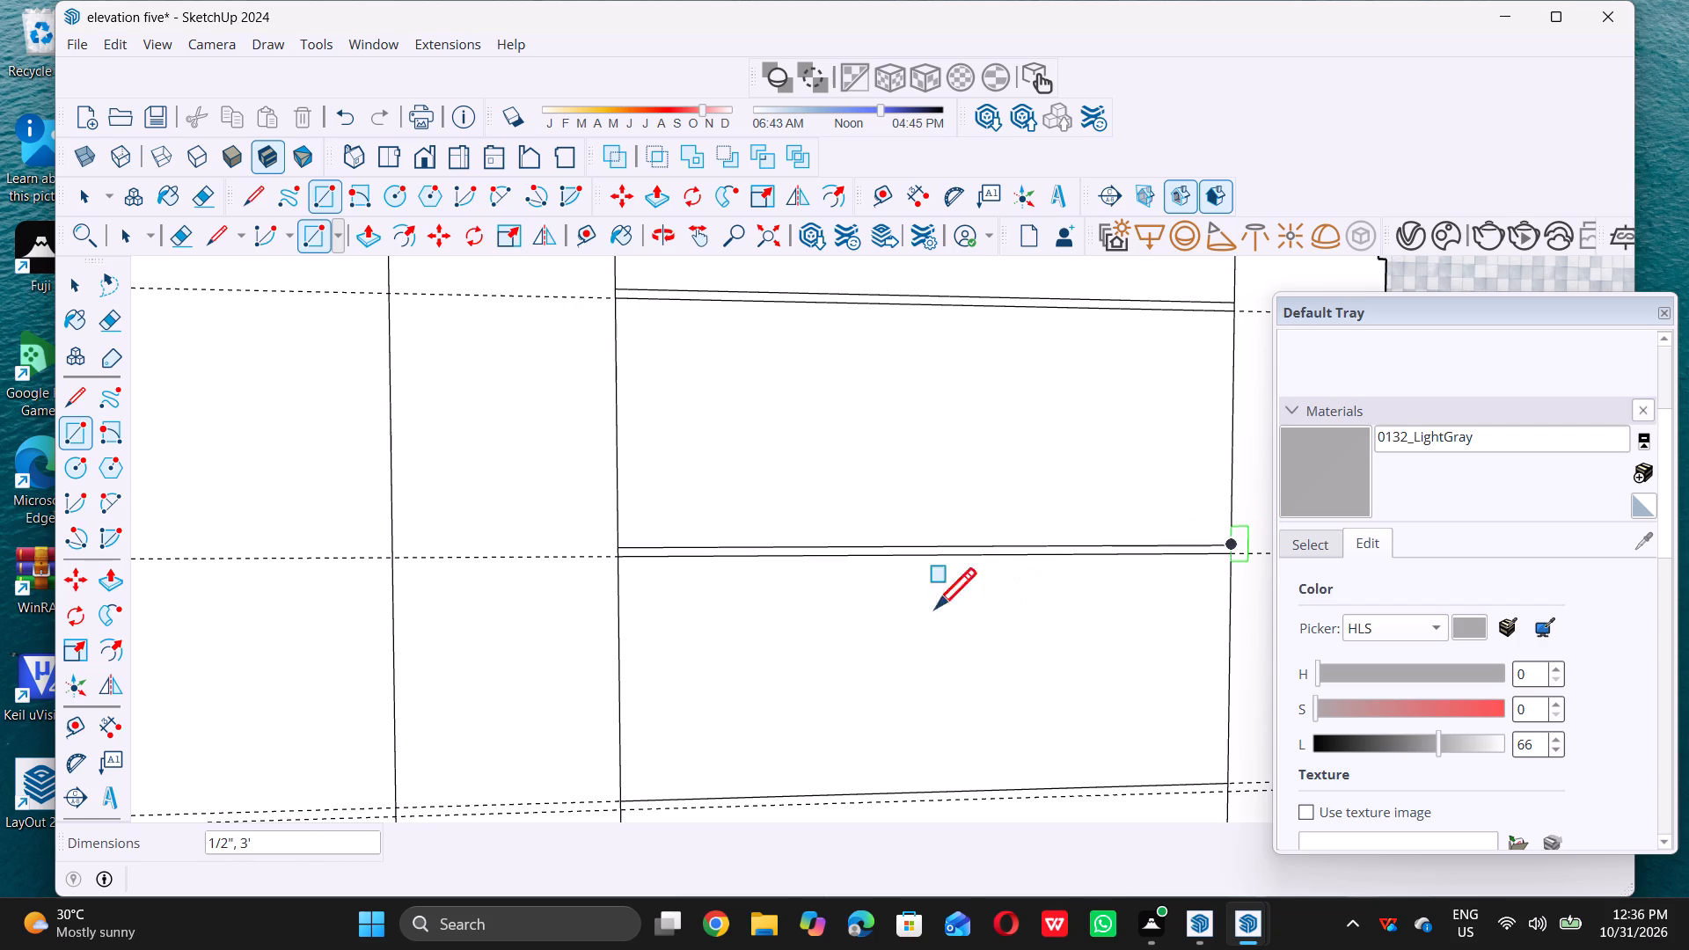
Draw a 2' by 0.5" groove rectangle between the third division line of the 2'-wide strip and its guide.
{"action": "scroll", "coordinate": [888, 614], "scroll_direction": "down", "scroll_amount": 20}
{"action": "scroll", "coordinate": [888, 614], "scroll_direction": "down", "scroll_amount": 7}
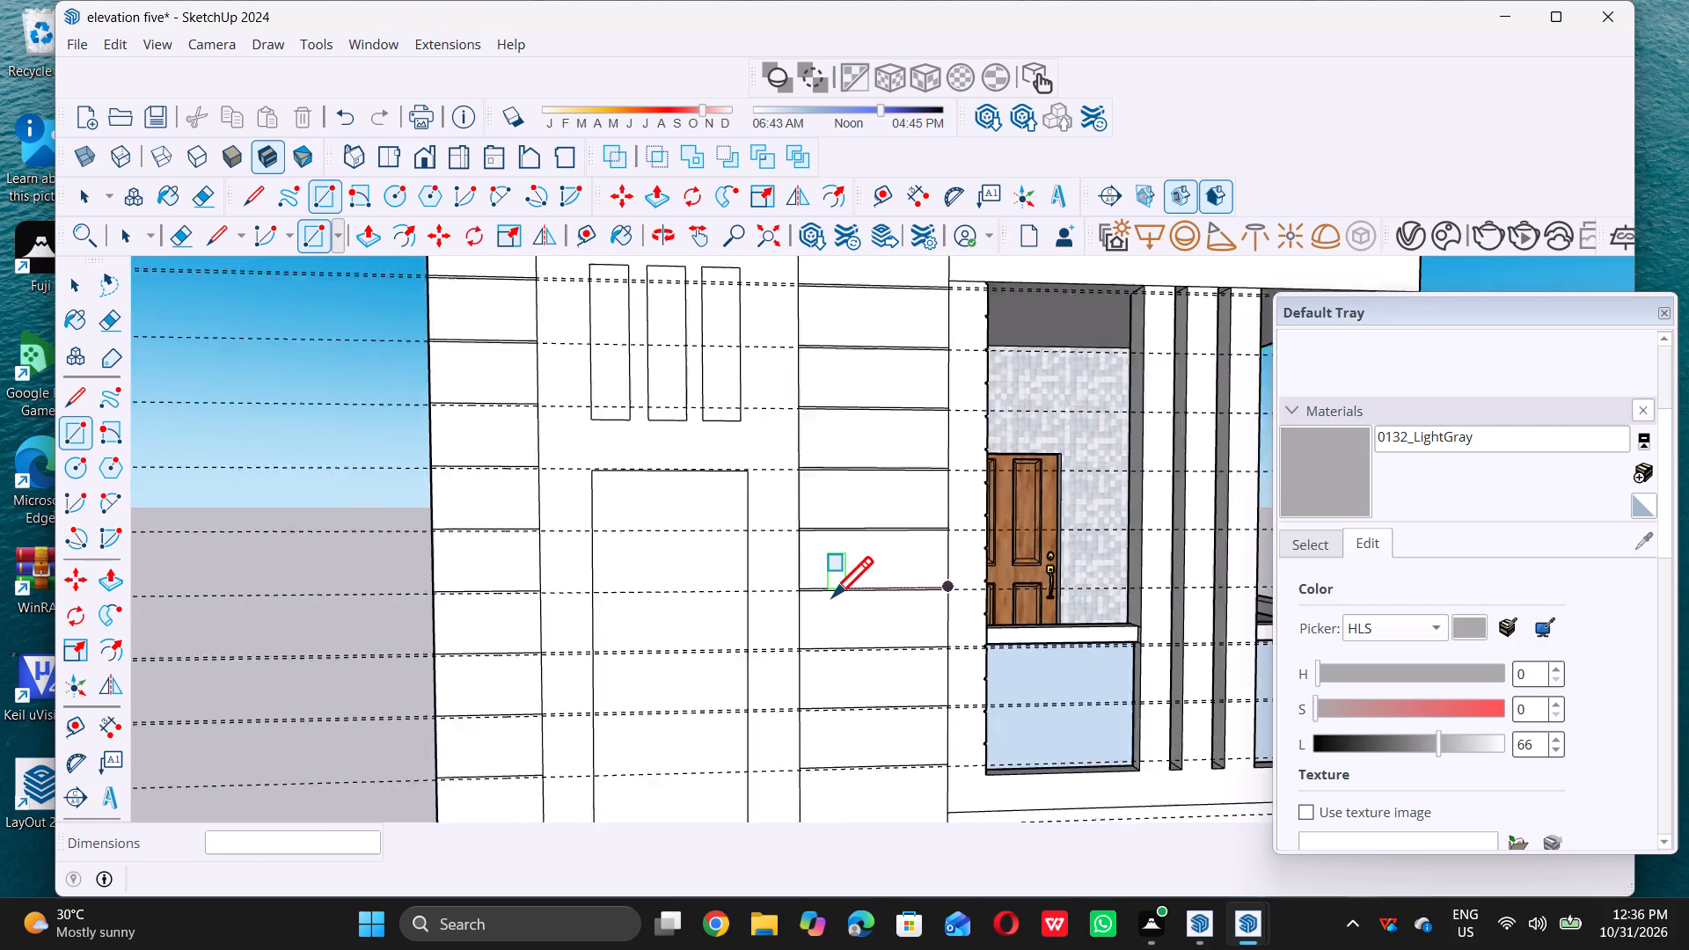
{"action": "scroll", "coordinate": [832, 596], "scroll_direction": "down", "scroll_amount": 9}
{"action": "scroll", "coordinate": [659, 552], "scroll_direction": "up", "scroll_amount": 11}
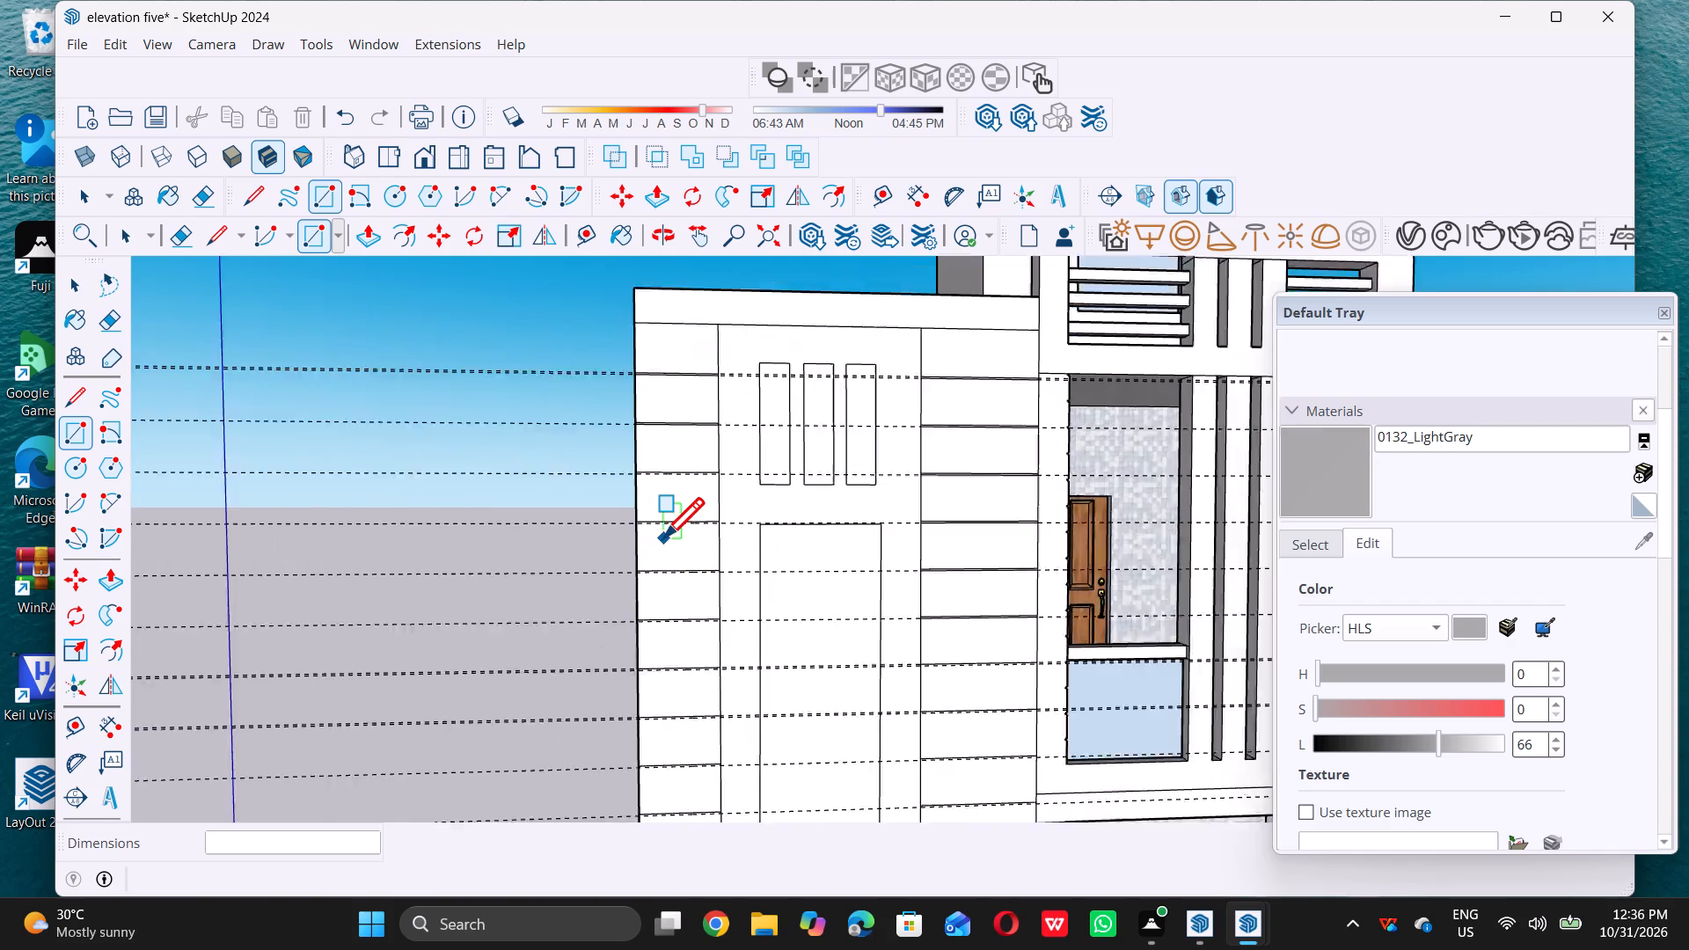
{"action": "scroll", "coordinate": [663, 537], "scroll_direction": "up", "scroll_amount": 7}
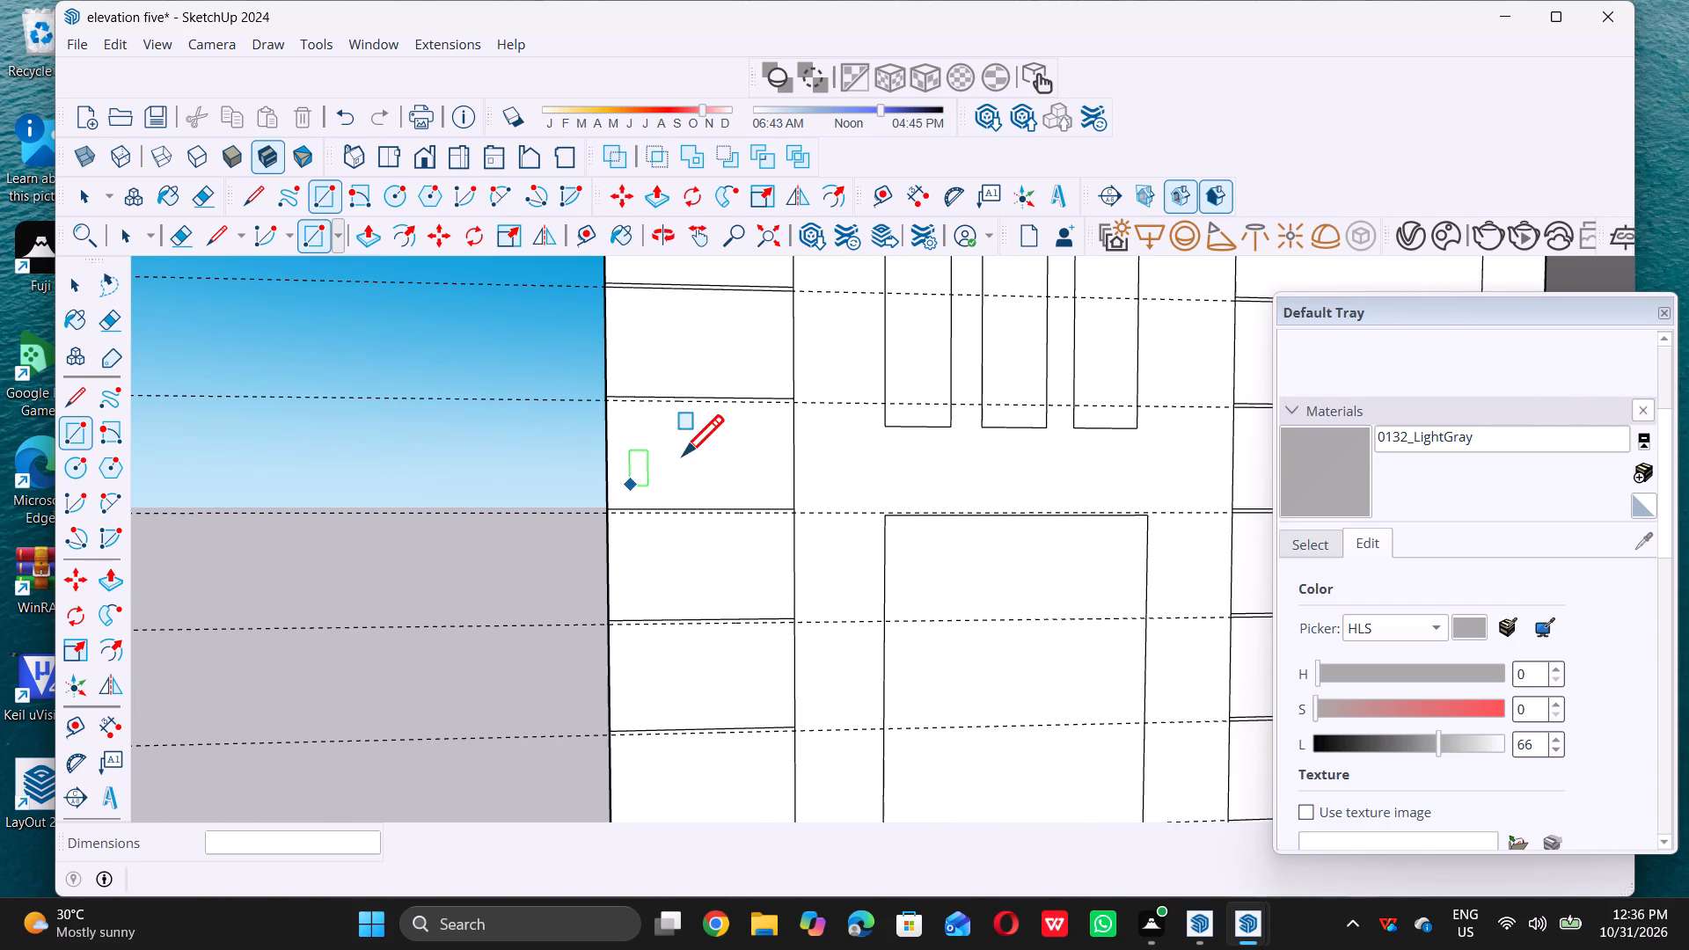
{"action": "scroll", "coordinate": [688, 359], "scroll_direction": "up", "scroll_amount": 1}
{"action": "scroll", "coordinate": [614, 401], "scroll_direction": "up", "scroll_amount": 9}
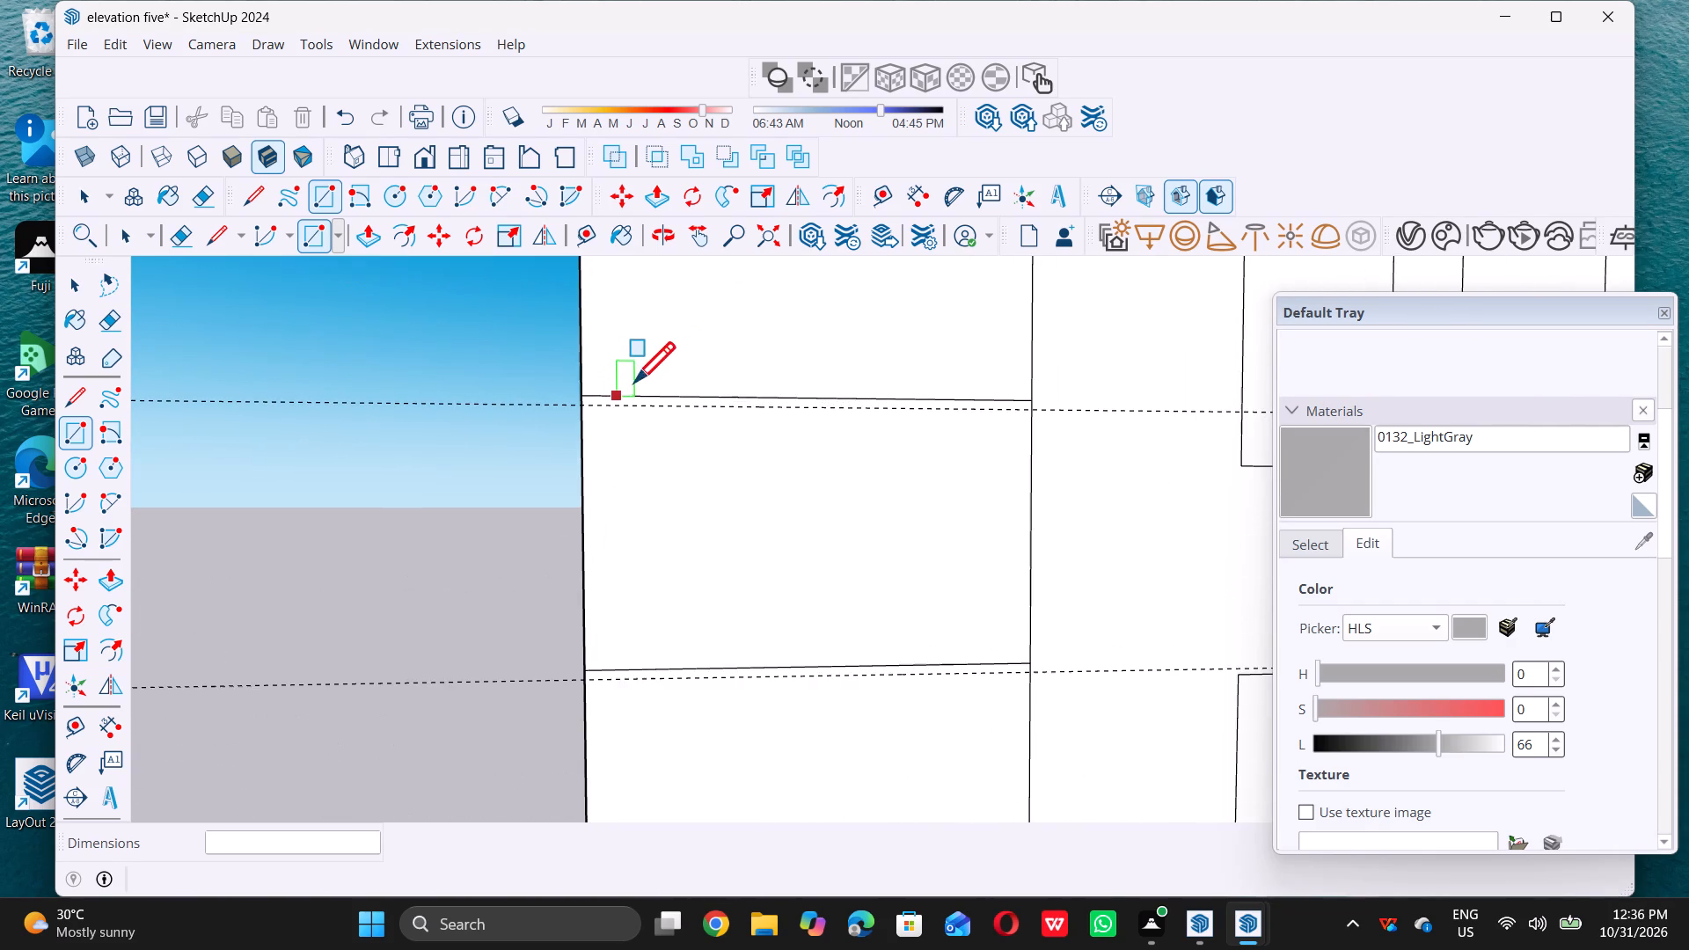
{"action": "scroll", "coordinate": [635, 383], "scroll_direction": "up", "scroll_amount": 1}
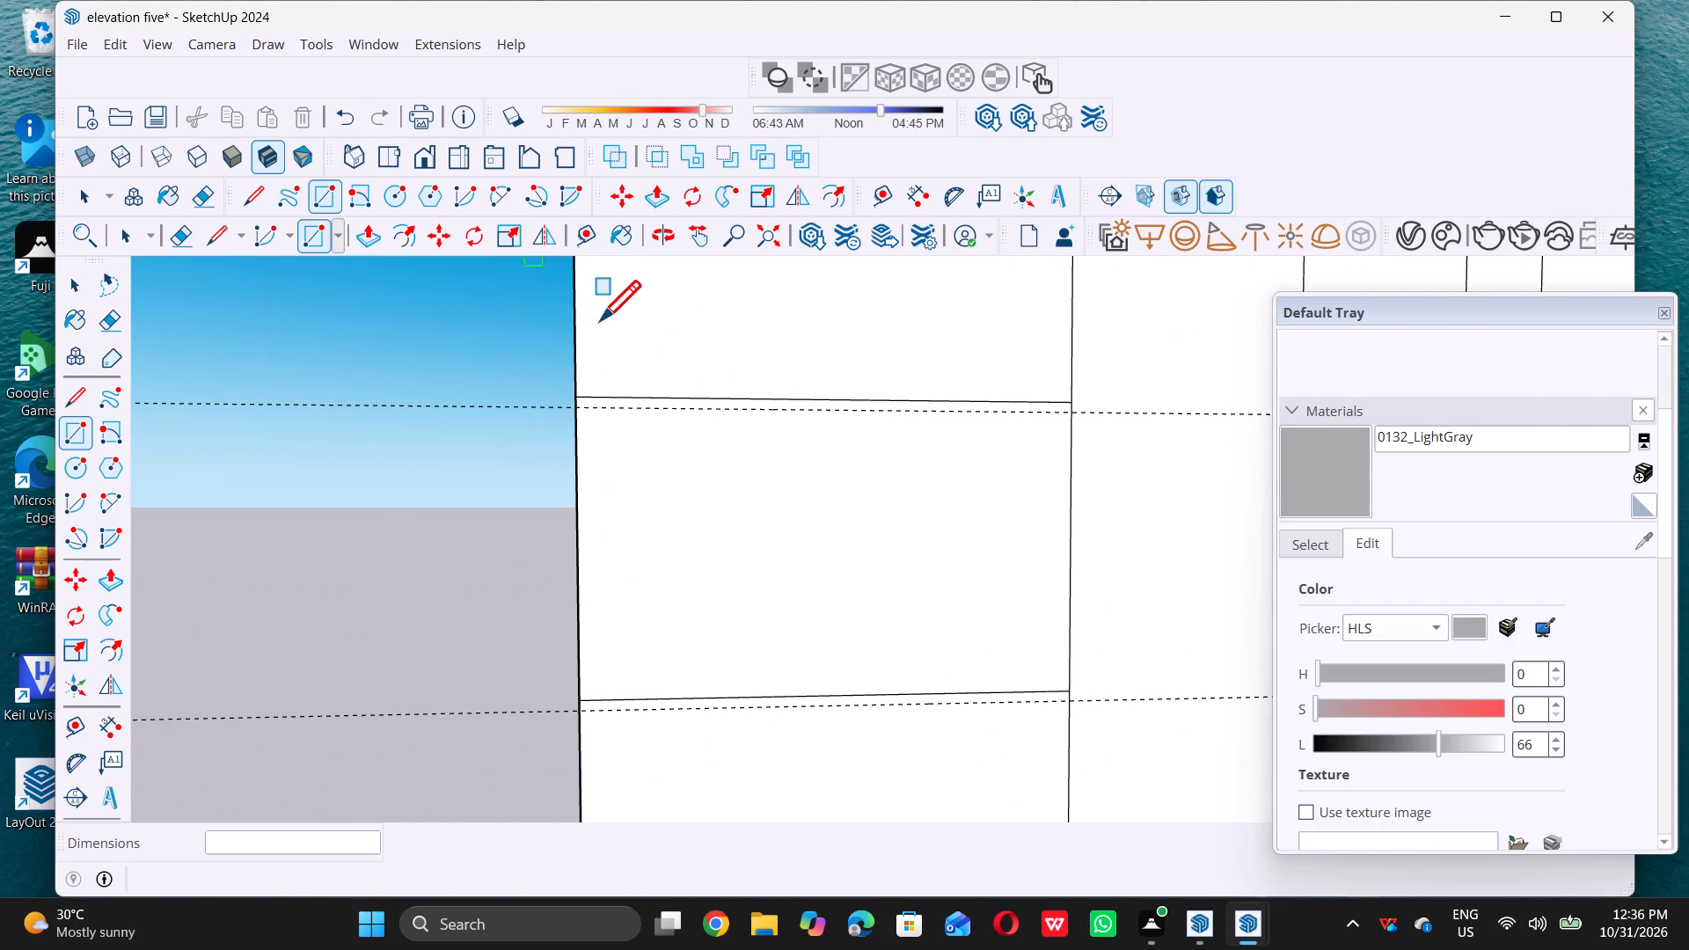
{"action": "left_click", "coordinate": [579, 398]}
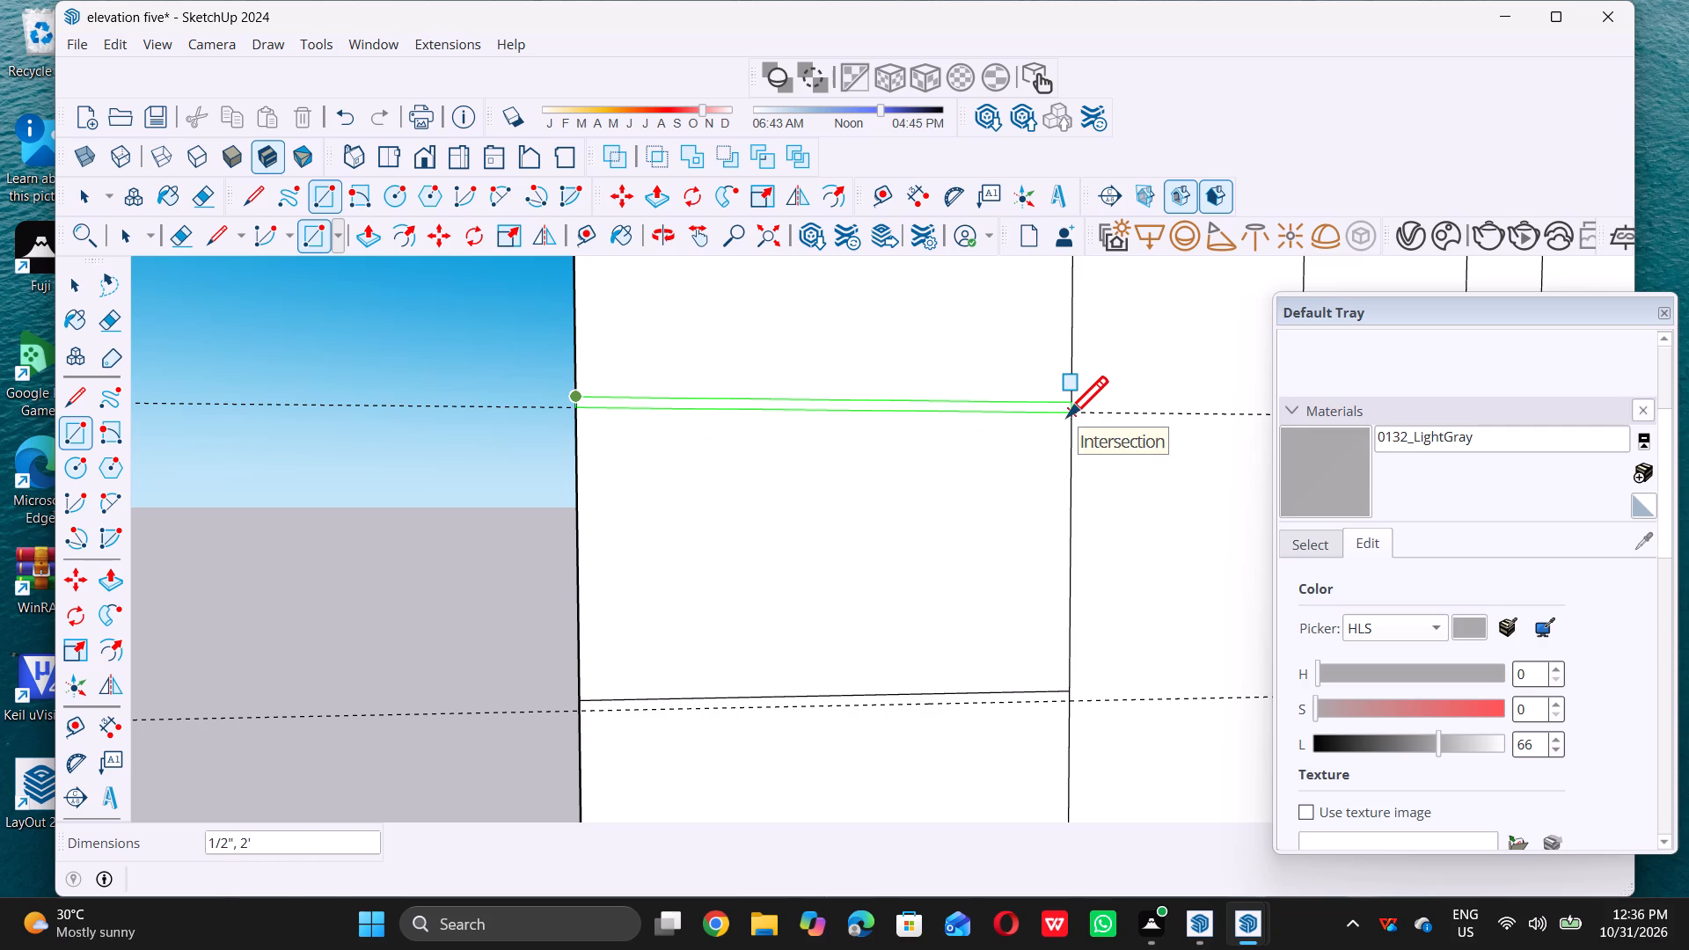
{"action": "double_click", "coordinate": [1067, 416]}
Draw a 2' by 0.5" groove rectangle between the fourth division line of the 2'-wide strip and its guide.
{"action": "scroll", "coordinate": [705, 464], "scroll_direction": "down", "scroll_amount": 15}
{"action": "scroll", "coordinate": [846, 669], "scroll_direction": "up", "scroll_amount": 2}
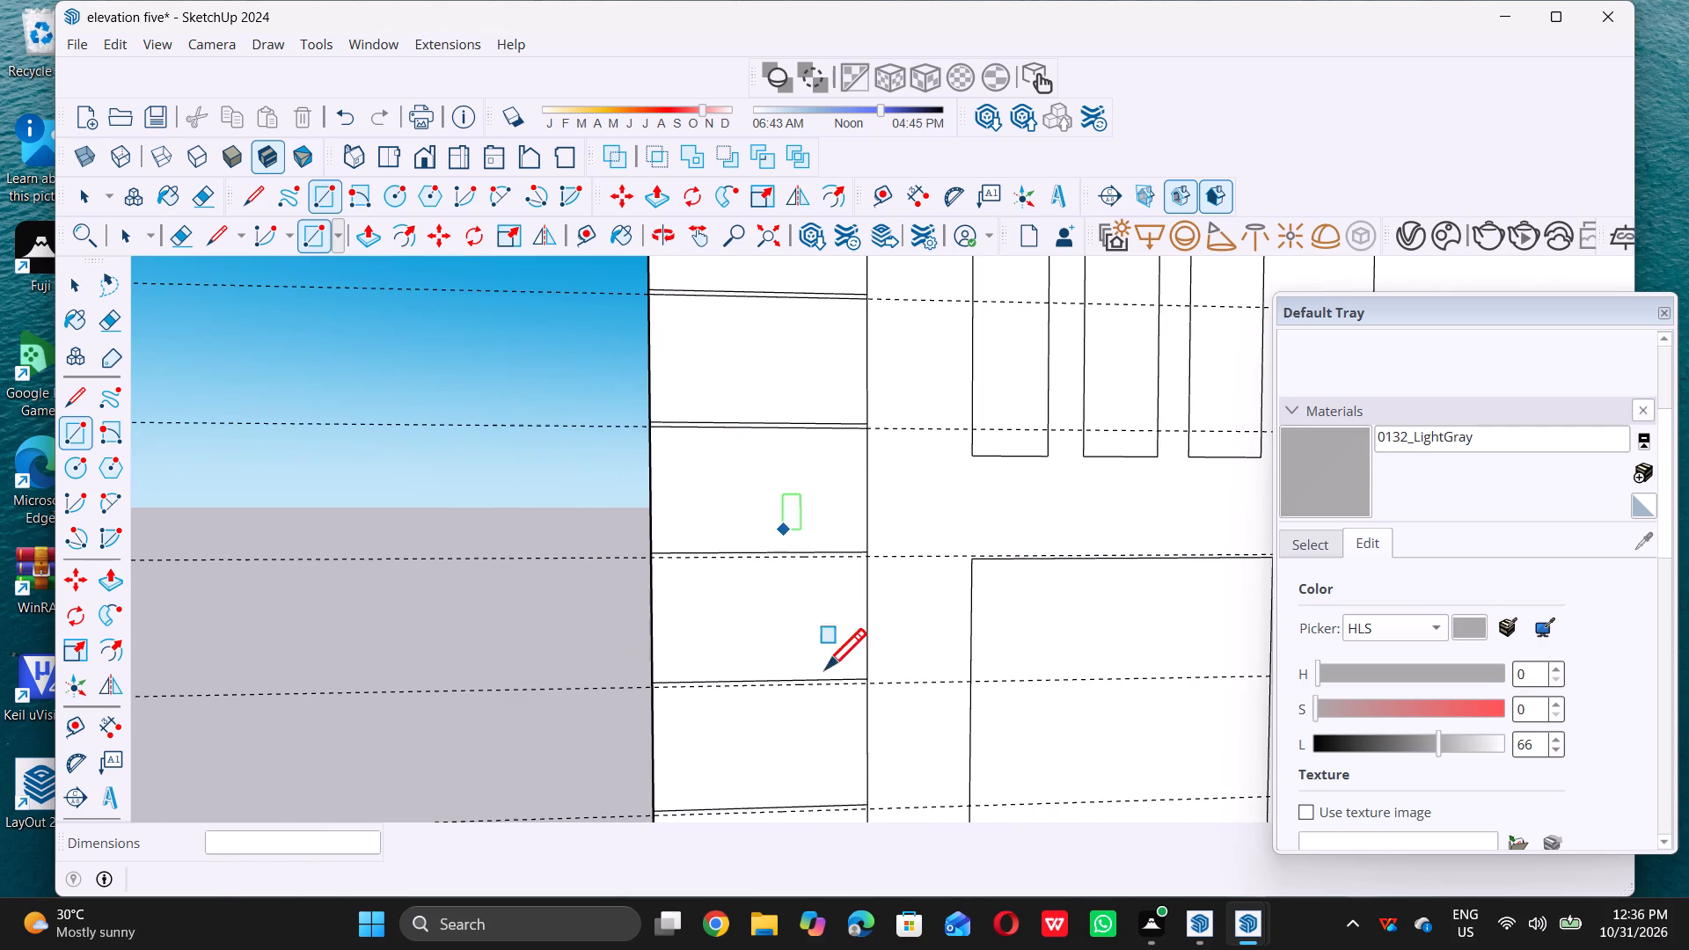
{"action": "scroll", "coordinate": [825, 669], "scroll_direction": "up", "scroll_amount": 8}
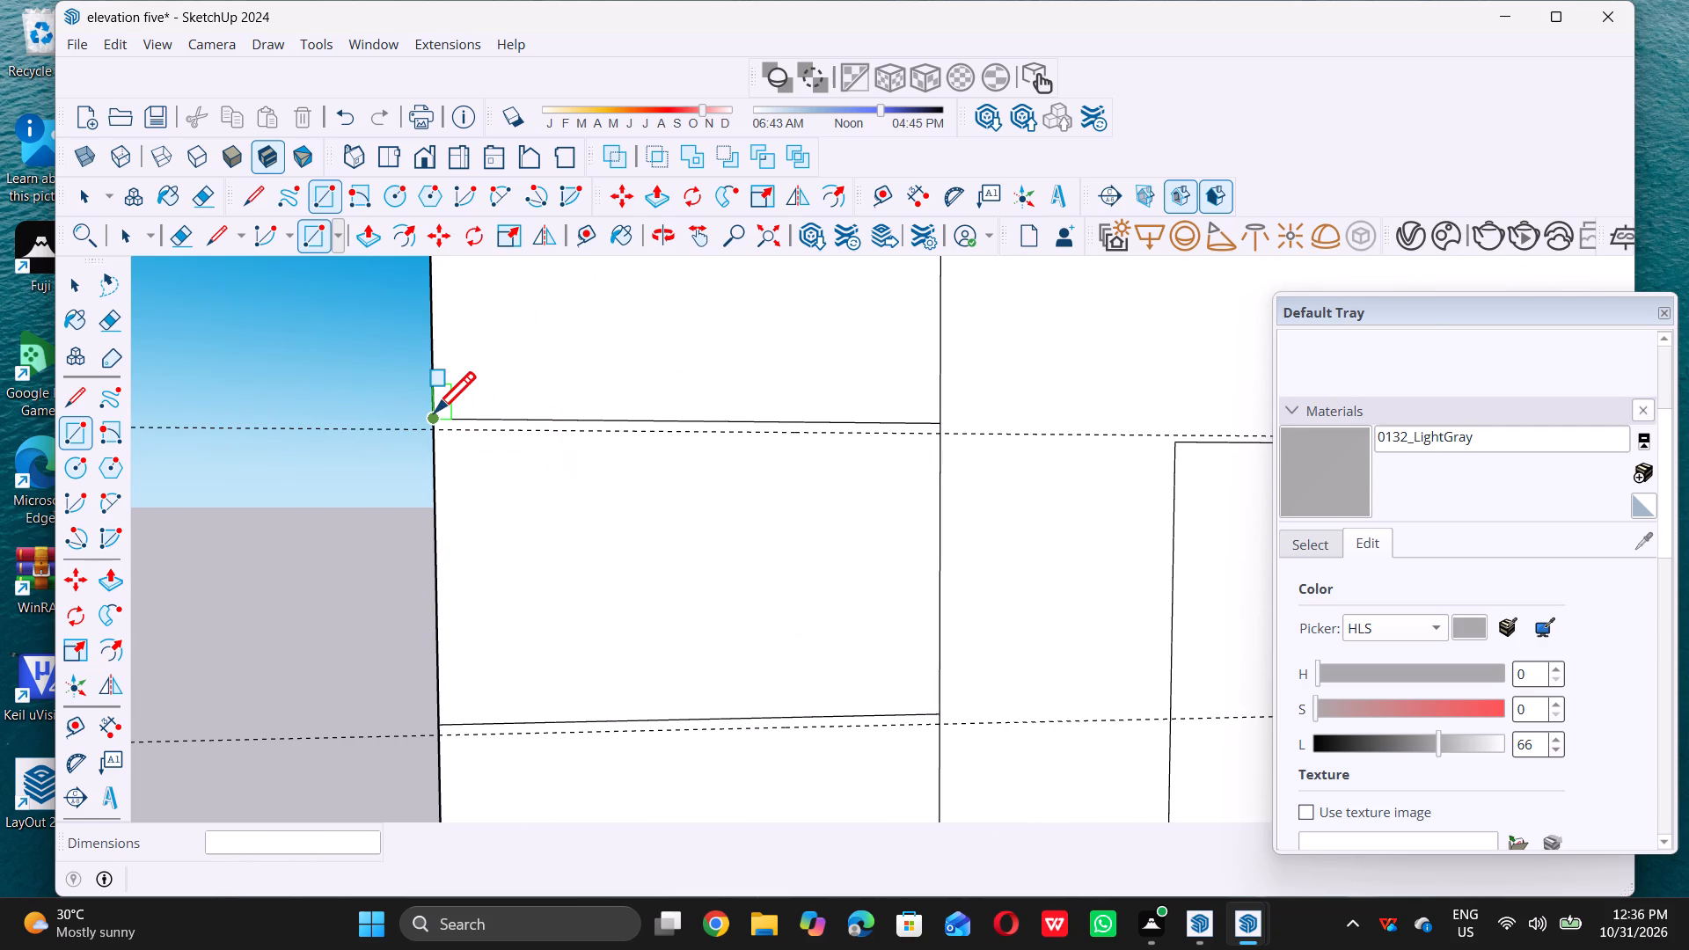
{"action": "double_click", "coordinate": [435, 413]}
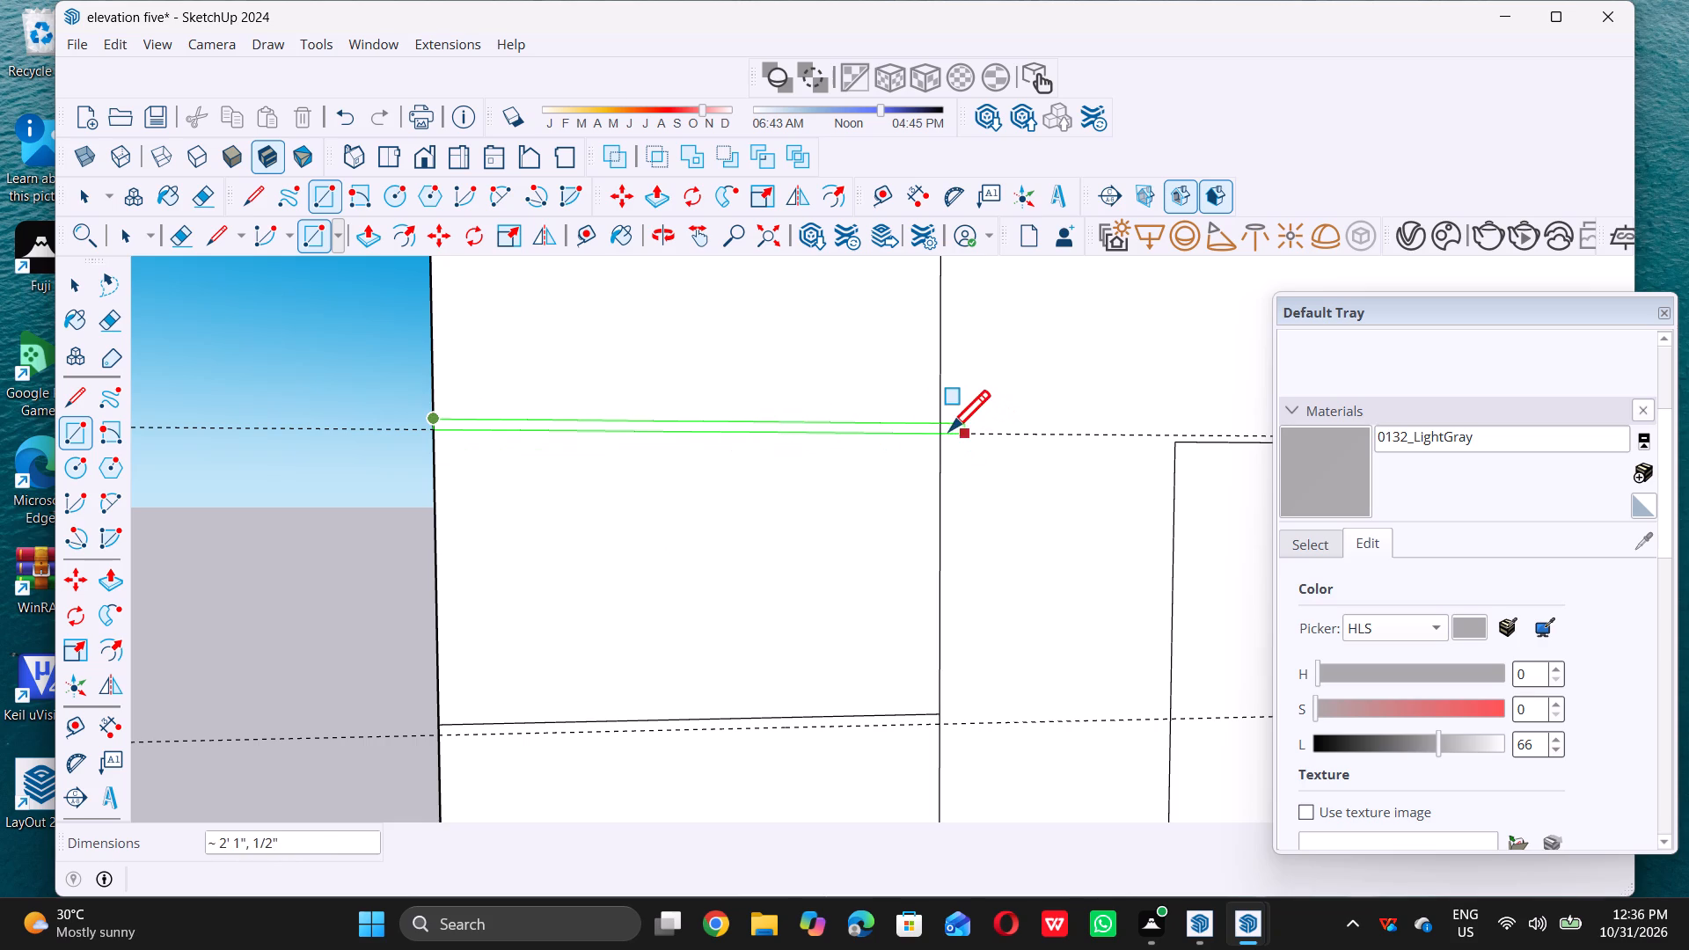
{"action": "left_click", "coordinate": [943, 438]}
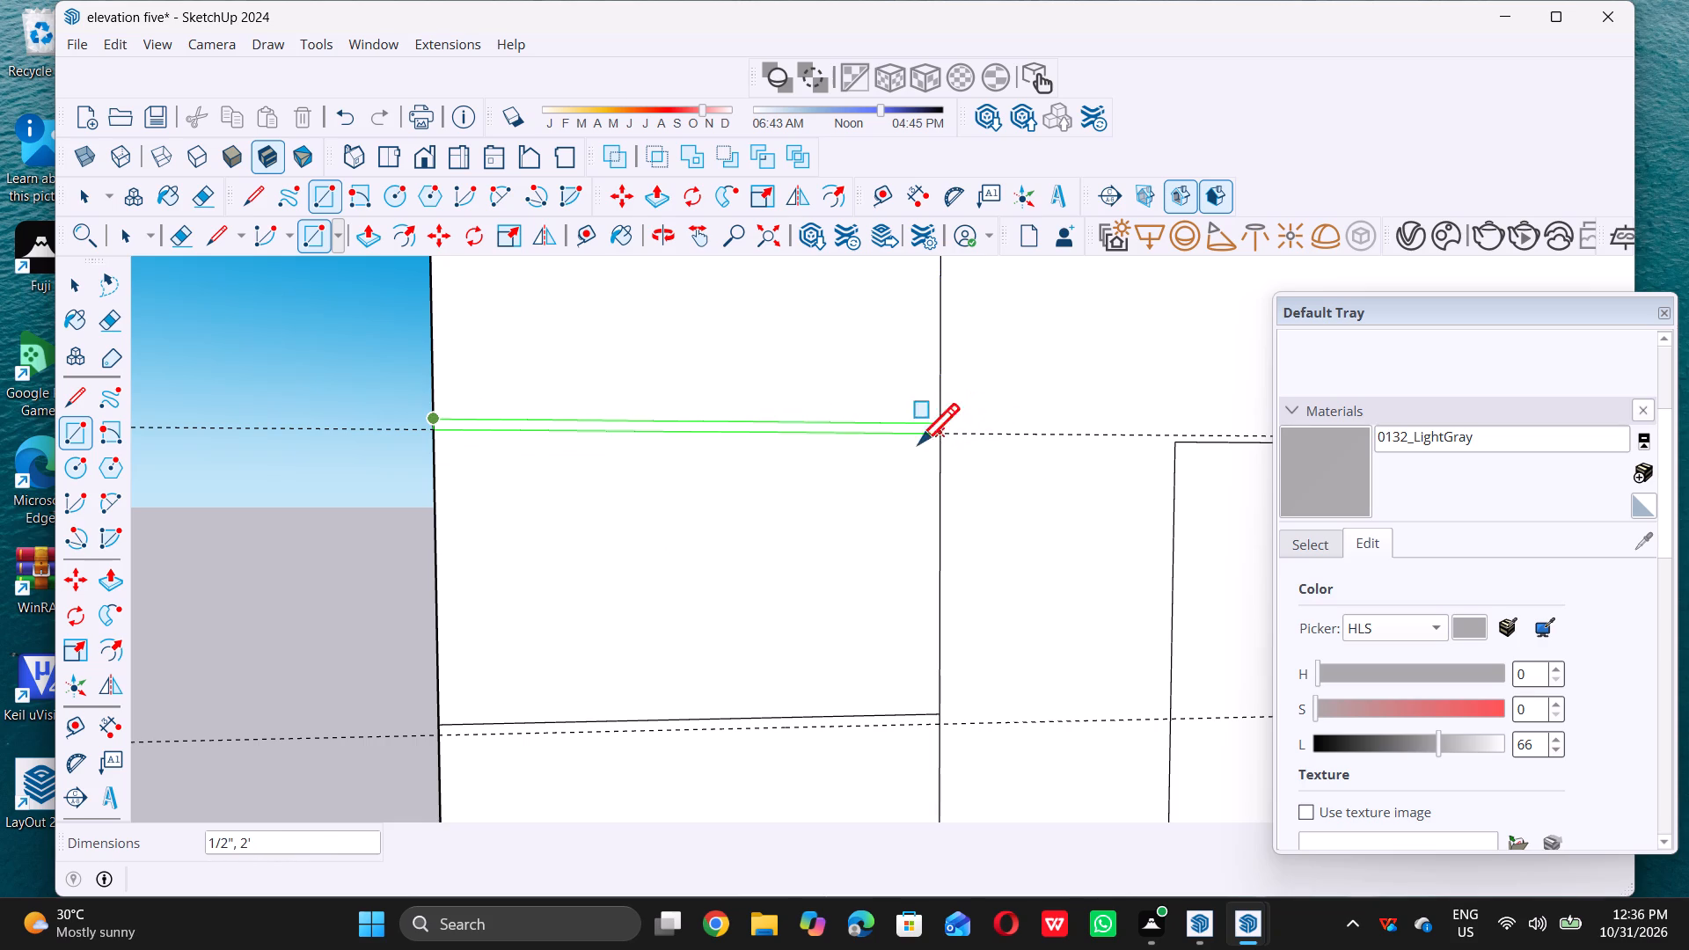
Draw a 2' by 0.5" groove rectangle between the fifth division line of the 2'-wide strip and its guide.
{"action": "scroll", "coordinate": [678, 450], "scroll_direction": "down", "scroll_amount": 14}
{"action": "scroll", "coordinate": [679, 639], "scroll_direction": "up", "scroll_amount": 4}
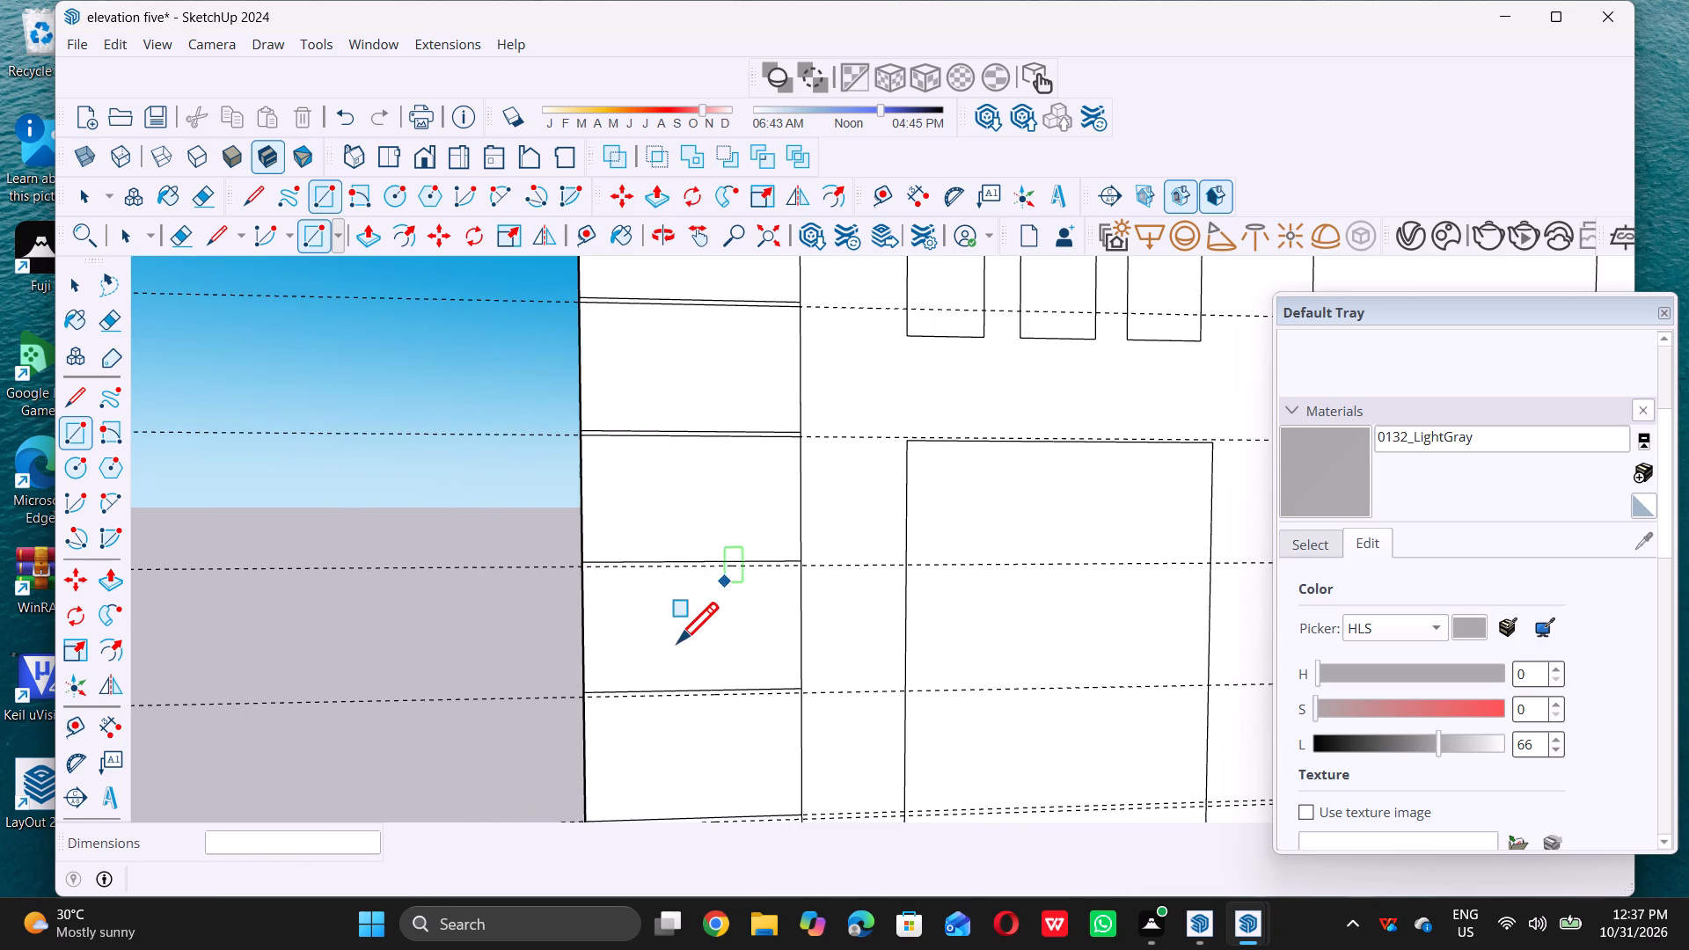
{"action": "scroll", "coordinate": [677, 642], "scroll_direction": "up", "scroll_amount": 6}
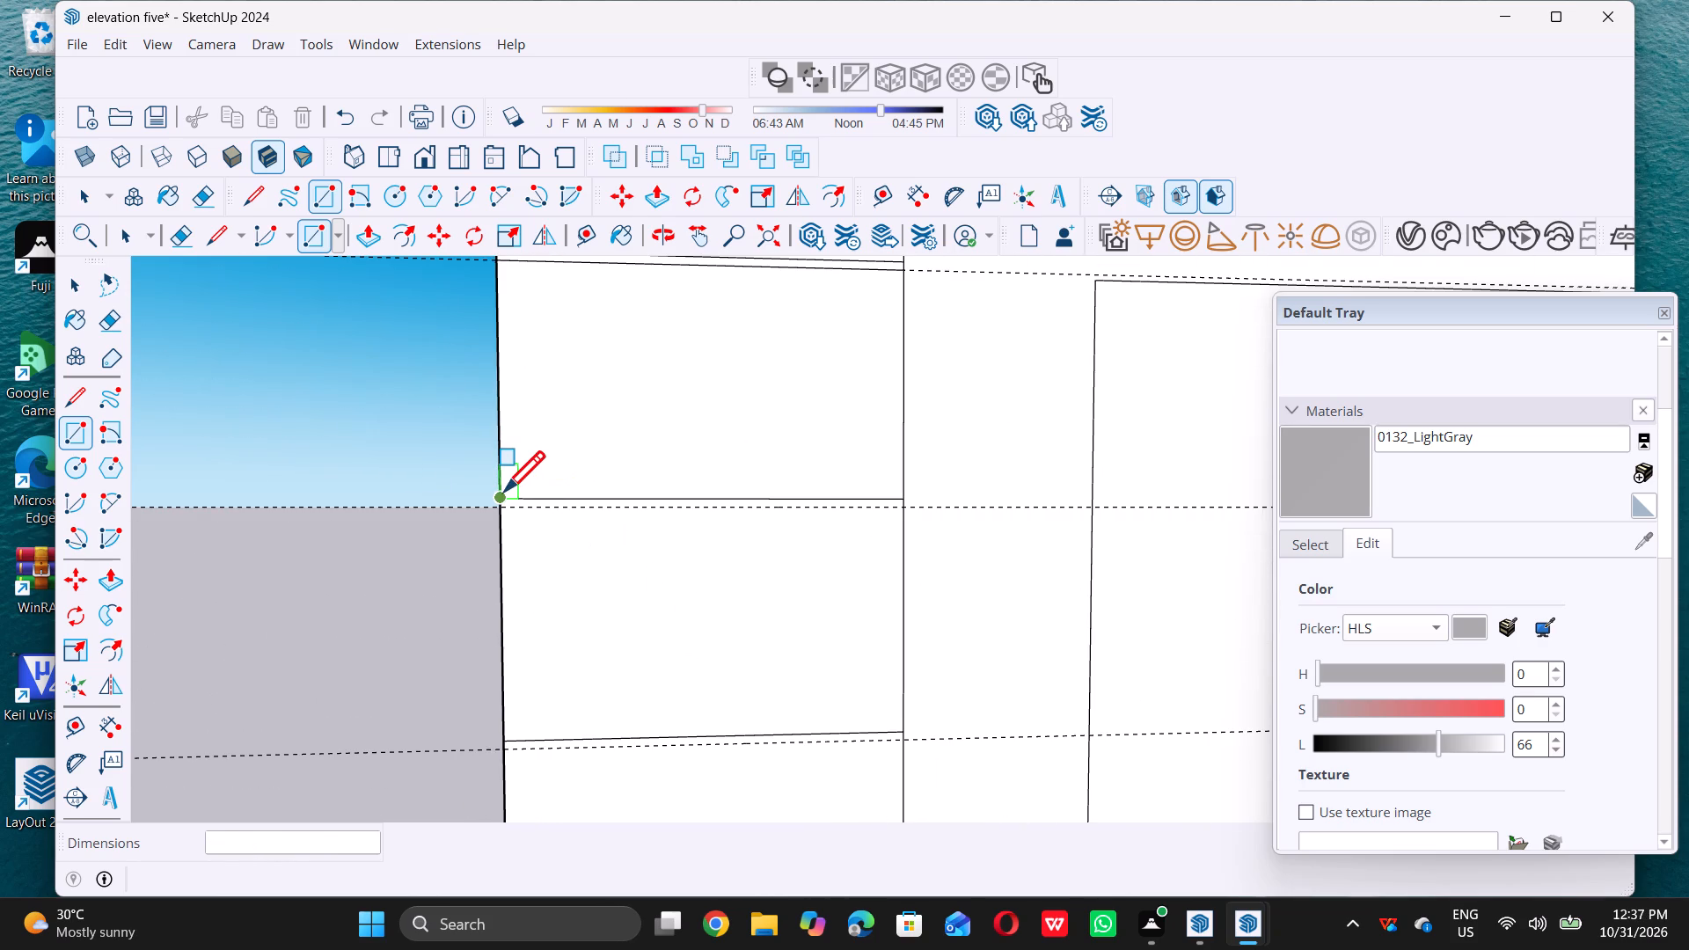
{"action": "left_click", "coordinate": [503, 493]}
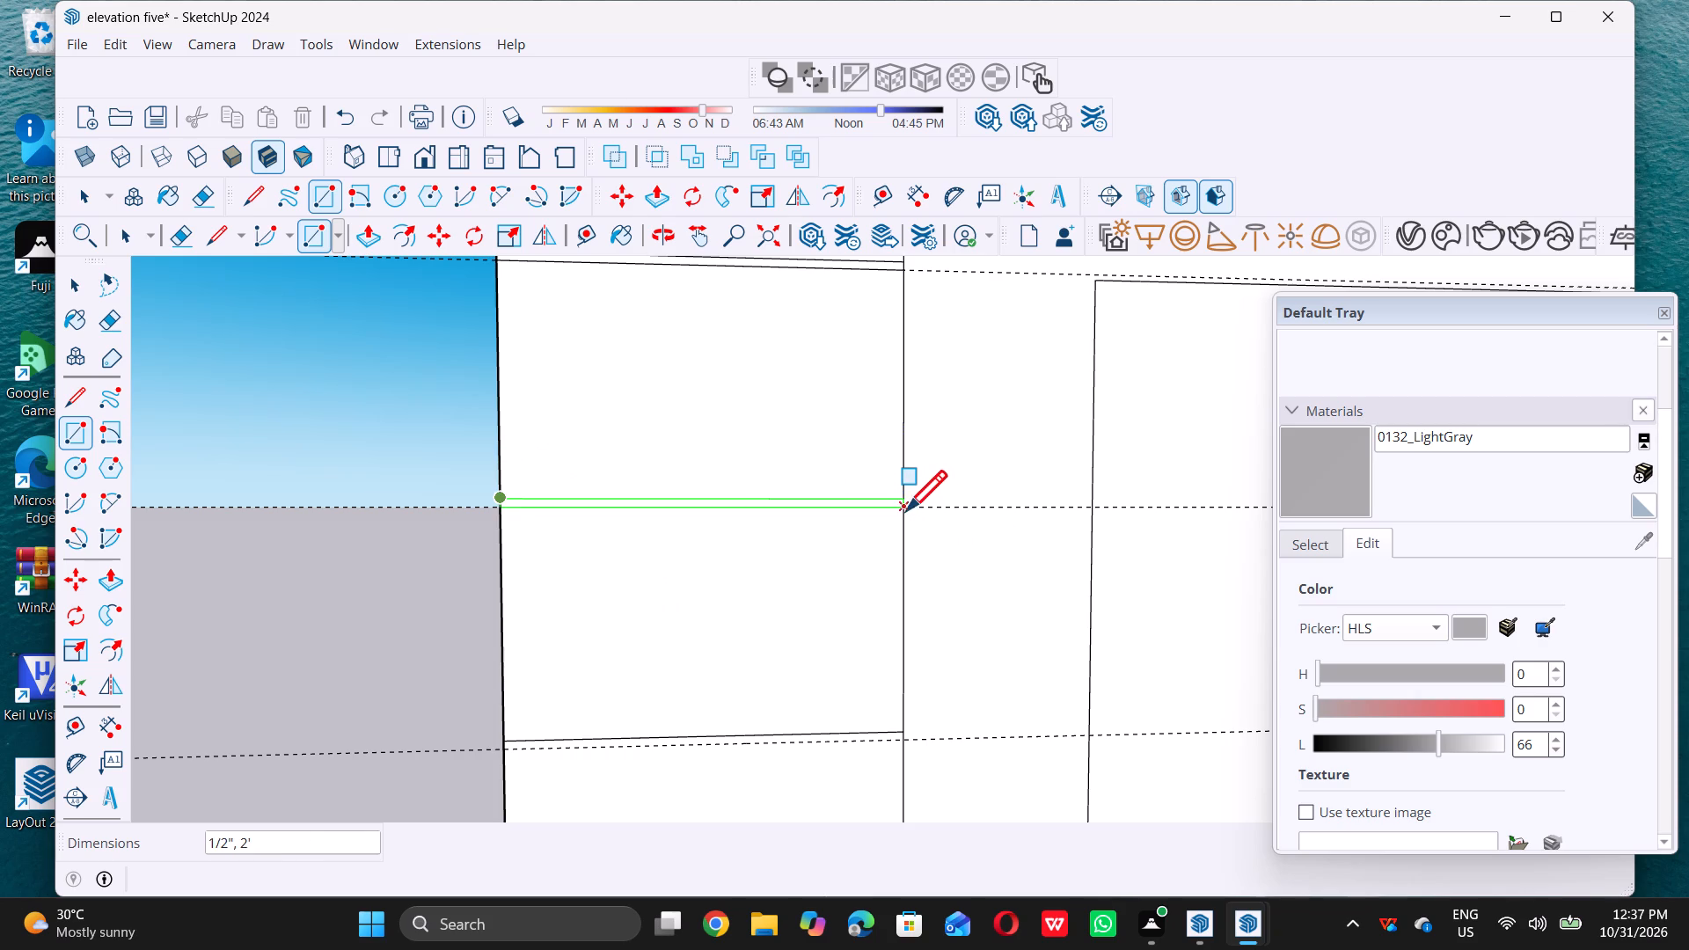
{"action": "double_click", "coordinate": [904, 512]}
Draw a 2' by 0.5" groove rectangle between the sixth division line of the 2'-wide strip and its guide.
{"action": "scroll", "coordinate": [700, 509], "scroll_direction": "down", "scroll_amount": 2}
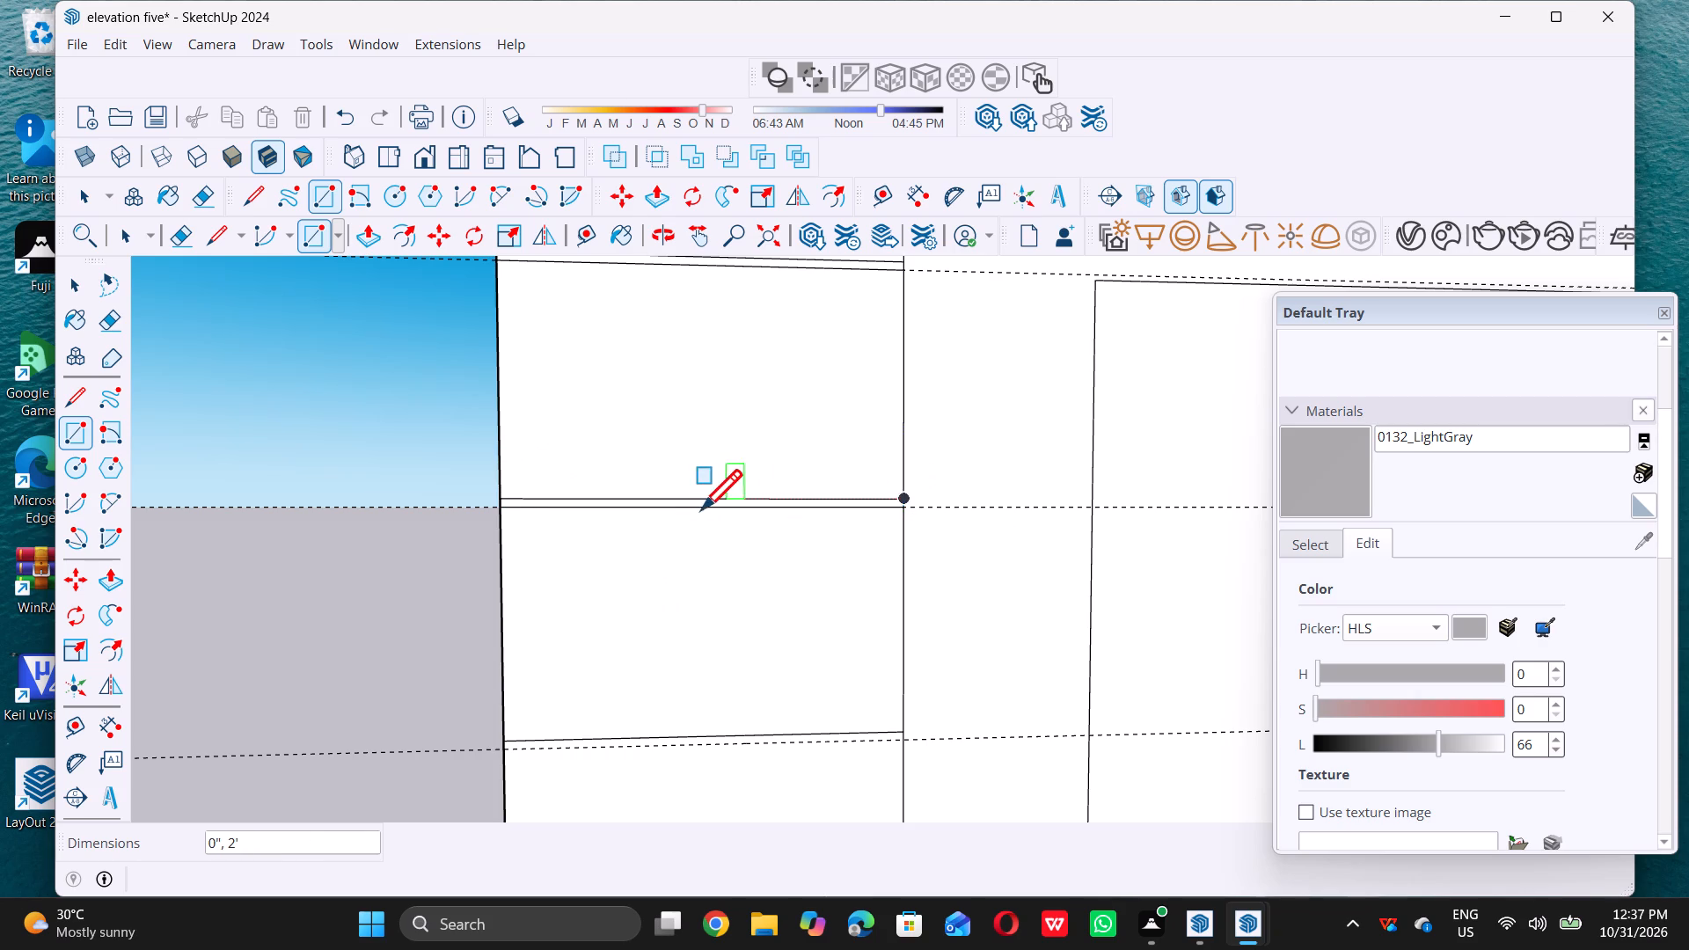
{"action": "scroll", "coordinate": [701, 509], "scroll_direction": "down", "scroll_amount": 20}
{"action": "scroll", "coordinate": [701, 509], "scroll_direction": "down", "scroll_amount": 6}
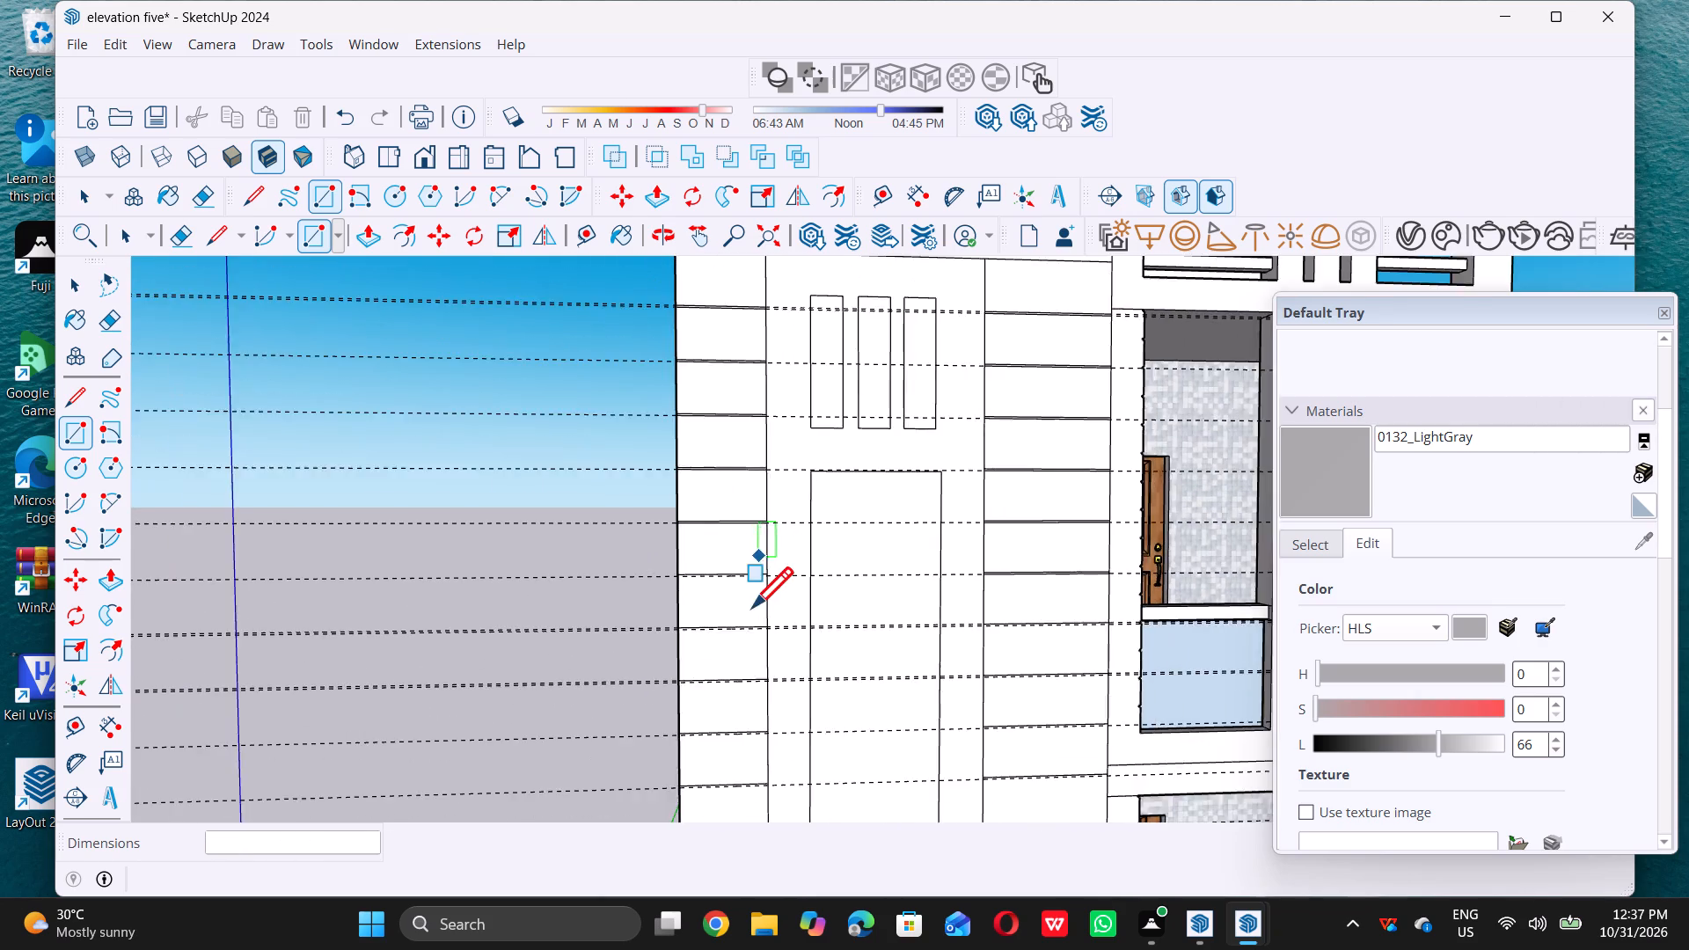
{"action": "scroll", "coordinate": [743, 613], "scroll_direction": "up", "scroll_amount": 6}
{"action": "scroll", "coordinate": [740, 605], "scroll_direction": "up", "scroll_amount": 17}
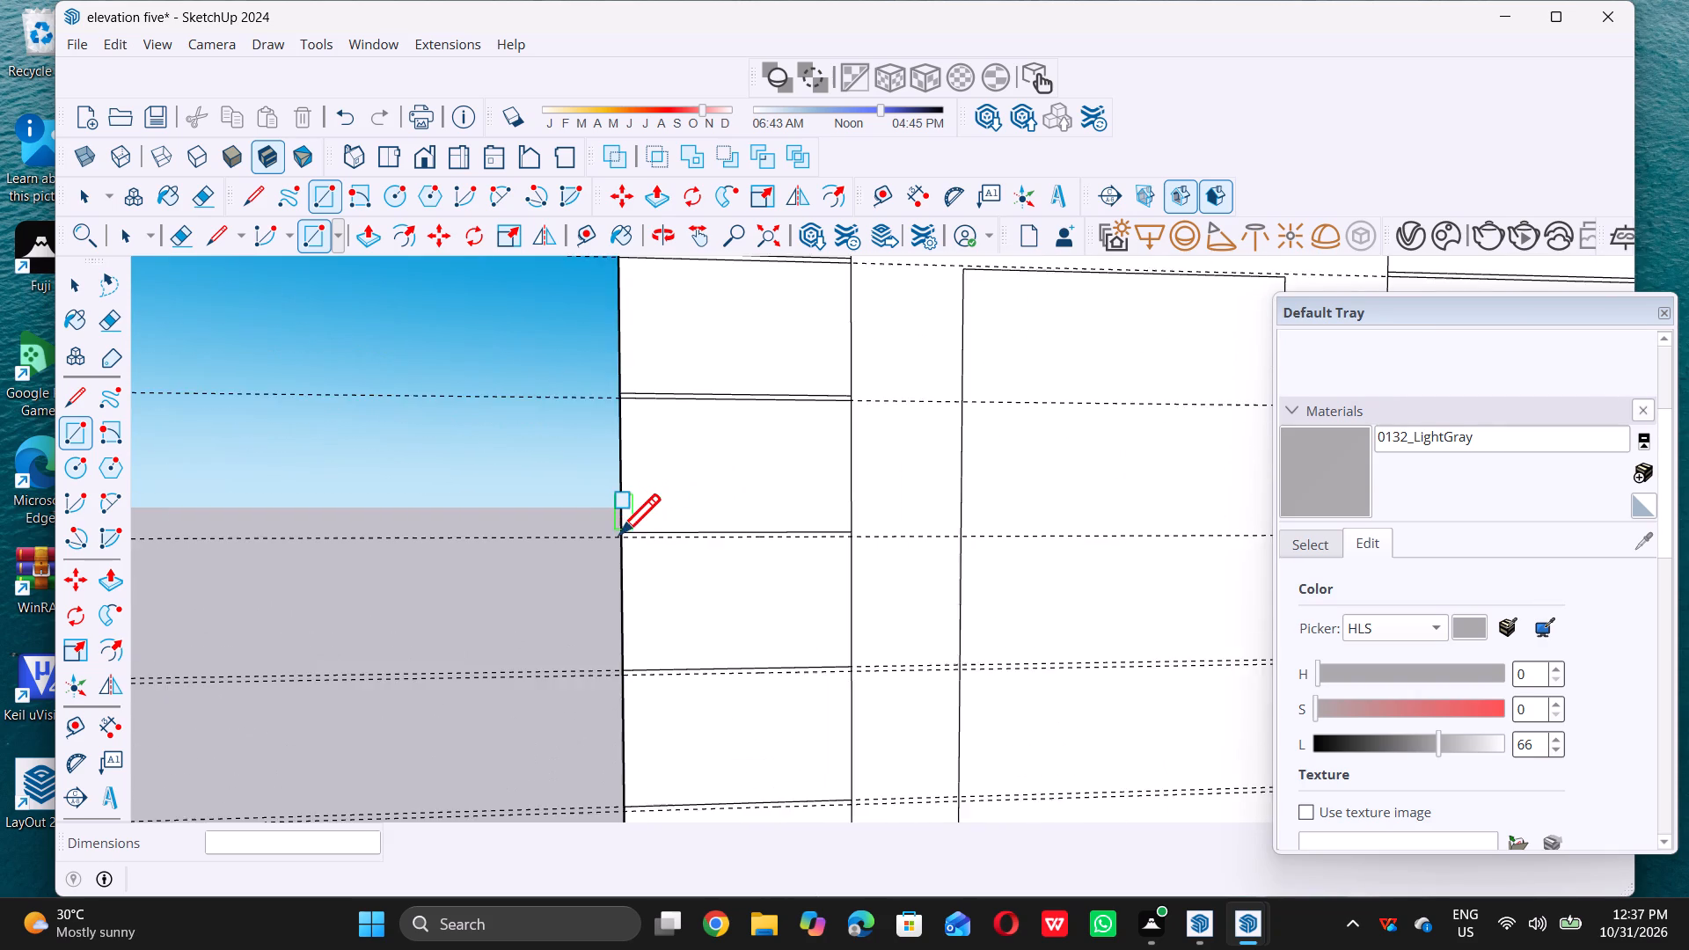
{"action": "left_click", "coordinate": [620, 530]}
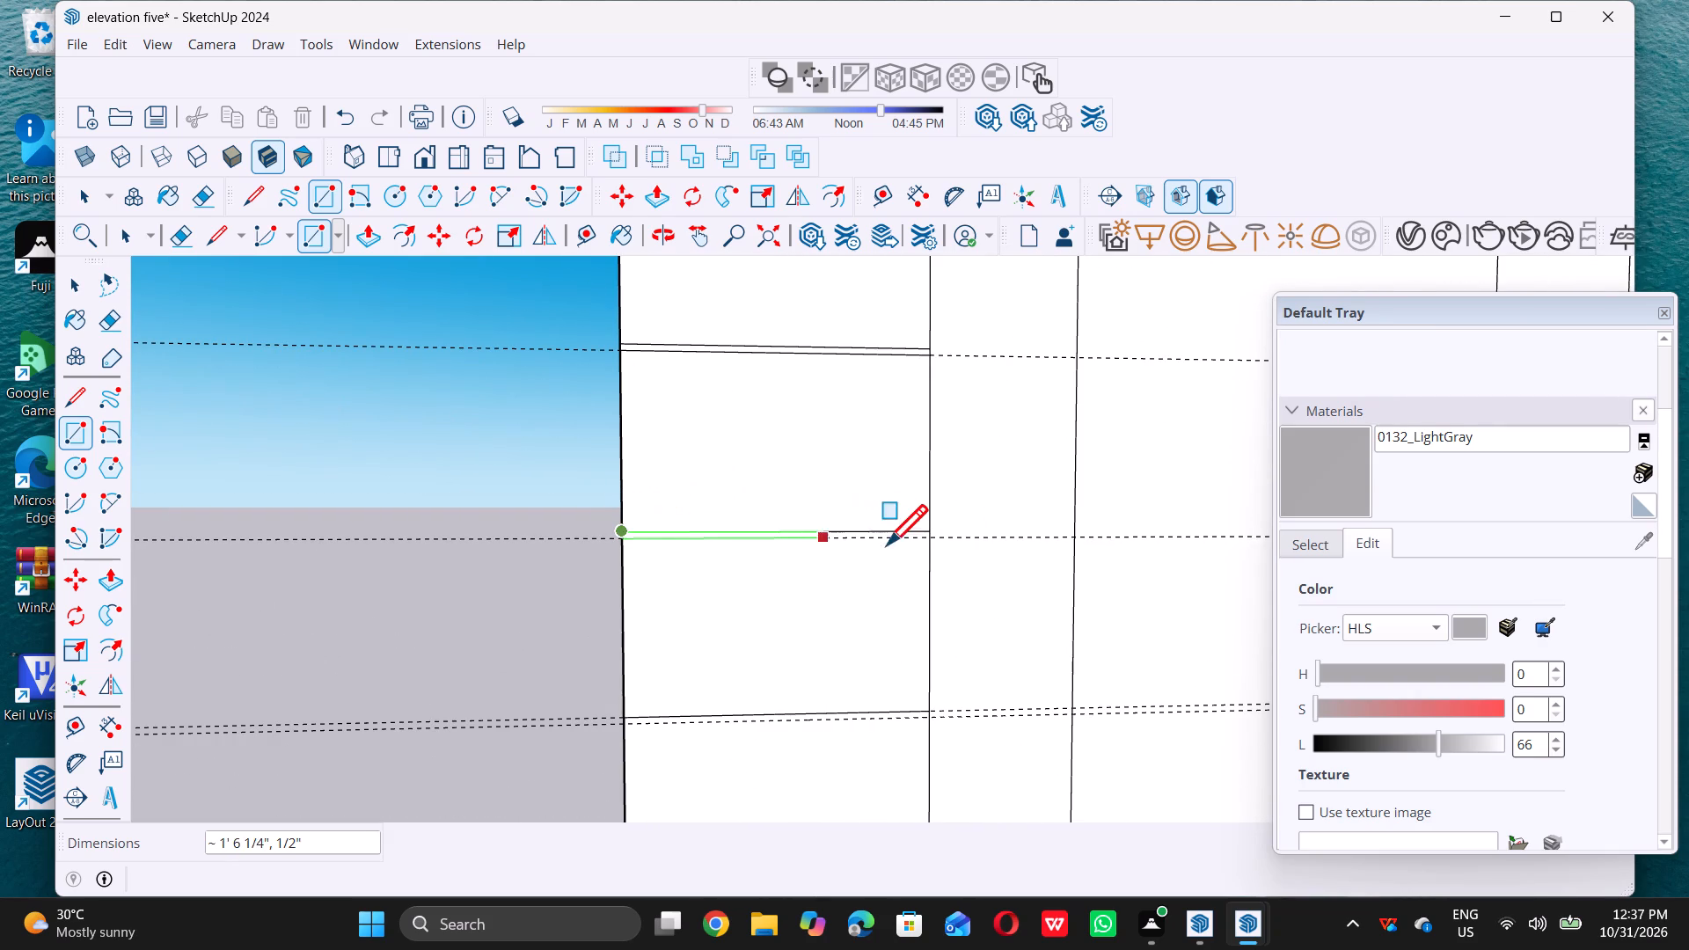
{"action": "scroll", "coordinate": [929, 541], "scroll_direction": "up", "scroll_amount": 5}
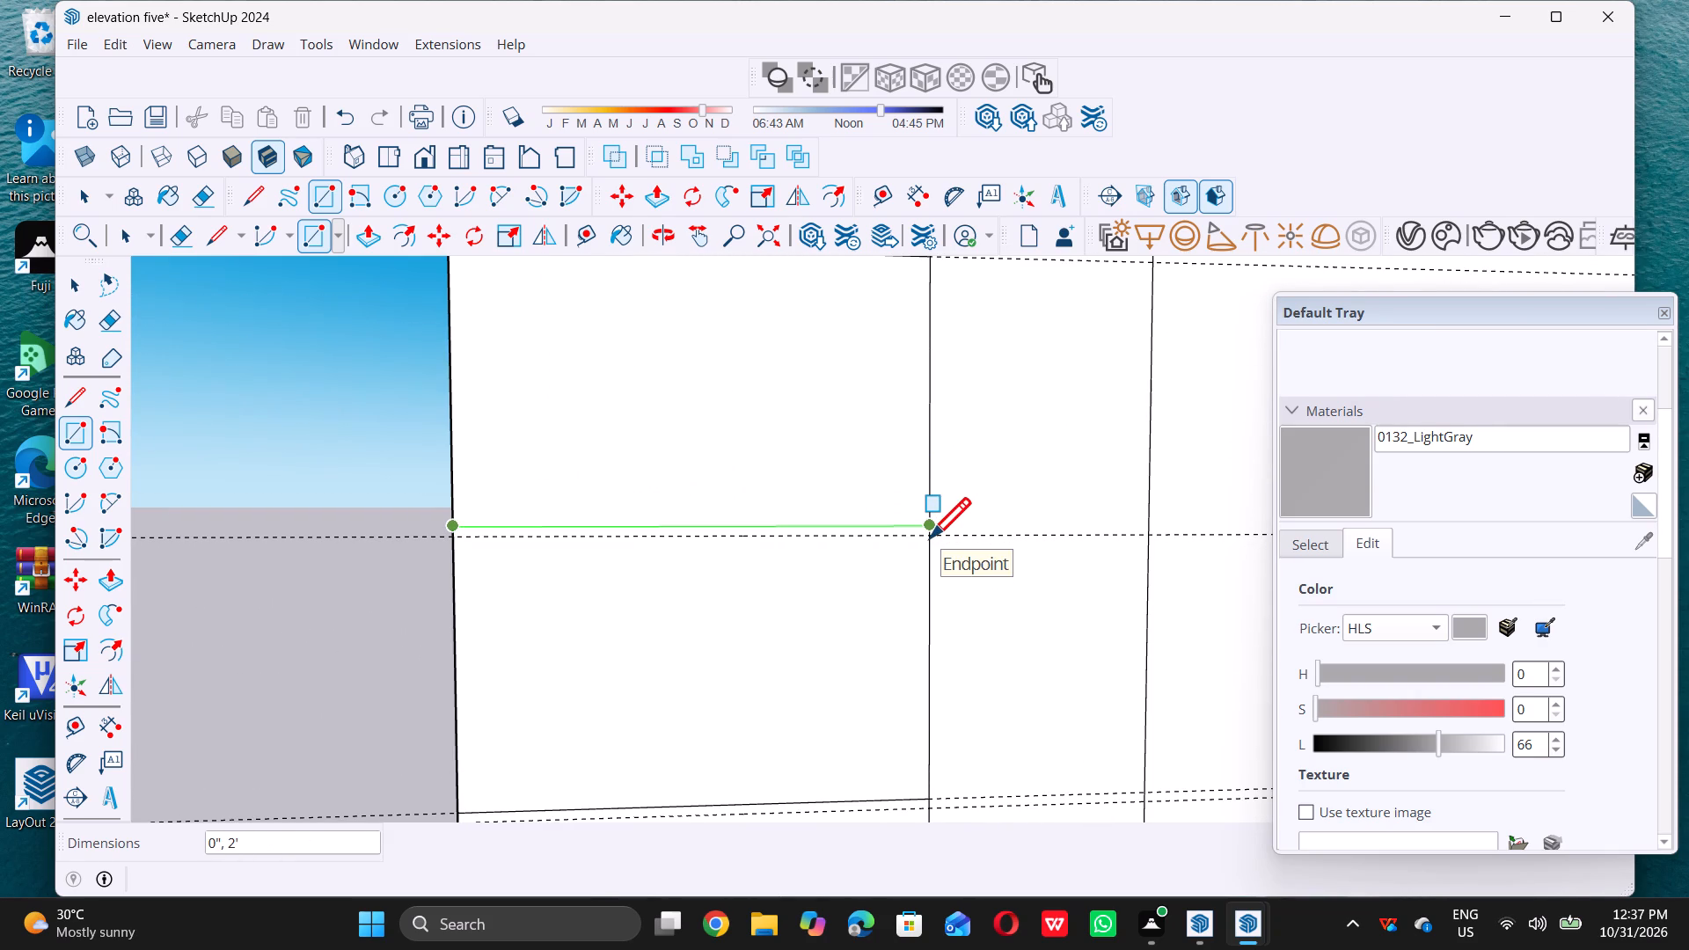
{"action": "scroll", "coordinate": [929, 538], "scroll_direction": "up", "scroll_amount": 5}
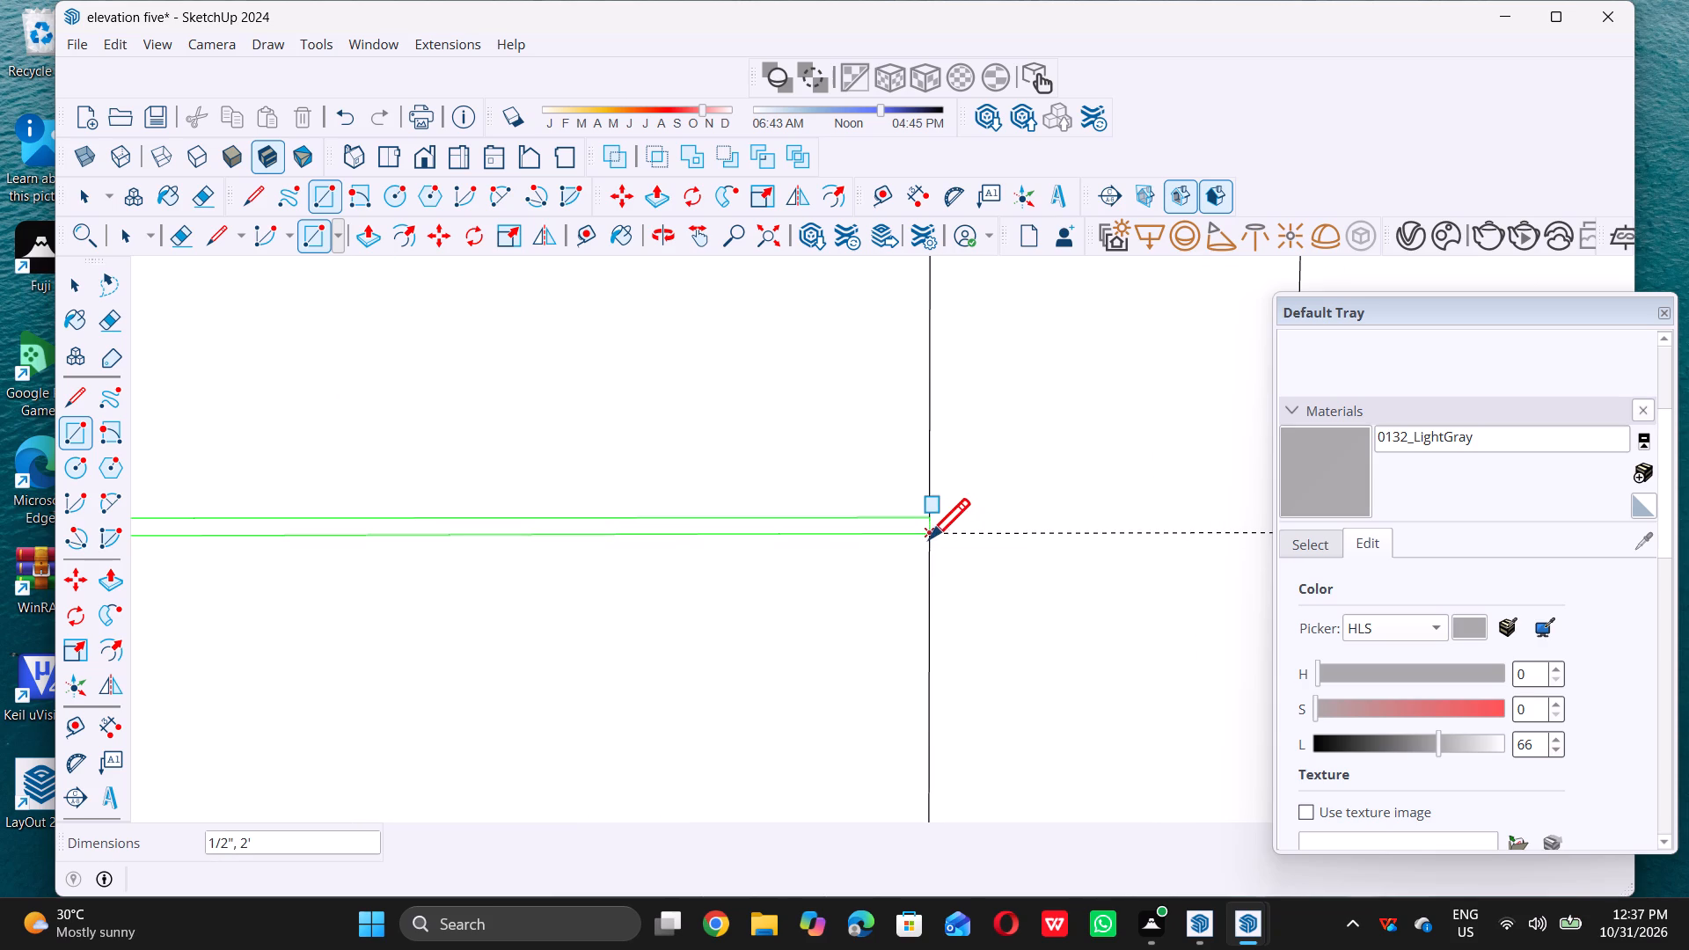
{"action": "double_click", "coordinate": [932, 538]}
Draw a 2' by 0.5" groove rectangle between the seventh division line of the 2'-wide strip and its guide.
{"action": "scroll", "coordinate": [937, 539], "scroll_direction": "down", "scroll_amount": 6}
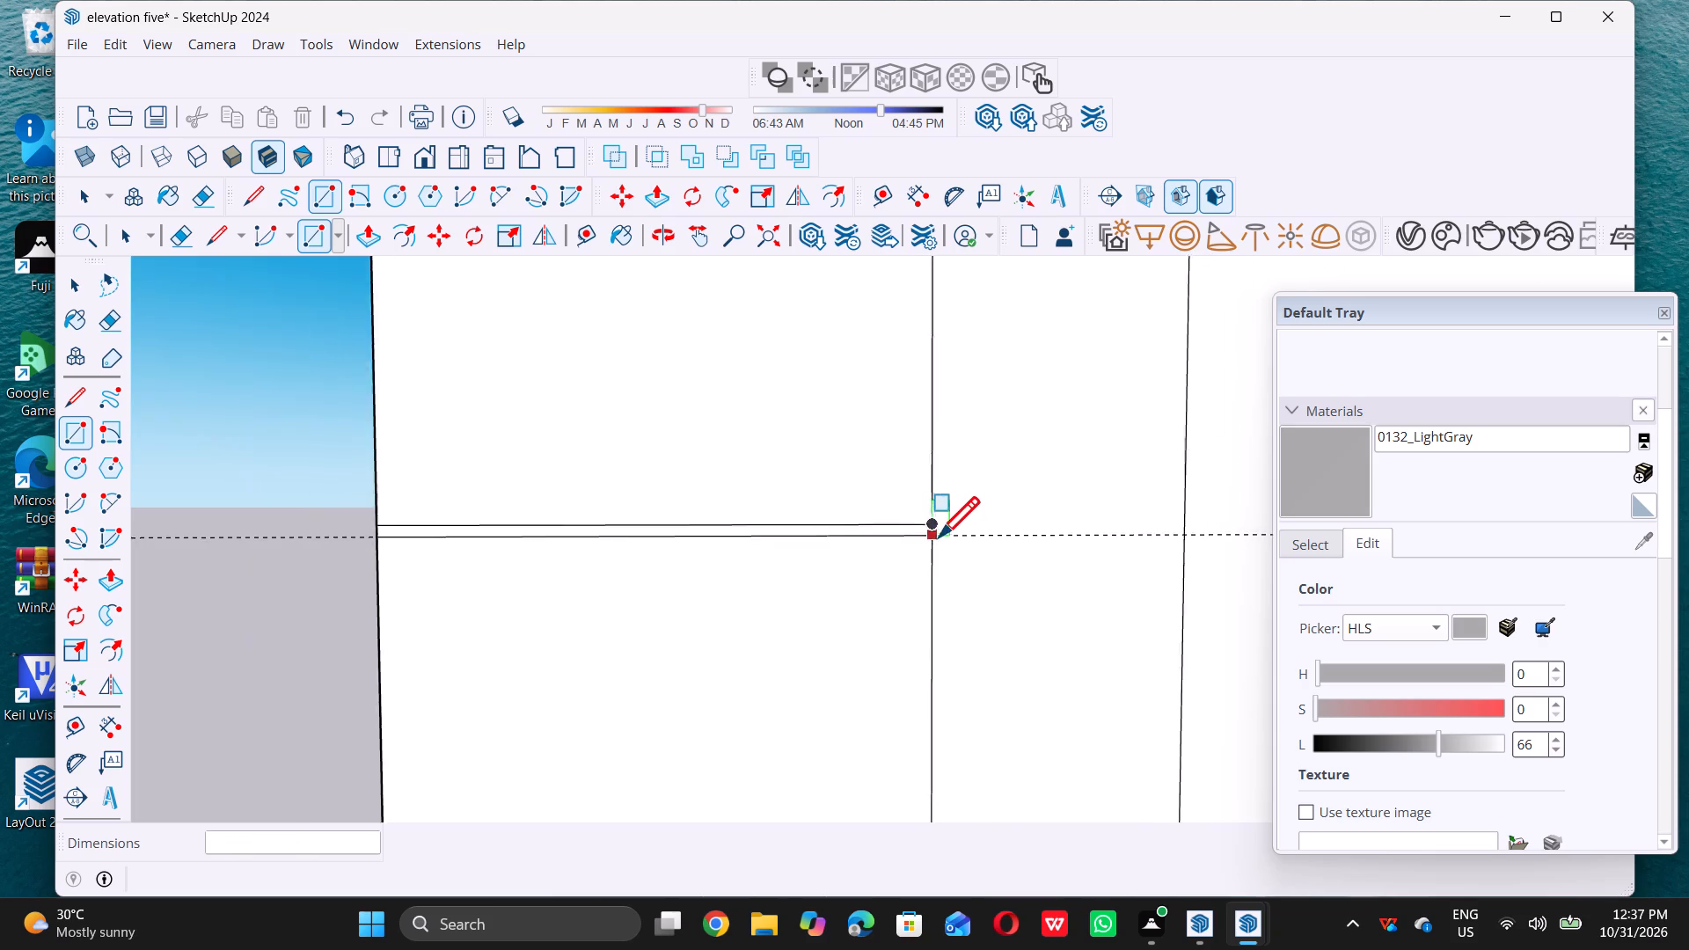
{"action": "scroll", "coordinate": [939, 537], "scroll_direction": "down", "scroll_amount": 16}
{"action": "scroll", "coordinate": [918, 678], "scroll_direction": "up", "scroll_amount": 6}
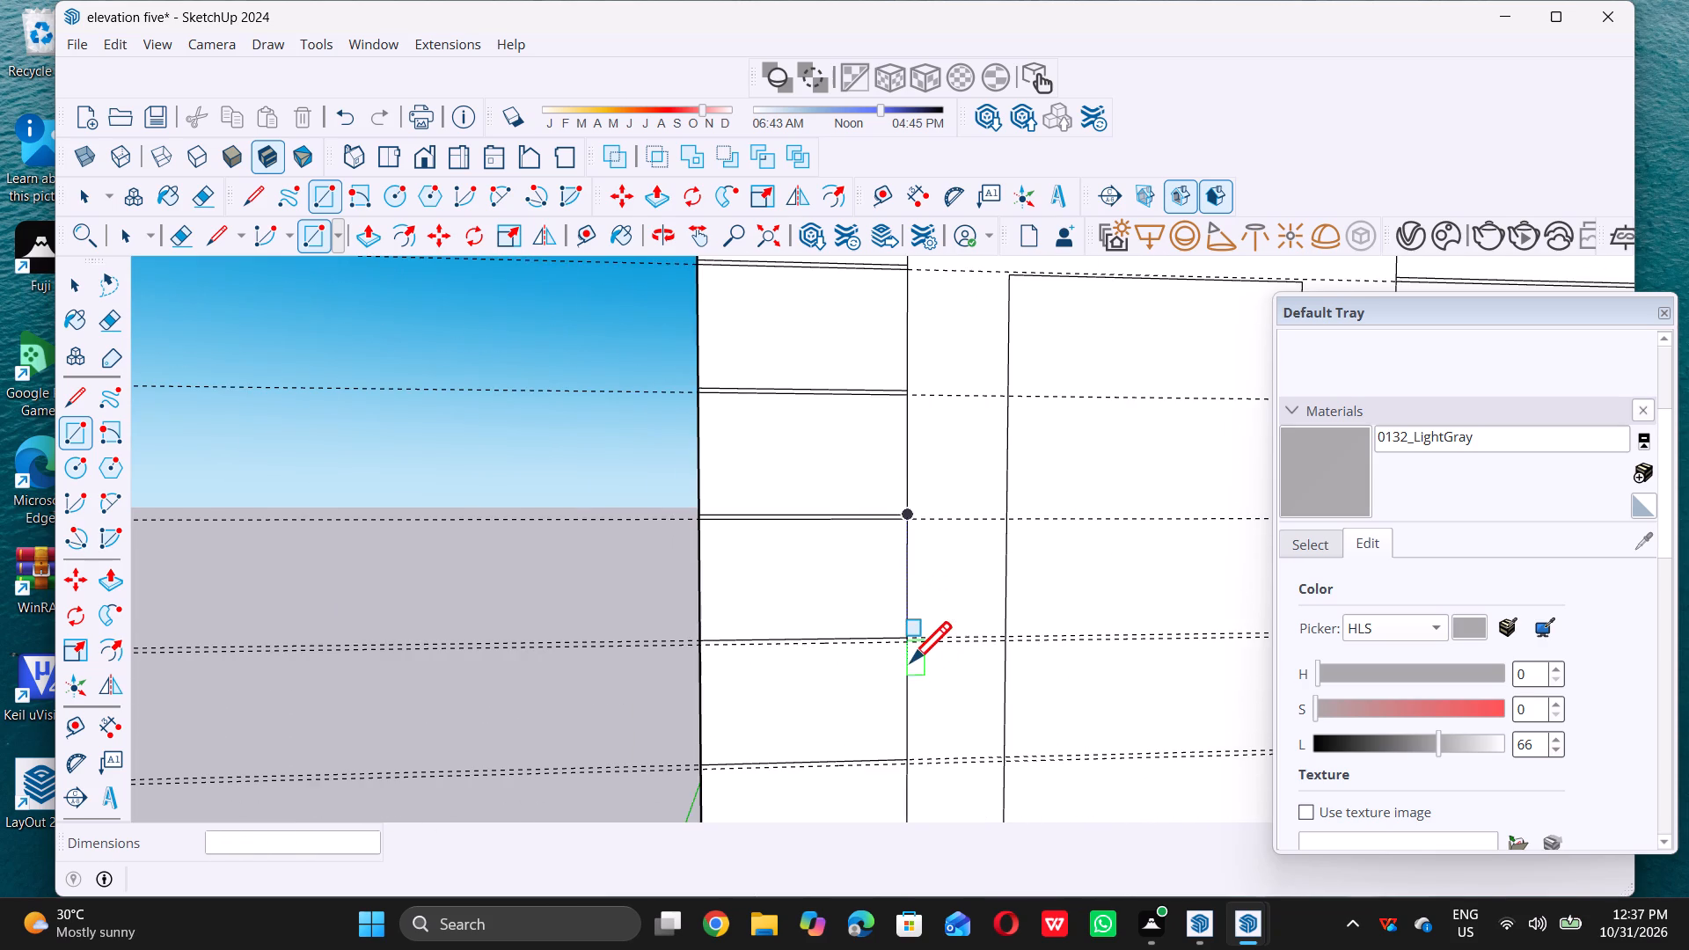
{"action": "scroll", "coordinate": [910, 660], "scroll_direction": "up", "scroll_amount": 13}
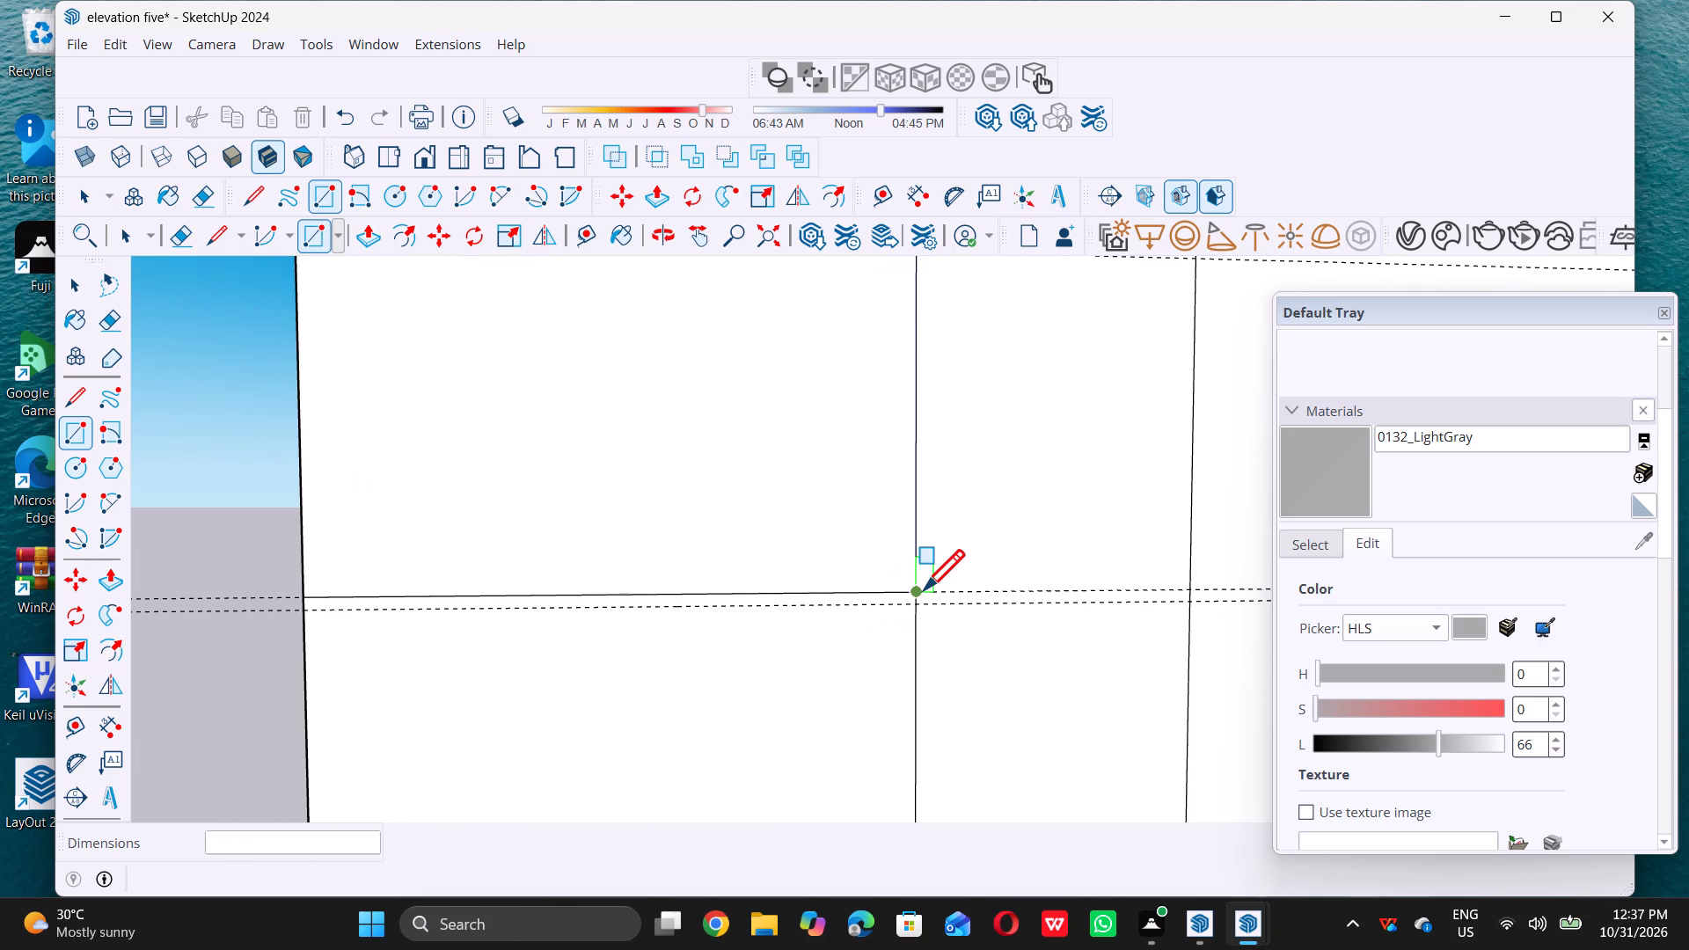
{"action": "double_click", "coordinate": [924, 588]}
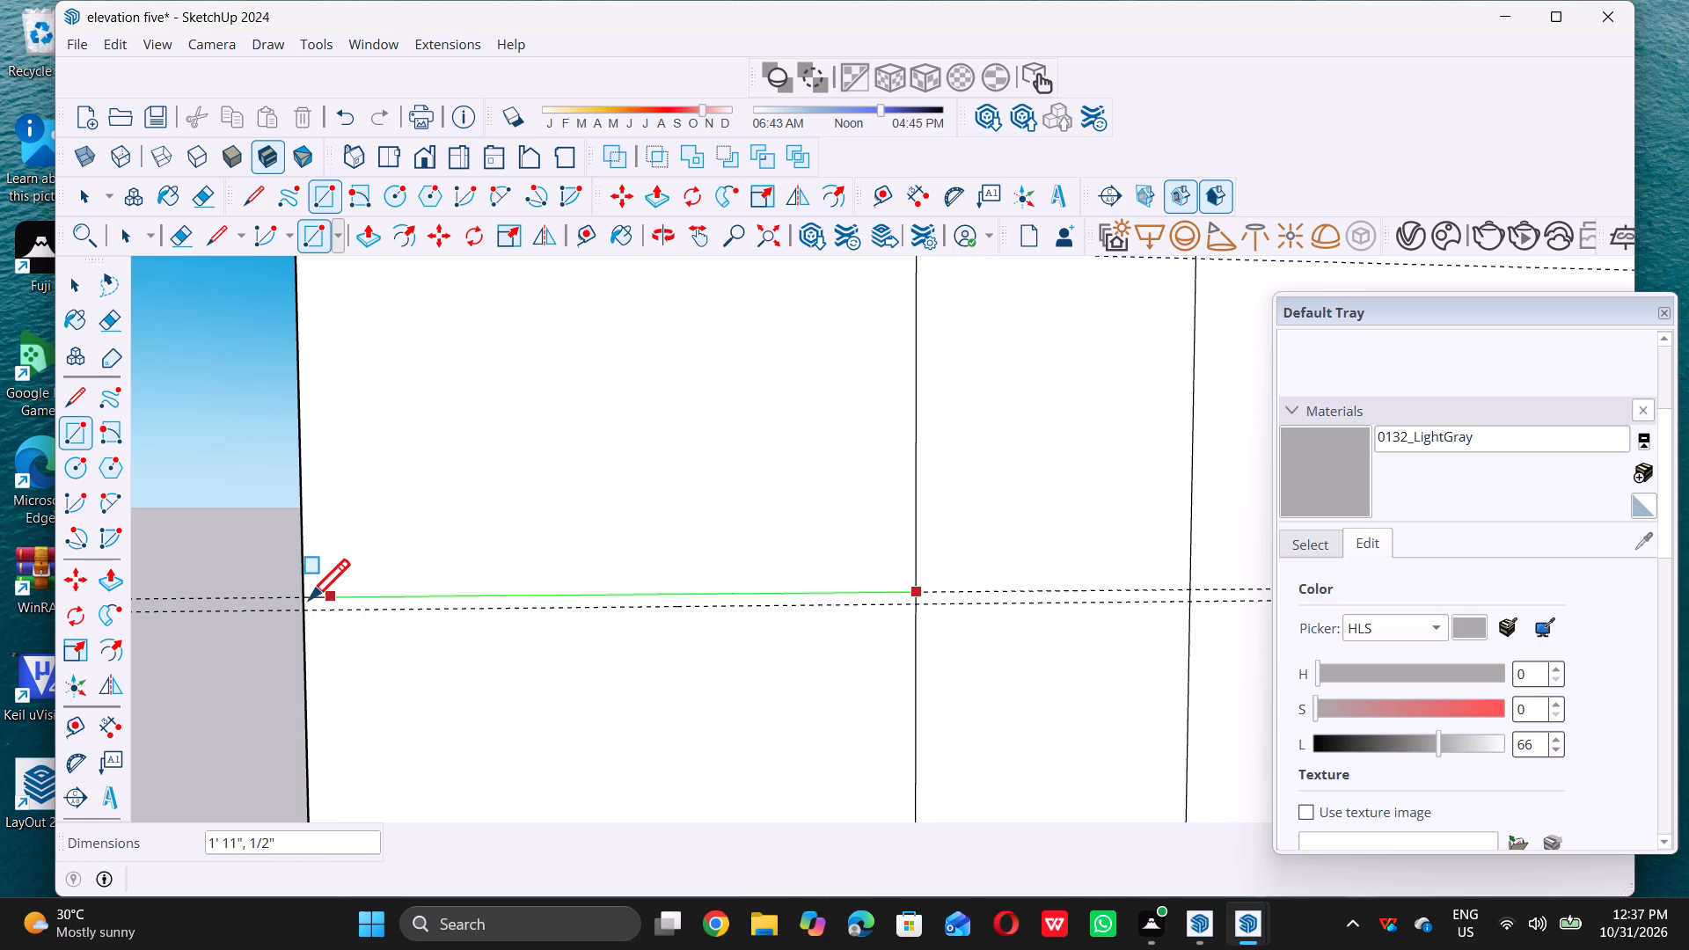
{"action": "triple_click", "coordinate": [309, 613]}
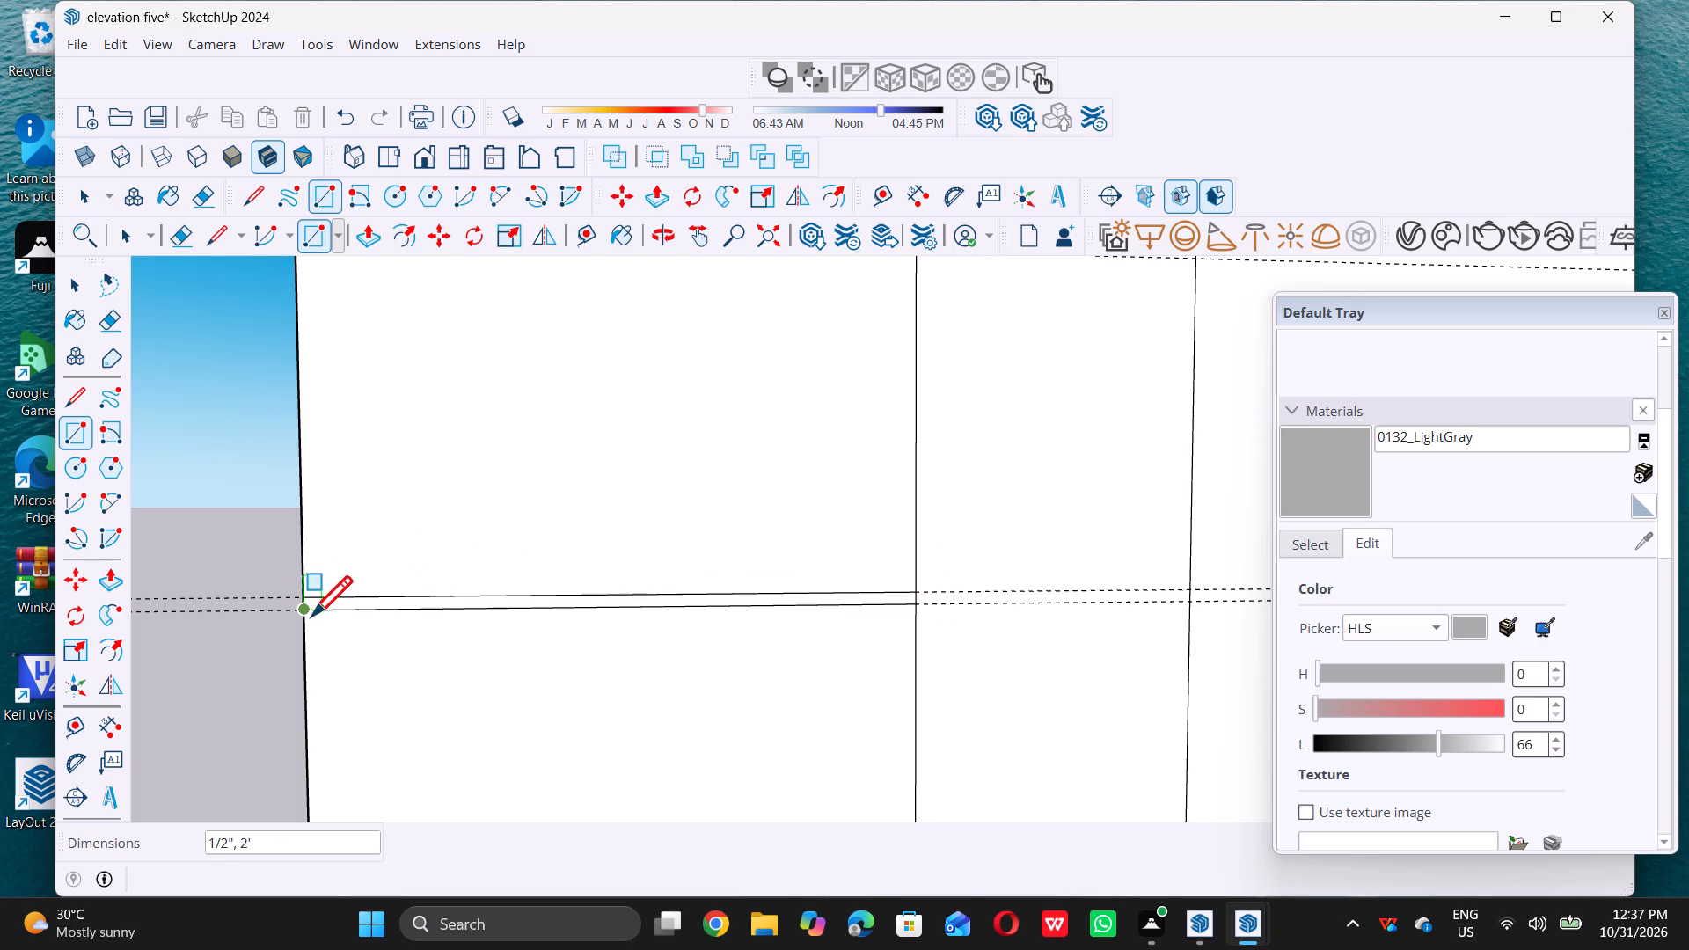
{"action": "scroll", "coordinate": [697, 558], "scroll_direction": "down", "scroll_amount": 12}
{"action": "scroll", "coordinate": [762, 502], "scroll_direction": "down", "scroll_amount": 7}
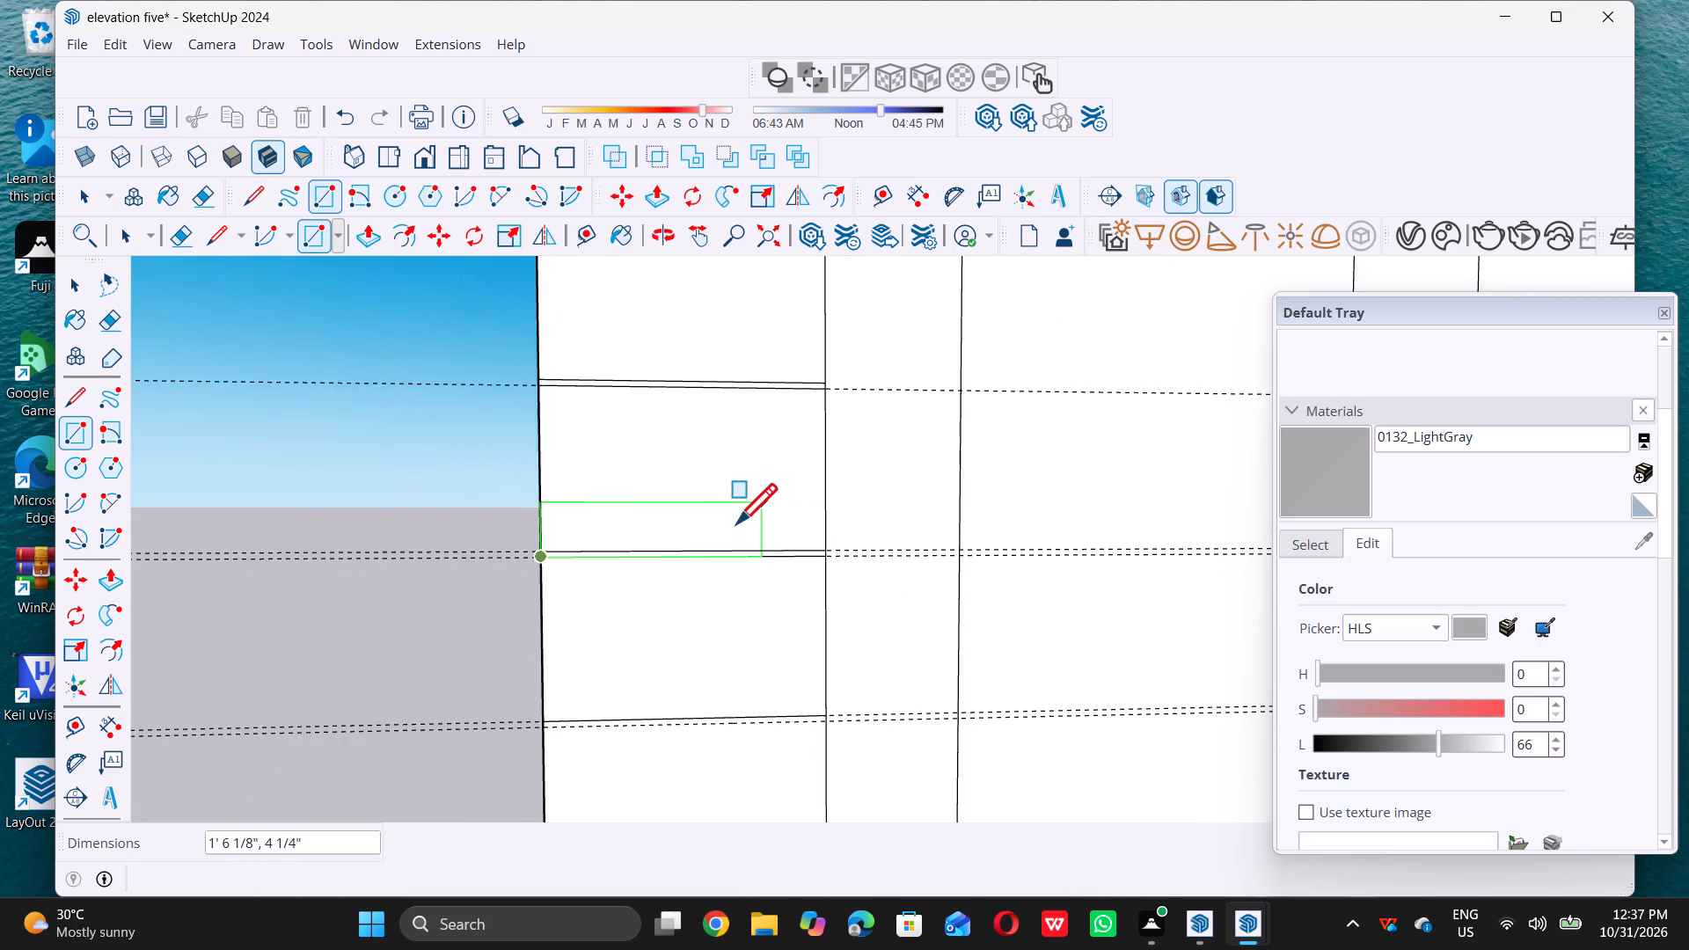
{"action": "scroll", "coordinate": [679, 555], "scroll_direction": "down", "scroll_amount": 4}
{"action": "key", "text": "space"}
Draw a 2' by 0.5" groove rectangle between the eighth division line of the 2'-wide strip and its guide.
{"action": "scroll", "coordinate": [602, 605], "scroll_direction": "down", "scroll_amount": 3}
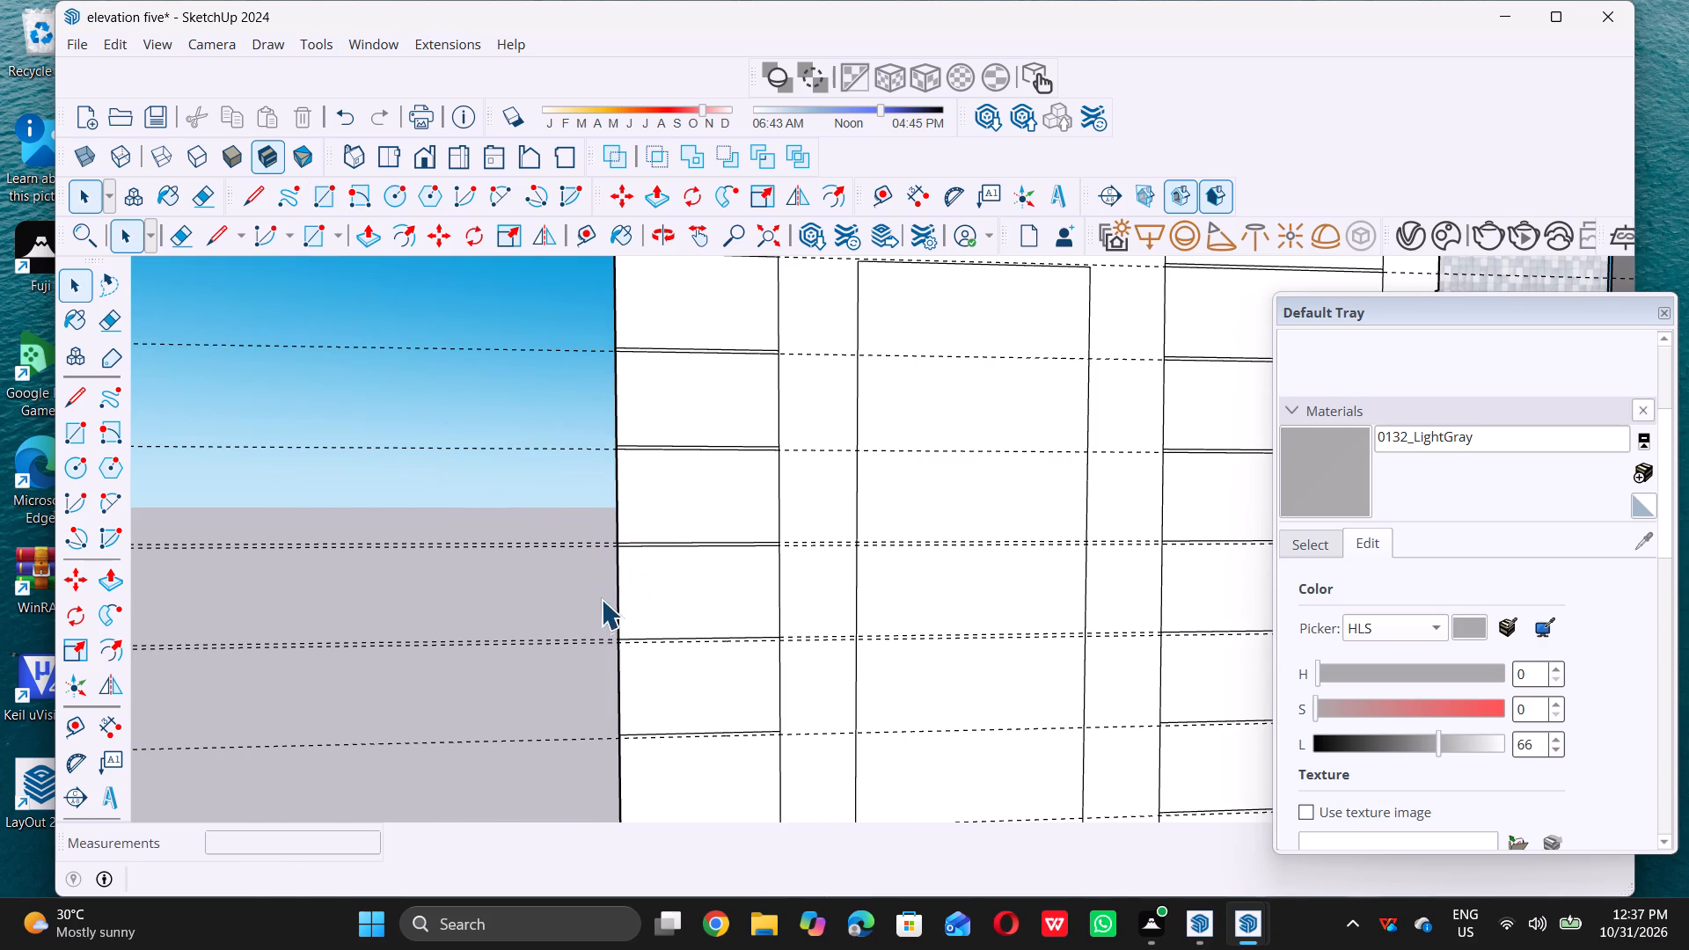
{"action": "scroll", "coordinate": [601, 599], "scroll_direction": "down", "scroll_amount": 7}
{"action": "scroll", "coordinate": [639, 598], "scroll_direction": "up", "scroll_amount": 14}
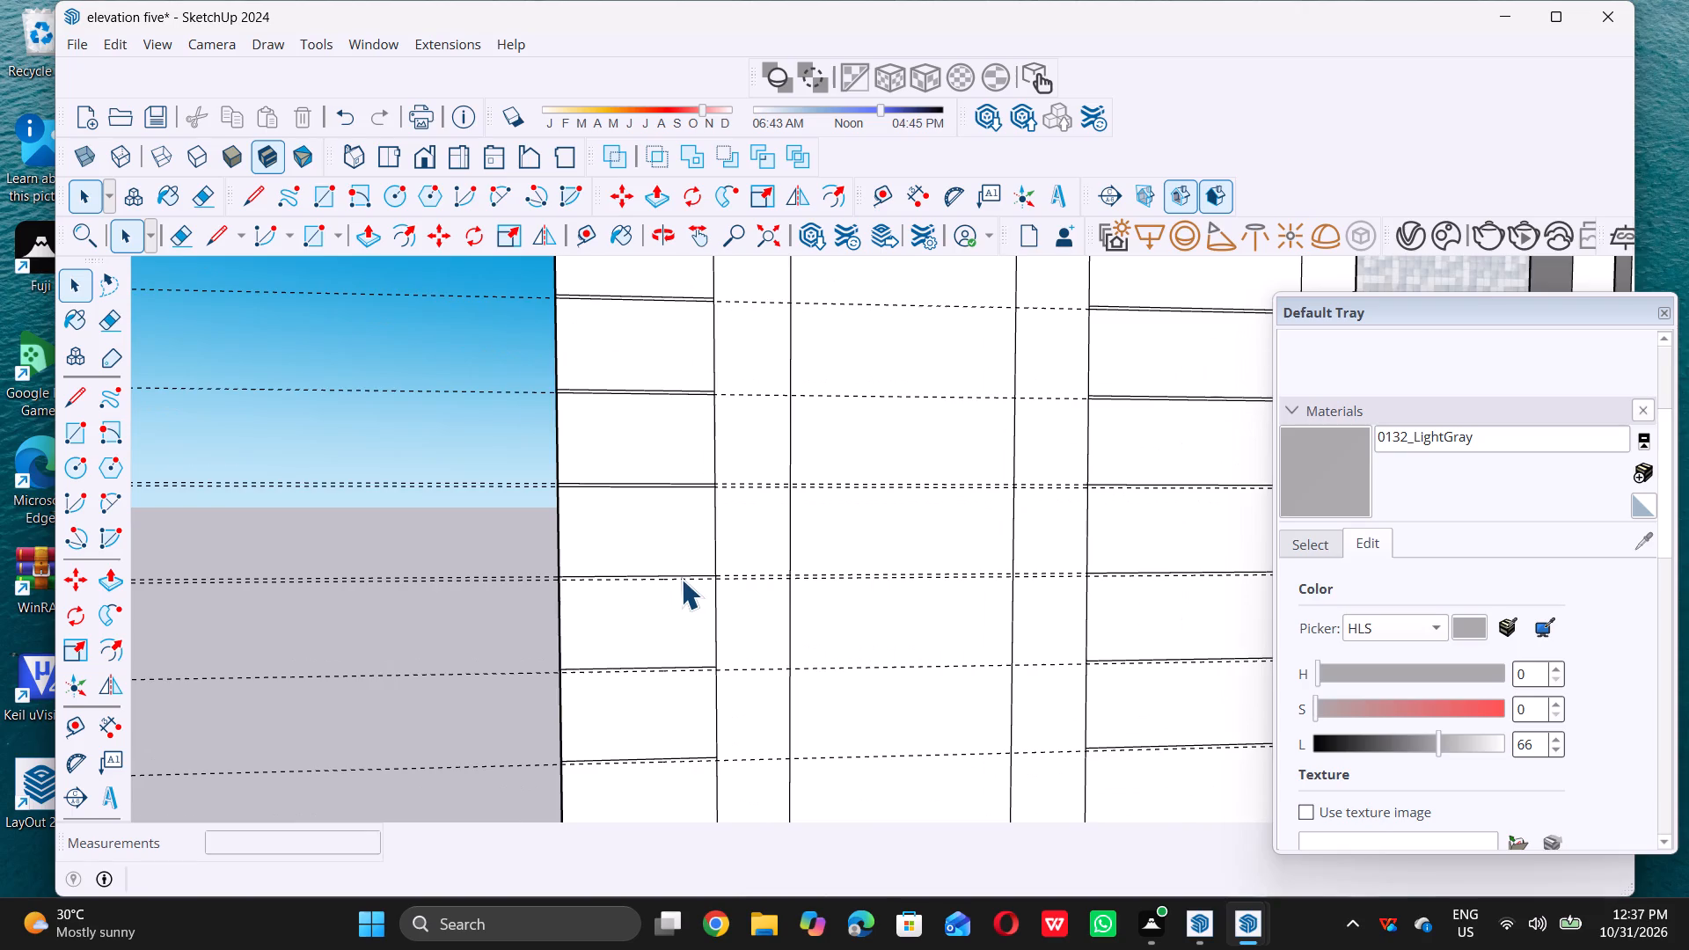
{"action": "scroll", "coordinate": [681, 579], "scroll_direction": "up", "scroll_amount": 7}
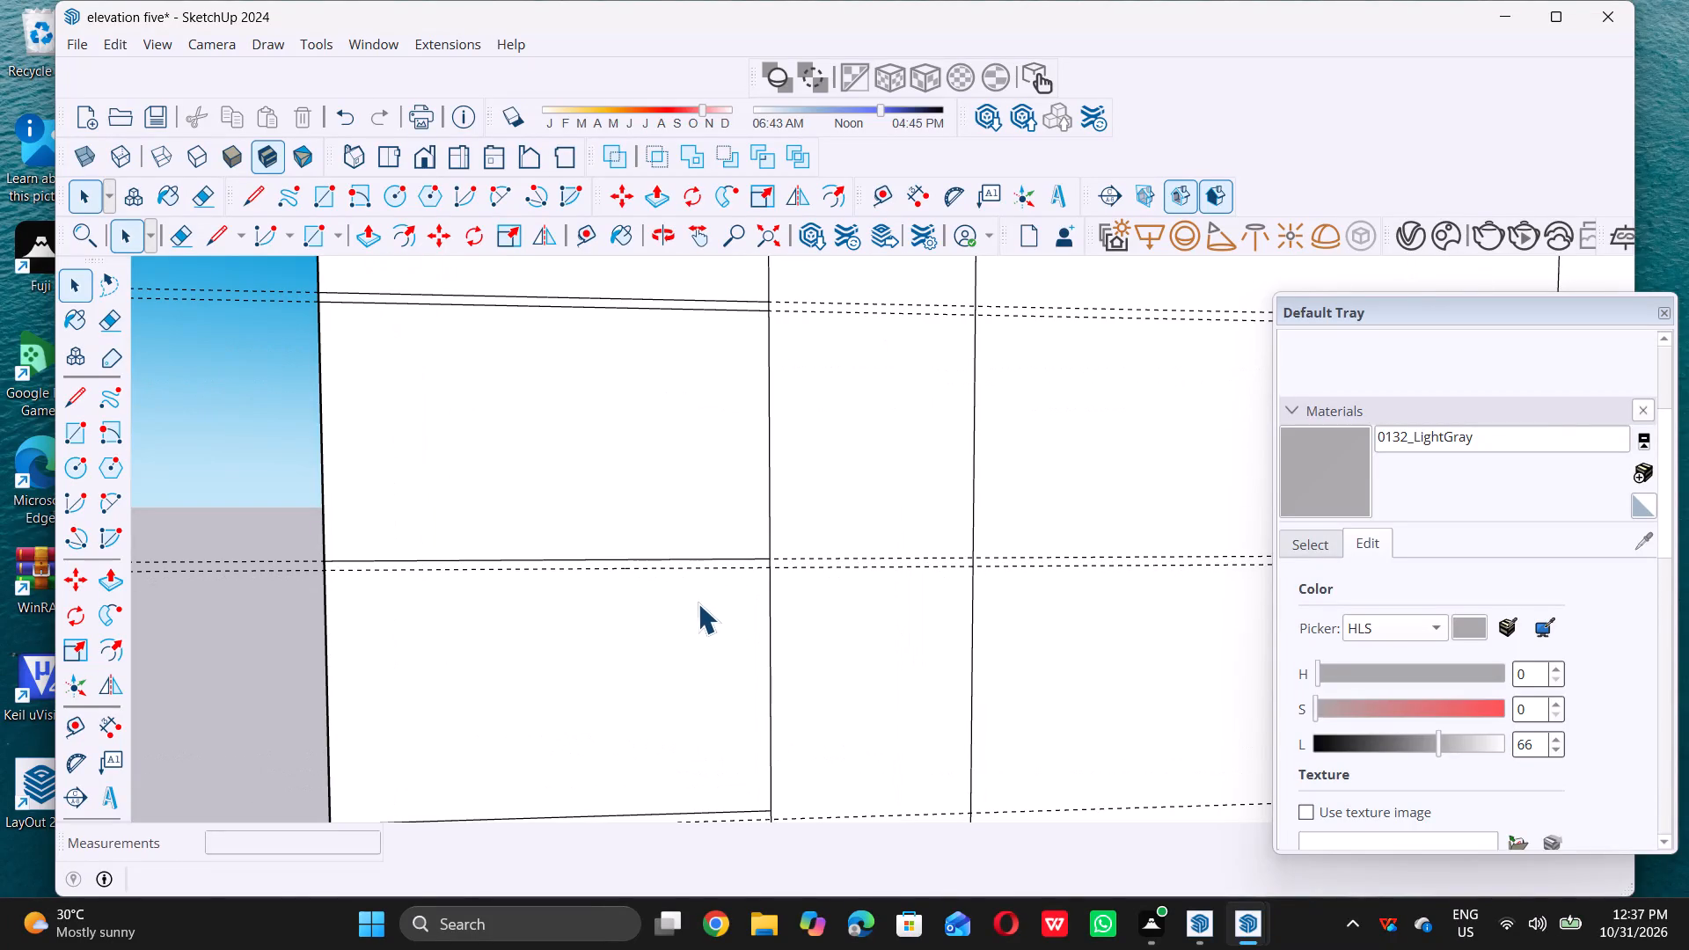
{"action": "key", "text": "r"}
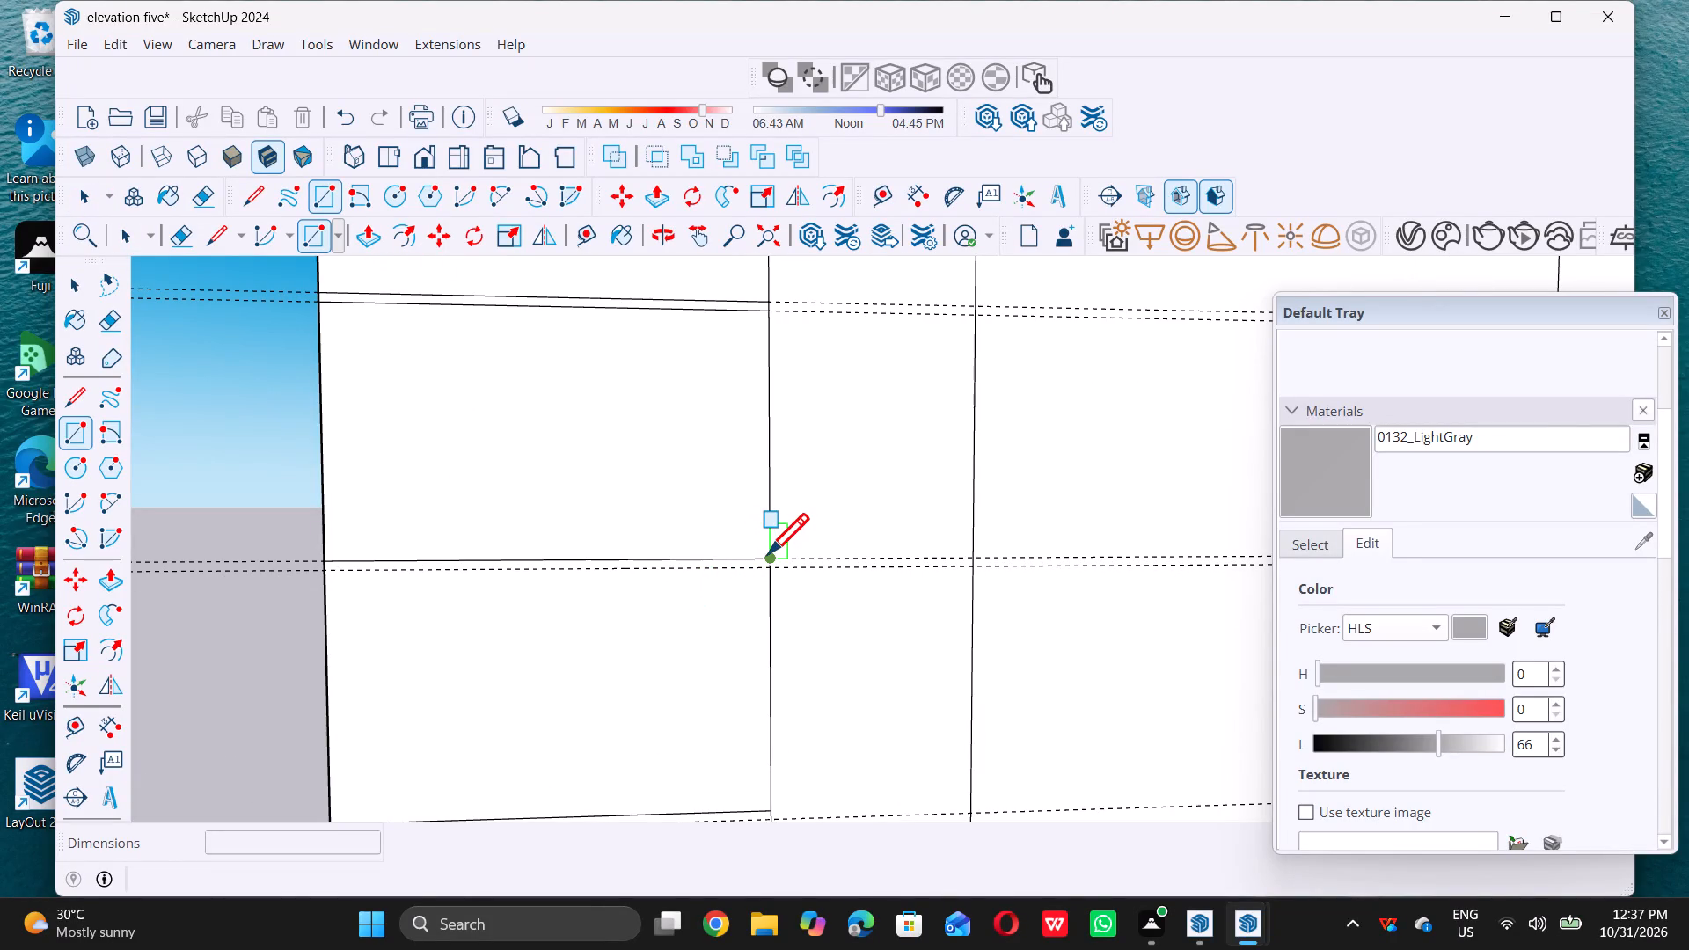
{"action": "left_click", "coordinate": [769, 553]}
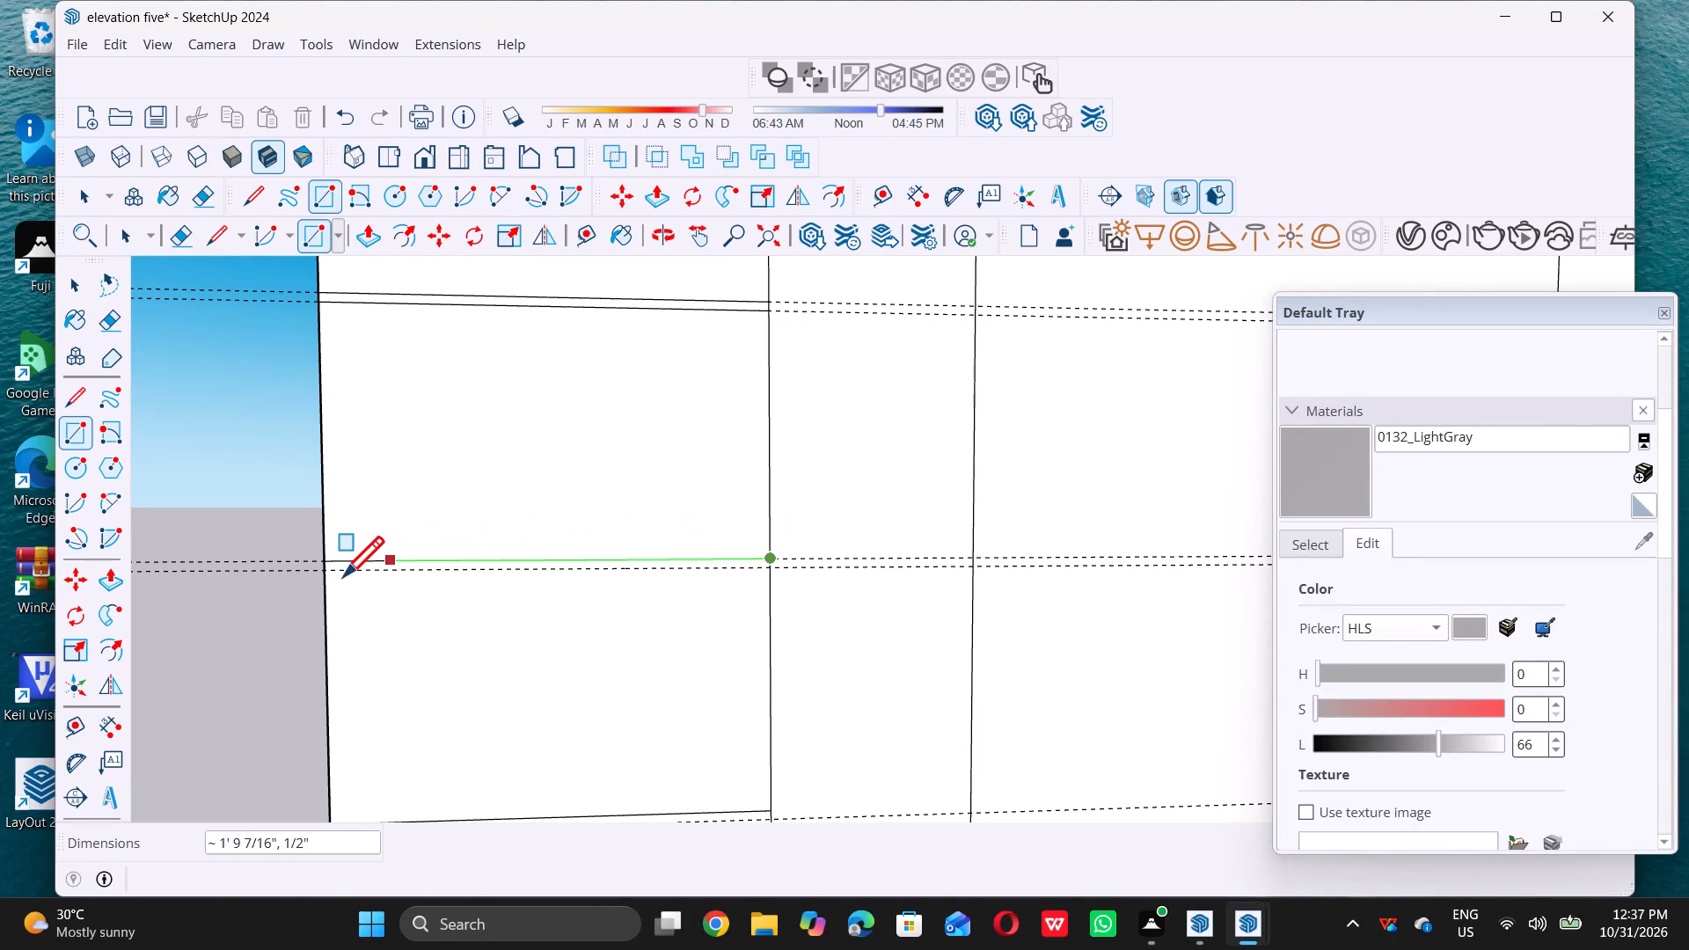
{"action": "double_click", "coordinate": [325, 574]}
Draw a 3' by 0.5" groove rectangle in the 3'-wide strip, at the division line level with the top-floor balcony glass's upper edge.
{"action": "scroll", "coordinate": [323, 578], "scroll_direction": "down", "scroll_amount": 3}
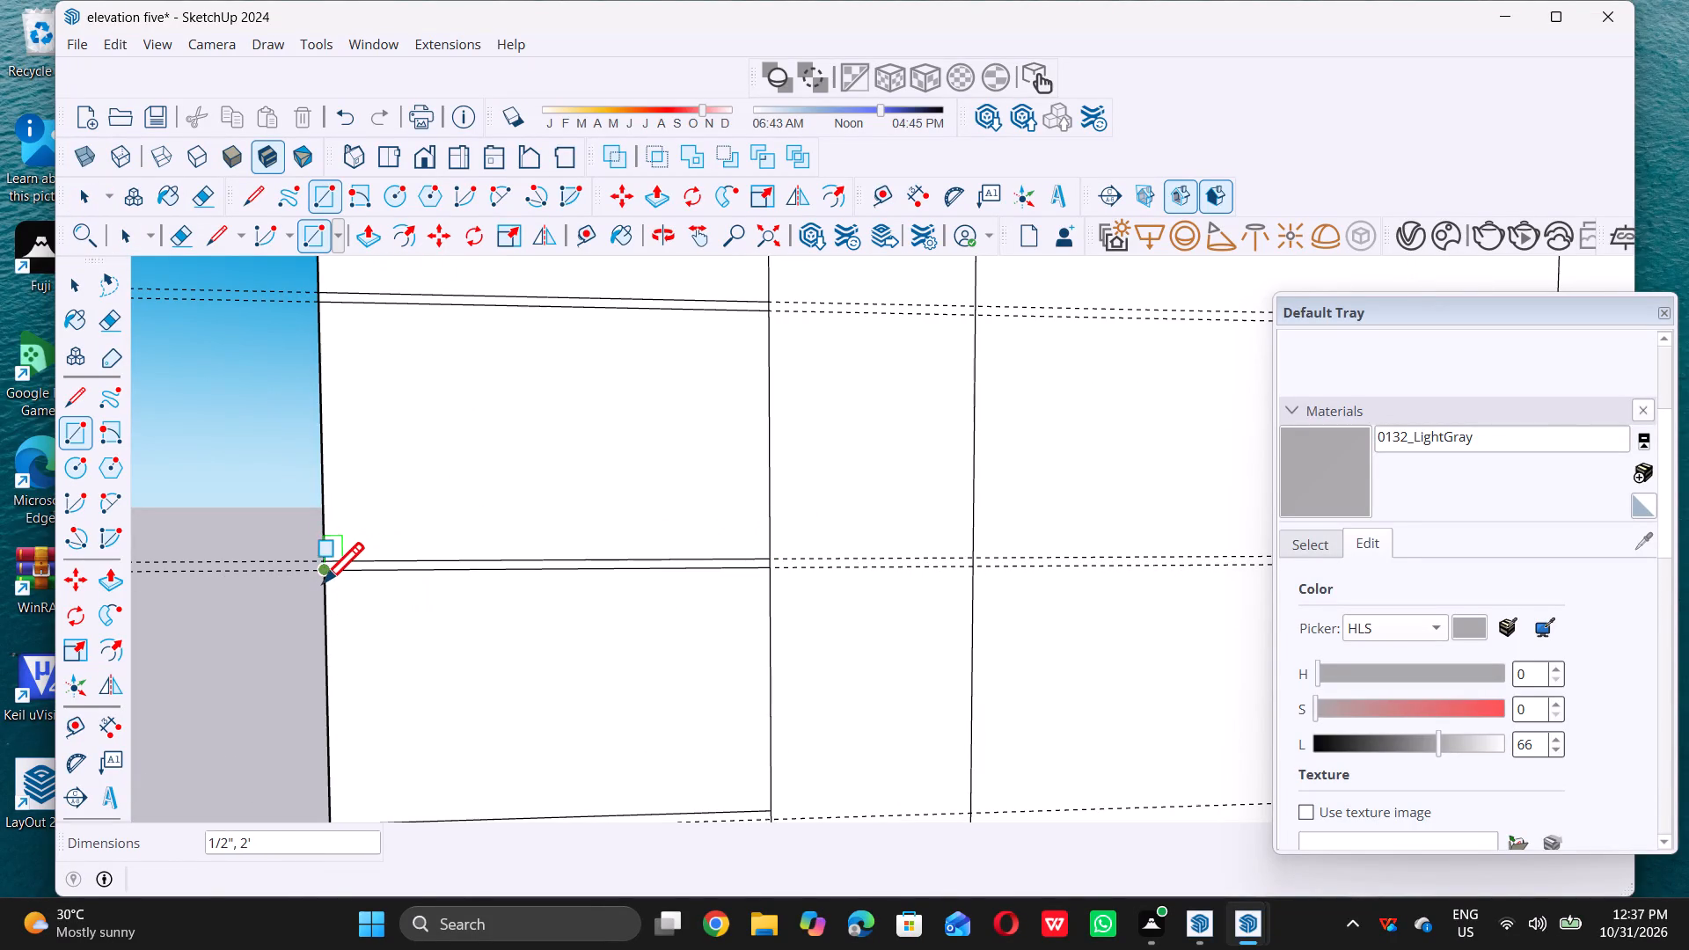
{"action": "scroll", "coordinate": [323, 582], "scroll_direction": "down", "scroll_amount": 10}
{"action": "scroll", "coordinate": [368, 555], "scroll_direction": "down", "scroll_amount": 14}
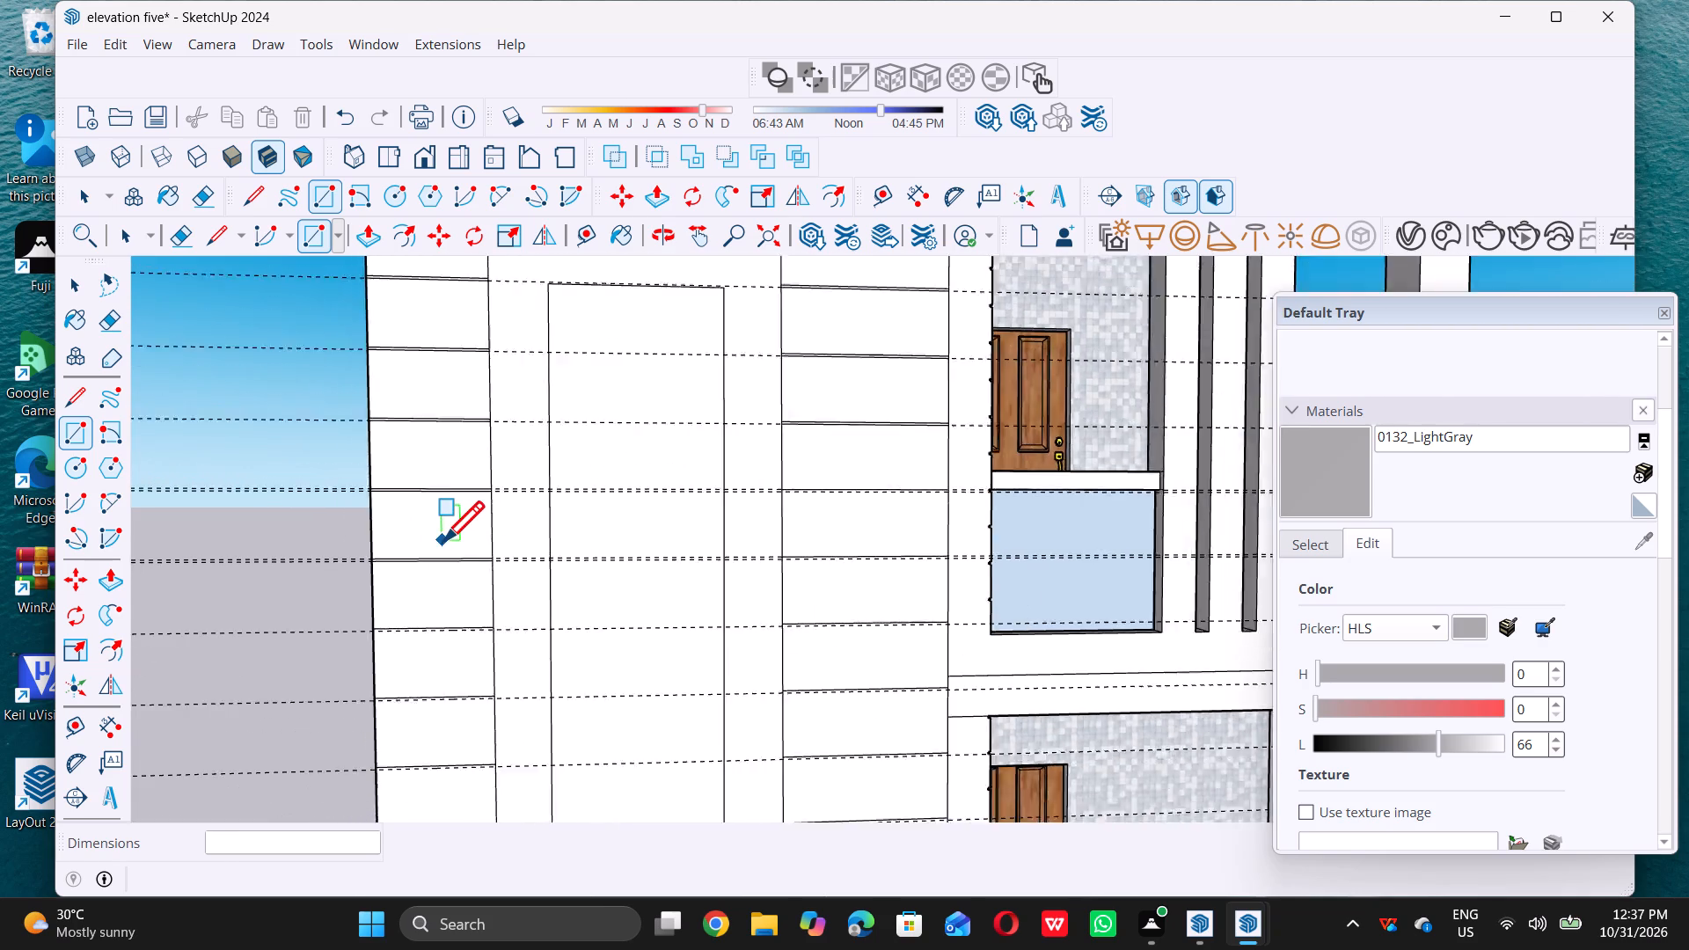
{"action": "scroll", "coordinate": [708, 558], "scroll_direction": "up", "scroll_amount": 3}
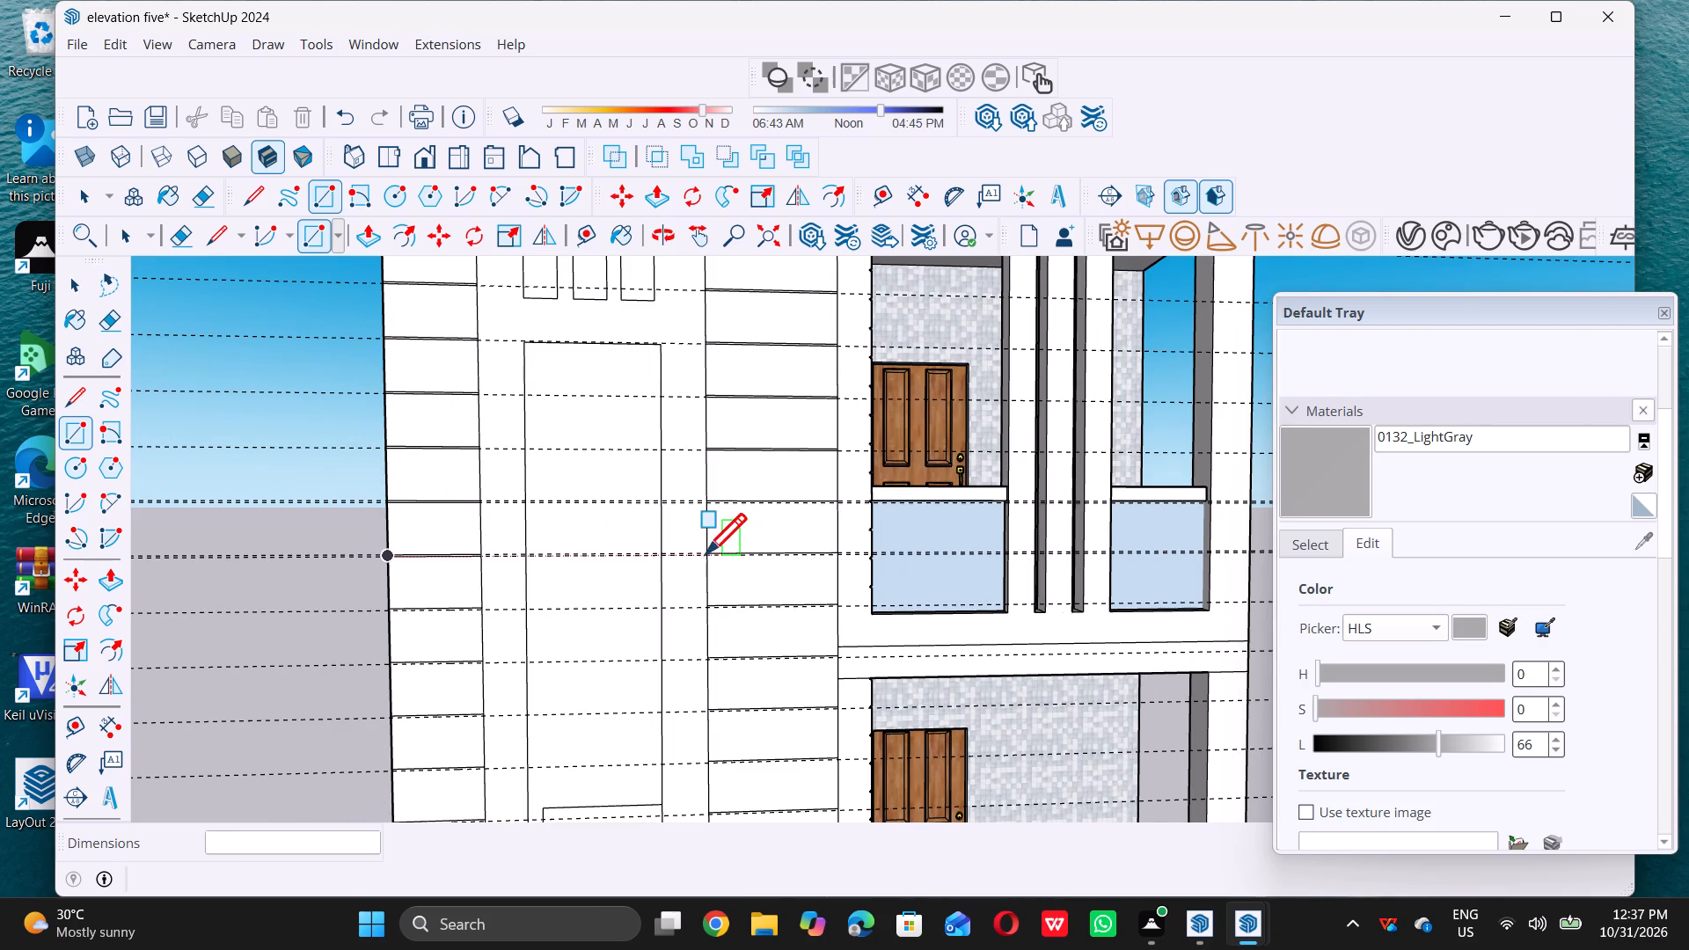
{"action": "scroll", "coordinate": [706, 553], "scroll_direction": "up", "scroll_amount": 3}
{"action": "scroll", "coordinate": [711, 472], "scroll_direction": "up", "scroll_amount": 11}
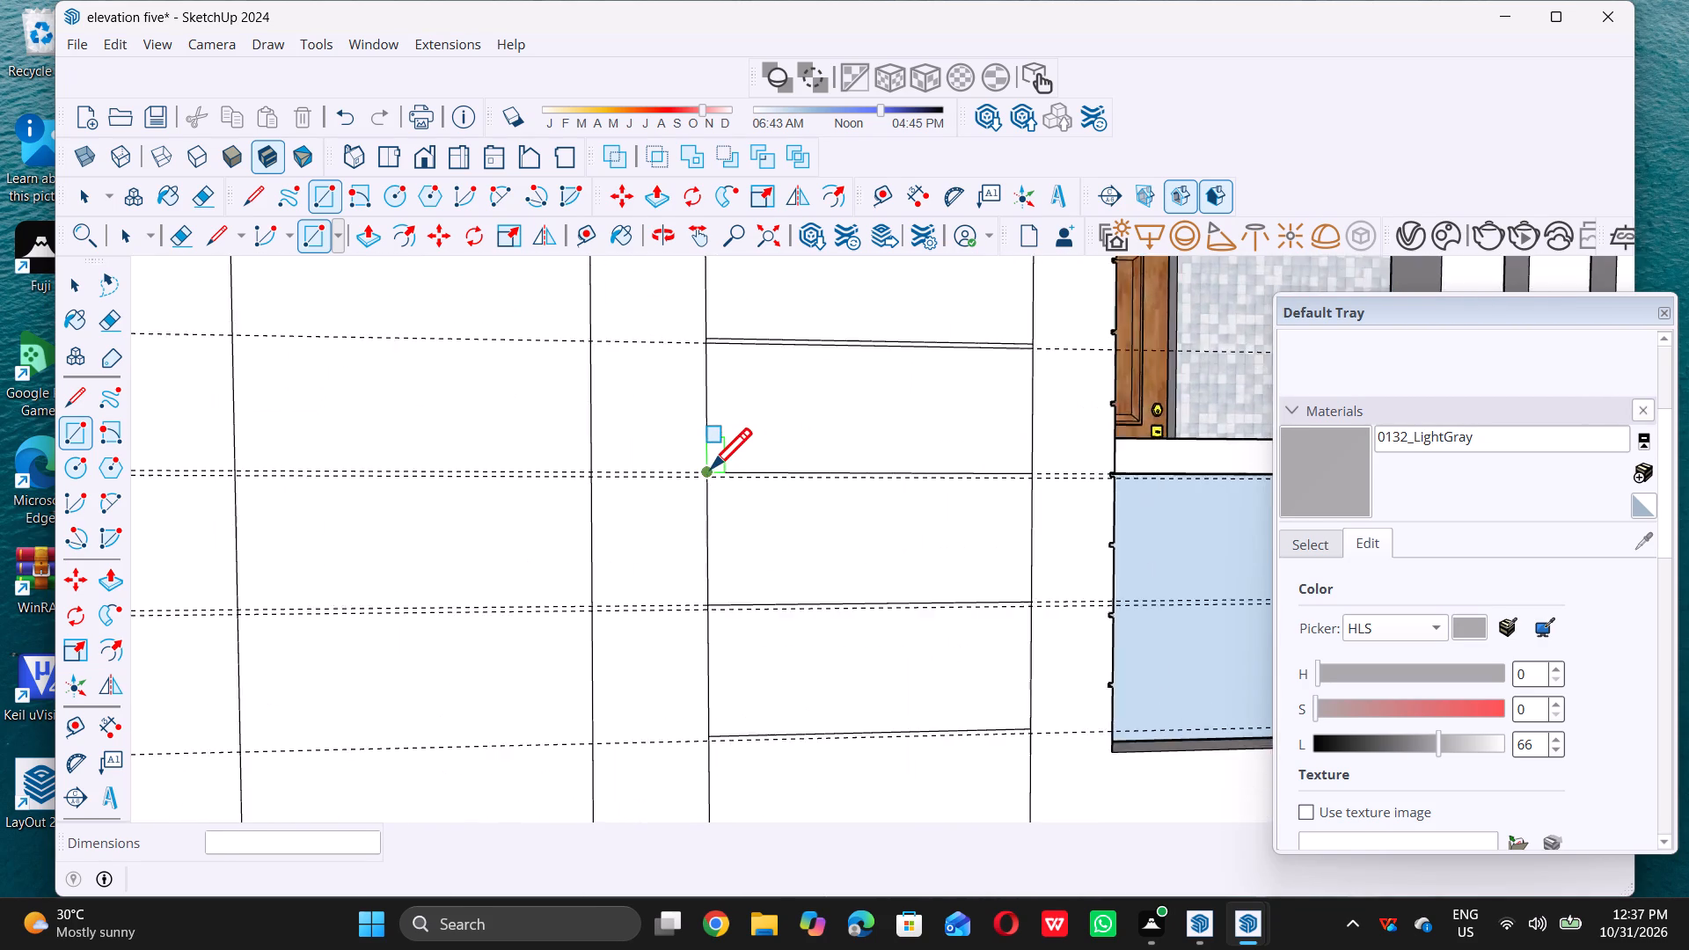
{"action": "scroll", "coordinate": [711, 468], "scroll_direction": "up", "scroll_amount": 7}
{"action": "left_click", "coordinate": [703, 471]}
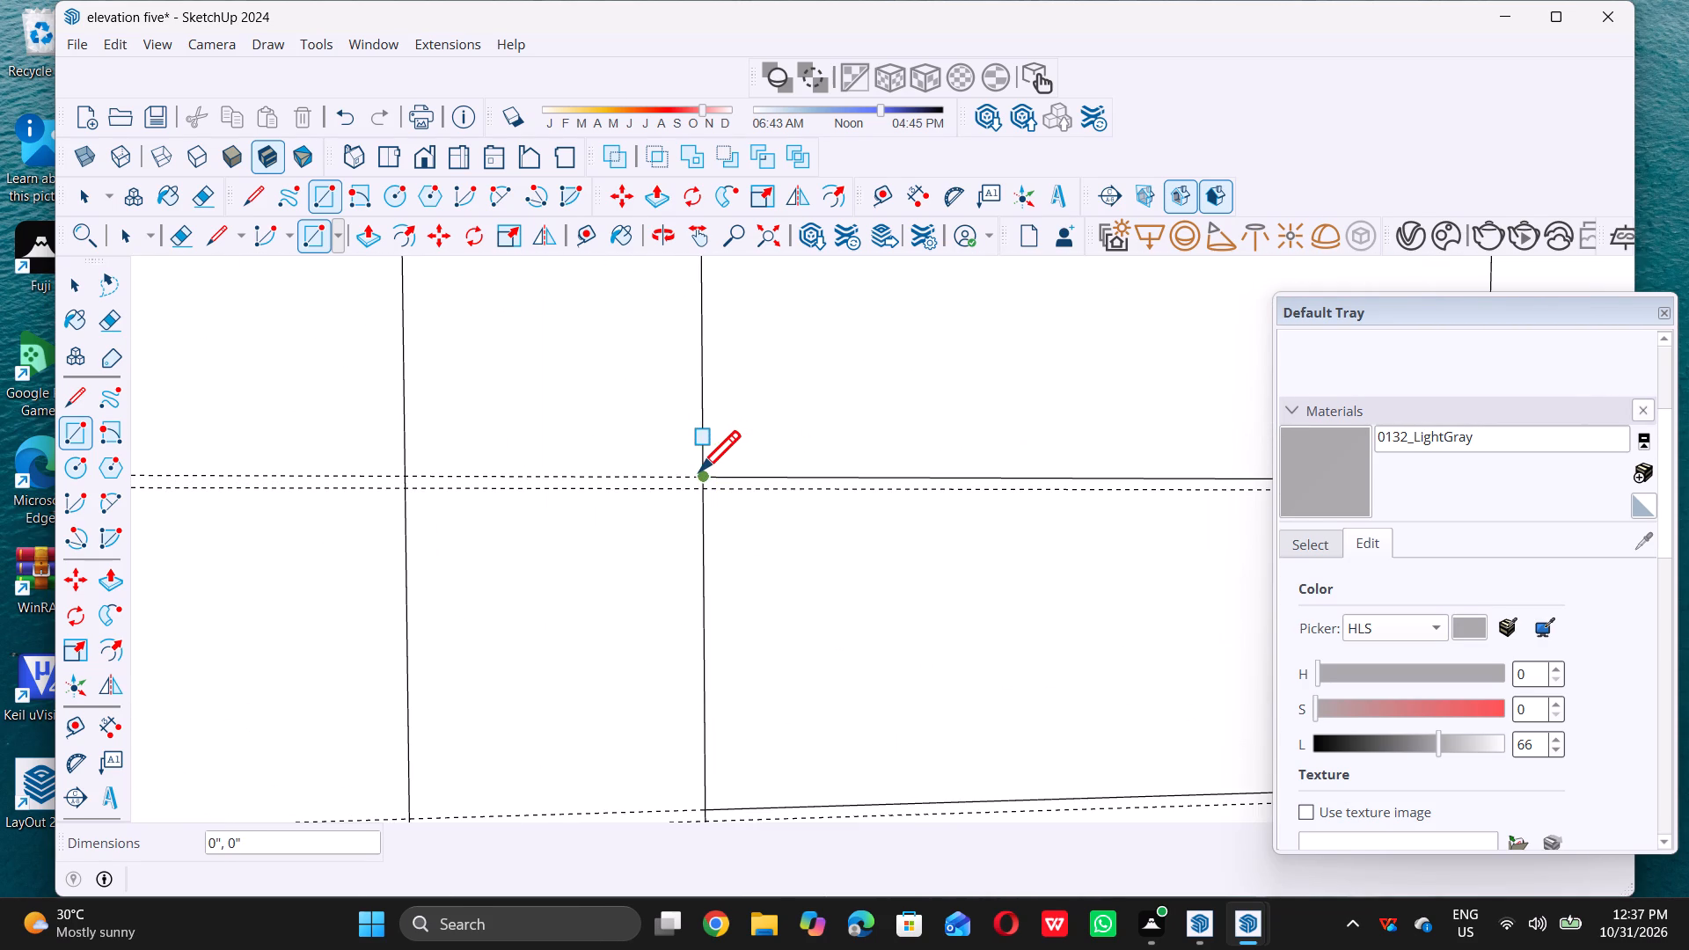
{"action": "scroll", "coordinate": [699, 471], "scroll_direction": "down", "scroll_amount": 8}
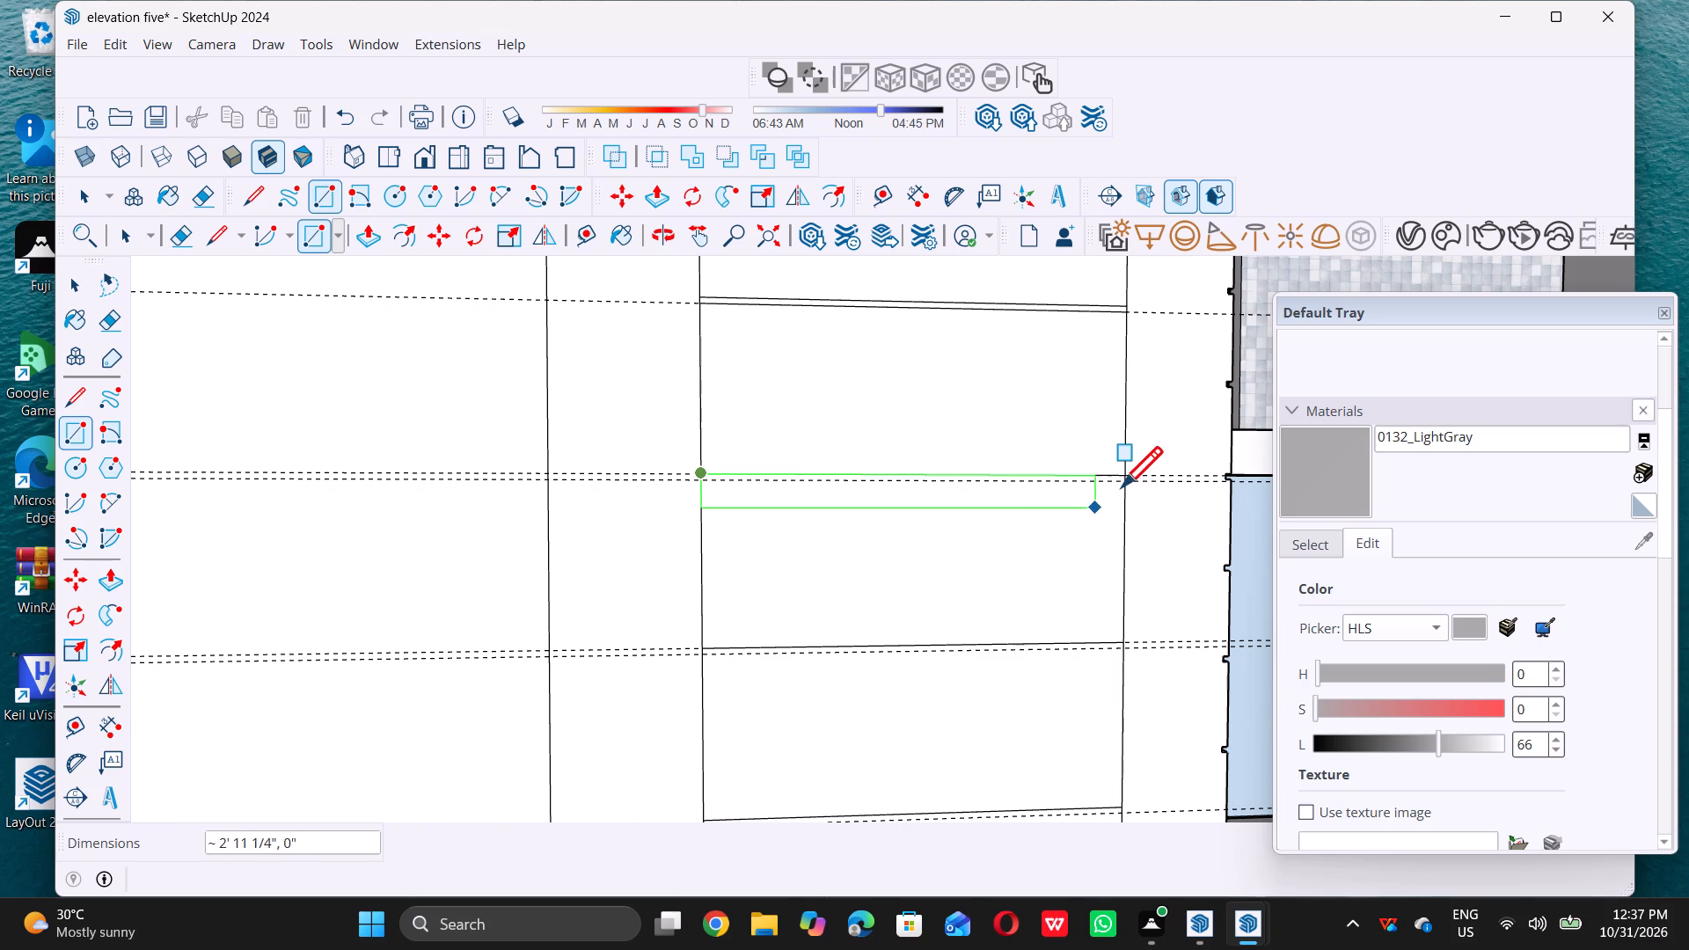
{"action": "scroll", "coordinate": [1121, 479], "scroll_direction": "up", "scroll_amount": 3}
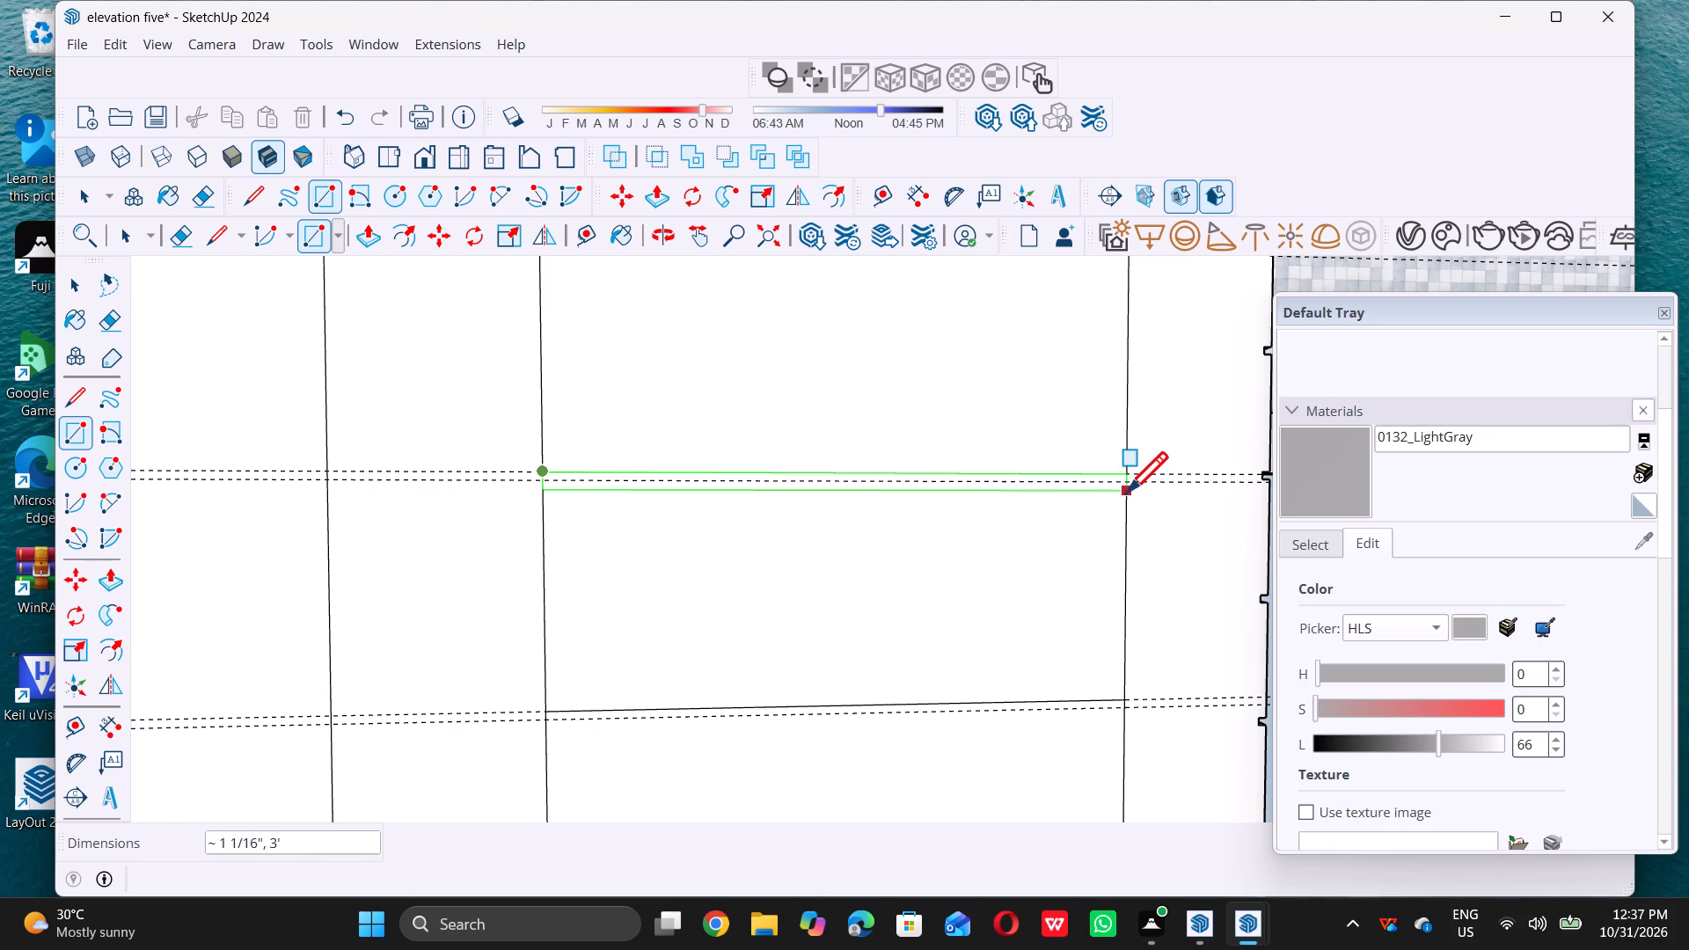
{"action": "double_click", "coordinate": [1127, 486]}
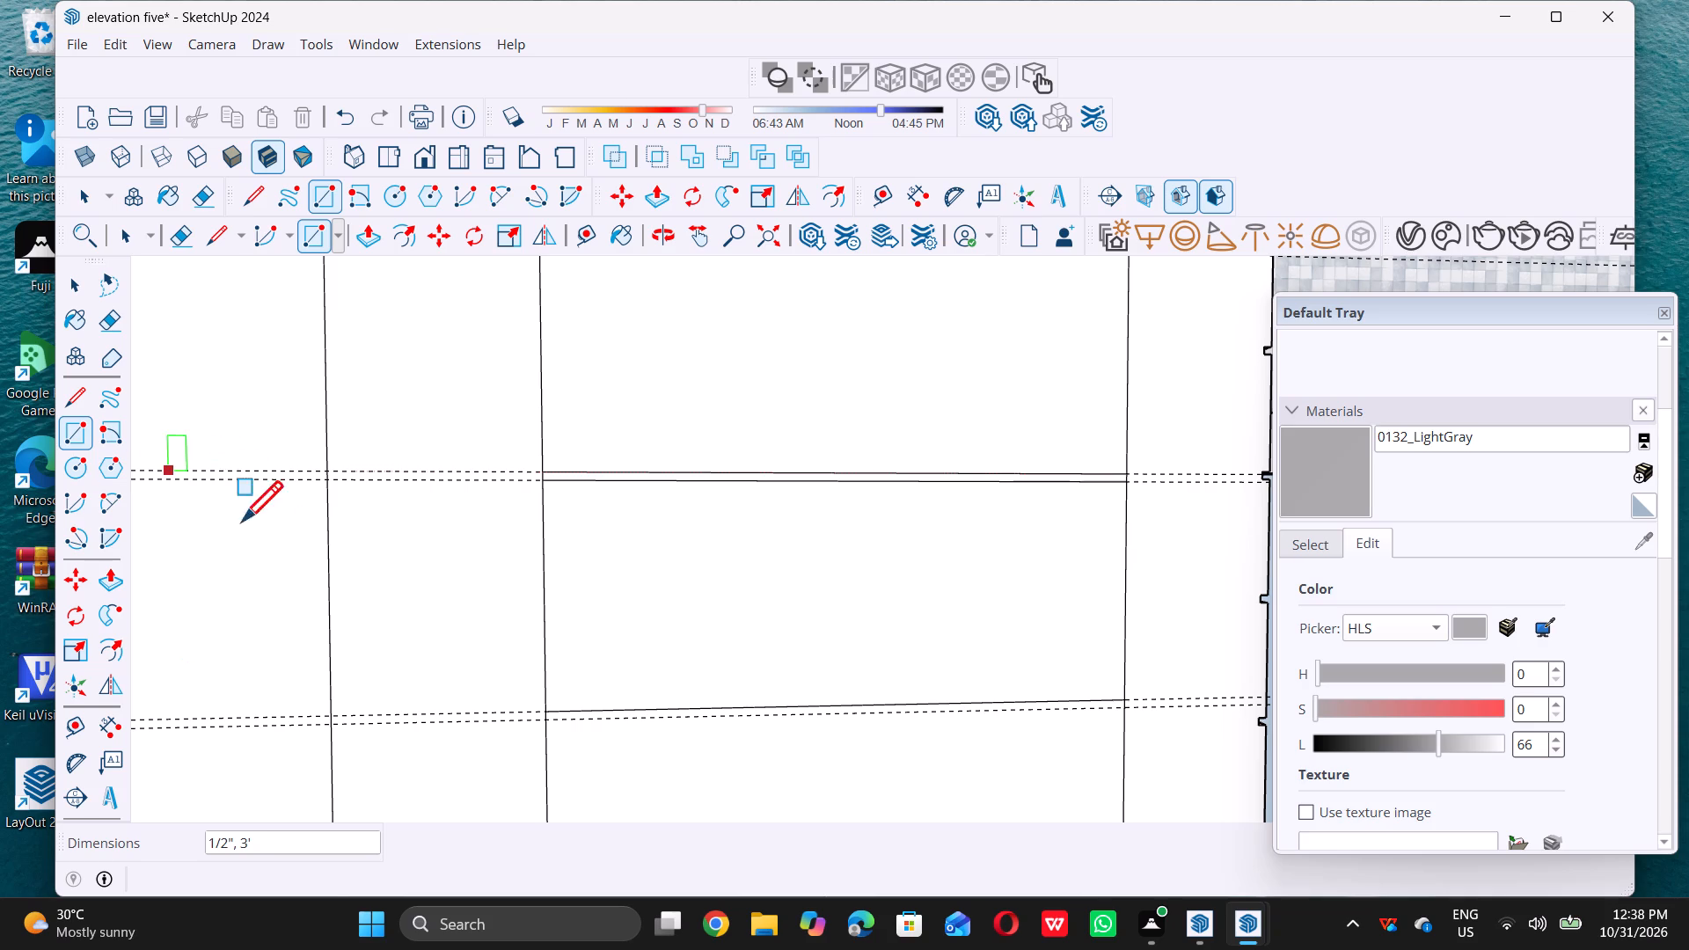
Draw a 3' by 0.5" groove rectangle between the next division line down the 3'-wide strip and its guide.
{"action": "scroll", "coordinate": [619, 566], "scroll_direction": "down", "scroll_amount": 5}
{"action": "scroll", "coordinate": [548, 727], "scroll_direction": "up", "scroll_amount": 4}
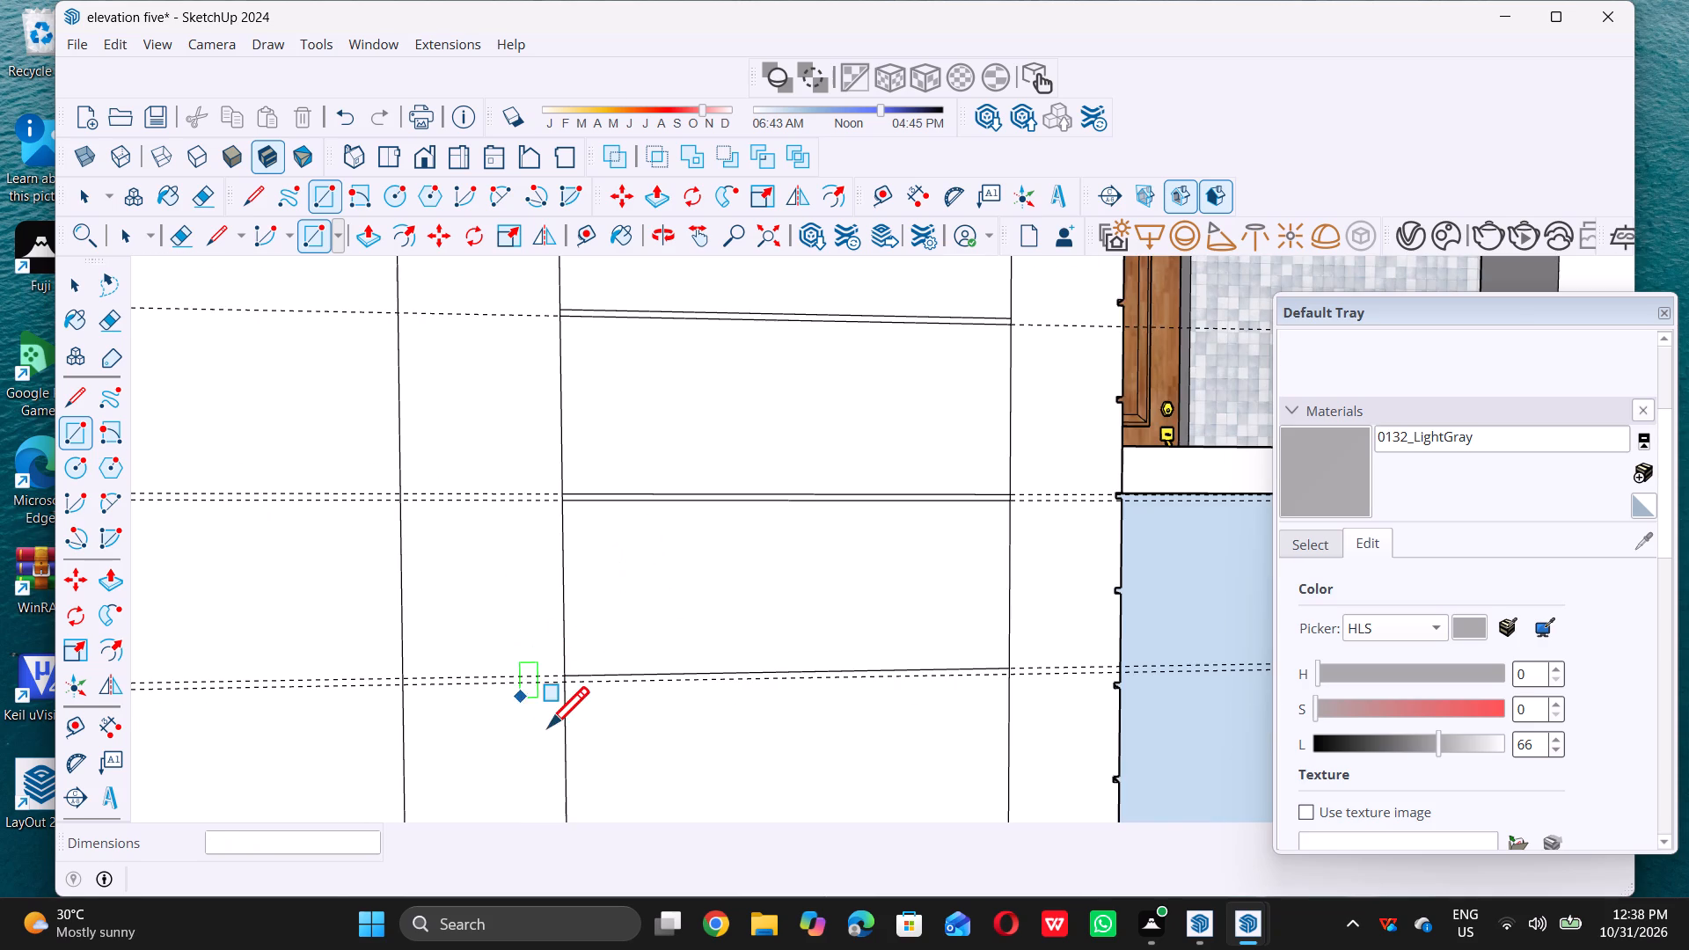
{"action": "scroll", "coordinate": [548, 727], "scroll_direction": "up", "scroll_amount": 13}
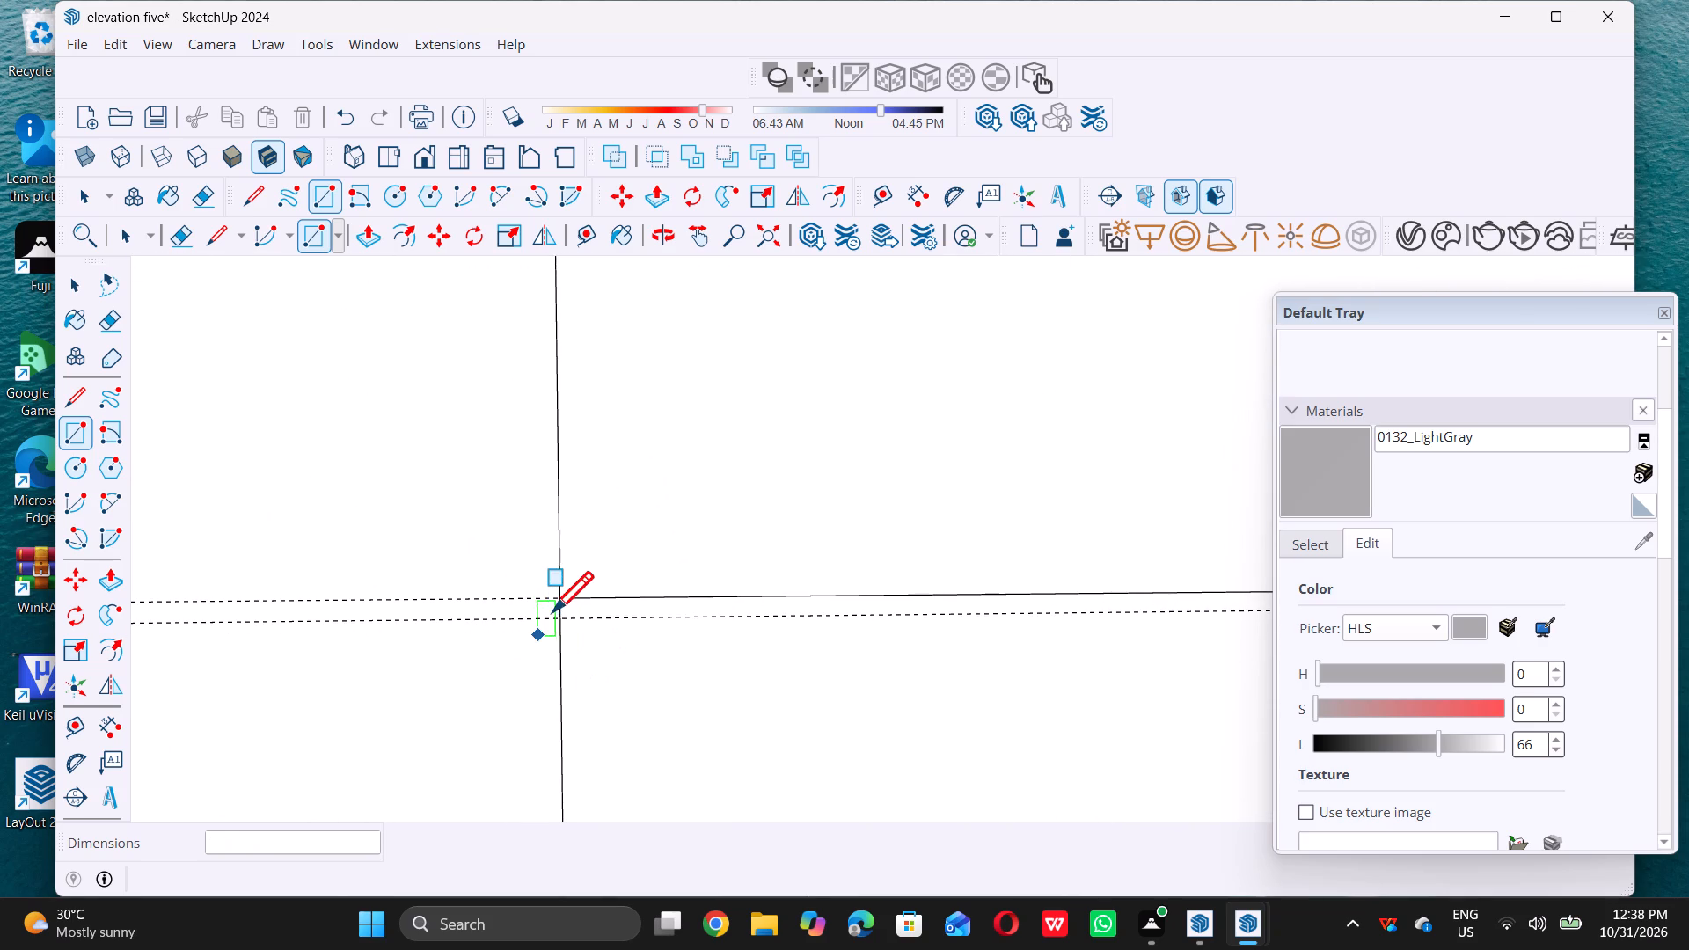
{"action": "left_click", "coordinate": [558, 602]}
{"action": "scroll", "coordinate": [545, 617], "scroll_direction": "down", "scroll_amount": 4}
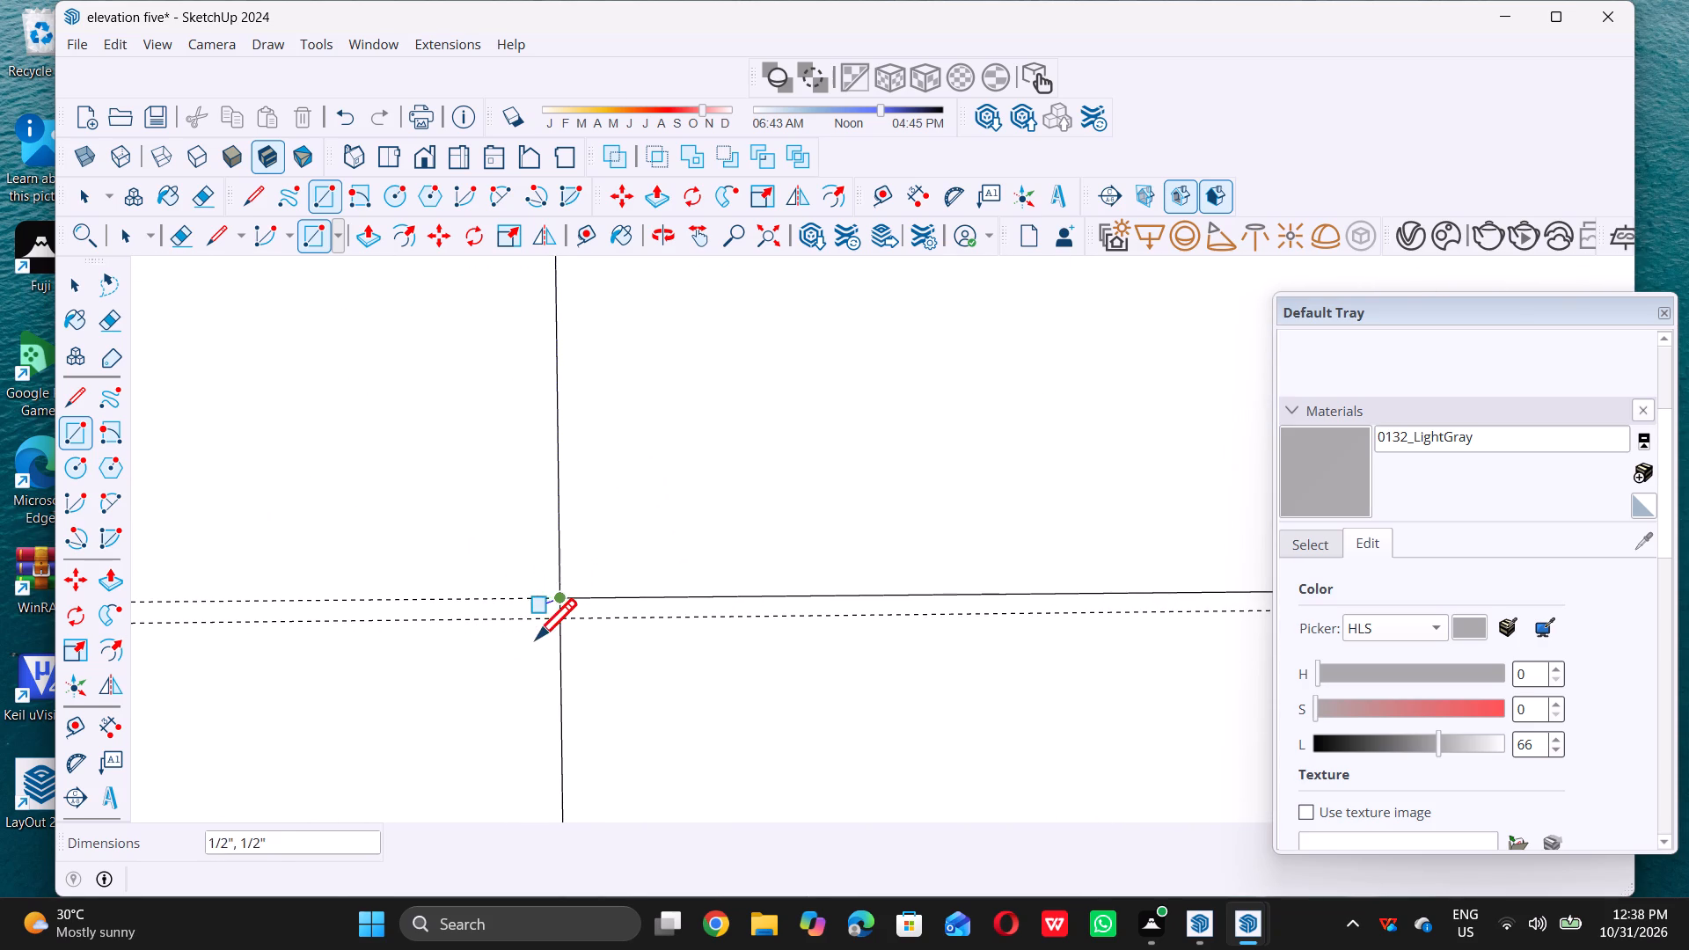
{"action": "scroll", "coordinate": [536, 639], "scroll_direction": "down", "scroll_amount": 14}
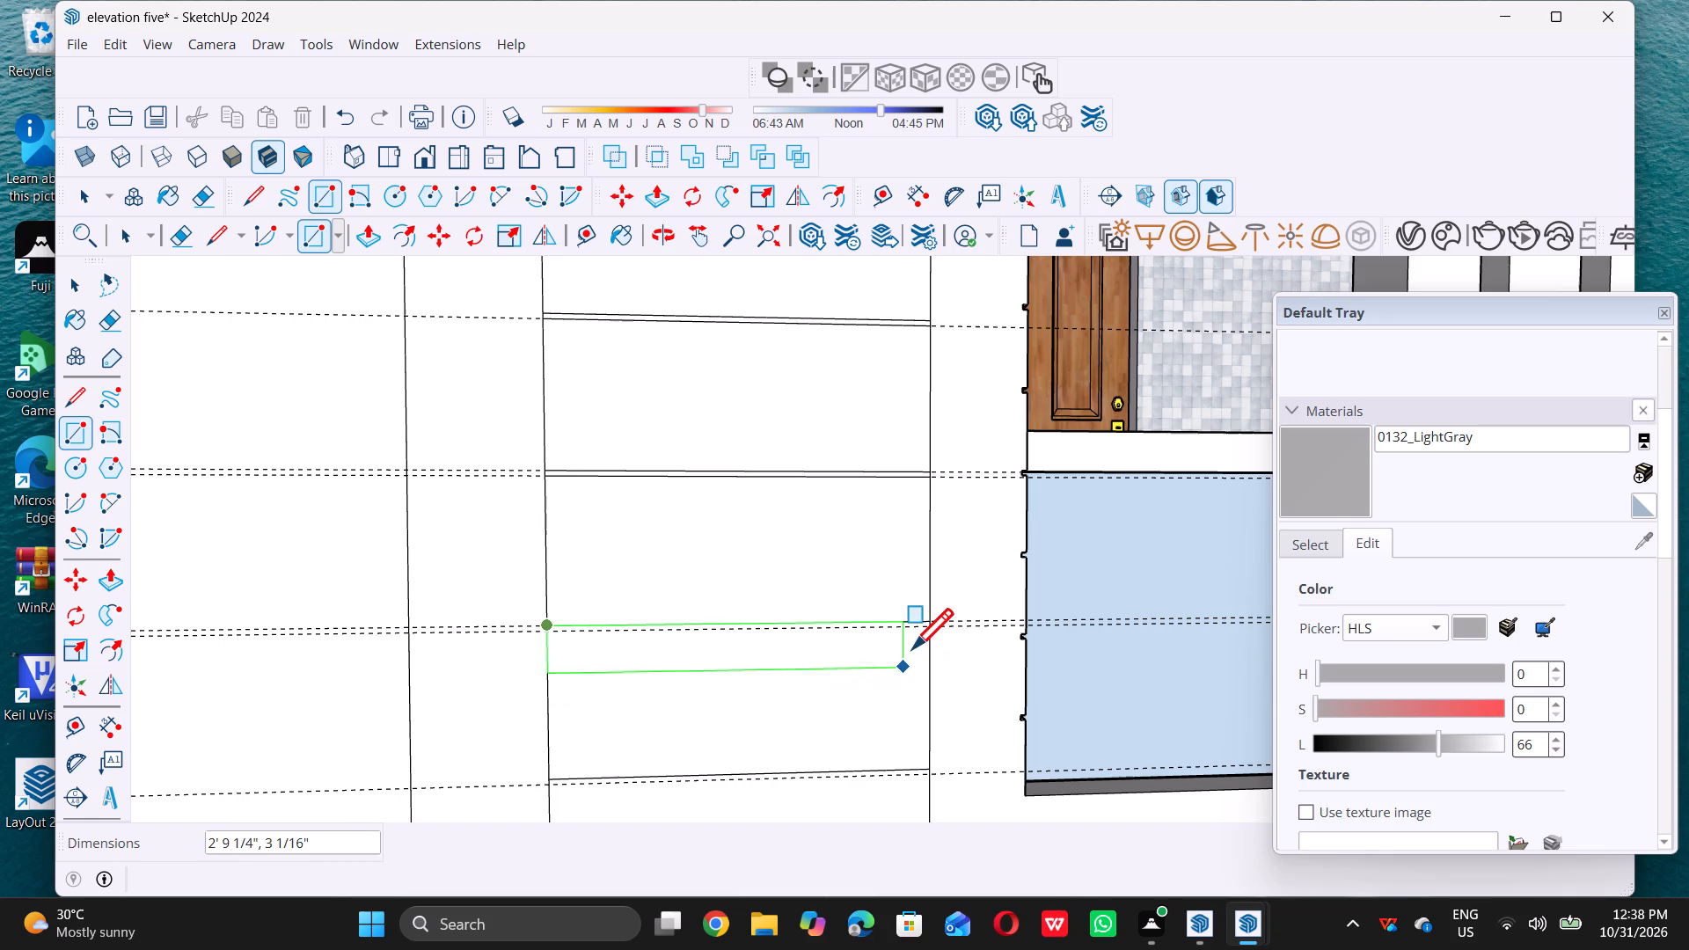
{"action": "scroll", "coordinate": [925, 632], "scroll_direction": "up", "scroll_amount": 14}
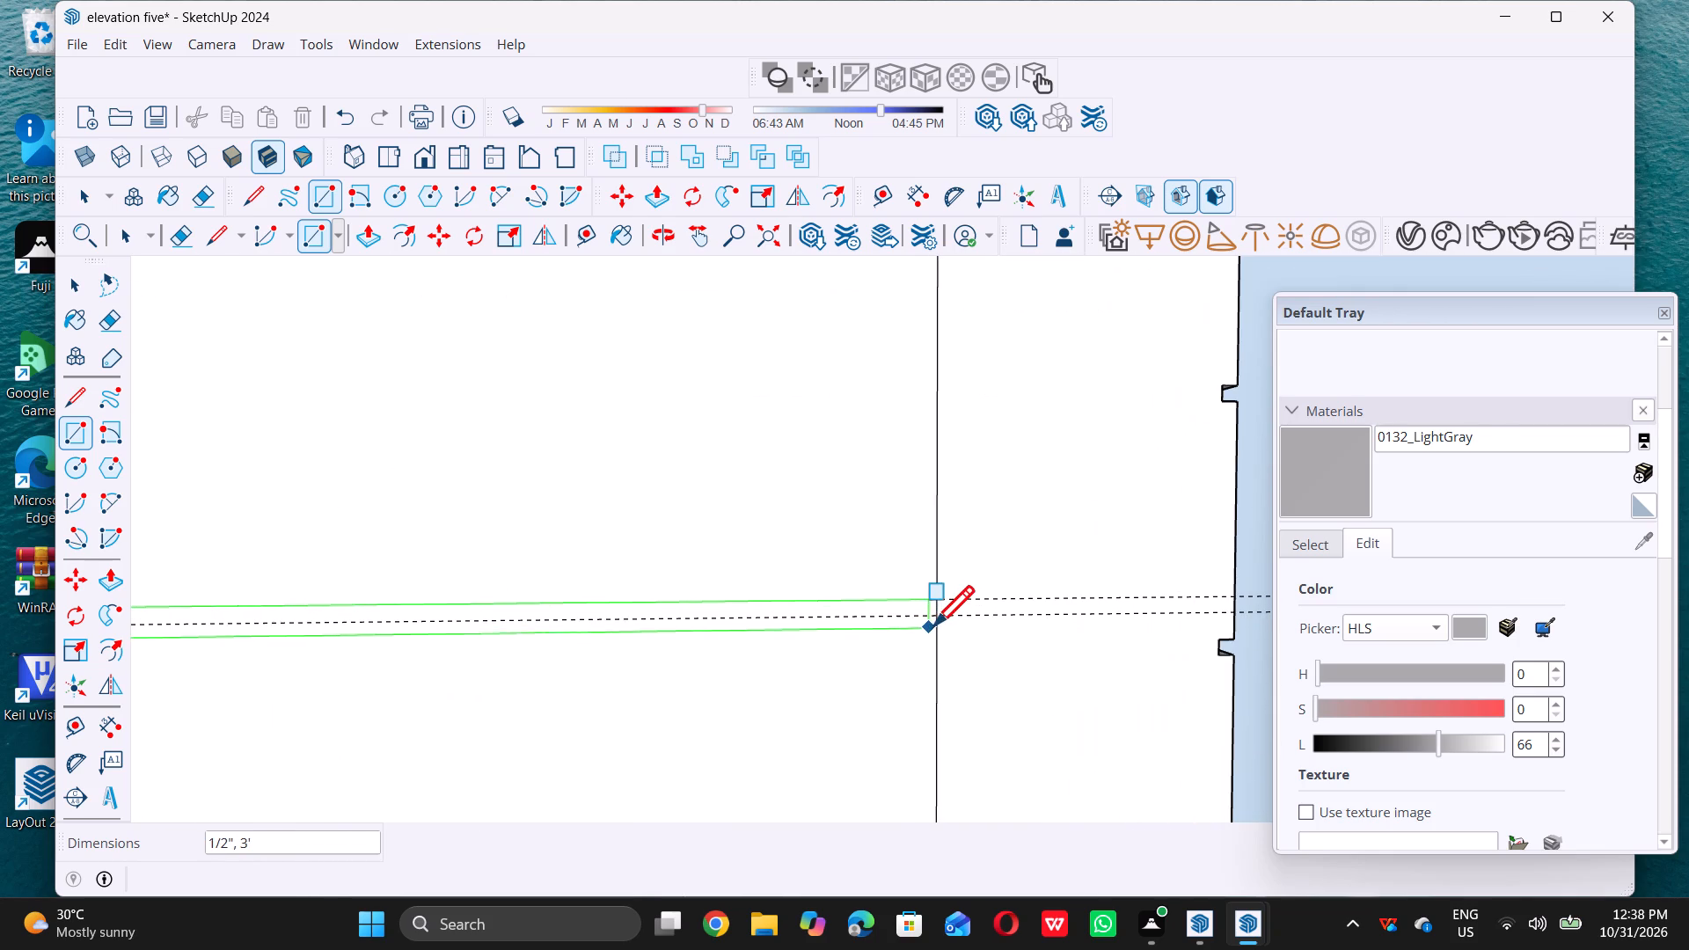
{"action": "double_click", "coordinate": [935, 622]}
Draw a 3'-wide groove rectangle down to the guide at the 3'-wide strip's division line just above the top-floor balcony glass's bottom.
{"action": "scroll", "coordinate": [935, 624], "scroll_direction": "down", "scroll_amount": 15}
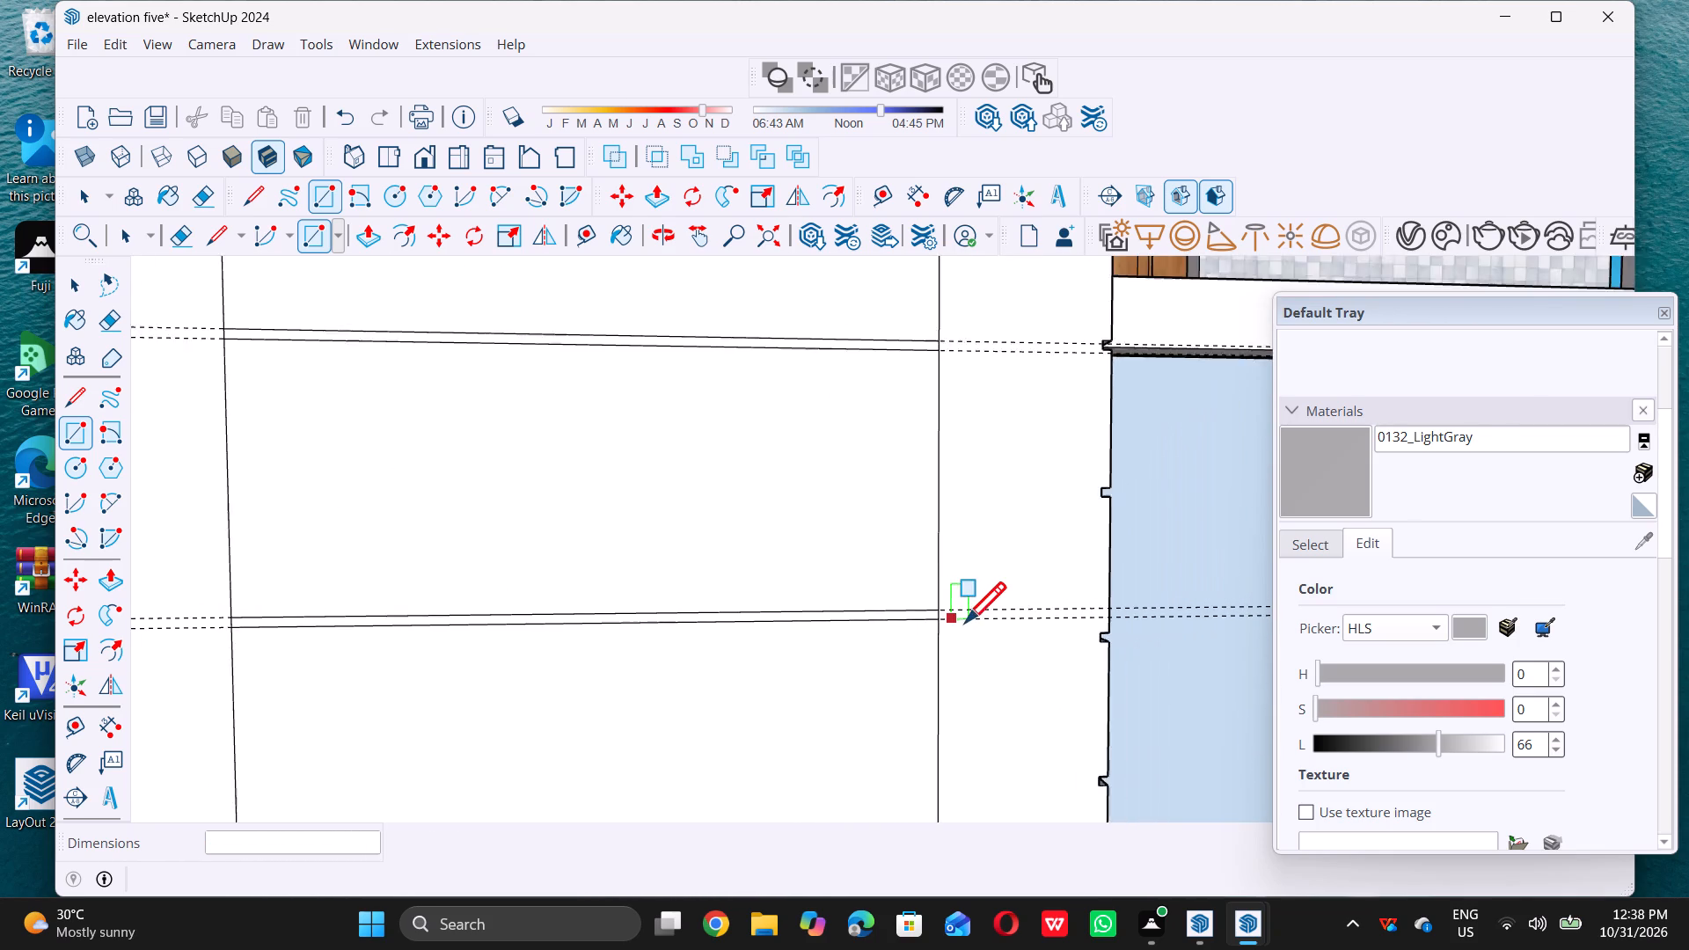
{"action": "scroll", "coordinate": [965, 622], "scroll_direction": "down", "scroll_amount": 20}
{"action": "scroll", "coordinate": [965, 622], "scroll_direction": "down", "scroll_amount": 5}
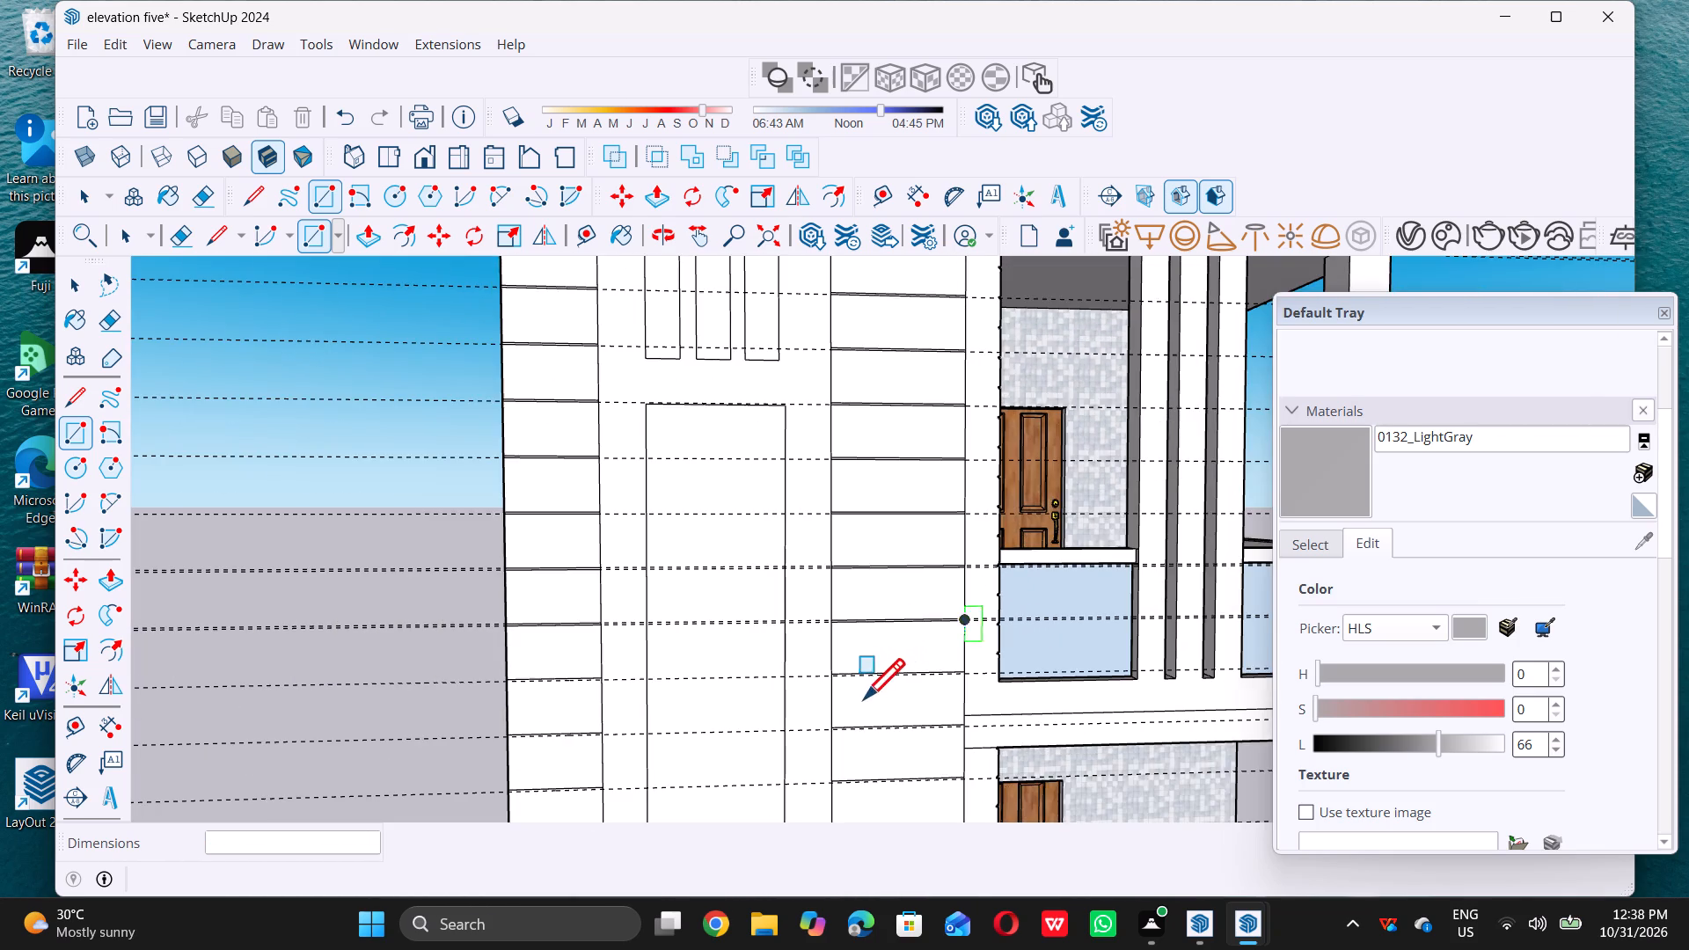
{"action": "scroll", "coordinate": [863, 698], "scroll_direction": "up", "scroll_amount": 10}
{"action": "scroll", "coordinate": [826, 681], "scroll_direction": "up", "scroll_amount": 16}
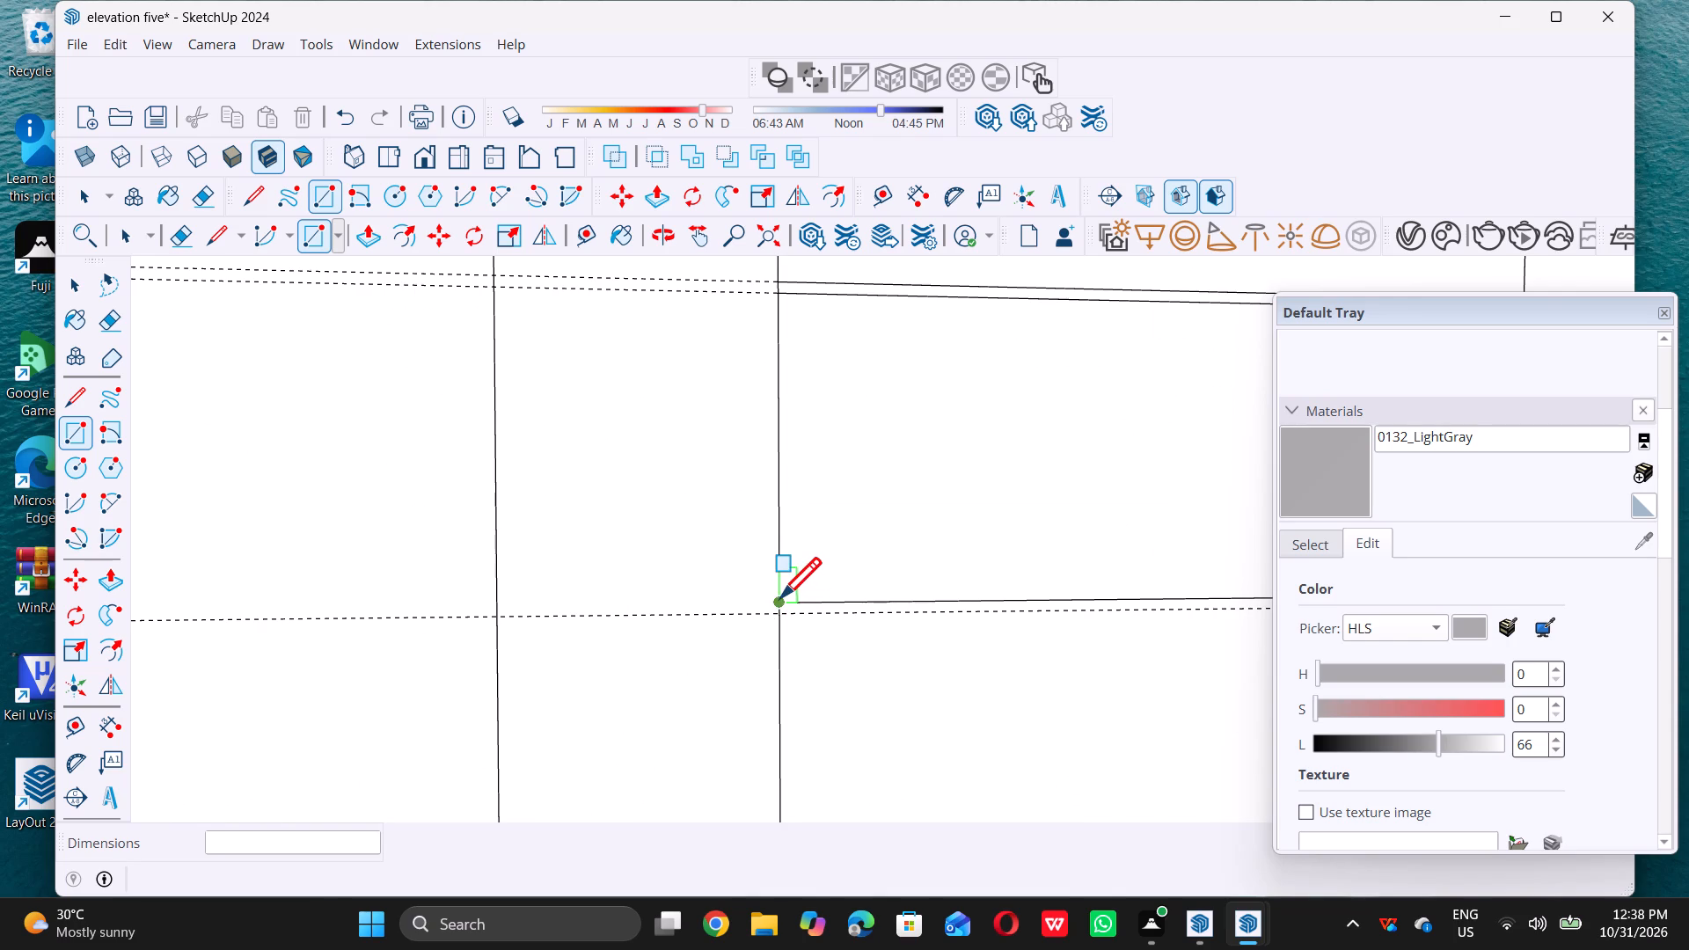
{"action": "double_click", "coordinate": [780, 597]}
{"action": "scroll", "coordinate": [769, 610], "scroll_direction": "down", "scroll_amount": 20}
{"action": "scroll", "coordinate": [769, 610], "scroll_direction": "down", "scroll_amount": 2}
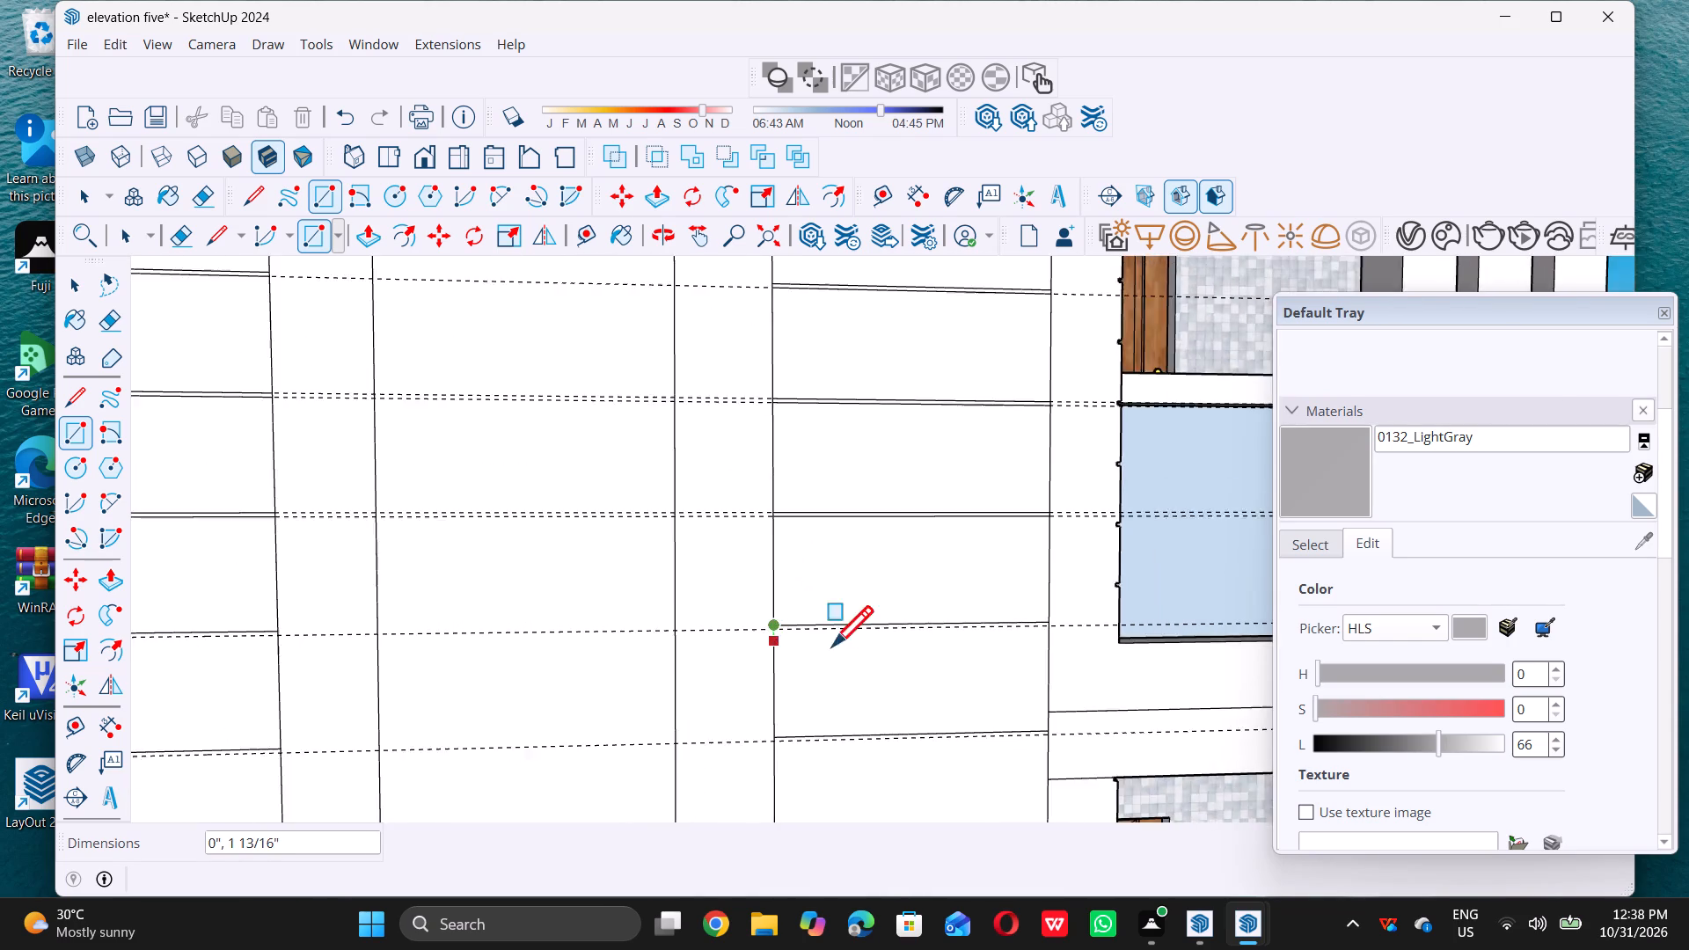
{"action": "scroll", "coordinate": [996, 638], "scroll_direction": "up", "scroll_amount": 12}
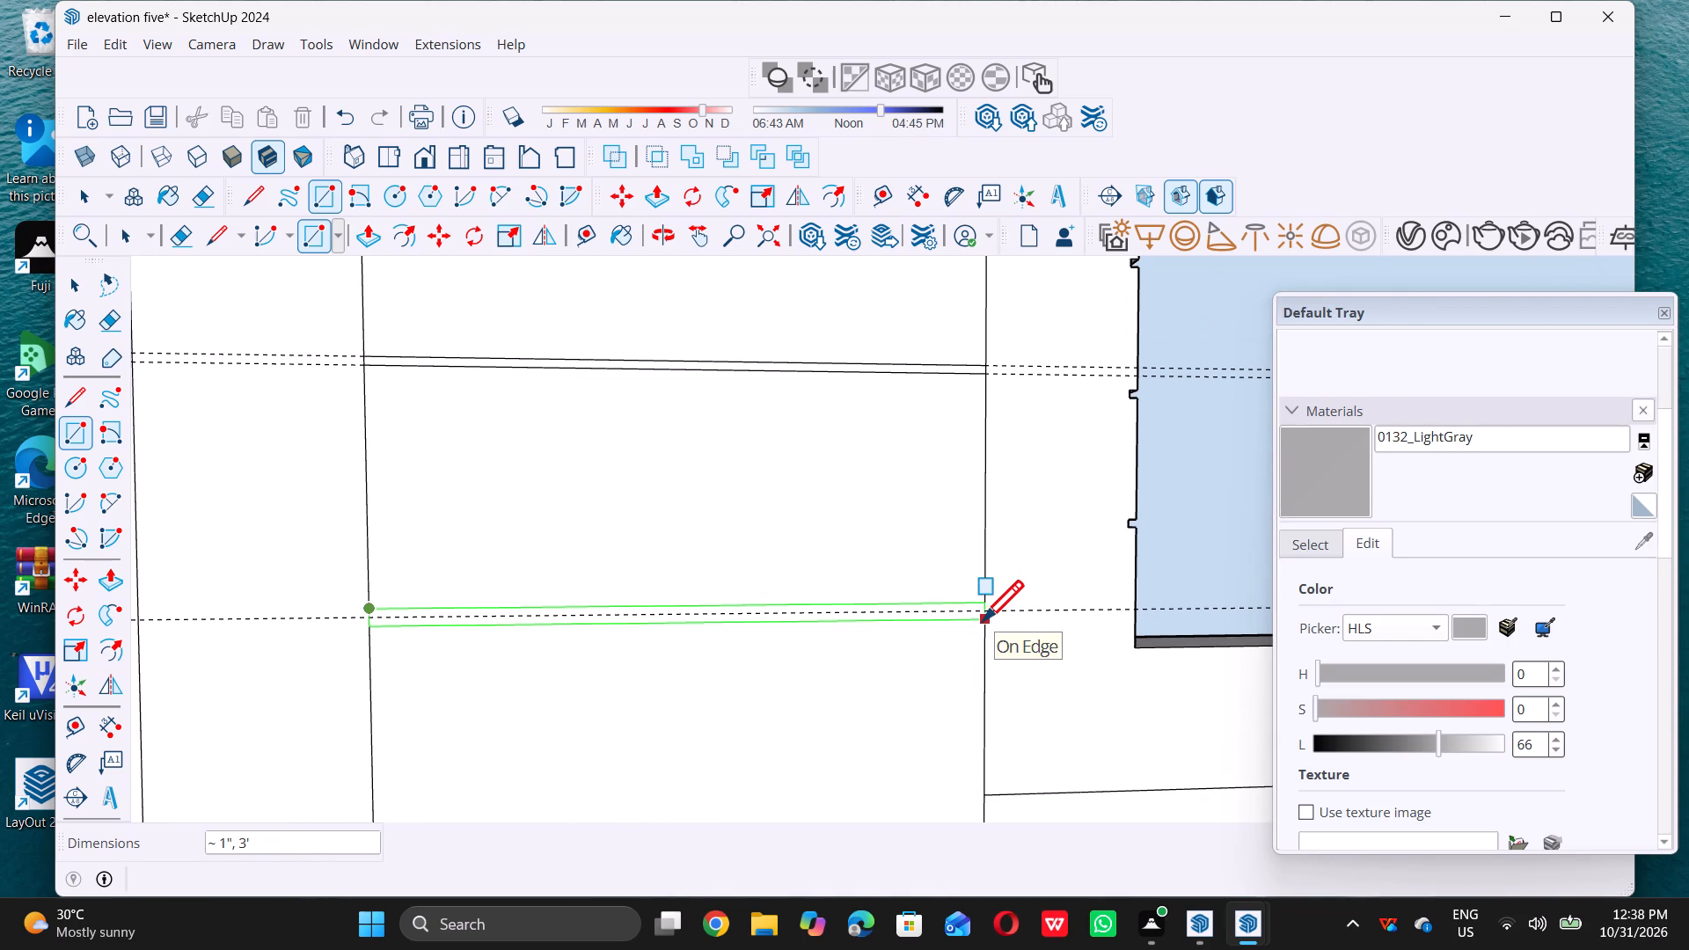
{"action": "left_click", "coordinate": [984, 617]}
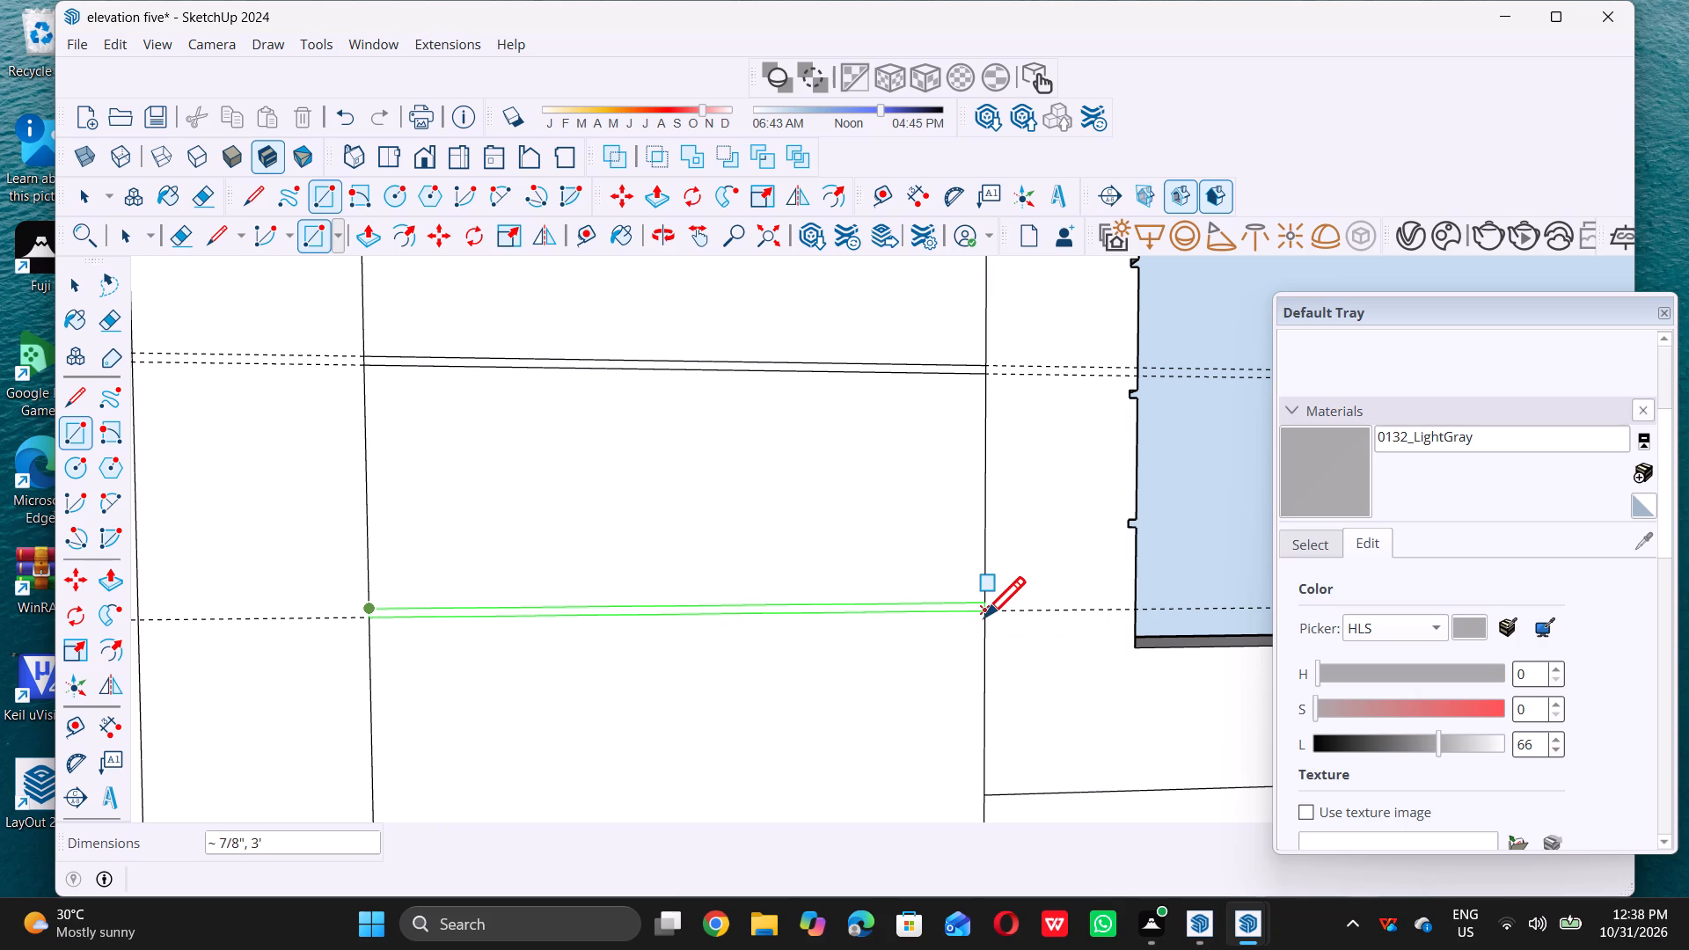
Draw a 3'-wide groove rectangle down to the guide at the 3'-wide strip's division line level with the slab below the top-floor balcony.
{"action": "scroll", "coordinate": [809, 632], "scroll_direction": "down", "scroll_amount": 20}
{"action": "scroll", "coordinate": [809, 632], "scroll_direction": "down", "scroll_amount": 3}
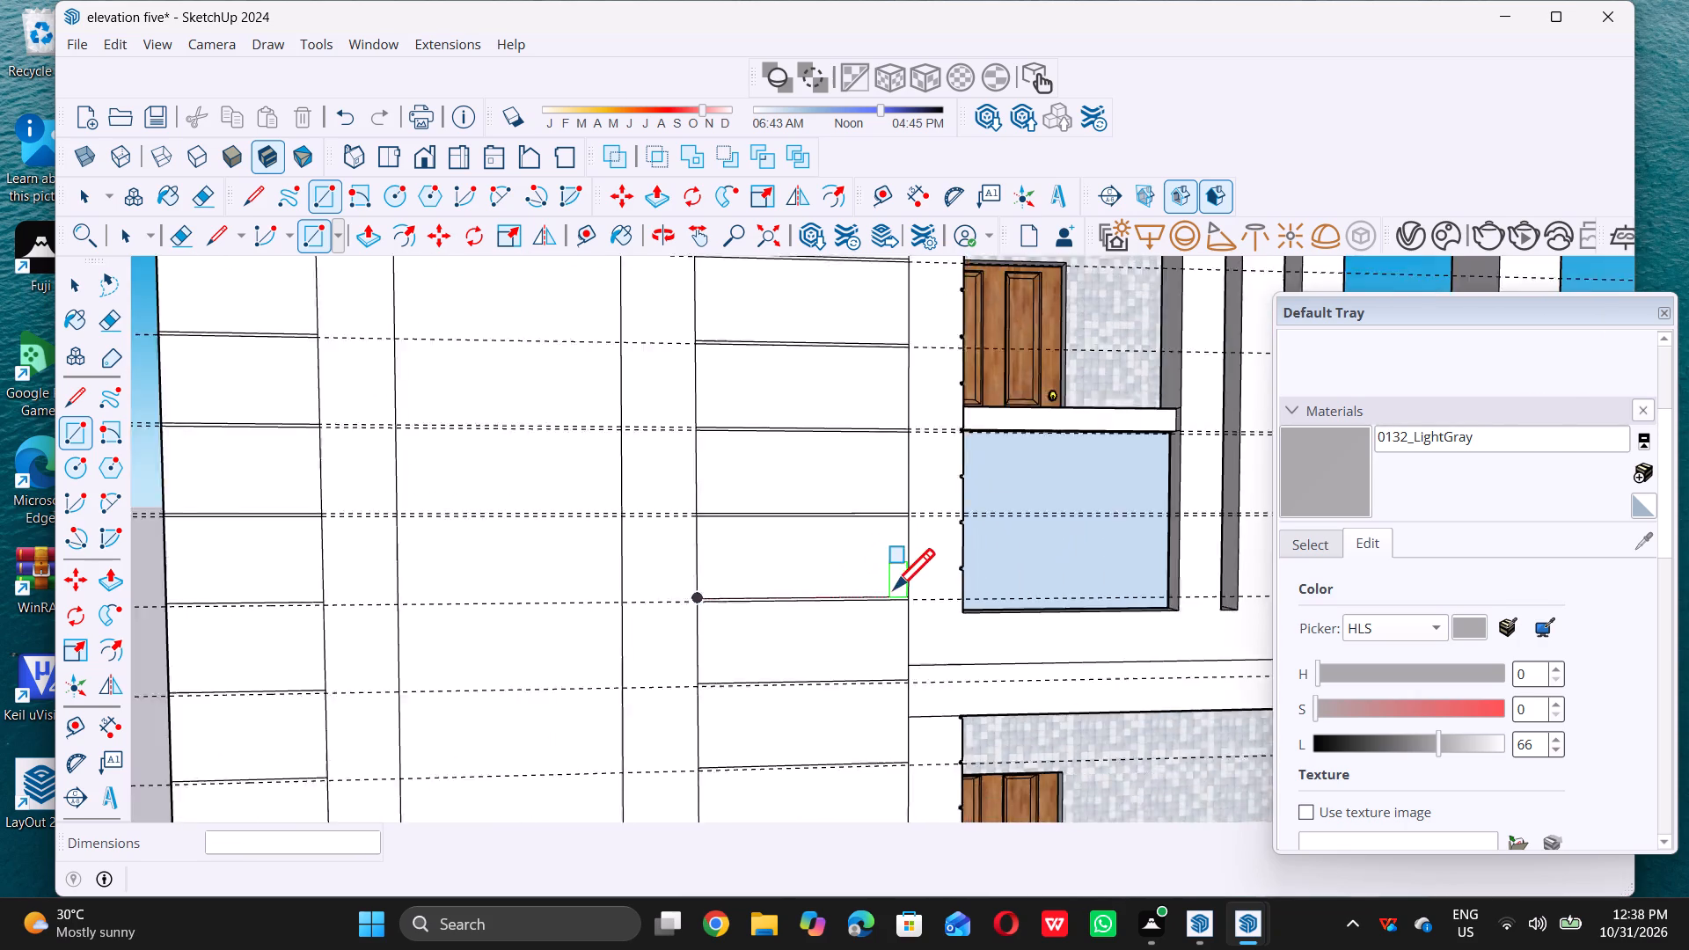
{"action": "scroll", "coordinate": [894, 588], "scroll_direction": "down", "scroll_amount": 6}
{"action": "scroll", "coordinate": [823, 707], "scroll_direction": "up", "scroll_amount": 11}
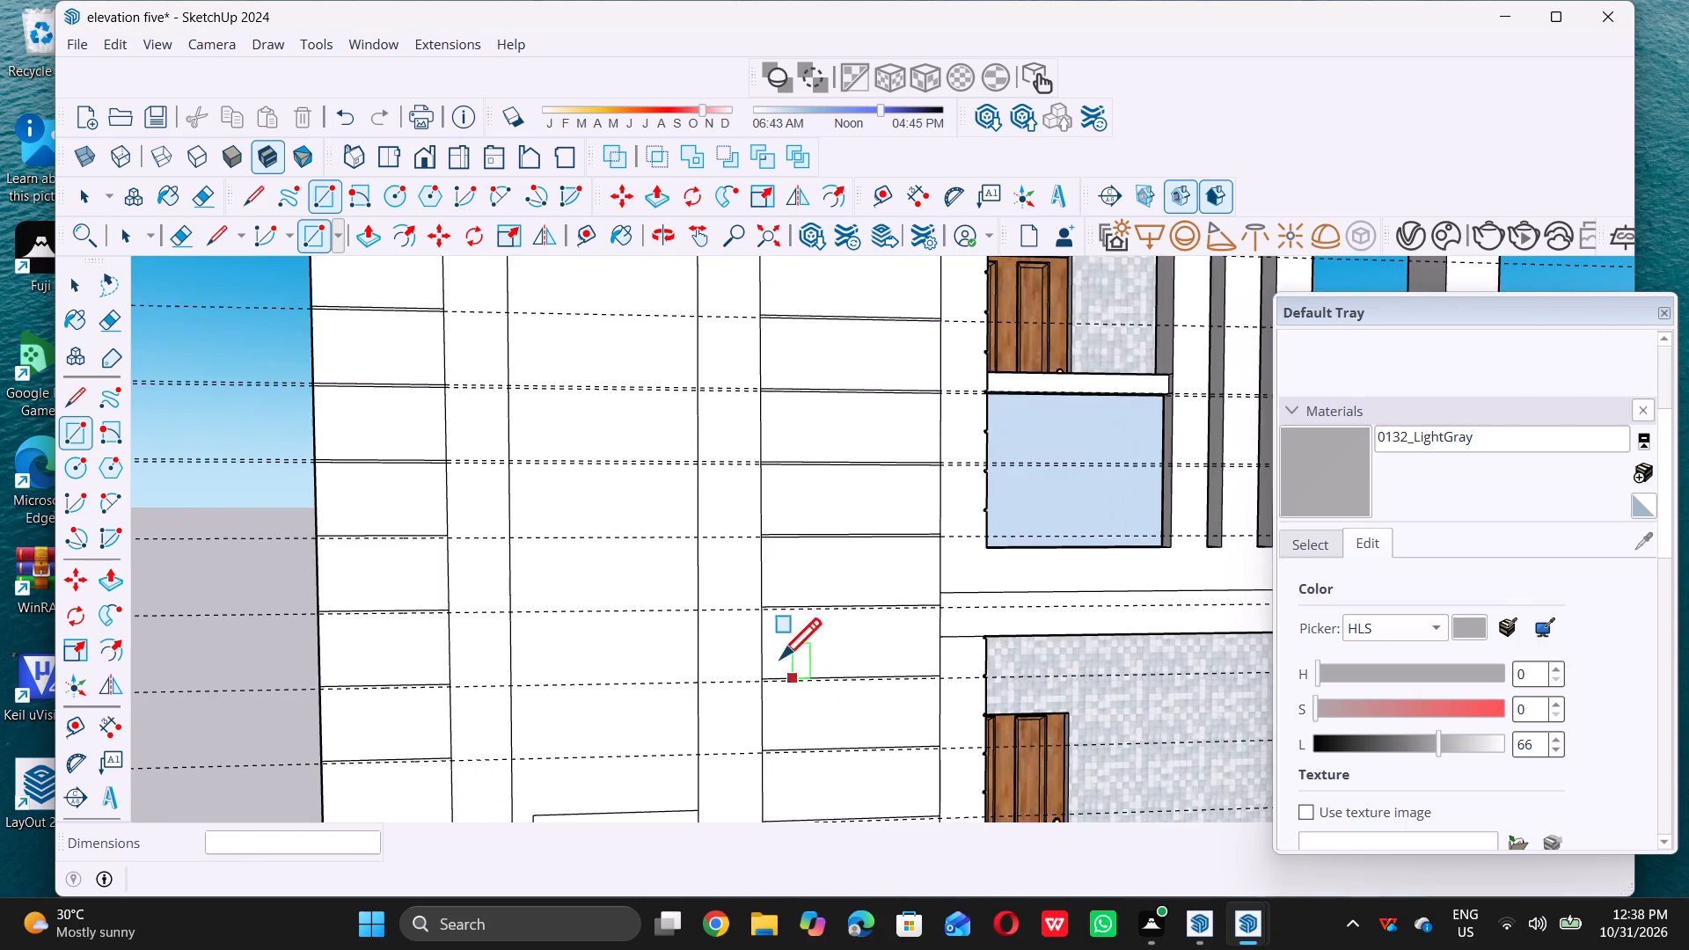
{"action": "scroll", "coordinate": [772, 633], "scroll_direction": "up", "scroll_amount": 9}
{"action": "scroll", "coordinate": [757, 563], "scroll_direction": "up", "scroll_amount": 4}
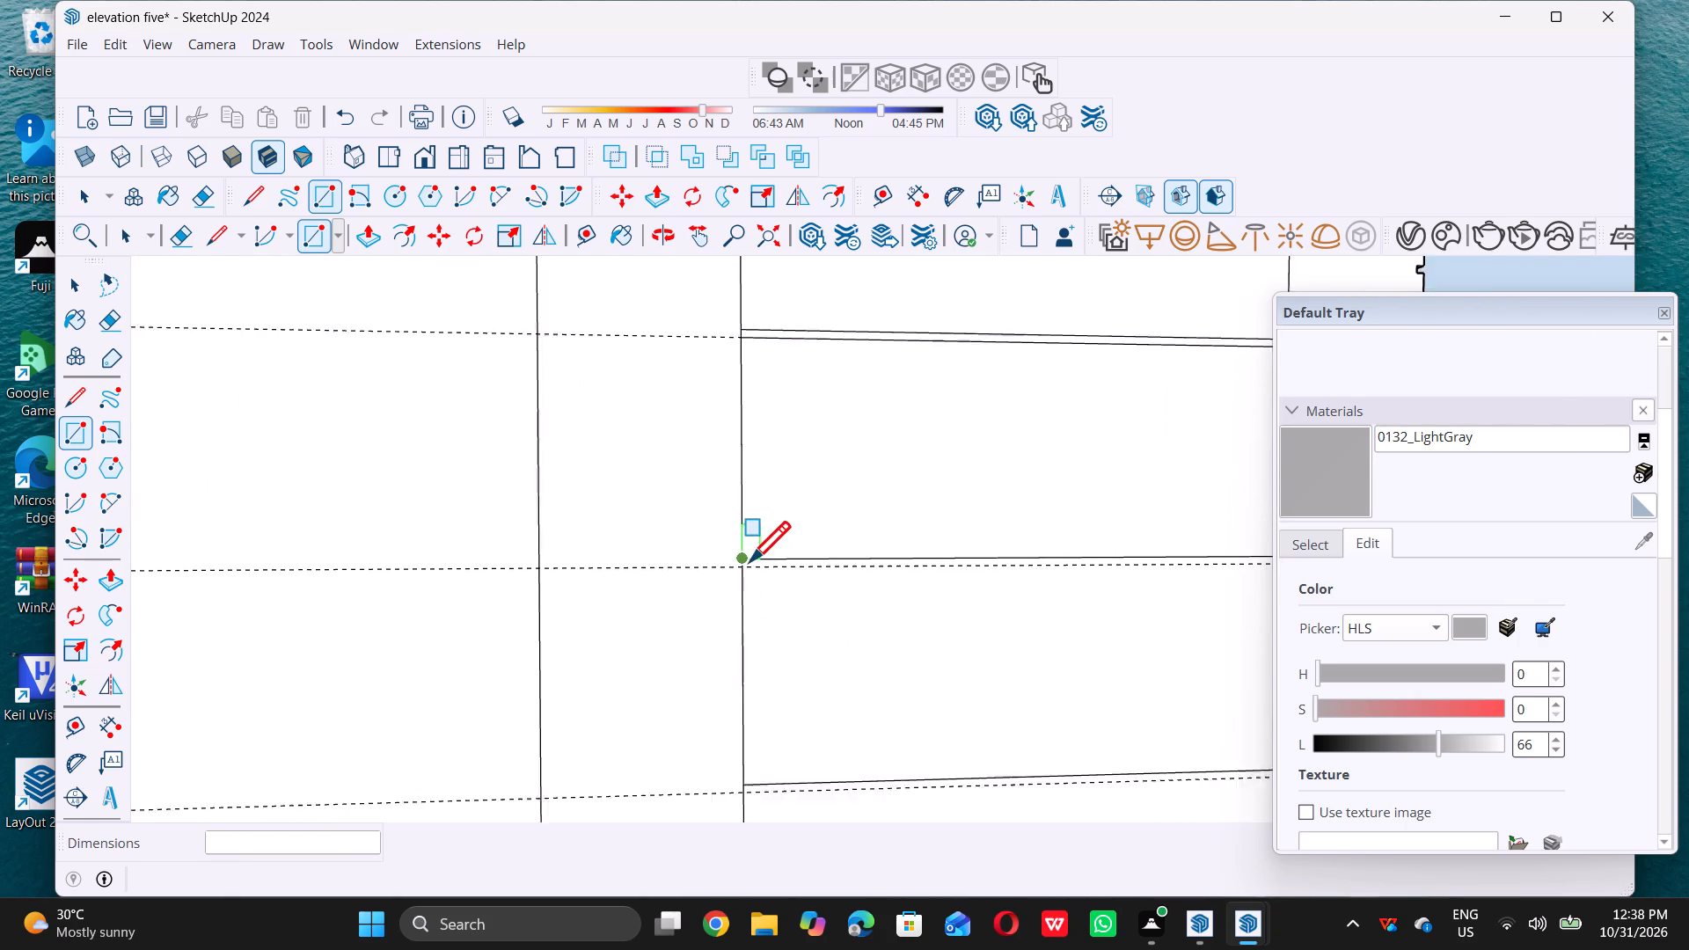
{"action": "scroll", "coordinate": [749, 561], "scroll_direction": "up", "scroll_amount": 4}
{"action": "double_click", "coordinate": [747, 555]}
{"action": "scroll", "coordinate": [735, 559], "scroll_direction": "down", "scroll_amount": 3}
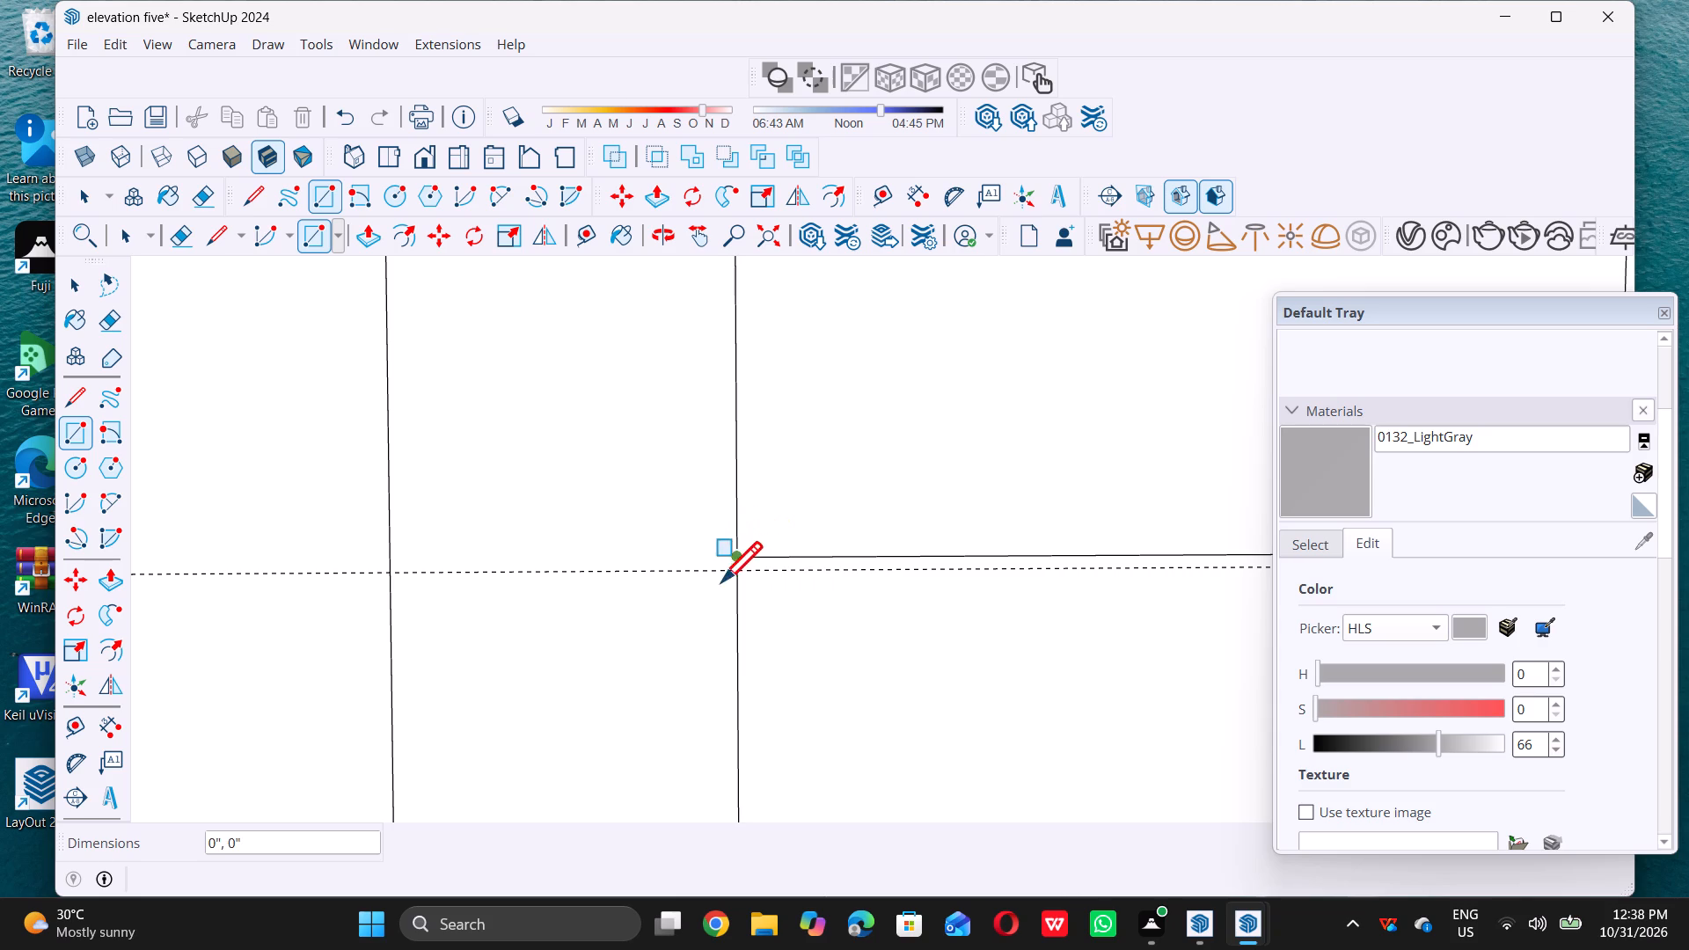
{"action": "scroll", "coordinate": [721, 581], "scroll_direction": "down", "scroll_amount": 18}
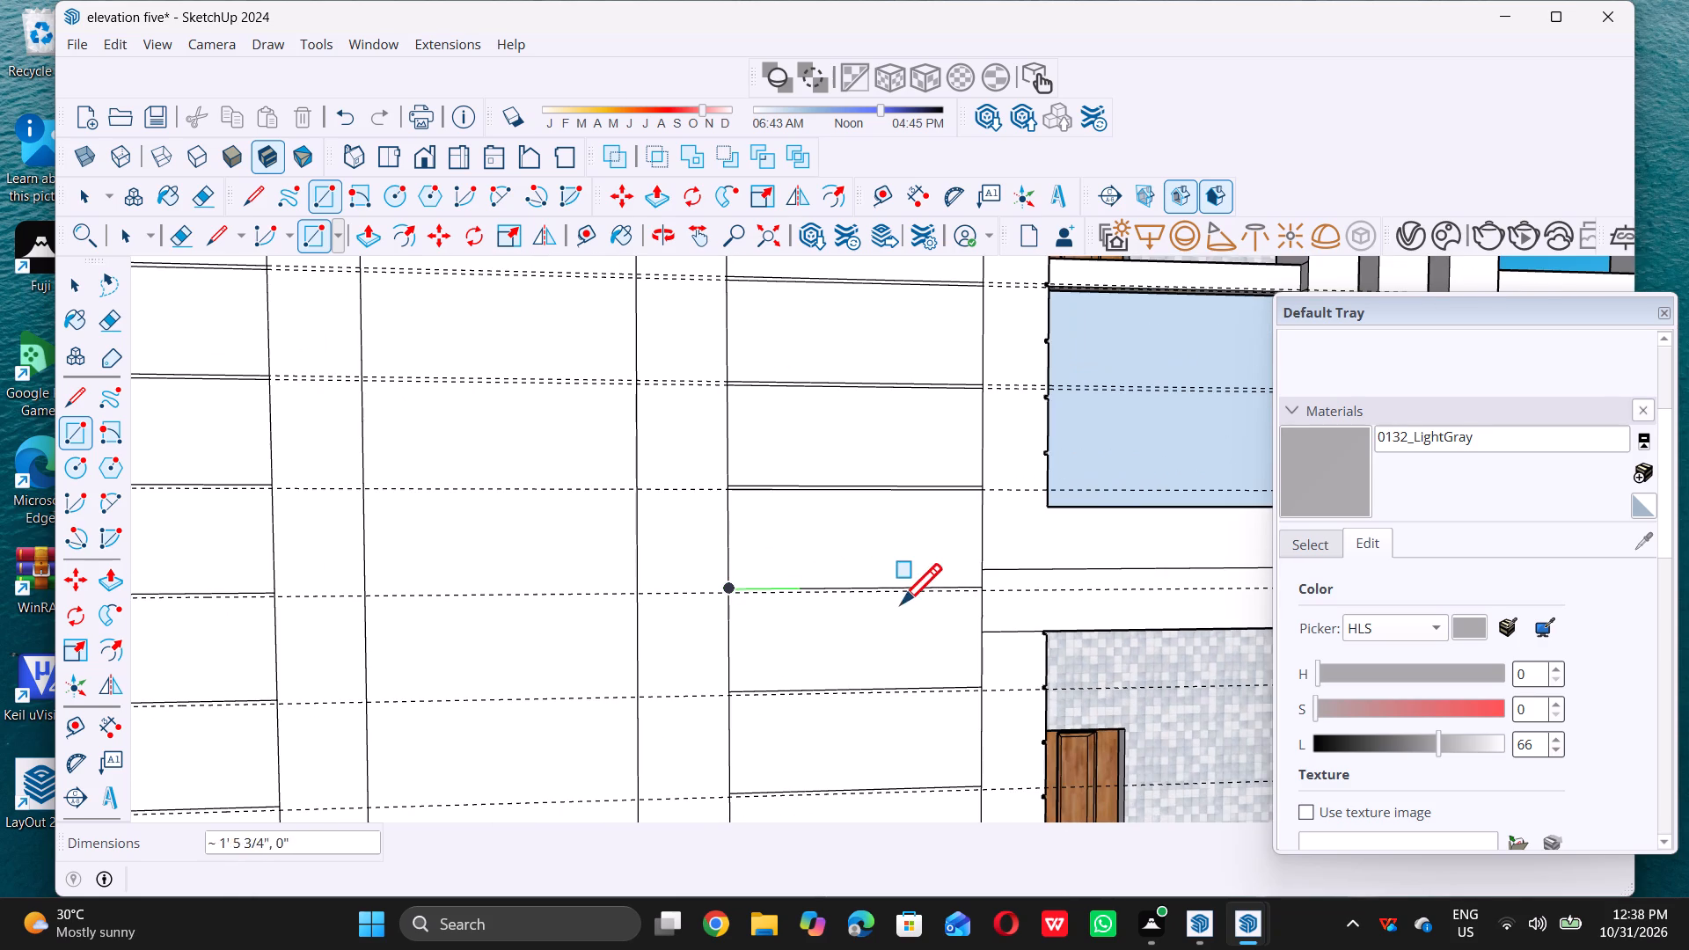
{"action": "scroll", "coordinate": [960, 599], "scroll_direction": "up", "scroll_amount": 13}
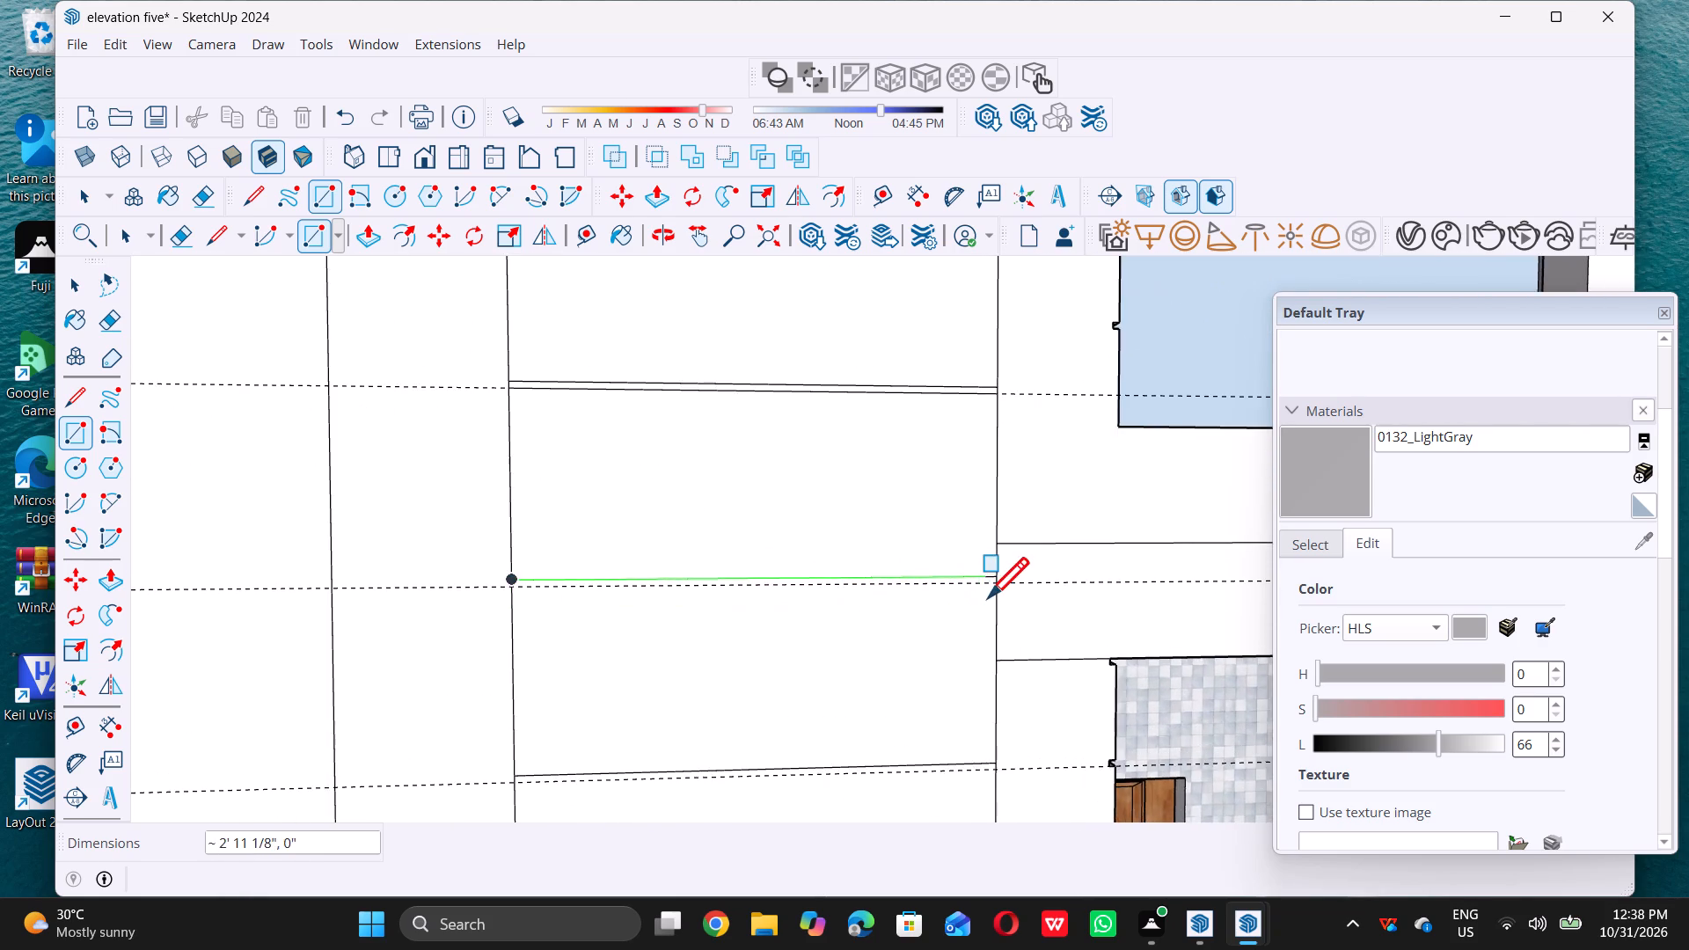
{"action": "scroll", "coordinate": [988, 597], "scroll_direction": "up", "scroll_amount": 2}
{"action": "left_click", "coordinate": [1005, 575]}
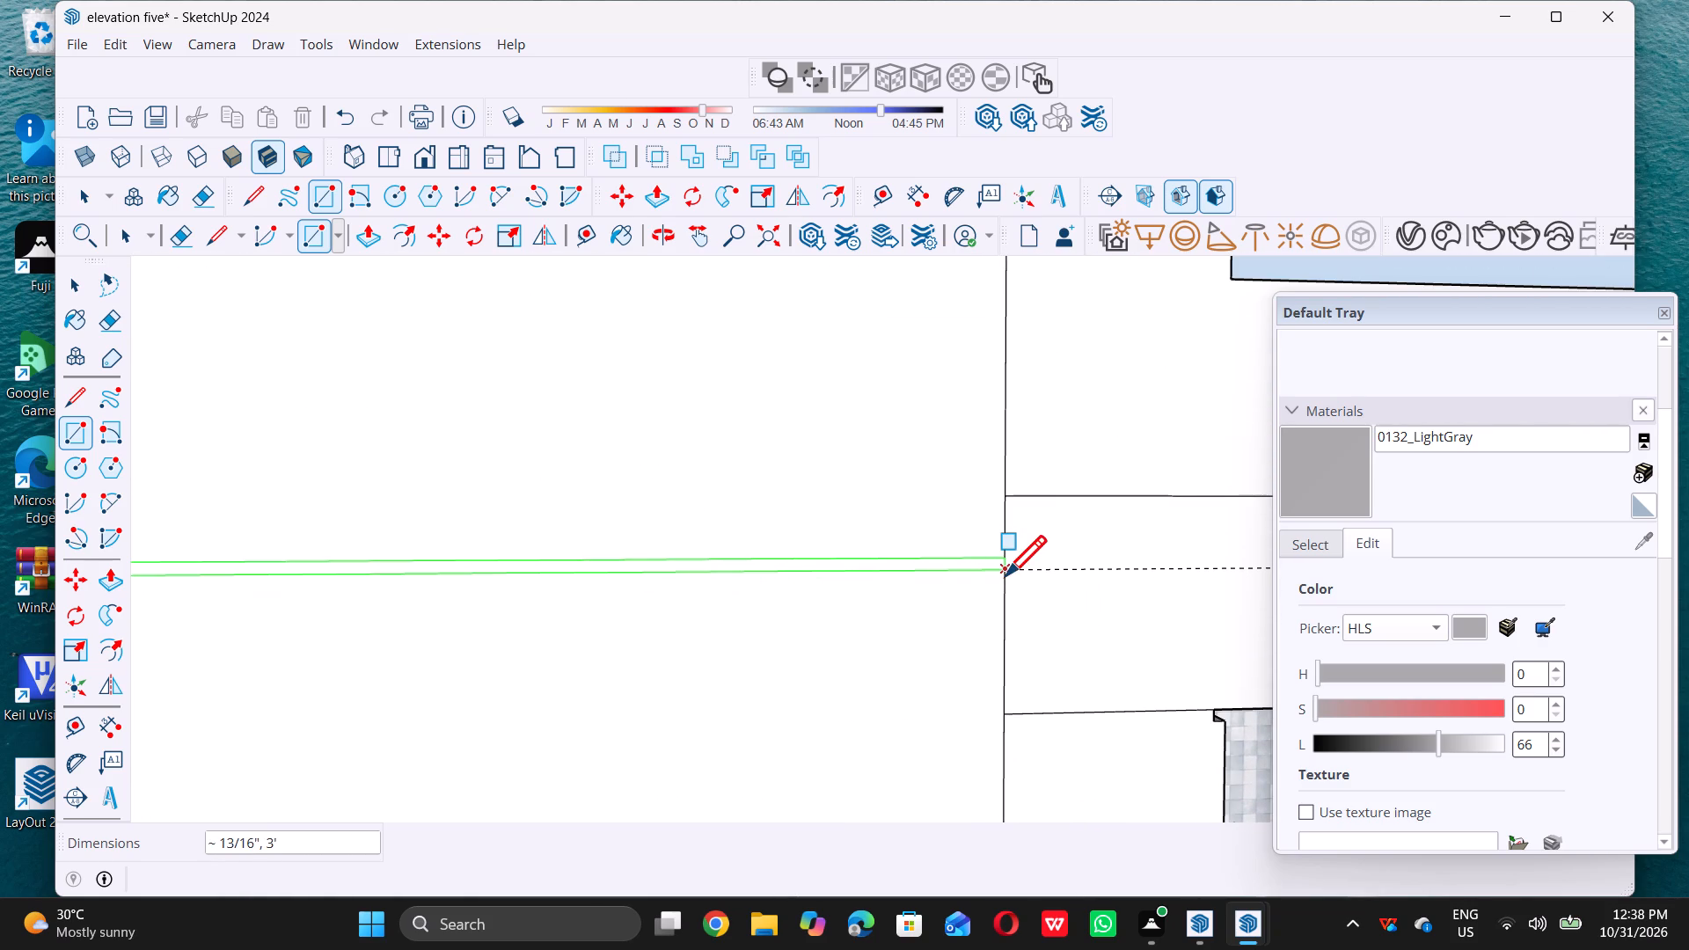
Draw a 2' by 0.5" groove rectangle between the lowest division line of the 2'-wide strip and its guide.
{"action": "scroll", "coordinate": [947, 603], "scroll_direction": "down", "scroll_amount": 20}
{"action": "scroll", "coordinate": [947, 603], "scroll_direction": "down", "scroll_amount": 3}
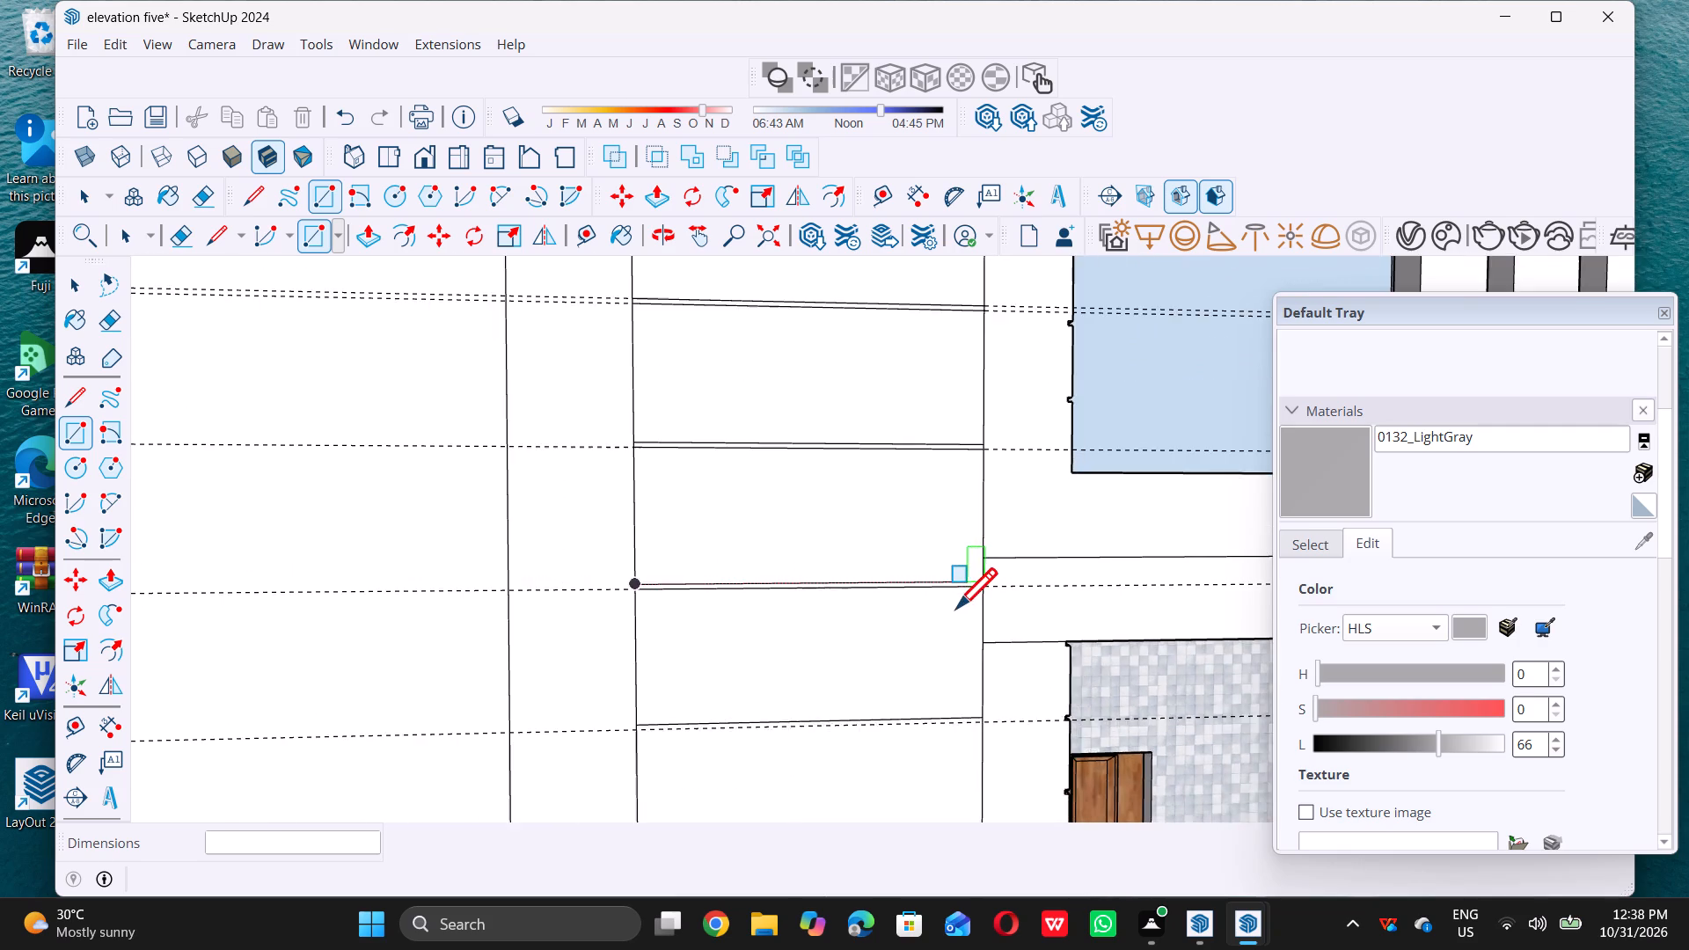
{"action": "scroll", "coordinate": [956, 608], "scroll_direction": "down", "scroll_amount": 8}
{"action": "scroll", "coordinate": [863, 654], "scroll_direction": "down", "scroll_amount": 9}
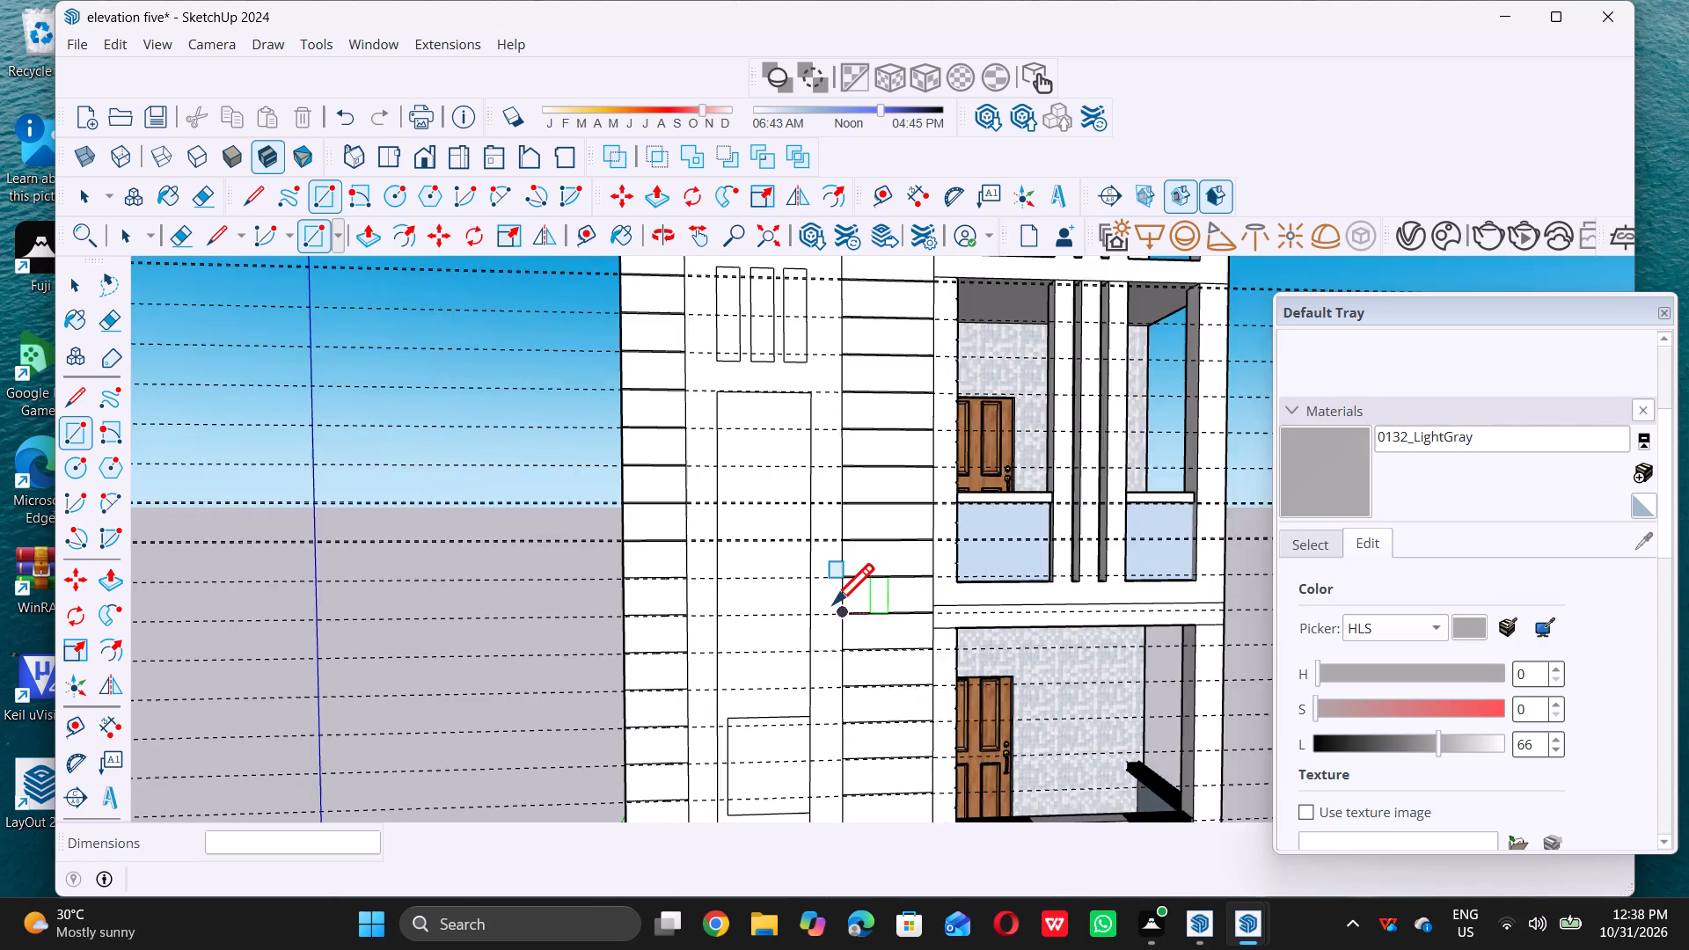
{"action": "scroll", "coordinate": [833, 603], "scroll_direction": "down", "scroll_amount": 12}
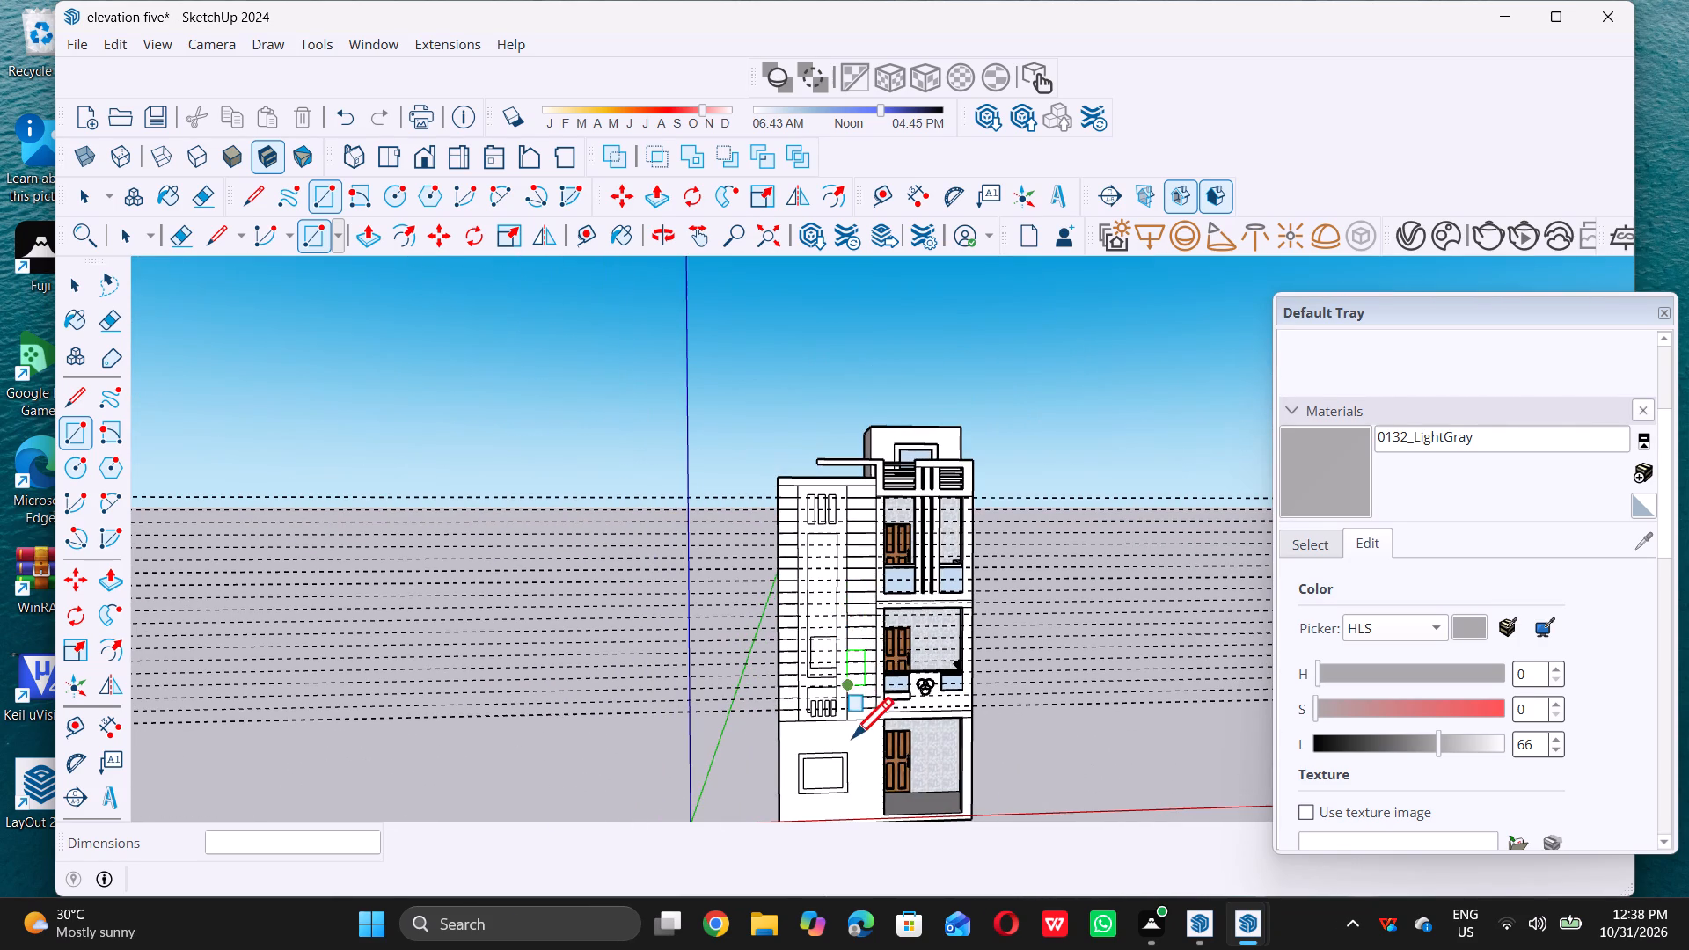
{"action": "scroll", "coordinate": [852, 738], "scroll_direction": "up", "scroll_amount": 12}
{"action": "scroll", "coordinate": [830, 657], "scroll_direction": "up", "scroll_amount": 6}
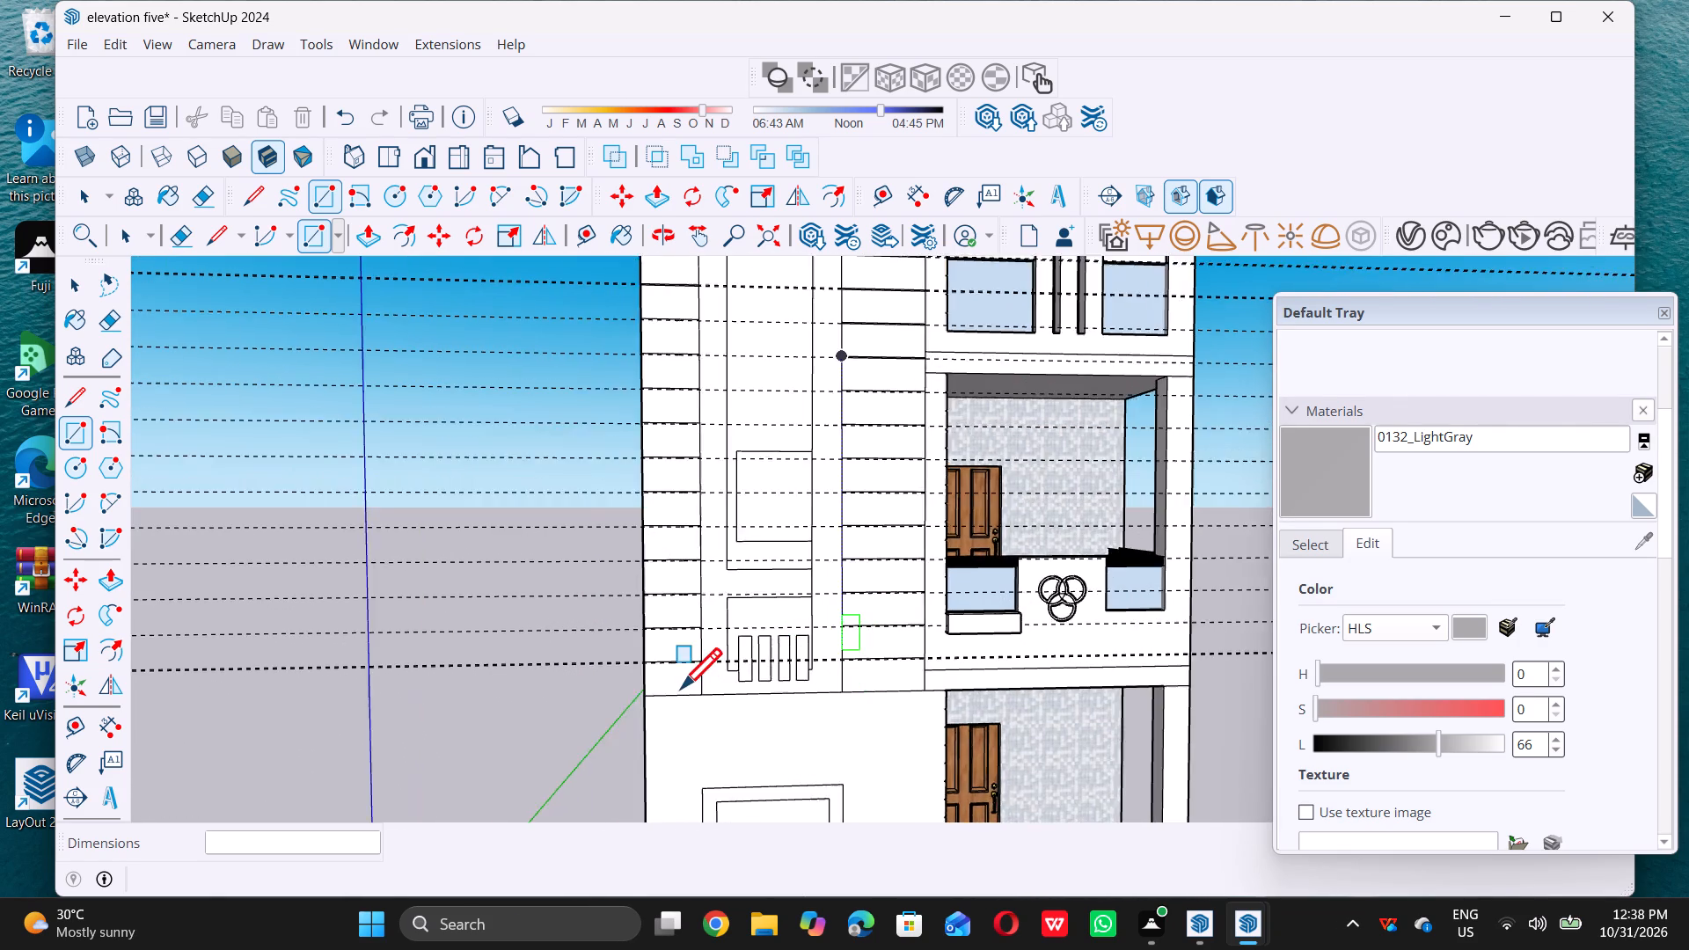
{"action": "scroll", "coordinate": [629, 659], "scroll_direction": "up", "scroll_amount": 5}
{"action": "scroll", "coordinate": [538, 674], "scroll_direction": "up", "scroll_amount": 7}
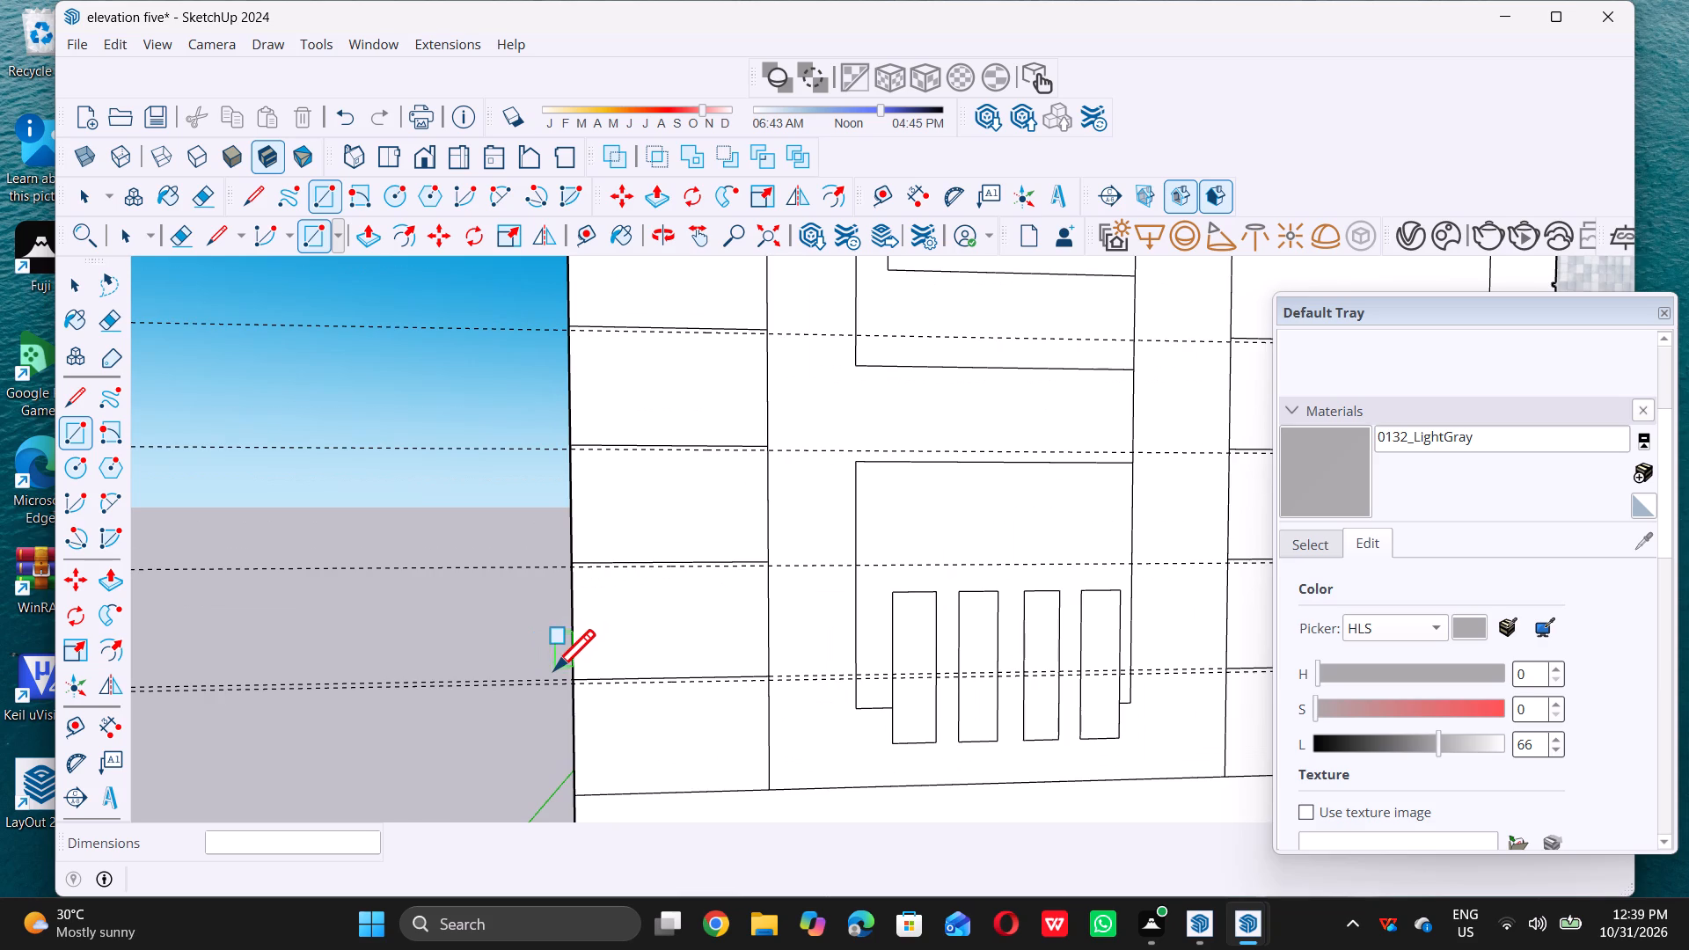
{"action": "scroll", "coordinate": [554, 669], "scroll_direction": "up", "scroll_amount": 2}
{"action": "left_click", "coordinate": [599, 692]}
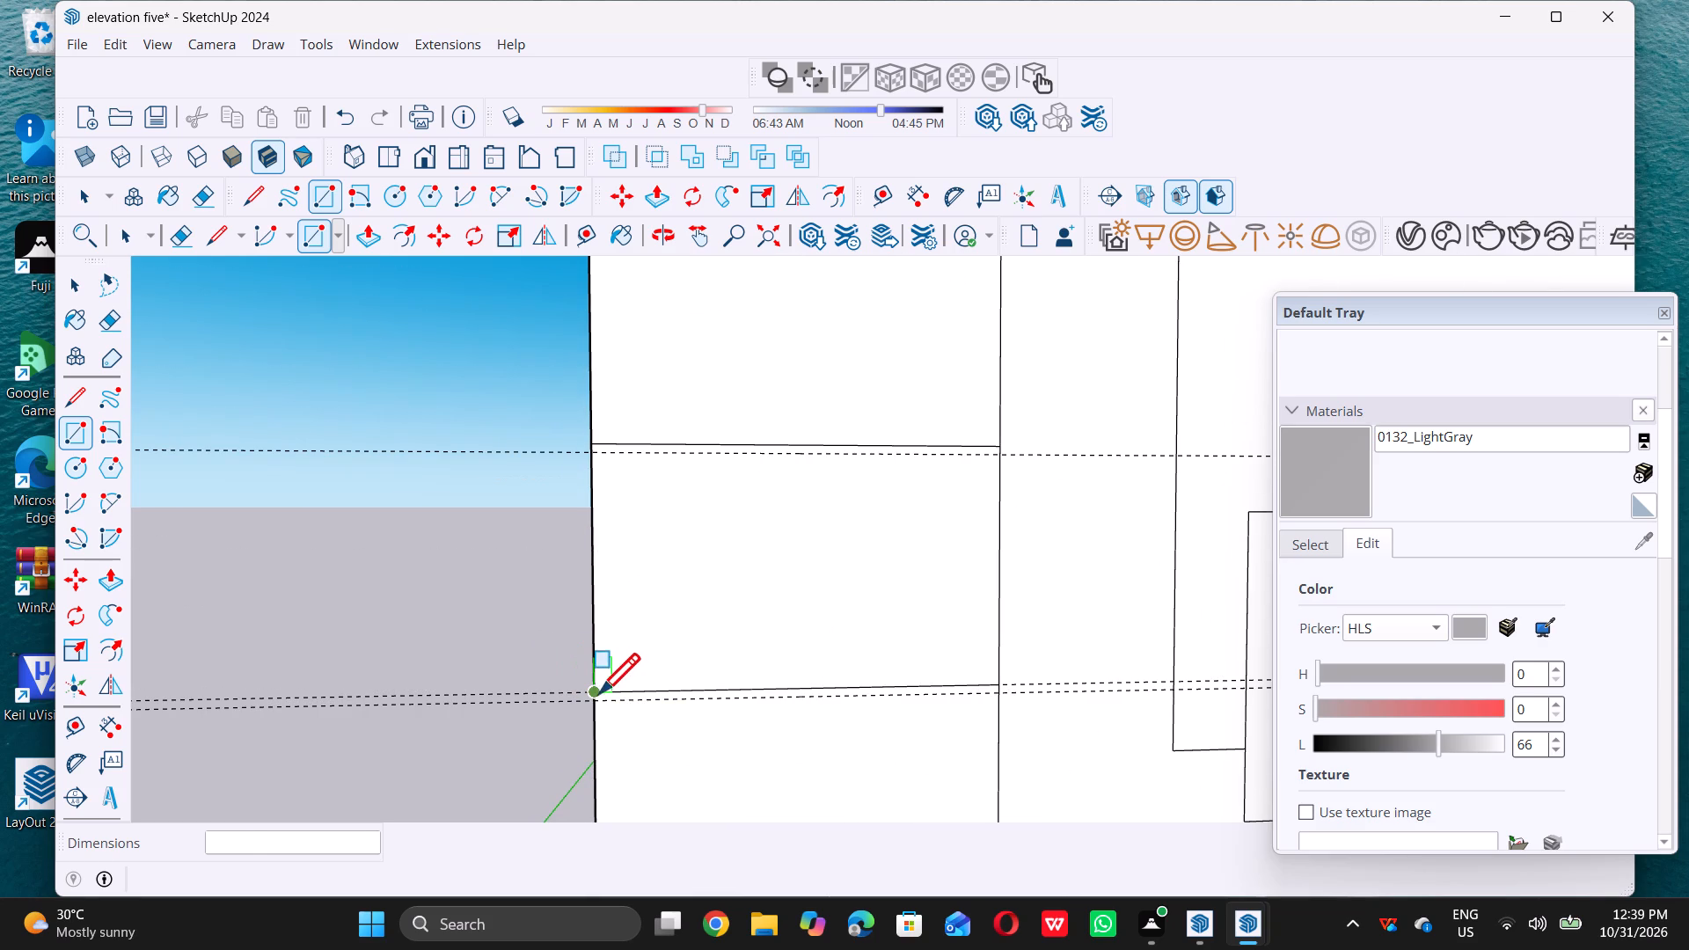
{"action": "left_click", "coordinate": [997, 698]}
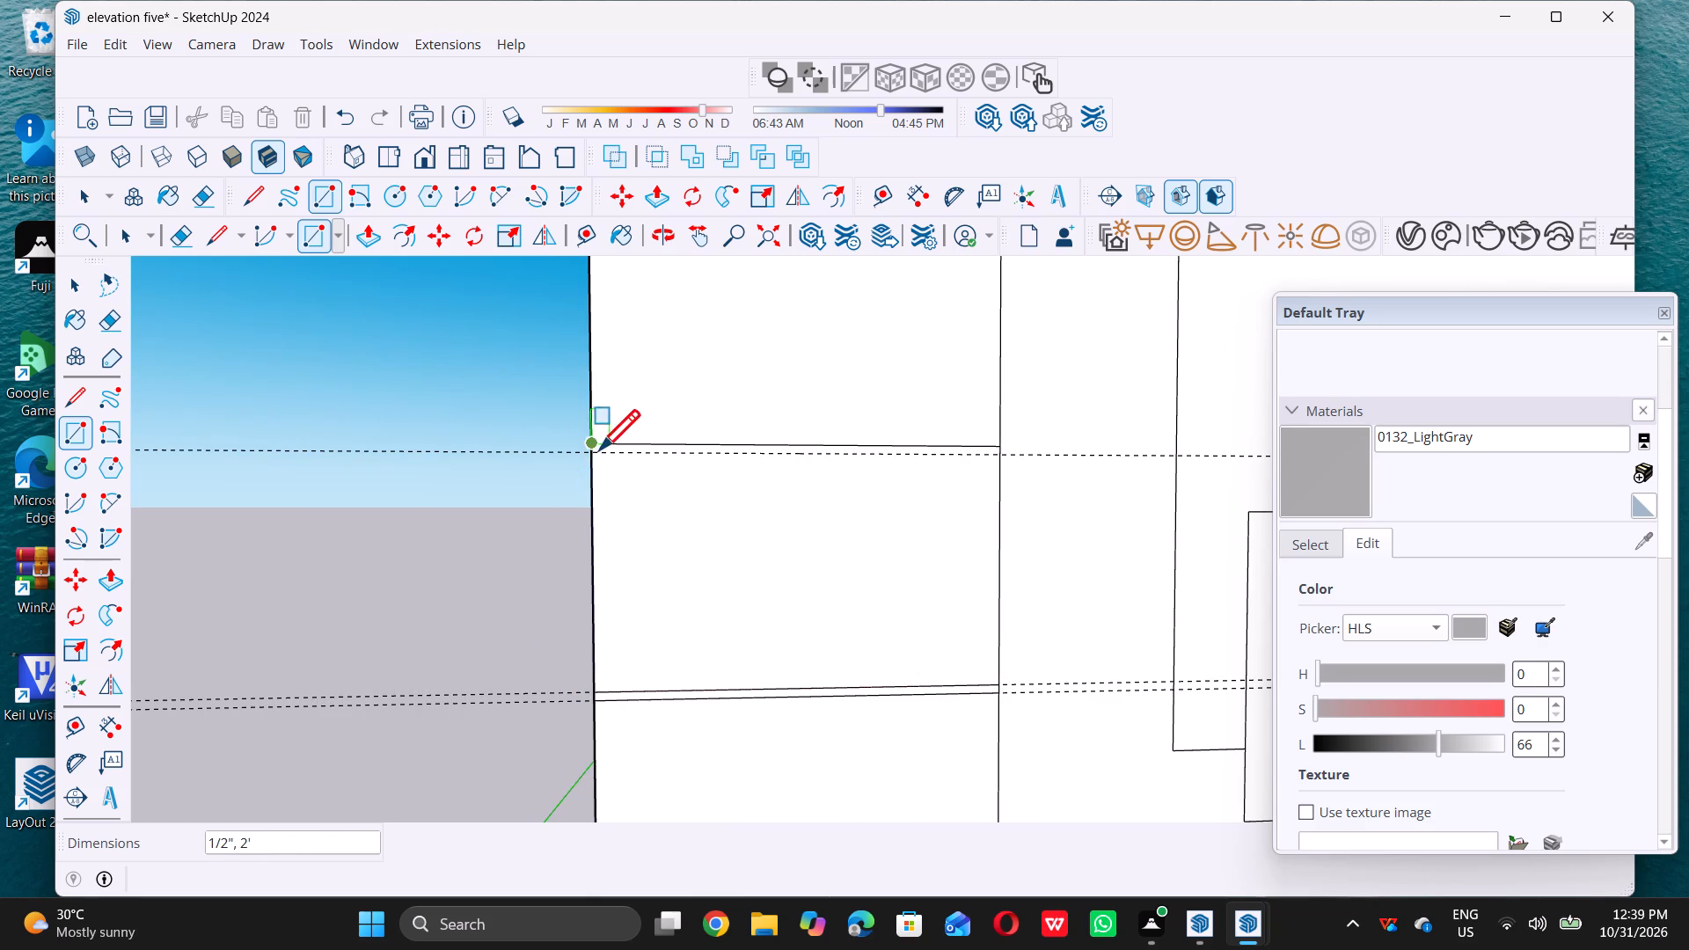
Draw a 2' by 0.5" groove rectangle between the second-lowest division line of the 2'-wide strip and its guide.
{"action": "left_click", "coordinate": [589, 443]}
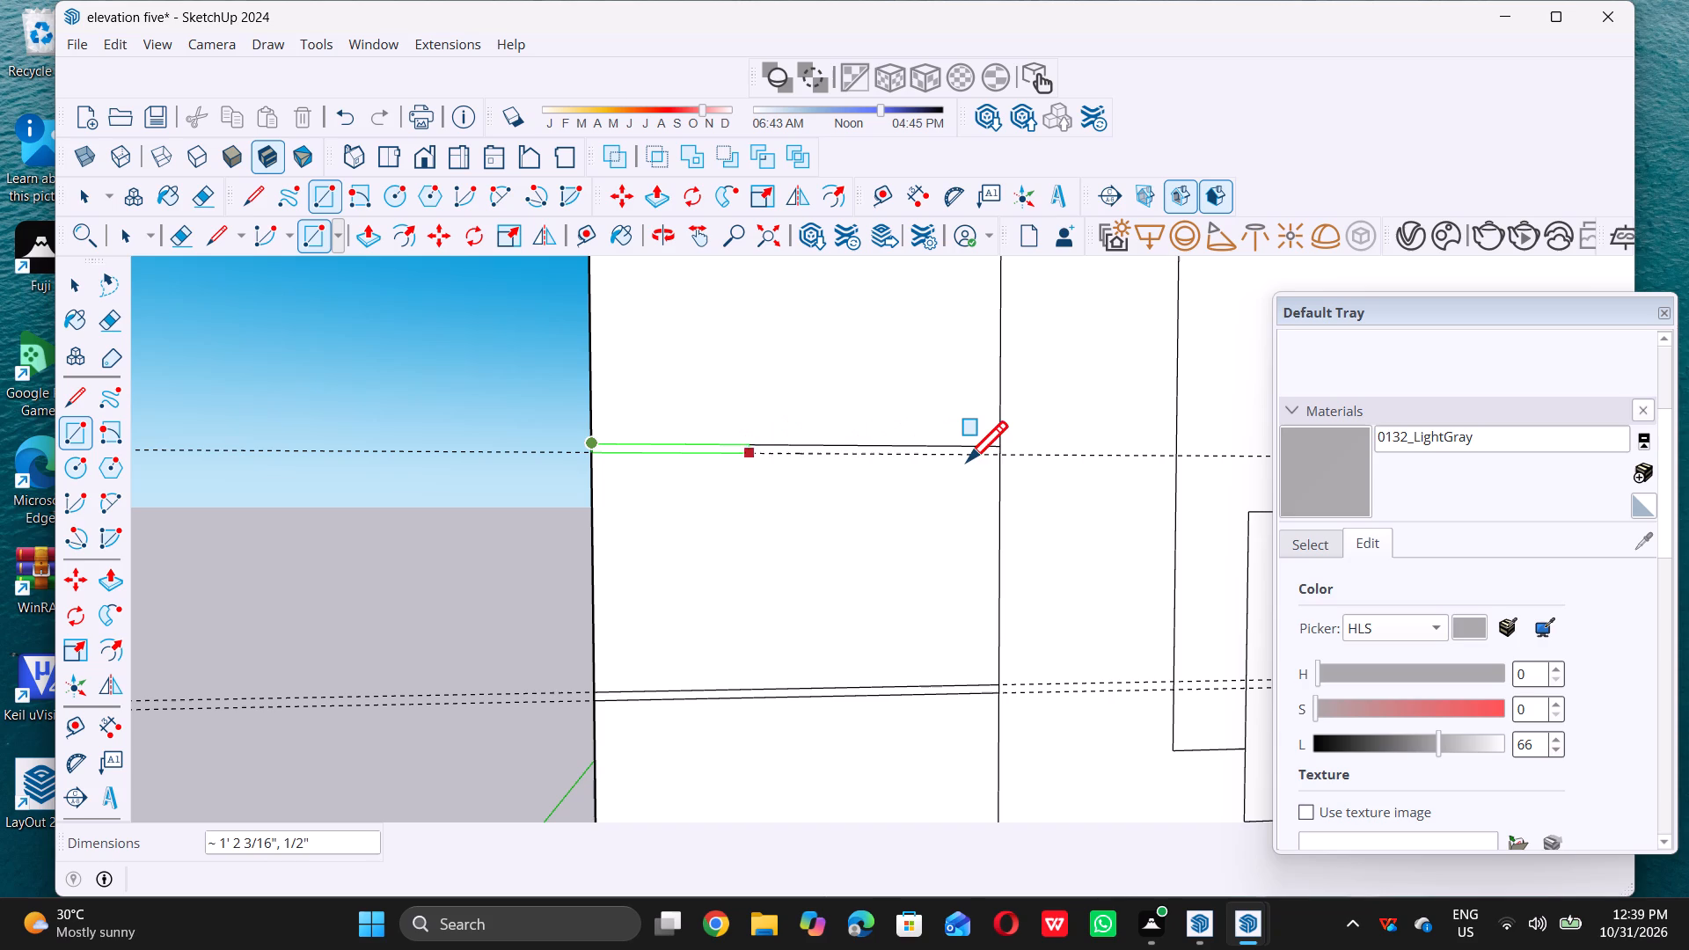
{"action": "left_click", "coordinate": [998, 460]}
{"action": "scroll", "coordinate": [804, 559], "scroll_direction": "down", "scroll_amount": 5}
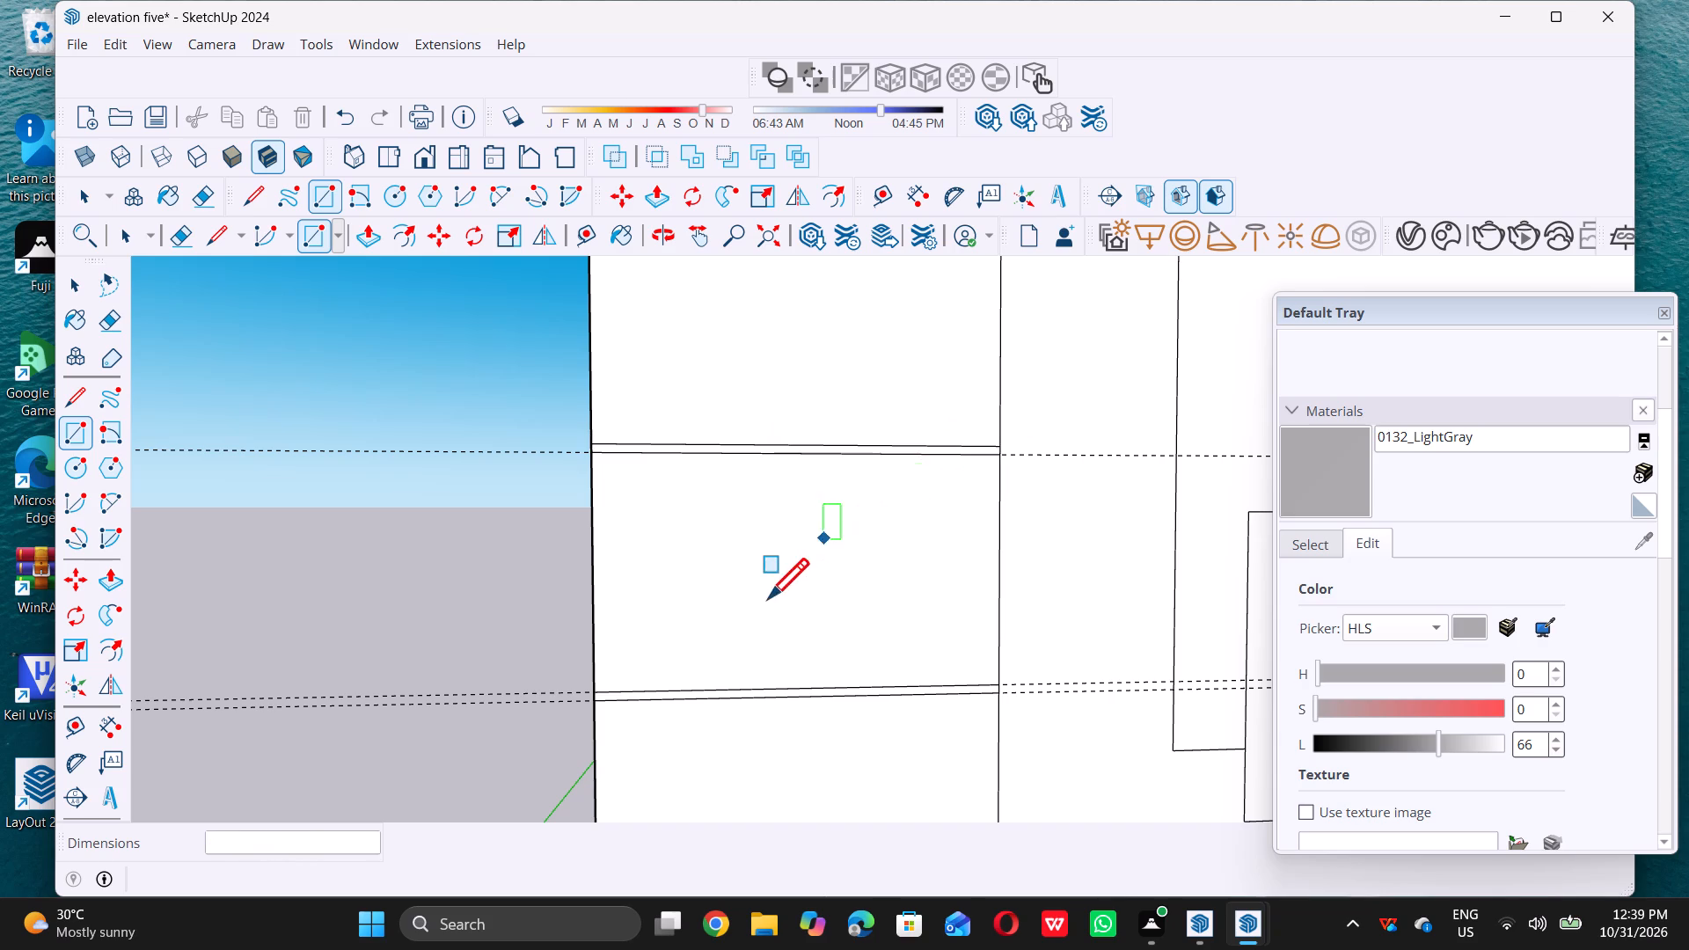
Draw a 3'-wide groove rectangle between the second-lowest division line of the 3'-wide strip and its guide.
{"action": "scroll", "coordinate": [768, 598], "scroll_direction": "down", "scroll_amount": 20}
{"action": "scroll", "coordinate": [768, 598], "scroll_direction": "down", "scroll_amount": 1}
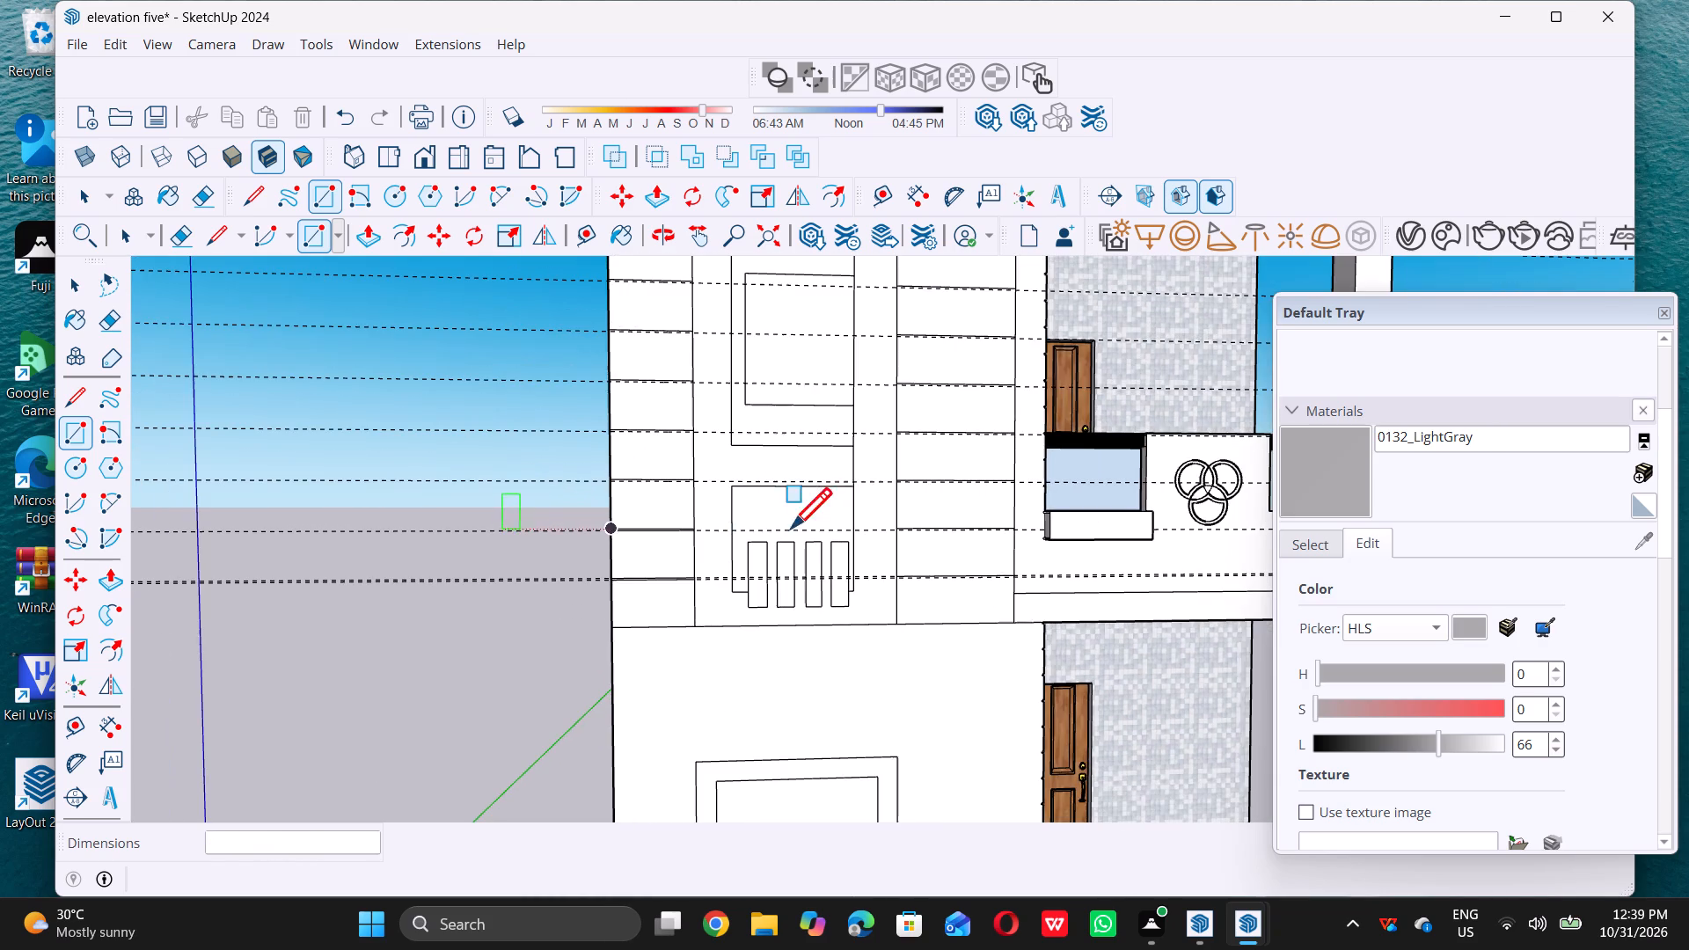
{"action": "scroll", "coordinate": [921, 532], "scroll_direction": "up", "scroll_amount": 19}
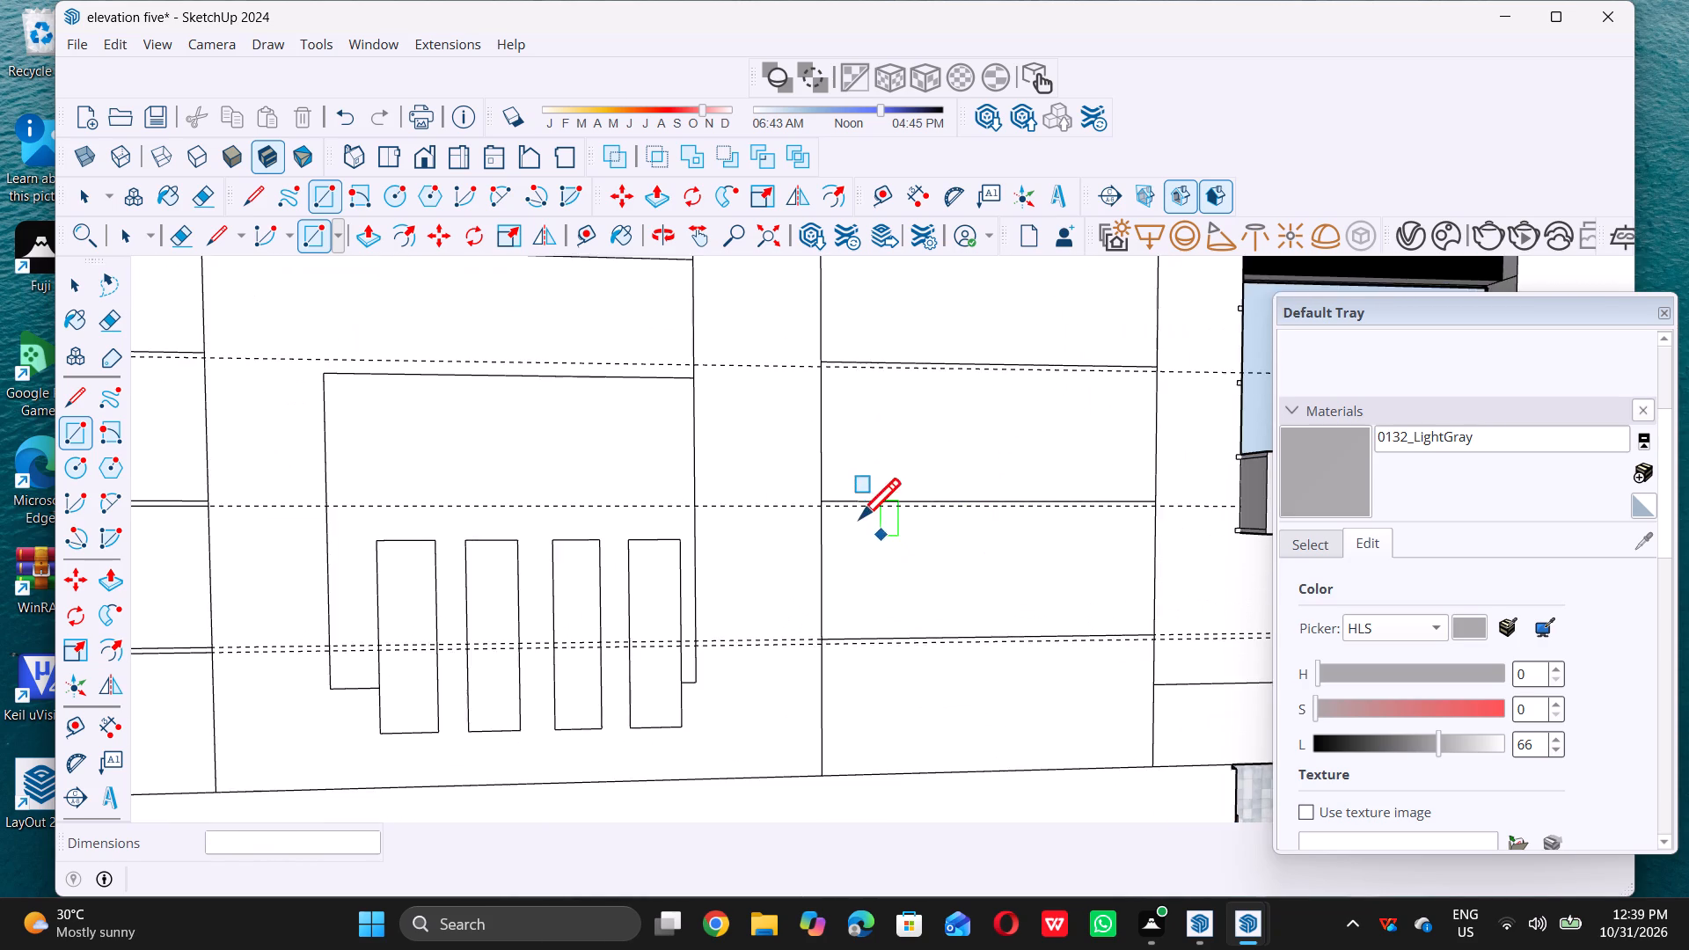
{"action": "scroll", "coordinate": [859, 518], "scroll_direction": "up", "scroll_amount": 4}
{"action": "left_click", "coordinate": [793, 485]}
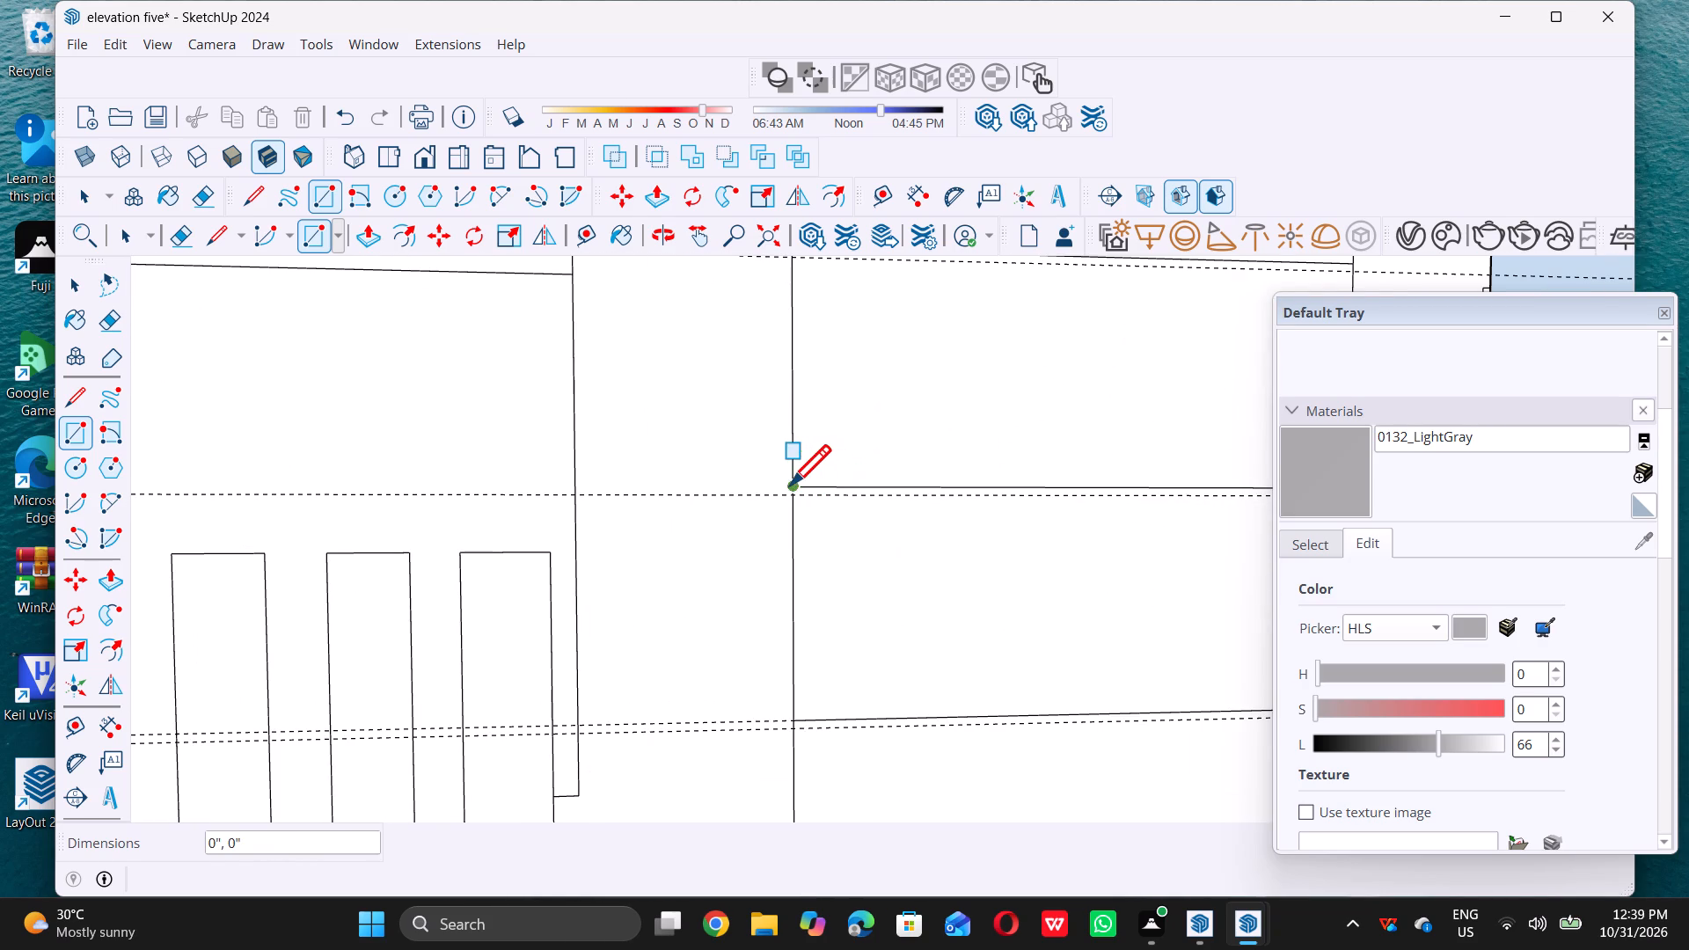
{"action": "scroll", "coordinate": [790, 485], "scroll_direction": "down", "scroll_amount": 8}
{"action": "scroll", "coordinate": [1071, 497], "scroll_direction": "up", "scroll_amount": 5}
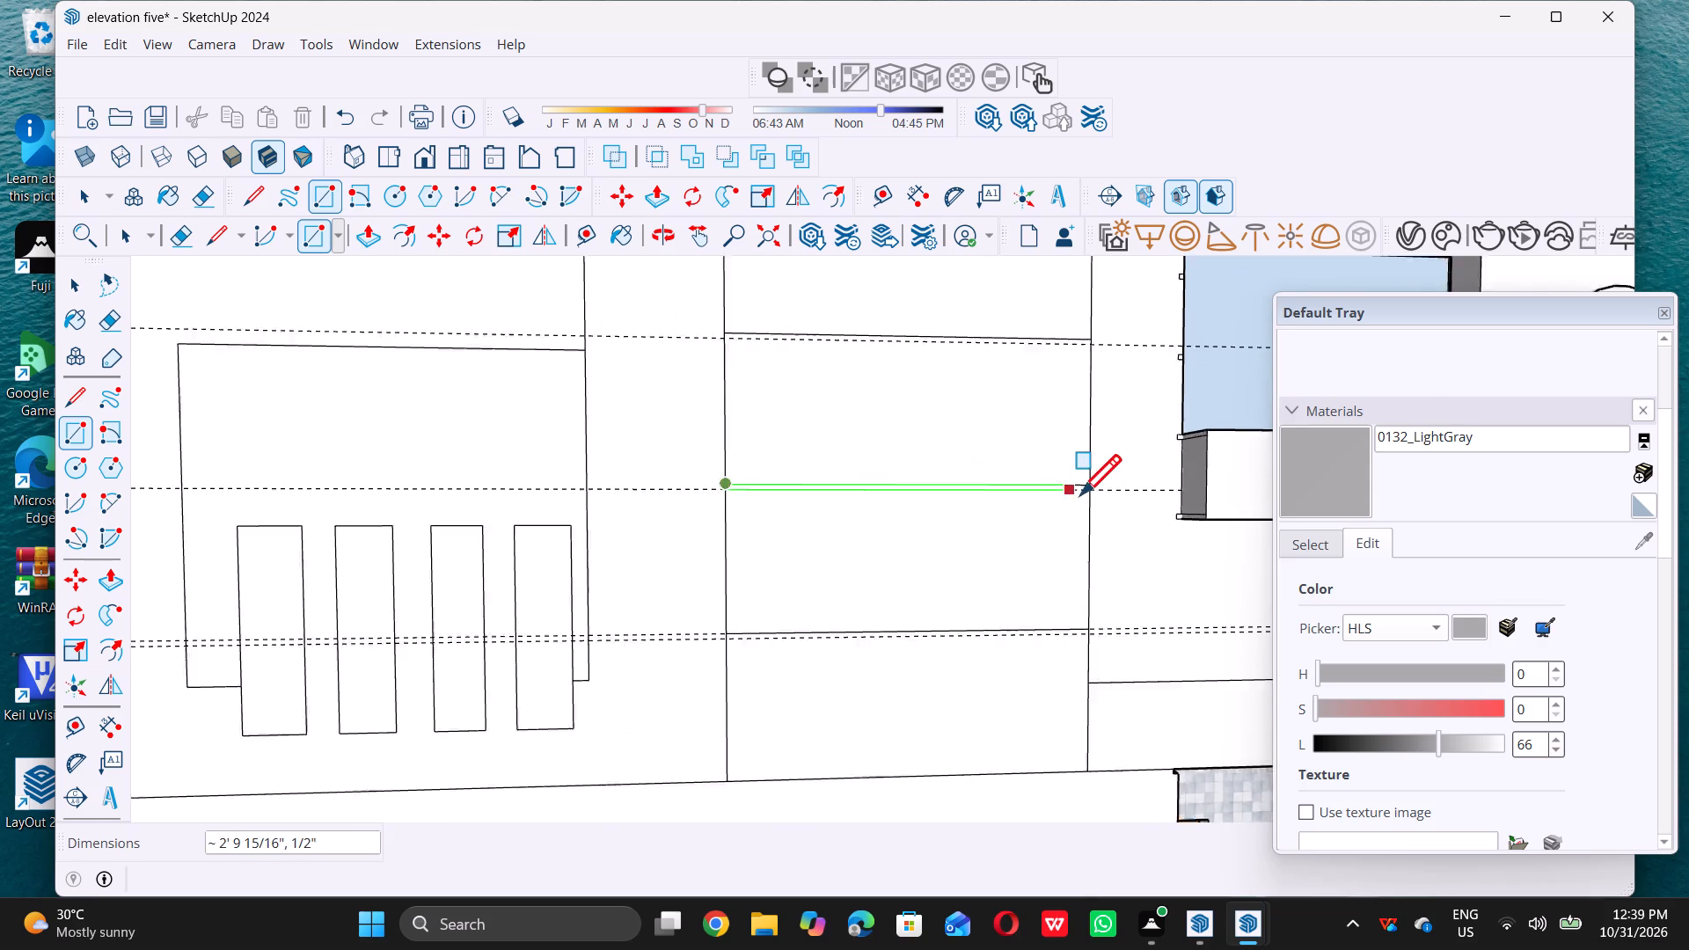
{"action": "scroll", "coordinate": [1080, 494], "scroll_direction": "up", "scroll_amount": 2}
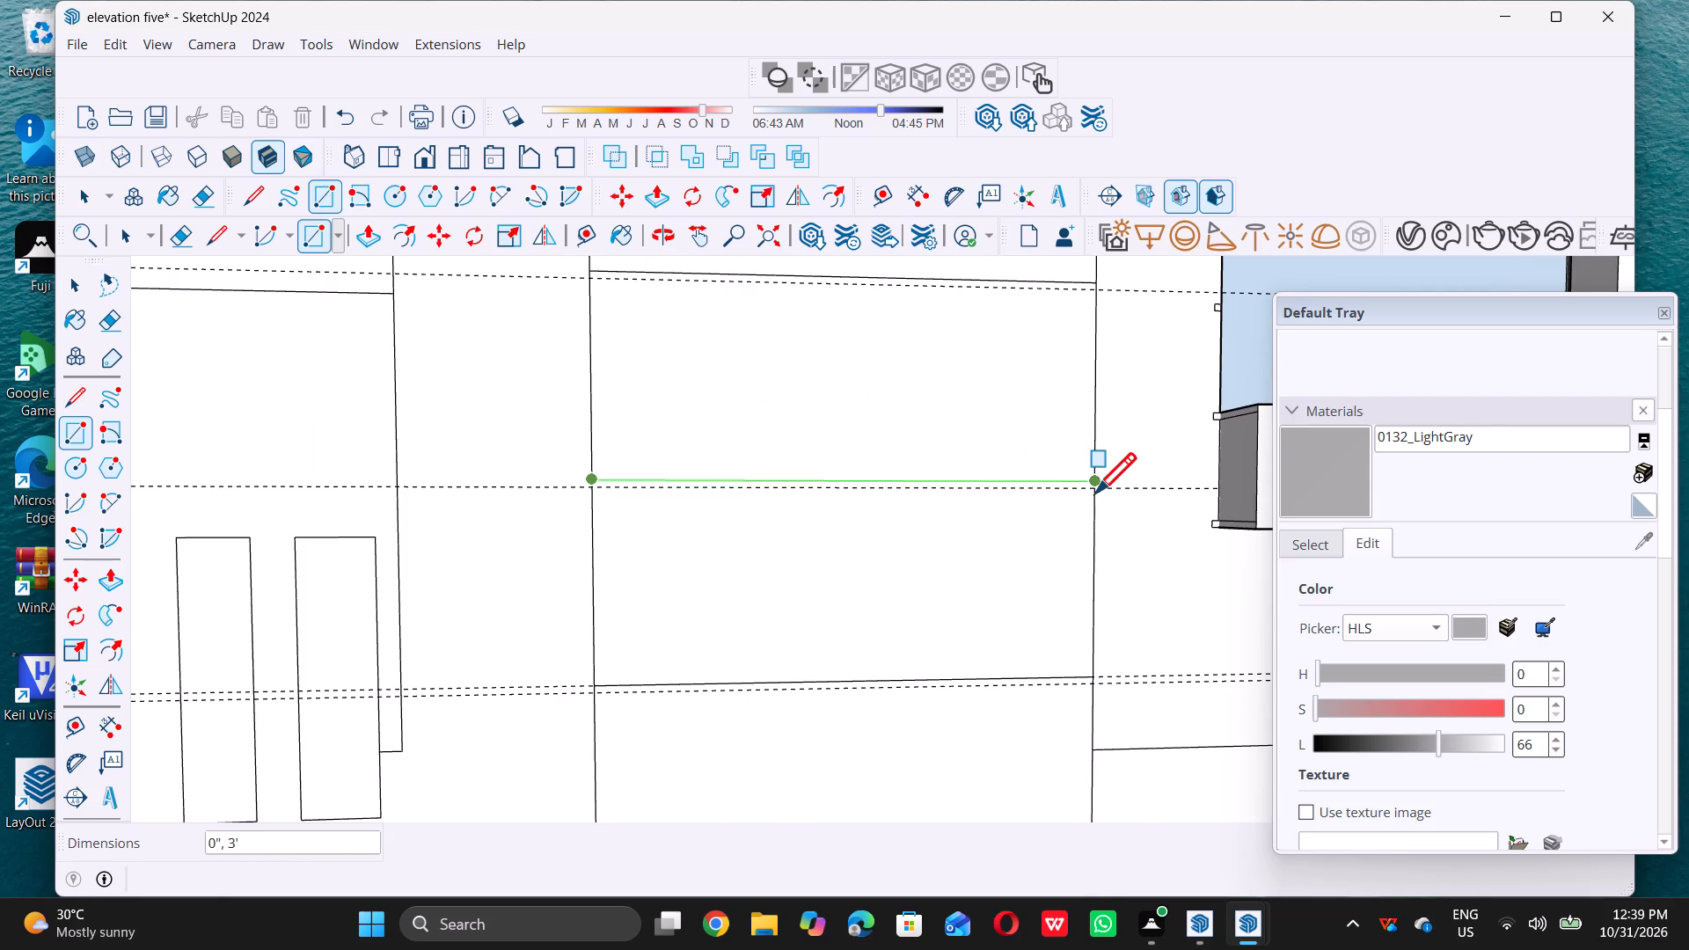
{"action": "scroll", "coordinate": [1093, 499], "scroll_direction": "up", "scroll_amount": 4}
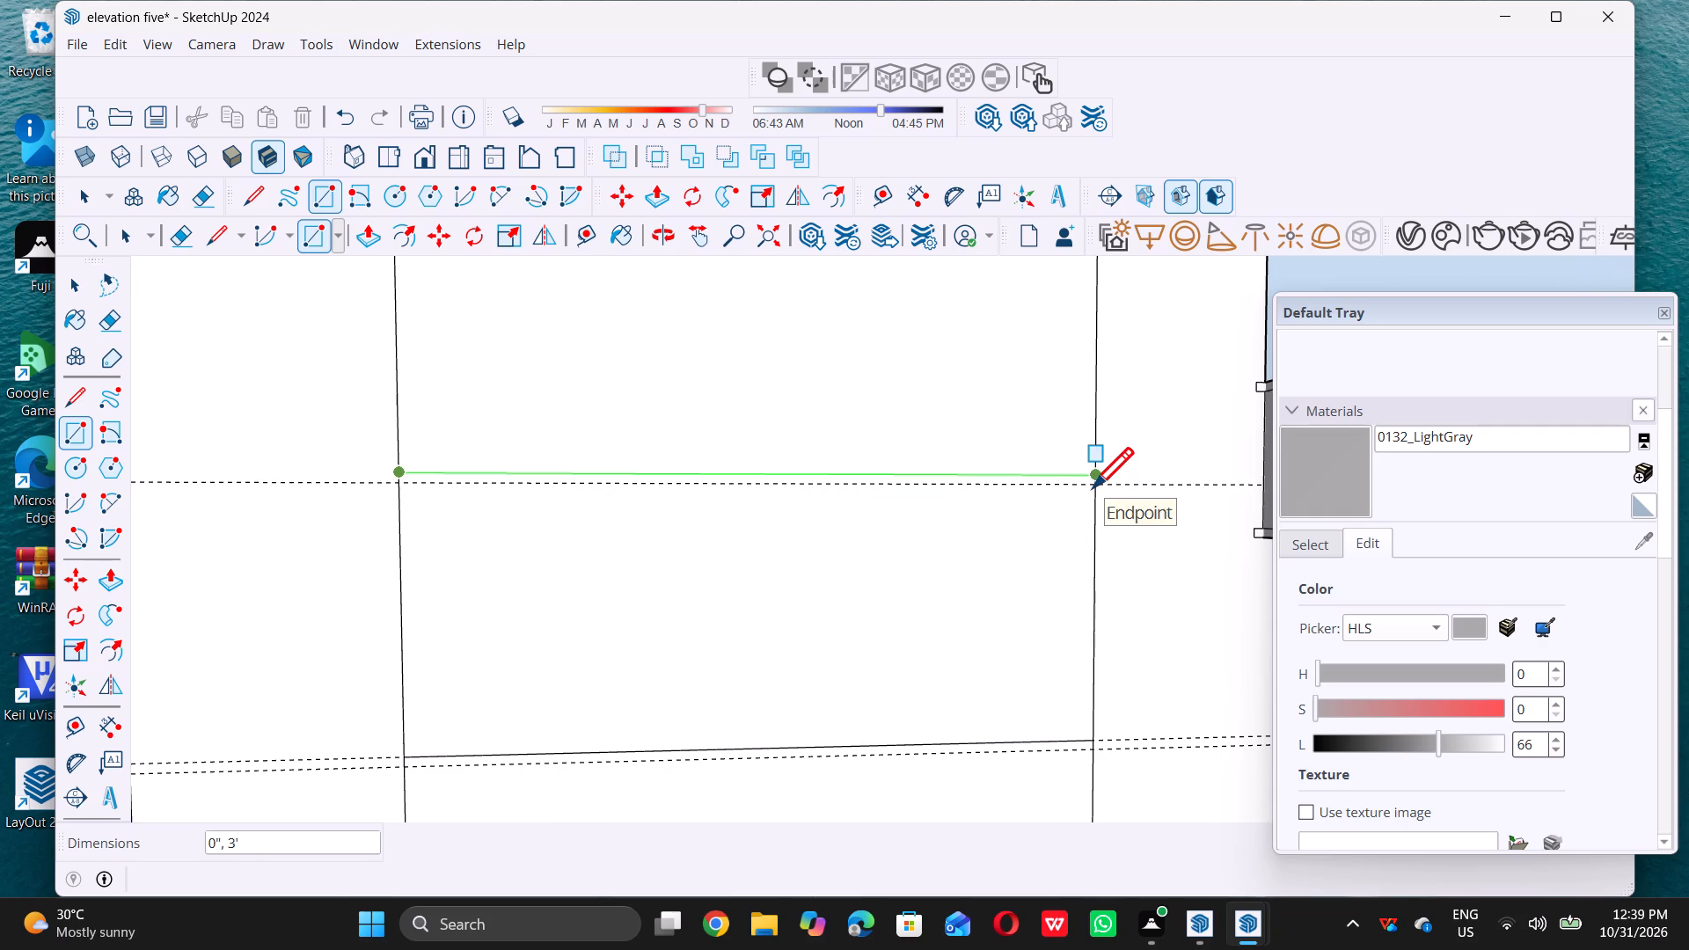
{"action": "scroll", "coordinate": [1091, 493], "scroll_direction": "up", "scroll_amount": 5}
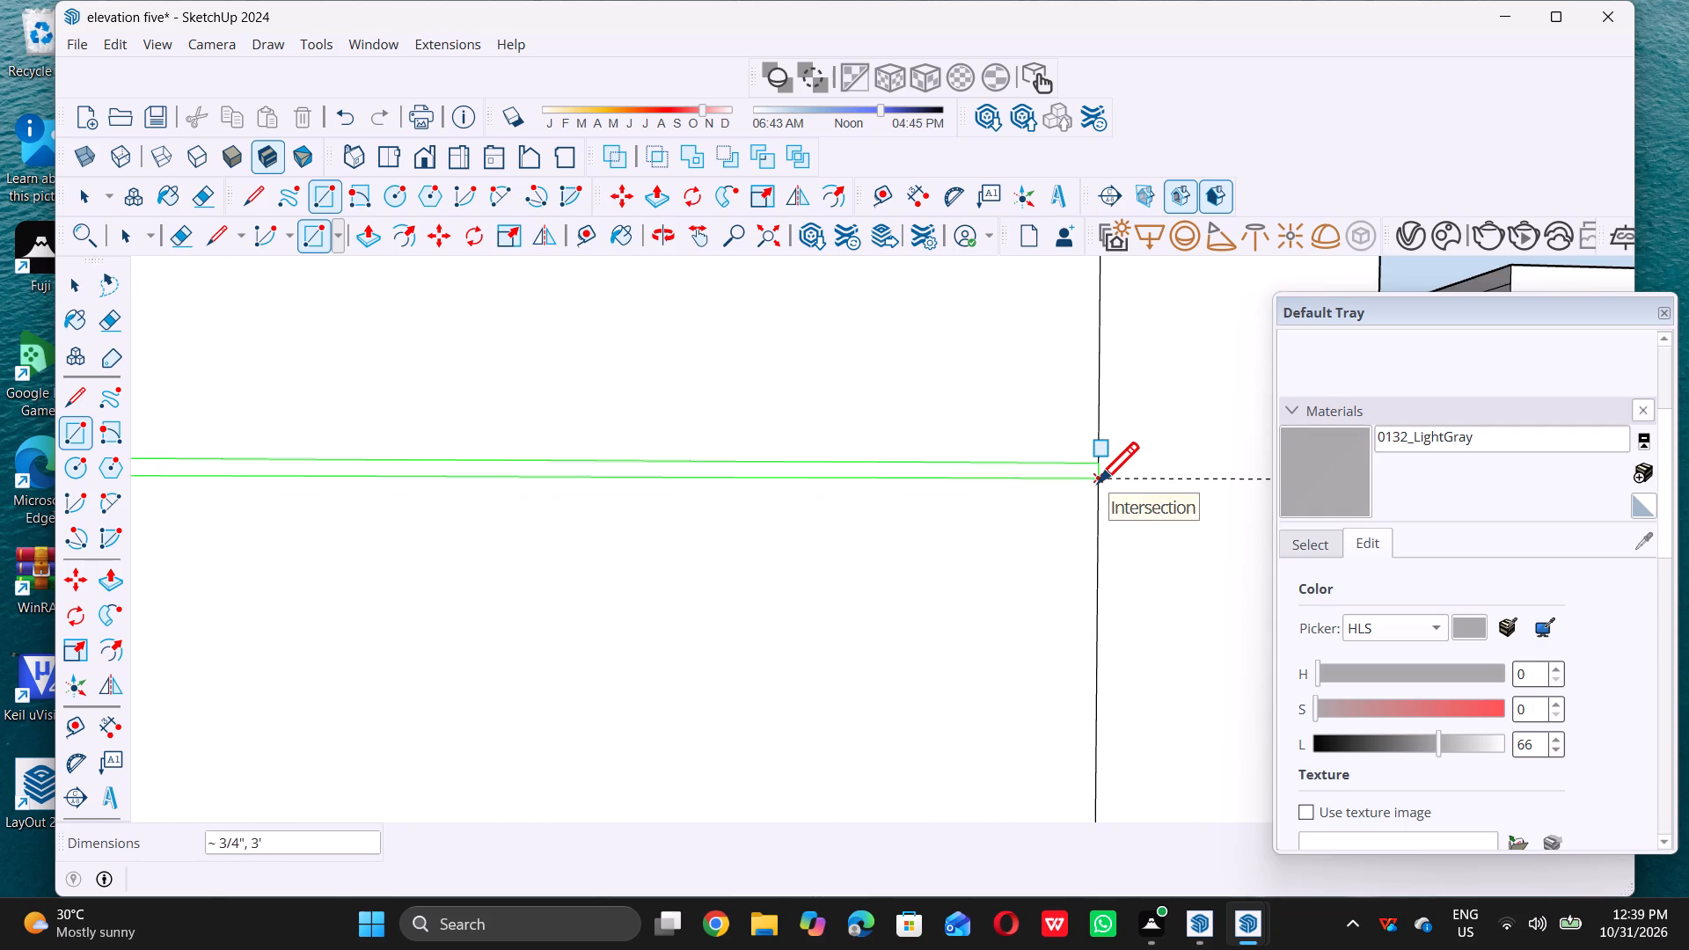
{"action": "double_click", "coordinate": [1098, 482]}
Draw a 3' by 0.5" groove rectangle between the lowest division line of the 3'-wide strip and its guide.
{"action": "scroll", "coordinate": [1088, 486], "scroll_direction": "down", "scroll_amount": 20}
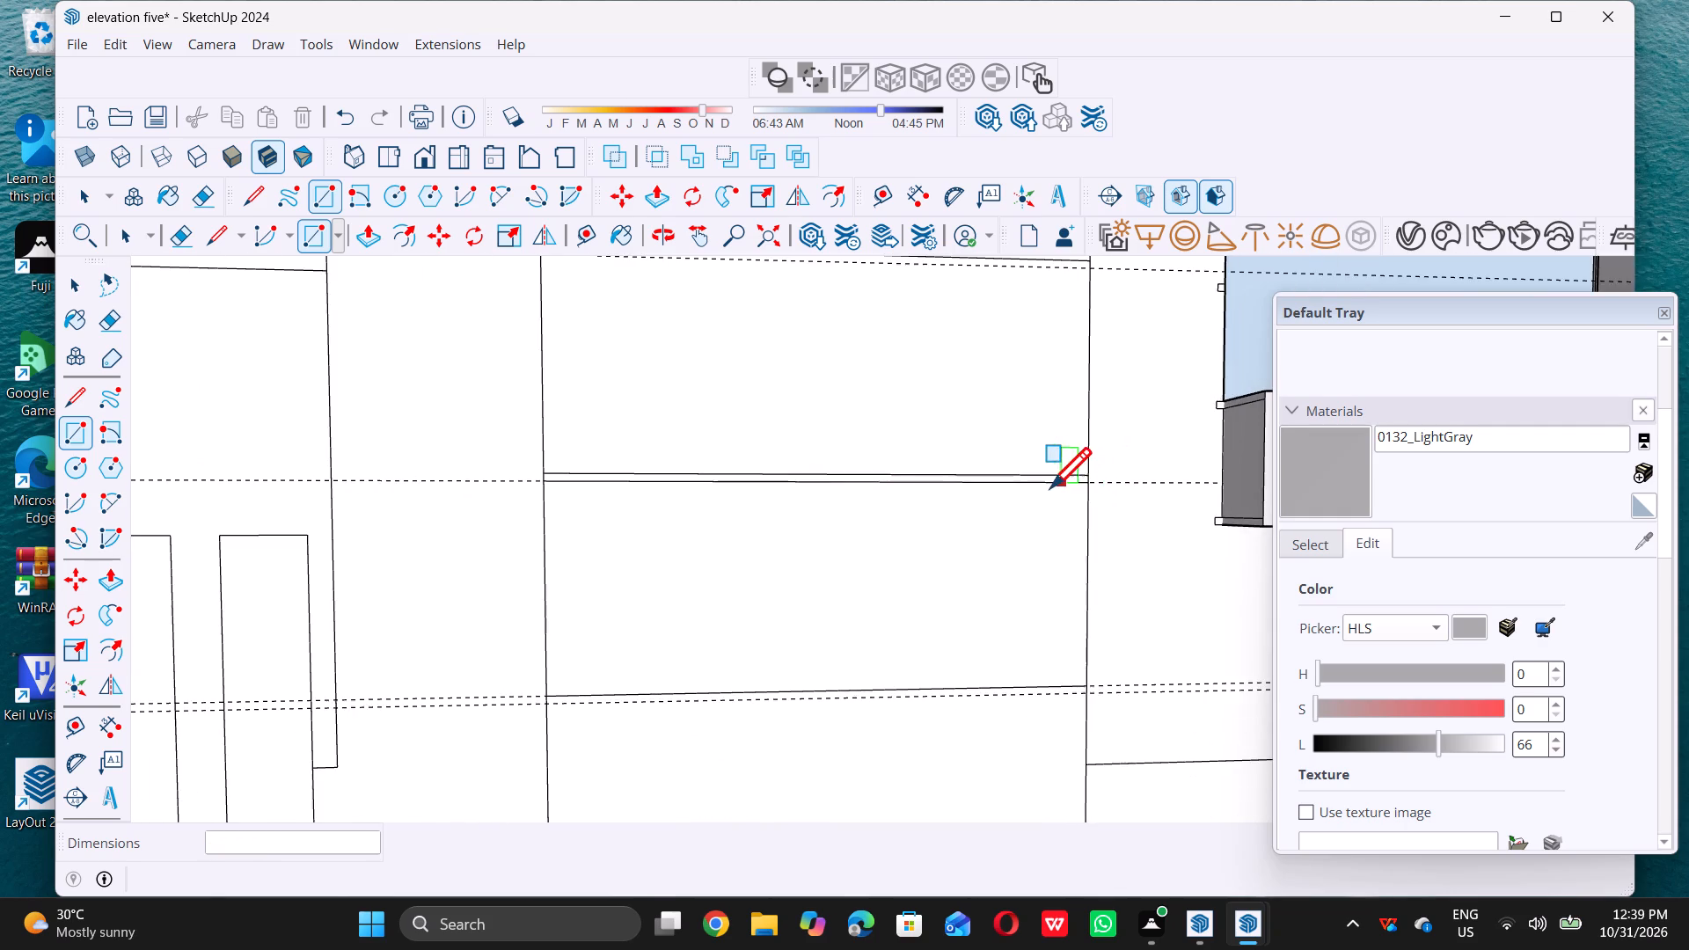
{"action": "scroll", "coordinate": [911, 674], "scroll_direction": "up", "scroll_amount": 6}
{"action": "scroll", "coordinate": [731, 668], "scroll_direction": "up", "scroll_amount": 5}
{"action": "scroll", "coordinate": [648, 626], "scroll_direction": "up", "scroll_amount": 4}
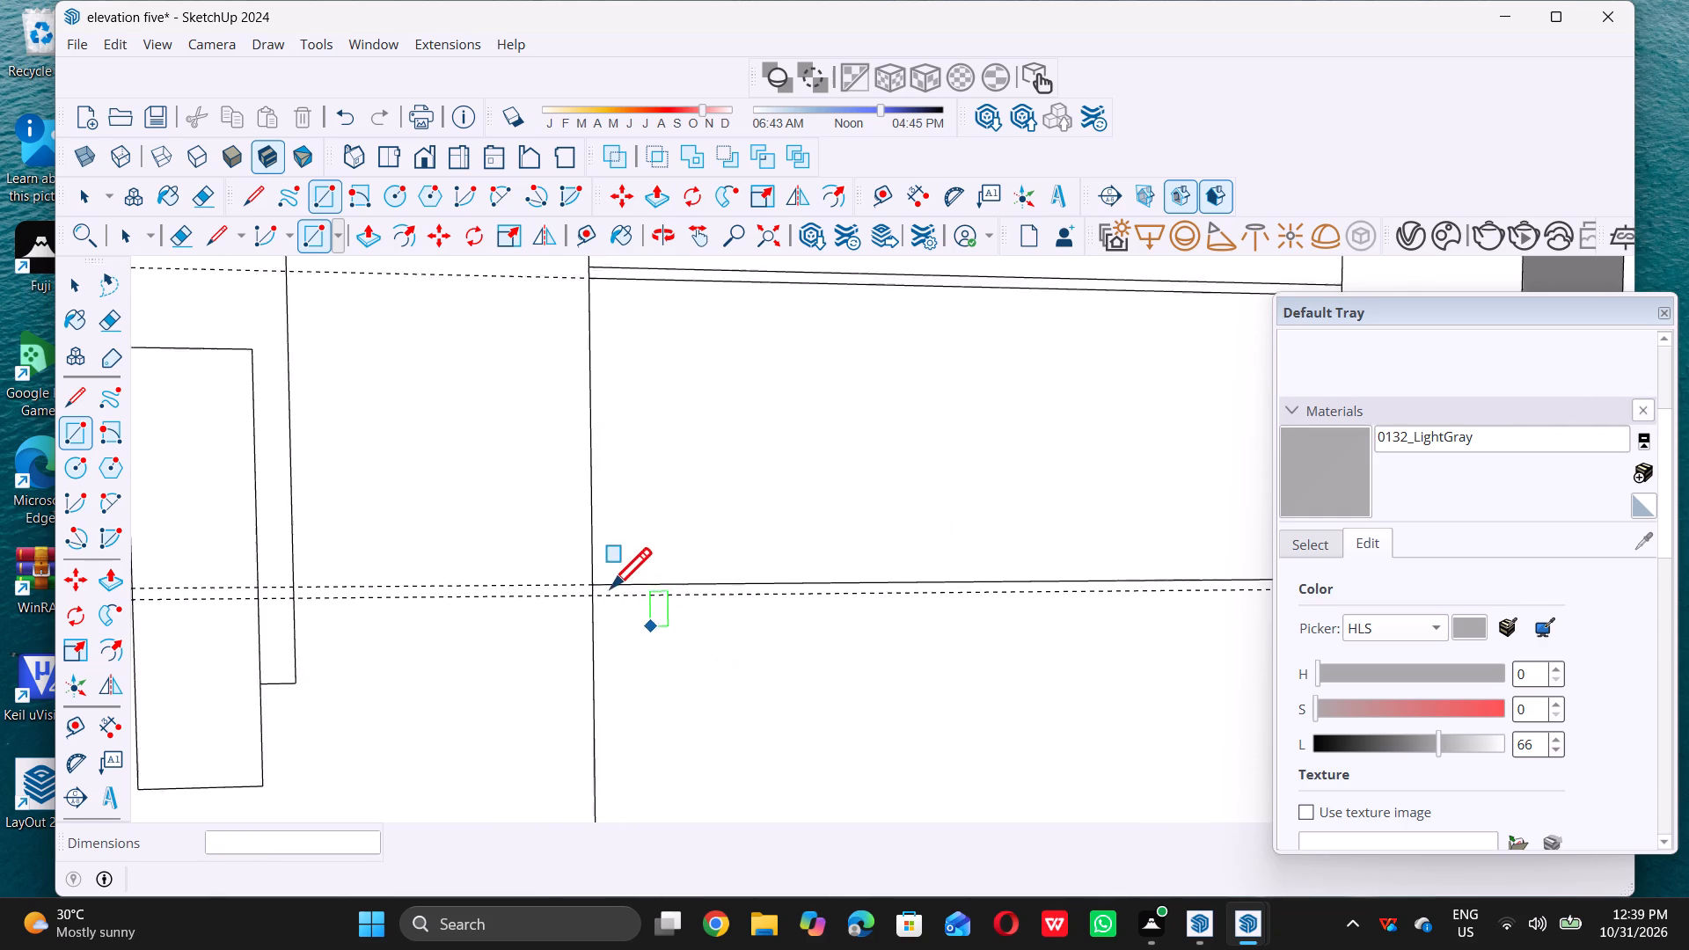
{"action": "double_click", "coordinate": [587, 578]}
{"action": "scroll", "coordinate": [587, 578], "scroll_direction": "down", "scroll_amount": 4}
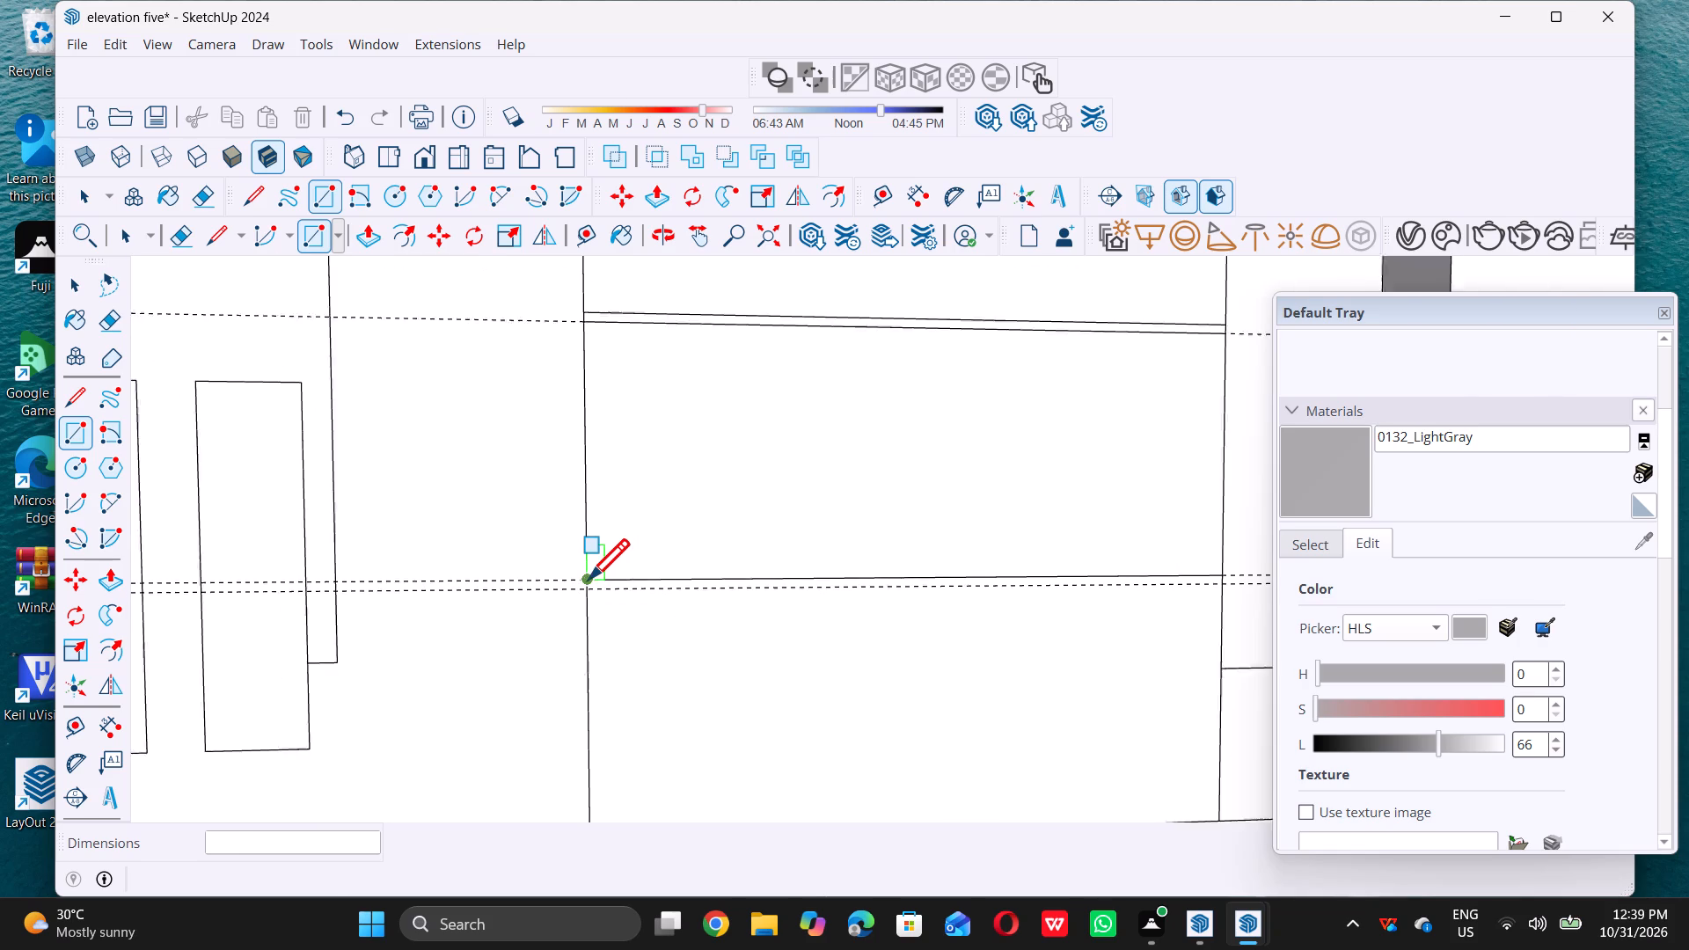
{"action": "scroll", "coordinate": [589, 579], "scroll_direction": "down", "scroll_amount": 5}
{"action": "scroll", "coordinate": [946, 590], "scroll_direction": "up", "scroll_amount": 7}
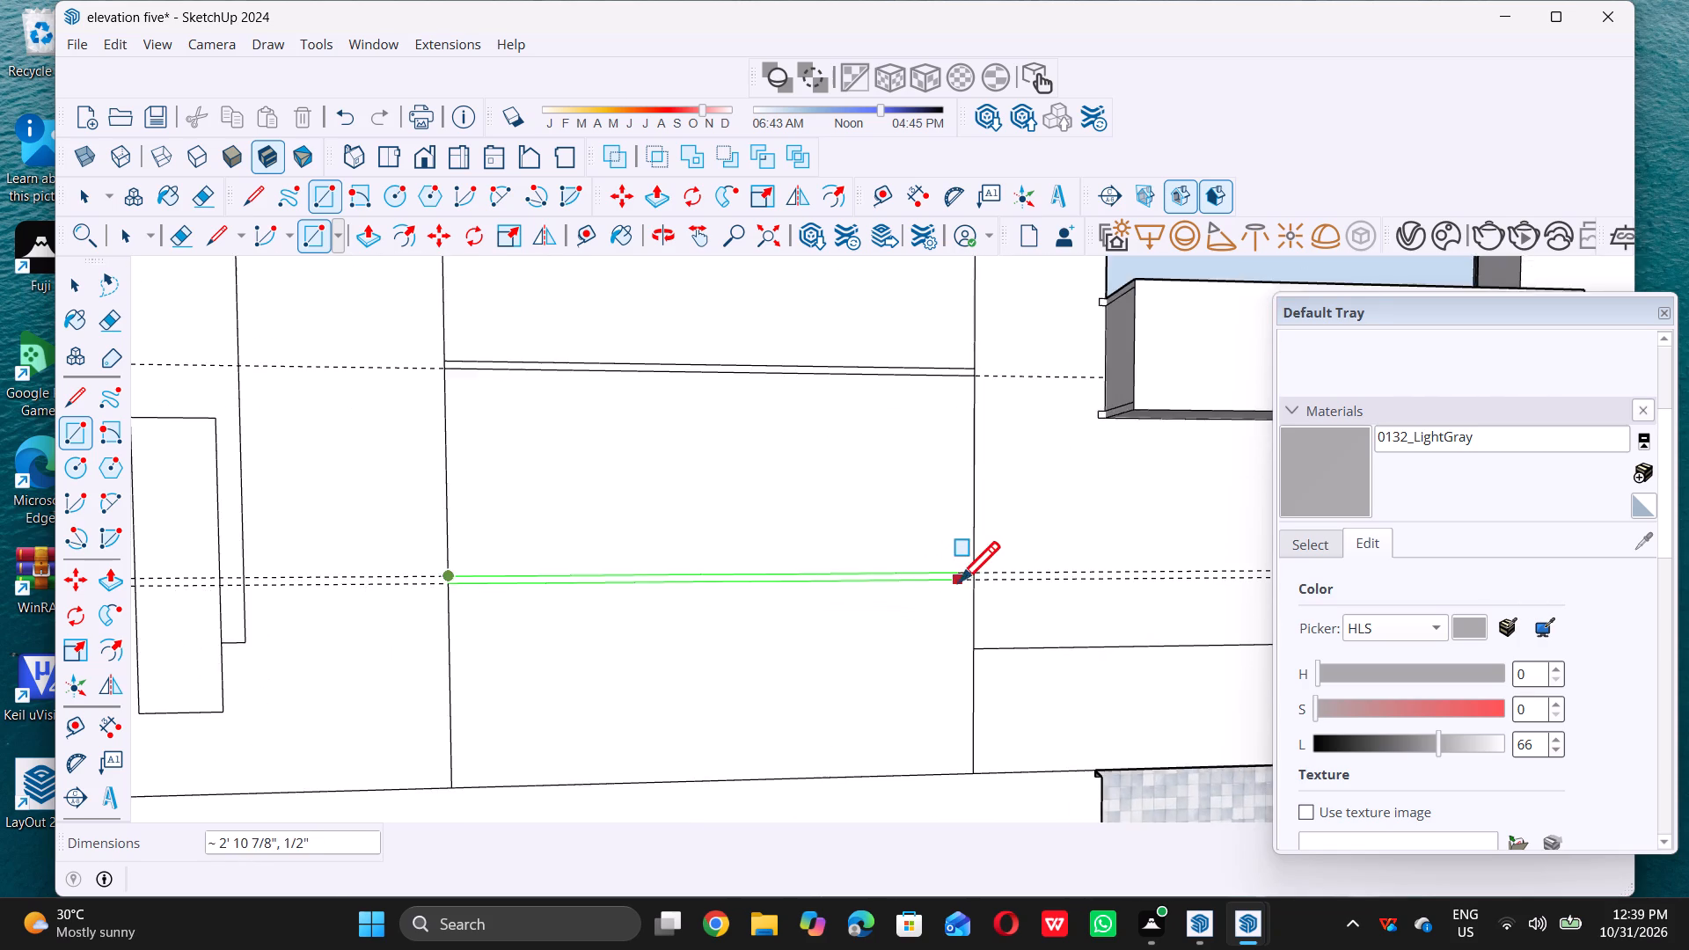
{"action": "scroll", "coordinate": [959, 581], "scroll_direction": "up", "scroll_amount": 5}
{"action": "left_click", "coordinate": [988, 581]}
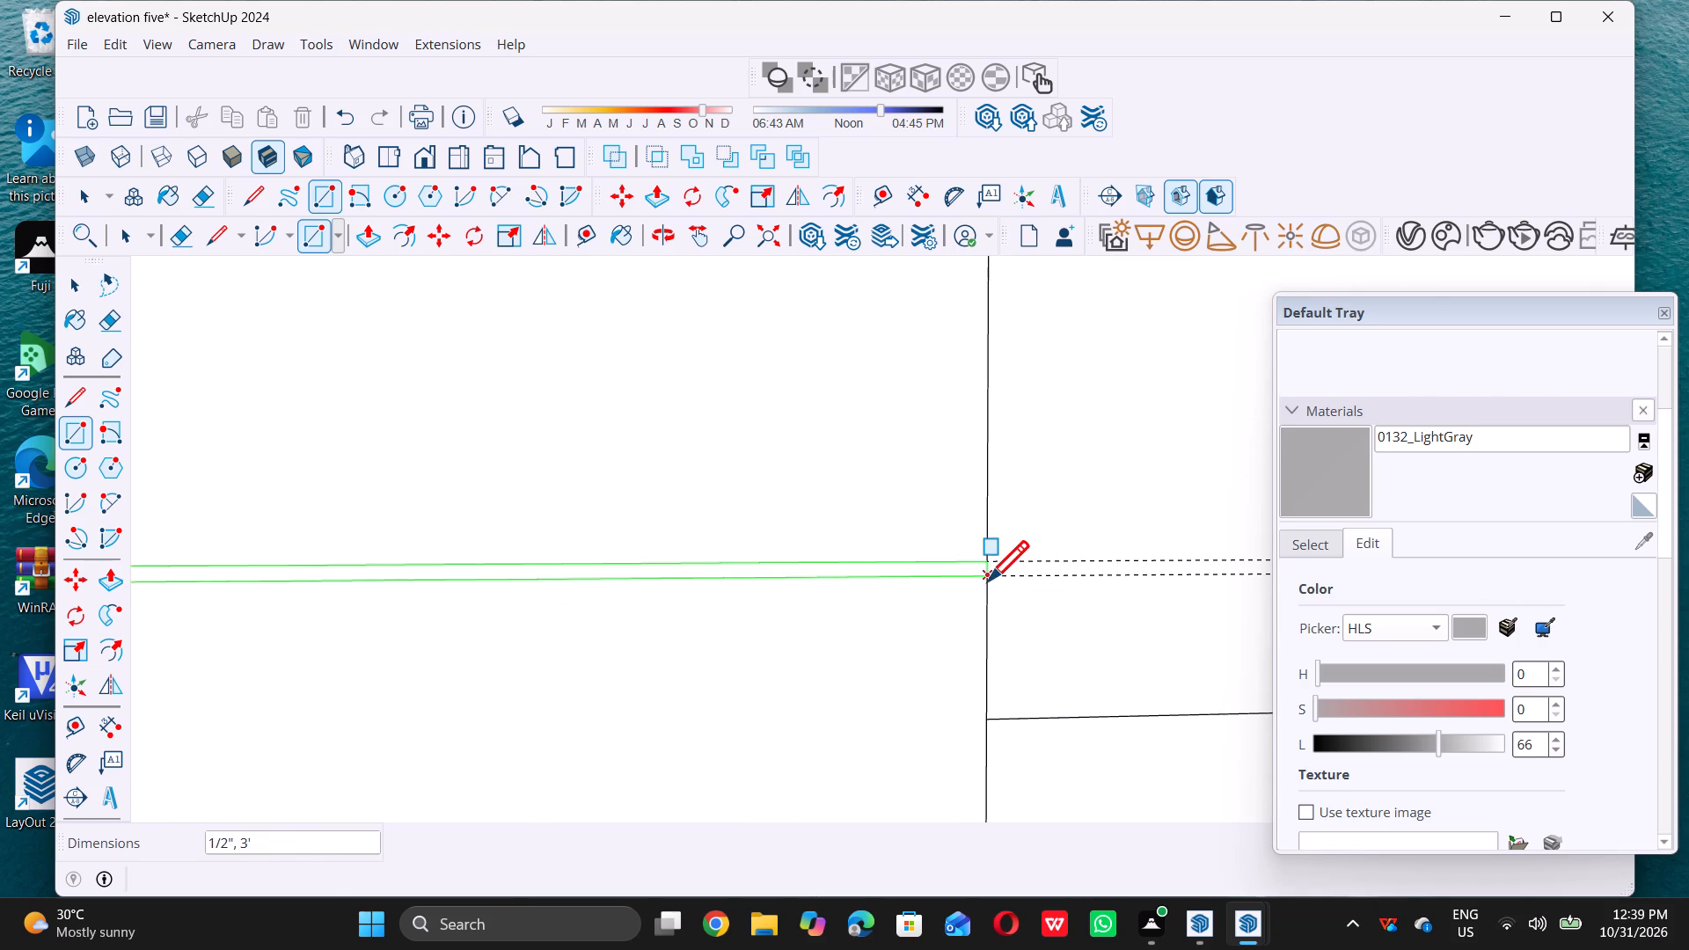
Draw a 3'-wide groove rectangle between the third-lowest division line of the 3'-wide strip and its guide.
{"action": "scroll", "coordinate": [1006, 601], "scroll_direction": "down", "scroll_amount": 20}
{"action": "scroll", "coordinate": [1006, 601], "scroll_direction": "down", "scroll_amount": 4}
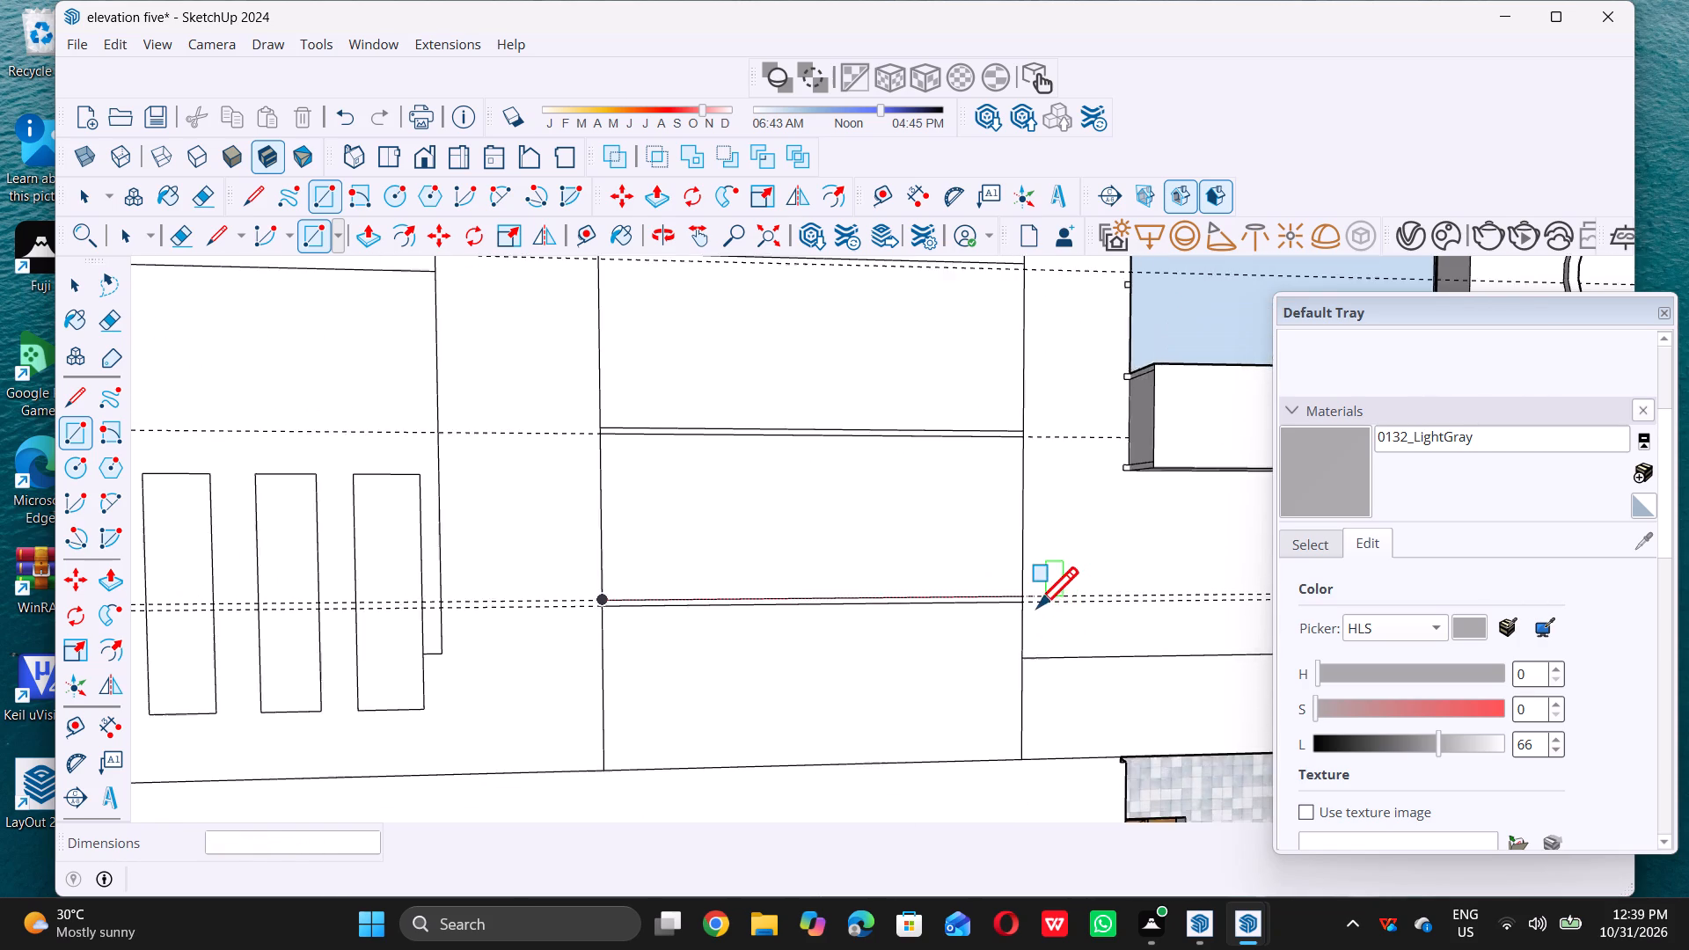
{"action": "scroll", "coordinate": [1037, 607], "scroll_direction": "down", "scroll_amount": 12}
{"action": "scroll", "coordinate": [998, 420], "scroll_direction": "up", "scroll_amount": 3}
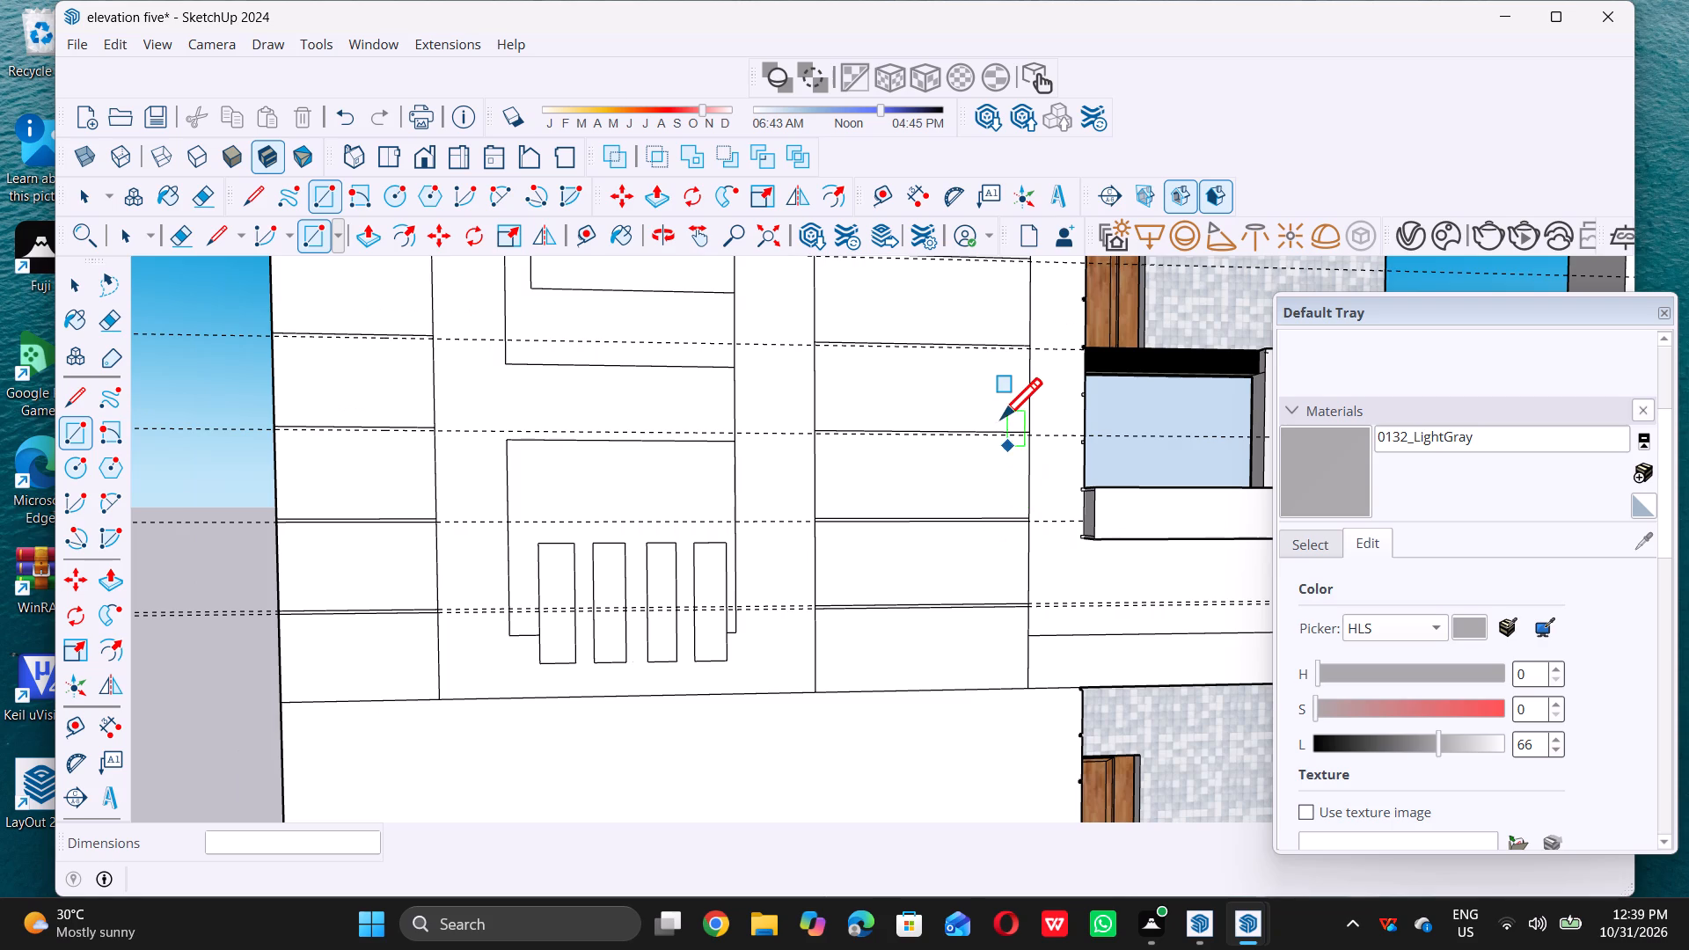
{"action": "scroll", "coordinate": [1001, 418], "scroll_direction": "up", "scroll_amount": 13}
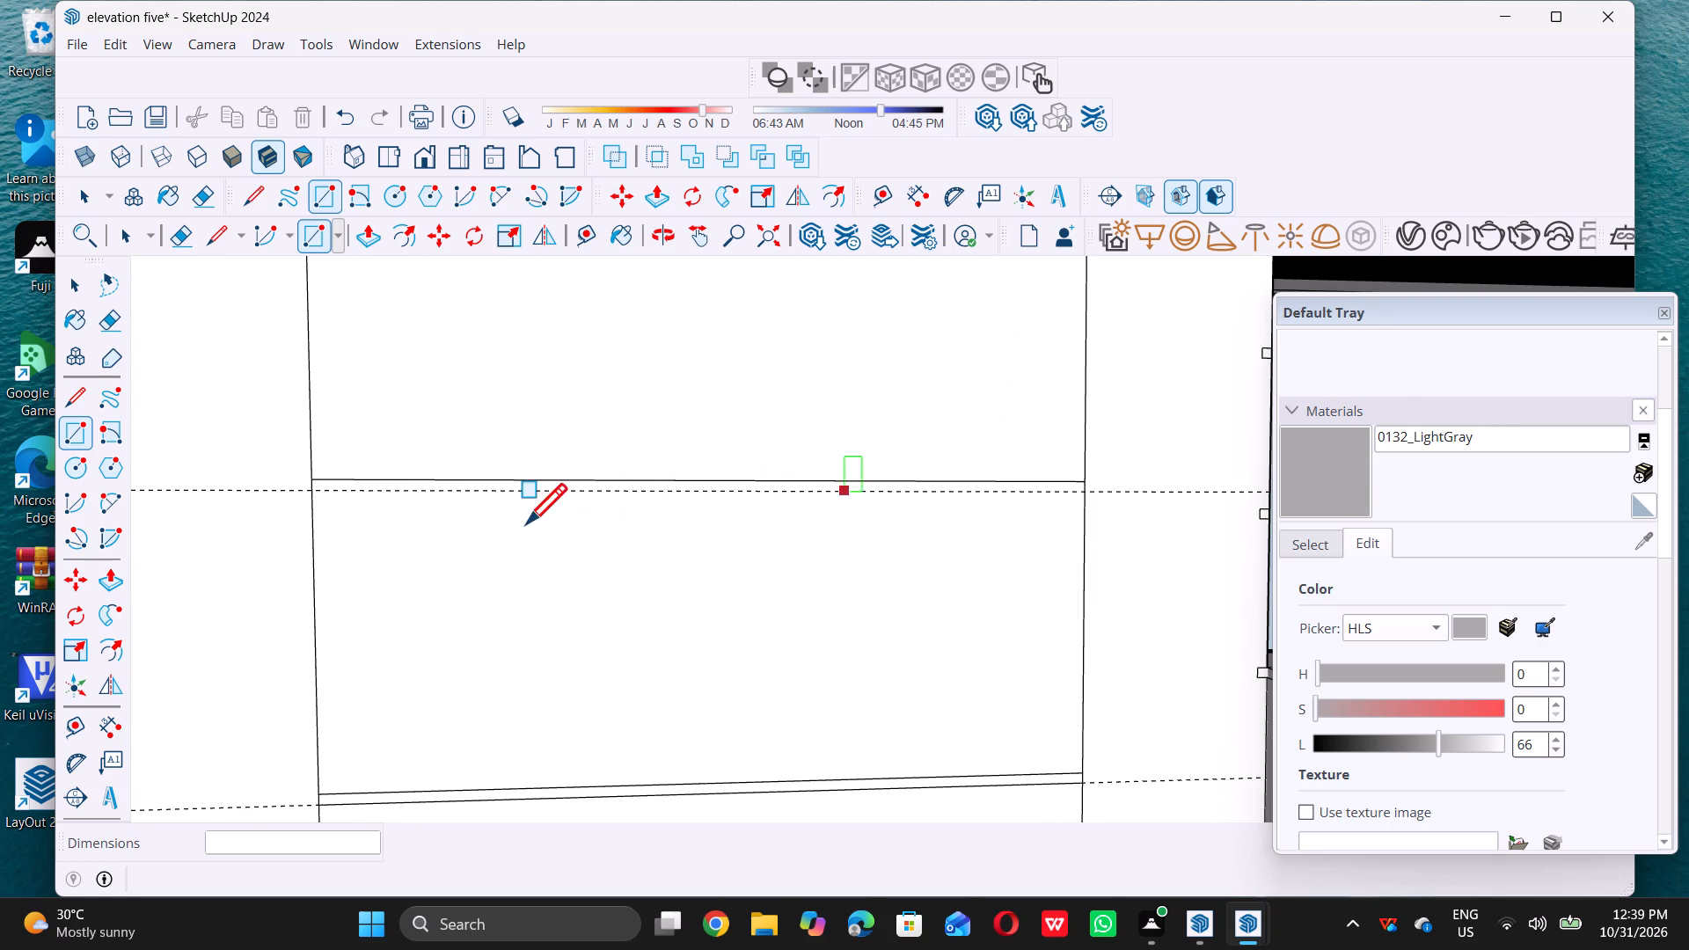
{"action": "double_click", "coordinate": [311, 479]}
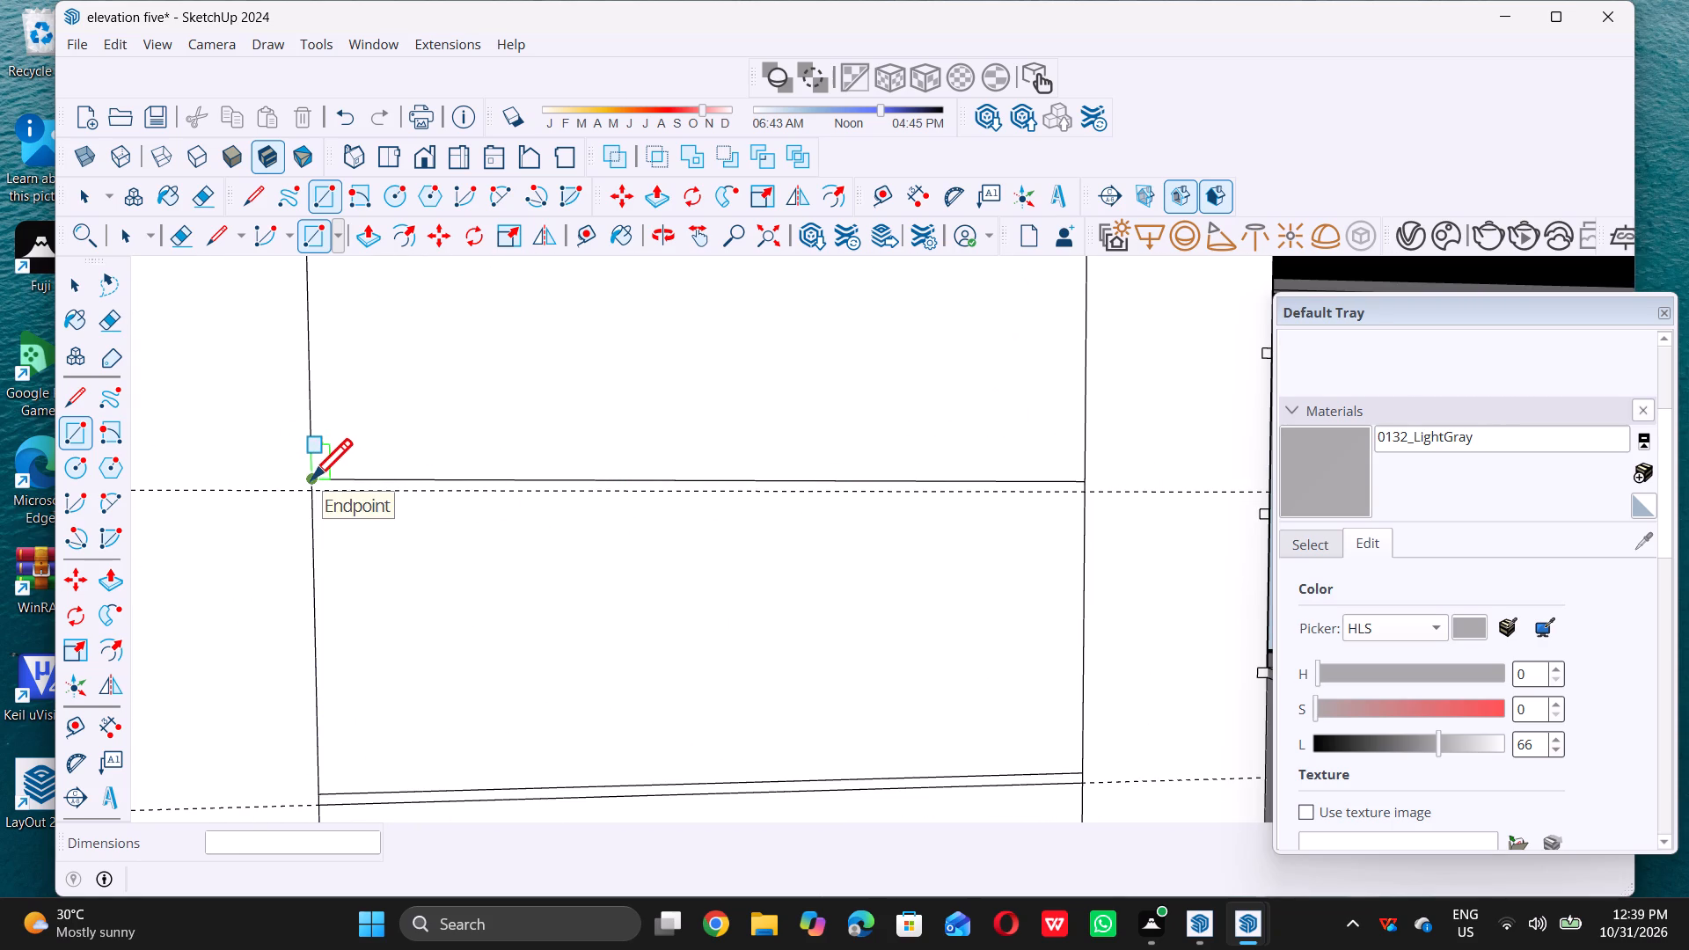
{"action": "left_click", "coordinate": [1087, 496]}
Draw a 3'-wide groove rectangle between the fourth-lowest division line of the 3'-wide strip and its guide.
{"action": "scroll", "coordinate": [1069, 525], "scroll_direction": "down", "scroll_amount": 11}
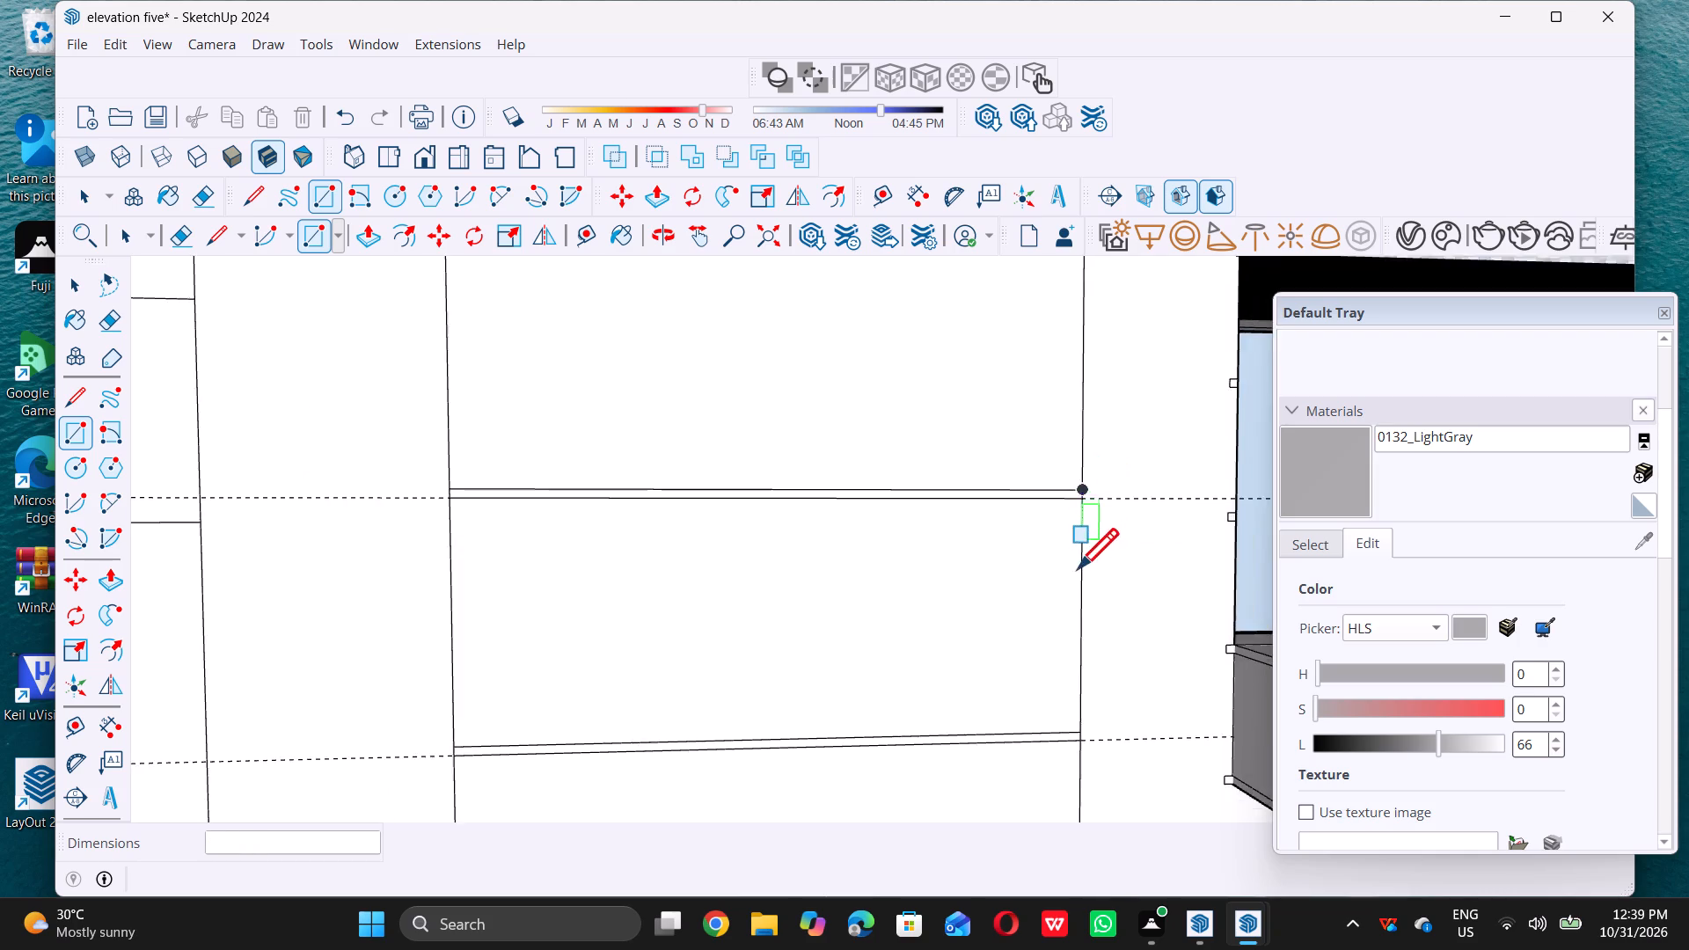
{"action": "scroll", "coordinate": [1078, 568], "scroll_direction": "down", "scroll_amount": 14}
{"action": "scroll", "coordinate": [1027, 443], "scroll_direction": "up", "scroll_amount": 5}
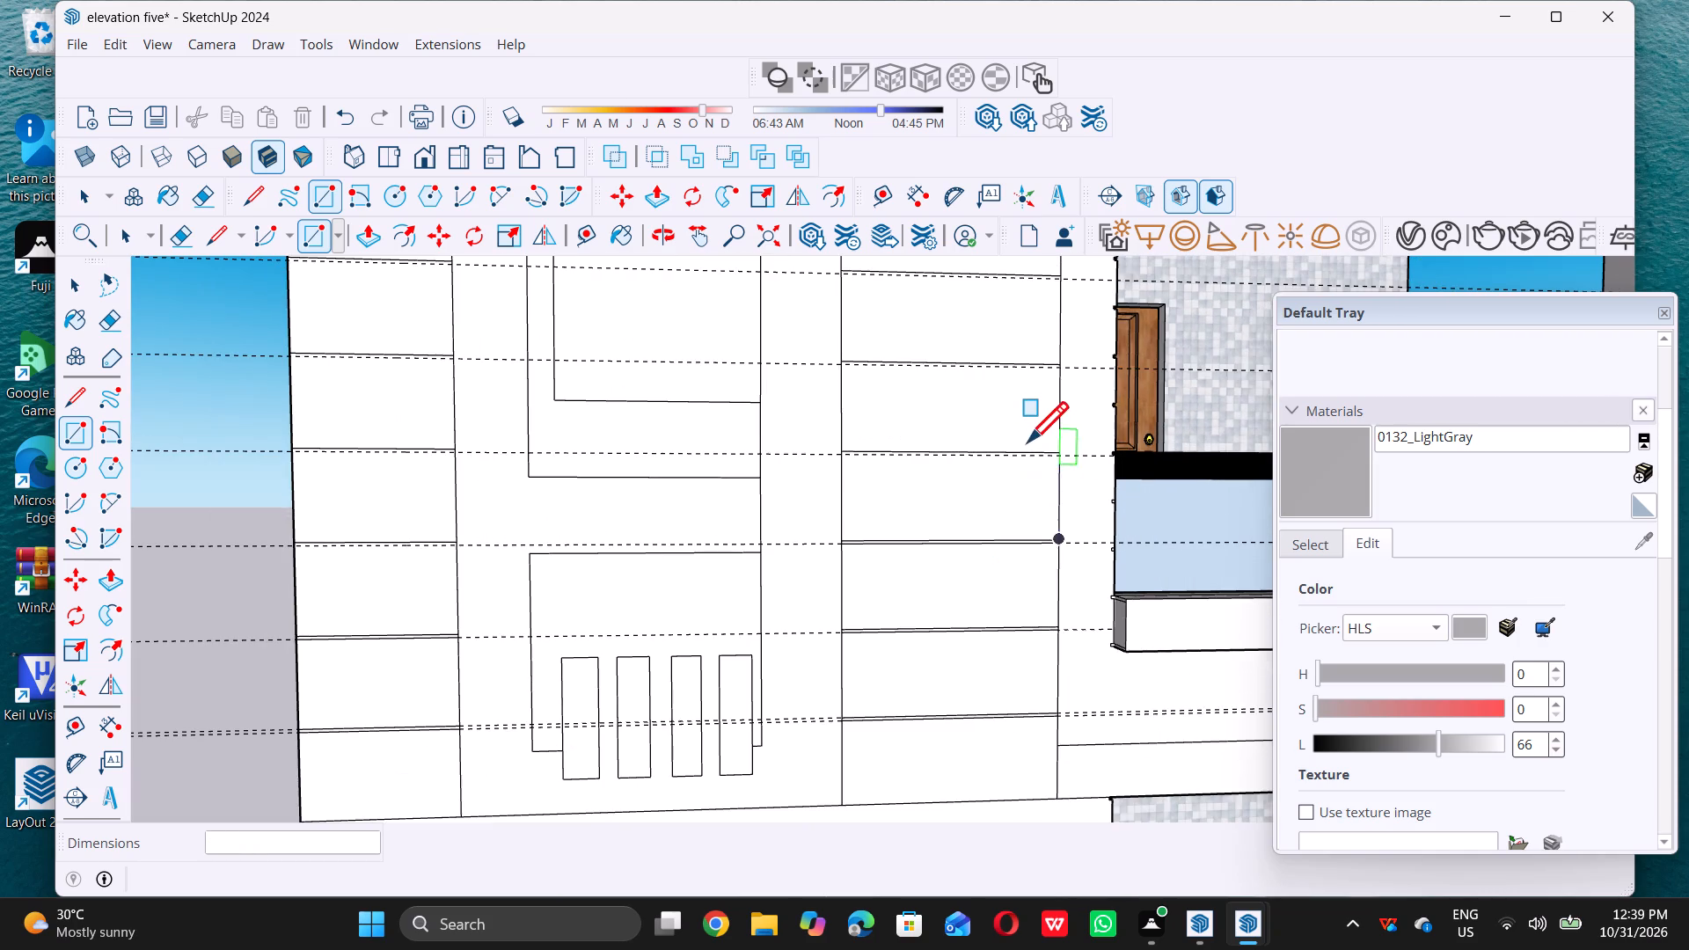
{"action": "scroll", "coordinate": [1025, 437], "scroll_direction": "up", "scroll_amount": 6}
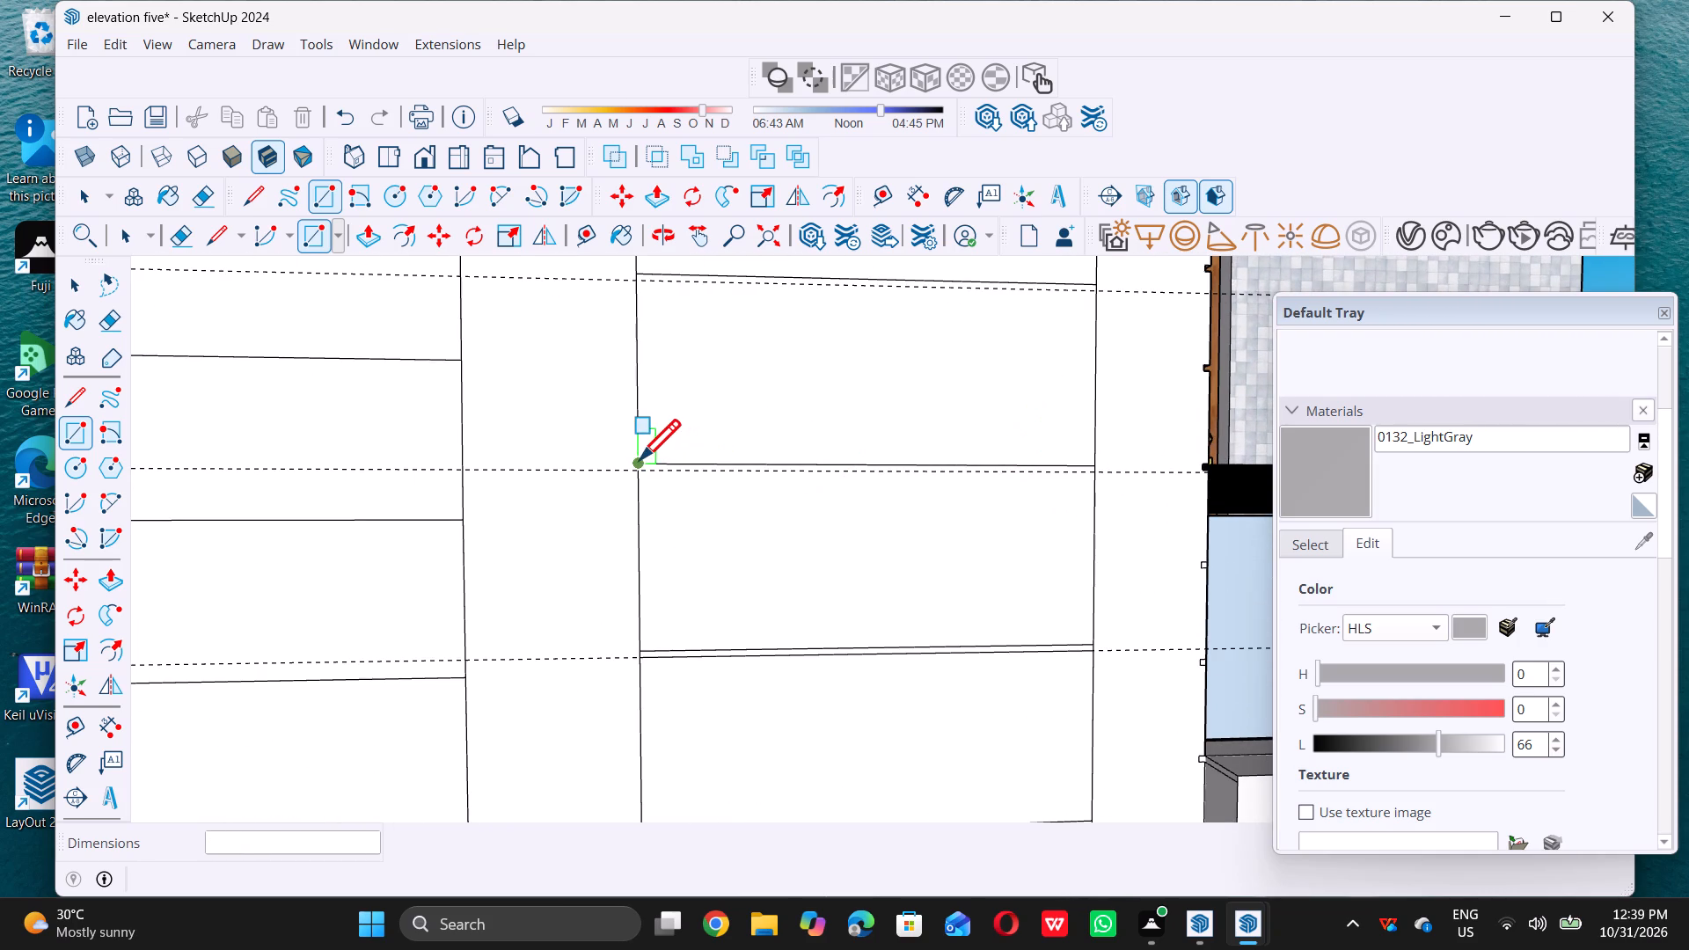
{"action": "triple_click", "coordinate": [640, 459]}
{"action": "double_click", "coordinate": [1097, 472]}
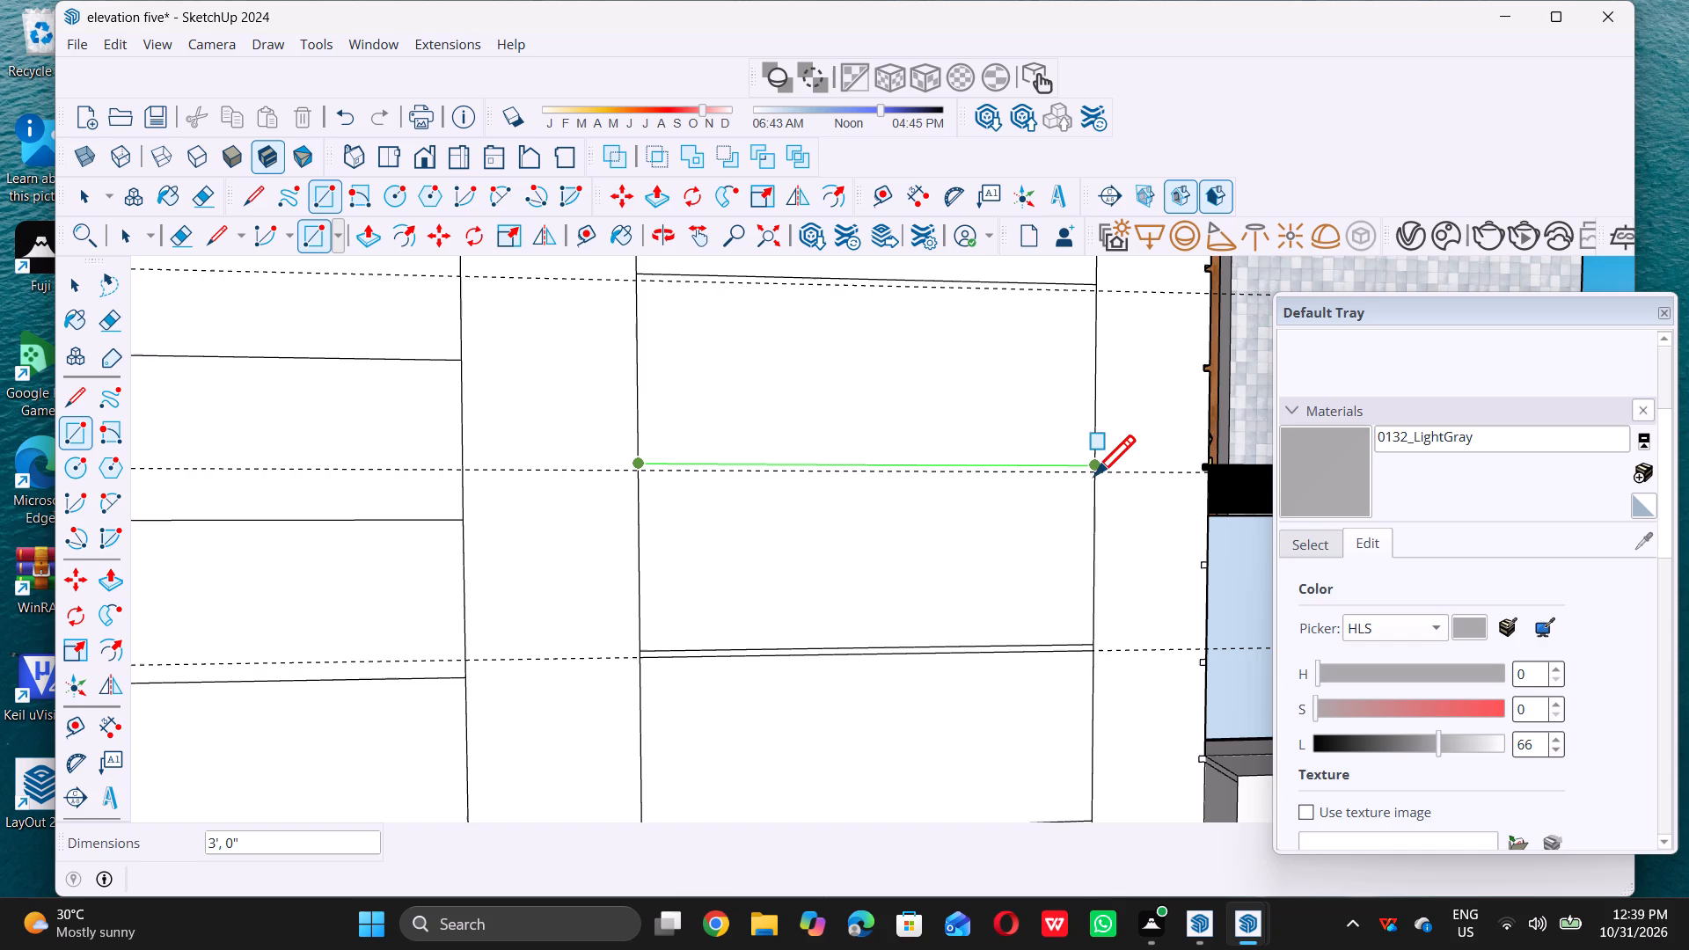
{"action": "scroll", "coordinate": [1101, 479], "scroll_direction": "up", "scroll_amount": 5}
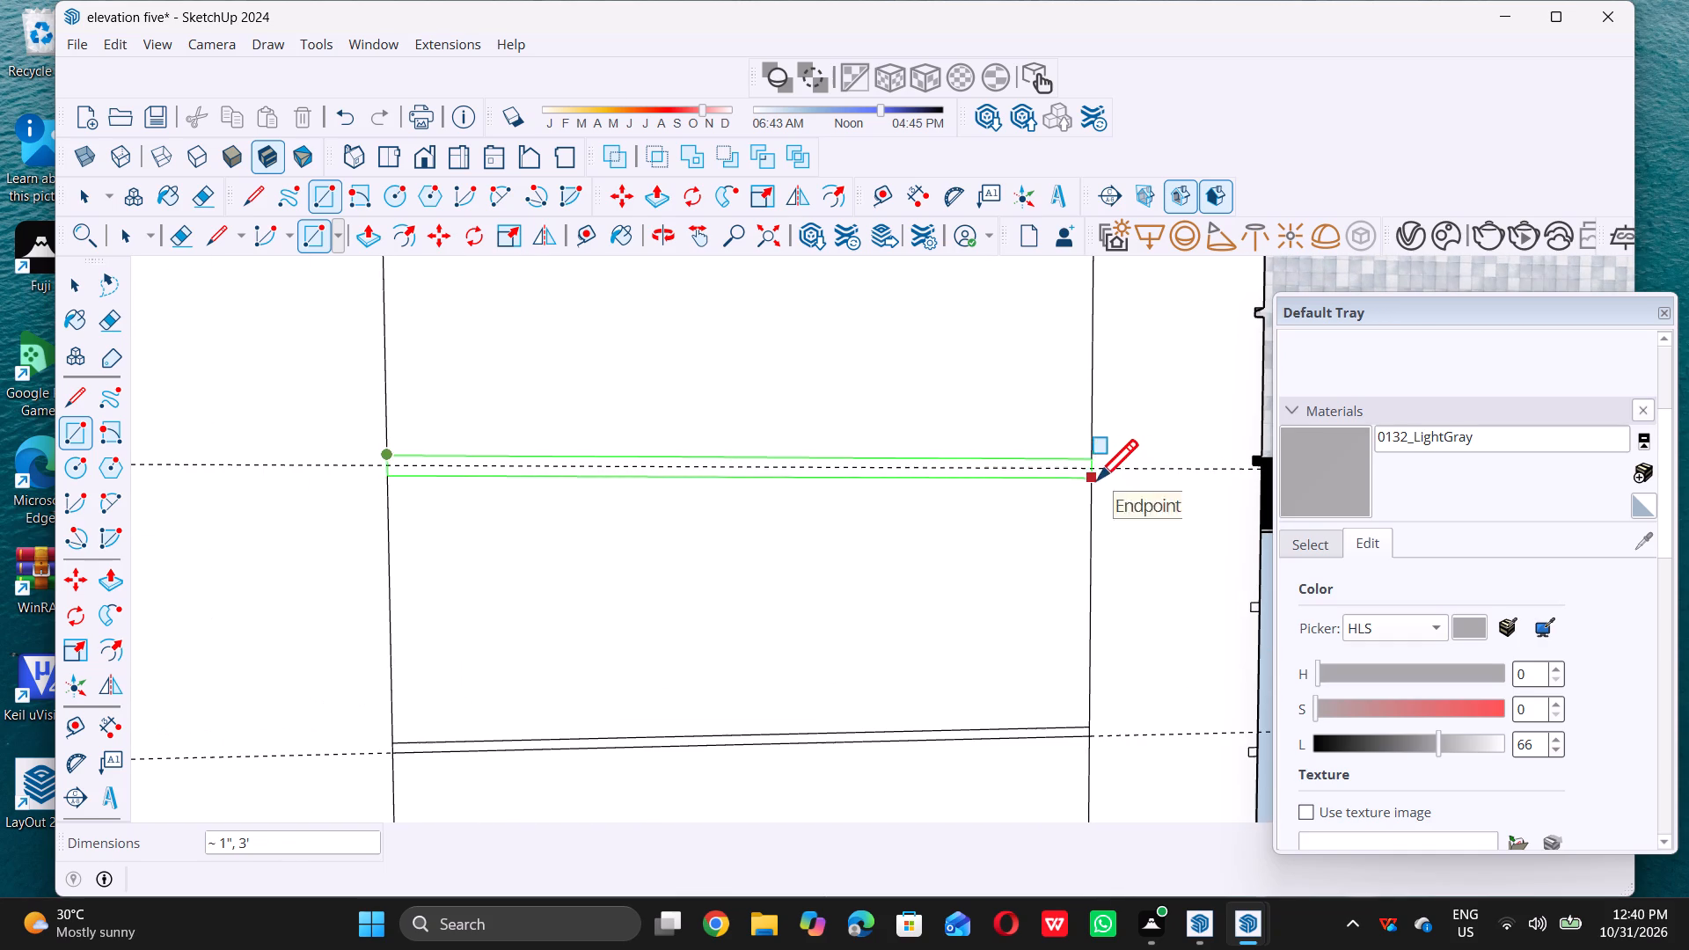
{"action": "left_click", "coordinate": [1093, 473]}
Draw a 2'-wide groove rectangle between the third-lowest division line of the 2'-wide strip and its guide.
{"action": "scroll", "coordinate": [1096, 510], "scroll_direction": "down", "scroll_amount": 7}
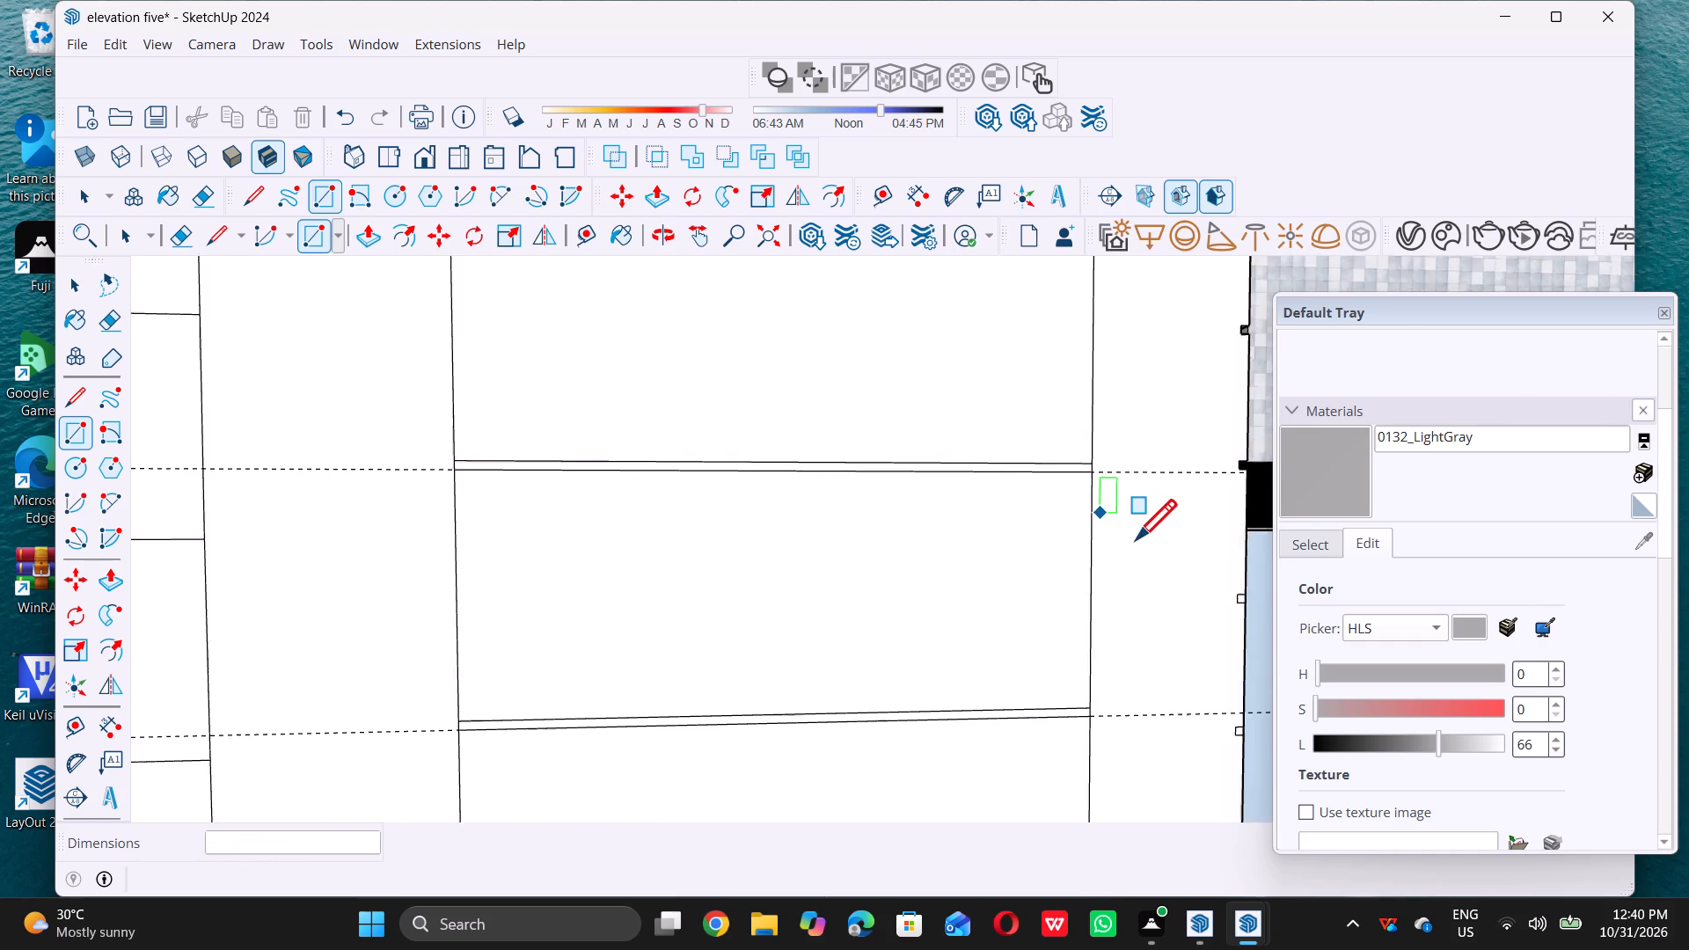
{"action": "scroll", "coordinate": [1136, 539], "scroll_direction": "down", "scroll_amount": 20}
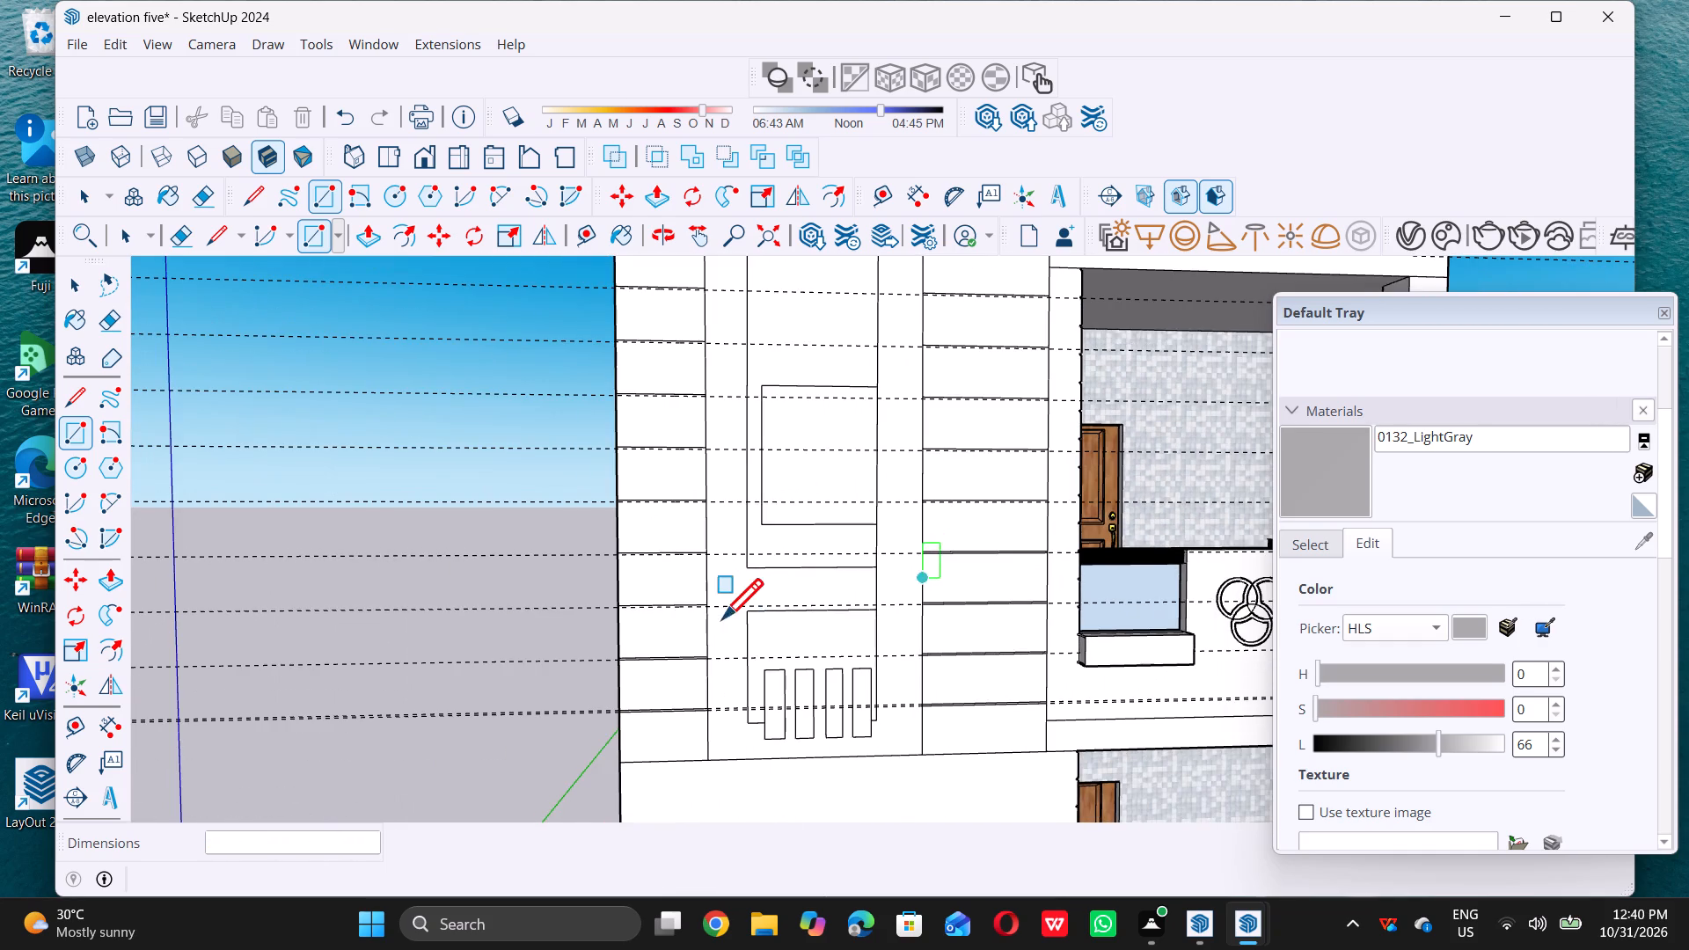
{"action": "scroll", "coordinate": [701, 618], "scroll_direction": "up", "scroll_amount": 5}
{"action": "scroll", "coordinate": [589, 603], "scroll_direction": "up", "scroll_amount": 11}
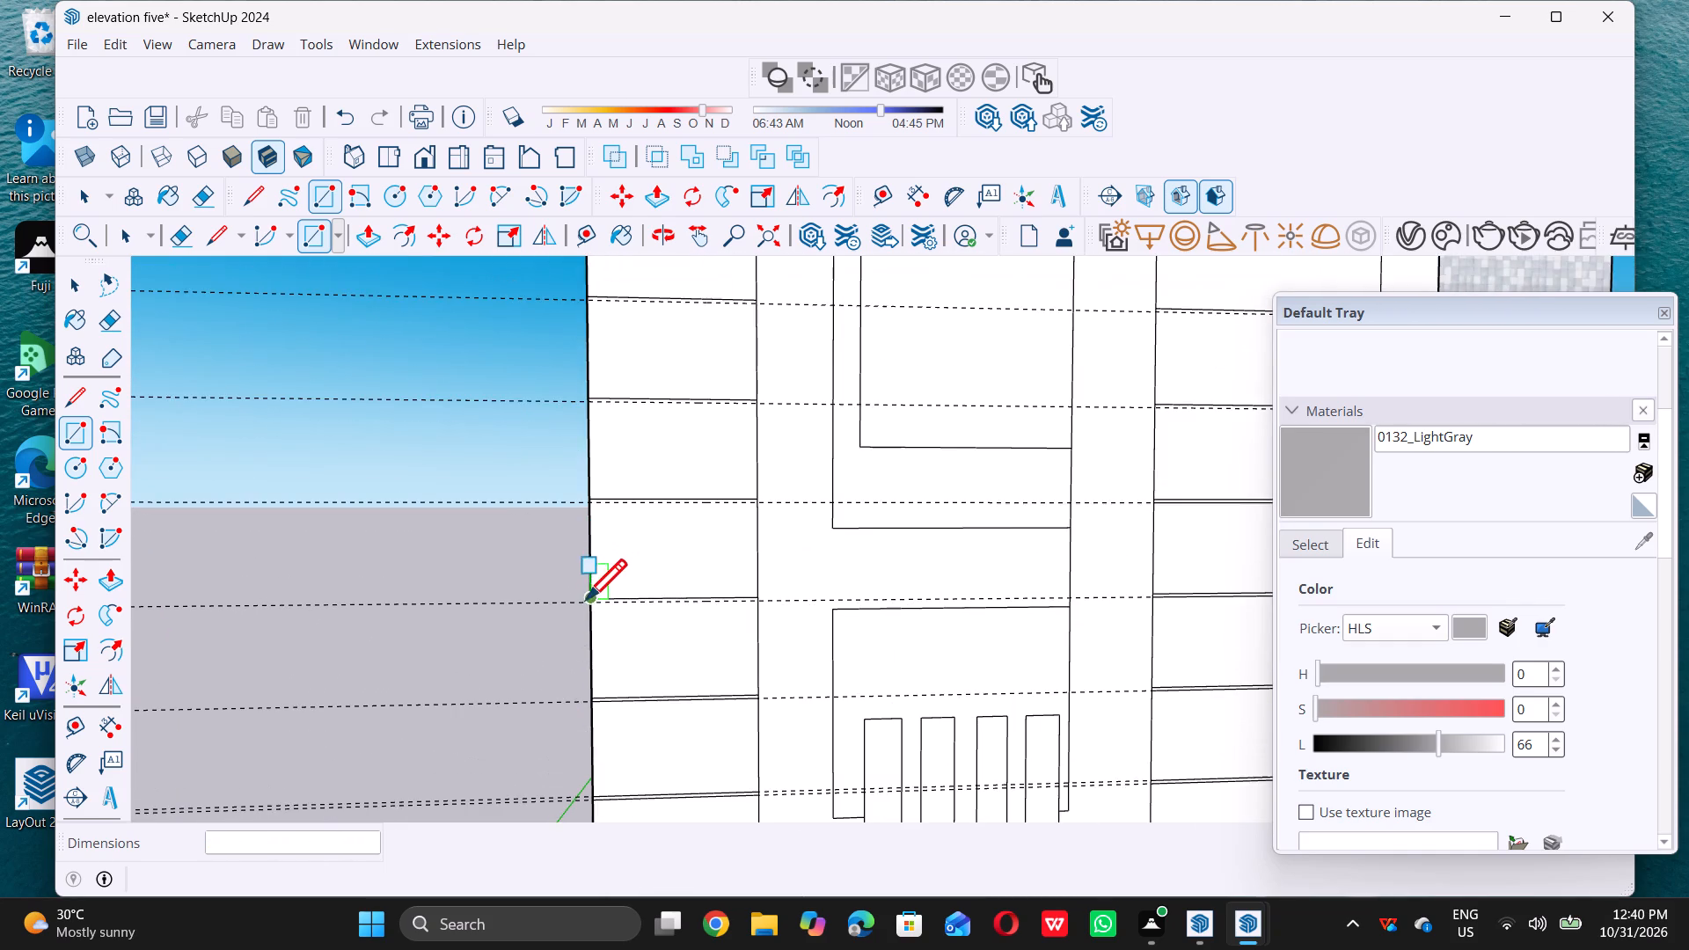
{"action": "scroll", "coordinate": [588, 600], "scroll_direction": "up", "scroll_amount": 12}
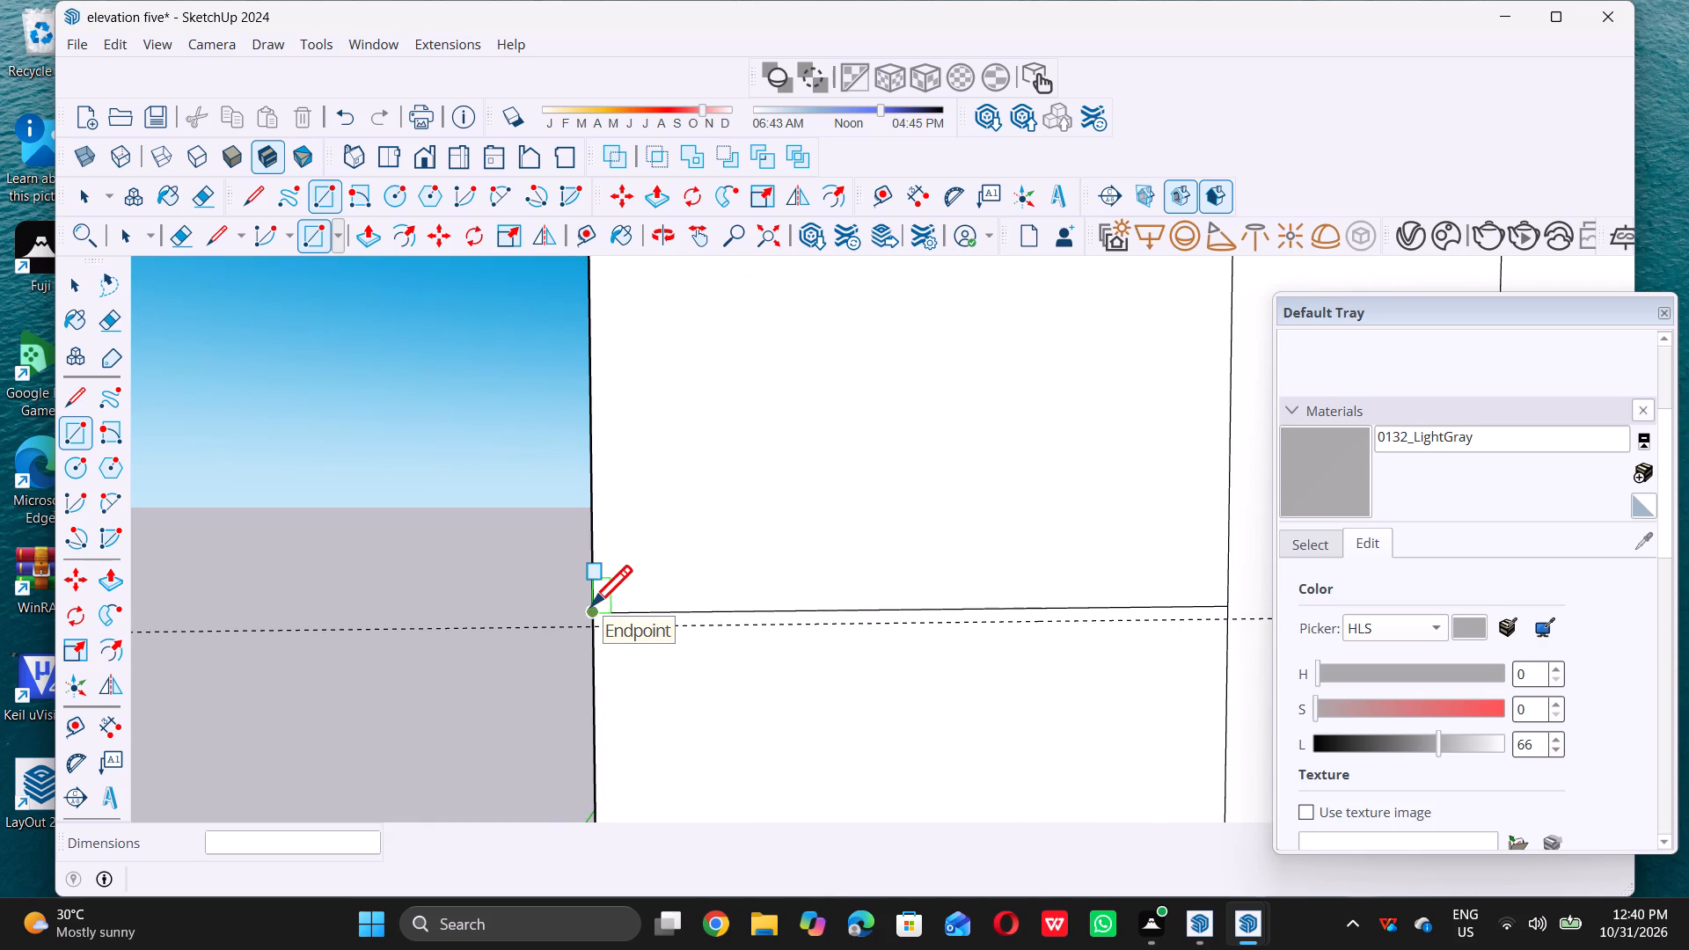
{"action": "double_click", "coordinate": [591, 605]}
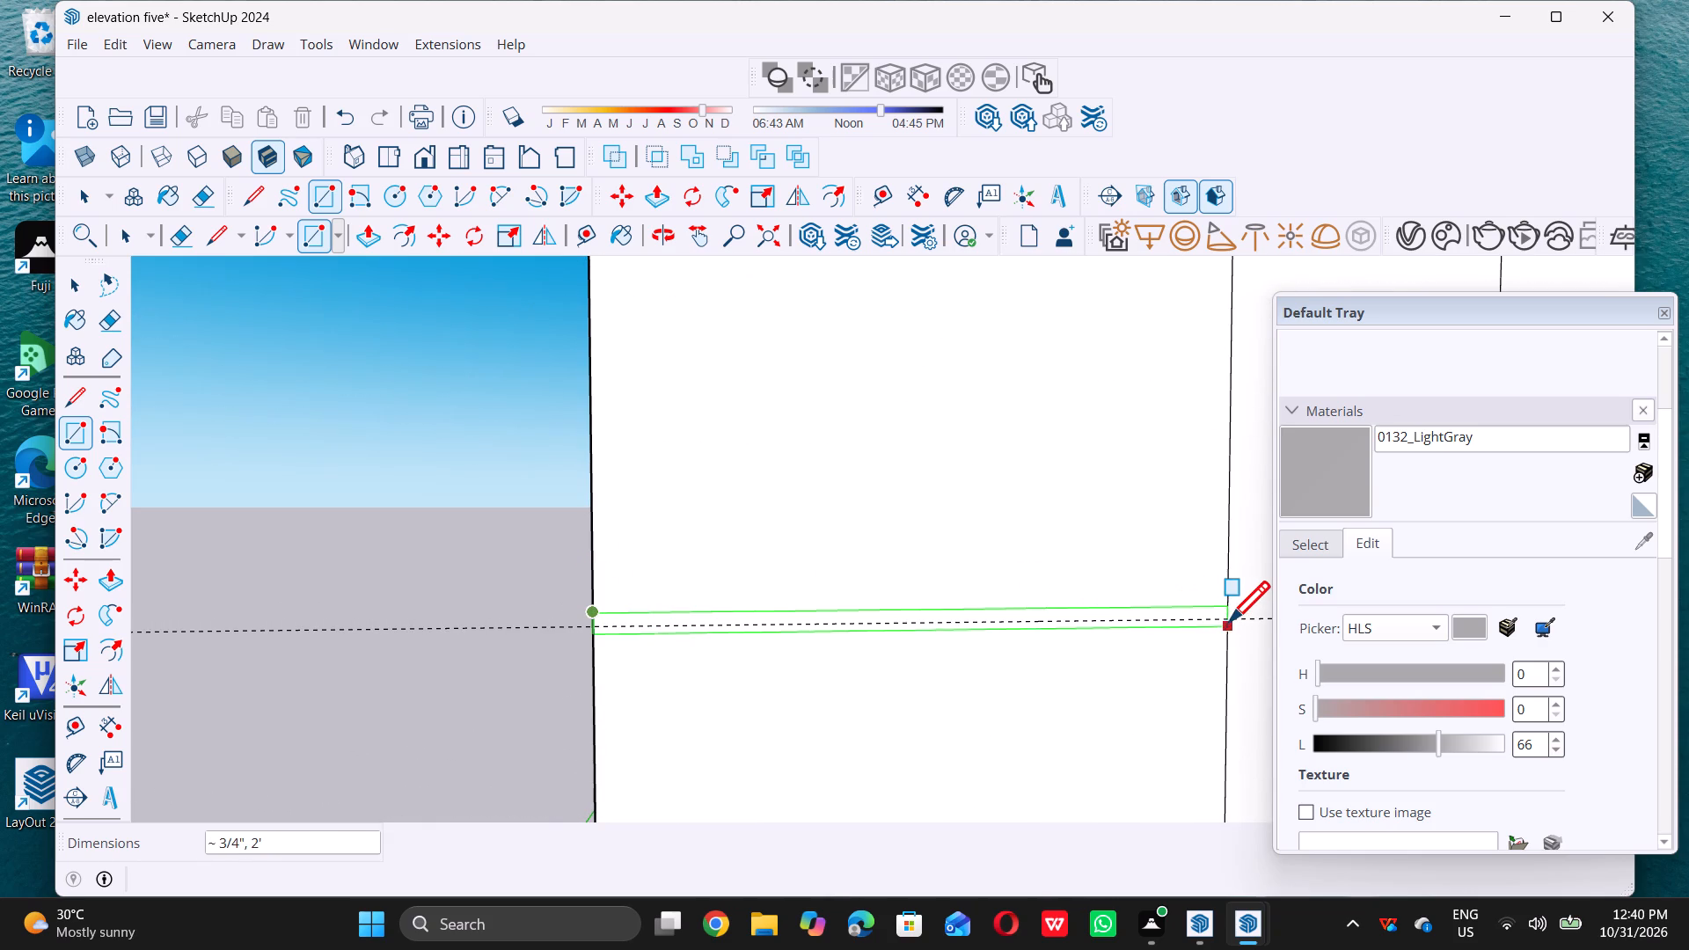
{"action": "left_click", "coordinate": [1230, 621]}
Draw a 2'-wide groove rectangle between the fourth-lowest division line of the 2'-wide strip and its guide.
{"action": "scroll", "coordinate": [901, 617], "scroll_direction": "down", "scroll_amount": 10}
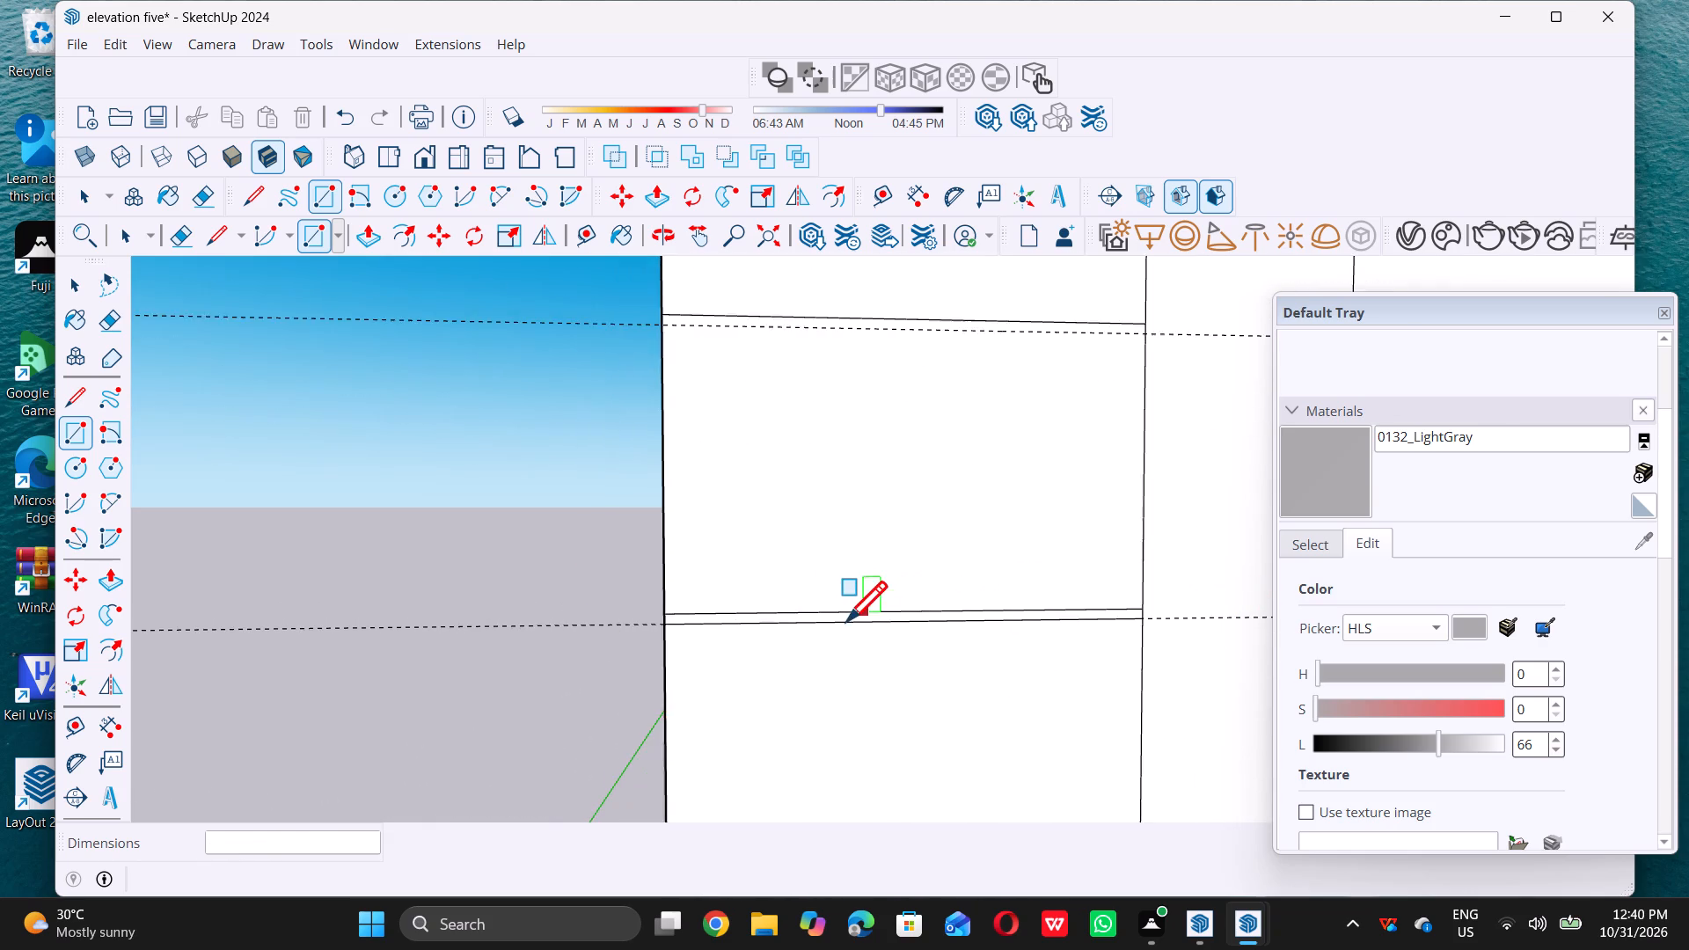
{"action": "scroll", "coordinate": [846, 621], "scroll_direction": "down", "scroll_amount": 6}
{"action": "scroll", "coordinate": [1066, 437], "scroll_direction": "up", "scroll_amount": 6}
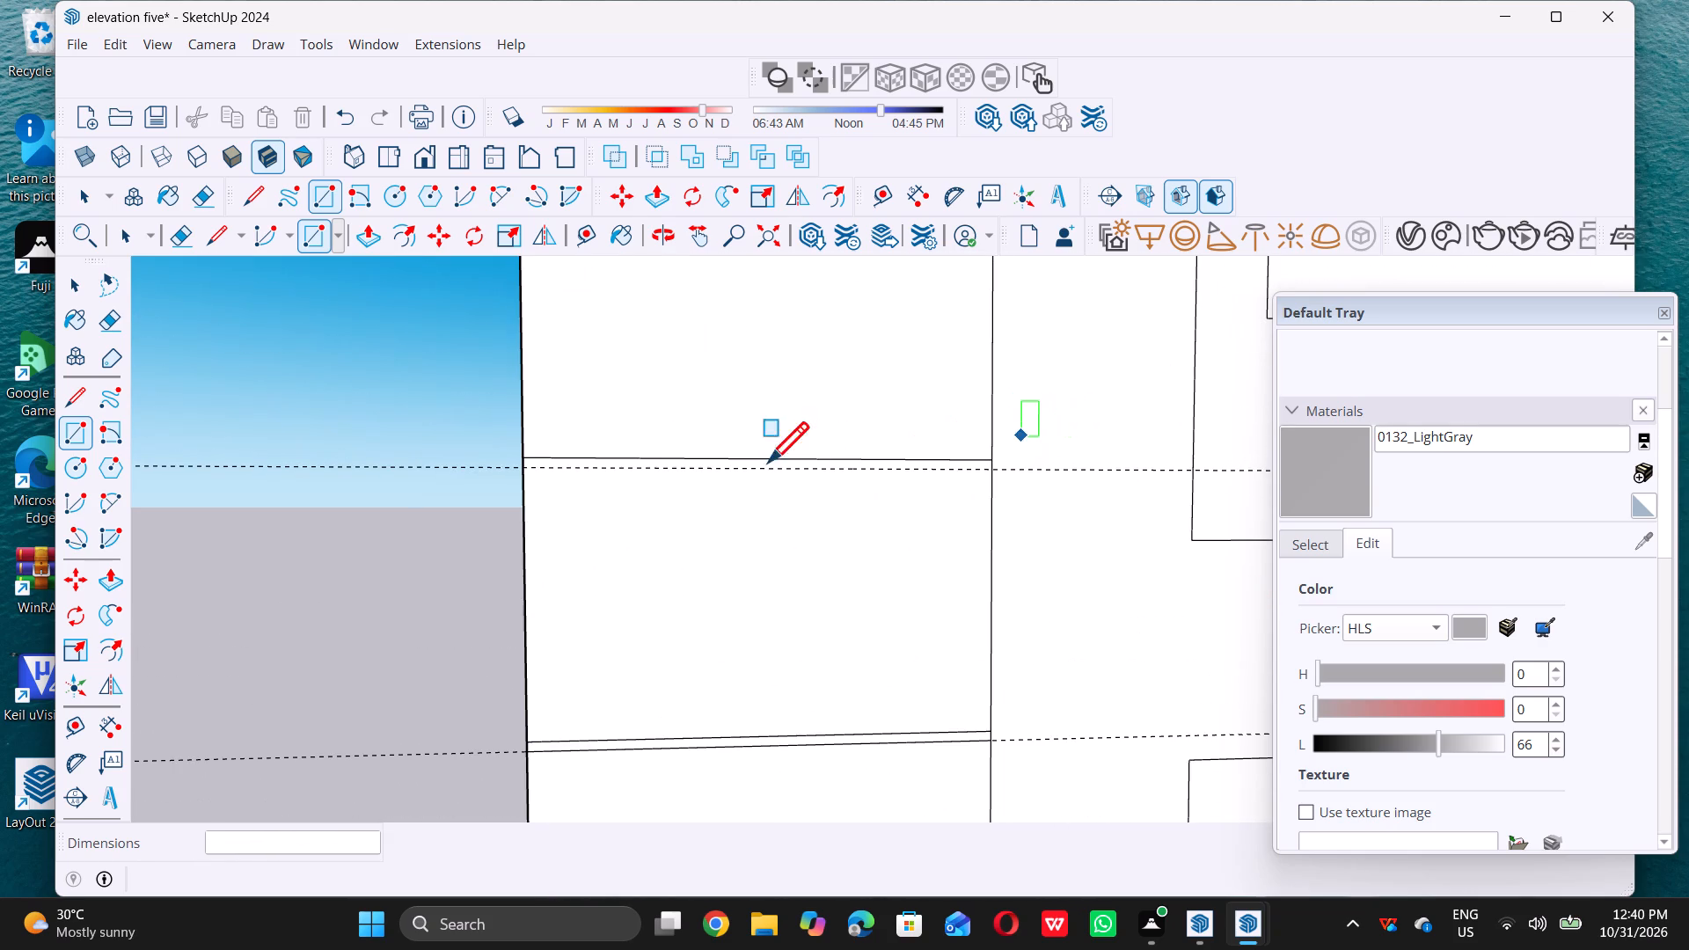
{"action": "scroll", "coordinate": [608, 462], "scroll_direction": "up", "scroll_amount": 8}
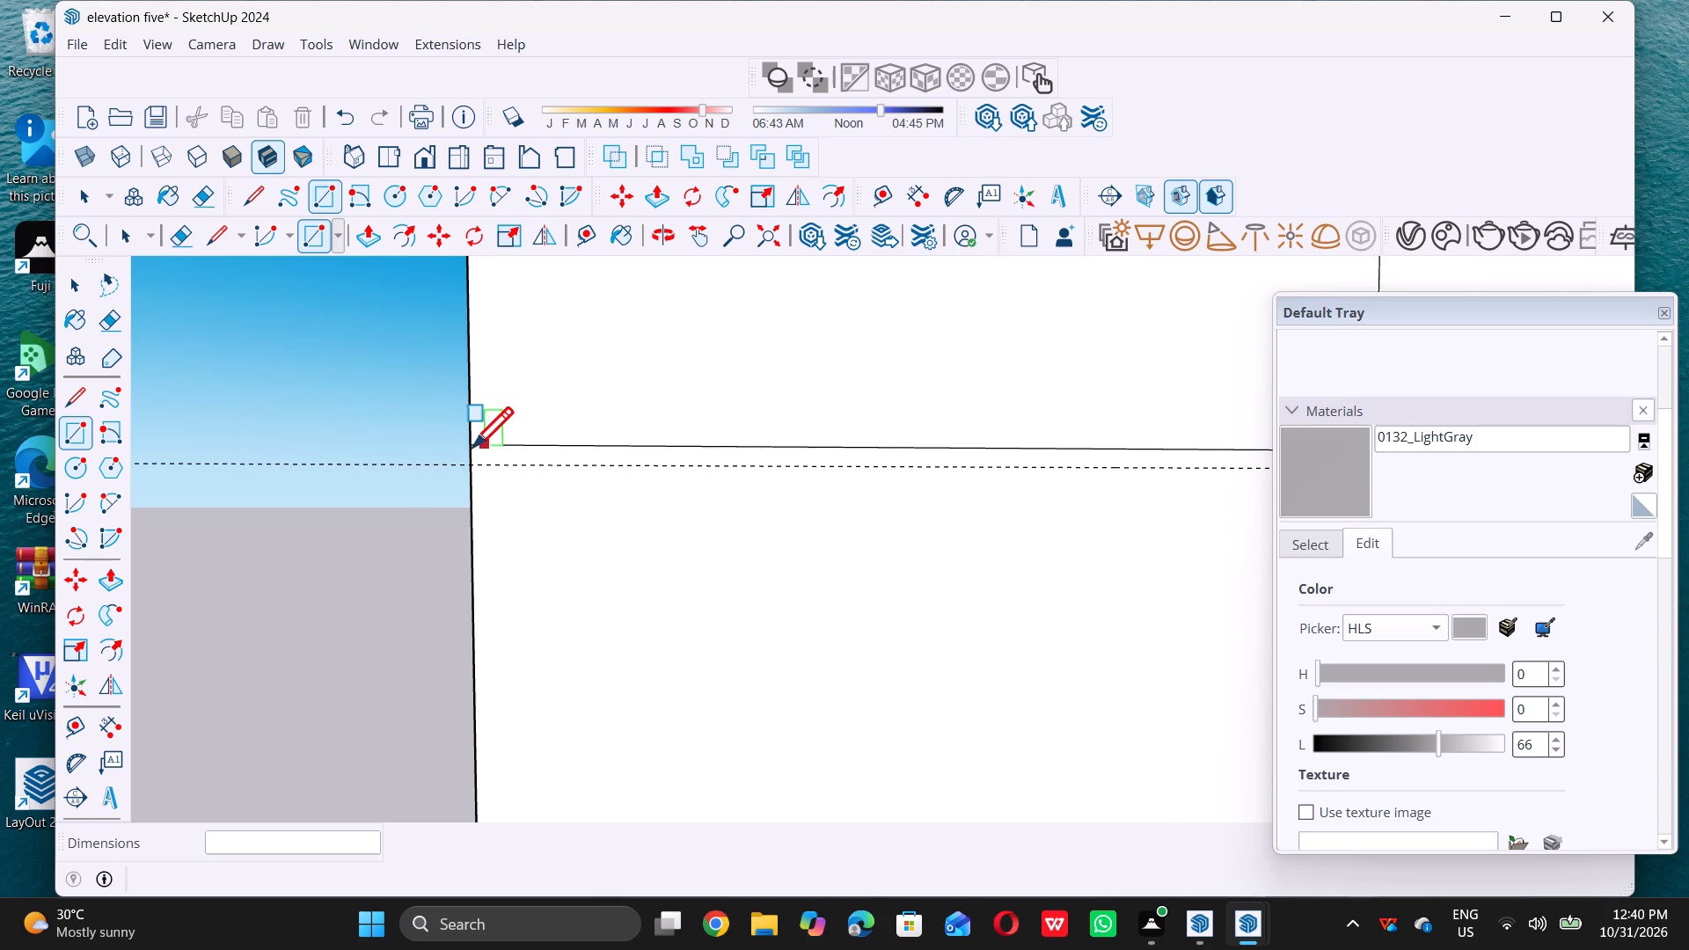
{"action": "left_click", "coordinate": [472, 447]}
{"action": "scroll", "coordinate": [472, 447], "scroll_direction": "down", "scroll_amount": 10}
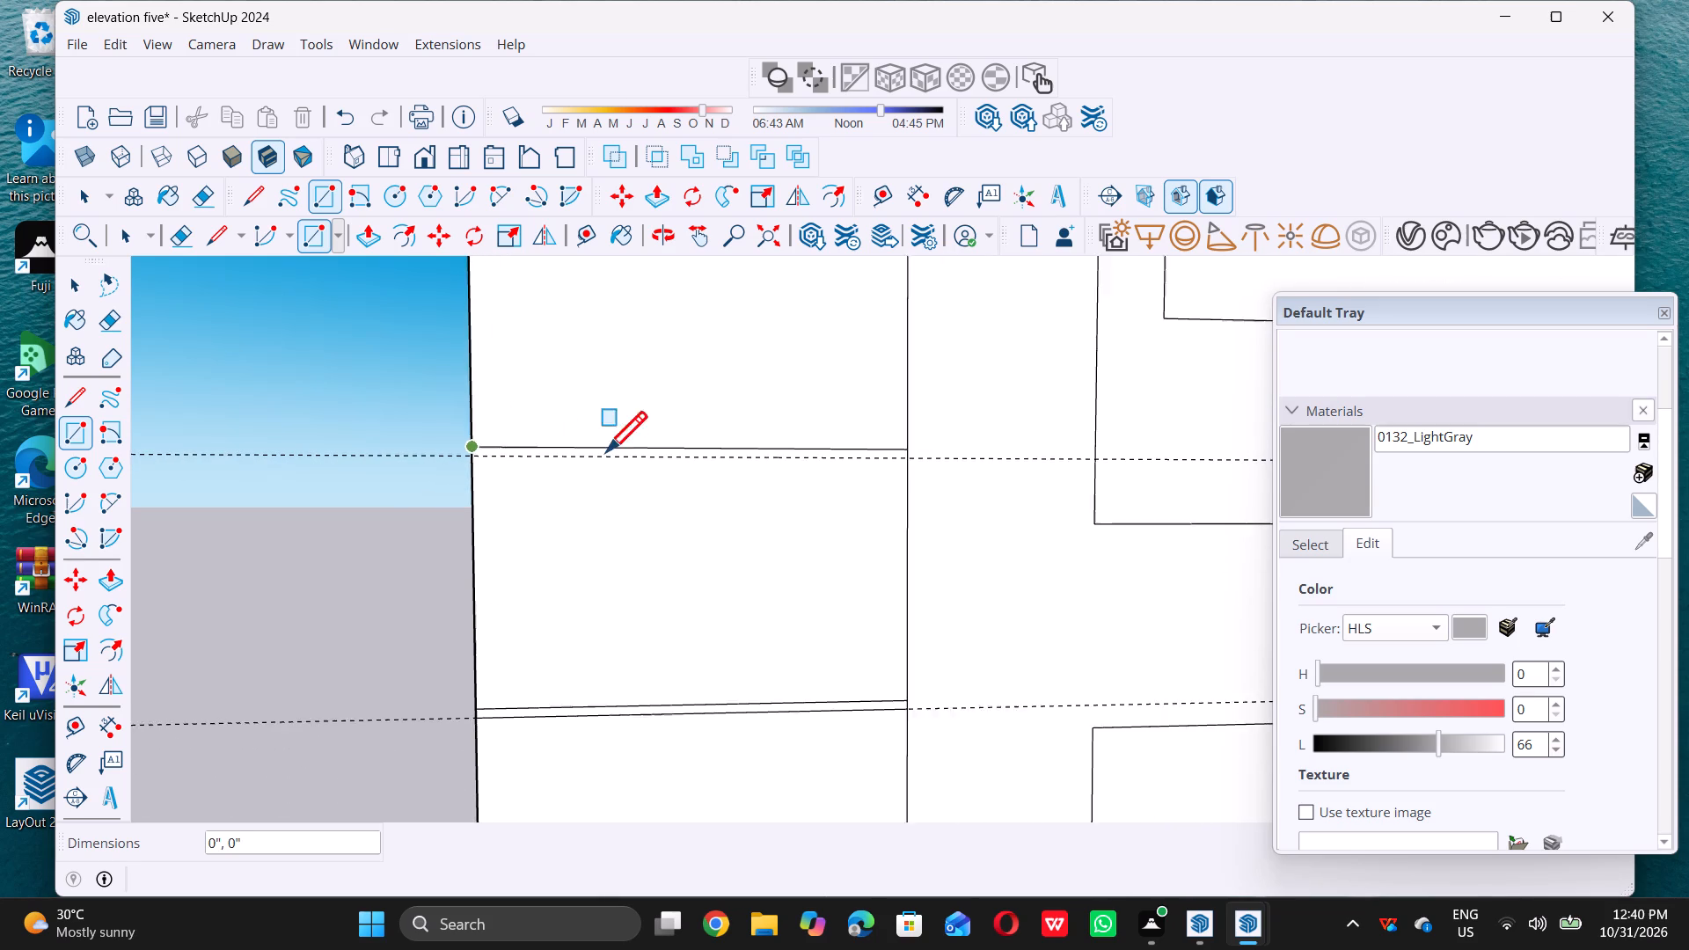
{"action": "scroll", "coordinate": [865, 447], "scroll_direction": "up", "scroll_amount": 9}
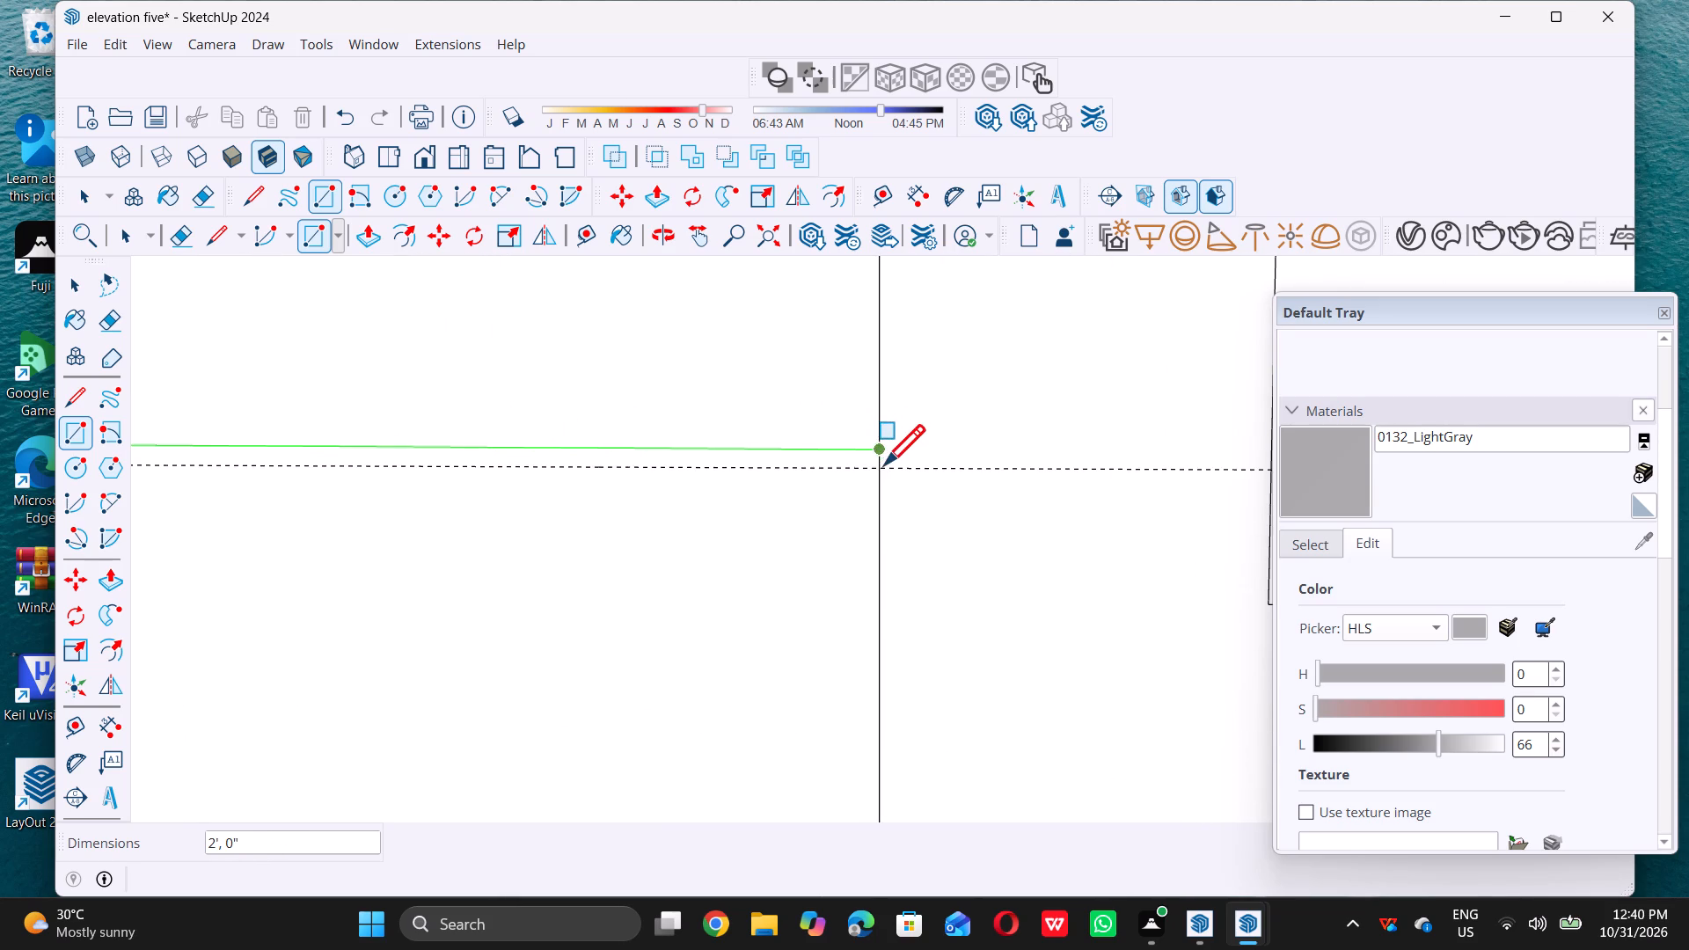
{"action": "double_click", "coordinate": [884, 472]}
Draw a 1/2" by 2' groove rectangle between the fifth-lowest division line of the 2'-wide strip and its guide.
{"action": "scroll", "coordinate": [940, 492], "scroll_direction": "down", "scroll_amount": 7}
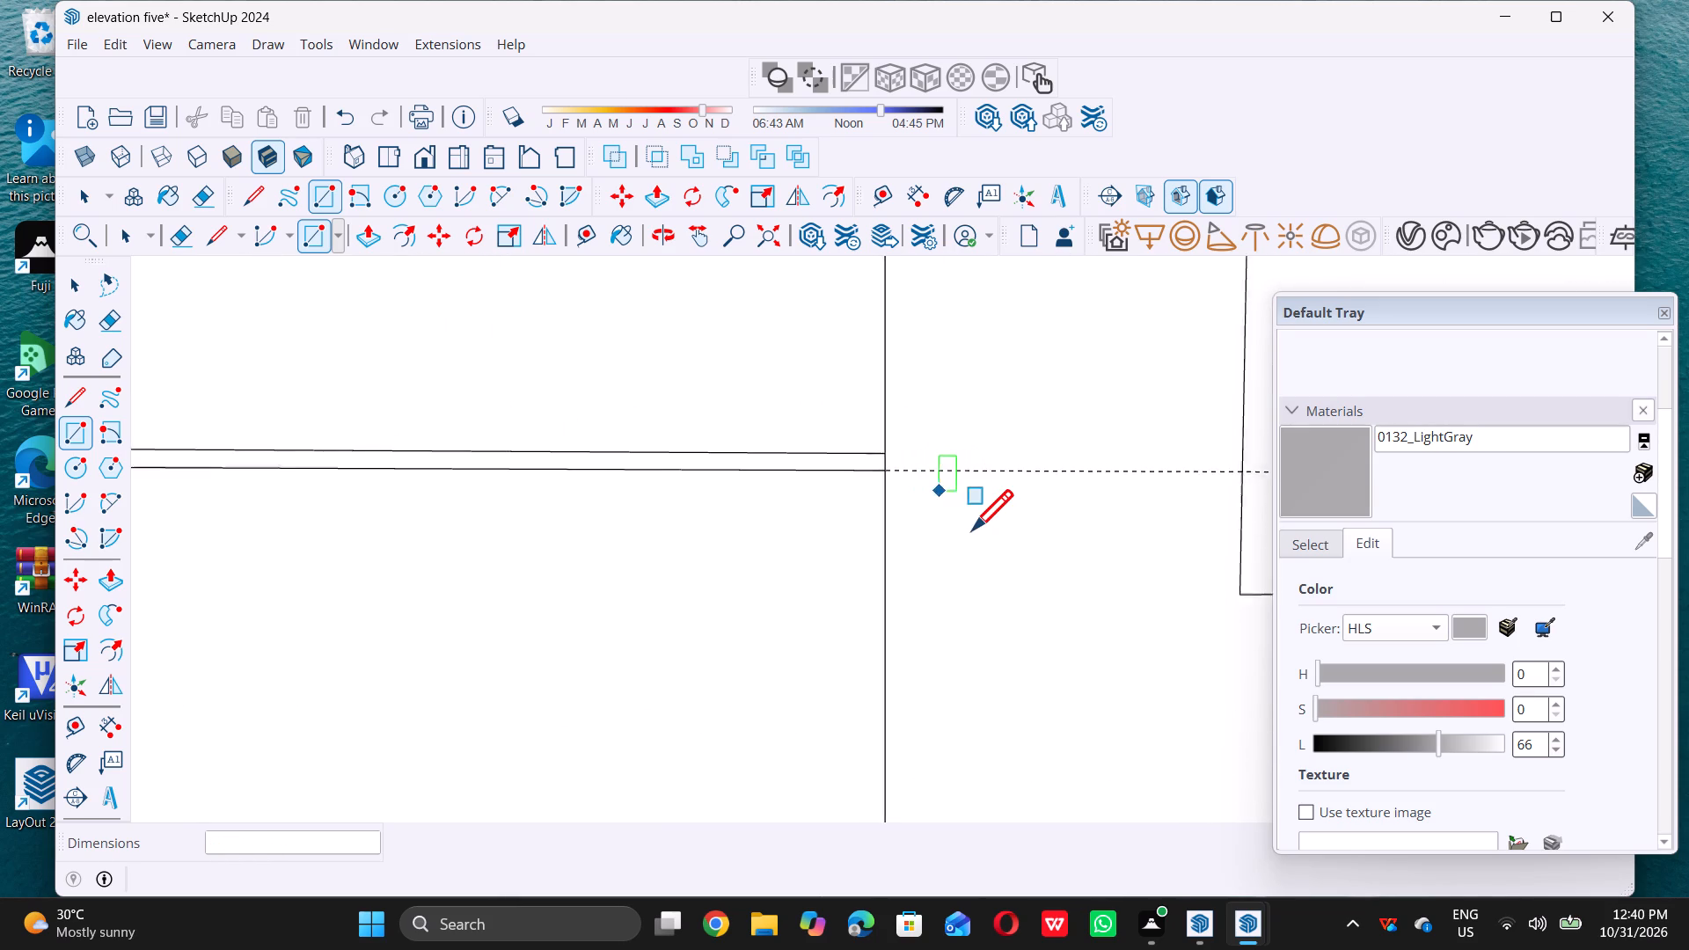
{"action": "scroll", "coordinate": [972, 530], "scroll_direction": "down", "scroll_amount": 17}
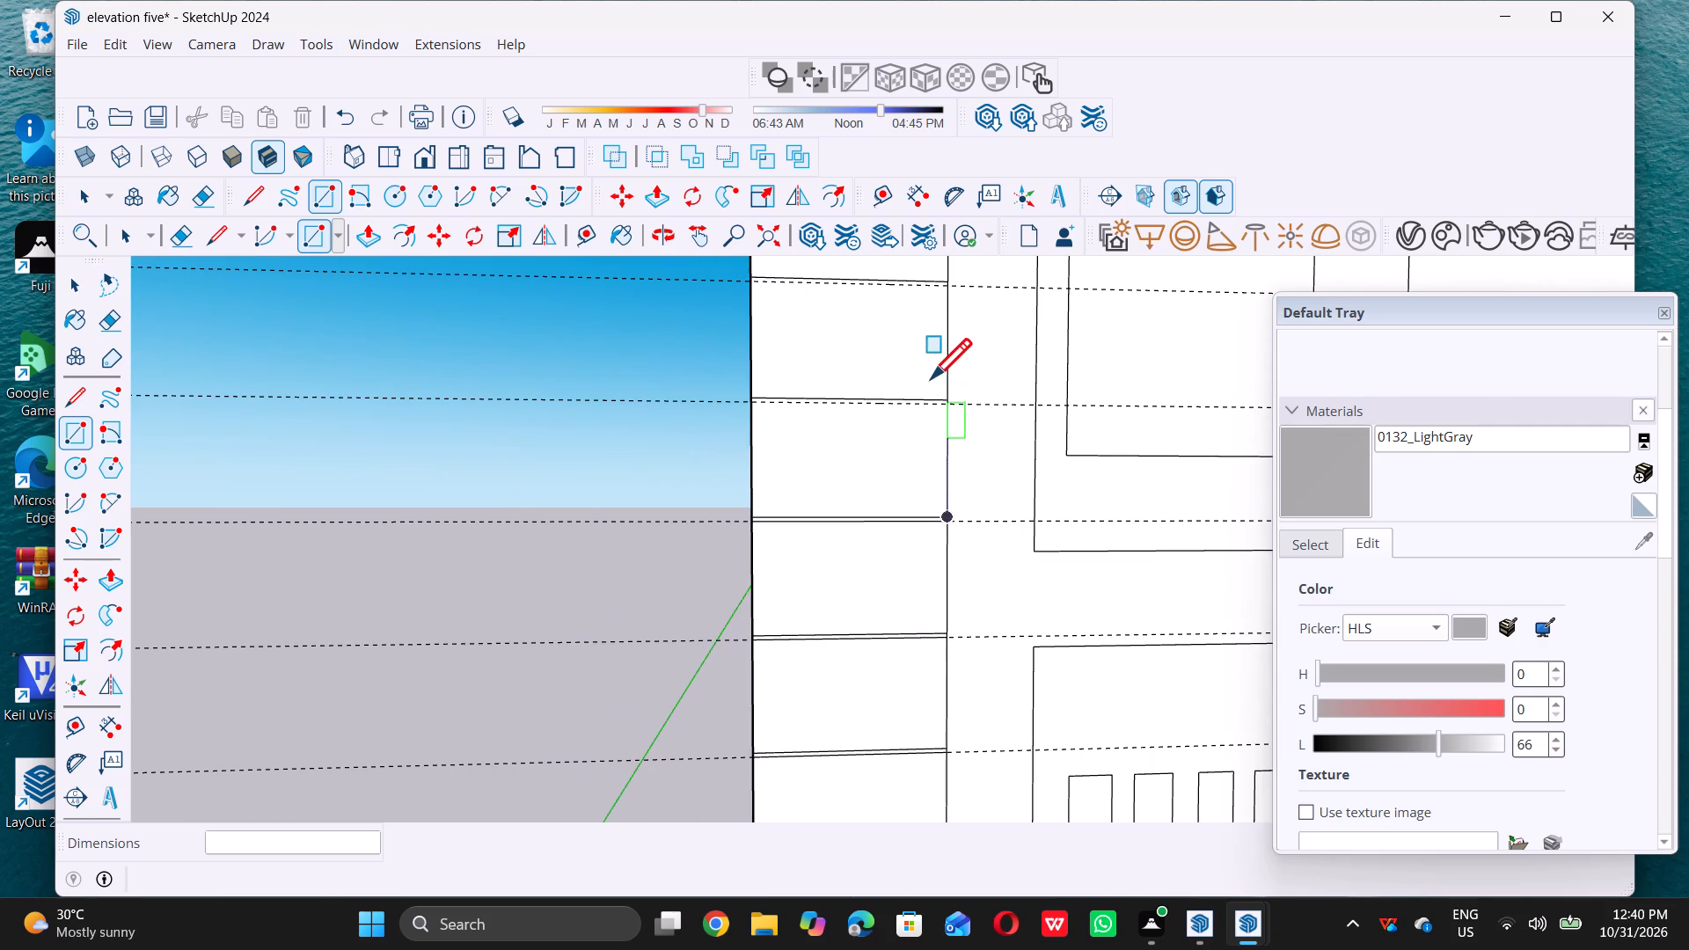
{"action": "scroll", "coordinate": [926, 373], "scroll_direction": "up", "scroll_amount": 11}
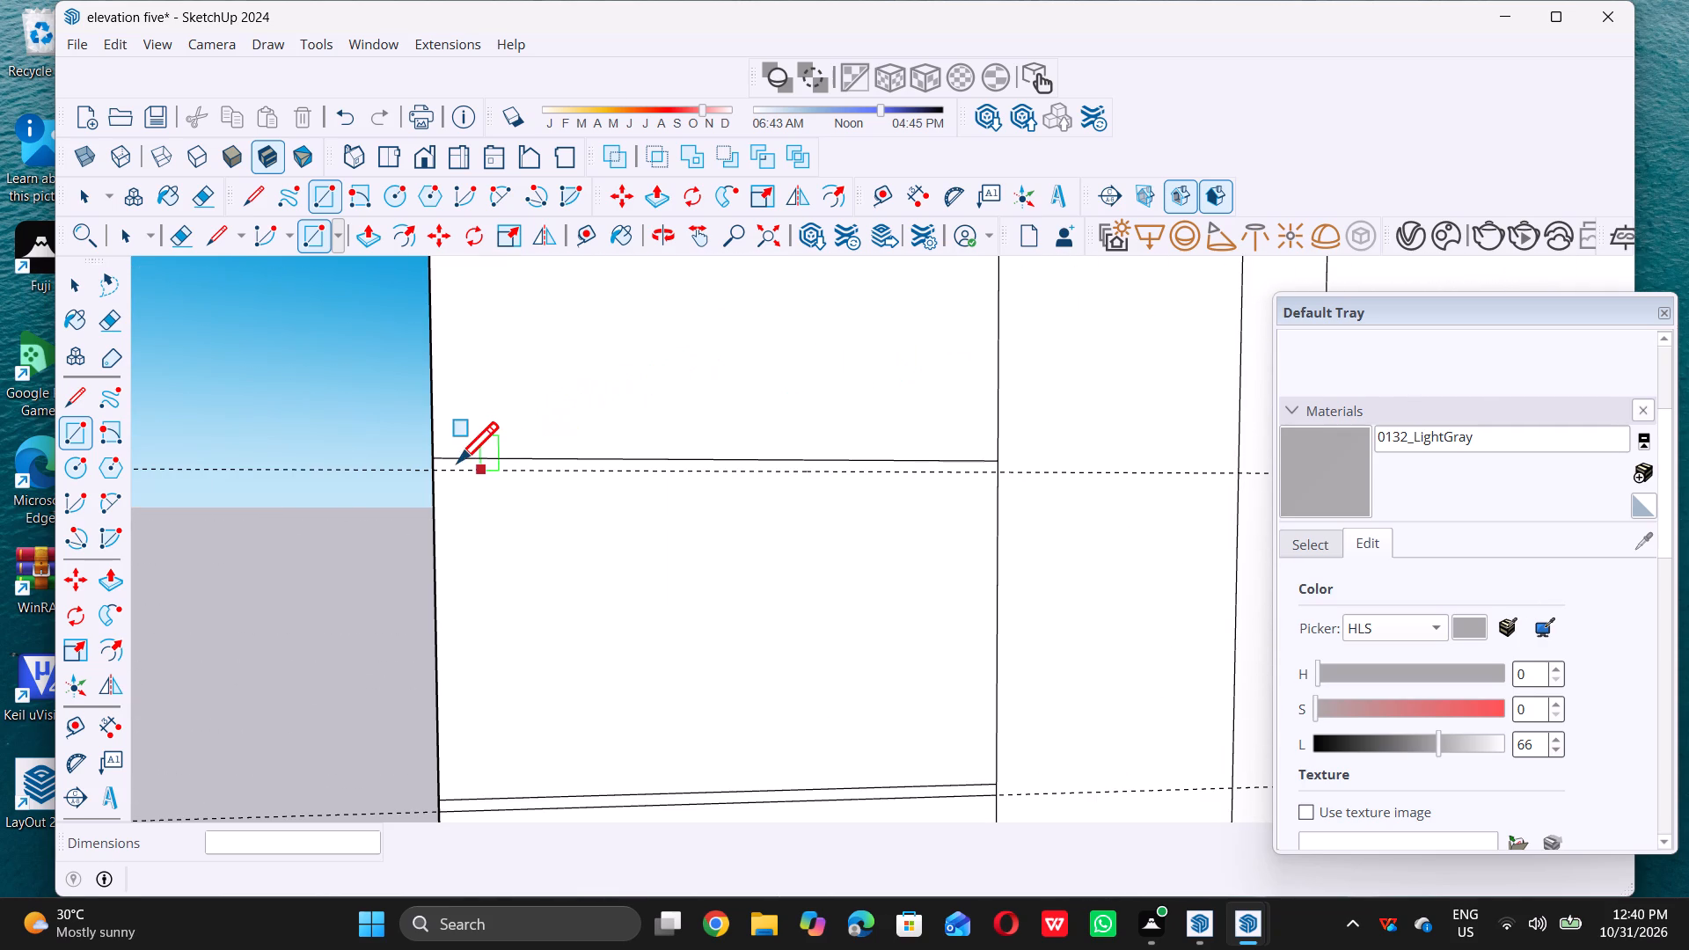
{"action": "left_click", "coordinate": [432, 457]}
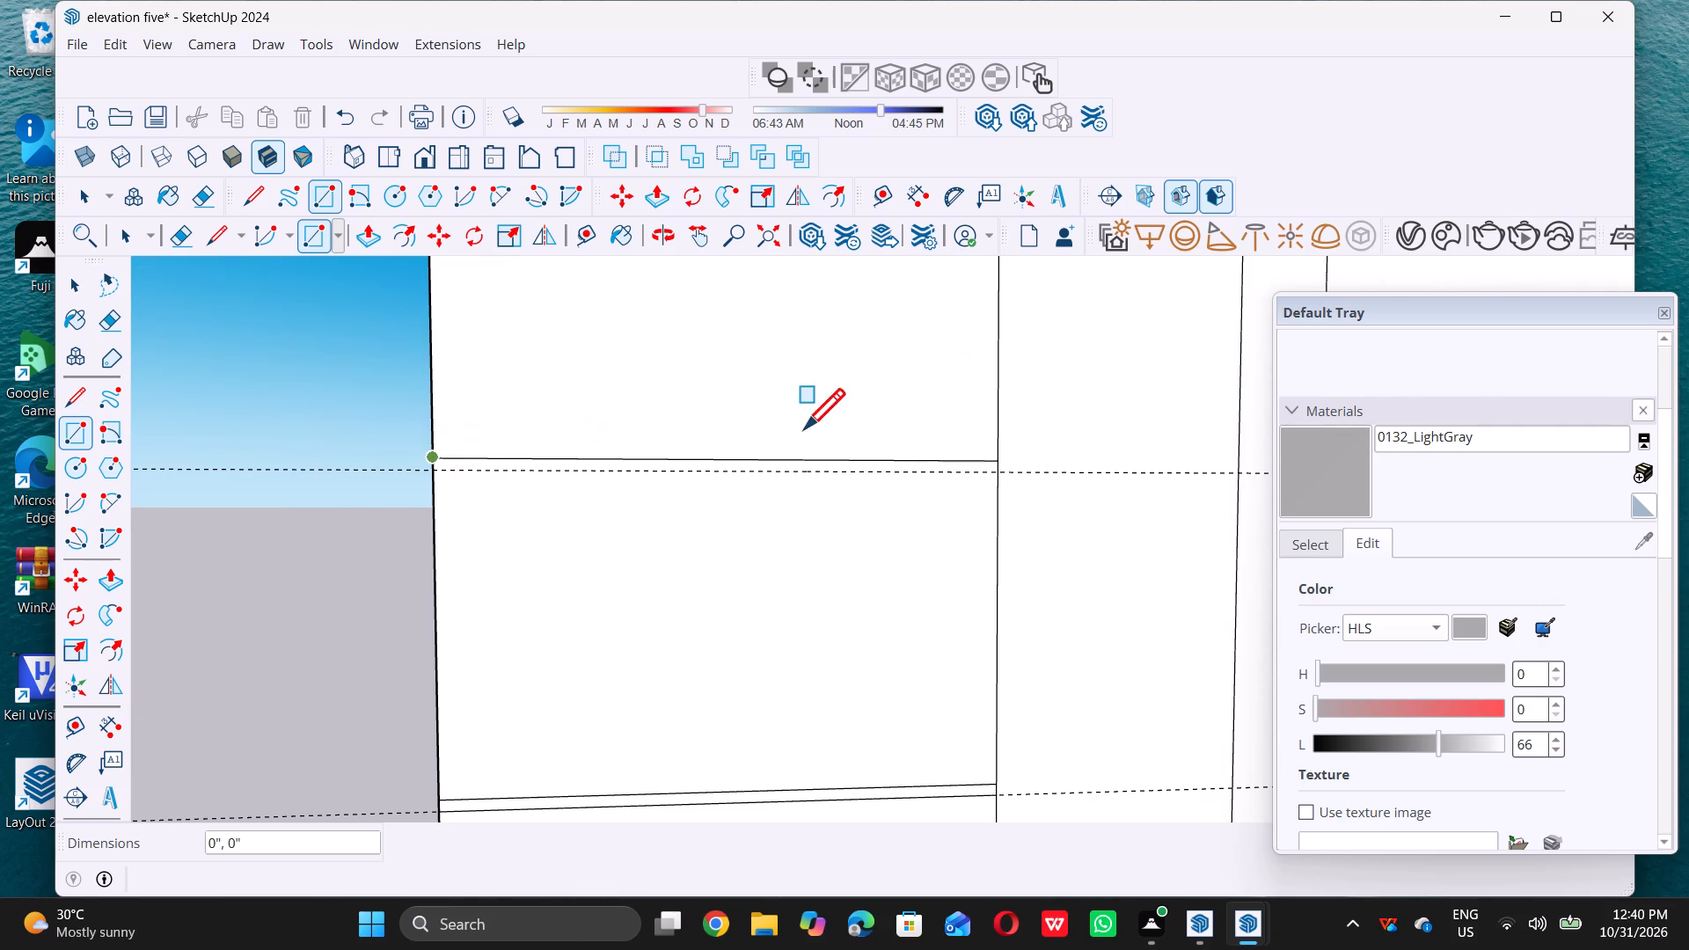
{"action": "left_click", "coordinate": [1002, 476]}
Draw a 2'-wide groove rectangle between the sixth-lowest division line of the 2'-wide strip and its guide.
{"action": "scroll", "coordinate": [949, 505], "scroll_direction": "down", "scroll_amount": 15}
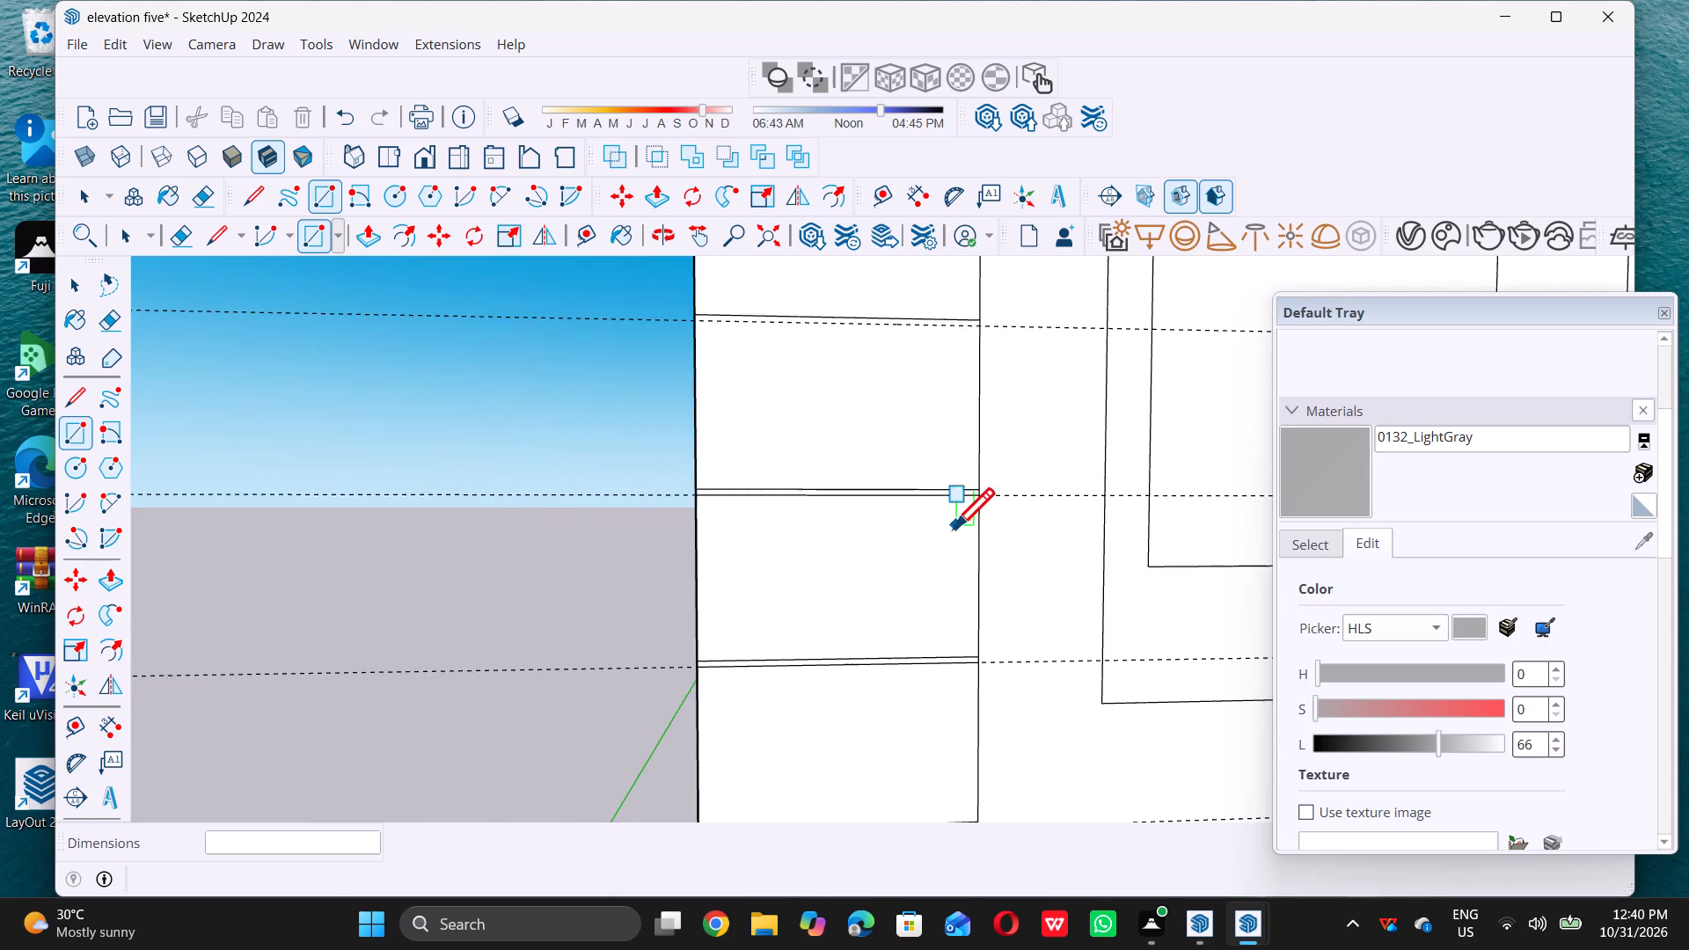
{"action": "scroll", "coordinate": [954, 528], "scroll_direction": "down", "scroll_amount": 10}
{"action": "scroll", "coordinate": [947, 383], "scroll_direction": "up", "scroll_amount": 13}
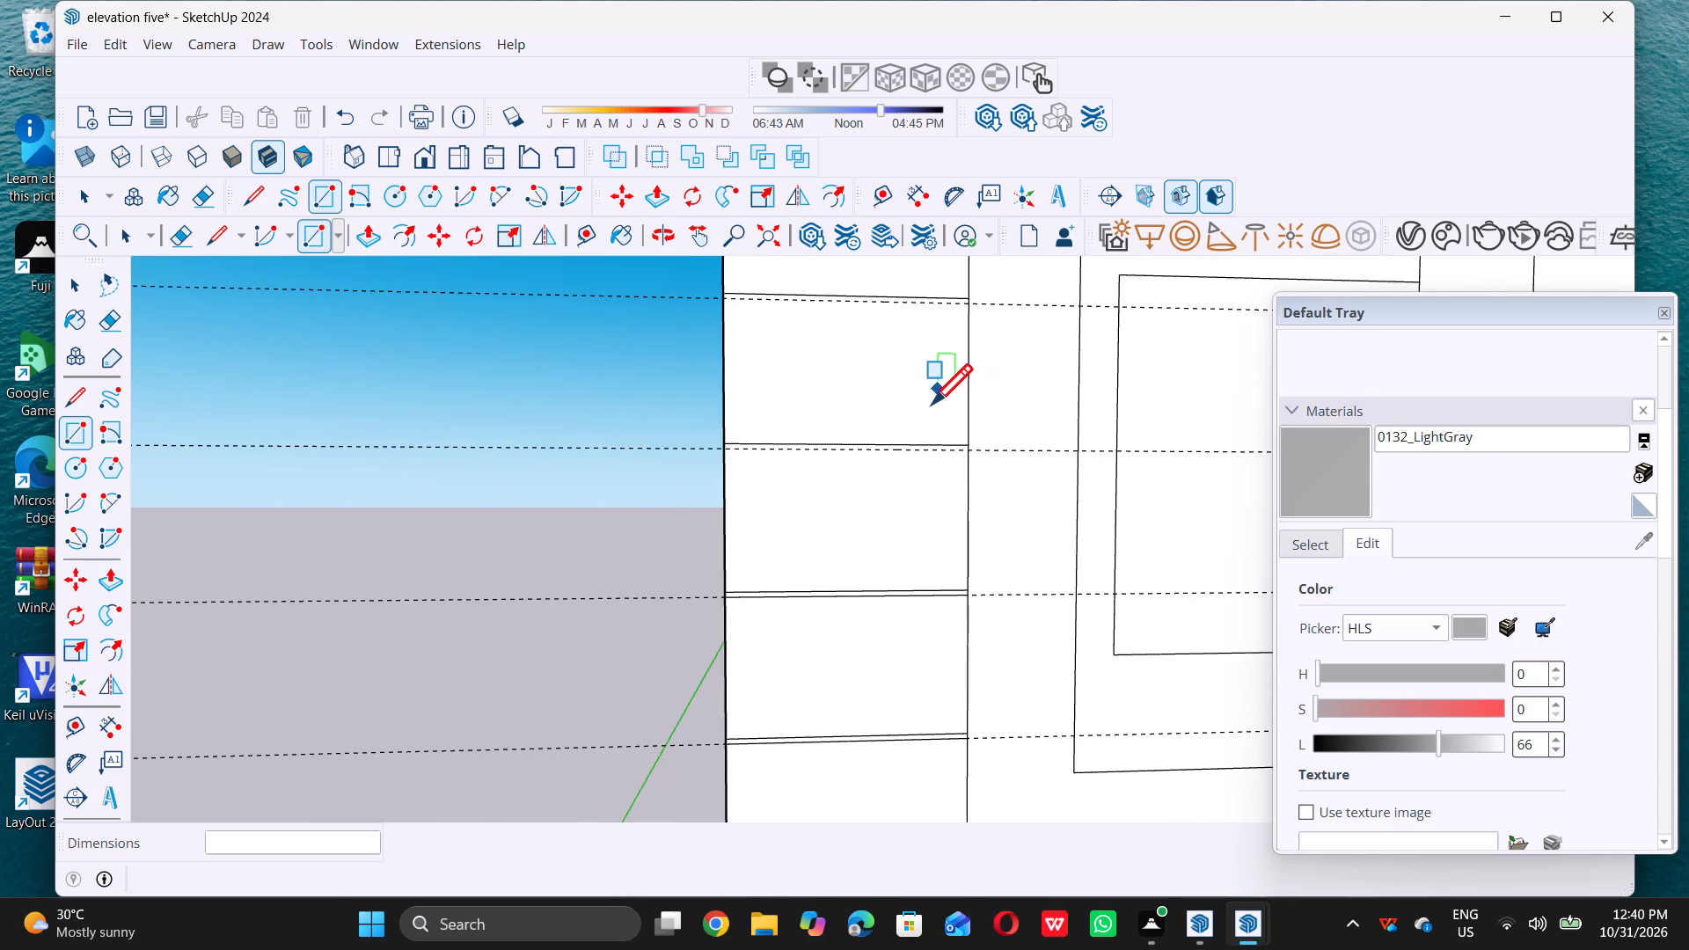
{"action": "scroll", "coordinate": [932, 404], "scroll_direction": "up", "scroll_amount": 3}
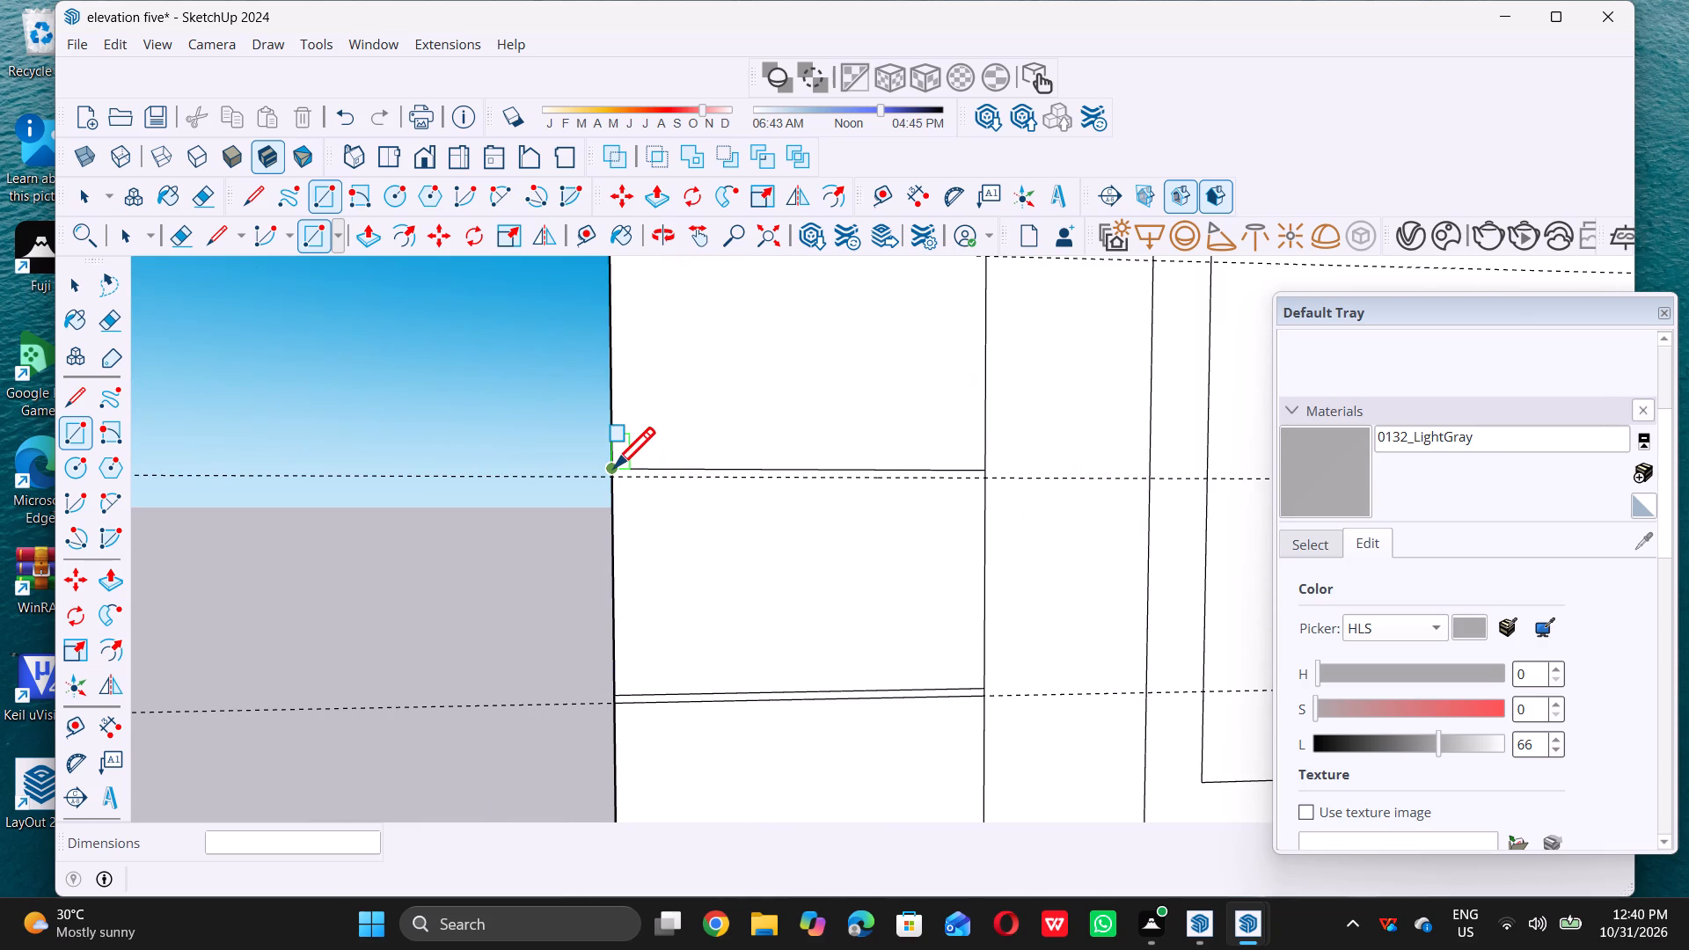
{"action": "left_click", "coordinate": [616, 465]}
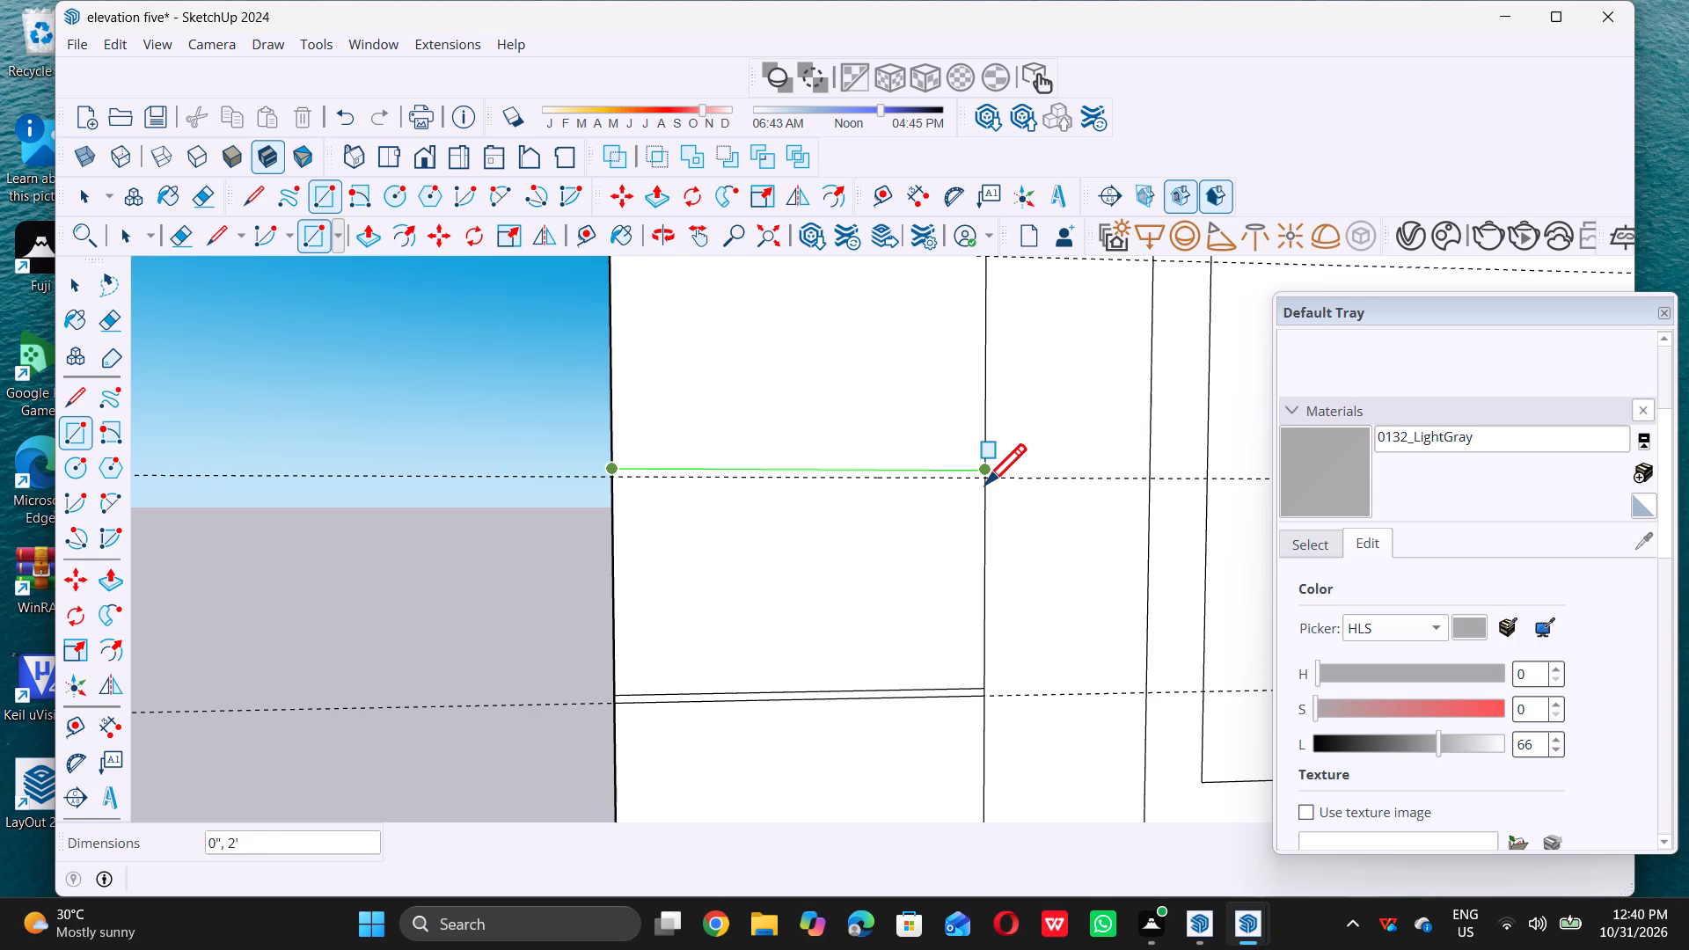
{"action": "left_click", "coordinate": [985, 484]}
Draw a 1/2" by 2' groove rectangle between the seventh-lowest division line of the 2'-wide strip and its guide.
{"action": "scroll", "coordinate": [808, 532], "scroll_direction": "down", "scroll_amount": 12}
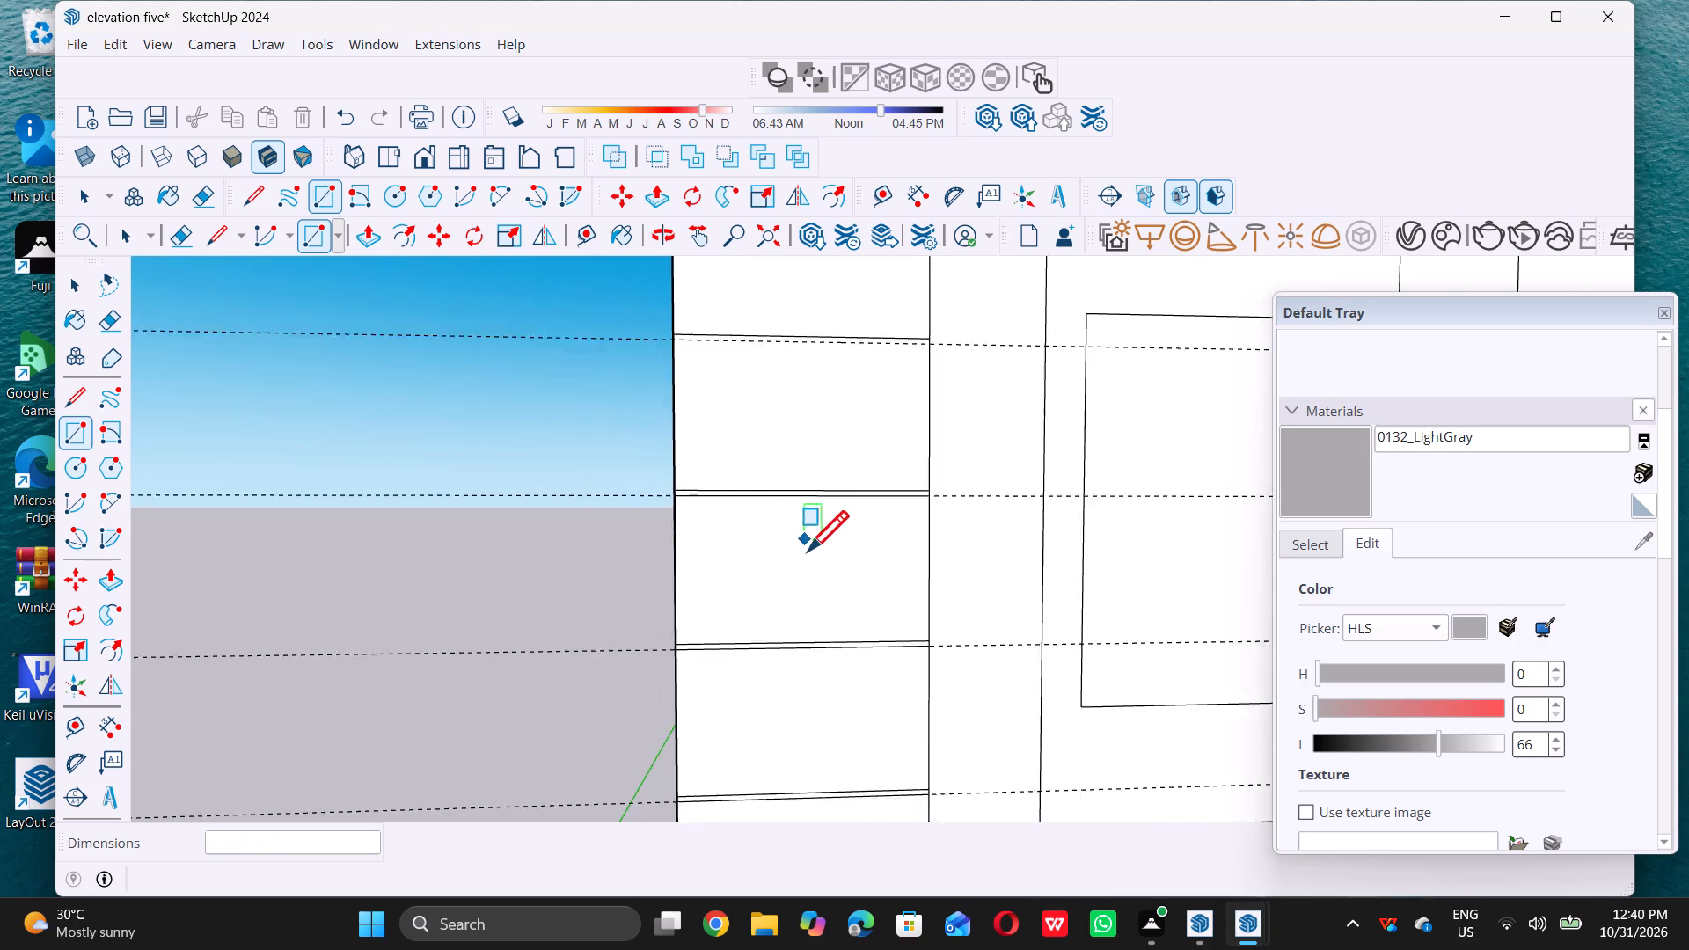
{"action": "scroll", "coordinate": [808, 551], "scroll_direction": "down", "scroll_amount": 8}
{"action": "scroll", "coordinate": [852, 440], "scroll_direction": "up", "scroll_amount": 11}
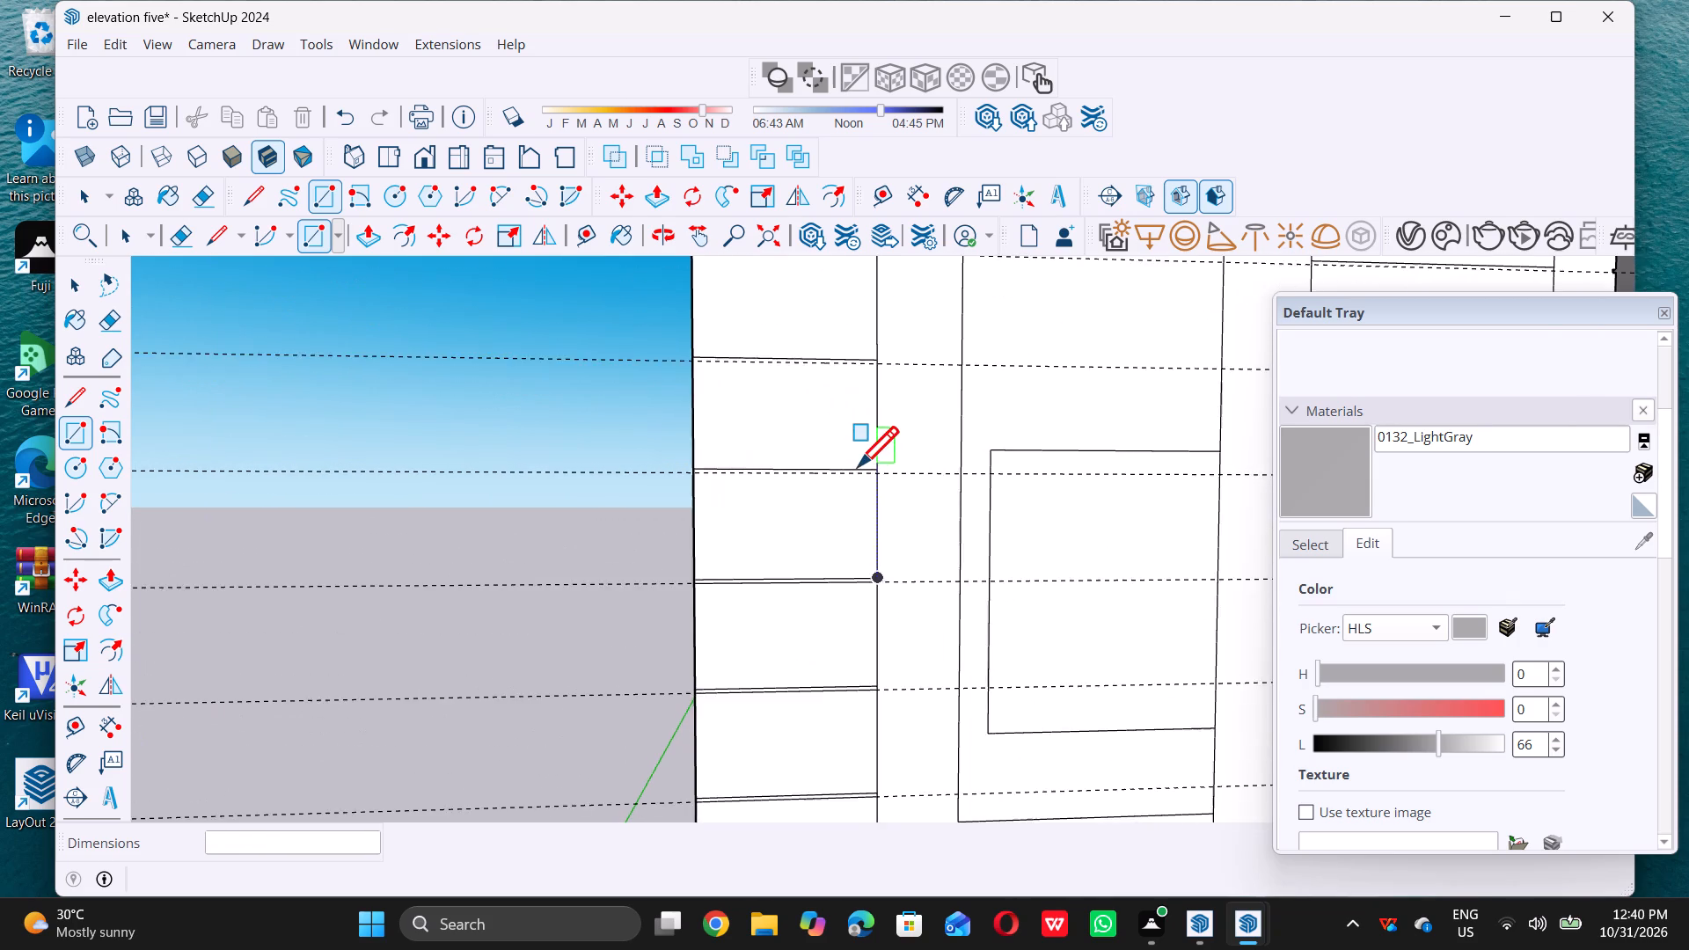
{"action": "scroll", "coordinate": [858, 466], "scroll_direction": "up", "scroll_amount": 10}
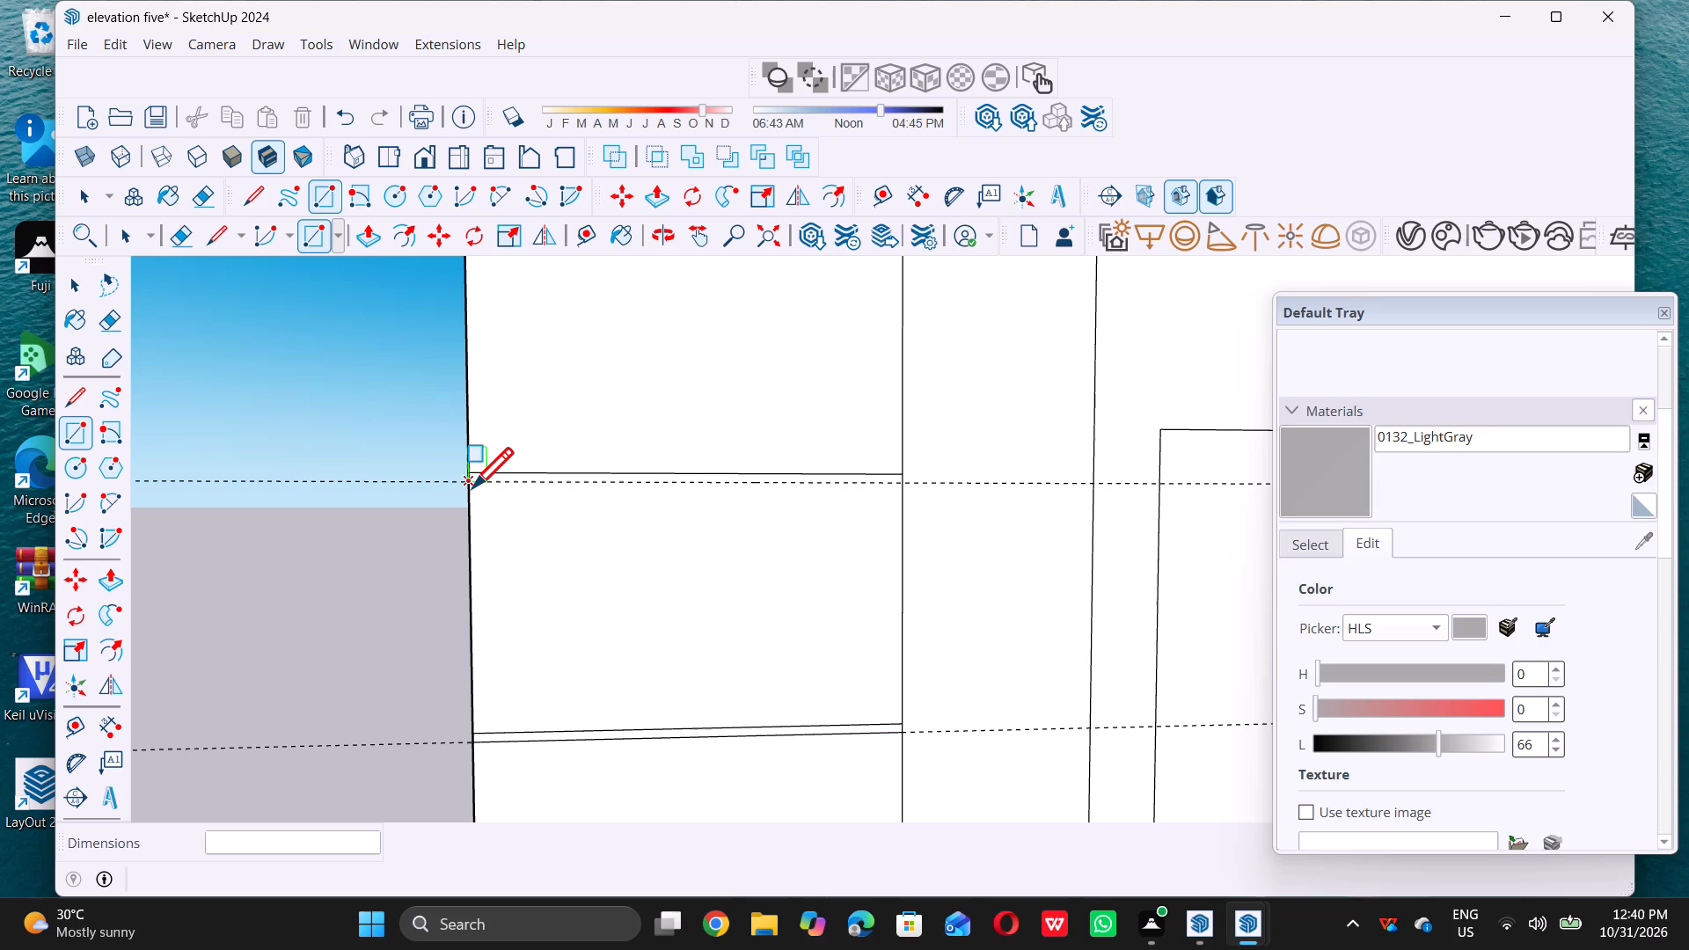
{"action": "left_click", "coordinate": [472, 487]}
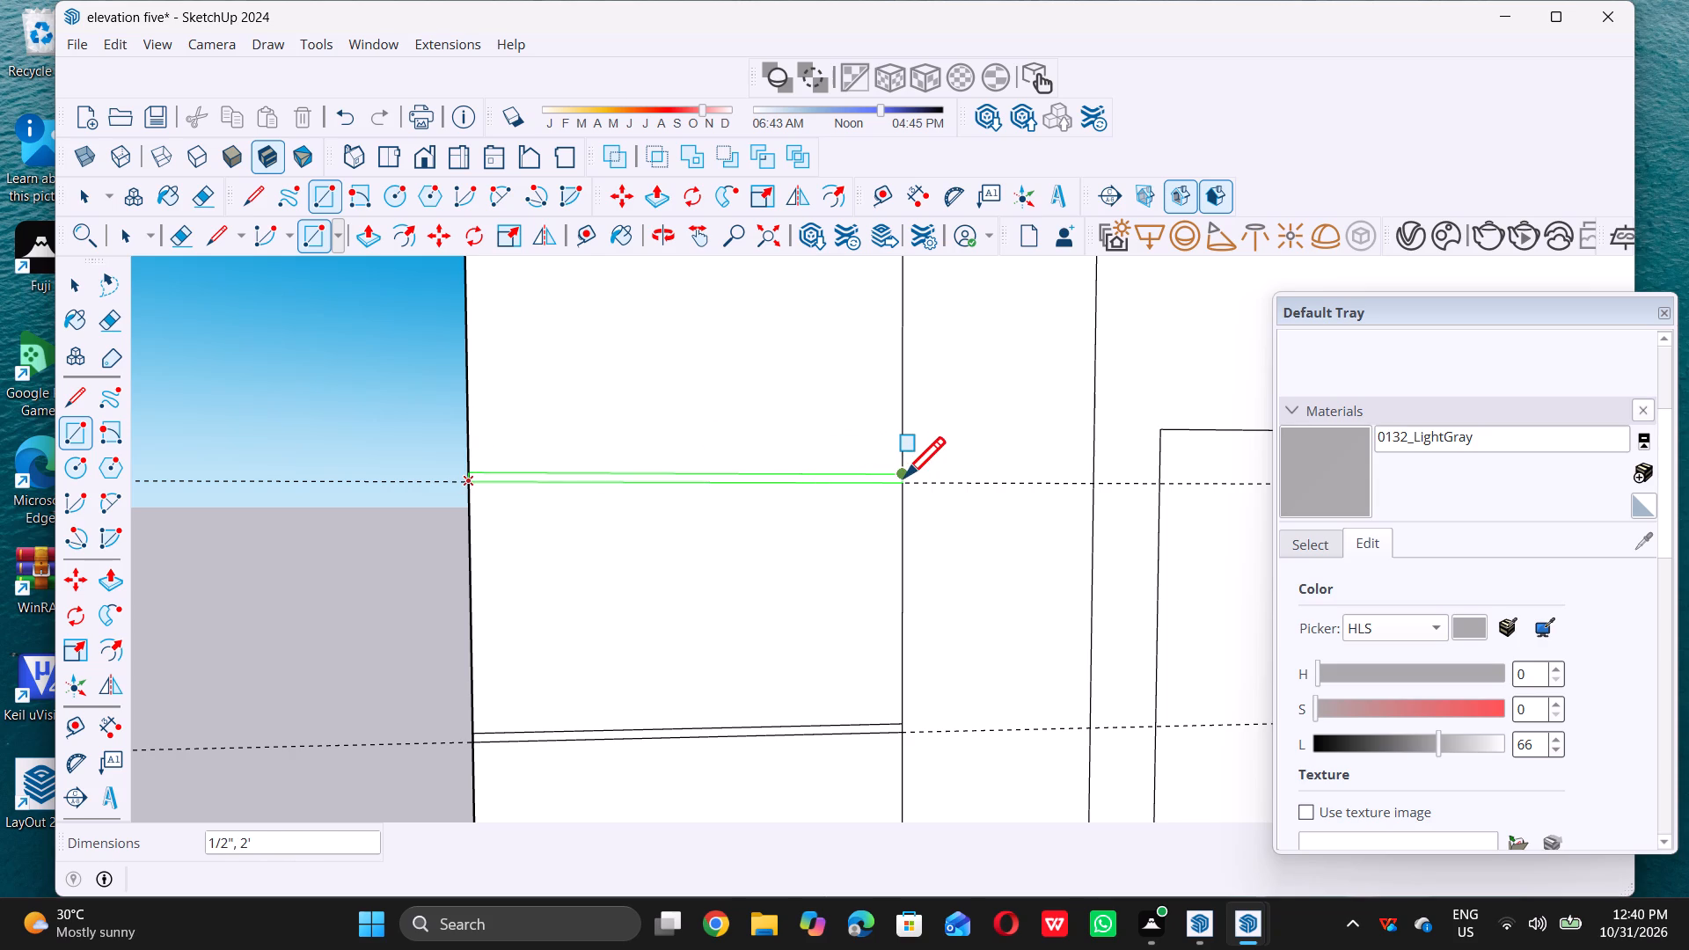
{"action": "double_click", "coordinate": [904, 477]}
Draw a 1/2" by 2' groove rectangle between the eighth-lowest division line of the 2'-wide strip and its guide.
{"action": "scroll", "coordinate": [699, 509], "scroll_direction": "down", "scroll_amount": 11}
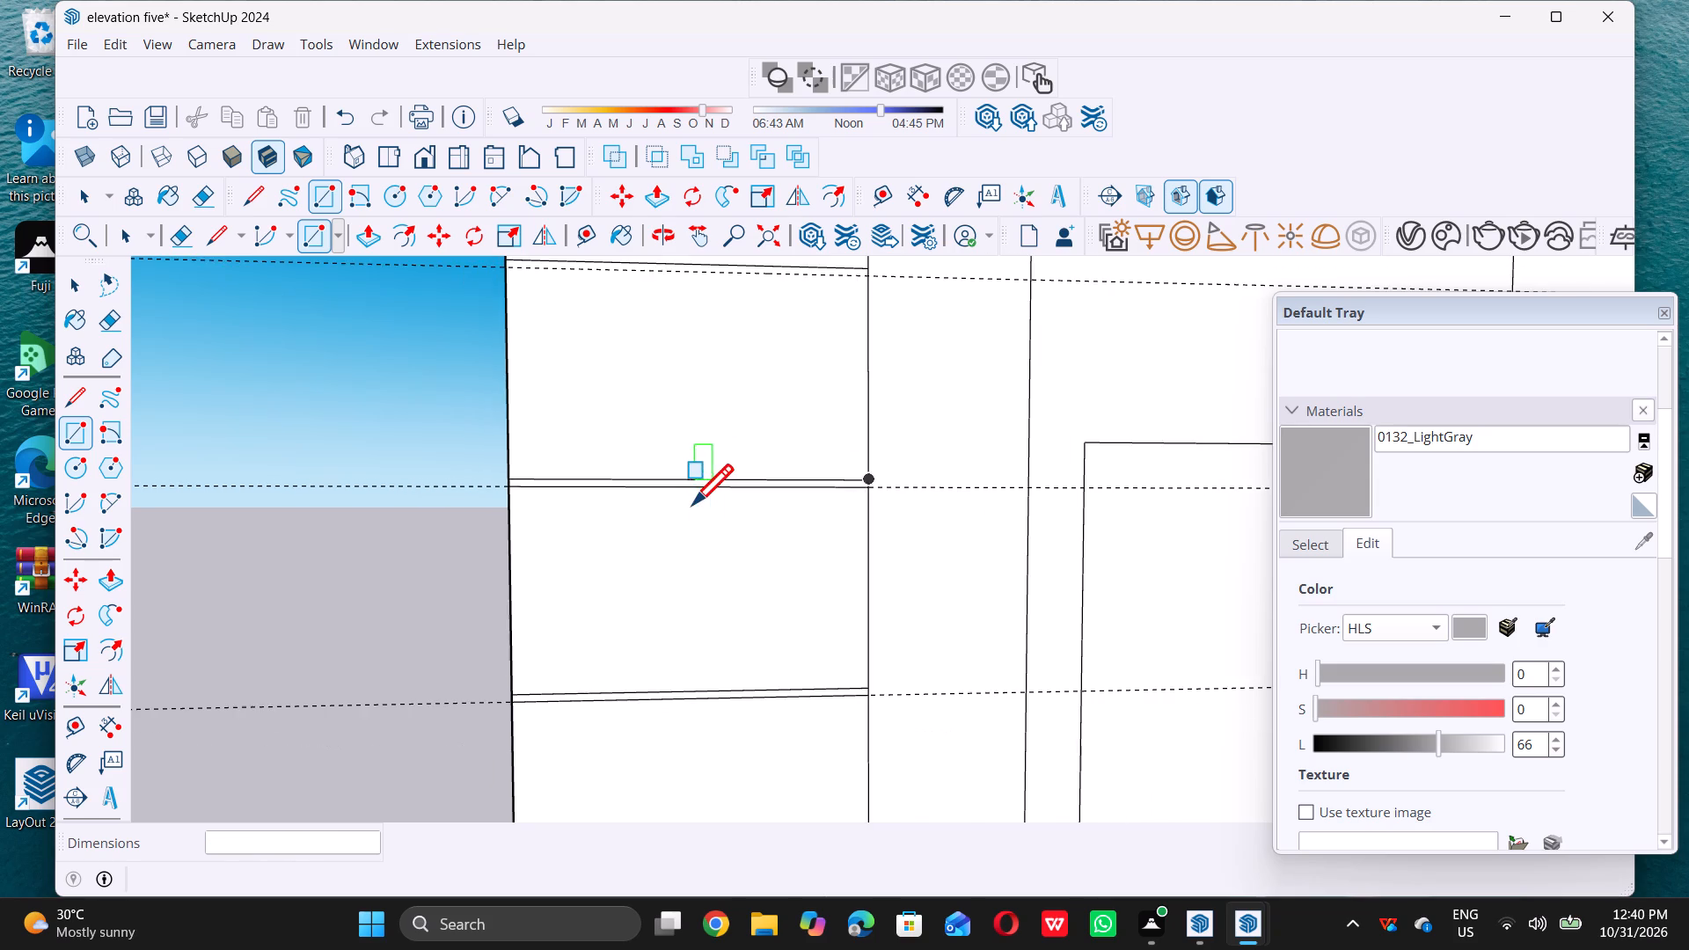
{"action": "scroll", "coordinate": [692, 504], "scroll_direction": "down", "scroll_amount": 15}
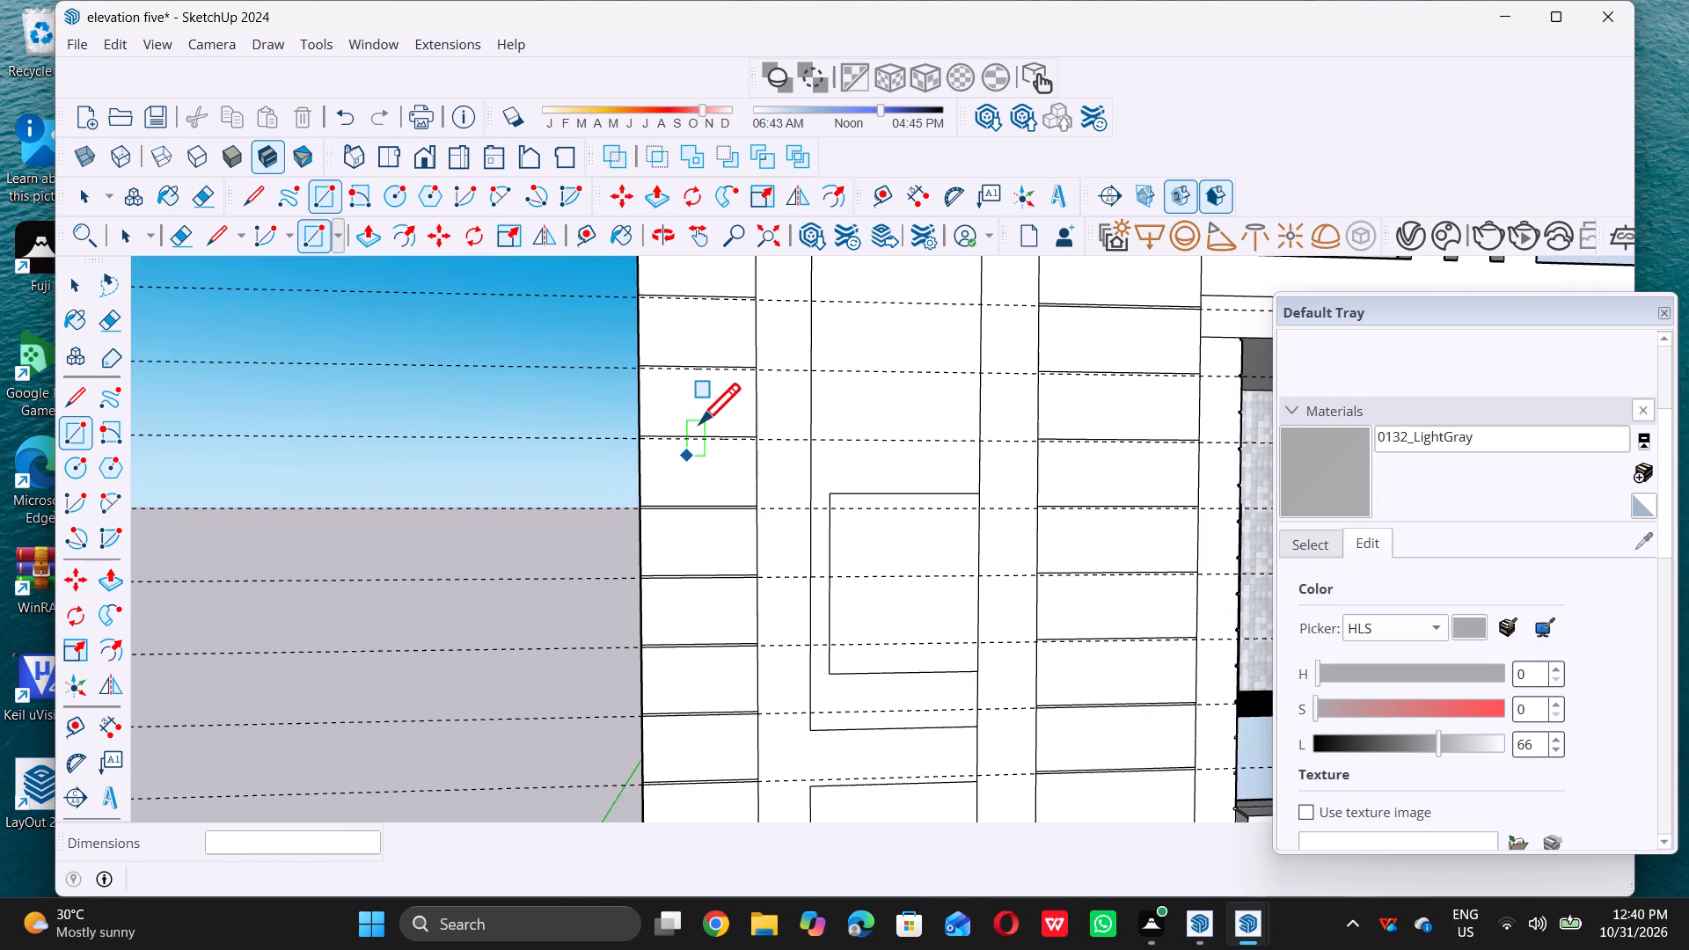
{"action": "scroll", "coordinate": [700, 422], "scroll_direction": "up", "scroll_amount": 12}
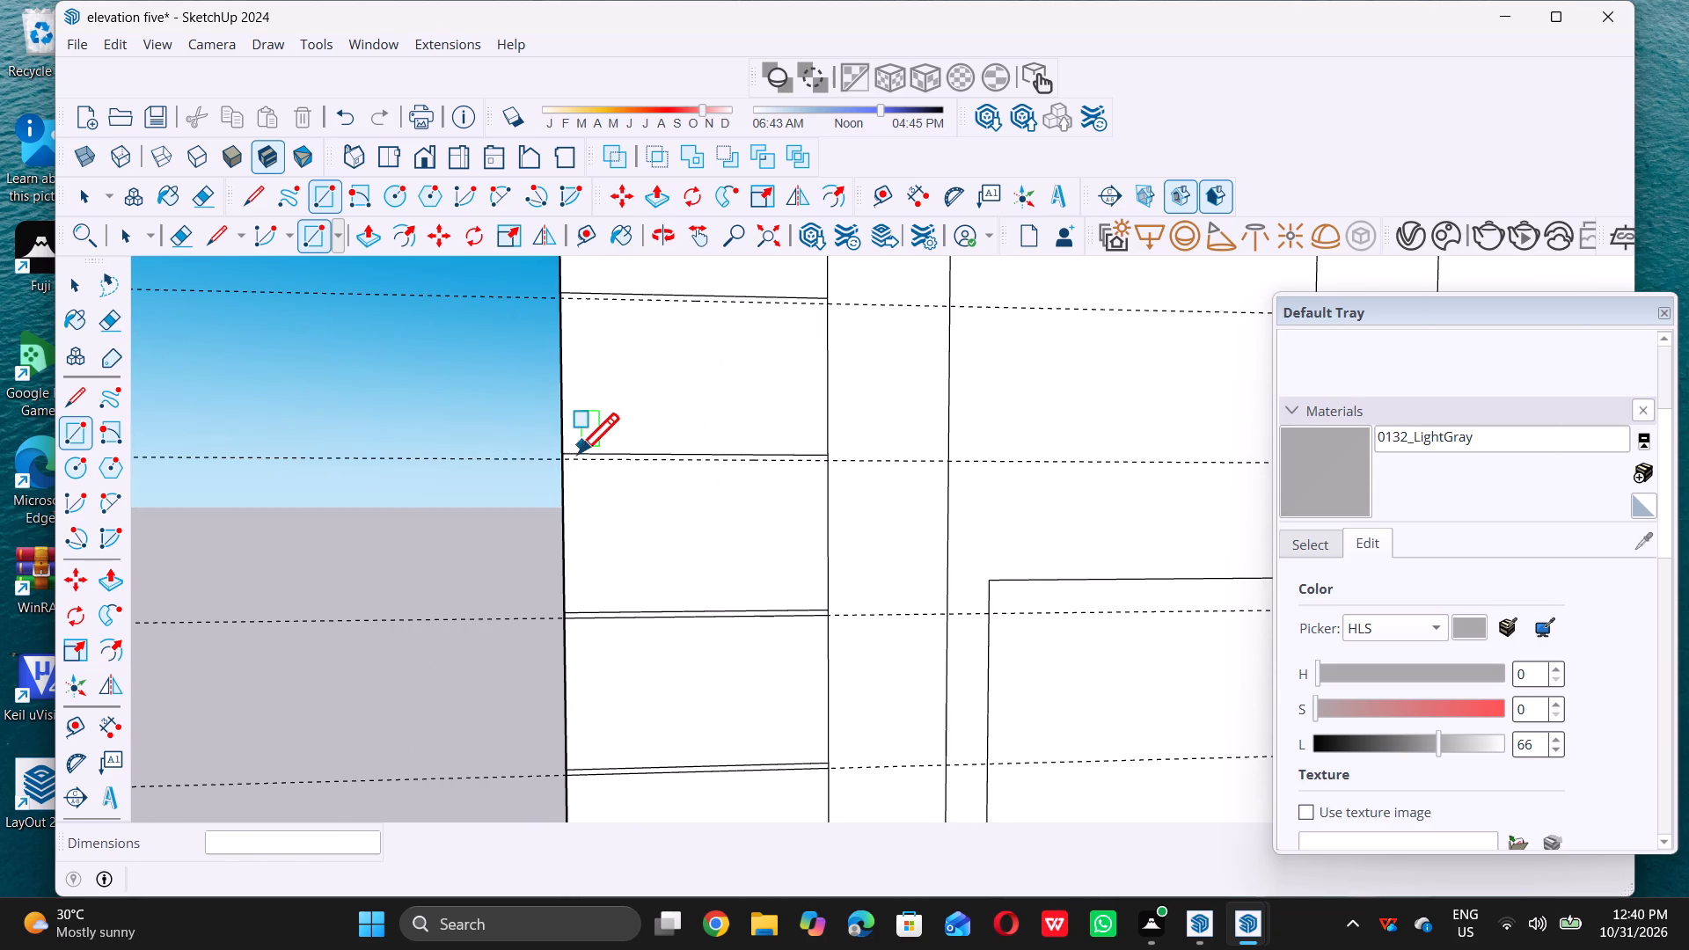
{"action": "scroll", "coordinate": [562, 460], "scroll_direction": "up", "scroll_amount": 5}
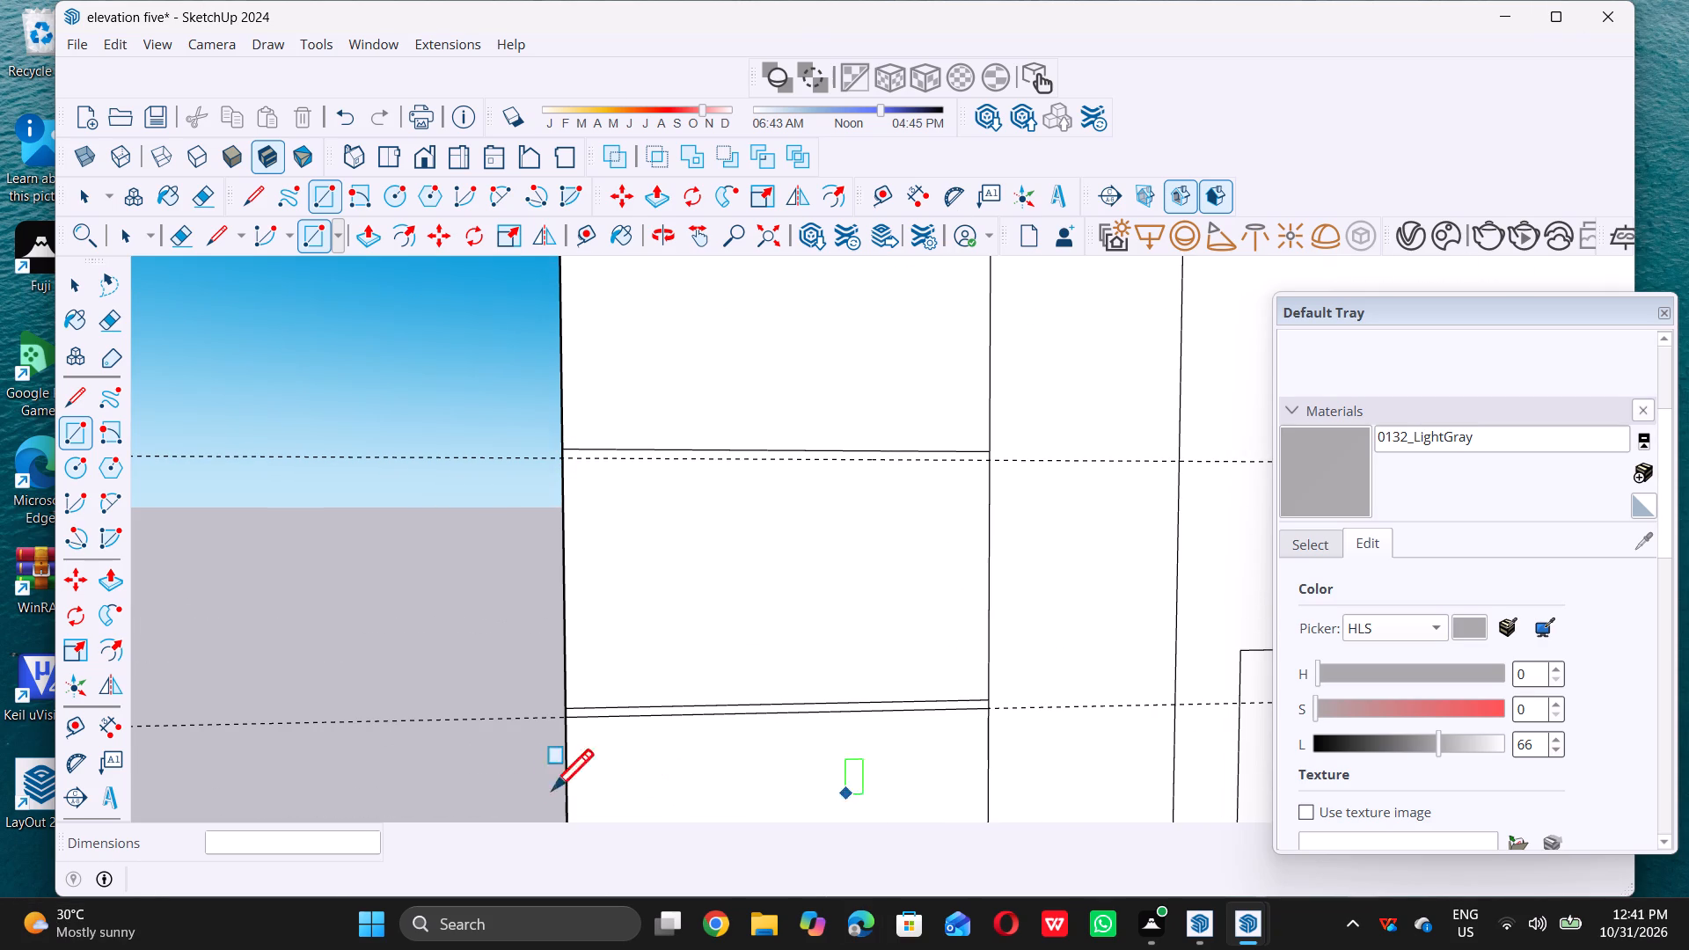
{"action": "scroll", "coordinate": [705, 440], "scroll_direction": "up", "scroll_amount": 6}
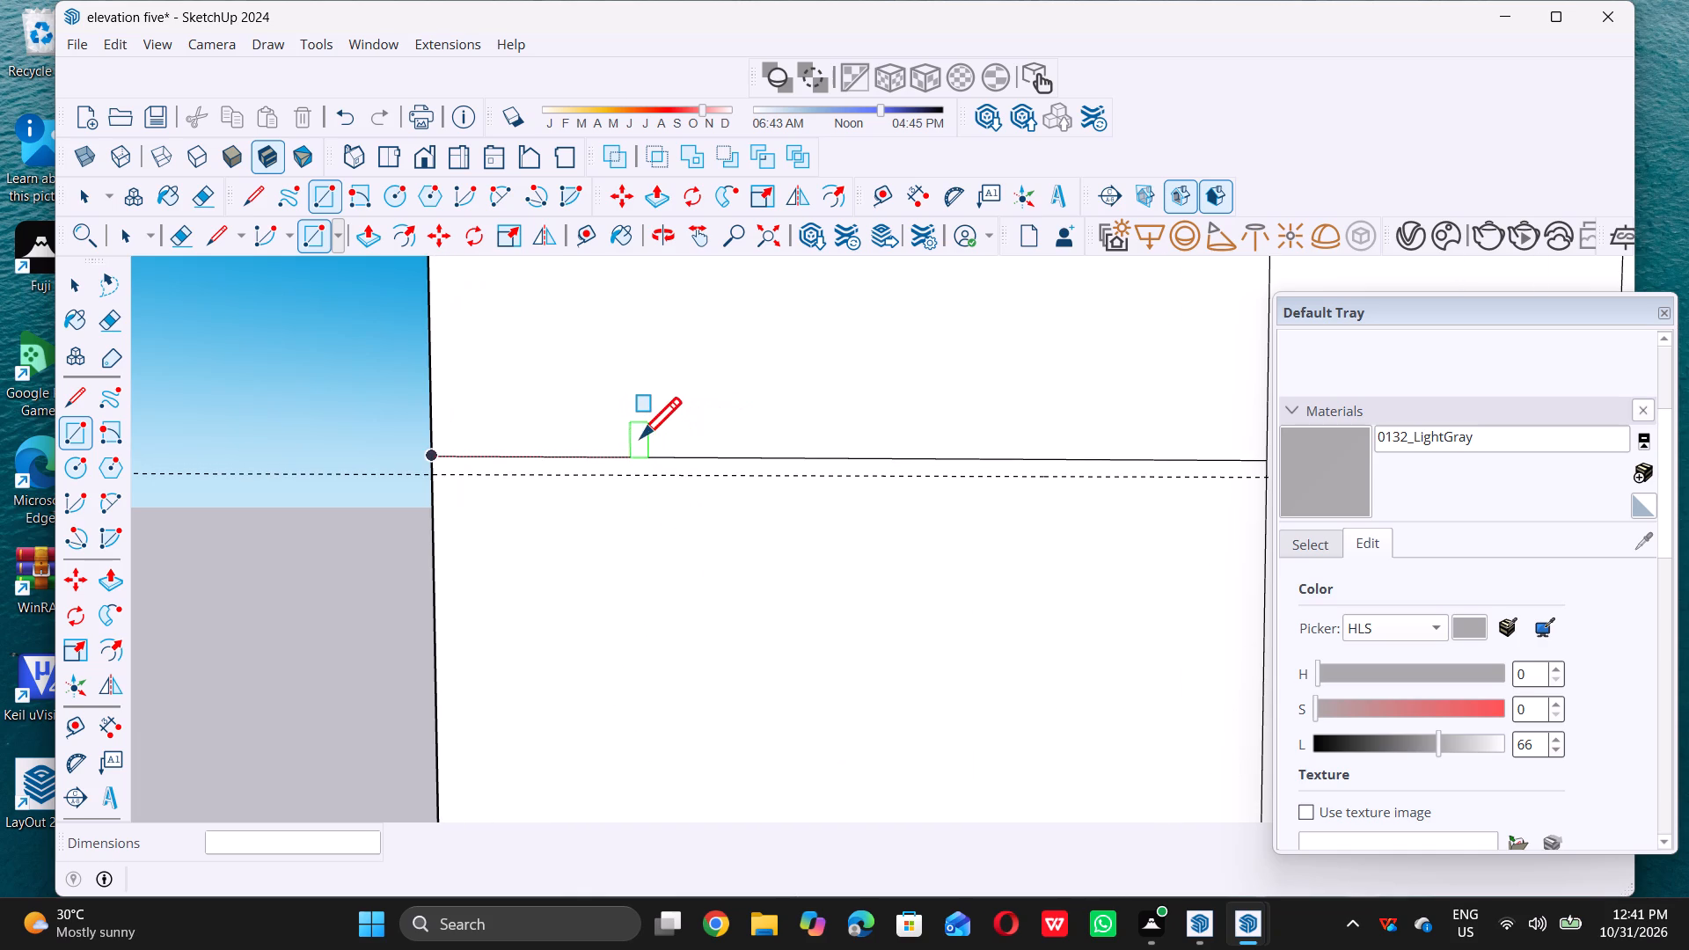
{"action": "left_click", "coordinate": [435, 475]}
{"action": "scroll", "coordinate": [431, 478], "scroll_direction": "down", "scroll_amount": 5}
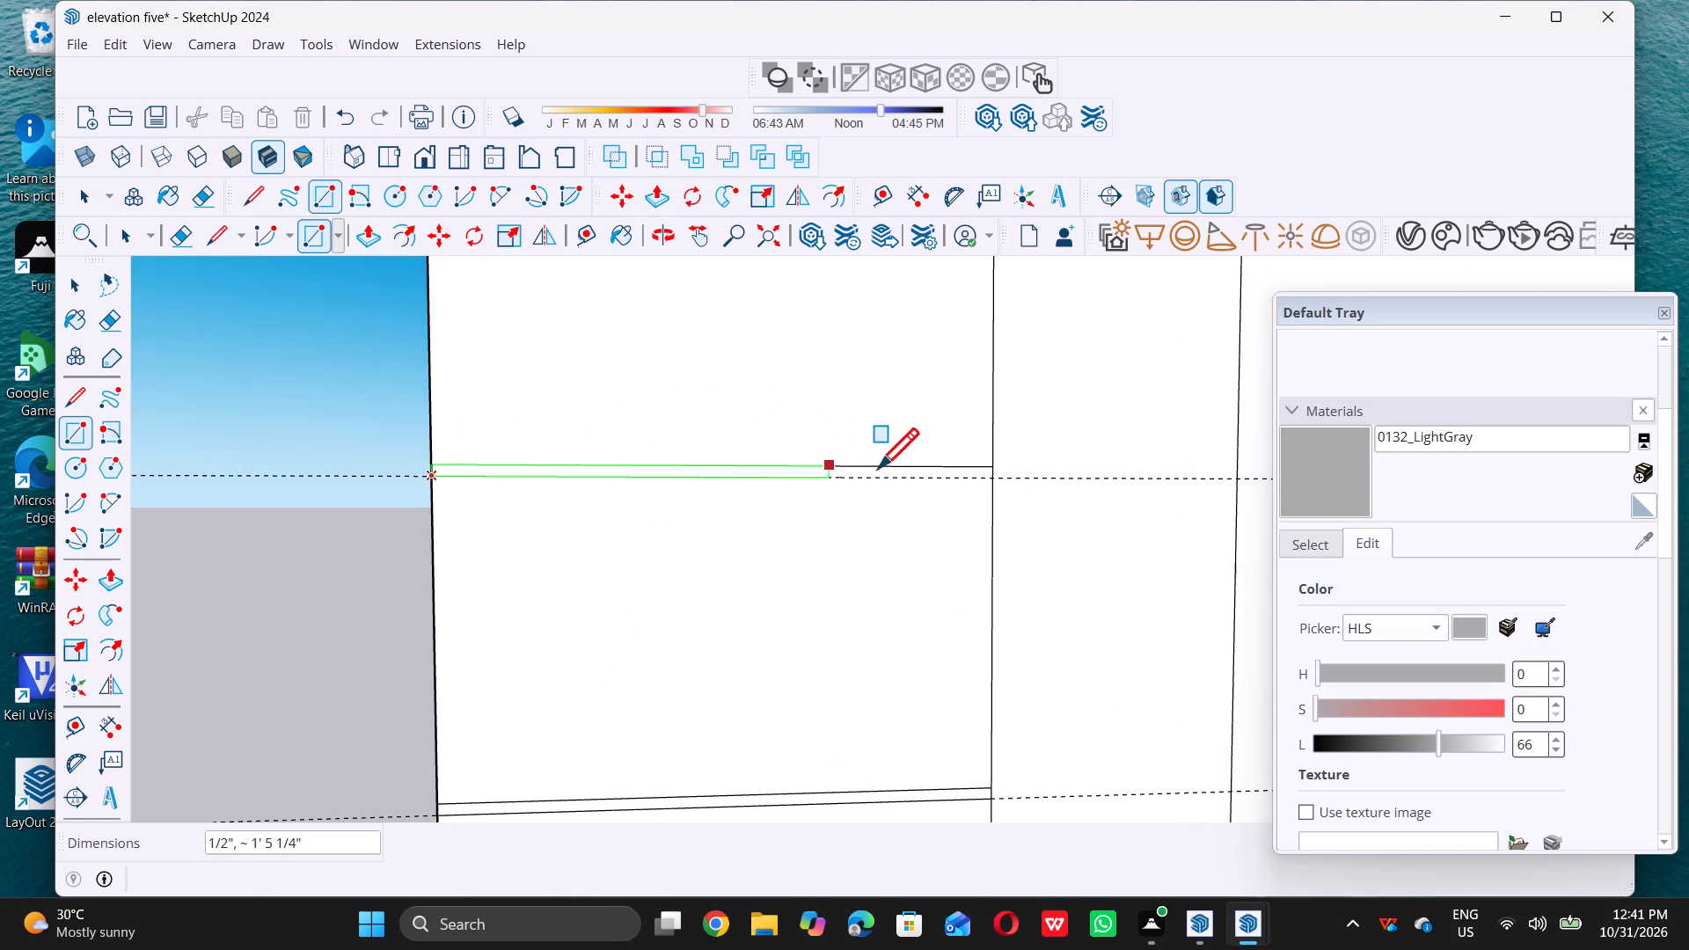
{"action": "left_click", "coordinate": [996, 471]}
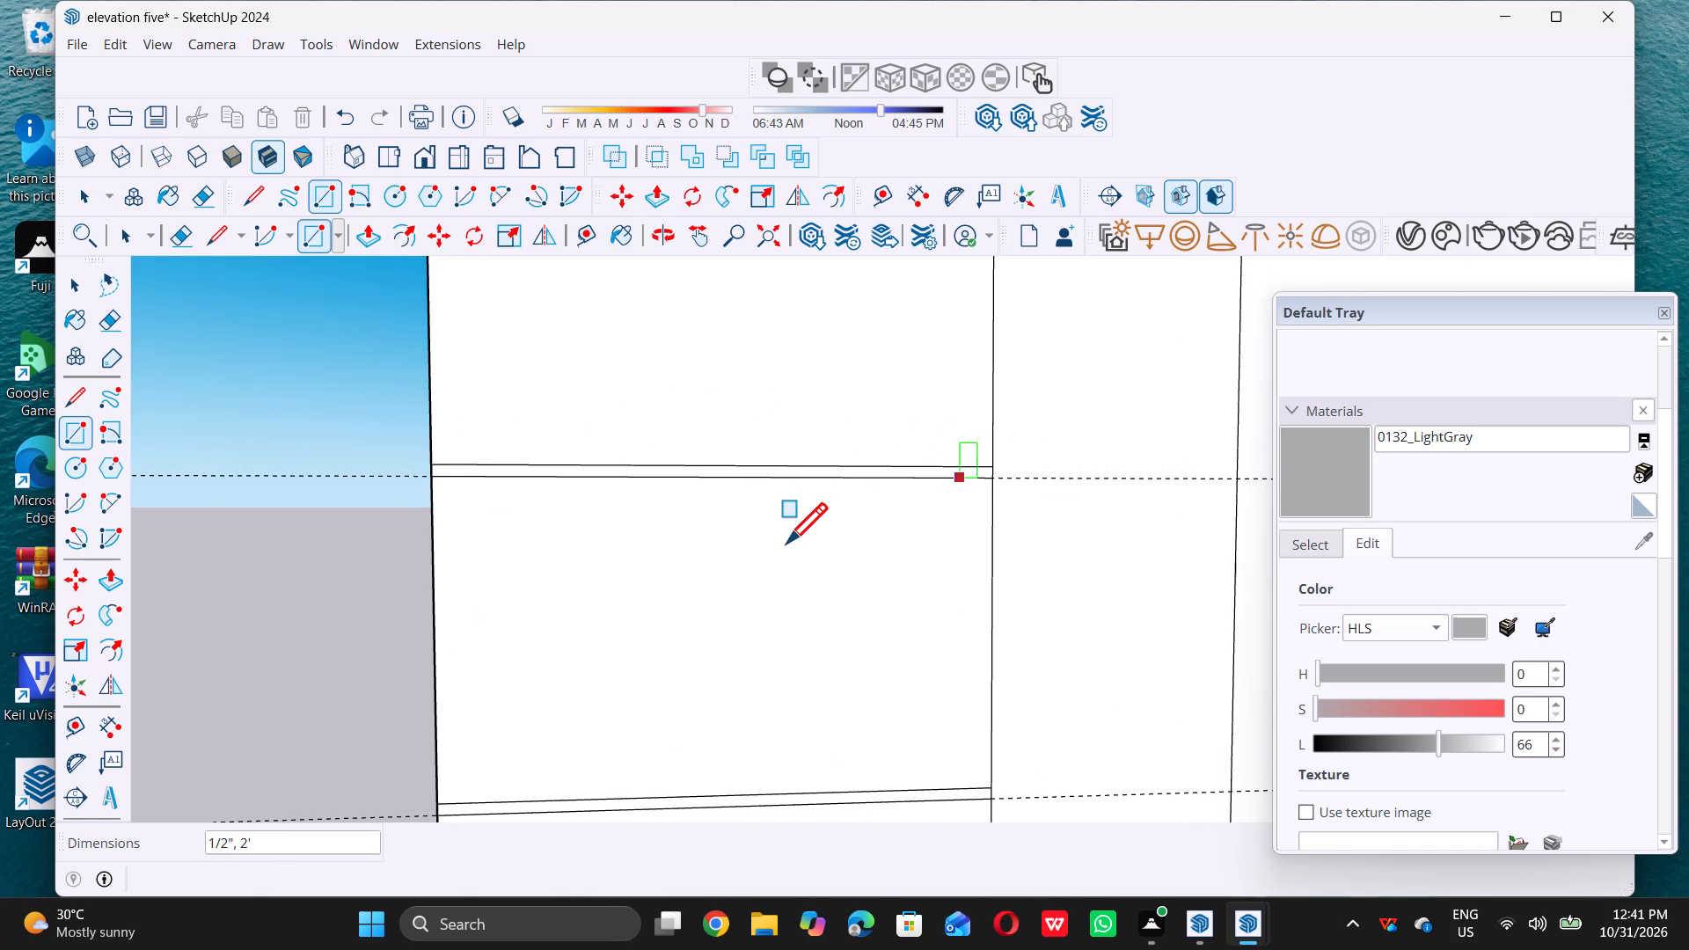
Draw a 1/2" by 2' groove rectangle between the ninth-lowest division line of the 2'-wide strip and its guide.
{"action": "scroll", "coordinate": [781, 544], "scroll_direction": "down", "scroll_amount": 15}
{"action": "scroll", "coordinate": [815, 406], "scroll_direction": "up", "scroll_amount": 5}
{"action": "scroll", "coordinate": [685, 439], "scroll_direction": "up", "scroll_amount": 5}
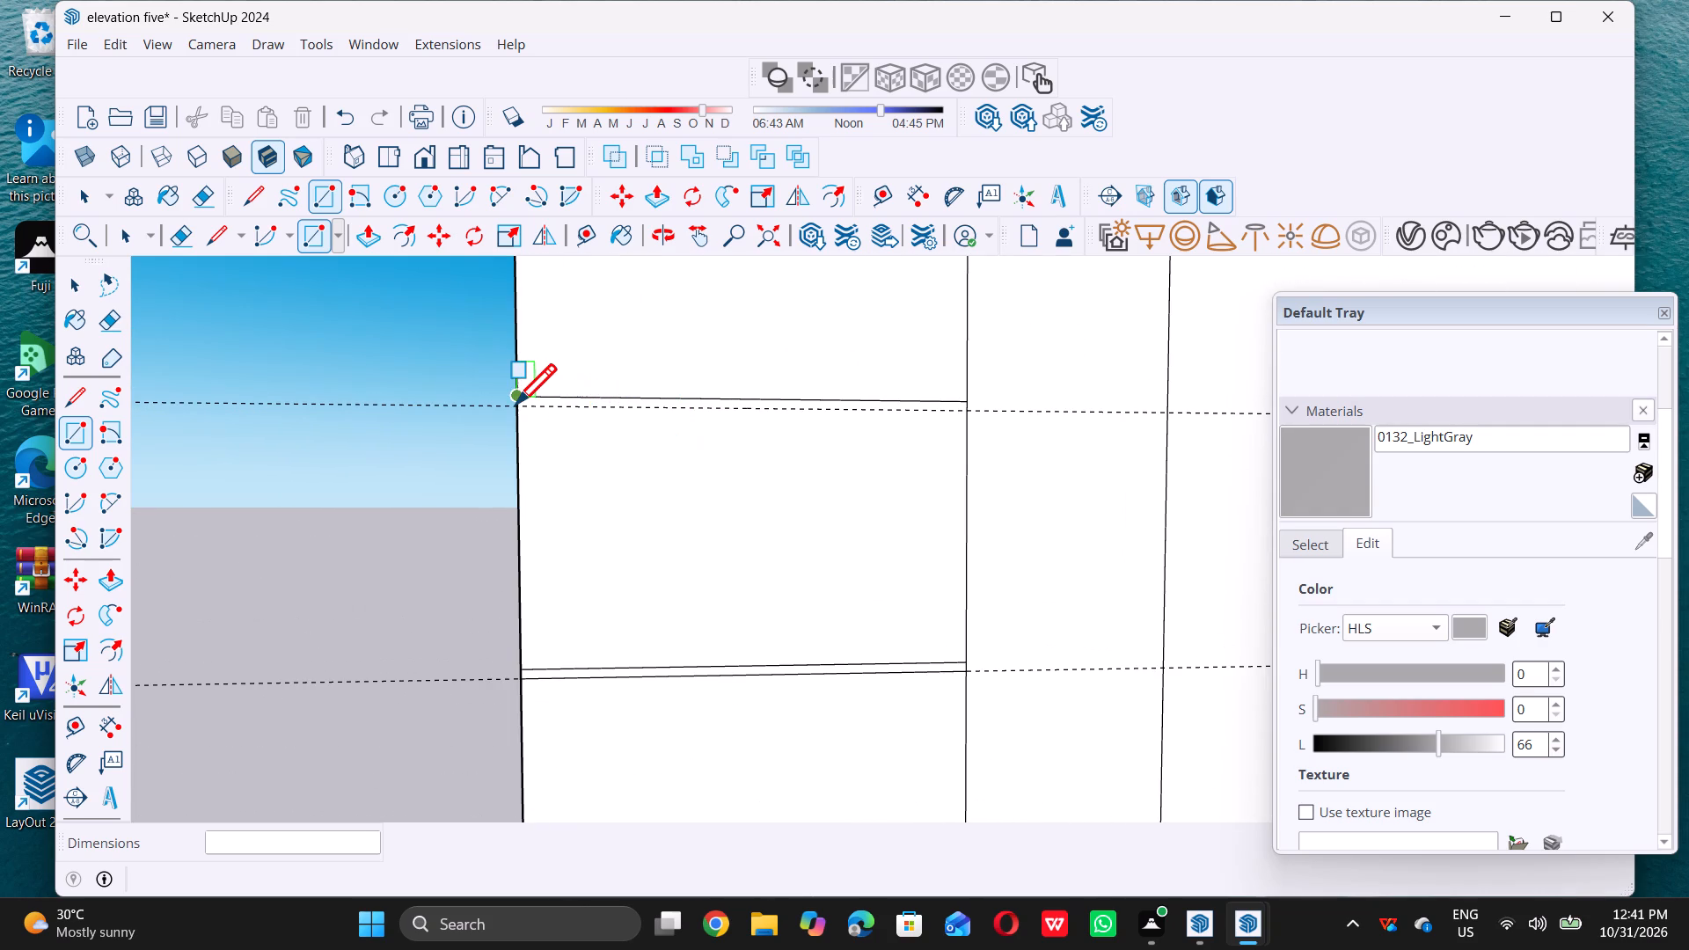
{"action": "left_click", "coordinate": [514, 411]}
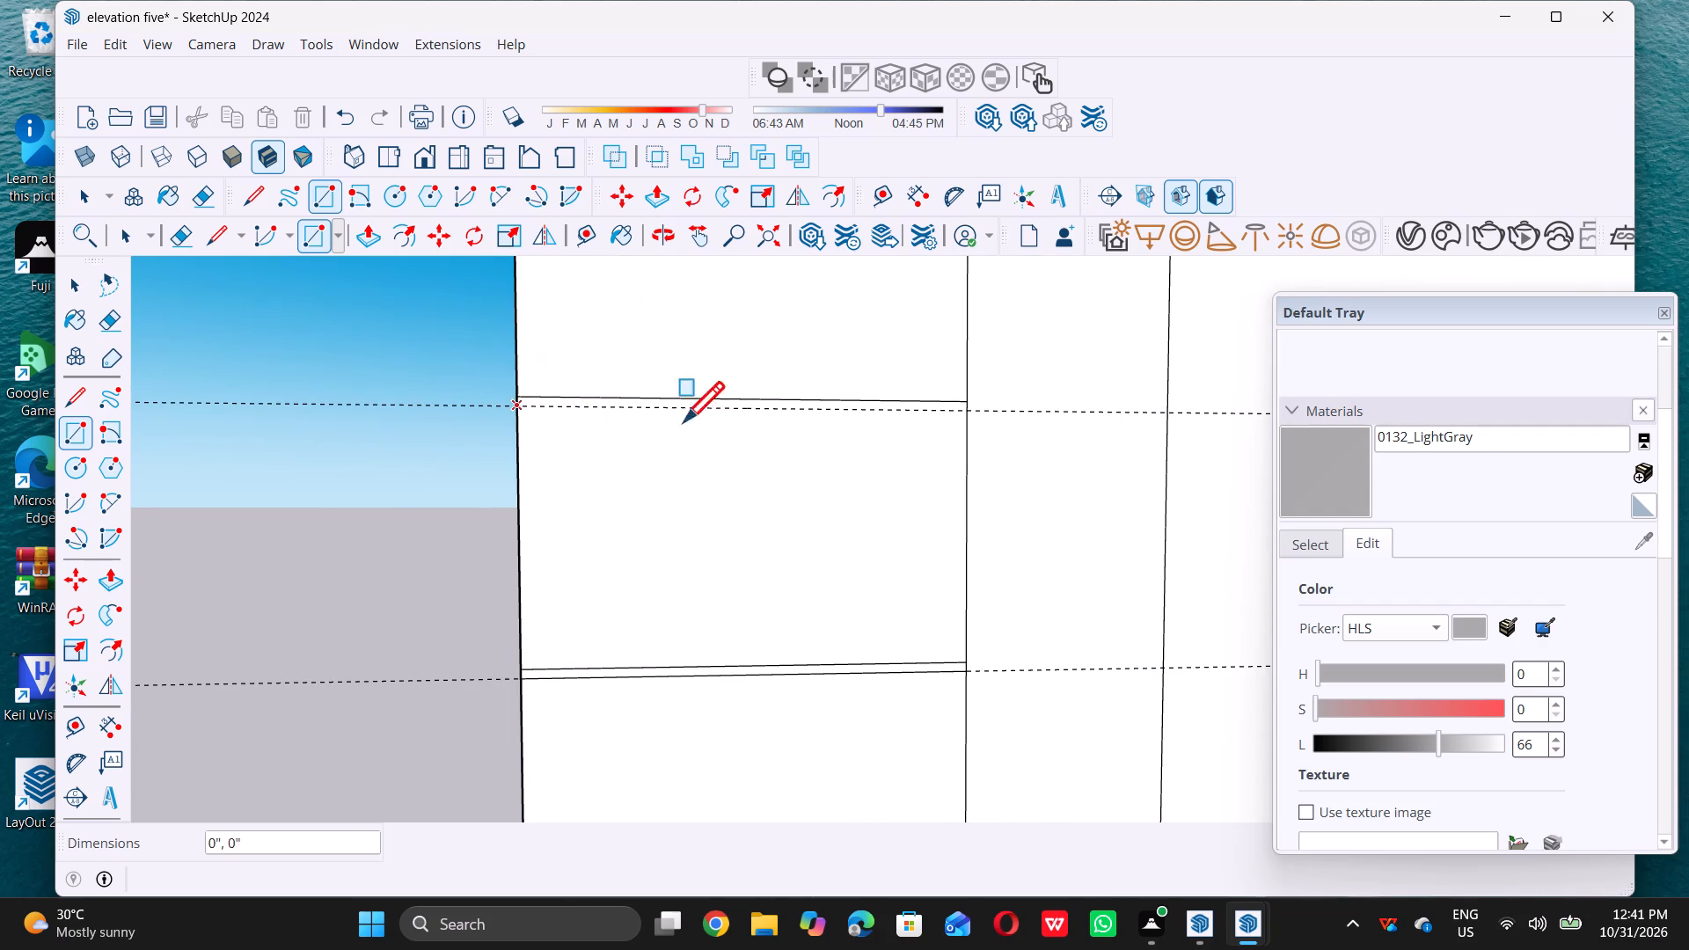
{"action": "triple_click", "coordinate": [968, 401]}
{"action": "scroll", "coordinate": [741, 498], "scroll_direction": "down", "scroll_amount": 12}
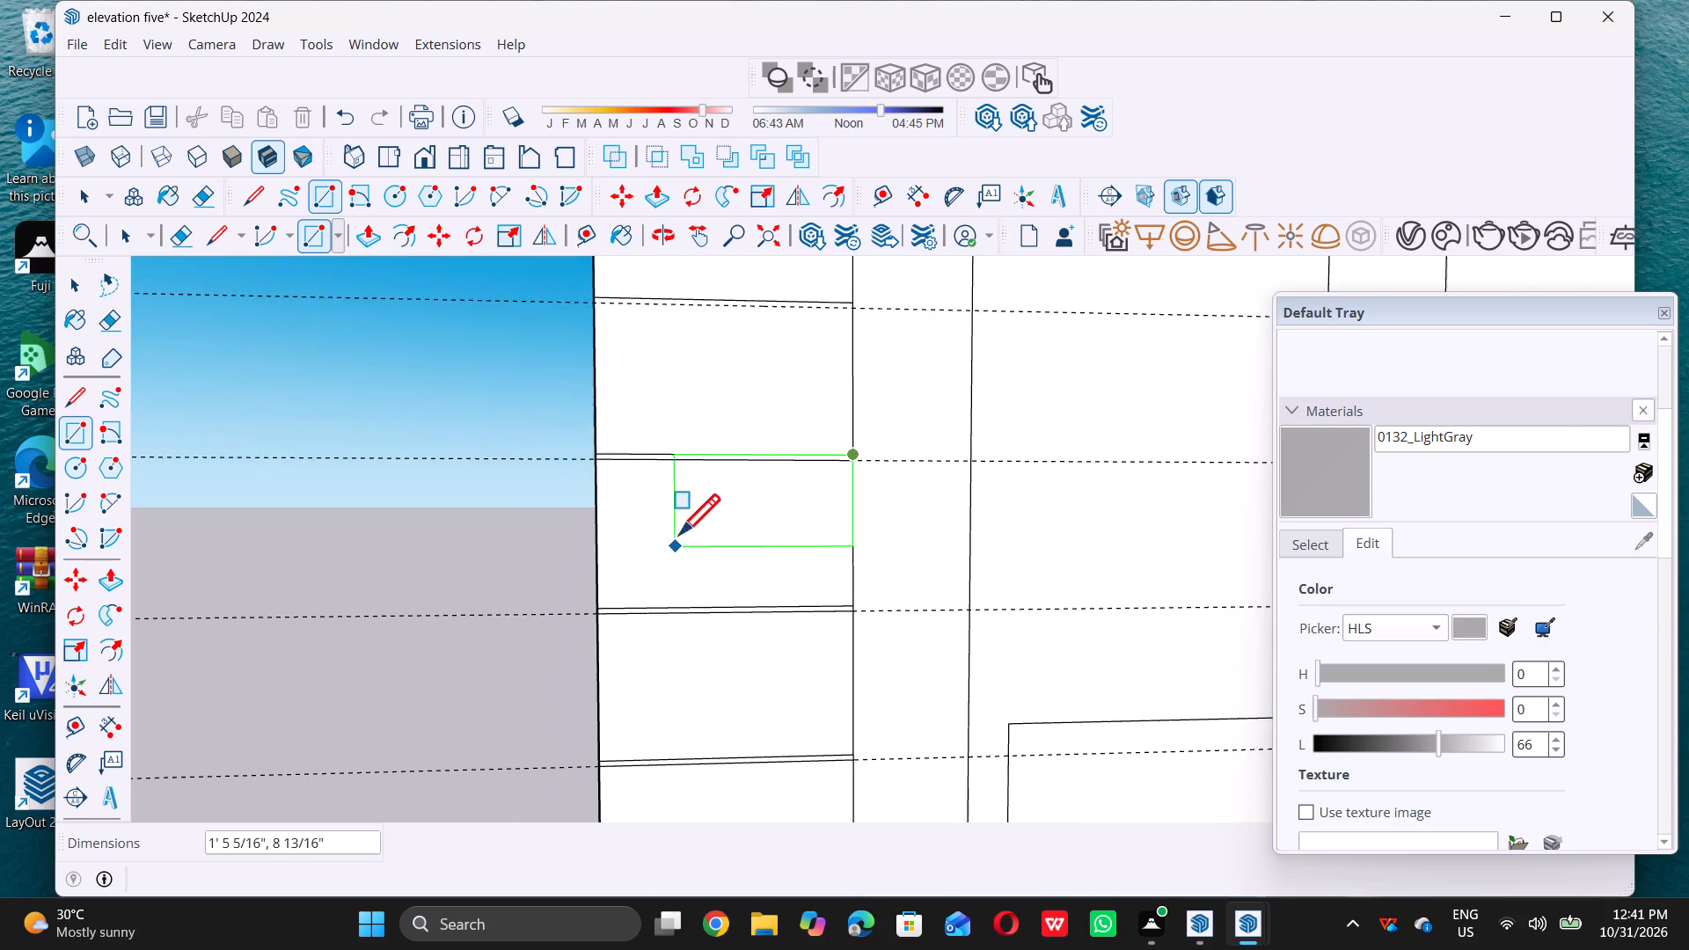
{"action": "key", "text": "space"}
Draw a 2'-wide rectangle about 1' 2 7/16" high between the guides of the next two unfinished division lines on the 2'-wide strip.
{"action": "scroll", "coordinate": [746, 519], "scroll_direction": "down", "scroll_amount": 3}
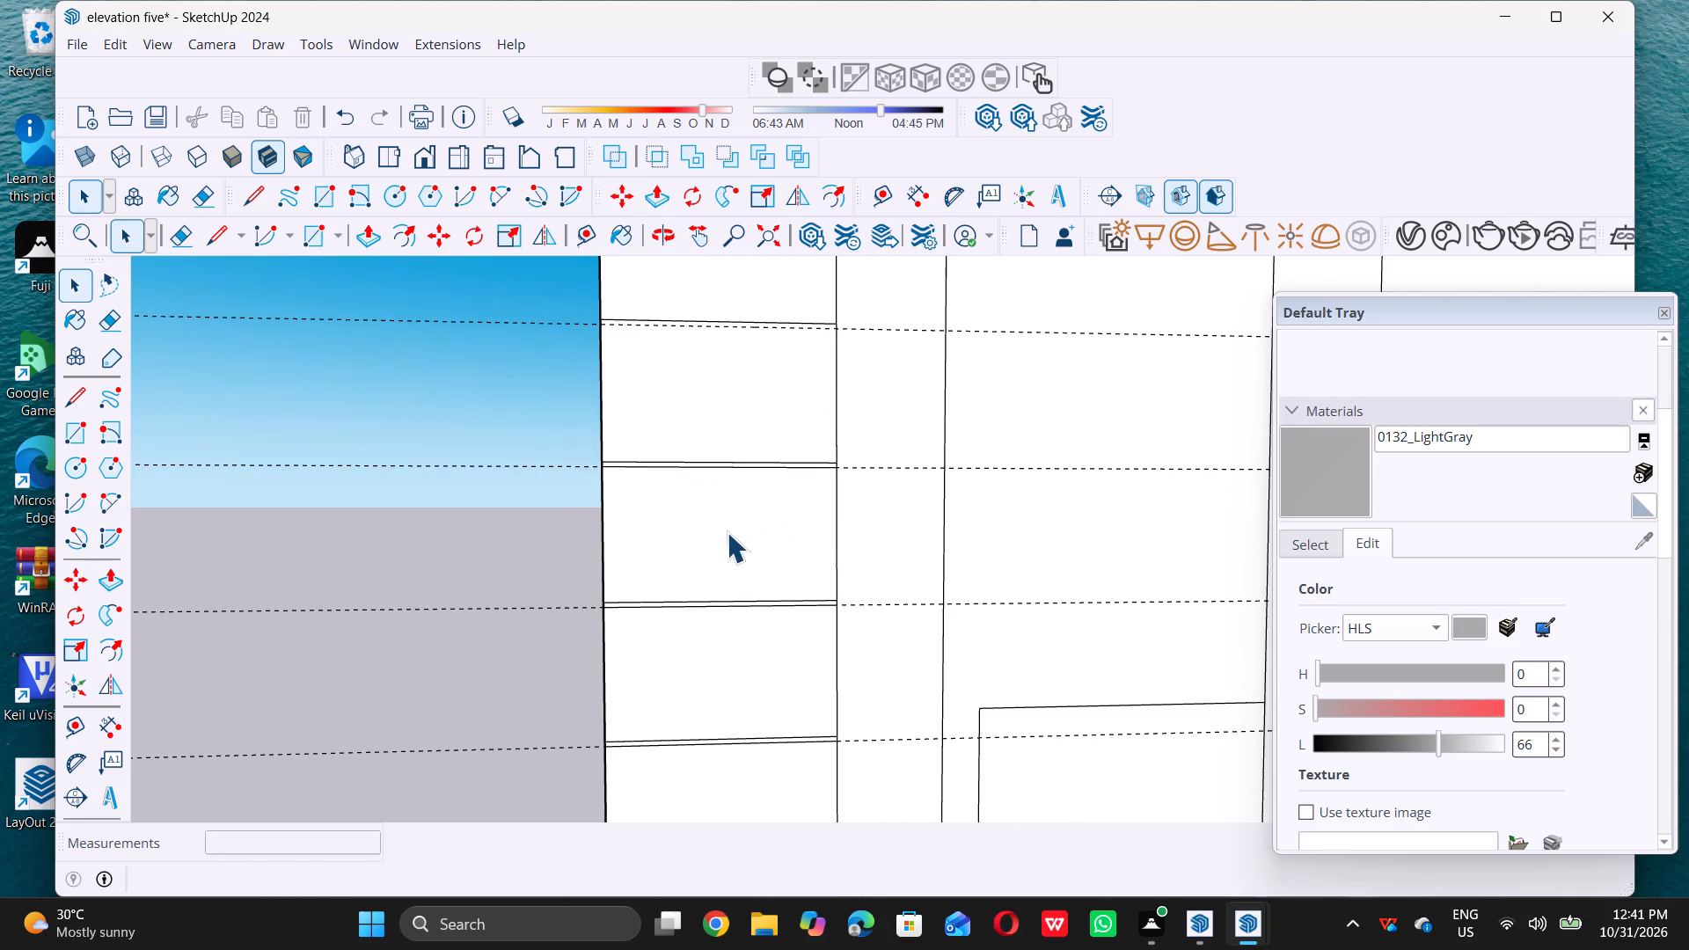
{"action": "scroll", "coordinate": [727, 532], "scroll_direction": "down", "scroll_amount": 7}
{"action": "scroll", "coordinate": [742, 427], "scroll_direction": "up", "scroll_amount": 5}
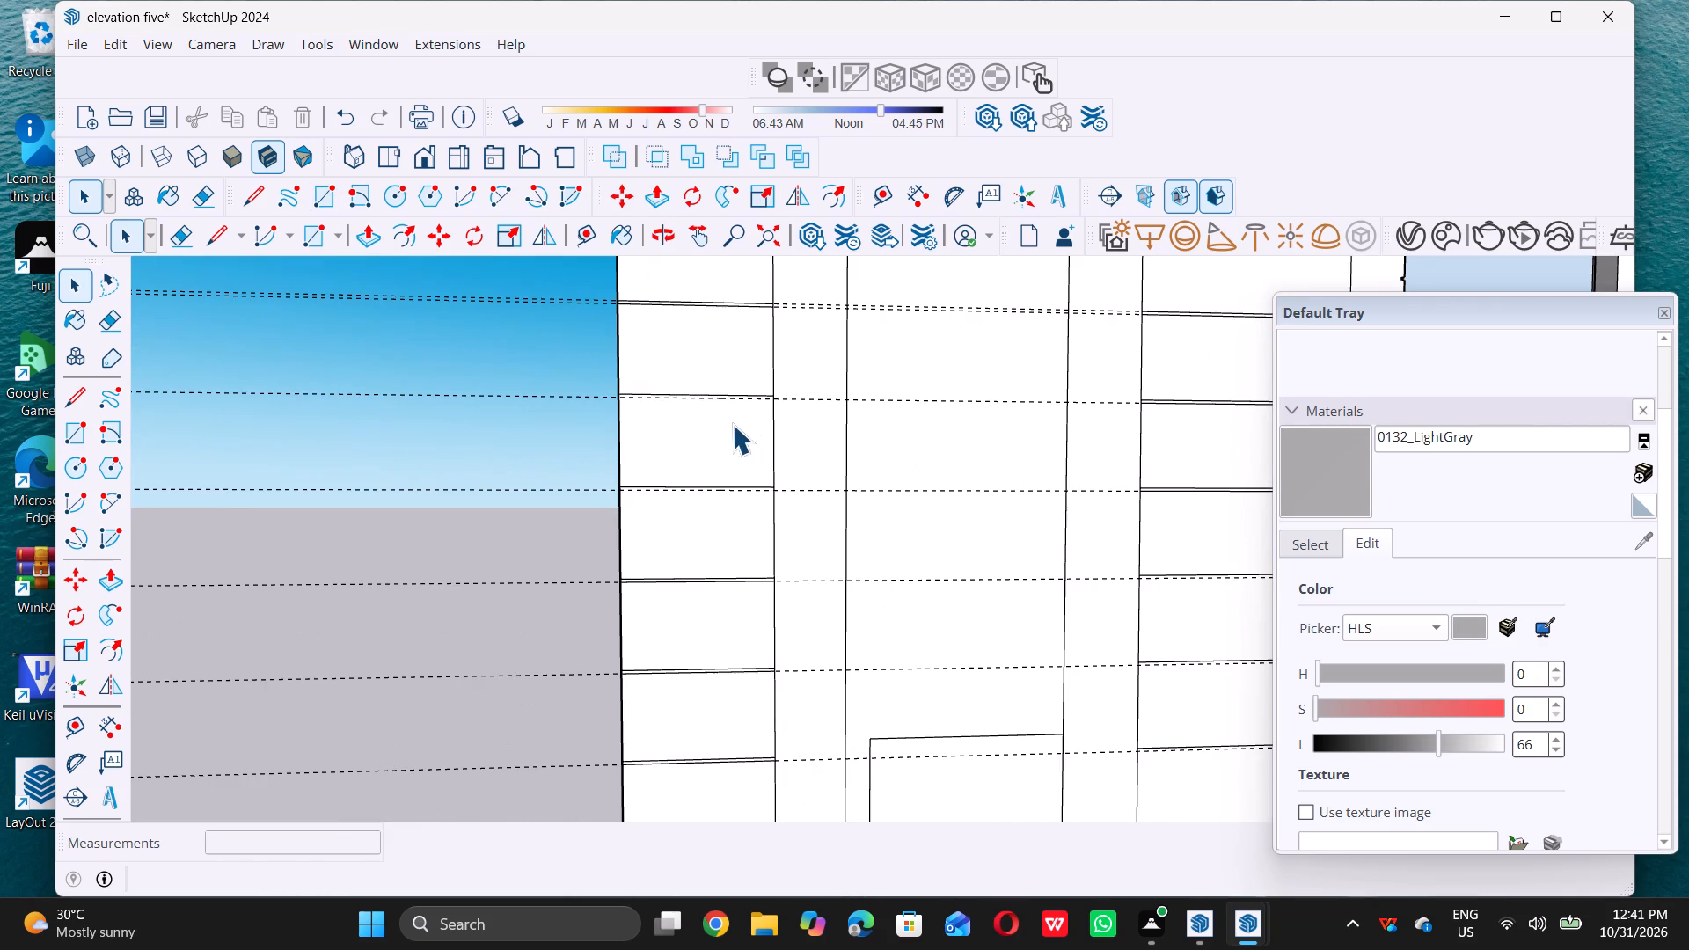
{"action": "scroll", "coordinate": [691, 471], "scroll_direction": "up", "scroll_amount": 5}
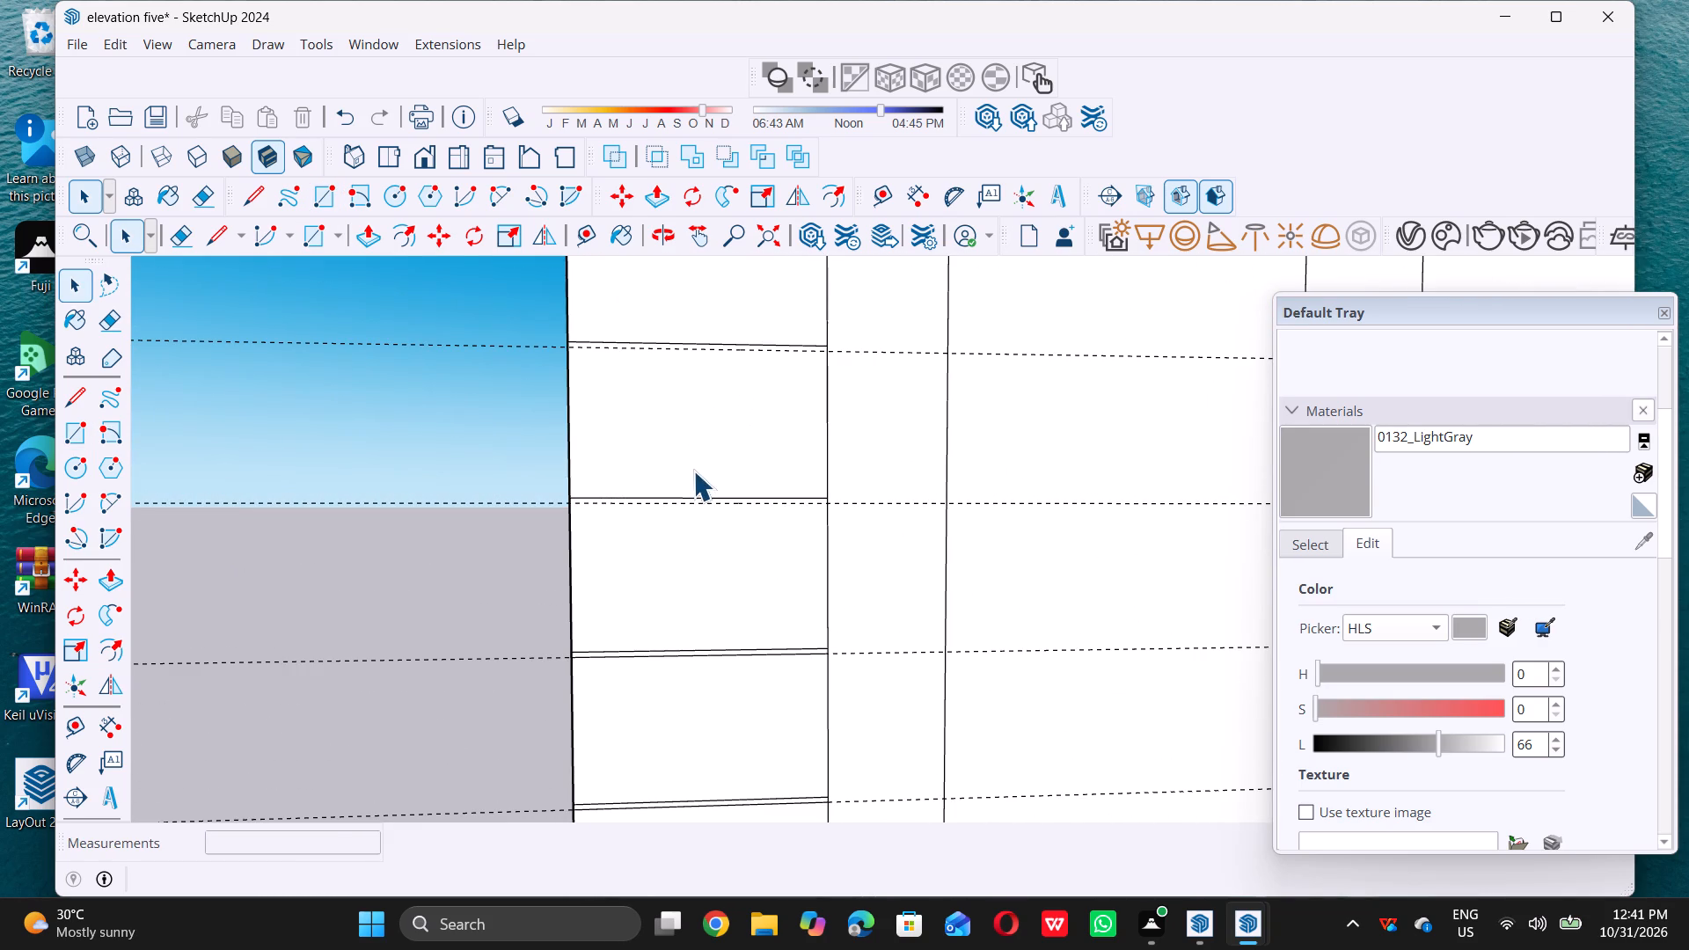
{"action": "key", "text": "r"}
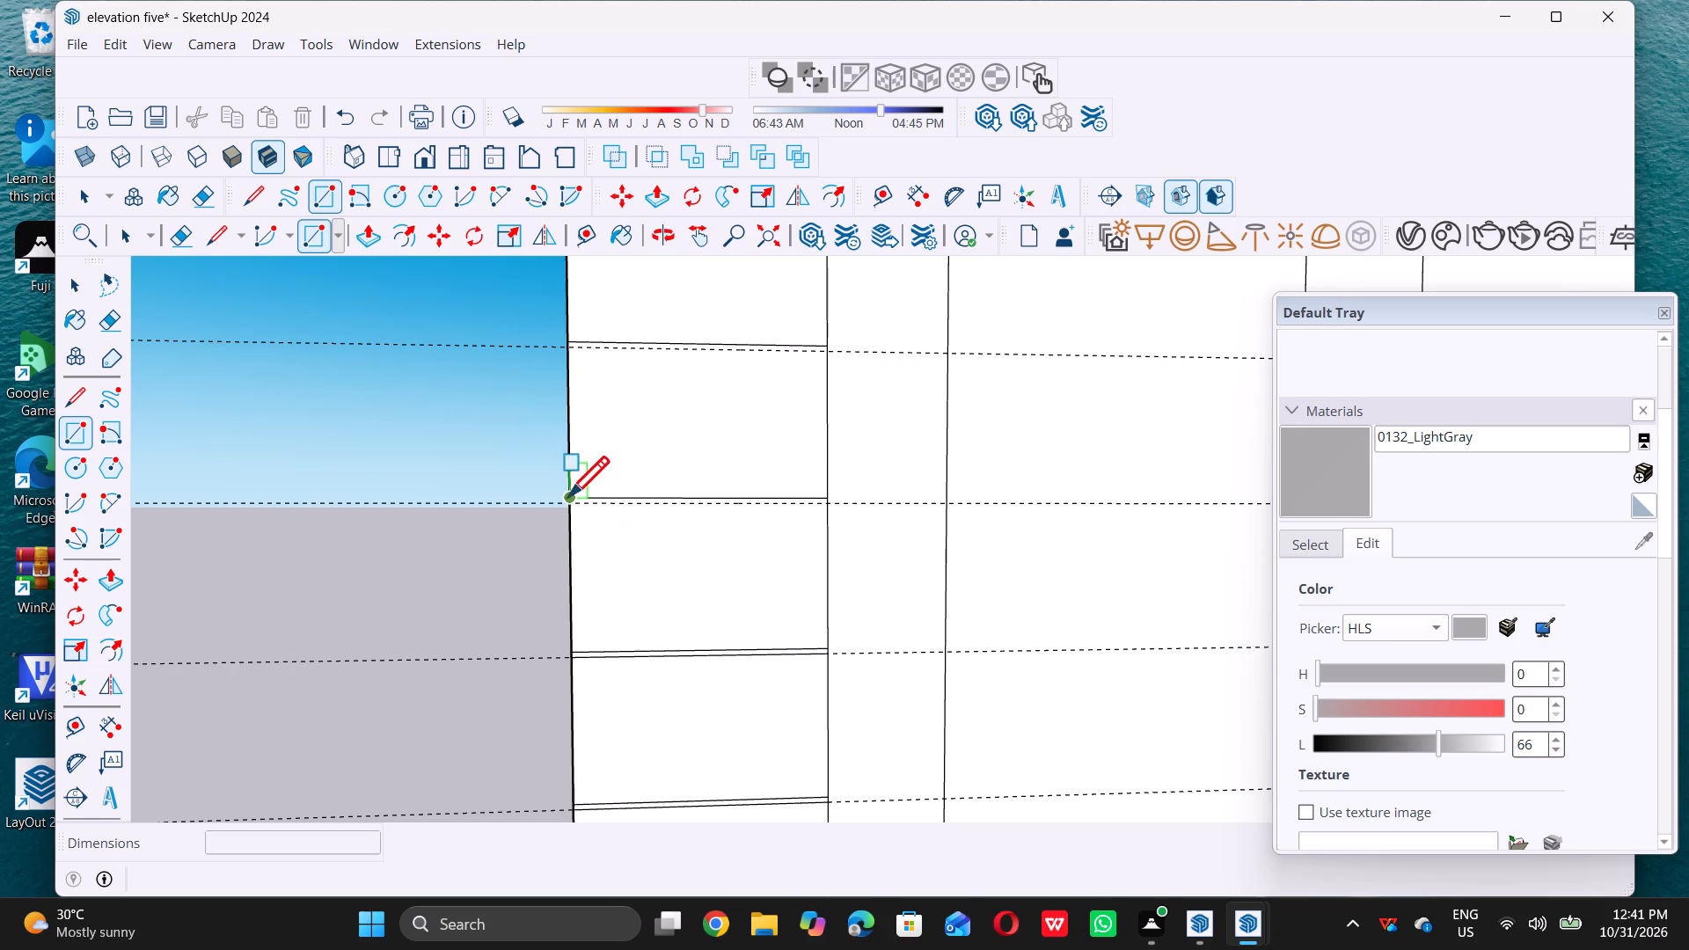
{"action": "scroll", "coordinate": [579, 500], "scroll_direction": "up", "scroll_amount": 4}
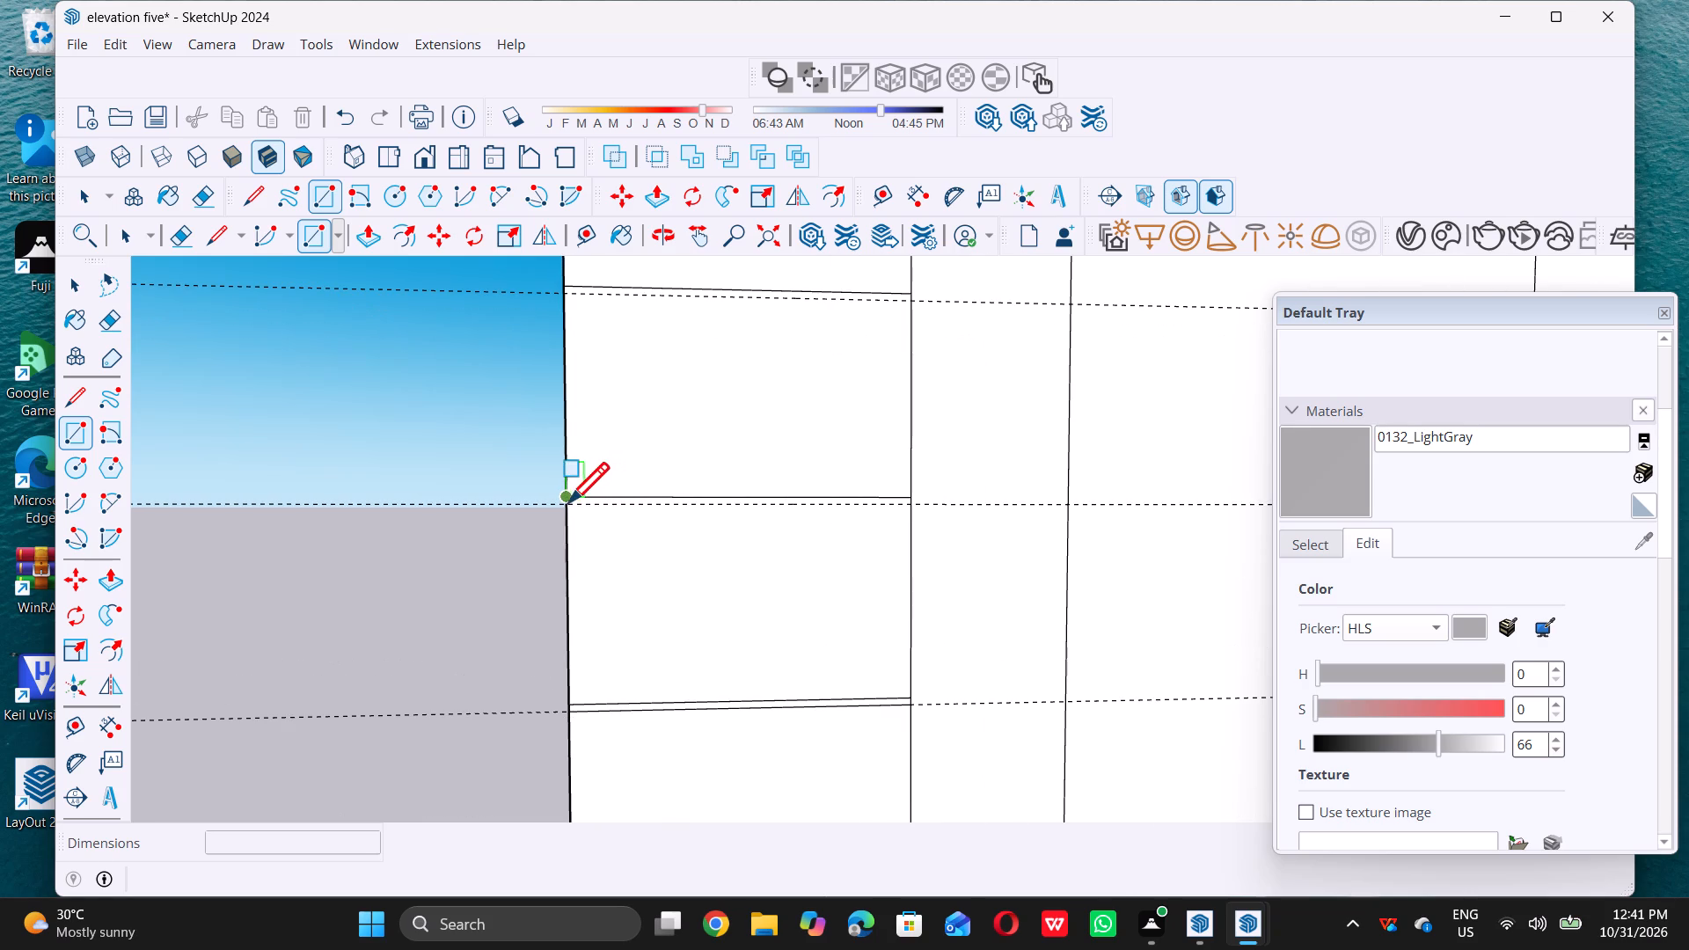
{"action": "scroll", "coordinate": [575, 495], "scroll_direction": "up", "scroll_amount": 8}
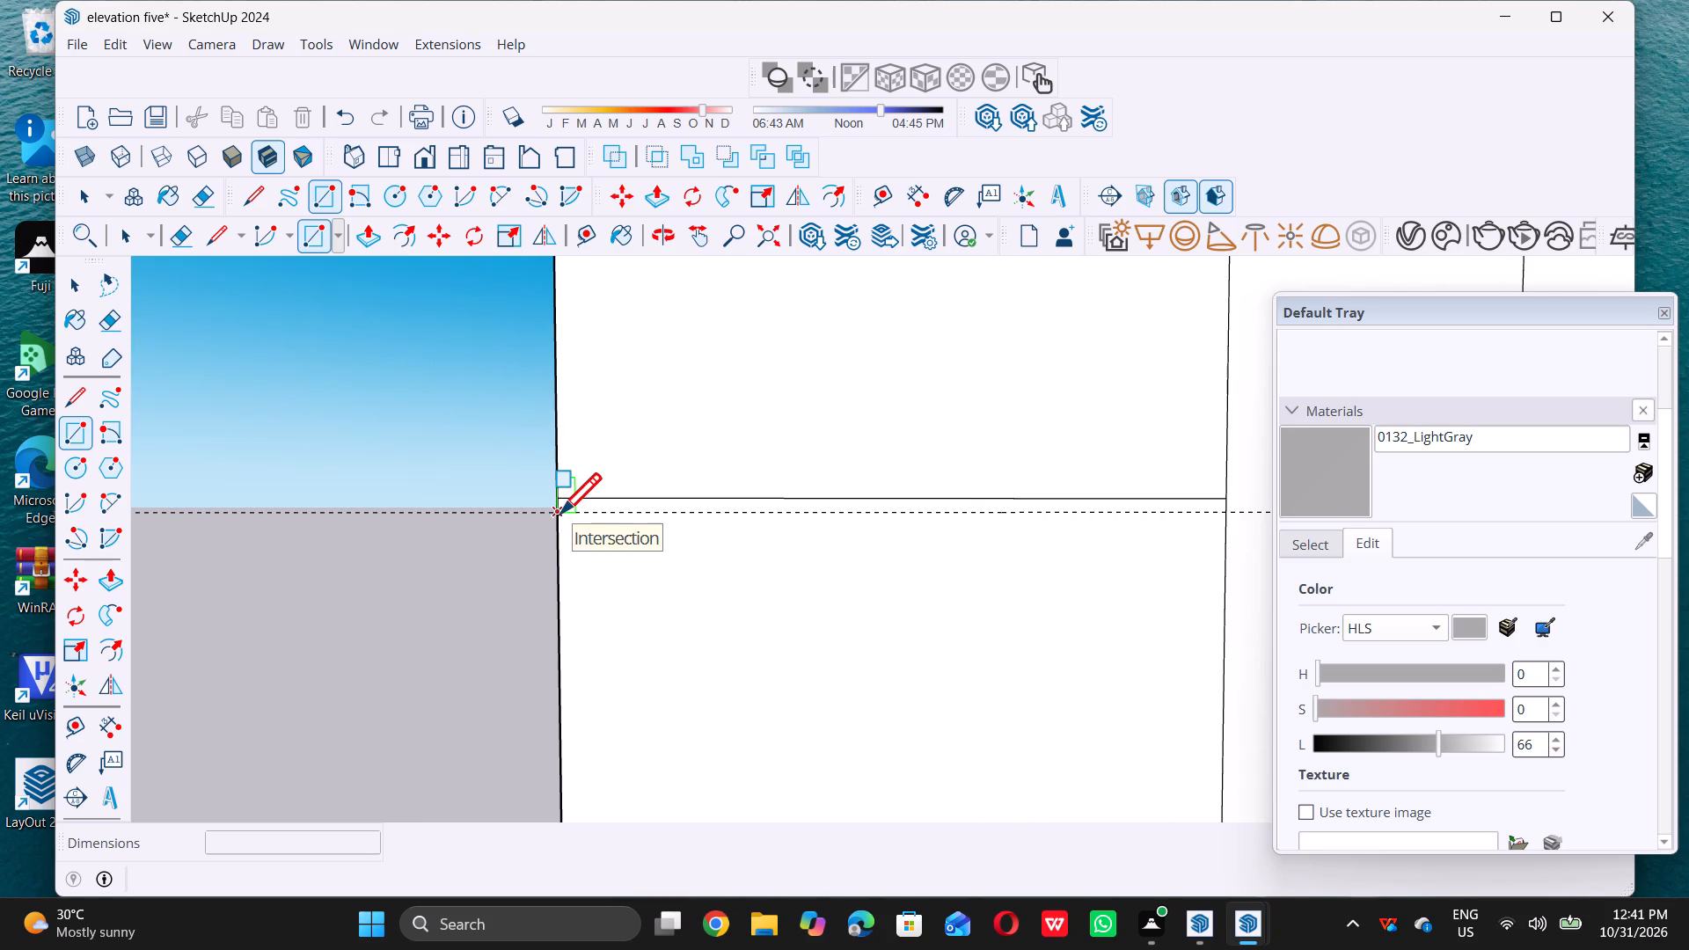
{"action": "left_click", "coordinate": [560, 513]}
{"action": "scroll", "coordinate": [562, 514], "scroll_direction": "down", "scroll_amount": 12}
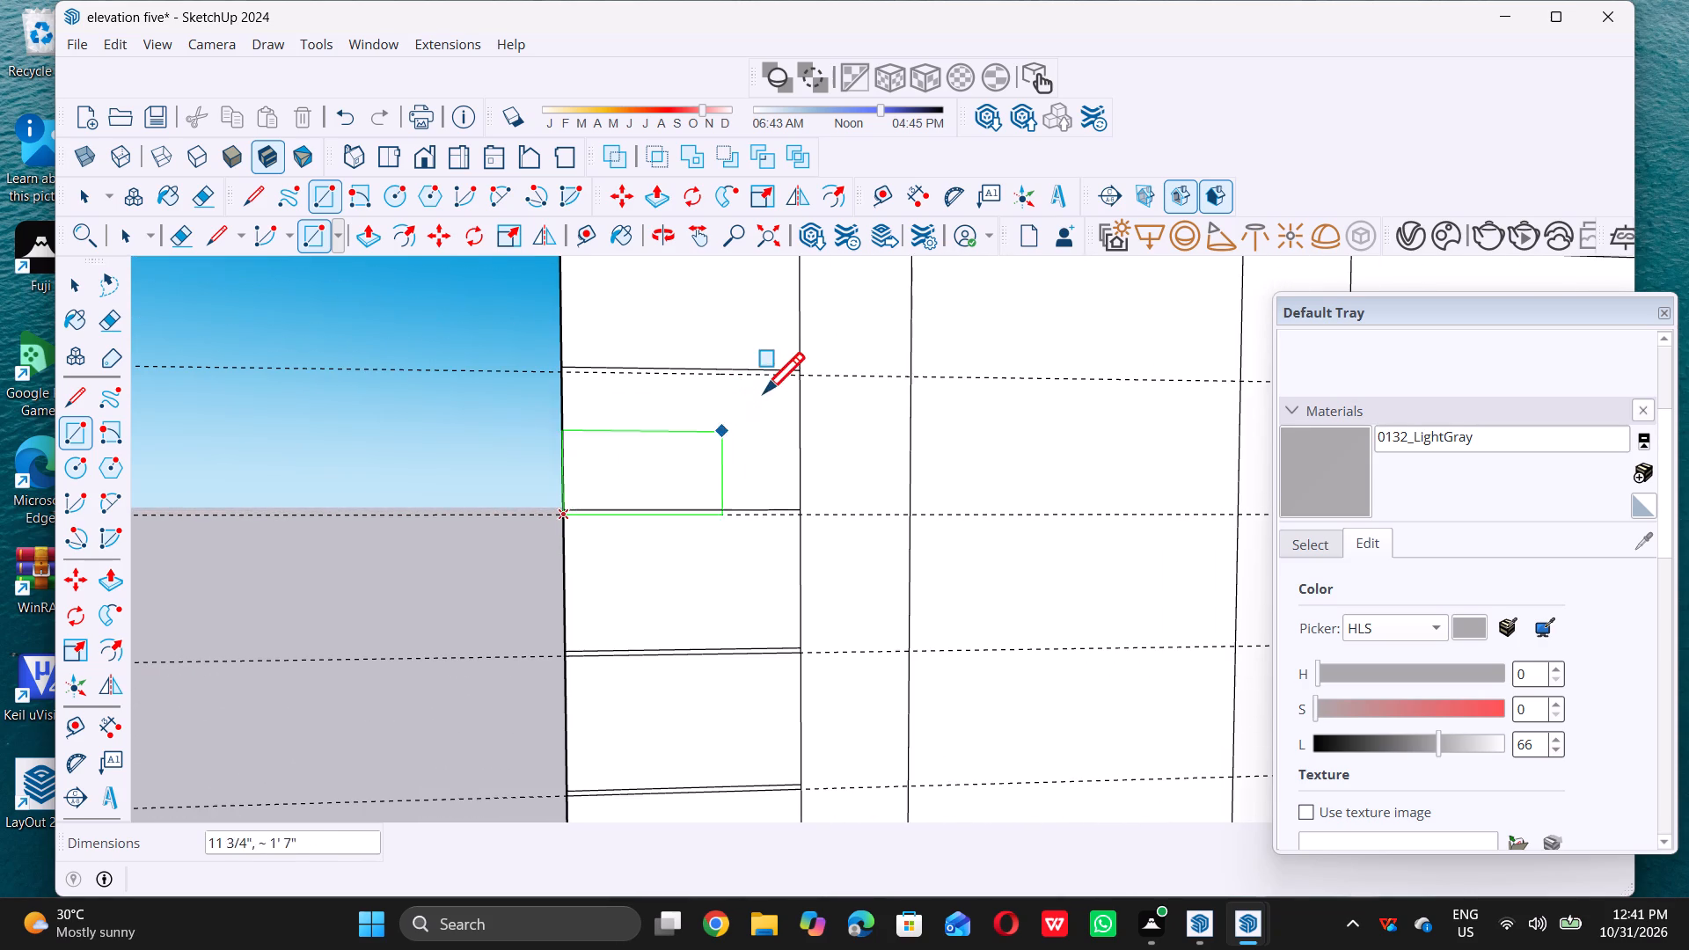
{"action": "scroll", "coordinate": [800, 376], "scroll_direction": "up", "scroll_amount": 10}
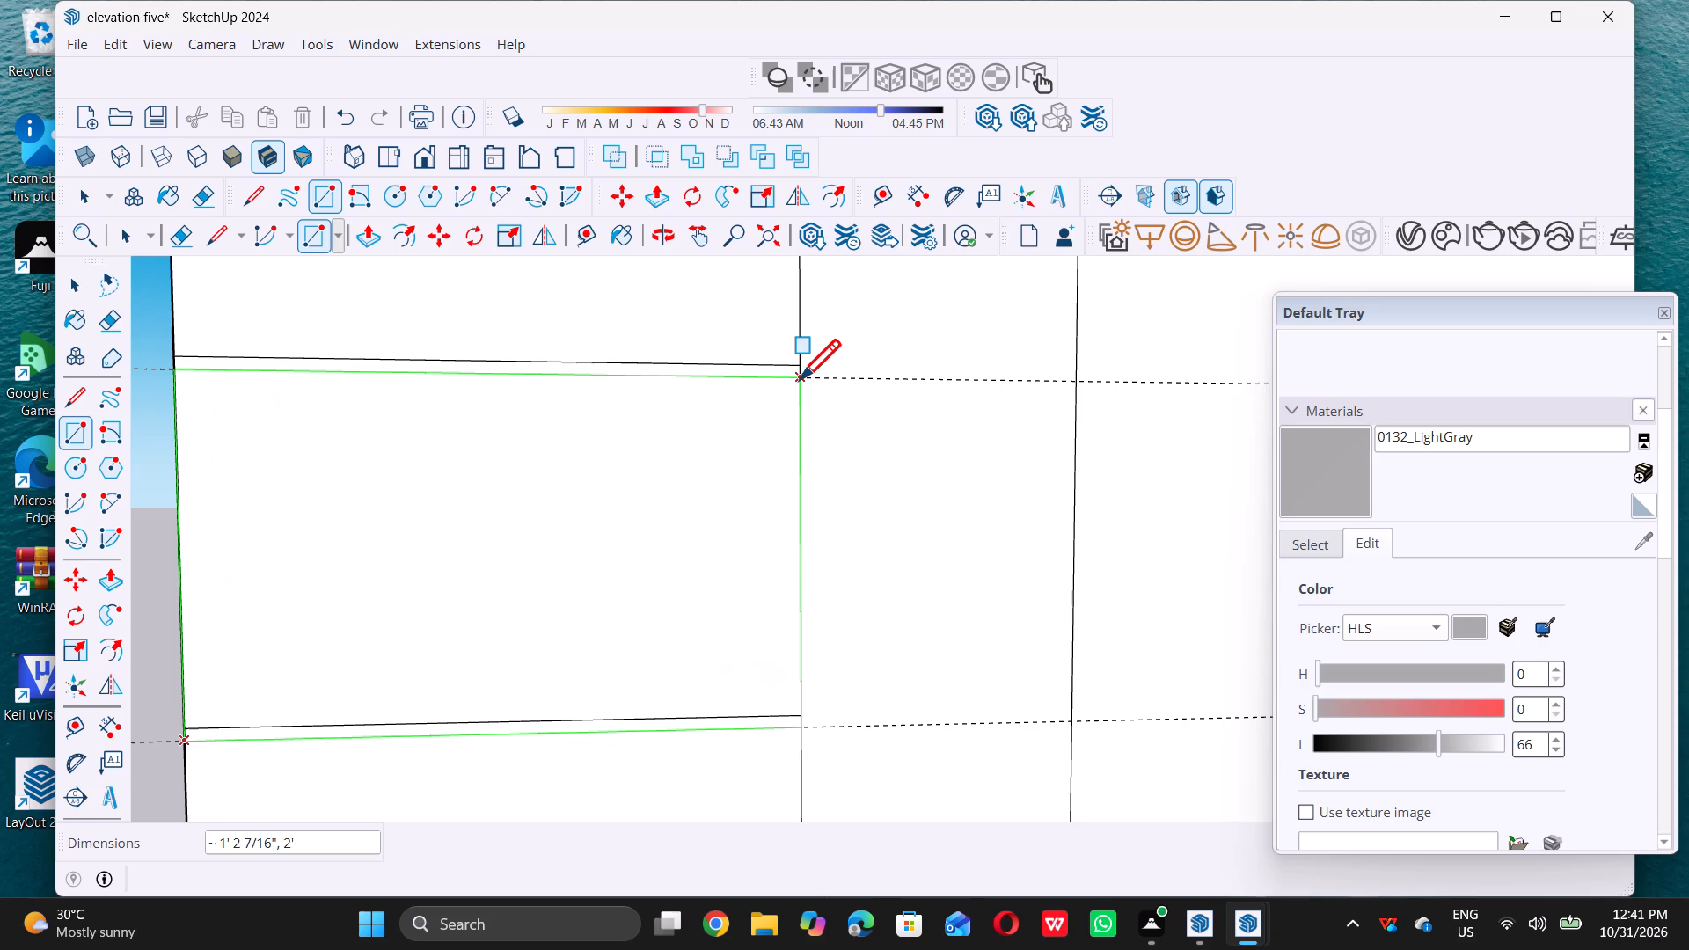
{"action": "left_click", "coordinate": [800, 379]}
Examine the groove lines along the 2'-wide and 3'-wide strips flanking the tall panel.
{"action": "scroll", "coordinate": [602, 461], "scroll_direction": "down", "scroll_amount": 12}
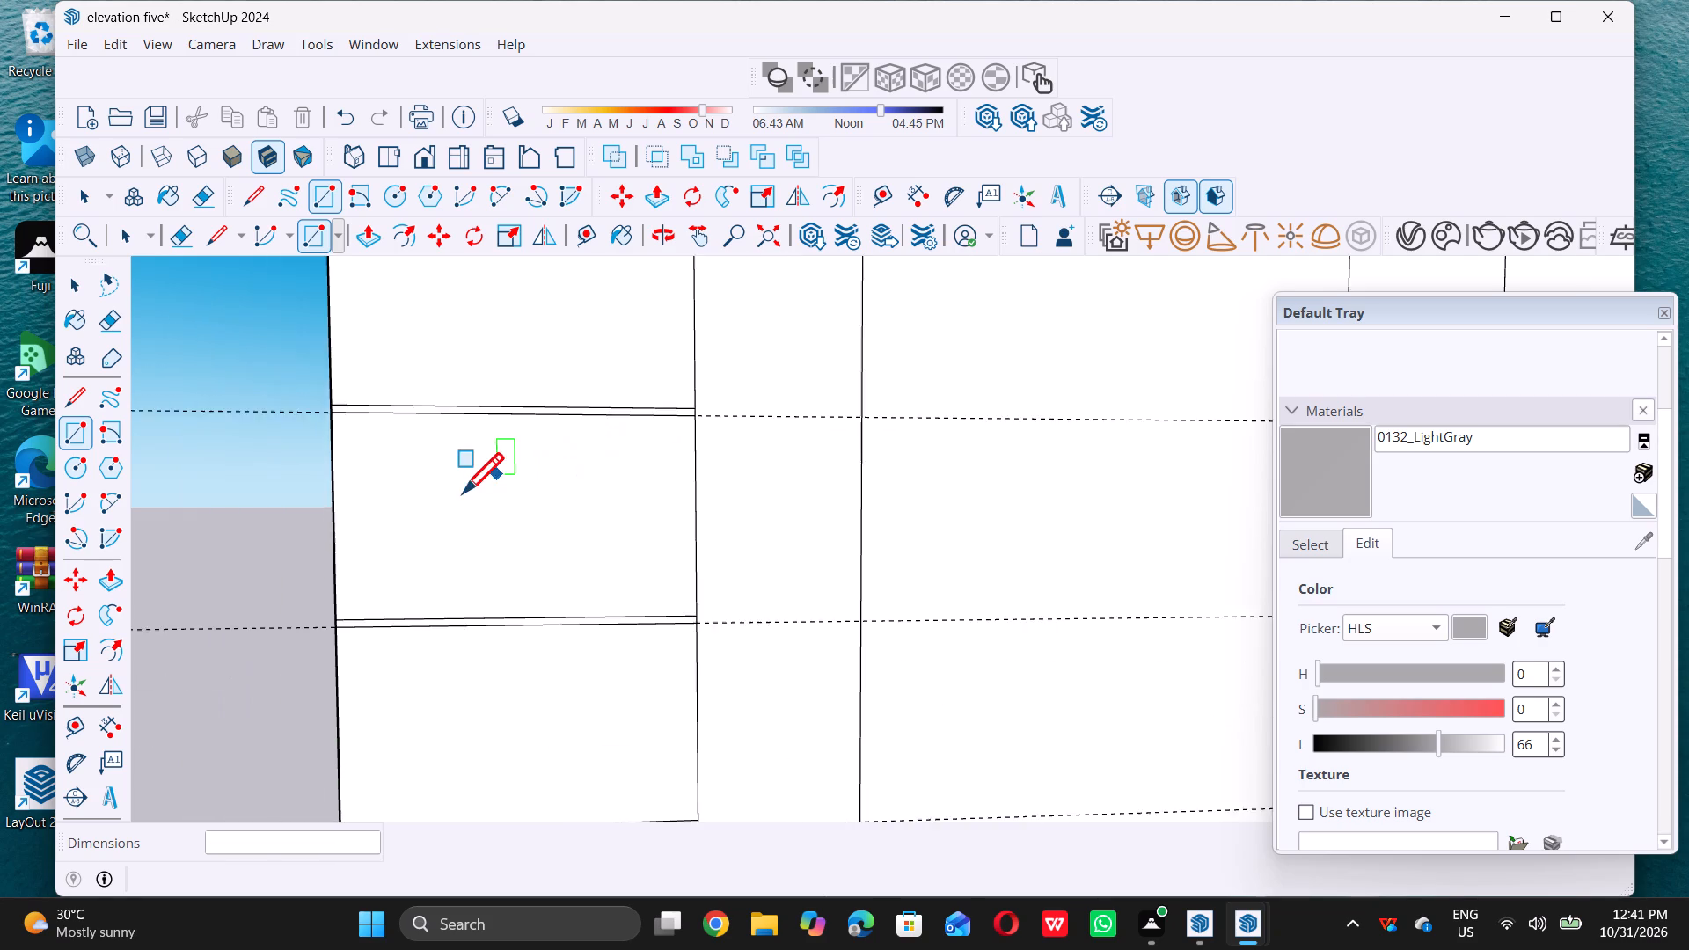
{"action": "scroll", "coordinate": [463, 493], "scroll_direction": "down", "scroll_amount": 18}
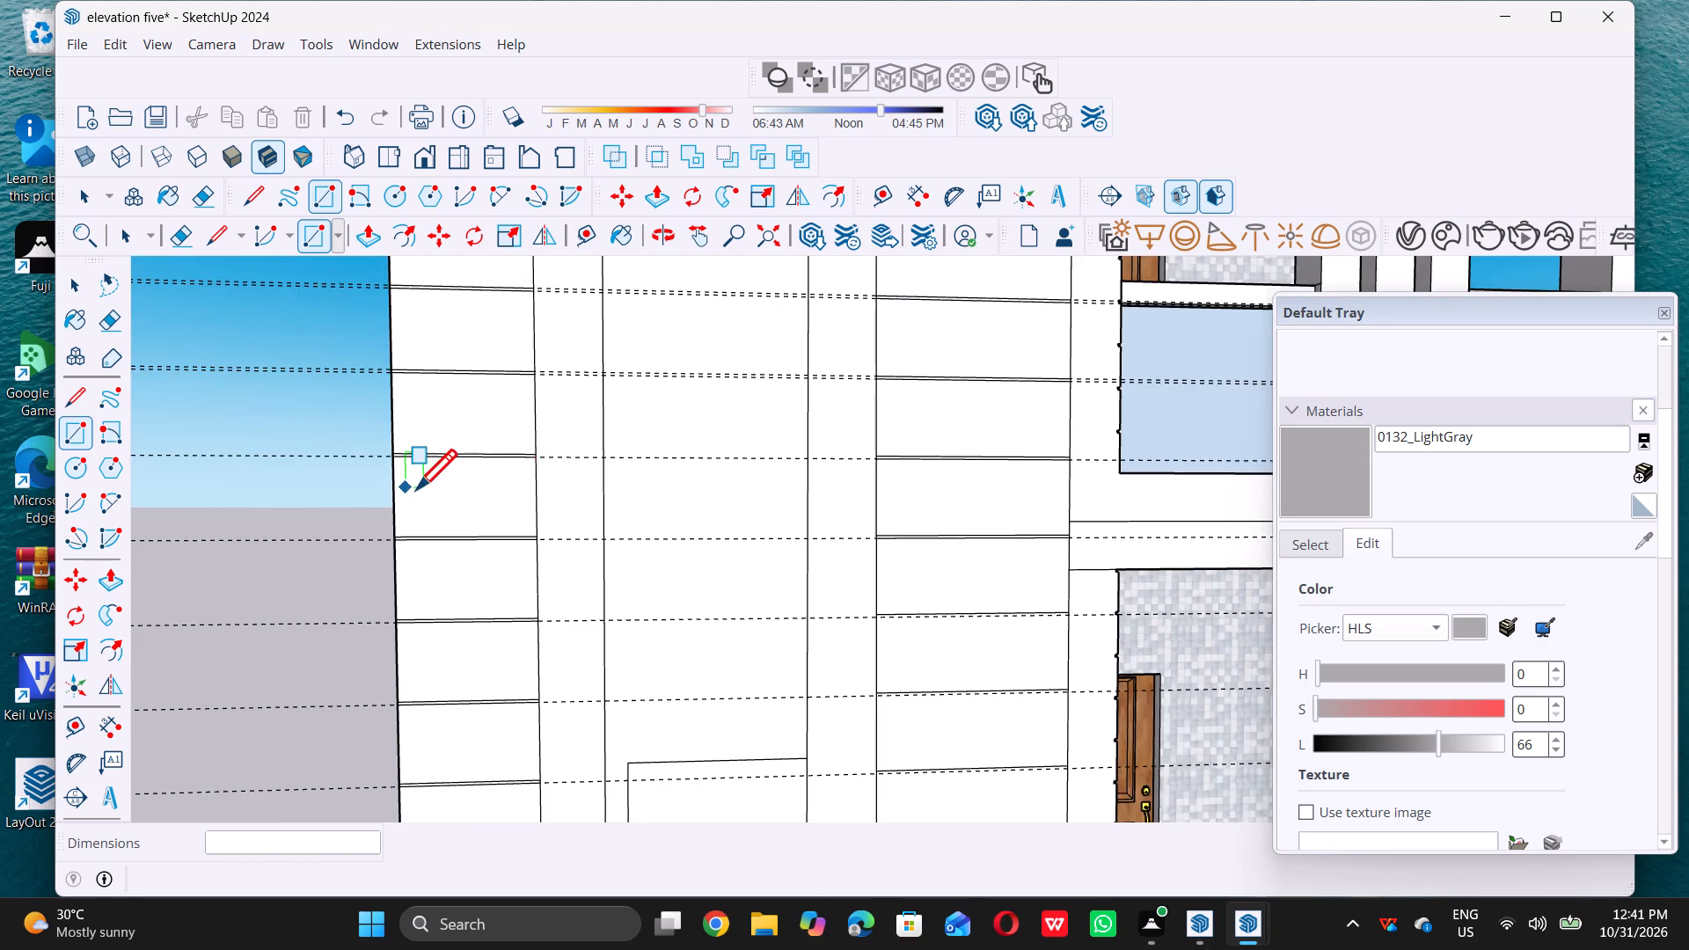
{"action": "scroll", "coordinate": [770, 456], "scroll_direction": "down", "scroll_amount": 5}
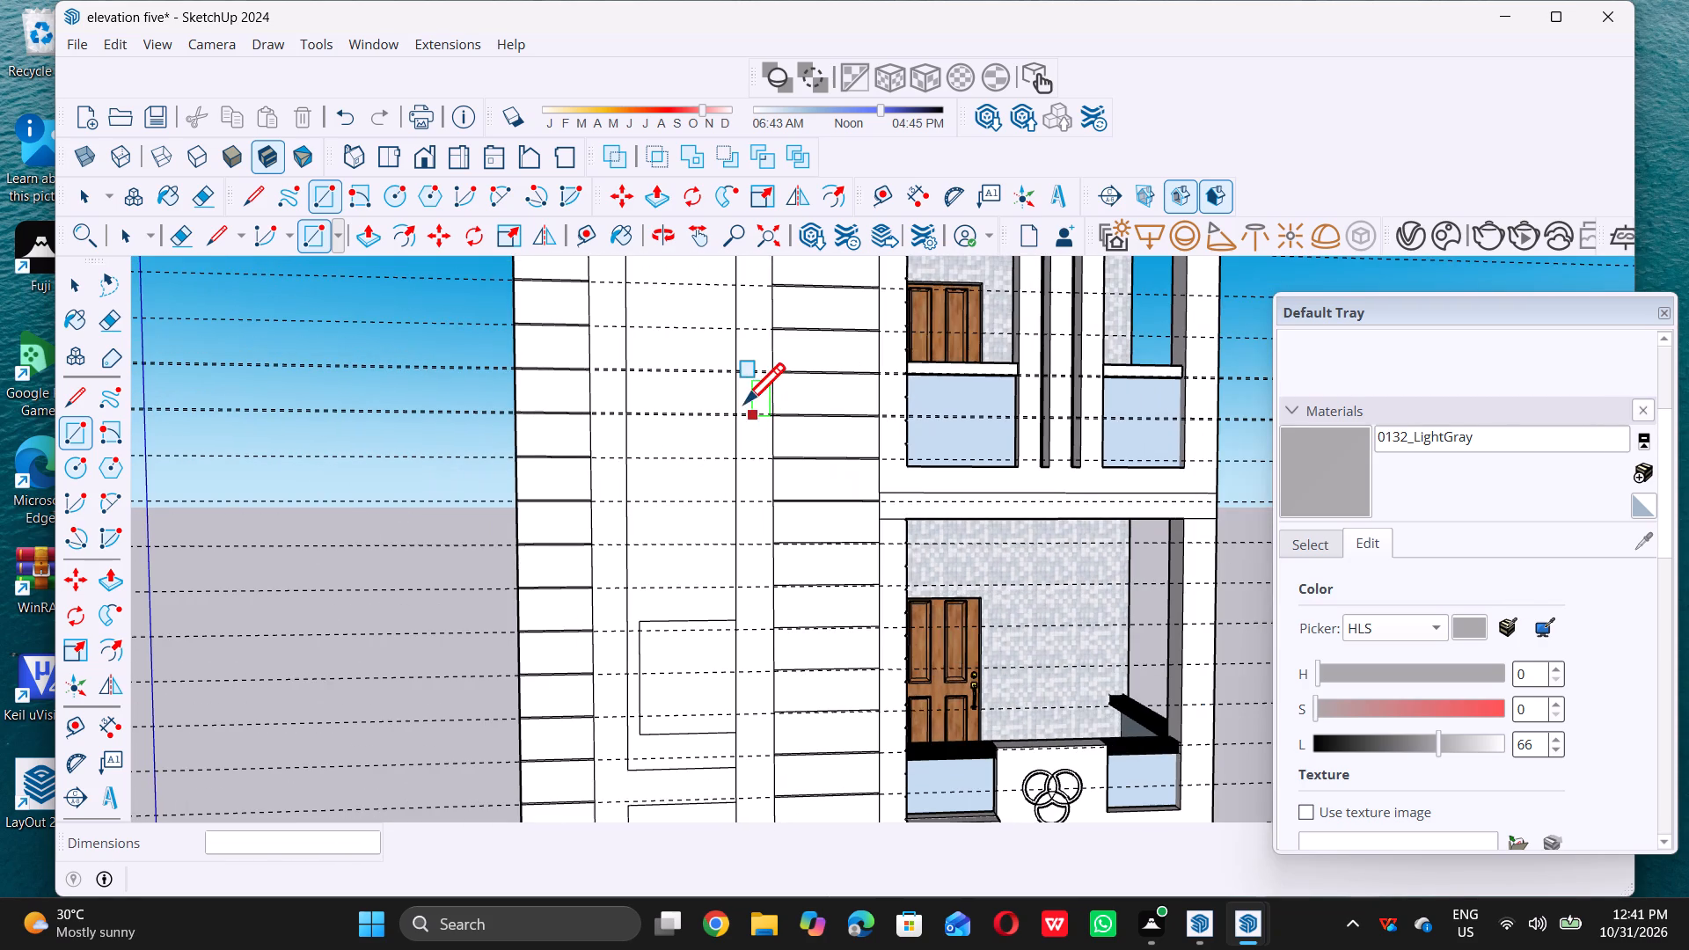
{"action": "scroll", "coordinate": [850, 492], "scroll_direction": "up", "scroll_amount": 5}
{"action": "scroll", "coordinate": [679, 413], "scroll_direction": "down", "scroll_amount": 3}
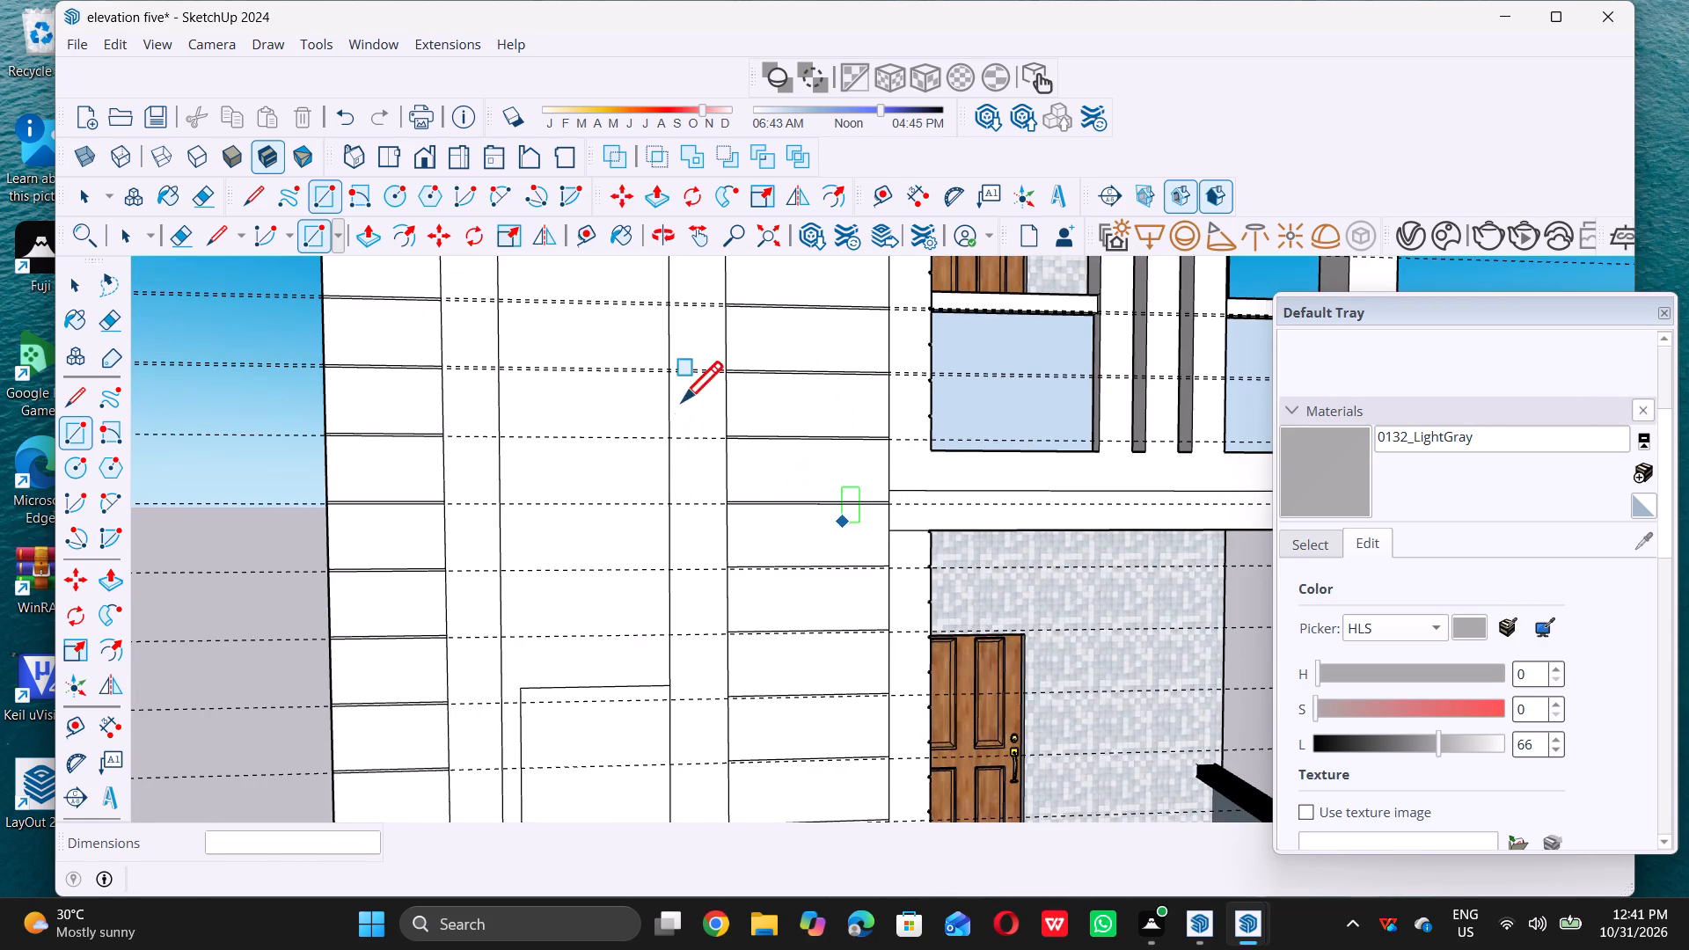
{"action": "scroll", "coordinate": [682, 401], "scroll_direction": "down", "scroll_amount": 2}
{"action": "scroll", "coordinate": [830, 541], "scroll_direction": "up", "scroll_amount": 6}
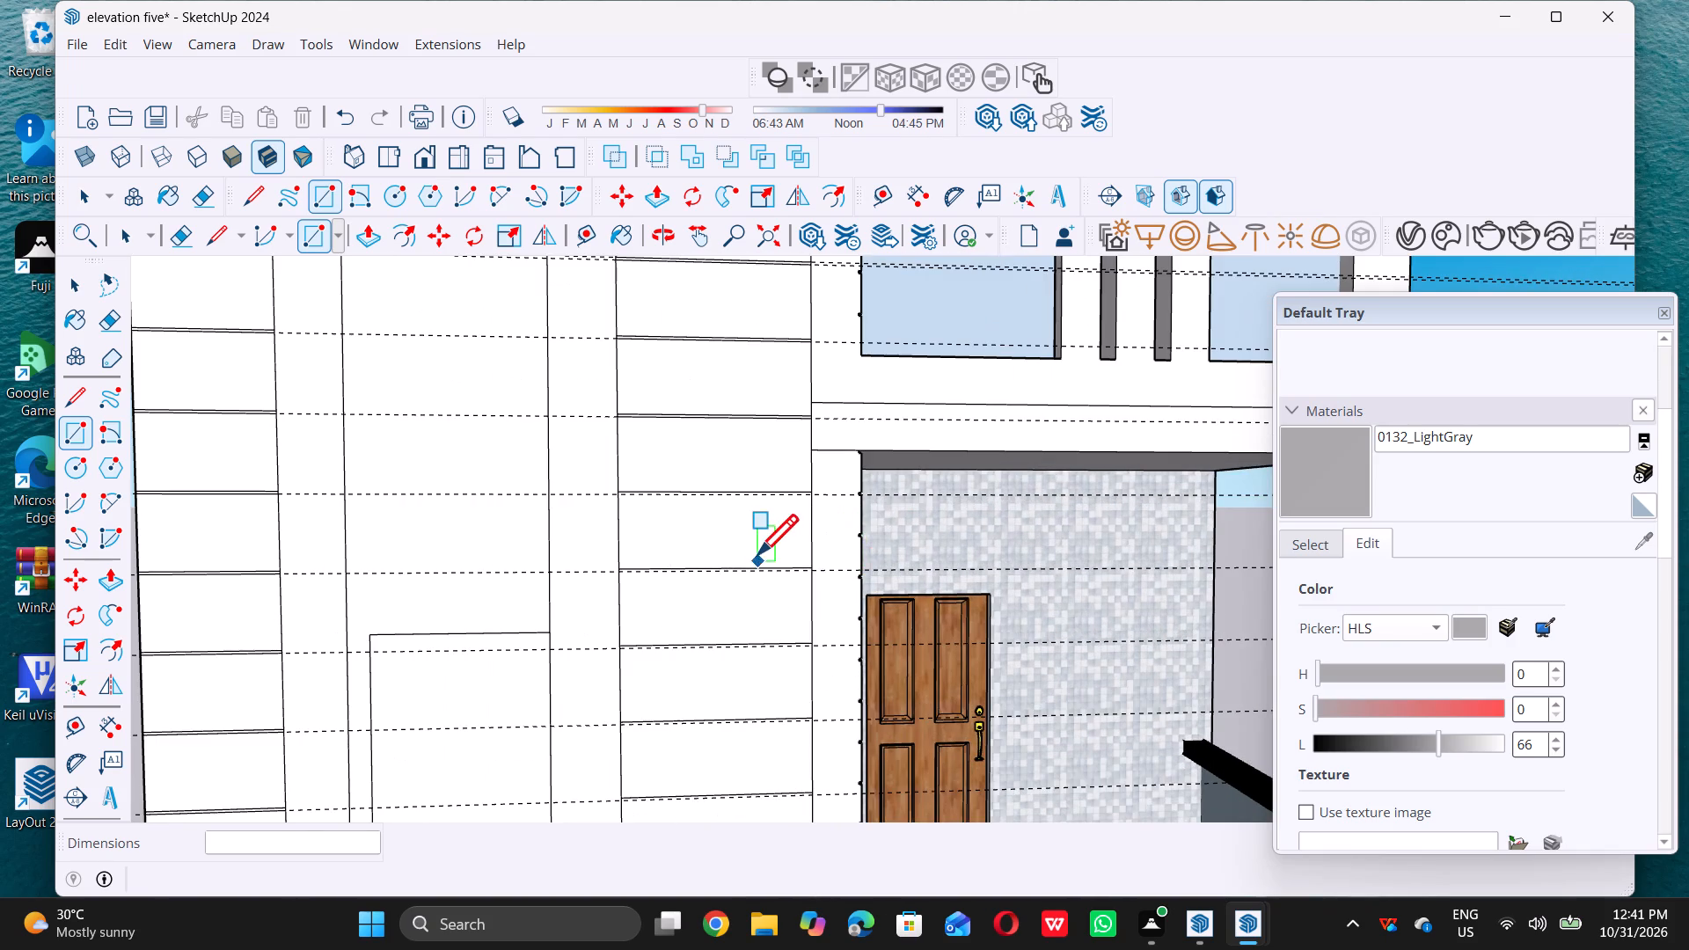
Draw a 3'-wide rectangle about 1' 1 15/16" high between the guides of two unfinished division lines on the 3'-wide strip.
{"action": "scroll", "coordinate": [755, 556], "scroll_direction": "up", "scroll_amount": 7}
{"action": "scroll", "coordinate": [528, 524], "scroll_direction": "up", "scroll_amount": 6}
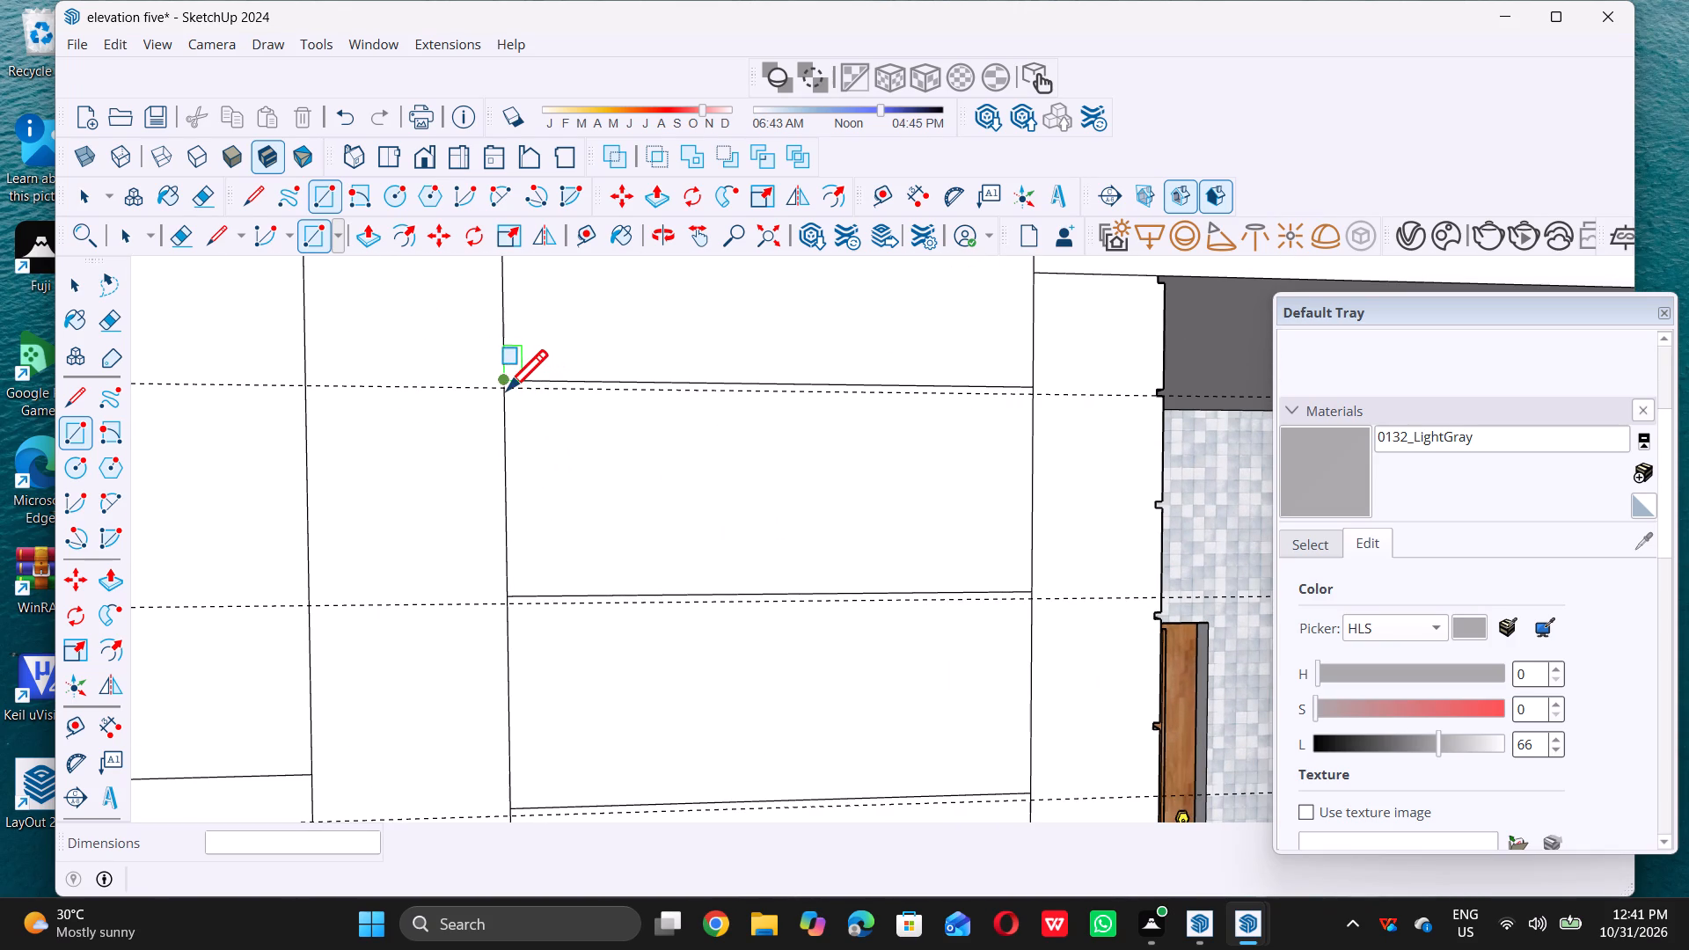
{"action": "scroll", "coordinate": [507, 387], "scroll_direction": "up", "scroll_amount": 4}
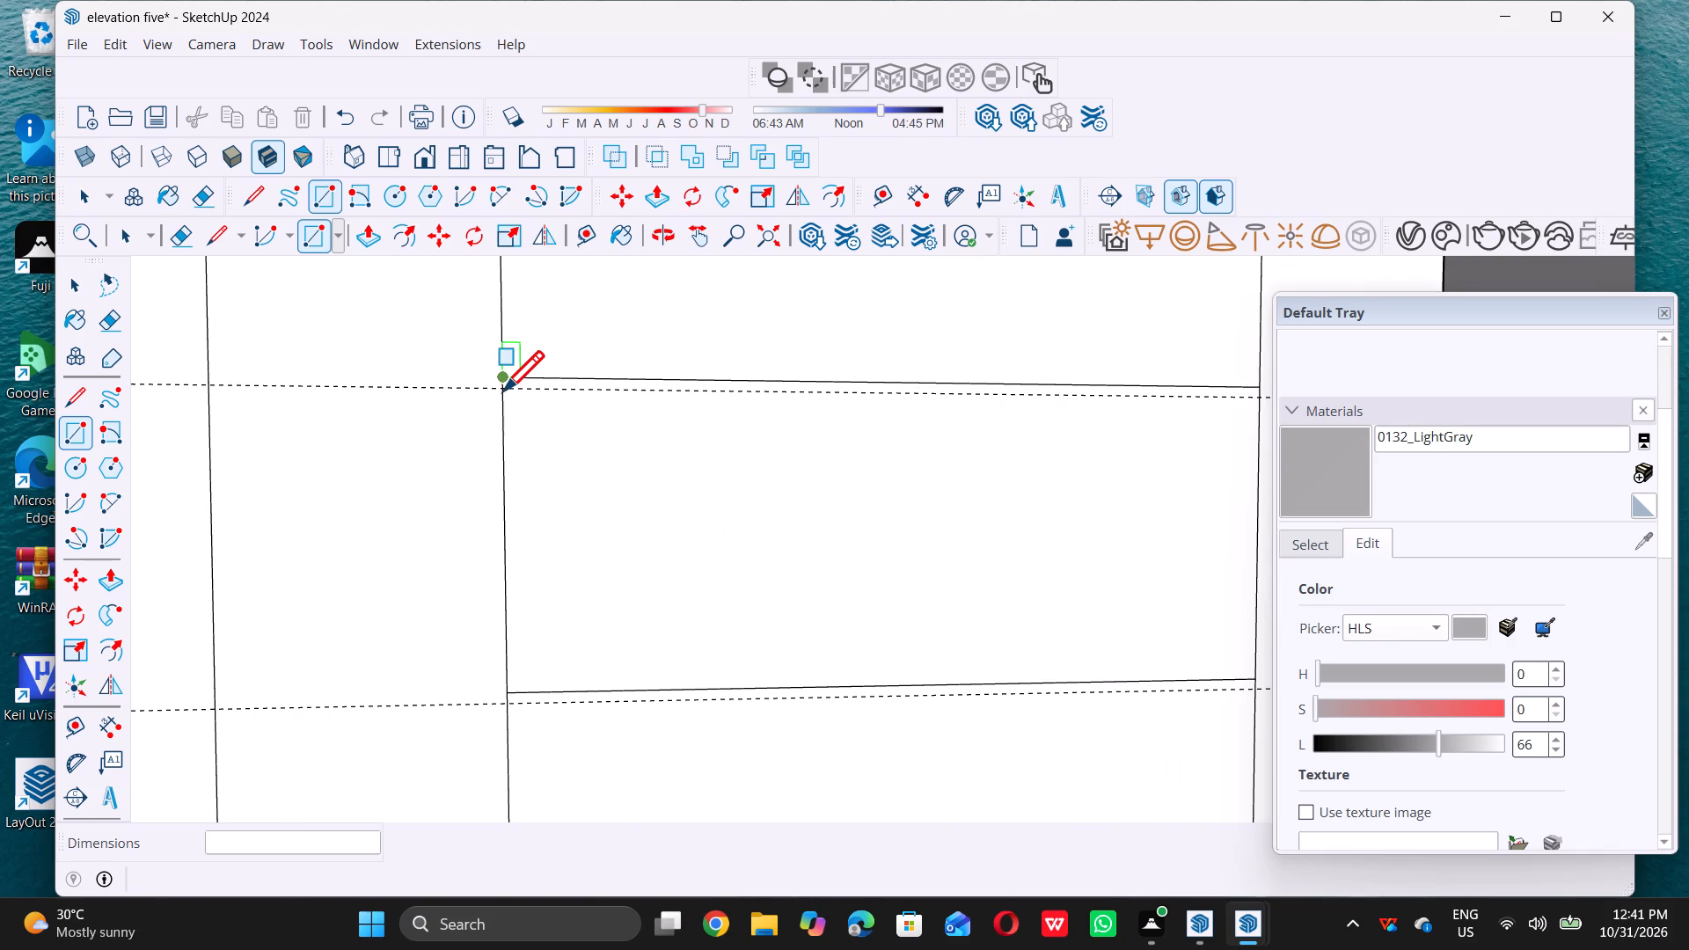
{"action": "left_click", "coordinate": [502, 395]}
{"action": "scroll", "coordinate": [502, 395], "scroll_direction": "down", "scroll_amount": 8}
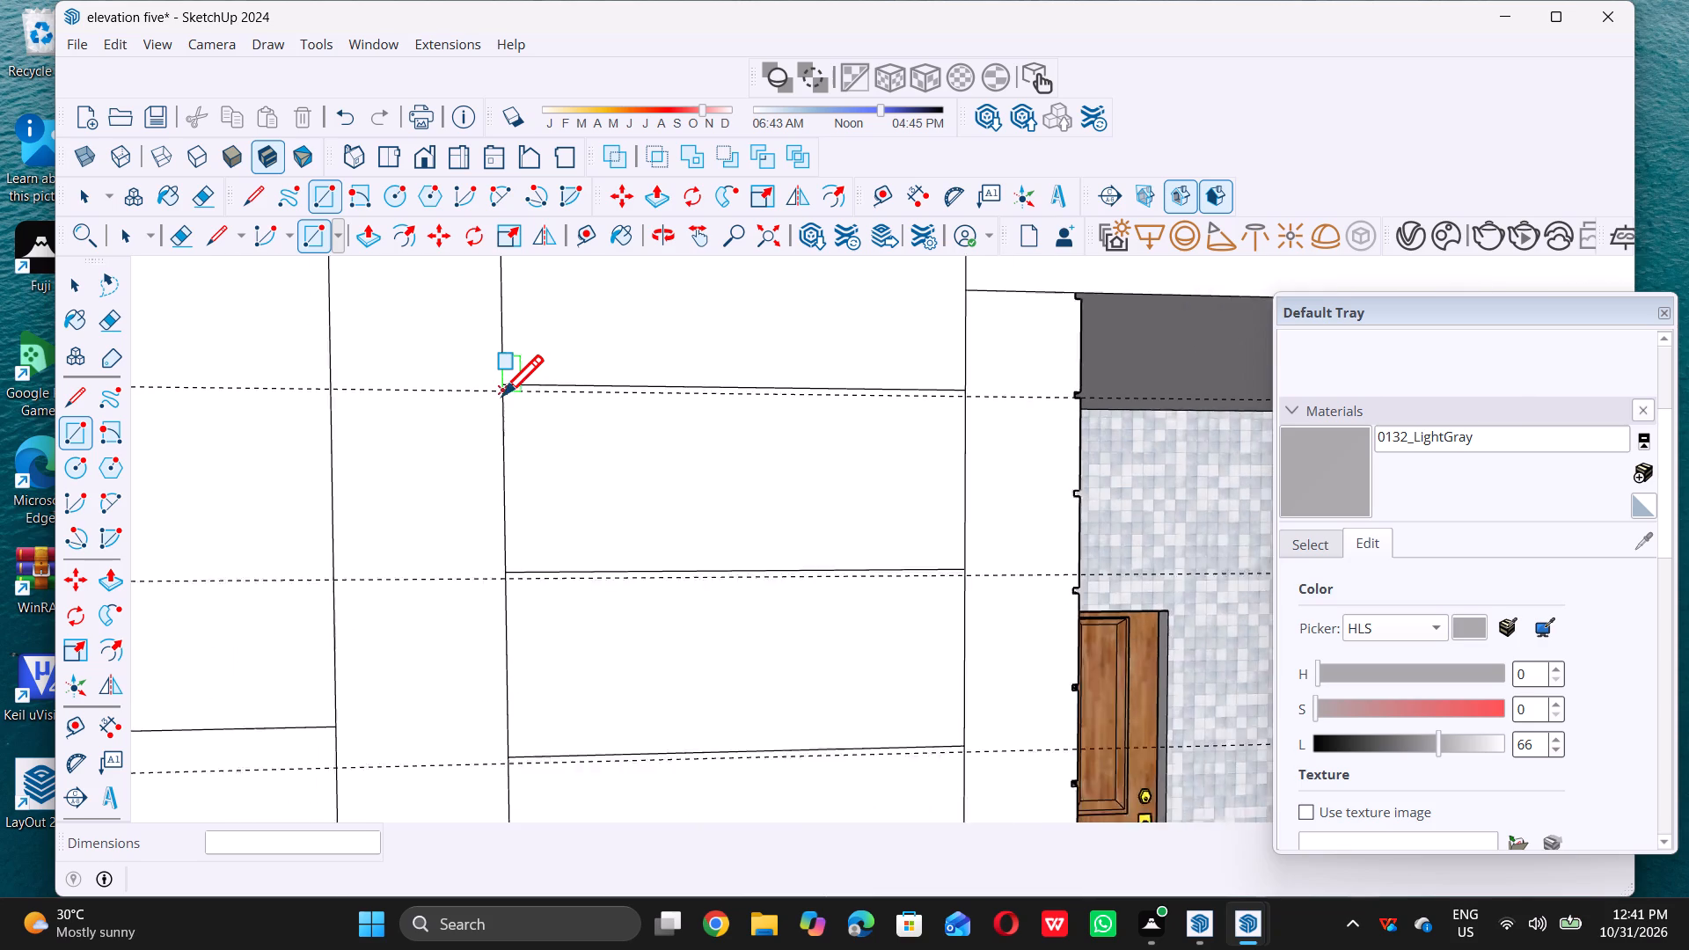
{"action": "scroll", "coordinate": [874, 547], "scroll_direction": "up", "scroll_amount": 4}
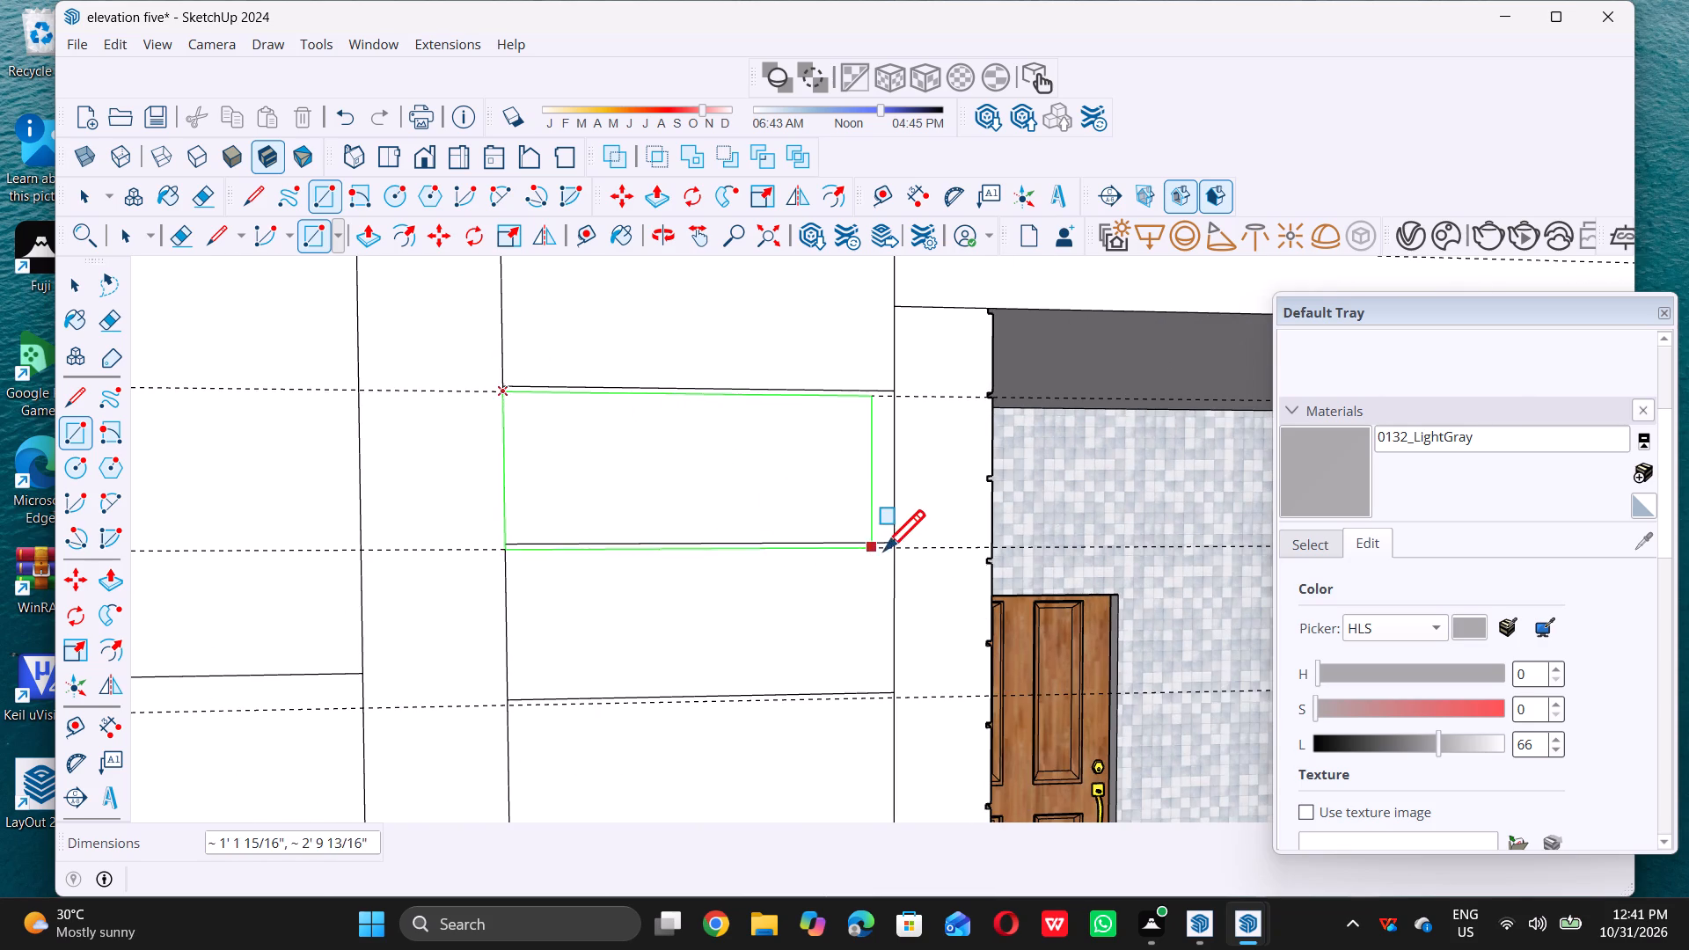
{"action": "scroll", "coordinate": [884, 550], "scroll_direction": "up", "scroll_amount": 4}
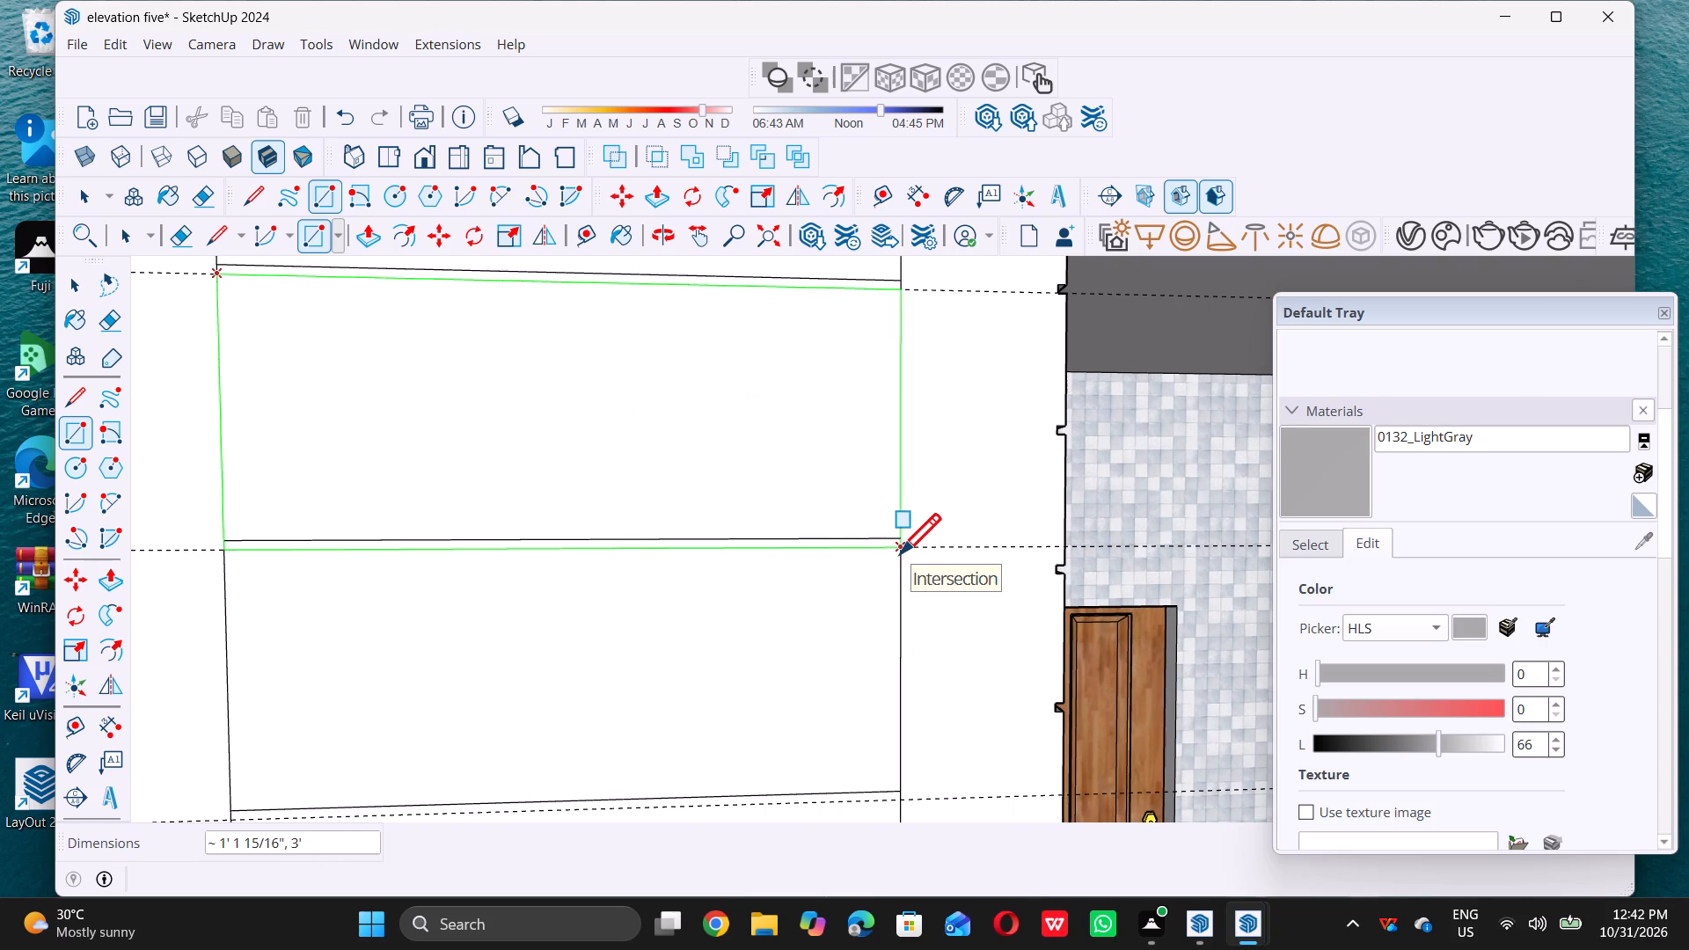
{"action": "left_click", "coordinate": [900, 553]}
{"action": "scroll", "coordinate": [601, 462], "scroll_direction": "down", "scroll_amount": 20}
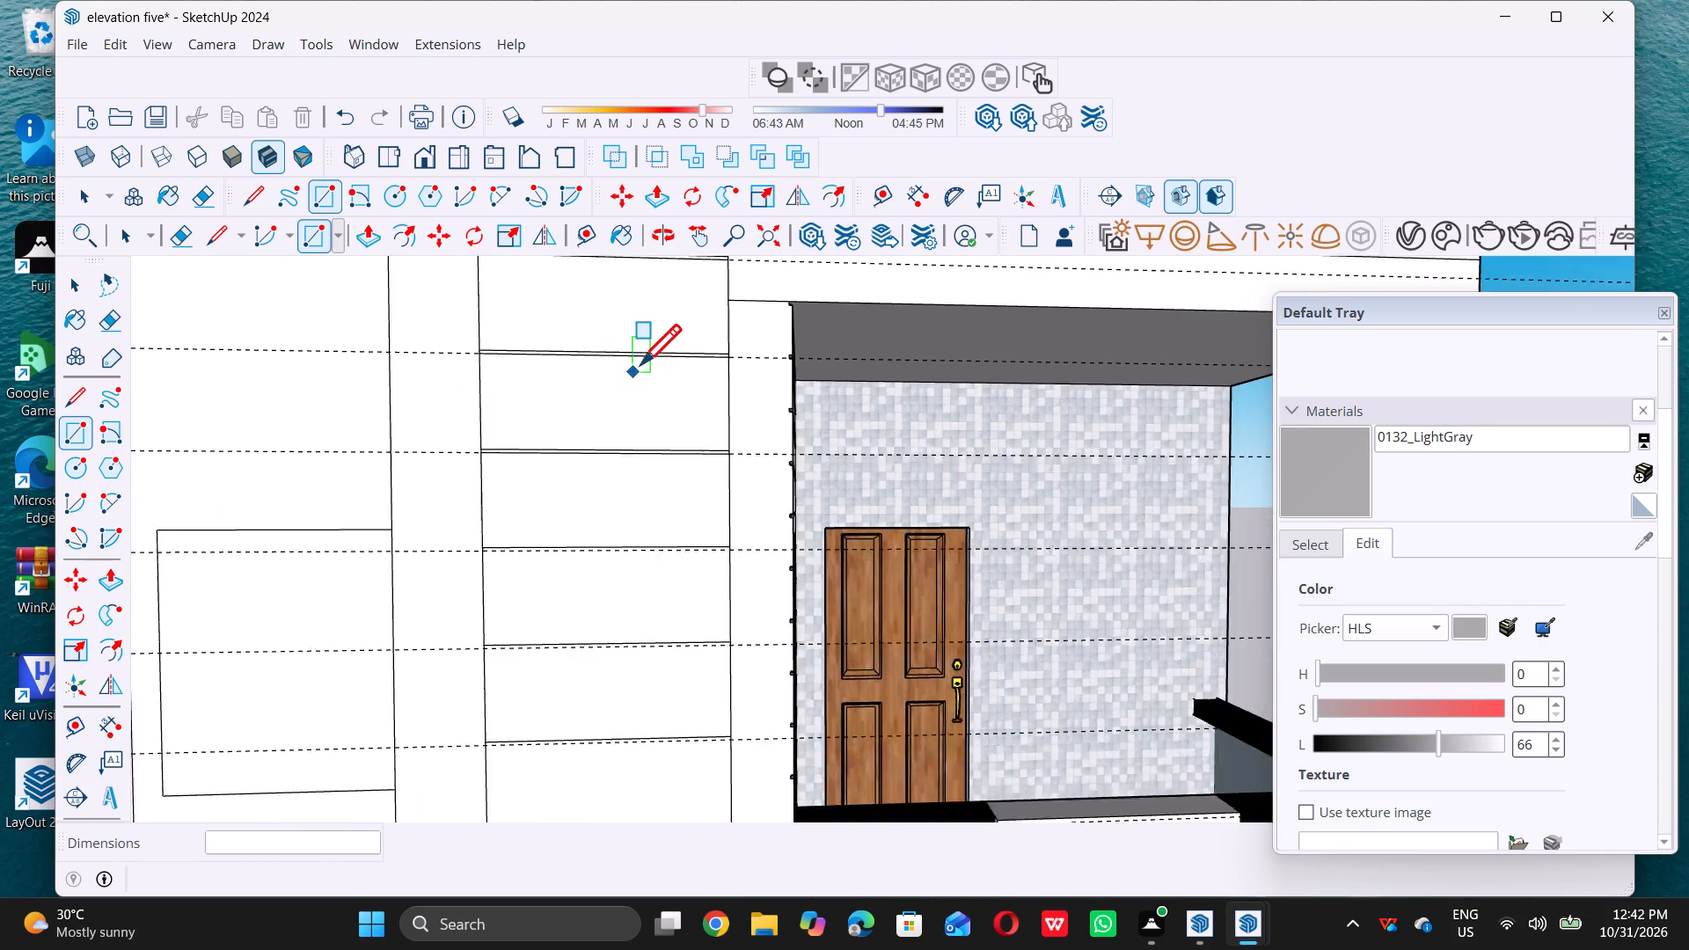
{"action": "scroll", "coordinate": [628, 371], "scroll_direction": "down", "scroll_amount": 5}
Draw a 3'-wide rectangle about 1' 2 7/16" high between the guides of the next two unfinished division lines on the 3'-wide strip.
{"action": "scroll", "coordinate": [662, 531], "scroll_direction": "up", "scroll_amount": 6}
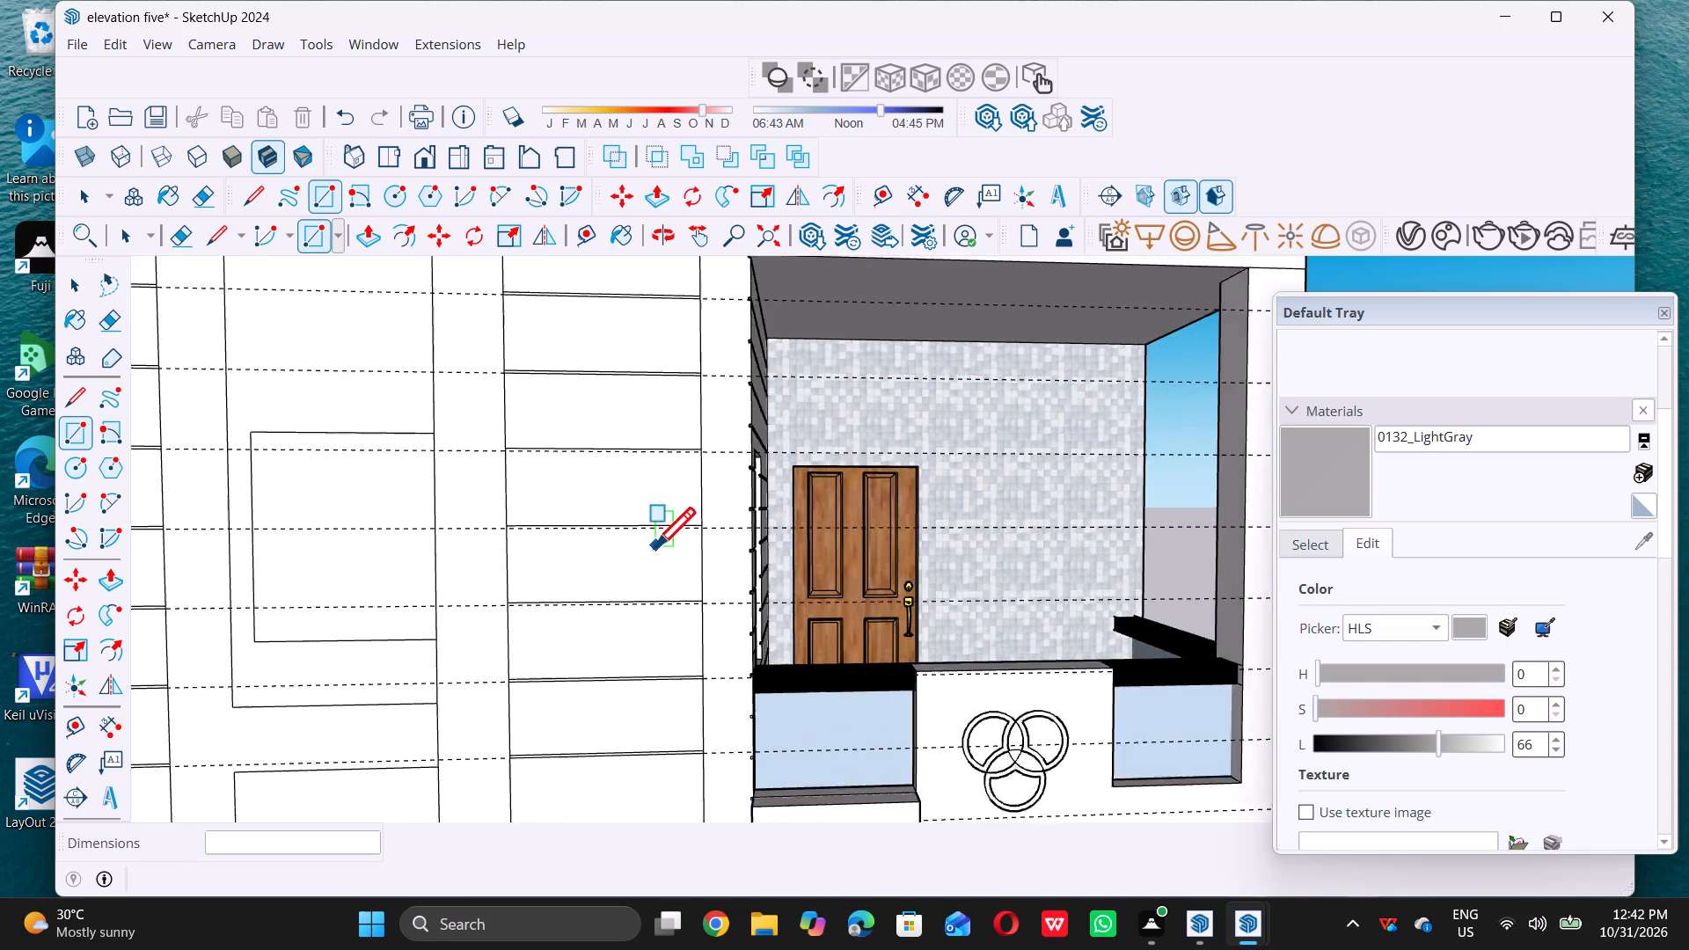
{"action": "scroll", "coordinate": [654, 547], "scroll_direction": "up", "scroll_amount": 1}
{"action": "scroll", "coordinate": [522, 432], "scroll_direction": "up", "scroll_amount": 1}
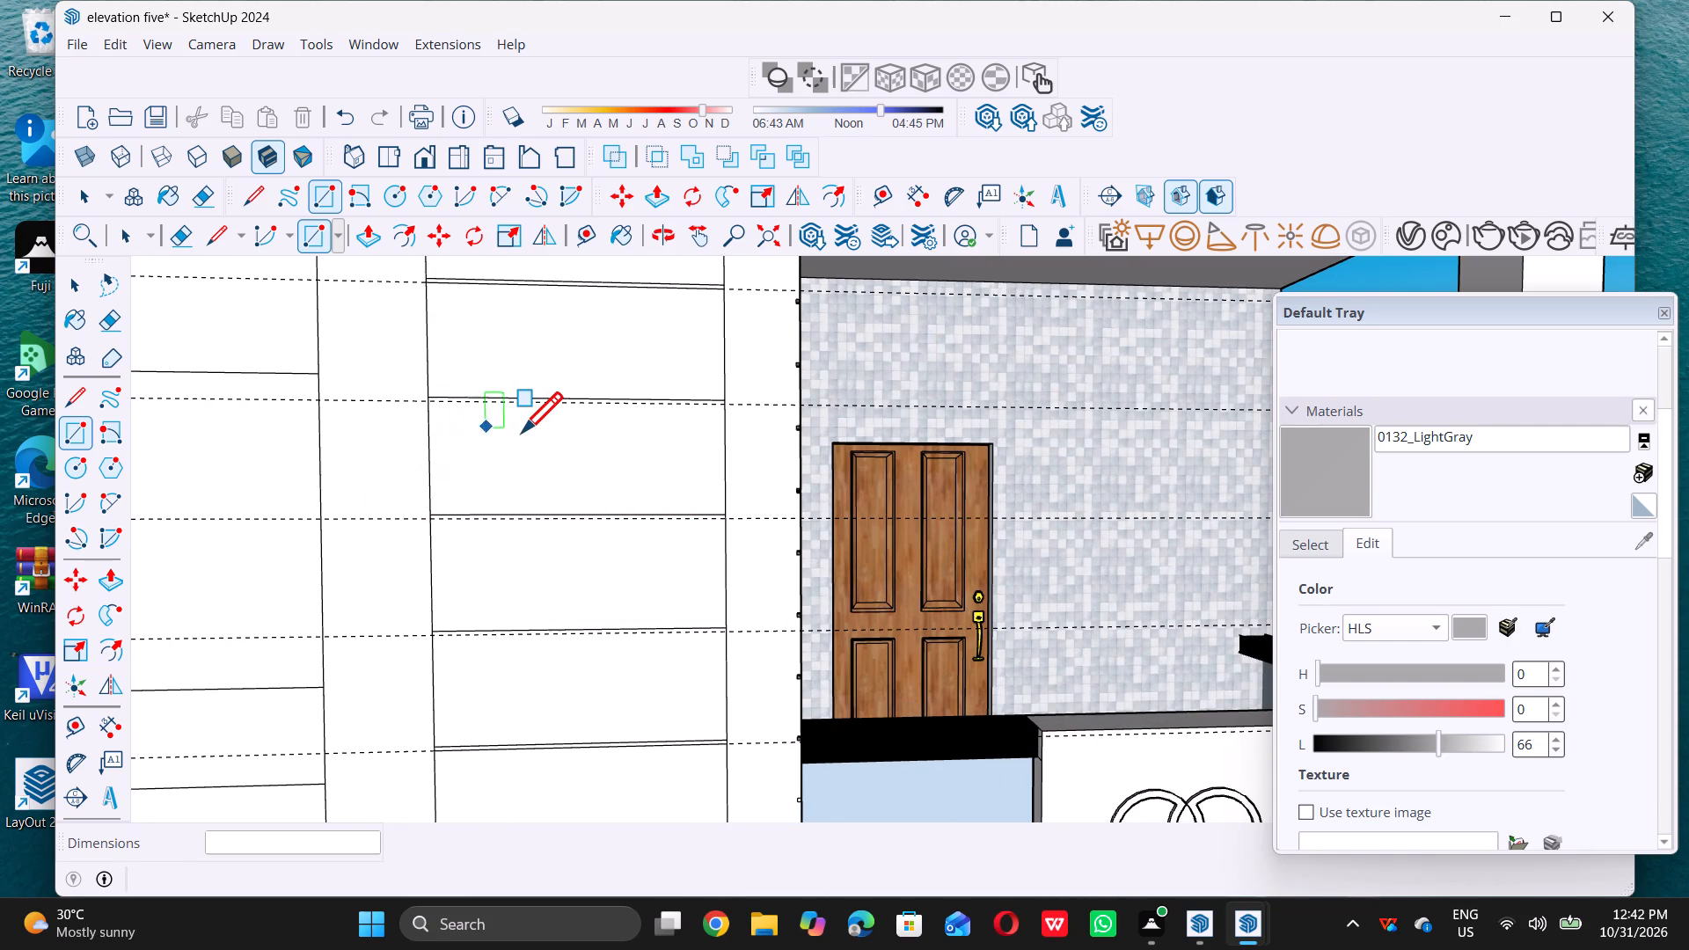
{"action": "scroll", "coordinate": [522, 432], "scroll_direction": "up", "scroll_amount": 2}
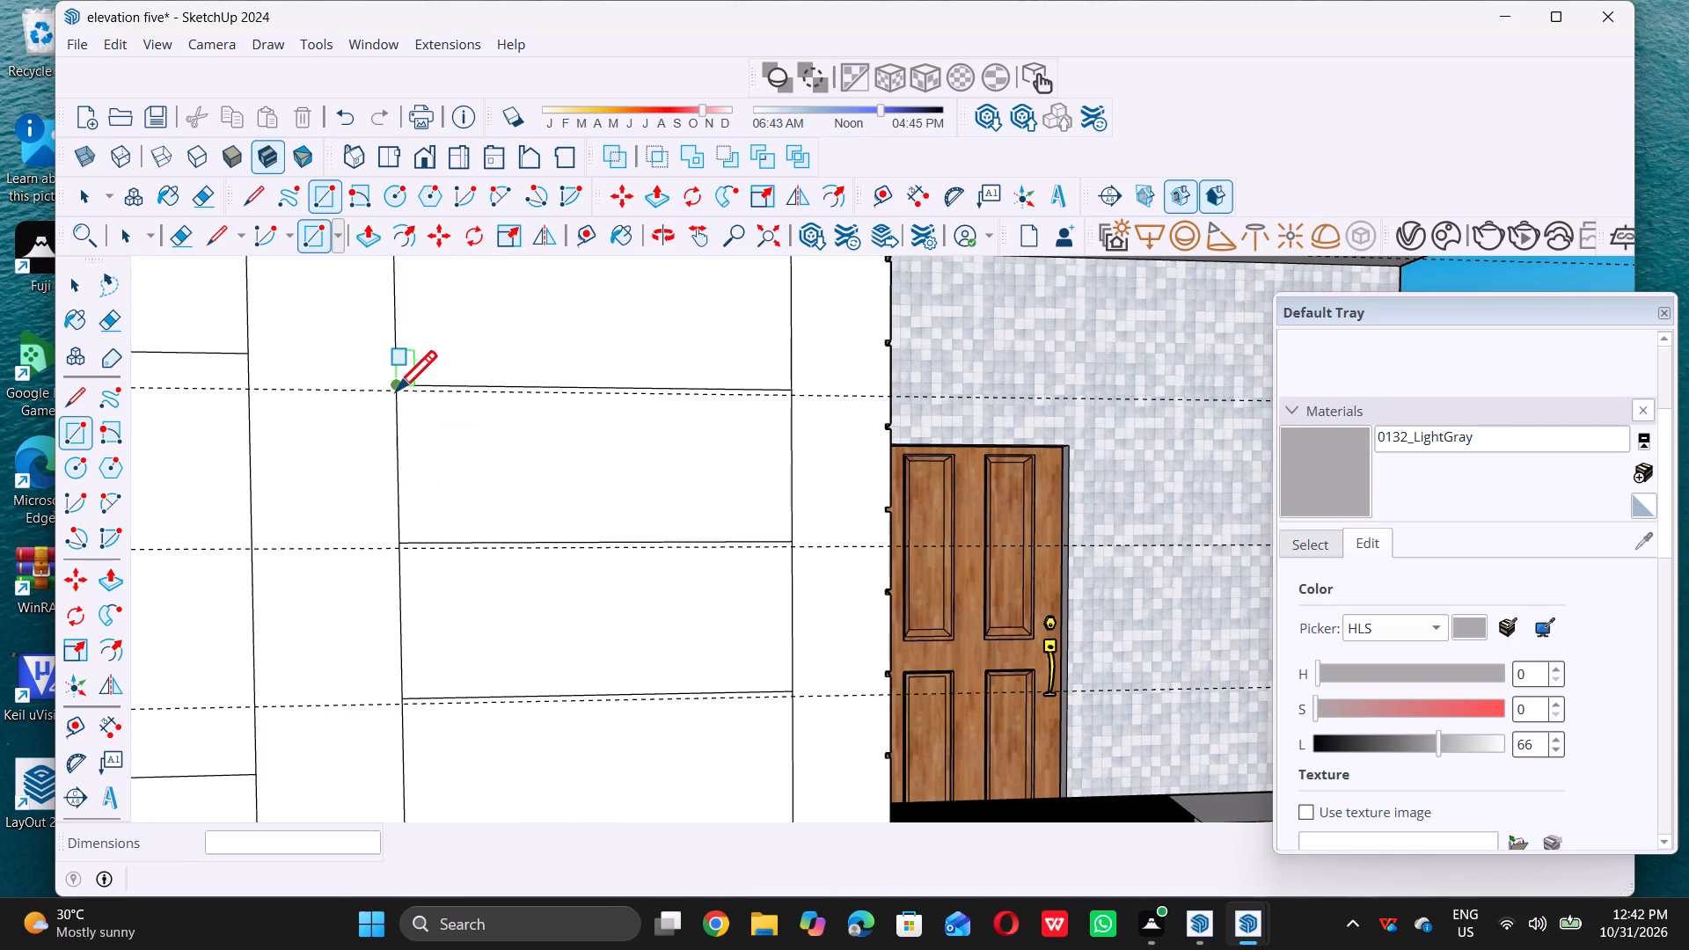
{"action": "scroll", "coordinate": [398, 393], "scroll_direction": "up", "scroll_amount": 5}
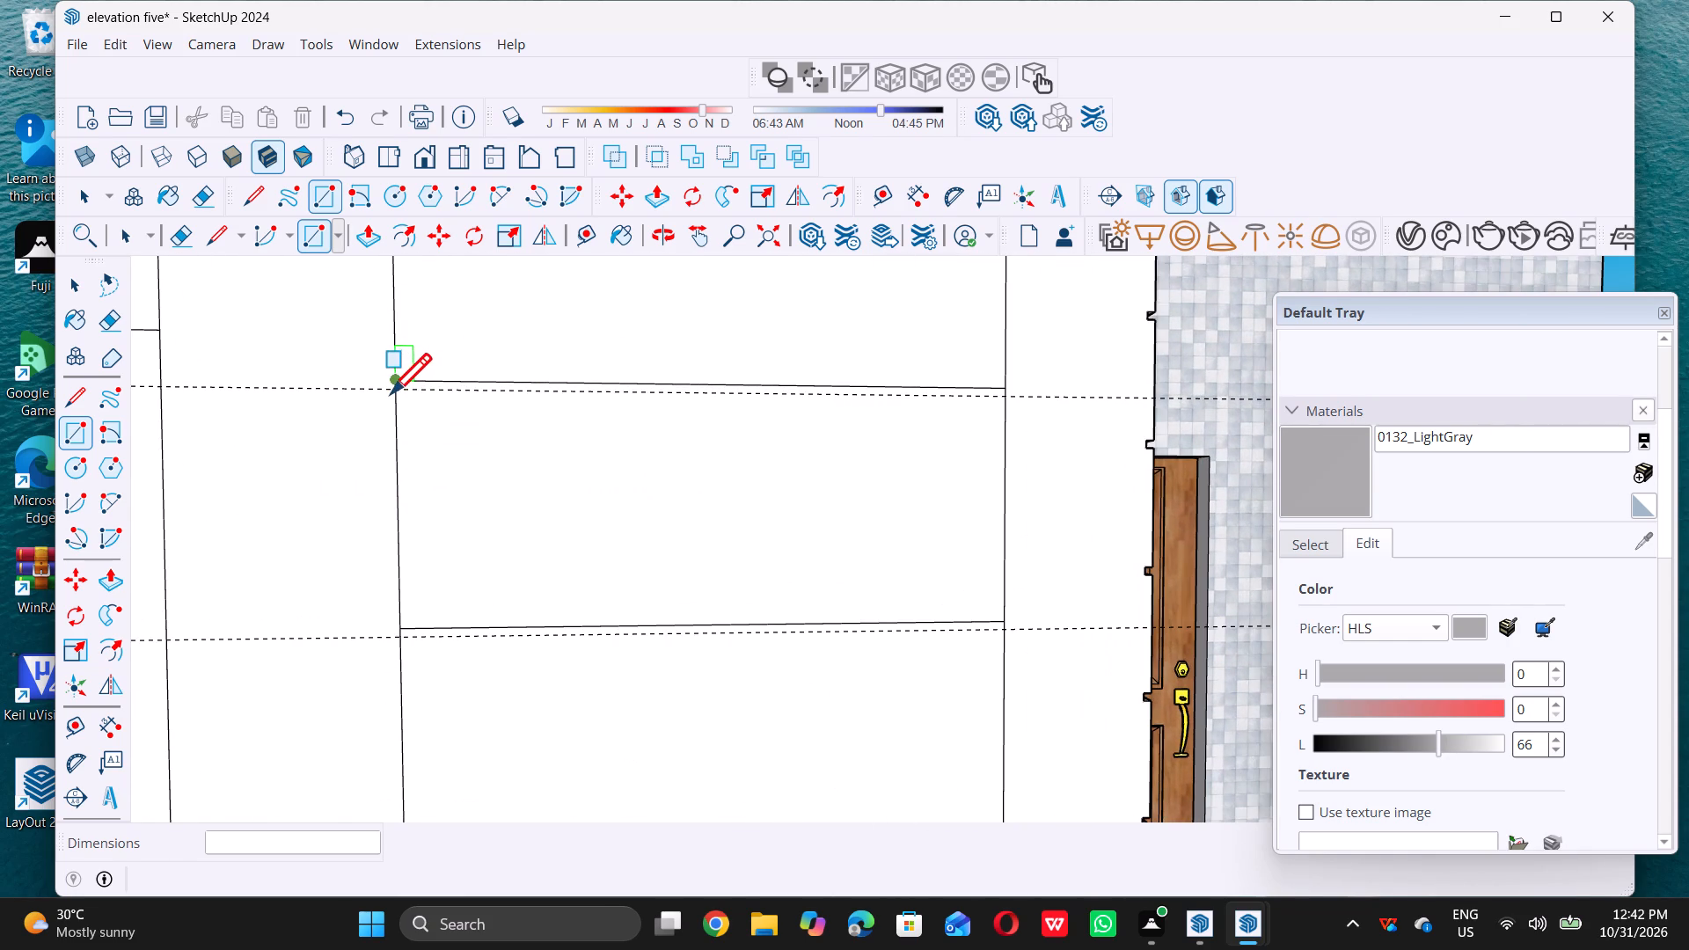
{"action": "triple_click", "coordinate": [396, 394]}
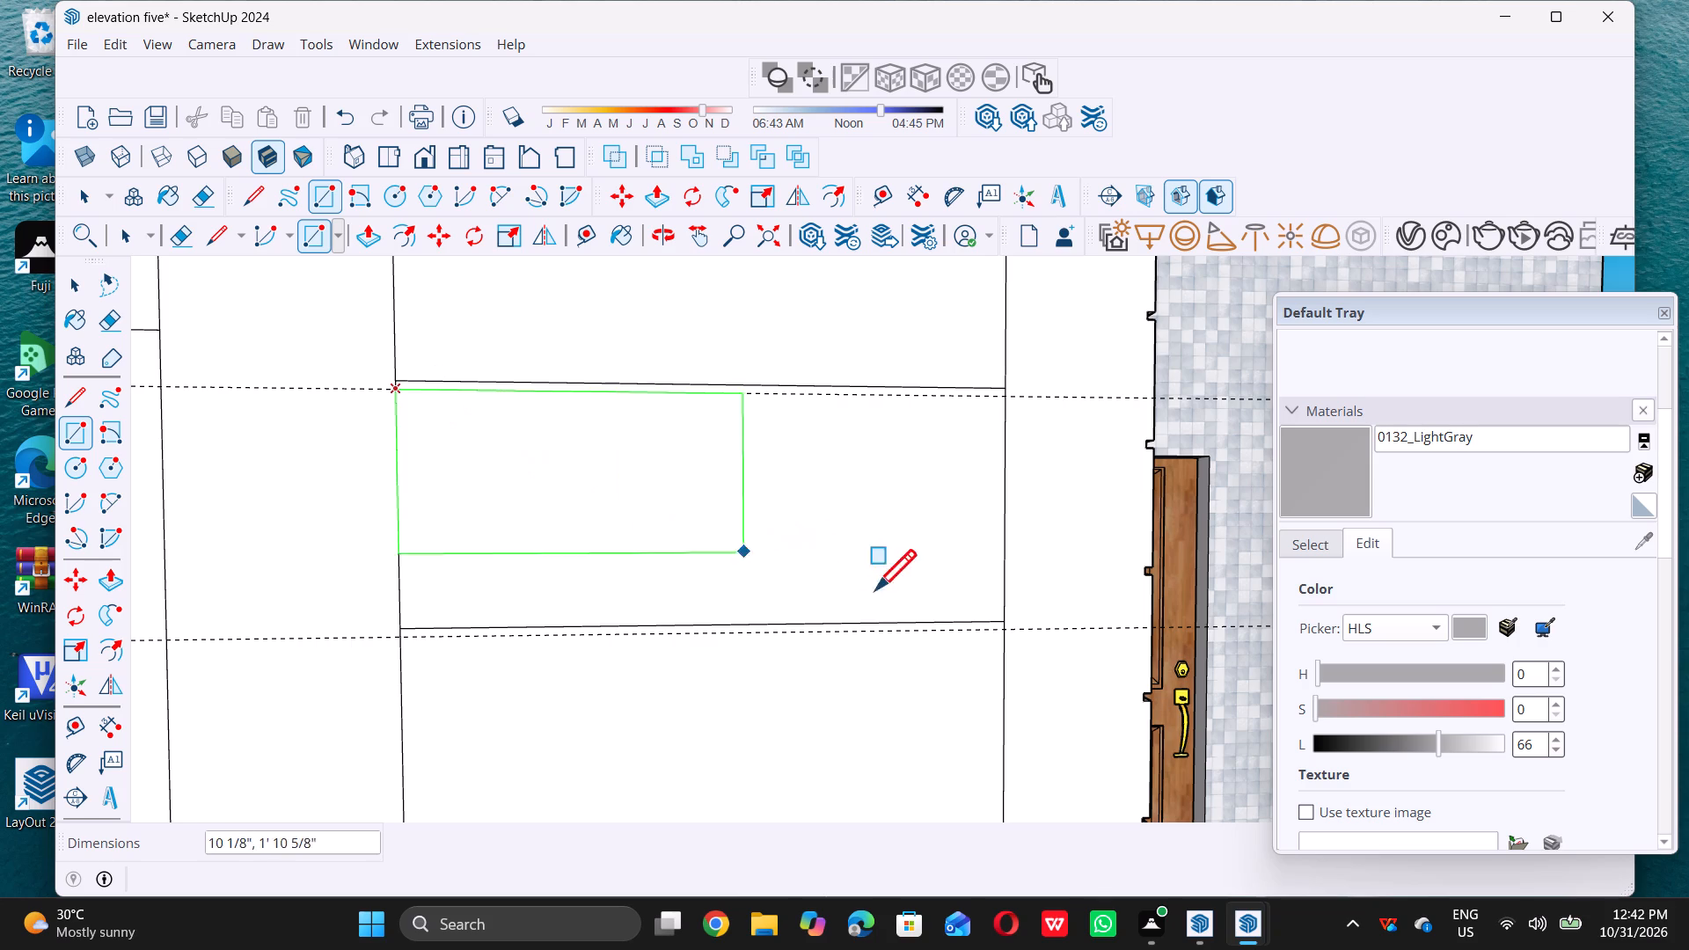
{"action": "scroll", "coordinate": [998, 639], "scroll_direction": "up", "scroll_amount": 4}
{"action": "left_click", "coordinate": [1009, 625]}
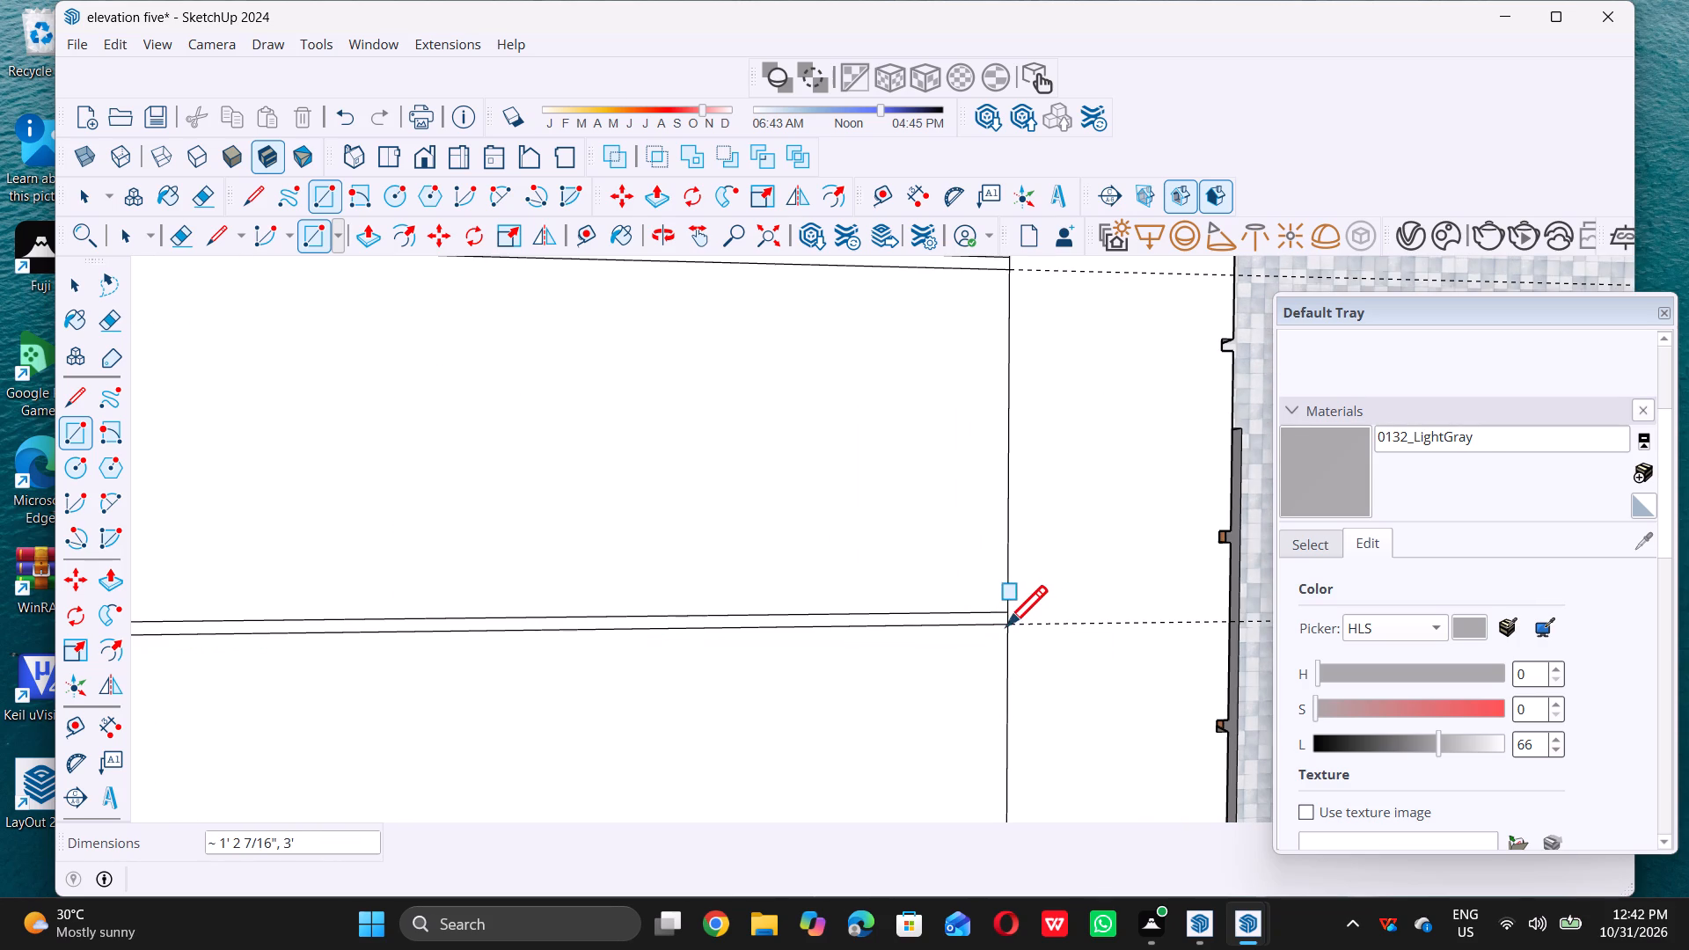
{"action": "key", "text": "space"}
Delete all construction guides from the model.
{"action": "scroll", "coordinate": [839, 618], "scroll_direction": "down", "scroll_amount": 11}
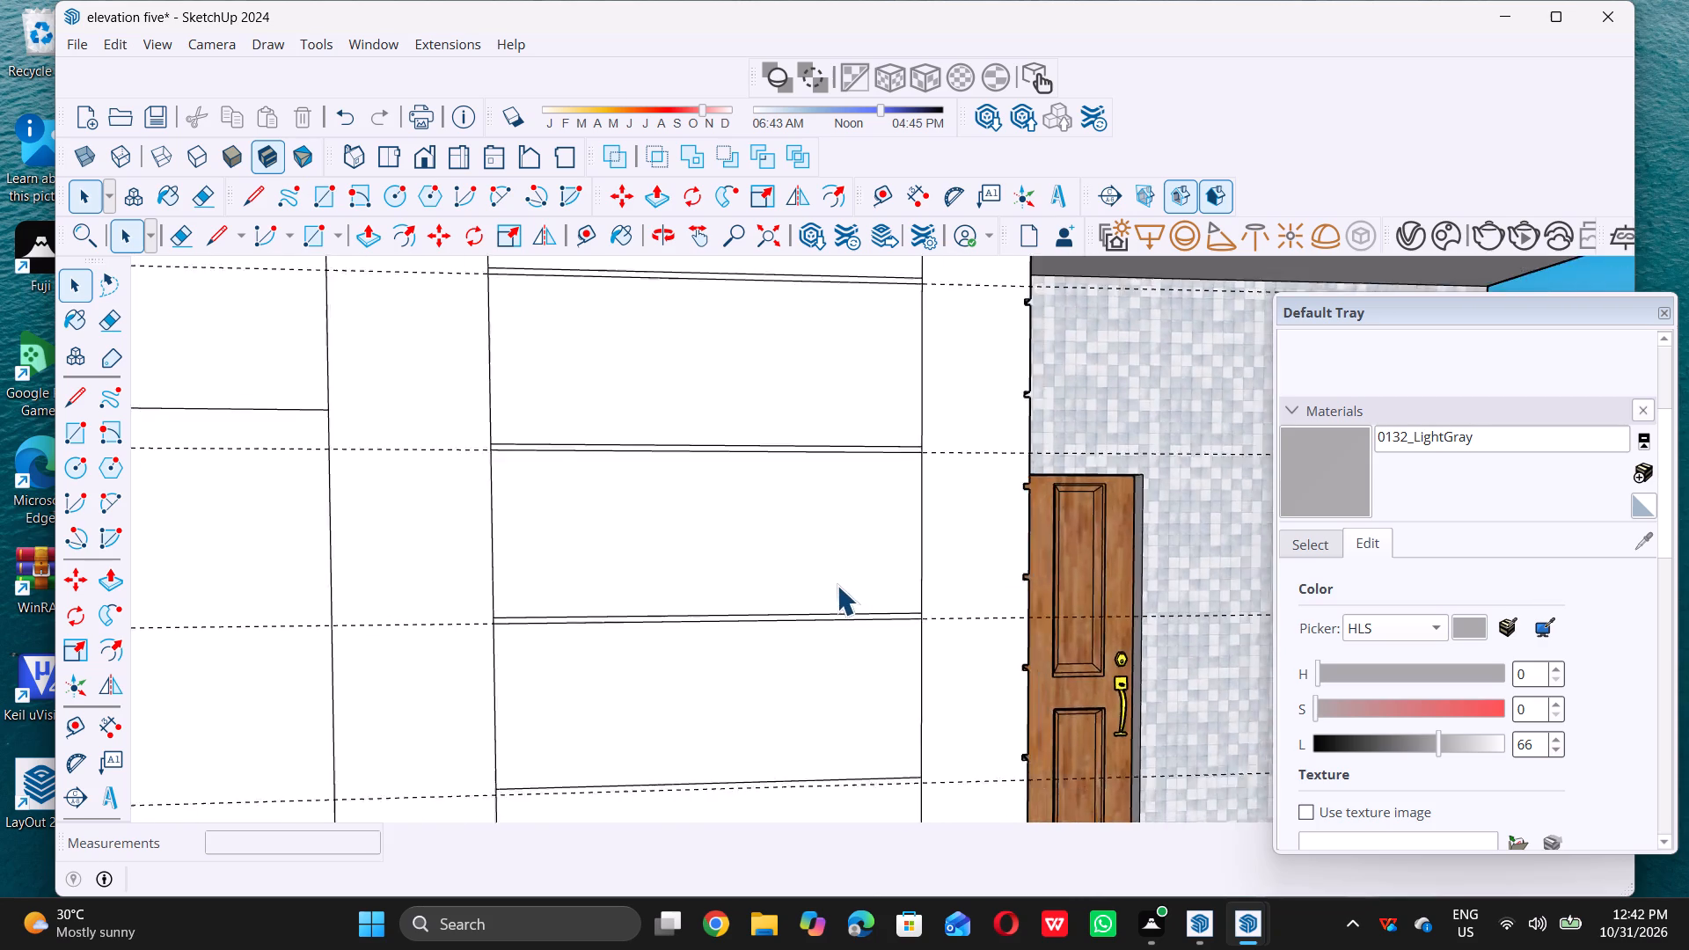
{"action": "scroll", "coordinate": [837, 585], "scroll_direction": "down", "scroll_amount": 20}
{"action": "scroll", "coordinate": [837, 585], "scroll_direction": "down", "scroll_amount": 5}
{"action": "middle_click_drag", "start_coordinate": [813, 539], "coordinate": [790, 559]}
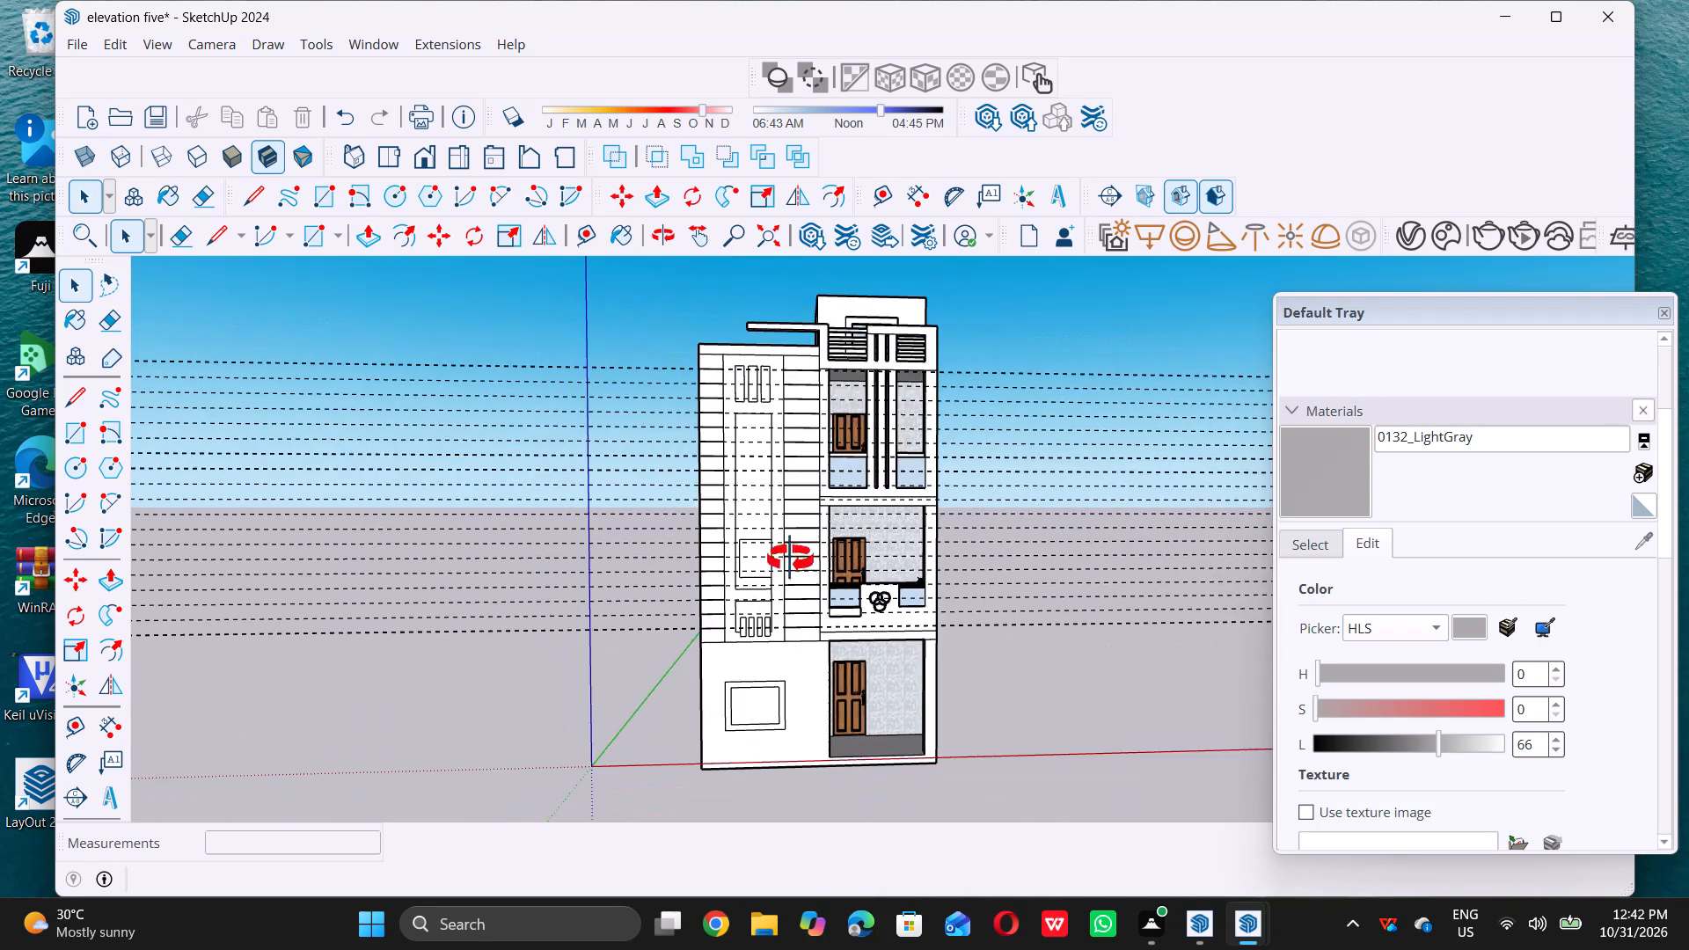
{"action": "middle_click_drag", "start_coordinate": [790, 559], "coordinate": [779, 568]}
{"action": "scroll", "coordinate": [834, 414], "scroll_direction": "up", "scroll_amount": 6}
{"action": "scroll", "coordinate": [799, 416], "scroll_direction": "down", "scroll_amount": 3}
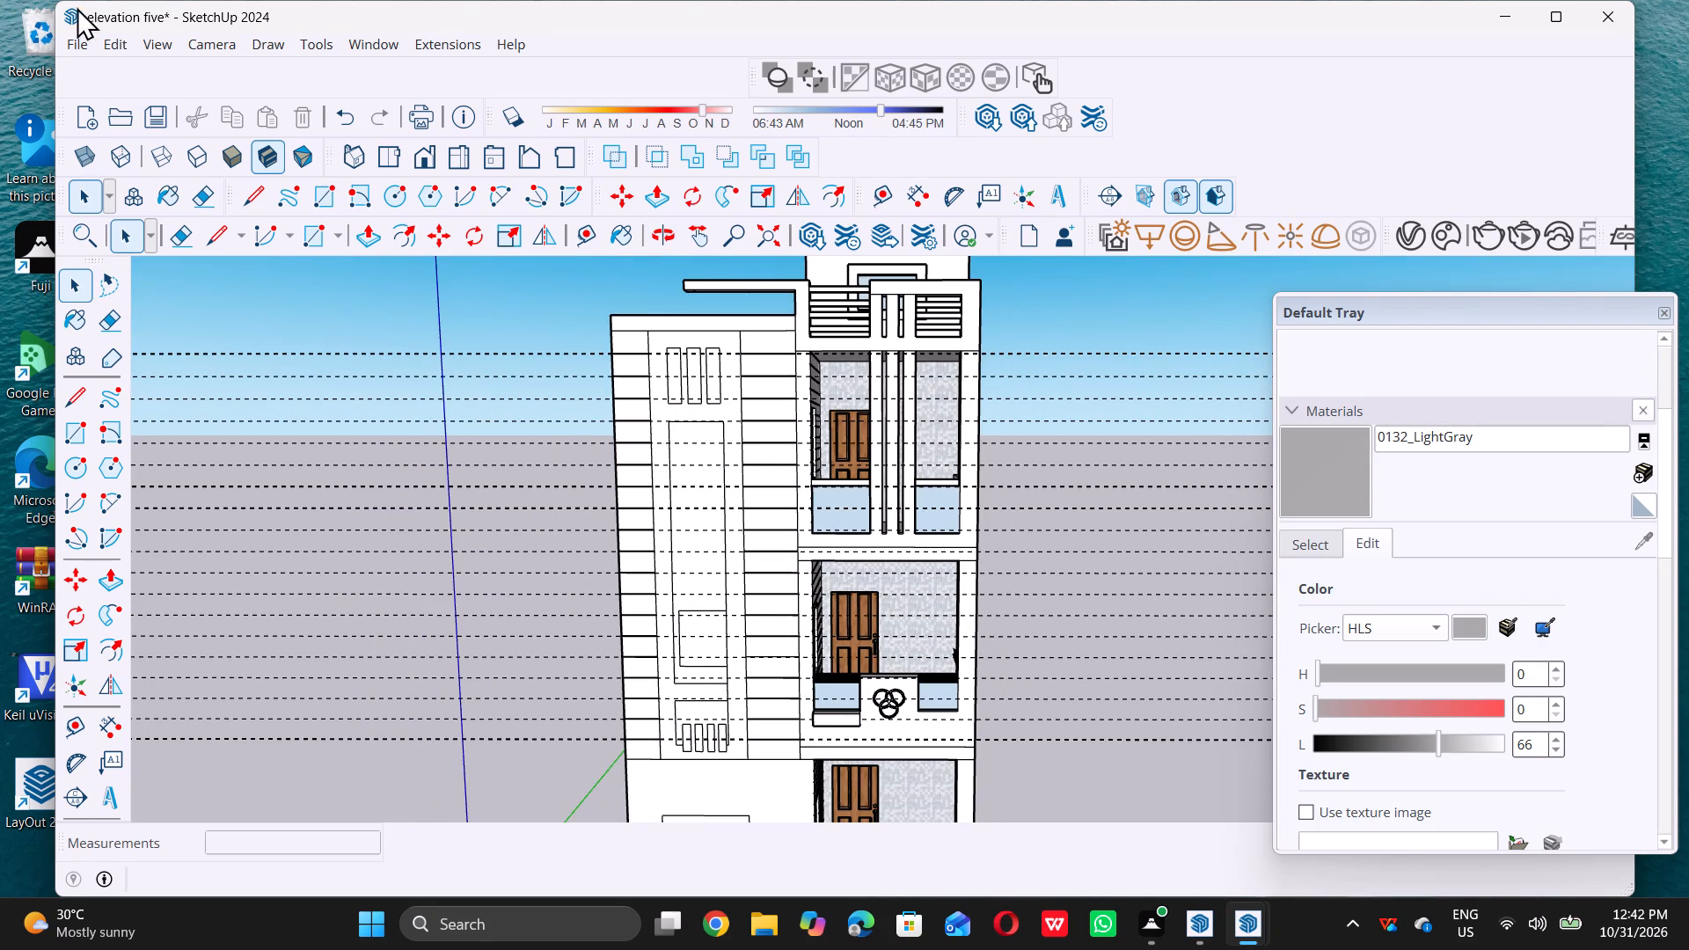
{"action": "triple_click", "coordinate": [105, 42]}
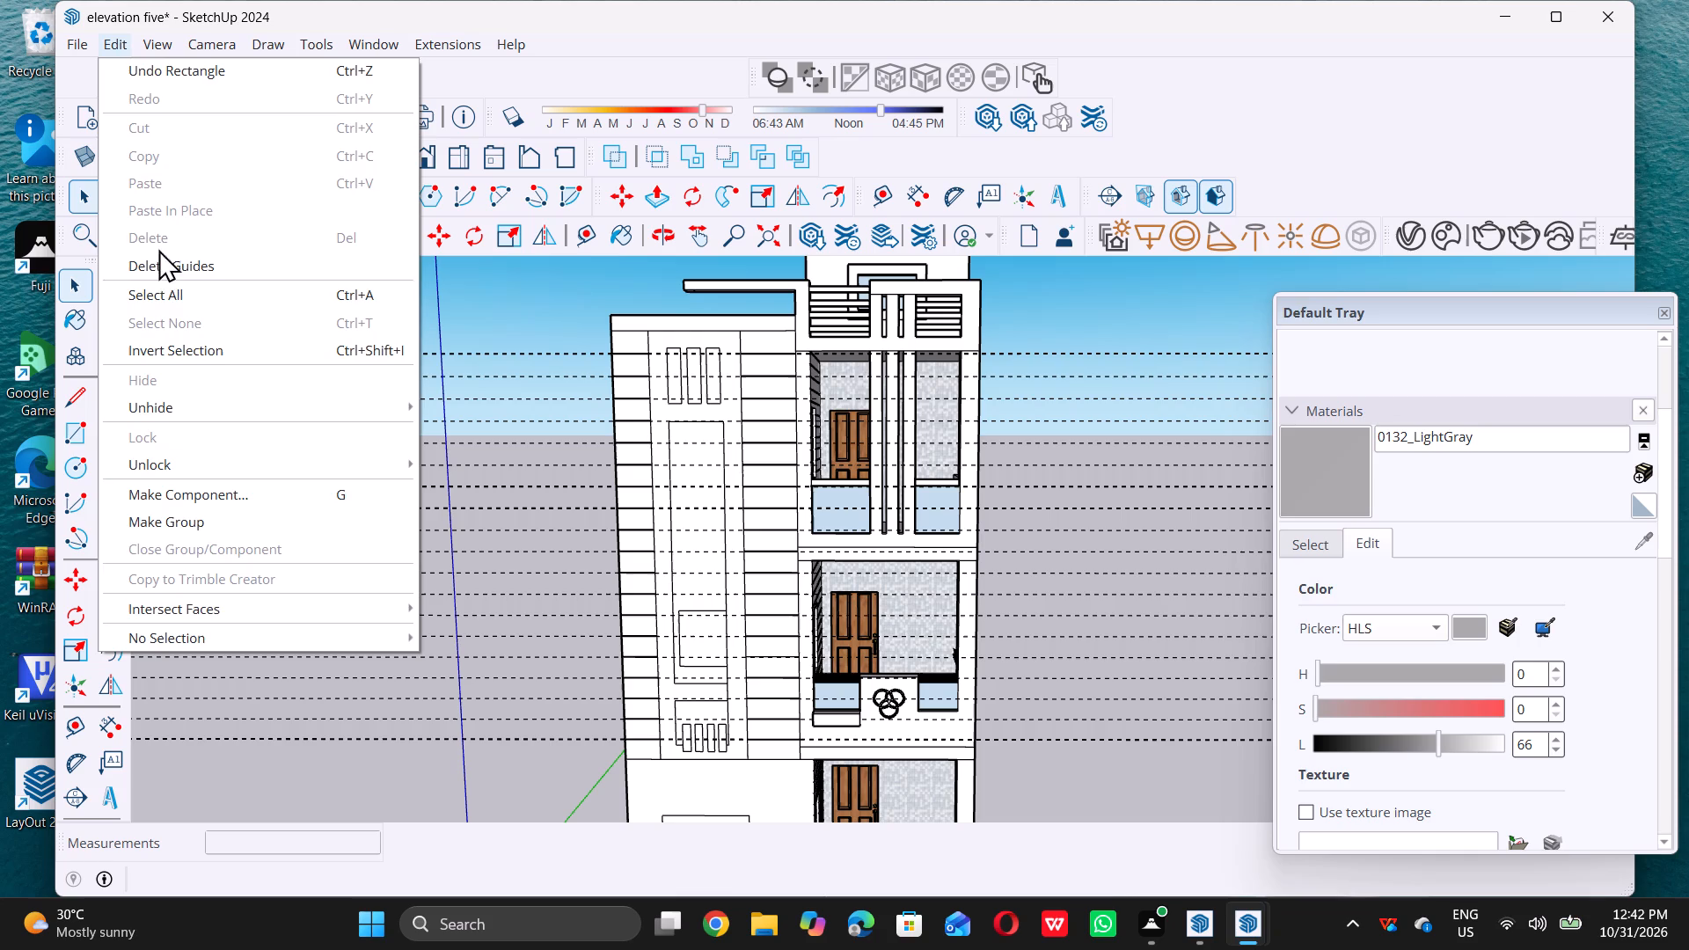
{"action": "left_click", "coordinate": [162, 264]}
{"action": "scroll", "coordinate": [720, 289], "scroll_direction": "down", "scroll_amount": 4}
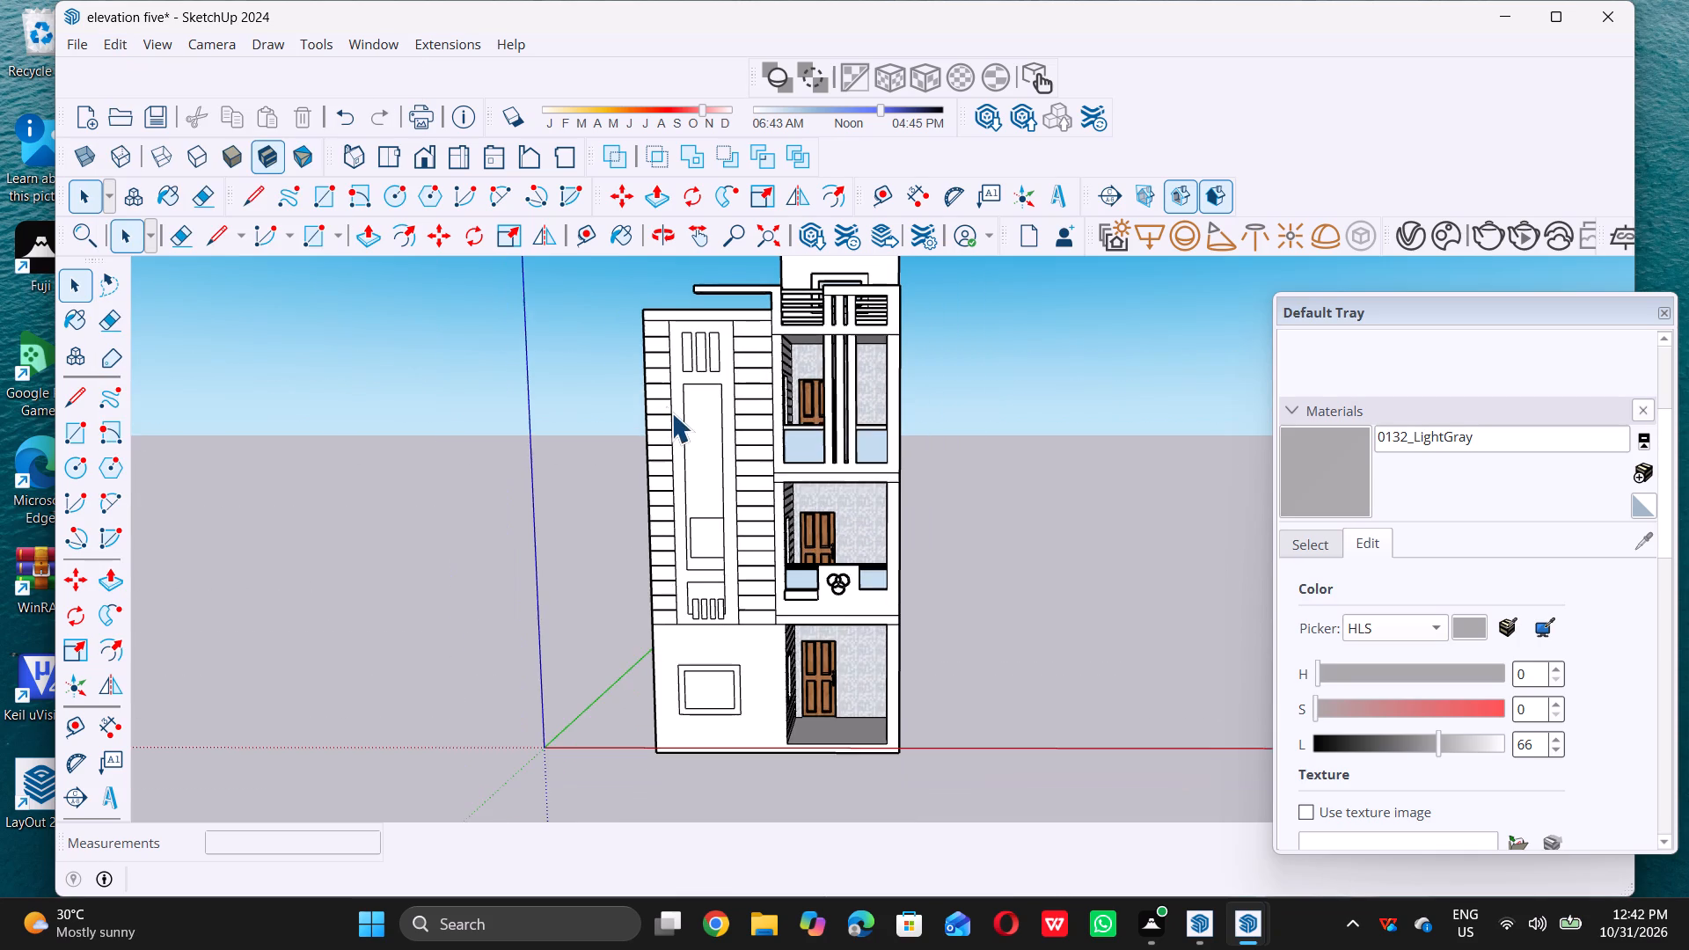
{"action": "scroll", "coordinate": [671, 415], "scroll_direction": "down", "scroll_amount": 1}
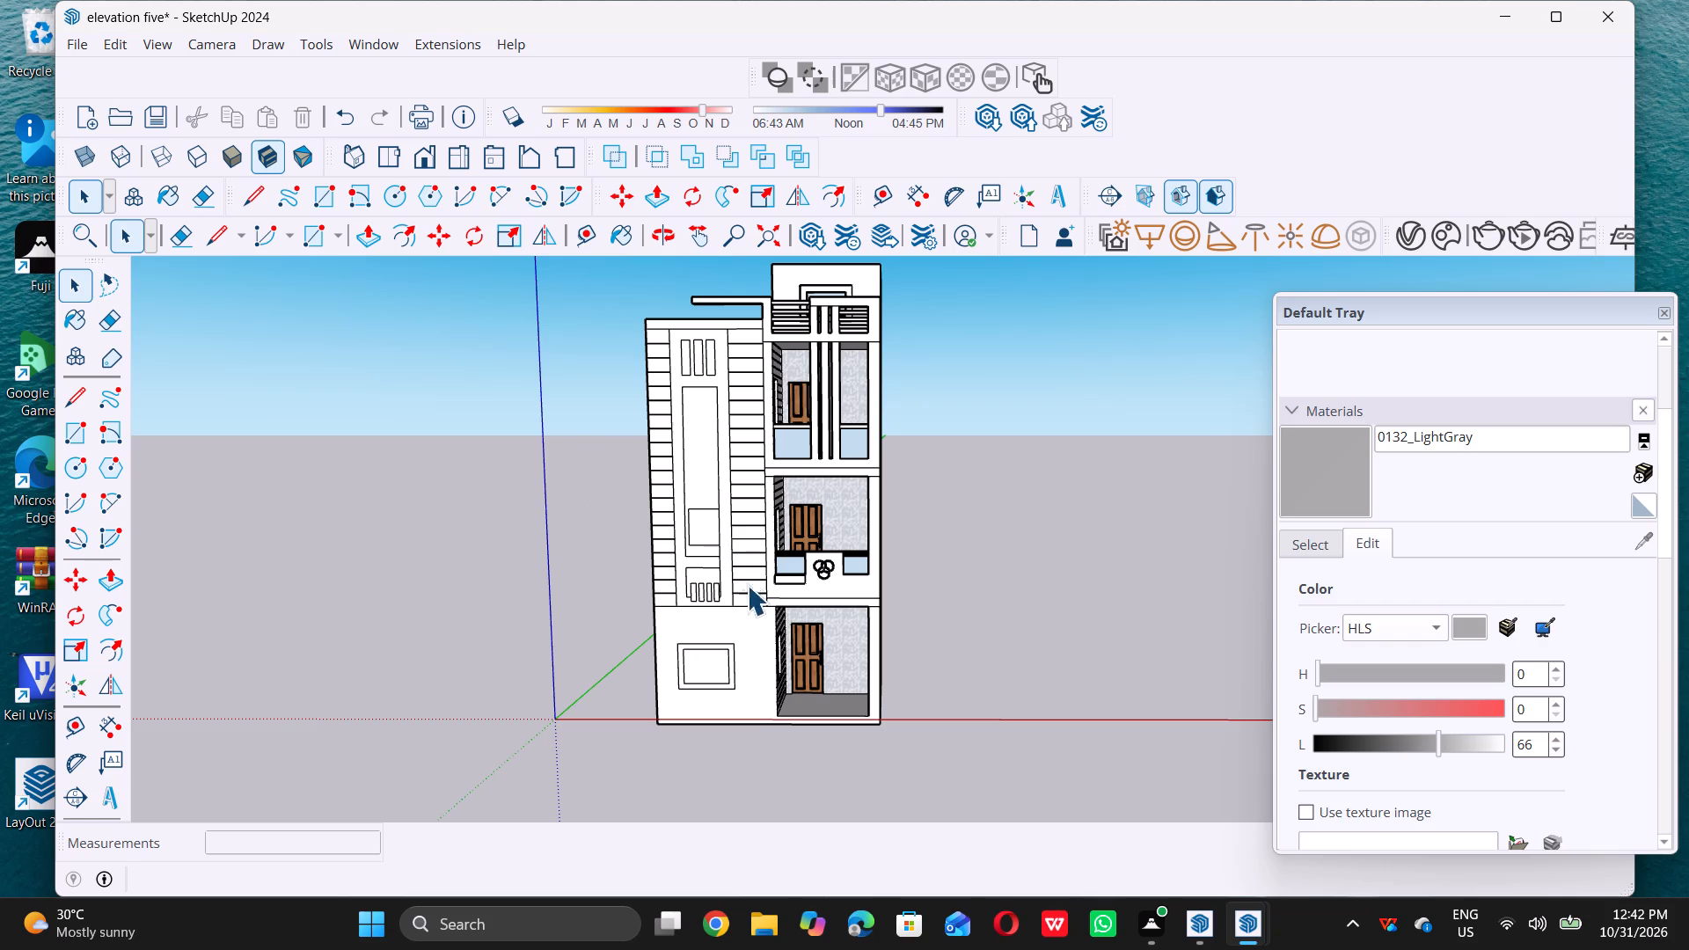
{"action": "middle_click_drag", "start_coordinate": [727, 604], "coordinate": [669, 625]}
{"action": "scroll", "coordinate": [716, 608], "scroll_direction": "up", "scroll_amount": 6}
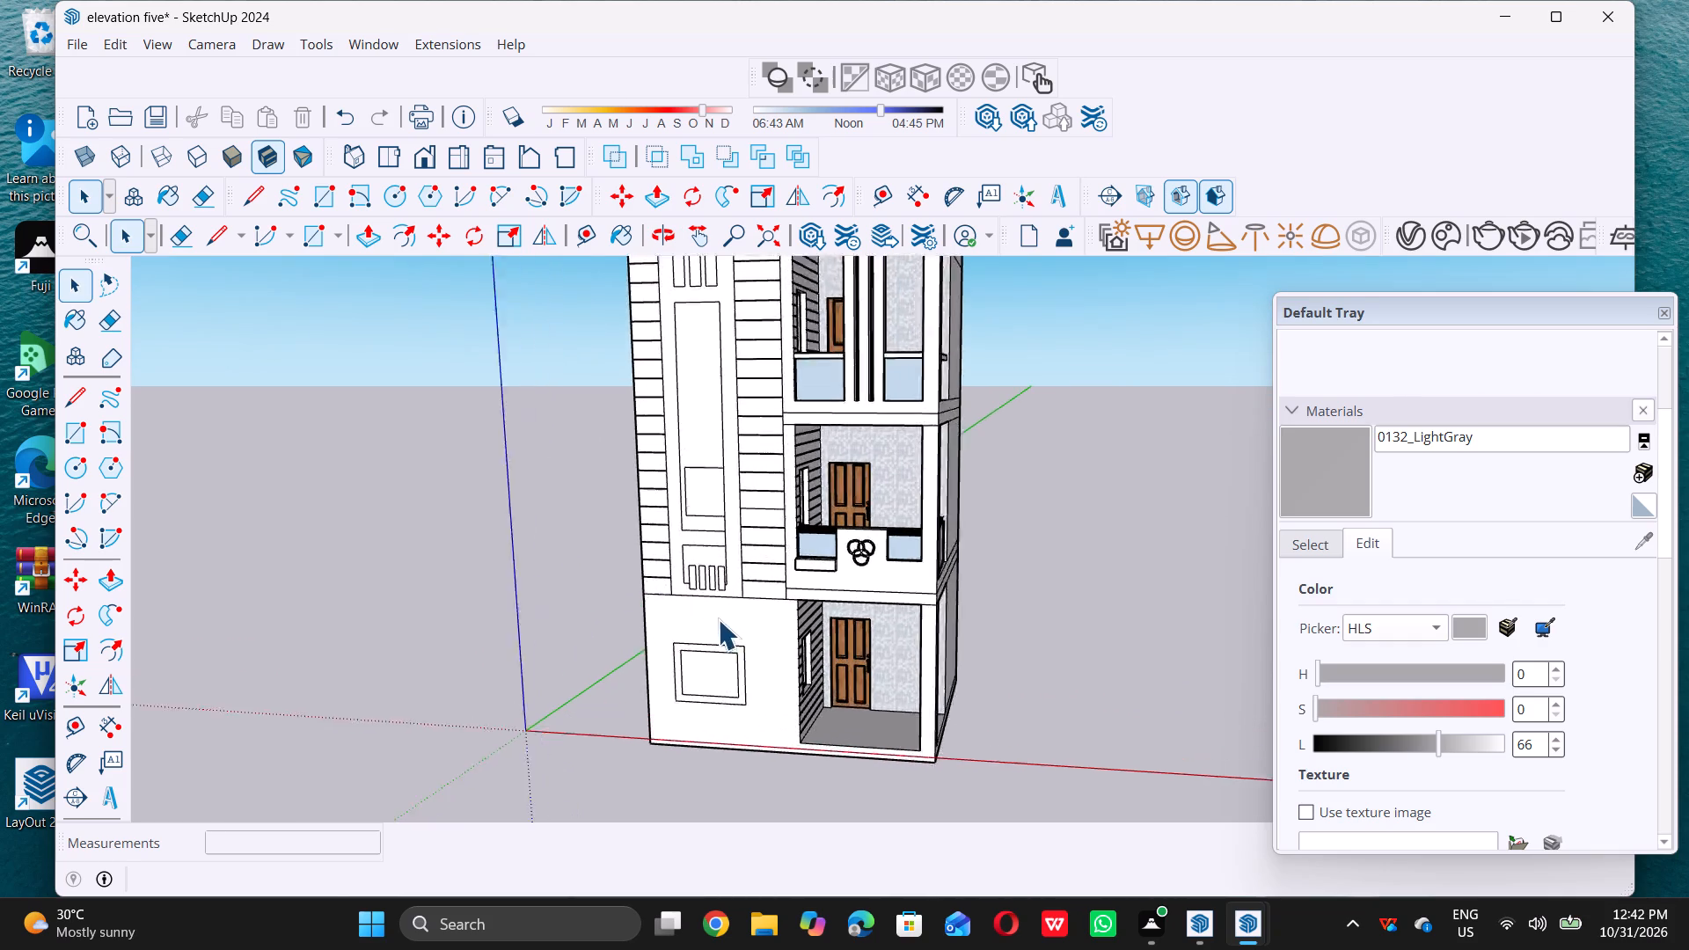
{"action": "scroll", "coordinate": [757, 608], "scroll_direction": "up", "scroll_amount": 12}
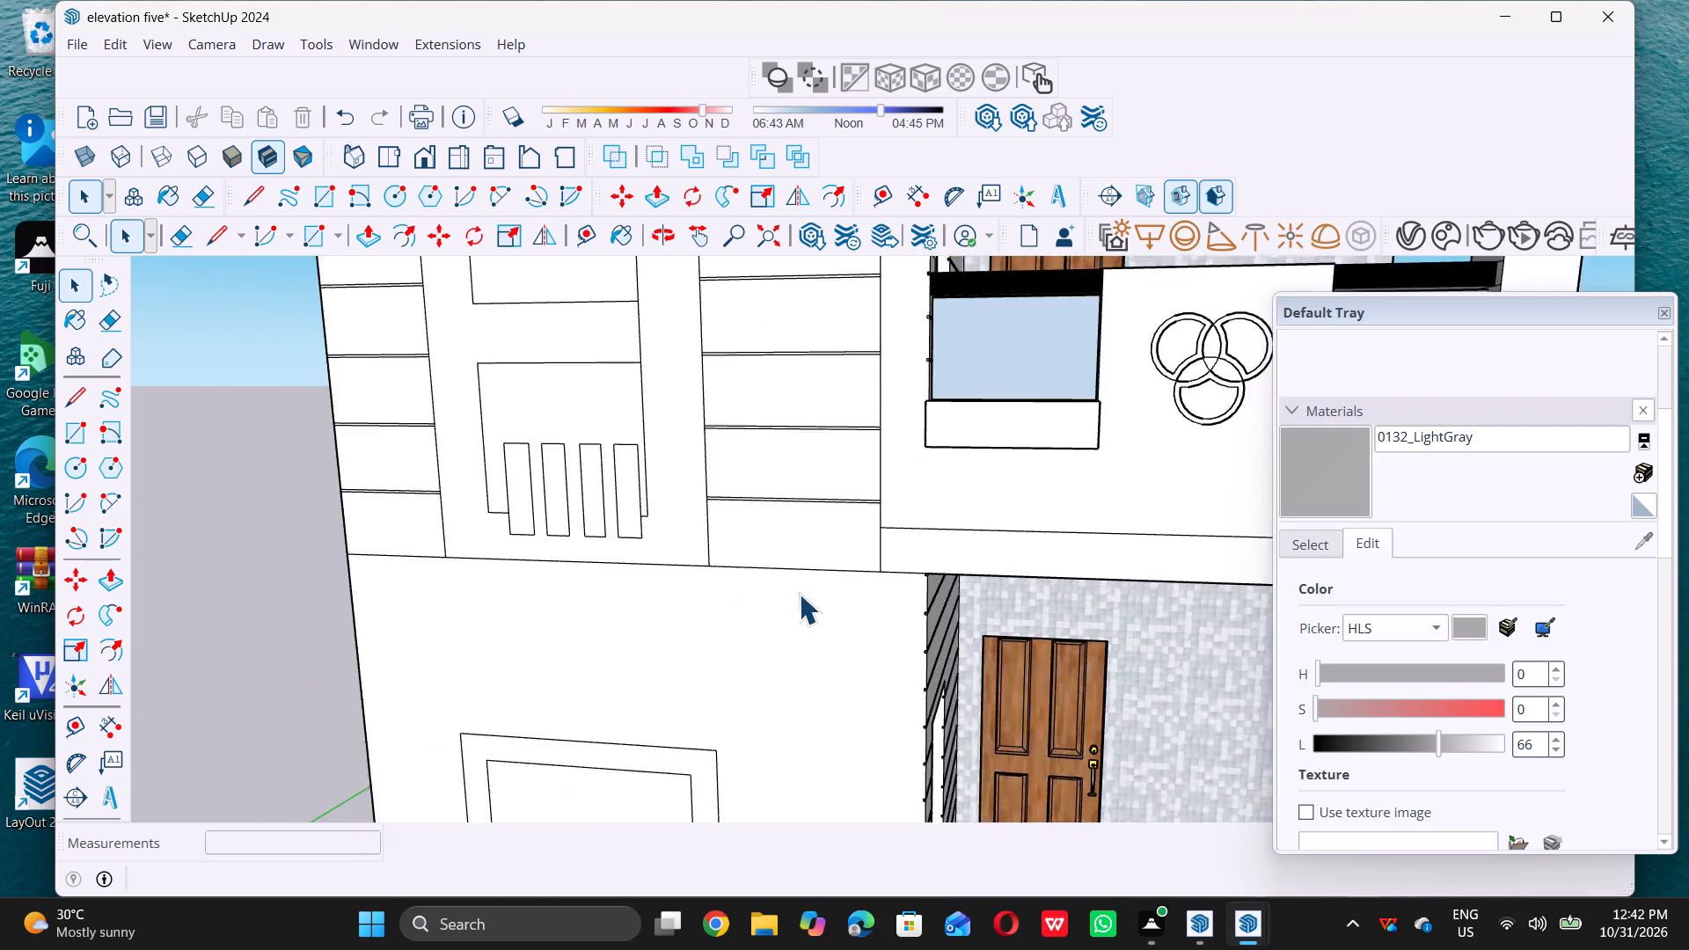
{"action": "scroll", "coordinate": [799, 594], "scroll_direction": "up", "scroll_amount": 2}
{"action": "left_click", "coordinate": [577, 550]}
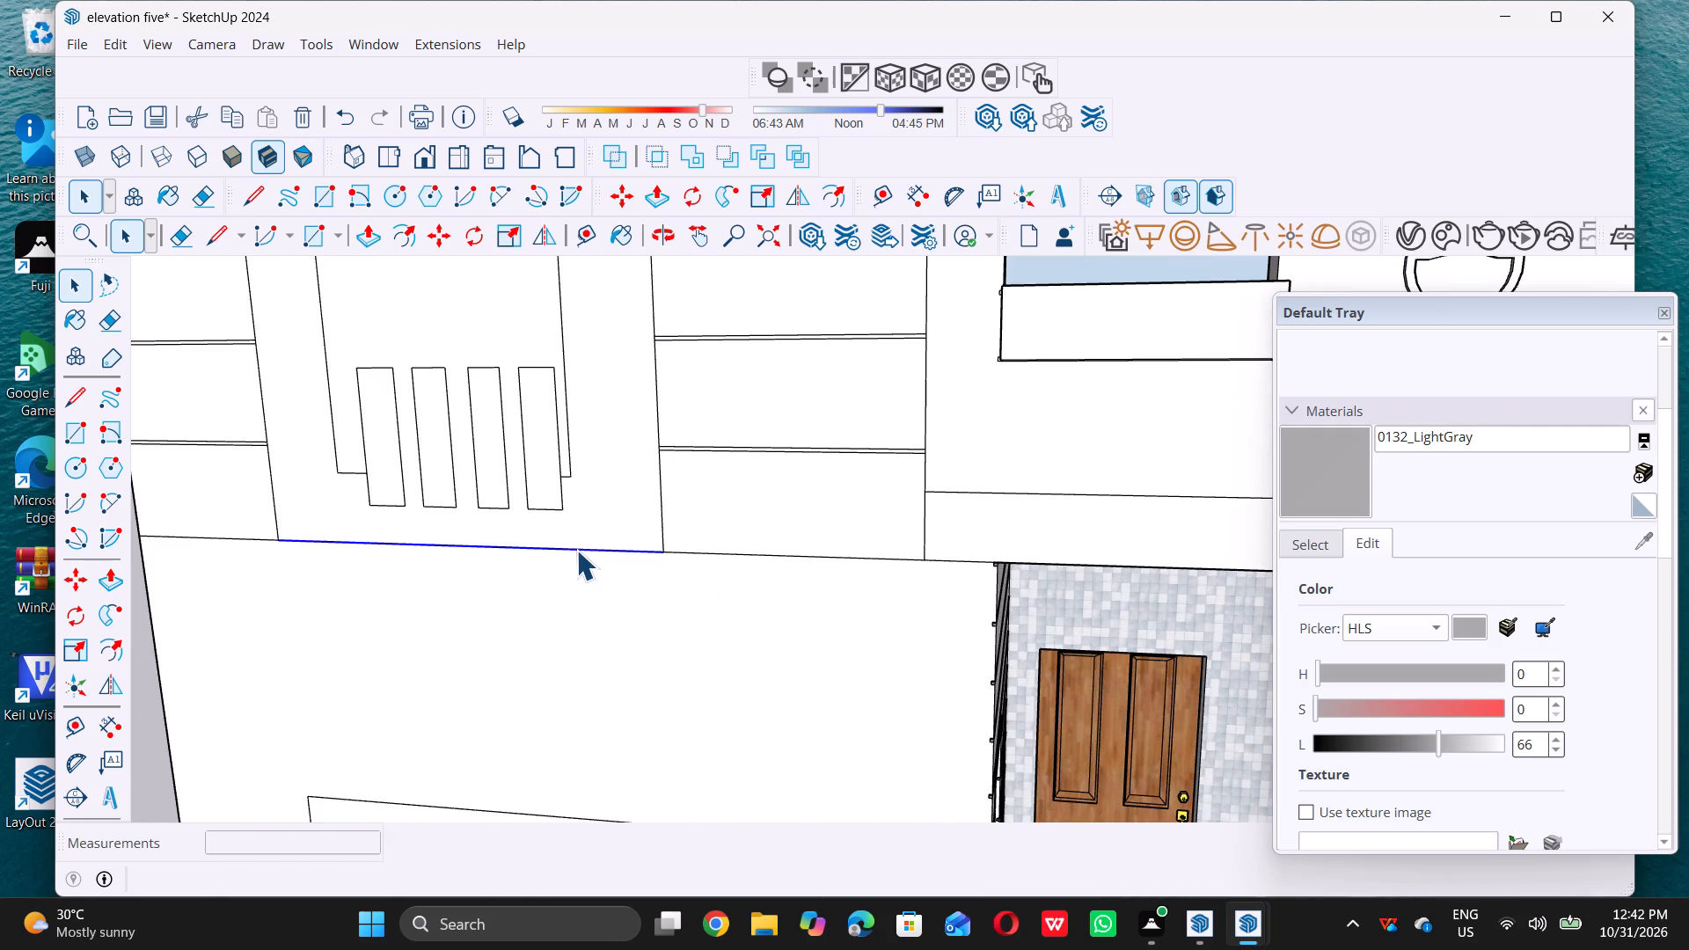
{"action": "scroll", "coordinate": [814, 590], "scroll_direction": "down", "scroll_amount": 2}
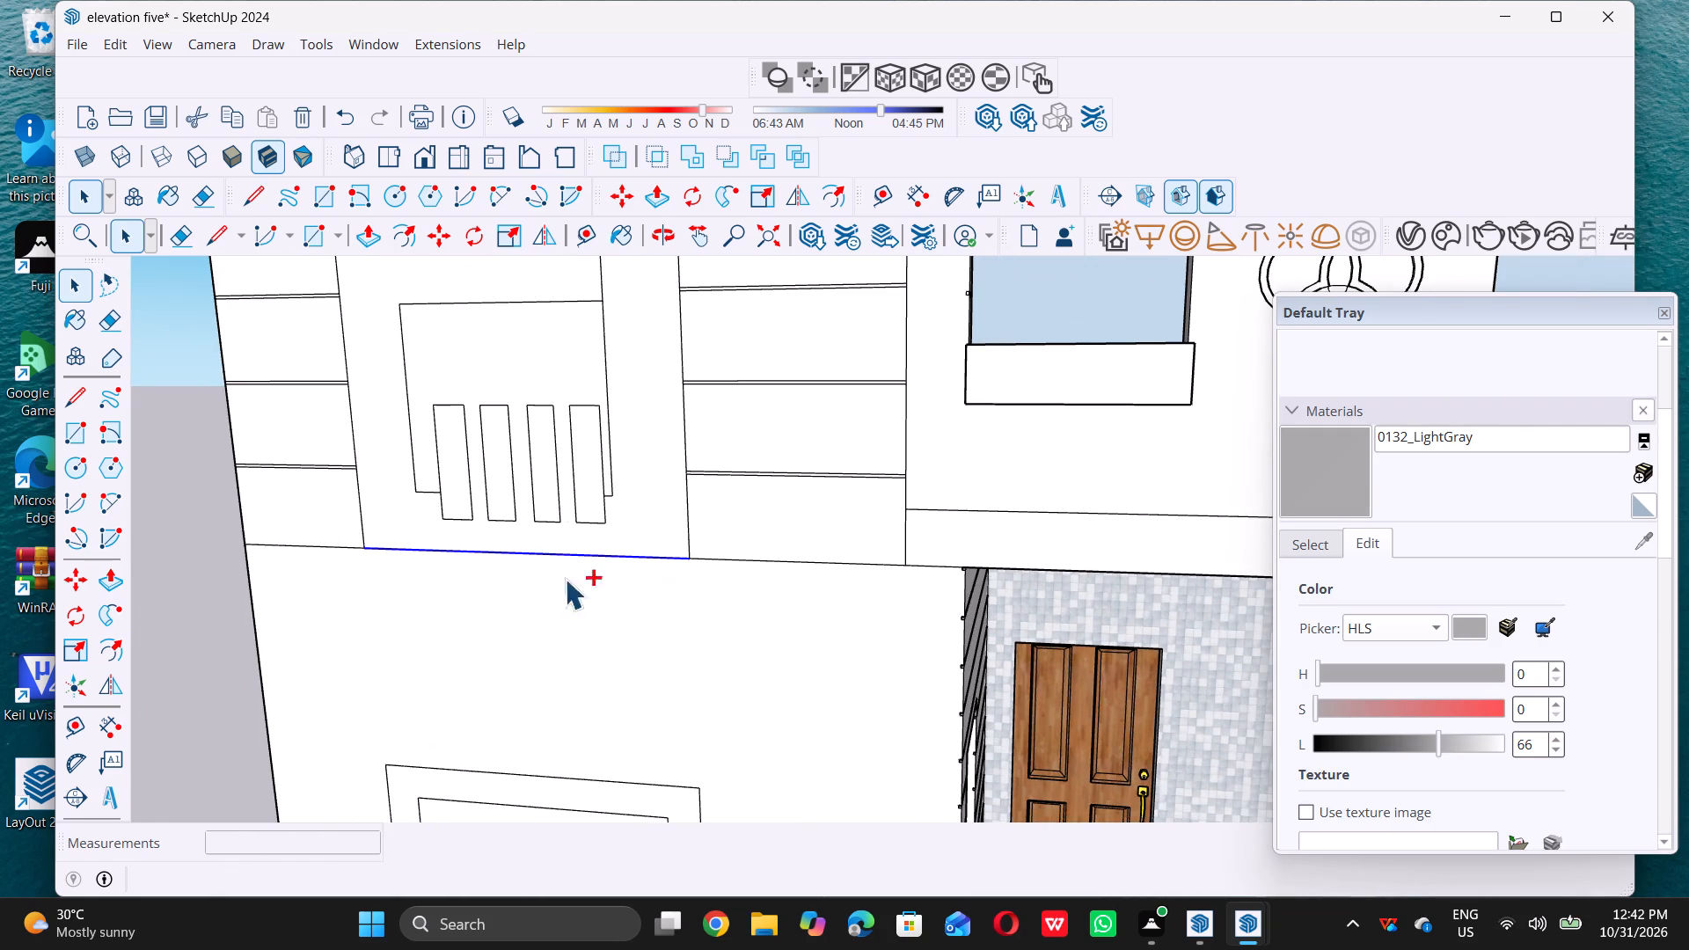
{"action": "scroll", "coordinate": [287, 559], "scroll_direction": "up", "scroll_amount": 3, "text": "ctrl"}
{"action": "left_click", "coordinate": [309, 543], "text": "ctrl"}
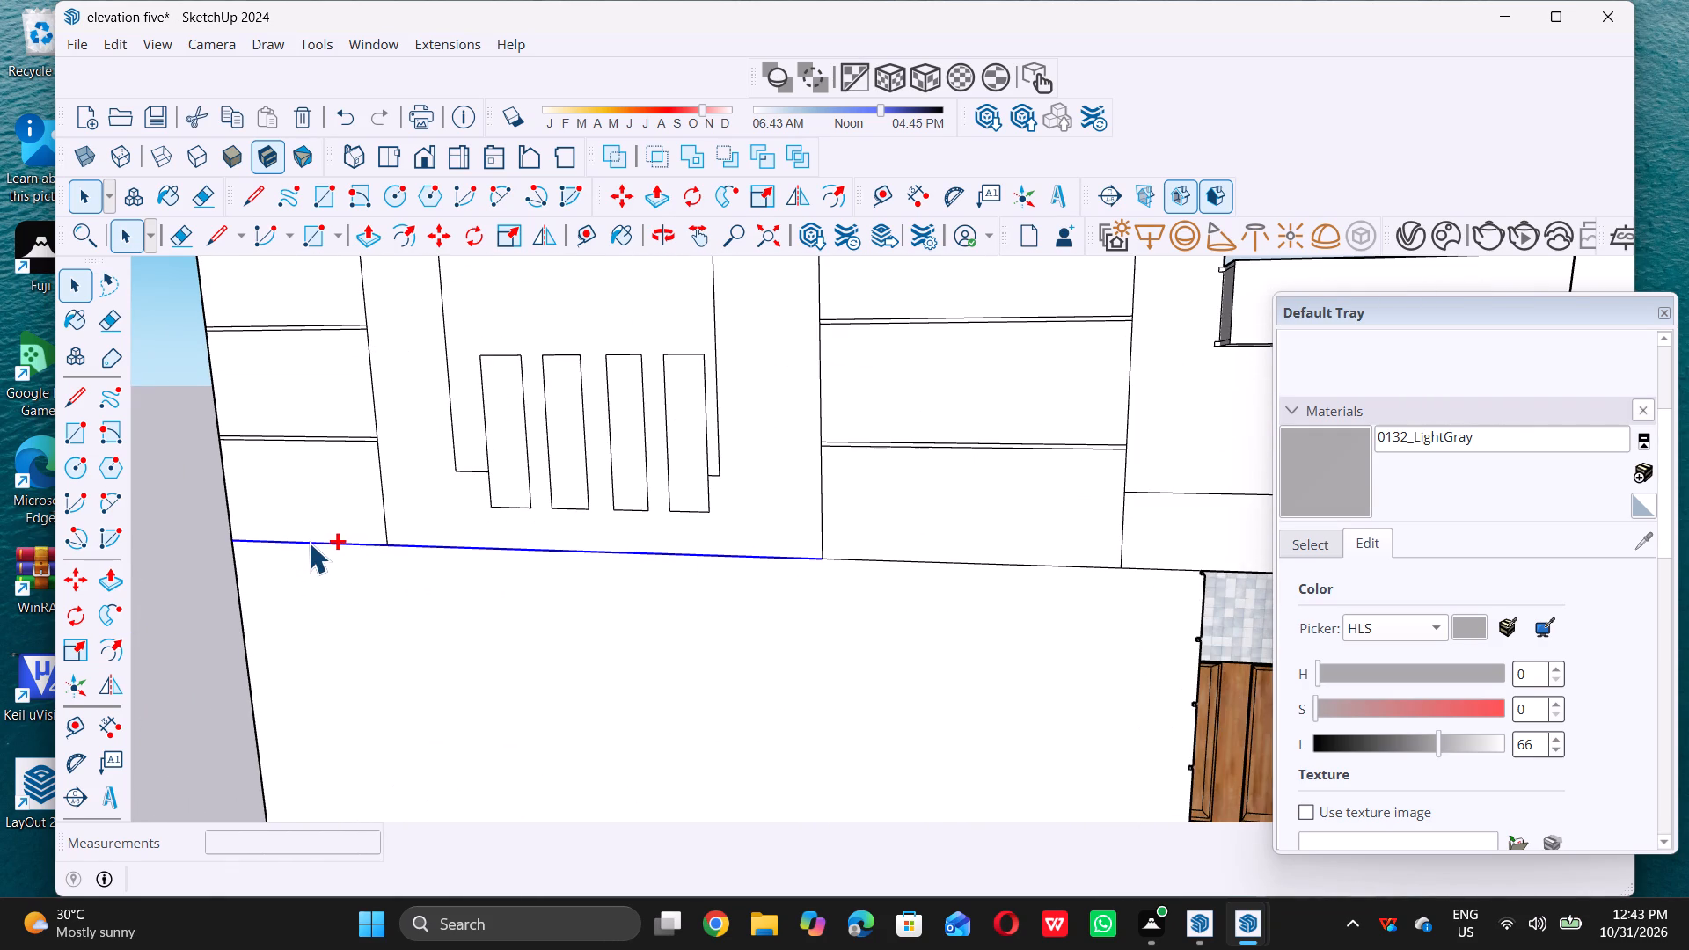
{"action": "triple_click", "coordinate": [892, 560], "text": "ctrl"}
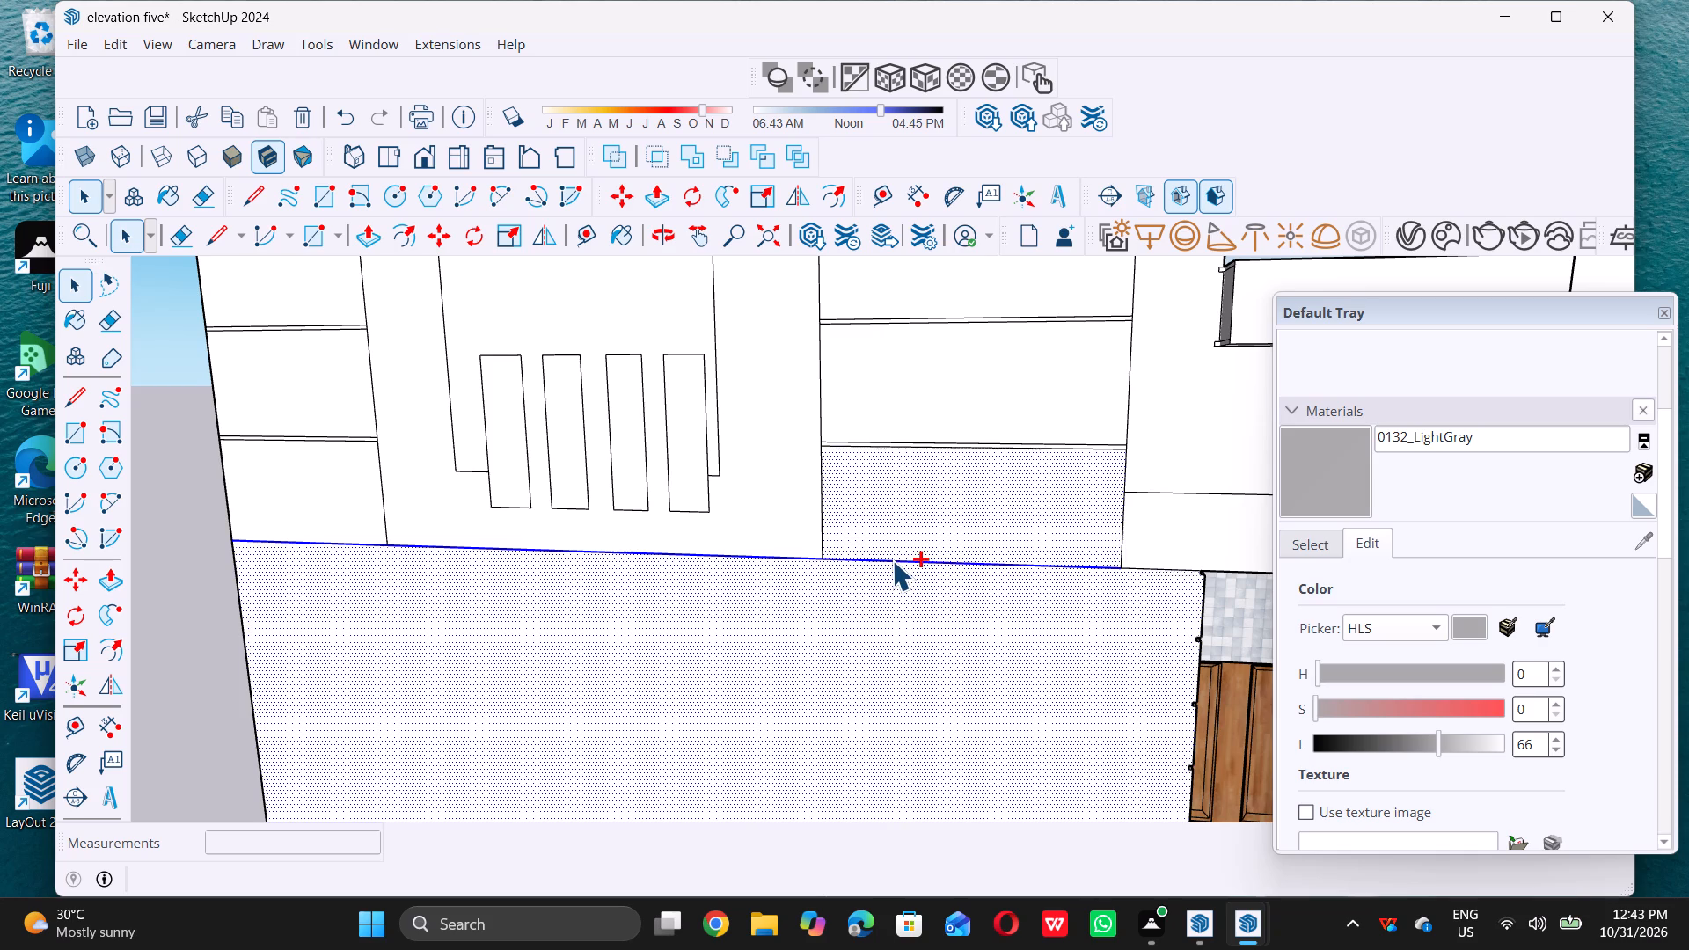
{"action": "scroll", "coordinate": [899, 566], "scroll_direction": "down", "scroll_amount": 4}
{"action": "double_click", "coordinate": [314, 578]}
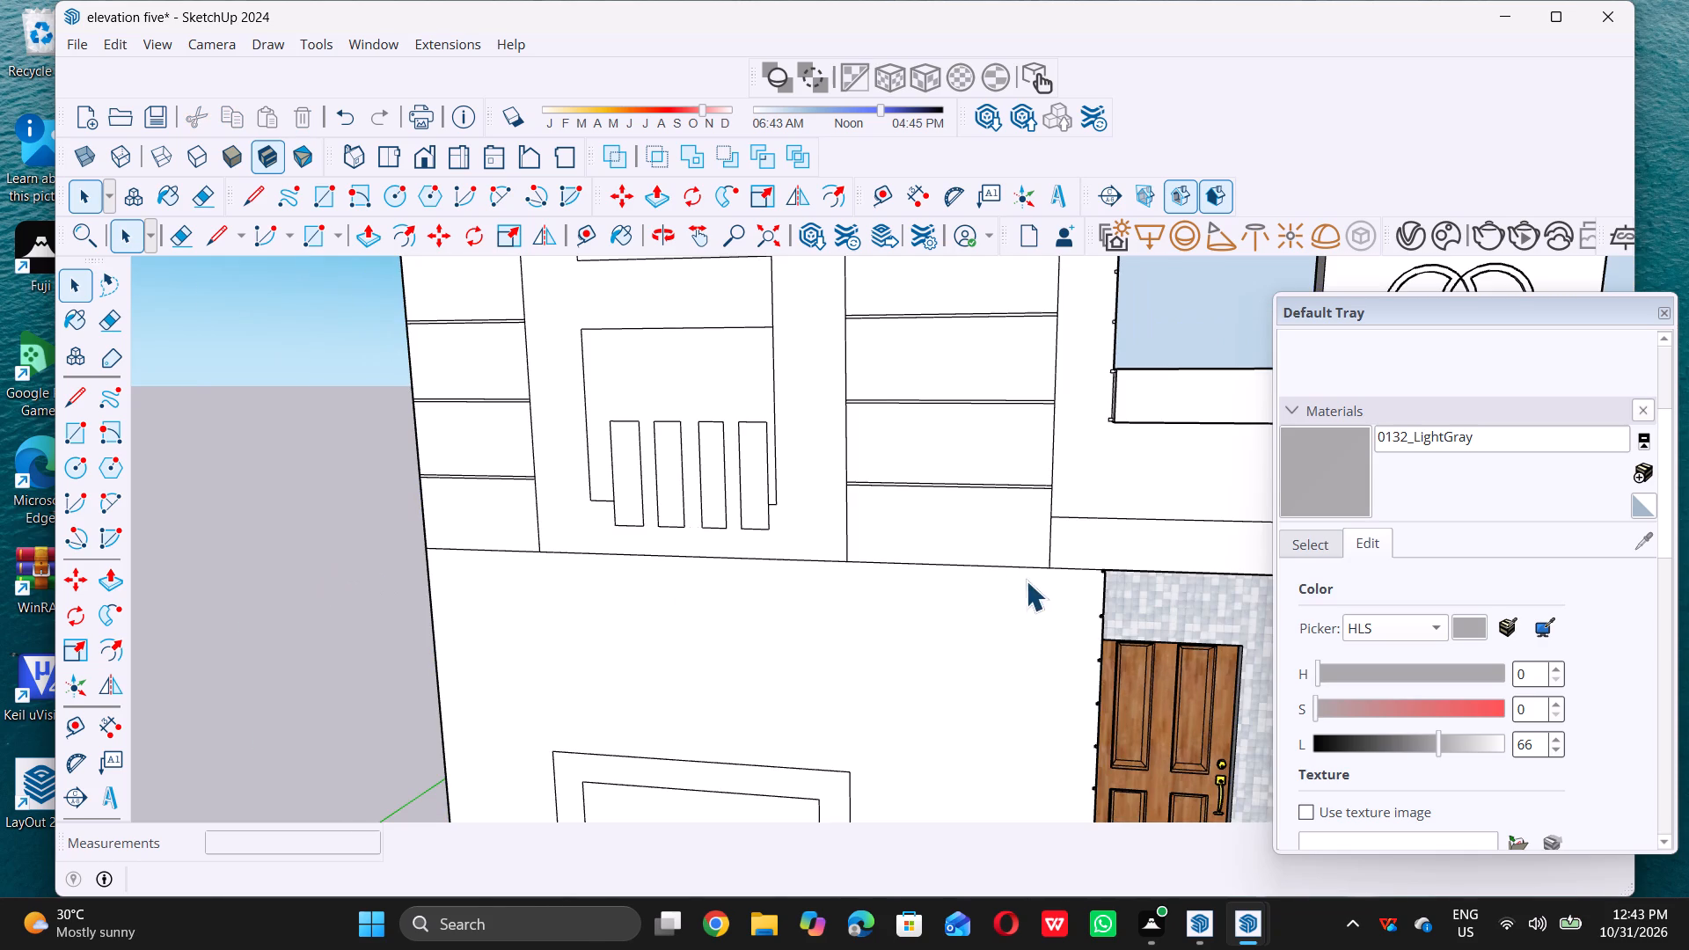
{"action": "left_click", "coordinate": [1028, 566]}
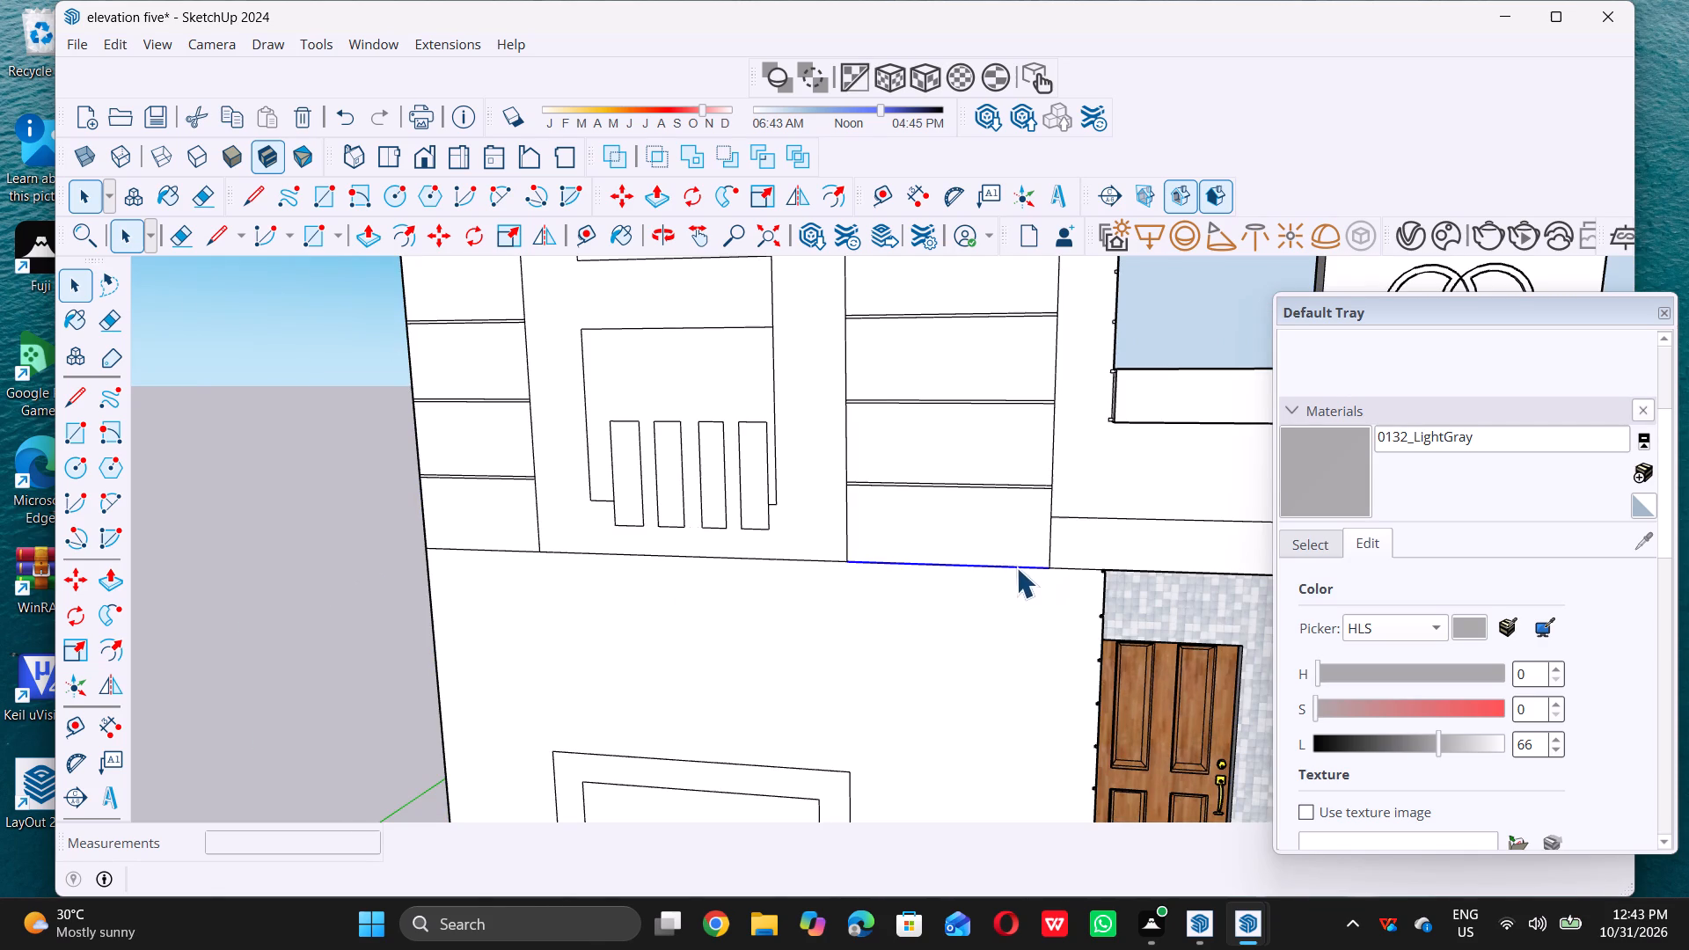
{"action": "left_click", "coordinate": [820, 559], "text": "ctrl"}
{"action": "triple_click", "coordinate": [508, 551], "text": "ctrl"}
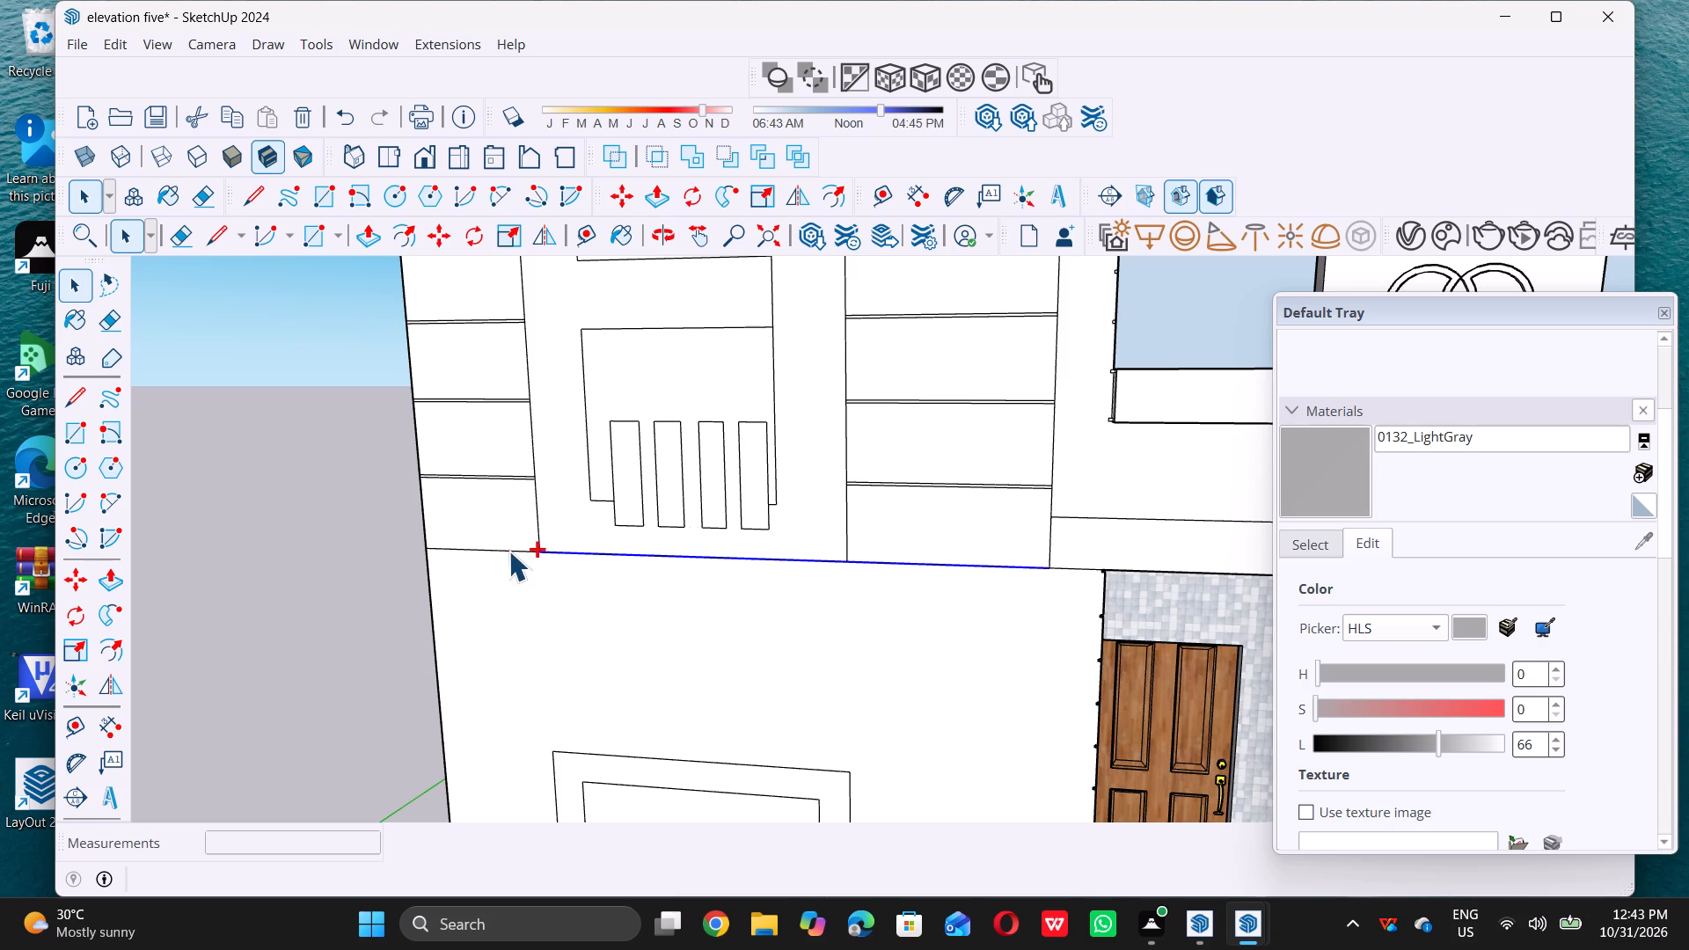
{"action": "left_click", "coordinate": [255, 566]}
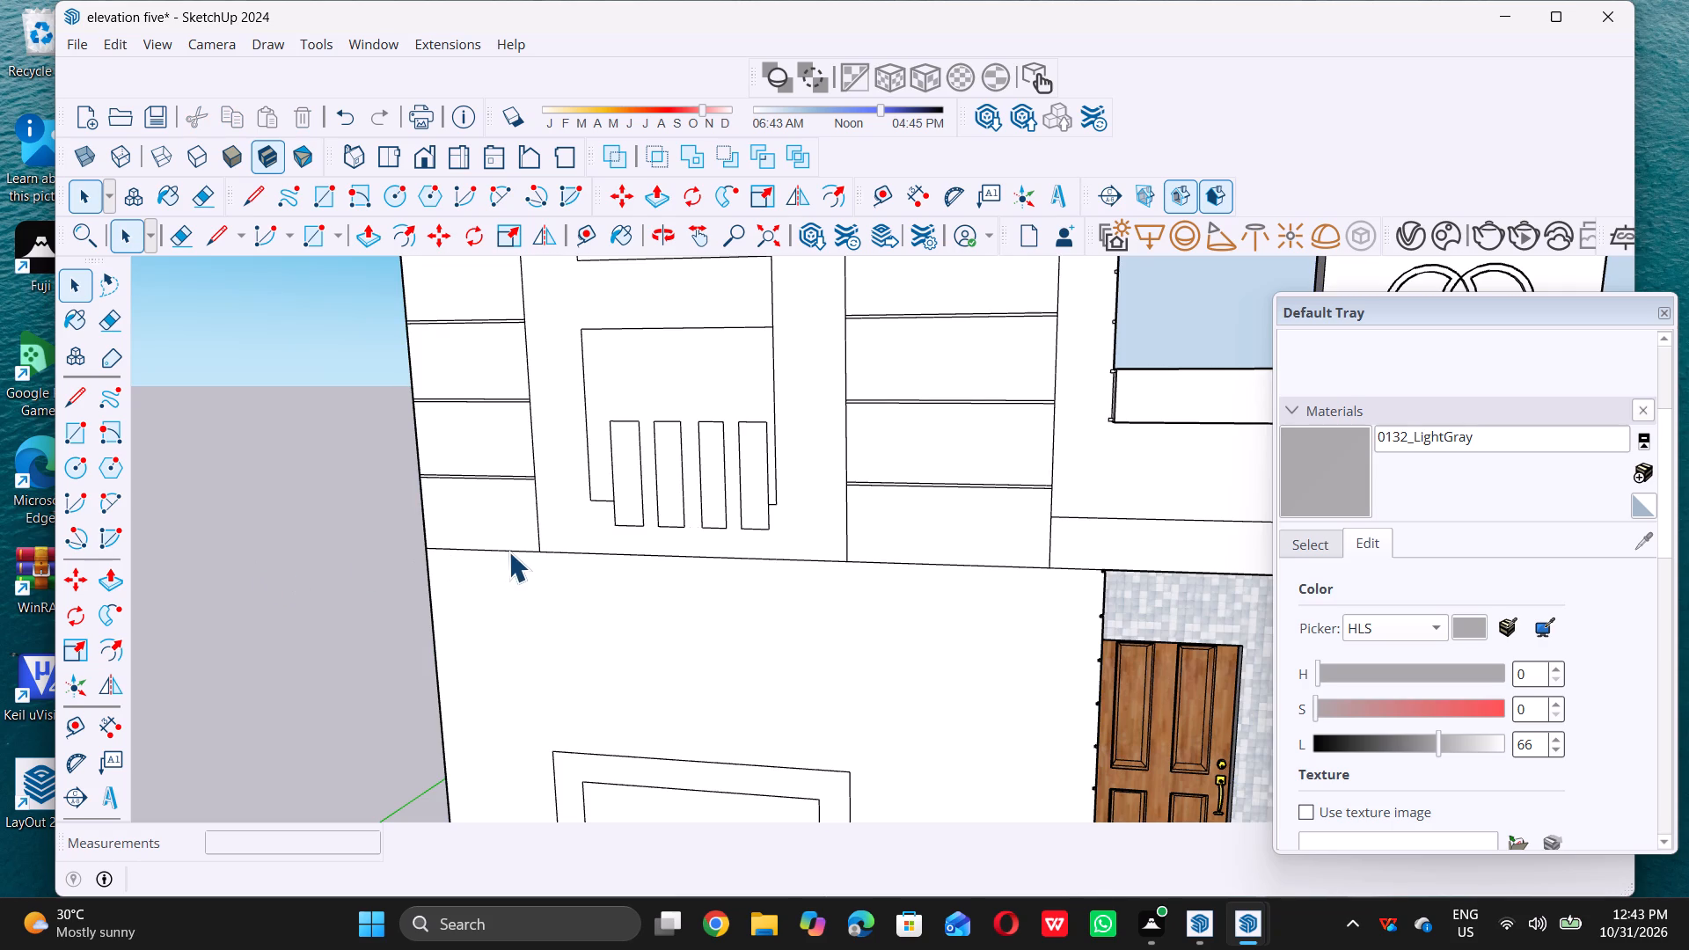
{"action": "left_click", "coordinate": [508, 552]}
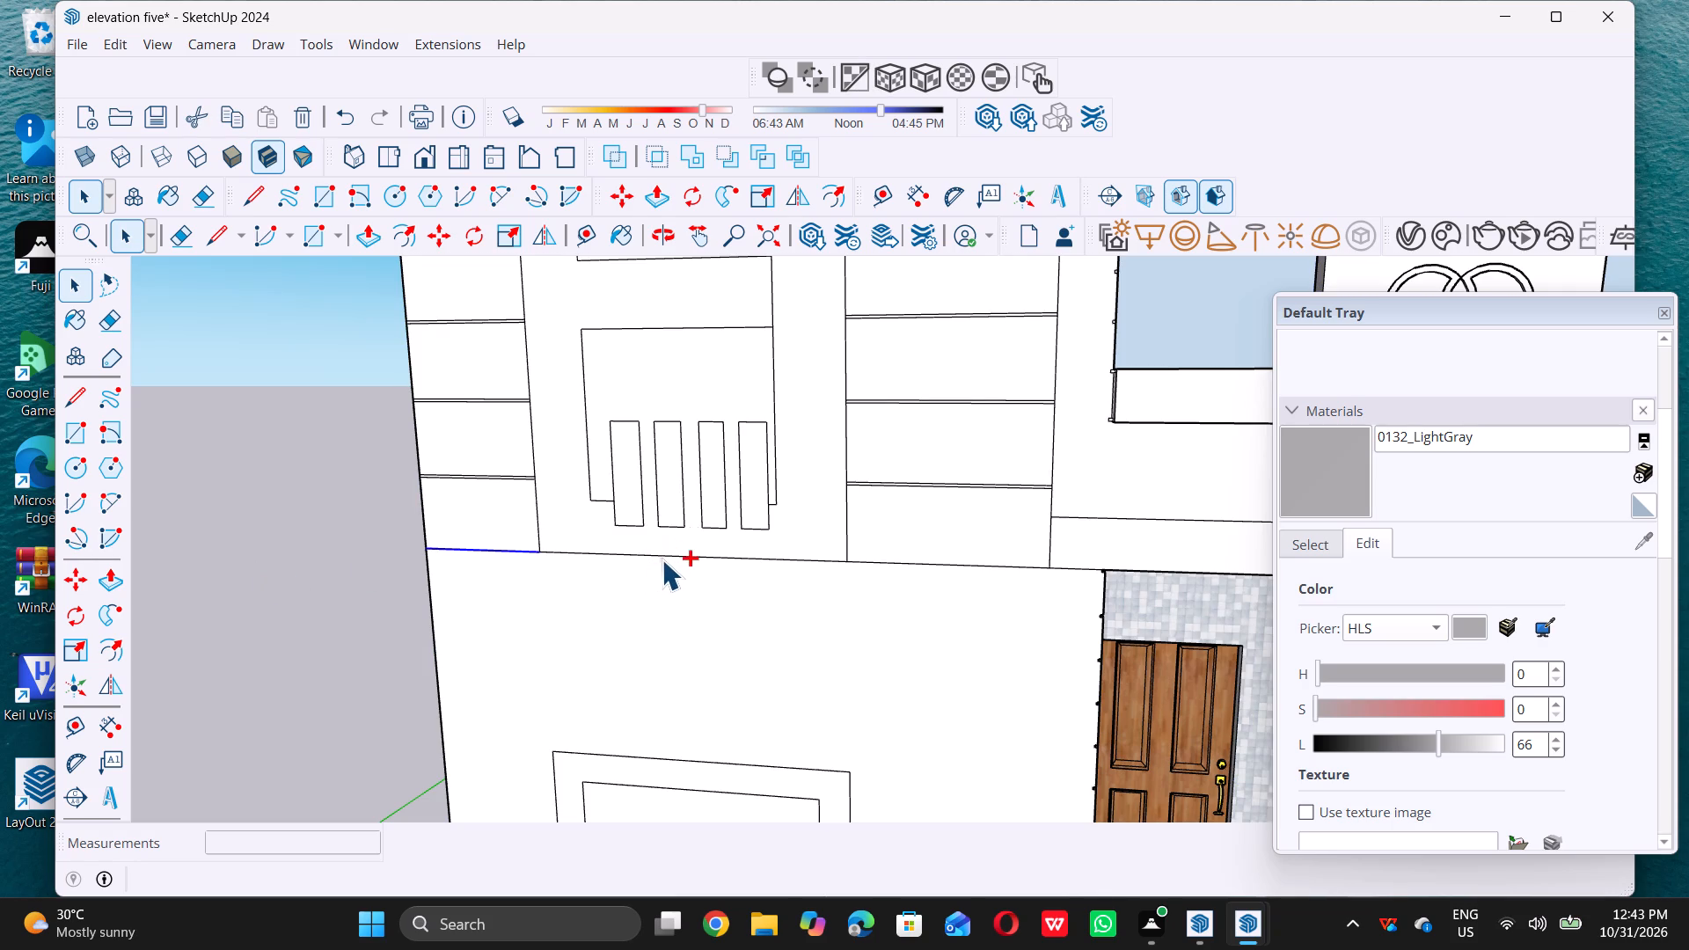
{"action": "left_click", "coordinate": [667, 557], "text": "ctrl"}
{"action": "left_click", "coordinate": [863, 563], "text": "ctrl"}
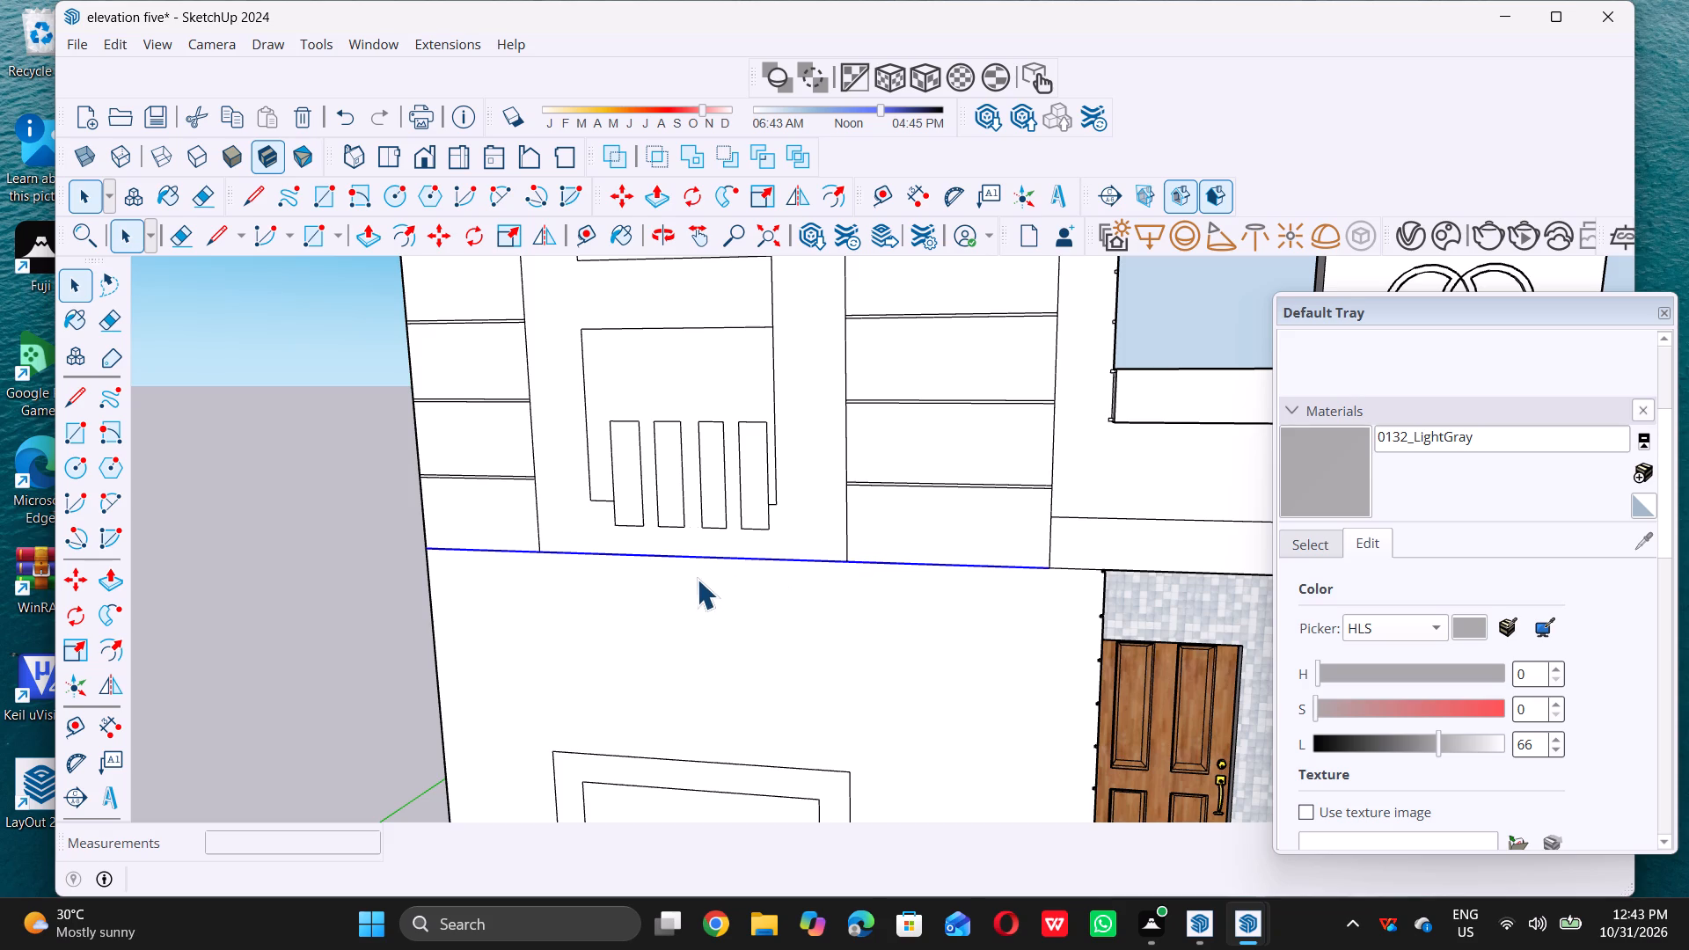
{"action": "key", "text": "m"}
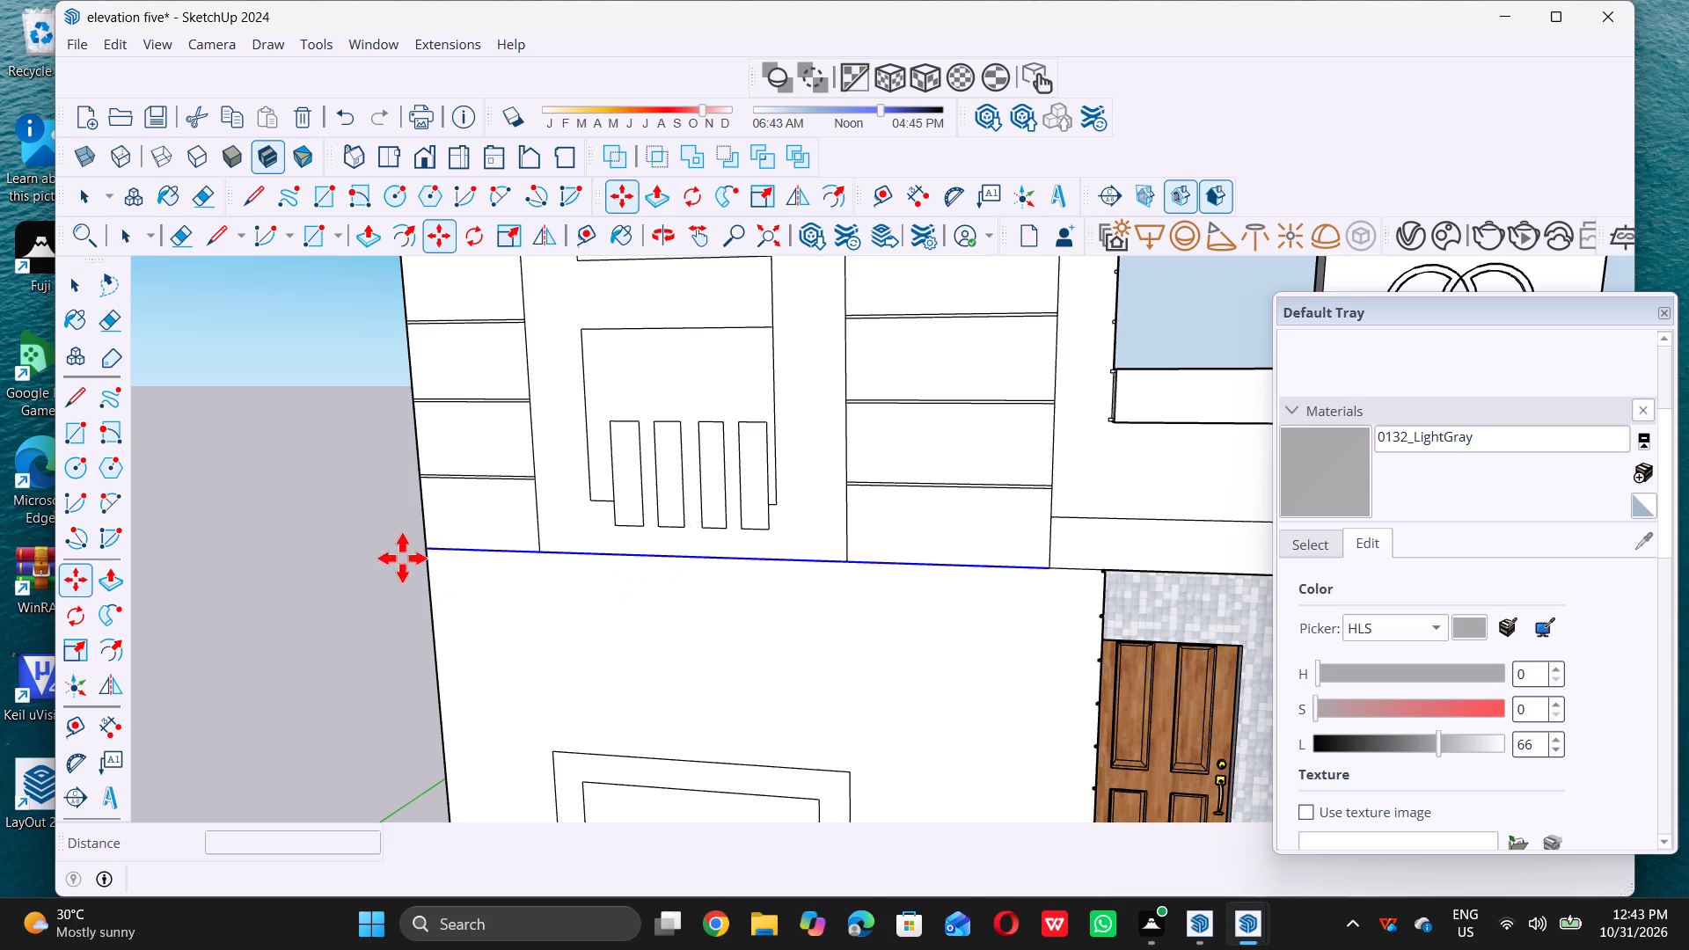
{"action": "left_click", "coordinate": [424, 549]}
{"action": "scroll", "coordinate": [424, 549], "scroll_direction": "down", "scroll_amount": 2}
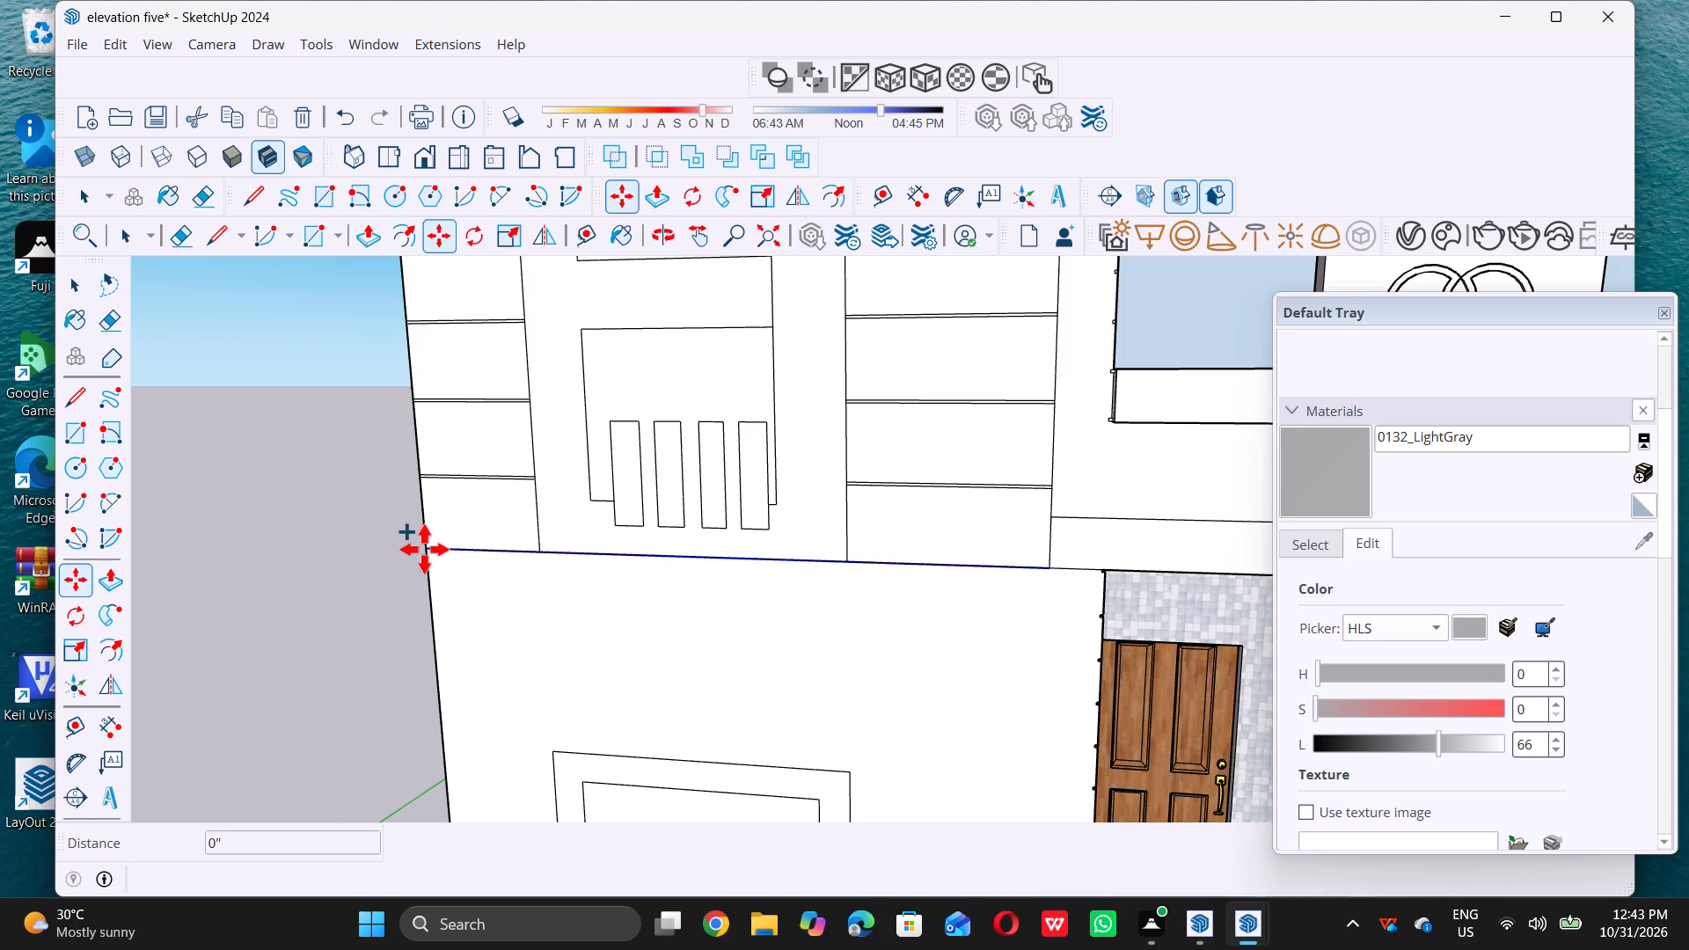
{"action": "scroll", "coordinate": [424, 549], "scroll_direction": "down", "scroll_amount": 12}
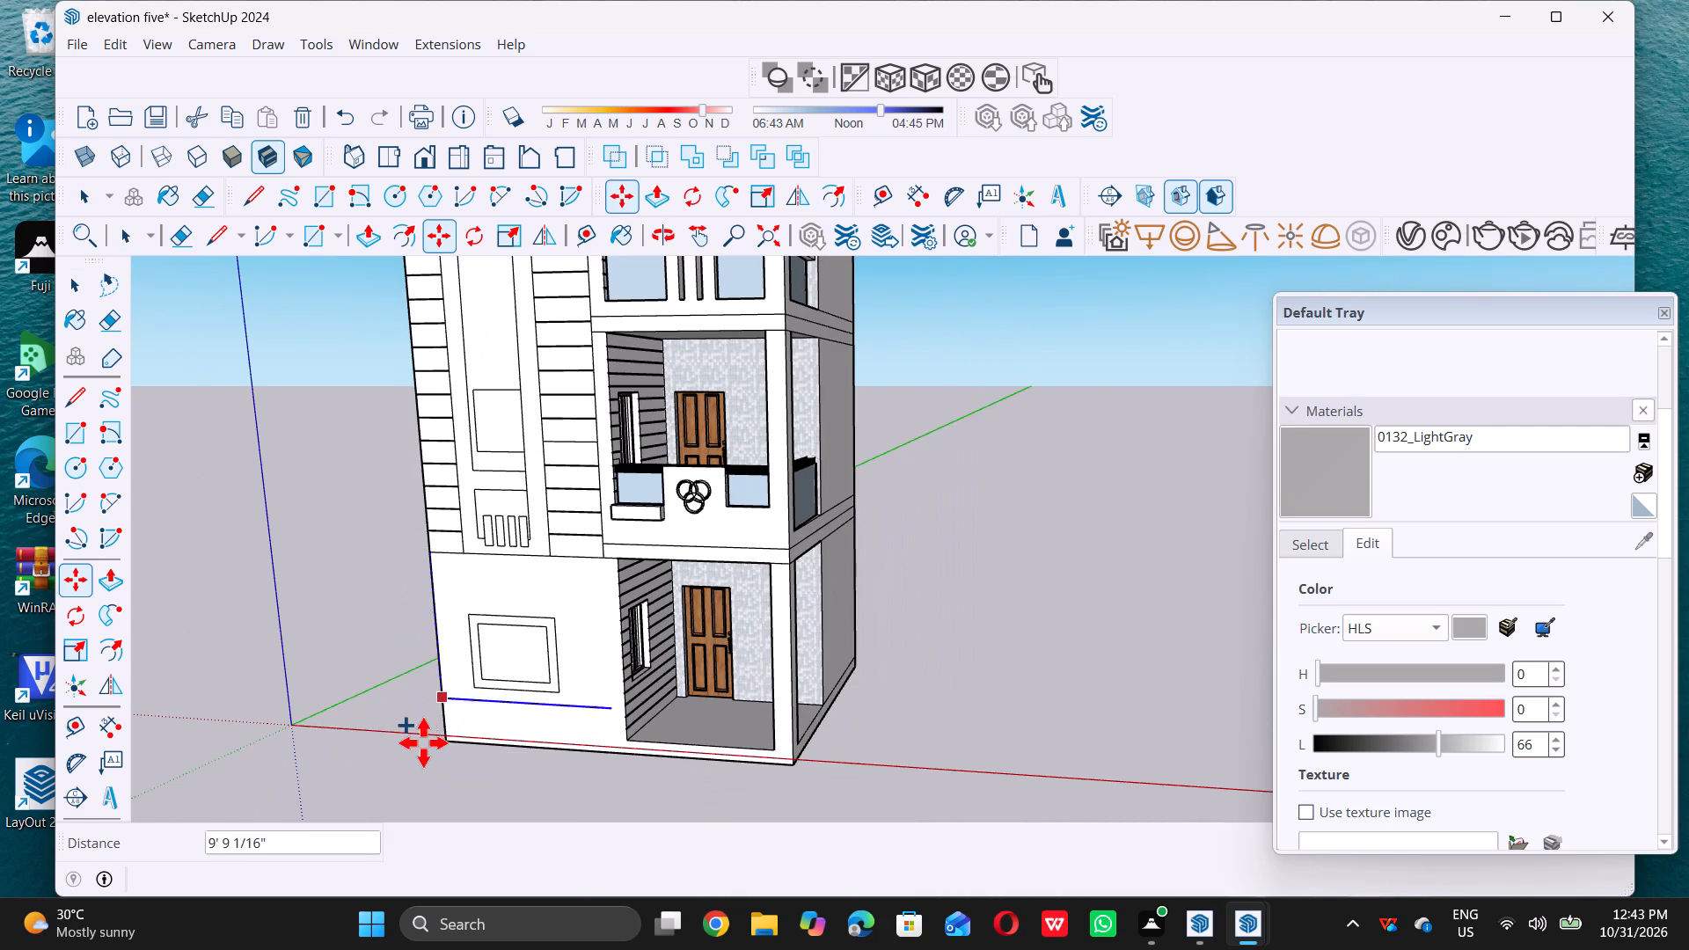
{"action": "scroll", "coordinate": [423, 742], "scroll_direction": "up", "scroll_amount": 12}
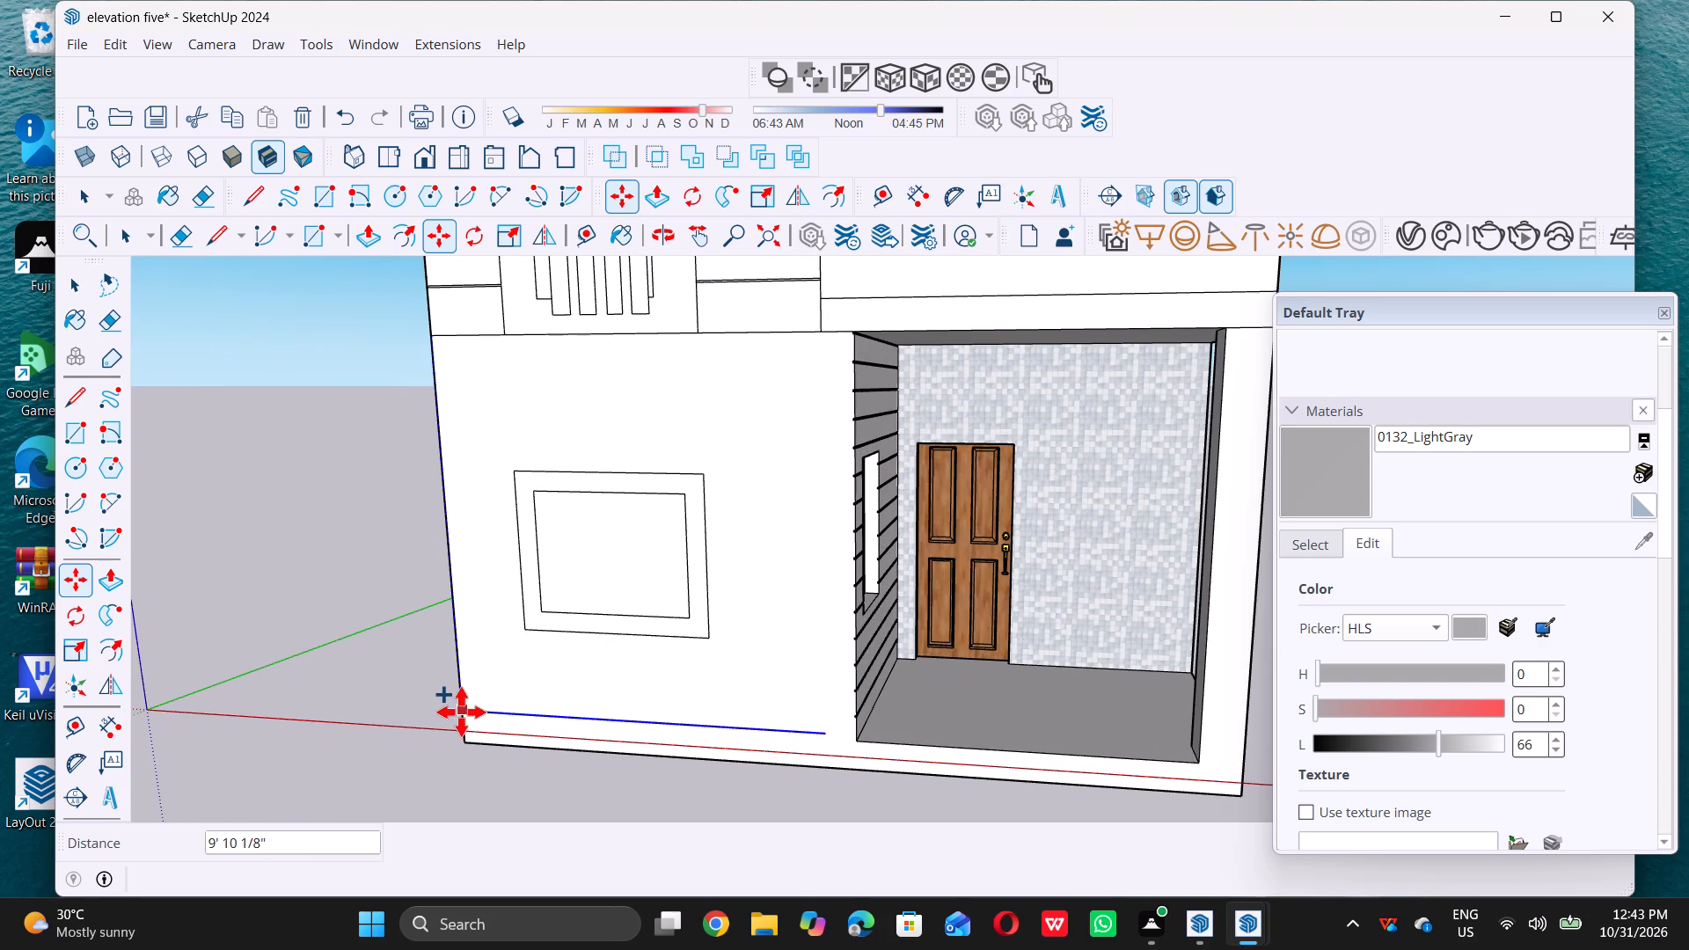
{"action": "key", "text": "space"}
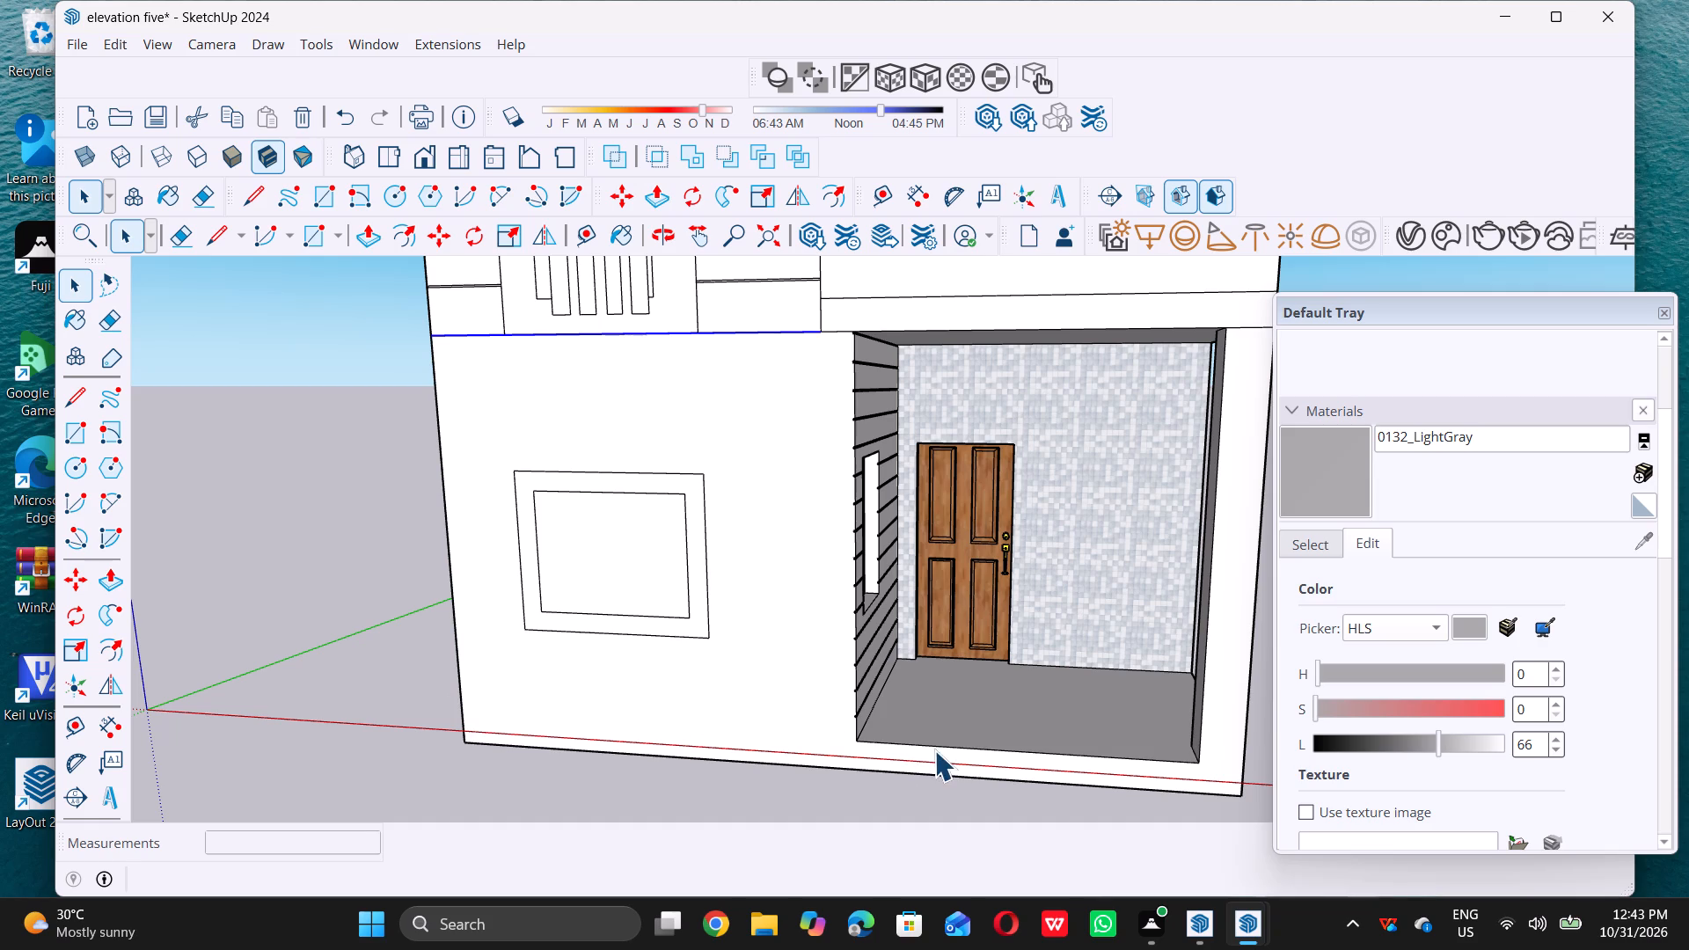
Draw a horizontal line along the ground-floor wall's base from the porch opening's lower corner to the wall's outer edge.
{"action": "key", "text": "l"}
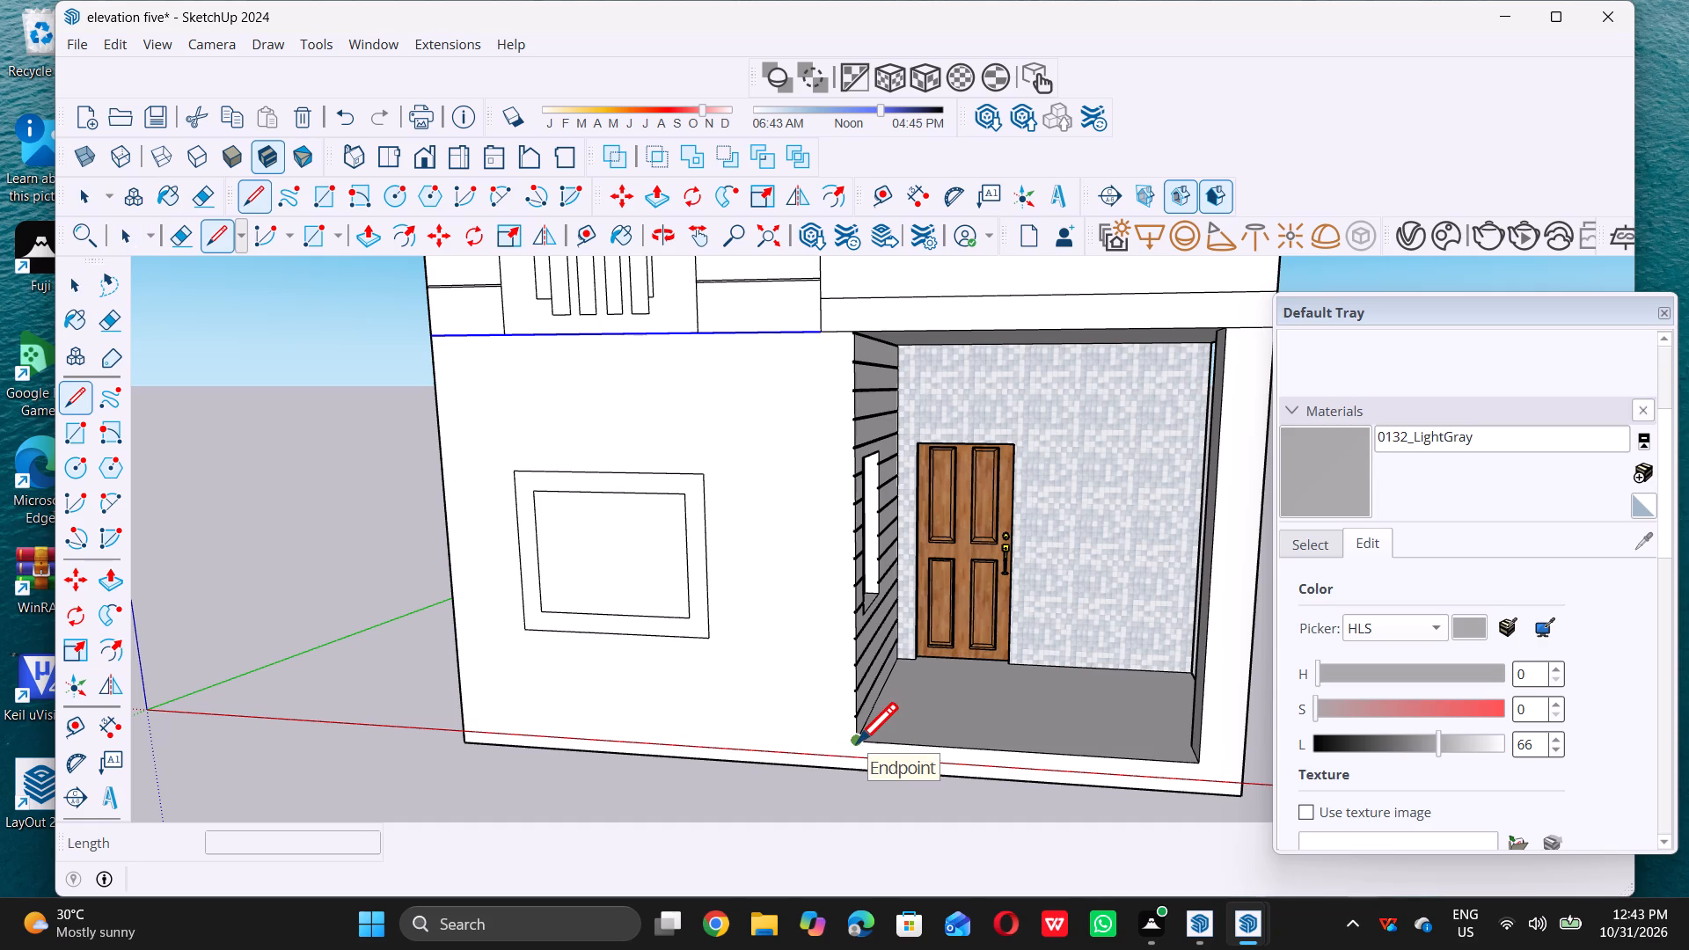
{"action": "left_click", "coordinate": [857, 742]}
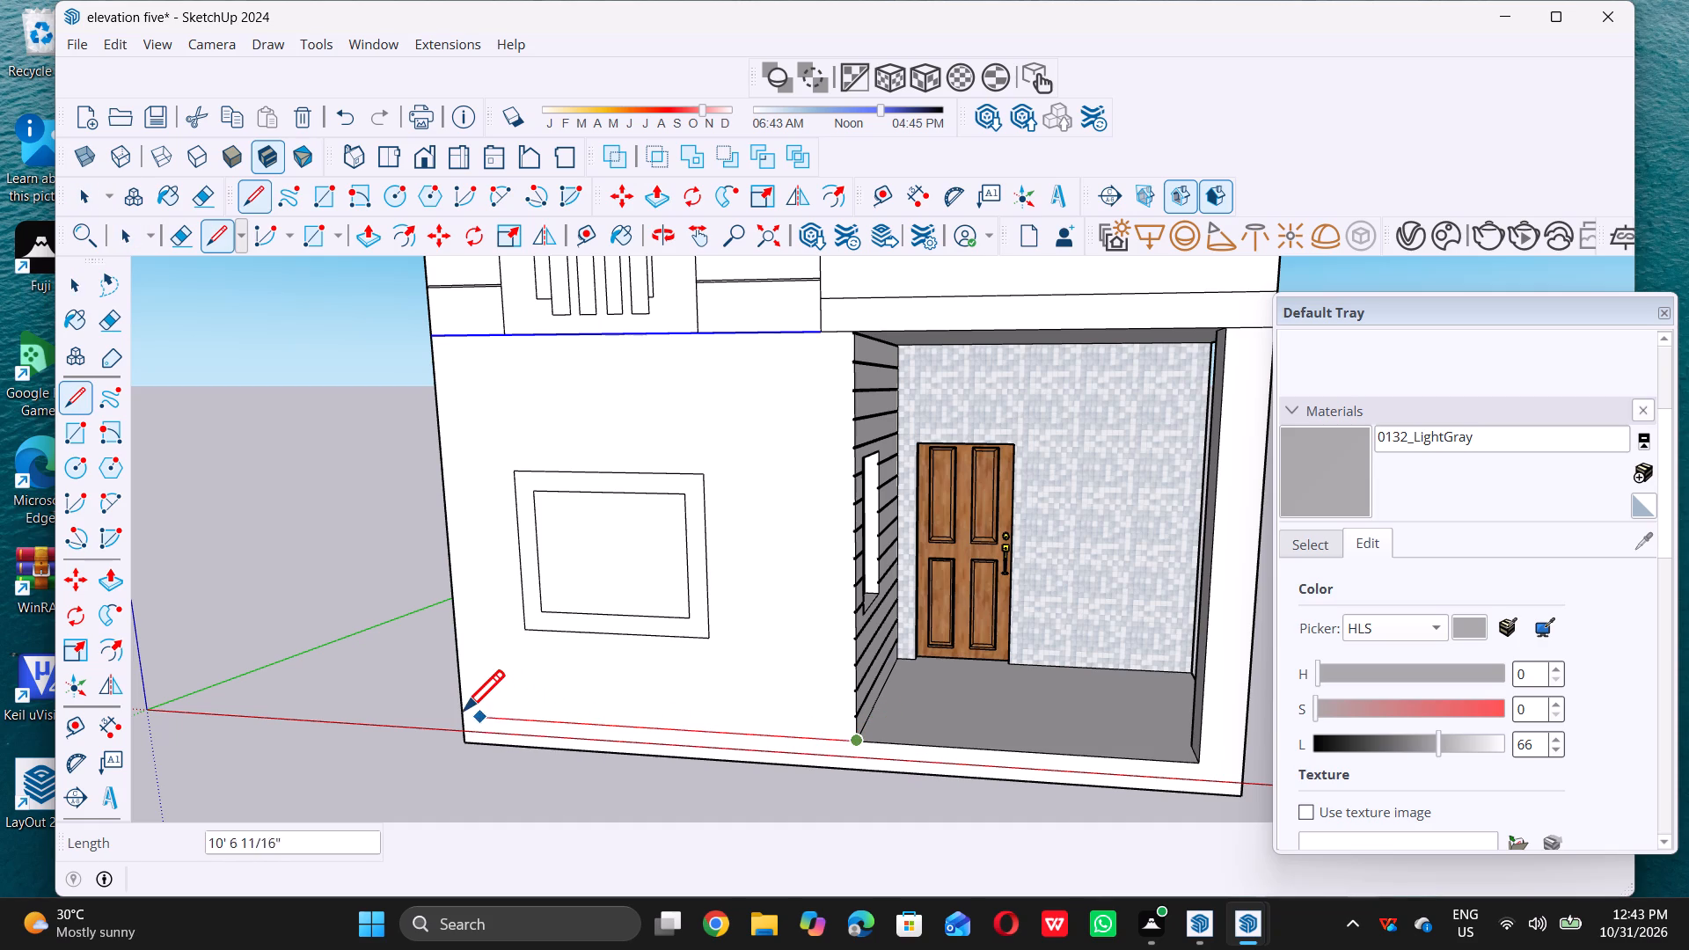
{"action": "double_click", "coordinate": [461, 711]}
{"action": "key", "text": "space"}
{"action": "scroll", "coordinate": [921, 807], "scroll_direction": "down", "scroll_amount": 2}
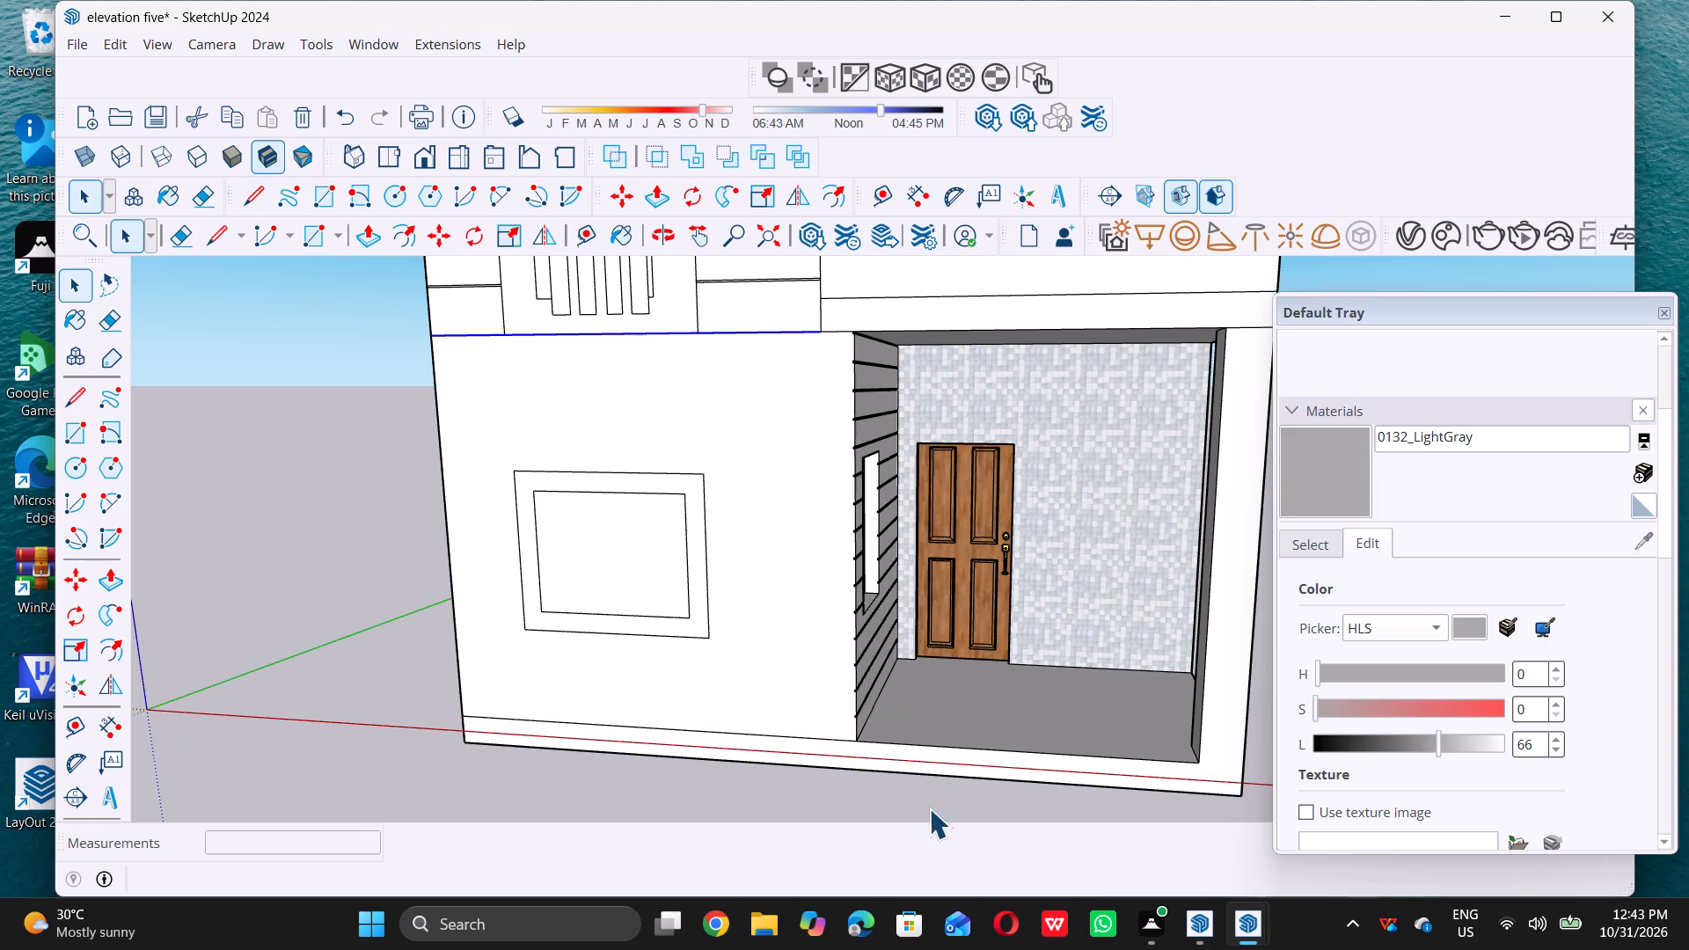
{"action": "scroll", "coordinate": [929, 808], "scroll_direction": "down", "scroll_amount": 2}
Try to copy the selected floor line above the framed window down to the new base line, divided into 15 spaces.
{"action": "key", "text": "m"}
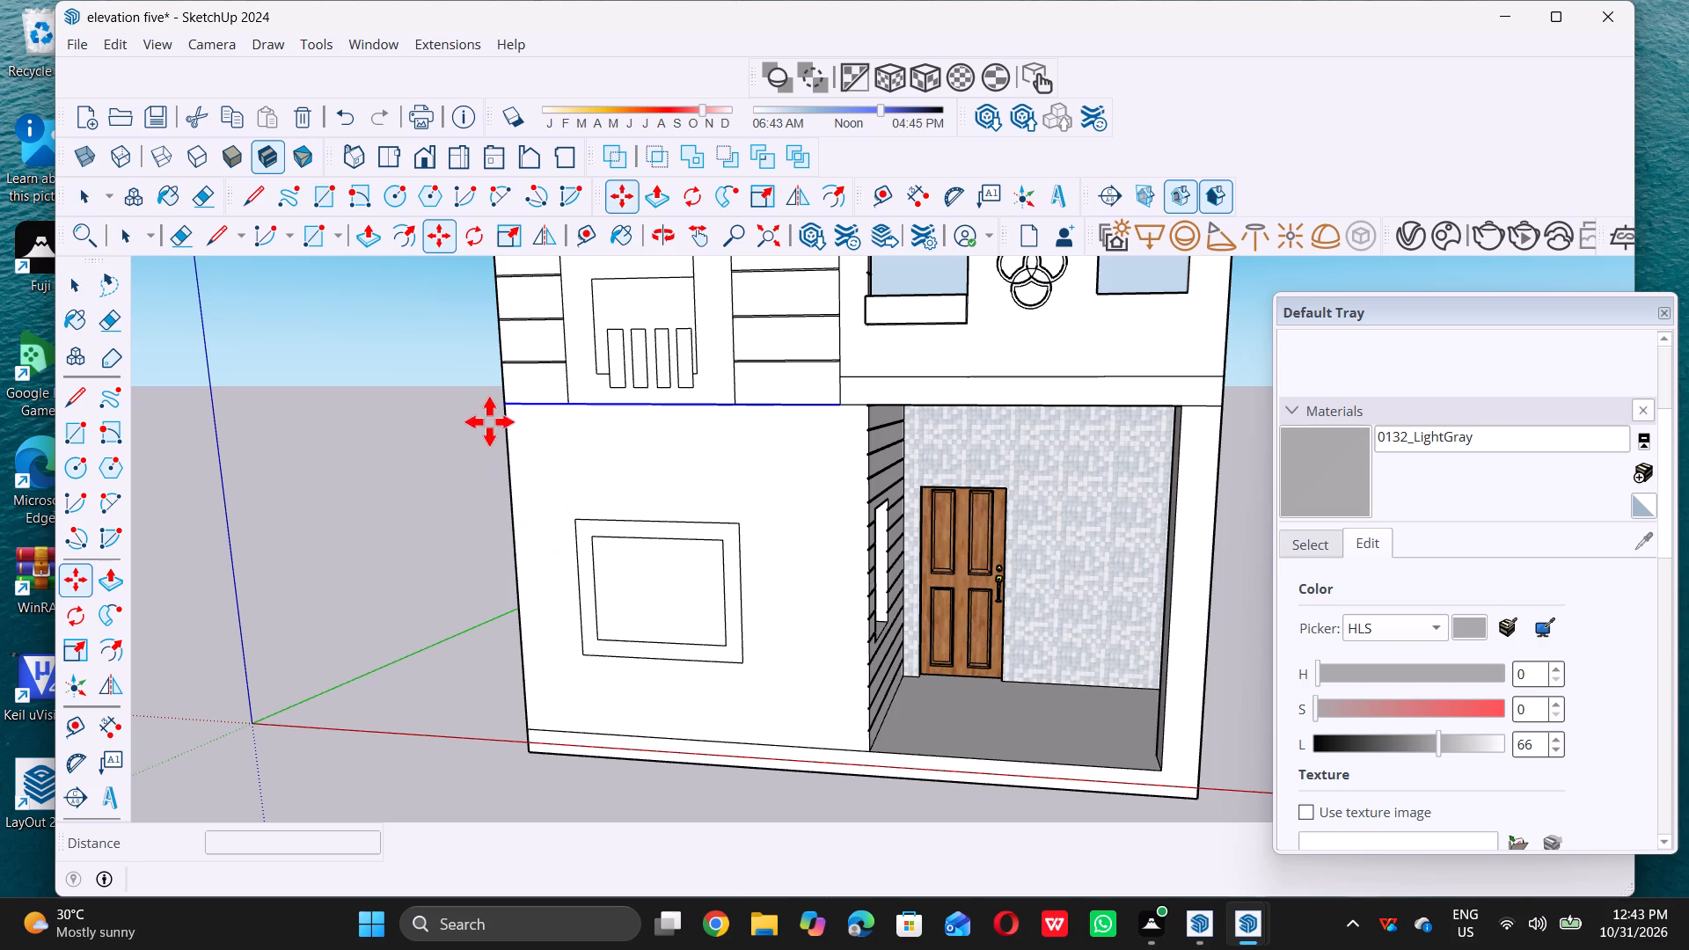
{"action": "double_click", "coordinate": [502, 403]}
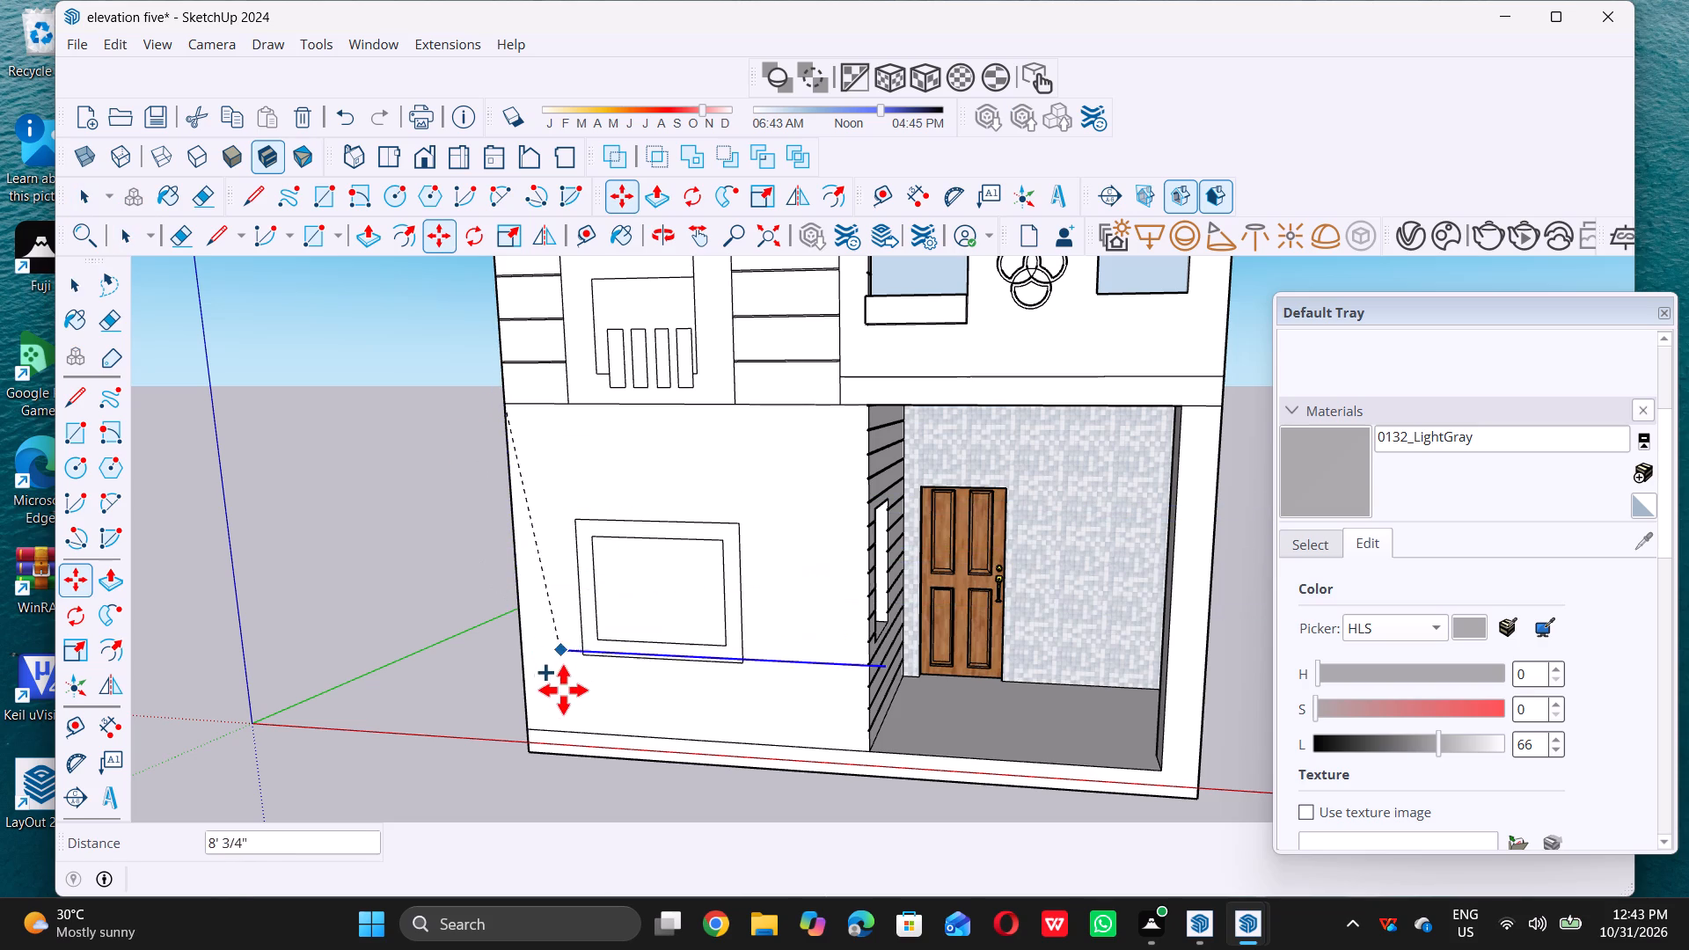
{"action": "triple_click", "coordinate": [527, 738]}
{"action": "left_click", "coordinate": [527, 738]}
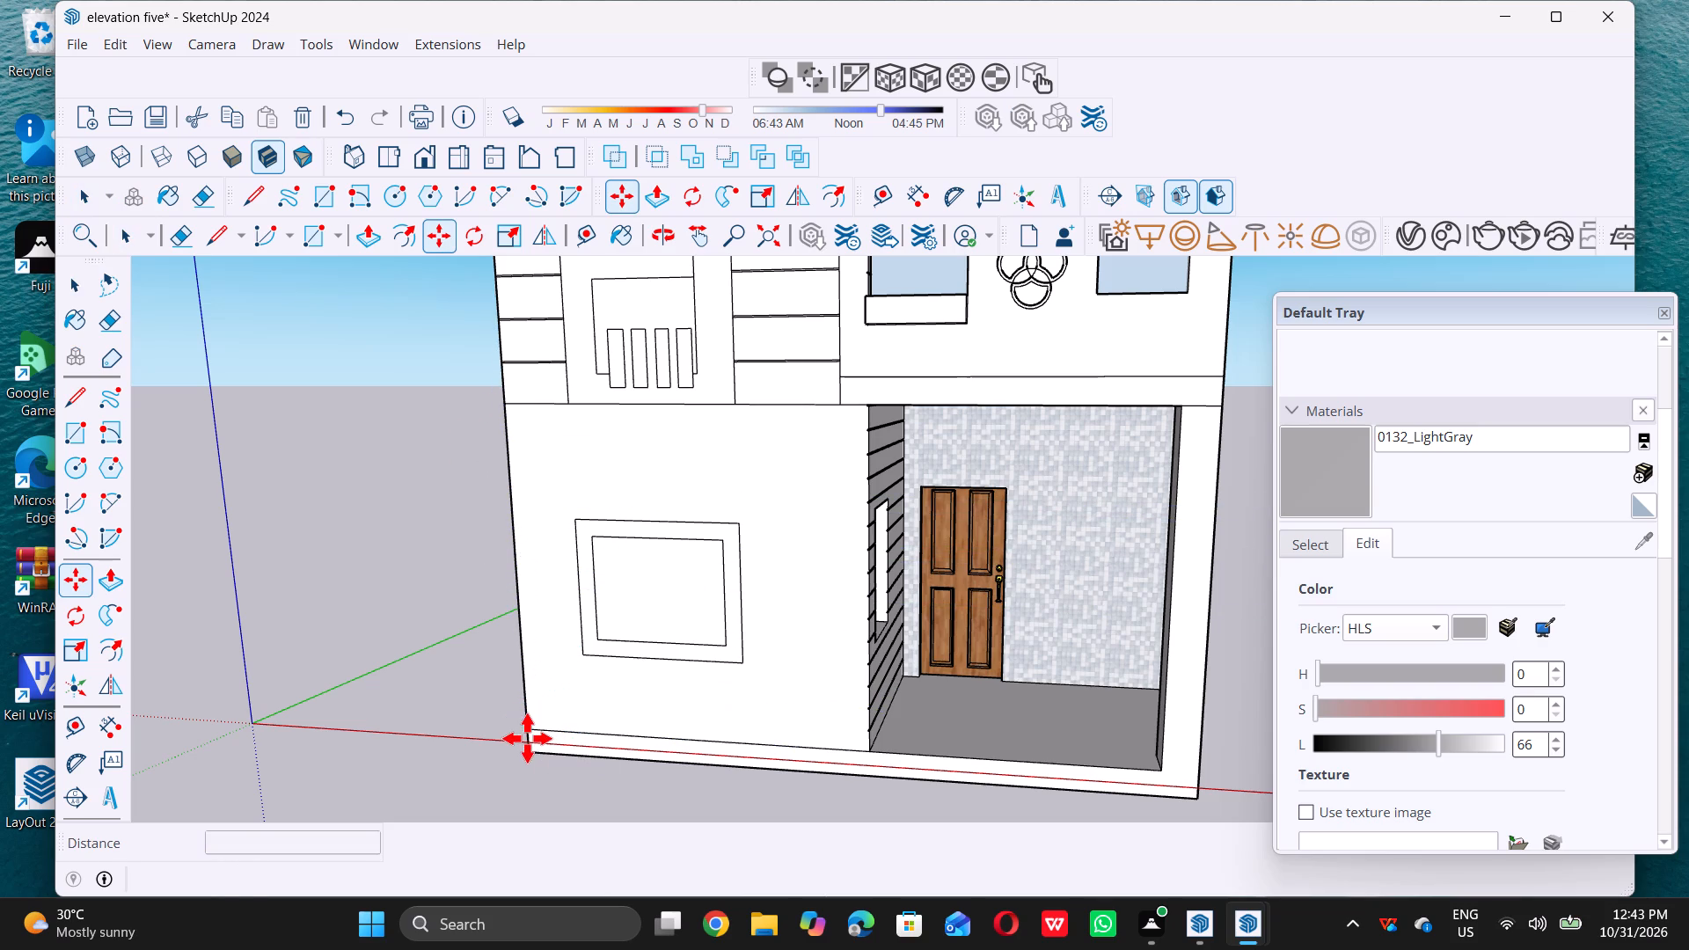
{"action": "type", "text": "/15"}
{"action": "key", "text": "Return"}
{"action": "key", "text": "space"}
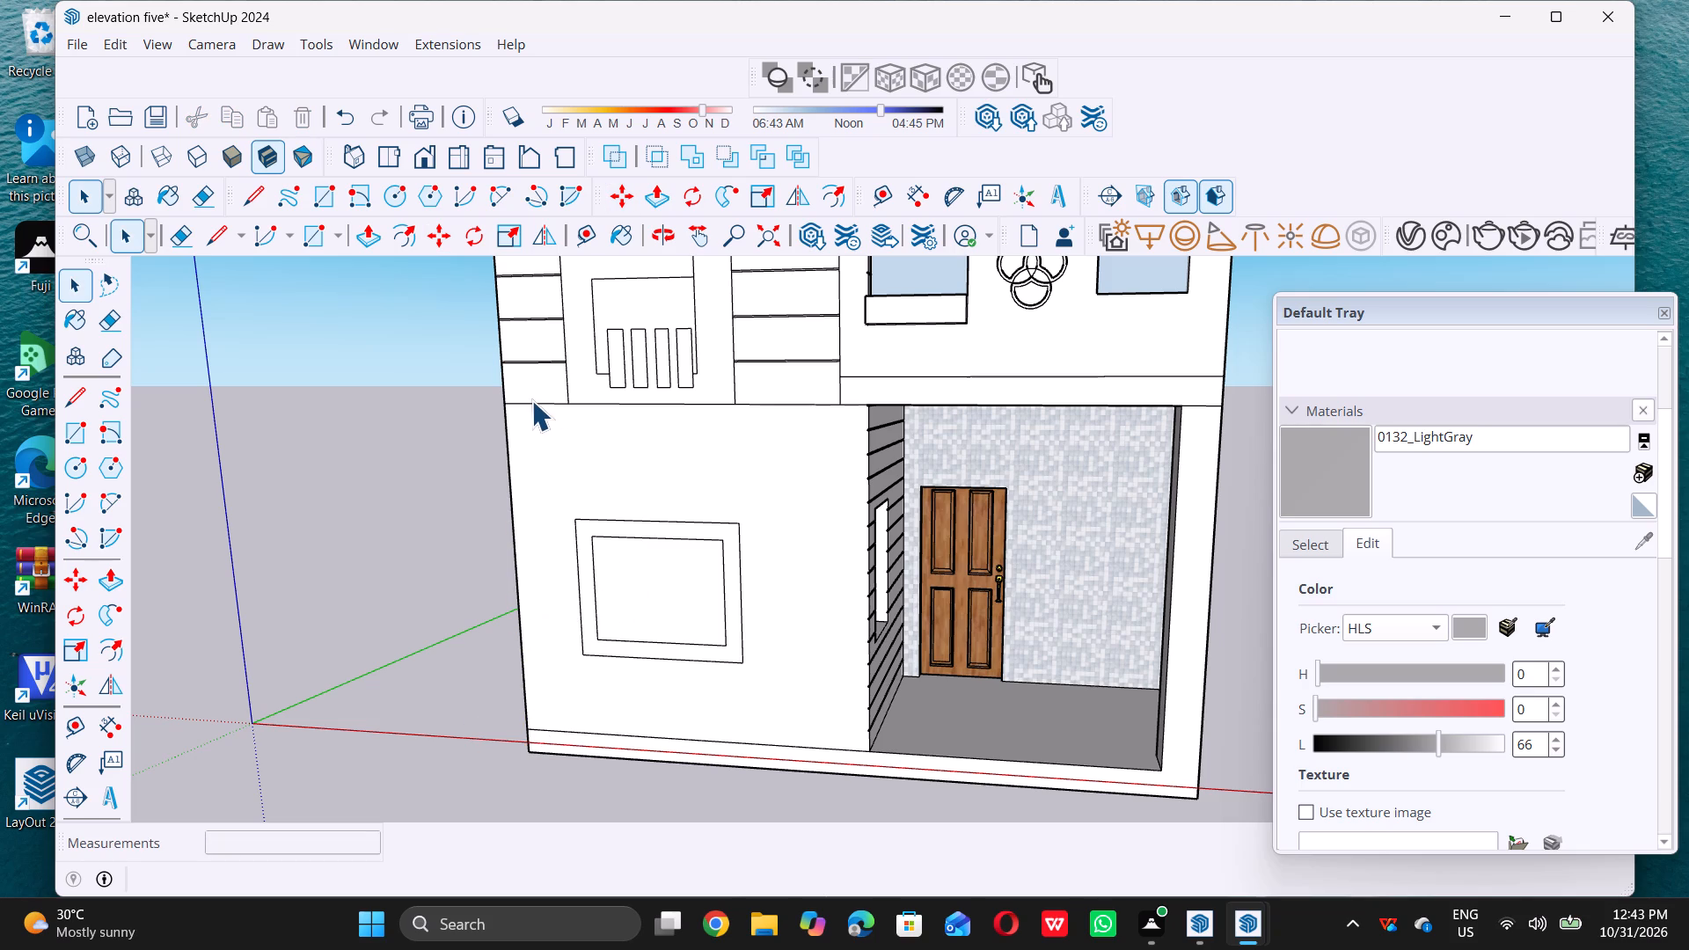
Examine the floor line's segments between the grooved strips and tall panel above and the ground-floor wall below.
{"action": "scroll", "coordinate": [613, 406], "scroll_direction": "up", "scroll_amount": 4}
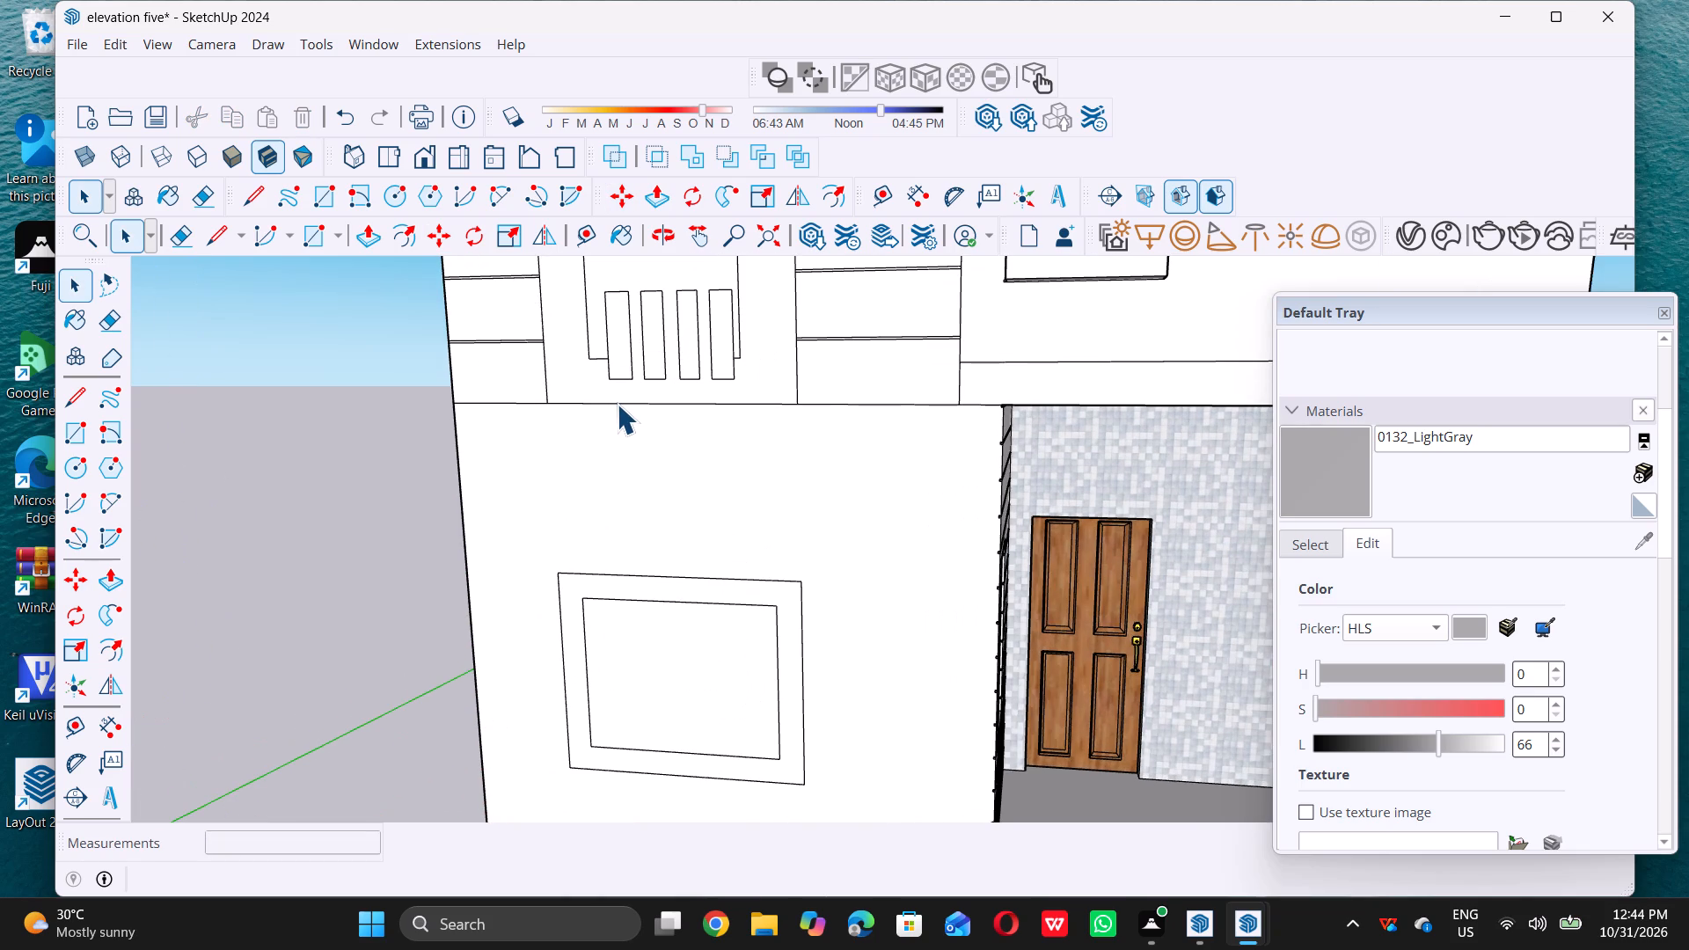
{"action": "double_click", "coordinate": [617, 404]}
{"action": "left_click", "coordinate": [325, 416]}
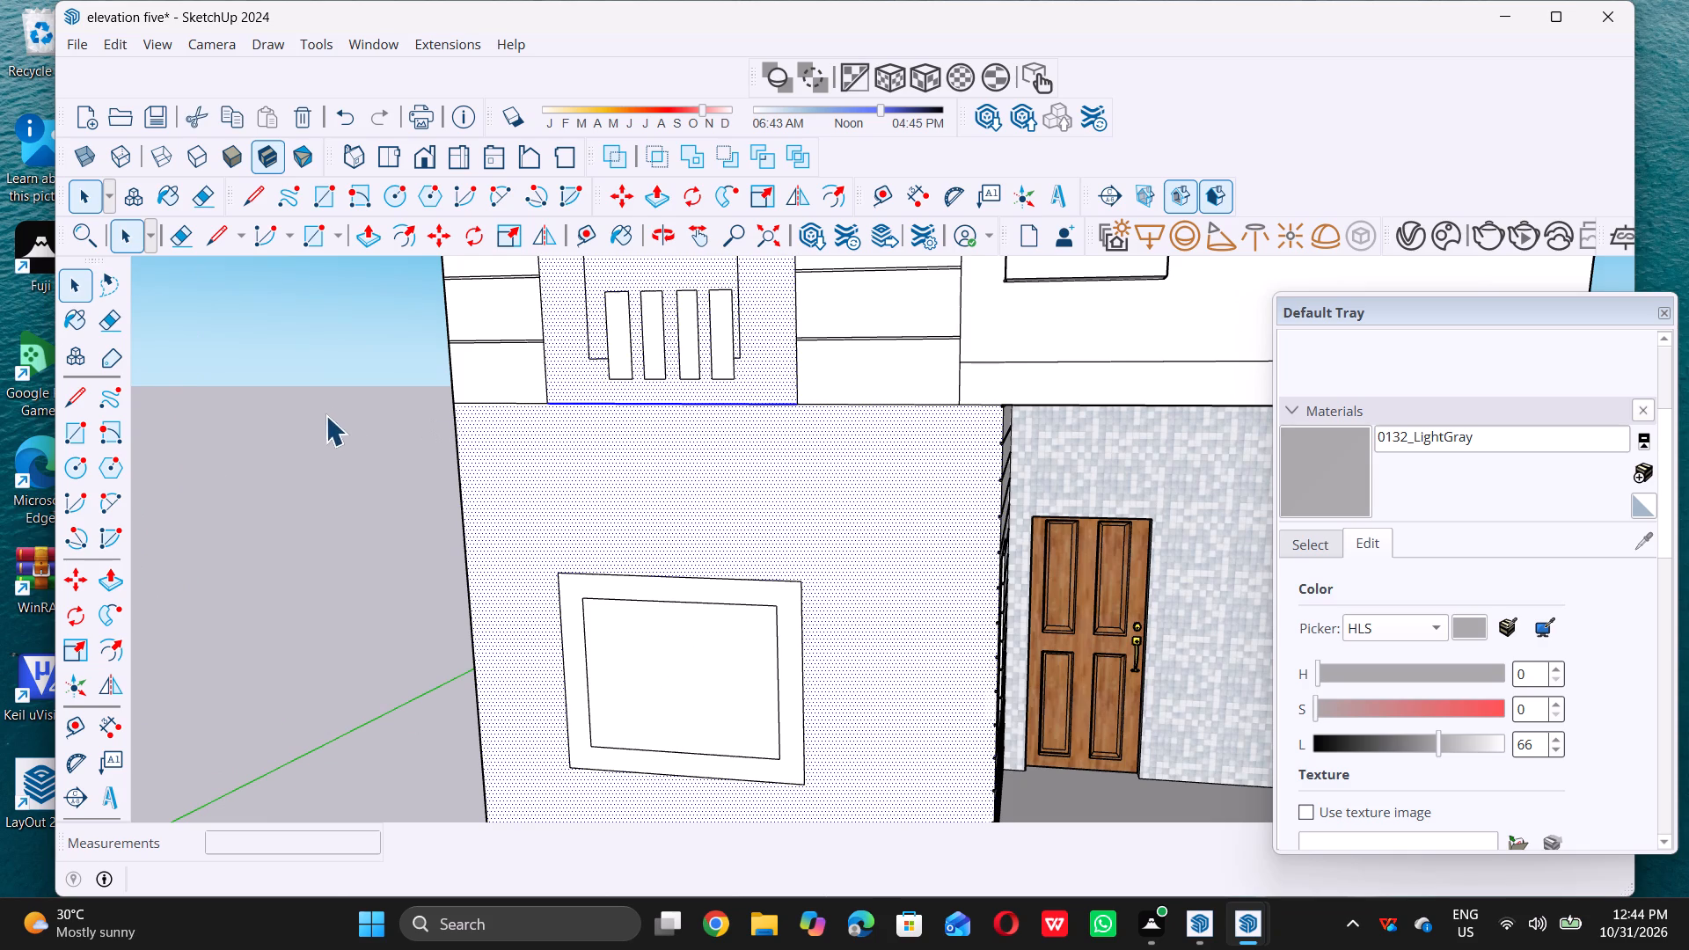
{"action": "scroll", "coordinate": [598, 399], "scroll_direction": "up", "scroll_amount": 4}
{"action": "left_click", "coordinate": [588, 408]}
{"action": "middle_click", "coordinate": [588, 408]}
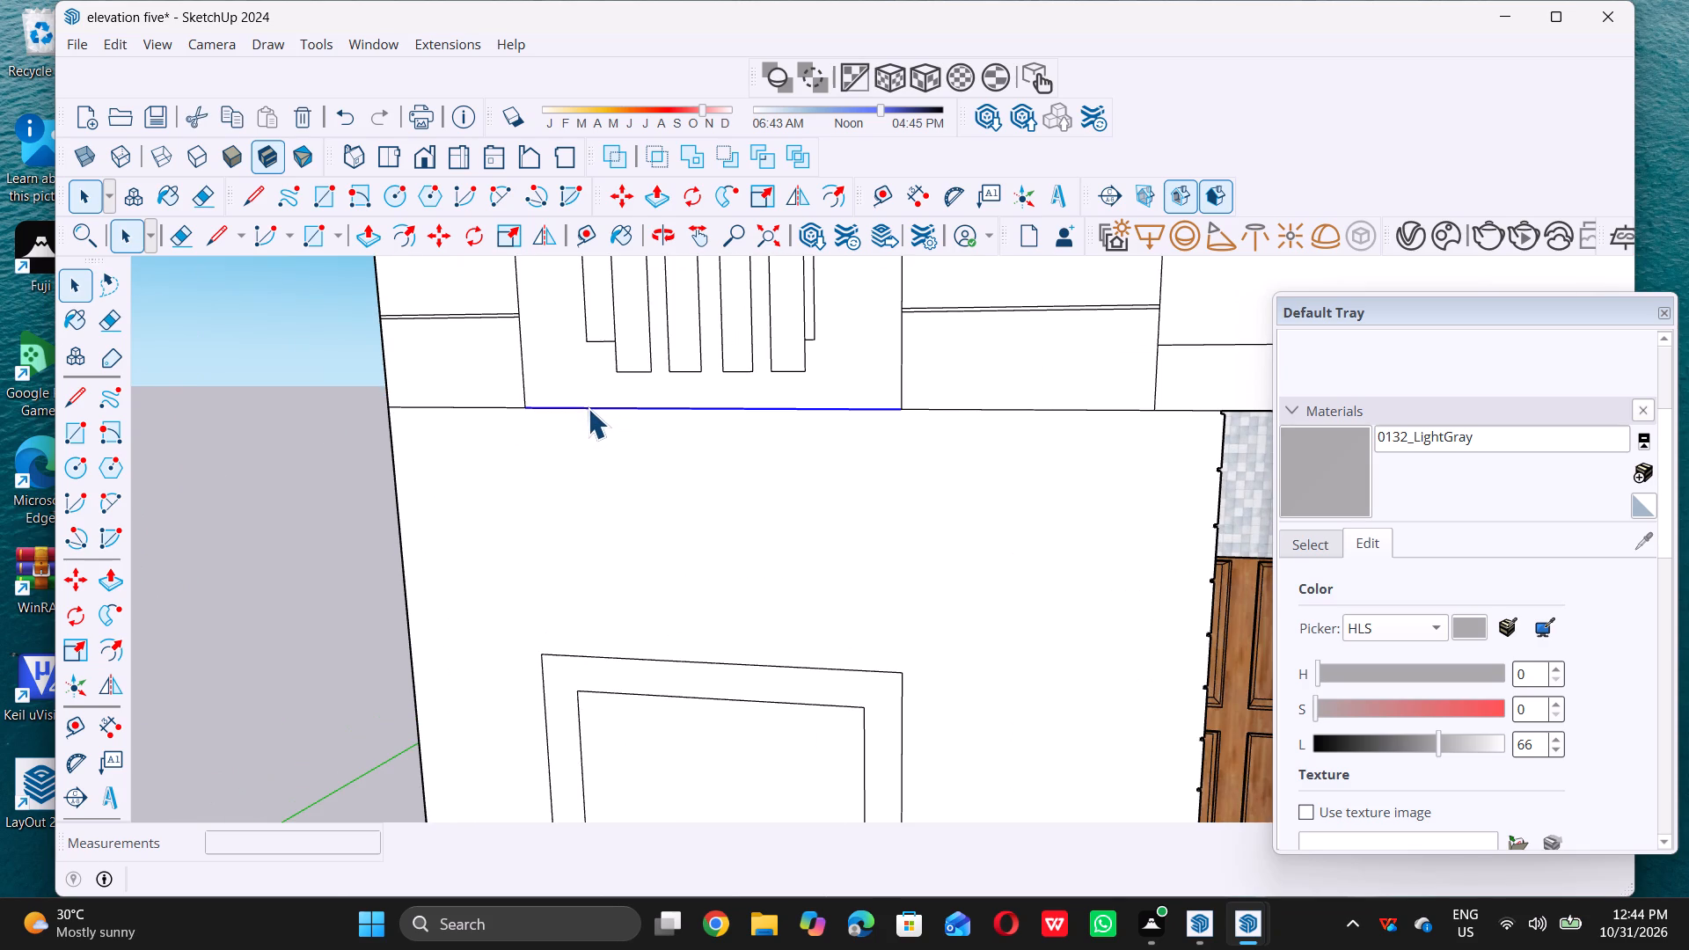
{"action": "triple_click", "coordinate": [494, 408], "text": "ctrl"}
{"action": "left_click", "coordinate": [494, 408], "text": "ctrl"}
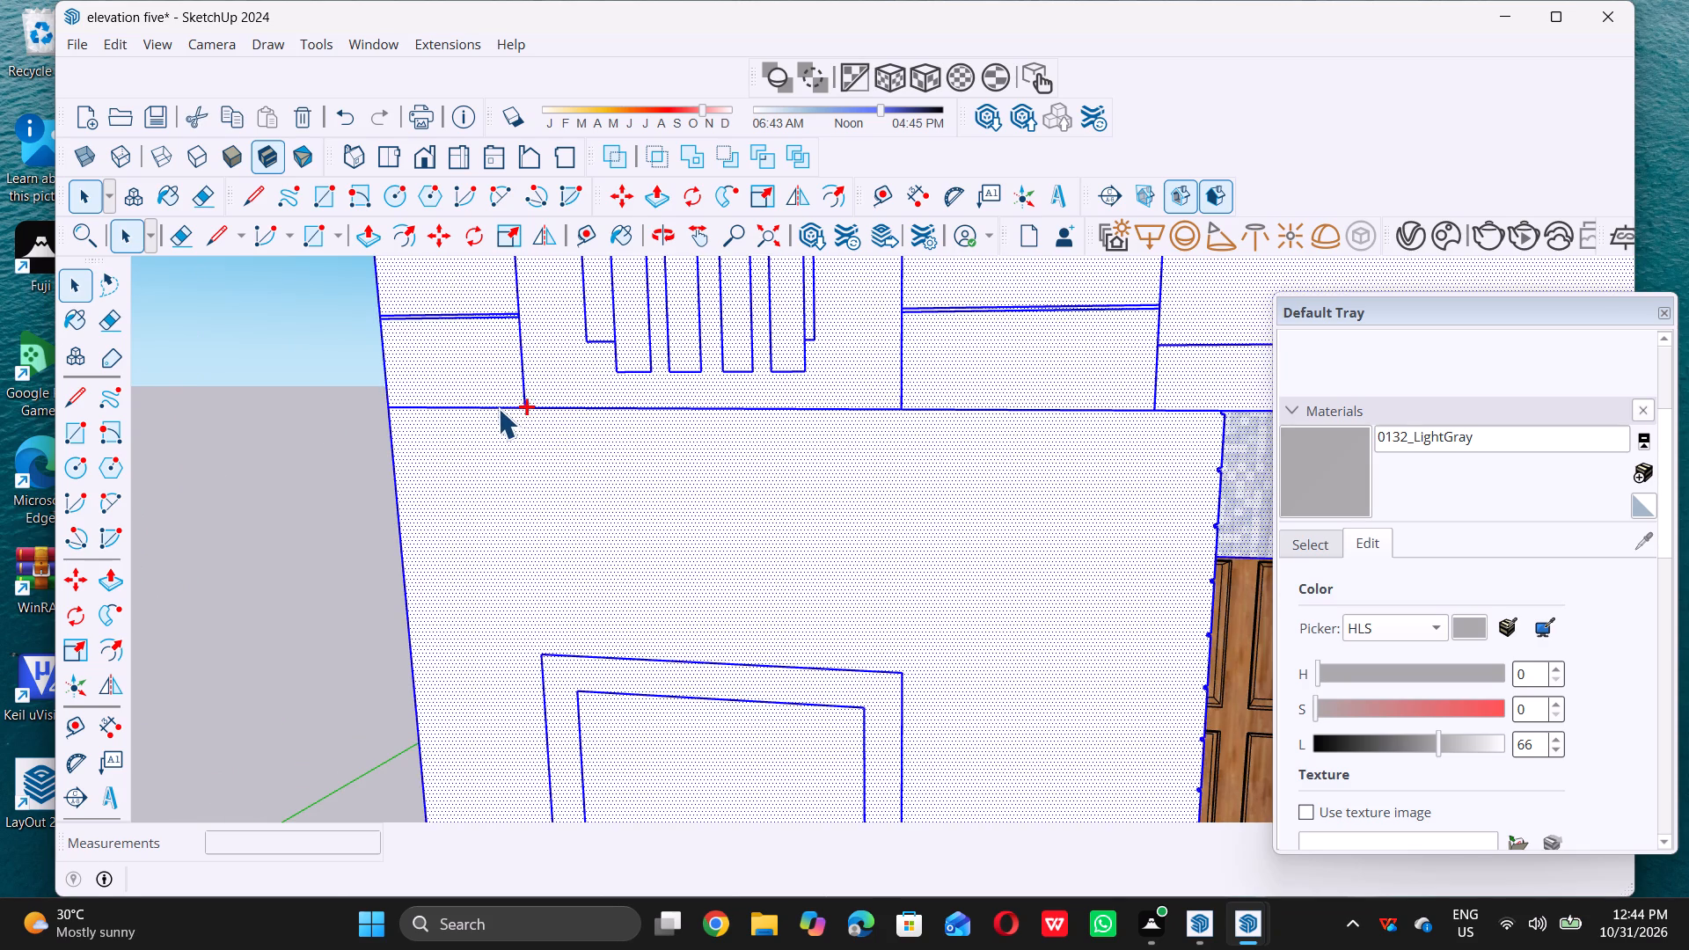
{"action": "left_click", "coordinate": [355, 450]}
{"action": "left_click", "coordinate": [505, 408]}
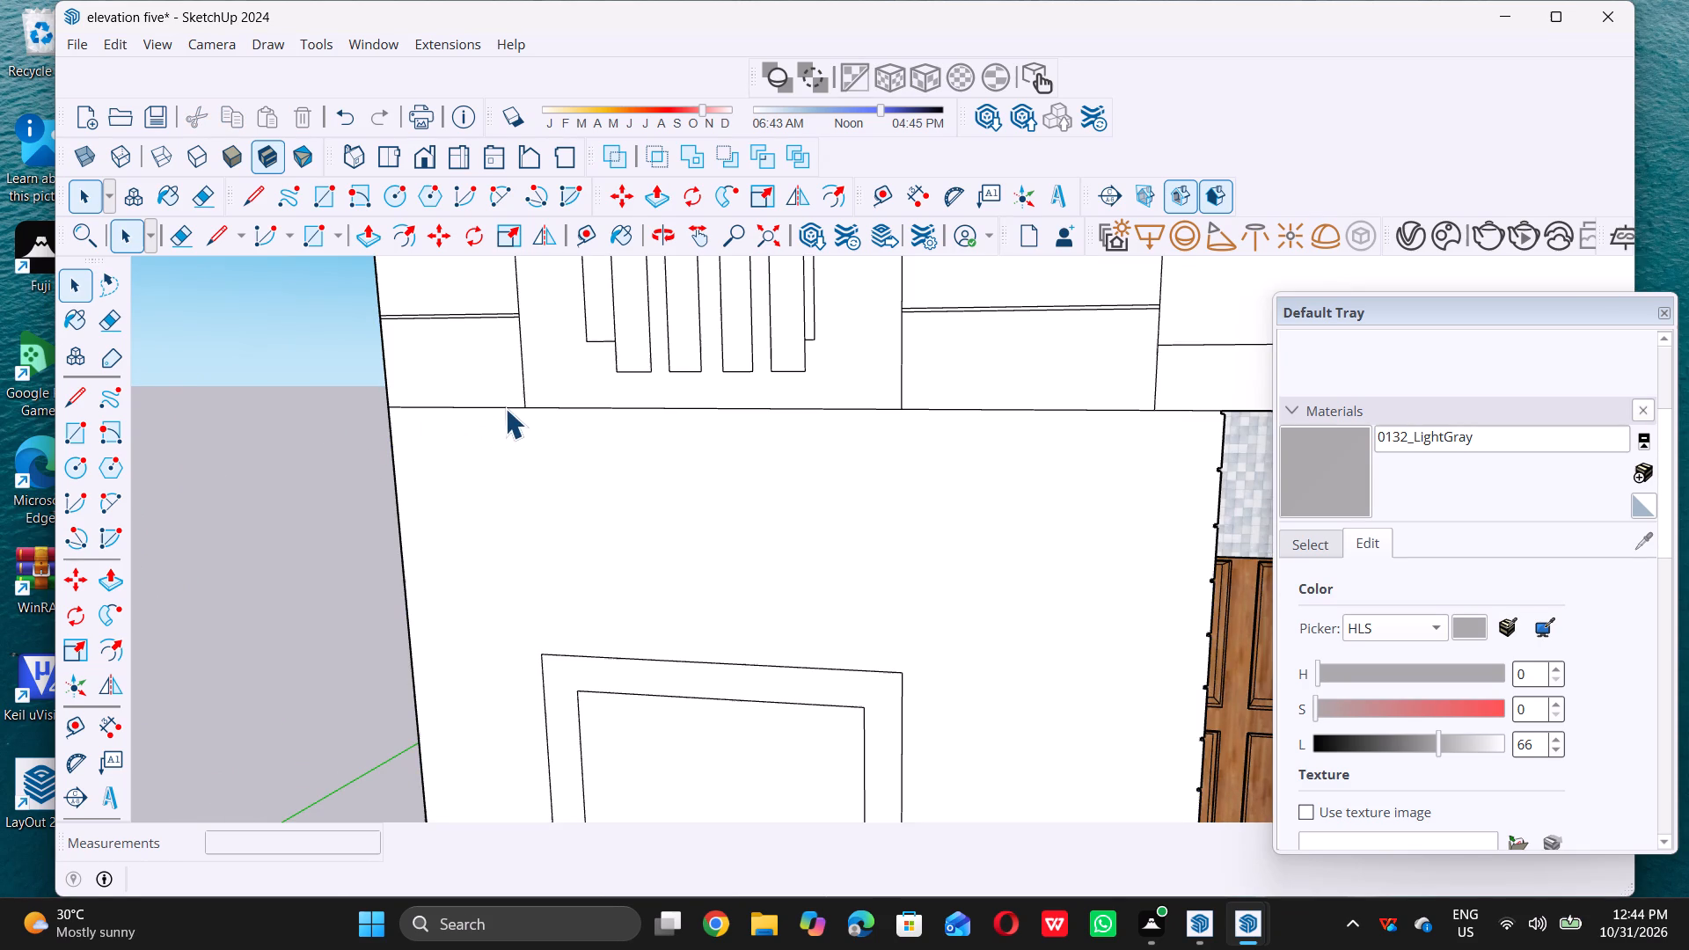
{"action": "double_click", "coordinate": [616, 409], "text": "ctrl"}
{"action": "double_click", "coordinate": [286, 459]}
{"action": "double_click", "coordinate": [508, 411]}
{"action": "double_click", "coordinate": [299, 430]}
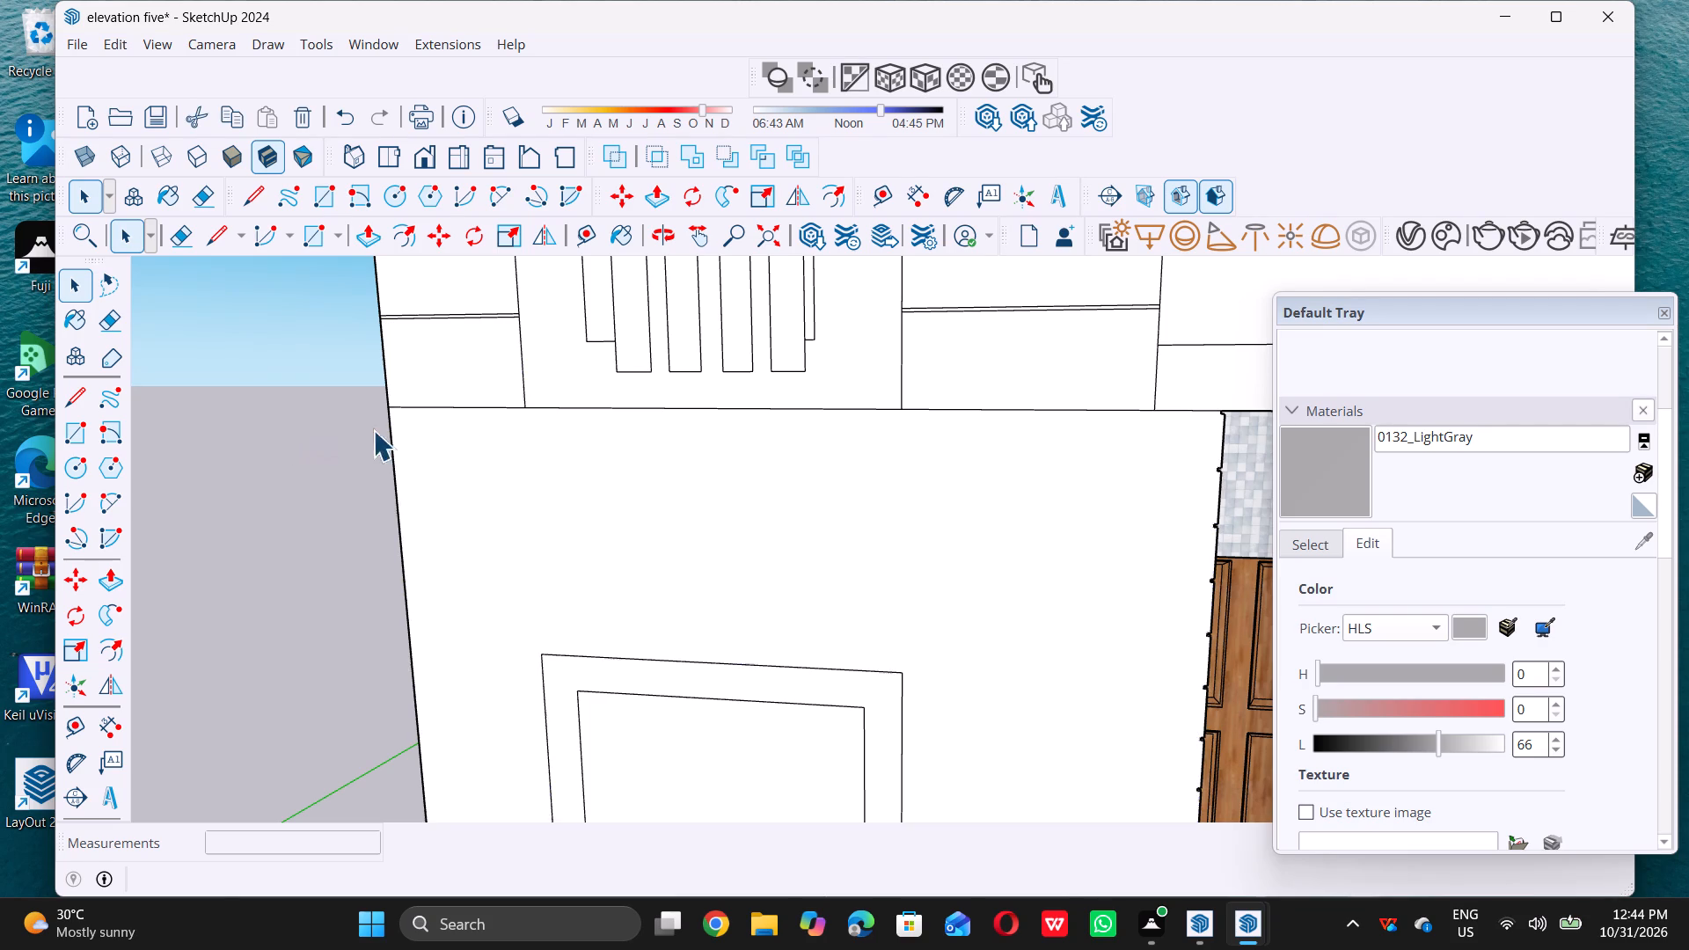
{"action": "scroll", "coordinate": [492, 410], "scroll_direction": "up", "scroll_amount": 3}
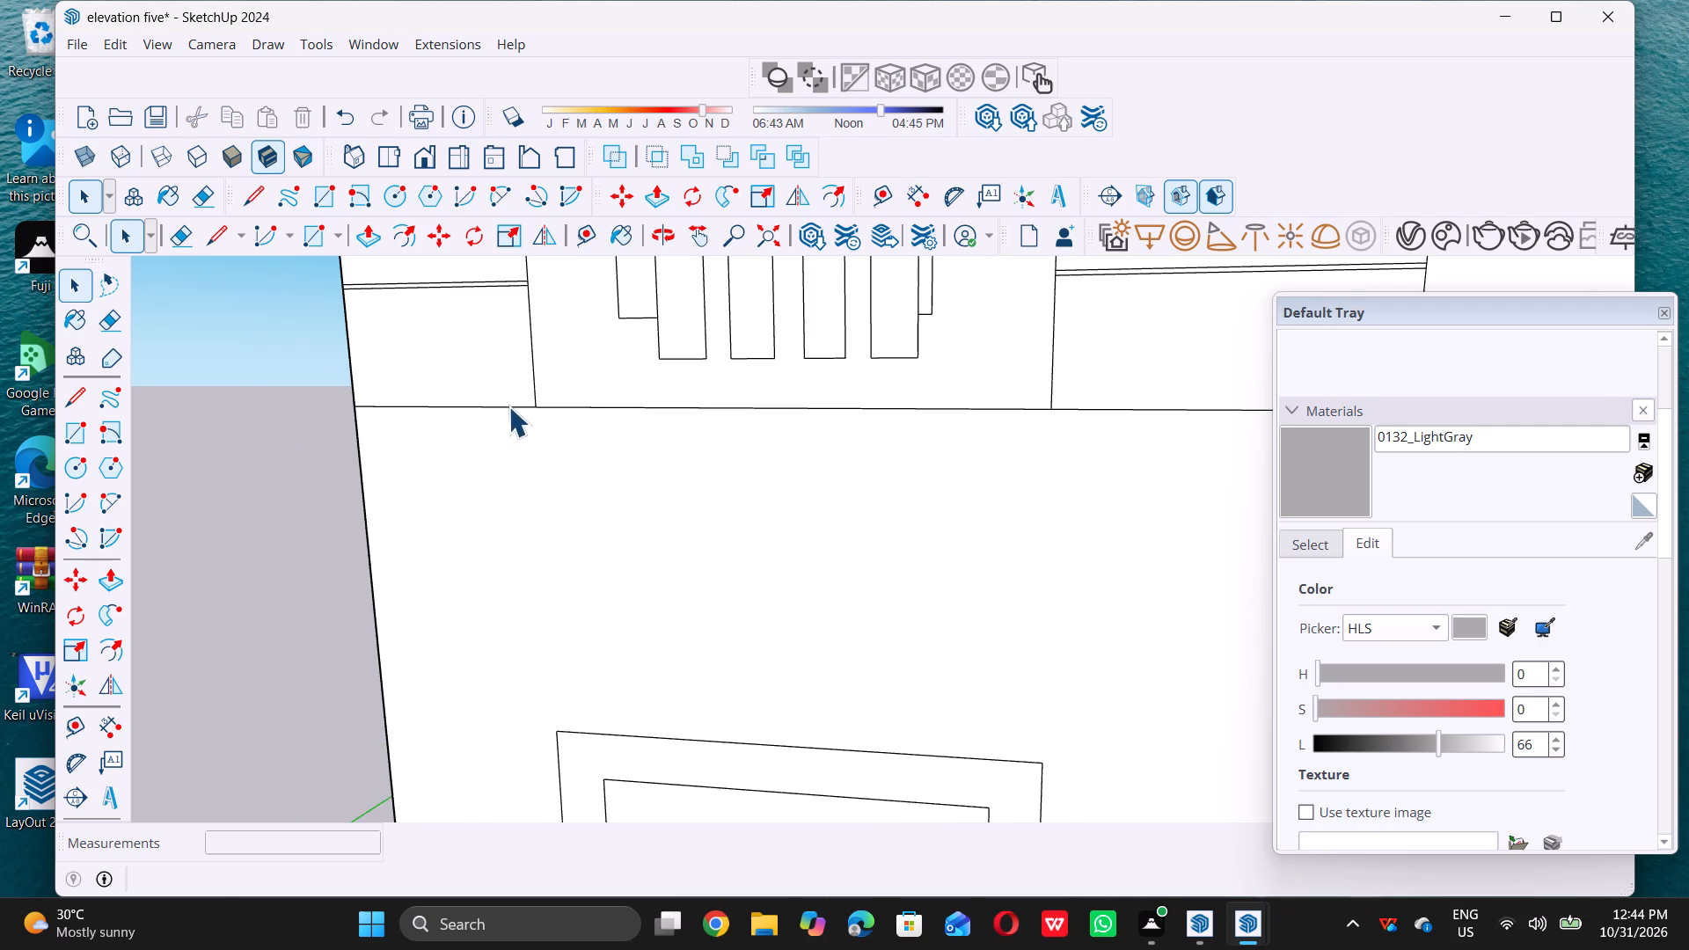
{"action": "left_click", "coordinate": [510, 406]}
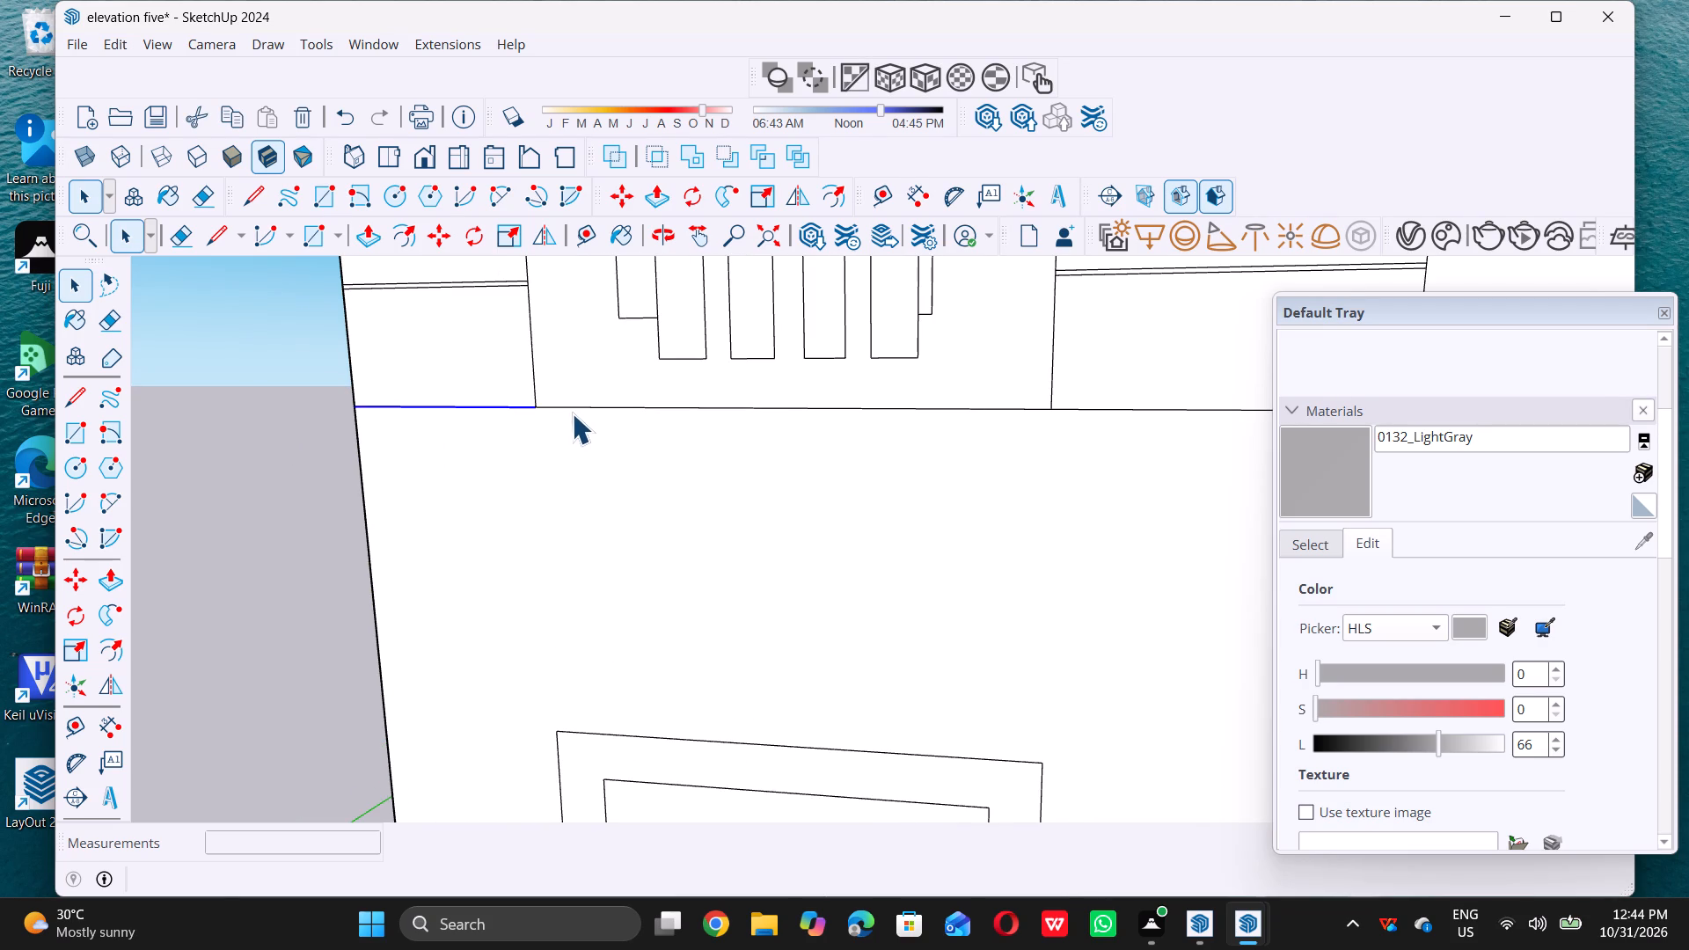
{"action": "double_click", "coordinate": [577, 407], "text": "ctrl"}
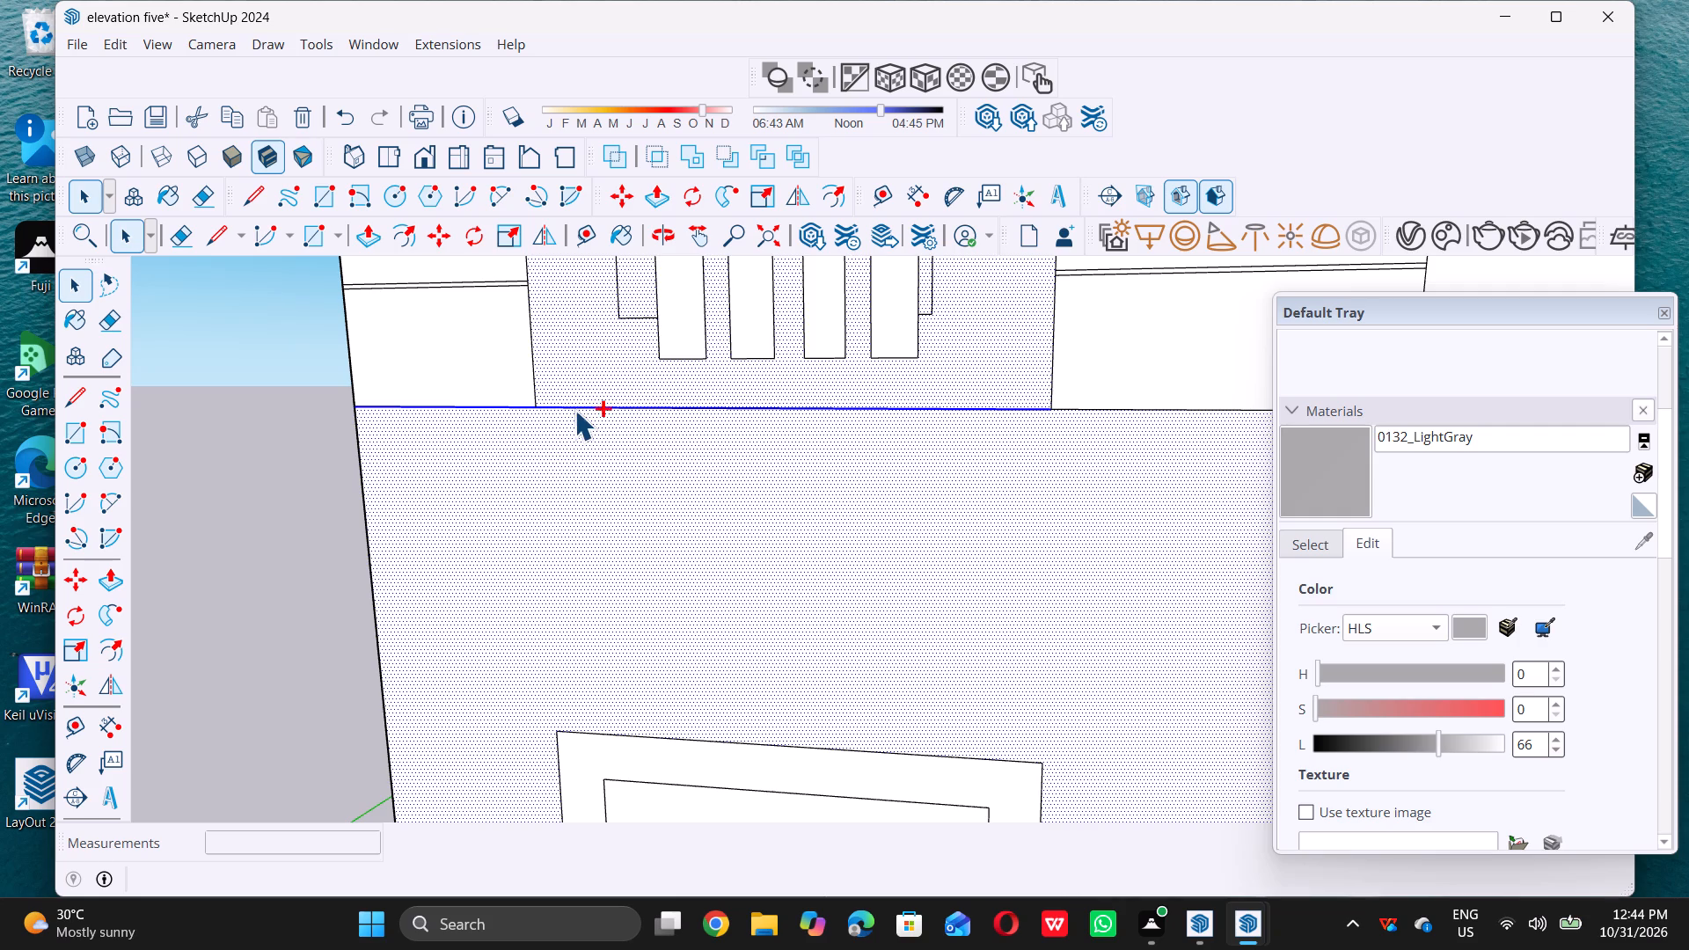
{"action": "left_click", "coordinate": [206, 437]}
{"action": "scroll", "coordinate": [508, 413], "scroll_direction": "up", "scroll_amount": 8}
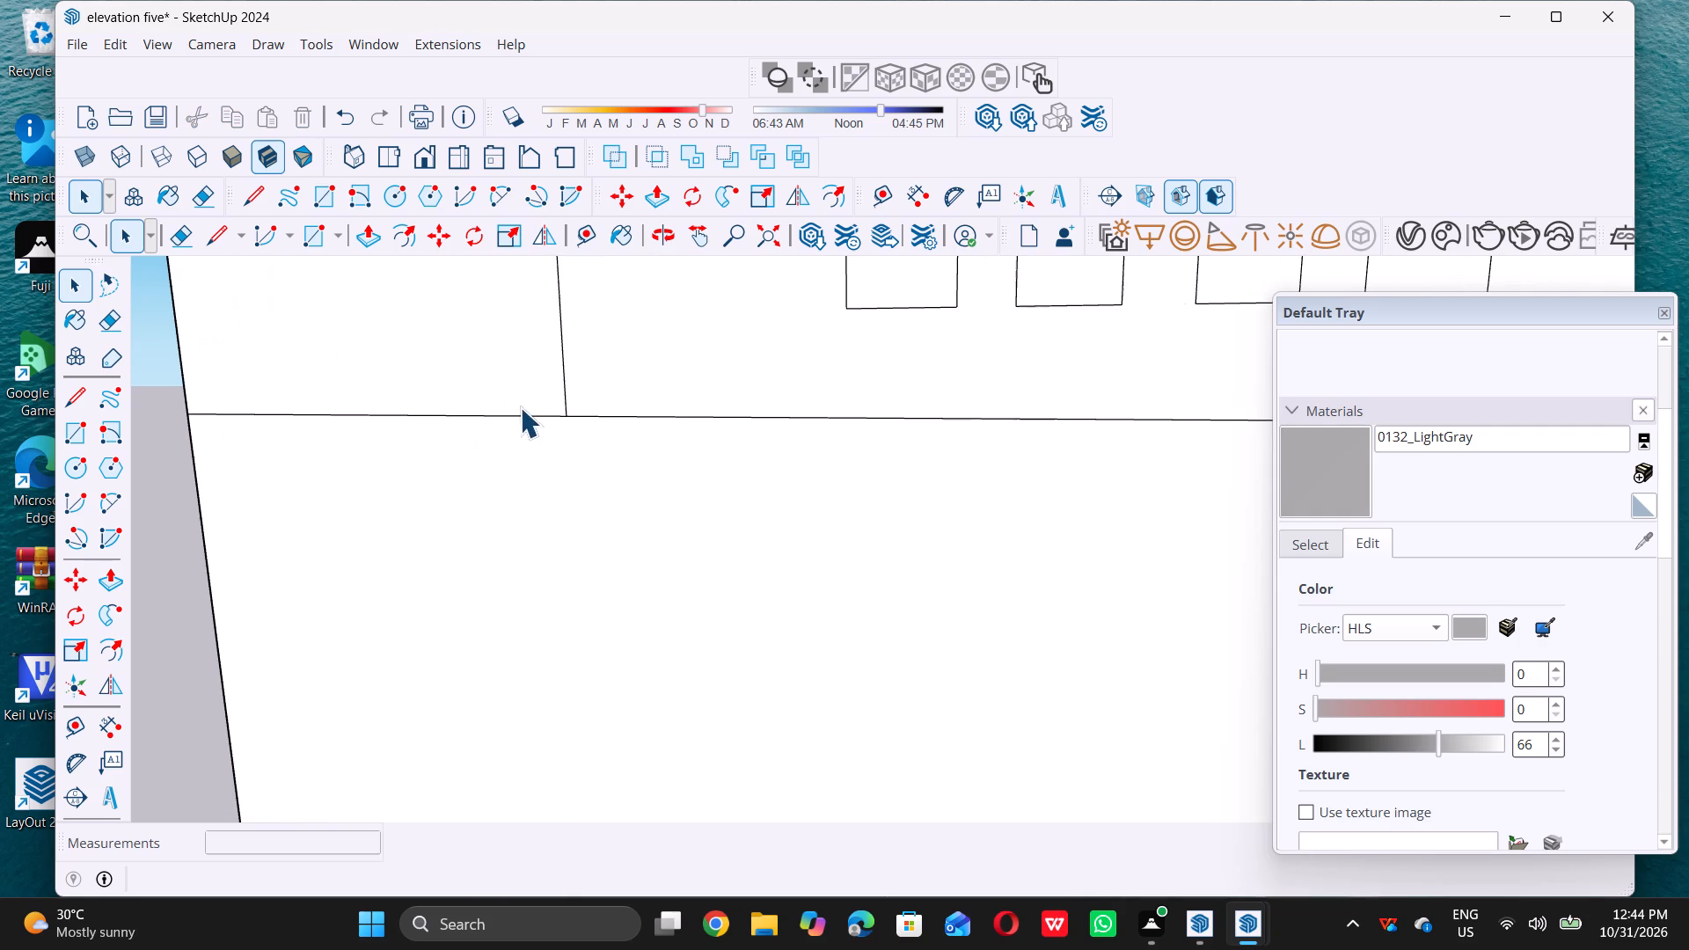
{"action": "double_click", "coordinate": [528, 416]}
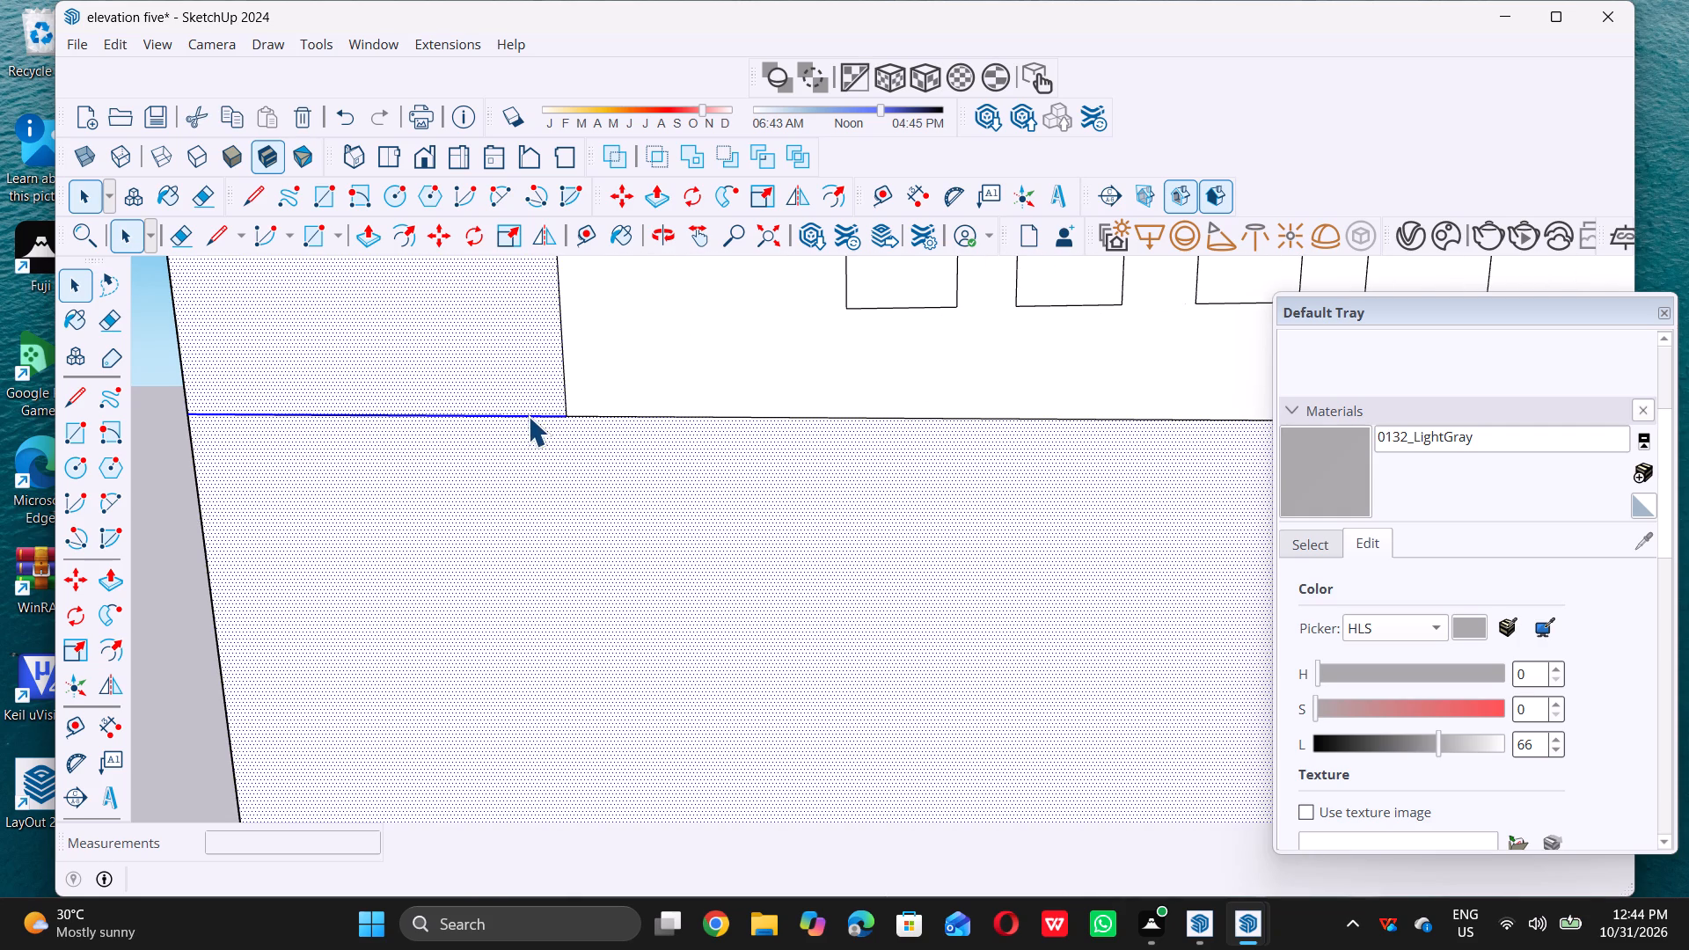
{"action": "triple_click", "coordinate": [162, 484]}
{"action": "scroll", "coordinate": [450, 398], "scroll_direction": "up", "scroll_amount": 3}
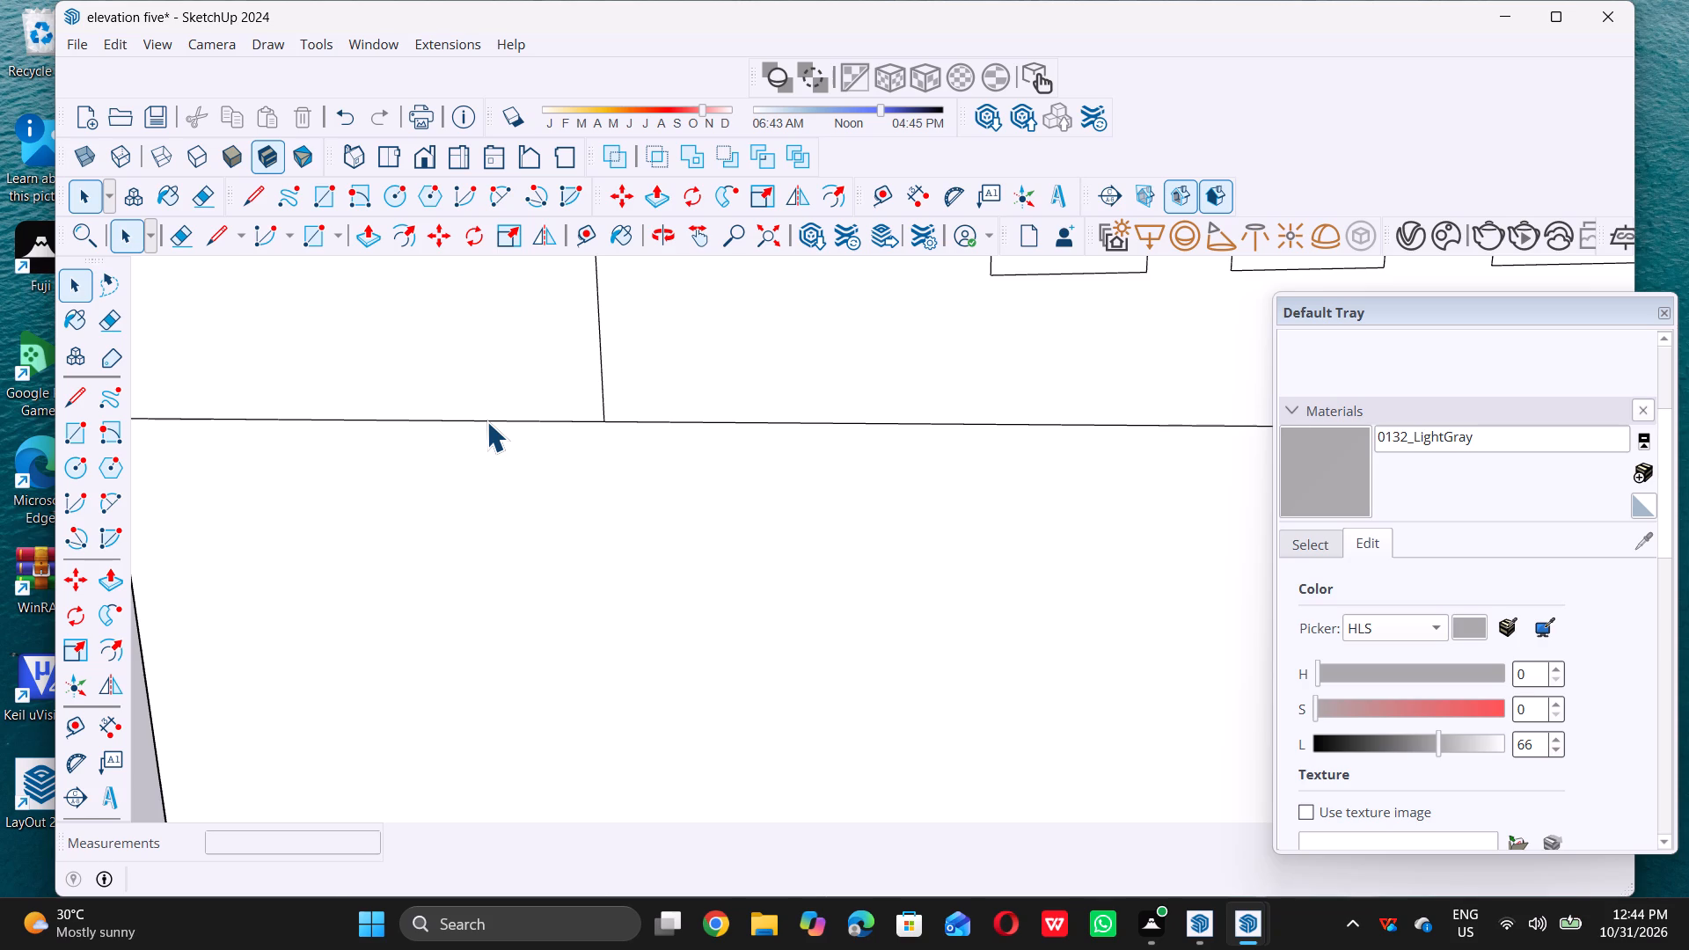
{"action": "double_click", "coordinate": [489, 423]}
{"action": "scroll", "coordinate": [571, 420], "scroll_direction": "down", "scroll_amount": 2}
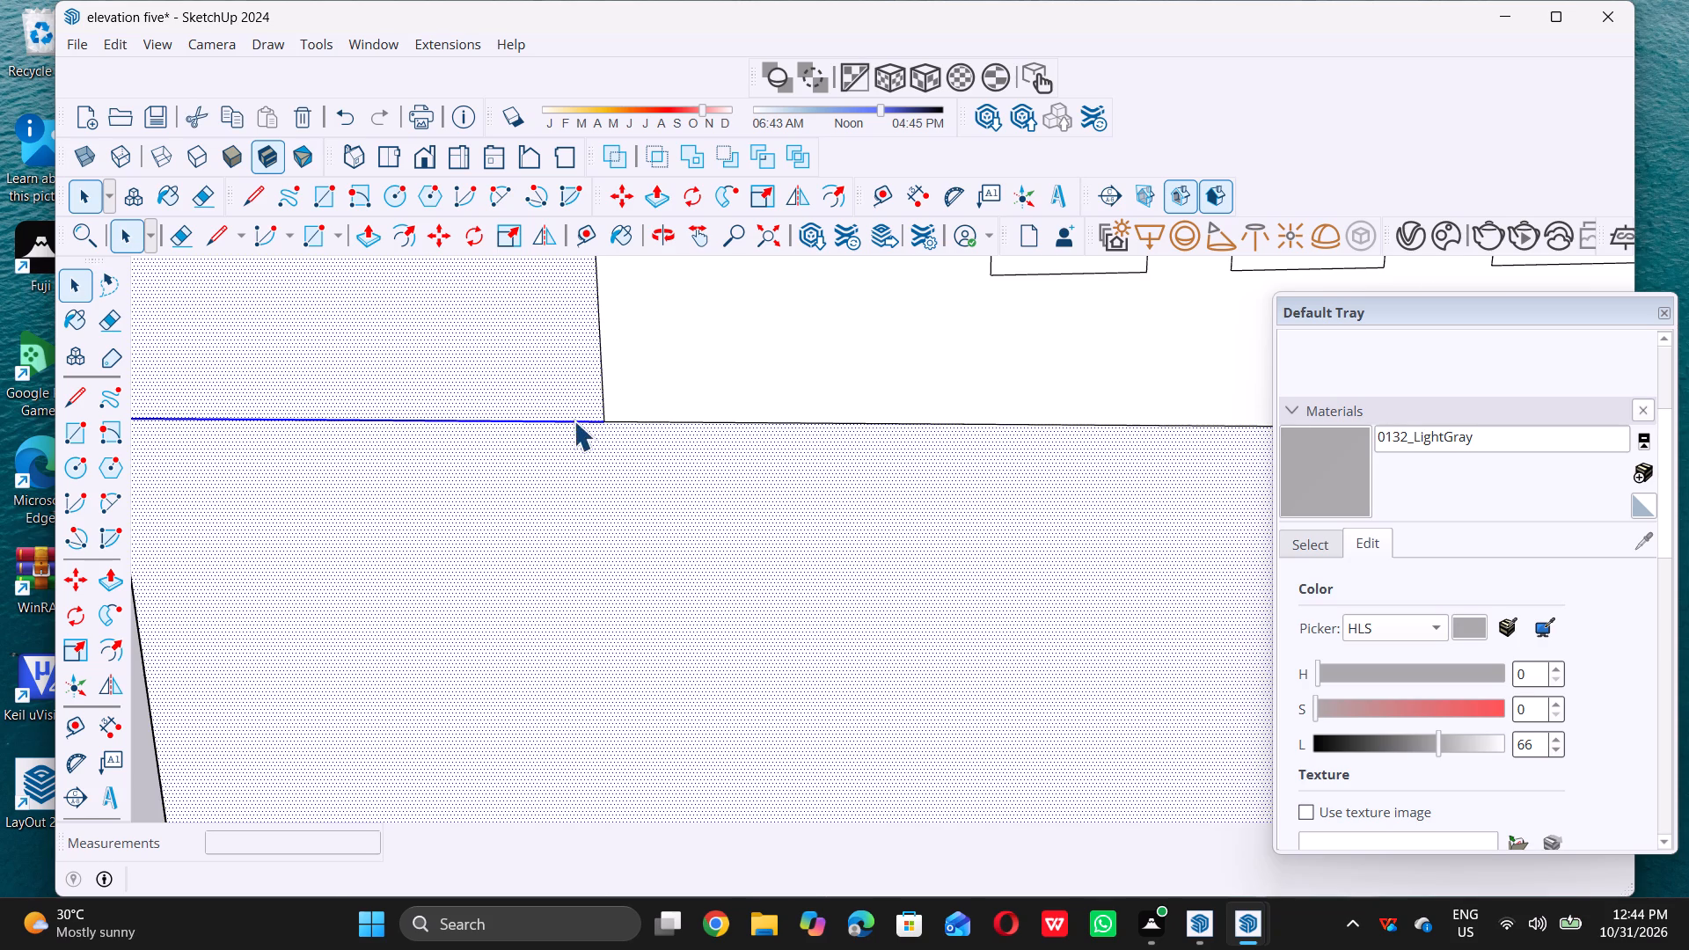
{"action": "scroll", "coordinate": [574, 420], "scroll_direction": "down", "scroll_amount": 3}
{"action": "triple_click", "coordinate": [199, 501]}
{"action": "left_click", "coordinate": [200, 501]}
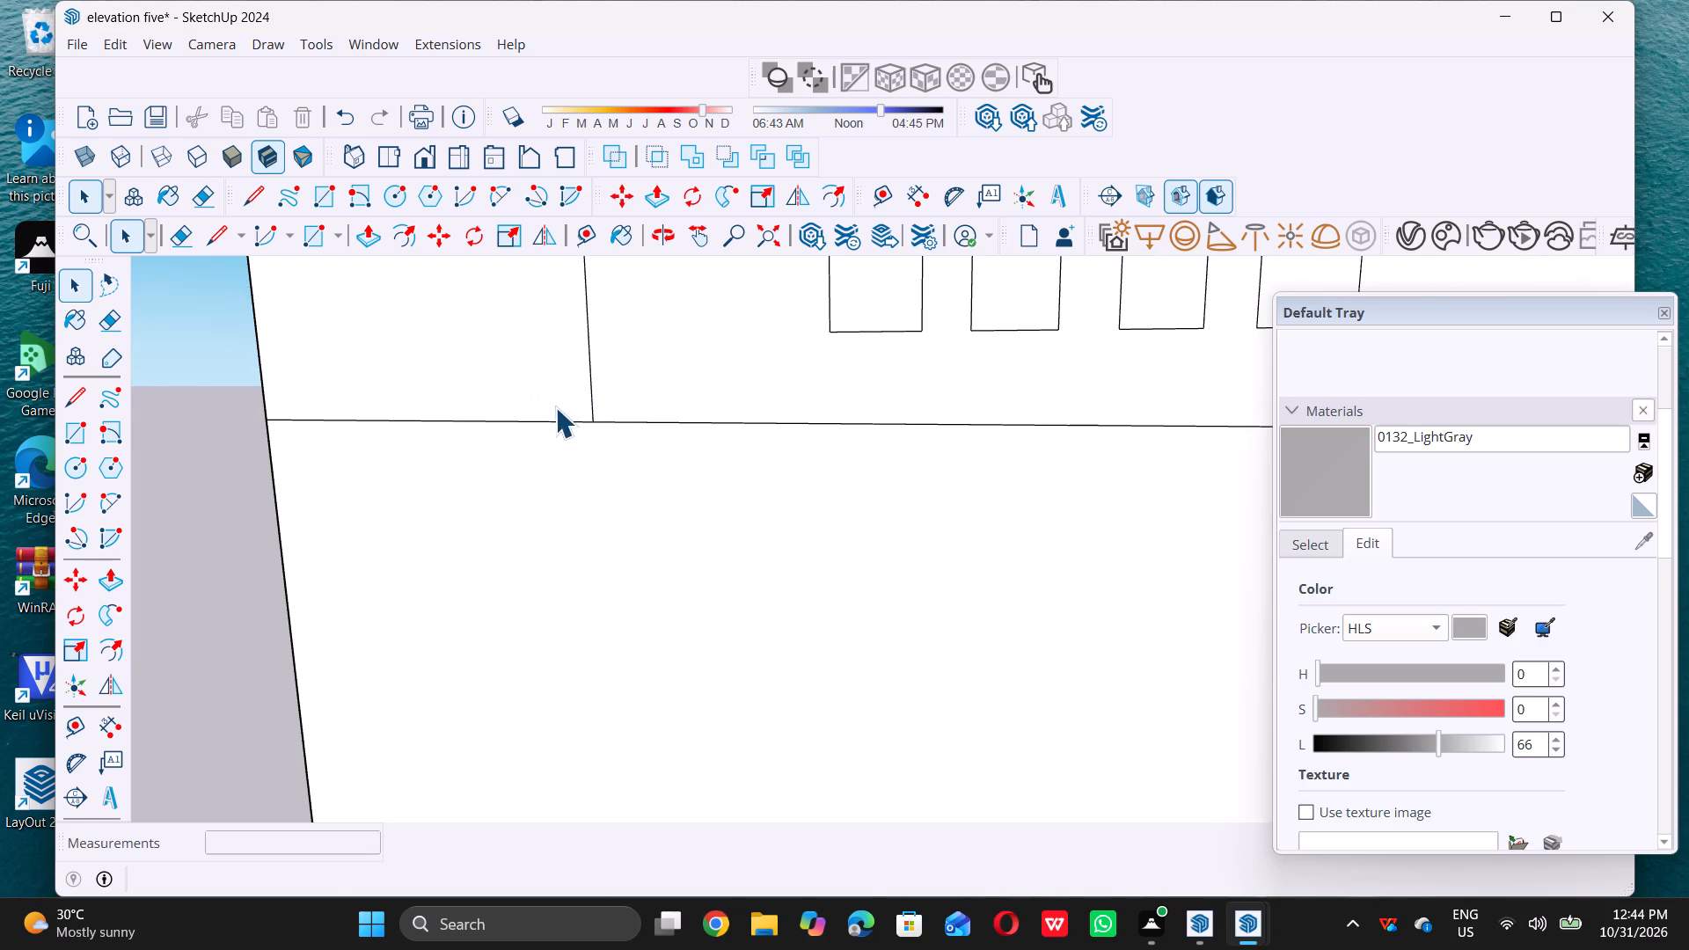
{"action": "triple_click", "coordinate": [563, 423]}
{"action": "left_click", "coordinate": [169, 486]}
{"action": "scroll", "coordinate": [790, 338], "scroll_direction": "down", "scroll_amount": 8}
{"action": "scroll", "coordinate": [558, 331], "scroll_direction": "up", "scroll_amount": 5}
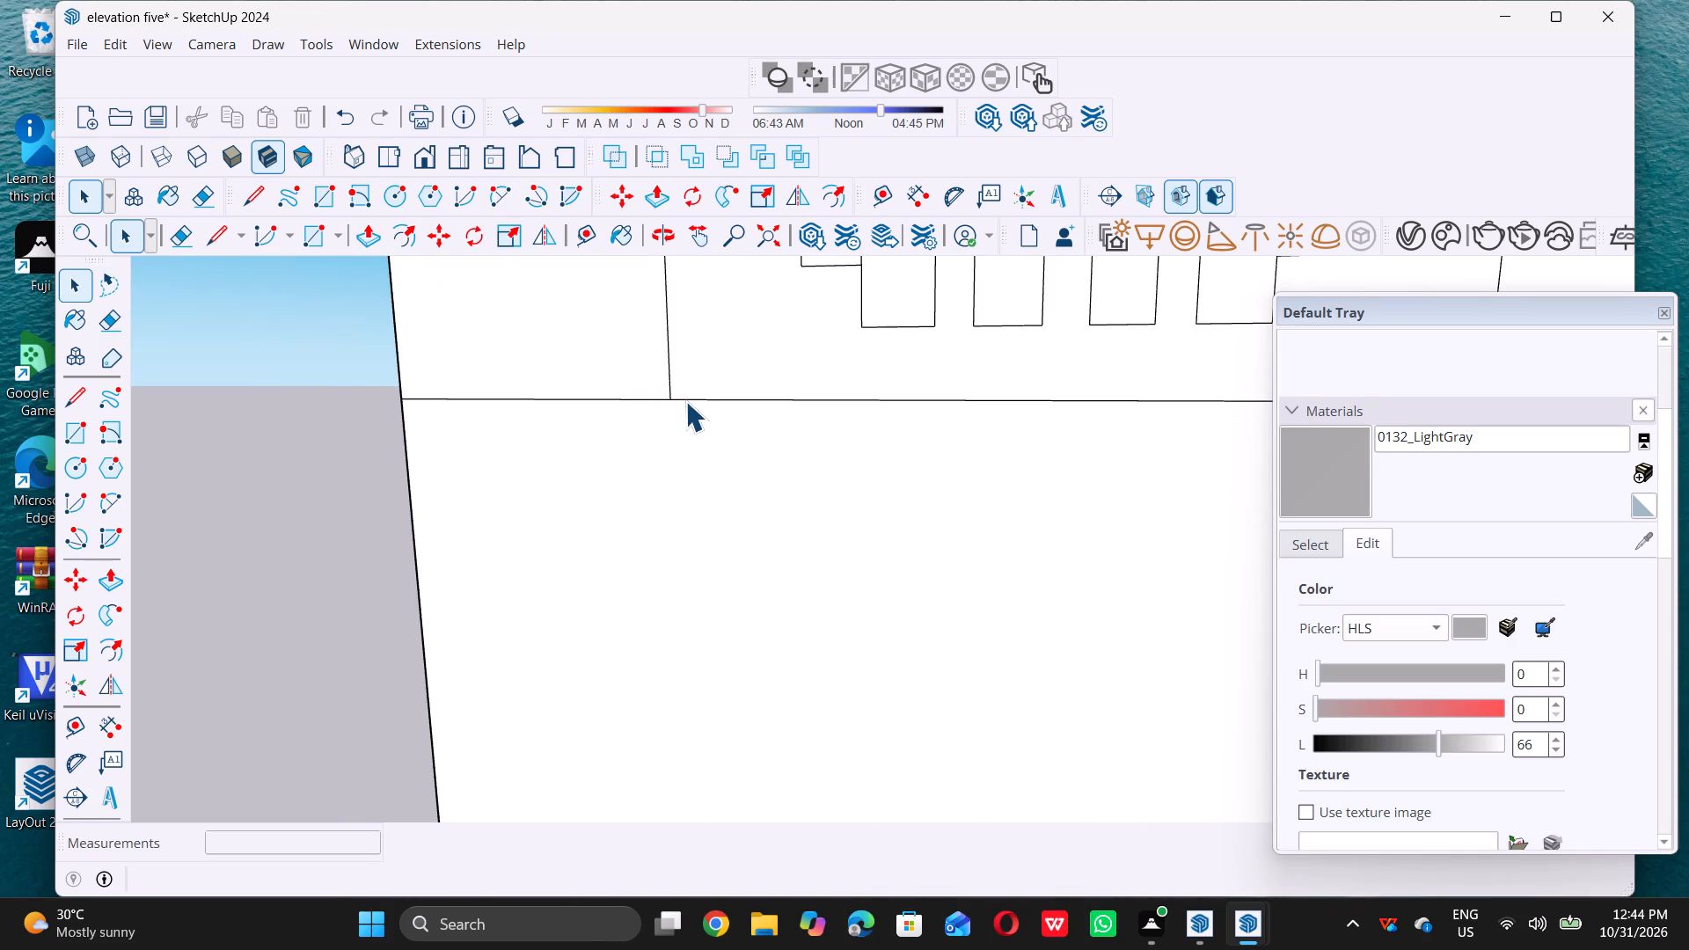
{"action": "double_click", "coordinate": [702, 400]}
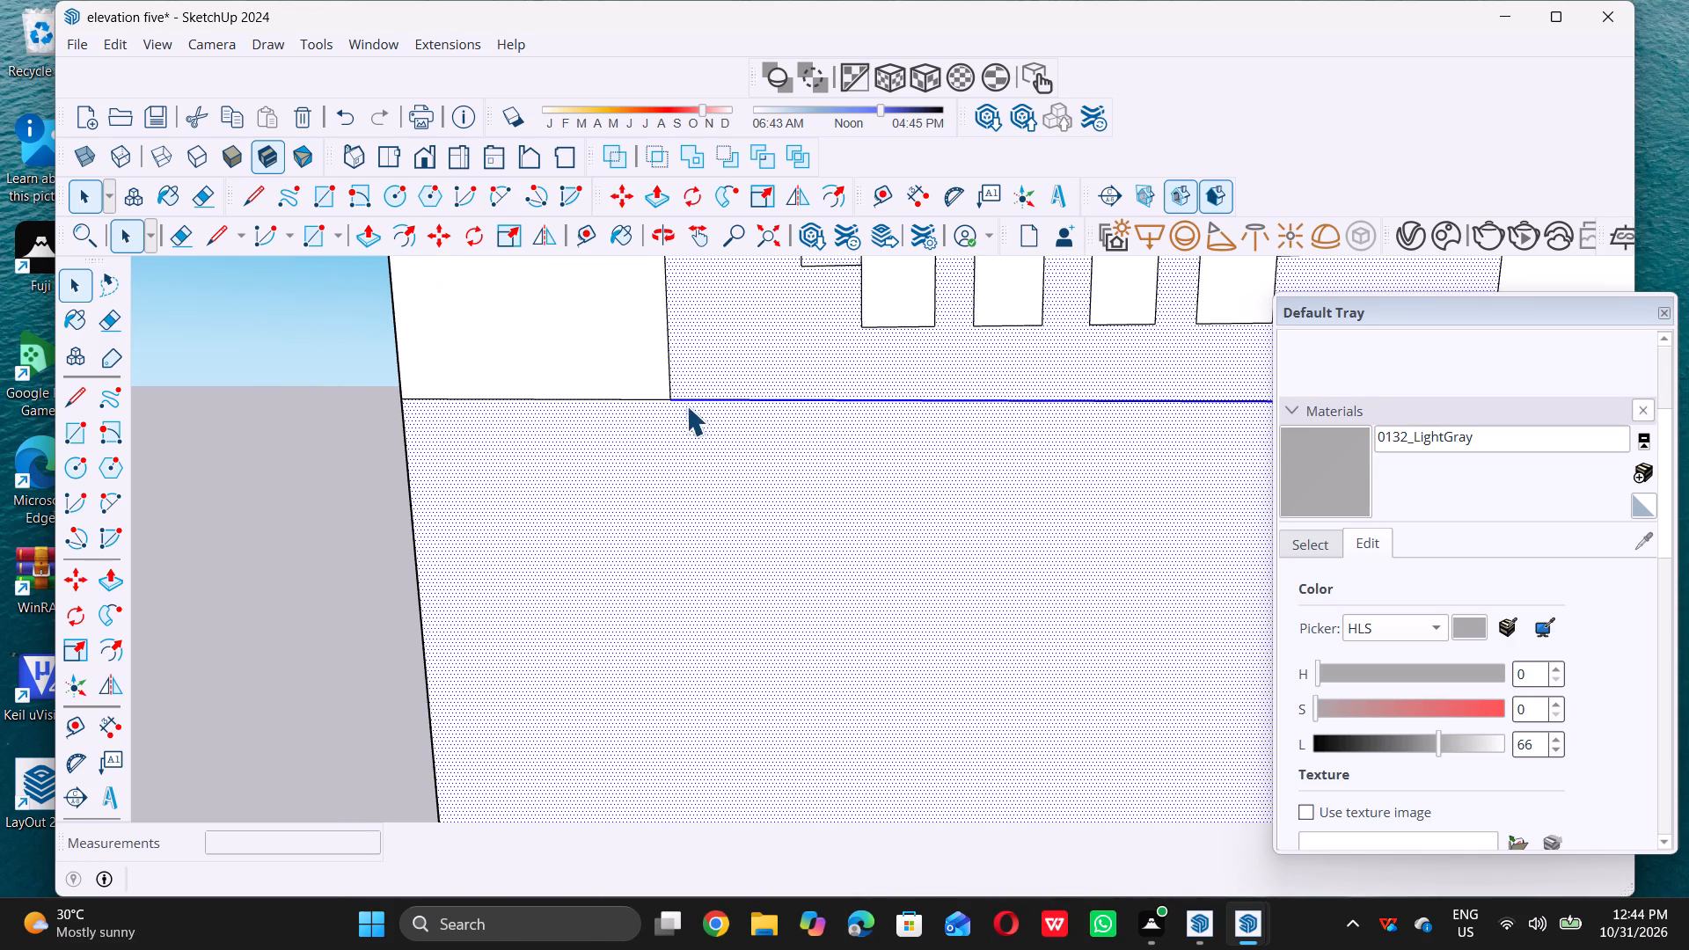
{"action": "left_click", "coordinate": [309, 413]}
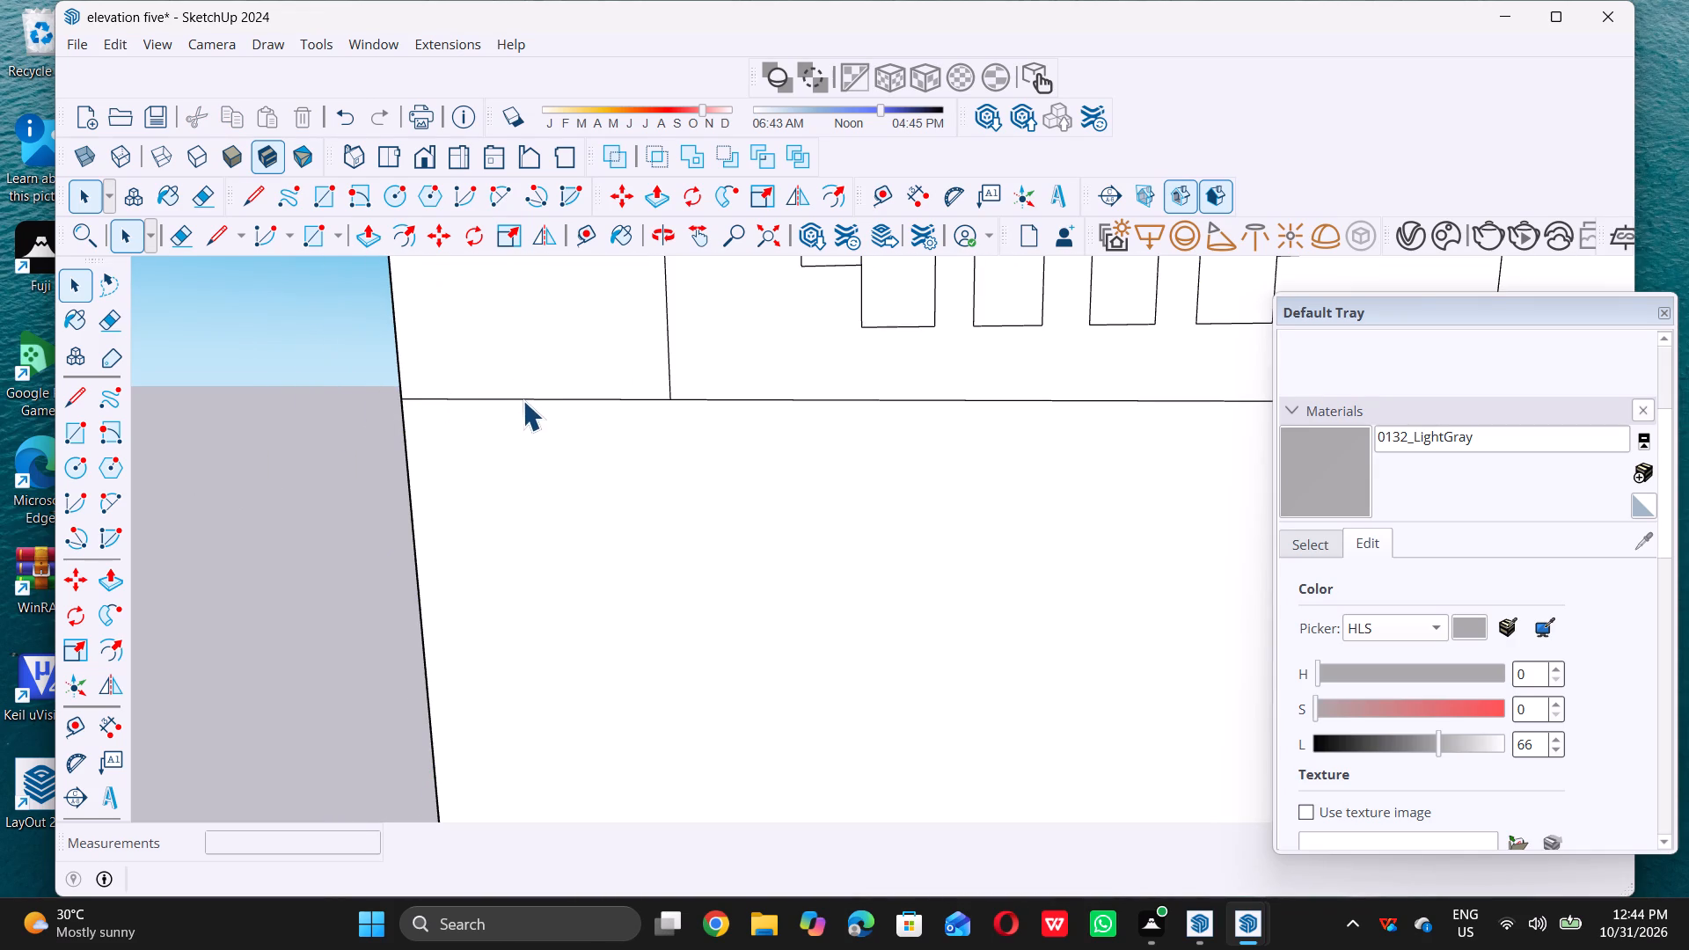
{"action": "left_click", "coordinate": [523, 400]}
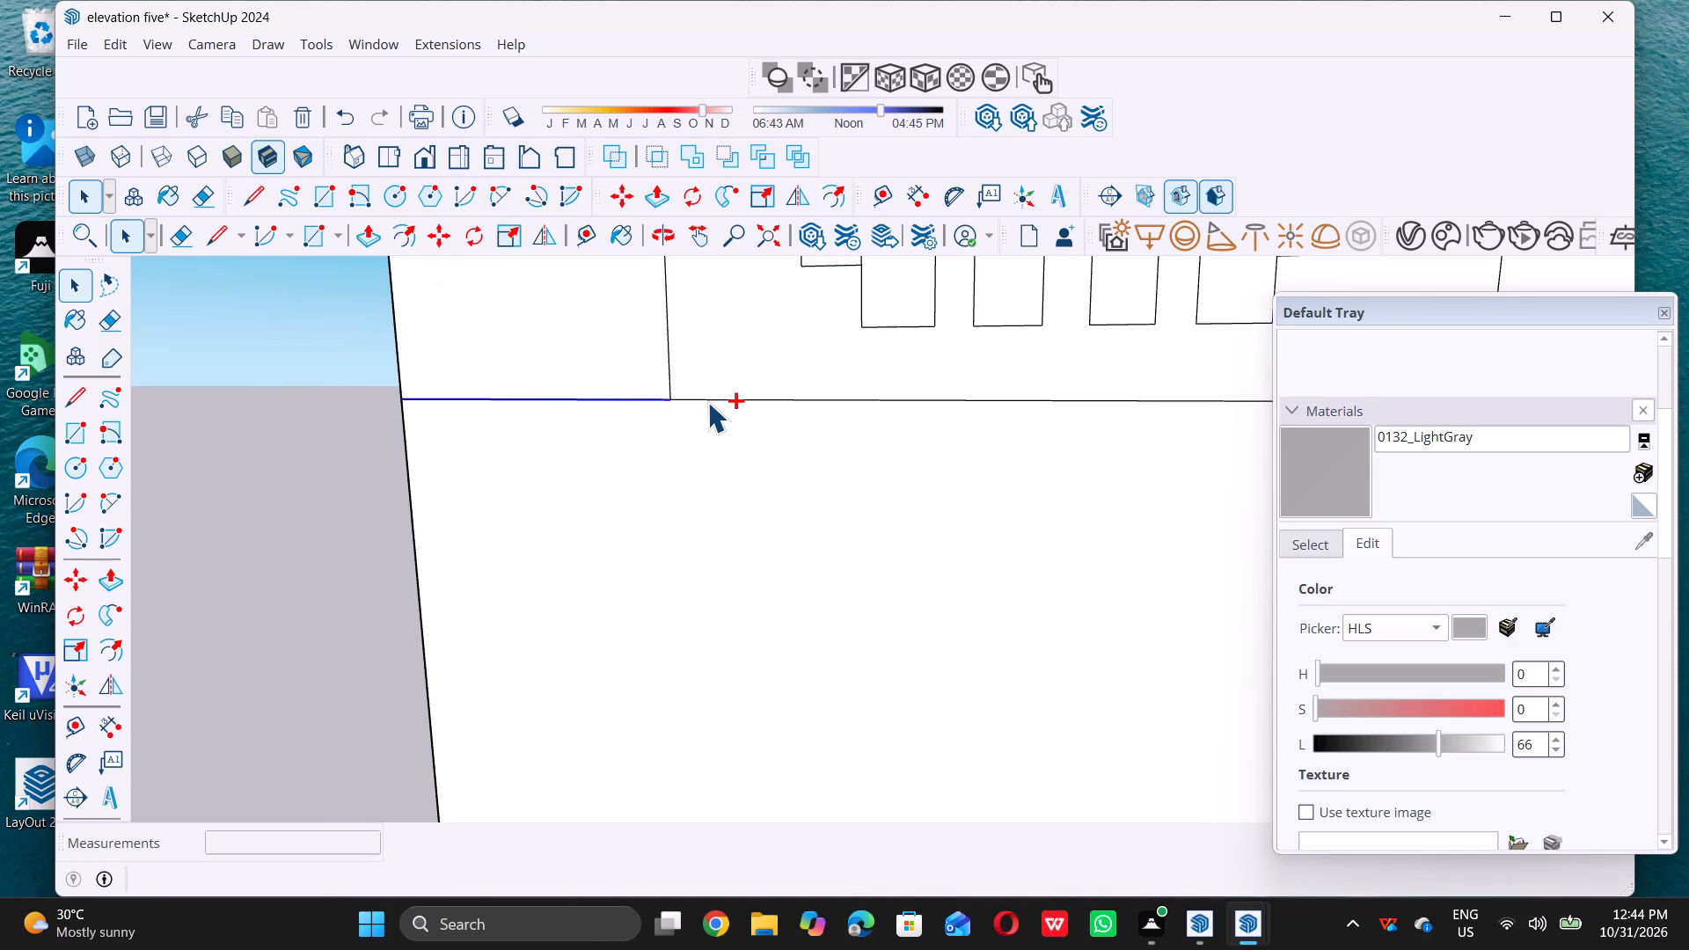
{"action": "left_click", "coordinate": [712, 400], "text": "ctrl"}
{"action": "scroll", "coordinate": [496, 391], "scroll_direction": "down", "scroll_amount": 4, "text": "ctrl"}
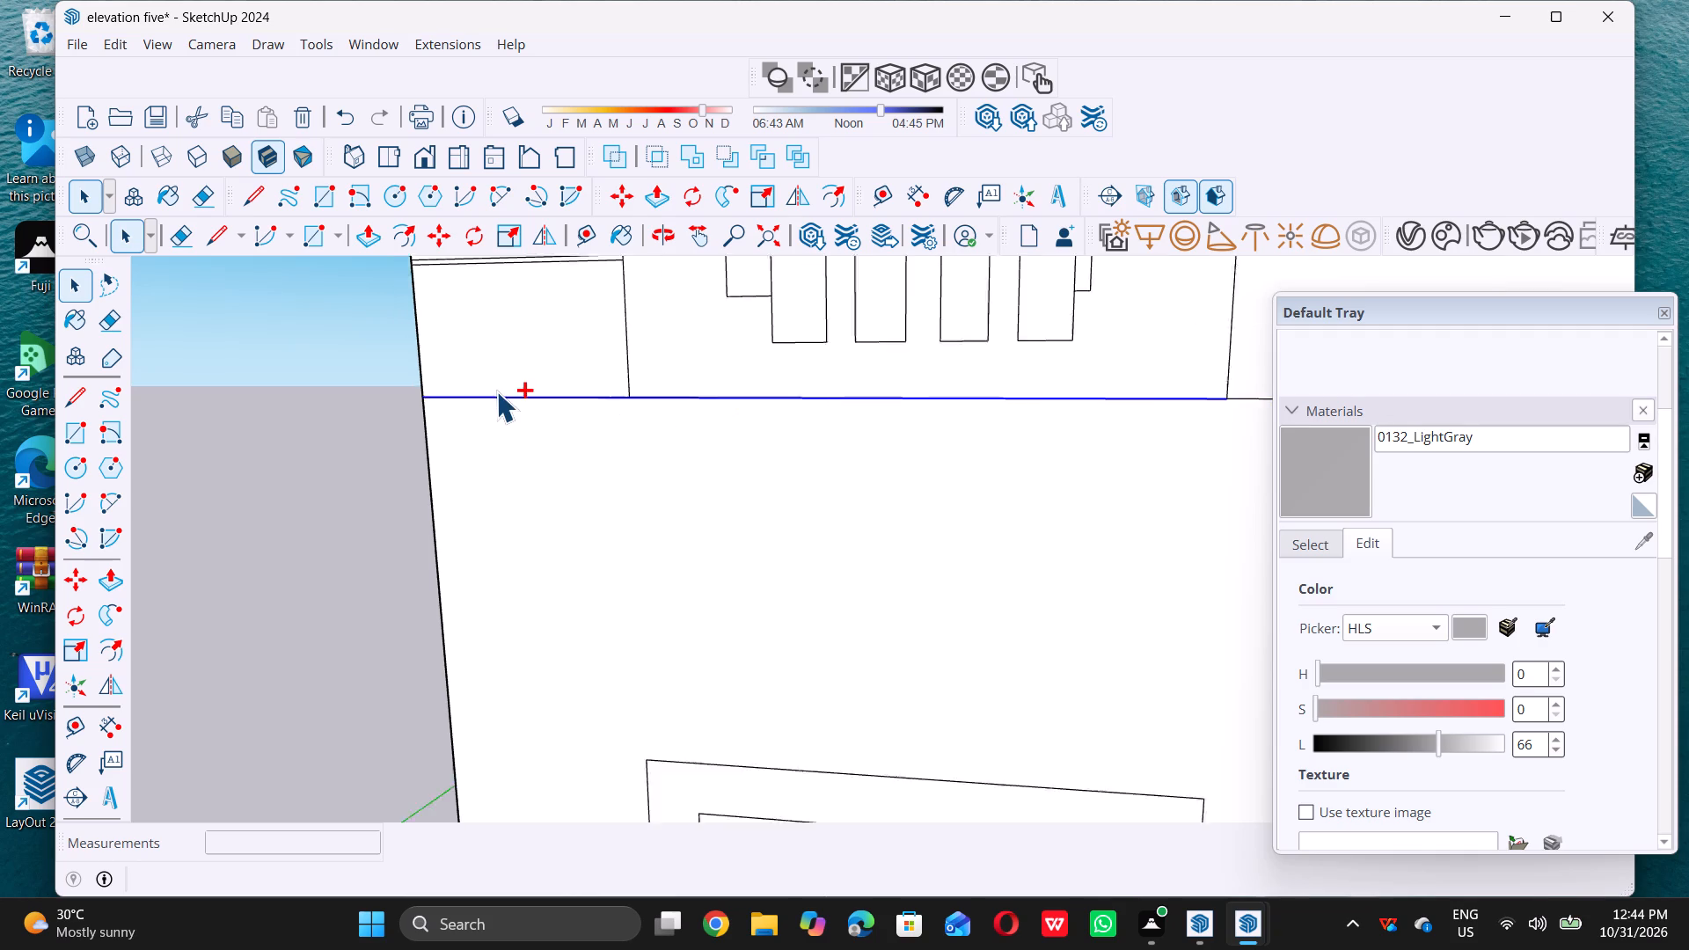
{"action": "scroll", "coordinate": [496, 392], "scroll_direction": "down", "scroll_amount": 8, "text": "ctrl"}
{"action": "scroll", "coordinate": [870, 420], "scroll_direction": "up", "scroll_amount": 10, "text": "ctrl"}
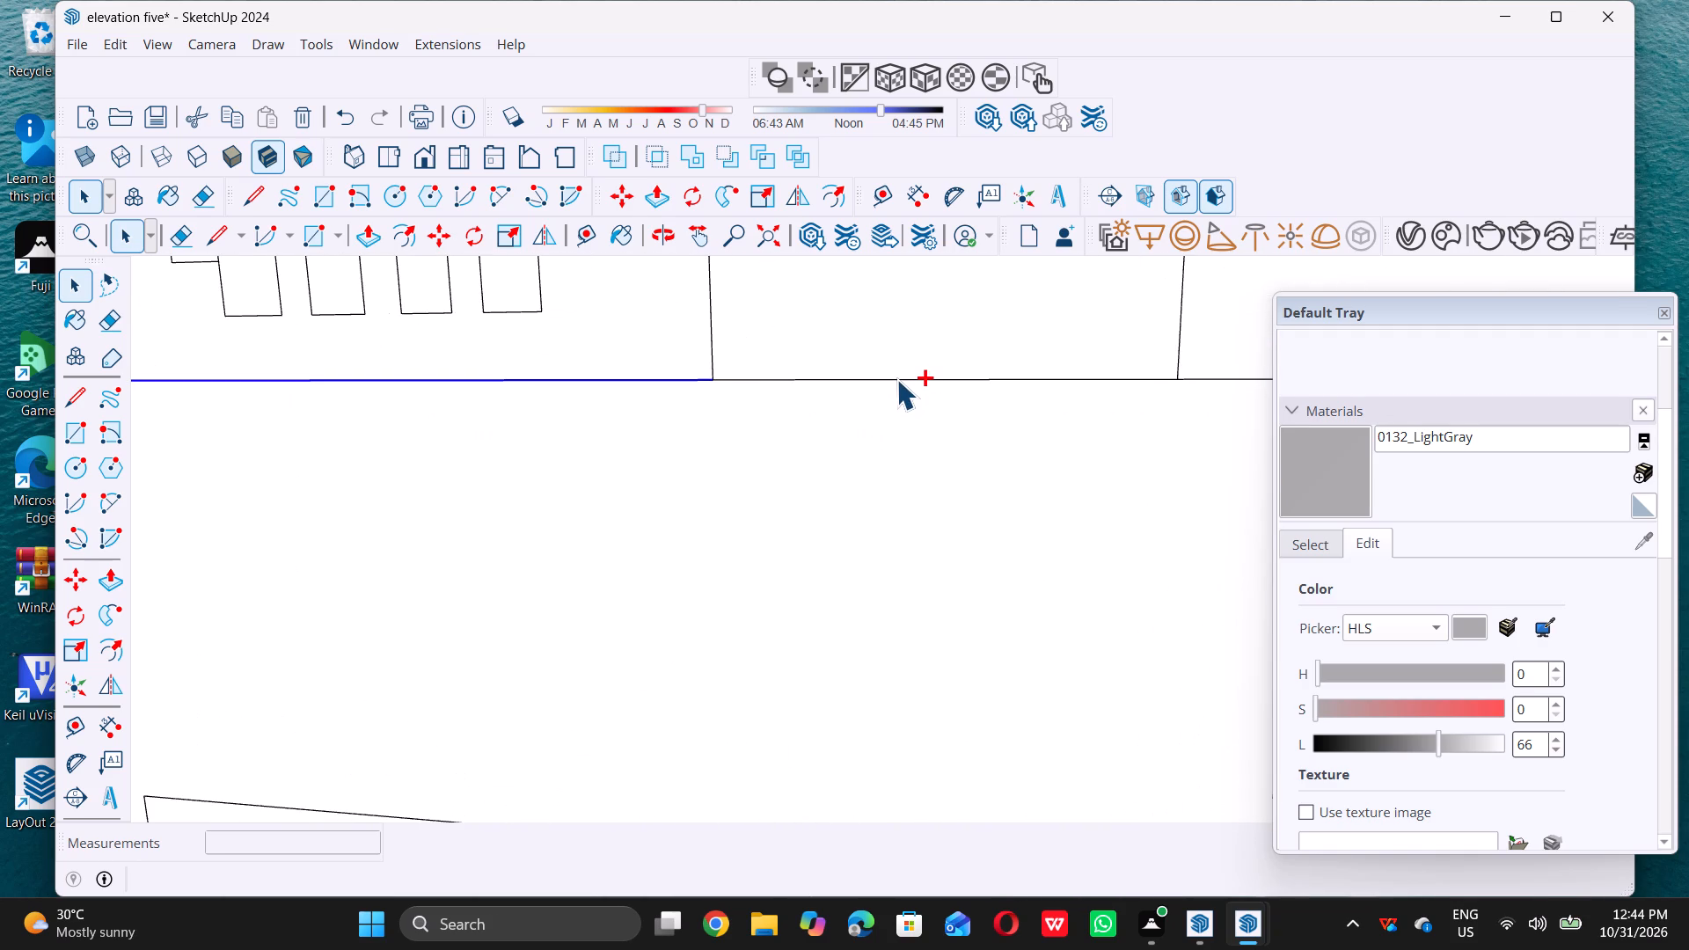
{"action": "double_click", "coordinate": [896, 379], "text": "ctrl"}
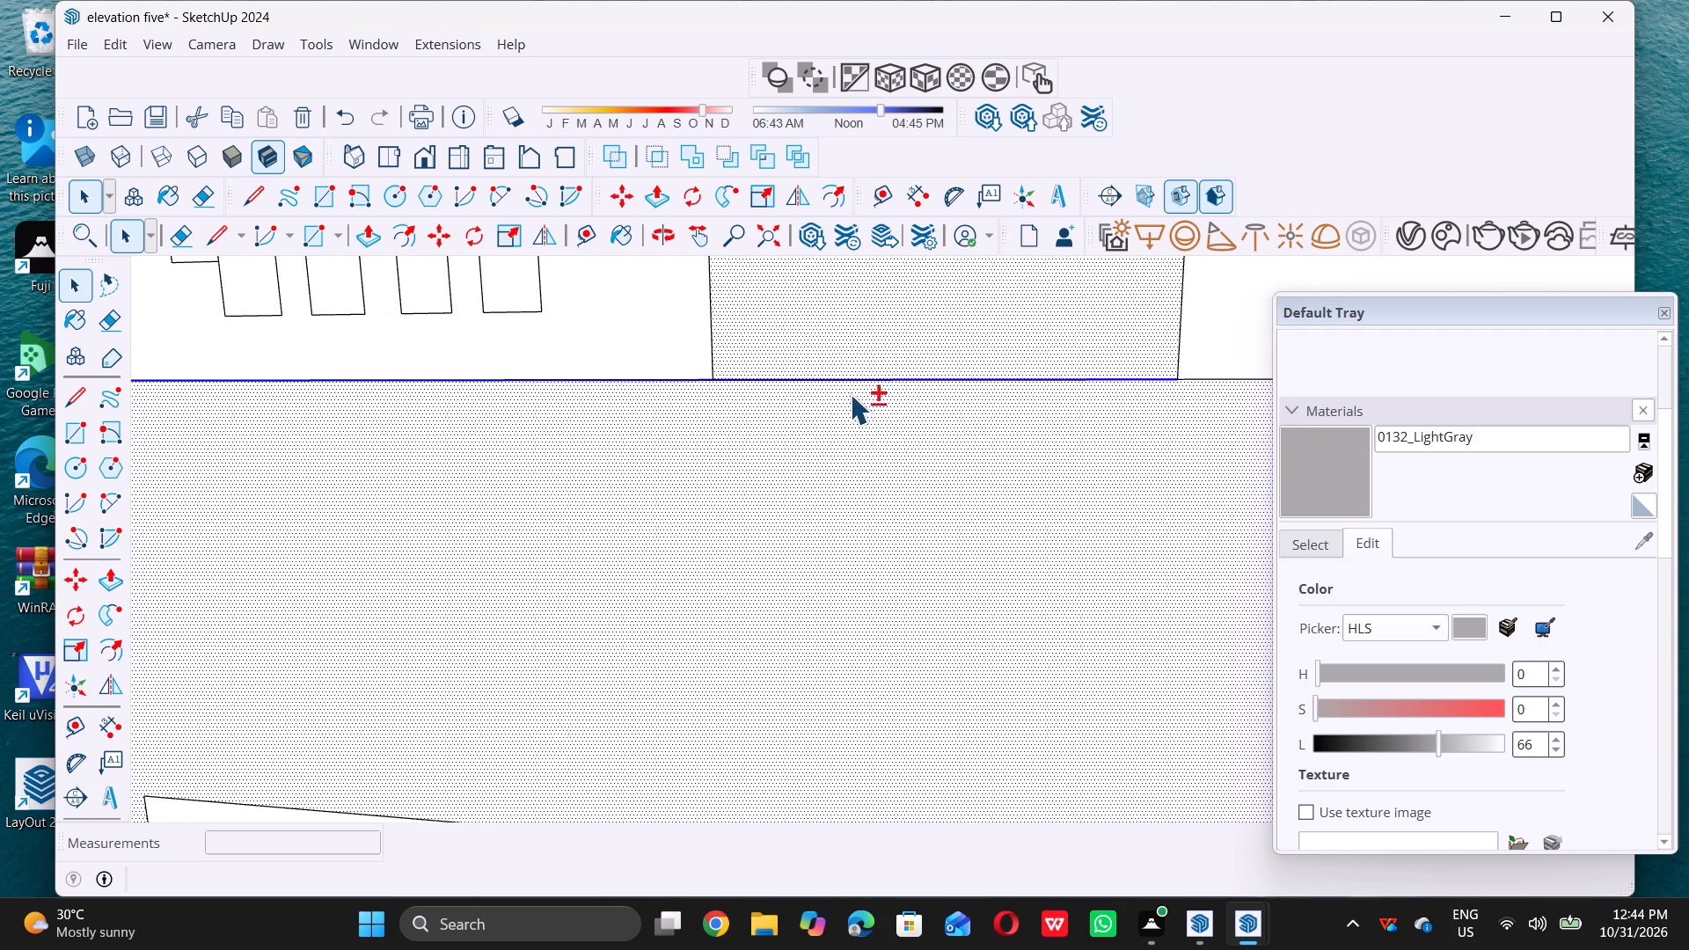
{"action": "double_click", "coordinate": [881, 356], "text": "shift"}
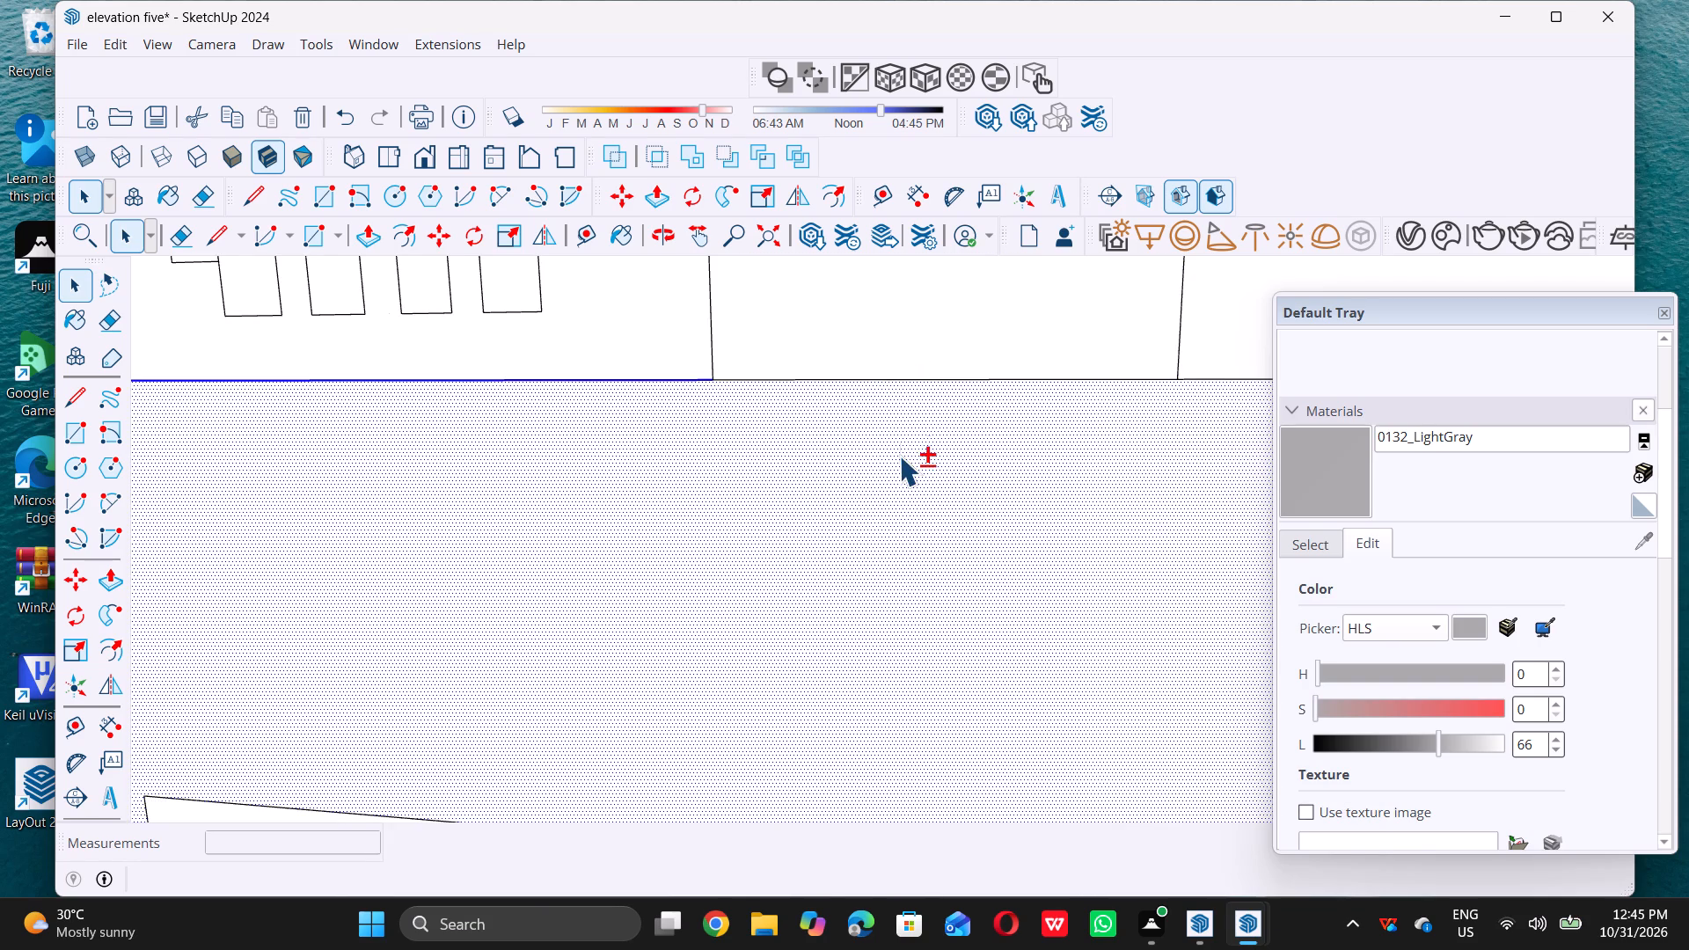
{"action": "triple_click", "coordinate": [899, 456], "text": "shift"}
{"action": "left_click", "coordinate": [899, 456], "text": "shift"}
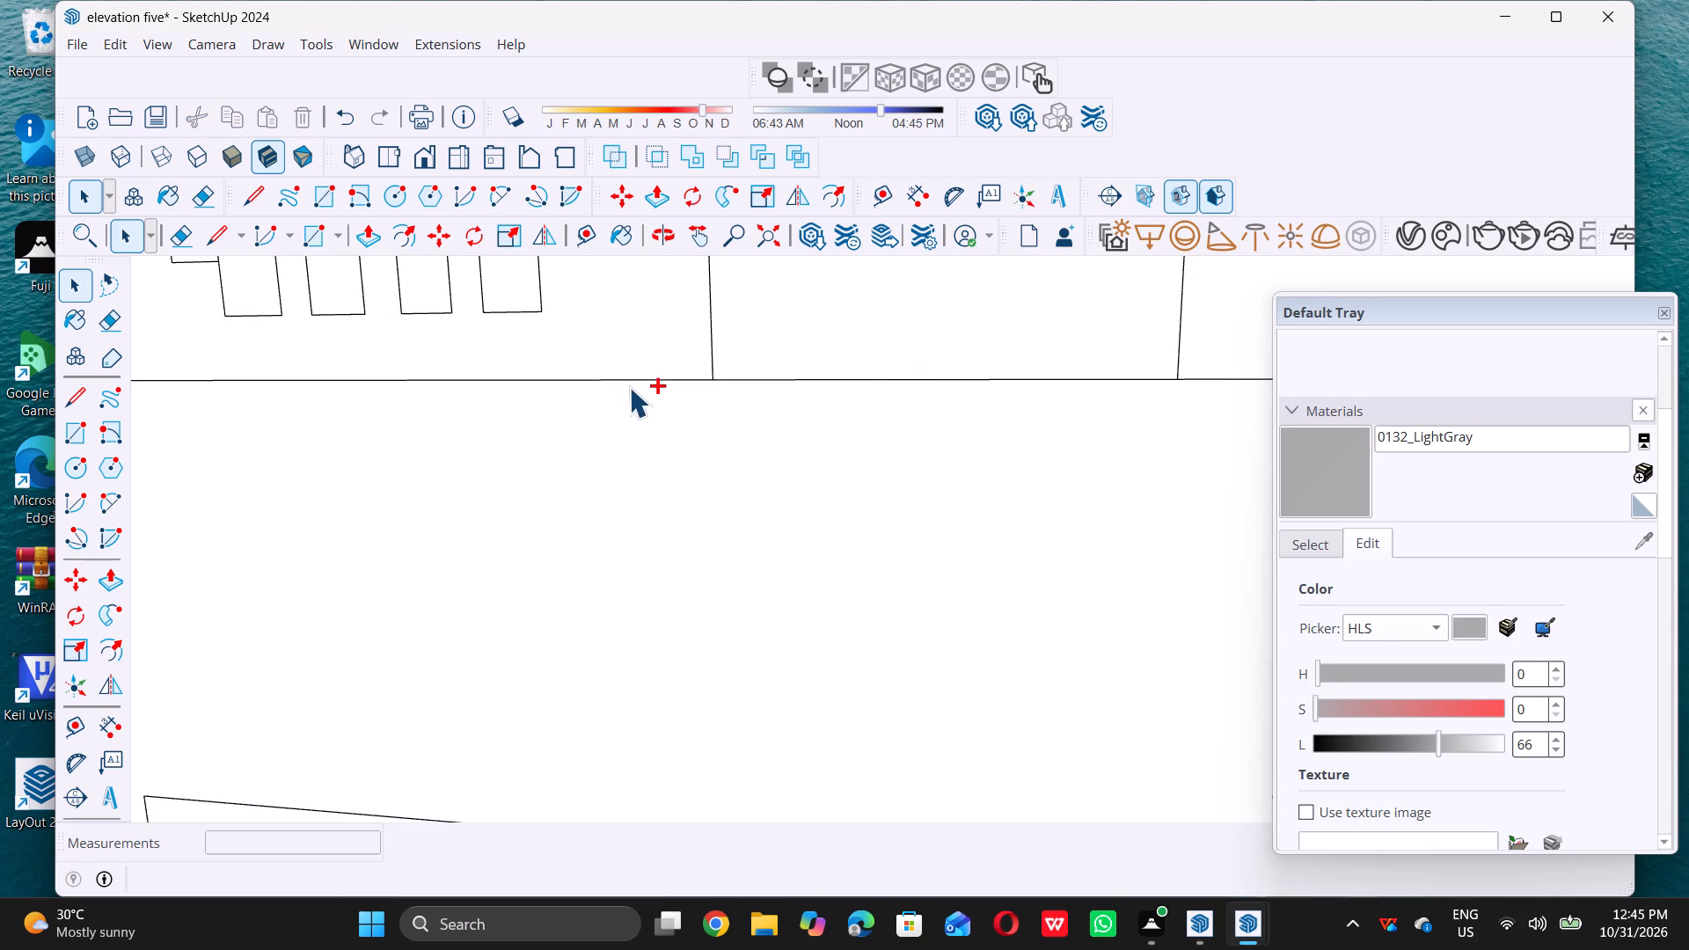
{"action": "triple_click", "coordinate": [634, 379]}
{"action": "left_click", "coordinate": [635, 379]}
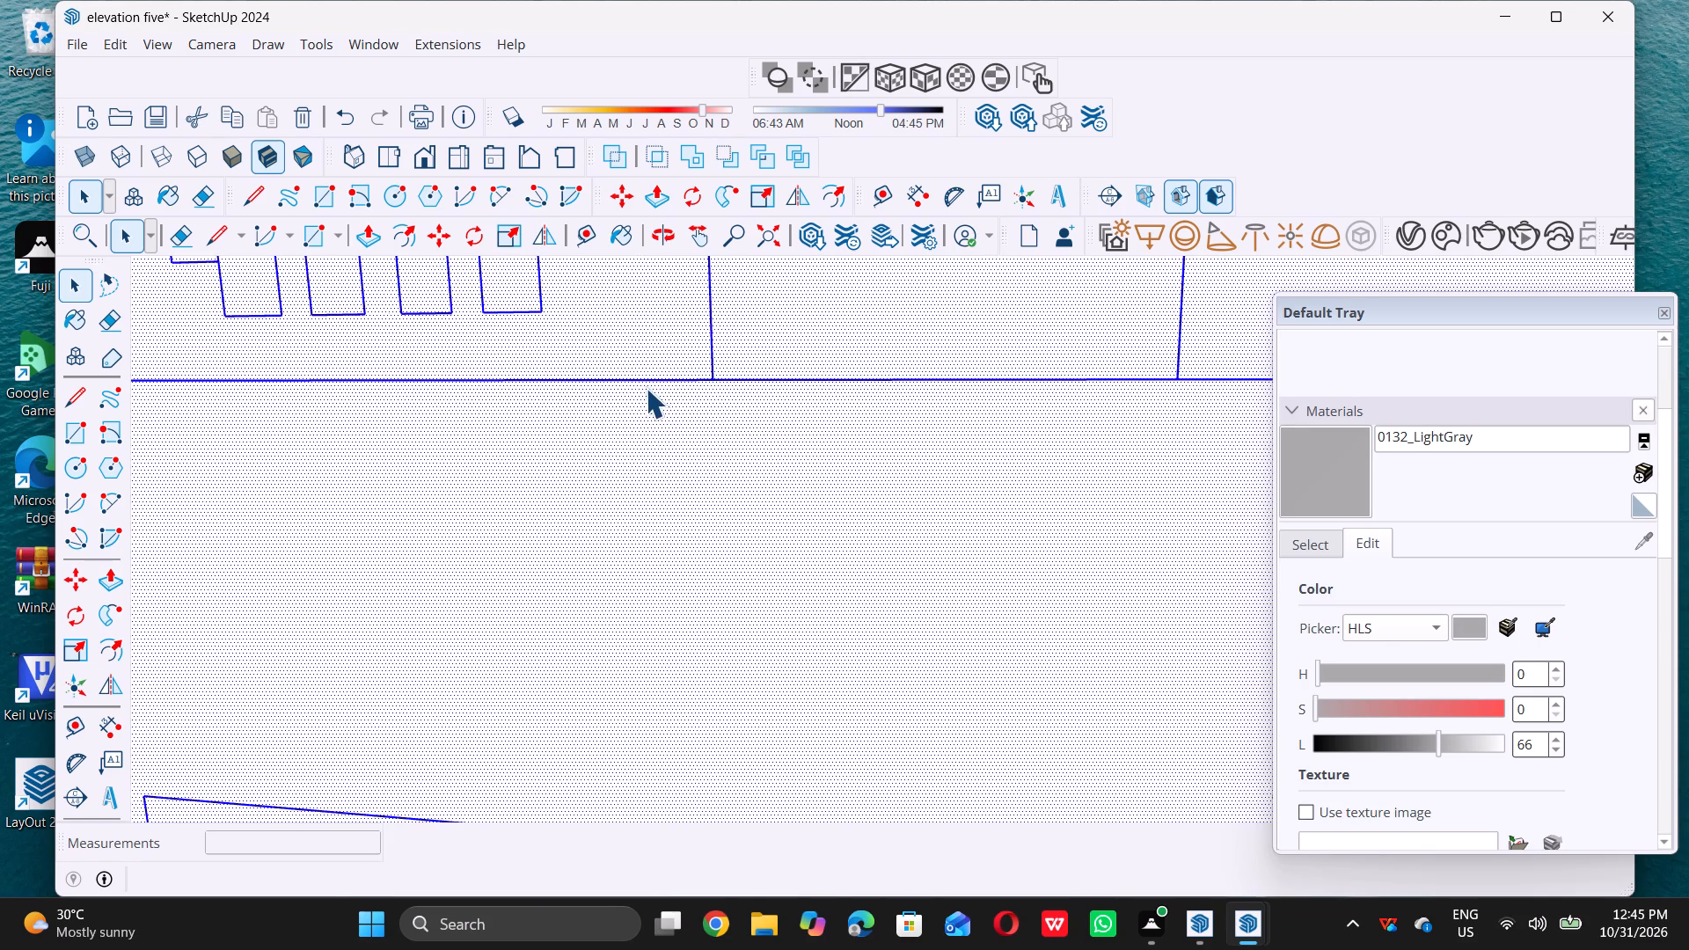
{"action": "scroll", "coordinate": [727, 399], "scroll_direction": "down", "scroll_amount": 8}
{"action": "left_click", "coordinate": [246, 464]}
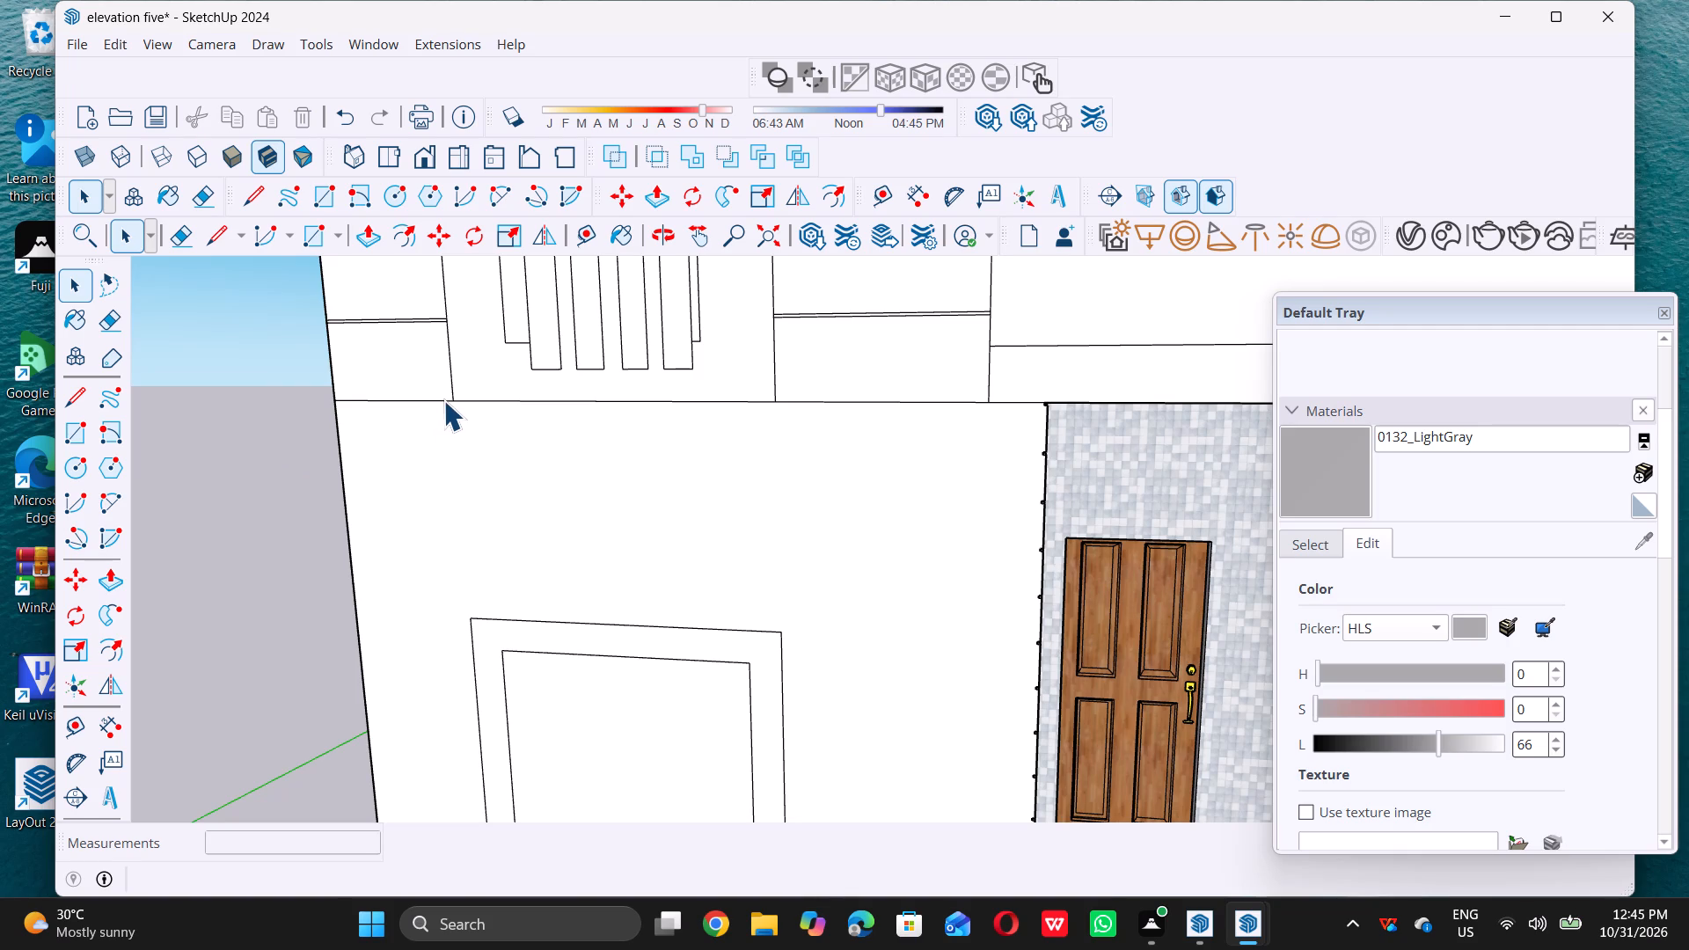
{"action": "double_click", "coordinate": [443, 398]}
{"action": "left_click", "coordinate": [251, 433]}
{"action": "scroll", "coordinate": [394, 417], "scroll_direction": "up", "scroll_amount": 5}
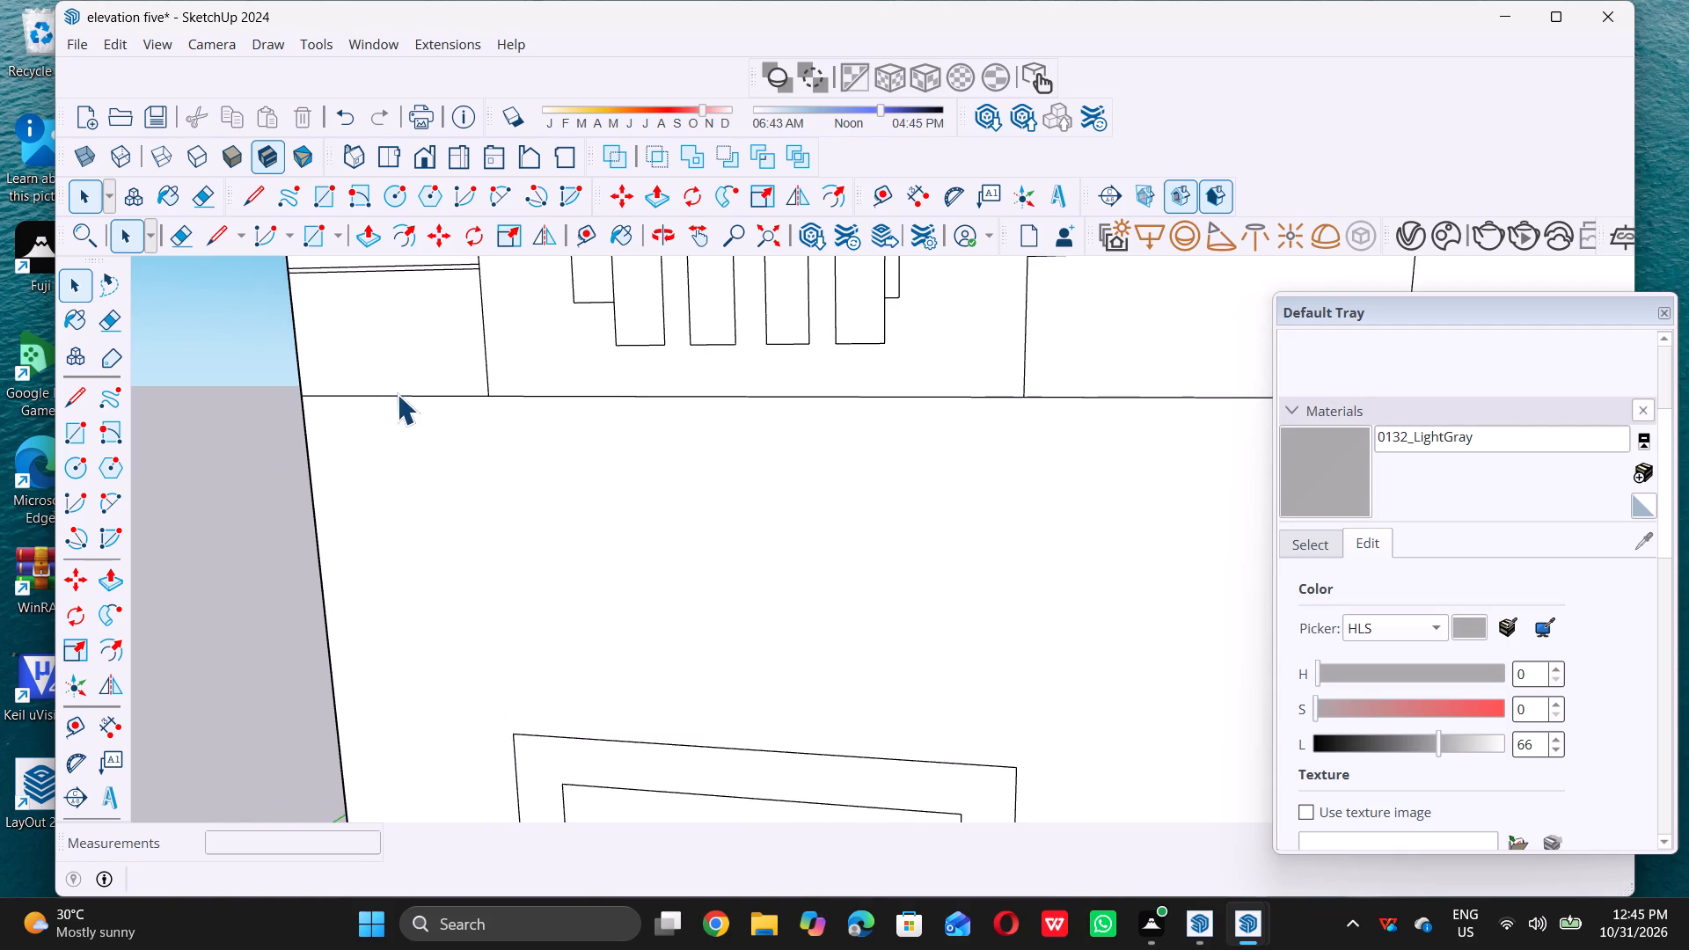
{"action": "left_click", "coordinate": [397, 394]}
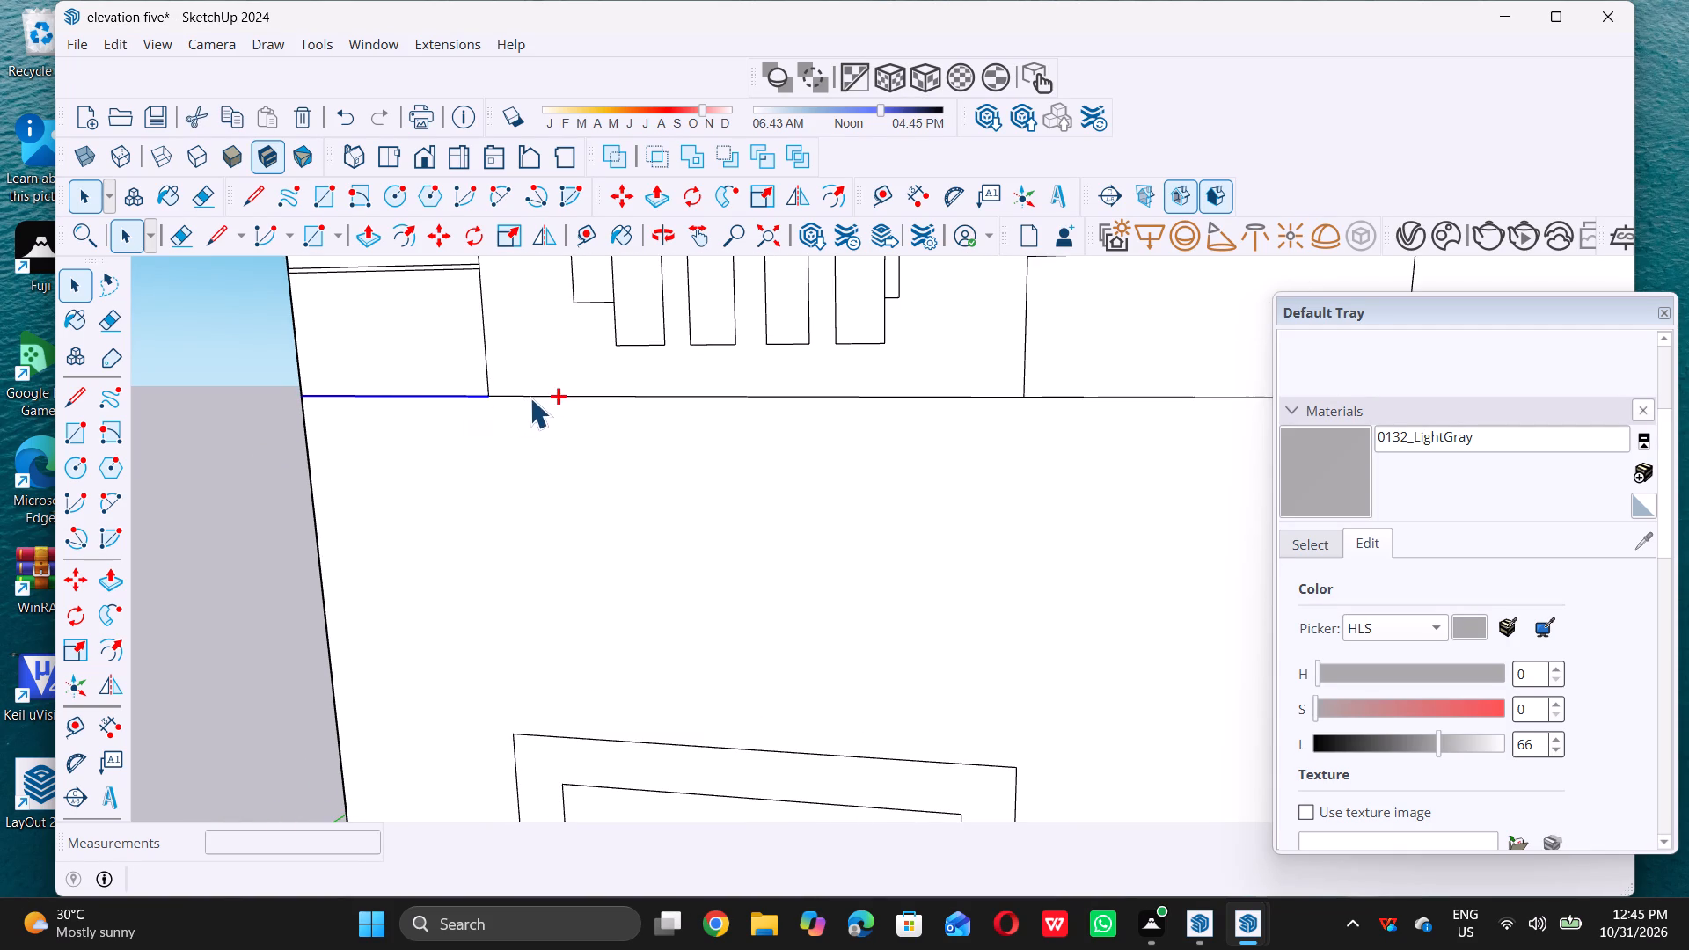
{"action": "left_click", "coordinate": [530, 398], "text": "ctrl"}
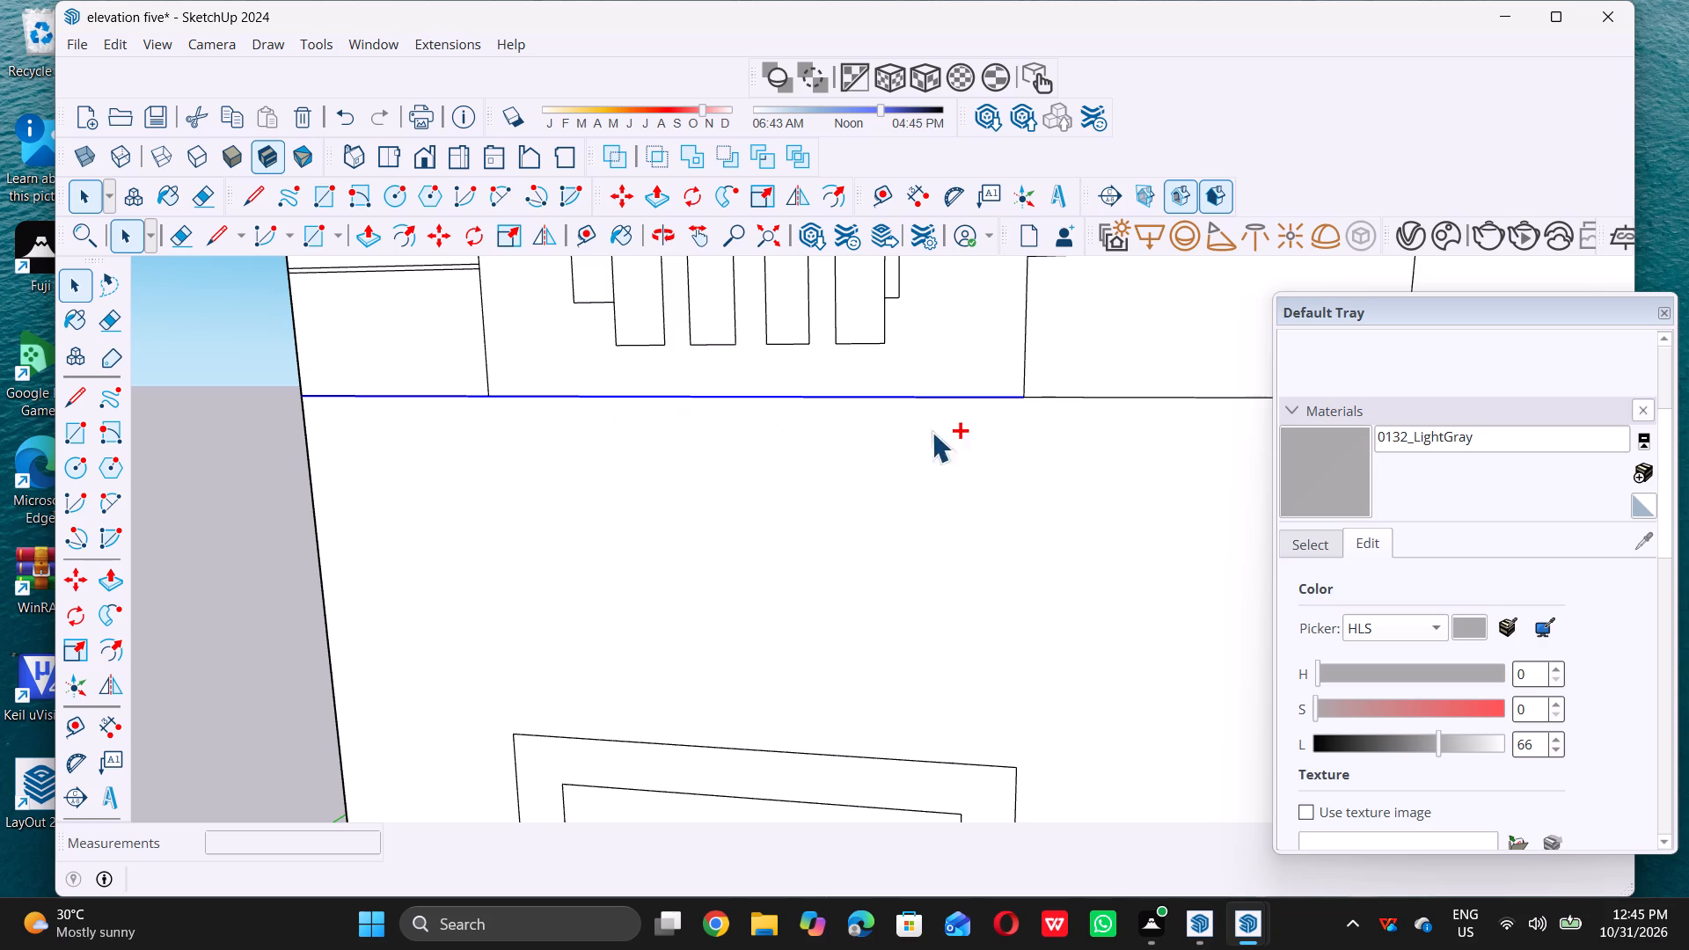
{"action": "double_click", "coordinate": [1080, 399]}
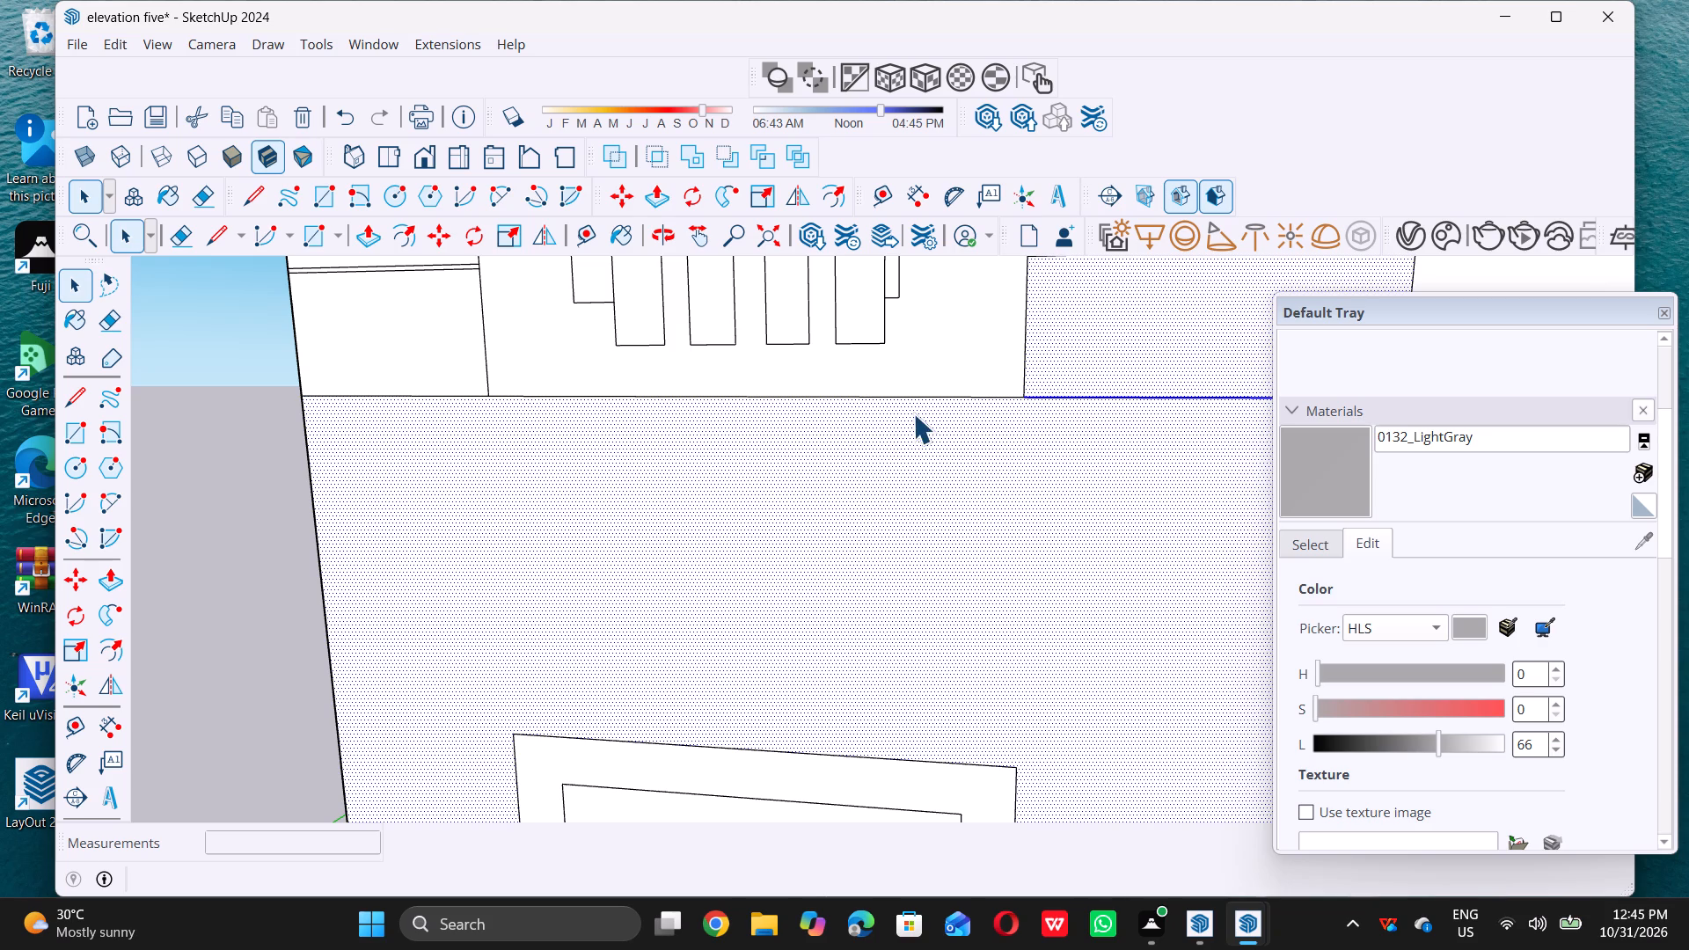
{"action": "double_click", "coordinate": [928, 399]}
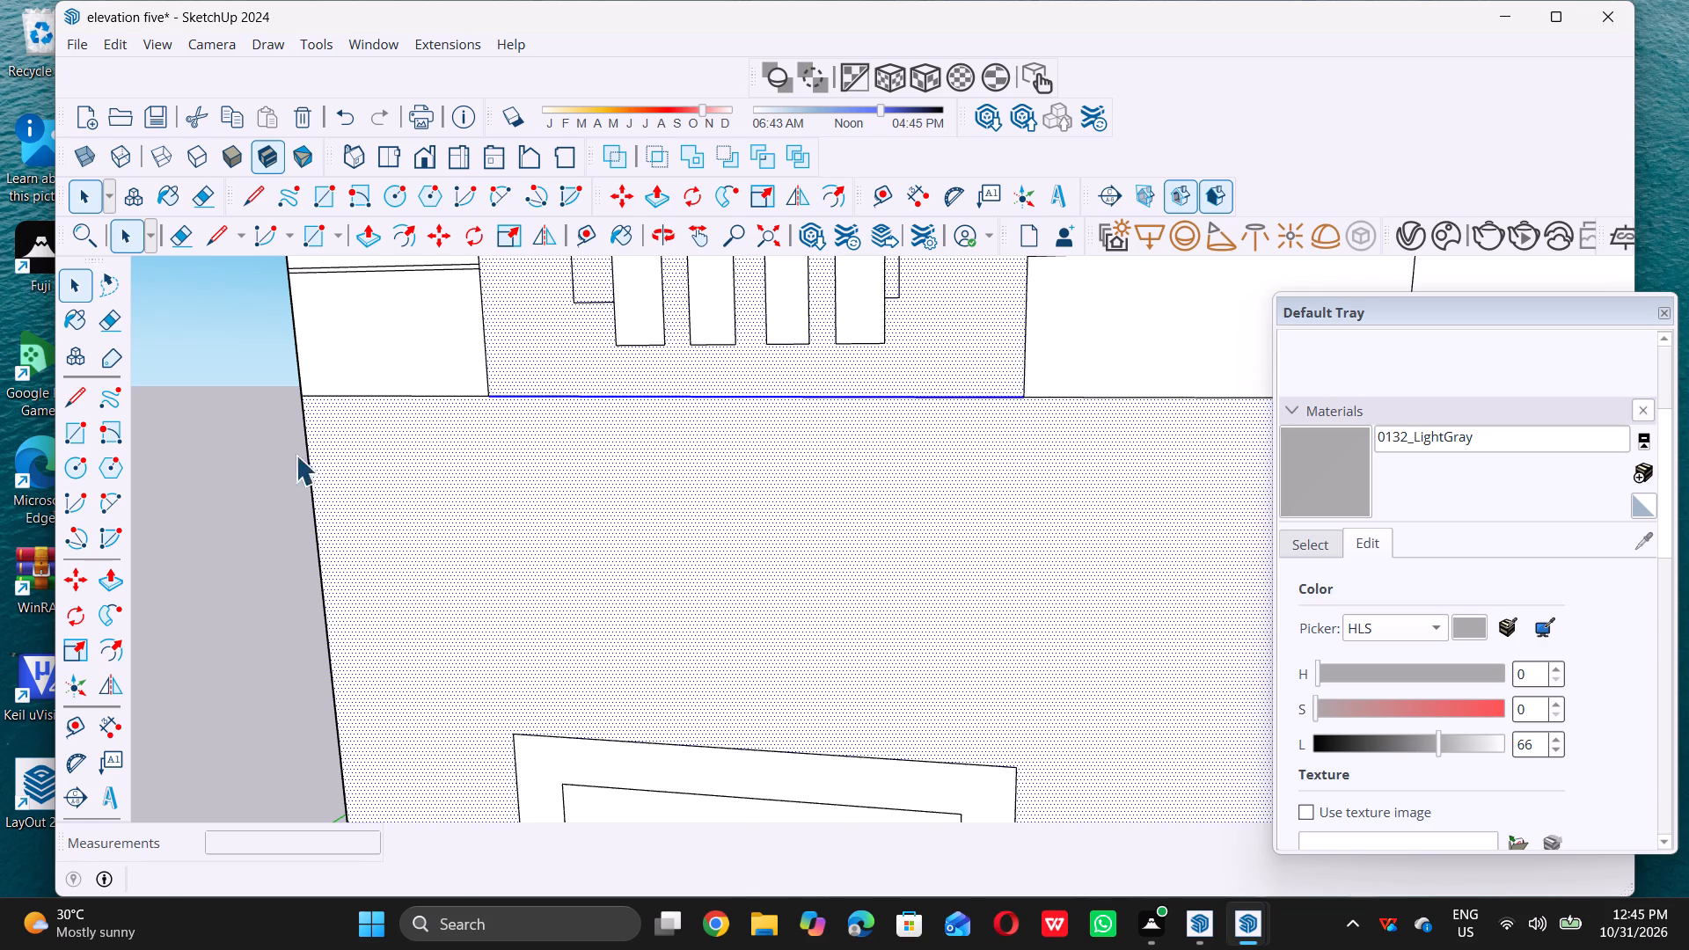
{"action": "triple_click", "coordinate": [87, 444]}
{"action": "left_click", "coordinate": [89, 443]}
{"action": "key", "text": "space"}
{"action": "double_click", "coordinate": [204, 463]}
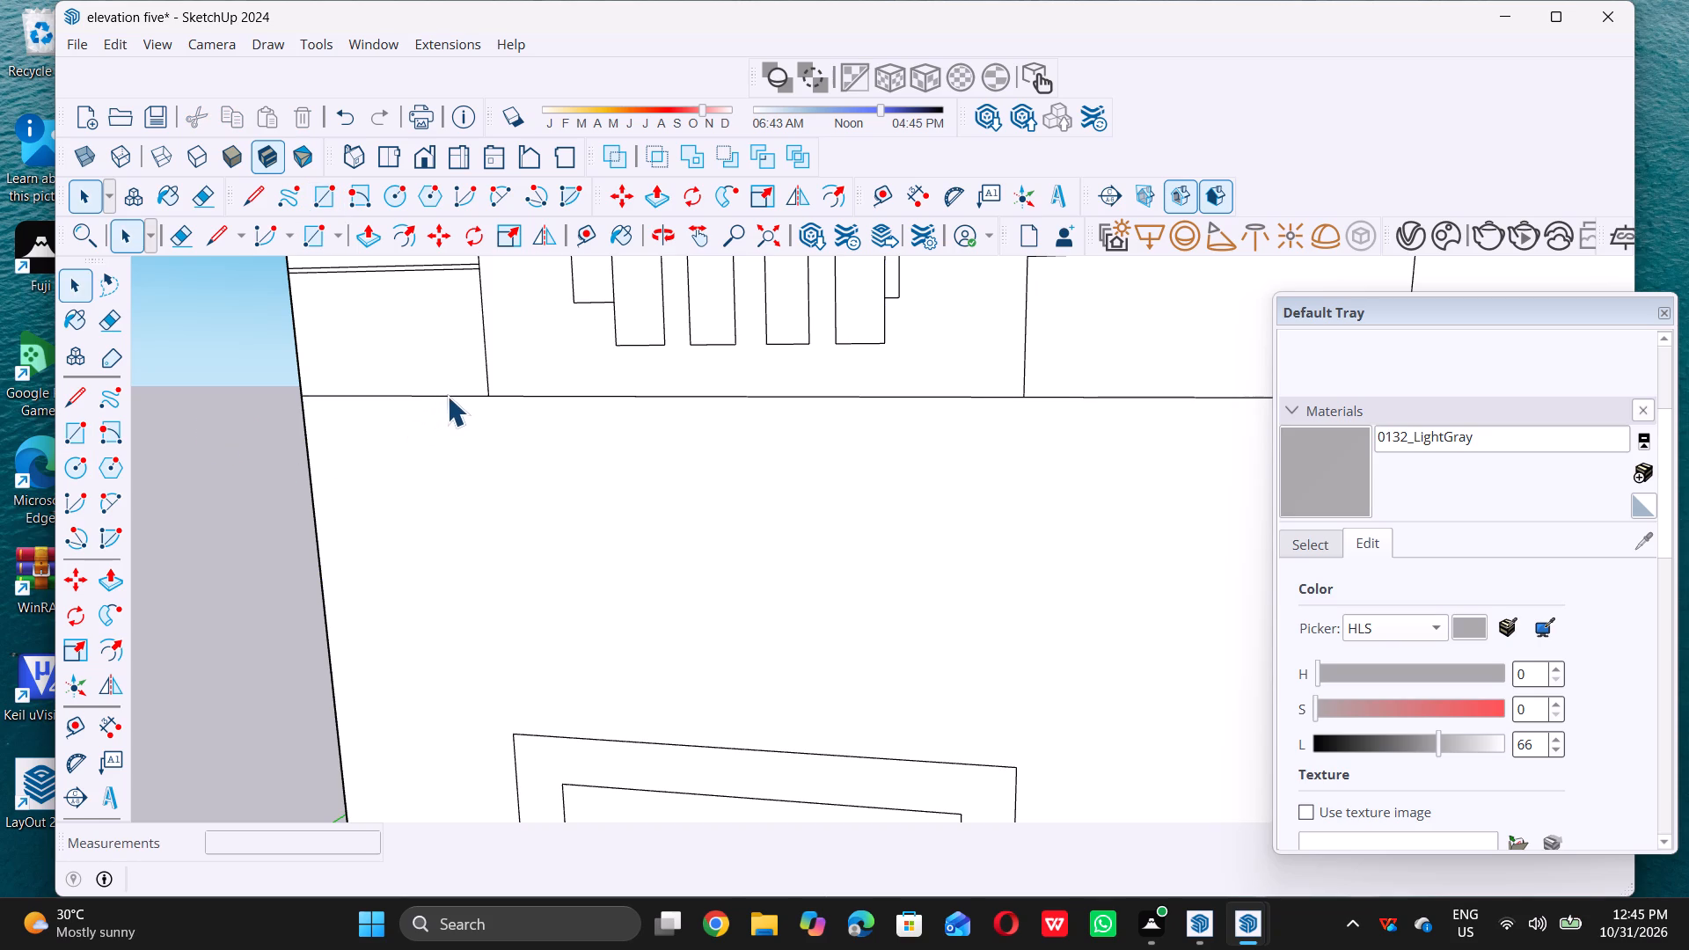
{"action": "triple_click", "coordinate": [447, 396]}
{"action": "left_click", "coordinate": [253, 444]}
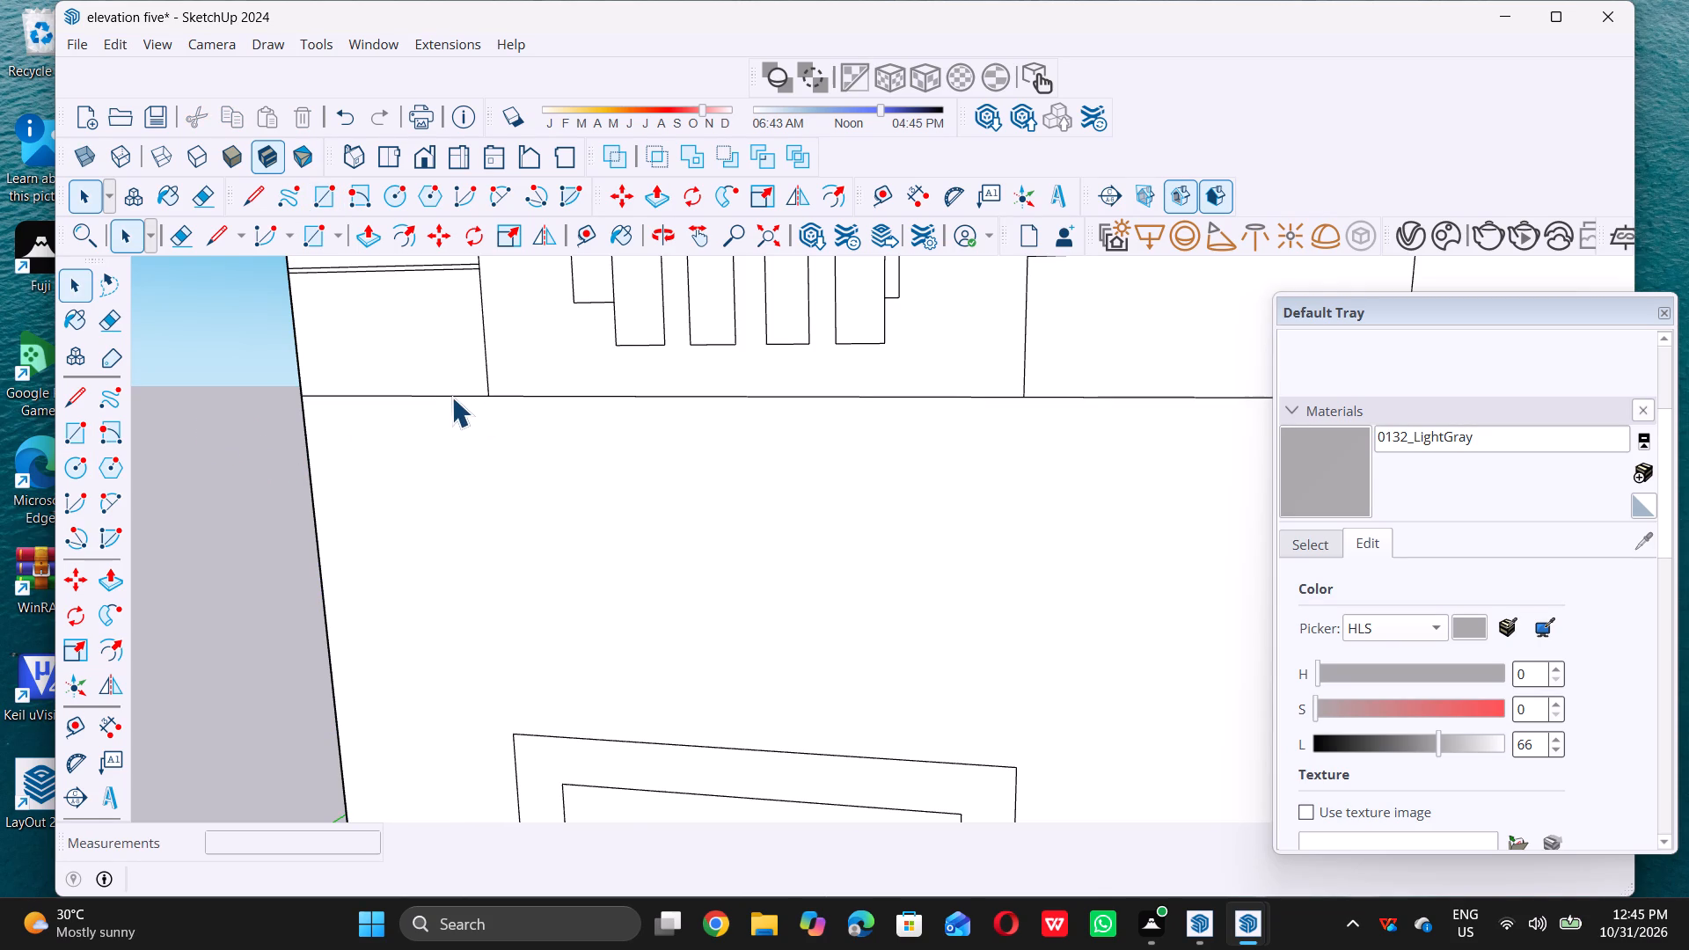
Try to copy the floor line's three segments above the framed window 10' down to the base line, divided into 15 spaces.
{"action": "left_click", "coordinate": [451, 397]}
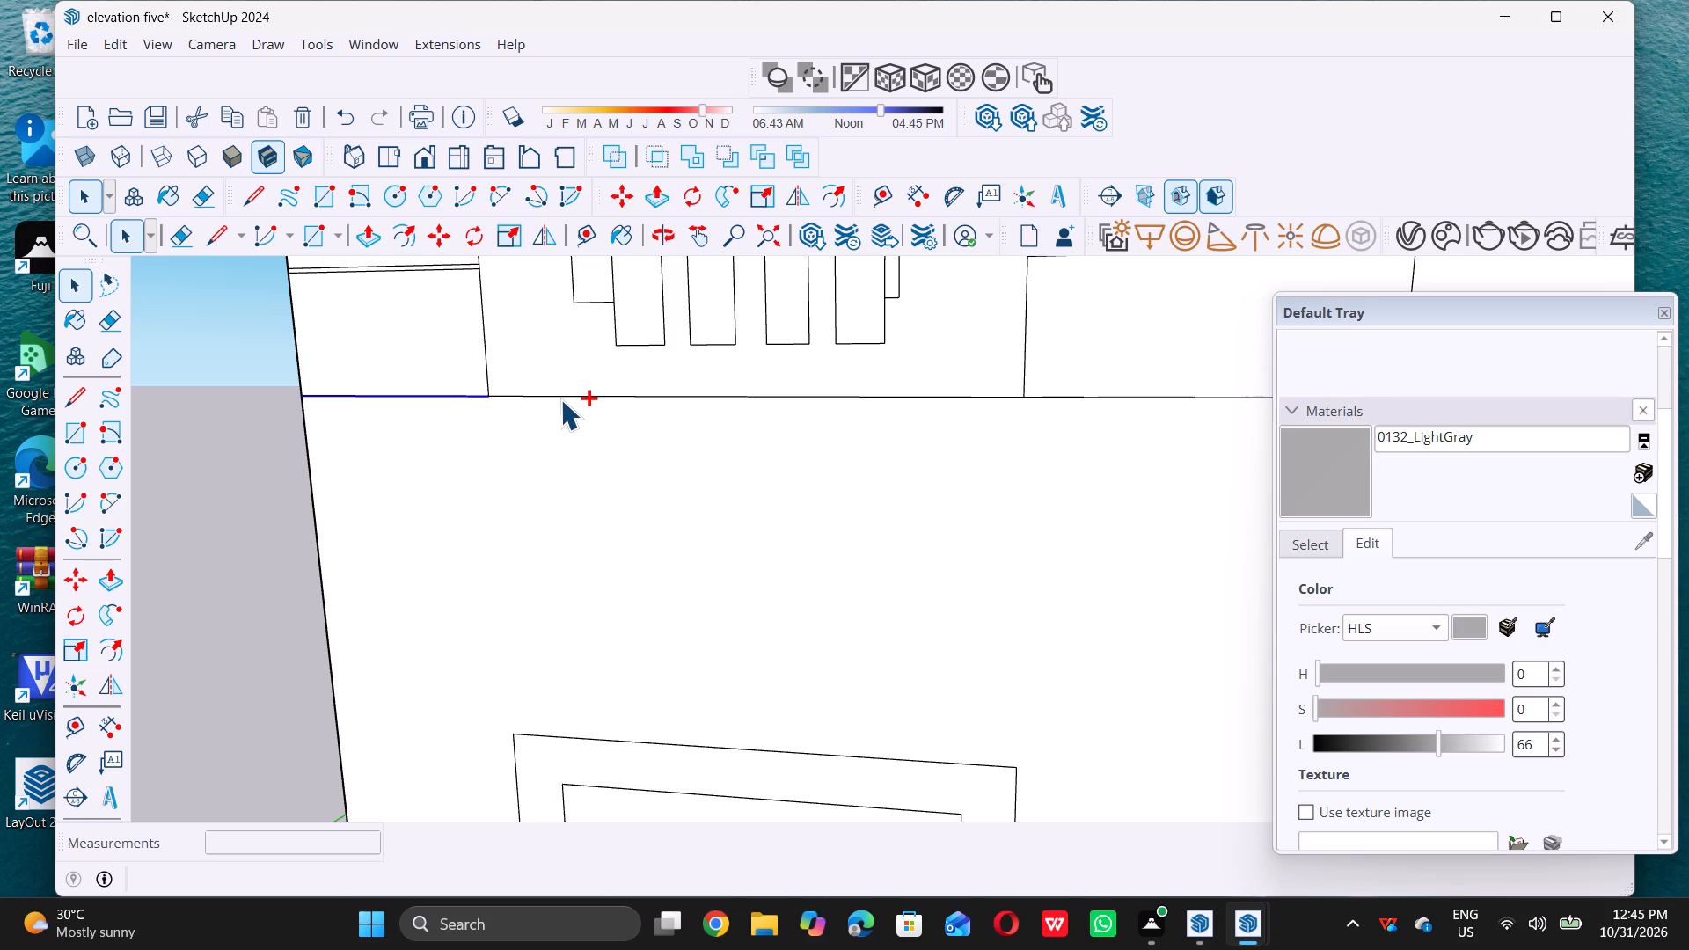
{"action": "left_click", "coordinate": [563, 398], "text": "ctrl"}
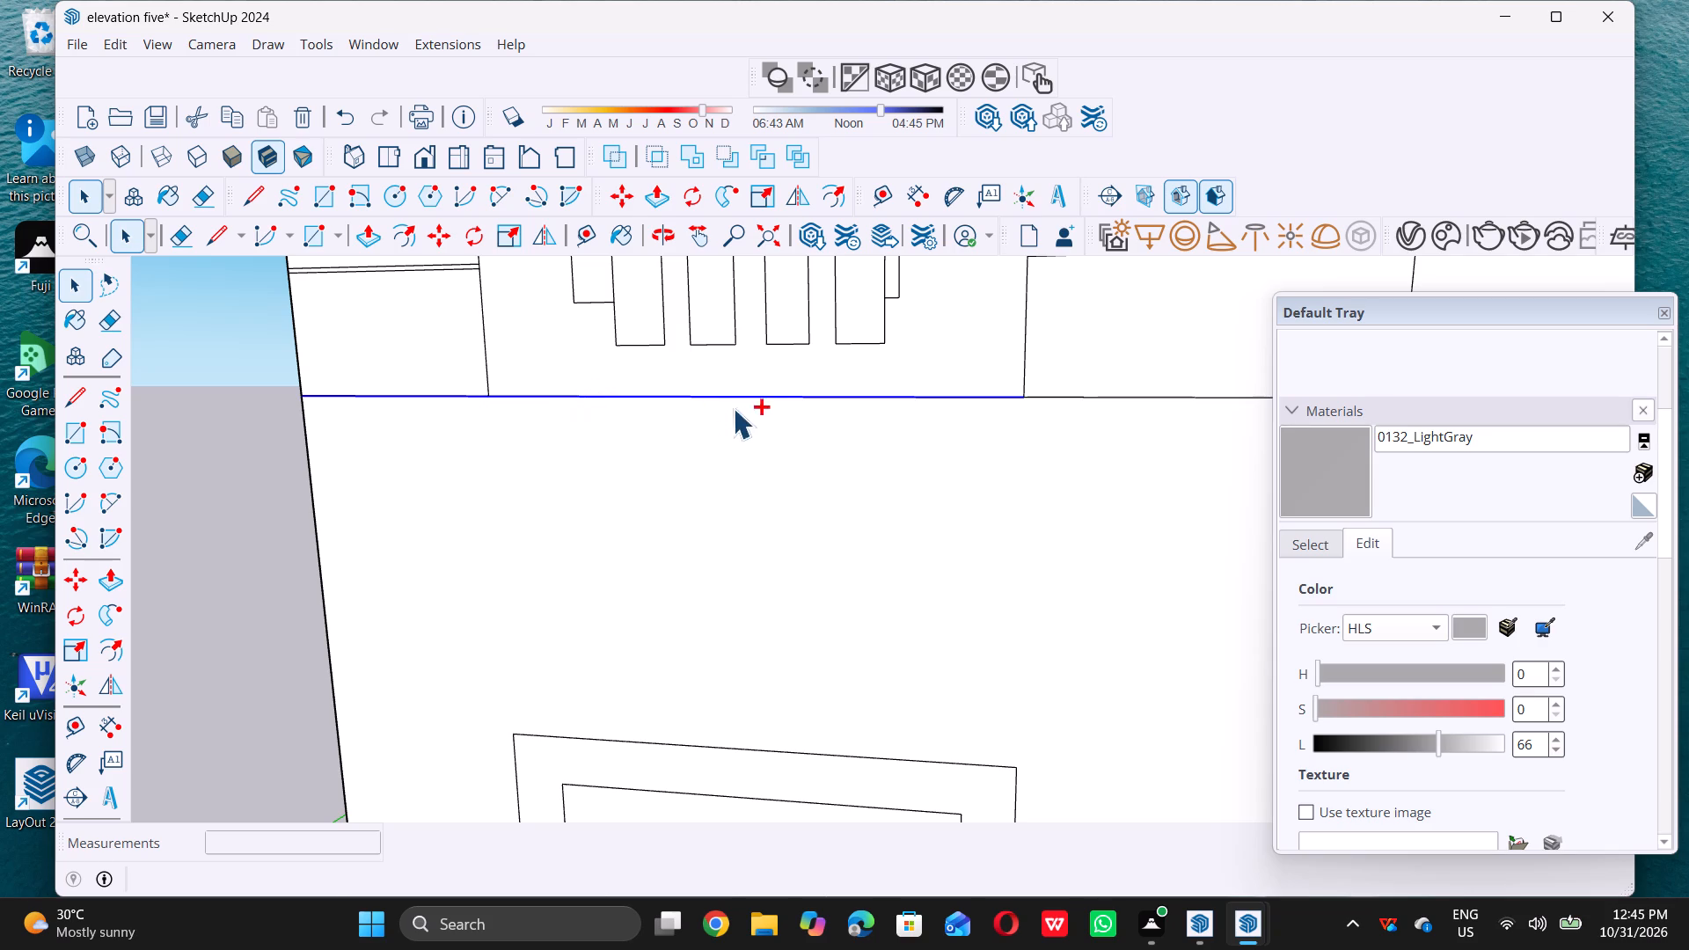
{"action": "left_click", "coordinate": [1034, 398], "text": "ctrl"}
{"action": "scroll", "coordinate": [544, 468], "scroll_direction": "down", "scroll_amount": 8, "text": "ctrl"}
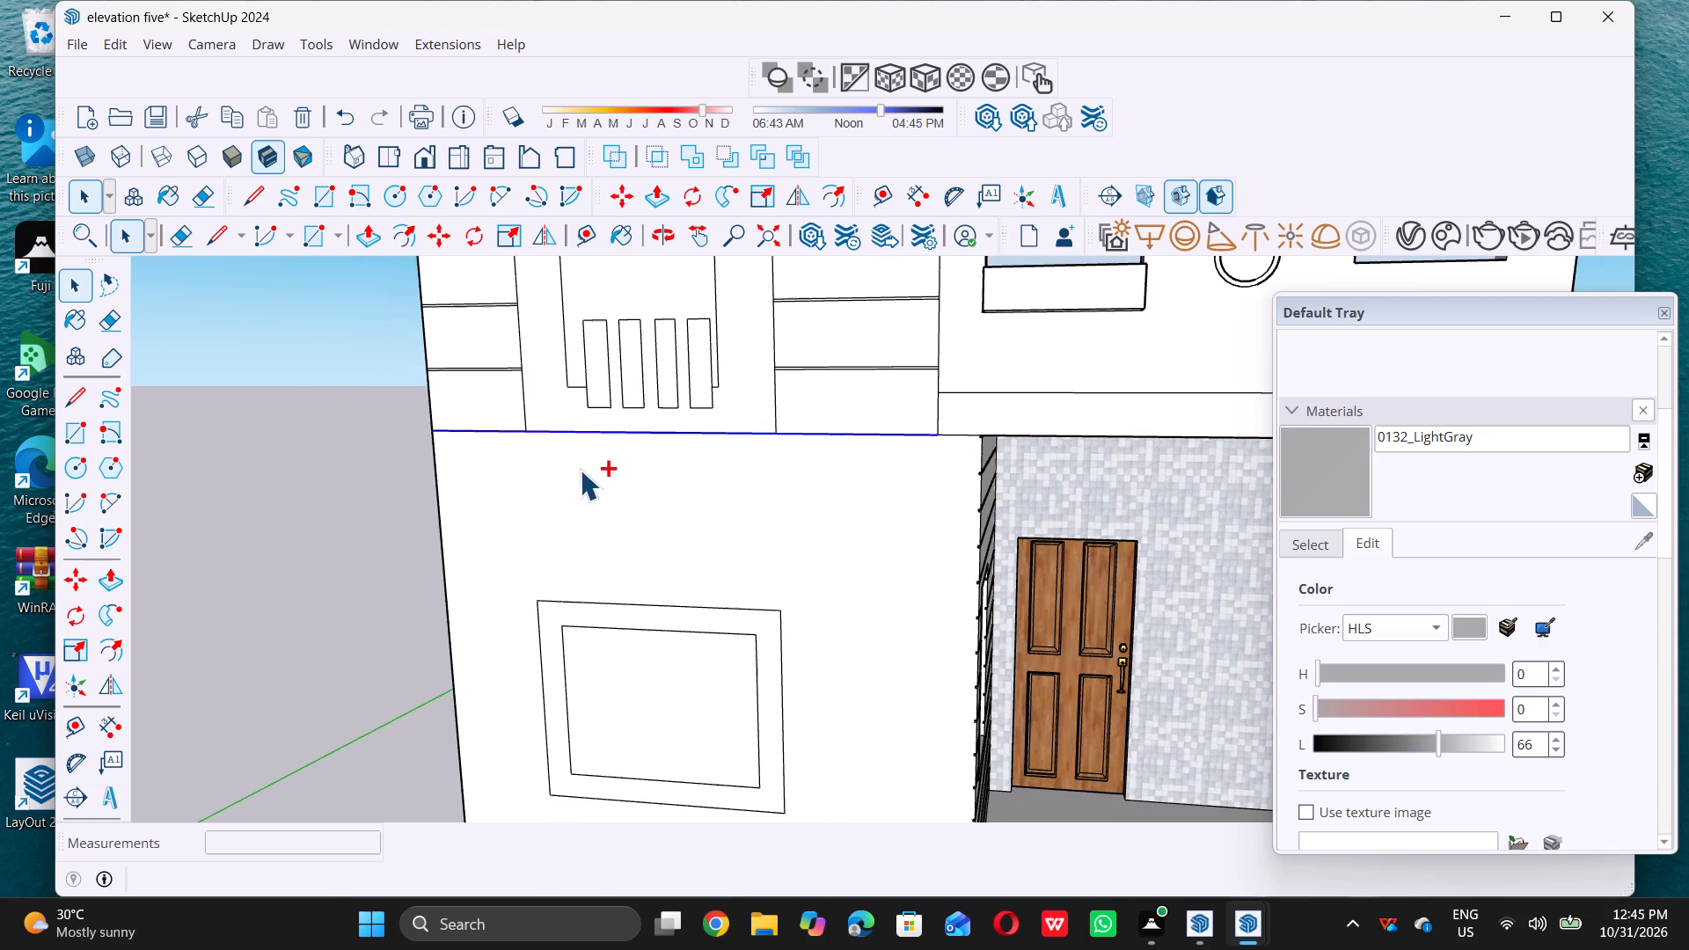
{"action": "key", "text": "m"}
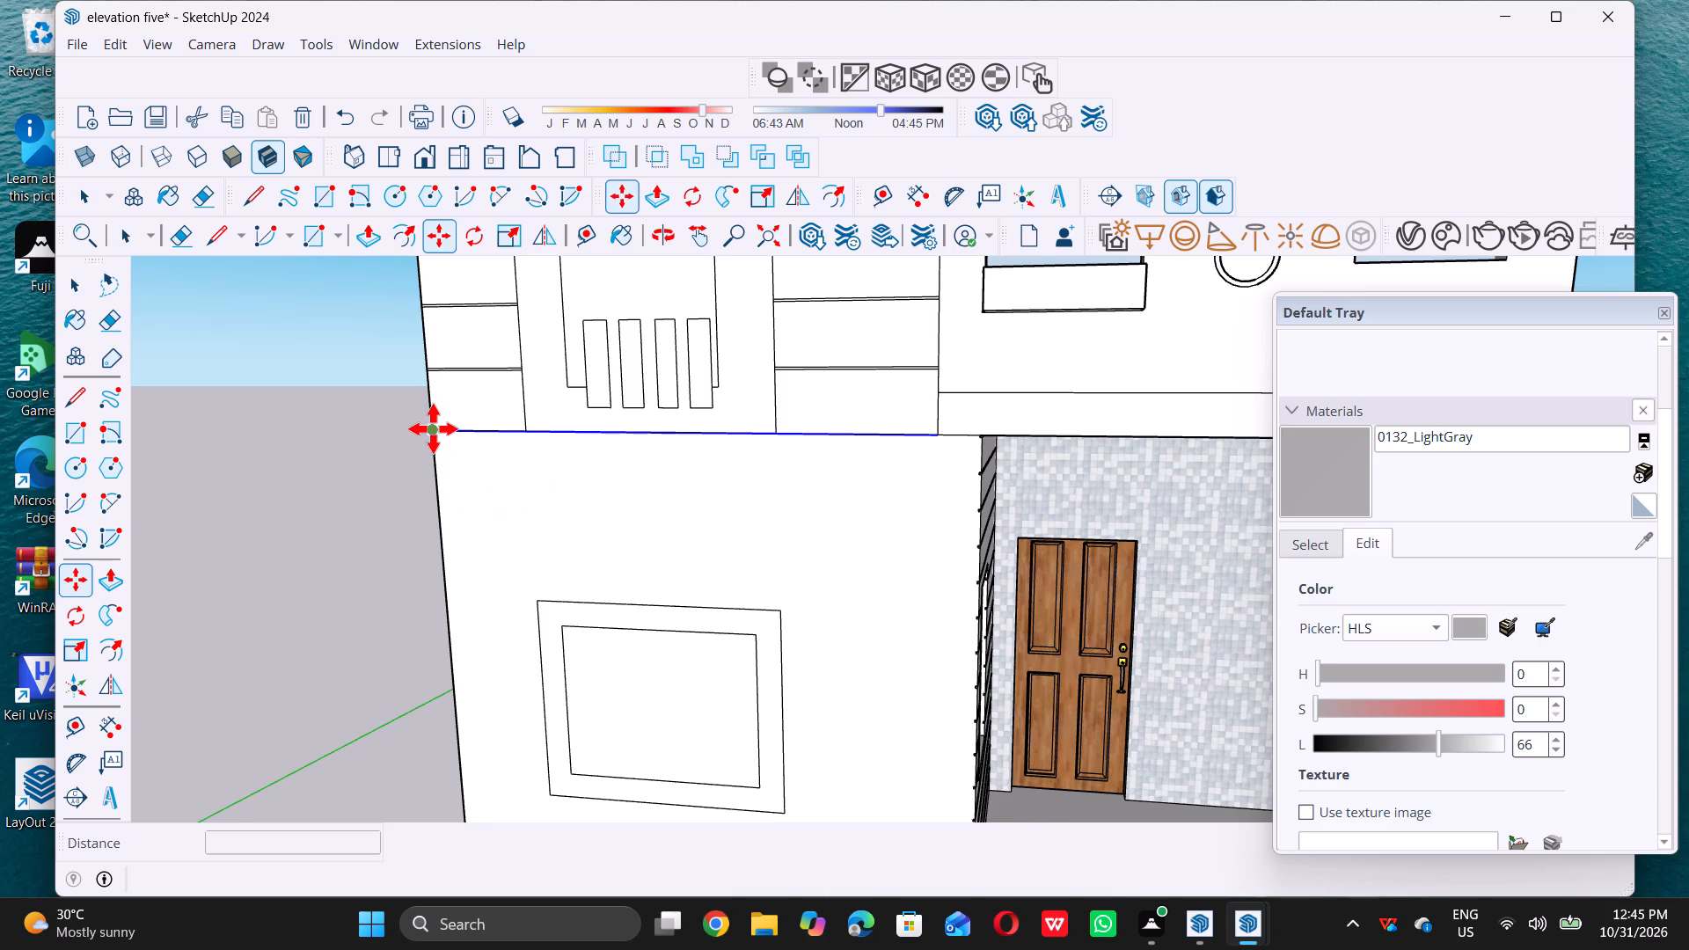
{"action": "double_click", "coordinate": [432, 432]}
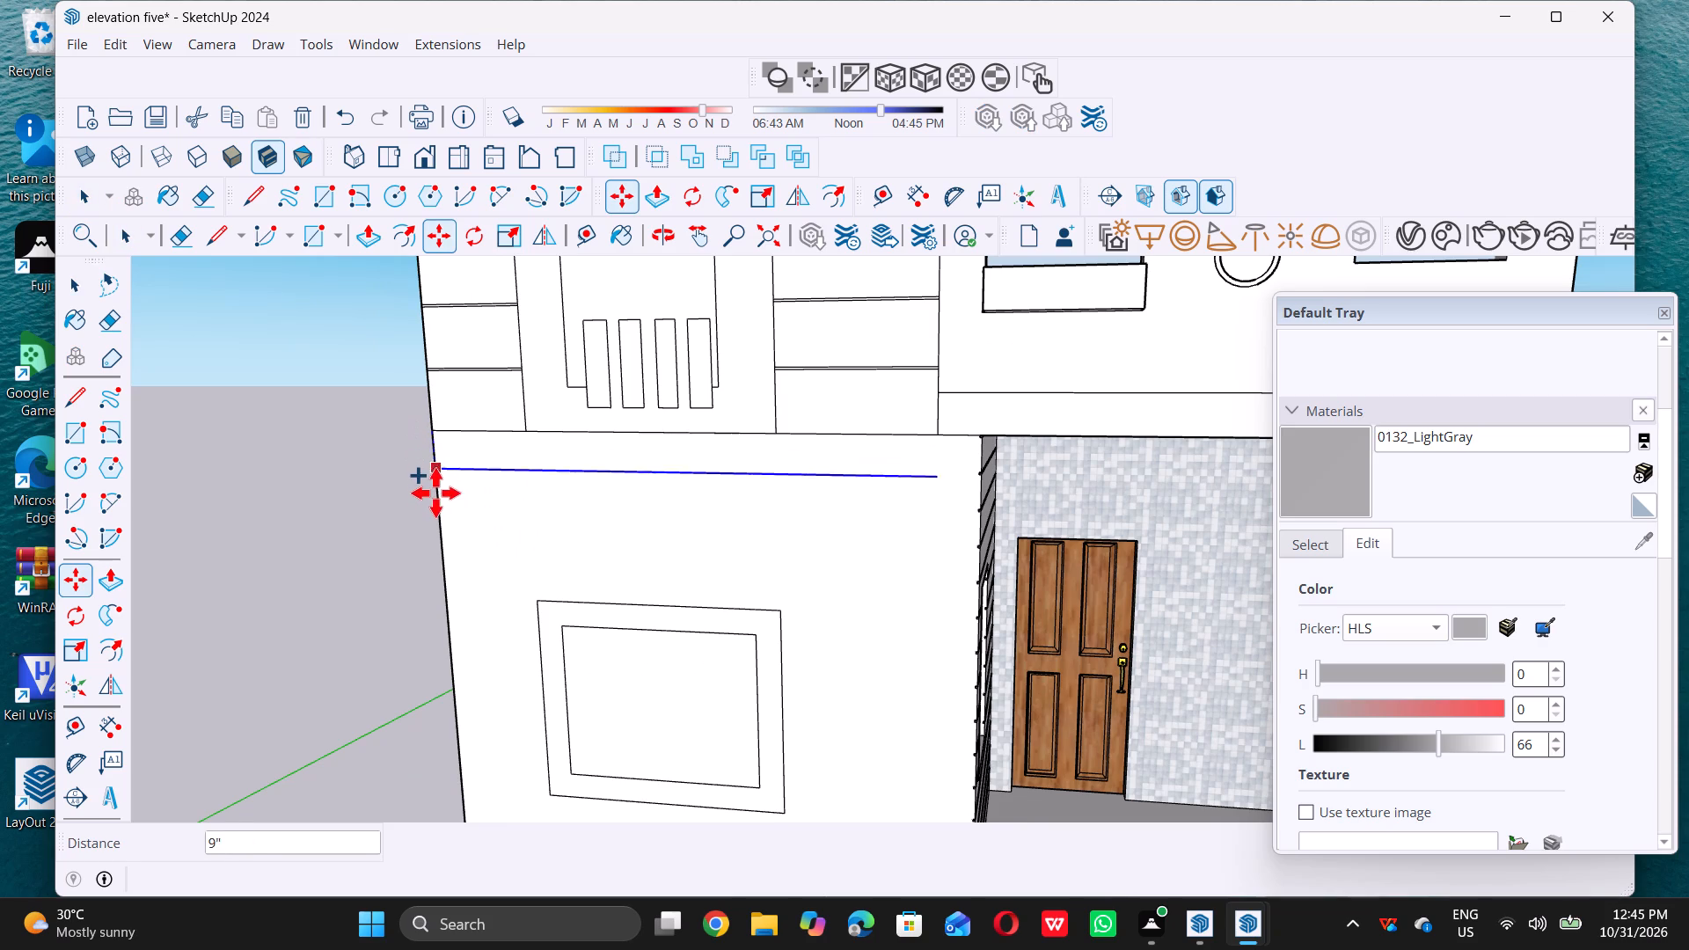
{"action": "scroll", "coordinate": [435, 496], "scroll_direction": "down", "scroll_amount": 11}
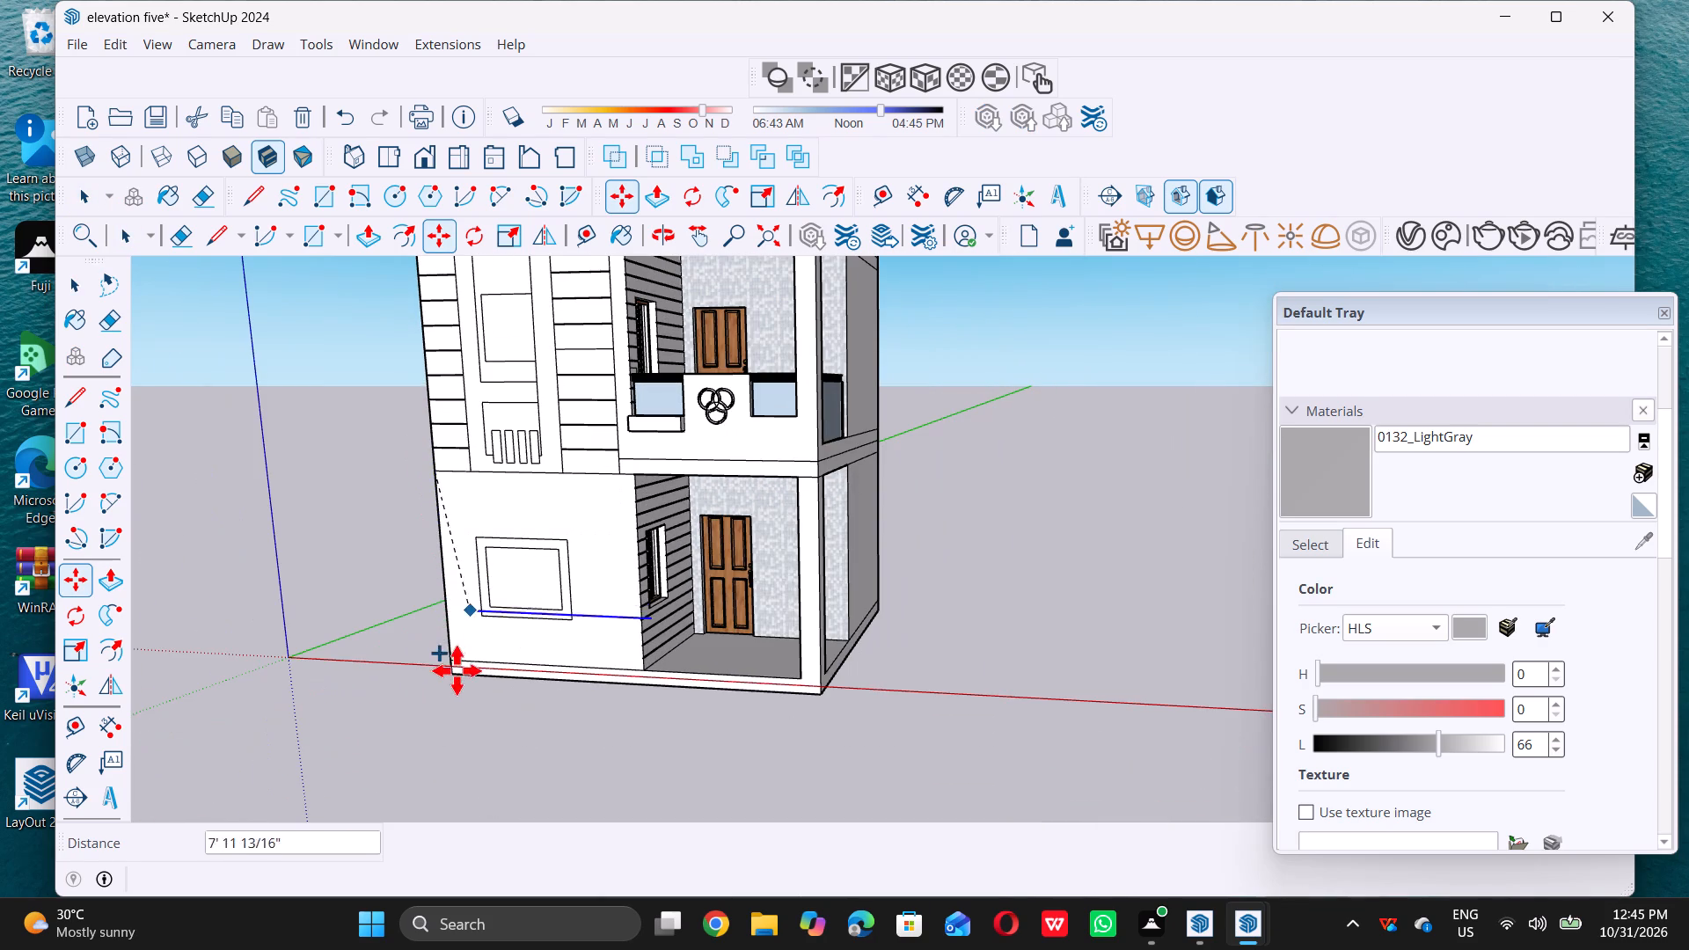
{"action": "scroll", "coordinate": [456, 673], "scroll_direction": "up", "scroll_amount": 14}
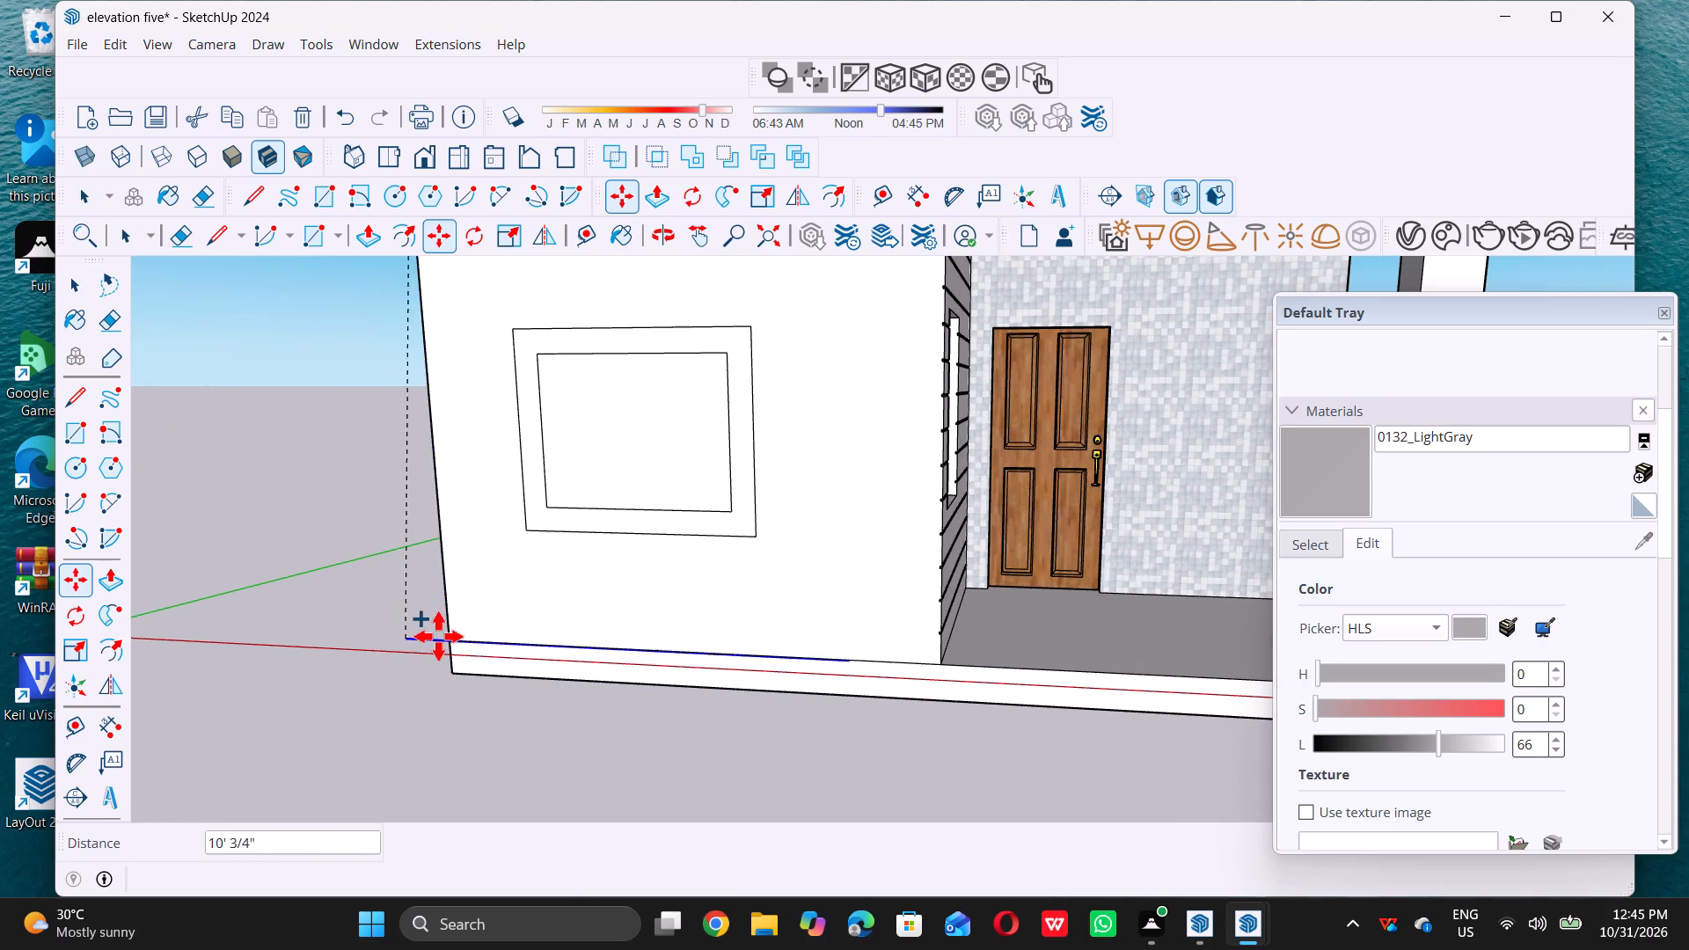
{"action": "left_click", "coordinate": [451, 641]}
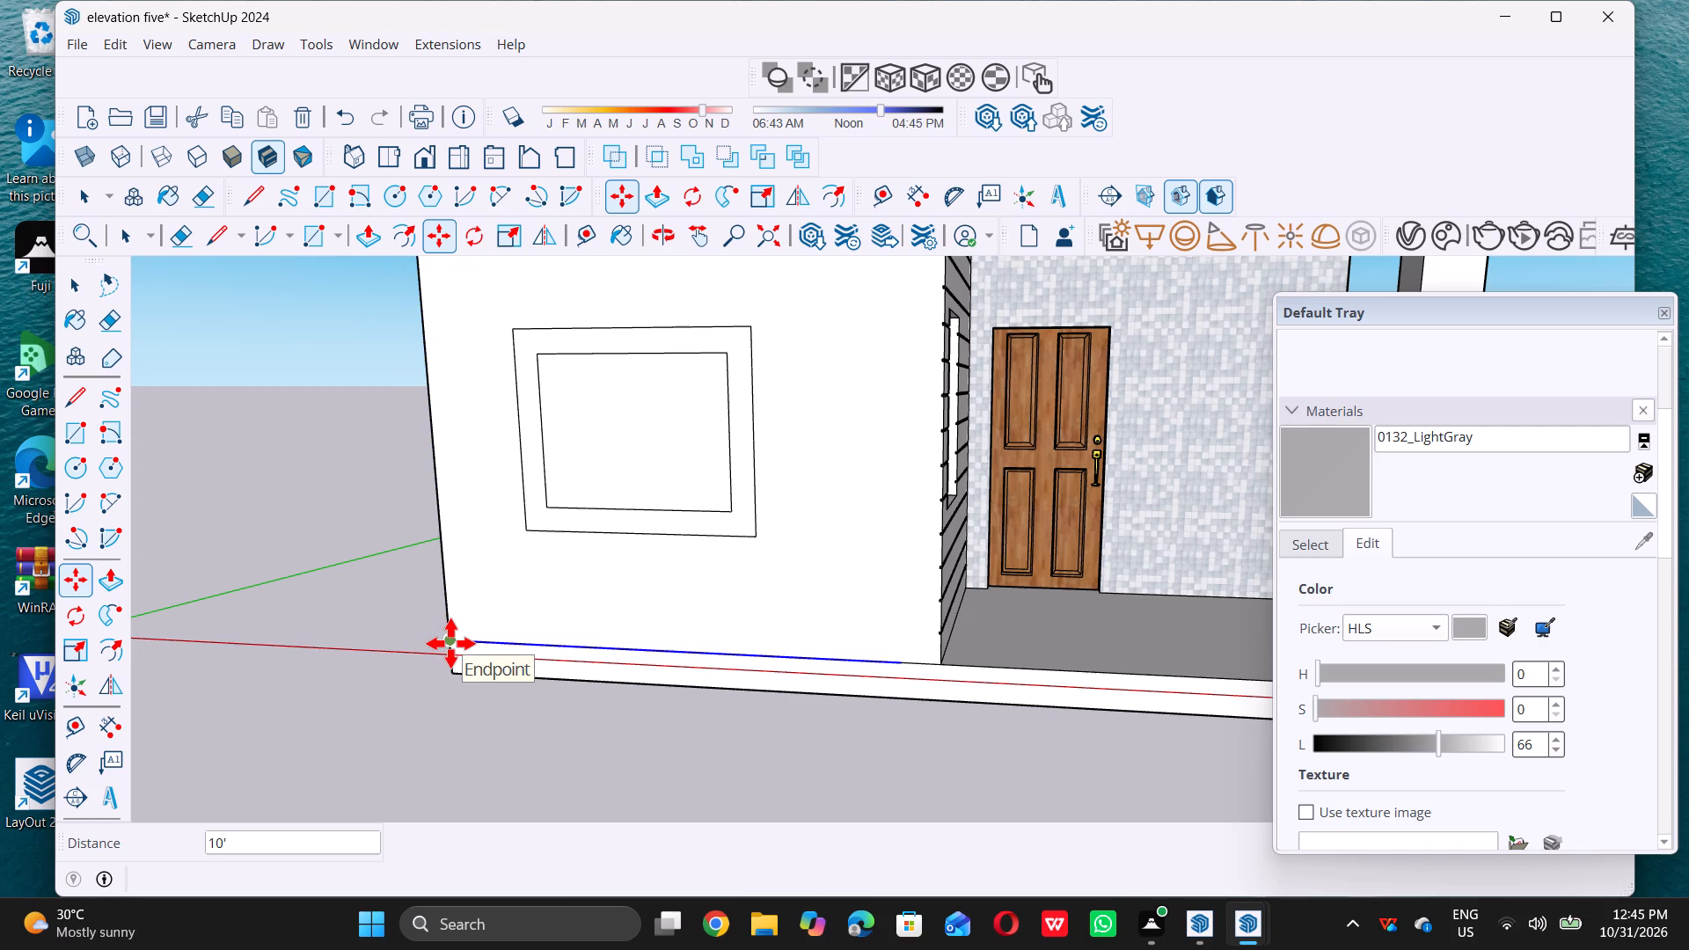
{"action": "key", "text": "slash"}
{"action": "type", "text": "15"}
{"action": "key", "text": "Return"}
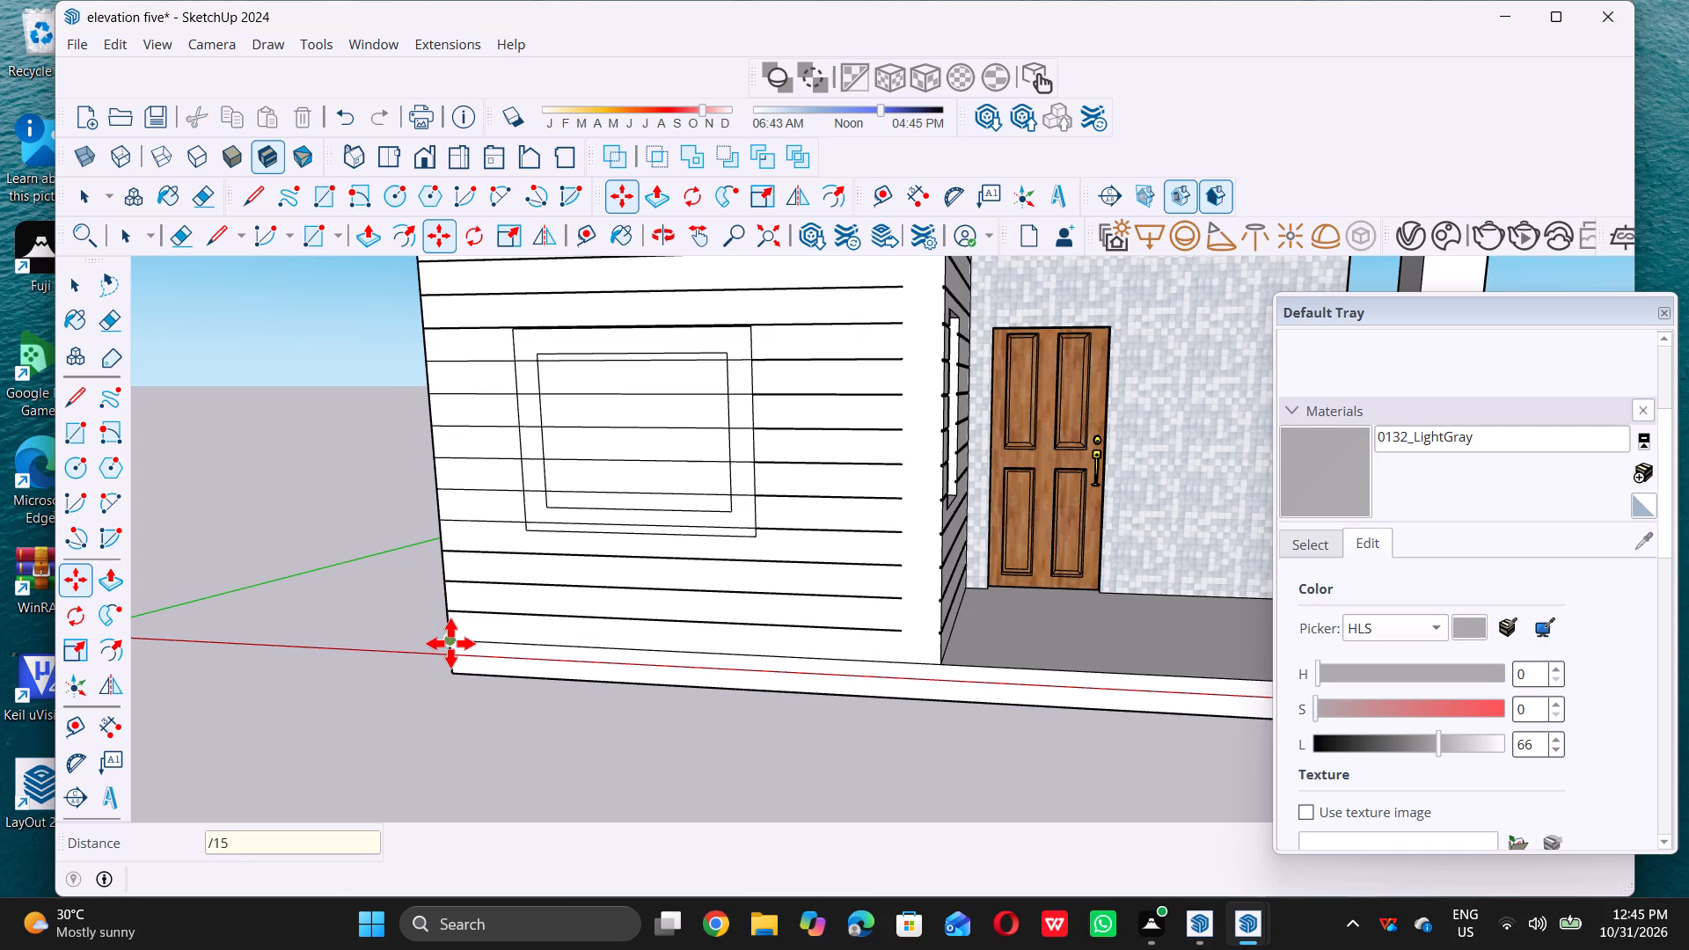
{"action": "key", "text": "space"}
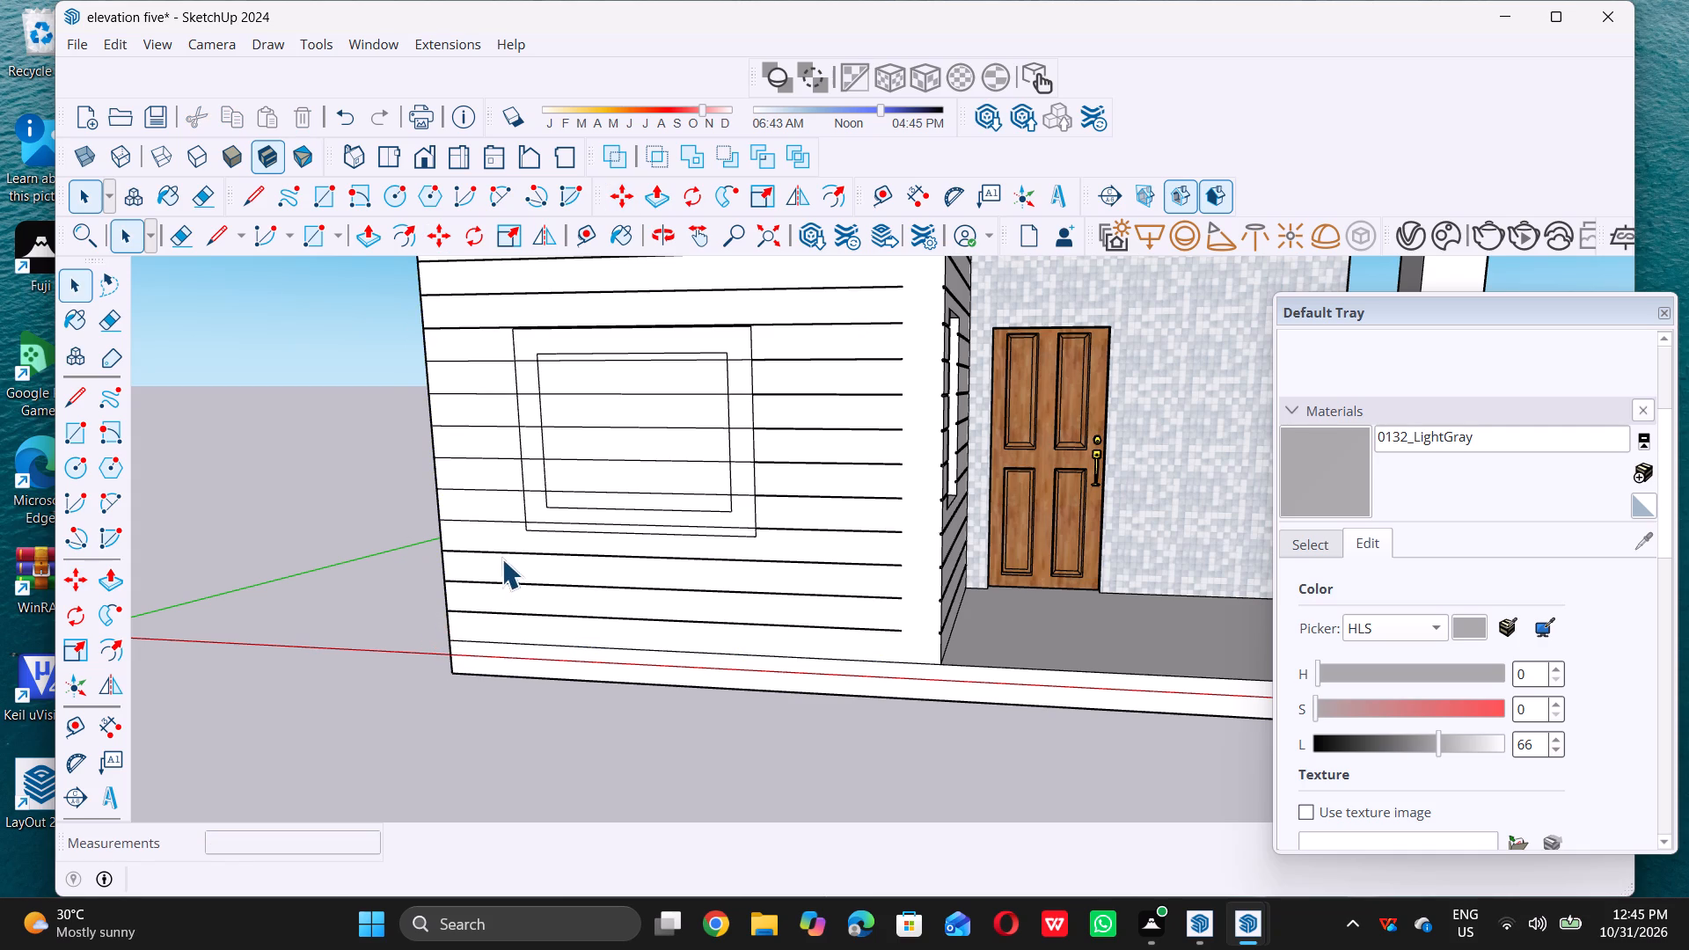
Examine the copied lines across the ground-floor wall against the porch opening and the grooved strips above.
{"action": "scroll", "coordinate": [689, 691], "scroll_direction": "down", "scroll_amount": 5}
{"action": "middle_click_drag", "start_coordinate": [479, 557], "coordinate": [539, 545]}
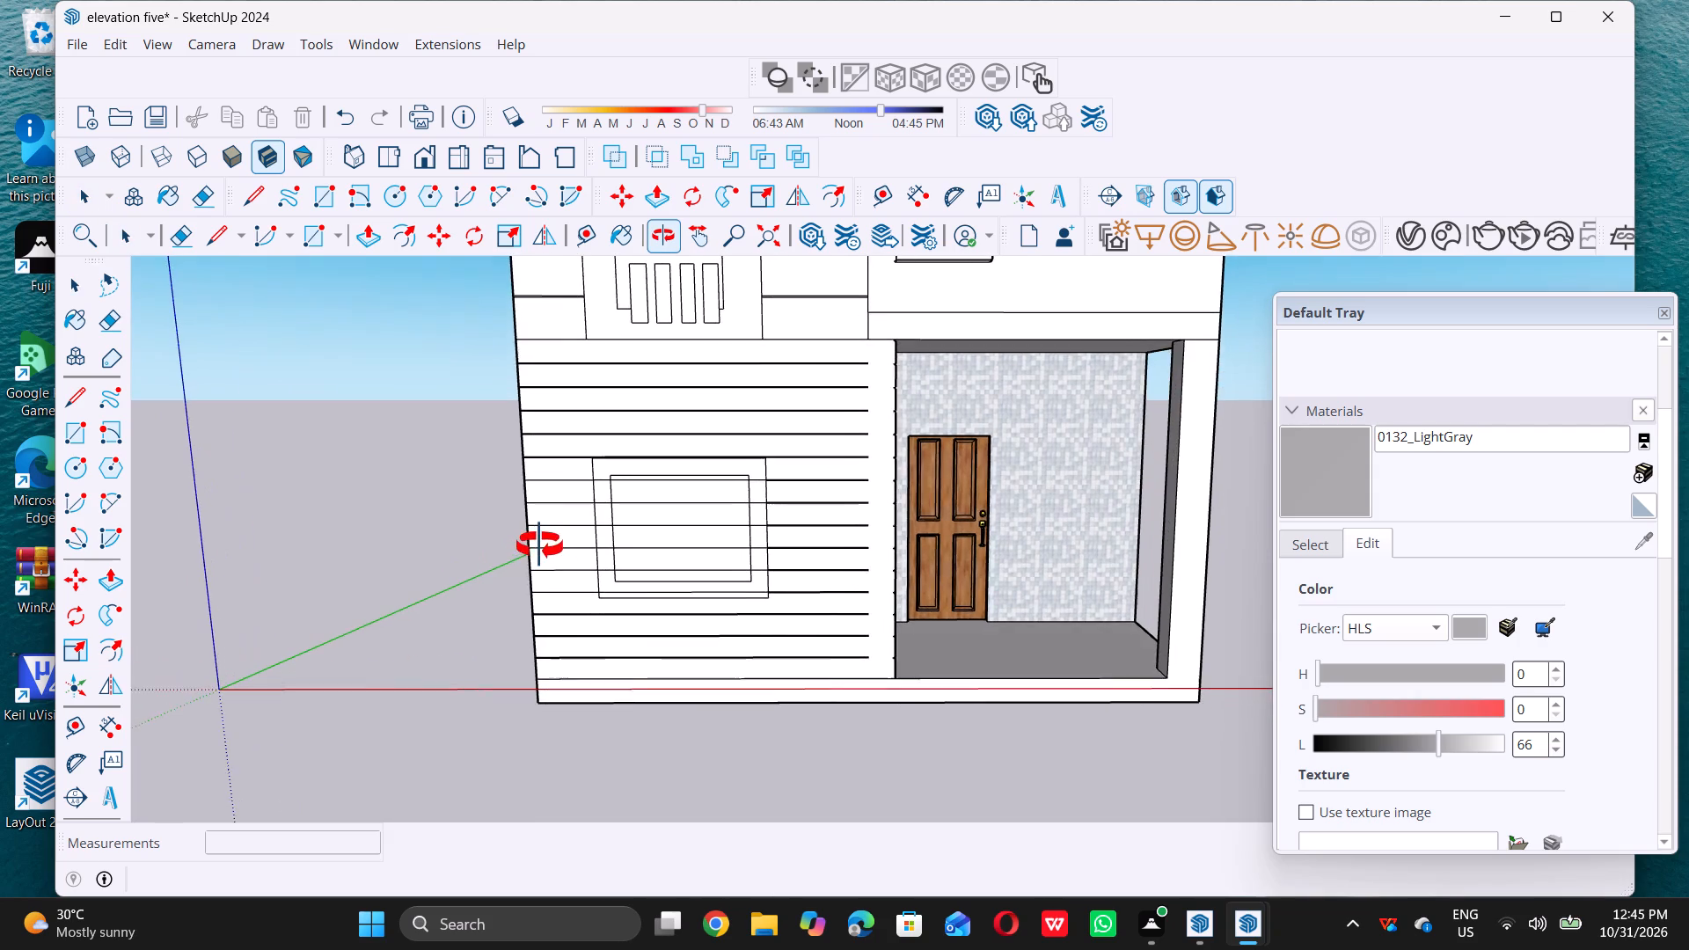
{"action": "middle_click_drag", "start_coordinate": [539, 545], "coordinate": [537, 544]}
{"action": "scroll", "coordinate": [618, 544], "scroll_direction": "up", "scroll_amount": 1}
{"action": "scroll", "coordinate": [619, 555], "scroll_direction": "down", "scroll_amount": 6}
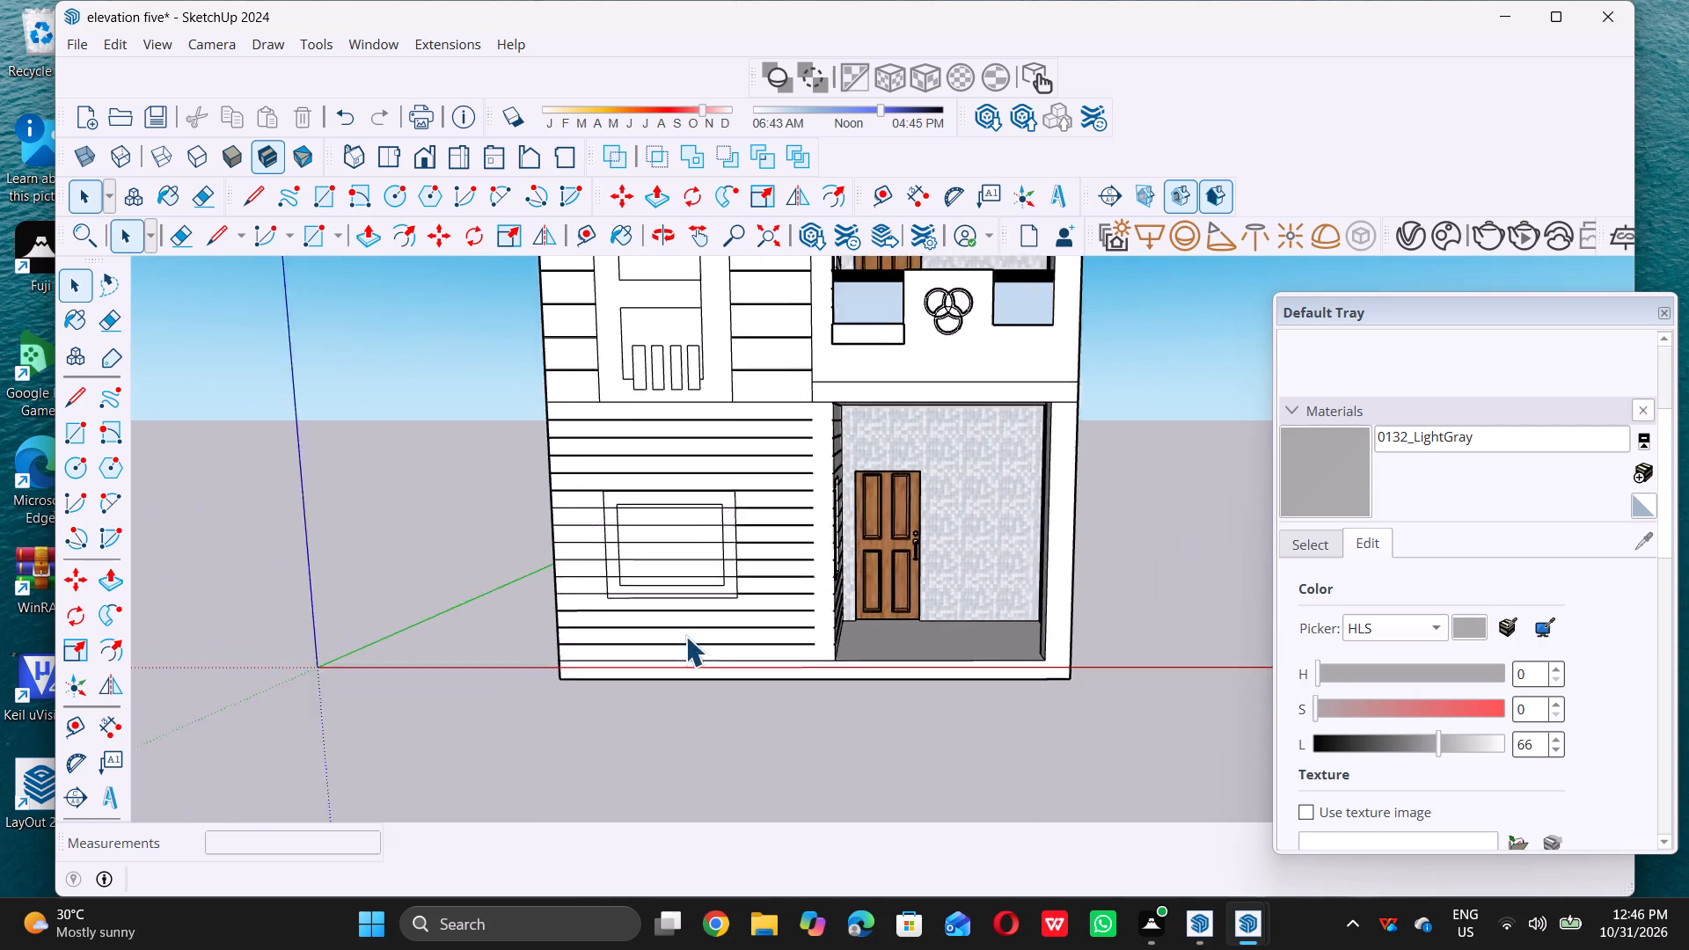
{"action": "scroll", "coordinate": [705, 671], "scroll_direction": "down", "scroll_amount": 4}
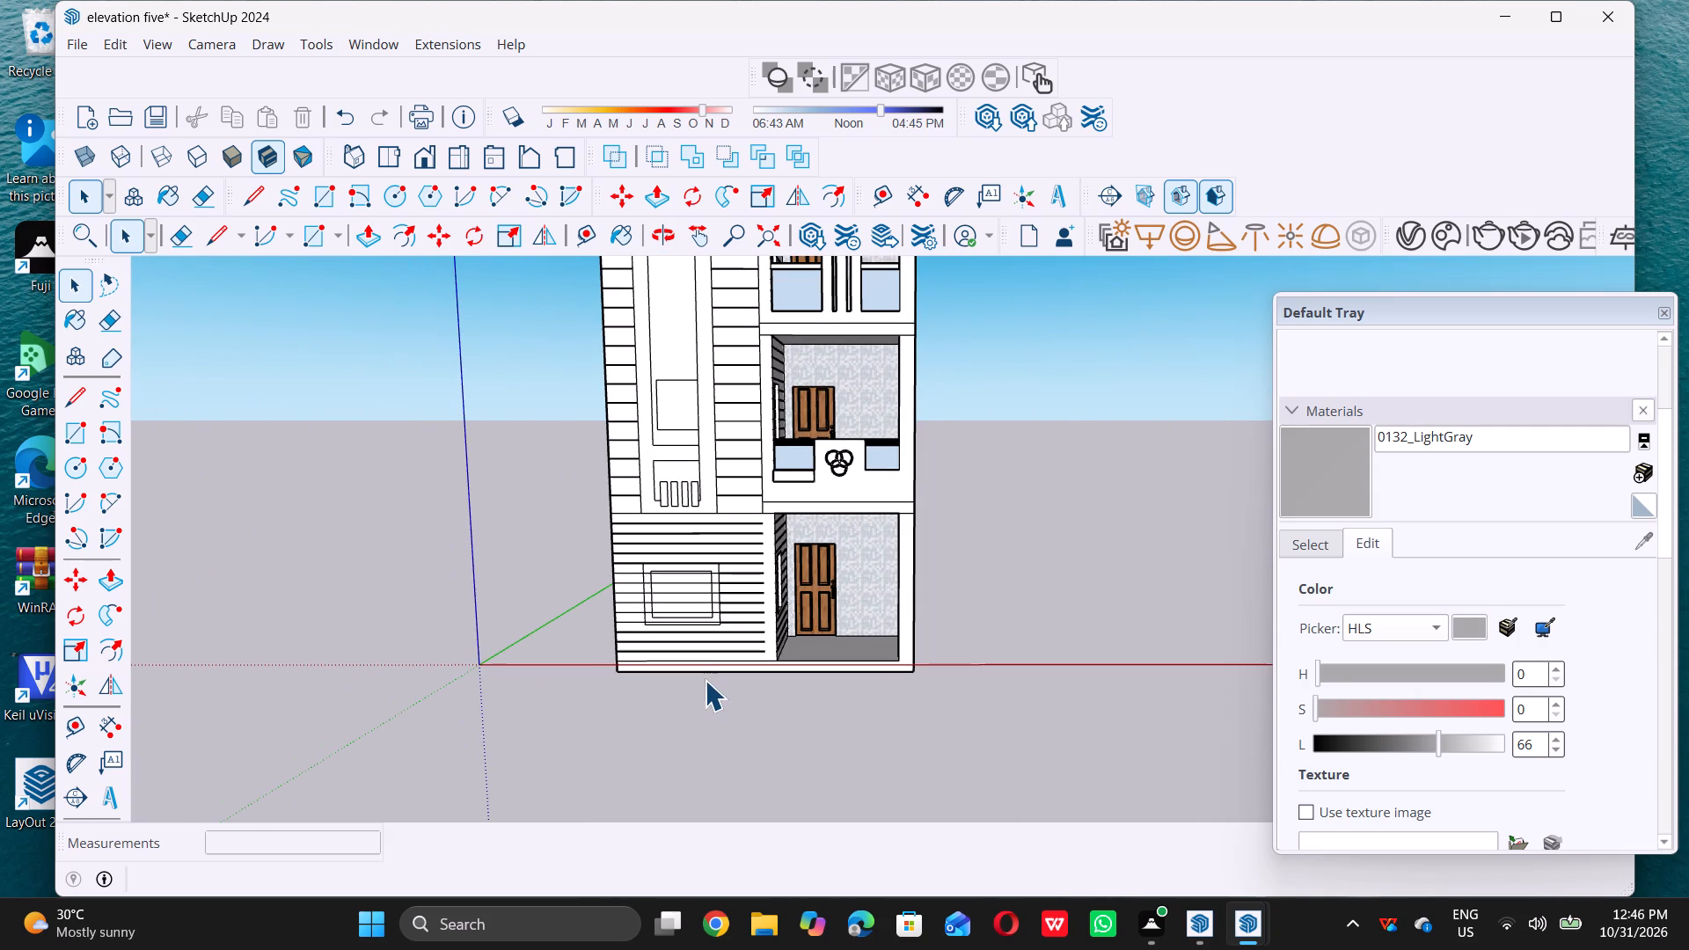
{"action": "scroll", "coordinate": [703, 686], "scroll_direction": "down", "scroll_amount": 2}
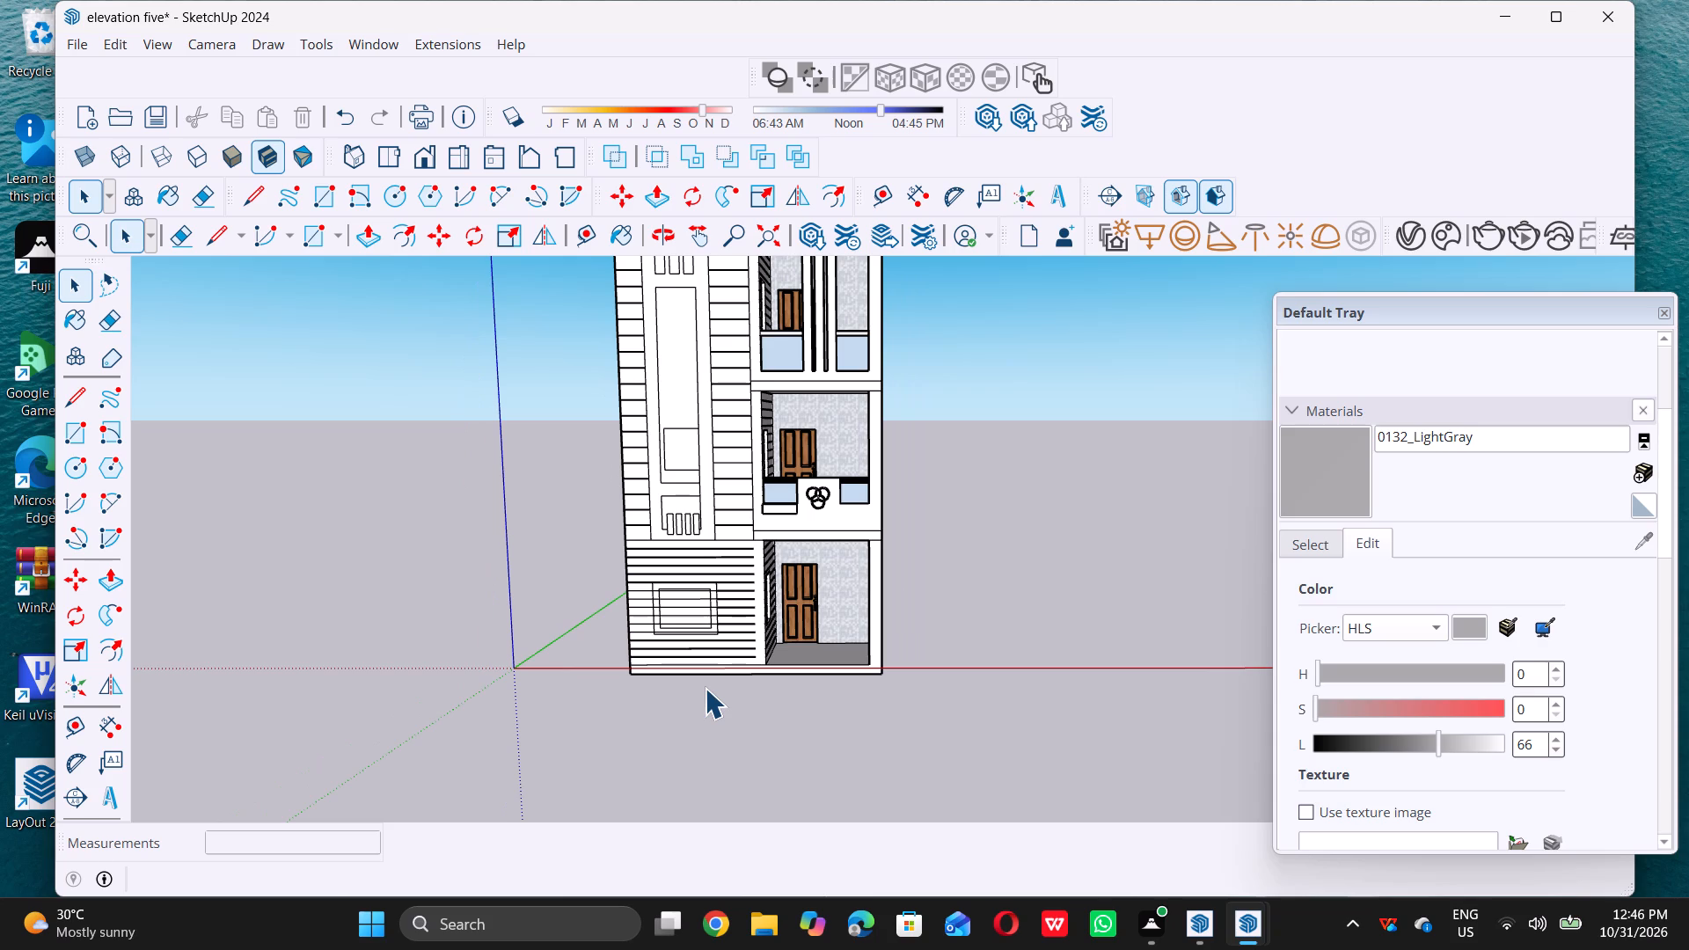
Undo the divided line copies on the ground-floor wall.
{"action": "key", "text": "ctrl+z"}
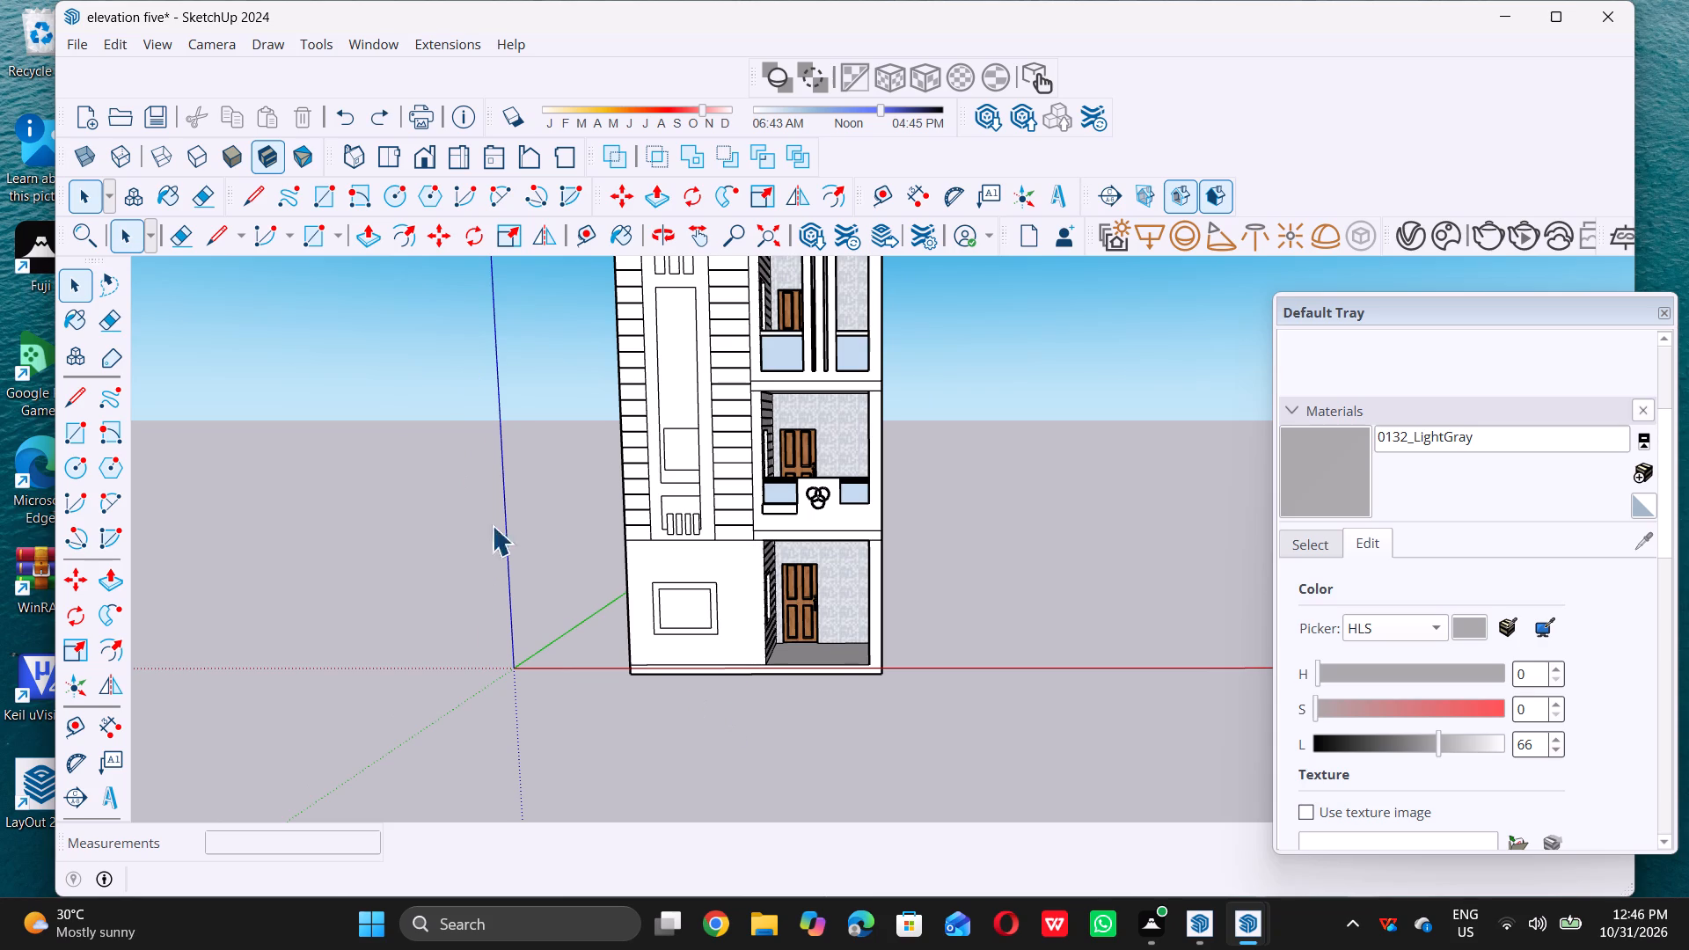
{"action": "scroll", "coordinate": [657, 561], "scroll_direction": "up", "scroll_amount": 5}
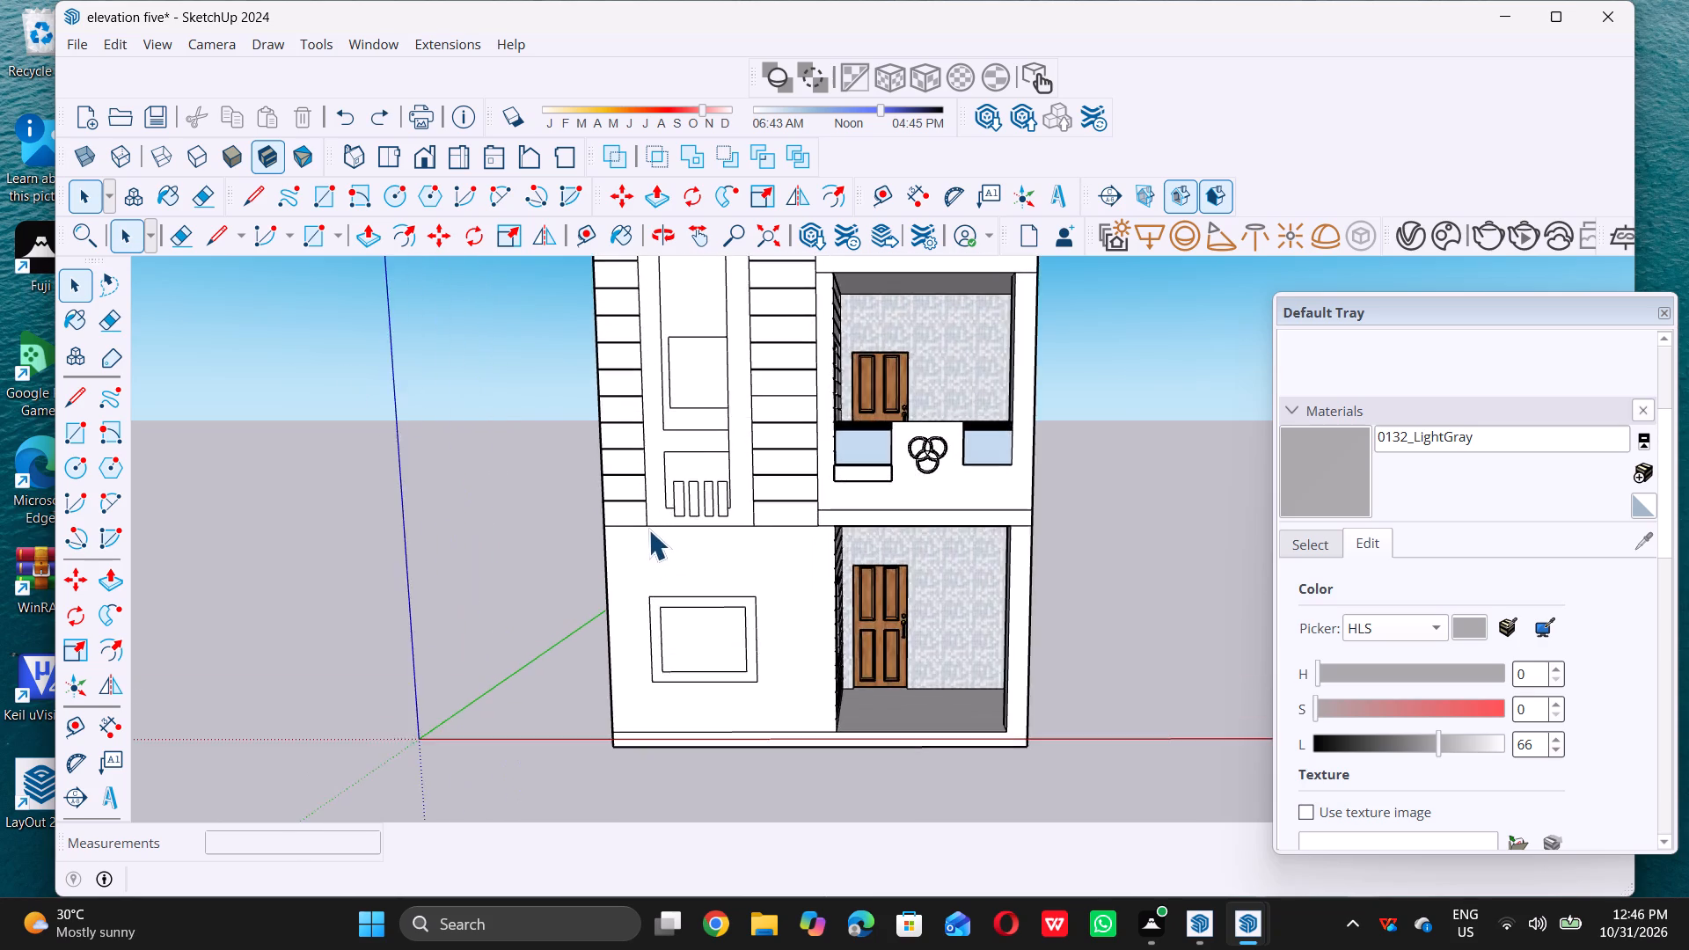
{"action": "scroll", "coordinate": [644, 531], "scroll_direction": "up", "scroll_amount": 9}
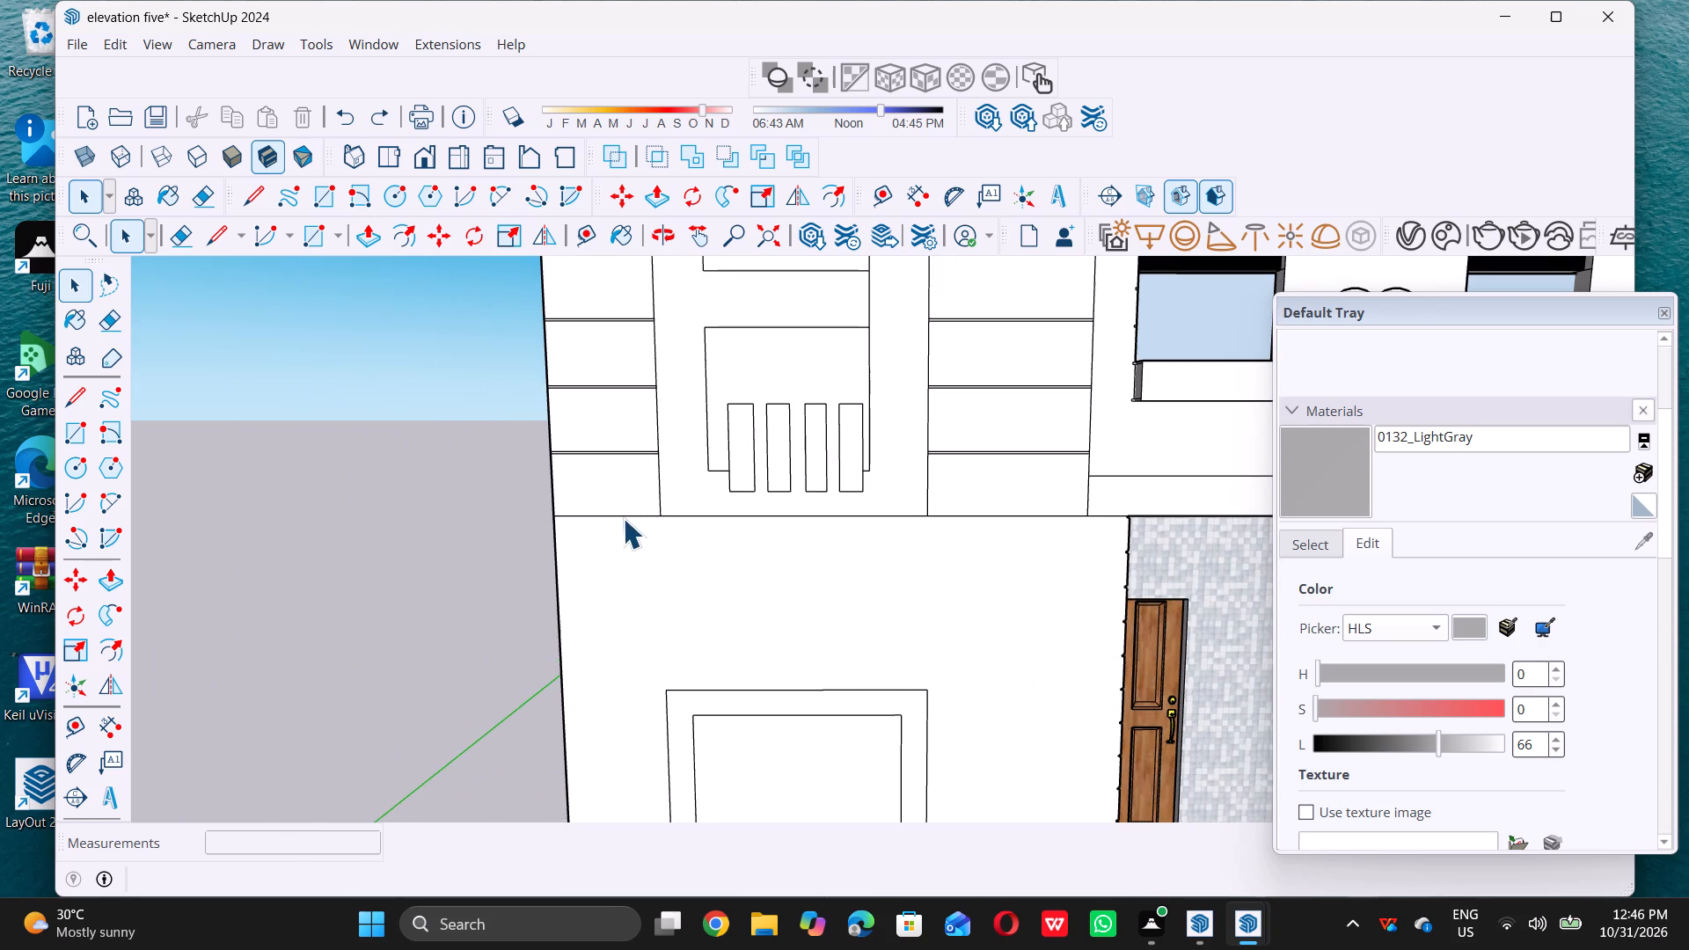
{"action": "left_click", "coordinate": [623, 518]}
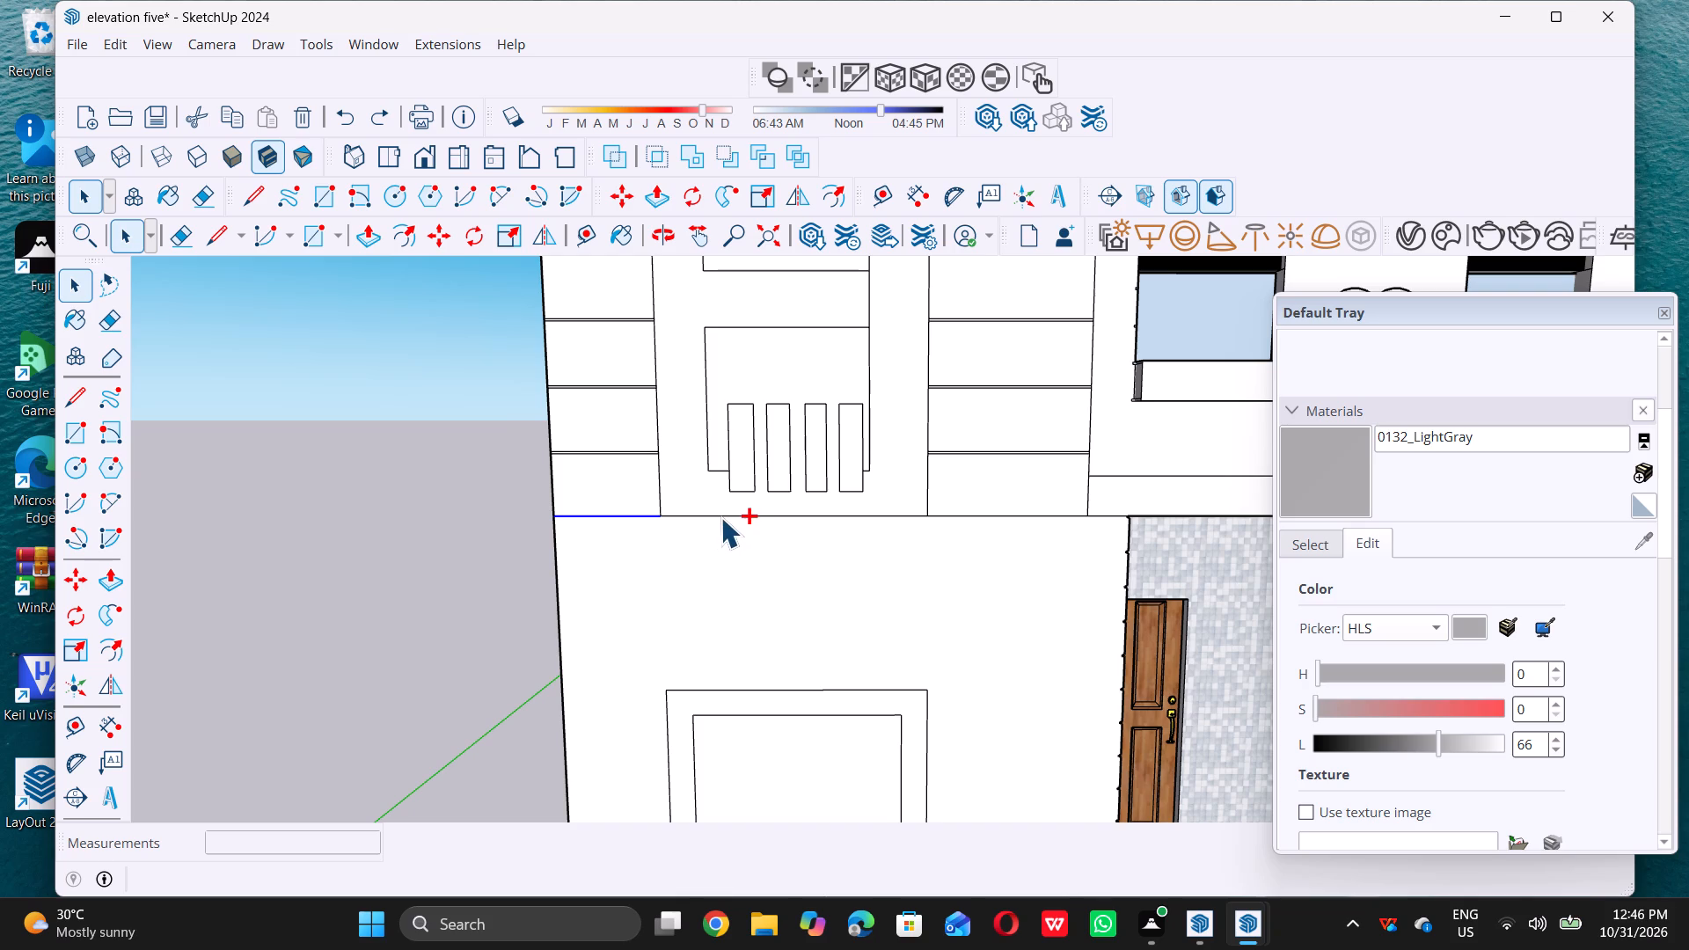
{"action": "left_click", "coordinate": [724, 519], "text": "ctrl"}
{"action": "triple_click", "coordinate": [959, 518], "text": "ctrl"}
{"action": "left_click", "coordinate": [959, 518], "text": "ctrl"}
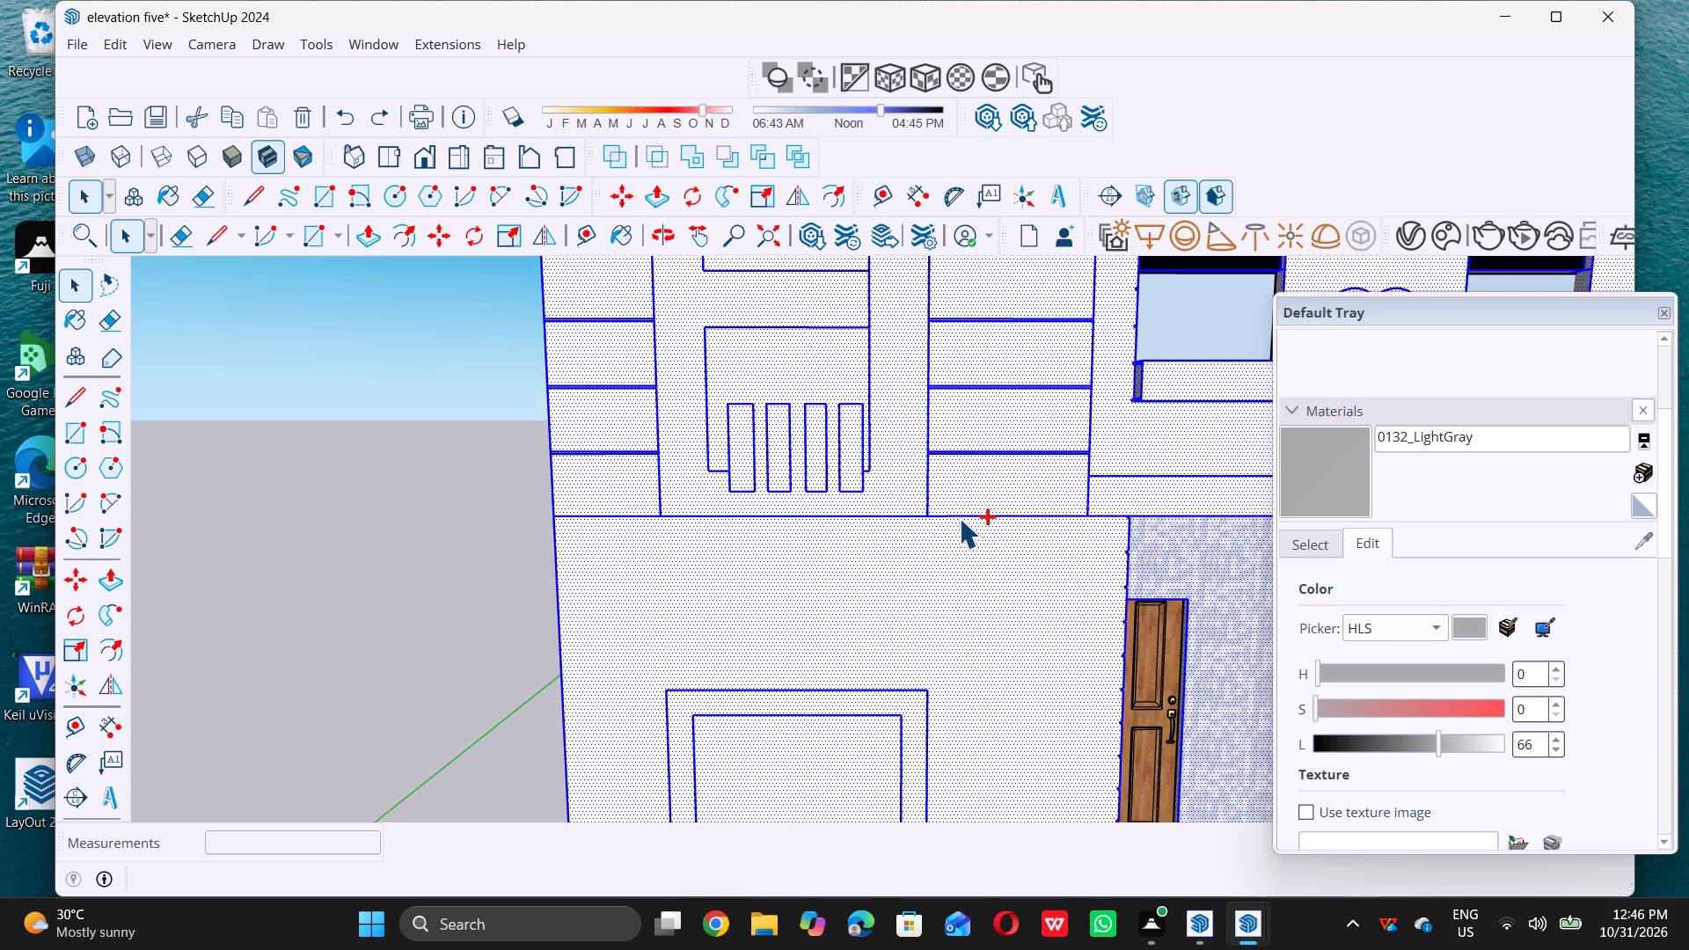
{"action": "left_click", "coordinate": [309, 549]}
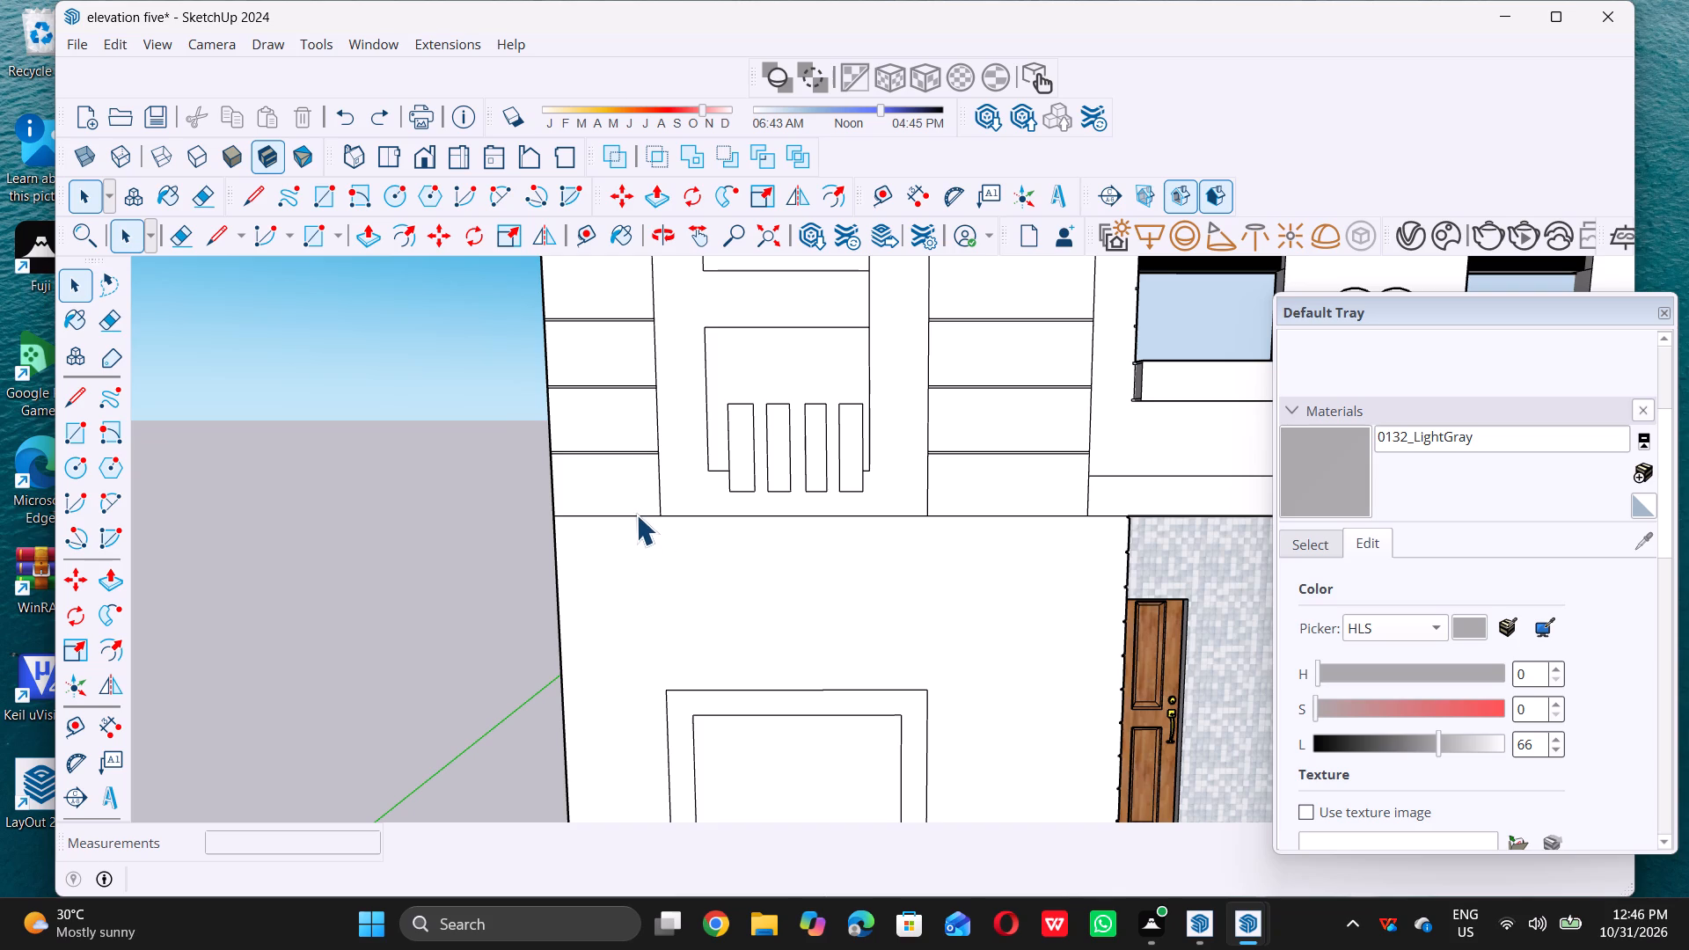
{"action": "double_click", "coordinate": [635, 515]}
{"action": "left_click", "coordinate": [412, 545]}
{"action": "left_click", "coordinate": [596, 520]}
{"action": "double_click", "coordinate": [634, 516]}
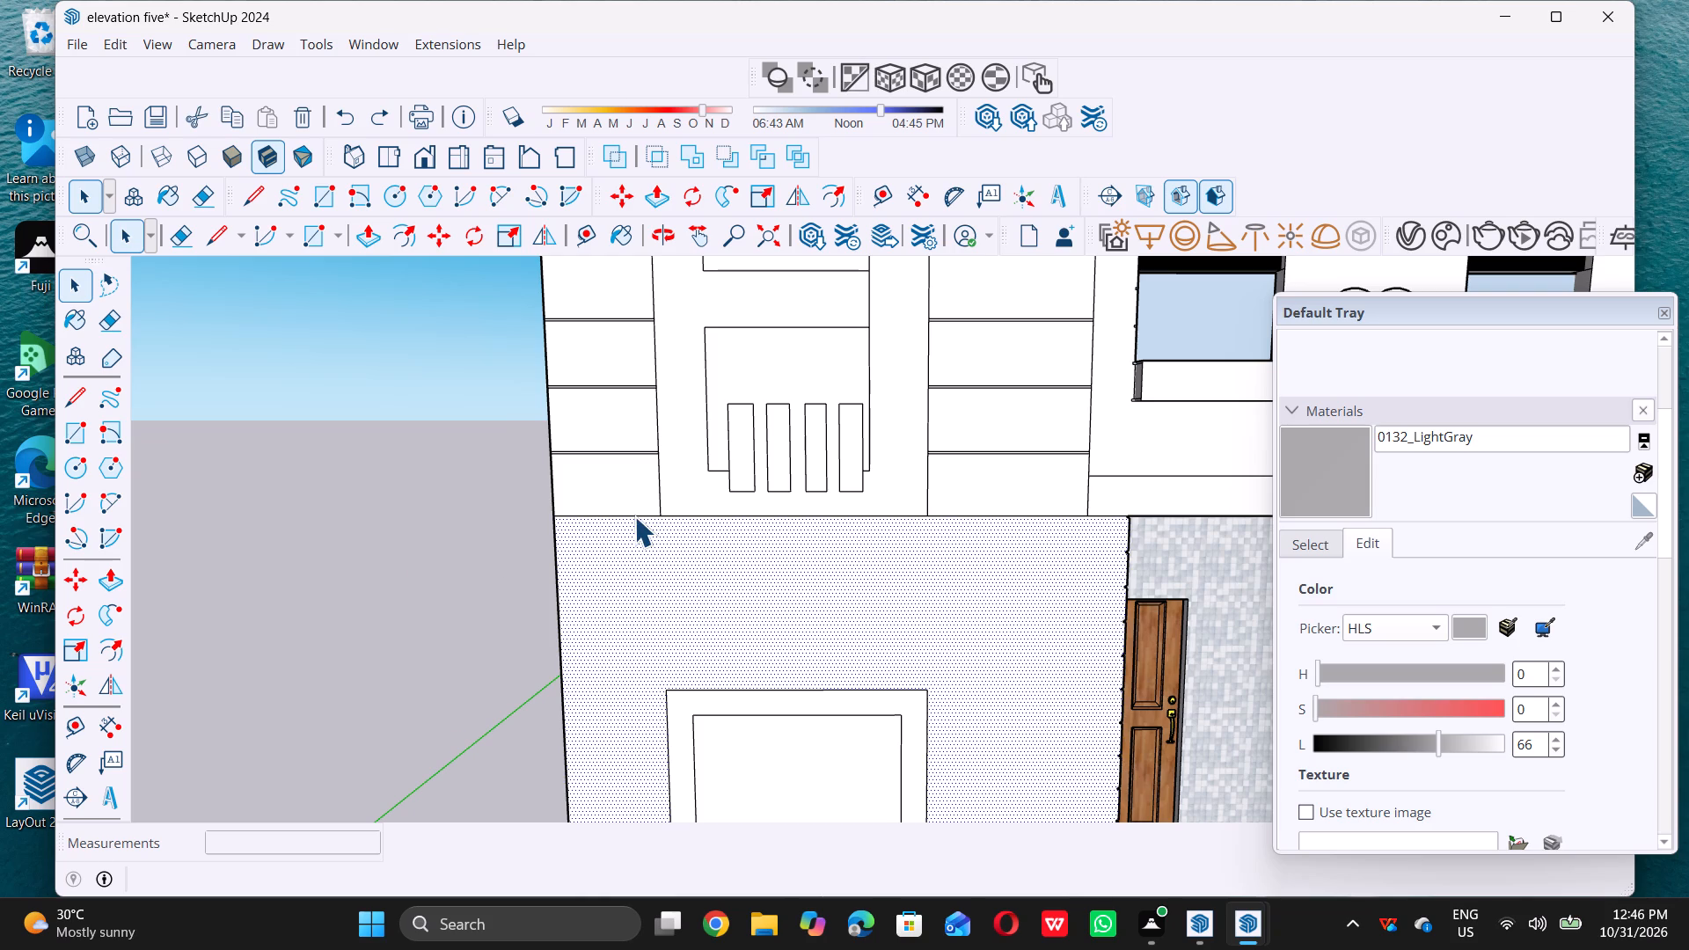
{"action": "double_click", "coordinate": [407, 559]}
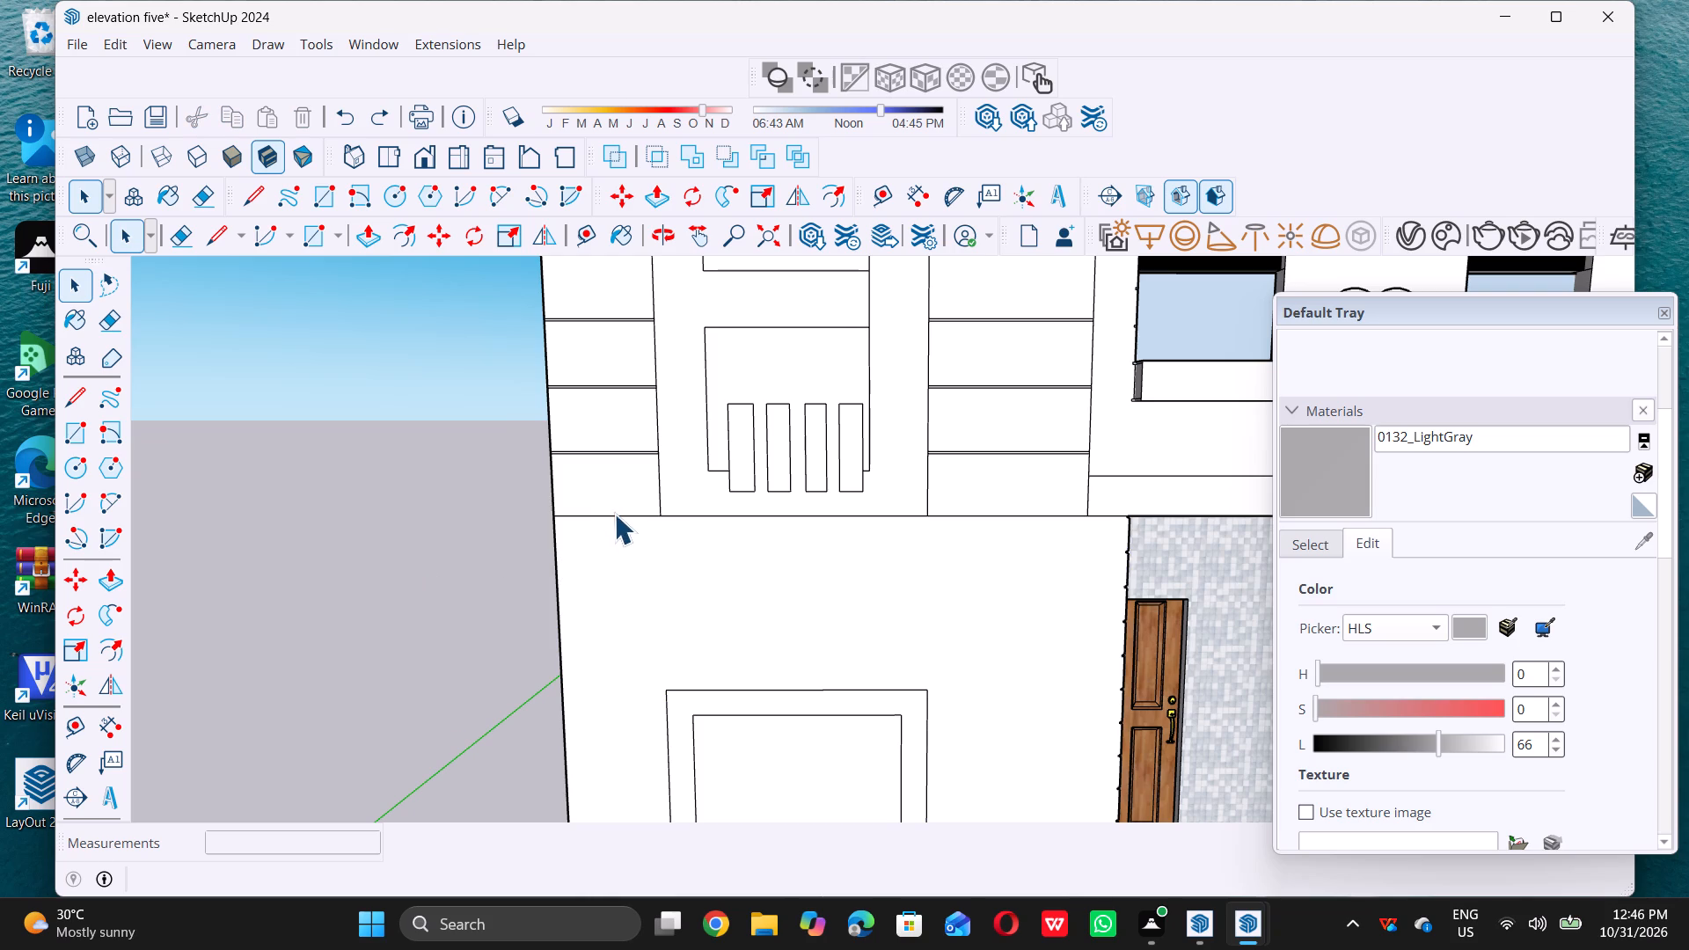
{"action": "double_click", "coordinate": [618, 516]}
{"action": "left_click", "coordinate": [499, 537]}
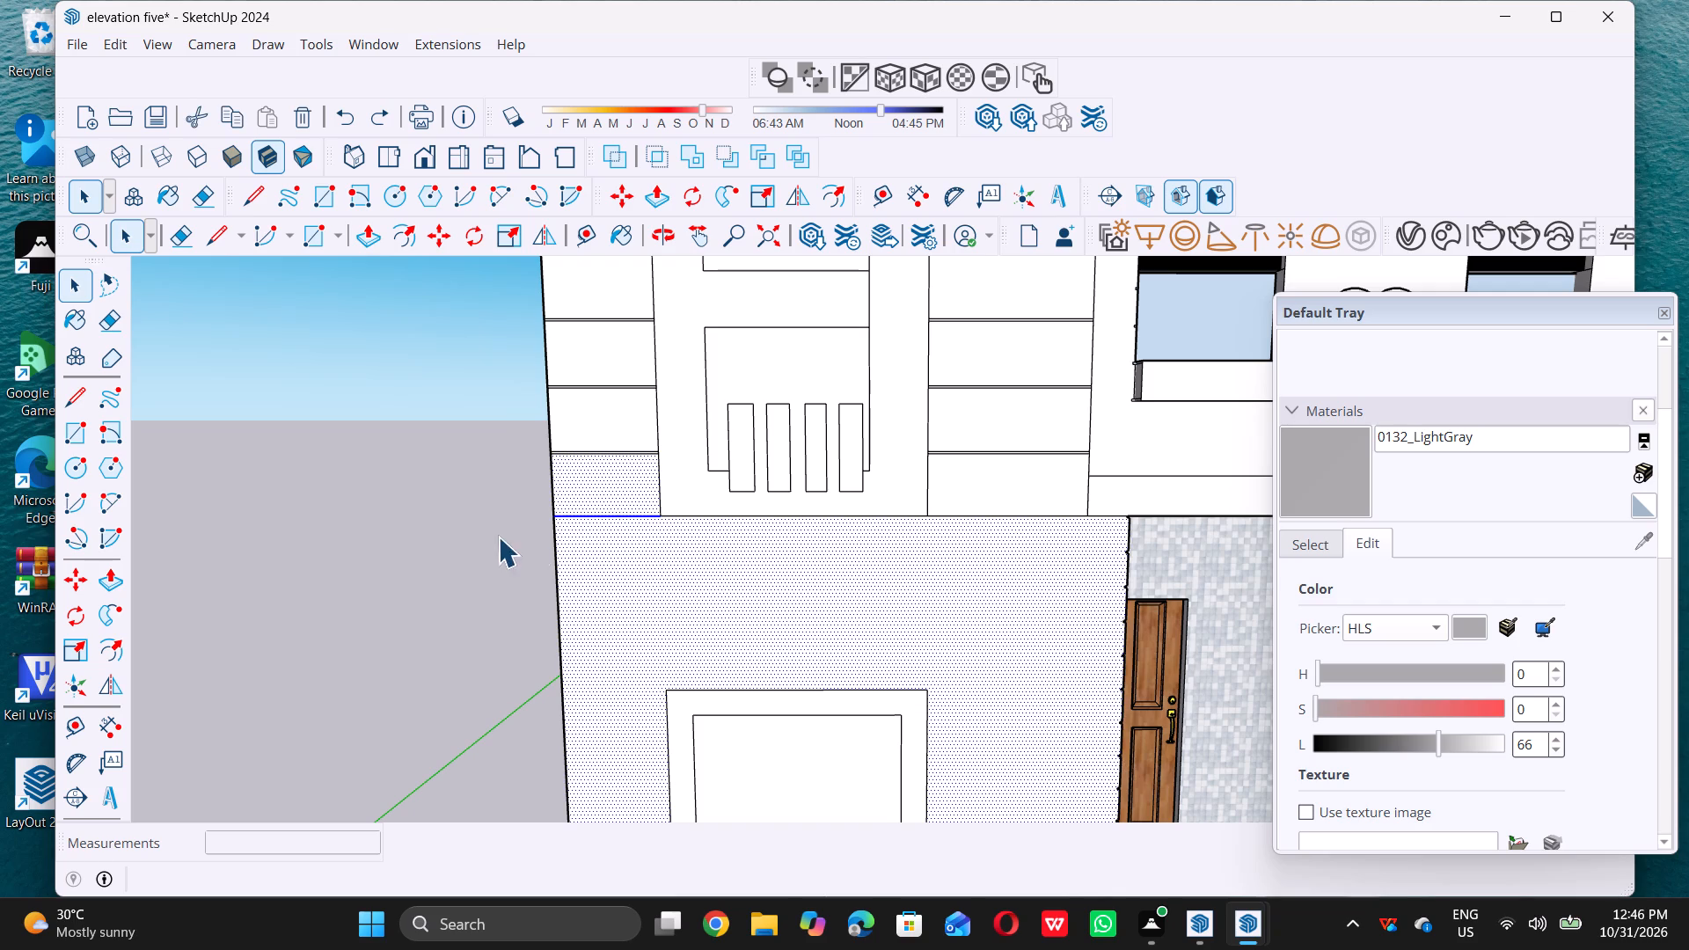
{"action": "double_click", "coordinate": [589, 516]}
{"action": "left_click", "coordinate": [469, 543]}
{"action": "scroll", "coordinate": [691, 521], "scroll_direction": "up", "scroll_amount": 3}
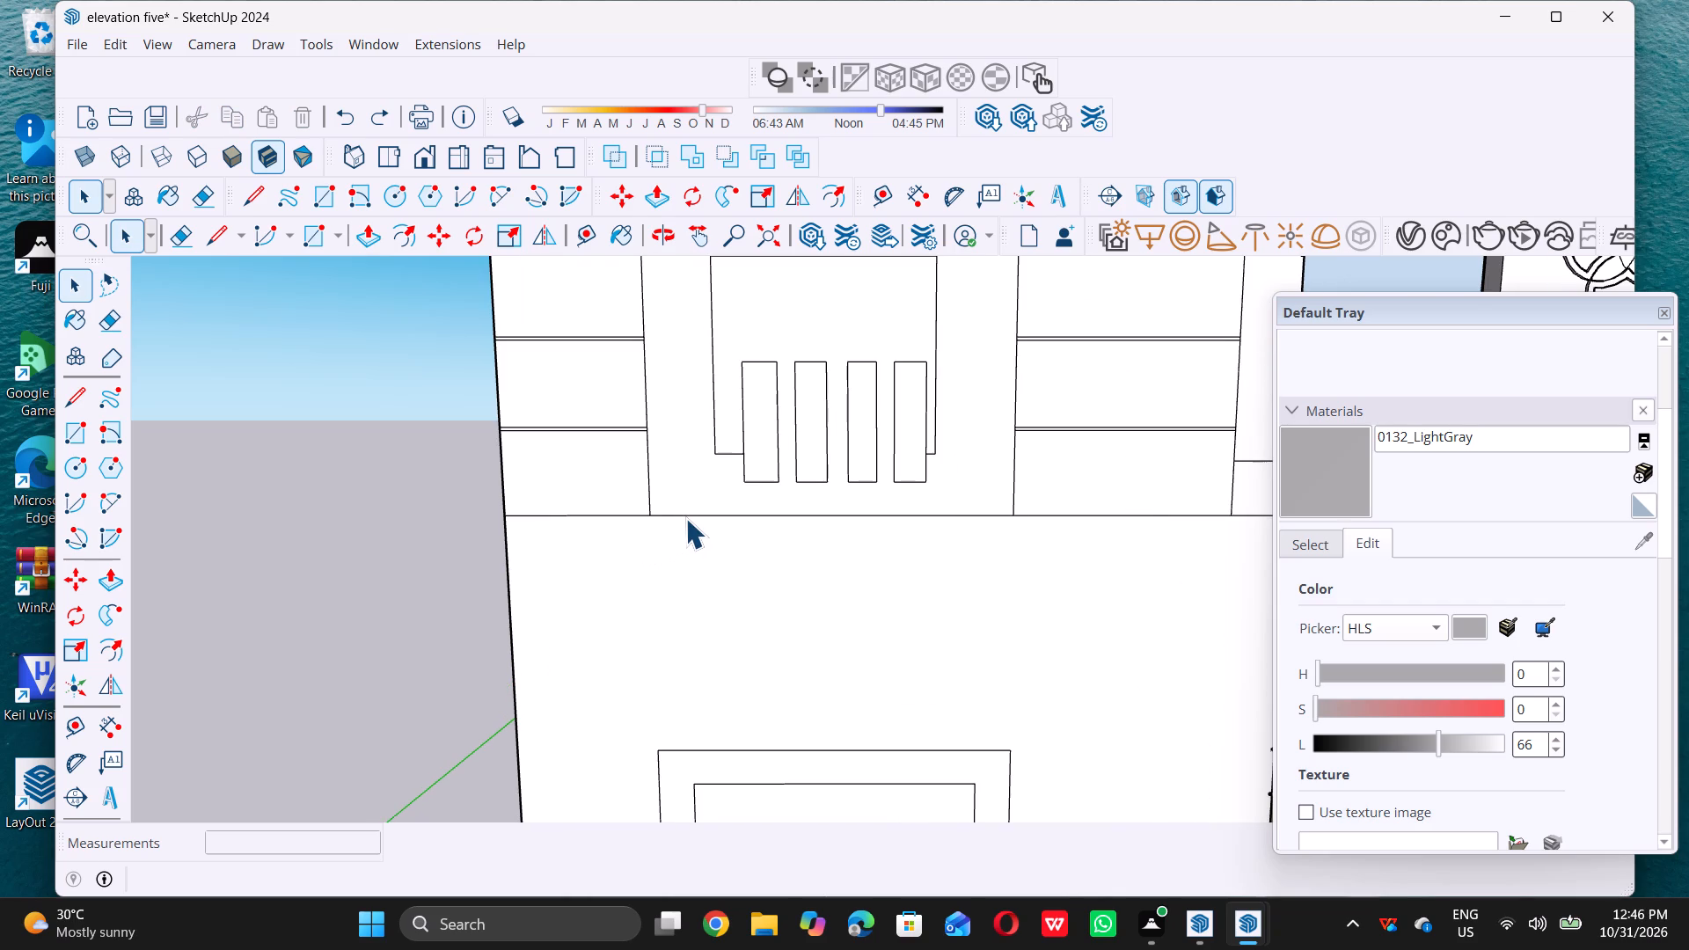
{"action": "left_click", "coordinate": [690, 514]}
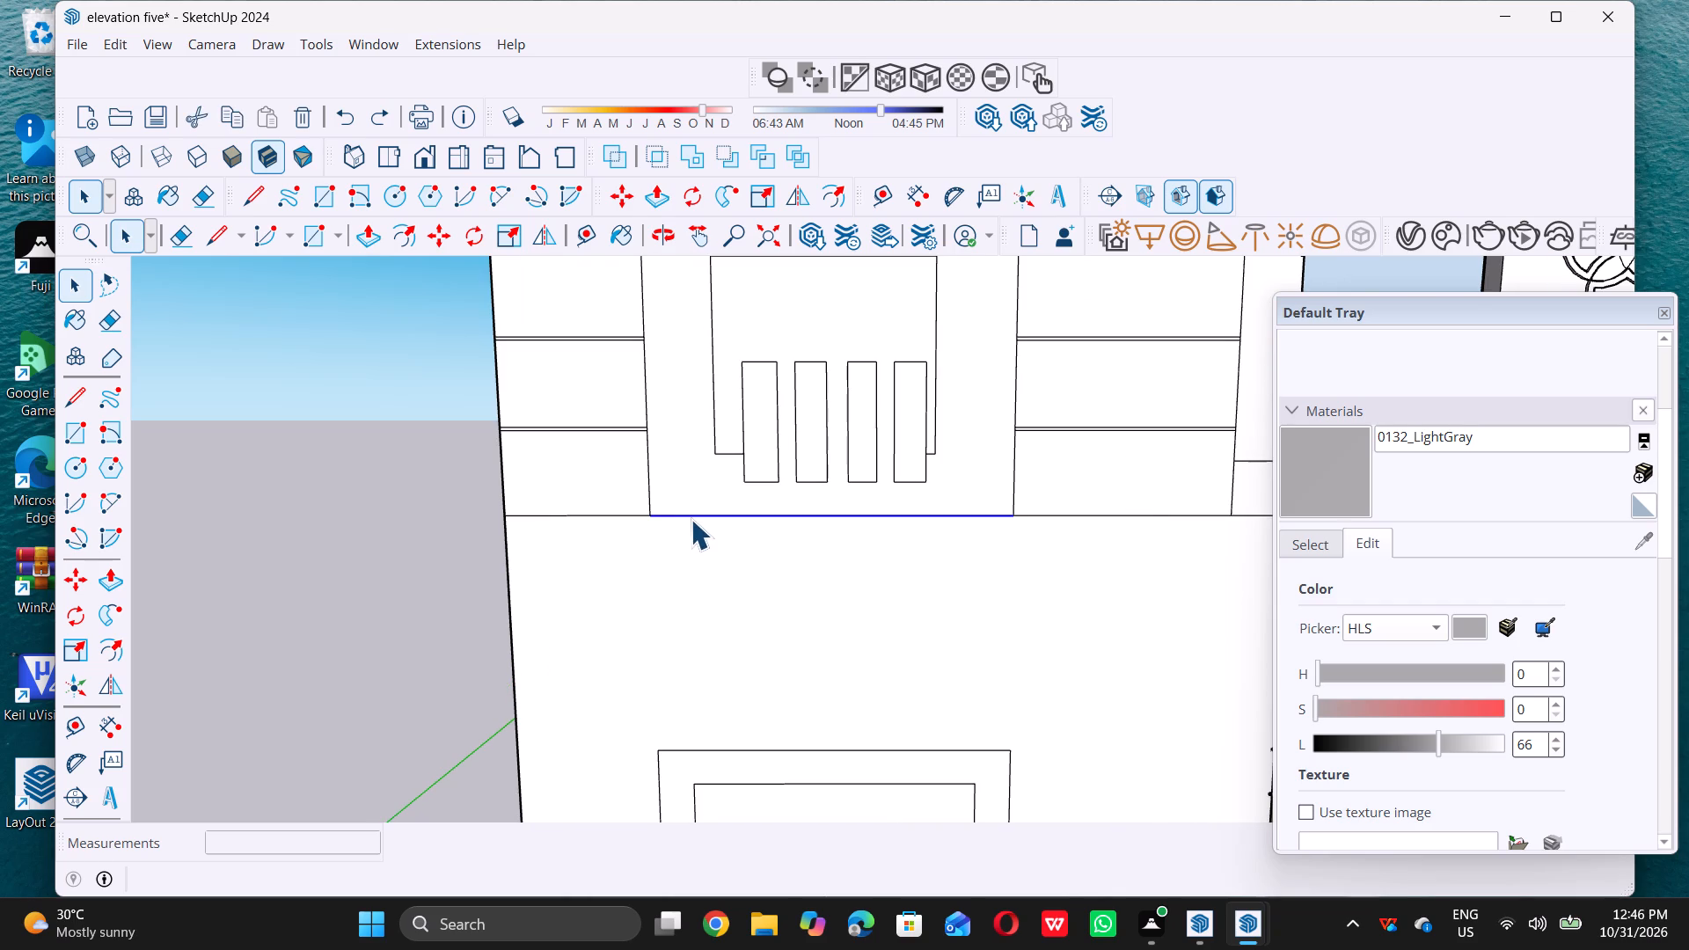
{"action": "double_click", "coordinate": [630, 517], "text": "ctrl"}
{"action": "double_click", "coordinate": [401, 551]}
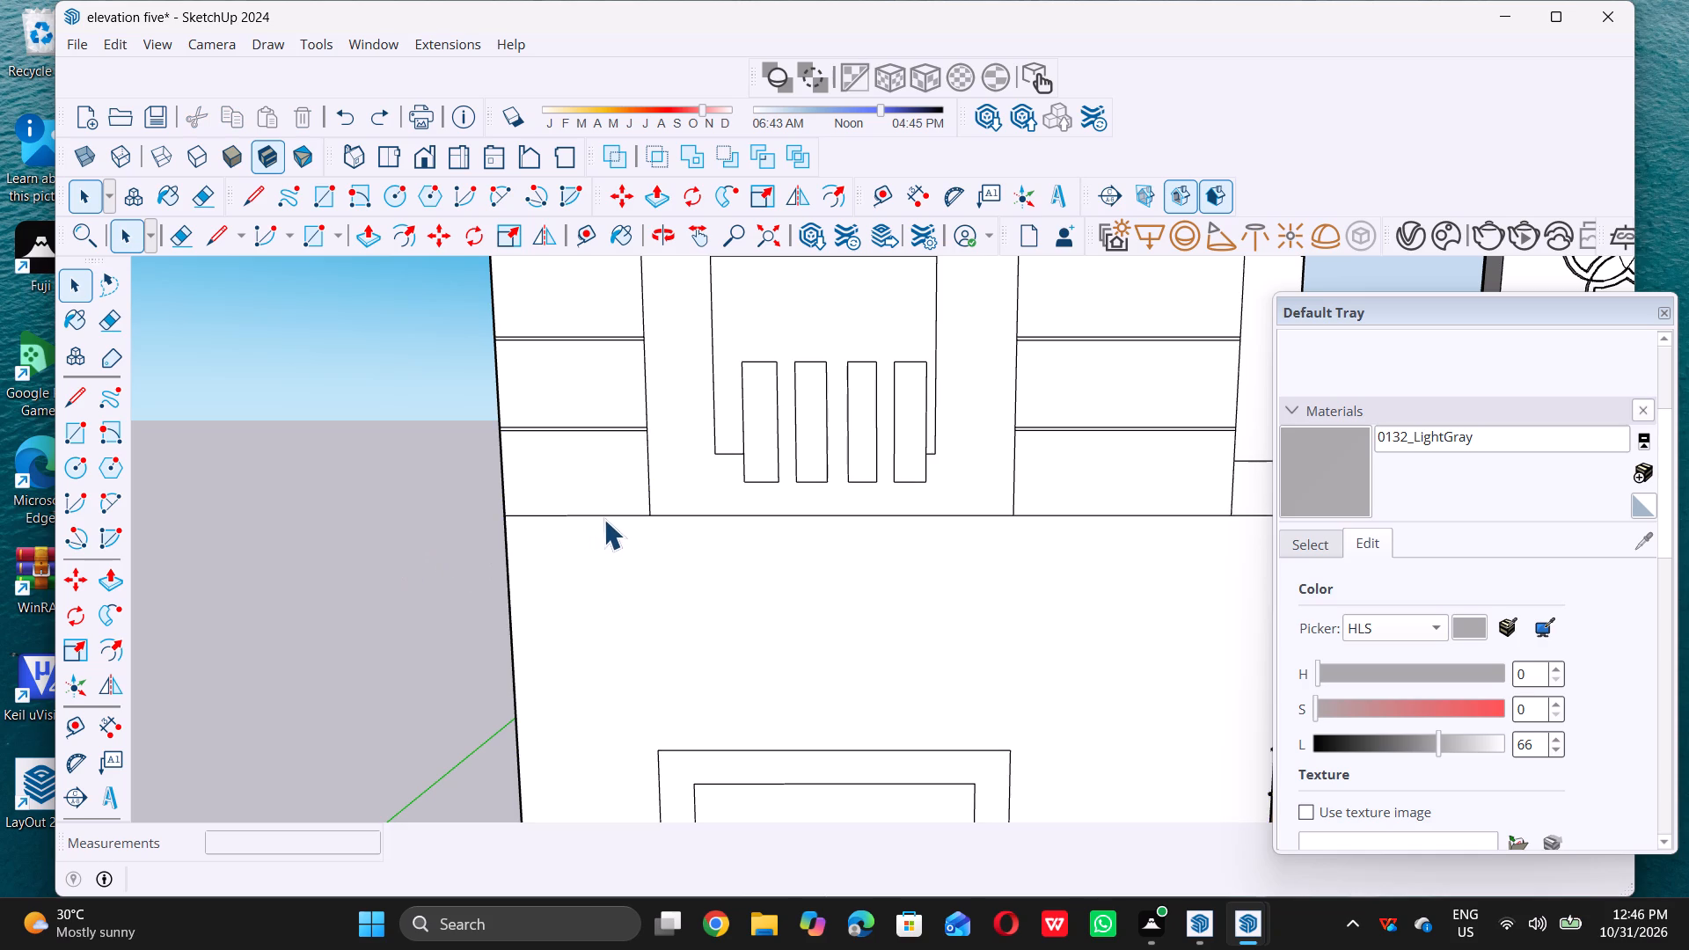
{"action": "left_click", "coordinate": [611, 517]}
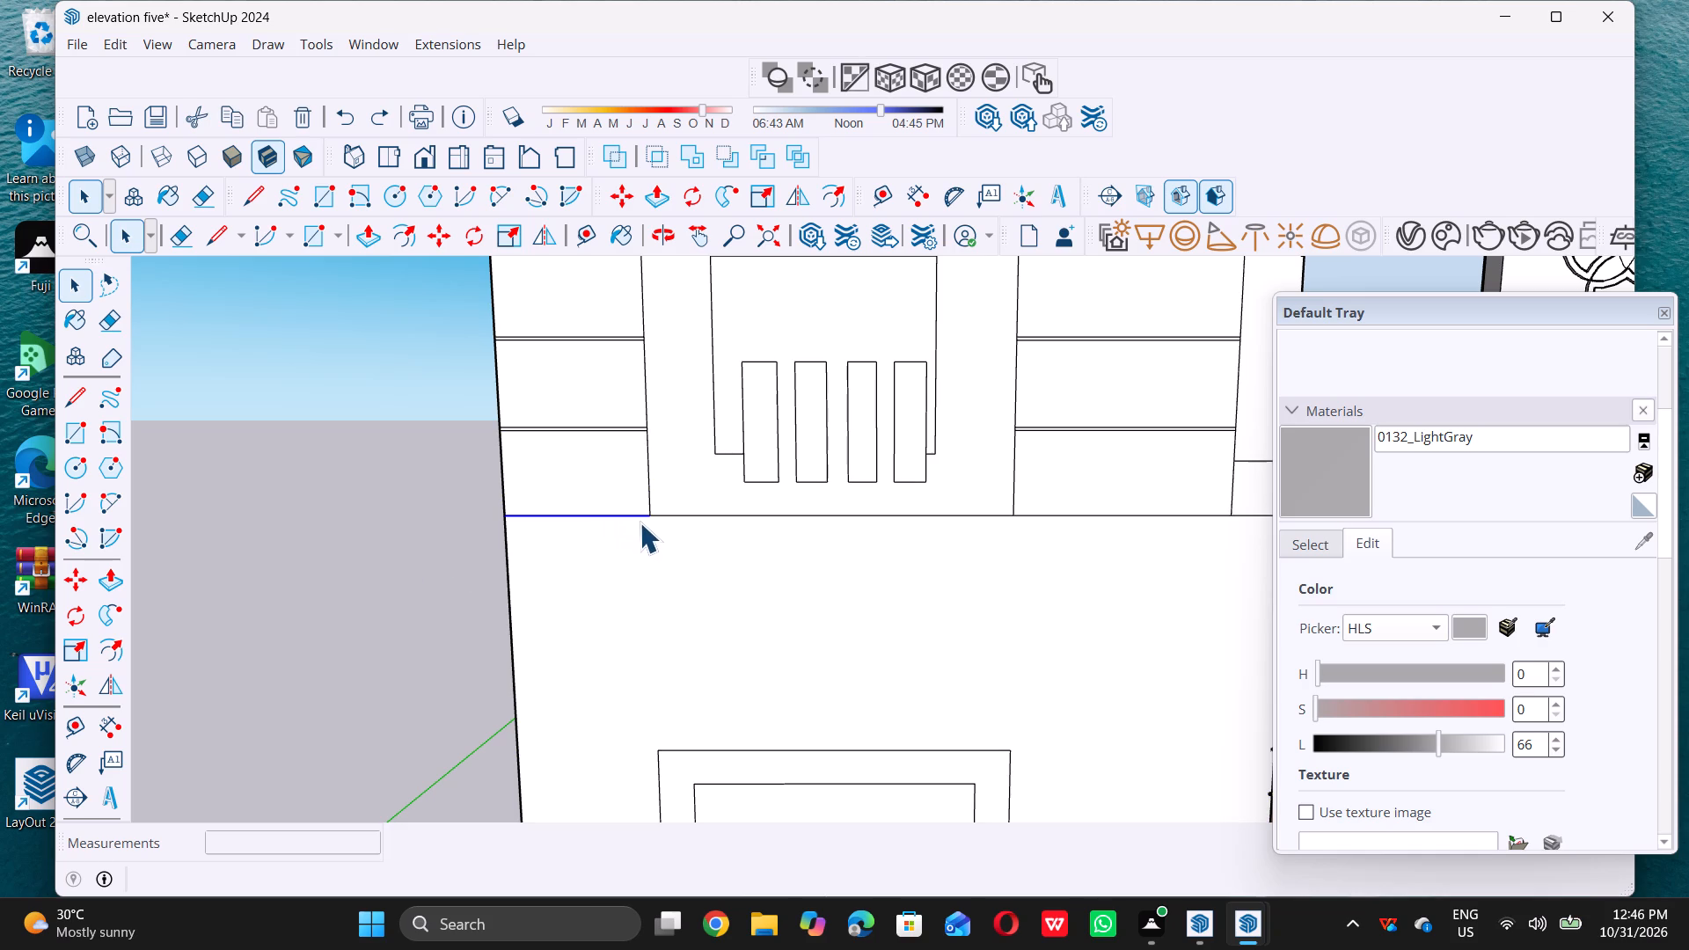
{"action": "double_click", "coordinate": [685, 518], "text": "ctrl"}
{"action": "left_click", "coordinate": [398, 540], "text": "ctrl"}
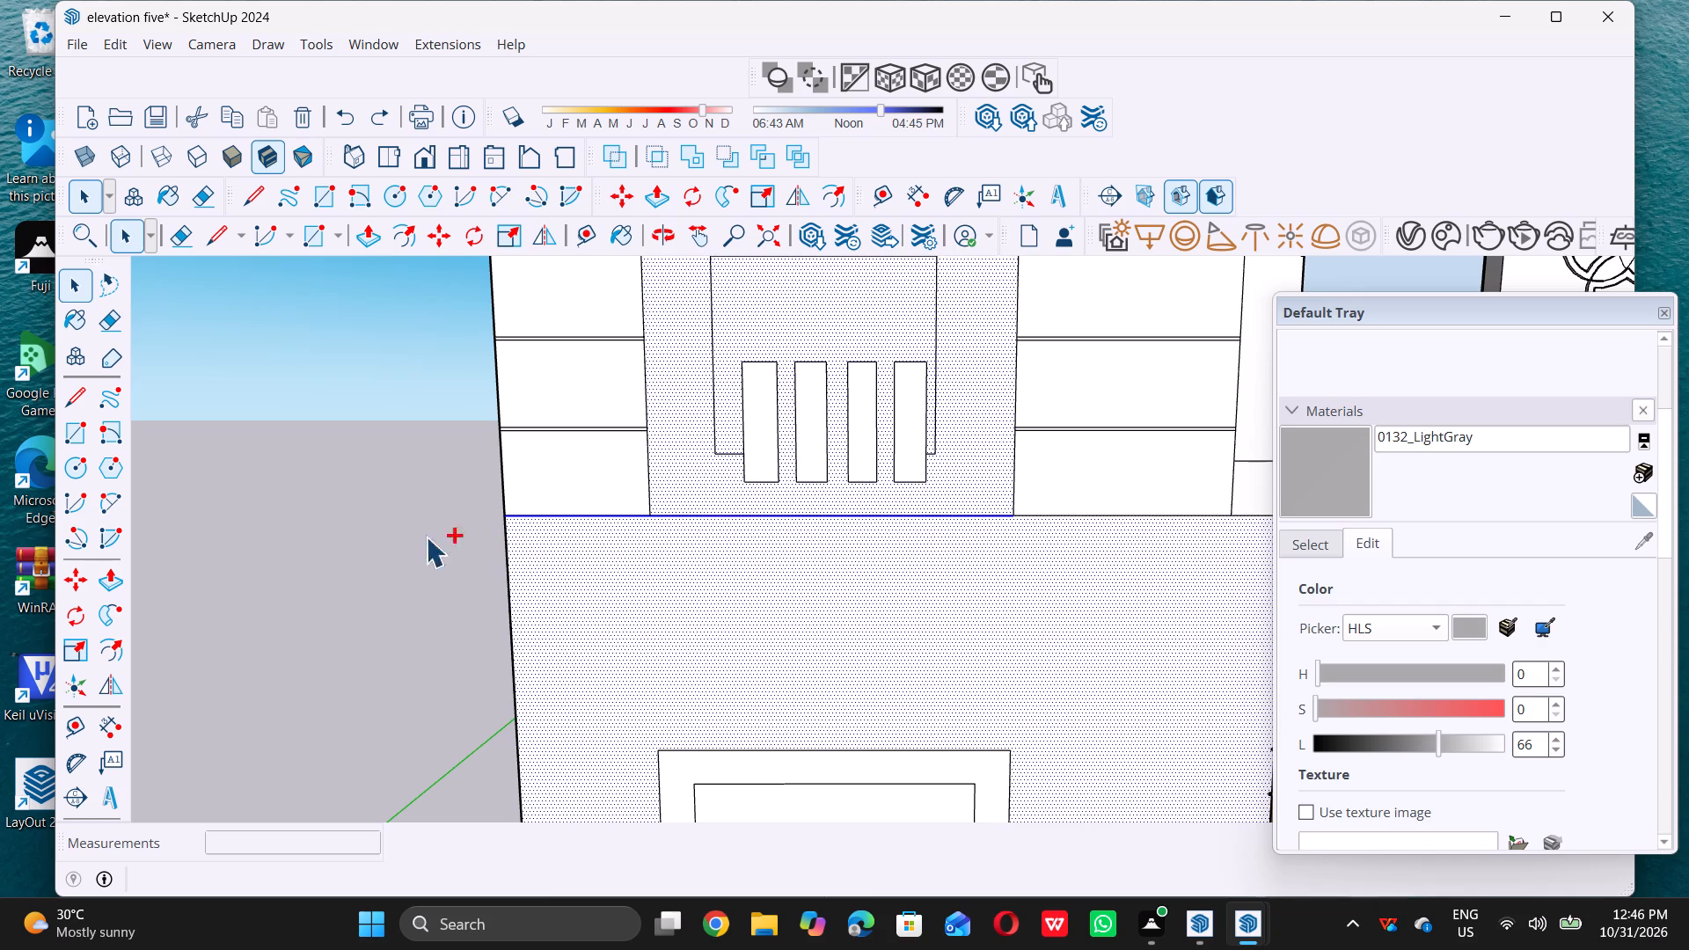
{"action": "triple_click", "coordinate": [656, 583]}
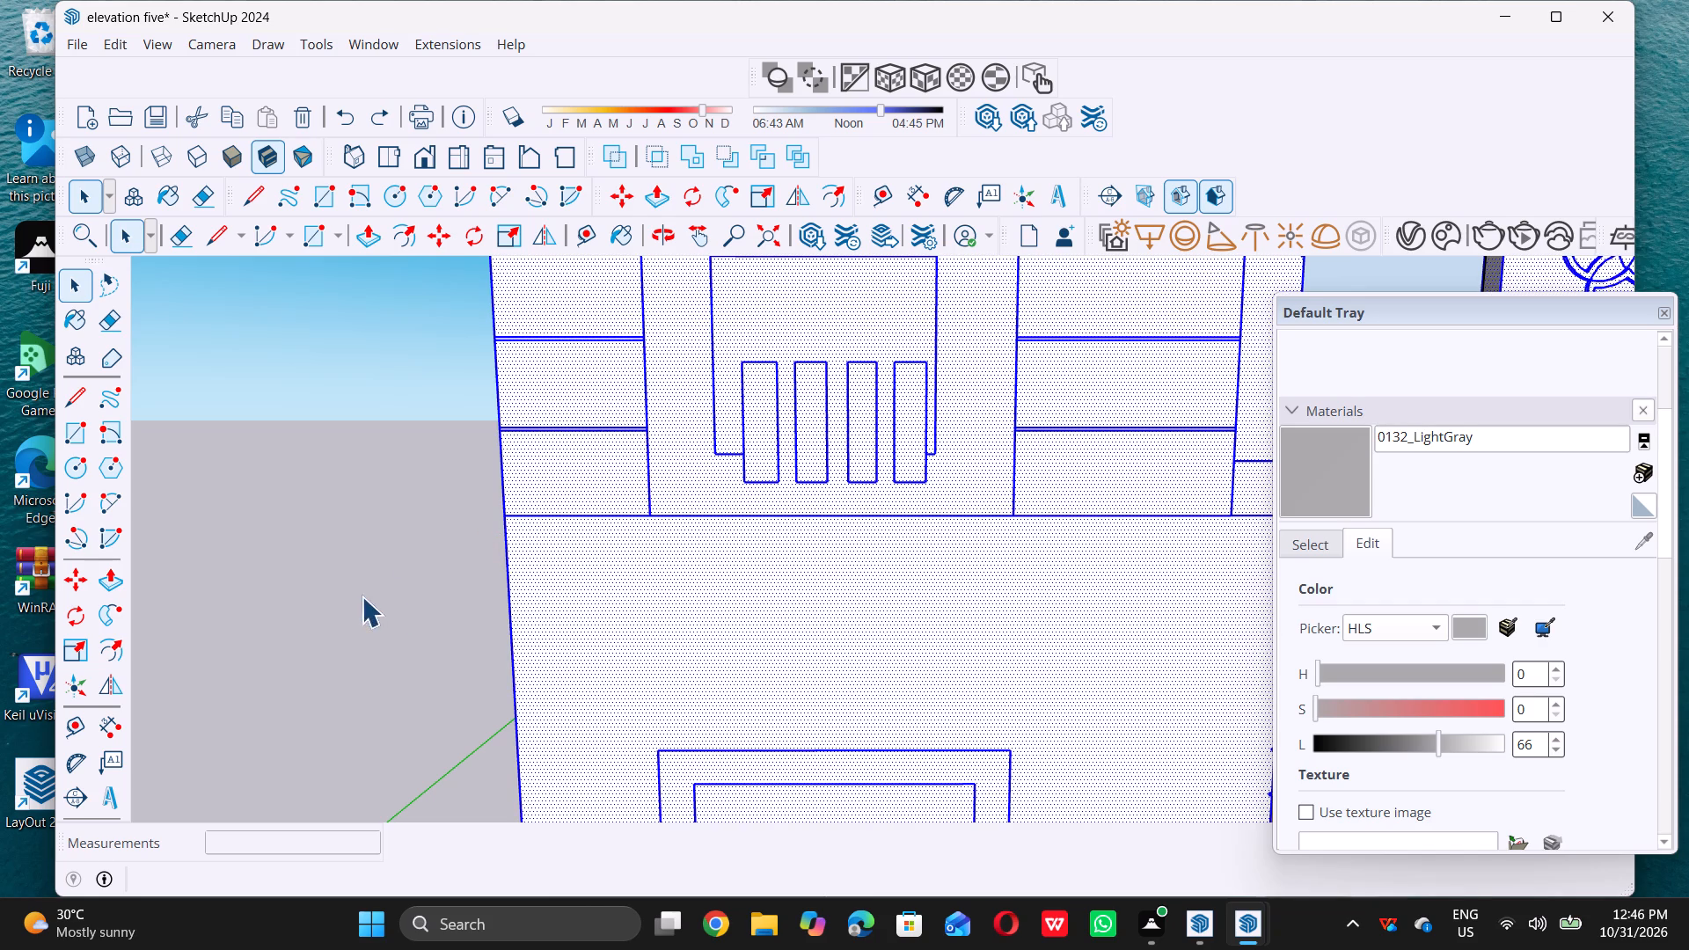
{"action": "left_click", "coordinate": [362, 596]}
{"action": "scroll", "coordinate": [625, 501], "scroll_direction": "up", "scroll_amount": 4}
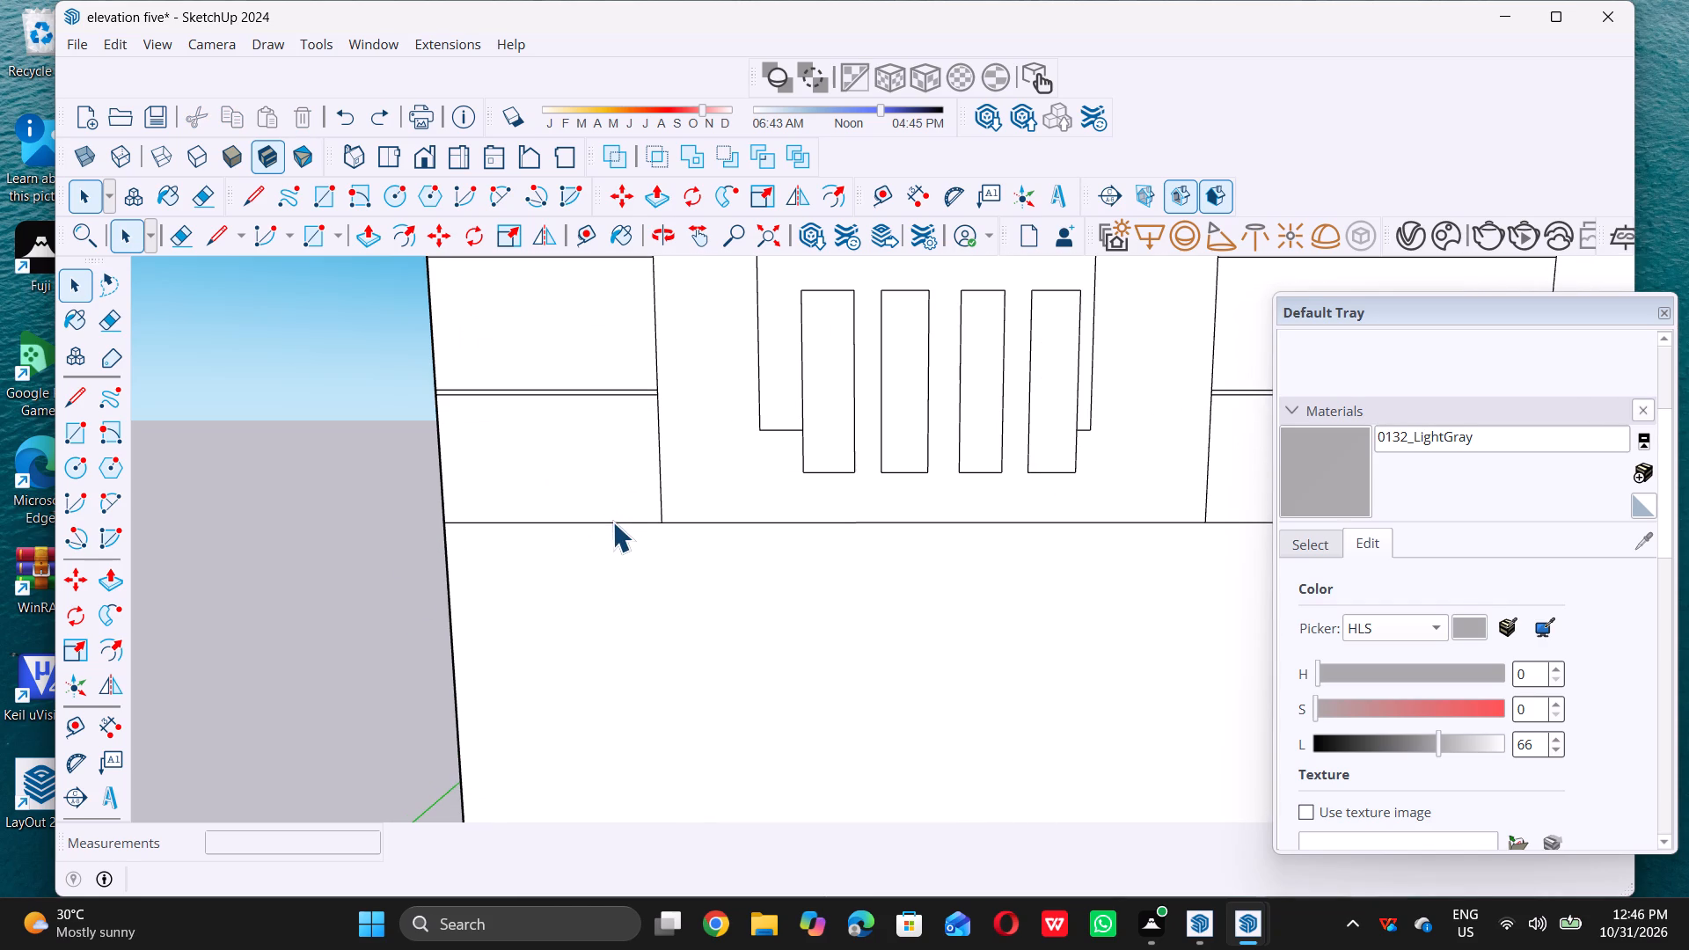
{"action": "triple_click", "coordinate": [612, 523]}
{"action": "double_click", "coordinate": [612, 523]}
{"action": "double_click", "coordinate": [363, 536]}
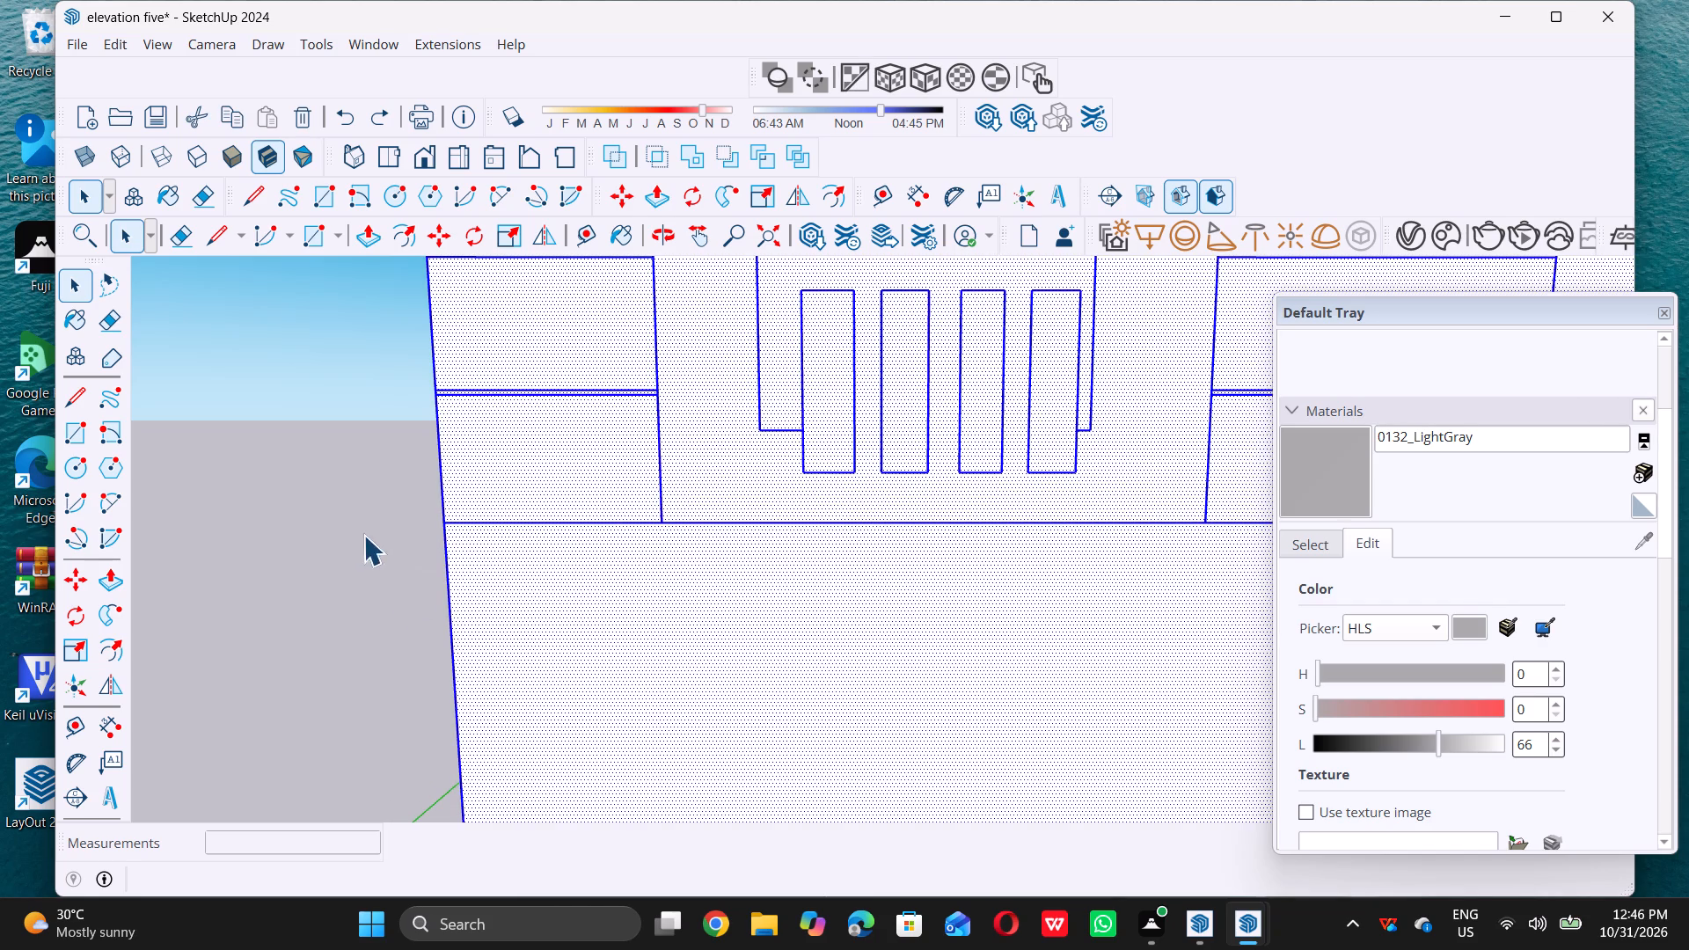
Copy the floor line's segments above the ground-floor wall 10' down to the wall's base line, divided into 10 equal spaces.
{"action": "left_click", "coordinate": [544, 522]}
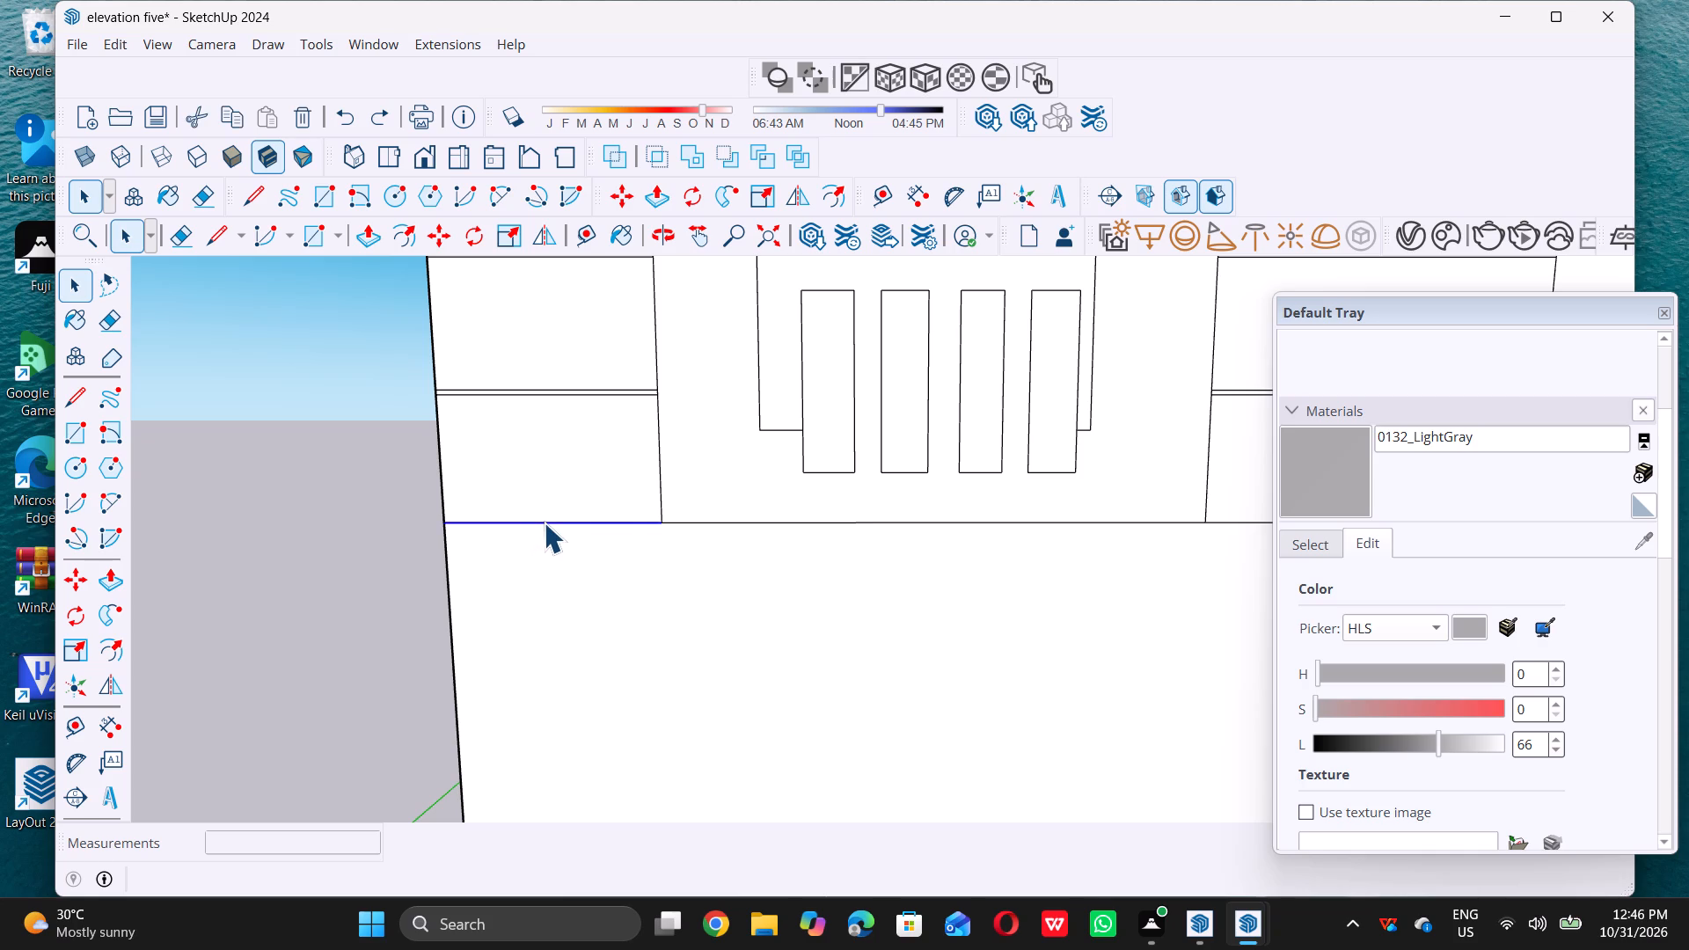
{"action": "left_click", "coordinate": [687, 525], "text": "ctrl"}
{"action": "scroll", "coordinate": [541, 554], "scroll_direction": "down", "scroll_amount": 5, "text": "ctrl"}
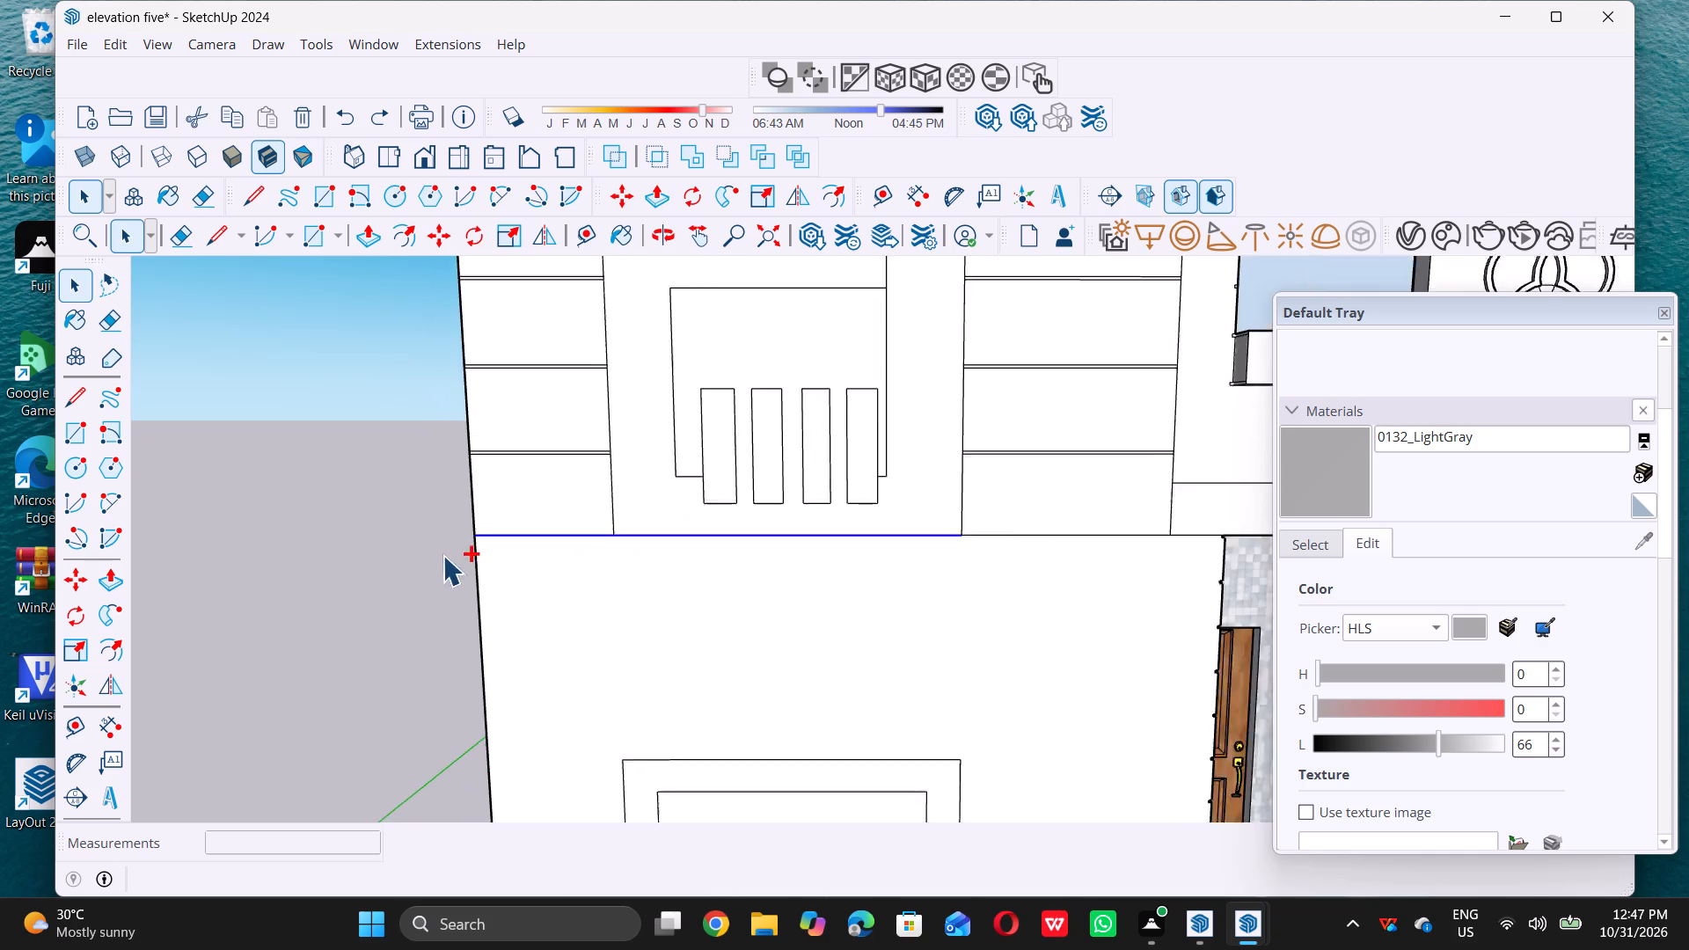
{"action": "scroll", "coordinate": [442, 555], "scroll_direction": "down", "scroll_amount": 3, "text": "ctrl"}
{"action": "scroll", "coordinate": [879, 531], "scroll_direction": "up", "scroll_amount": 8, "text": "ctrl"}
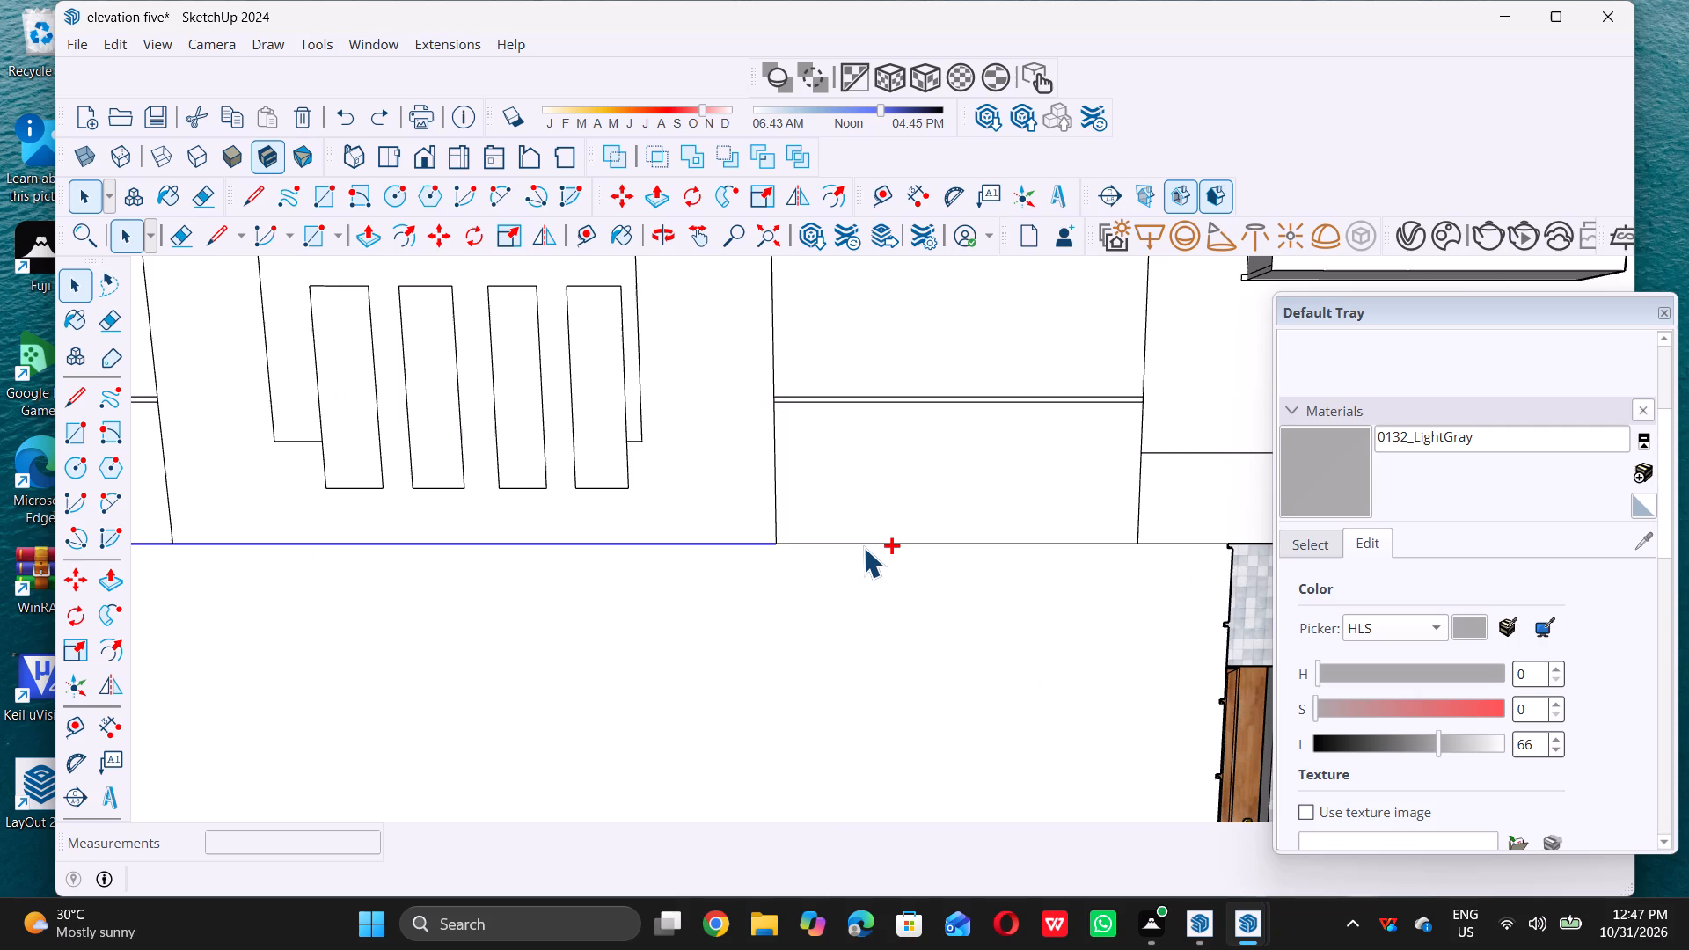
{"action": "left_click", "coordinate": [865, 544], "text": "ctrl"}
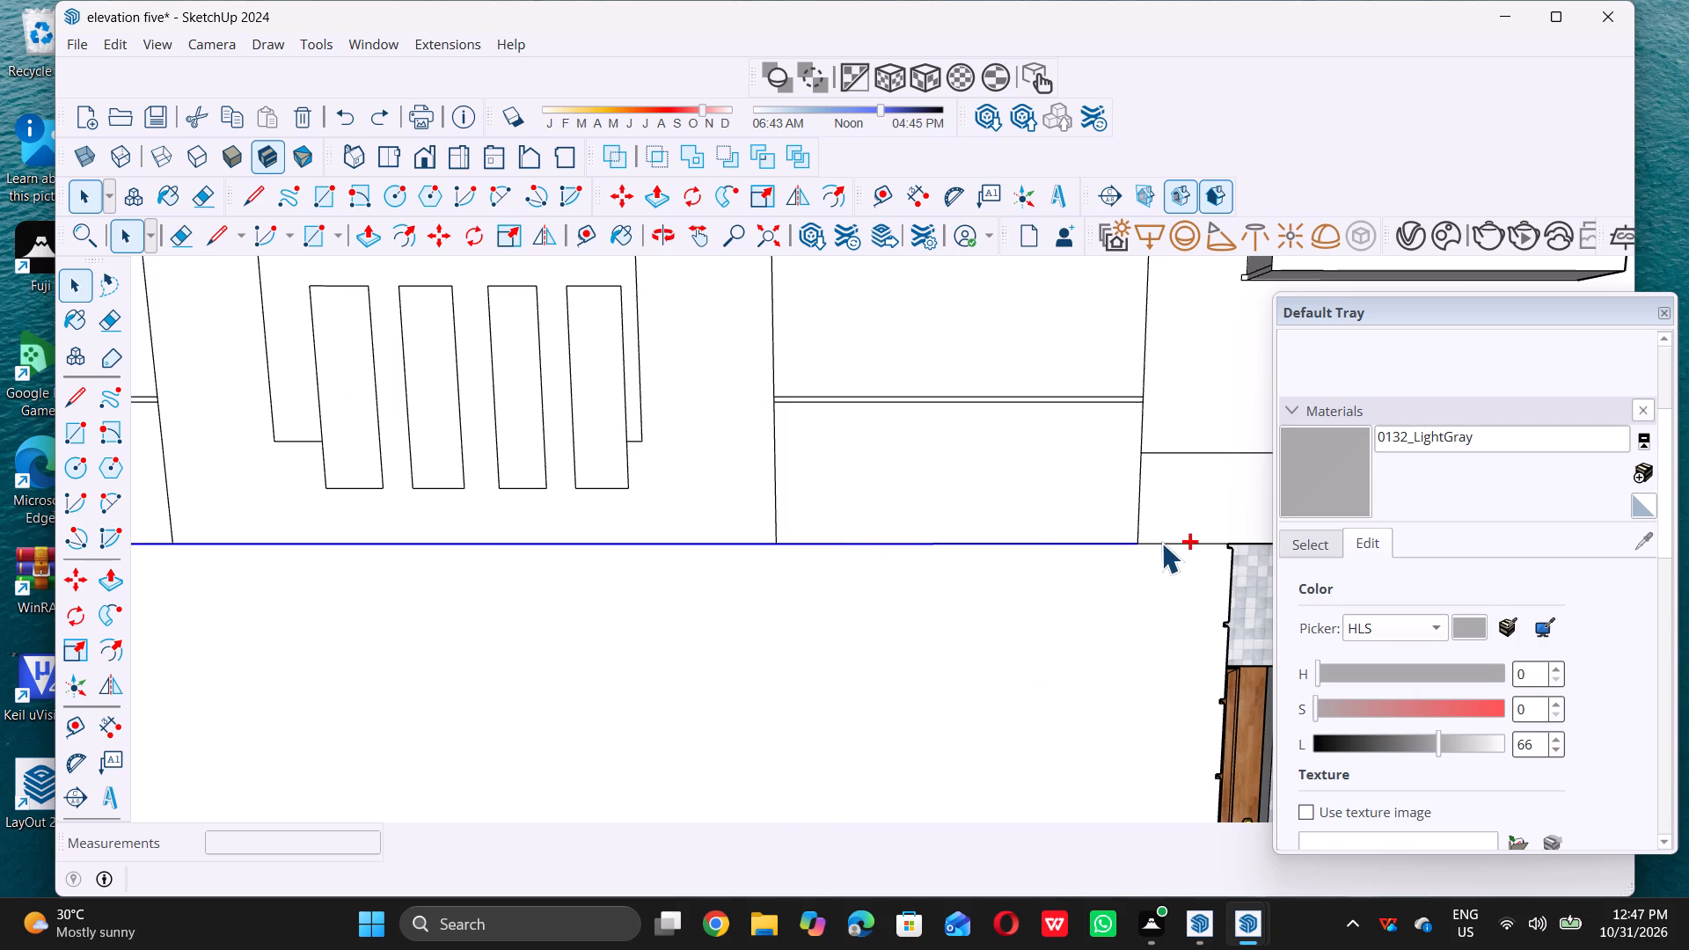
{"action": "left_click", "coordinate": [1161, 544], "text": "ctrl"}
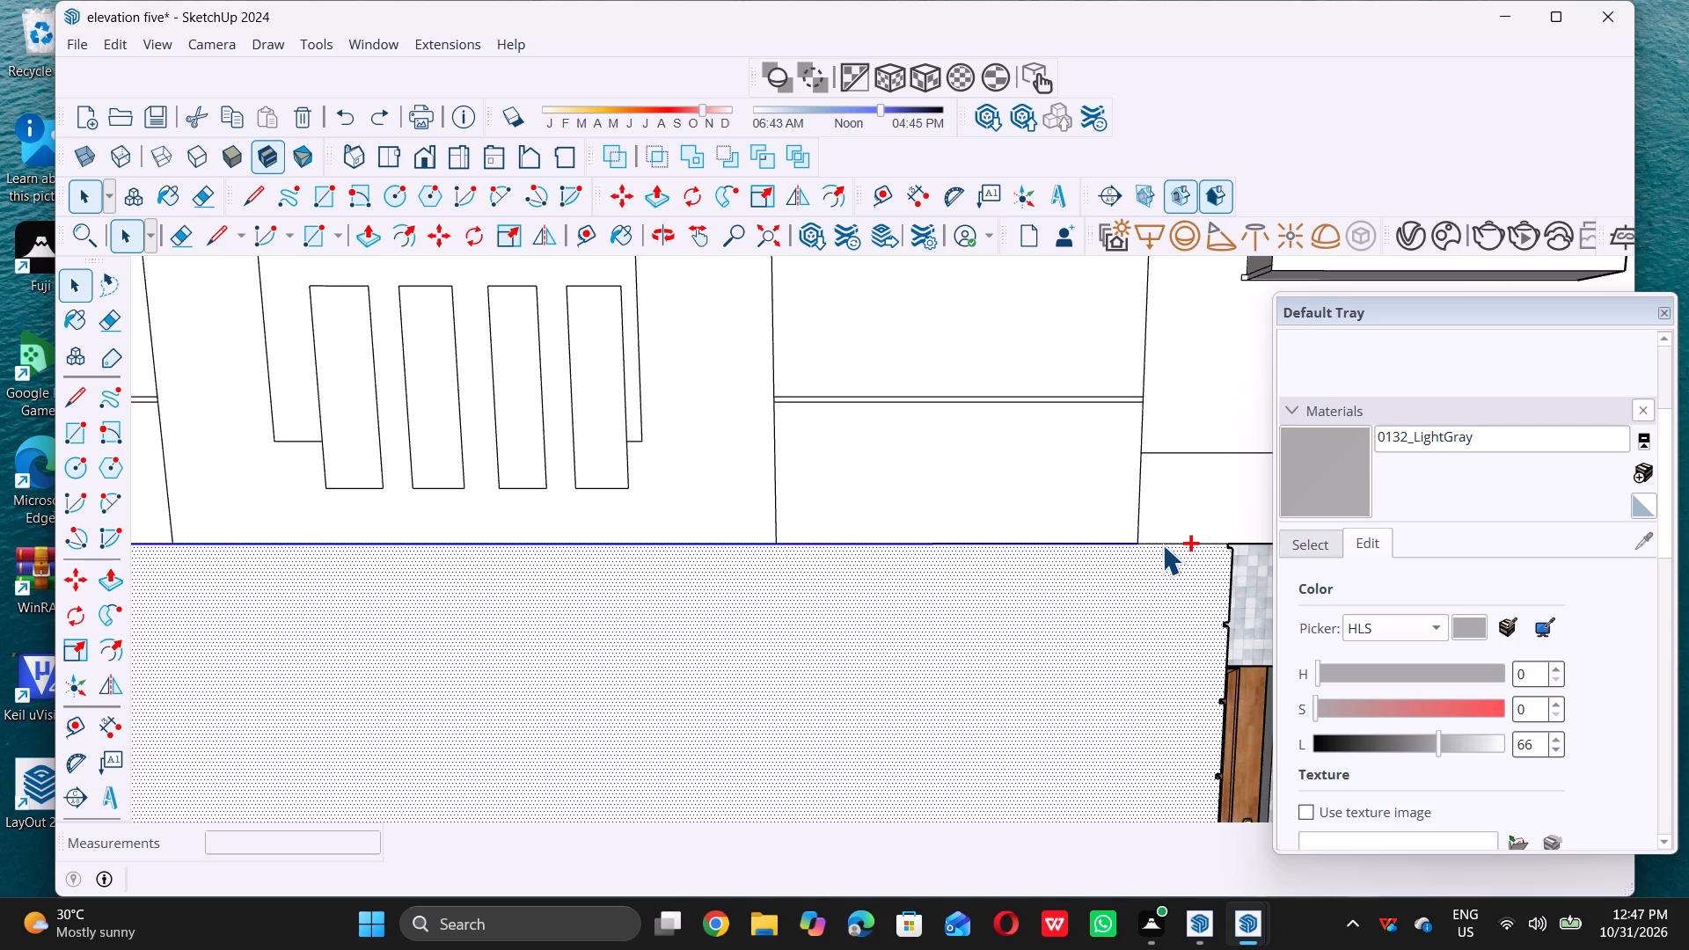
{"action": "left_click", "coordinate": [1162, 544], "text": "ctrl"}
{"action": "left_click", "coordinate": [944, 779], "text": "shift"}
{"action": "scroll", "coordinate": [1007, 697], "scroll_direction": "down", "scroll_amount": 5}
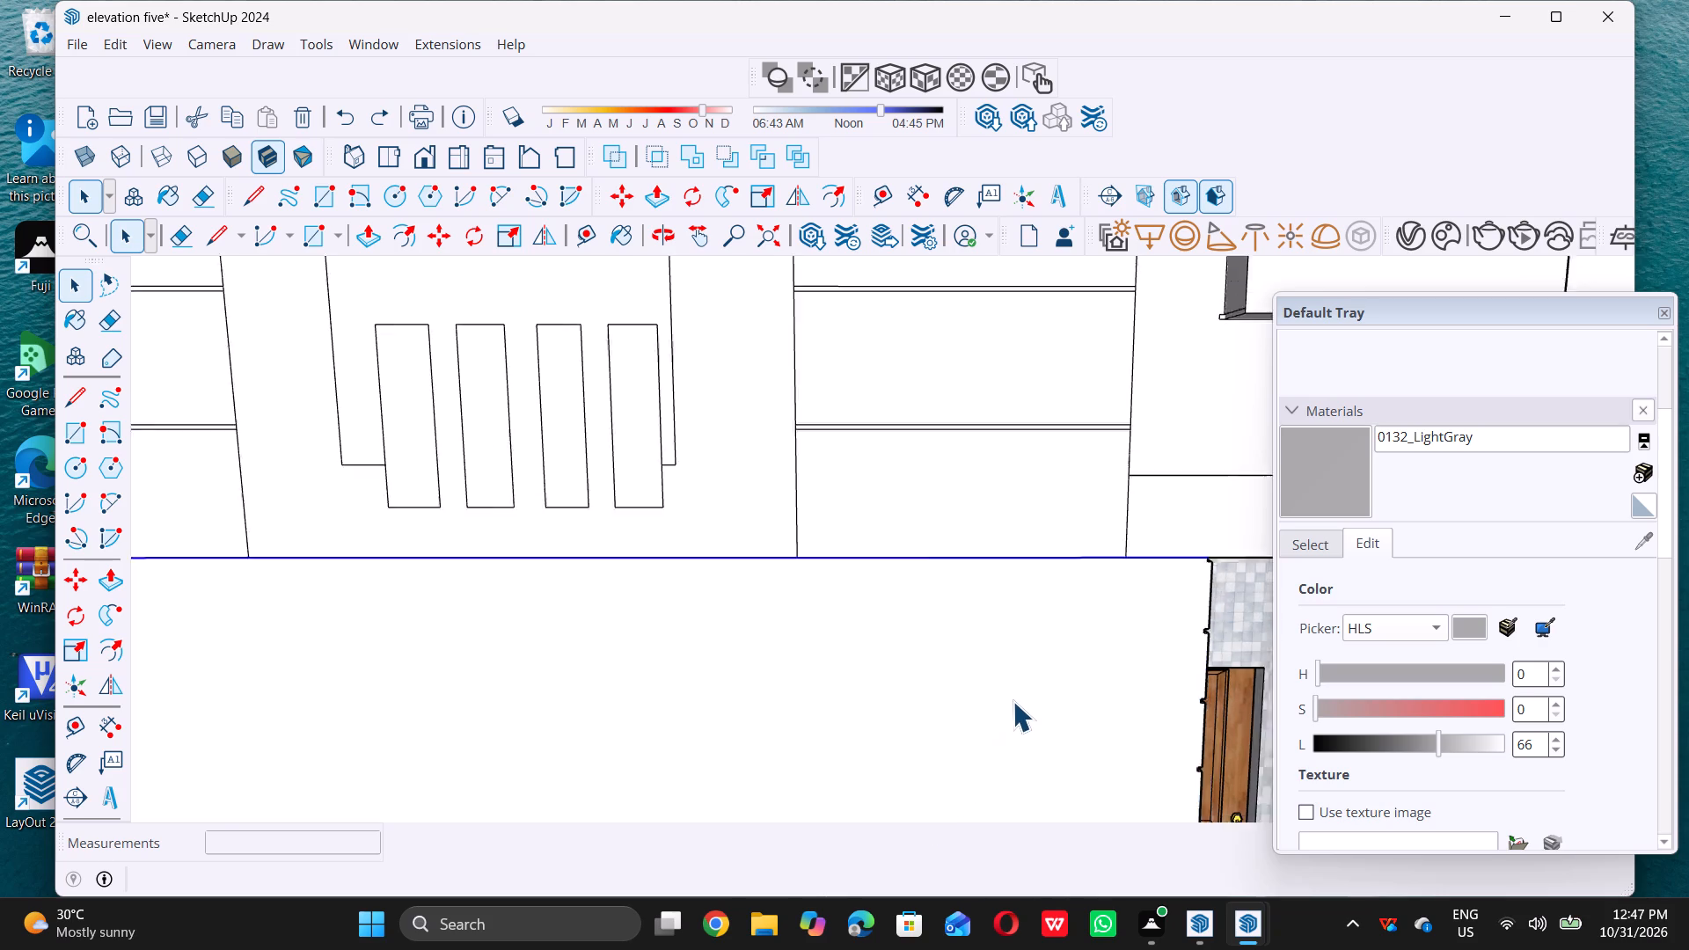
{"action": "scroll", "coordinate": [1017, 701], "scroll_direction": "down", "scroll_amount": 2}
{"action": "key", "text": "m"}
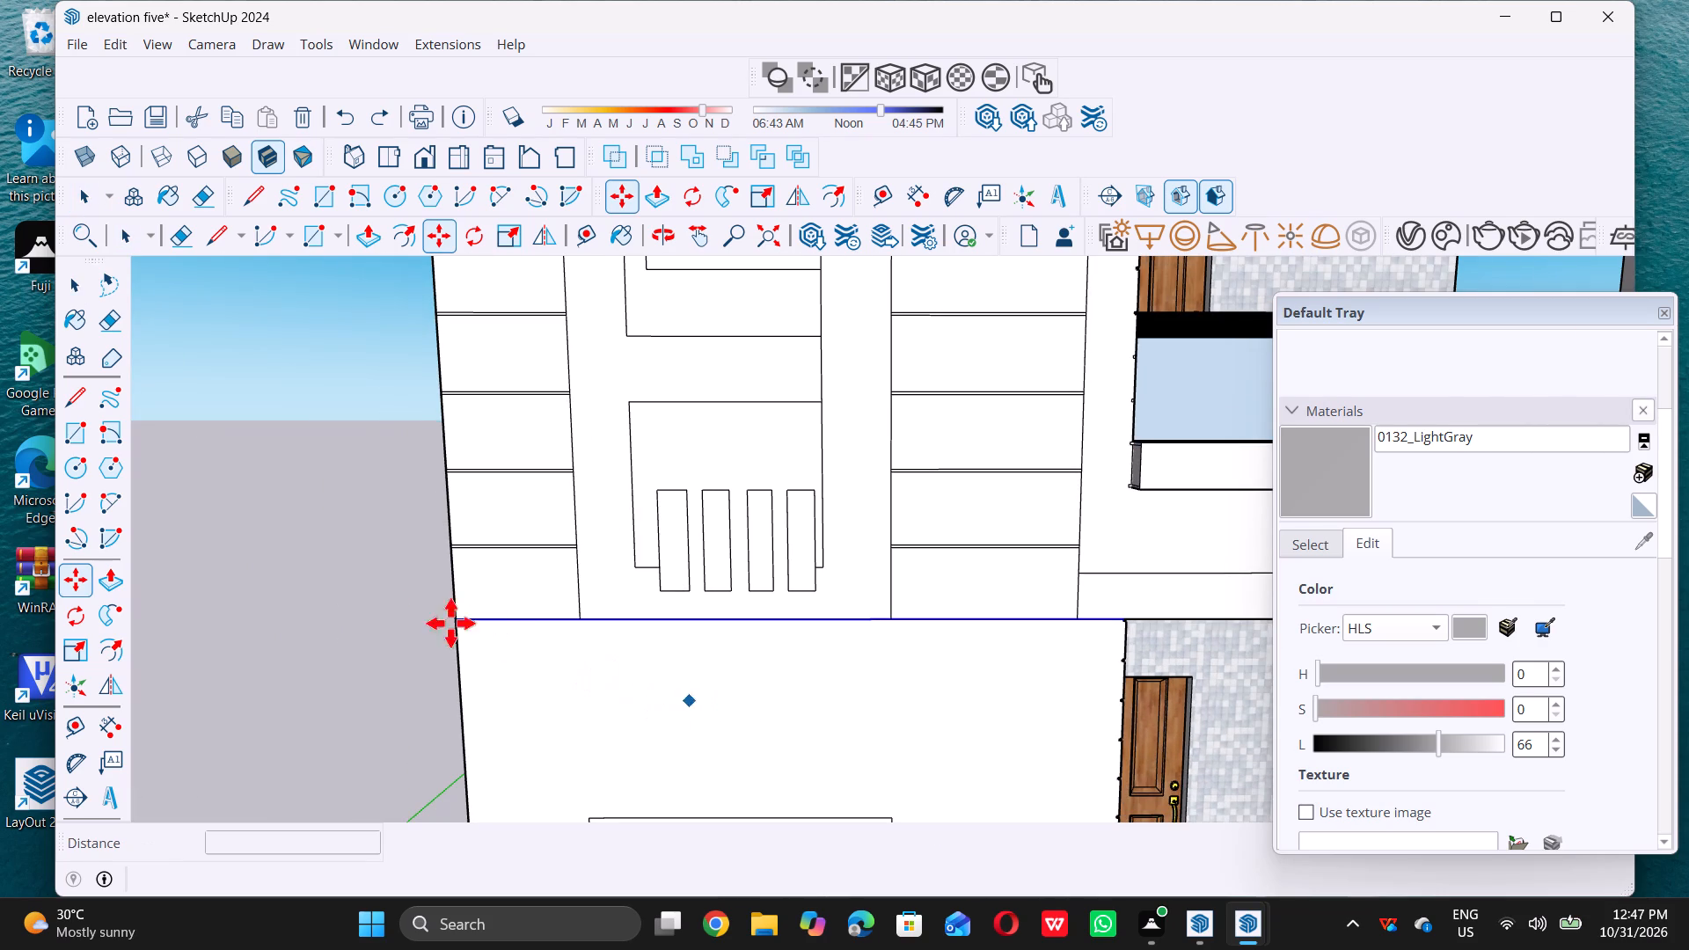
{"action": "triple_click", "coordinate": [454, 617]}
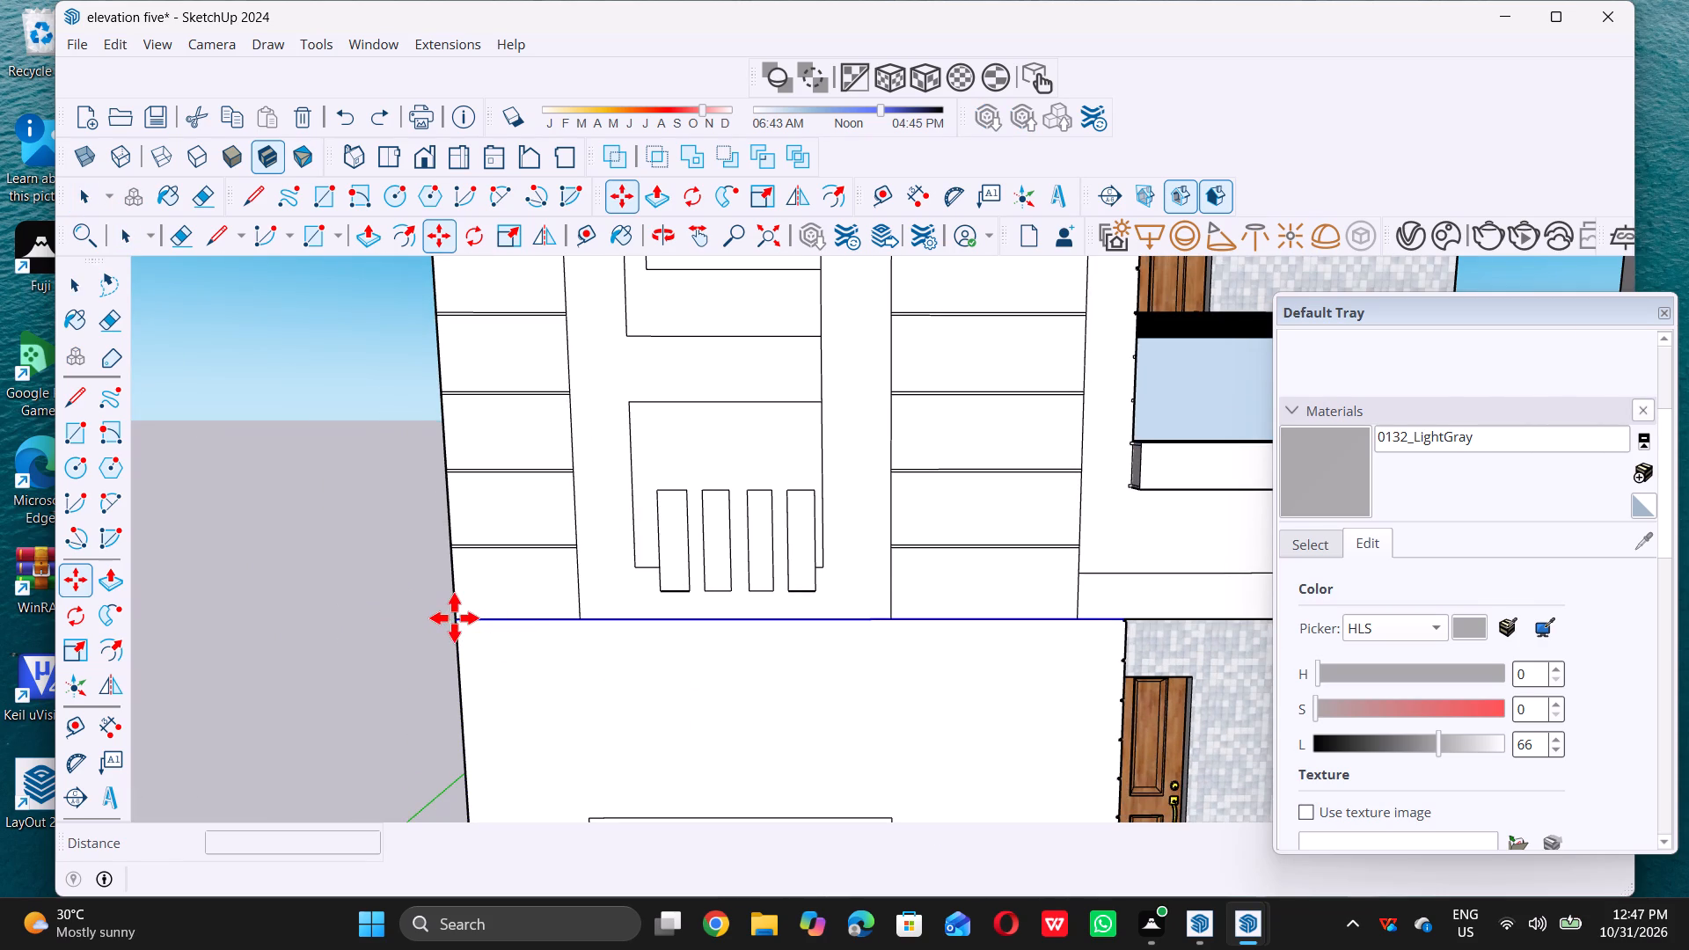
{"action": "left_click", "coordinate": [454, 617]}
{"action": "scroll", "coordinate": [455, 619], "scroll_direction": "down", "scroll_amount": 20}
{"action": "scroll", "coordinate": [455, 619], "scroll_direction": "down", "scroll_amount": 2}
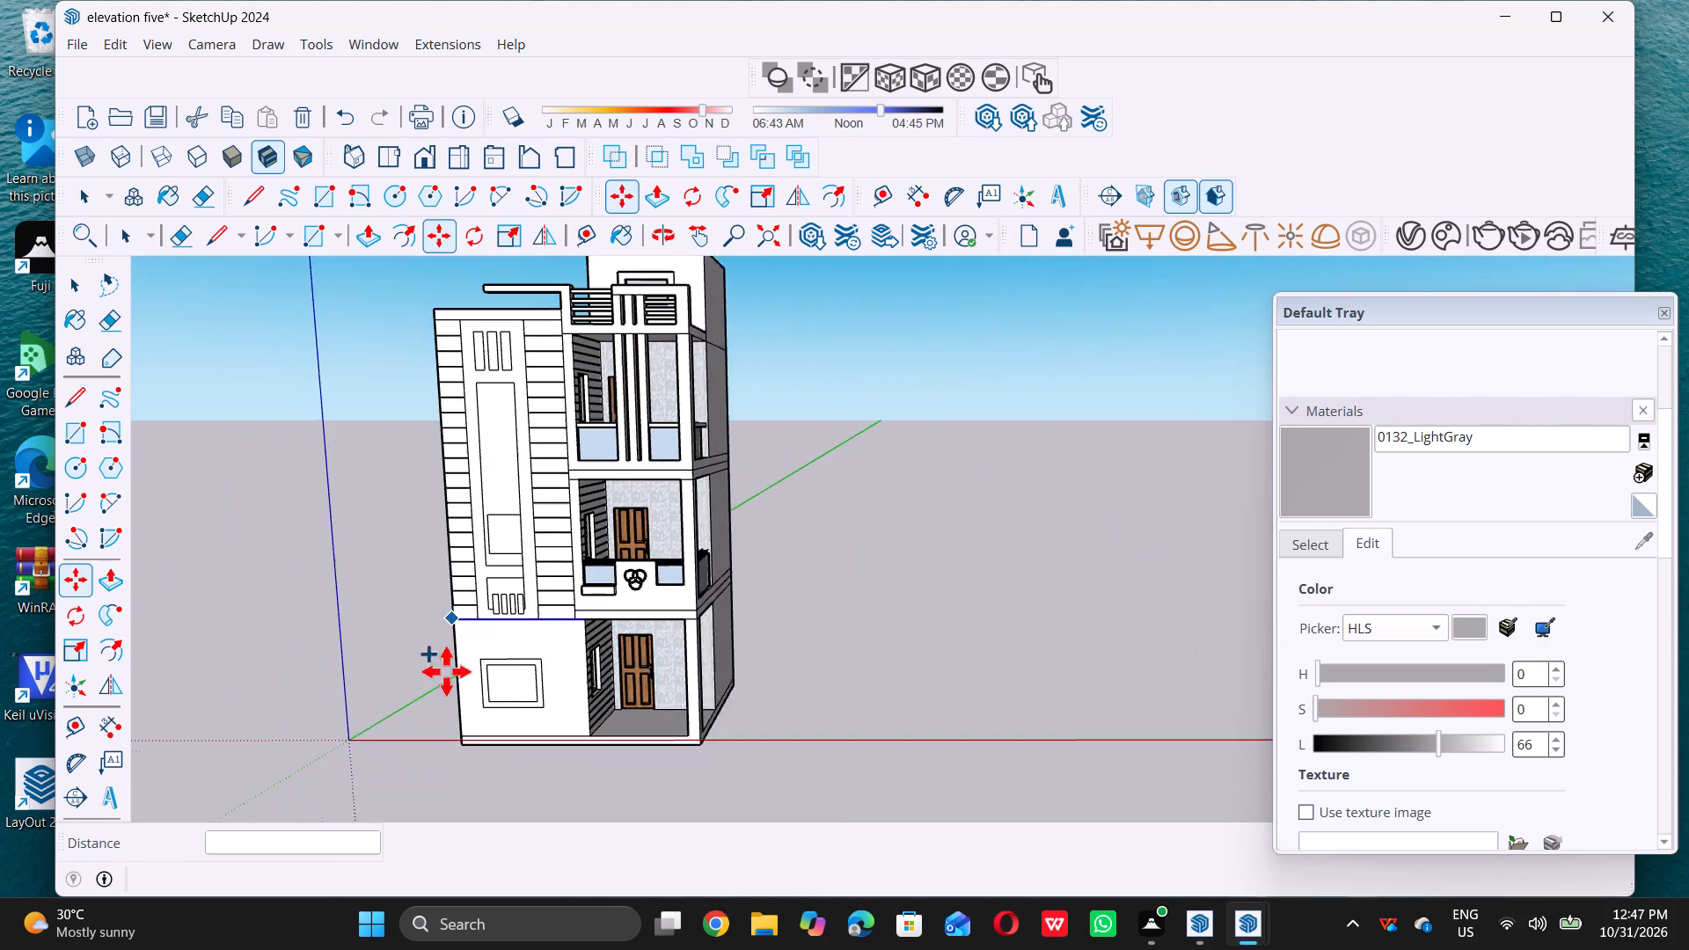
{"action": "scroll", "coordinate": [476, 674], "scroll_direction": "up", "scroll_amount": 4}
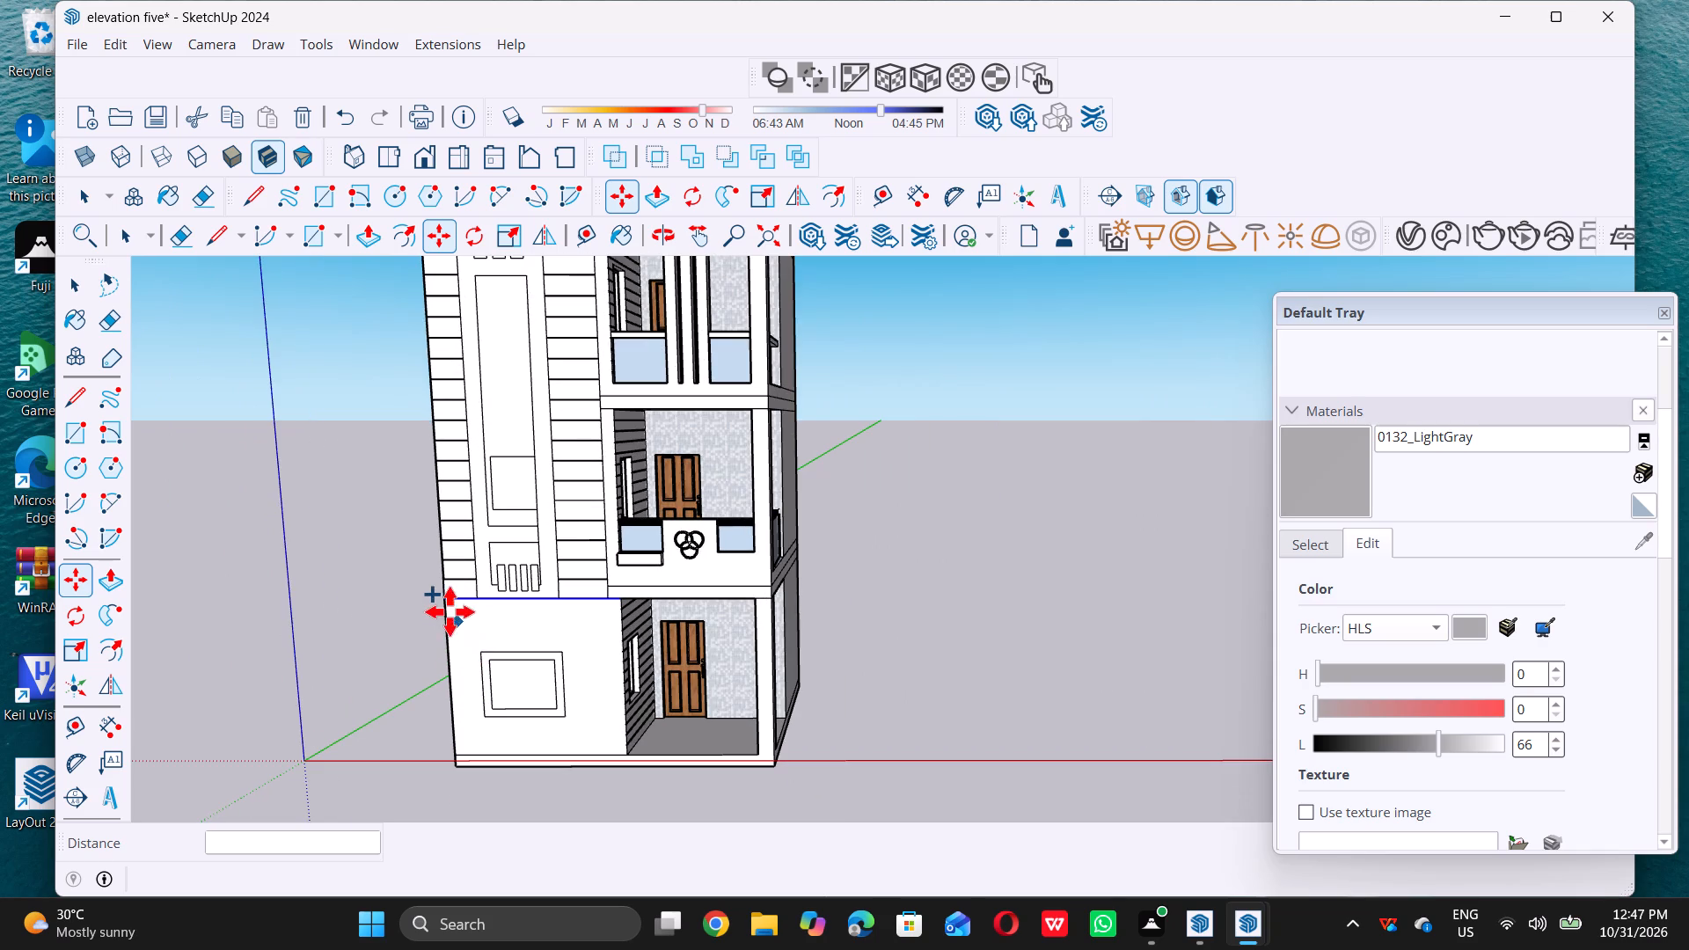
{"action": "scroll", "coordinate": [442, 603], "scroll_direction": "up", "scroll_amount": 11}
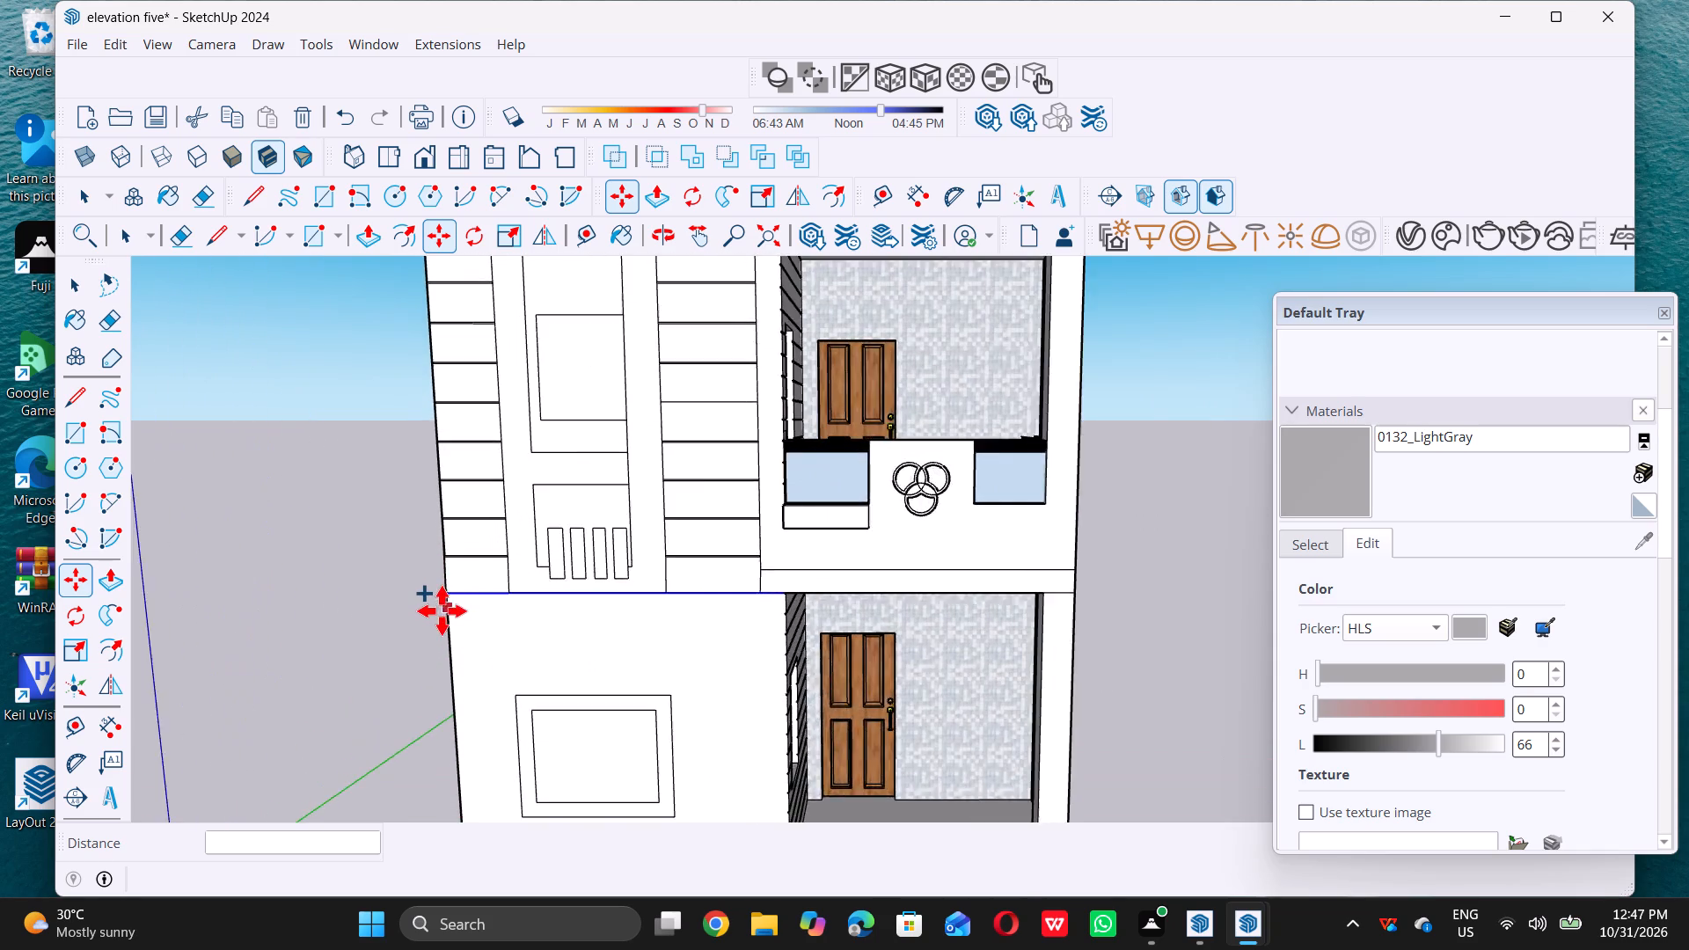
{"action": "left_click", "coordinate": [444, 588]}
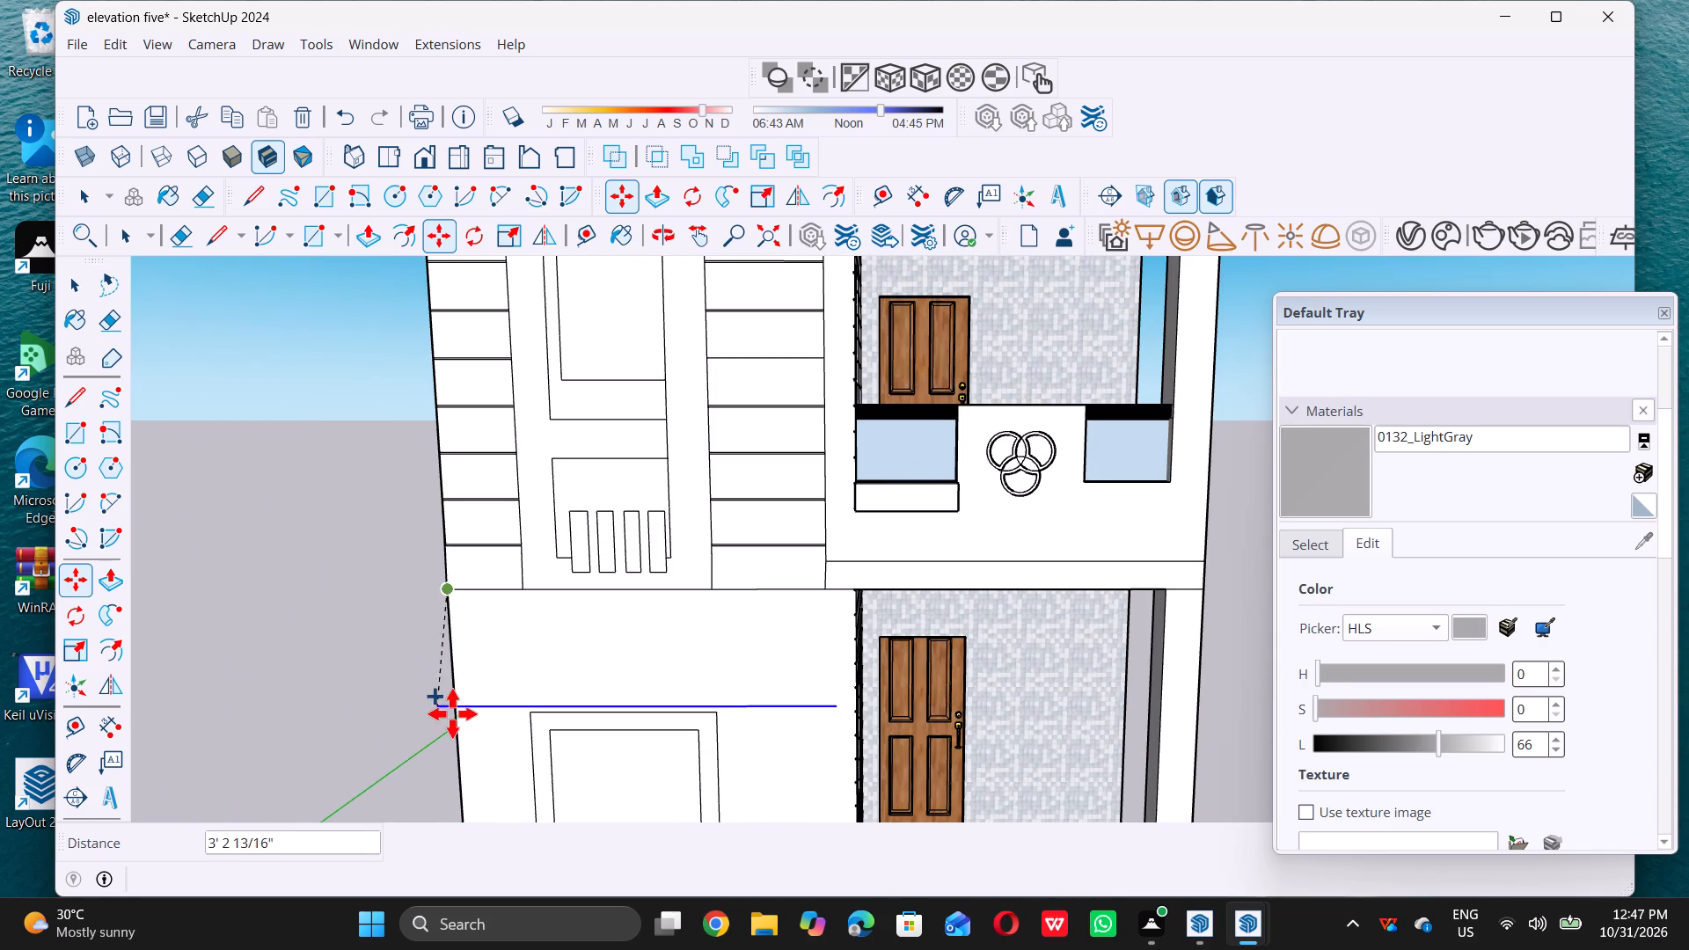
{"action": "scroll", "coordinate": [453, 713], "scroll_direction": "down", "scroll_amount": 19}
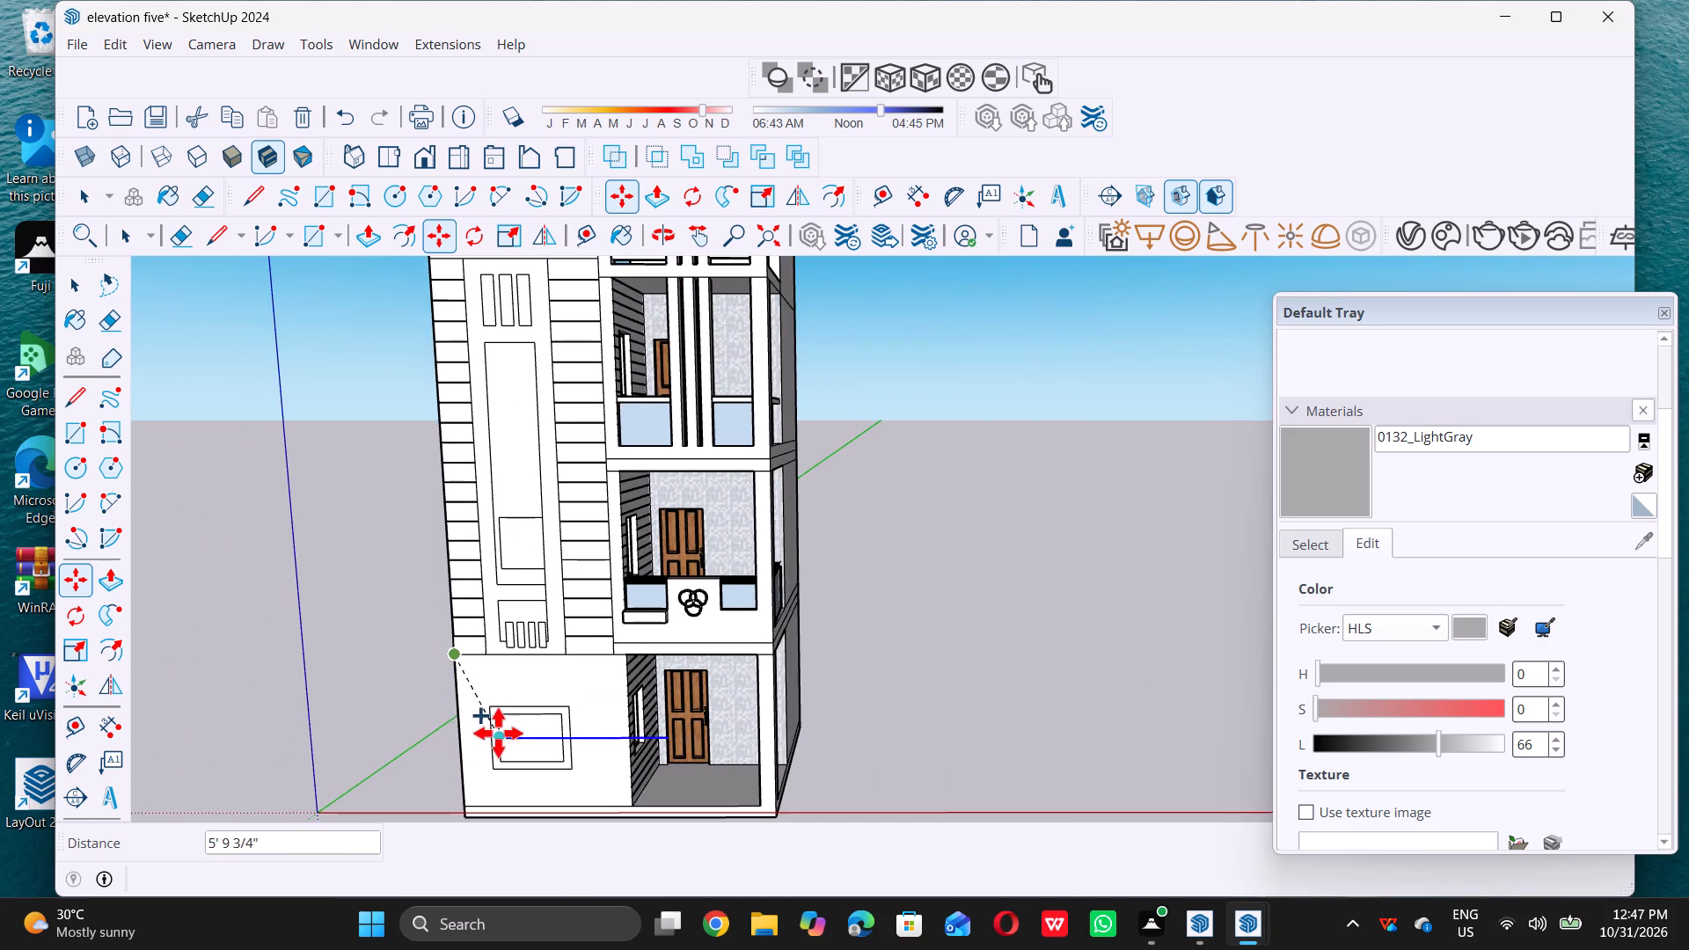
{"action": "scroll", "coordinate": [487, 785], "scroll_direction": "up", "scroll_amount": 6}
{"action": "scroll", "coordinate": [486, 795], "scroll_direction": "up", "scroll_amount": 18}
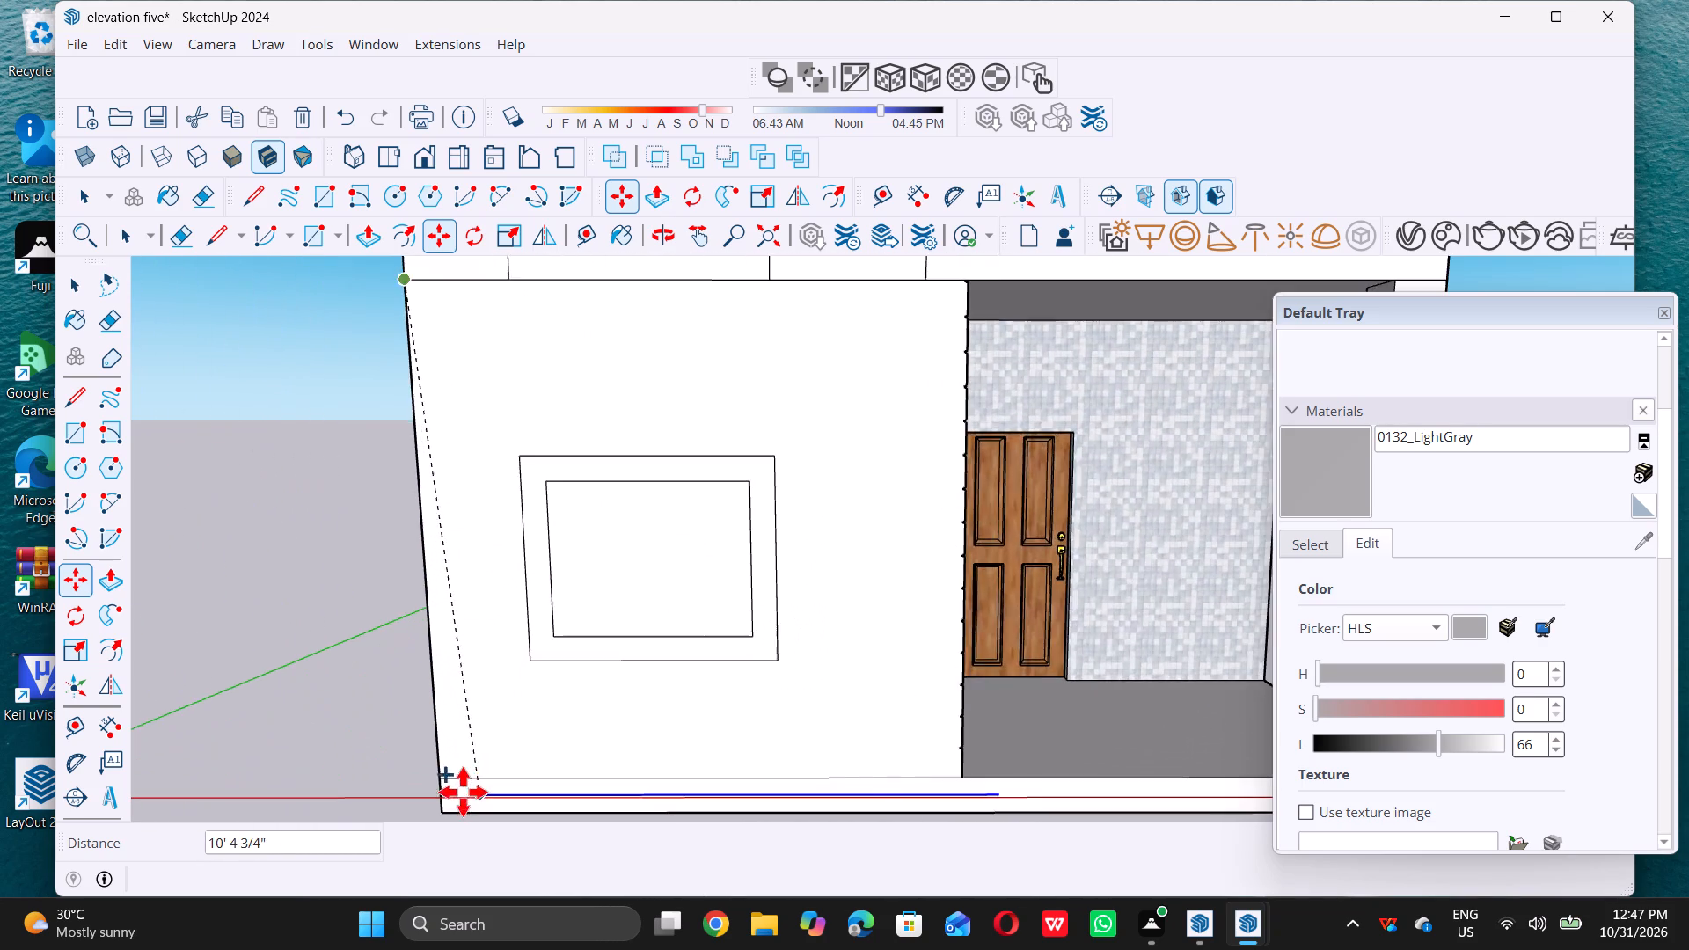
{"action": "scroll", "coordinate": [463, 792], "scroll_direction": "up", "scroll_amount": 1}
{"action": "left_click", "coordinate": [432, 775]}
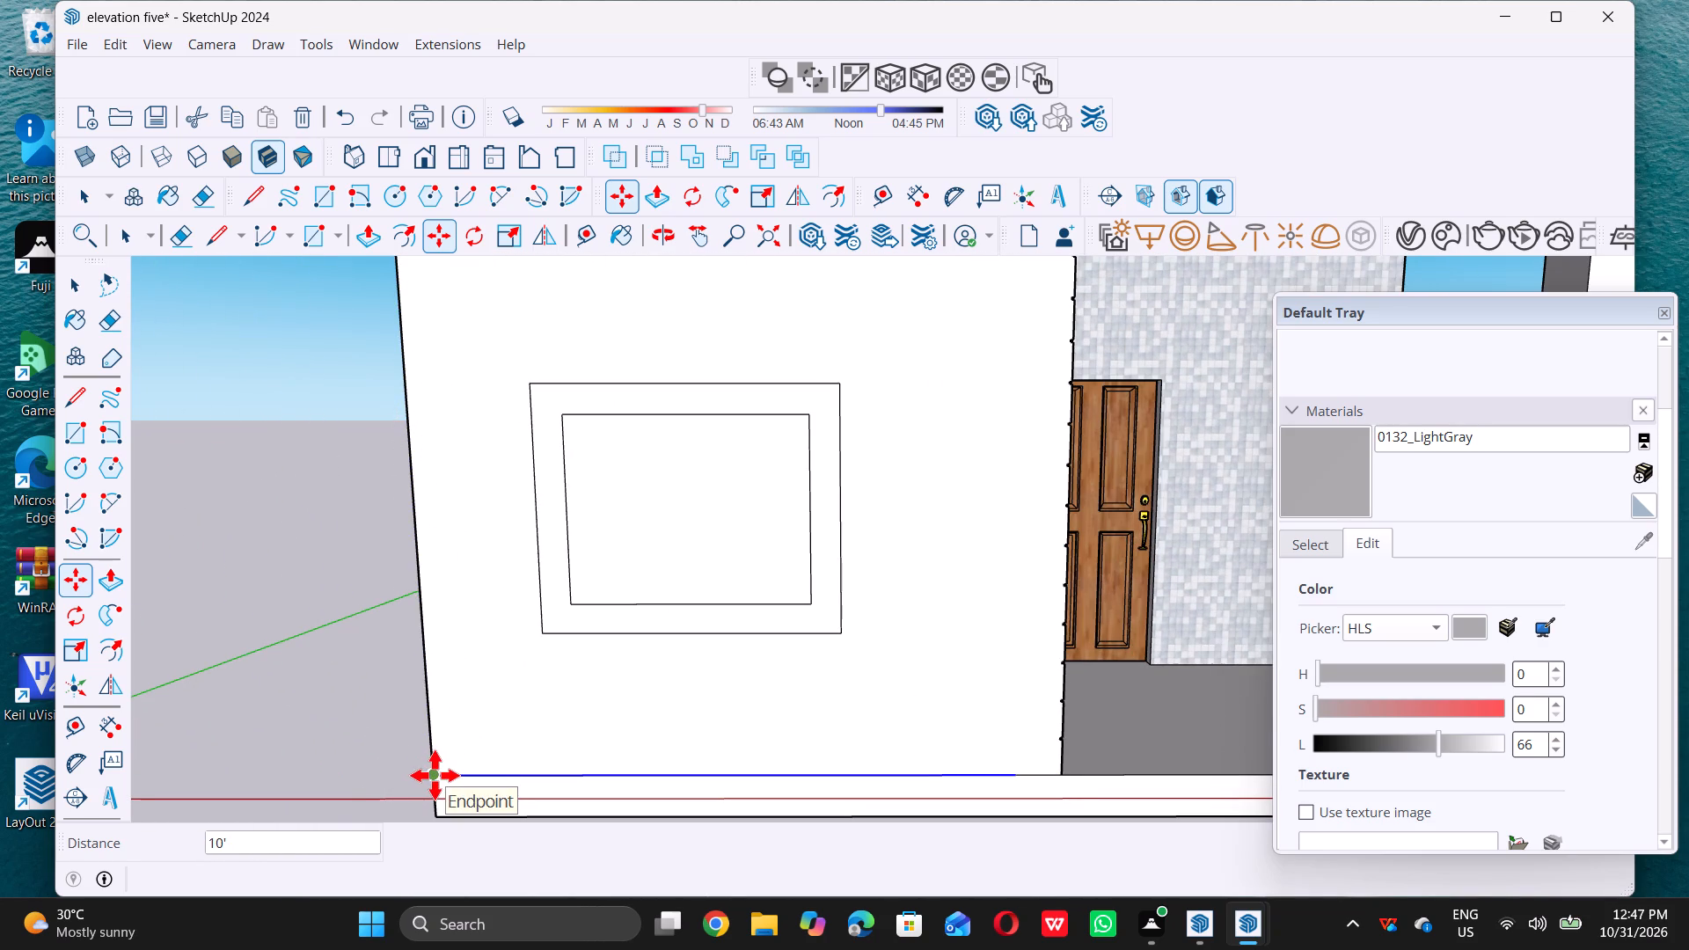
{"action": "type", "text": "/10"}
{"action": "key", "text": "Return"}
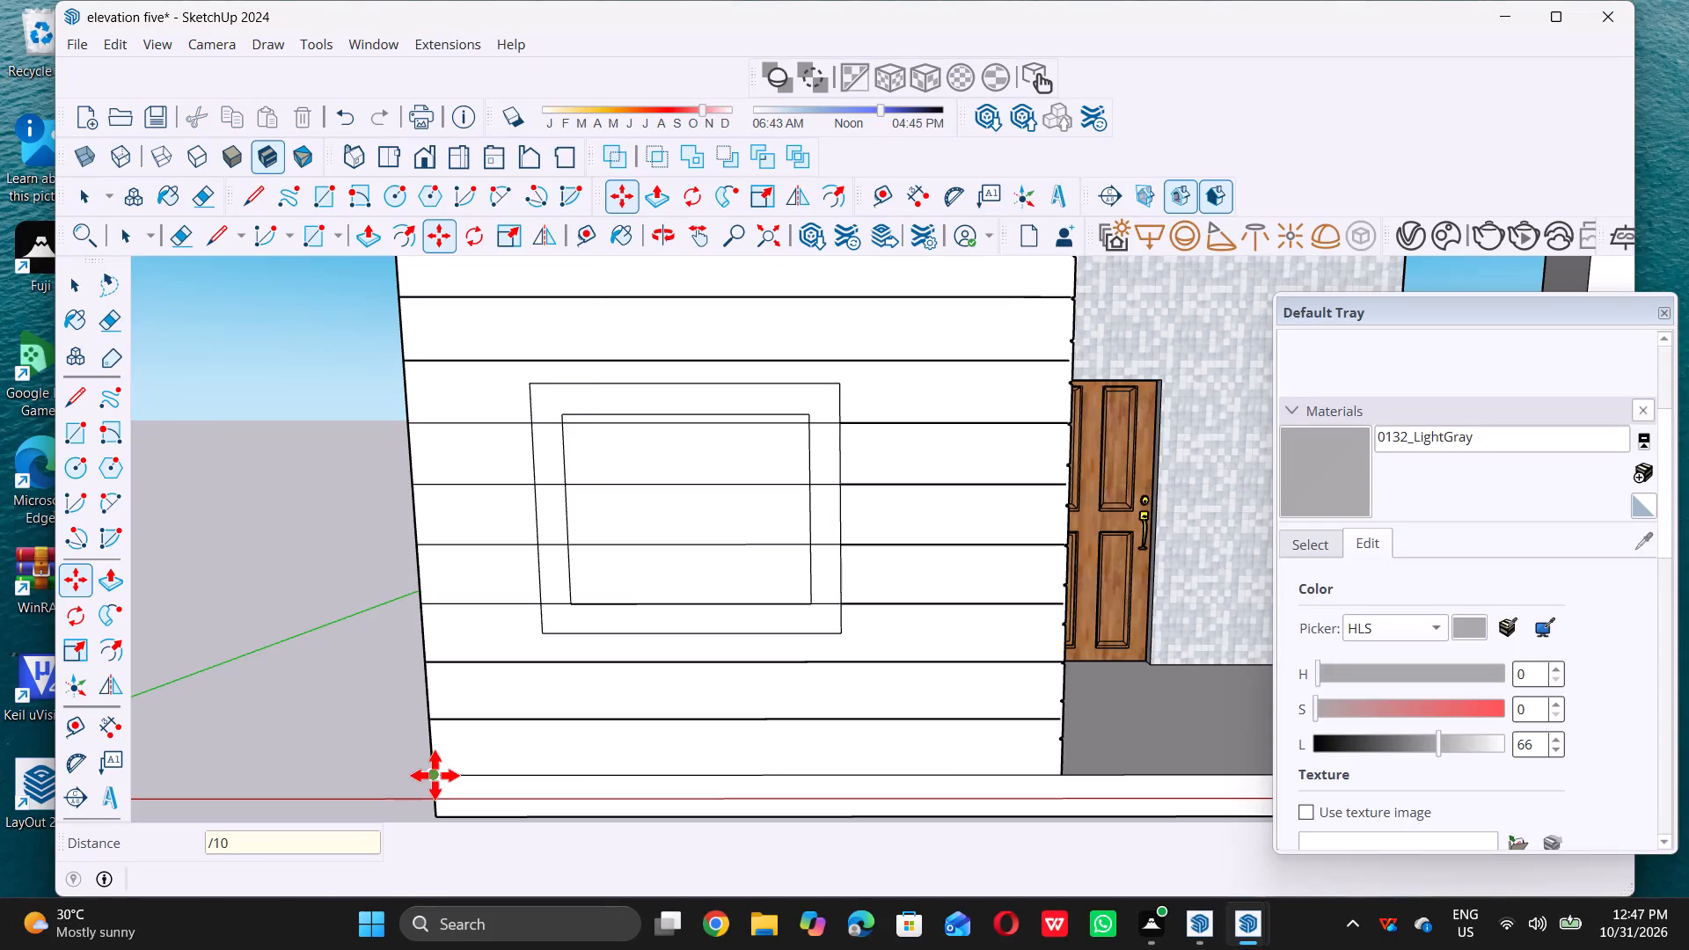
{"action": "key", "text": "space"}
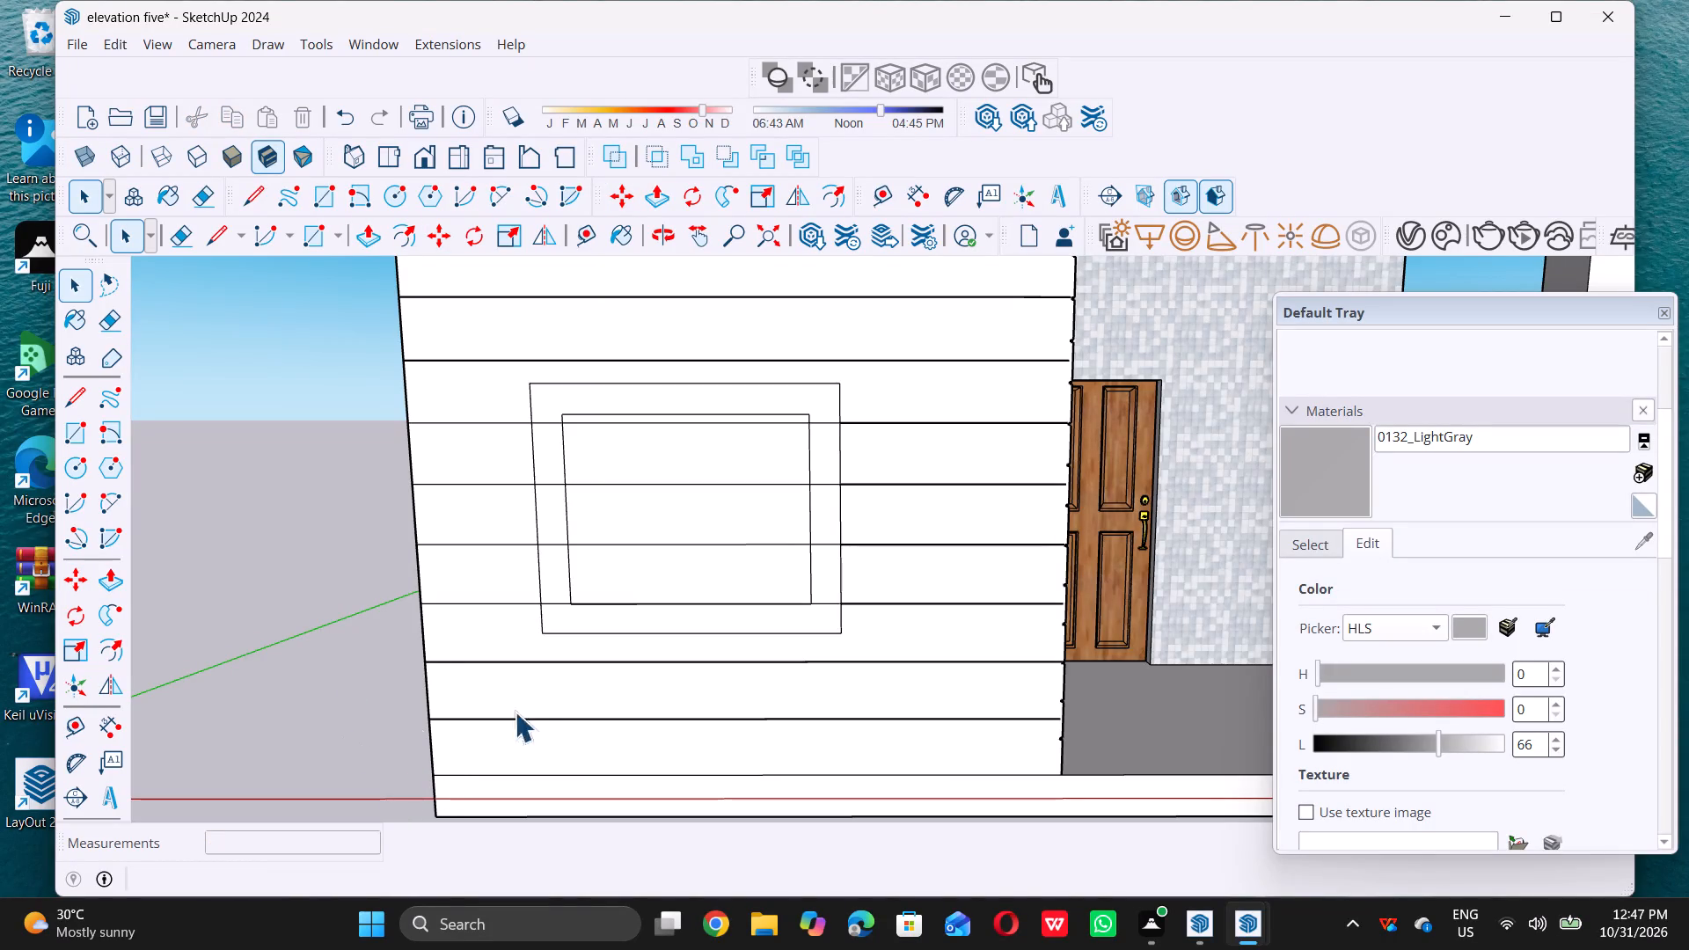
Erase the horizontal band line segments crossing the inner rectangle of the ground-floor window, keeping the rectangle's own bottom edge.
{"action": "scroll", "coordinate": [597, 714], "scroll_direction": "down", "scroll_amount": 5}
{"action": "scroll", "coordinate": [697, 737], "scroll_direction": "down", "scroll_amount": 4}
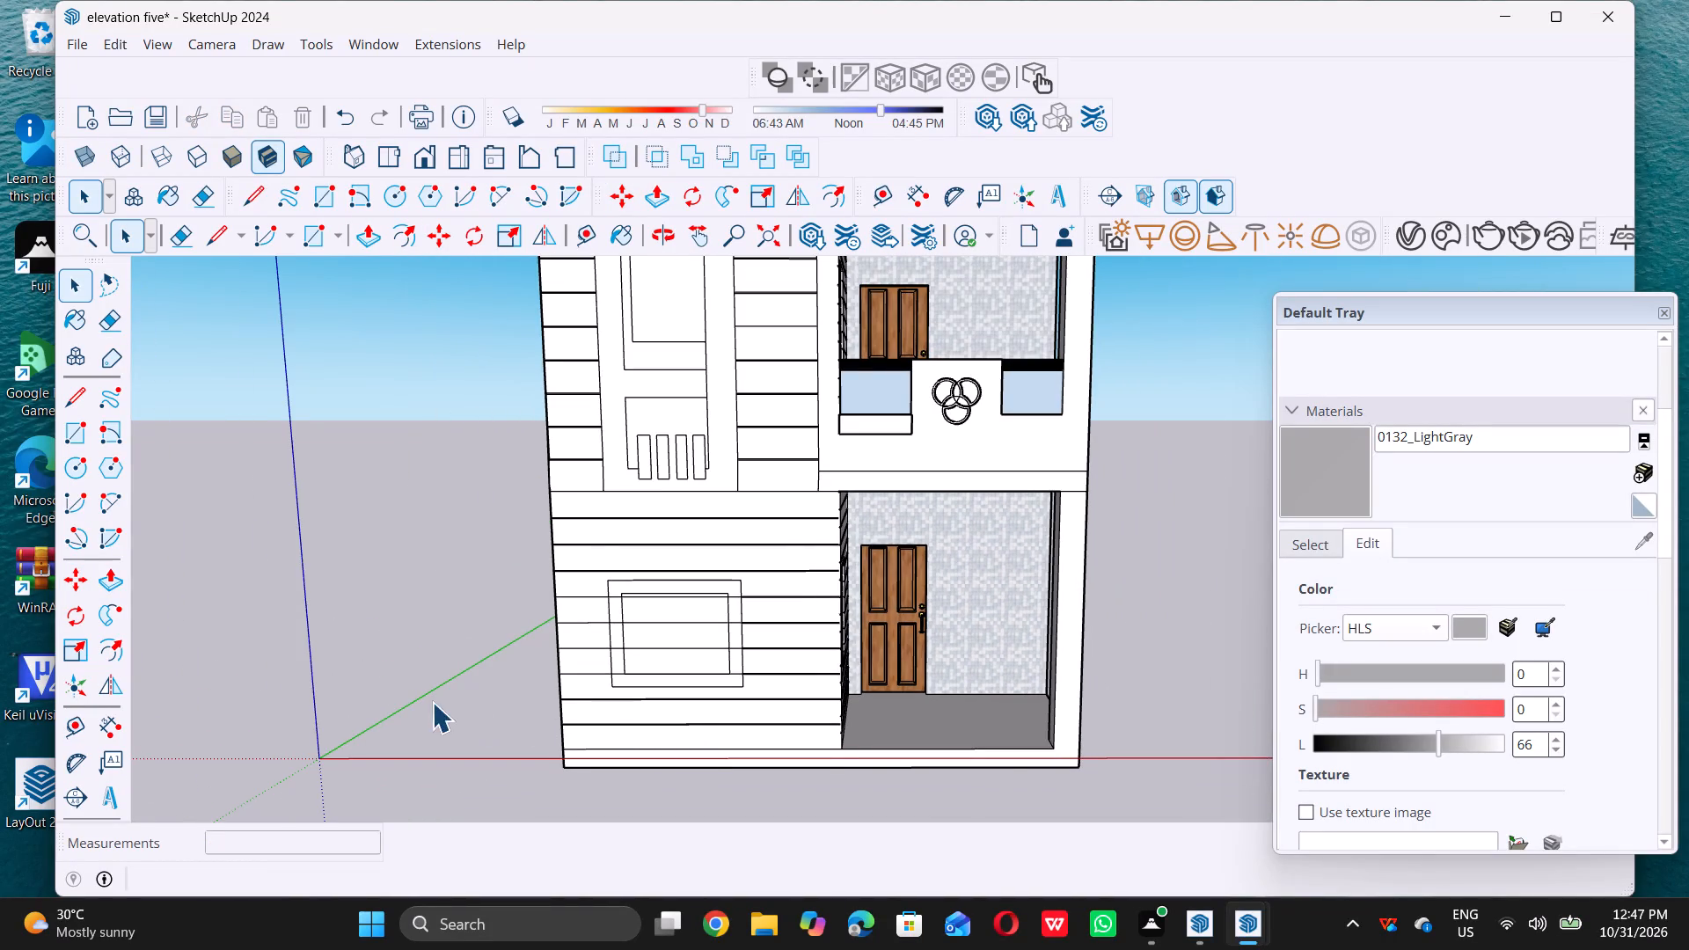
{"action": "middle_click_drag", "start_coordinate": [425, 694], "coordinate": [508, 683]}
{"action": "scroll", "coordinate": [691, 647], "scroll_direction": "up", "scroll_amount": 7}
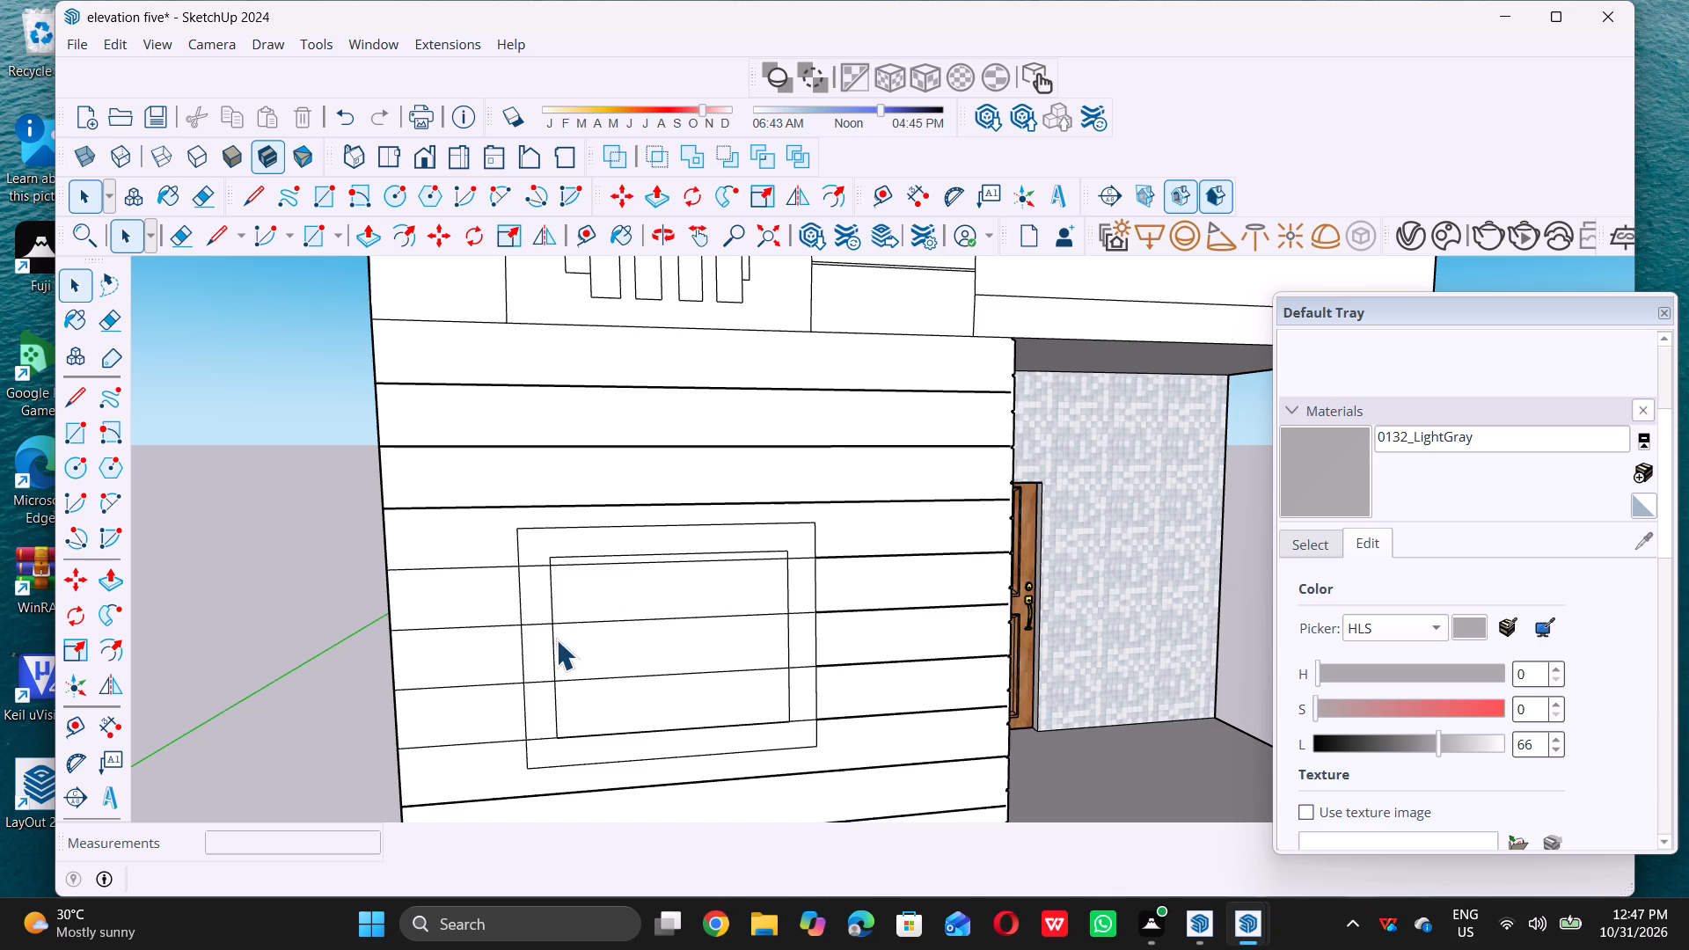
{"action": "scroll", "coordinate": [633, 616], "scroll_direction": "up", "scroll_amount": 4}
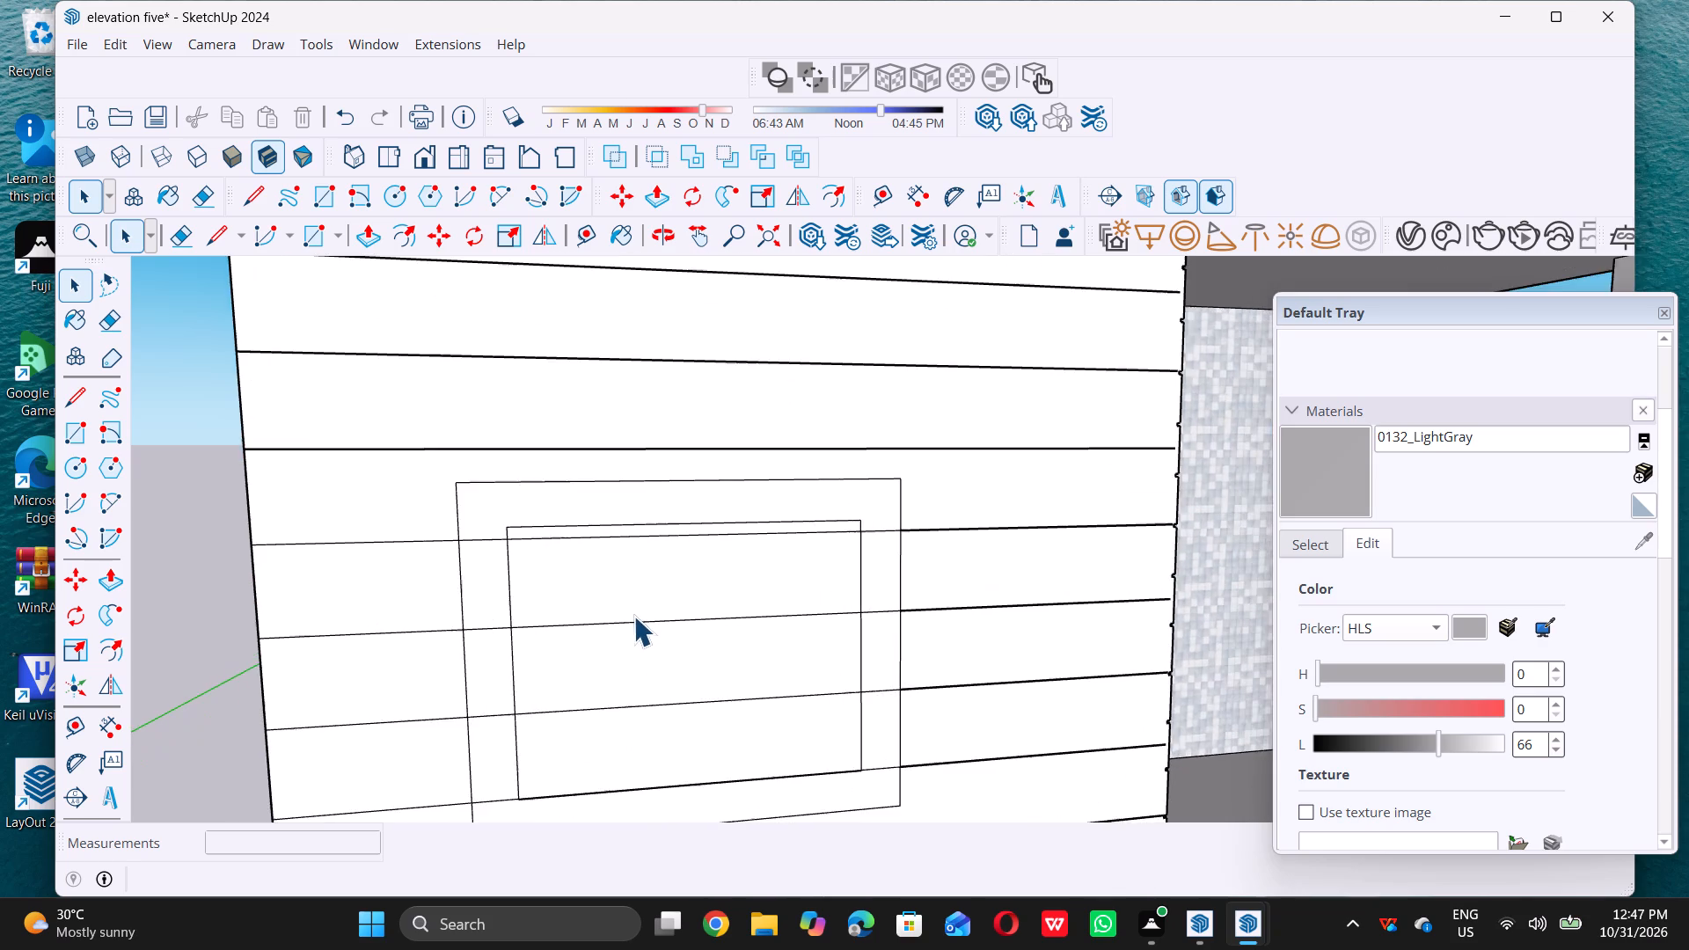
{"action": "scroll", "coordinate": [633, 616], "scroll_direction": "up", "scroll_amount": 2}
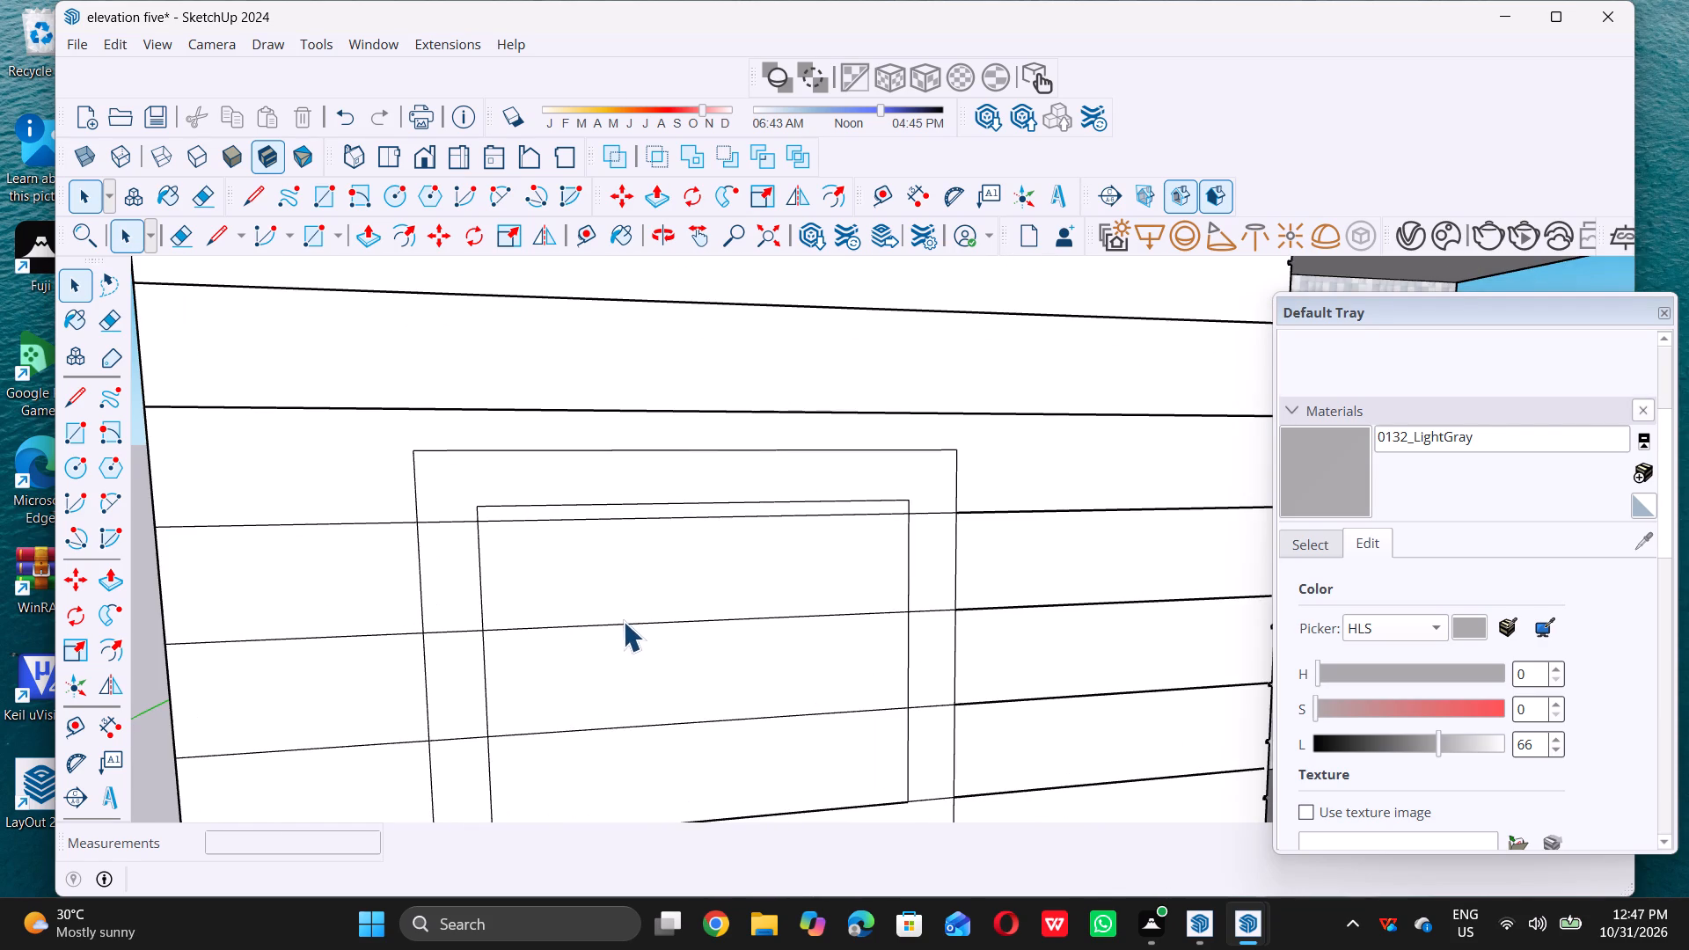
{"action": "key", "text": "e"}
{"action": "double_click", "coordinate": [624, 628]}
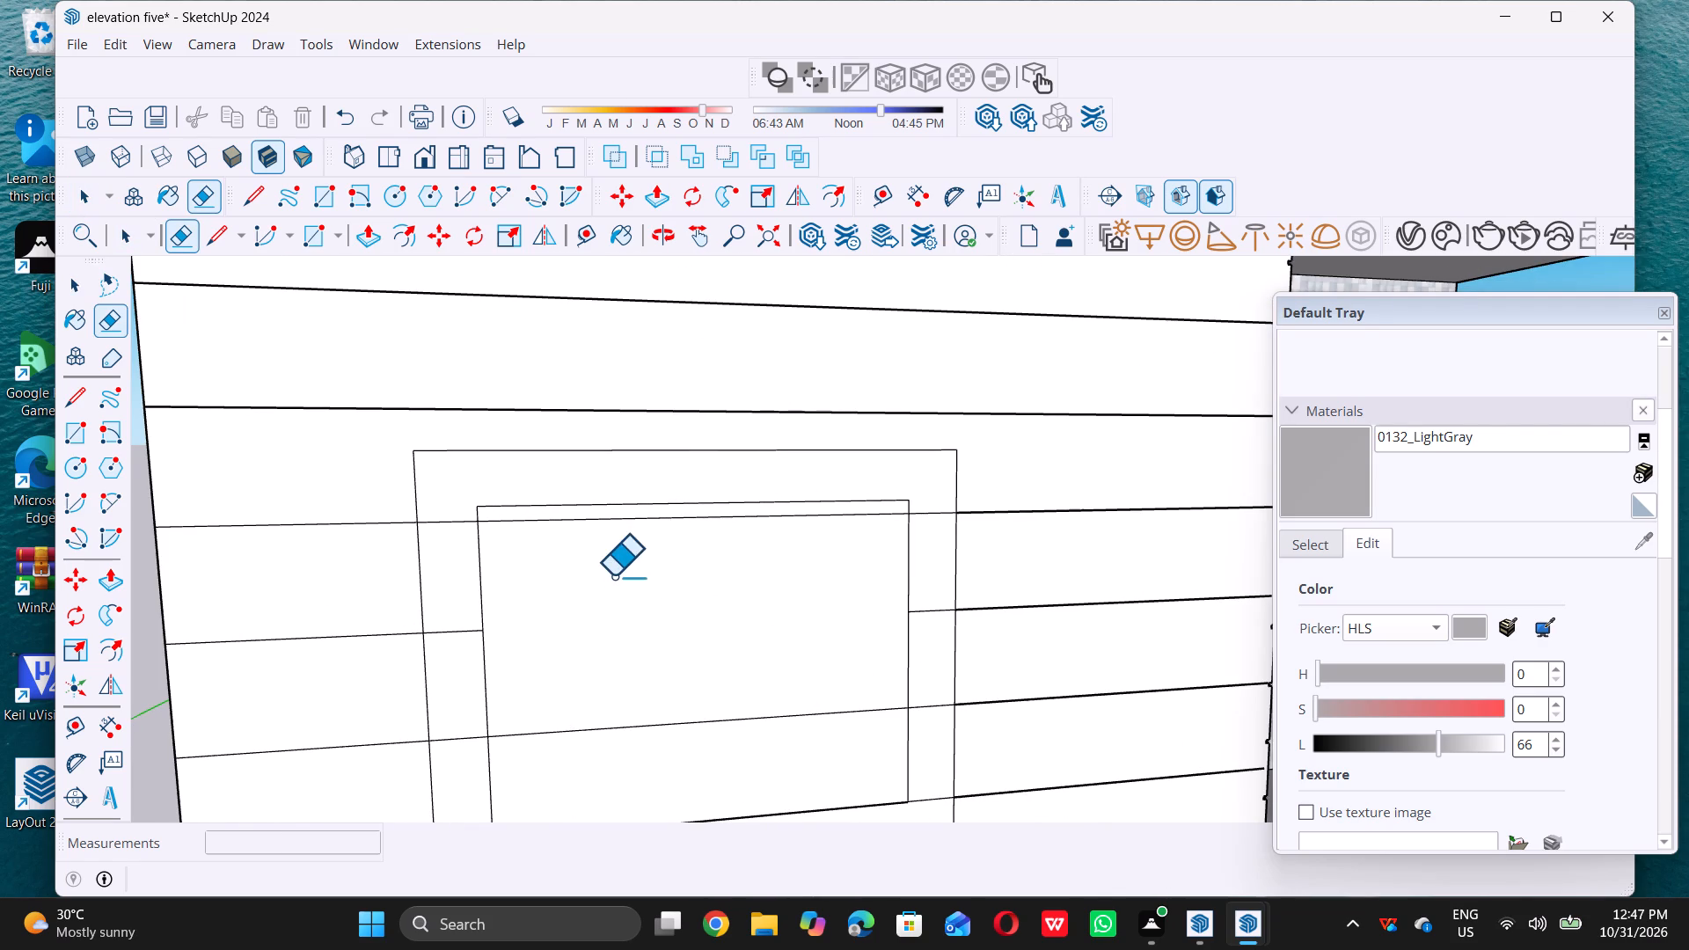
{"action": "double_click", "coordinate": [618, 520]}
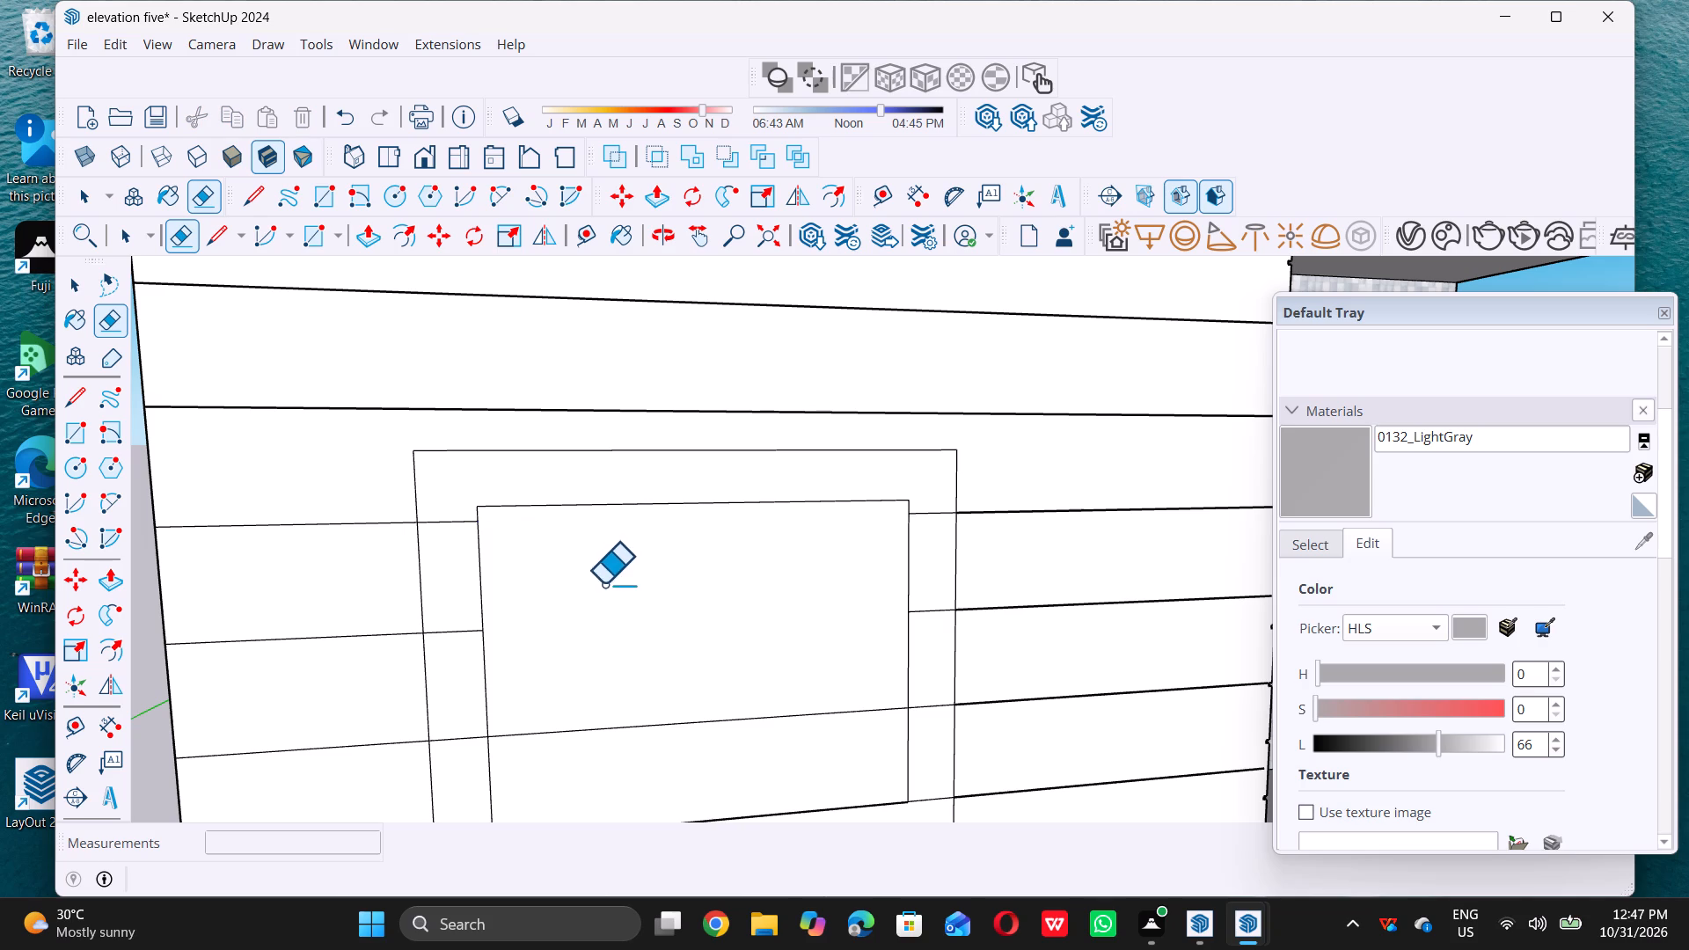
{"action": "left_click", "coordinate": [674, 727]}
{"action": "scroll", "coordinate": [651, 654], "scroll_direction": "down", "scroll_amount": 7}
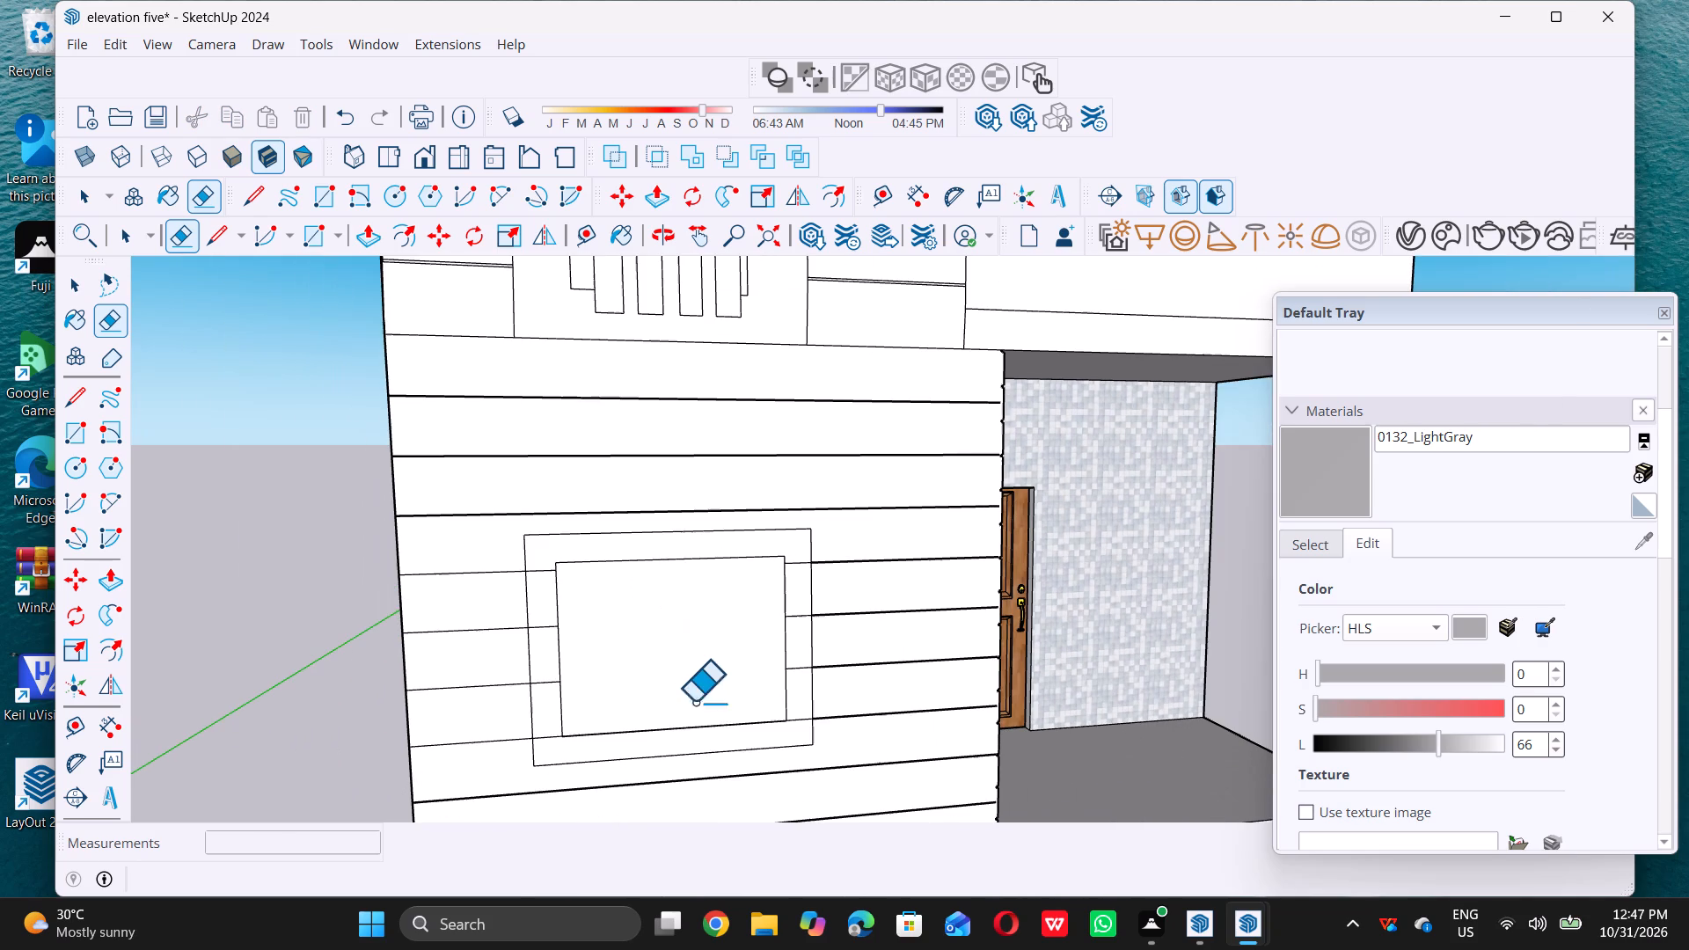
{"action": "left_click", "coordinate": [689, 731]}
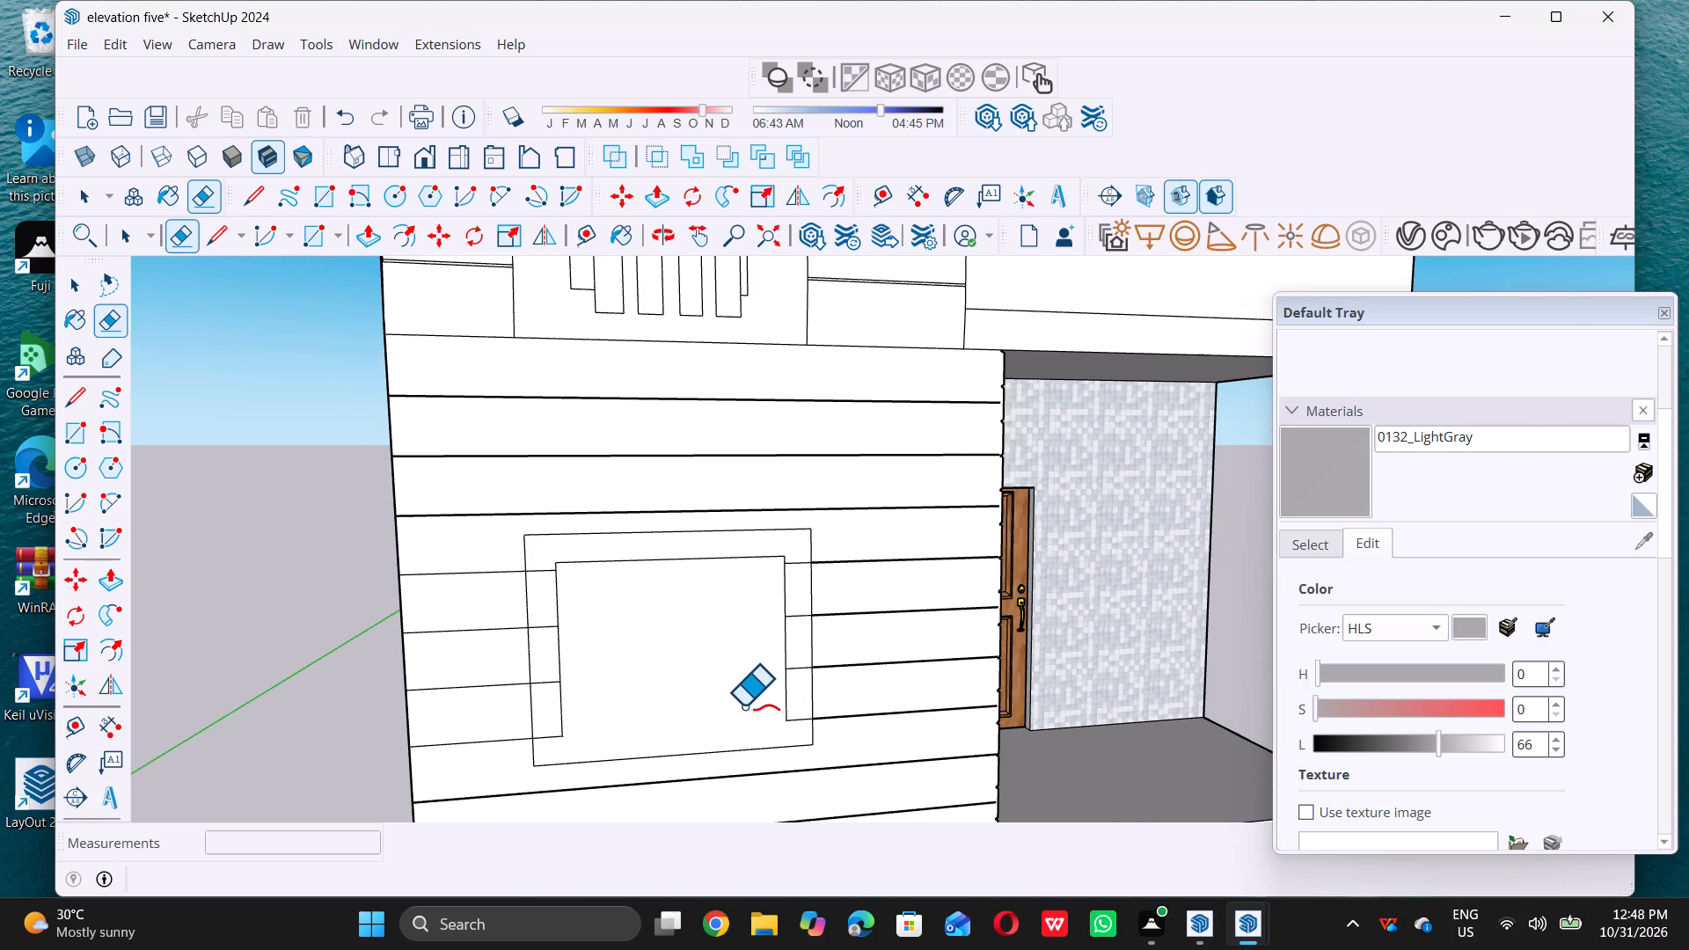
{"action": "key", "text": "ctrl+z"}
Erase the remaining band line segments within the ground-floor window's frame border, on both sides of the inner rectangle.
{"action": "double_click", "coordinate": [794, 721]}
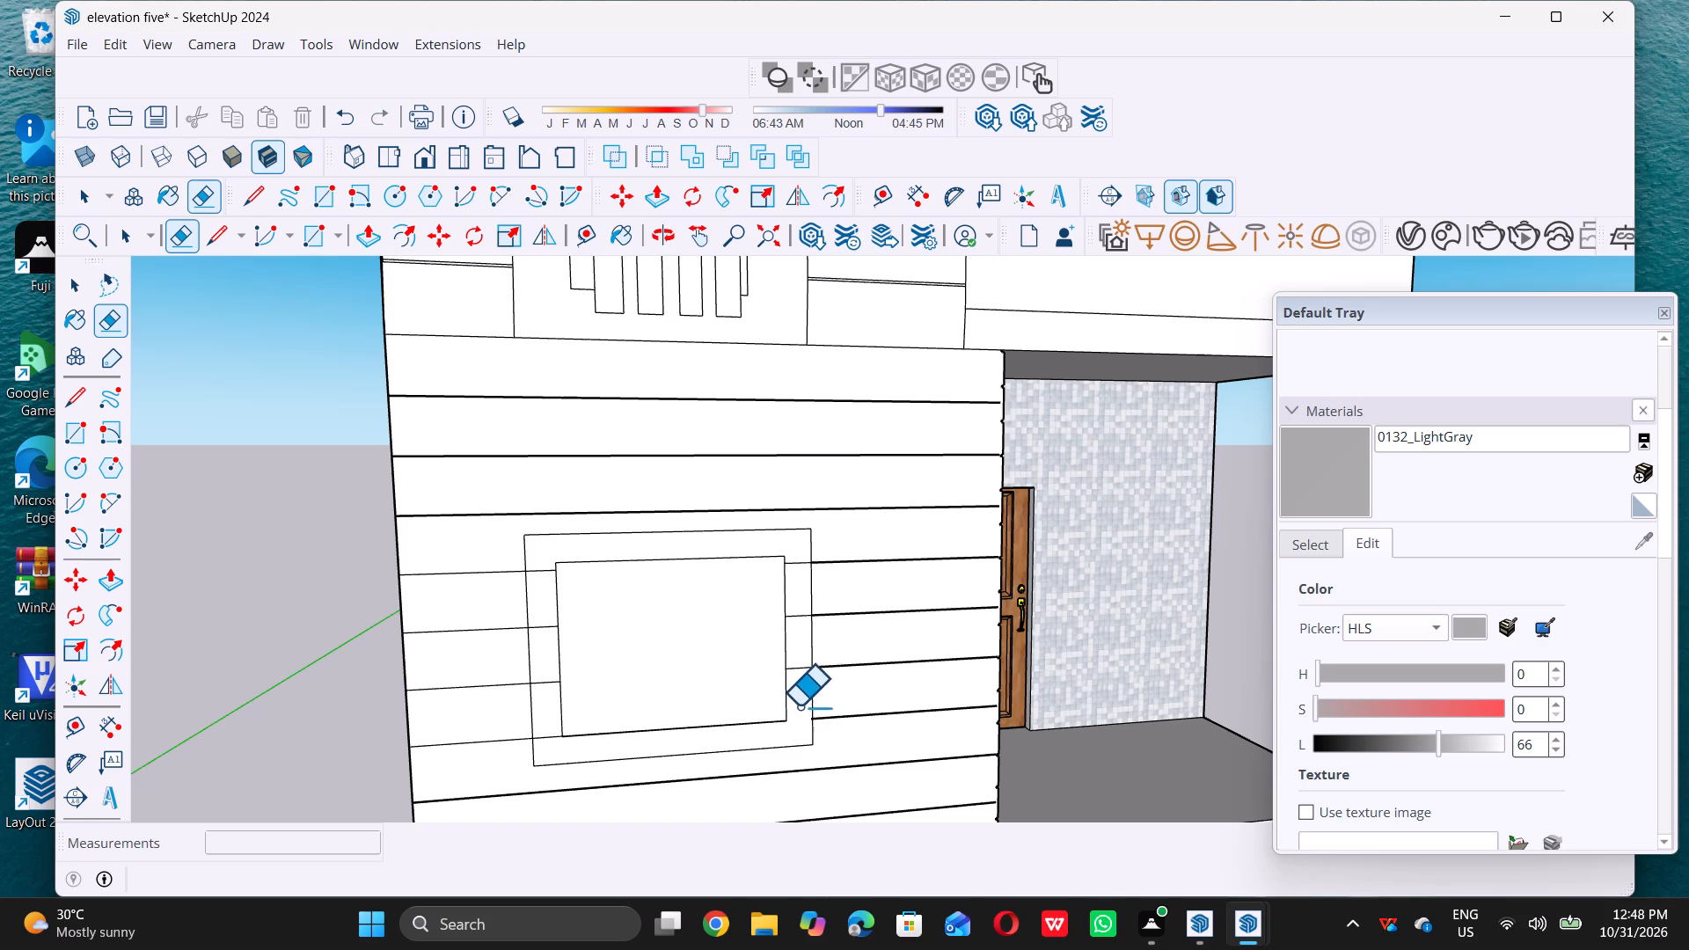
{"action": "left_click", "coordinate": [796, 675]}
{"action": "scroll", "coordinate": [801, 605], "scroll_direction": "up", "scroll_amount": 4}
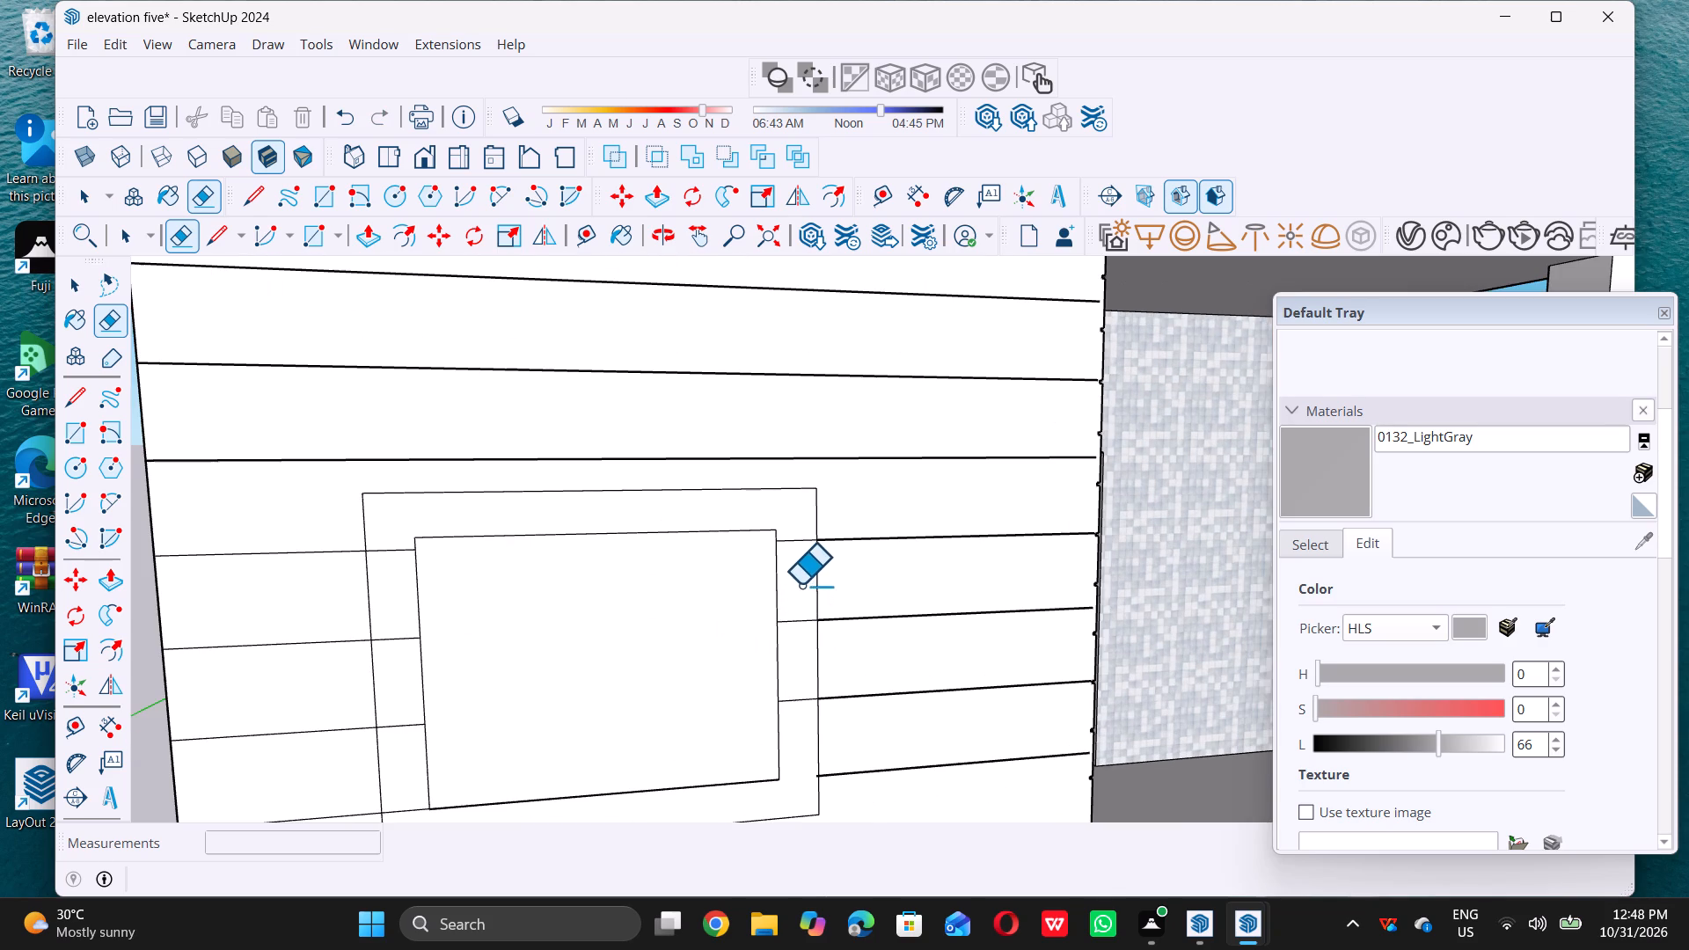
{"action": "left_click", "coordinate": [786, 538]}
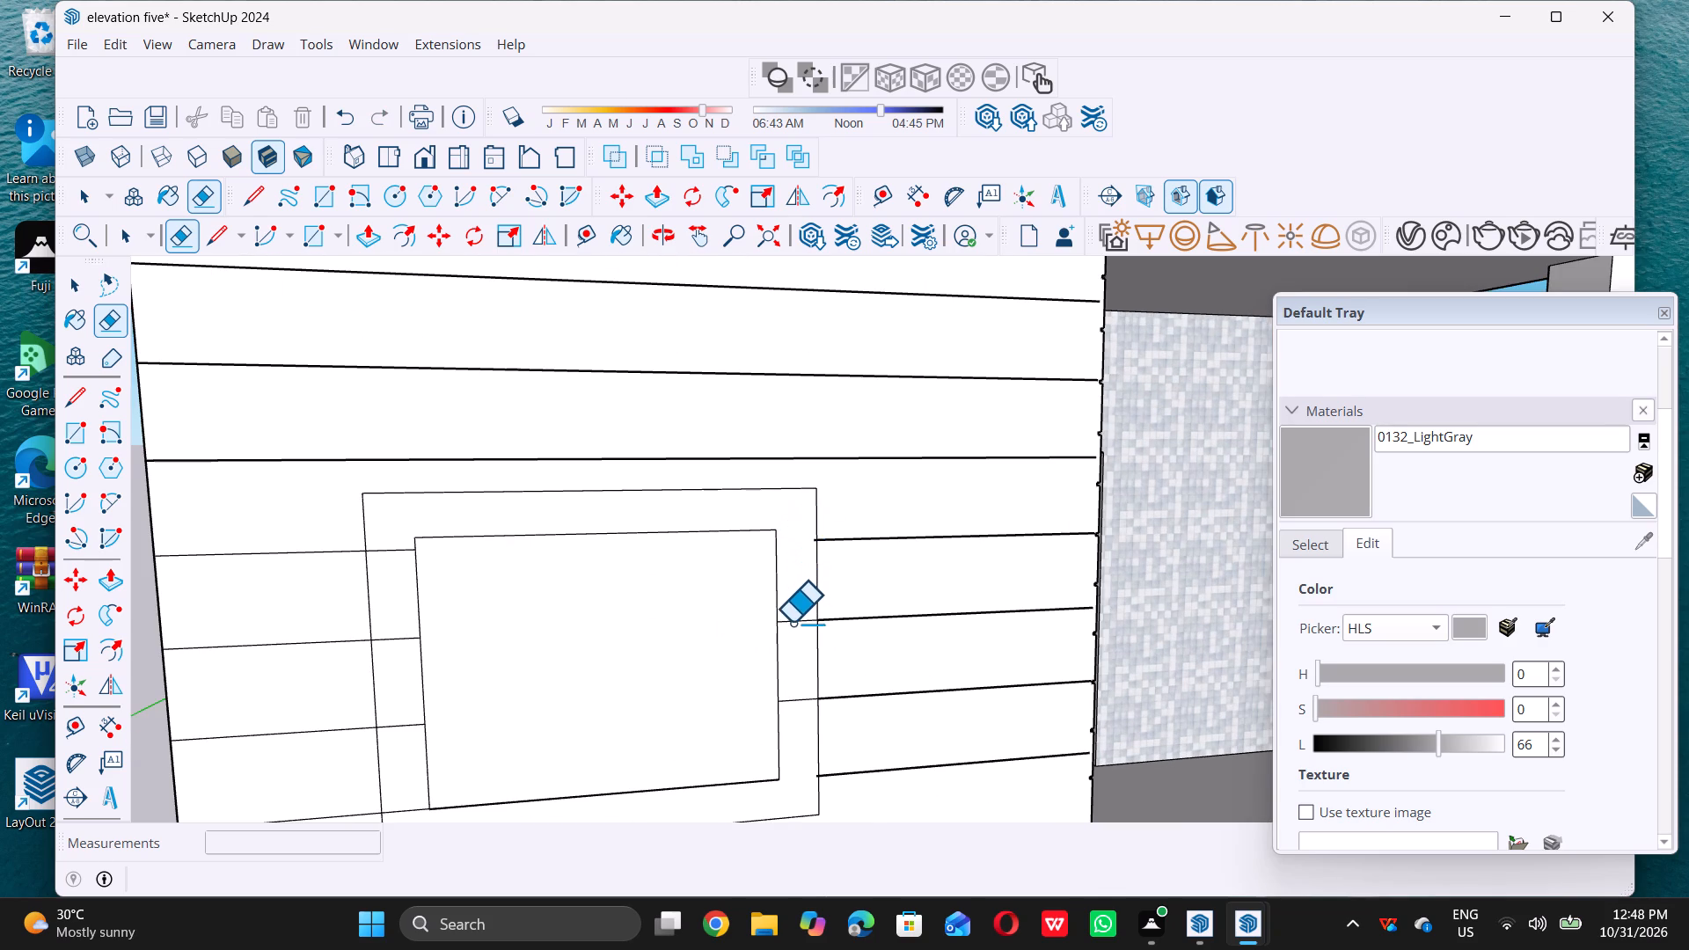
{"action": "double_click", "coordinate": [793, 623]}
{"action": "double_click", "coordinate": [799, 699]}
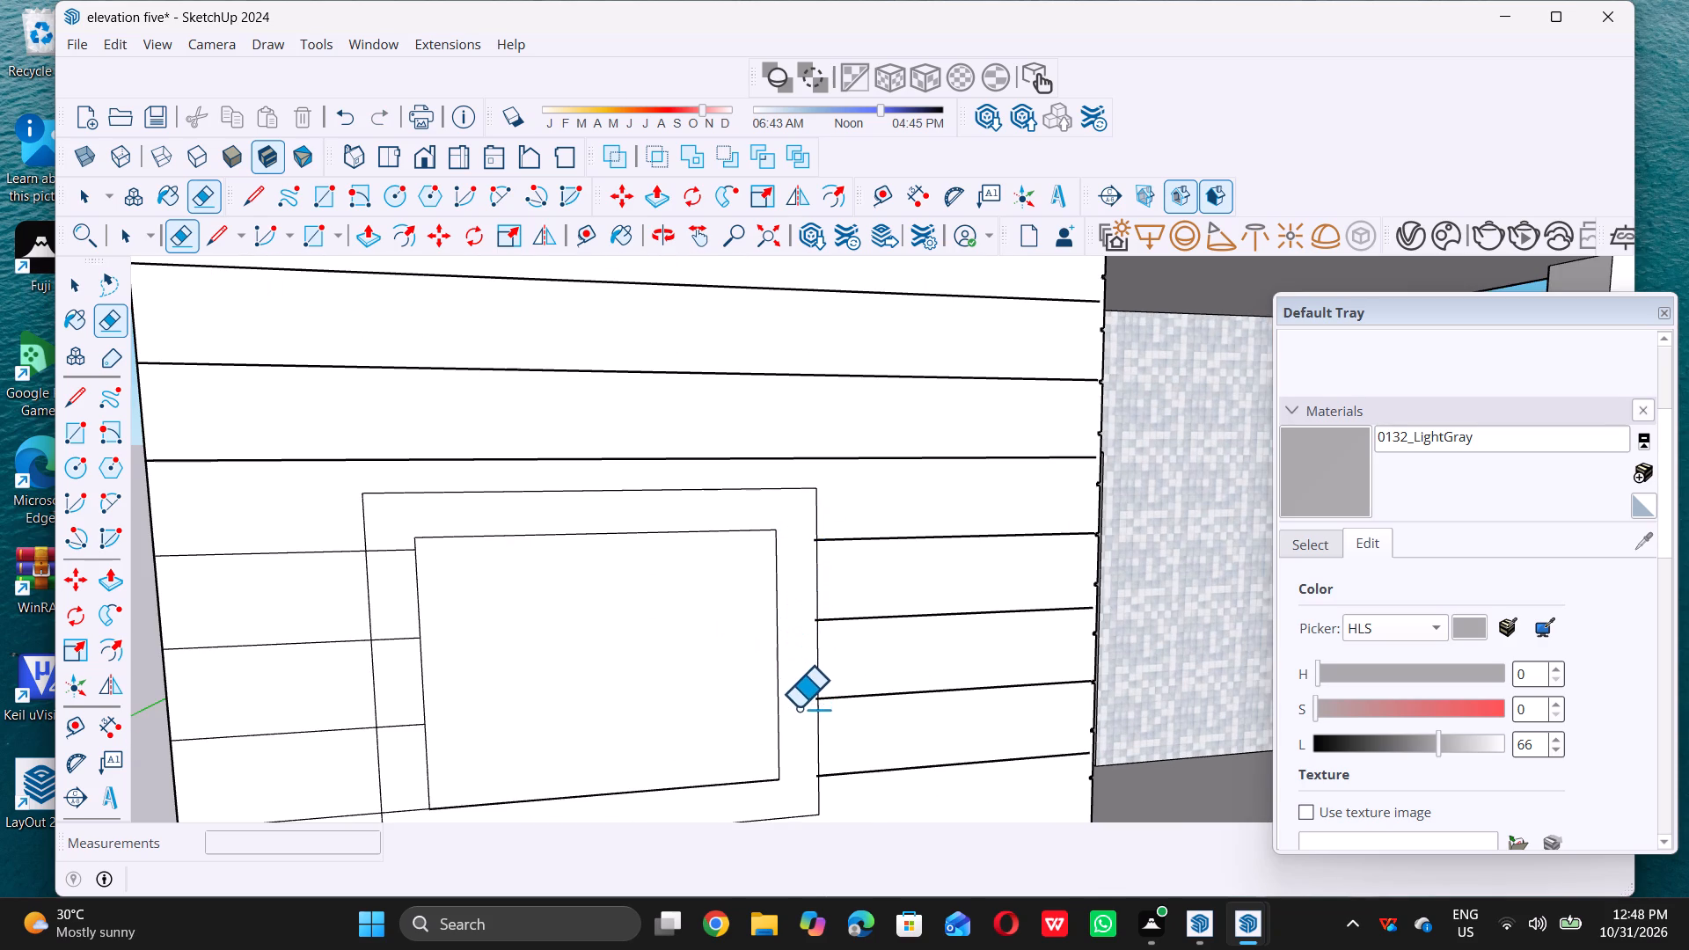
{"action": "double_click", "coordinate": [398, 728]}
{"action": "double_click", "coordinate": [391, 647]}
{"action": "left_click", "coordinate": [390, 640]}
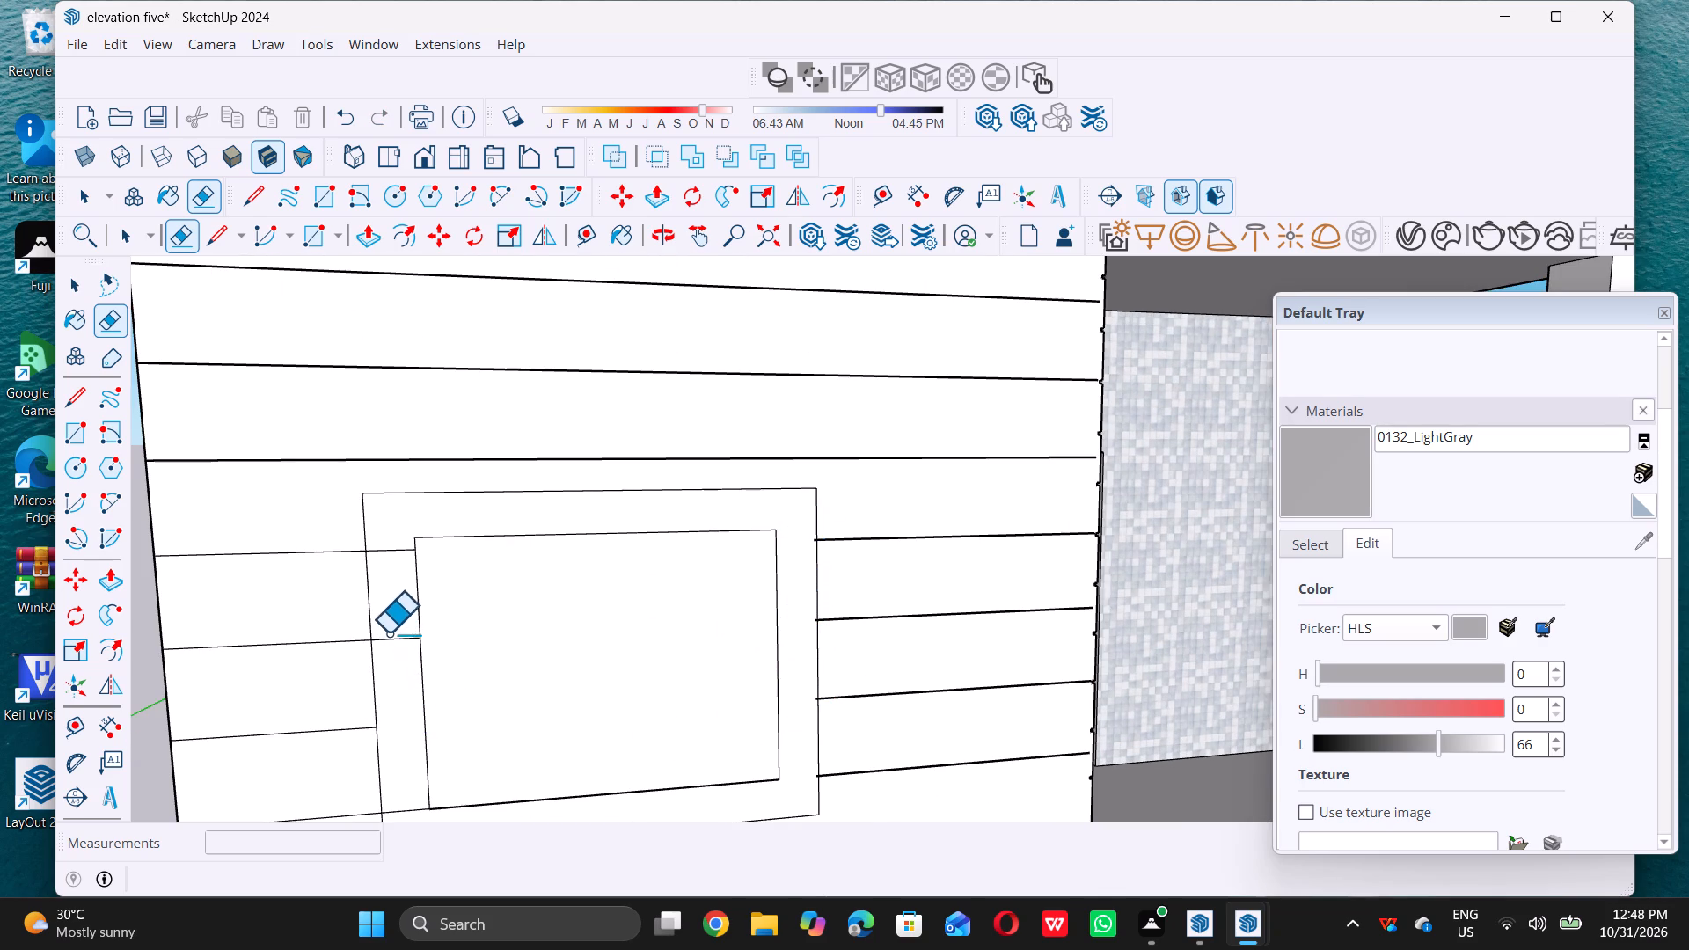
{"action": "double_click", "coordinate": [391, 555]}
{"action": "scroll", "coordinate": [524, 605], "scroll_direction": "down", "scroll_amount": 5}
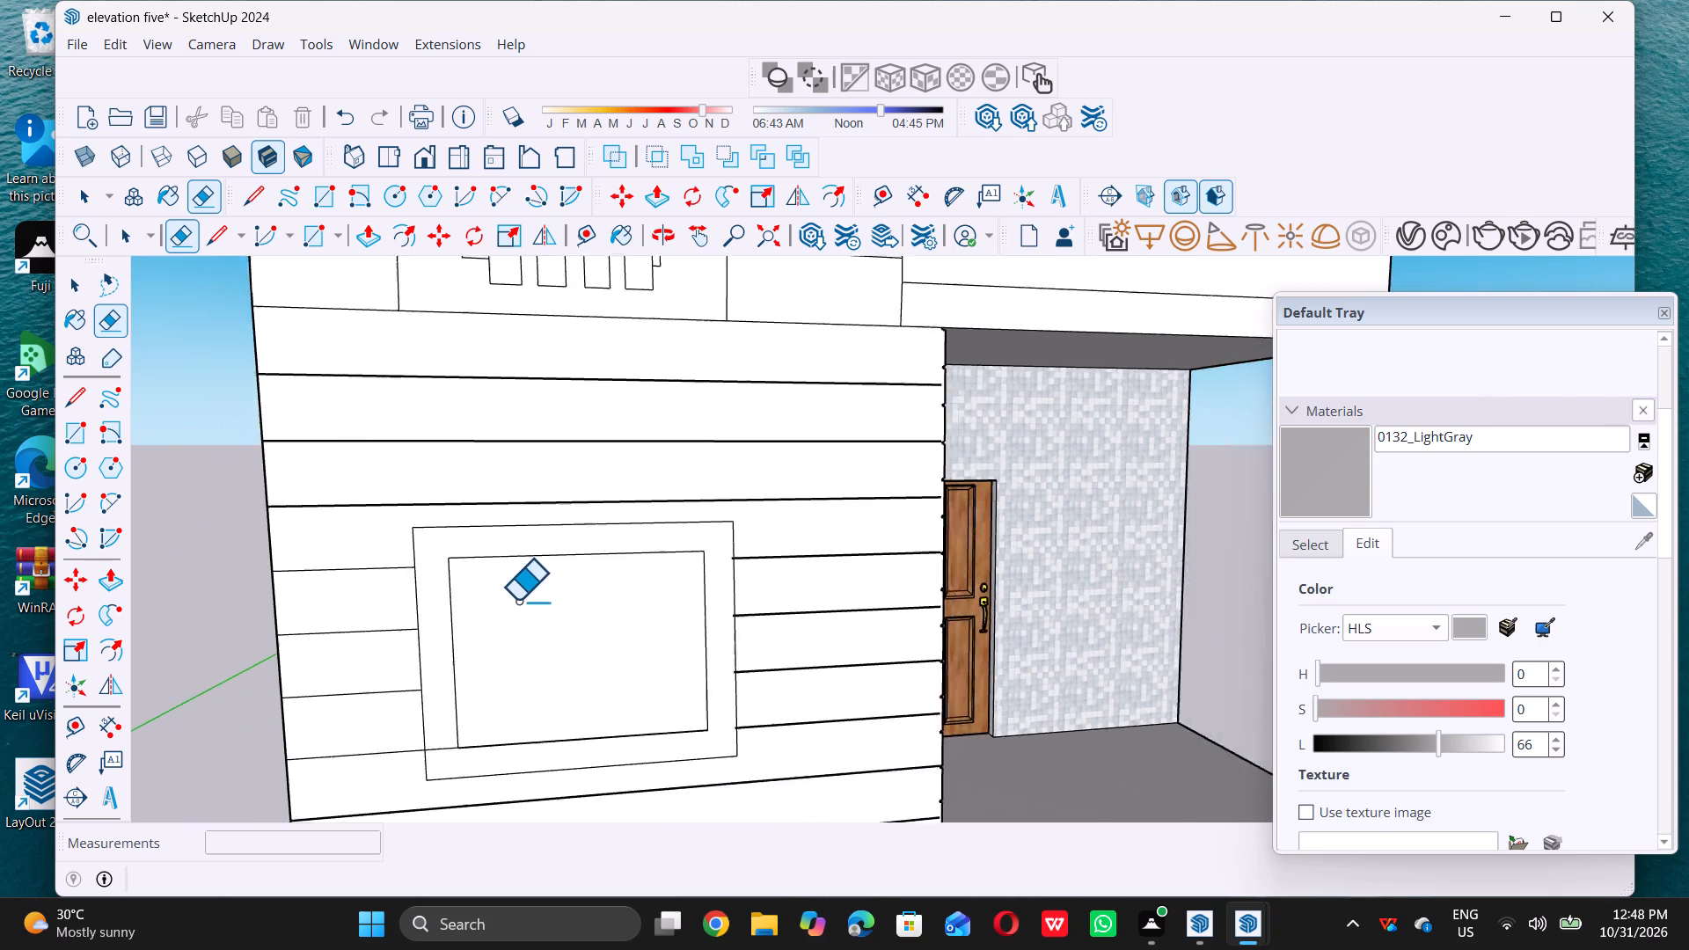
{"action": "scroll", "coordinate": [517, 600], "scroll_direction": "down", "scroll_amount": 3}
{"action": "scroll", "coordinate": [486, 696], "scroll_direction": "up", "scroll_amount": 5}
{"action": "left_click", "coordinate": [450, 705]}
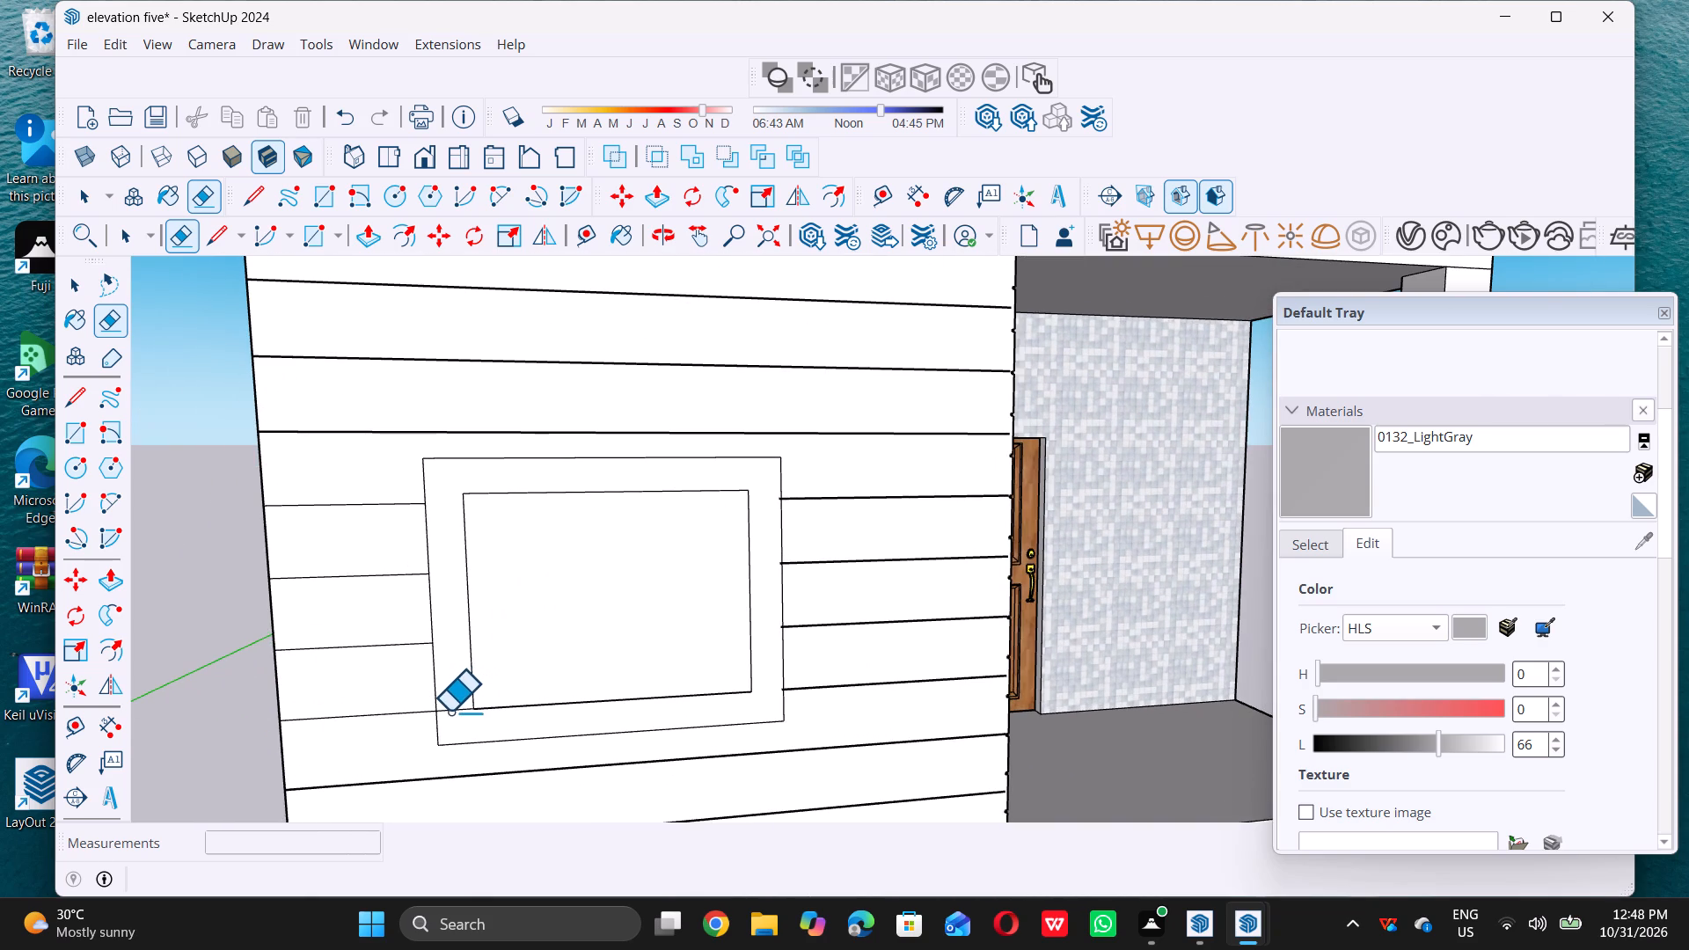
{"action": "double_click", "coordinate": [450, 711]}
{"action": "key", "text": "space"}
{"action": "scroll", "coordinate": [571, 667], "scroll_direction": "down", "scroll_amount": 9}
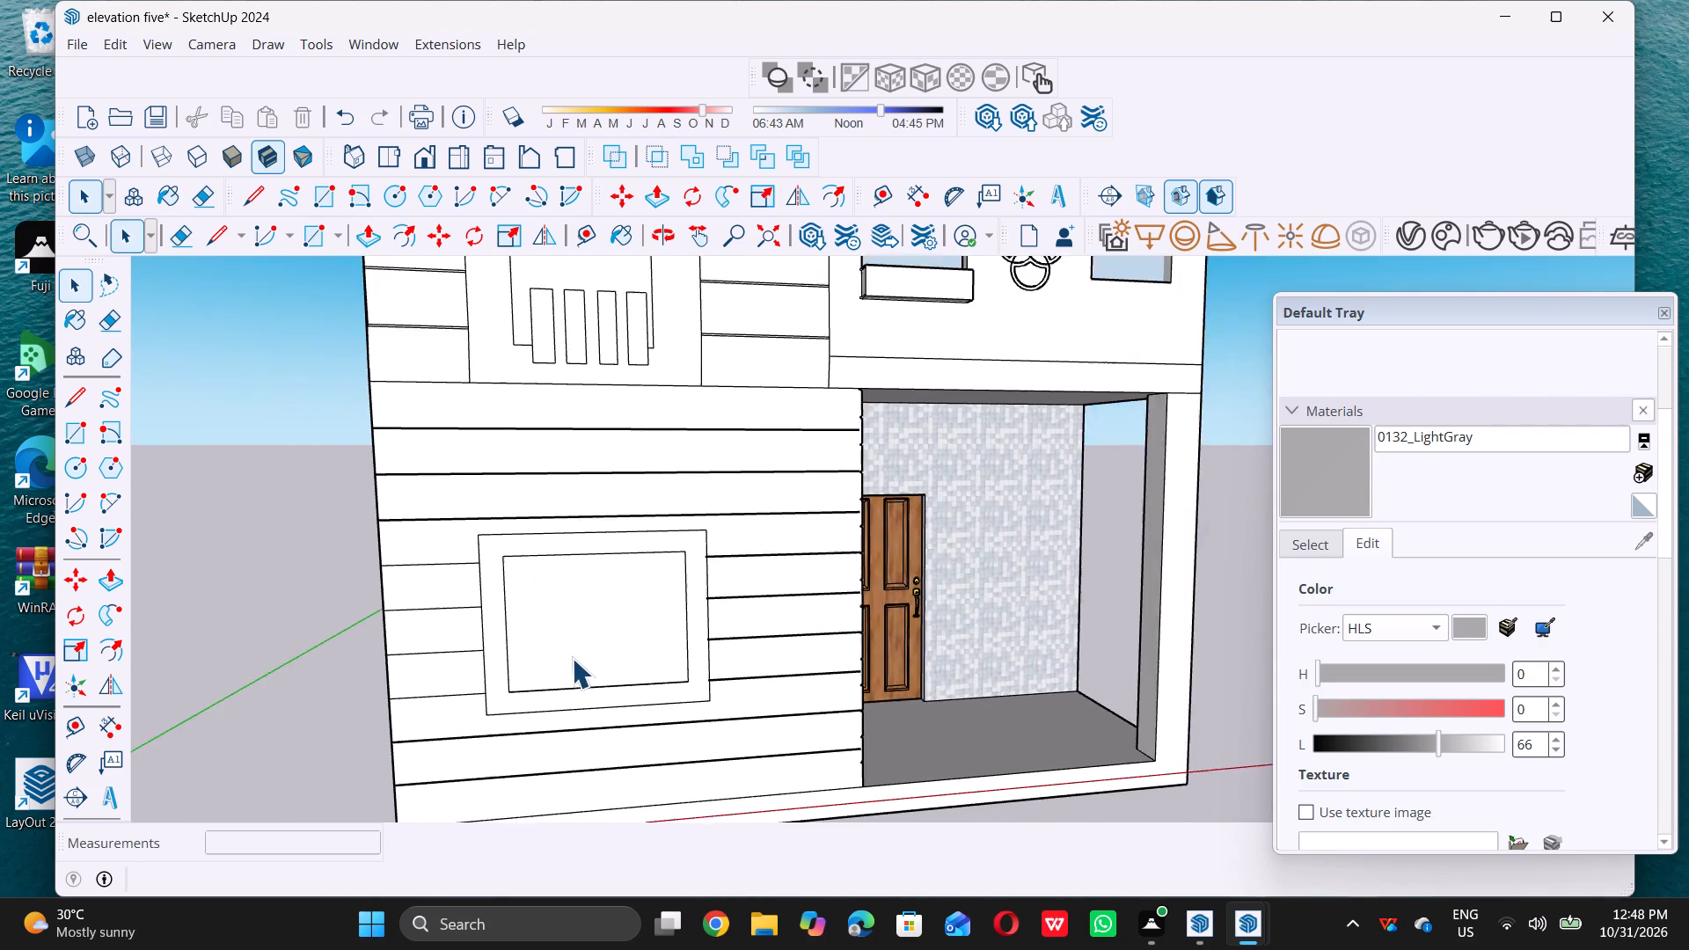
Draw a line about 13/16" long from the end of the topmost ground-floor band line to the porch opening's edge.
{"action": "scroll", "coordinate": [596, 484], "scroll_direction": "up", "scroll_amount": 6}
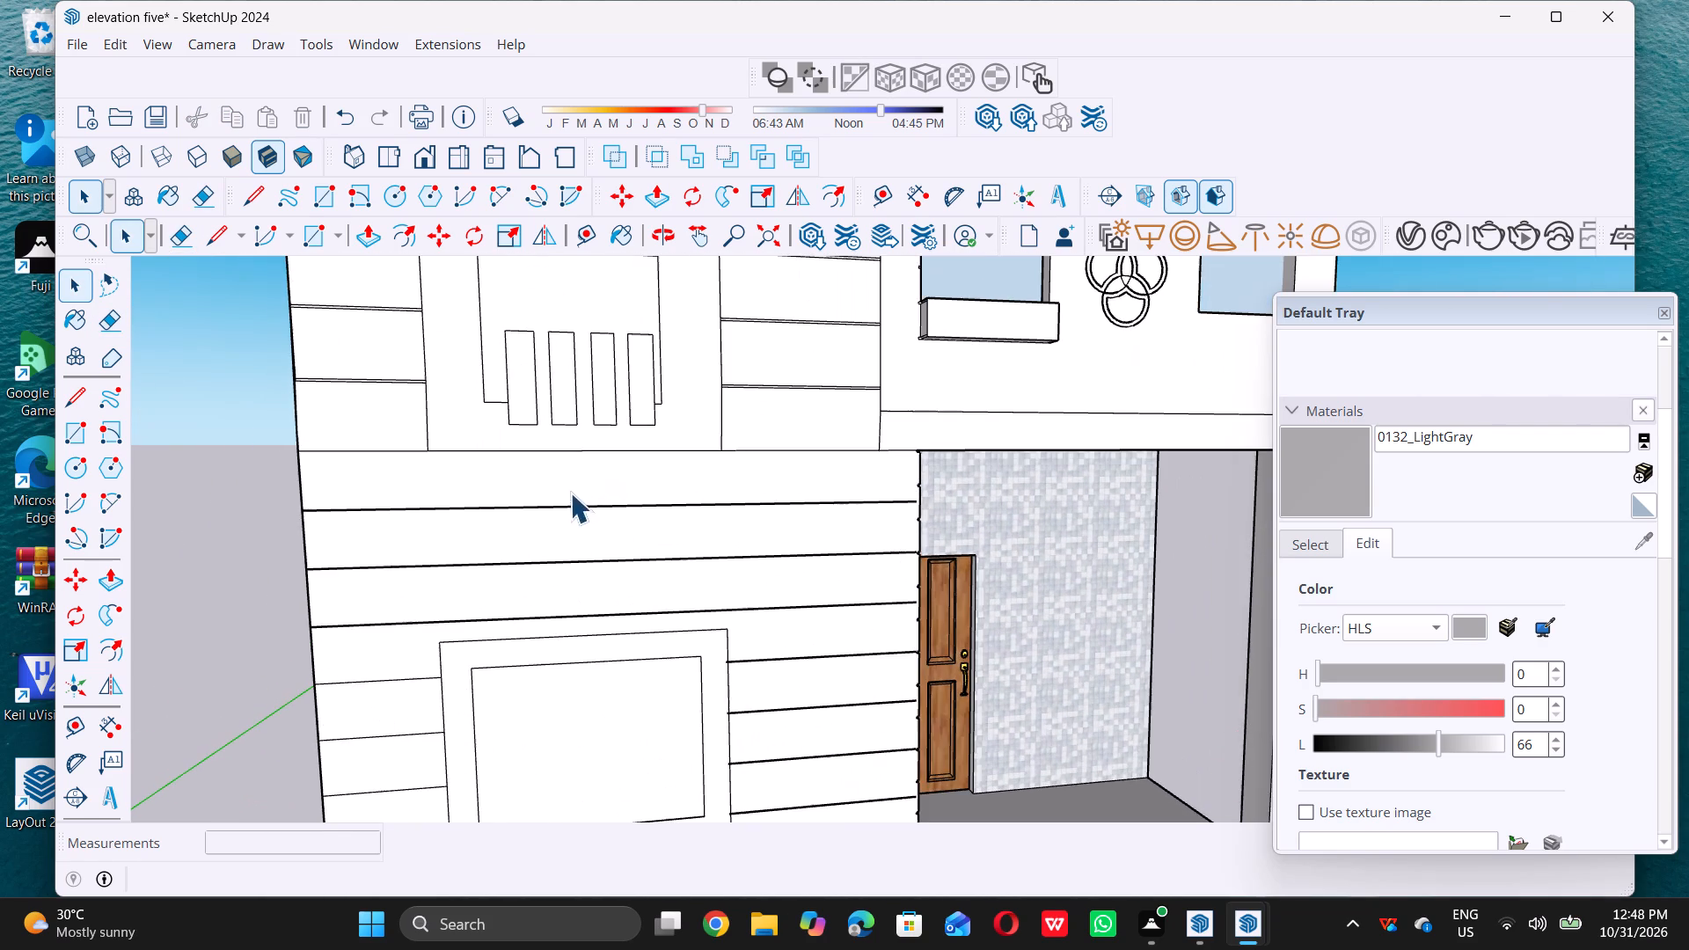
{"action": "middle_click_drag", "start_coordinate": [844, 496], "coordinate": [739, 475]}
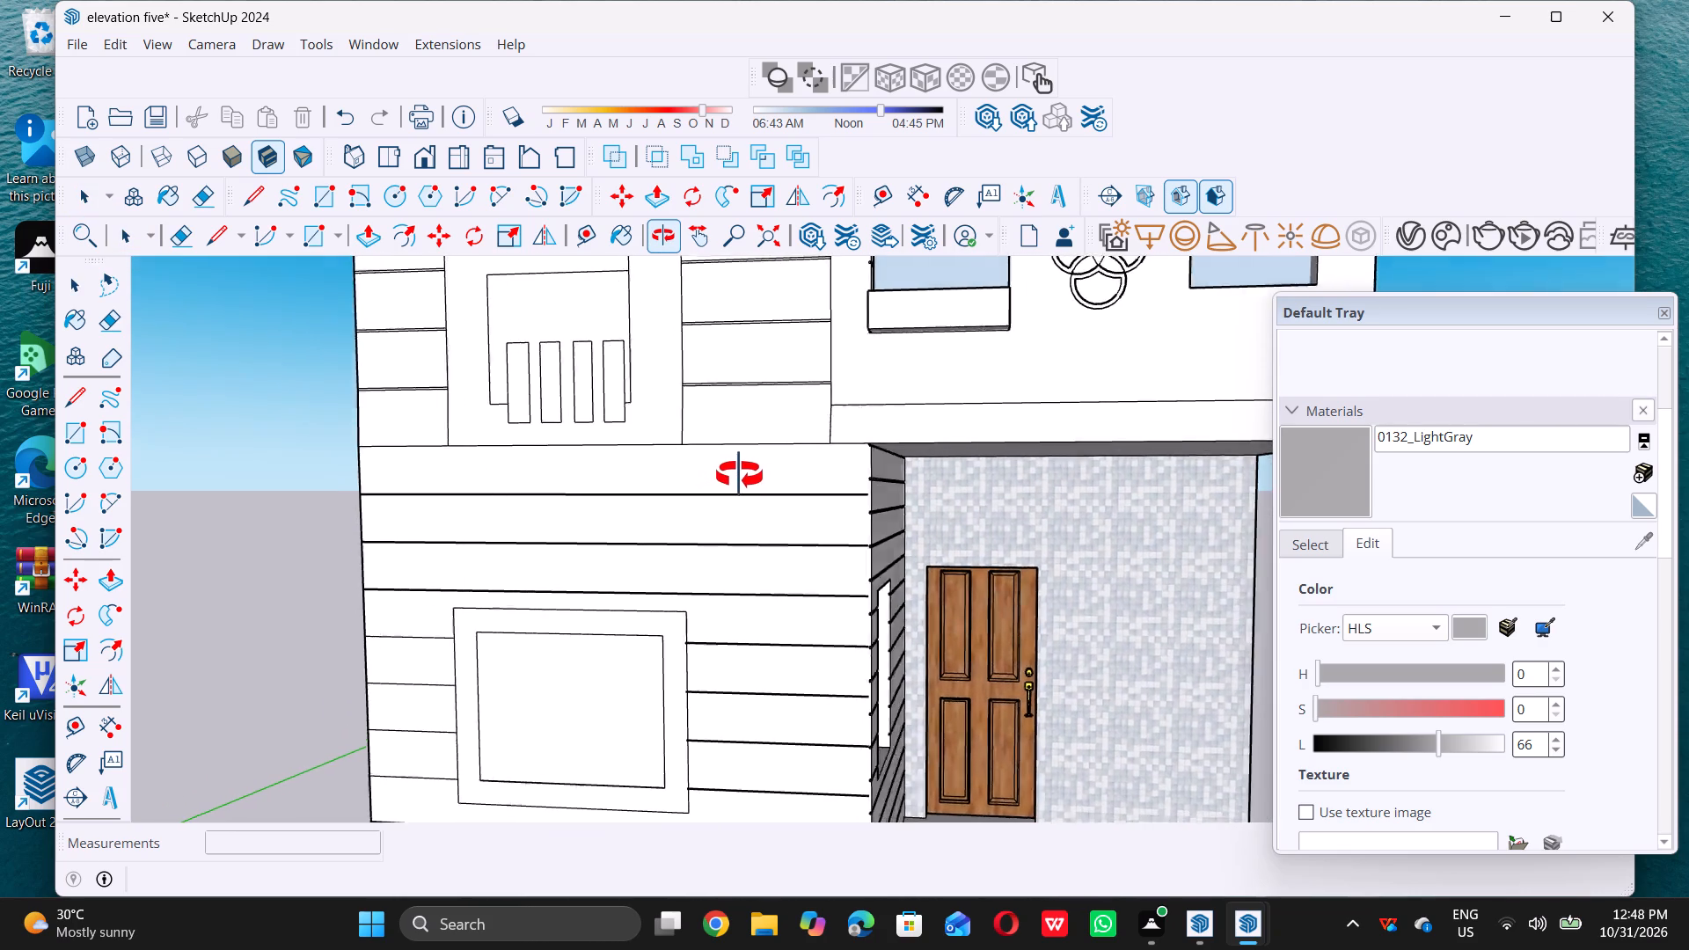
{"action": "middle_click_drag", "start_coordinate": [739, 475], "coordinate": [759, 457]}
{"action": "scroll", "coordinate": [867, 496], "scroll_direction": "up", "scroll_amount": 6}
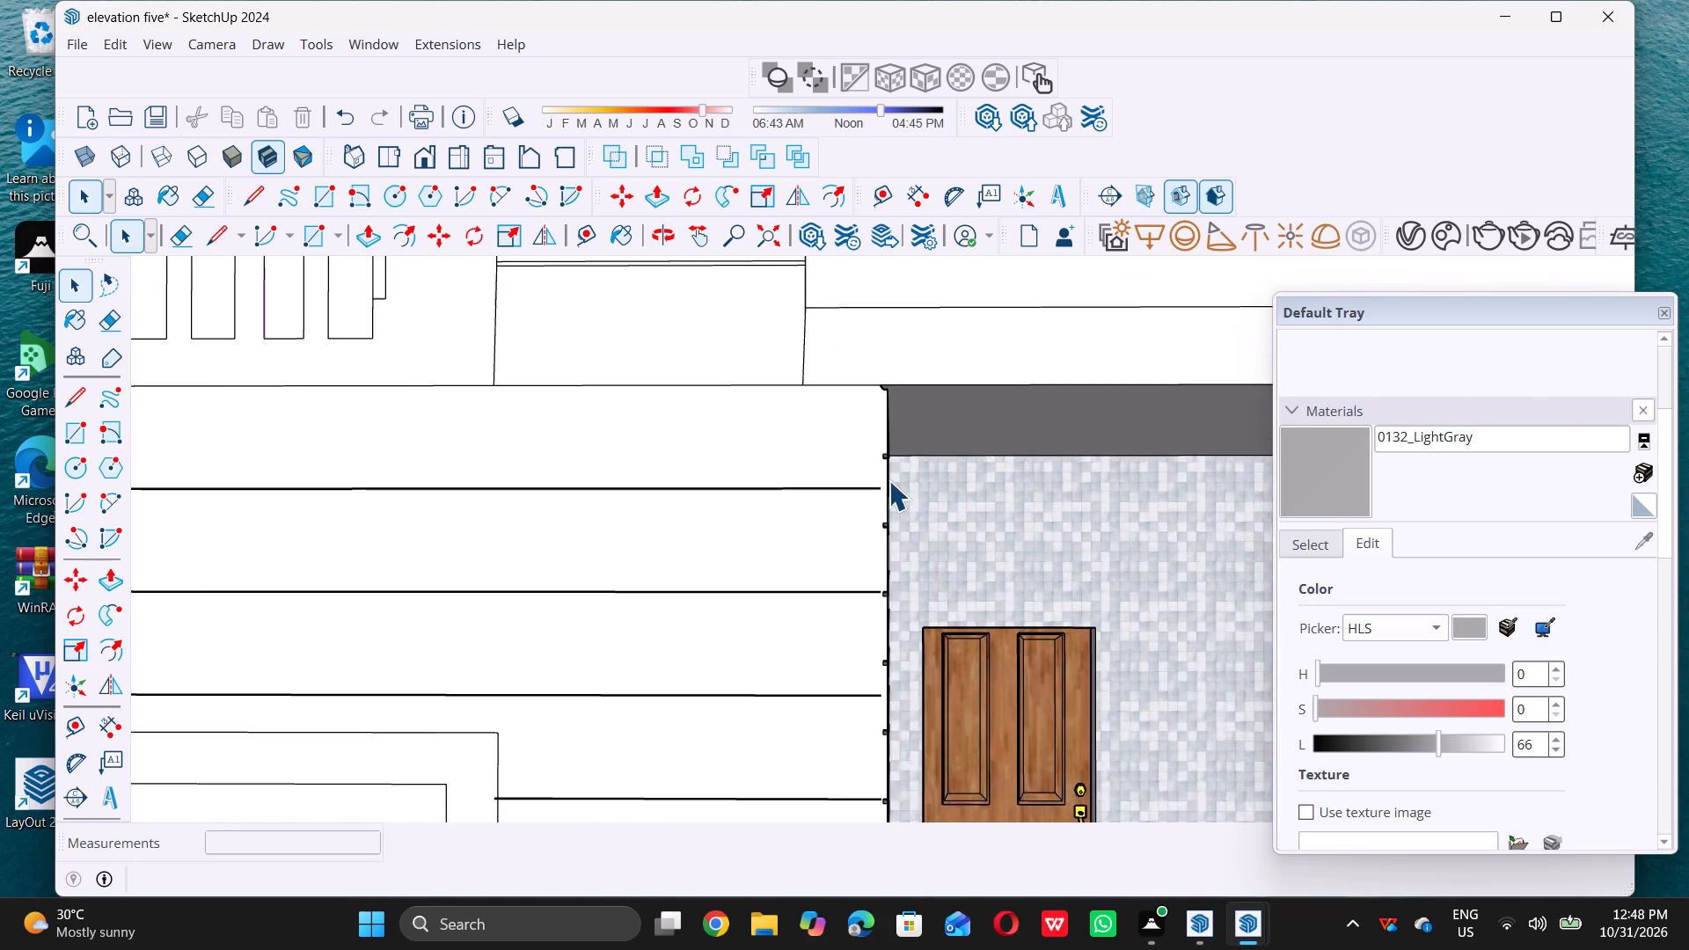
{"action": "scroll", "coordinate": [888, 480], "scroll_direction": "up", "scroll_amount": 11}
{"action": "key", "text": "l"}
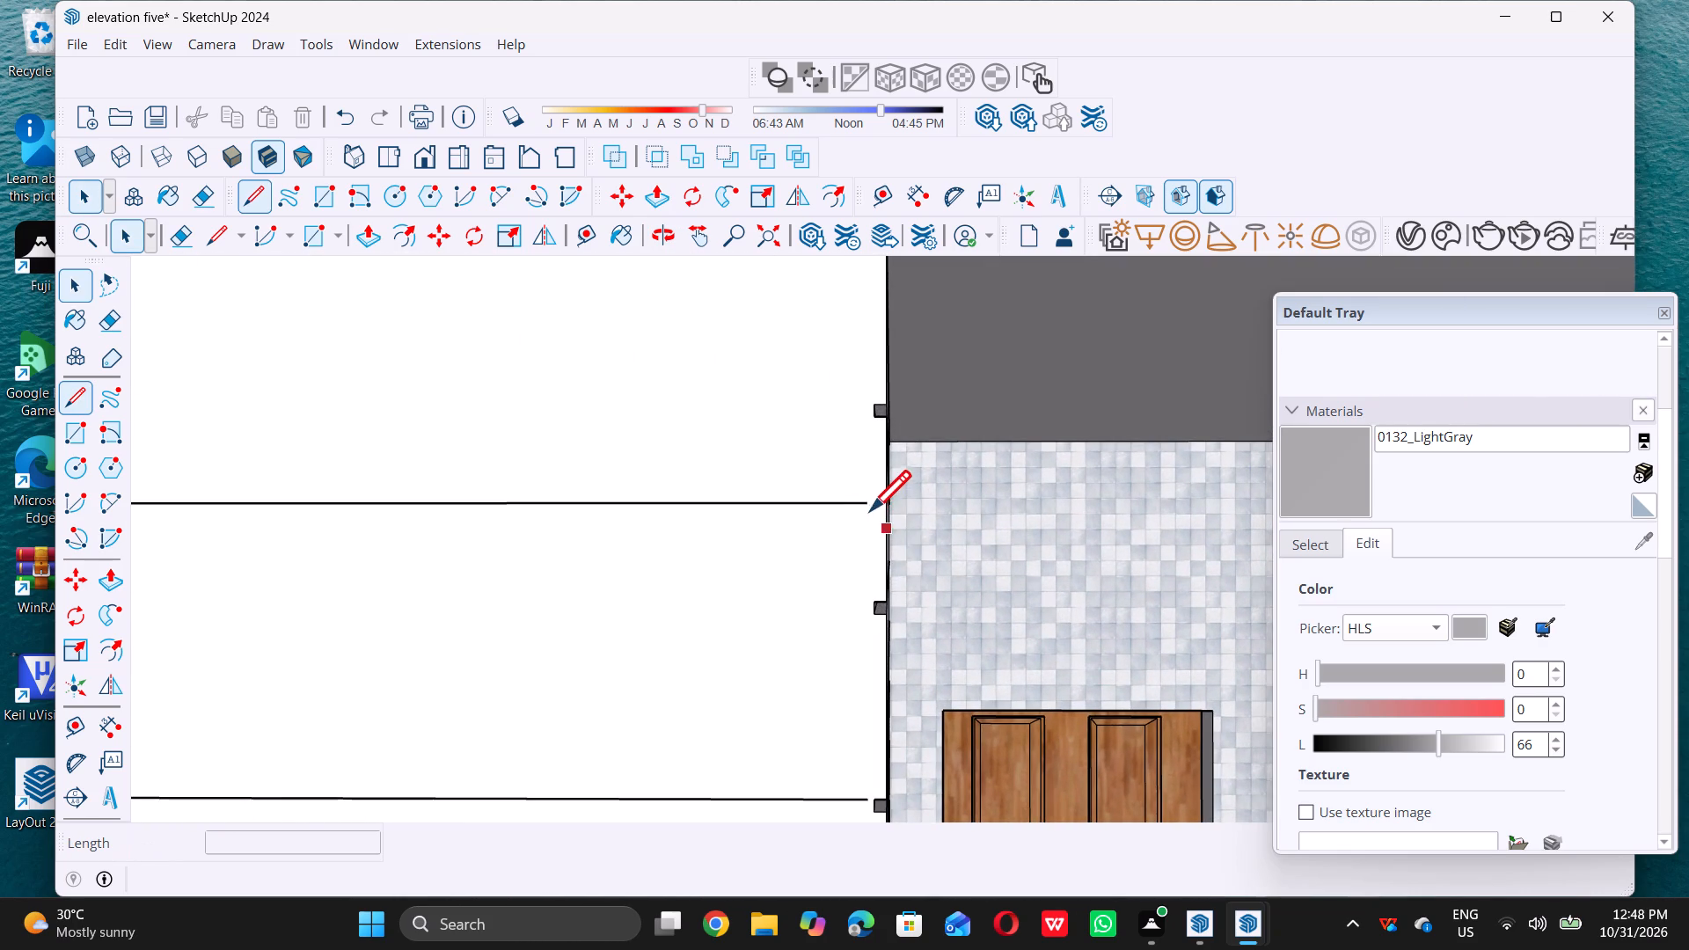
{"action": "left_click", "coordinate": [870, 502]}
{"action": "left_click", "coordinate": [887, 502]}
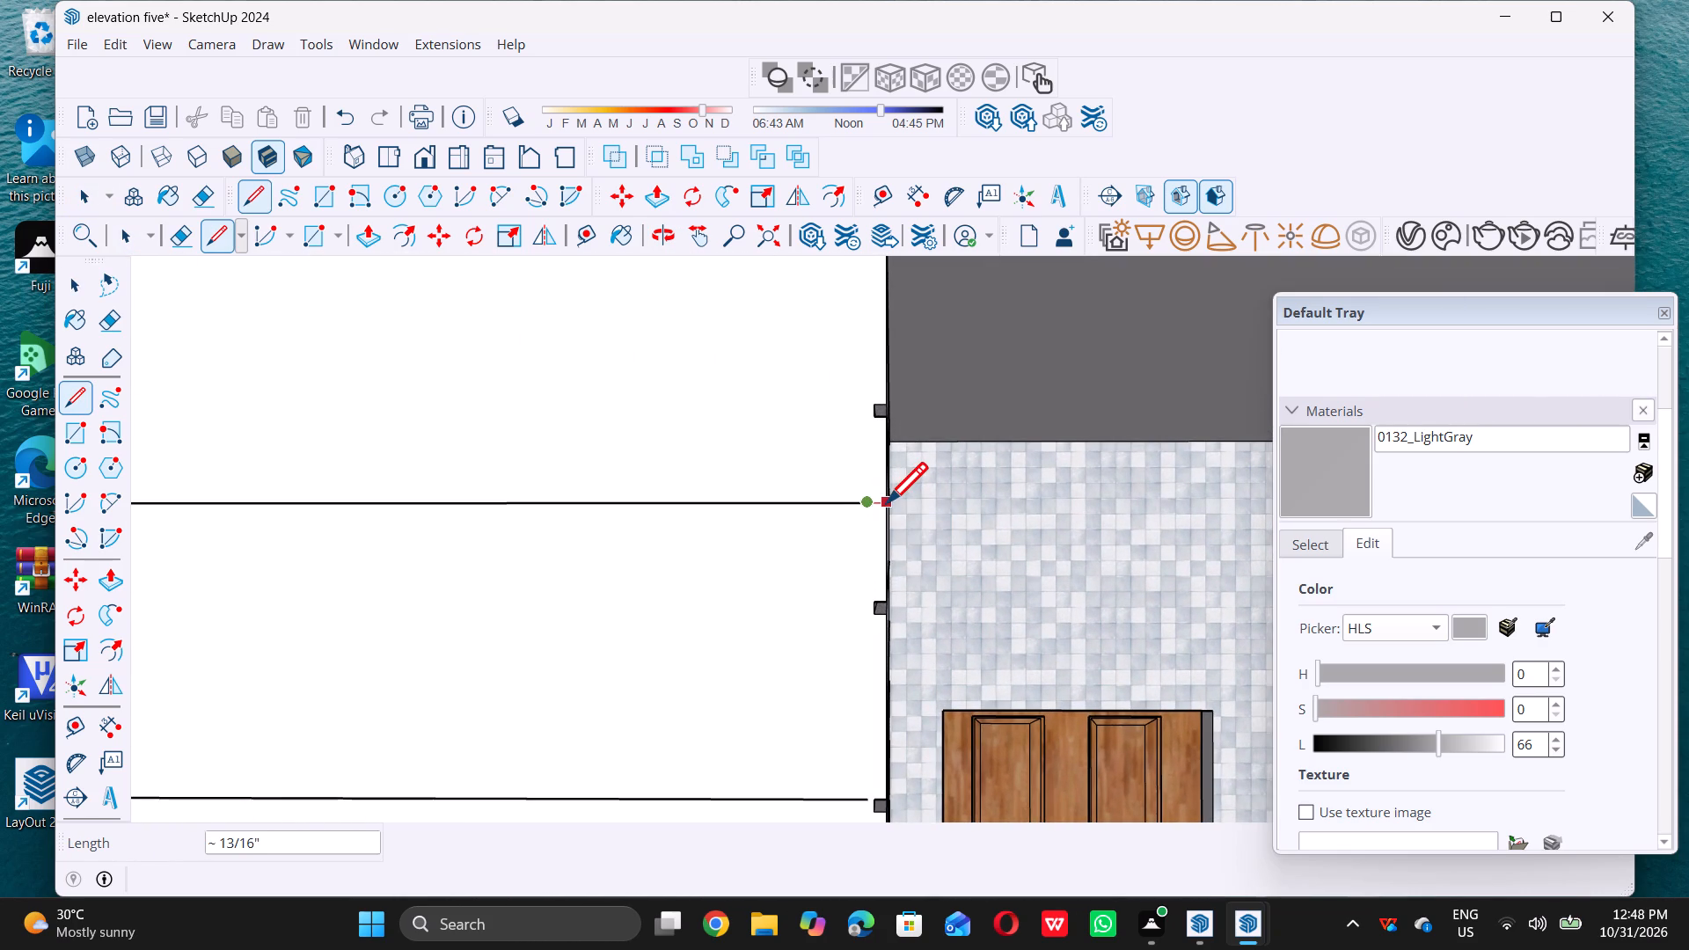
{"action": "key", "text": "space"}
Place guides 0.5" below the first and second band lines from the top of the ground-floor wall.
{"action": "scroll", "coordinate": [883, 527], "scroll_direction": "down", "scroll_amount": 13}
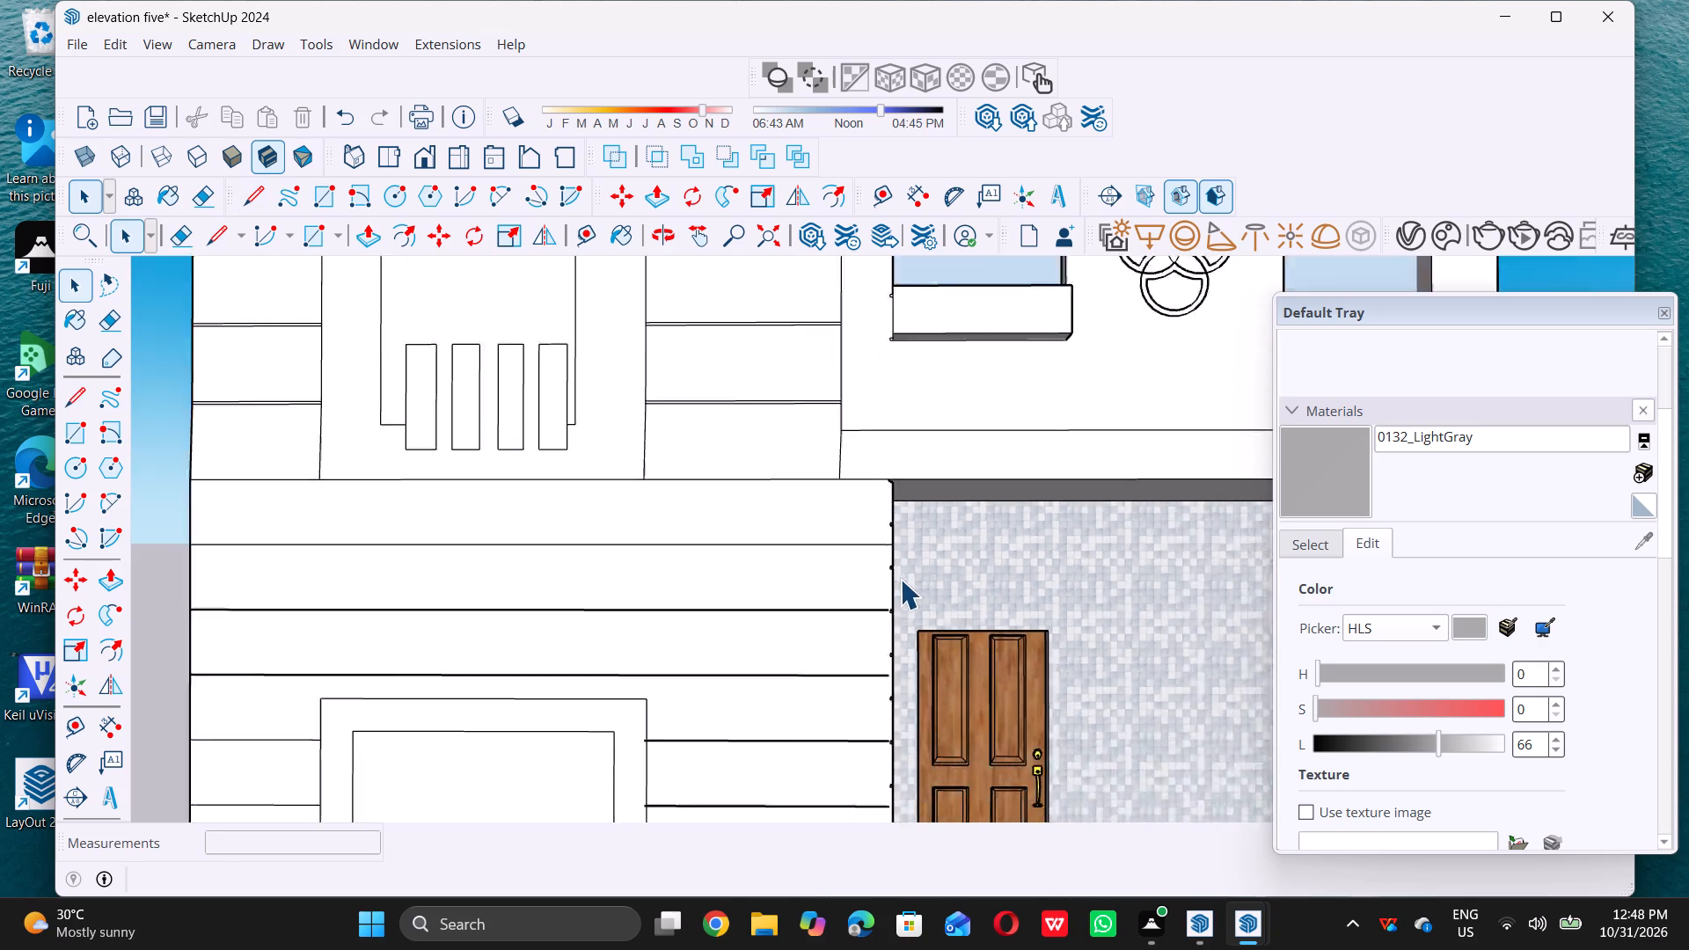
{"action": "scroll", "coordinate": [900, 579], "scroll_direction": "down", "scroll_amount": 5}
{"action": "middle_click_drag", "start_coordinate": [605, 590], "coordinate": [596, 590]}
{"action": "scroll", "coordinate": [605, 588], "scroll_direction": "up", "scroll_amount": 4}
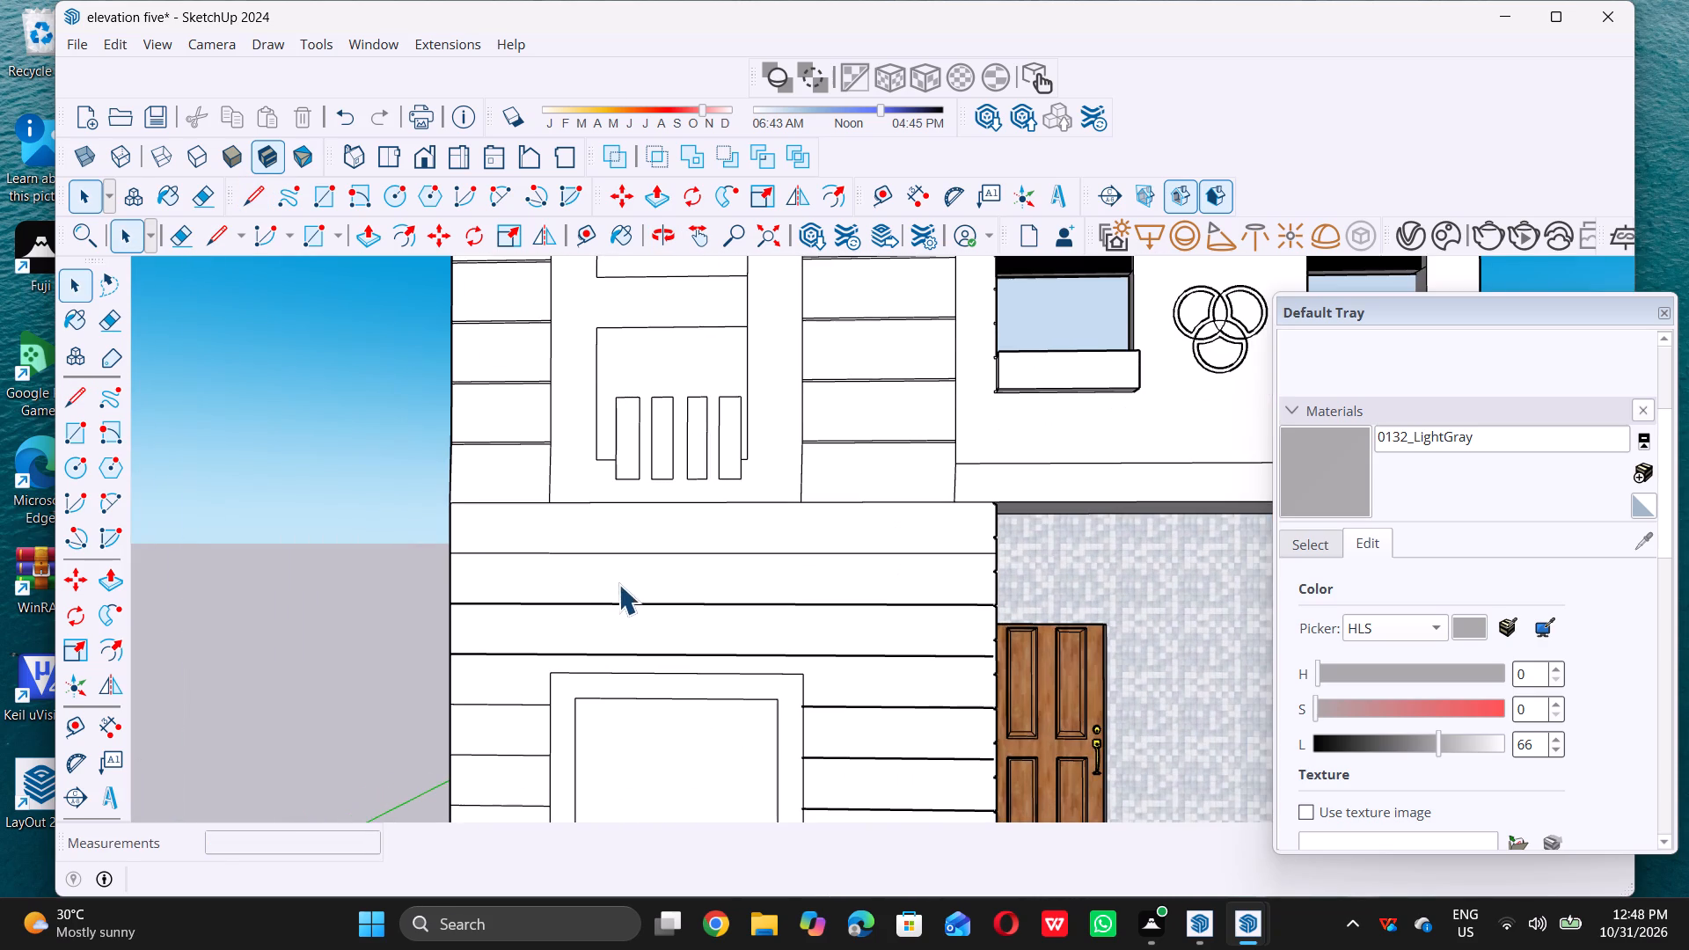
{"action": "key", "text": "t"}
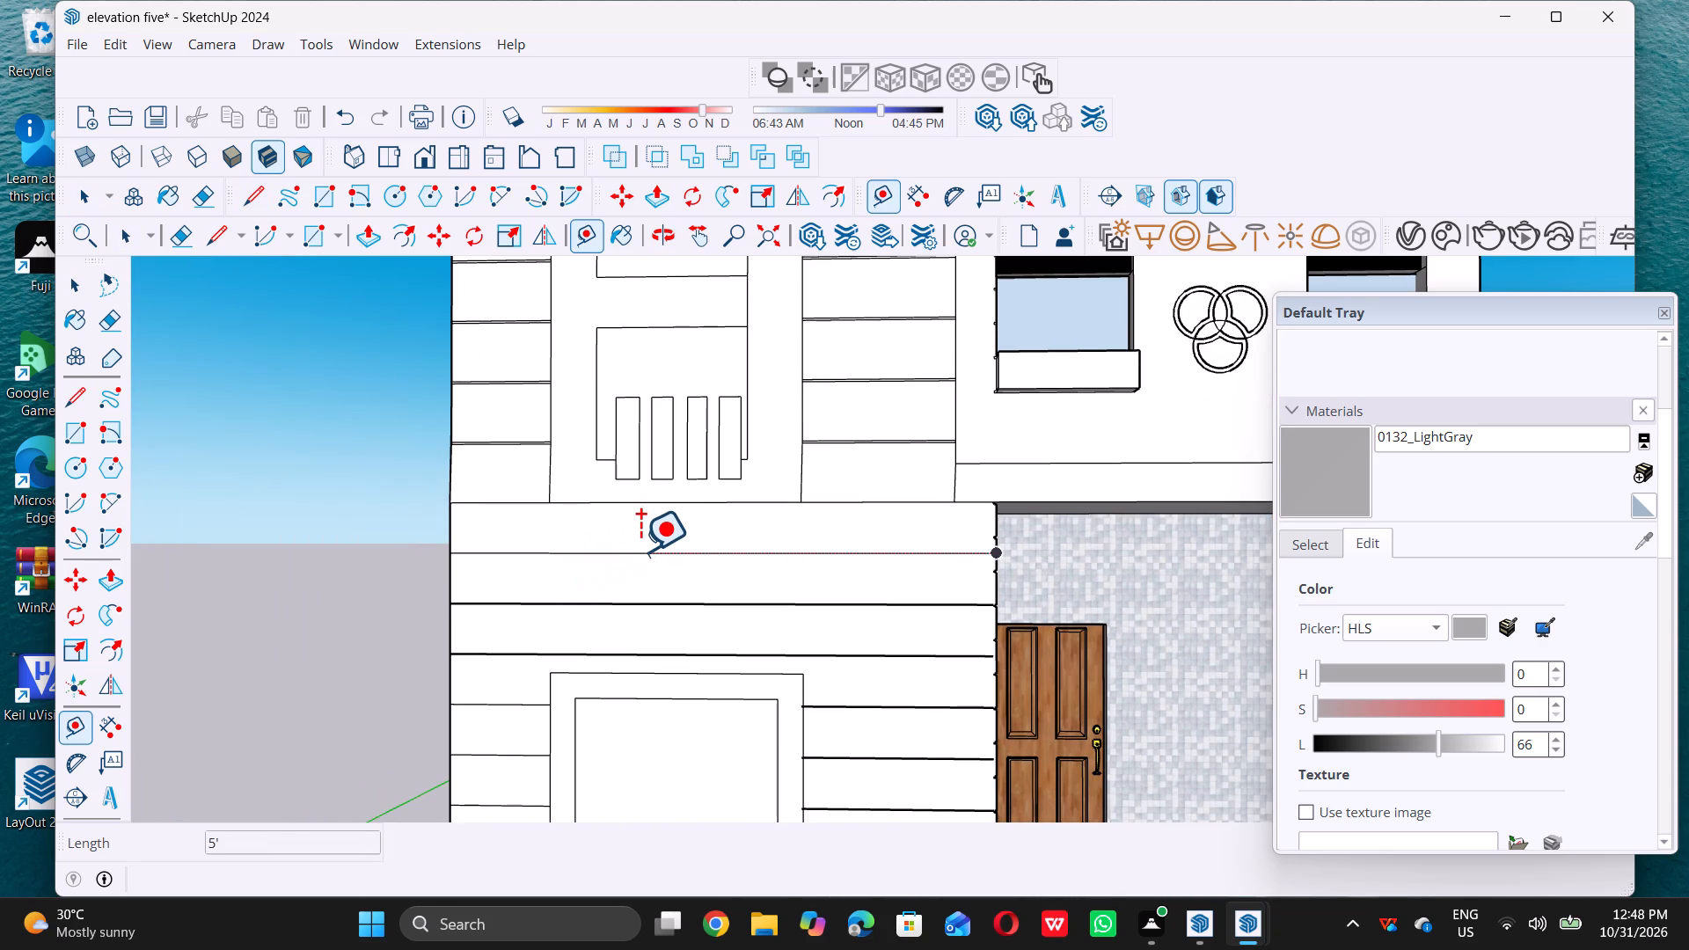
{"action": "triple_click", "coordinate": [639, 551]}
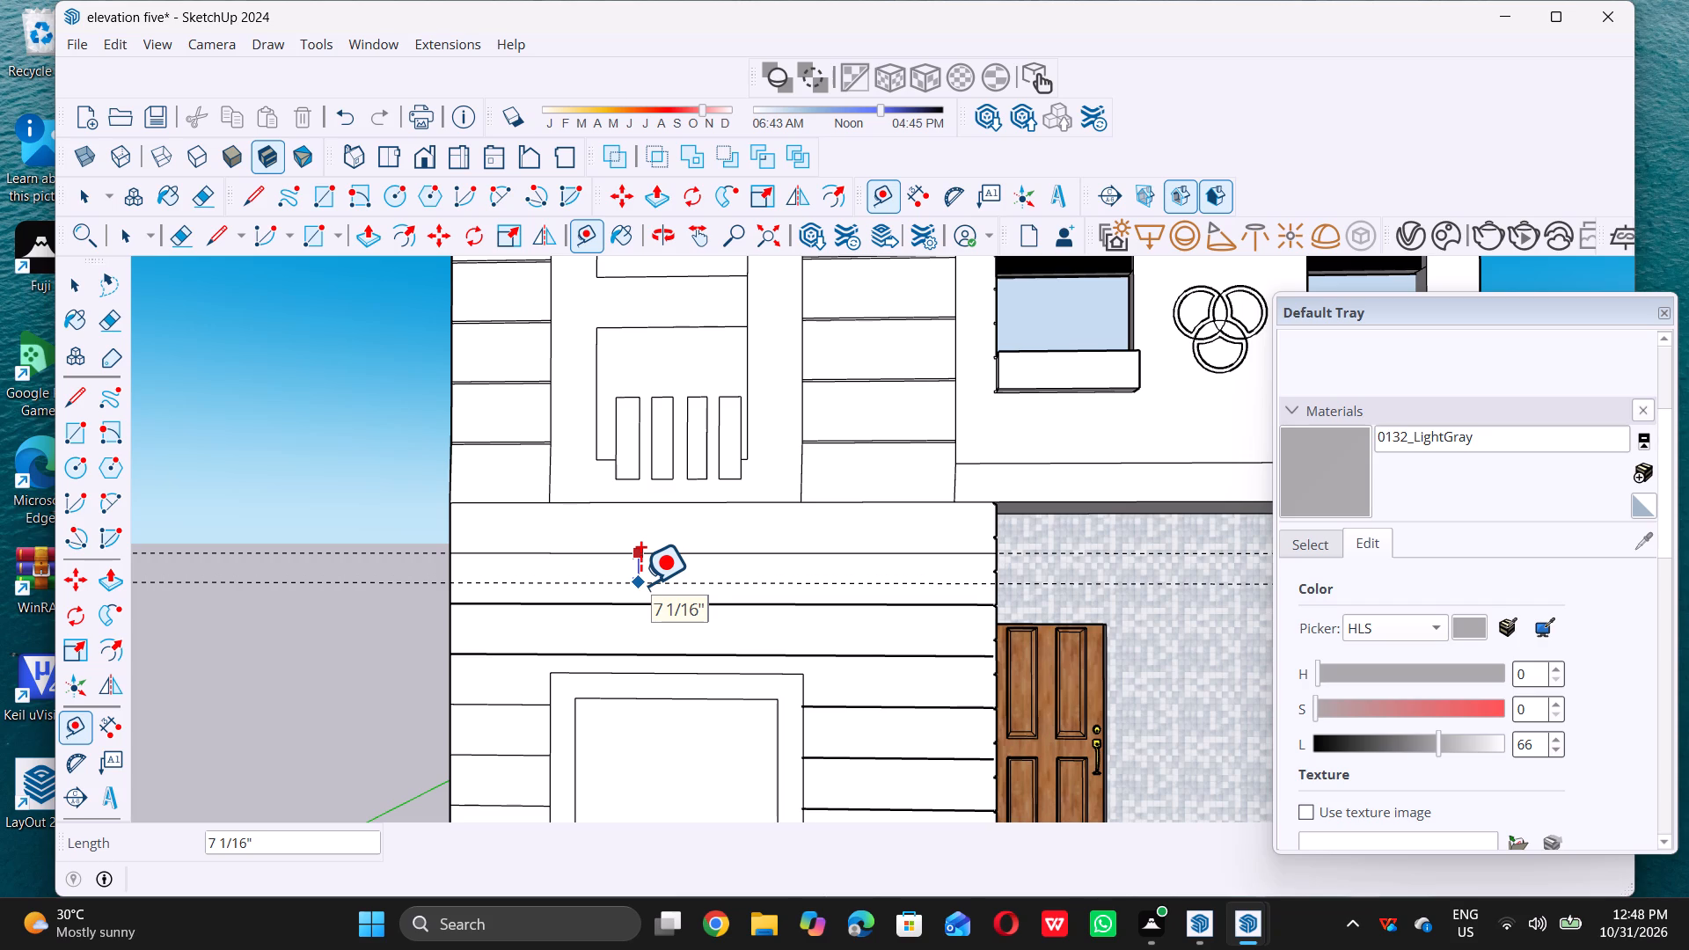
{"action": "type", "text": "0.5"}
{"action": "key", "text": "shift+quotedbl"}
{"action": "key", "text": "Return"}
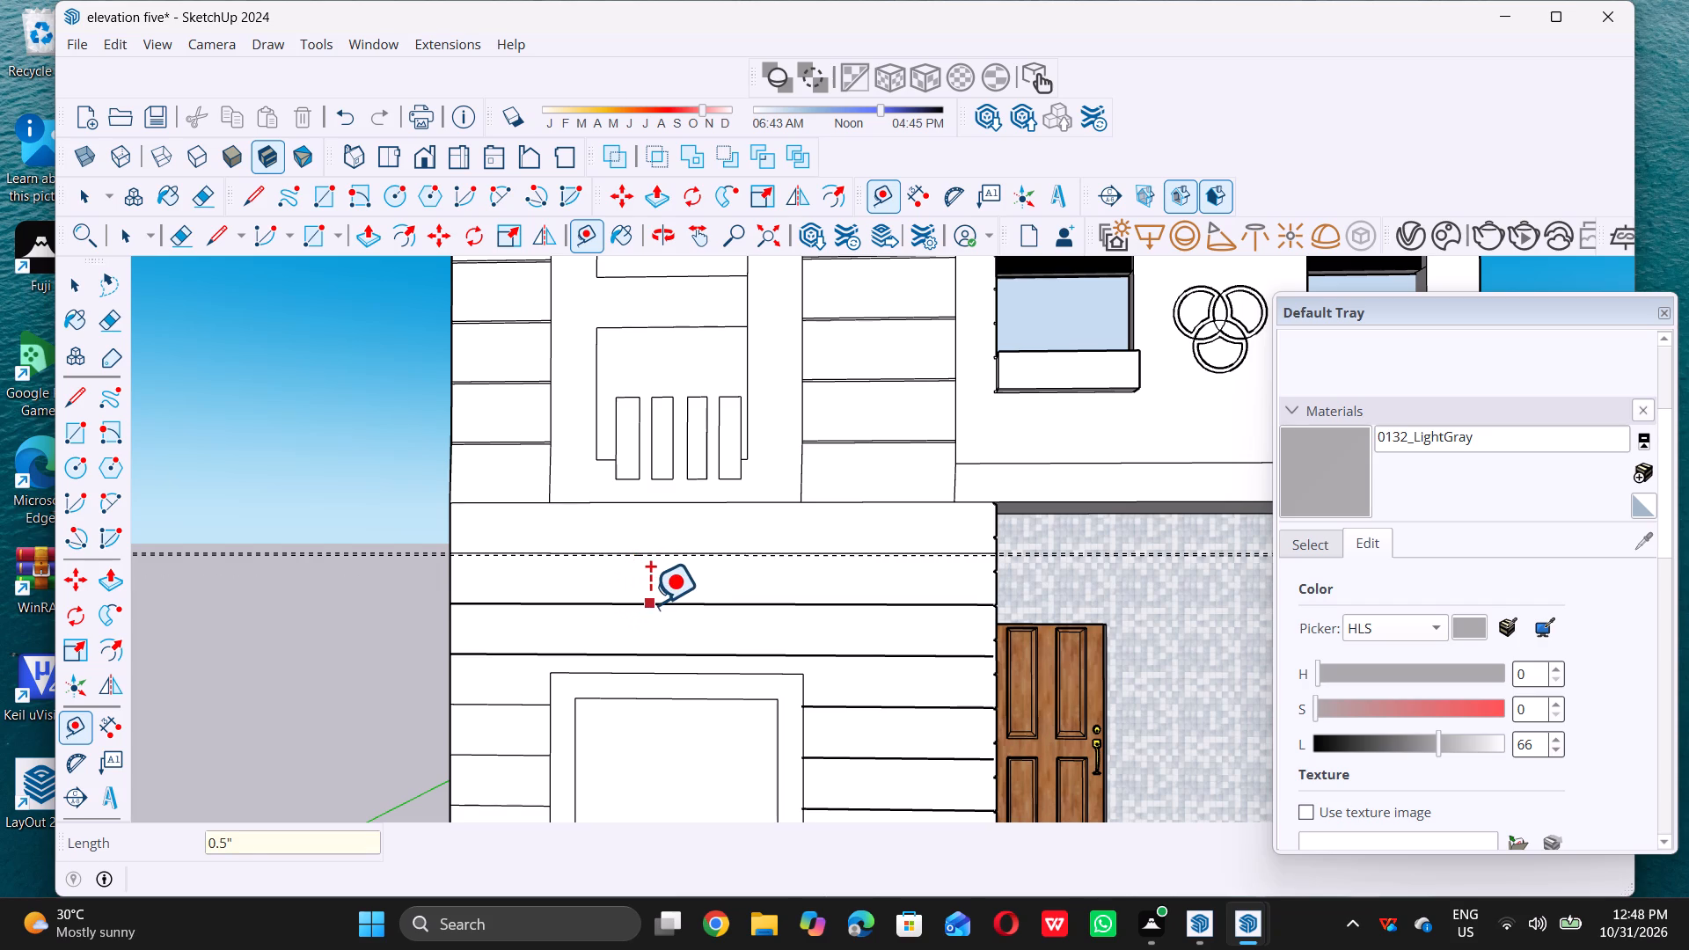
{"action": "left_click", "coordinate": [648, 603]}
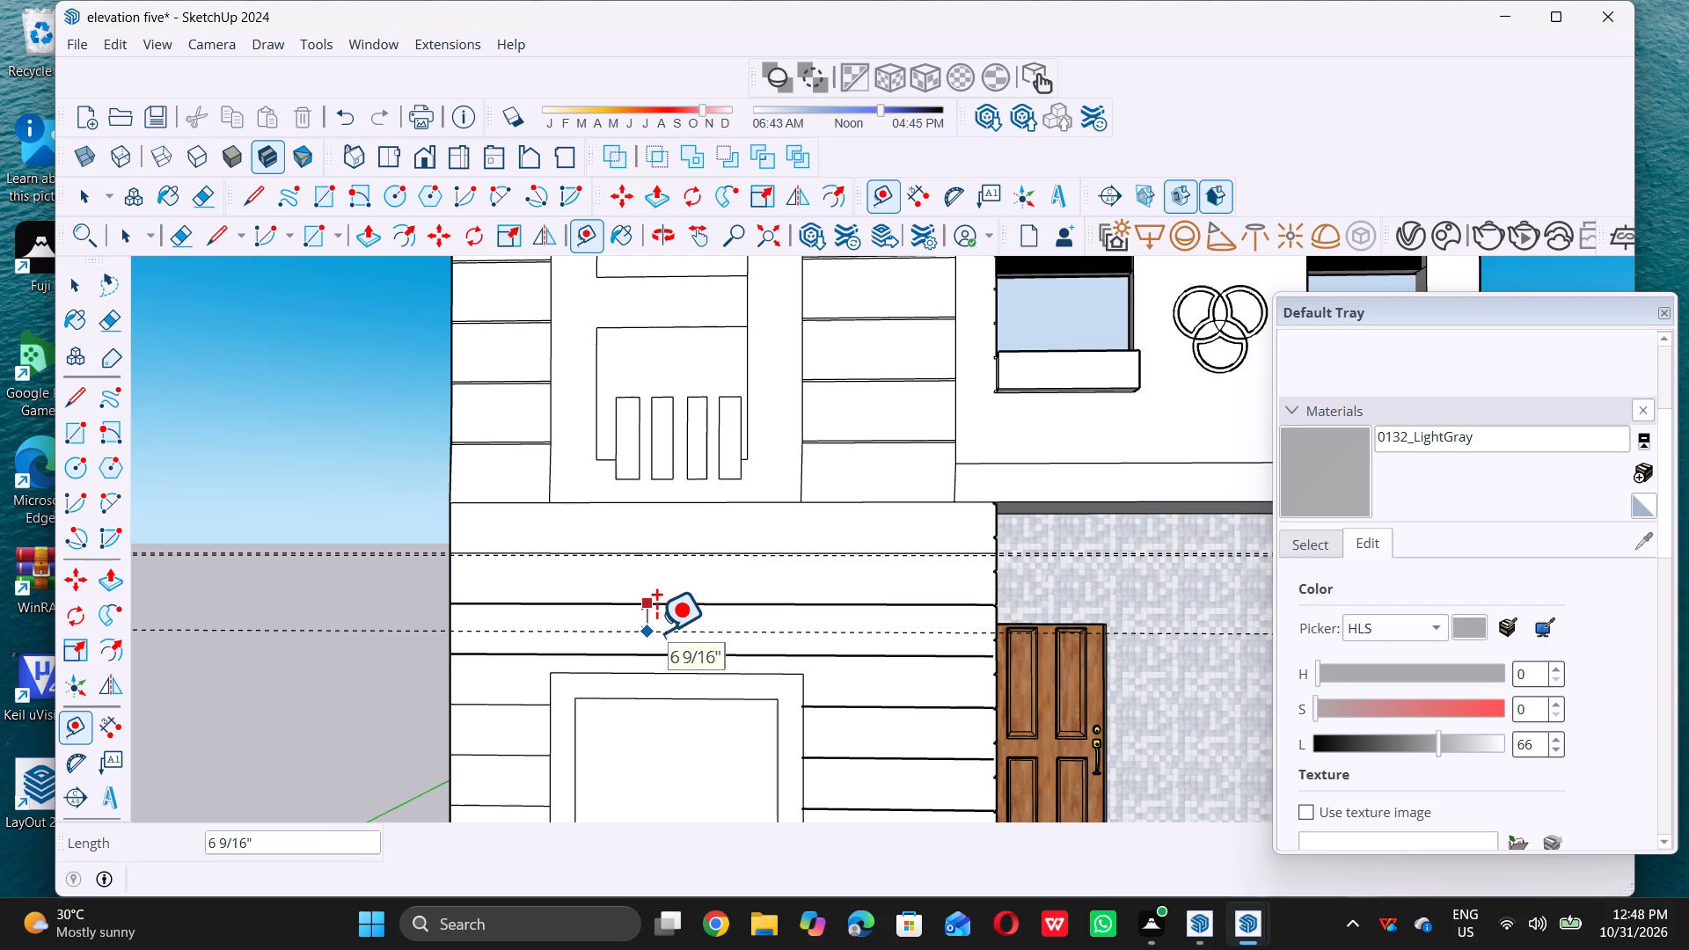
{"action": "type", "text": "0.5"}
{"action": "key", "text": "shift+quotedbl"}
{"action": "key", "text": "Return"}
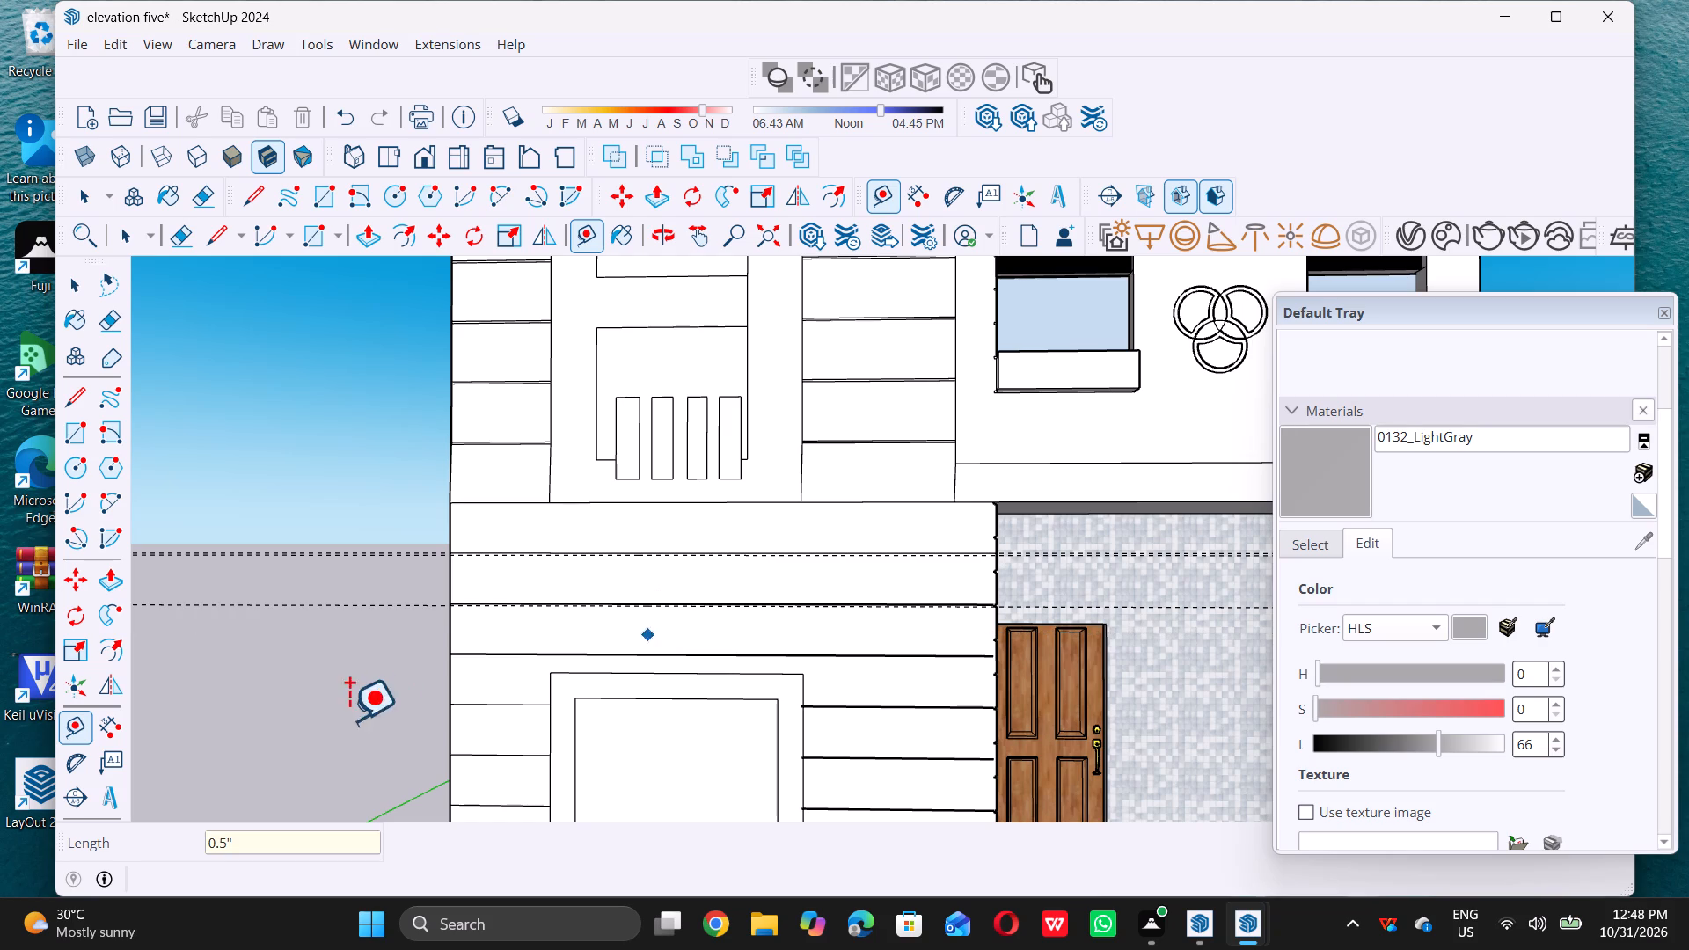
Place a guide 0.5" below the third band line, just above the ground-floor window frame.
{"action": "scroll", "coordinate": [639, 705], "scroll_direction": "up", "scroll_amount": 9}
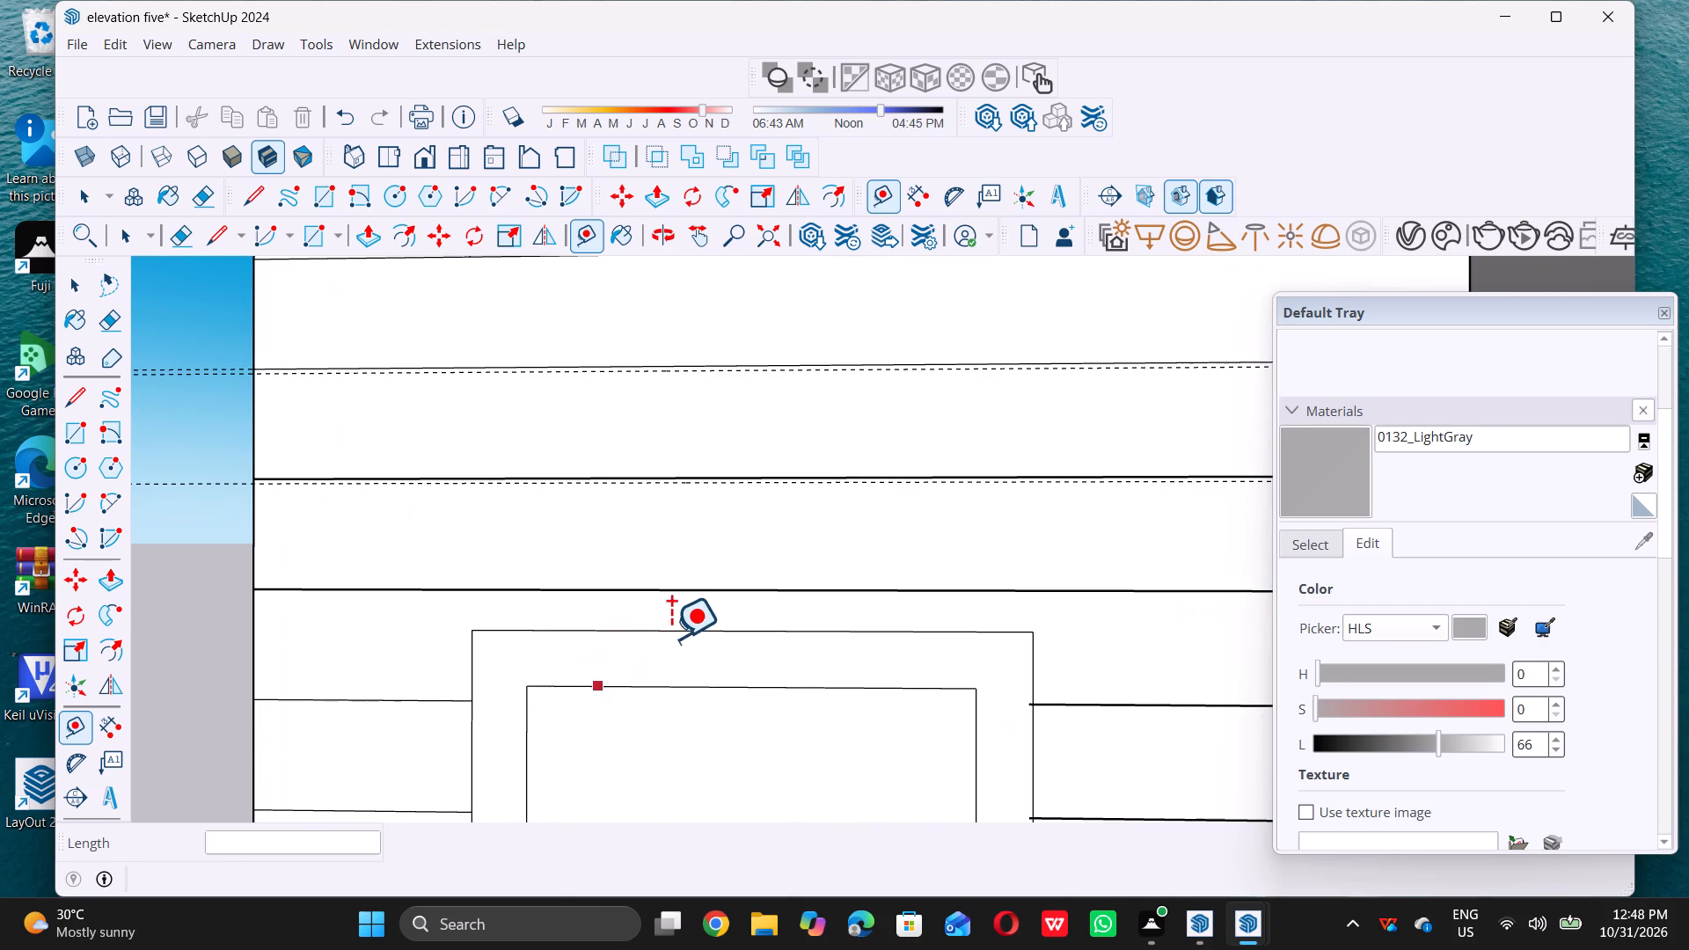
{"action": "left_click", "coordinate": [711, 591]}
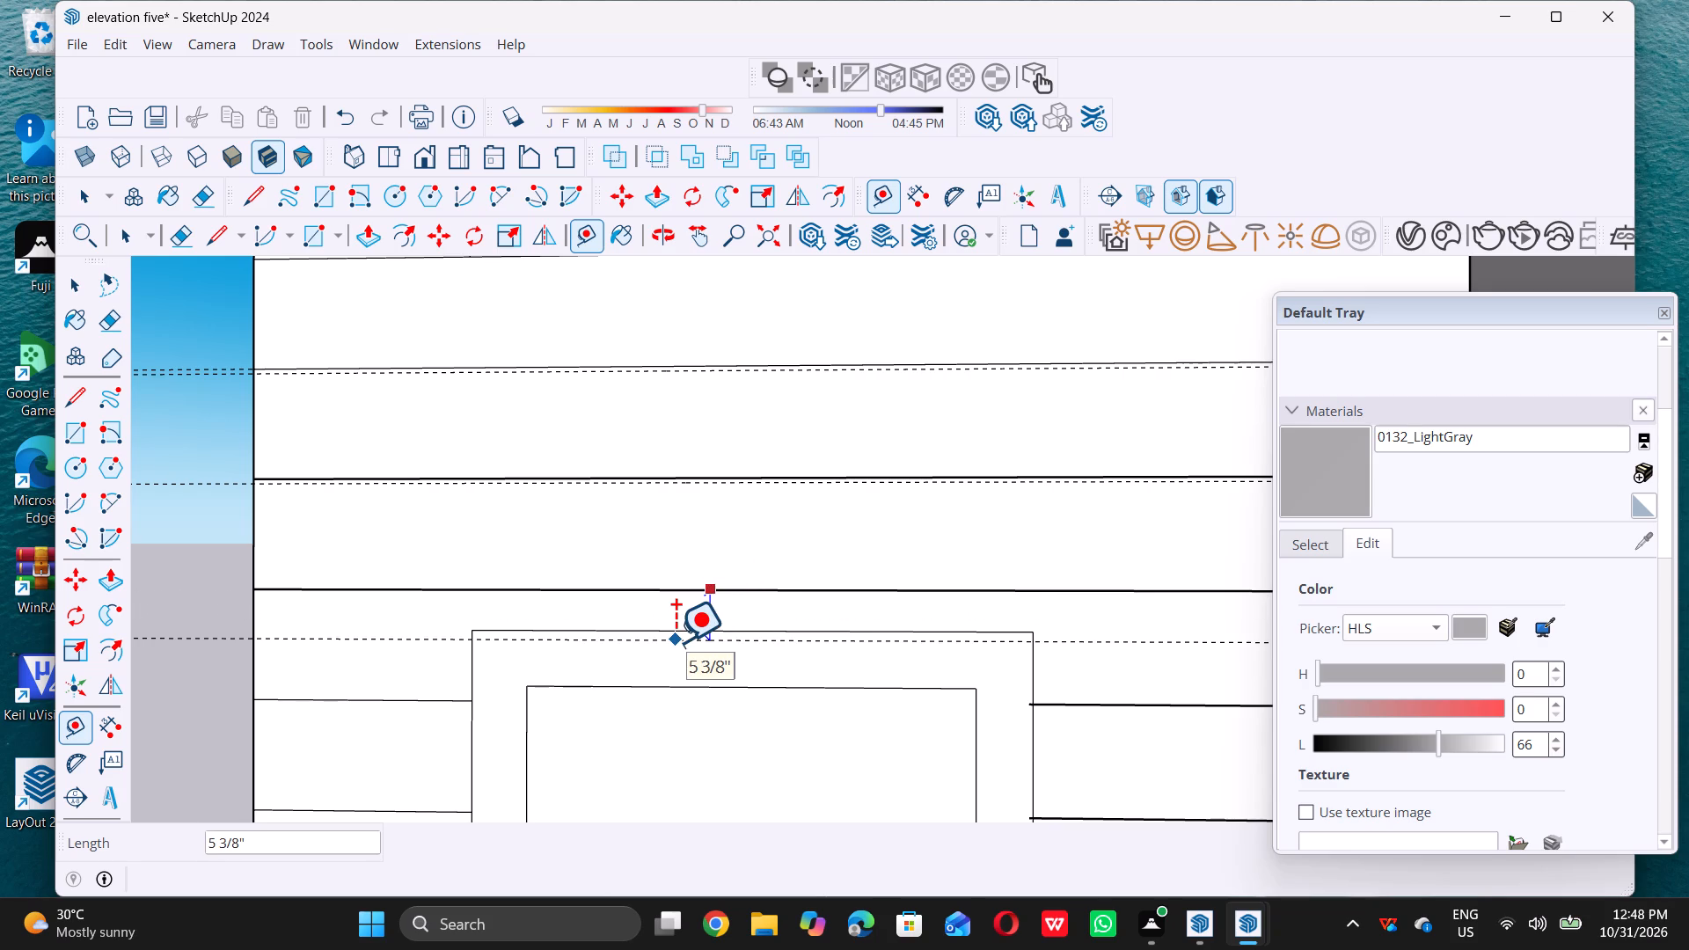
{"action": "type", "text": "0.5"}
{"action": "key", "text": "shift+quotedbl"}
{"action": "key", "text": "Return"}
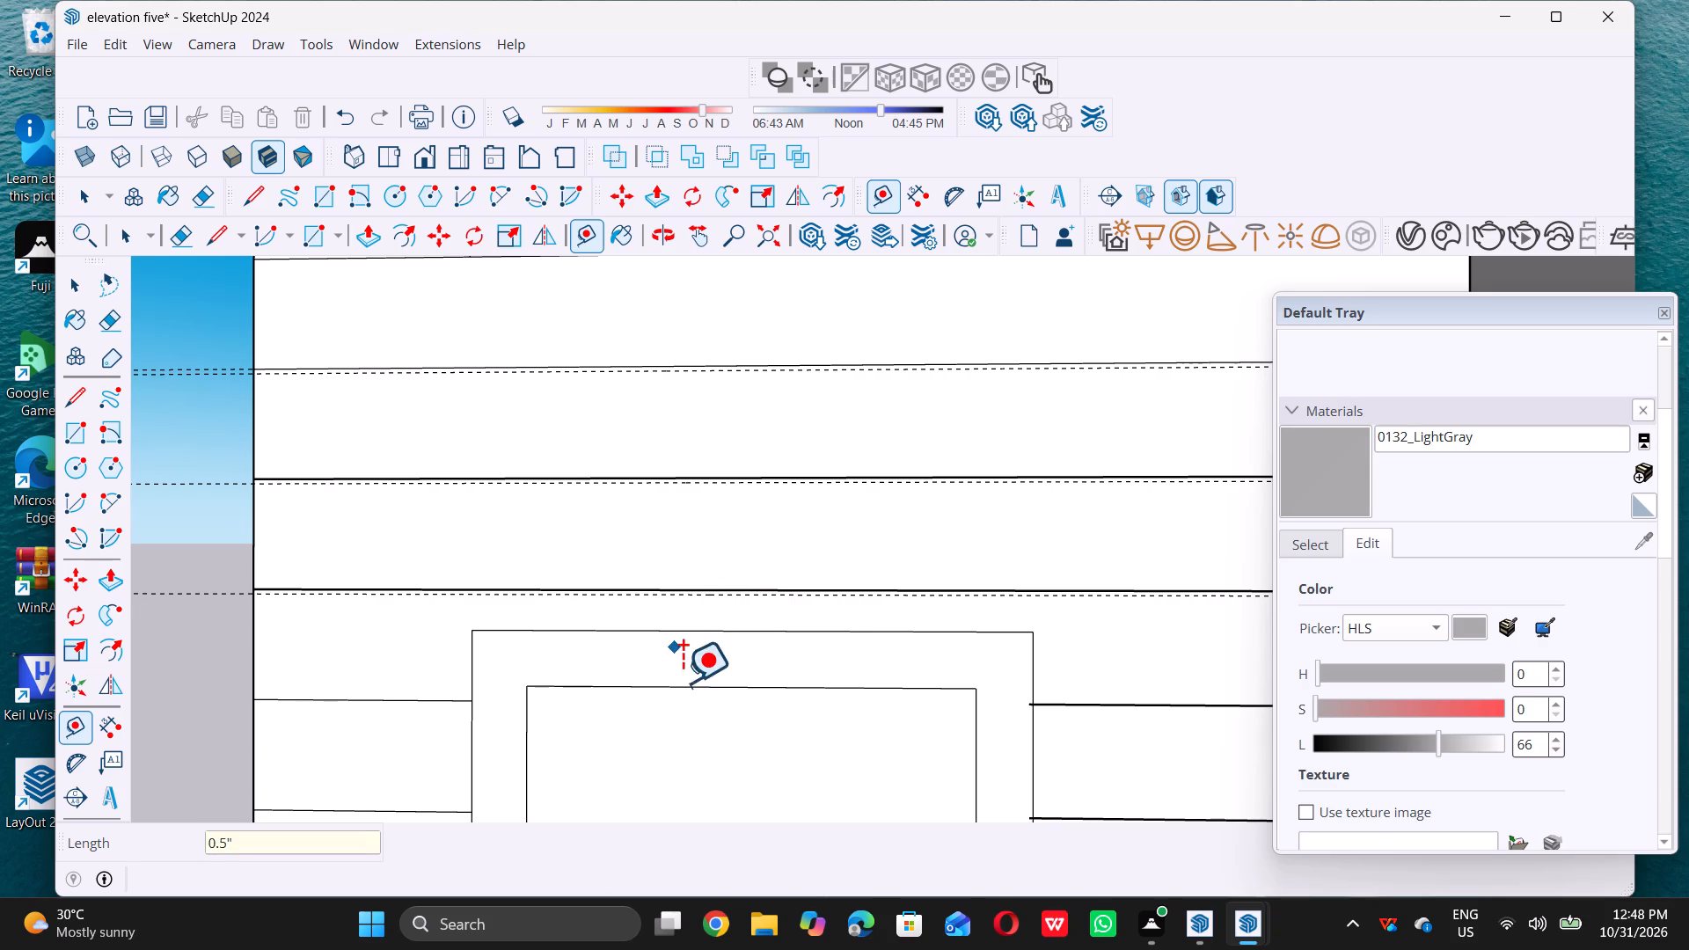
{"action": "scroll", "coordinate": [625, 650], "scroll_direction": "down", "scroll_amount": 5}
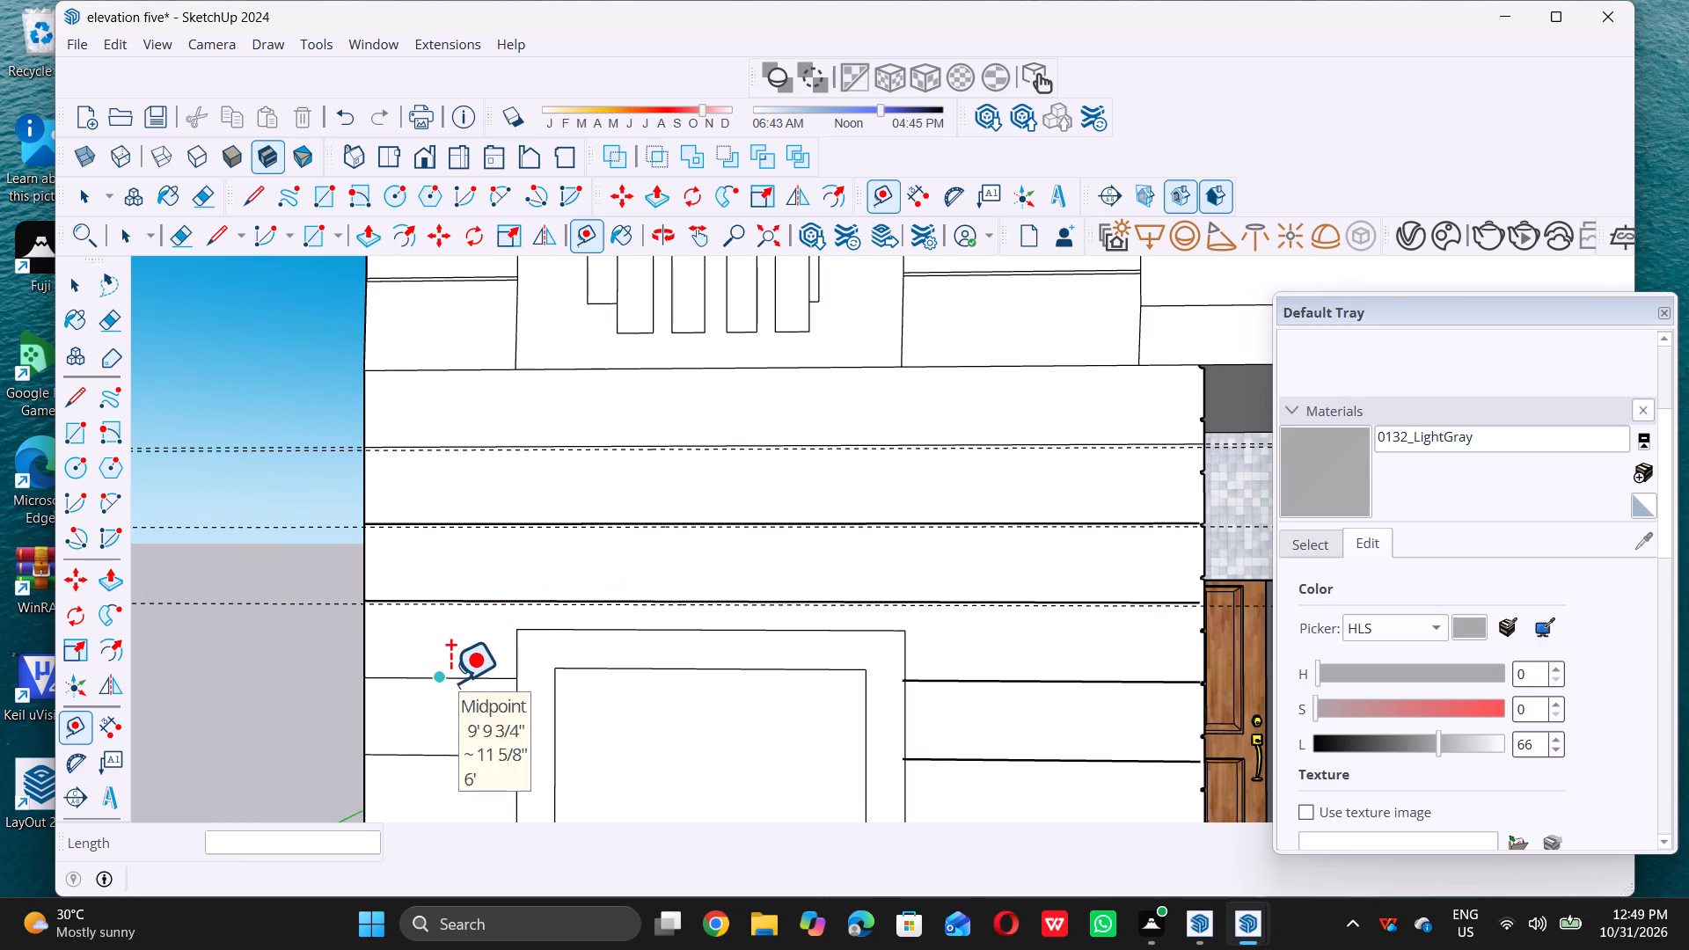
Place guides 0.5" below the fourth and fifth band lines, the upper two beside the ground-floor window frame.
{"action": "left_click", "coordinate": [451, 683]}
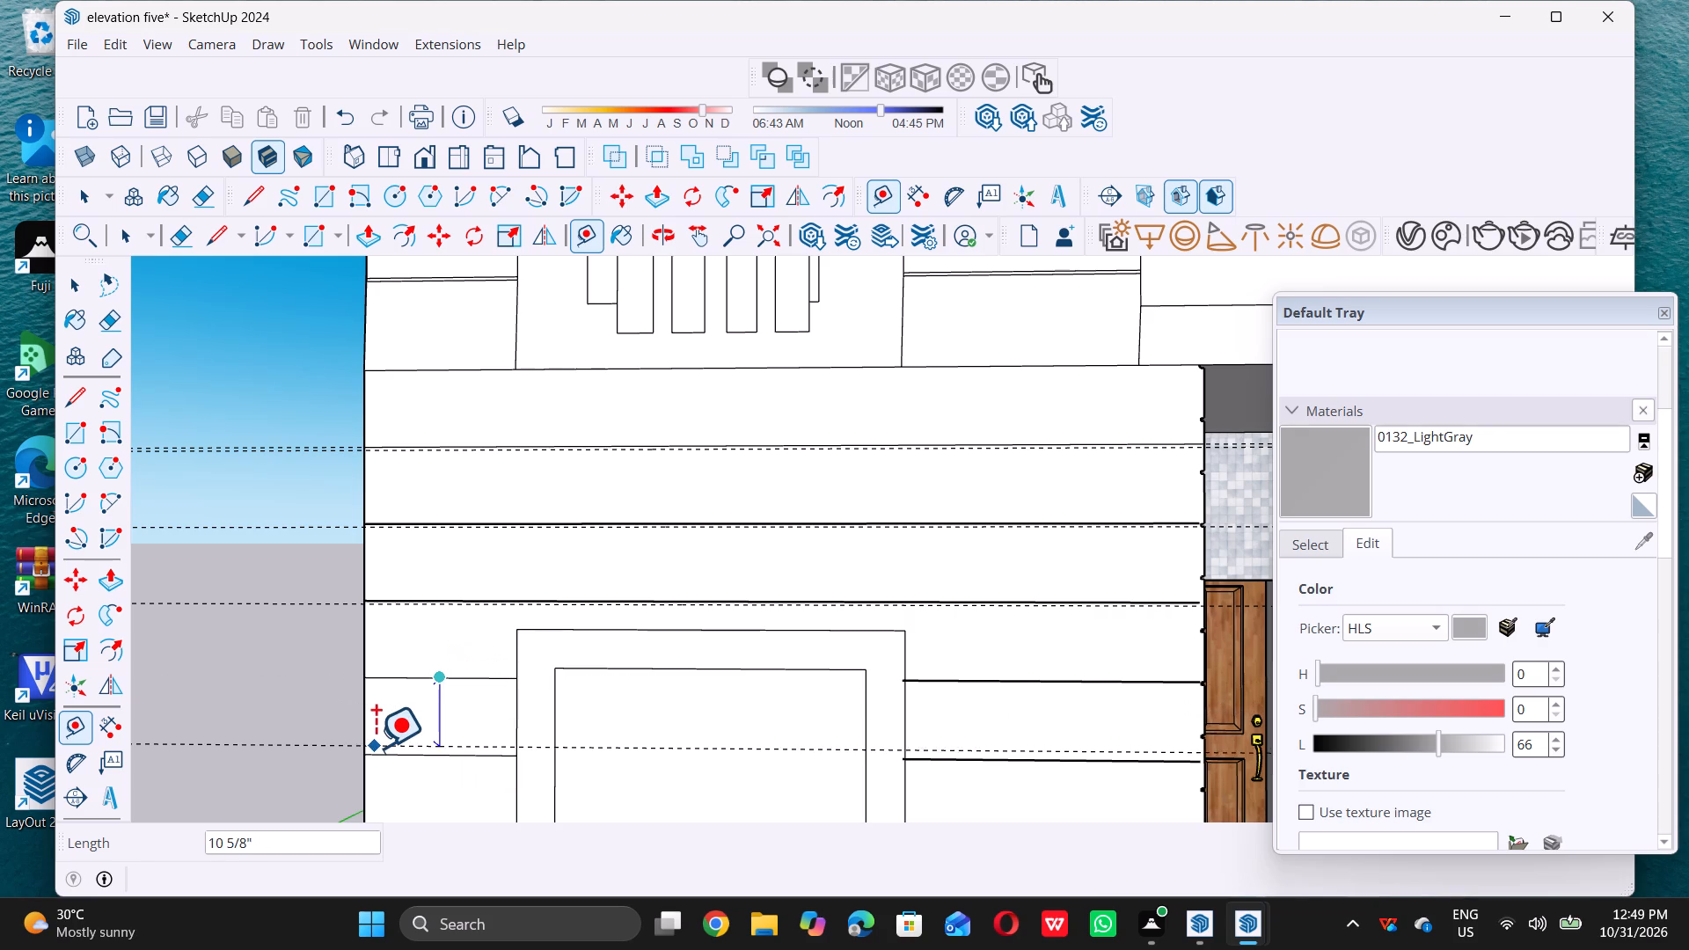
{"action": "type", "text": "0.5"}
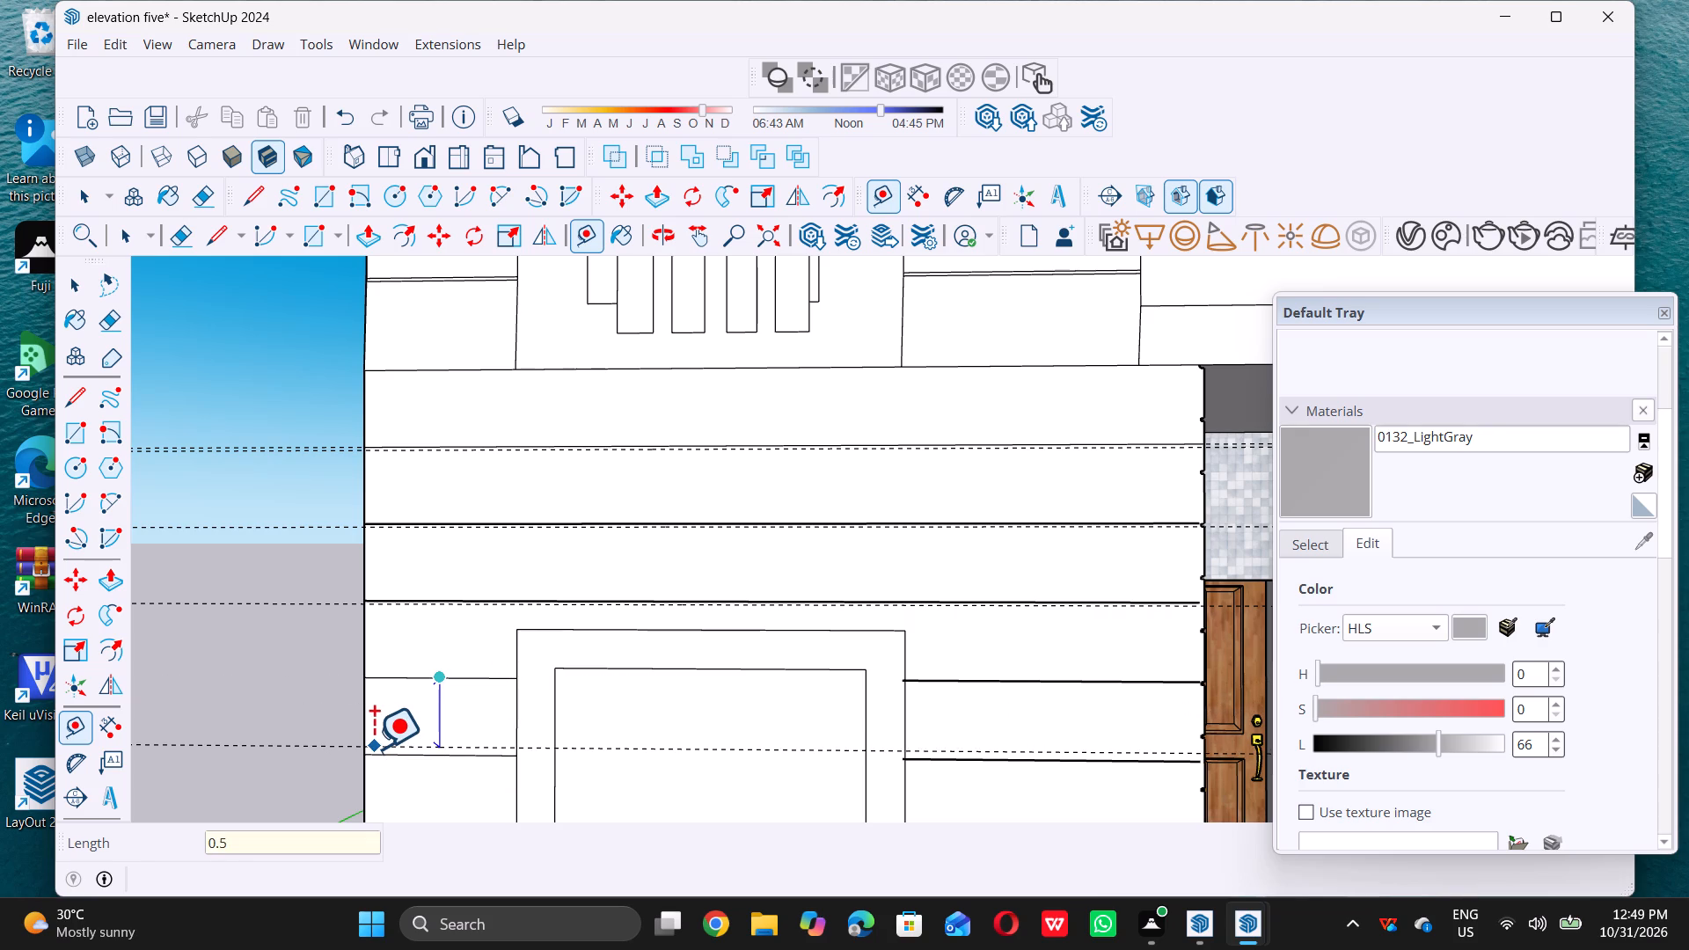
{"action": "key", "text": "shift+quotedbl"}
{"action": "key", "text": "Return"}
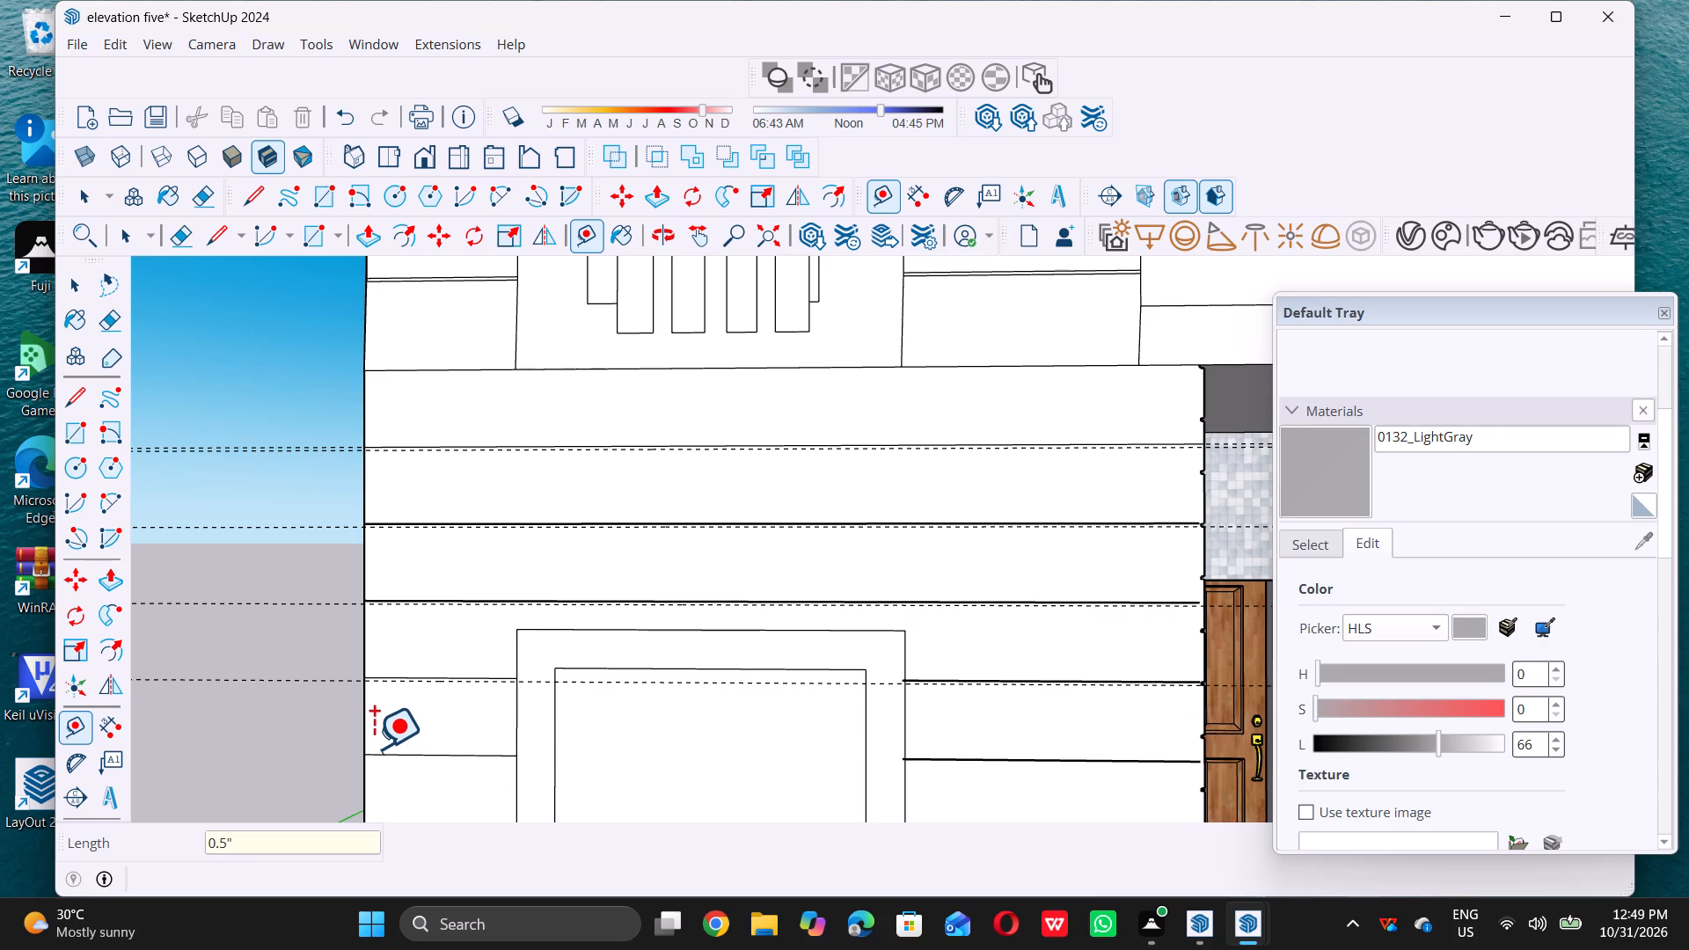
{"action": "scroll", "coordinate": [471, 713], "scroll_direction": "down", "scroll_amount": 5}
{"action": "scroll", "coordinate": [526, 656], "scroll_direction": "down", "scroll_amount": 6}
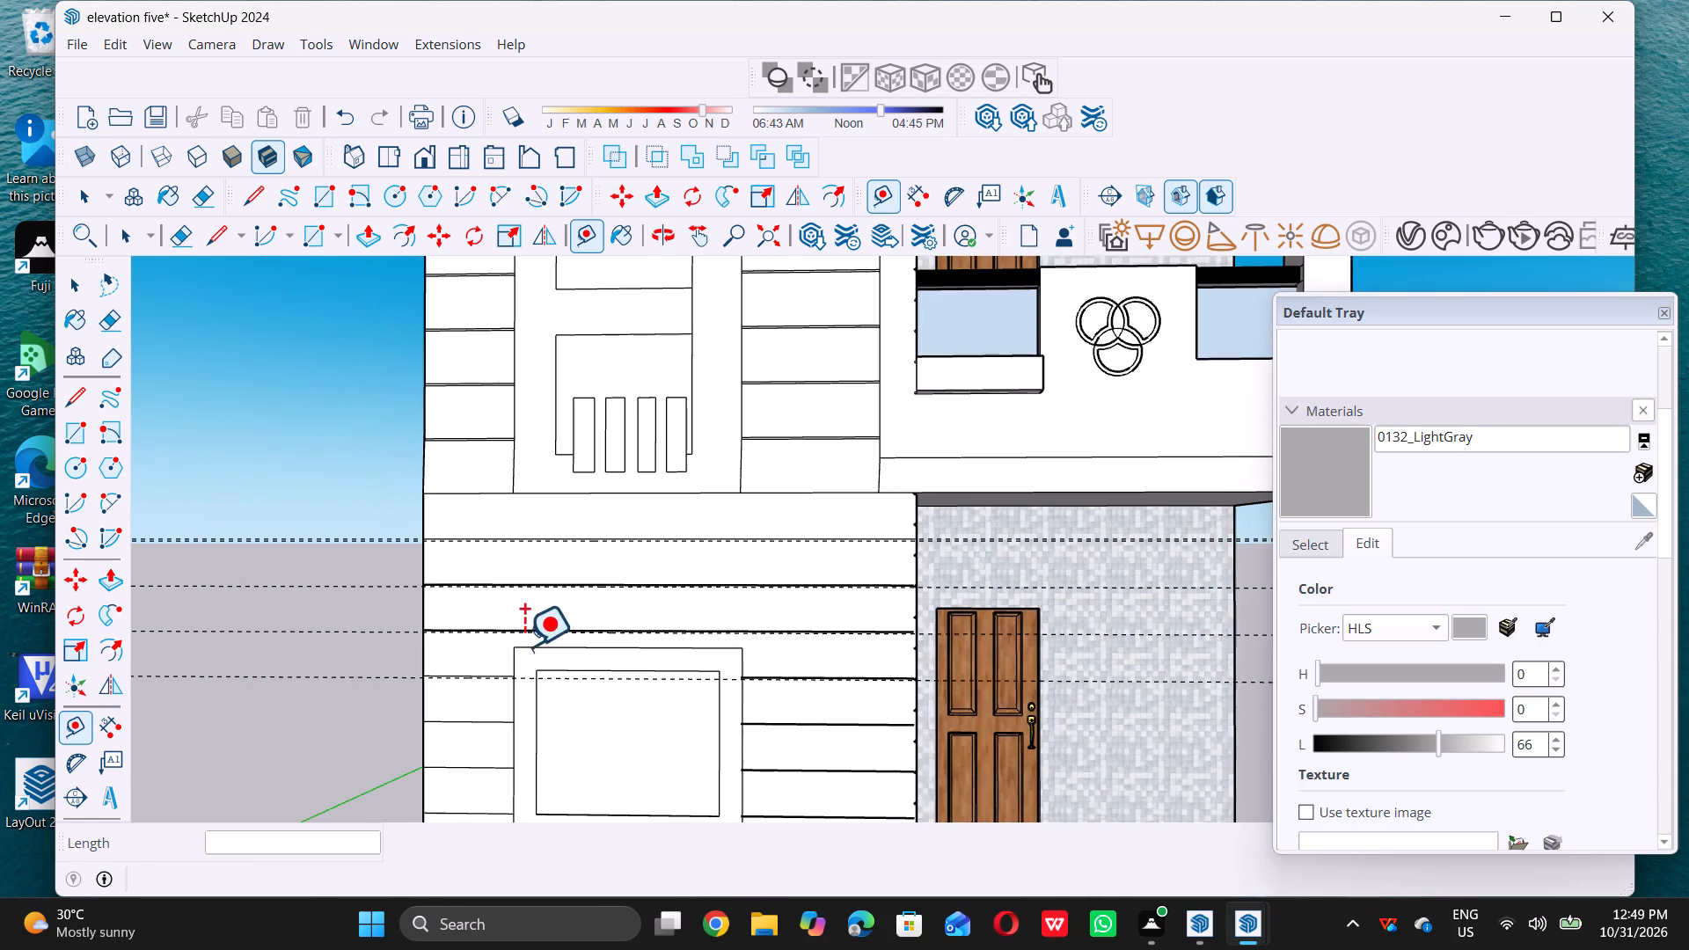
{"action": "scroll", "coordinate": [524, 646], "scroll_direction": "down", "scroll_amount": 2}
{"action": "scroll", "coordinate": [478, 739], "scroll_direction": "up", "scroll_amount": 12}
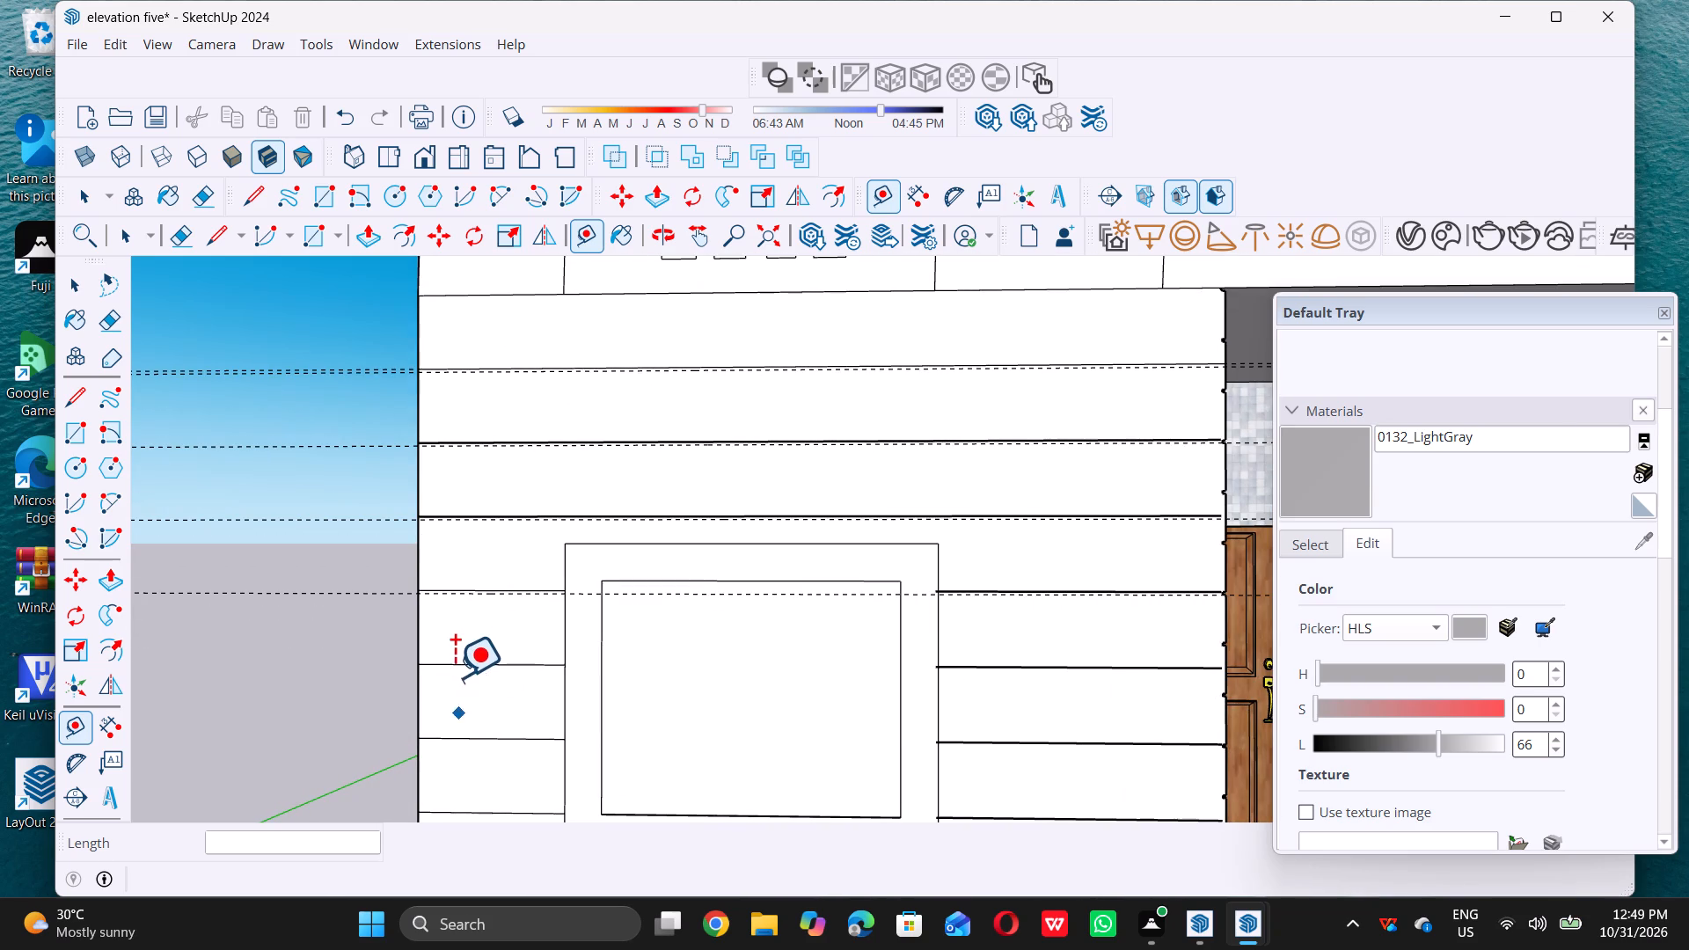
{"action": "left_click", "coordinate": [506, 664]}
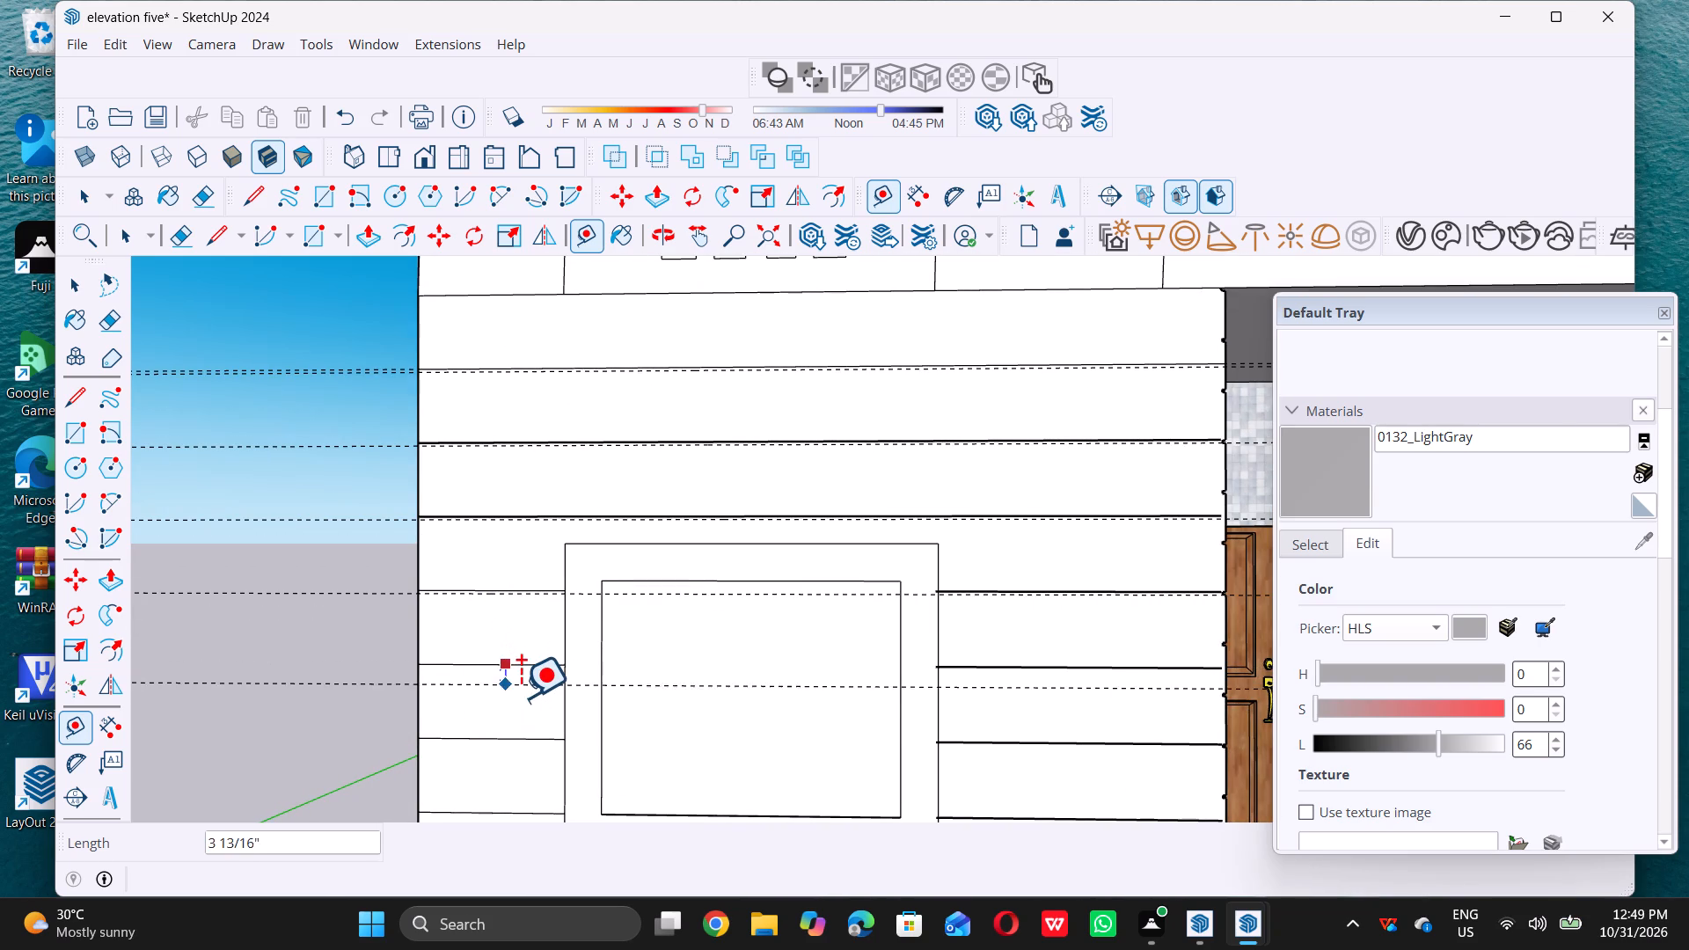
{"action": "type", "text": "0.5"}
{"action": "key", "text": "shift+quotedbl"}
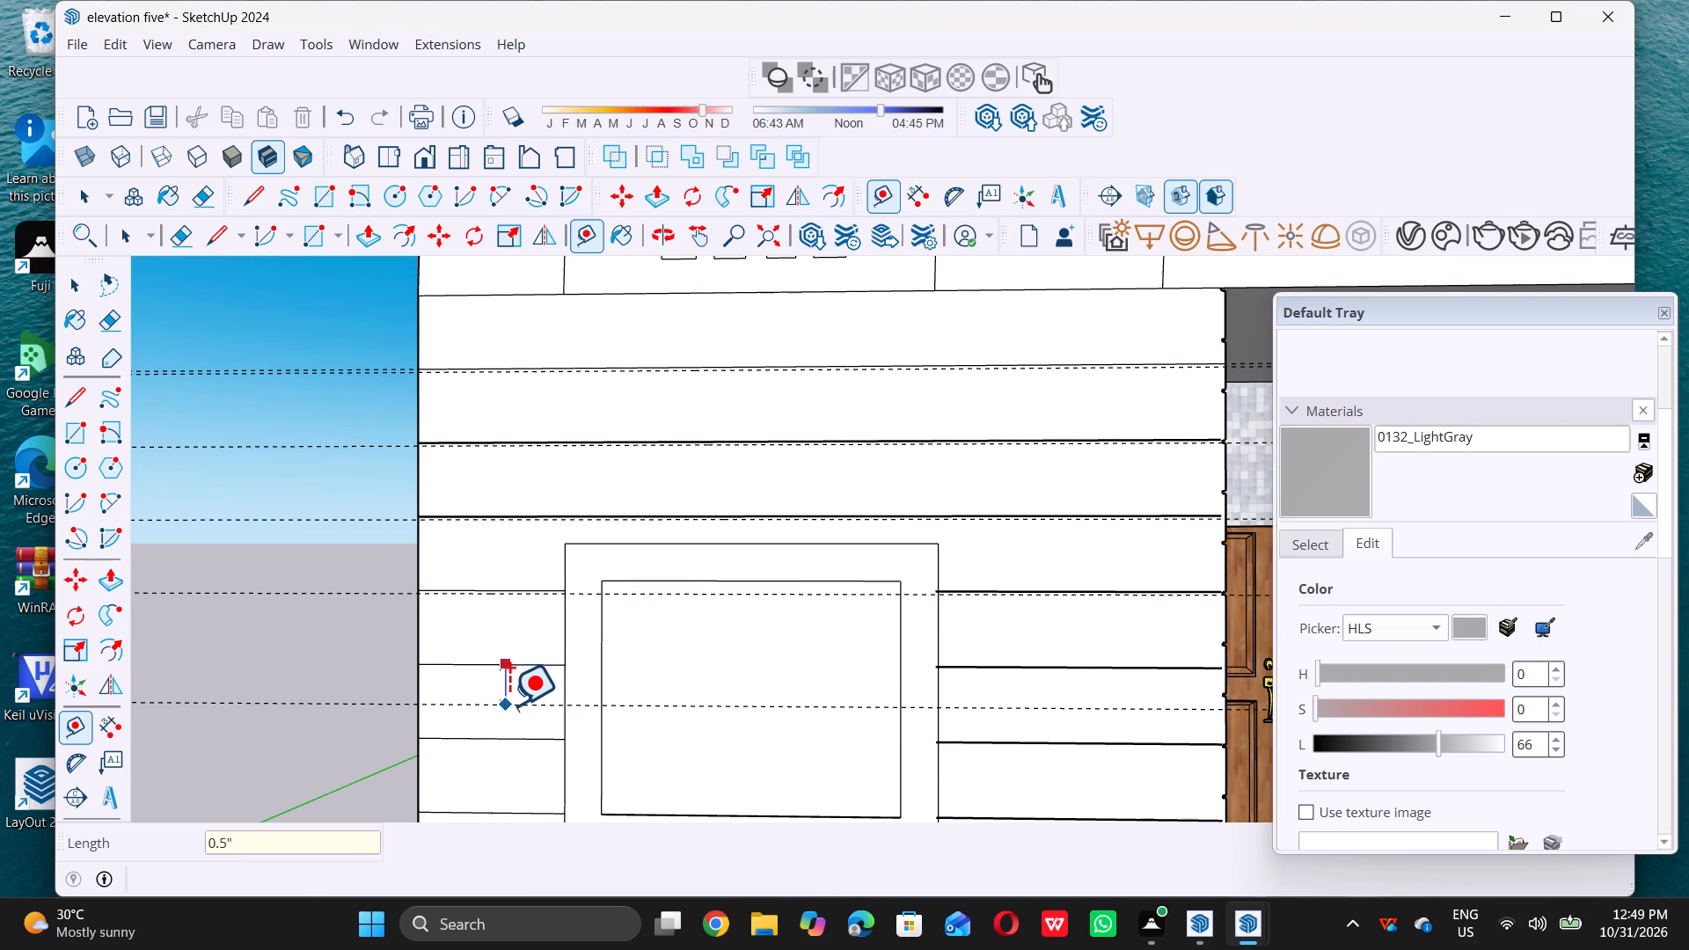
{"action": "key", "text": "Return"}
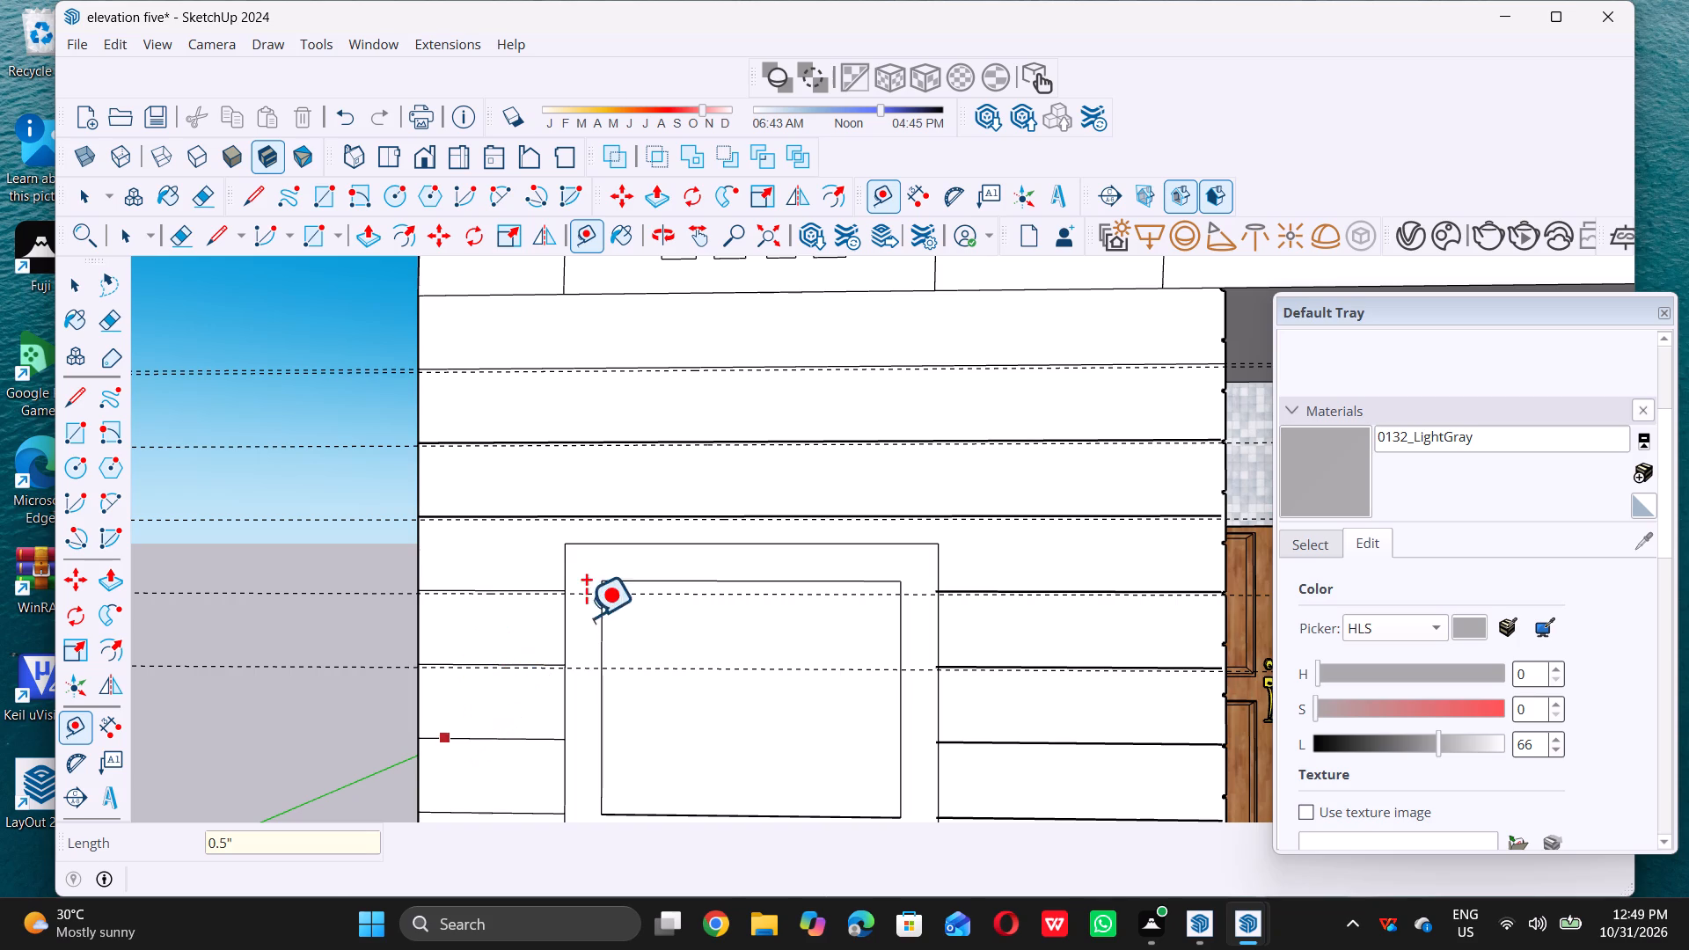
Place guides 0.5" below the sixth and seventh band lines, the lower two beside the ground-floor window frame.
{"action": "scroll", "coordinate": [599, 610], "scroll_direction": "down", "scroll_amount": 4}
{"action": "scroll", "coordinate": [647, 555], "scroll_direction": "down", "scroll_amount": 10}
{"action": "scroll", "coordinate": [605, 672], "scroll_direction": "up", "scroll_amount": 2}
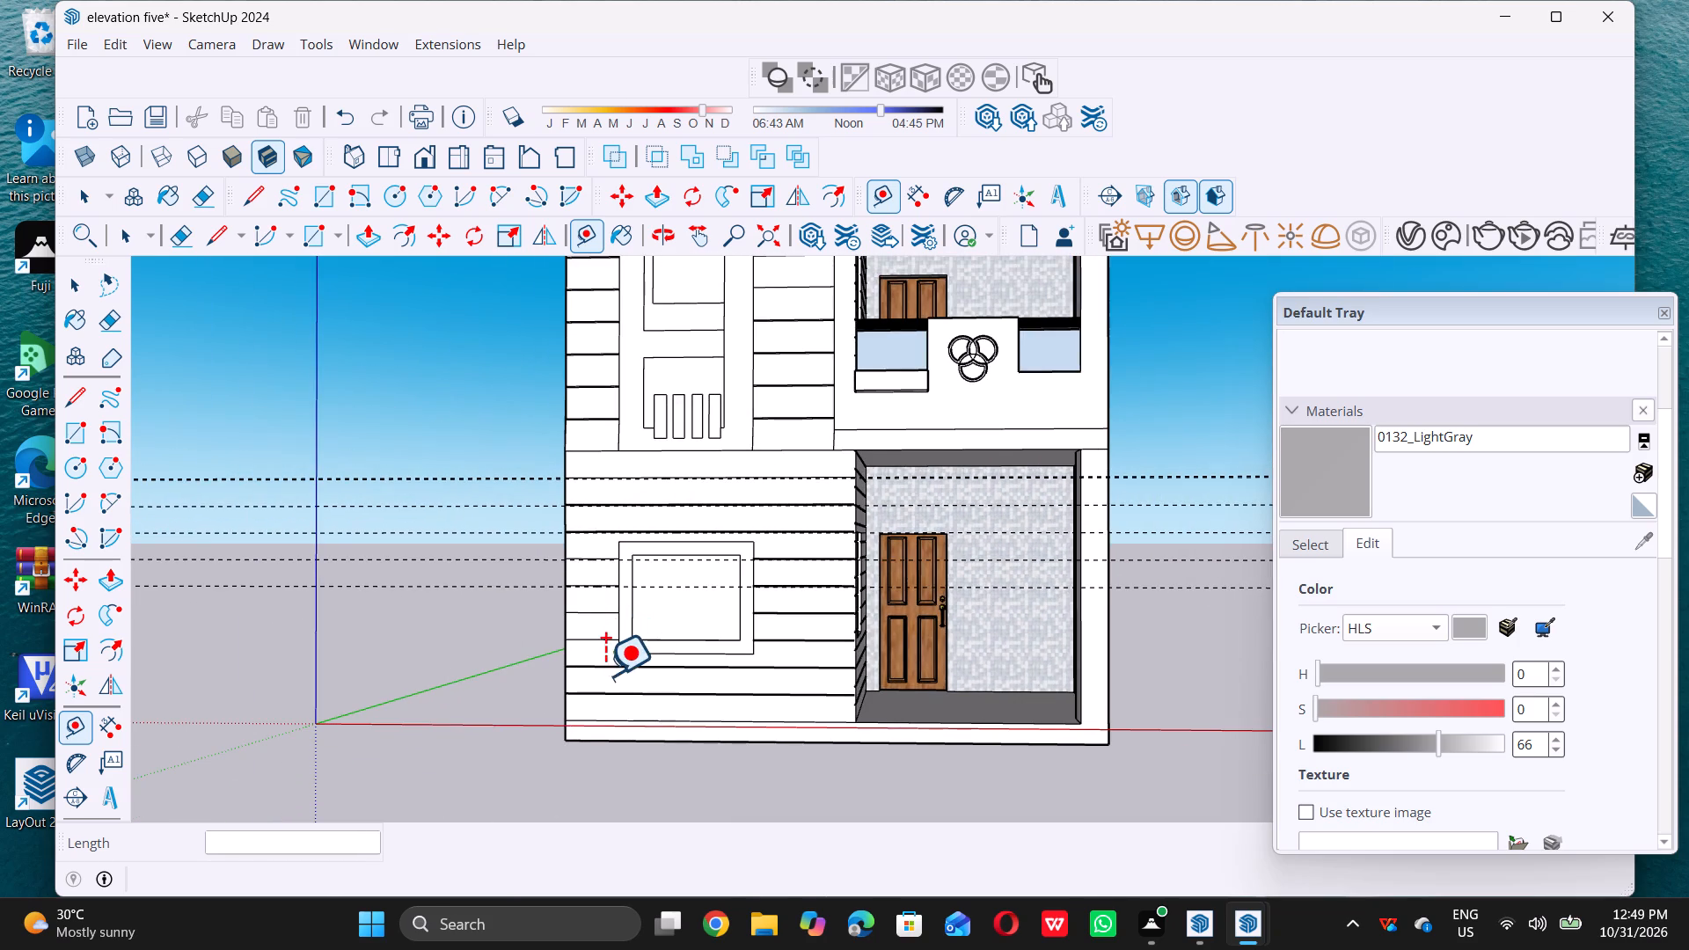
{"action": "scroll", "coordinate": [605, 675], "scroll_direction": "up", "scroll_amount": 7}
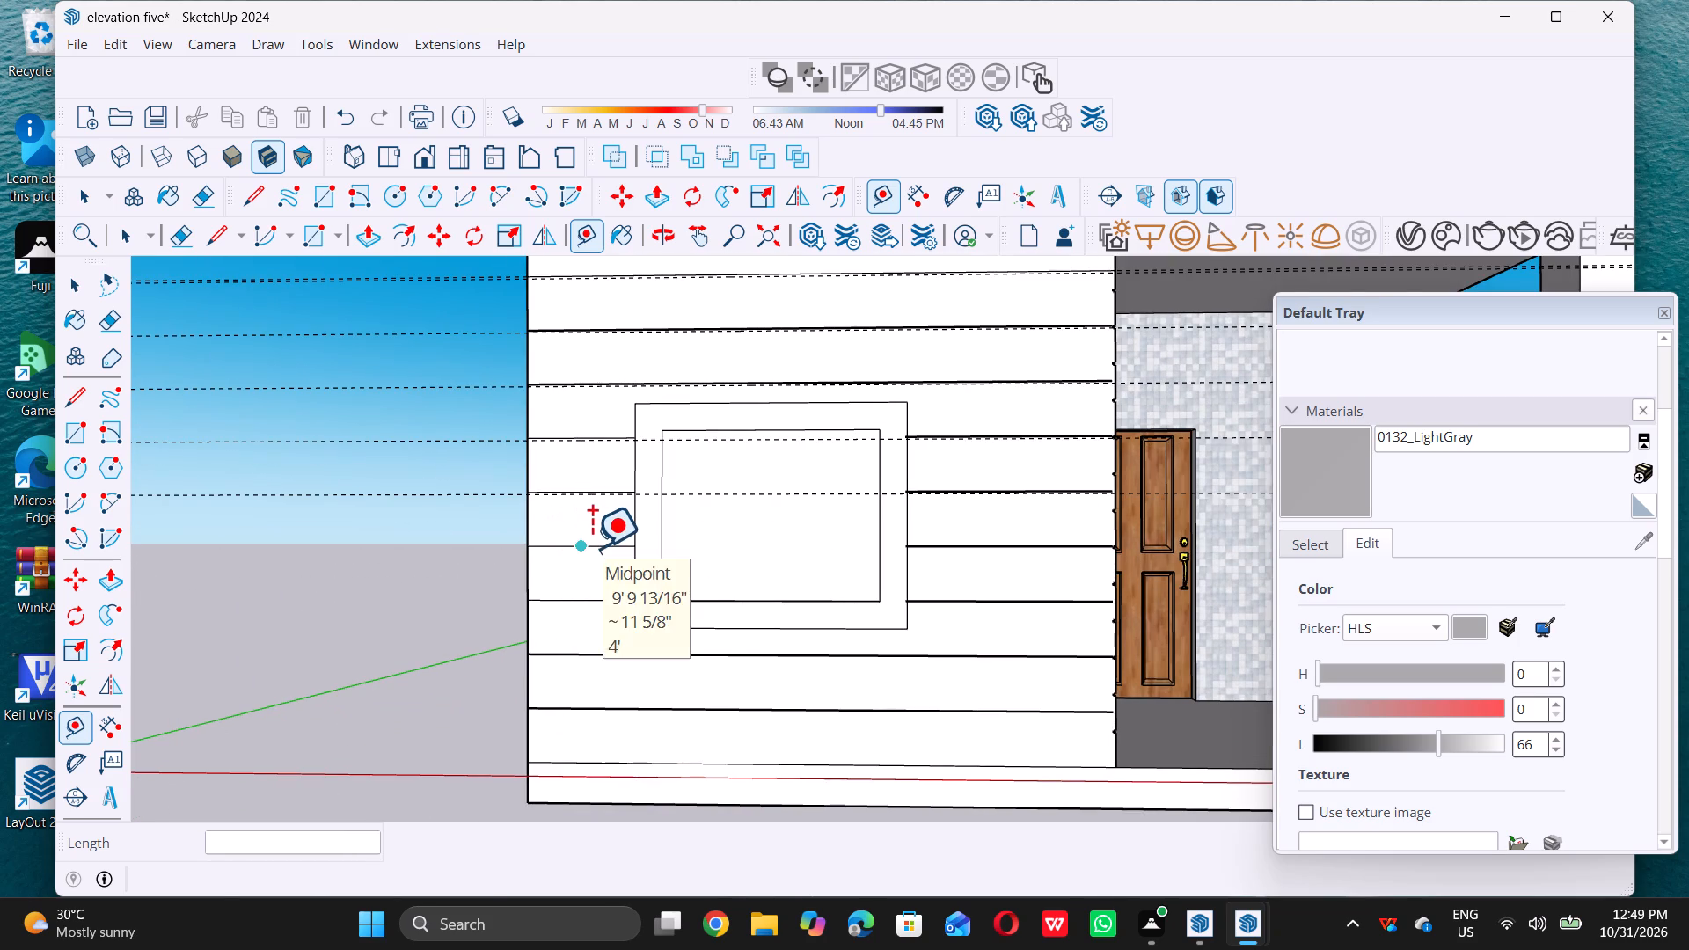
{"action": "left_click", "coordinate": [594, 547]}
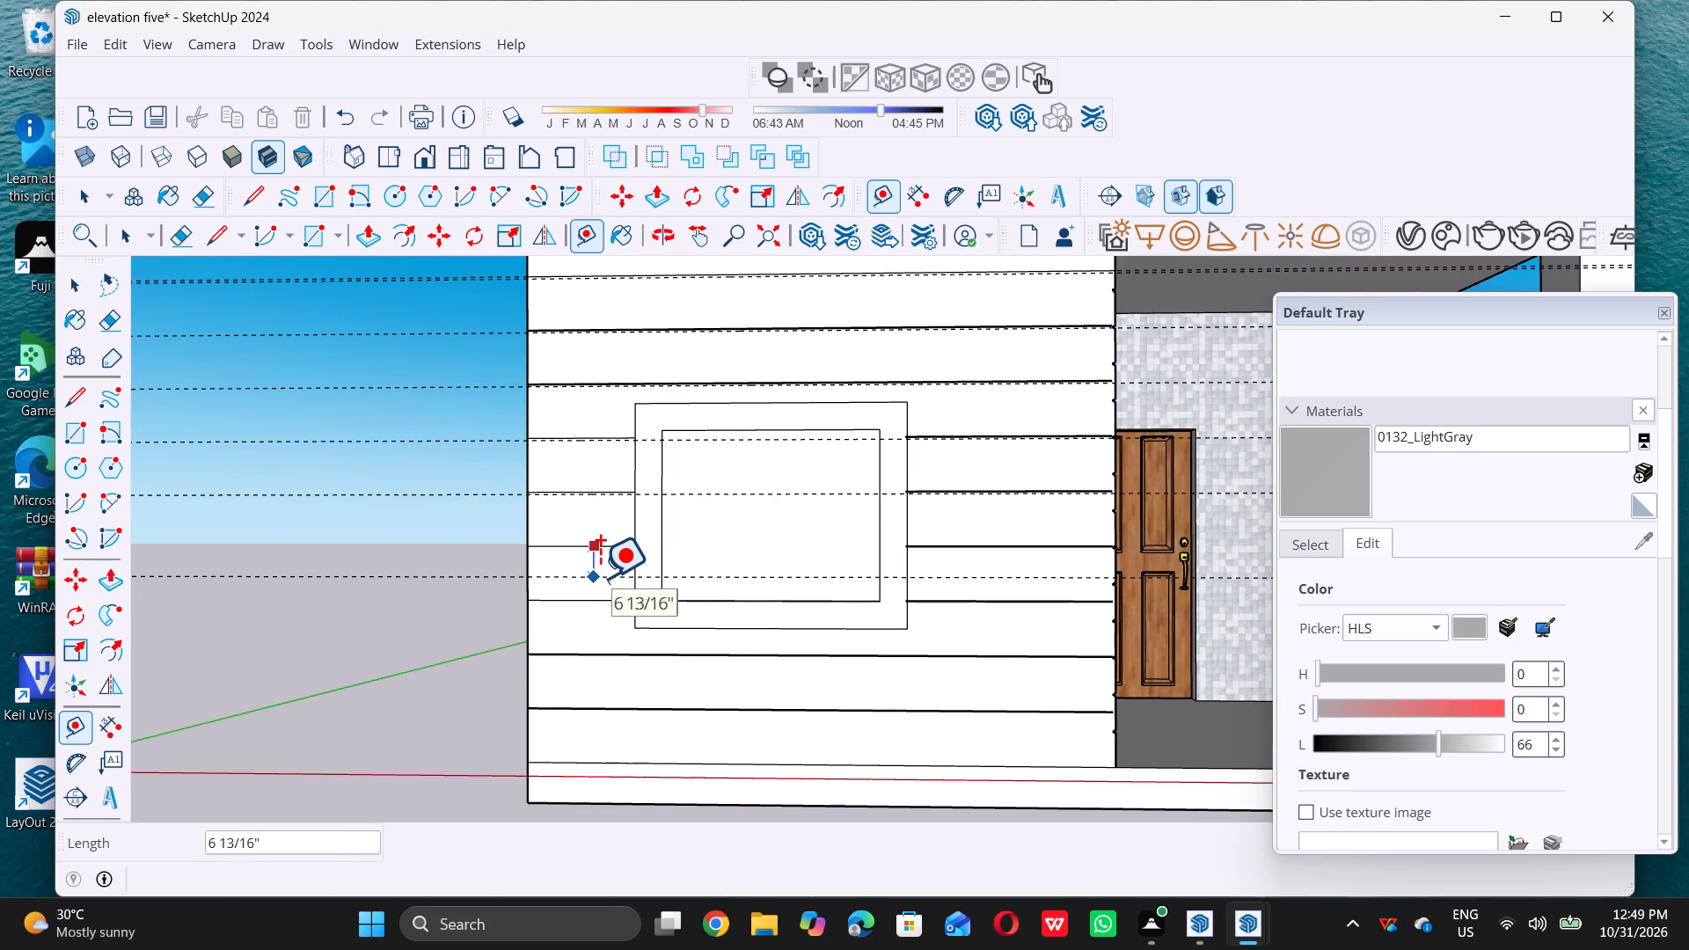
{"action": "type", "text": "0.5"}
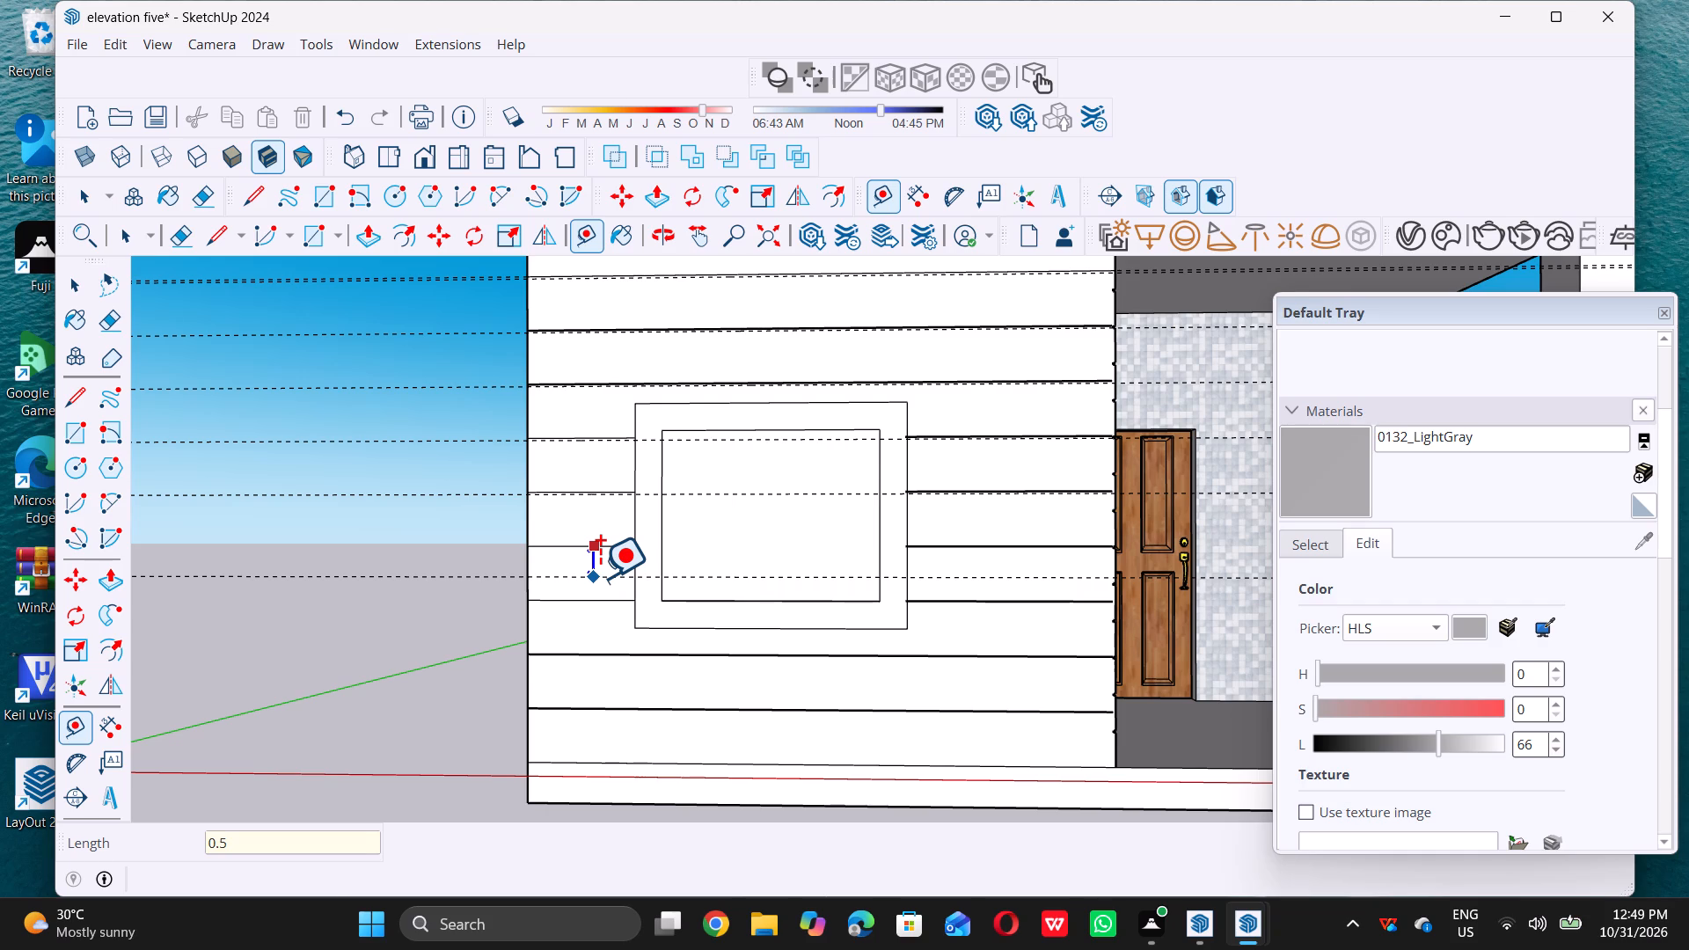
{"action": "key", "text": "shift+quotedbl"}
{"action": "key", "text": "Return"}
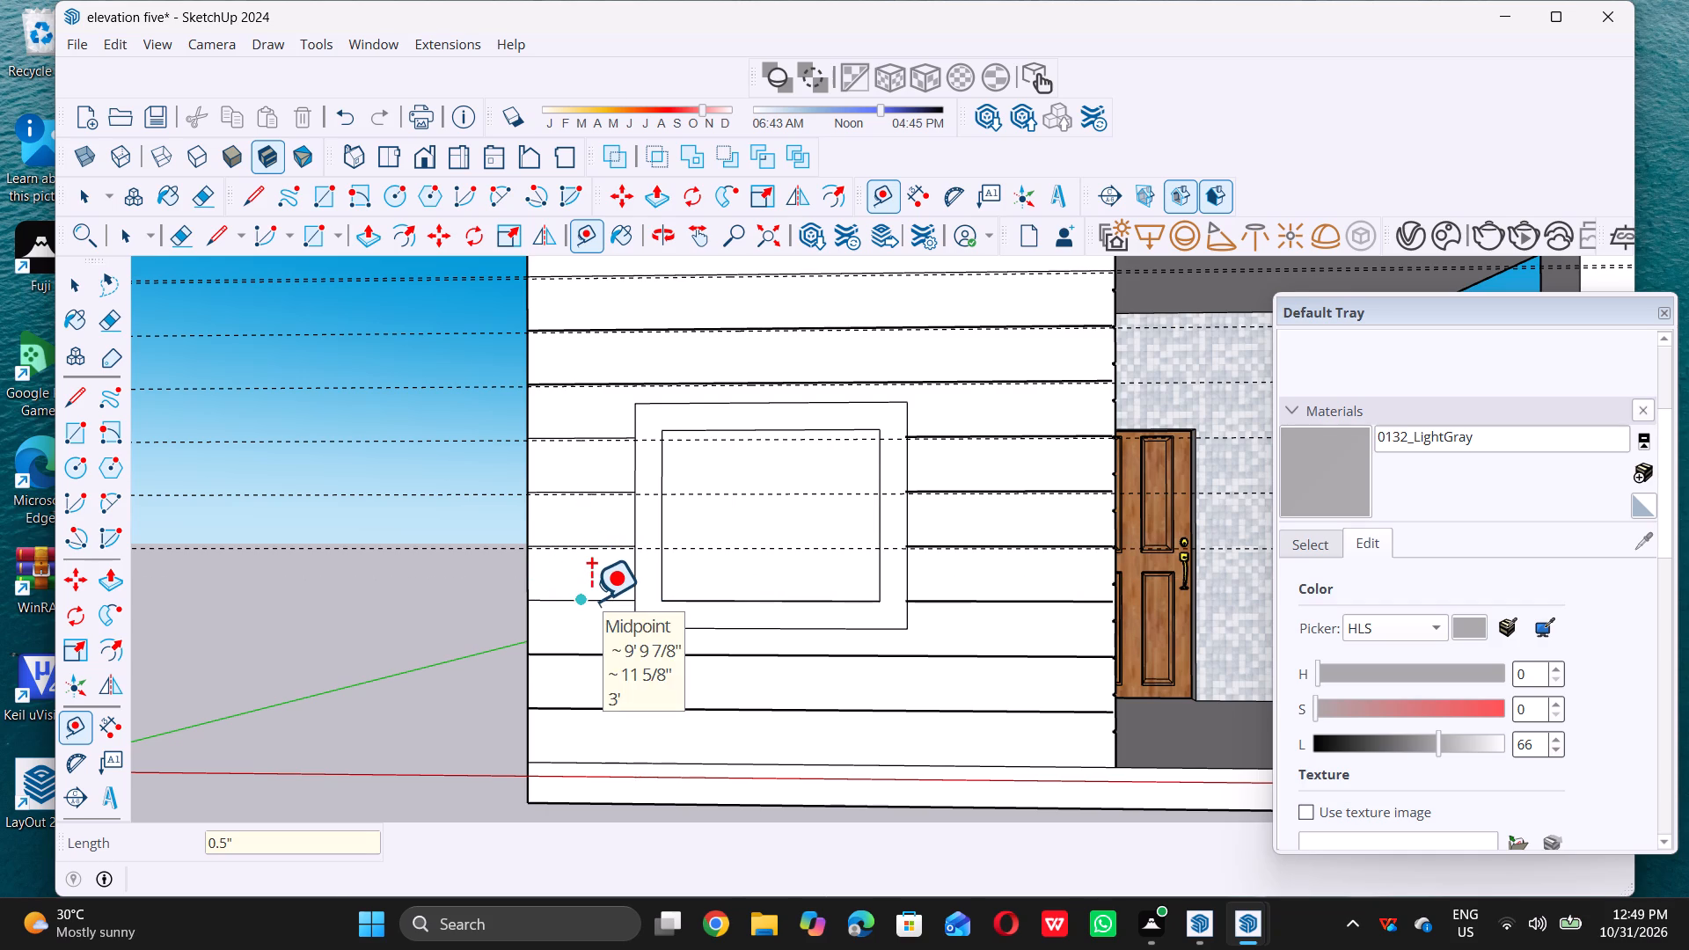
{"action": "left_click", "coordinate": [591, 600]}
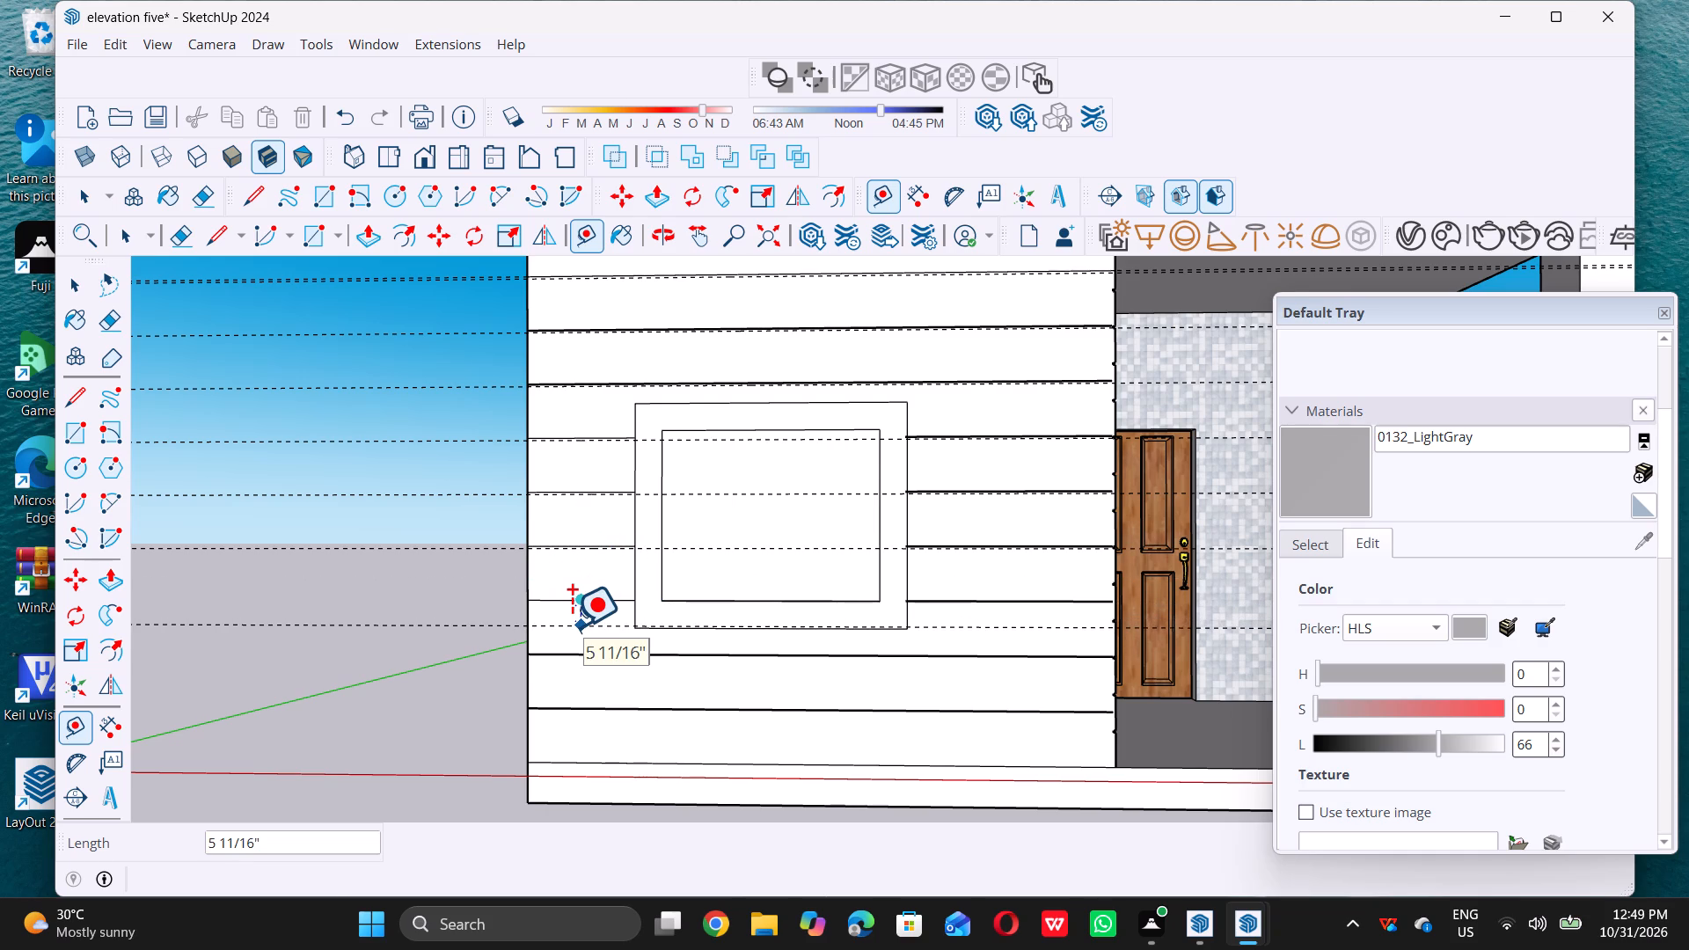
{"action": "type", "text": "0.5"}
{"action": "key", "text": "shift+quotedbl"}
{"action": "key", "text": "Return"}
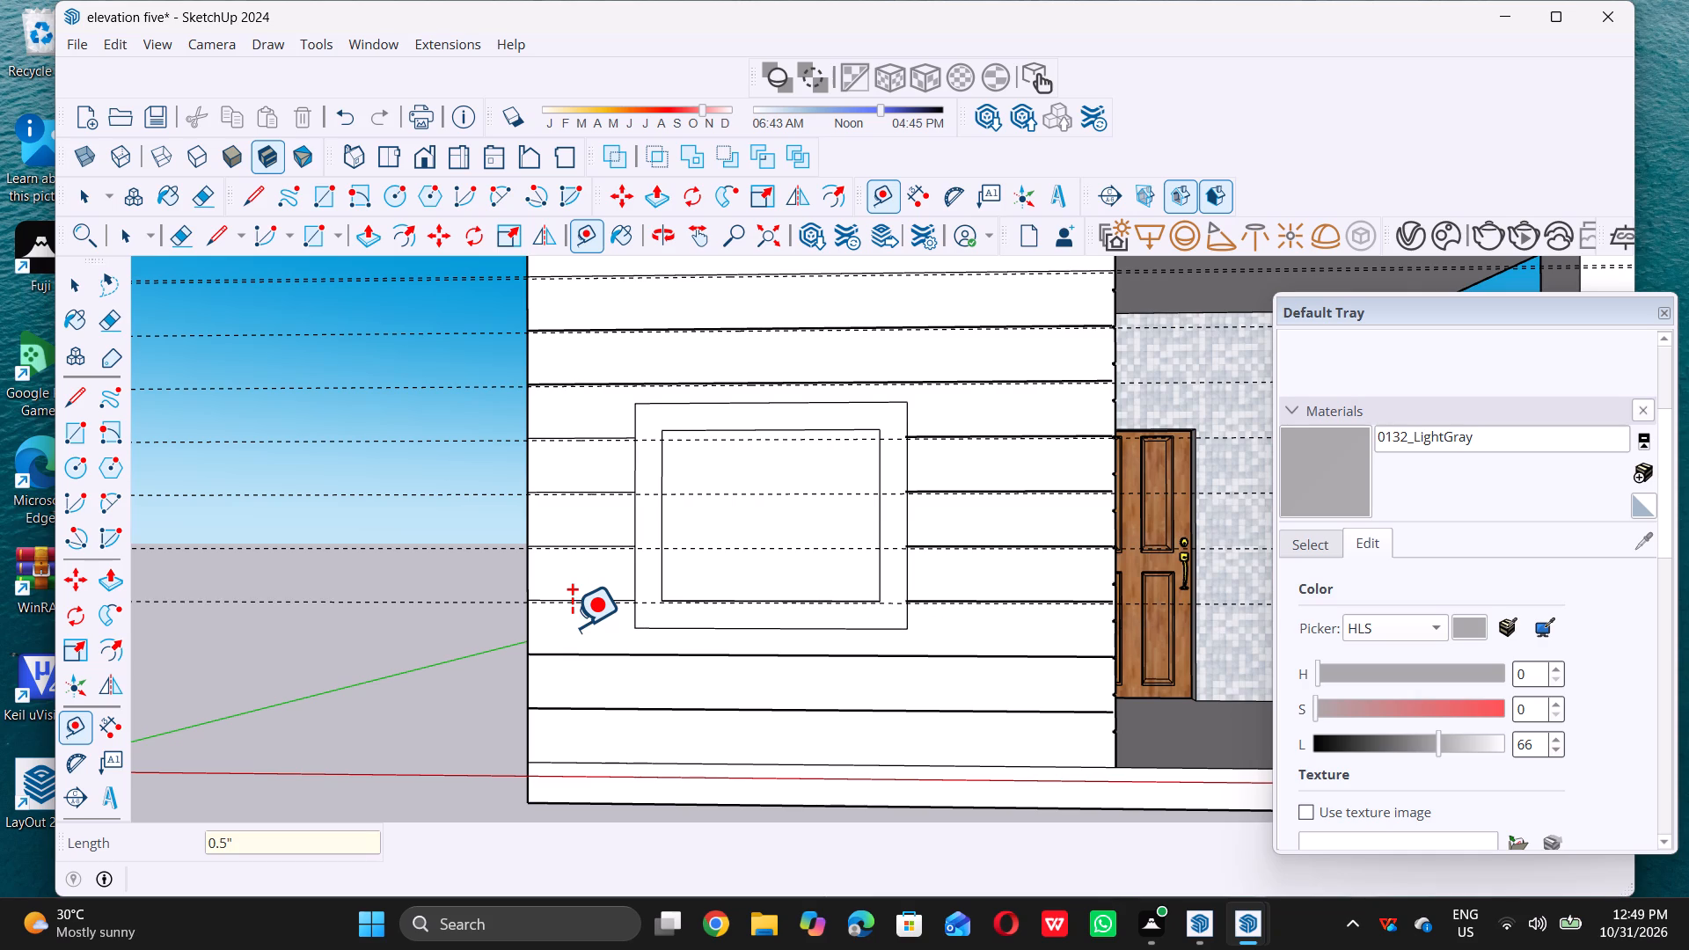
Place guides 0.5" below the two thick band lines beneath the ground-floor window frame.
{"action": "left_click", "coordinate": [606, 654]}
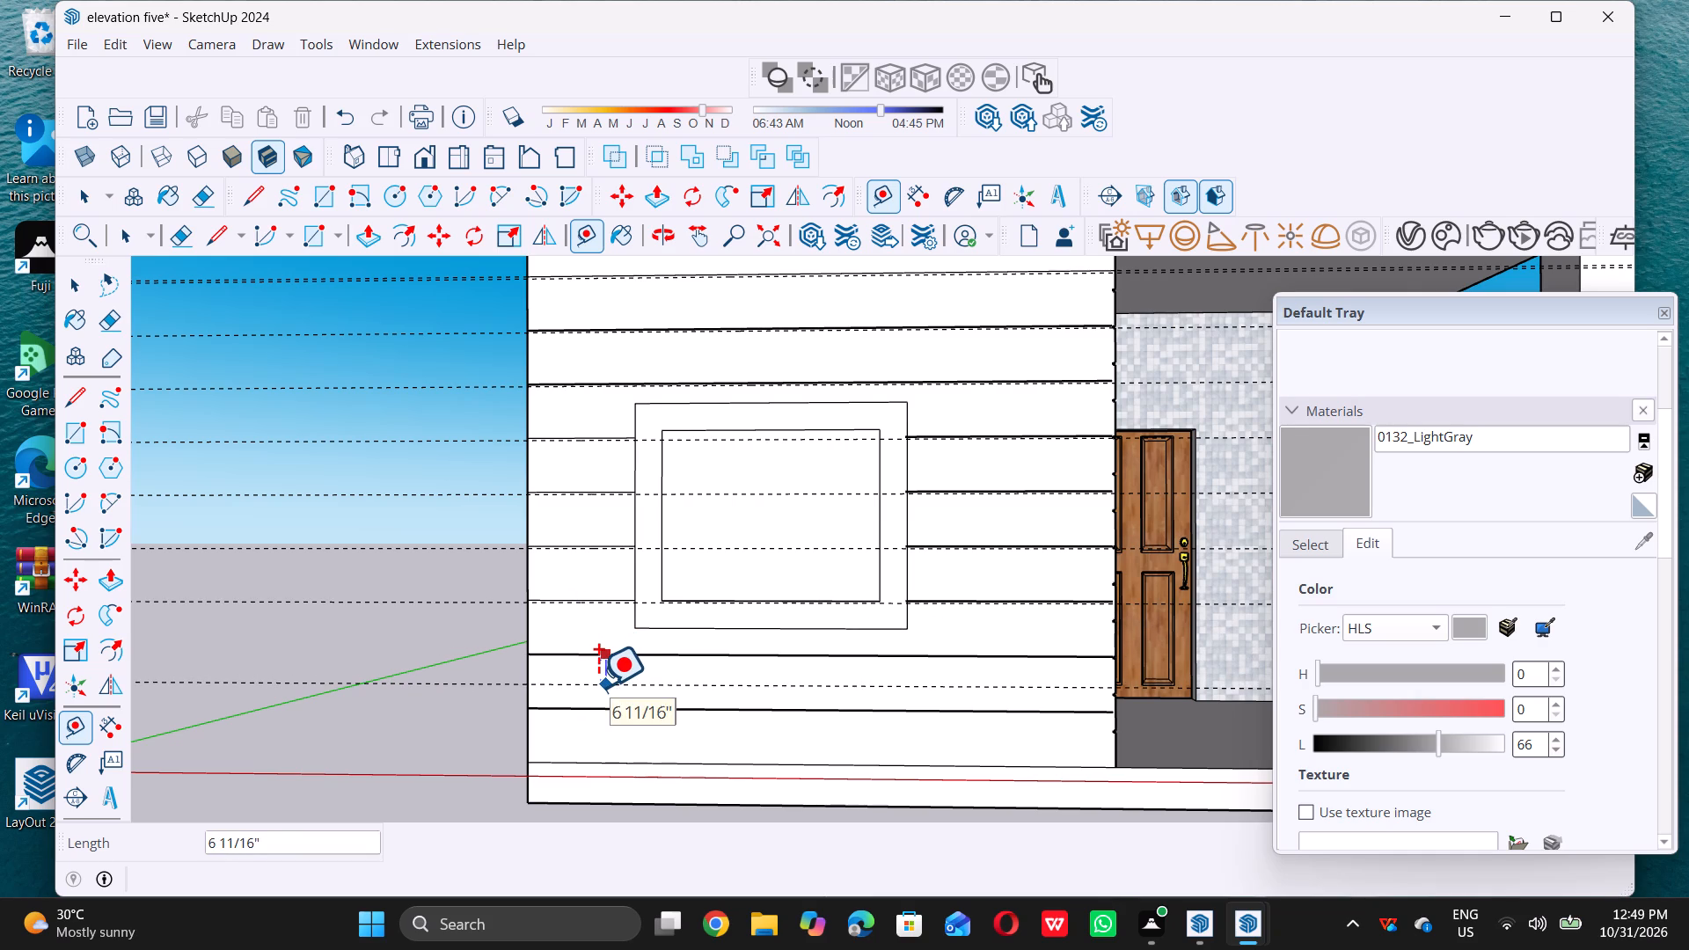
{"action": "type", "text": "0.5"}
{"action": "key", "text": "shift+quotedbl"}
{"action": "key", "text": "Return"}
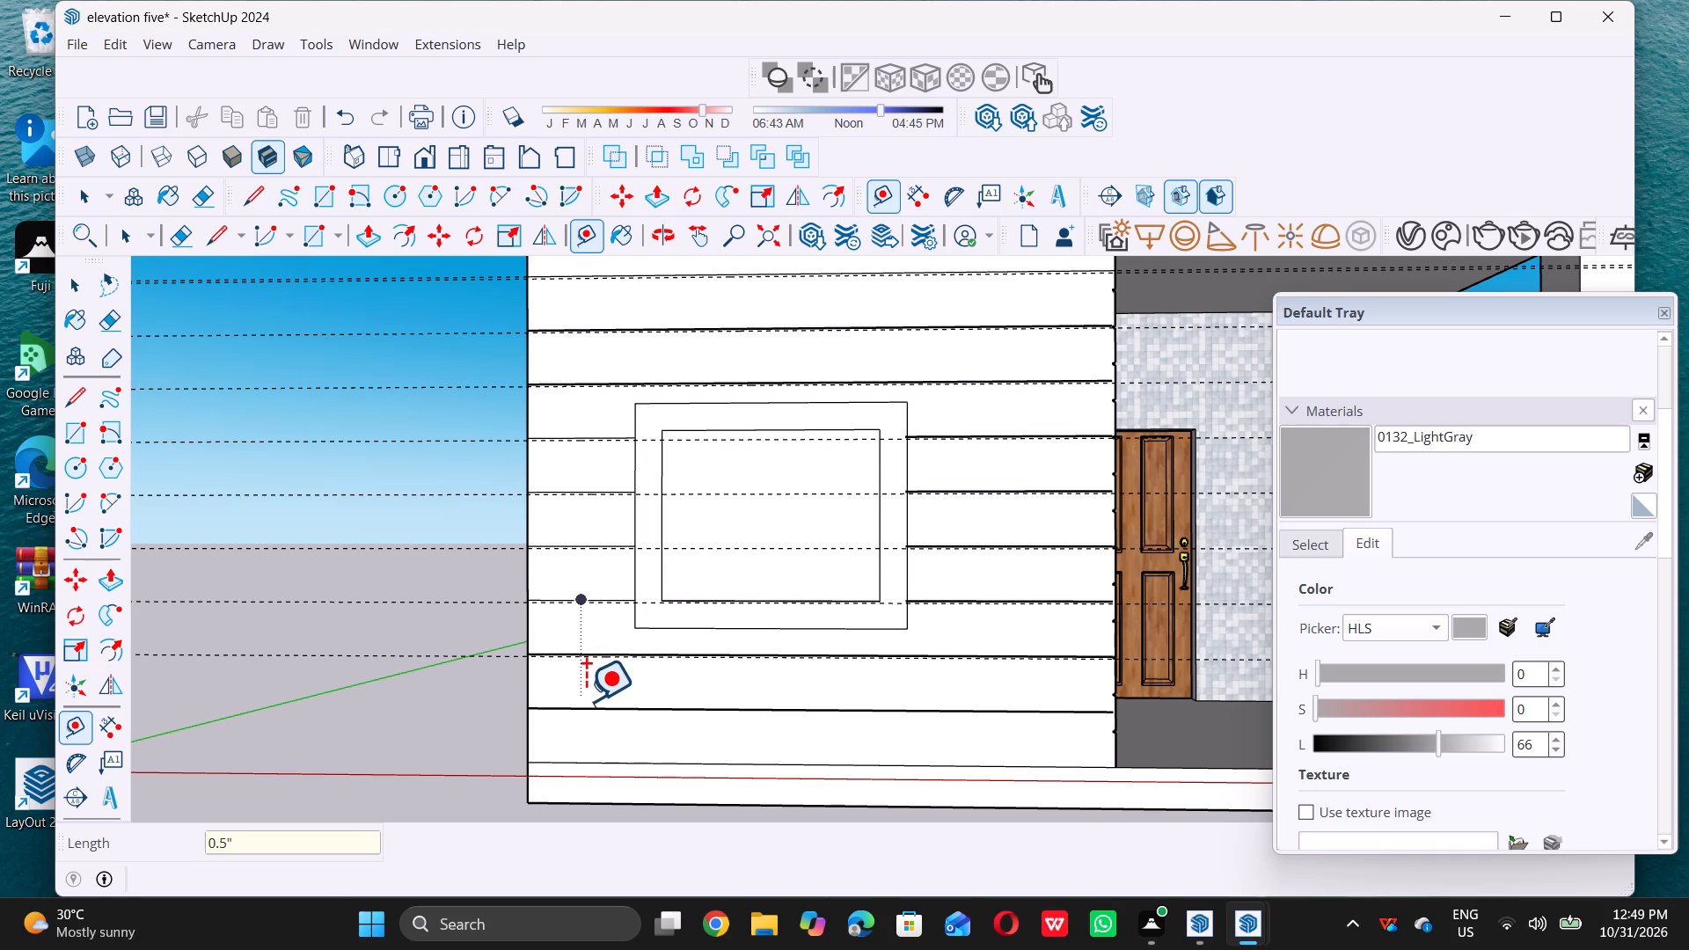
{"action": "left_click", "coordinate": [626, 710]}
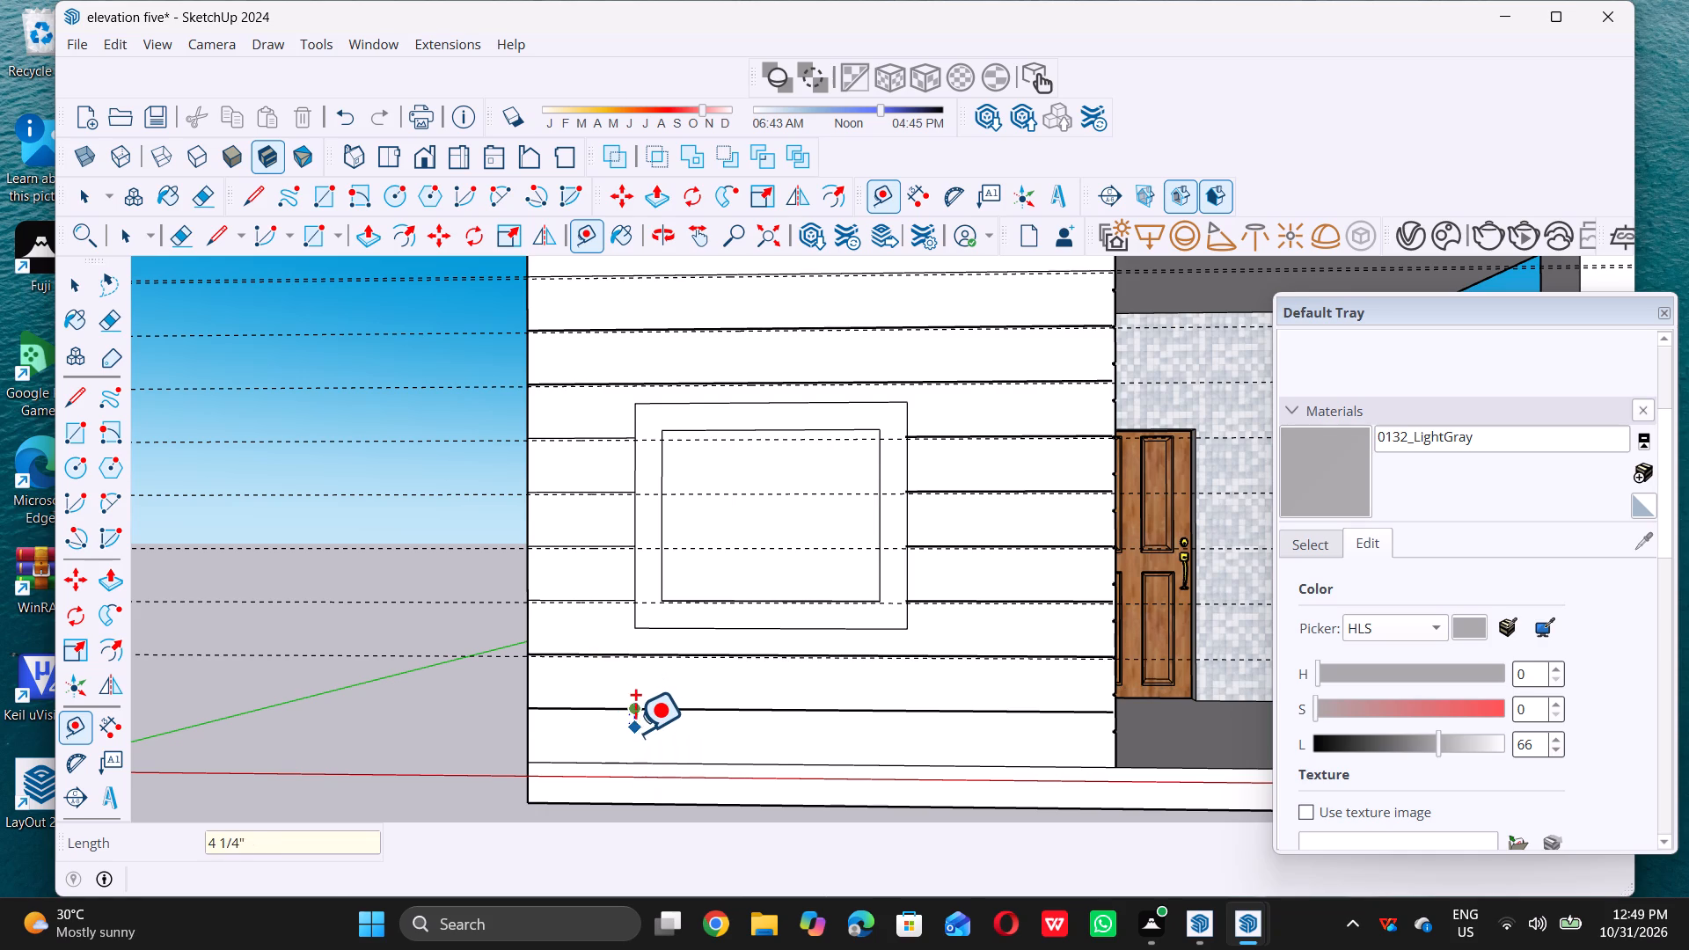
{"action": "key", "text": "space"}
{"action": "key", "text": "t"}
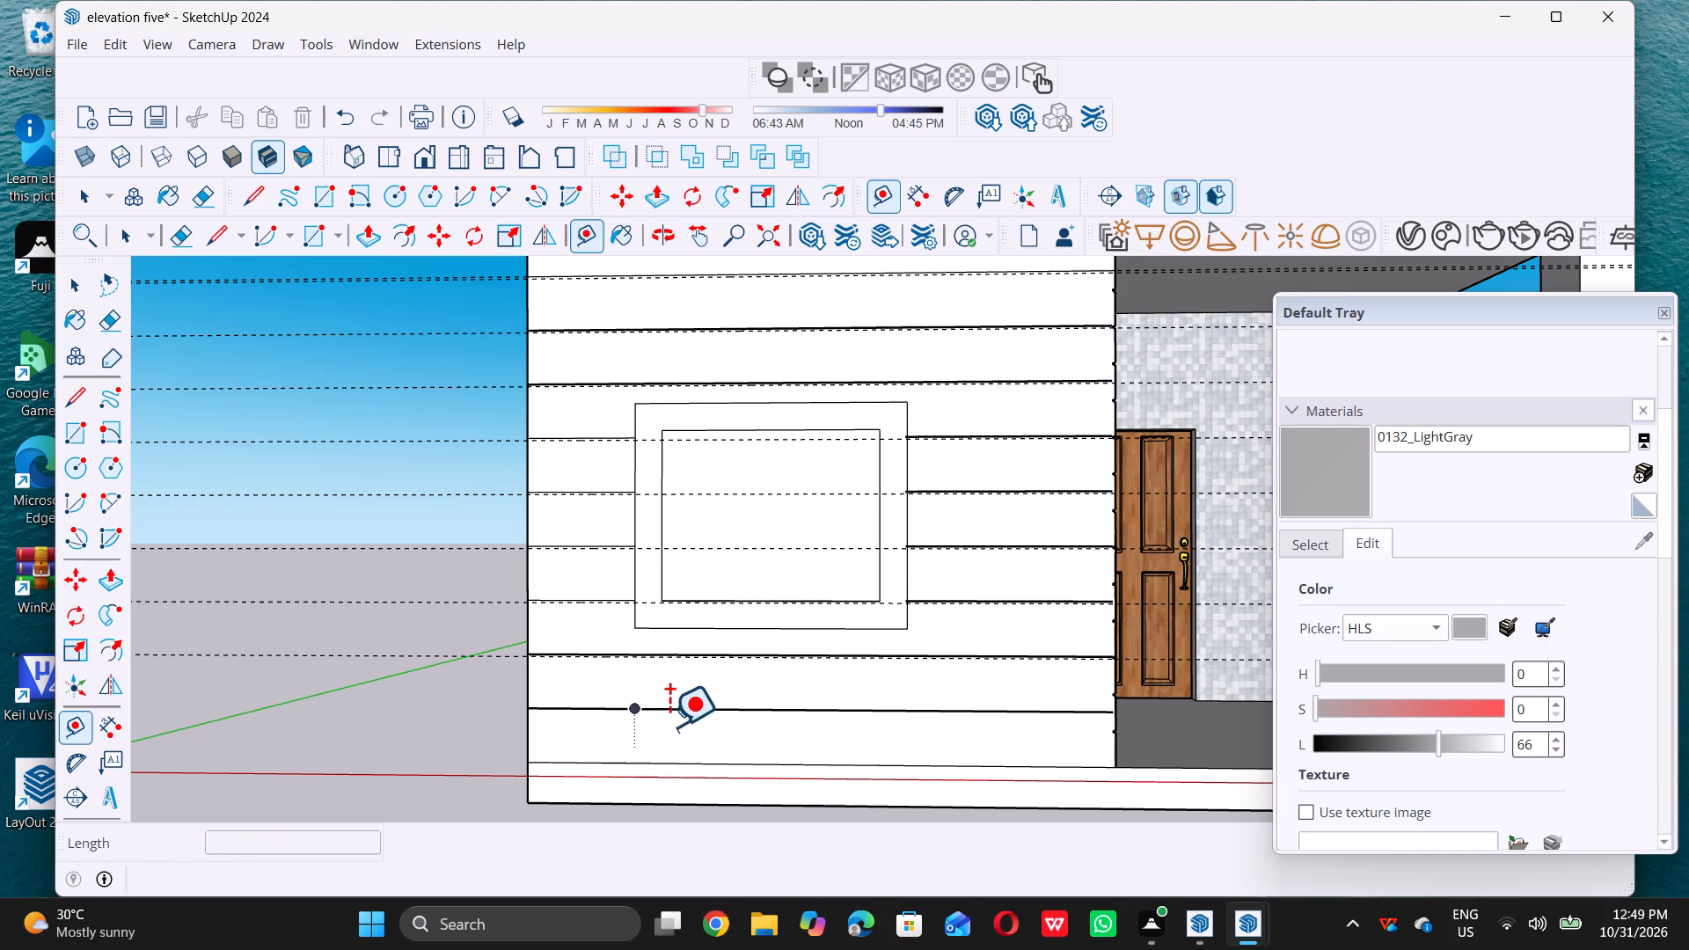
{"action": "left_click", "coordinate": [680, 709]}
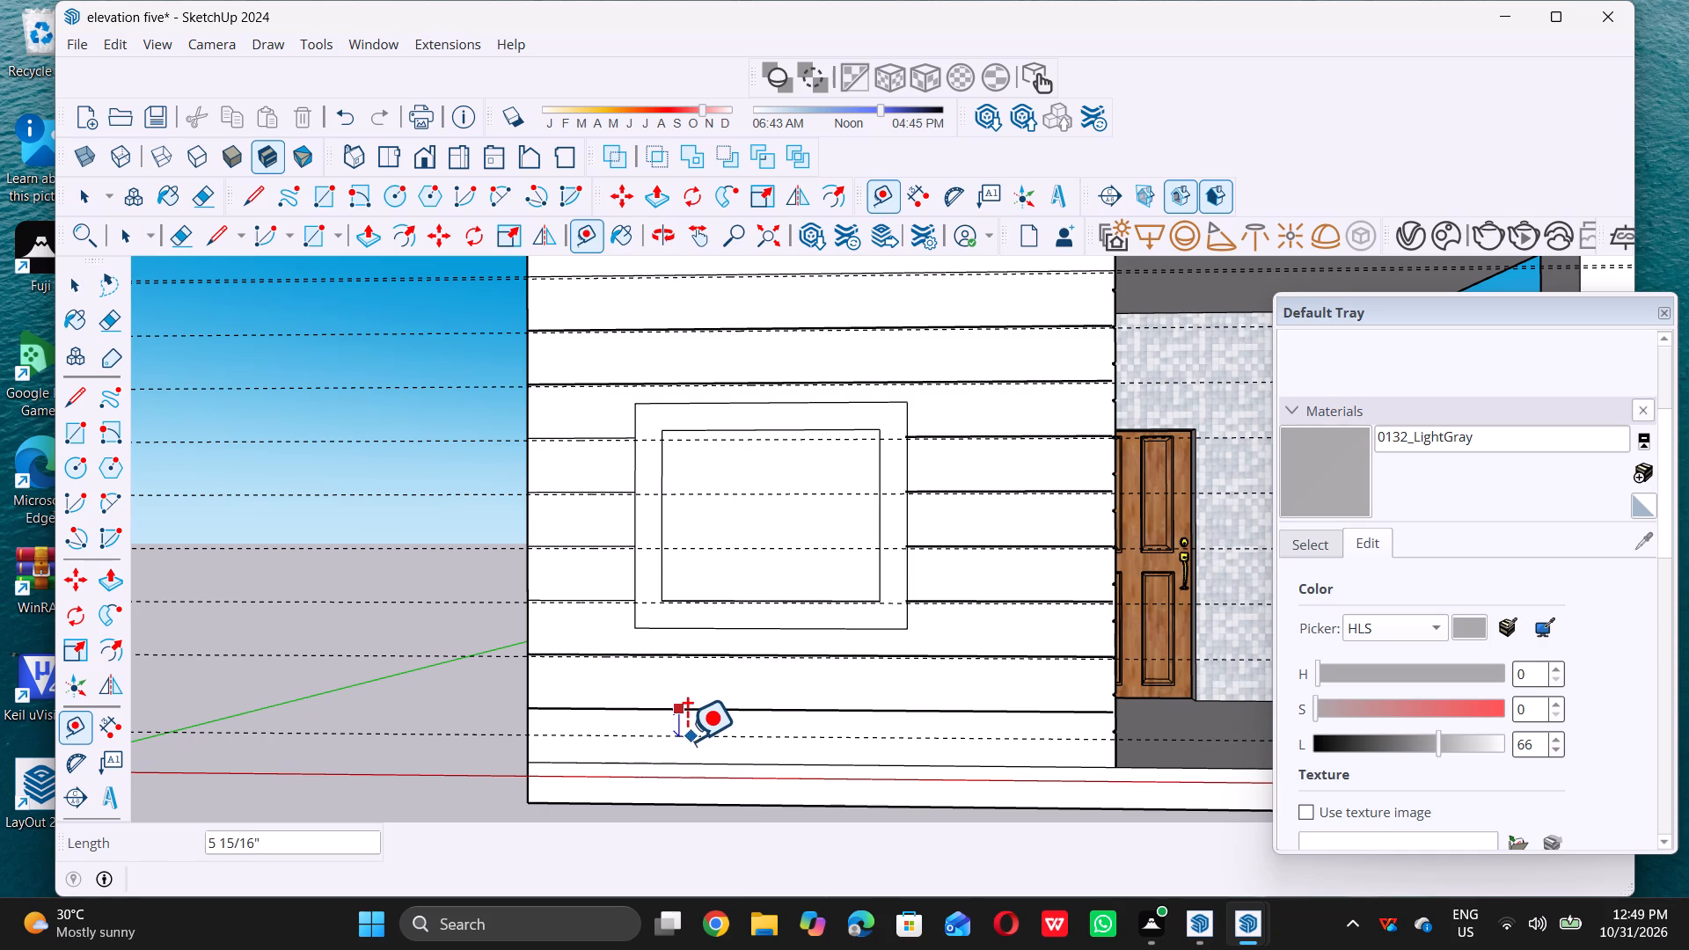
{"action": "type", "text": "0.5"}
{"action": "key", "text": "shift+quotedbl"}
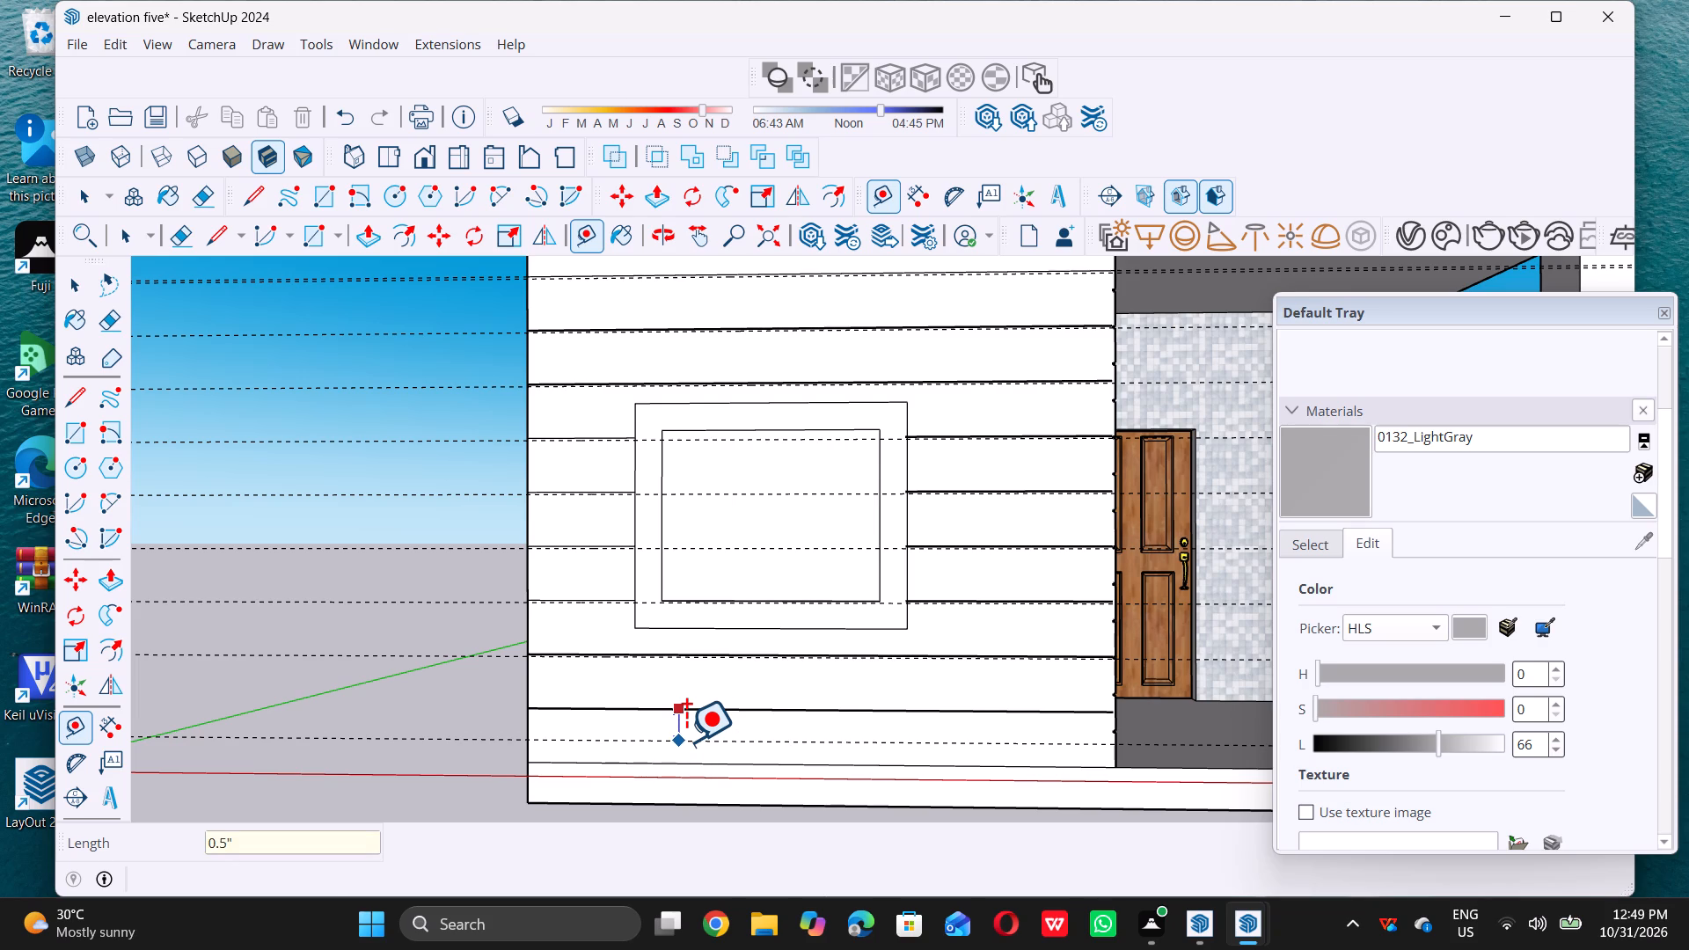
{"action": "key", "text": "Return"}
{"action": "key", "text": "space"}
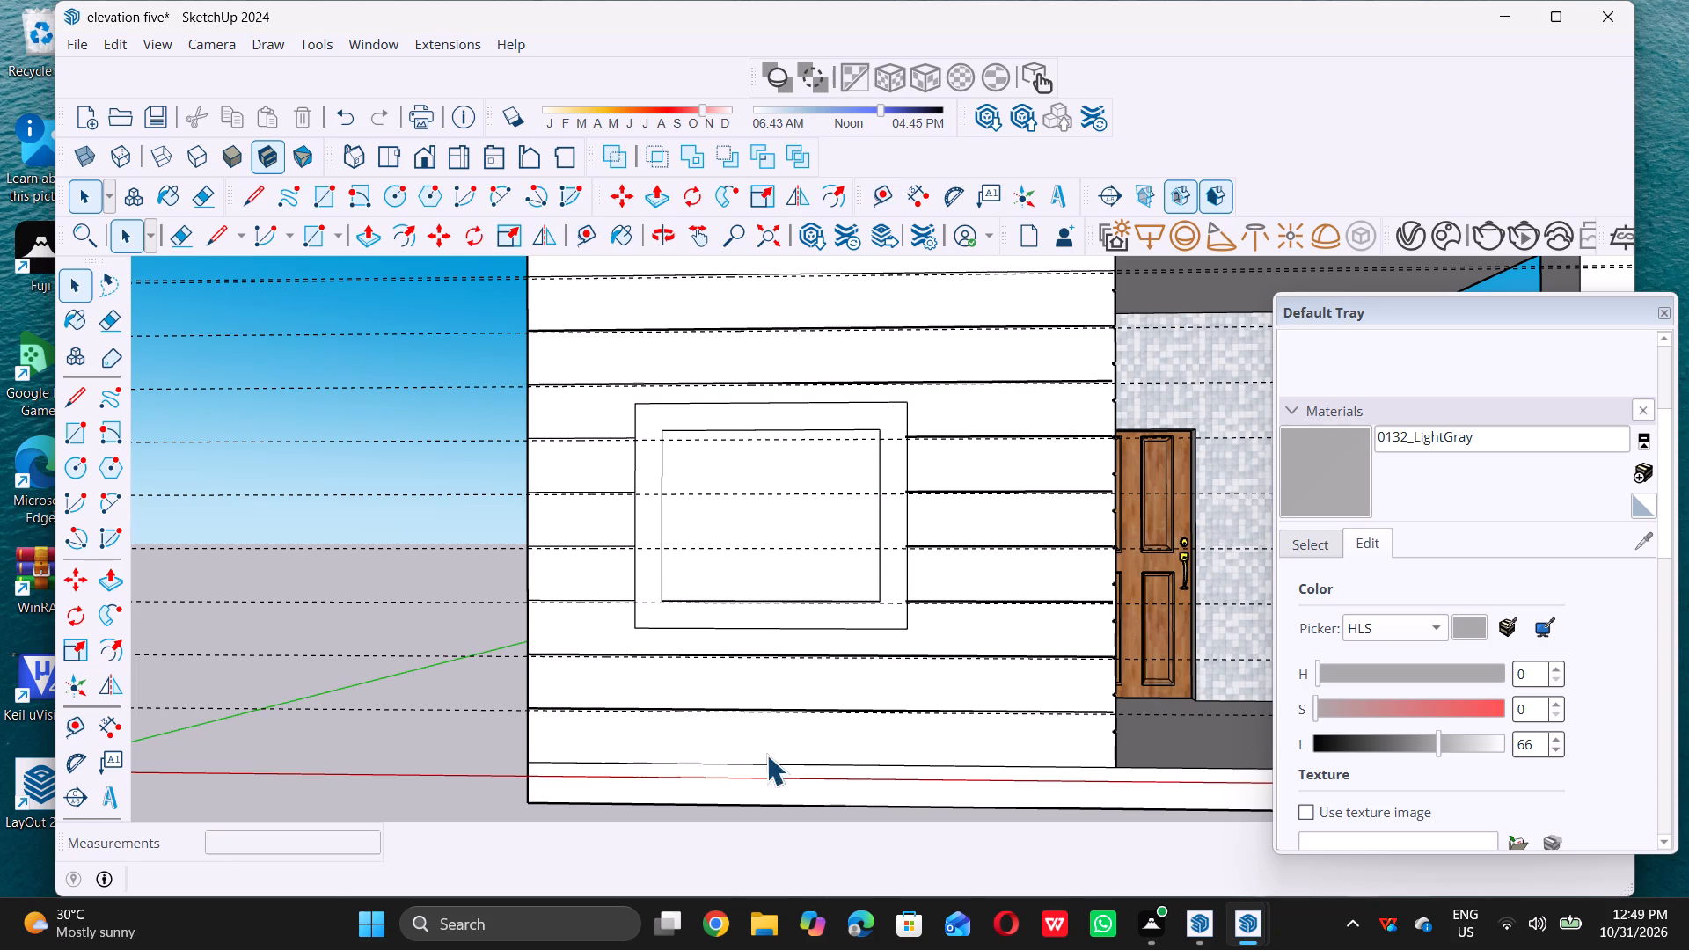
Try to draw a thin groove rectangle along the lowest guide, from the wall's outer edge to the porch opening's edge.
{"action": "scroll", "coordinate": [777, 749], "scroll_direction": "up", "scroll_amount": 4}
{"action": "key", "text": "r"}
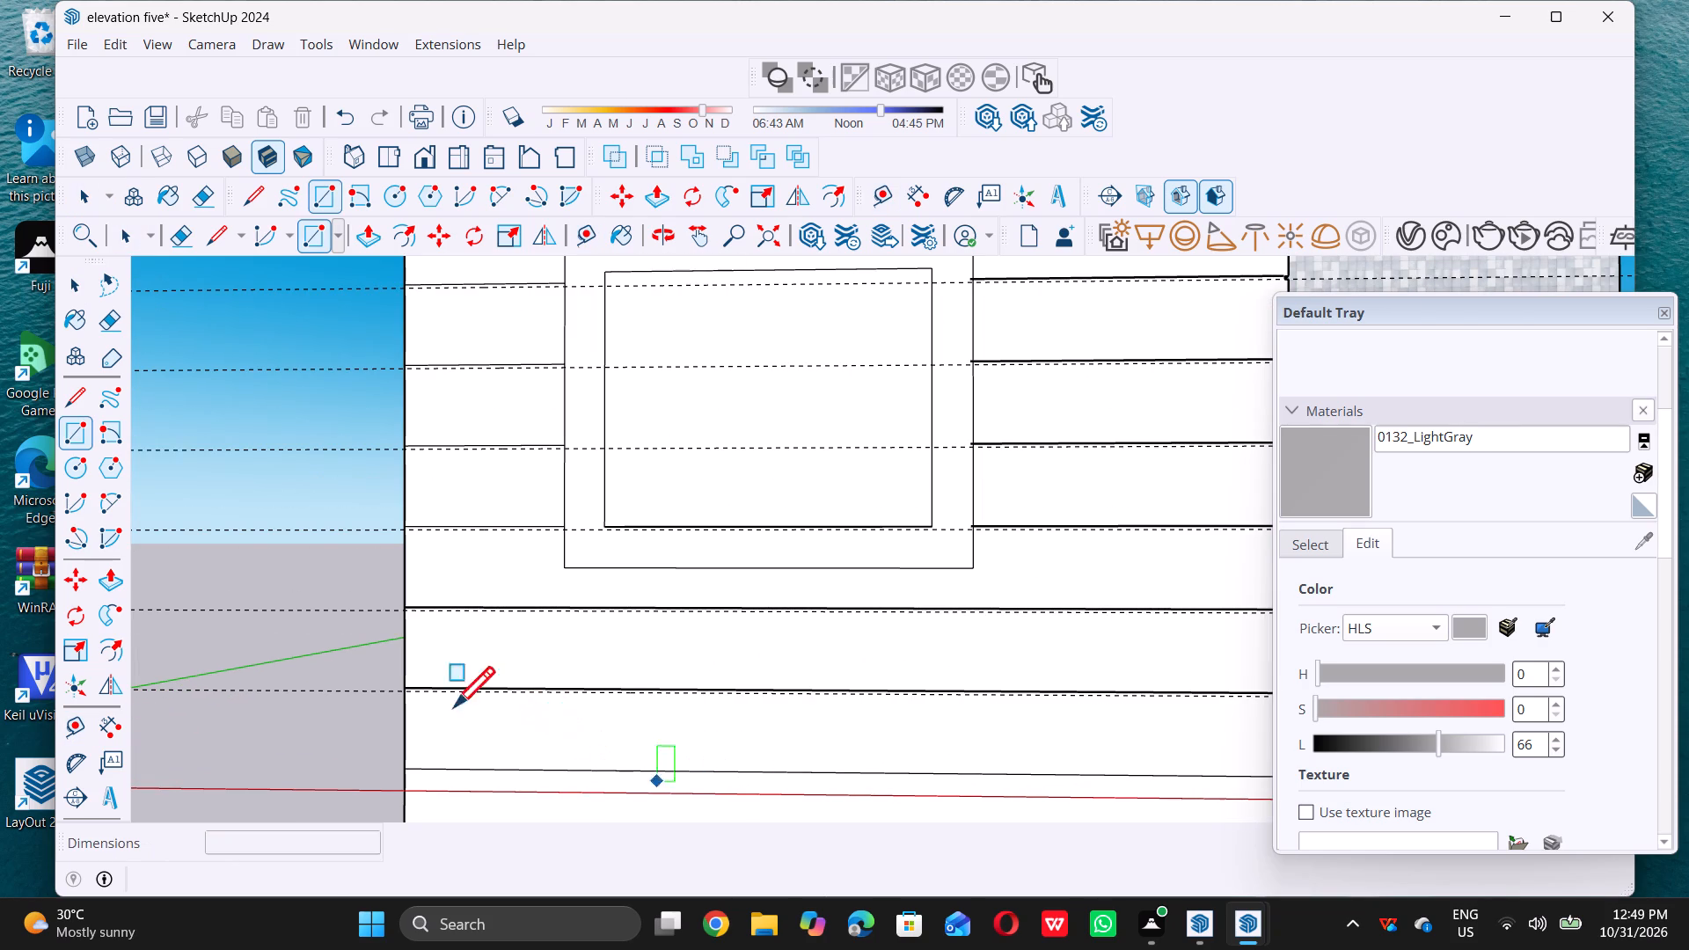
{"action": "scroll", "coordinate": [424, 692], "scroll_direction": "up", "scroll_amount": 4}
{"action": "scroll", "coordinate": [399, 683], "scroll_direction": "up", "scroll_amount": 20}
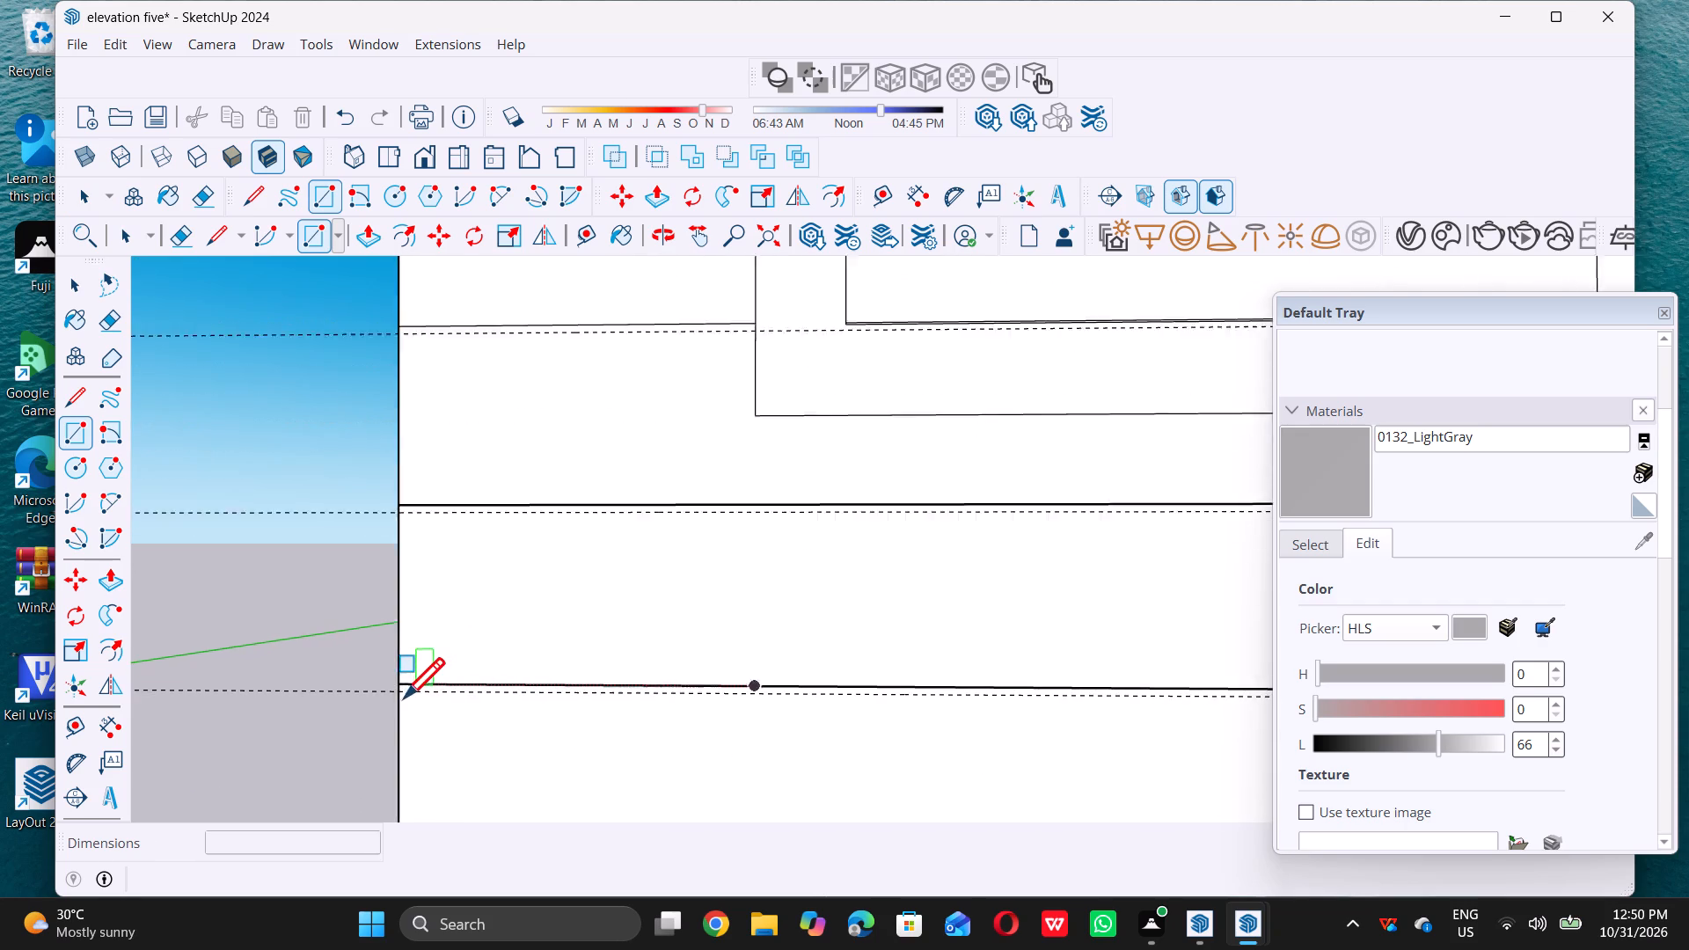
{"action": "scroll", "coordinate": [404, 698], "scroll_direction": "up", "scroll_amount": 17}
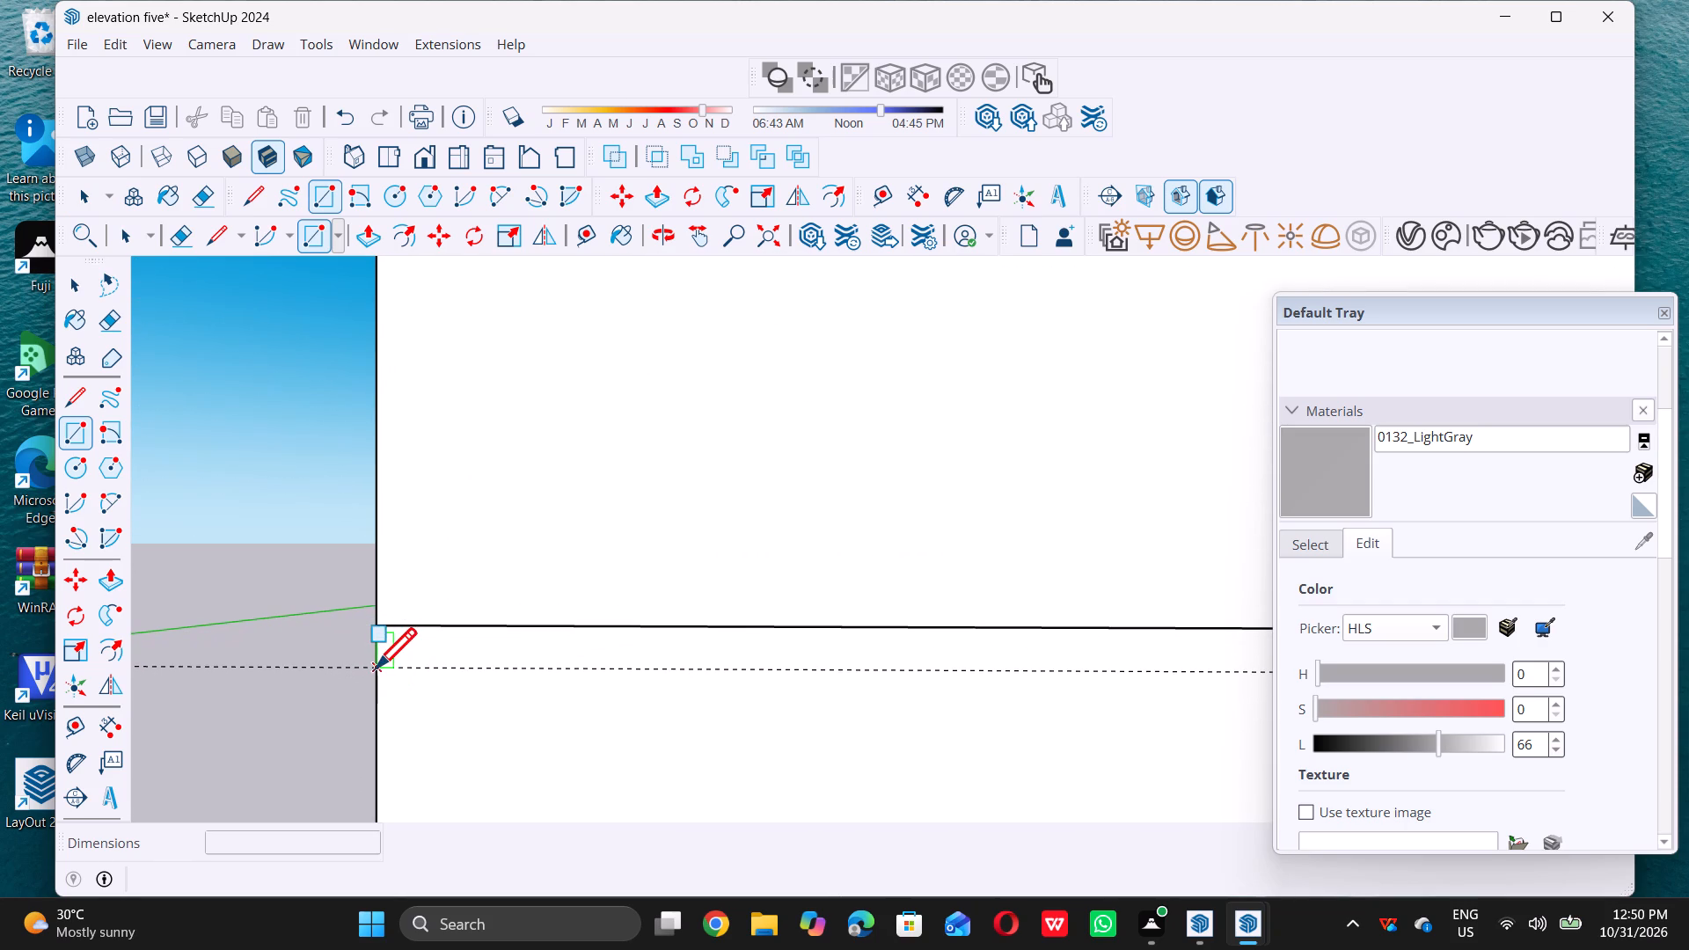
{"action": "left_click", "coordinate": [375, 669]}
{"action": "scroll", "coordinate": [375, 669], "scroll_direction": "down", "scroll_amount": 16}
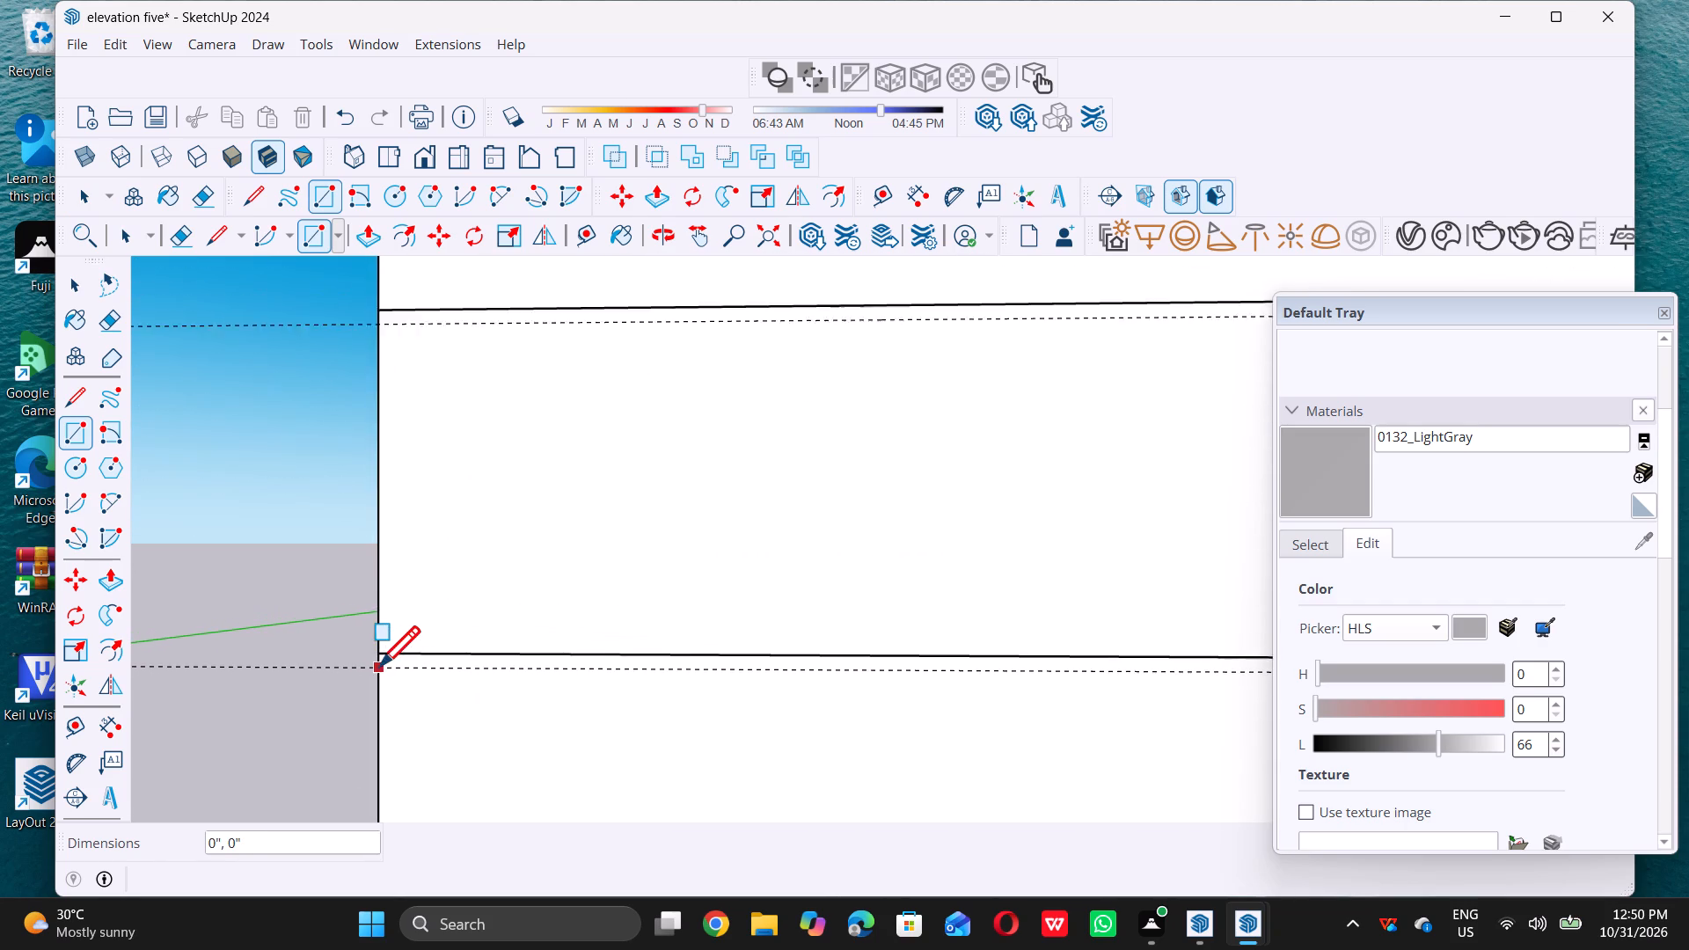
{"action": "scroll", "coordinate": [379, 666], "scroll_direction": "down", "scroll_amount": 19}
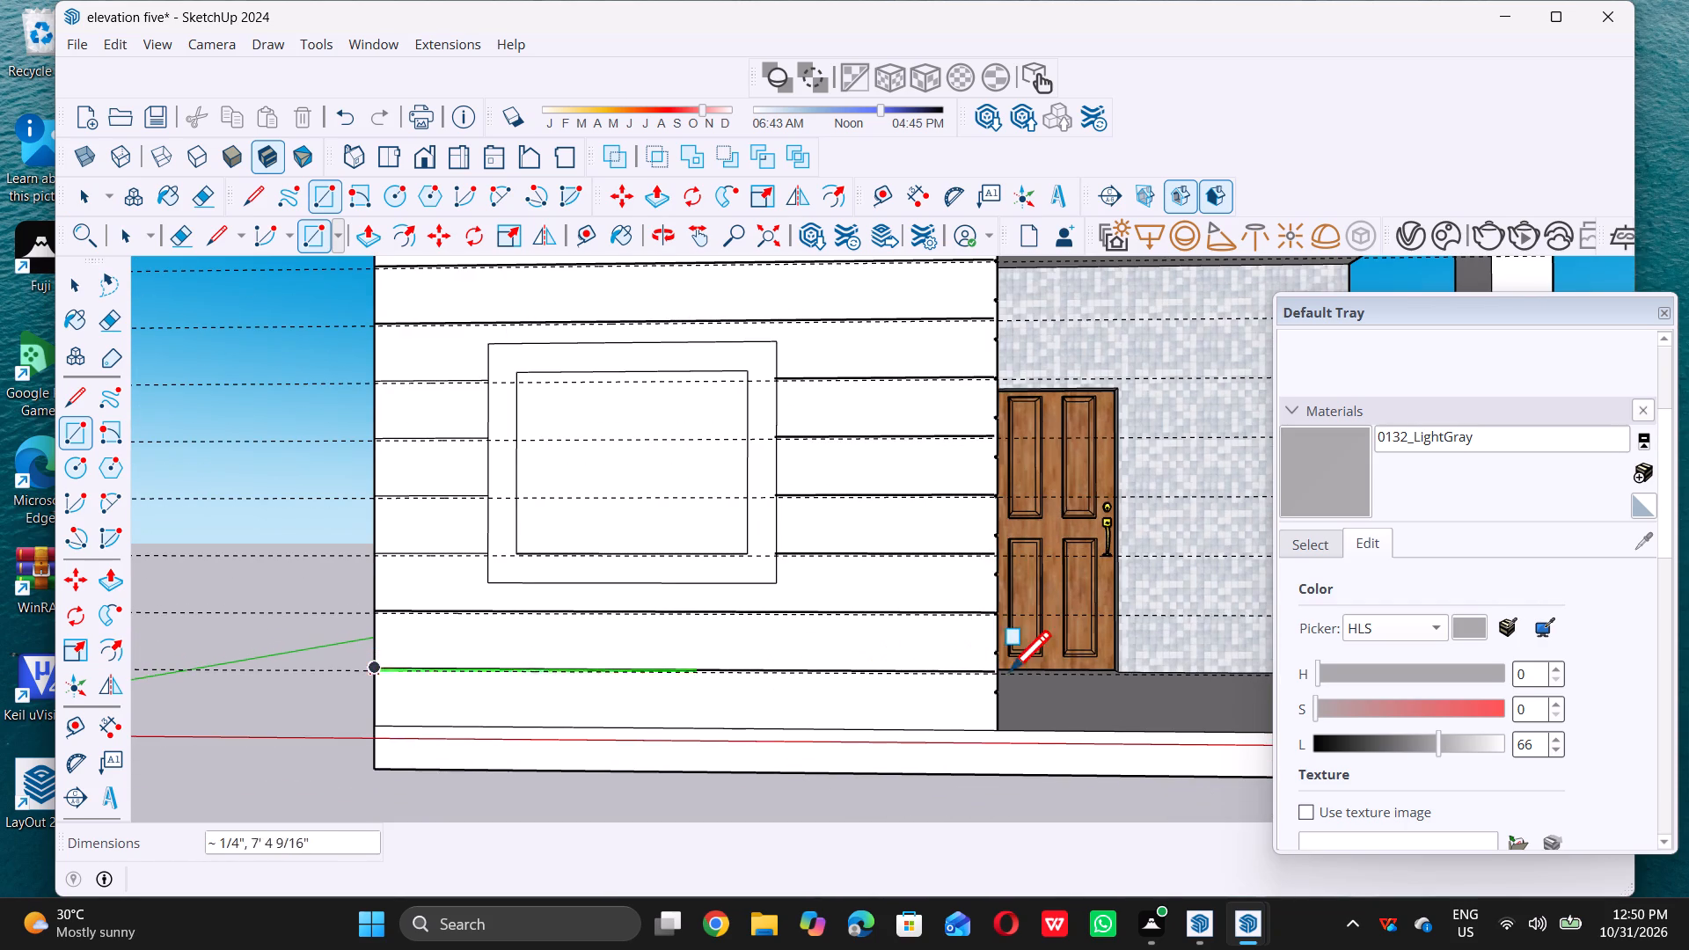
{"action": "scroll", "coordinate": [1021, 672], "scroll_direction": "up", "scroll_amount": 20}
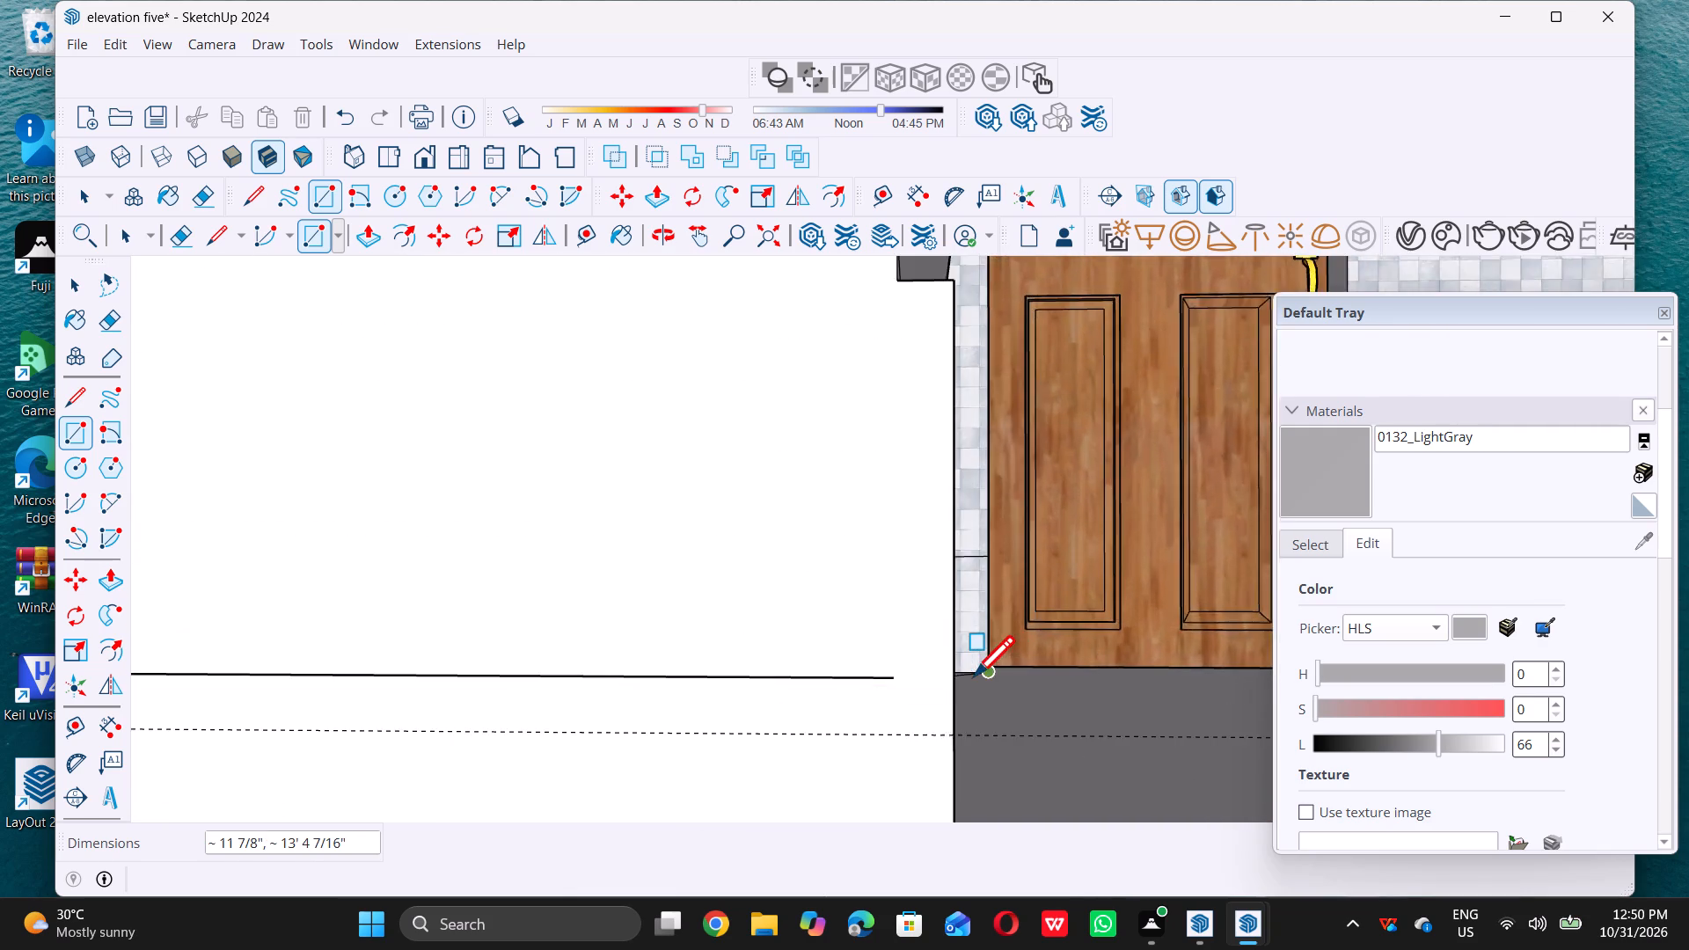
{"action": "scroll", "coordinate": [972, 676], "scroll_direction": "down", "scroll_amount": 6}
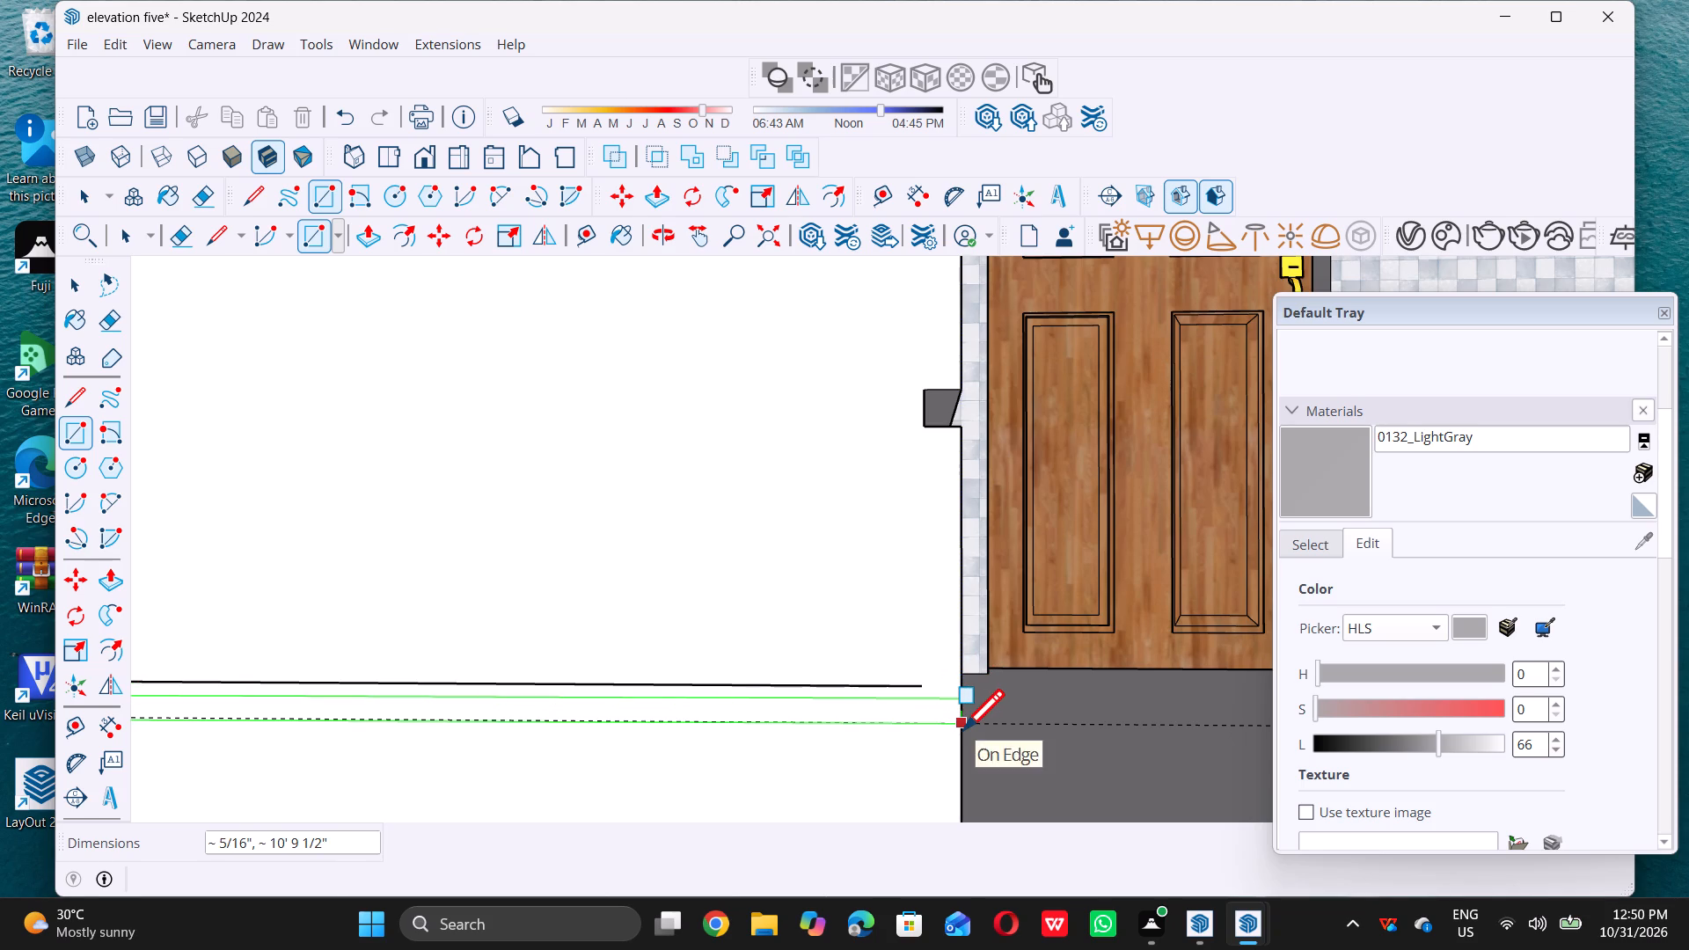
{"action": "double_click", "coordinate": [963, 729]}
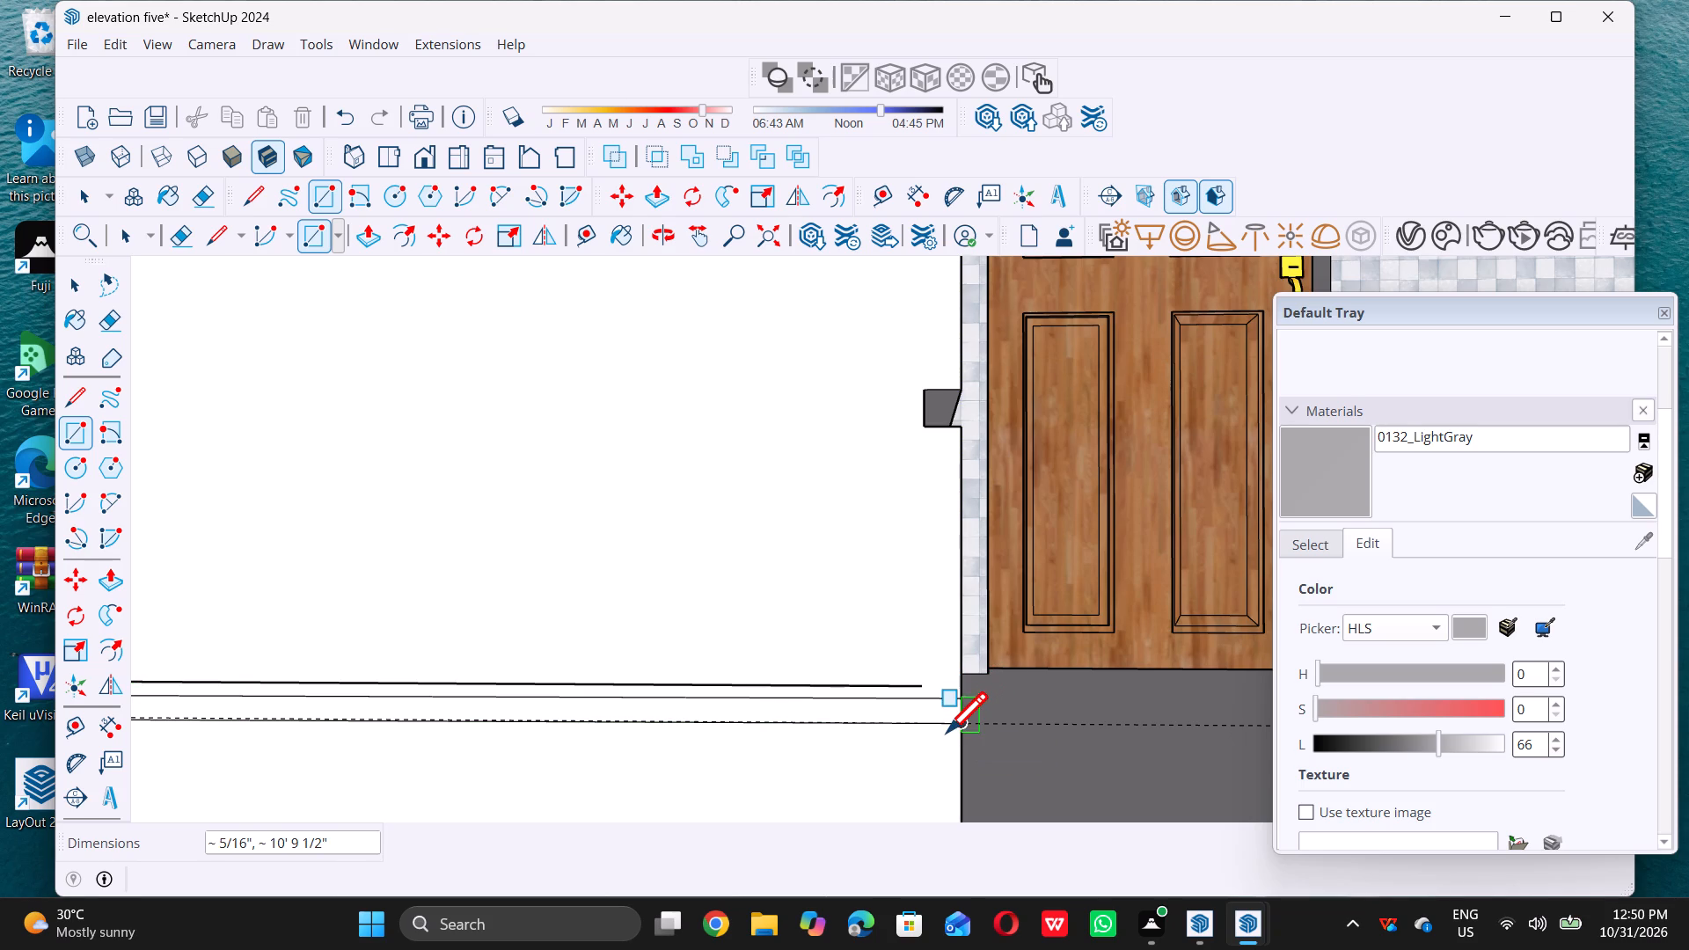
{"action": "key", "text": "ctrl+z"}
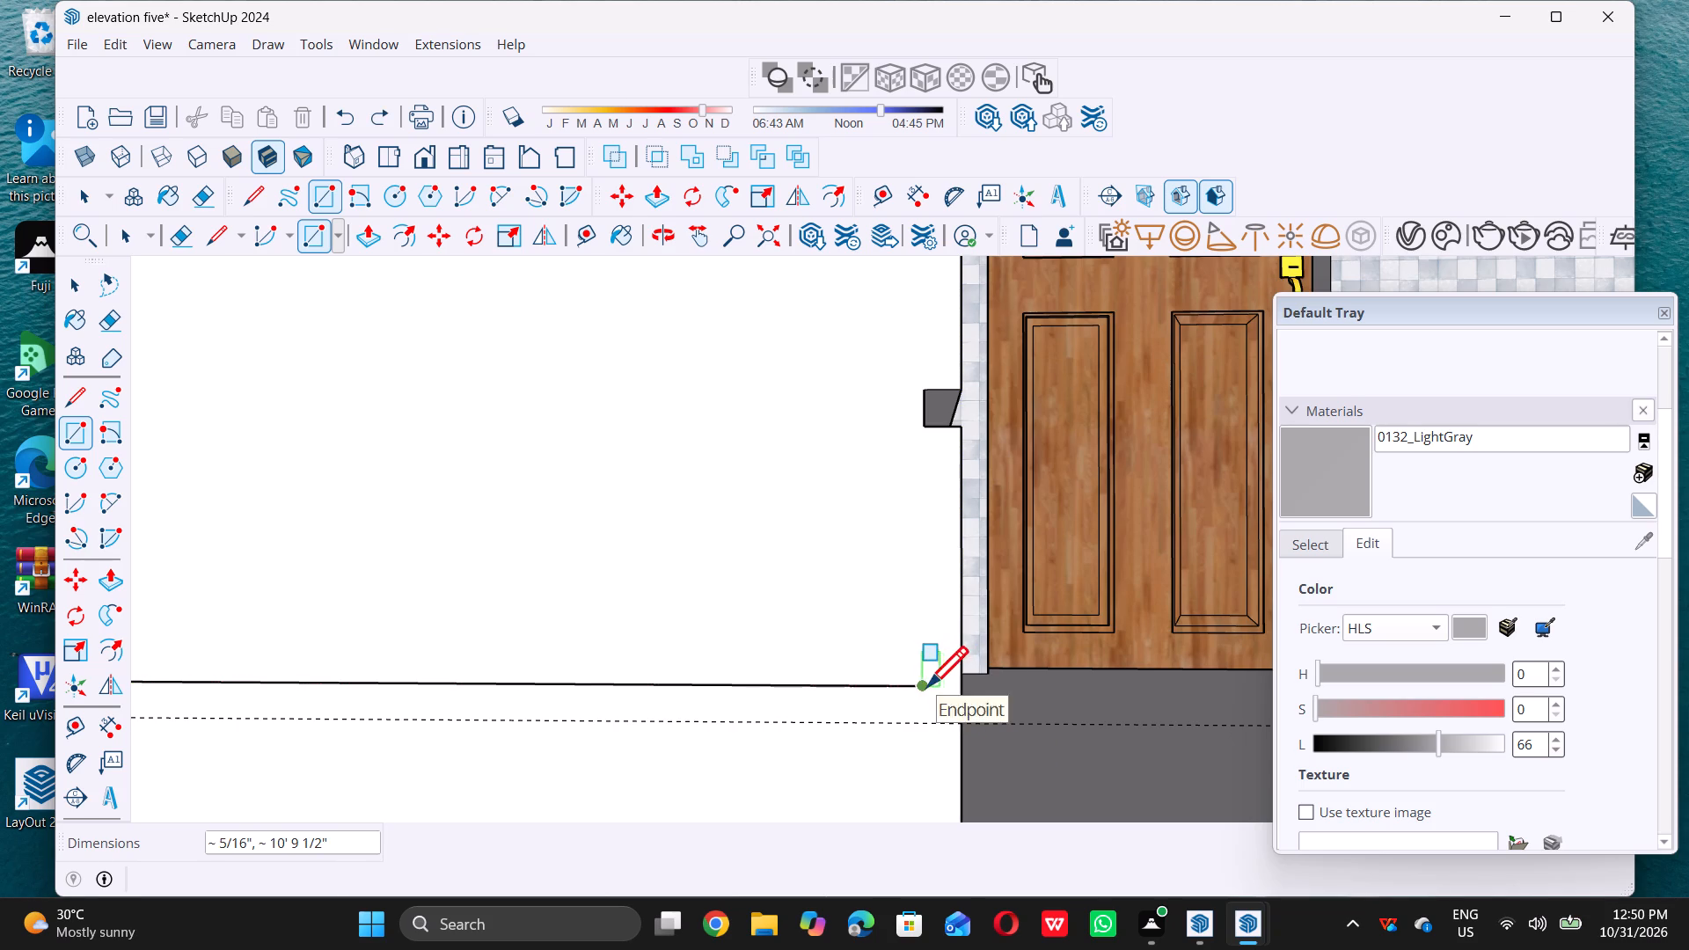
Draw a line about 9/16" long from the end of the lowest band line to the porch opening's edge.
{"action": "key", "text": "space"}
{"action": "key", "text": "l"}
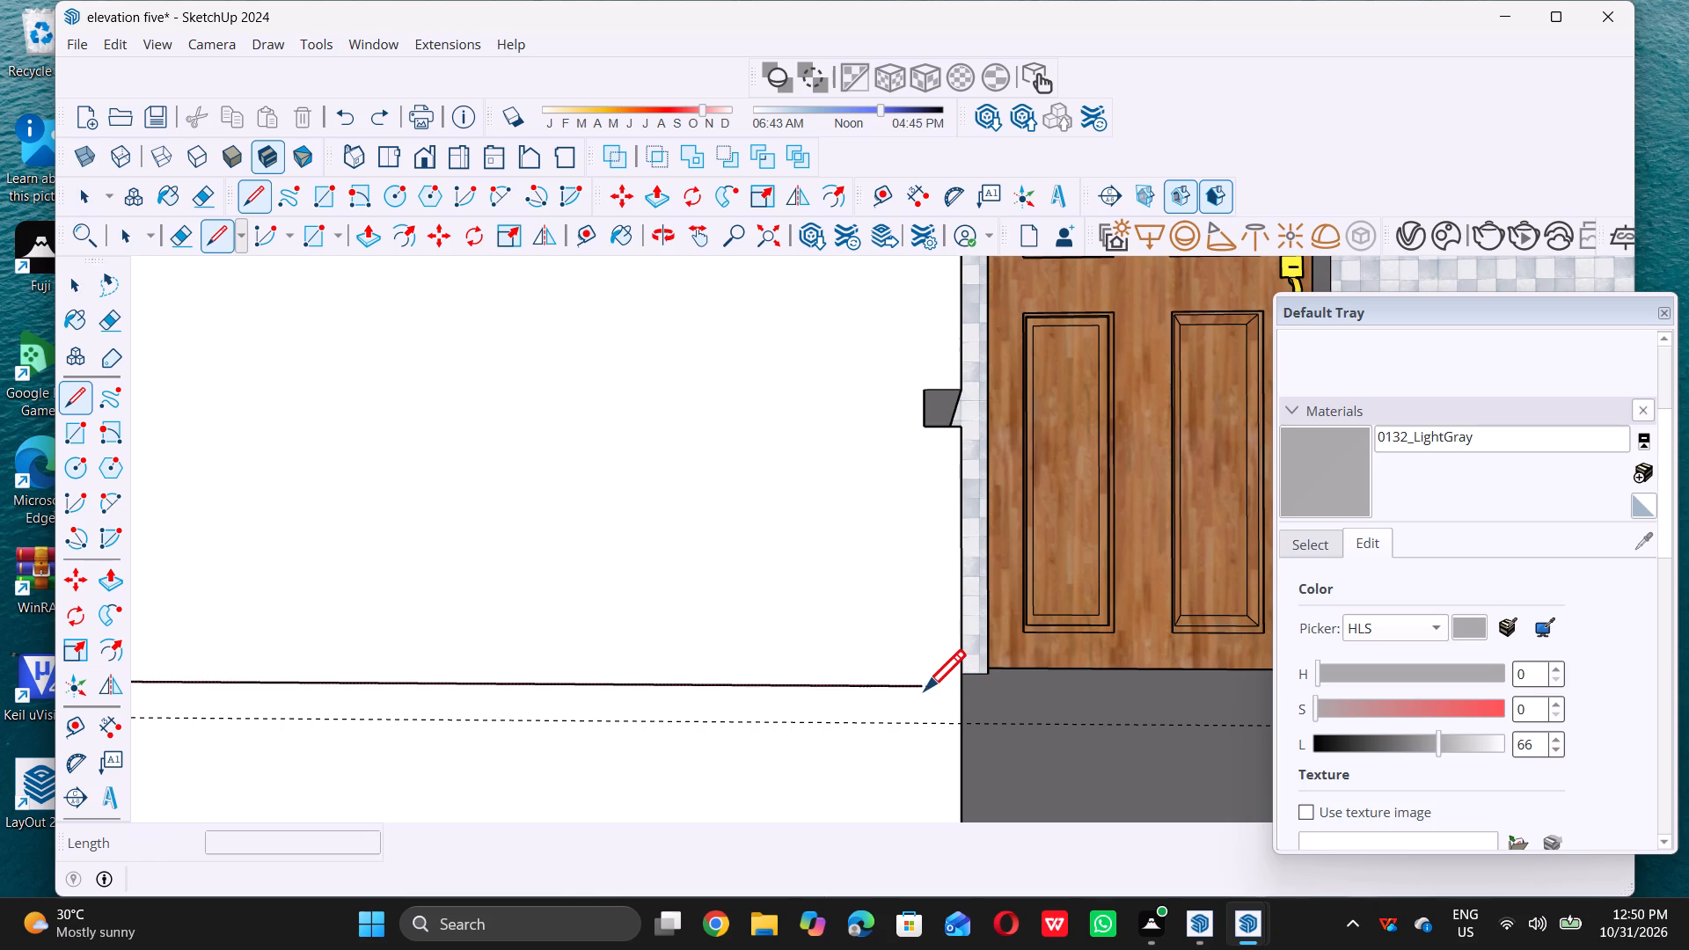
{"action": "left_click", "coordinate": [926, 685]}
{"action": "left_click", "coordinate": [966, 685]}
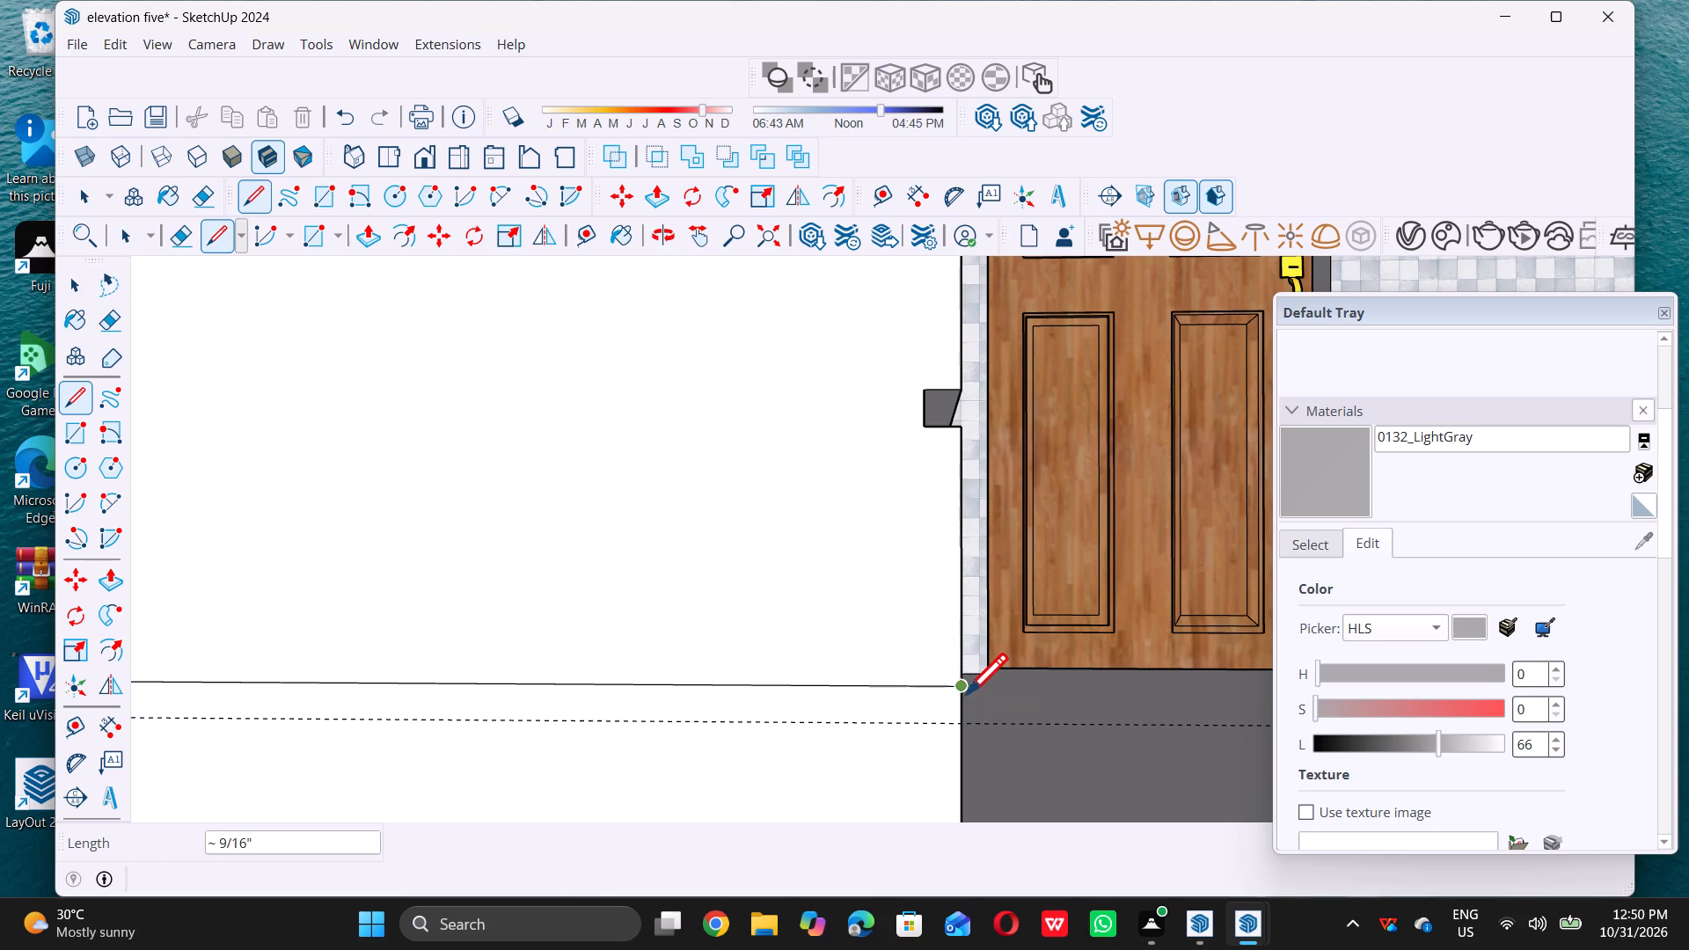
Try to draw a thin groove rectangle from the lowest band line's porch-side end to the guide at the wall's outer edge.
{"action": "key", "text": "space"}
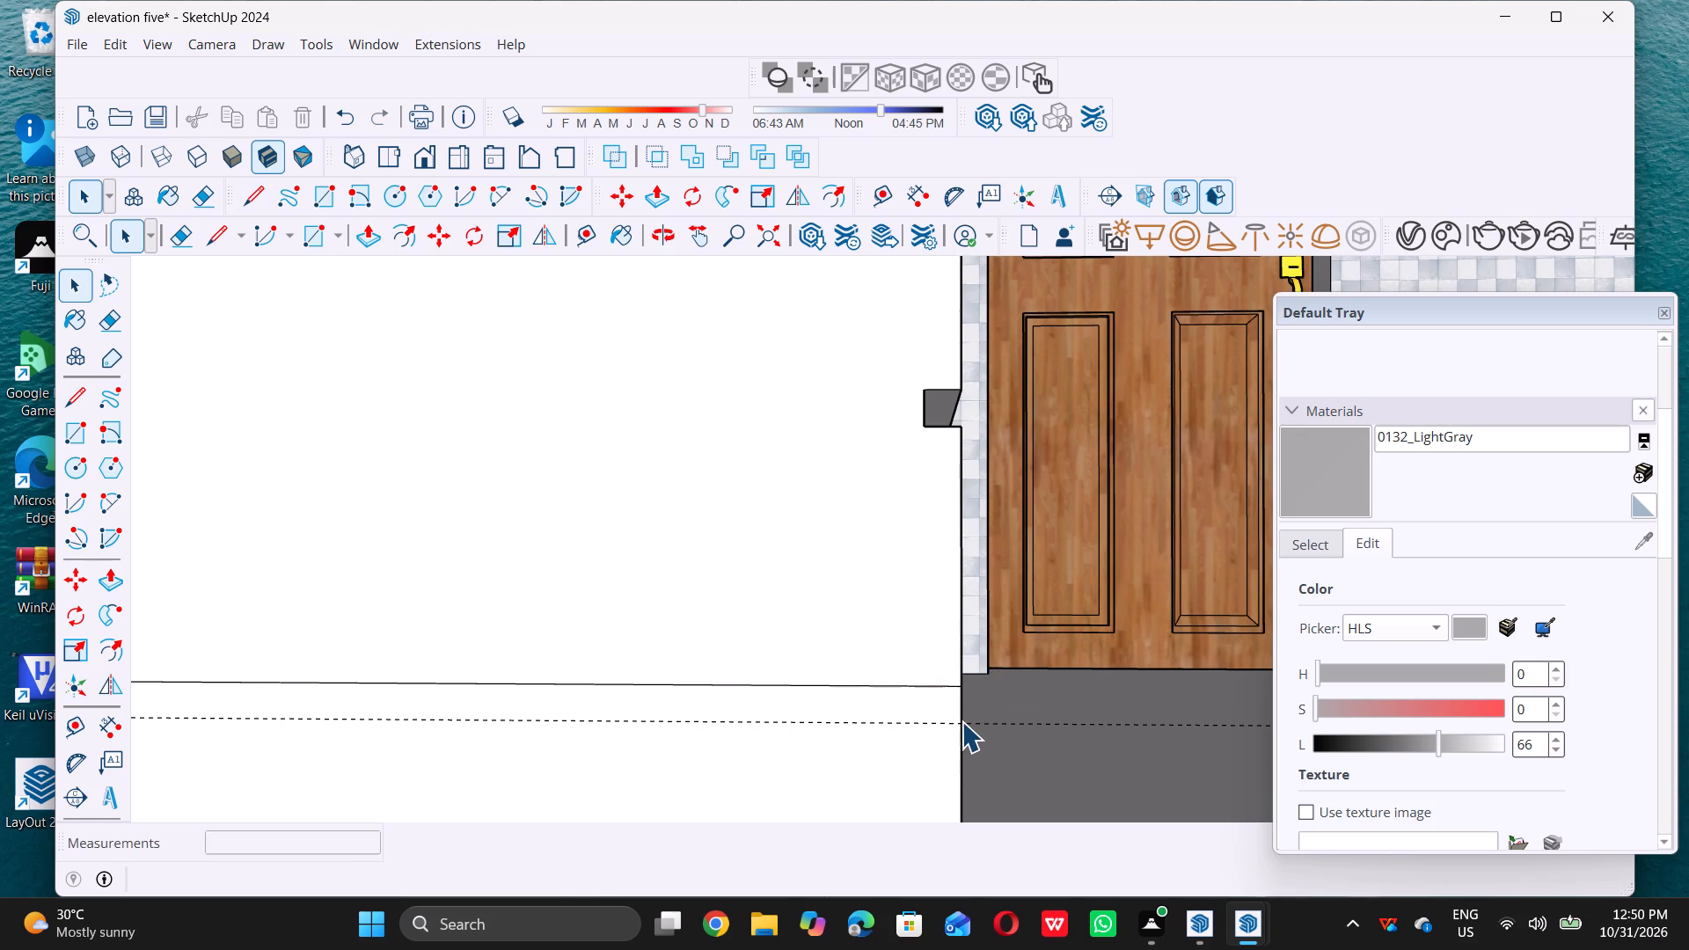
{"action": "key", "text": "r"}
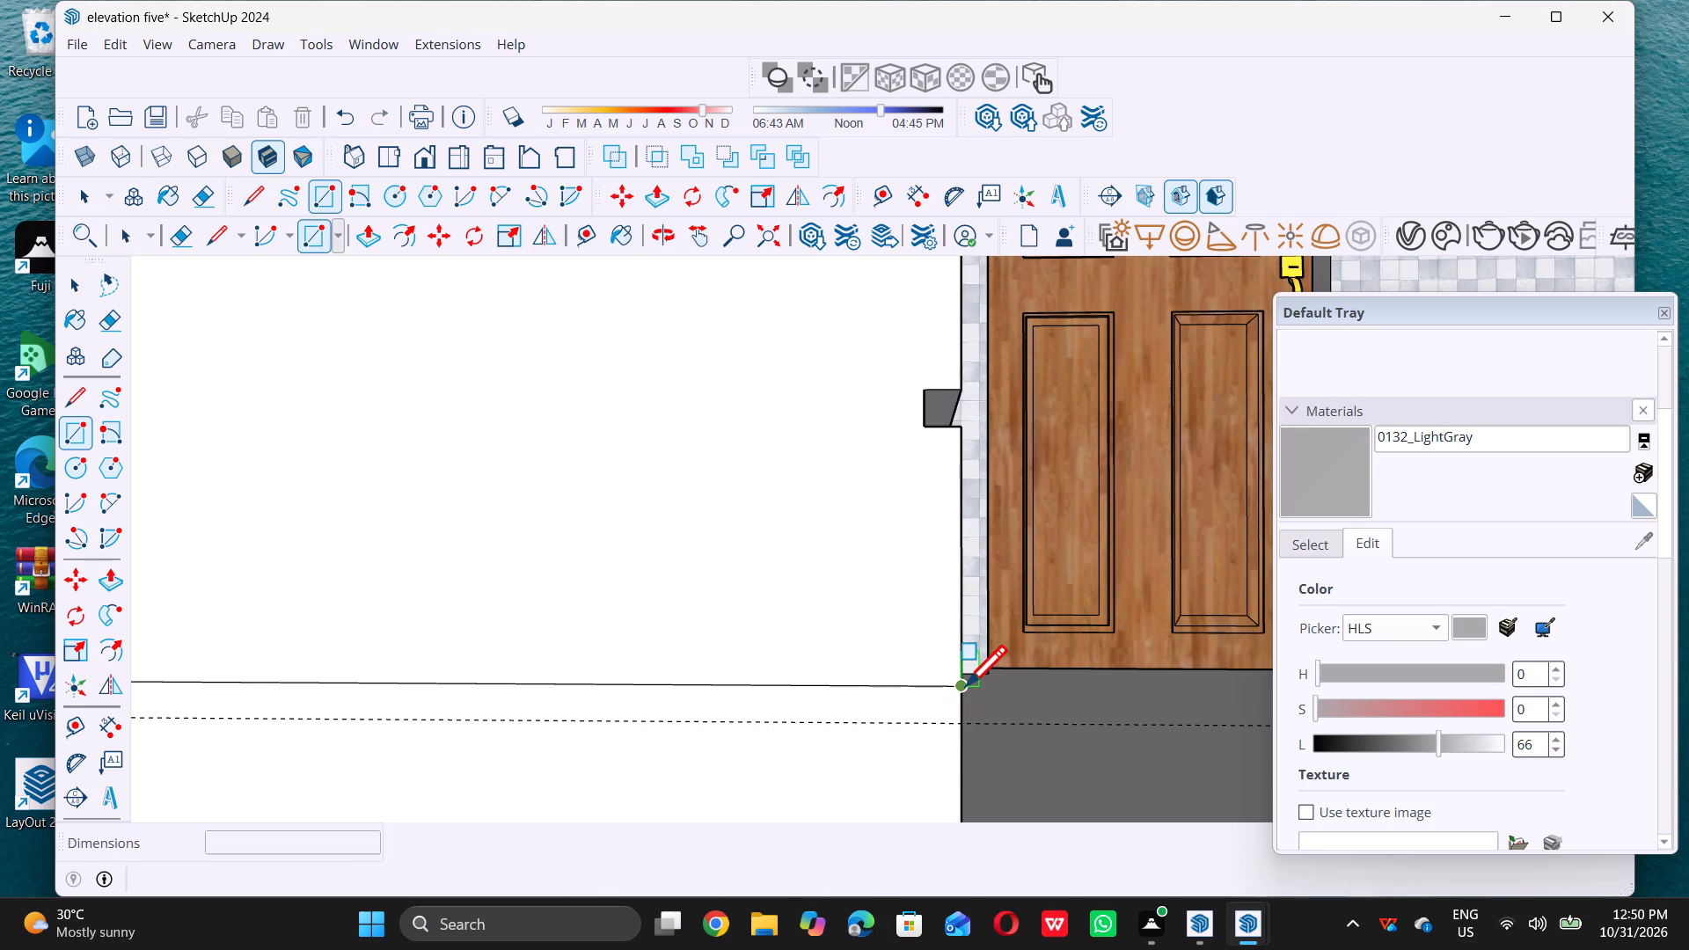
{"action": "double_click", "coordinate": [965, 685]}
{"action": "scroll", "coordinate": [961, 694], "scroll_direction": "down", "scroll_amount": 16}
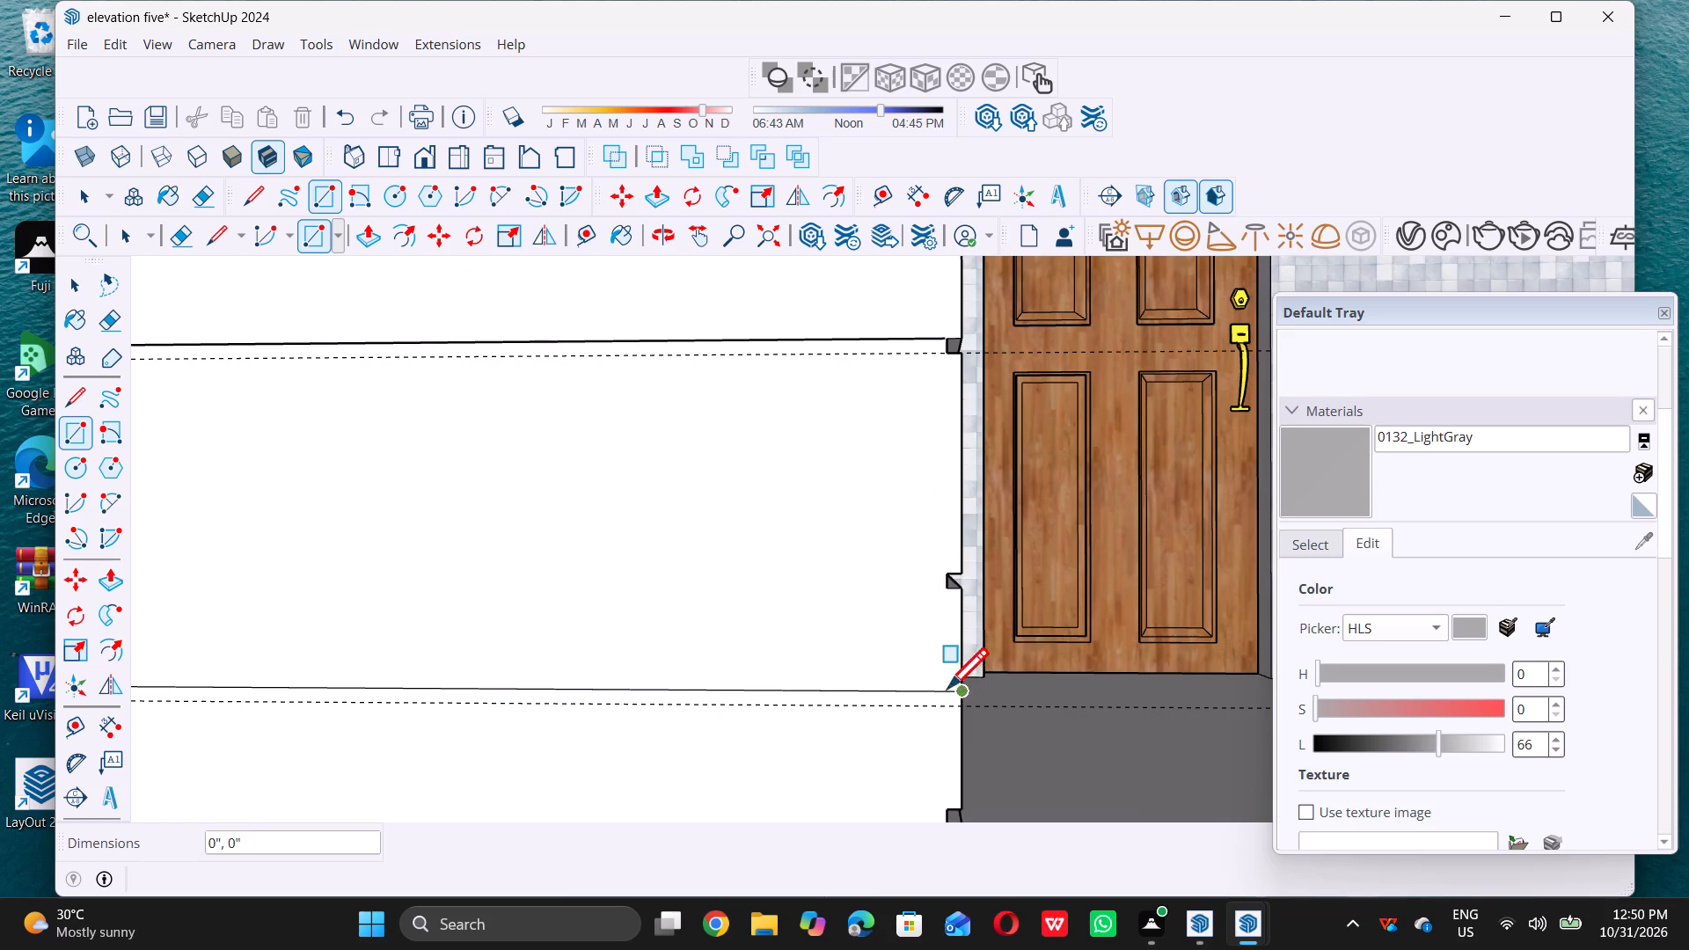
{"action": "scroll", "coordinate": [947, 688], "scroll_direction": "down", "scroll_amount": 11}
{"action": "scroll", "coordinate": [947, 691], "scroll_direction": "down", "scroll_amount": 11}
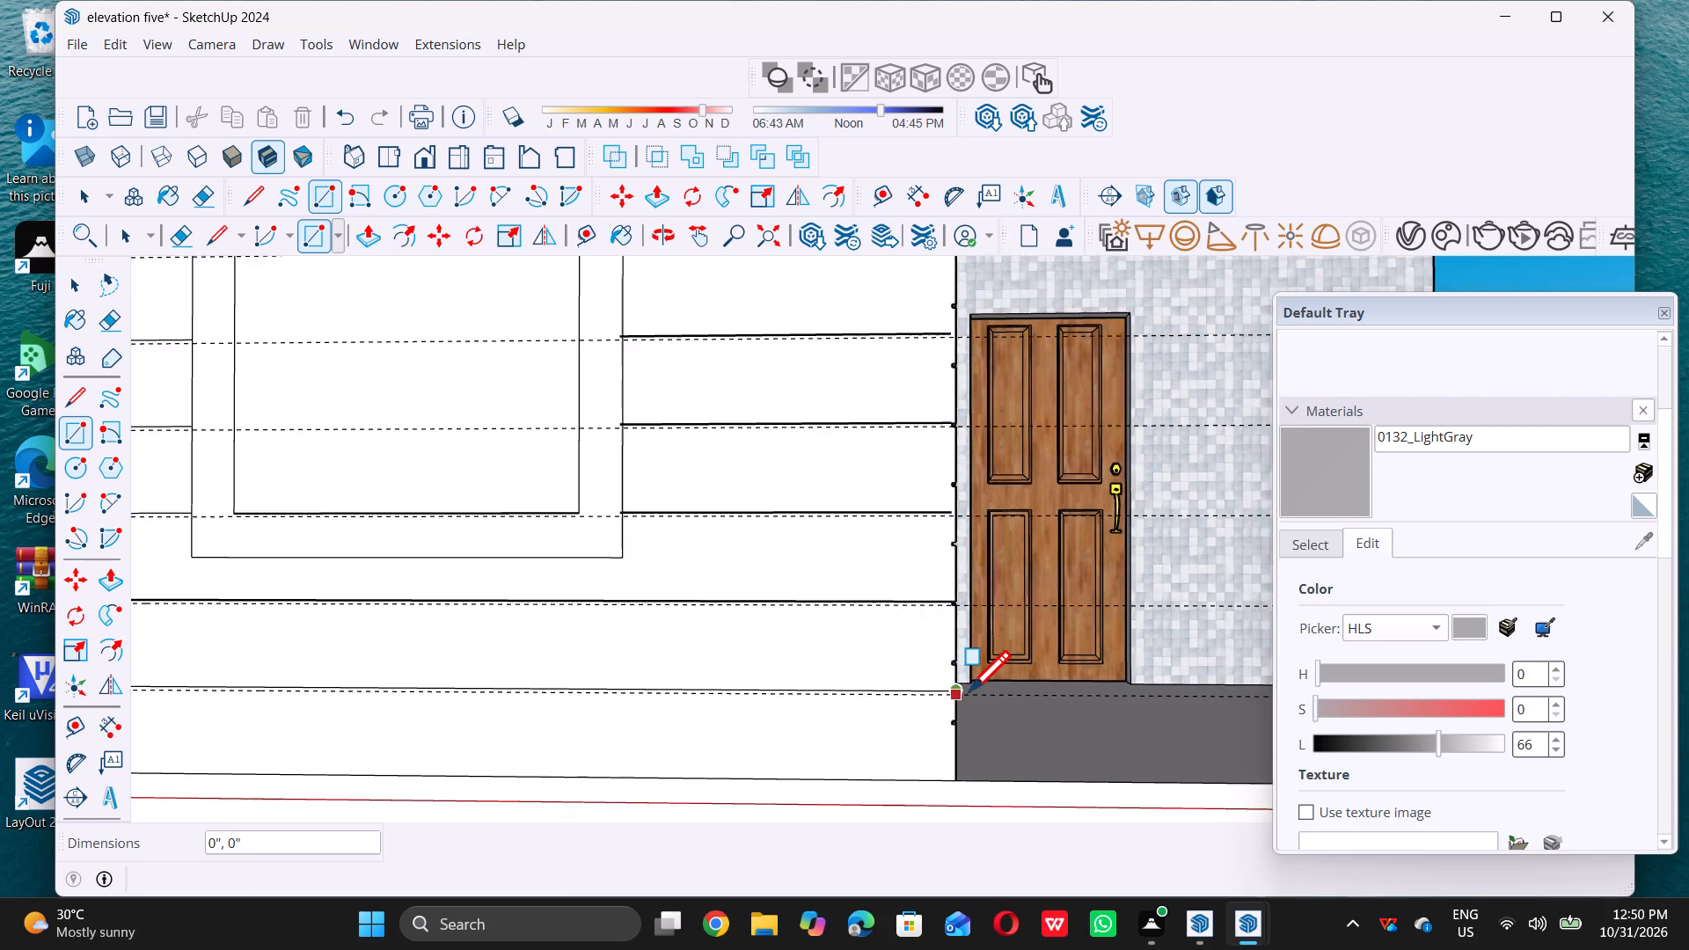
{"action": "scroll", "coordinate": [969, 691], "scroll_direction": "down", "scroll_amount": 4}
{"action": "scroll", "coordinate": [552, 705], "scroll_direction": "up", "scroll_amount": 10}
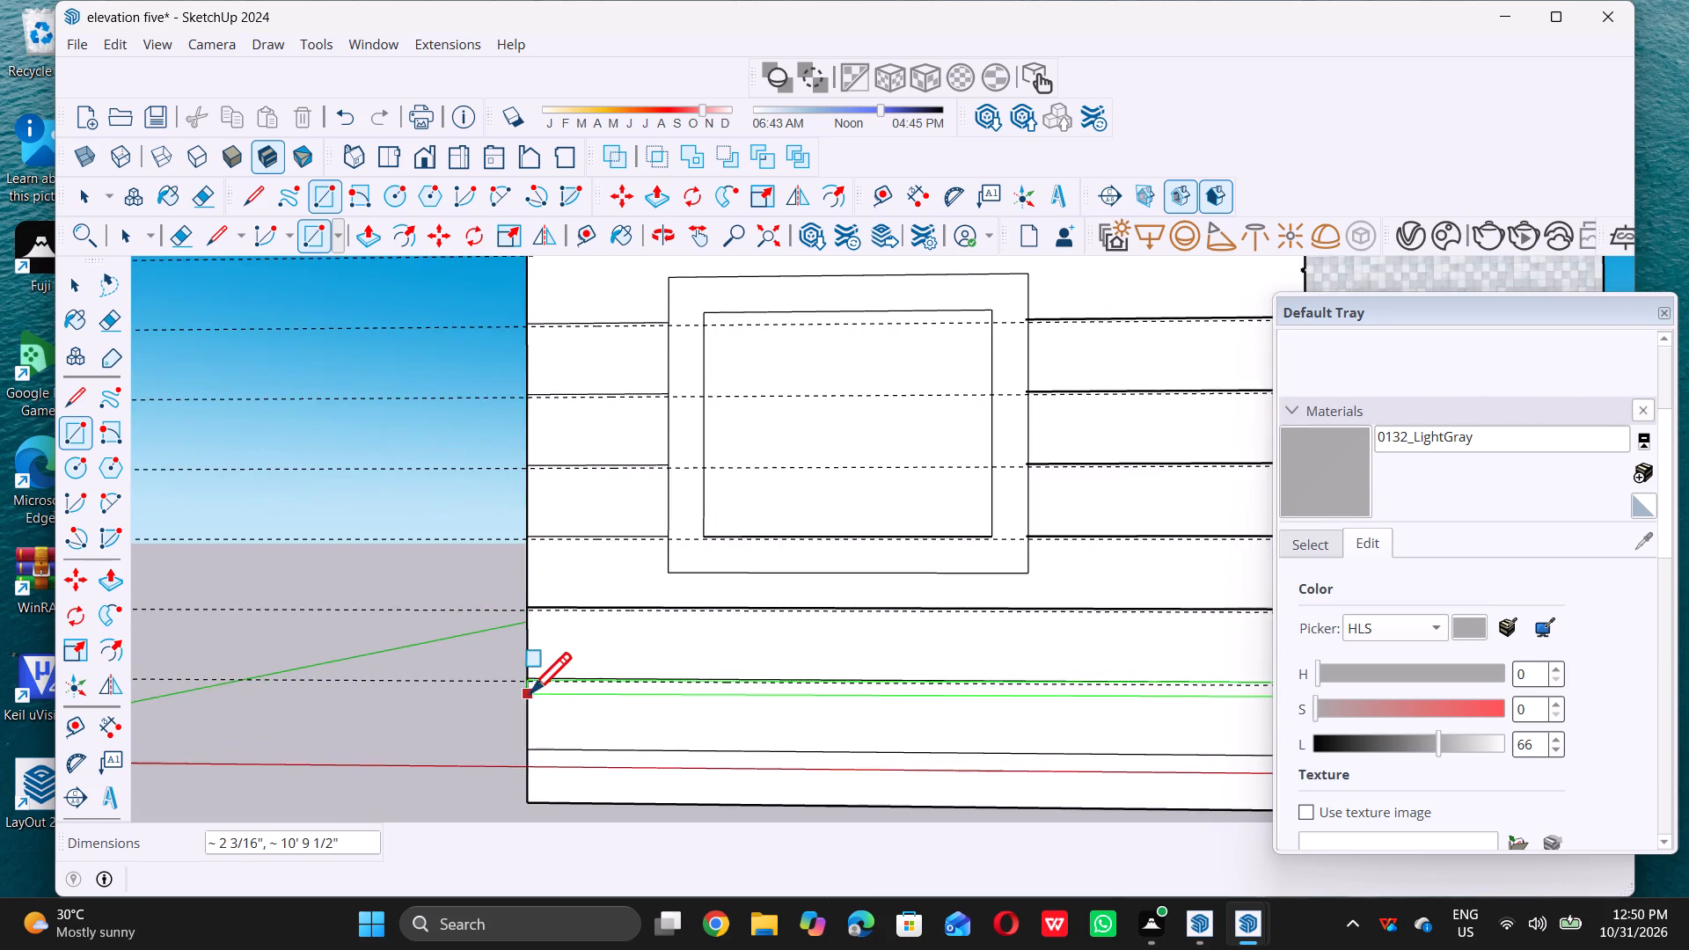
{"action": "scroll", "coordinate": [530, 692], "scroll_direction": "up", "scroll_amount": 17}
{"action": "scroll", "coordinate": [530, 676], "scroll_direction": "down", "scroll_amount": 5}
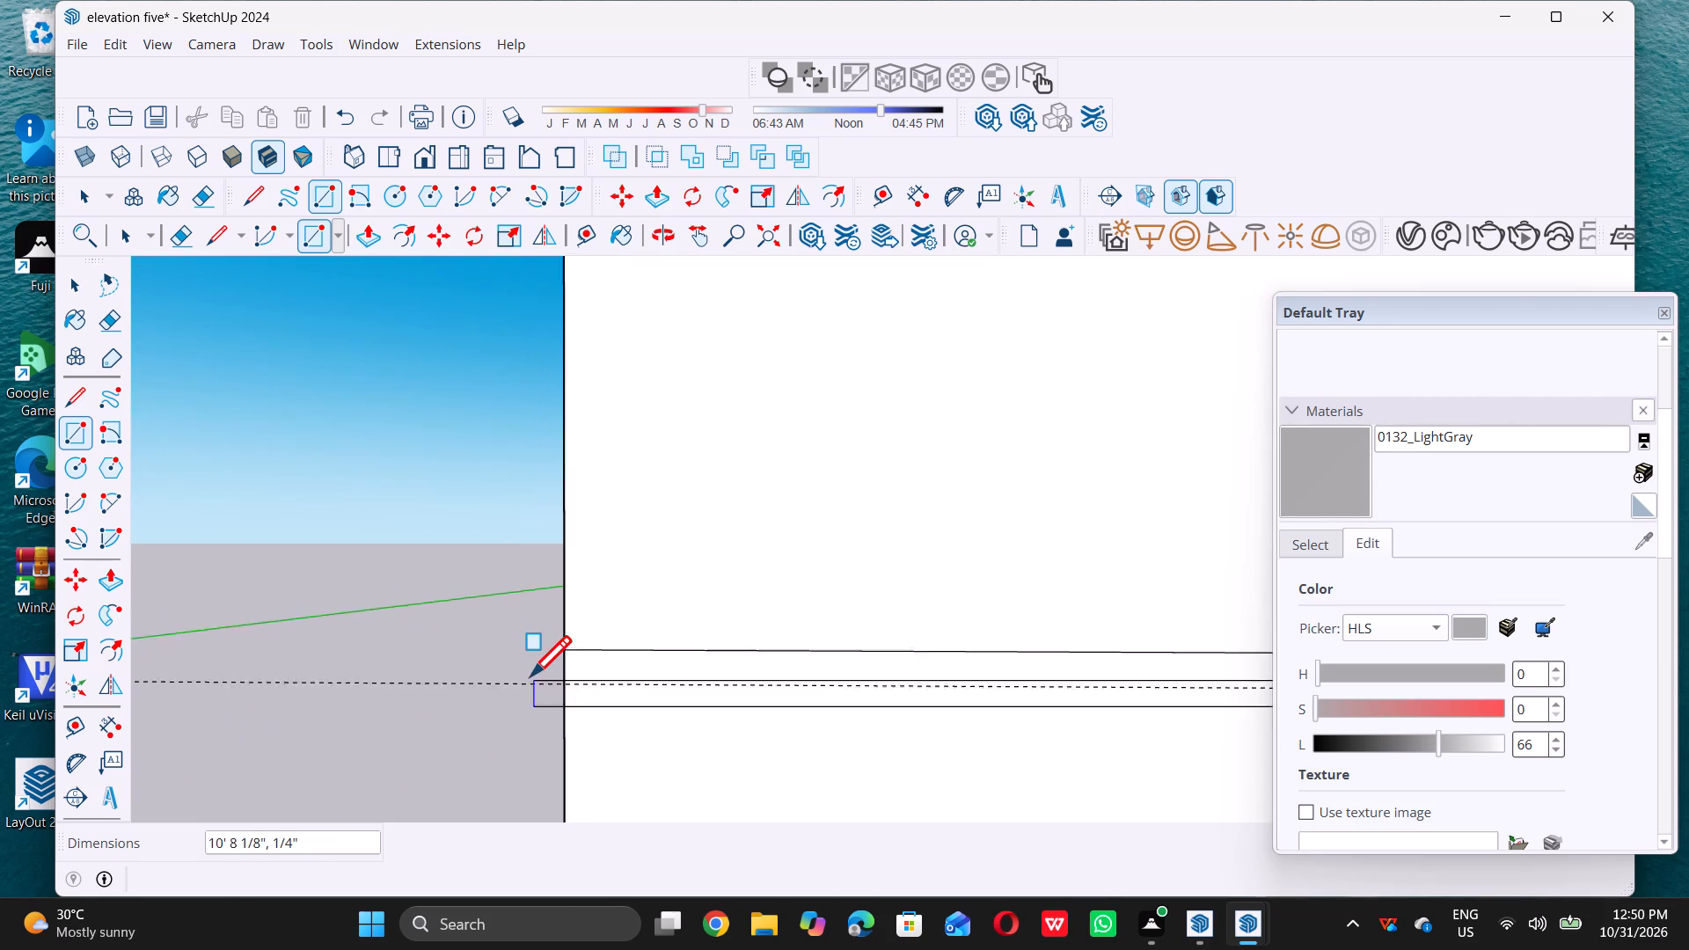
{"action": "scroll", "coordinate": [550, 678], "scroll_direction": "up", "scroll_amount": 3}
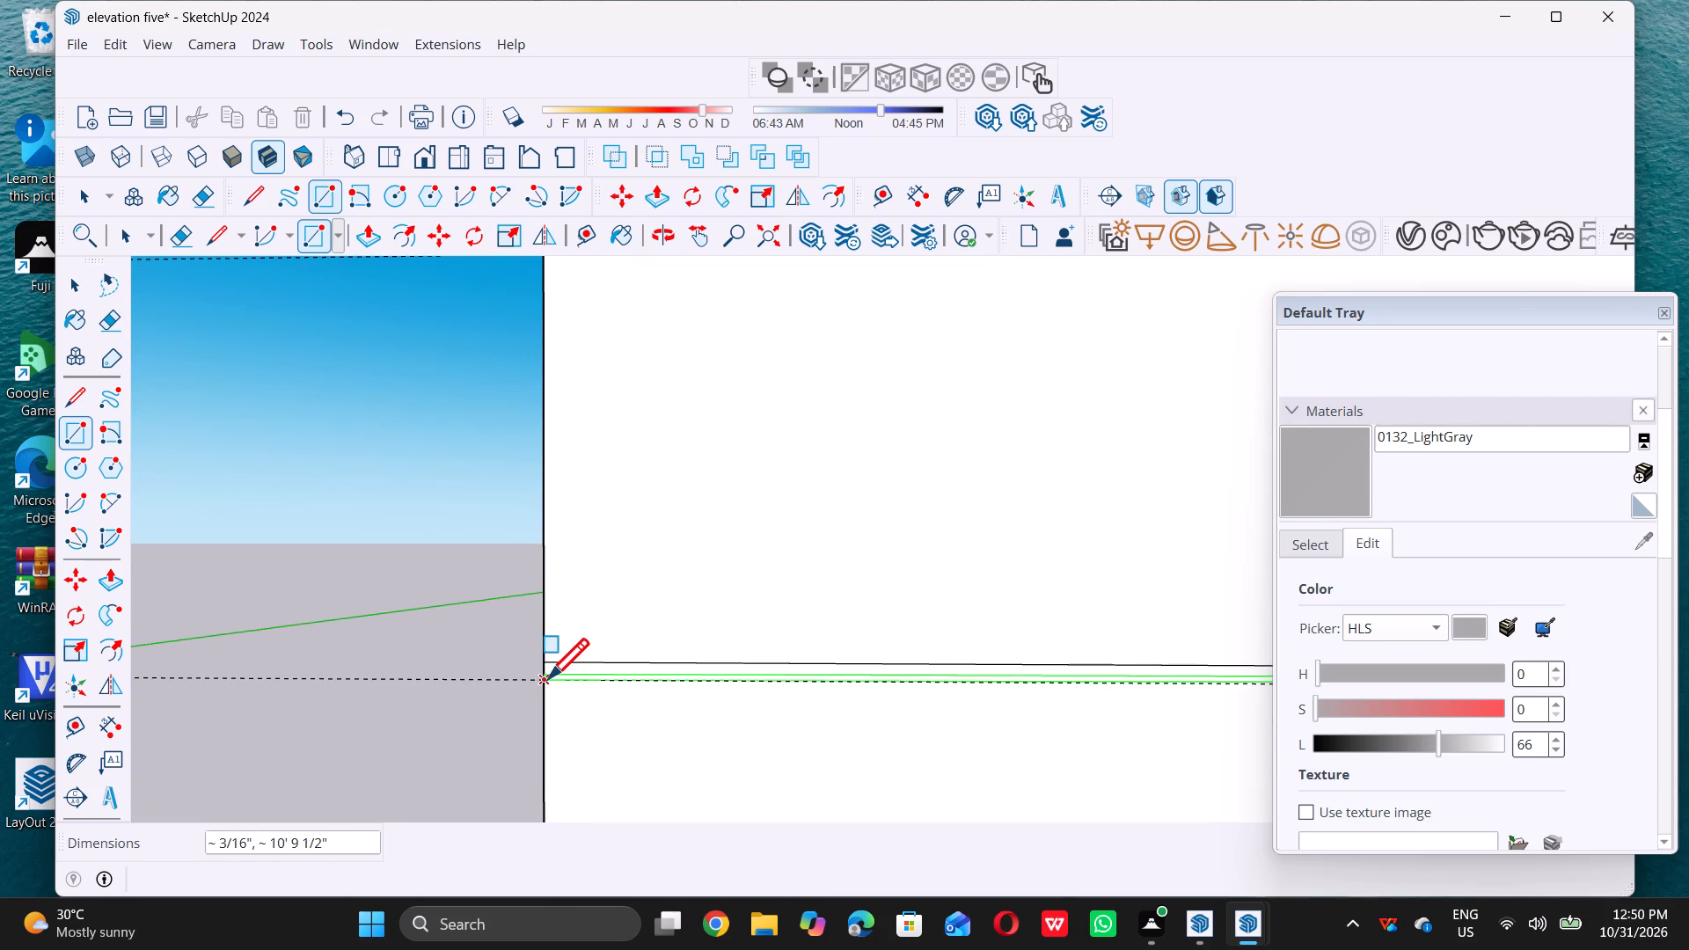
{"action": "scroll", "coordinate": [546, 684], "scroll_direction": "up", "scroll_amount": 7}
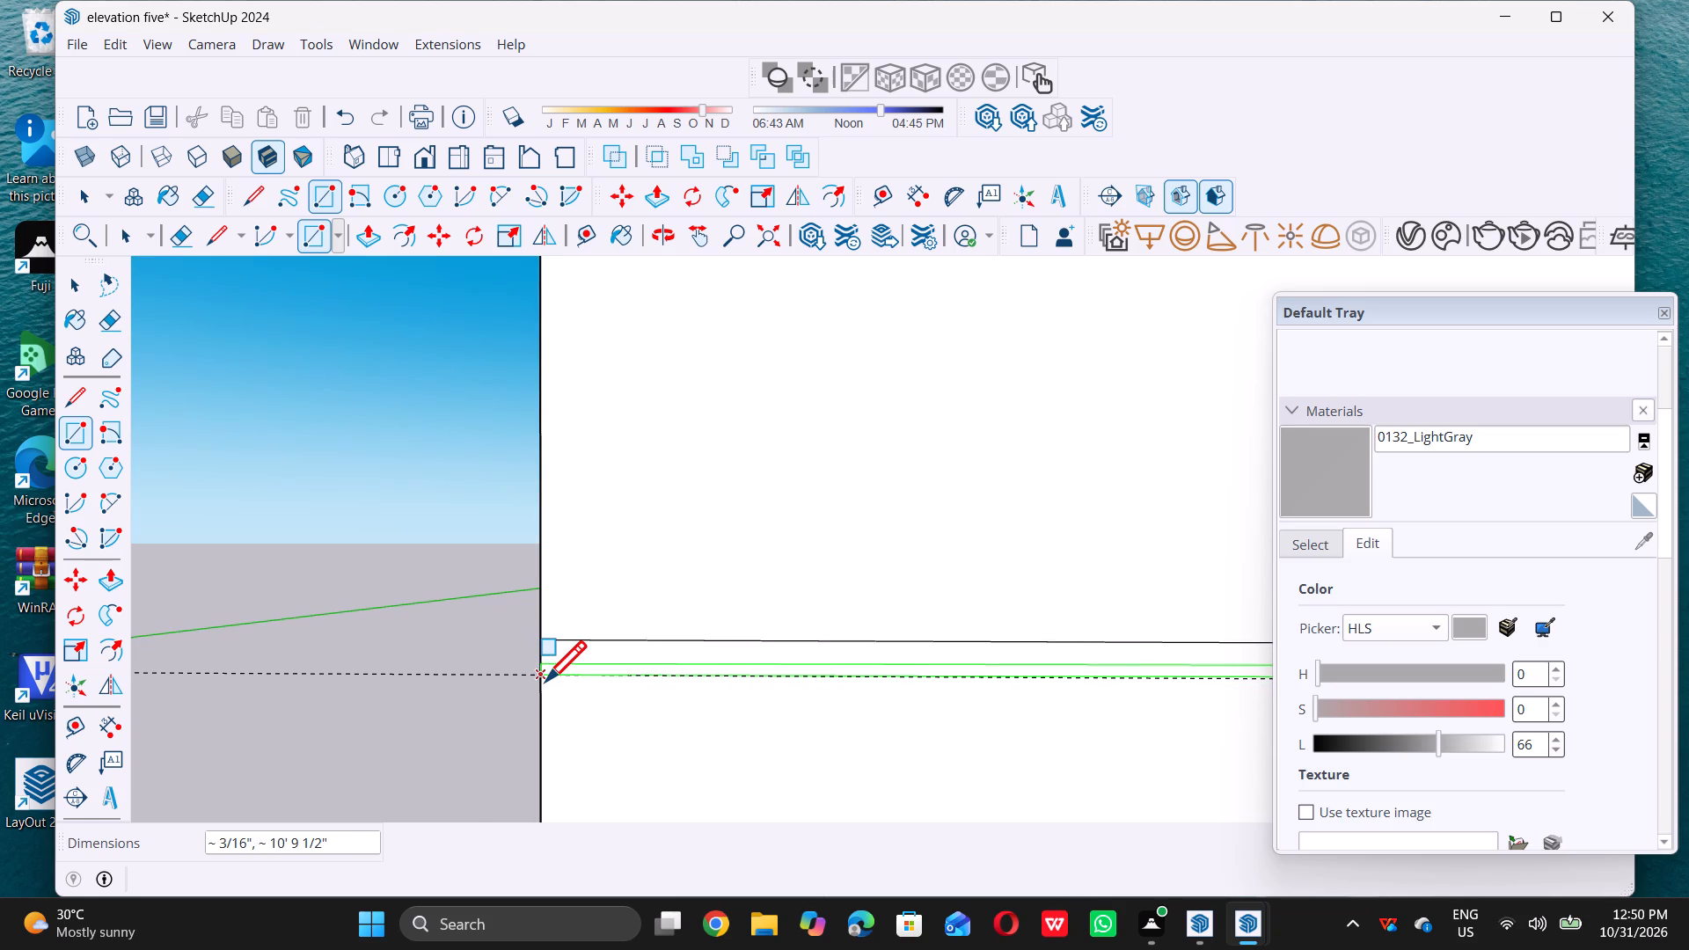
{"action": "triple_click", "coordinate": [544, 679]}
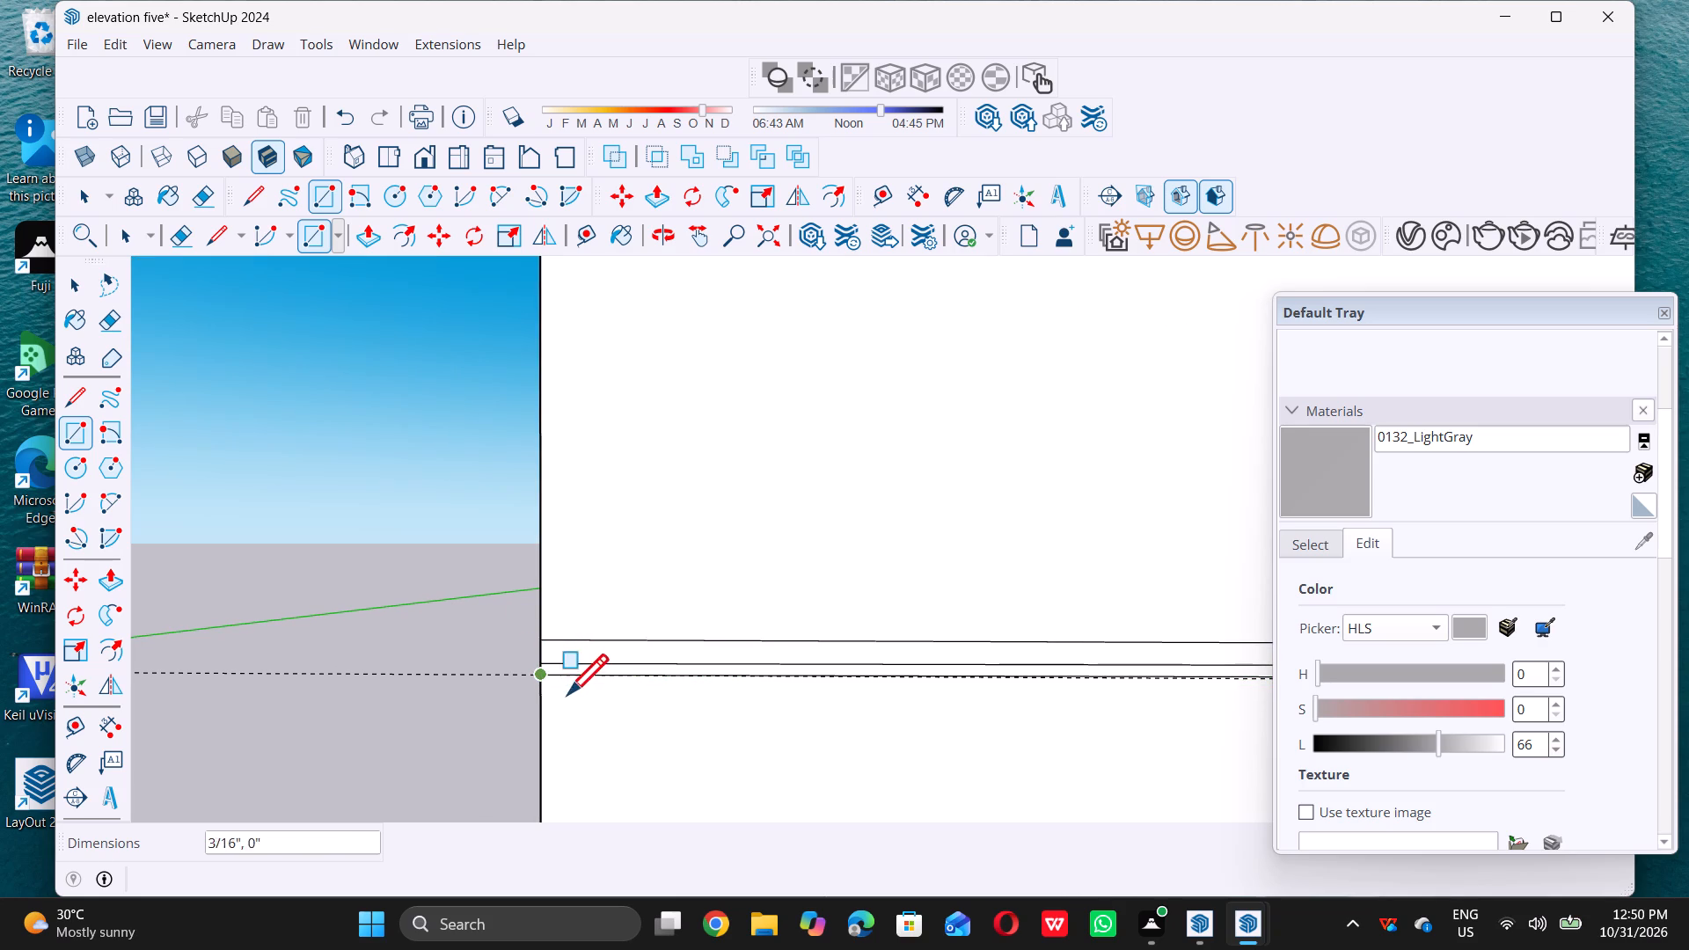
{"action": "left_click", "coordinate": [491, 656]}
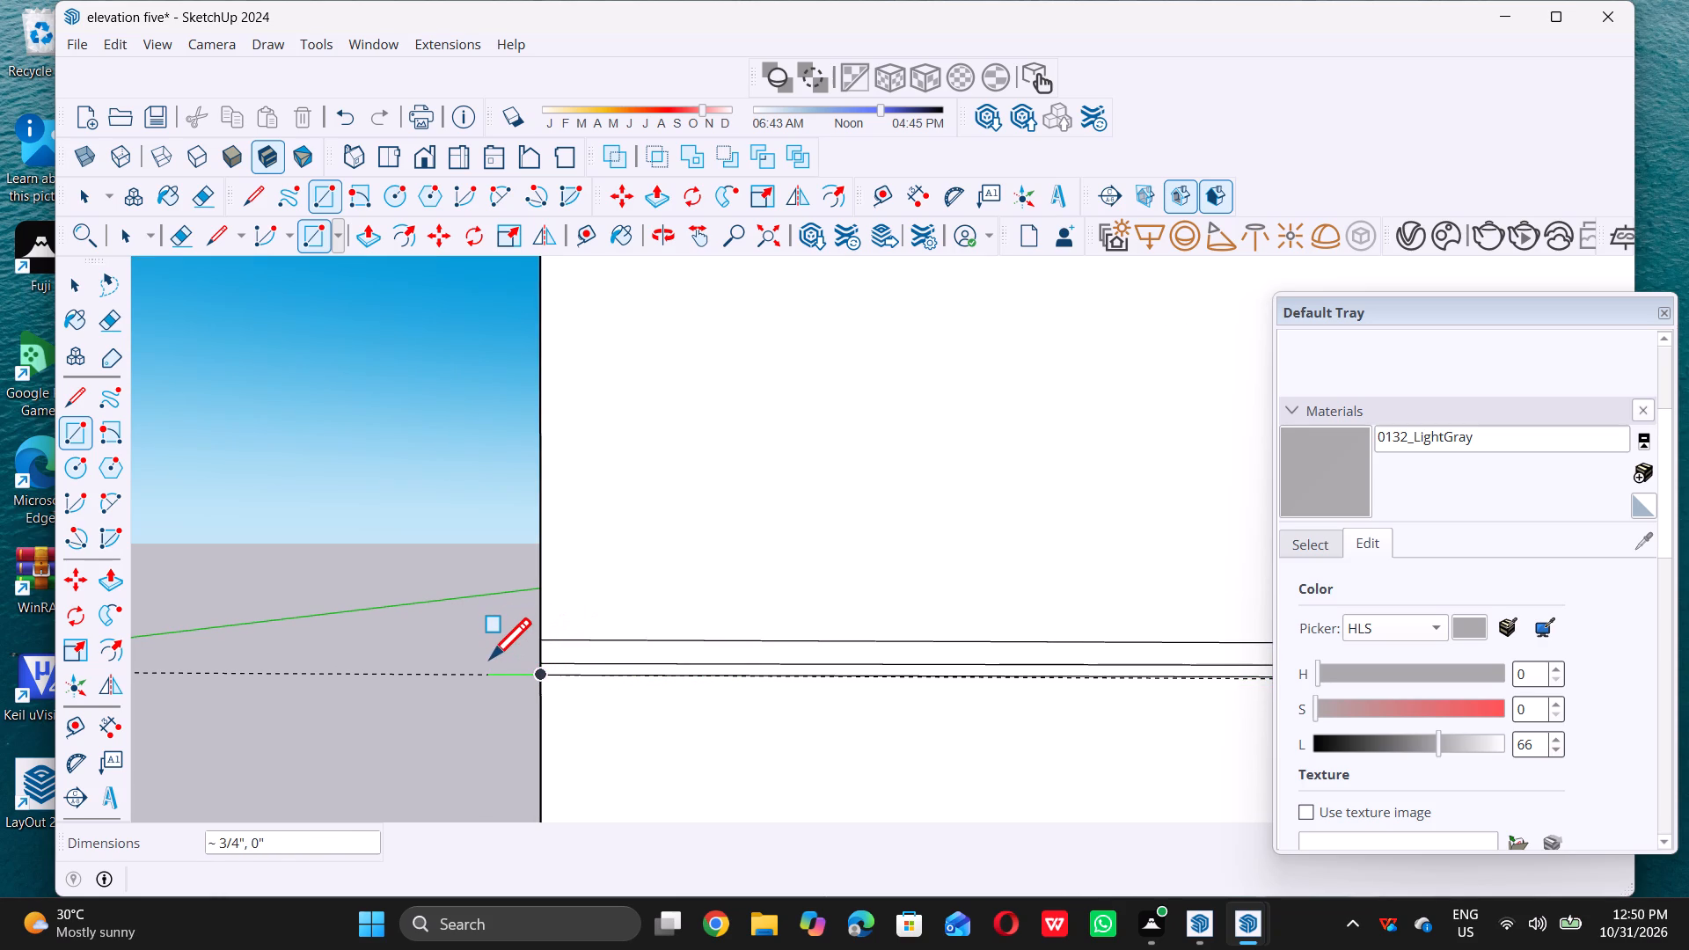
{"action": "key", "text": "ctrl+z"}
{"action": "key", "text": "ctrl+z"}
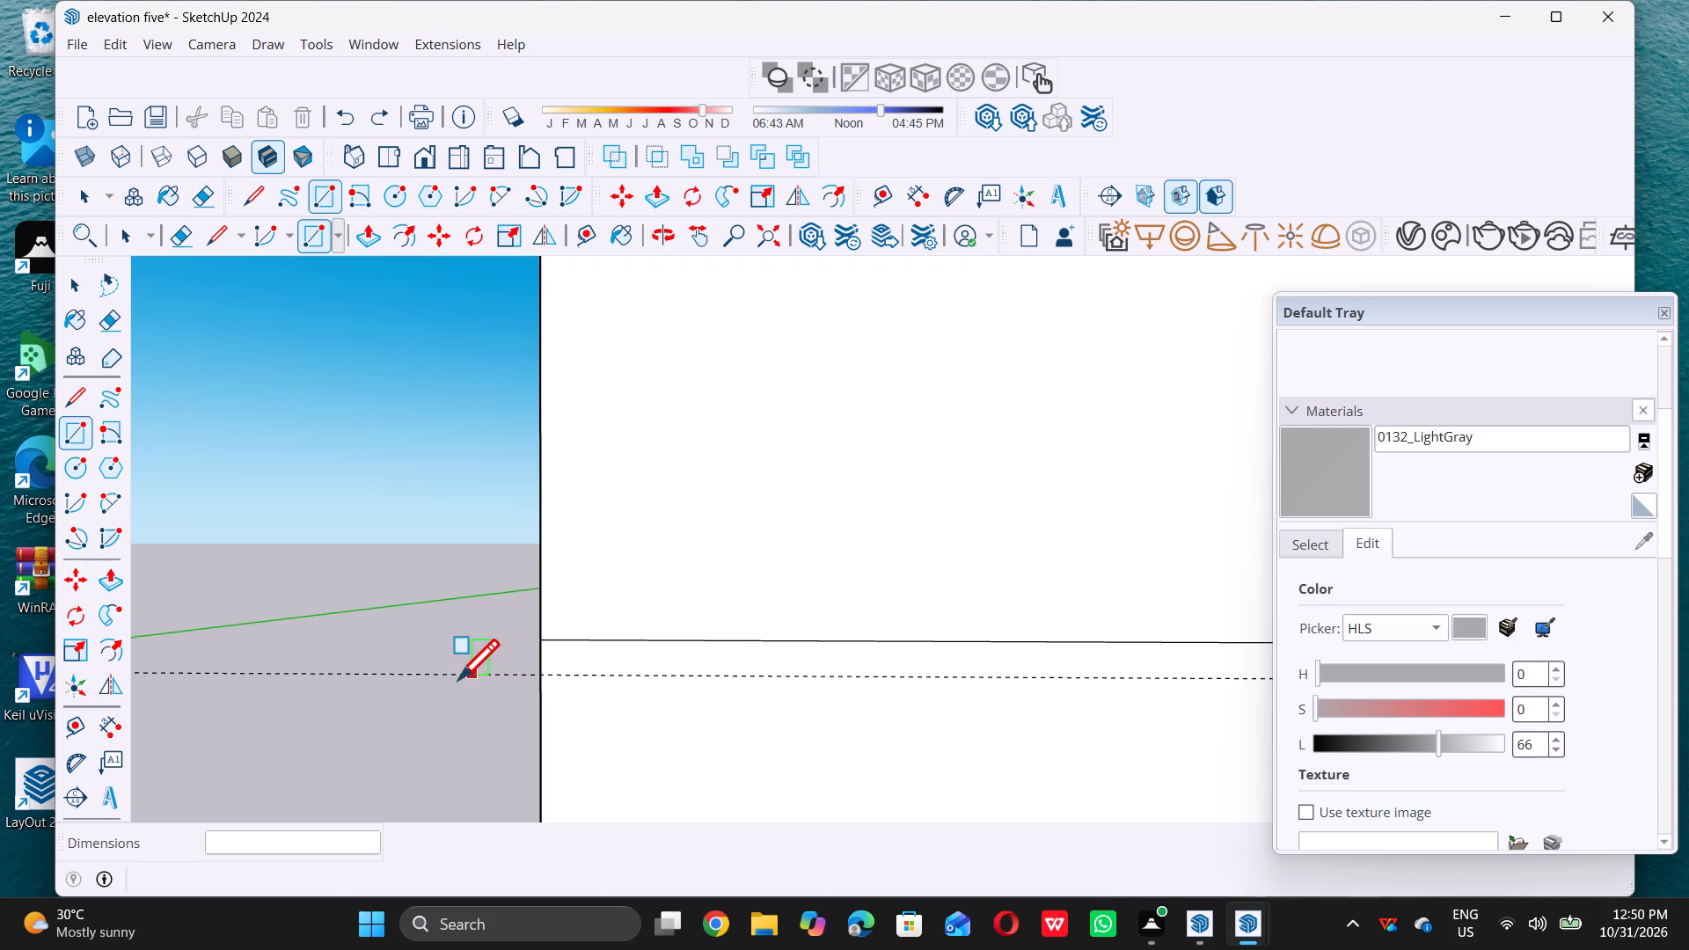
Draw a line about 10' 9 1/2" long along the lowest guide, from the wall's outer edge to the porch opening's edge.
{"action": "key", "text": "space"}
{"action": "key", "text": "l"}
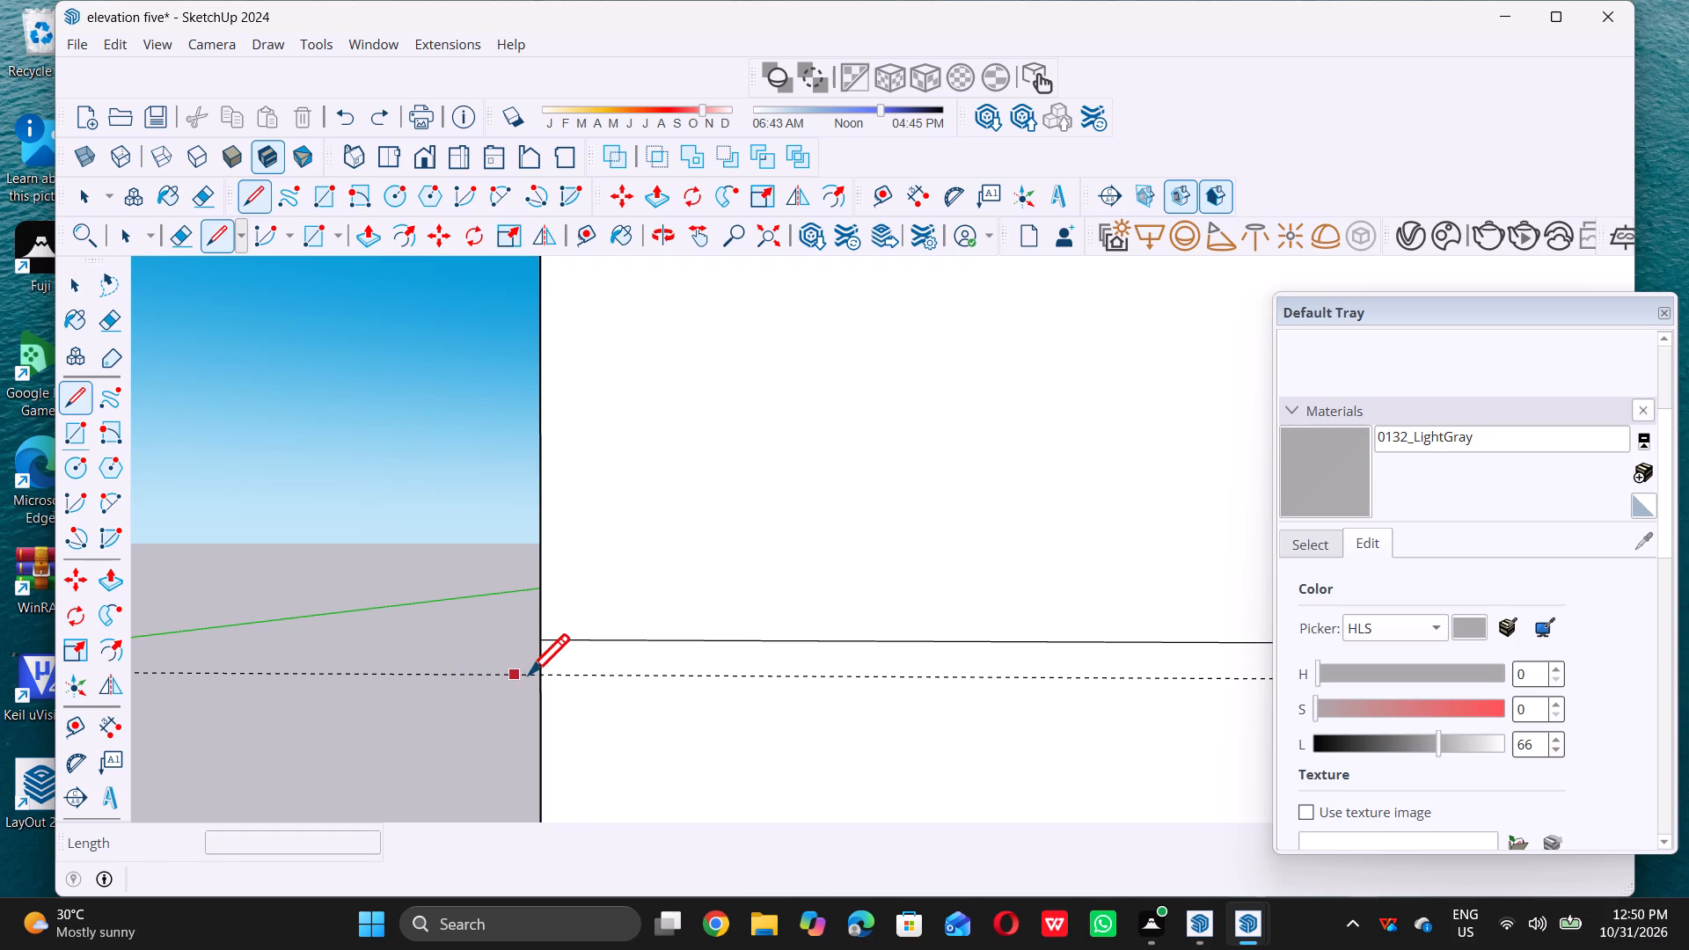
{"action": "left_click", "coordinate": [536, 674]}
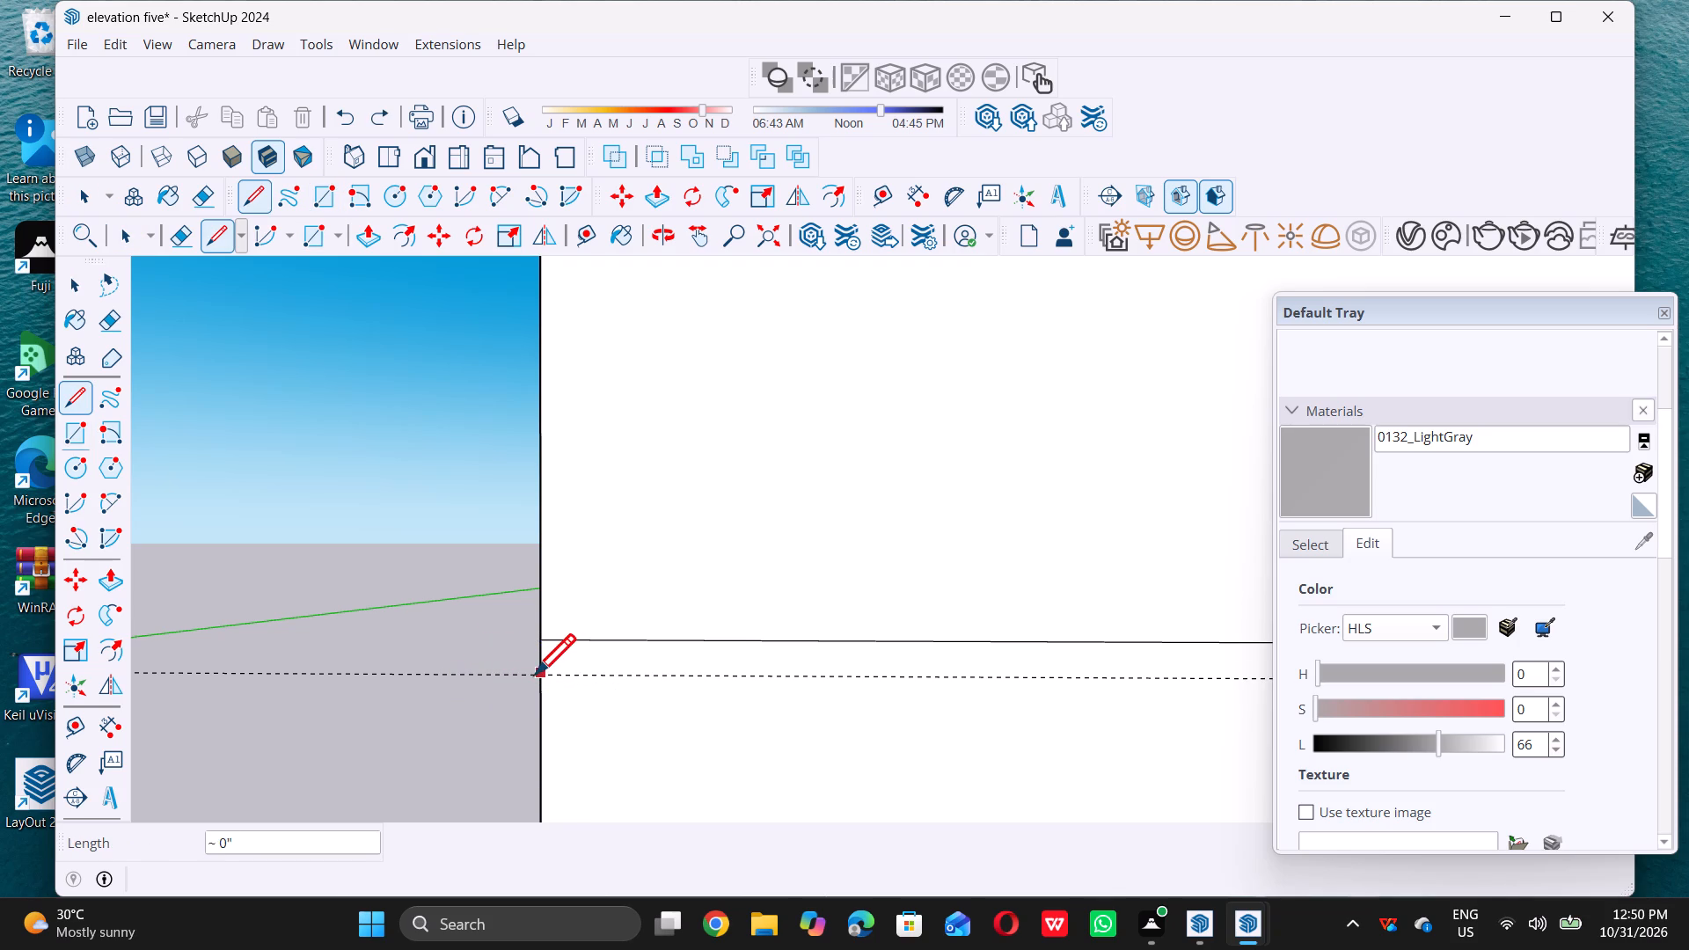
{"action": "scroll", "coordinate": [534, 674], "scroll_direction": "down", "scroll_amount": 17}
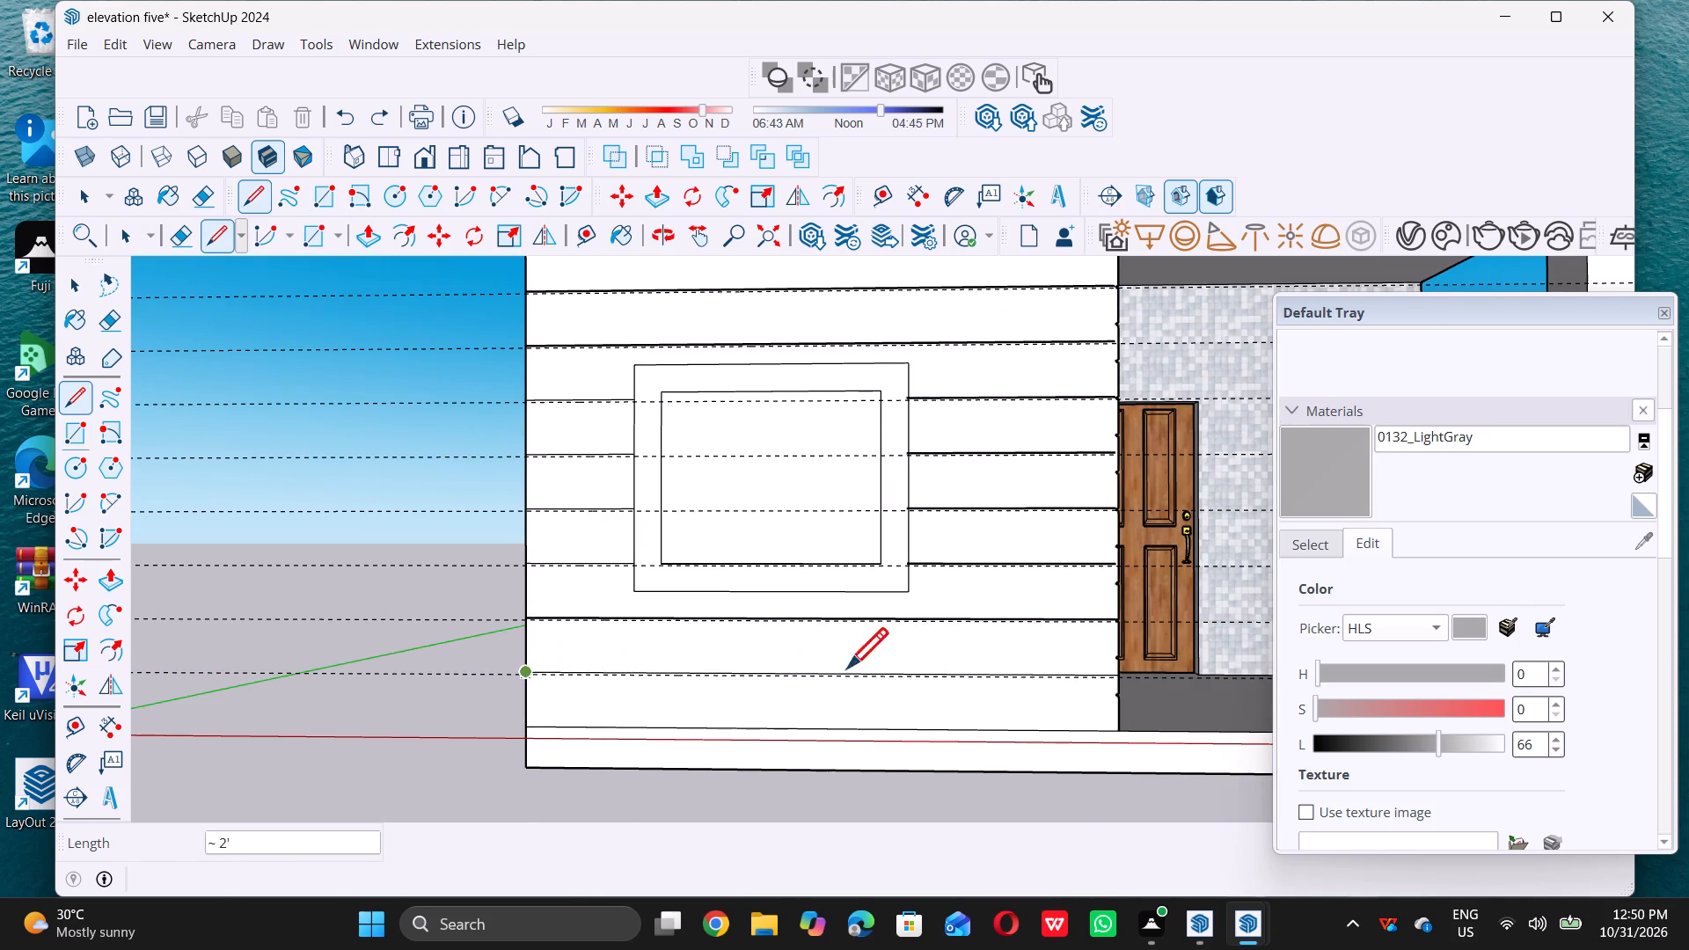
{"action": "scroll", "coordinate": [998, 676], "scroll_direction": "up", "scroll_amount": 4}
{"action": "scroll", "coordinate": [1077, 680], "scroll_direction": "up", "scroll_amount": 4}
{"action": "scroll", "coordinate": [1170, 690], "scroll_direction": "up", "scroll_amount": 15}
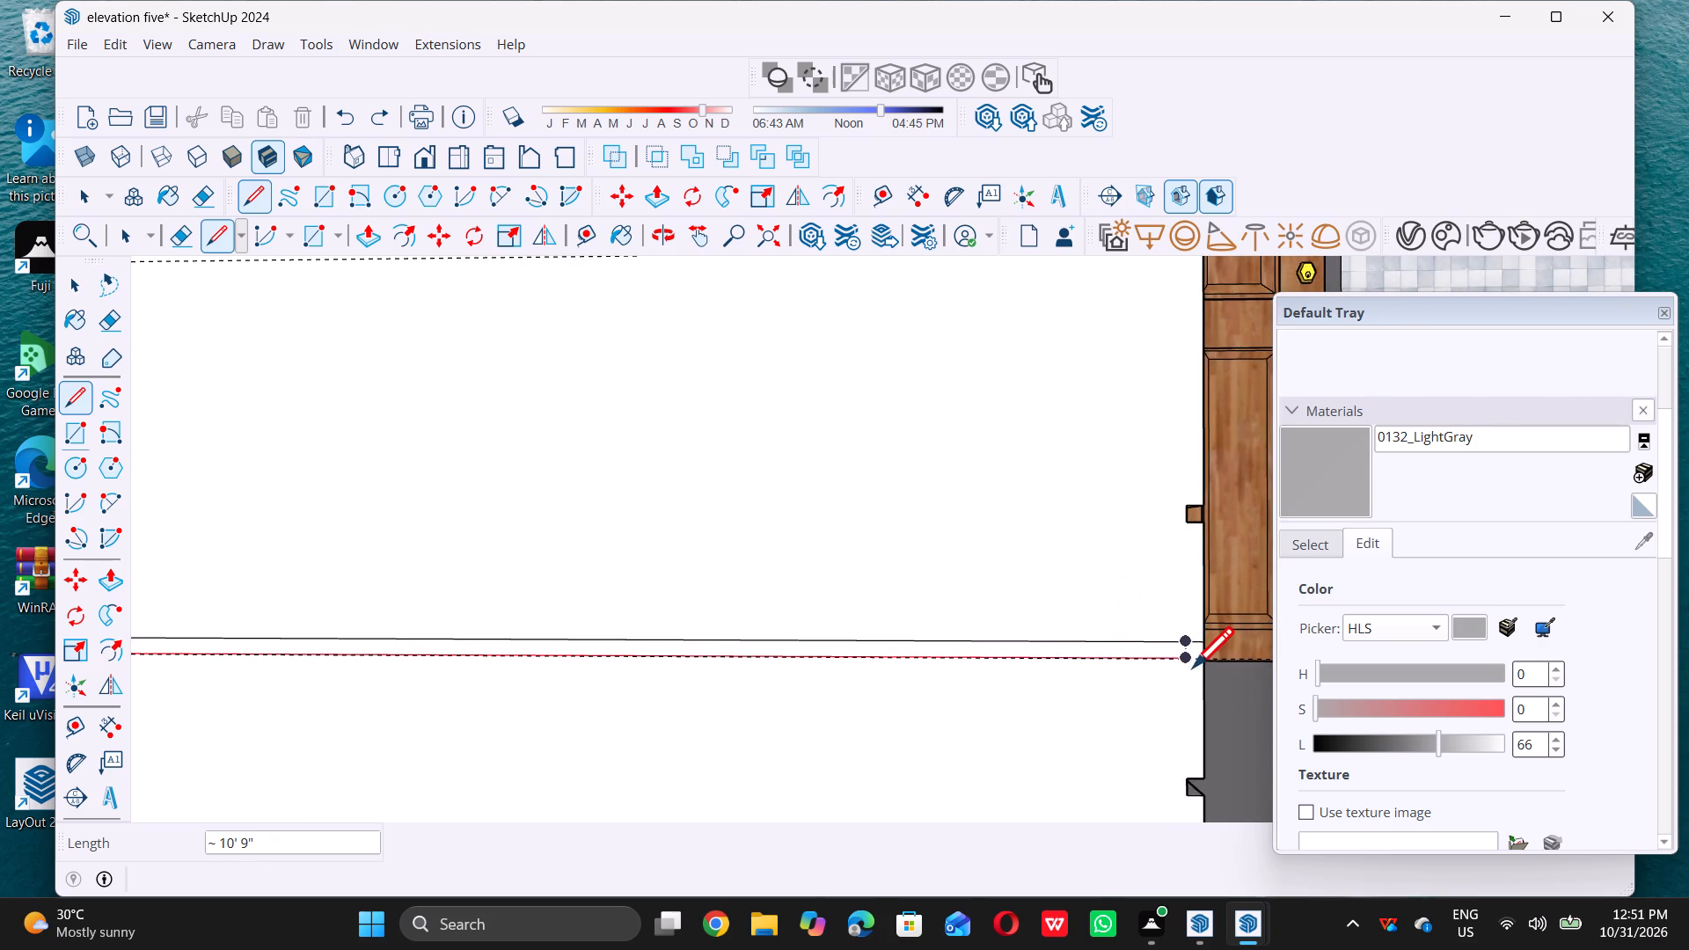
{"action": "double_click", "coordinate": [1204, 661]}
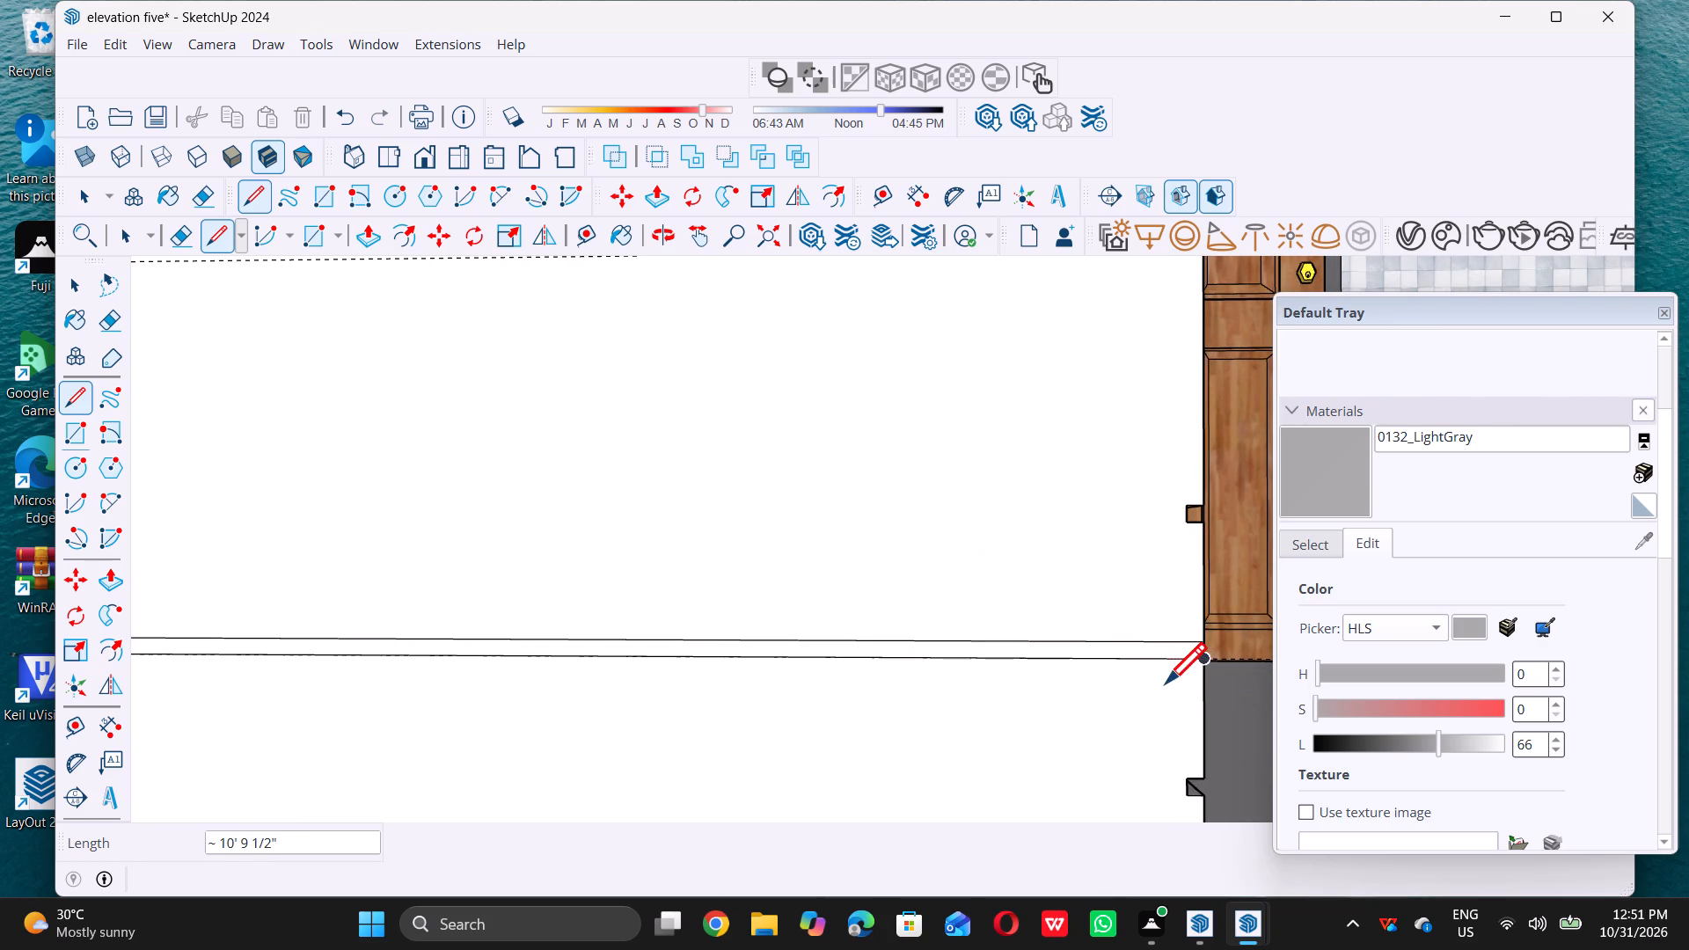
{"action": "key", "text": "space"}
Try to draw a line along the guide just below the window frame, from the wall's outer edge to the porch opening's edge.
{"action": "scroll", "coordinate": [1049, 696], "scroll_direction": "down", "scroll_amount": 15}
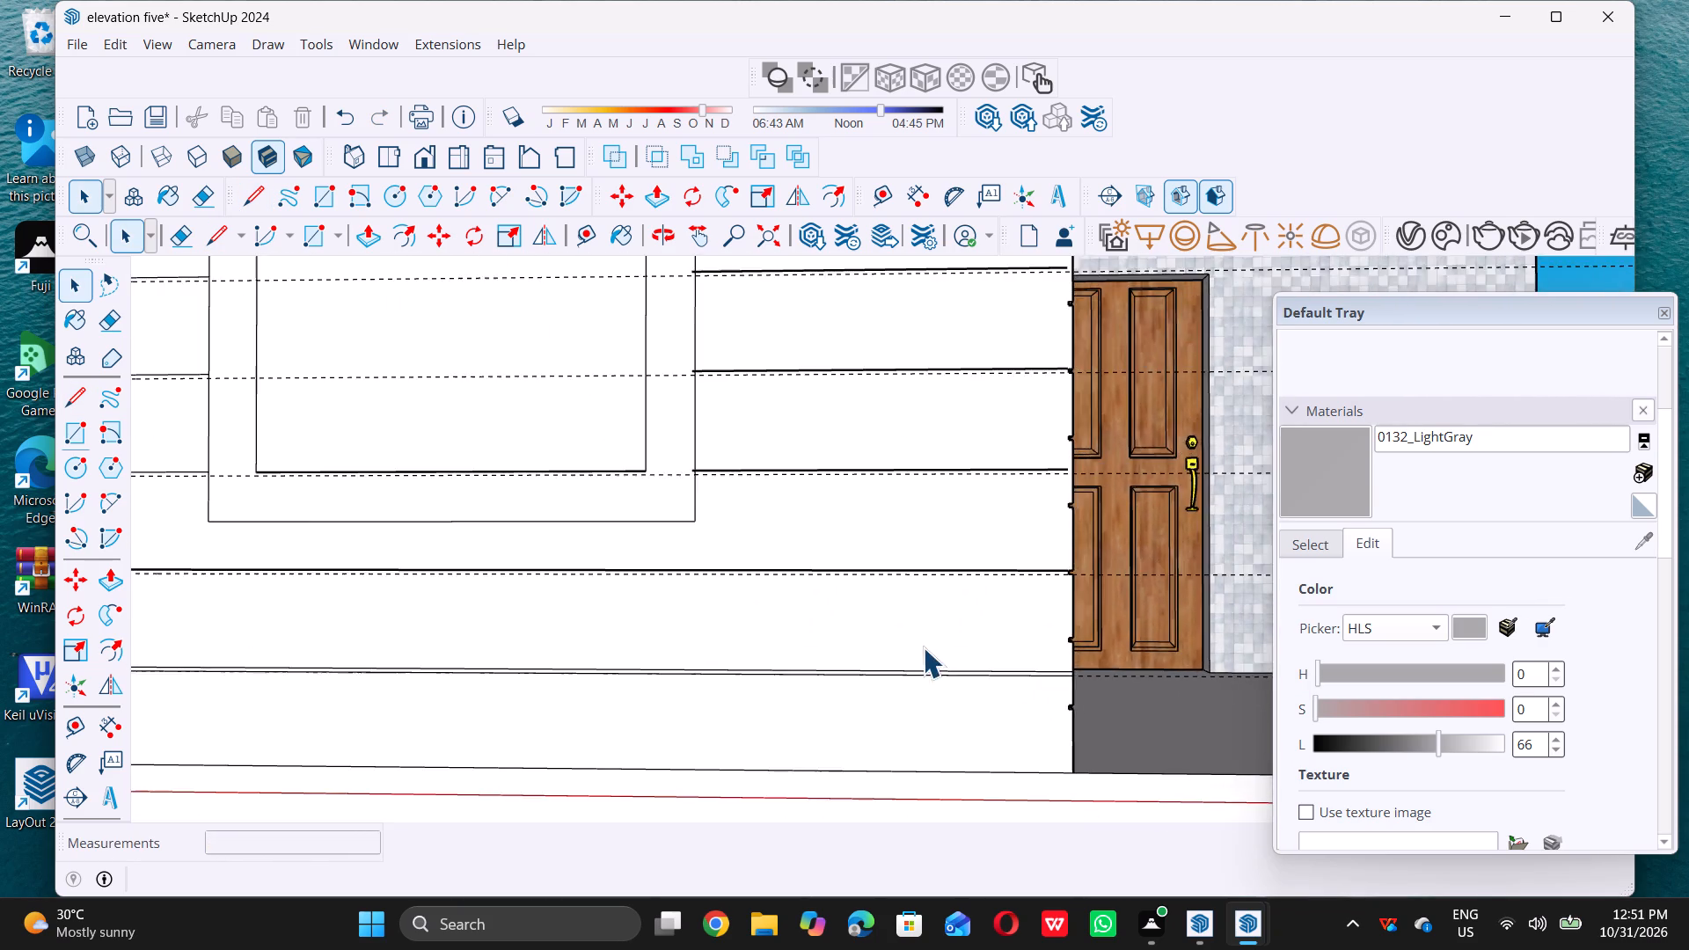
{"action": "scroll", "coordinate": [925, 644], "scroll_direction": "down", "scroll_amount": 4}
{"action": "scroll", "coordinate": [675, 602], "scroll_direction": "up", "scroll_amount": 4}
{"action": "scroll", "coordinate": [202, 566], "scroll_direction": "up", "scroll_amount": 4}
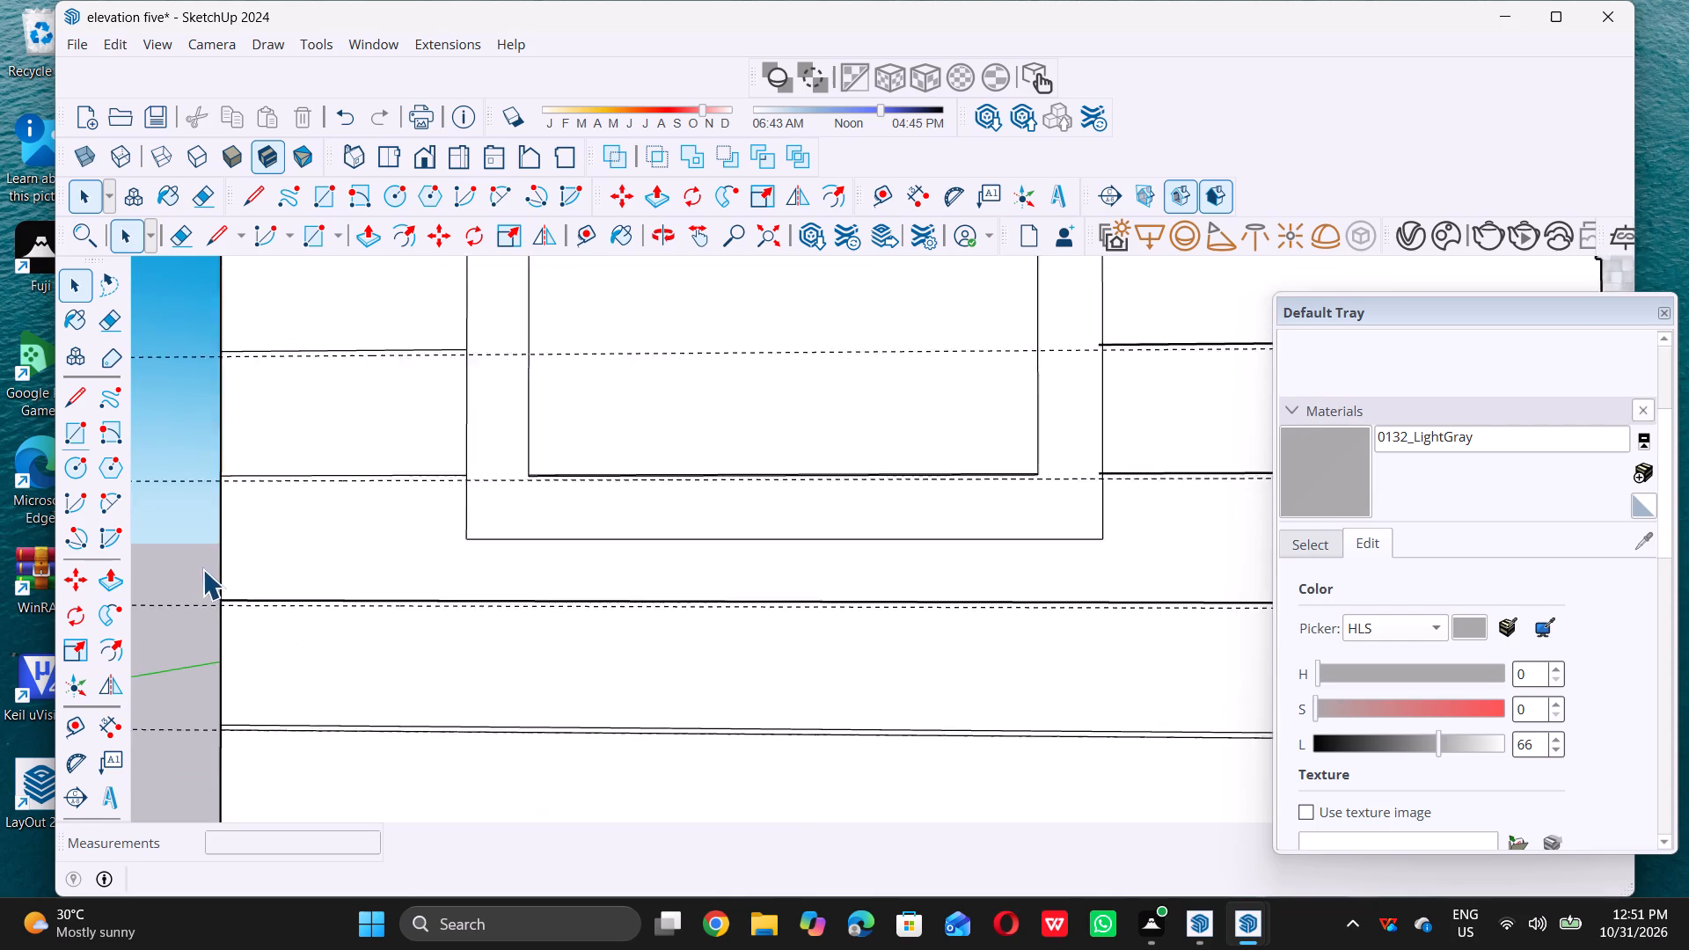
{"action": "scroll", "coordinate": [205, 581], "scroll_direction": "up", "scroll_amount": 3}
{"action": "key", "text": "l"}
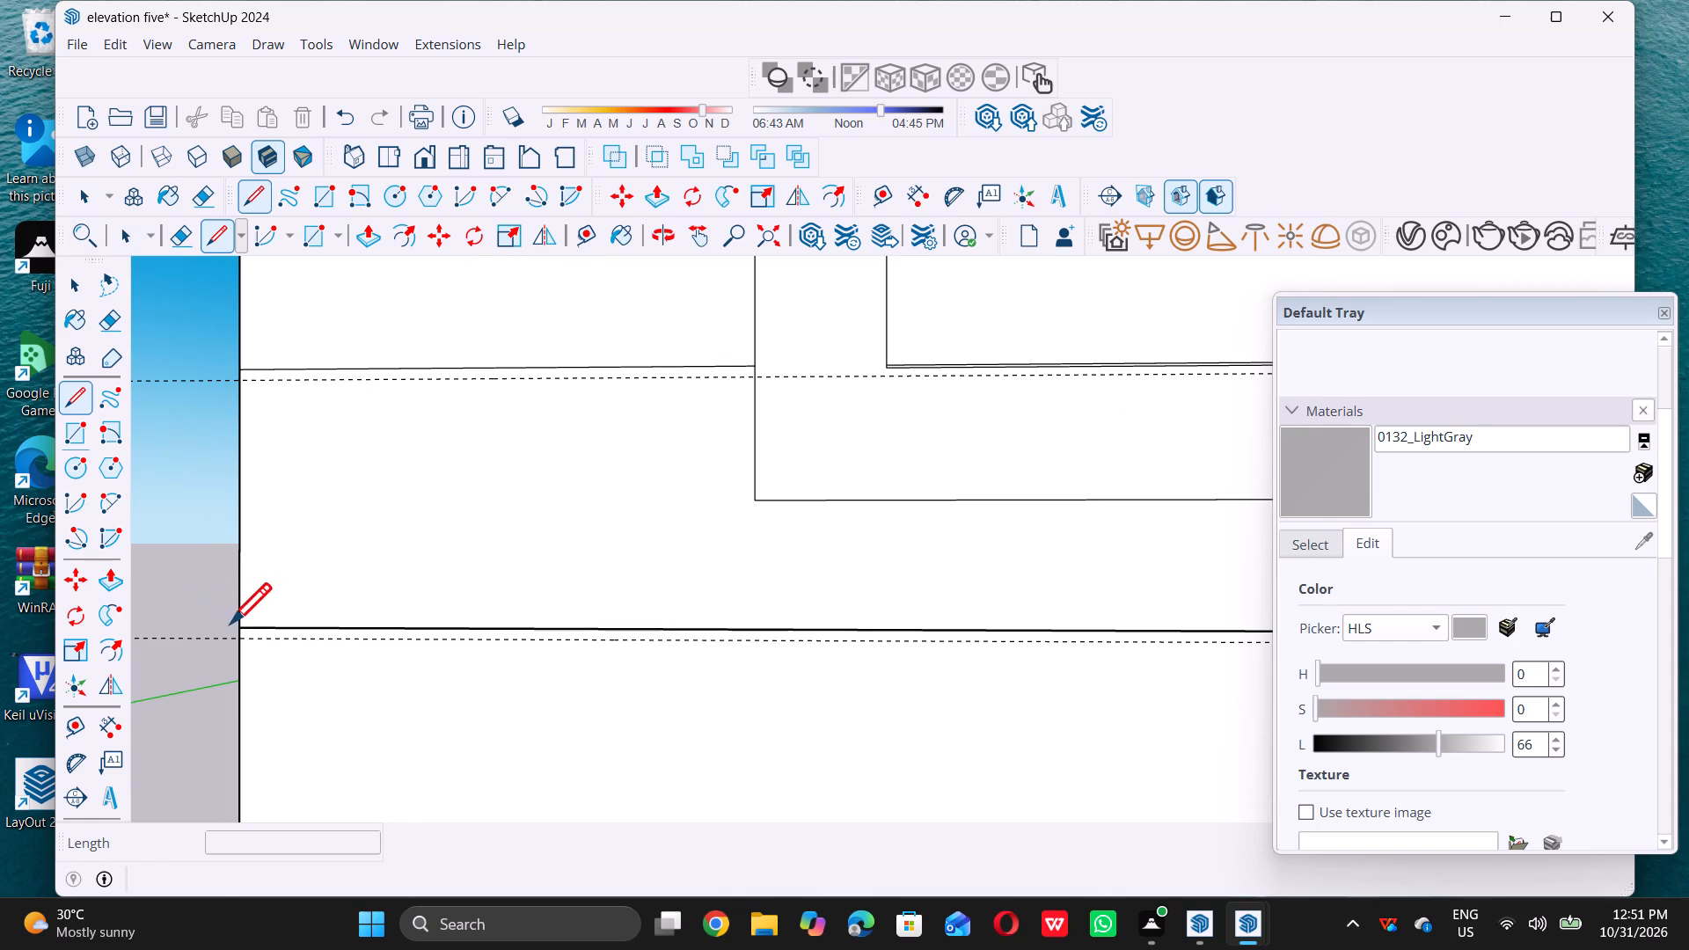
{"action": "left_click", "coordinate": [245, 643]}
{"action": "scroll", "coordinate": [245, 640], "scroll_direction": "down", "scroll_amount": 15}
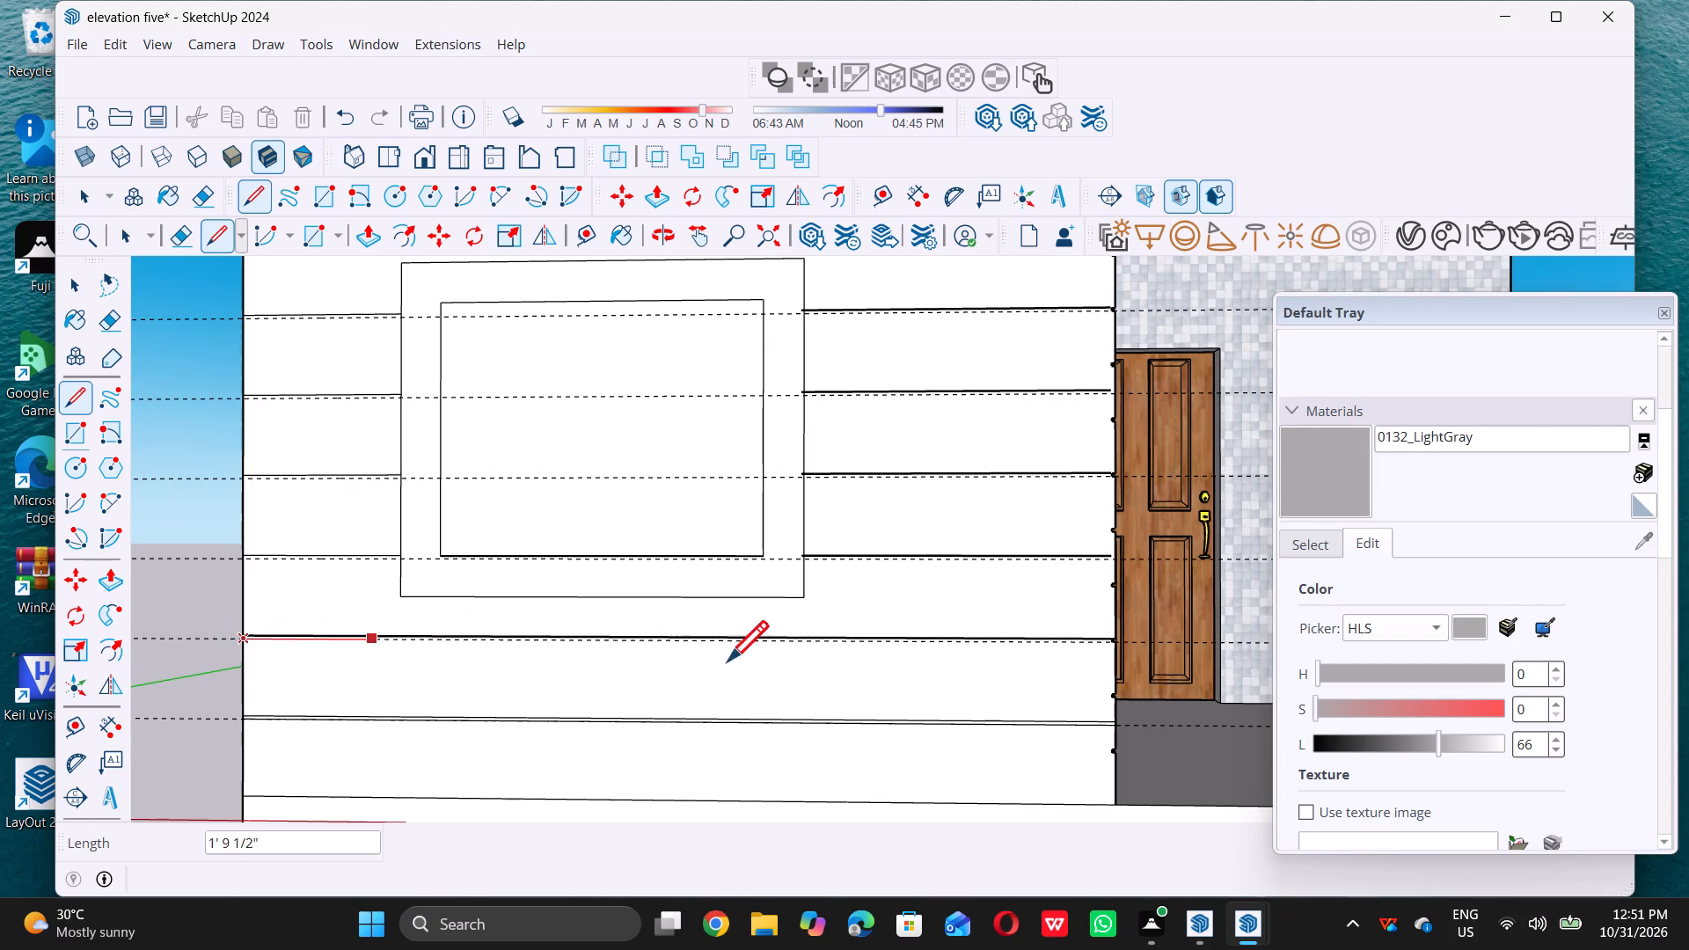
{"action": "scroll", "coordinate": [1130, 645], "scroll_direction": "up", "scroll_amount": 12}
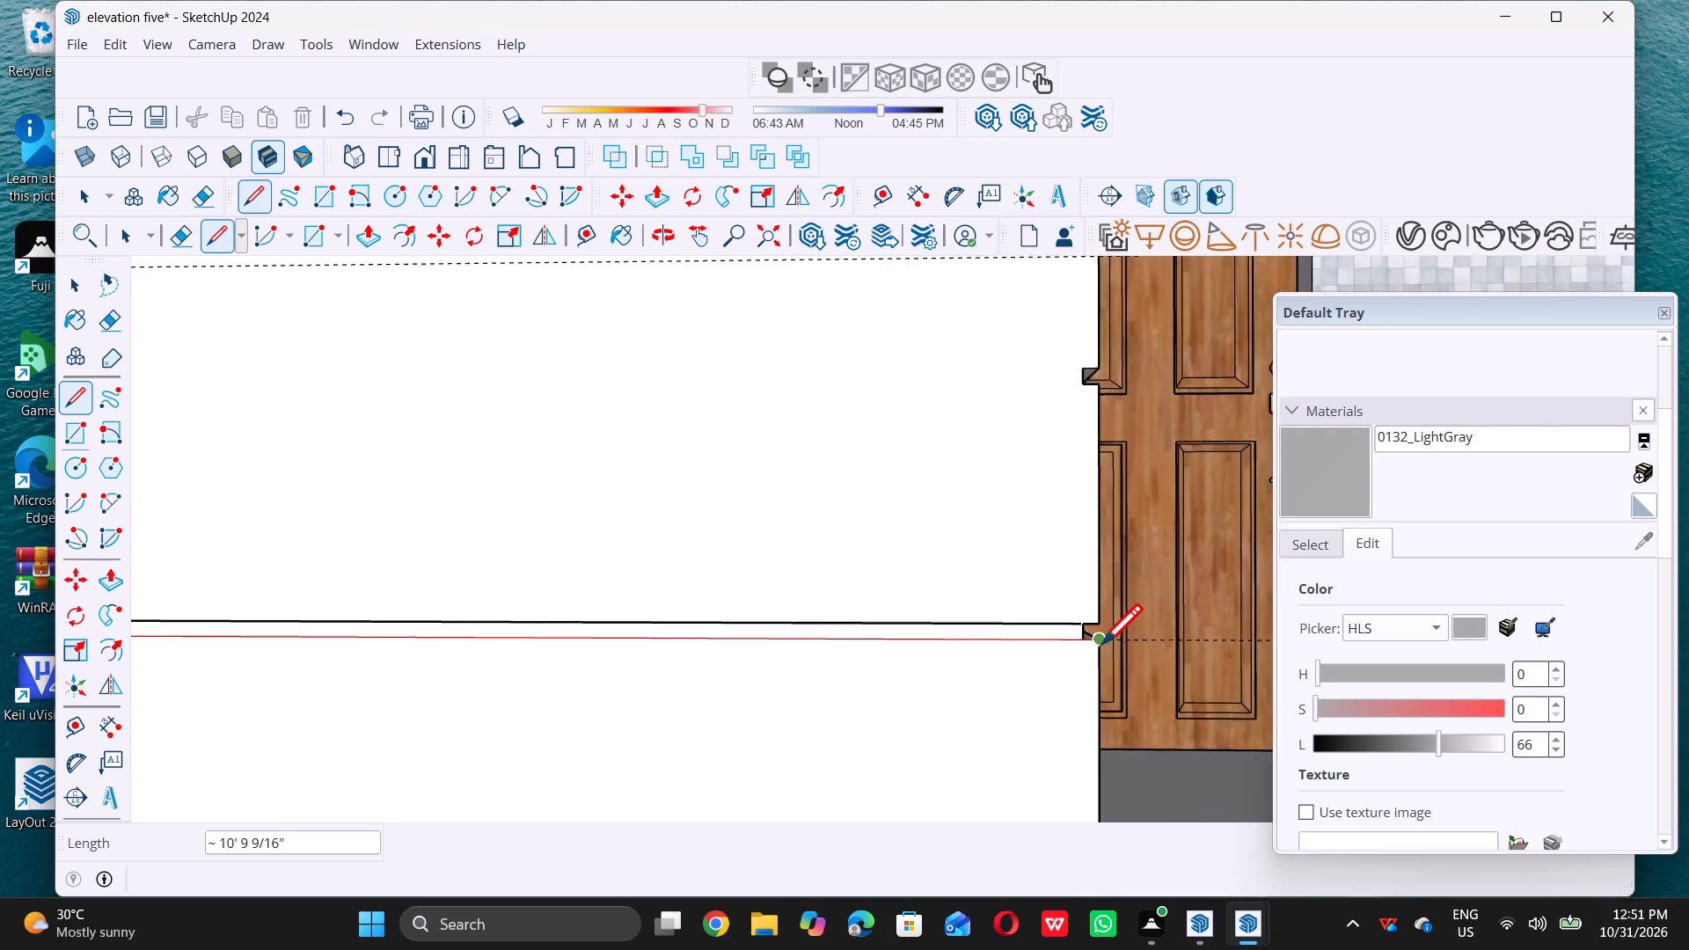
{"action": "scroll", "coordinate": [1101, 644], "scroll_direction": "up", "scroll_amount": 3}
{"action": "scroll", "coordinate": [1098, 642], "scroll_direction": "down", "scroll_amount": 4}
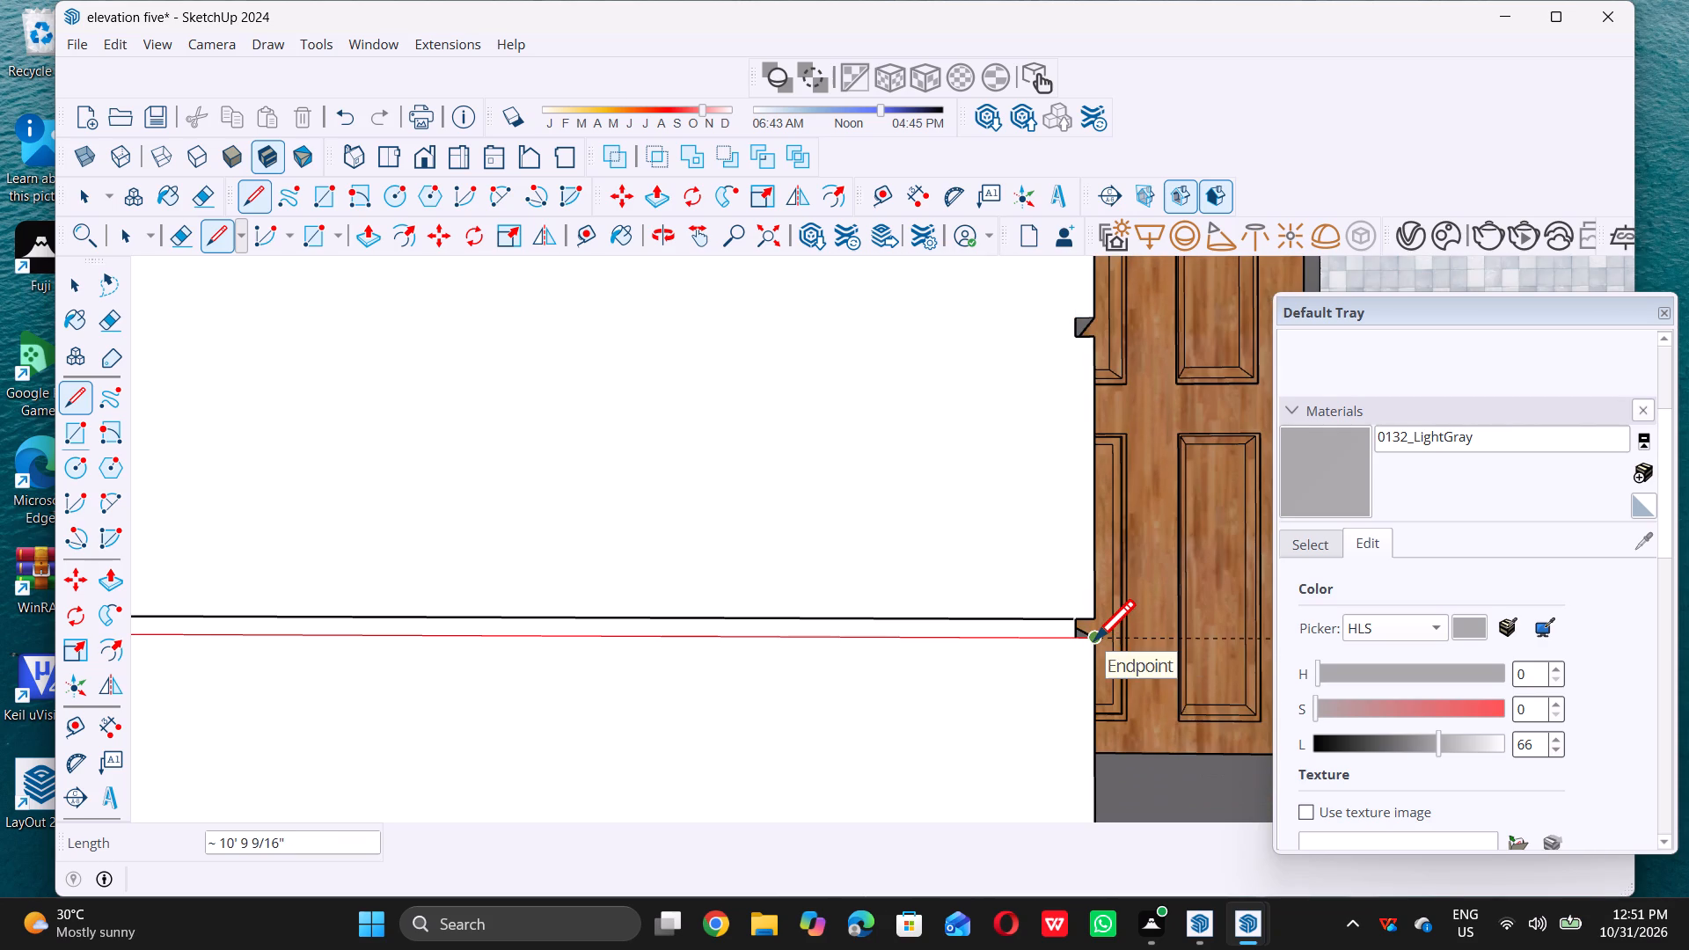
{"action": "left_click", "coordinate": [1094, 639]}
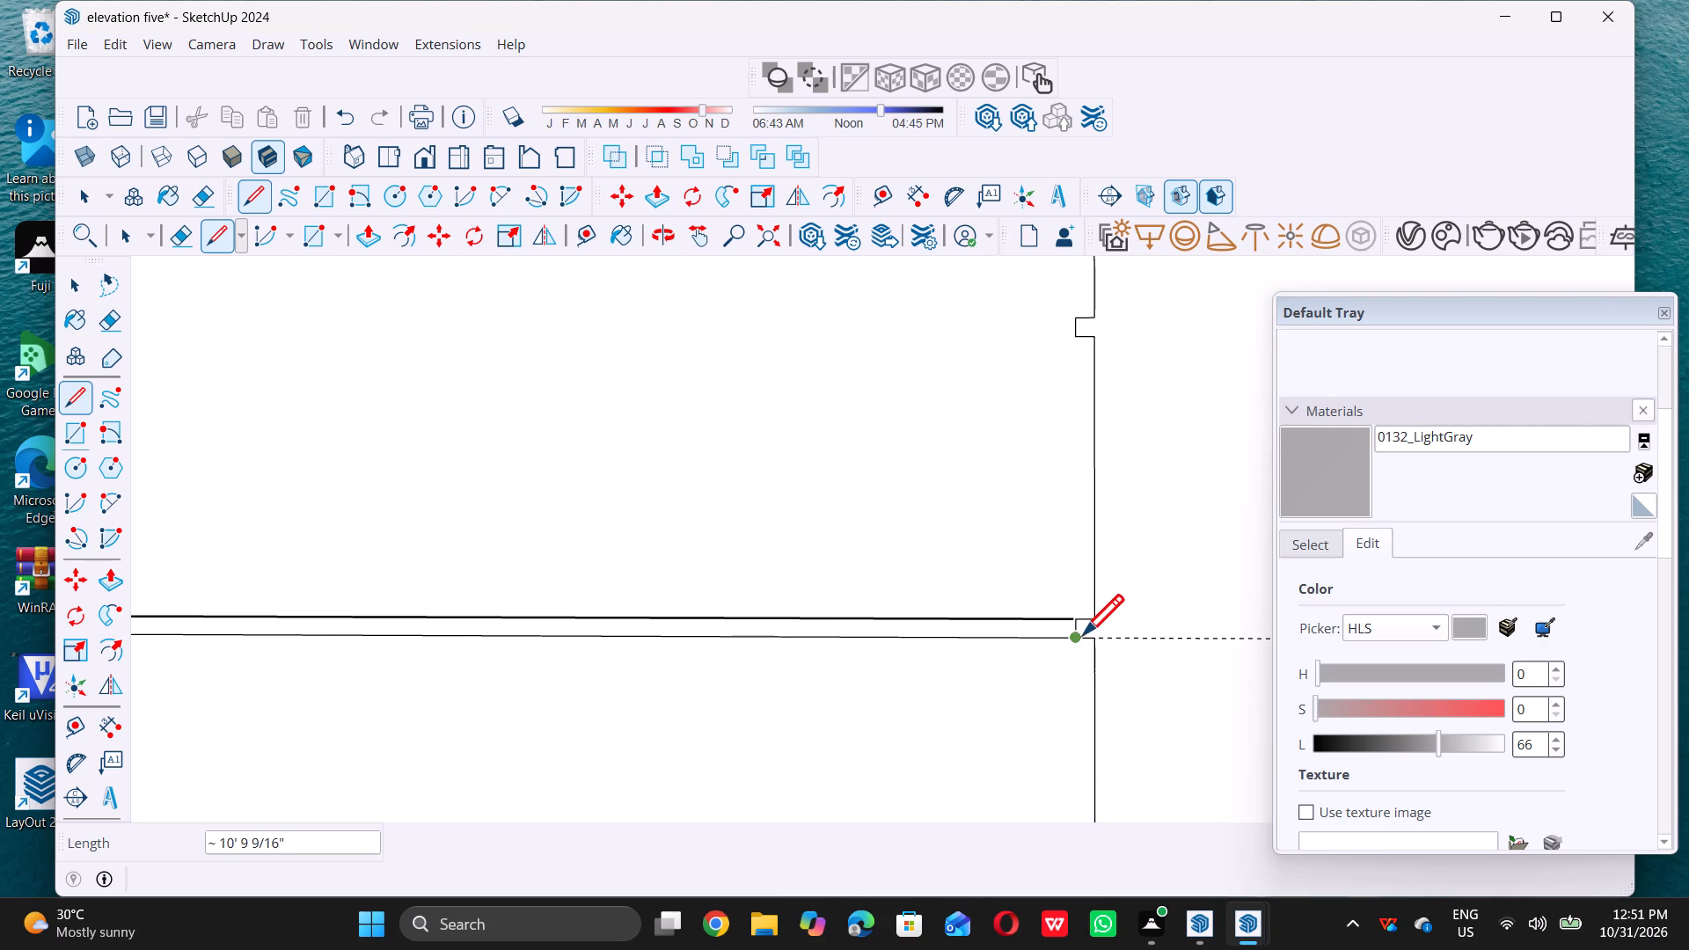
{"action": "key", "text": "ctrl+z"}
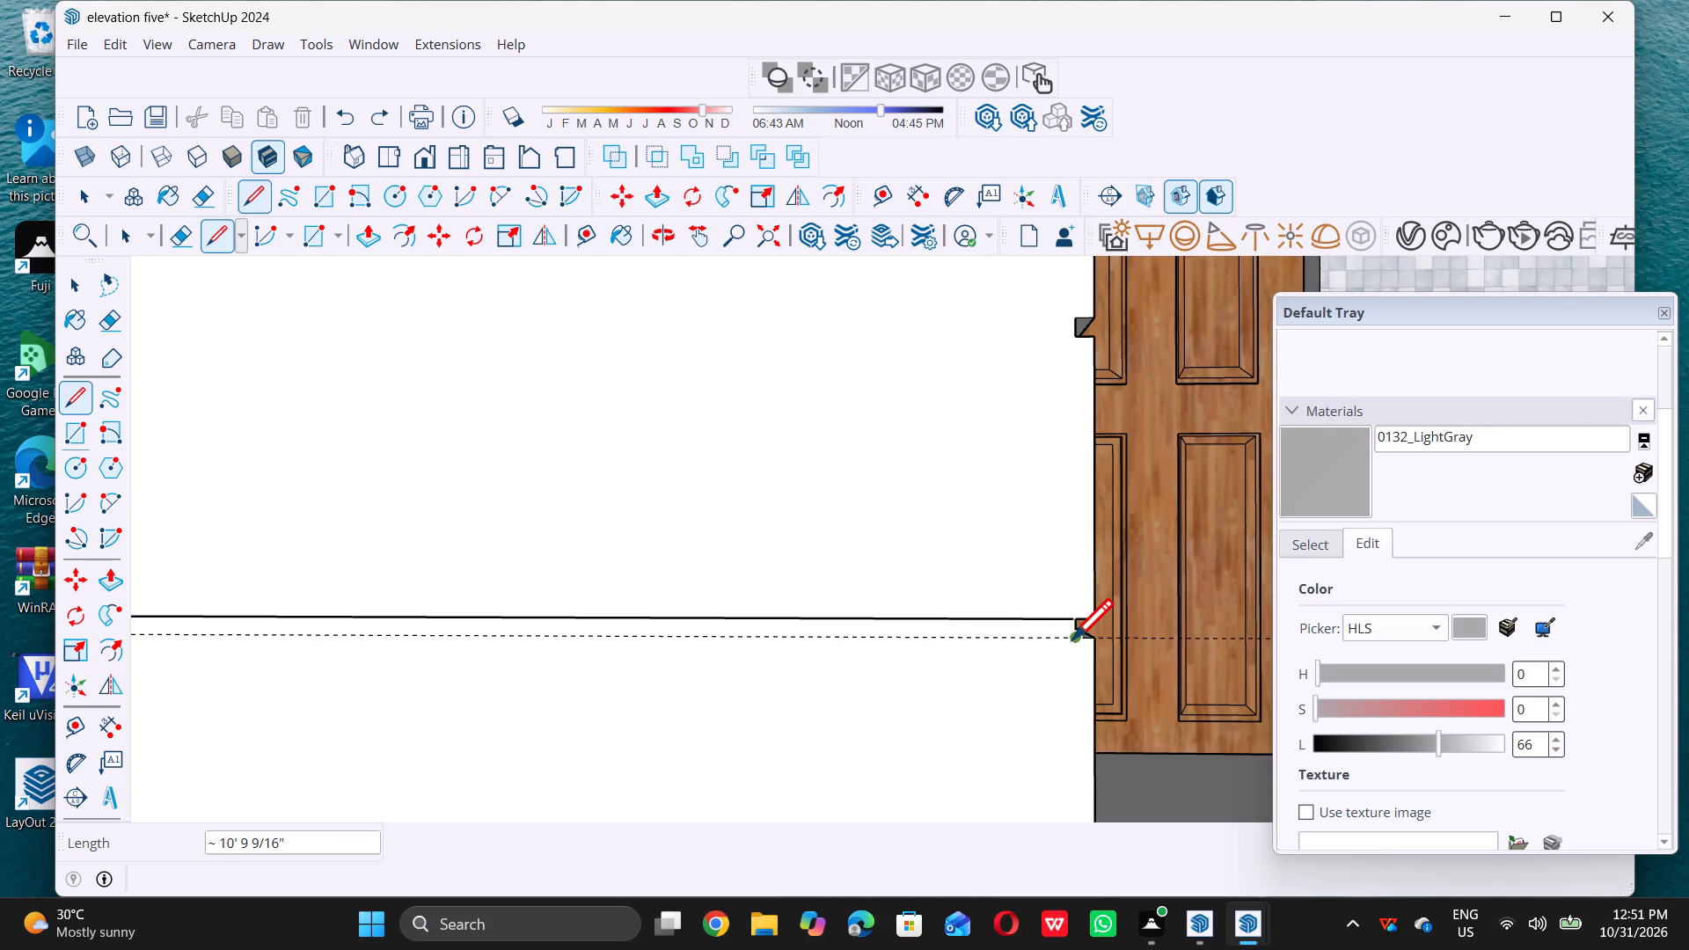
Draw a 10' 9 1/16" line along the guide just below the window frame, from the porch-side notch's inner corner to the wall's outer edge.
{"action": "double_click", "coordinate": [1072, 639]}
{"action": "scroll", "coordinate": [1071, 639], "scroll_direction": "down", "scroll_amount": 17}
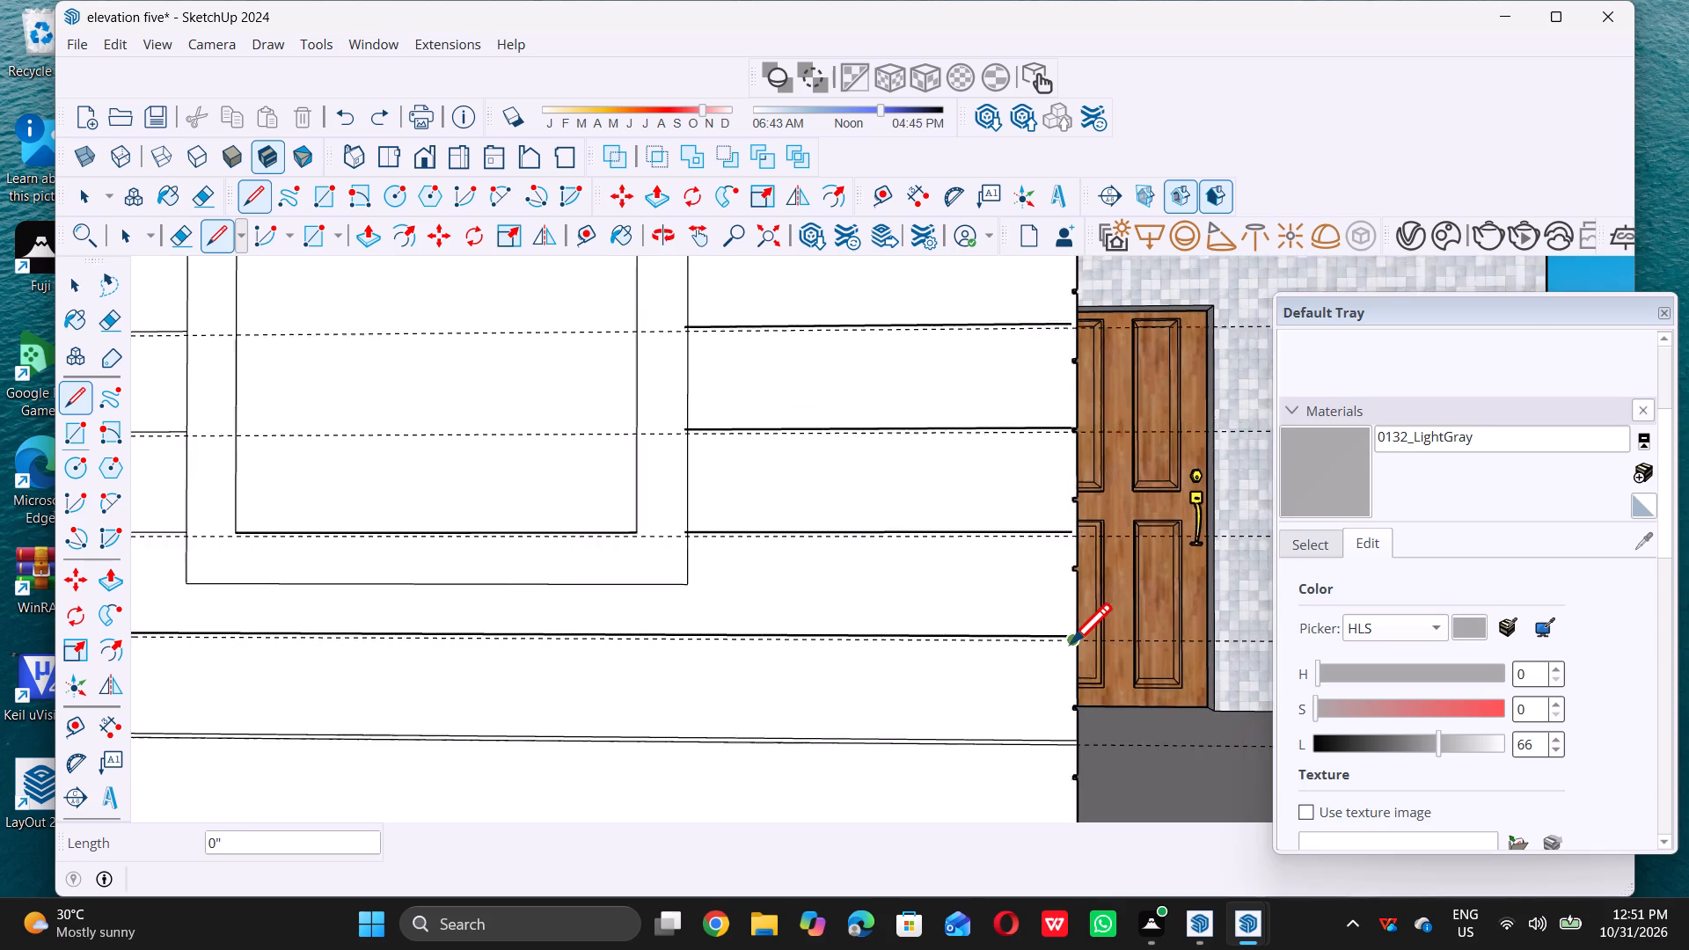
{"action": "scroll", "coordinate": [1071, 643], "scroll_direction": "down", "scroll_amount": 1}
{"action": "scroll", "coordinate": [647, 656], "scroll_direction": "down", "scroll_amount": 4}
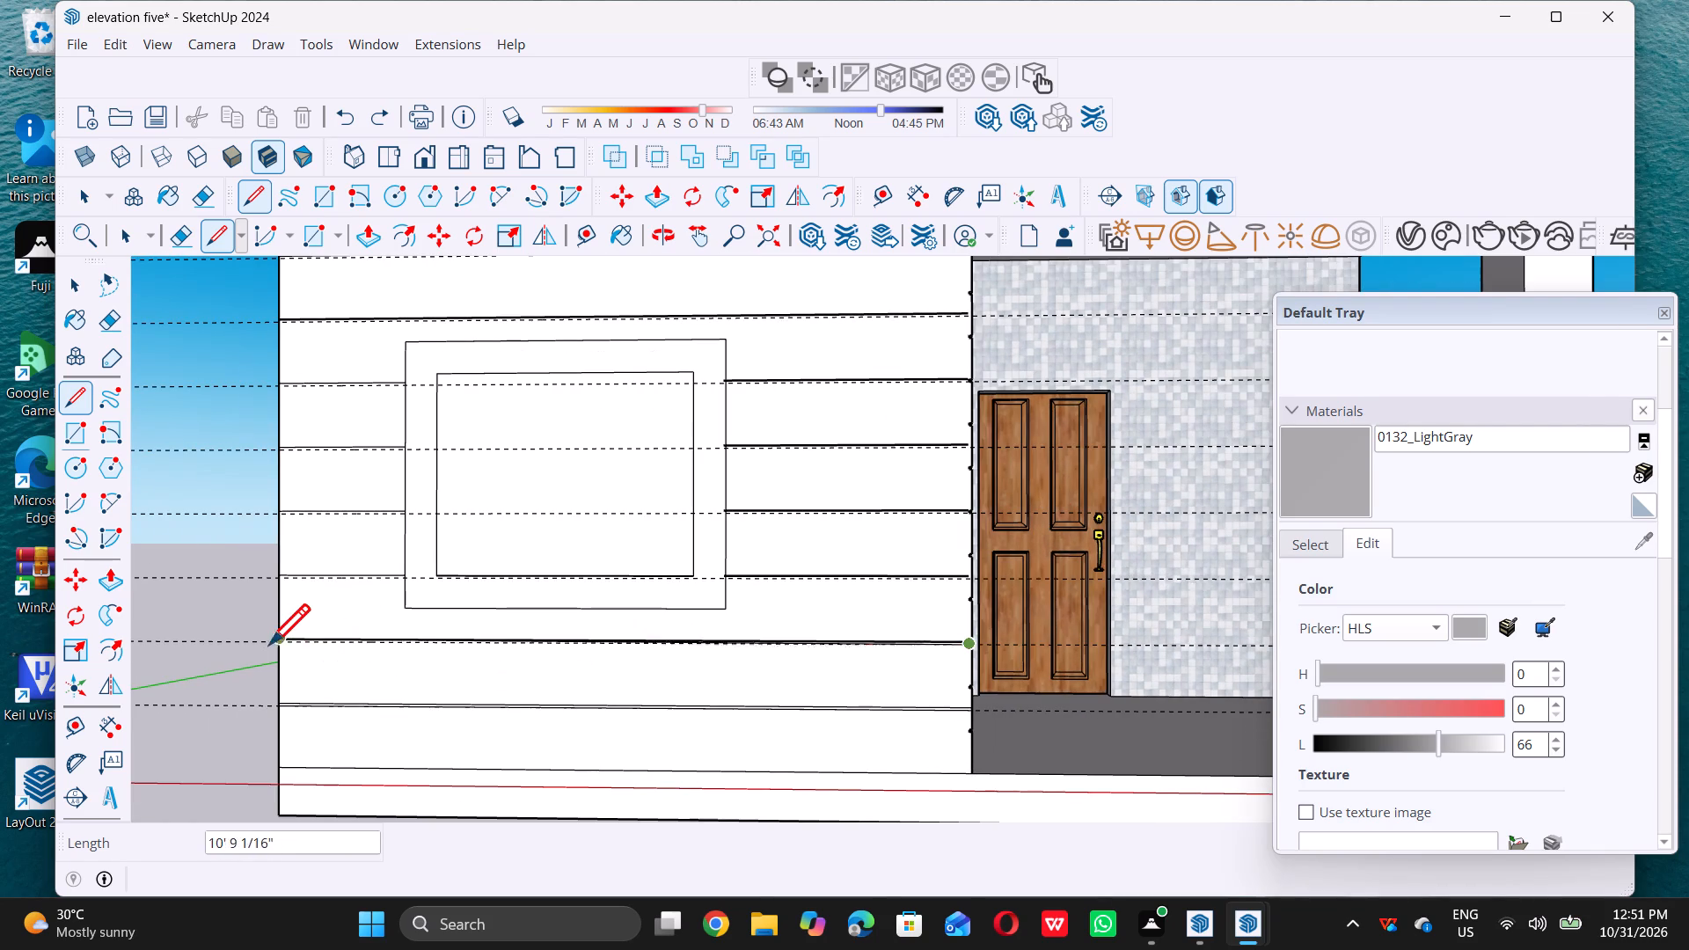
{"action": "scroll", "coordinate": [269, 643], "scroll_direction": "up", "scroll_amount": 14}
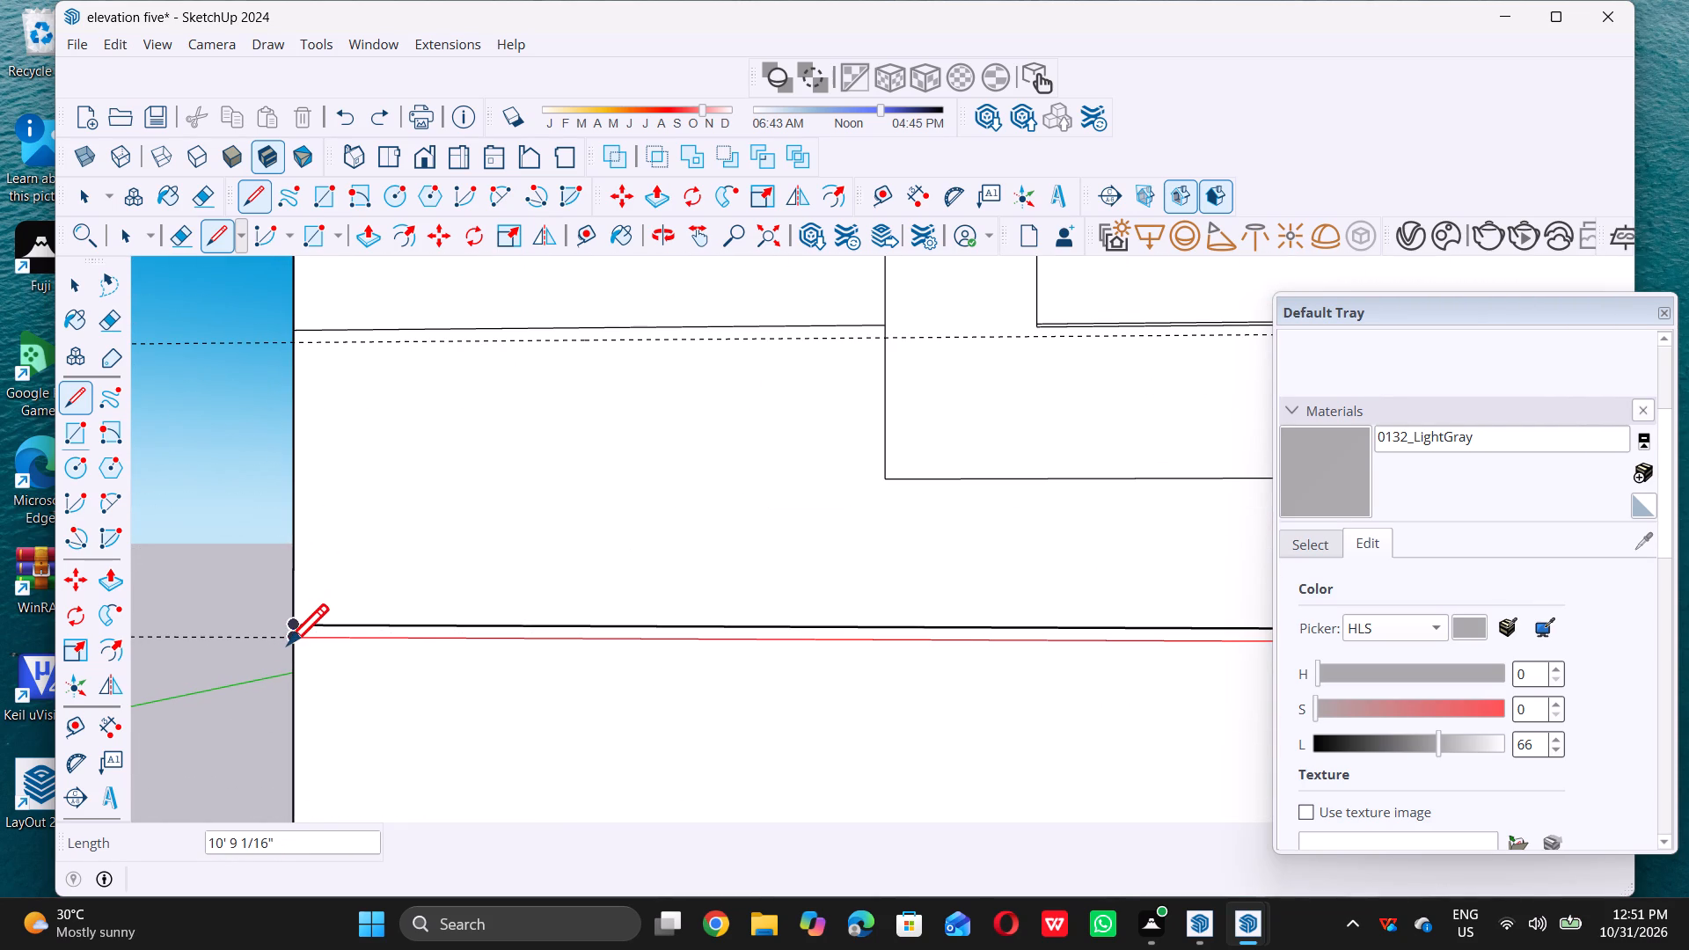
{"action": "triple_click", "coordinate": [289, 641]}
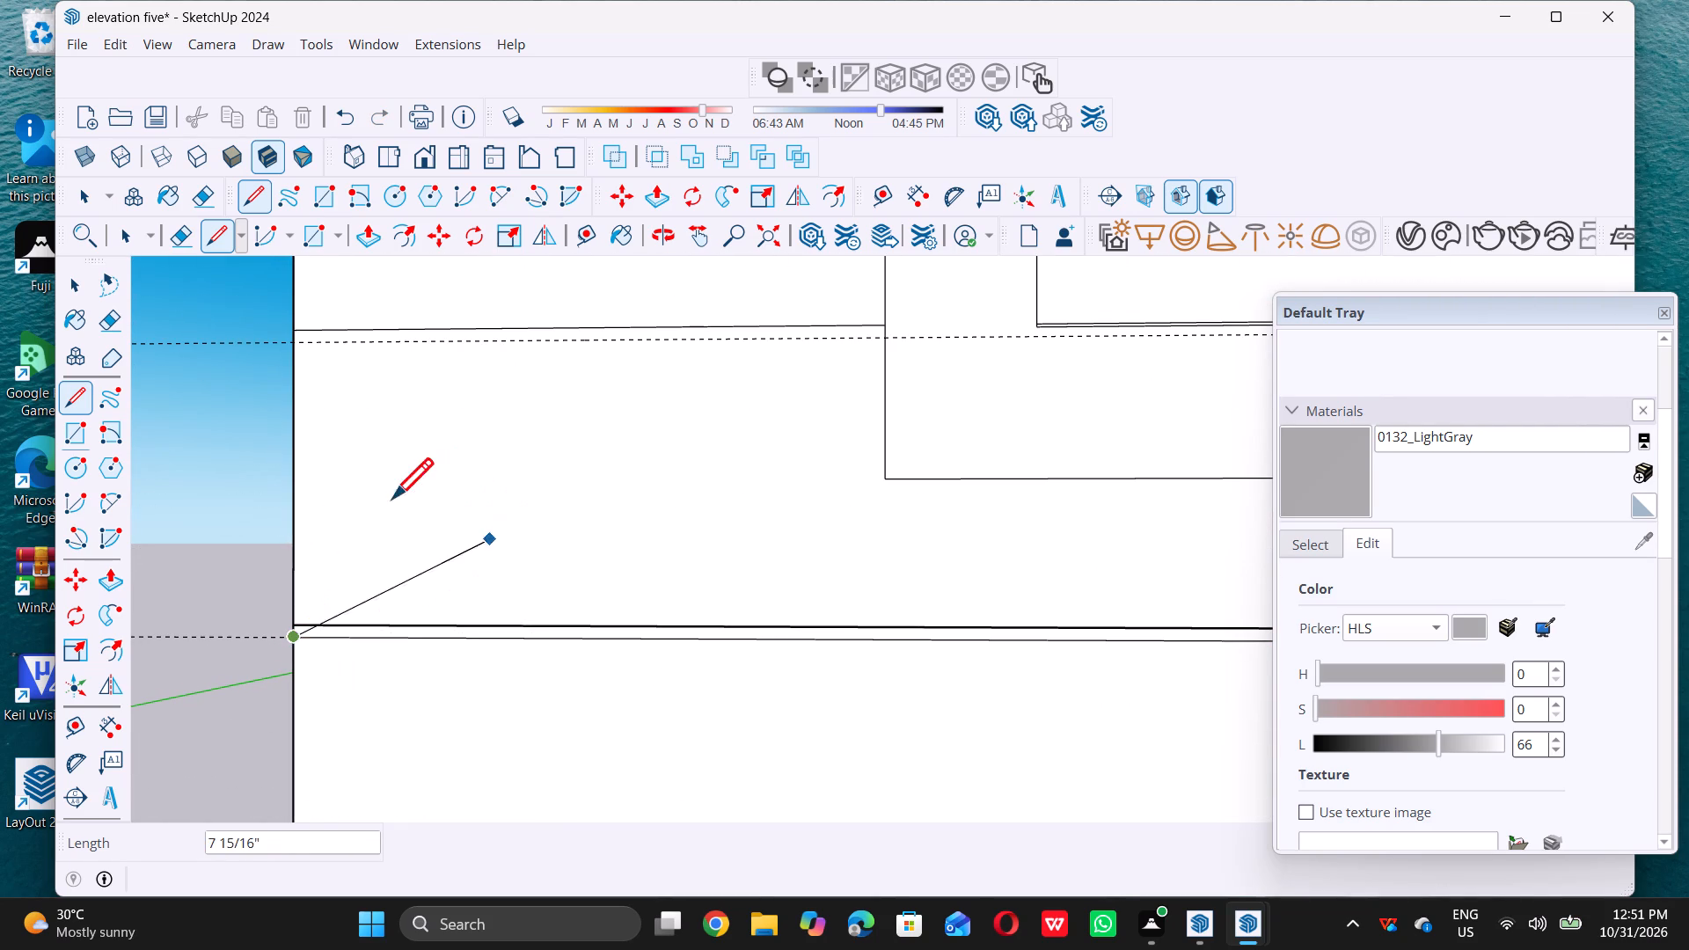
{"action": "scroll", "coordinate": [388, 506], "scroll_direction": "down", "scroll_amount": 6}
{"action": "key", "text": "space"}
Draw a line about 2' 1/16" long along the lowest guide beside the window frame, from the wall's outer edge to the frame.
{"action": "key", "text": "l"}
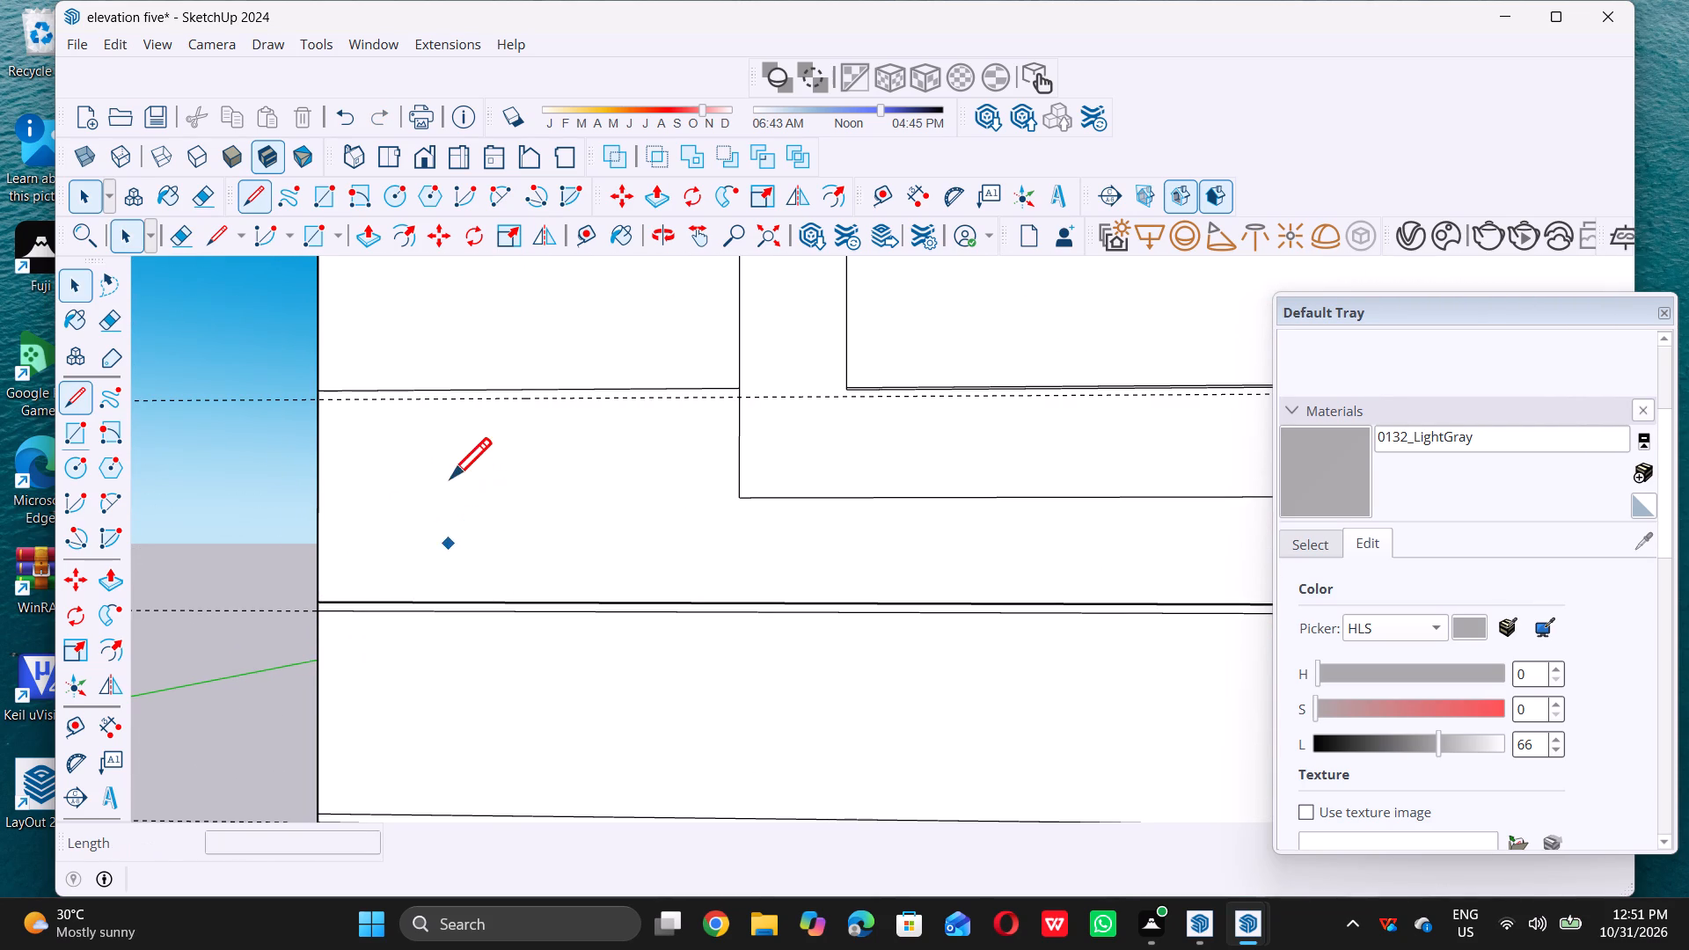
{"action": "scroll", "coordinate": [398, 389], "scroll_direction": "up", "scroll_amount": 7}
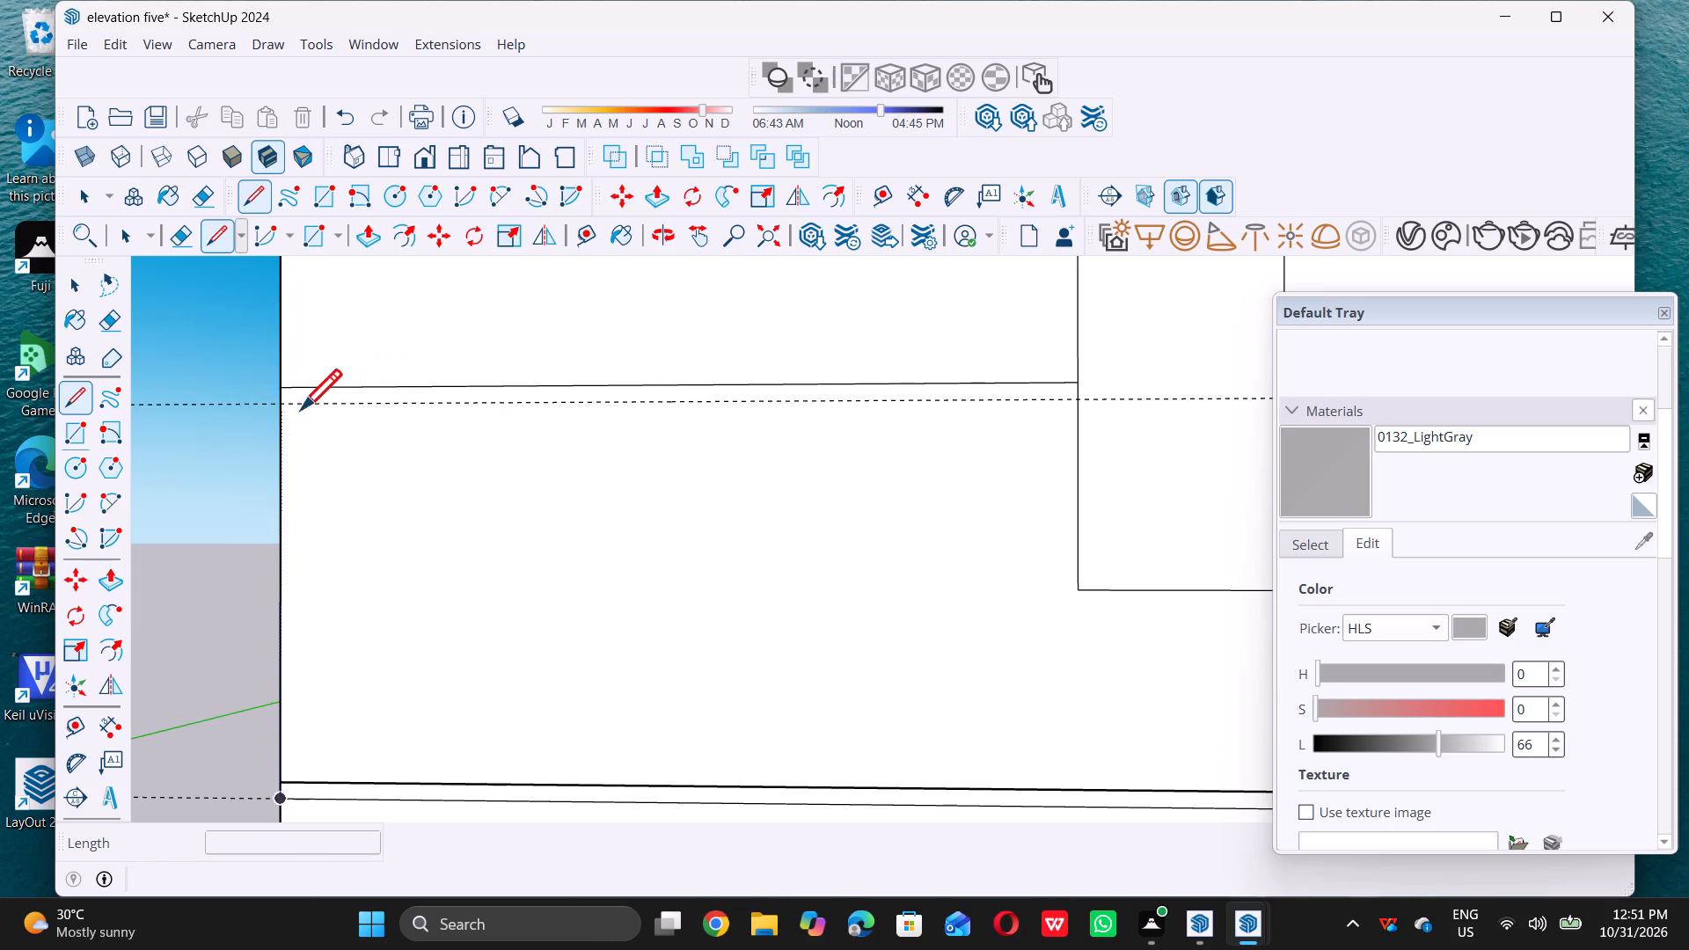
{"action": "double_click", "coordinate": [289, 402]}
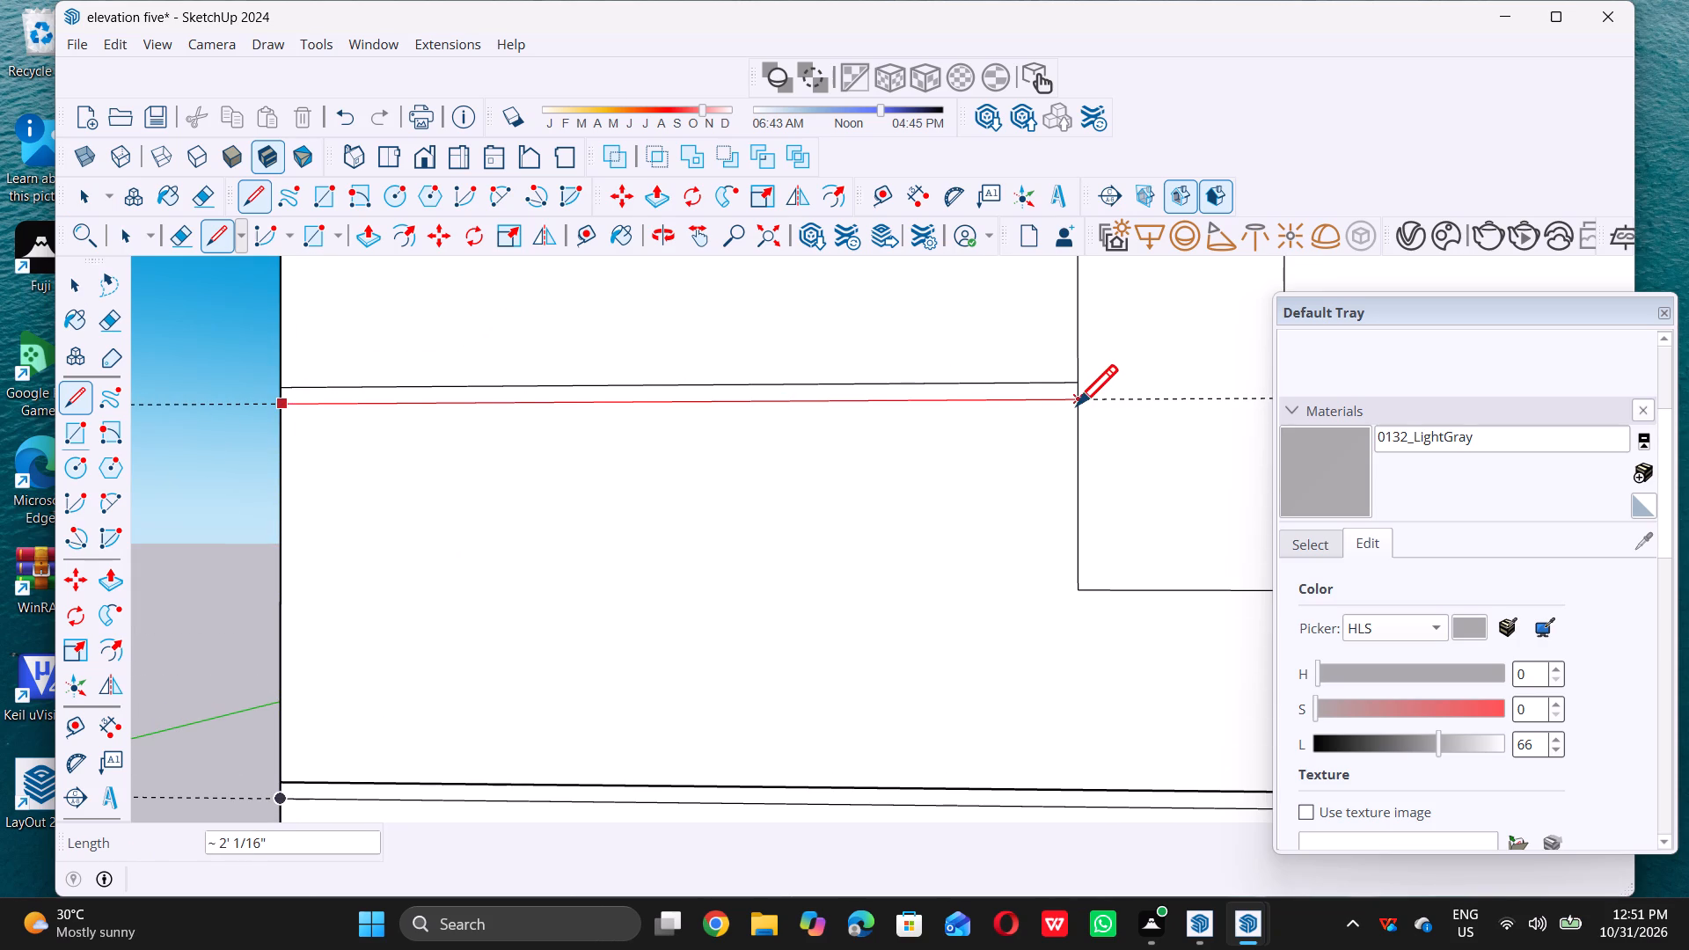
{"action": "left_click", "coordinate": [1078, 404]}
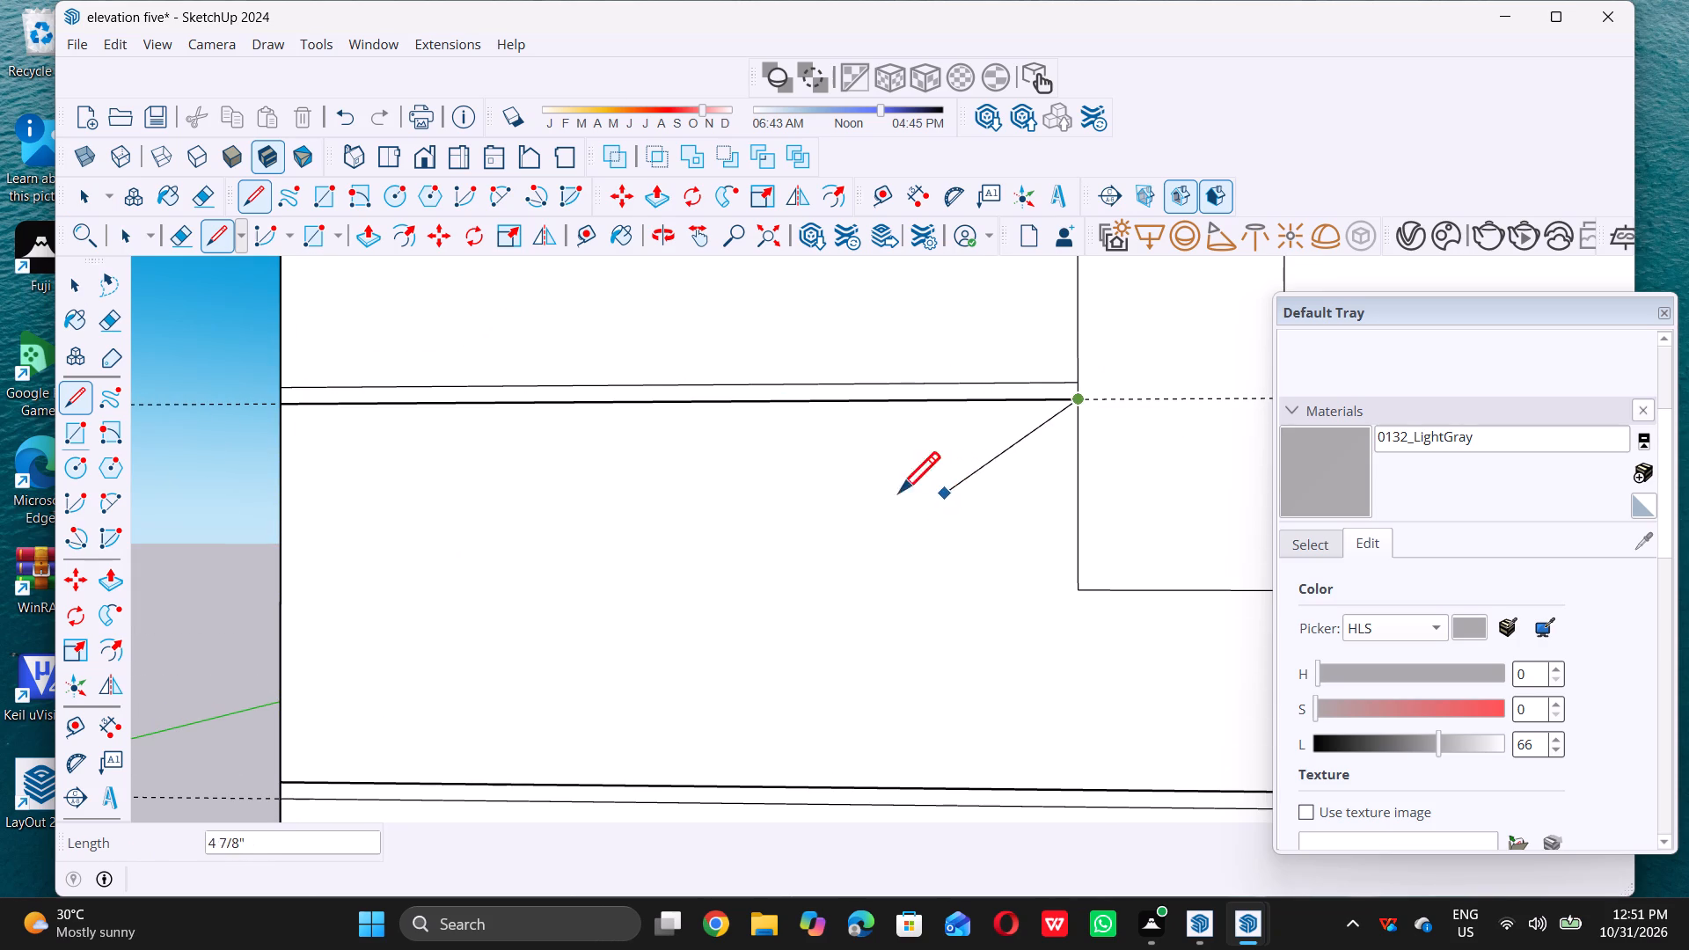
{"action": "key", "text": "space"}
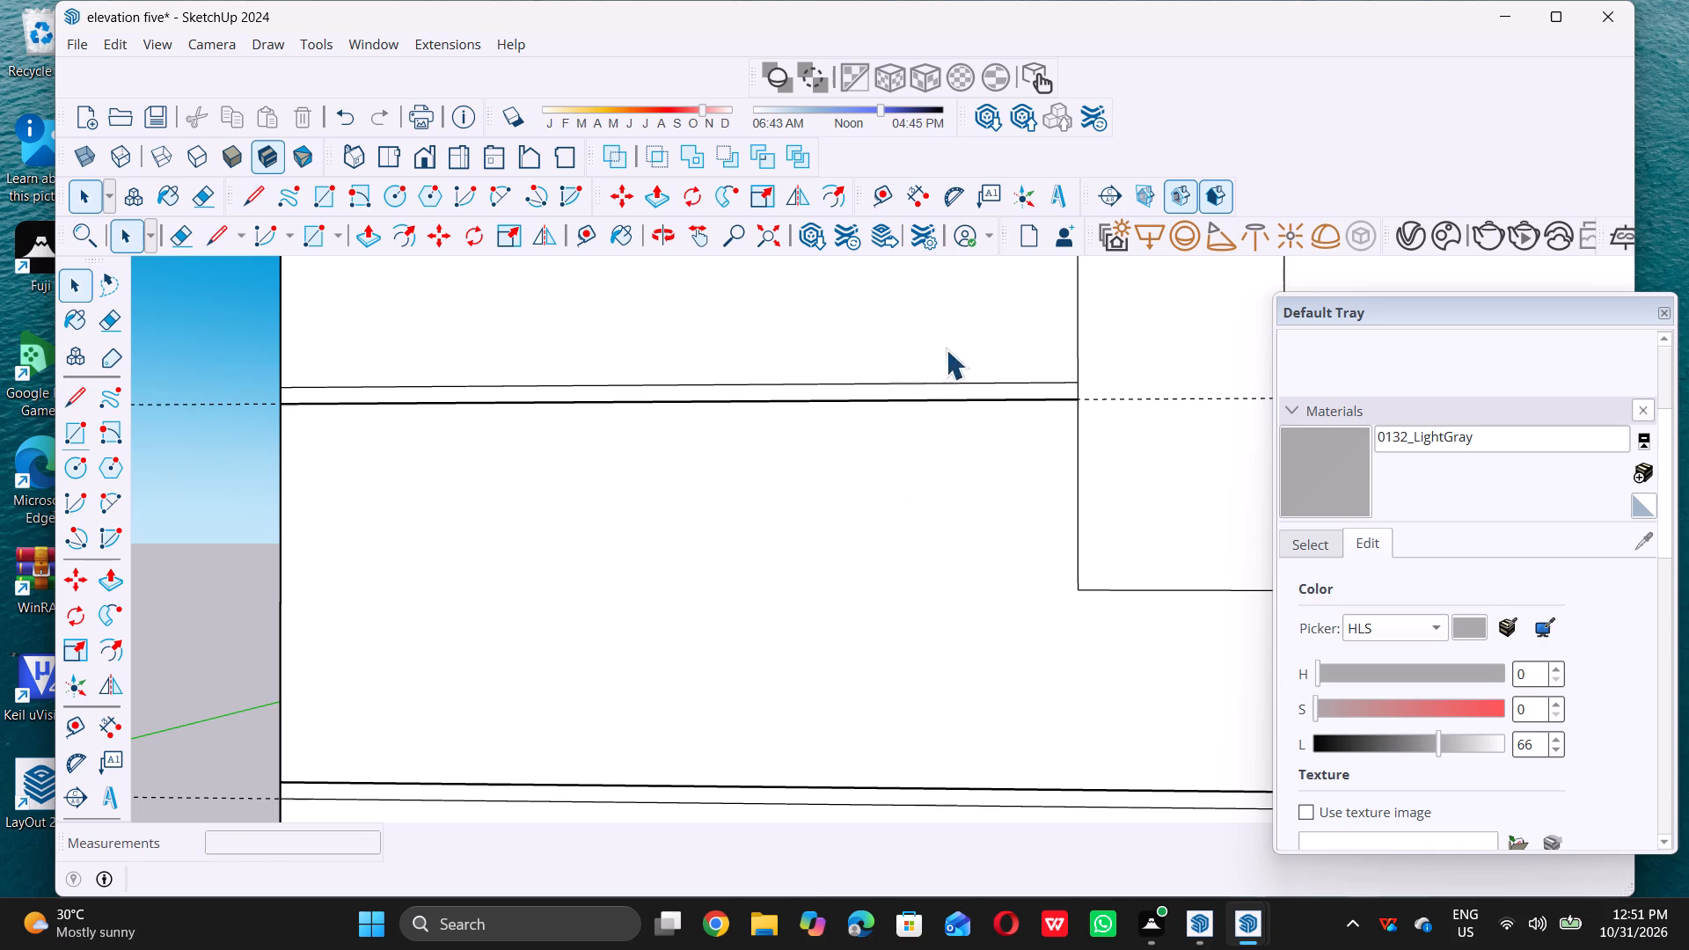
{"action": "scroll", "coordinate": [1040, 363], "scroll_direction": "up", "scroll_amount": 11}
{"action": "scroll", "coordinate": [1091, 436], "scroll_direction": "up", "scroll_amount": 6}
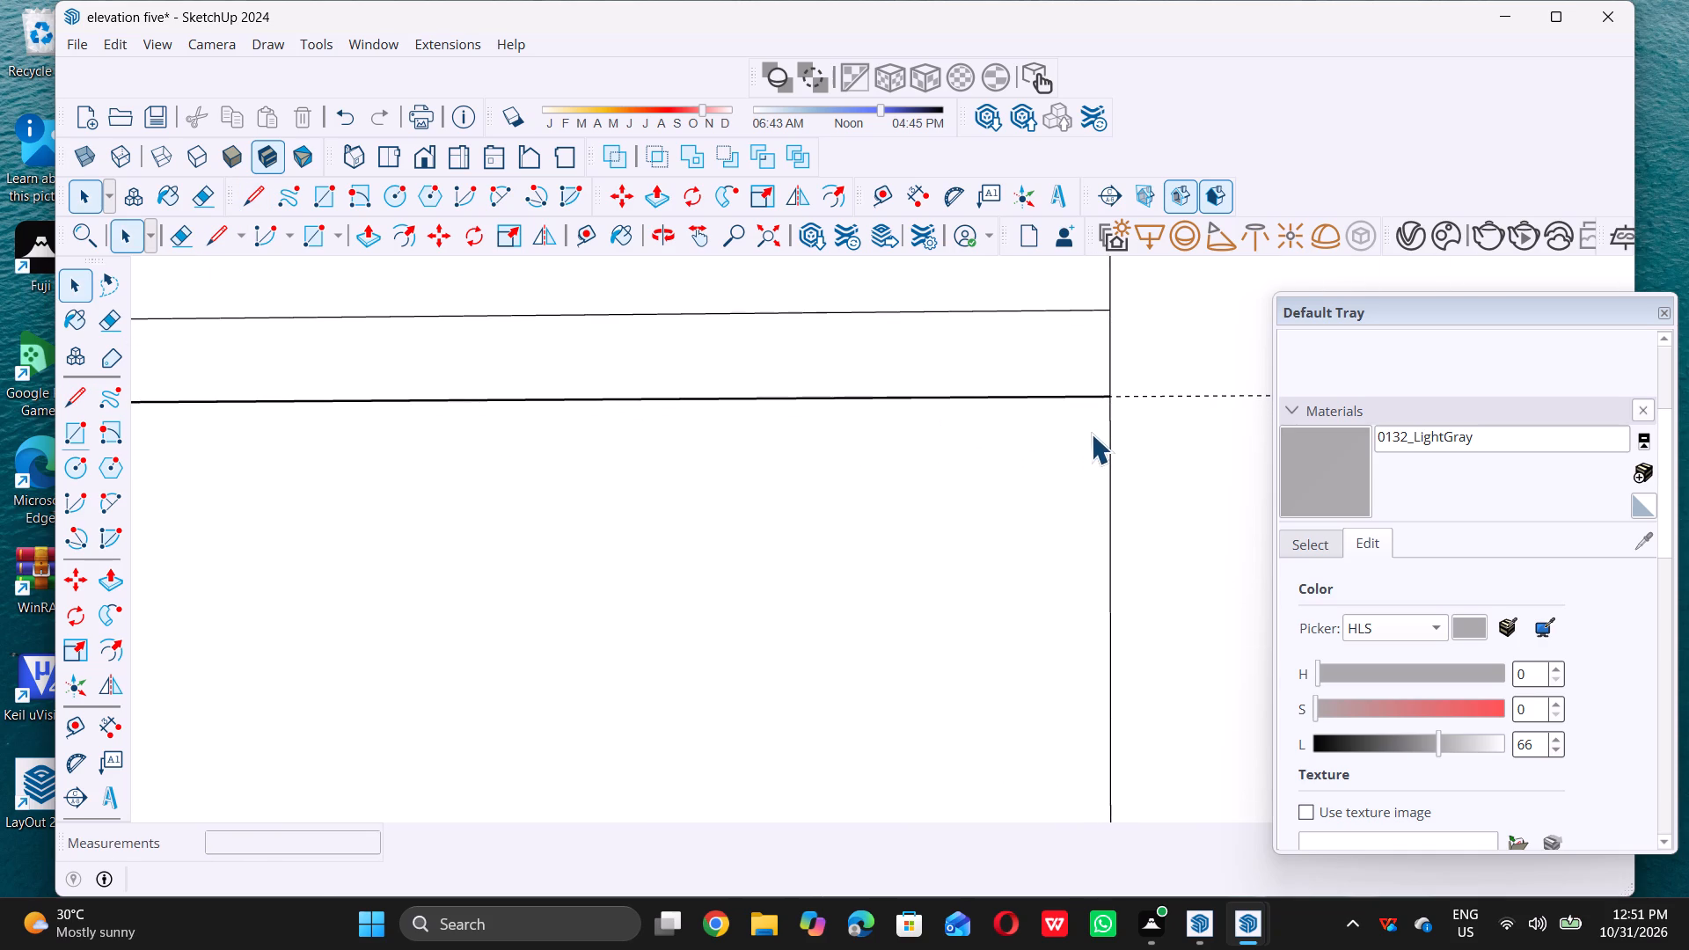
Erase the extra line just above the bottom edge of the ground-floor window opening.
{"action": "scroll", "coordinate": [1091, 434], "scroll_direction": "up", "scroll_amount": 6}
{"action": "scroll", "coordinate": [1089, 433], "scroll_direction": "down", "scroll_amount": 20}
{"action": "scroll", "coordinate": [1089, 433], "scroll_direction": "down", "scroll_amount": 5}
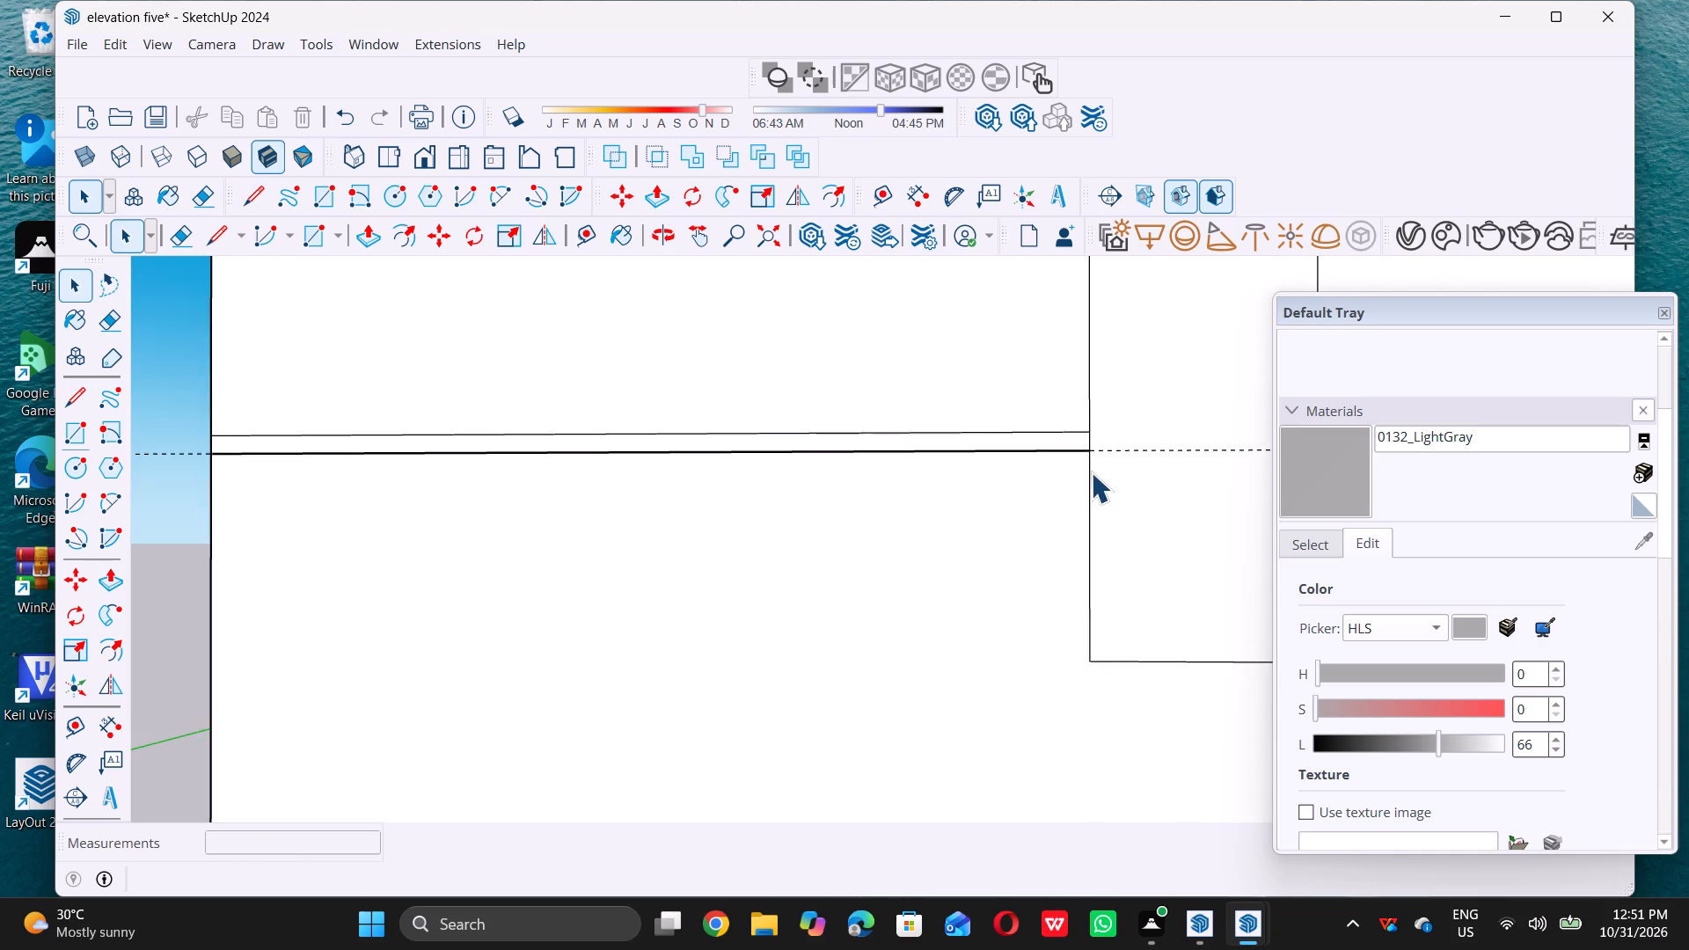
{"action": "scroll", "coordinate": [1091, 472], "scroll_direction": "down", "scroll_amount": 3}
{"action": "middle_click_drag", "start_coordinate": [525, 457], "coordinate": [1059, 409]}
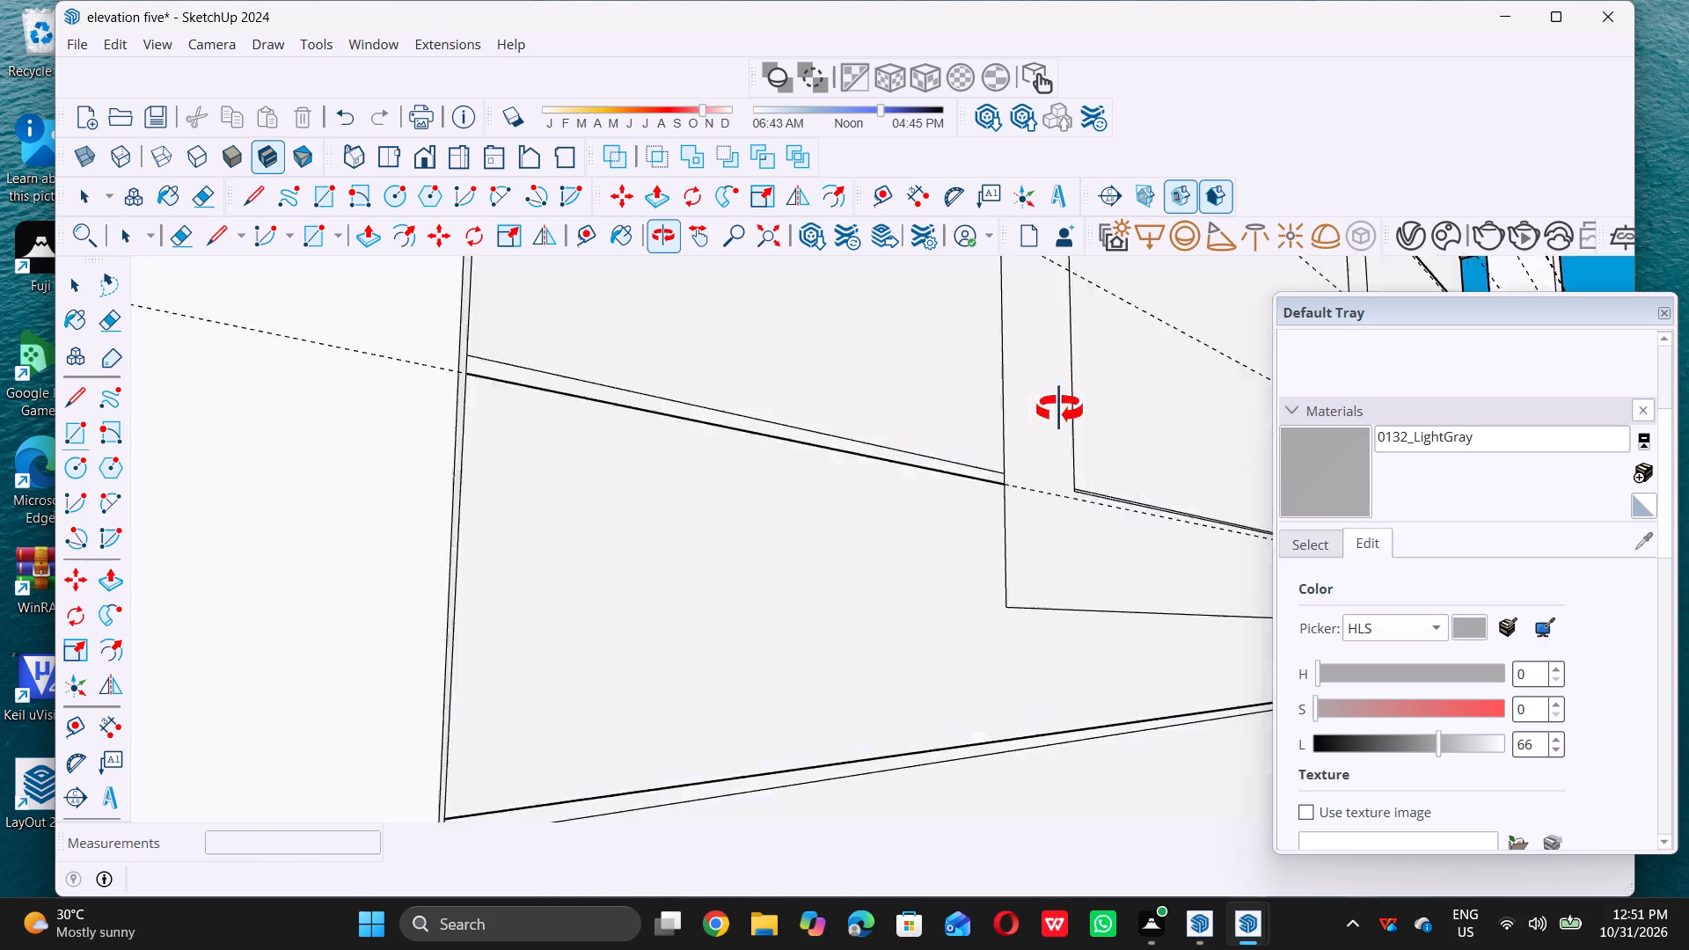
{"action": "middle_click_drag", "start_coordinate": [1059, 409], "coordinate": [976, 485]}
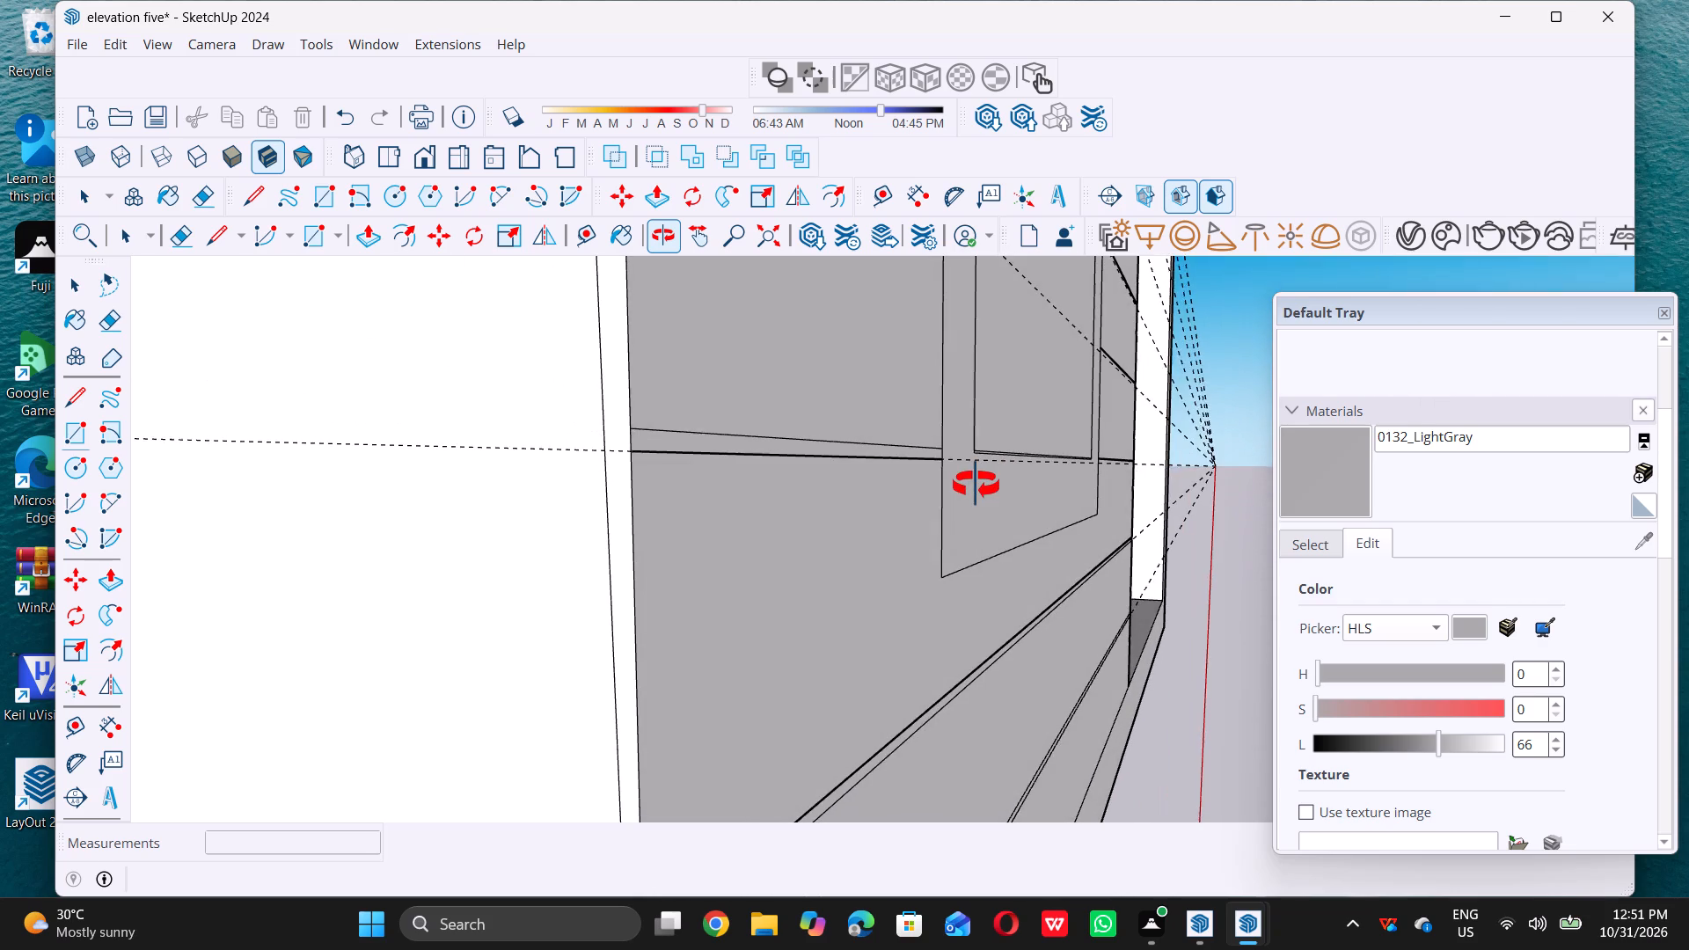
{"action": "middle_click_drag", "start_coordinate": [976, 485], "coordinate": [670, 447]}
{"action": "scroll", "coordinate": [652, 449], "scroll_direction": "down", "scroll_amount": 2}
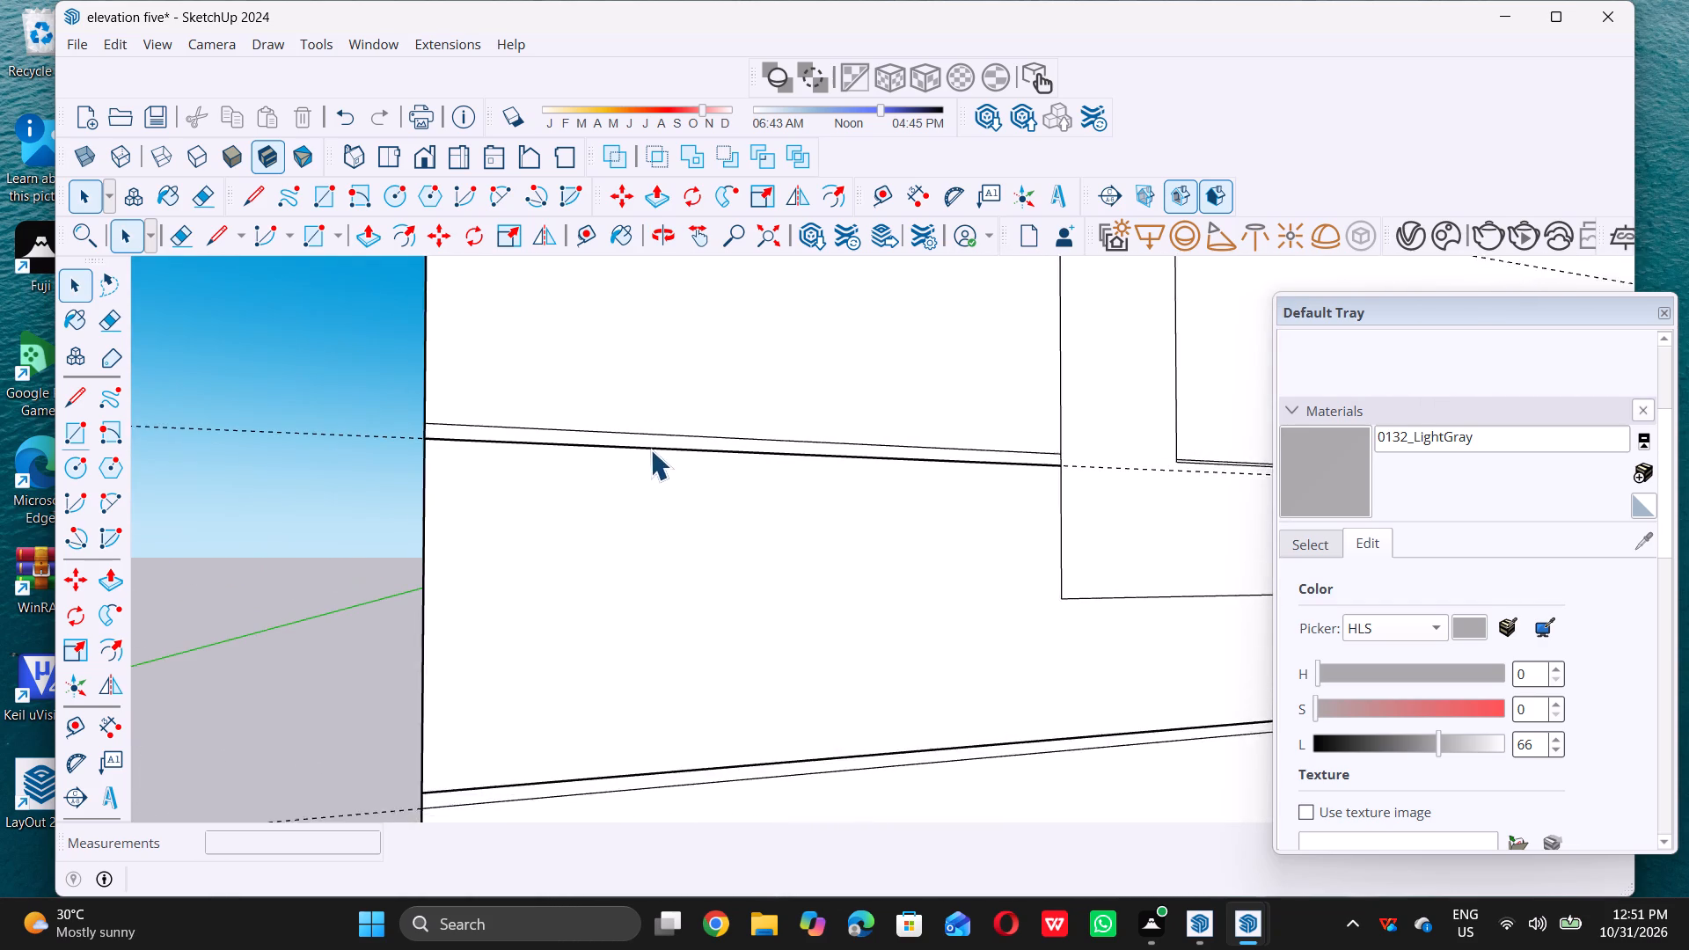
{"action": "scroll", "coordinate": [650, 449], "scroll_direction": "down", "scroll_amount": 15}
{"action": "middle_click_drag", "start_coordinate": [803, 456], "coordinate": [794, 467]}
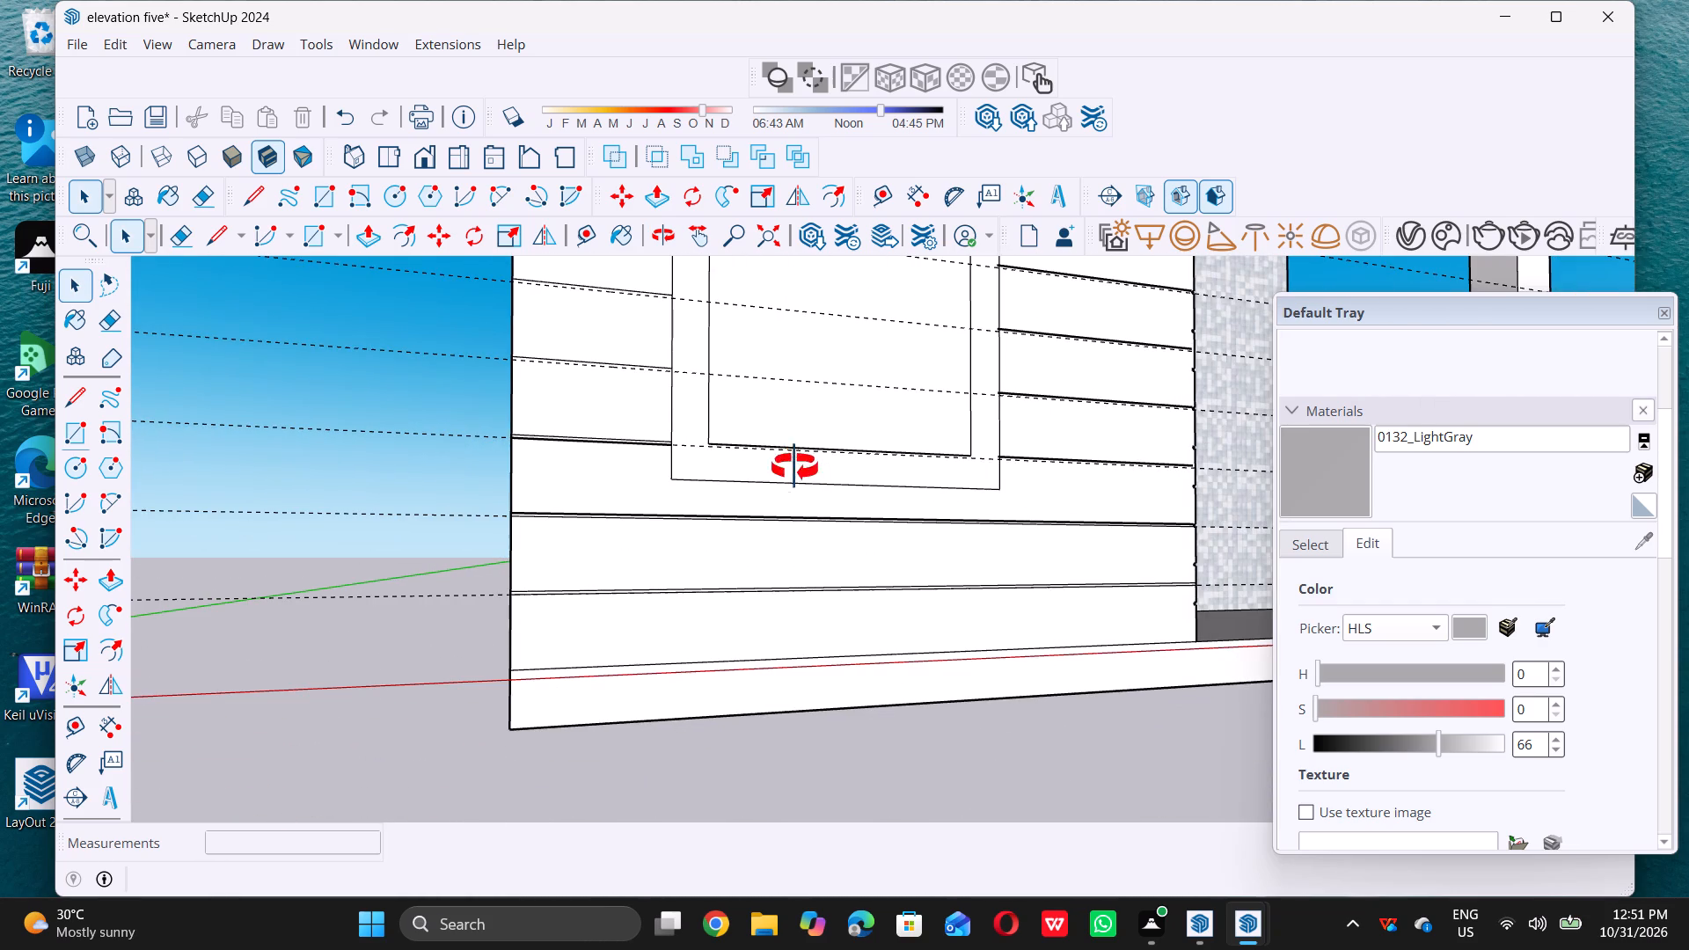
{"action": "middle_click_drag", "start_coordinate": [794, 467], "coordinate": [781, 488]}
{"action": "scroll", "coordinate": [763, 462], "scroll_direction": "up", "scroll_amount": 13}
{"action": "scroll", "coordinate": [663, 478], "scroll_direction": "up", "scroll_amount": 6}
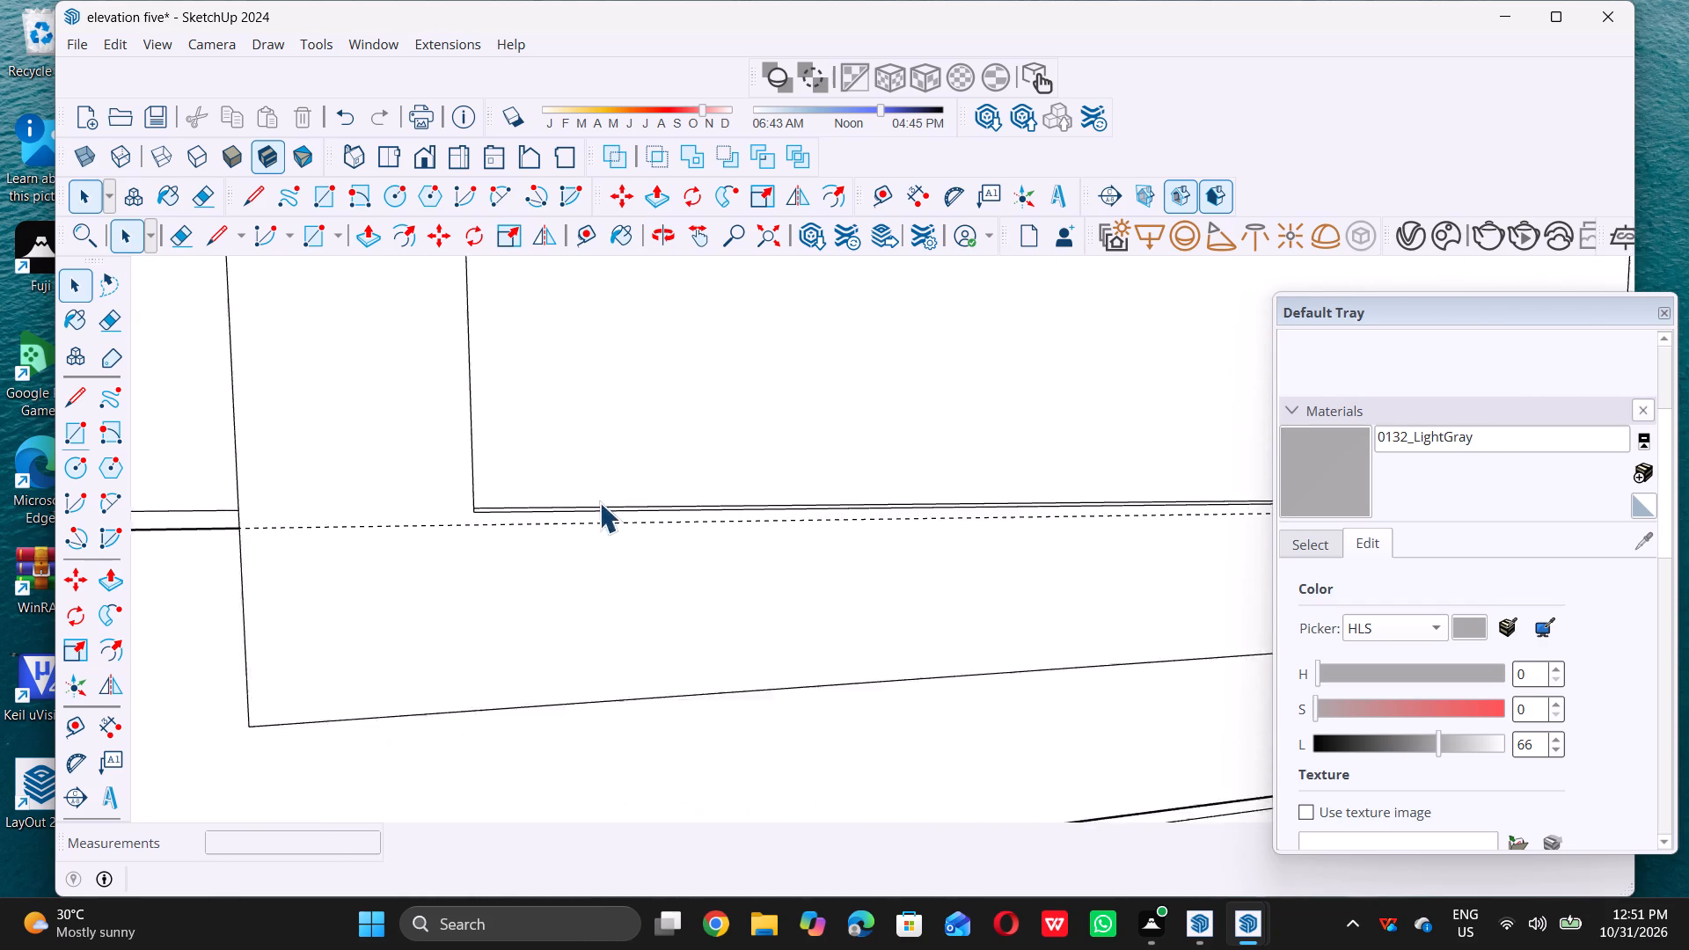
{"action": "scroll", "coordinate": [550, 513], "scroll_direction": "up", "scroll_amount": 13}
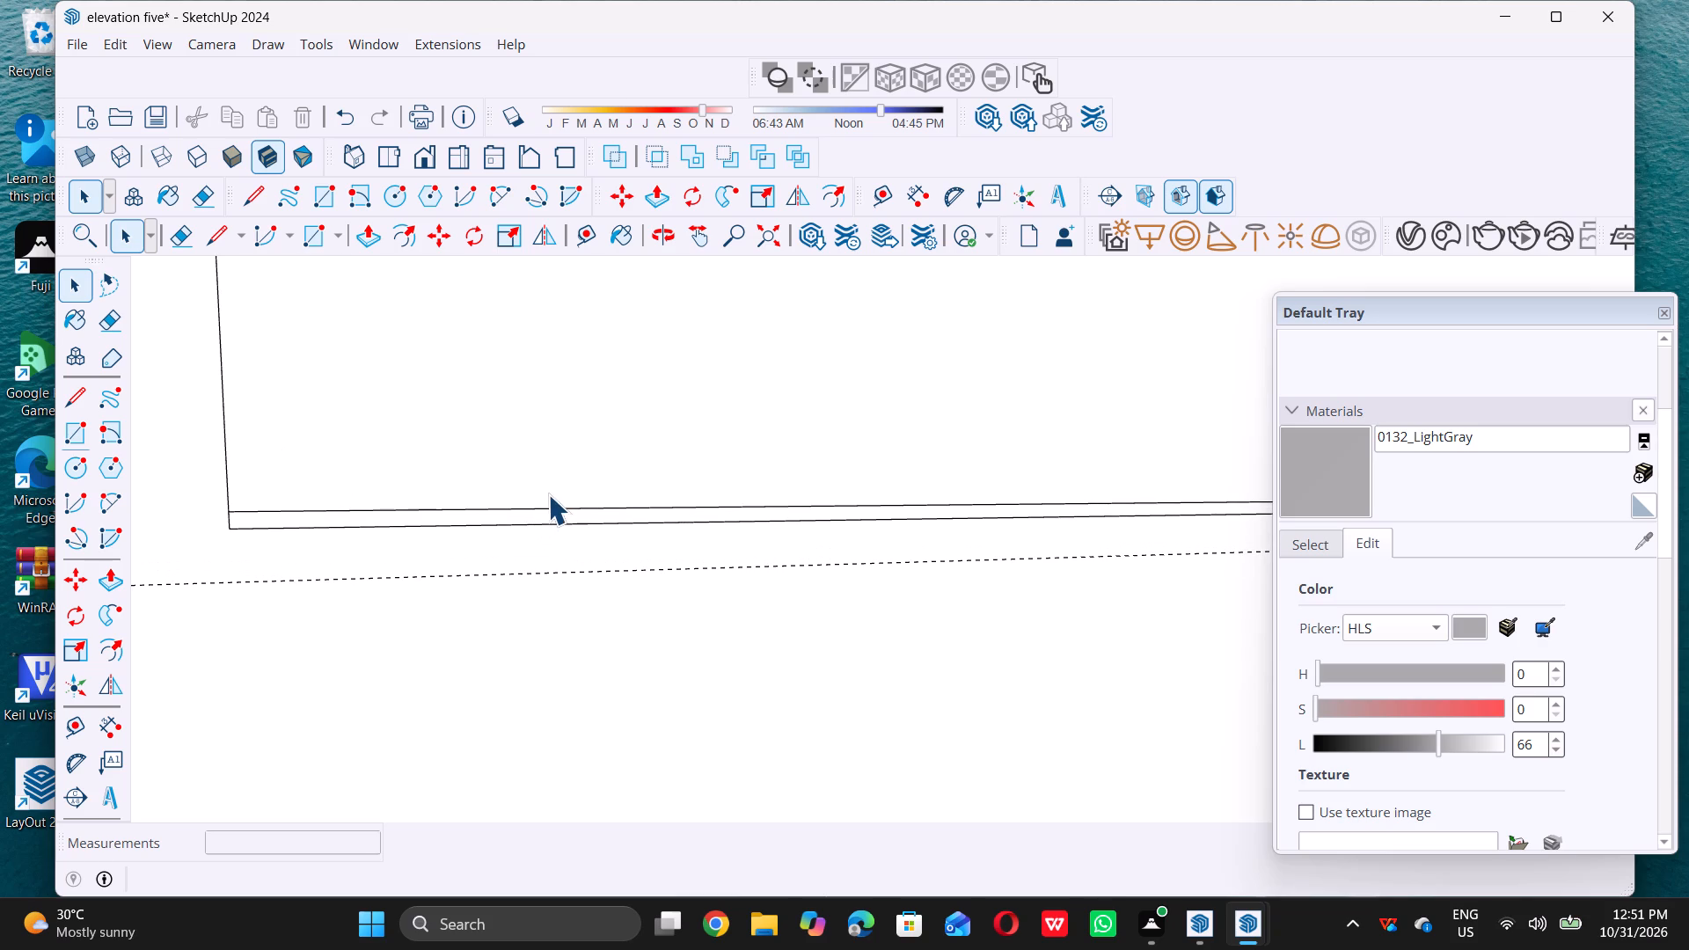
{"action": "key", "text": "e"}
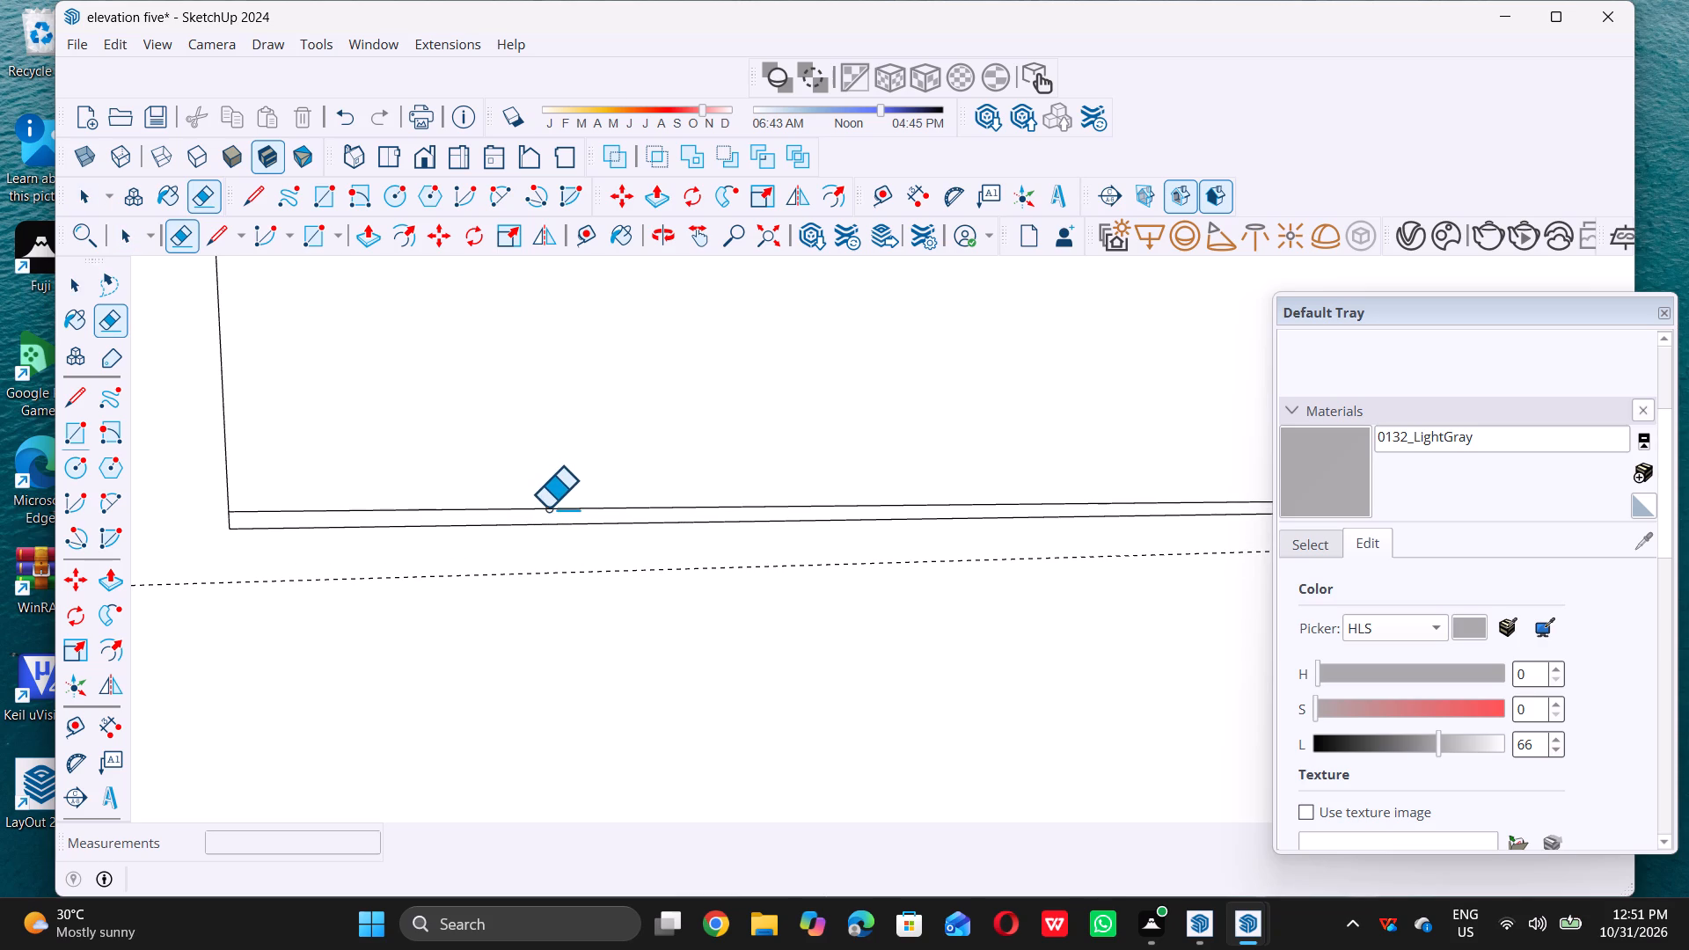
{"action": "left_click", "coordinate": [547, 508]}
Draw a line about 2' 1/16" long along the guide crossing the window frame's lower part, from the frame to the wall's outer edge.
{"action": "scroll", "coordinate": [784, 478], "scroll_direction": "down", "scroll_amount": 12}
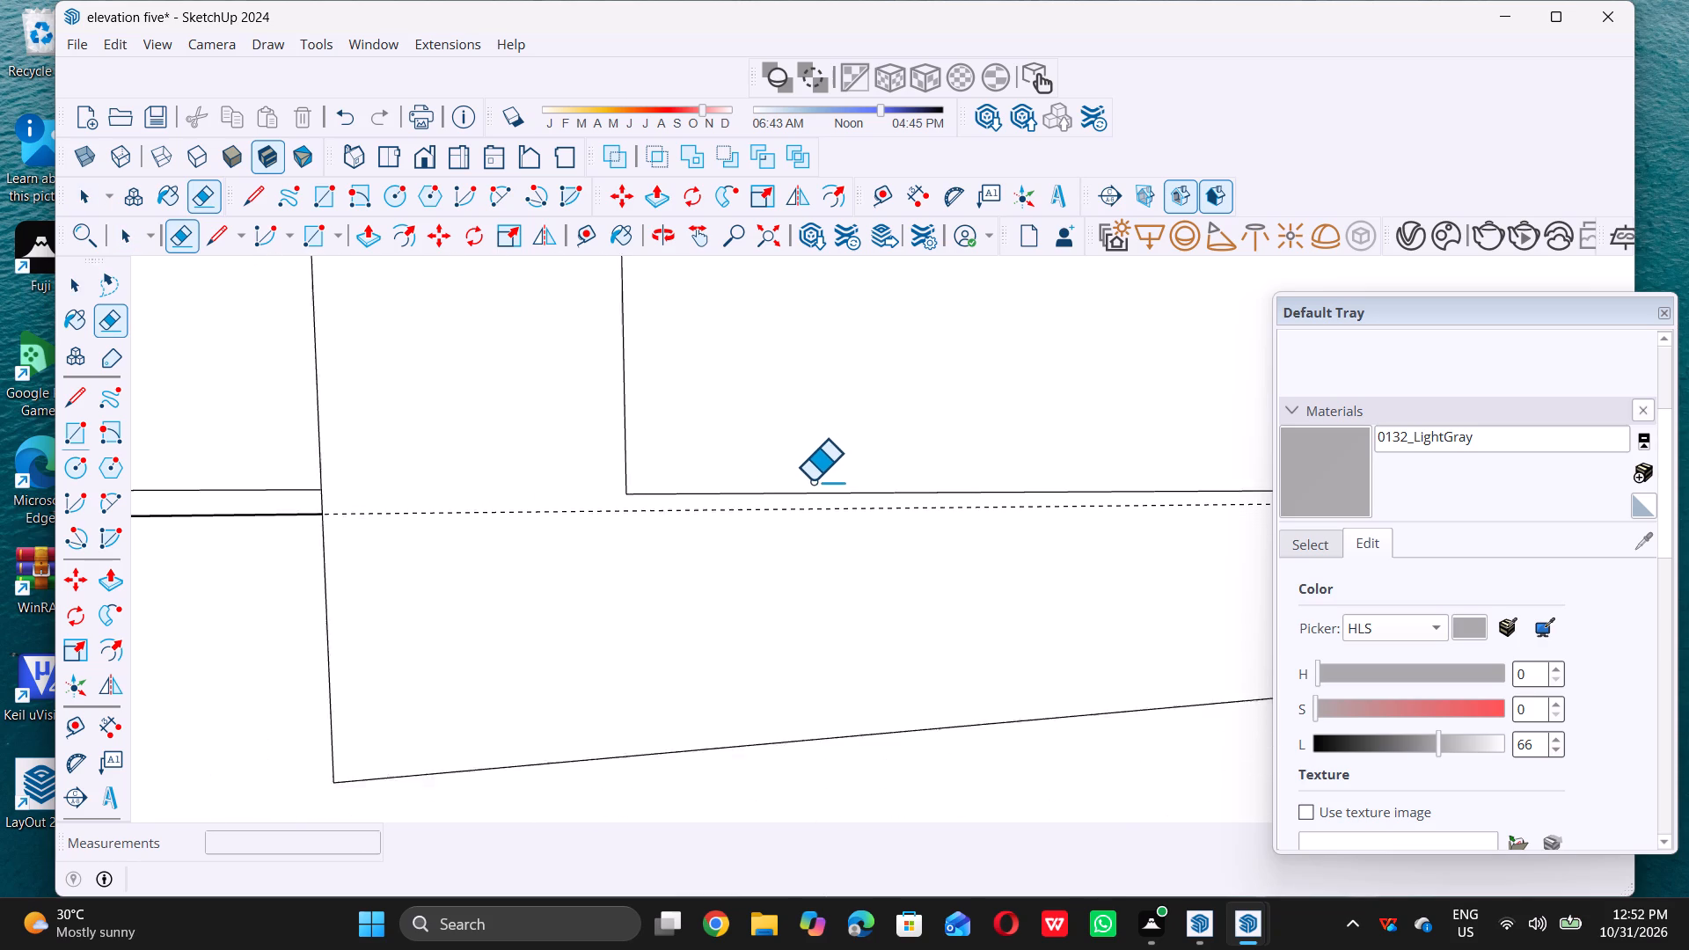
{"action": "scroll", "coordinate": [370, 526], "scroll_direction": "up", "scroll_amount": 6}
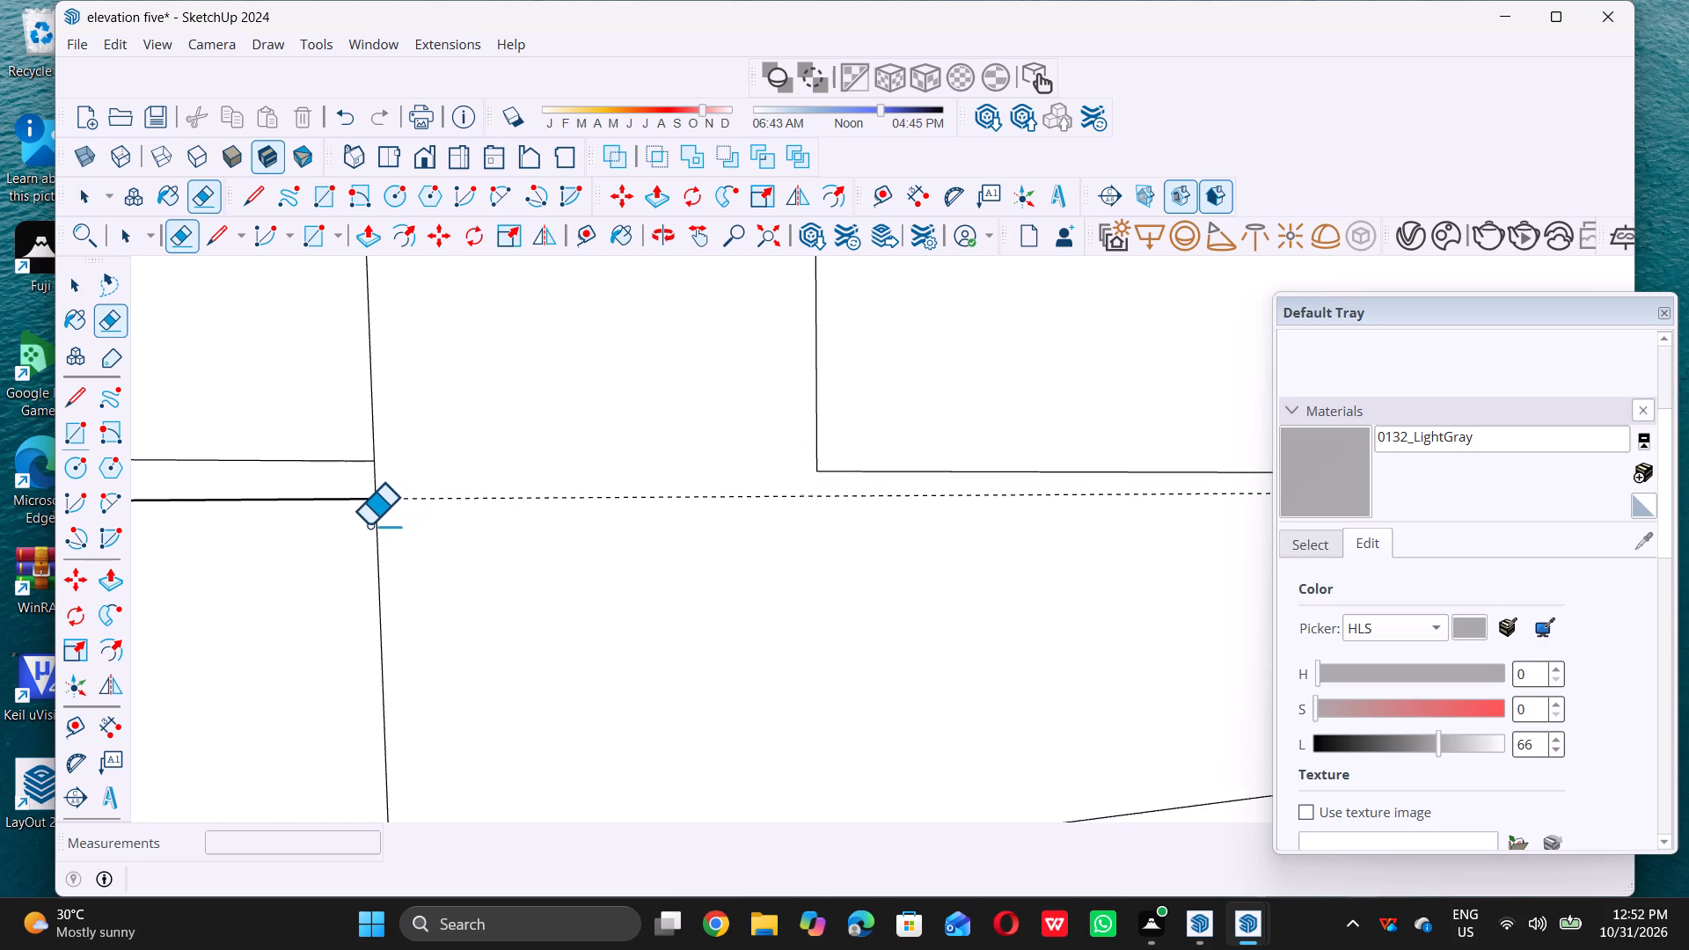
{"action": "scroll", "coordinate": [372, 515], "scroll_direction": "up", "scroll_amount": 18}
{"action": "key", "text": "space"}
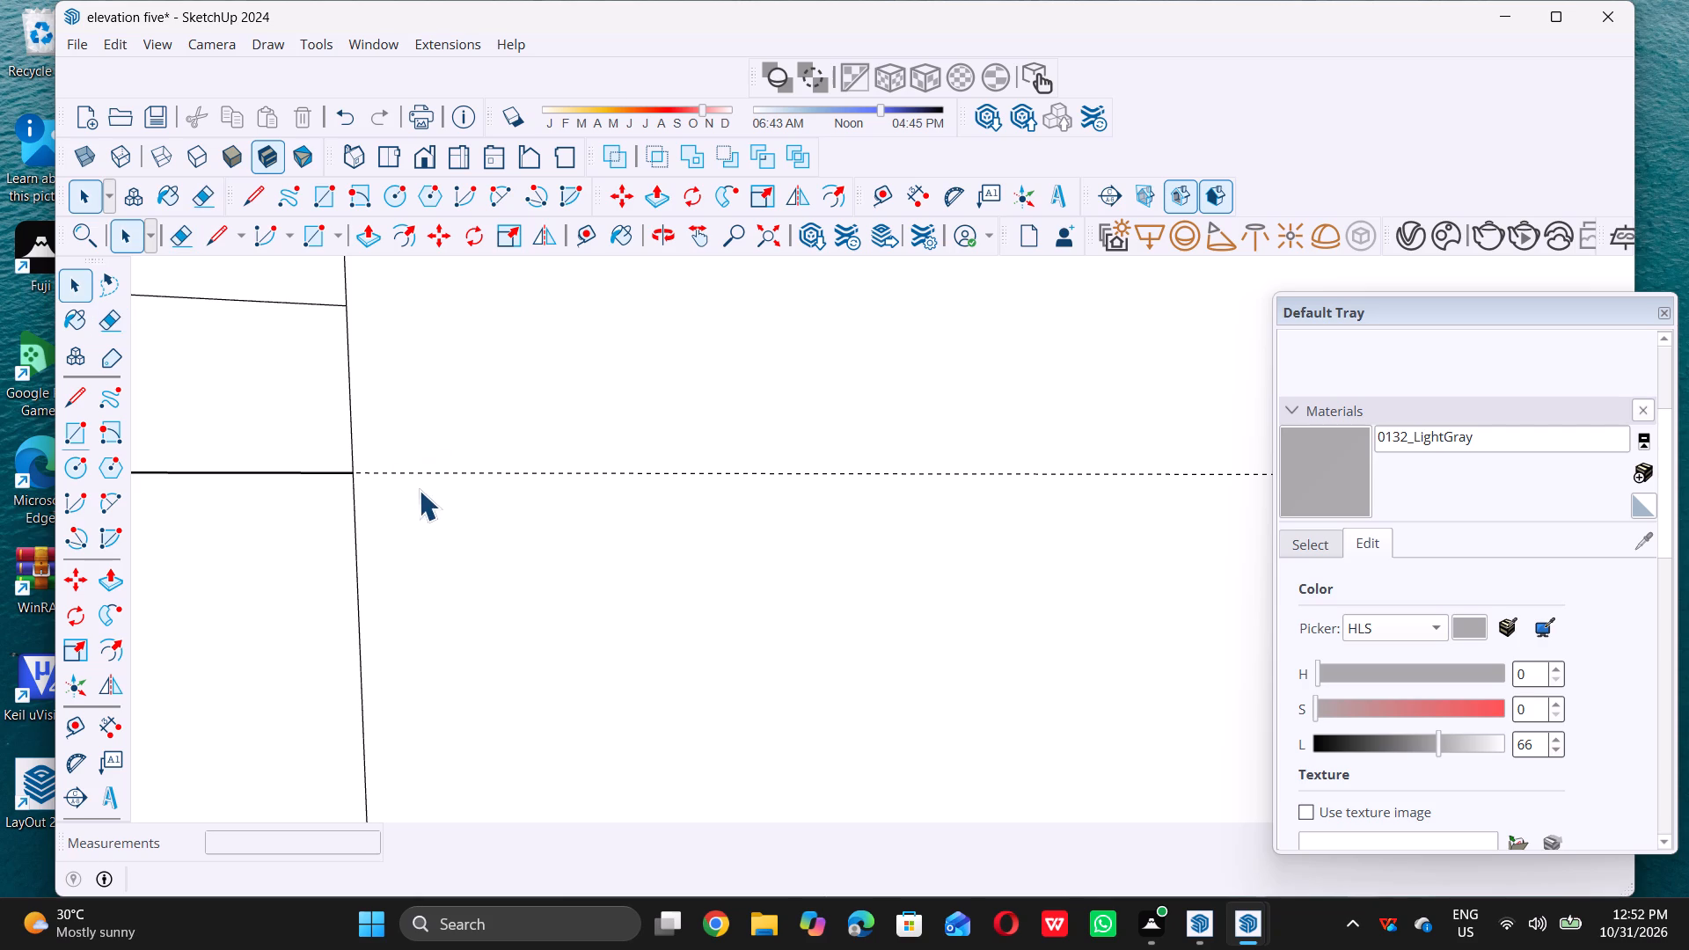
{"action": "key", "text": "l"}
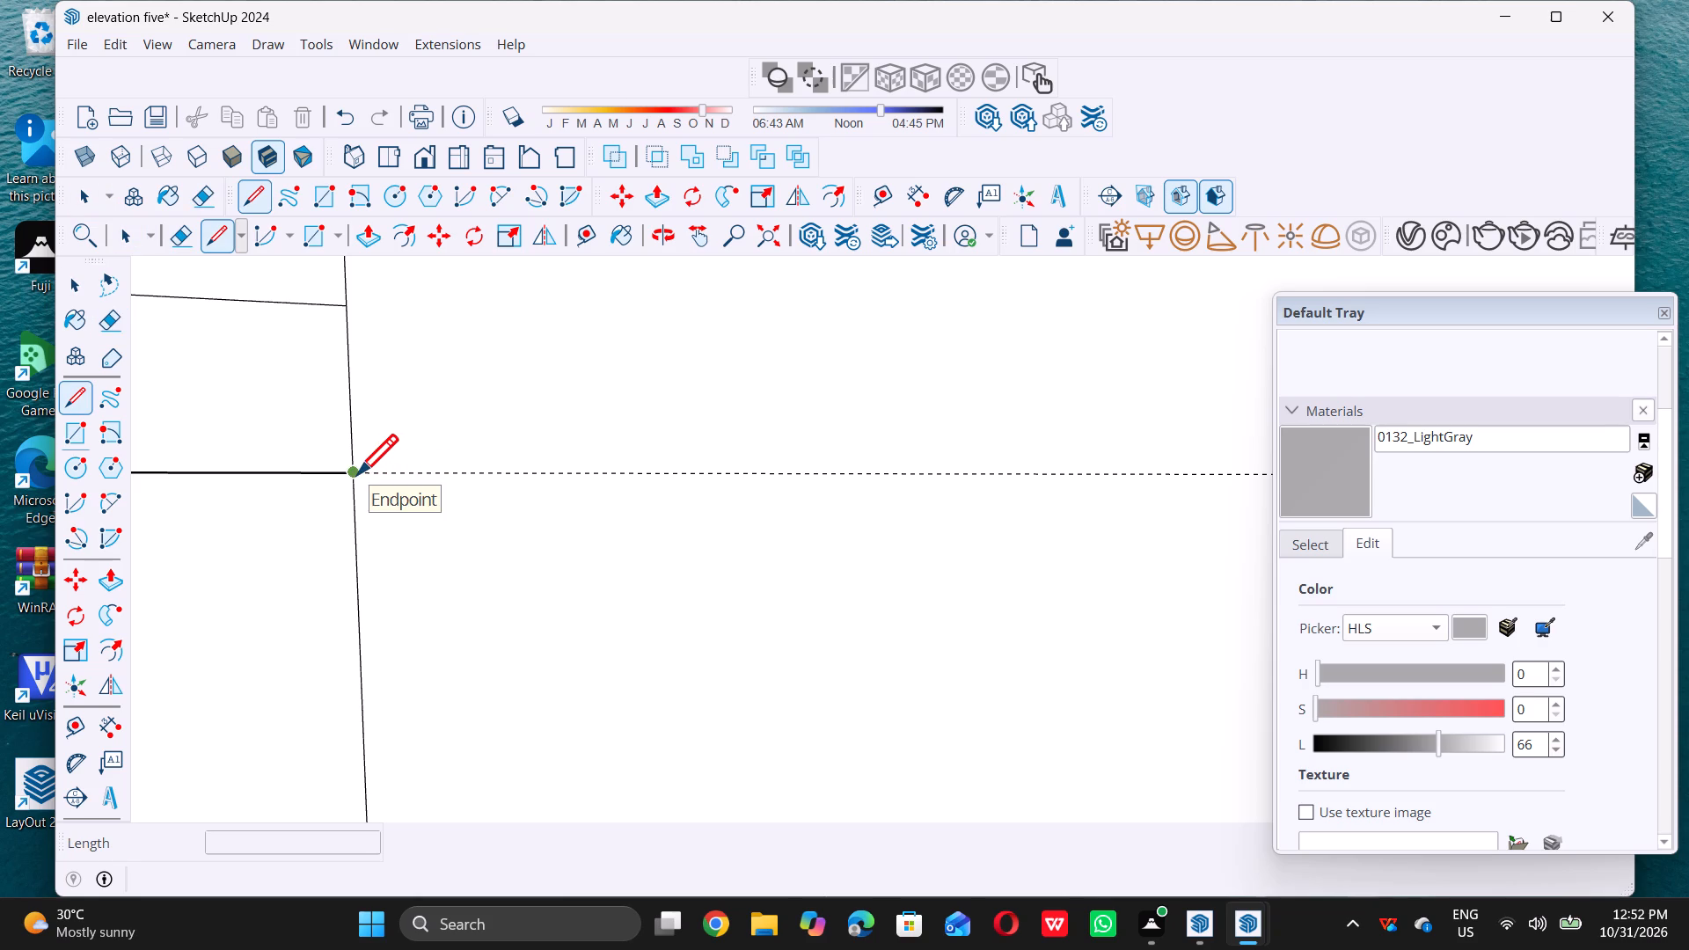
{"action": "left_click", "coordinate": [357, 474]}
{"action": "scroll", "coordinate": [357, 474], "scroll_direction": "down", "scroll_amount": 20}
{"action": "scroll", "coordinate": [357, 474], "scroll_direction": "down", "scroll_amount": 1}
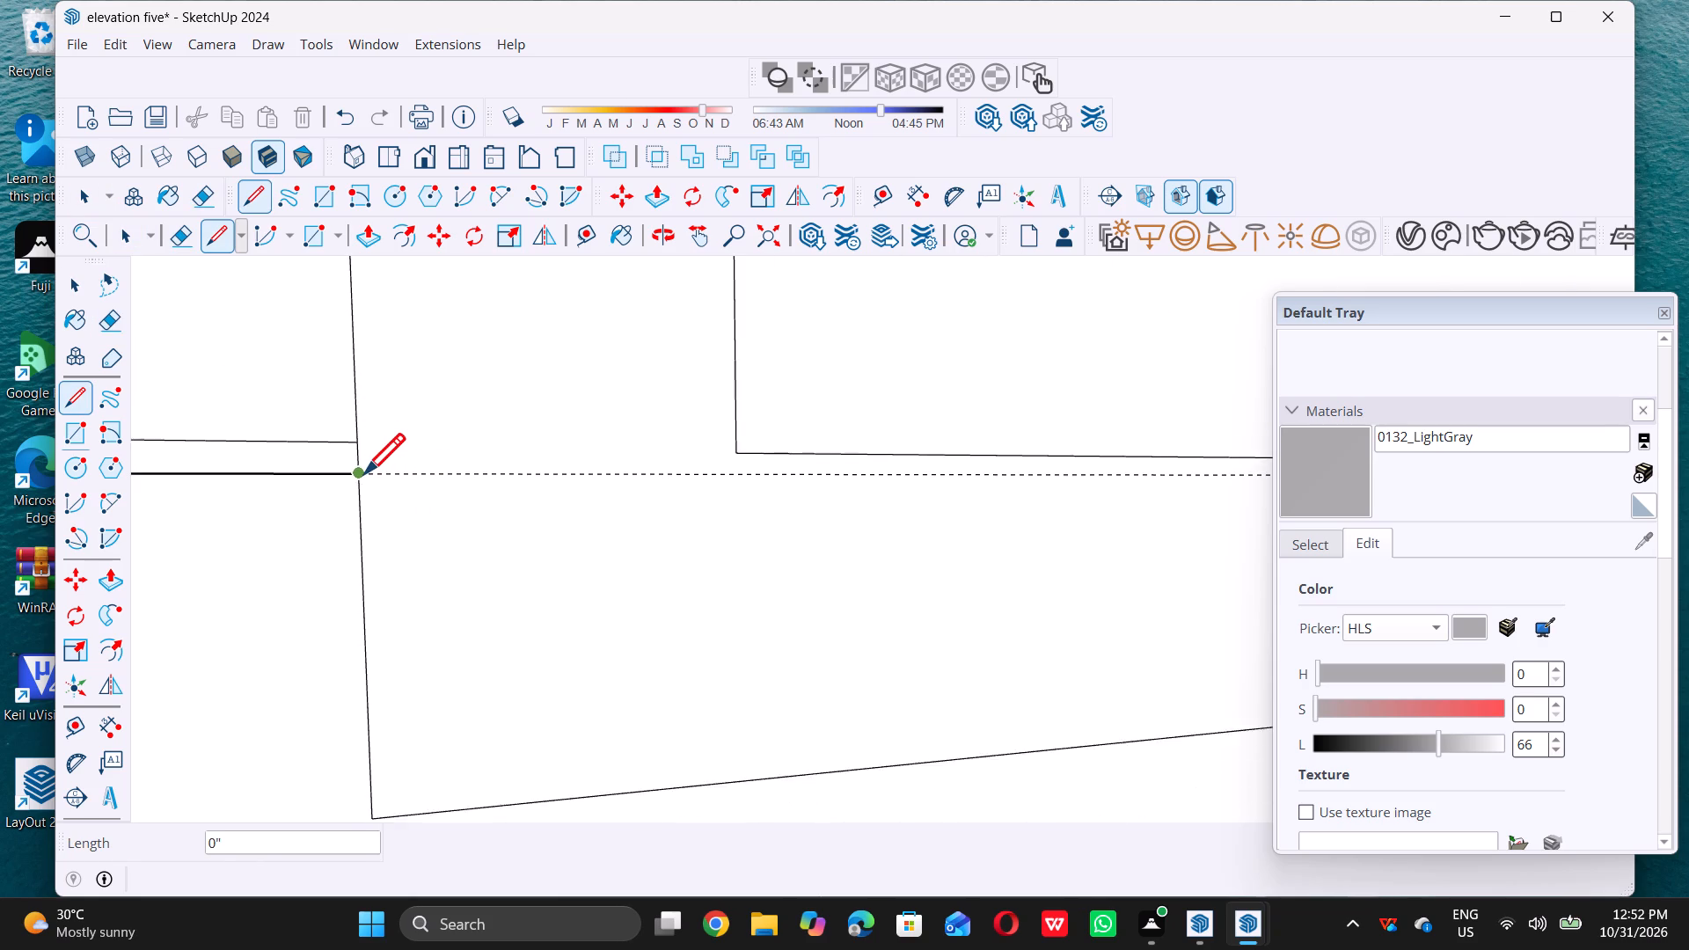
{"action": "scroll", "coordinate": [364, 473], "scroll_direction": "down", "scroll_amount": 20}
{"action": "scroll", "coordinate": [364, 473], "scroll_direction": "down", "scroll_amount": 5}
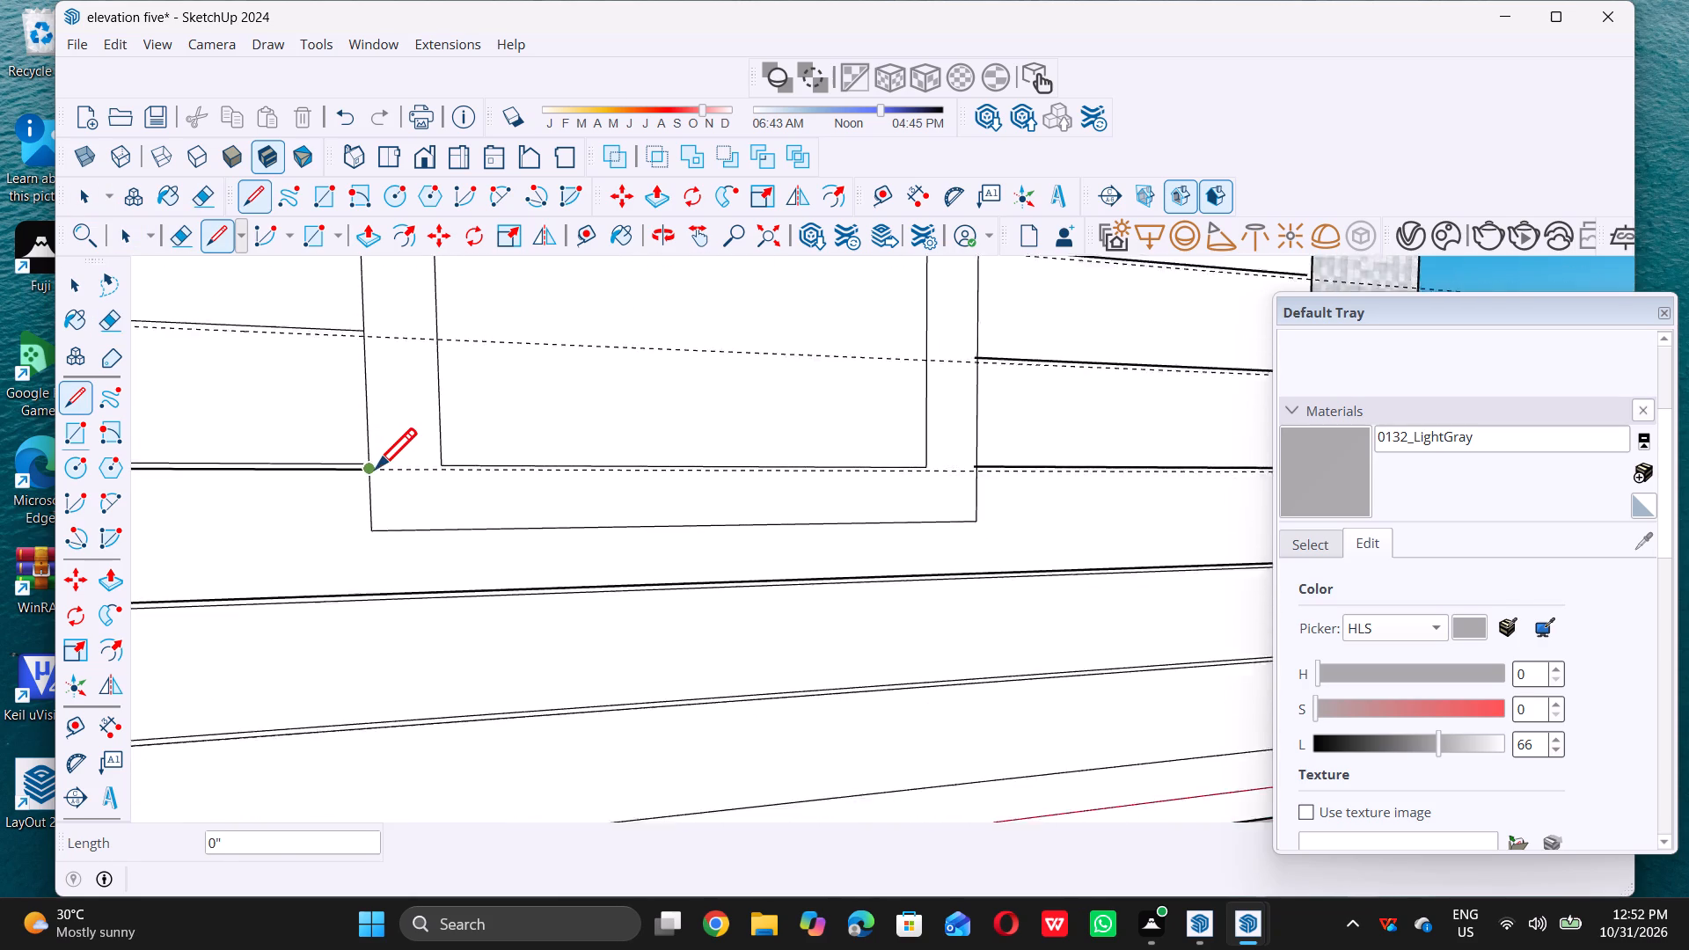
{"action": "scroll", "coordinate": [376, 468], "scroll_direction": "down", "scroll_amount": 4}
{"action": "scroll", "coordinate": [201, 468], "scroll_direction": "up", "scroll_amount": 6}
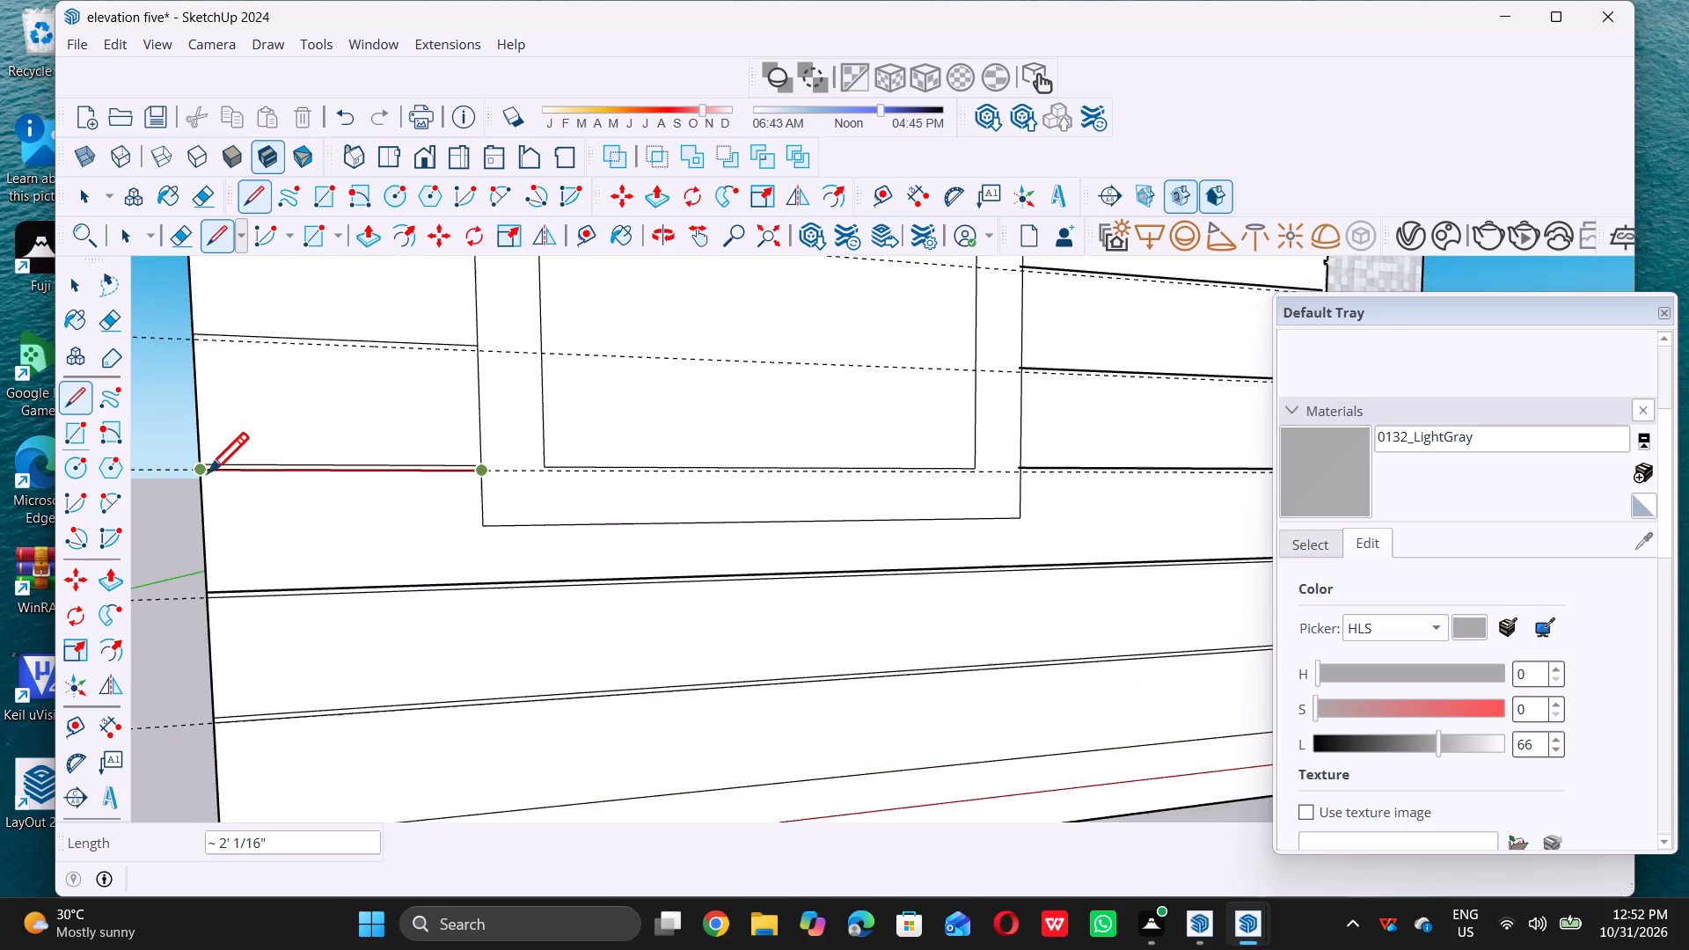
{"action": "scroll", "coordinate": [210, 476], "scroll_direction": "up", "scroll_amount": 15}
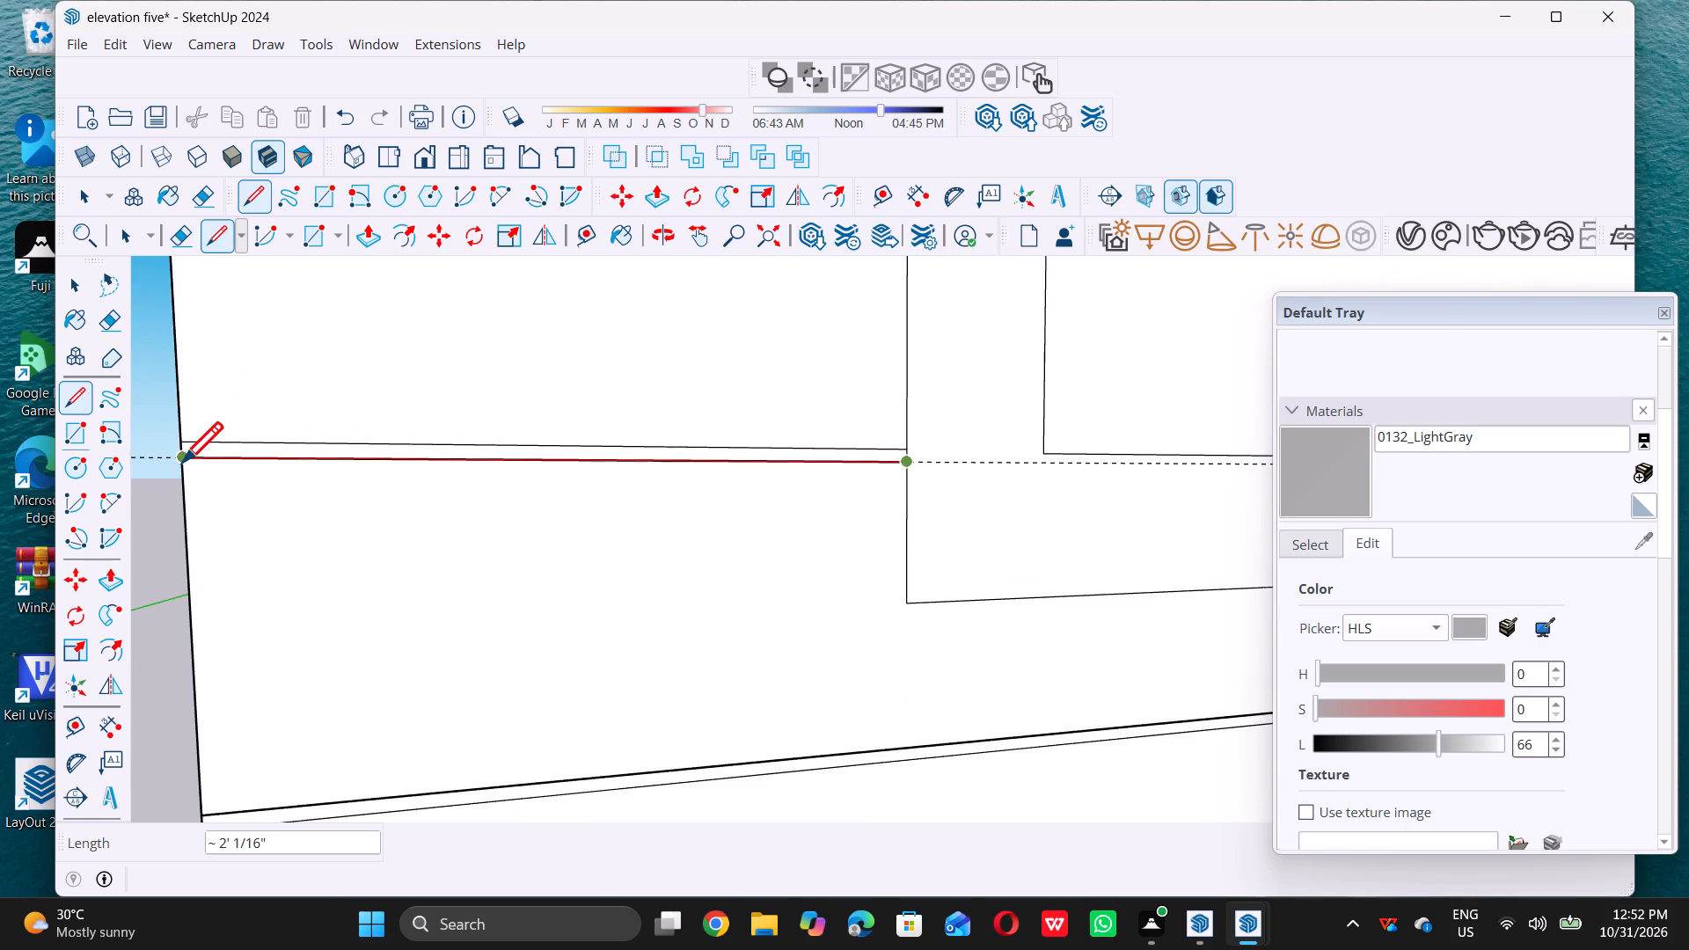
{"action": "left_click", "coordinate": [180, 458]}
{"action": "key", "text": "space"}
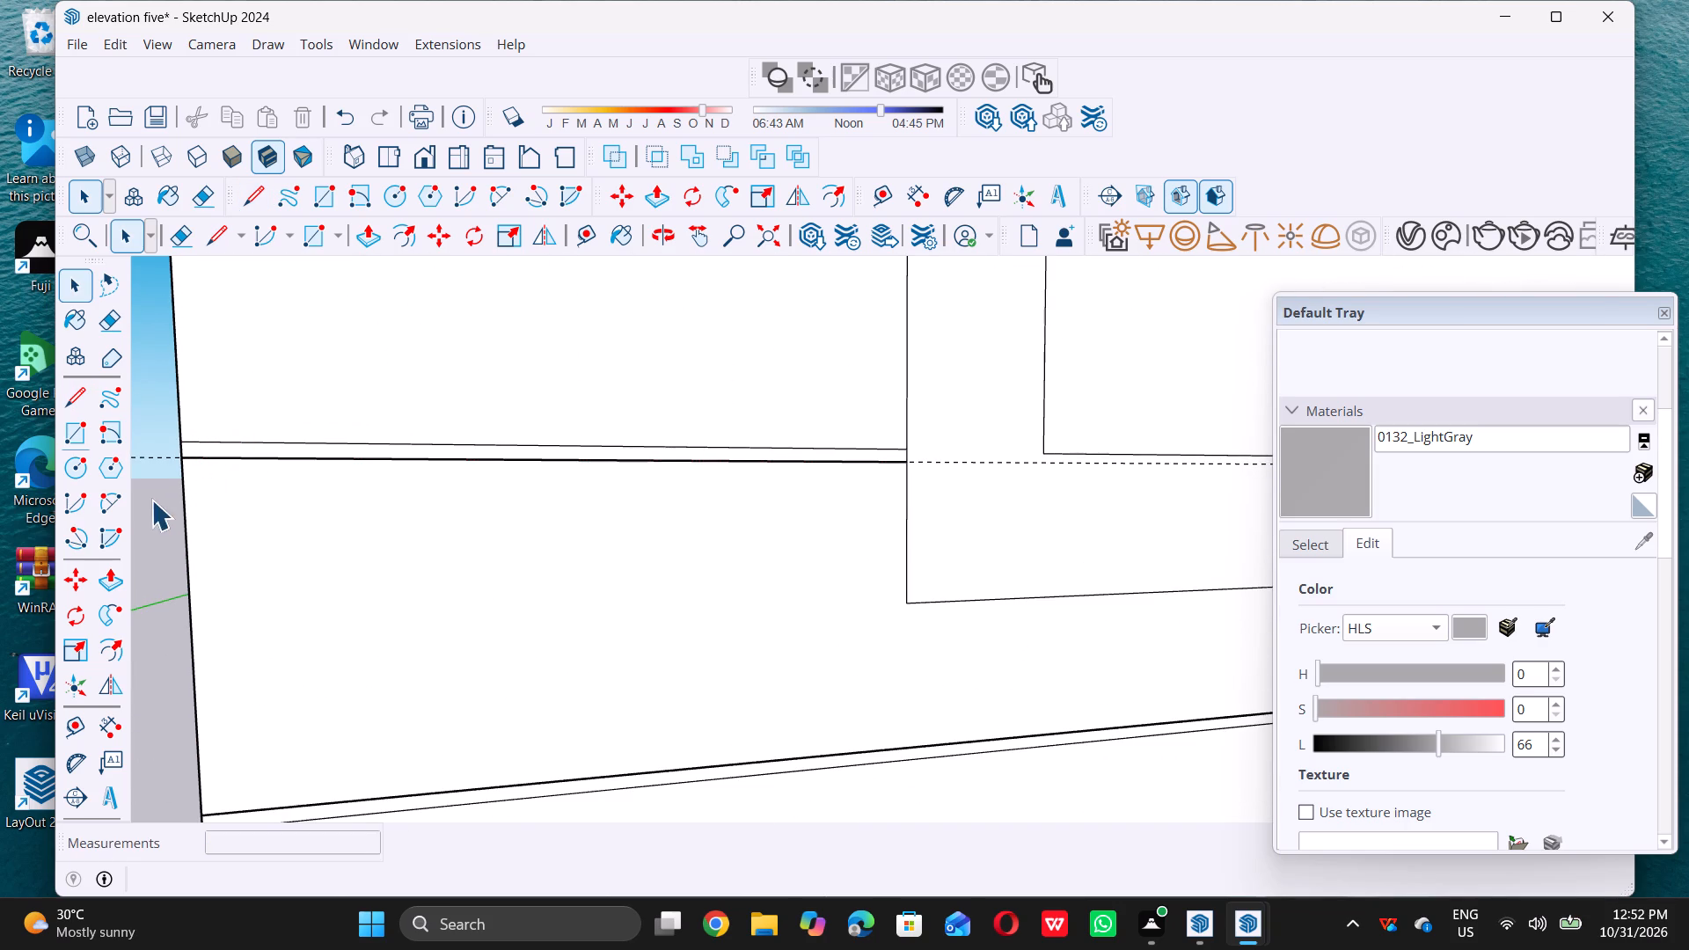
Draw a 1/16" line joining the upper line of the groove just below the window frame to the porch-side notch's inner corner.
{"action": "scroll", "coordinate": [151, 500], "scroll_direction": "down", "scroll_amount": 13}
{"action": "scroll", "coordinate": [631, 425], "scroll_direction": "down", "scroll_amount": 5}
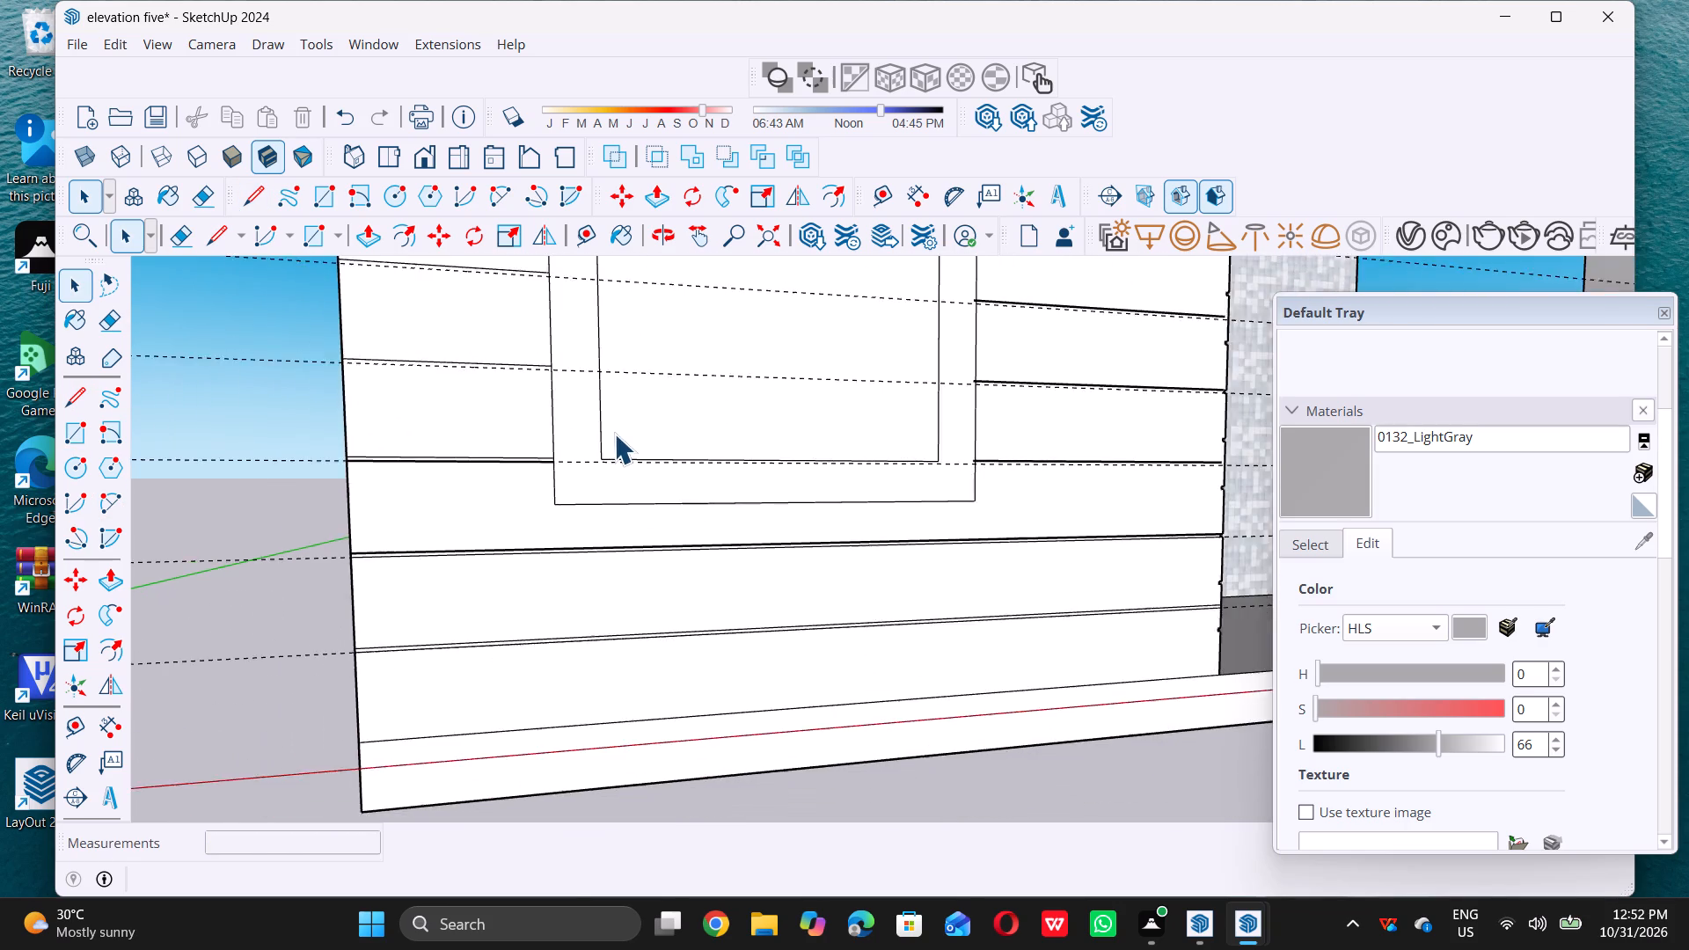
{"action": "scroll", "coordinate": [612, 435], "scroll_direction": "down", "scroll_amount": 5}
{"action": "scroll", "coordinate": [976, 472], "scroll_direction": "up", "scroll_amount": 7}
{"action": "scroll", "coordinate": [1071, 500], "scroll_direction": "up", "scroll_amount": 6}
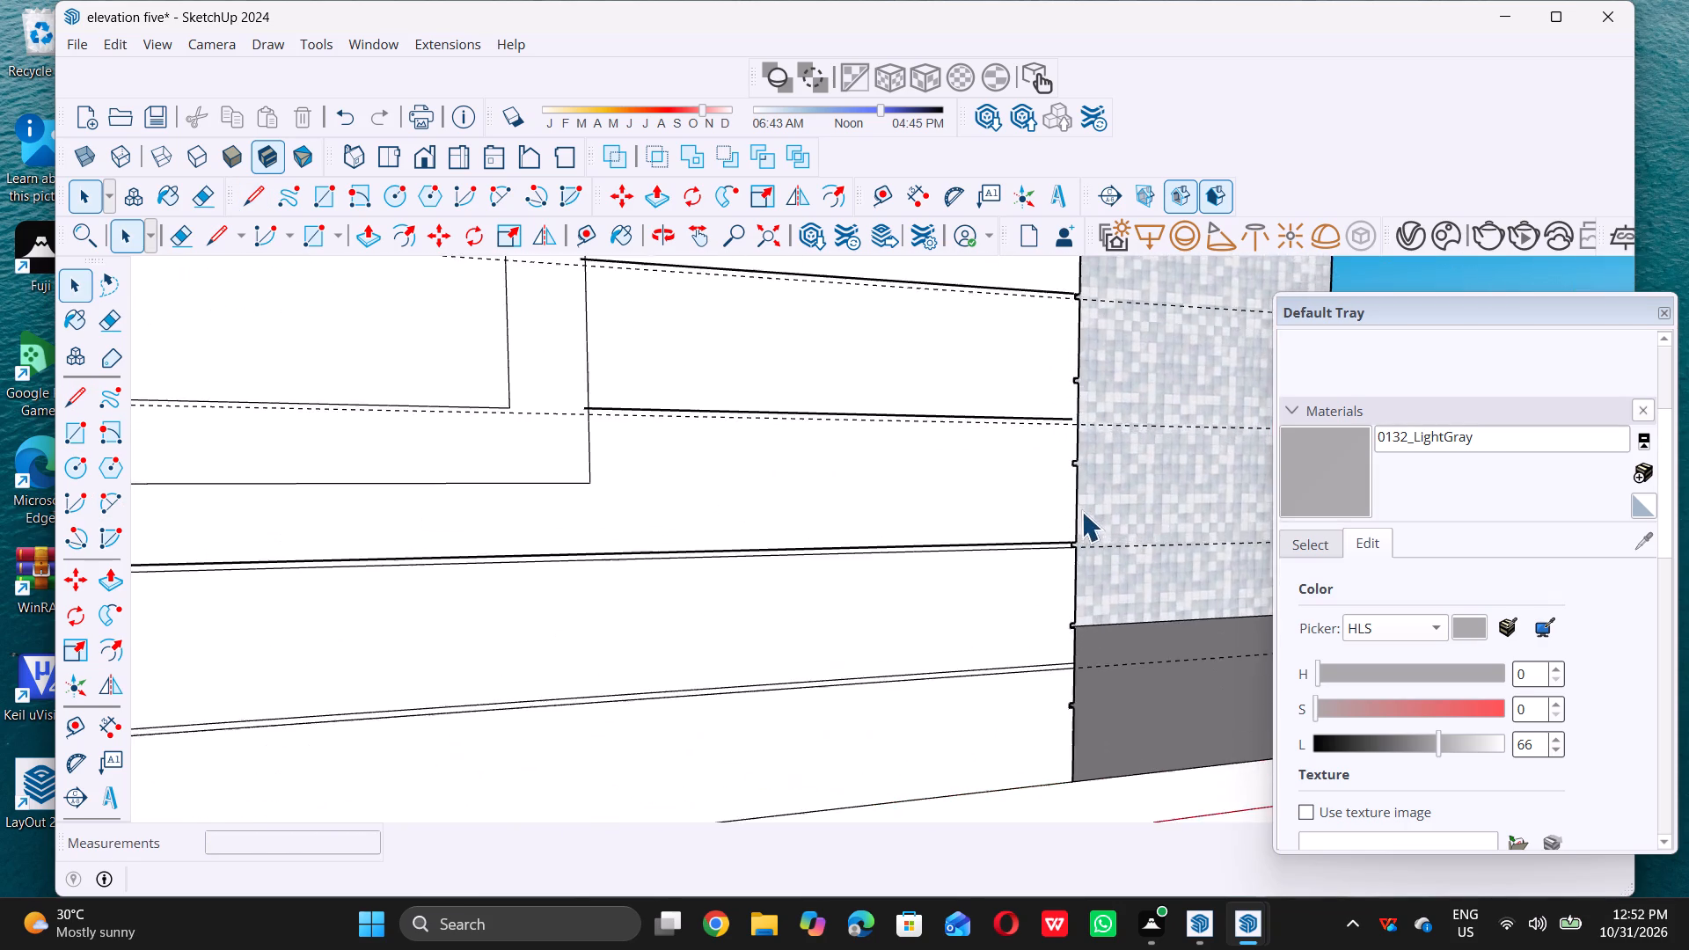
{"action": "scroll", "coordinate": [1079, 559], "scroll_direction": "up", "scroll_amount": 7}
{"action": "scroll", "coordinate": [1071, 558], "scroll_direction": "down", "scroll_amount": 3}
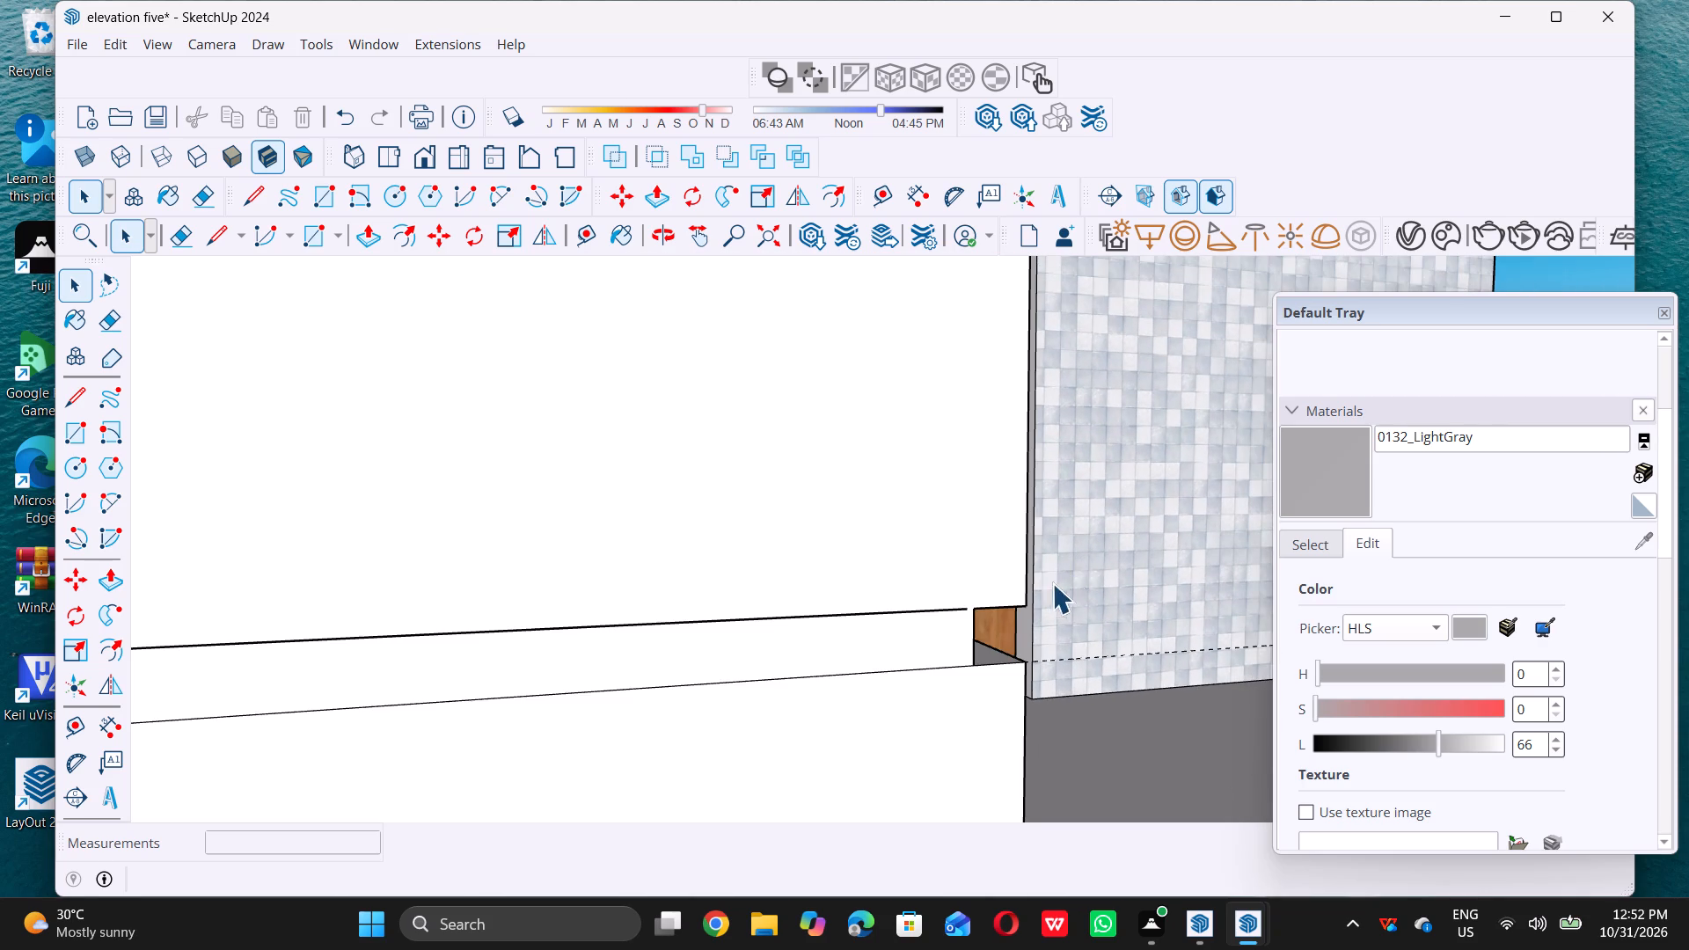
{"action": "middle_click_drag", "start_coordinate": [1031, 598], "coordinate": [1022, 575]}
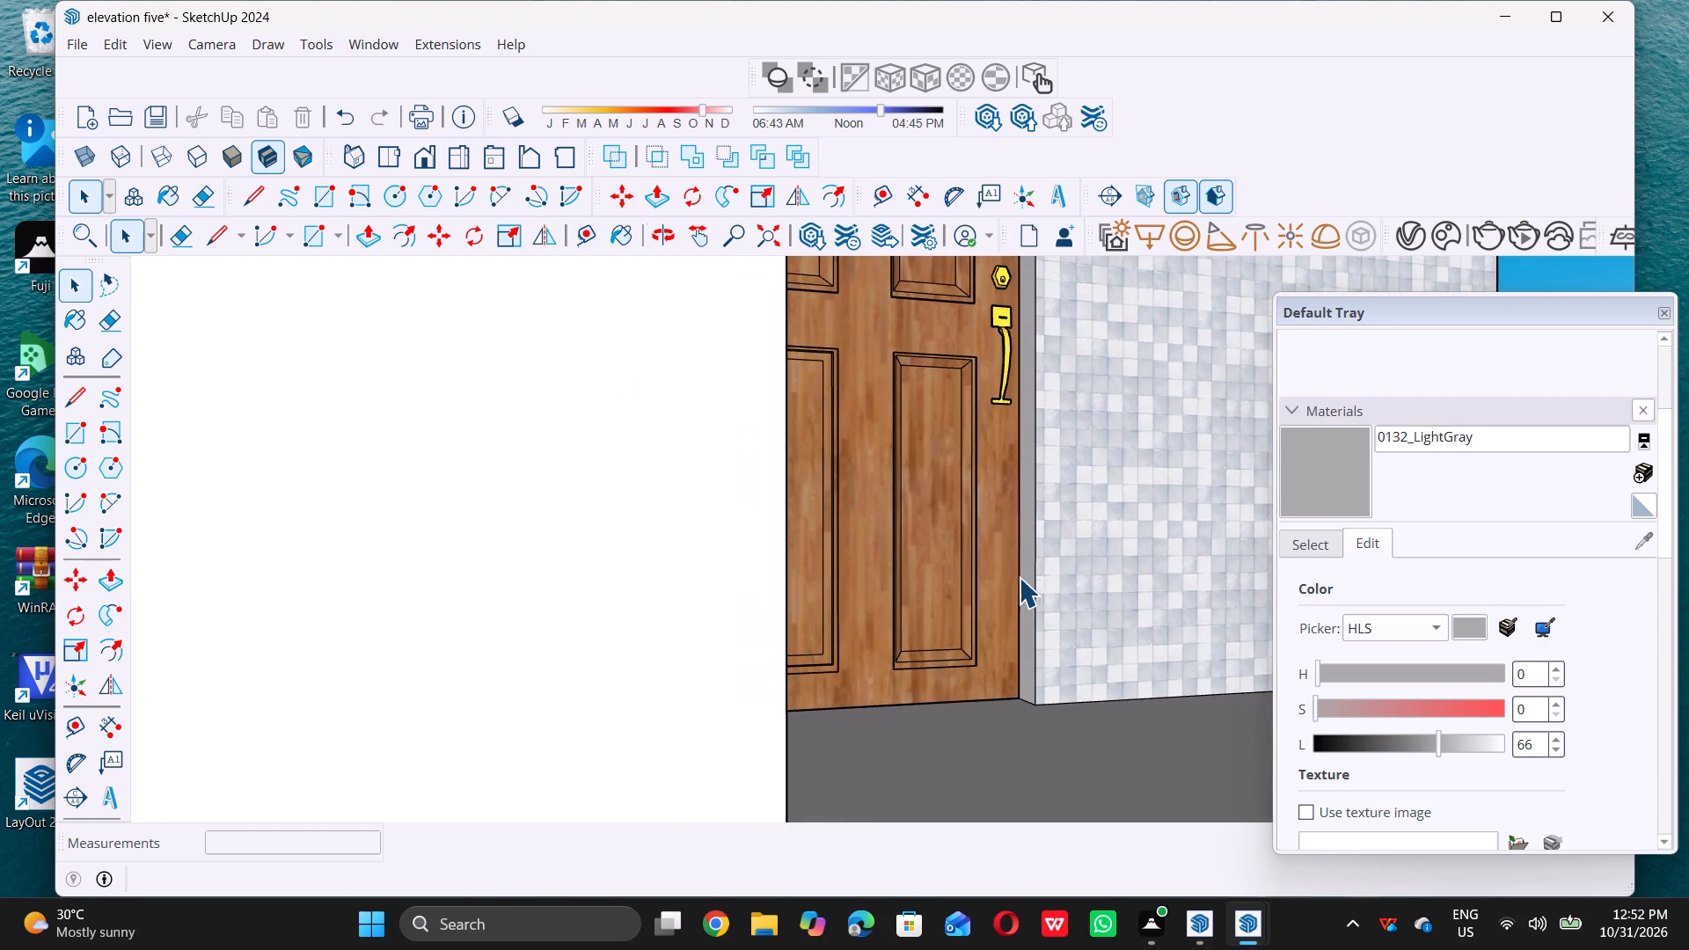
{"action": "scroll", "coordinate": [992, 610], "scroll_direction": "down", "scroll_amount": 4}
{"action": "scroll", "coordinate": [974, 550], "scroll_direction": "up", "scroll_amount": 7}
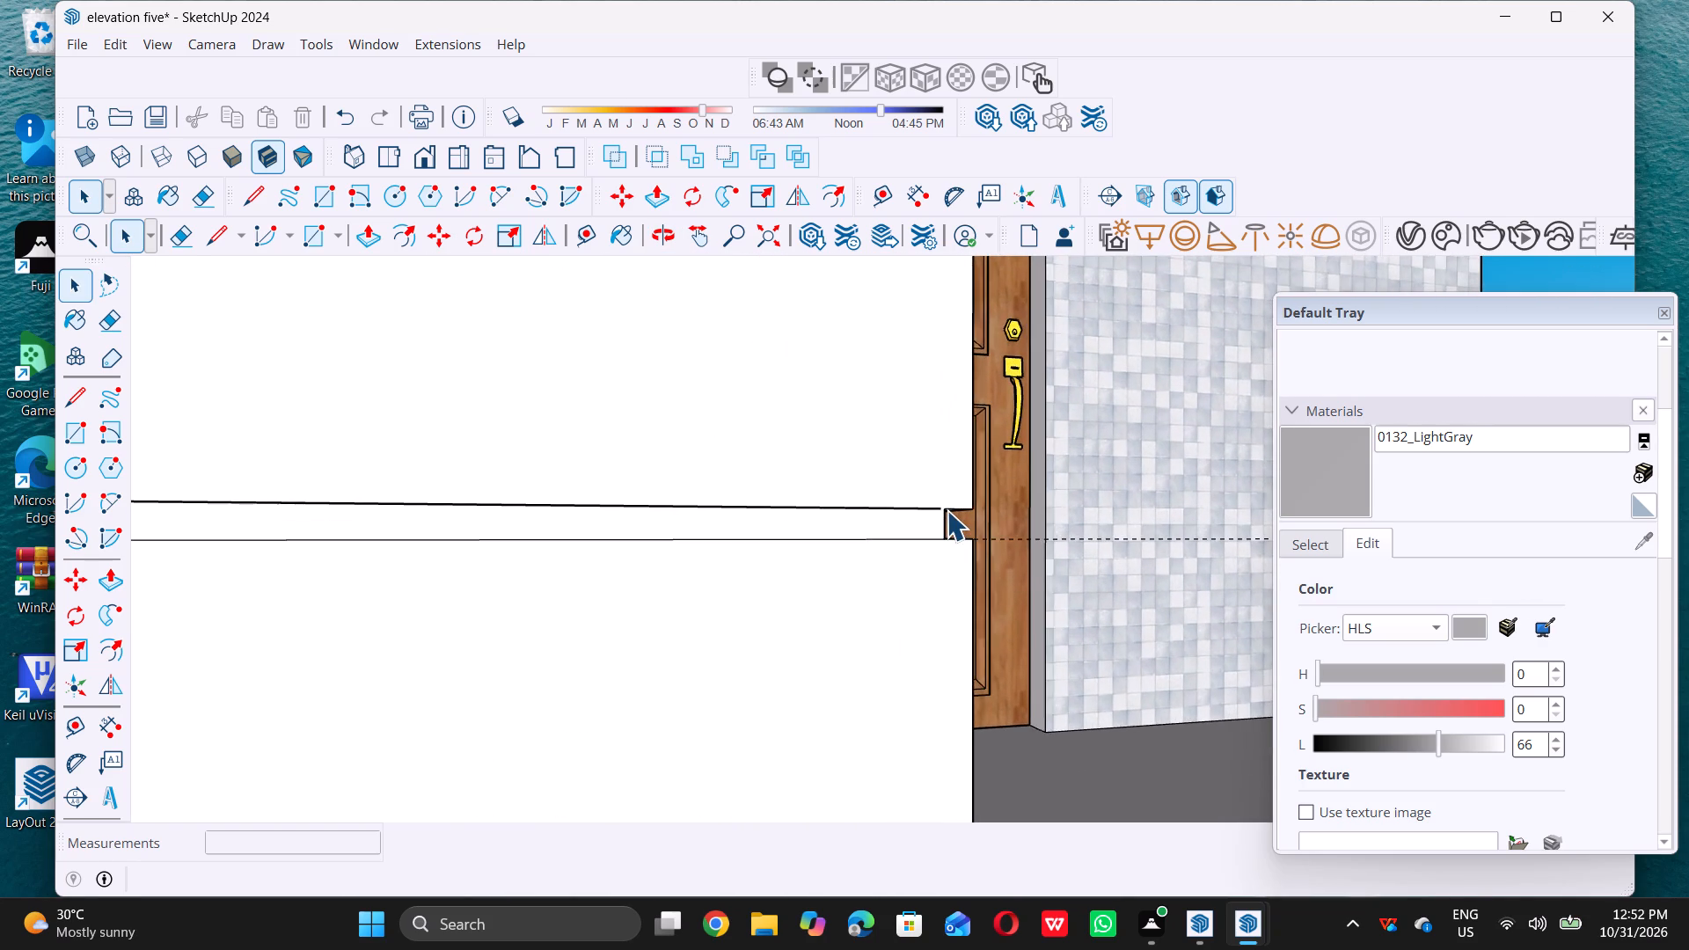
{"action": "scroll", "coordinate": [947, 510], "scroll_direction": "up", "scroll_amount": 5}
{"action": "key", "text": "l"}
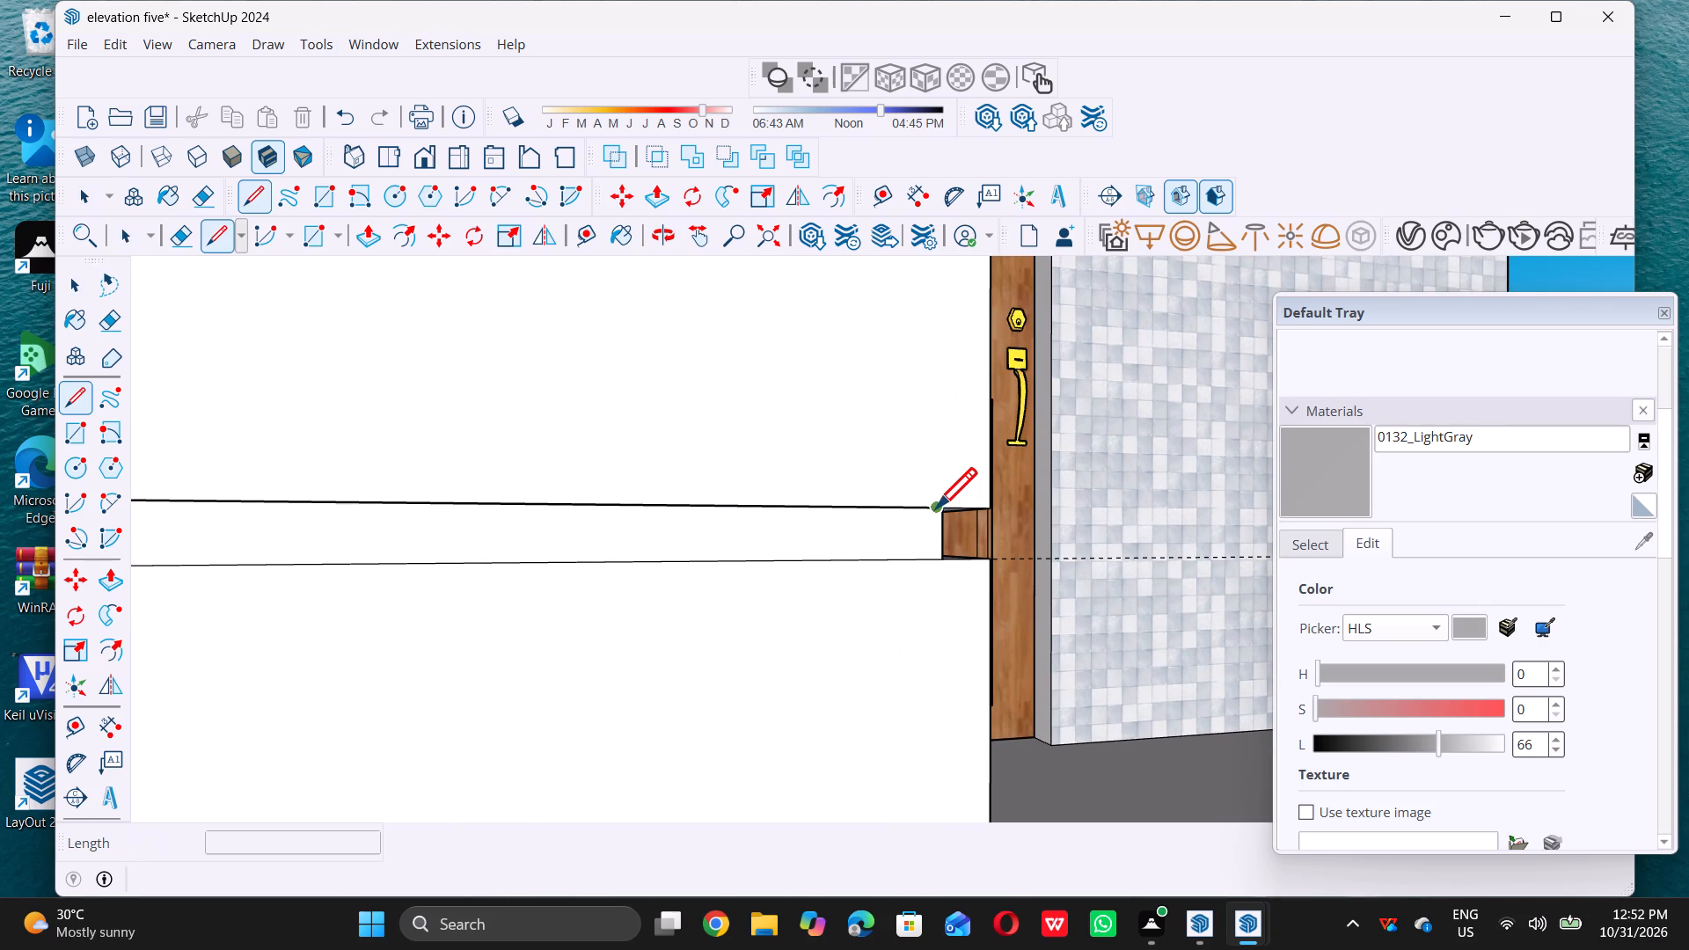
{"action": "left_click", "coordinate": [937, 508]}
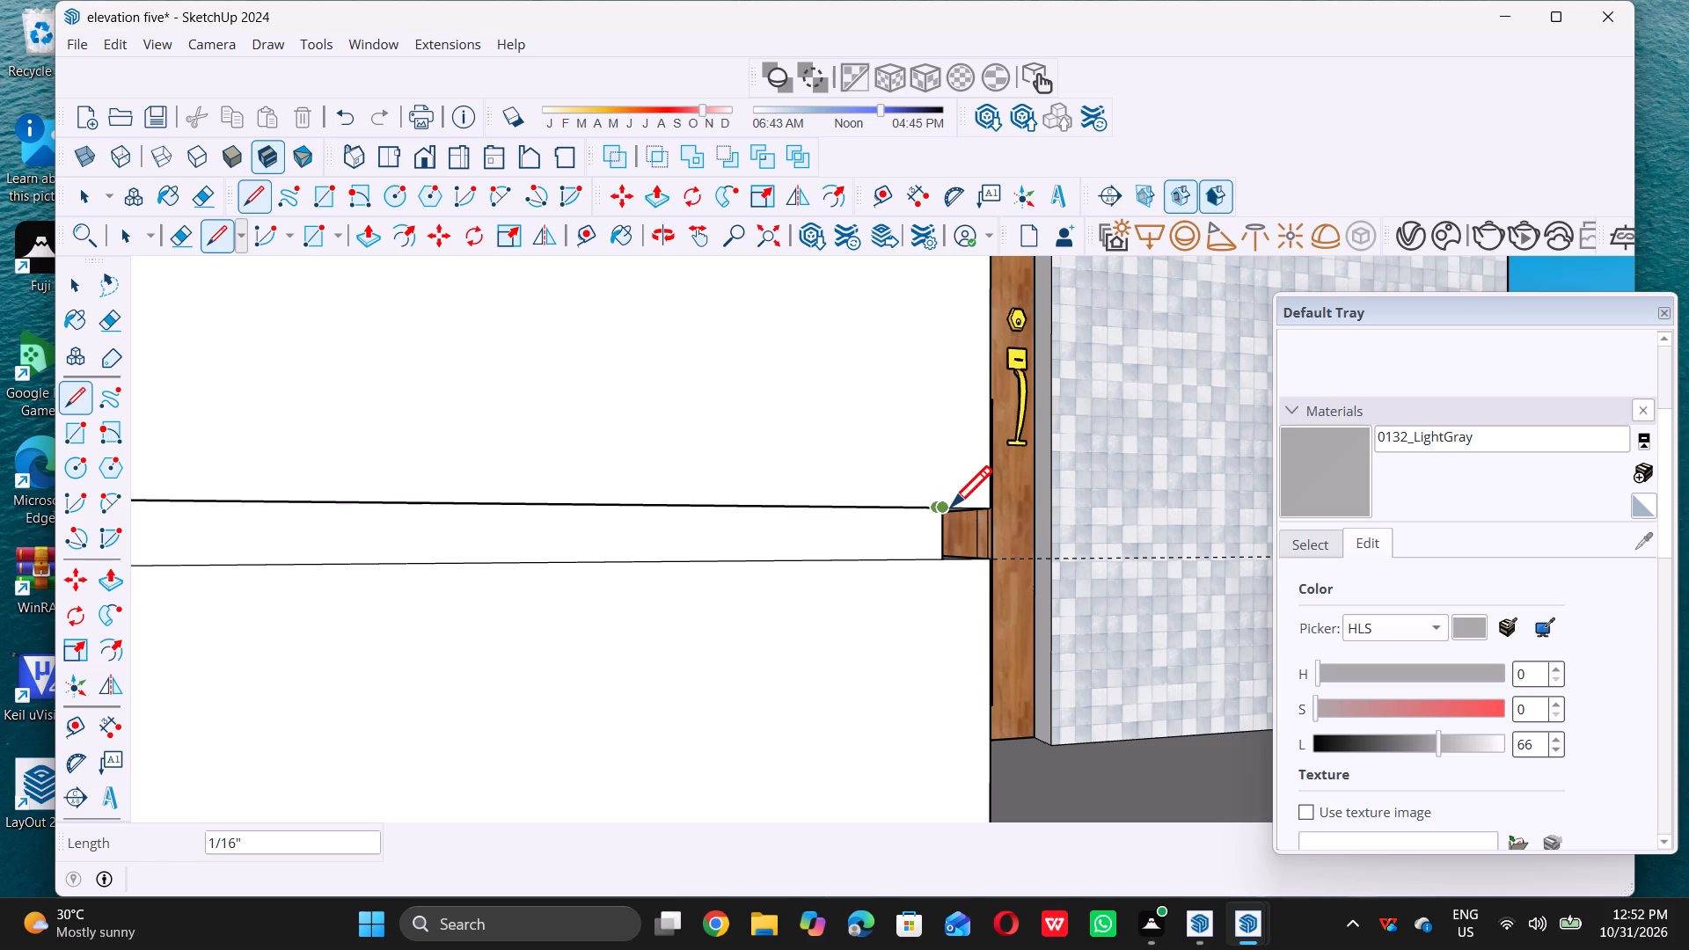
{"action": "left_click", "coordinate": [943, 510]}
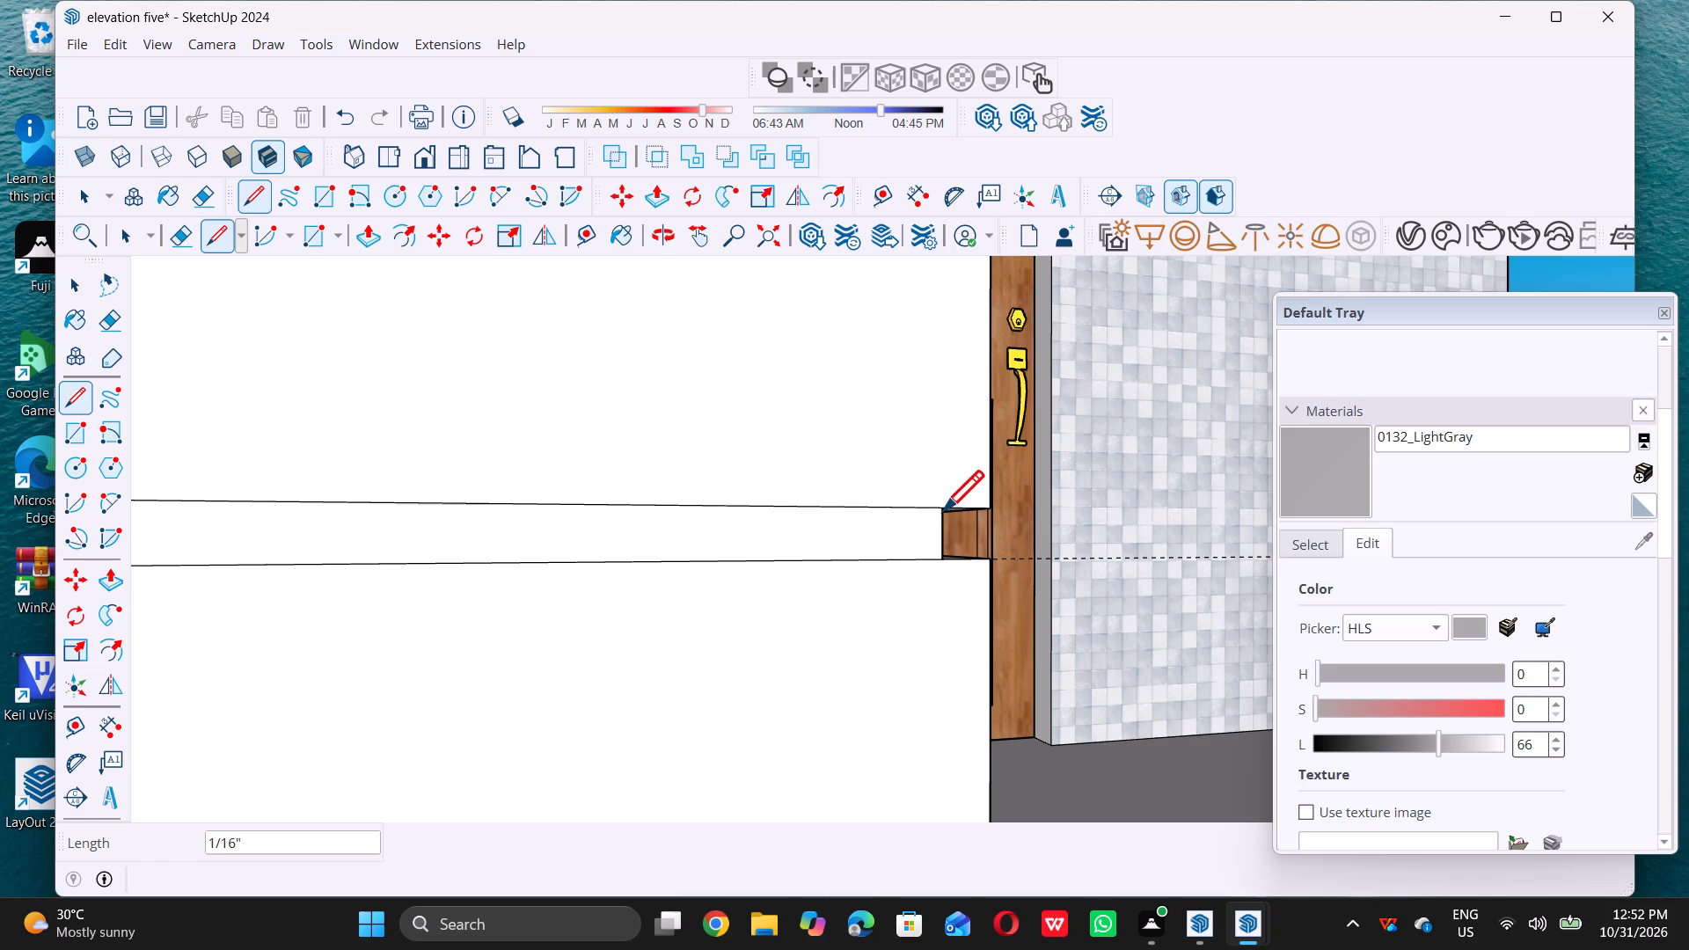
{"action": "key", "text": "space"}
Extend the band line beside the window frame's lower part about 5/8" to the wall's edge at the porch opening.
{"action": "scroll", "coordinate": [947, 542], "scroll_direction": "down", "scroll_amount": 12}
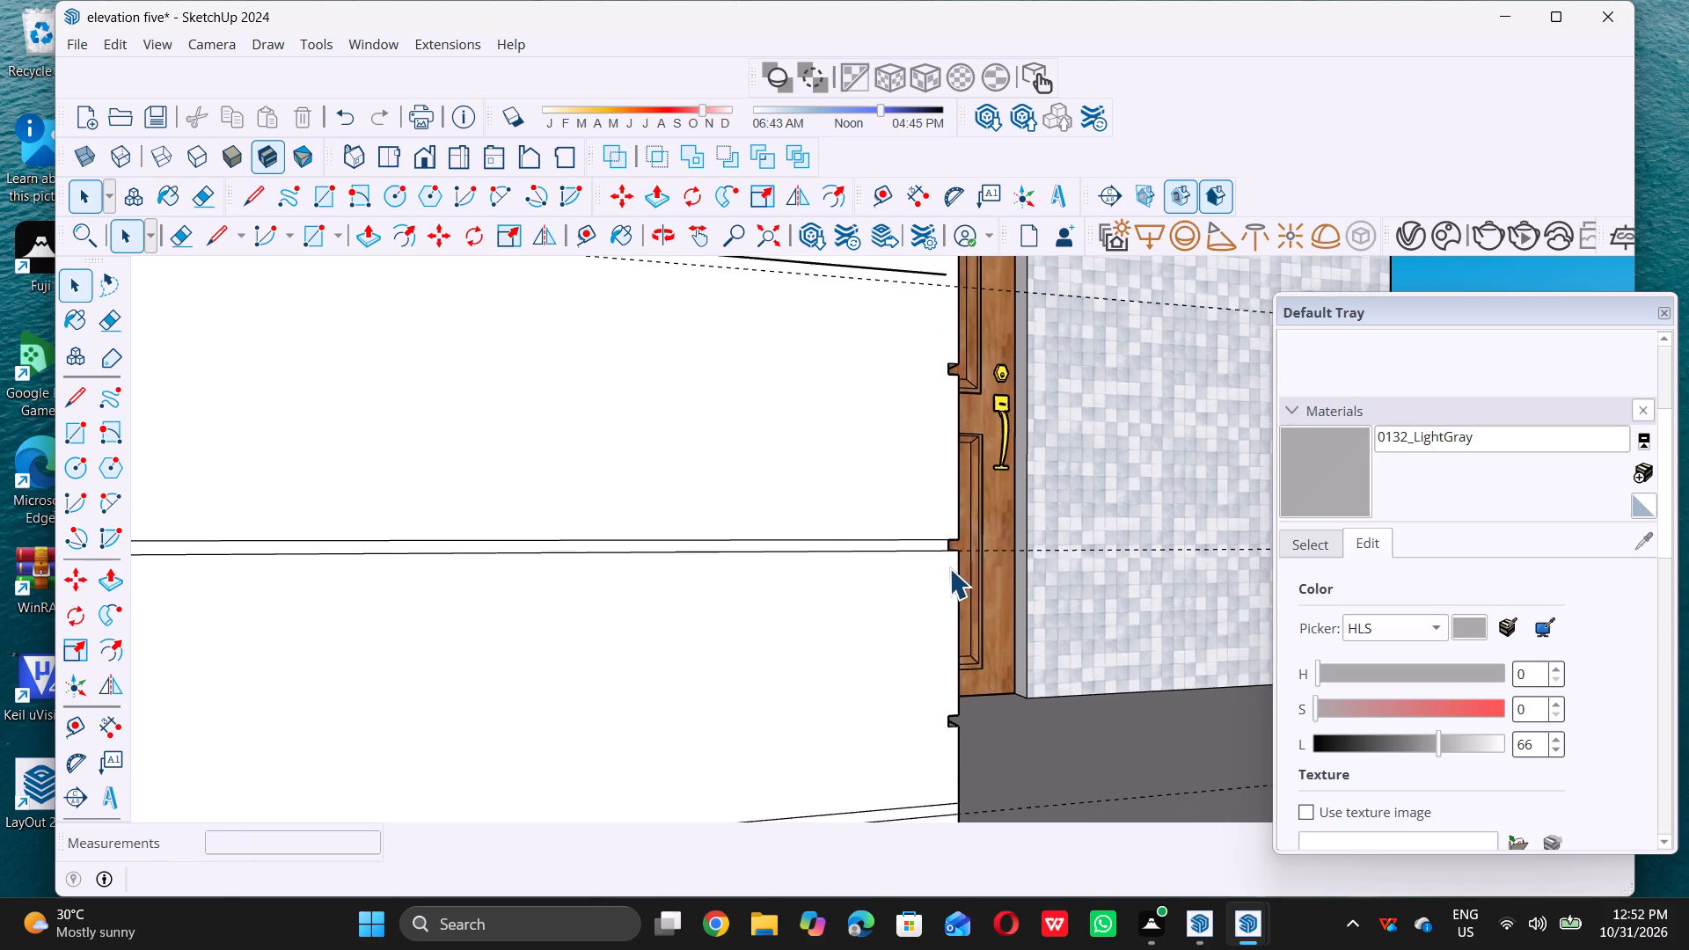
{"action": "scroll", "coordinate": [949, 568], "scroll_direction": "down", "scroll_amount": 5}
{"action": "scroll", "coordinate": [950, 402], "scroll_direction": "up", "scroll_amount": 11}
{"action": "key", "text": "l"}
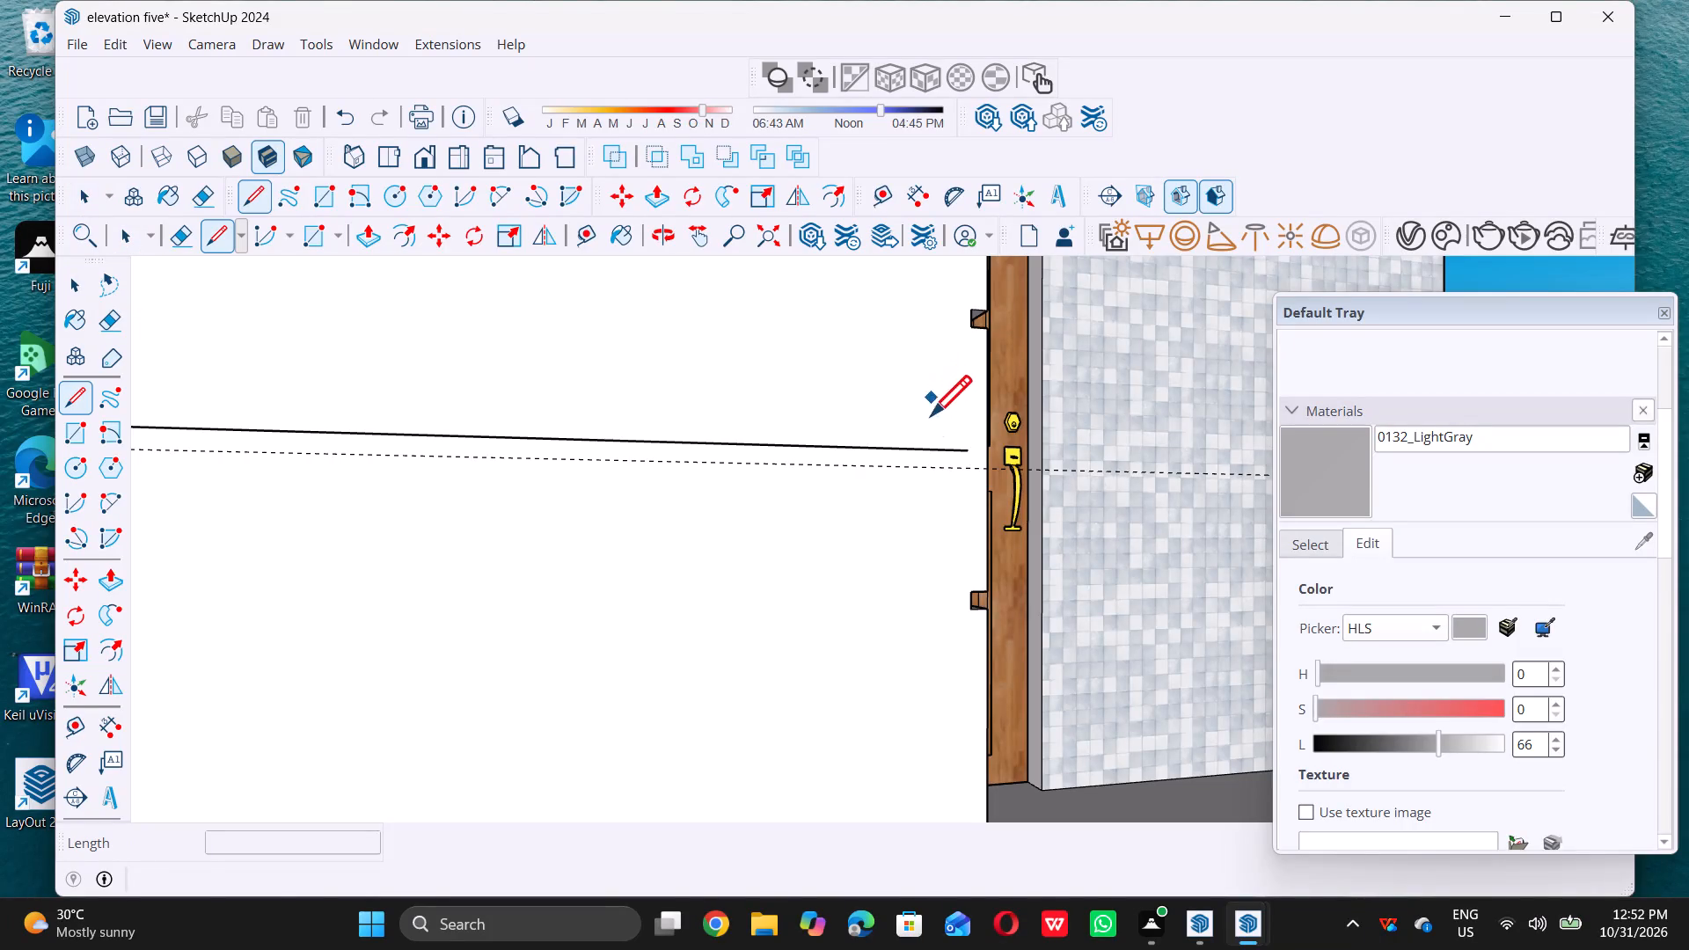
{"action": "double_click", "coordinate": [968, 449]}
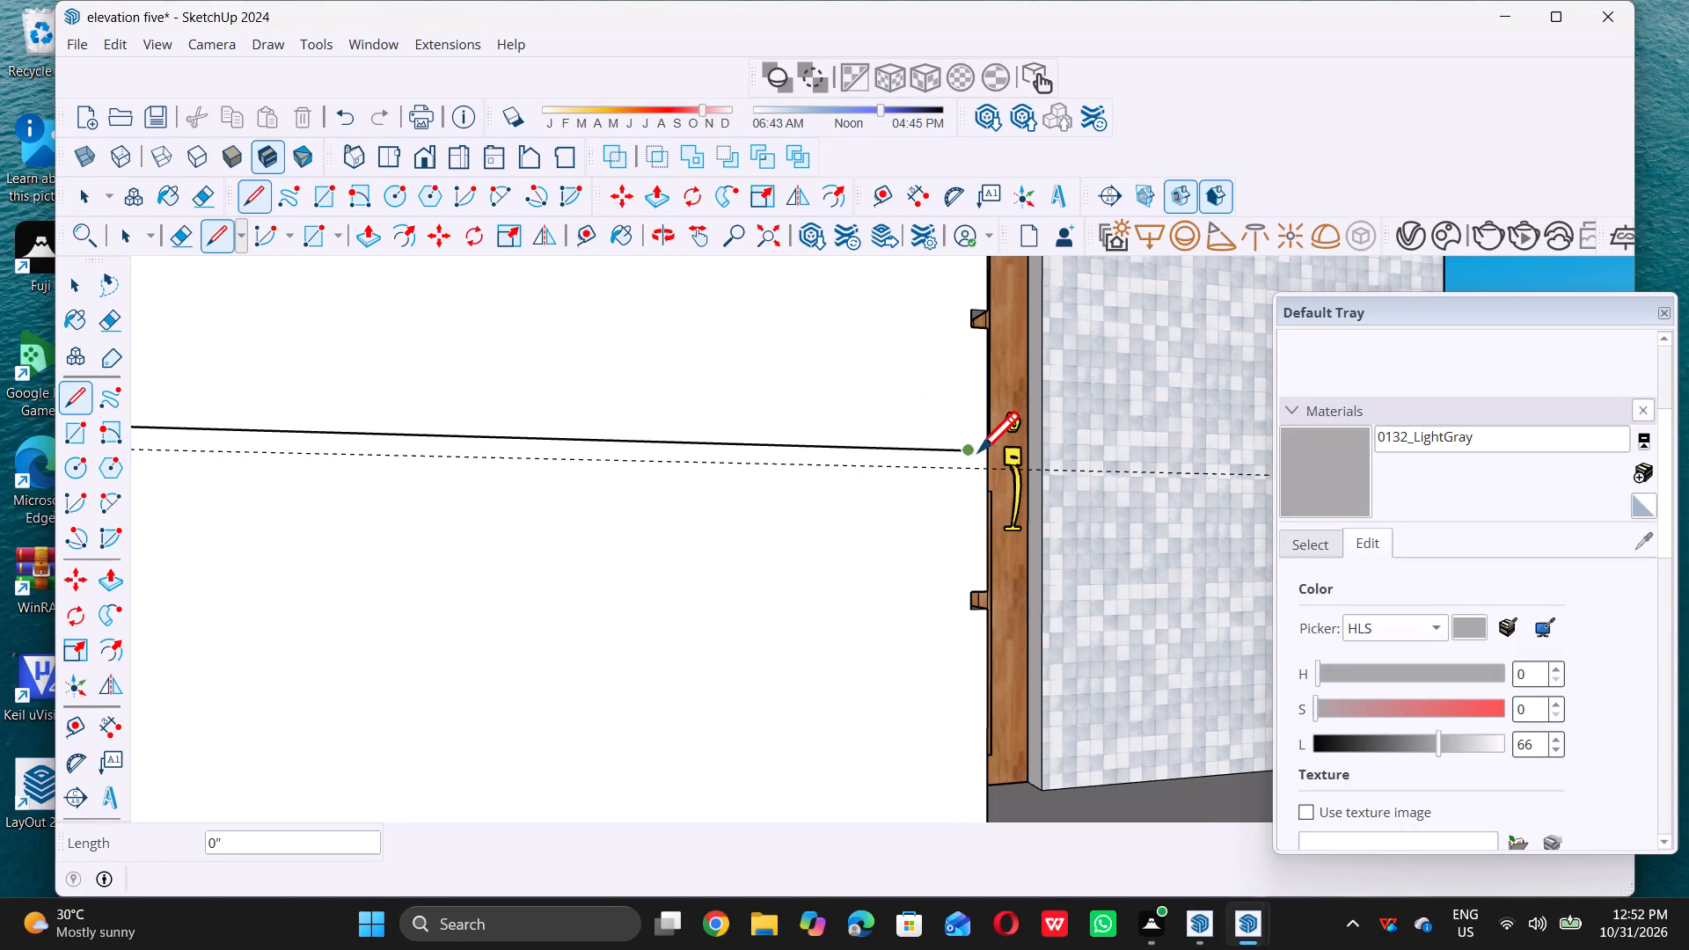
{"action": "double_click", "coordinate": [988, 449]}
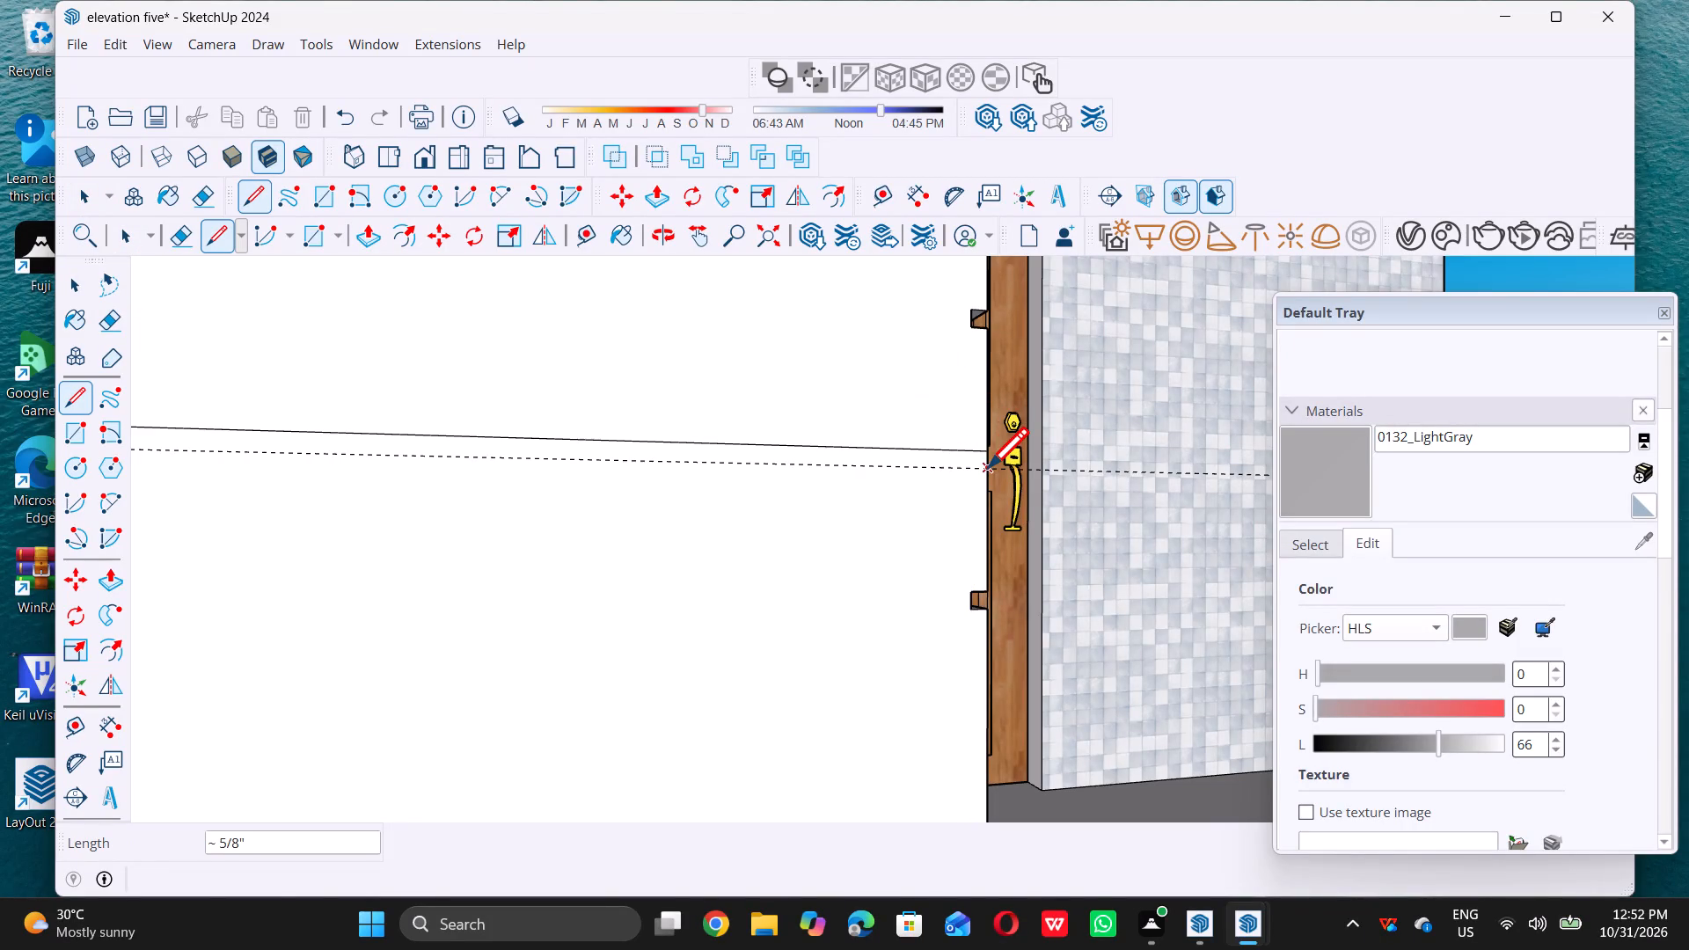
Draw a line about 3' 9 1/4" long along the guide below that band line, from the porch opening's edge to the window frame.
{"action": "left_click", "coordinate": [989, 468]}
{"action": "scroll", "coordinate": [816, 474], "scroll_direction": "down", "scroll_amount": 5}
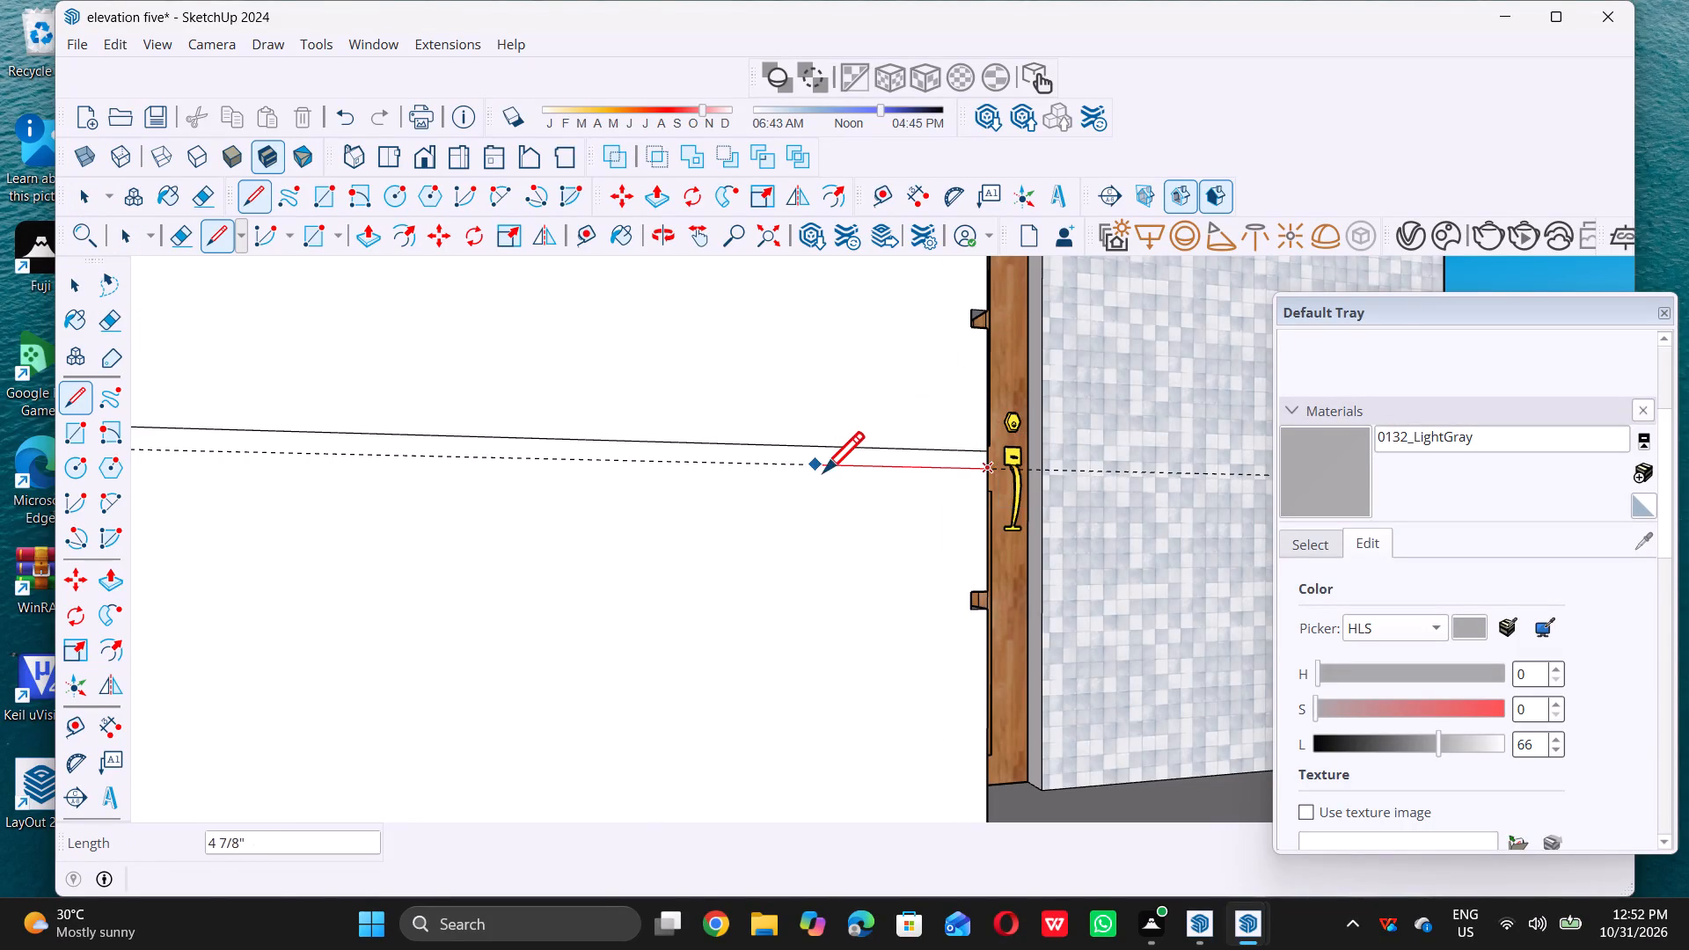
{"action": "scroll", "coordinate": [823, 471], "scroll_direction": "down", "scroll_amount": 20}
{"action": "scroll", "coordinate": [823, 471], "scroll_direction": "down", "scroll_amount": 1}
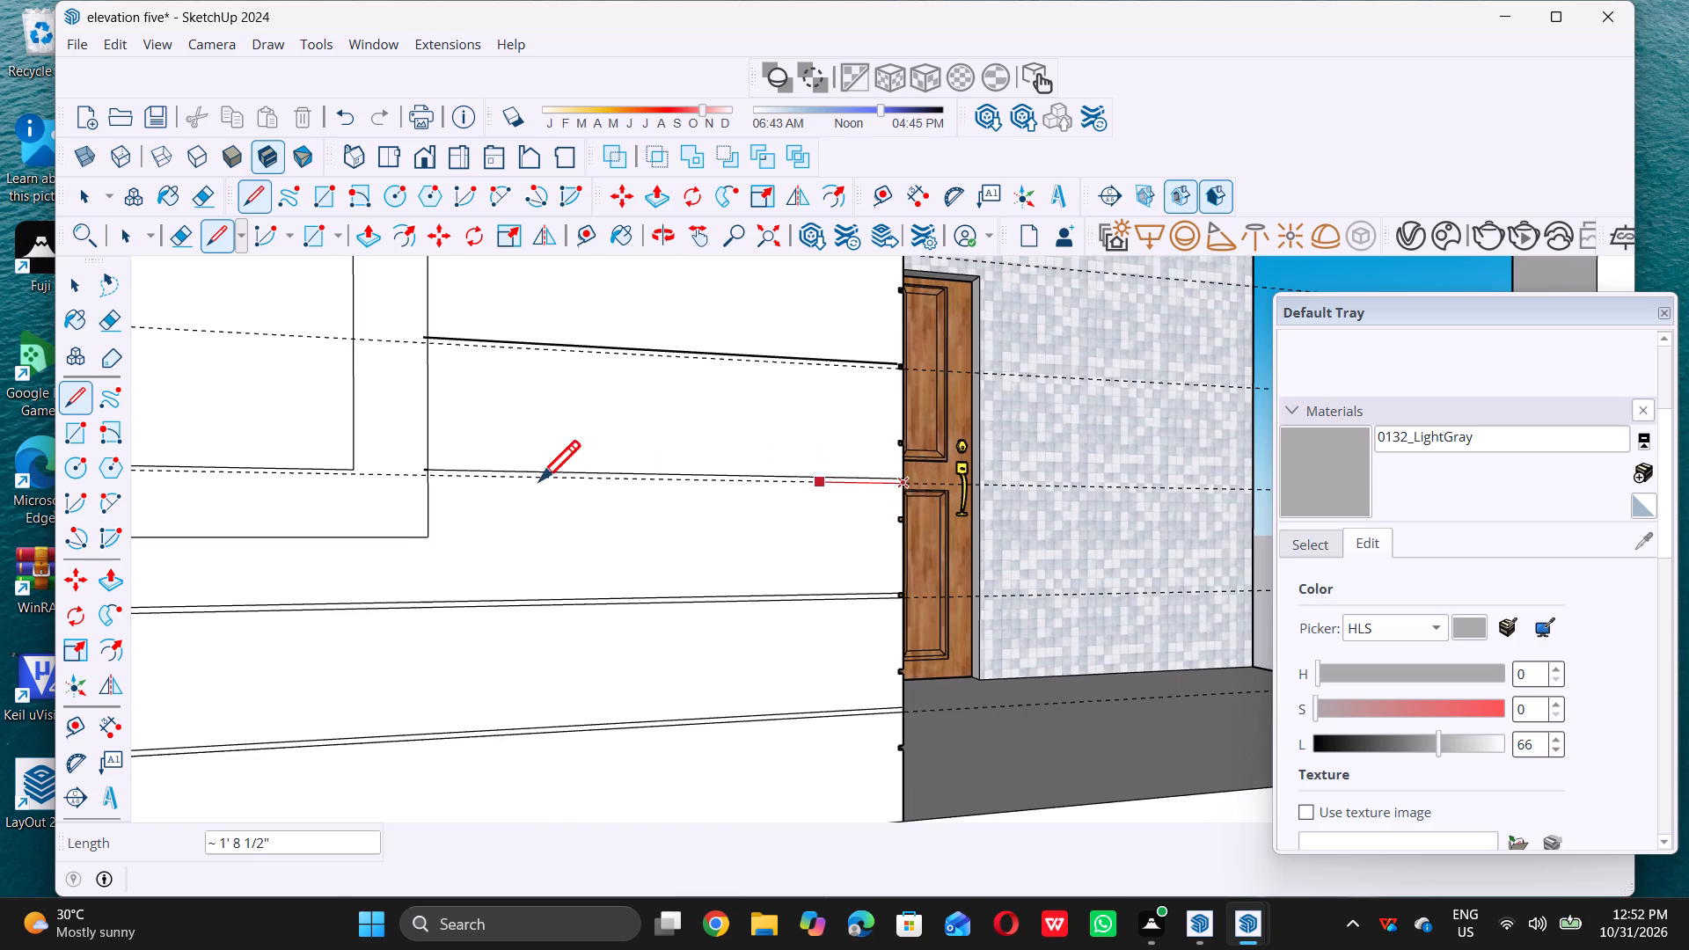
{"action": "scroll", "coordinate": [457, 496], "scroll_direction": "up", "scroll_amount": 14}
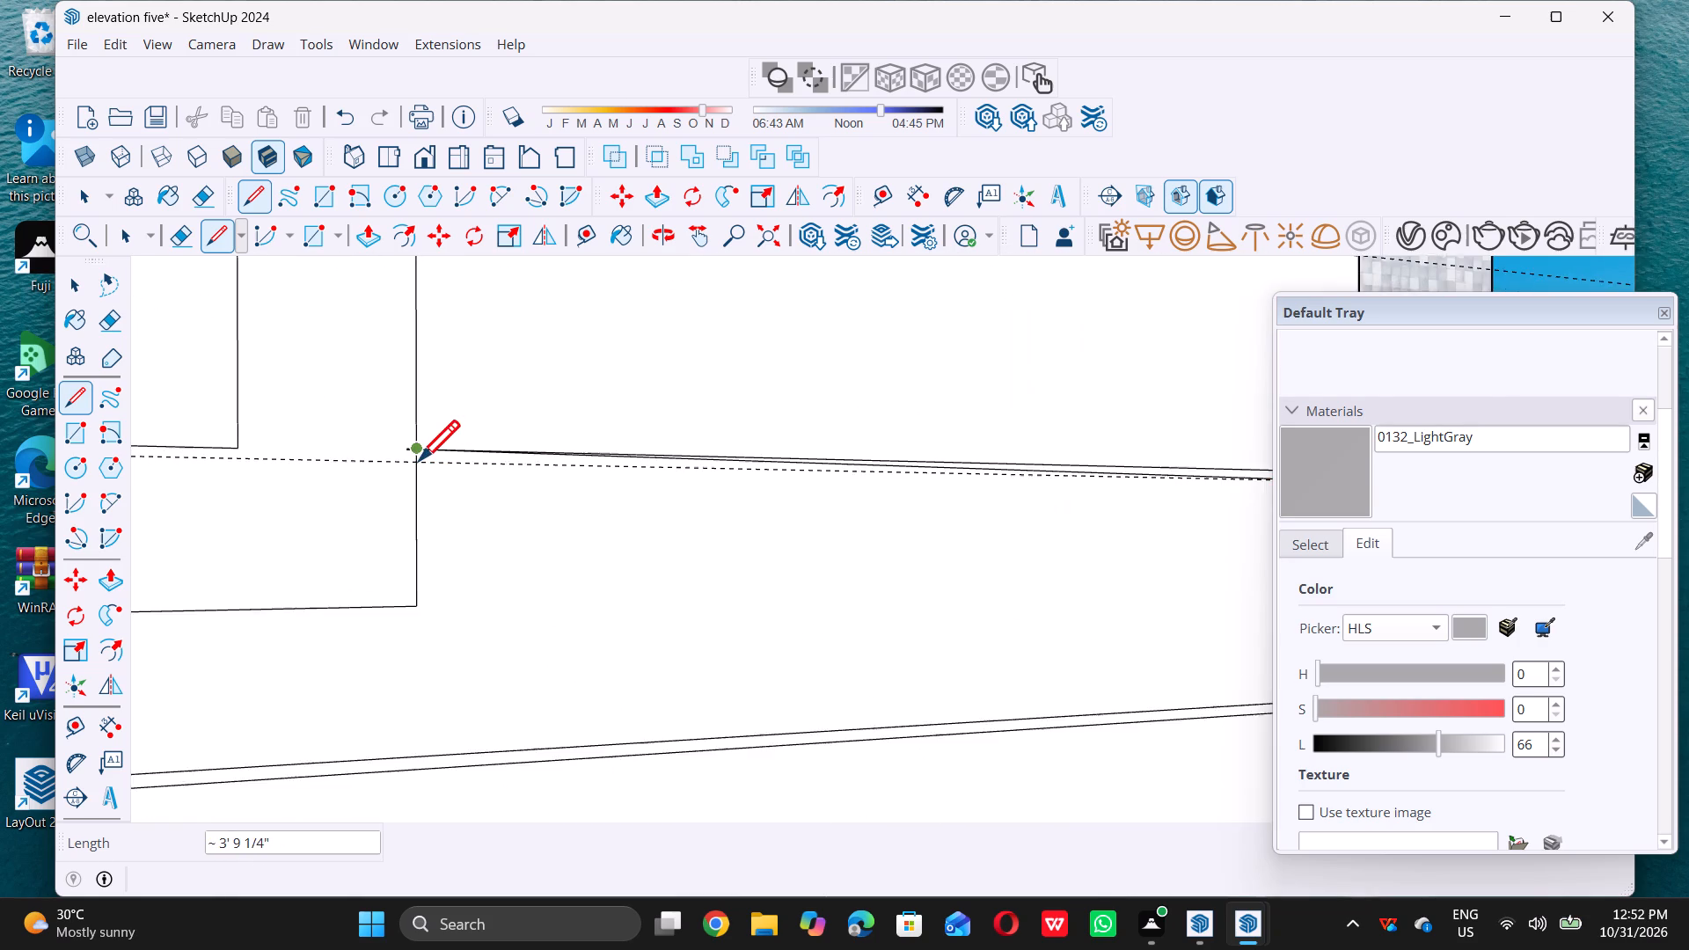
Finish the line of about 3' 9 1/4" along the guide by ending it at the window frame's porch-side edge.
{"action": "double_click", "coordinate": [415, 467]}
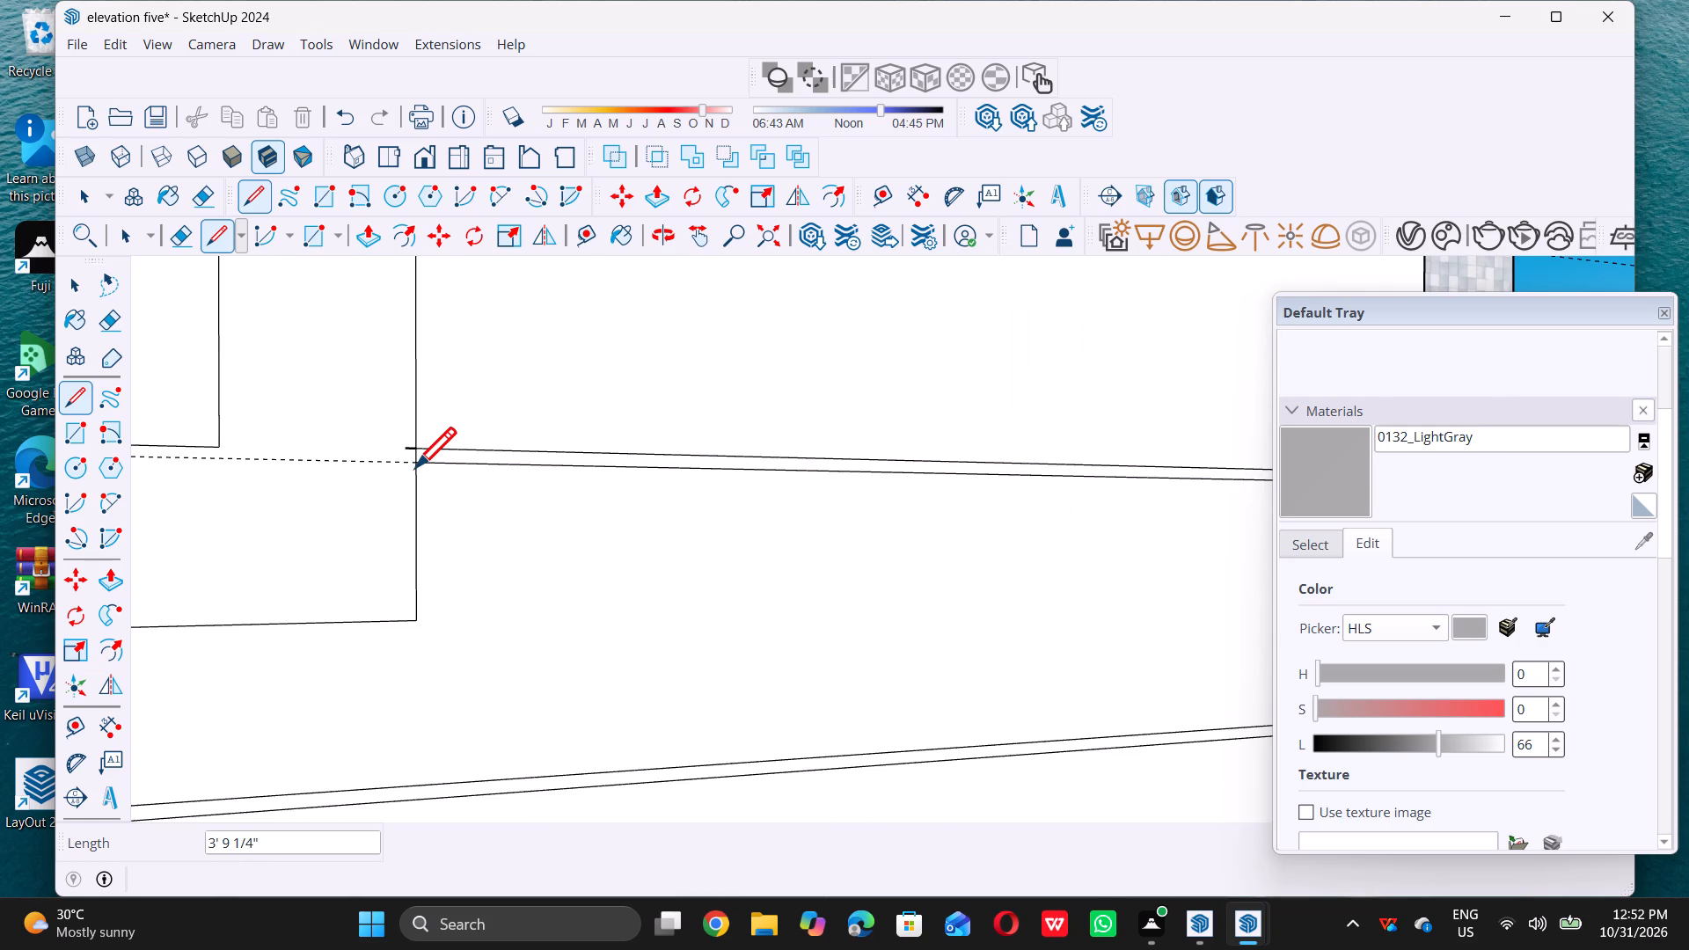
{"action": "key", "text": "space"}
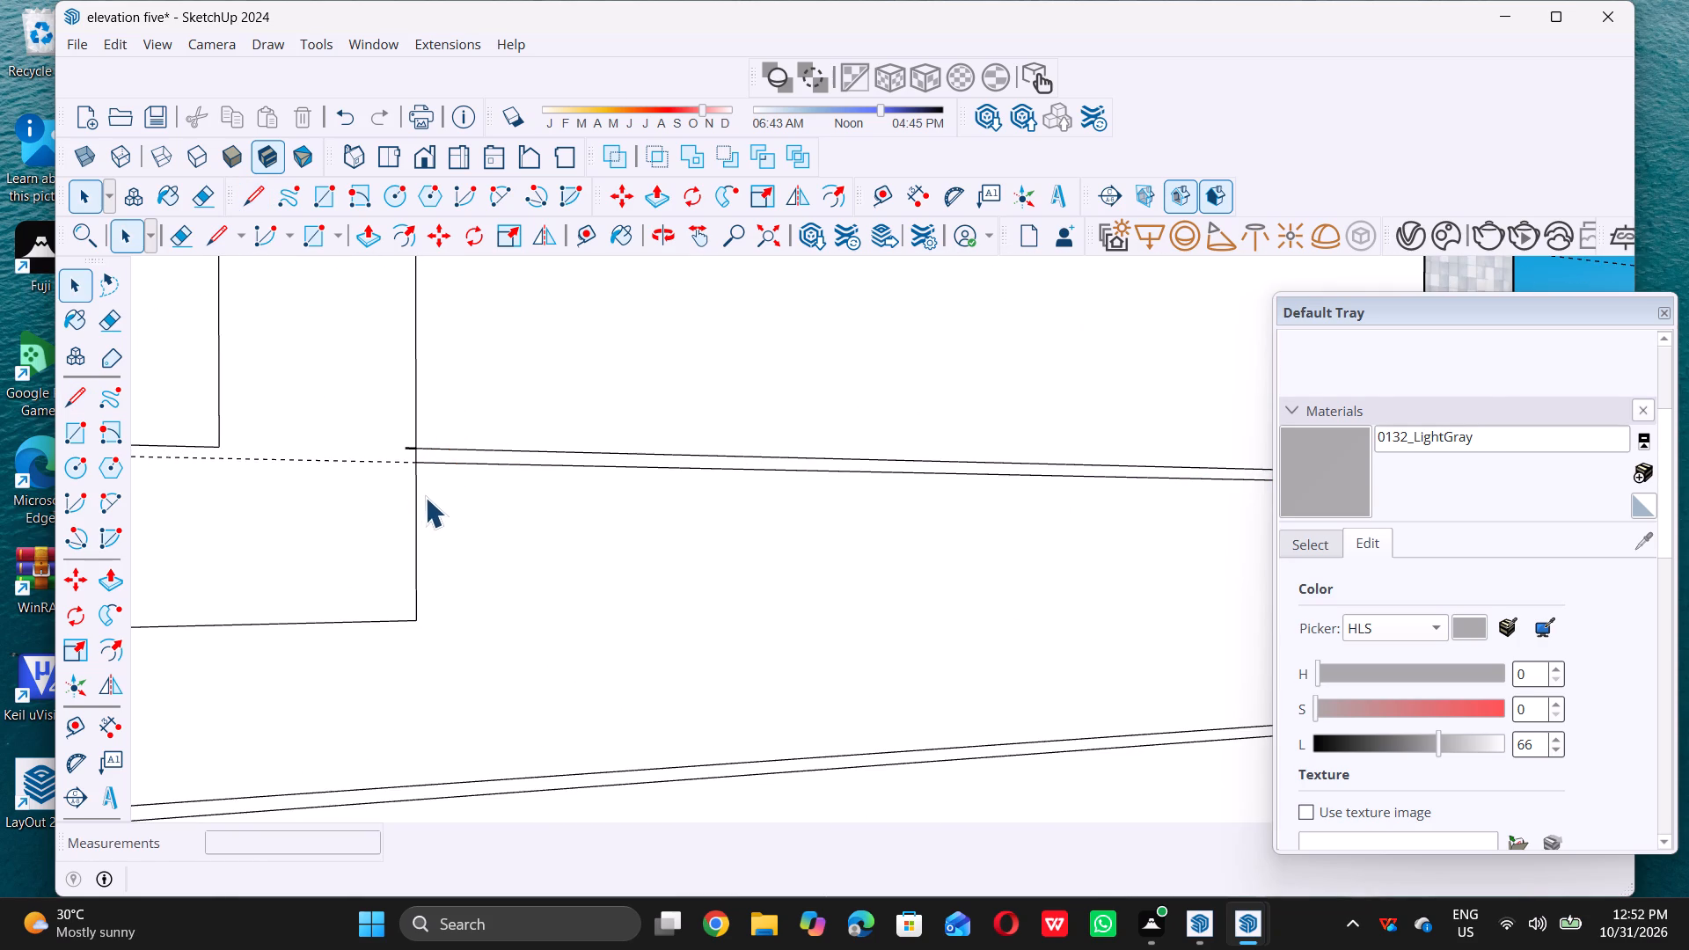
Erase the short line stub that overshoots the window frame's porch-side edge at the upper line of the groove.
{"action": "key", "text": "e"}
{"action": "scroll", "coordinate": [406, 433], "scroll_direction": "up", "scroll_amount": 5}
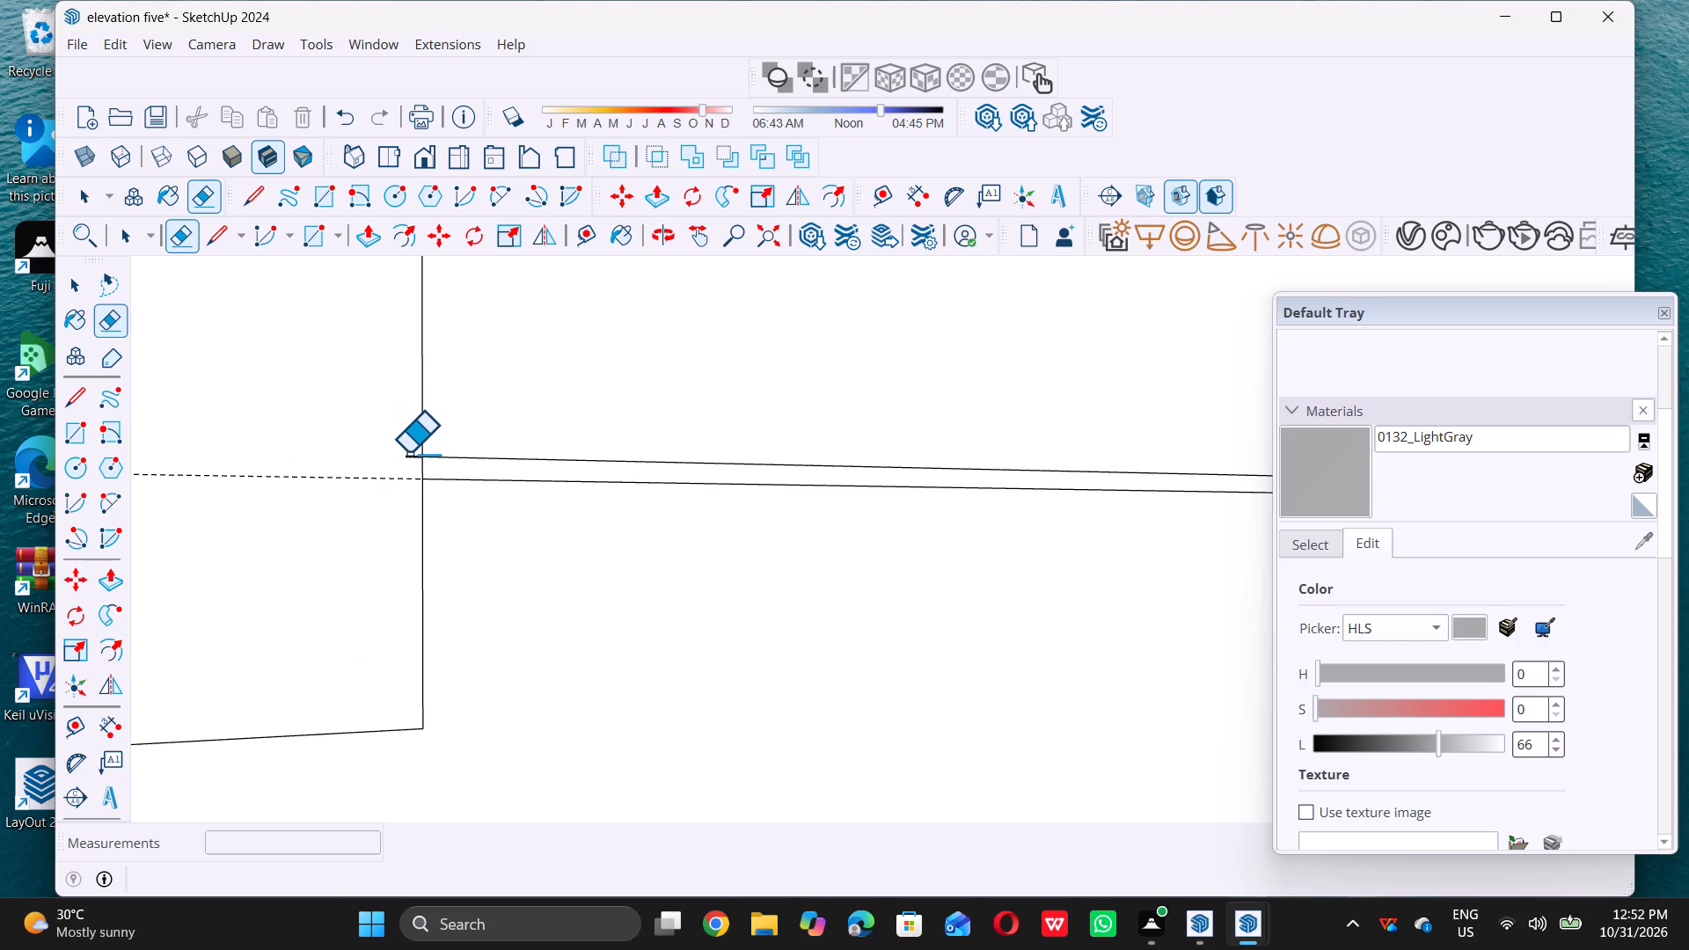
{"action": "left_click", "coordinate": [408, 453]}
{"action": "double_click", "coordinate": [405, 456]}
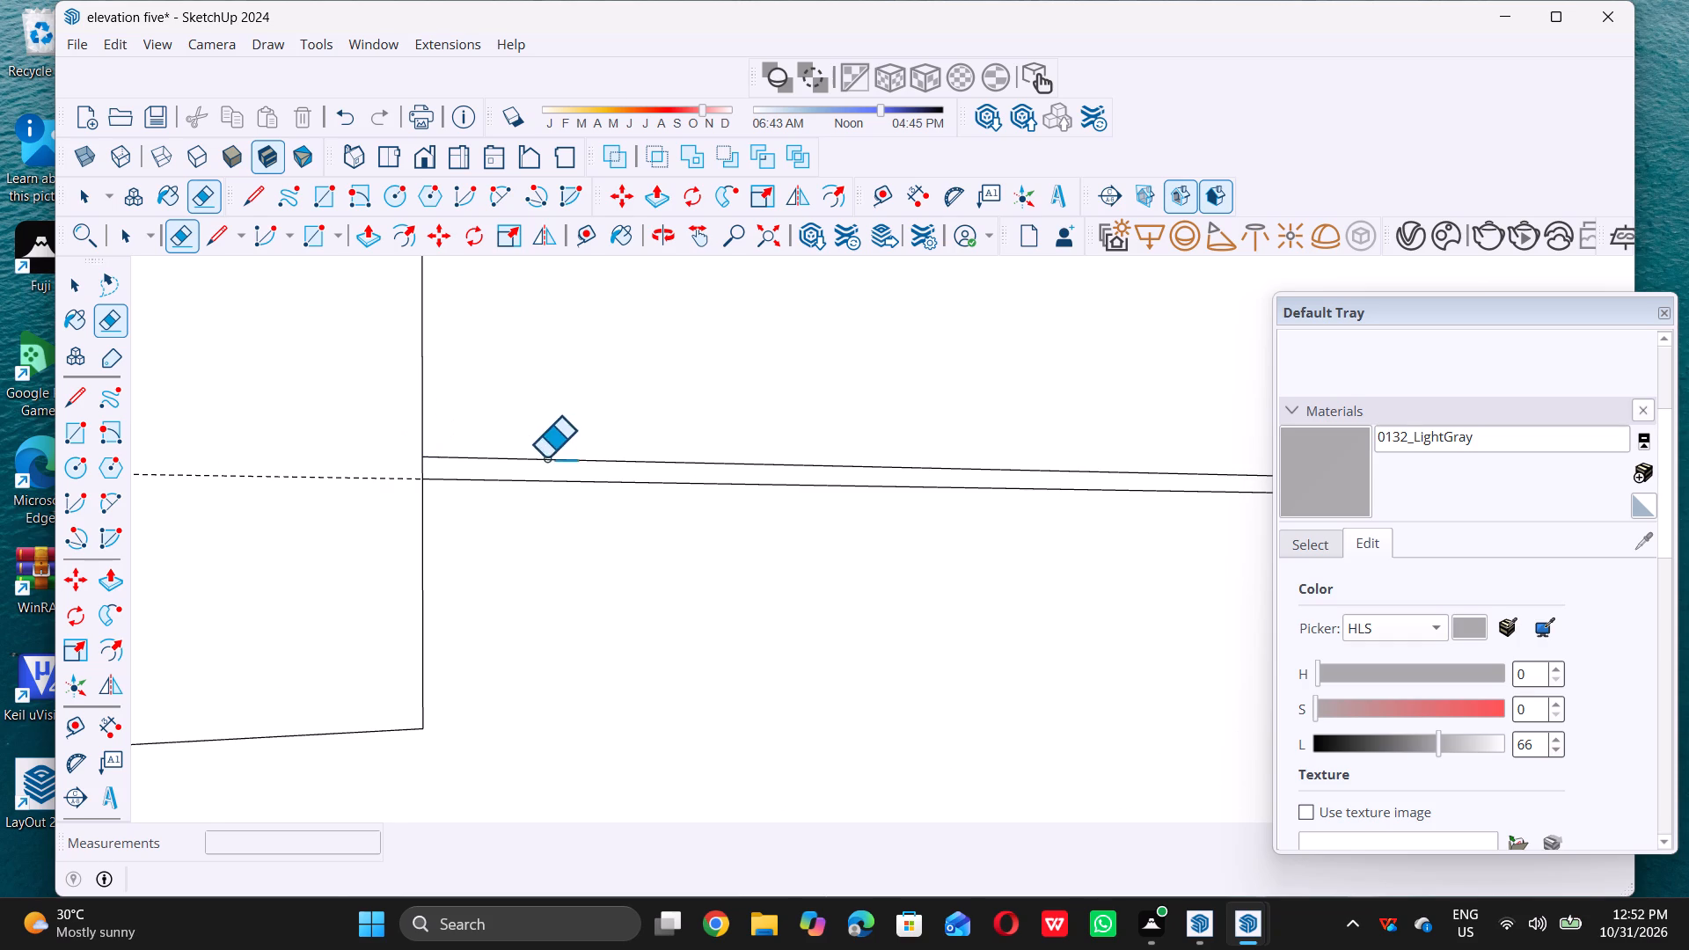
Erase the lower groove line and its guide at the window frame's lower part, beside the wall's outer edge.
{"action": "scroll", "coordinate": [577, 461], "scroll_direction": "down", "scroll_amount": 20}
{"action": "scroll", "coordinate": [577, 461], "scroll_direction": "down", "scroll_amount": 5}
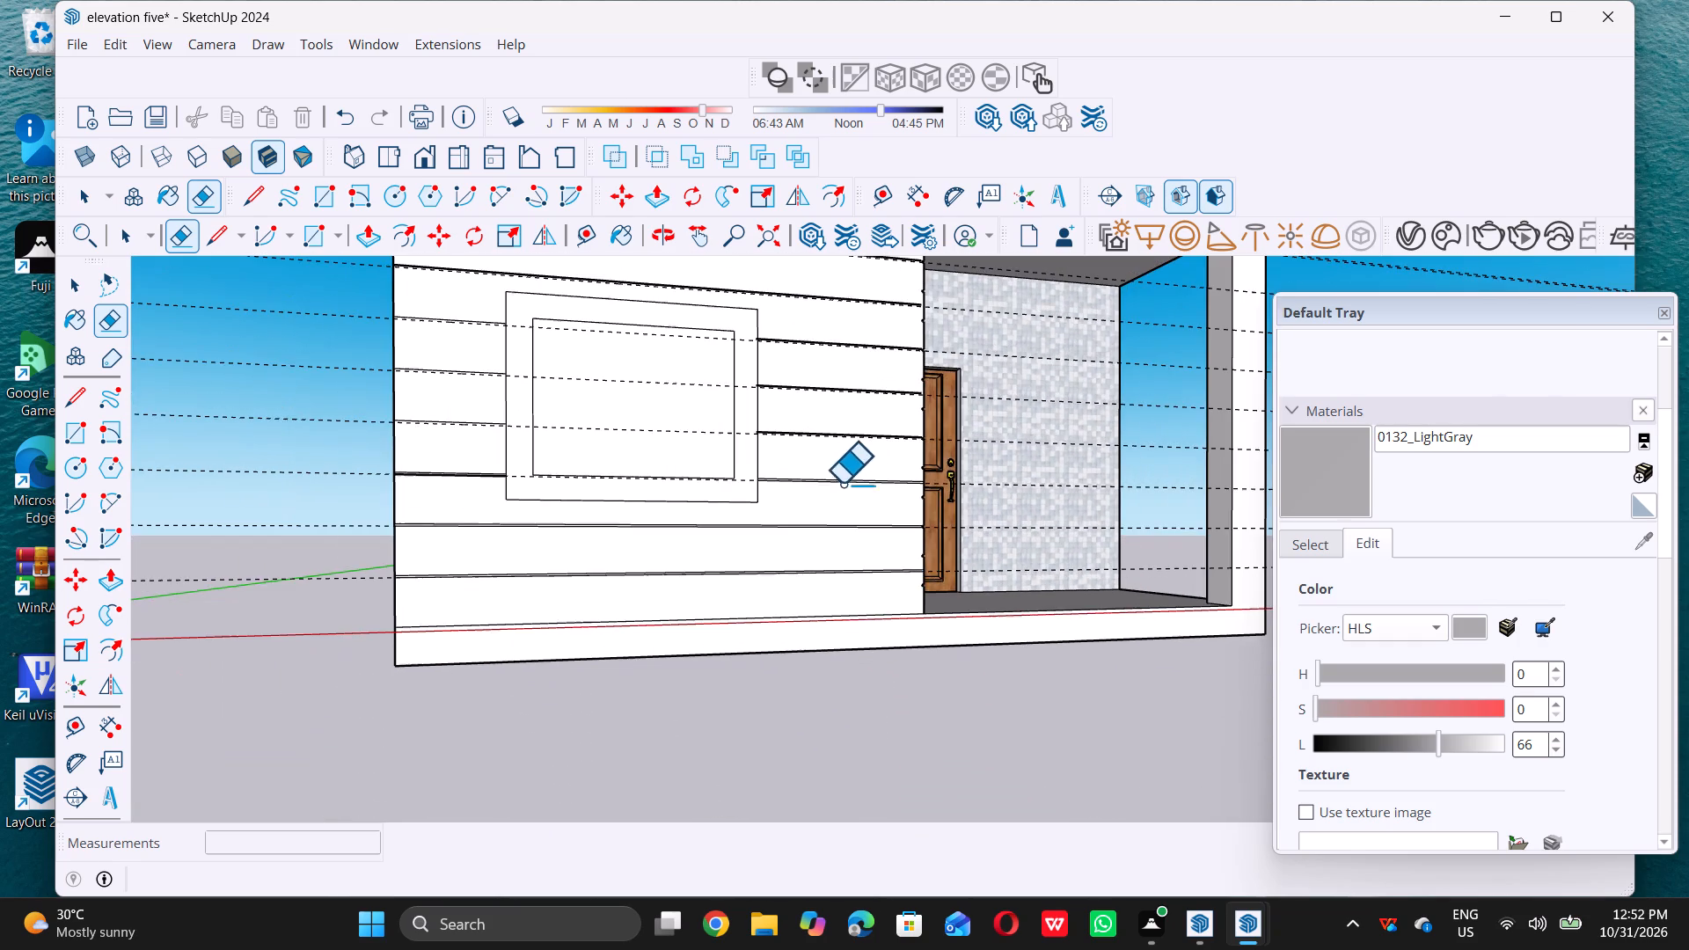
{"action": "scroll", "coordinate": [527, 481], "scroll_direction": "up", "scroll_amount": 19}
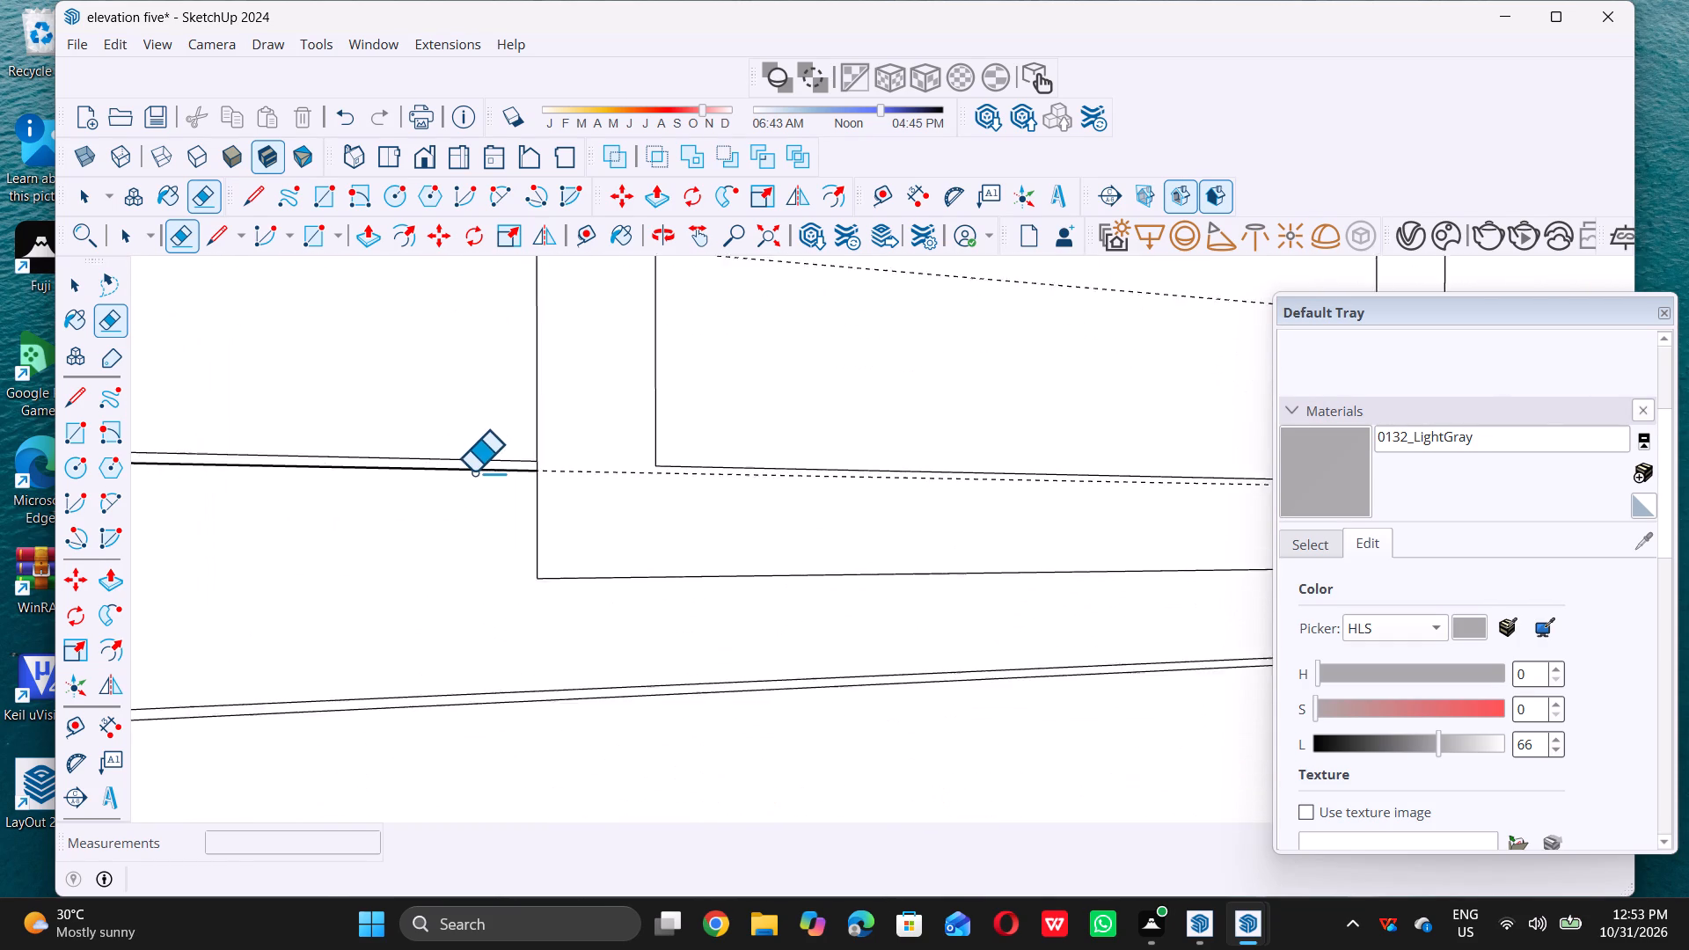
{"action": "scroll", "coordinate": [473, 471], "scroll_direction": "up", "scroll_amount": 2}
{"action": "scroll", "coordinate": [551, 475], "scroll_direction": "up", "scroll_amount": 11}
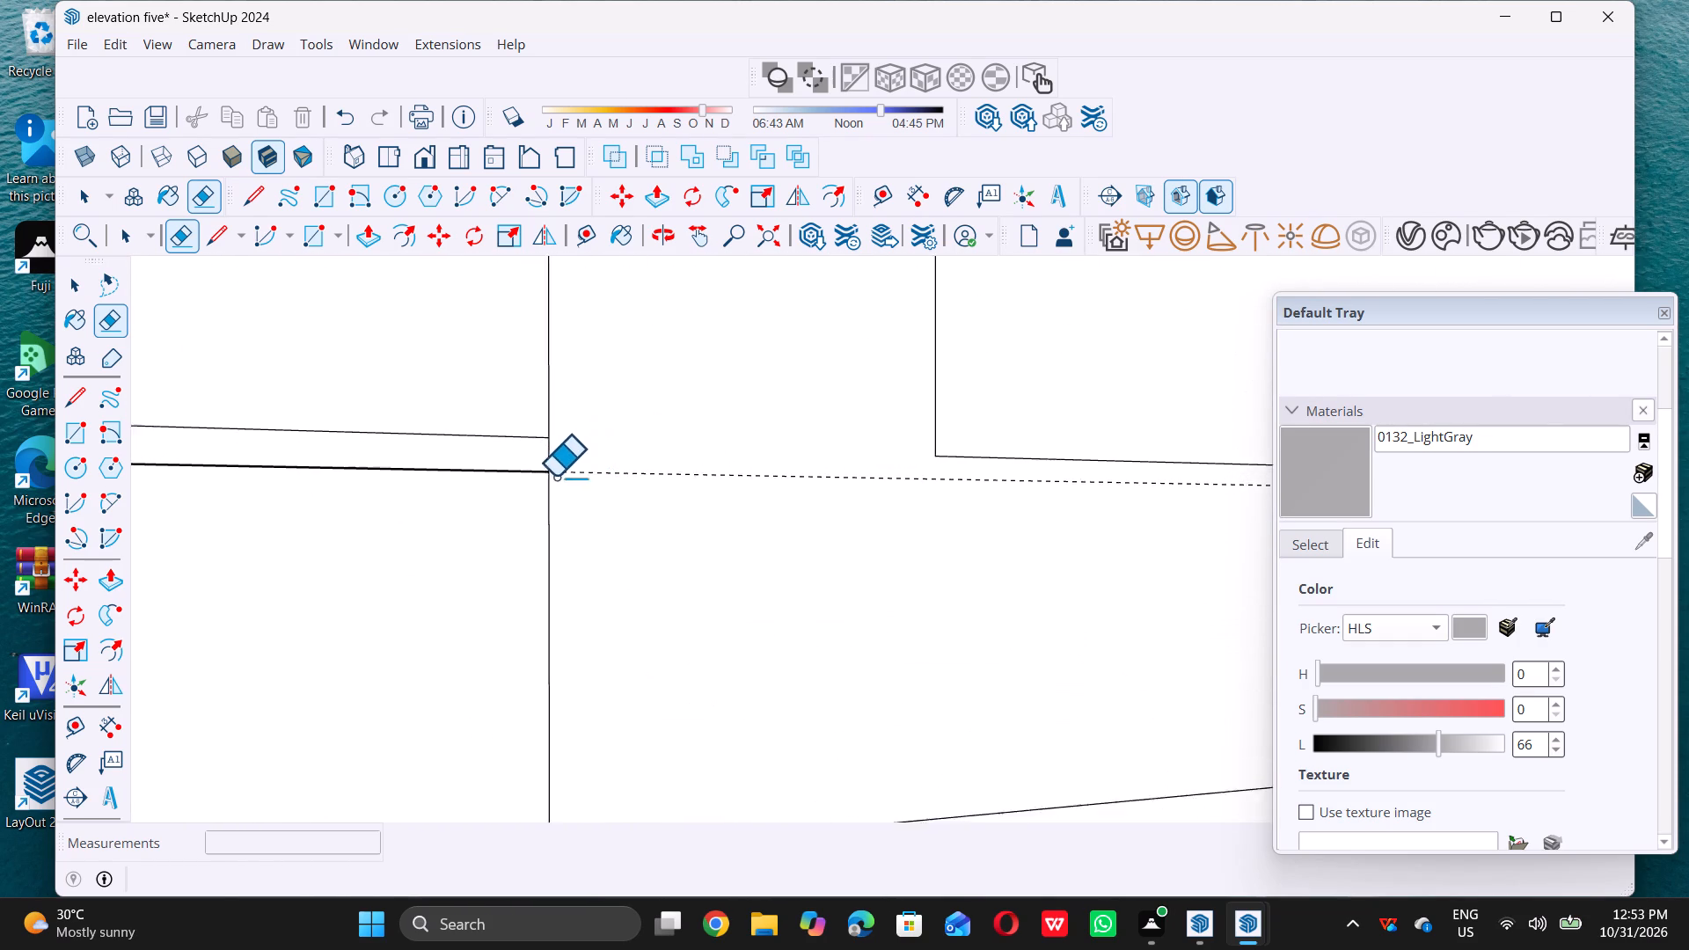
{"action": "scroll", "coordinate": [552, 478], "scroll_direction": "up", "scroll_amount": 15}
{"action": "scroll", "coordinate": [592, 458], "scroll_direction": "down", "scroll_amount": 4}
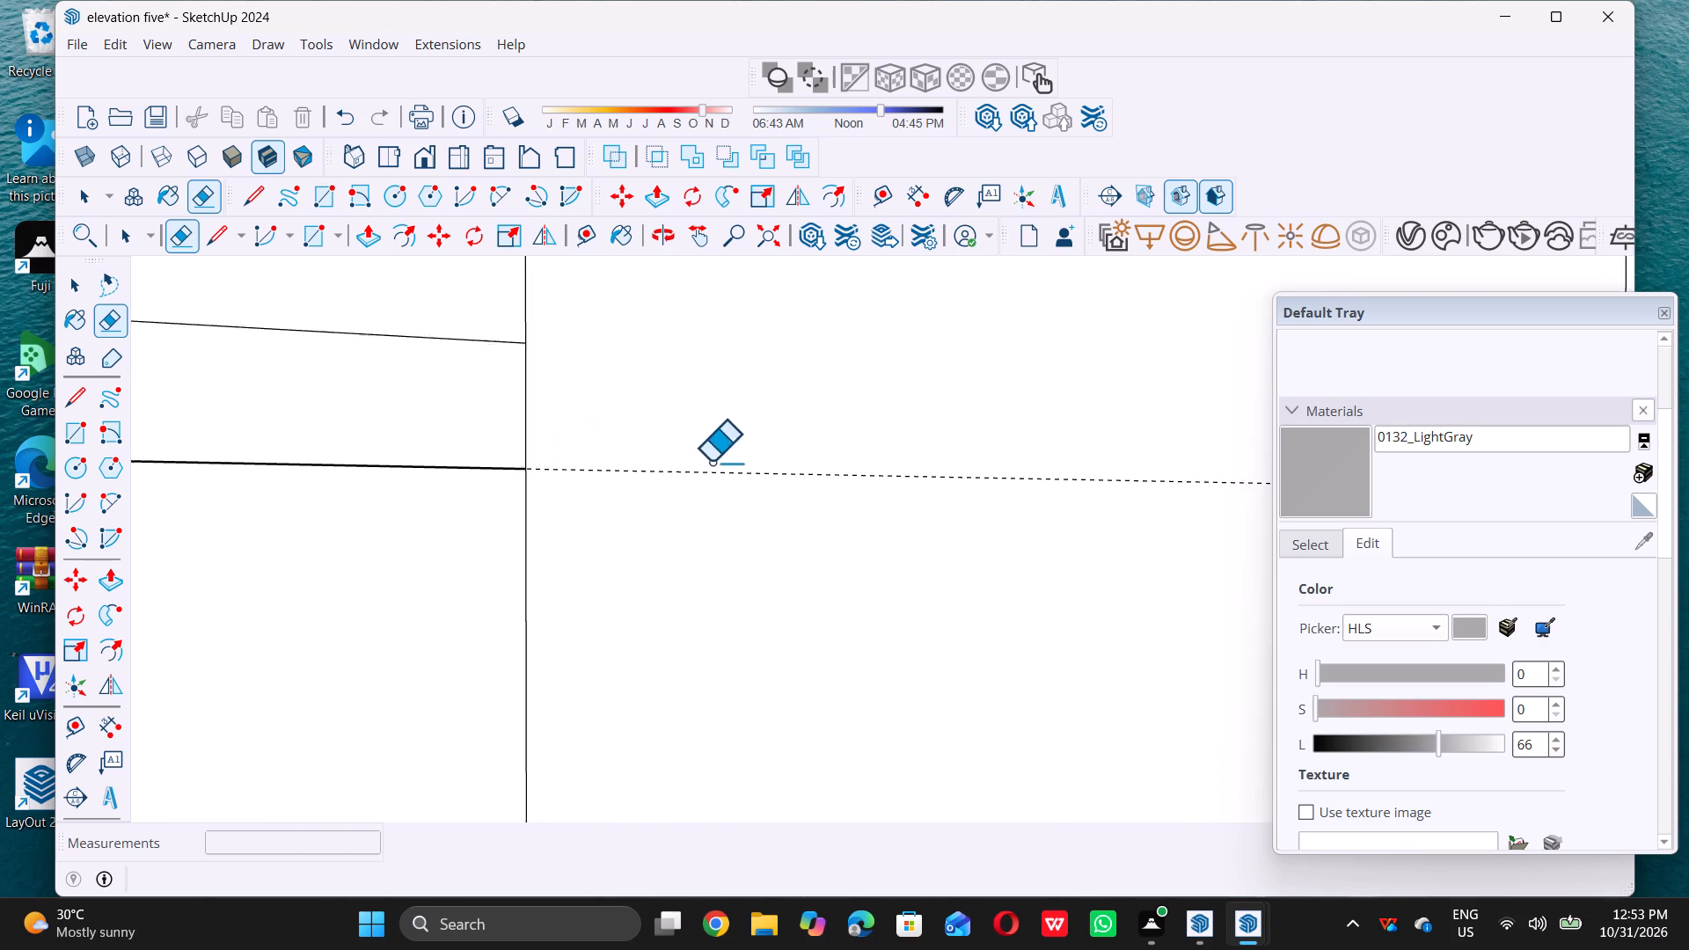
{"action": "scroll", "coordinate": [711, 461], "scroll_direction": "down", "scroll_amount": 20}
{"action": "scroll", "coordinate": [711, 461], "scroll_direction": "down", "scroll_amount": 5}
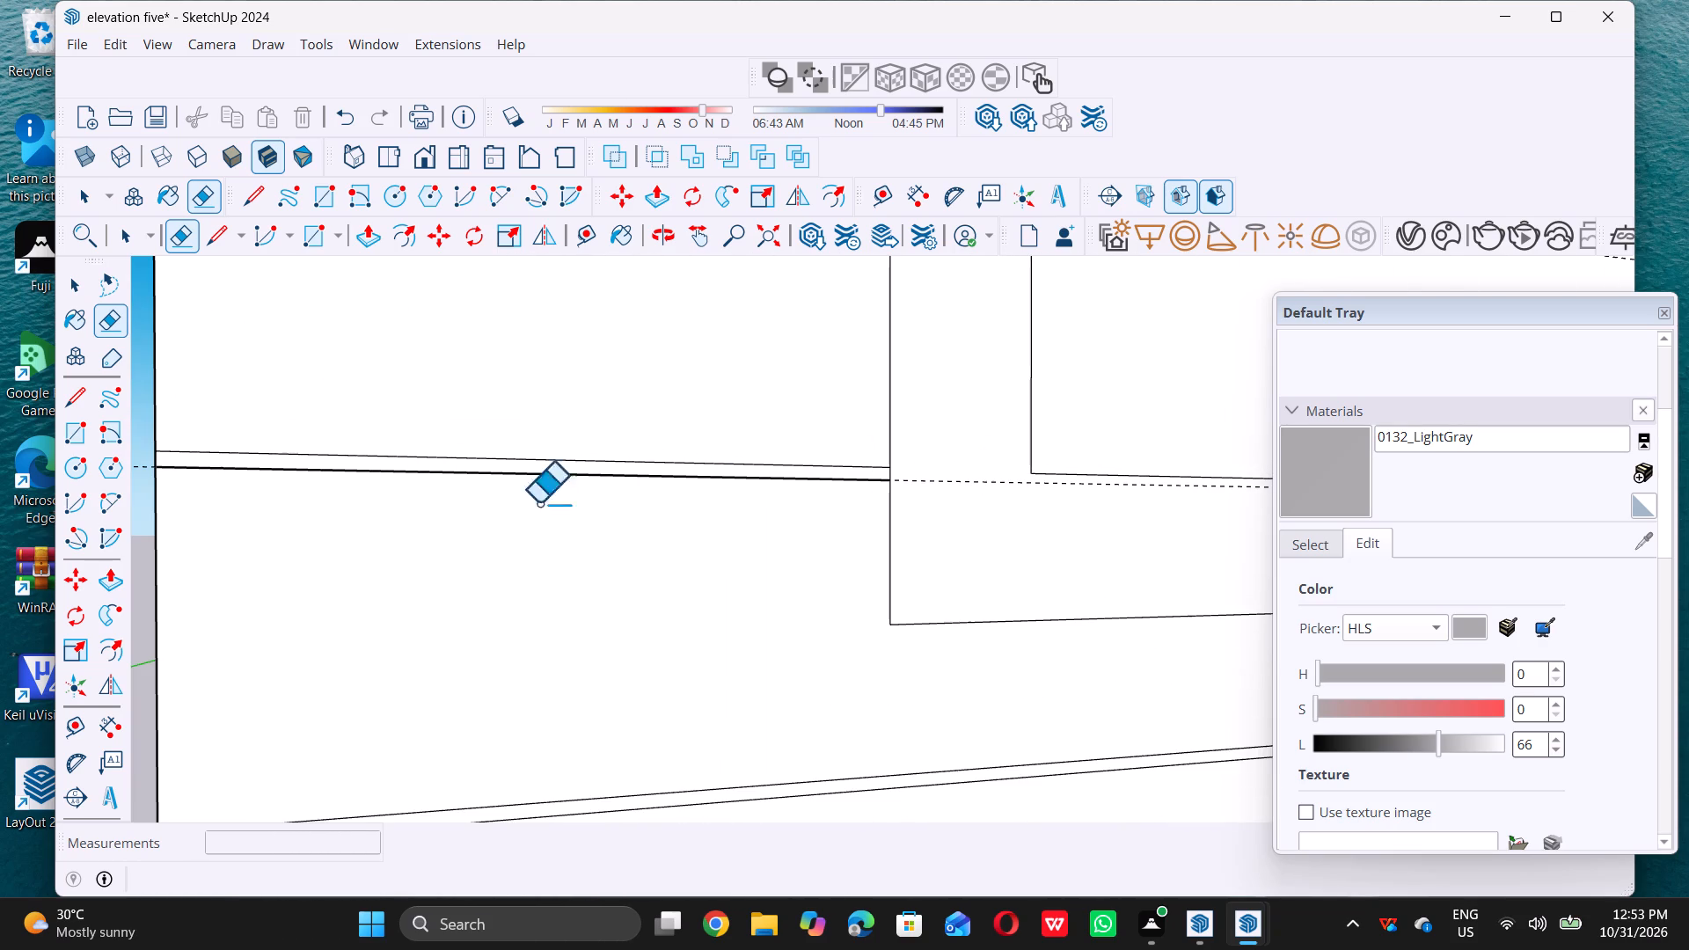
{"action": "scroll", "coordinate": [552, 472], "scroll_direction": "down", "scroll_amount": 3}
{"action": "scroll", "coordinate": [218, 472], "scroll_direction": "up", "scroll_amount": 6}
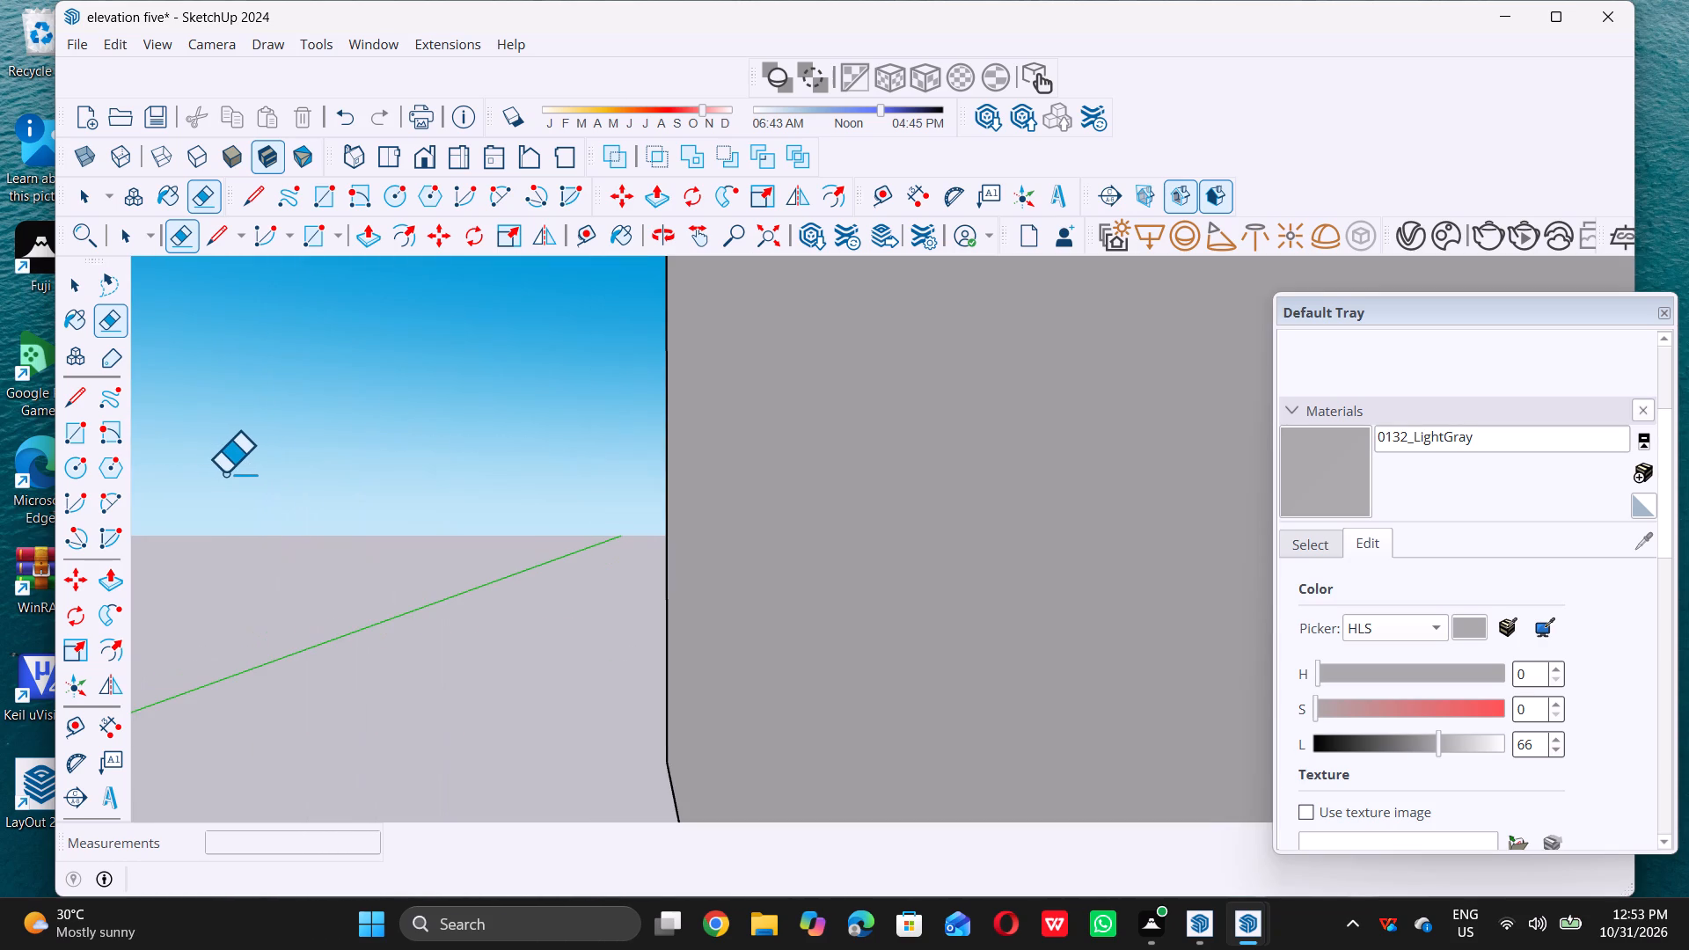
{"action": "scroll", "coordinate": [224, 472], "scroll_direction": "down", "scroll_amount": 3}
{"action": "scroll", "coordinate": [377, 457], "scroll_direction": "up", "scroll_amount": 5}
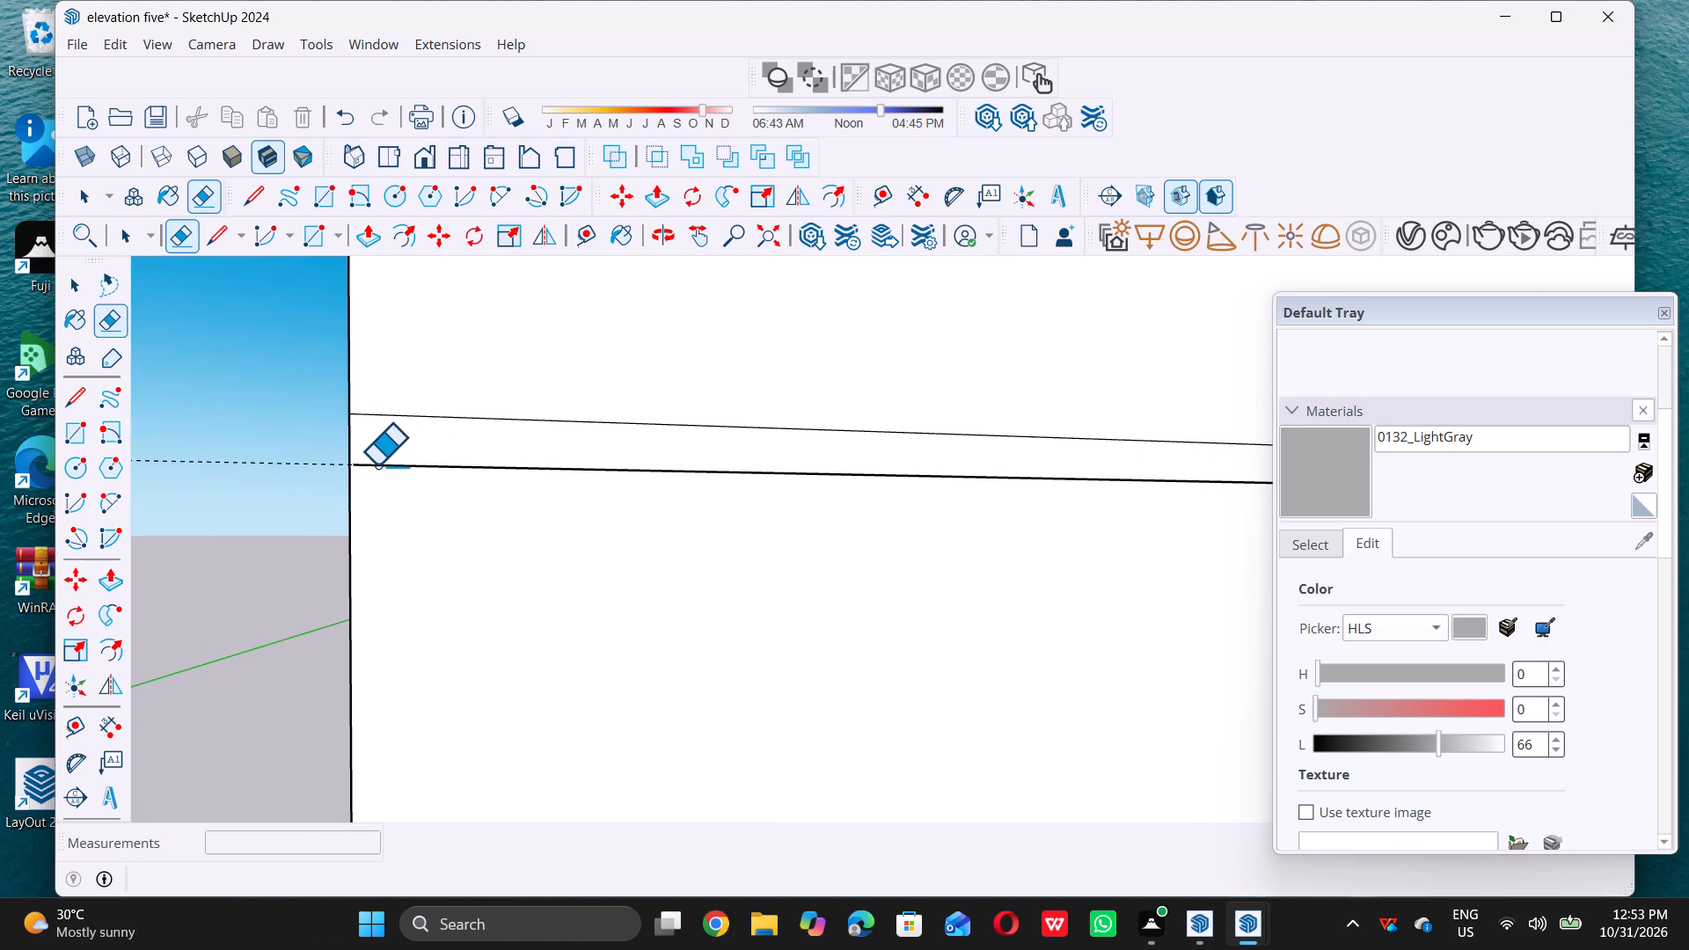
{"action": "left_click", "coordinate": [377, 464]}
{"action": "scroll", "coordinate": [361, 479], "scroll_direction": "down", "scroll_amount": 11}
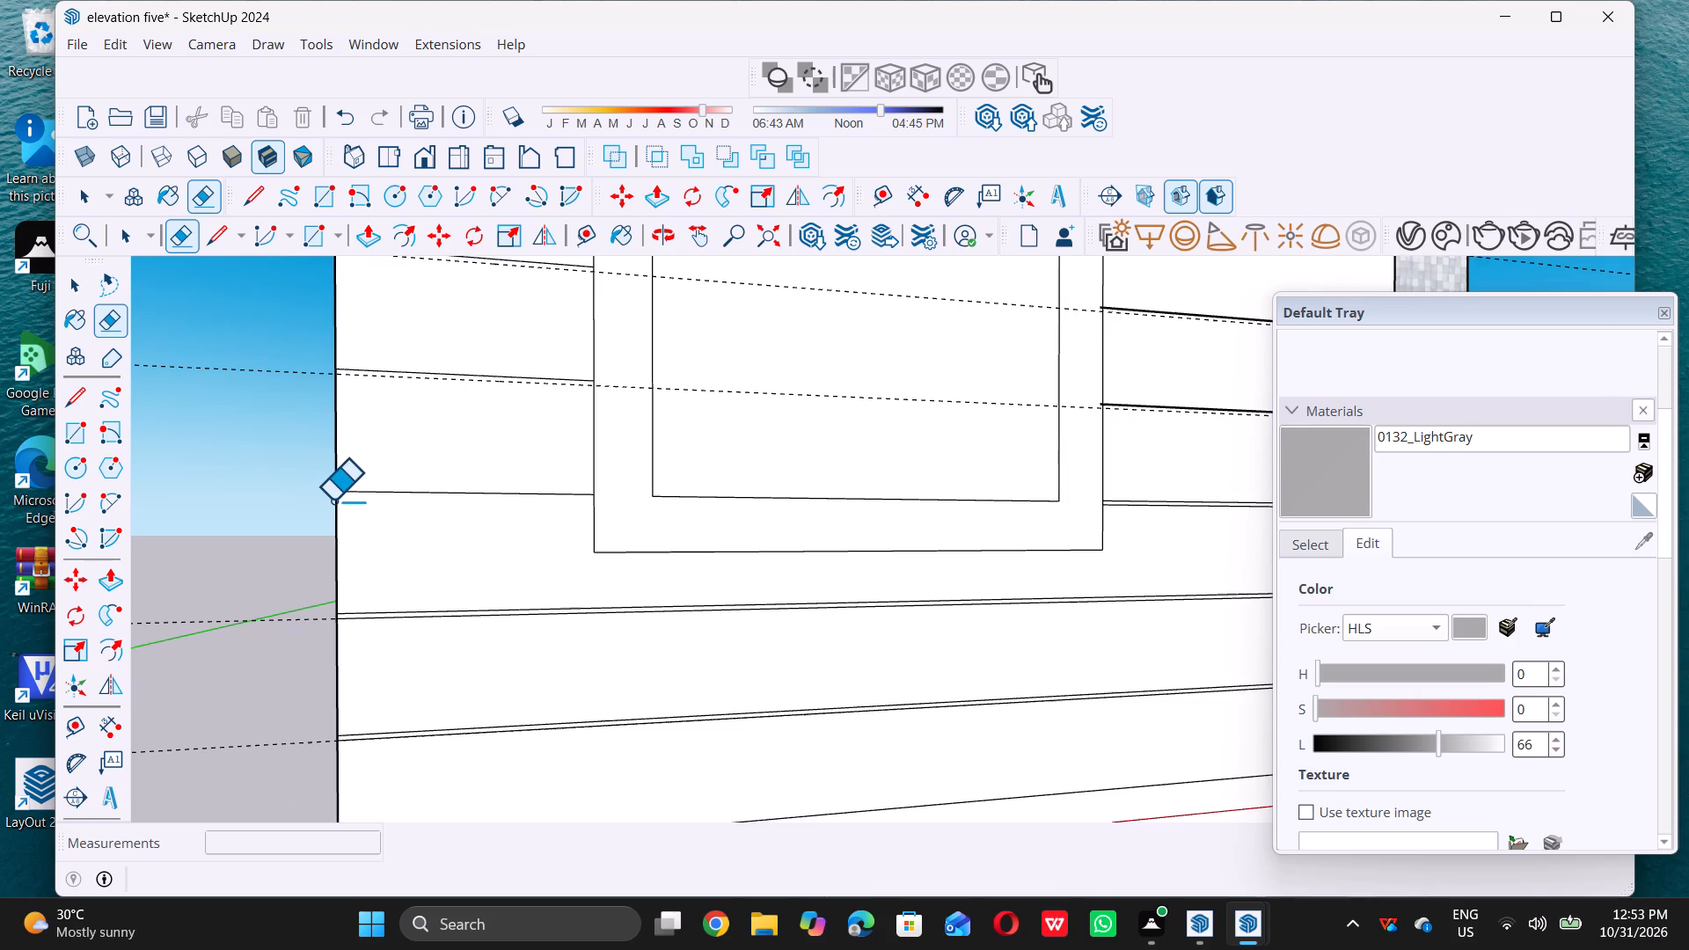
{"action": "scroll", "coordinate": [335, 501], "scroll_direction": "down", "scroll_amount": 4}
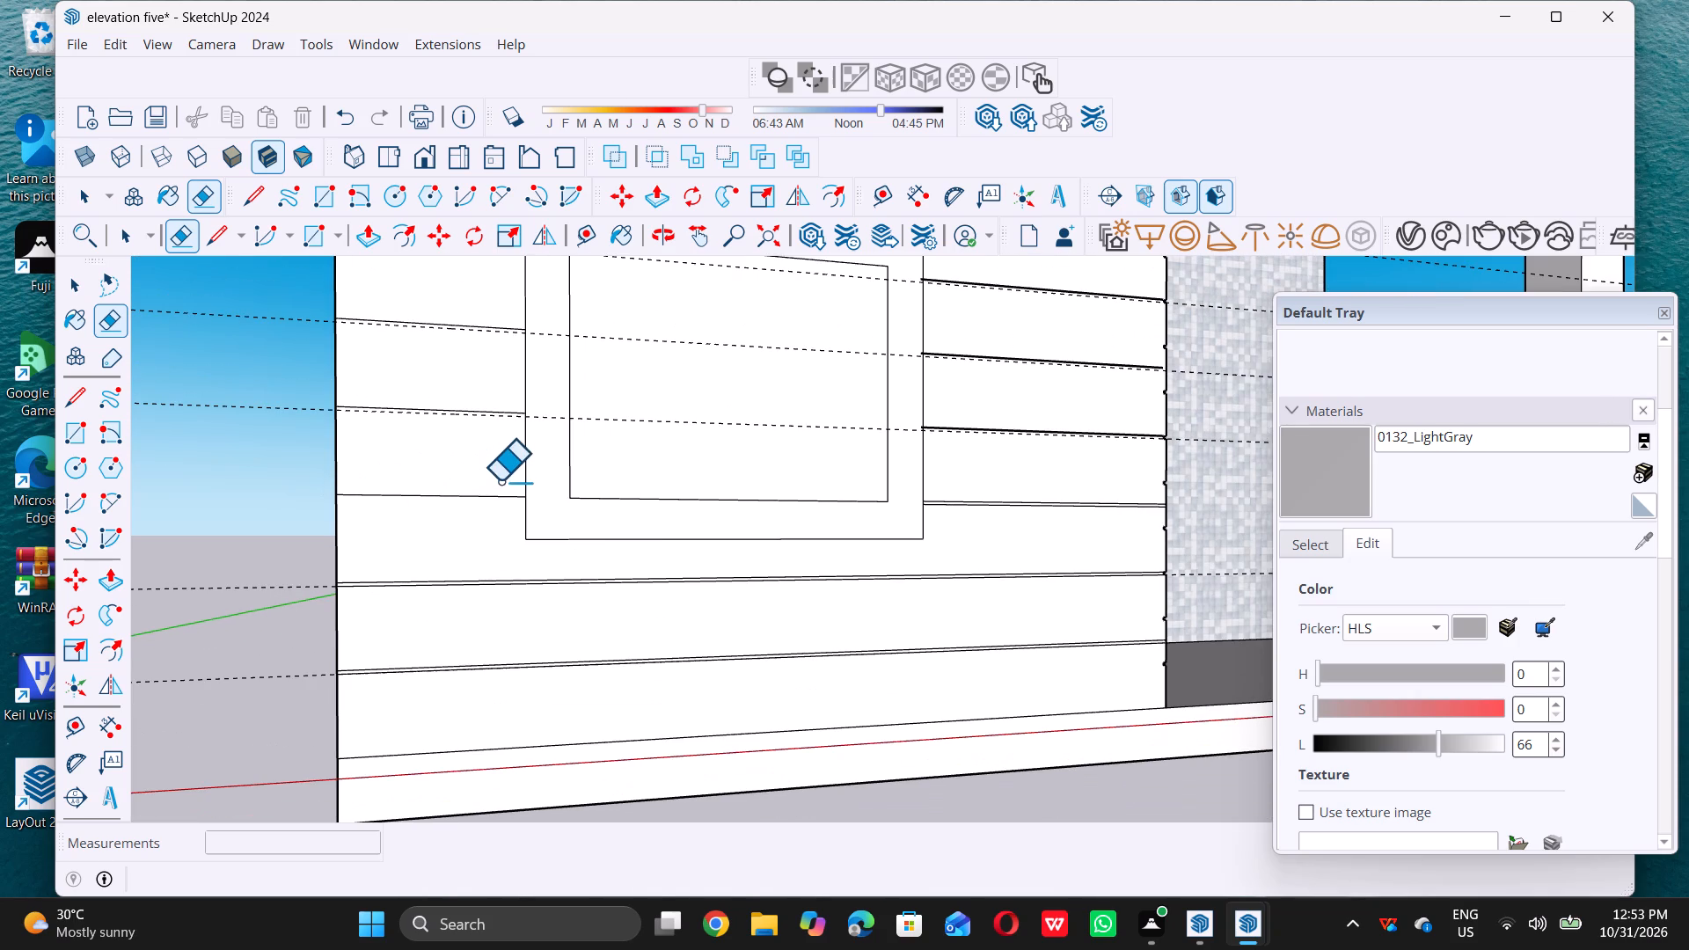
{"action": "key", "text": "space"}
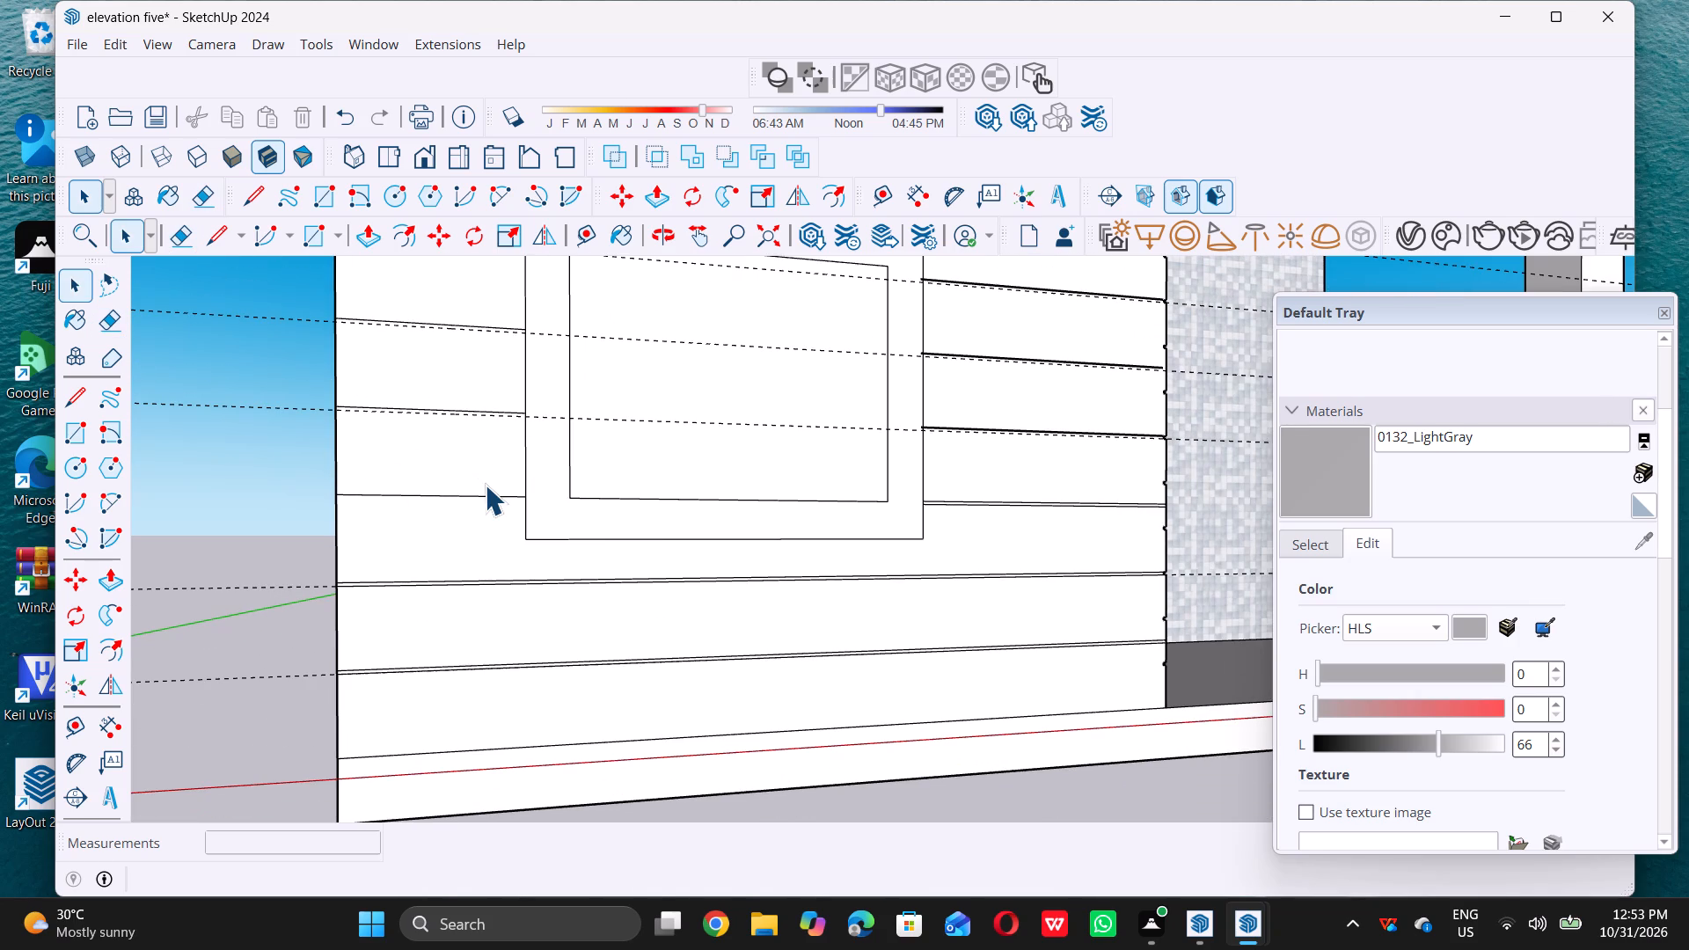
Draw a rectangle about 1' by 2' 1/8" between two adjacent guides, from the wall's outer edge to the window frame.
{"action": "key", "text": "l"}
{"action": "scroll", "coordinate": [399, 392], "scroll_direction": "up", "scroll_amount": 5}
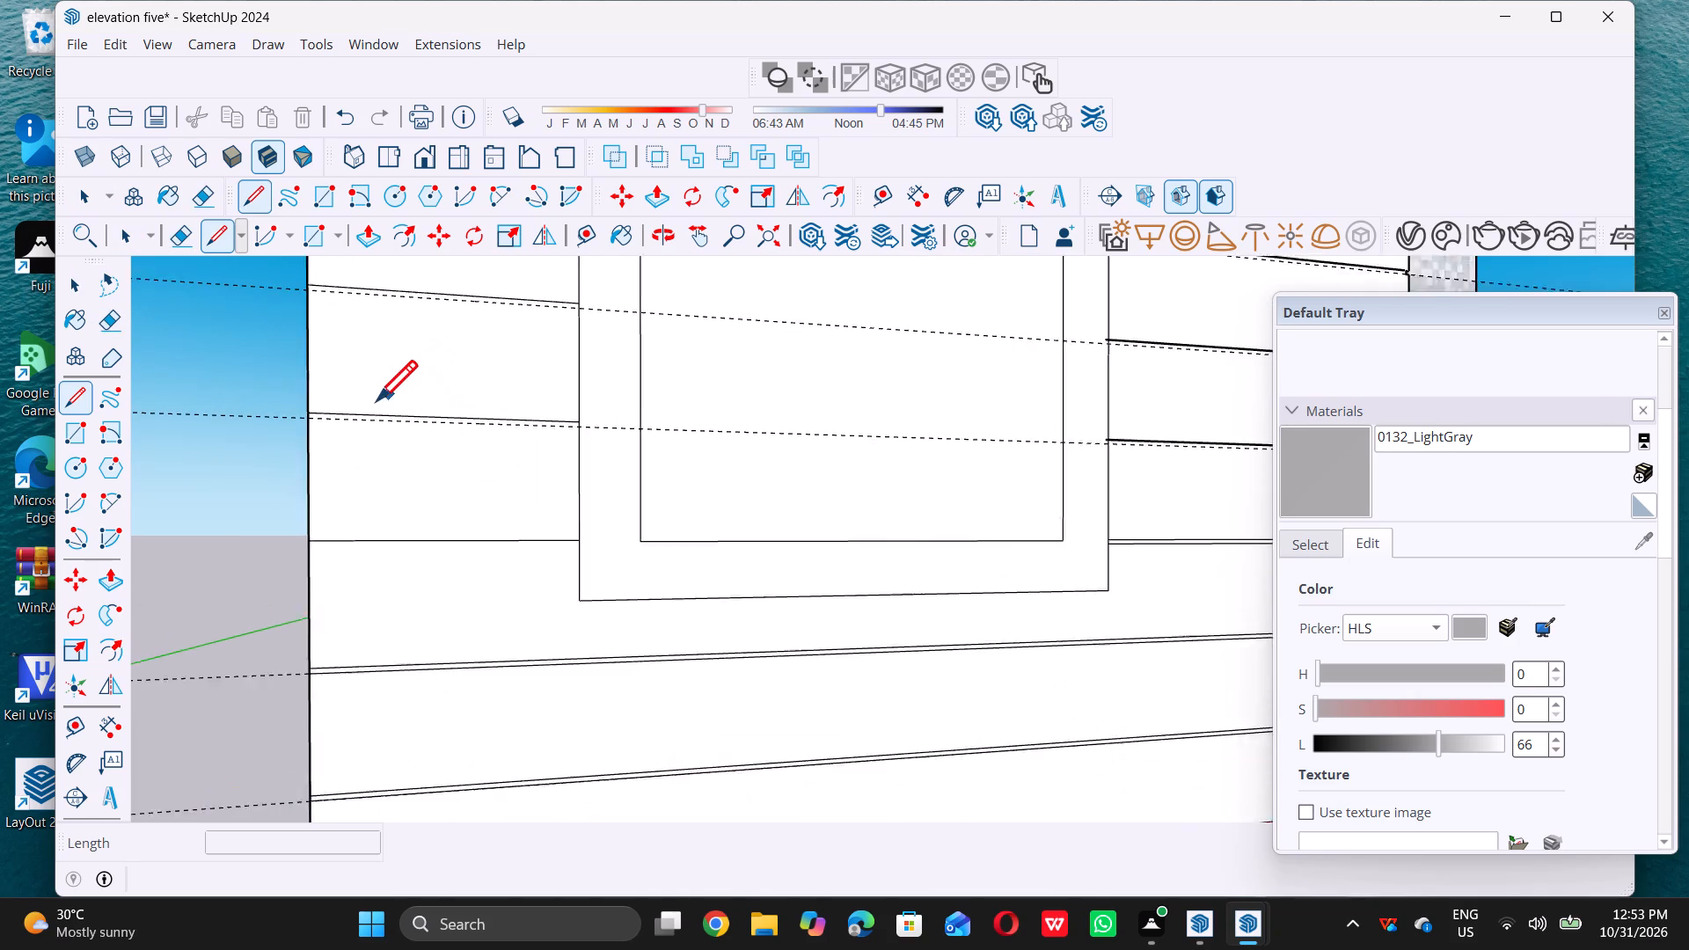
{"action": "scroll", "coordinate": [377, 400], "scroll_direction": "up", "scroll_amount": 5}
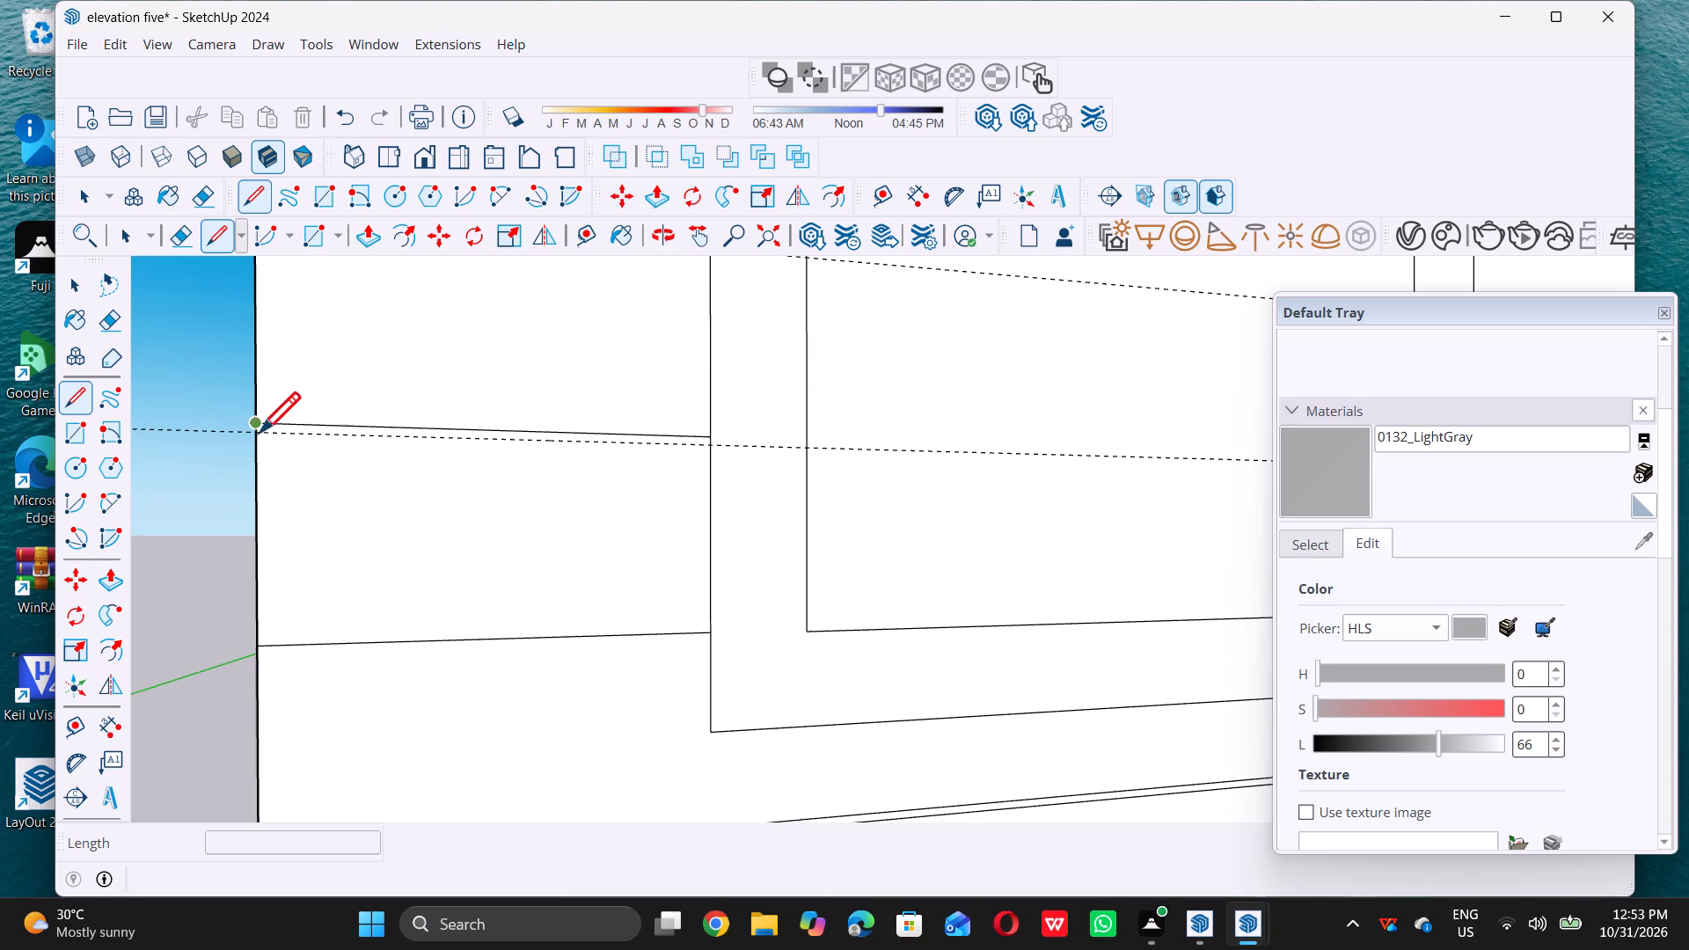
{"action": "key", "text": "space"}
{"action": "type", "text": "r"}
{"action": "scroll", "coordinate": [406, 471], "scroll_direction": "down", "scroll_amount": 2}
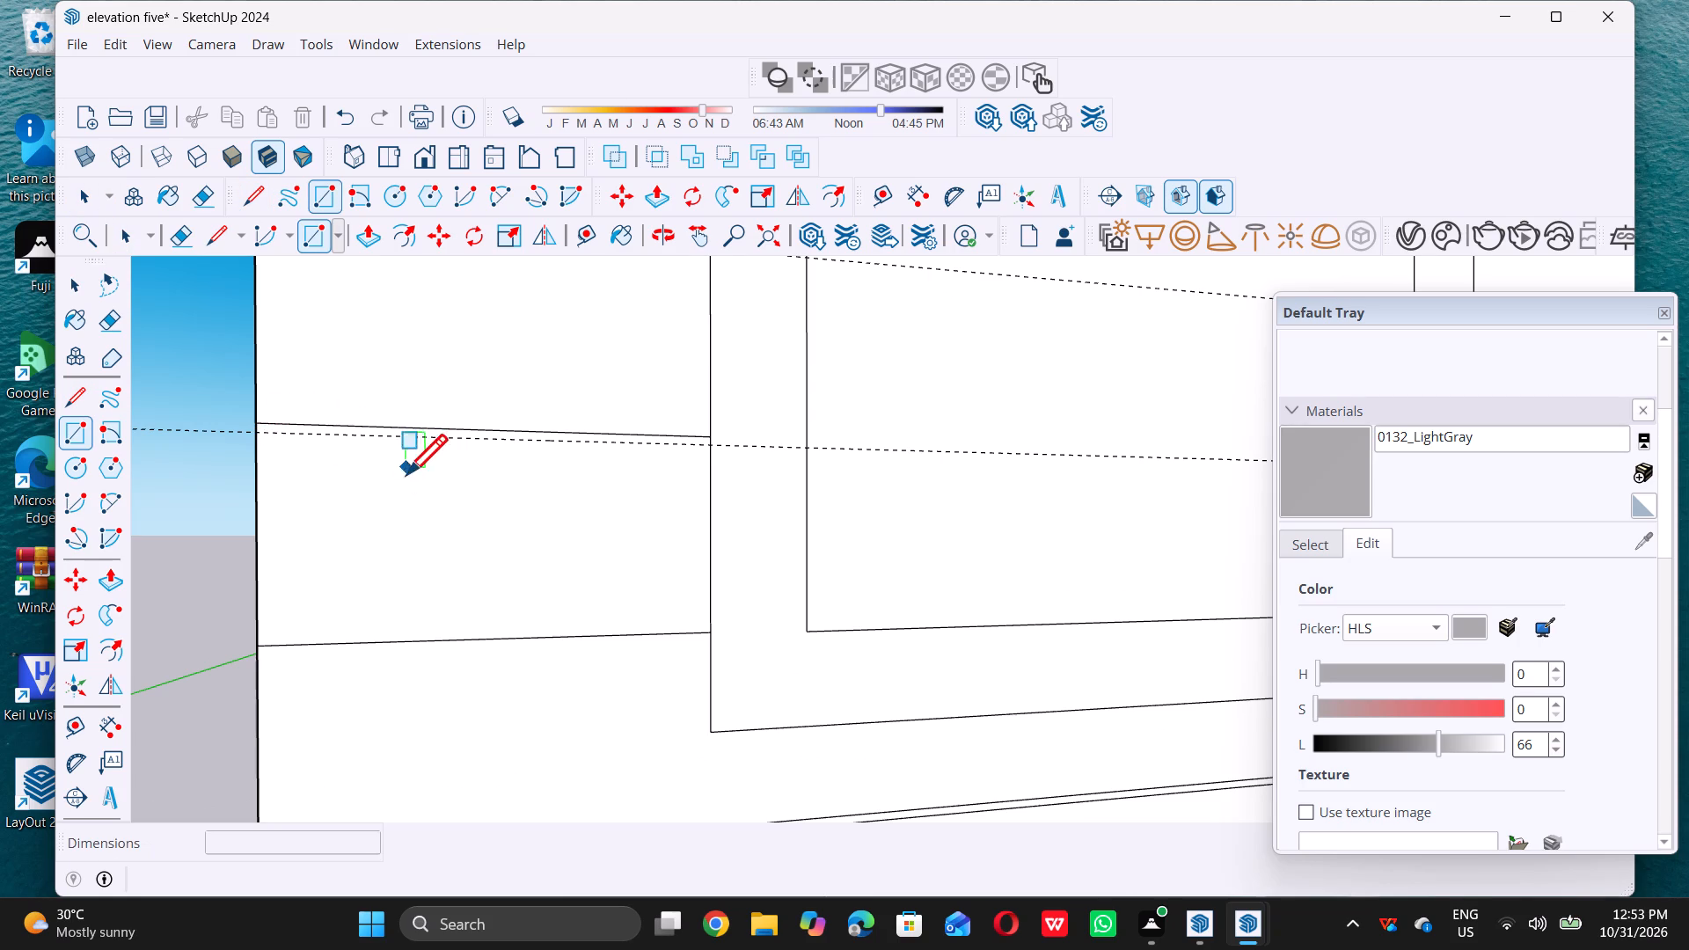
{"action": "scroll", "coordinate": [406, 474], "scroll_direction": "down", "scroll_amount": 4}
{"action": "scroll", "coordinate": [331, 326], "scroll_direction": "up", "scroll_amount": 19}
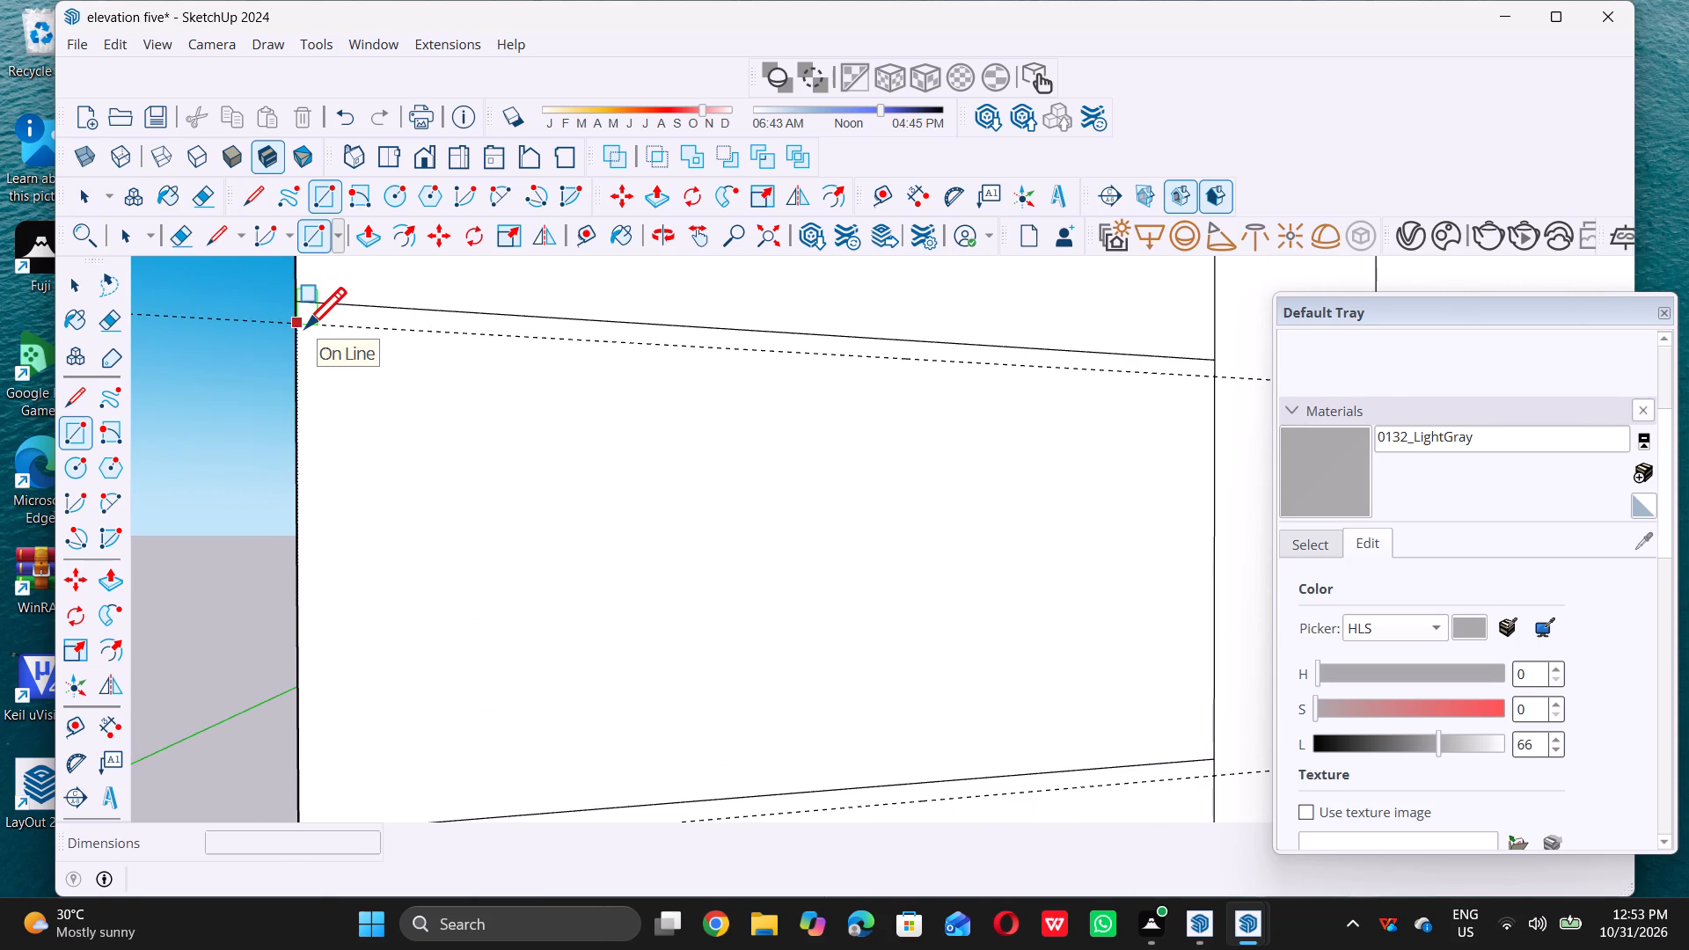
{"action": "left_click", "coordinate": [306, 327]}
{"action": "scroll", "coordinate": [307, 327], "scroll_direction": "down", "scroll_amount": 4}
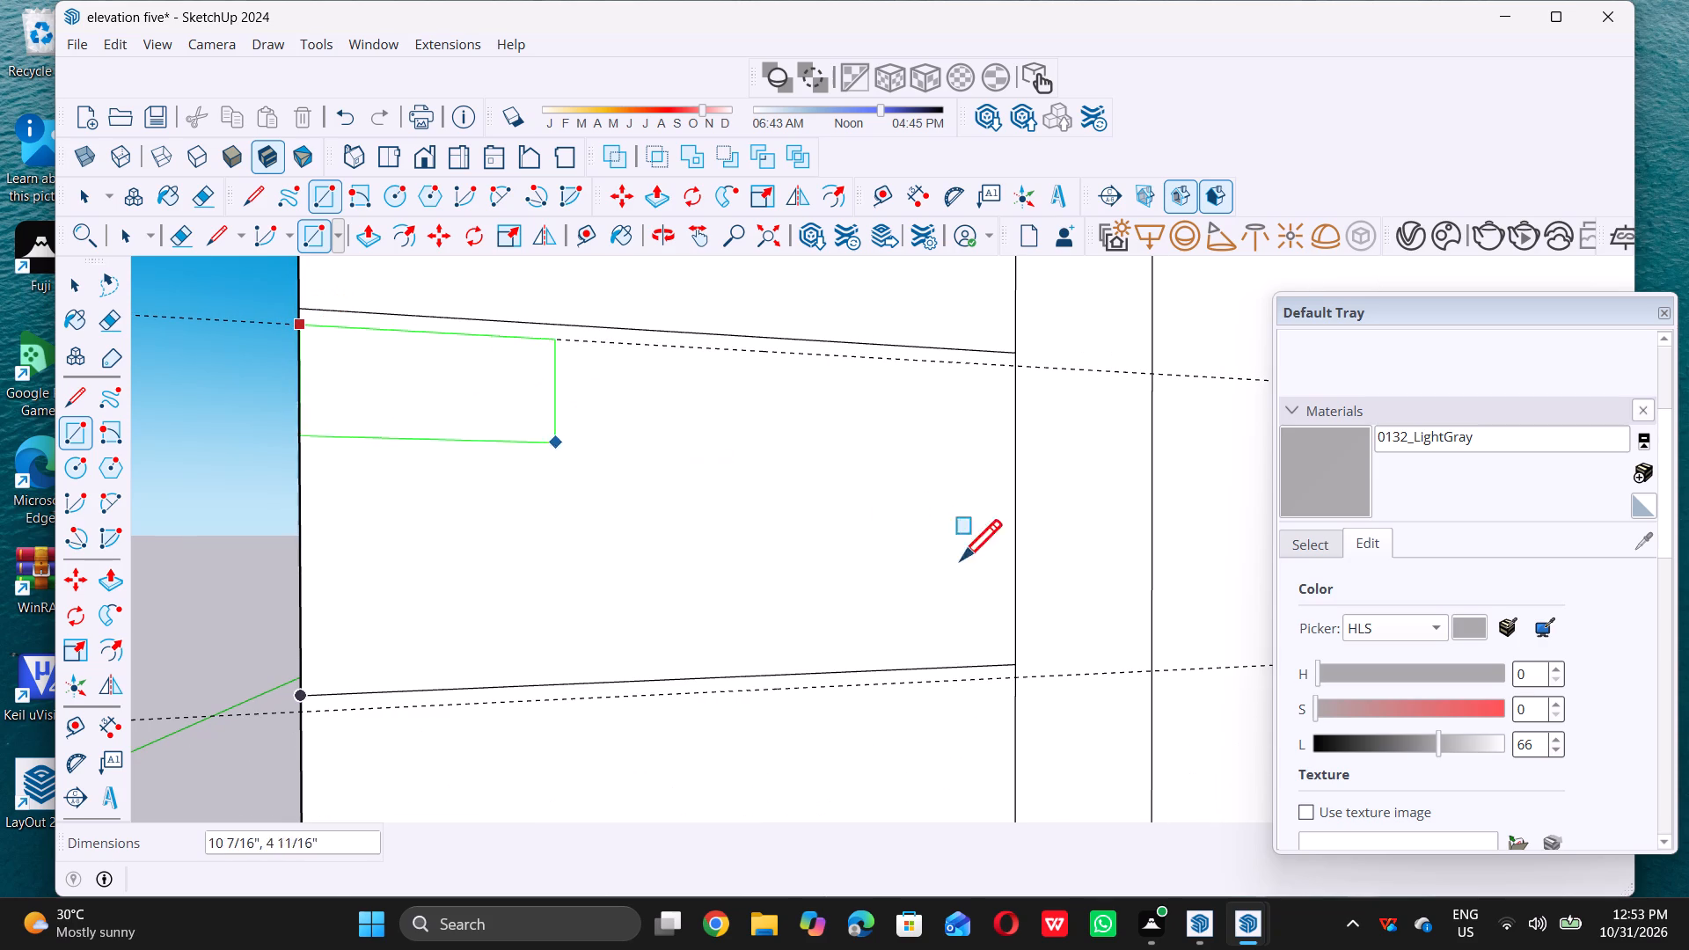
{"action": "scroll", "coordinate": [1017, 679], "scroll_direction": "up", "scroll_amount": 4}
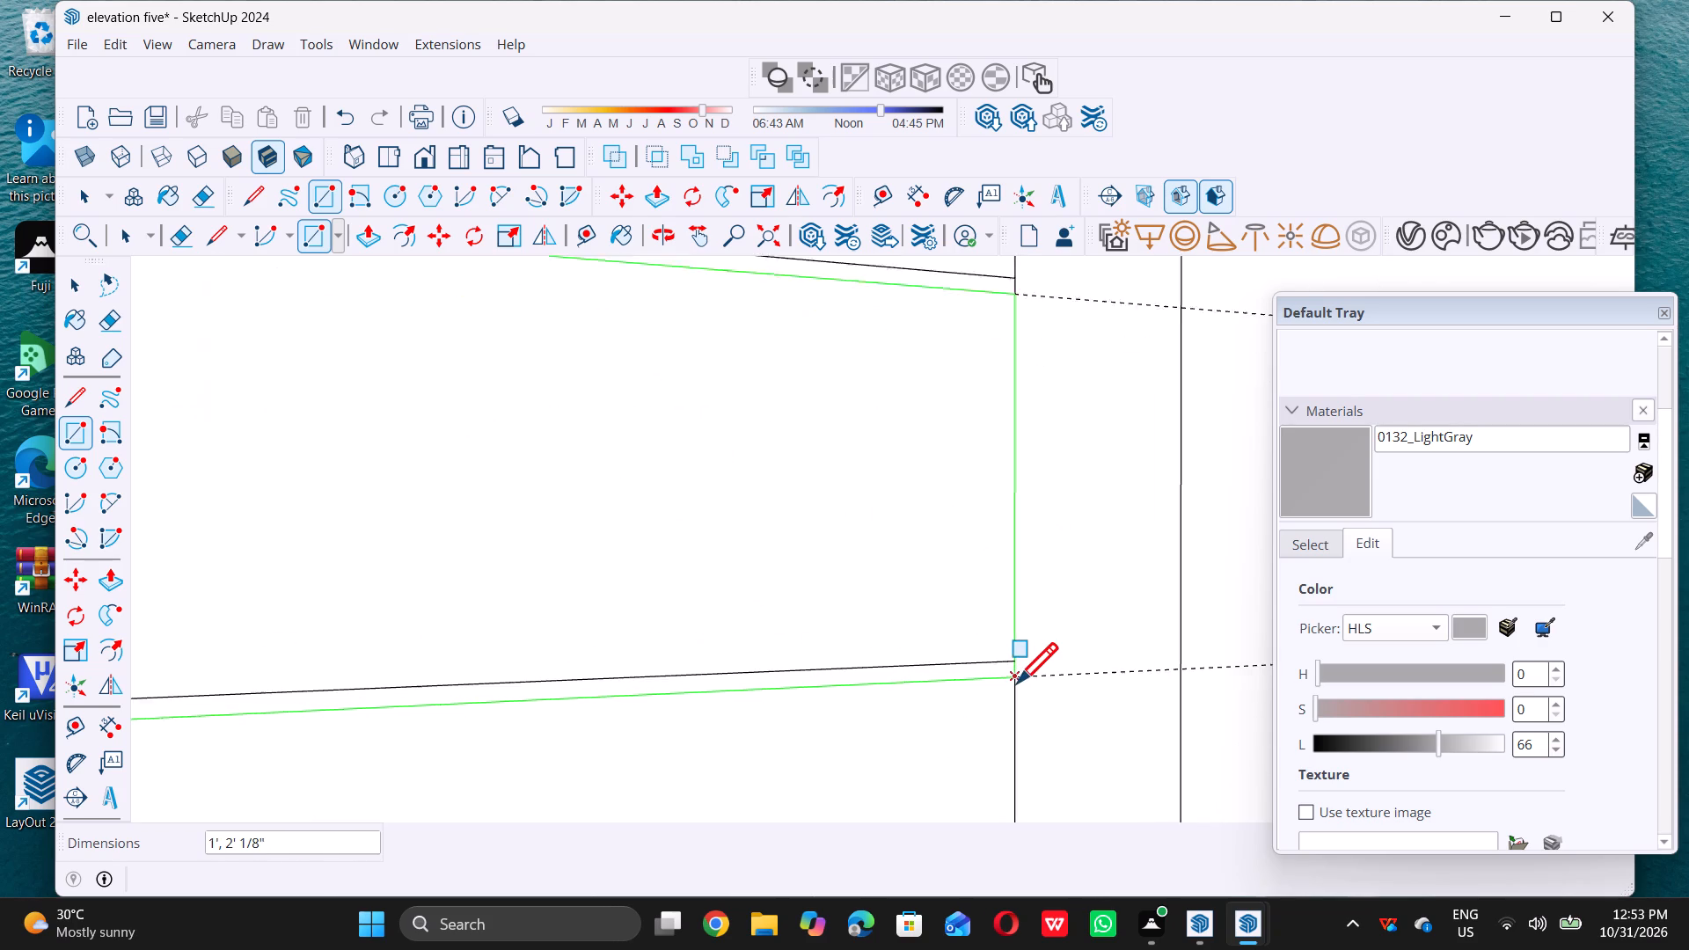
{"action": "scroll", "coordinate": [1017, 683], "scroll_direction": "up", "scroll_amount": 2}
{"action": "left_click", "coordinate": [1015, 679]}
{"action": "scroll", "coordinate": [985, 707], "scroll_direction": "down", "scroll_amount": 4}
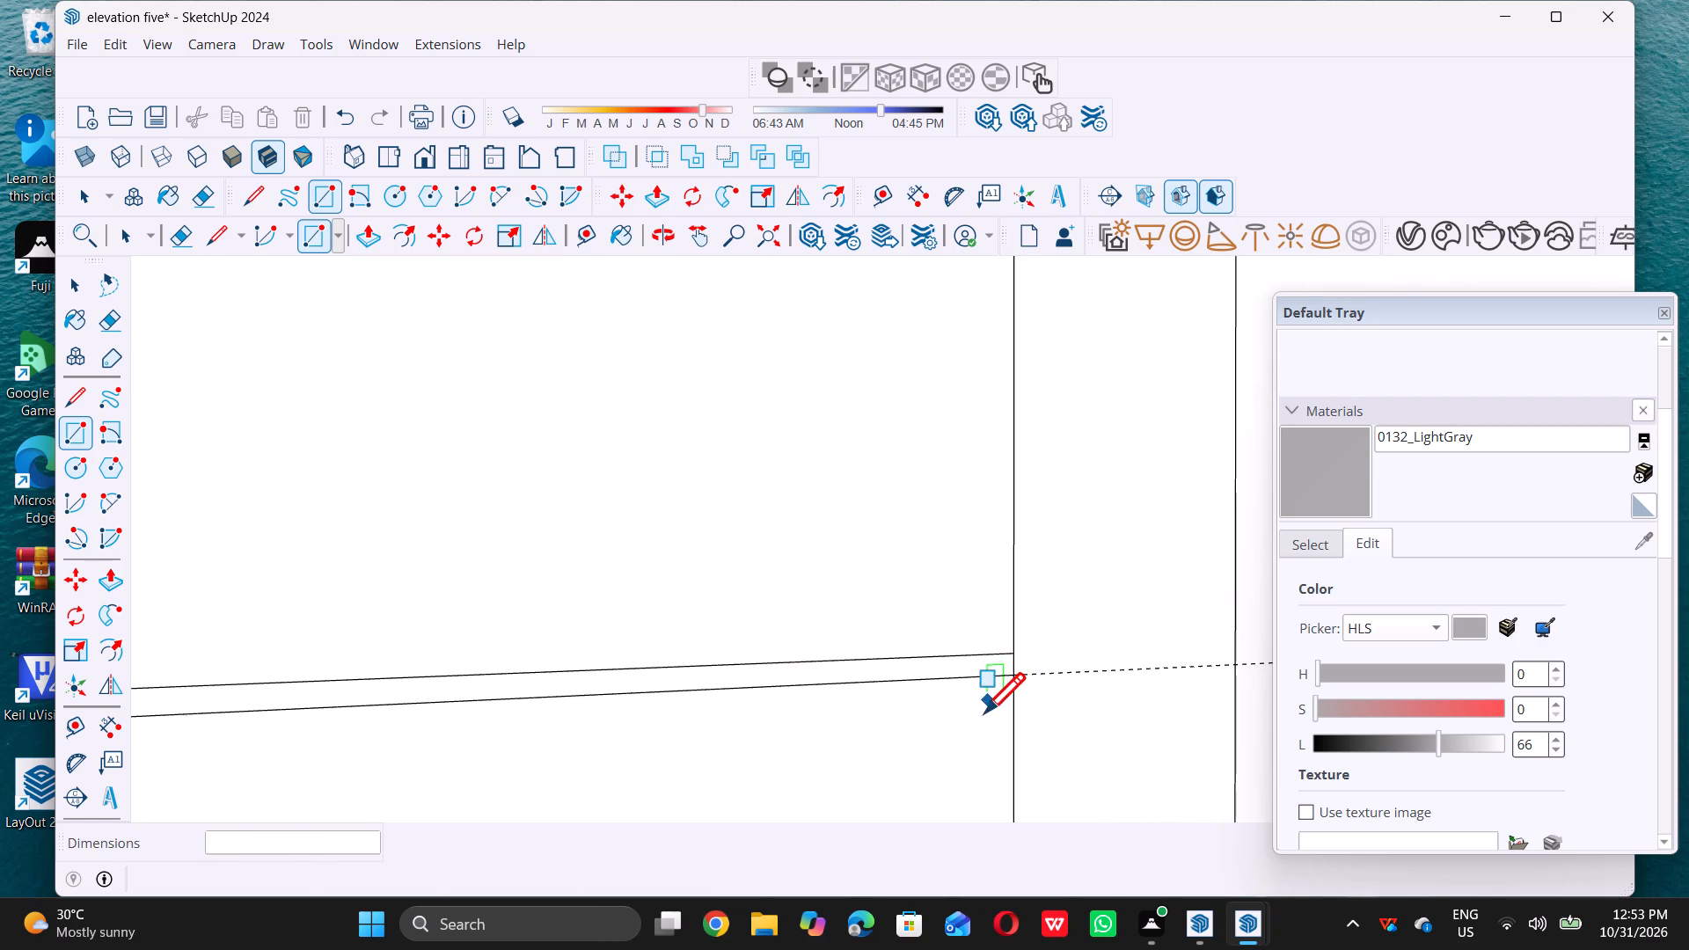
Draw a 1/2" by about 2' 3/16" groove rectangle between the topmost band line beside the frame and its guide, reaching the wall's outer edge.
{"action": "scroll", "coordinate": [984, 712], "scroll_direction": "down", "scroll_amount": 17}
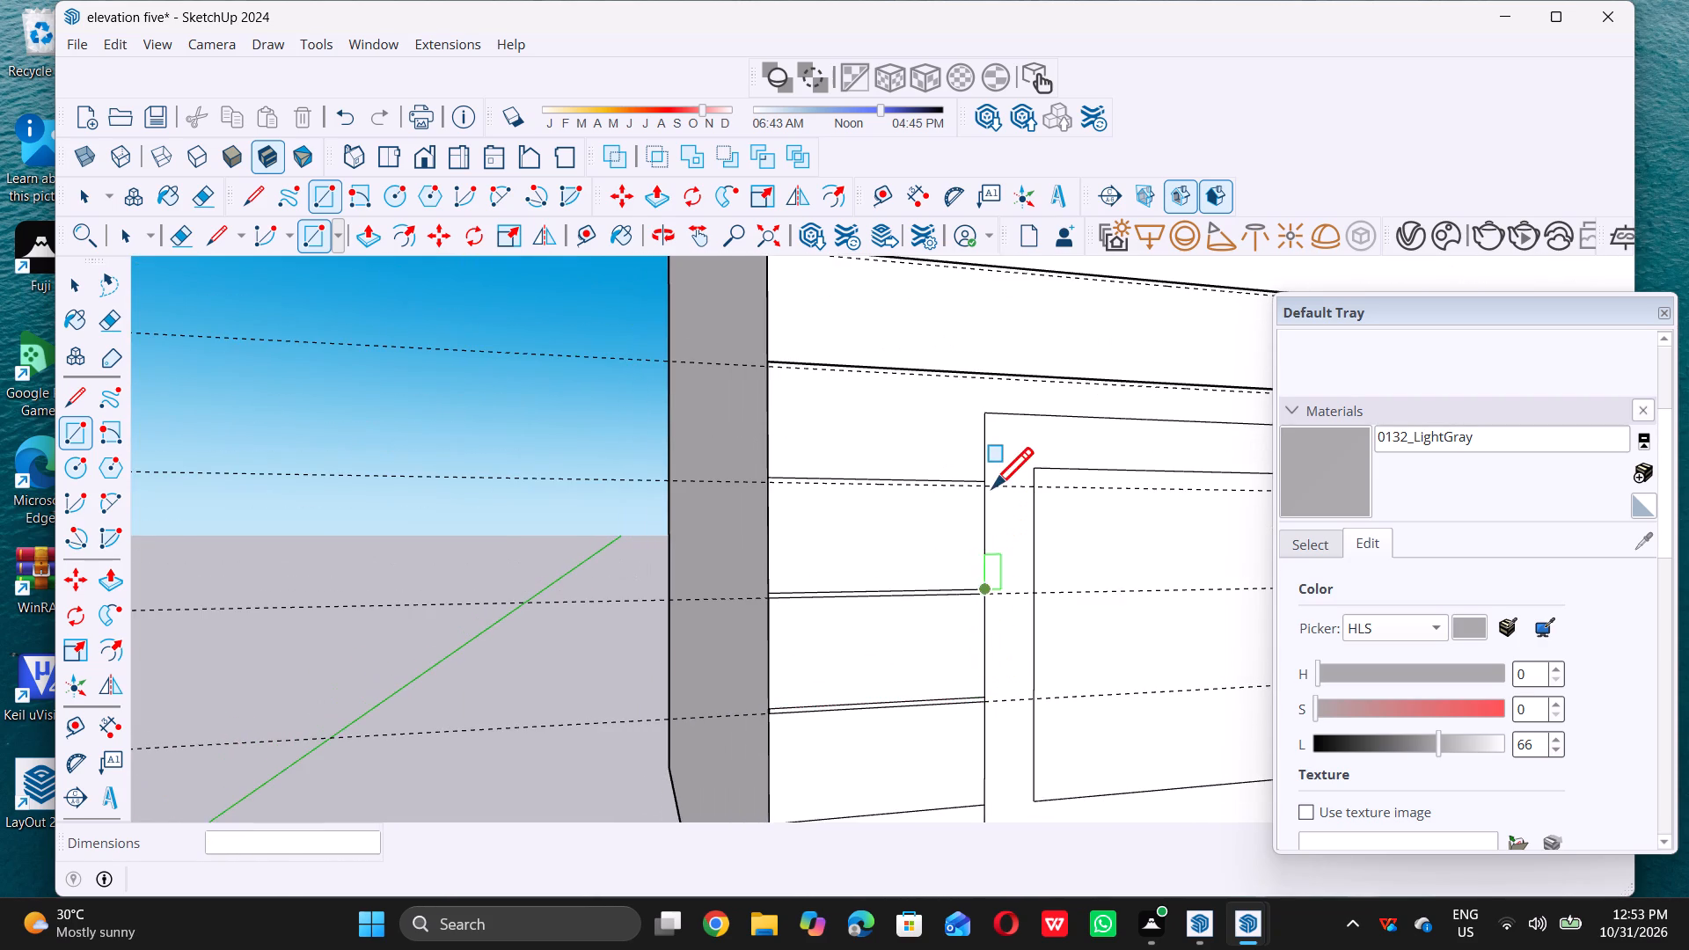
{"action": "scroll", "coordinate": [992, 487], "scroll_direction": "up", "scroll_amount": 14}
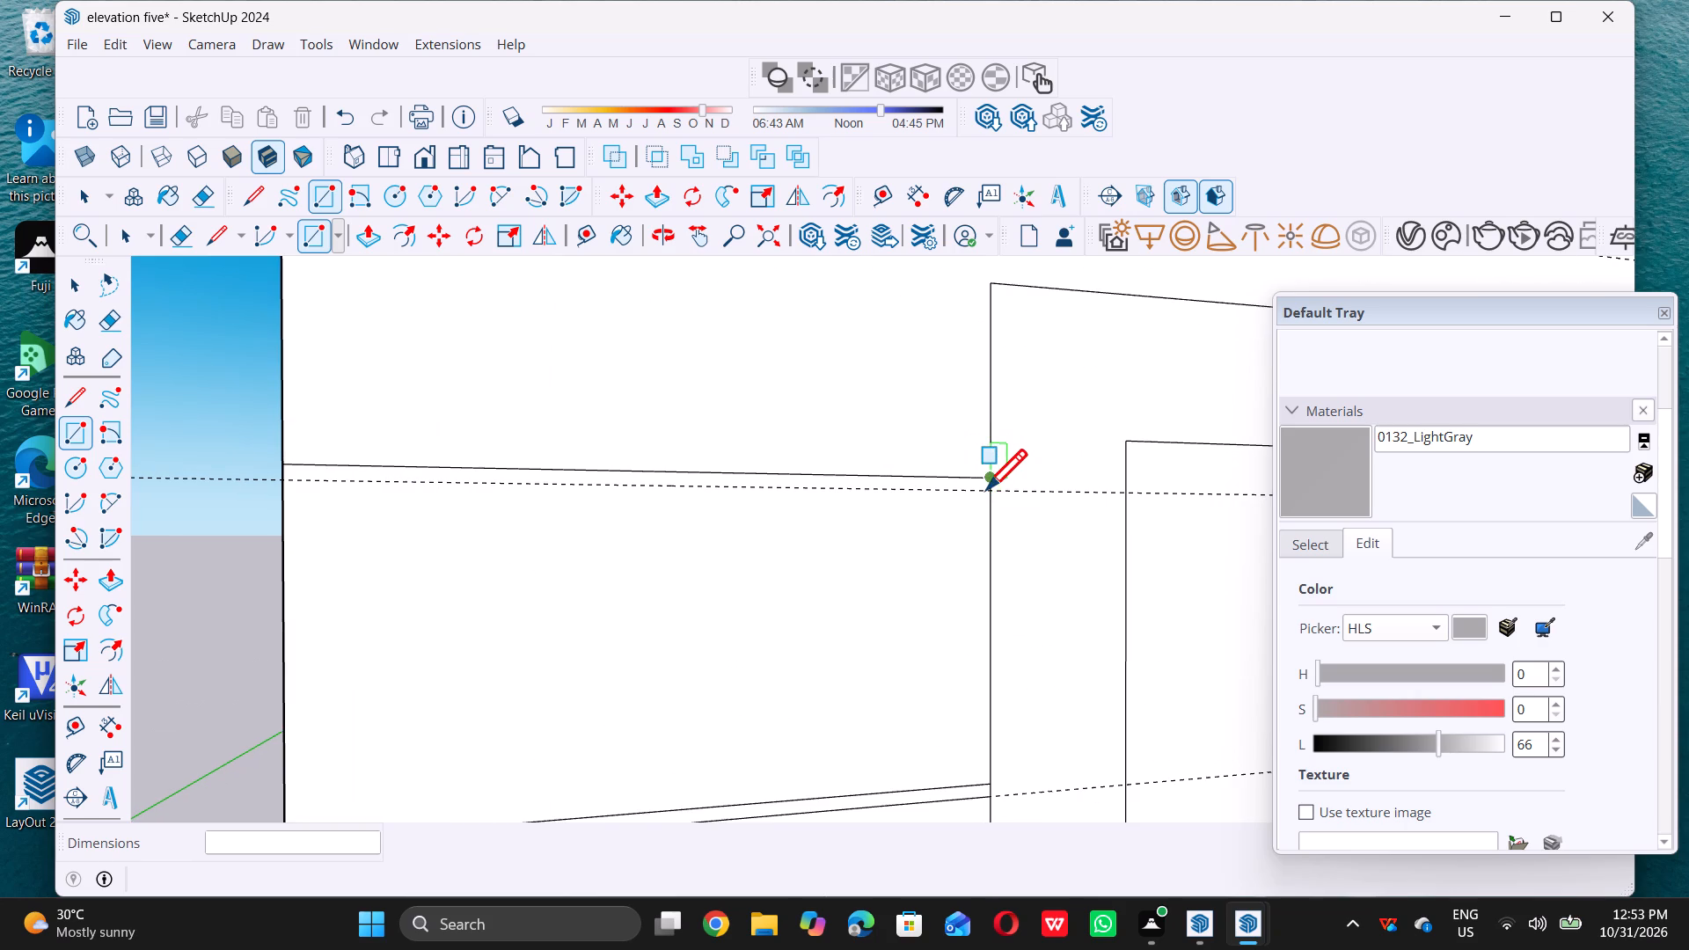
{"action": "left_click", "coordinate": [996, 493]}
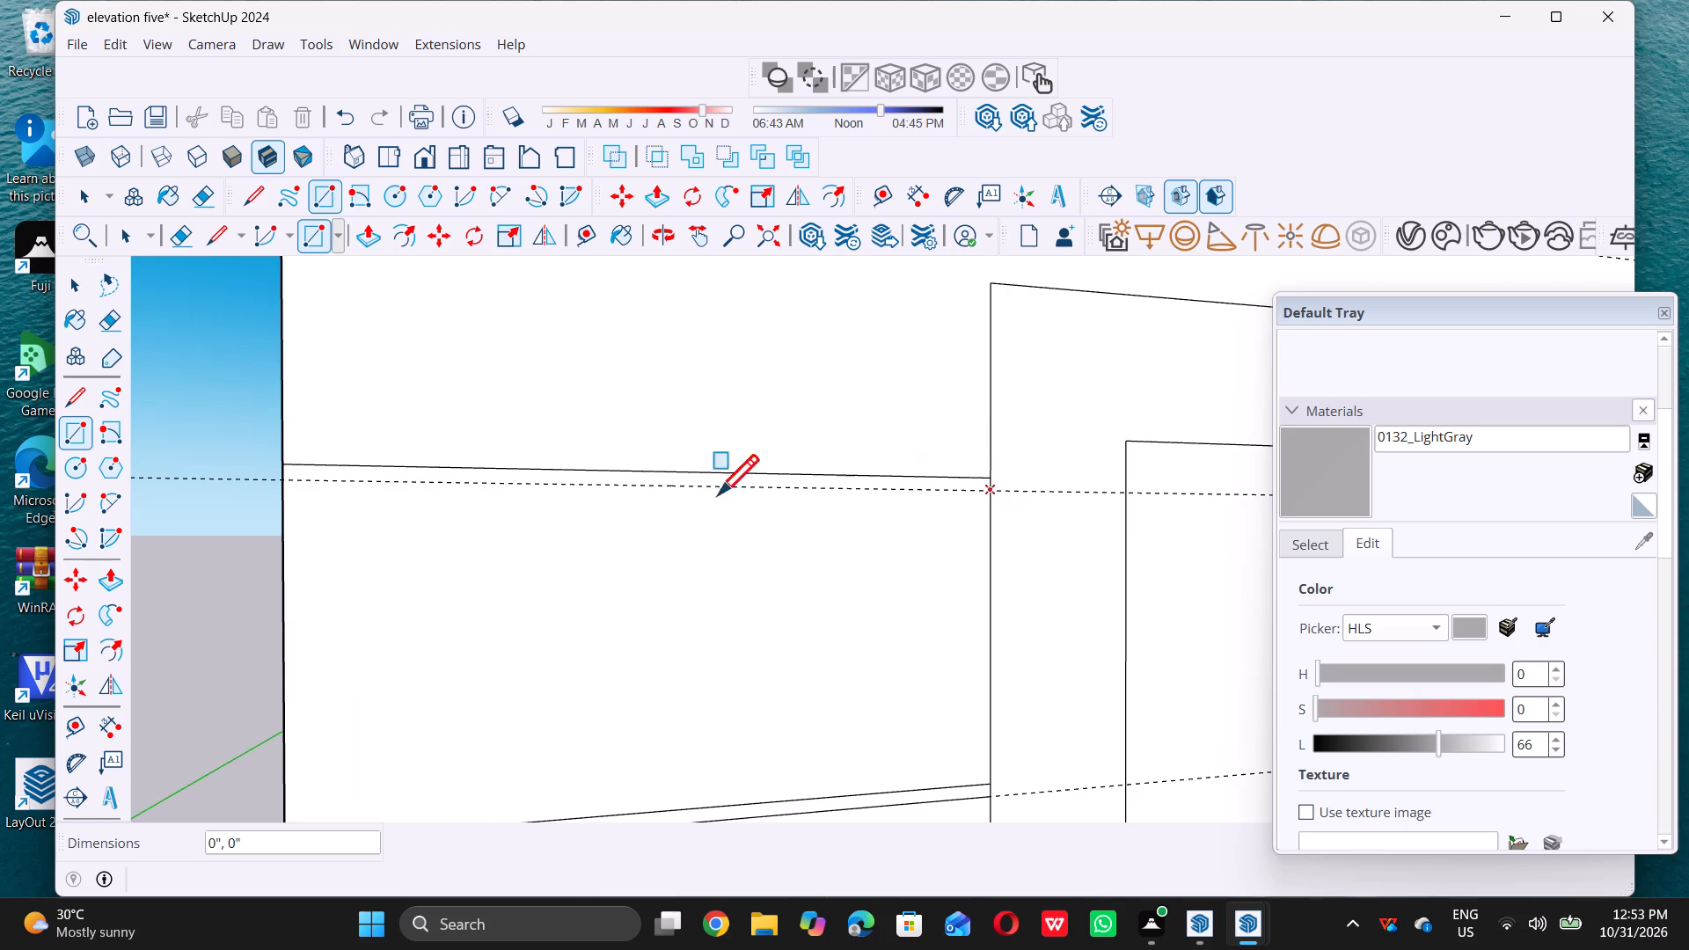
{"action": "double_click", "coordinate": [286, 464]}
{"action": "key", "text": "space"}
Draw a 1/8" line joining the porch-side notch's inner corner to the lowest unjoined band line between window frame and porch opening.
{"action": "scroll", "coordinate": [490, 556], "scroll_direction": "down", "scroll_amount": 2}
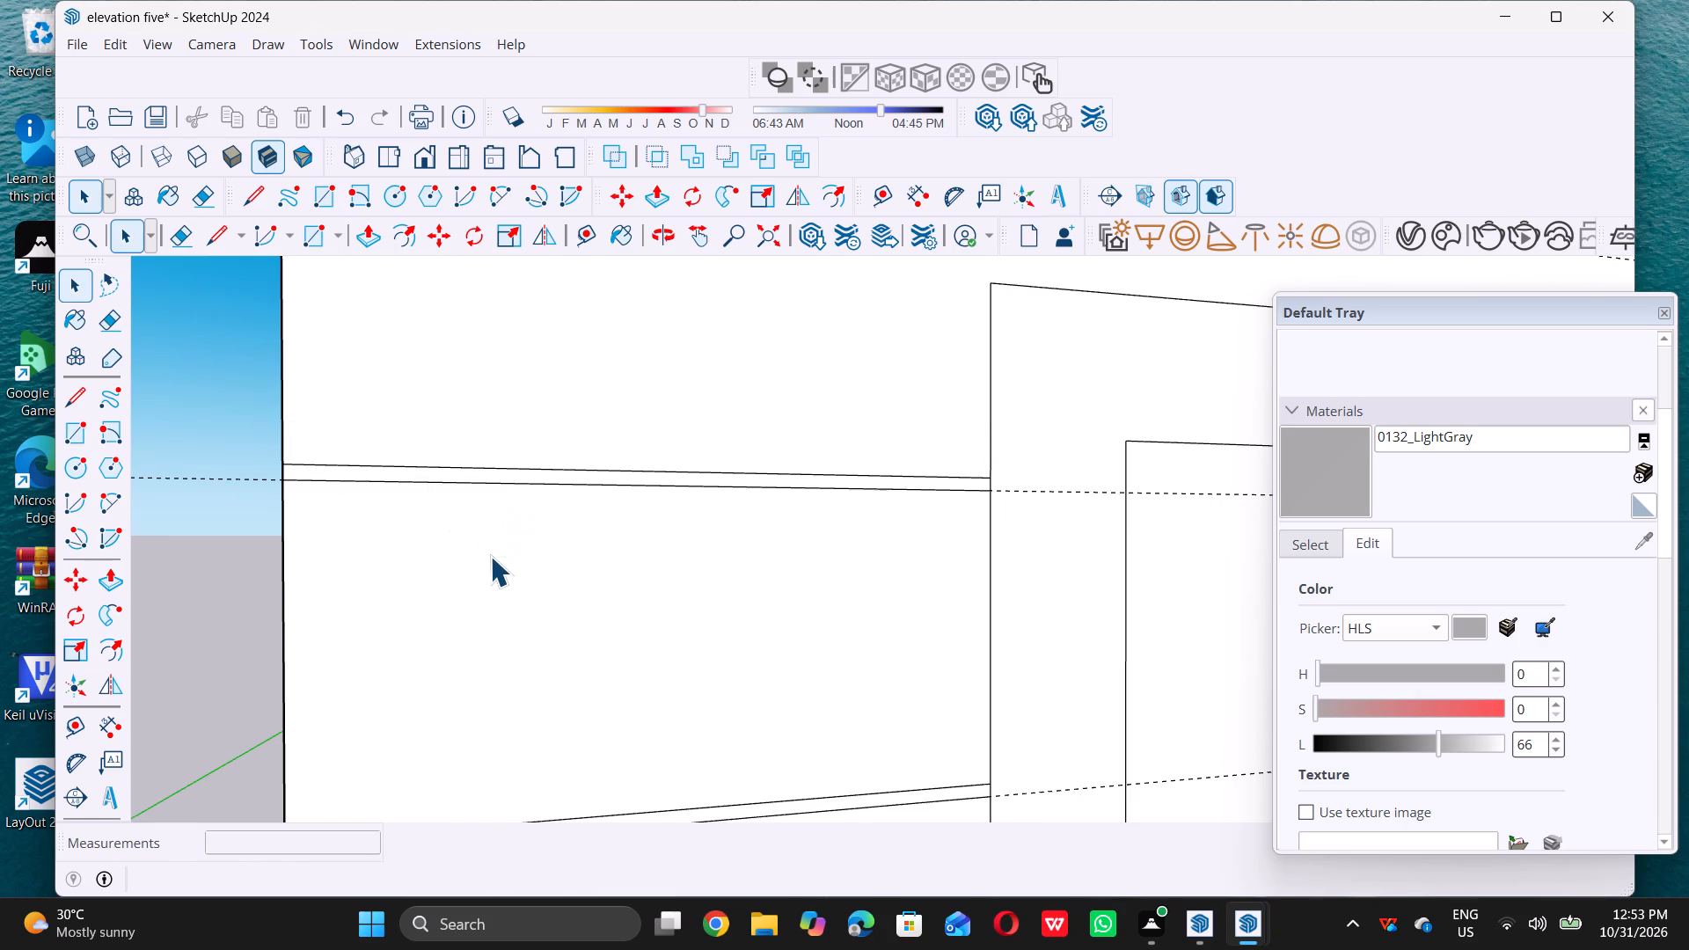
{"action": "scroll", "coordinate": [490, 556], "scroll_direction": "down", "scroll_amount": 20}
{"action": "scroll", "coordinate": [490, 556], "scroll_direction": "down", "scroll_amount": 1}
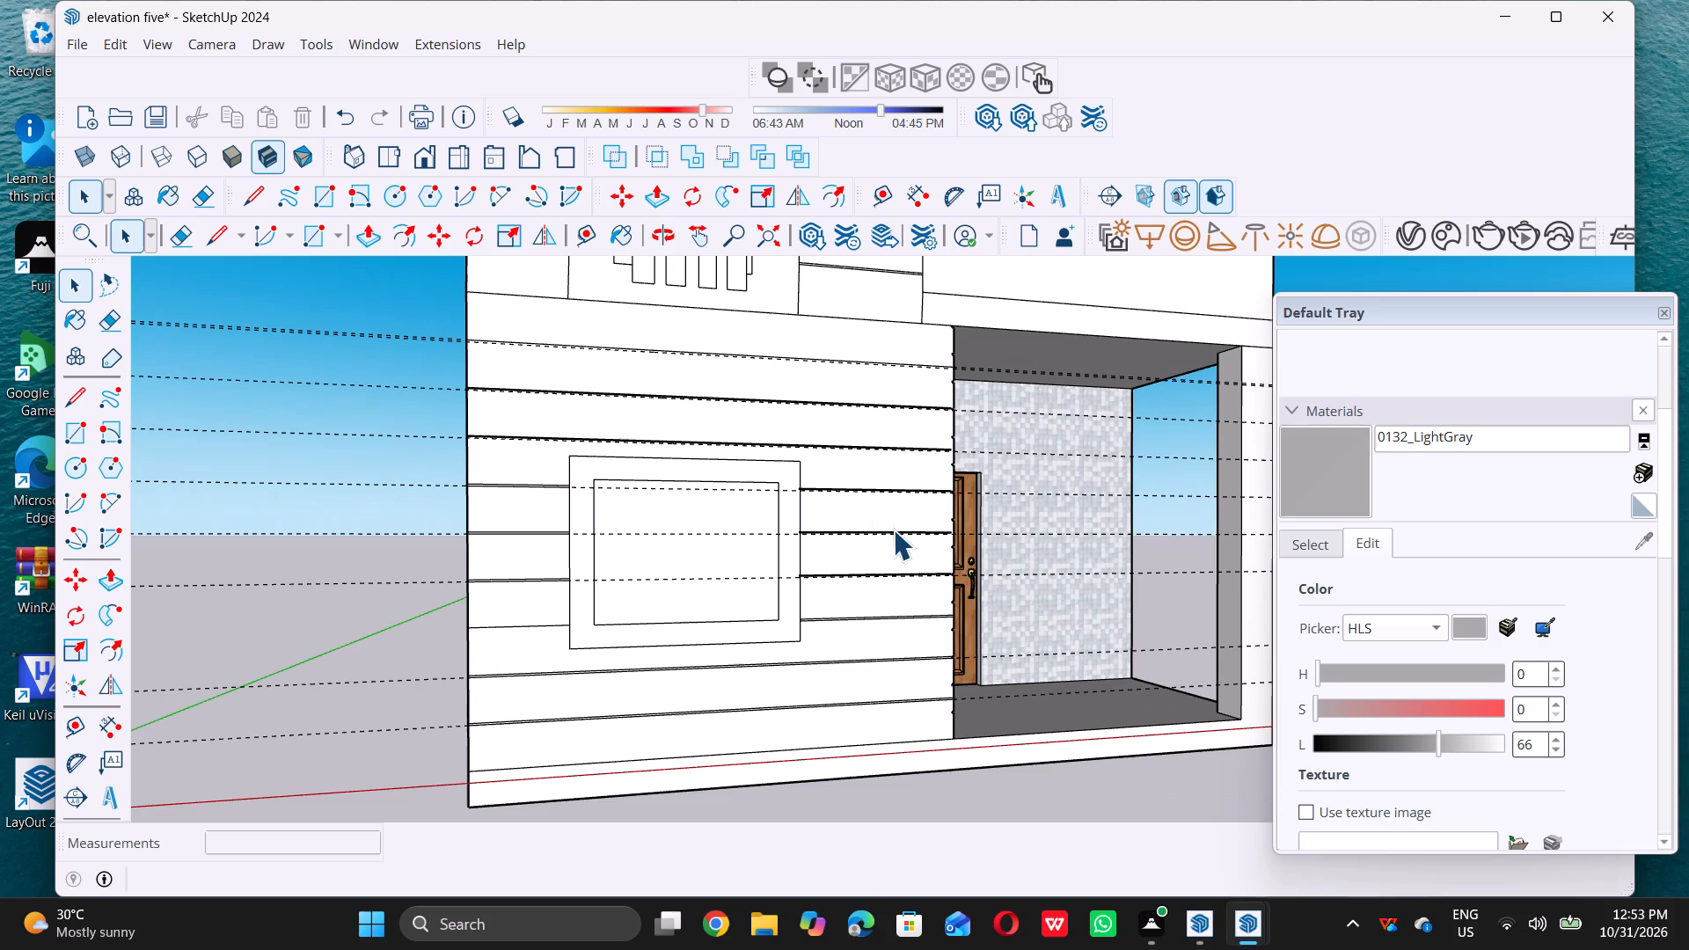
{"action": "scroll", "coordinate": [953, 566], "scroll_direction": "up", "scroll_amount": 10}
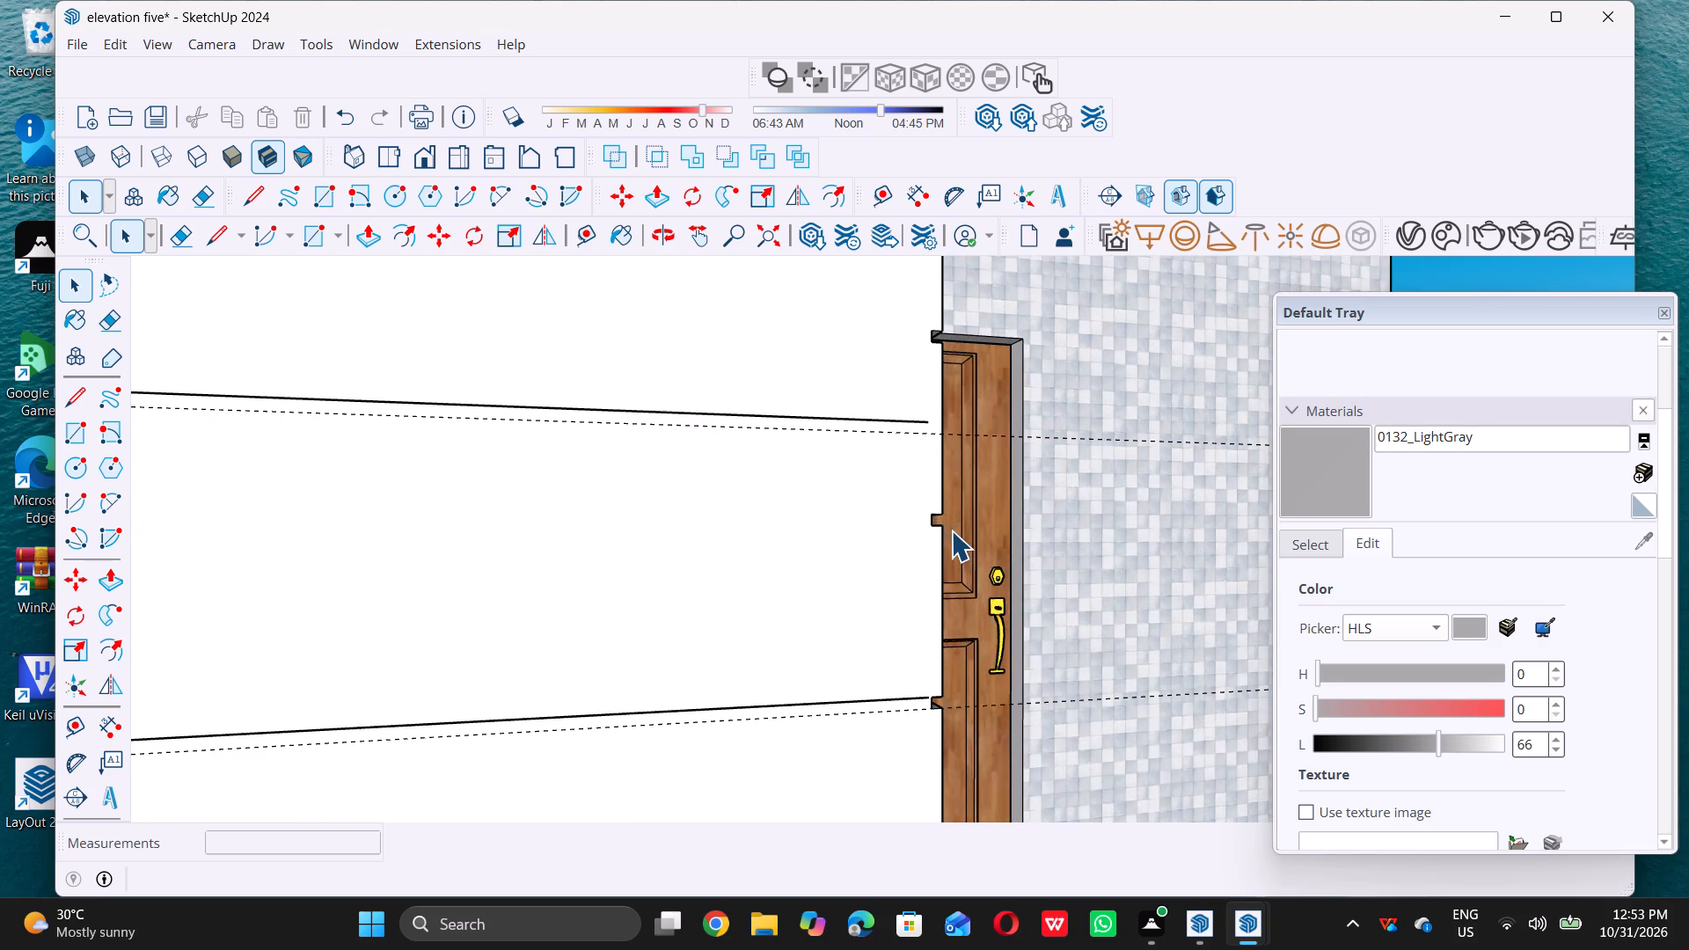
{"action": "scroll", "coordinate": [959, 532], "scroll_direction": "down", "scroll_amount": 2}
{"action": "key", "text": "l"}
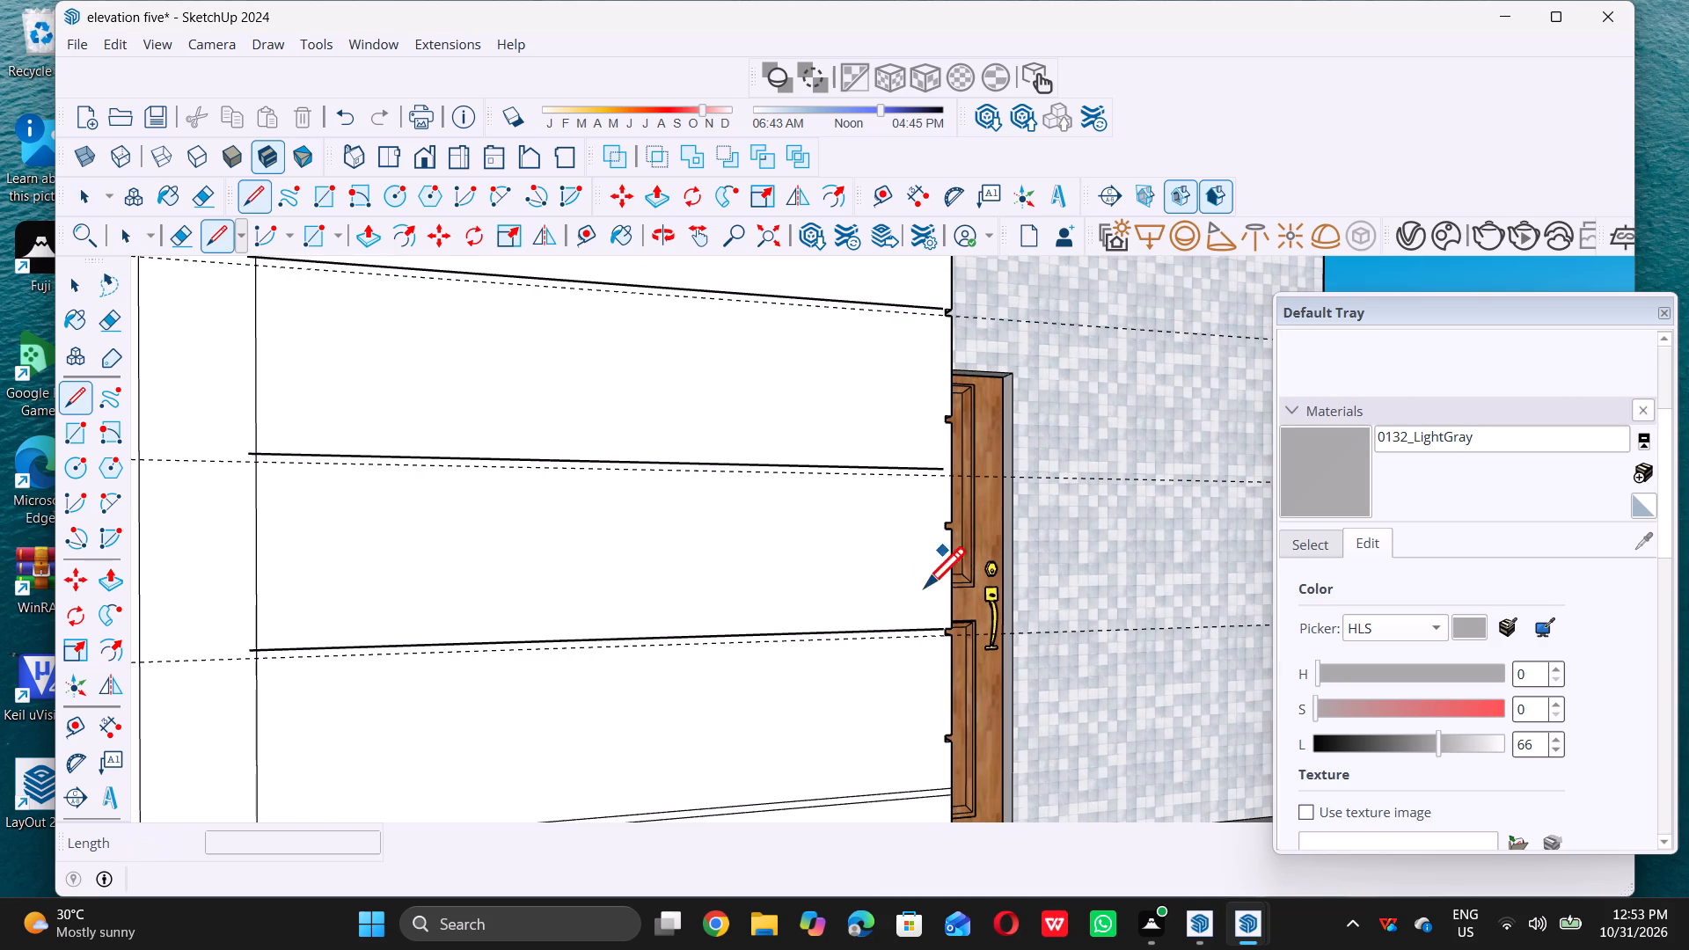
{"action": "scroll", "coordinate": [950, 629], "scroll_direction": "up", "scroll_amount": 11}
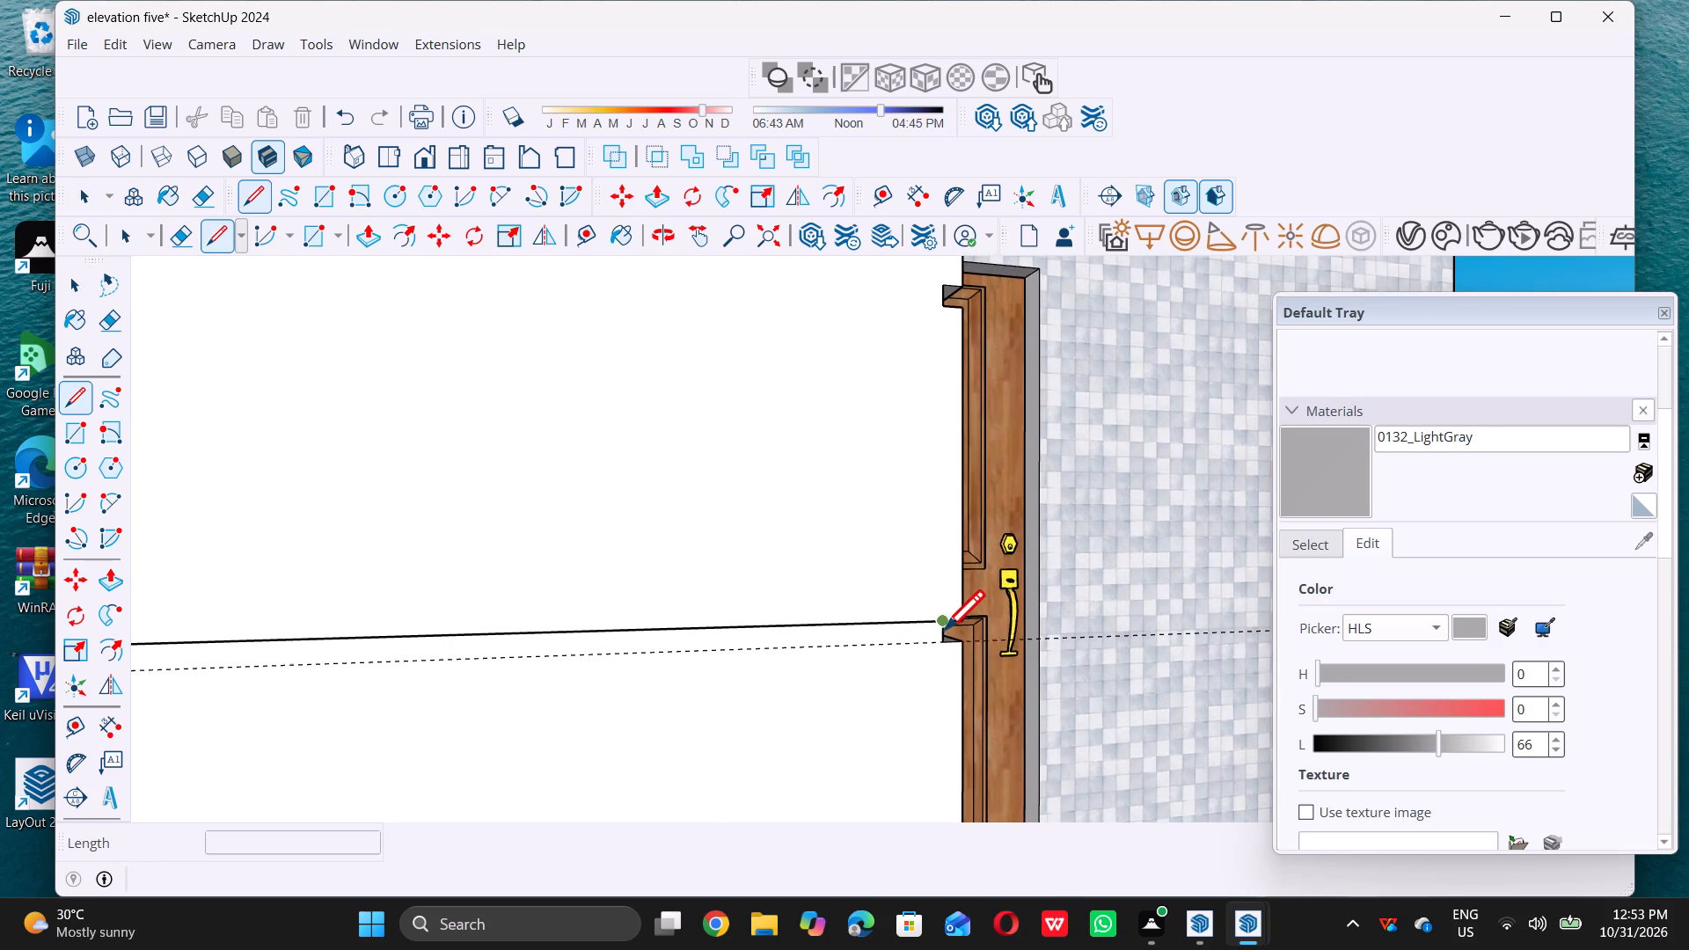
{"action": "left_click", "coordinate": [946, 622]}
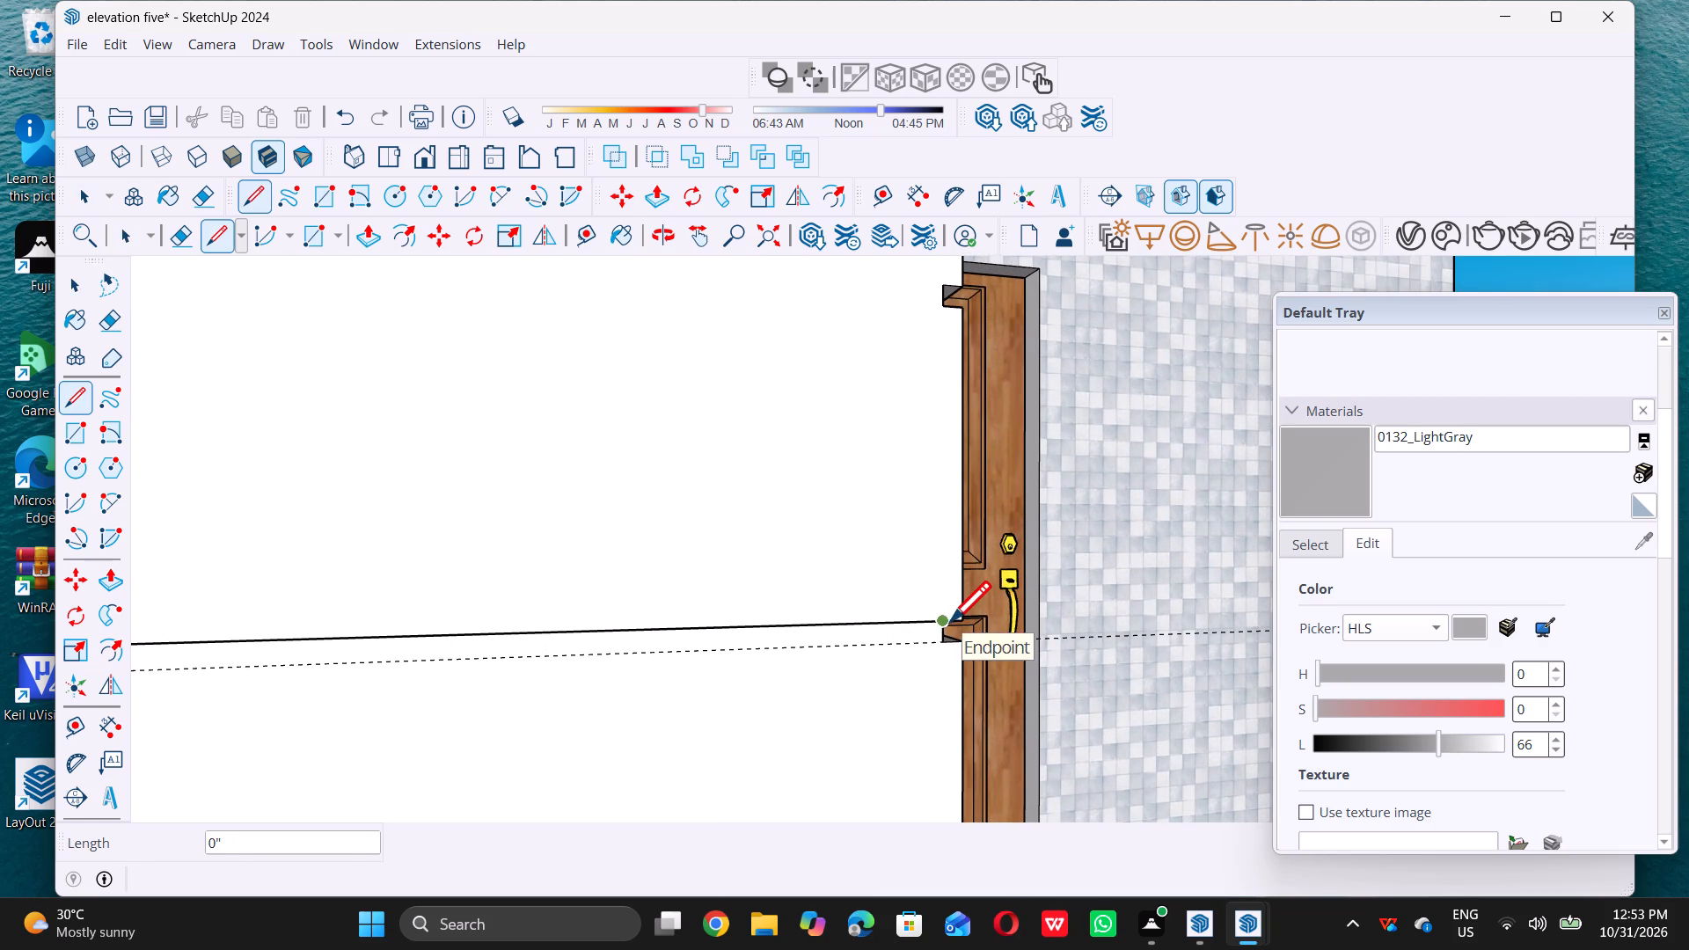
{"action": "scroll", "coordinate": [960, 619], "scroll_direction": "up", "scroll_amount": 9}
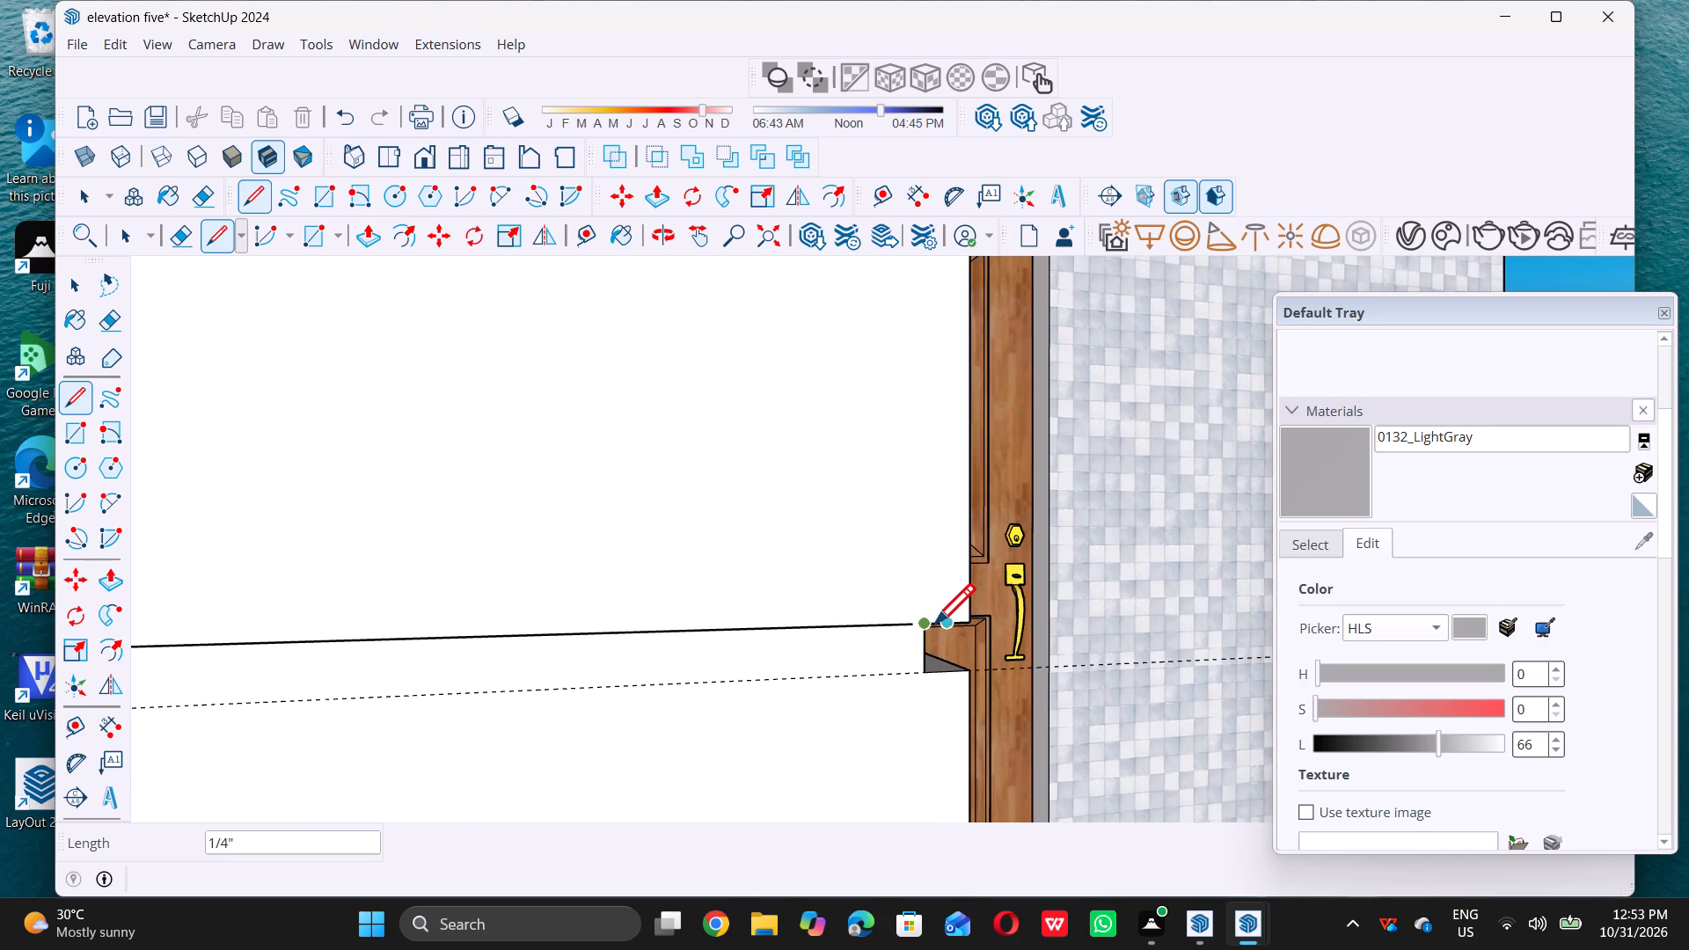
{"action": "triple_click", "coordinate": [925, 625]}
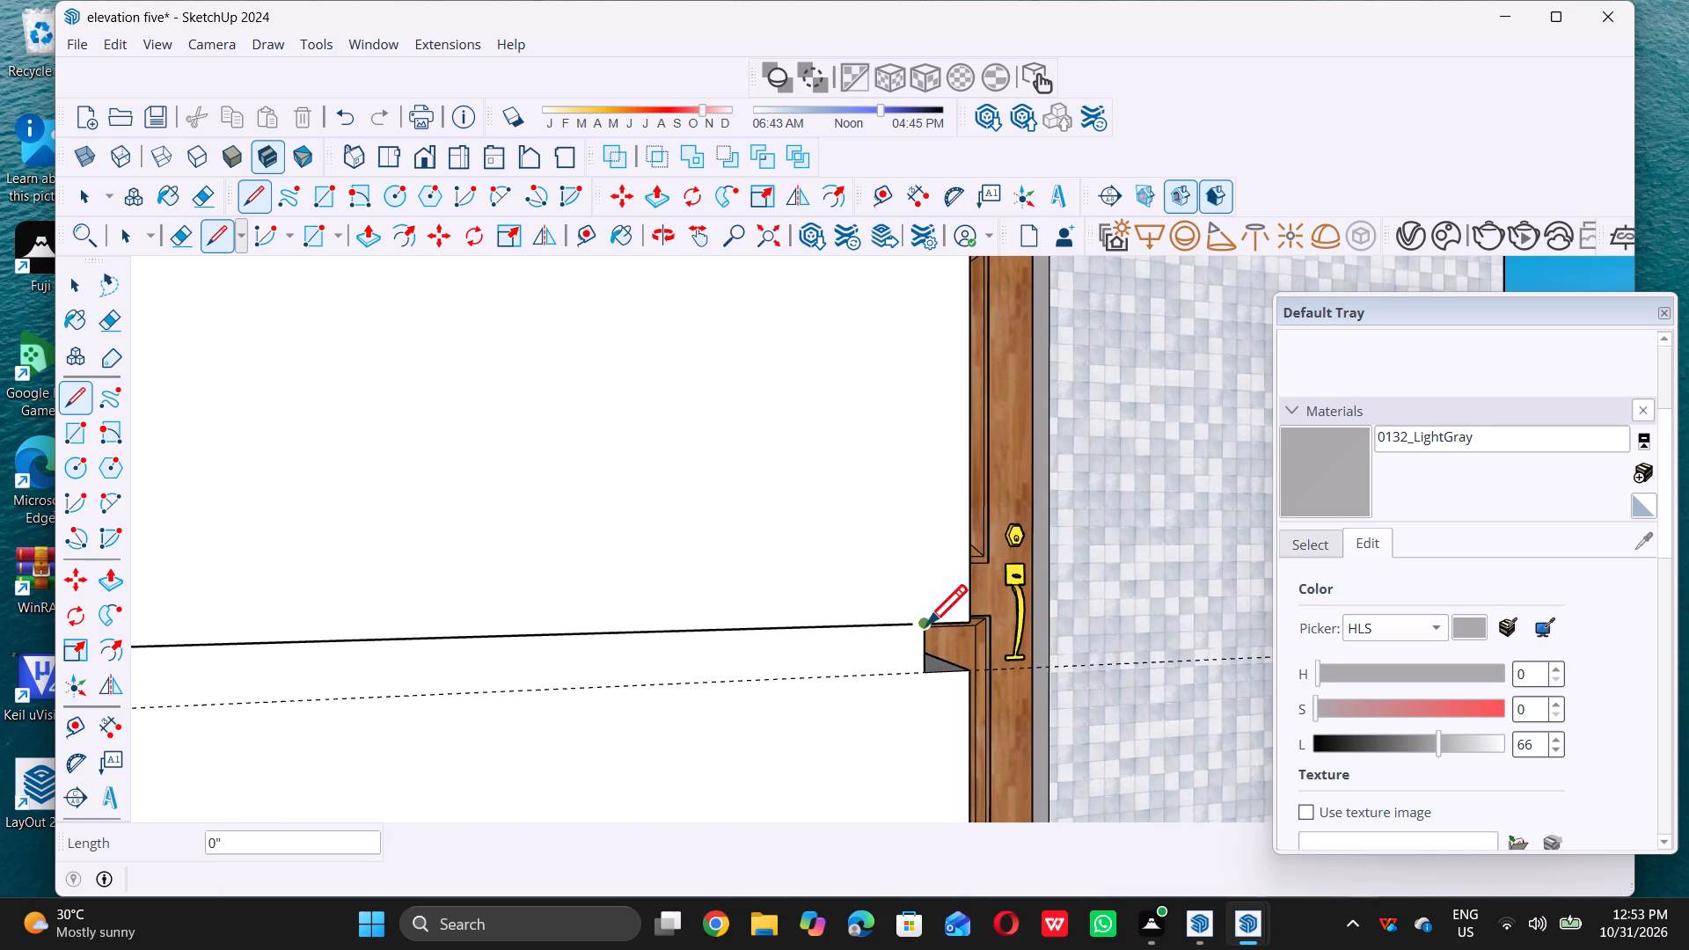
{"action": "triple_click", "coordinate": [925, 624]}
{"action": "left_click", "coordinate": [925, 623]}
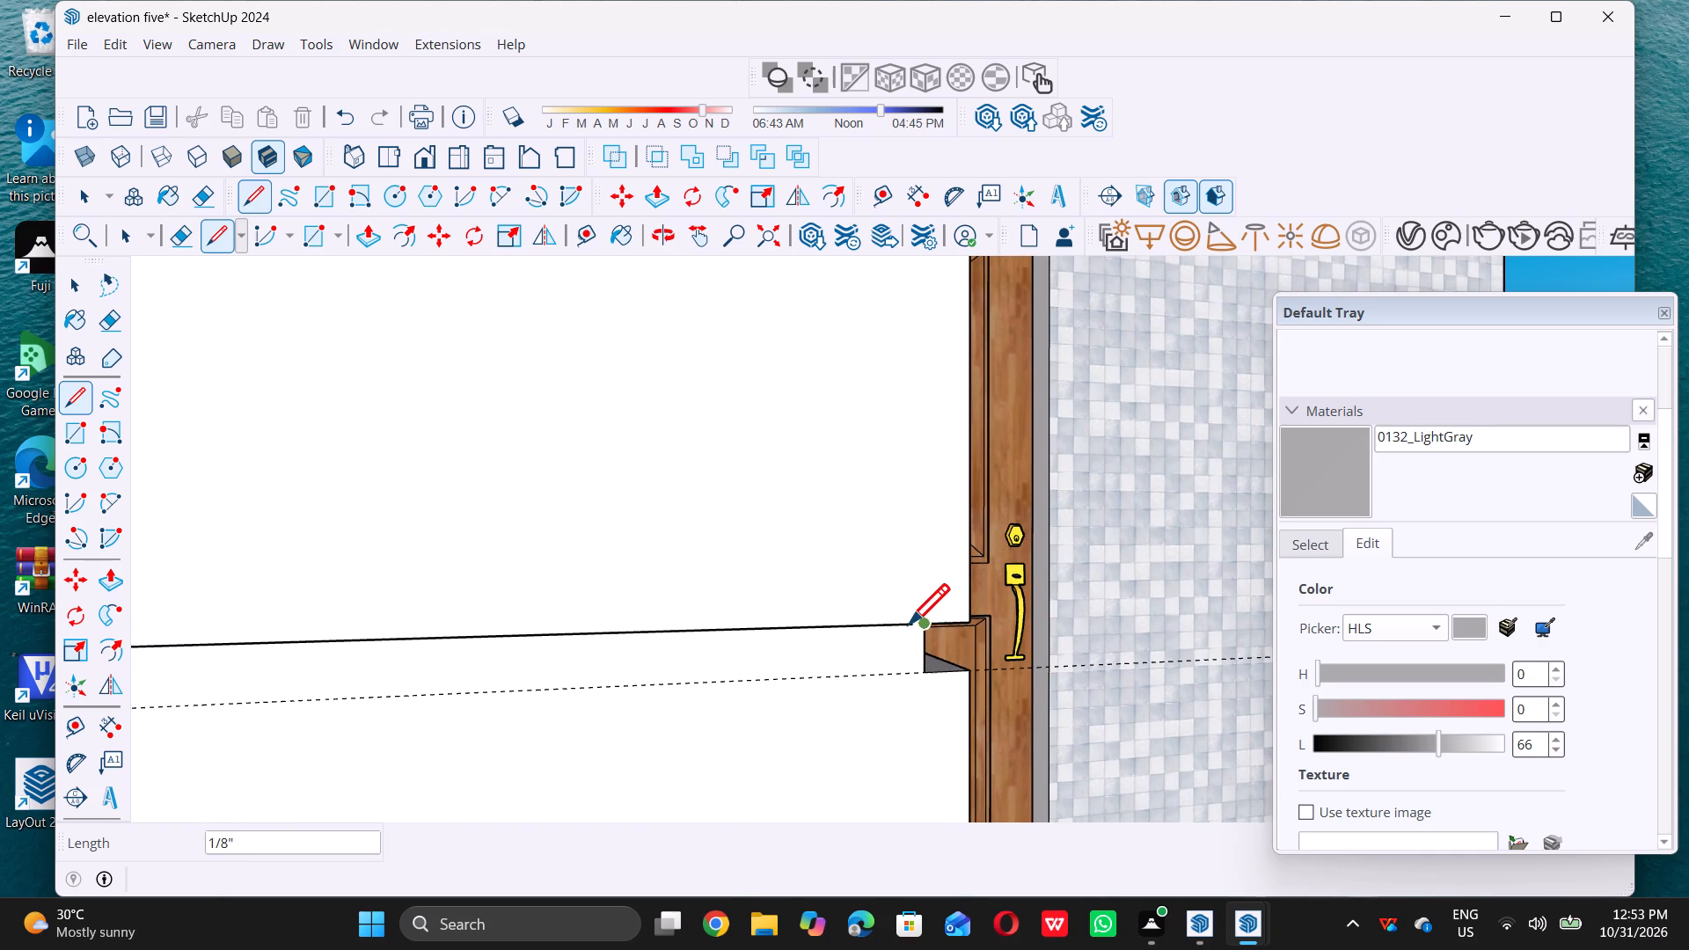
{"action": "double_click", "coordinate": [908, 624]}
{"action": "key", "text": "space"}
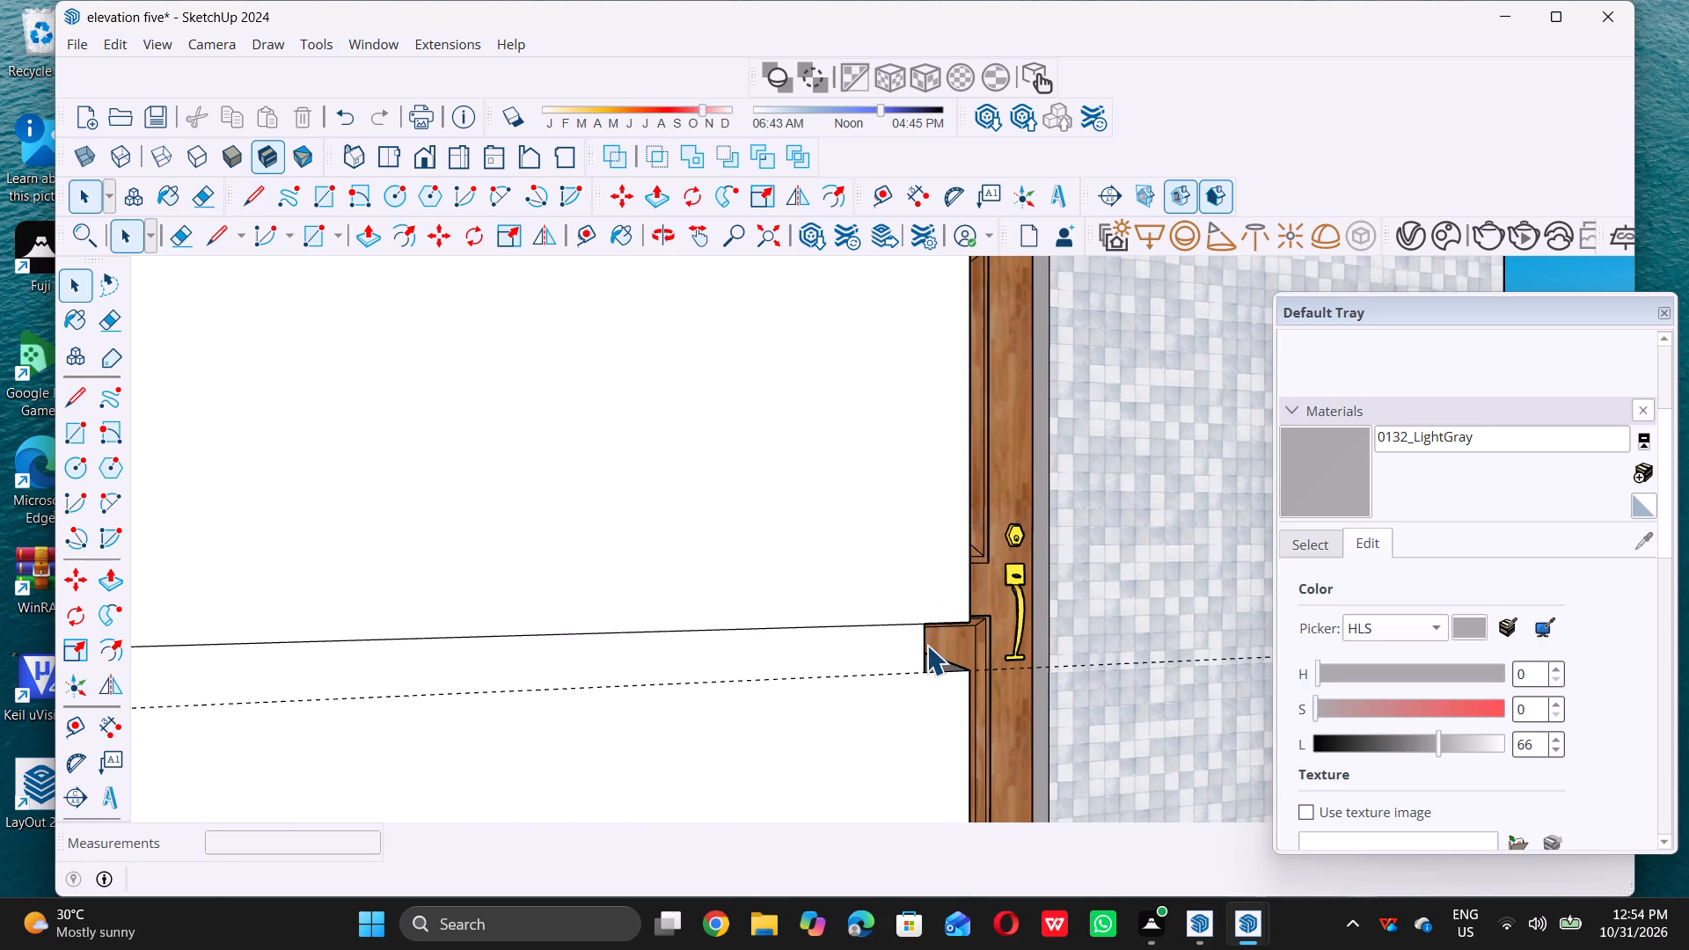
Draw a 3' 8 3/4" groove line along the third guide below the window frame's top, from the porch-side notch's inner corner to the frame.
{"action": "key", "text": "l"}
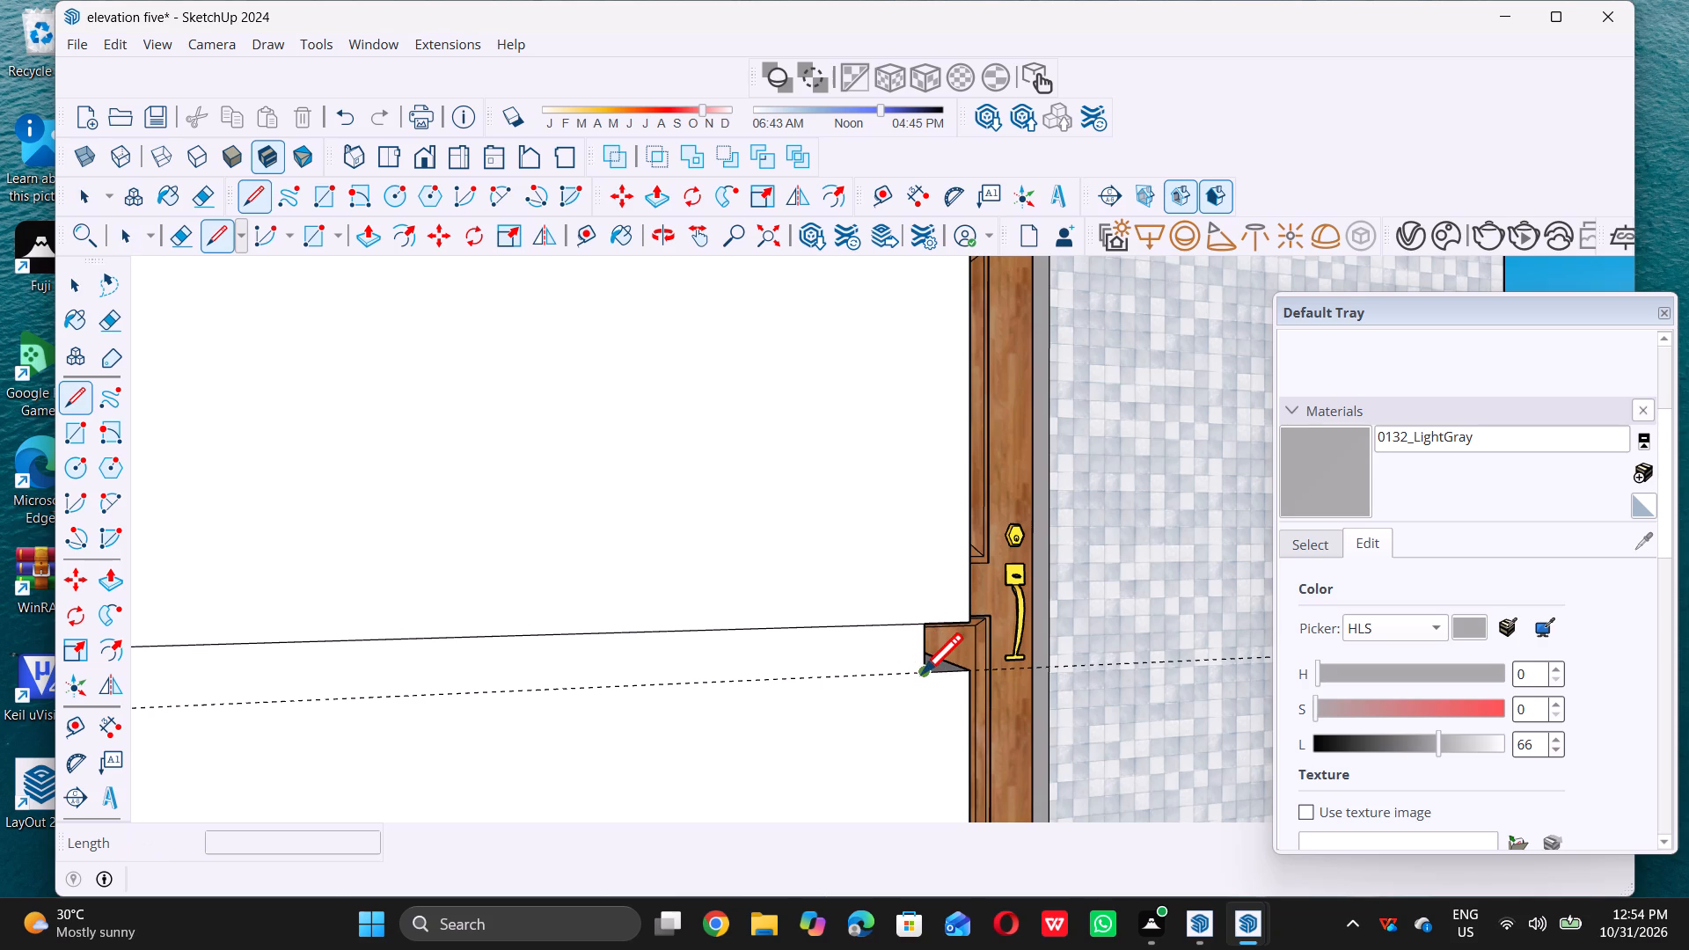
{"action": "double_click", "coordinate": [922, 673]}
{"action": "scroll", "coordinate": [922, 673], "scroll_direction": "down", "scroll_amount": 20}
{"action": "scroll", "coordinate": [922, 673], "scroll_direction": "down", "scroll_amount": 2}
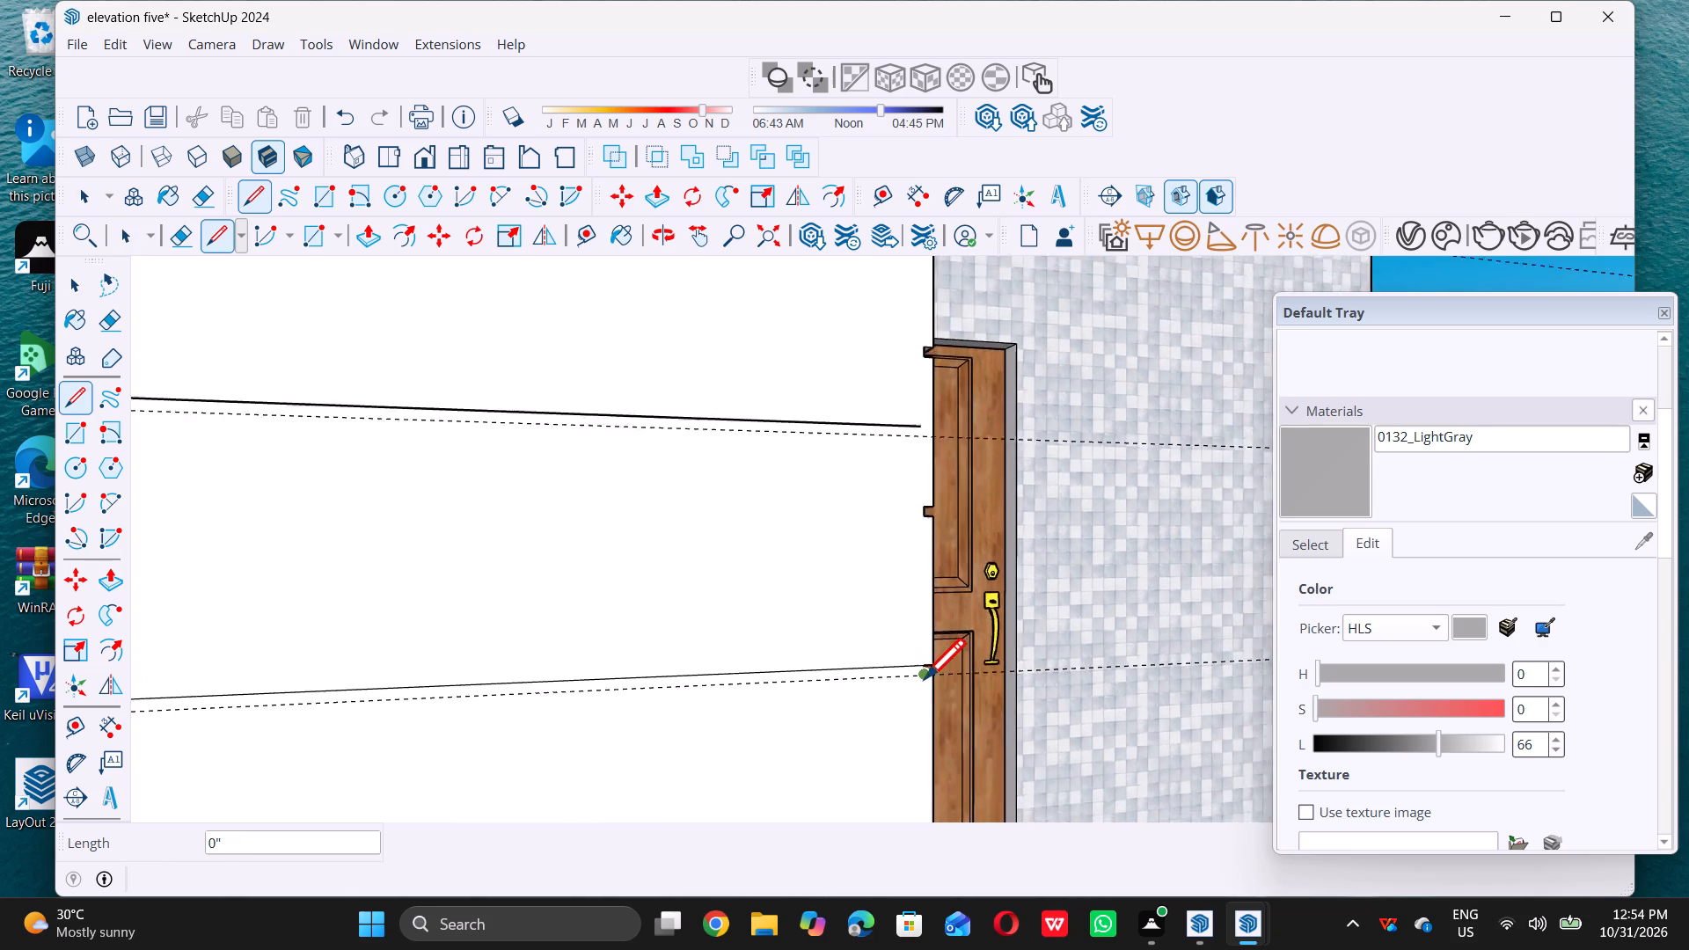
{"action": "scroll", "coordinate": [925, 678], "scroll_direction": "down", "scroll_amount": 2}
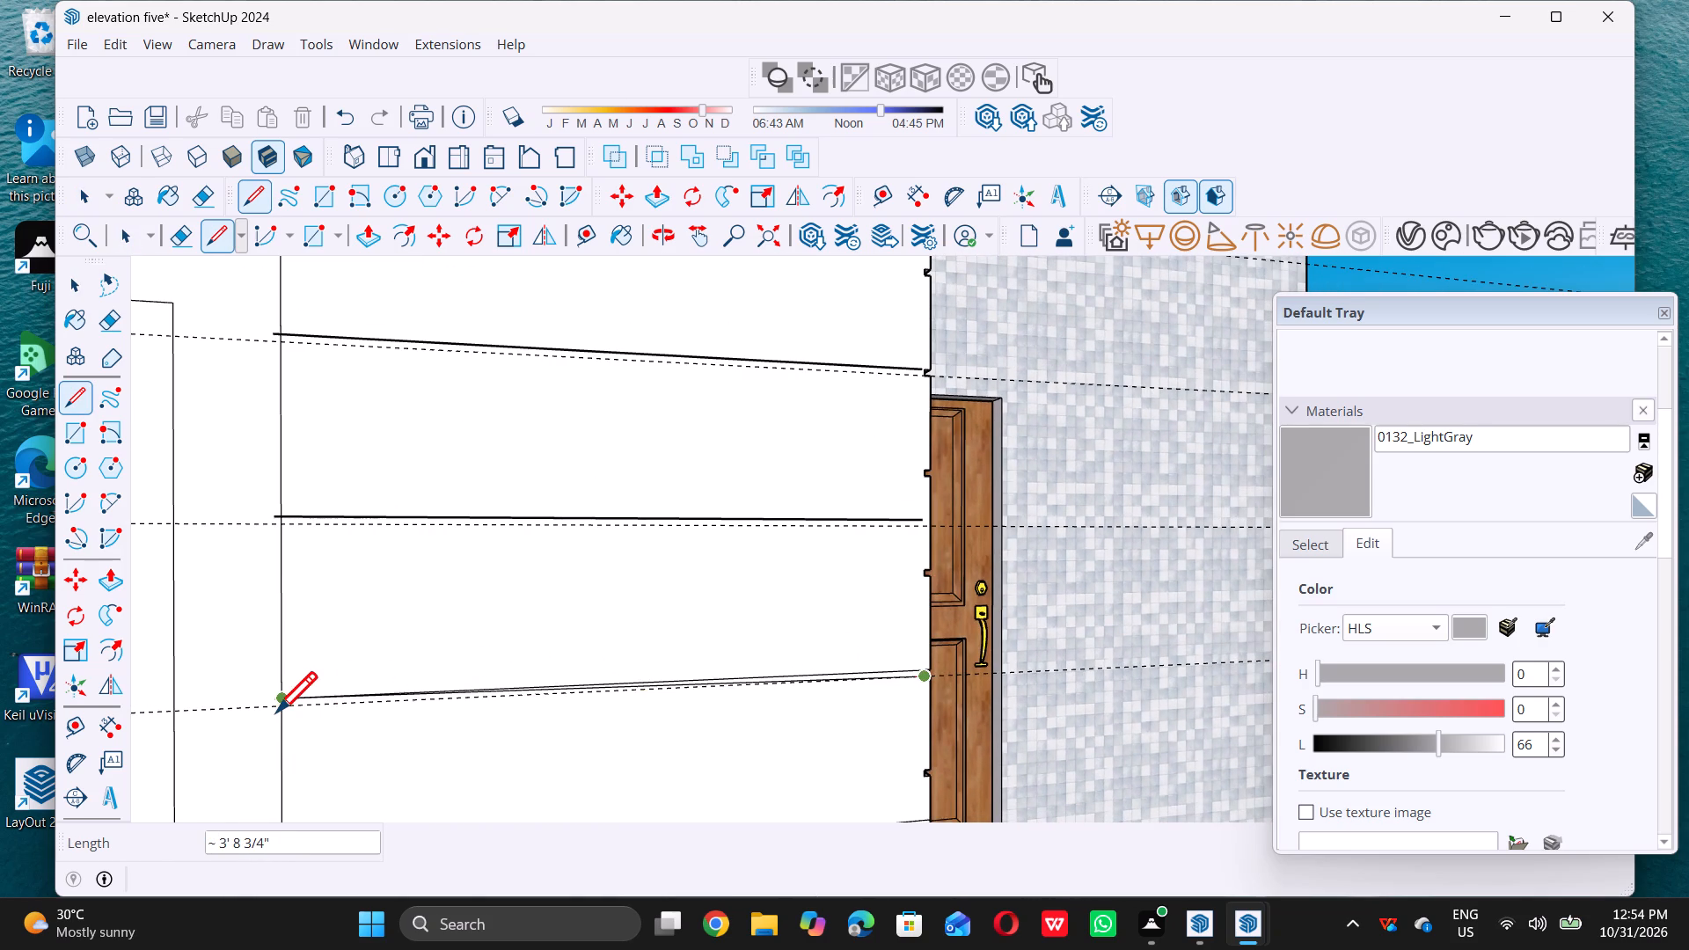
{"action": "left_click", "coordinate": [276, 715]}
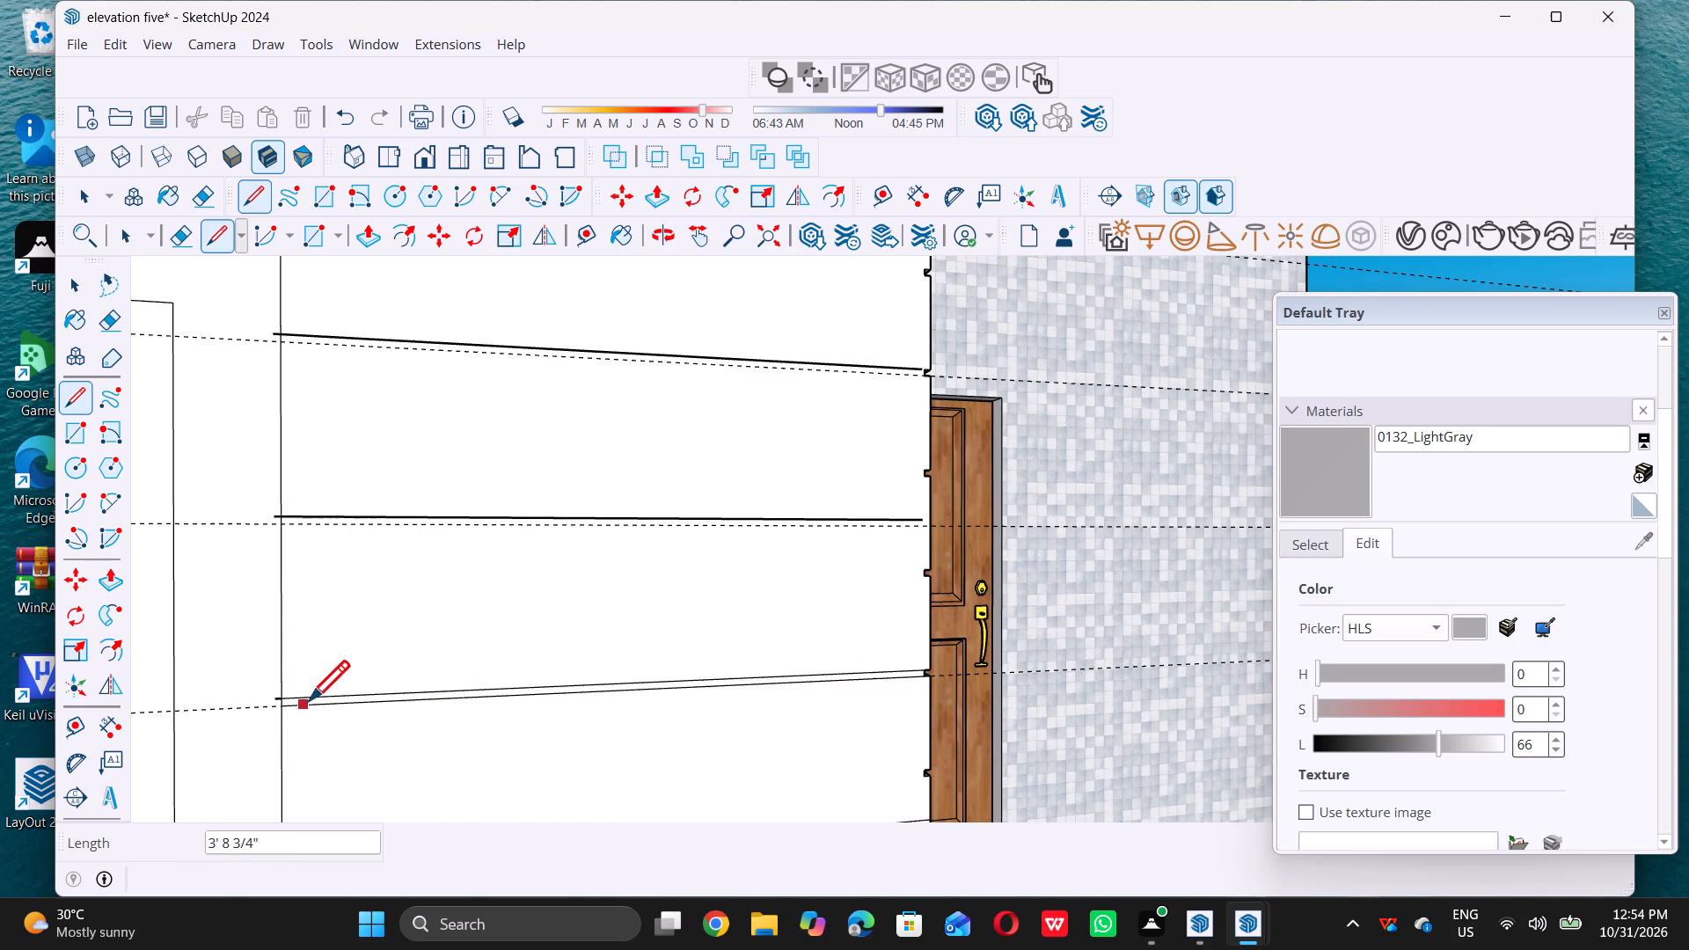
{"action": "key", "text": "space"}
Erase the short end of the third band line that overhangs into the window frame.
{"action": "scroll", "coordinate": [275, 675], "scroll_direction": "up", "scroll_amount": 5}
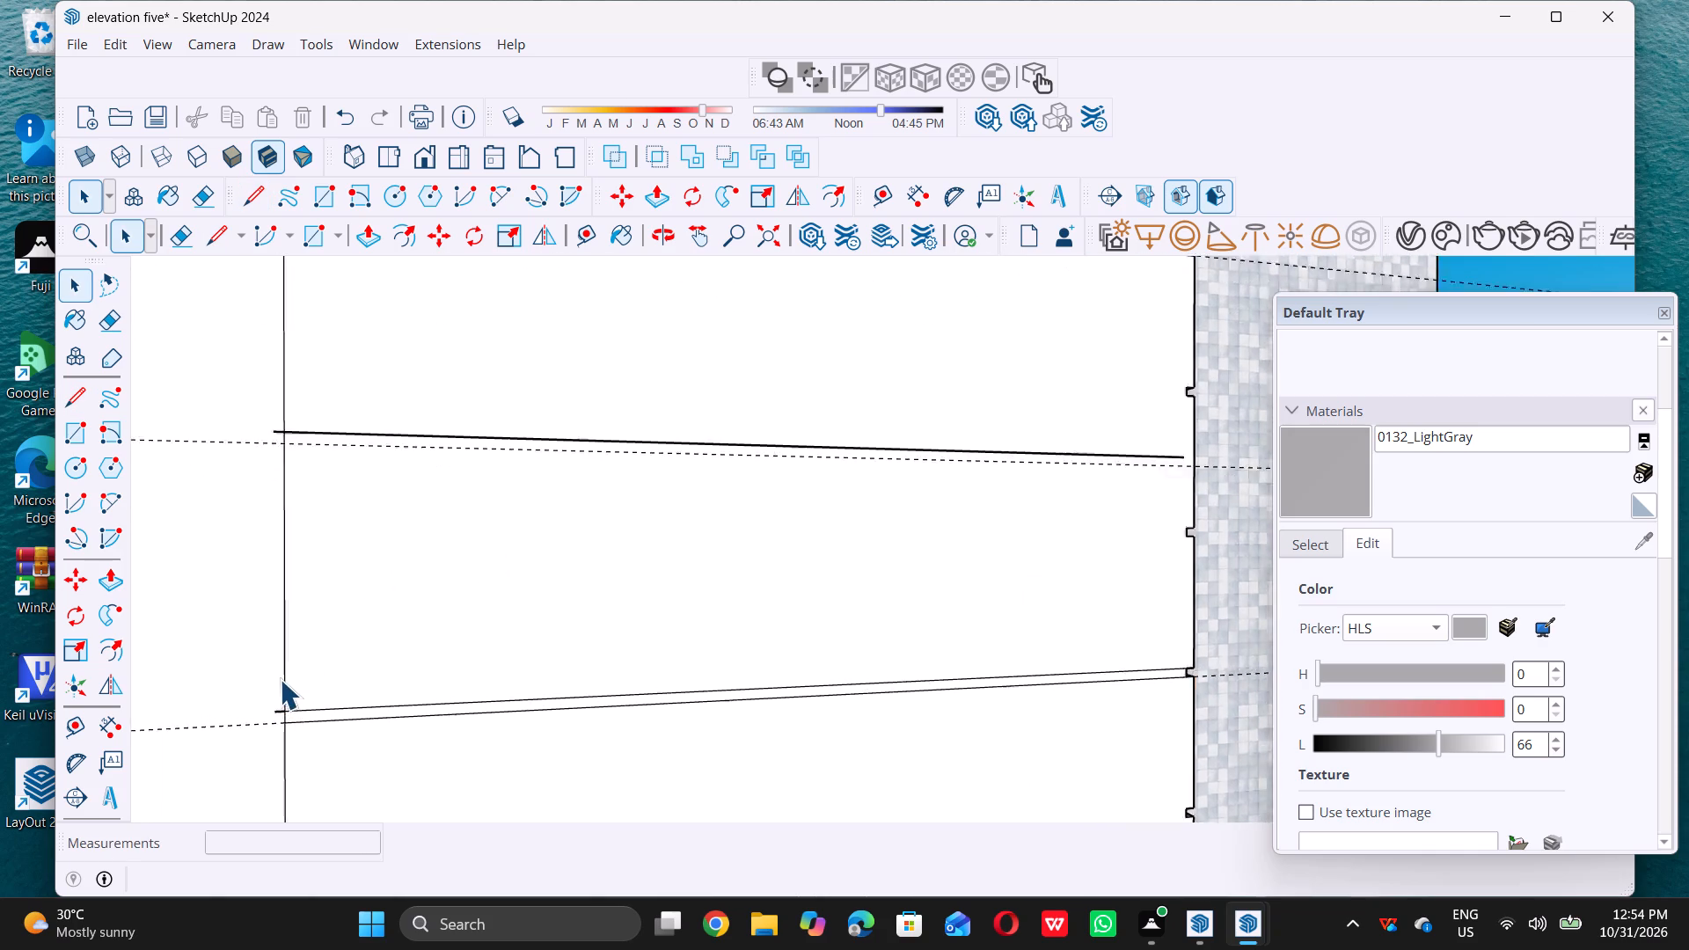
{"action": "scroll", "coordinate": [280, 679], "scroll_direction": "up", "scroll_amount": 6}
{"action": "key", "text": "e"}
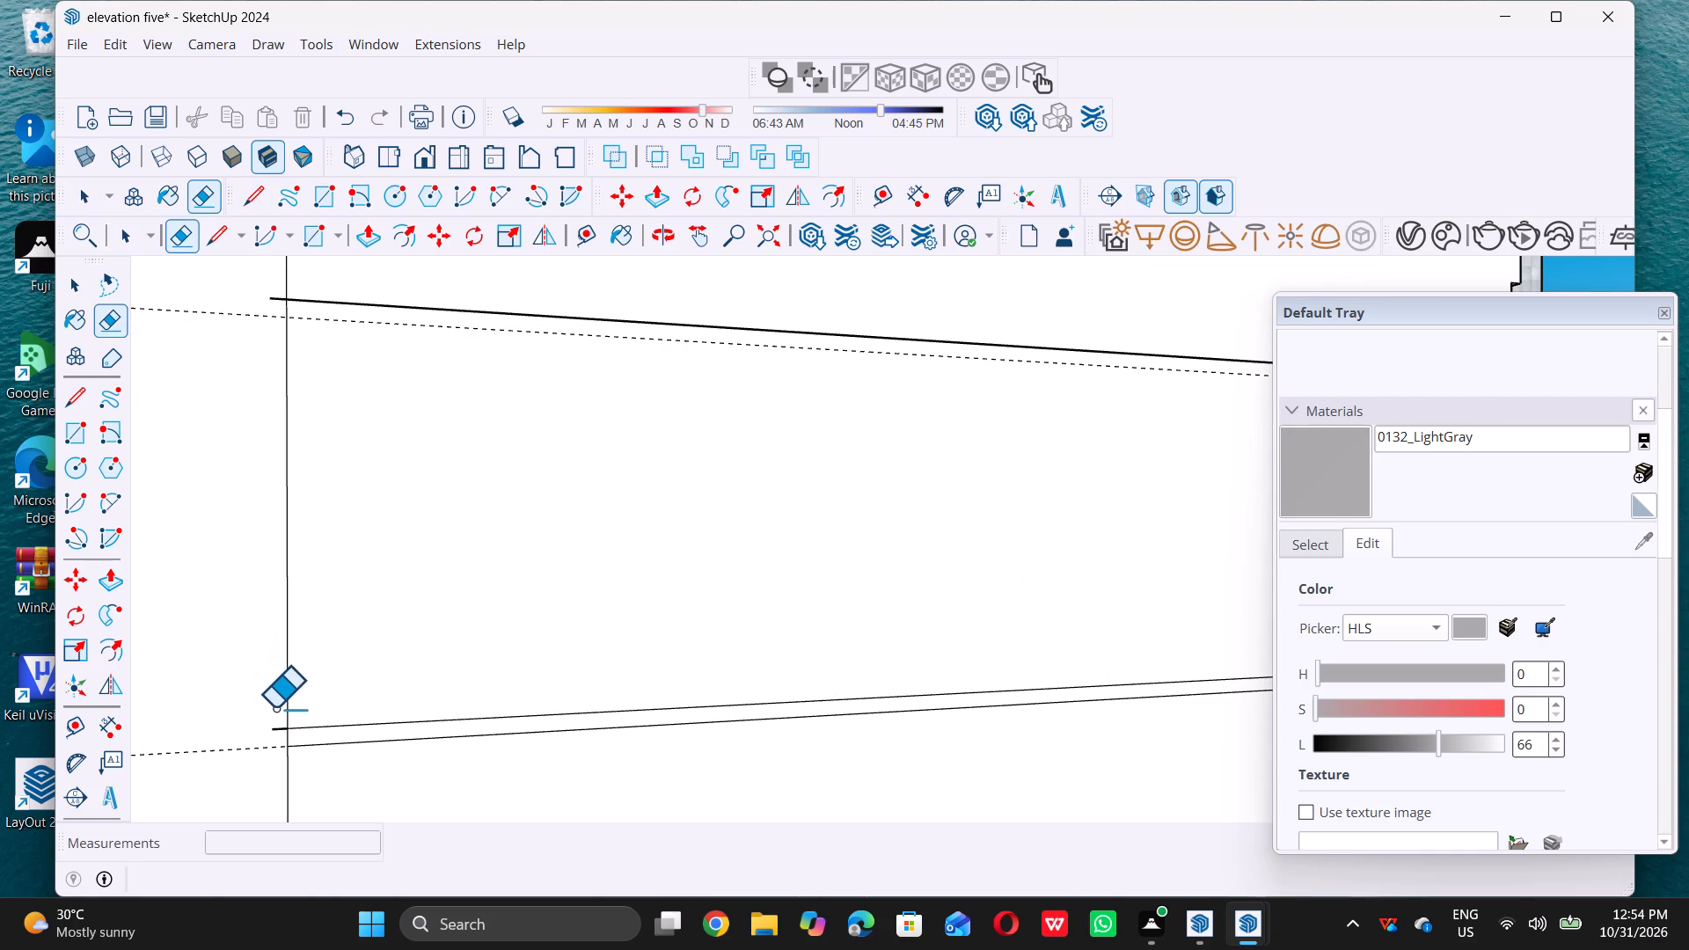
{"action": "double_click", "coordinate": [269, 727]}
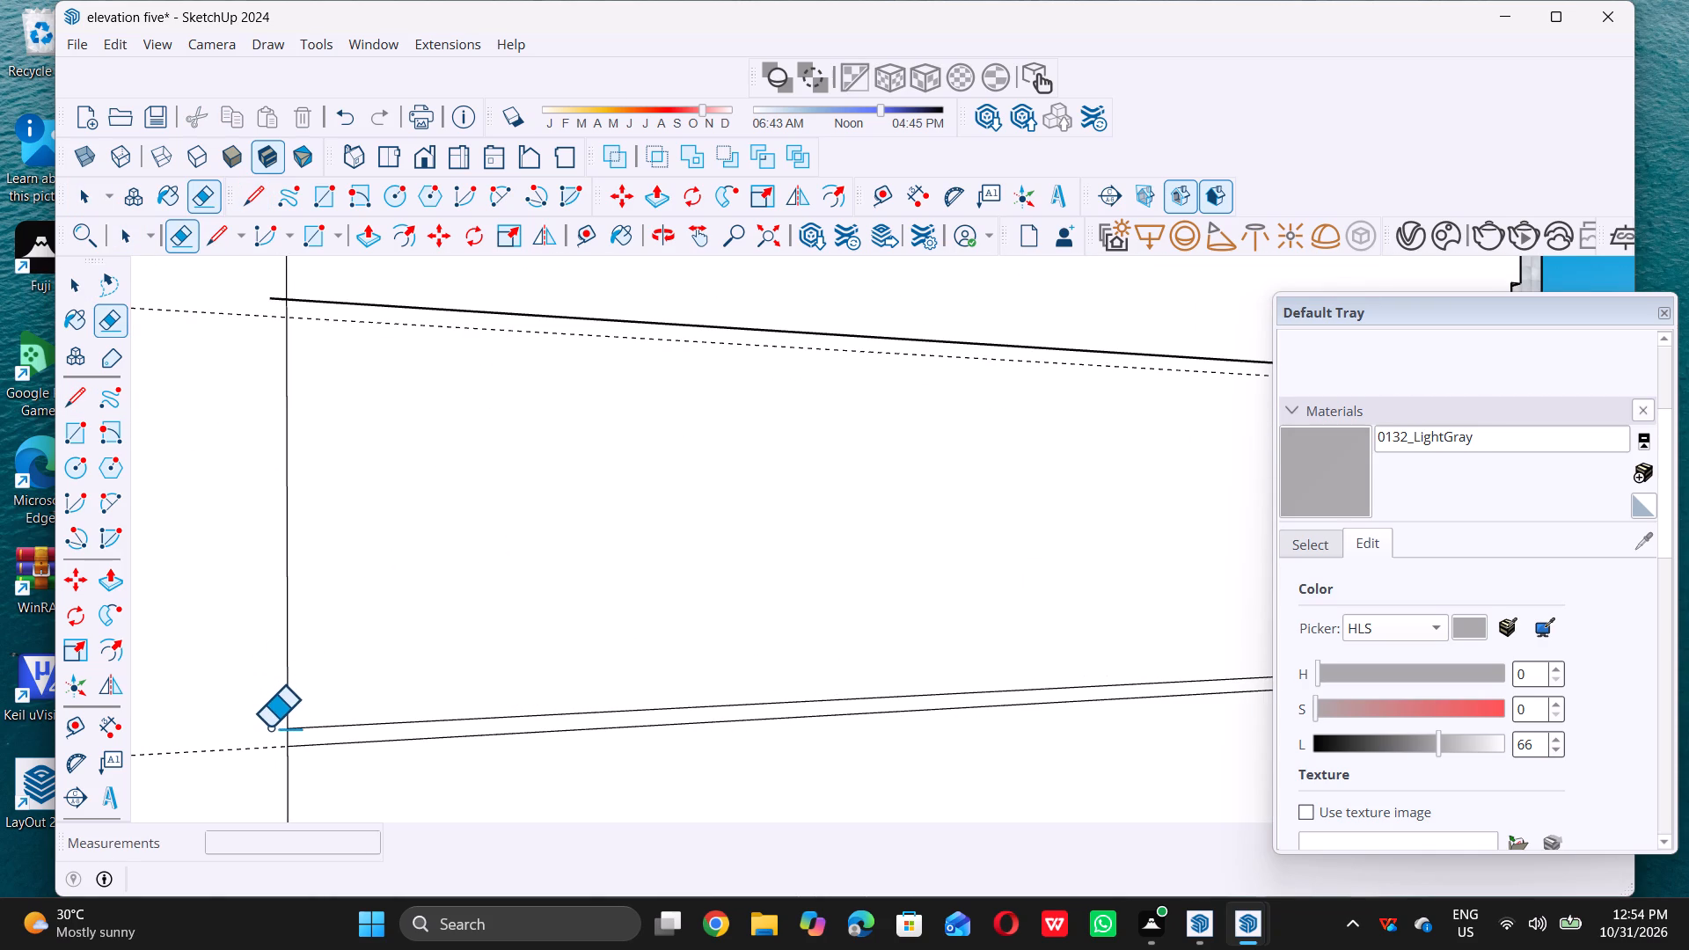
{"action": "key", "text": "space"}
Draw a 3' 9 1/4" groove line along the second guide beside the window frame, from the frame to the wall's porch-side edge.
{"action": "scroll", "coordinate": [409, 710], "scroll_direction": "down", "scroll_amount": 8}
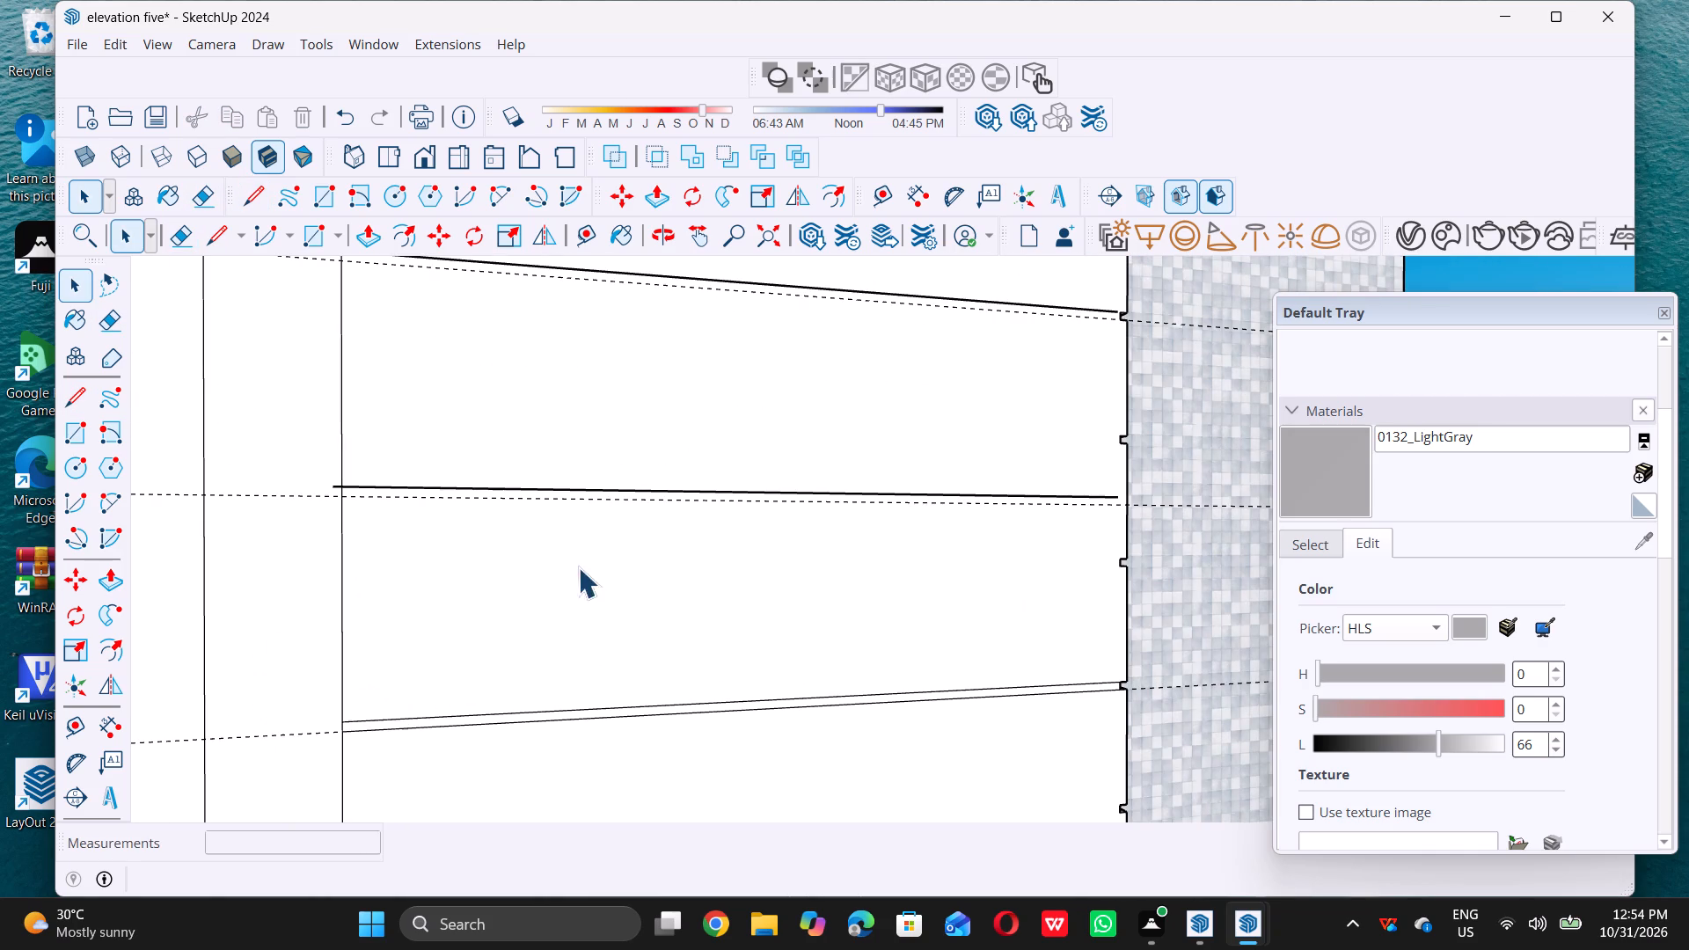
{"action": "key", "text": "l"}
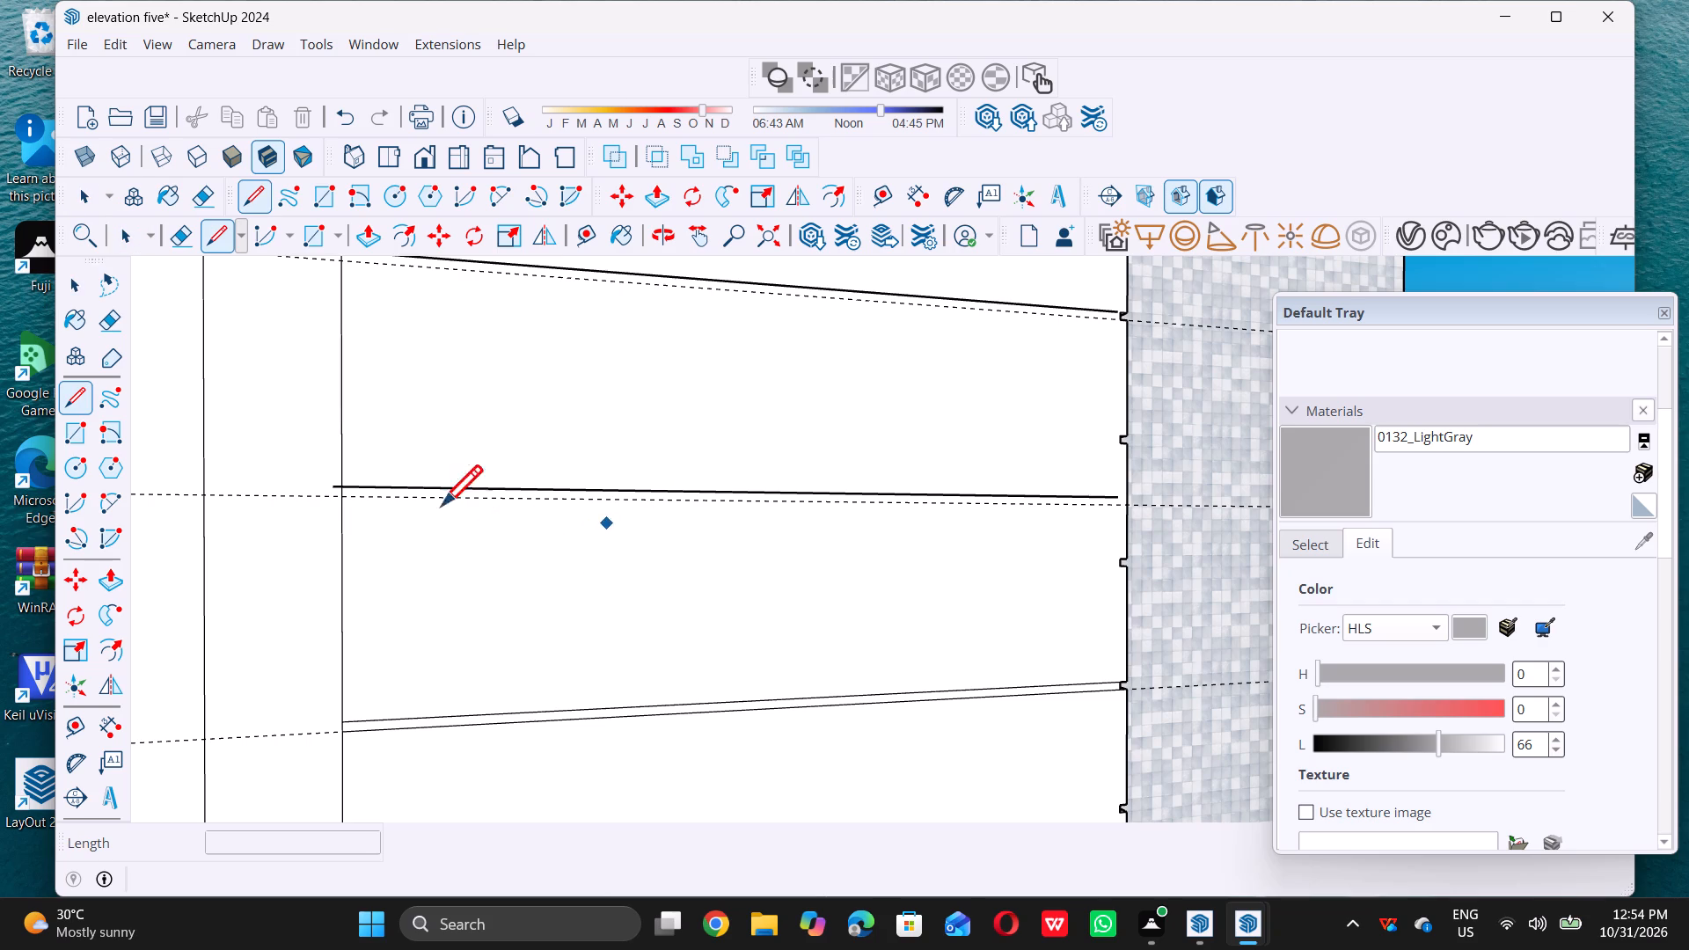
{"action": "scroll", "coordinate": [384, 479], "scroll_direction": "up", "scroll_amount": 7}
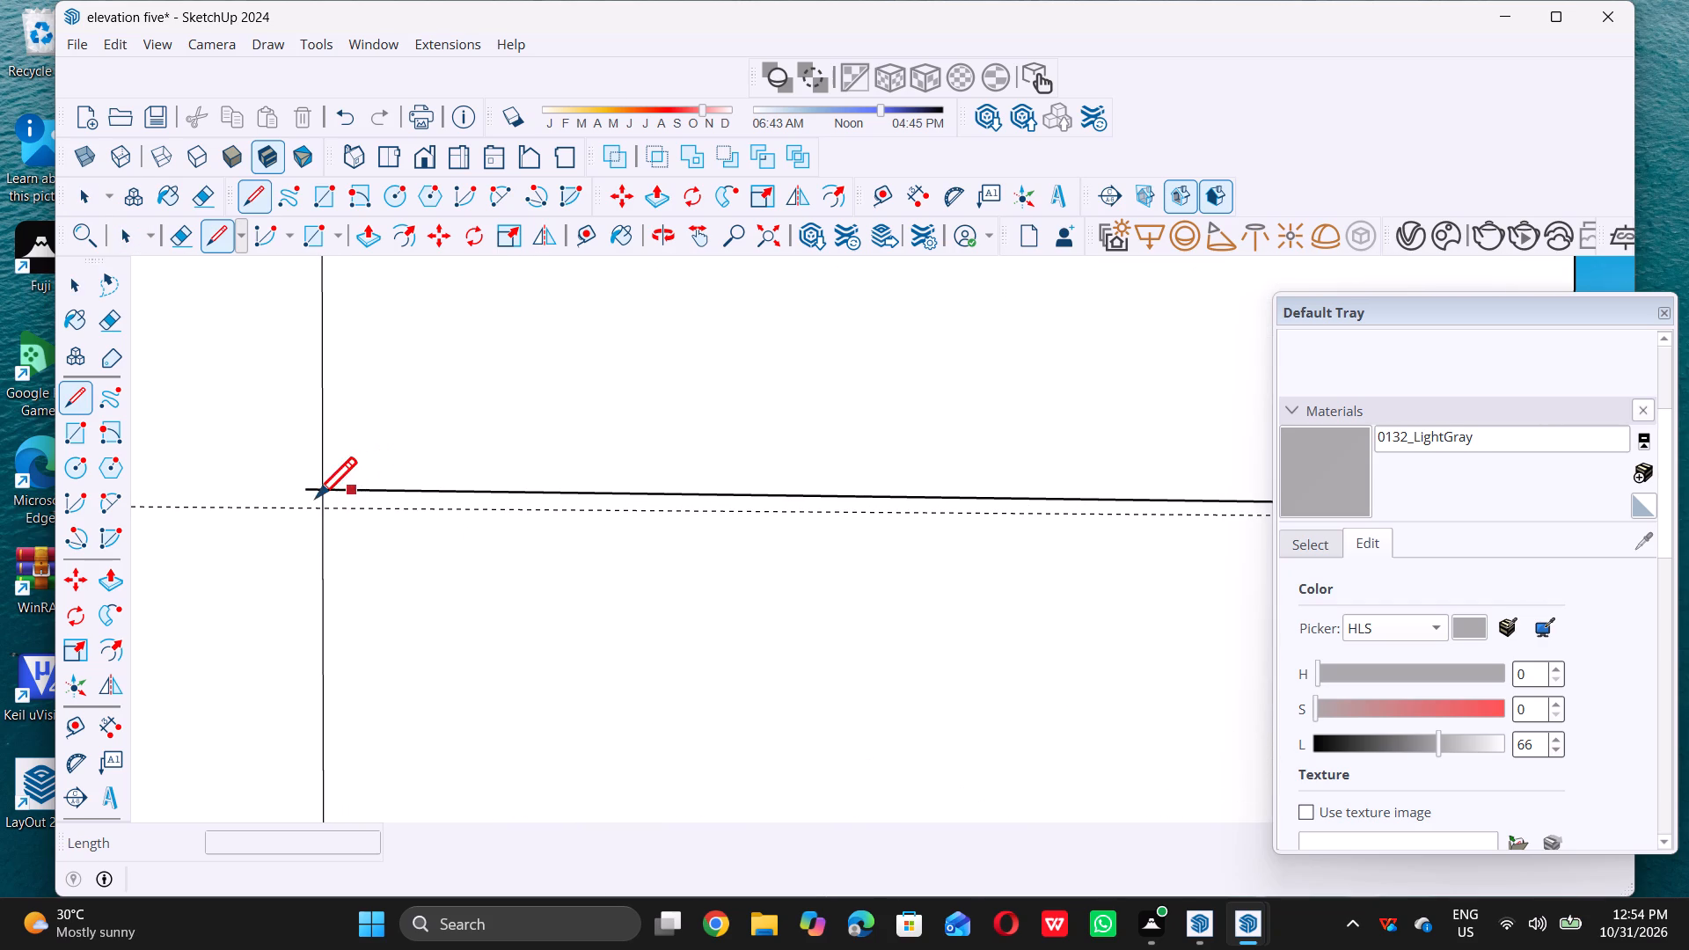
{"action": "double_click", "coordinate": [325, 509]}
{"action": "scroll", "coordinate": [325, 509], "scroll_direction": "down", "scroll_amount": 11}
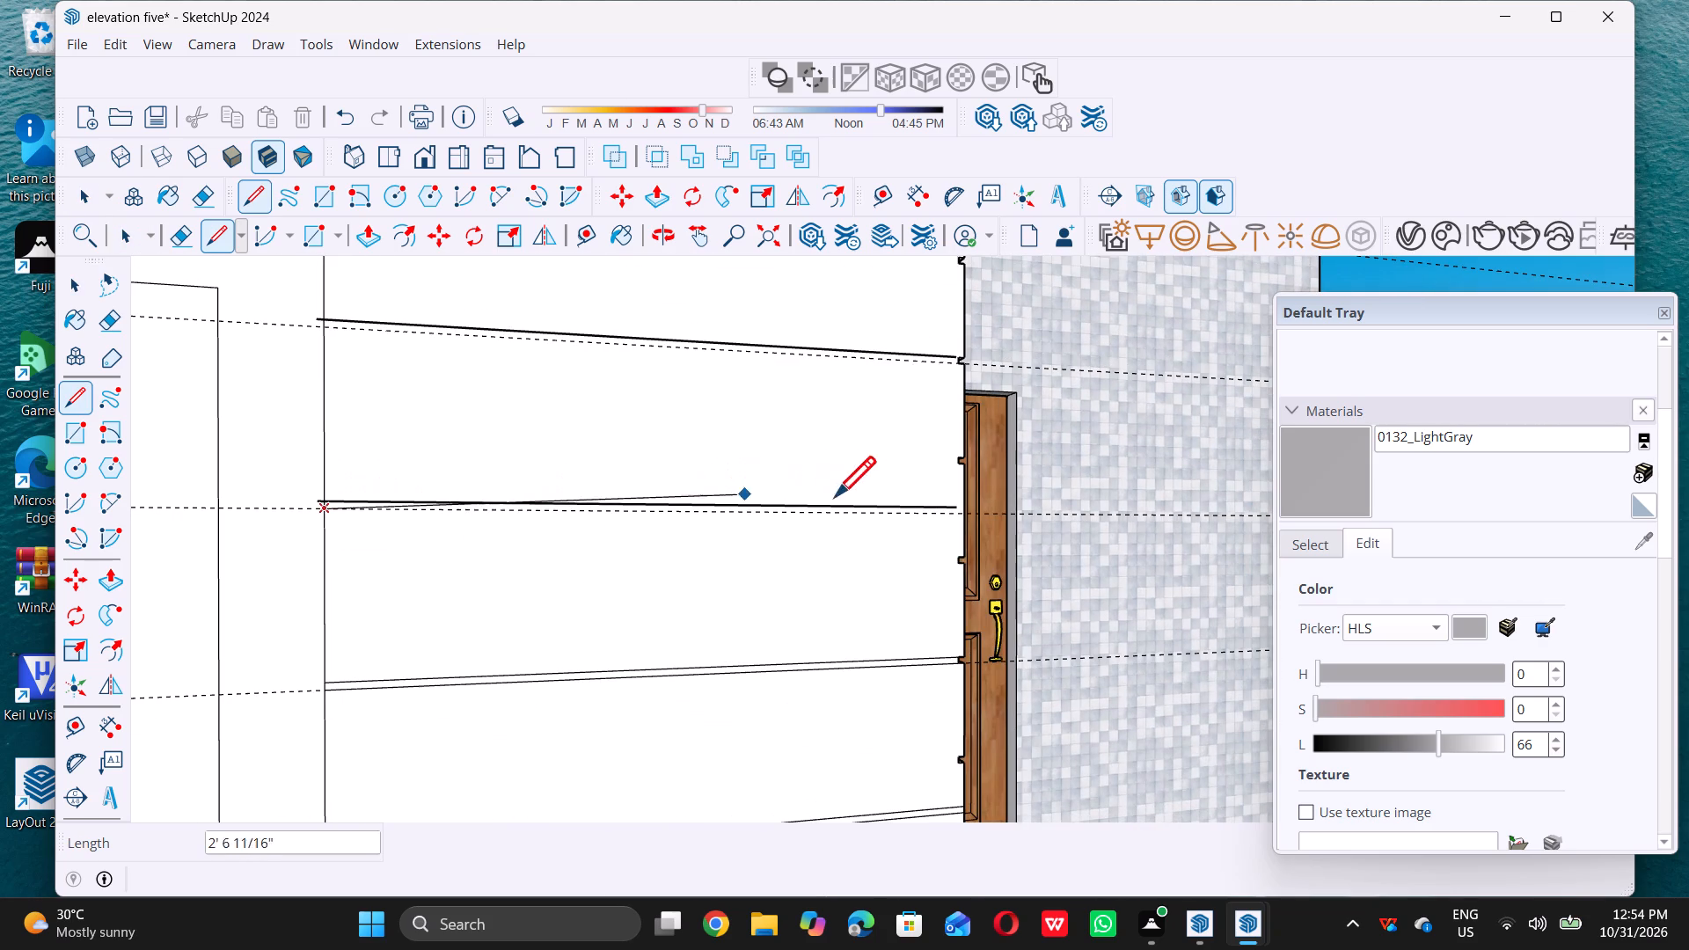
{"action": "scroll", "coordinate": [955, 525], "scroll_direction": "up", "scroll_amount": 10}
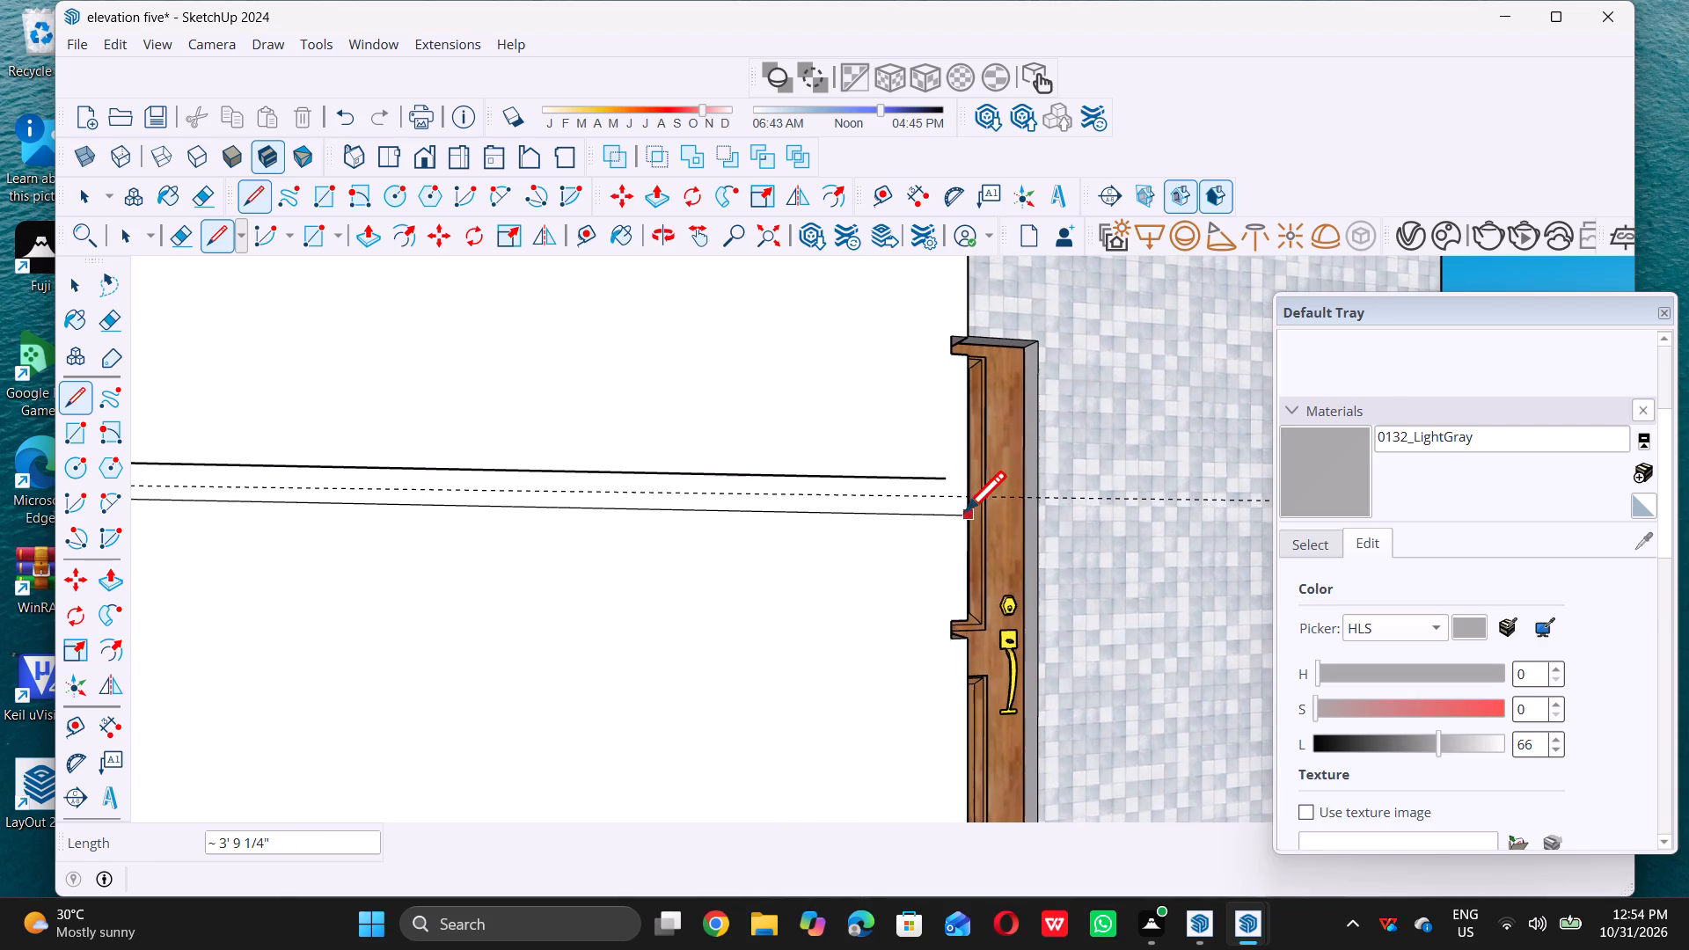
{"action": "double_click", "coordinate": [969, 501]}
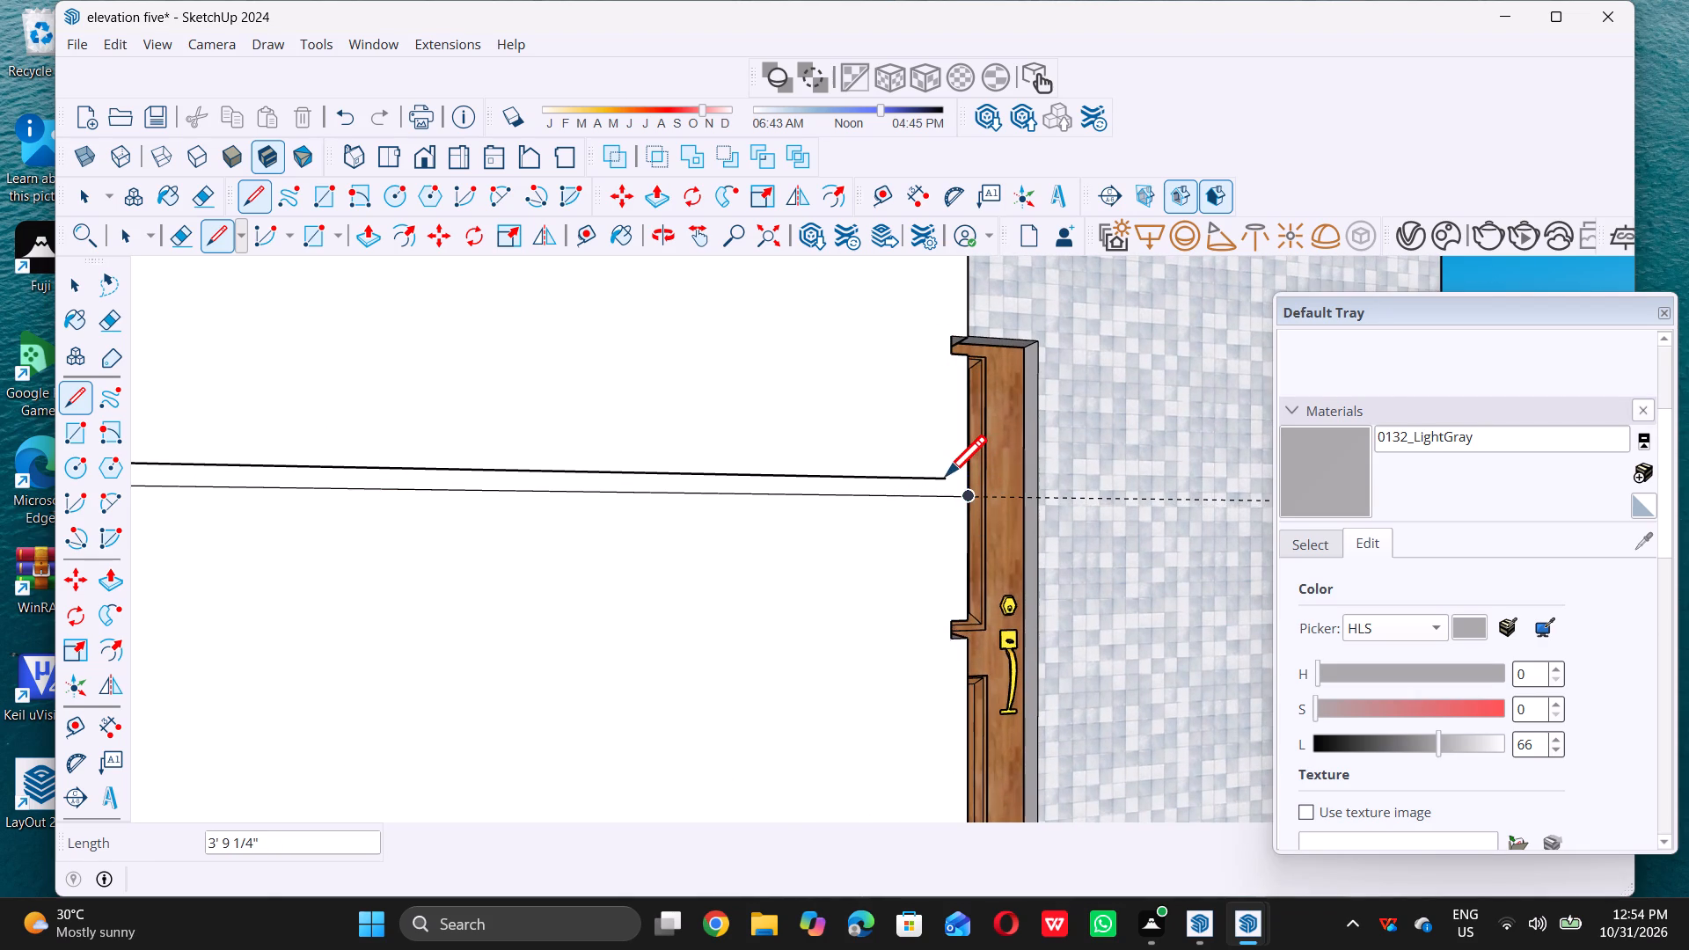
Extend the second band line with an about 11/16" line from its end to the wall's porch-side edge.
{"action": "left_click", "coordinate": [952, 475]}
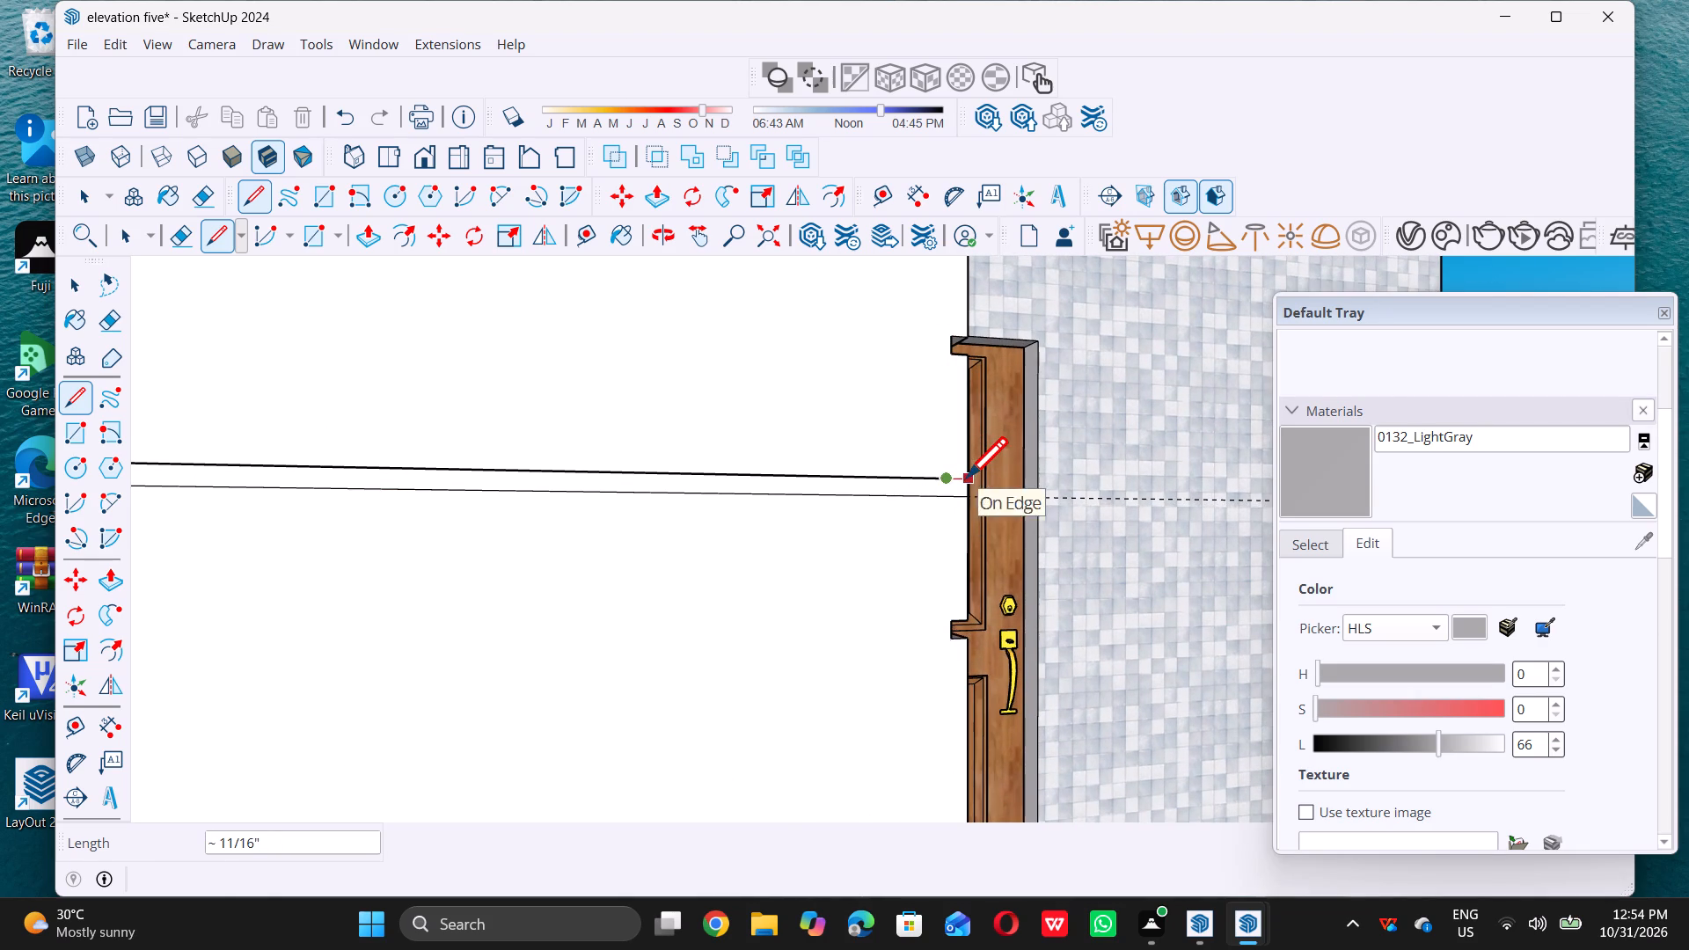
{"action": "left_click", "coordinate": [969, 477]}
{"action": "key", "text": "space"}
Erase the short end of the second band line that overhangs into the window frame.
{"action": "scroll", "coordinate": [1007, 508], "scroll_direction": "down", "scroll_amount": 10}
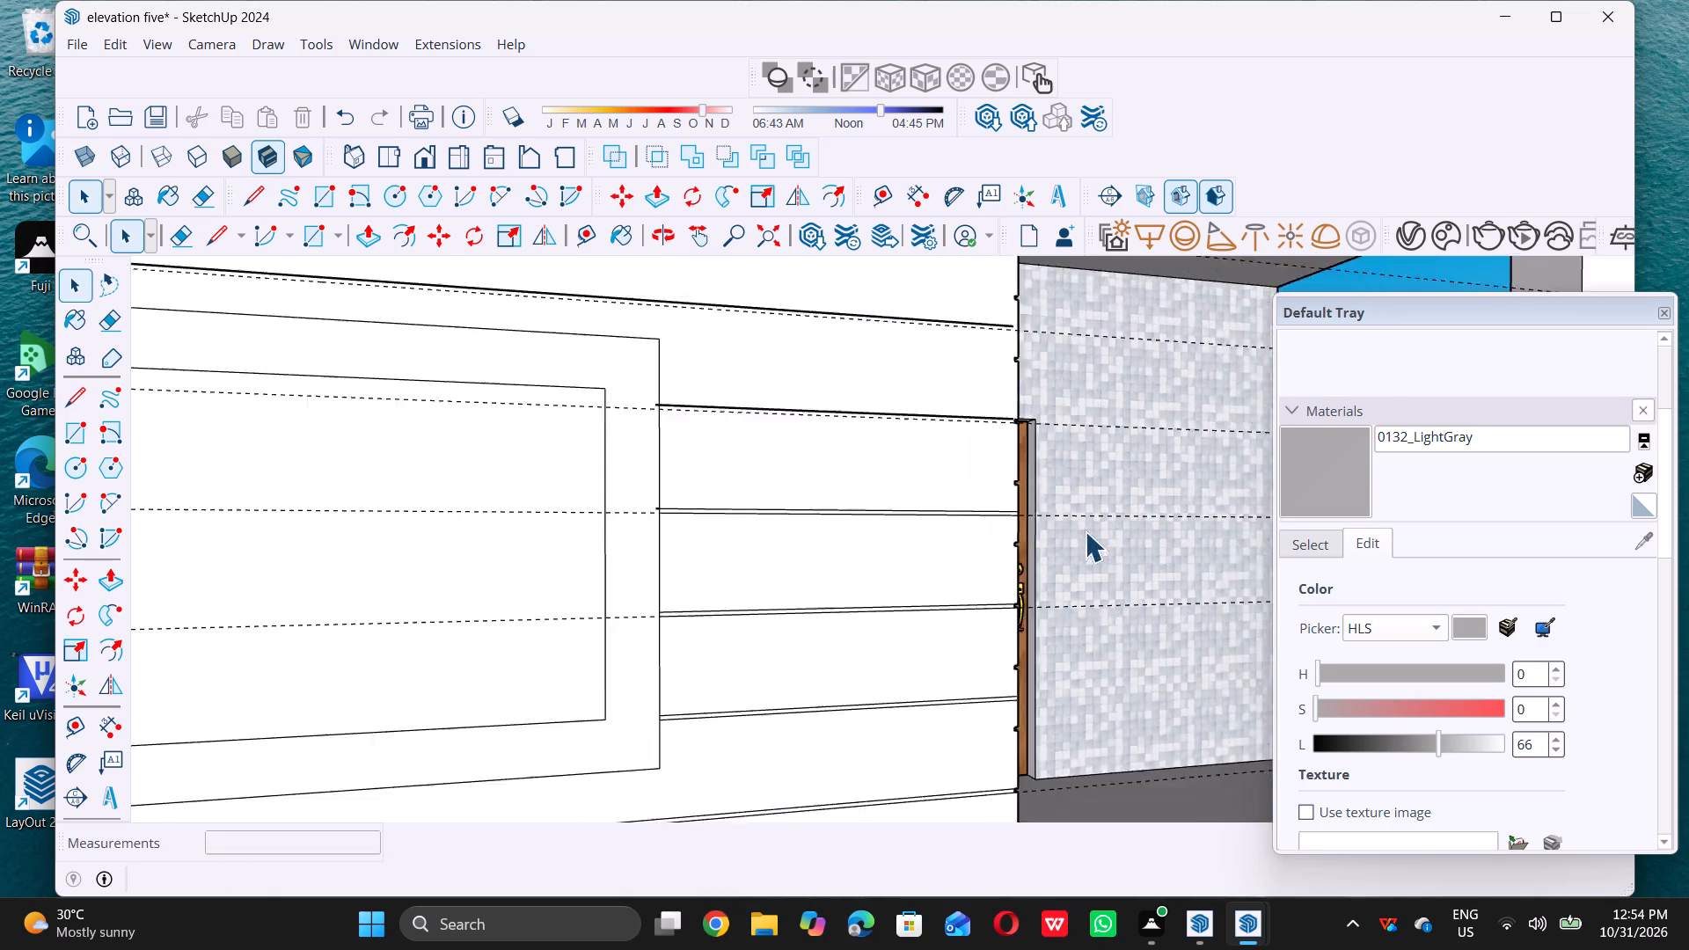
{"action": "scroll", "coordinate": [907, 499], "scroll_direction": "up", "scroll_amount": 14}
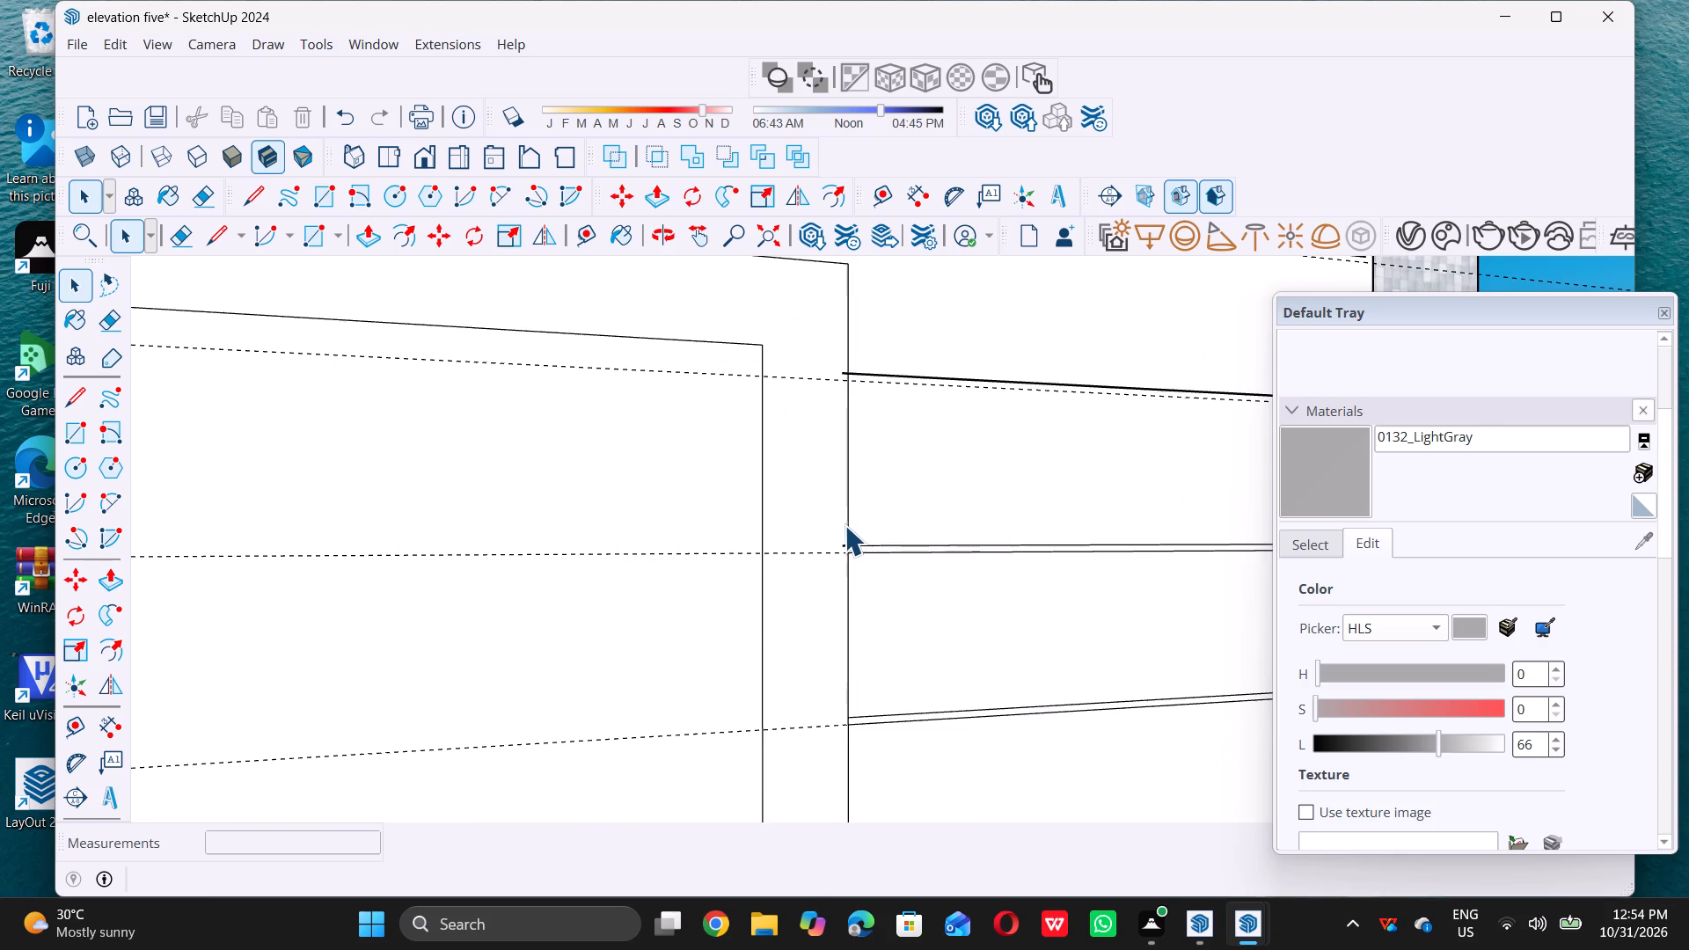
{"action": "scroll", "coordinate": [844, 525], "scroll_direction": "up", "scroll_amount": 8}
{"action": "key", "text": "e"}
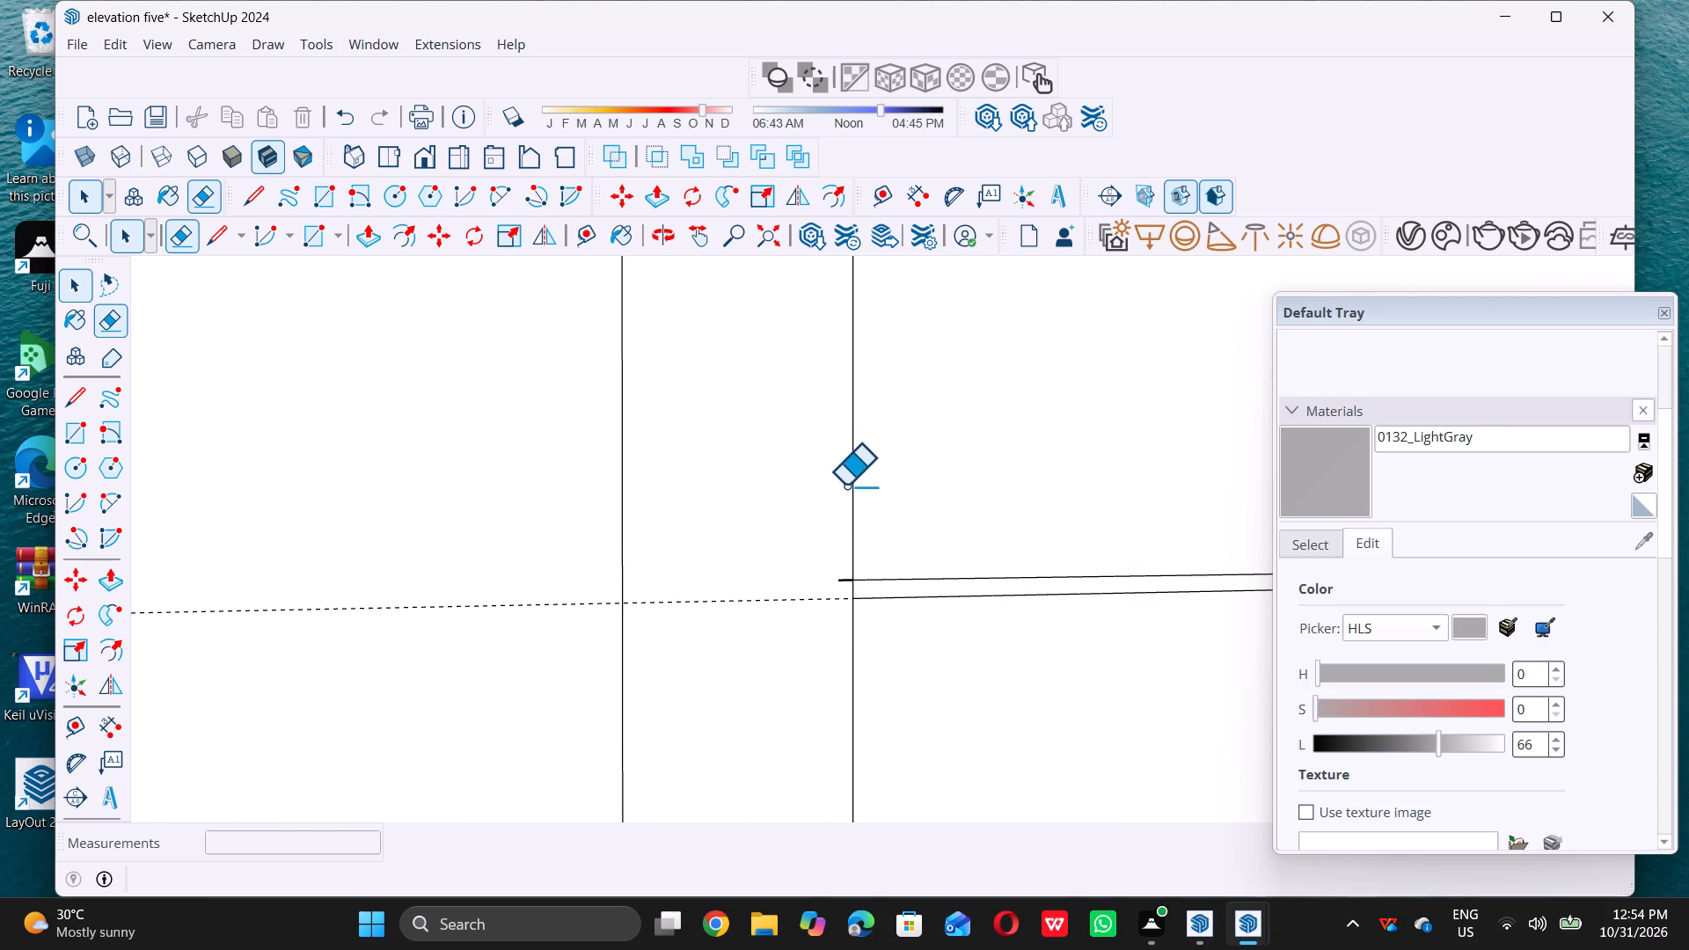
{"action": "scroll", "coordinate": [827, 533], "scroll_direction": "up", "scroll_amount": 4}
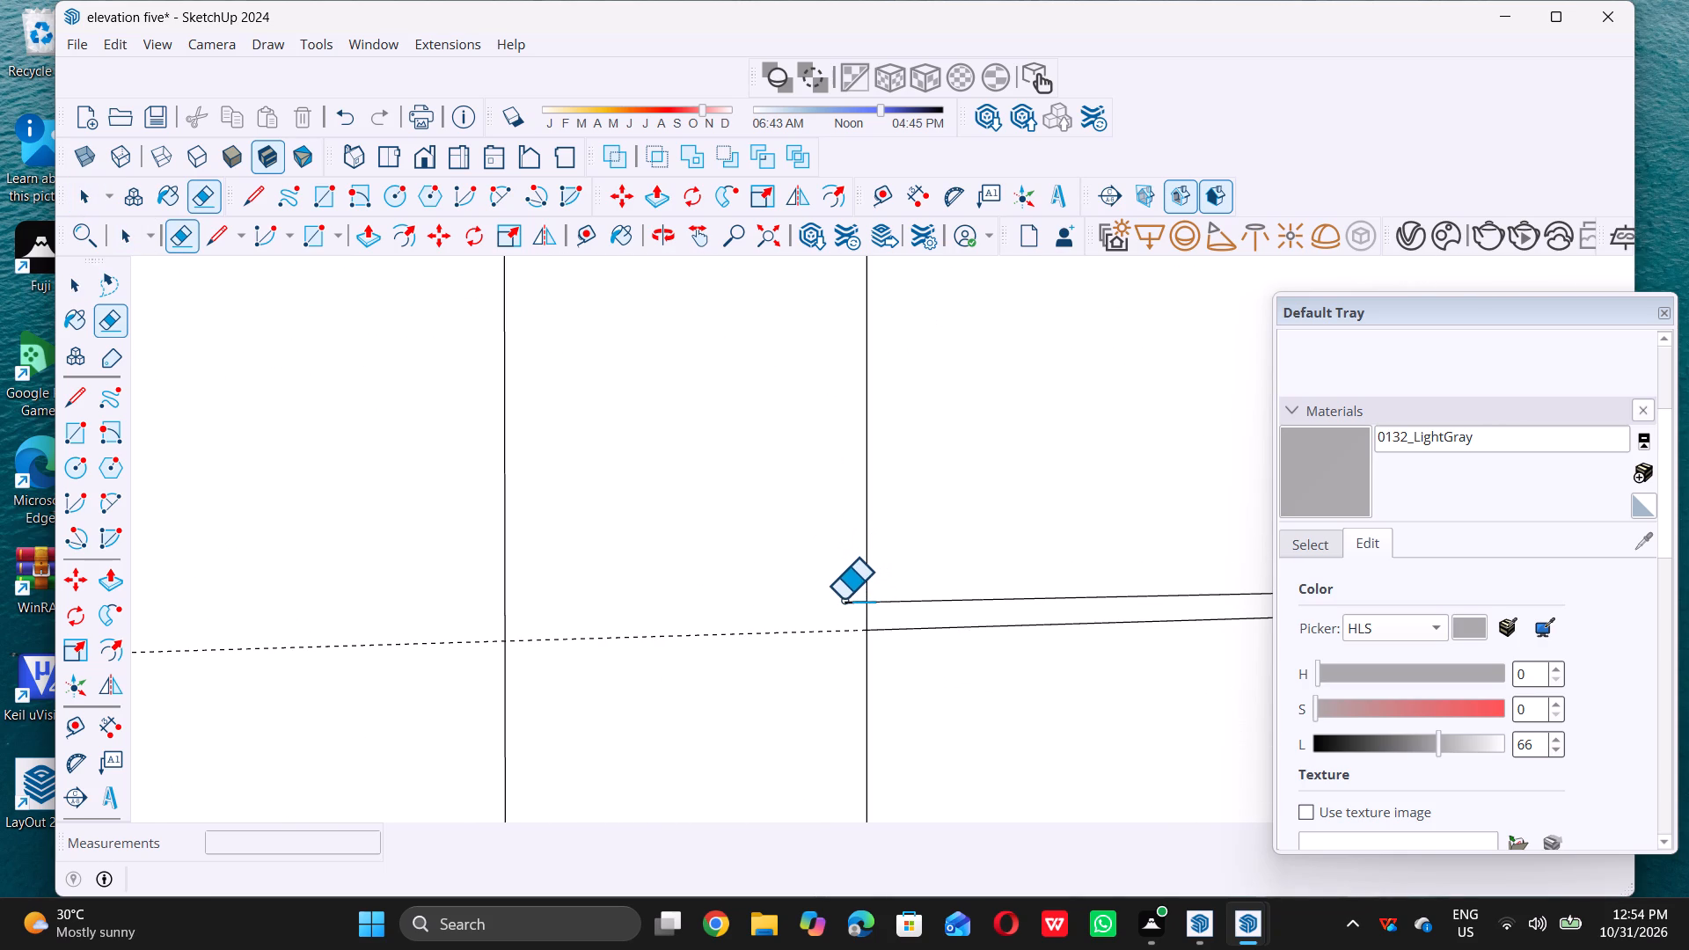
{"action": "double_click", "coordinate": [843, 600]}
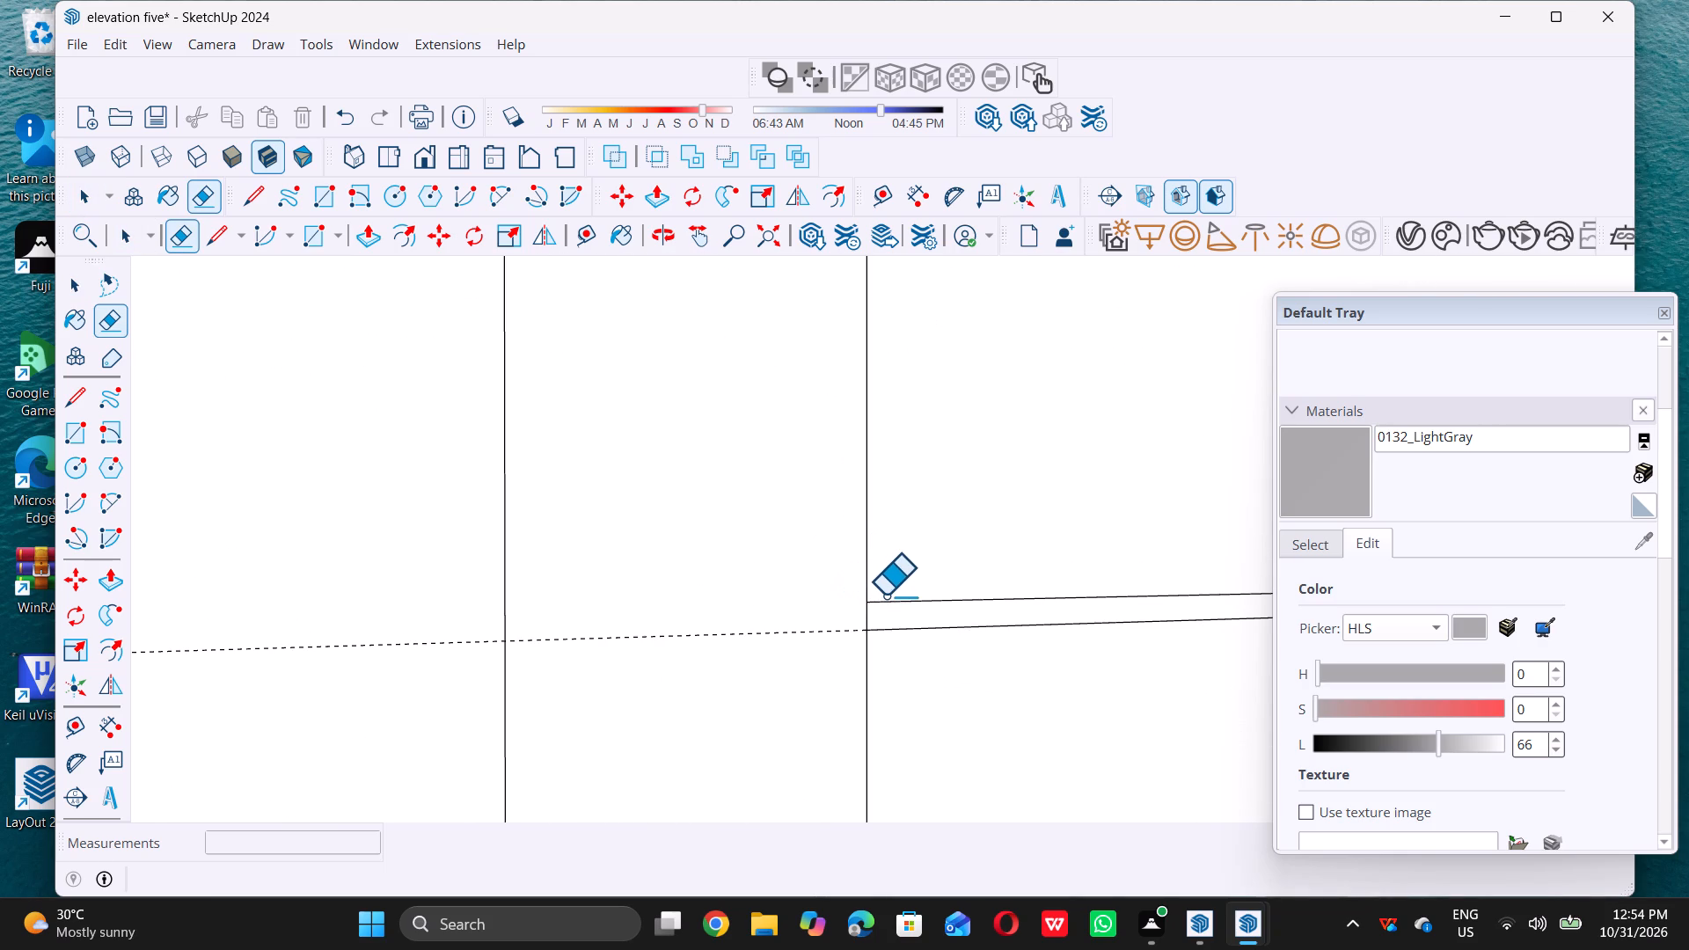
{"action": "key", "text": "space"}
Draw a 3' 8 3/4" groove line along the topmost guide beside the window frame, from the porch-side notch's inner corner to the frame.
{"action": "scroll", "coordinate": [890, 596], "scroll_direction": "down", "scroll_amount": 9}
{"action": "scroll", "coordinate": [1057, 585], "scroll_direction": "down", "scroll_amount": 1}
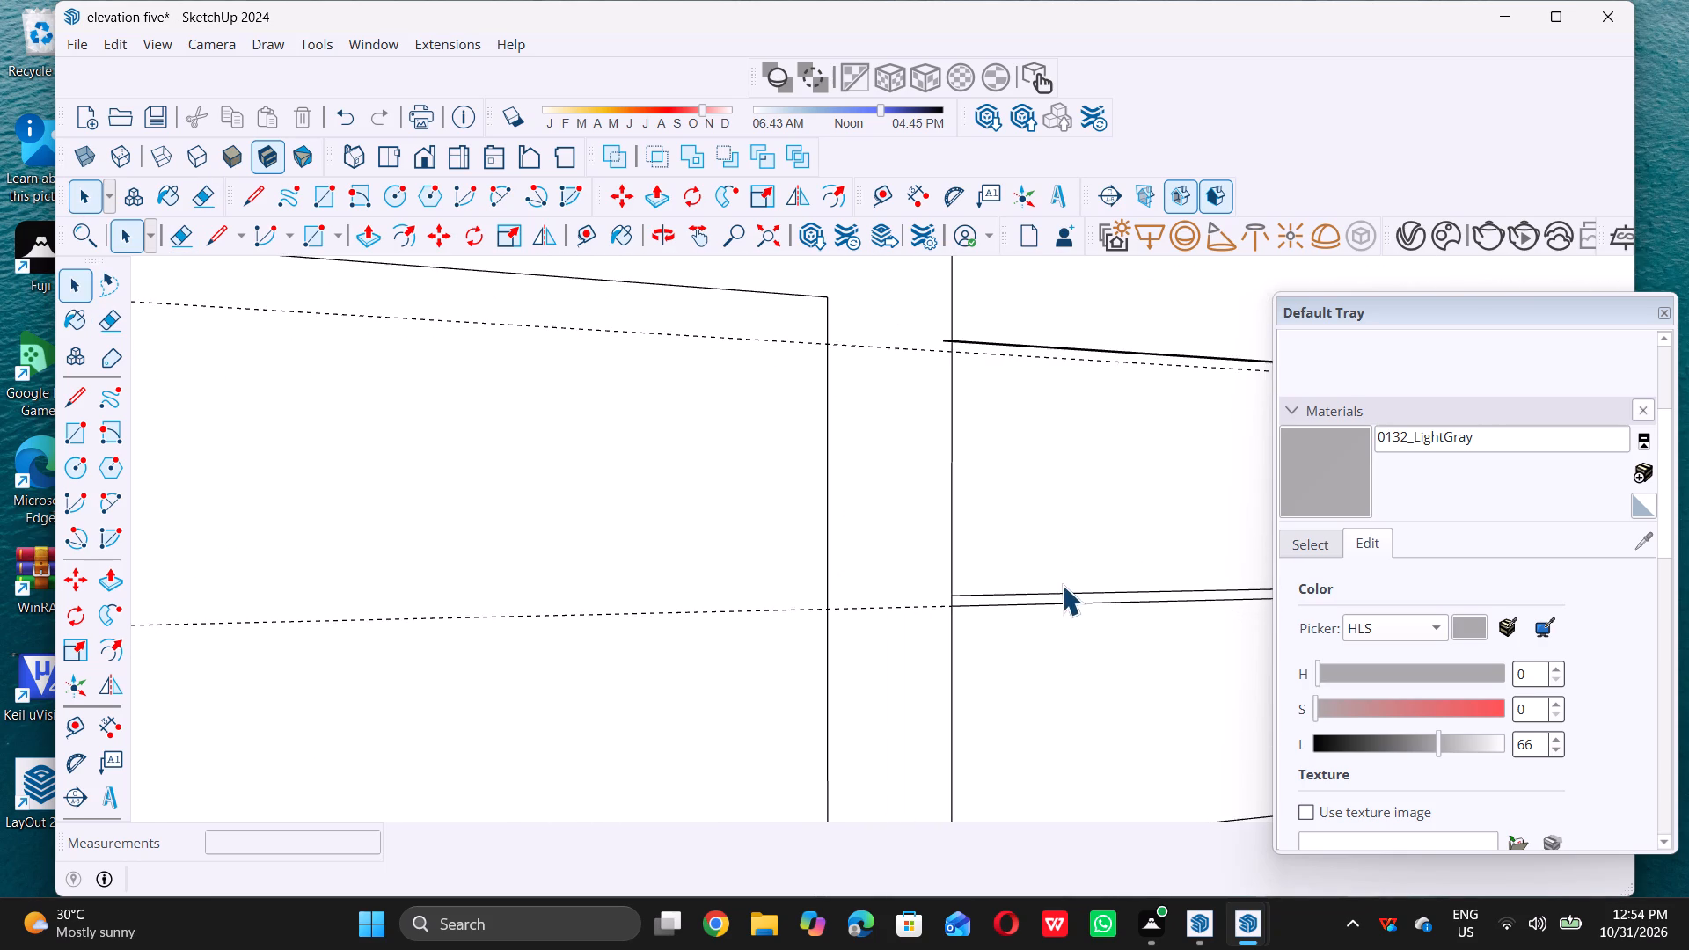
{"action": "scroll", "coordinate": [1064, 585], "scroll_direction": "down", "scroll_amount": 4}
{"action": "scroll", "coordinate": [847, 545], "scroll_direction": "down", "scroll_amount": 4}
{"action": "scroll", "coordinate": [680, 568], "scroll_direction": "down", "scroll_amount": 4}
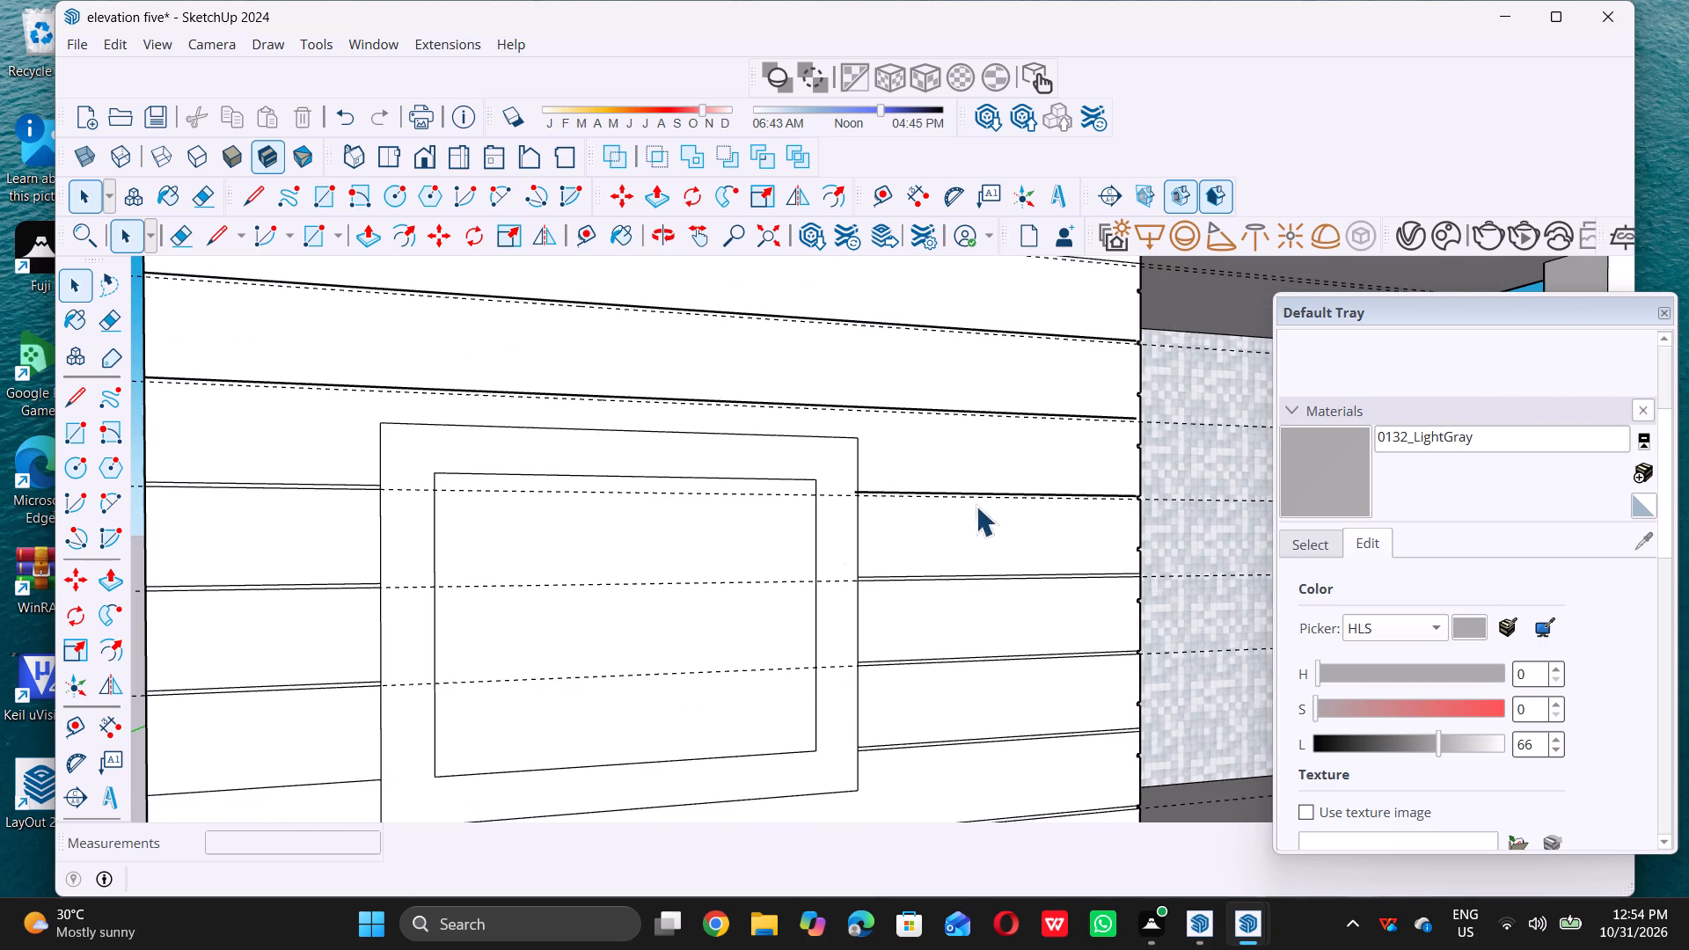
{"action": "scroll", "coordinate": [1079, 470], "scroll_direction": "up", "scroll_amount": 16}
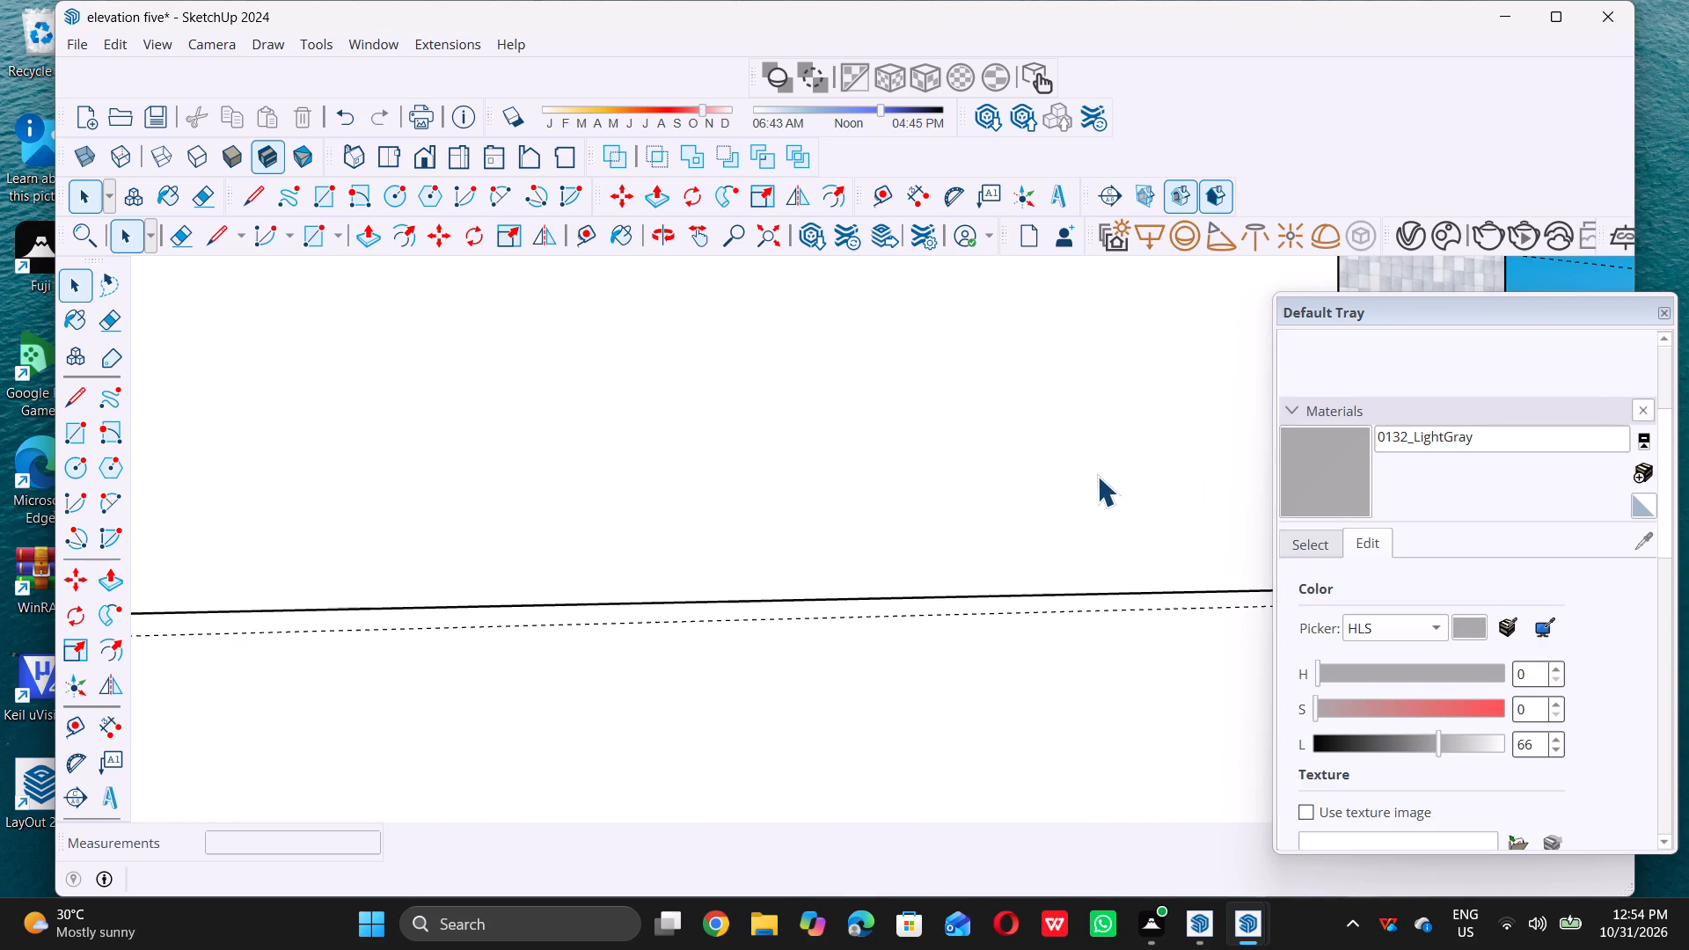
{"action": "key", "text": "l"}
{"action": "scroll", "coordinate": [953, 498], "scroll_direction": "down", "scroll_amount": 9}
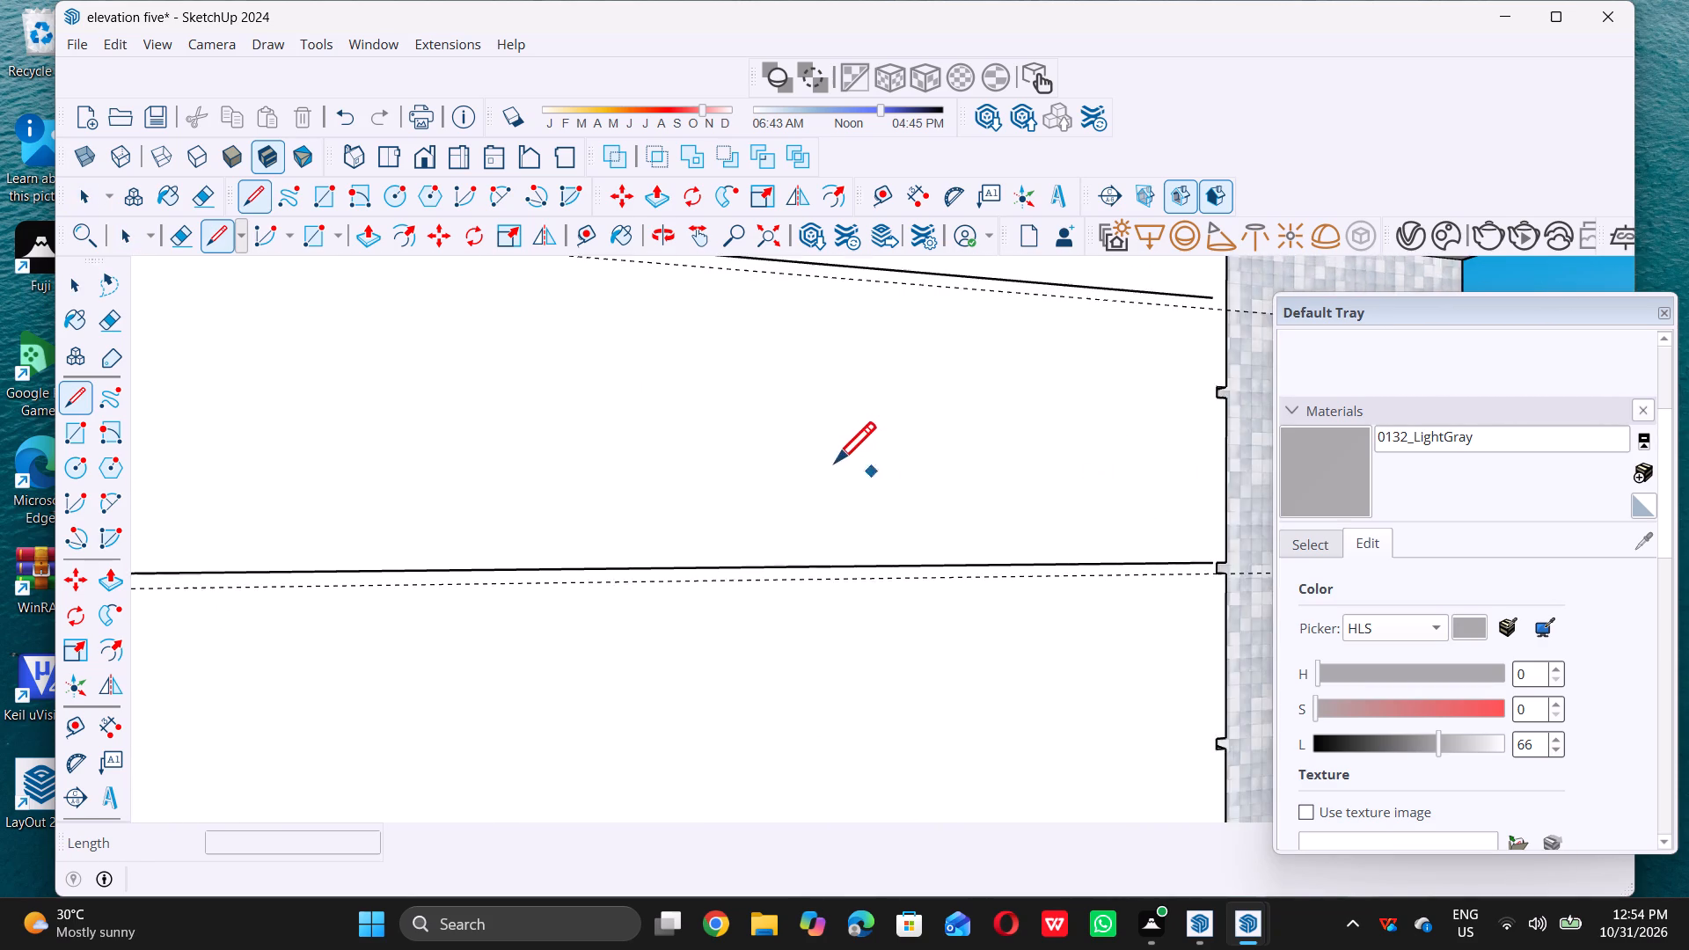
{"action": "scroll", "coordinate": [1117, 551], "scroll_direction": "up", "scroll_amount": 8}
{"action": "scroll", "coordinate": [1100, 545], "scroll_direction": "down", "scroll_amount": 4}
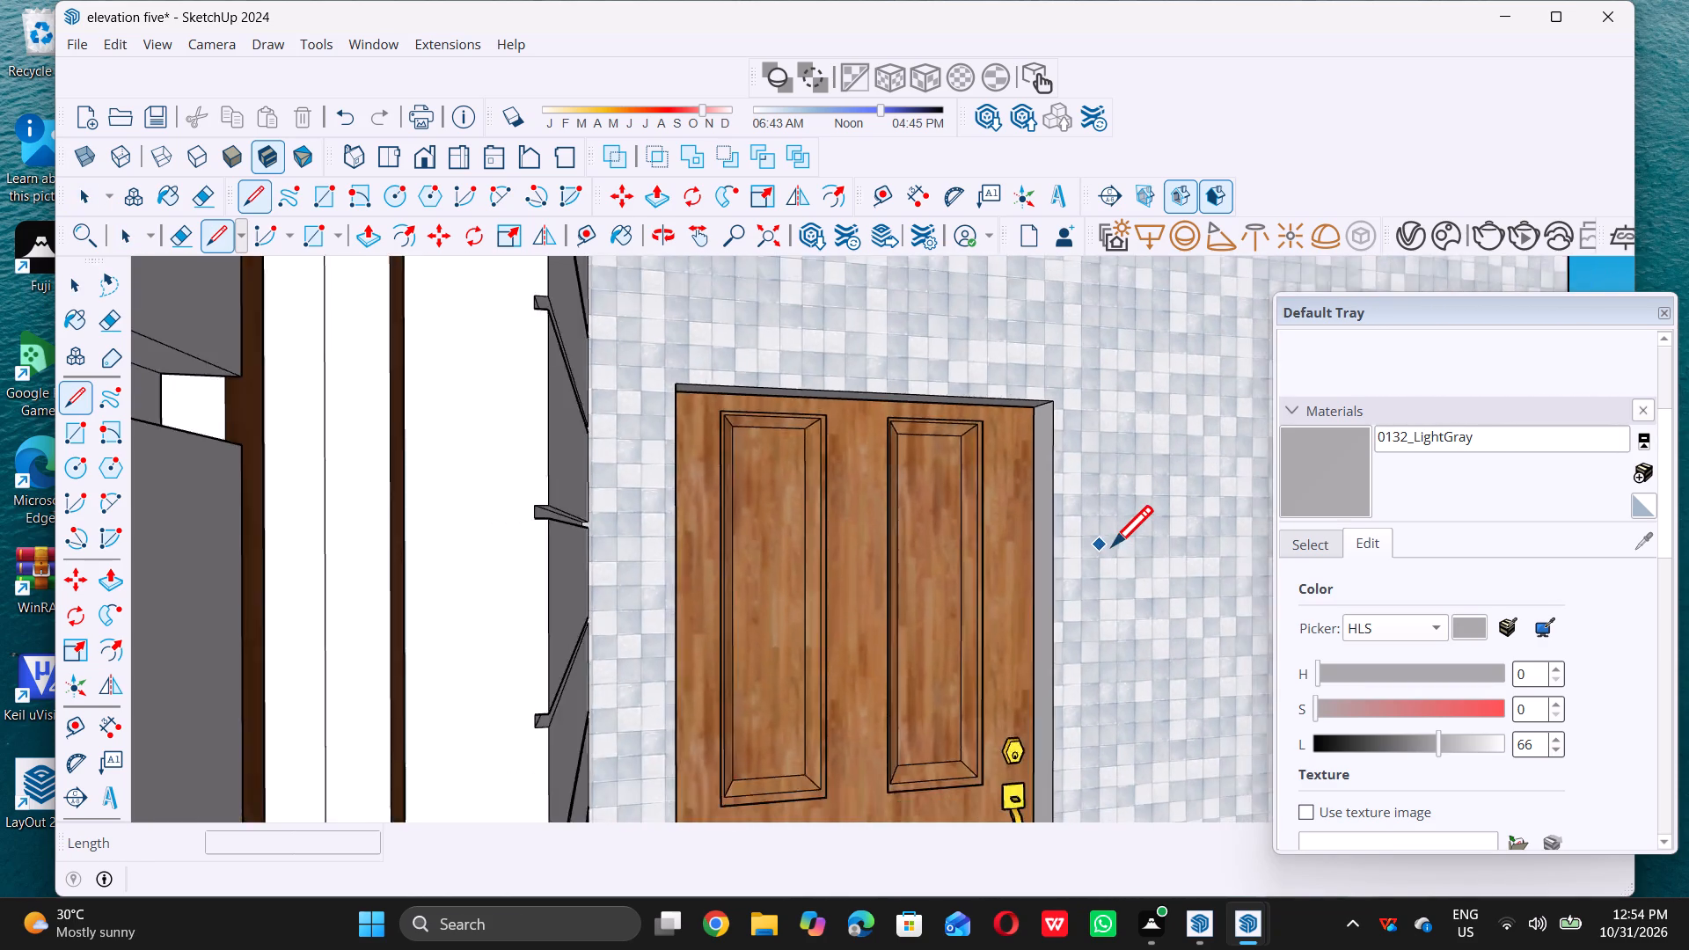
{"action": "scroll", "coordinate": [1112, 545], "scroll_direction": "down", "scroll_amount": 1}
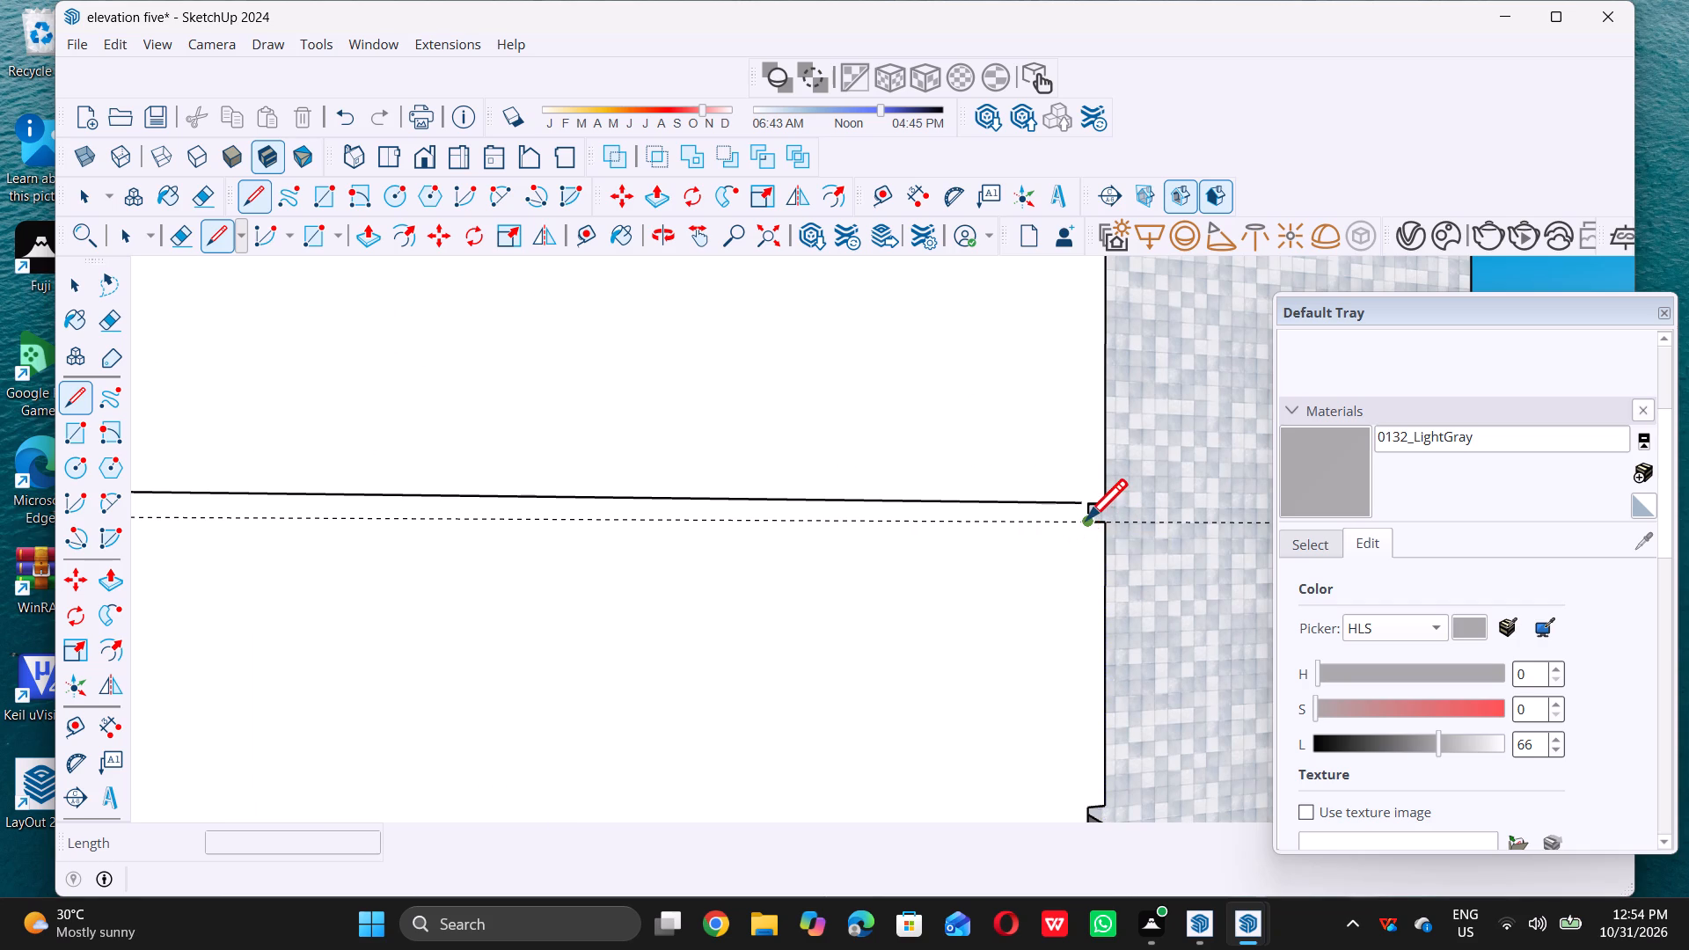
{"action": "left_click", "coordinate": [1086, 519]}
{"action": "scroll", "coordinate": [1096, 527], "scroll_direction": "down", "scroll_amount": 12}
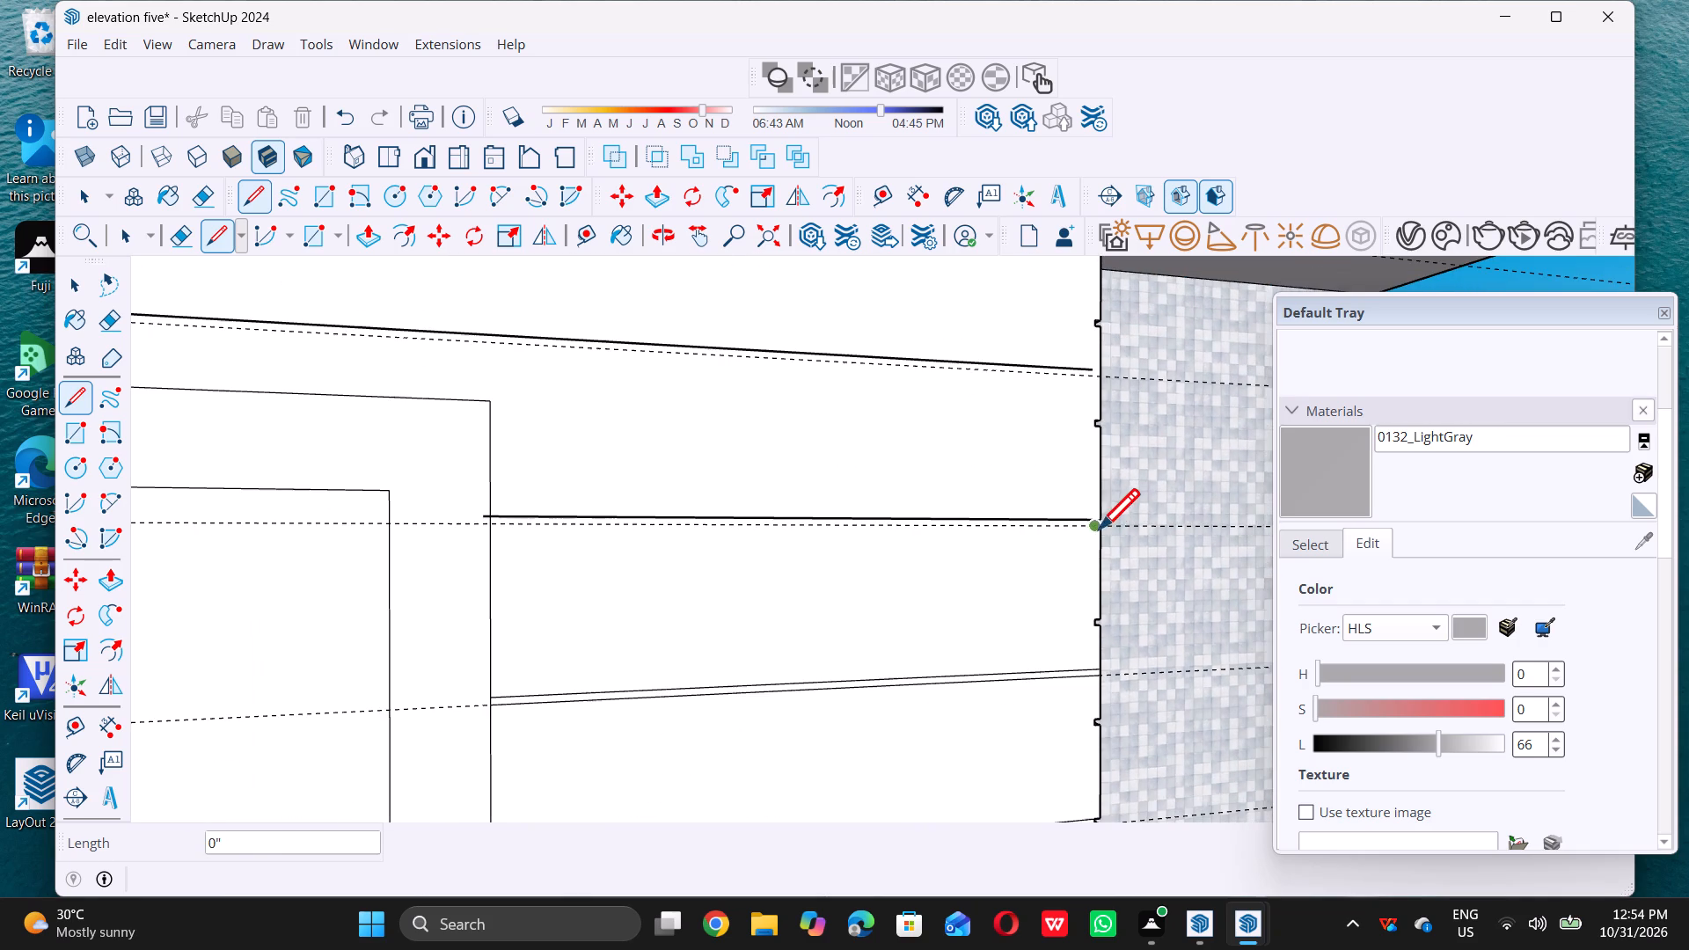
{"action": "scroll", "coordinate": [489, 522], "scroll_direction": "up", "scroll_amount": 7}
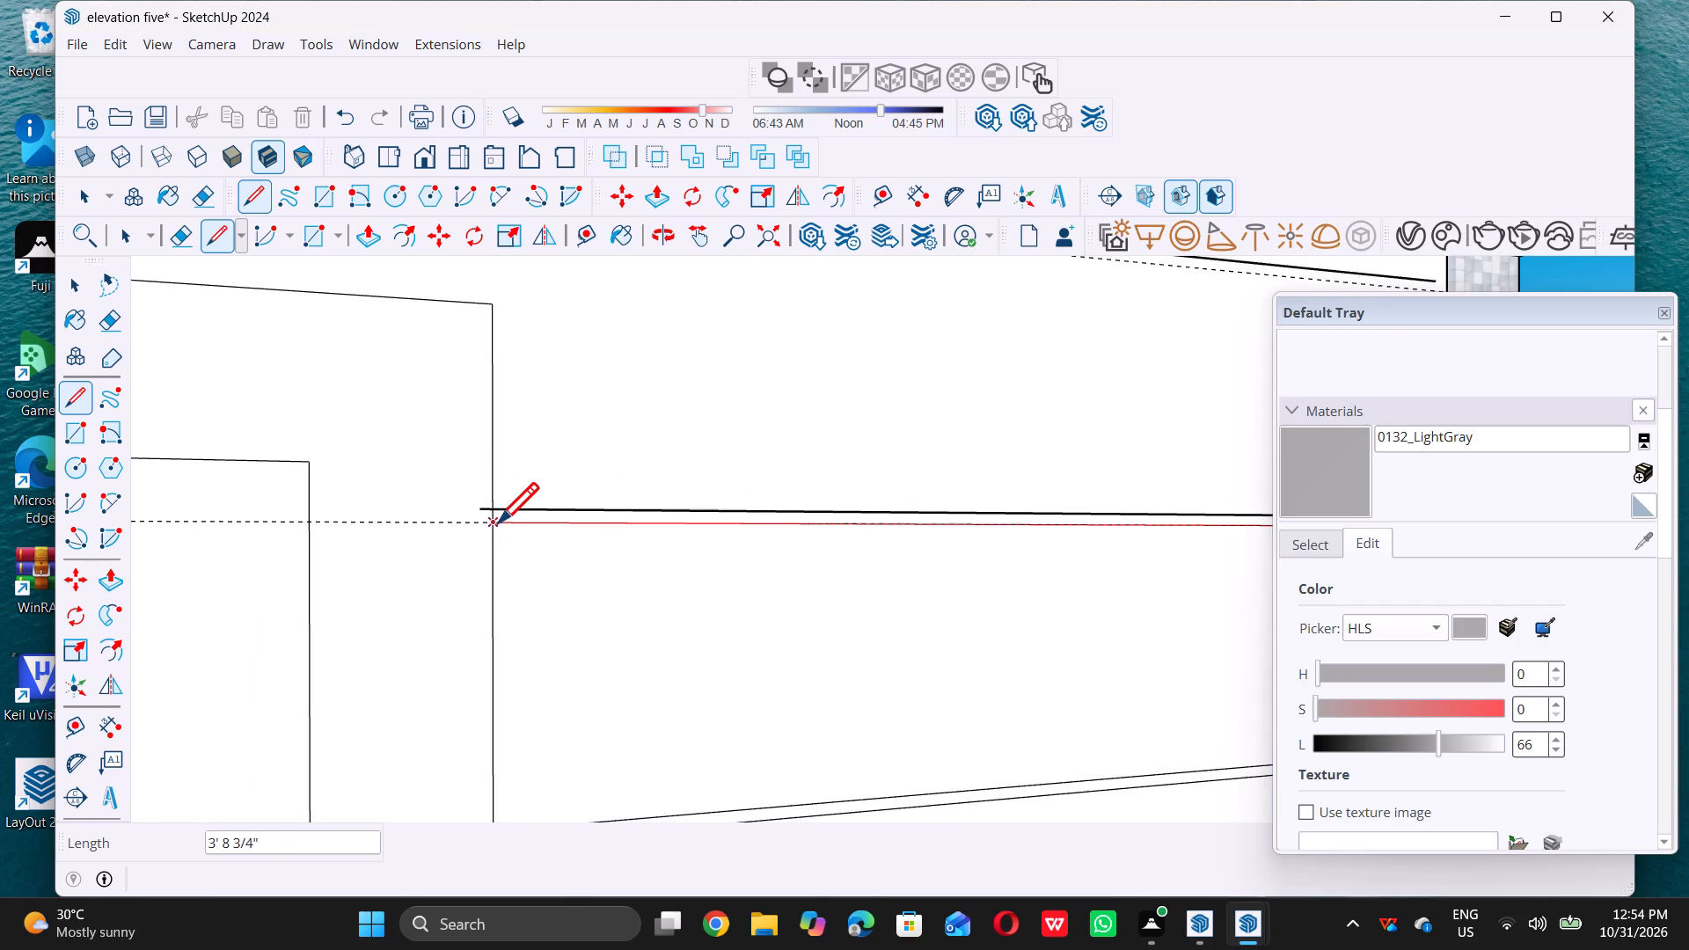
{"action": "triple_click", "coordinate": [499, 524]}
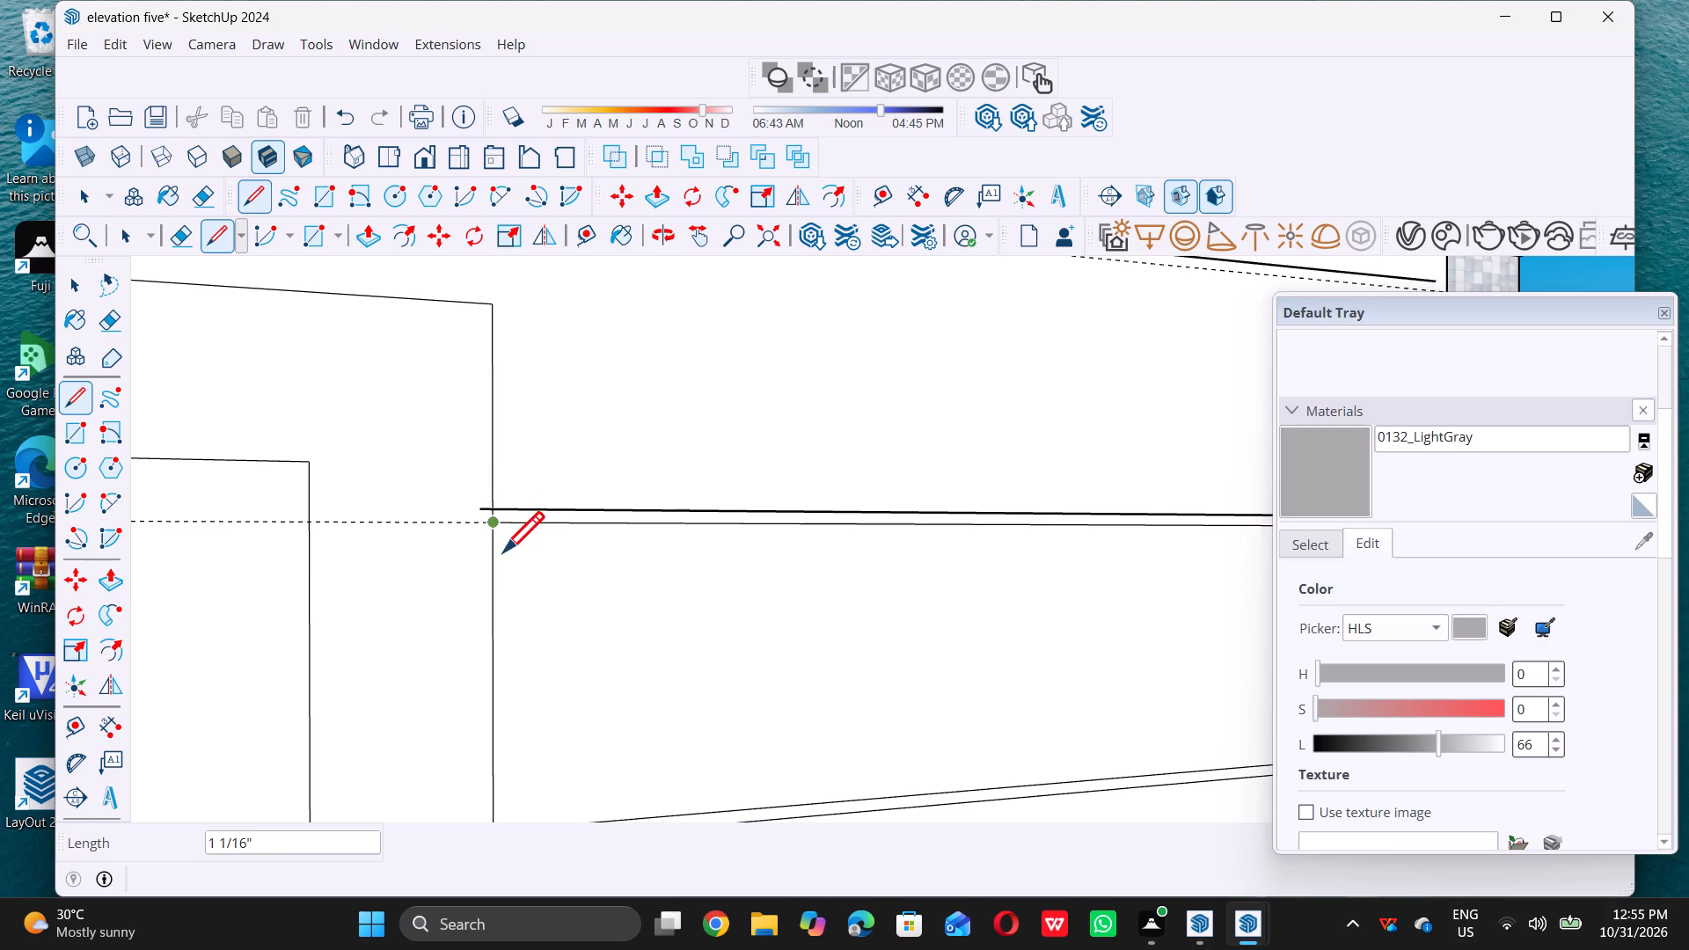
Erase the short end of the topmost band line that overhangs into the window frame.
{"action": "key", "text": "space"}
{"action": "key", "text": "e"}
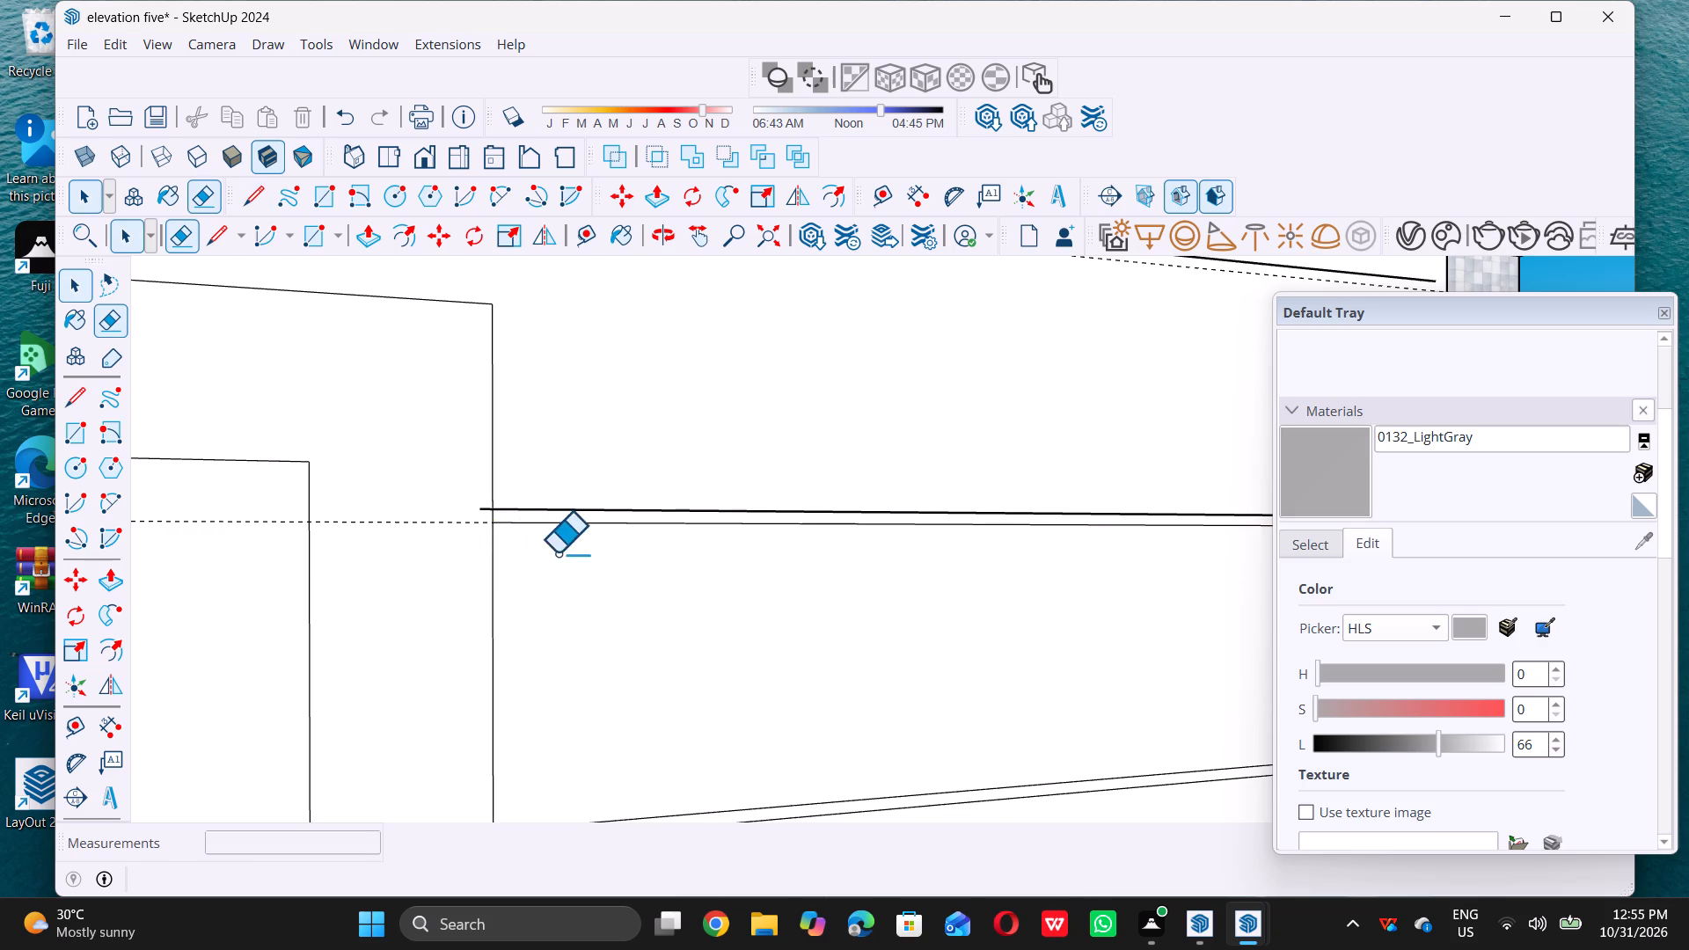
{"action": "scroll", "coordinate": [473, 495], "scroll_direction": "up", "scroll_amount": 2}
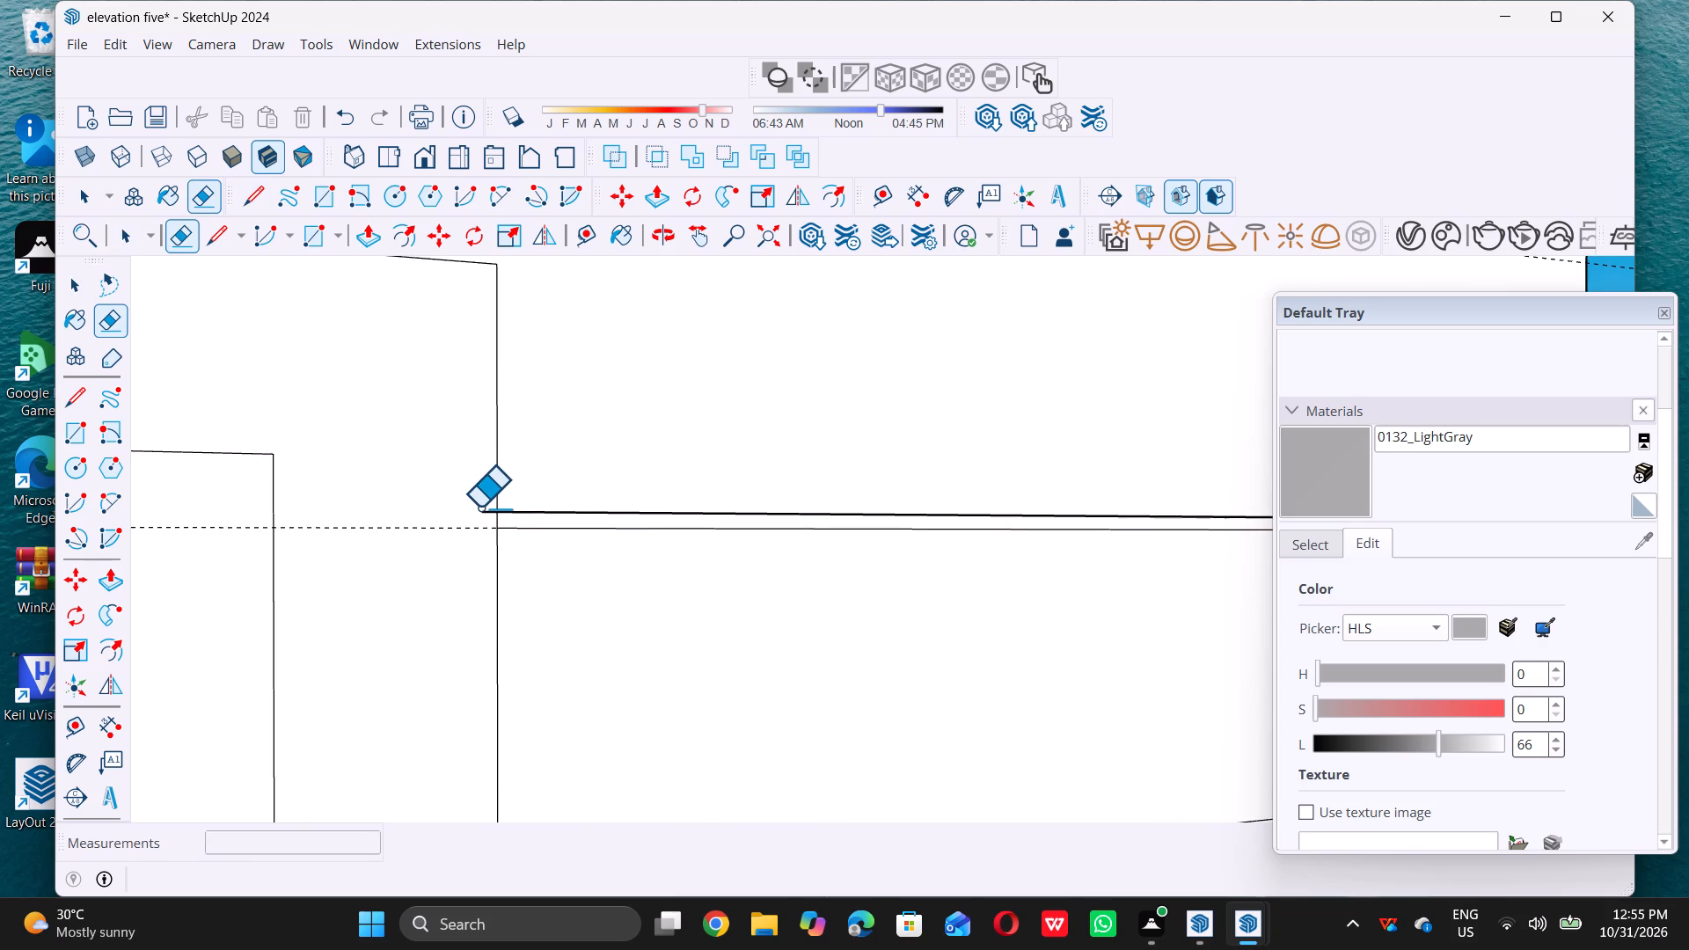
{"action": "left_click", "coordinate": [480, 508]}
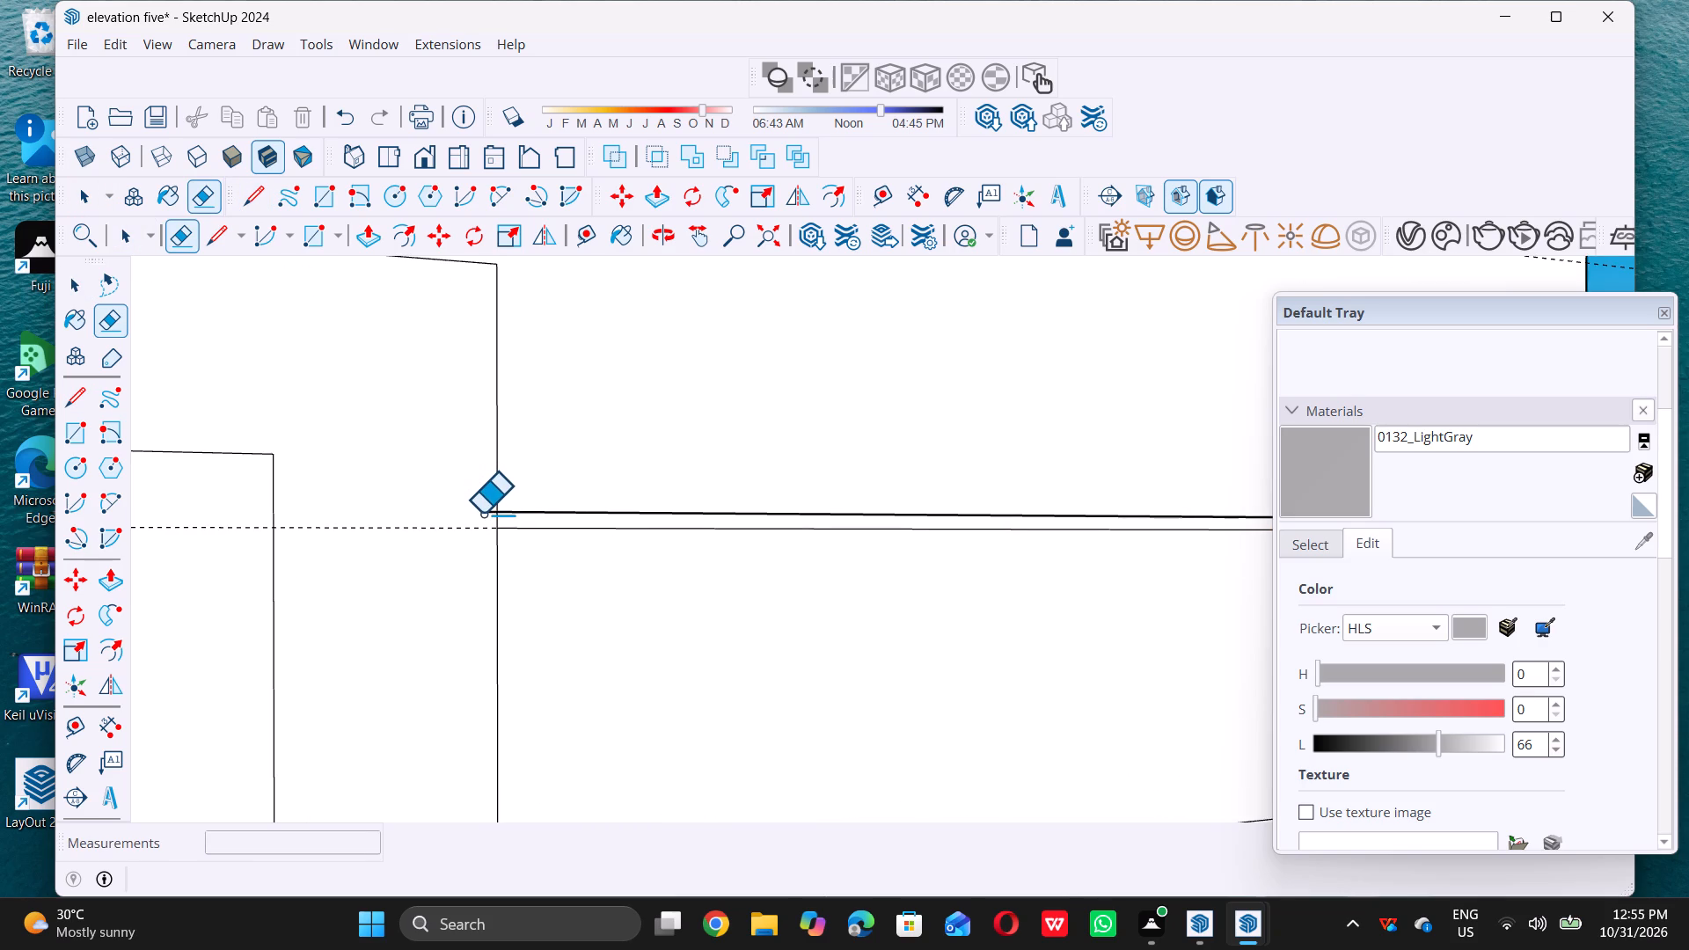
{"action": "left_click", "coordinate": [482, 511]}
{"action": "key", "text": "space"}
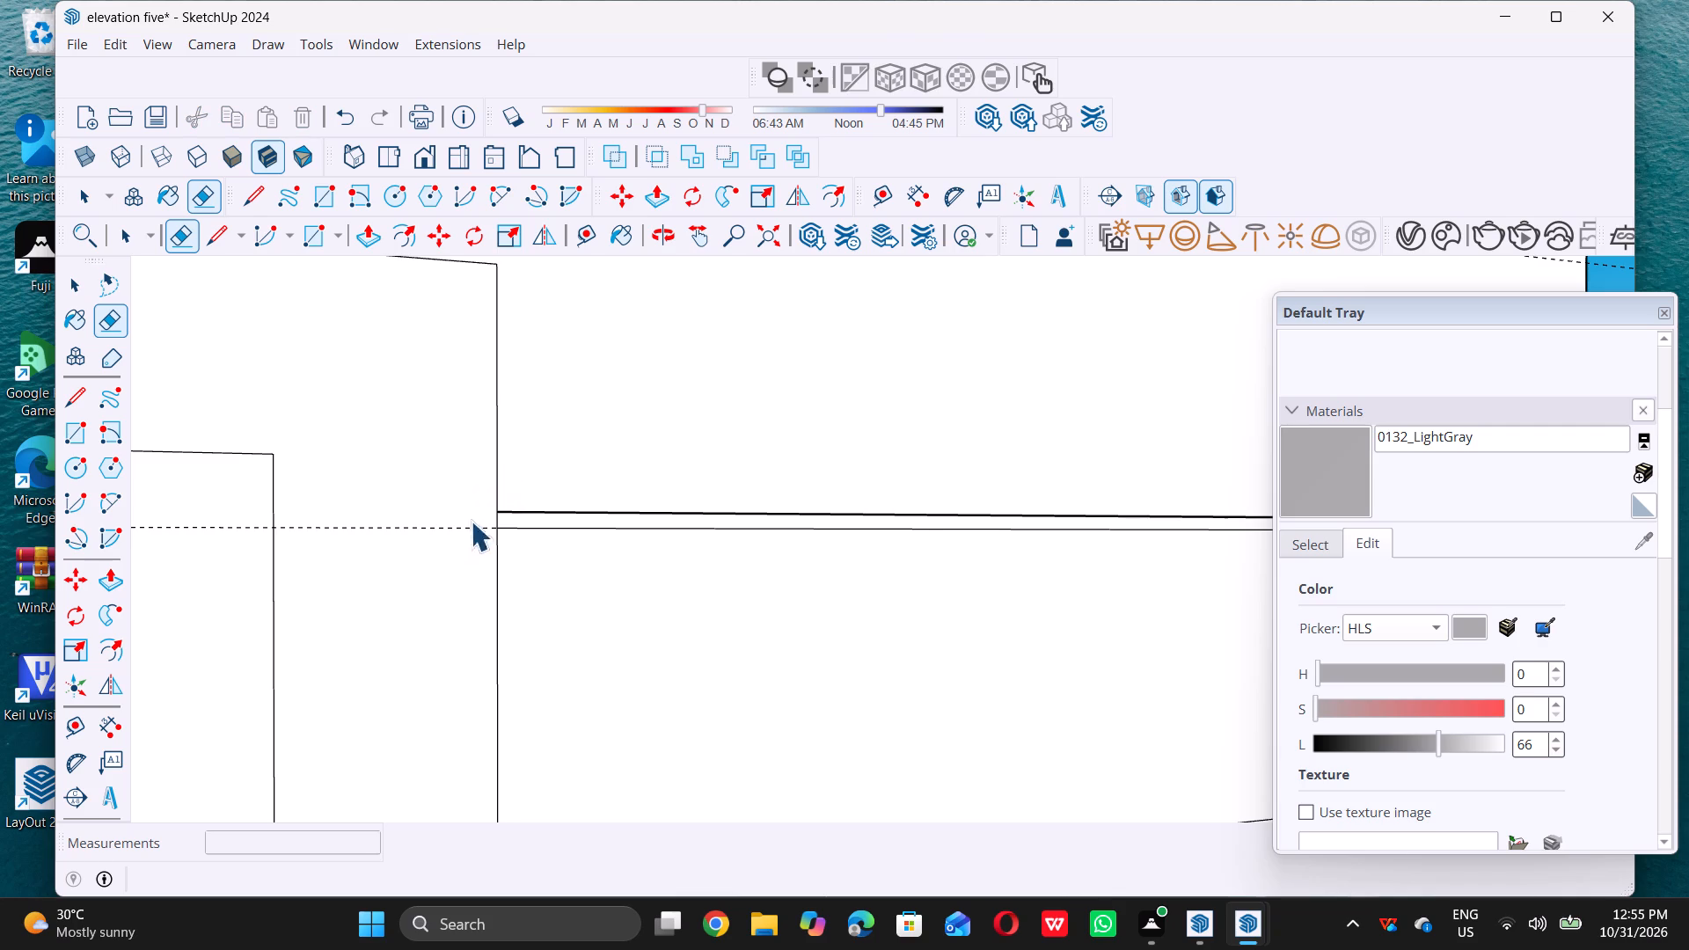
Extend the topmost band line beside the window frame with a 3/16" line from its porch-side end to the notch's upper inner corner.
{"action": "scroll", "coordinate": [402, 540], "scroll_direction": "down", "scroll_amount": 12}
{"action": "scroll", "coordinate": [895, 496], "scroll_direction": "up", "scroll_amount": 5}
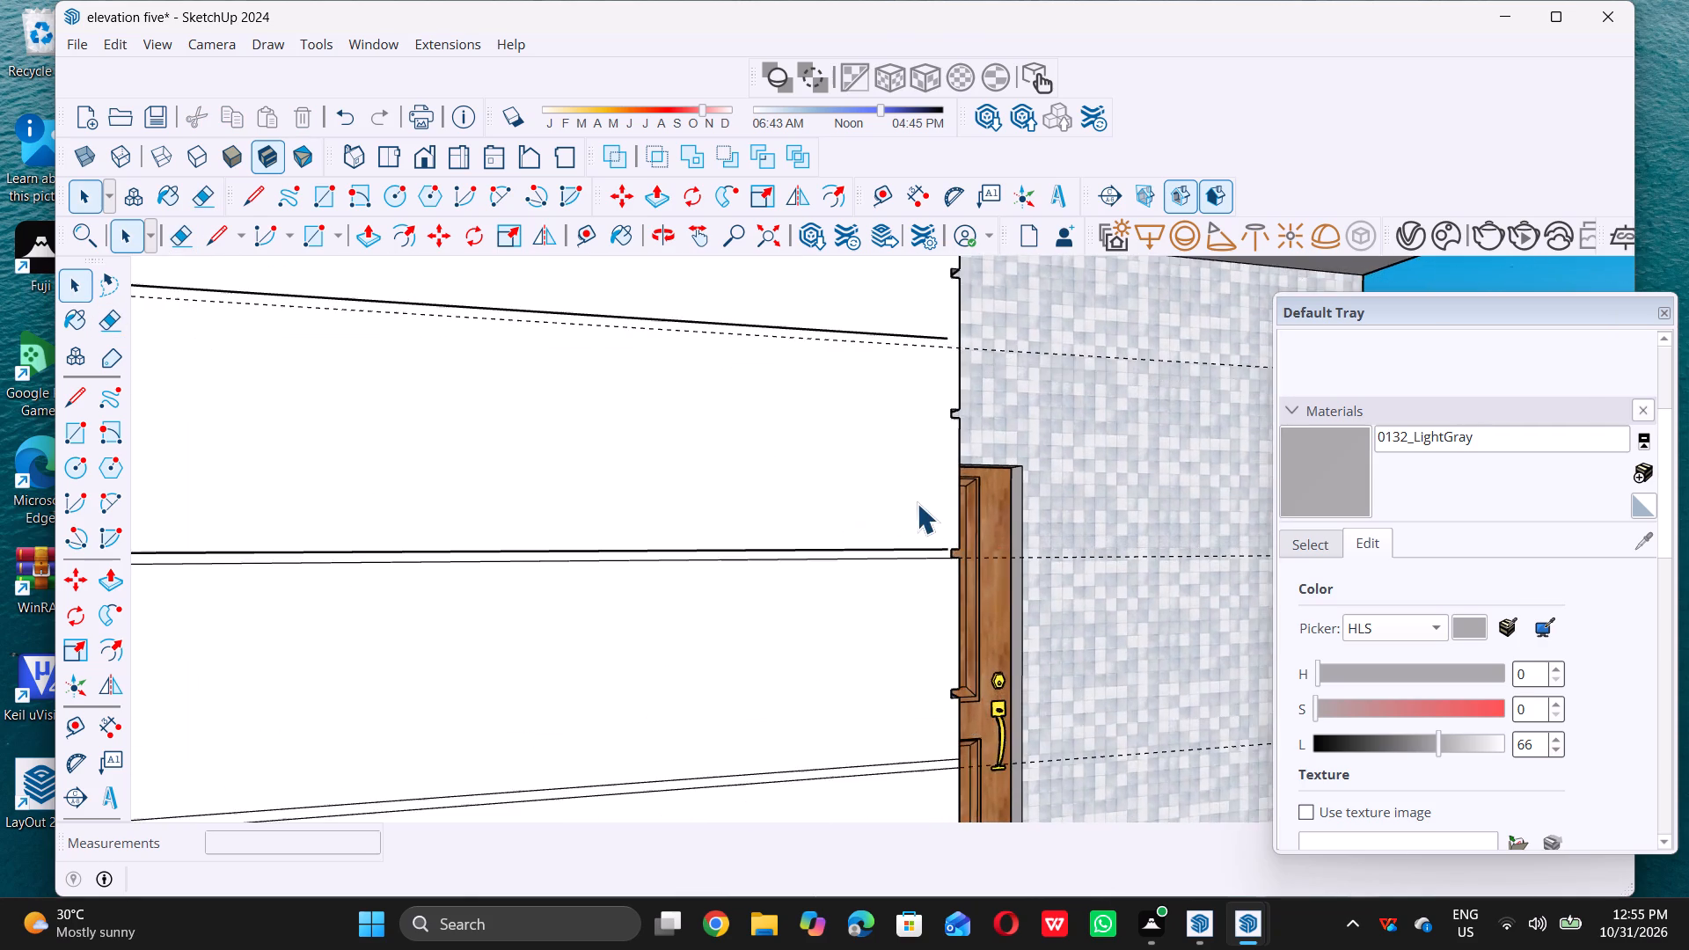
{"action": "scroll", "coordinate": [931, 506], "scroll_direction": "up", "scroll_amount": 6}
{"action": "scroll", "coordinate": [969, 593], "scroll_direction": "up", "scroll_amount": 7}
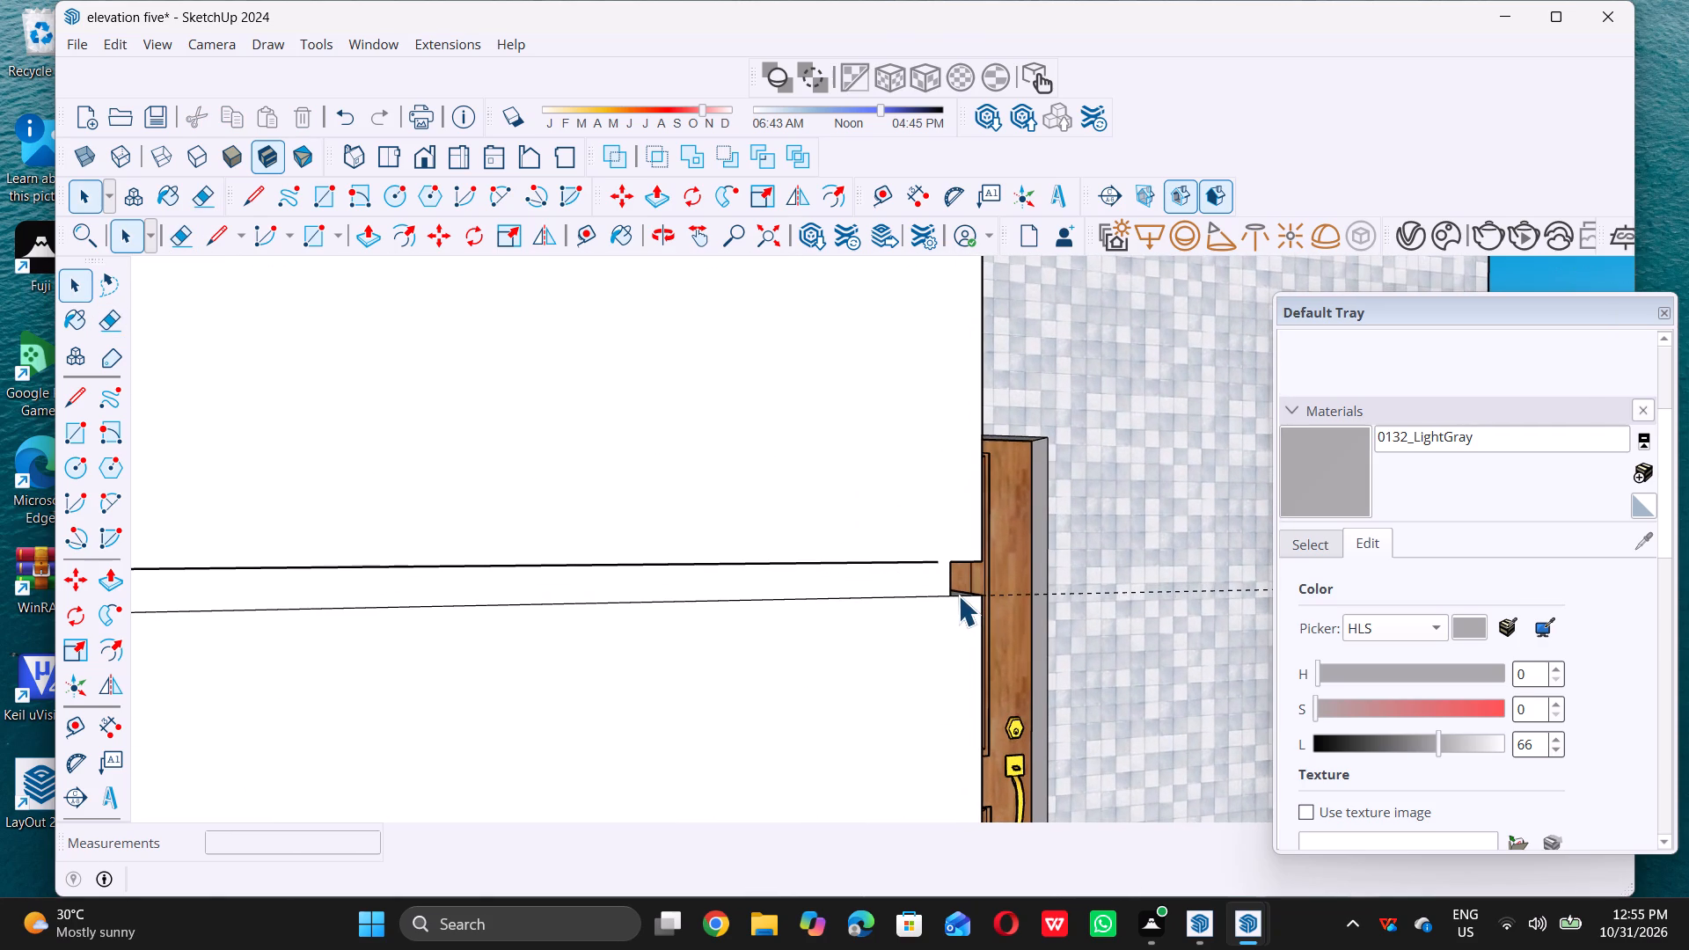
{"action": "key", "text": "l"}
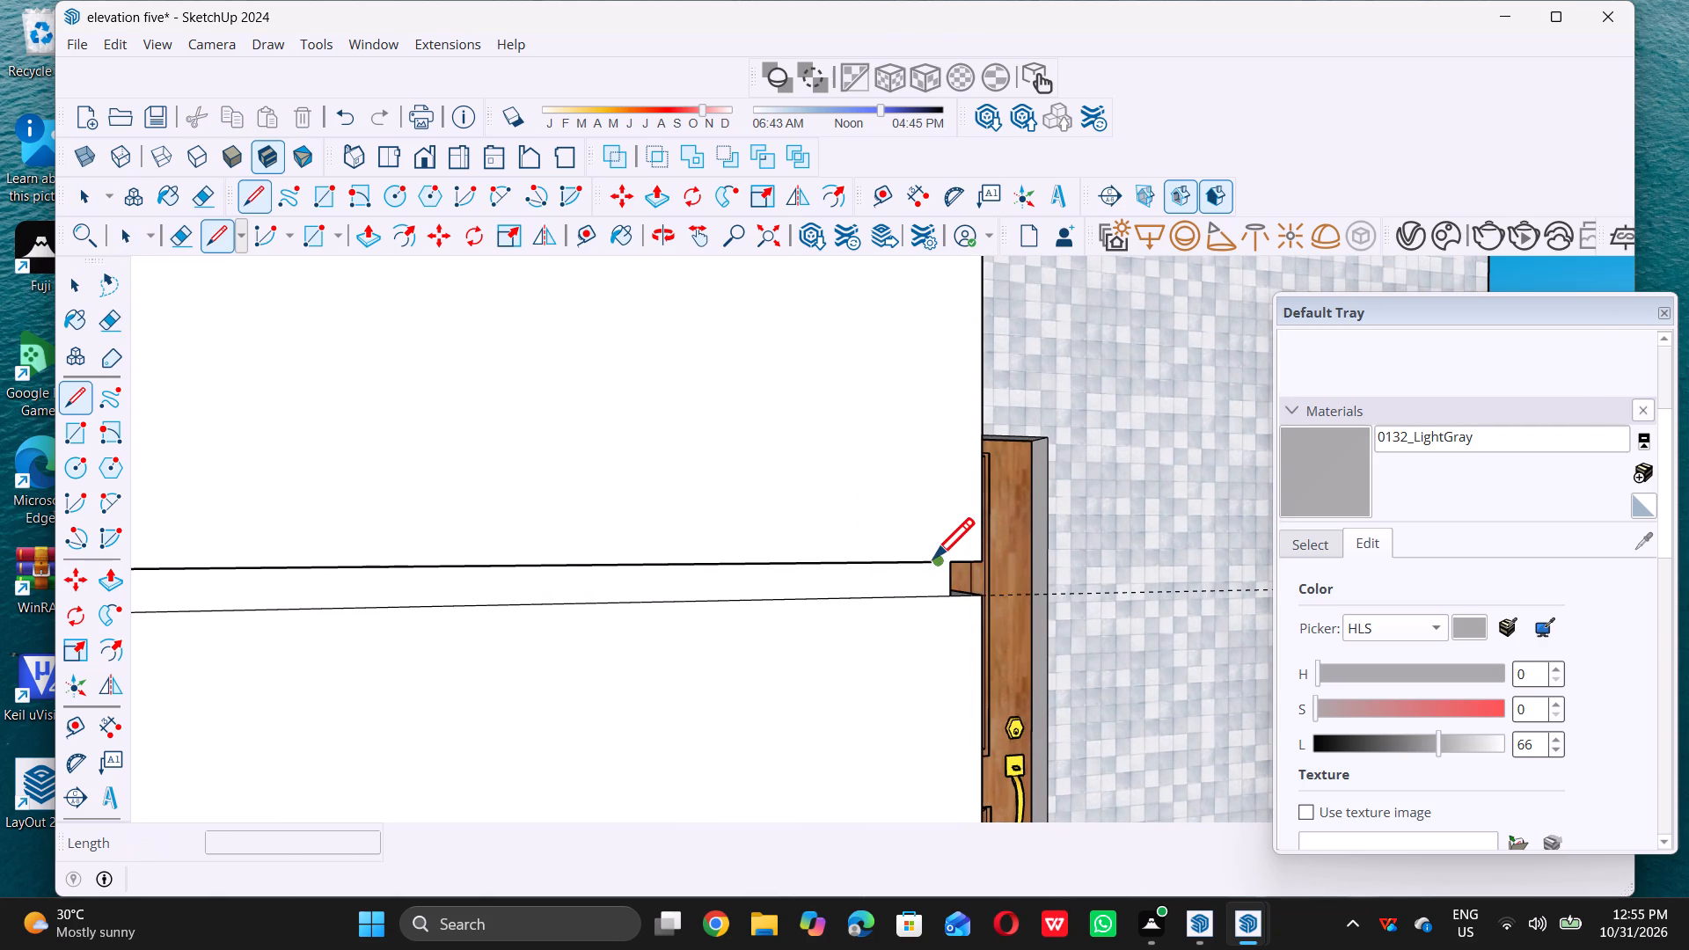
{"action": "double_click", "coordinate": [933, 558]}
{"action": "double_click", "coordinate": [958, 559]}
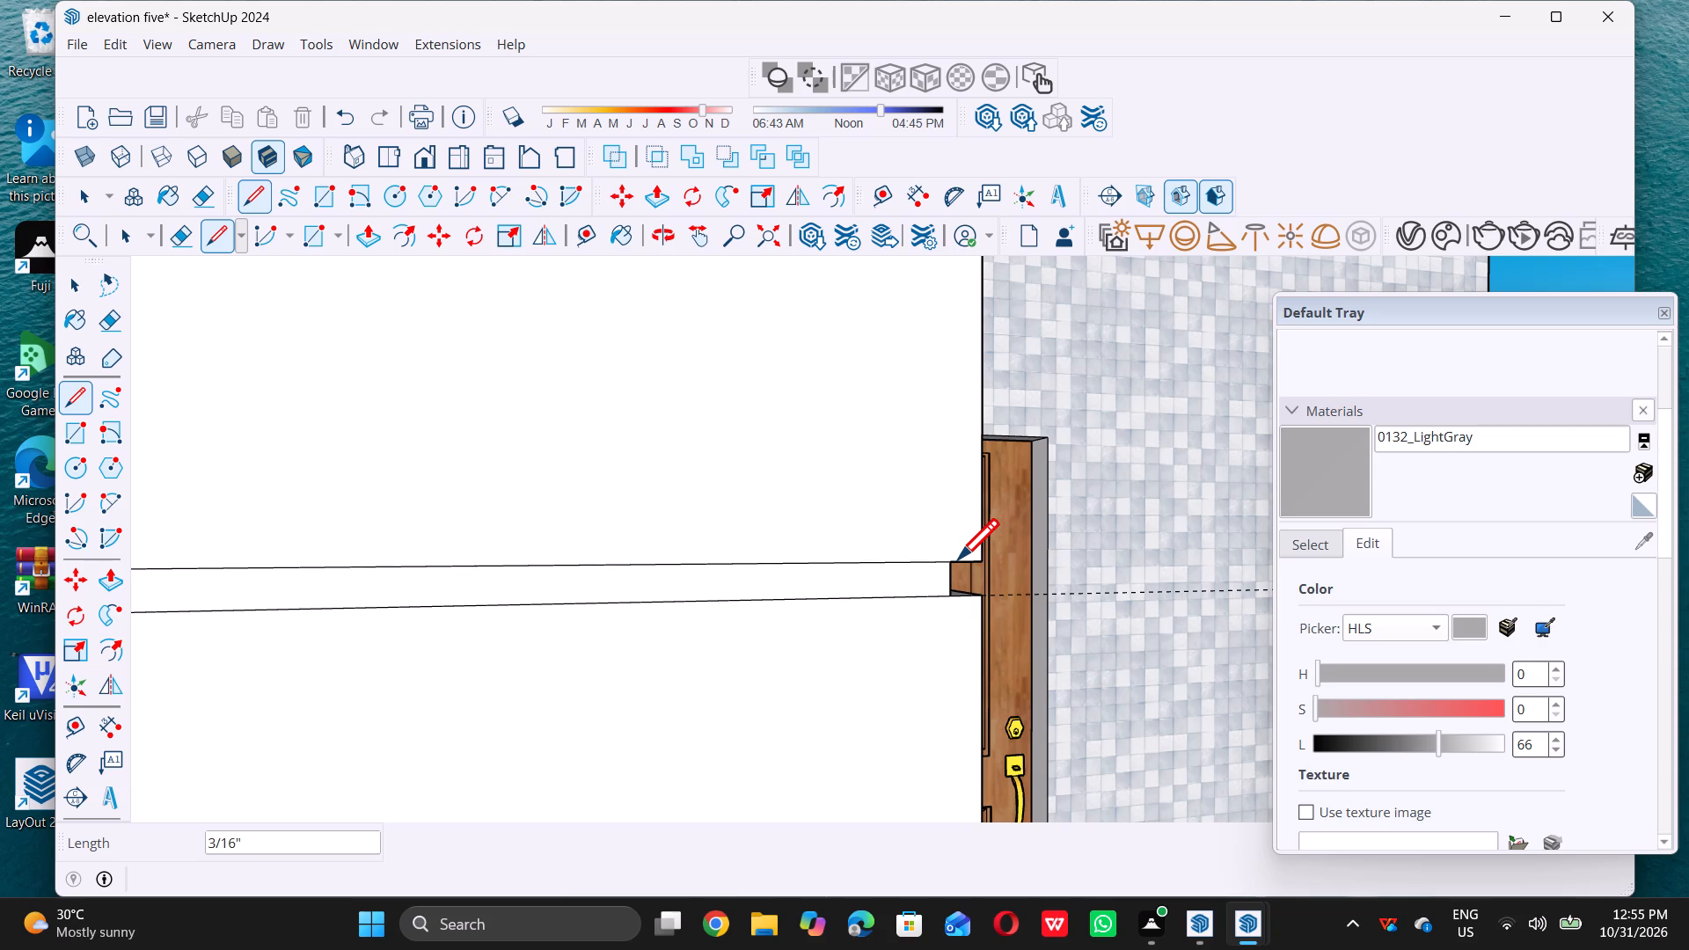
{"action": "key", "text": "space"}
{"action": "scroll", "coordinate": [958, 565], "scroll_direction": "down", "scroll_amount": 18}
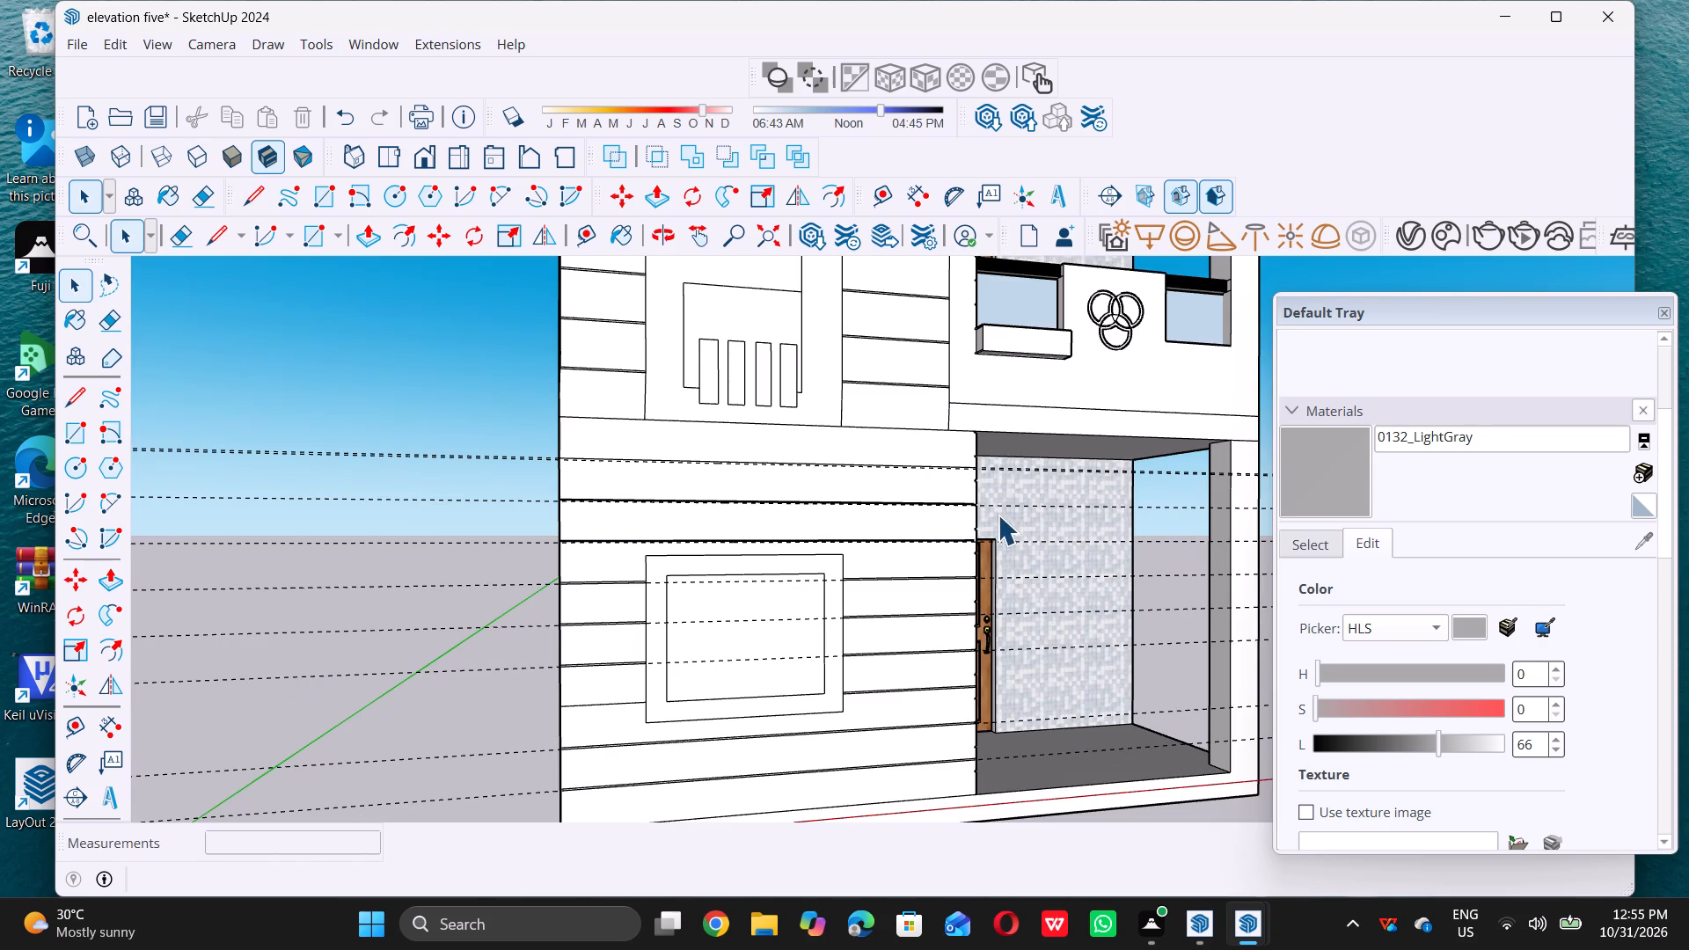
Extend the band line just above the window frame with an about 3/4" line from its end to the wall's porch-side edge.
{"action": "scroll", "coordinate": [976, 525], "scroll_direction": "up", "scroll_amount": 17}
{"action": "scroll", "coordinate": [991, 567], "scroll_direction": "up", "scroll_amount": 5}
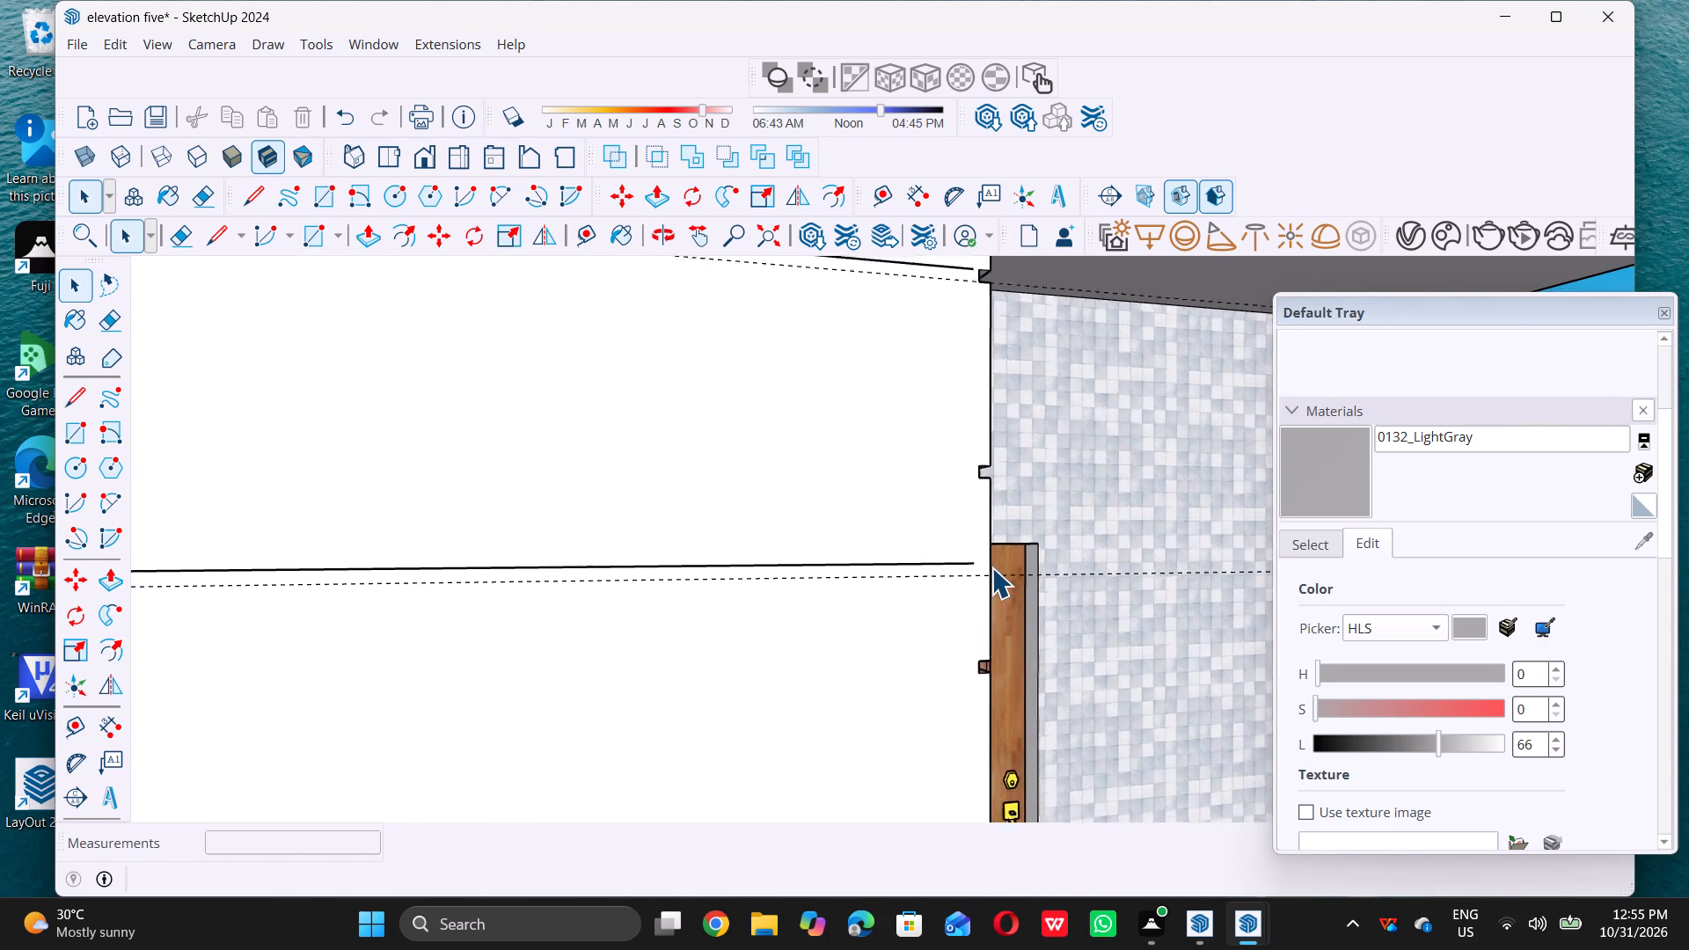
{"action": "key", "text": "l"}
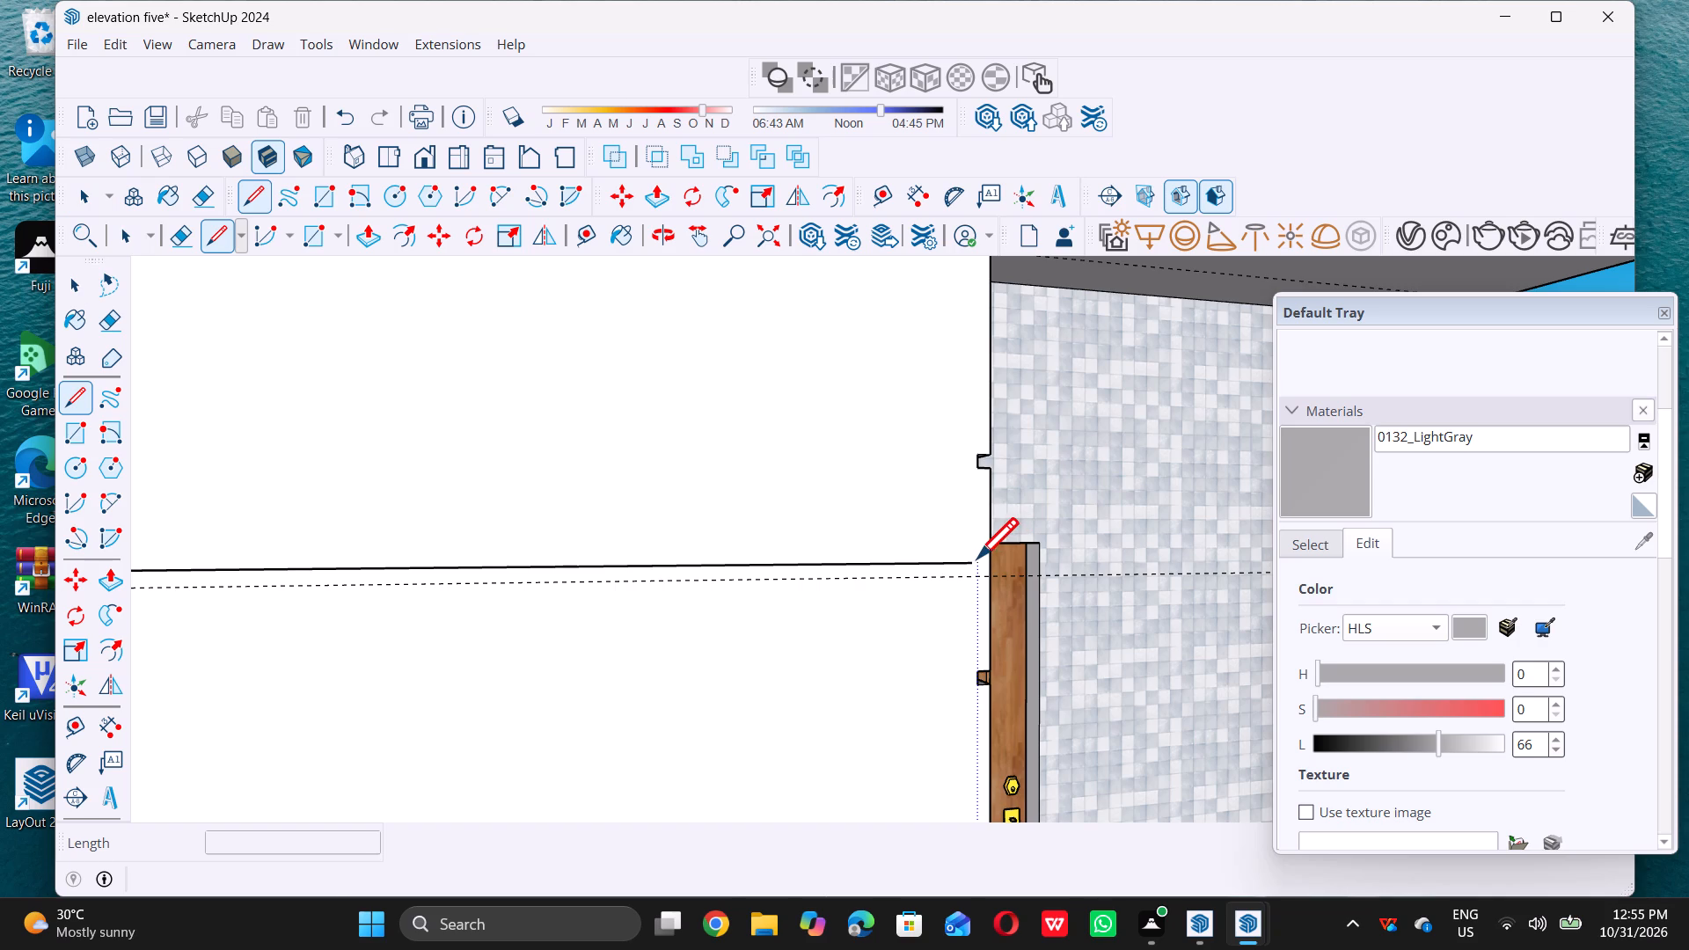
{"action": "scroll", "coordinate": [989, 556], "scroll_direction": "up", "scroll_amount": 5}
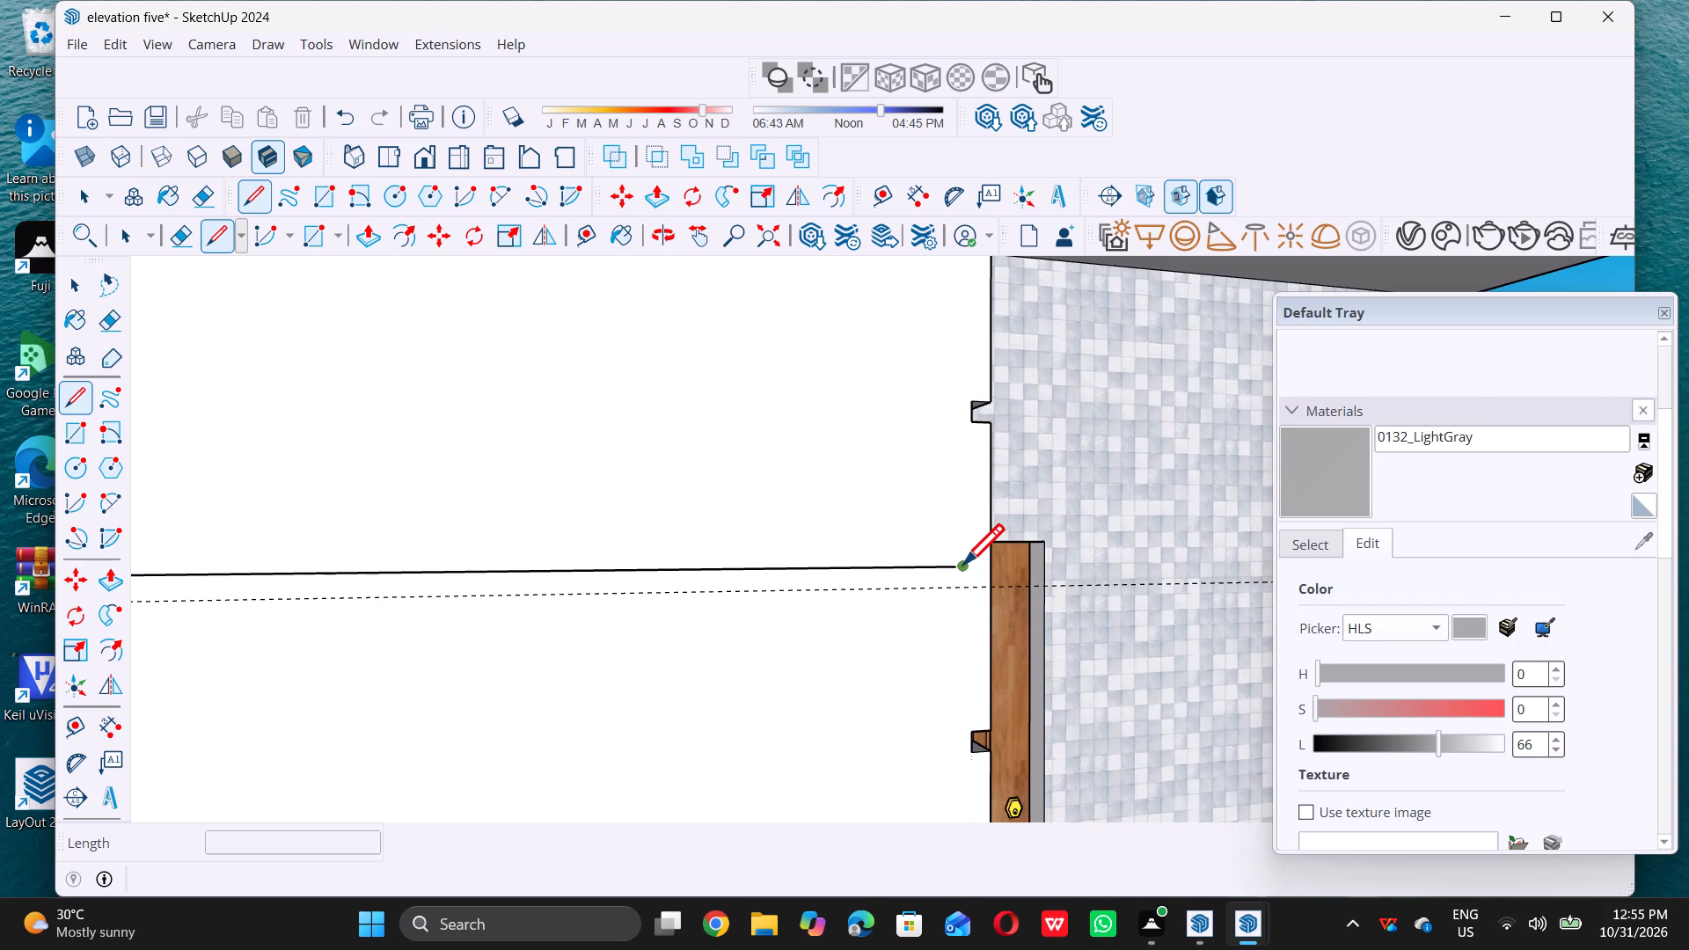
{"action": "double_click", "coordinate": [962, 564]}
{"action": "left_click", "coordinate": [992, 561]}
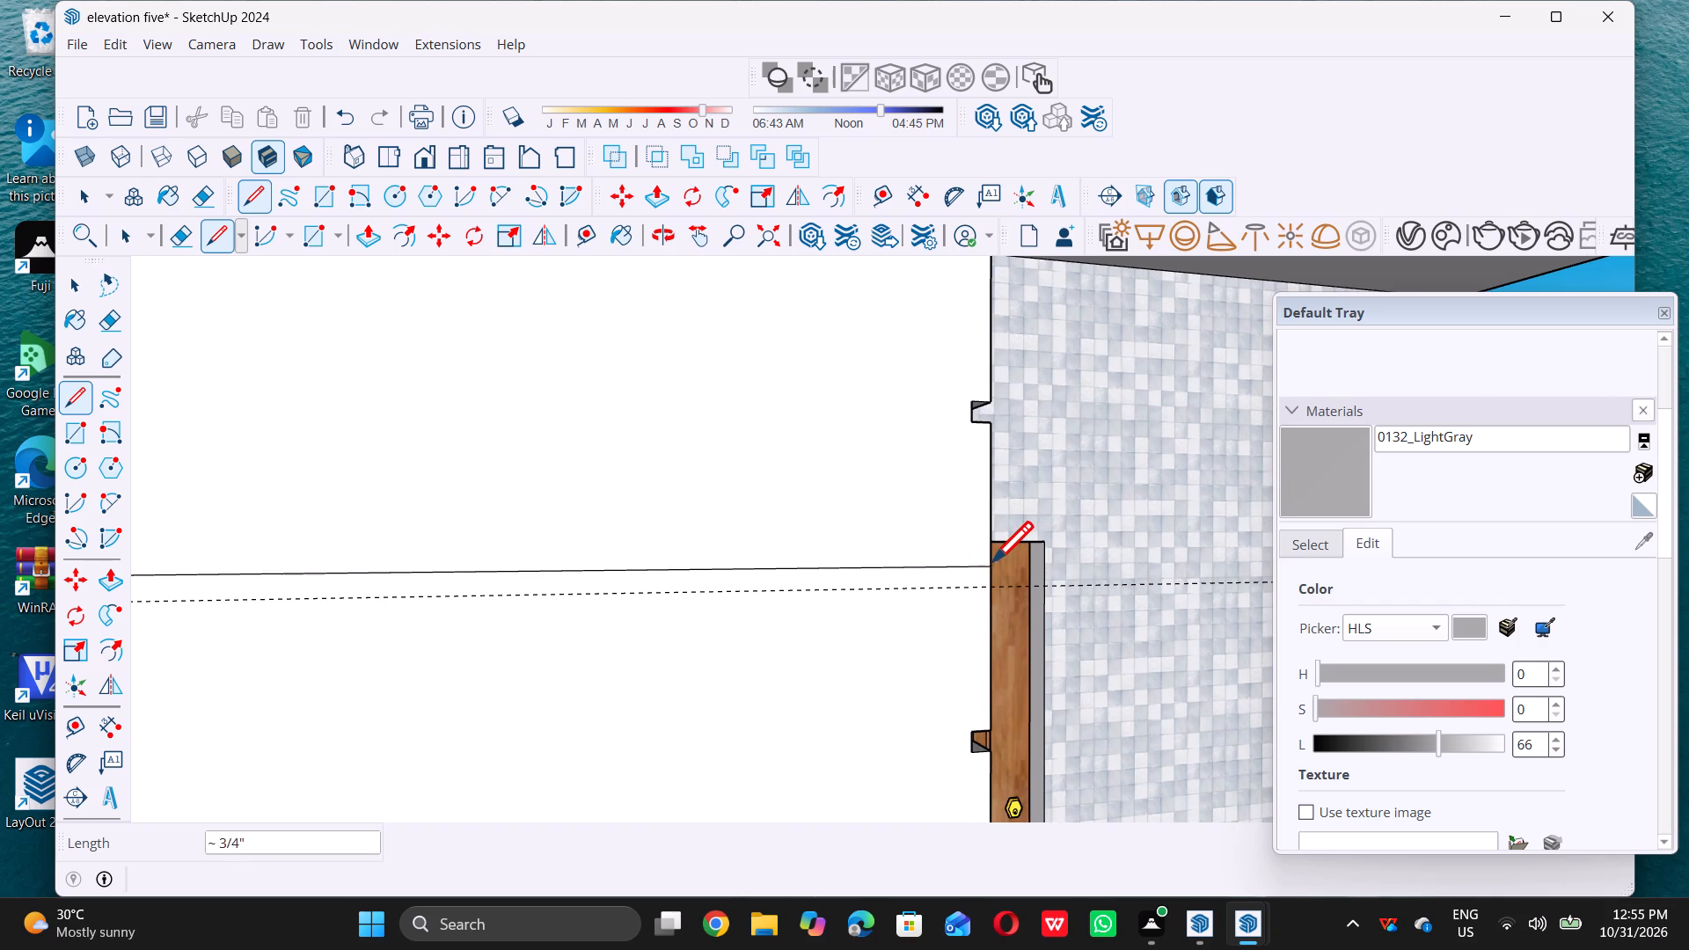
{"action": "left_click", "coordinate": [1005, 575]}
Draw an about 10' 9 11/16" groove line along the guide just above the window frame, from the wall's porch-side edge to its outer edge.
{"action": "key", "text": "l"}
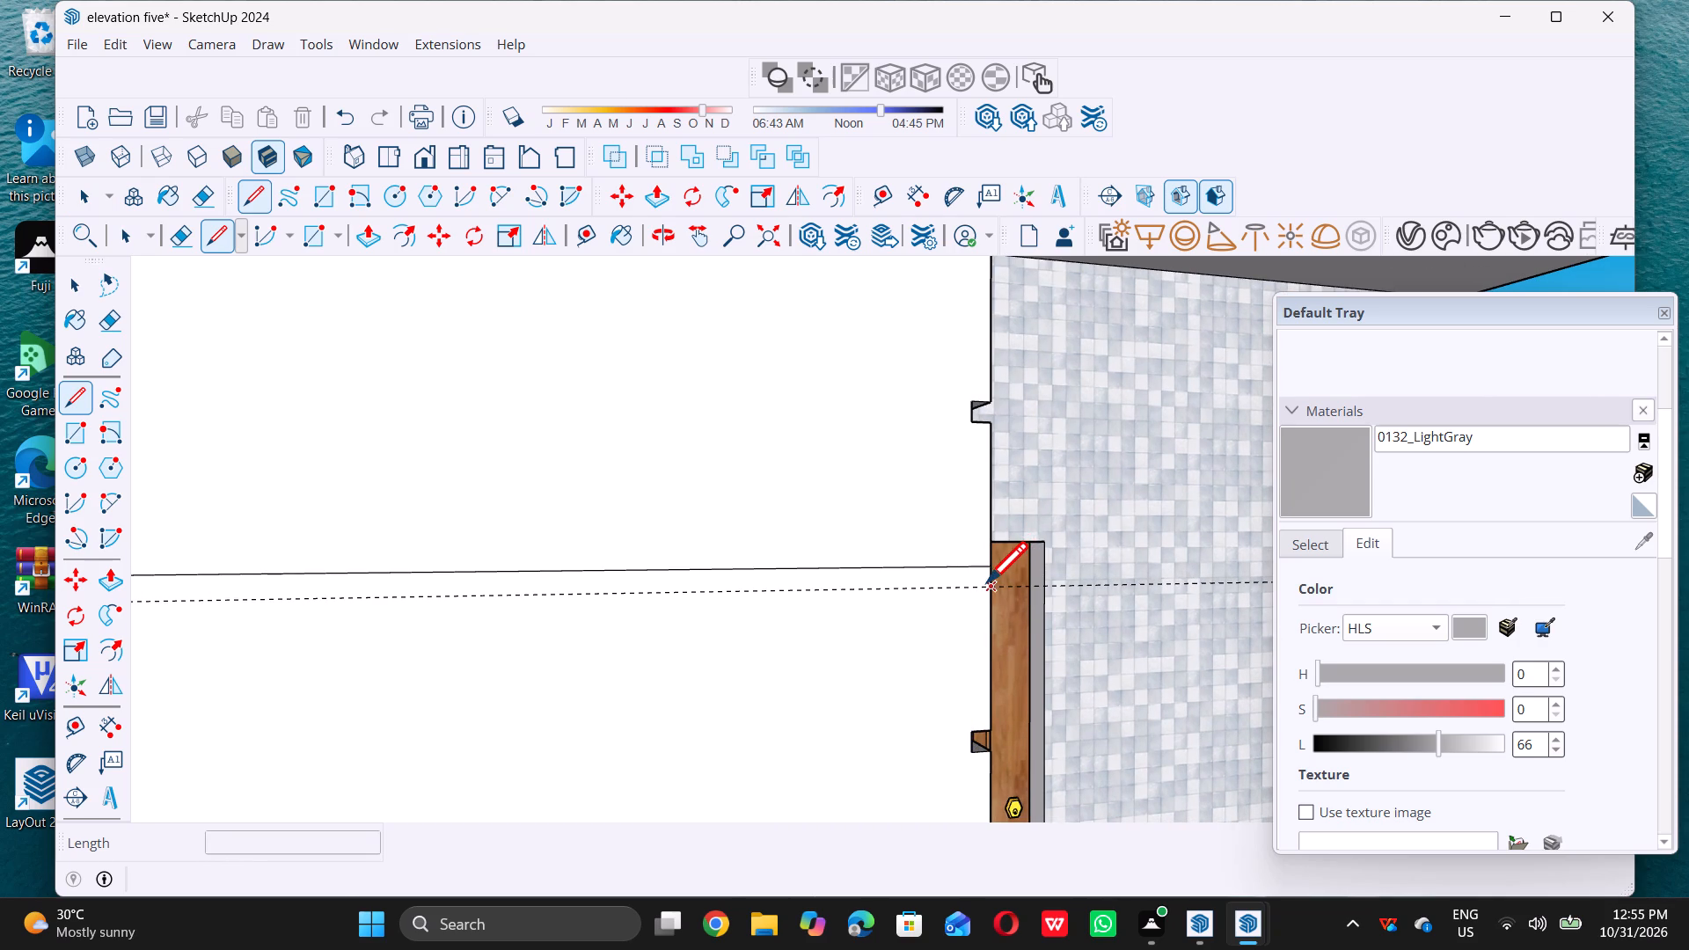
{"action": "double_click", "coordinate": [985, 582]}
{"action": "scroll", "coordinate": [985, 582], "scroll_direction": "down", "scroll_amount": 13}
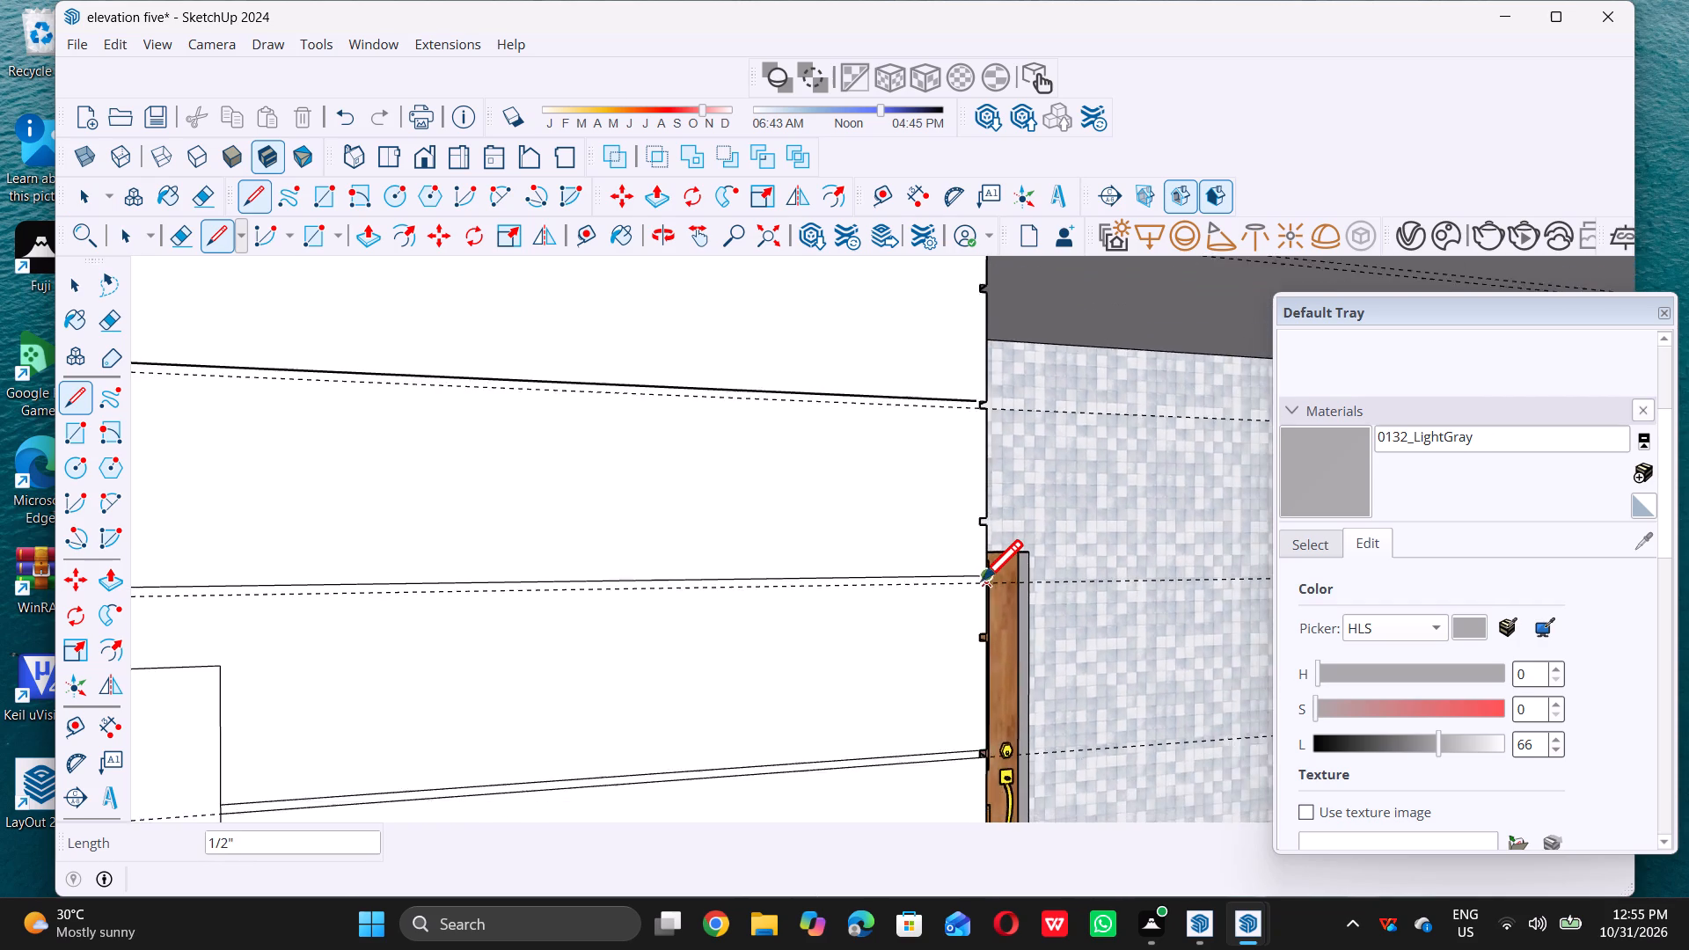
{"action": "scroll", "coordinate": [982, 580], "scroll_direction": "down", "scroll_amount": 9}
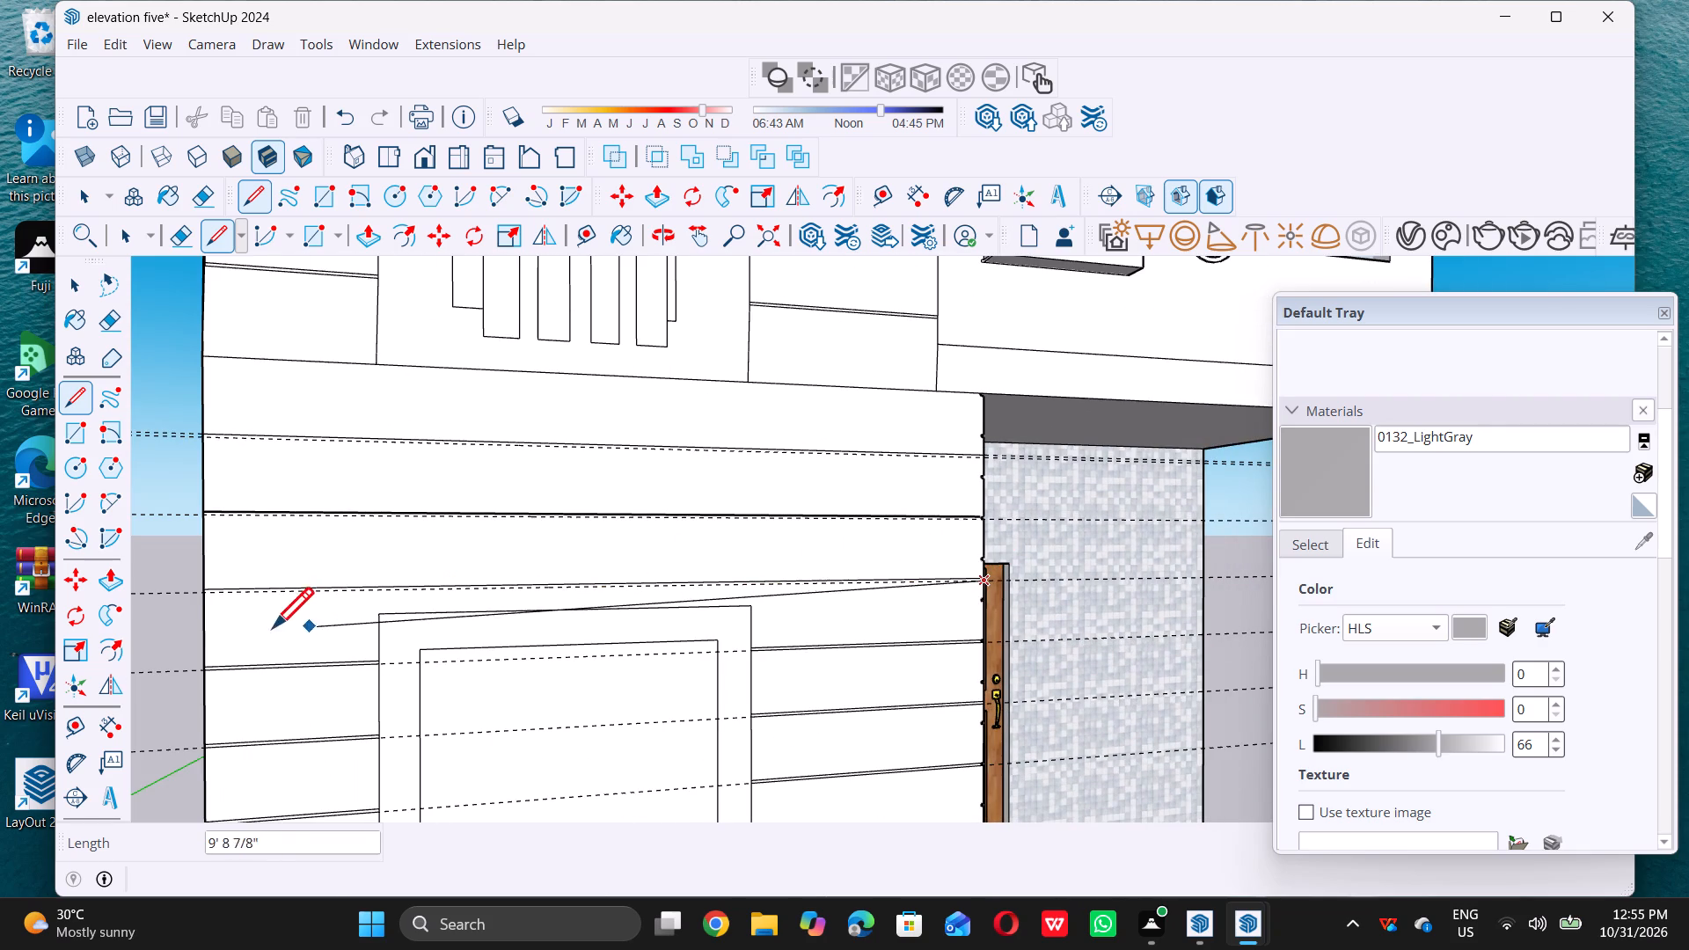
{"action": "scroll", "coordinate": [240, 618], "scroll_direction": "up", "scroll_amount": 8}
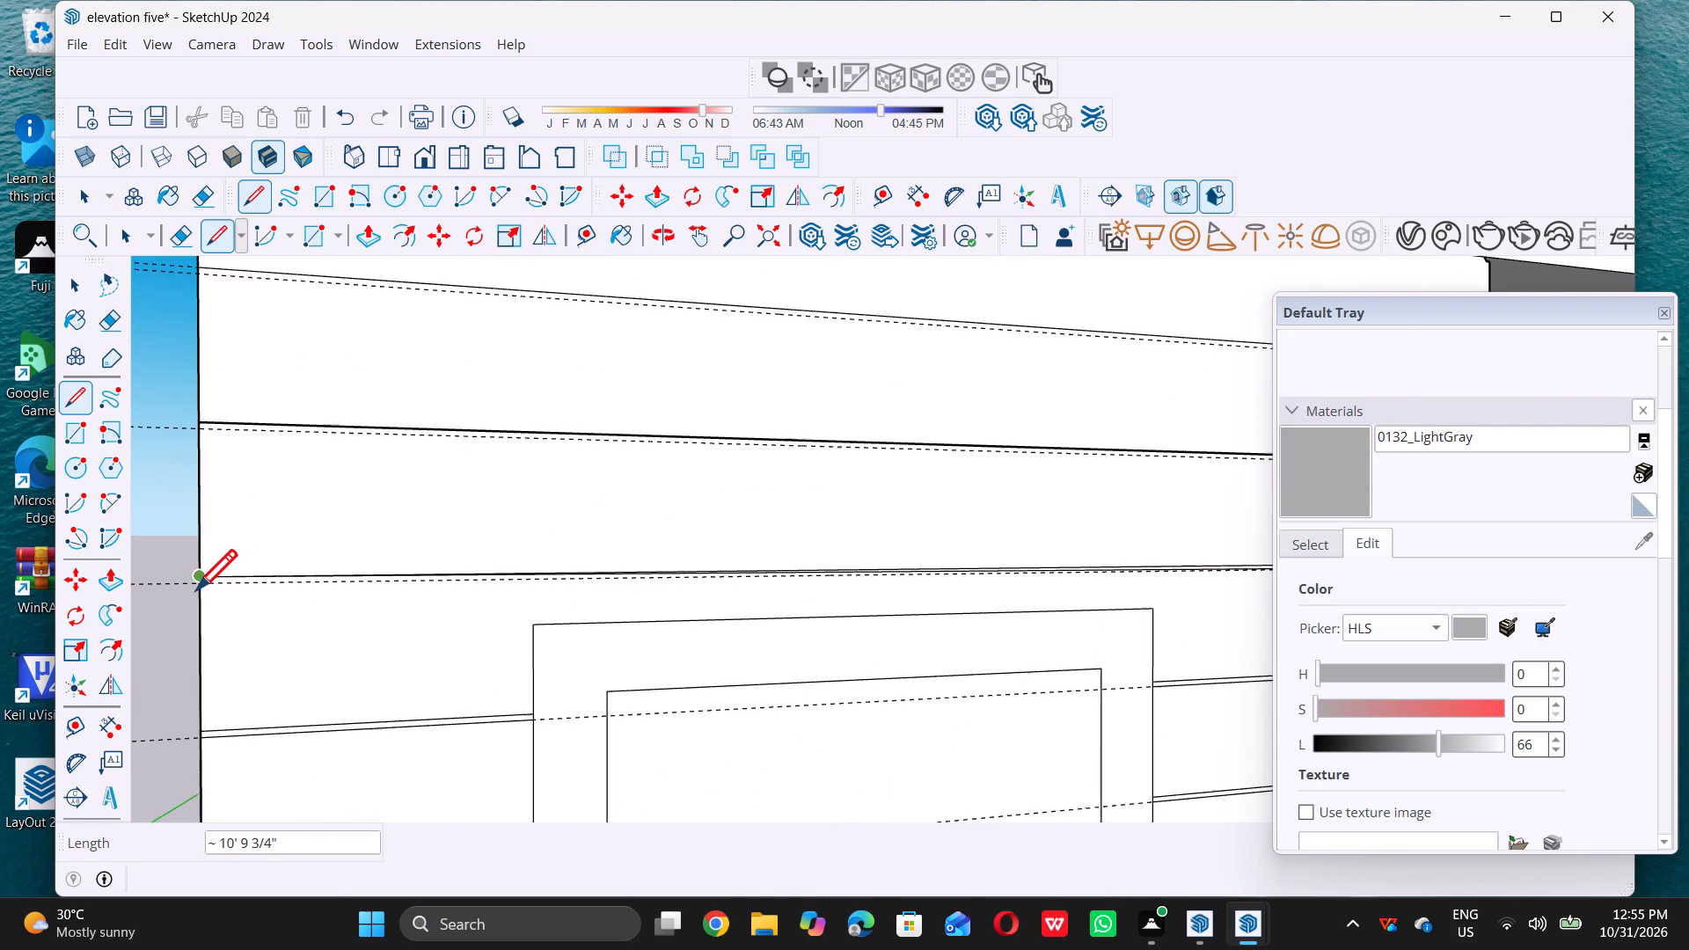
{"action": "scroll", "coordinate": [198, 591], "scroll_direction": "up", "scroll_amount": 6}
{"action": "double_click", "coordinate": [200, 582]}
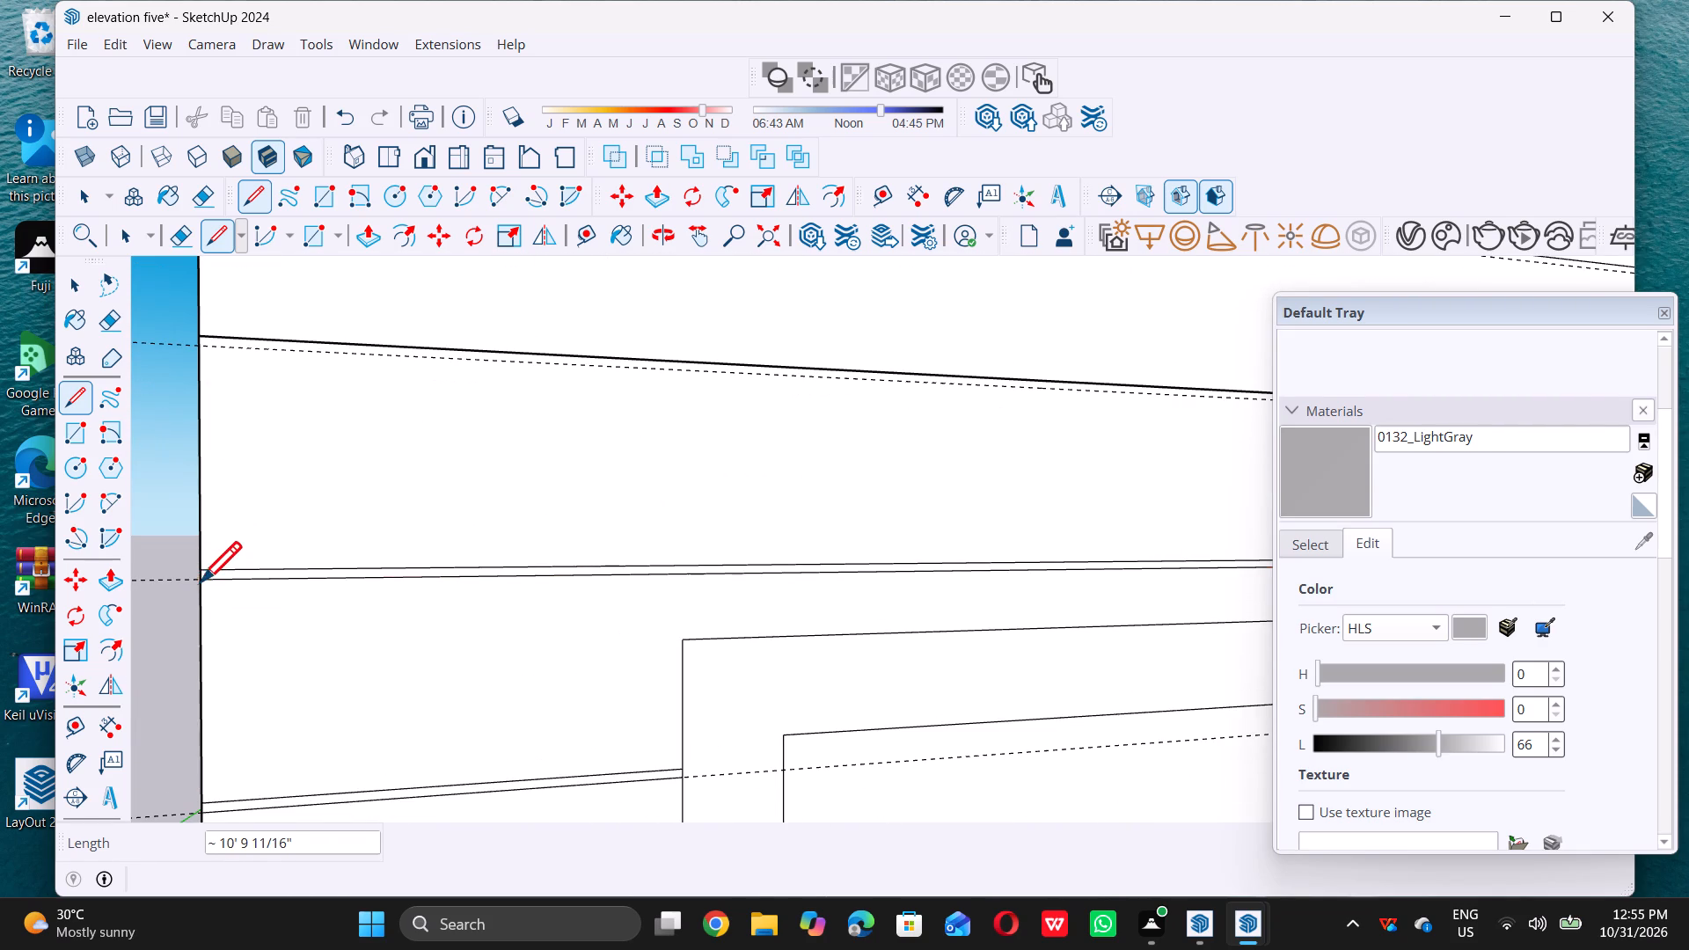
Draw an about 10' 9 1/4" groove line along the second guide above the window frame, from the wall's outer edge to the porch-side notch's inner corner.
{"action": "scroll", "coordinate": [353, 602], "scroll_direction": "down", "scroll_amount": 5}
{"action": "scroll", "coordinate": [271, 425], "scroll_direction": "up", "scroll_amount": 4}
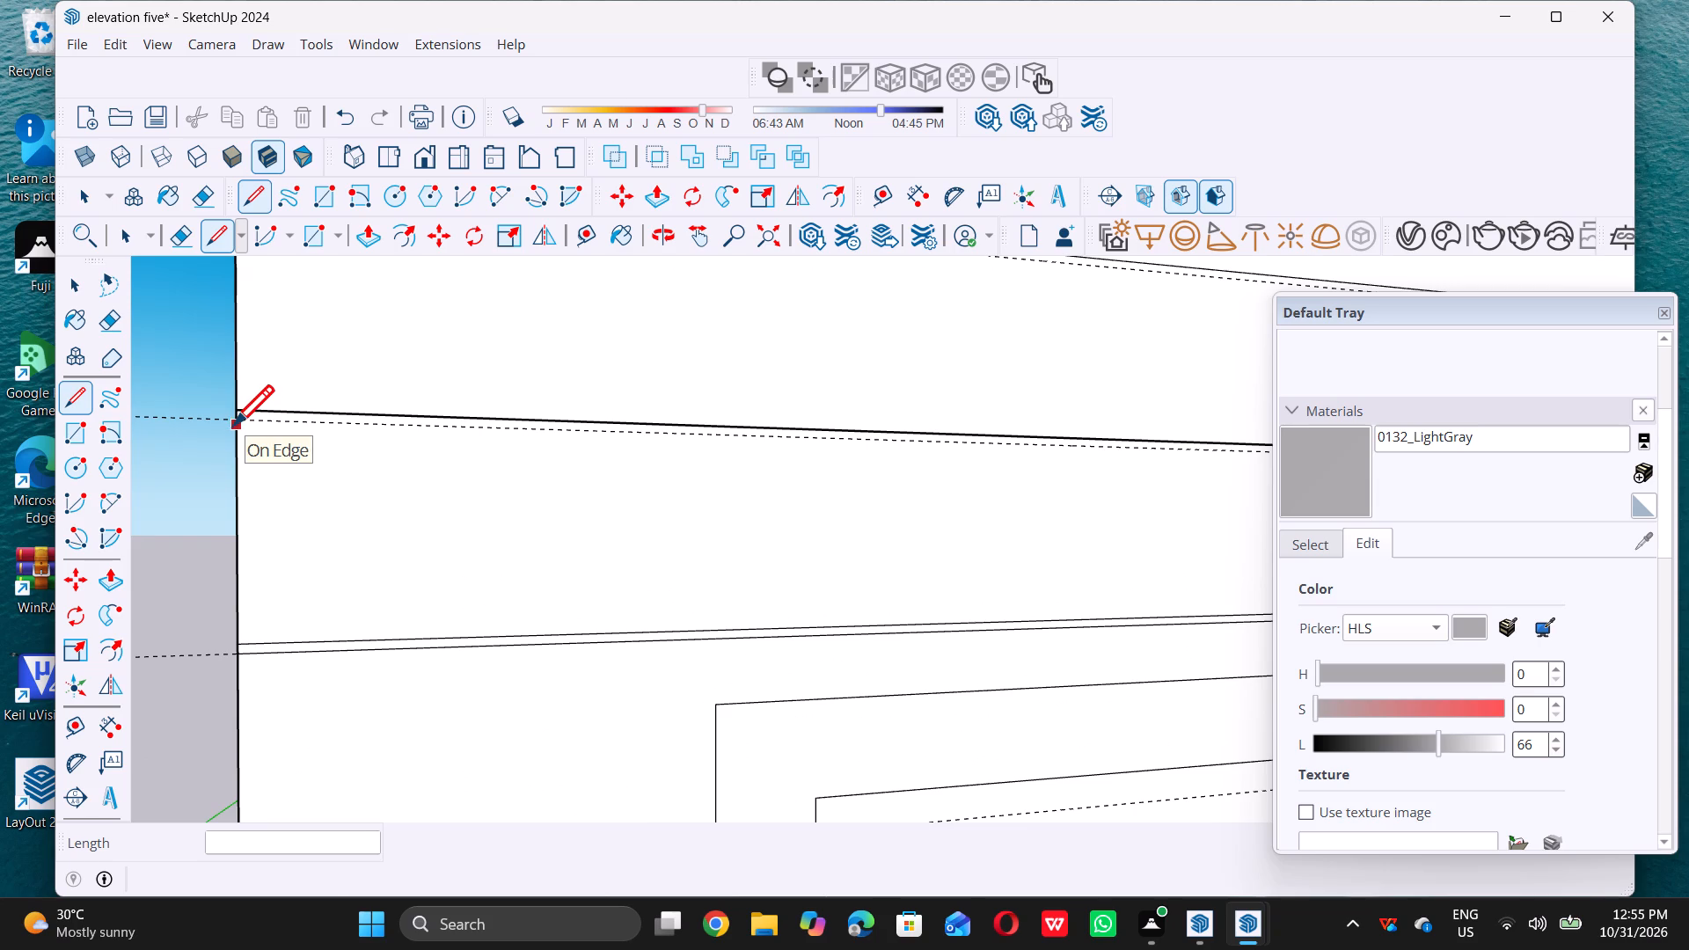
{"action": "scroll", "coordinate": [231, 423], "scroll_direction": "up", "scroll_amount": 7}
{"action": "scroll", "coordinate": [256, 417], "scroll_direction": "down", "scroll_amount": 4}
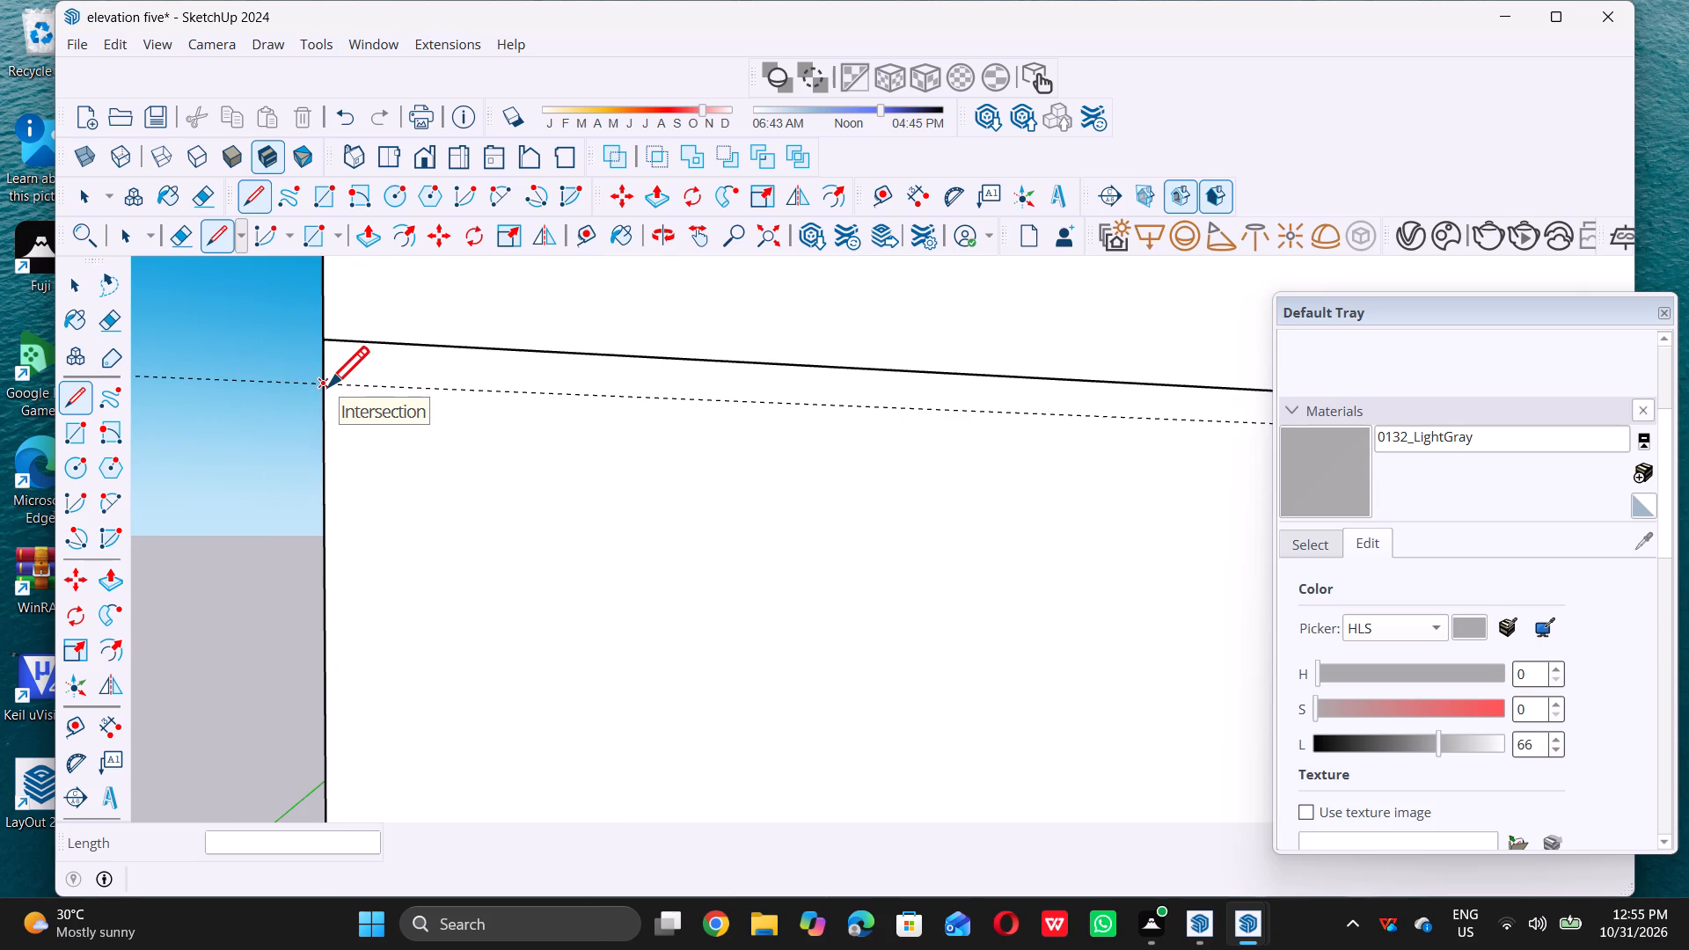
{"action": "left_click", "coordinate": [328, 386]}
{"action": "scroll", "coordinate": [304, 401], "scroll_direction": "down", "scroll_amount": 18}
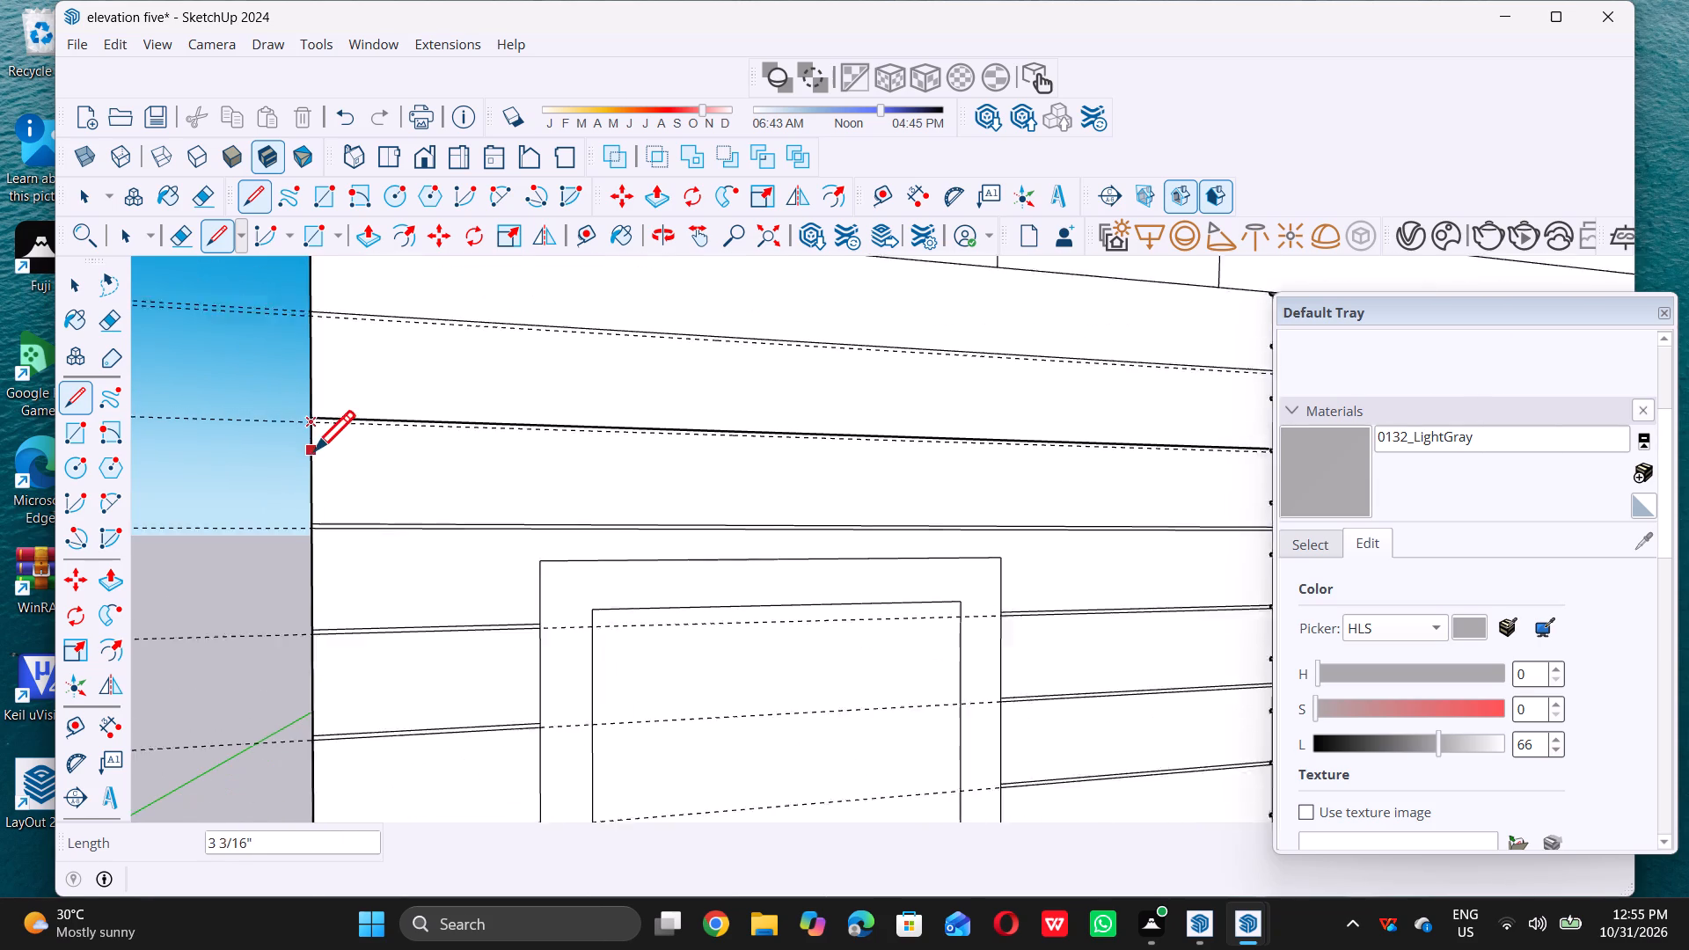
{"action": "scroll", "coordinate": [612, 438], "scroll_direction": "down", "scroll_amount": 9}
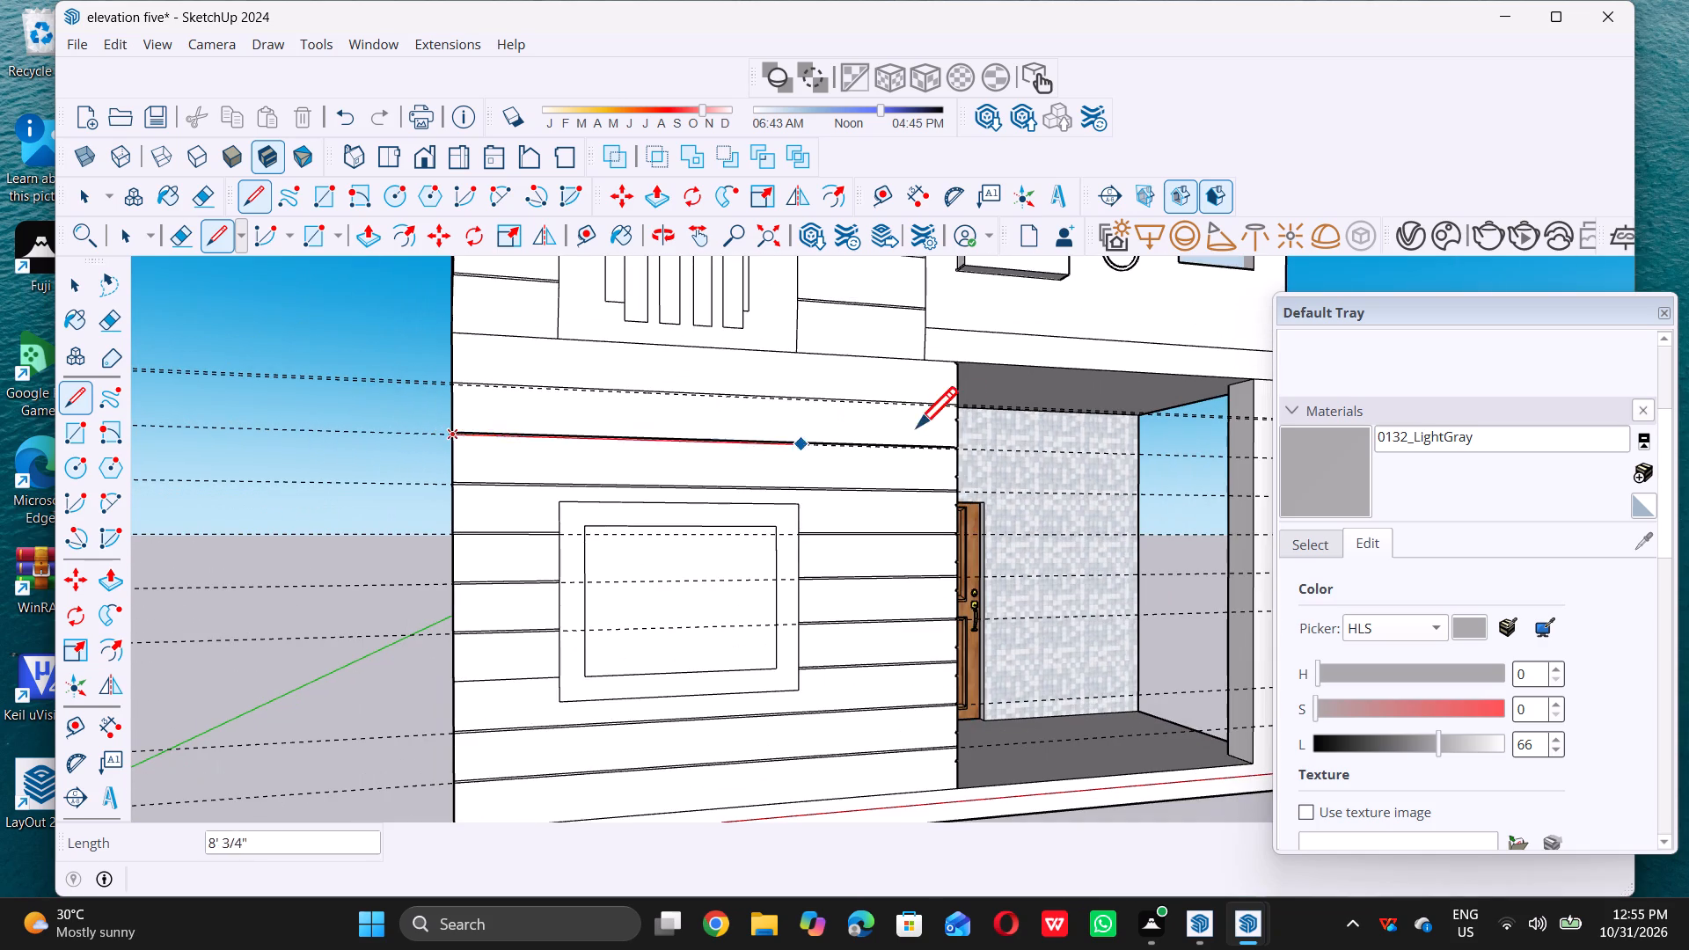
{"action": "scroll", "coordinate": [953, 440], "scroll_direction": "up", "scroll_amount": 14}
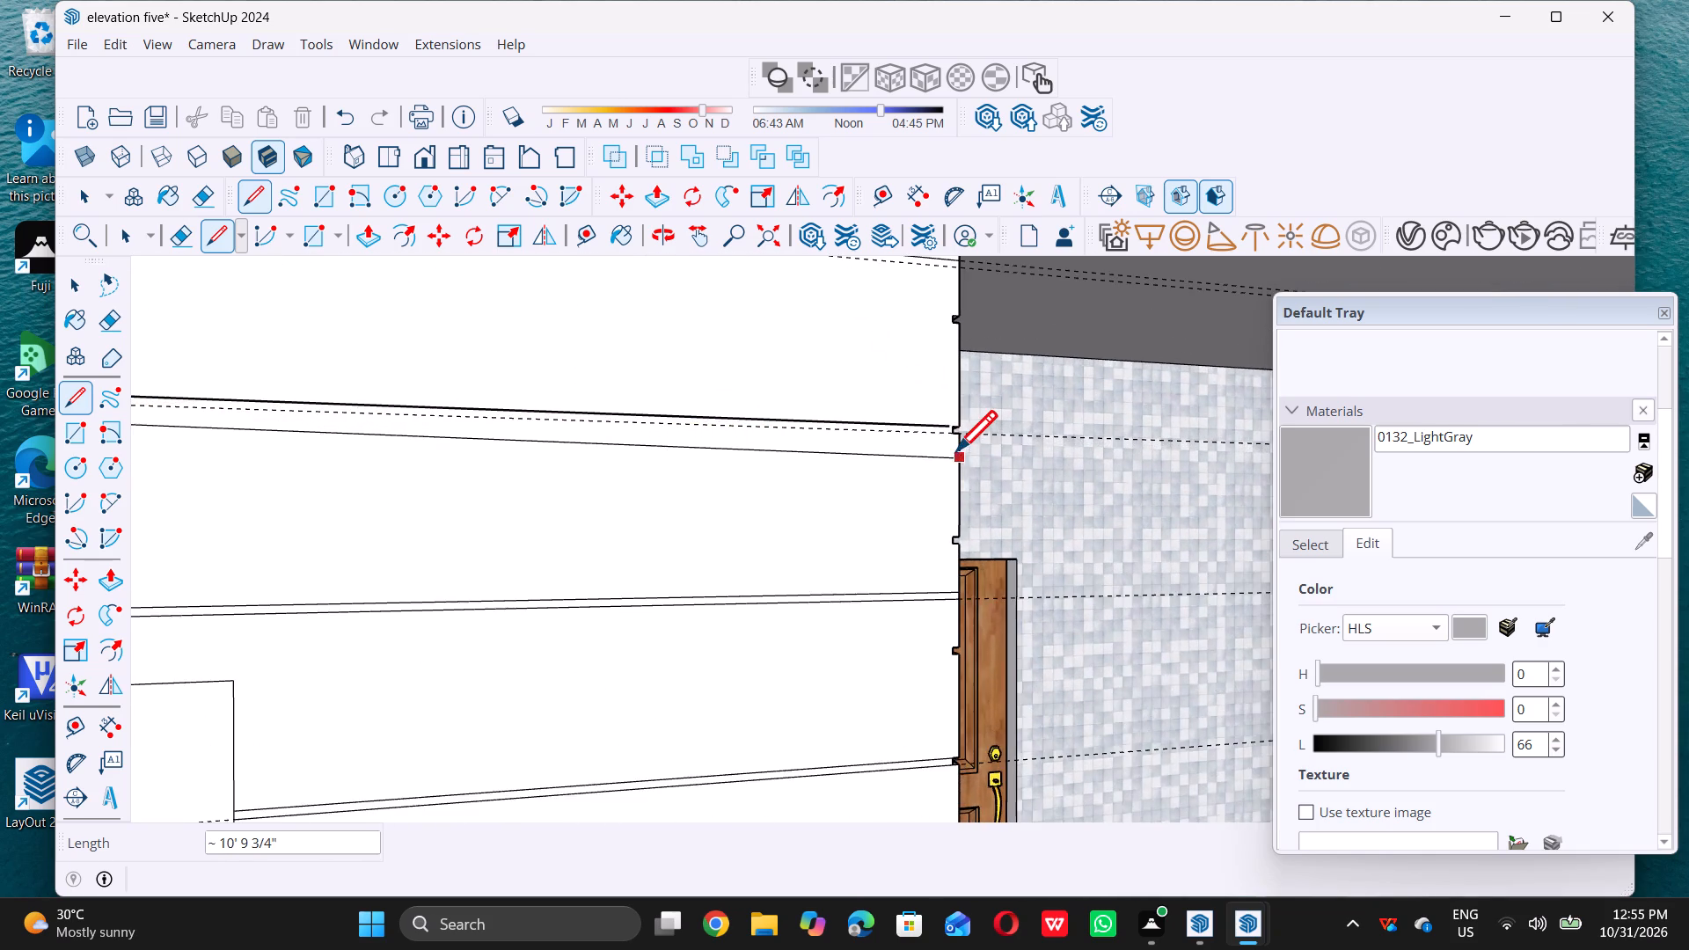
{"action": "scroll", "coordinate": [956, 450], "scroll_direction": "up", "scroll_amount": 12}
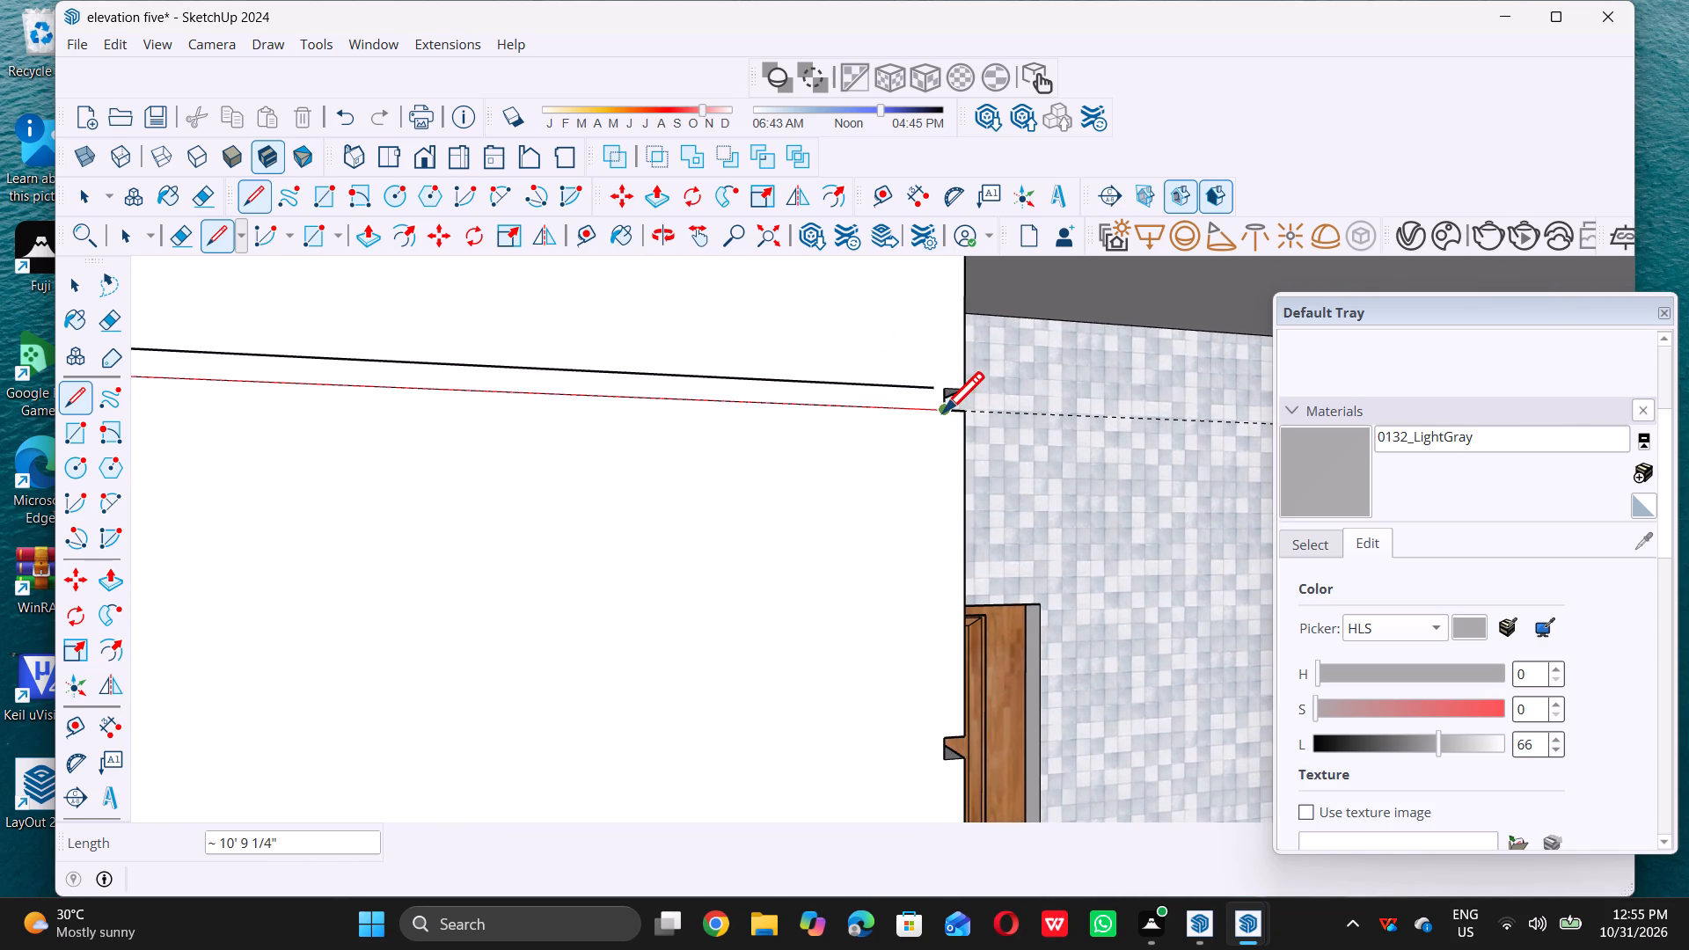
{"action": "left_click", "coordinate": [944, 411]}
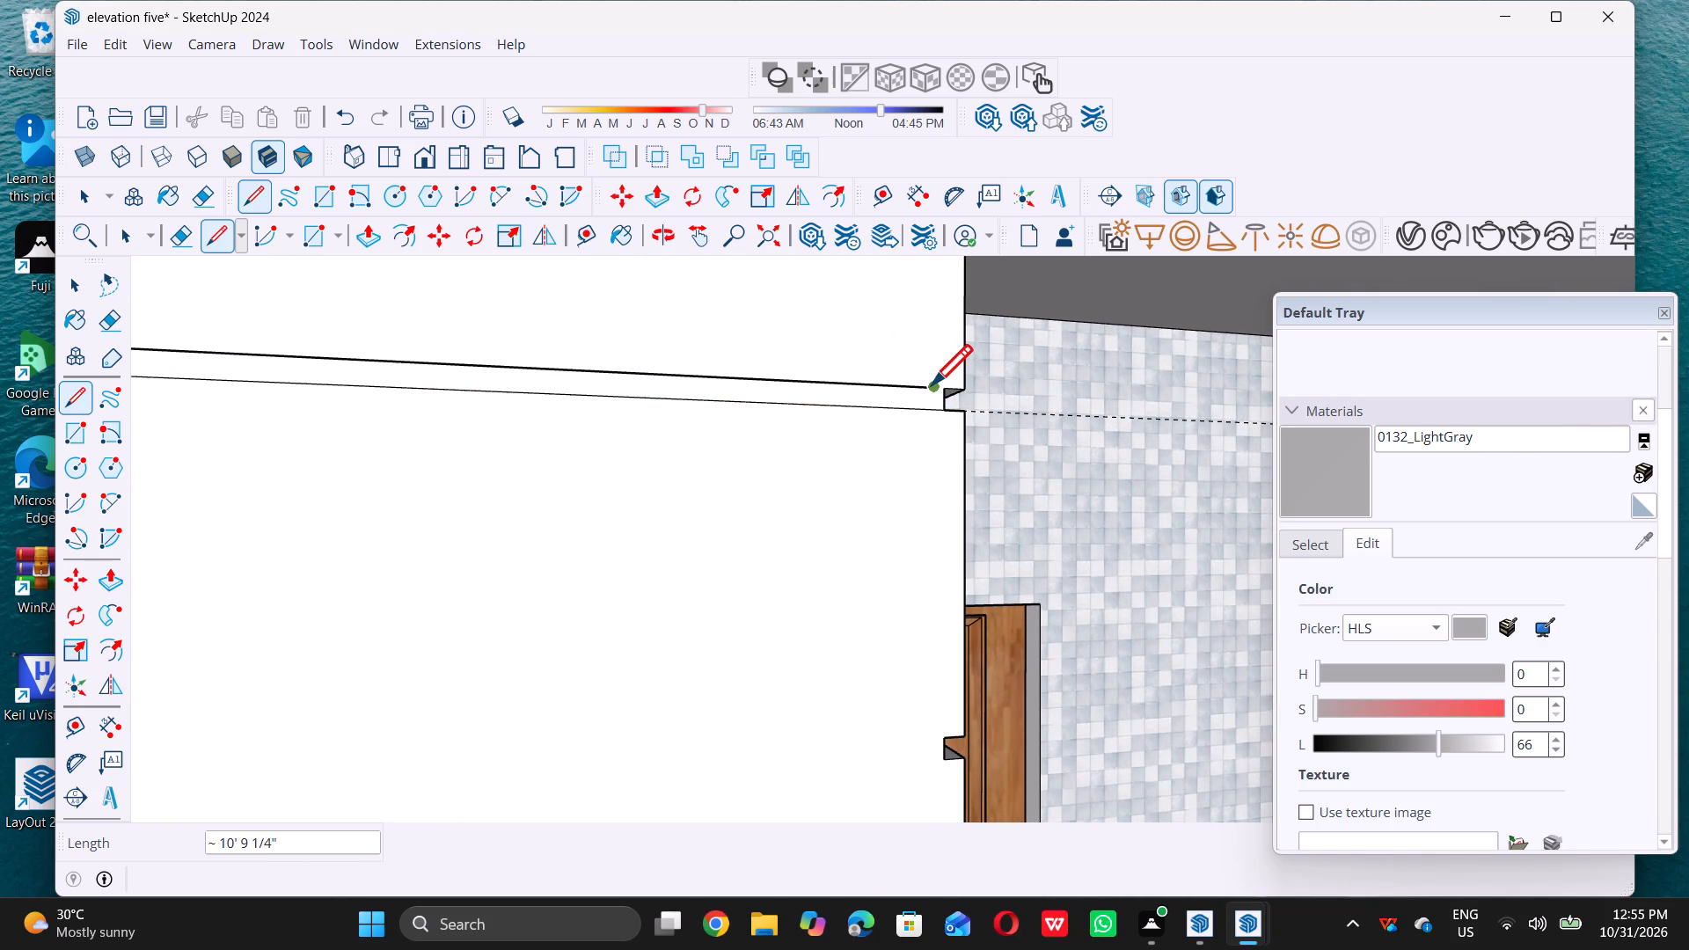
Extend the second band line above the window frame with a 1/4" line from its end to the porch-side notch's upper inner corner.
{"action": "left_click", "coordinate": [932, 384]}
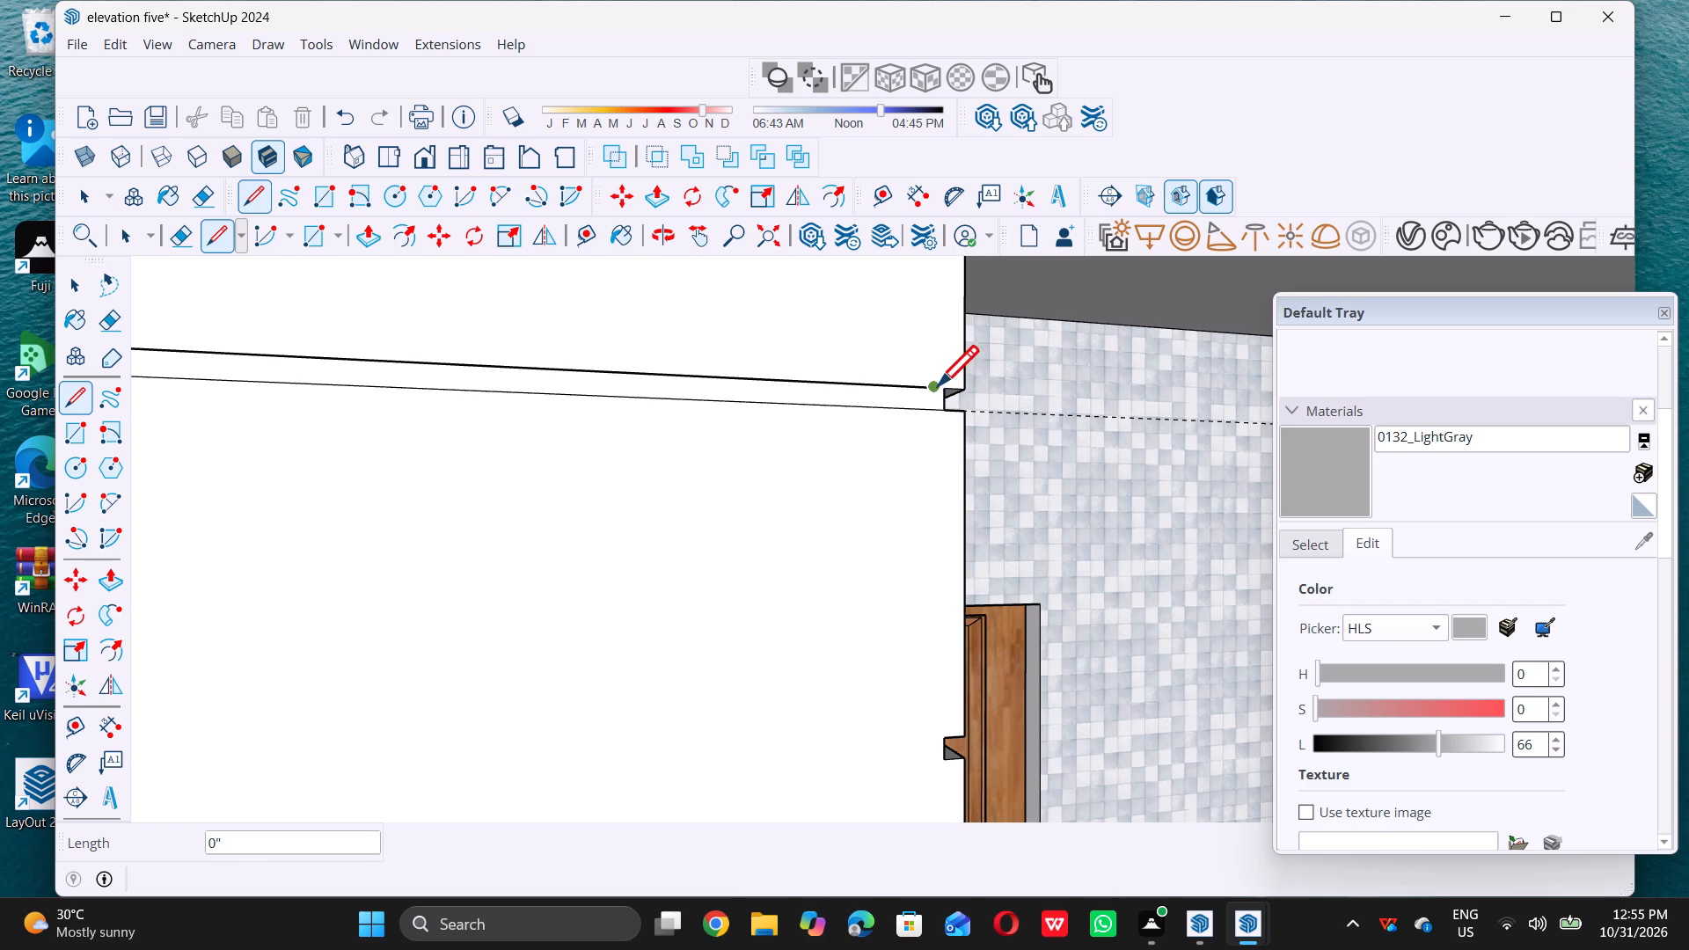
{"action": "scroll", "coordinate": [938, 385], "scroll_direction": "up", "scroll_amount": 5}
{"action": "left_click", "coordinate": [945, 388]}
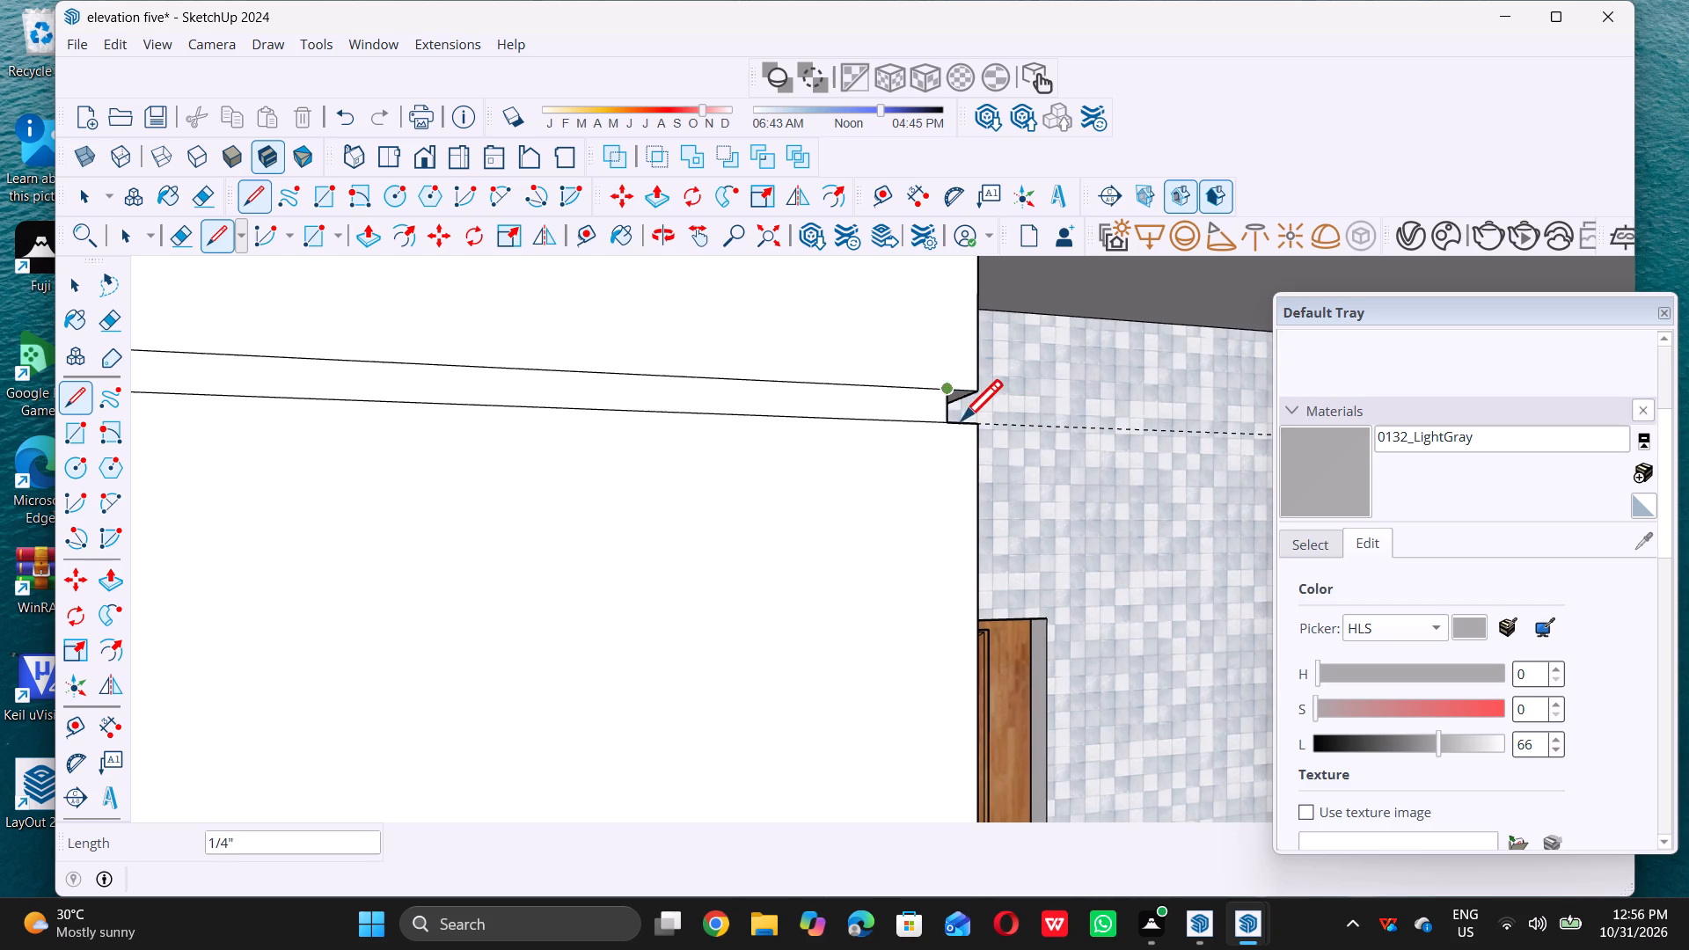
{"action": "key", "text": "space"}
Draw an about 10' 9 3/4" groove line along the guide beneath the ground floor's uppermost band line, from the porch-side edge to the outer edge.
{"action": "scroll", "coordinate": [923, 466], "scroll_direction": "down", "scroll_amount": 17}
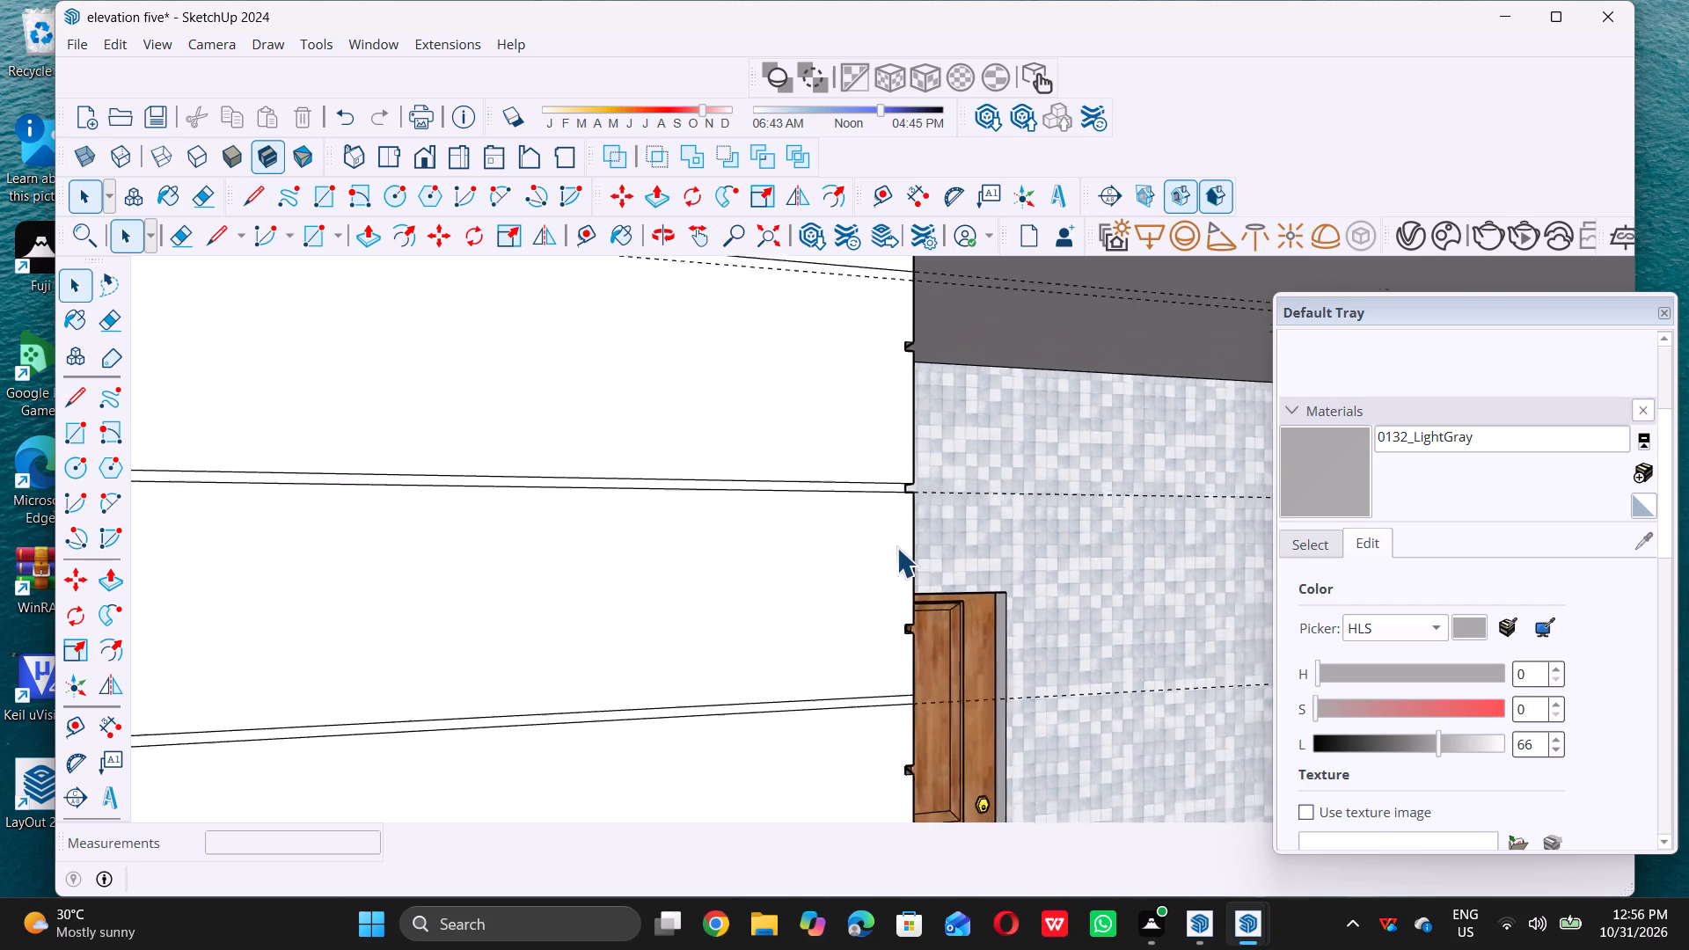
{"action": "scroll", "coordinate": [896, 547], "scroll_direction": "down", "scroll_amount": 9}
{"action": "scroll", "coordinate": [900, 420], "scroll_direction": "up", "scroll_amount": 12}
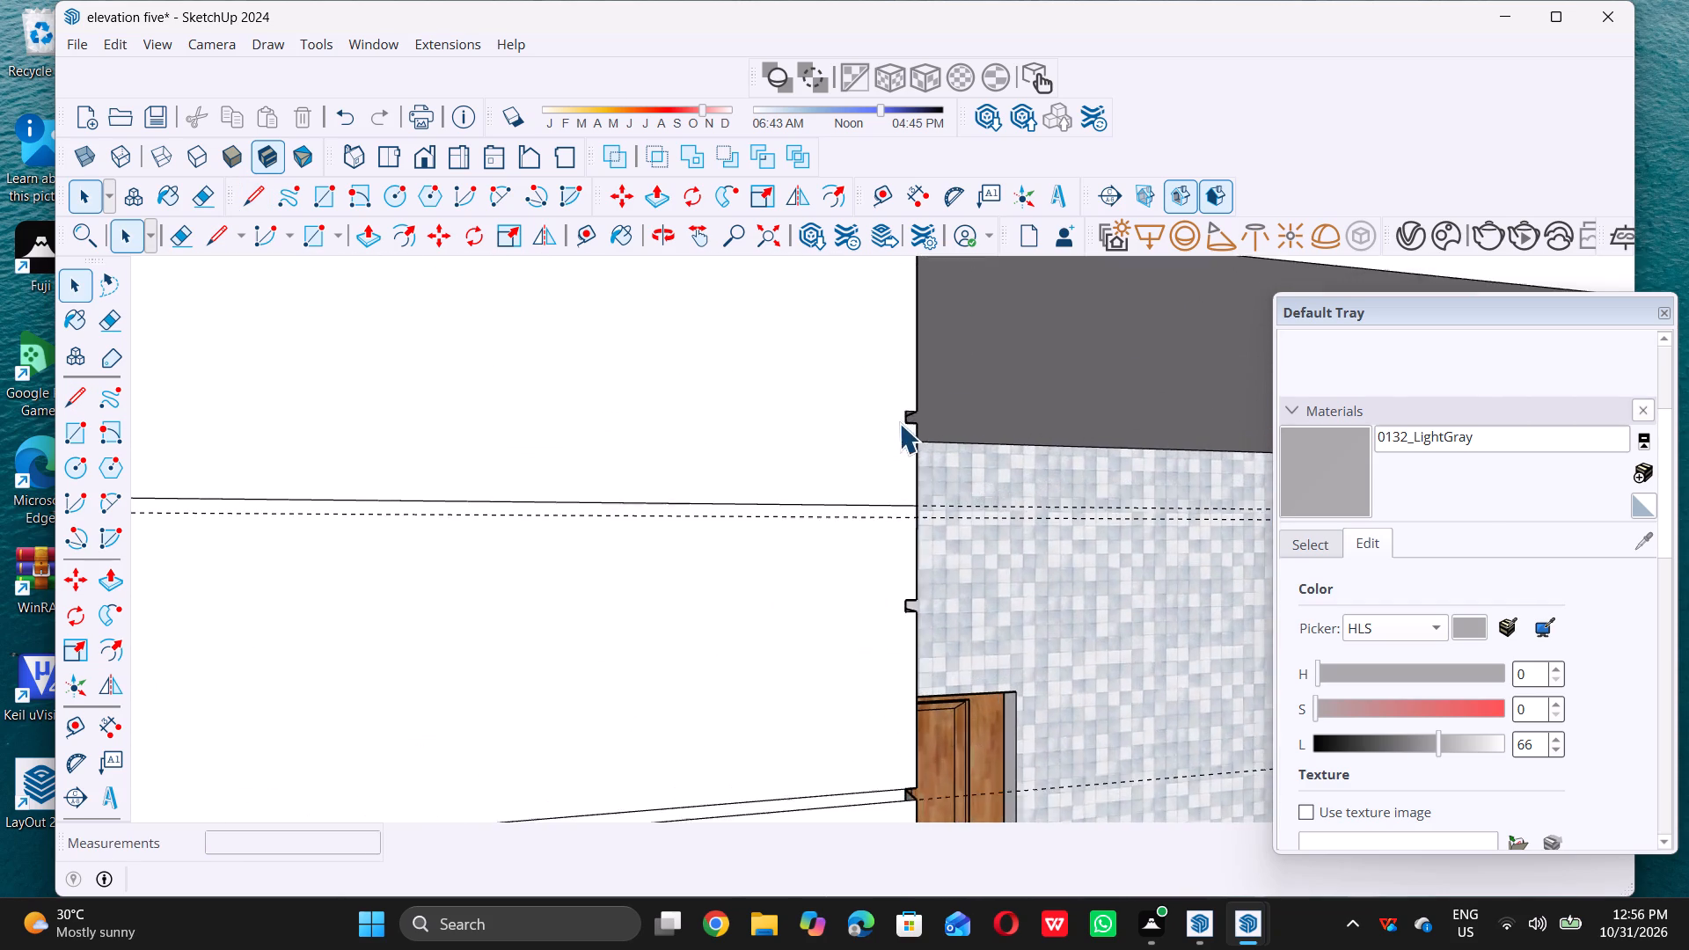
{"action": "scroll", "coordinate": [899, 423], "scroll_direction": "up", "scroll_amount": 5}
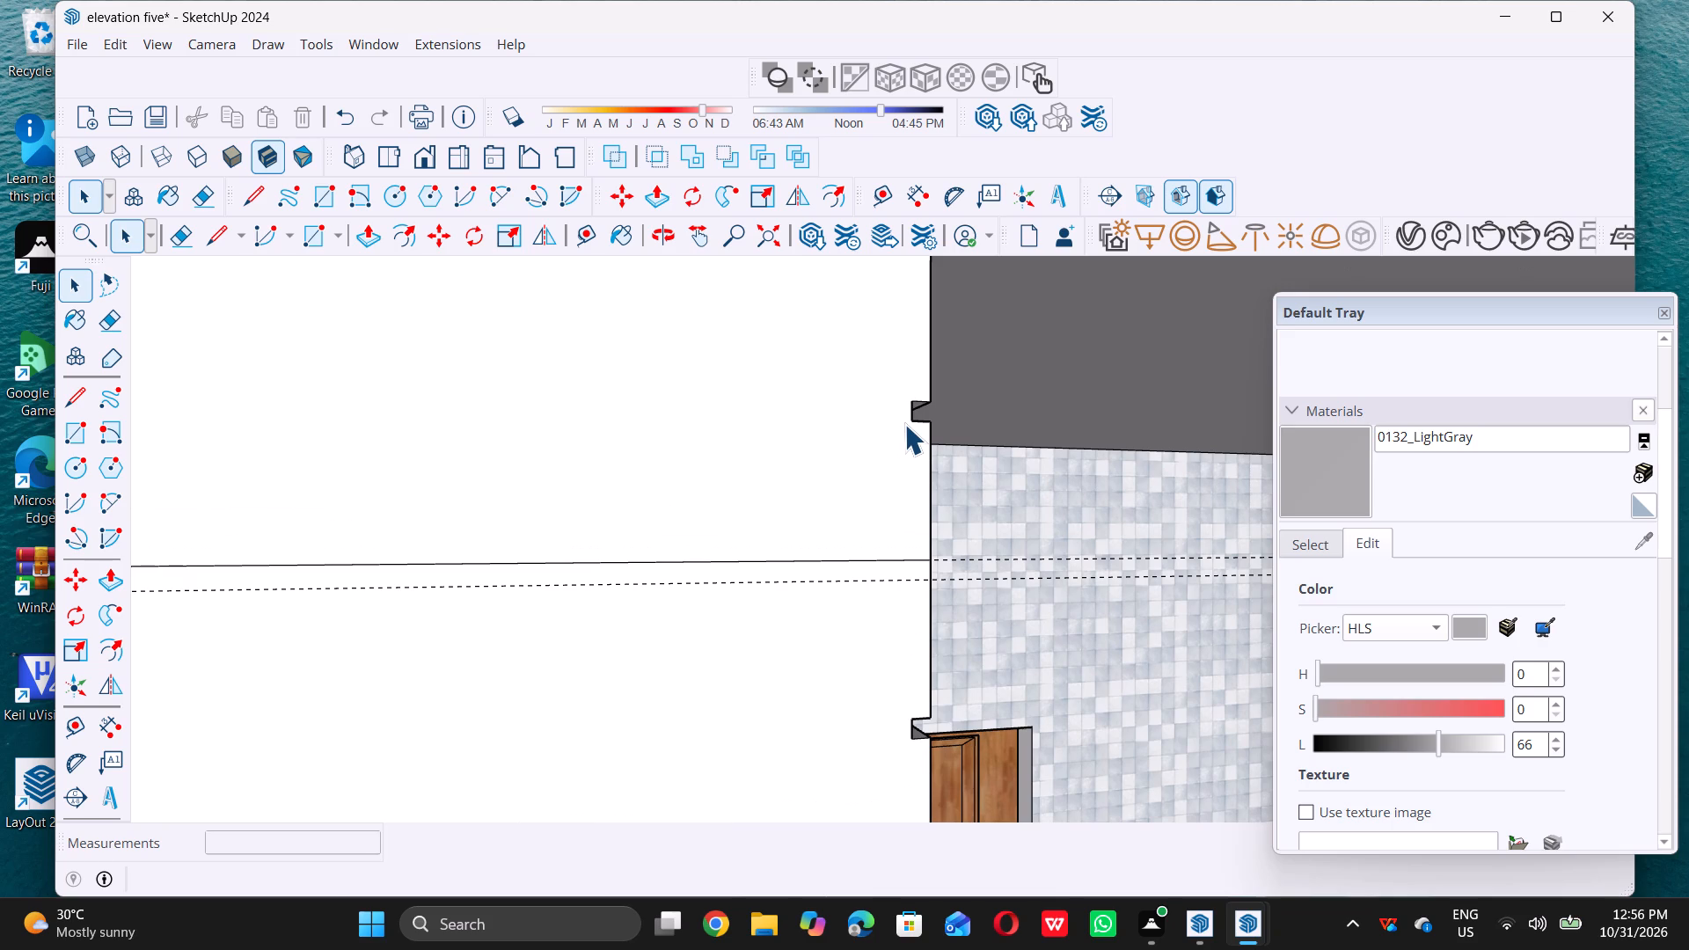
{"action": "key", "text": "l"}
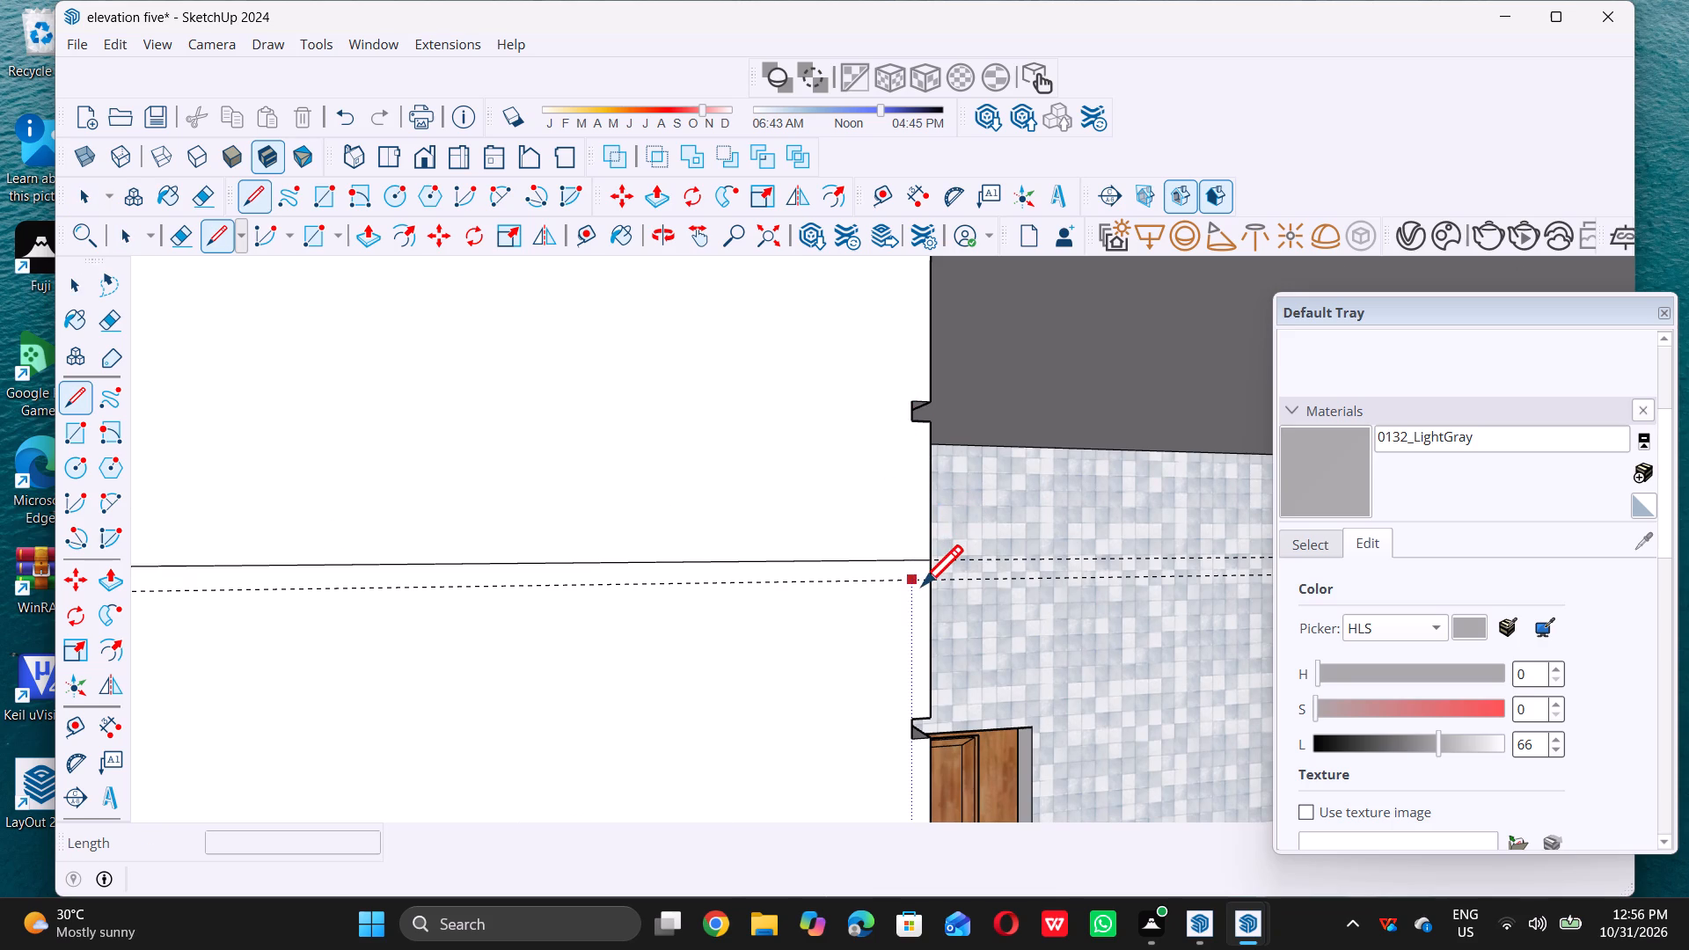
{"action": "double_click", "coordinate": [929, 580]}
{"action": "scroll", "coordinate": [931, 576], "scroll_direction": "down", "scroll_amount": 10}
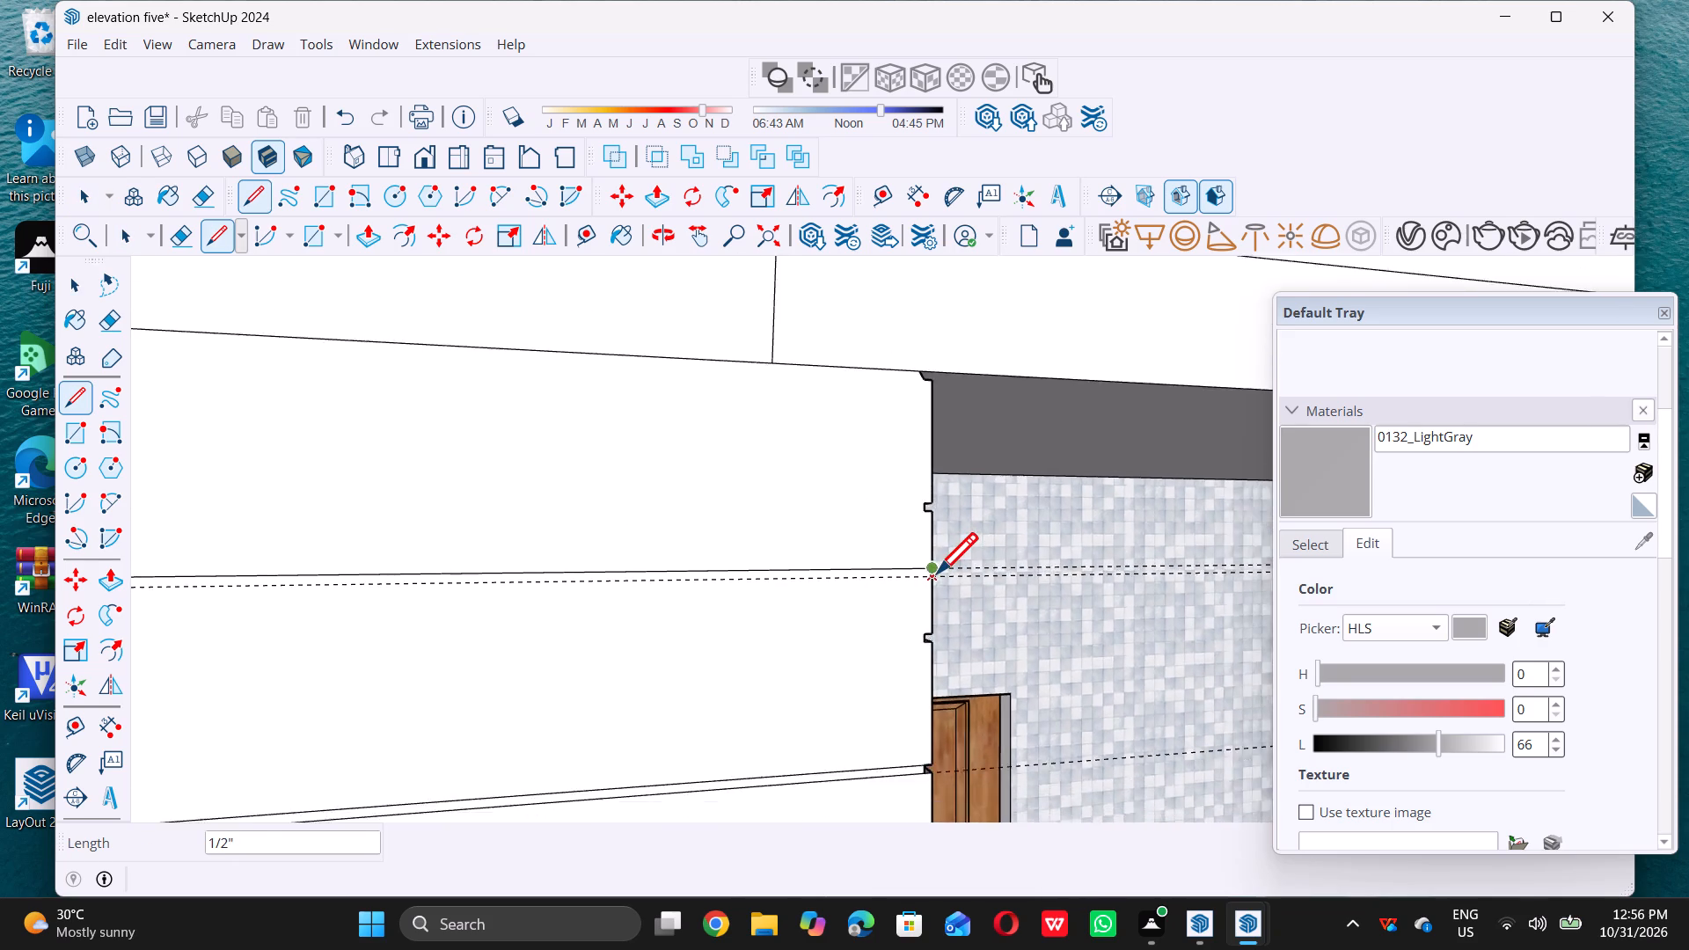
{"action": "scroll", "coordinate": [937, 573], "scroll_direction": "down", "scroll_amount": 5}
{"action": "scroll", "coordinate": [533, 570], "scroll_direction": "down", "scroll_amount": 8}
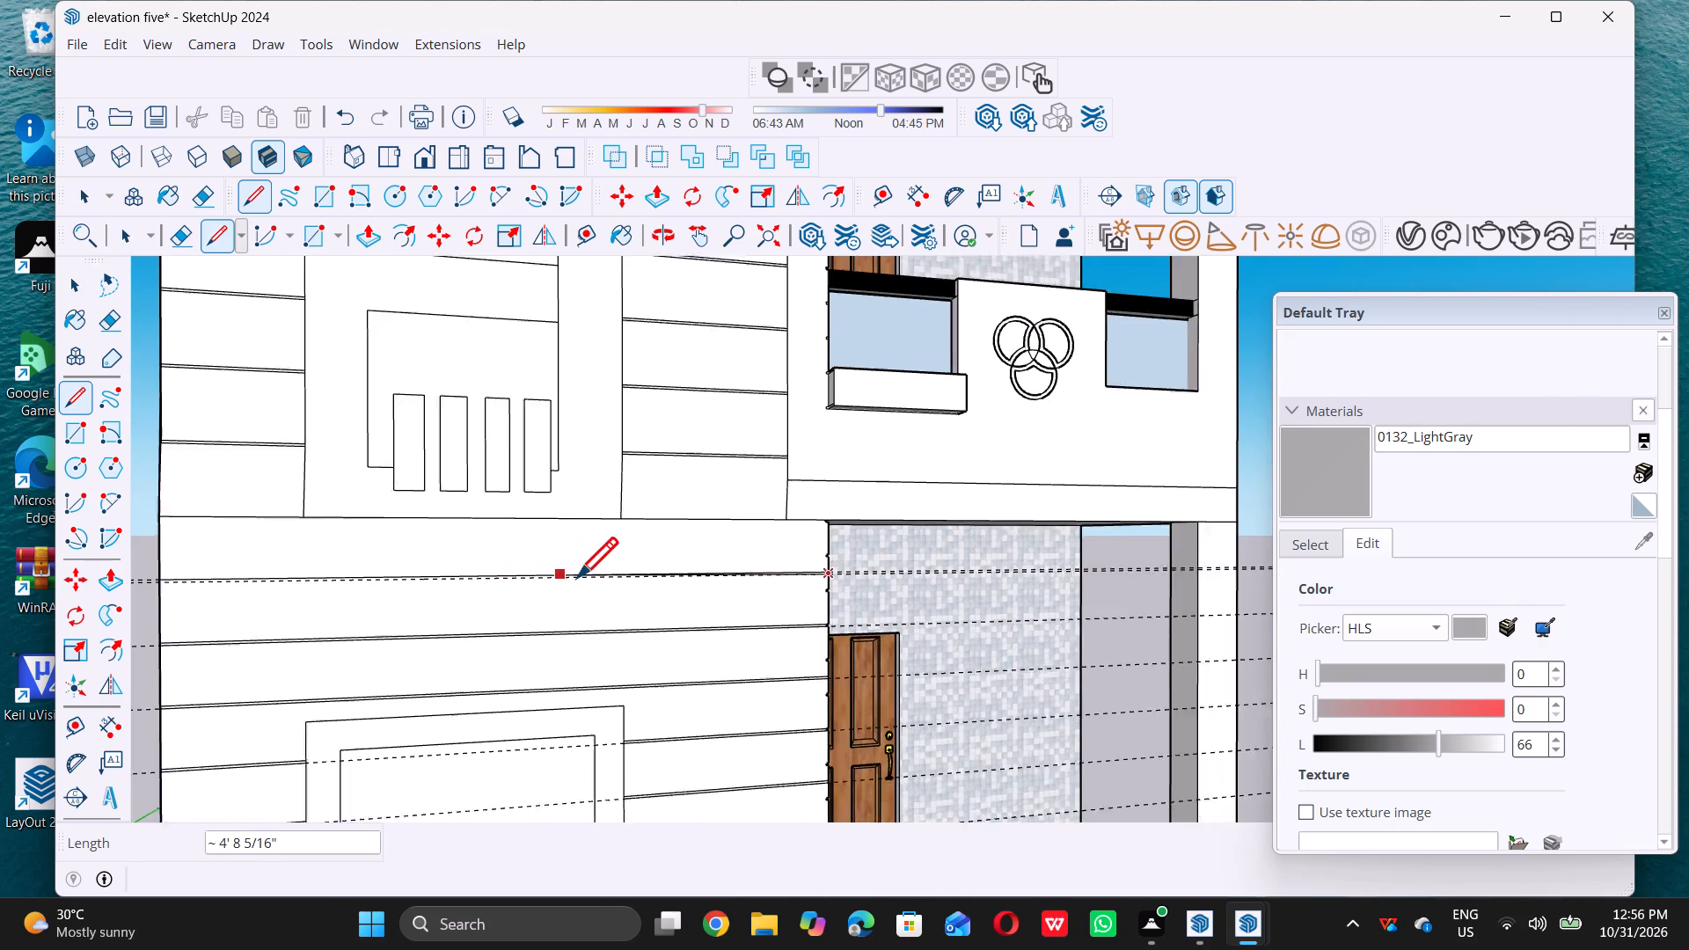
{"action": "scroll", "coordinate": [245, 593], "scroll_direction": "up", "scroll_amount": 11}
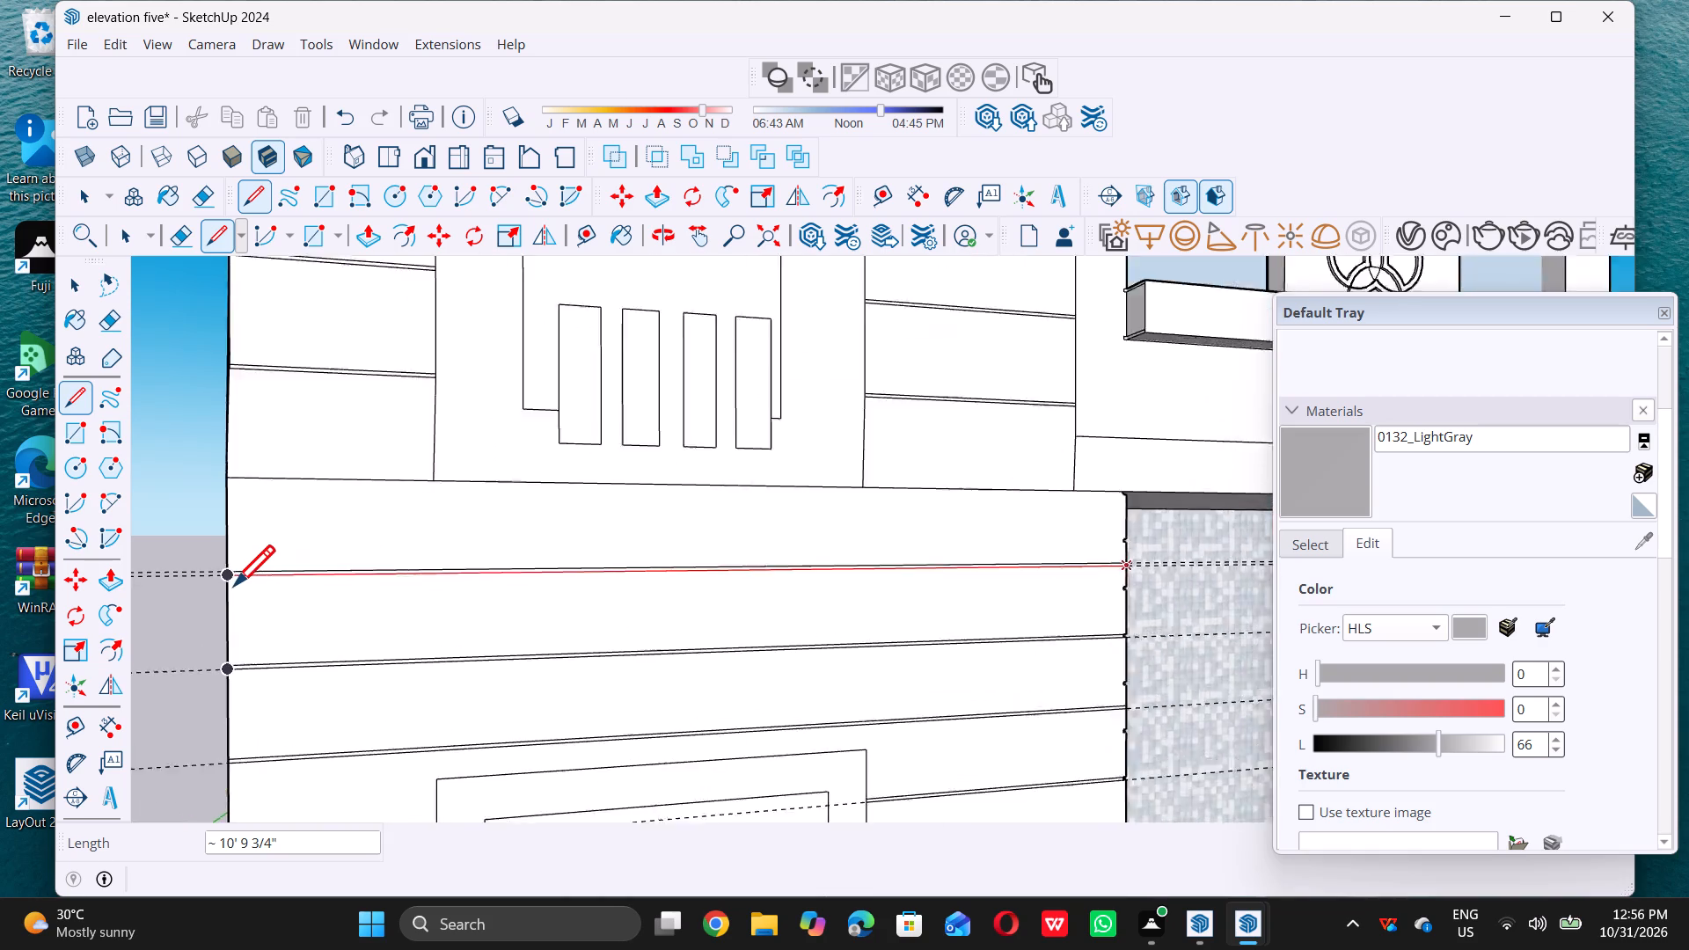
{"action": "scroll", "coordinate": [234, 585], "scroll_direction": "up", "scroll_amount": 3}
{"action": "double_click", "coordinate": [225, 578]}
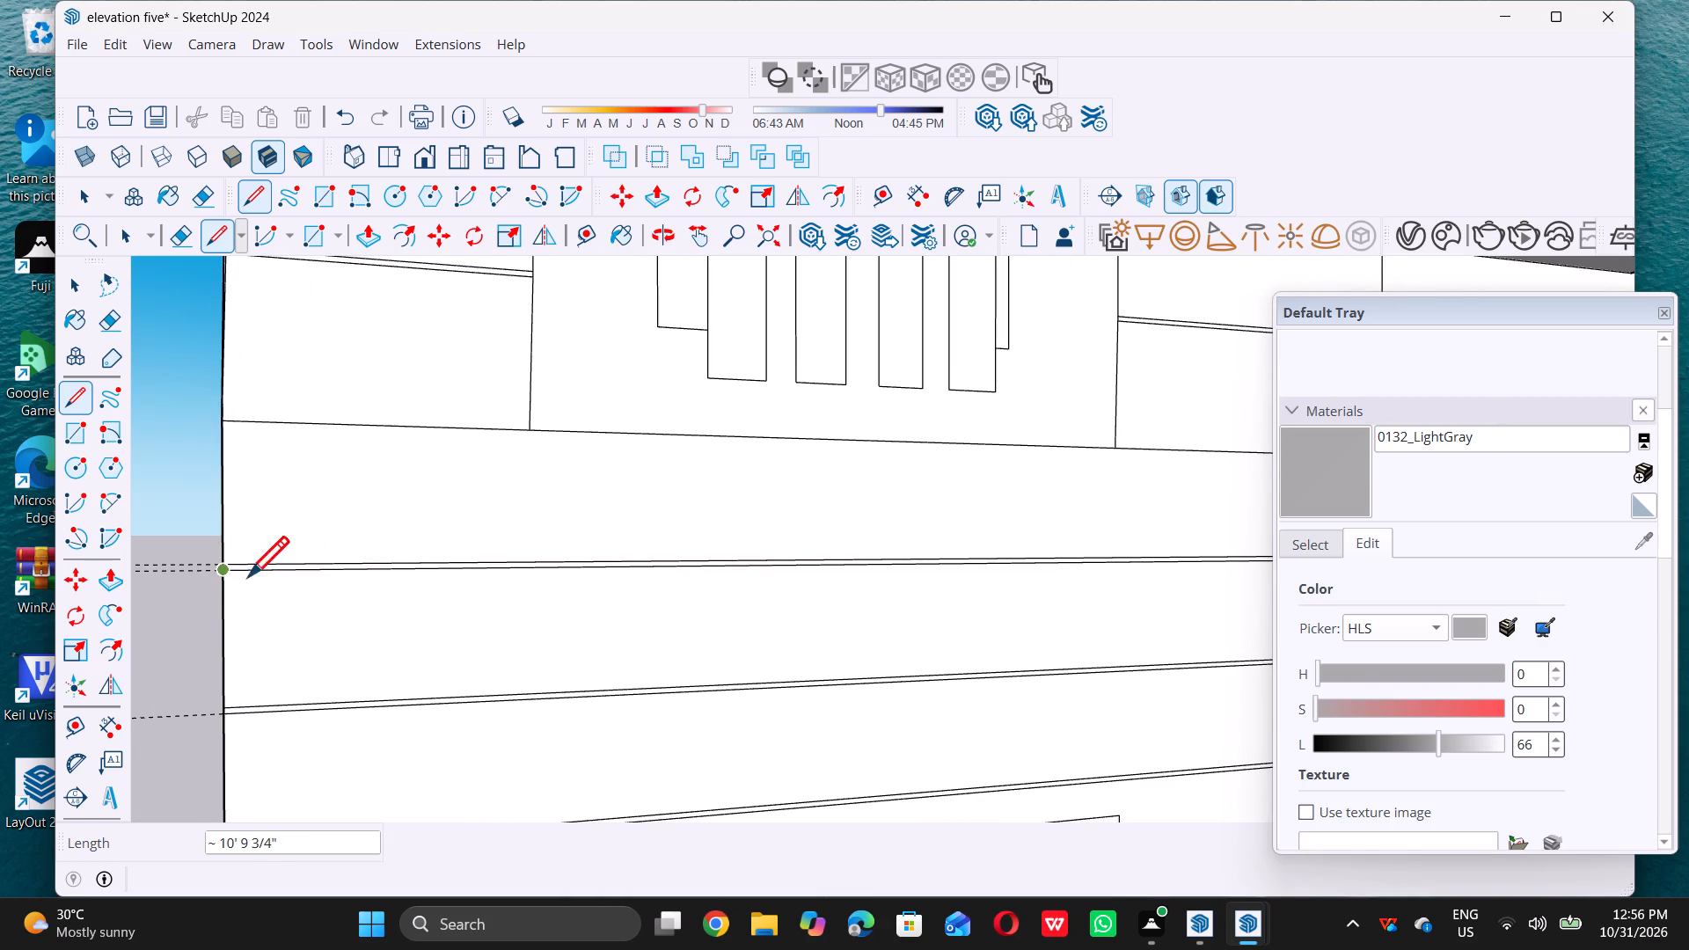
{"action": "key", "text": "space"}
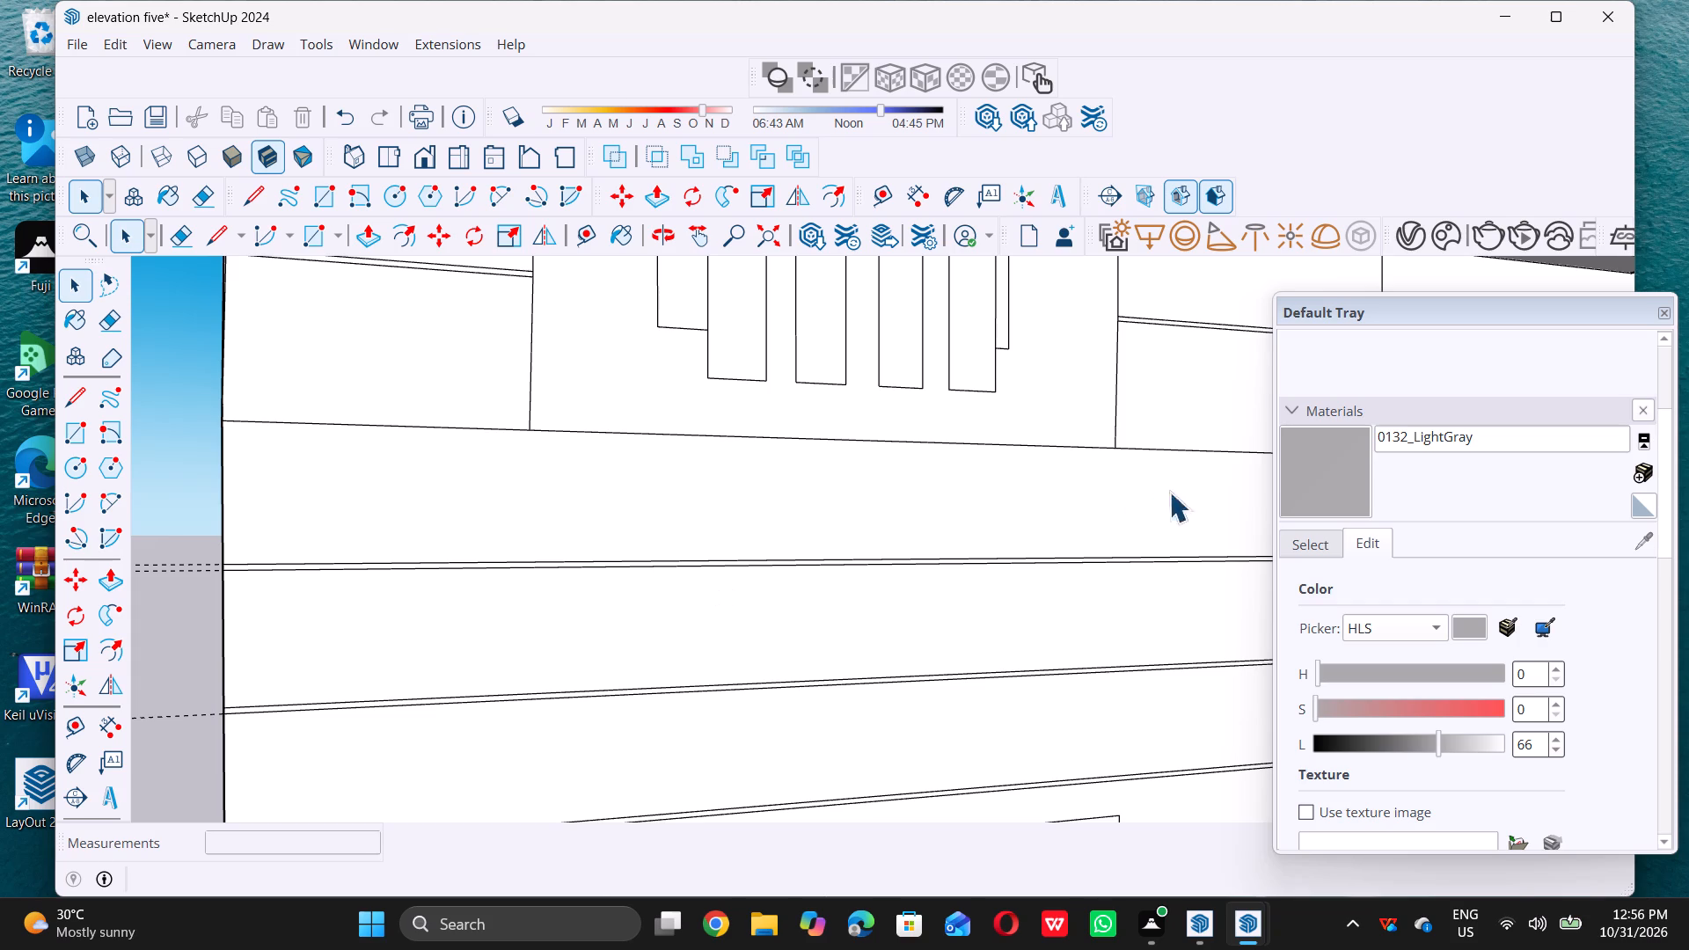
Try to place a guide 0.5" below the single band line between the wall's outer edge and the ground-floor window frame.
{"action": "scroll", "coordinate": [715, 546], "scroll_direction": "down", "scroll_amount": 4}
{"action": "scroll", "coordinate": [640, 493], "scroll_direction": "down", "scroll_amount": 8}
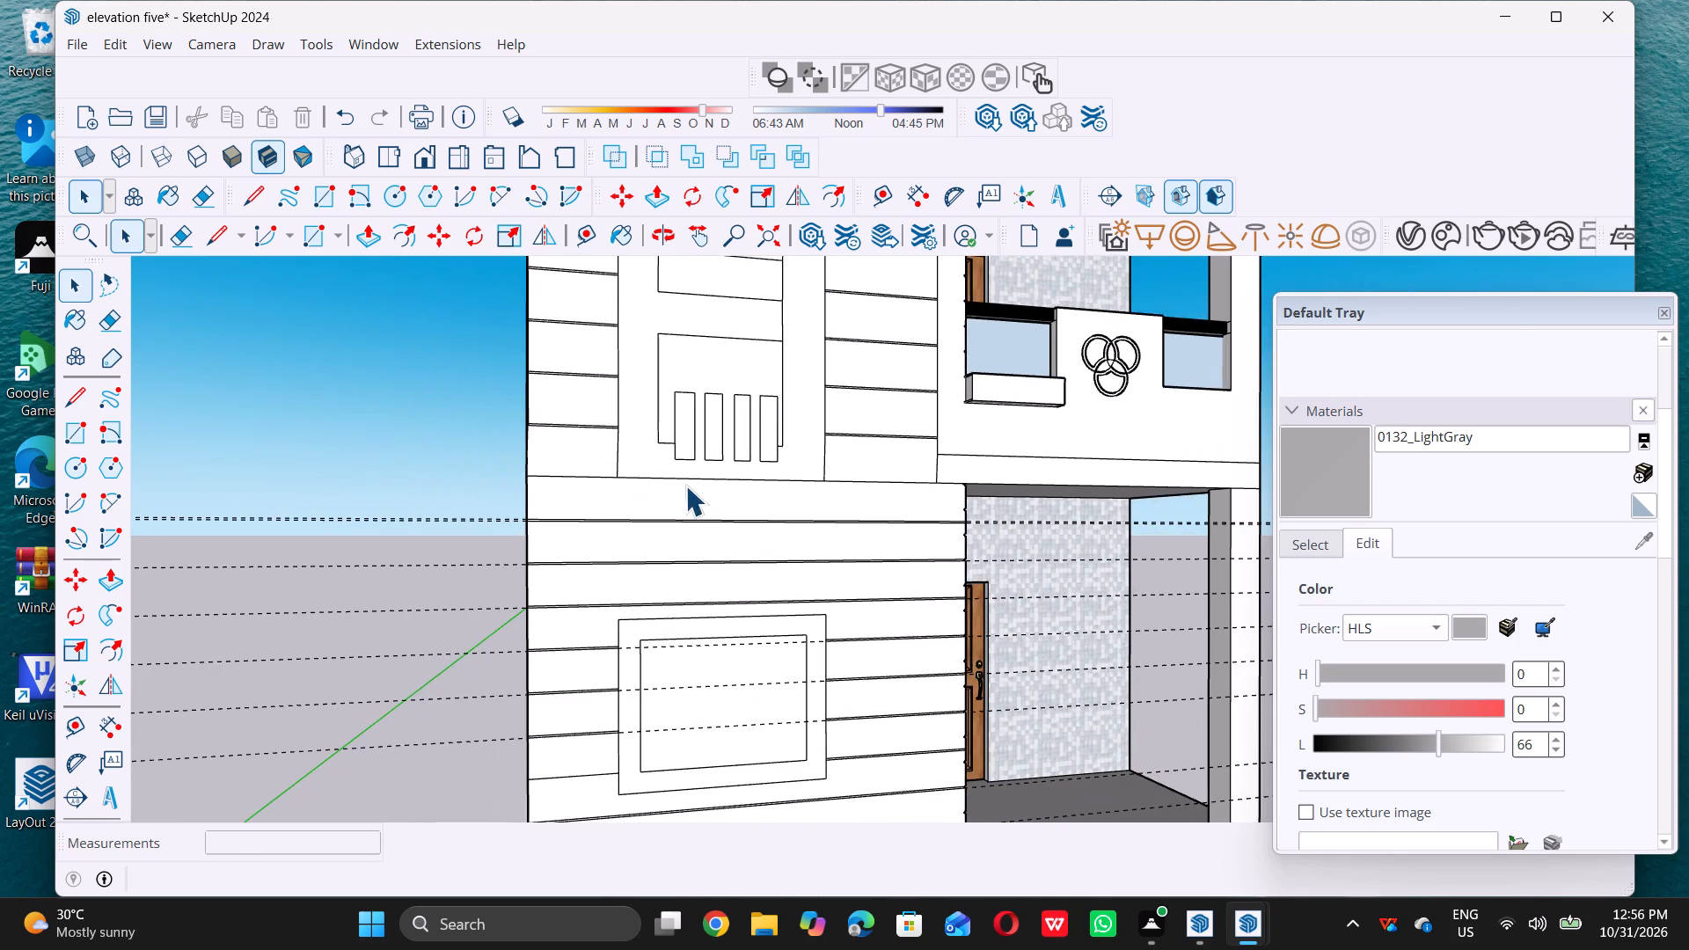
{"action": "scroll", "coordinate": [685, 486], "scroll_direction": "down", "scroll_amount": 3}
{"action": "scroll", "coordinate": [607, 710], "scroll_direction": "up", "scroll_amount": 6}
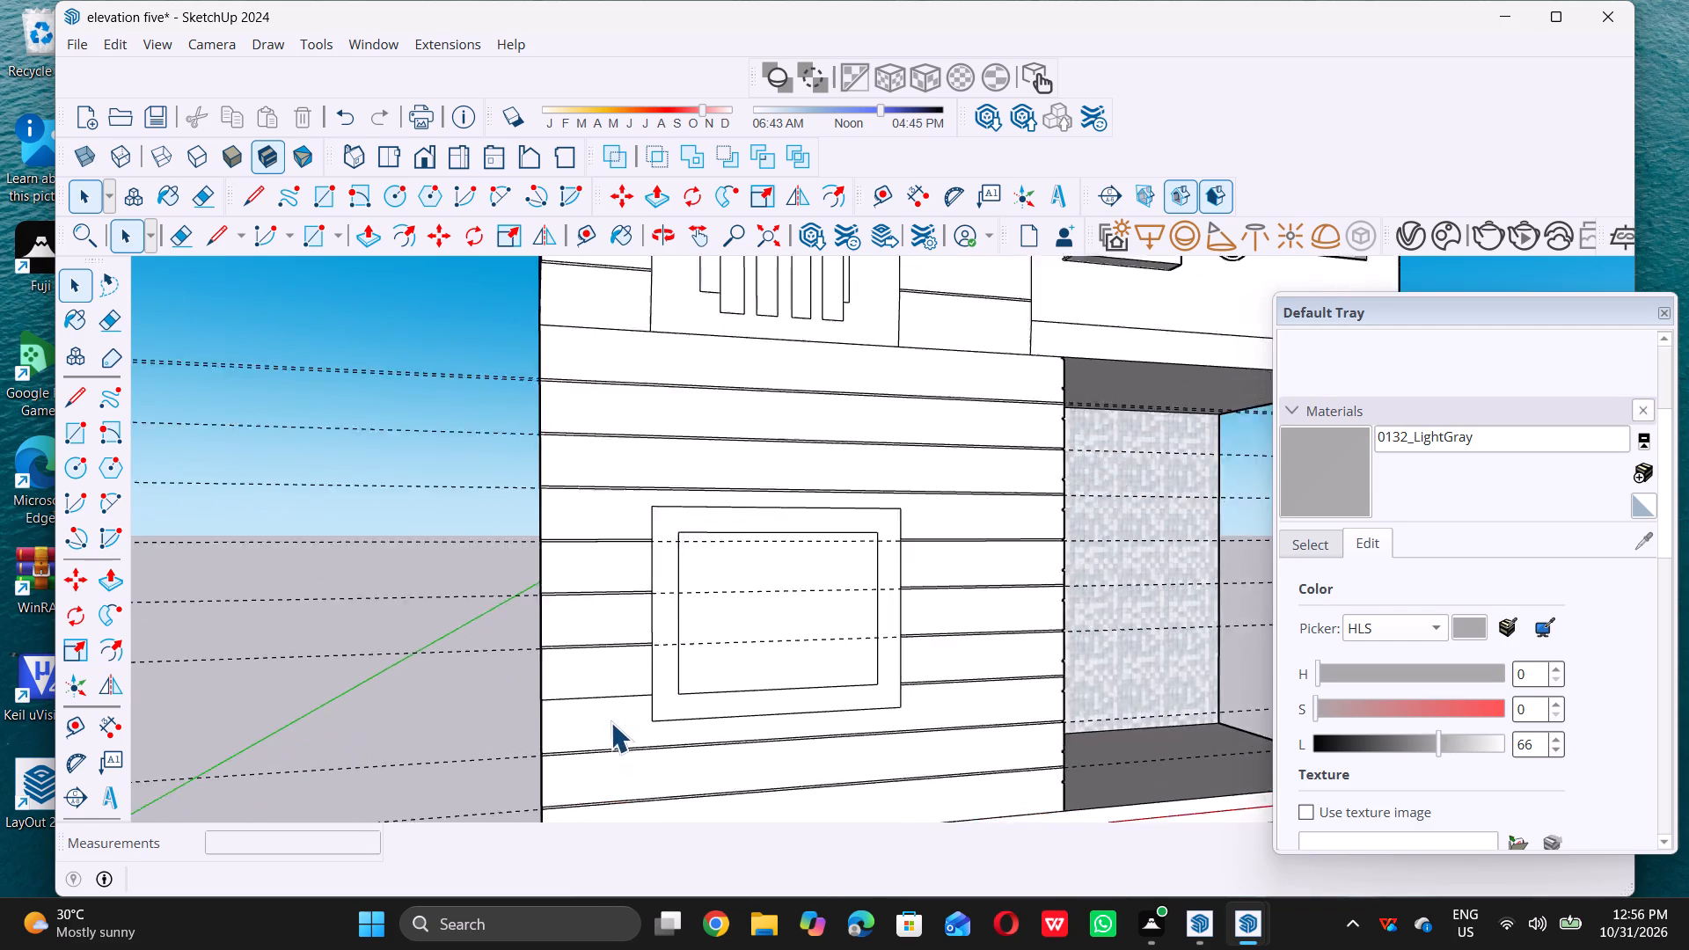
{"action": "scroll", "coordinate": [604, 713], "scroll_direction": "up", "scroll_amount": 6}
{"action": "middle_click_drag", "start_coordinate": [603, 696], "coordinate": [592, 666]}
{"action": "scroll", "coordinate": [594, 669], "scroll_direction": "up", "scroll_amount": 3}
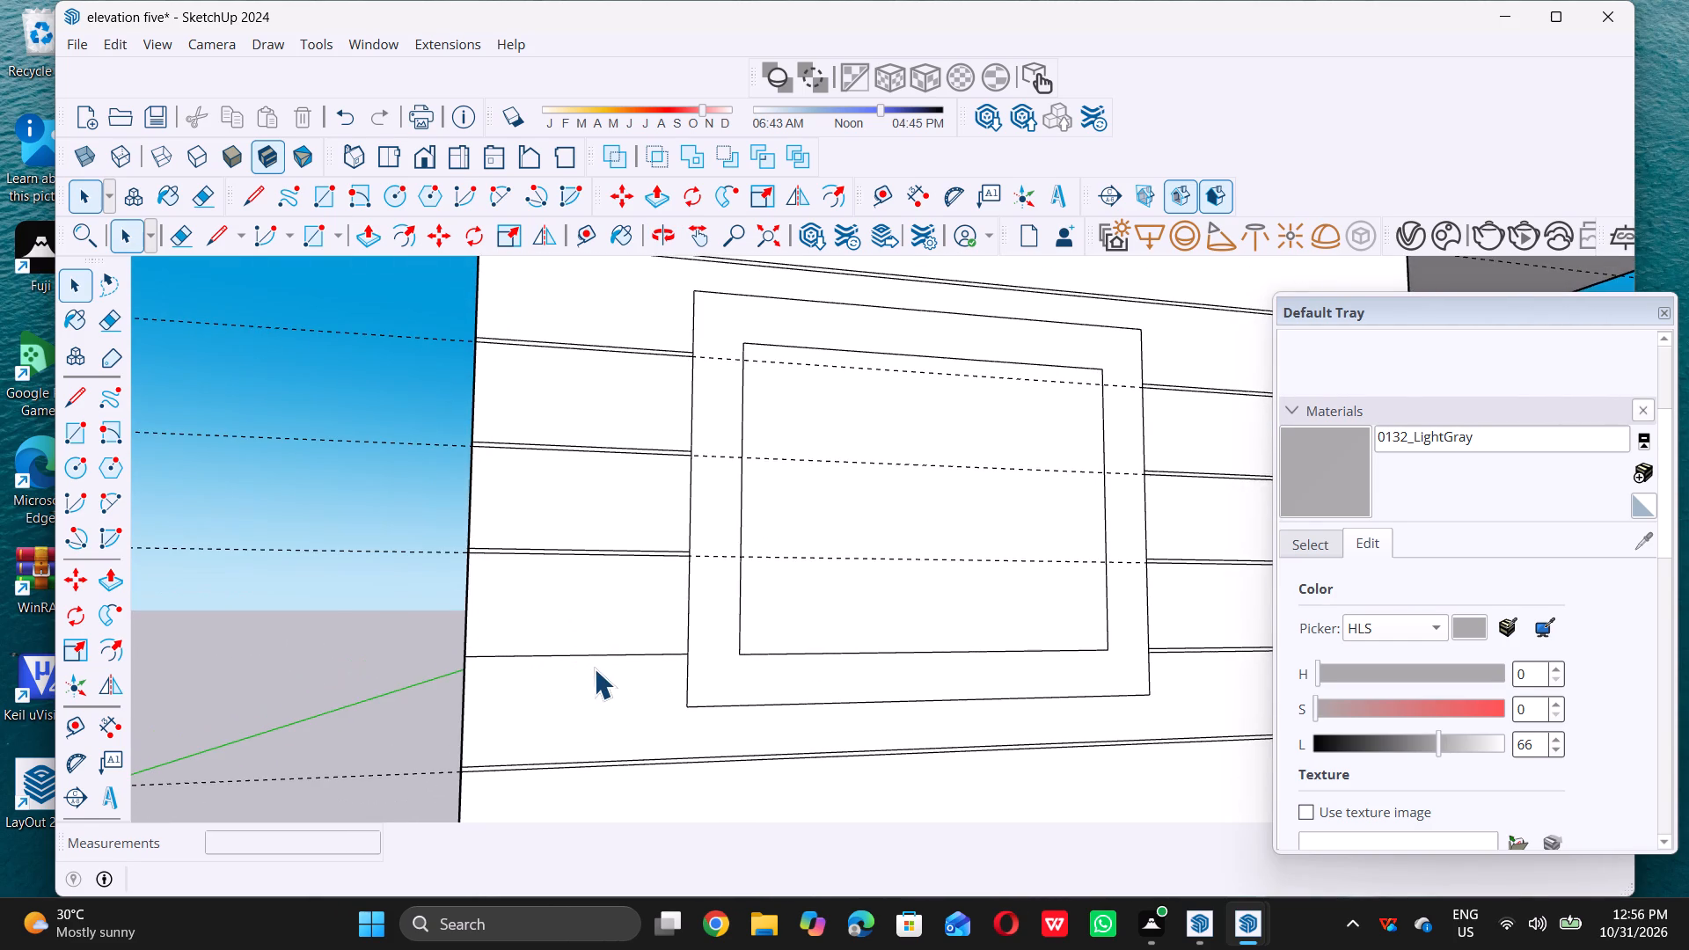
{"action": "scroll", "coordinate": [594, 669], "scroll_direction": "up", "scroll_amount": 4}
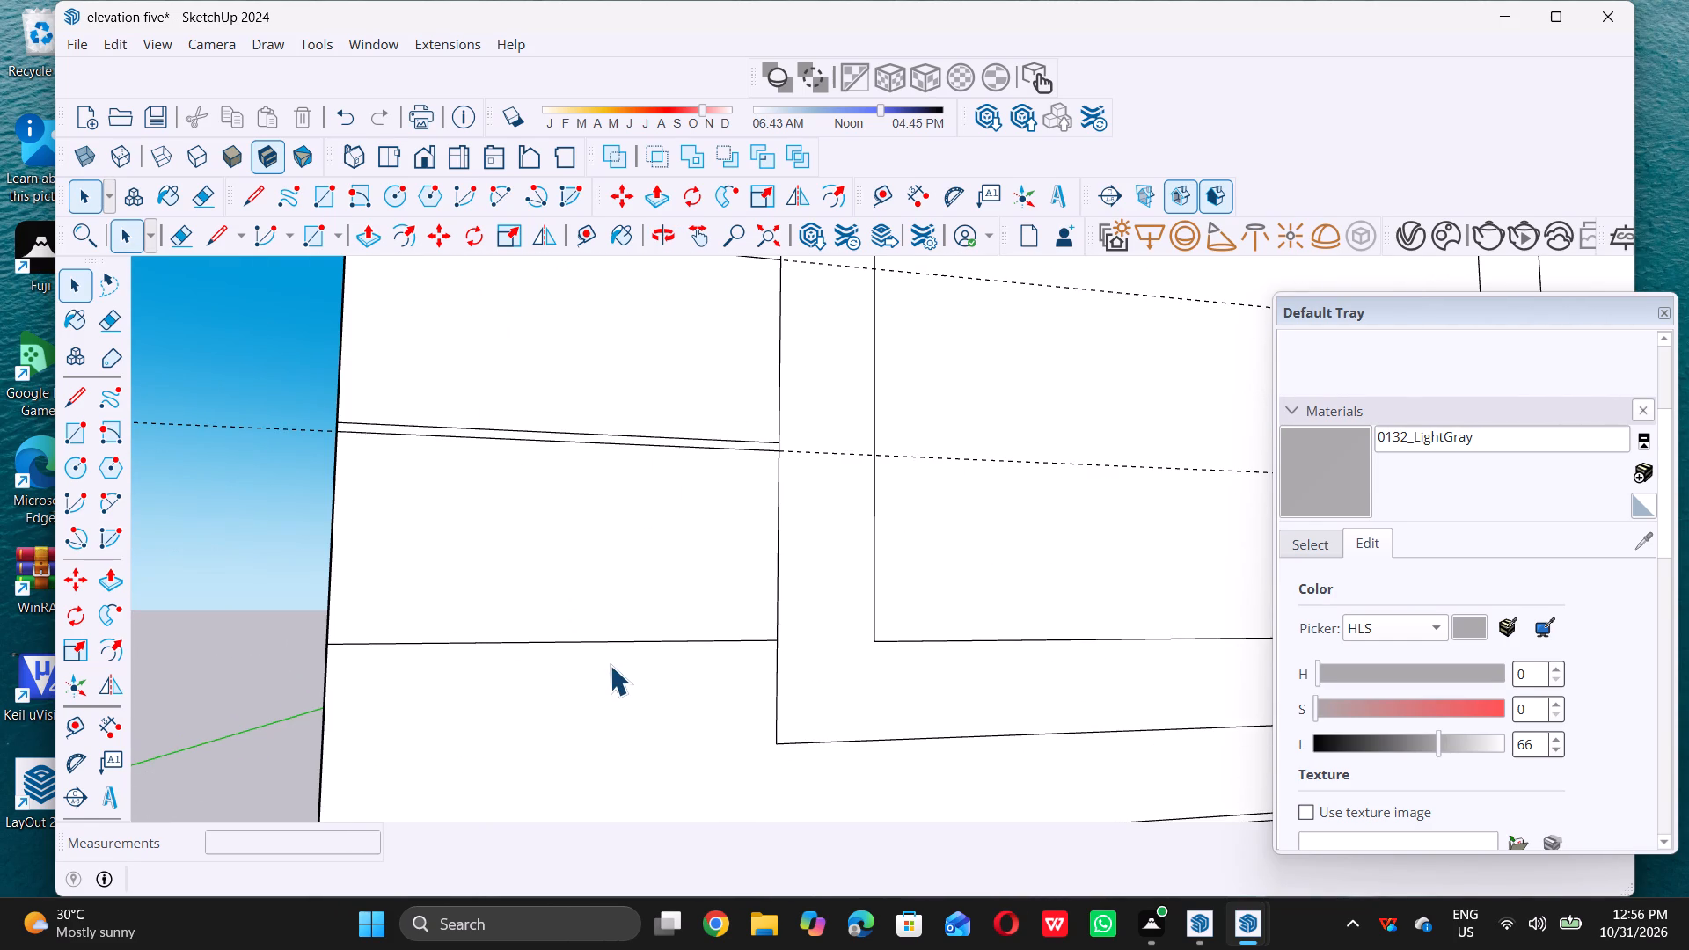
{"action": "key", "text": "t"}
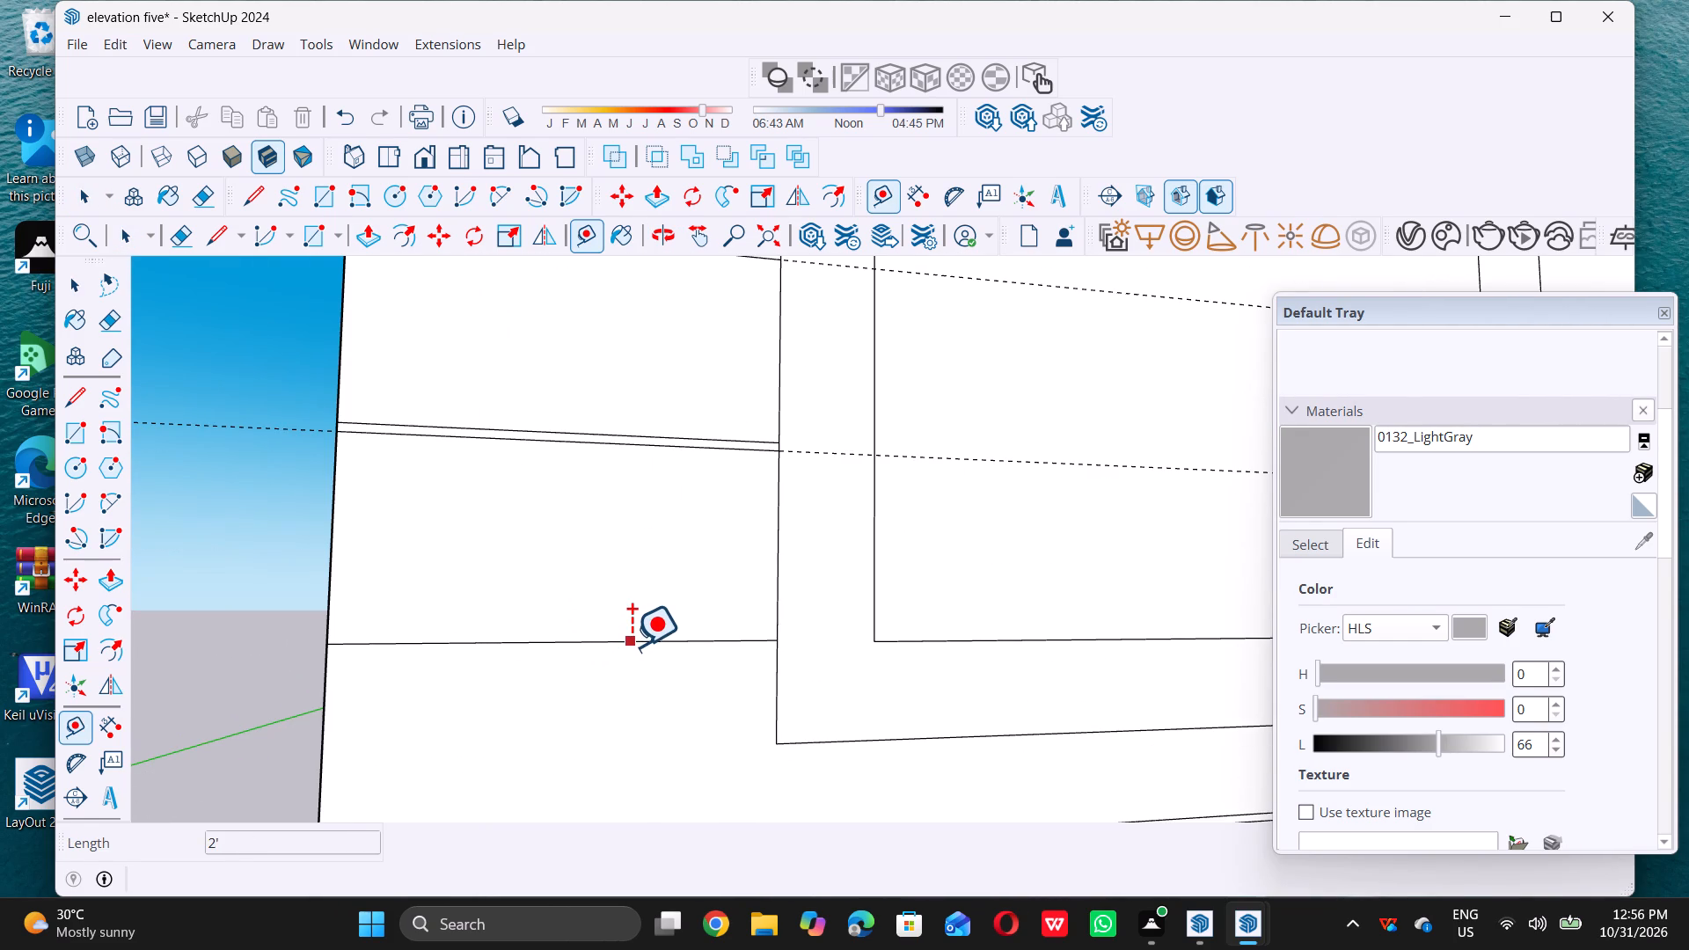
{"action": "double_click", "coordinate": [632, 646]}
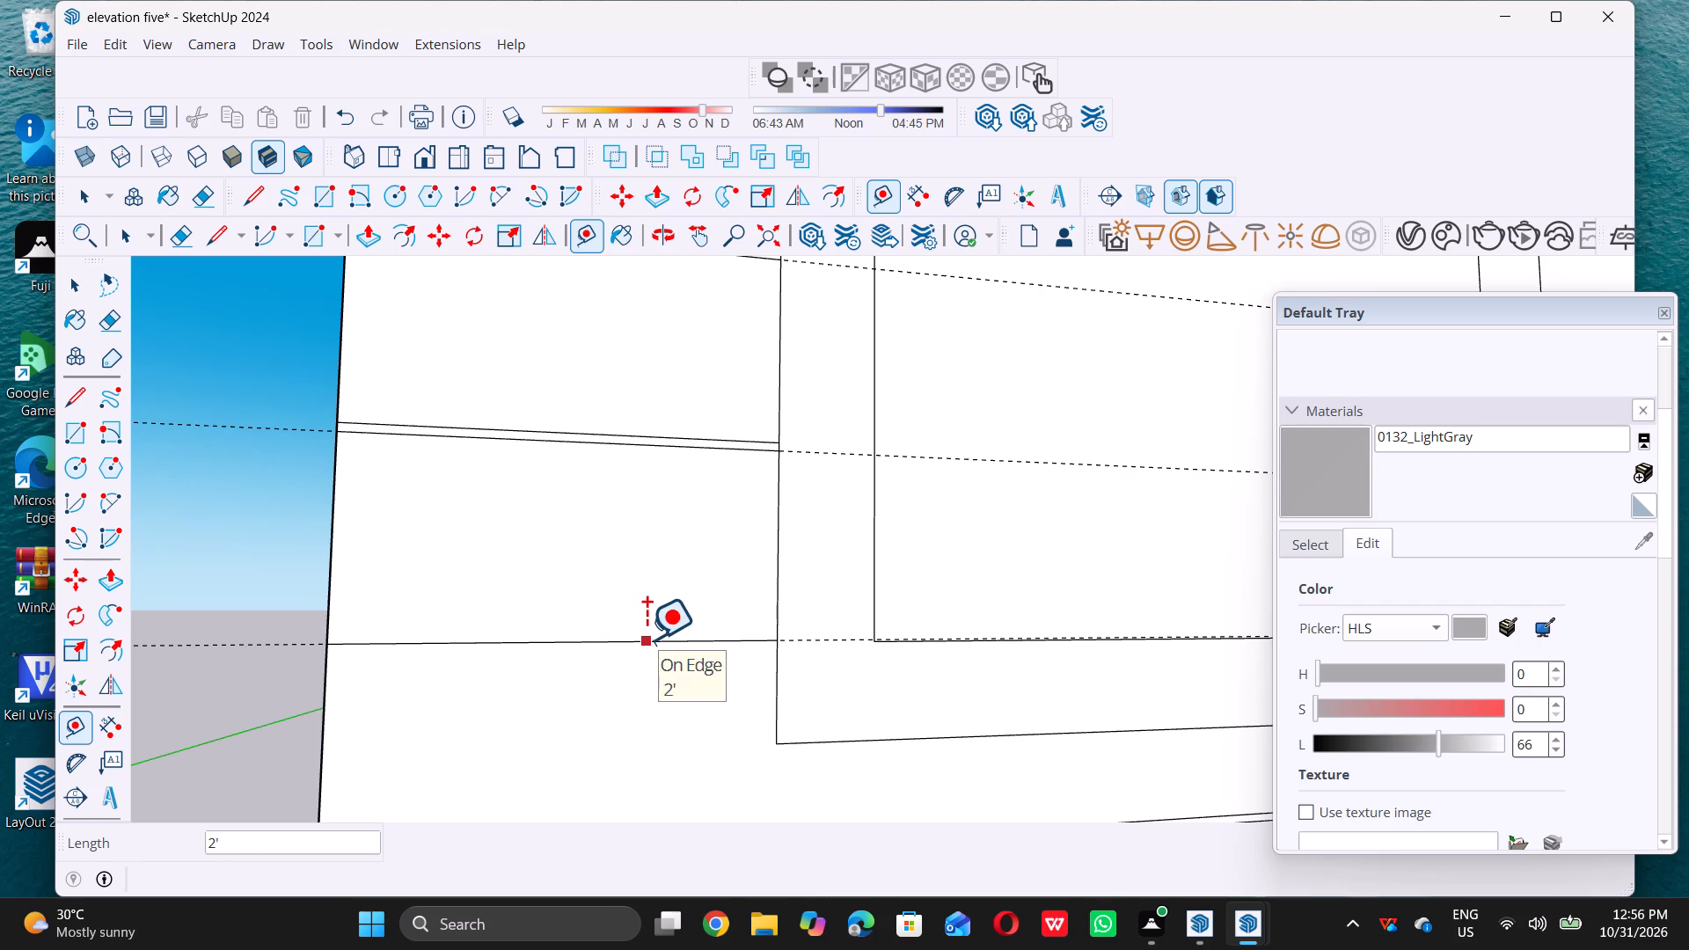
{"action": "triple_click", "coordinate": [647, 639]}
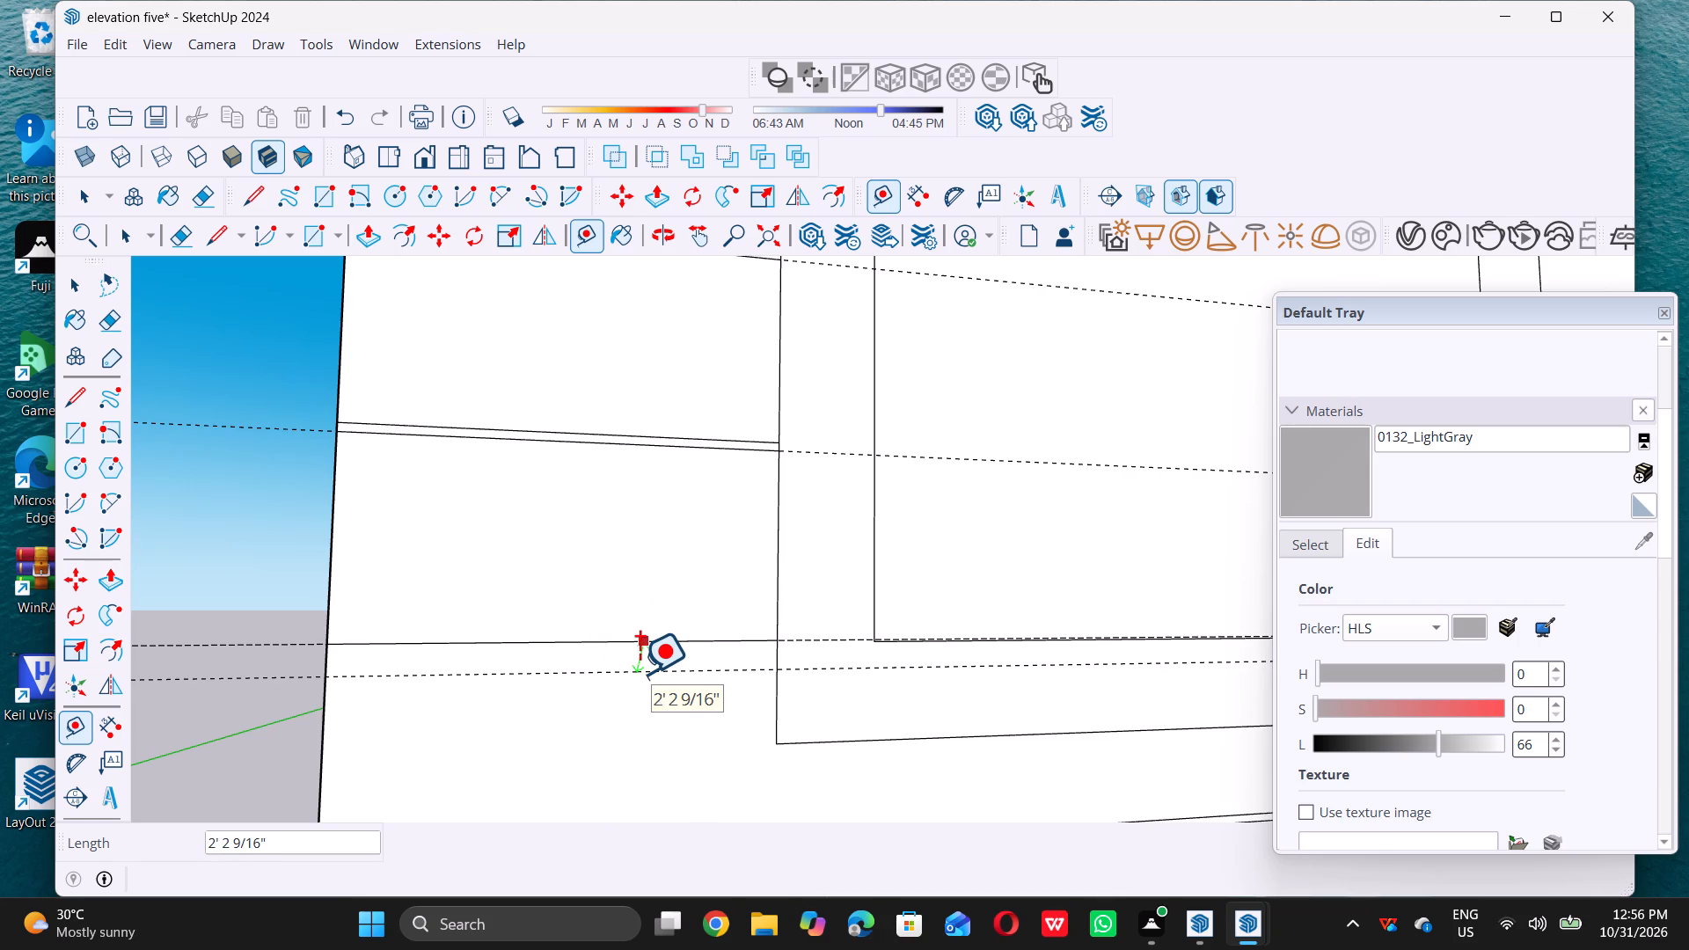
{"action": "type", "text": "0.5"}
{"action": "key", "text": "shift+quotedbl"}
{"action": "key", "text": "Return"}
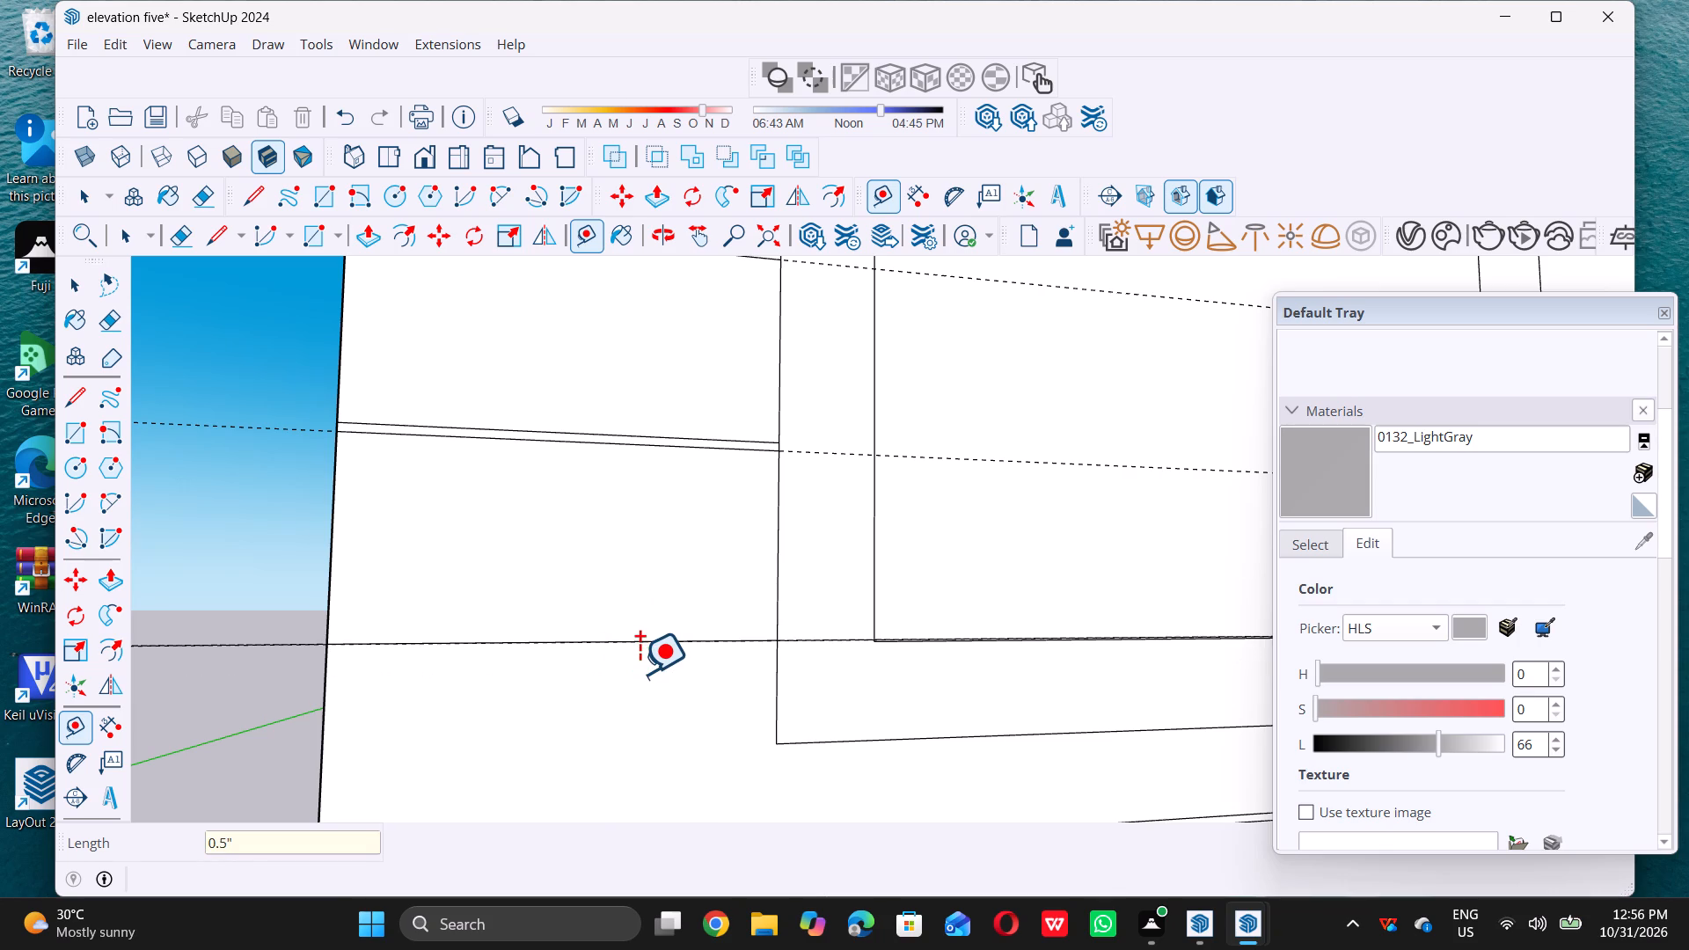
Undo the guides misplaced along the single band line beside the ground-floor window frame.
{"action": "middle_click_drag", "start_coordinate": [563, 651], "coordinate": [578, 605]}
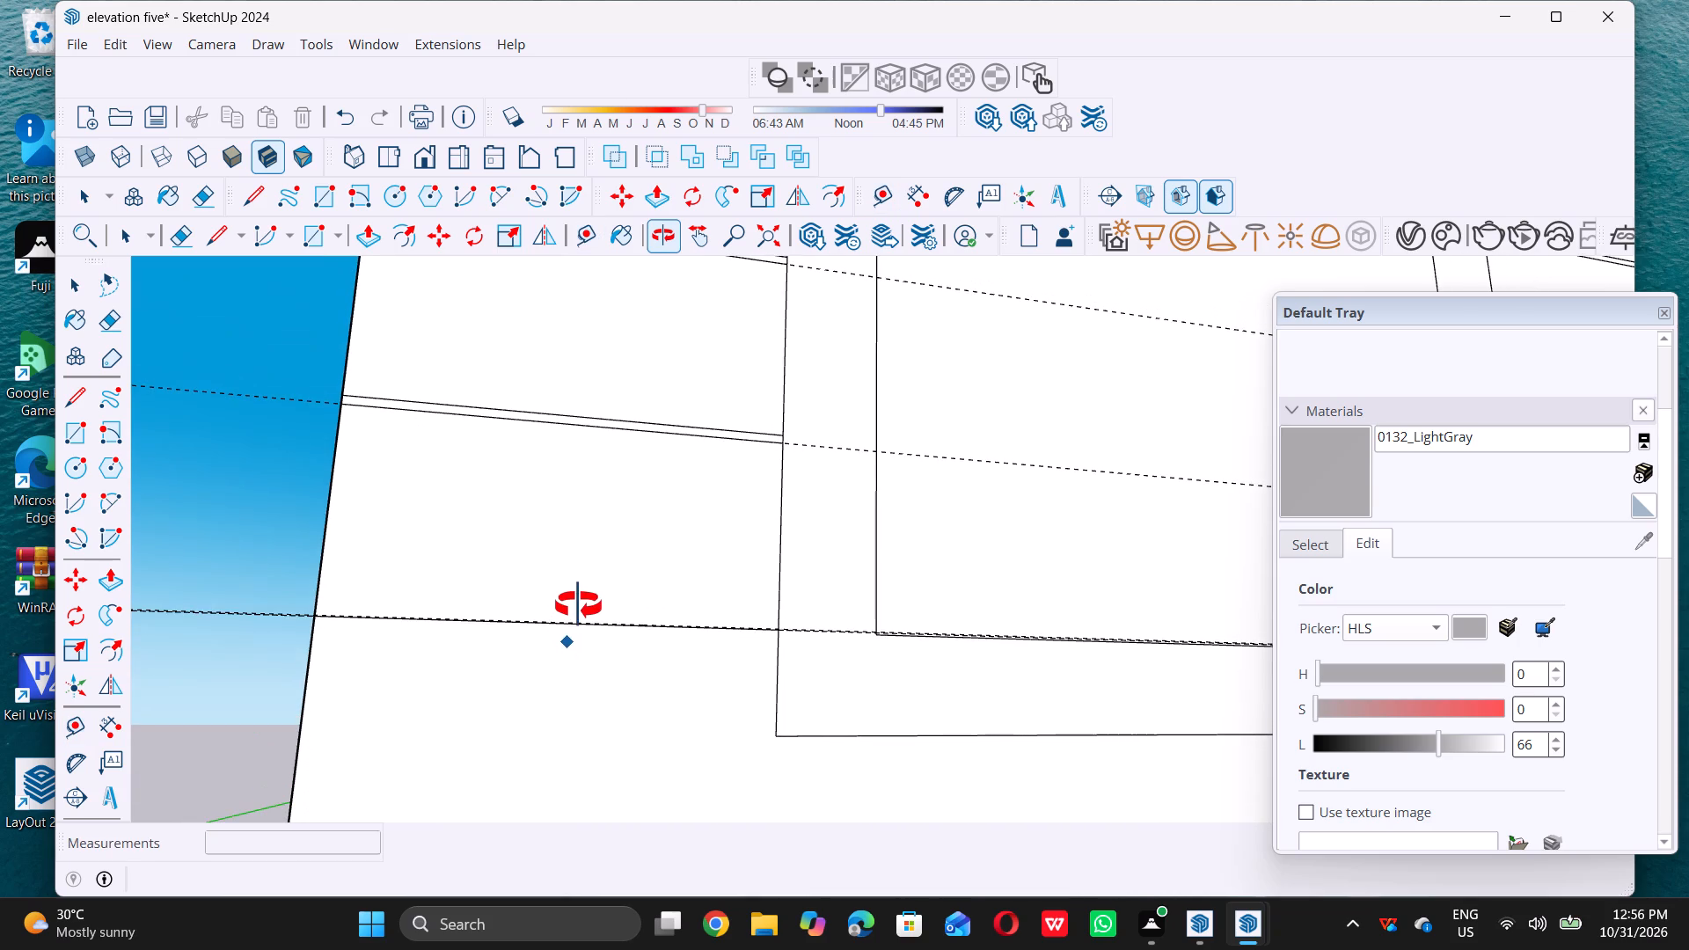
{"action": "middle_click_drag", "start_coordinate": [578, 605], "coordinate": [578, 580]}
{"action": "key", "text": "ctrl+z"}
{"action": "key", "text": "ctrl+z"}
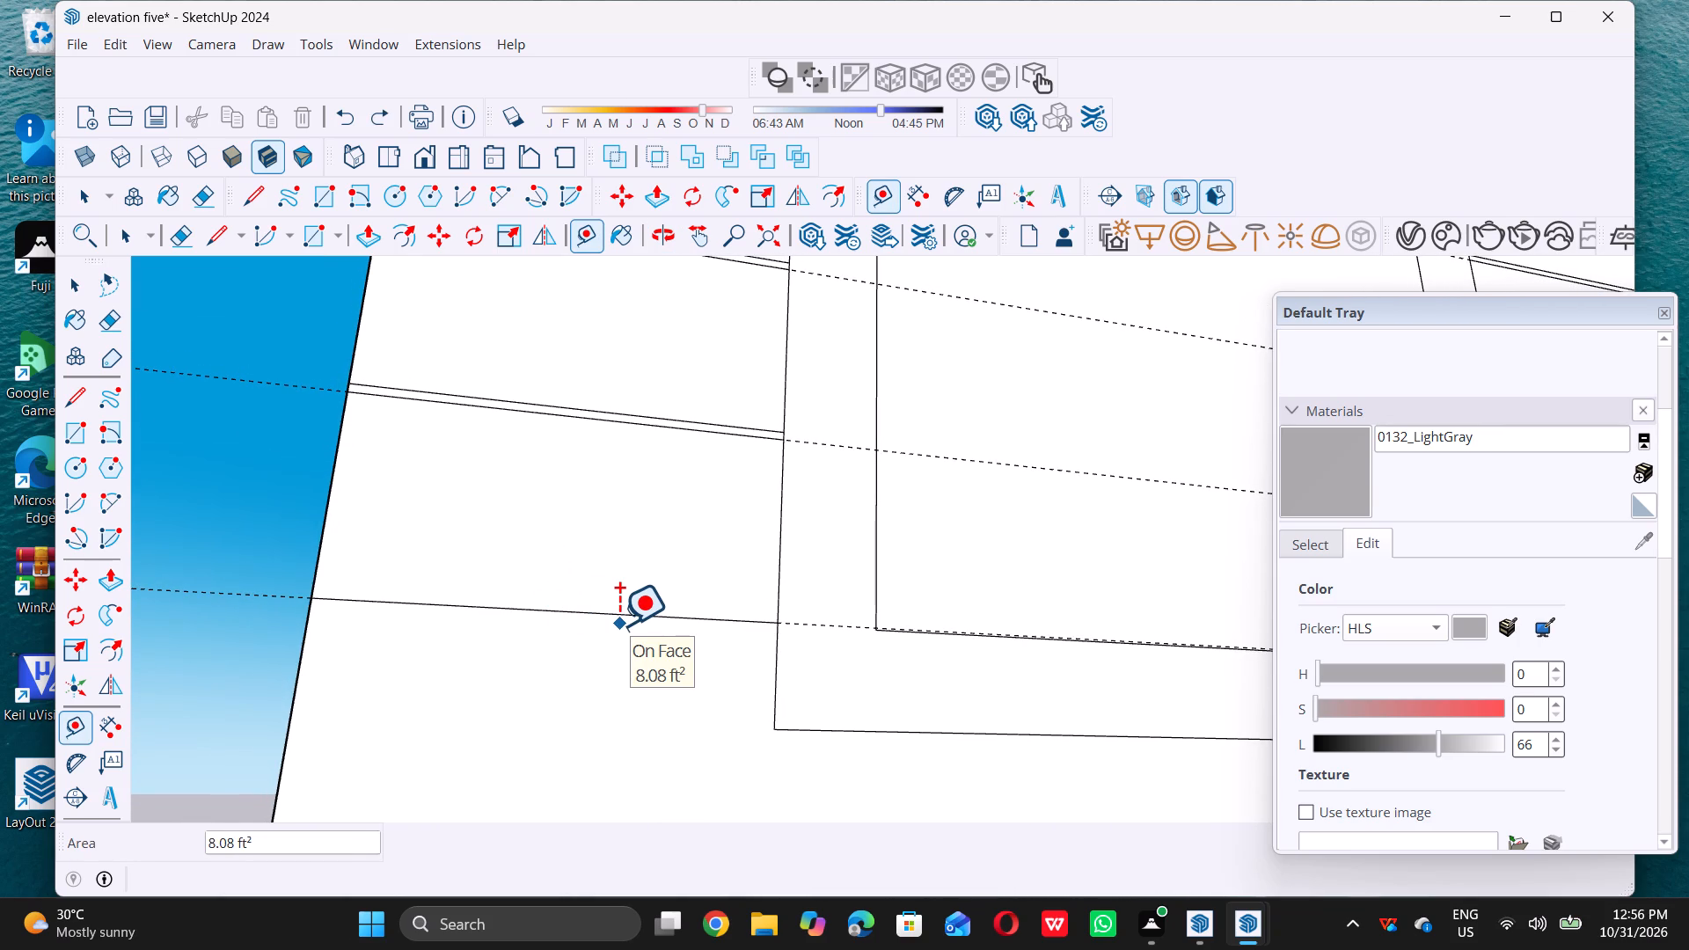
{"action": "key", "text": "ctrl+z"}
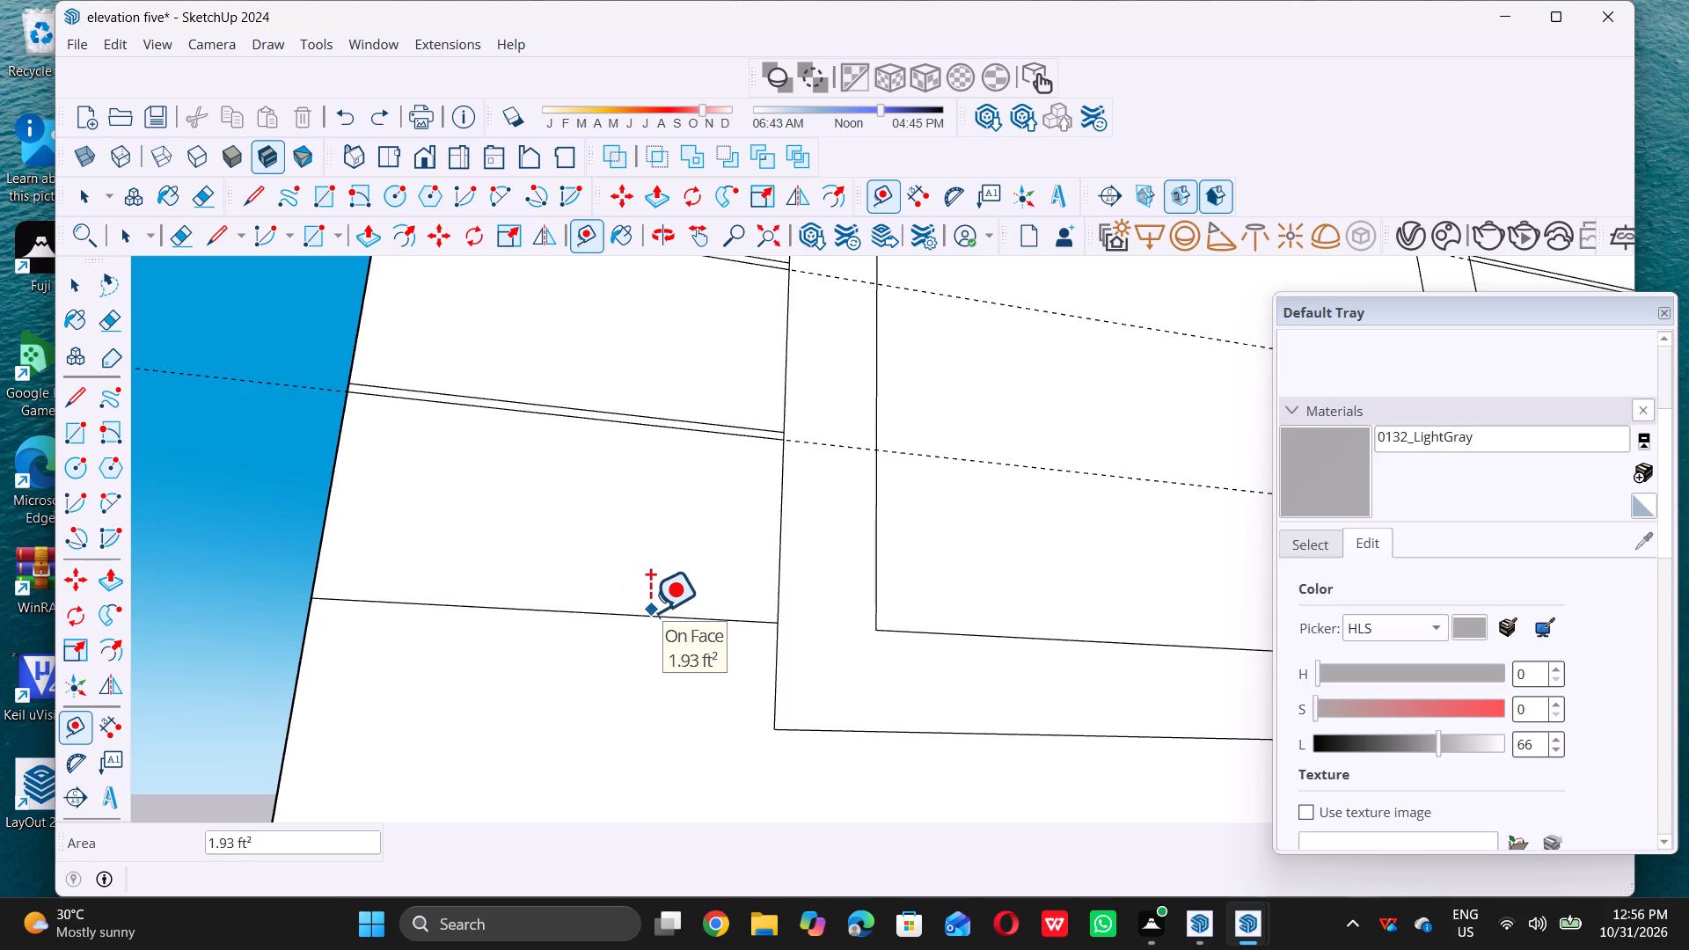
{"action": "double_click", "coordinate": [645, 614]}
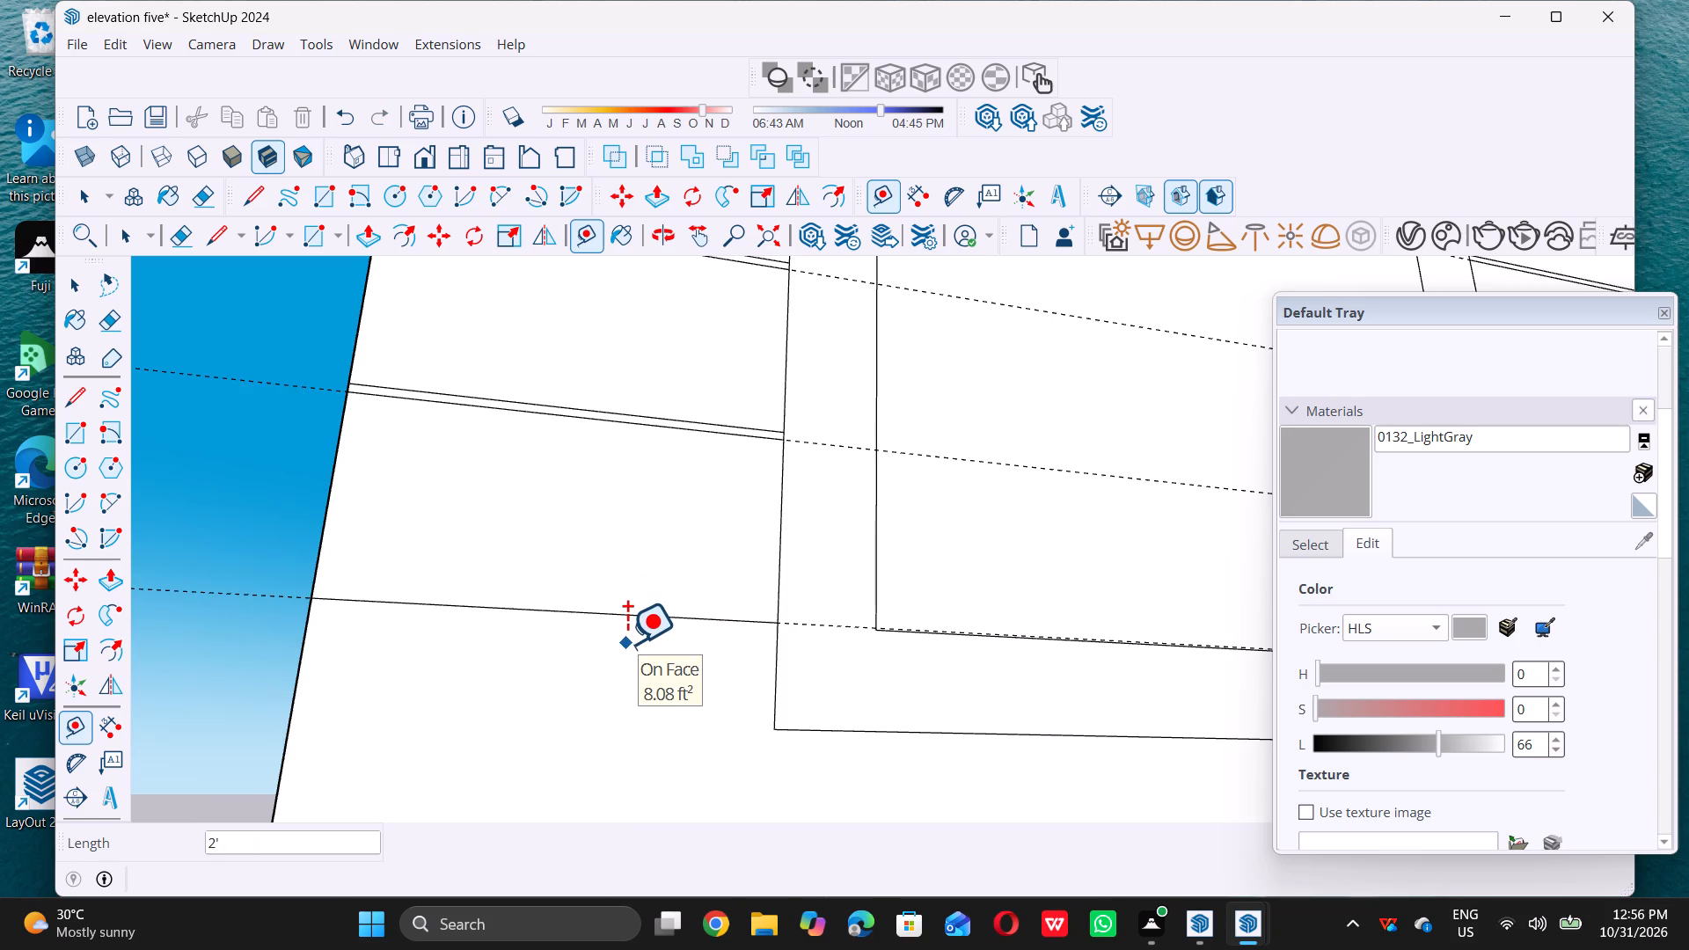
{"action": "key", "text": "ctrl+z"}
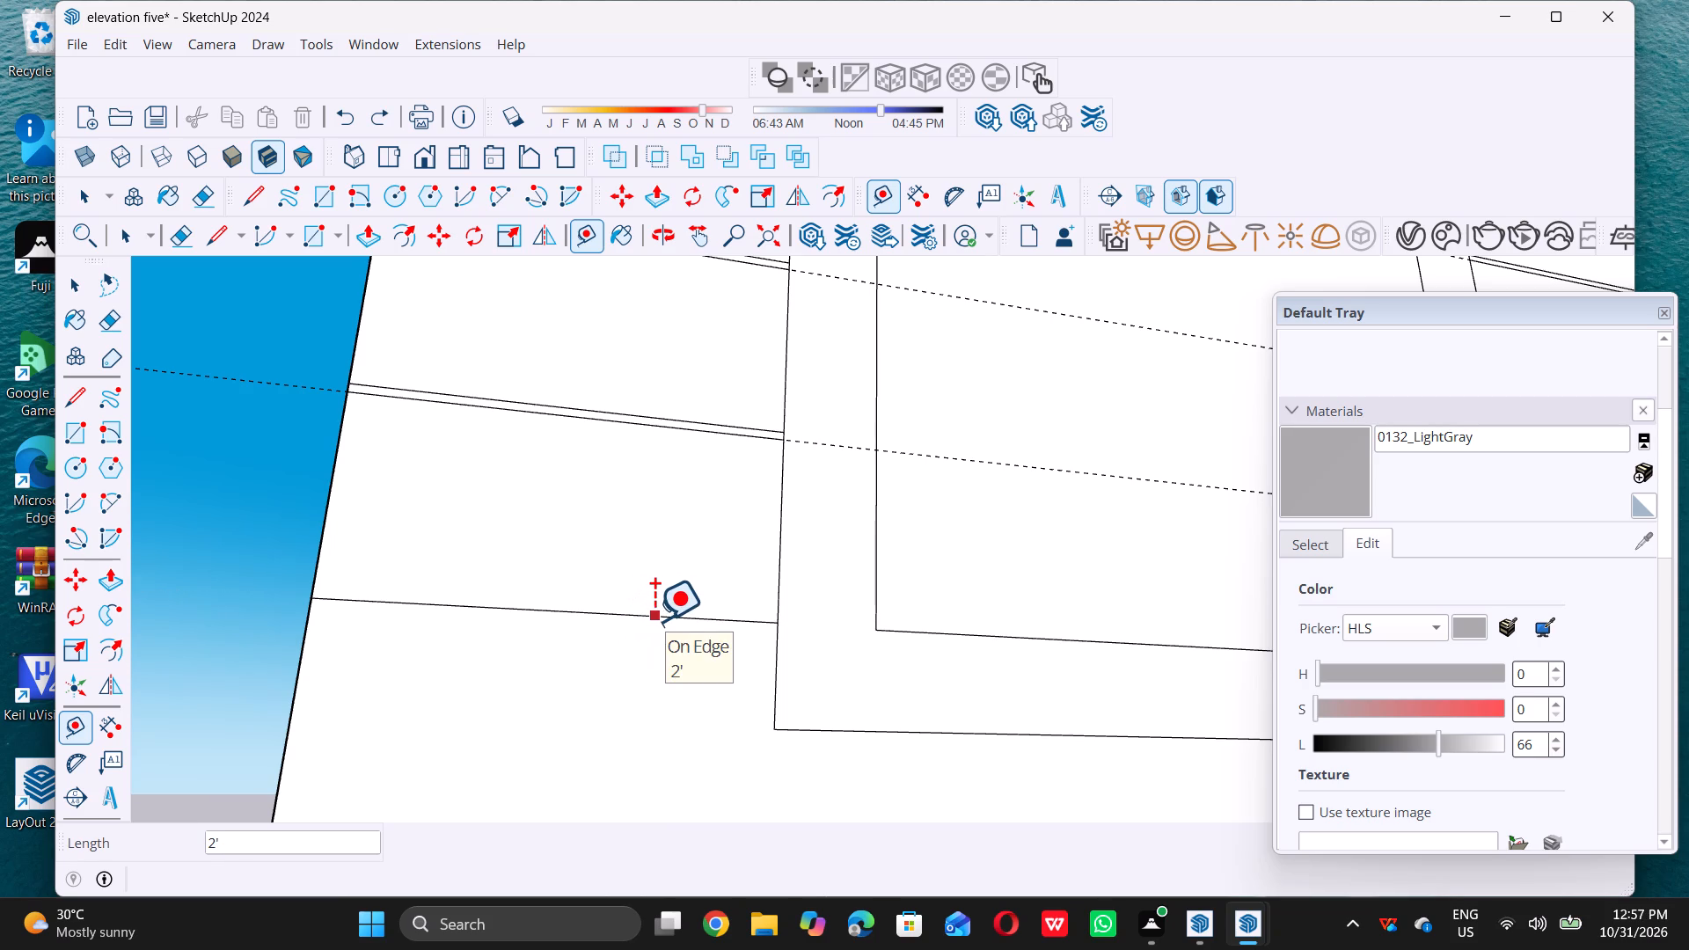
Place a guide 0.5" below the single band line between the wall's outer edge and the window frame.
{"action": "left_click", "coordinate": [655, 620]}
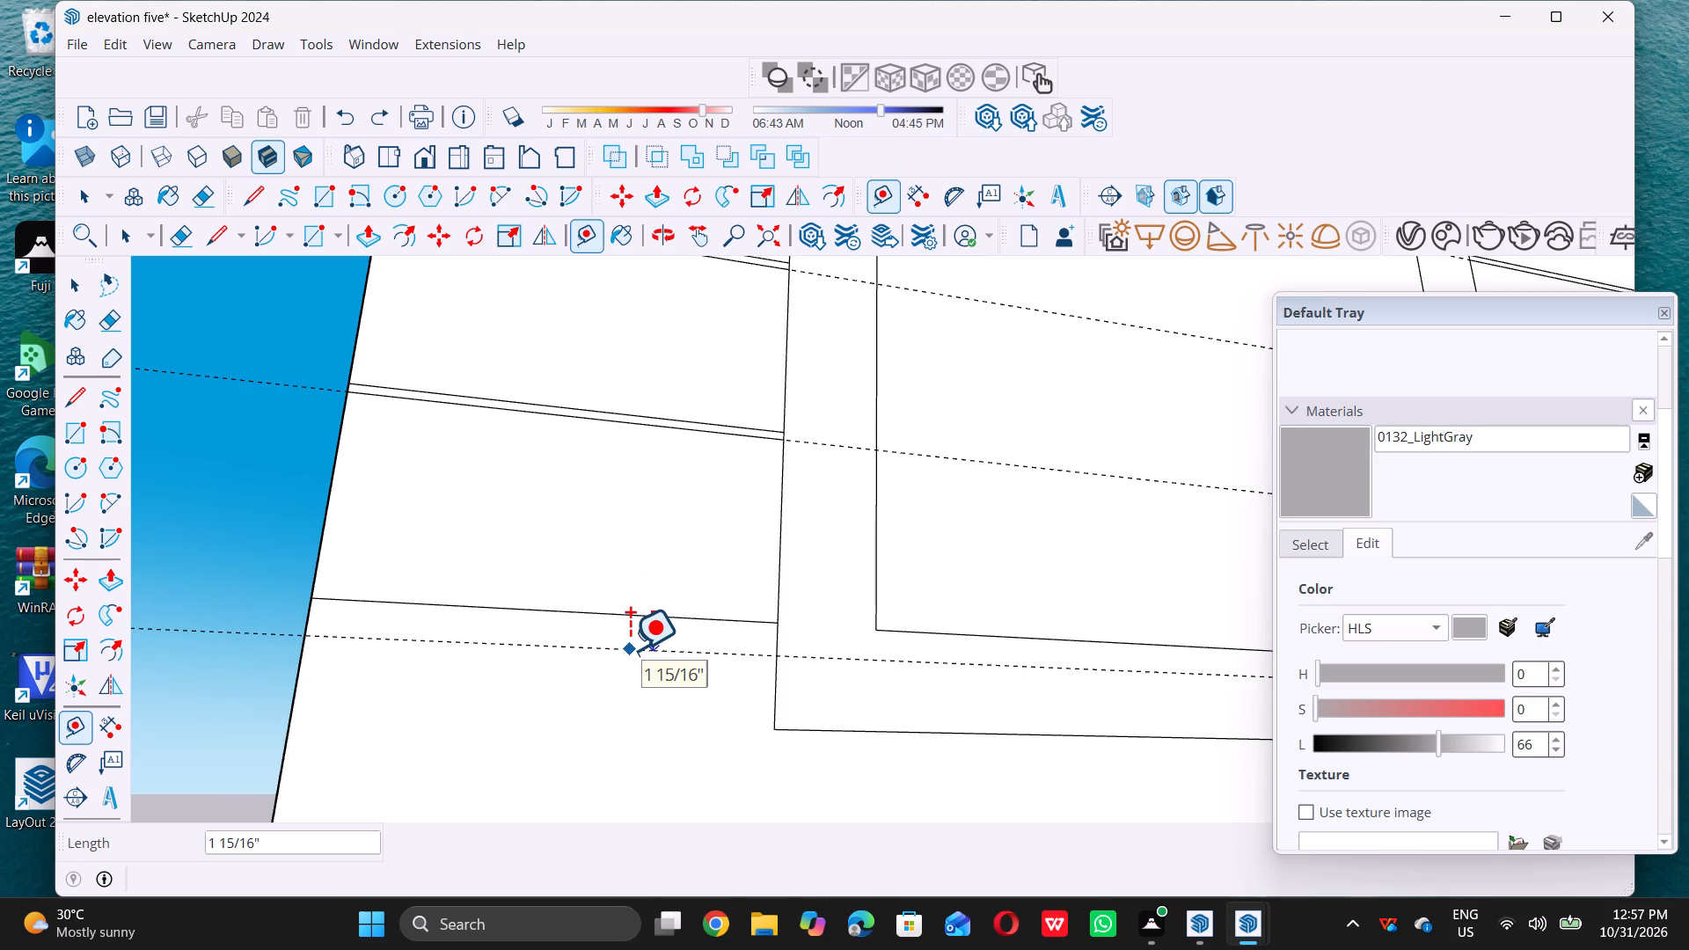
{"action": "type", "text": "0.5"}
{"action": "key", "text": "shift+quotedbl"}
{"action": "key", "text": "Return"}
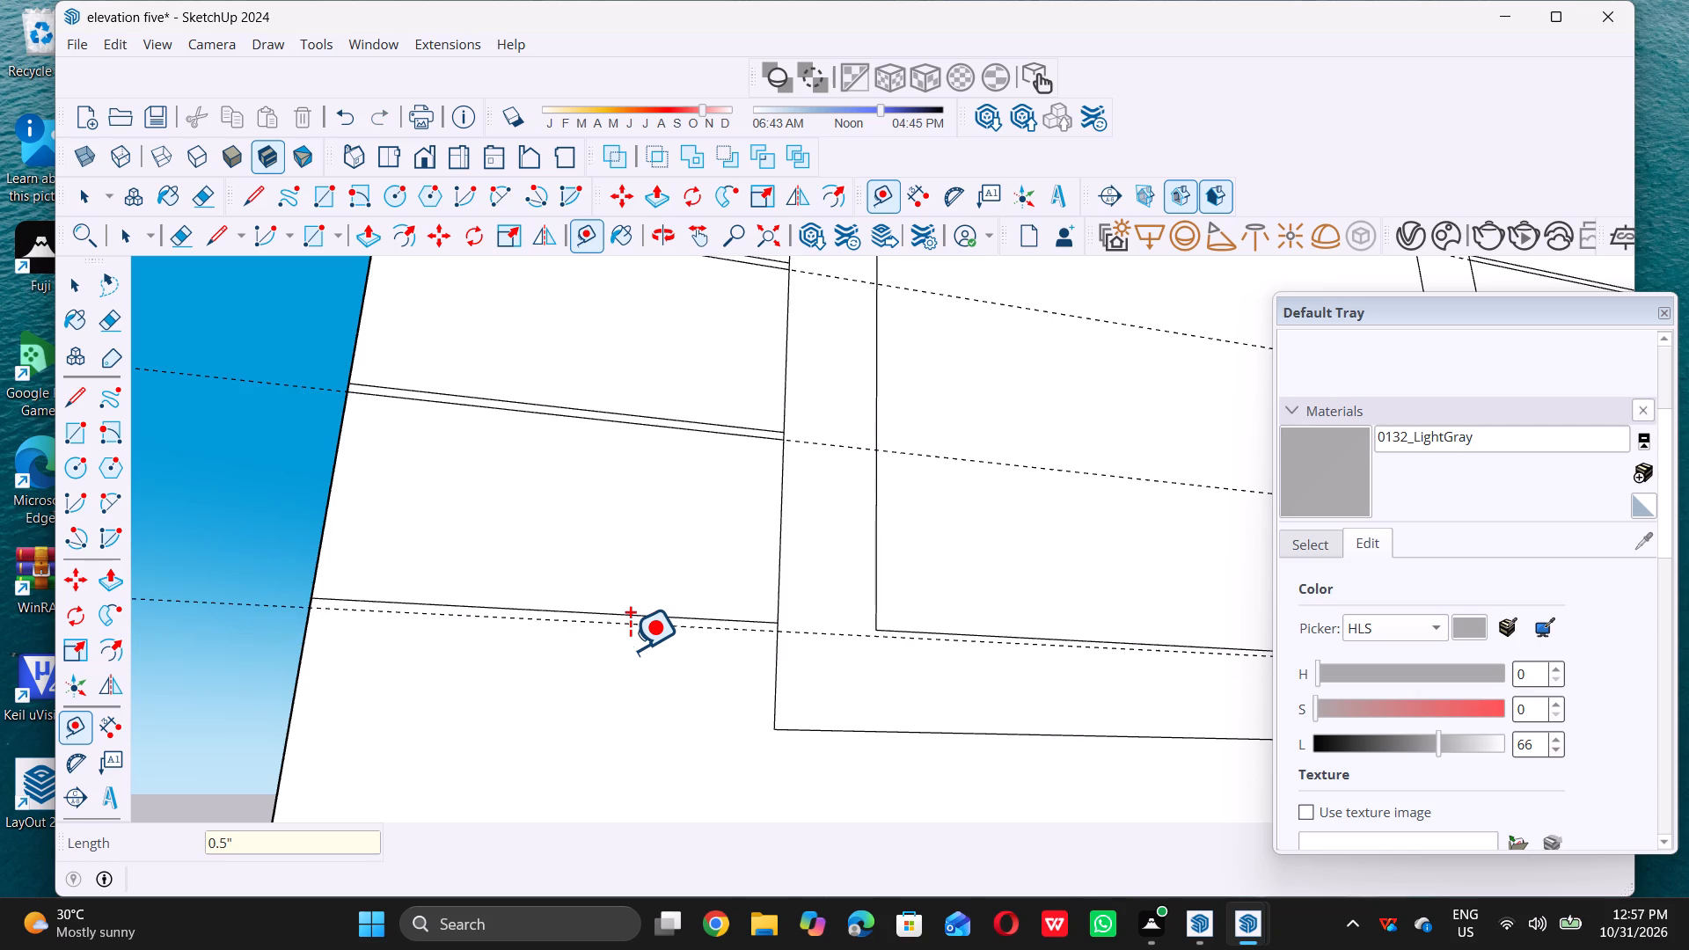
Draw an about 2' groove line along the new guide from the wall's outer edge to the window frame's side.
{"action": "key", "text": "space"}
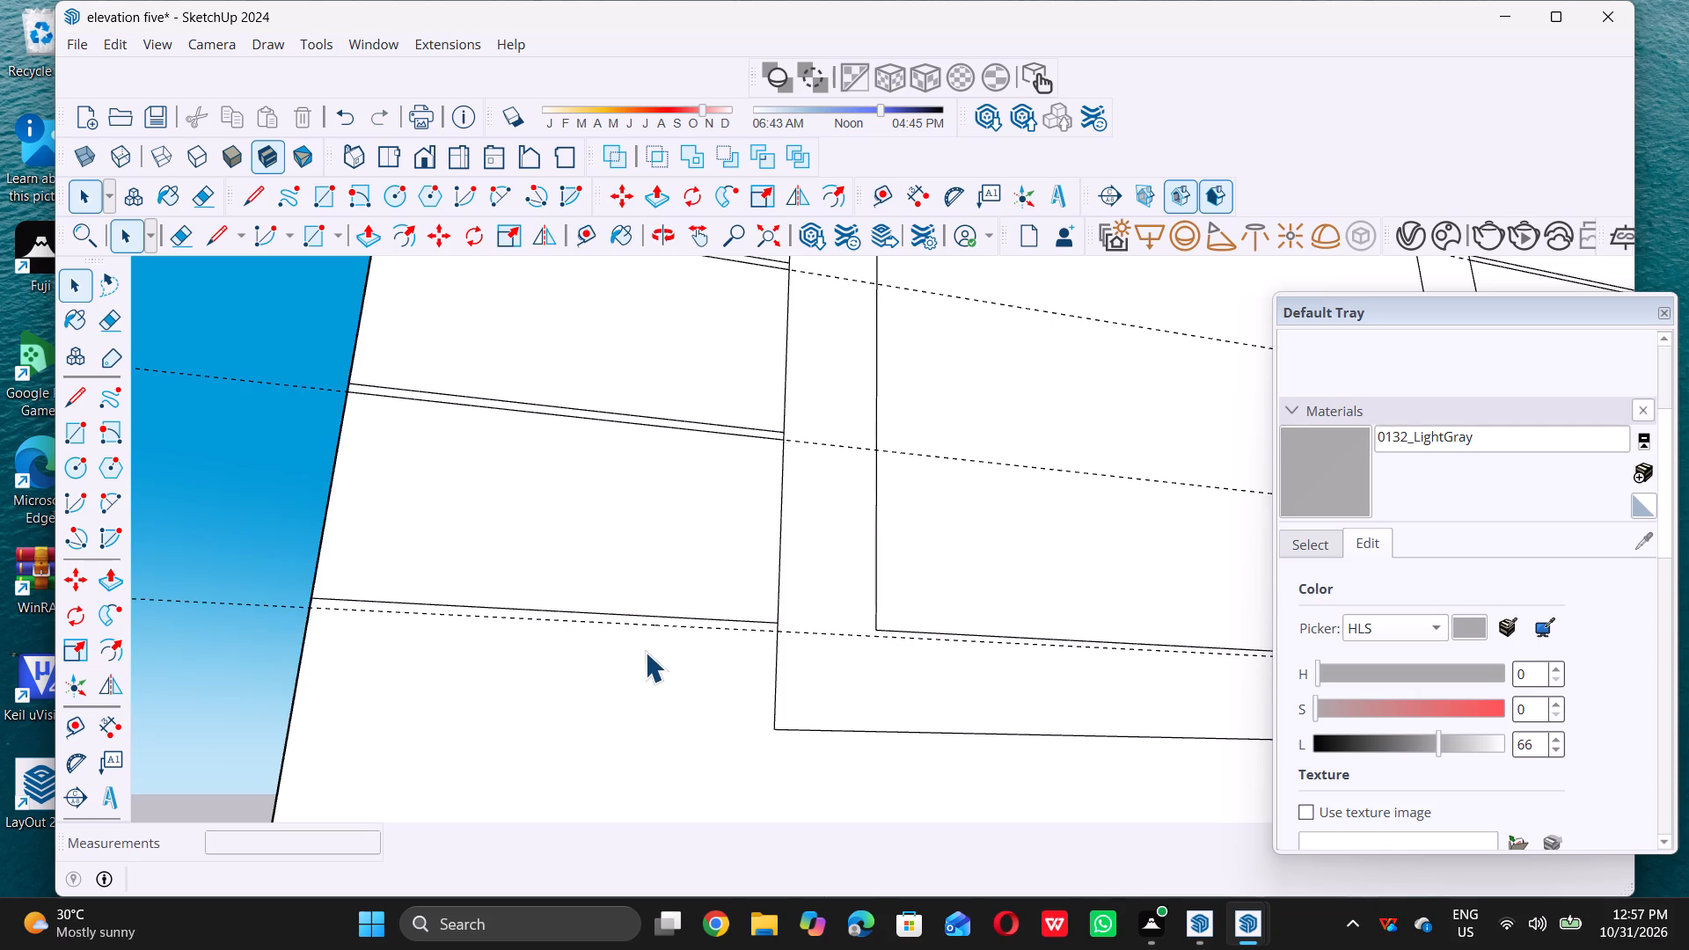
{"action": "key", "text": "l"}
{"action": "scroll", "coordinate": [324, 625], "scroll_direction": "up", "scroll_amount": 2}
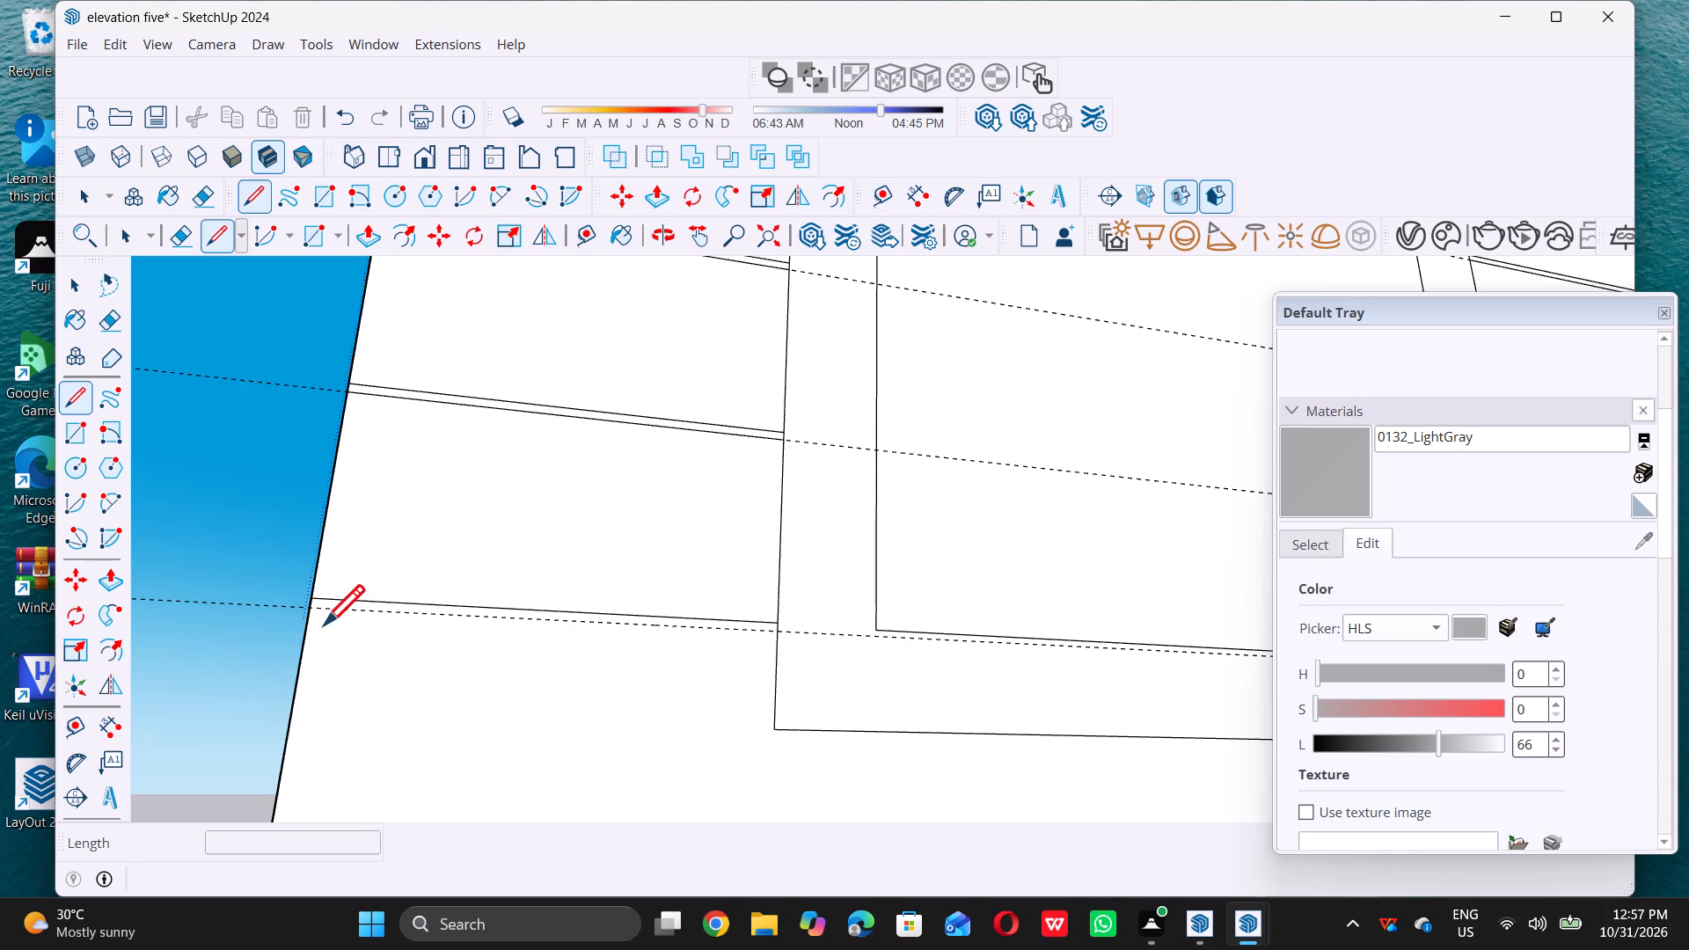
{"action": "scroll", "coordinate": [324, 625], "scroll_direction": "up", "scroll_amount": 2}
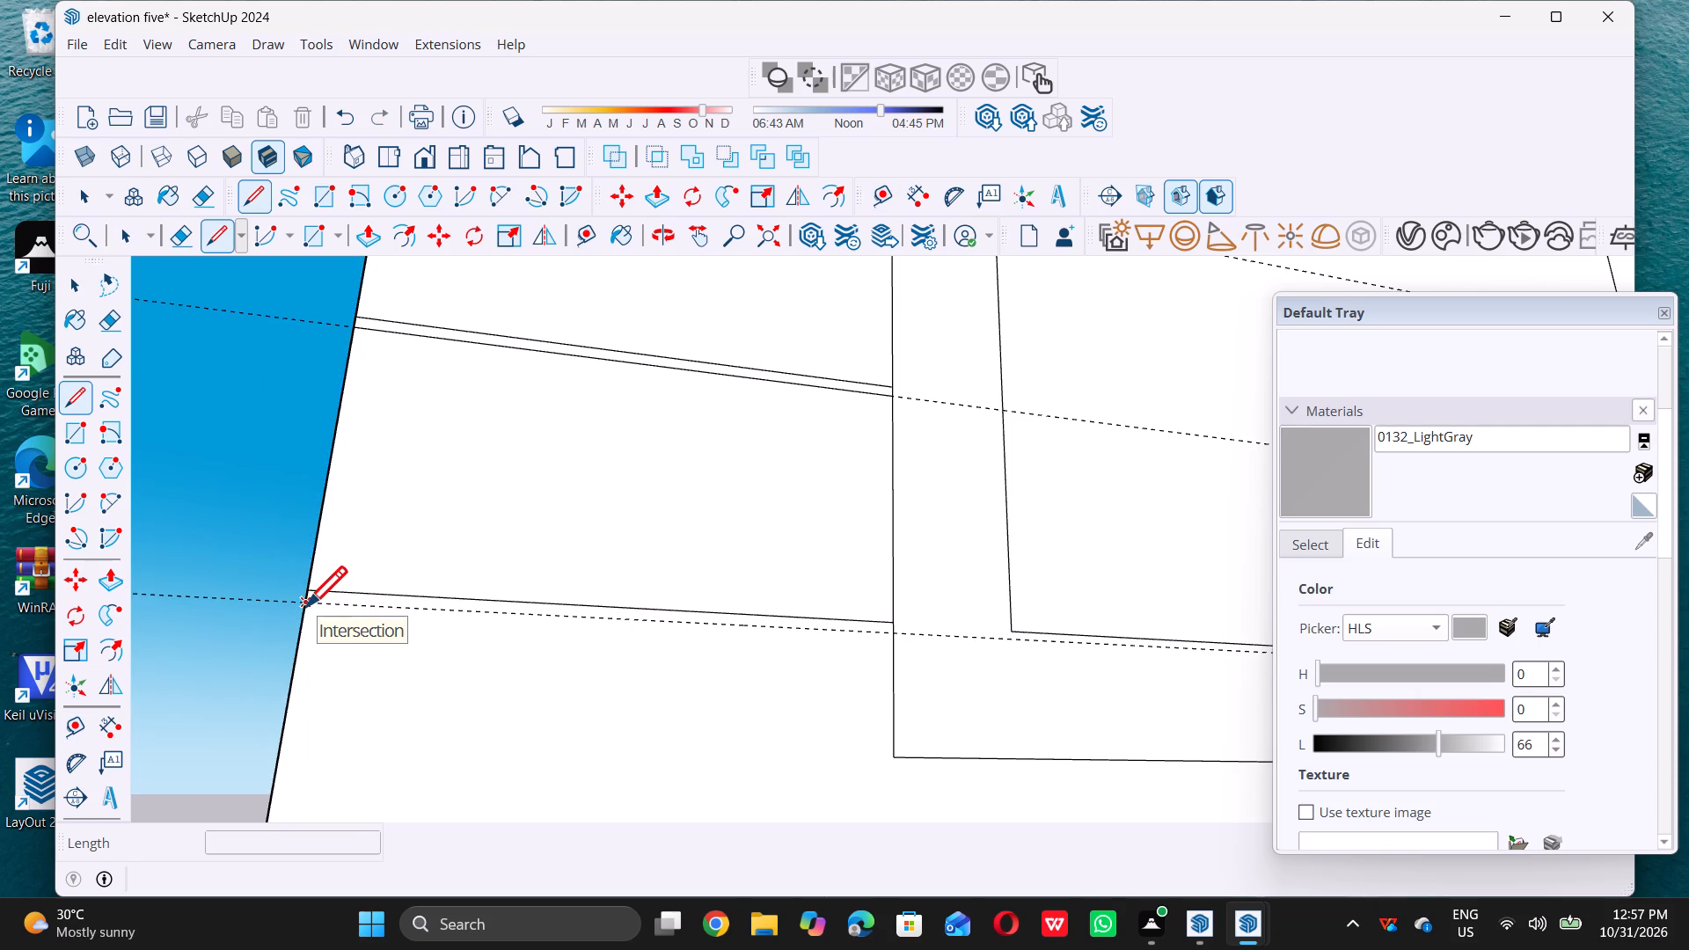
{"action": "left_click", "coordinate": [306, 606]}
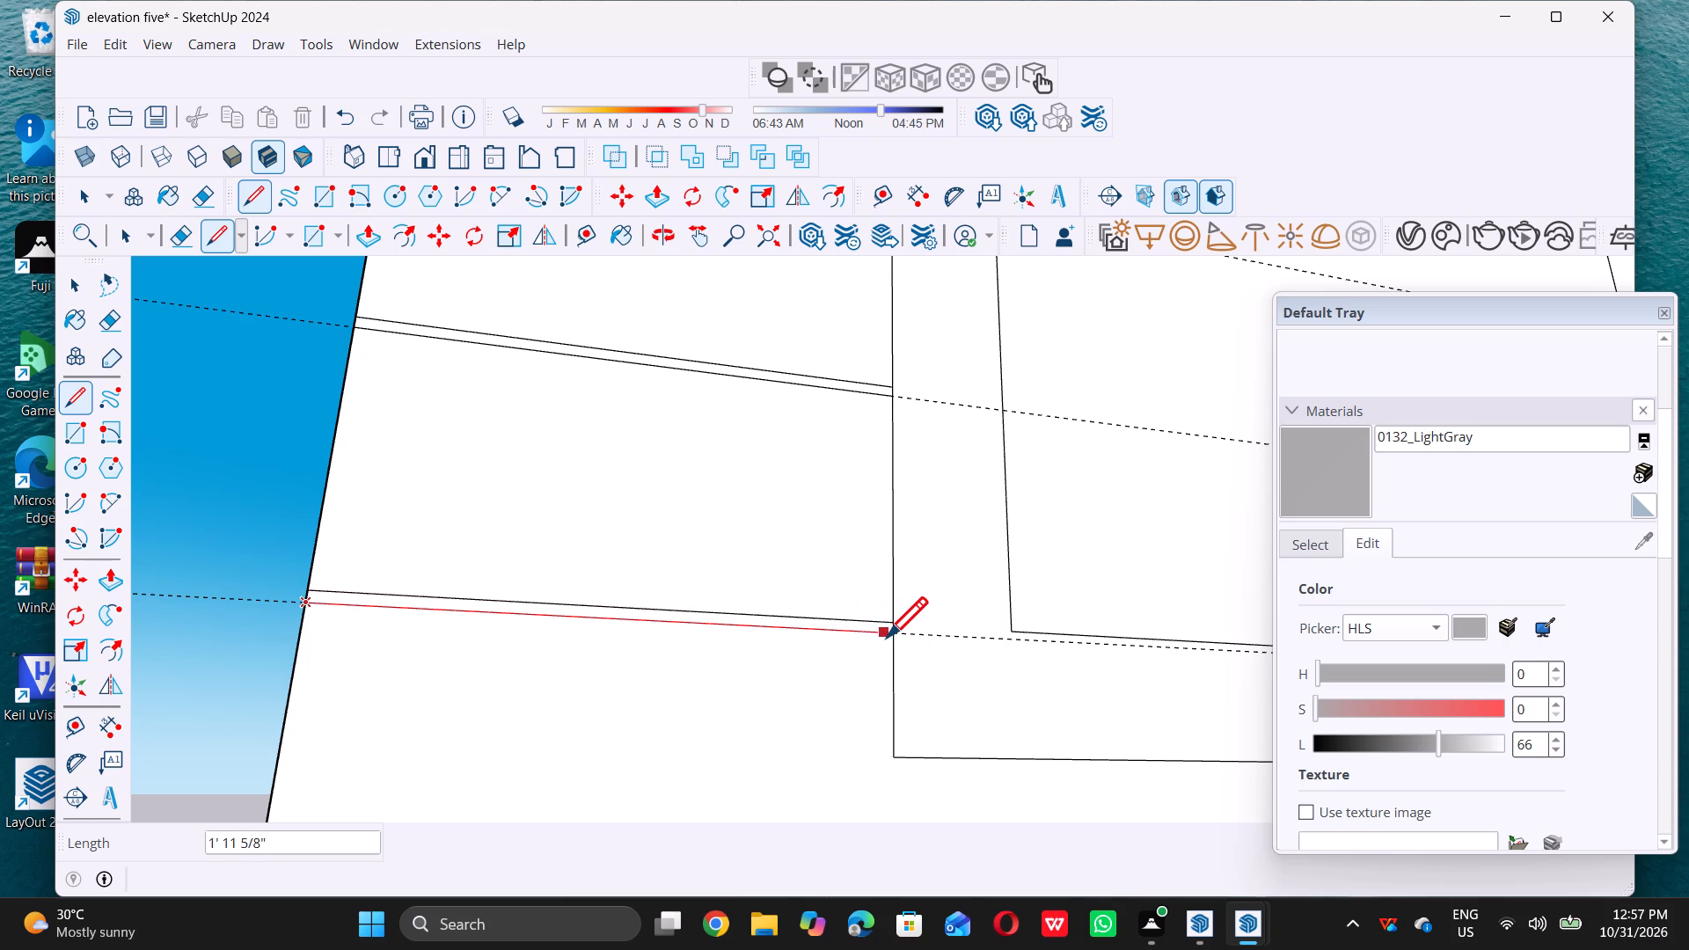
{"action": "double_click", "coordinate": [889, 637]}
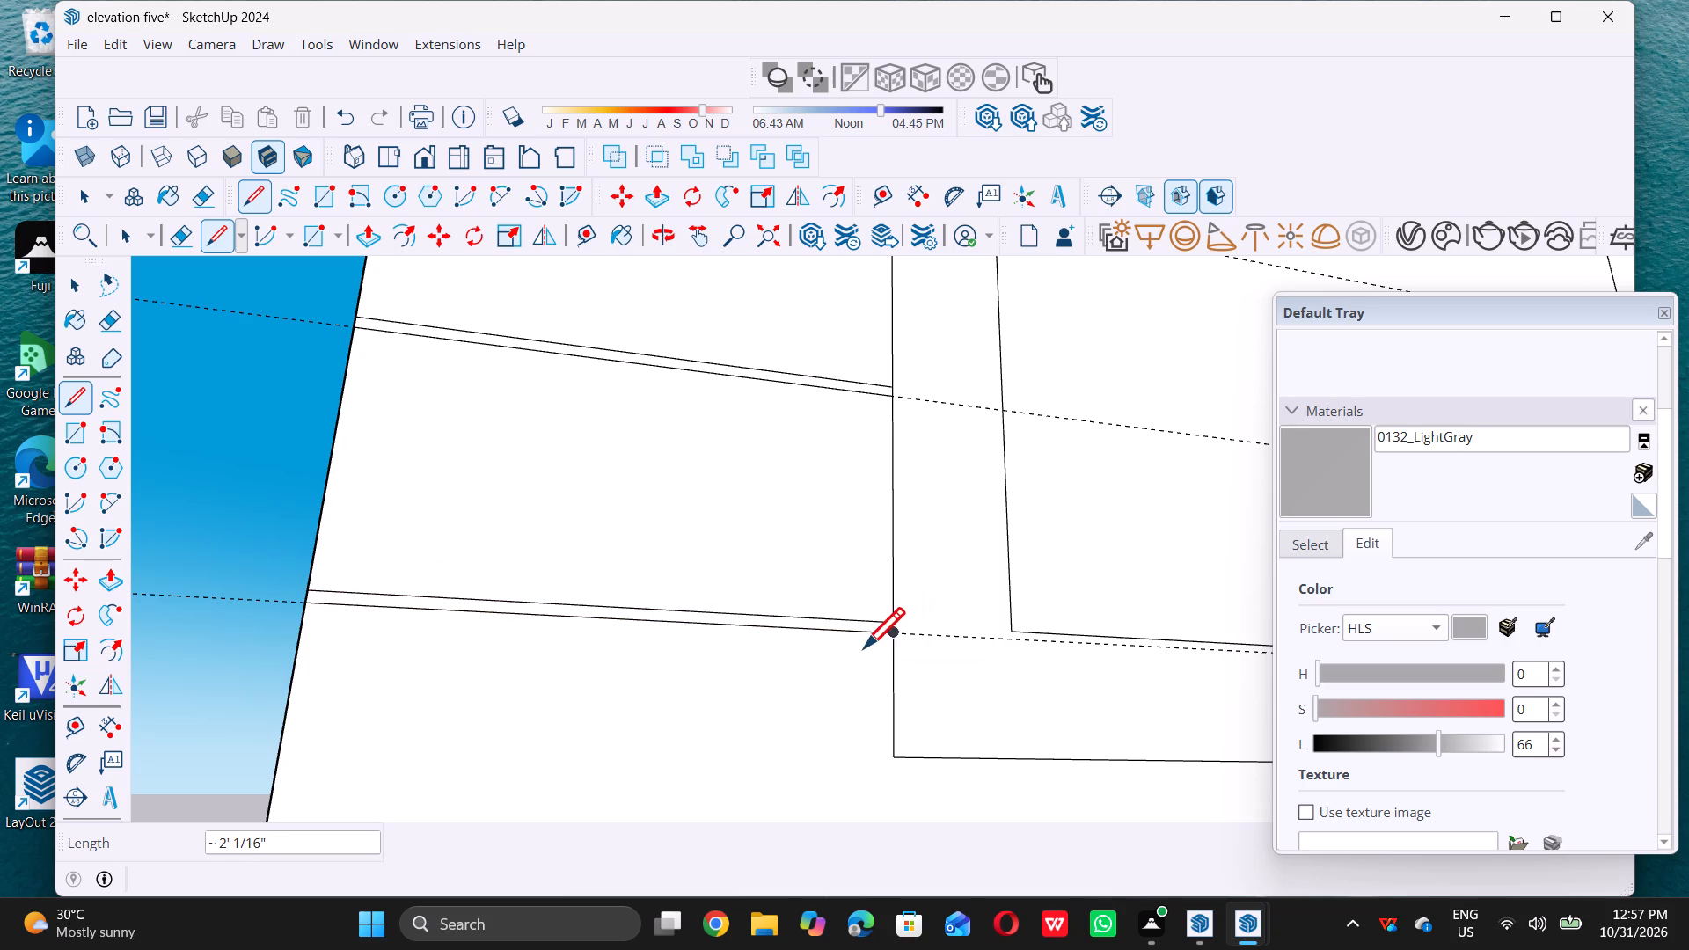
{"action": "key", "text": "space"}
Delete all guides from the model.
{"action": "scroll", "coordinate": [662, 666], "scroll_direction": "down", "scroll_amount": 20}
{"action": "scroll", "coordinate": [662, 666], "scroll_direction": "down", "scroll_amount": 2}
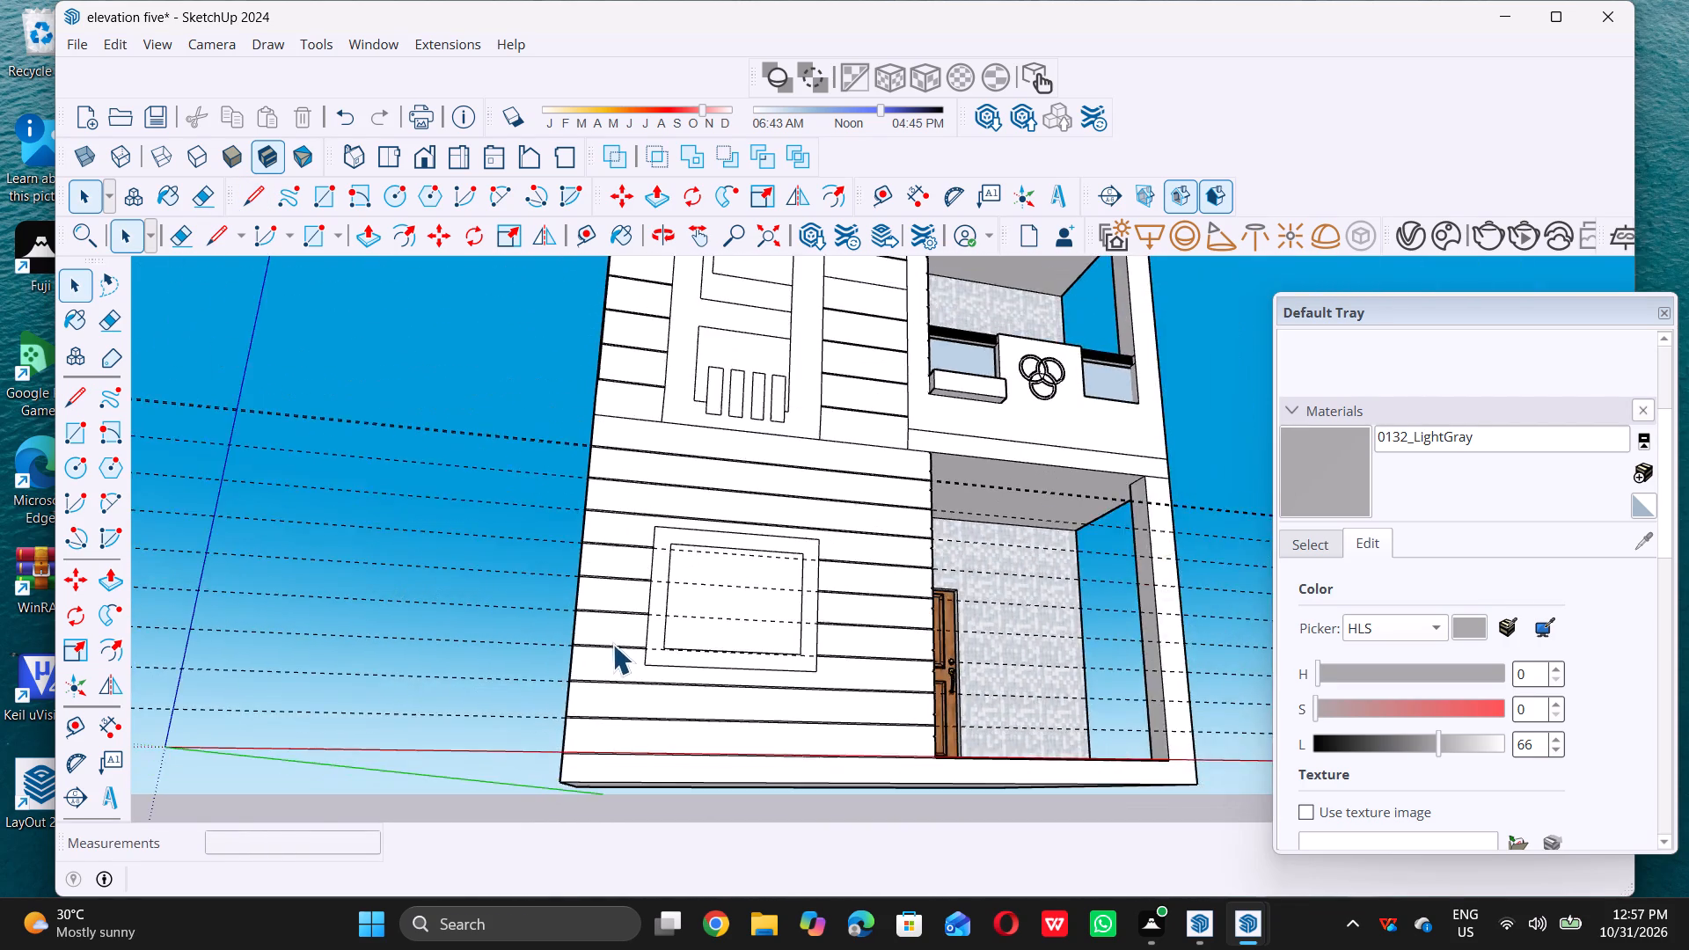
{"action": "scroll", "coordinate": [612, 644], "scroll_direction": "down", "scroll_amount": 5}
{"action": "middle_click_drag", "start_coordinate": [733, 615], "coordinate": [716, 669]}
{"action": "middle_click", "coordinate": [716, 669]}
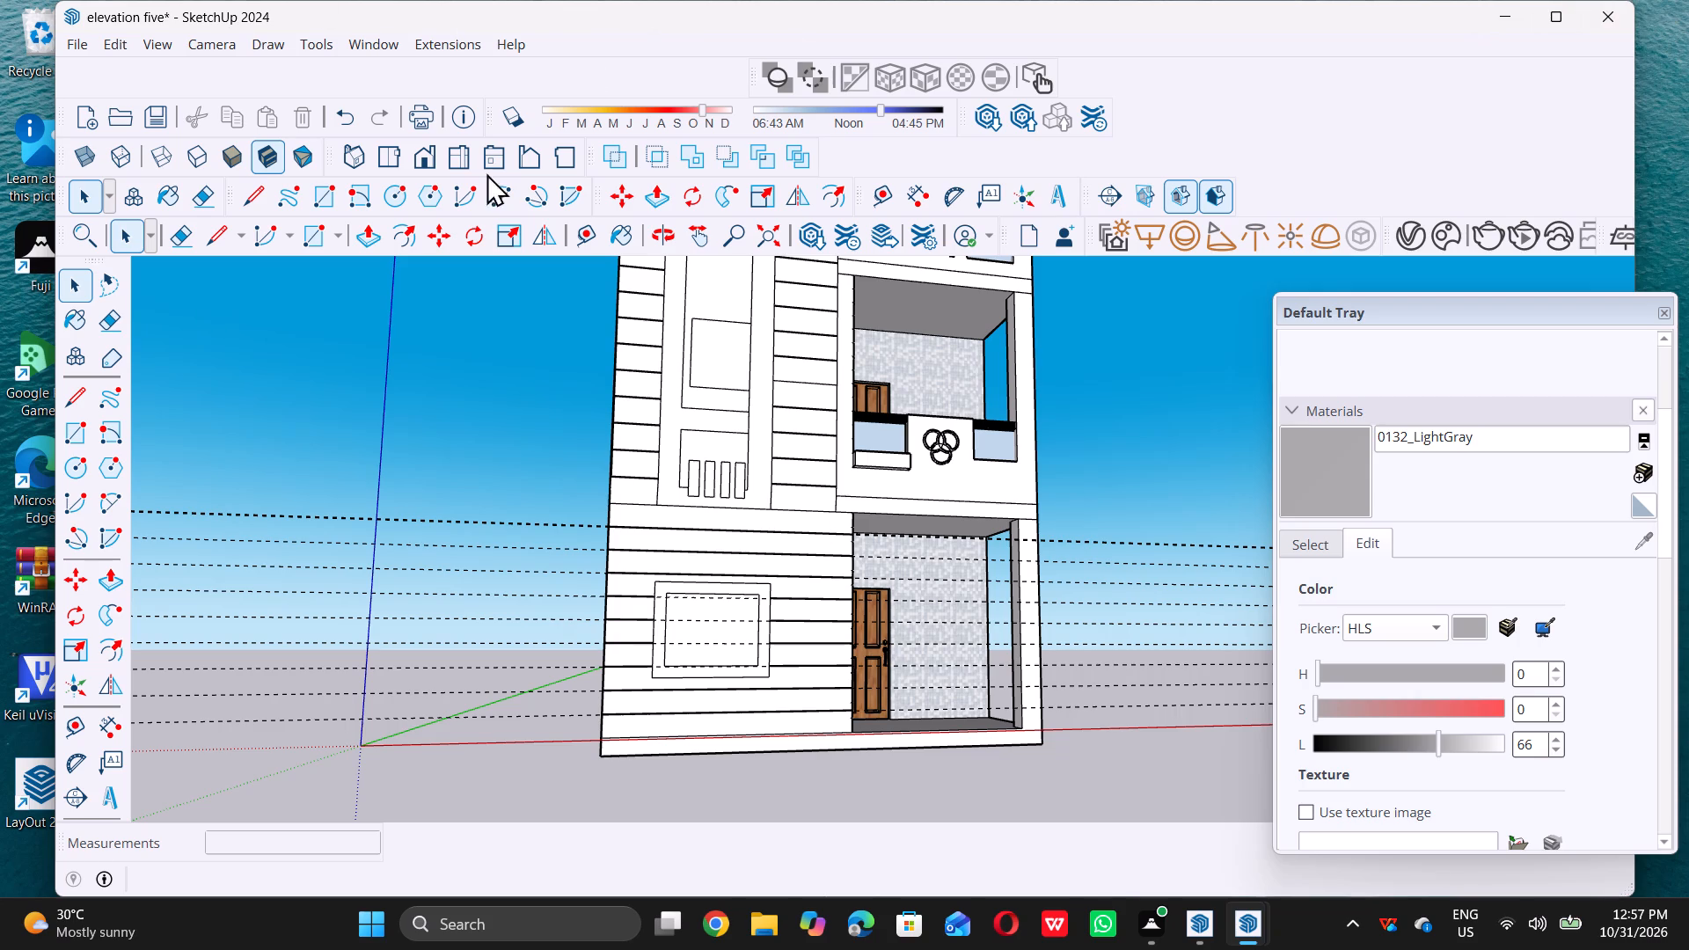
{"action": "triple_click", "coordinate": [106, 43]}
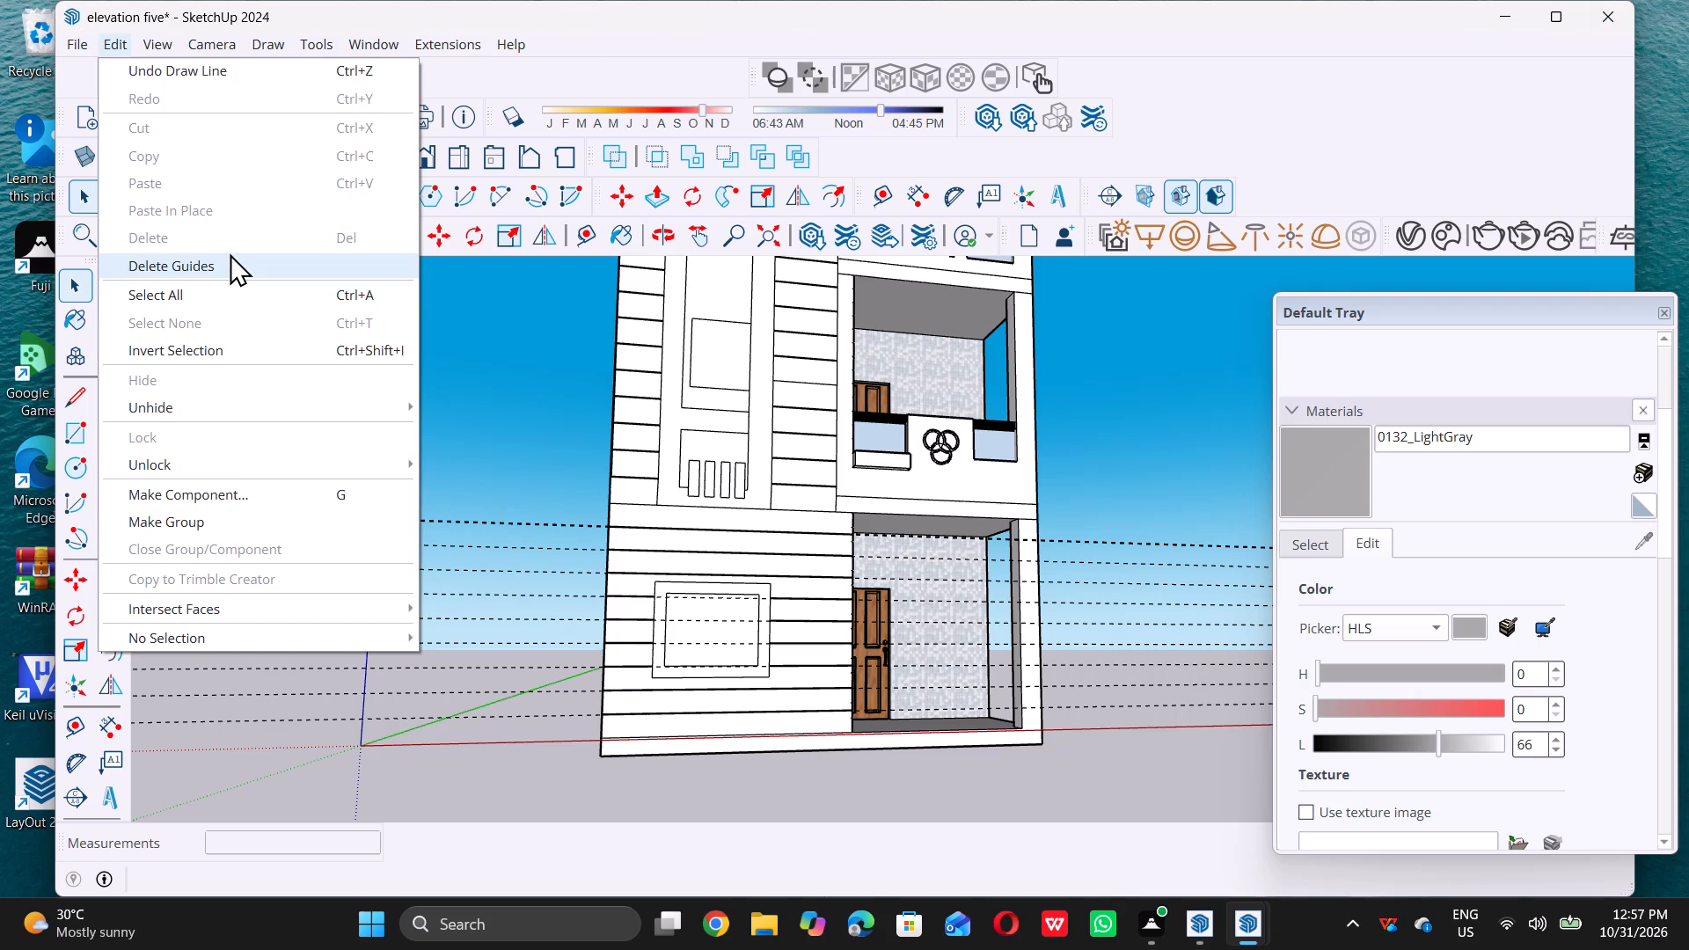
{"action": "double_click", "coordinate": [227, 259]}
Examine the building's whole front facade and its groove bands from several angles and distances.
{"action": "scroll", "coordinate": [507, 647], "scroll_direction": "down", "scroll_amount": 5}
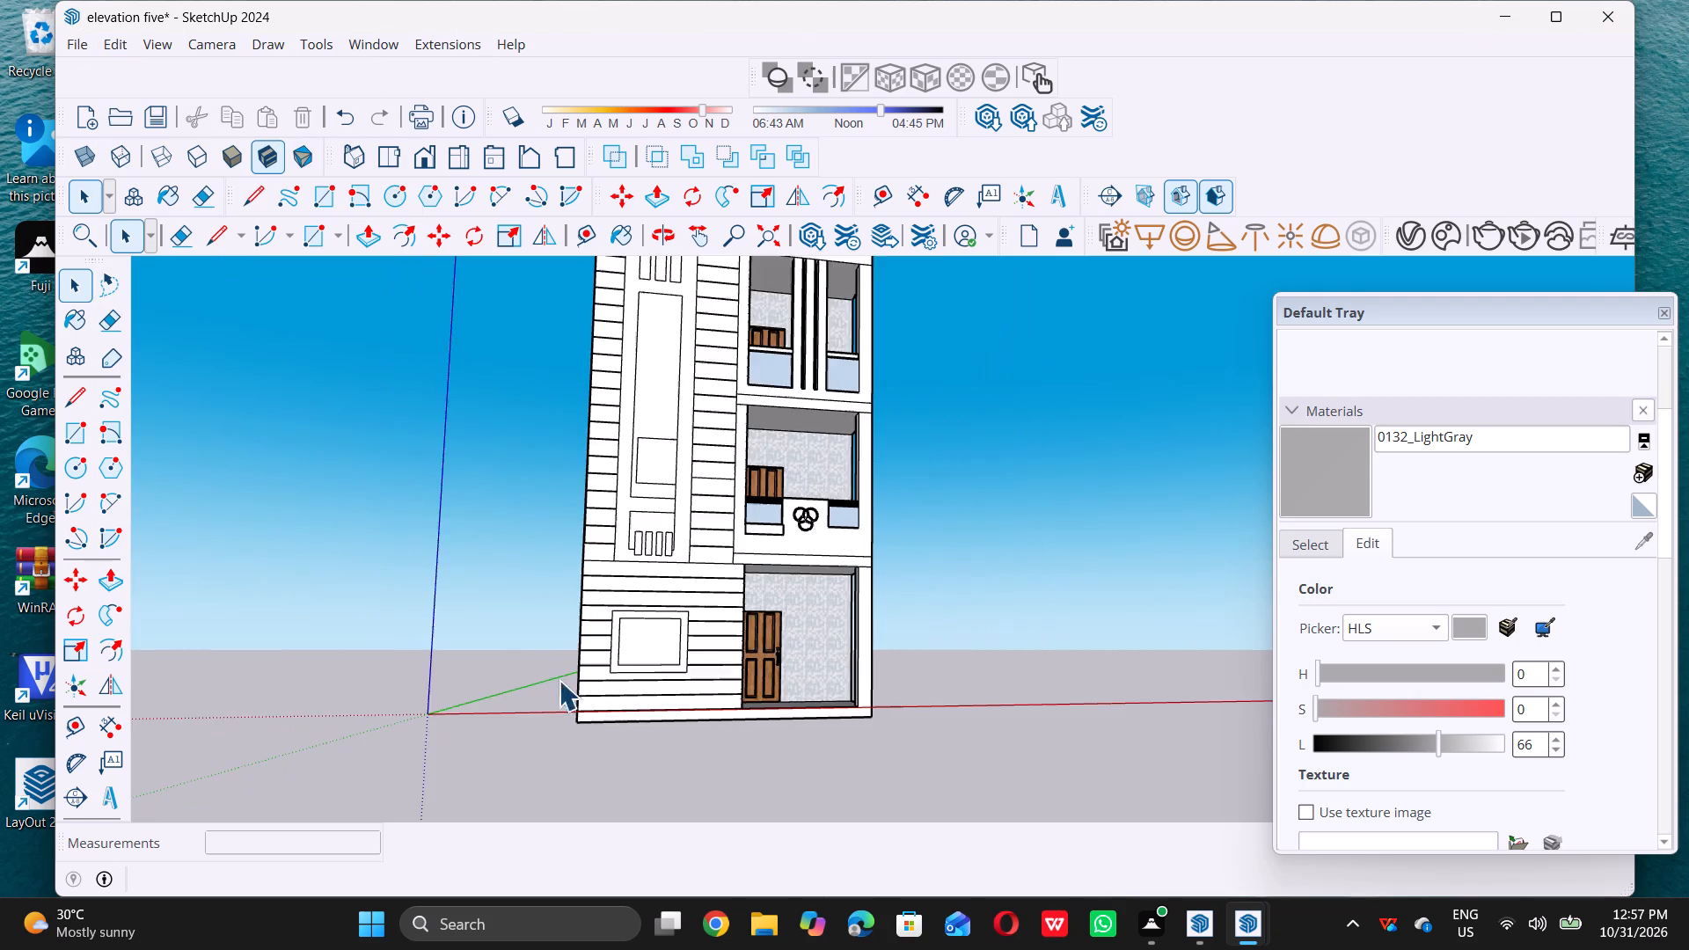
{"action": "scroll", "coordinate": [611, 643], "scroll_direction": "down", "scroll_amount": 6}
{"action": "middle_click_drag", "start_coordinate": [617, 397], "coordinate": [731, 498]}
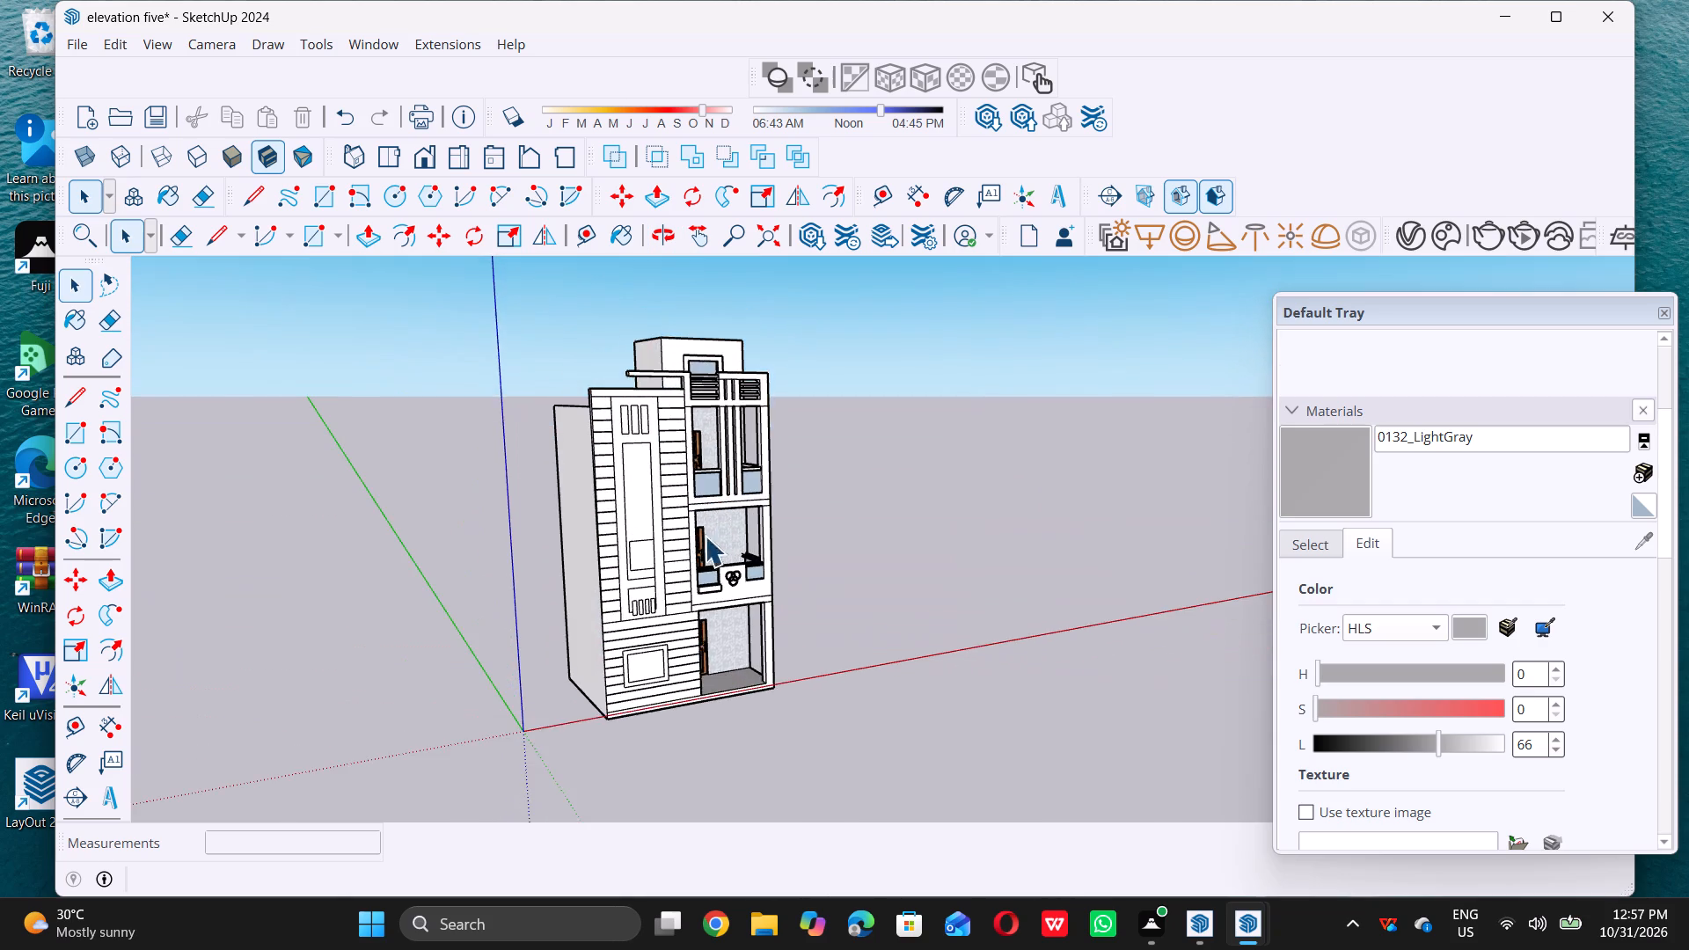
{"action": "scroll", "coordinate": [537, 491], "scroll_direction": "up", "scroll_amount": 6}
{"action": "scroll", "coordinate": [586, 540], "scroll_direction": "down", "scroll_amount": 6}
{"action": "scroll", "coordinate": [625, 443], "scroll_direction": "down", "scroll_amount": 3}
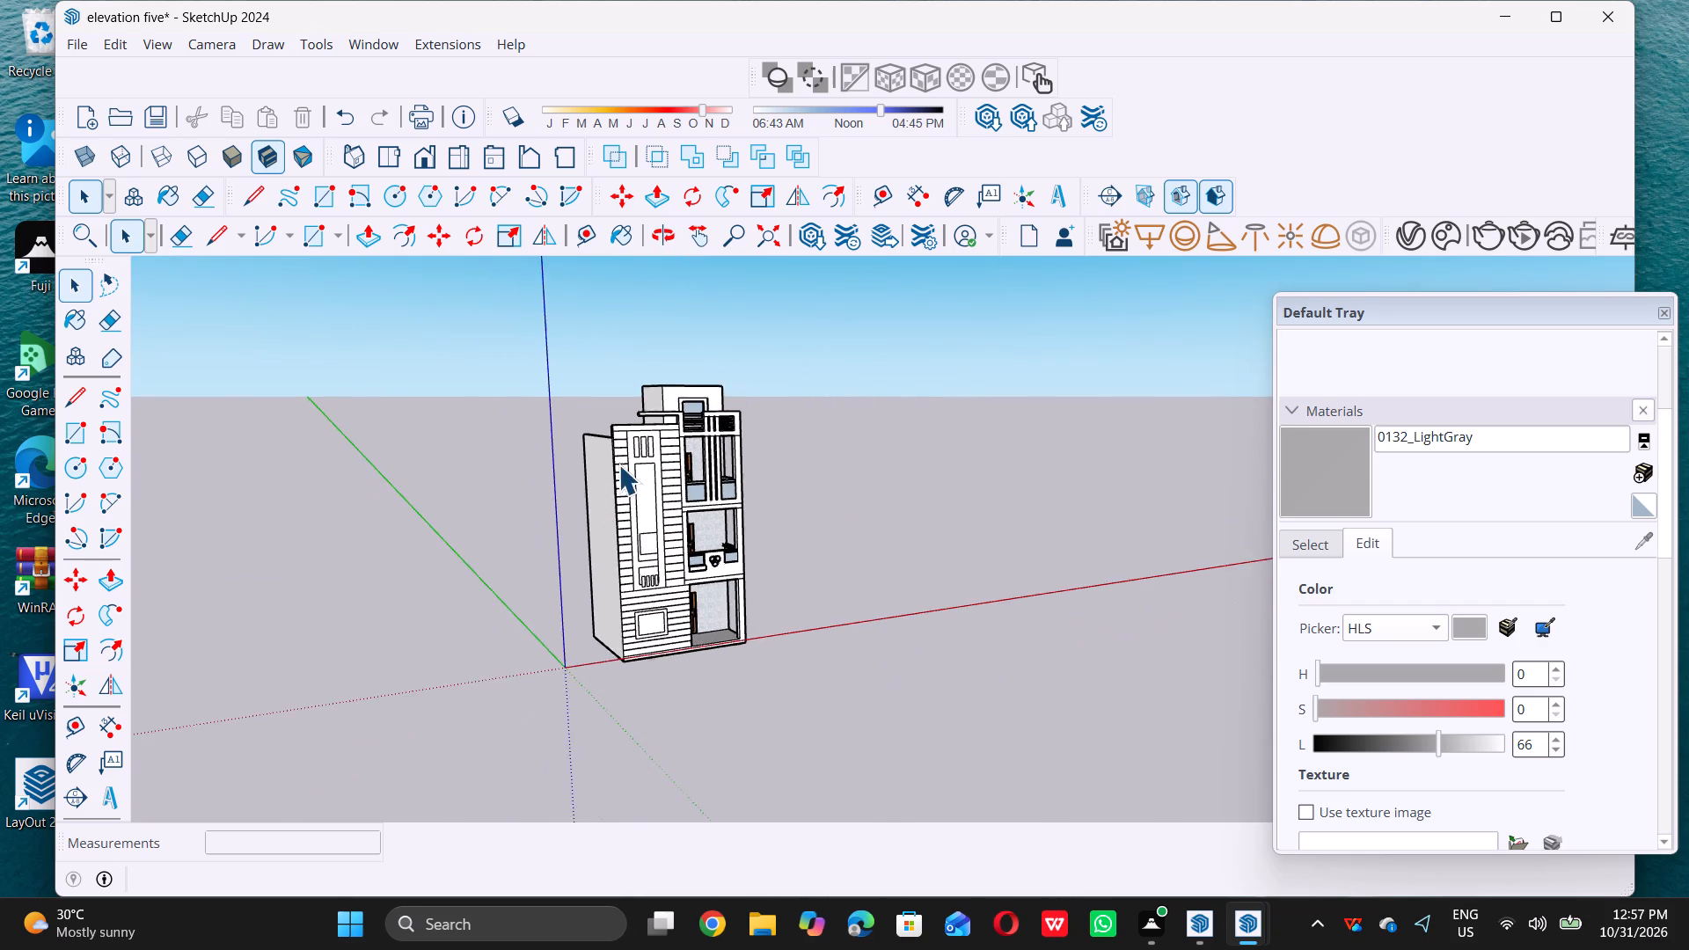
{"action": "scroll", "coordinate": [618, 464], "scroll_direction": "down", "scroll_amount": 1}
{"action": "middle_click_drag", "start_coordinate": [602, 501], "coordinate": [662, 522]}
{"action": "scroll", "coordinate": [644, 418], "scroll_direction": "up", "scroll_amount": 5}
{"action": "scroll", "coordinate": [640, 526], "scroll_direction": "up", "scroll_amount": 5}
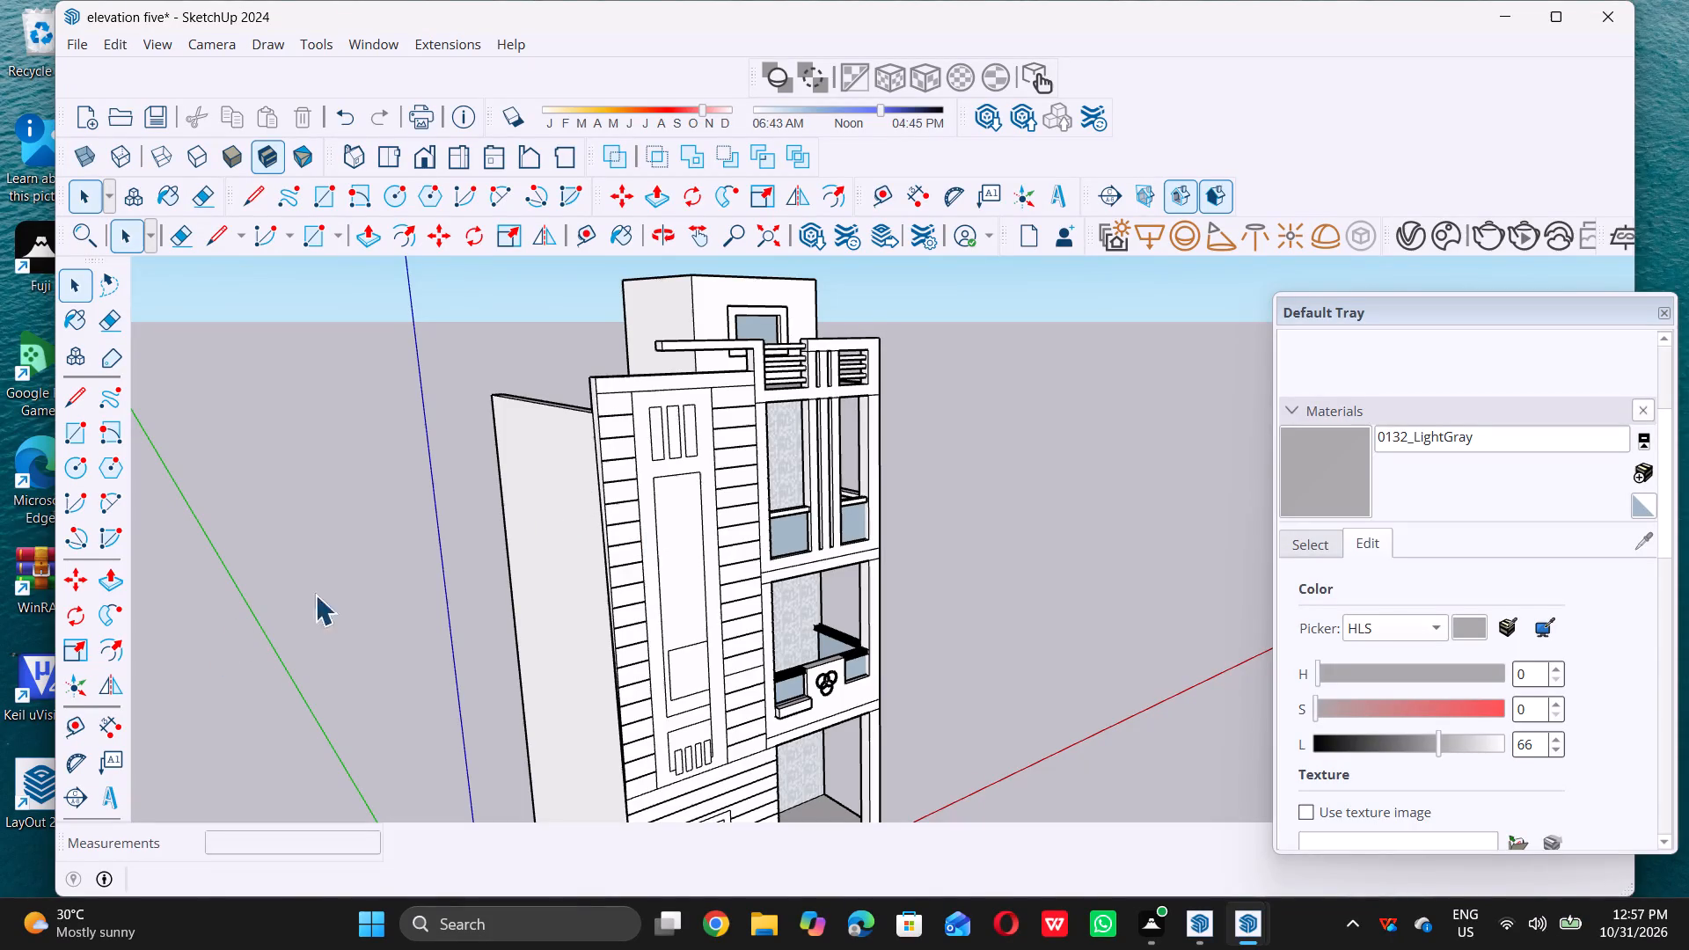
{"action": "scroll", "coordinate": [491, 435], "scroll_direction": "down", "scroll_amount": 4}
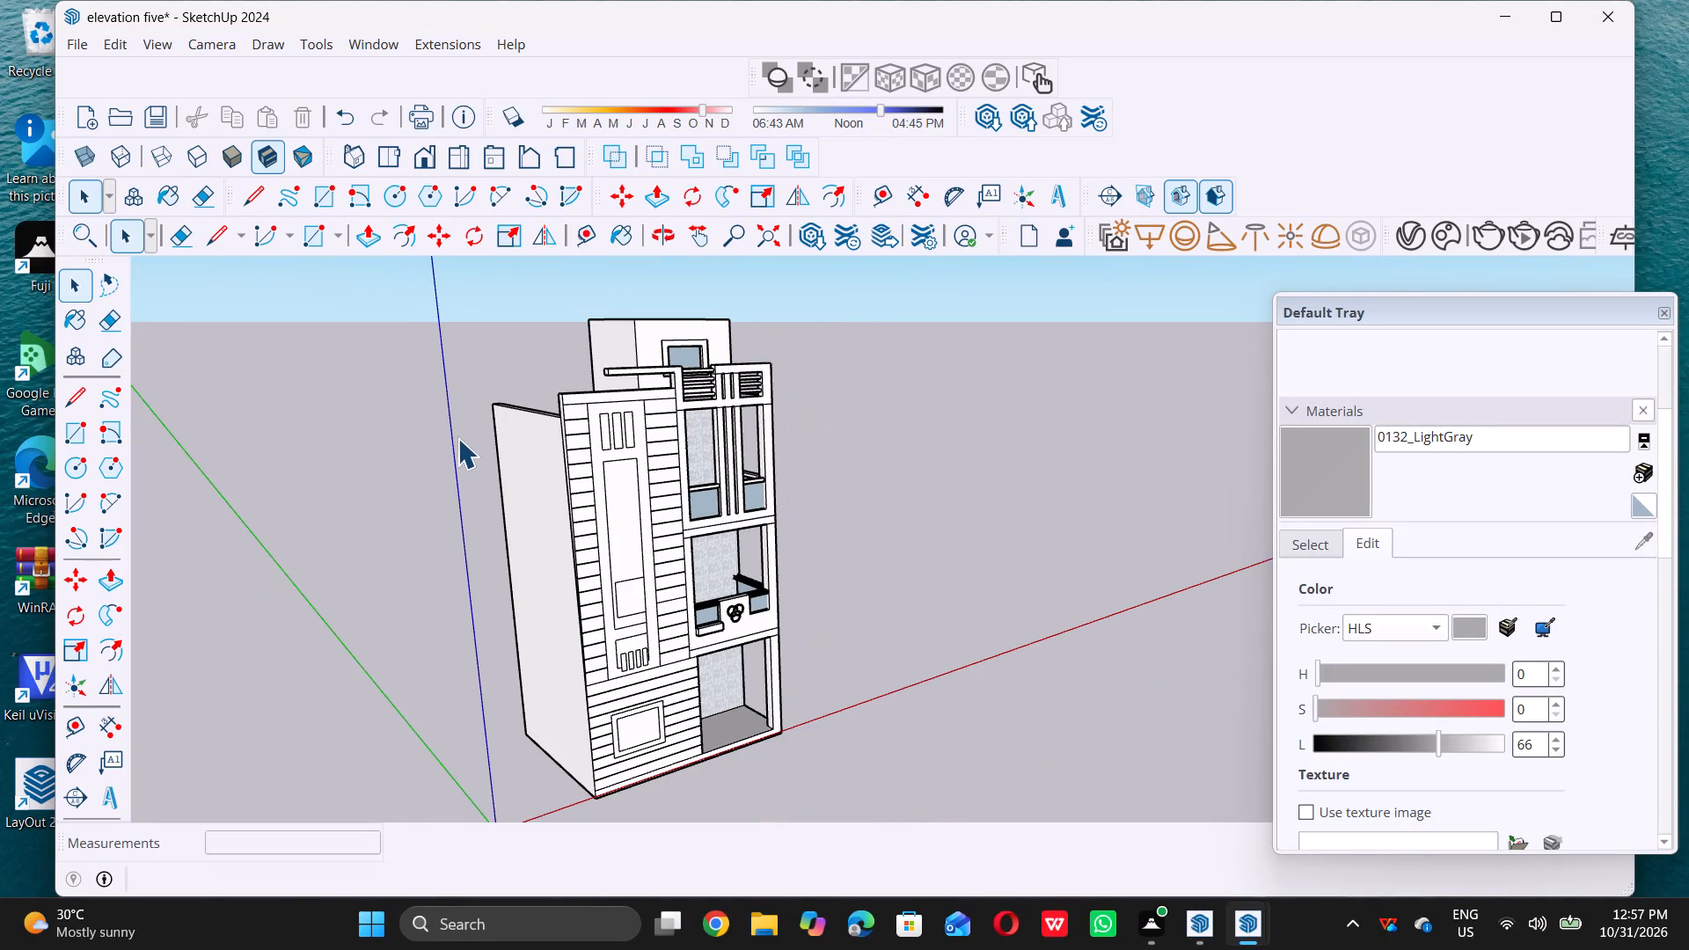
{"action": "middle_click_drag", "start_coordinate": [598, 507], "coordinate": [459, 479]}
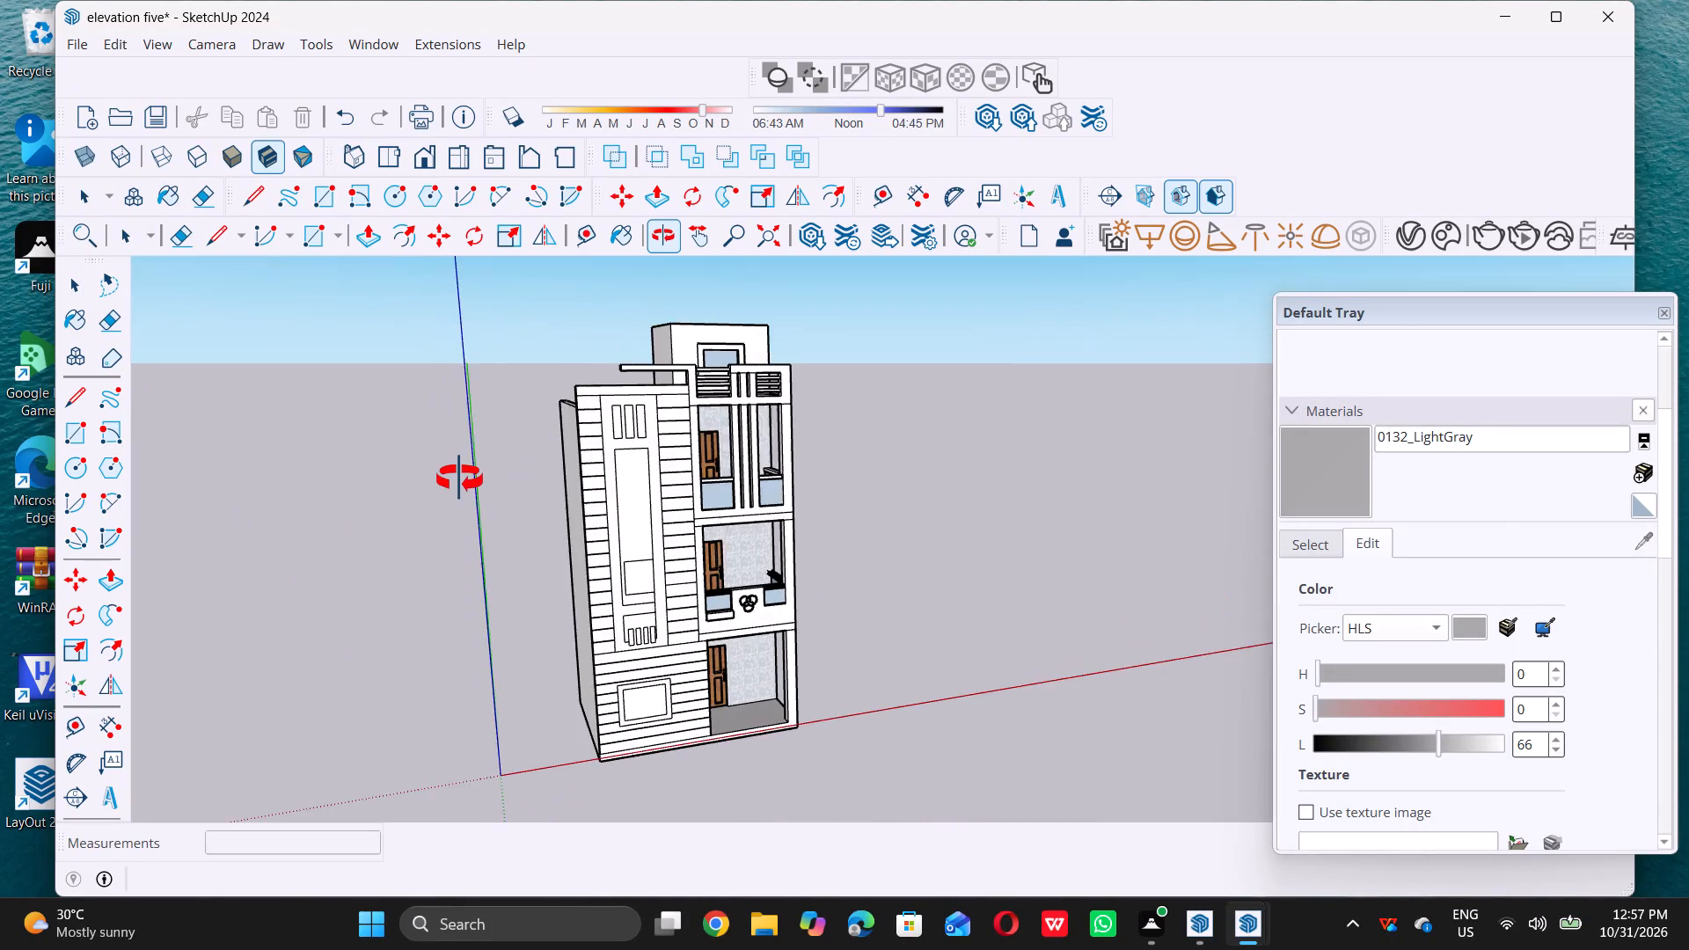
{"action": "middle_click_drag", "start_coordinate": [459, 479], "coordinate": [425, 466]}
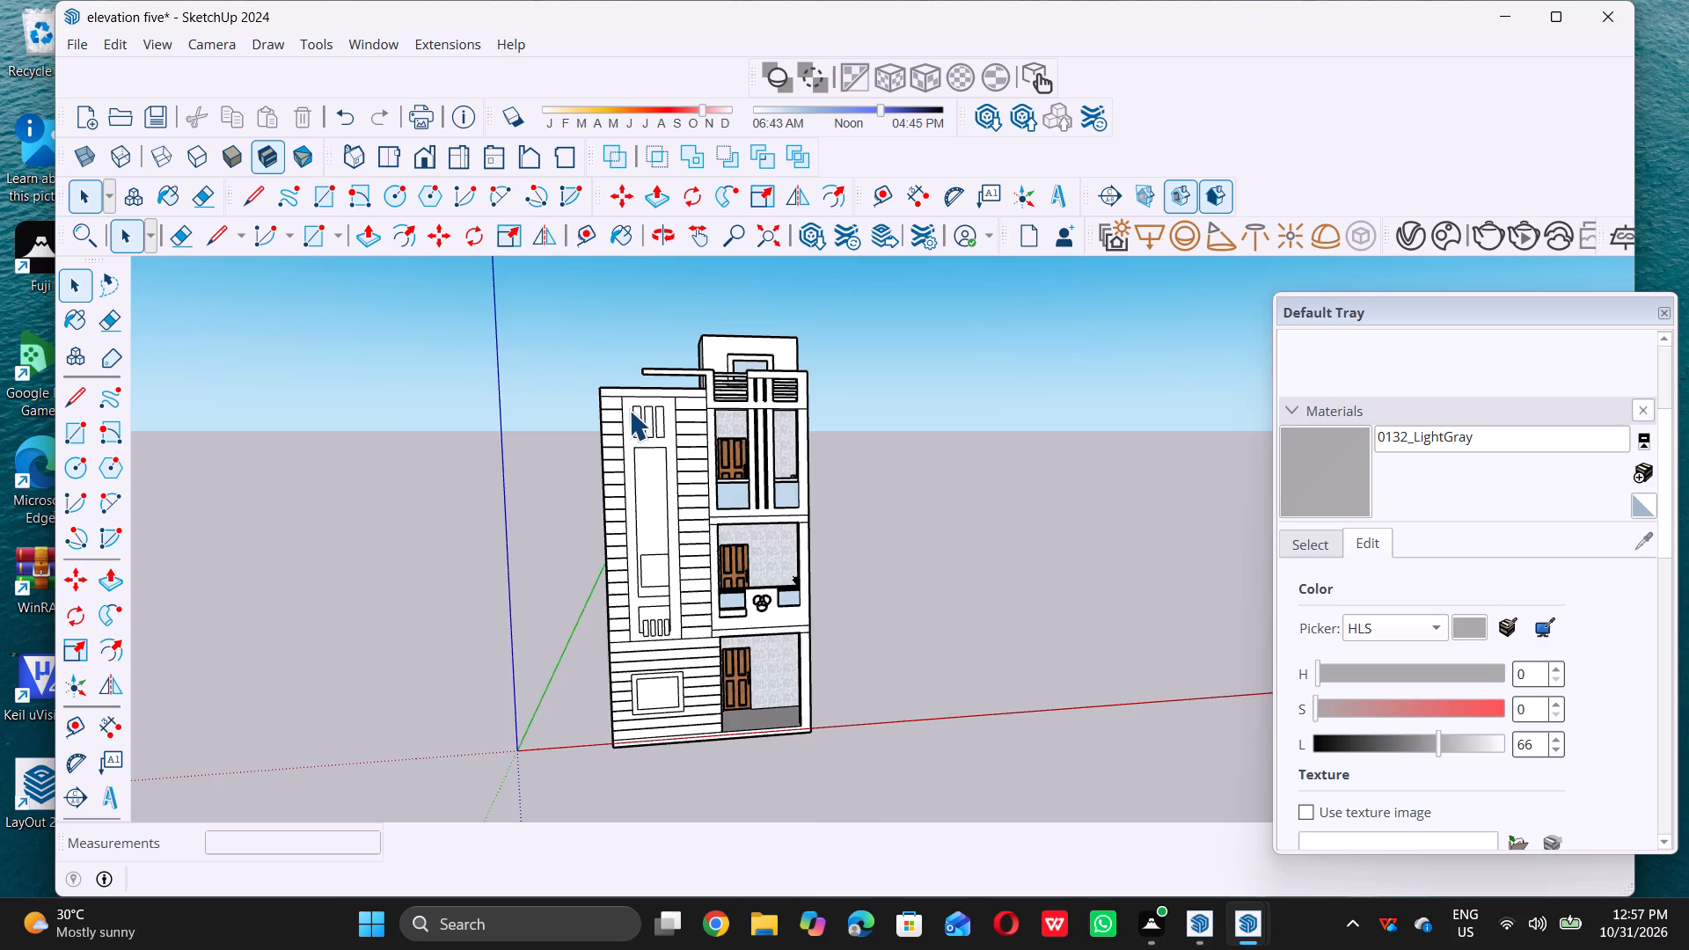
{"action": "scroll", "coordinate": [631, 407], "scroll_direction": "up", "scroll_amount": 4}
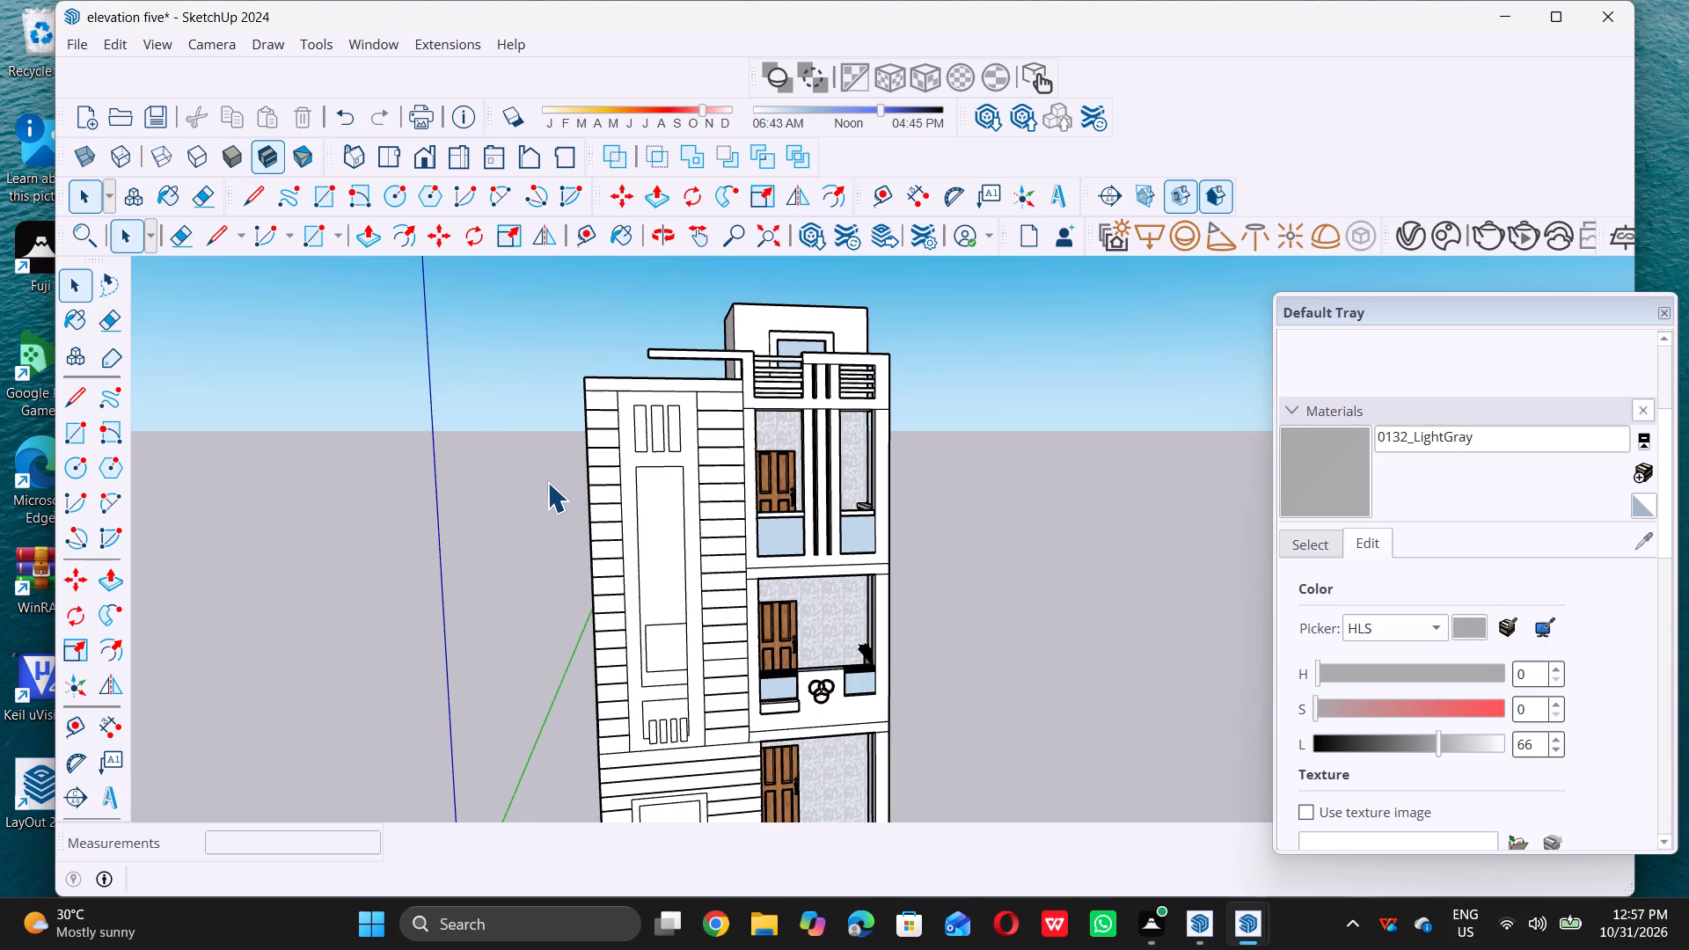
{"action": "middle_click_drag", "start_coordinate": [574, 420], "coordinate": [570, 413]}
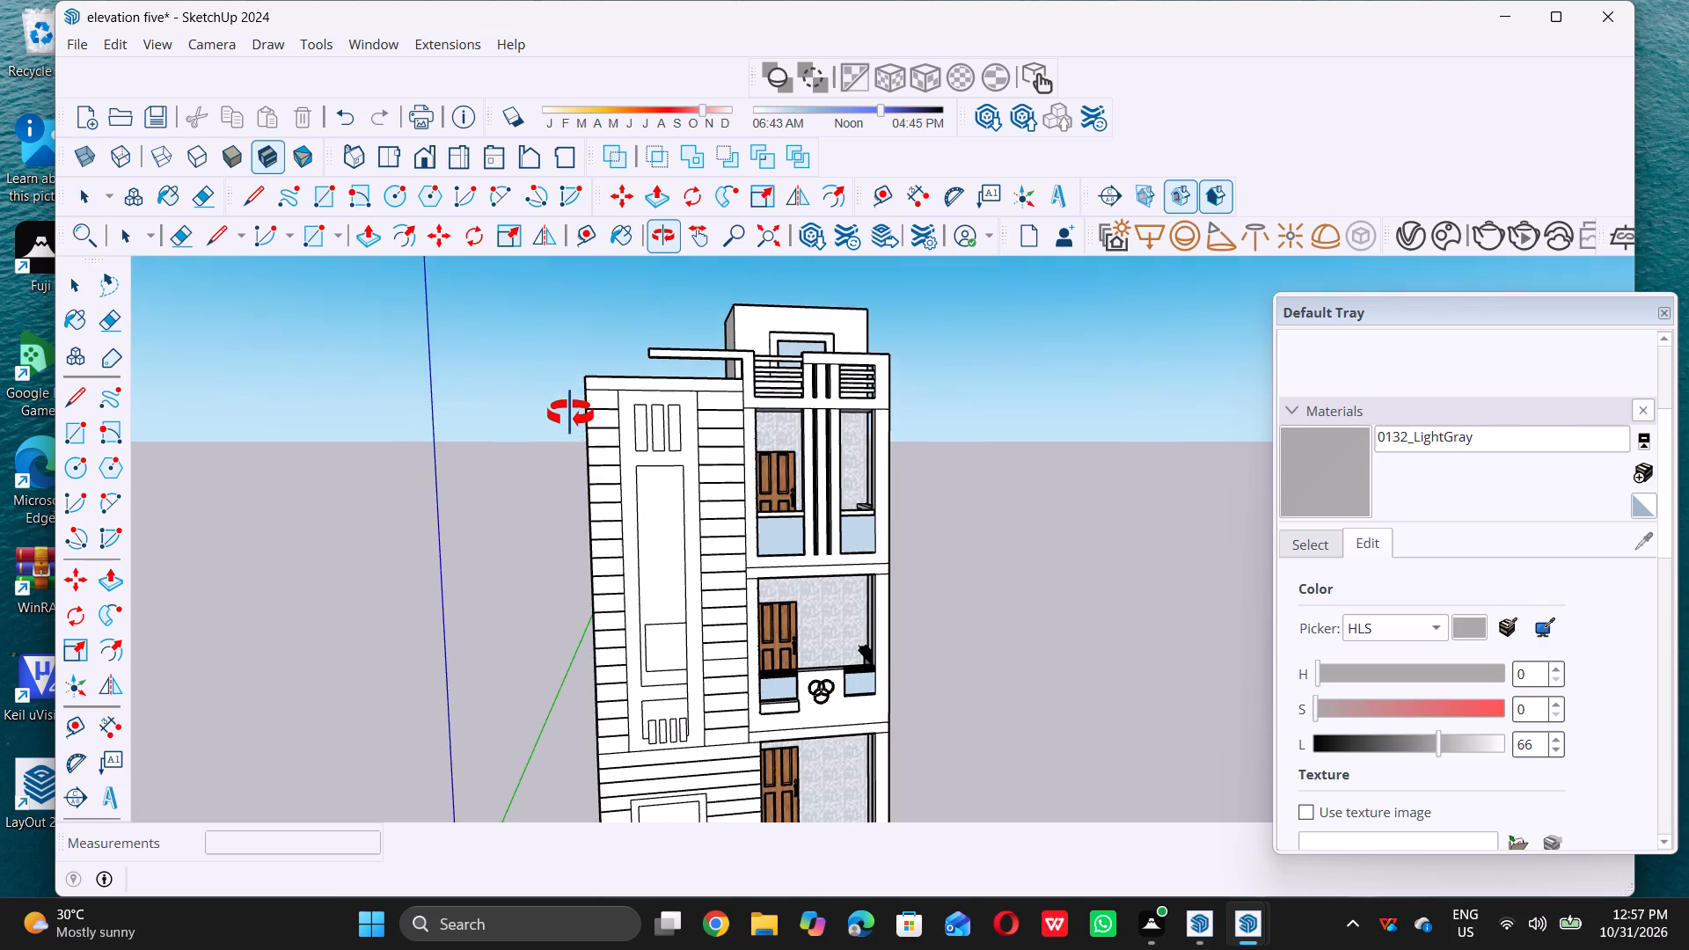
{"action": "middle_click_drag", "start_coordinate": [570, 413], "coordinate": [549, 391]}
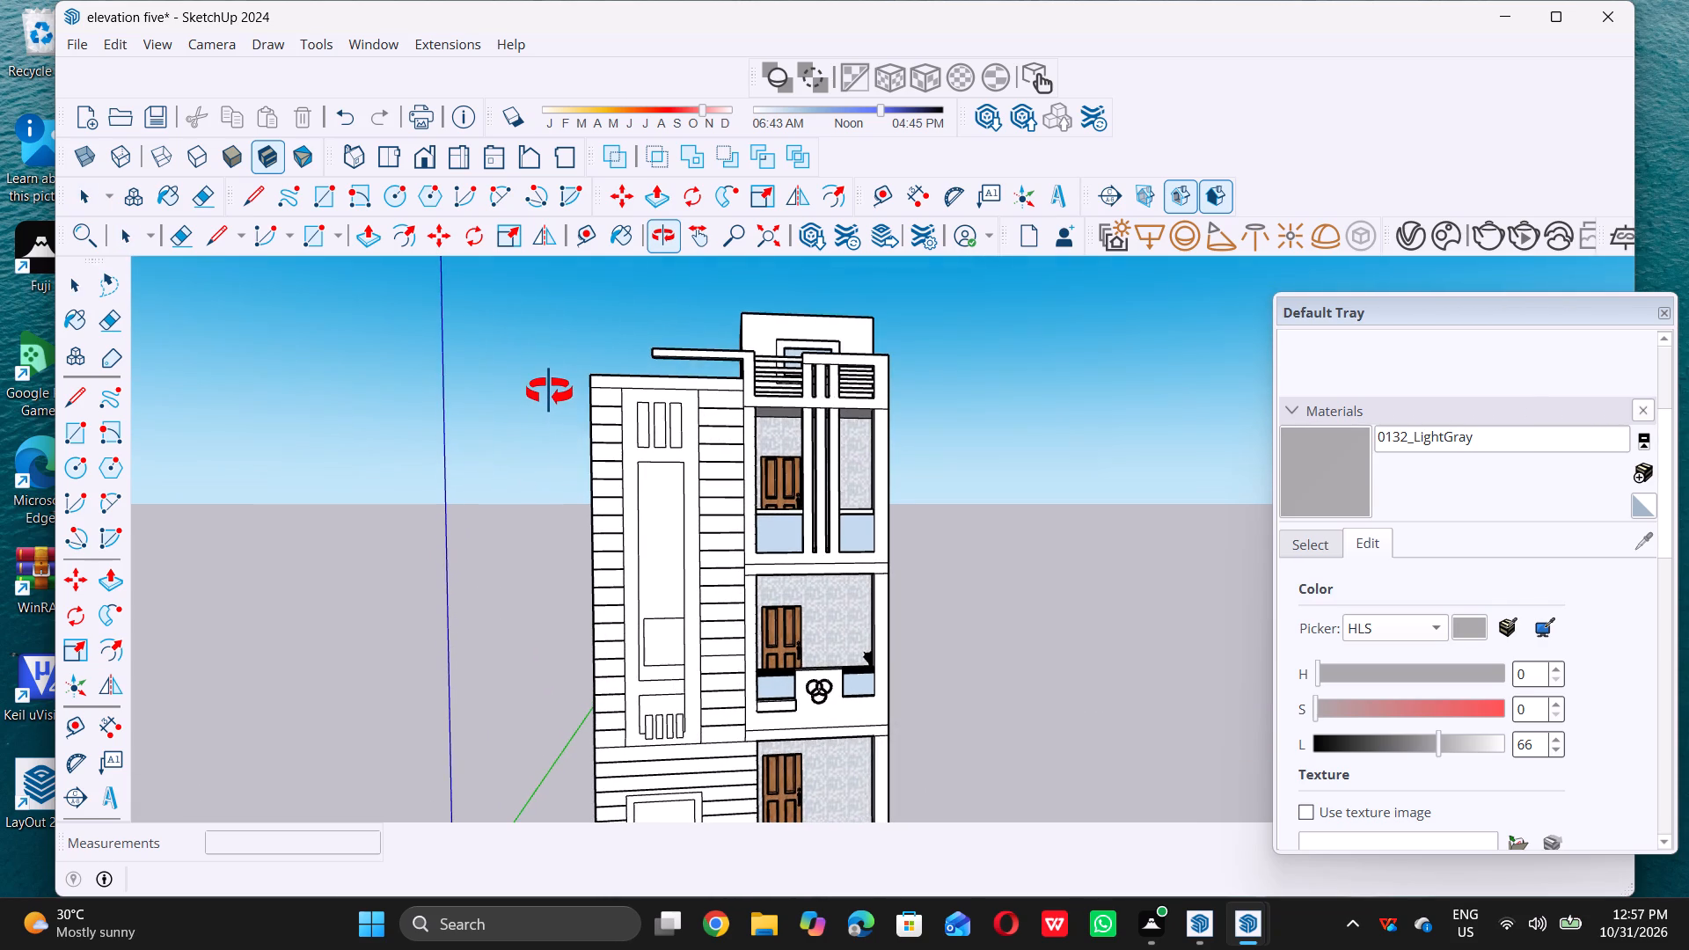
Examine the front facade and the adjoining plain side wall from several angles and distances.
{"action": "middle_click_drag", "start_coordinate": [549, 391], "coordinate": [537, 390]}
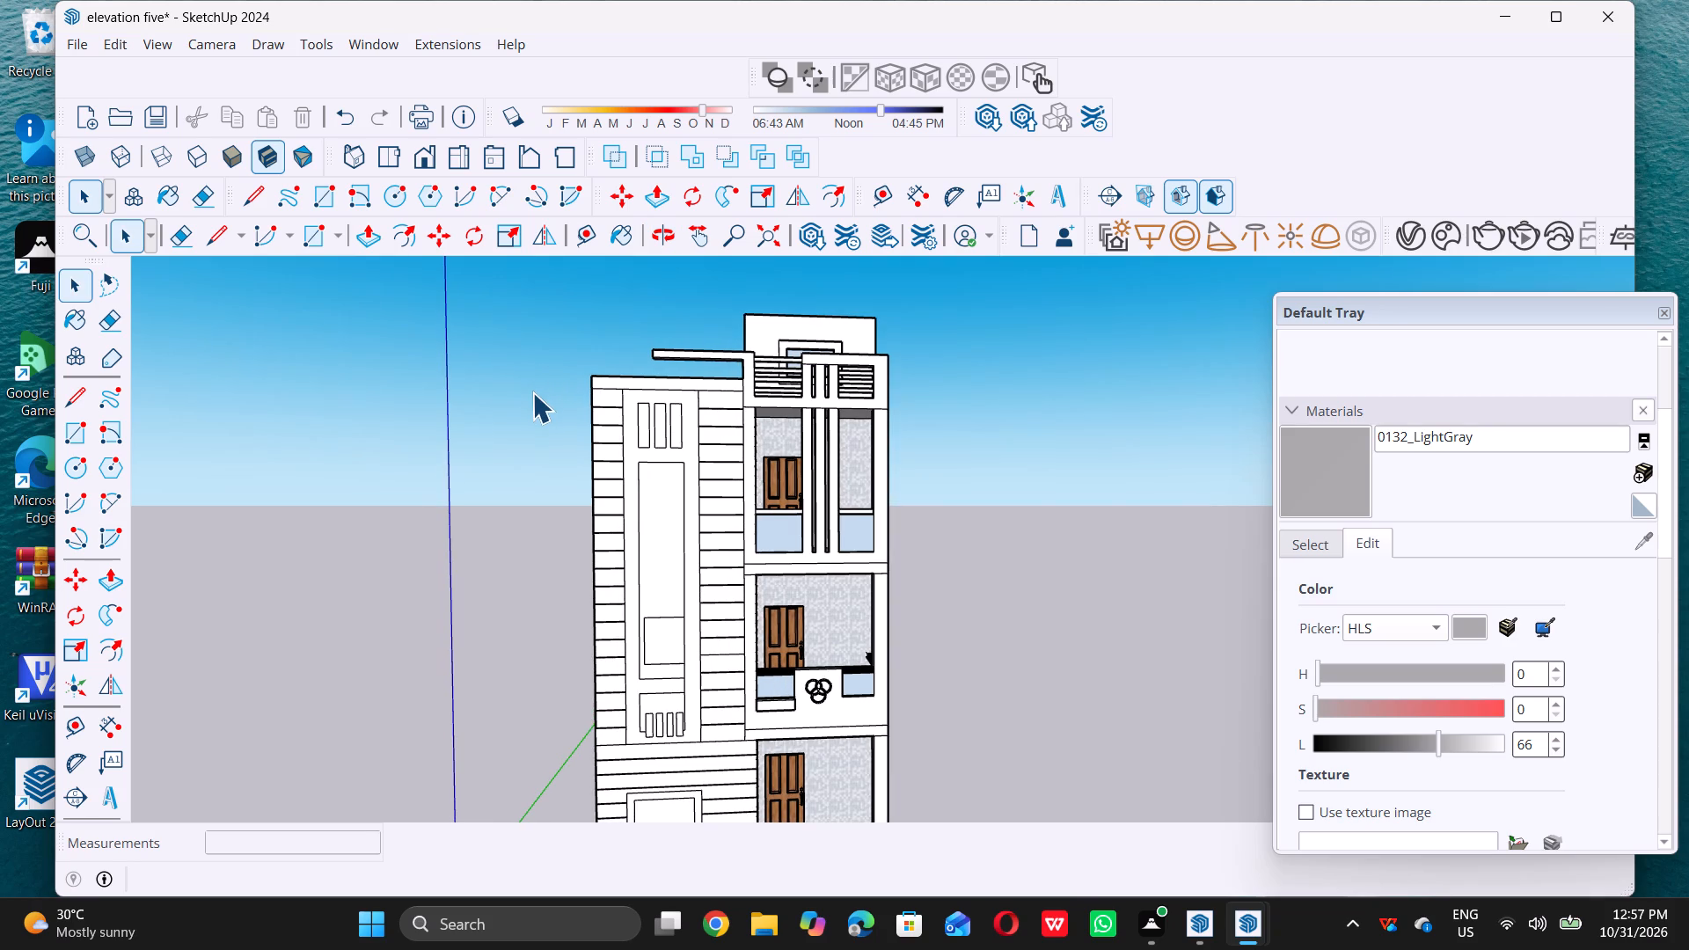
{"action": "scroll", "coordinate": [534, 396], "scroll_direction": "down", "scroll_amount": 4}
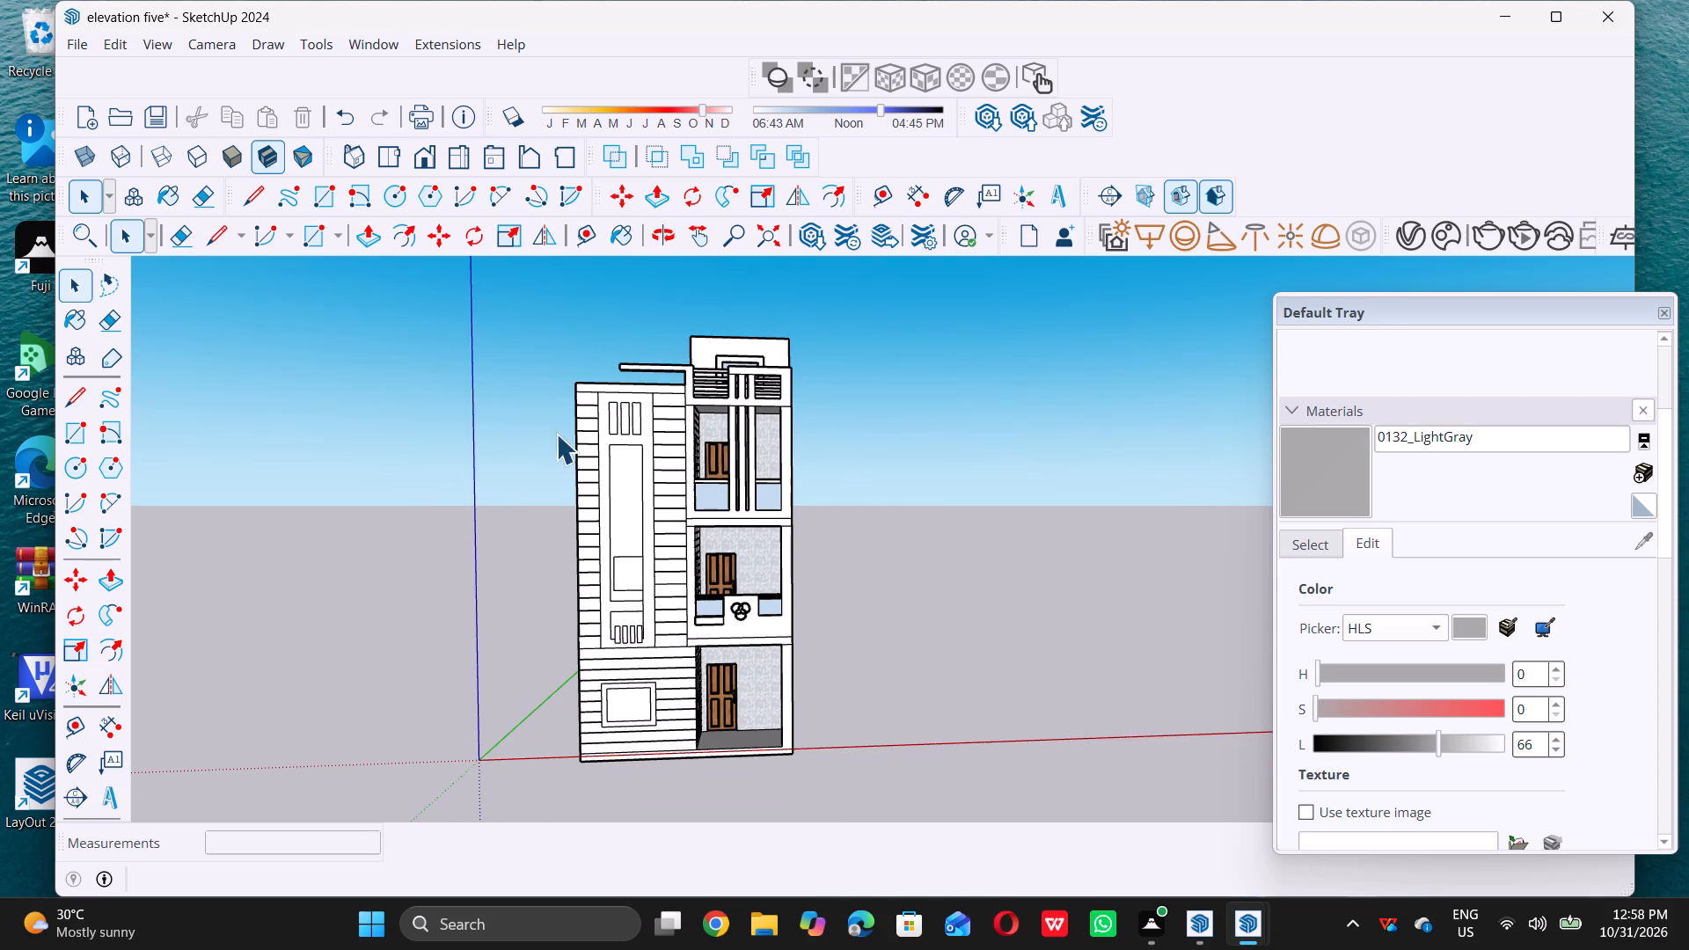
{"action": "middle_click_drag", "start_coordinate": [544, 406], "coordinate": [847, 466]}
{"action": "scroll", "coordinate": [847, 466], "scroll_direction": "down", "scroll_amount": 1}
{"action": "scroll", "coordinate": [654, 442], "scroll_direction": "up", "scroll_amount": 6}
{"action": "scroll", "coordinate": [647, 349], "scroll_direction": "up", "scroll_amount": 4}
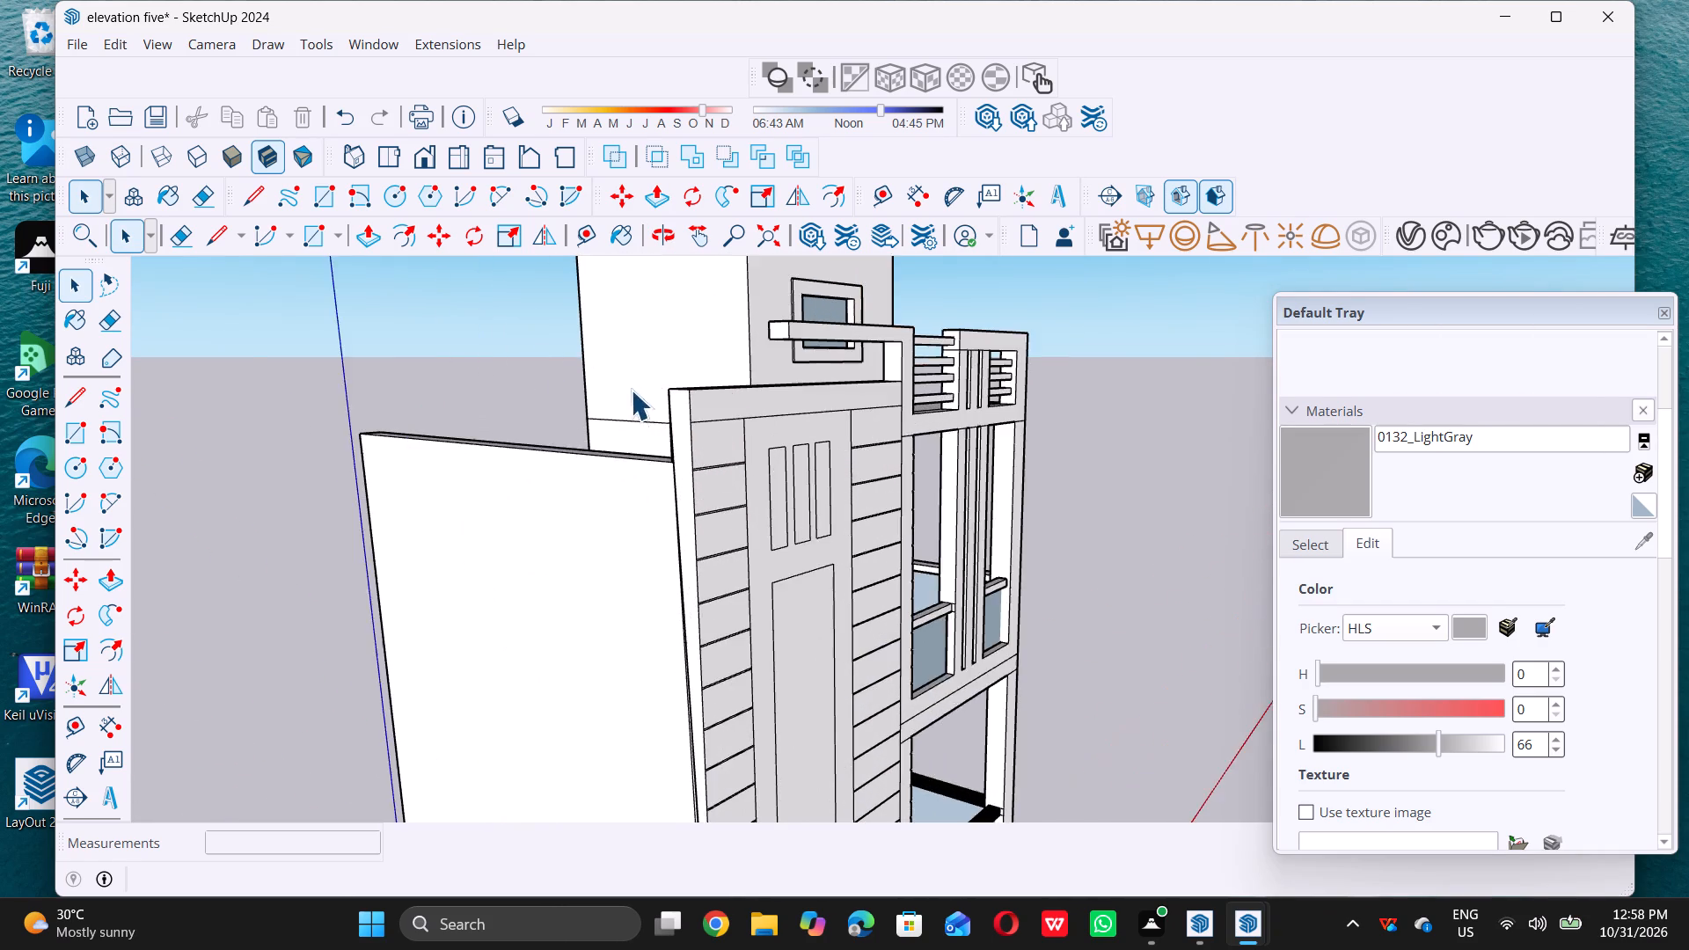
{"action": "scroll", "coordinate": [698, 396], "scroll_direction": "up", "scroll_amount": 4}
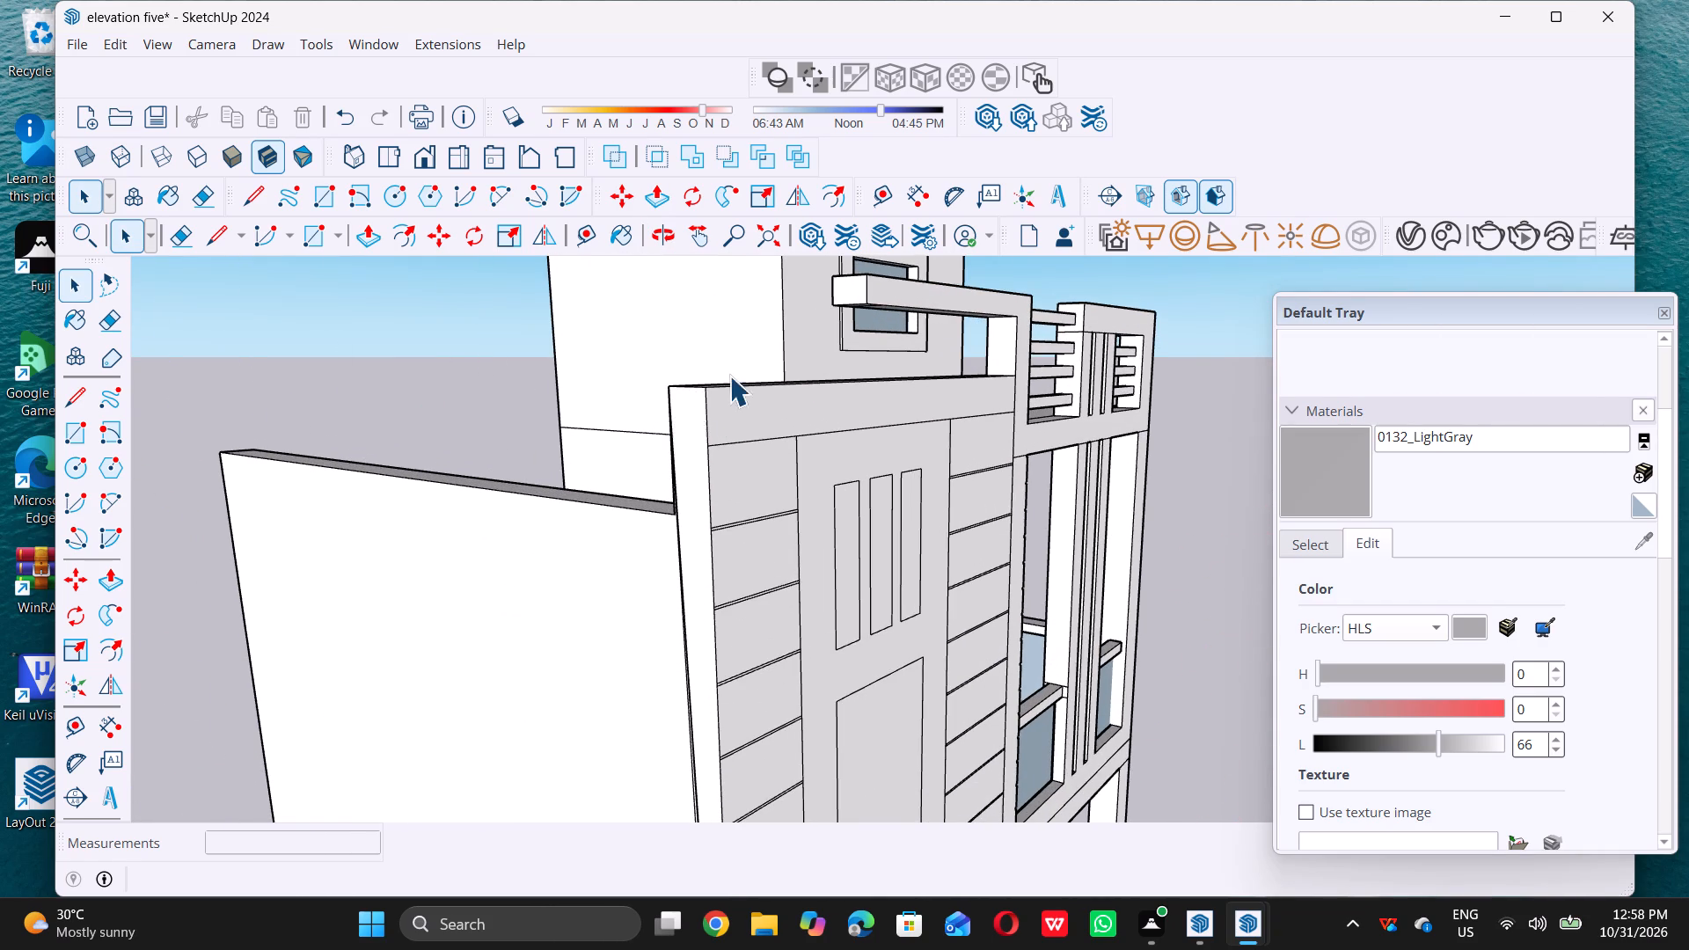
{"action": "scroll", "coordinate": [729, 375], "scroll_direction": "down", "scroll_amount": 14}
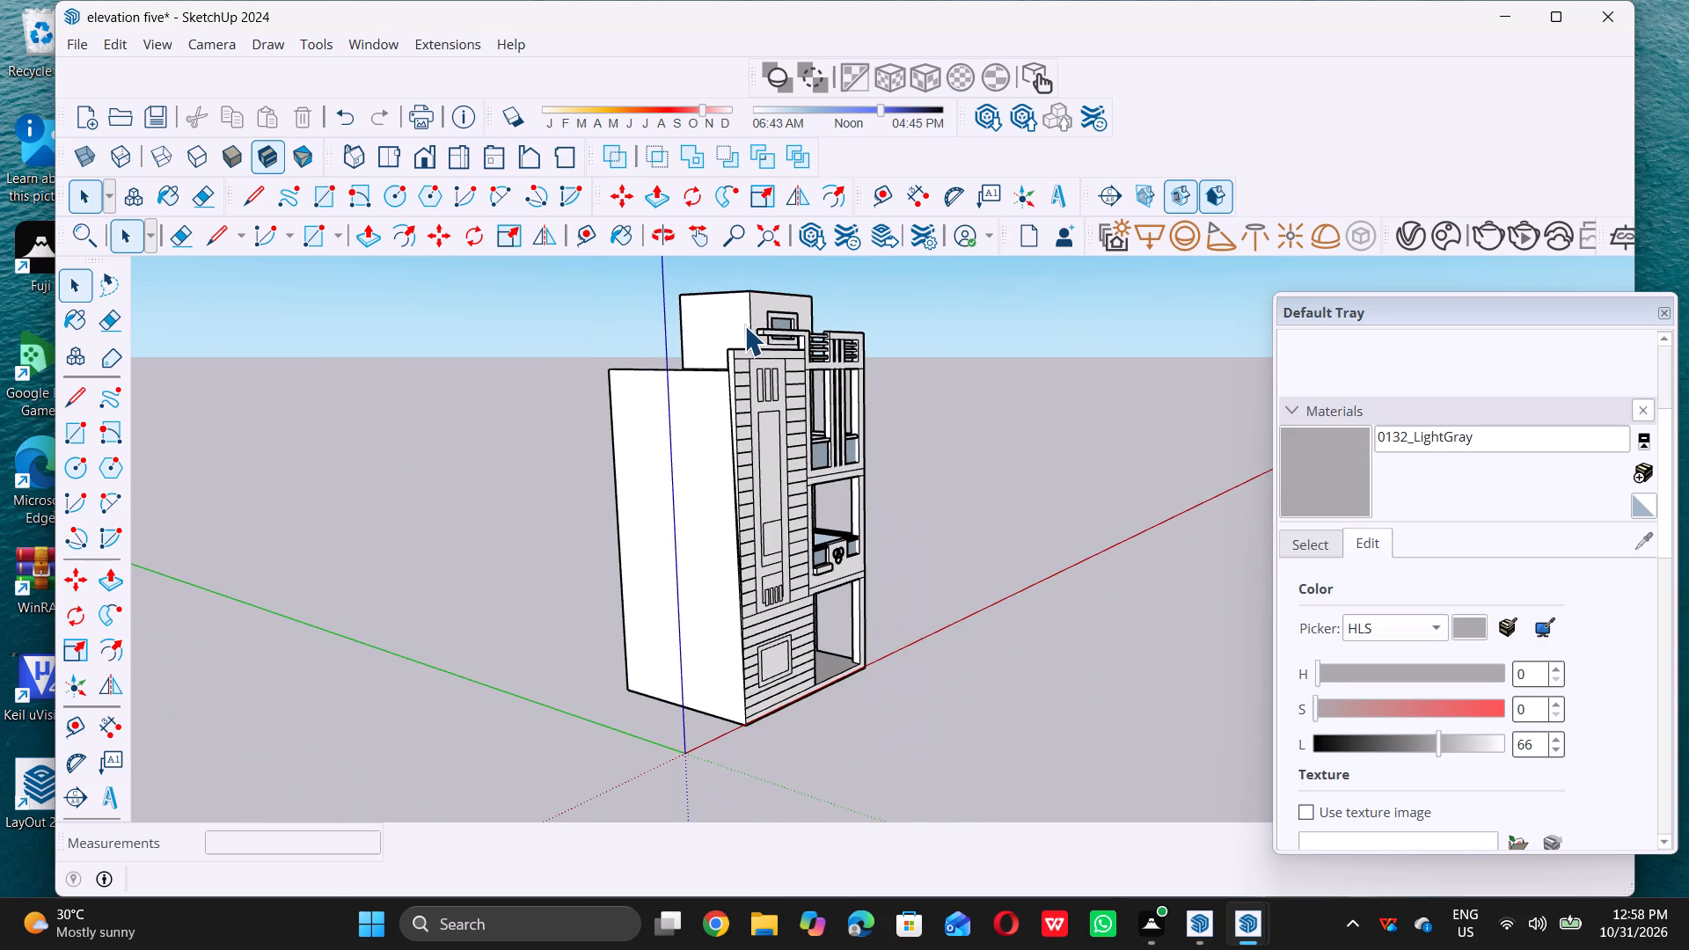
{"action": "scroll", "coordinate": [733, 689], "scroll_direction": "up", "scroll_amount": 7}
{"action": "scroll", "coordinate": [765, 425], "scroll_direction": "up", "scroll_amount": 5}
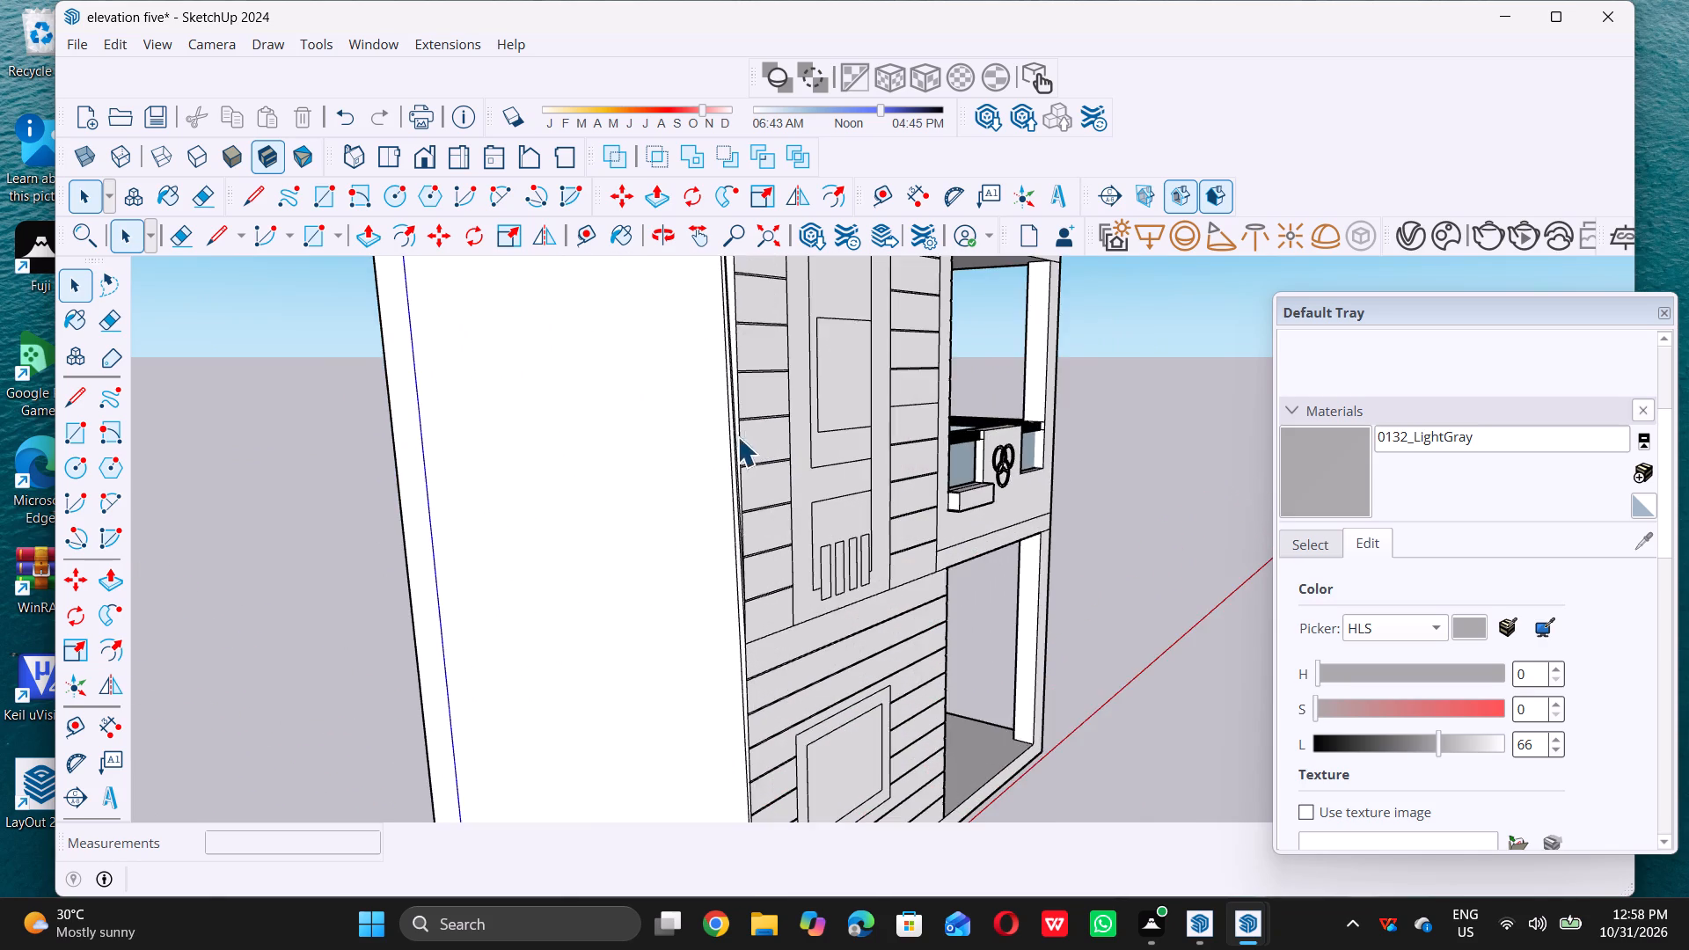
{"action": "scroll", "coordinate": [720, 446], "scroll_direction": "up", "scroll_amount": 5}
{"action": "scroll", "coordinate": [608, 599], "scroll_direction": "down", "scroll_amount": 13}
{"action": "scroll", "coordinate": [557, 721], "scroll_direction": "down", "scroll_amount": 3}
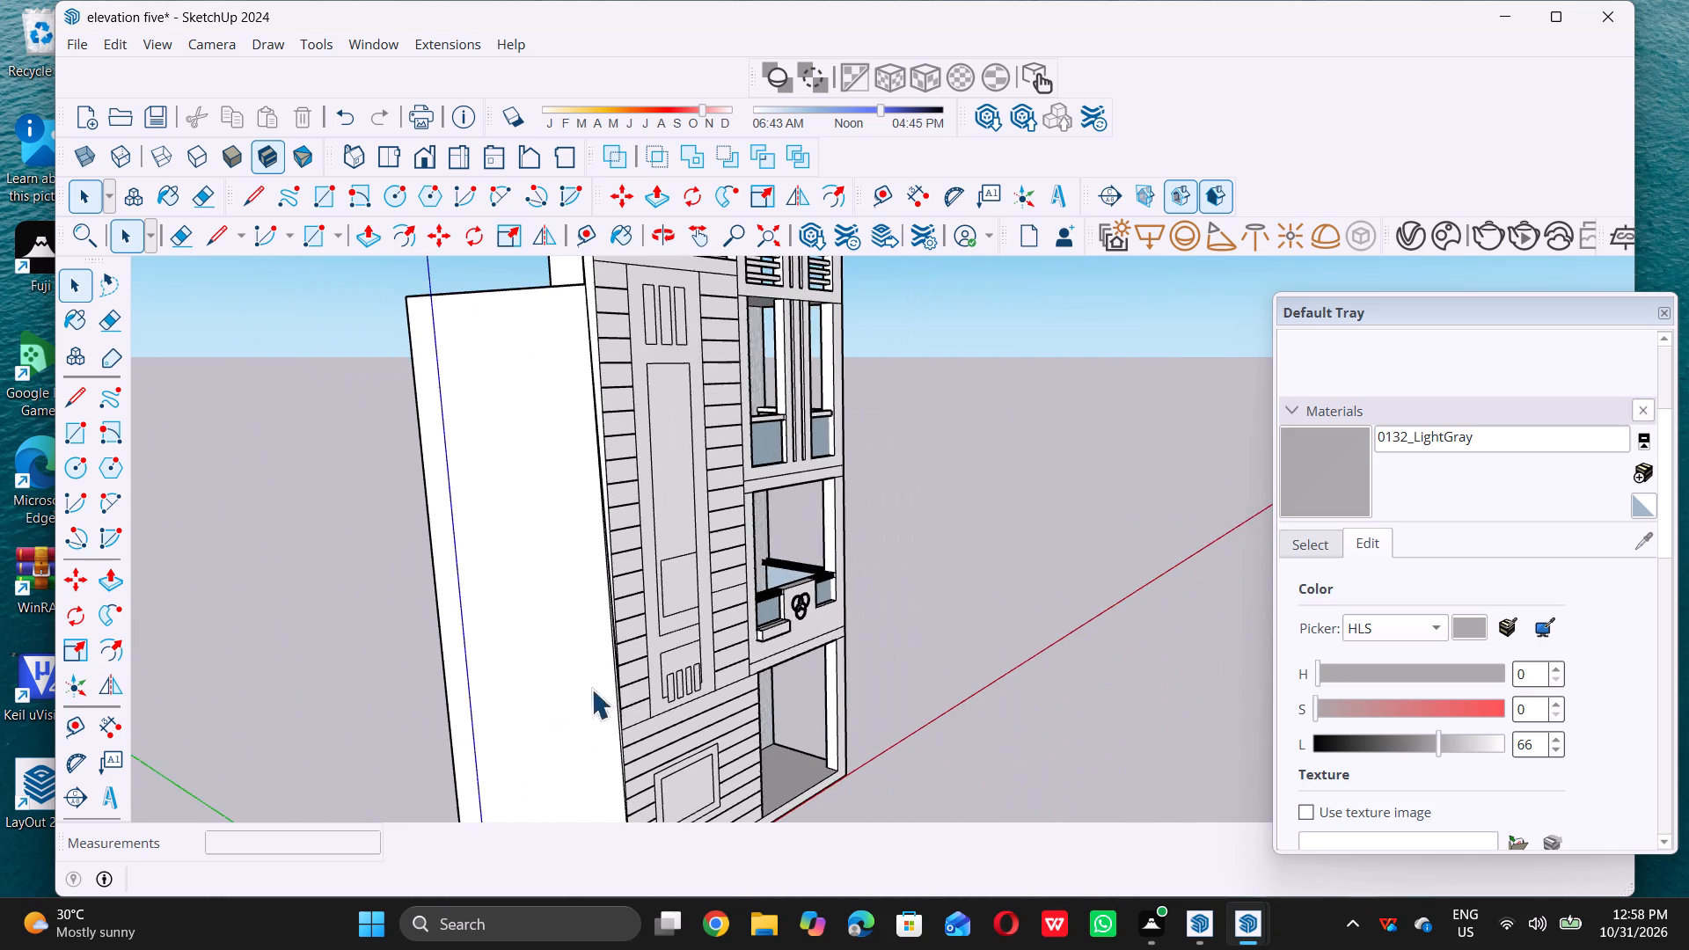
{"action": "scroll", "coordinate": [591, 689], "scroll_direction": "down", "scroll_amount": 2}
{"action": "middle_click_drag", "start_coordinate": [515, 509], "coordinate": [621, 463]}
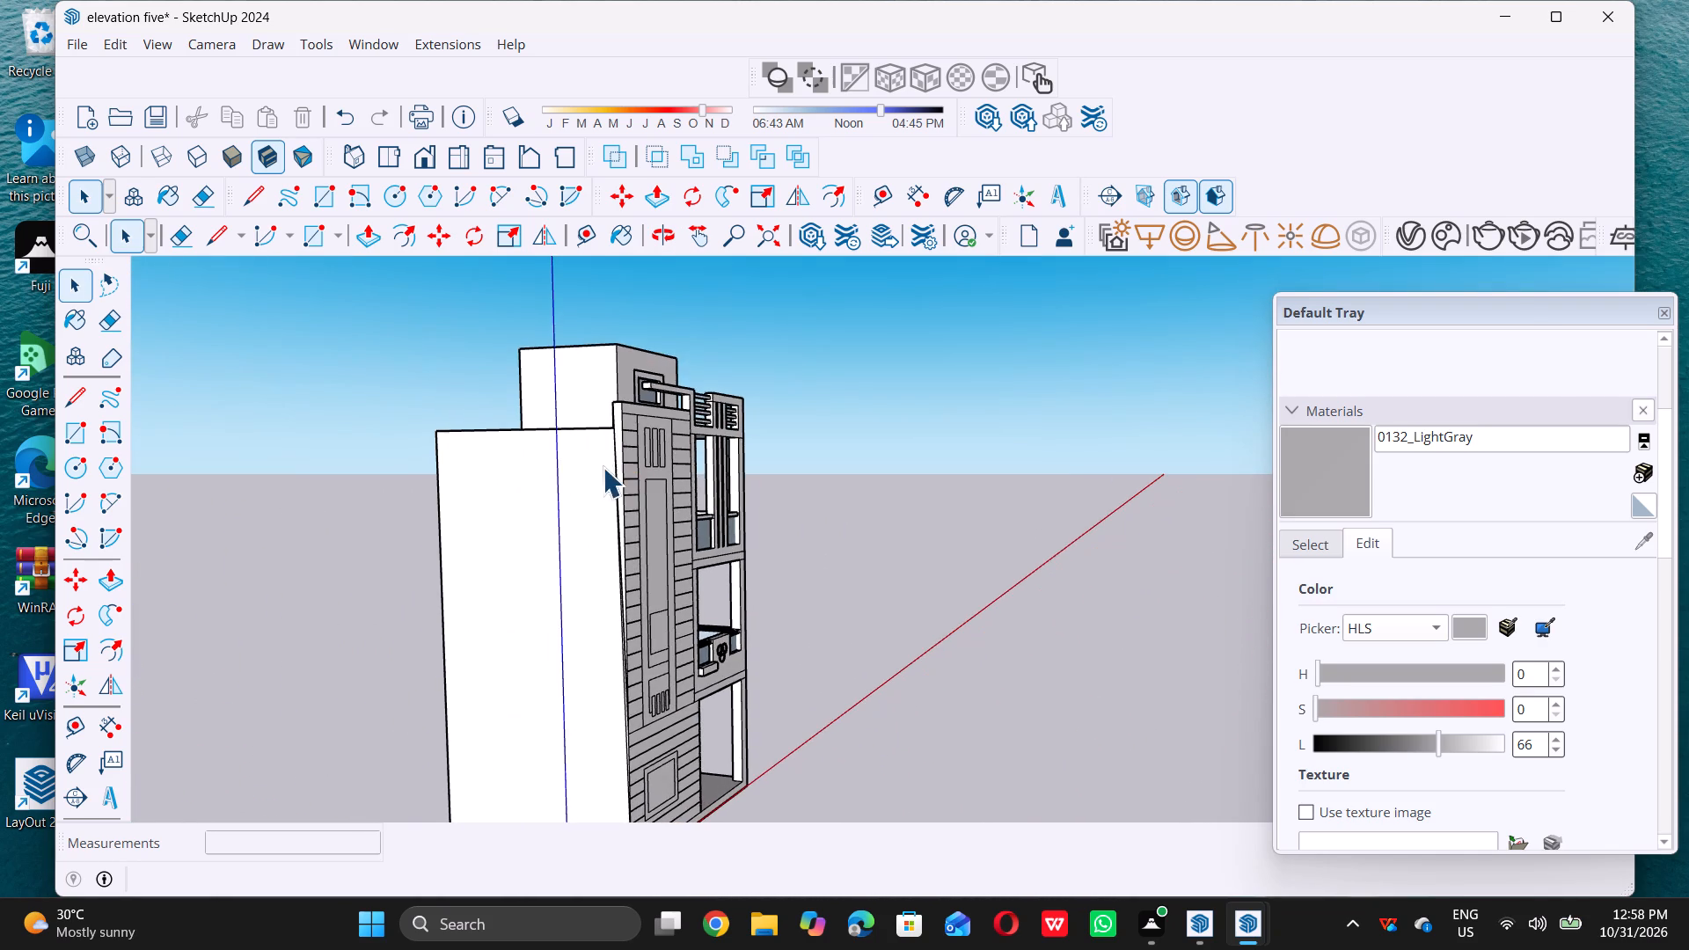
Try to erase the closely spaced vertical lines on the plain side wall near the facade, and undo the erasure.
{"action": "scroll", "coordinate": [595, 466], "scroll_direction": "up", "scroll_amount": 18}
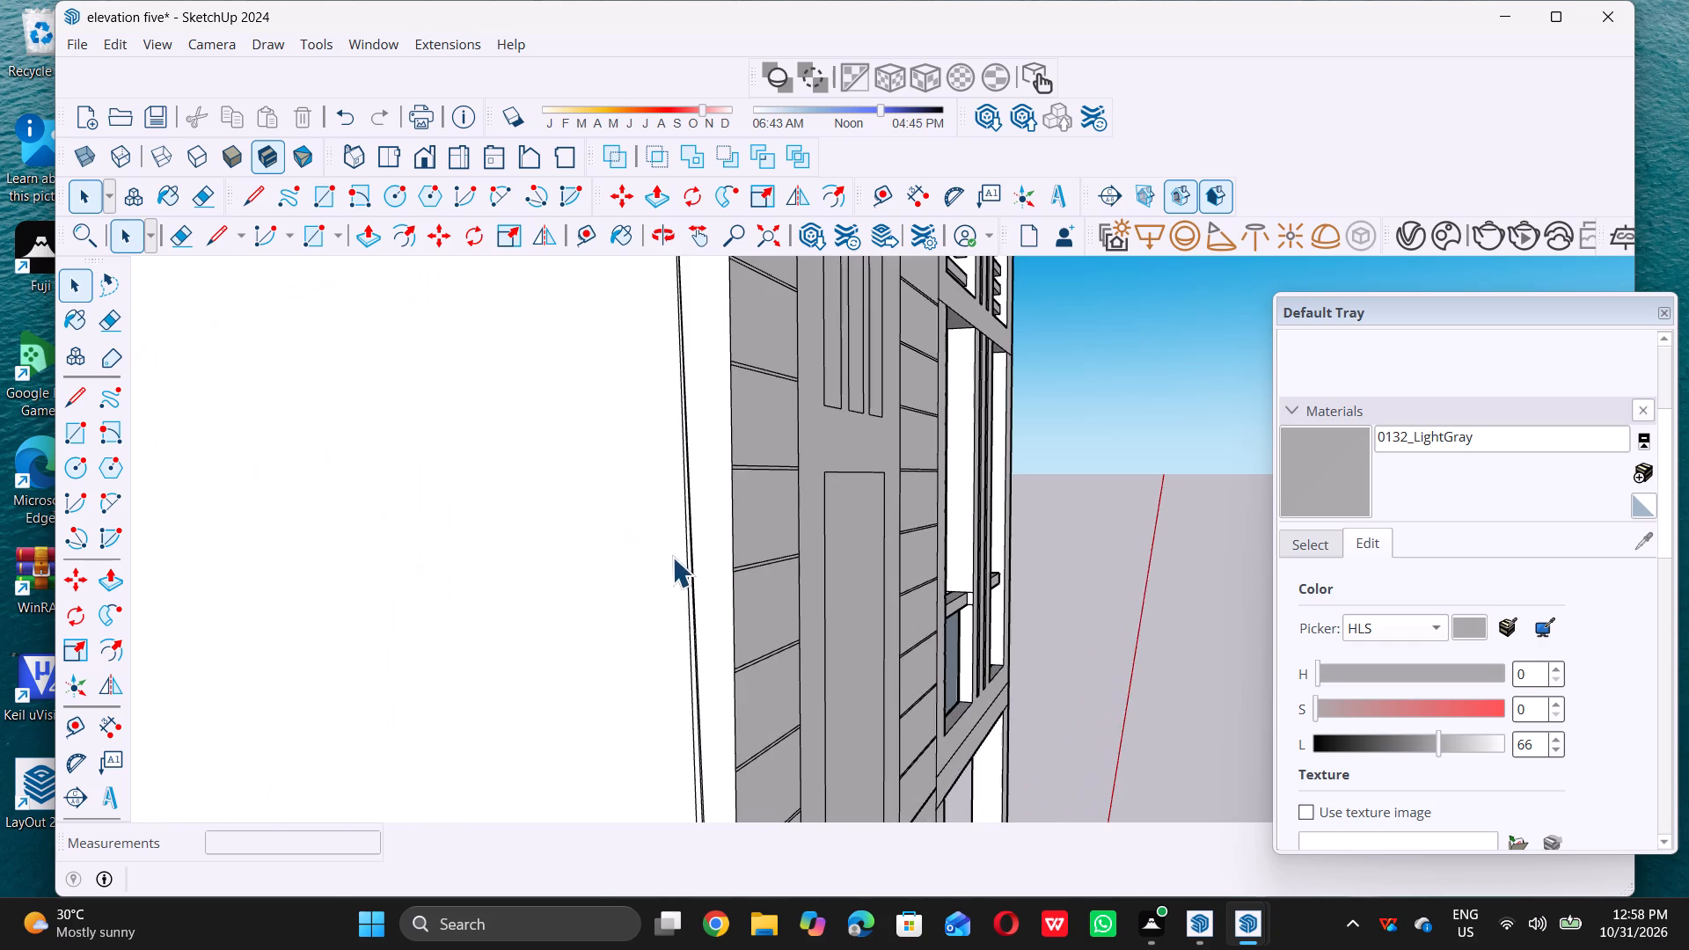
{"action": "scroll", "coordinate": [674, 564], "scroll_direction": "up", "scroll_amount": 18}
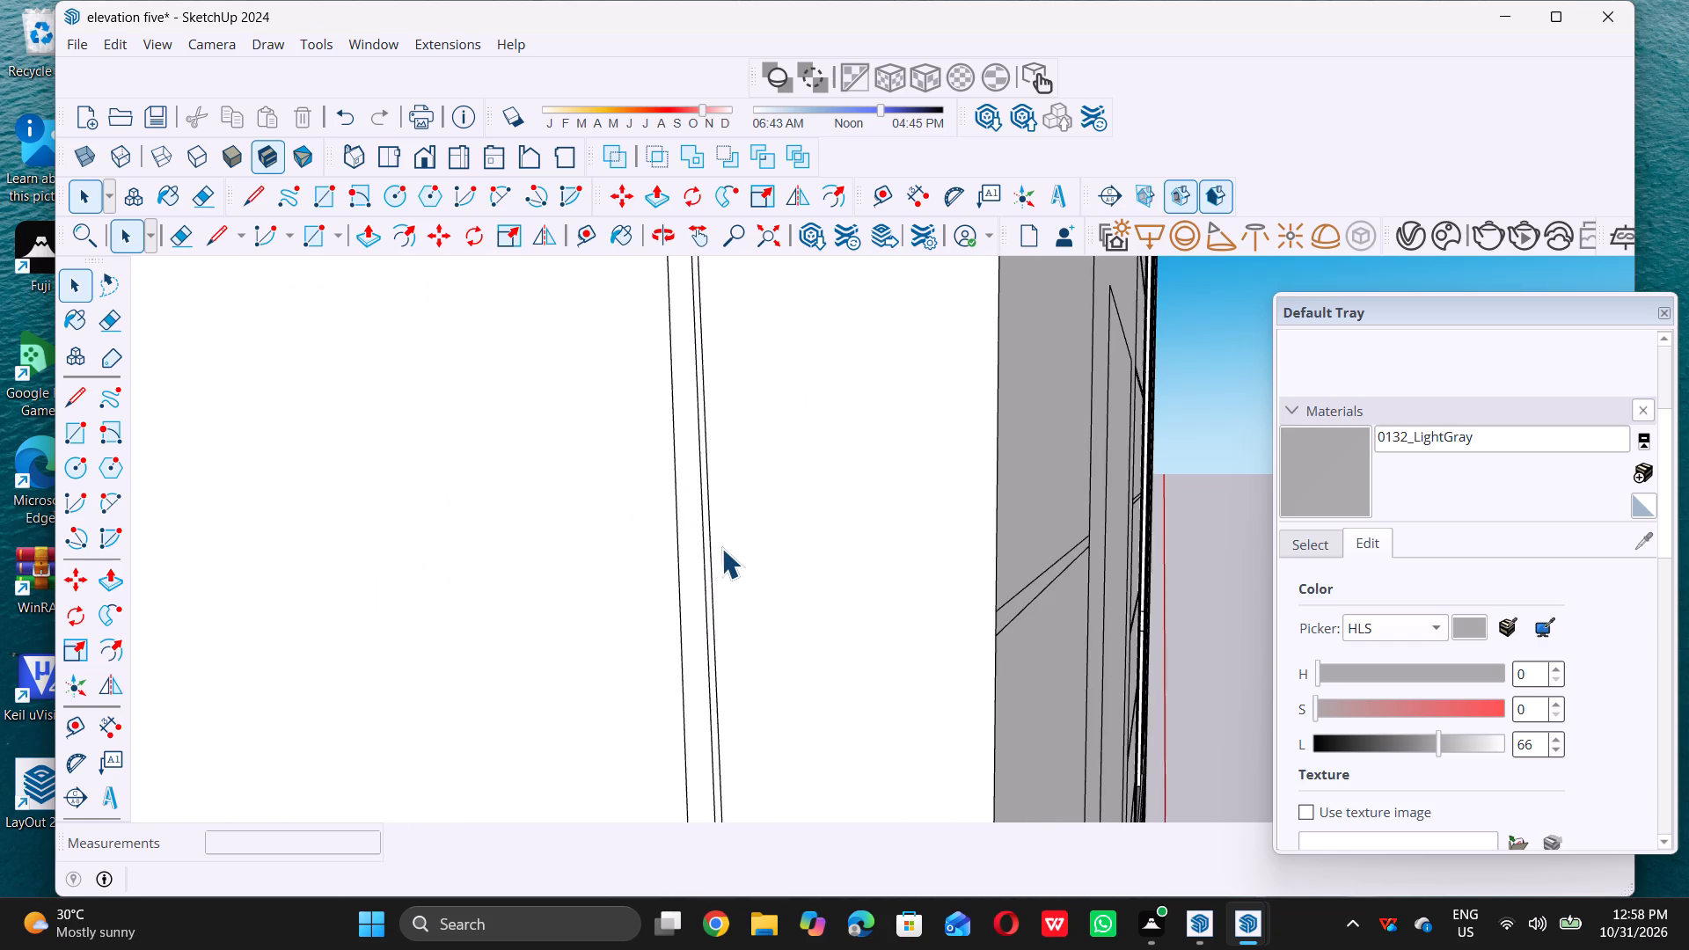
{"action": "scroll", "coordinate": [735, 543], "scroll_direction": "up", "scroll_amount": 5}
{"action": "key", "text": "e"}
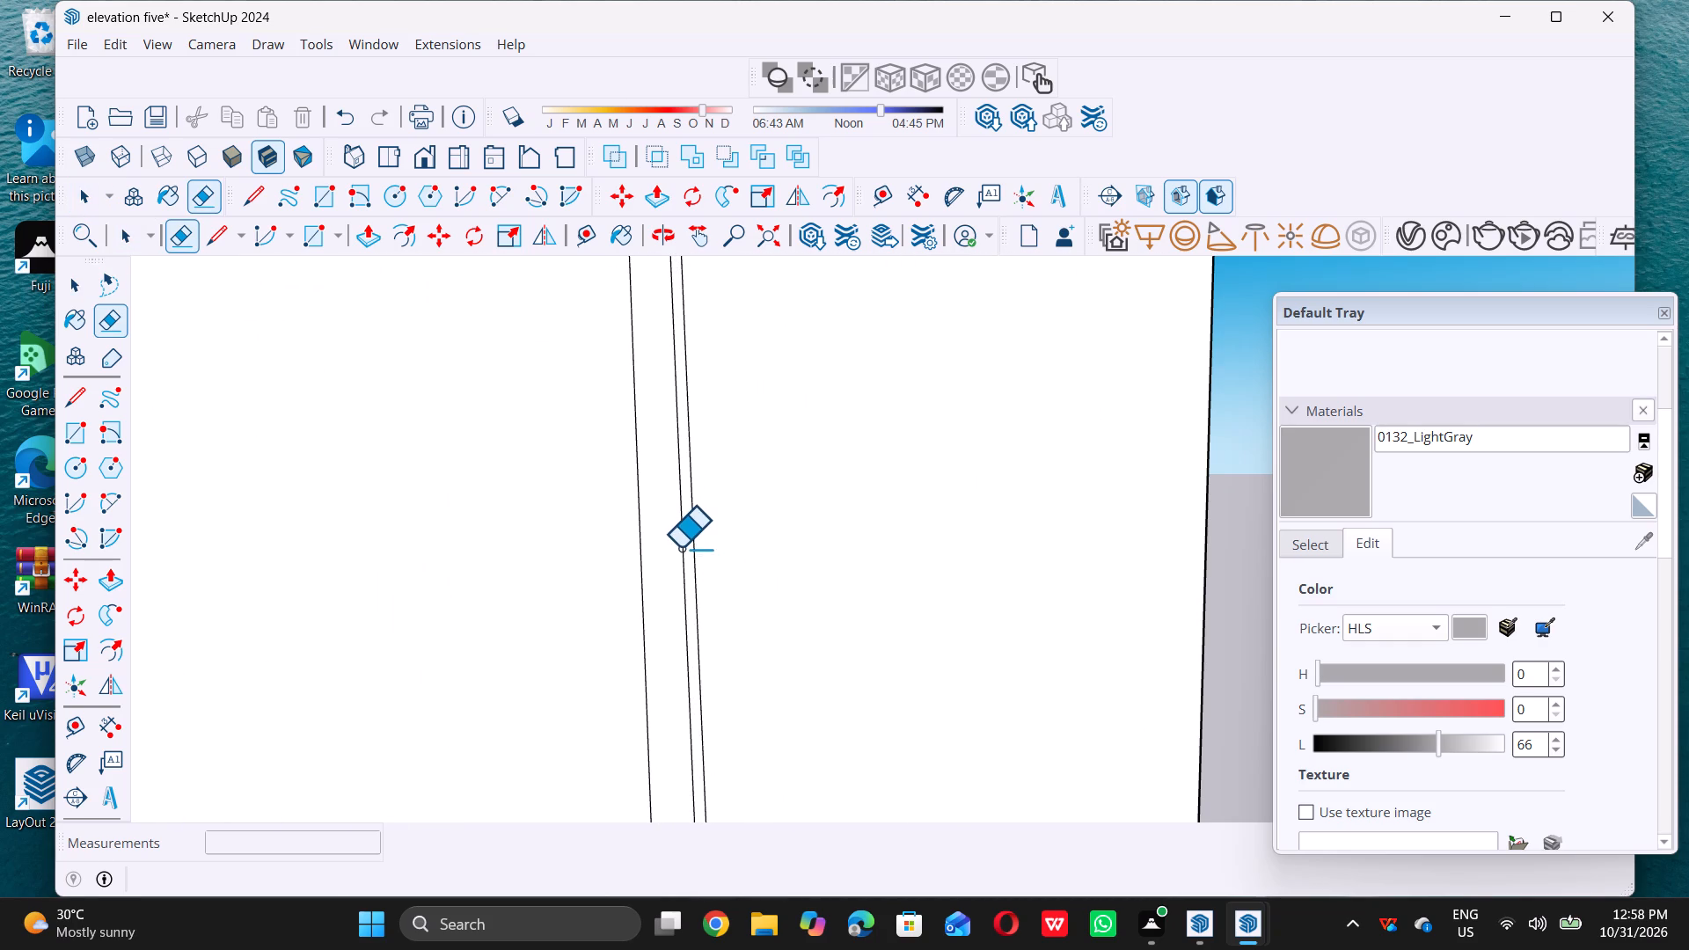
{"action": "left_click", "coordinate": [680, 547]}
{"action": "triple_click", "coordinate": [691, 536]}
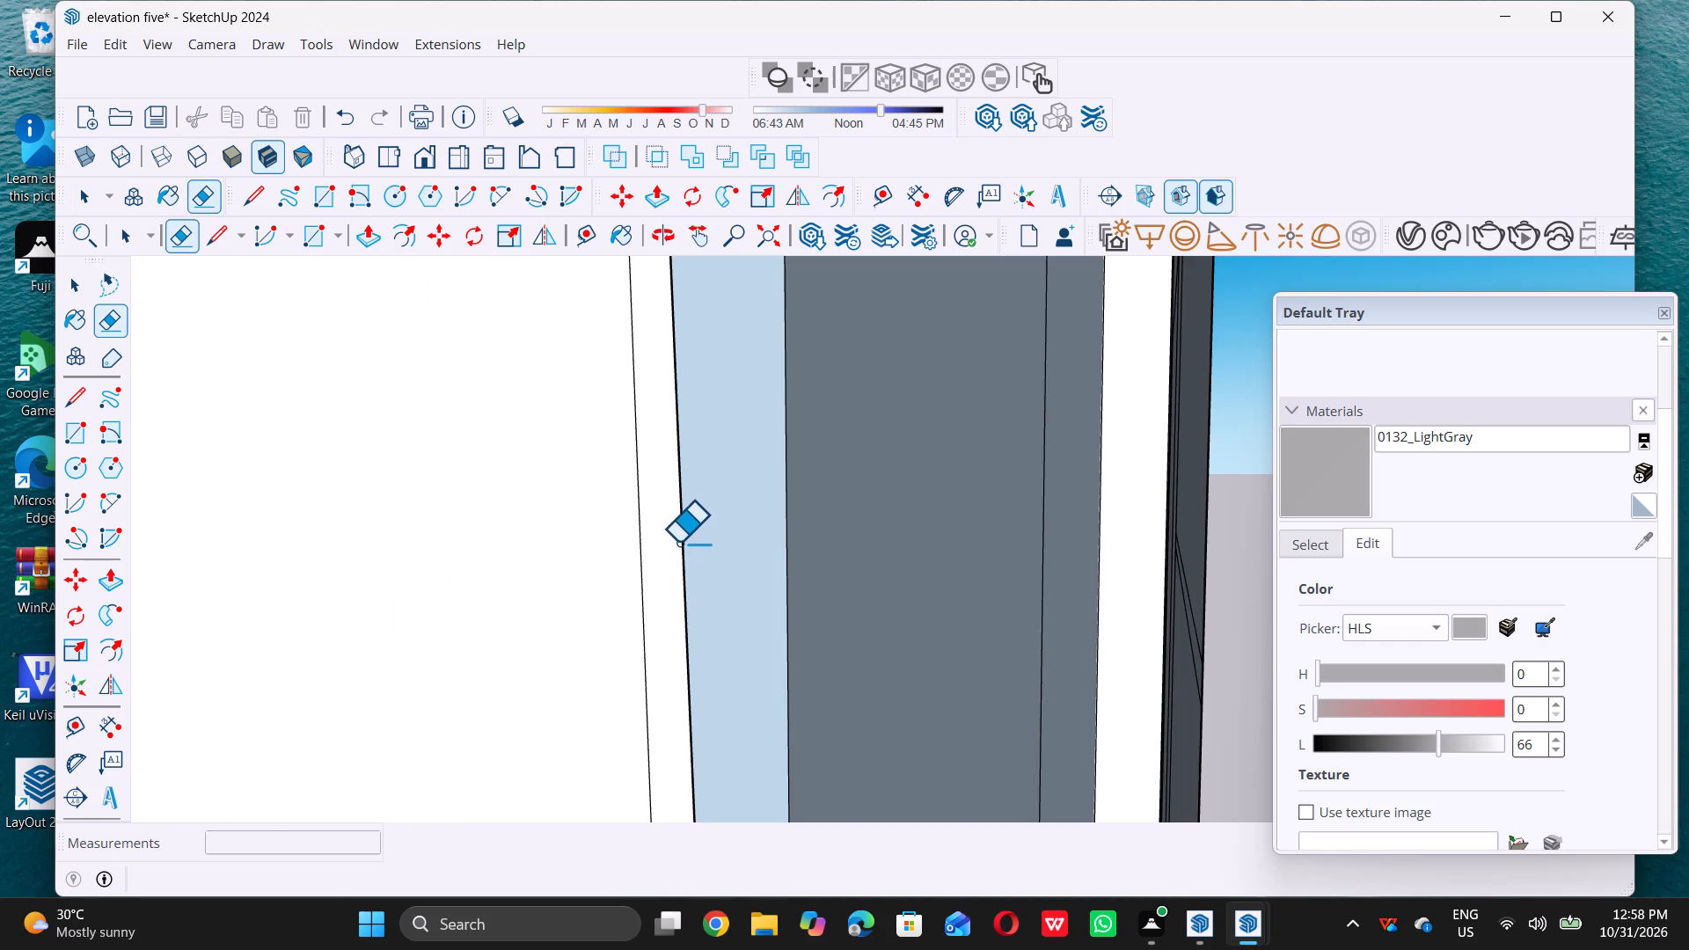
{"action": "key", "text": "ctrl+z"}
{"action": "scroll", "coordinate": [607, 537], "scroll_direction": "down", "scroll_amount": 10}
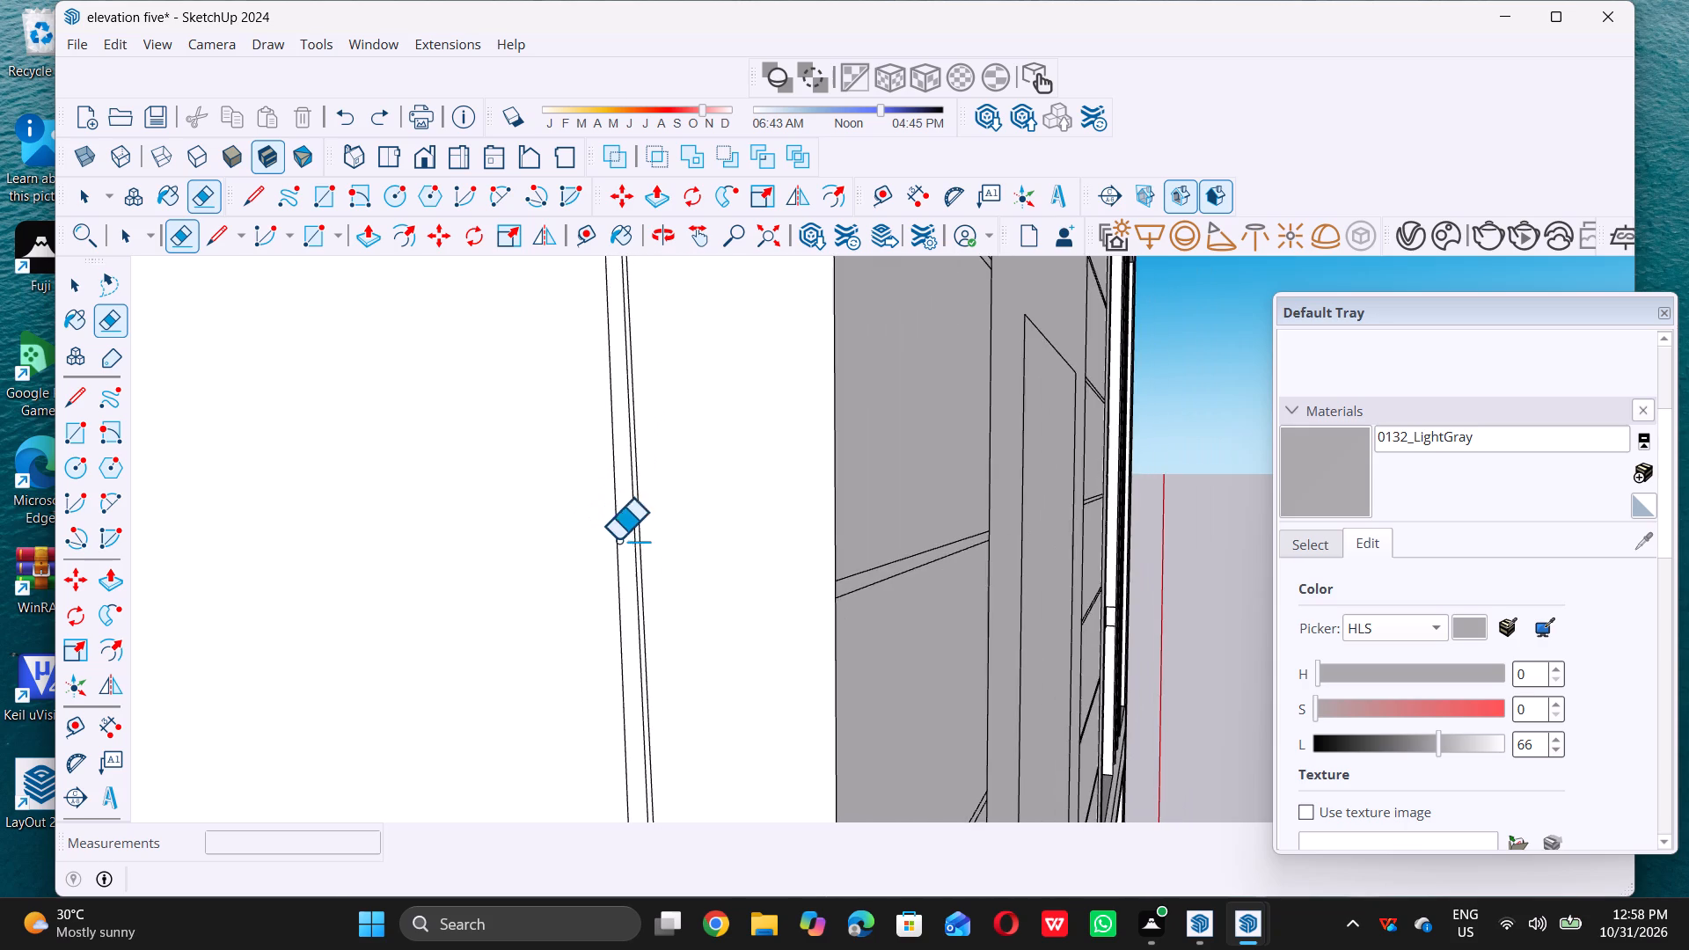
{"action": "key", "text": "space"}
Examine the whole building from the front and around to the plain side wall.
{"action": "scroll", "coordinate": [668, 552], "scroll_direction": "down", "scroll_amount": 20}
{"action": "scroll", "coordinate": [668, 552], "scroll_direction": "down", "scroll_amount": 3}
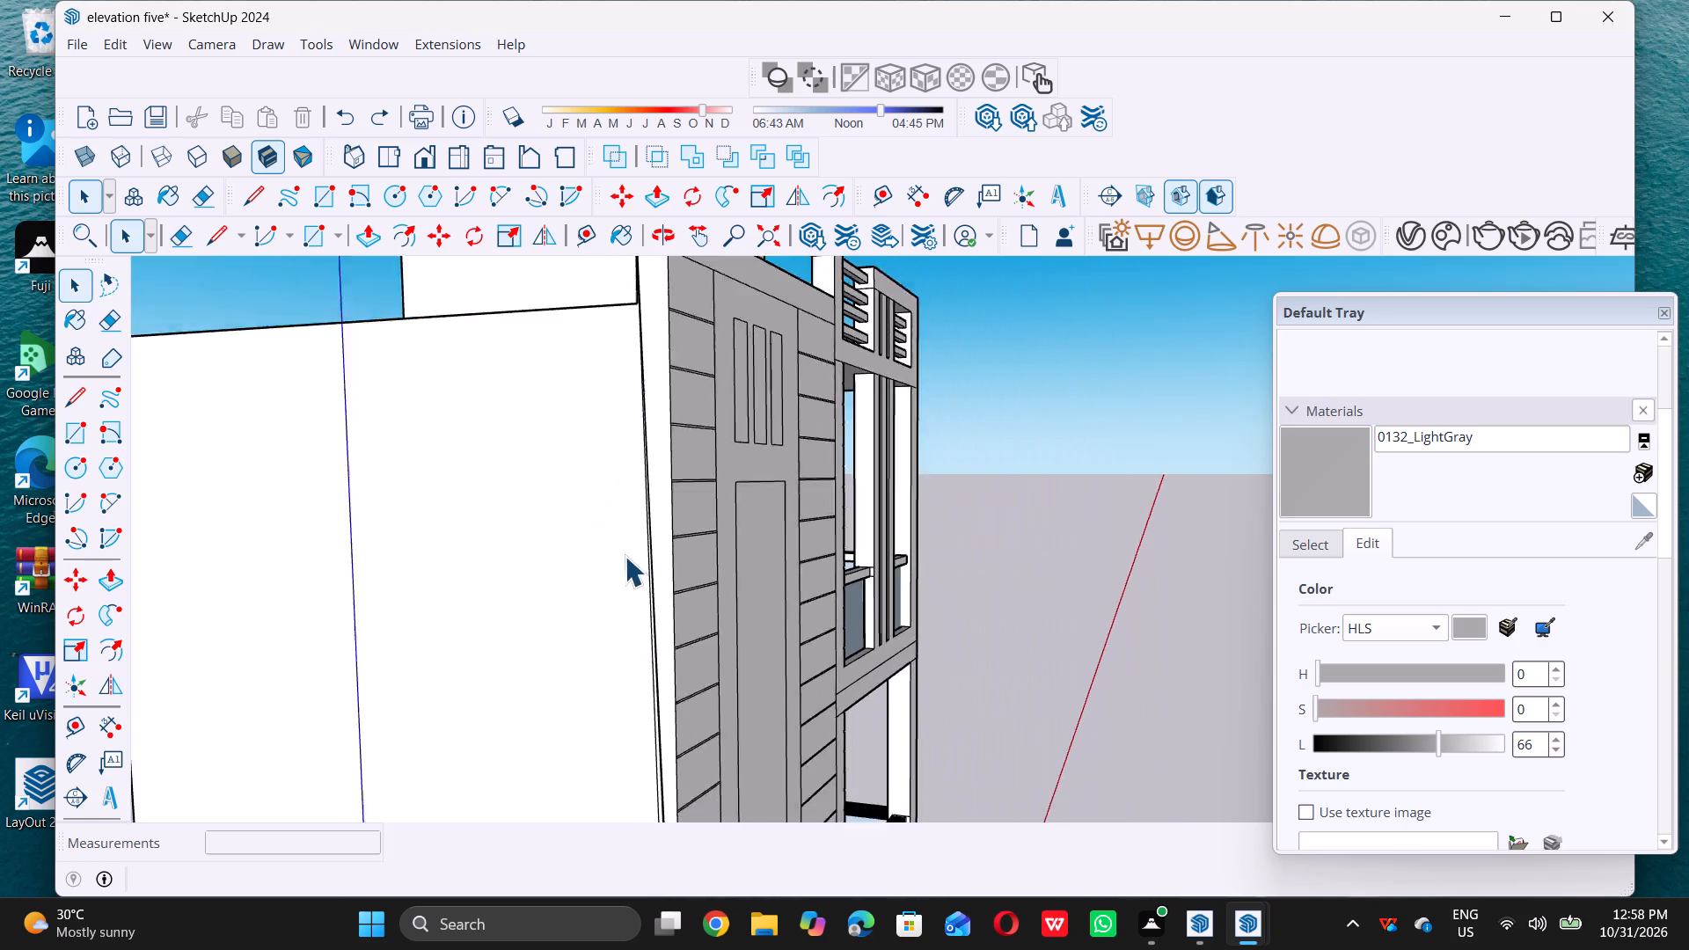
{"action": "scroll", "coordinate": [625, 556], "scroll_direction": "down", "scroll_amount": 10}
{"action": "middle_click_drag", "start_coordinate": [687, 557], "coordinate": [300, 509]}
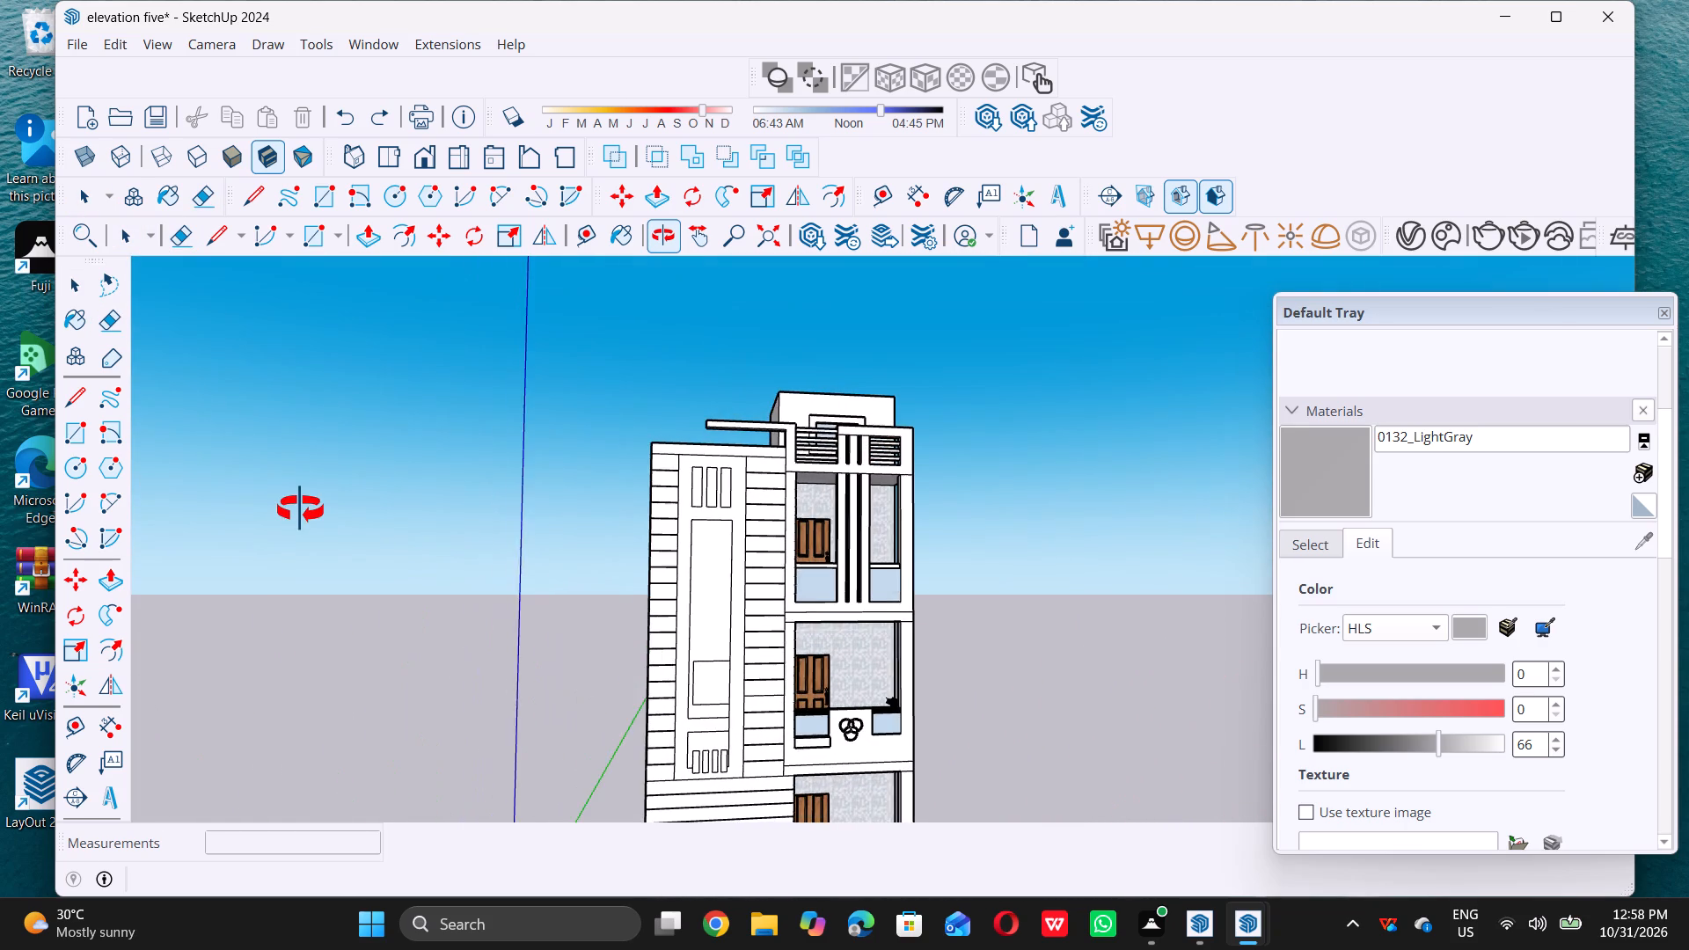
{"action": "middle_click_drag", "start_coordinate": [300, 509], "coordinate": [288, 513]}
{"action": "scroll", "coordinate": [427, 492], "scroll_direction": "down", "scroll_amount": 4}
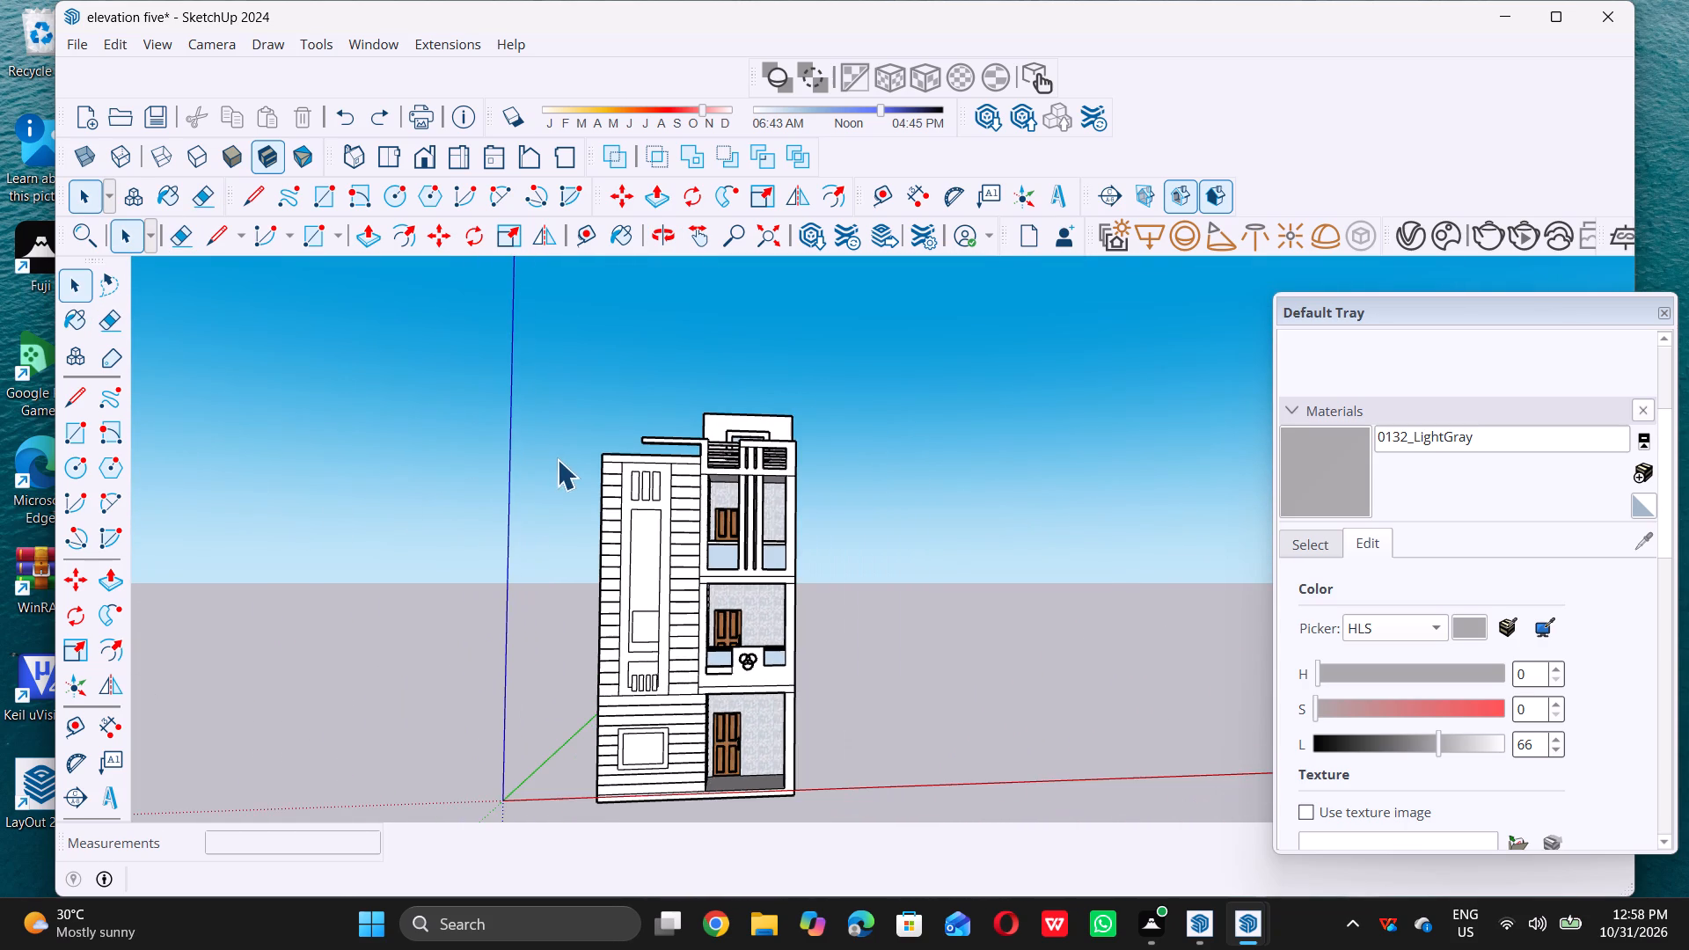
{"action": "scroll", "coordinate": [472, 539], "scroll_direction": "down", "scroll_amount": 5}
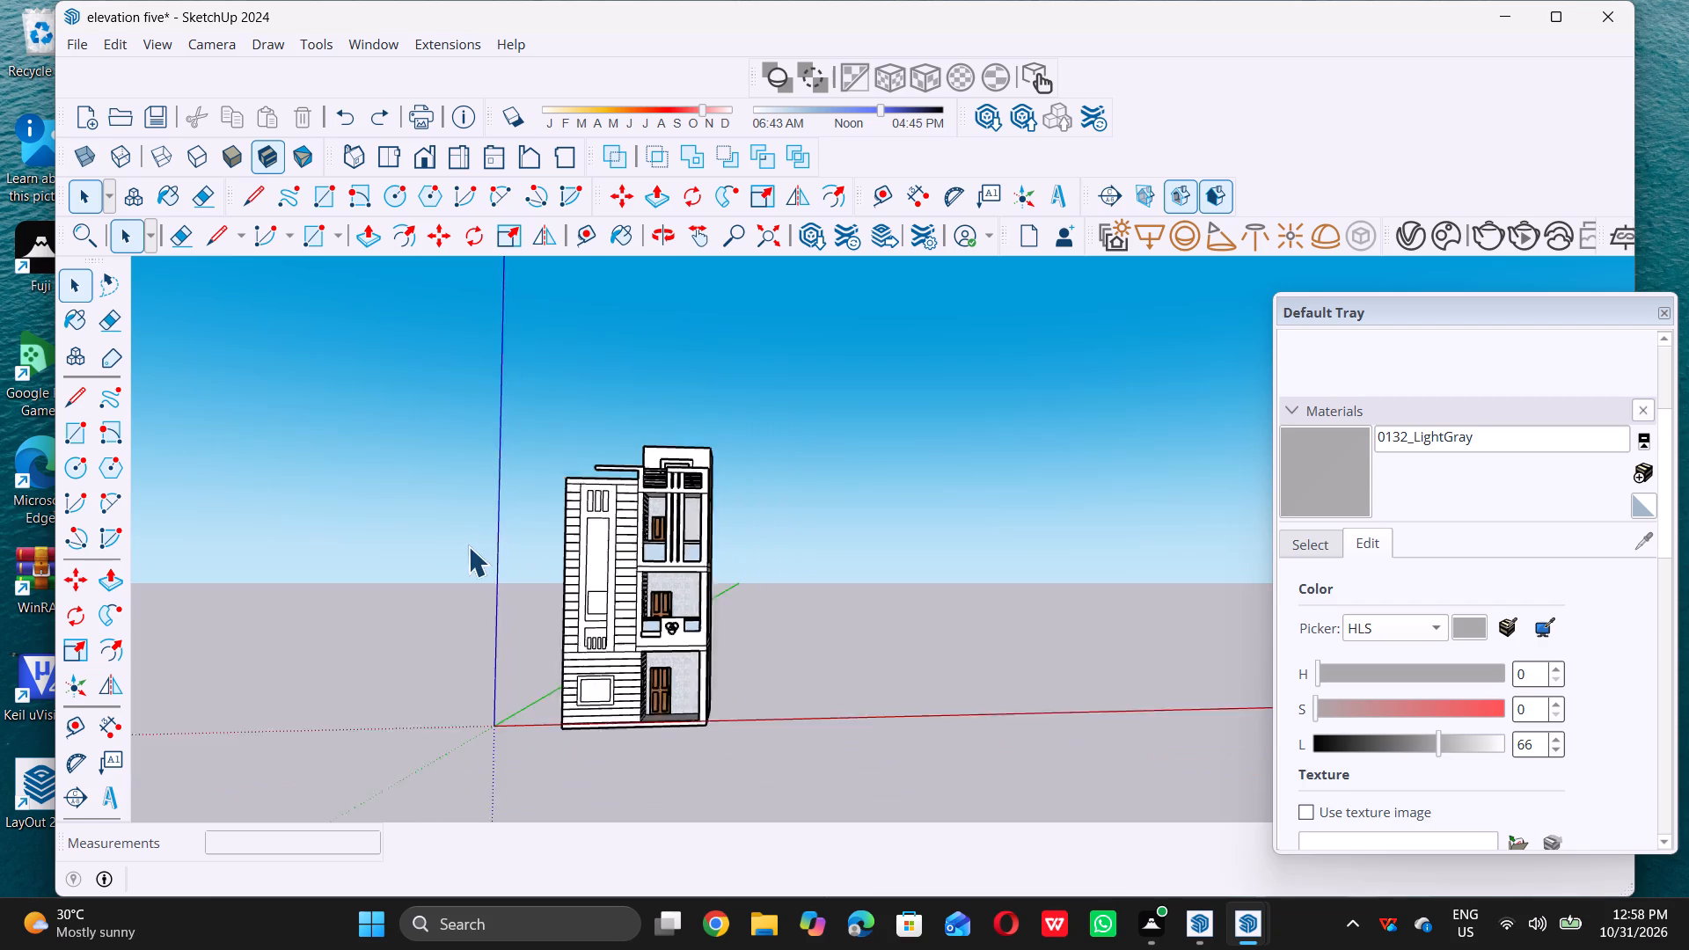
{"action": "middle_click_drag", "start_coordinate": [464, 554], "coordinate": [890, 522]}
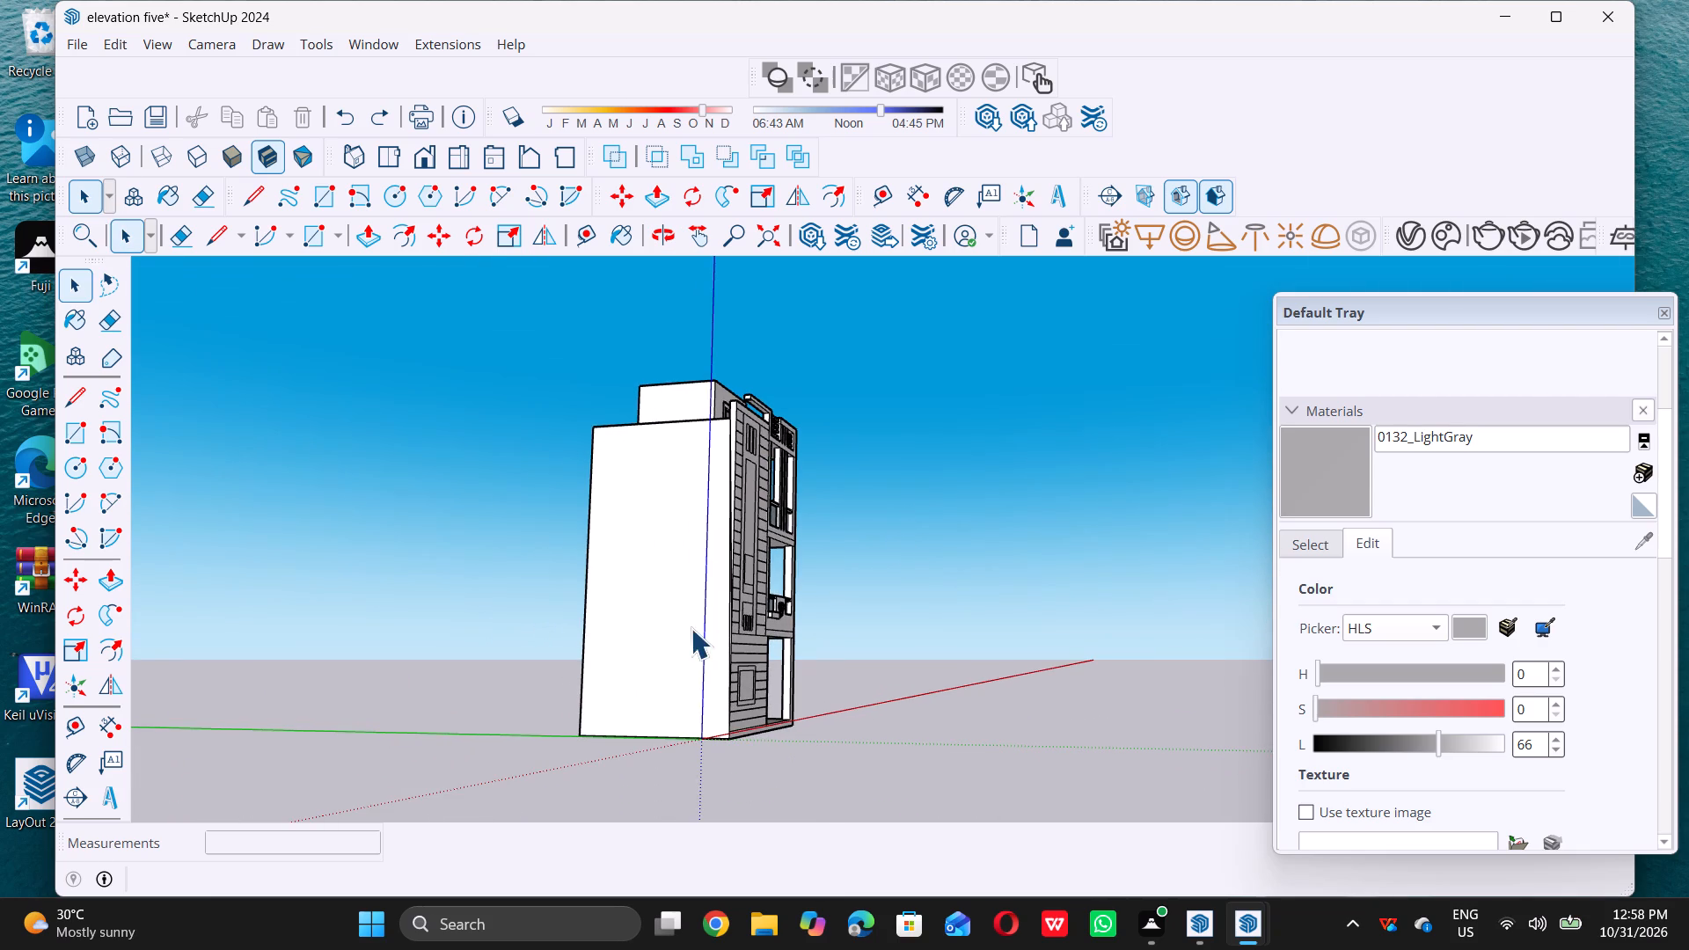
{"action": "scroll", "coordinate": [691, 587], "scroll_direction": "up", "scroll_amount": 6}
{"action": "scroll", "coordinate": [691, 652], "scroll_direction": "down", "scroll_amount": 7}
Place a vertical guide on the plain side wall, 9" back from its front corner edge.
{"action": "middle_click_drag", "start_coordinate": [645, 502], "coordinate": [659, 621]}
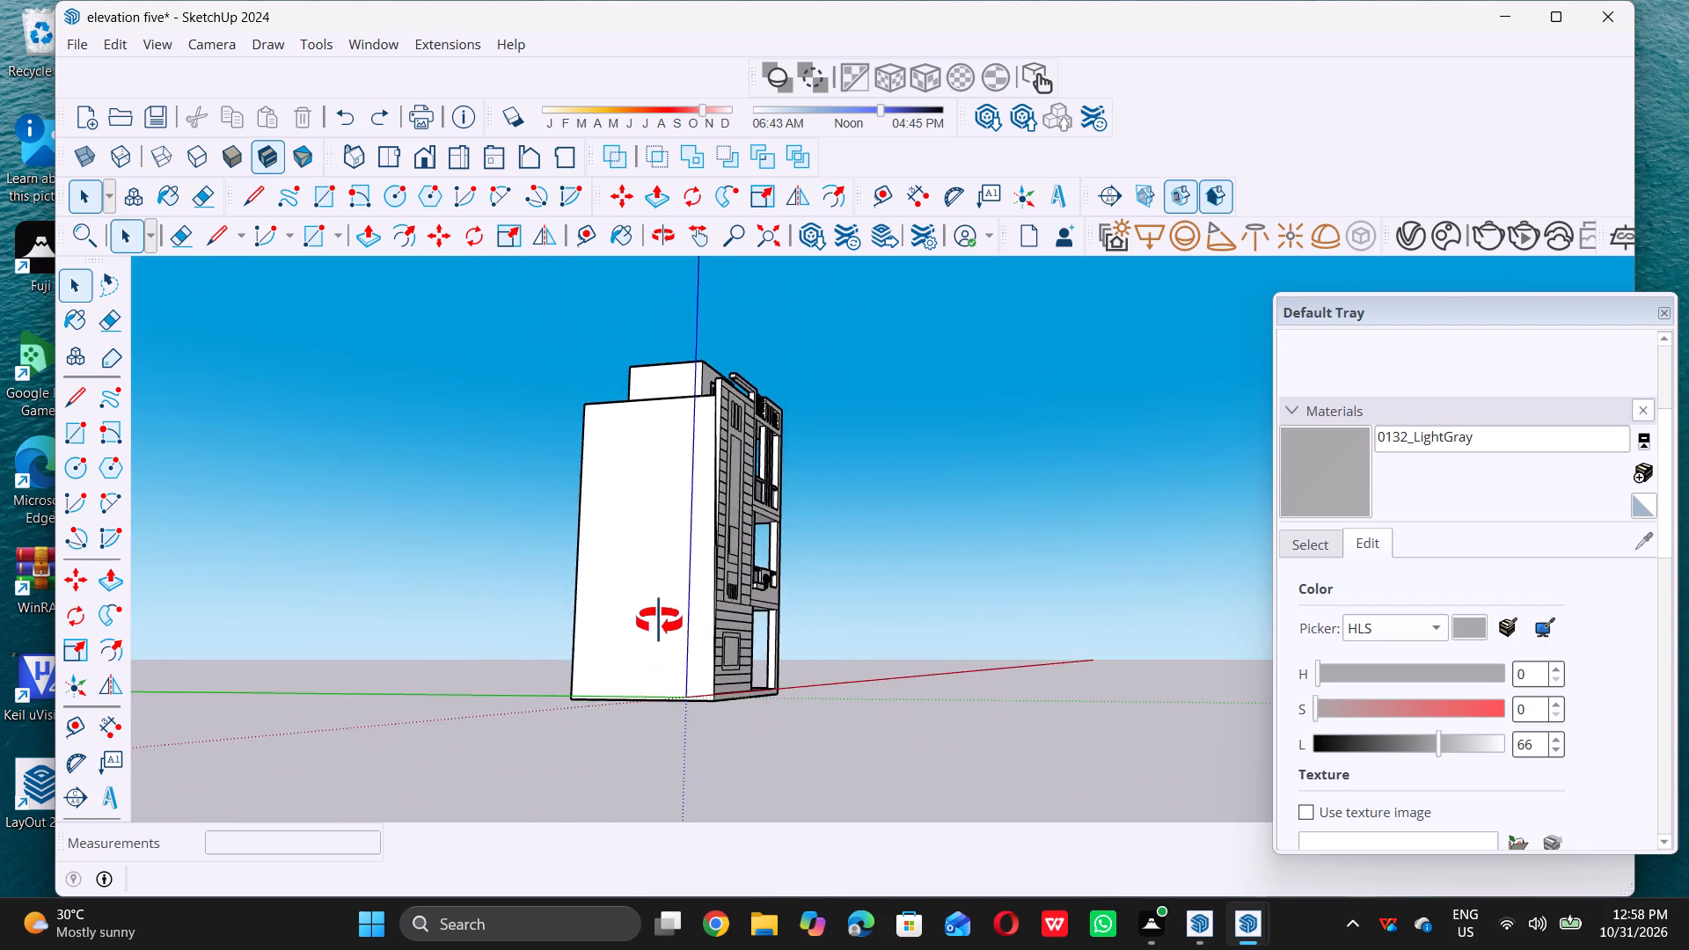
{"action": "middle_click_drag", "start_coordinate": [659, 621], "coordinate": [684, 704]}
{"action": "scroll", "coordinate": [764, 756], "scroll_direction": "up", "scroll_amount": 7}
{"action": "scroll", "coordinate": [696, 709], "scroll_direction": "up", "scroll_amount": 6}
{"action": "scroll", "coordinate": [713, 546], "scroll_direction": "up", "scroll_amount": 6}
{"action": "key", "text": "t"}
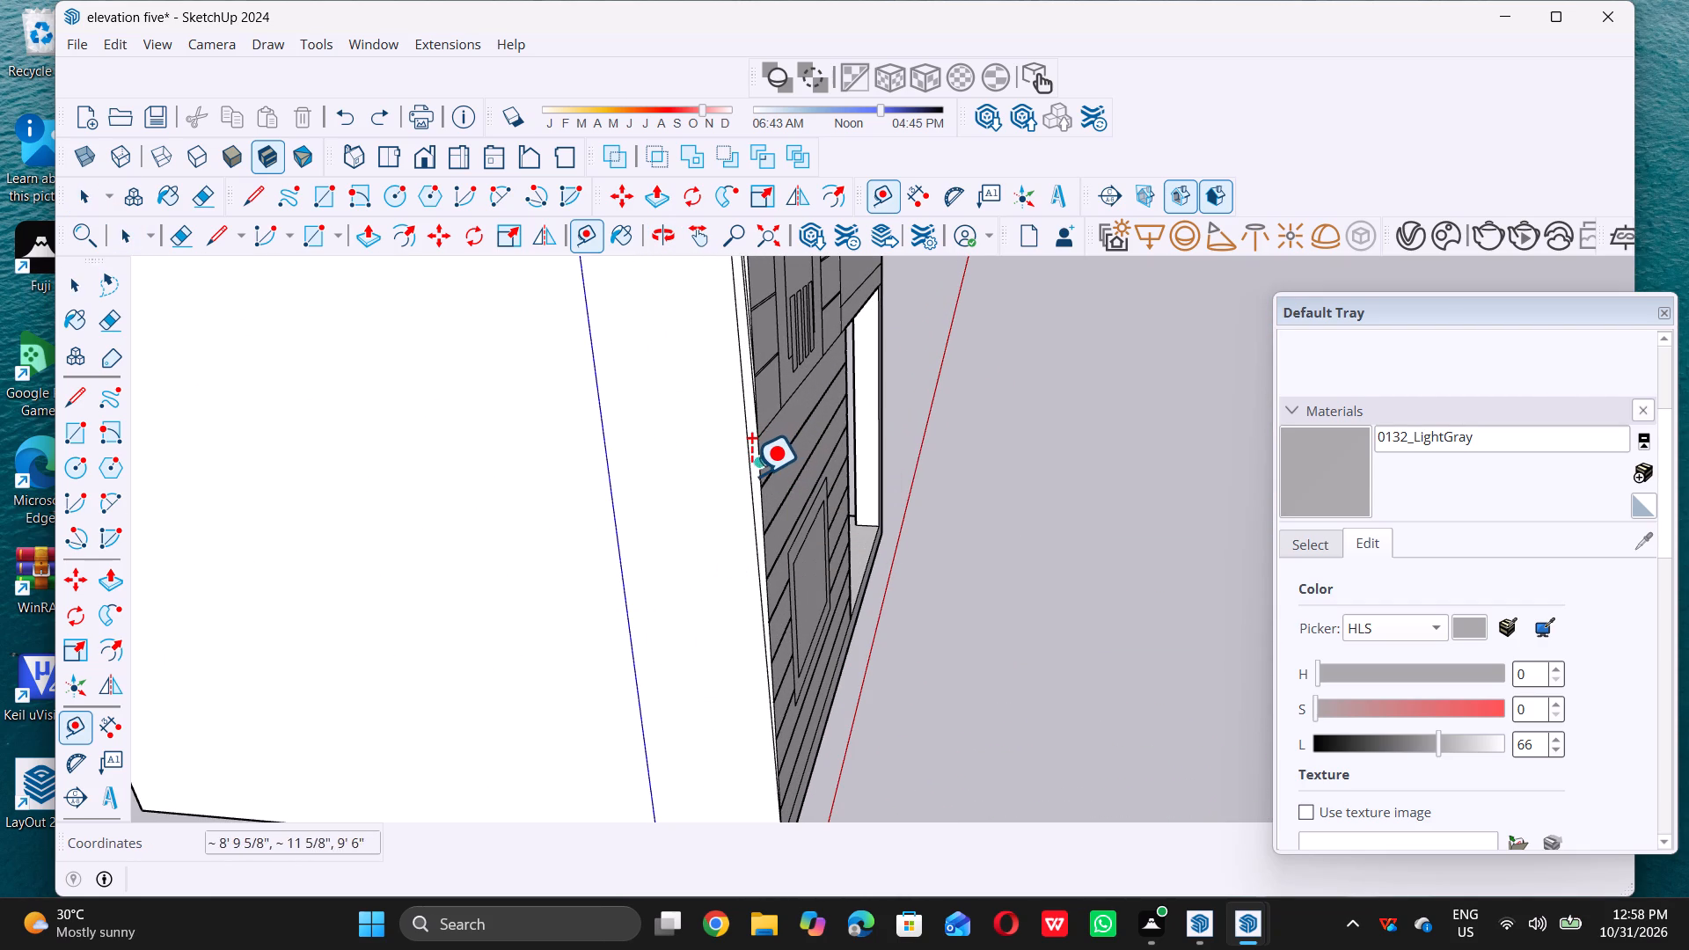
{"action": "left_click", "coordinate": [756, 471]}
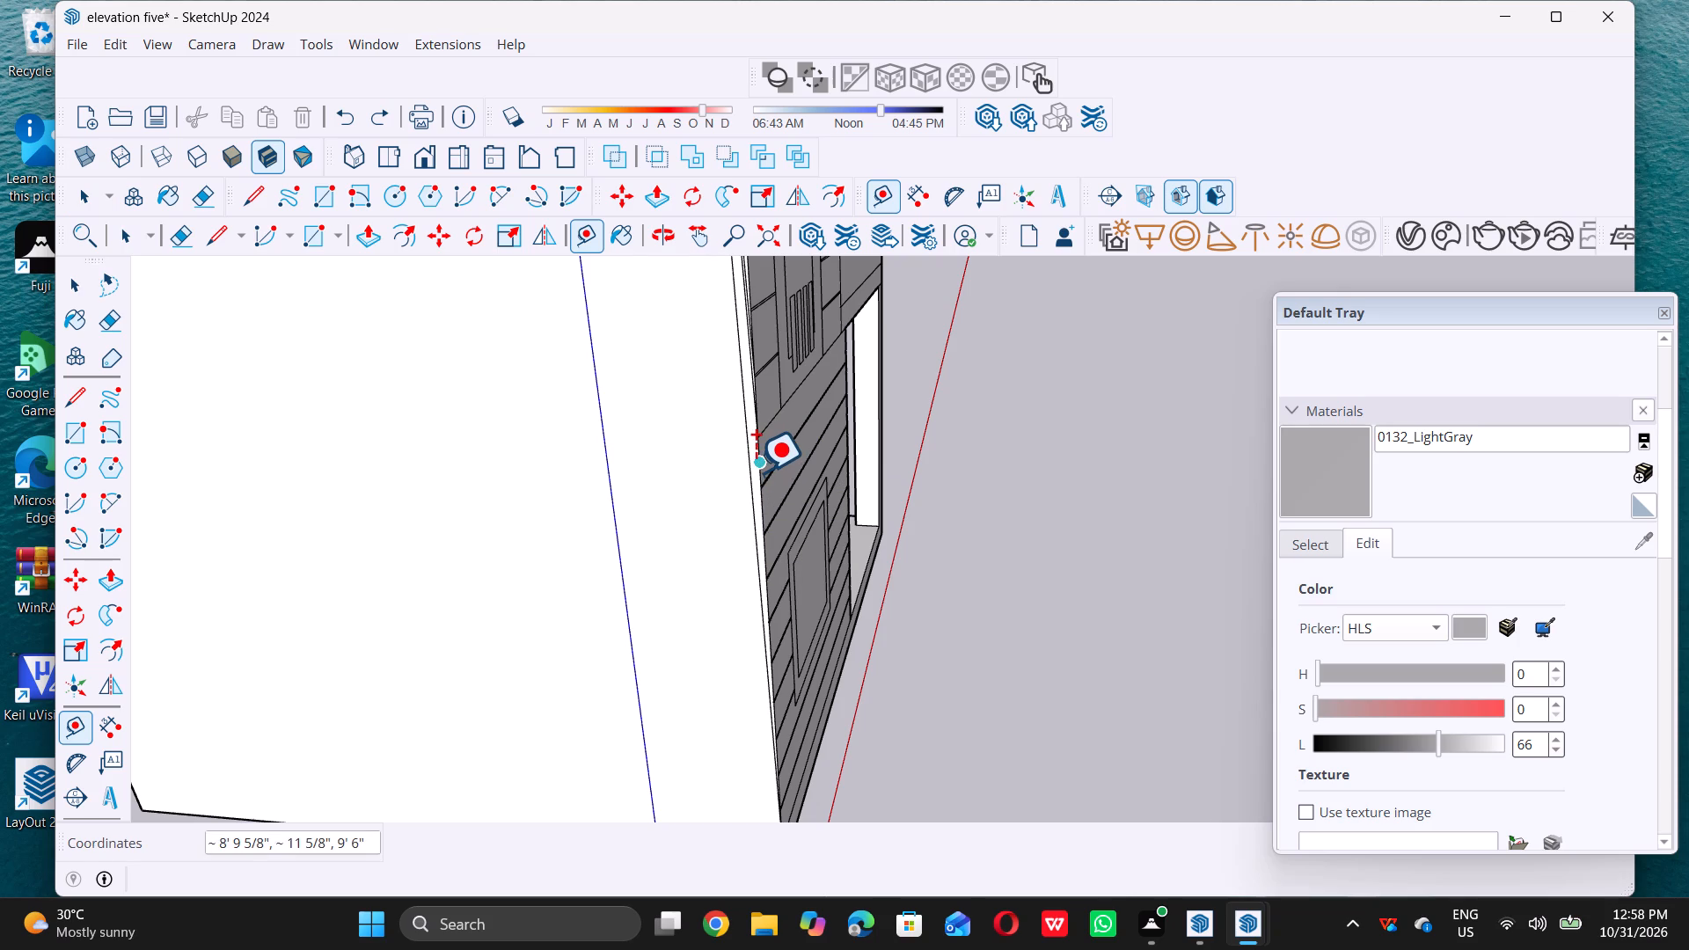
{"action": "scroll", "coordinate": [662, 489], "scroll_direction": "down", "scroll_amount": 6}
{"action": "scroll", "coordinate": [751, 581], "scroll_direction": "down", "scroll_amount": 1}
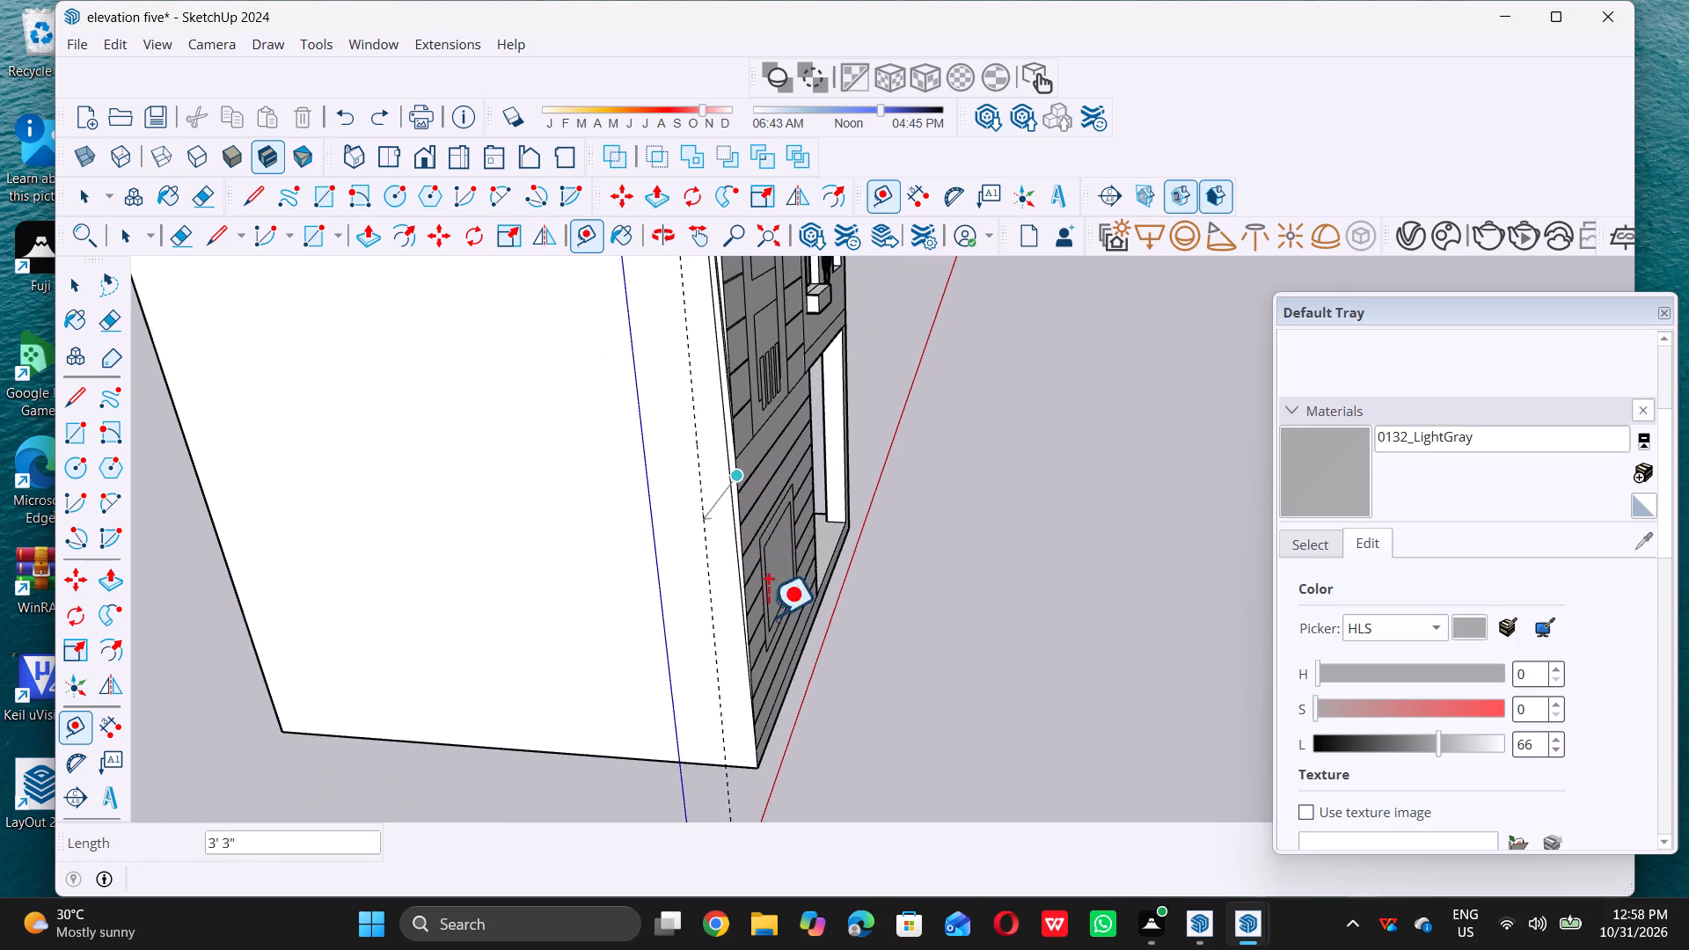
{"action": "scroll", "coordinate": [768, 616], "scroll_direction": "down", "scroll_amount": 5}
{"action": "scroll", "coordinate": [717, 568], "scroll_direction": "up", "scroll_amount": 9}
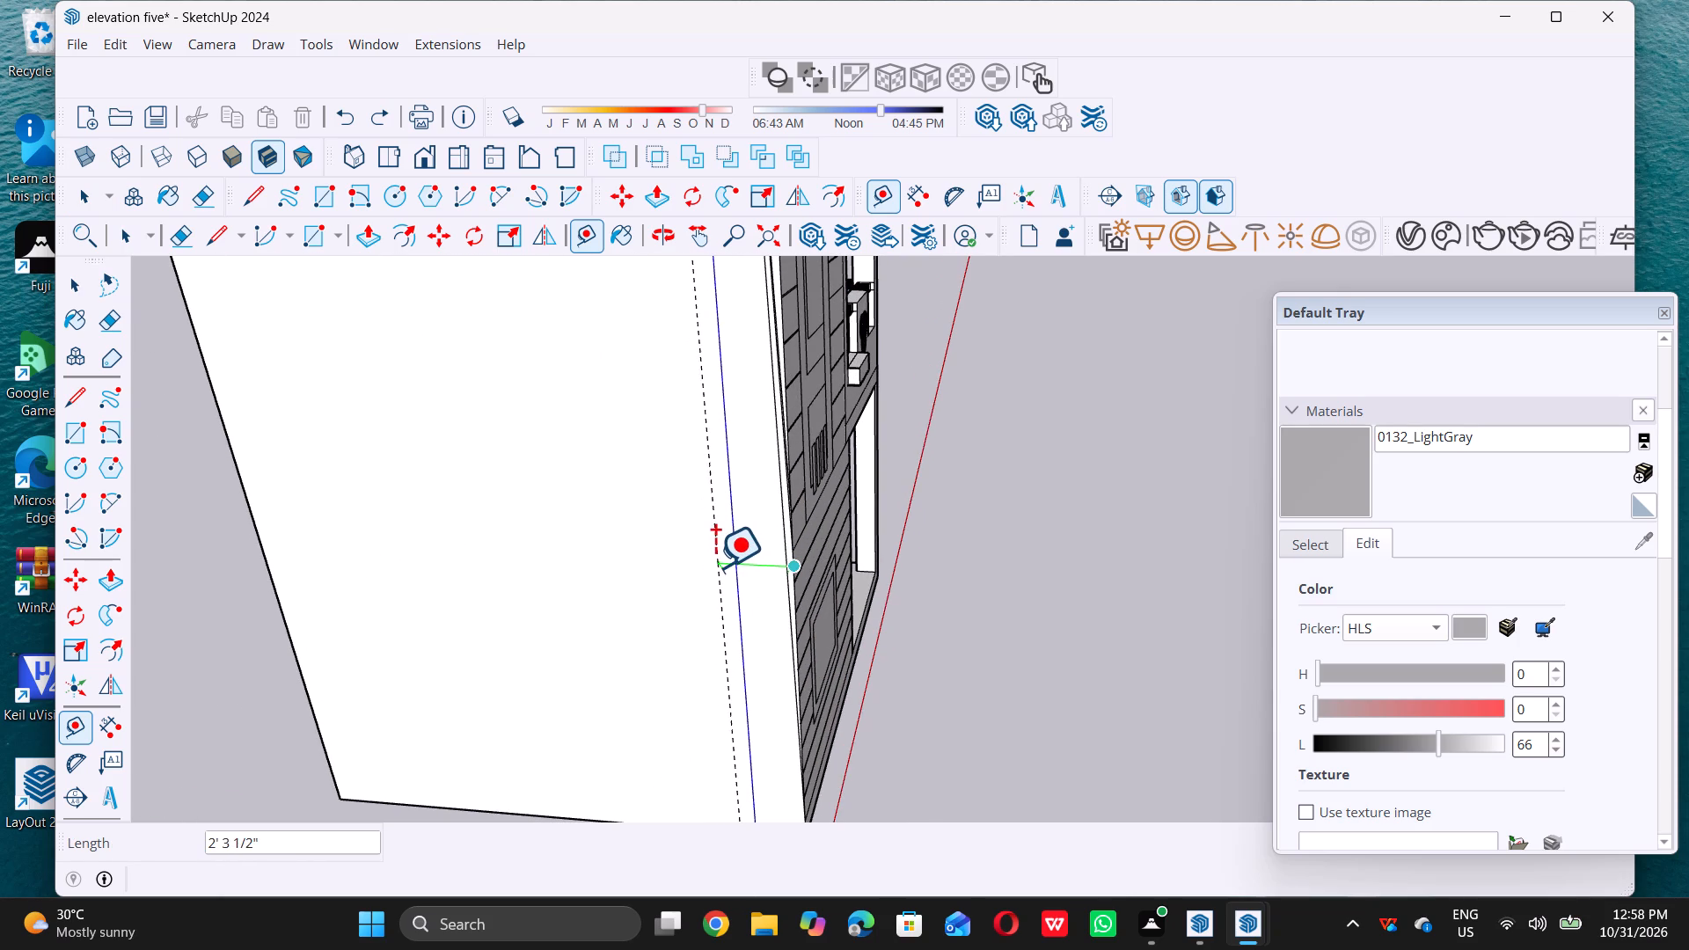
{"action": "key", "text": "9"}
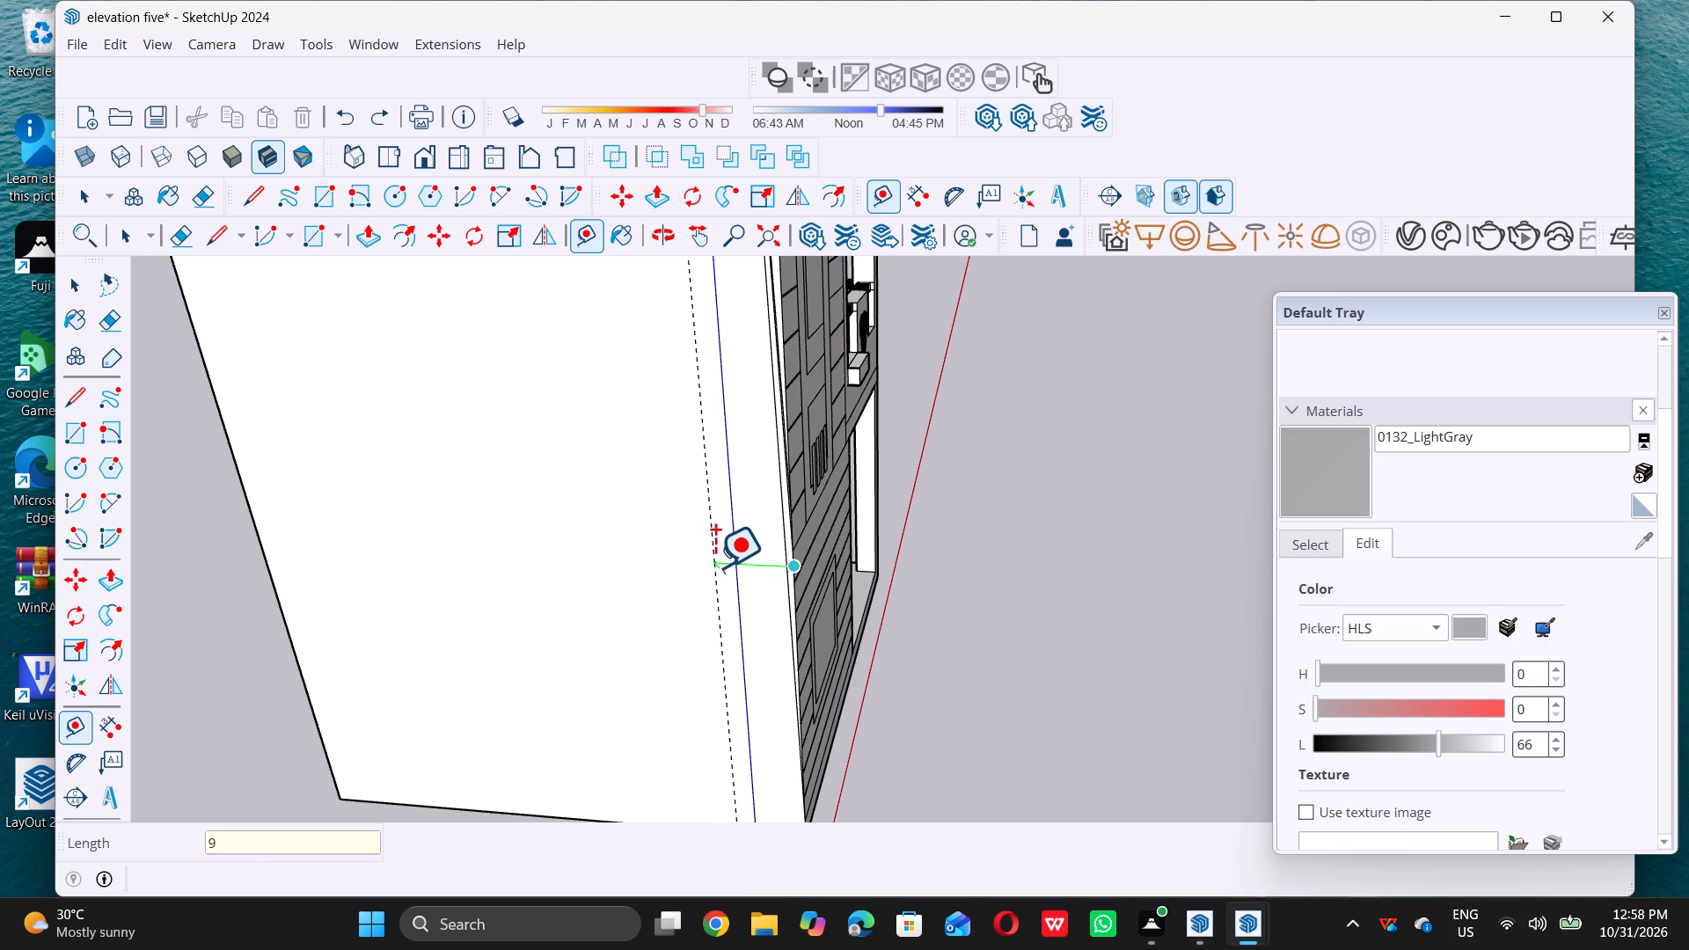
{"action": "key", "text": "shift+quotedbl"}
{"action": "key", "text": "Return"}
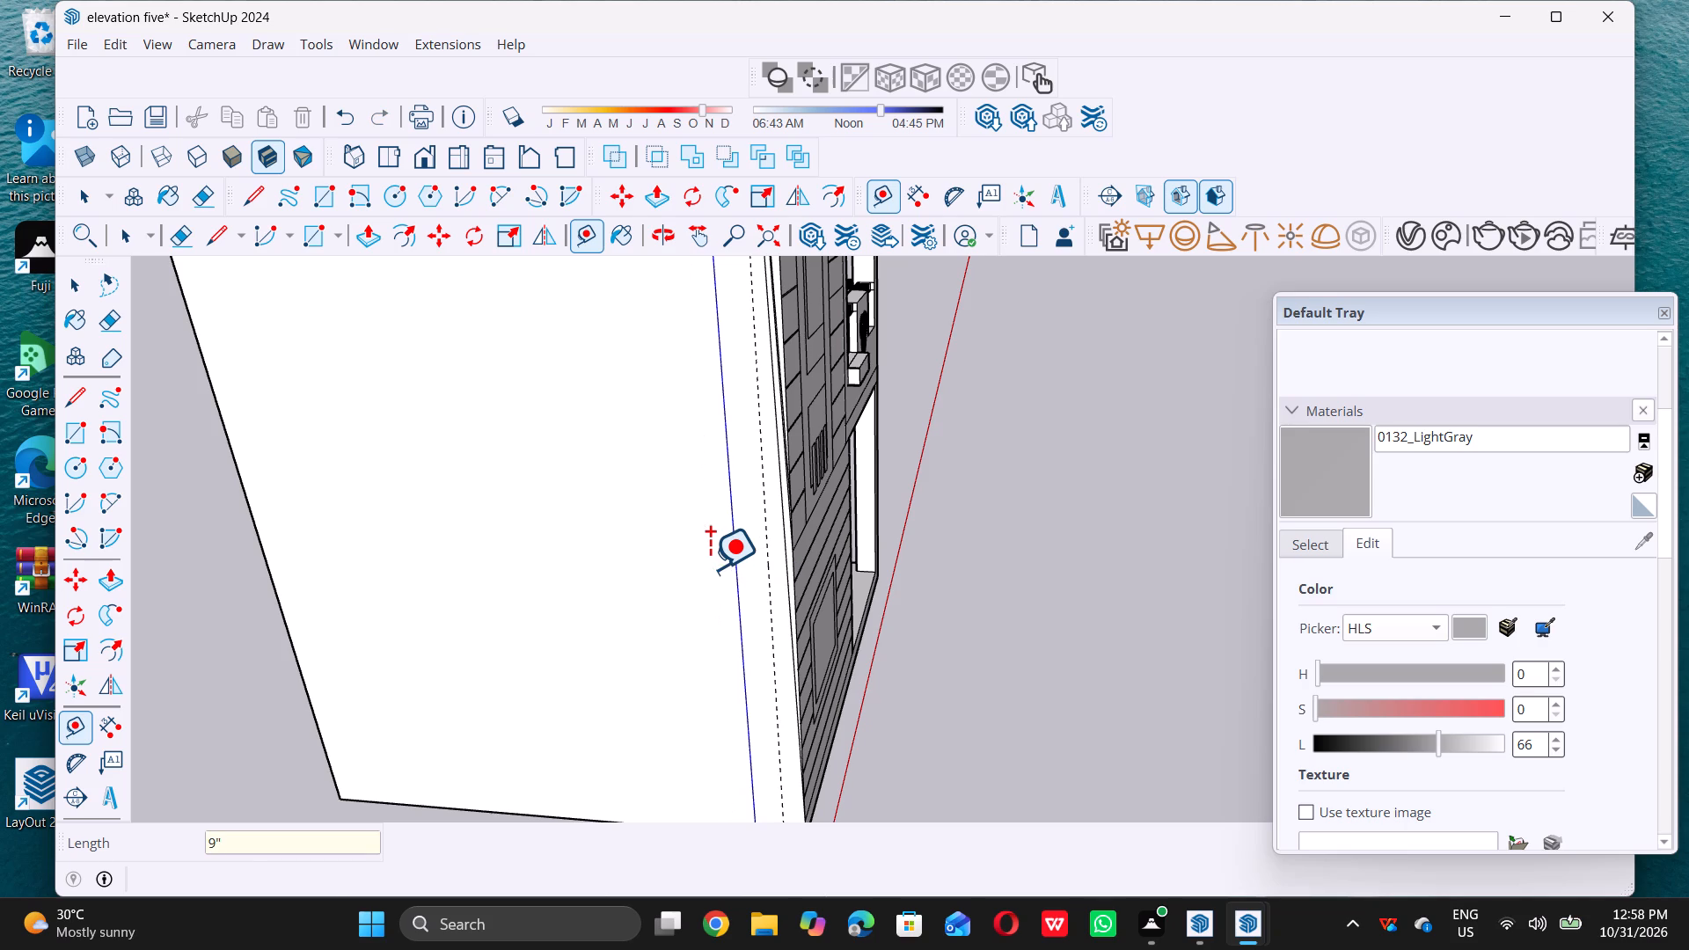
{"action": "key", "text": "space"}
Draw a vertical 33' 9" line down the plain side wall along the guide, from its top edge to its bottom edge.
{"action": "scroll", "coordinate": [741, 654], "scroll_direction": "down", "scroll_amount": 10}
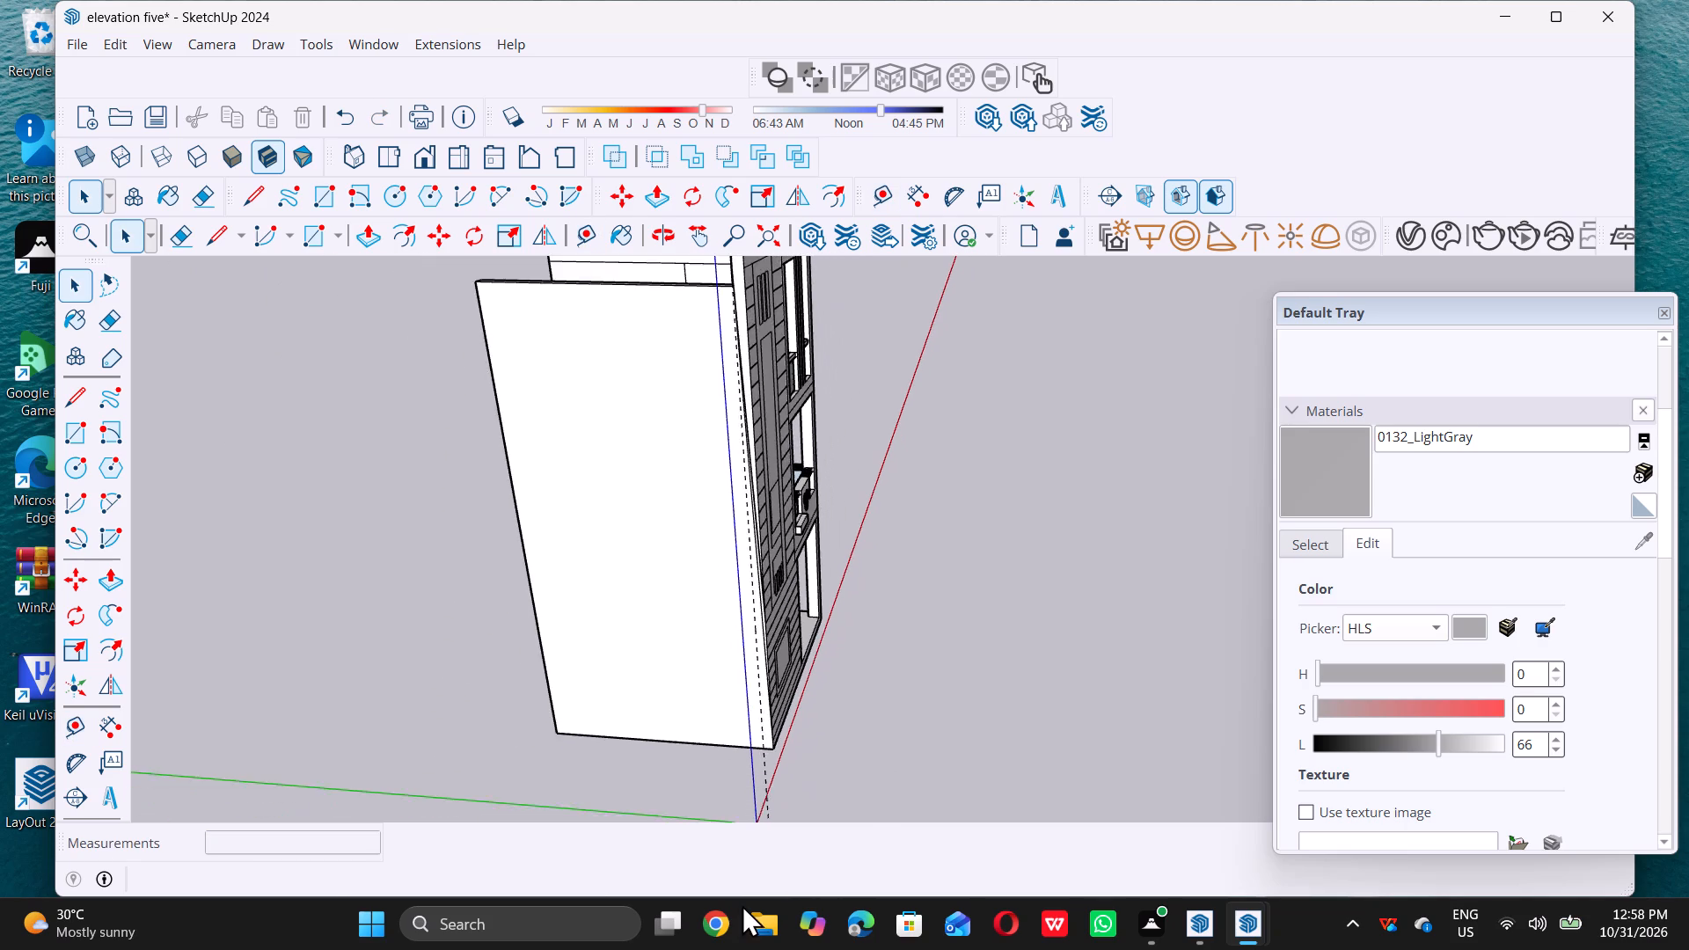
{"action": "scroll", "coordinate": [742, 904], "scroll_direction": "down", "scroll_amount": 2}
{"action": "scroll", "coordinate": [720, 309], "scroll_direction": "up", "scroll_amount": 6}
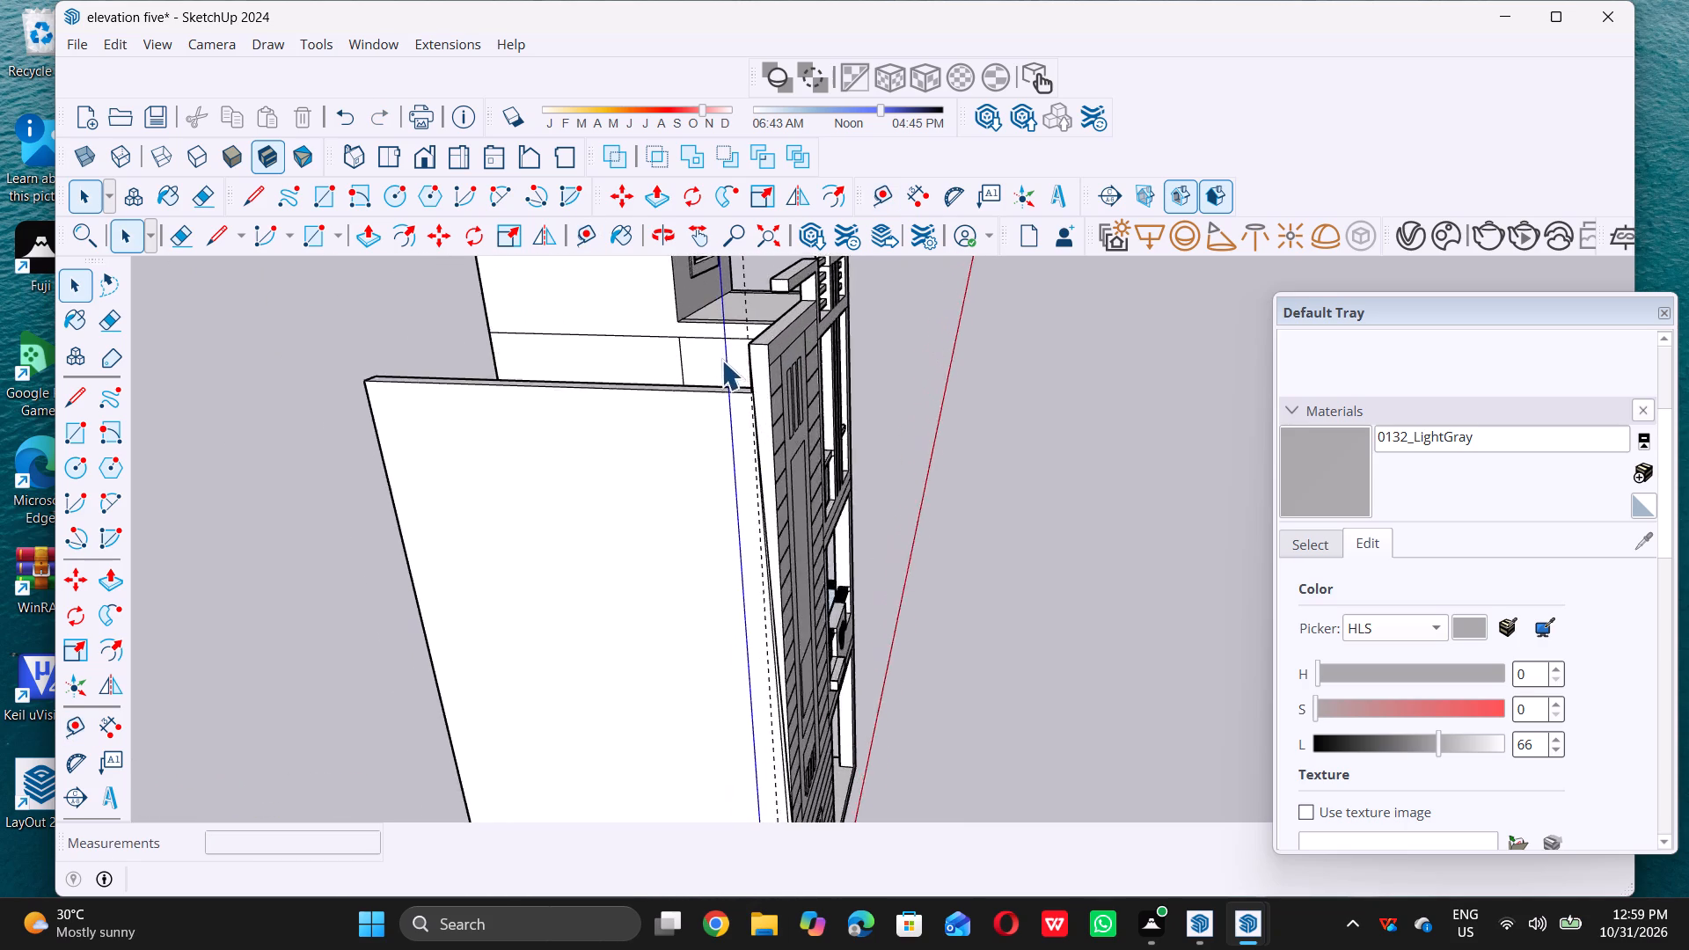
{"action": "scroll", "coordinate": [726, 369], "scroll_direction": "up", "scroll_amount": 10}
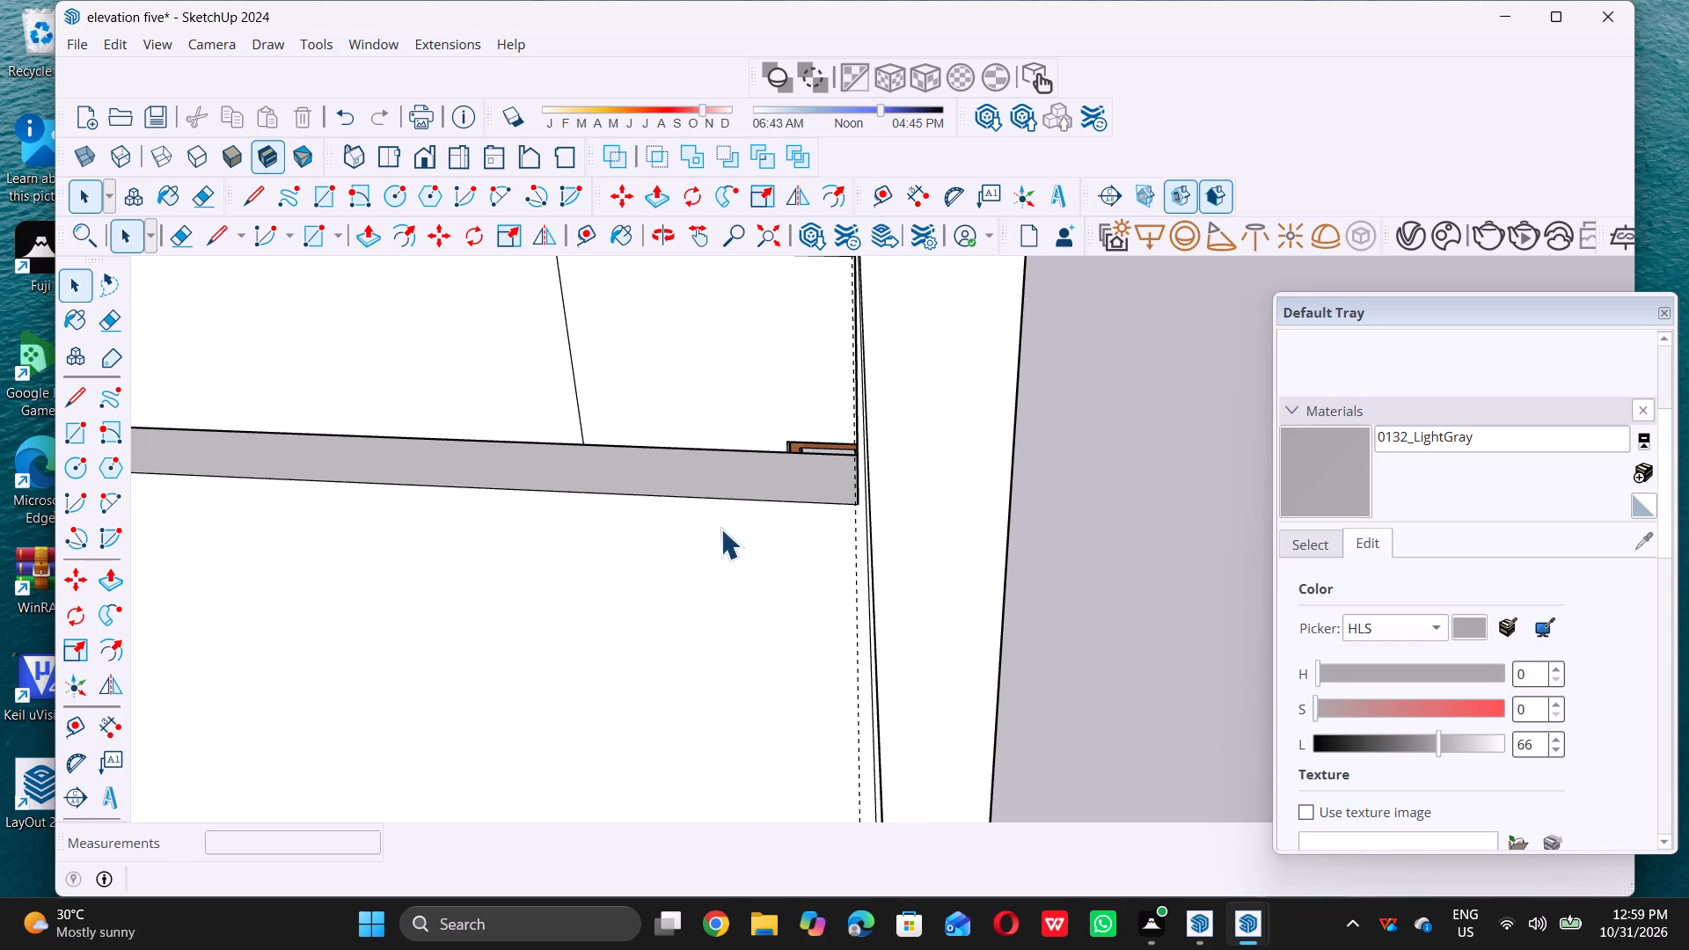
{"action": "scroll", "coordinate": [726, 554], "scroll_direction": "down", "scroll_amount": 5}
{"action": "middle_click_drag", "start_coordinate": [721, 574], "coordinate": [808, 451]}
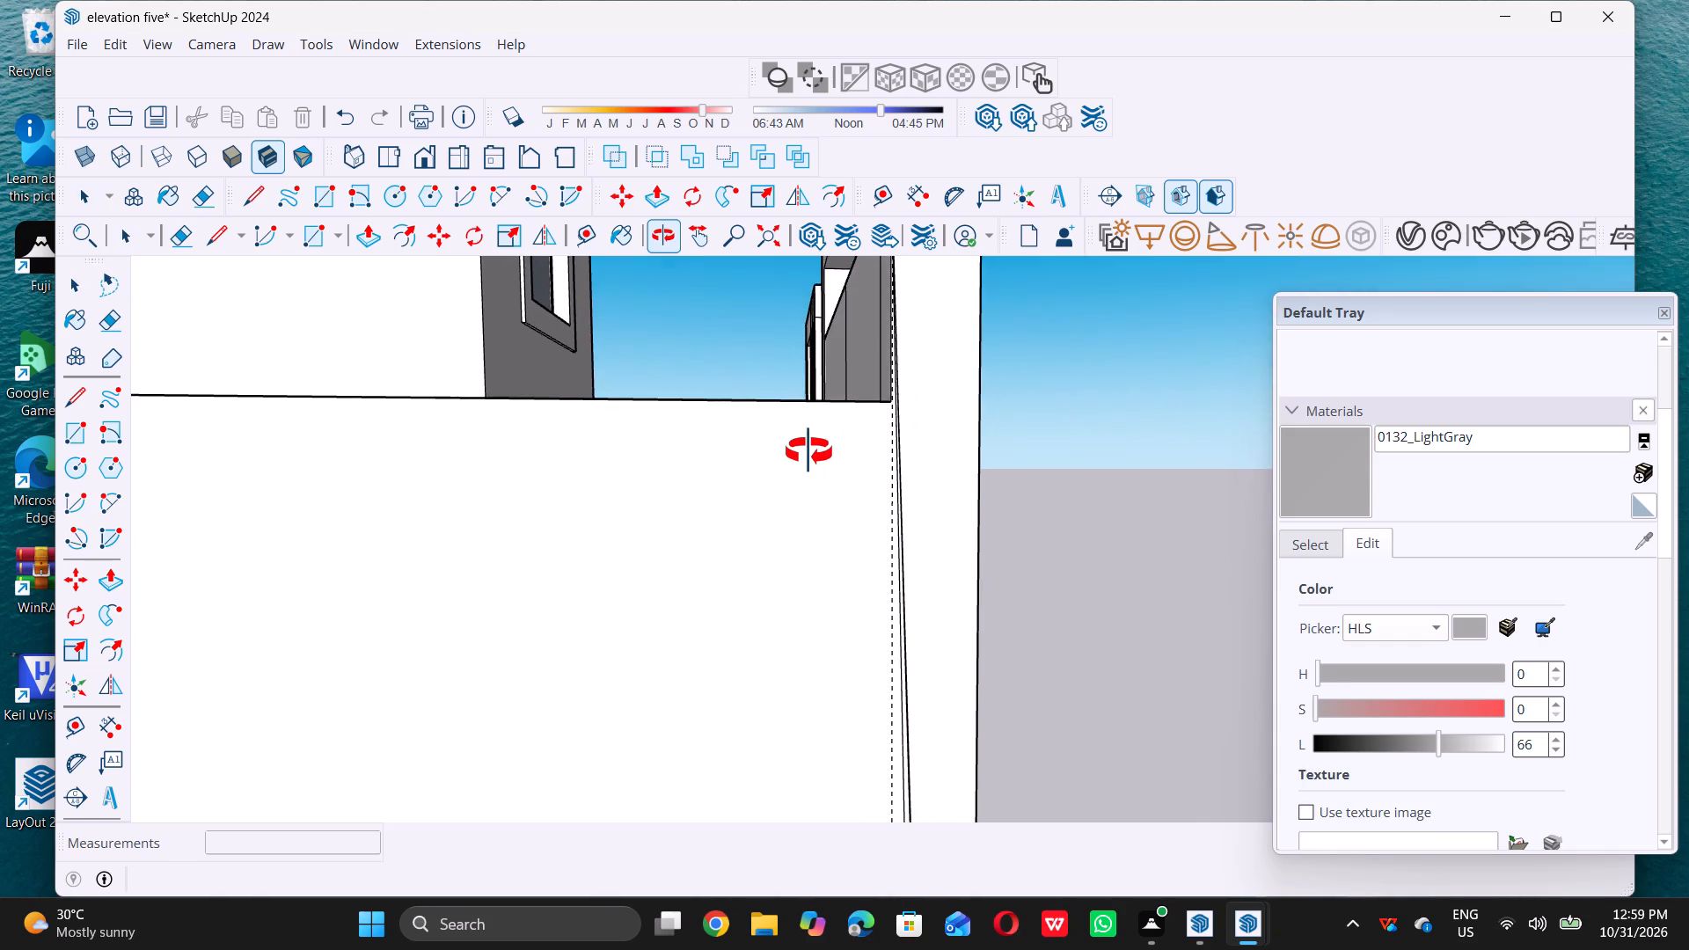
{"action": "middle_click_drag", "start_coordinate": [808, 451], "coordinate": [821, 417]}
{"action": "middle_click", "coordinate": [821, 417]}
{"action": "key", "text": "l"}
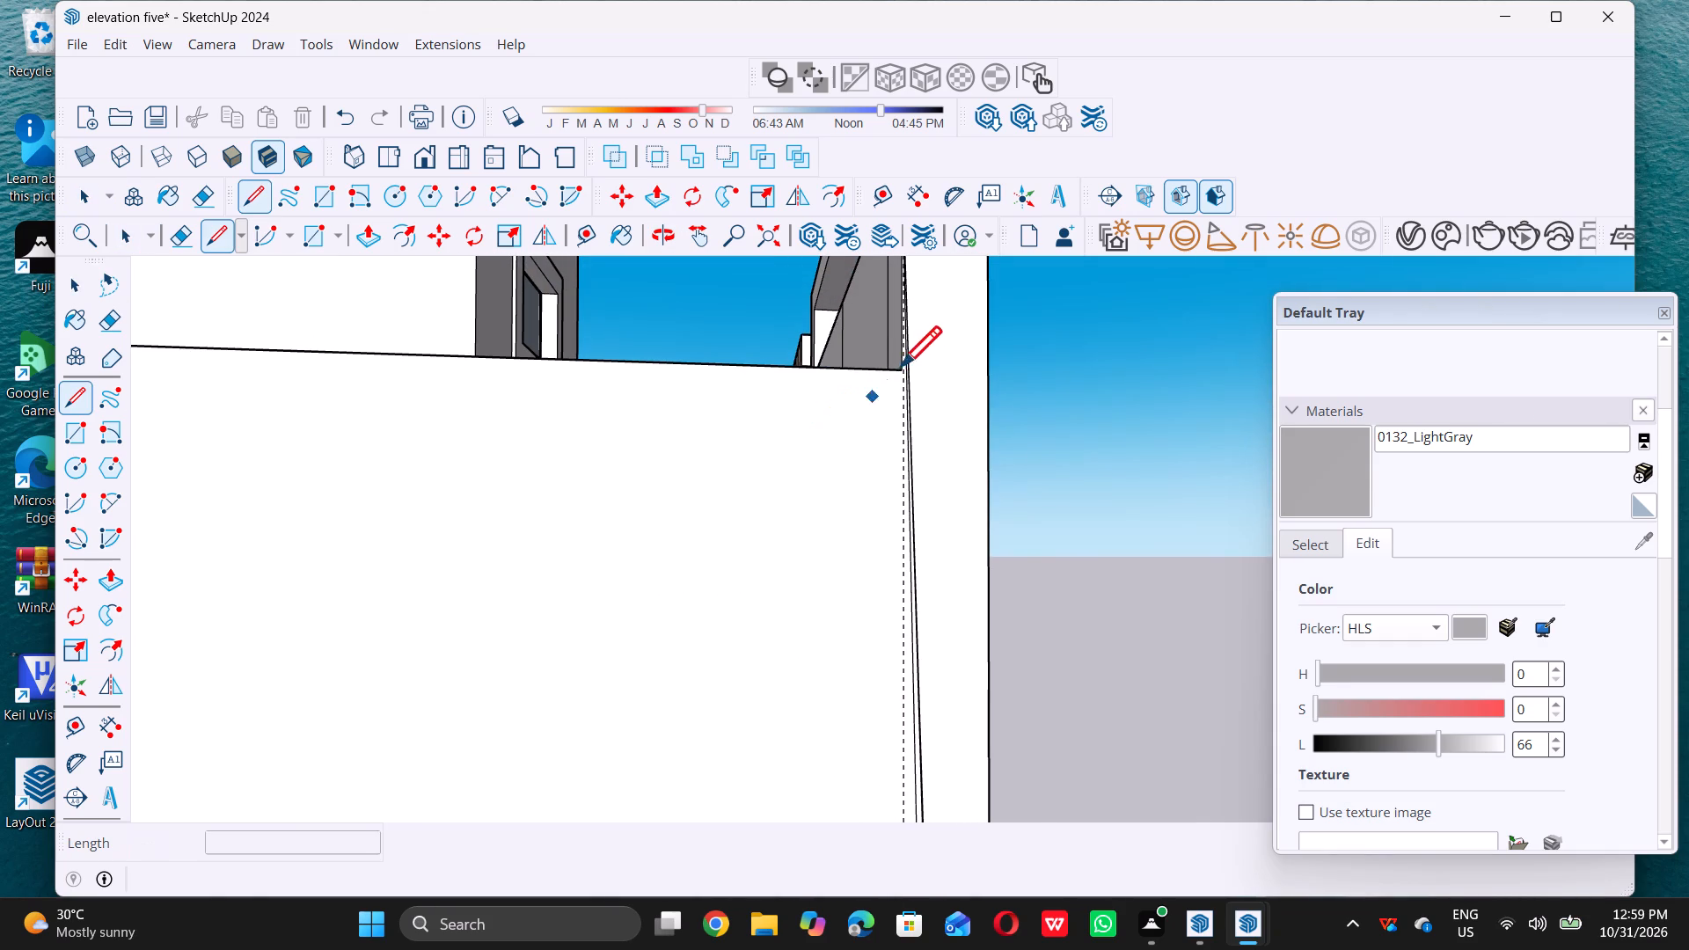
{"action": "scroll", "coordinate": [885, 381], "scroll_direction": "up", "scroll_amount": 20}
{"action": "scroll", "coordinate": [885, 381], "scroll_direction": "up", "scroll_amount": 3}
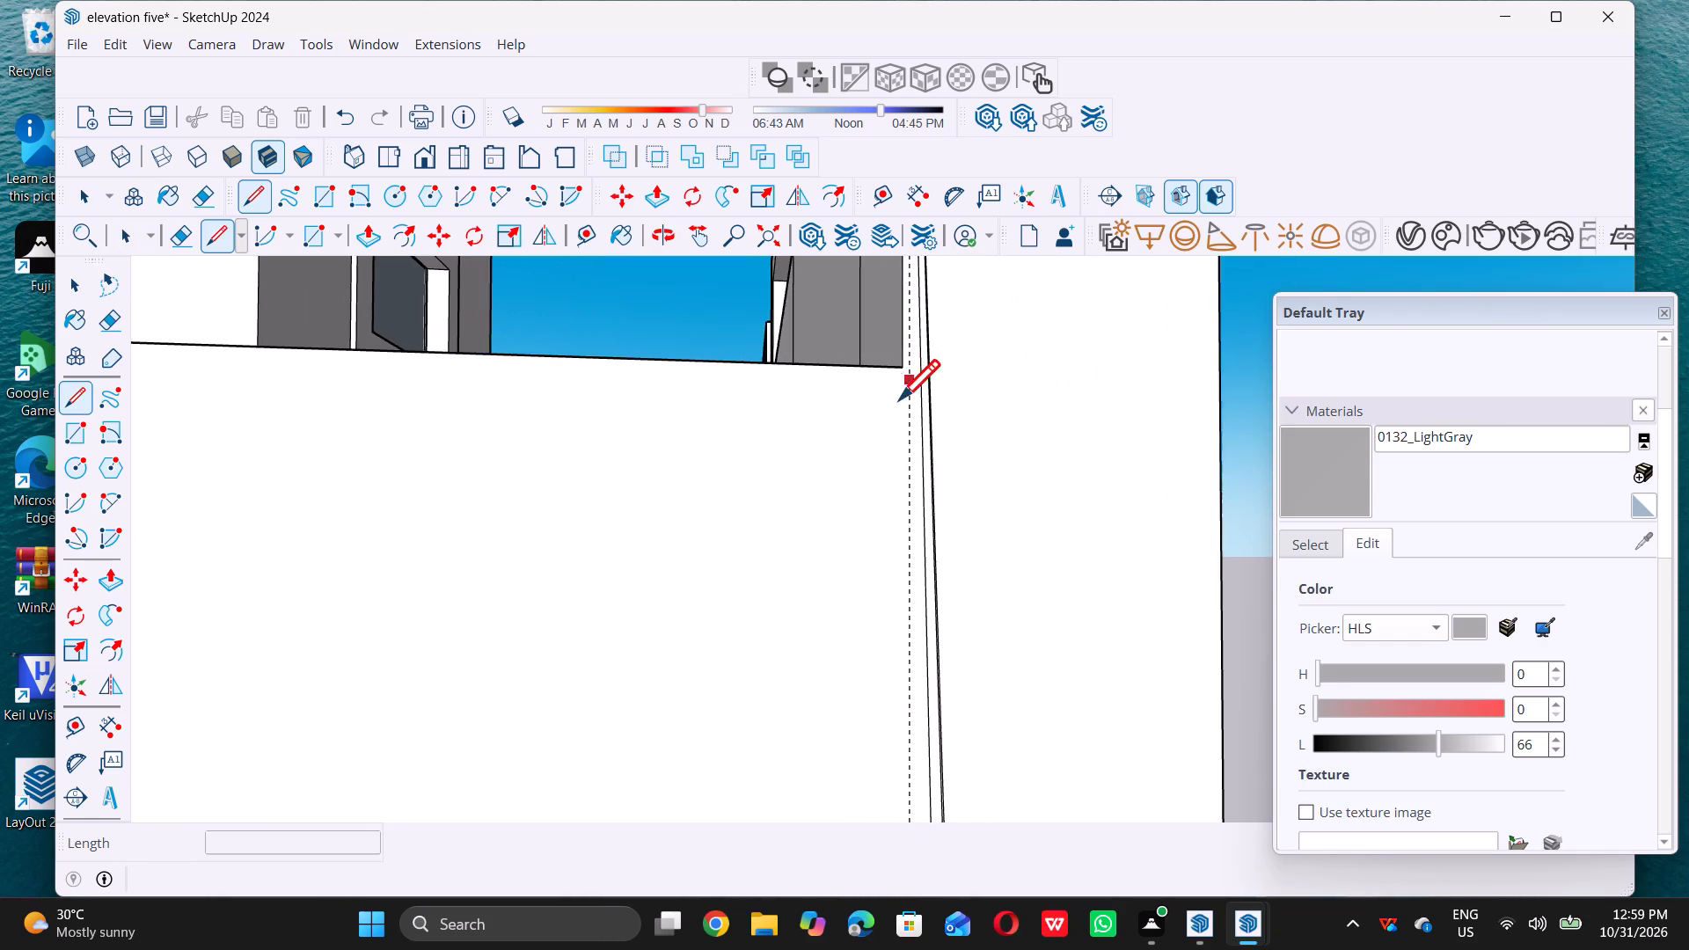
{"action": "left_click", "coordinate": [900, 359]}
{"action": "scroll", "coordinate": [896, 367], "scroll_direction": "down", "scroll_amount": 5}
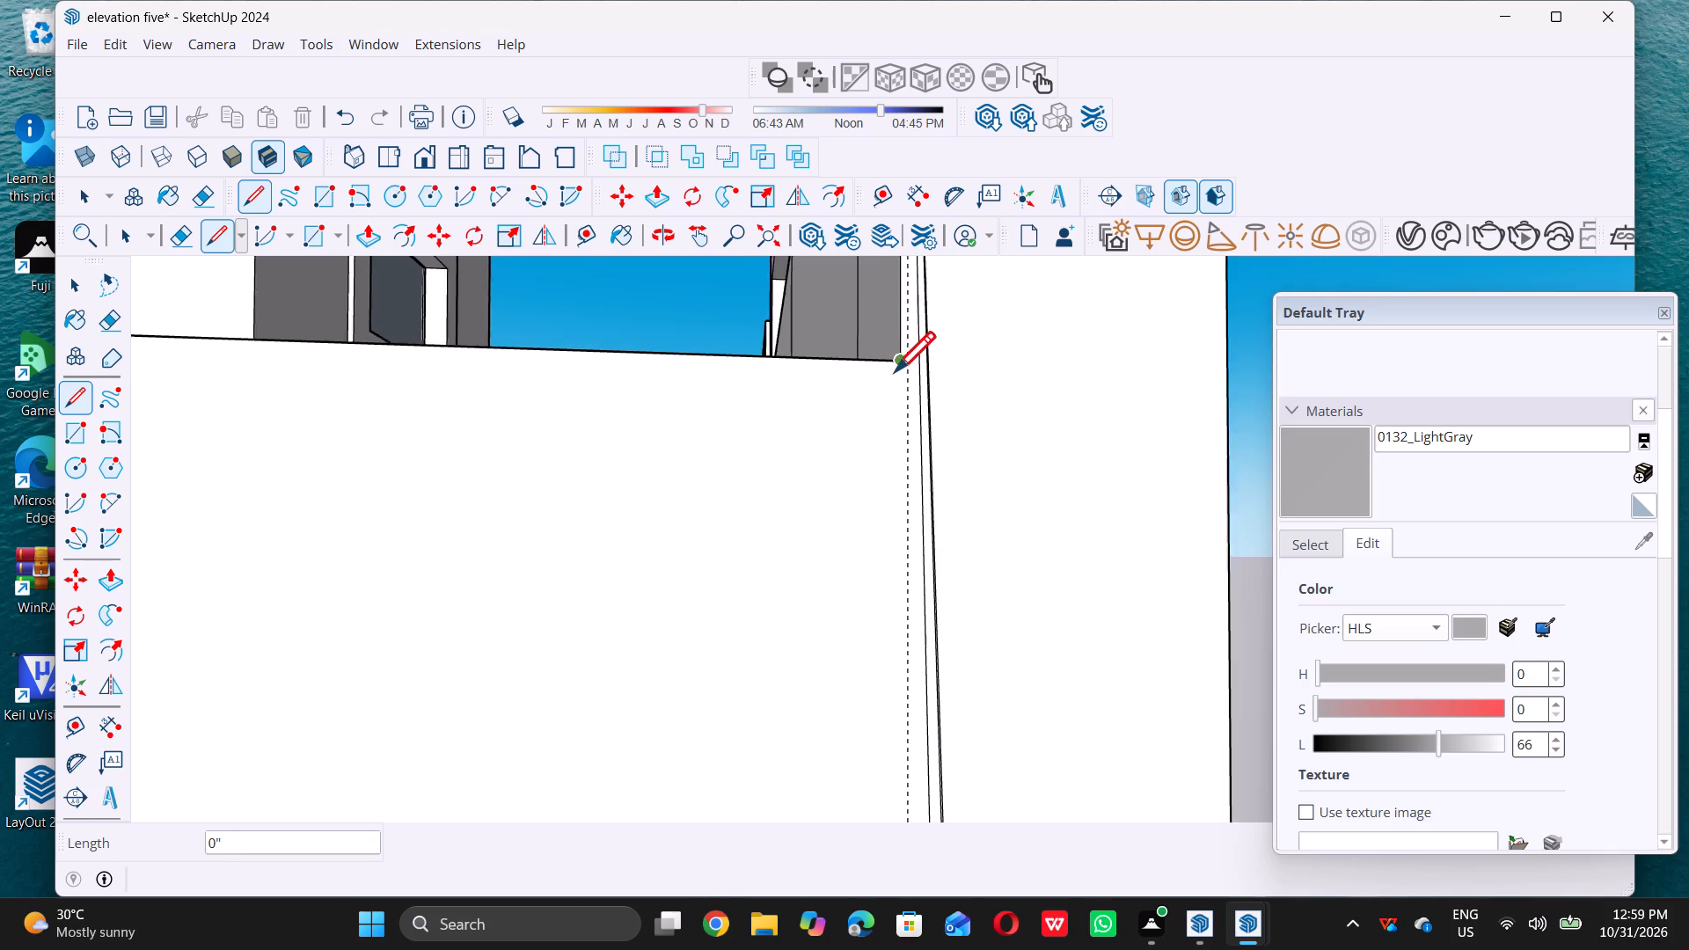
{"action": "scroll", "coordinate": [895, 371], "scroll_direction": "down", "scroll_amount": 20}
{"action": "scroll", "coordinate": [895, 371], "scroll_direction": "down", "scroll_amount": 6}
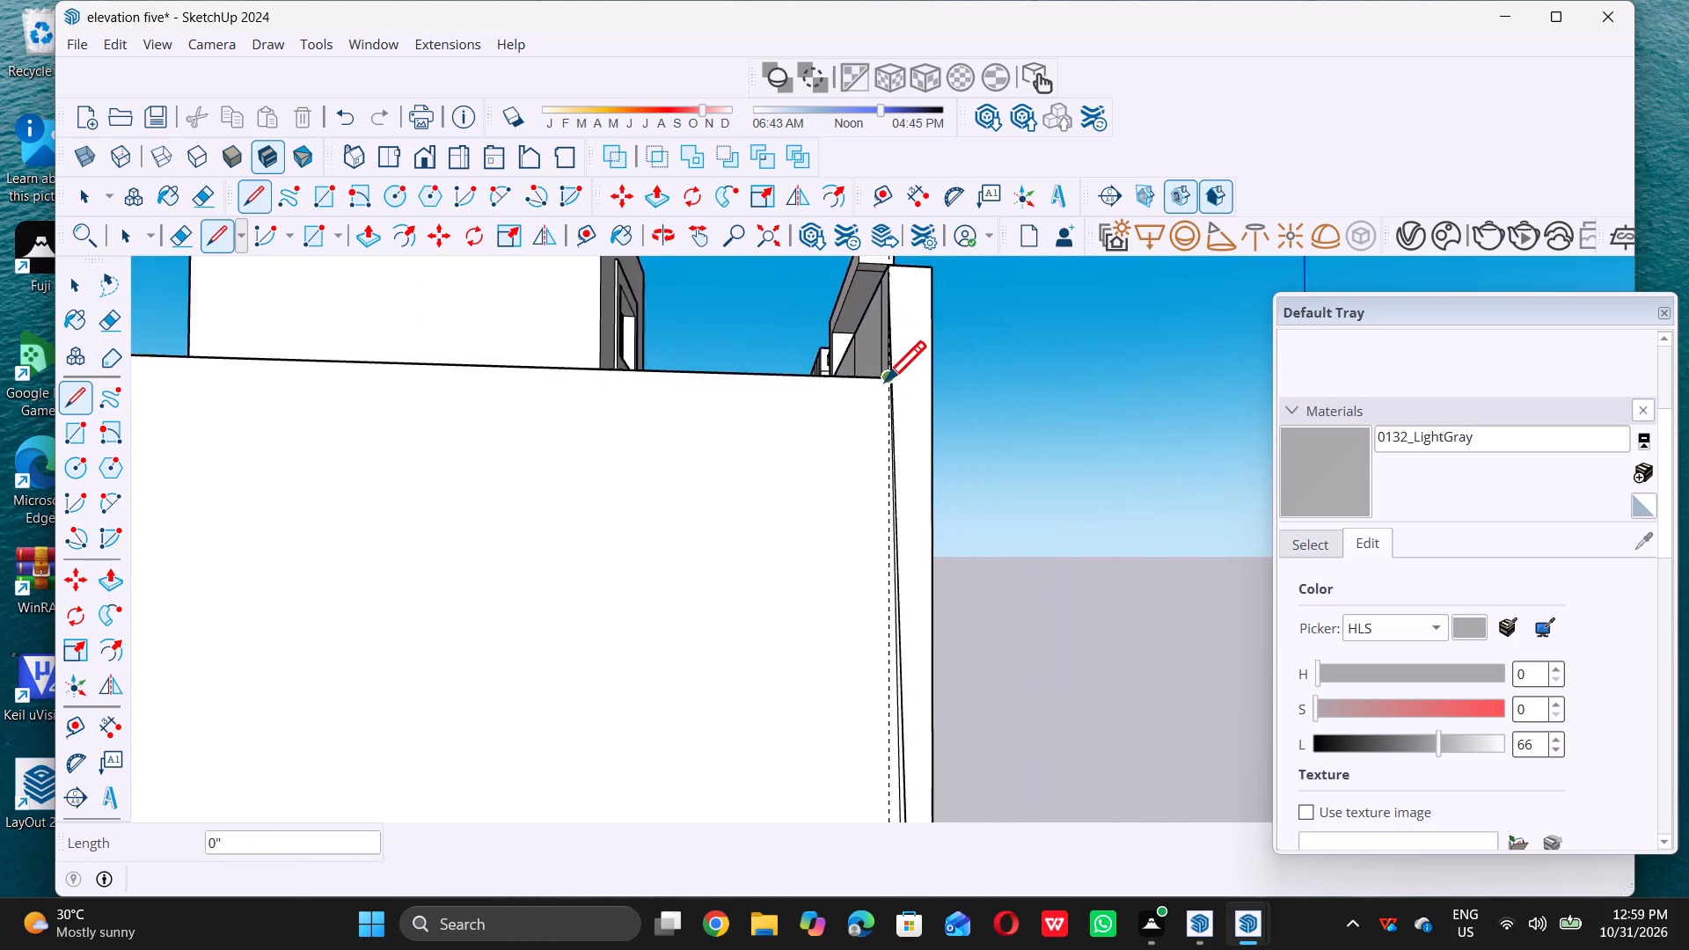
{"action": "scroll", "coordinate": [885, 381], "scroll_direction": "down", "scroll_amount": 20}
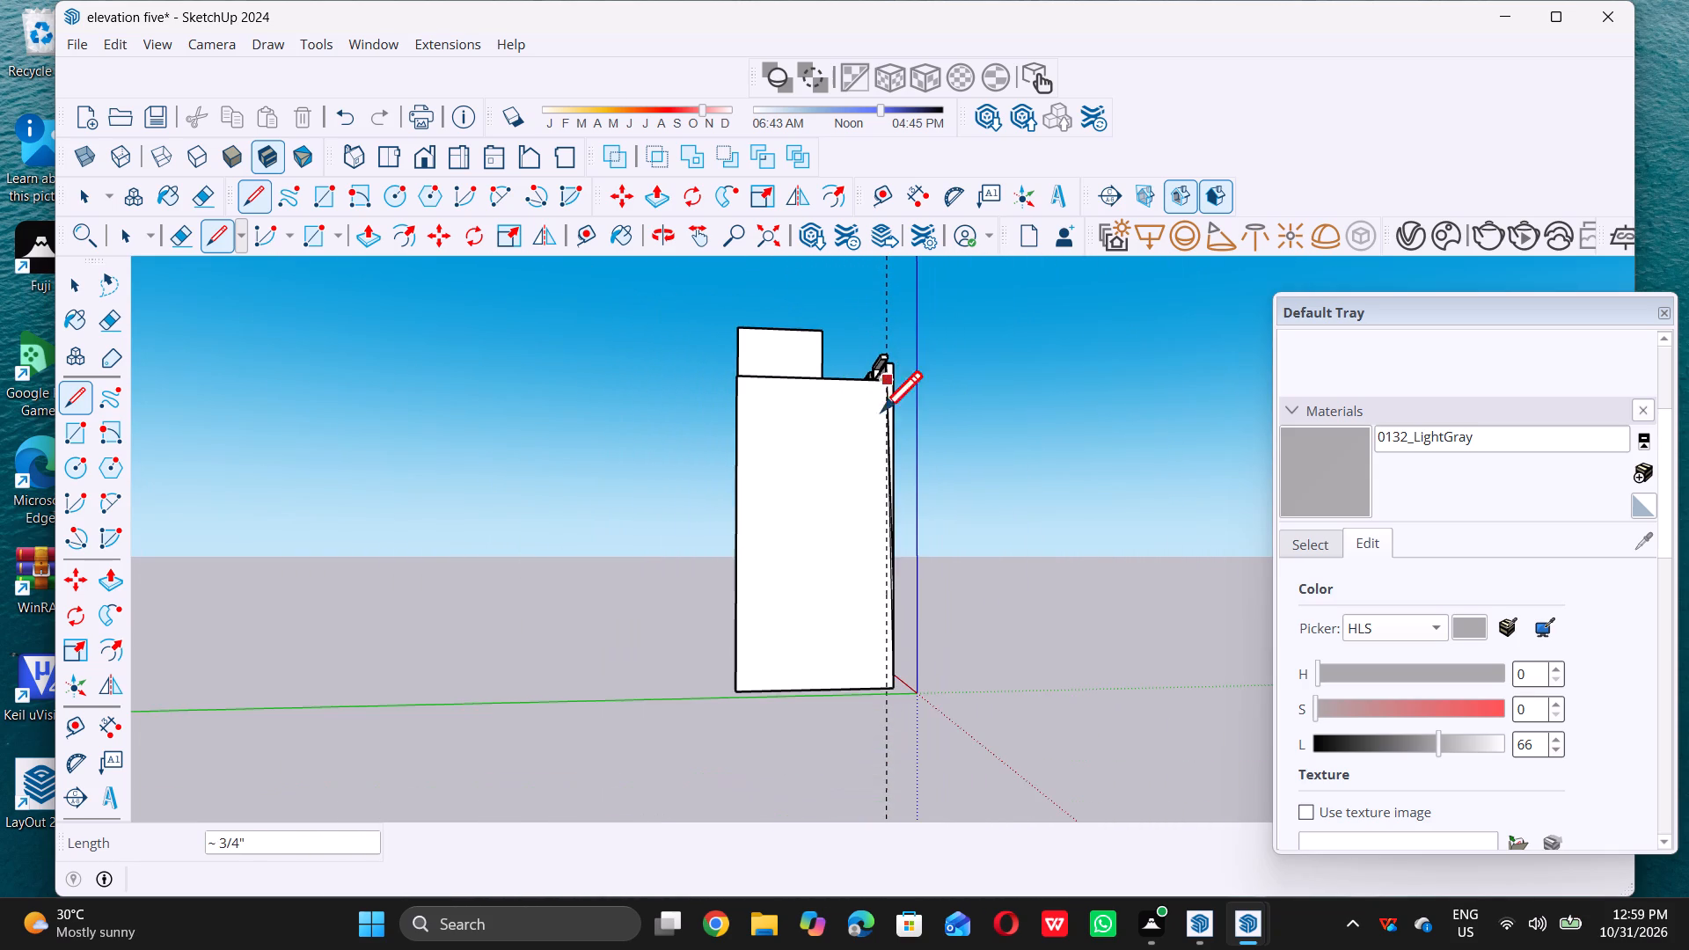
{"action": "scroll", "coordinate": [885, 682], "scroll_direction": "up", "scroll_amount": 15}
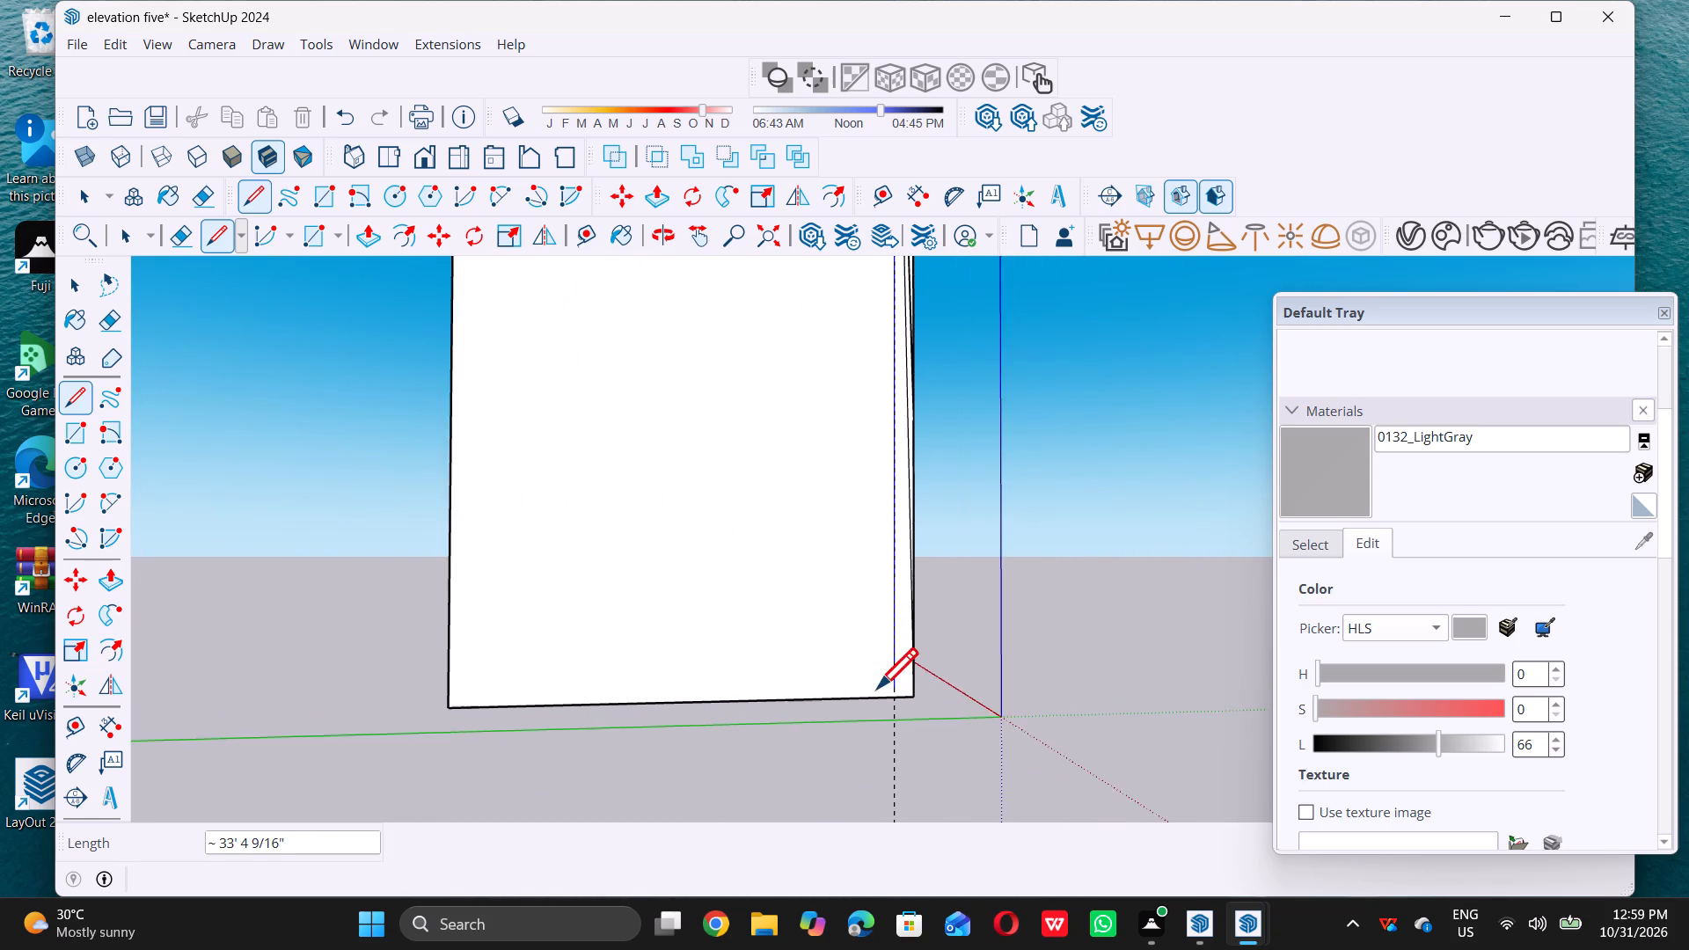
{"action": "scroll", "coordinate": [877, 688], "scroll_direction": "up", "scroll_amount": 7}
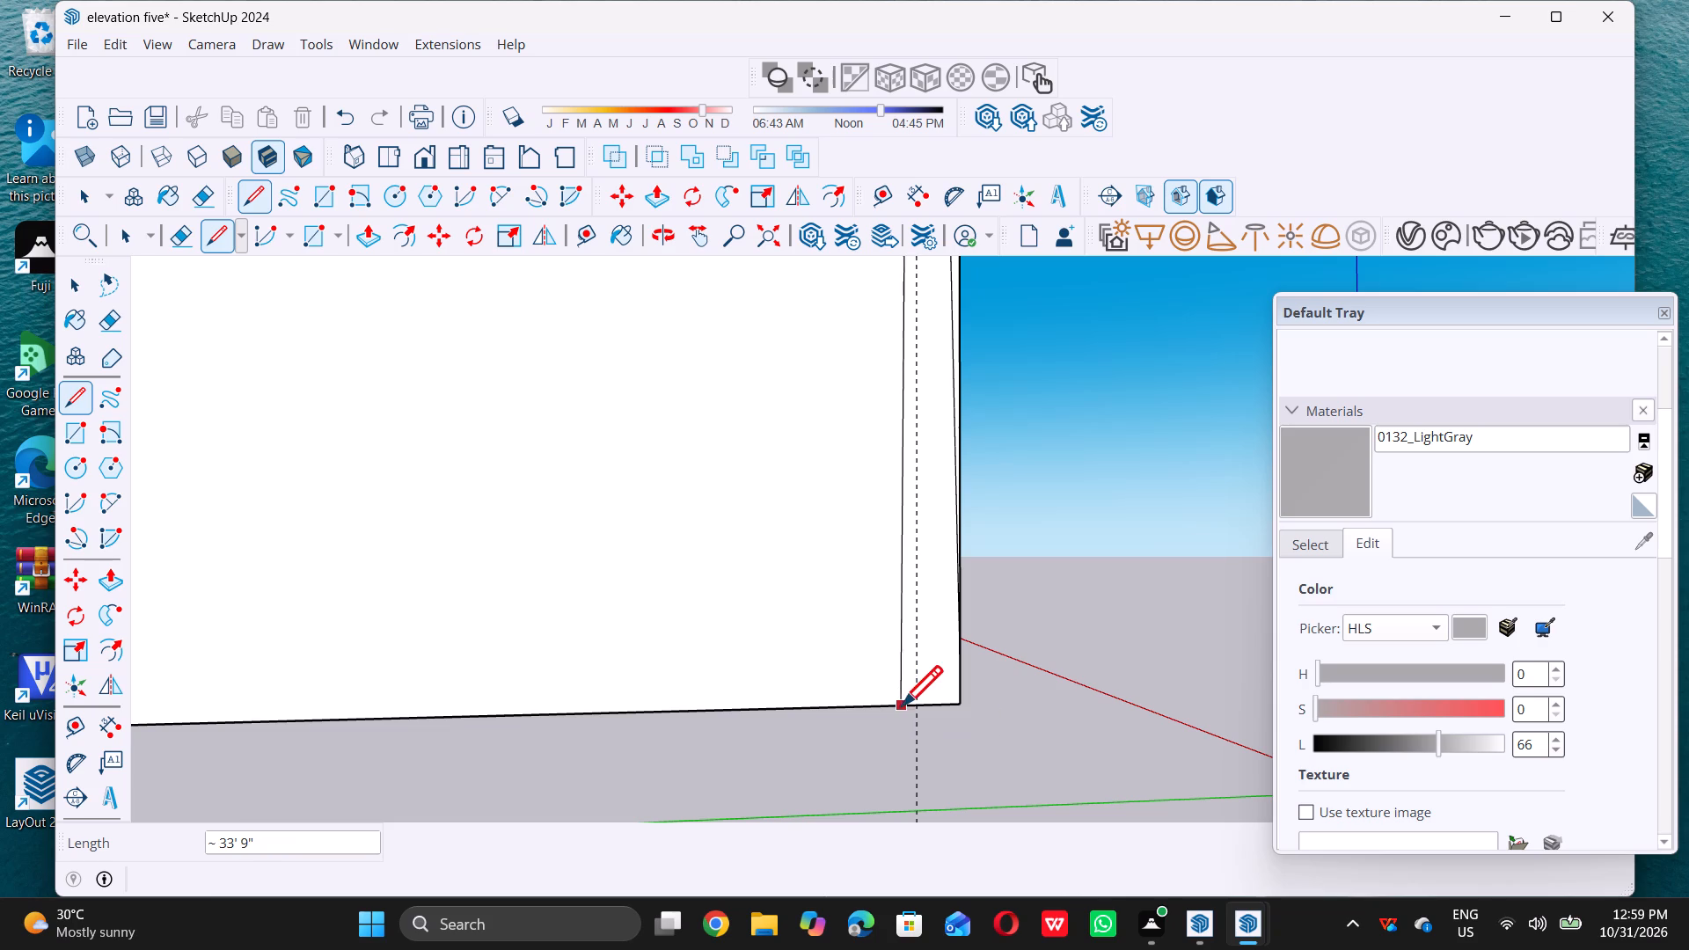
{"action": "double_click", "coordinate": [913, 700]}
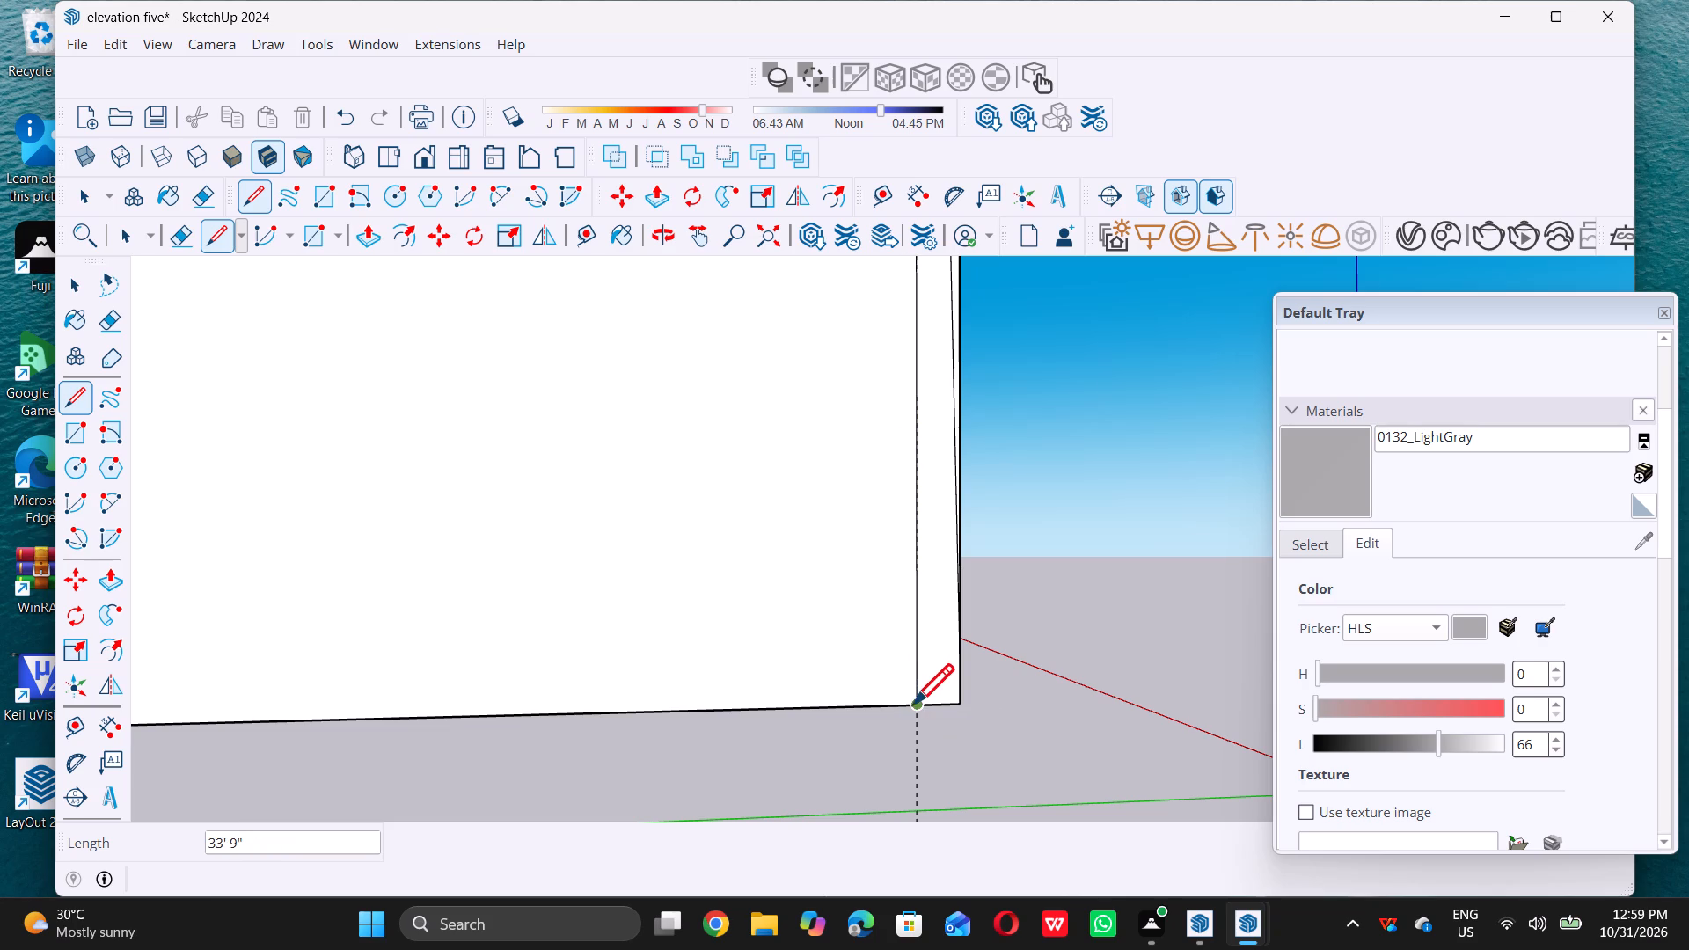
{"action": "key", "text": "space"}
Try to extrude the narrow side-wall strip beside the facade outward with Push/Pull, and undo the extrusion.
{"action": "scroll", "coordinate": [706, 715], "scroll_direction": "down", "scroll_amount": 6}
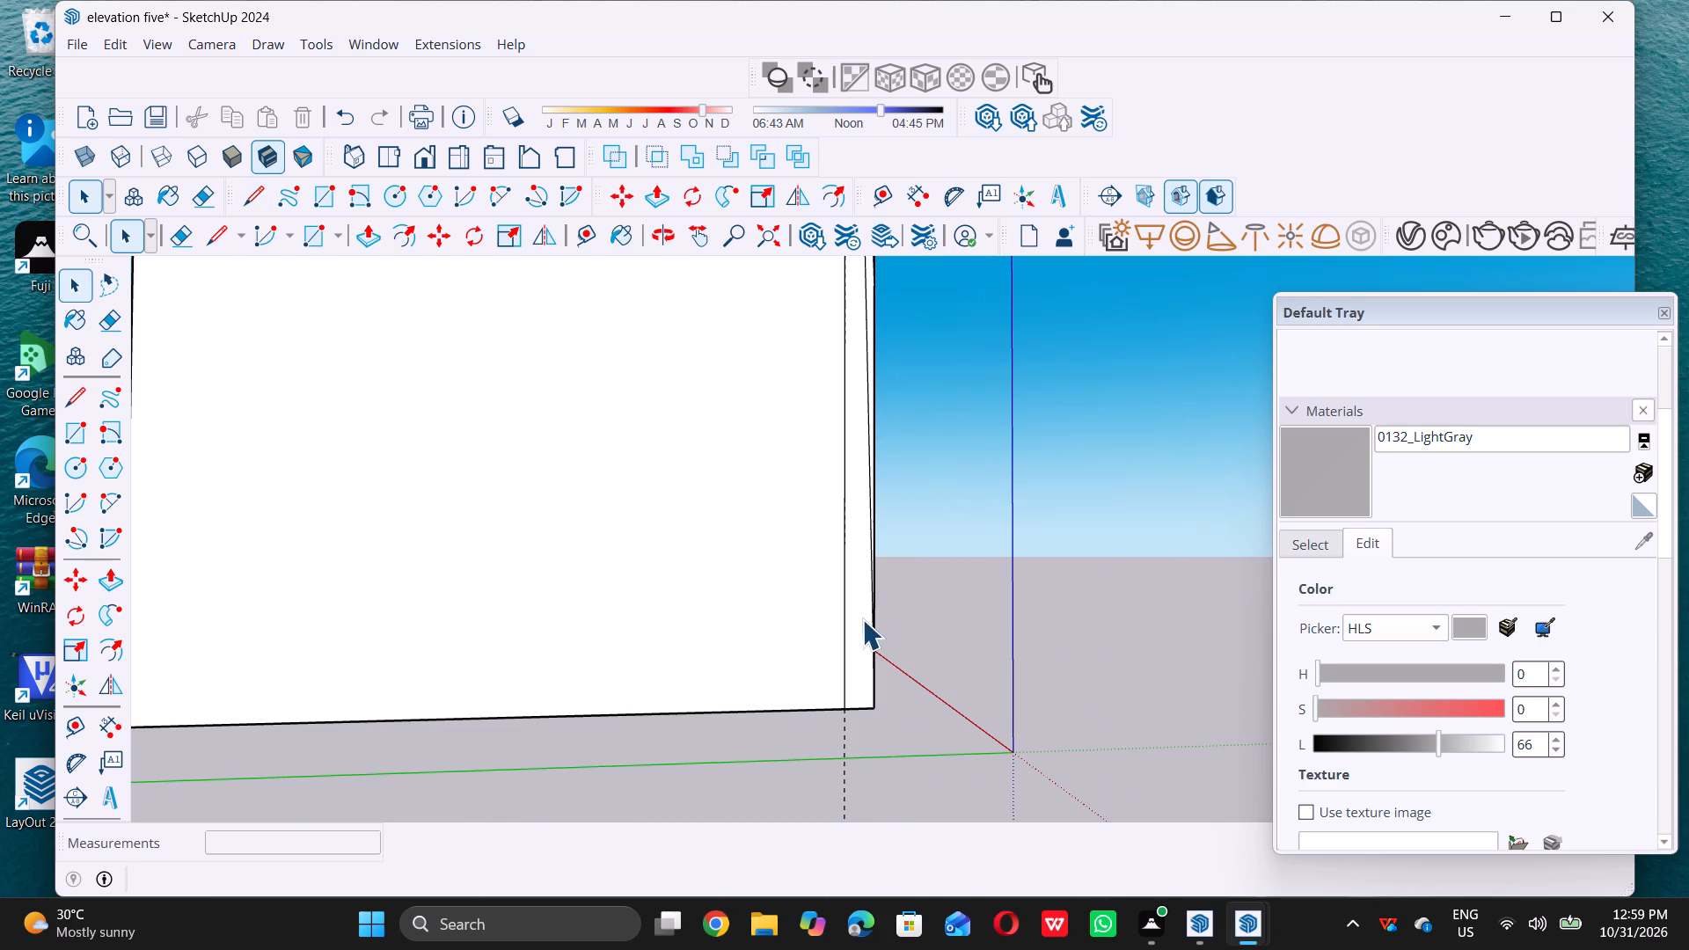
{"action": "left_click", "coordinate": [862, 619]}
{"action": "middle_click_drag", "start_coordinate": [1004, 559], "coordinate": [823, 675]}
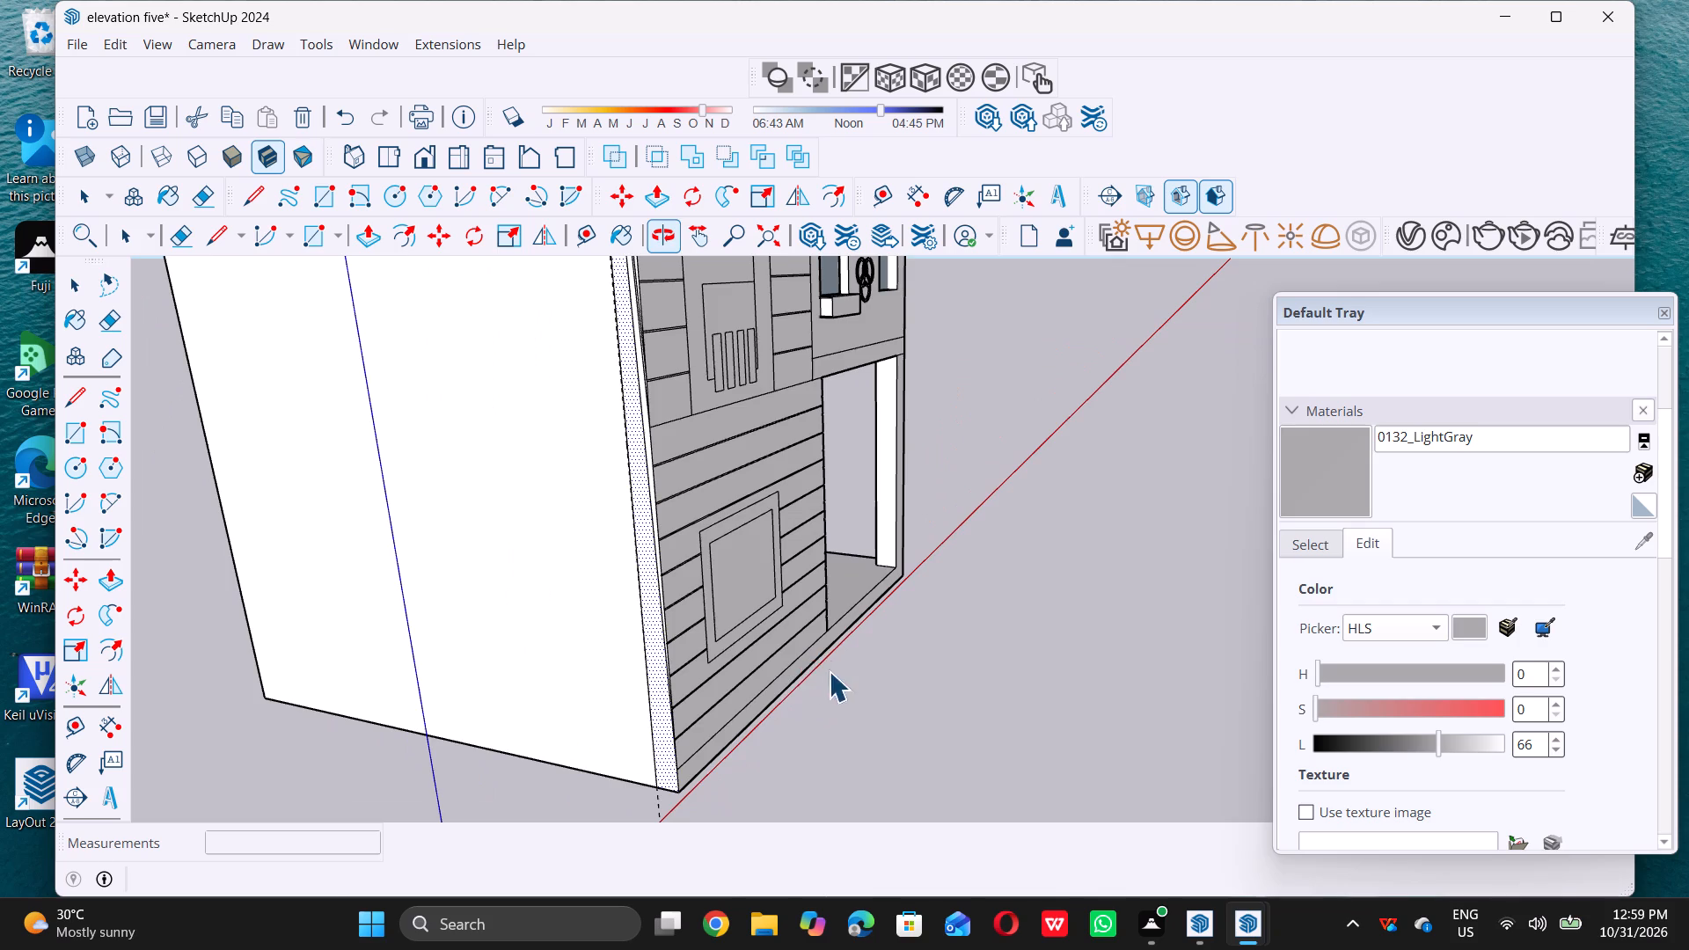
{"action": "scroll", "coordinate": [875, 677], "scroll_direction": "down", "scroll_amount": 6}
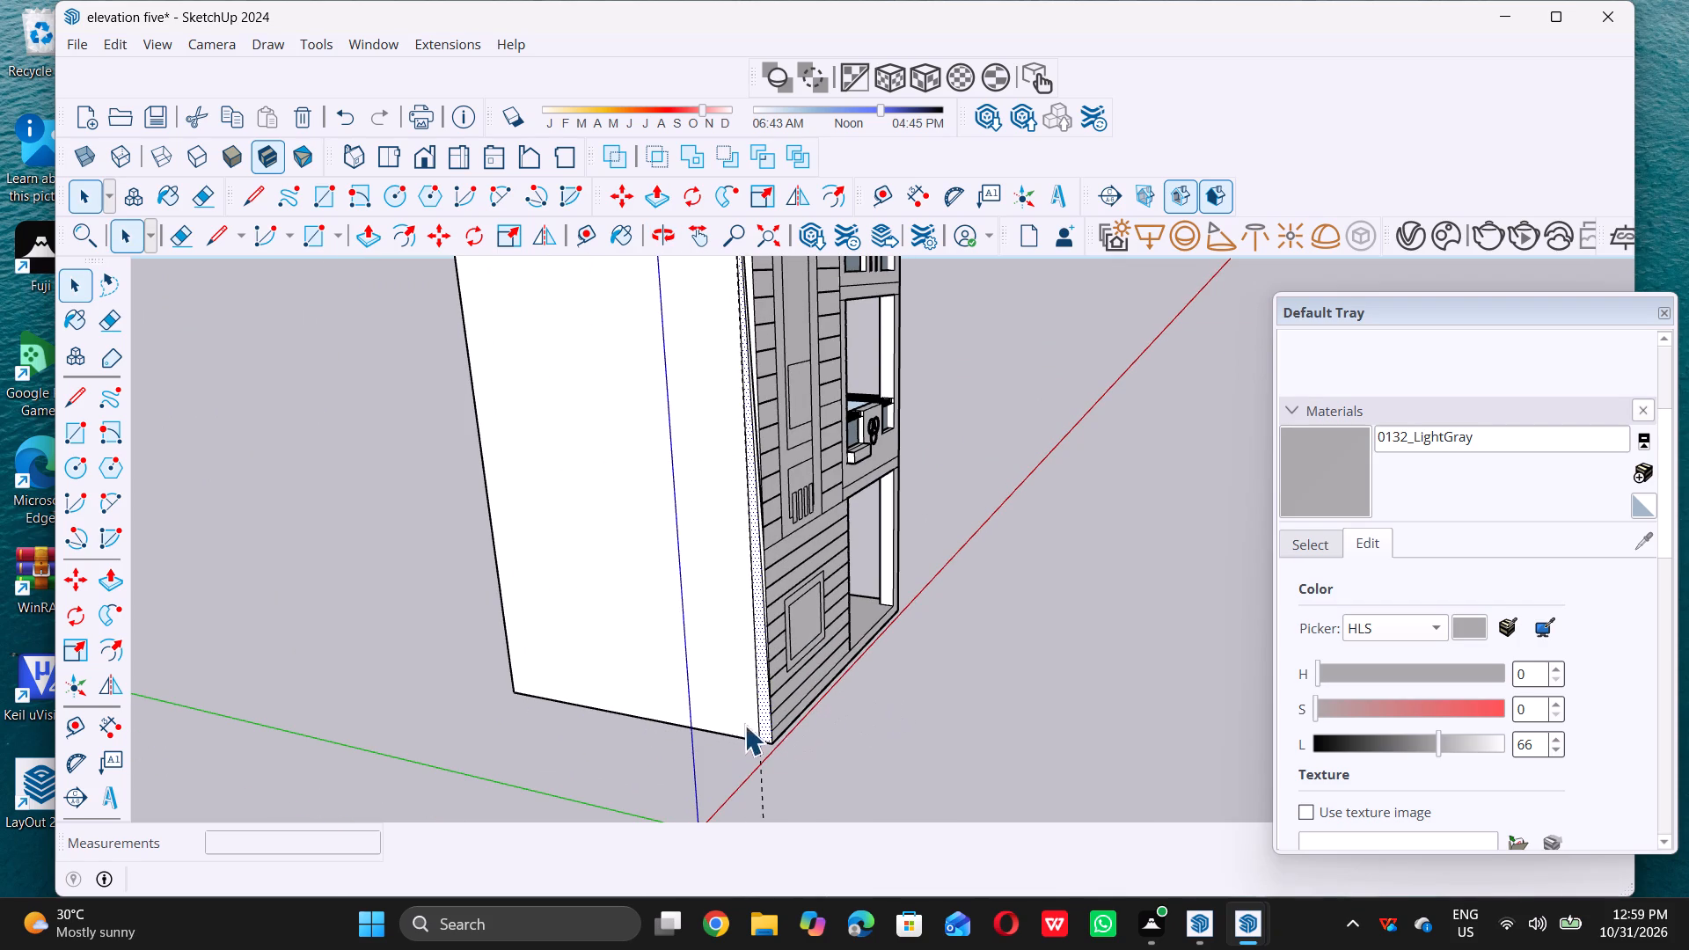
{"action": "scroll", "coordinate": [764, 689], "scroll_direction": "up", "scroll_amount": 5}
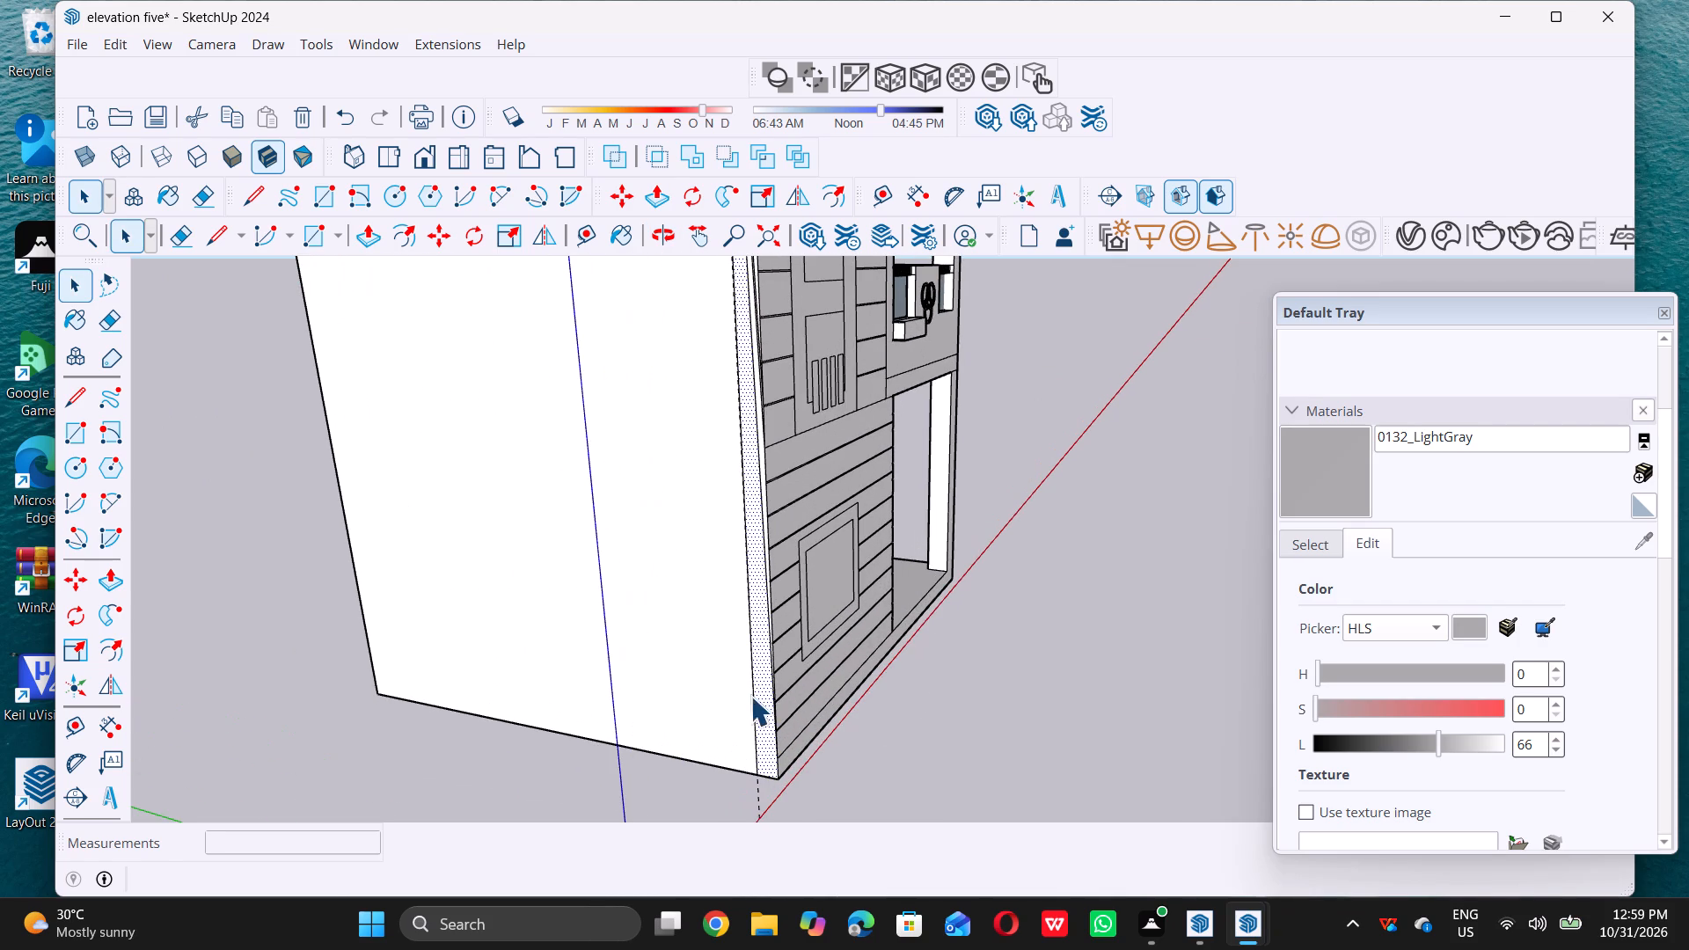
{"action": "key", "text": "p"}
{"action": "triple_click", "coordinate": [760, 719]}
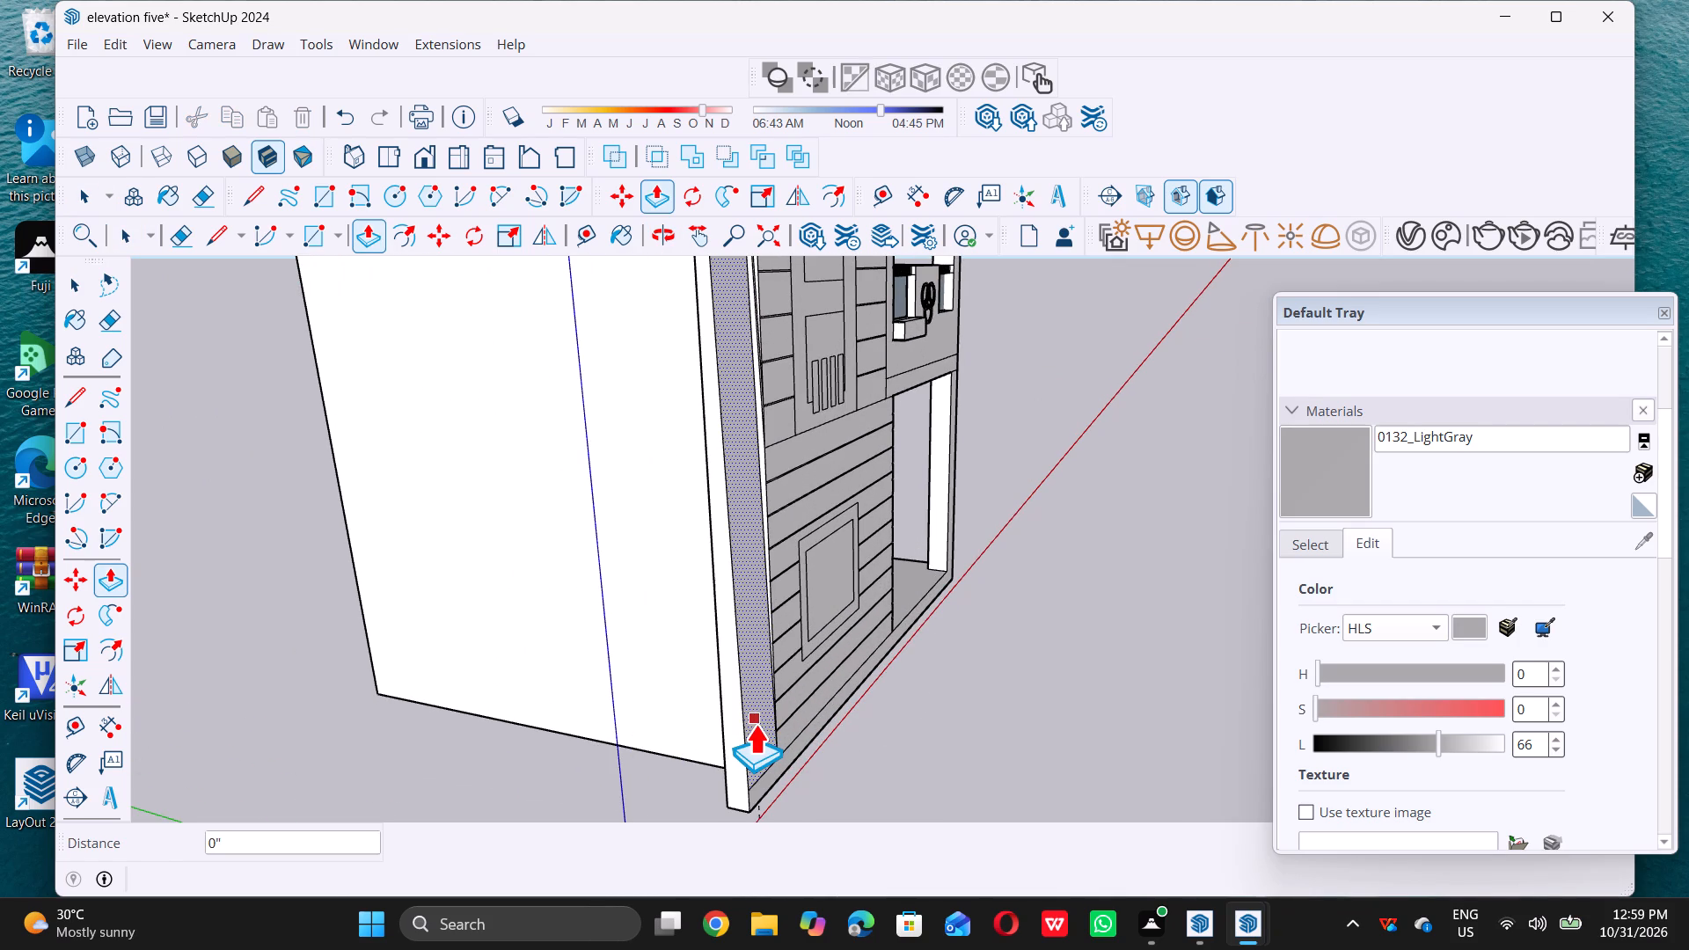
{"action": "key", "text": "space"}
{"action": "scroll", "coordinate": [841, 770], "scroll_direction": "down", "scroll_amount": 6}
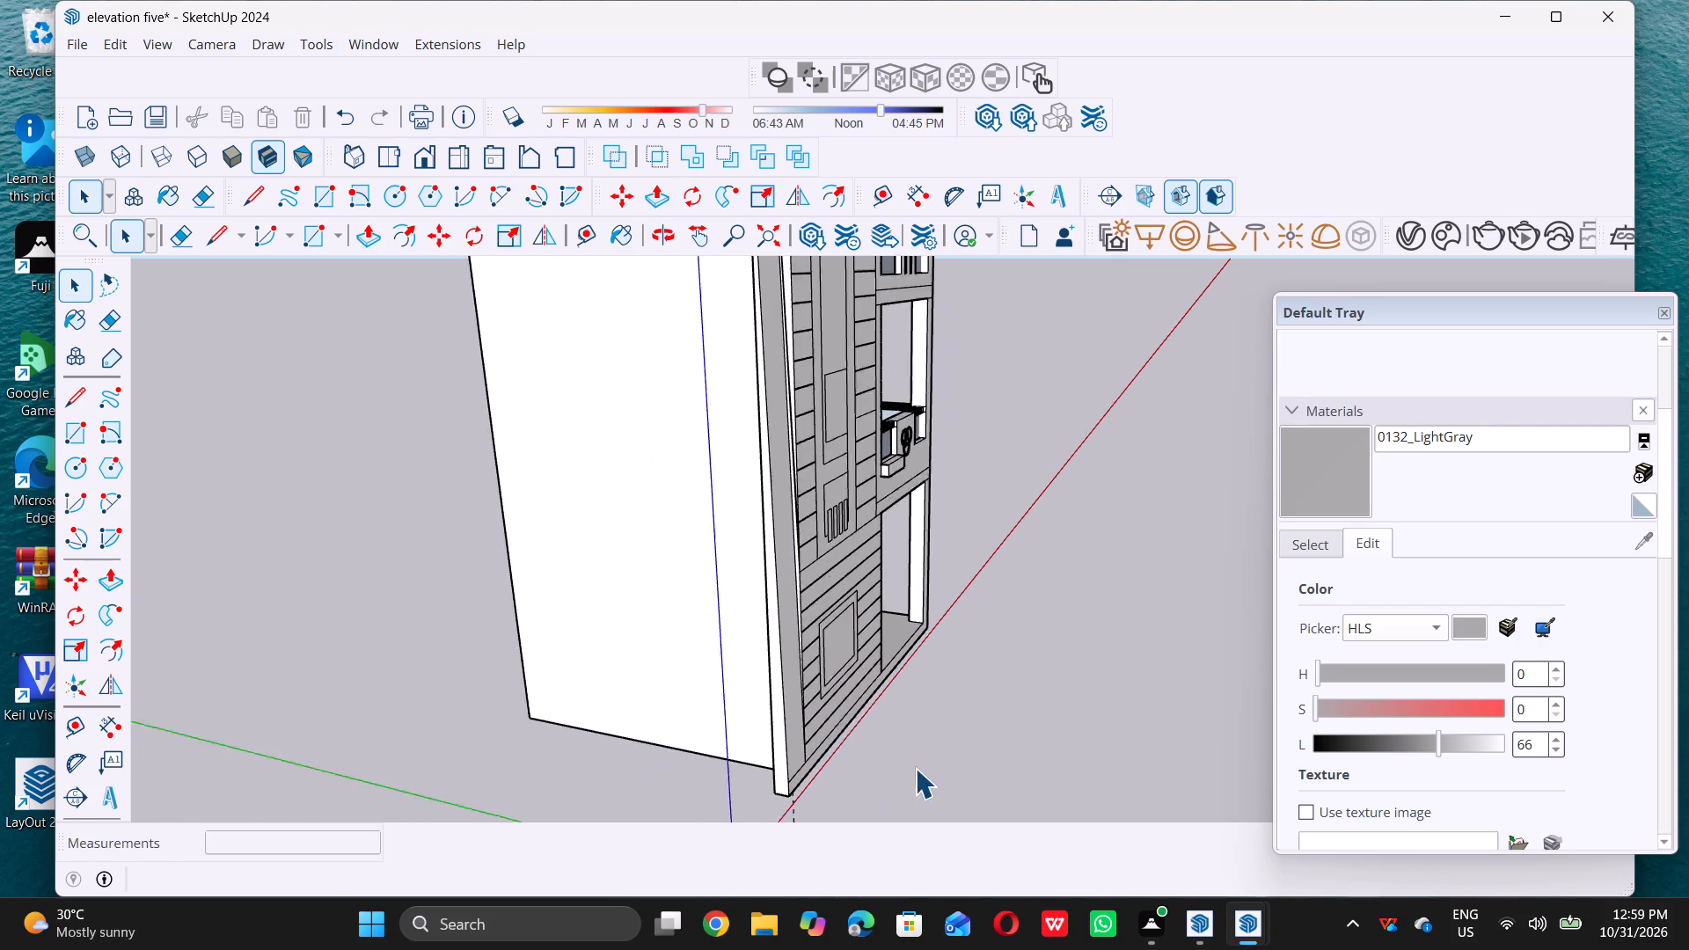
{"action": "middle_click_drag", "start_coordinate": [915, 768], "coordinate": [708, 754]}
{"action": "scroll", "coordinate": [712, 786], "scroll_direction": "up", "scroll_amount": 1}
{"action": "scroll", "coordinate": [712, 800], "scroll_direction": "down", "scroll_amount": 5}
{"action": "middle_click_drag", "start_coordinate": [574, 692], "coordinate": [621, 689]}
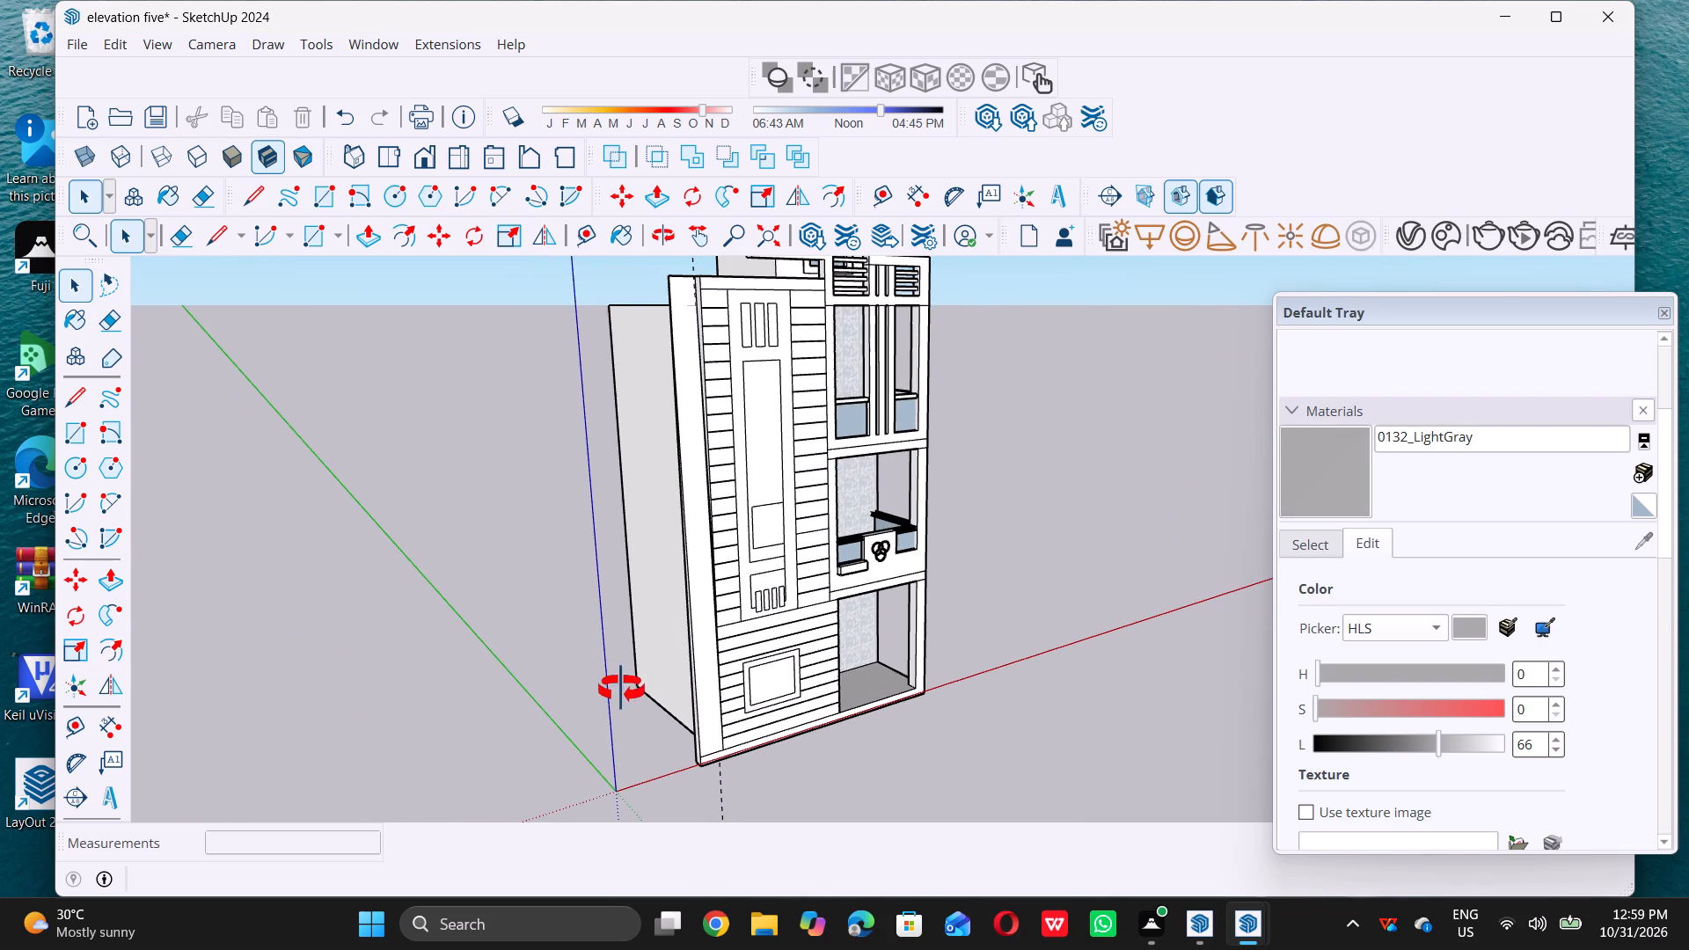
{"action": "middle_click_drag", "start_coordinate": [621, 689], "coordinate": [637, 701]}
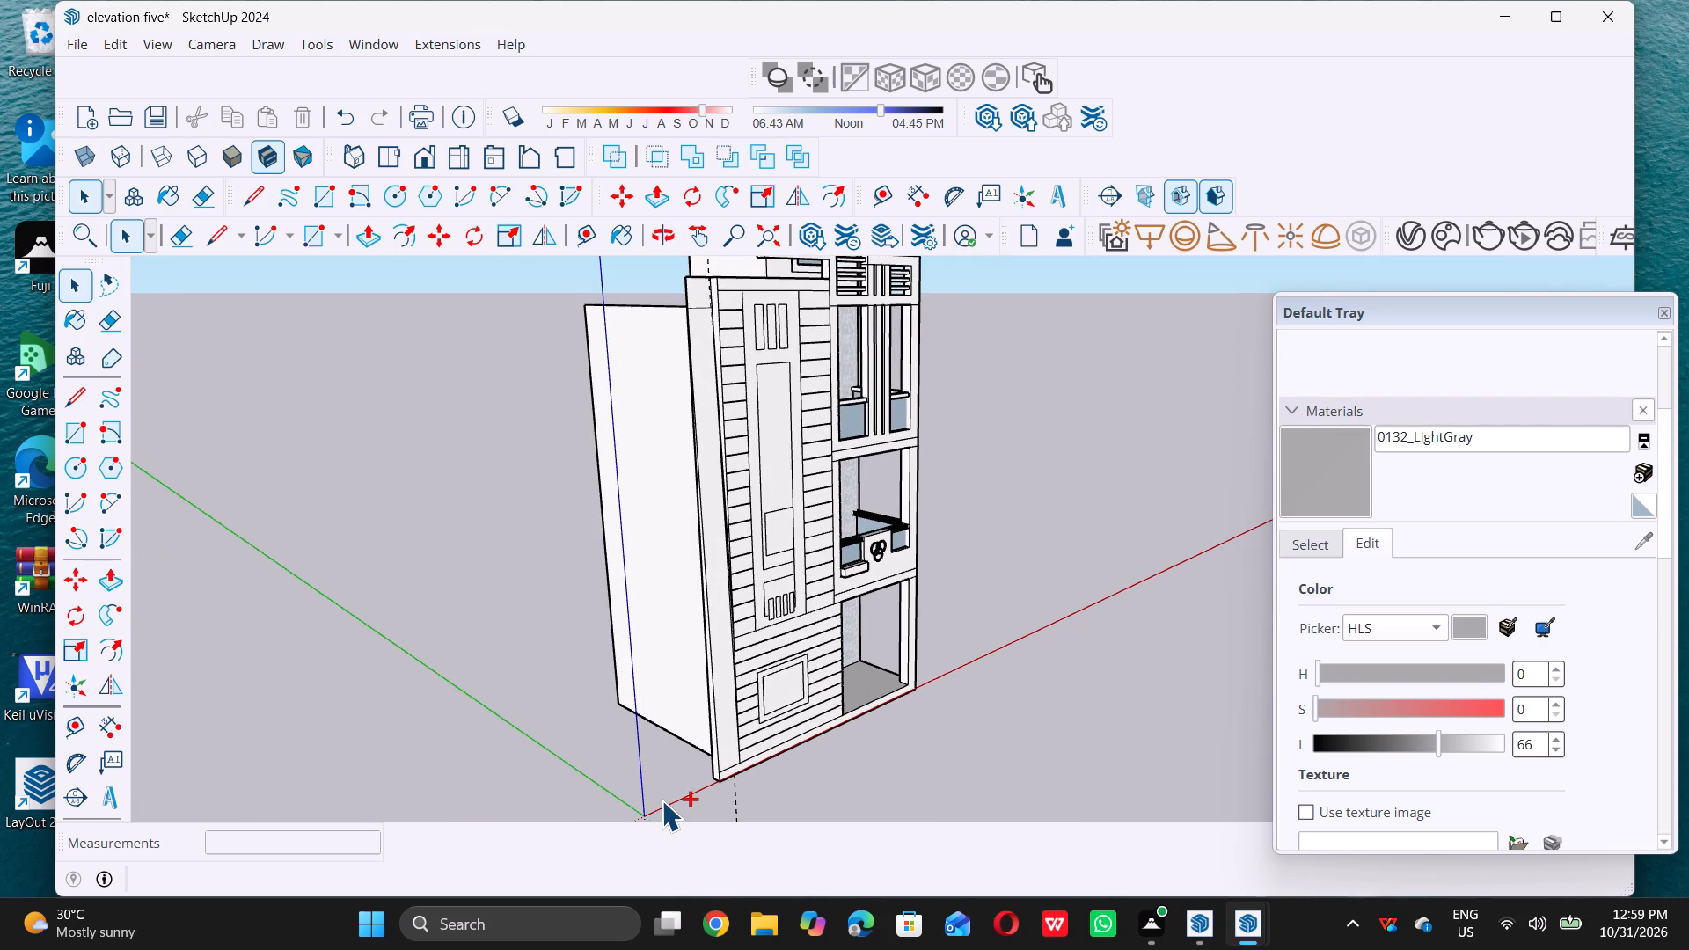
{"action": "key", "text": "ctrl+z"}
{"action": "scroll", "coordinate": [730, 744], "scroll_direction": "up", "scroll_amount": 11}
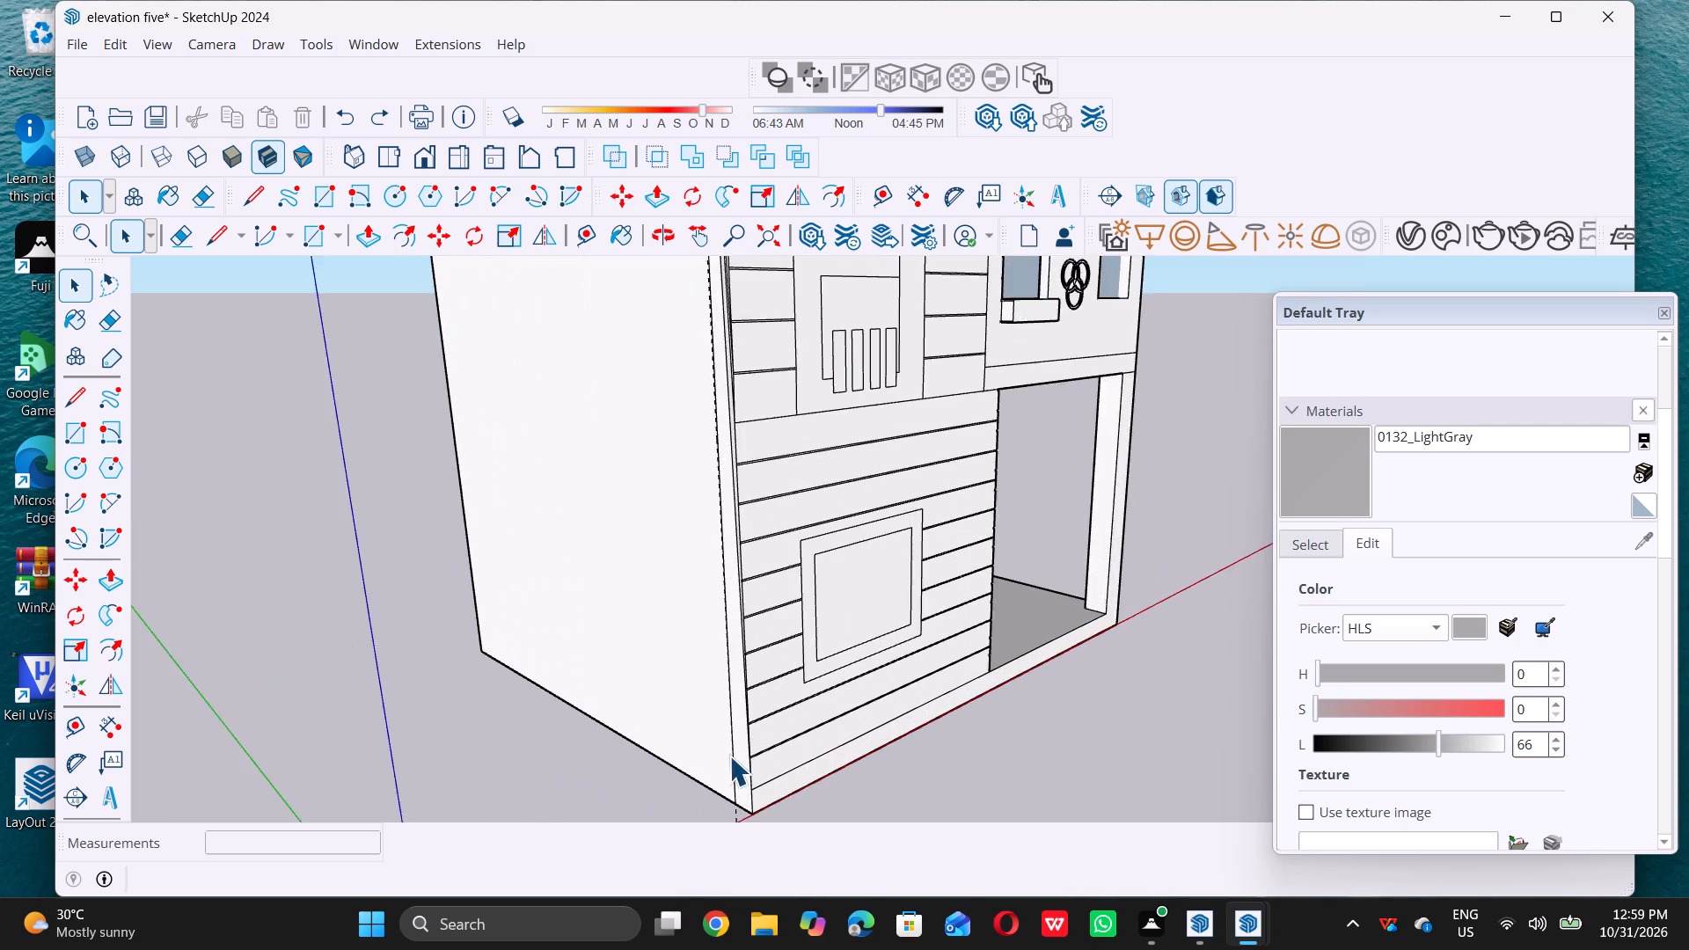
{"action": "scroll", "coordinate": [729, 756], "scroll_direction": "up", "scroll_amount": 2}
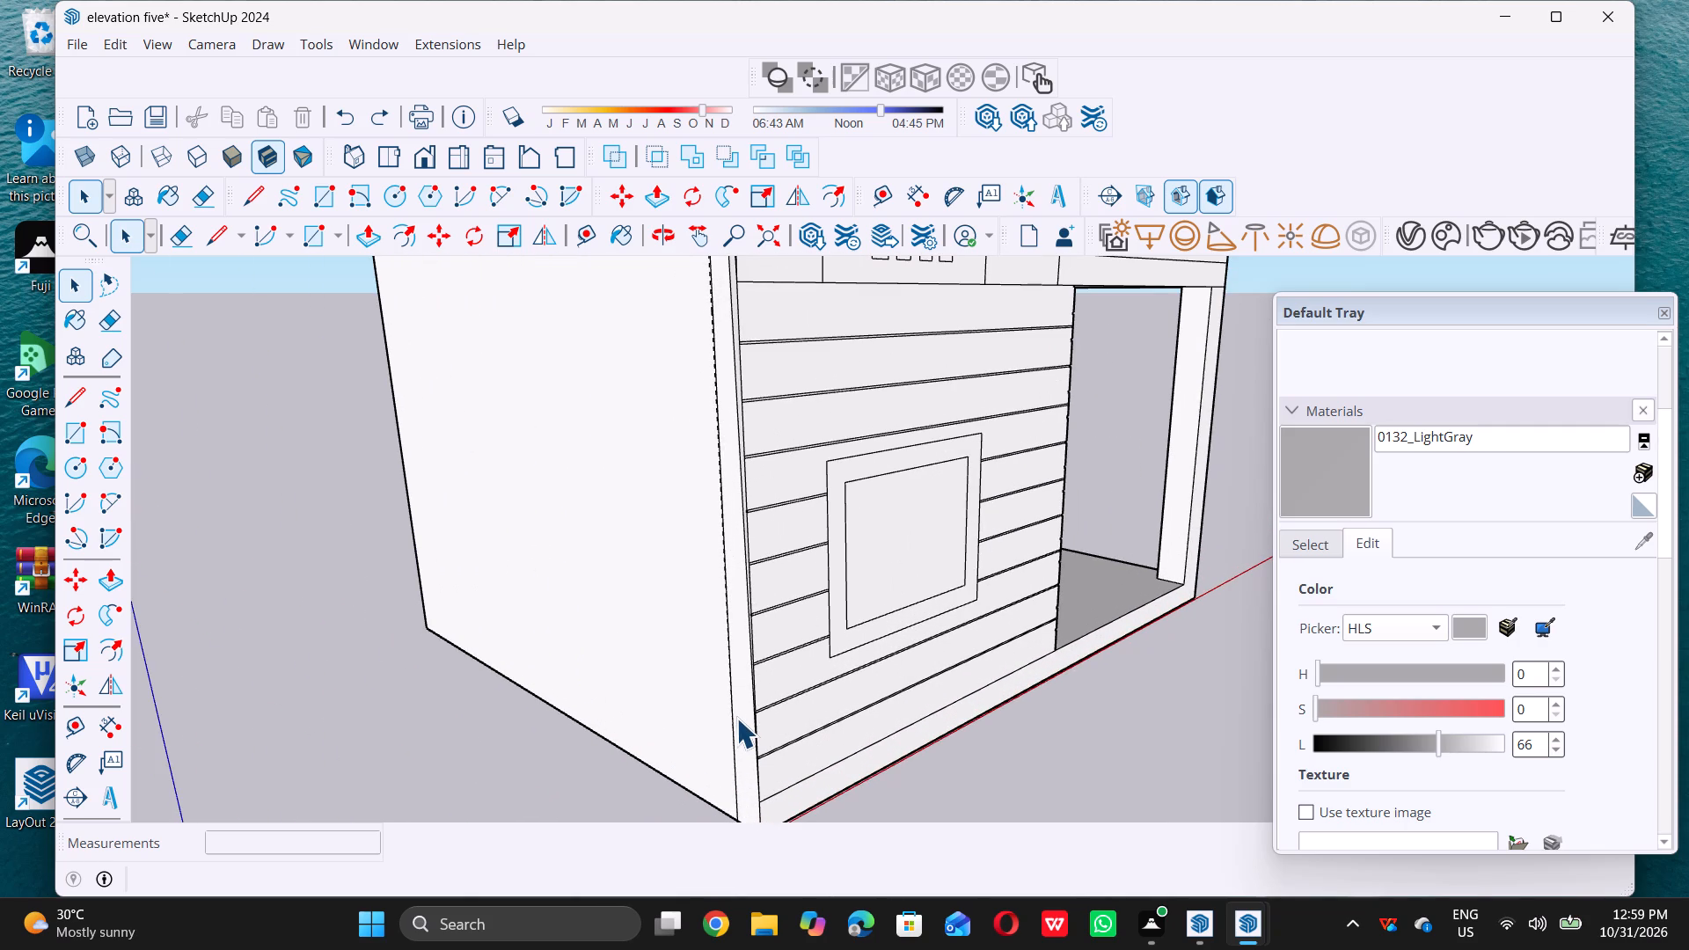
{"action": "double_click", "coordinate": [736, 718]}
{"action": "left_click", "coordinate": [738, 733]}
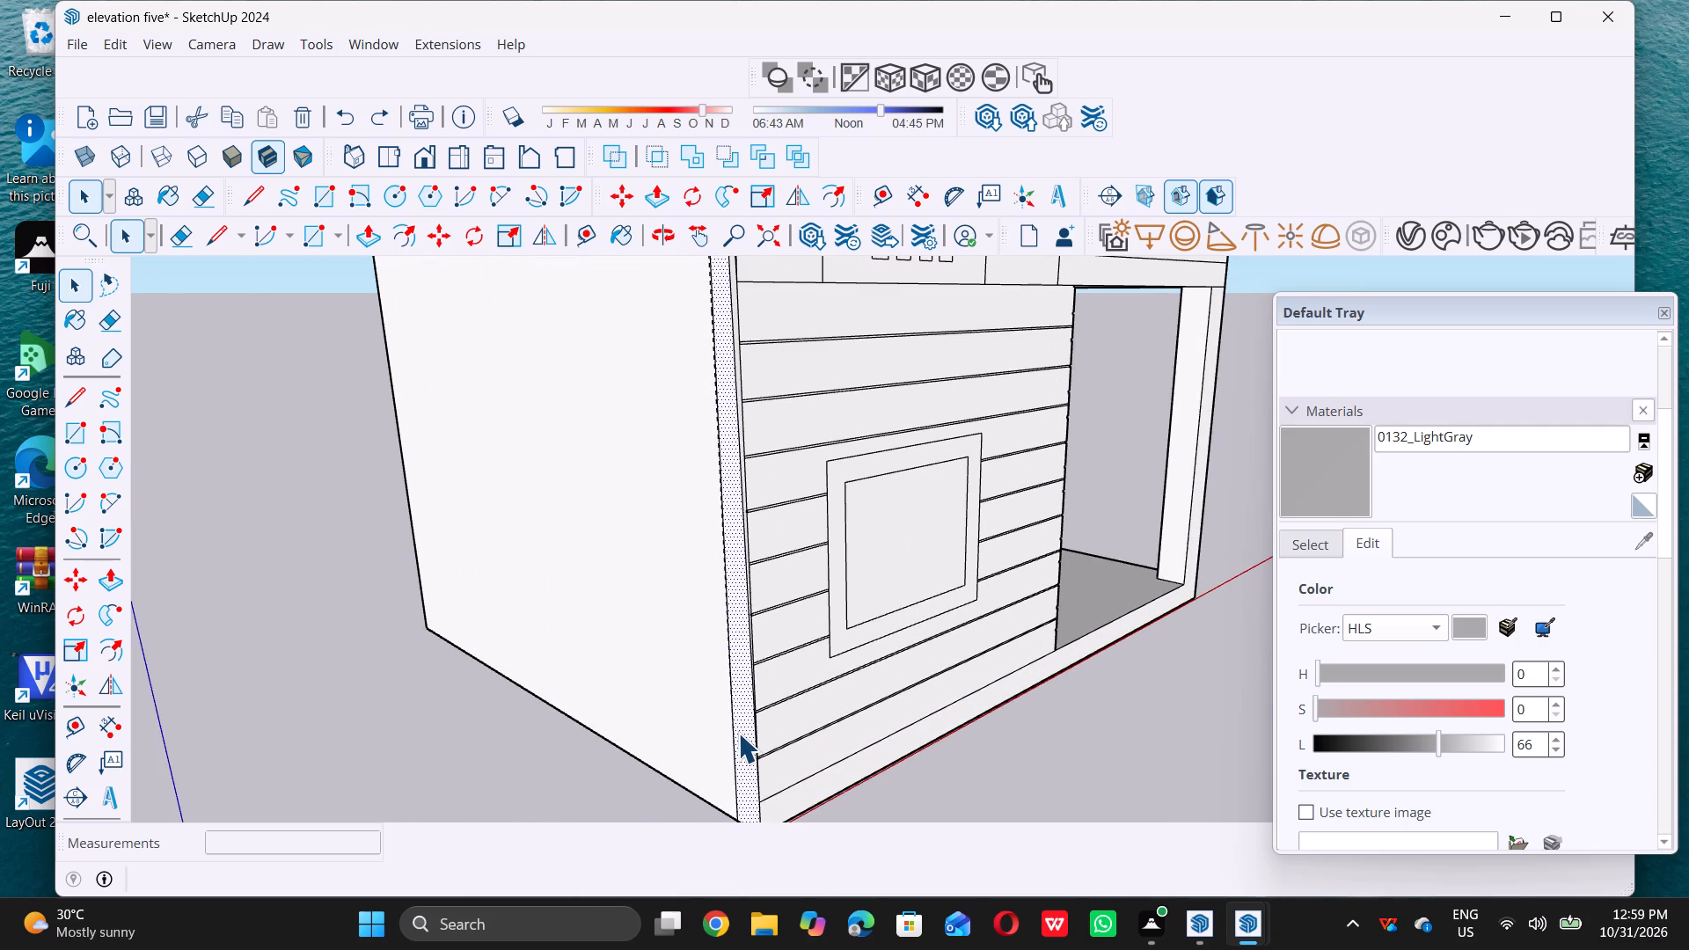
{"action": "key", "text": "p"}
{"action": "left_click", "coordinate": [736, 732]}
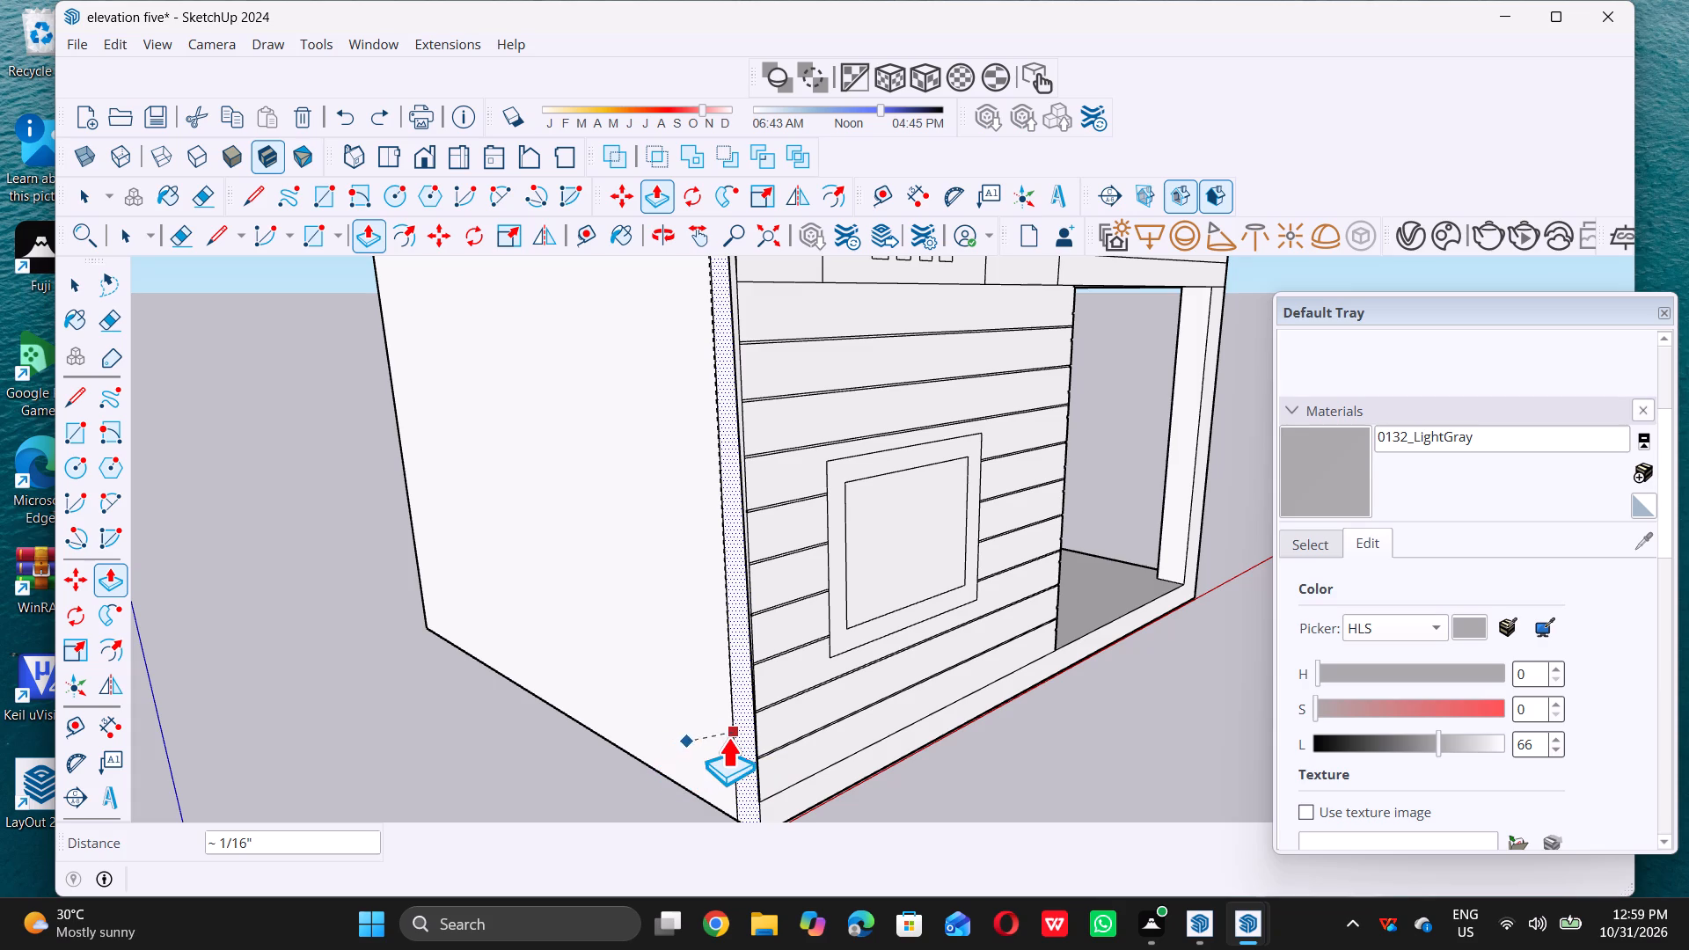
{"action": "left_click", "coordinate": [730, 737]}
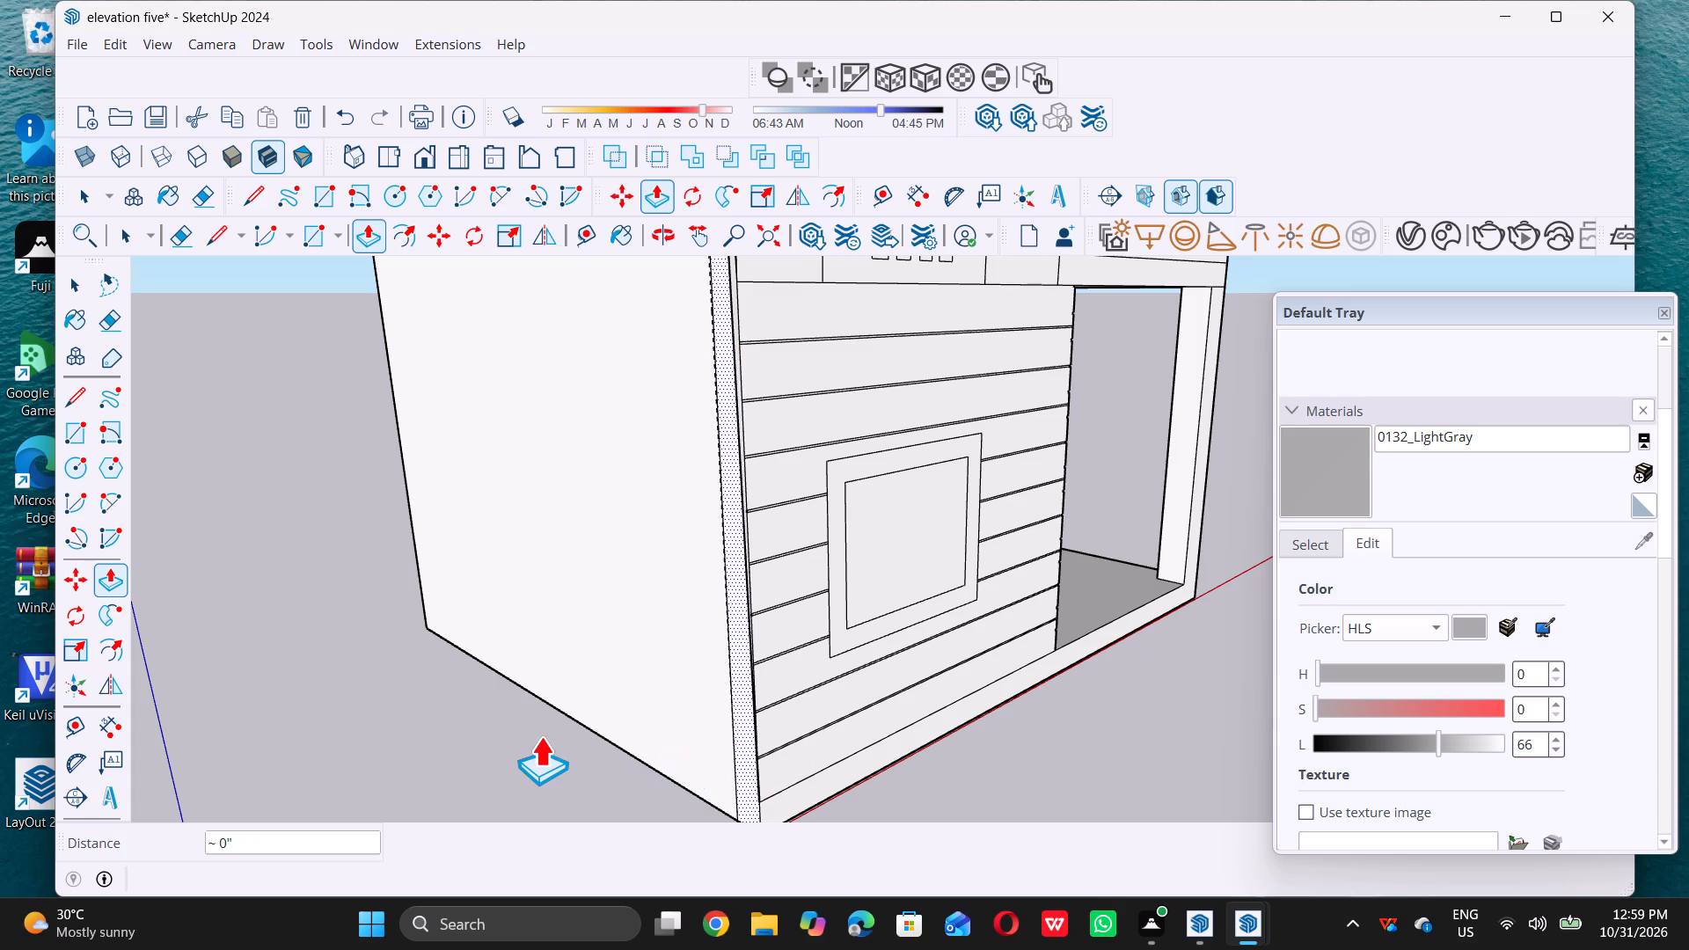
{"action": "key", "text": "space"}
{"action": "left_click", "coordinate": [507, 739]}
Extrude the narrow side-wall strip at the front corner outward by 9" with Push/Pull.
{"action": "scroll", "coordinate": [747, 728], "scroll_direction": "up", "scroll_amount": 4}
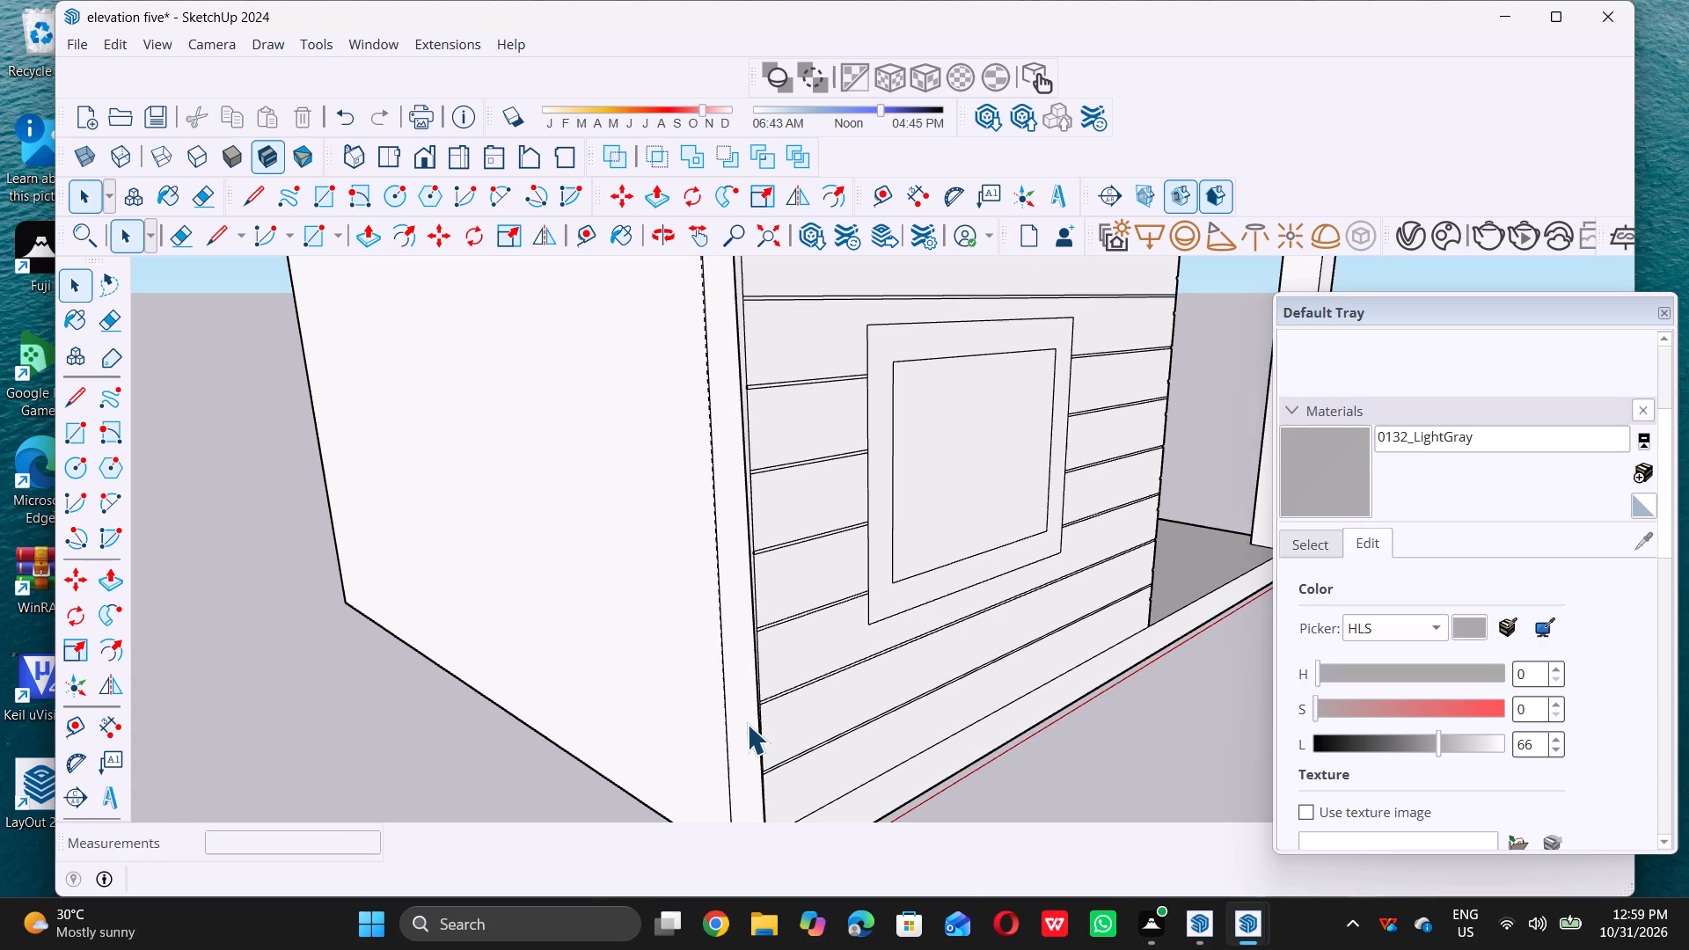
{"action": "double_click", "coordinate": [747, 724]}
{"action": "key", "text": "p"}
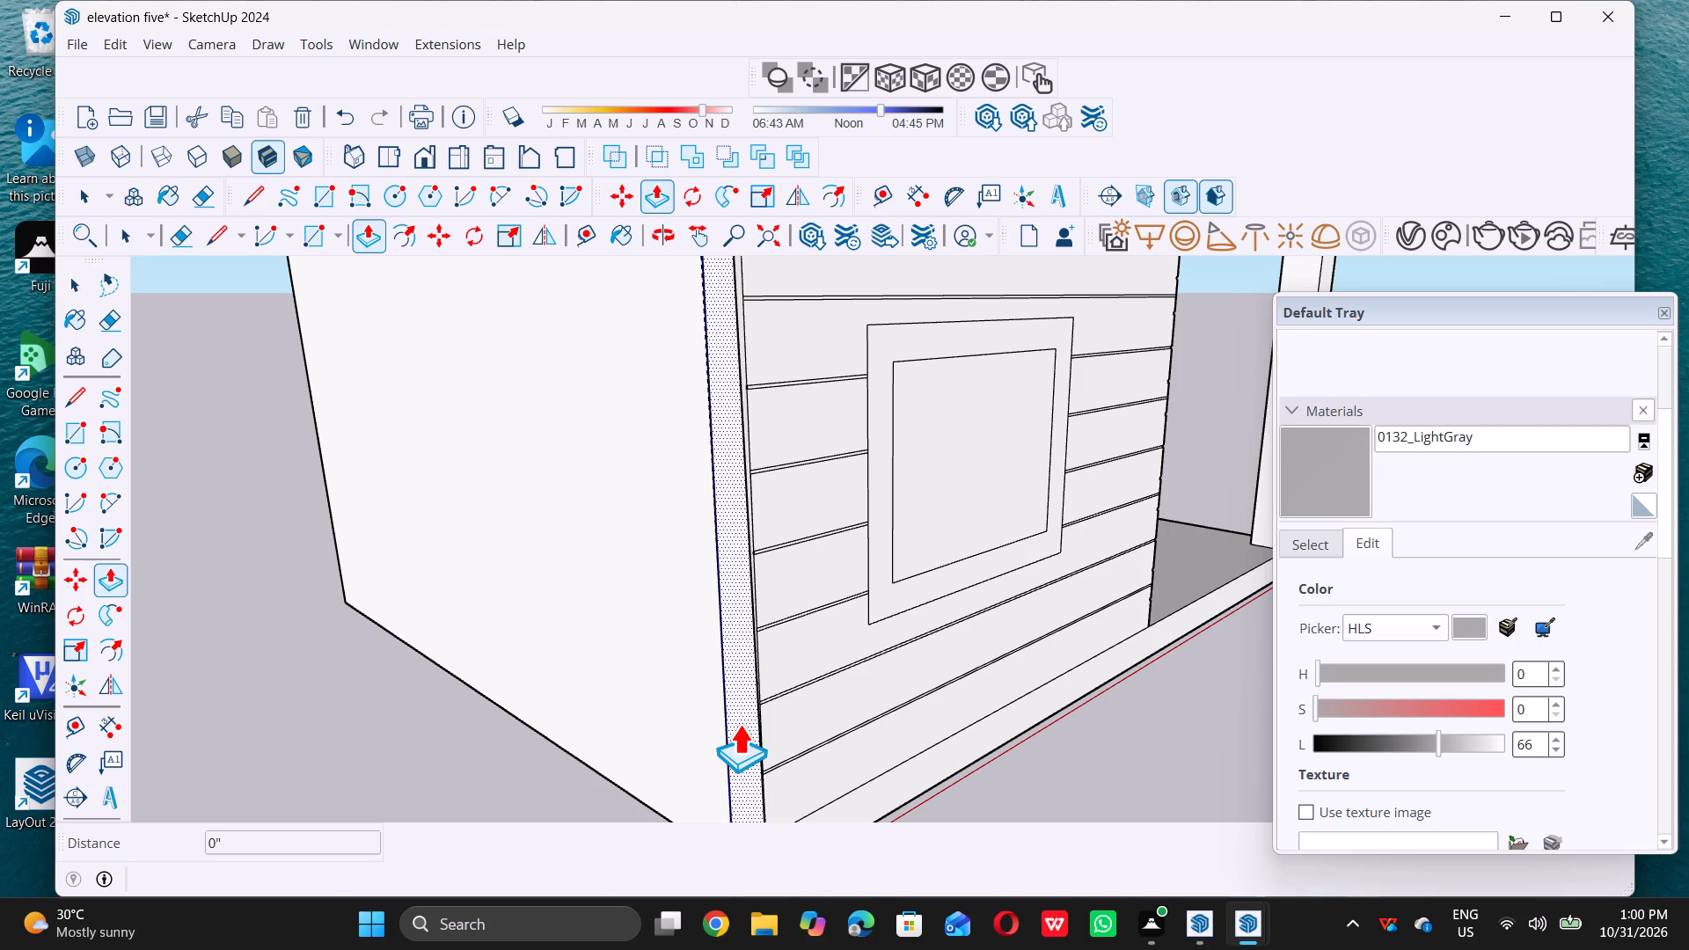
{"action": "triple_click", "coordinate": [739, 724]}
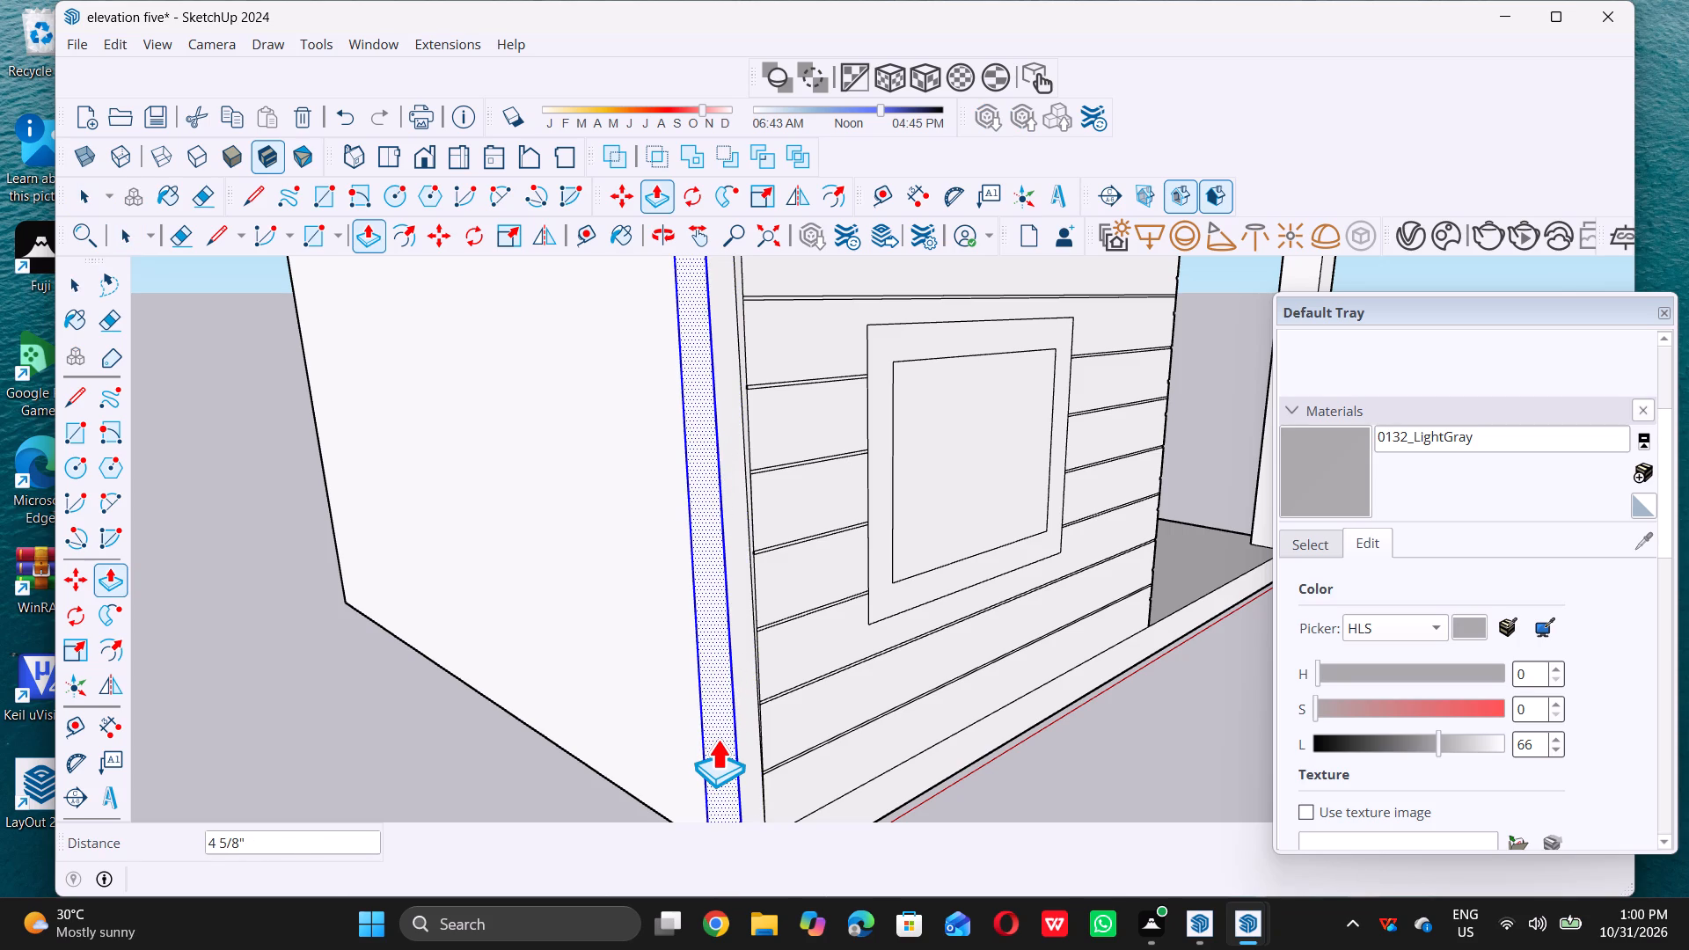
{"action": "key", "text": "9"}
{"action": "key", "text": "shift+quotedbl"}
{"action": "key", "text": "Return"}
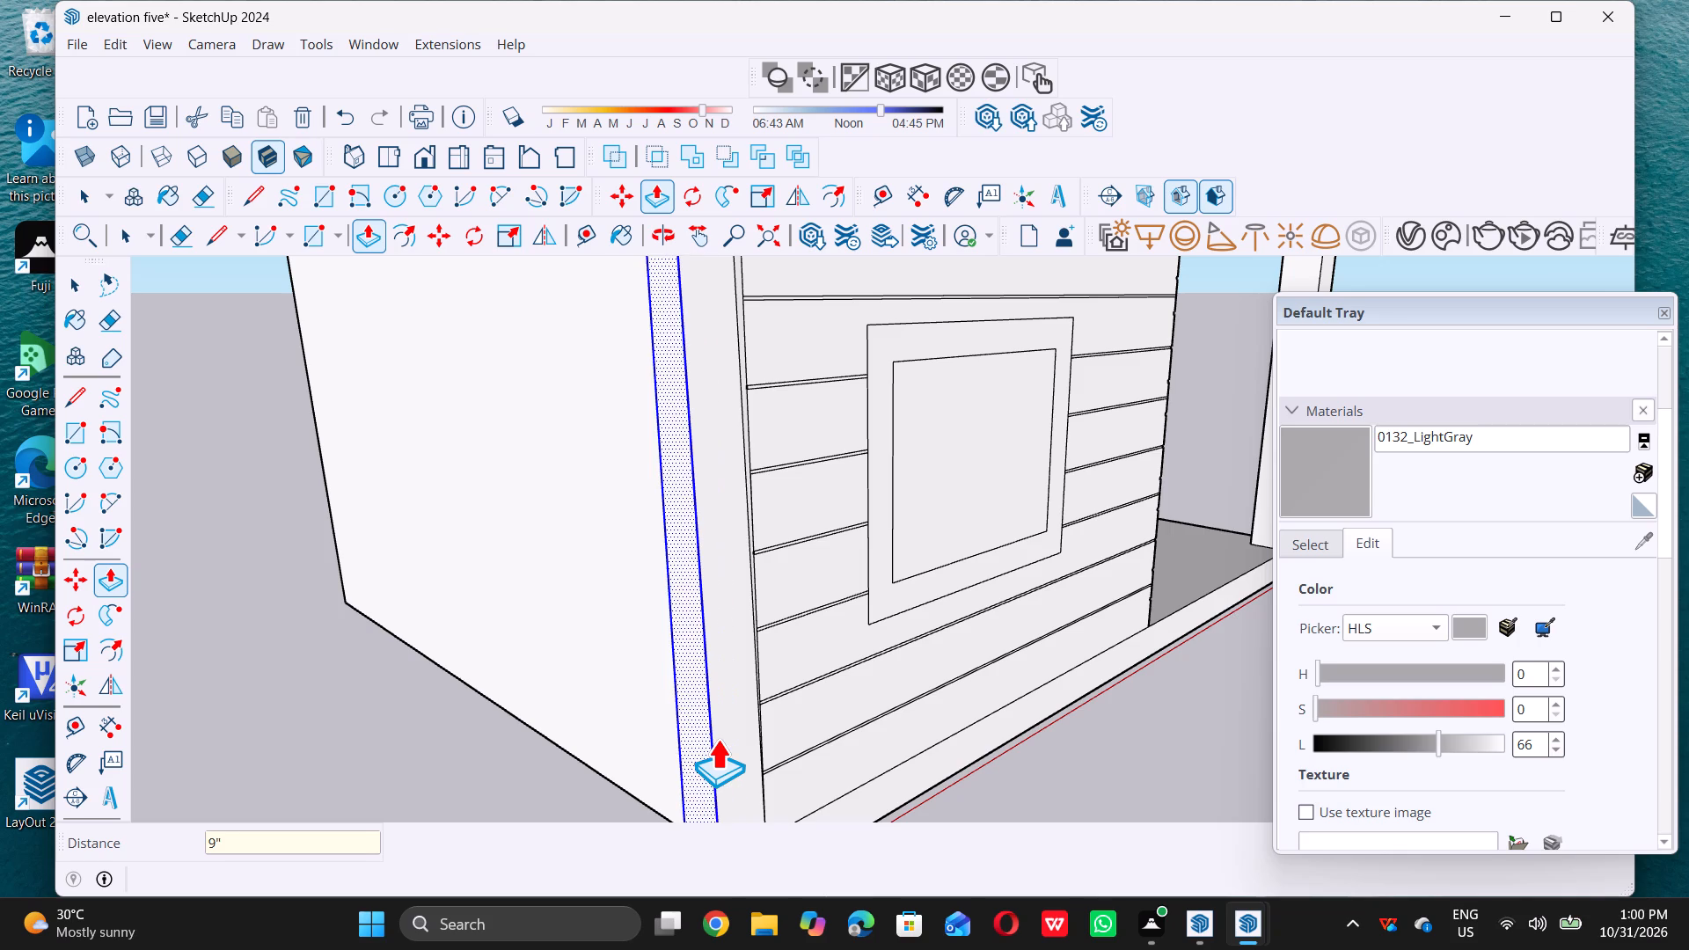
{"action": "key", "text": "space"}
{"action": "scroll", "coordinate": [726, 692], "scroll_direction": "down", "scroll_amount": 5}
{"action": "scroll", "coordinate": [615, 789], "scroll_direction": "down", "scroll_amount": 1}
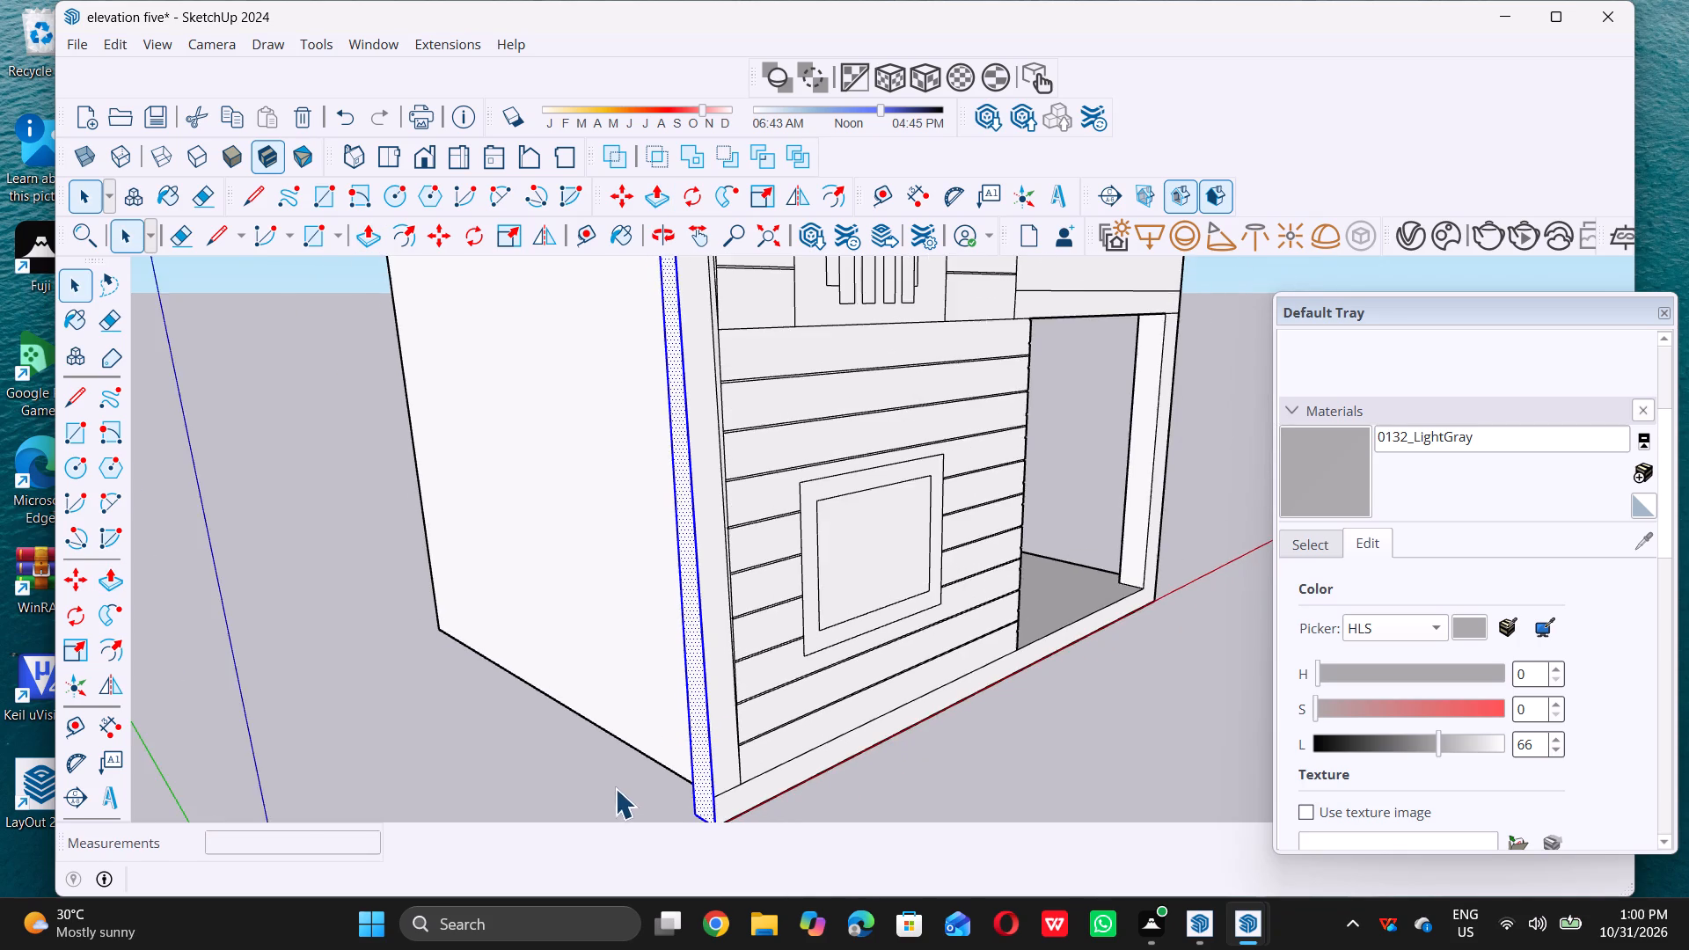
{"action": "scroll", "coordinate": [633, 799], "scroll_direction": "down", "scroll_amount": 5}
{"action": "scroll", "coordinate": [805, 770], "scroll_direction": "down", "scroll_amount": 11}
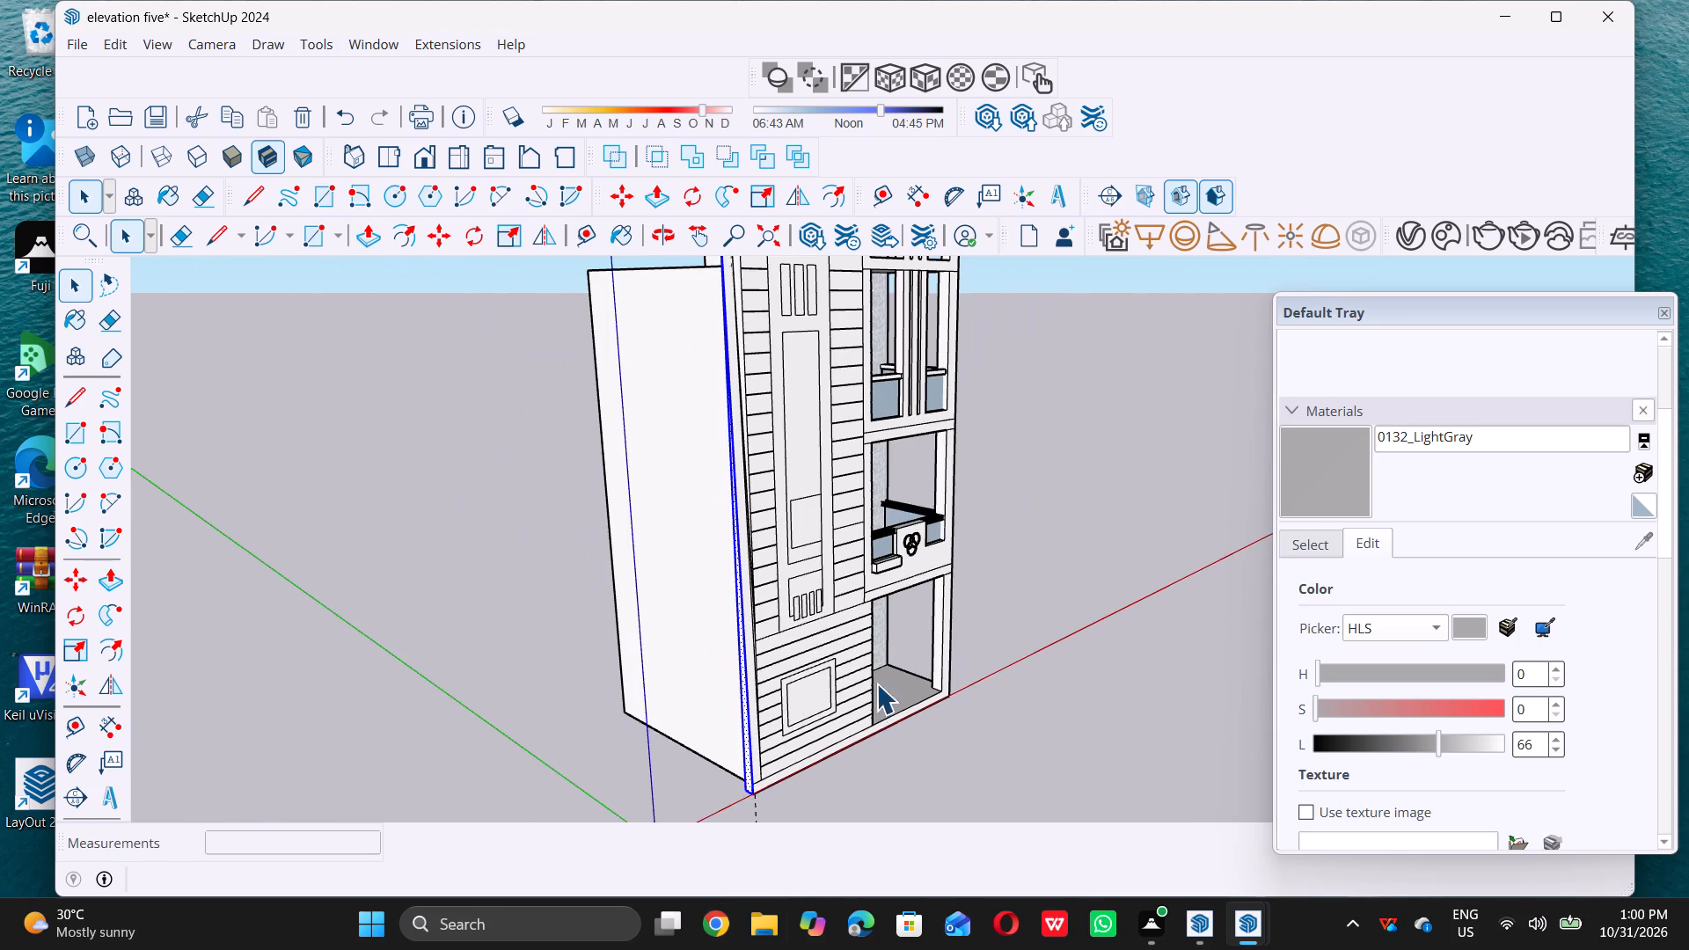
{"action": "left_click", "coordinate": [976, 759]}
Extrude the upper facade slab's narrow side face outward about 9", out to the projecting corner strip's outer edge, with Push/Pull.
{"action": "scroll", "coordinate": [925, 804], "scroll_direction": "down", "scroll_amount": 5}
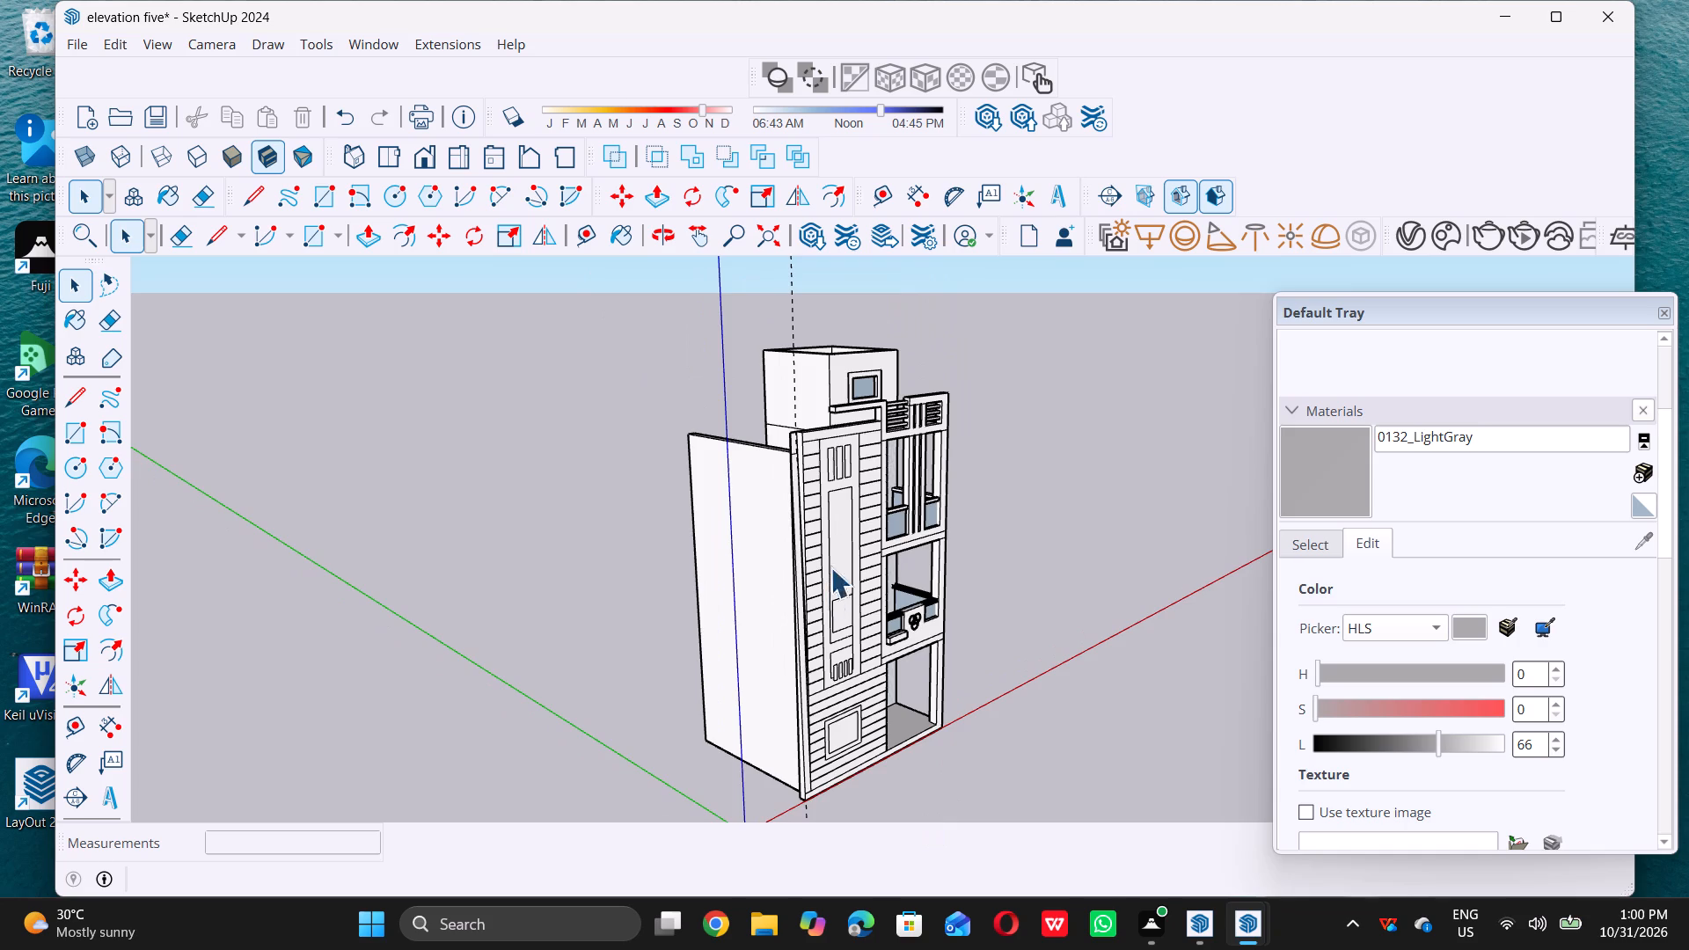
{"action": "scroll", "coordinate": [826, 478], "scroll_direction": "up", "scroll_amount": 6}
{"action": "scroll", "coordinate": [779, 386], "scroll_direction": "up", "scroll_amount": 10}
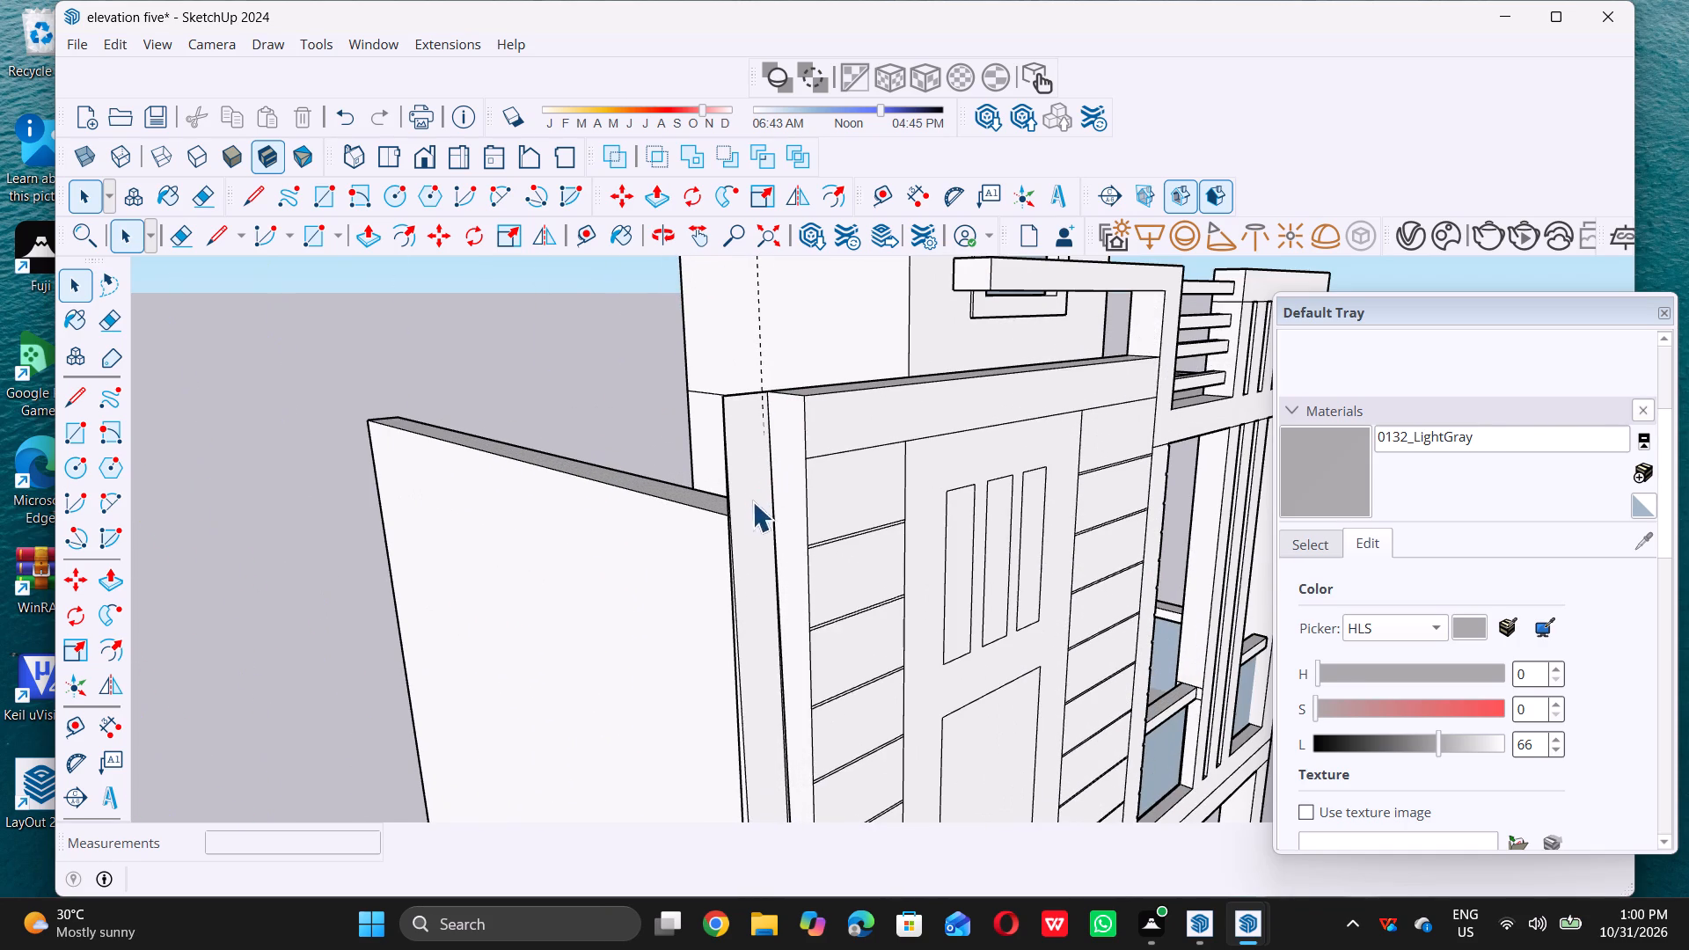
{"action": "scroll", "coordinate": [783, 466], "scroll_direction": "up", "scroll_amount": 4}
{"action": "left_click", "coordinate": [787, 464]}
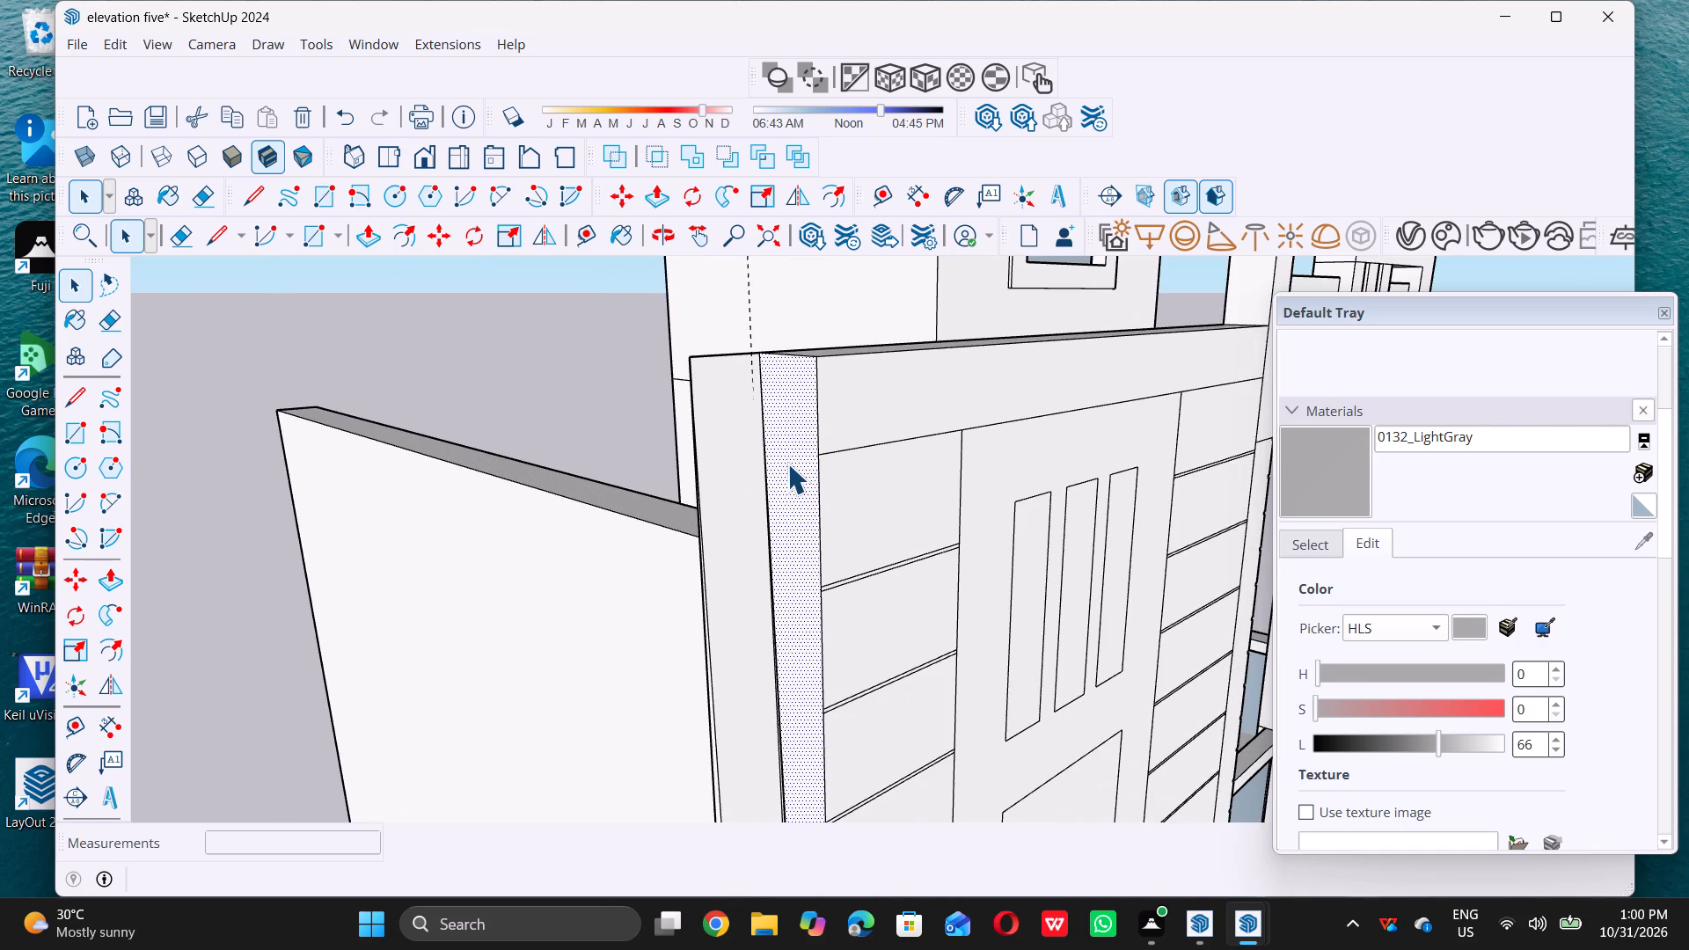
{"action": "key", "text": "p"}
{"action": "left_click", "coordinate": [774, 472]}
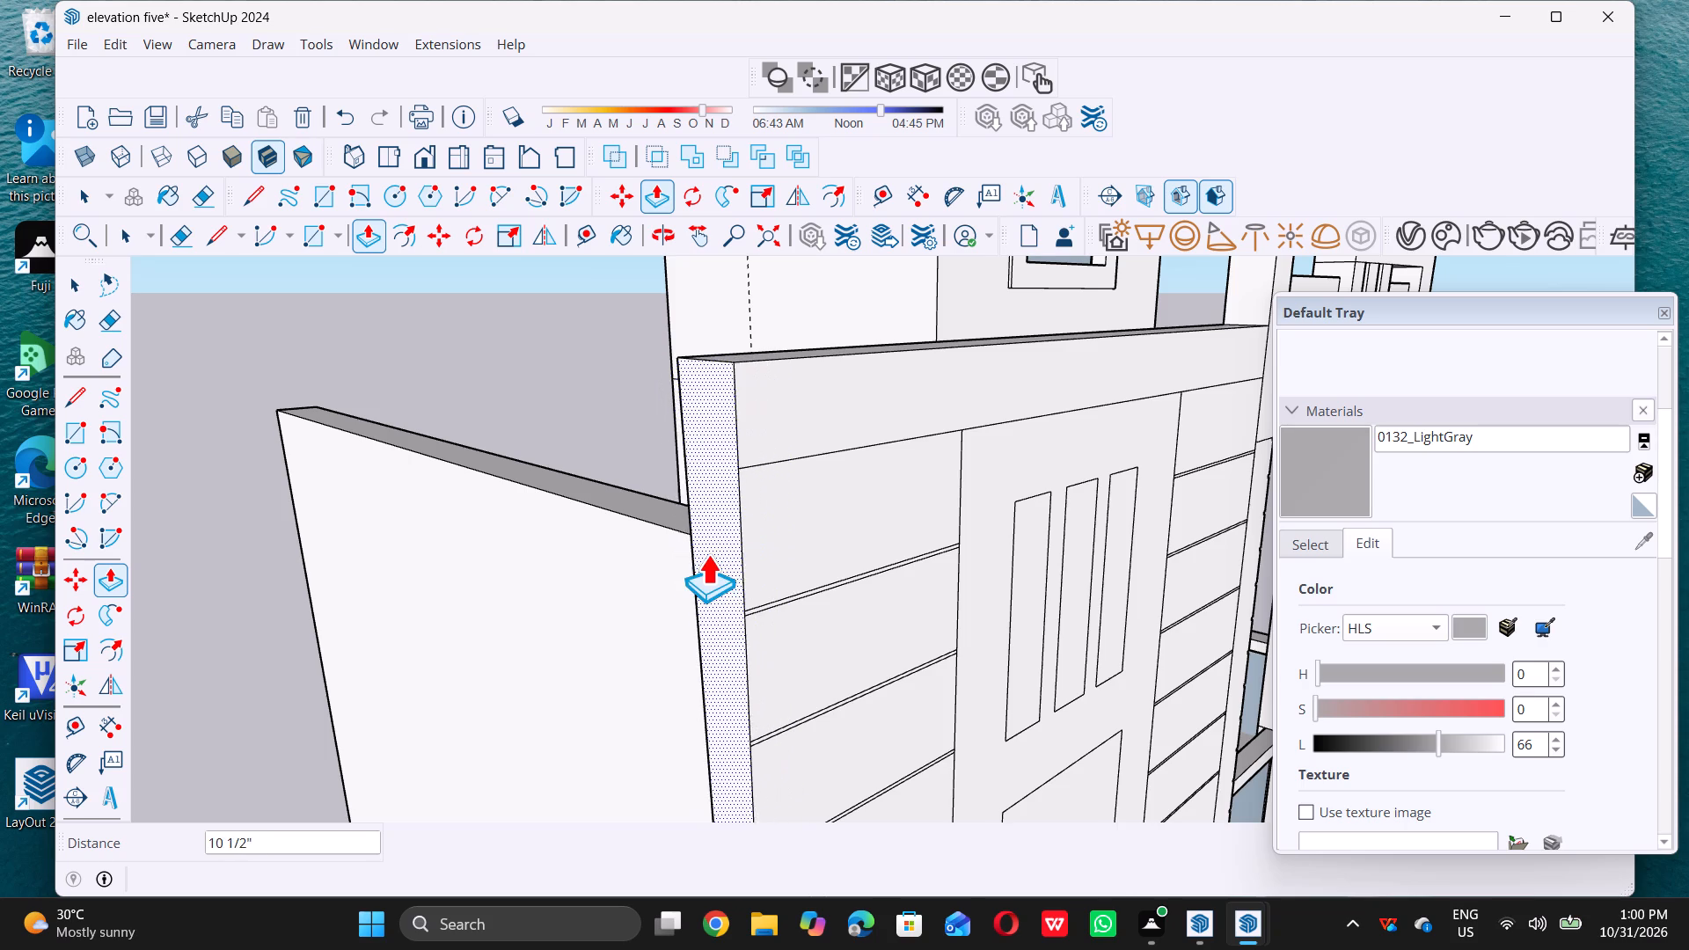
{"action": "scroll", "coordinate": [705, 558], "scroll_direction": "down", "scroll_amount": 4}
{"action": "middle_click_drag", "start_coordinate": [702, 560], "coordinate": [878, 528]}
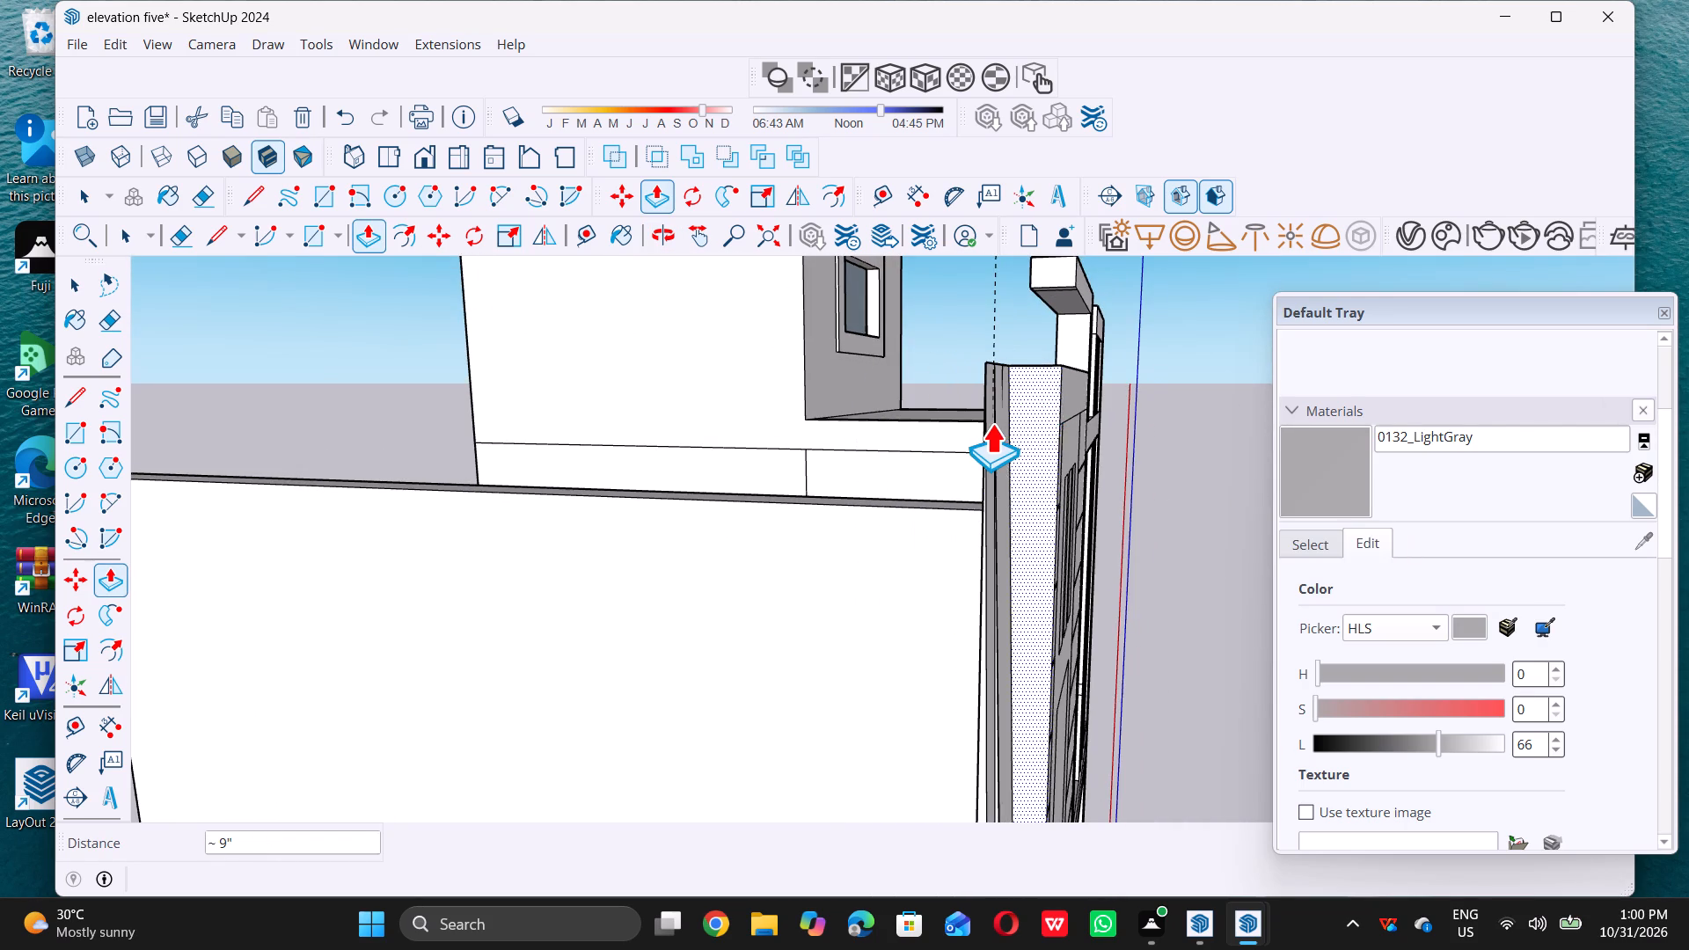
{"action": "left_click", "coordinate": [991, 423]}
{"action": "key", "text": "space"}
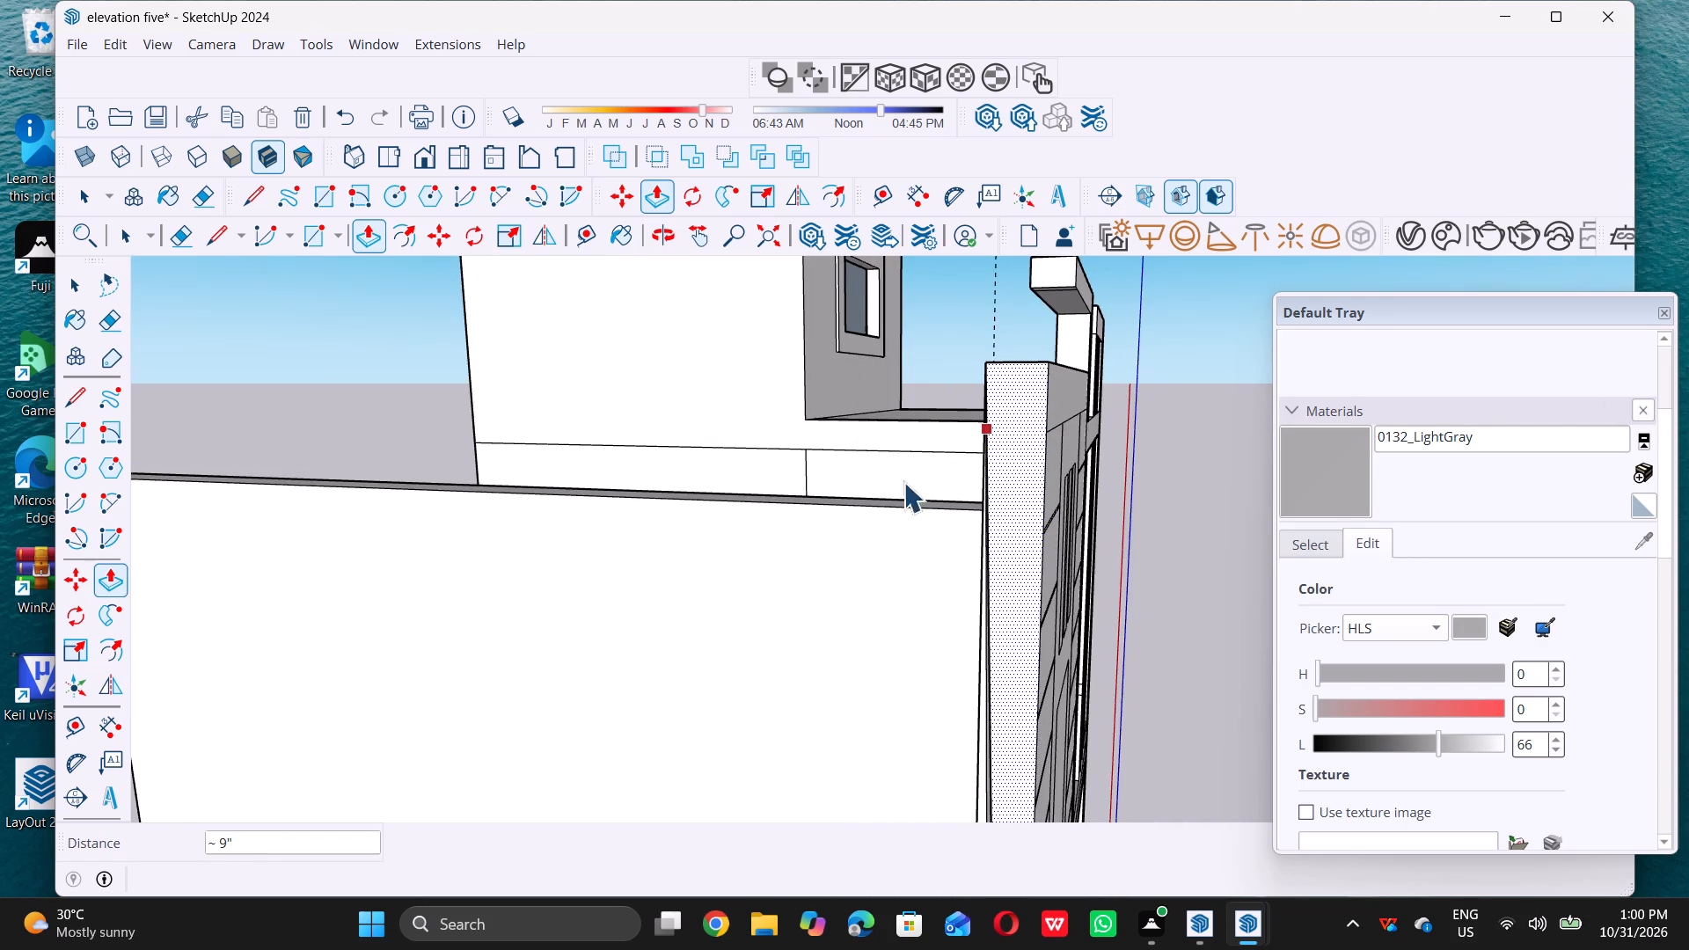
Extrude the same narrow side face of the upper facade slab outward by another 9", repeating the previous Push/Pull distance.
{"action": "scroll", "coordinate": [702, 516], "scroll_direction": "down", "scroll_amount": 5}
{"action": "scroll", "coordinate": [593, 434], "scroll_direction": "down", "scroll_amount": 5}
{"action": "scroll", "coordinate": [667, 430], "scroll_direction": "down", "scroll_amount": 5}
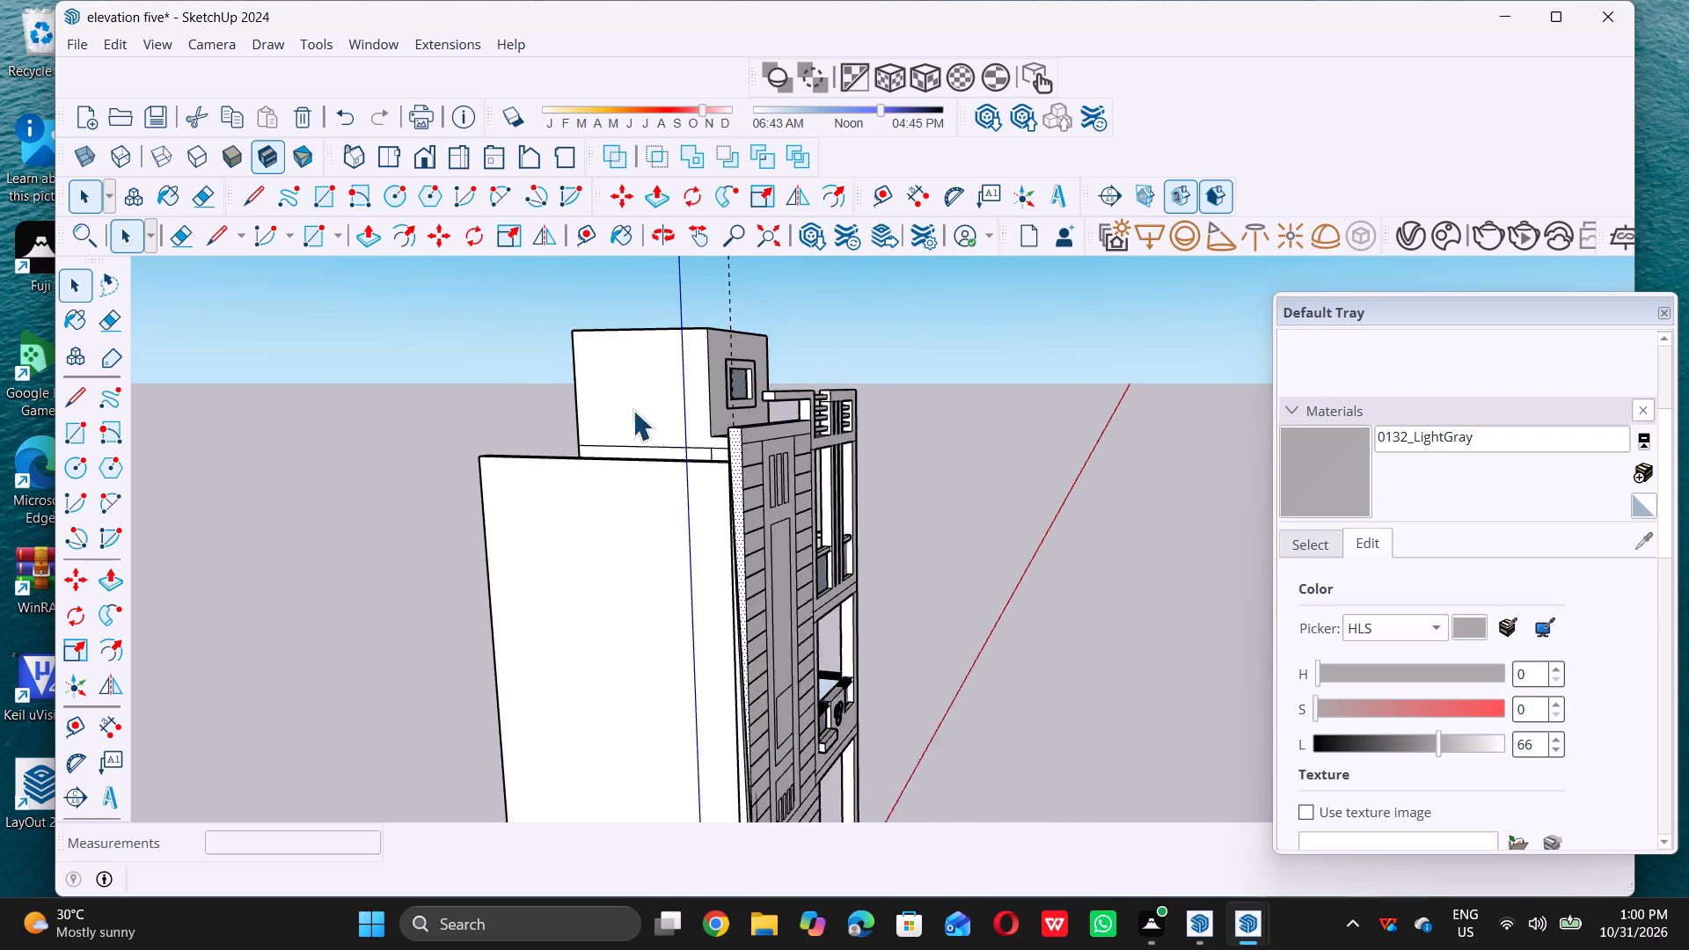
{"action": "scroll", "coordinate": [728, 719], "scroll_direction": "up", "scroll_amount": 6}
{"action": "scroll", "coordinate": [699, 602], "scroll_direction": "up", "scroll_amount": 6}
{"action": "scroll", "coordinate": [779, 664], "scroll_direction": "up", "scroll_amount": 5}
{"action": "scroll", "coordinate": [682, 632], "scroll_direction": "down", "scroll_amount": 3}
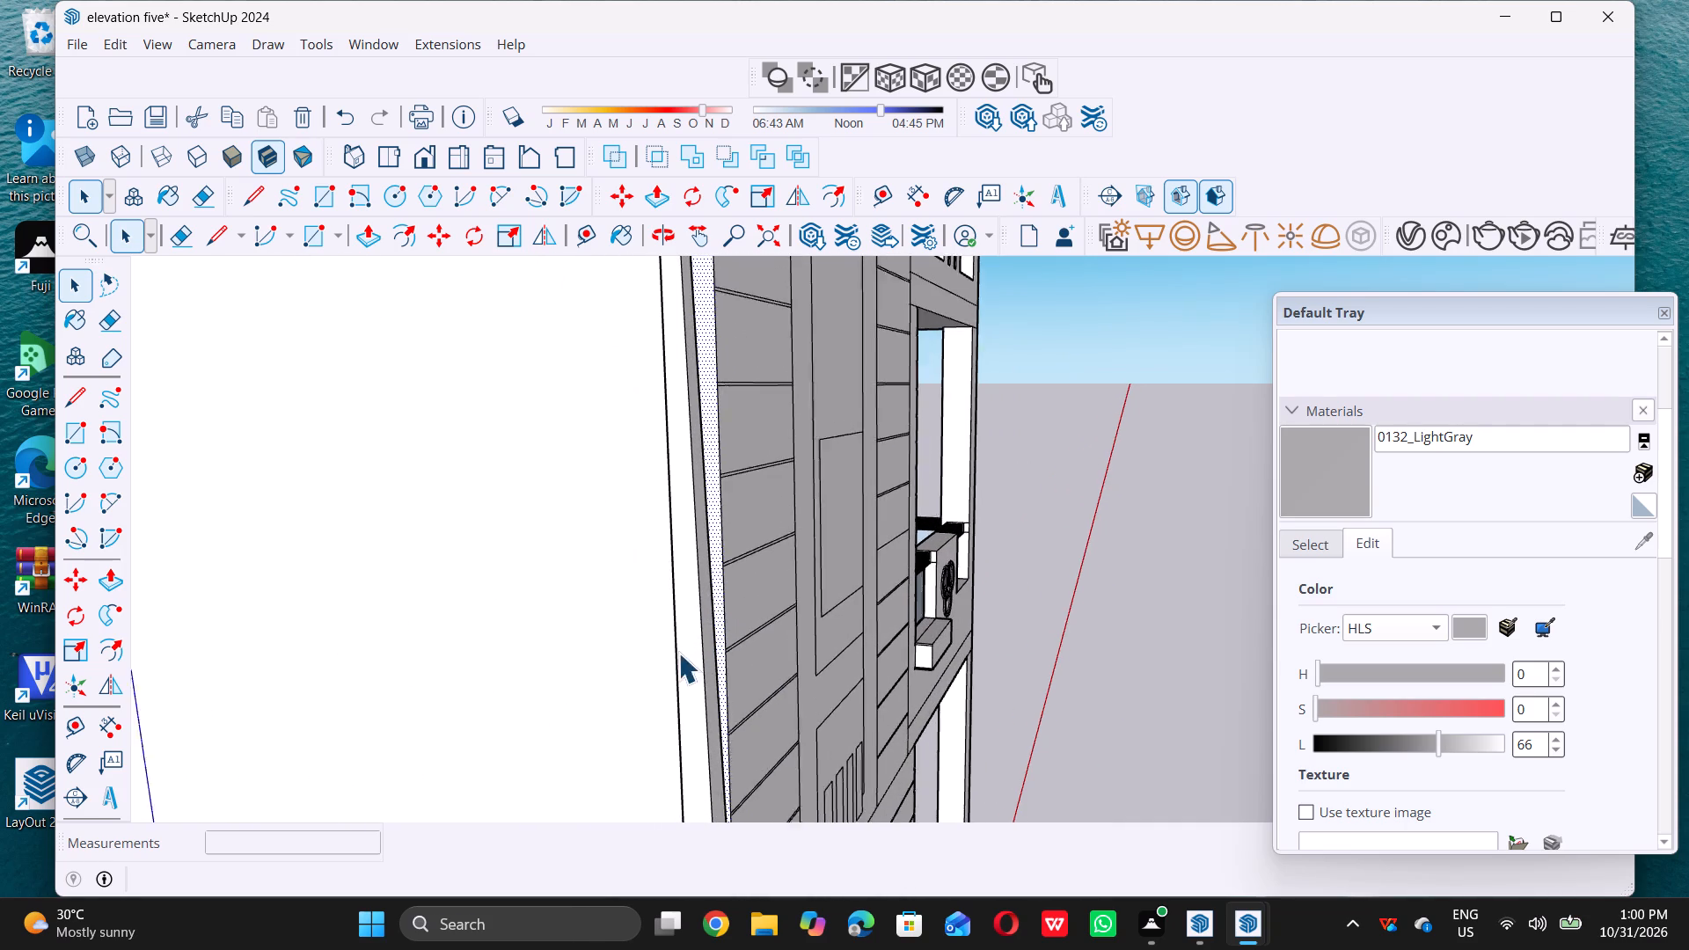
{"action": "scroll", "coordinate": [678, 653], "scroll_direction": "down", "scroll_amount": 13}
{"action": "middle_click_drag", "start_coordinate": [689, 675], "coordinate": [622, 693]}
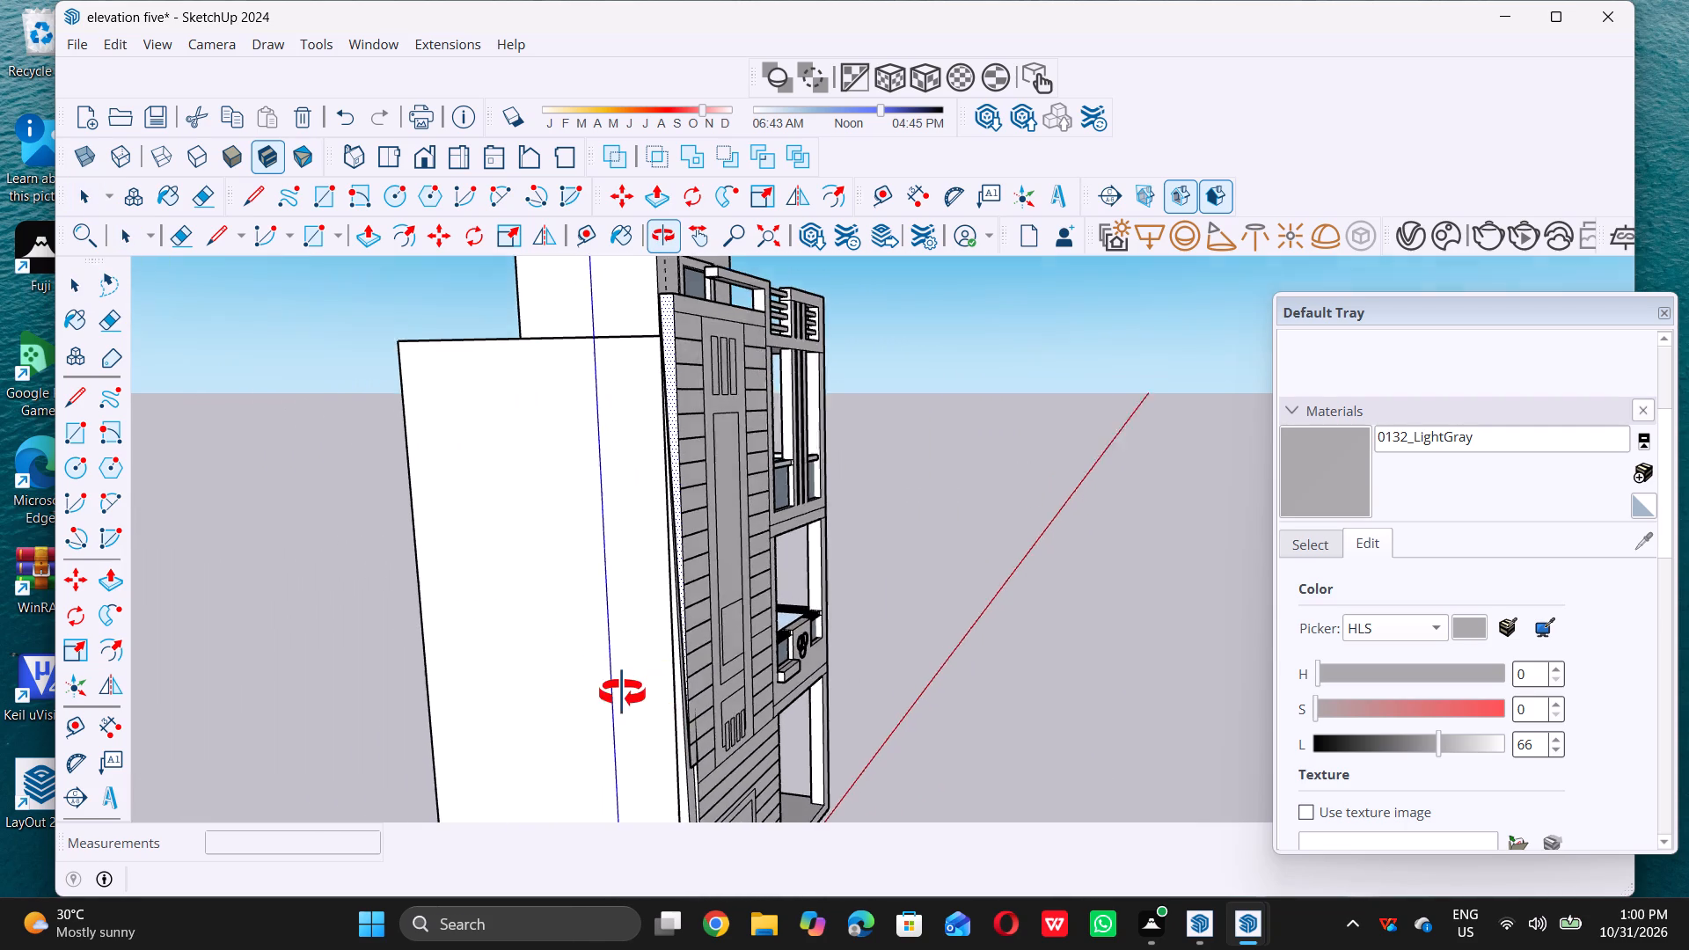
{"action": "middle_click_drag", "start_coordinate": [622, 693], "coordinate": [596, 727]}
{"action": "scroll", "coordinate": [650, 589], "scroll_direction": "up", "scroll_amount": 6}
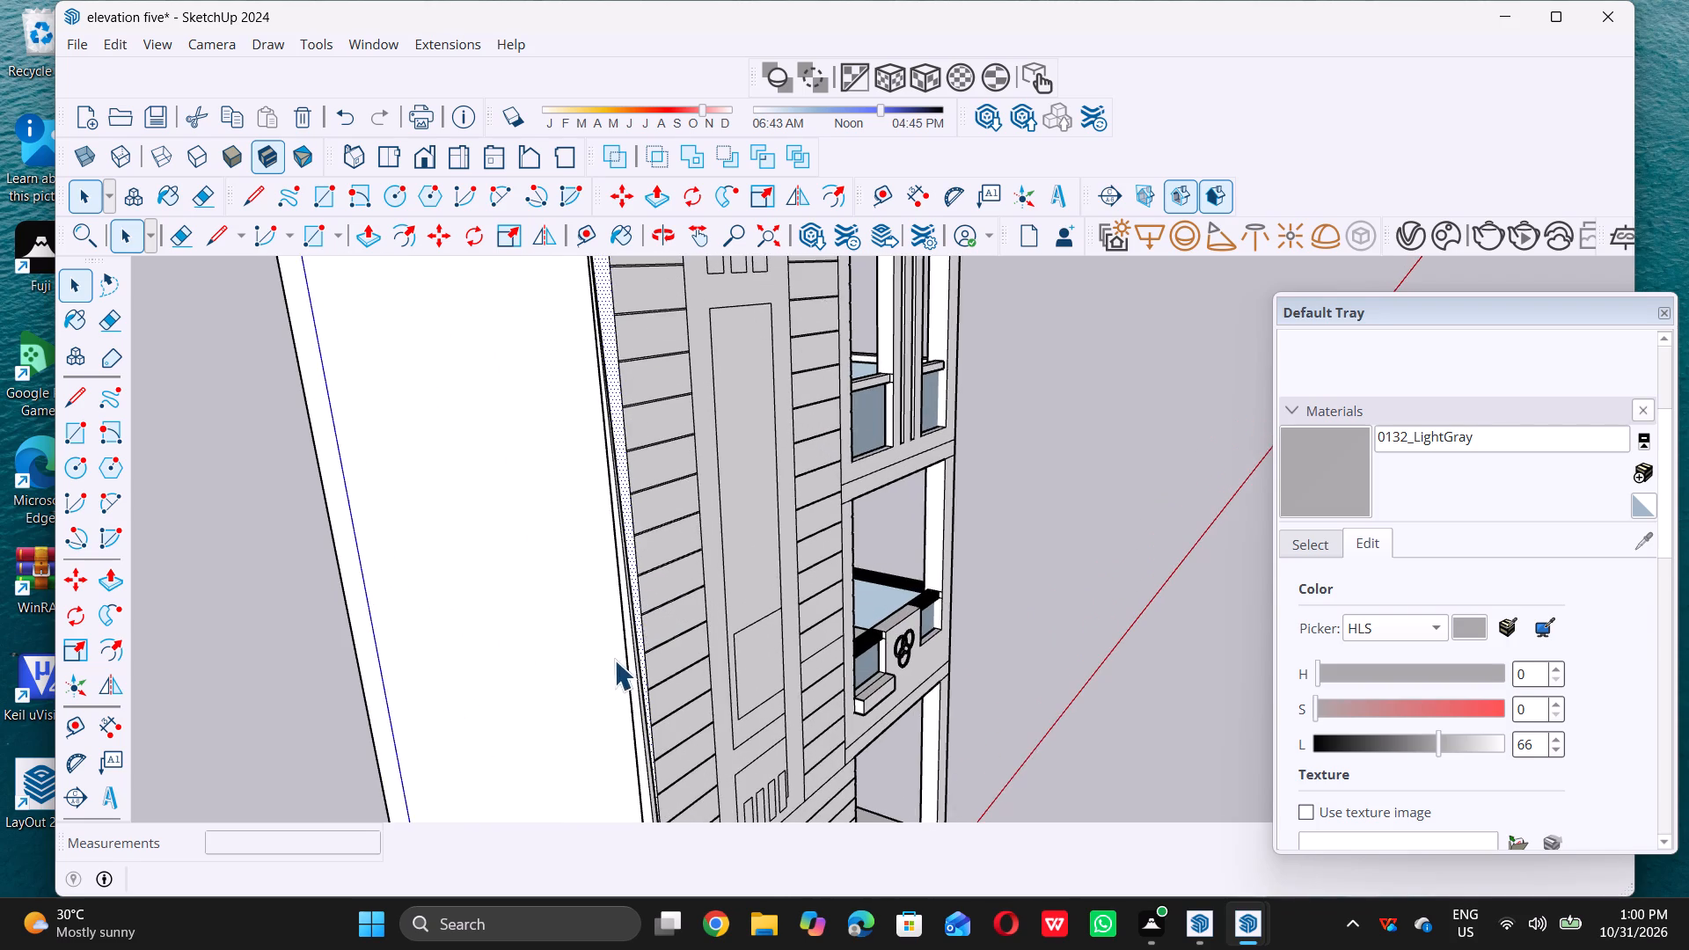
{"action": "scroll", "coordinate": [614, 660], "scroll_direction": "up", "scroll_amount": 7}
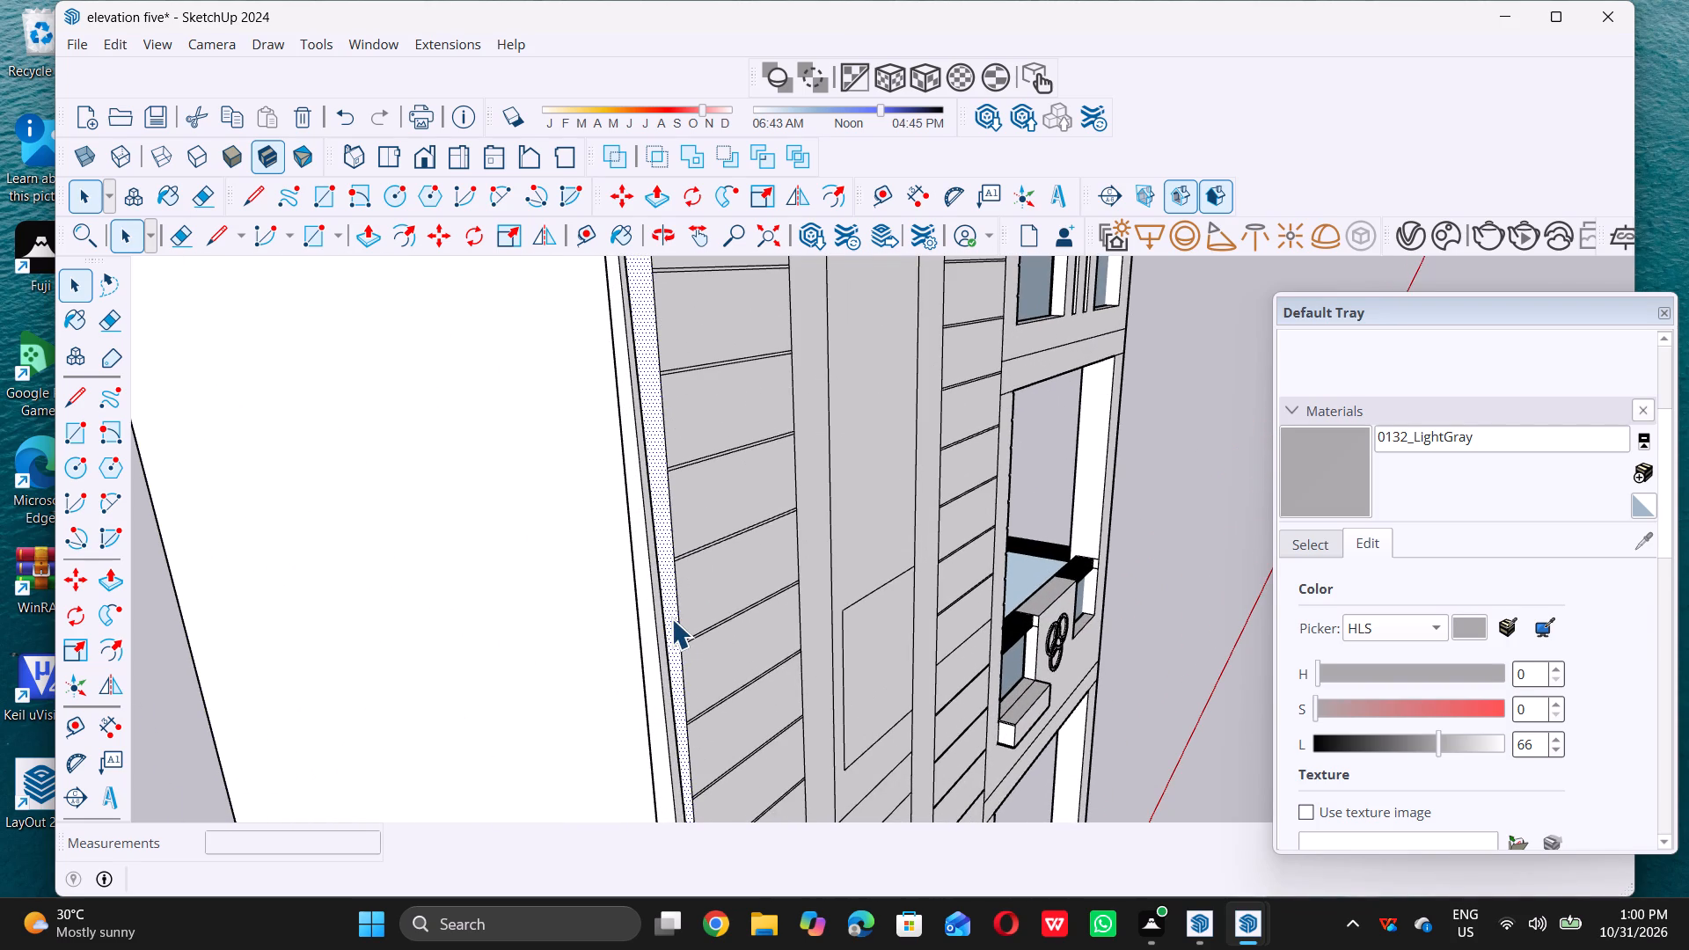
{"action": "left_click", "coordinate": [671, 618]}
{"action": "key", "text": "p"}
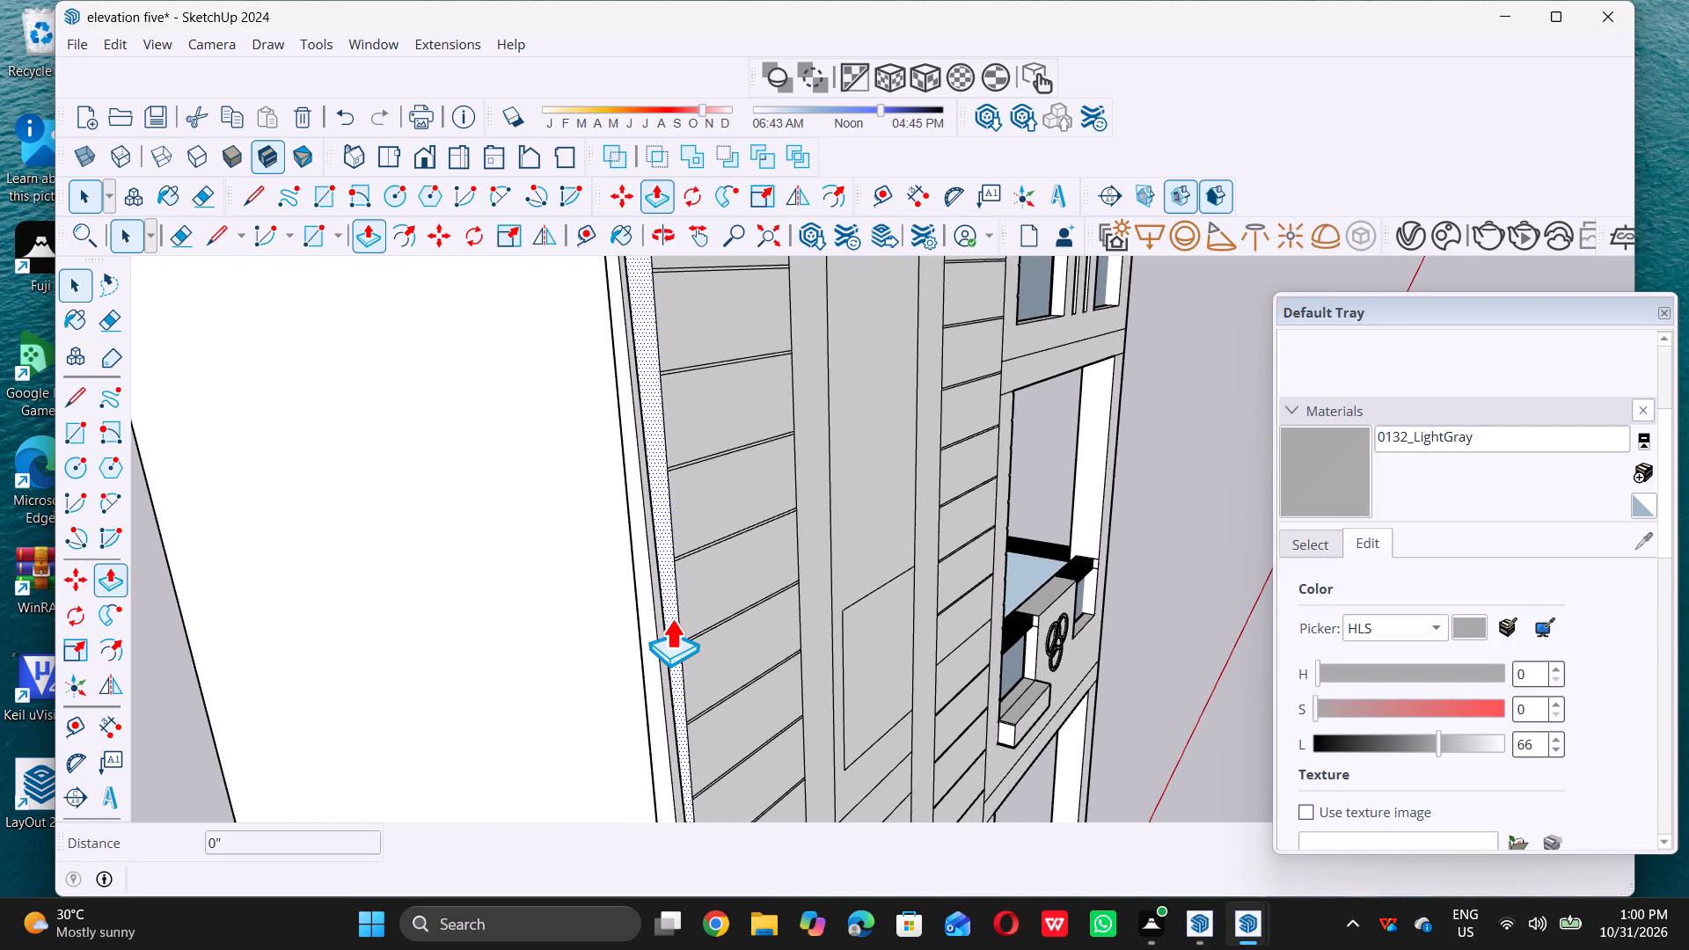
{"action": "double_click", "coordinate": [671, 618]}
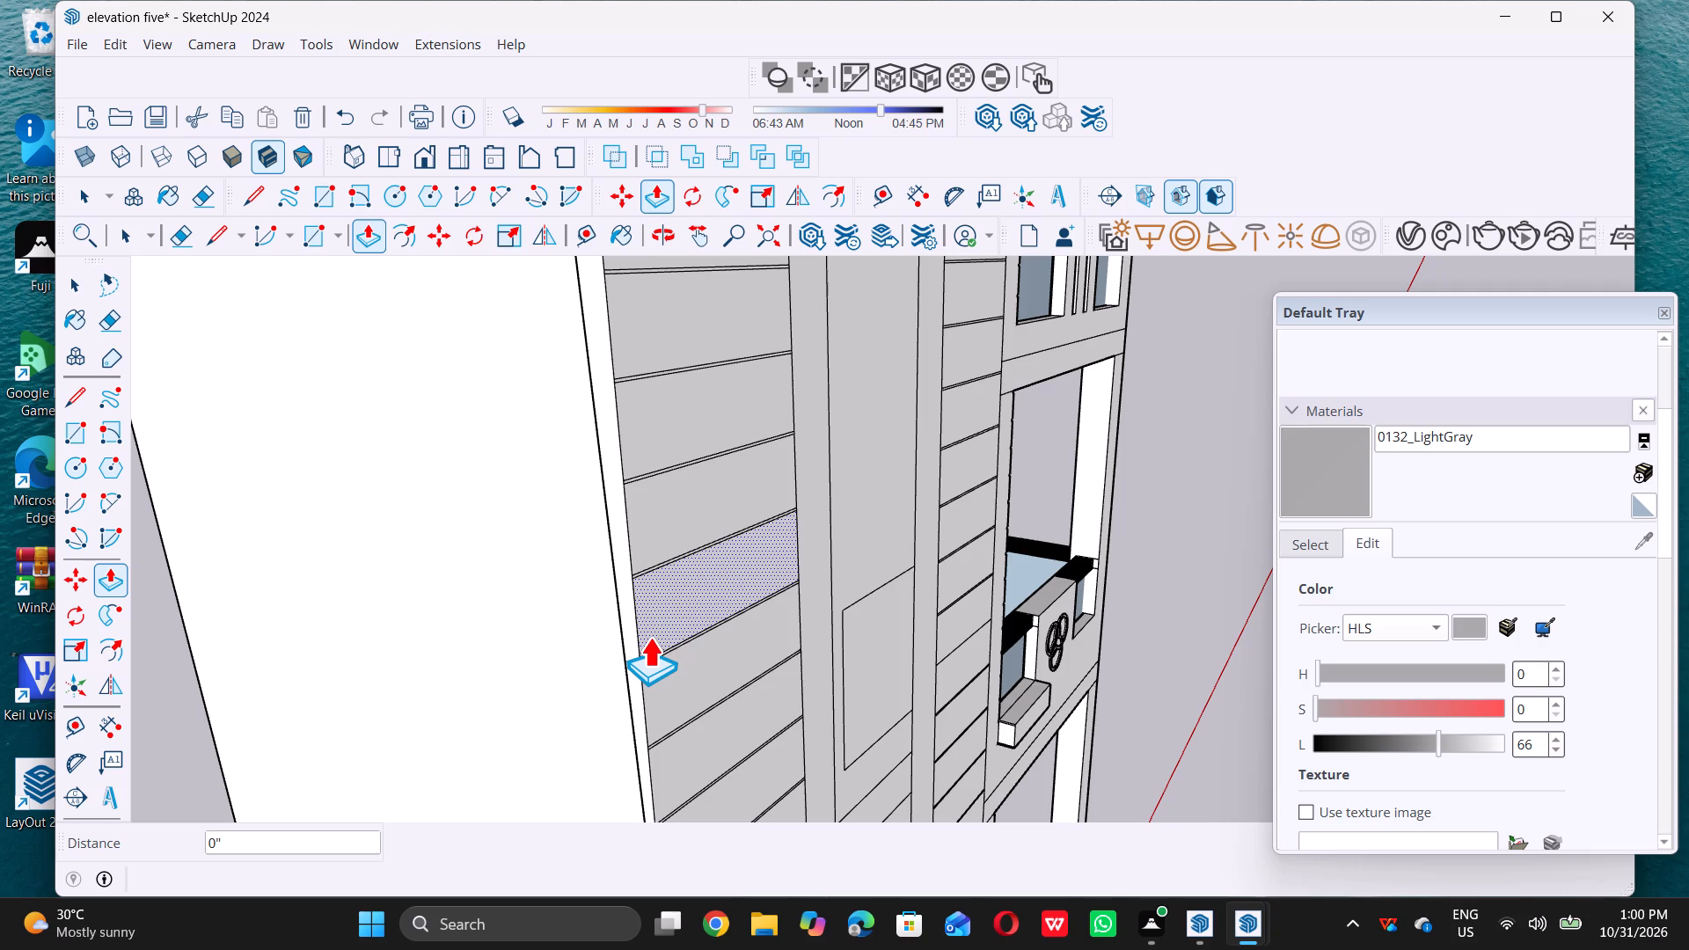
{"action": "key", "text": "space"}
Examine the widened upper facade slab and its overhang above the ground-floor corner strip from the front, side and below.
{"action": "scroll", "coordinate": [647, 665], "scroll_direction": "down", "scroll_amount": 8}
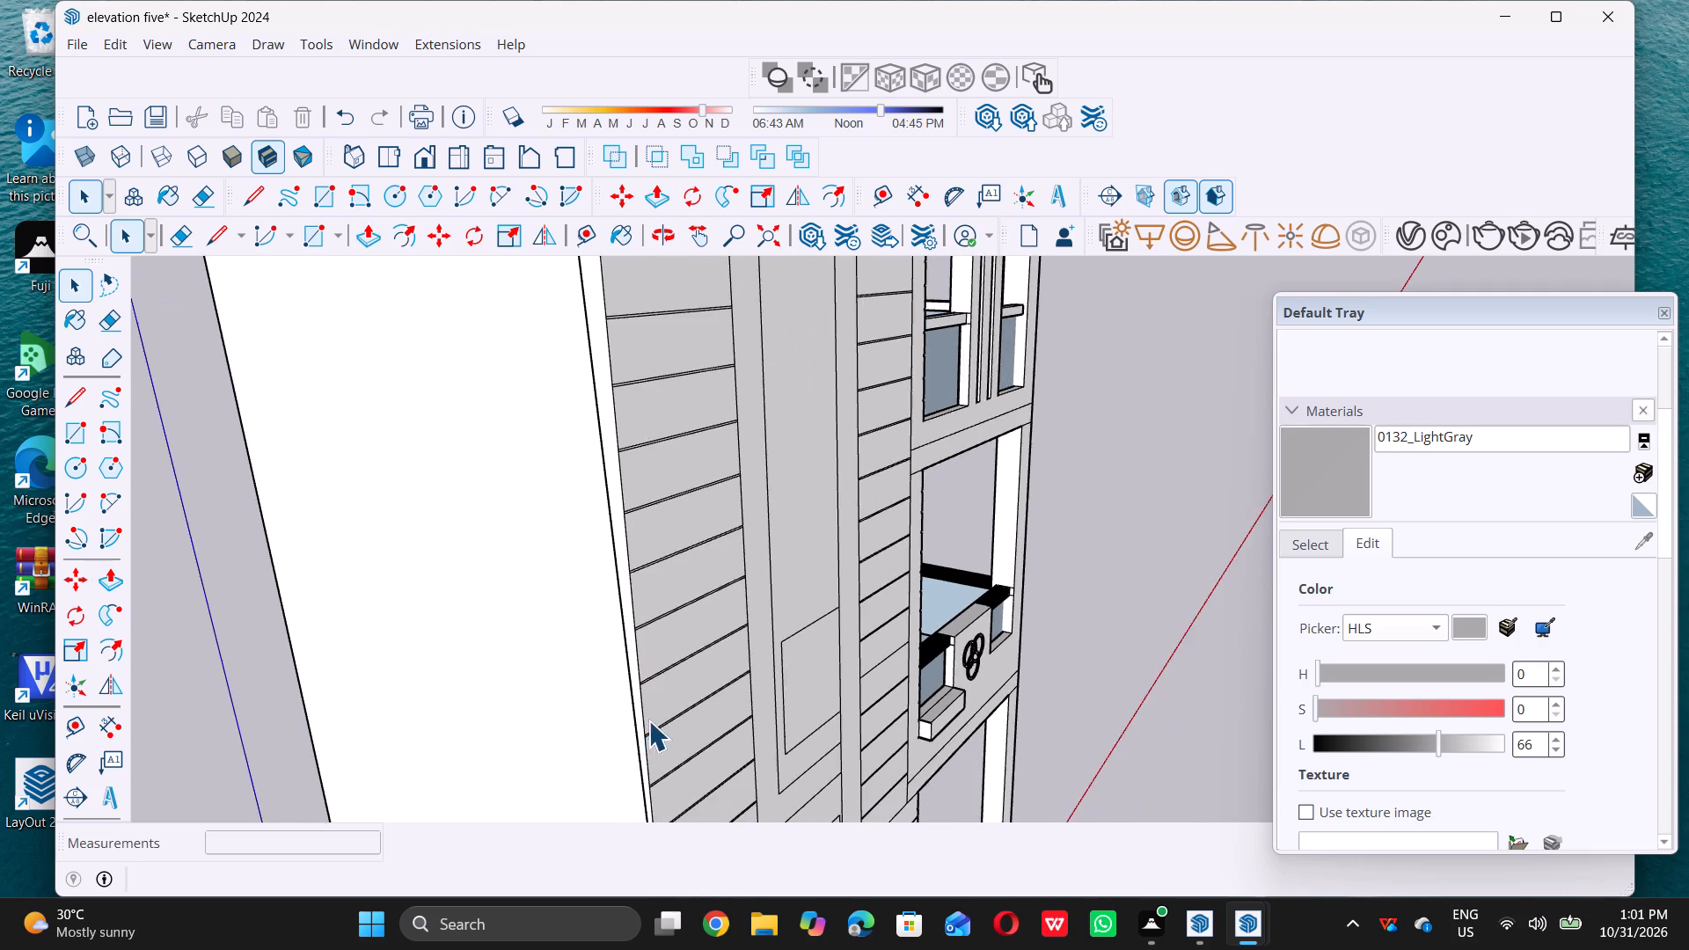
{"action": "scroll", "coordinate": [648, 720], "scroll_direction": "down", "scroll_amount": 10}
{"action": "left_click", "coordinate": [266, 573]}
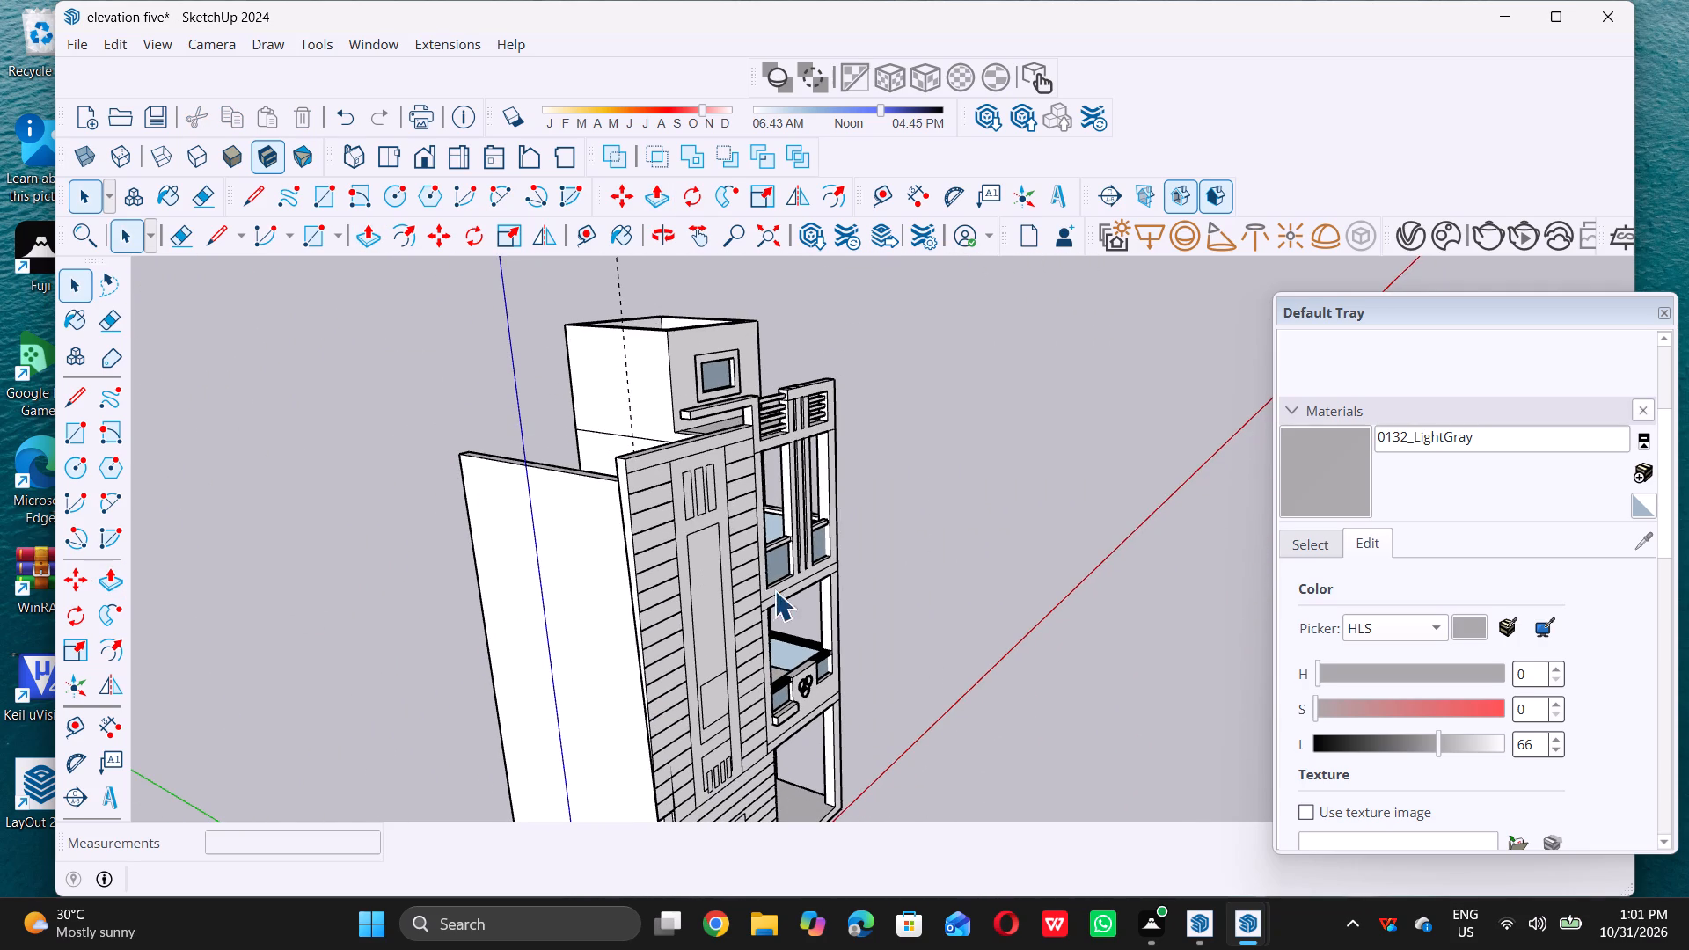
{"action": "middle_click_drag", "start_coordinate": [713, 570], "coordinate": [334, 499]}
{"action": "middle_click", "coordinate": [334, 499]}
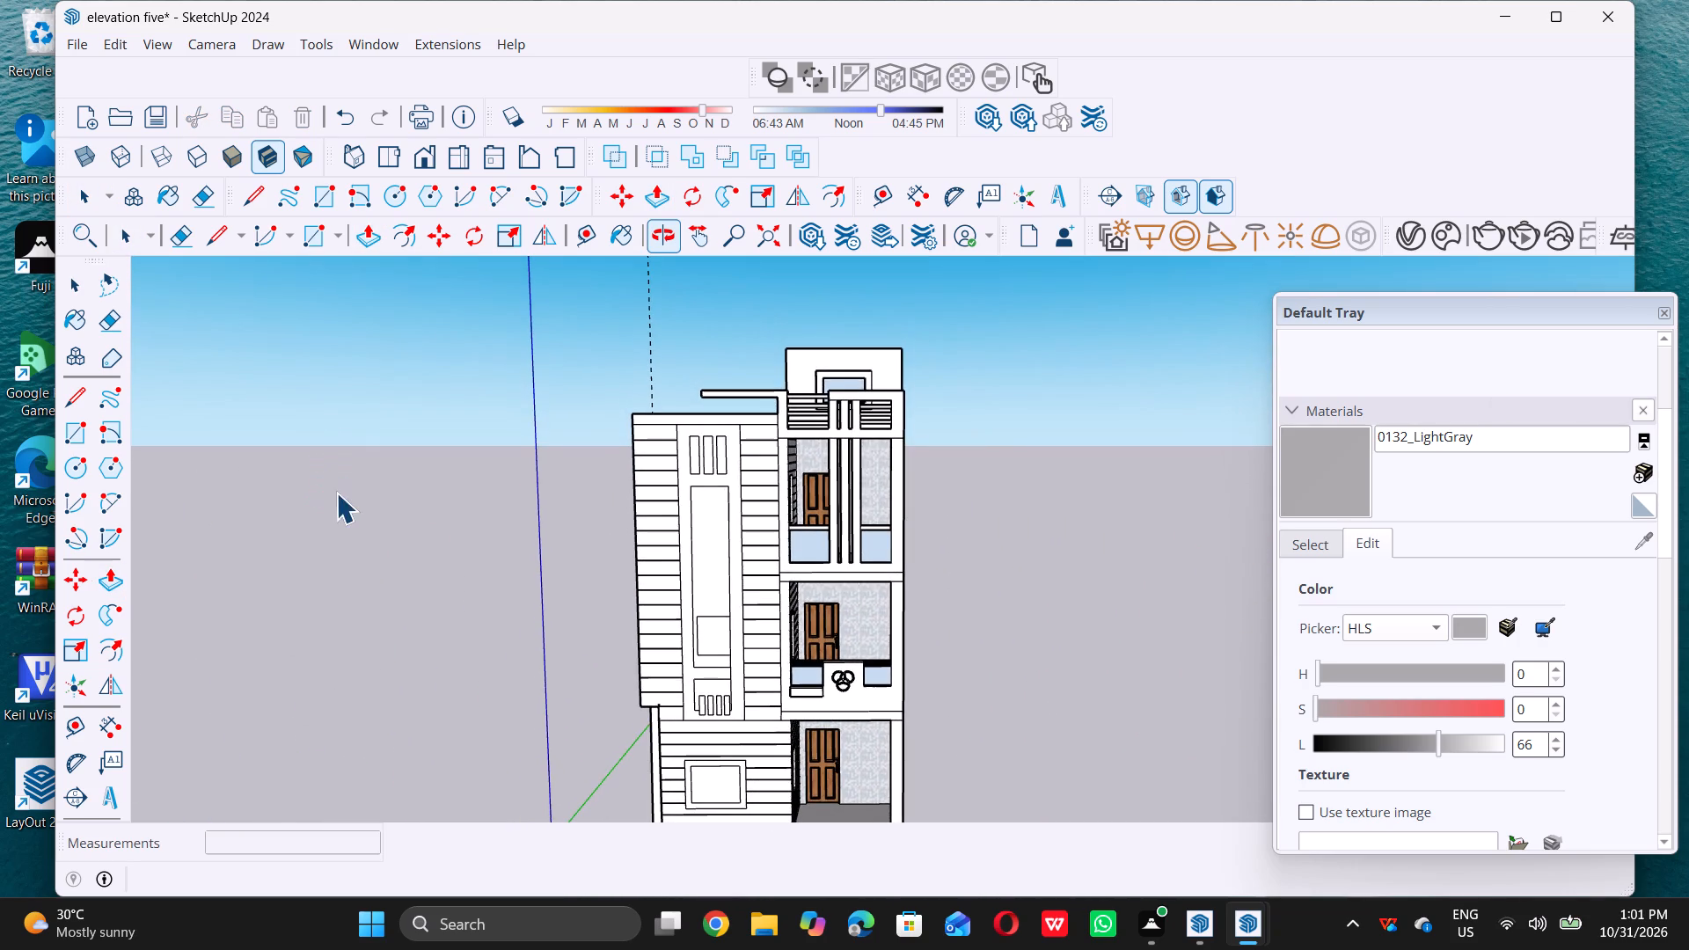
{"action": "scroll", "coordinate": [475, 469], "scroll_direction": "down", "scroll_amount": 4}
{"action": "scroll", "coordinate": [567, 654], "scroll_direction": "up", "scroll_amount": 7}
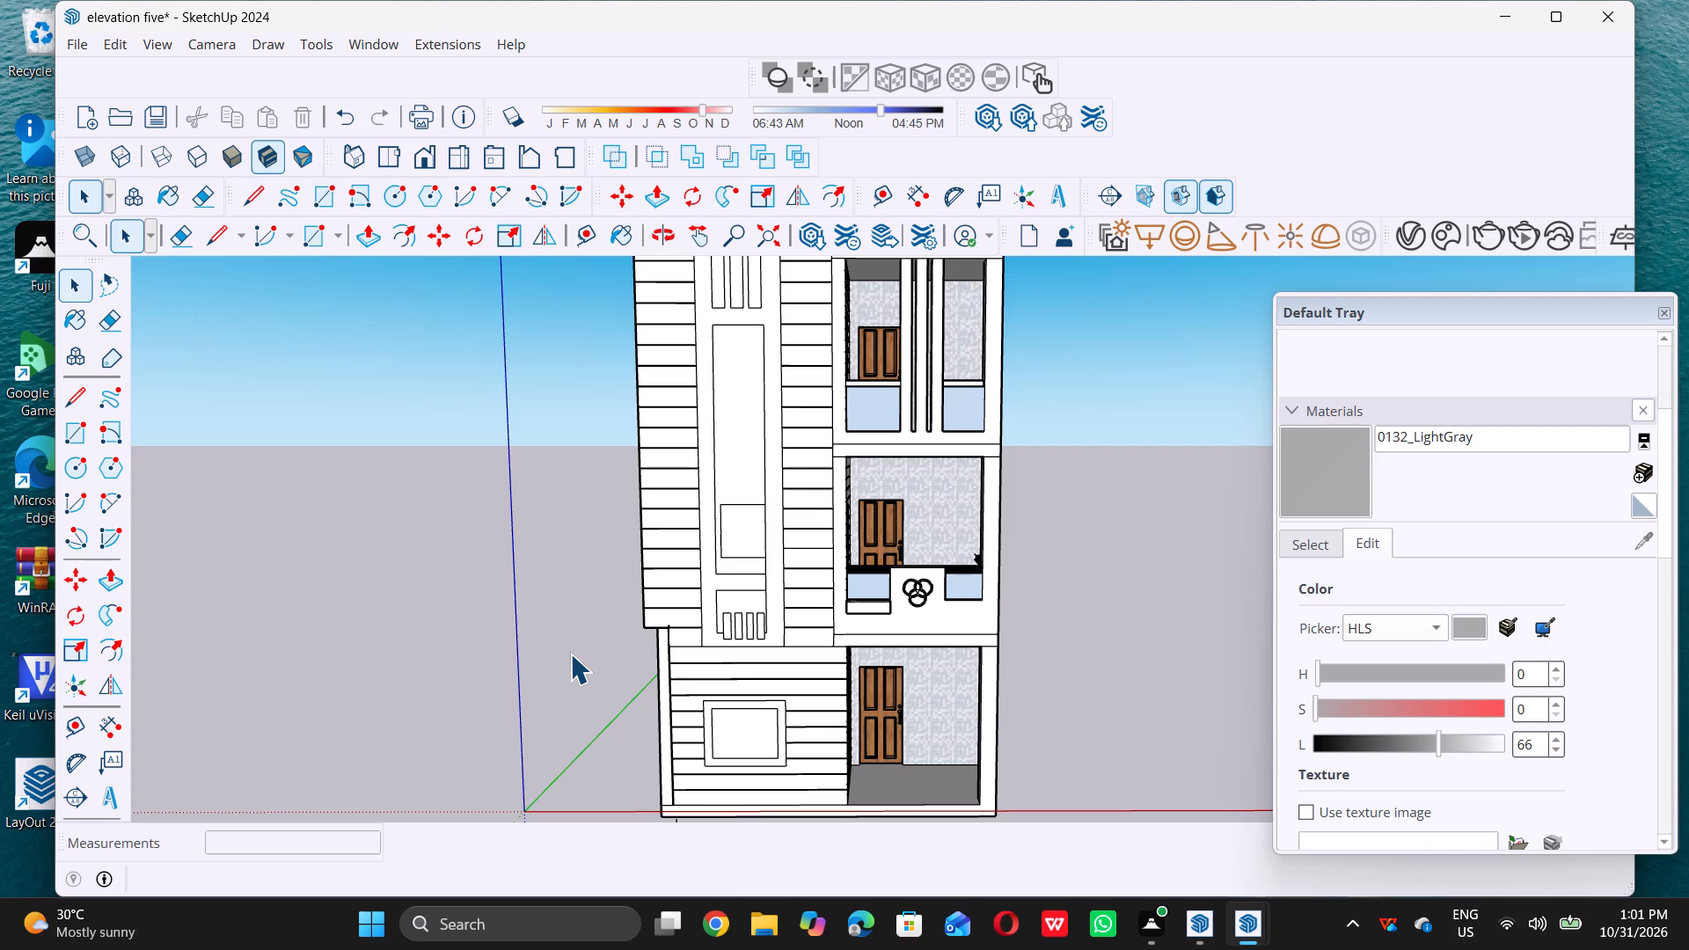
{"action": "scroll", "coordinate": [531, 632], "scroll_direction": "down", "scroll_amount": 5}
{"action": "middle_click_drag", "start_coordinate": [557, 682], "coordinate": [595, 699]}
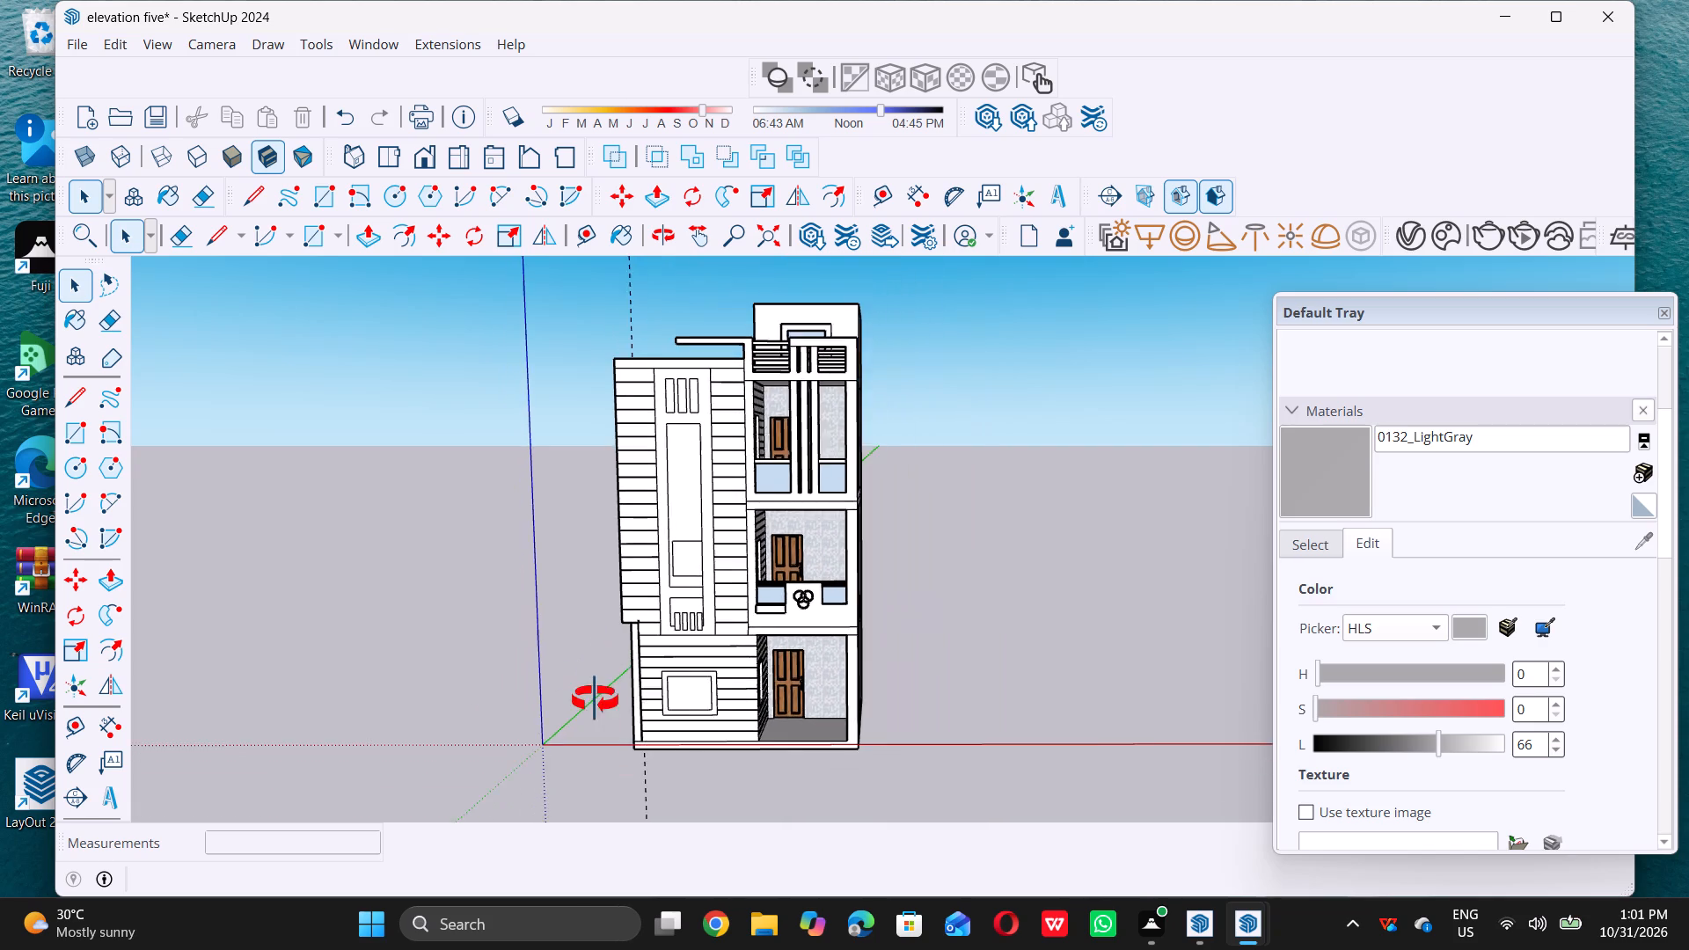
{"action": "middle_click_drag", "start_coordinate": [595, 699], "coordinate": [844, 559]}
{"action": "scroll", "coordinate": [648, 608], "scroll_direction": "up", "scroll_amount": 5}
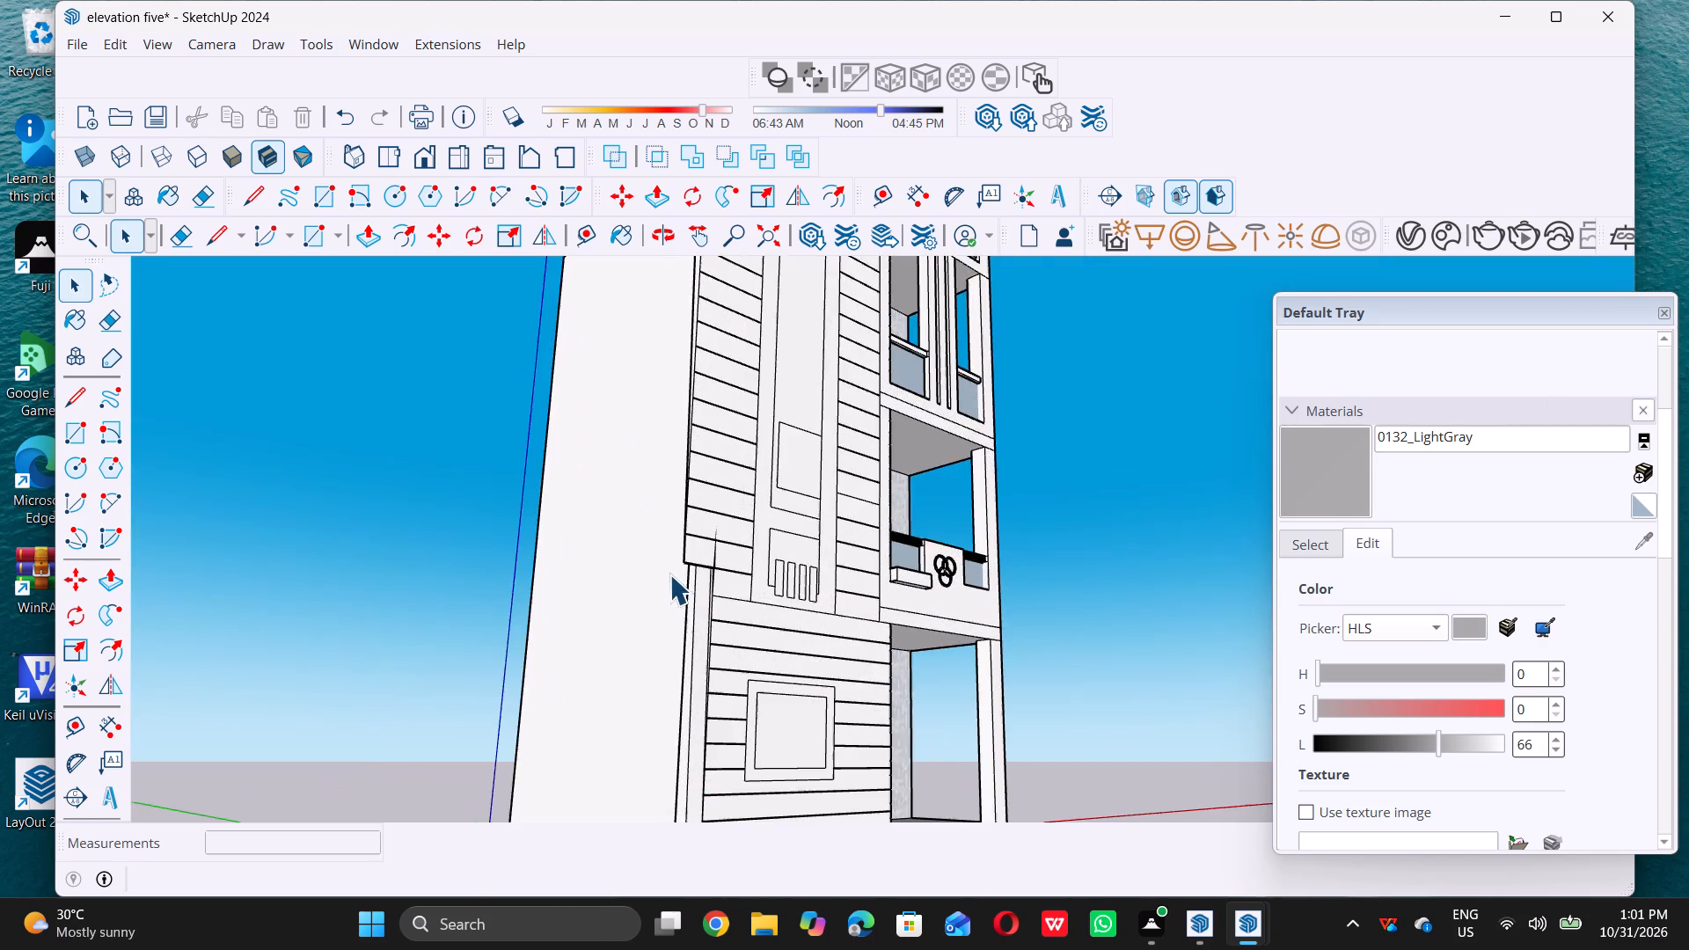
{"action": "scroll", "coordinate": [676, 576], "scroll_direction": "up", "scroll_amount": 14}
{"action": "middle_click_drag", "start_coordinate": [748, 584], "coordinate": [750, 588]}
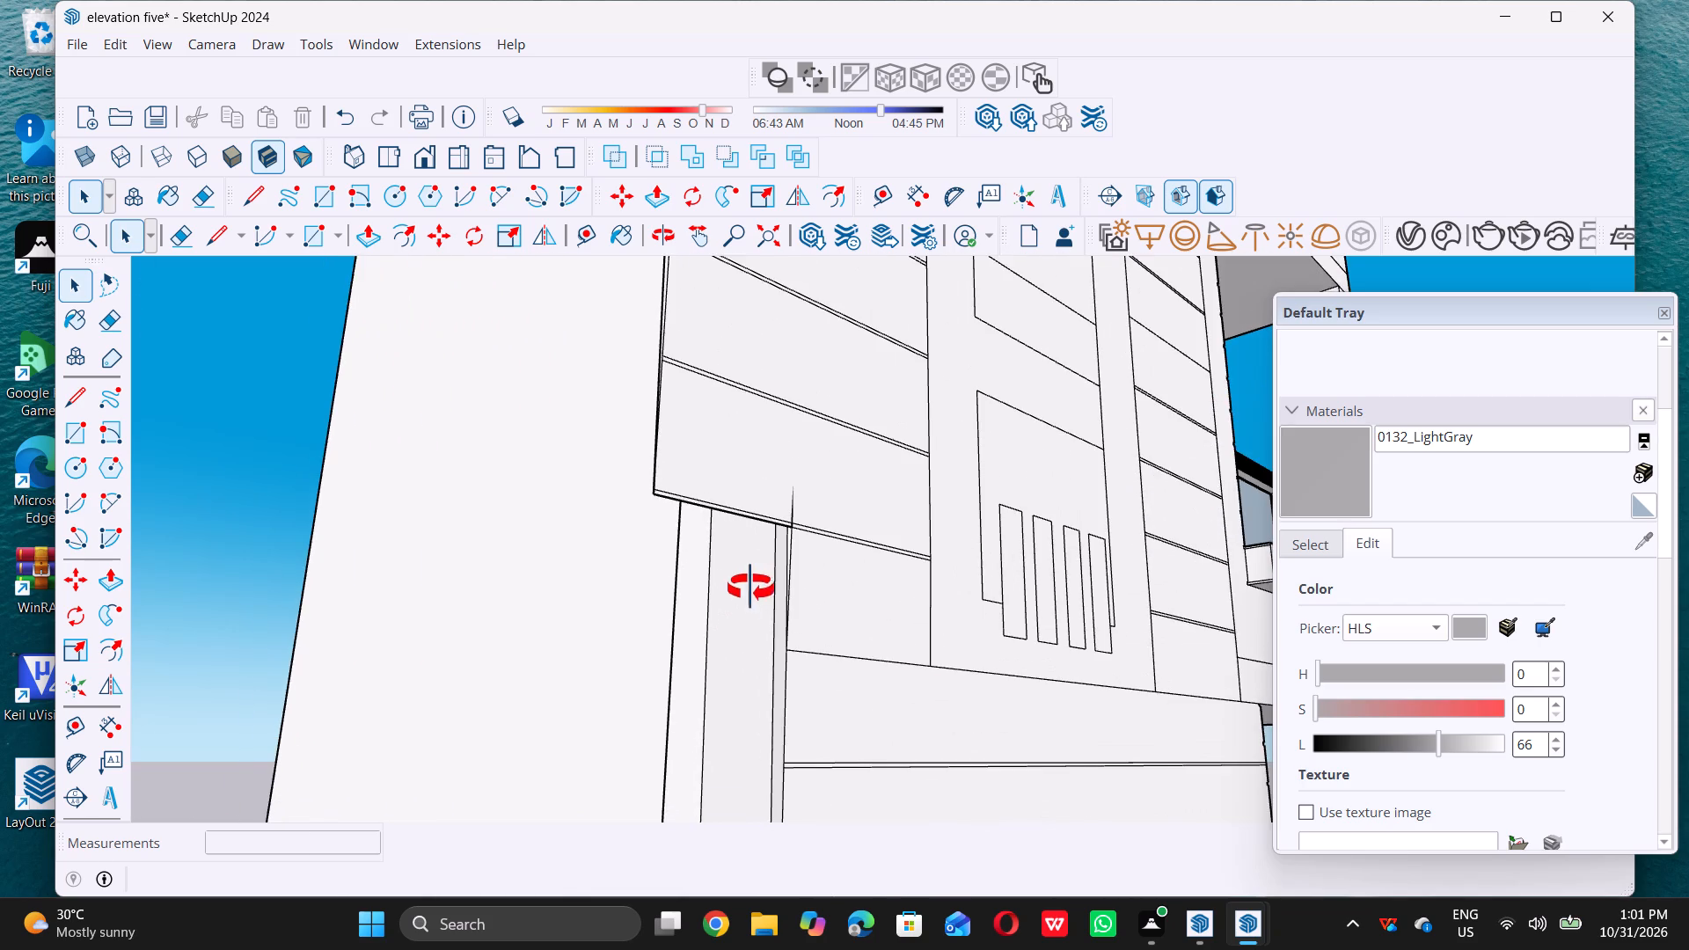
{"action": "middle_click_drag", "start_coordinate": [750, 588], "coordinate": [763, 588]}
{"action": "middle_click", "coordinate": [764, 588]}
{"action": "scroll", "coordinate": [775, 578], "scroll_direction": "up", "scroll_amount": 5}
{"action": "scroll", "coordinate": [749, 581], "scroll_direction": "down", "scroll_amount": 5}
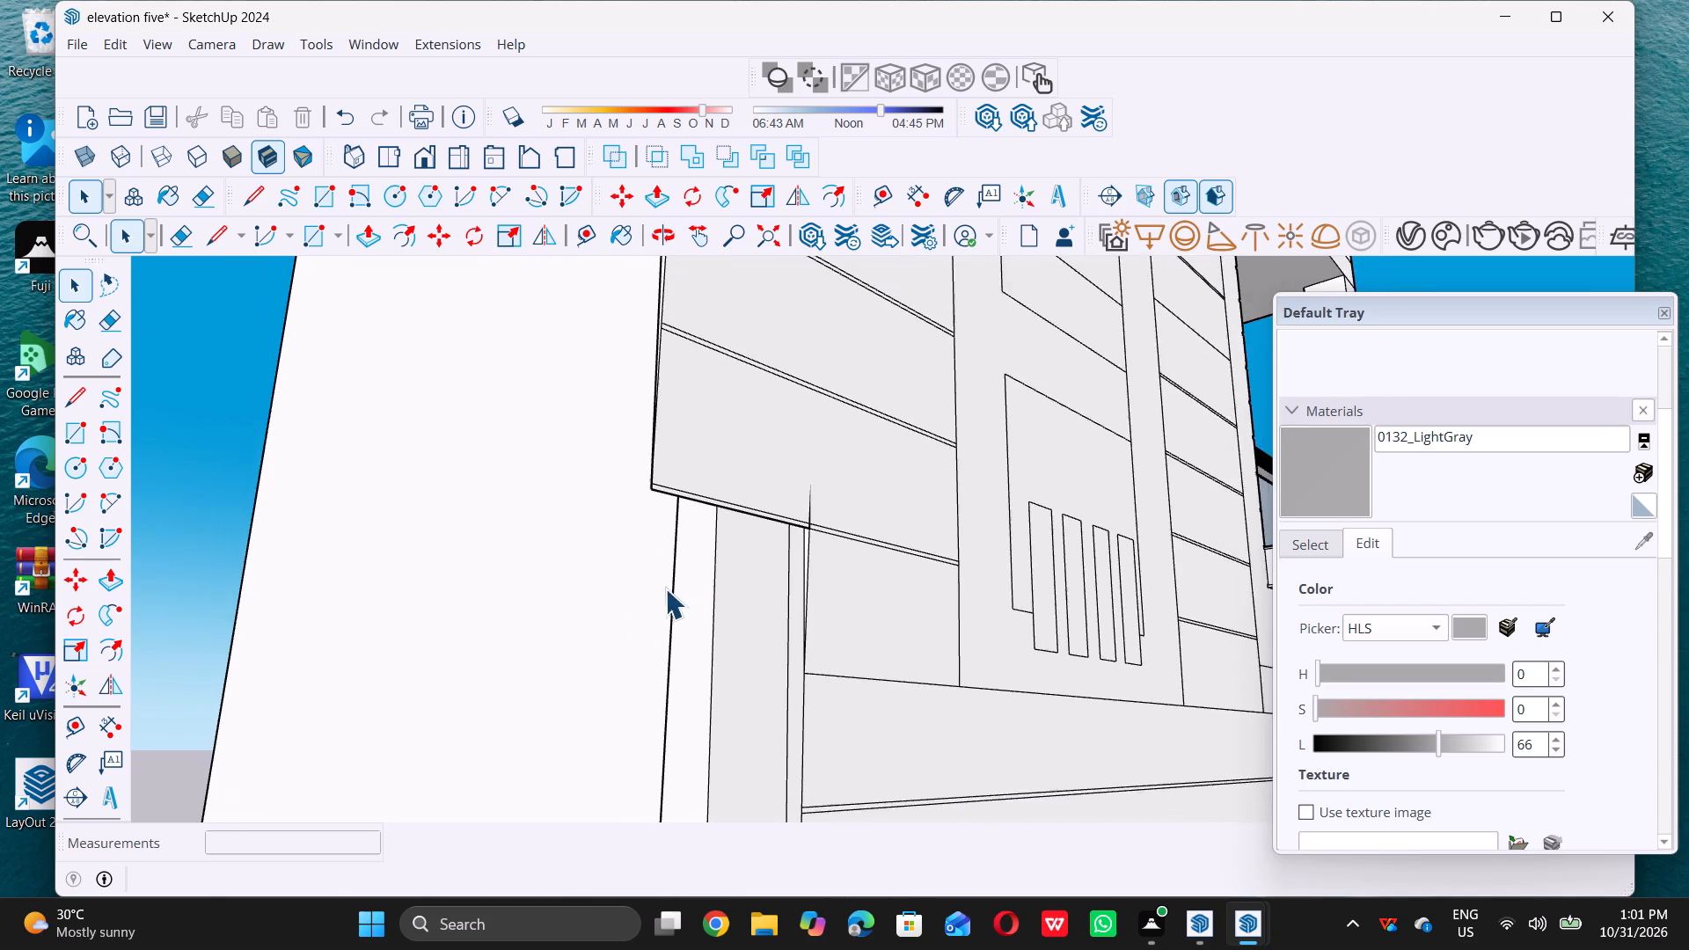
{"action": "scroll", "coordinate": [640, 594], "scroll_direction": "down", "scroll_amount": 1}
{"action": "middle_click_drag", "start_coordinate": [777, 572], "coordinate": [1117, 609]}
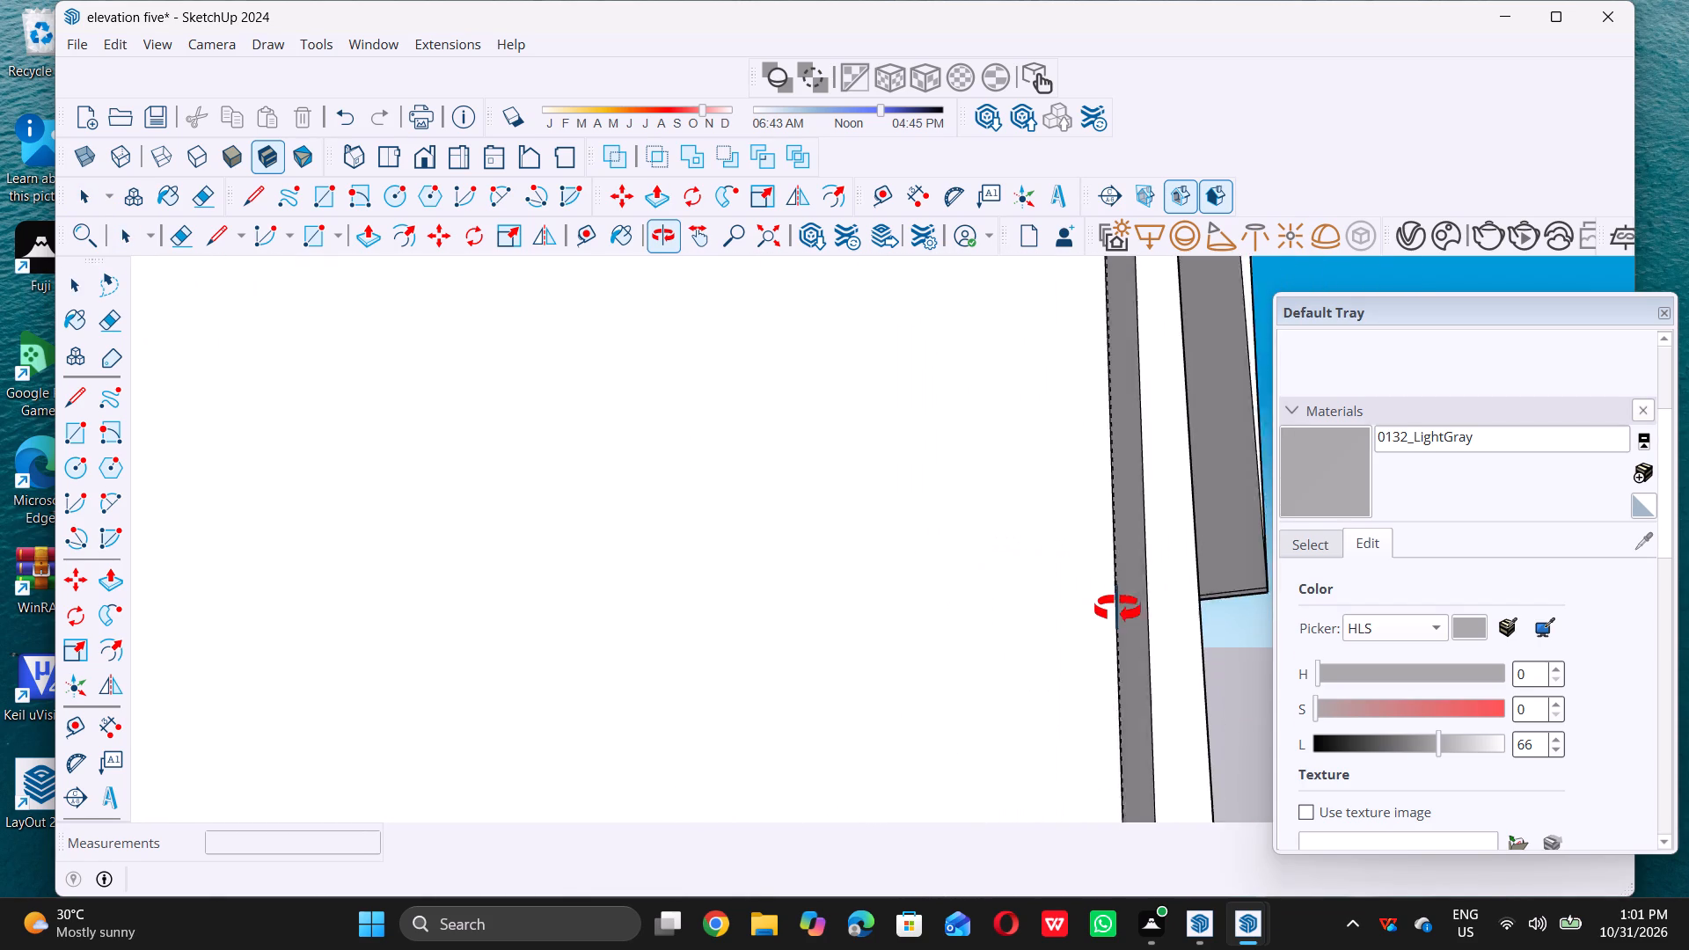
{"action": "middle_click_drag", "start_coordinate": [1117, 609], "coordinate": [704, 612]}
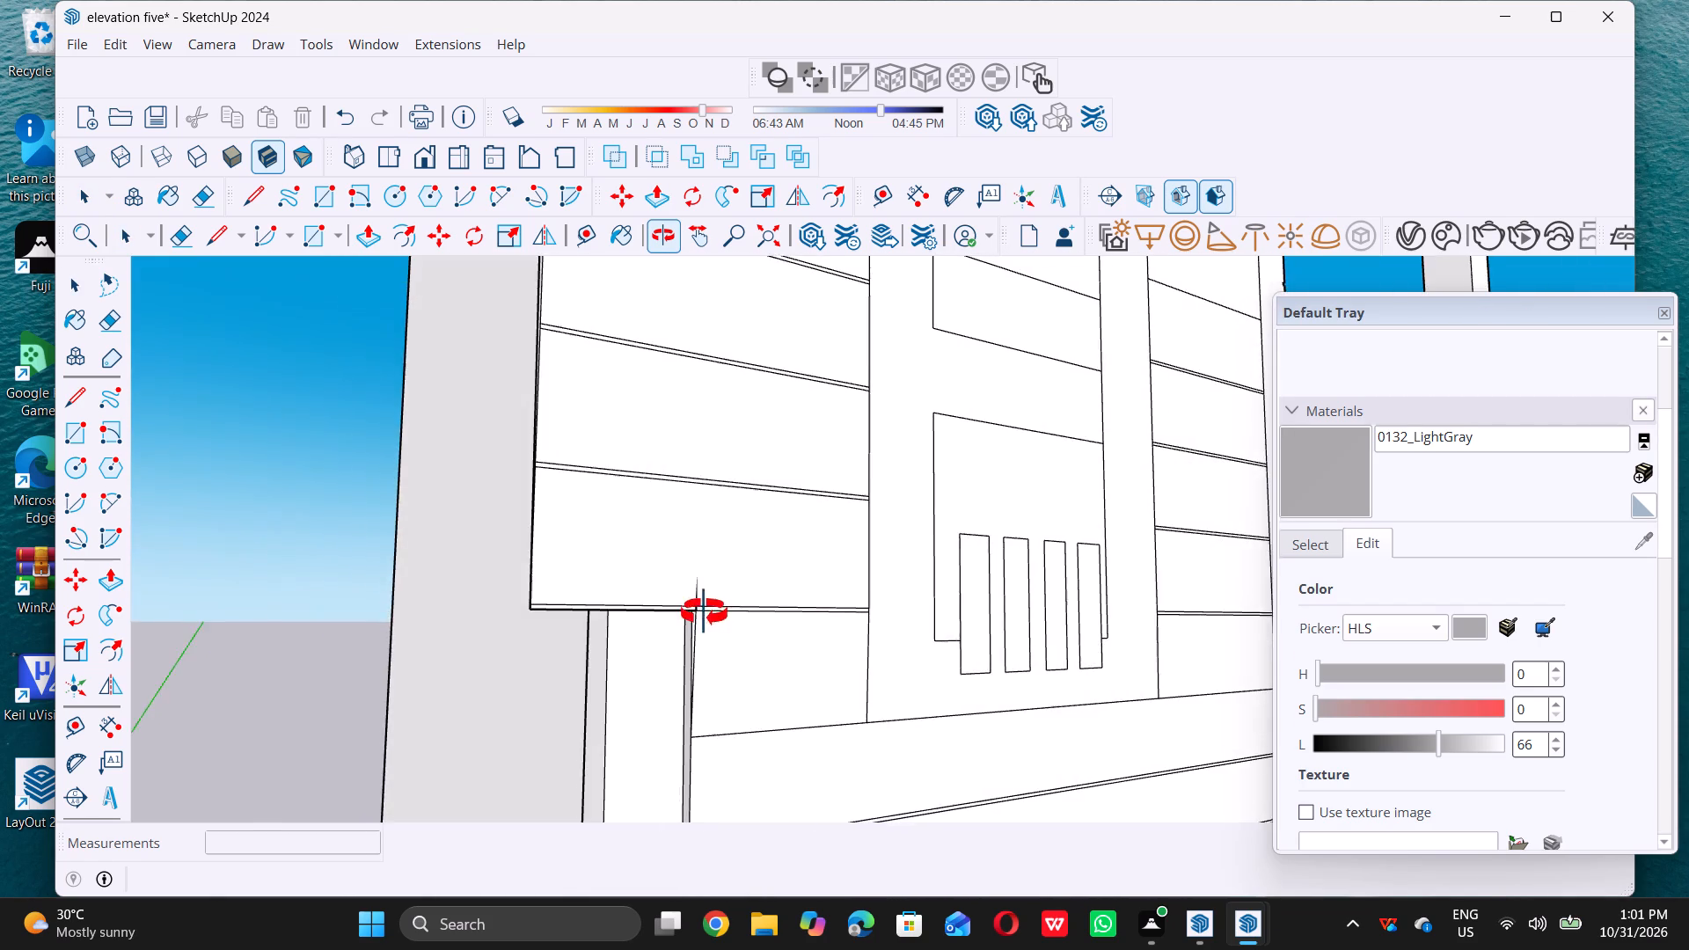
{"action": "middle_click_drag", "start_coordinate": [704, 612], "coordinate": [704, 610]}
{"action": "scroll", "coordinate": [720, 594], "scroll_direction": "down", "scroll_amount": 20}
{"action": "scroll", "coordinate": [720, 594], "scroll_direction": "down", "scroll_amount": 1}
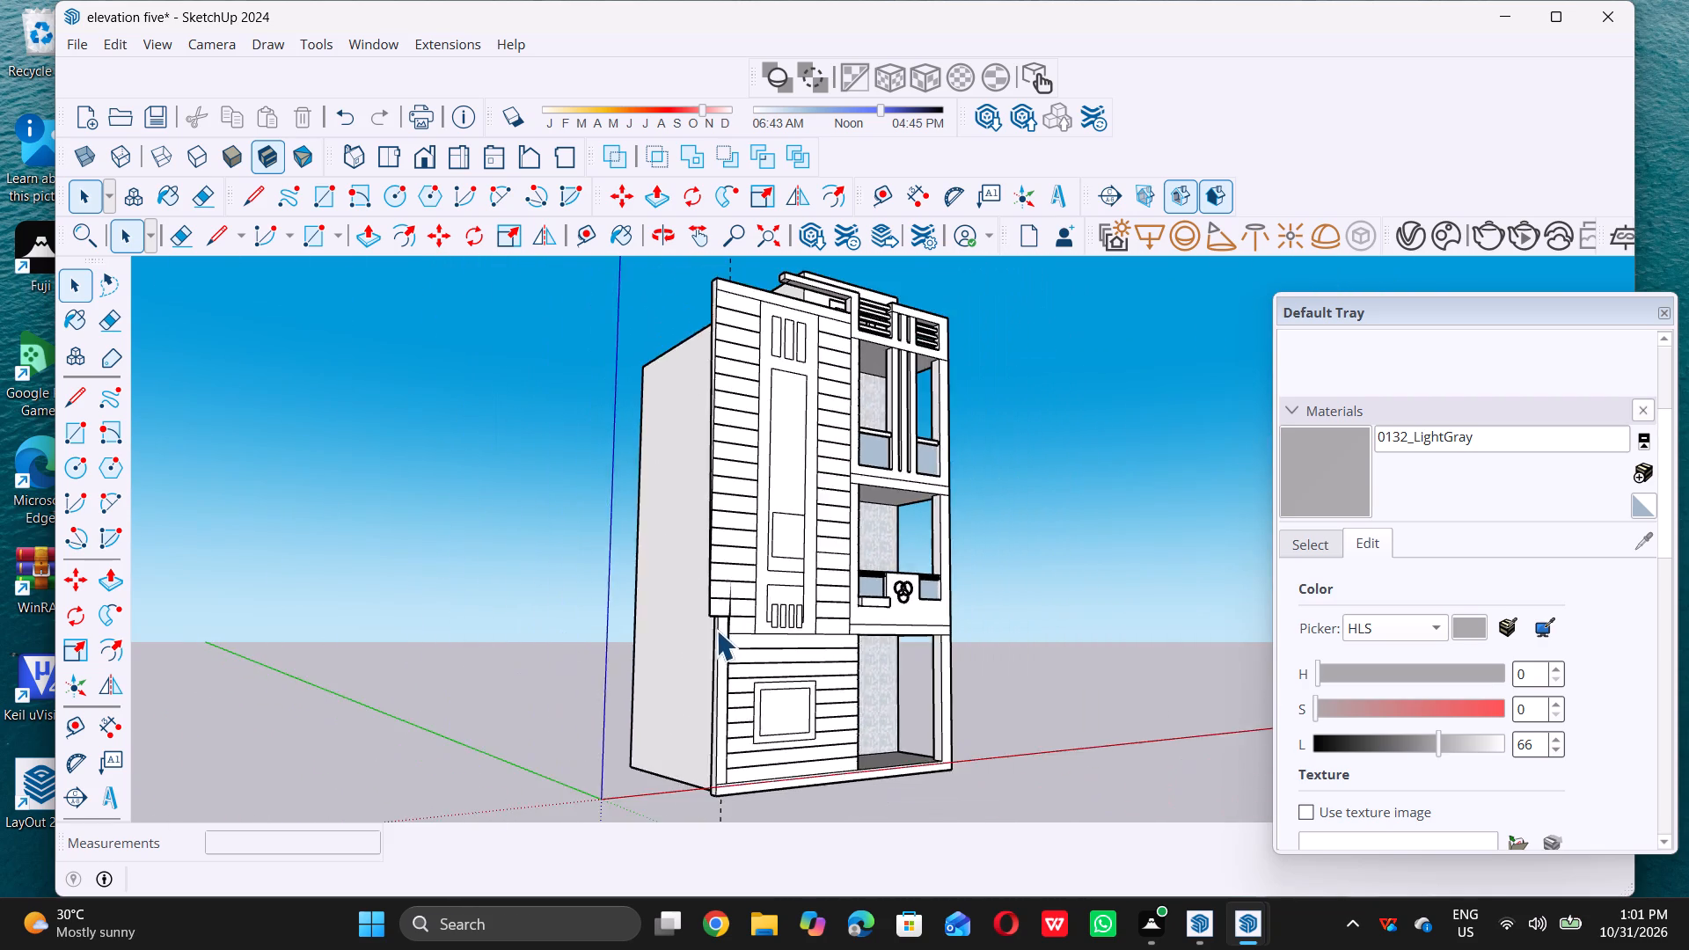
{"action": "scroll", "coordinate": [715, 631], "scroll_direction": "down", "scroll_amount": 5}
Extrude the back face of the overhanging upper facade slab backward along the plain side wall with Push/Pull to form a boxed projection.
{"action": "middle_click_drag", "start_coordinate": [670, 609], "coordinate": [1040, 656]}
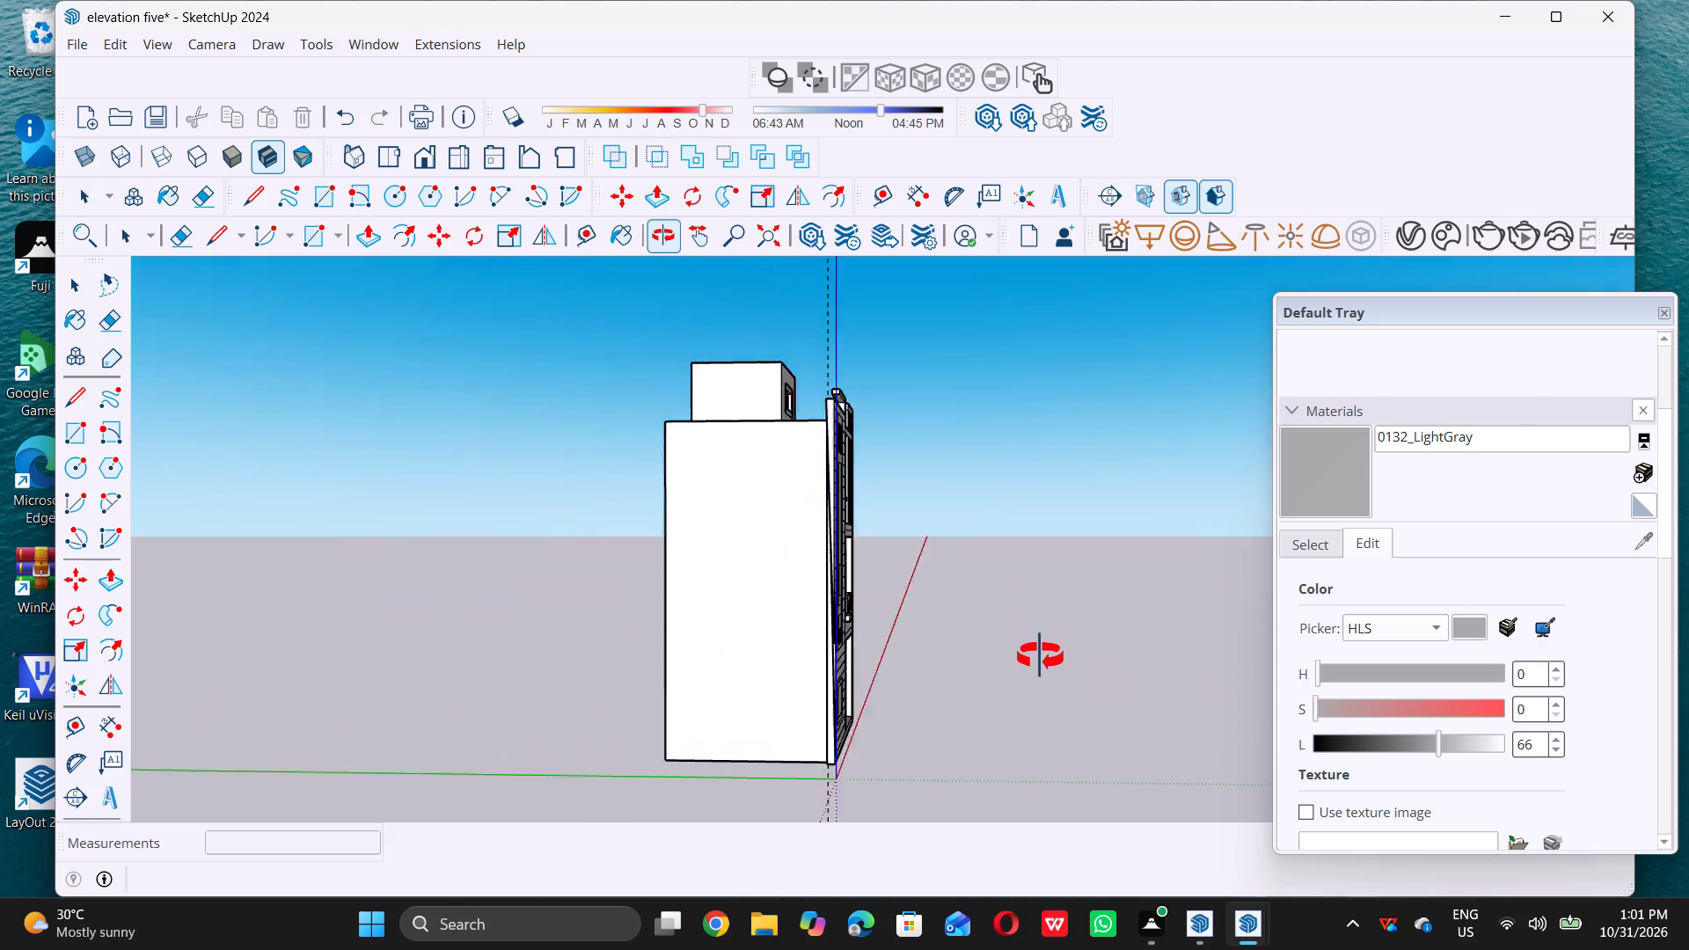
{"action": "middle_click_drag", "start_coordinate": [1040, 656], "coordinate": [1162, 672]}
{"action": "middle_click_drag", "start_coordinate": [796, 679], "coordinate": [884, 664]}
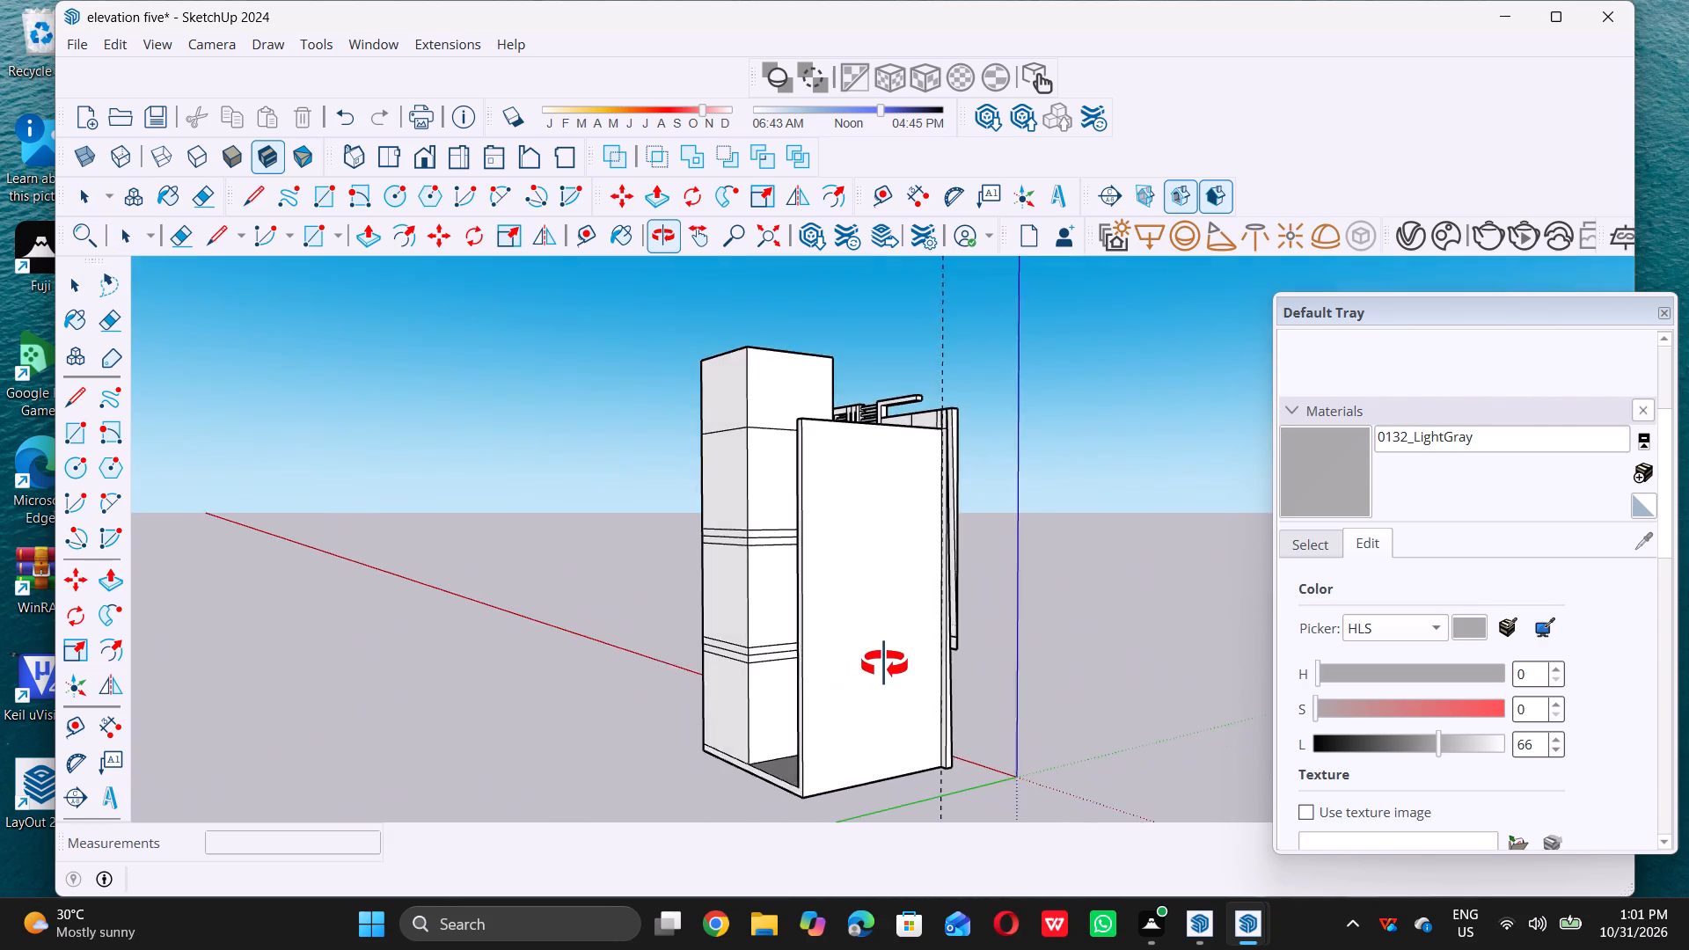
{"action": "middle_click_drag", "start_coordinate": [884, 664], "coordinate": [885, 663]}
{"action": "scroll", "coordinate": [939, 614], "scroll_direction": "up", "scroll_amount": 10}
{"action": "middle_click_drag", "start_coordinate": [932, 614], "coordinate": [946, 619]}
{"action": "scroll", "coordinate": [991, 635], "scroll_direction": "up", "scroll_amount": 9}
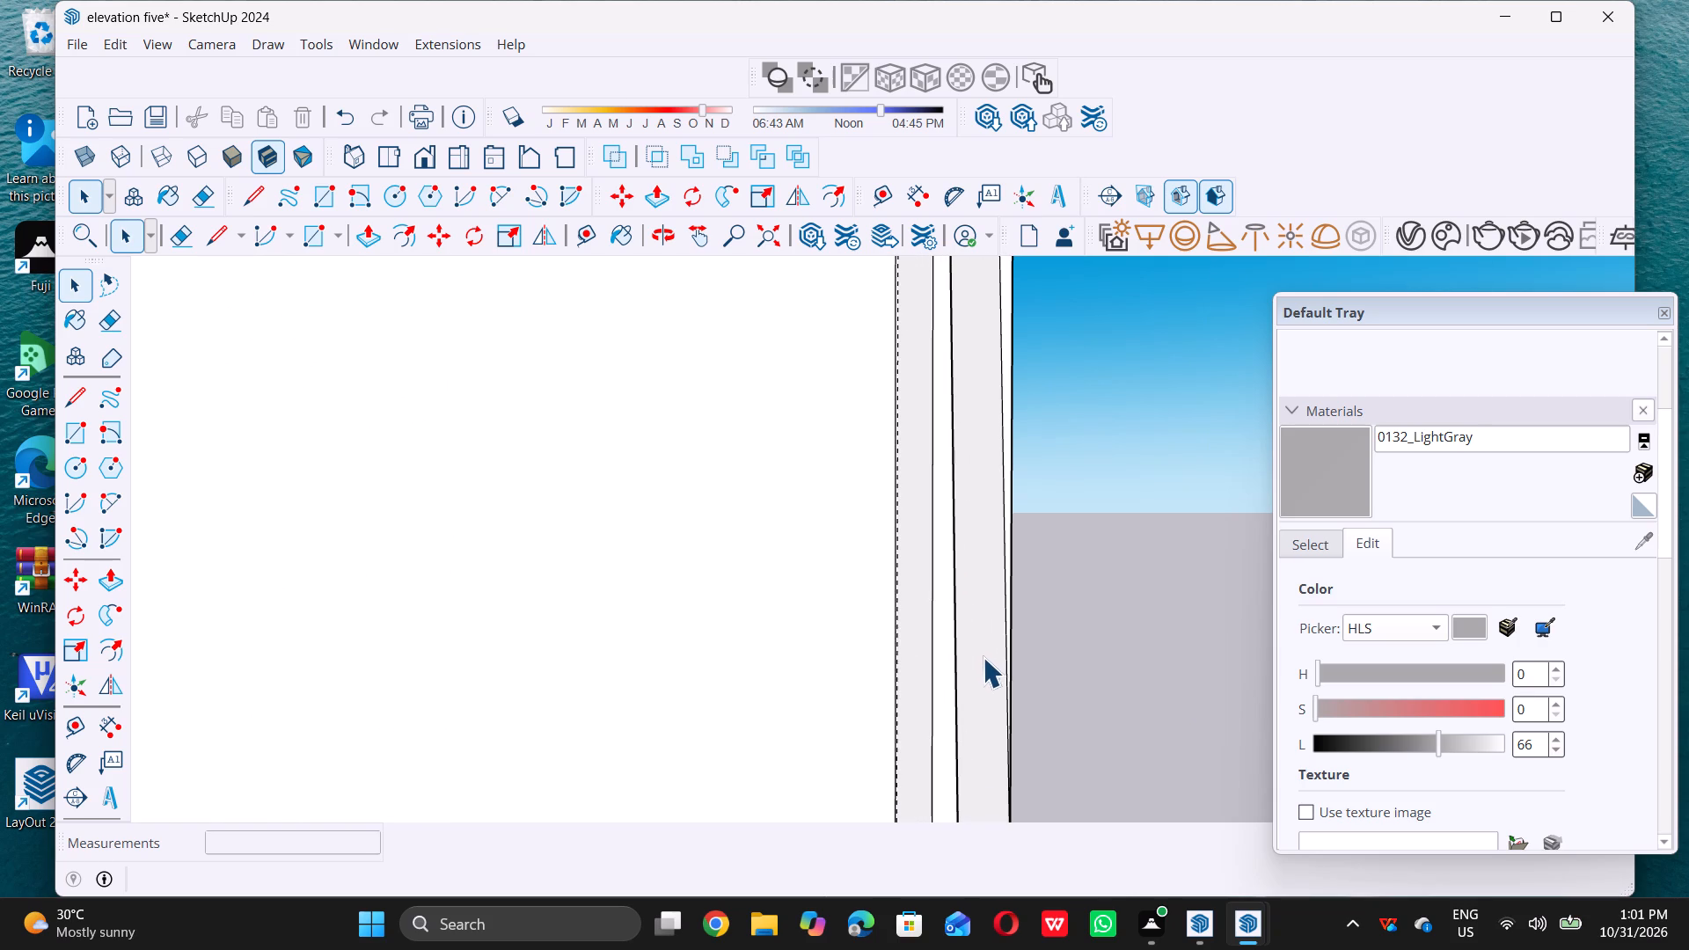
{"action": "left_click", "coordinate": [983, 657]}
{"action": "key", "text": "p"}
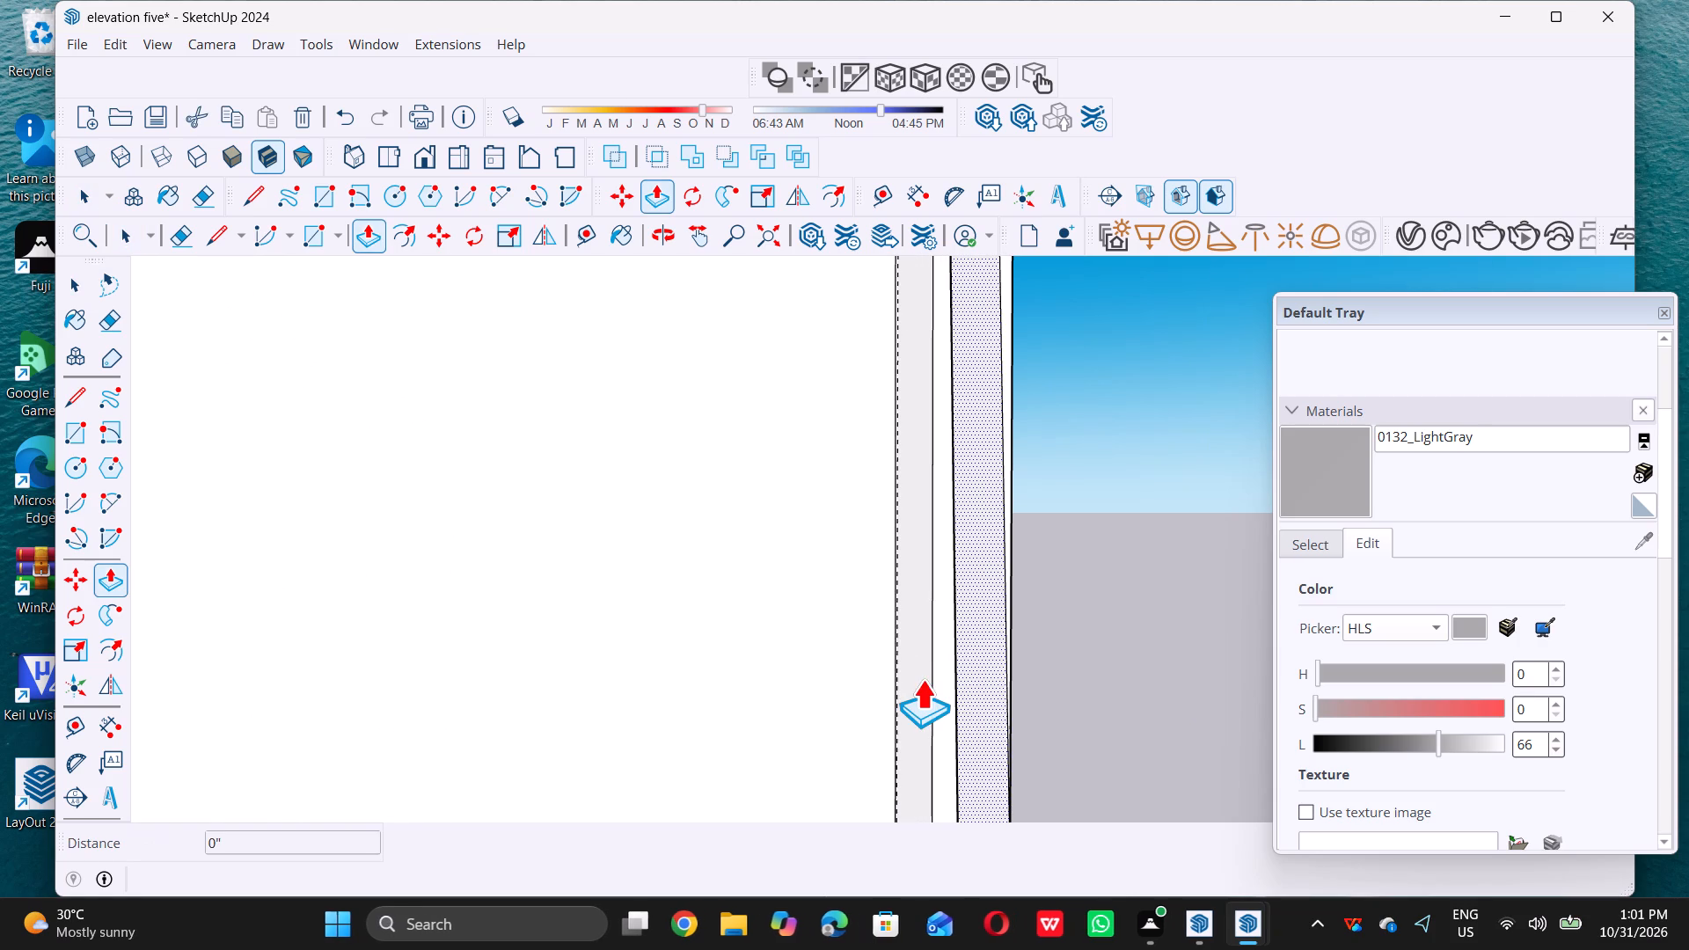
{"action": "left_click", "coordinate": [970, 654]}
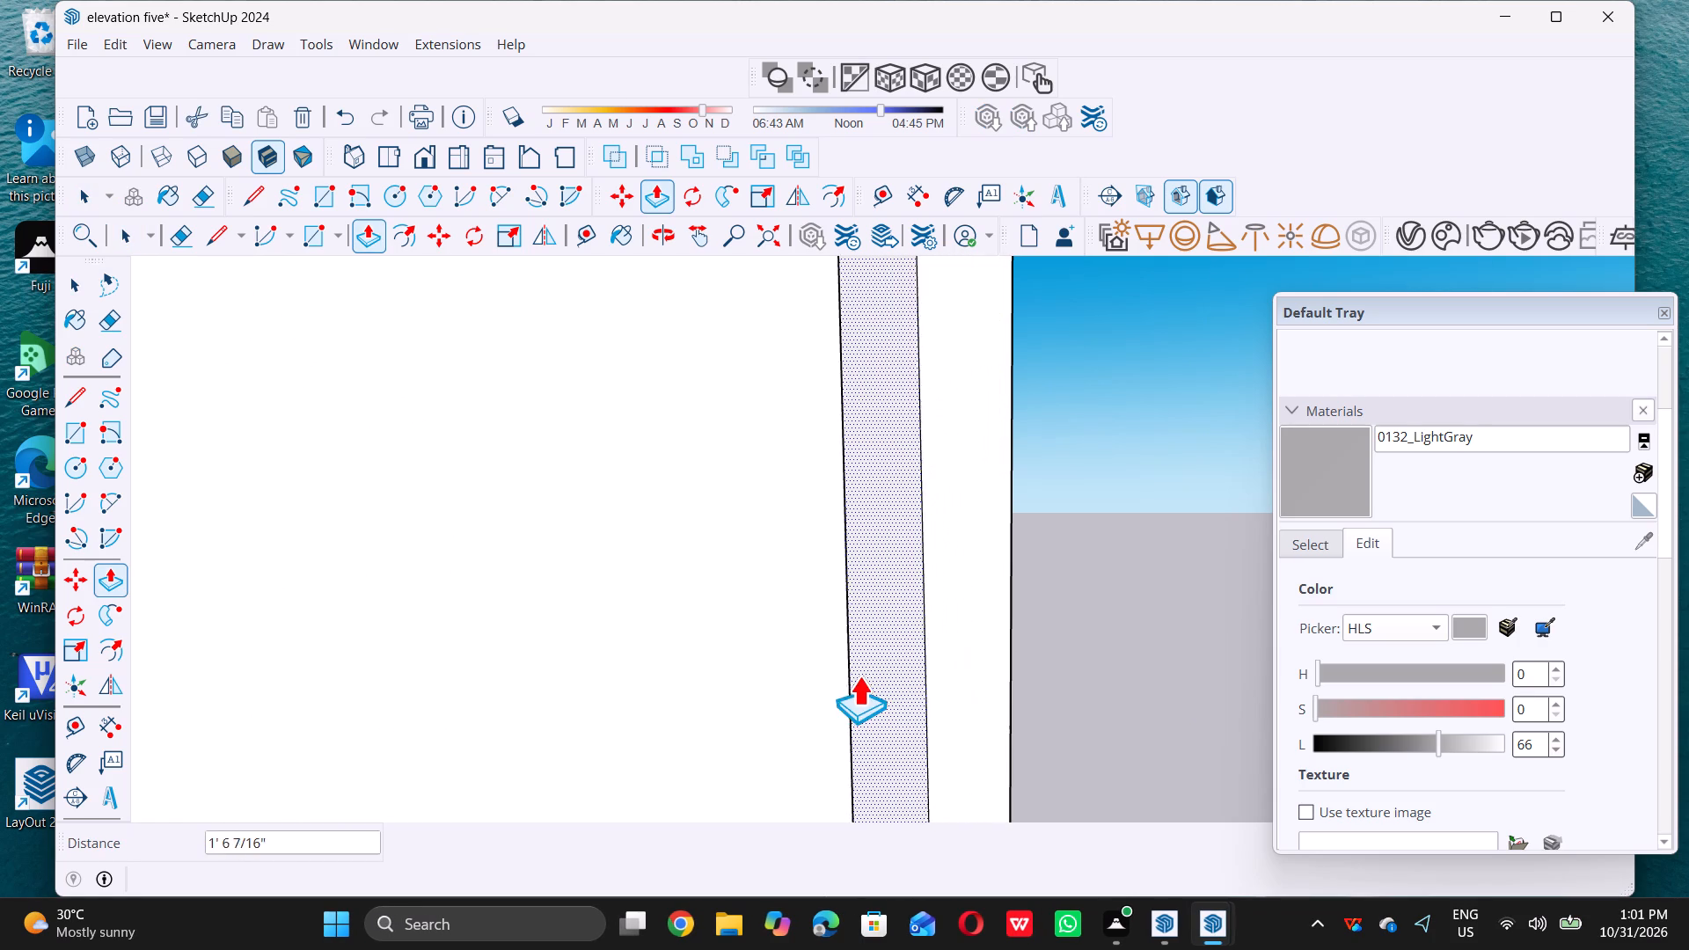
{"action": "scroll", "coordinate": [616, 681], "scroll_direction": "down", "scroll_amount": 4}
{"action": "left_click", "coordinate": [618, 681]}
{"action": "left_click", "coordinate": [618, 681]}
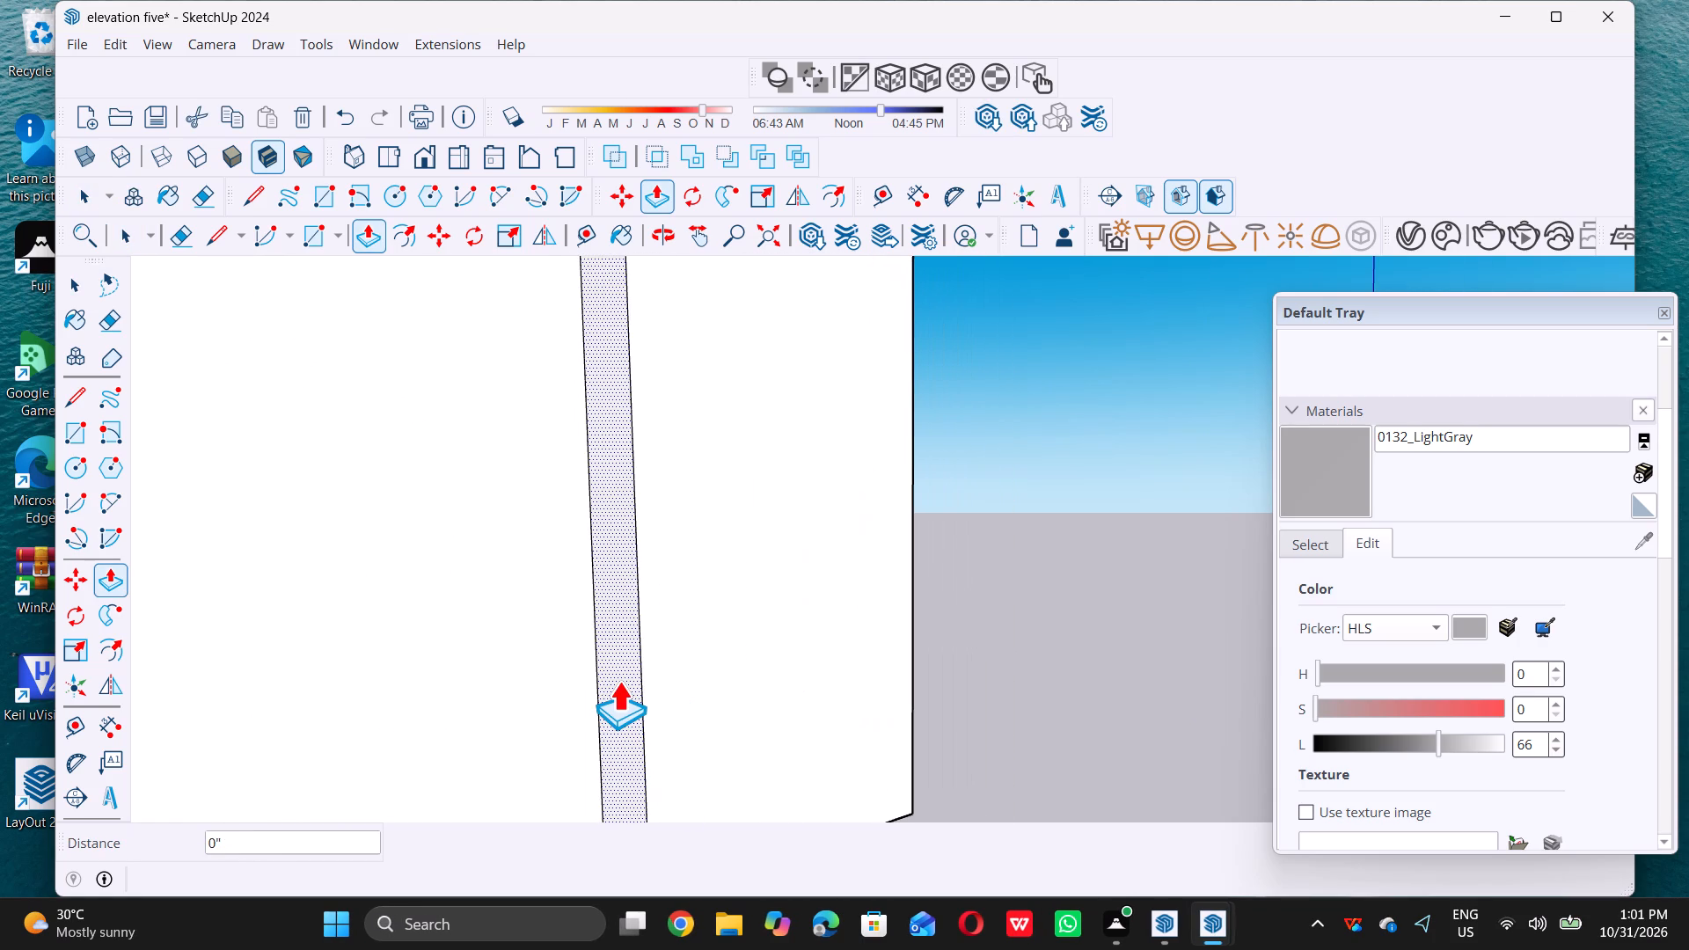
{"action": "key", "text": "space"}
Inspect the boxed side-wall projection and its underside from below and from the front corner.
{"action": "scroll", "coordinate": [620, 652], "scroll_direction": "down", "scroll_amount": 20}
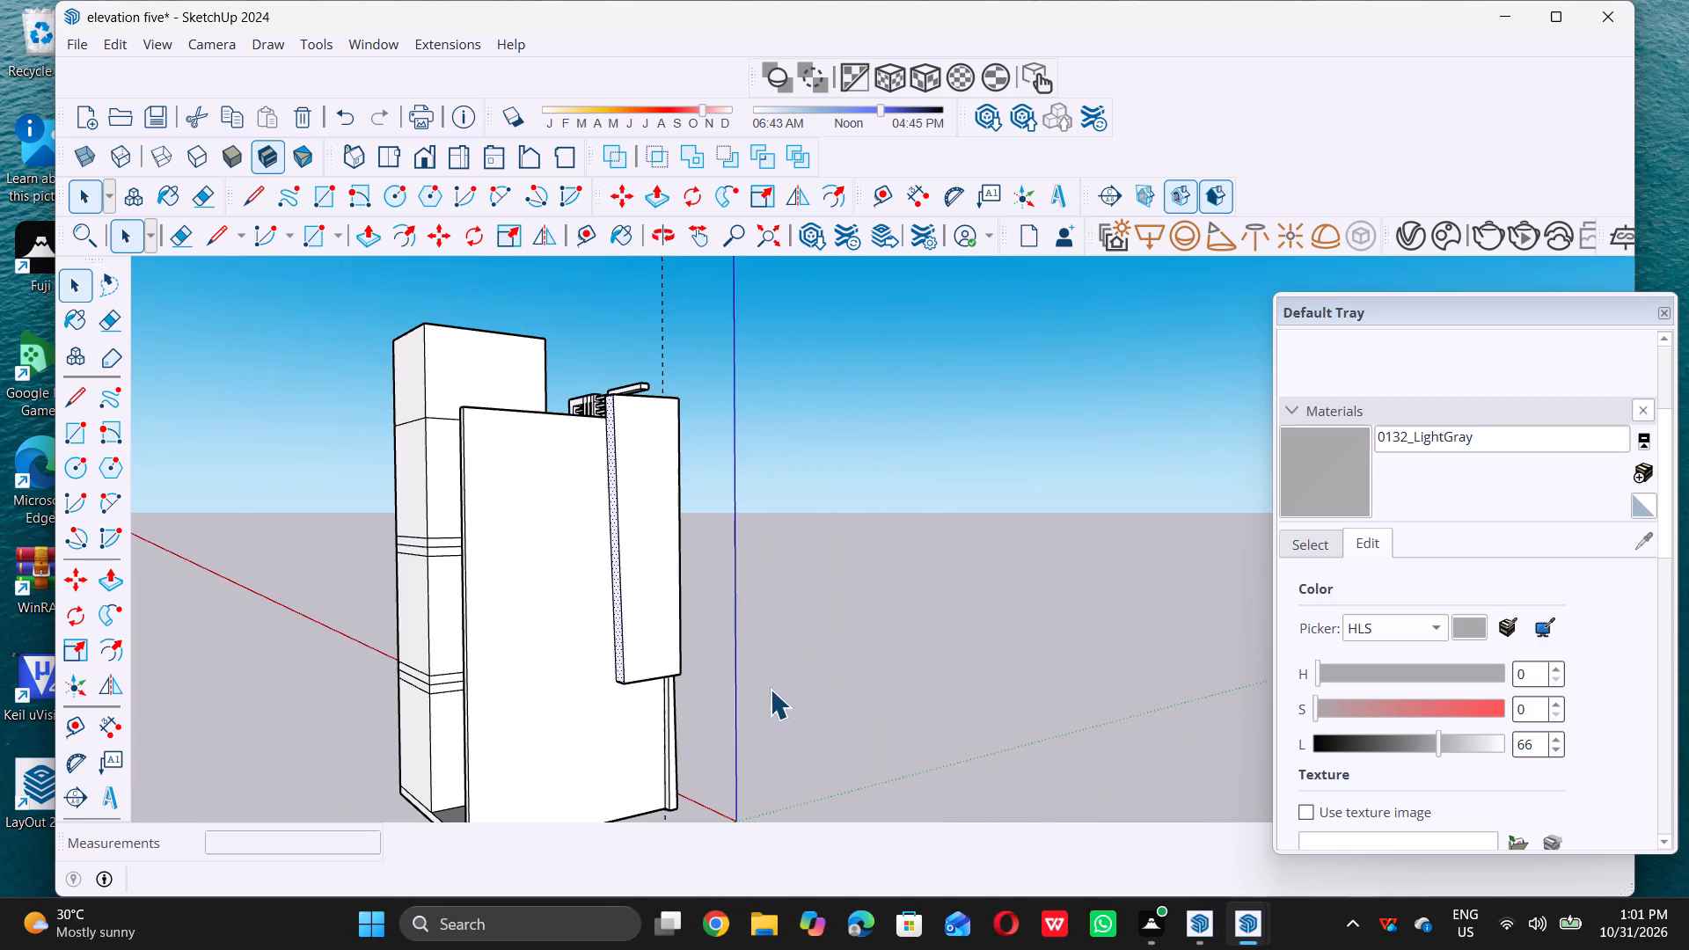
{"action": "middle_click_drag", "start_coordinate": [781, 683], "coordinate": [734, 544]}
{"action": "middle_click_drag", "start_coordinate": [640, 698], "coordinate": [538, 544]}
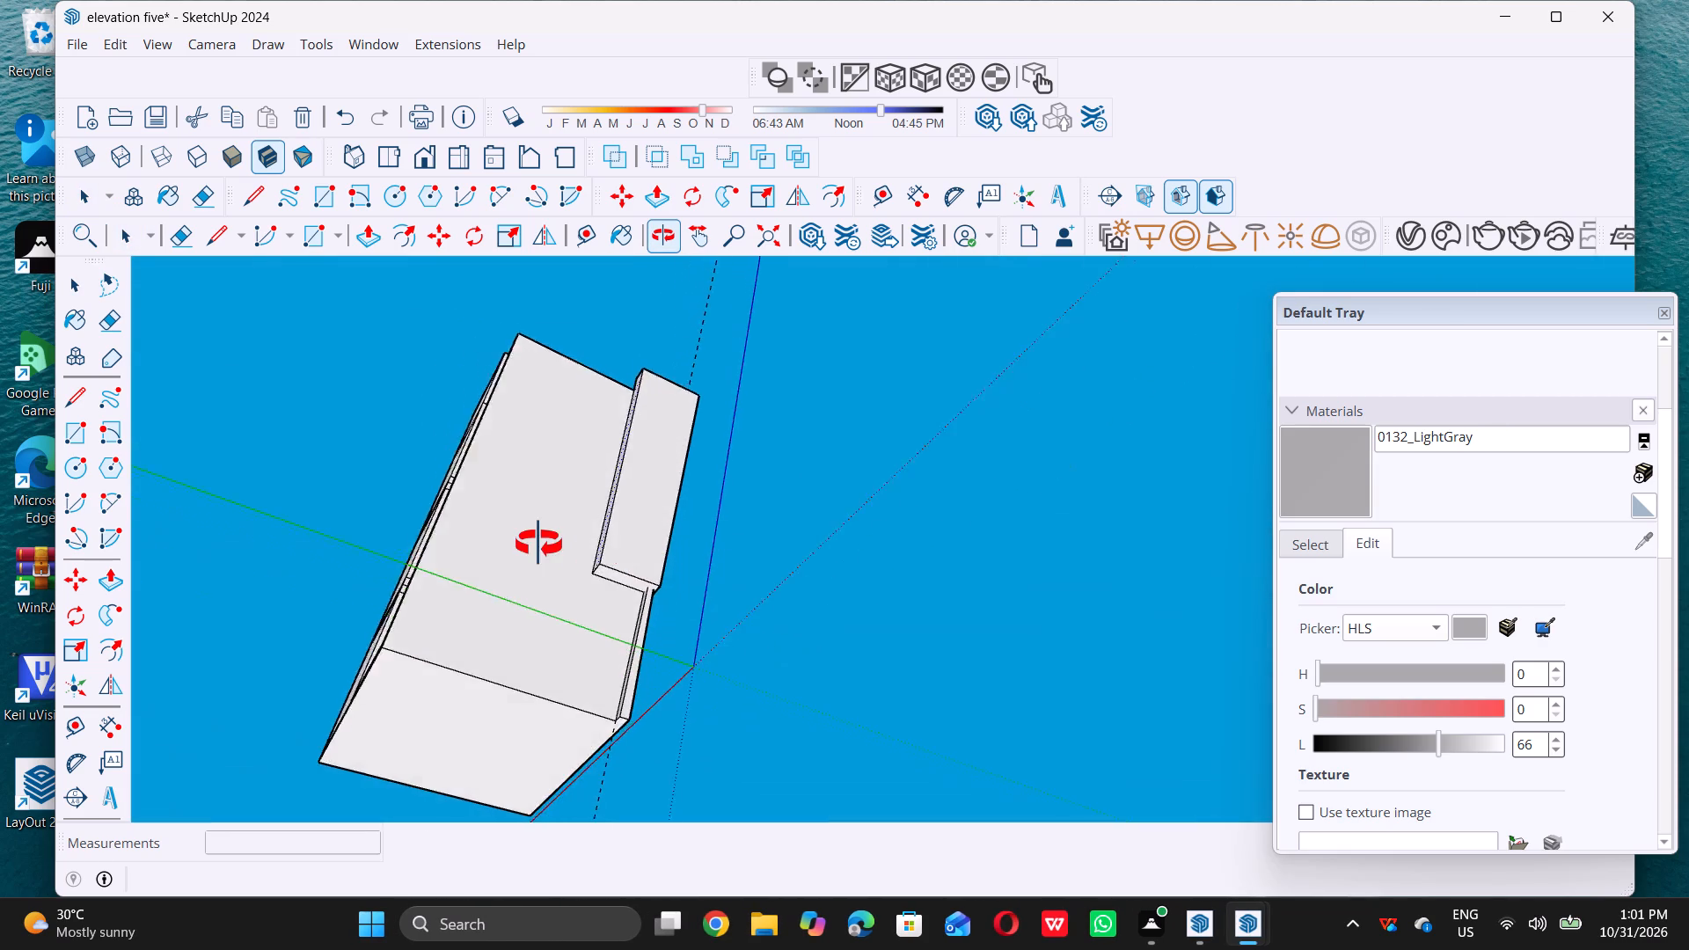
{"action": "middle_click_drag", "start_coordinate": [538, 544], "coordinate": [0, 635]}
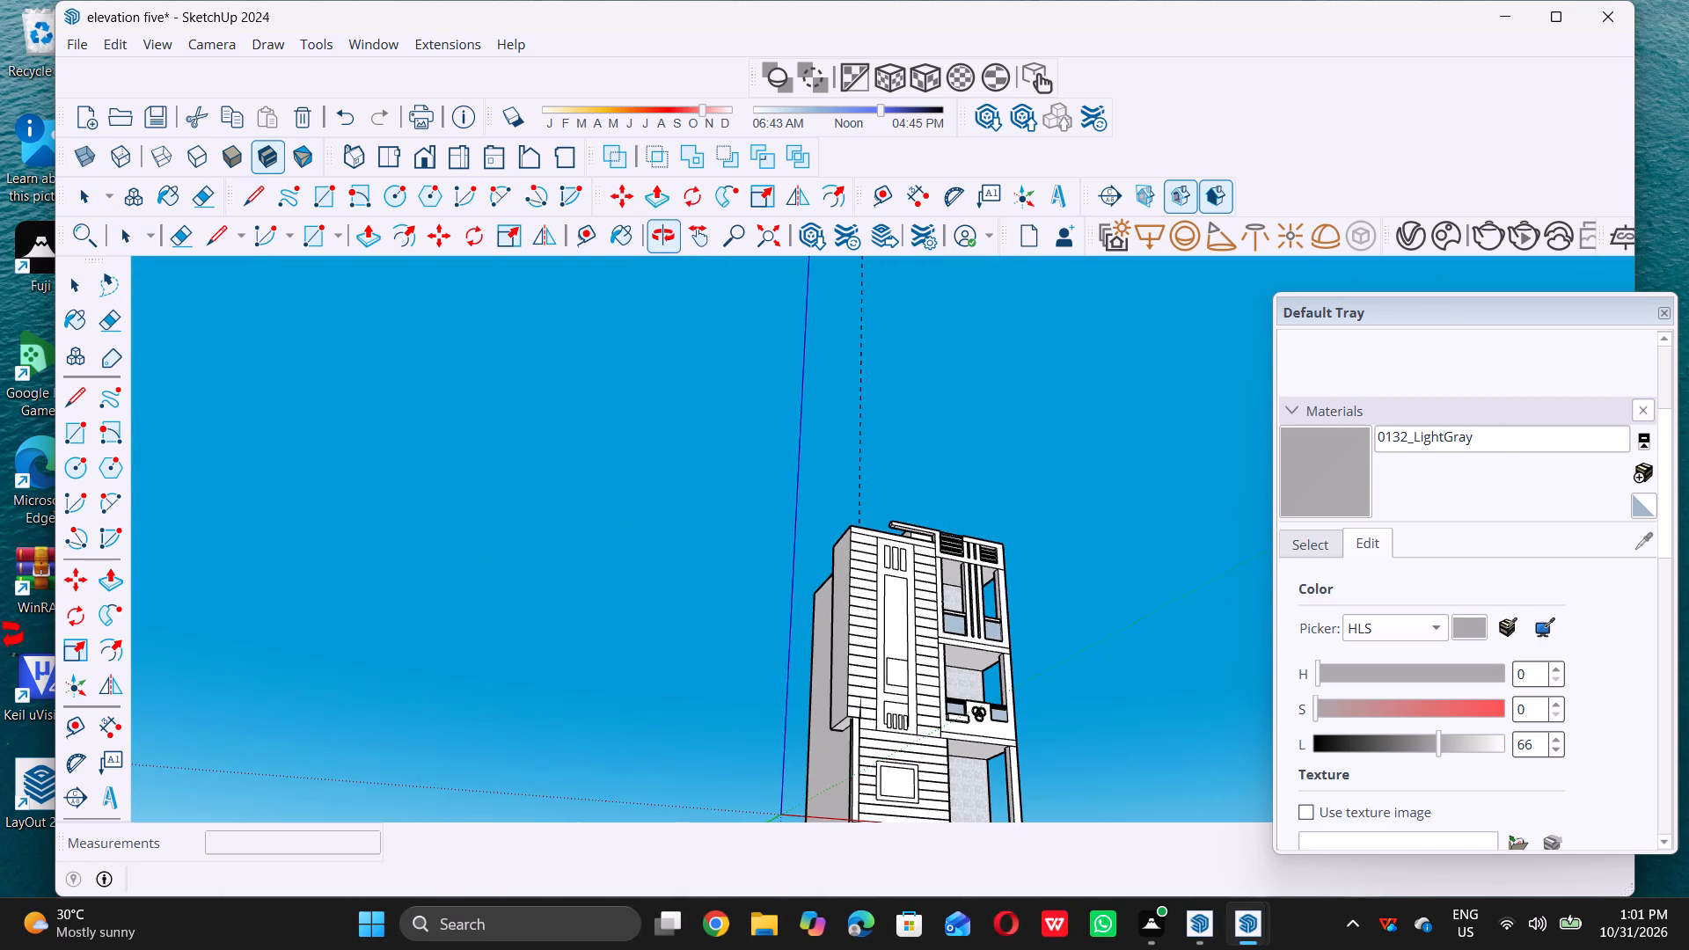
{"action": "middle_click_drag", "start_coordinate": [0, 635], "coordinate": [0, 639]}
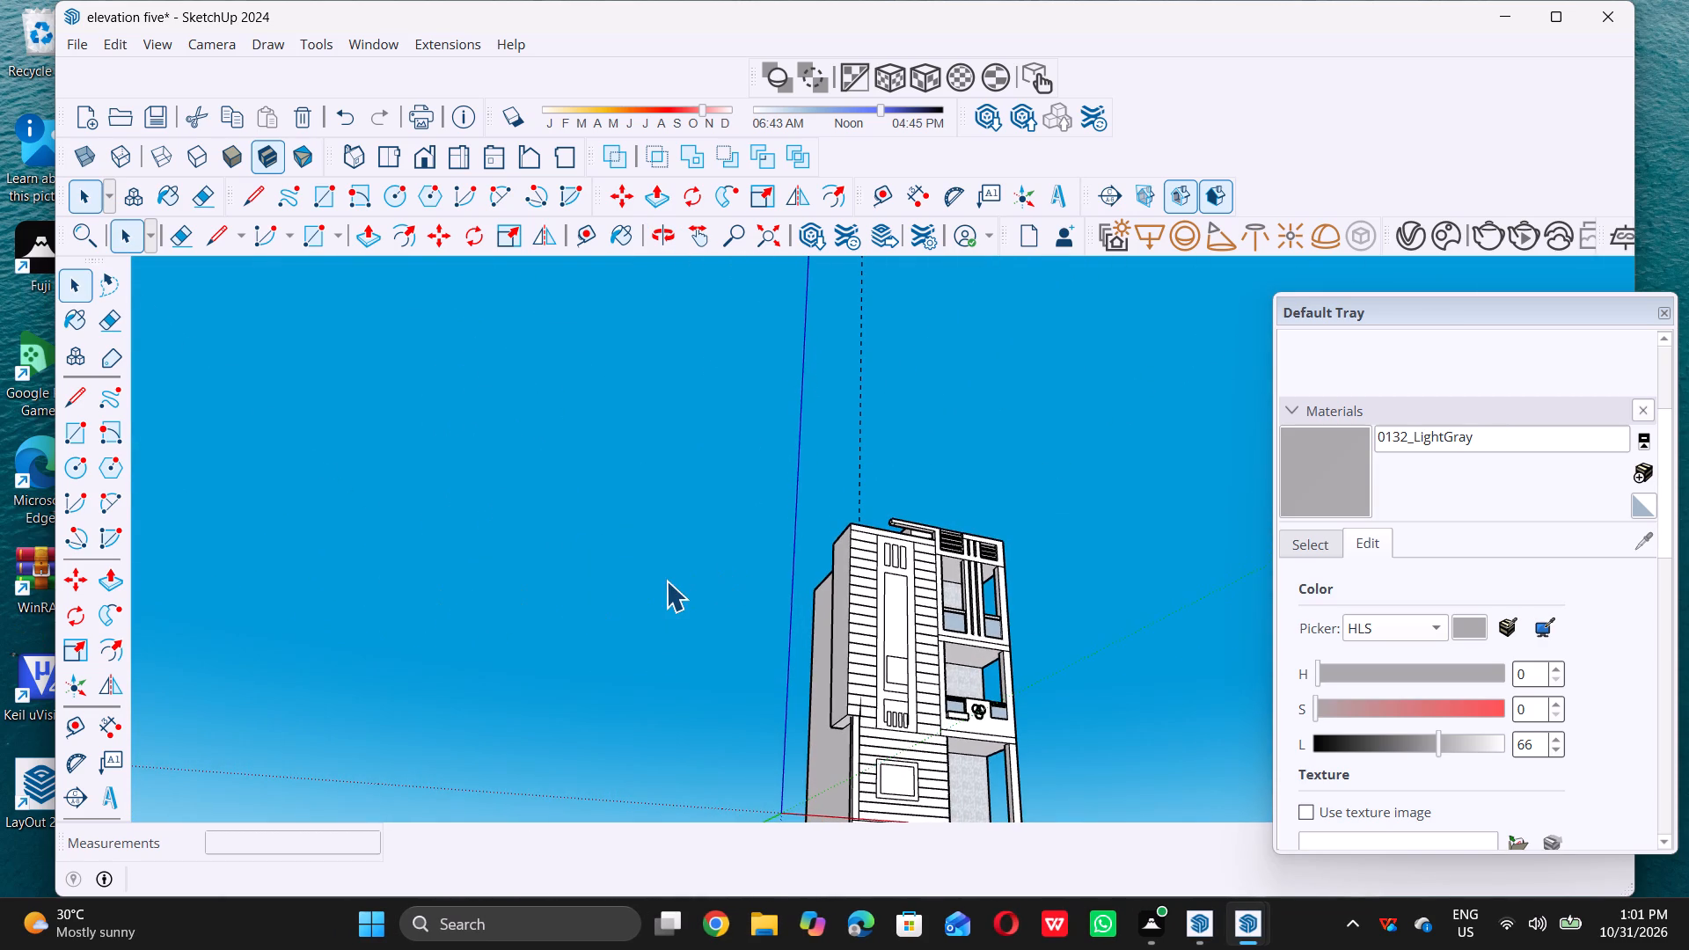
{"action": "scroll", "coordinate": [577, 587], "scroll_direction": "down", "scroll_amount": 5}
{"action": "middle_click_drag", "start_coordinate": [563, 590], "coordinate": [707, 517]}
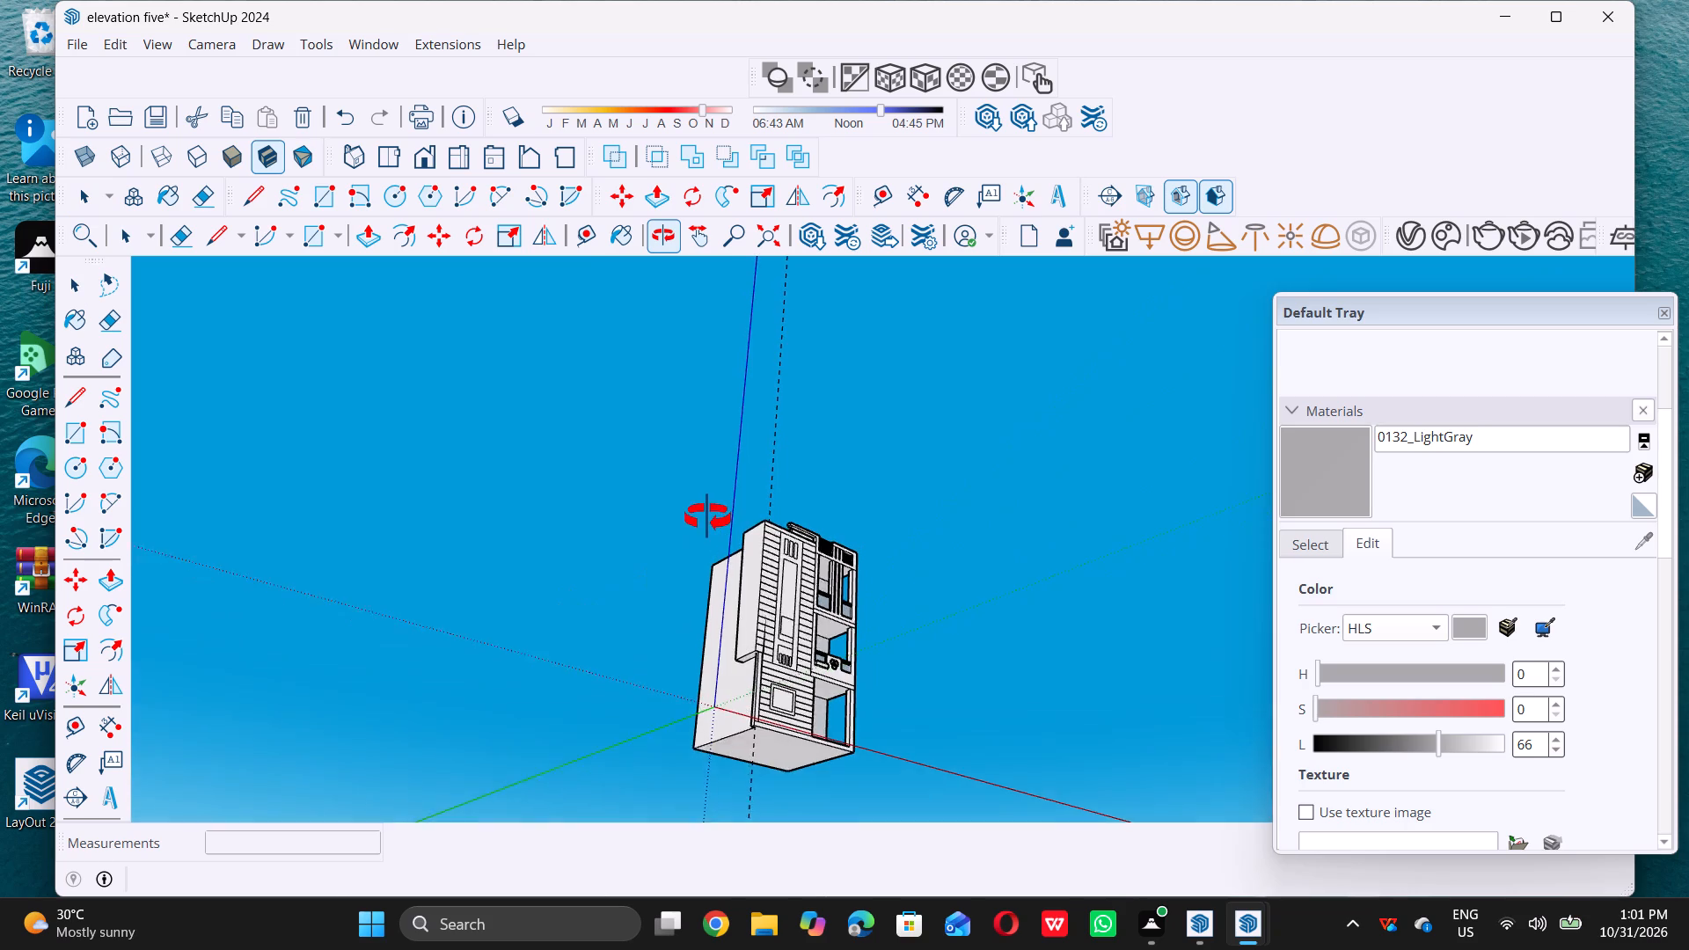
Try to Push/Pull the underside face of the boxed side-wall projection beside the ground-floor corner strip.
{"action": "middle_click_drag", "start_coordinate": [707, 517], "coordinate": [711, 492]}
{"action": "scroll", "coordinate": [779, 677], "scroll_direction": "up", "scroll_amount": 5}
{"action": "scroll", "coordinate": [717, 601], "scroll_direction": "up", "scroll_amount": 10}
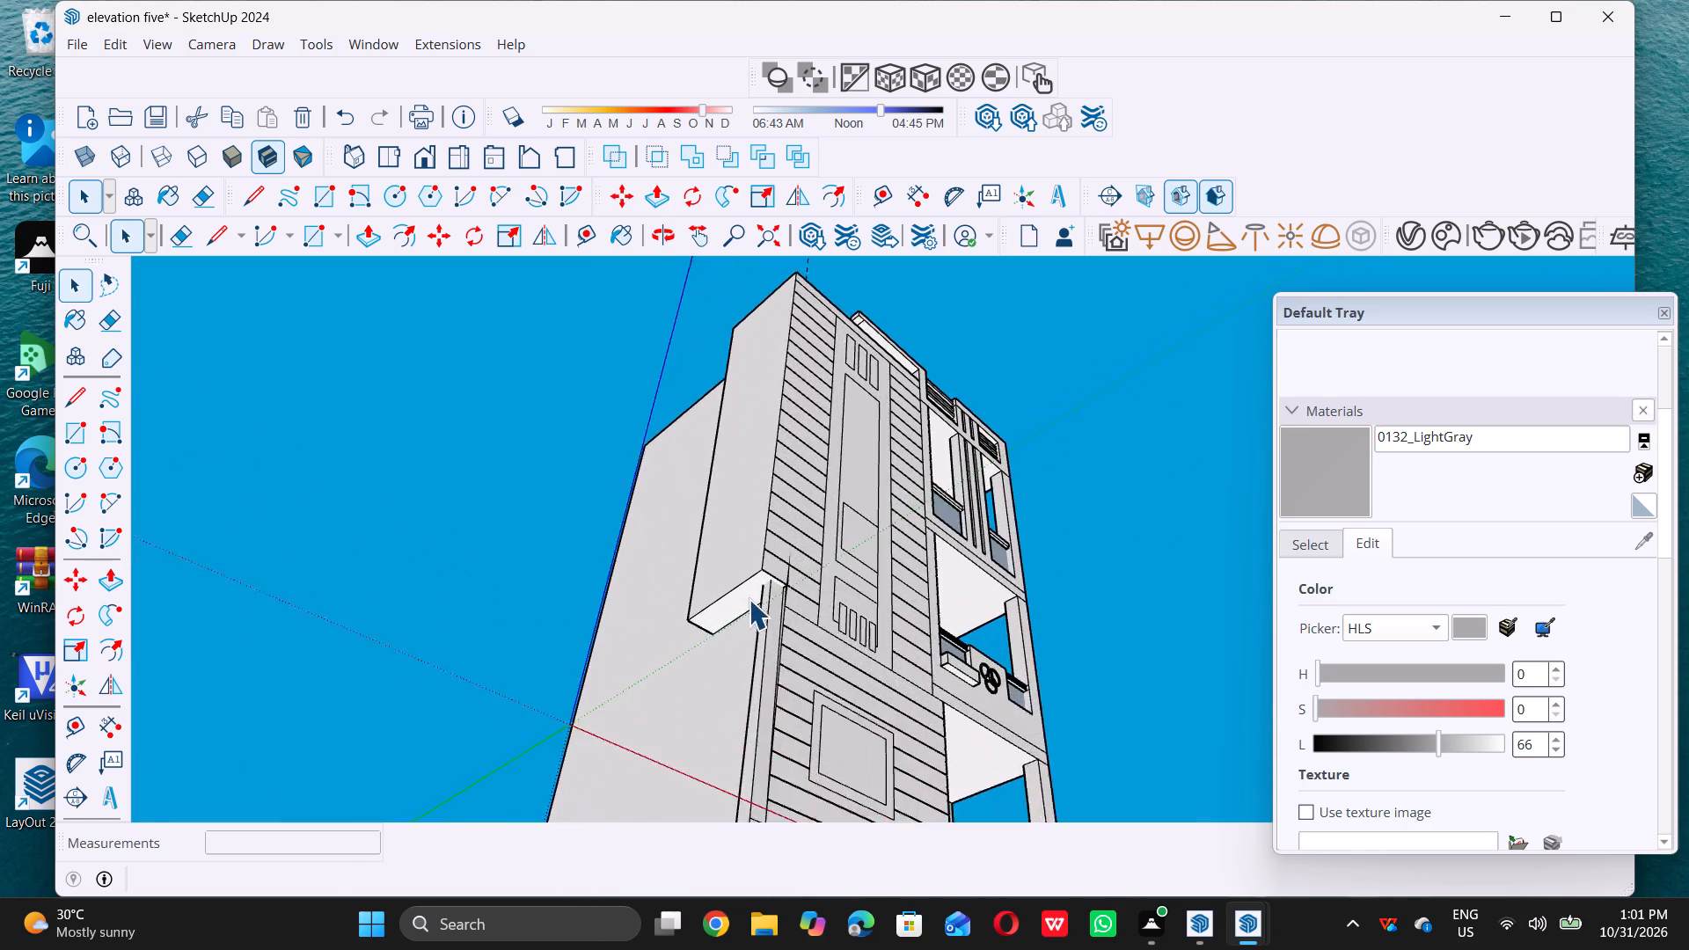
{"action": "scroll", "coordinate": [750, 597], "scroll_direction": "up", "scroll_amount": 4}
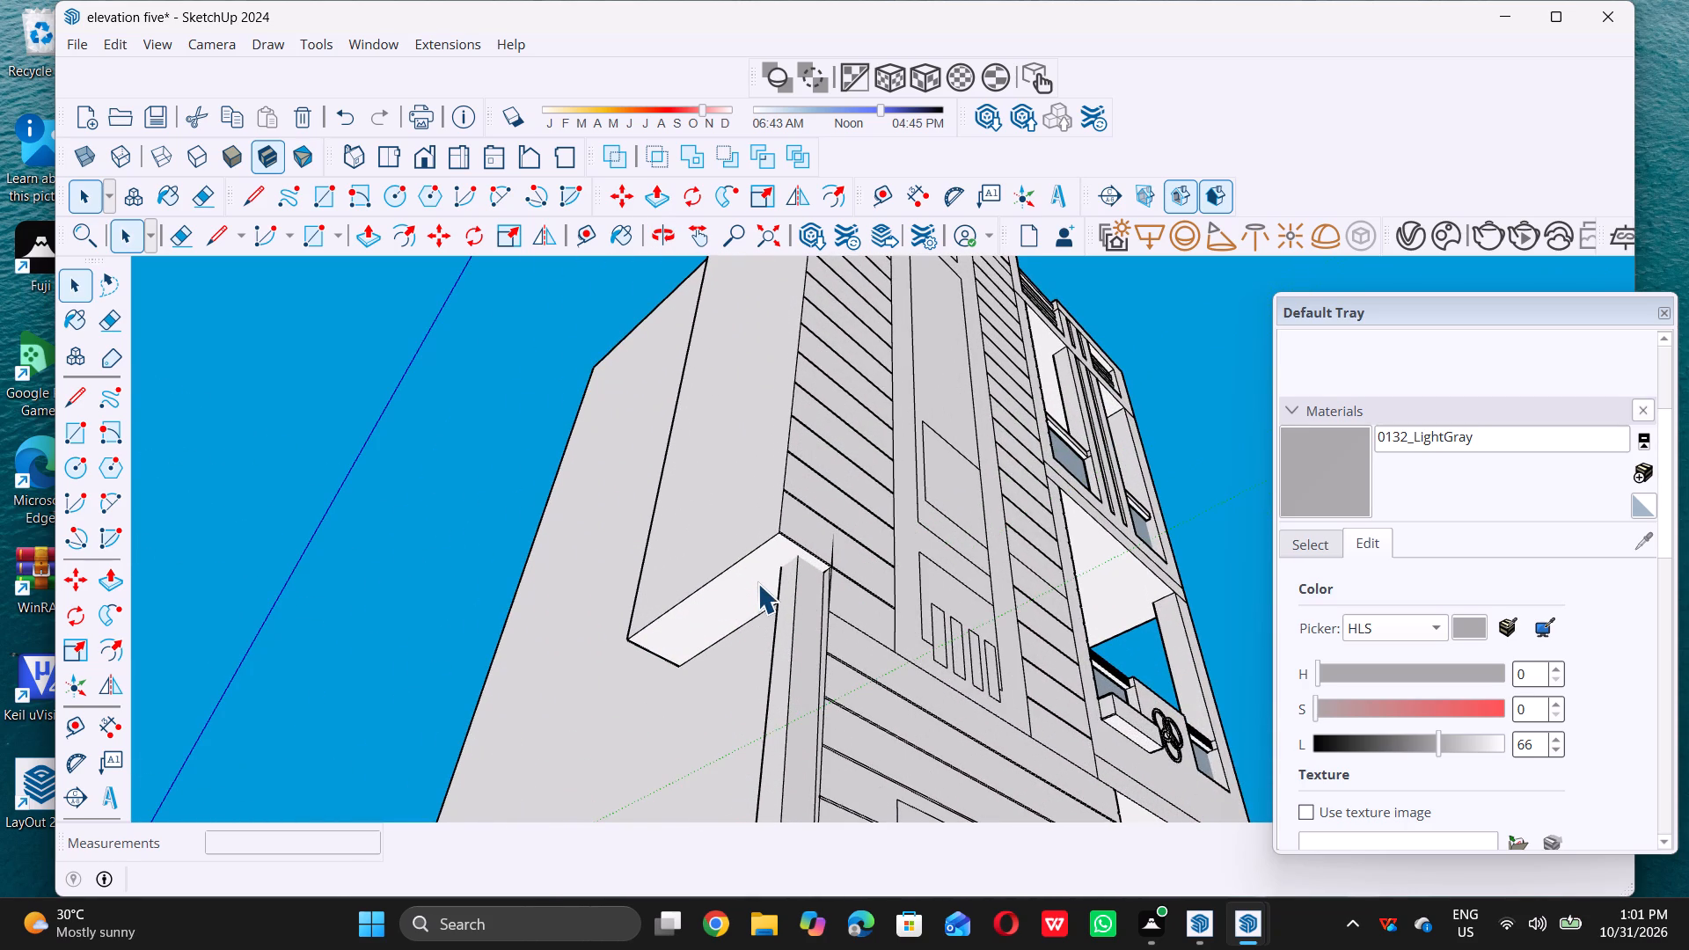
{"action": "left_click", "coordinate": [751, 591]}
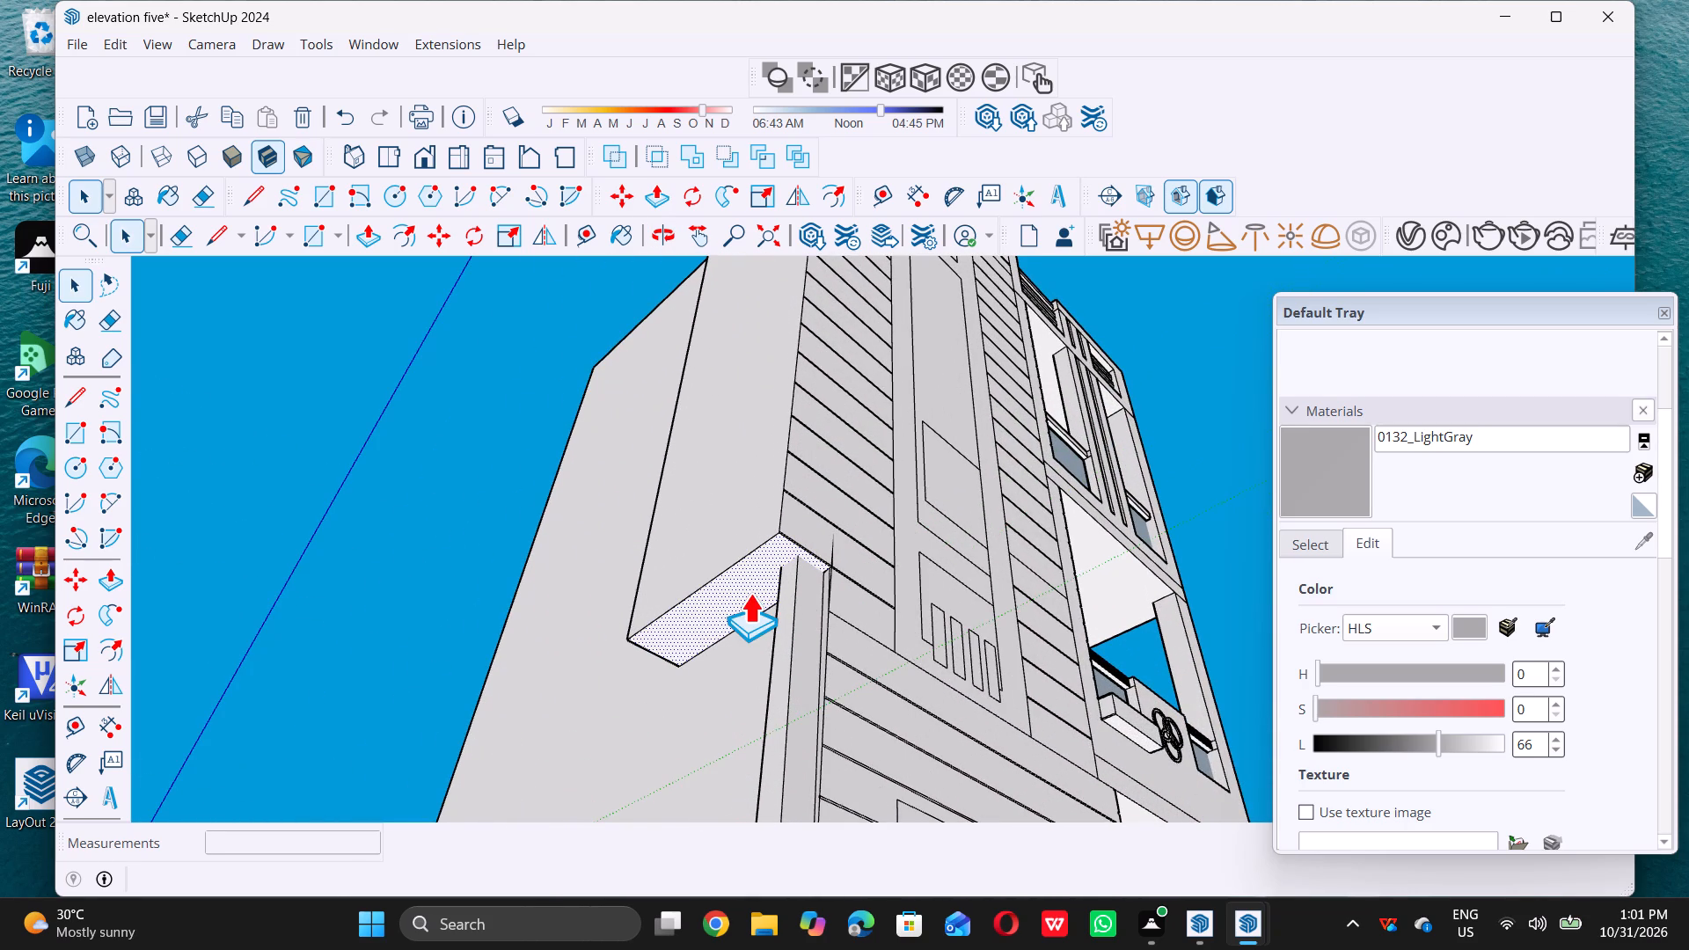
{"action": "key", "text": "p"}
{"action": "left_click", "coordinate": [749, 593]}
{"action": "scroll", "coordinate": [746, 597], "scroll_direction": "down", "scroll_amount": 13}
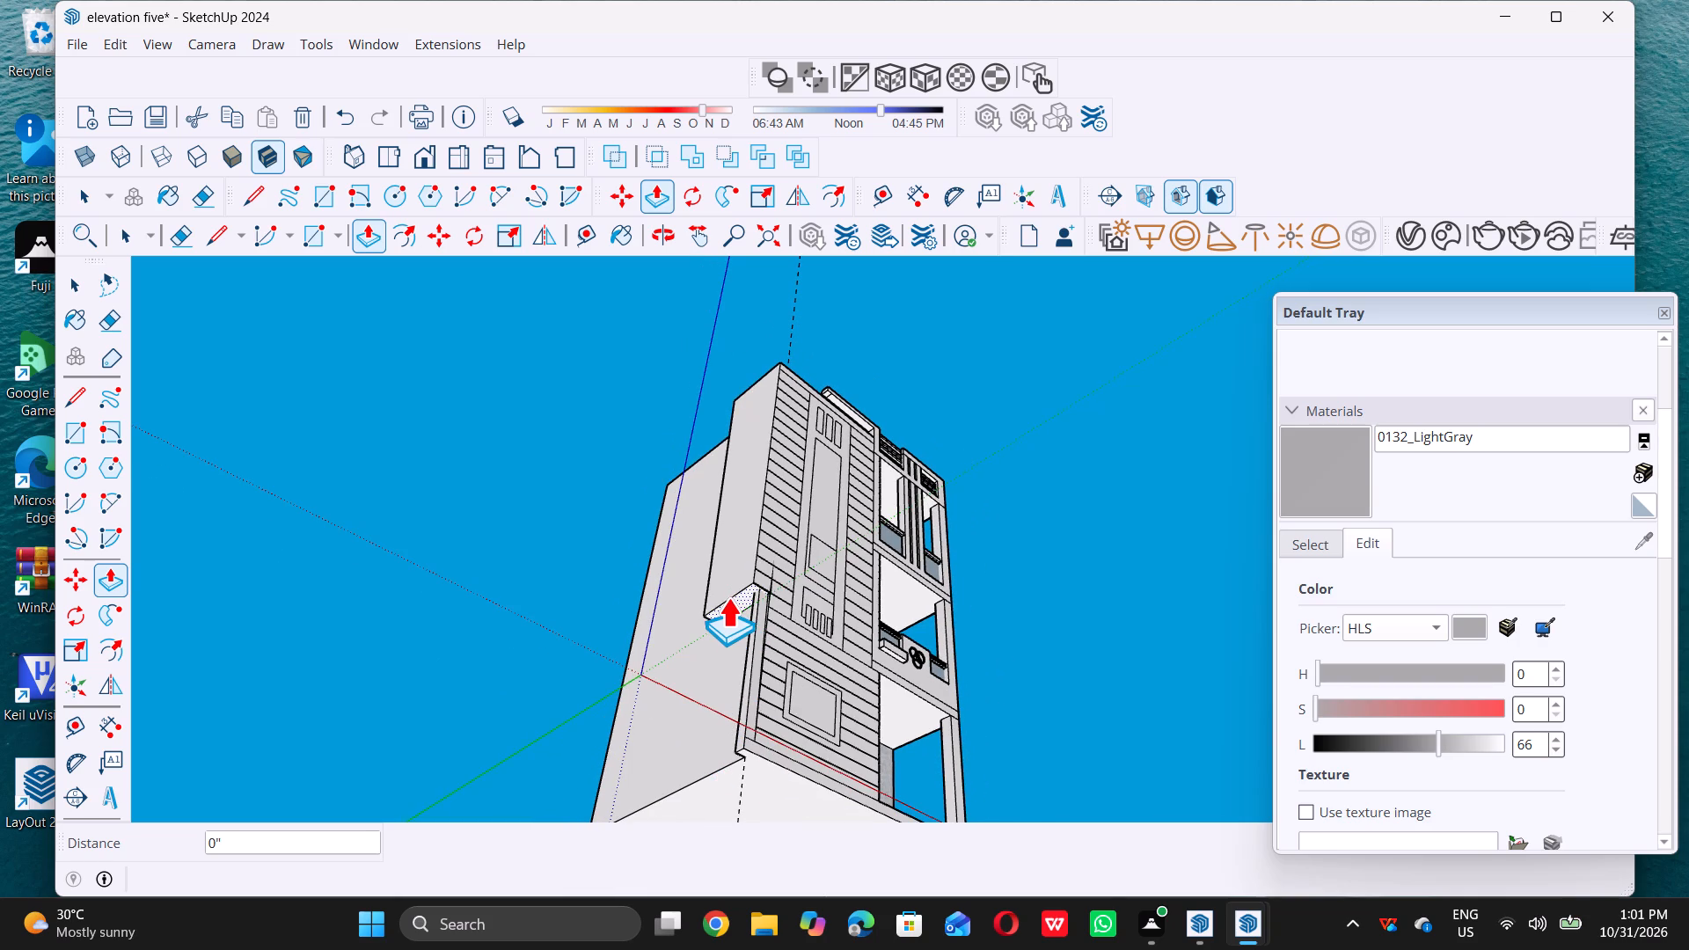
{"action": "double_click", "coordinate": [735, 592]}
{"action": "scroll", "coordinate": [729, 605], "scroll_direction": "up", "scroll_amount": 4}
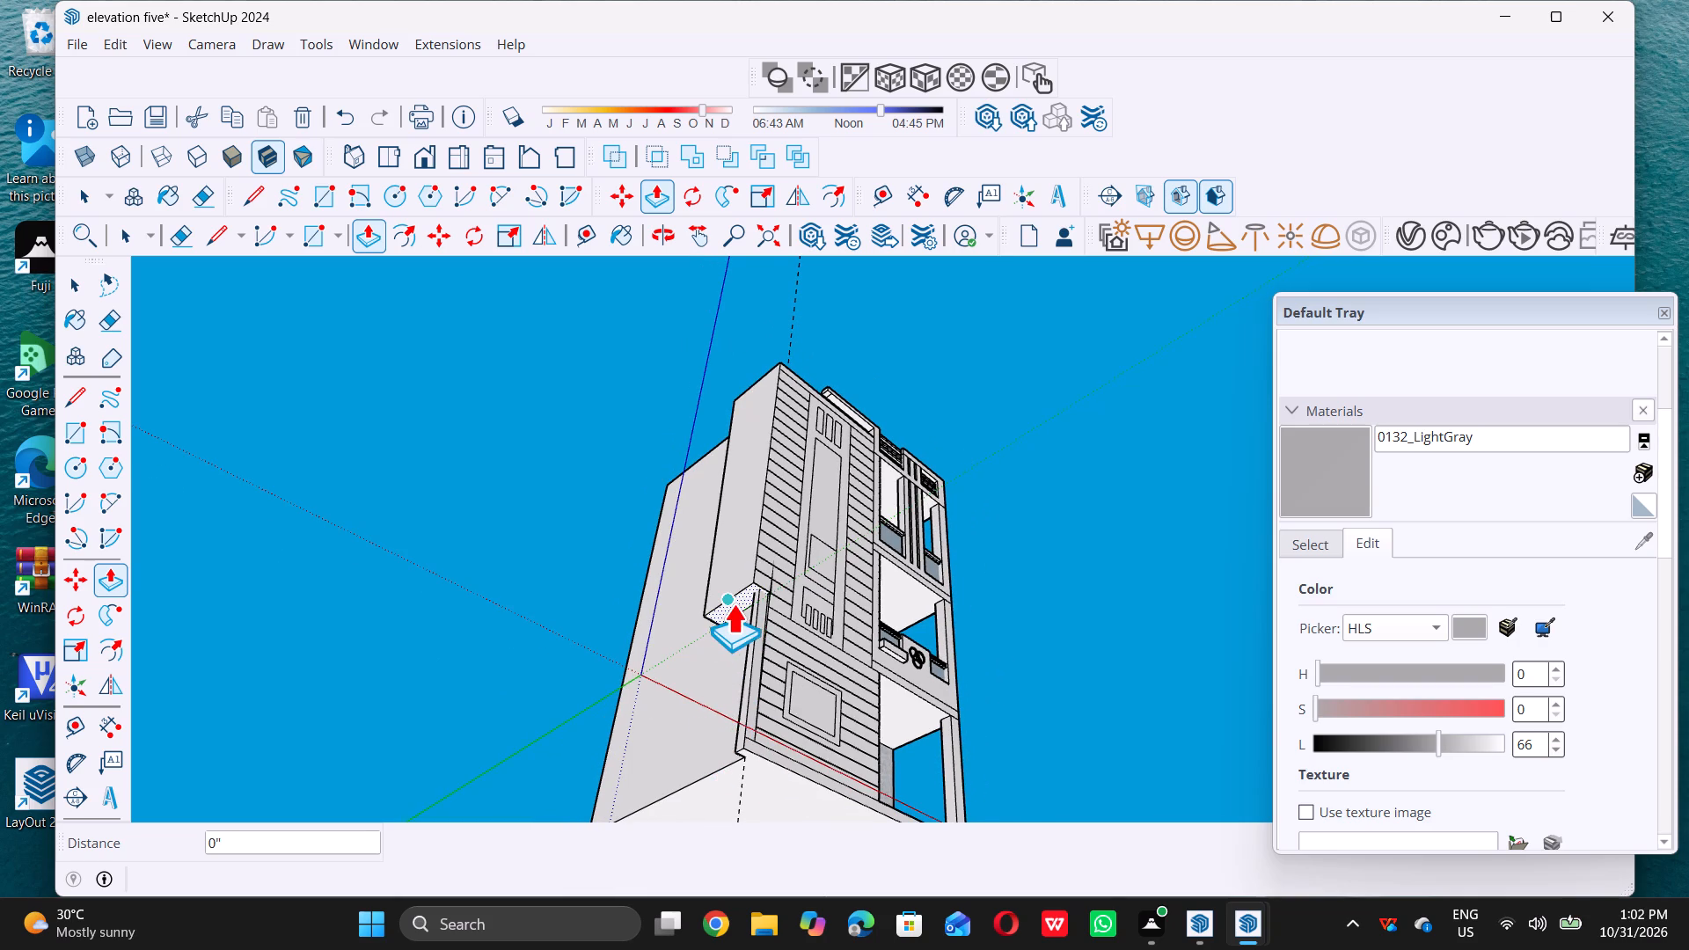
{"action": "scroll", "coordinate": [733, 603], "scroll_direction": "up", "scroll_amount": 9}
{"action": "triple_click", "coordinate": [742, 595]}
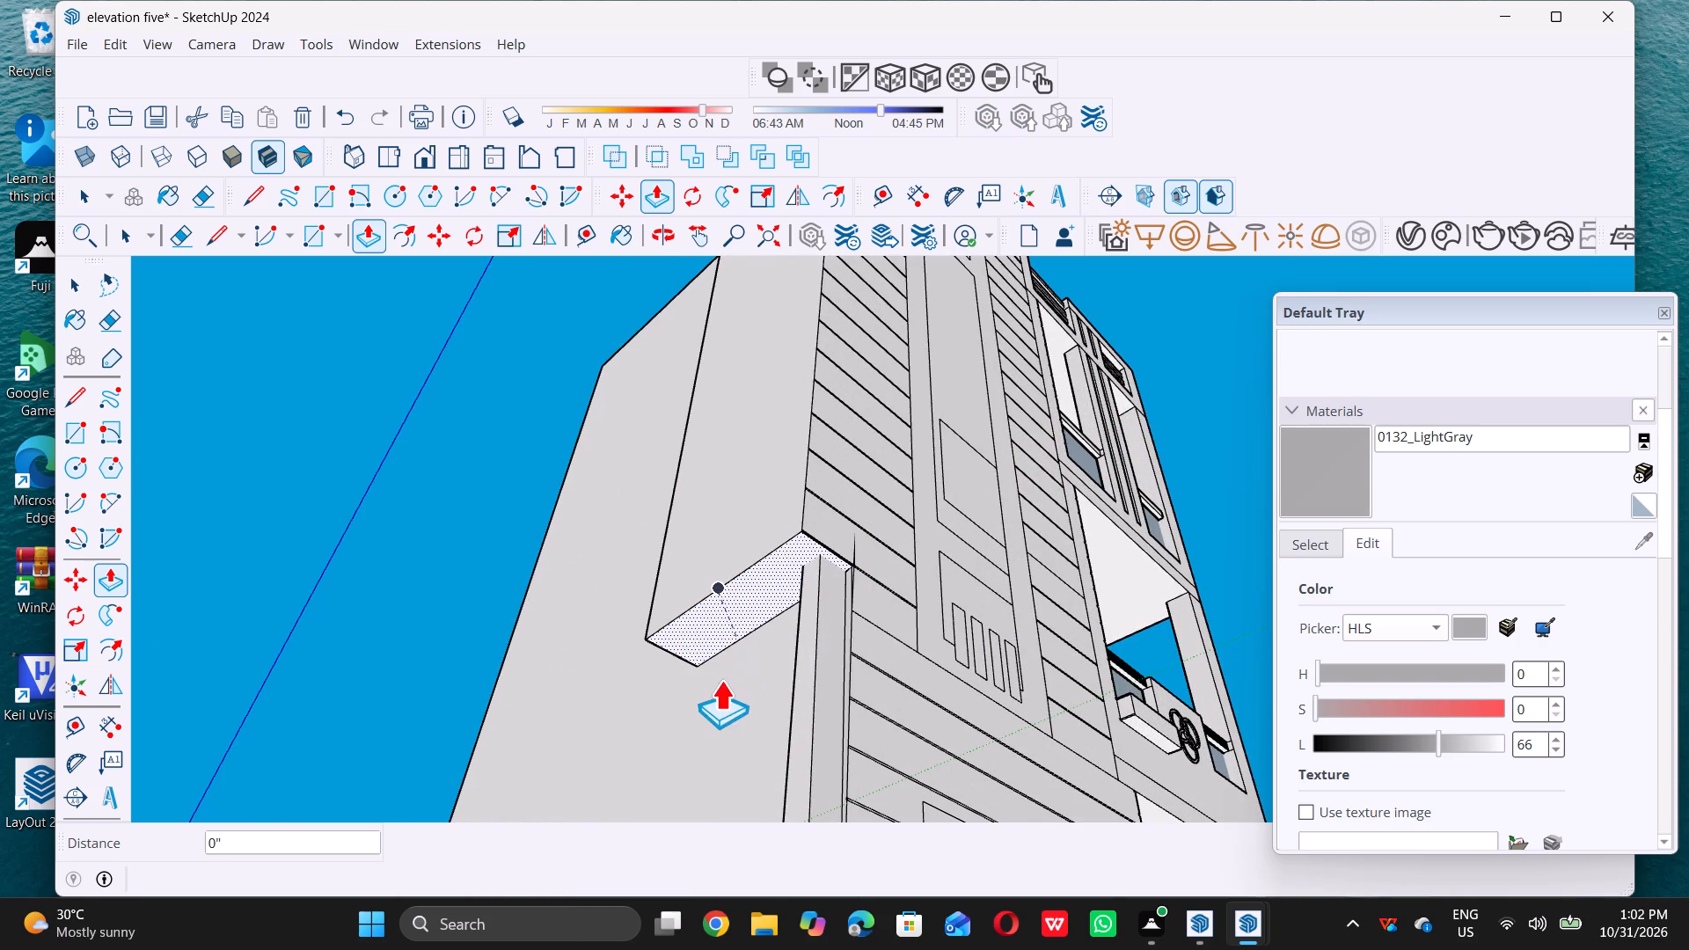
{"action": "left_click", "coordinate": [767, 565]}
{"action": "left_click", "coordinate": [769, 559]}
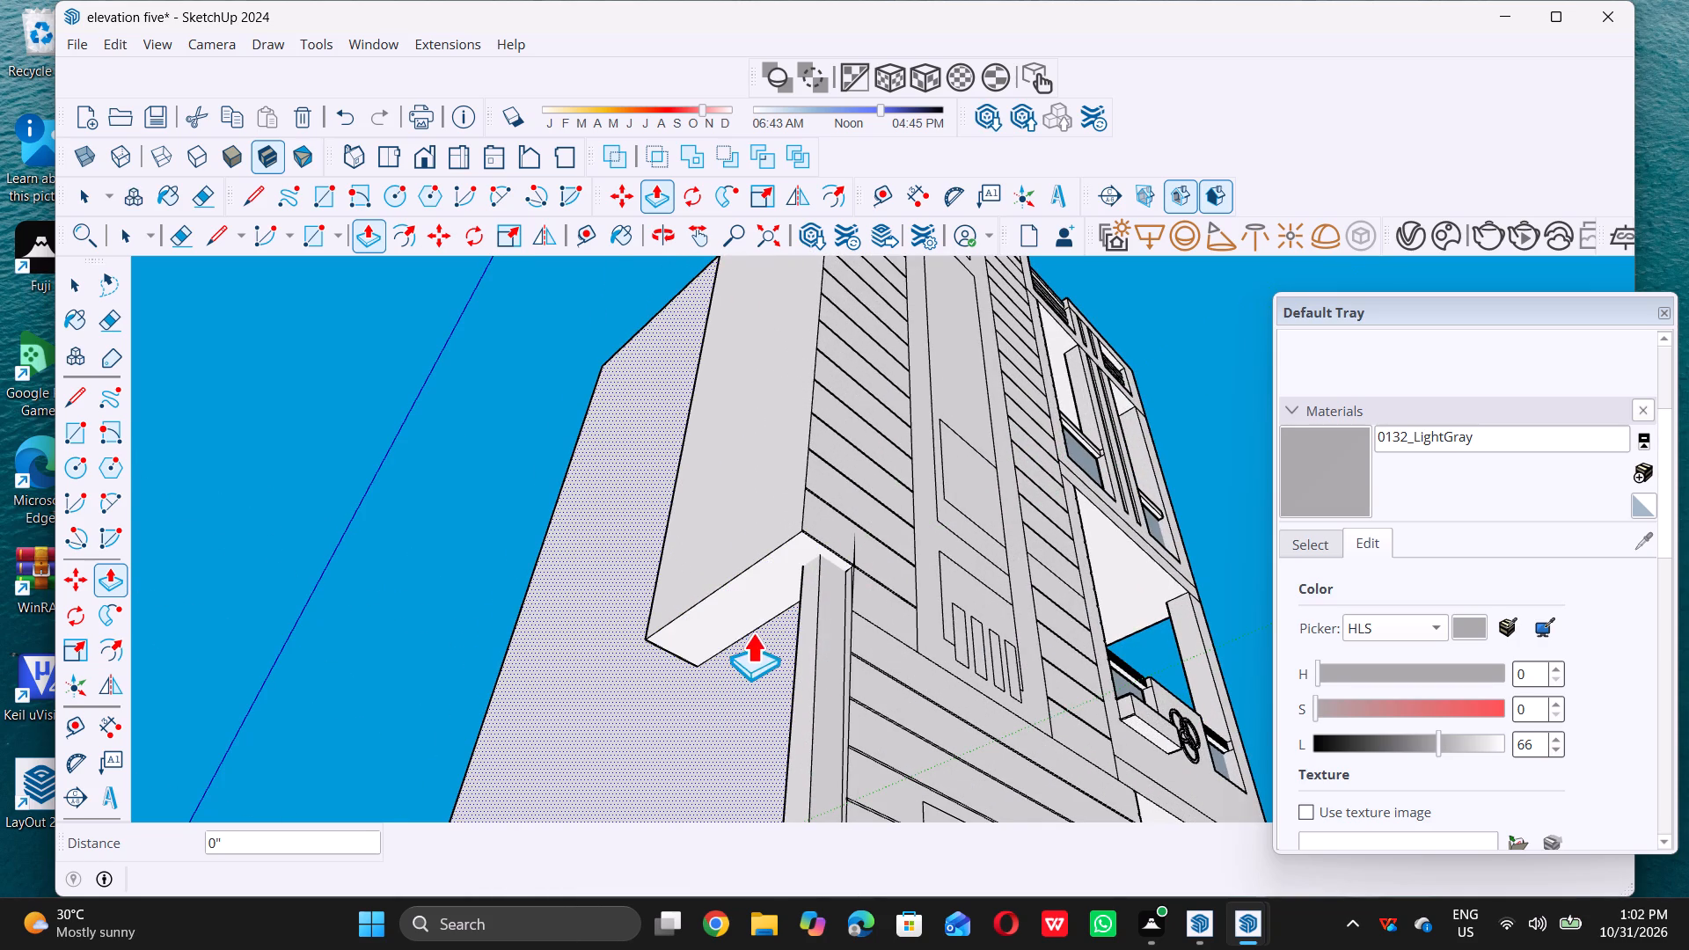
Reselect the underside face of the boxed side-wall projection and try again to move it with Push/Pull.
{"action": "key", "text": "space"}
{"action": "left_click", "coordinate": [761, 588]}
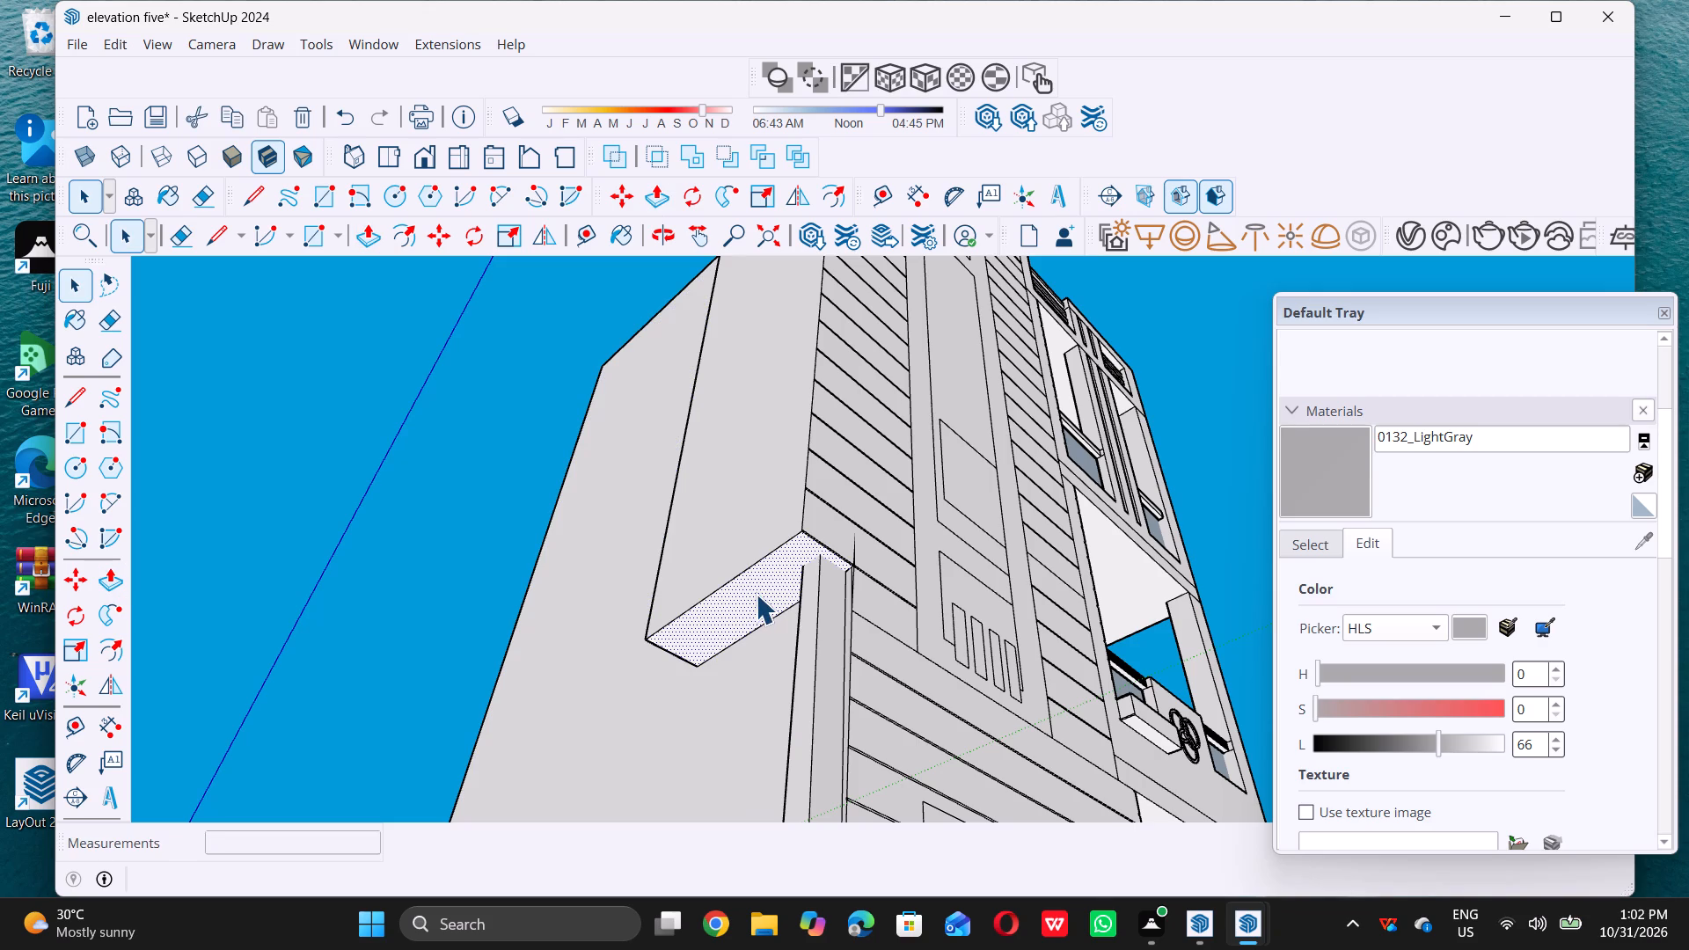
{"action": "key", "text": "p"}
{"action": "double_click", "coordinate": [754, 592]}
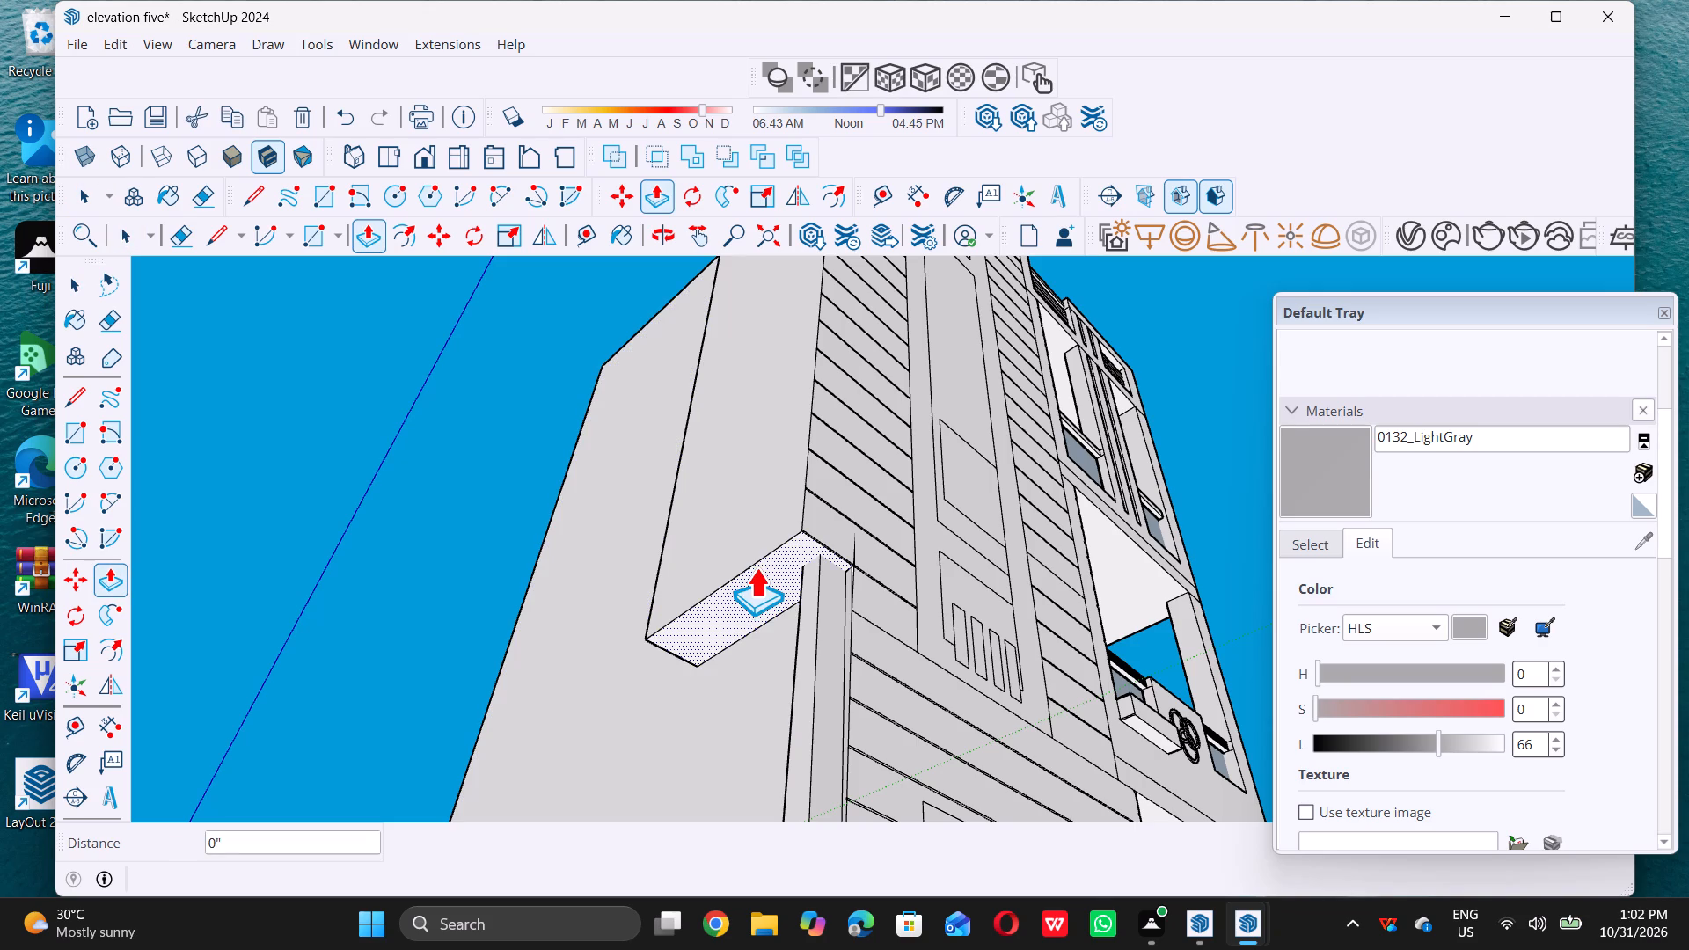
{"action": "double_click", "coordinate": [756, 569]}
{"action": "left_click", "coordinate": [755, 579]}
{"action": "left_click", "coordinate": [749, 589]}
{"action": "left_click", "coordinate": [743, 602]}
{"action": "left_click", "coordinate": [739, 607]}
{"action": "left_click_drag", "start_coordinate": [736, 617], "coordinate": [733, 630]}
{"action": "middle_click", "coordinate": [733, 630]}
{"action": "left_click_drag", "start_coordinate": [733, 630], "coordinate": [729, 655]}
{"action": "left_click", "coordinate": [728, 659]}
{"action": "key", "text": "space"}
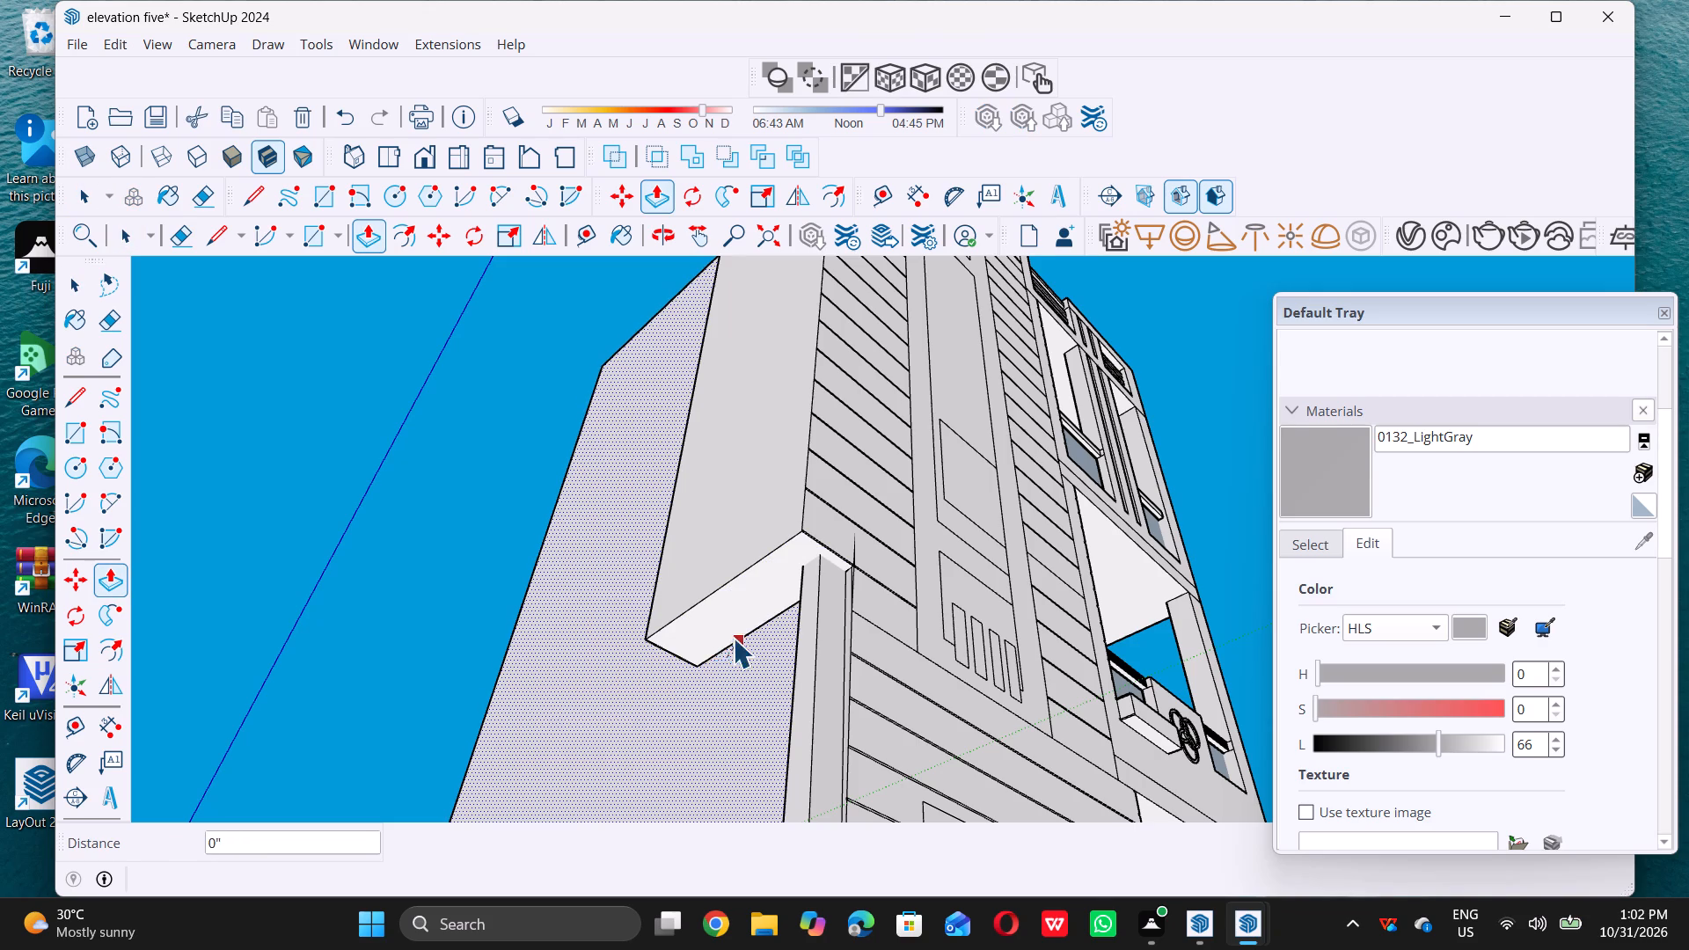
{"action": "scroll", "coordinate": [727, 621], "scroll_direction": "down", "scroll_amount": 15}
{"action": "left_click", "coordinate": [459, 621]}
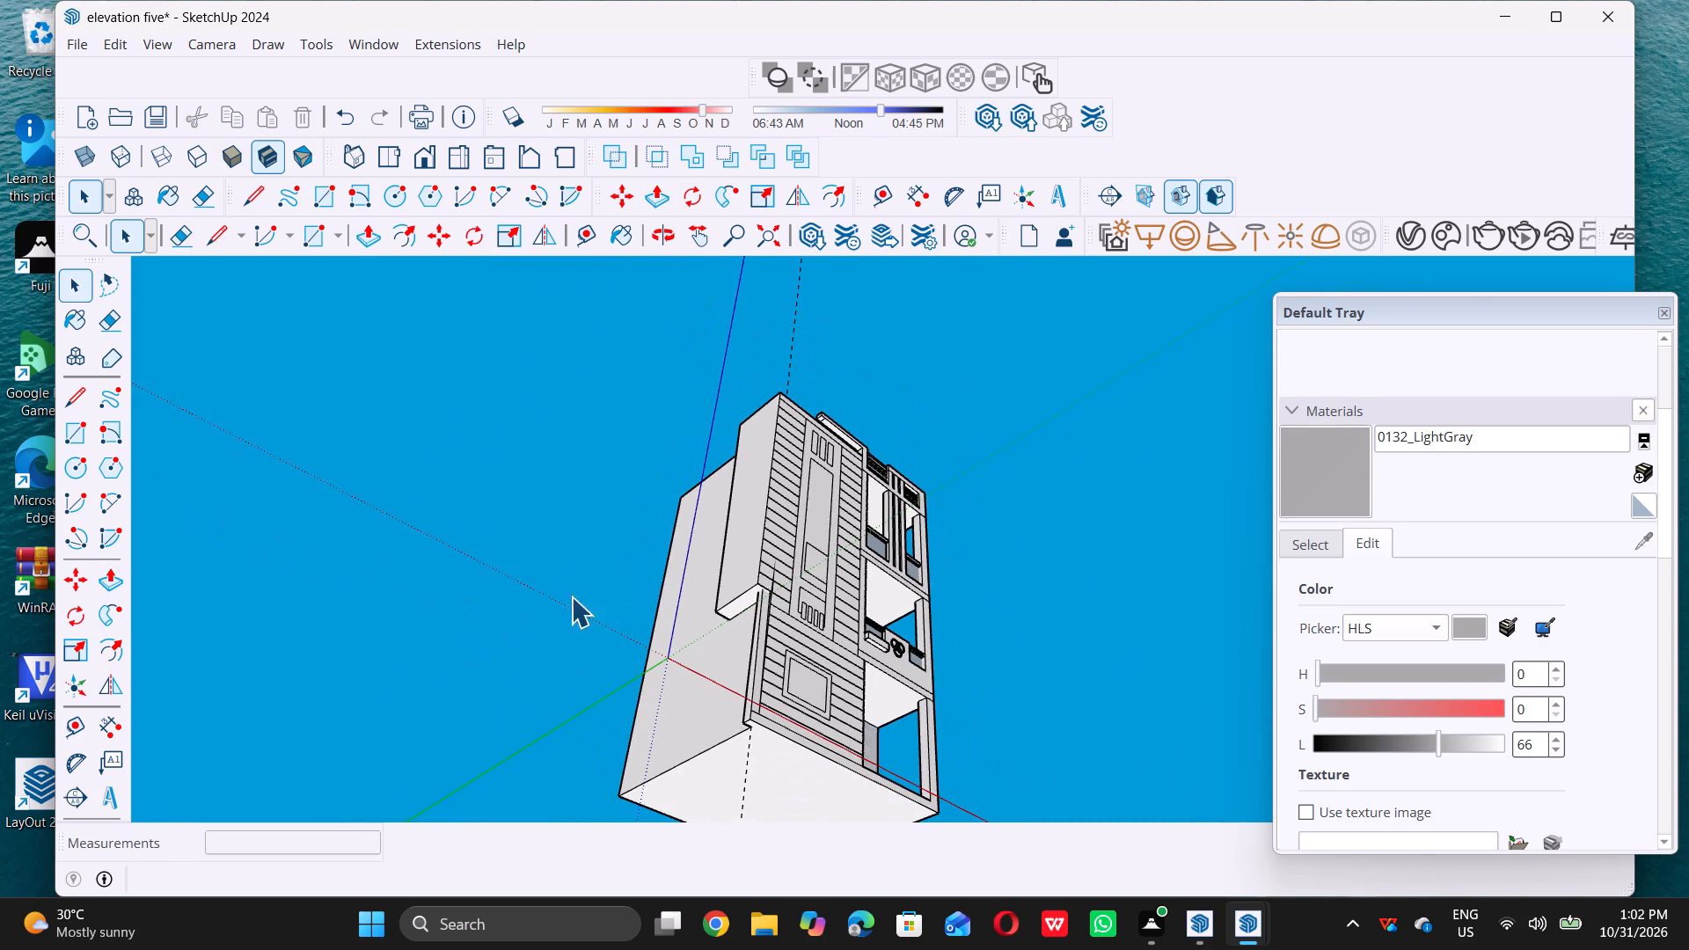
Extrude the side face of the ground-floor corner strip outward about 9" to meet the corner of the projecting box above.
{"action": "middle_click_drag", "start_coordinate": [639, 571], "coordinate": [630, 774]}
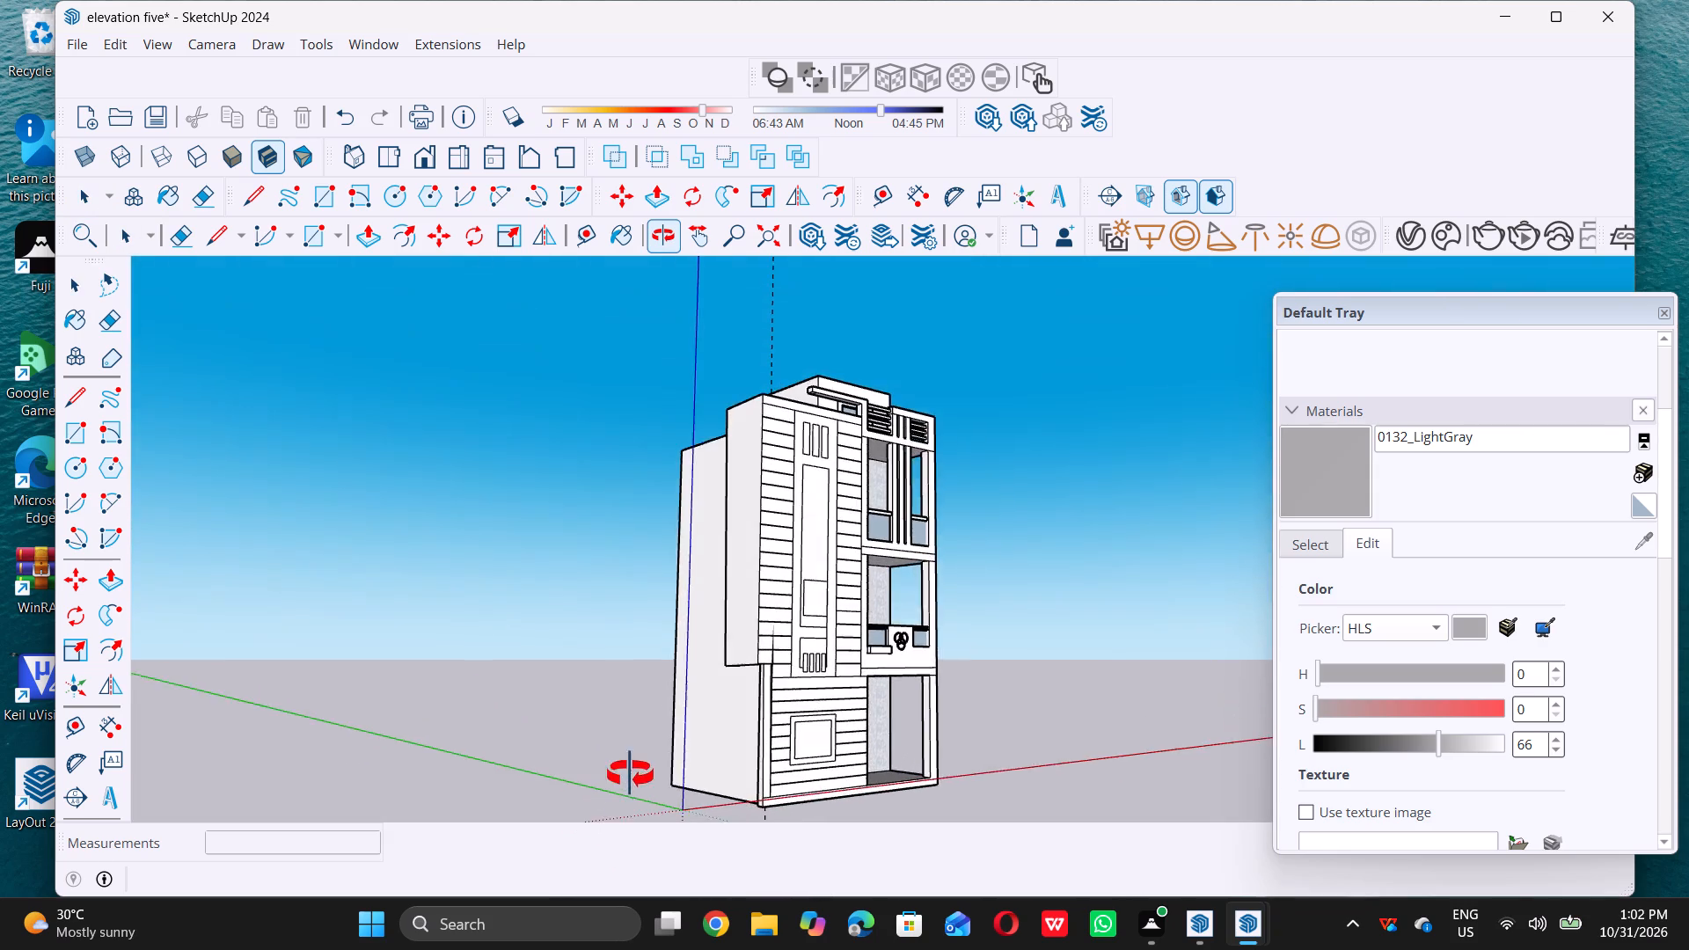
{"action": "middle_click_drag", "start_coordinate": [630, 774], "coordinate": [720, 582]}
{"action": "middle_click", "coordinate": [720, 582]}
{"action": "scroll", "coordinate": [786, 671], "scroll_direction": "up", "scroll_amount": 5}
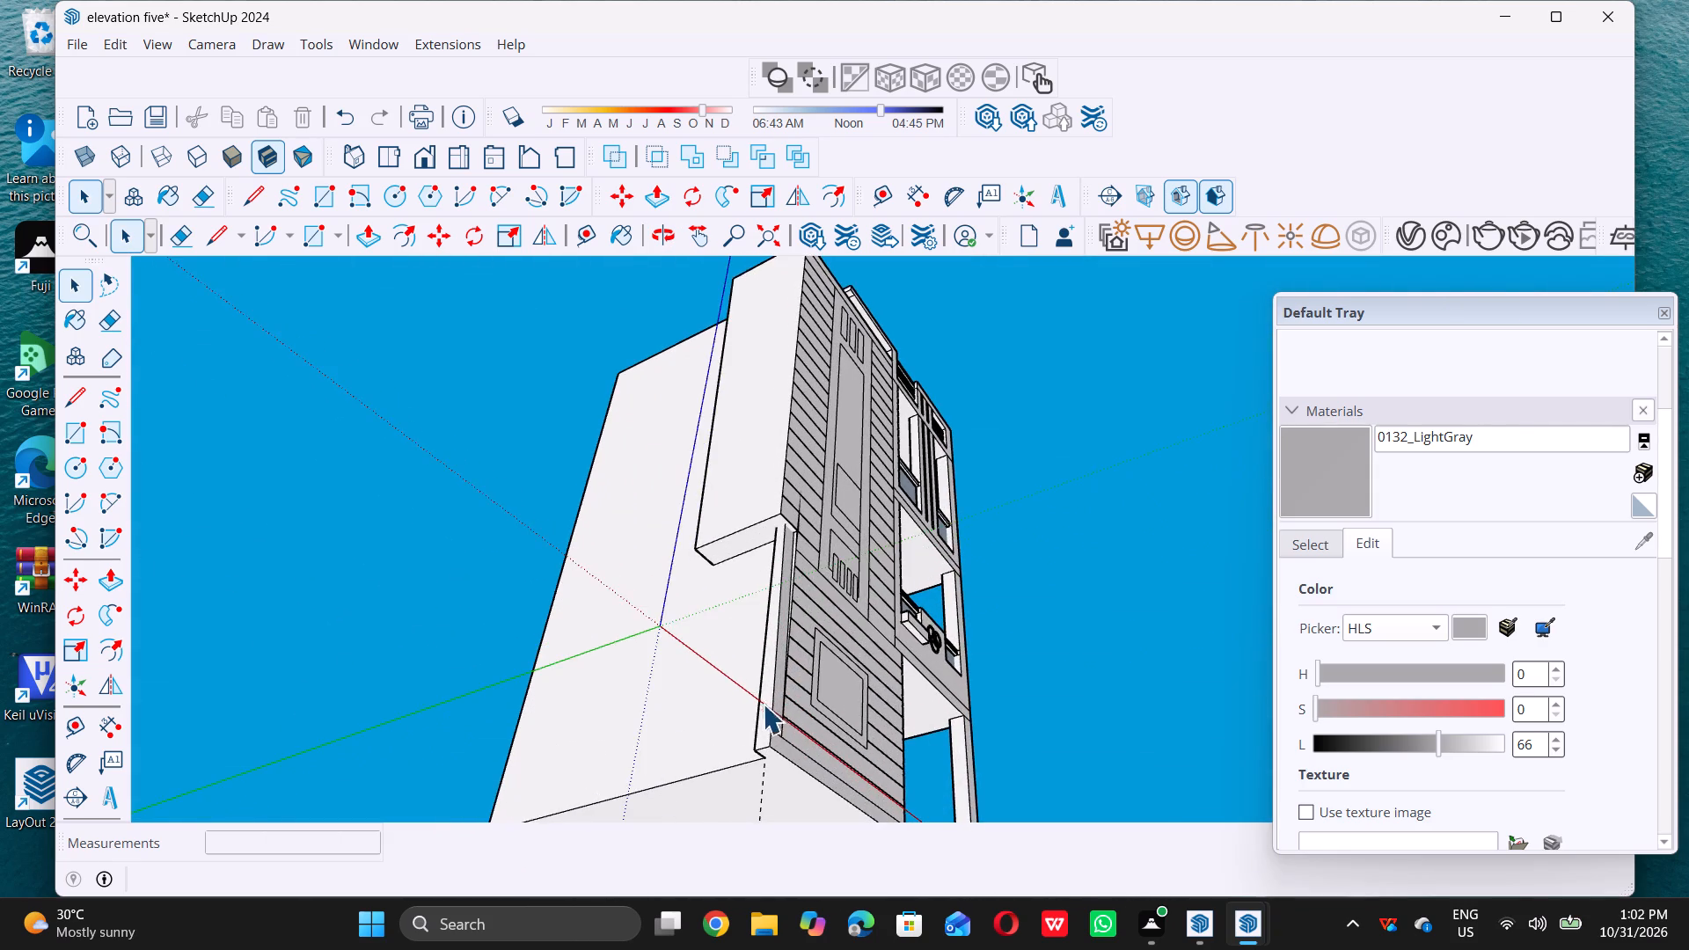
{"action": "scroll", "coordinate": [758, 712], "scroll_direction": "up", "scroll_amount": 5}
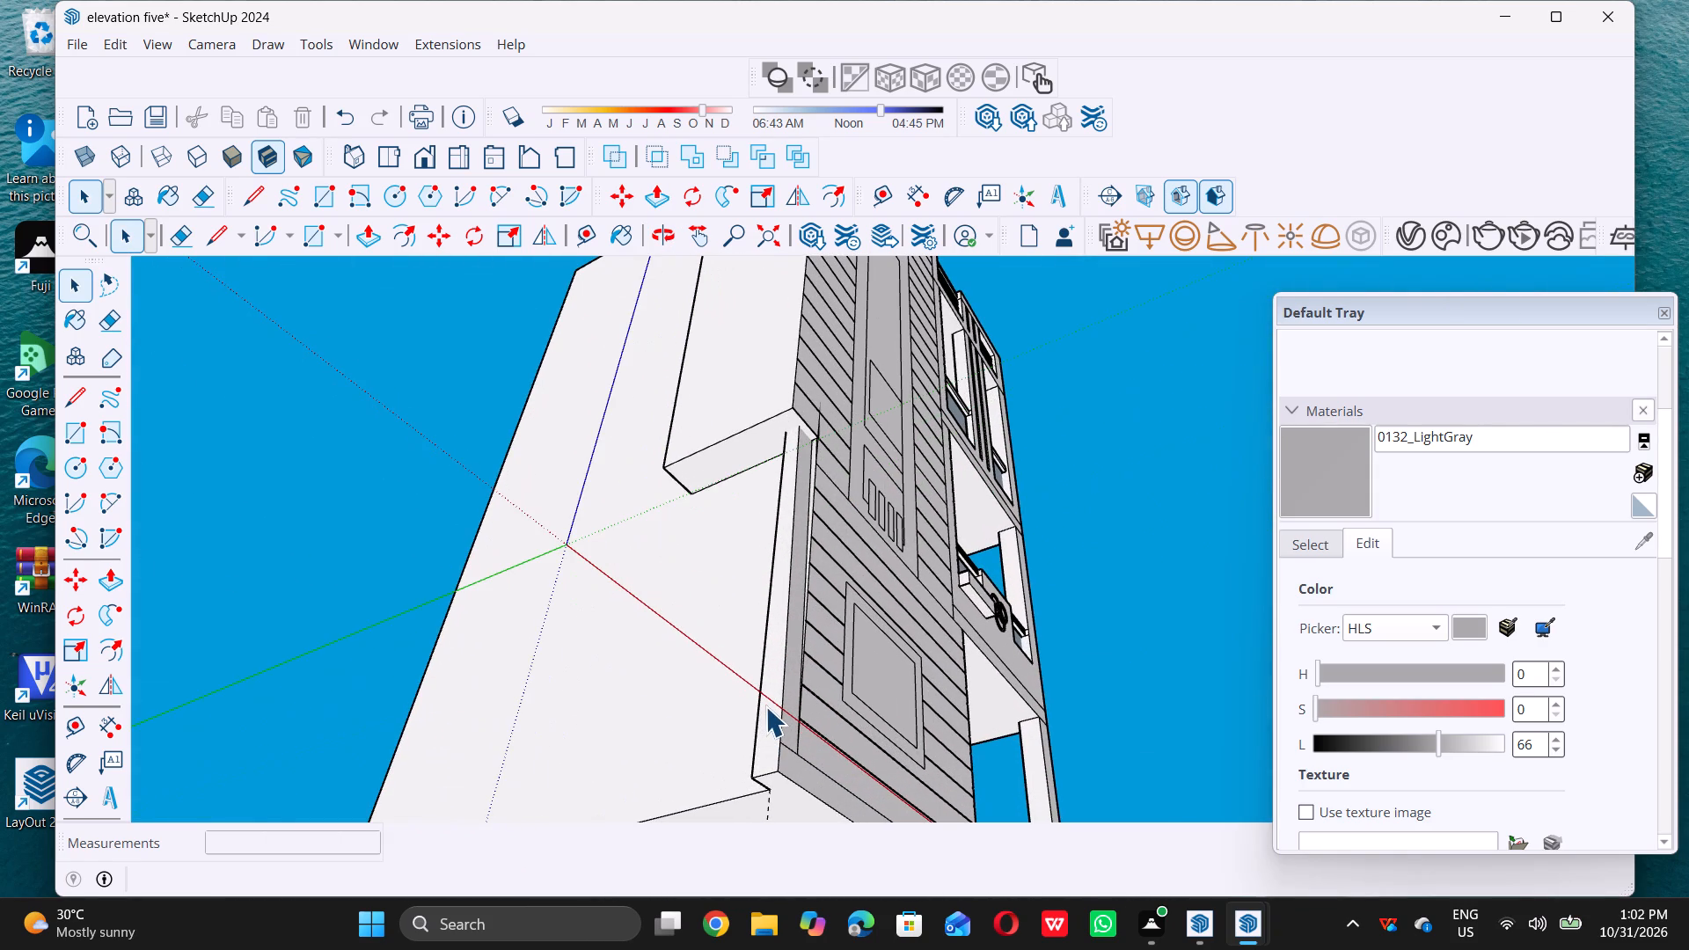
{"action": "double_click", "coordinate": [765, 706]}
{"action": "key", "text": "p"}
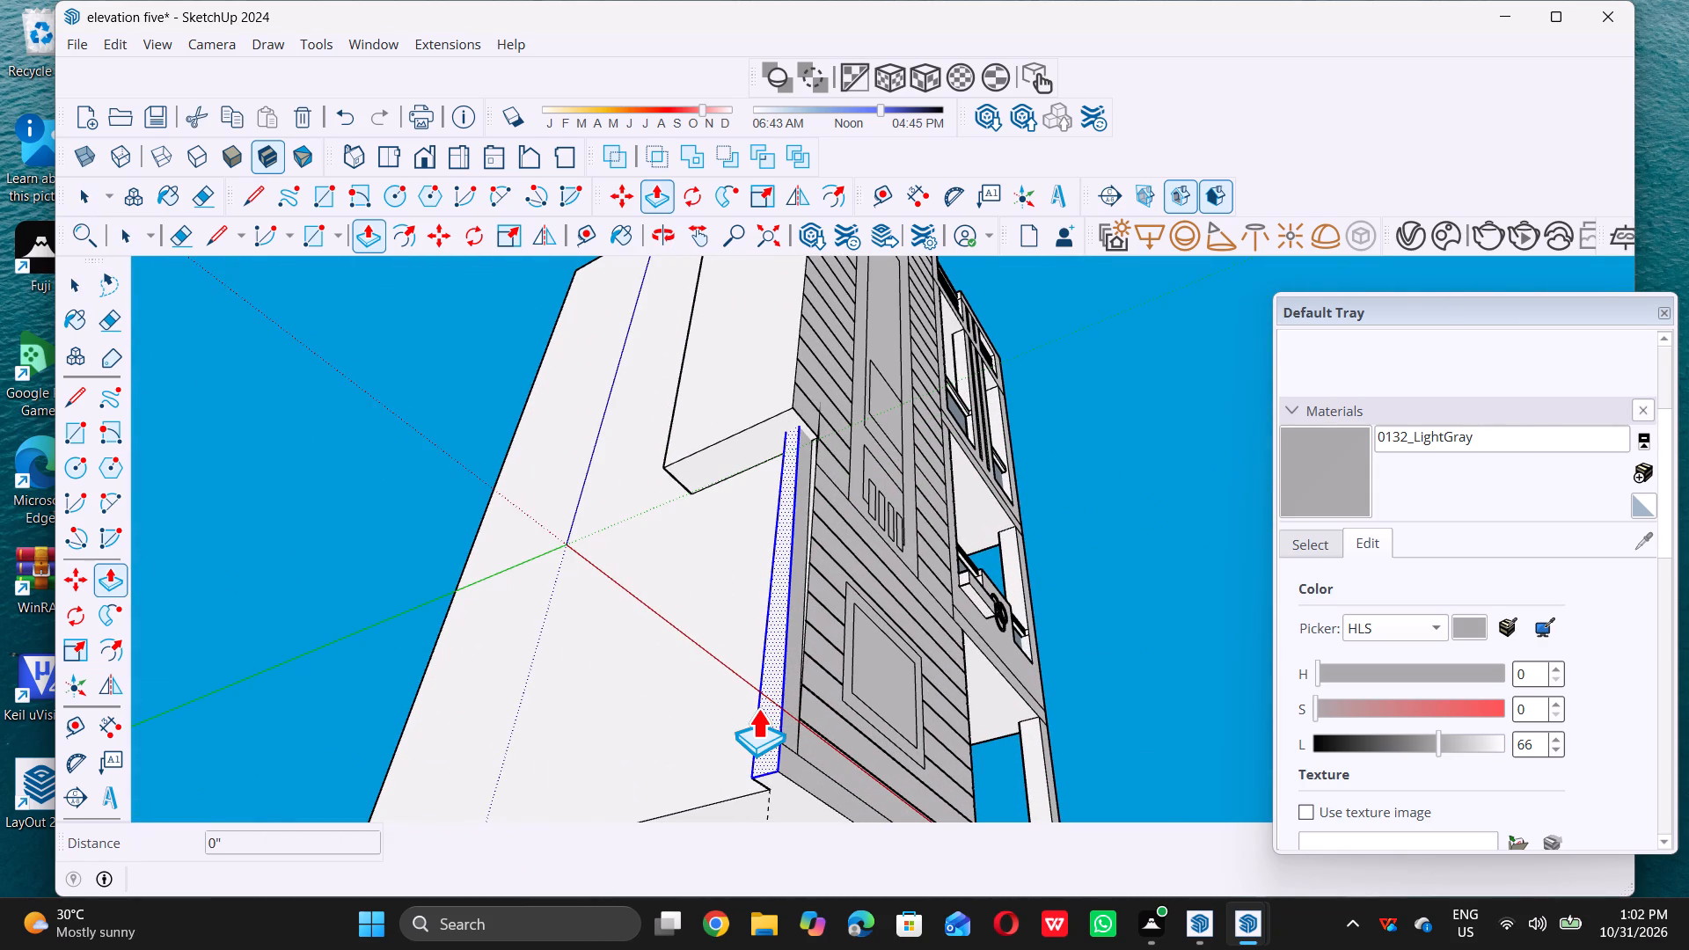
{"action": "left_click", "coordinate": [756, 711]}
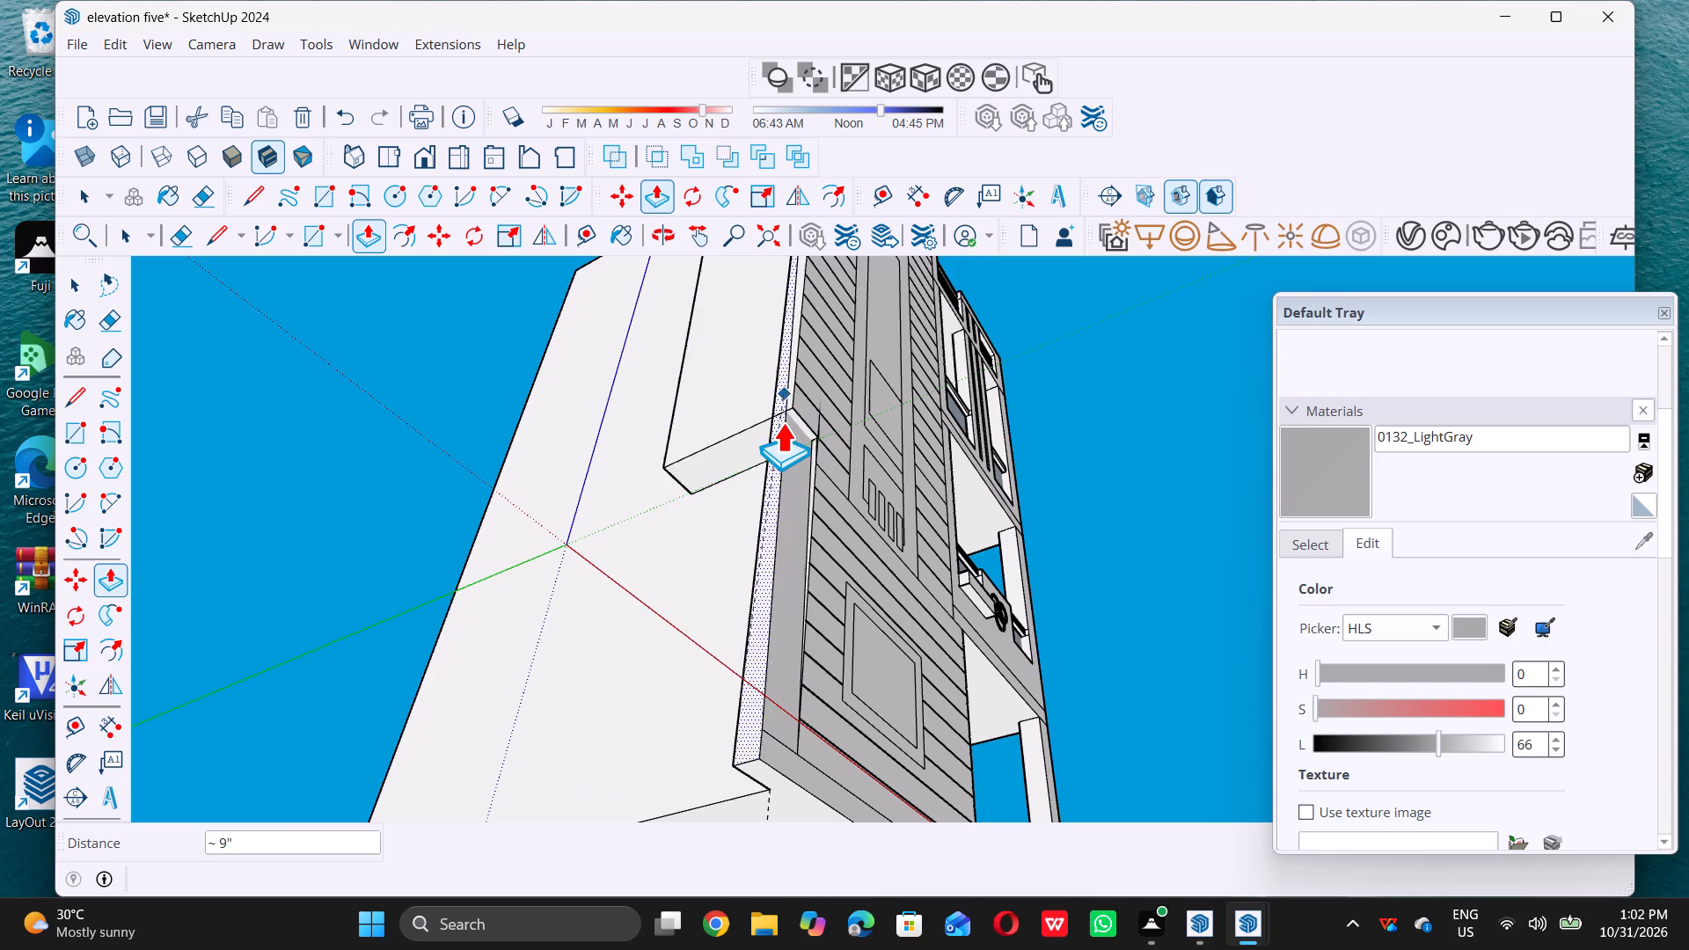
{"action": "left_click", "coordinate": [793, 400]}
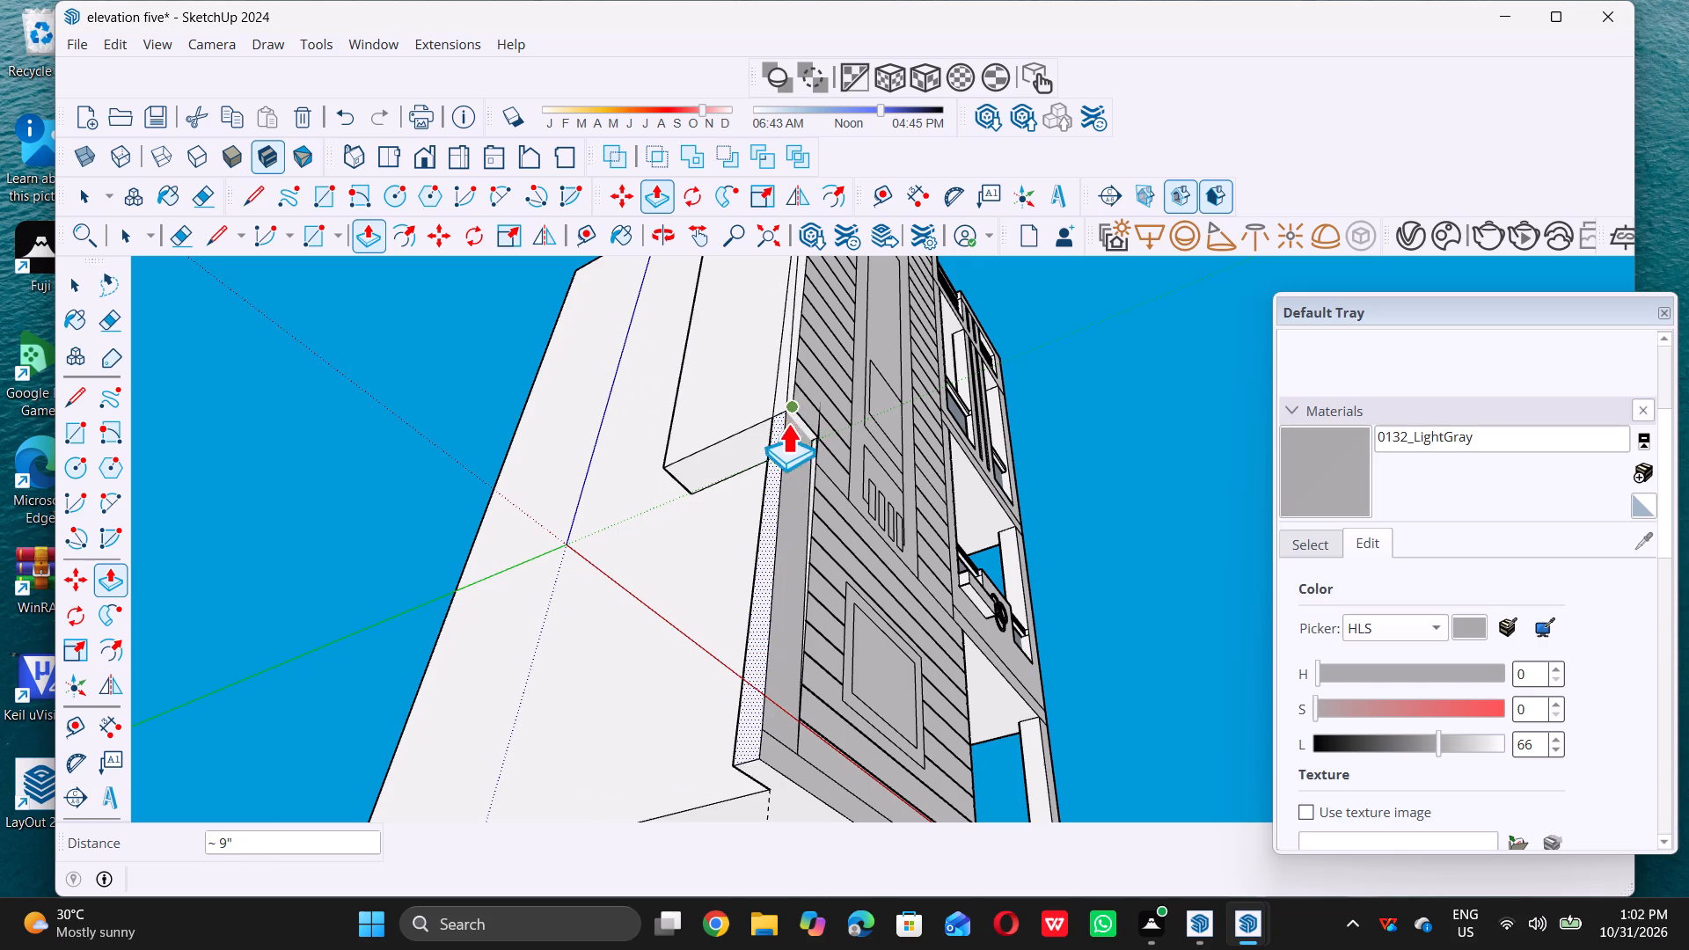
{"action": "key", "text": "space"}
Extrude the narrow side face of the ground-floor grooved facade outward to the corner strip's outer edge, finishing with a pull of about 8 7/8".
{"action": "scroll", "coordinate": [748, 487], "scroll_direction": "down", "scroll_amount": 6}
{"action": "middle_click_drag", "start_coordinate": [734, 508], "coordinate": [699, 633]}
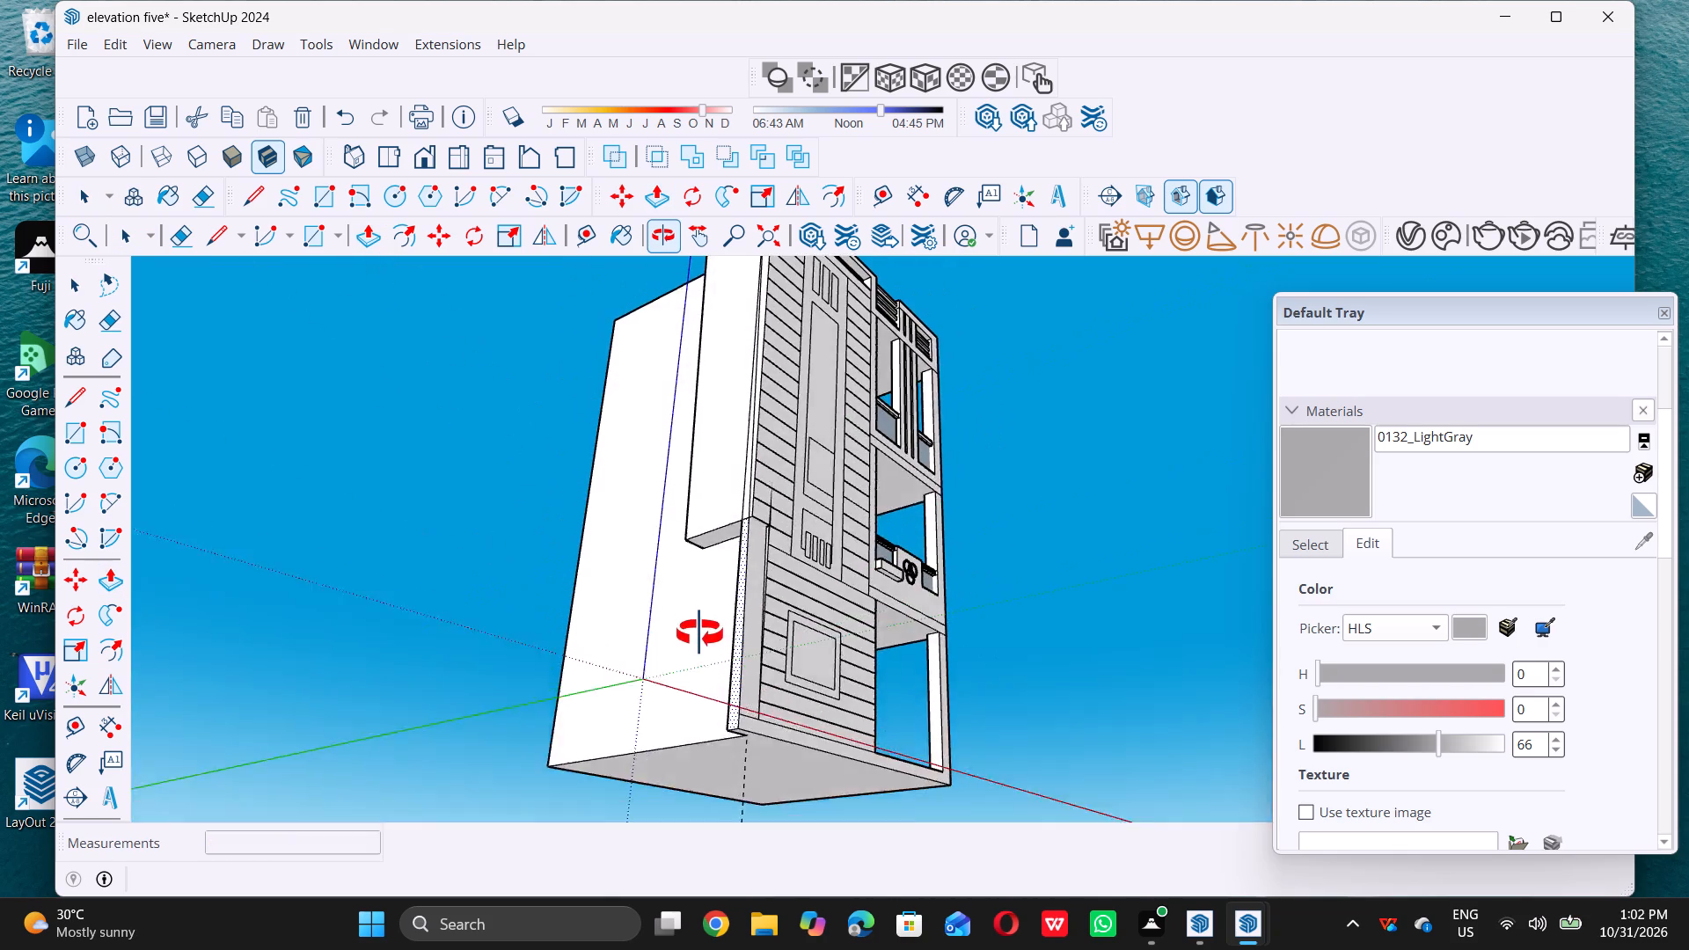
{"action": "middle_click_drag", "start_coordinate": [699, 633], "coordinate": [698, 634]}
{"action": "middle_click", "coordinate": [698, 633]}
{"action": "middle_click_drag", "start_coordinate": [743, 549], "coordinate": [793, 583]}
{"action": "scroll", "coordinate": [785, 591], "scroll_direction": "up", "scroll_amount": 5}
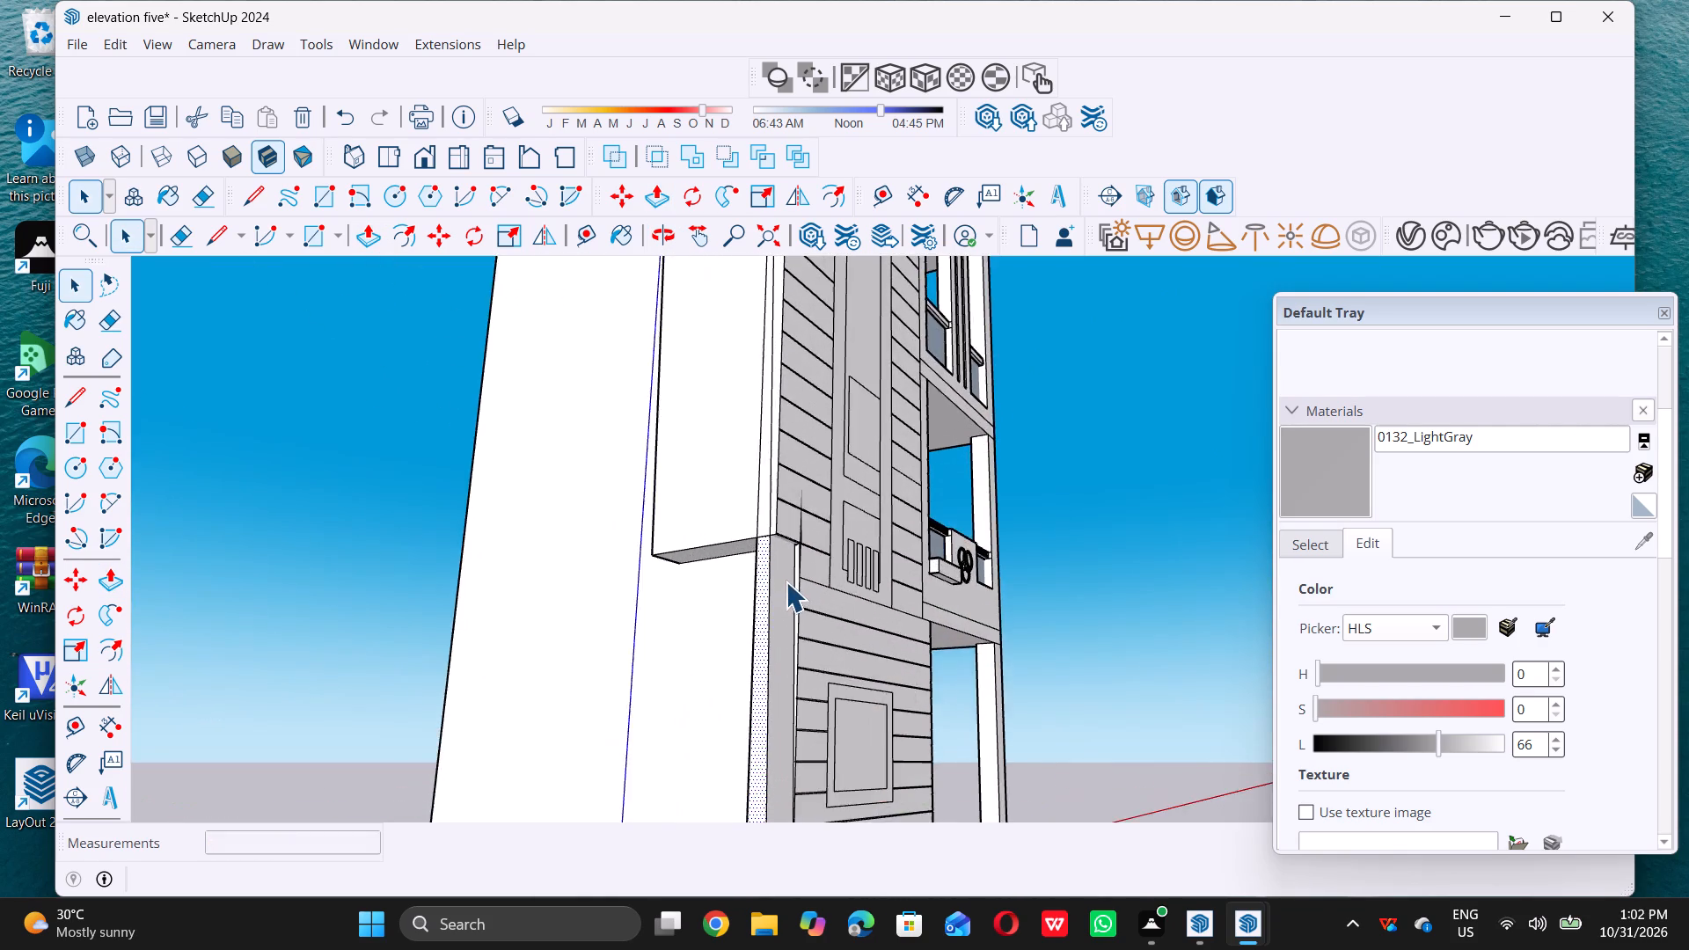
{"action": "scroll", "coordinate": [786, 581], "scroll_direction": "up", "scroll_amount": 16}
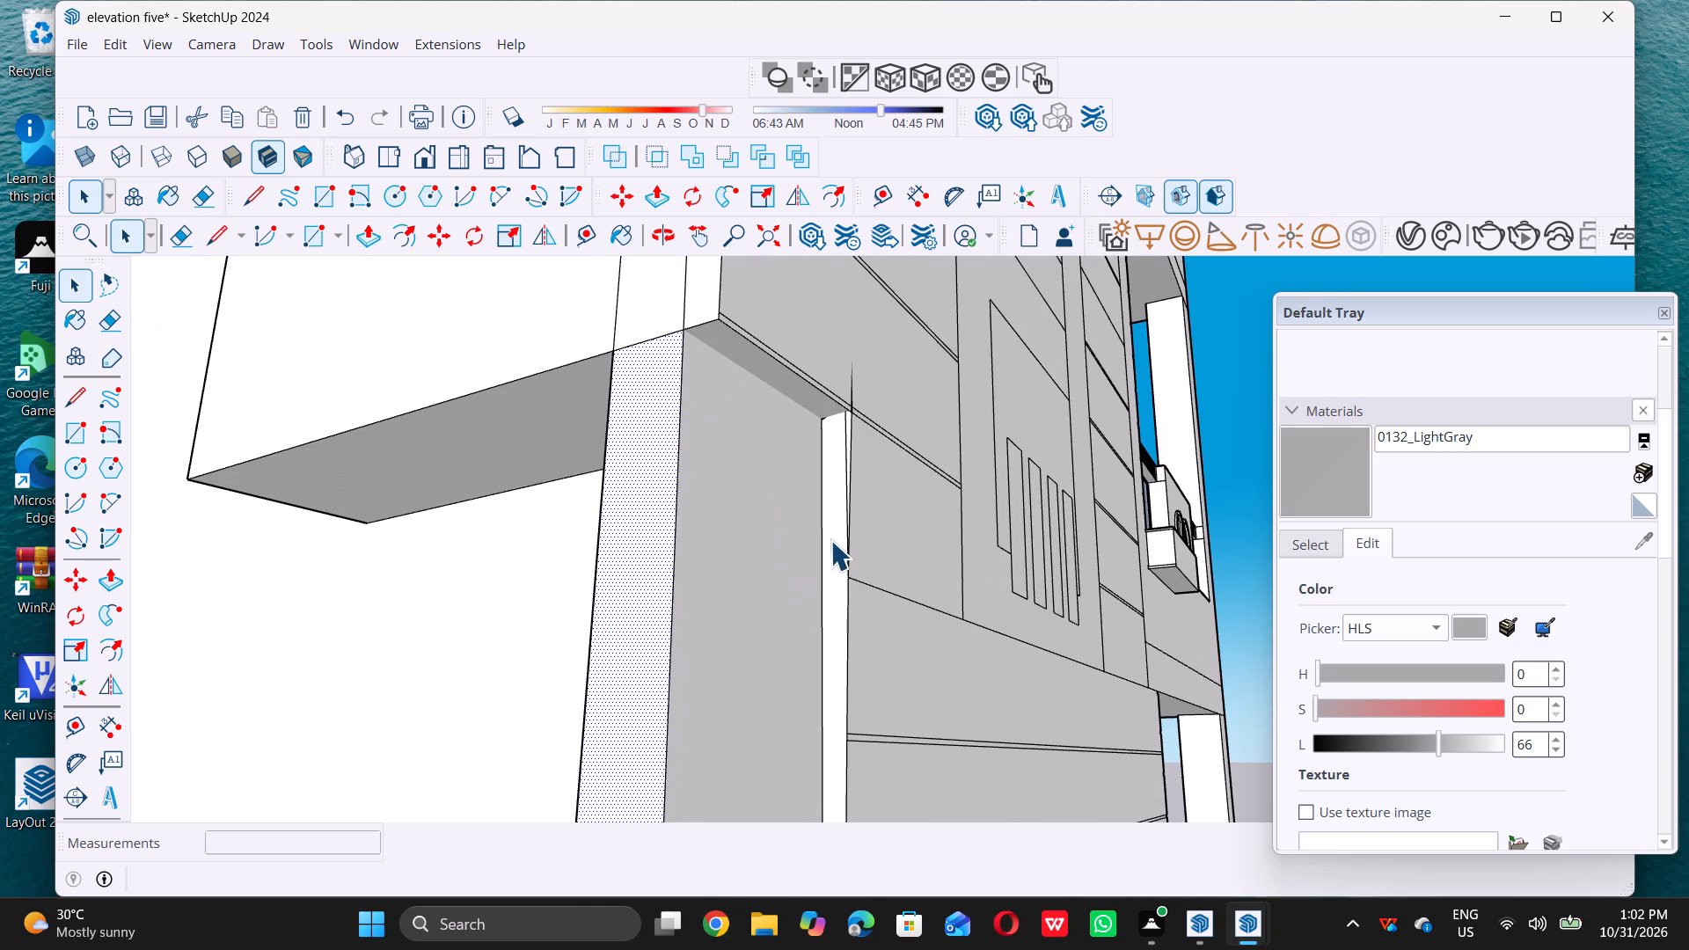
{"action": "double_click", "coordinate": [832, 537]}
{"action": "key", "text": "p"}
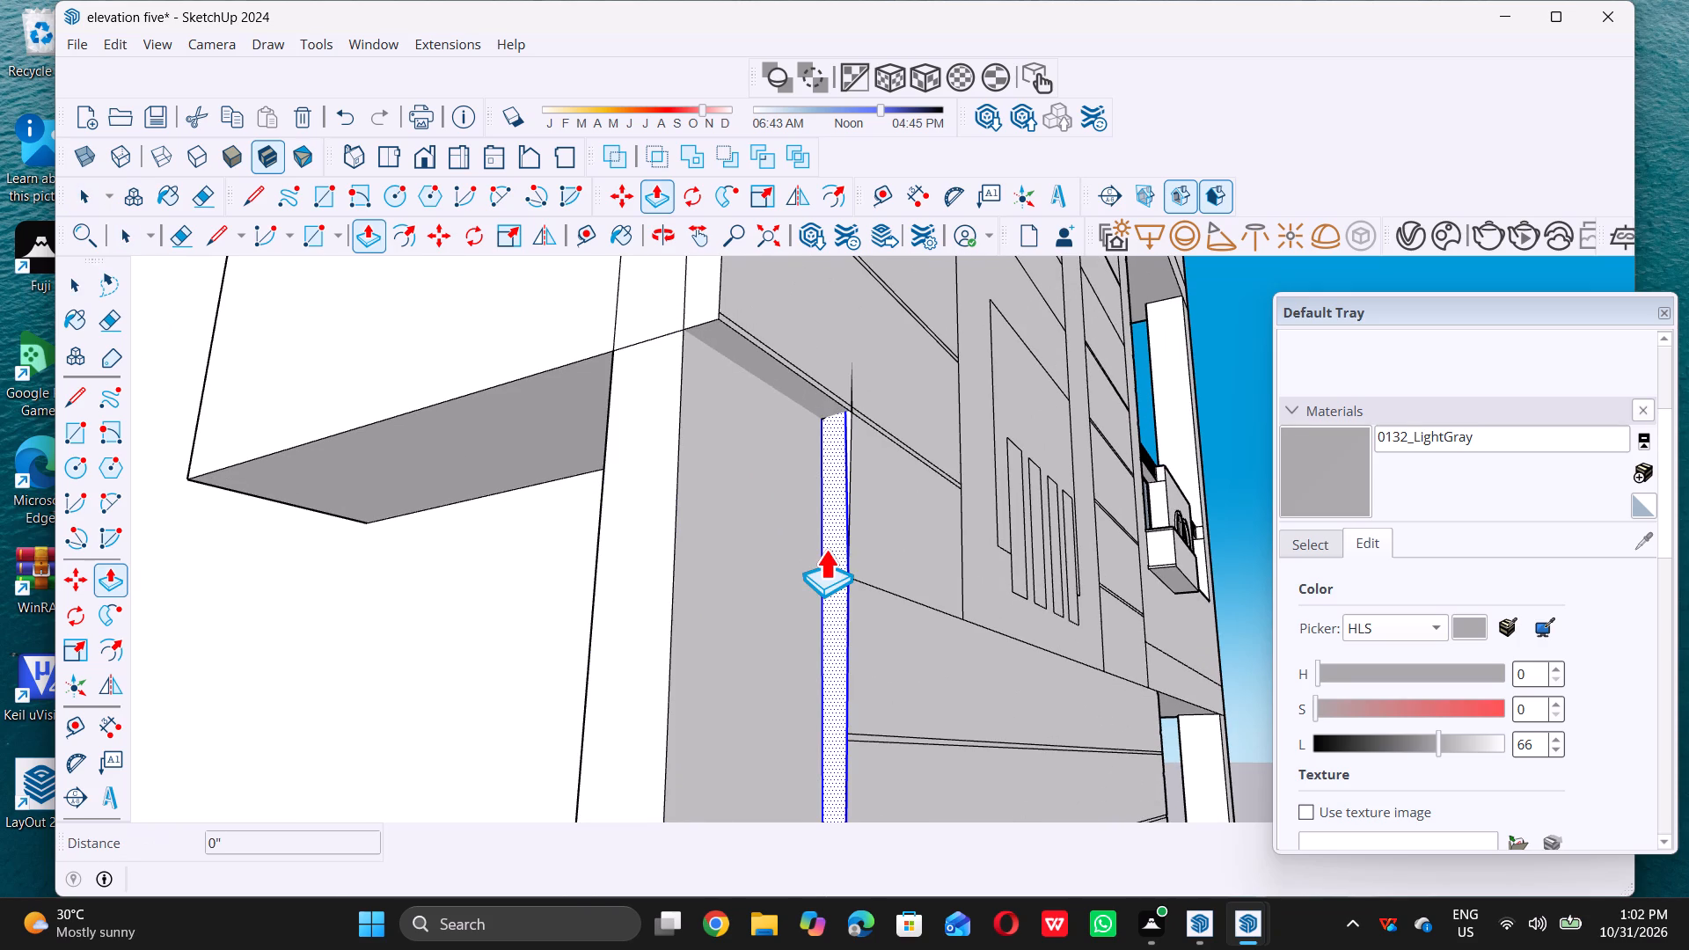
{"action": "double_click", "coordinate": [825, 549]}
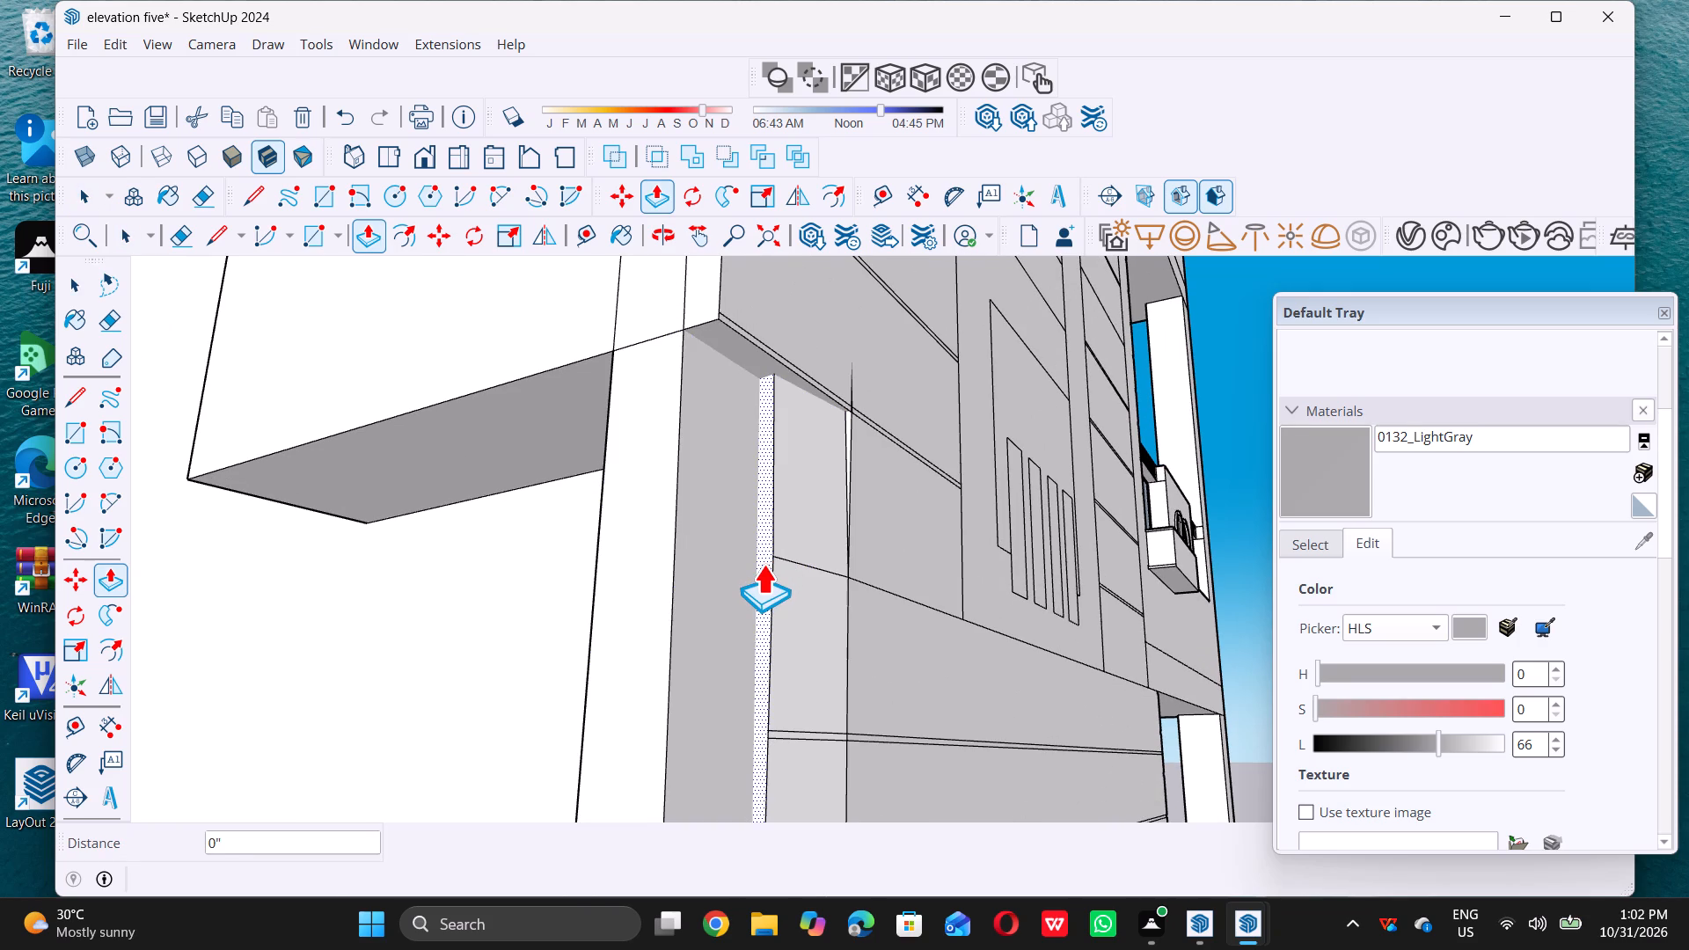
{"action": "left_click", "coordinate": [763, 564]}
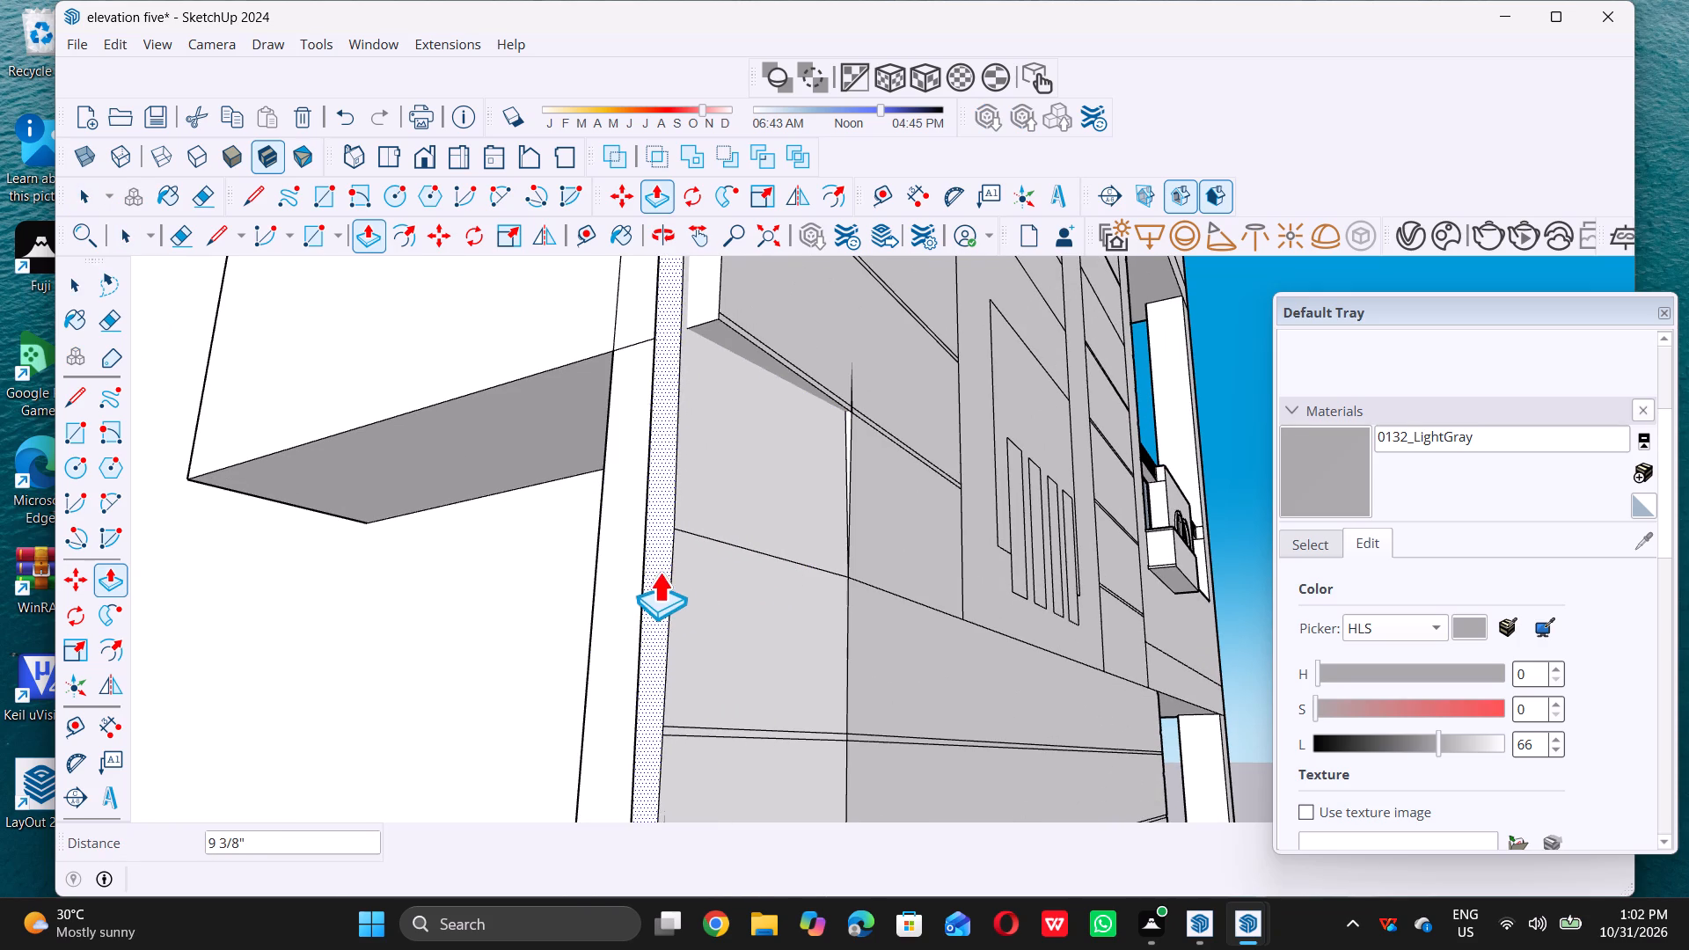
{"action": "left_click", "coordinate": [675, 514]}
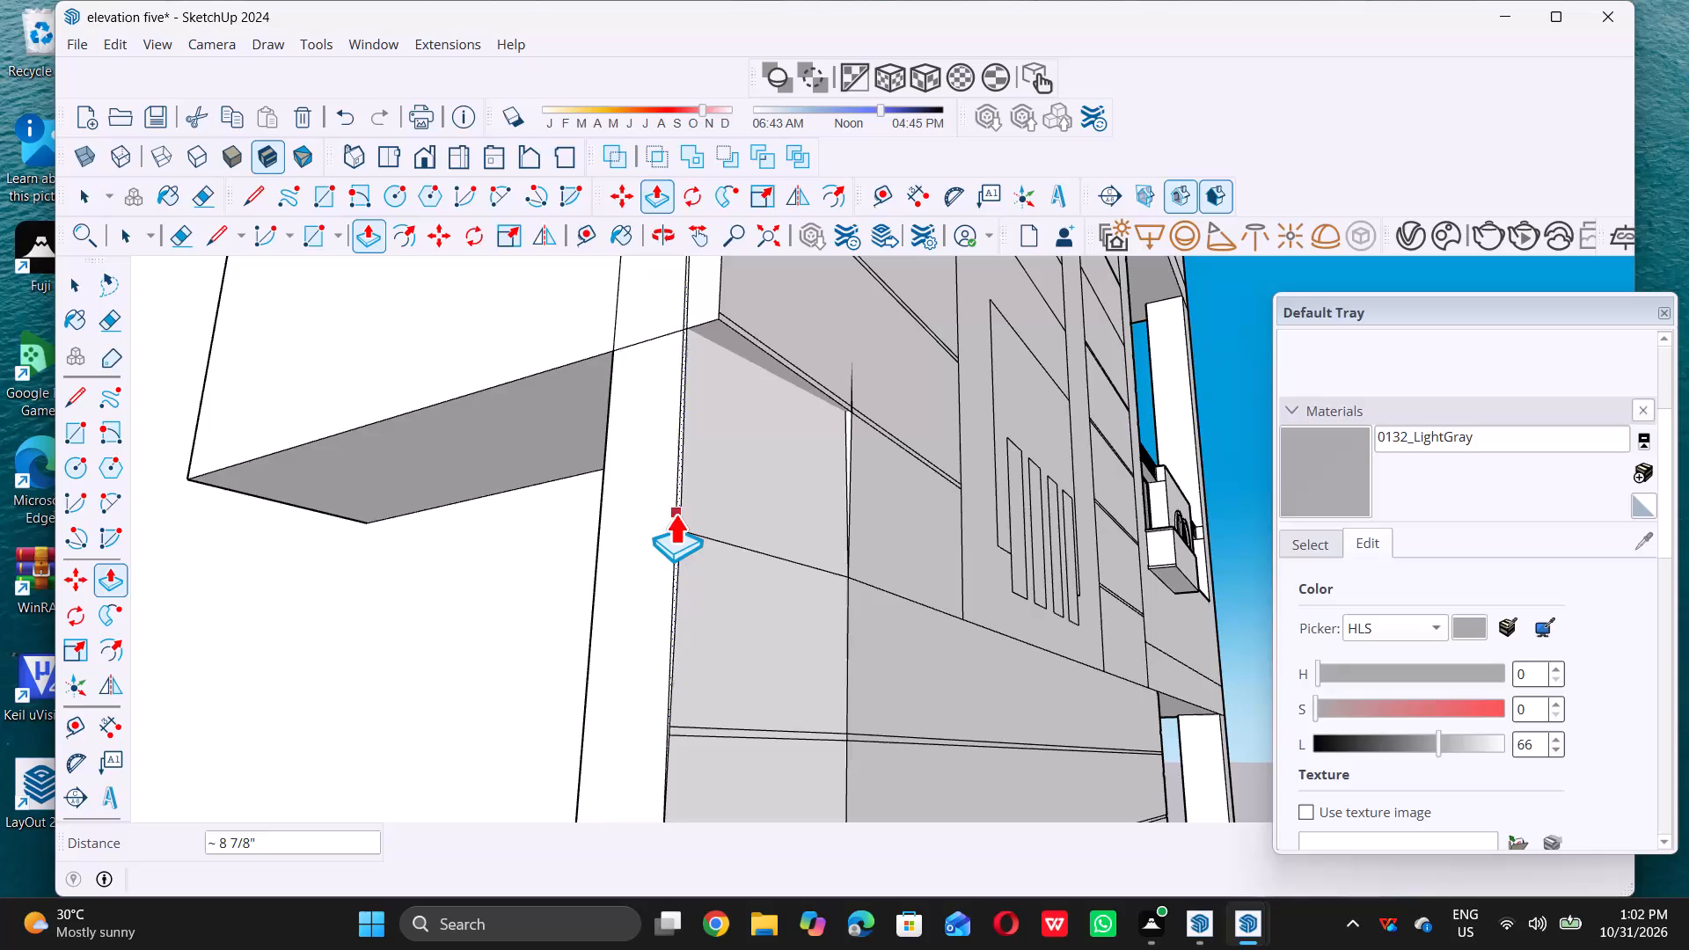
{"action": "key", "text": "space"}
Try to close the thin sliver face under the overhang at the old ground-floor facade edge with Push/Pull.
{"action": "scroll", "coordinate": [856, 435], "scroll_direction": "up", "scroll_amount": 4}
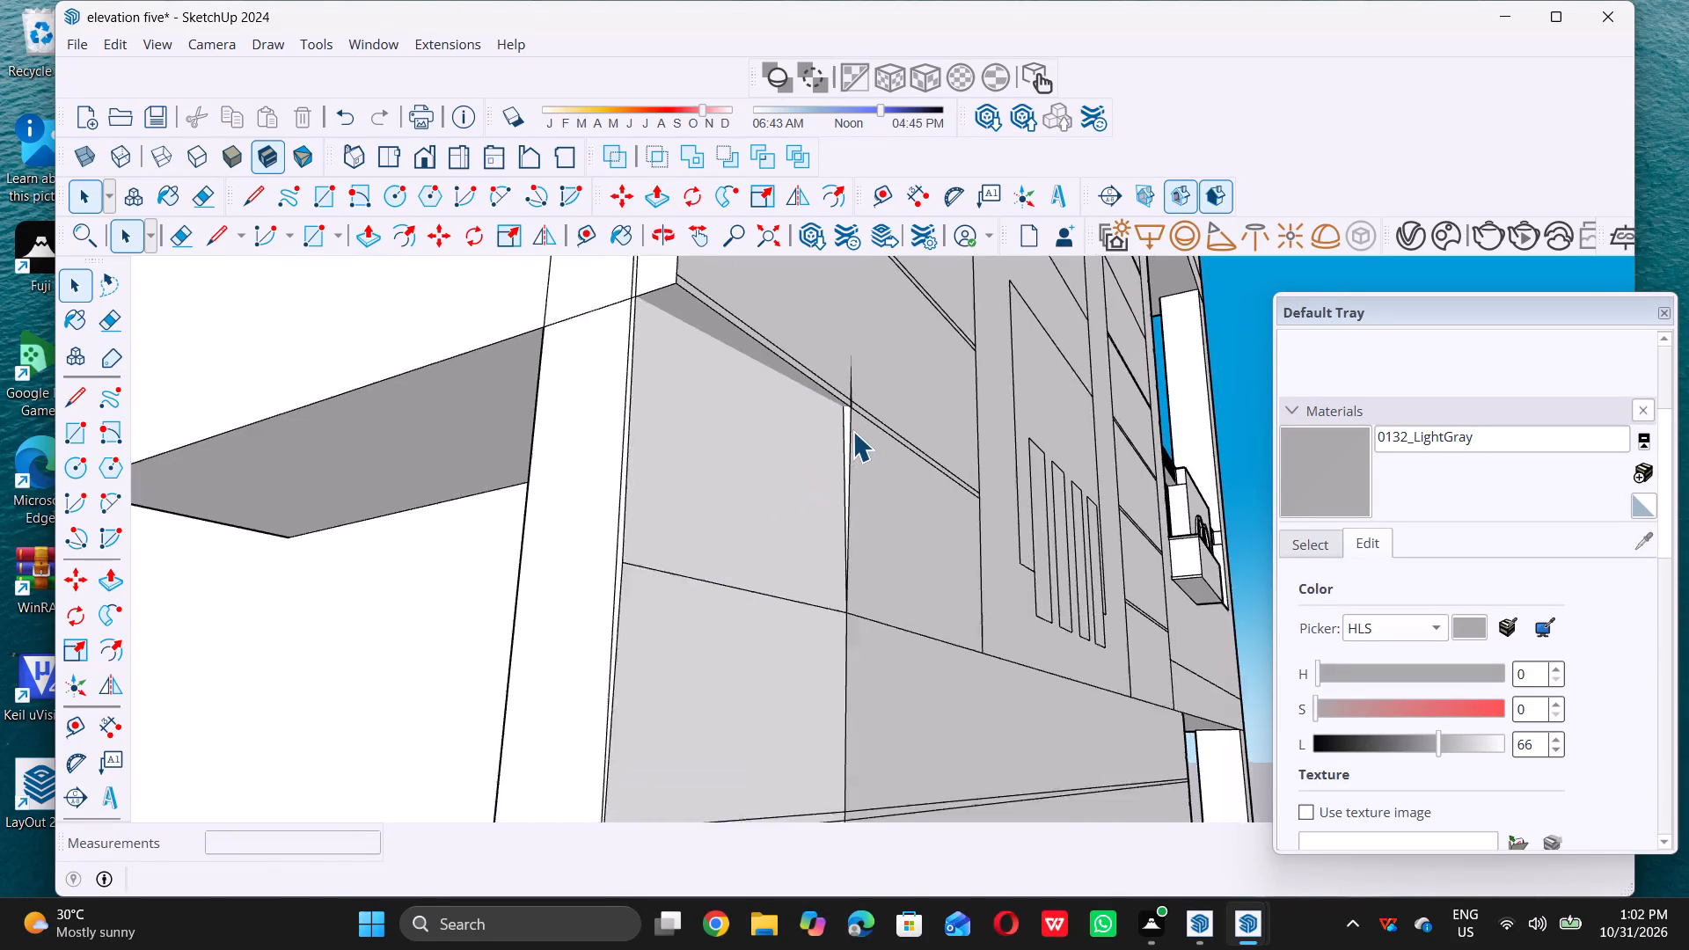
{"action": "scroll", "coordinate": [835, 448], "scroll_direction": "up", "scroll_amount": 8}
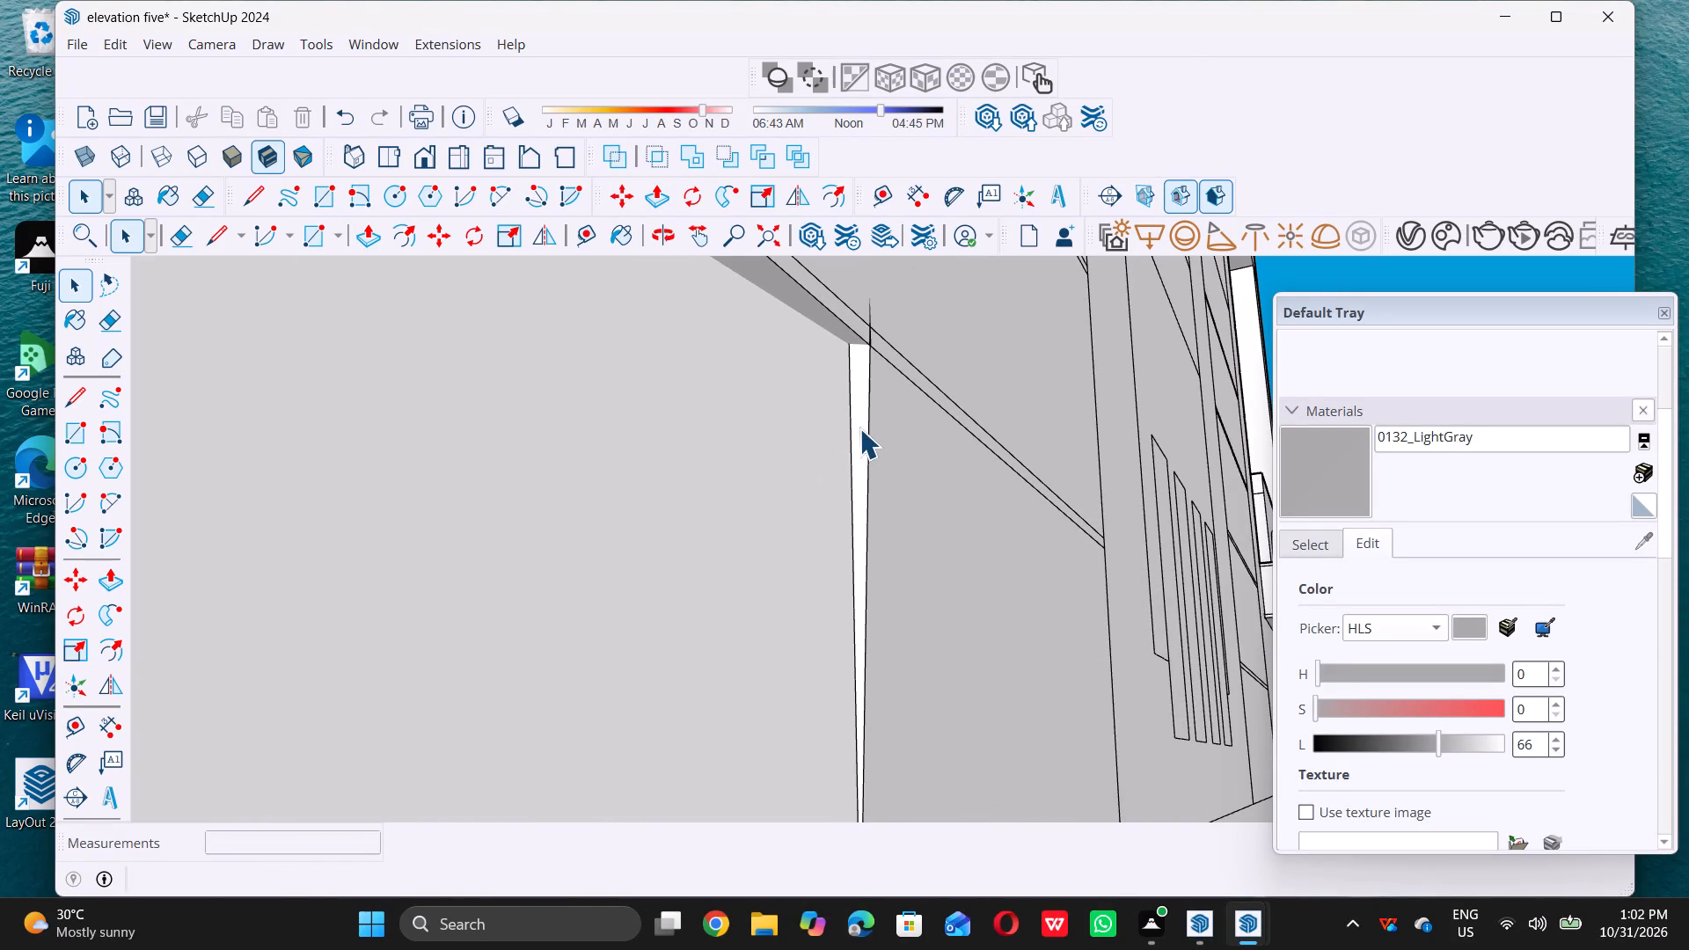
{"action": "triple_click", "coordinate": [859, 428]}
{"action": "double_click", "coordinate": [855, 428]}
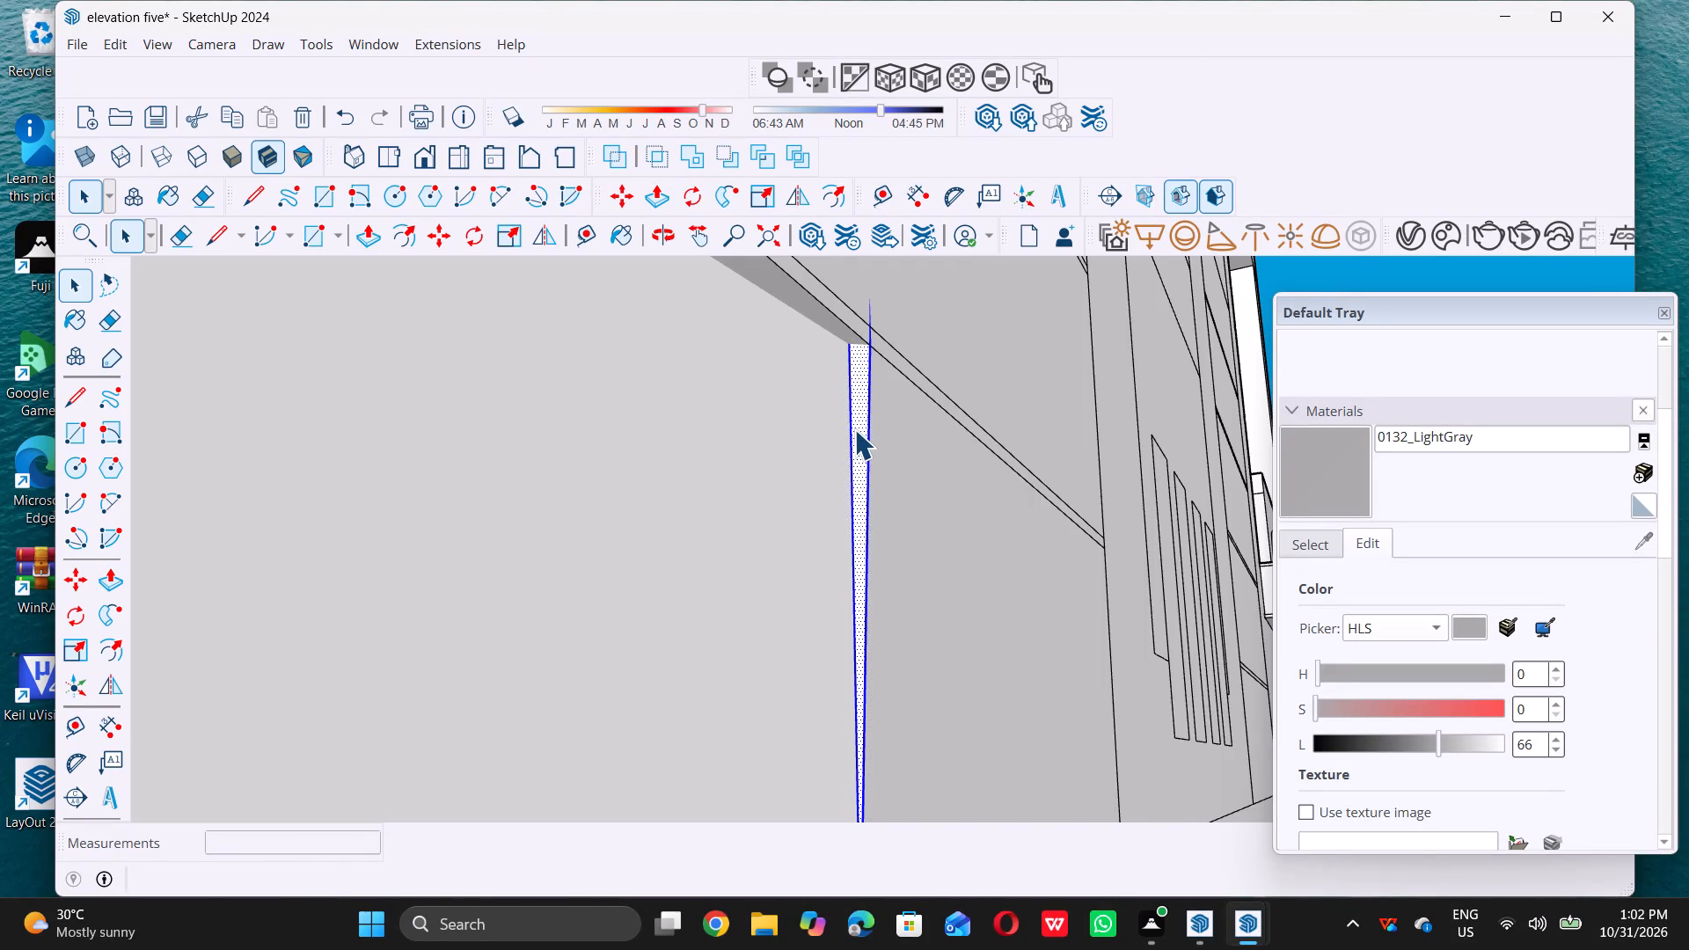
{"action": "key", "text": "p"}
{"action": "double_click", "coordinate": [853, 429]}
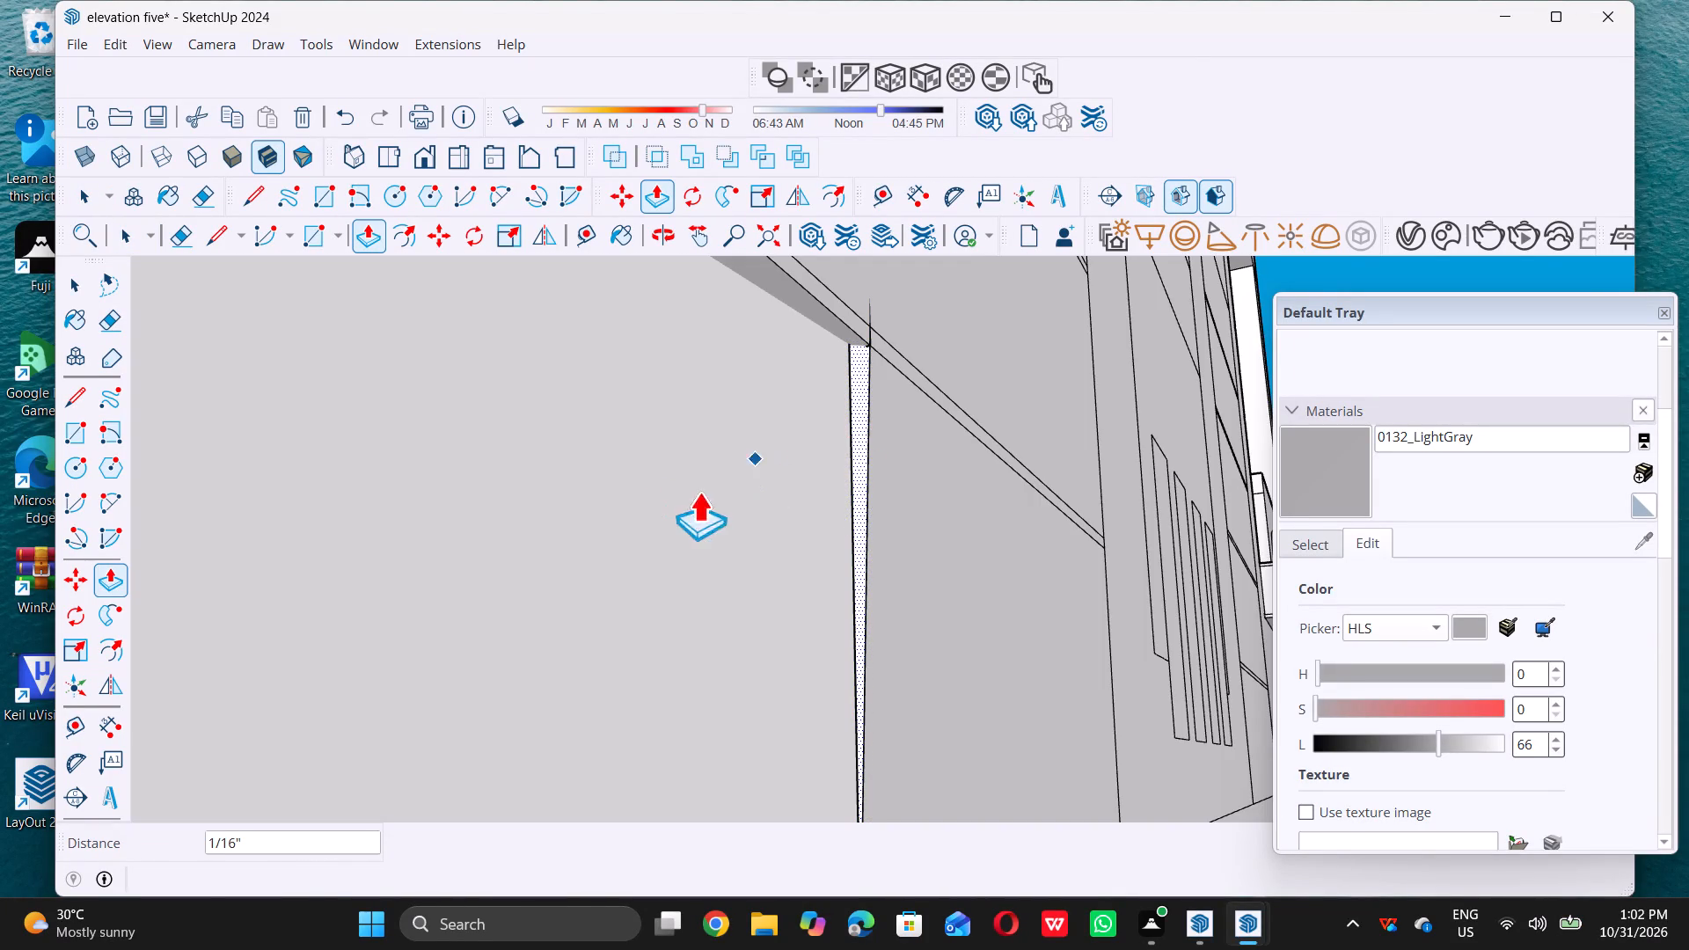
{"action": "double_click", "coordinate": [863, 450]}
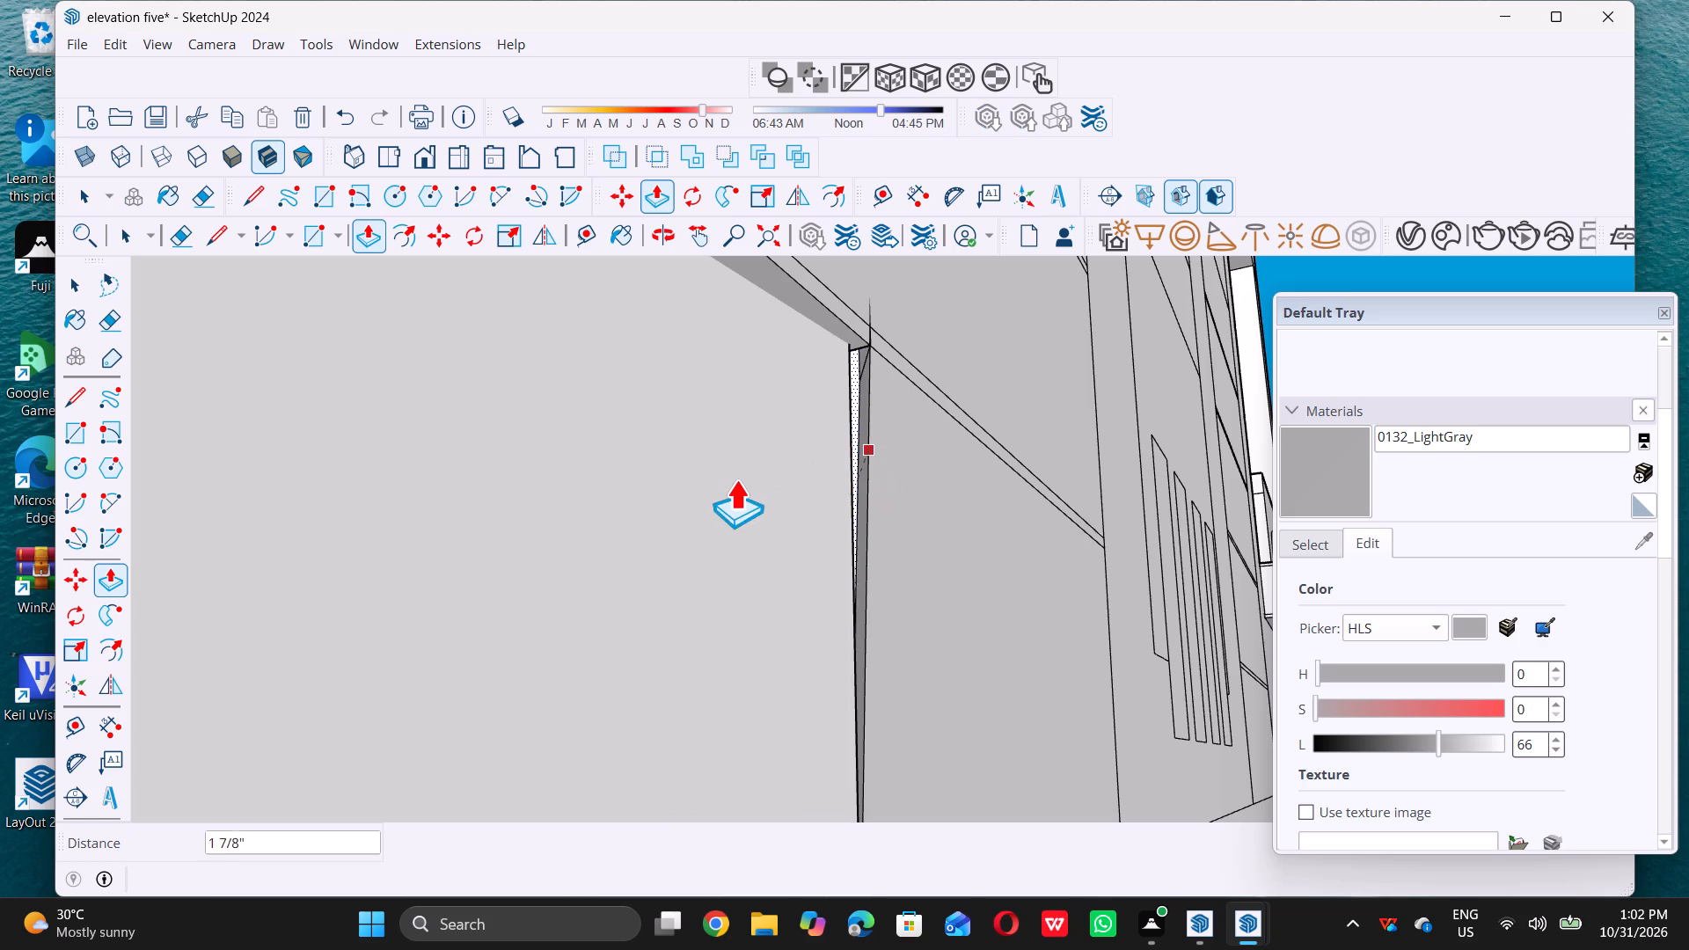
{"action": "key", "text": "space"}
Examine the widened ground-floor facade, its vertical joint line and the side-wall projection from the front and corner.
{"action": "scroll", "coordinate": [811, 516], "scroll_direction": "down", "scroll_amount": 7}
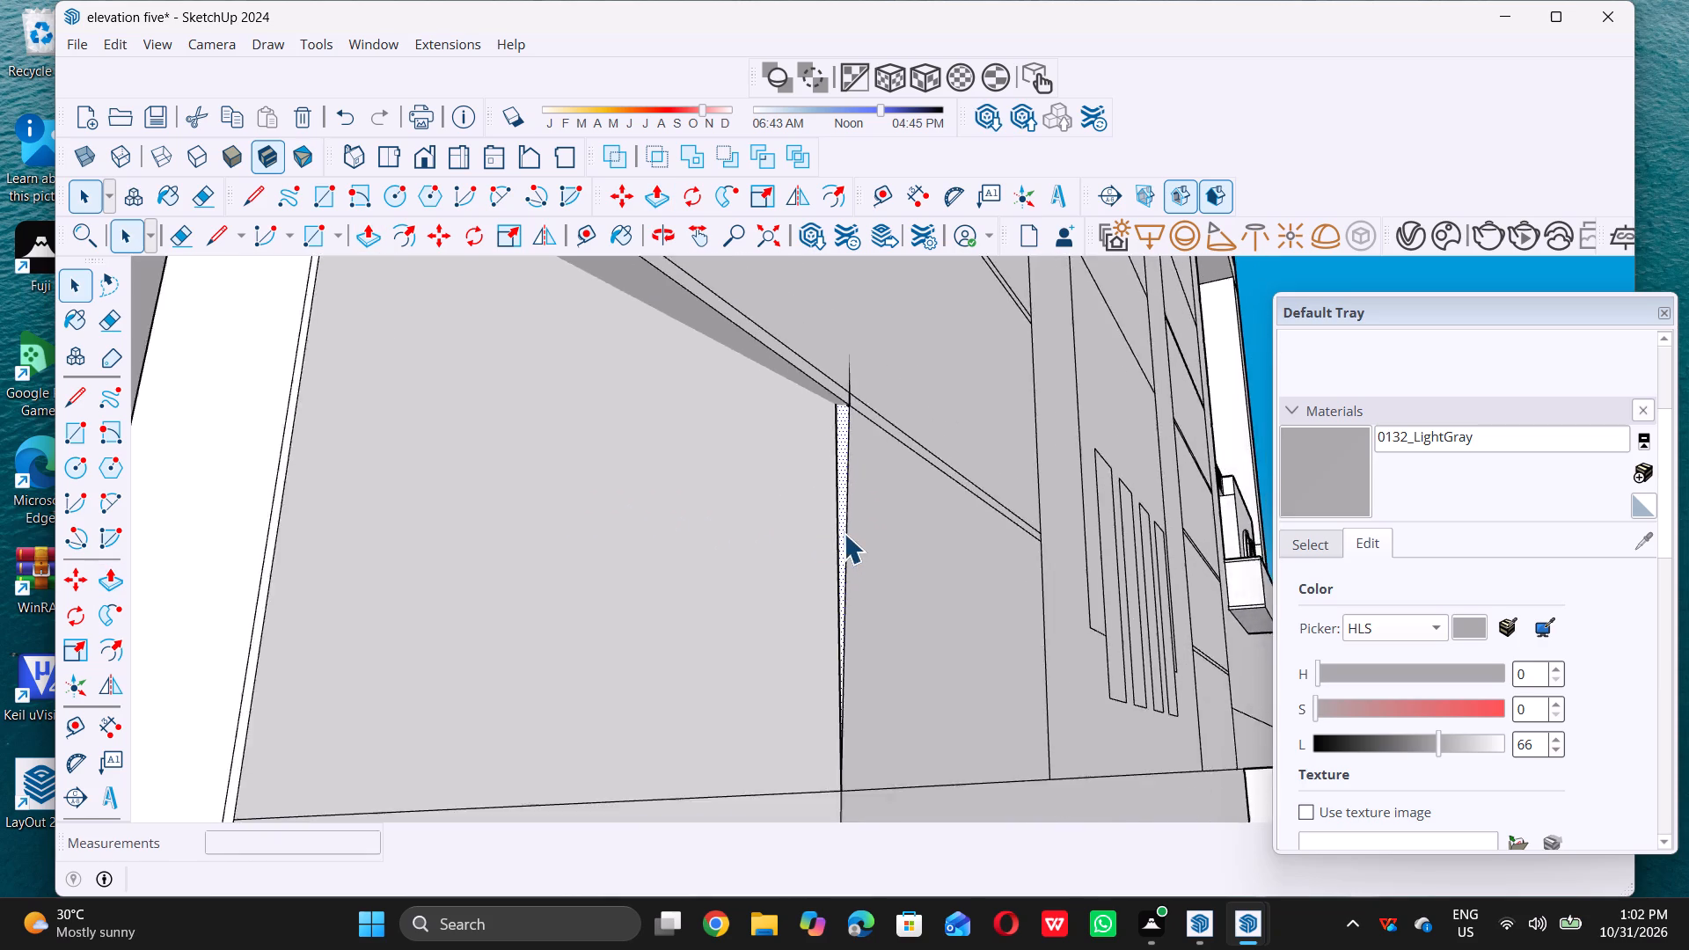
{"action": "scroll", "coordinate": [844, 533], "scroll_direction": "down", "scroll_amount": 20}
{"action": "scroll", "coordinate": [844, 533], "scroll_direction": "down", "scroll_amount": 4}
{"action": "middle_click_drag", "start_coordinate": [961, 579], "coordinate": [470, 559]}
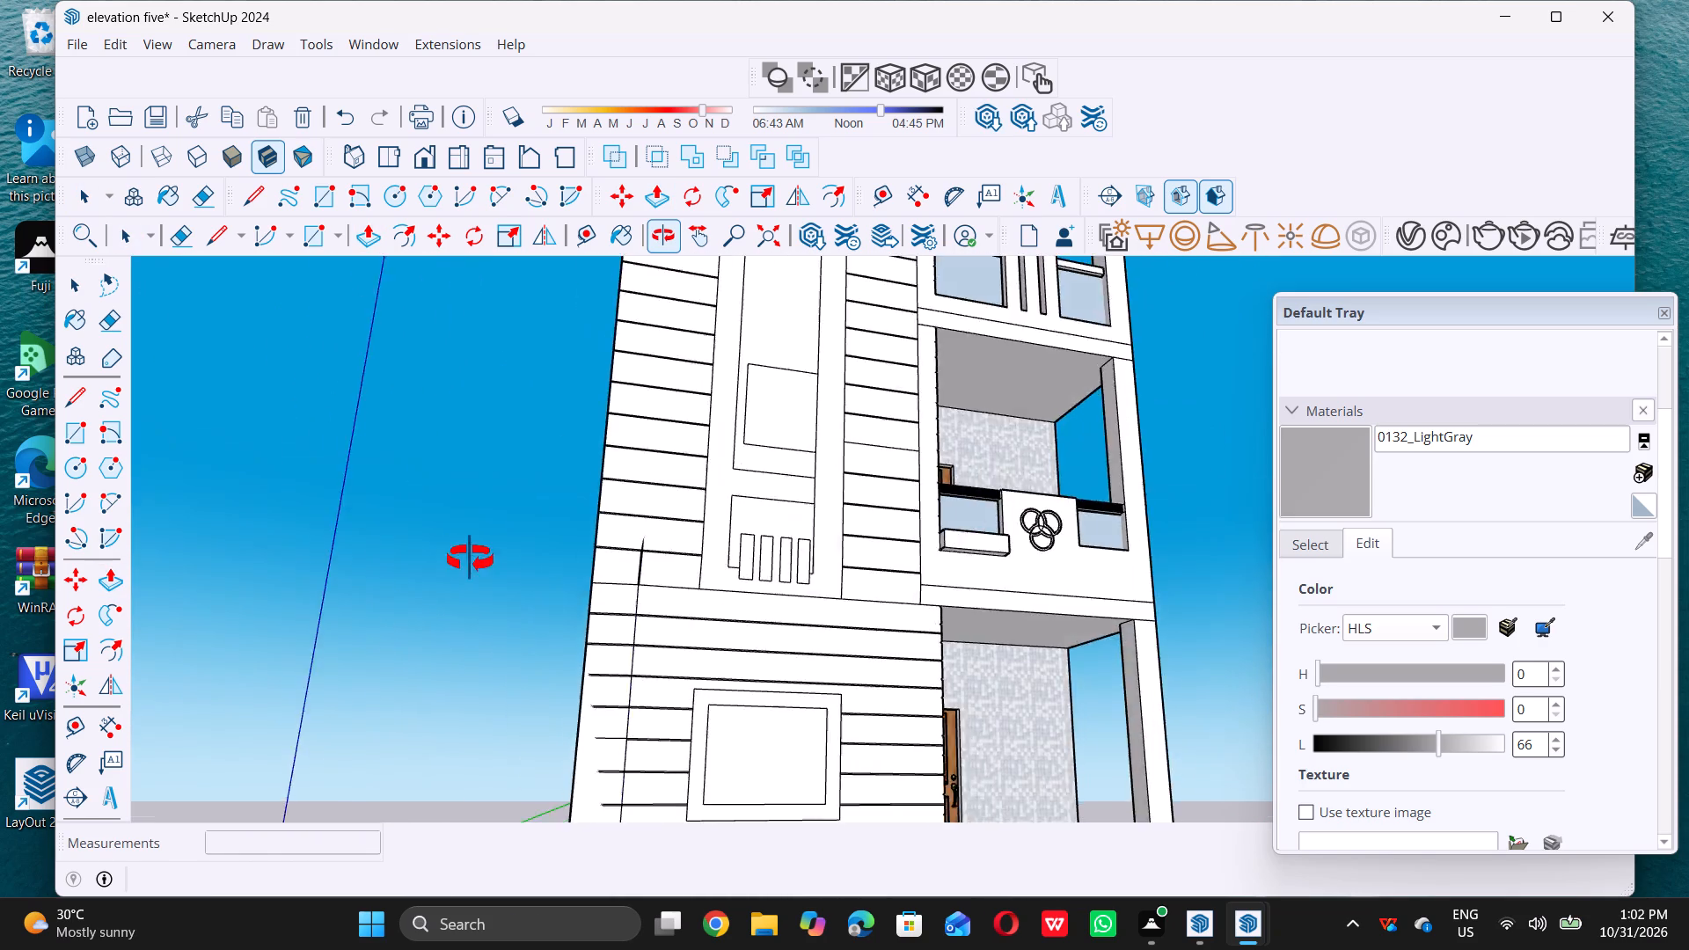
{"action": "middle_click_drag", "start_coordinate": [470, 559], "coordinate": [583, 723]}
{"action": "middle_click", "coordinate": [583, 718]}
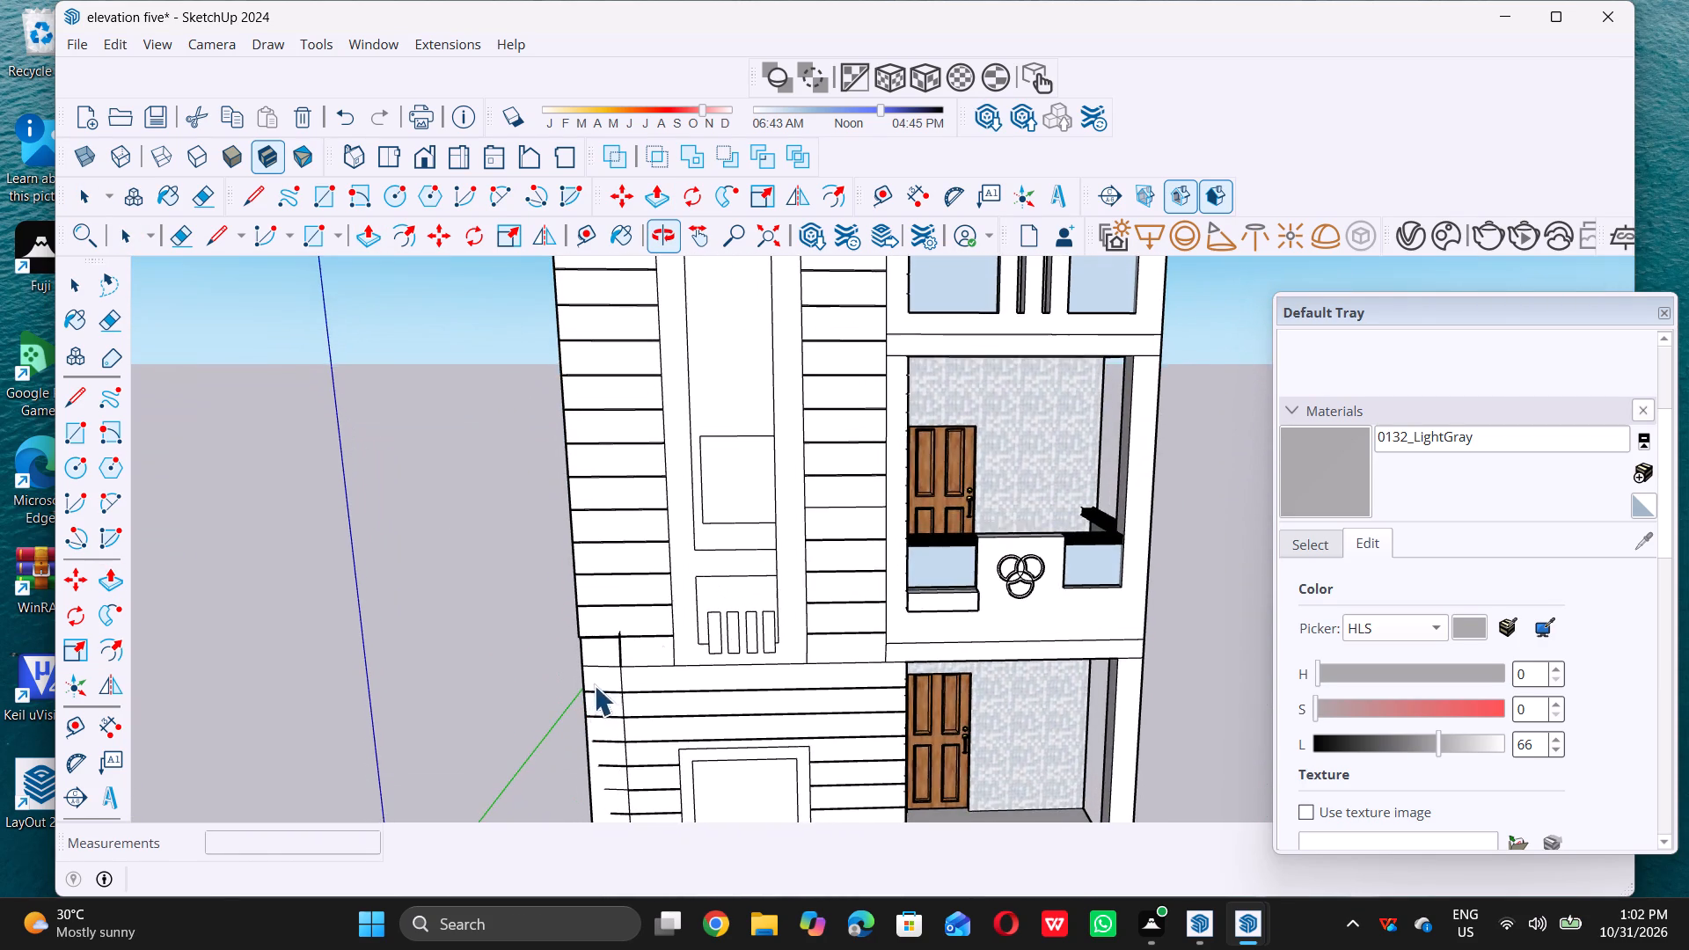
{"action": "scroll", "coordinate": [687, 641], "scroll_direction": "down", "scroll_amount": 11}
{"action": "middle_click_drag", "start_coordinate": [647, 701], "coordinate": [884, 760]}
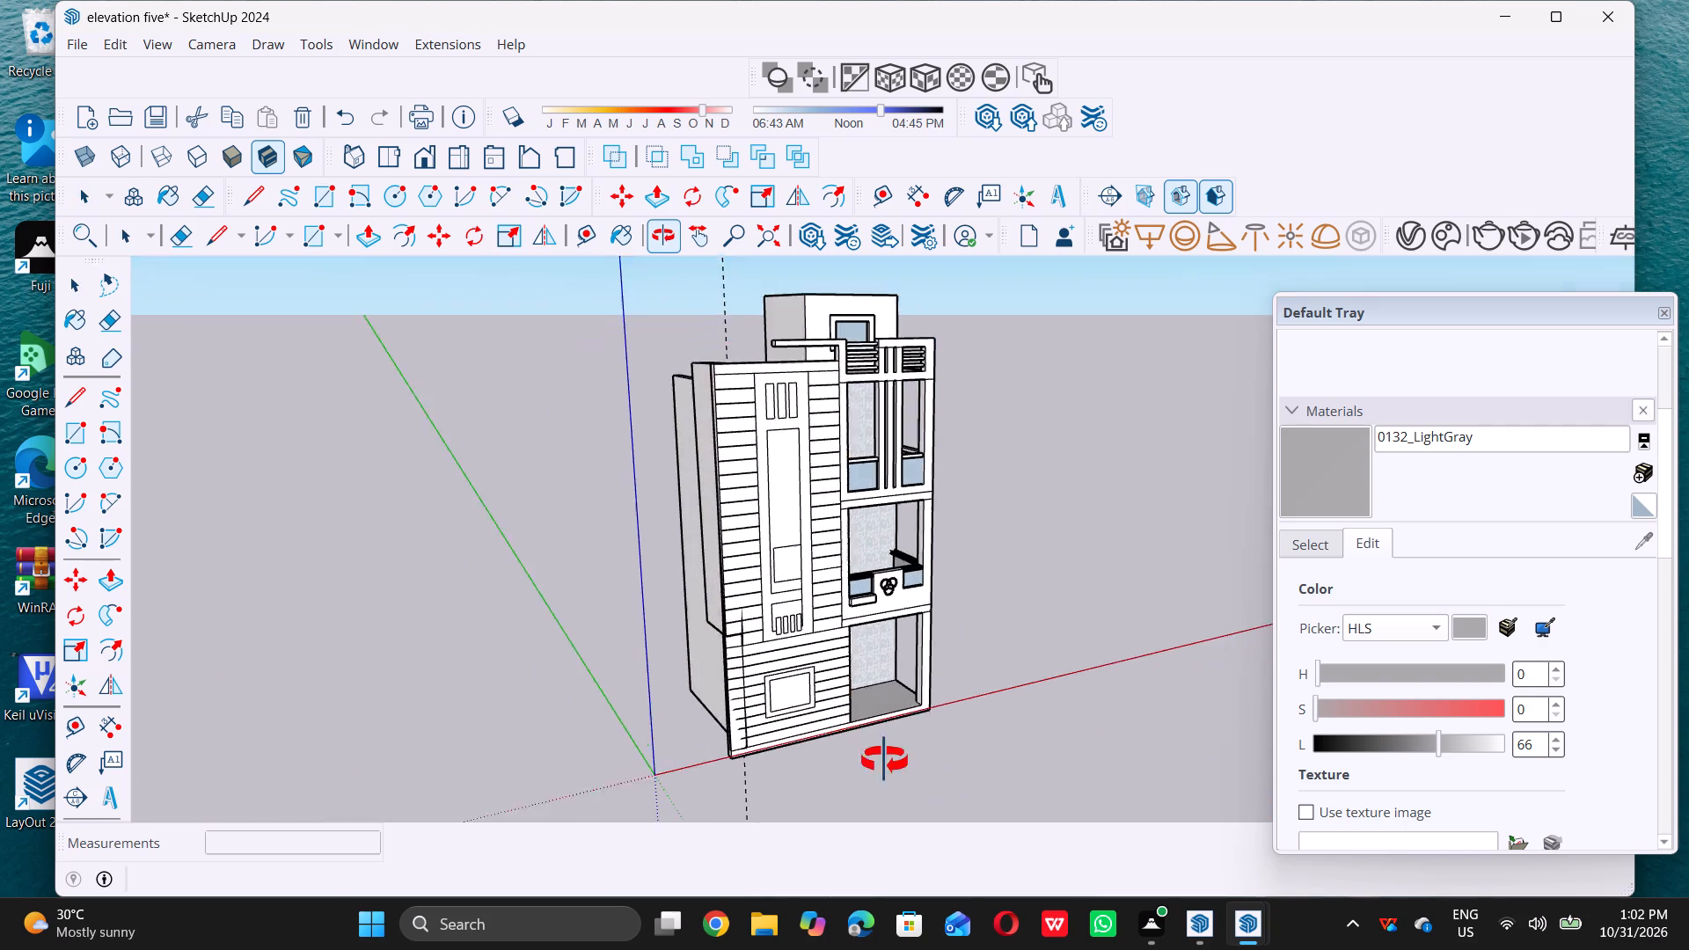
{"action": "middle_click_drag", "start_coordinate": [884, 760], "coordinate": [697, 622]}
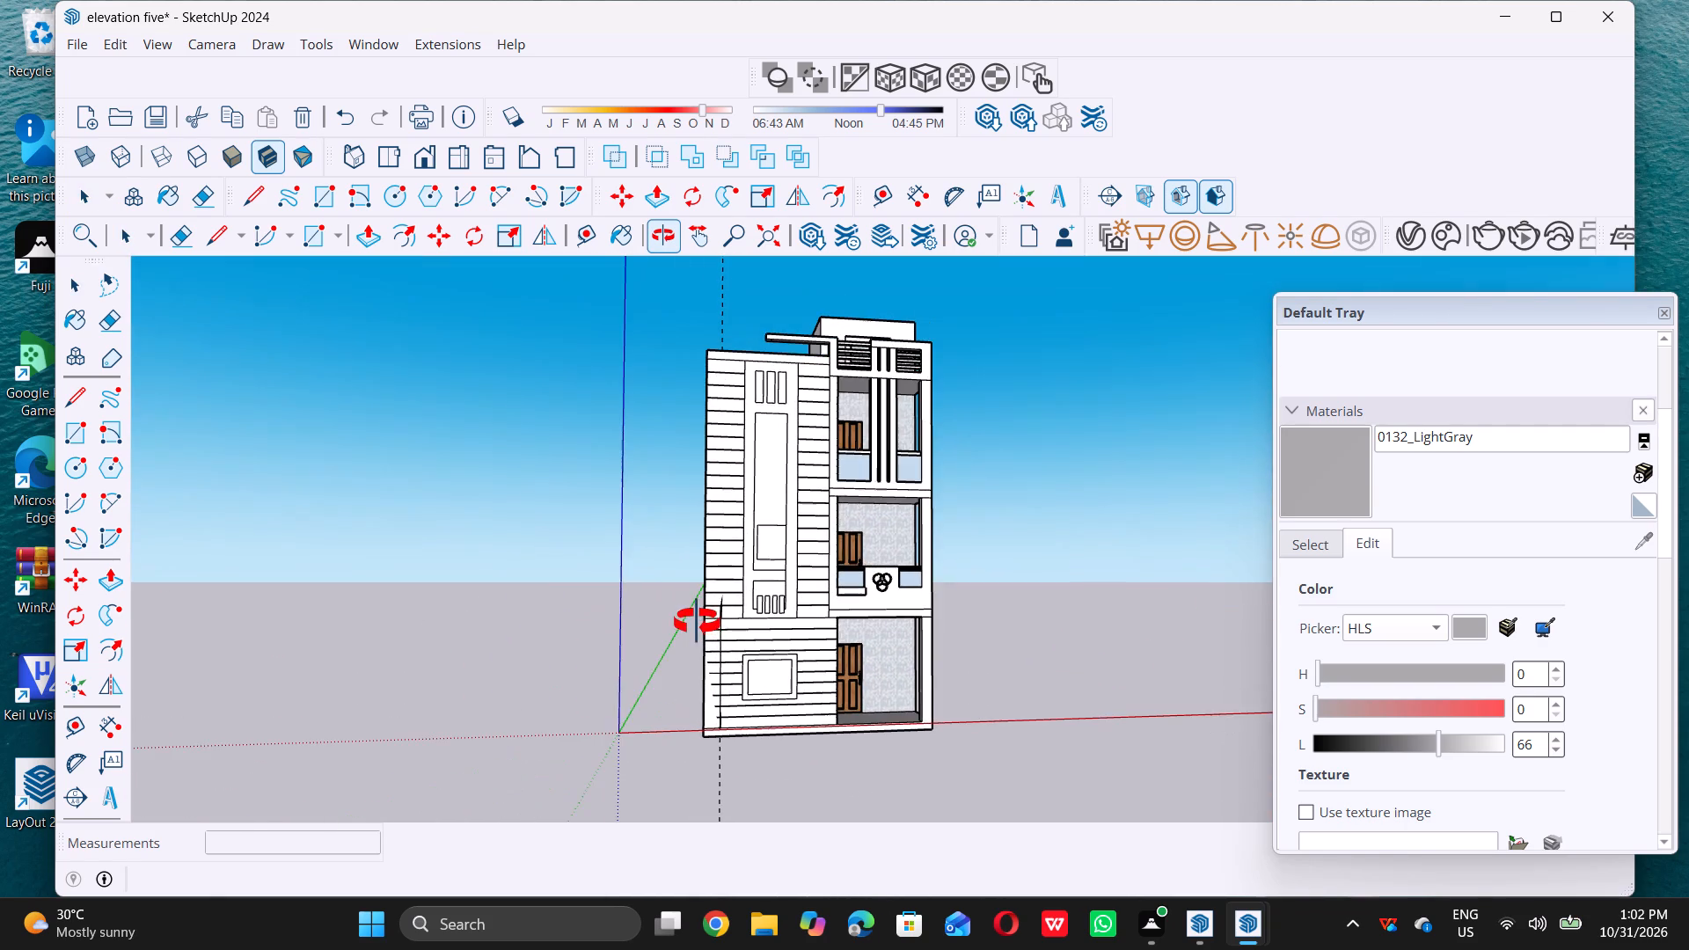
{"action": "middle_click_drag", "start_coordinate": [697, 622], "coordinate": [691, 618]}
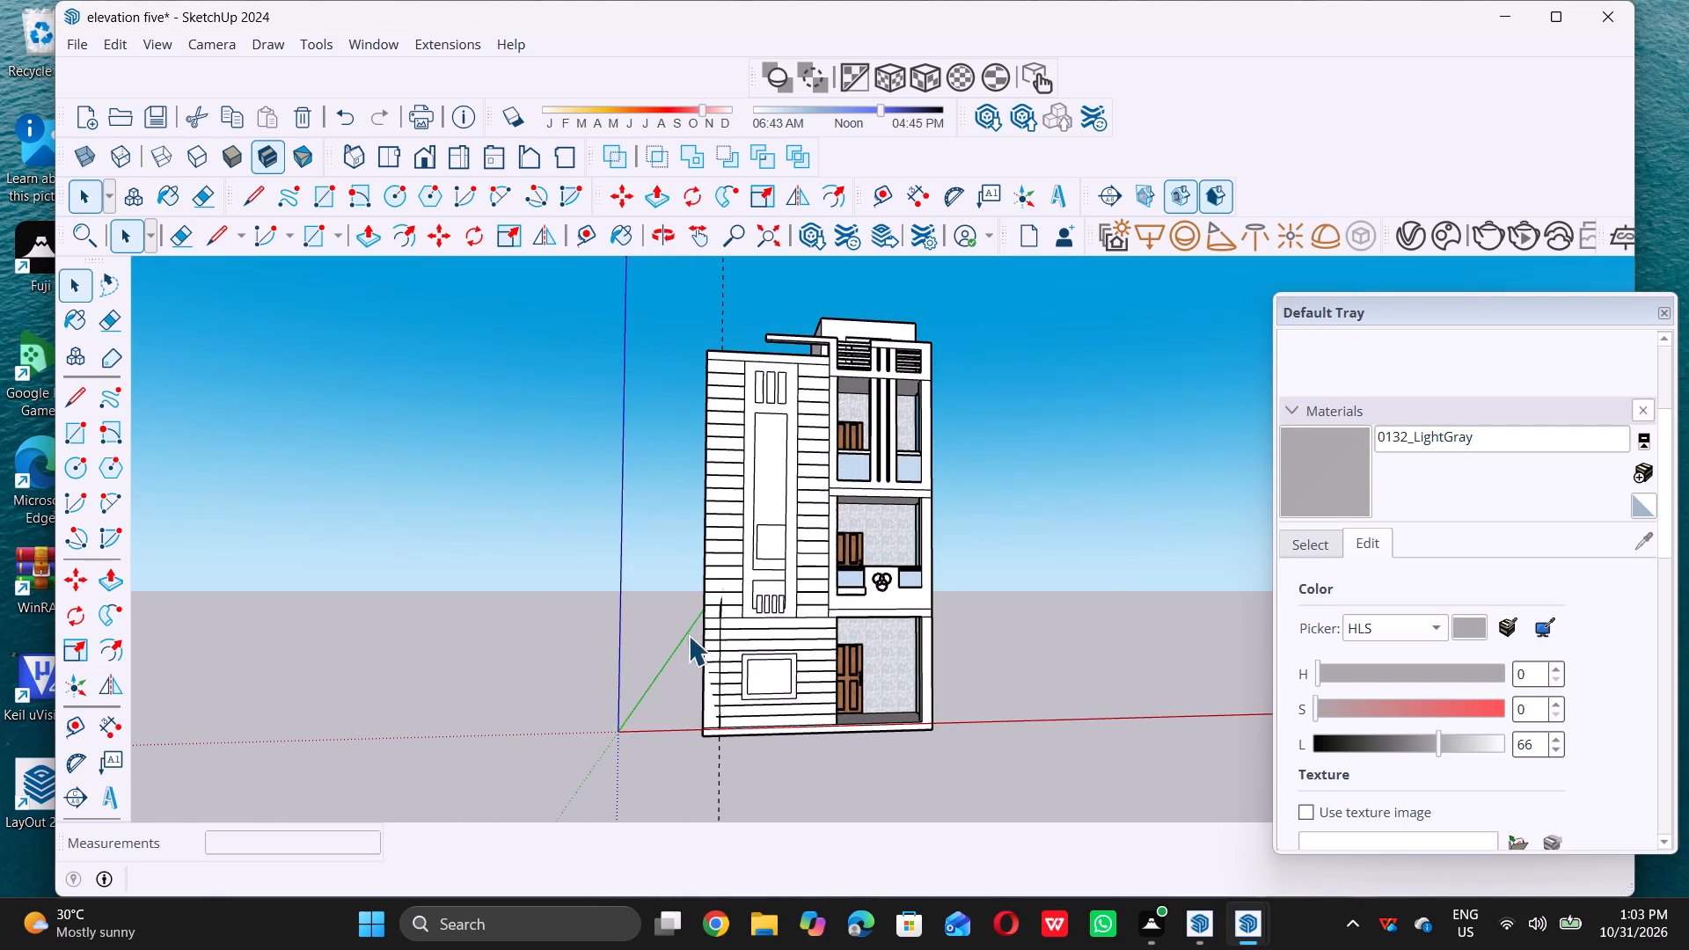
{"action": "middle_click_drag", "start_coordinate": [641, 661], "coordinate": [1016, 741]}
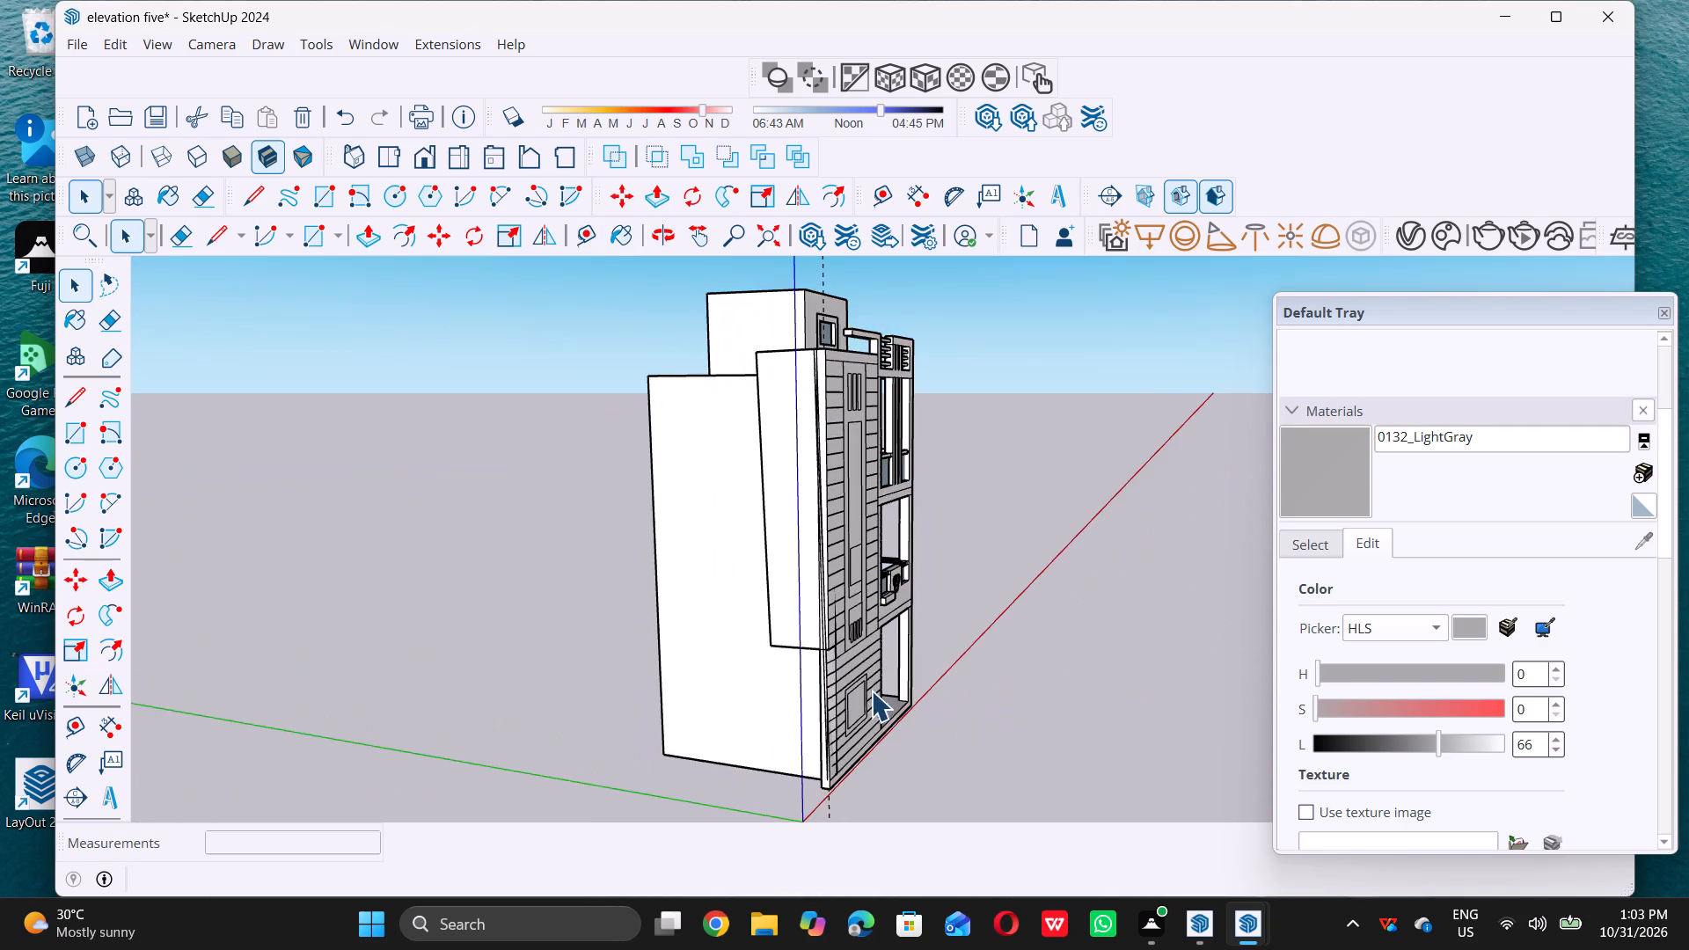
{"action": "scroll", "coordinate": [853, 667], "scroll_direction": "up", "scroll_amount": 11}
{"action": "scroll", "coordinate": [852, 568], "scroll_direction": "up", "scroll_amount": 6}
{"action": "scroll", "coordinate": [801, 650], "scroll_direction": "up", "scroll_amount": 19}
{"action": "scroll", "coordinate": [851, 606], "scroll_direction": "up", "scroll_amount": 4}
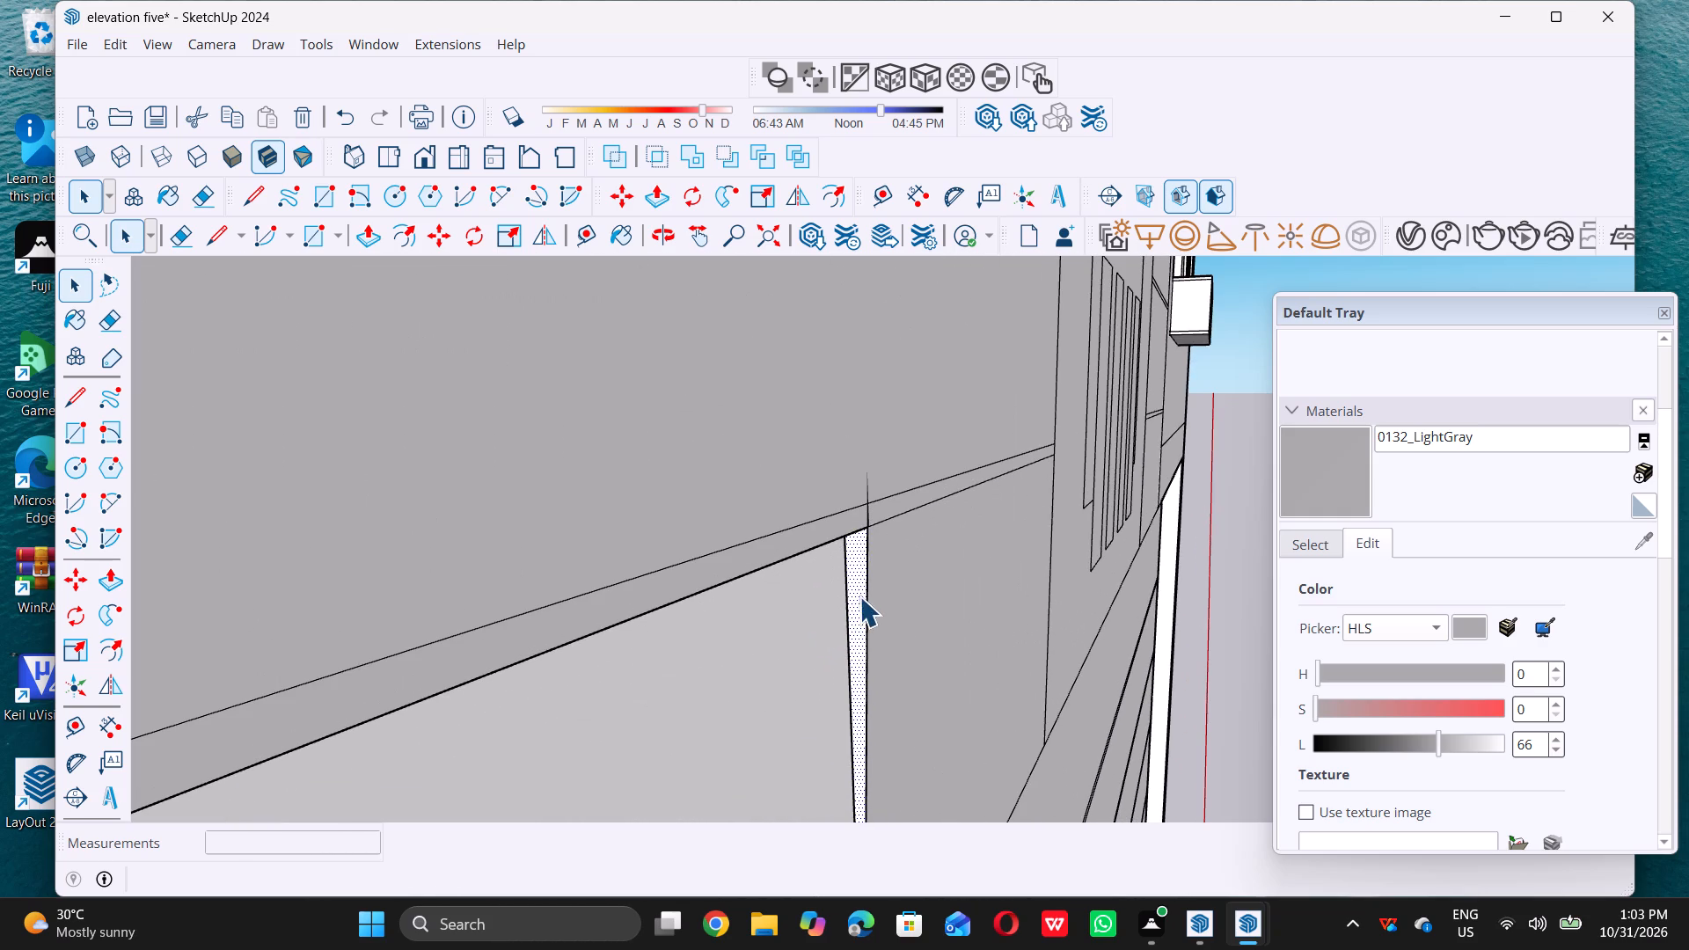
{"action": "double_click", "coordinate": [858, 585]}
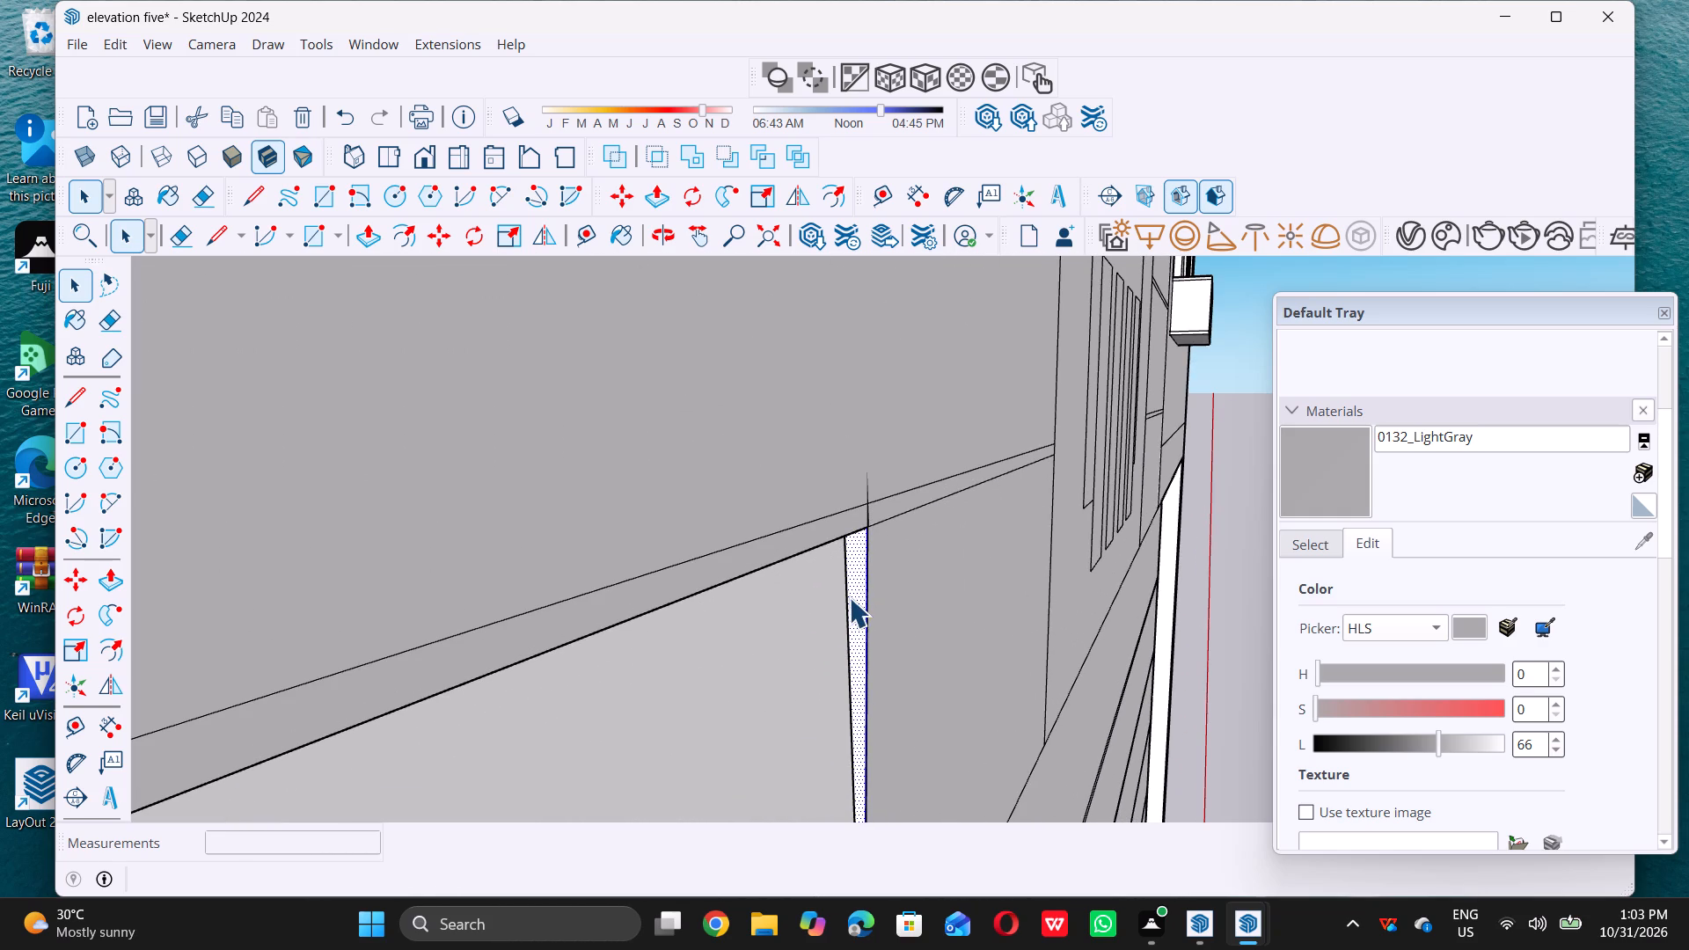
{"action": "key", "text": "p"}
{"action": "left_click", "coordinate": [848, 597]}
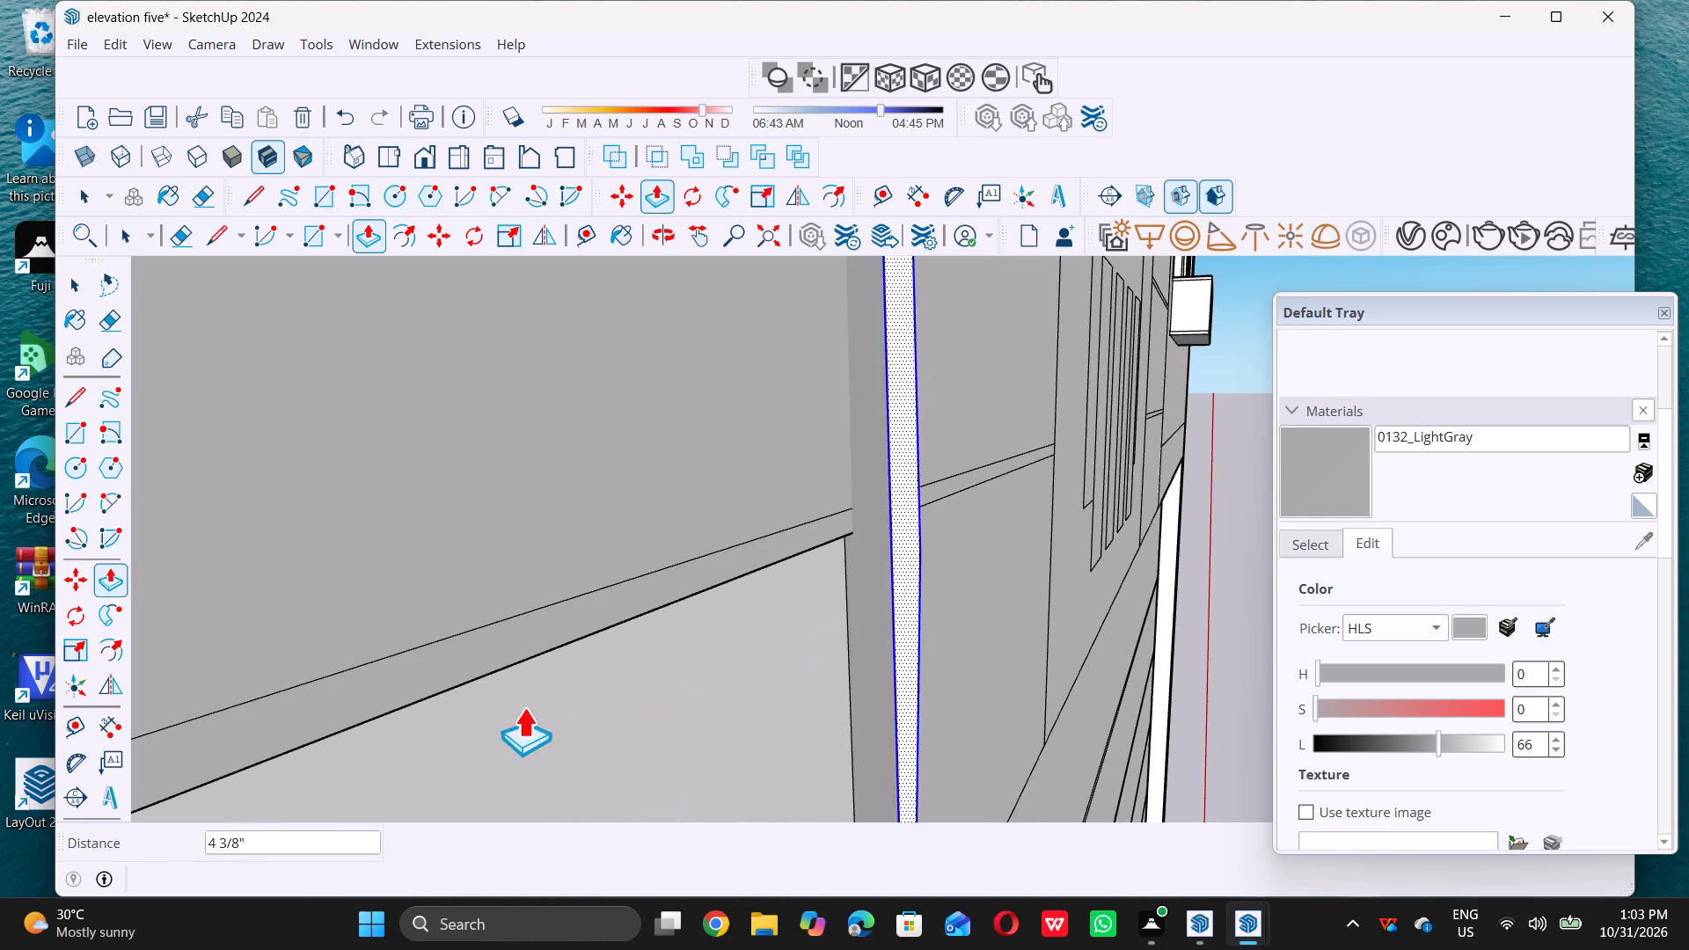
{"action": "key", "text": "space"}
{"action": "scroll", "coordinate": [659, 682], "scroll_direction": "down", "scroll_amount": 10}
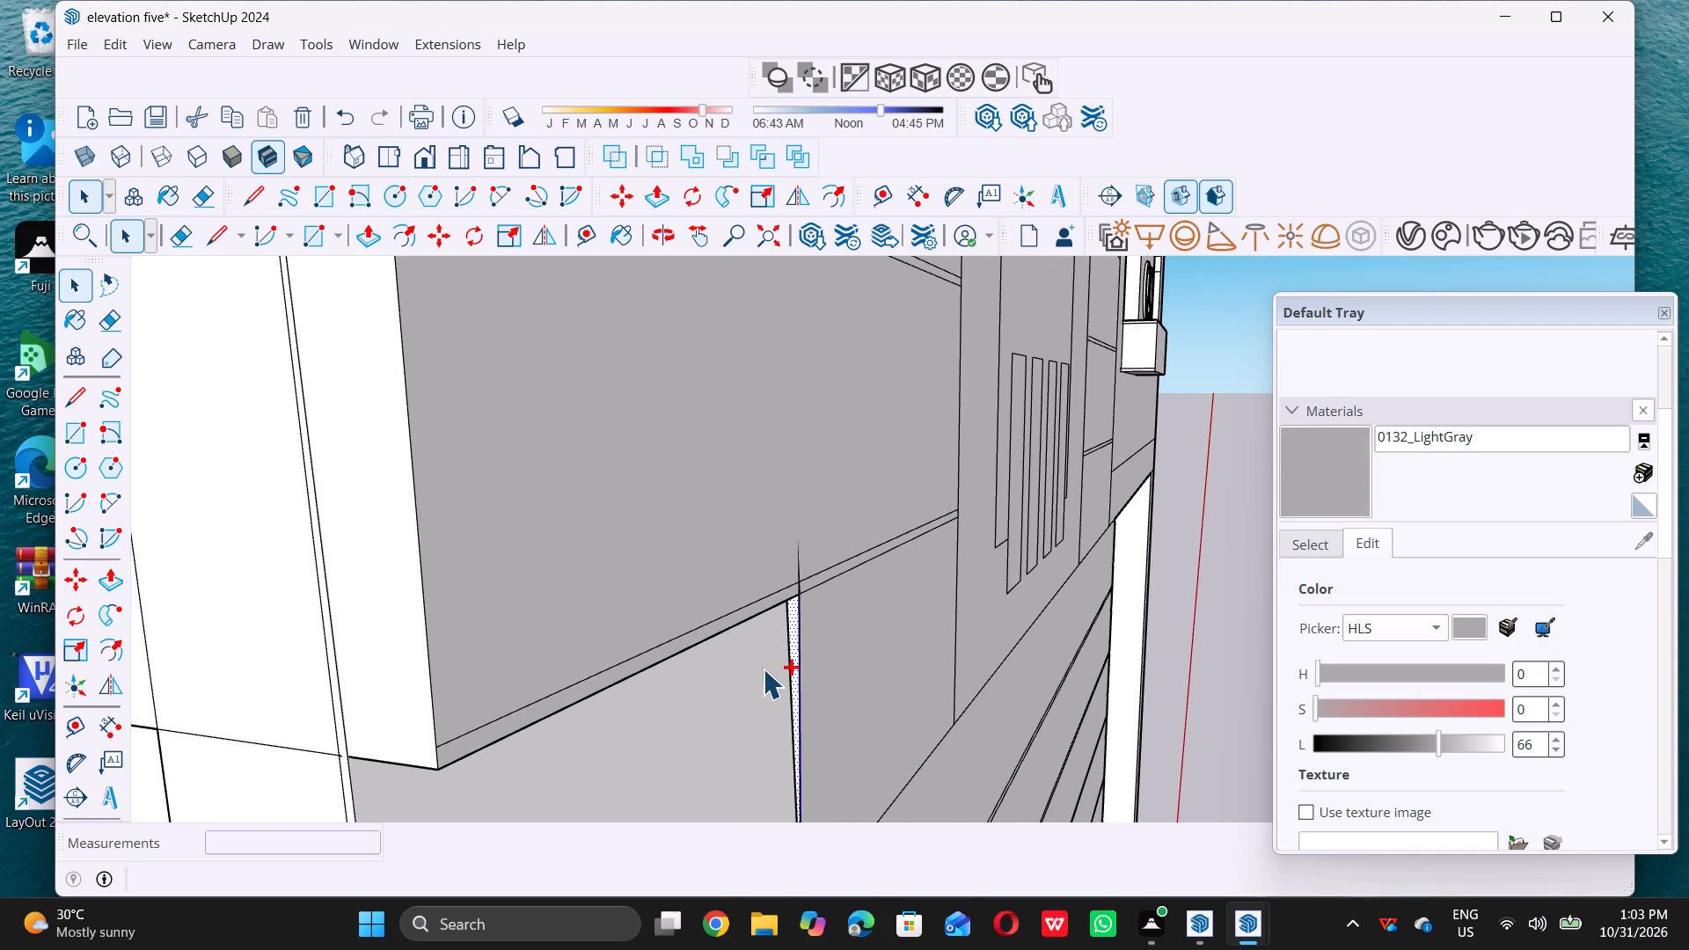
Undo the outward extrusions of the ground-floor corner strip and grooved facade beneath the overhang.
{"action": "key", "text": "ctrl+z"}
{"action": "key", "text": "ctrl+z"}
{"action": "key", "text": "ctrl+z"}
{"action": "key", "text": "ctrl+z"}
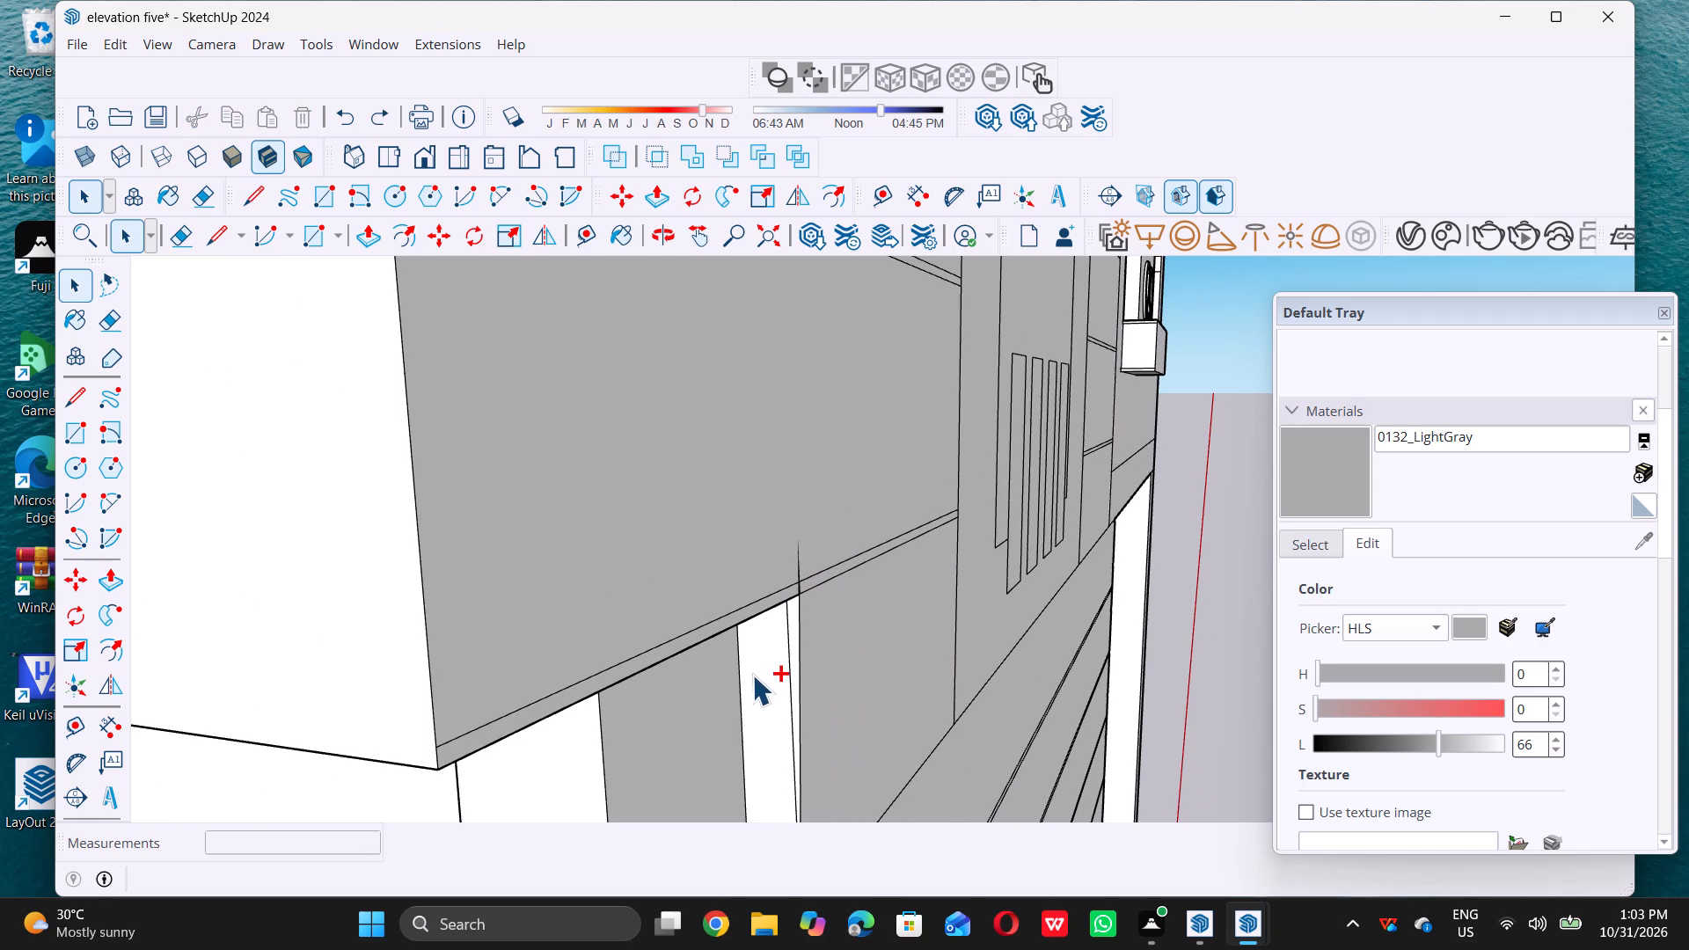
{"action": "key", "text": "ctrl+z"}
{"action": "key", "text": "ctrl+z"}
{"action": "key", "text": "z"}
{"action": "key", "text": "ctrl+z"}
{"action": "key", "text": "ctrl+z"}
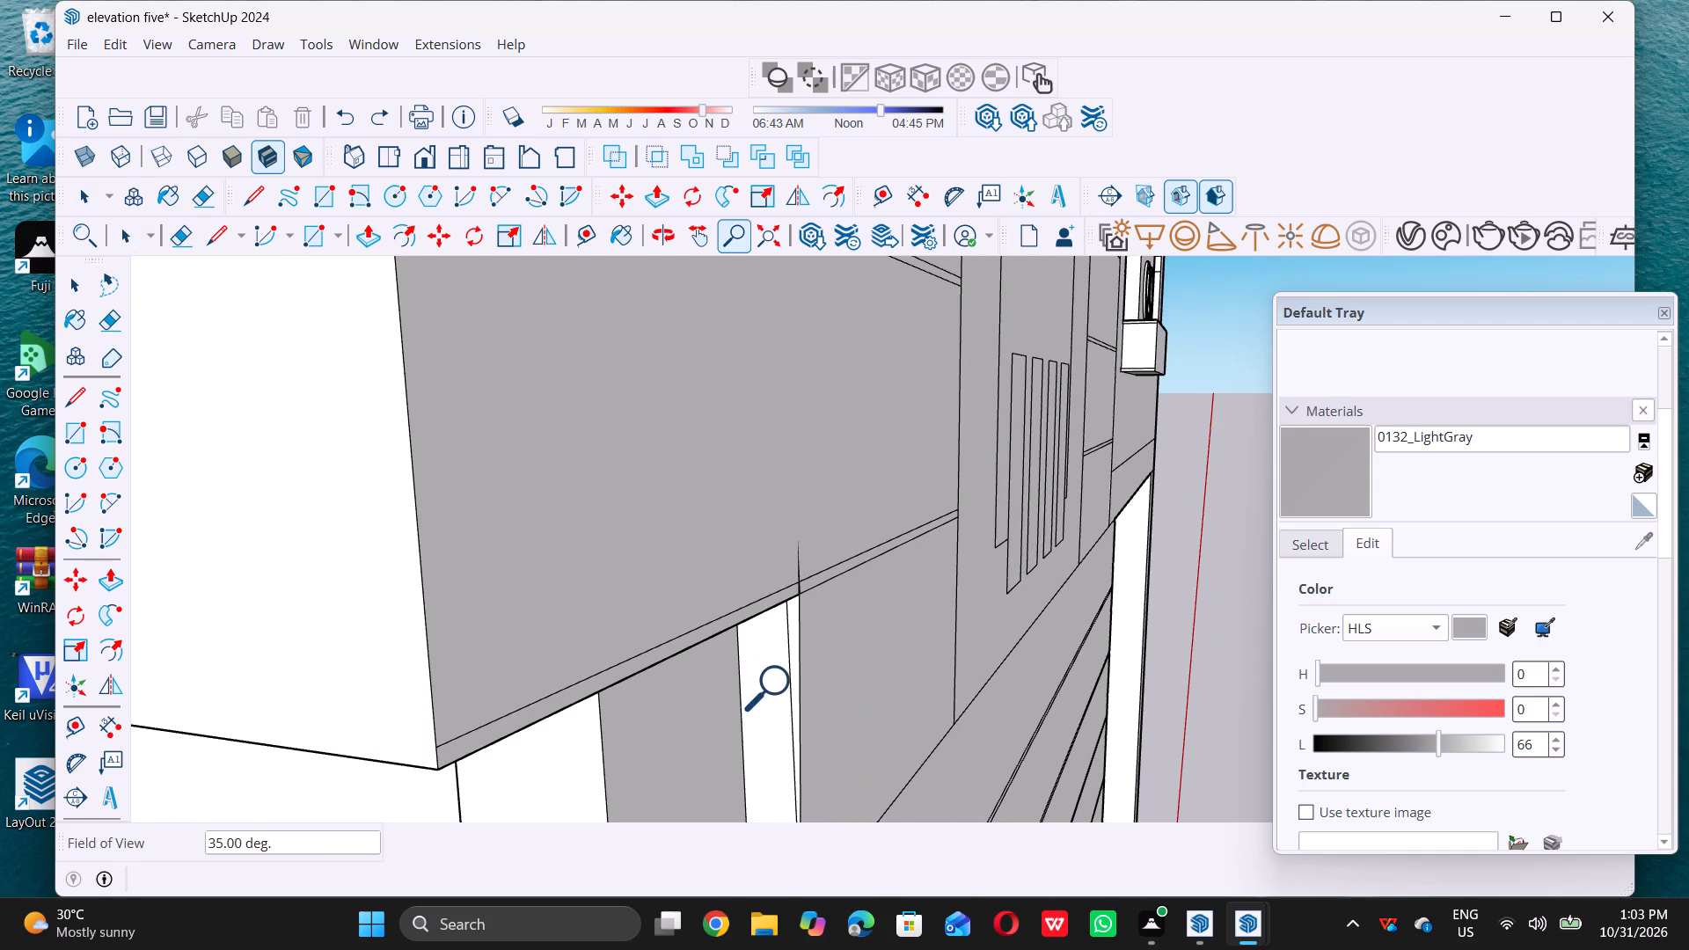
Undo the widening of the upper facade and its projecting corner box until the outer edge is flush from ground to roof.
{"action": "scroll", "coordinate": [789, 683], "scroll_direction": "down", "scroll_amount": 17}
{"action": "middle_click_drag", "start_coordinate": [931, 679], "coordinate": [574, 625]}
{"action": "middle_click", "coordinate": [574, 625]}
{"action": "scroll", "coordinate": [576, 629], "scroll_direction": "up", "scroll_amount": 1}
{"action": "scroll", "coordinate": [581, 635], "scroll_direction": "down", "scroll_amount": 5}
{"action": "key", "text": "ctrl+z"}
{"action": "key", "text": "ctrl+z"}
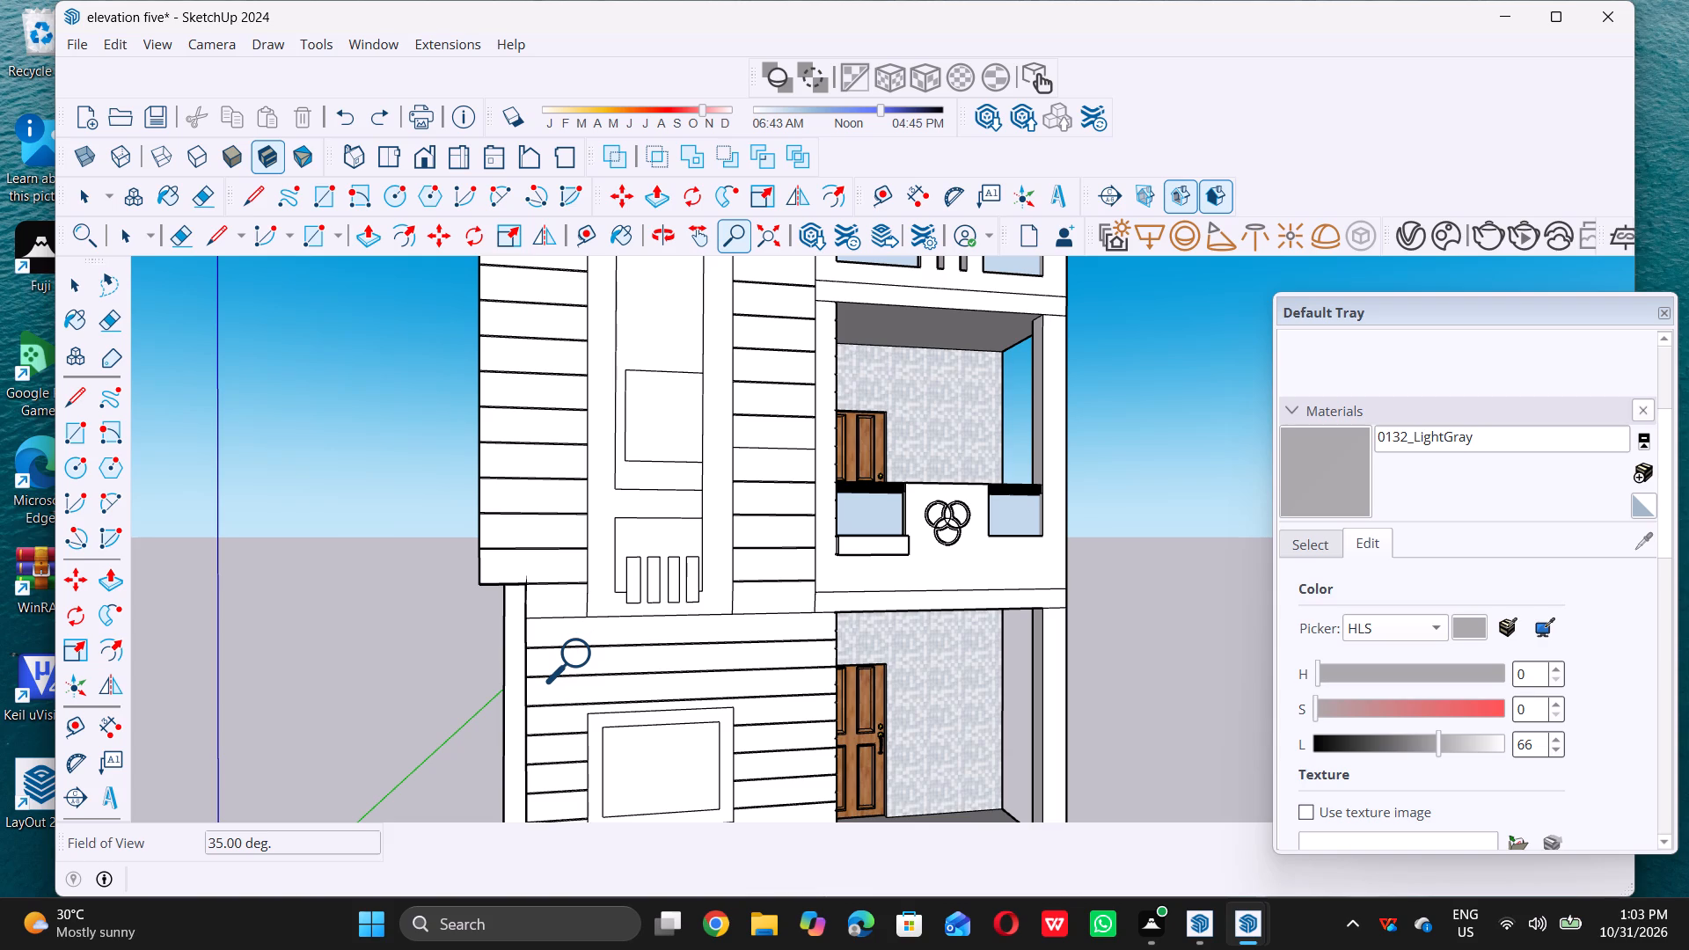
{"action": "key", "text": "ctrl+z"}
{"action": "key", "text": "ctrl+z"}
{"action": "key", "text": "ctrl+z"}
{"action": "key", "text": "ctrl+z"}
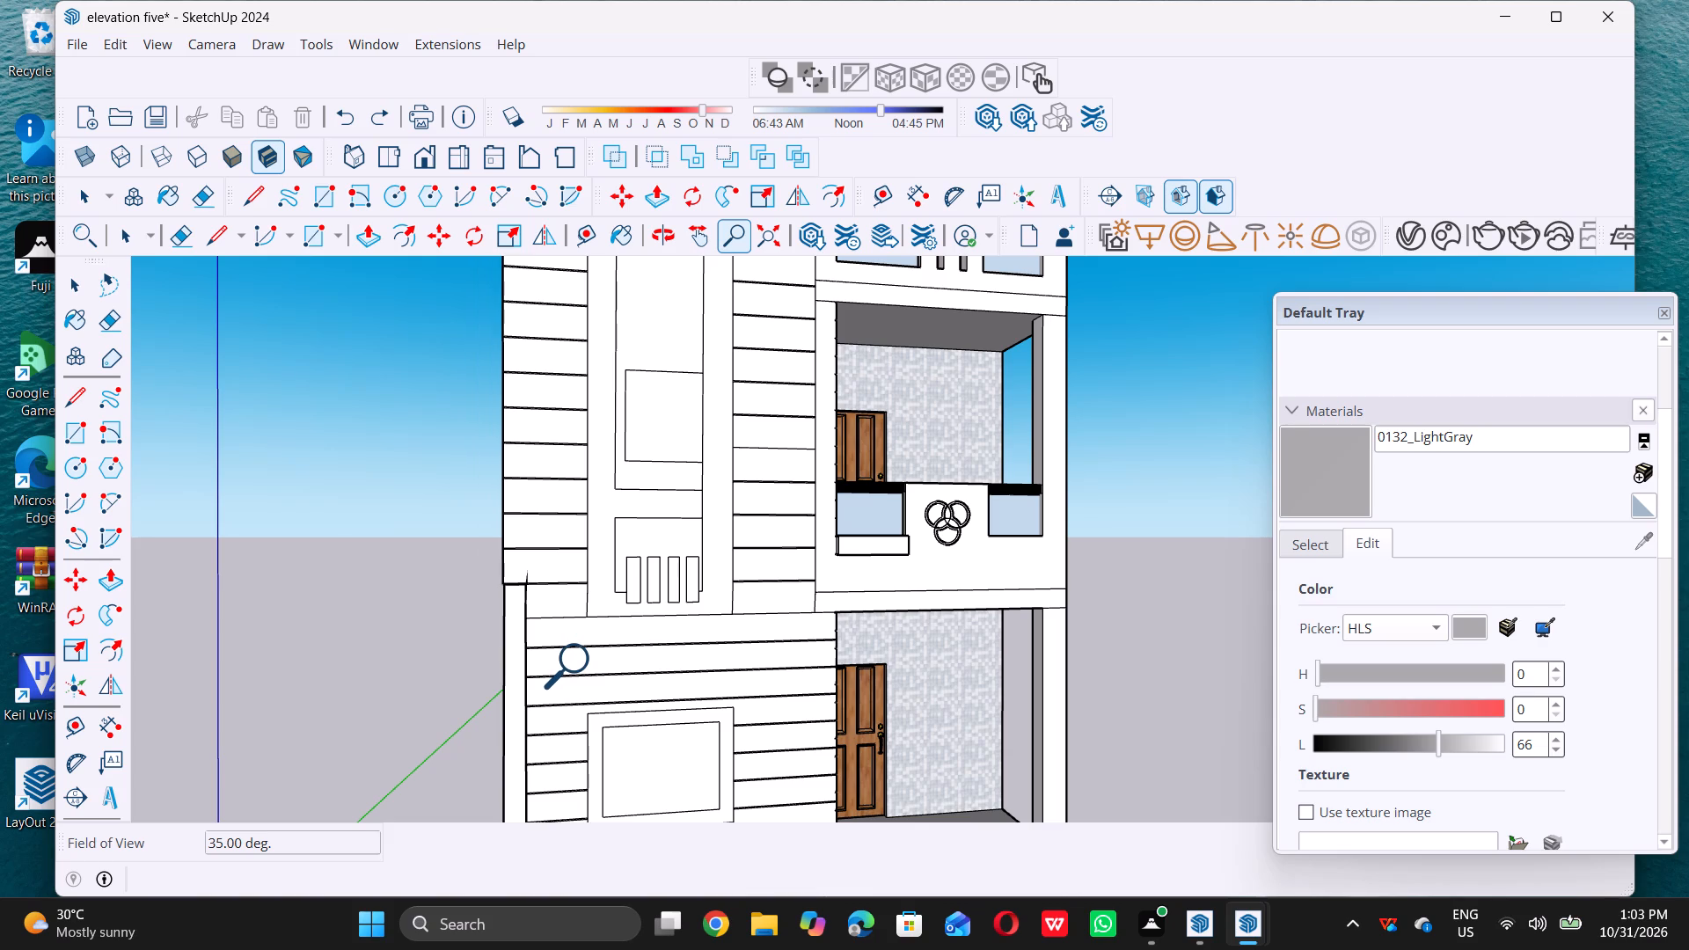
{"action": "key", "text": "ctrl+z"}
{"action": "key", "text": "ctrl+z"}
{"action": "scroll", "coordinate": [588, 682], "scroll_direction": "down", "scroll_amount": 5}
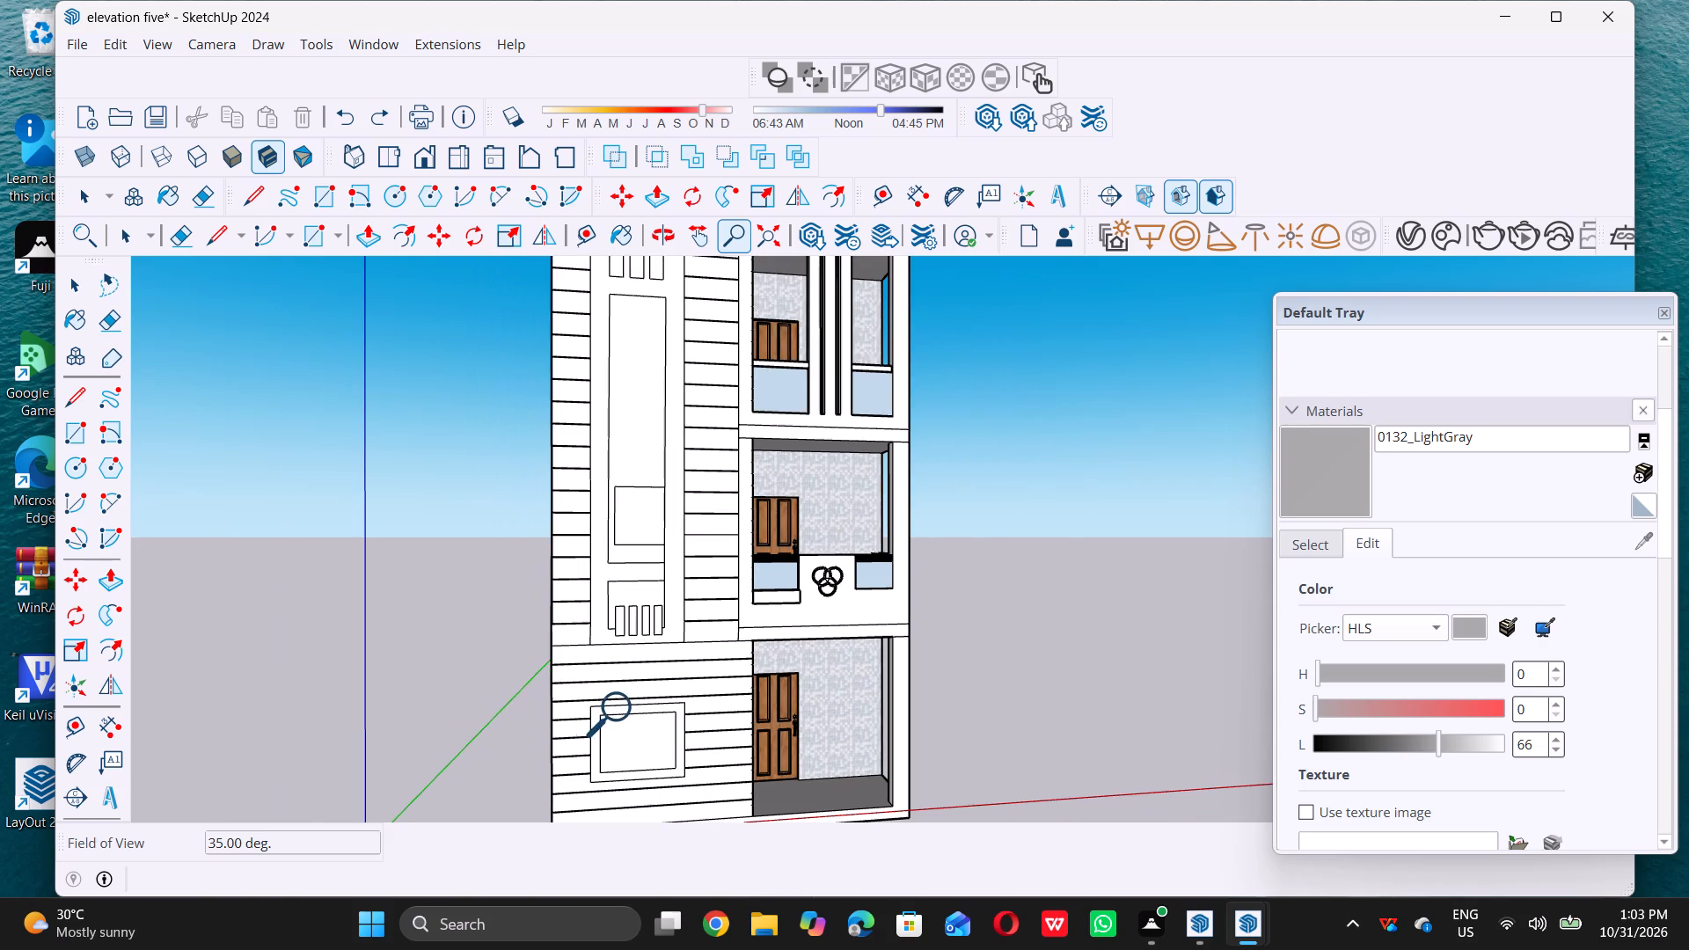
Undo the remaining edits along the facade's outer edge, back to before the vertical dashed guide line was added.
{"action": "middle_click_drag", "start_coordinate": [551, 667], "coordinate": [807, 681]}
{"action": "scroll", "coordinate": [641, 712], "scroll_direction": "down", "scroll_amount": 4}
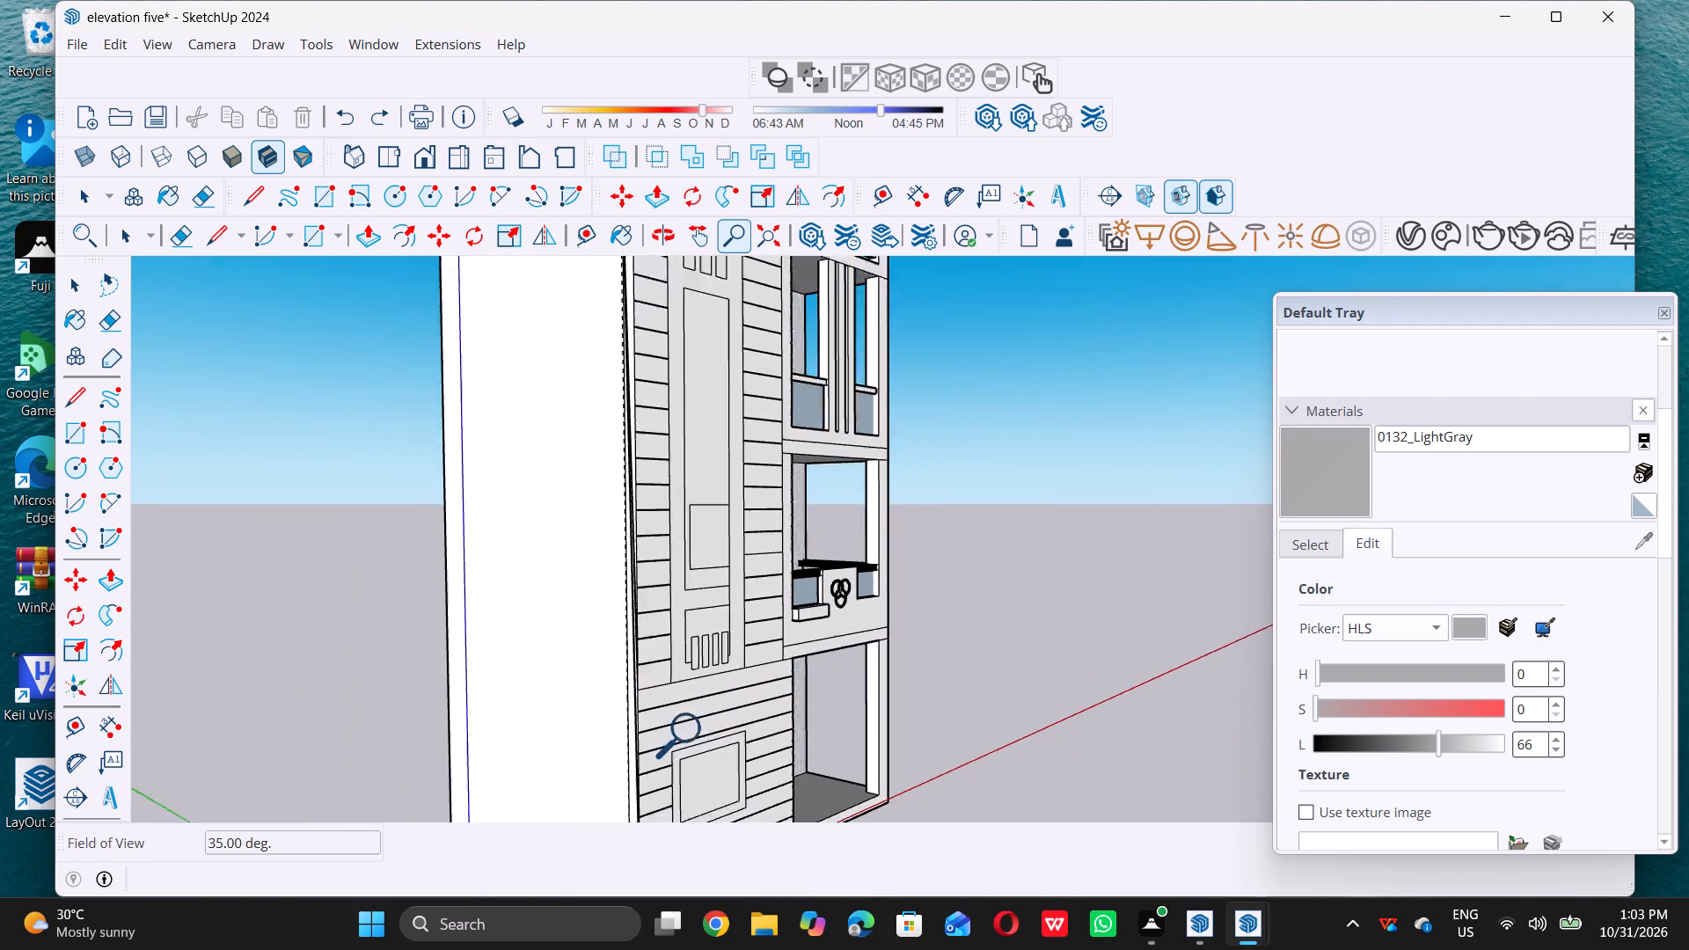
{"action": "scroll", "coordinate": [695, 730], "scroll_direction": "down", "scroll_amount": 7}
{"action": "middle_click_drag", "start_coordinate": [640, 633], "coordinate": [700, 620]}
{"action": "middle_click", "coordinate": [700, 620]}
{"action": "scroll", "coordinate": [689, 627], "scroll_direction": "up", "scroll_amount": 5}
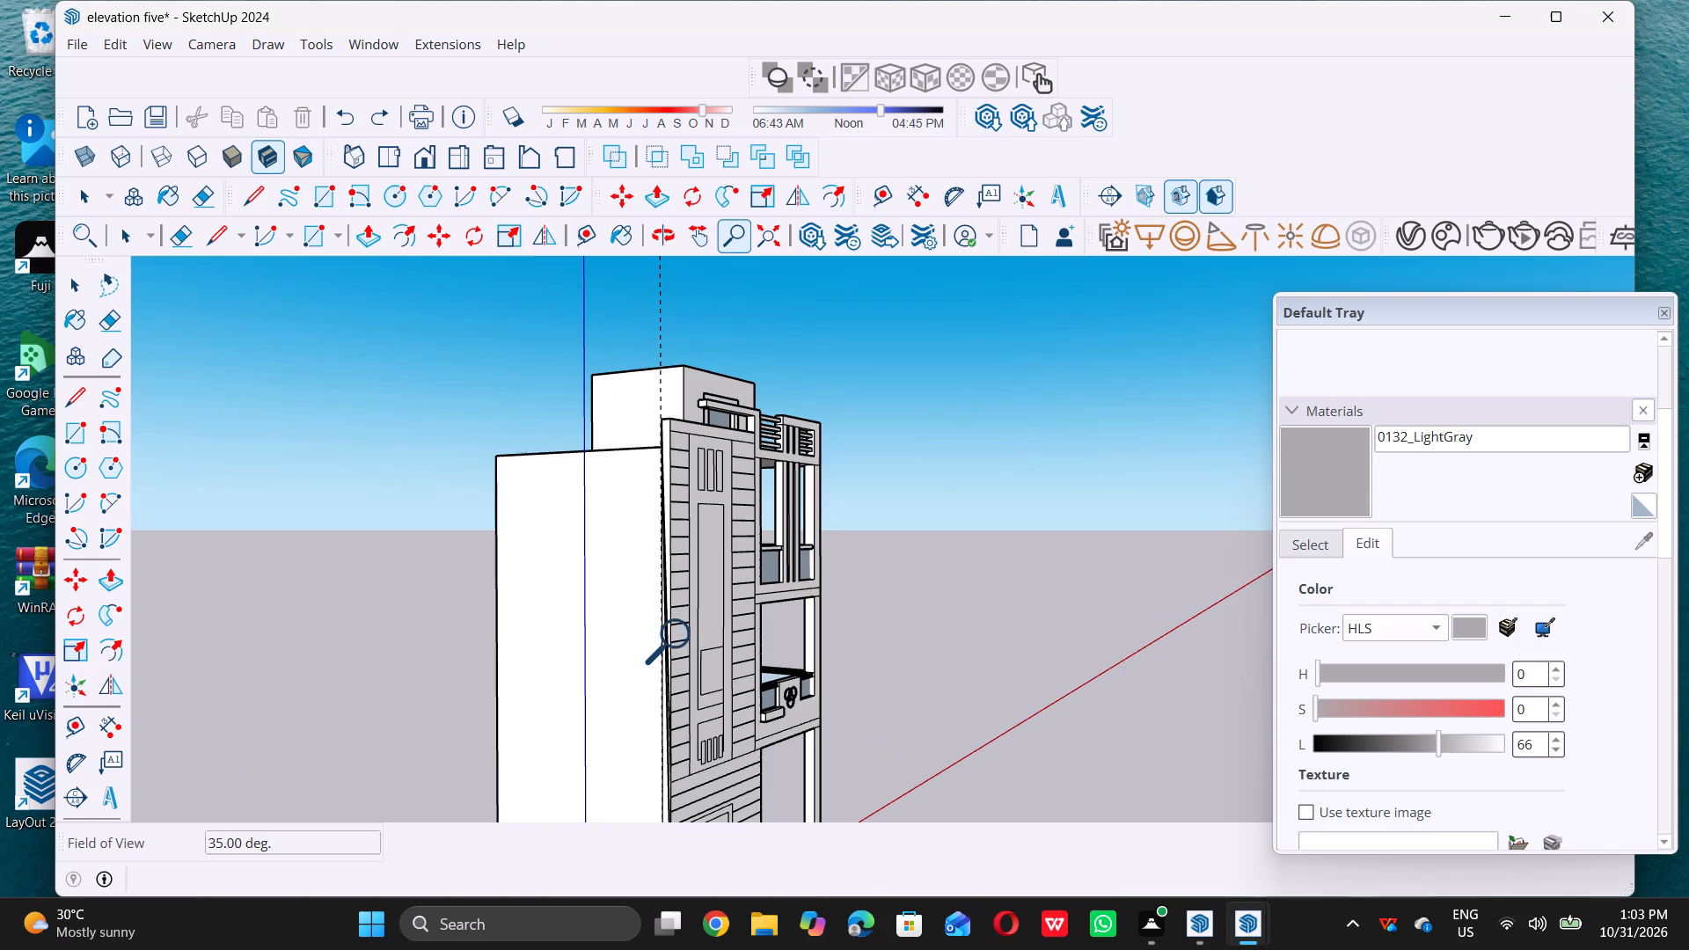
{"action": "key", "text": "ctrl+z"}
{"action": "key", "text": "ctrl+z"}
{"action": "middle_click_drag", "start_coordinate": [665, 618], "coordinate": [711, 631]}
{"action": "scroll", "coordinate": [683, 614], "scroll_direction": "up", "scroll_amount": 10}
{"action": "key", "text": "ctrl+z"}
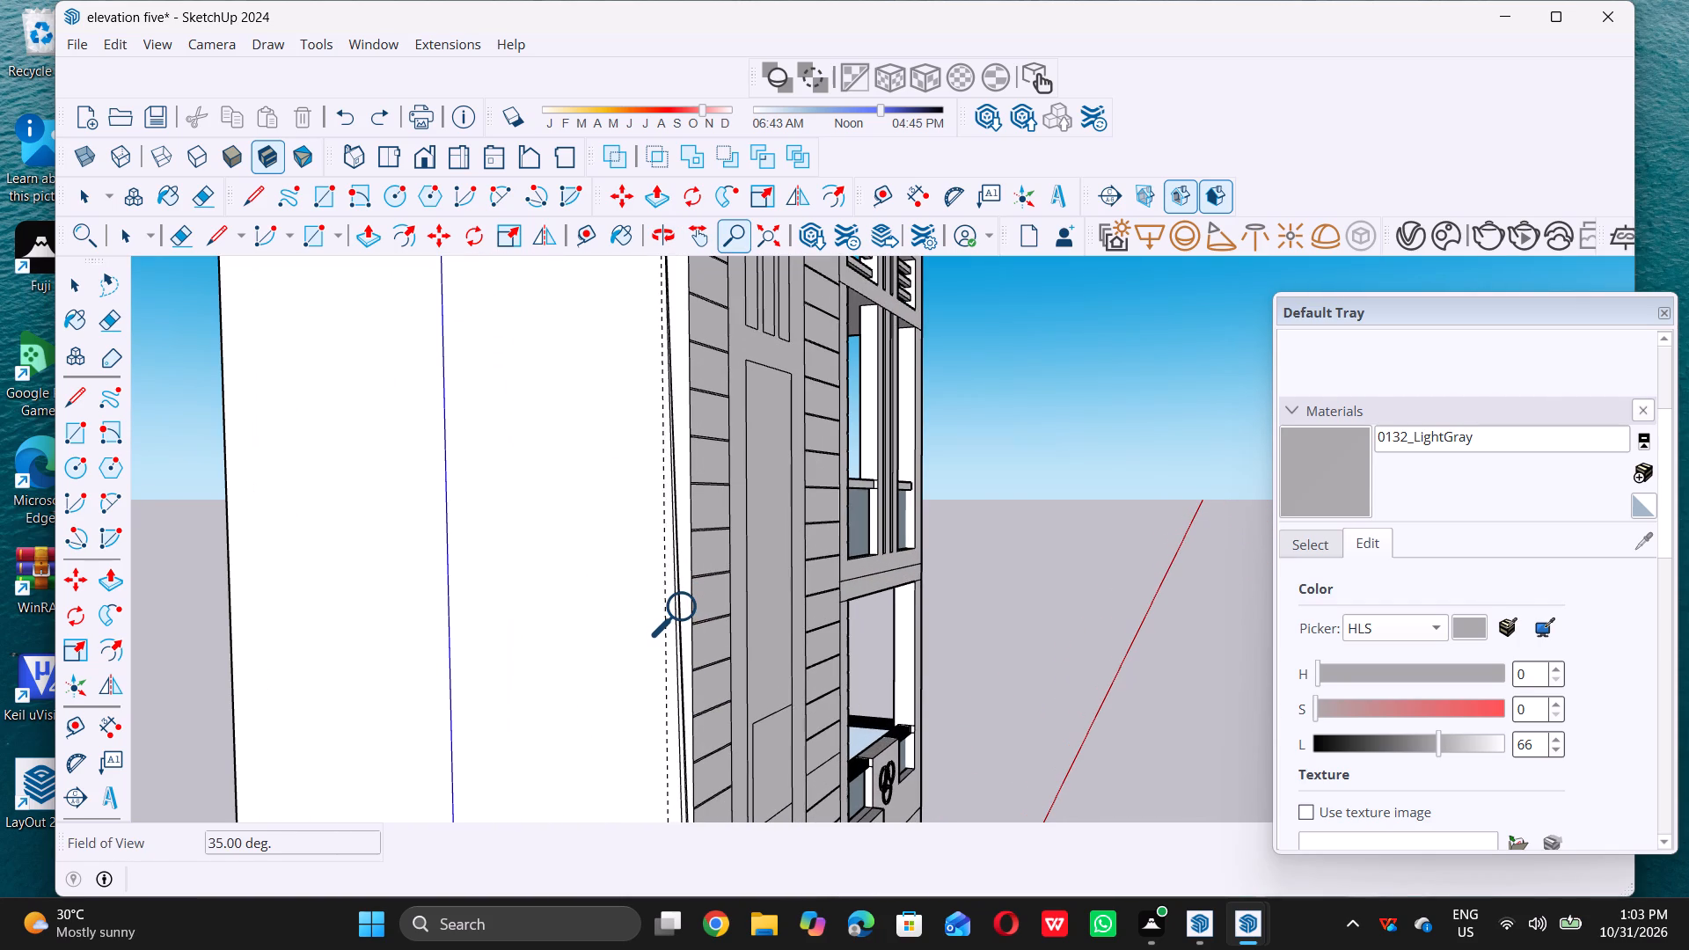
{"action": "key", "text": "ctrl+z"}
{"action": "scroll", "coordinate": [670, 629], "scroll_direction": "down", "scroll_amount": 5}
{"action": "key", "text": "space"}
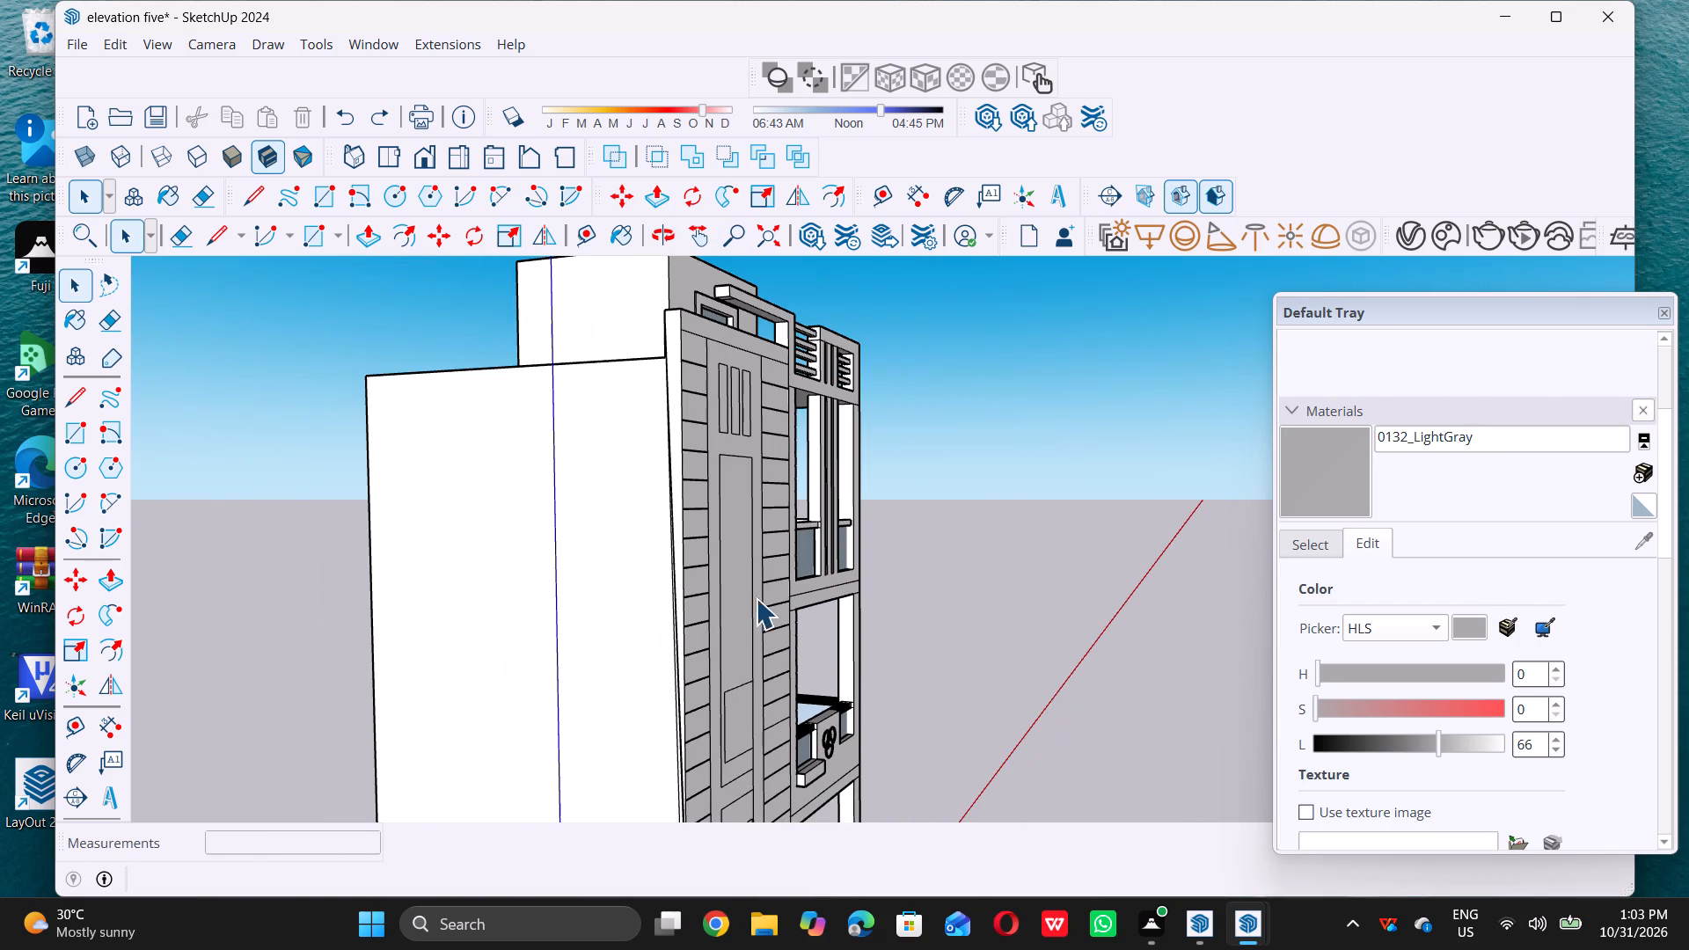
Draw a 9" by 9" square on the ground in front of the building's grooved-facade corner.
{"action": "middle_click_drag", "start_coordinate": [757, 592], "coordinate": [450, 581]}
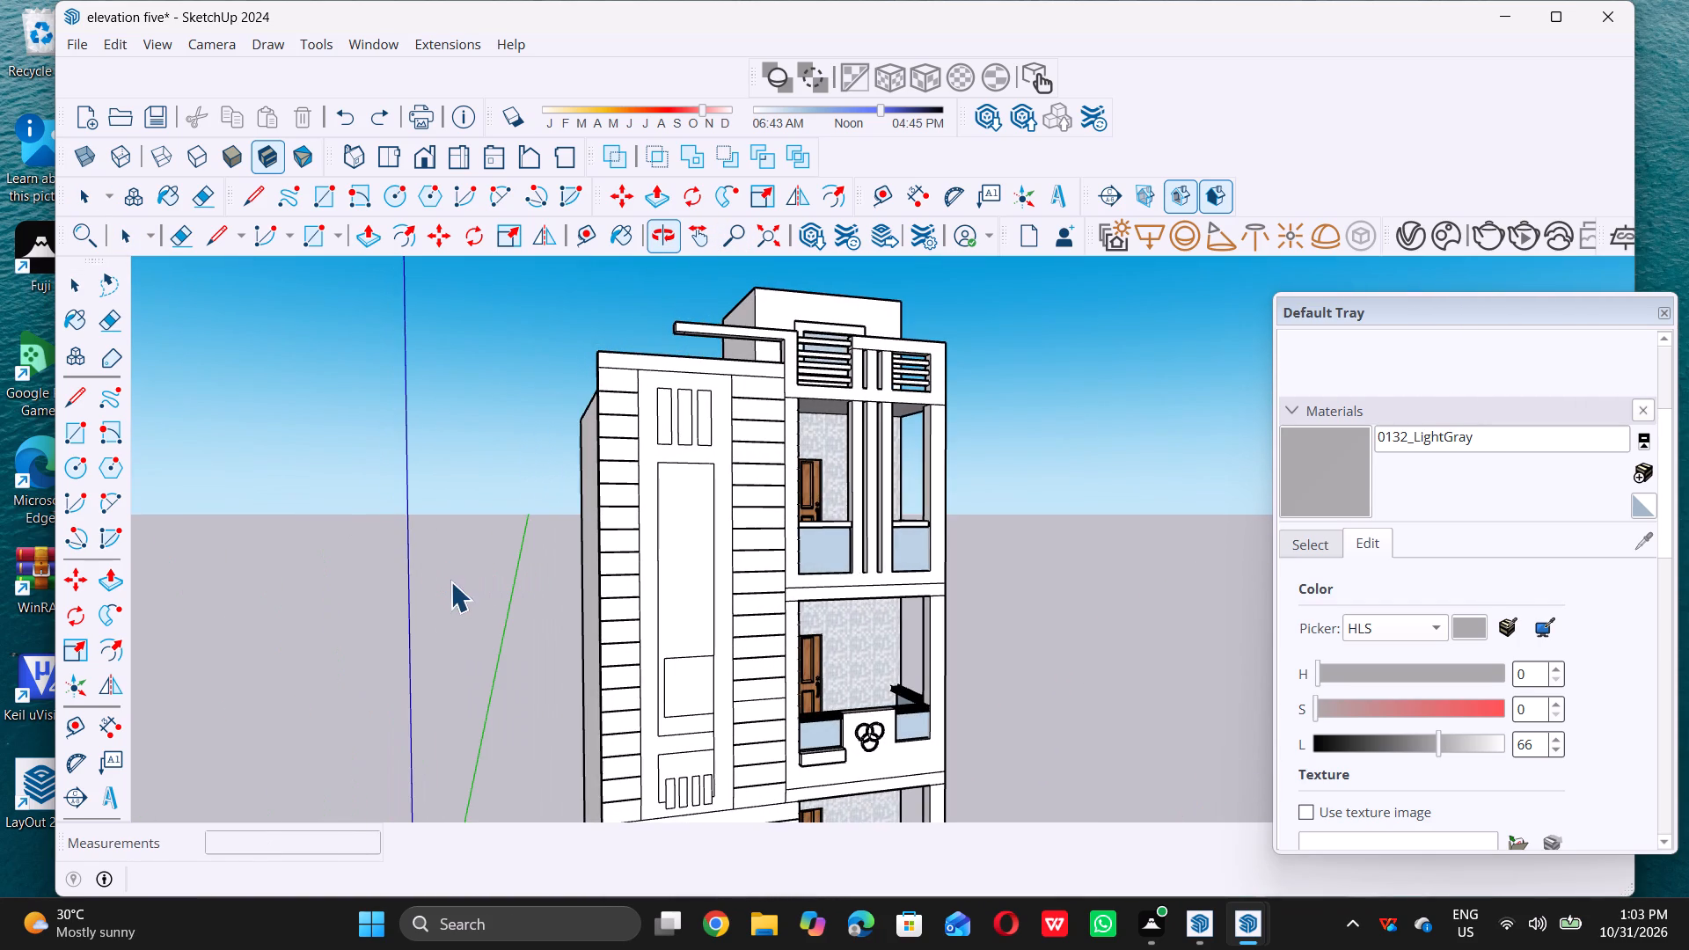
{"action": "middle_click_drag", "start_coordinate": [450, 581], "coordinate": [450, 583]}
{"action": "scroll", "coordinate": [459, 576], "scroll_direction": "down", "scroll_amount": 13}
{"action": "middle_click_drag", "start_coordinate": [534, 606], "coordinate": [560, 668]}
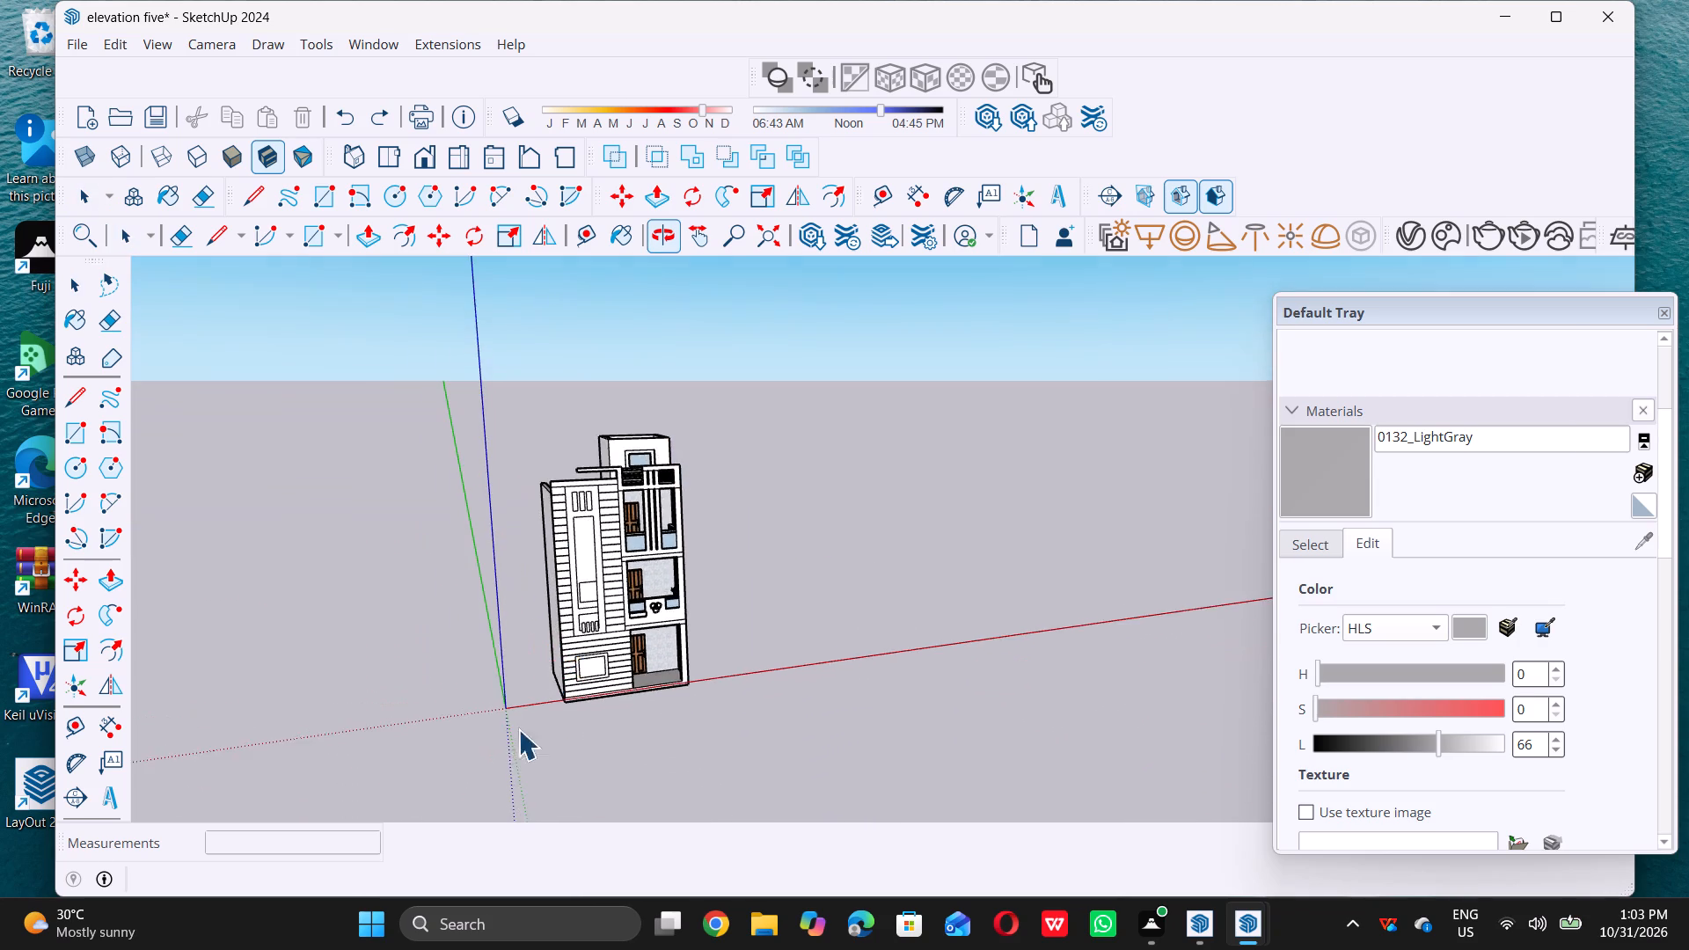
{"action": "scroll", "coordinate": [512, 739], "scroll_direction": "up", "scroll_amount": 5}
{"action": "key", "text": "r"}
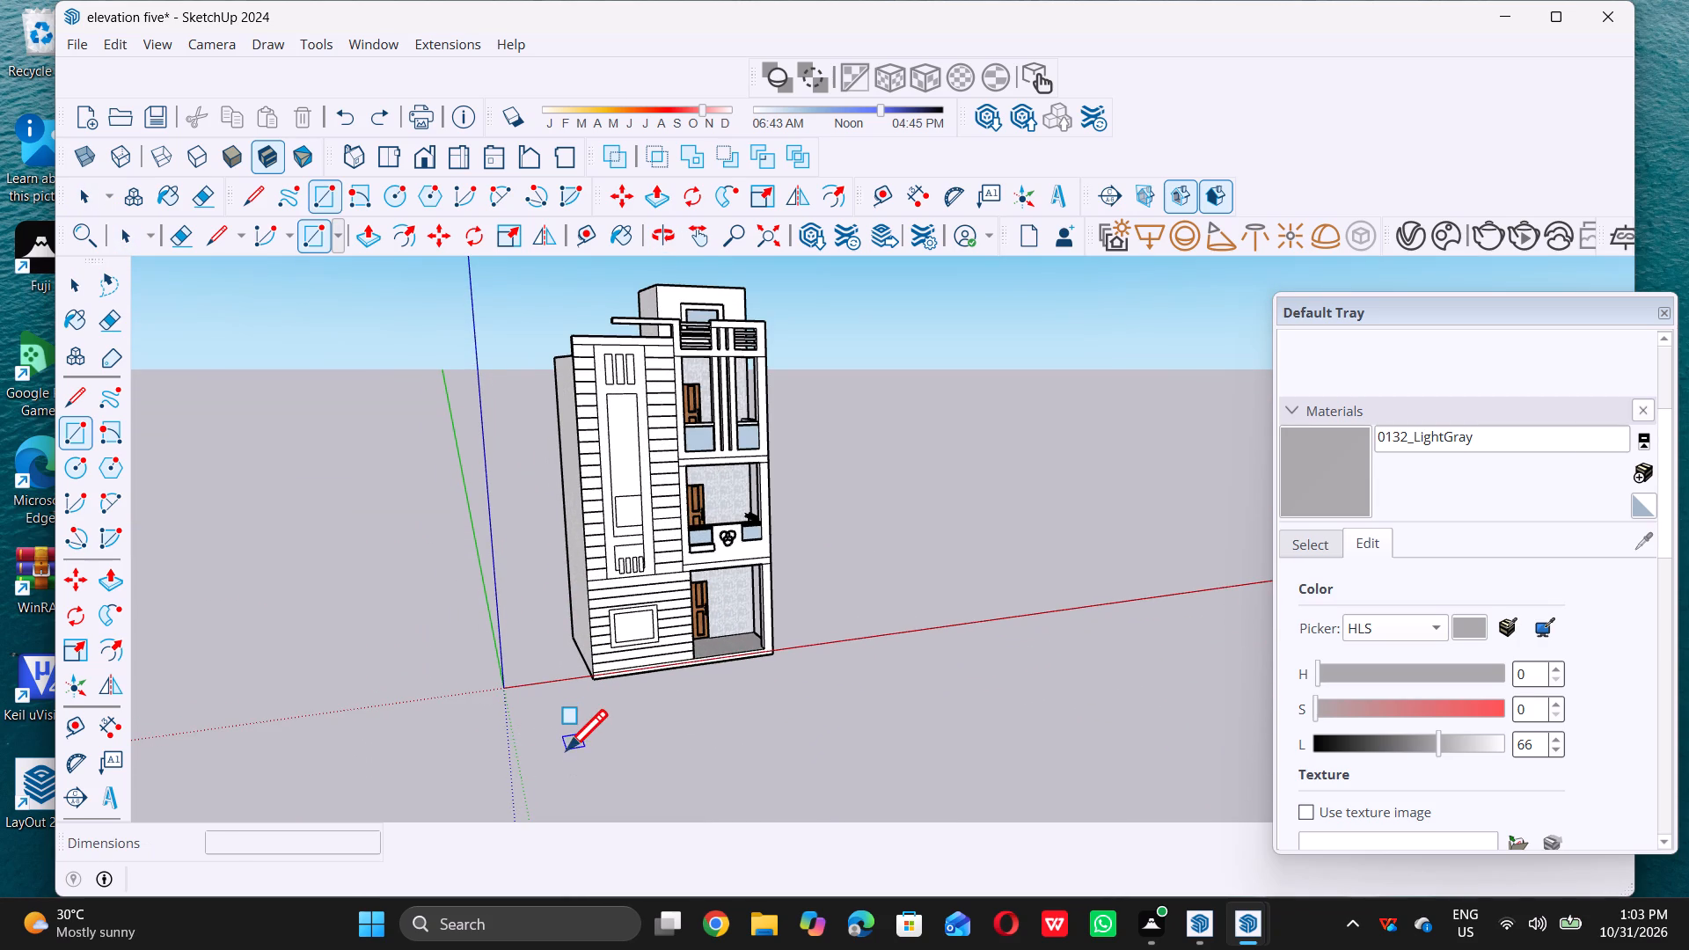
{"action": "left_click", "coordinate": [567, 754]}
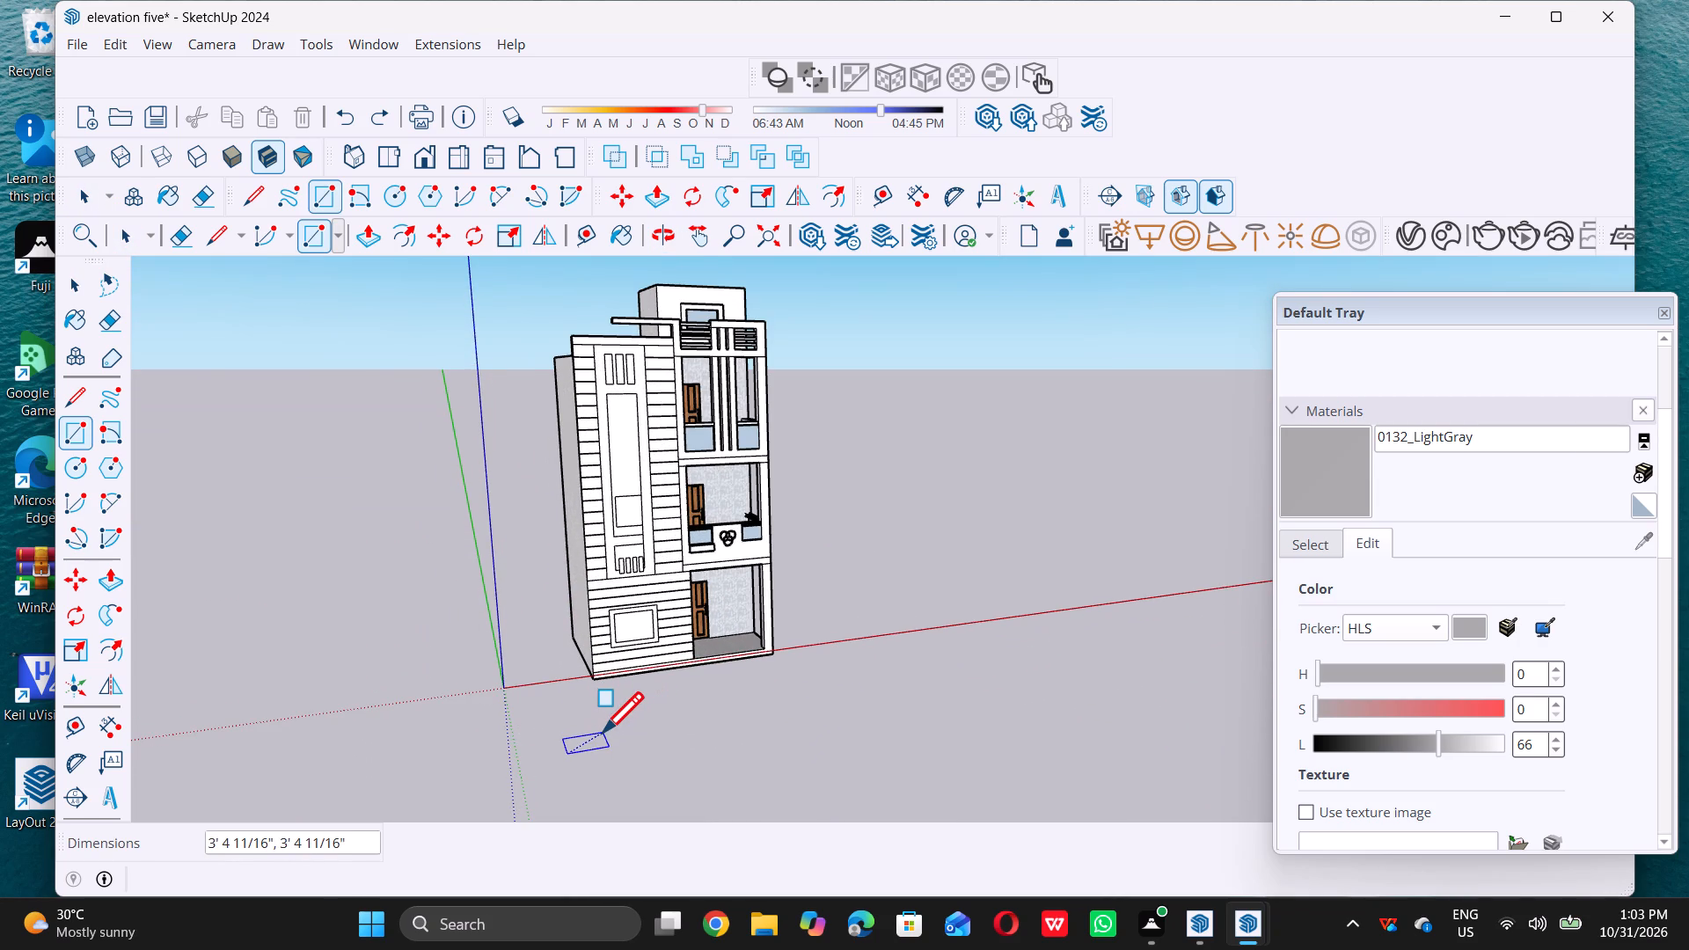
{"action": "key", "text": "9"}
{"action": "key", "text": "apostrophe"}
{"action": "key", "text": "BackSpace"}
{"action": "key", "text": "9"}
{"action": "key", "text": "shift+quotedbl"}
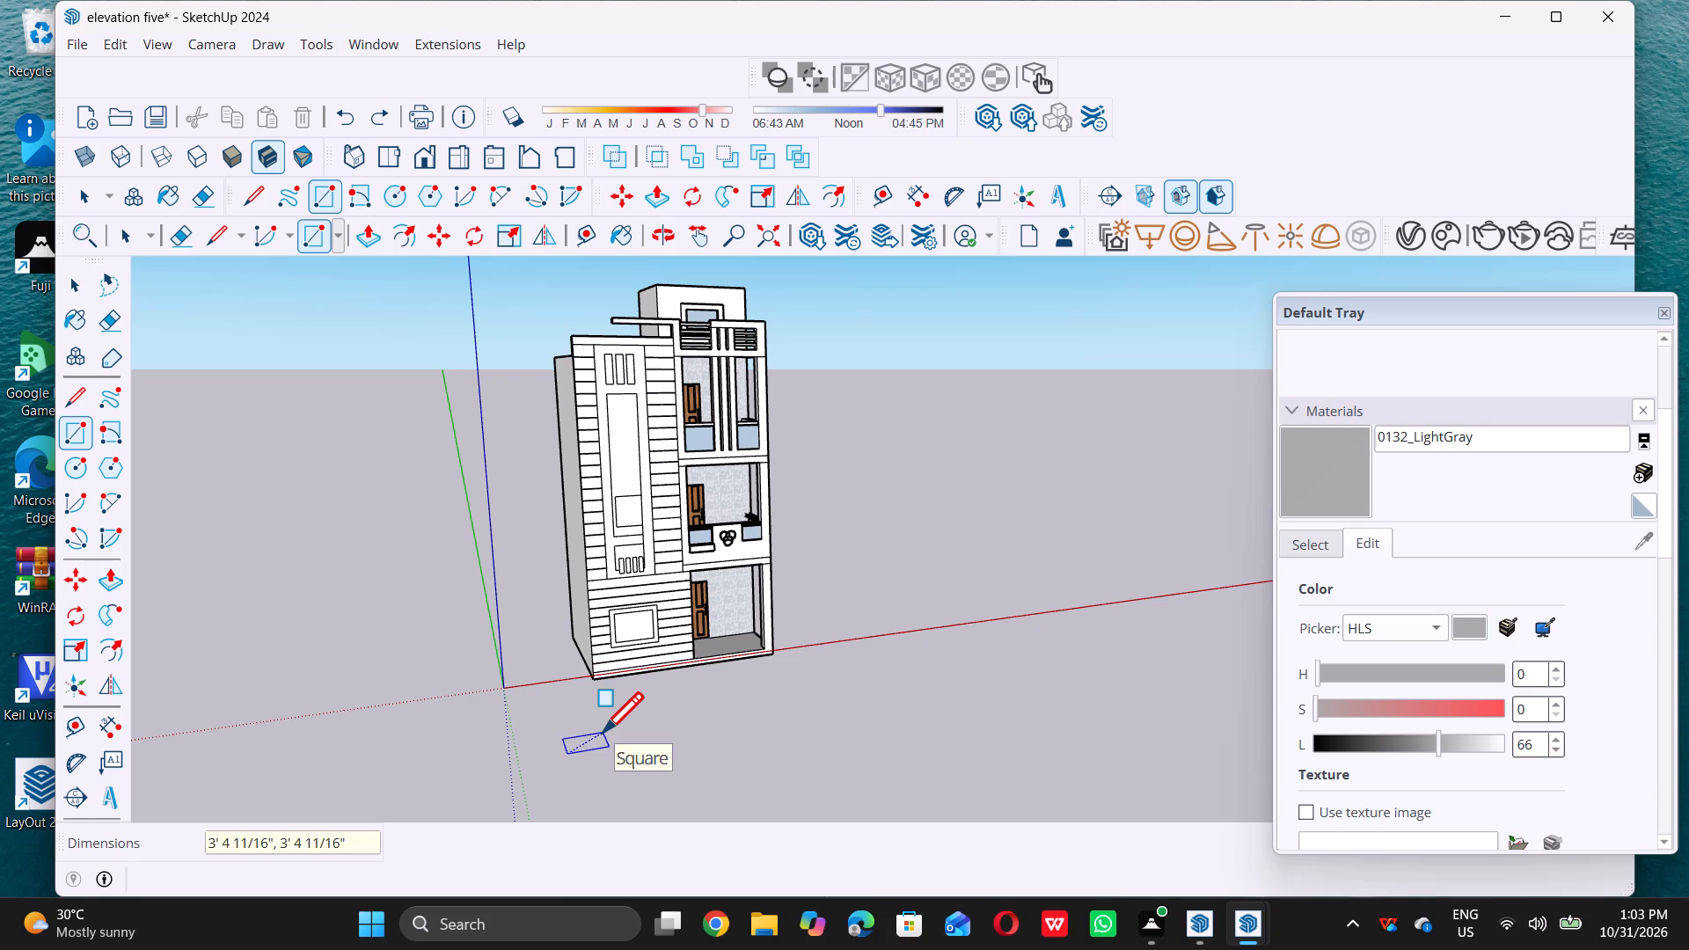
{"action": "key", "text": "space"}
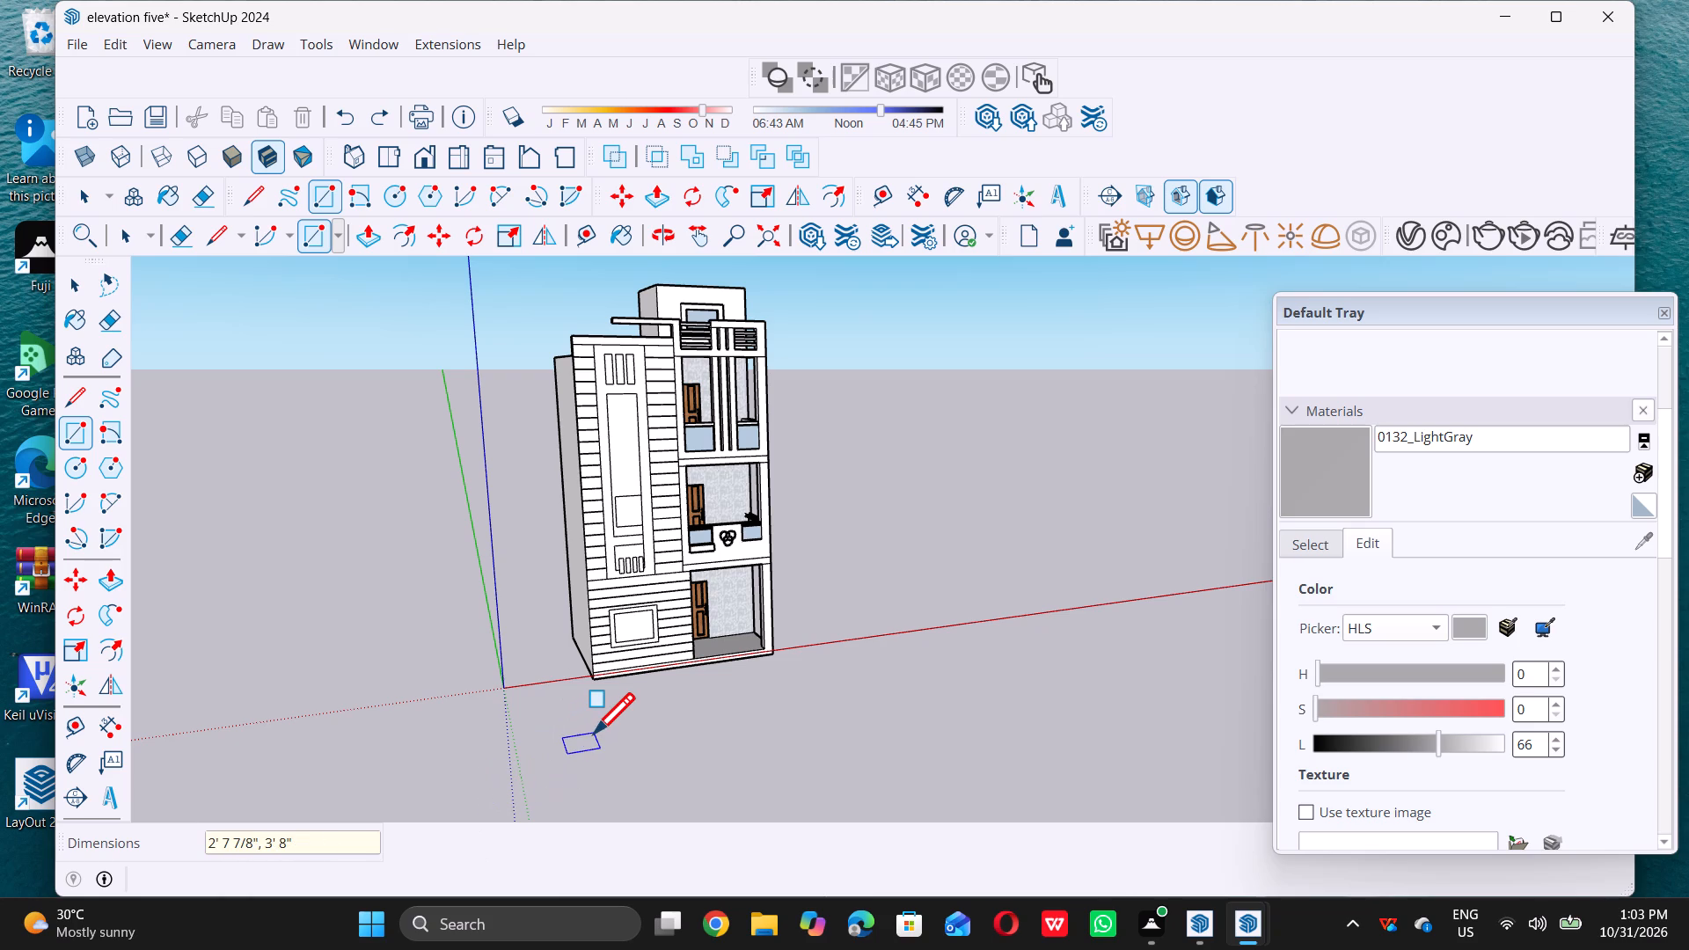
{"action": "key", "text": "9"}
{"action": "key", "text": "shift+quotedbl"}
{"action": "key", "text": "comma"}
{"action": "key", "text": "apostrophe"}
{"action": "key", "text": "BackSpace"}
{"action": "key", "text": "9"}
{"action": "key", "text": "shift+quotedbl"}
{"action": "key", "text": "Return"}
{"action": "key", "text": "space"}
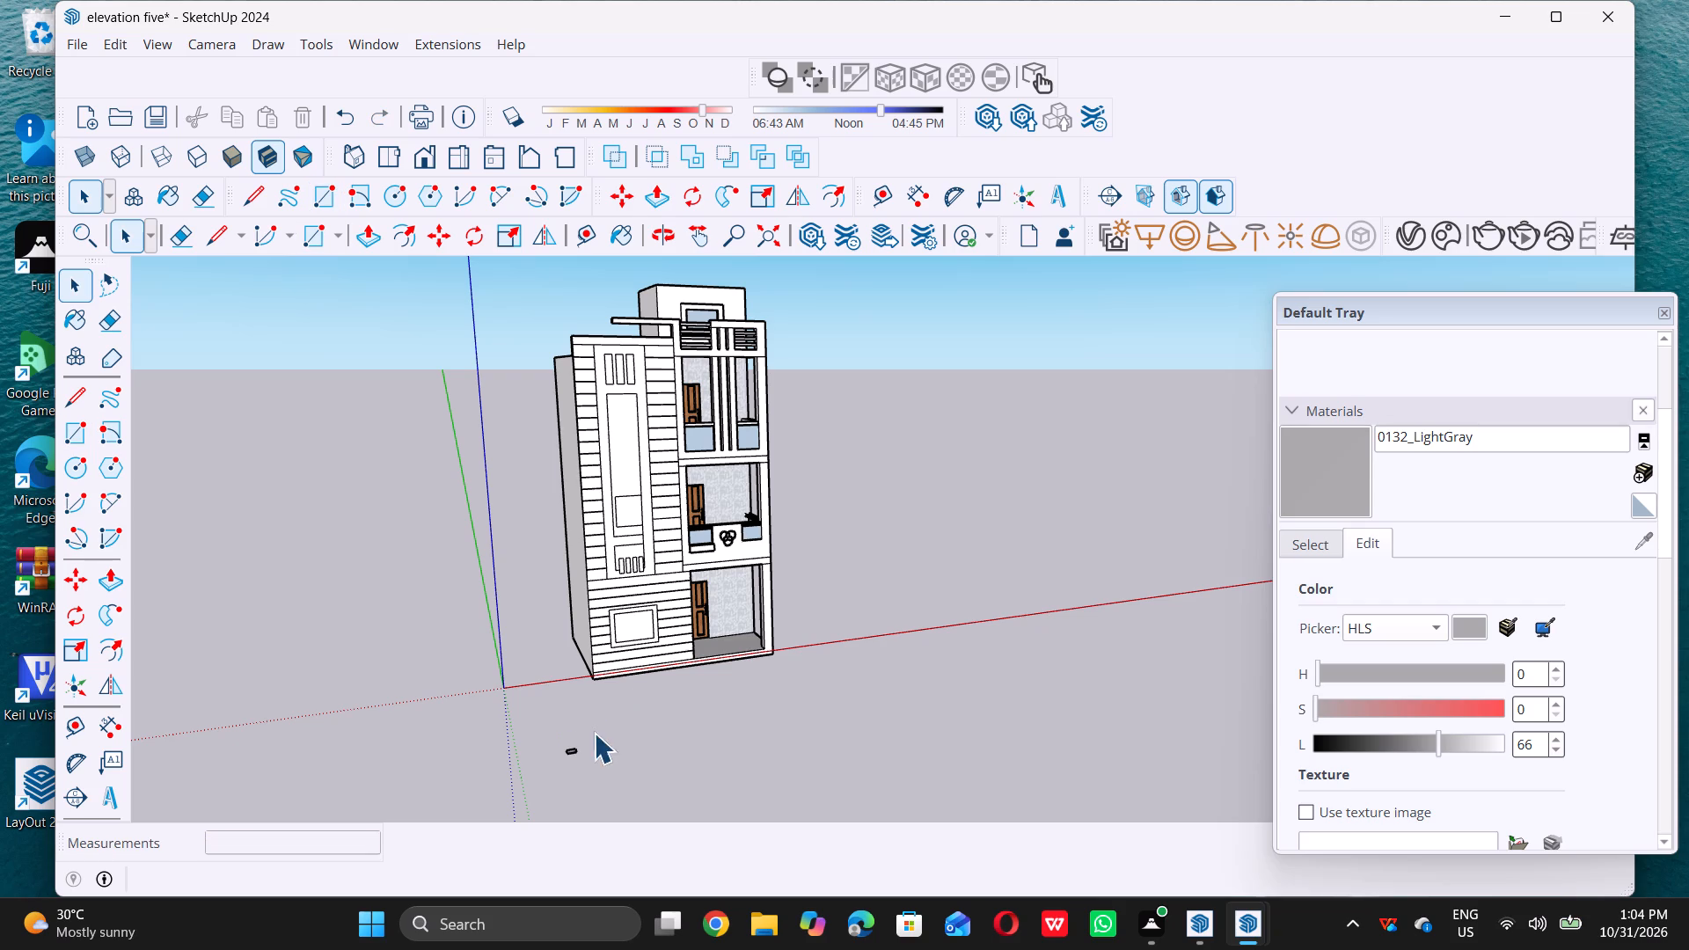
Extrude the 9" square on the ground upward into a small solid block.
{"action": "scroll", "coordinate": [577, 708], "scroll_direction": "up", "scroll_amount": 20}
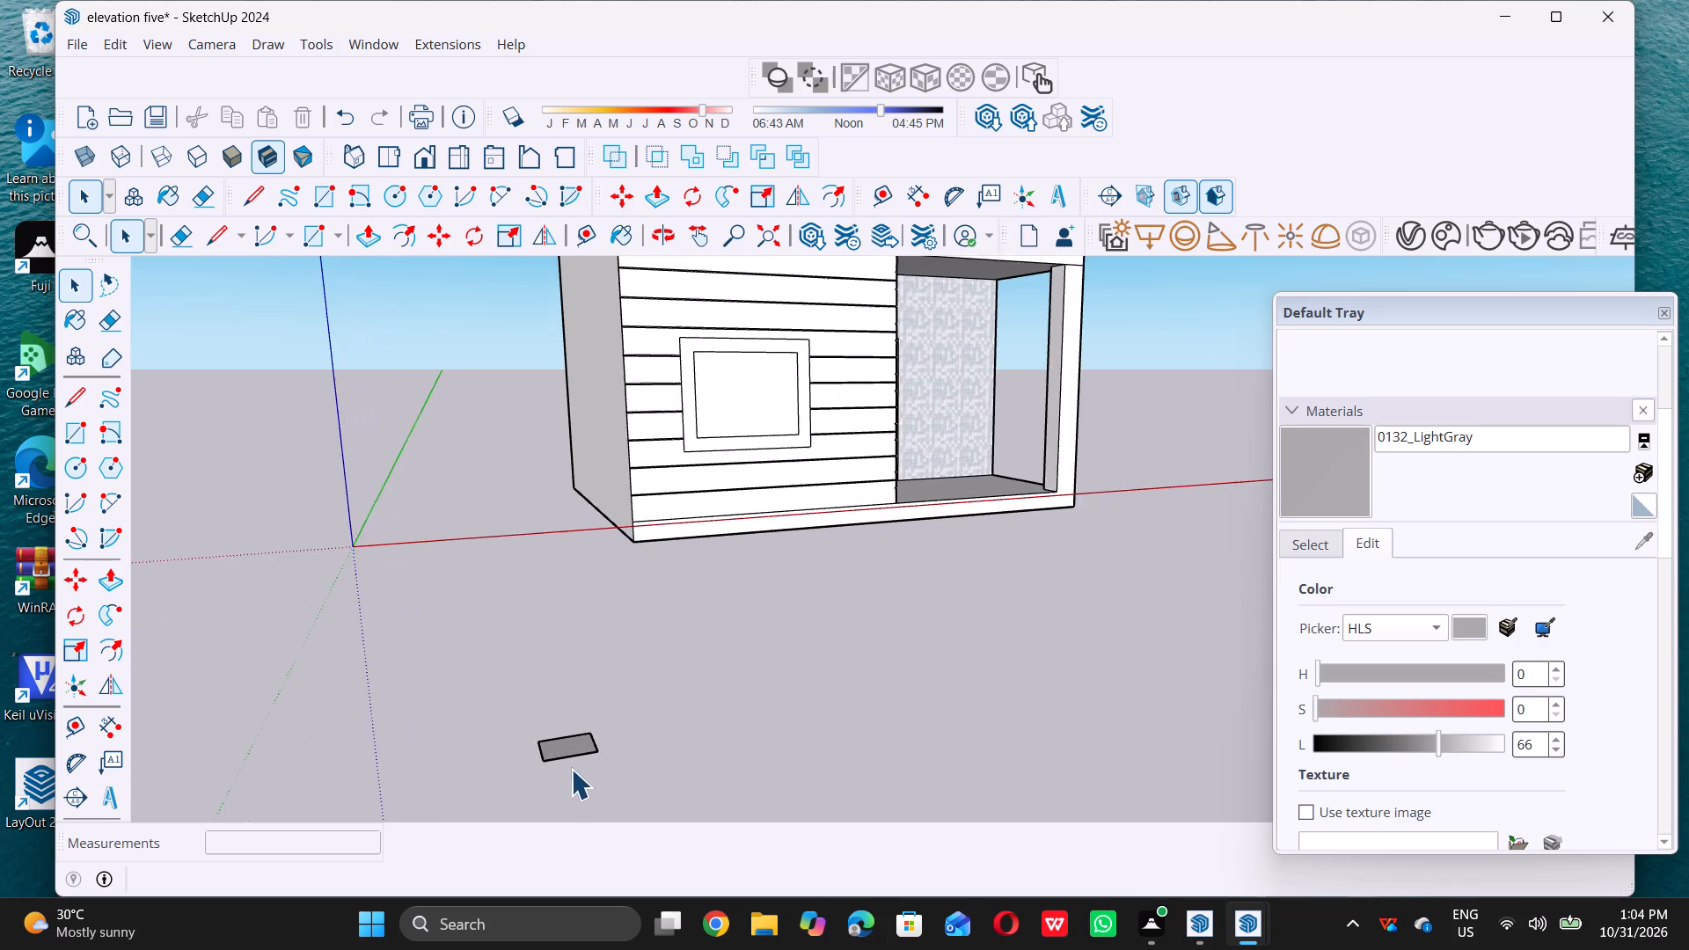
{"action": "scroll", "coordinate": [570, 768], "scroll_direction": "up", "scroll_amount": 18}
{"action": "left_click", "coordinate": [574, 747]}
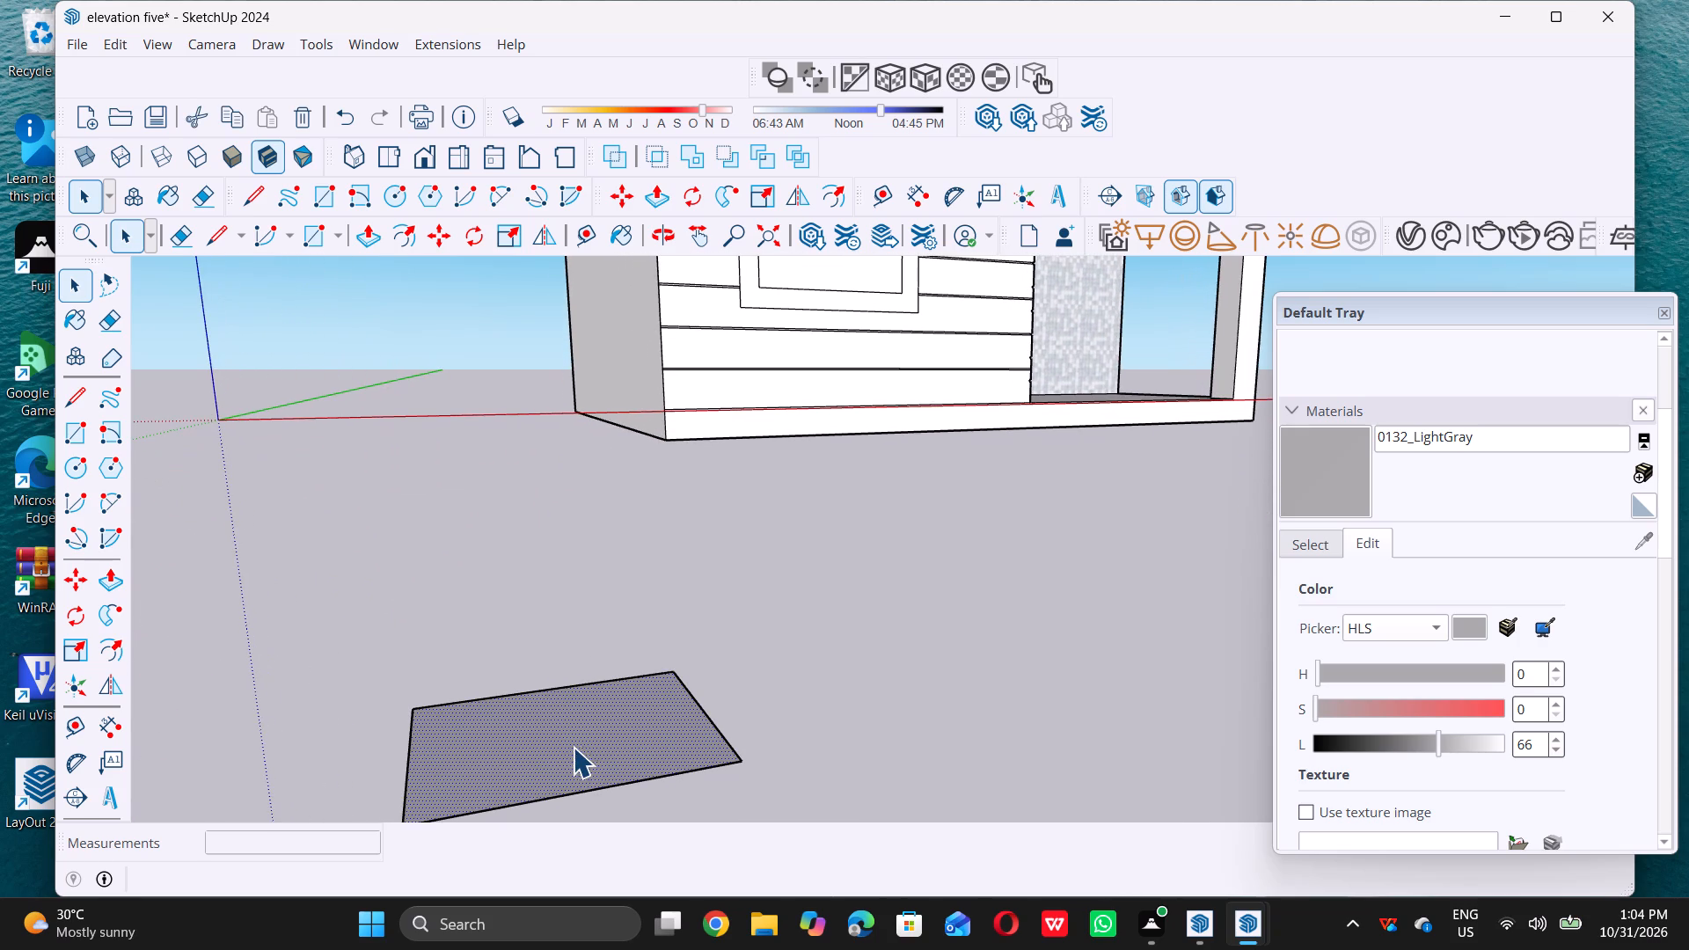
{"action": "key", "text": "p"}
{"action": "double_click", "coordinate": [571, 747]}
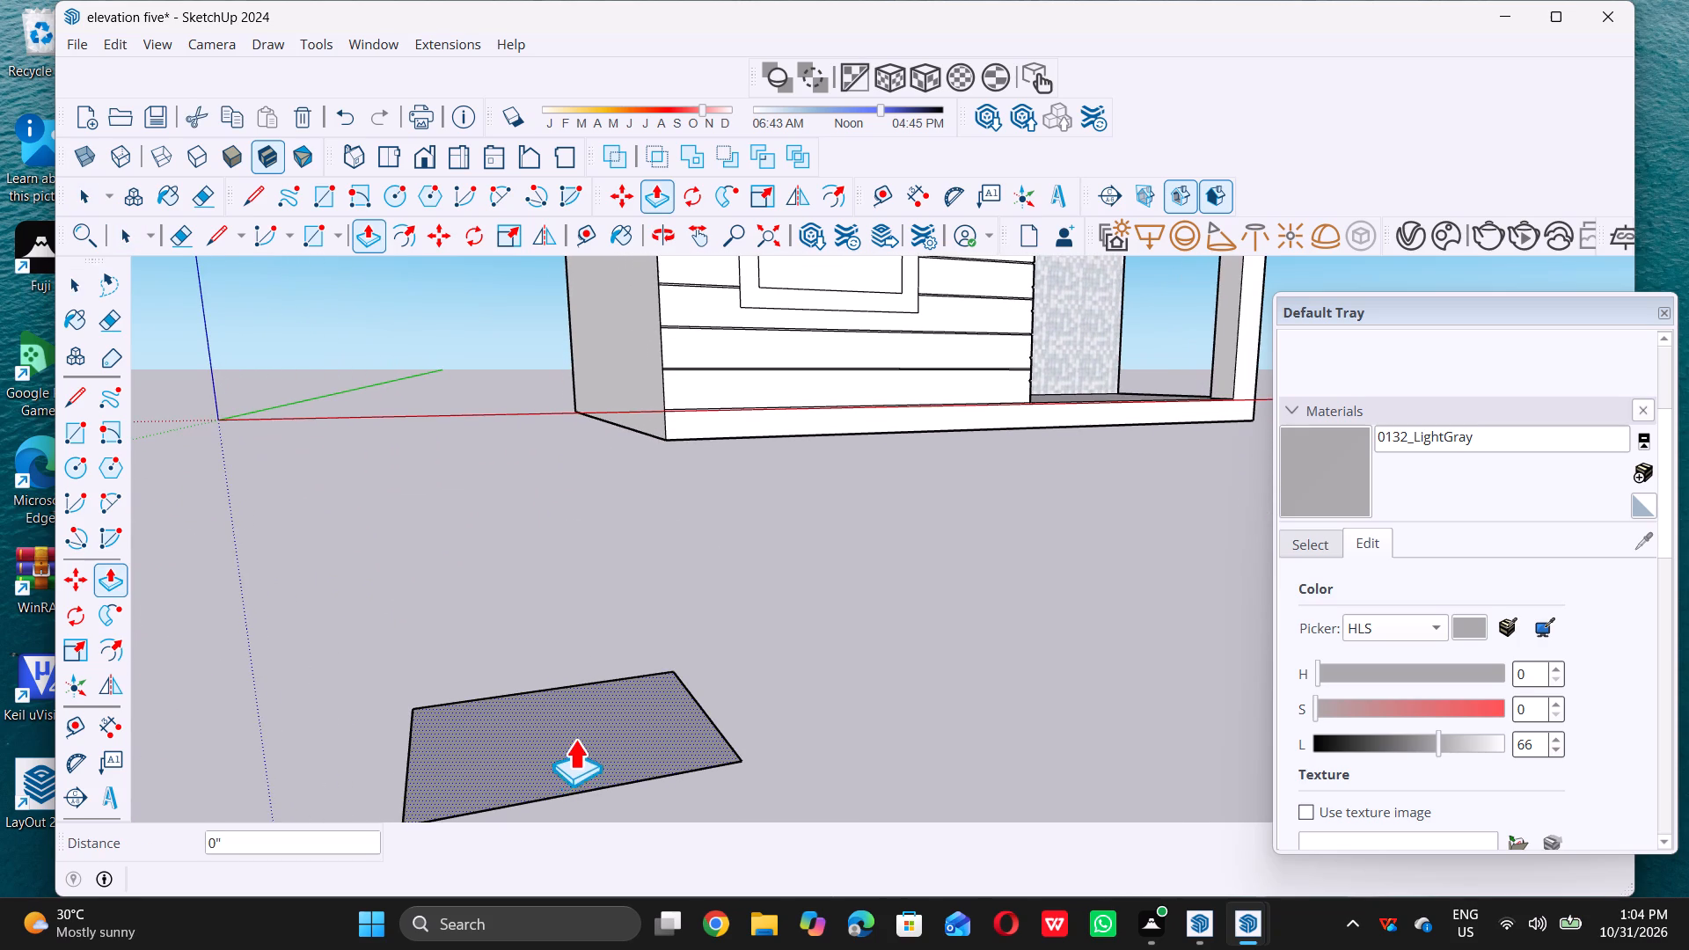
{"action": "left_click", "coordinate": [560, 537]}
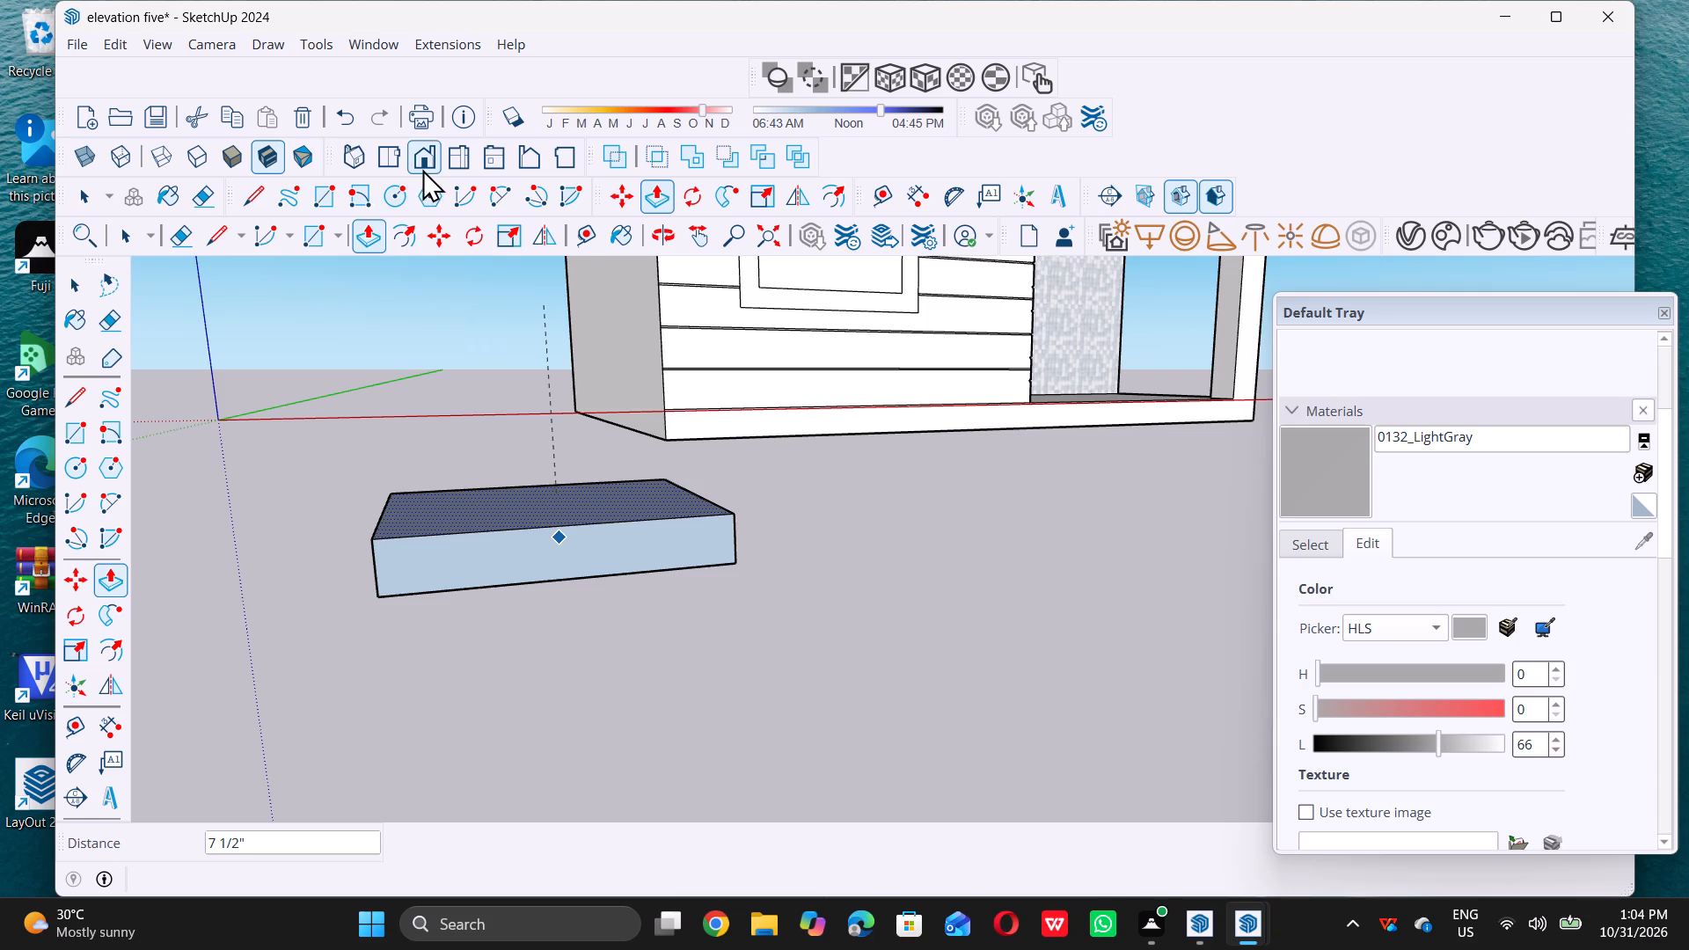
{"action": "key", "text": "space"}
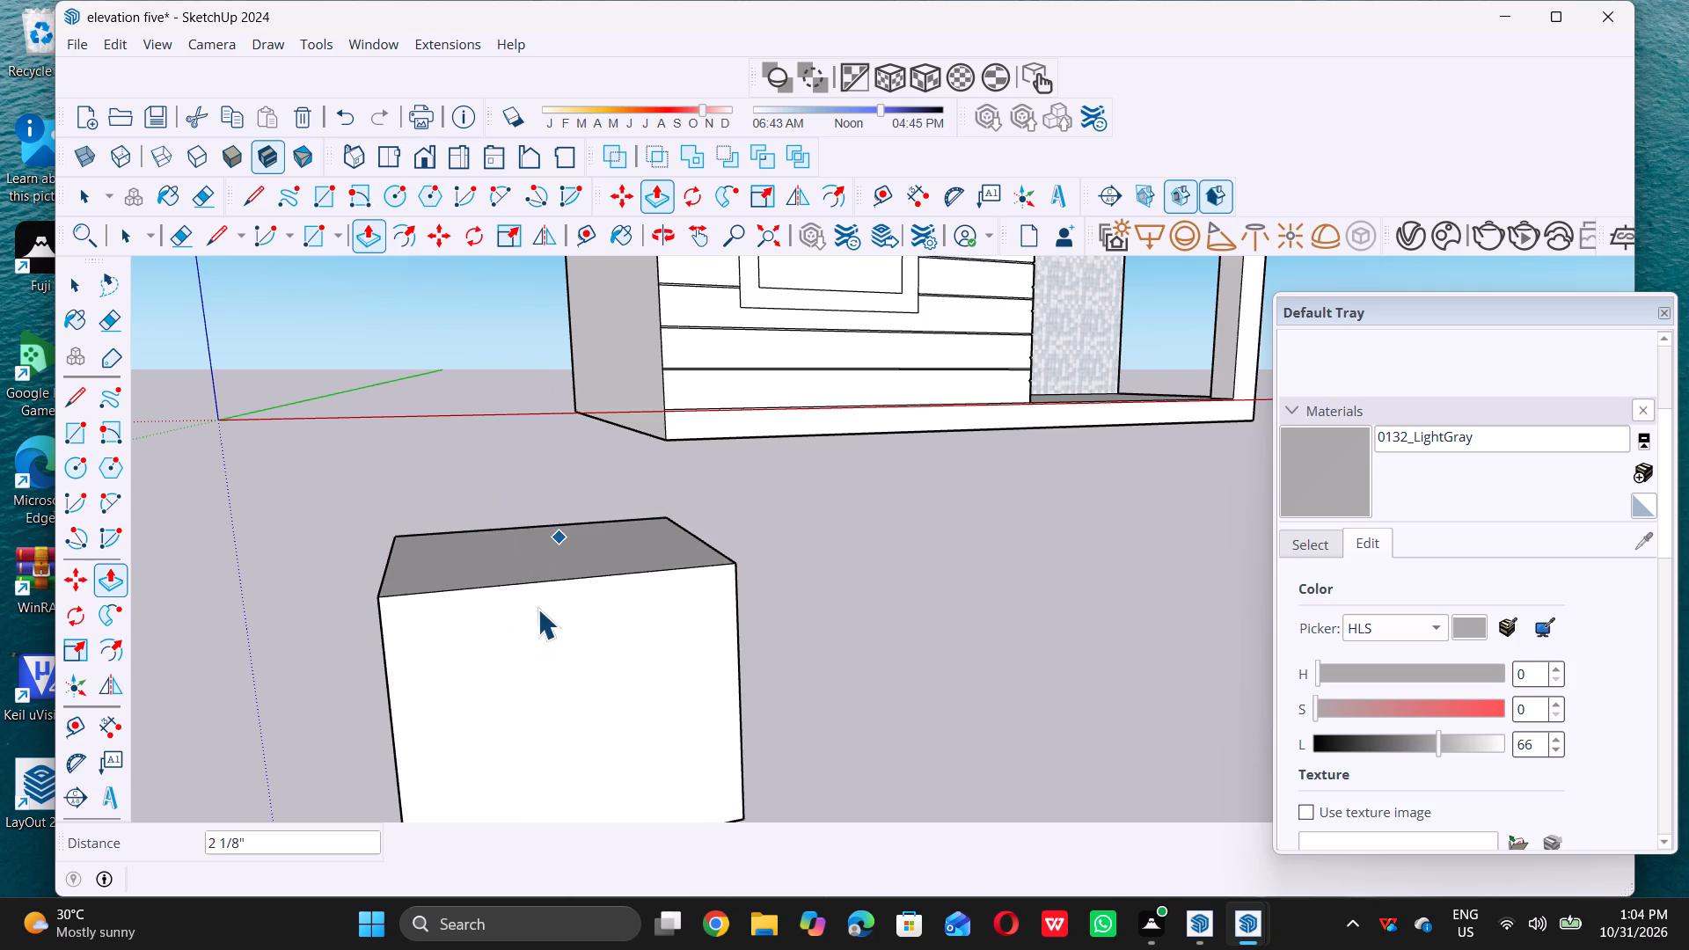
{"action": "scroll", "coordinate": [540, 612], "scroll_direction": "down", "scroll_amount": 9}
{"action": "middle_click_drag", "start_coordinate": [550, 617], "coordinate": [524, 674]}
{"action": "middle_click", "coordinate": [524, 674]}
{"action": "scroll", "coordinate": [556, 588], "scroll_direction": "up", "scroll_amount": 4}
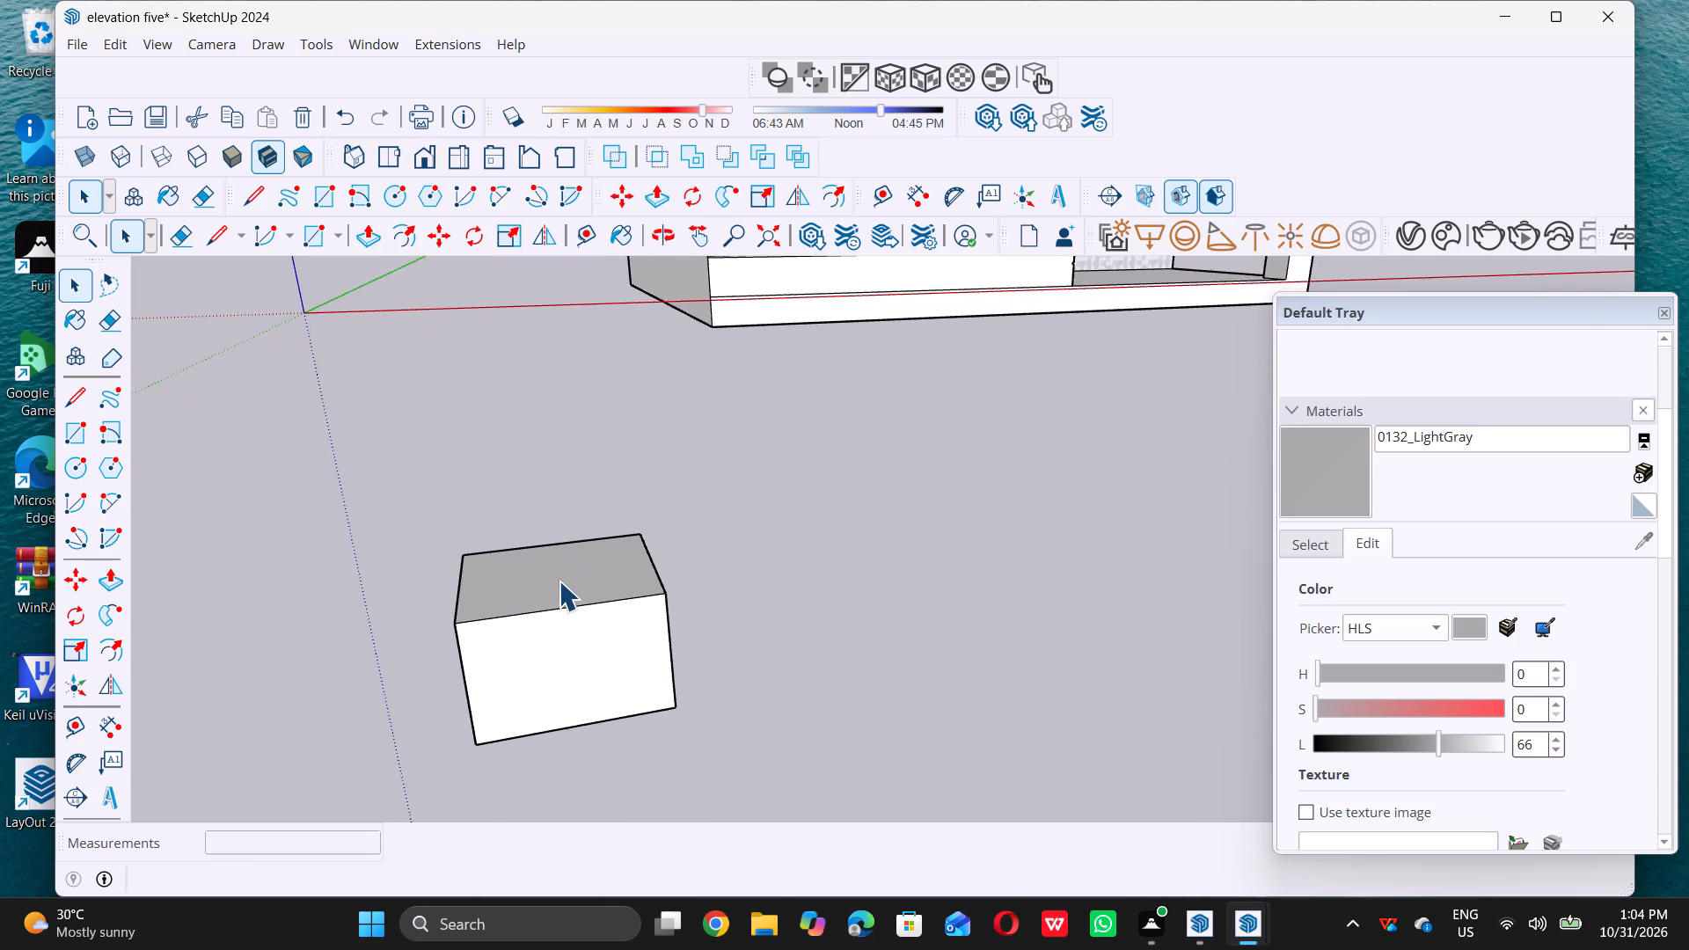
Extrude the top of the small 9" block up about 34' 5", level with the edge atop the grooved facade's corner, forming a tall post.
{"action": "left_click", "coordinate": [559, 581]}
{"action": "key", "text": "p"}
{"action": "left_click", "coordinate": [559, 580]}
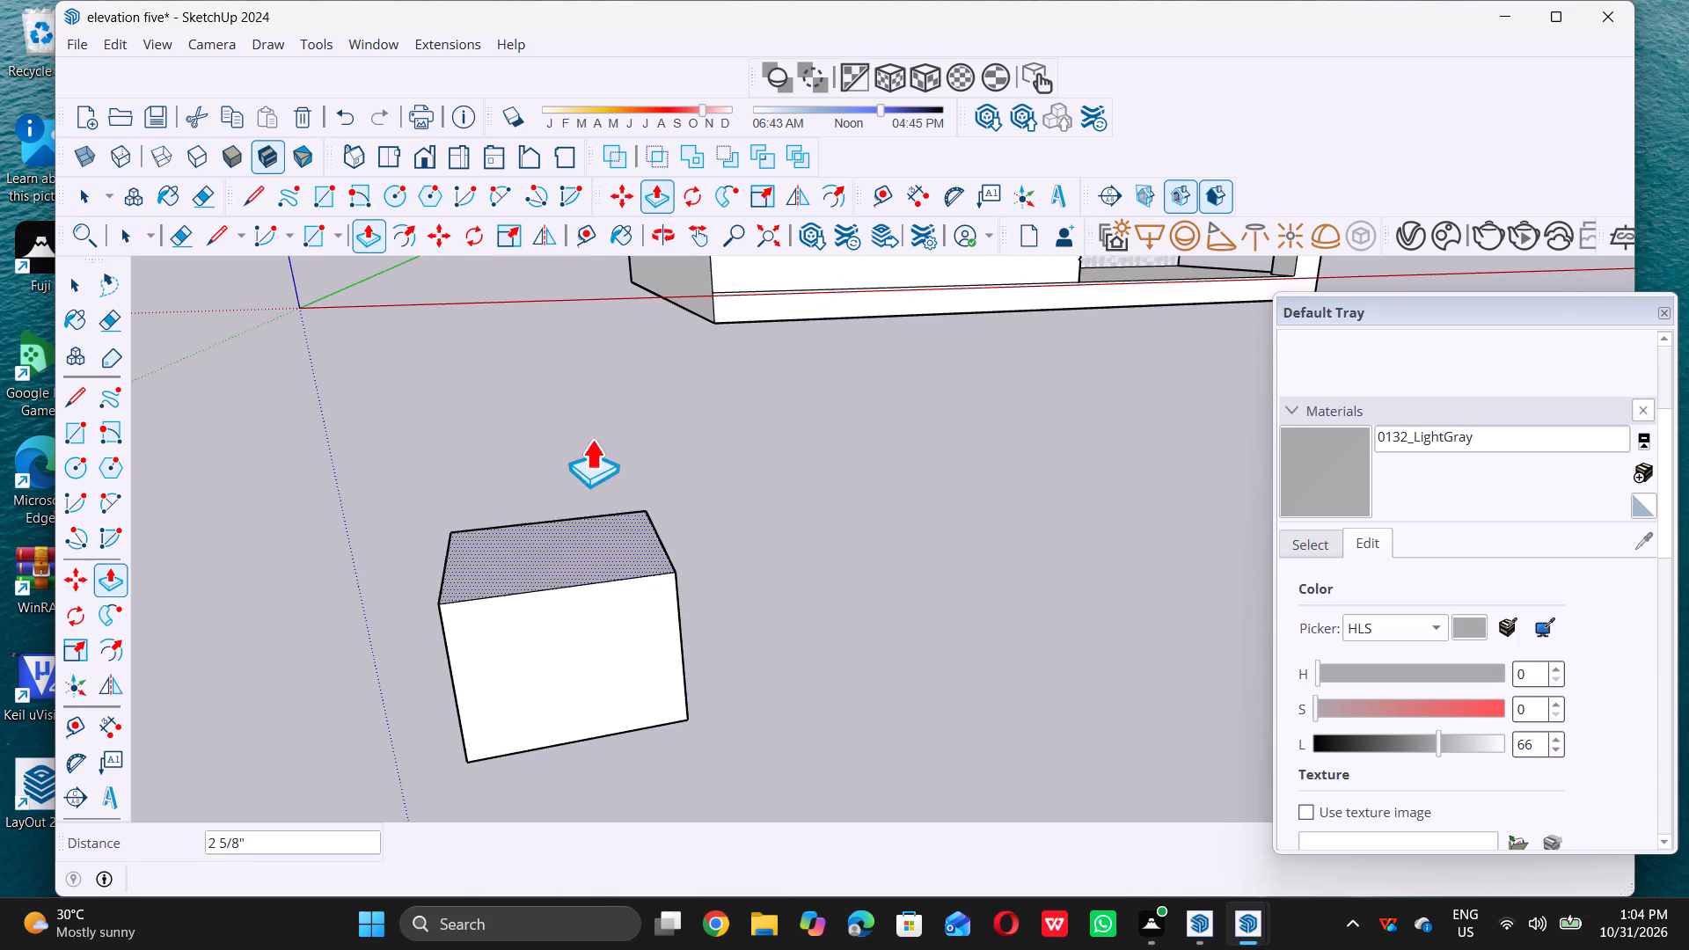
{"action": "scroll", "coordinate": [584, 420], "scroll_direction": "down", "scroll_amount": 20}
{"action": "scroll", "coordinate": [584, 420], "scroll_direction": "down", "scroll_amount": 2}
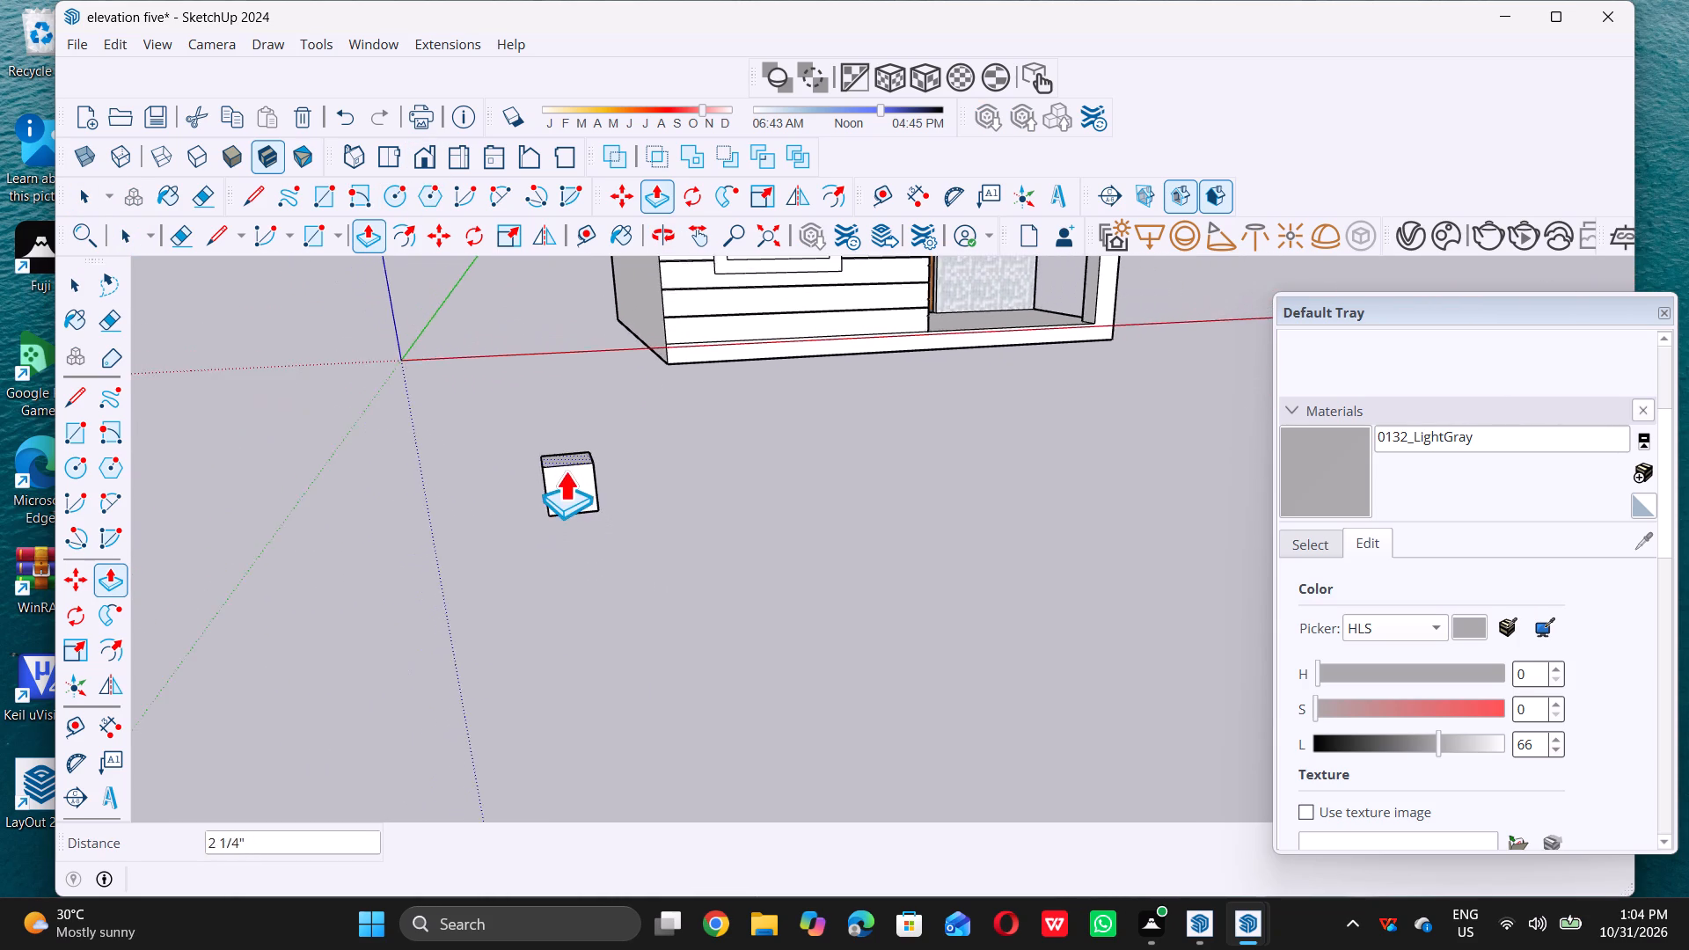
{"action": "scroll", "coordinate": [565, 471], "scroll_direction": "down", "scroll_amount": 20}
{"action": "scroll", "coordinate": [565, 471], "scroll_direction": "down", "scroll_amount": 8}
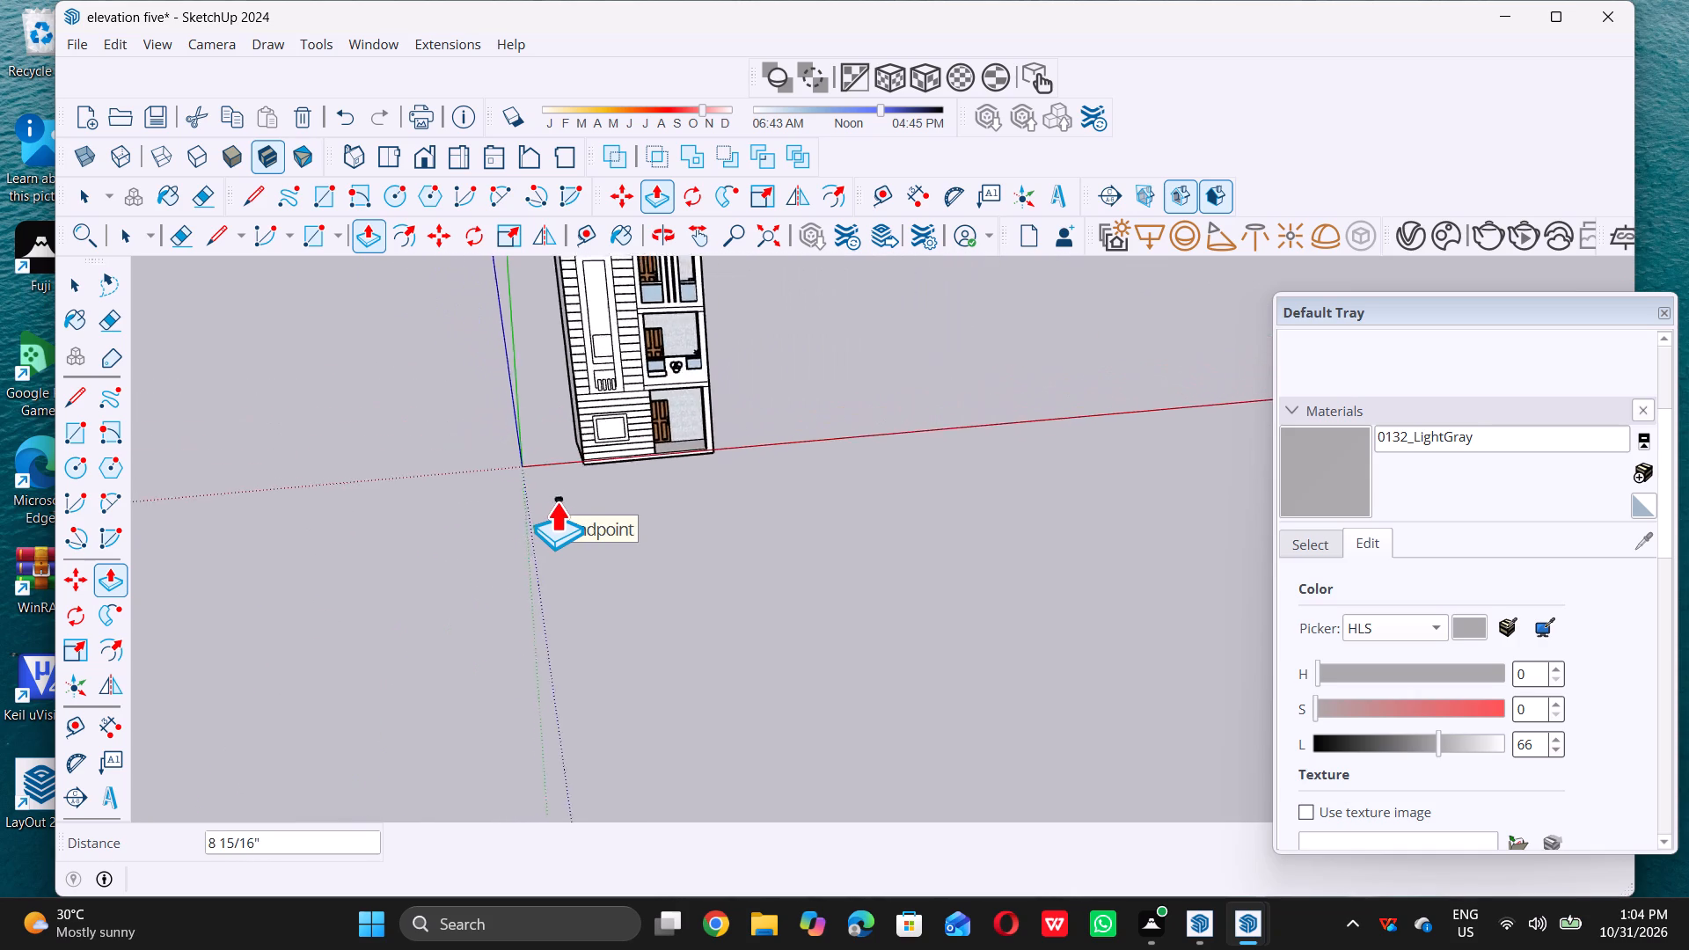
{"action": "scroll", "coordinate": [556, 501], "scroll_direction": "down", "scroll_amount": 9}
{"action": "scroll", "coordinate": [567, 339], "scroll_direction": "up", "scroll_amount": 16}
{"action": "scroll", "coordinate": [546, 392], "scroll_direction": "up", "scroll_amount": 10}
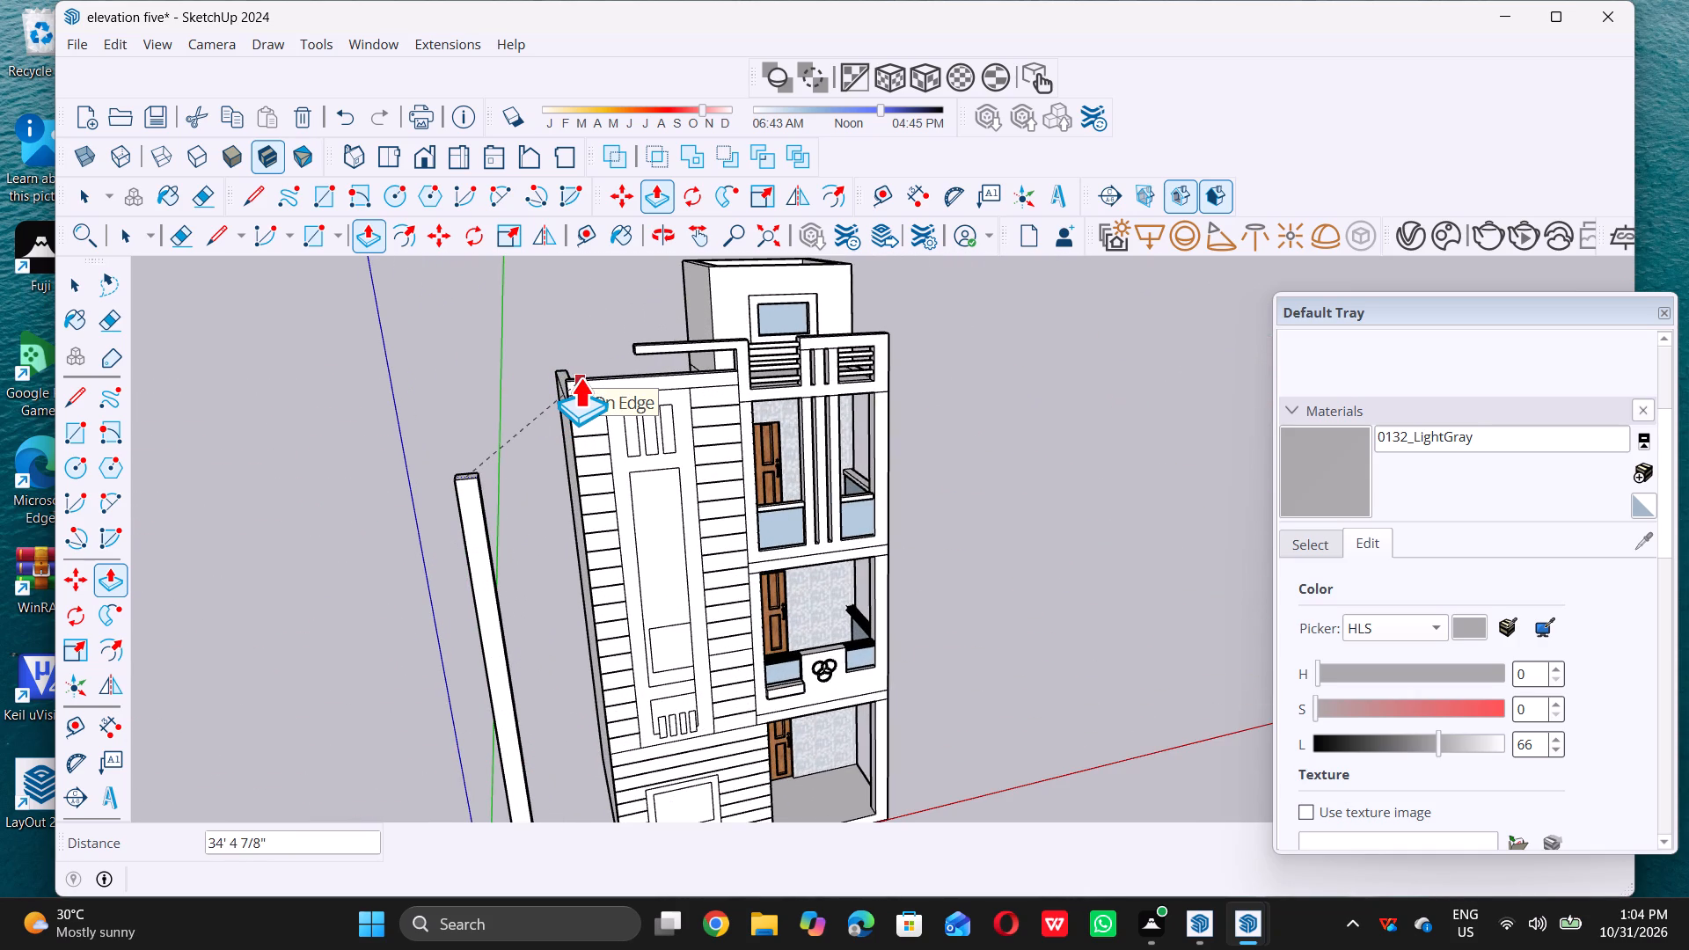
{"action": "left_click", "coordinate": [580, 377]}
{"action": "key", "text": "space"}
Copy the post's front face from its bottom corner to the bottom front corner of the grooved facade, beside the outer side wall.
{"action": "scroll", "coordinate": [570, 391], "scroll_direction": "down", "scroll_amount": 5}
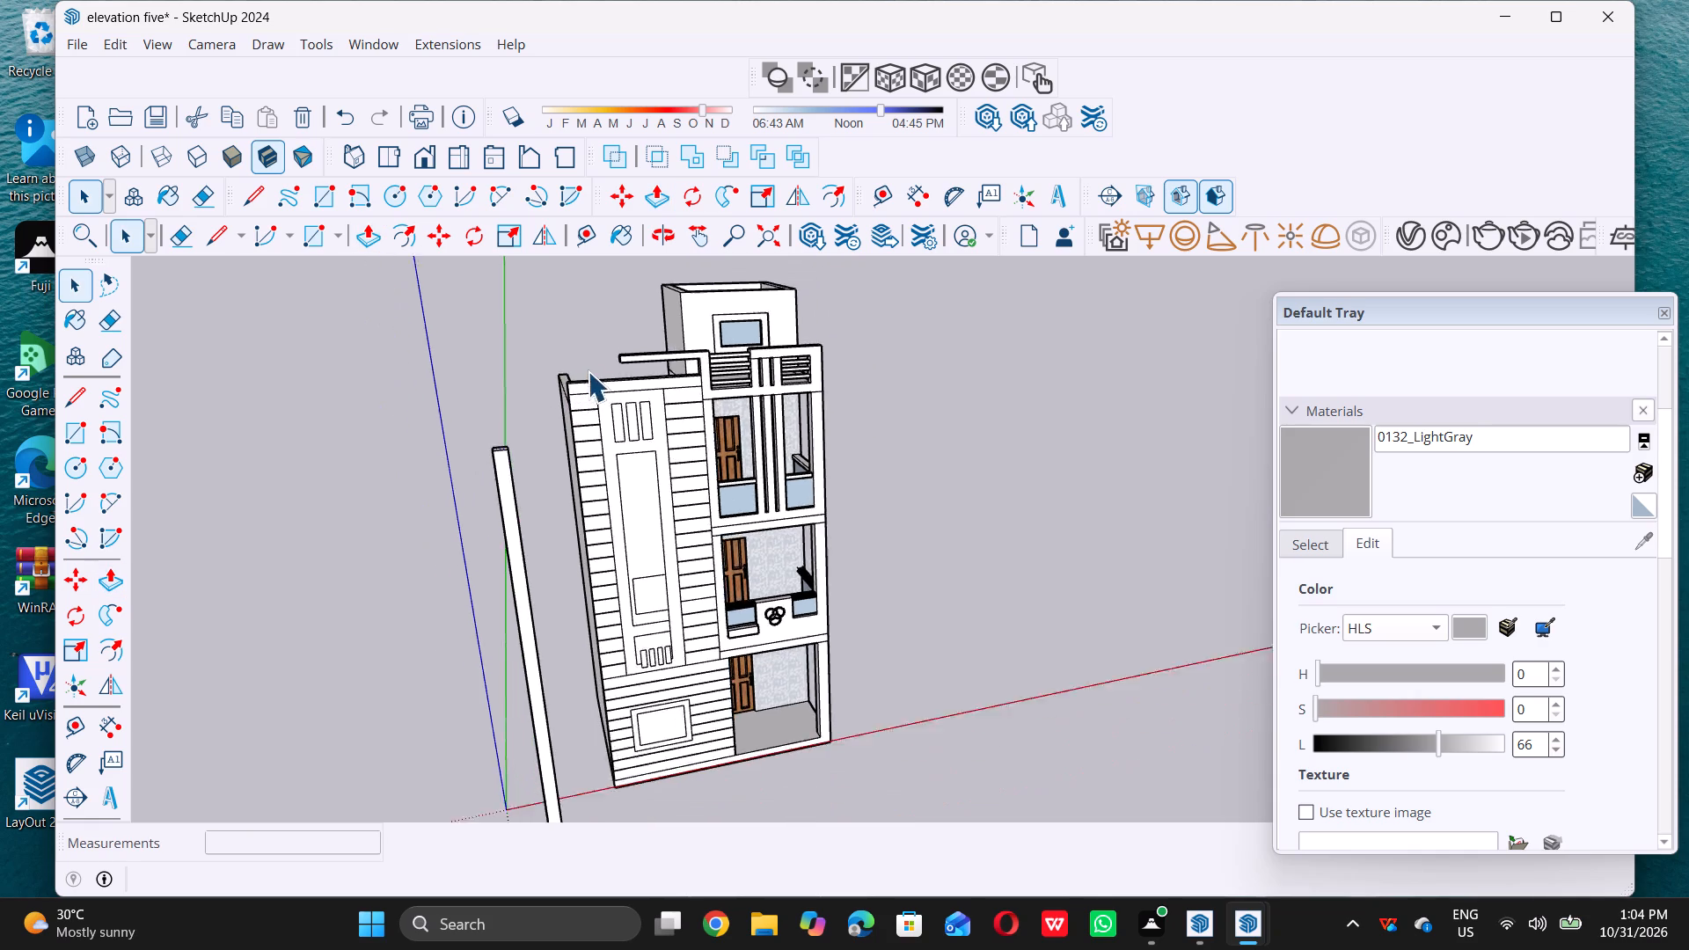
{"action": "scroll", "coordinate": [588, 371], "scroll_direction": "down", "scroll_amount": 4}
{"action": "scroll", "coordinate": [574, 698], "scroll_direction": "up", "scroll_amount": 5}
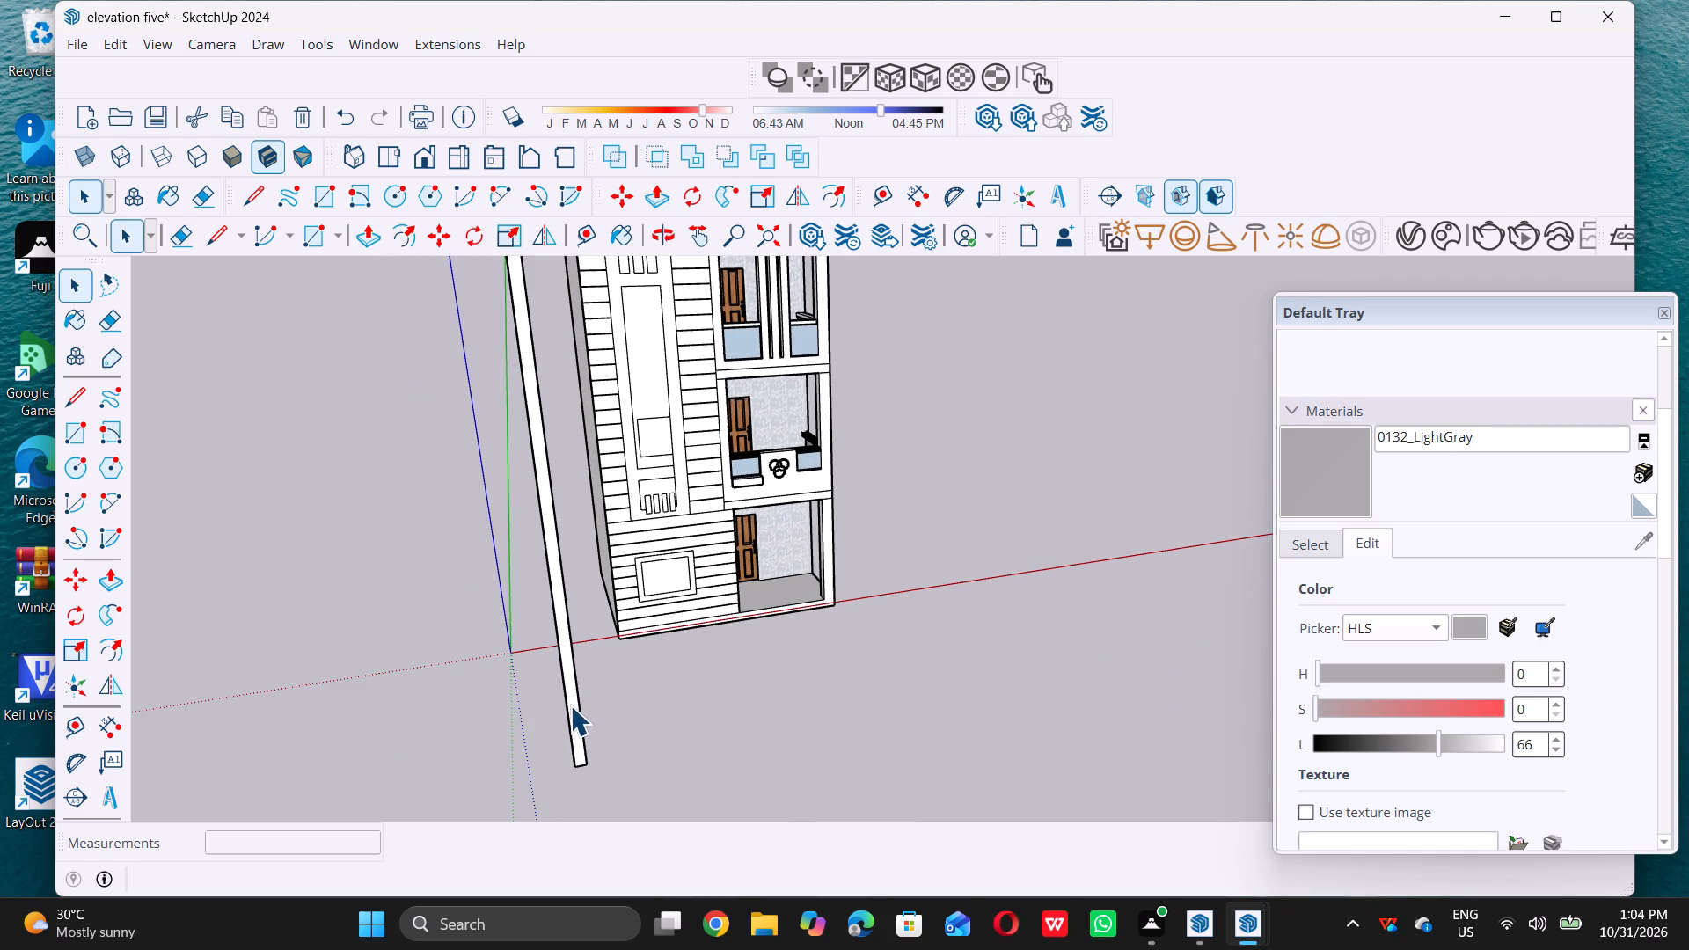
{"action": "double_click", "coordinate": [580, 749]}
{"action": "scroll", "coordinate": [585, 772], "scroll_direction": "up", "scroll_amount": 5}
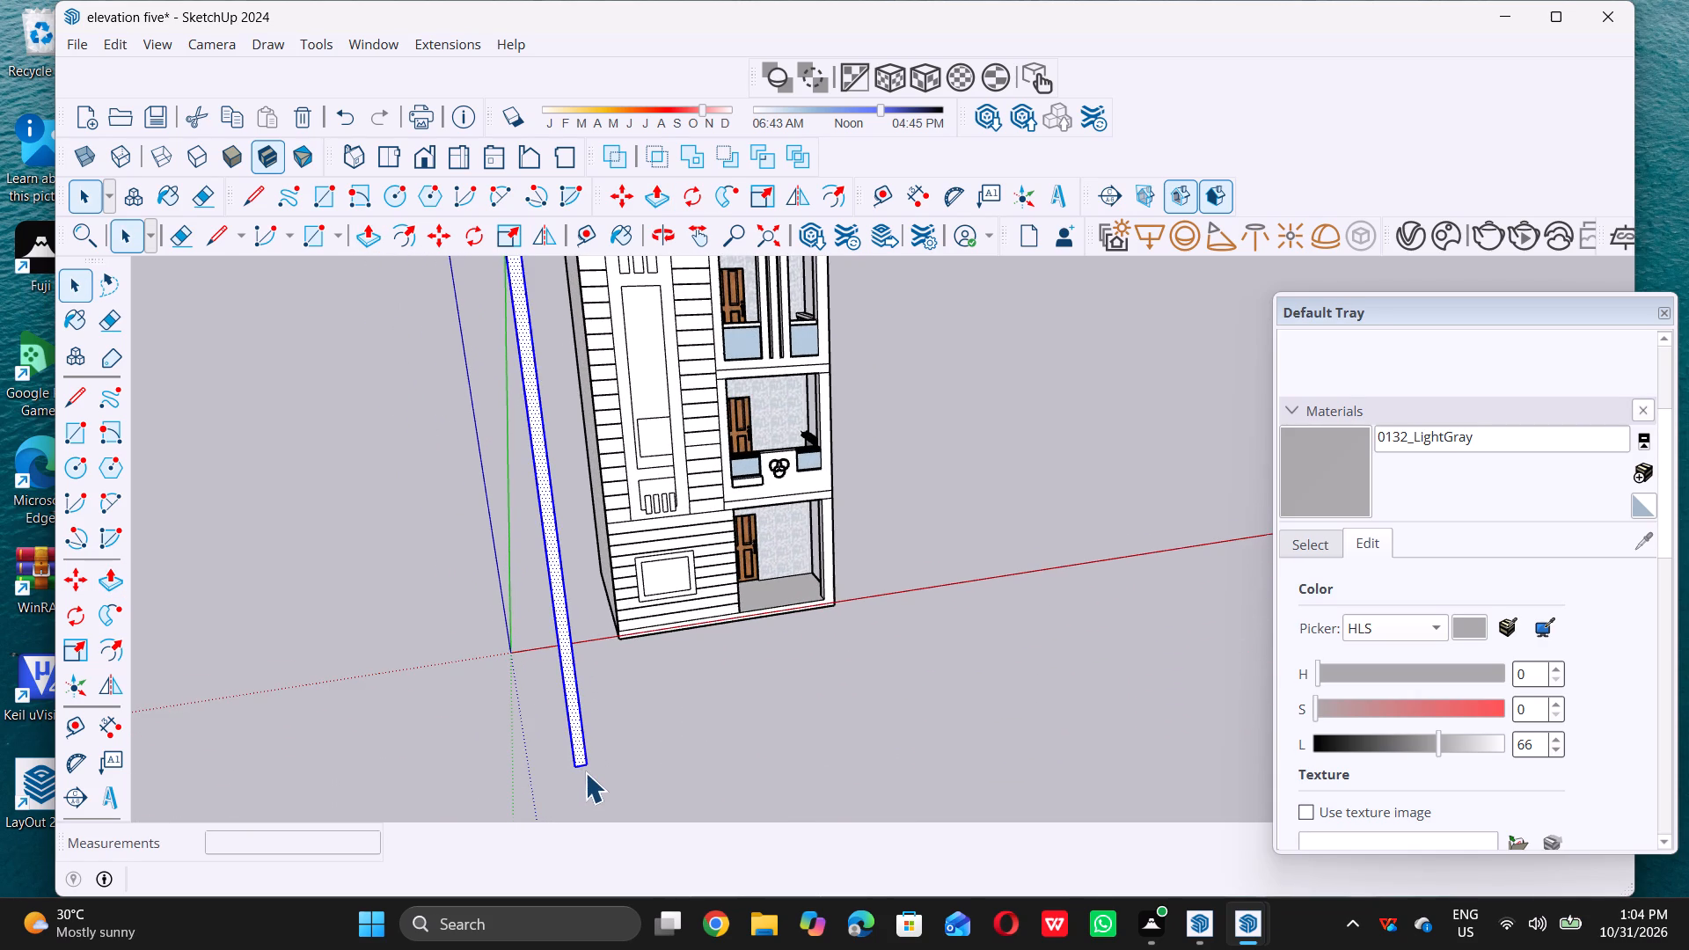
{"action": "scroll", "coordinate": [583, 764], "scroll_direction": "up", "scroll_amount": 12}
{"action": "key", "text": "m"}
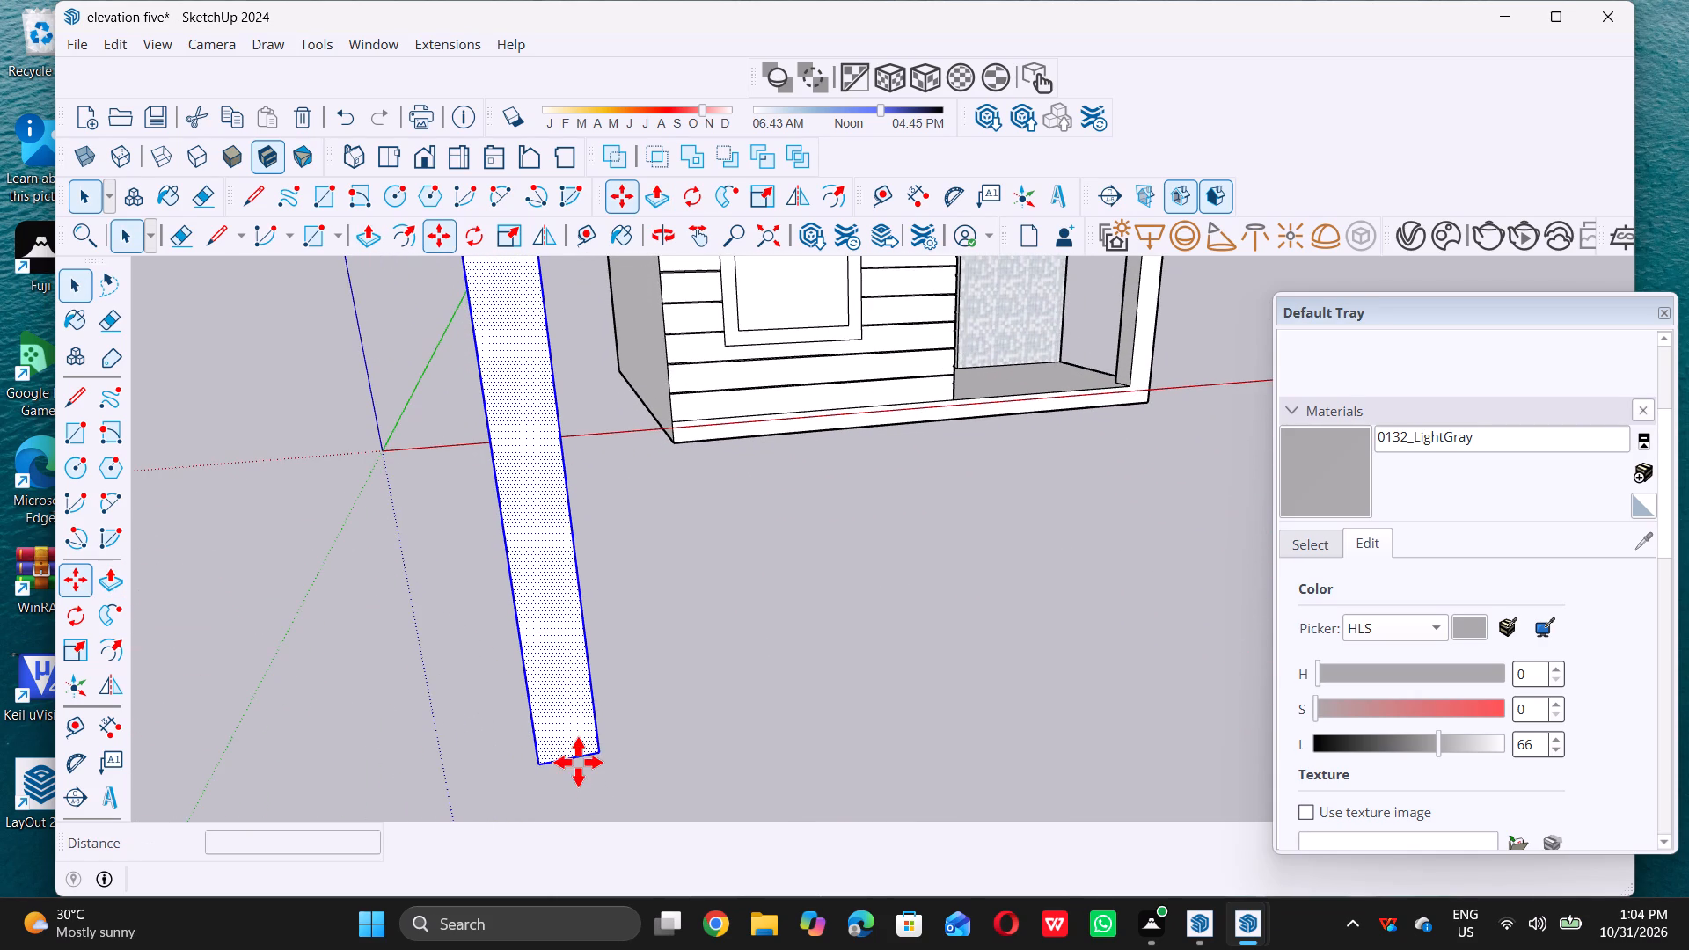
{"action": "left_click", "coordinate": [597, 752]}
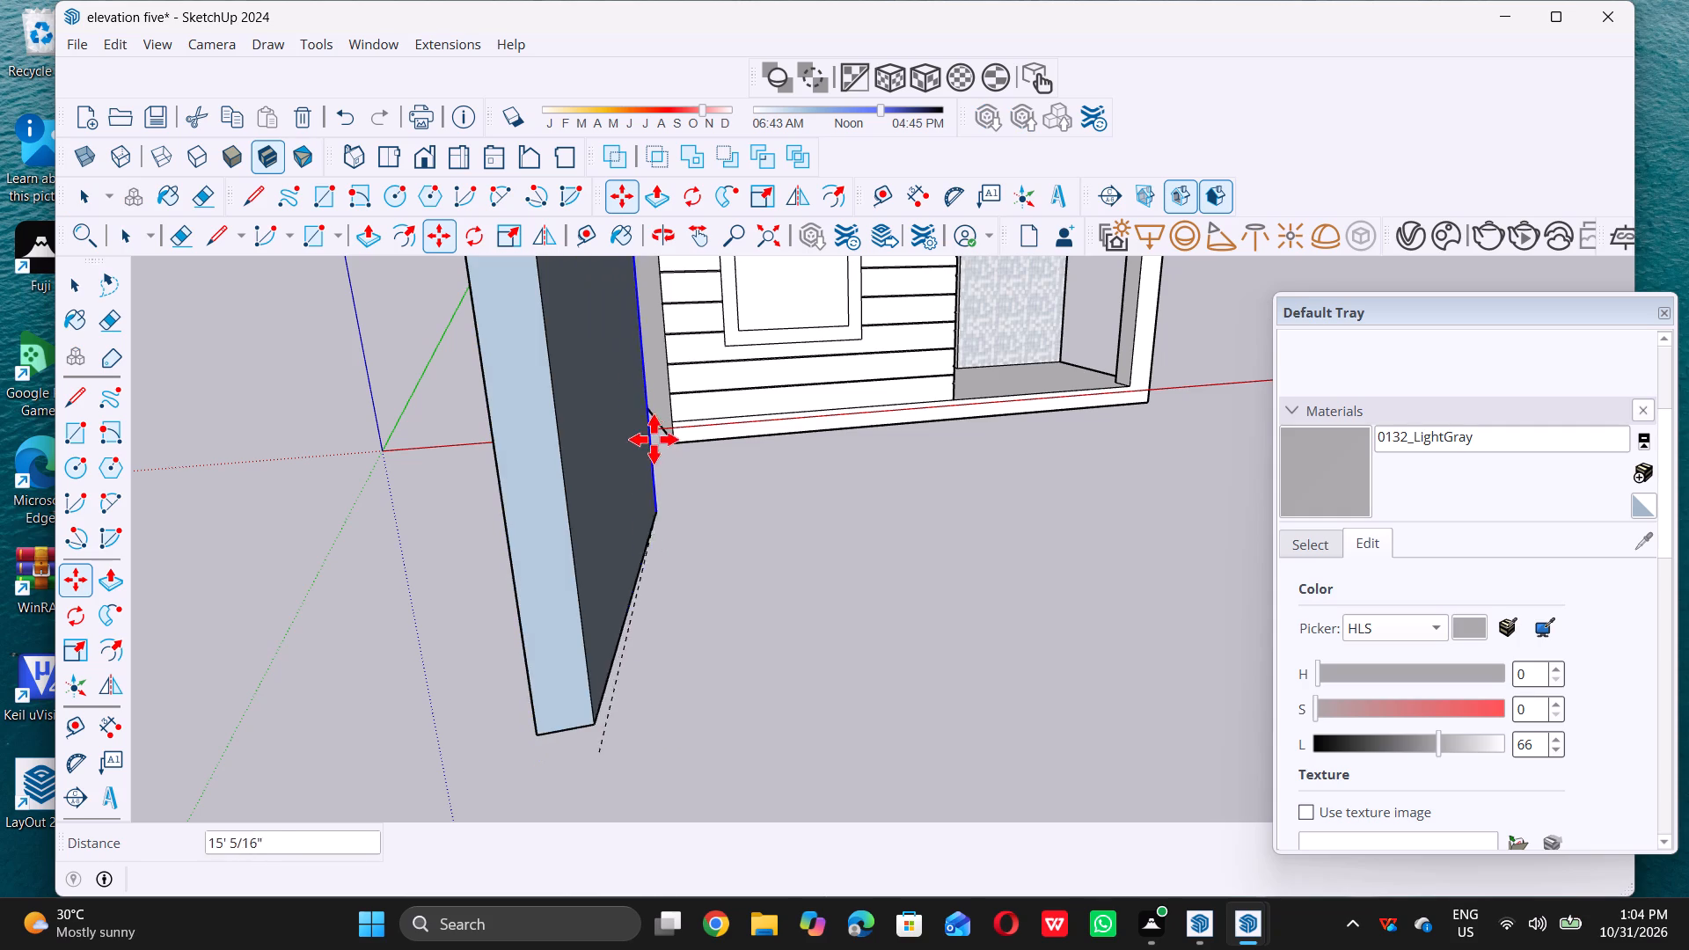
{"action": "key", "text": "space"}
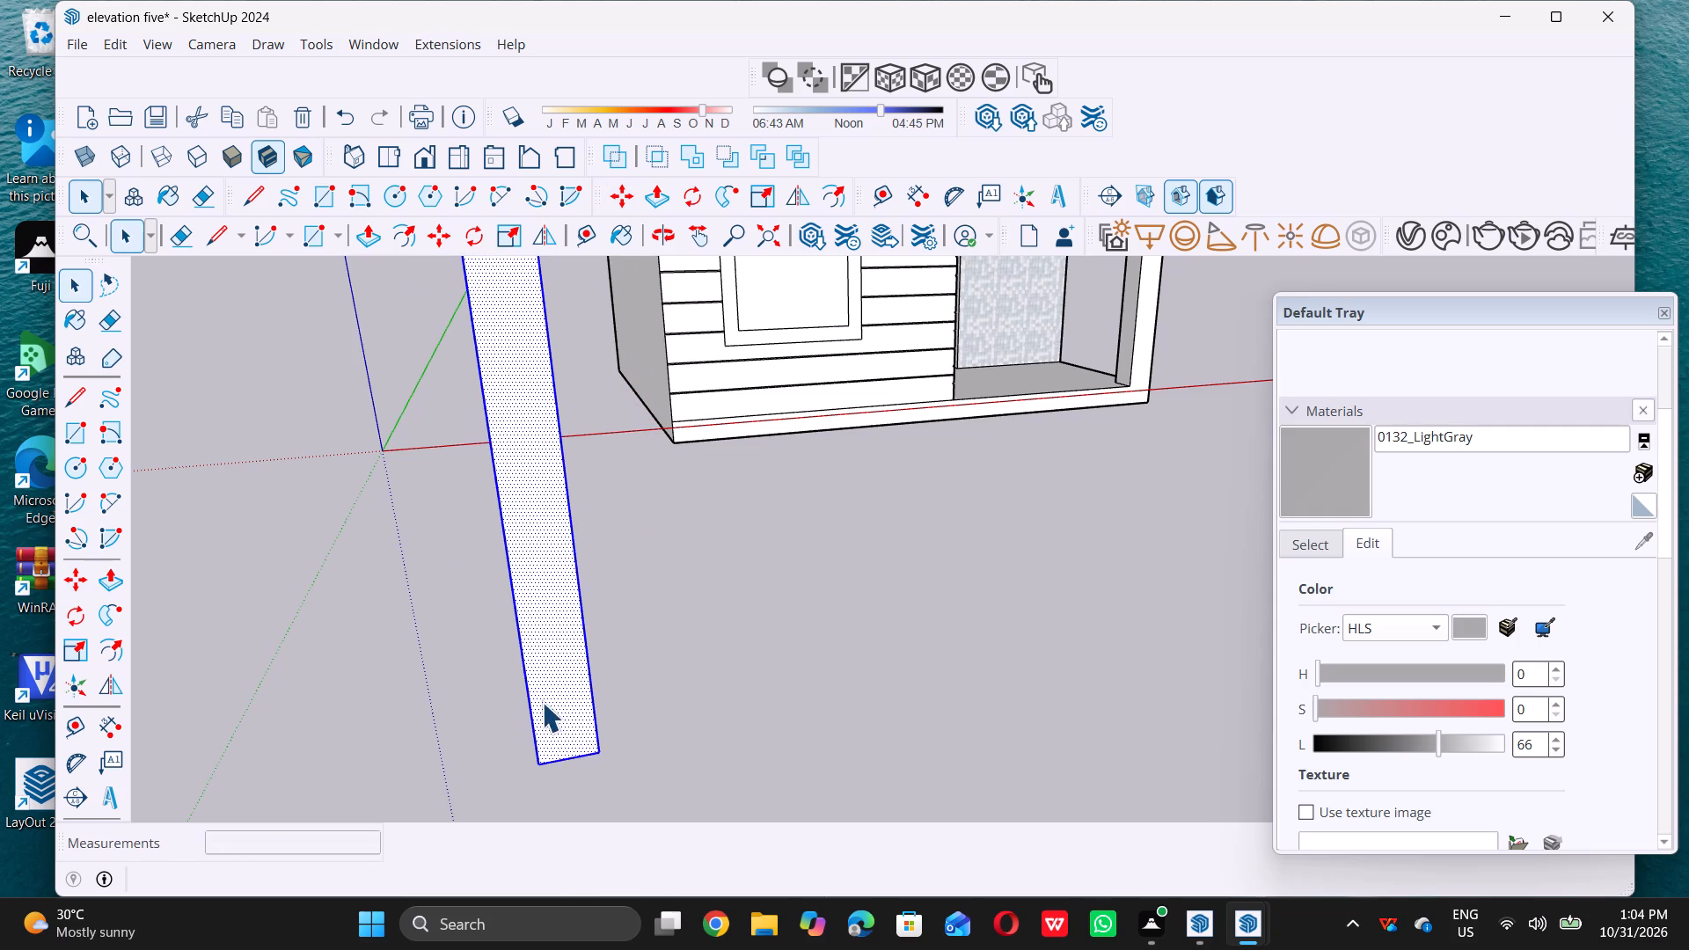
{"action": "key", "text": "m"}
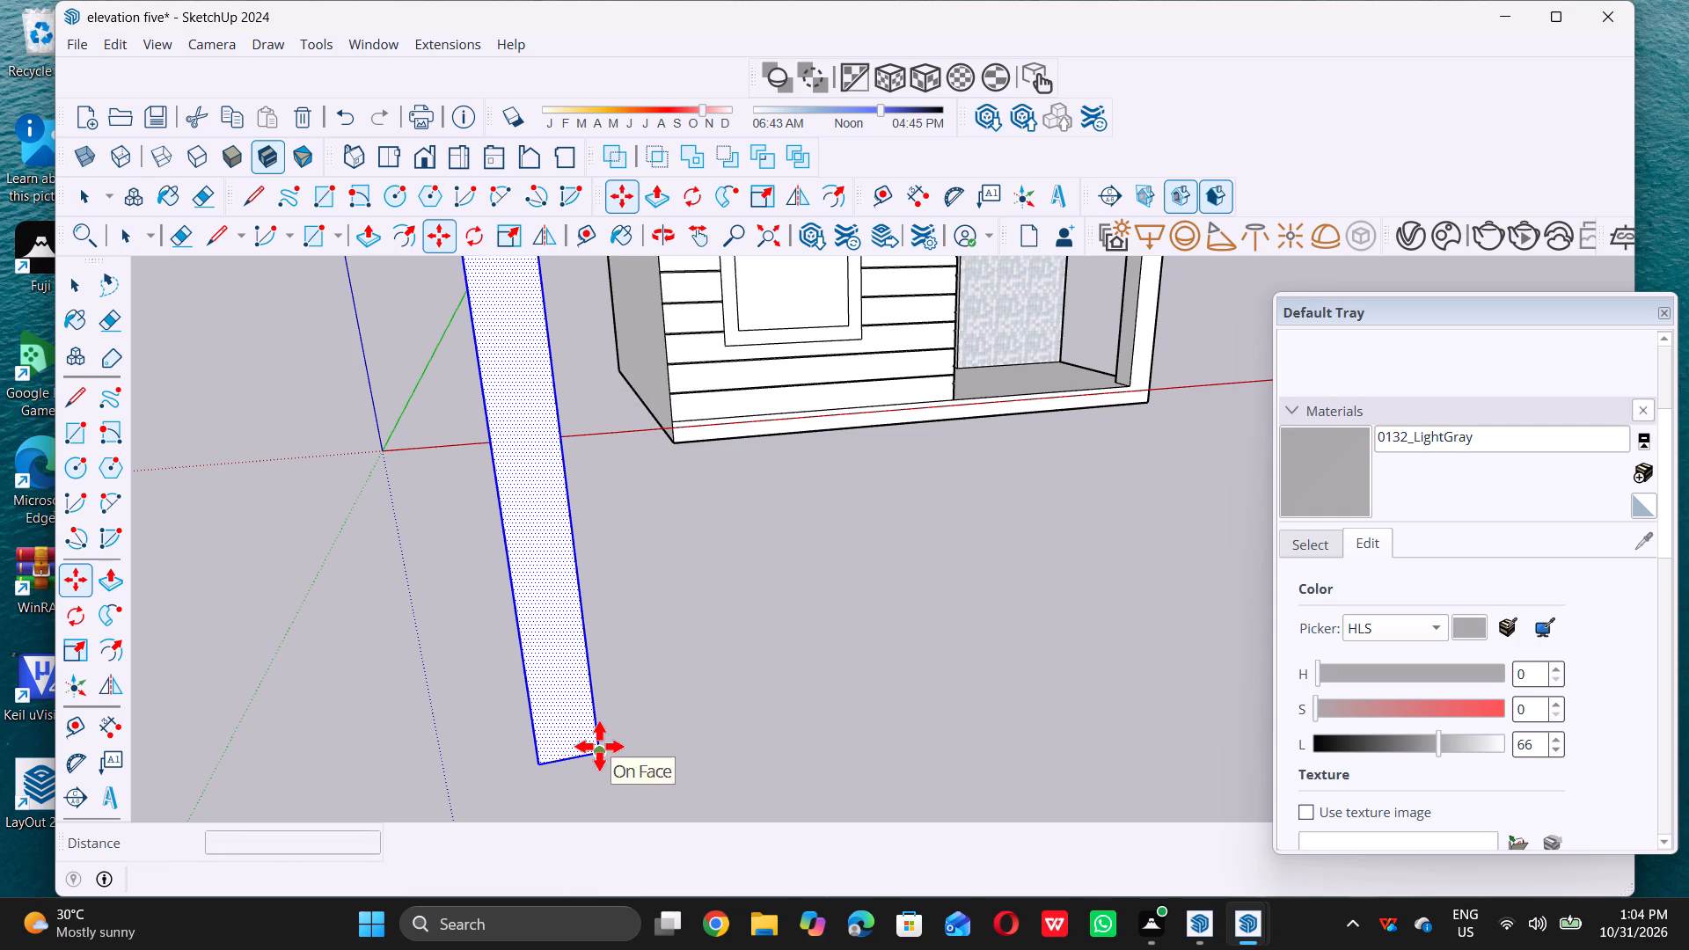
{"action": "double_click", "coordinate": [599, 747]}
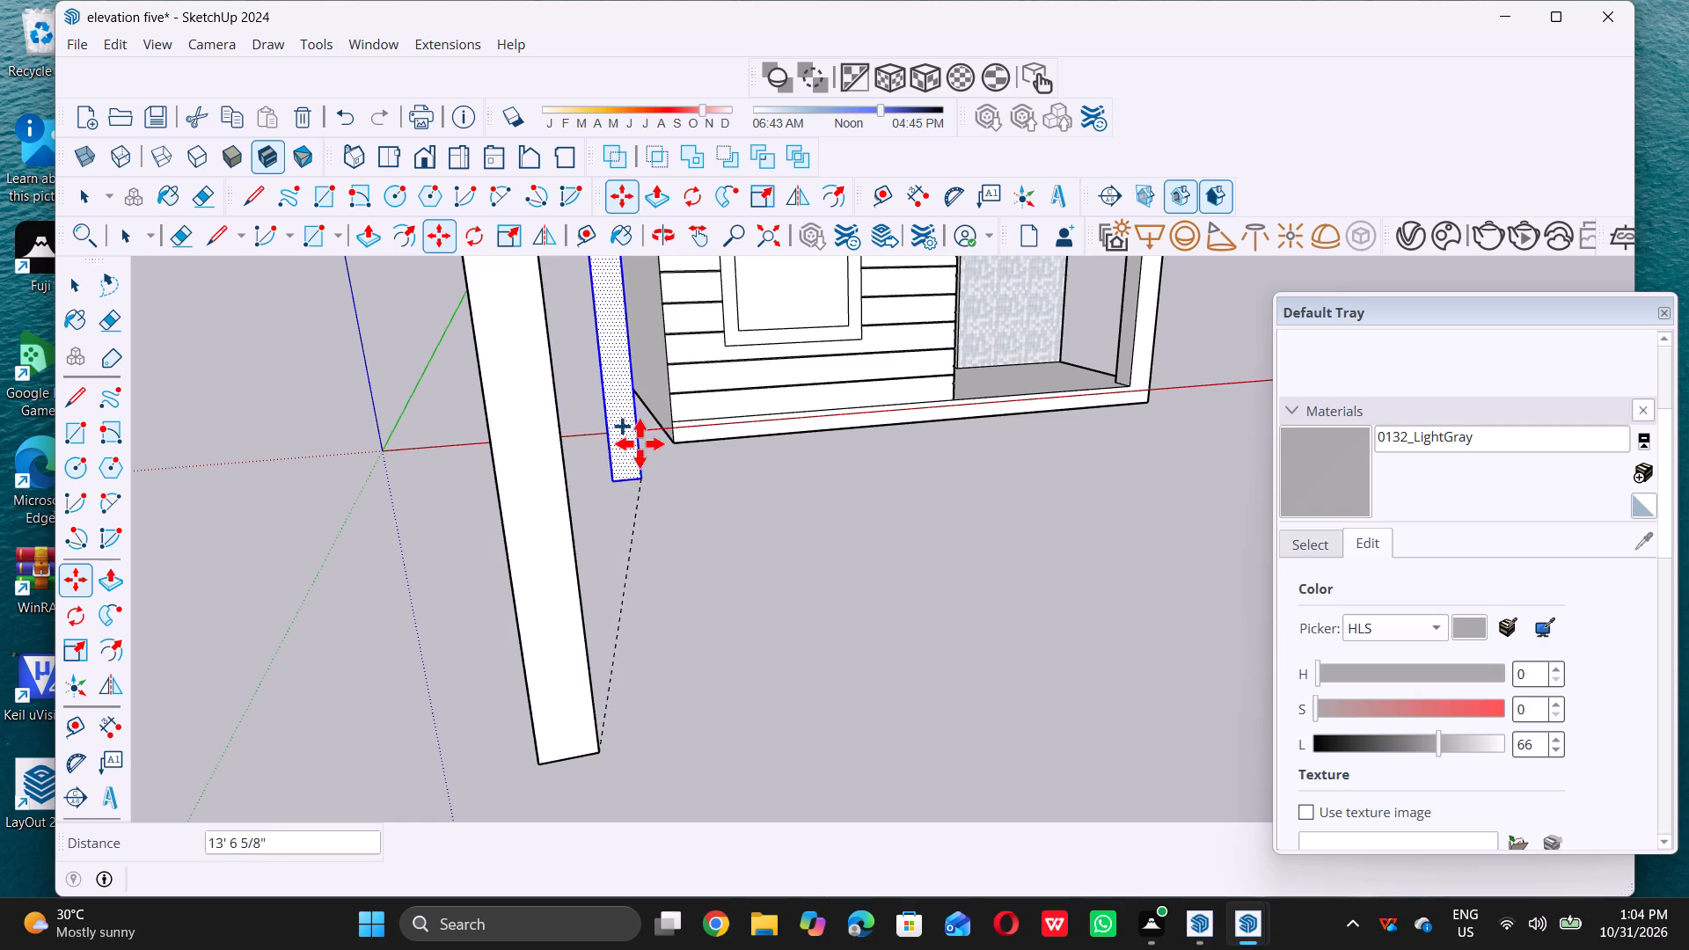
{"action": "scroll", "coordinate": [641, 439], "scroll_direction": "up", "scroll_amount": 17}
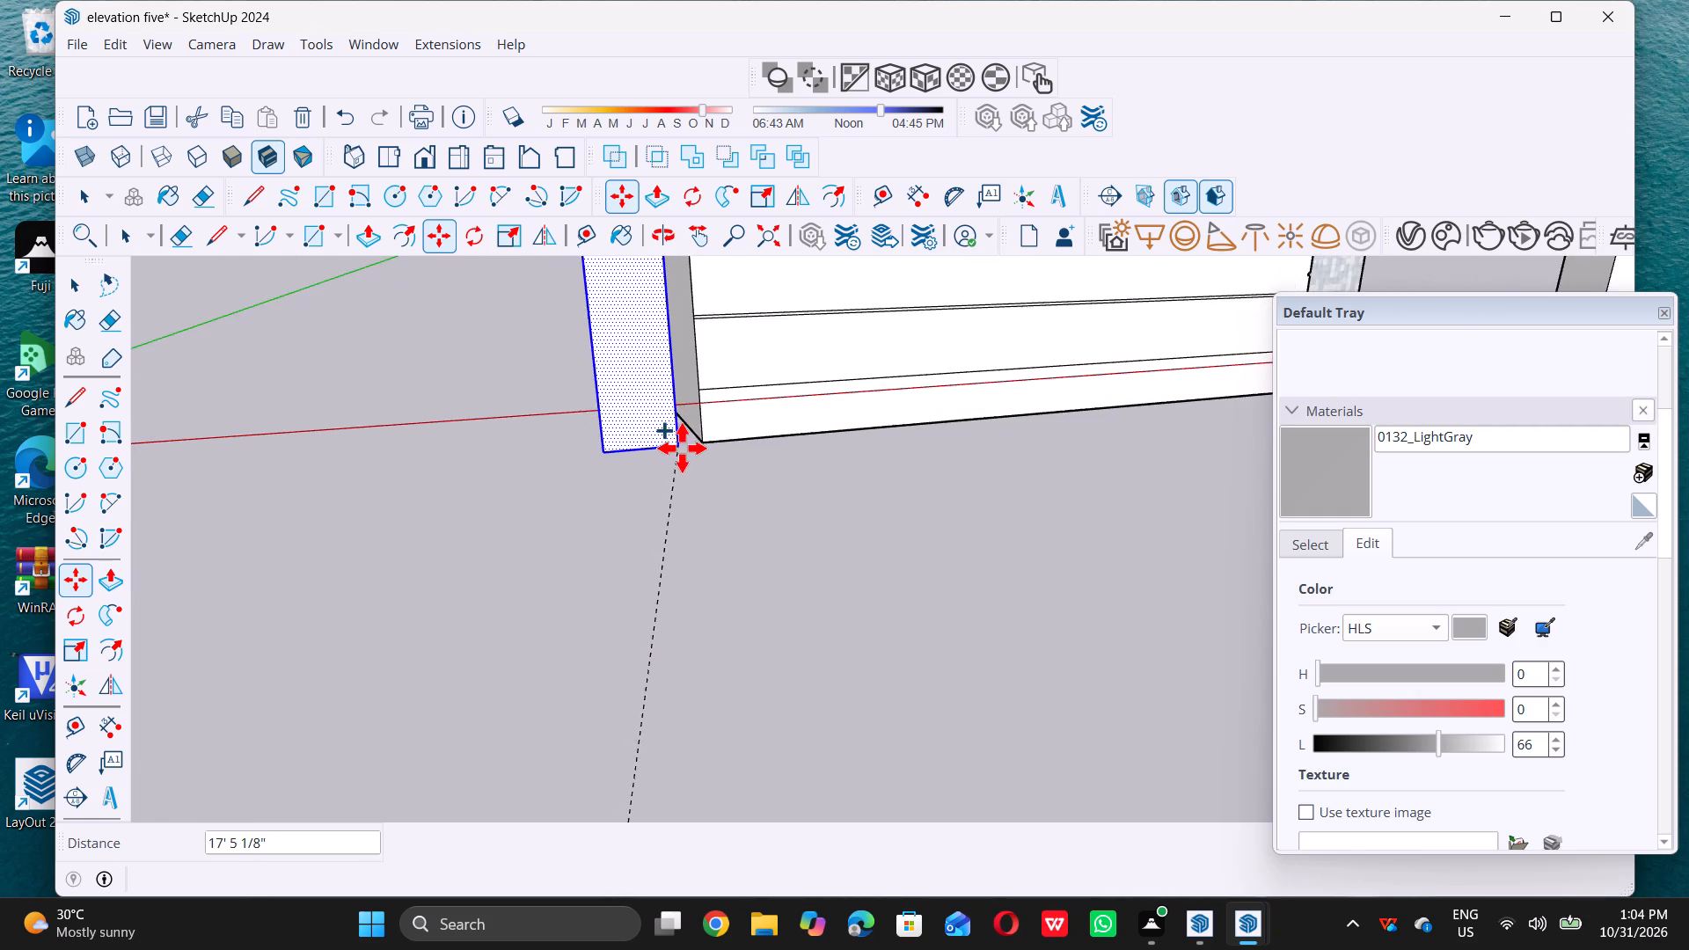
{"action": "double_click", "coordinate": [710, 436]}
{"action": "key", "text": "space"}
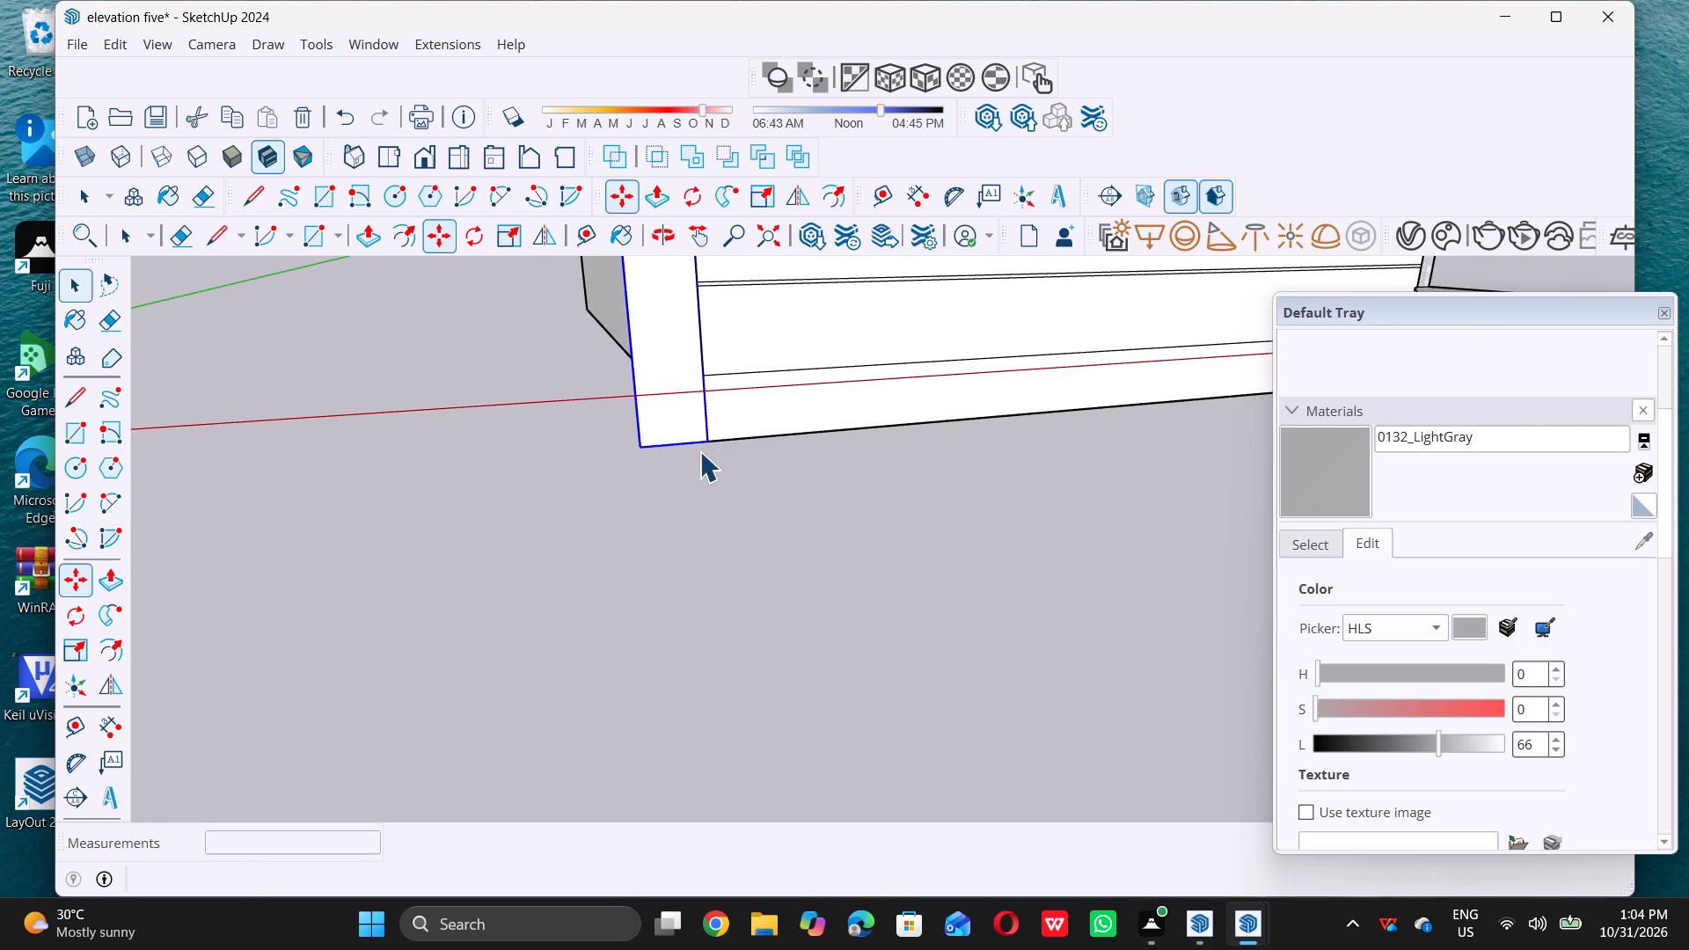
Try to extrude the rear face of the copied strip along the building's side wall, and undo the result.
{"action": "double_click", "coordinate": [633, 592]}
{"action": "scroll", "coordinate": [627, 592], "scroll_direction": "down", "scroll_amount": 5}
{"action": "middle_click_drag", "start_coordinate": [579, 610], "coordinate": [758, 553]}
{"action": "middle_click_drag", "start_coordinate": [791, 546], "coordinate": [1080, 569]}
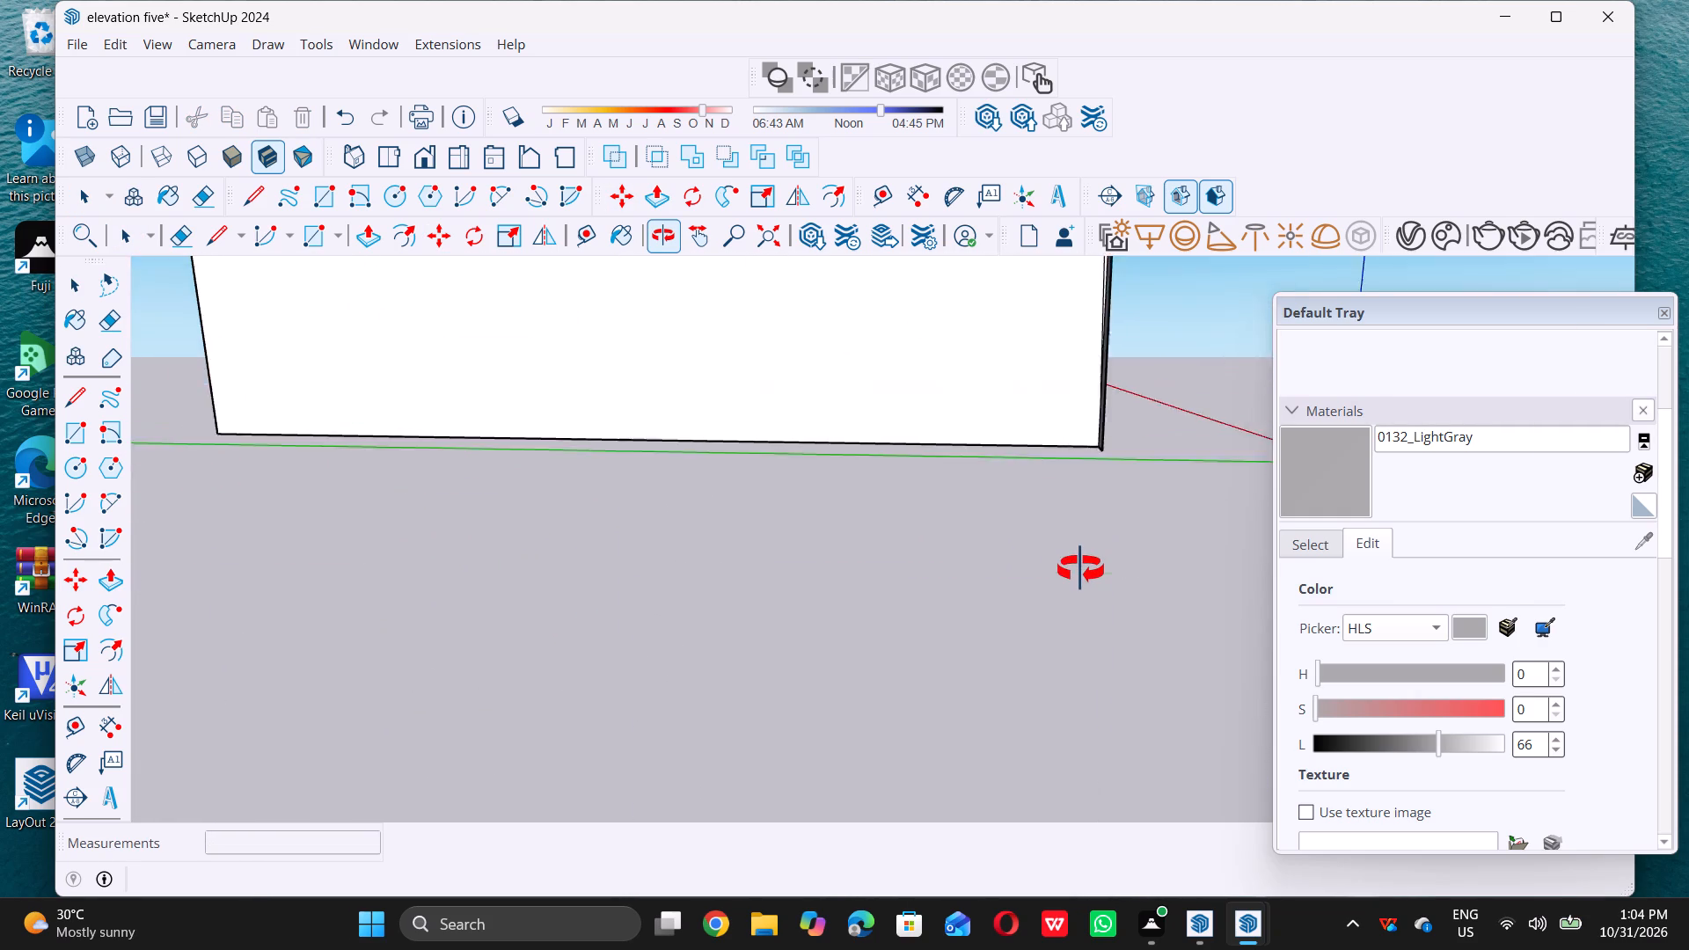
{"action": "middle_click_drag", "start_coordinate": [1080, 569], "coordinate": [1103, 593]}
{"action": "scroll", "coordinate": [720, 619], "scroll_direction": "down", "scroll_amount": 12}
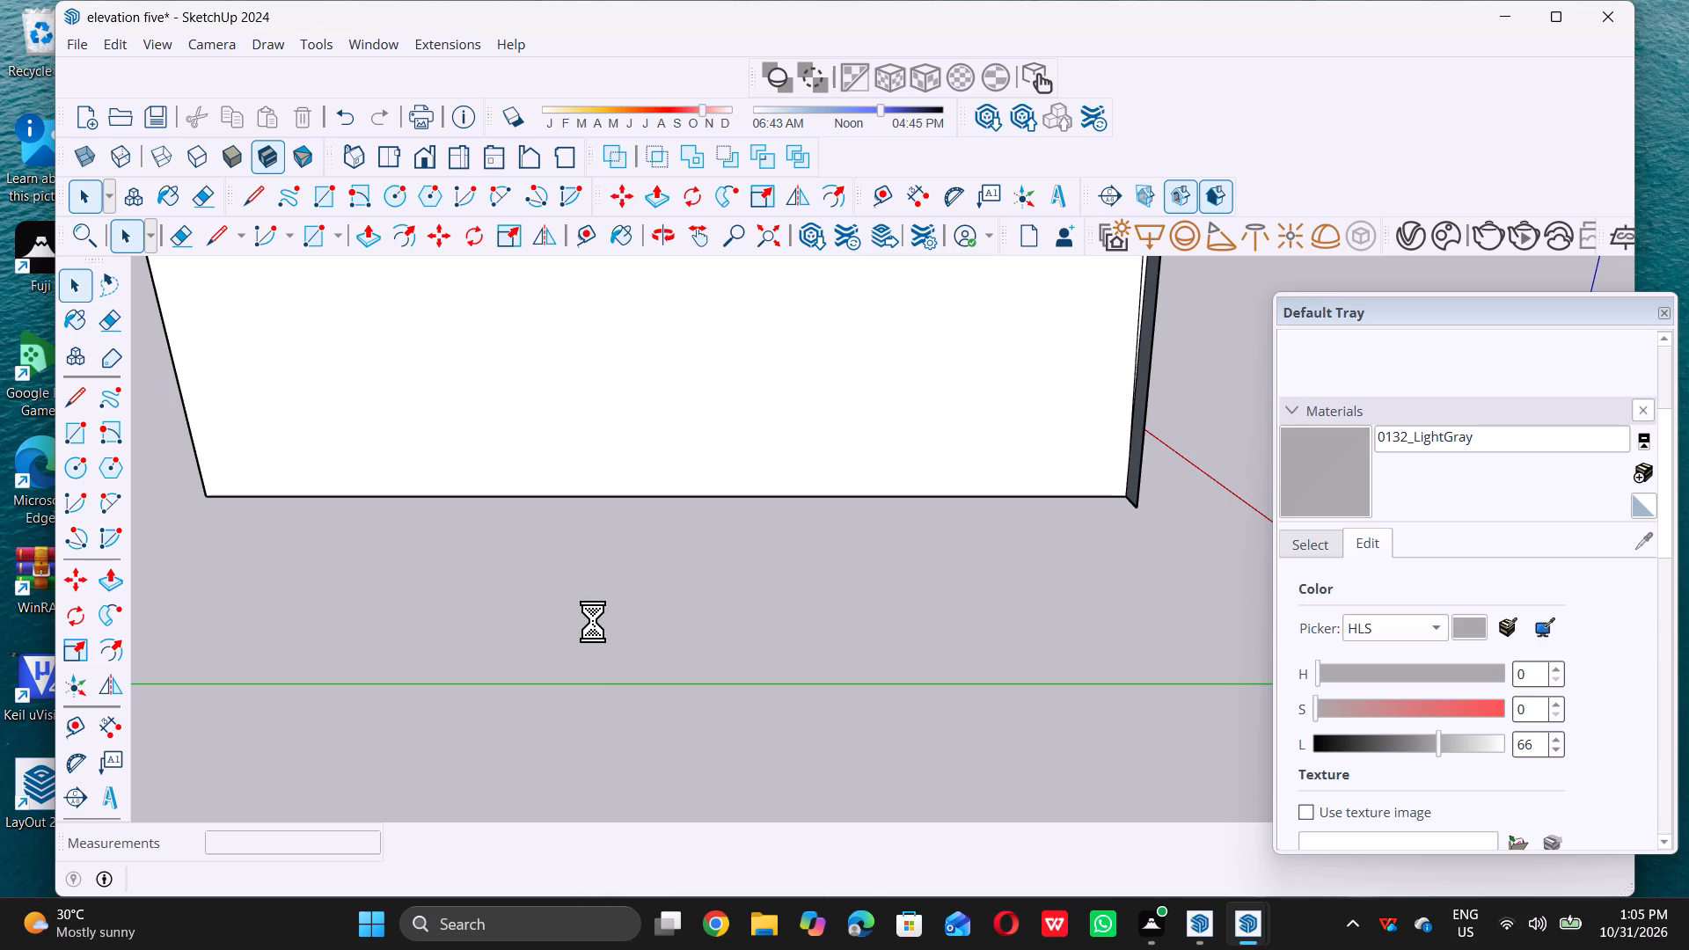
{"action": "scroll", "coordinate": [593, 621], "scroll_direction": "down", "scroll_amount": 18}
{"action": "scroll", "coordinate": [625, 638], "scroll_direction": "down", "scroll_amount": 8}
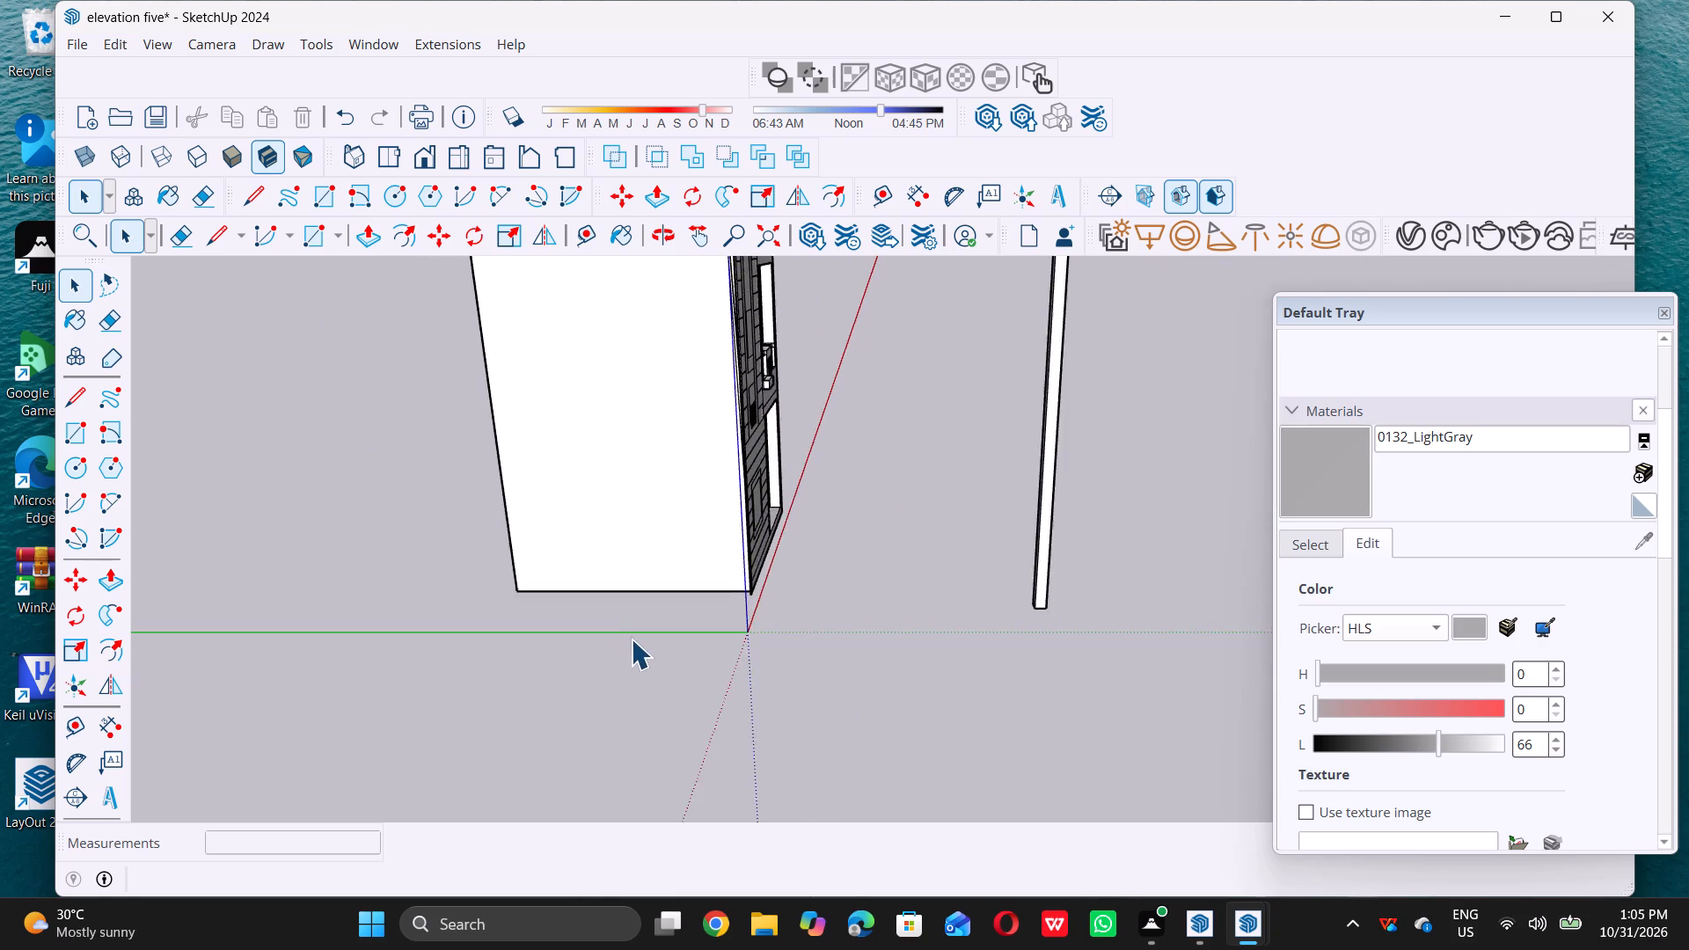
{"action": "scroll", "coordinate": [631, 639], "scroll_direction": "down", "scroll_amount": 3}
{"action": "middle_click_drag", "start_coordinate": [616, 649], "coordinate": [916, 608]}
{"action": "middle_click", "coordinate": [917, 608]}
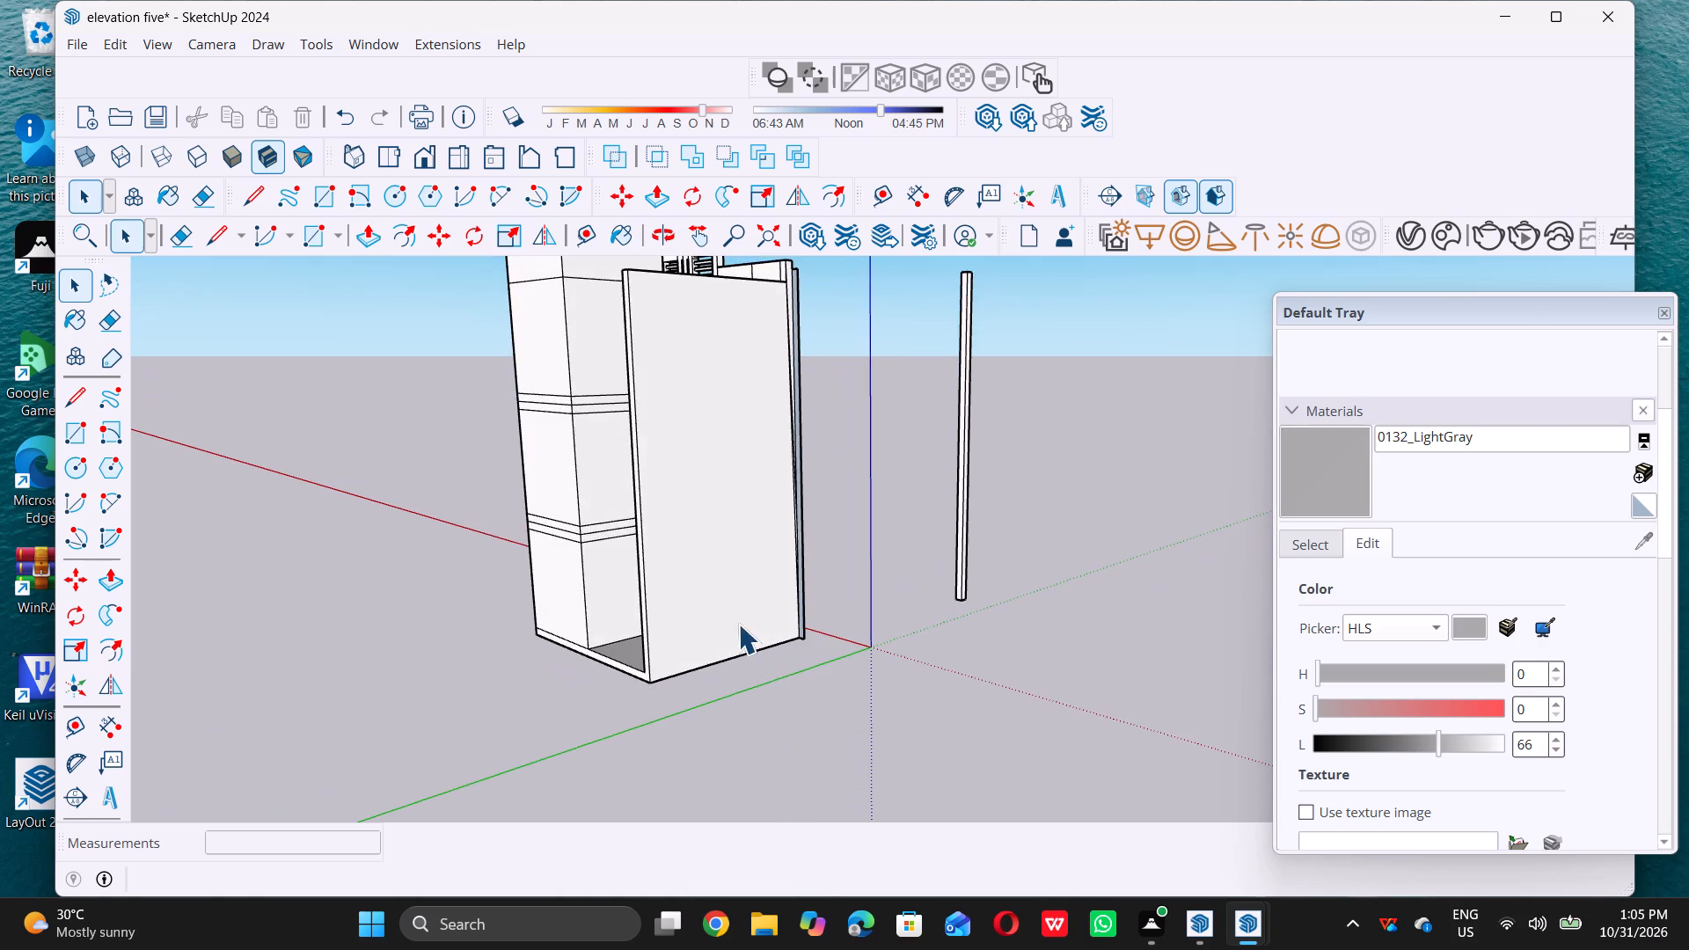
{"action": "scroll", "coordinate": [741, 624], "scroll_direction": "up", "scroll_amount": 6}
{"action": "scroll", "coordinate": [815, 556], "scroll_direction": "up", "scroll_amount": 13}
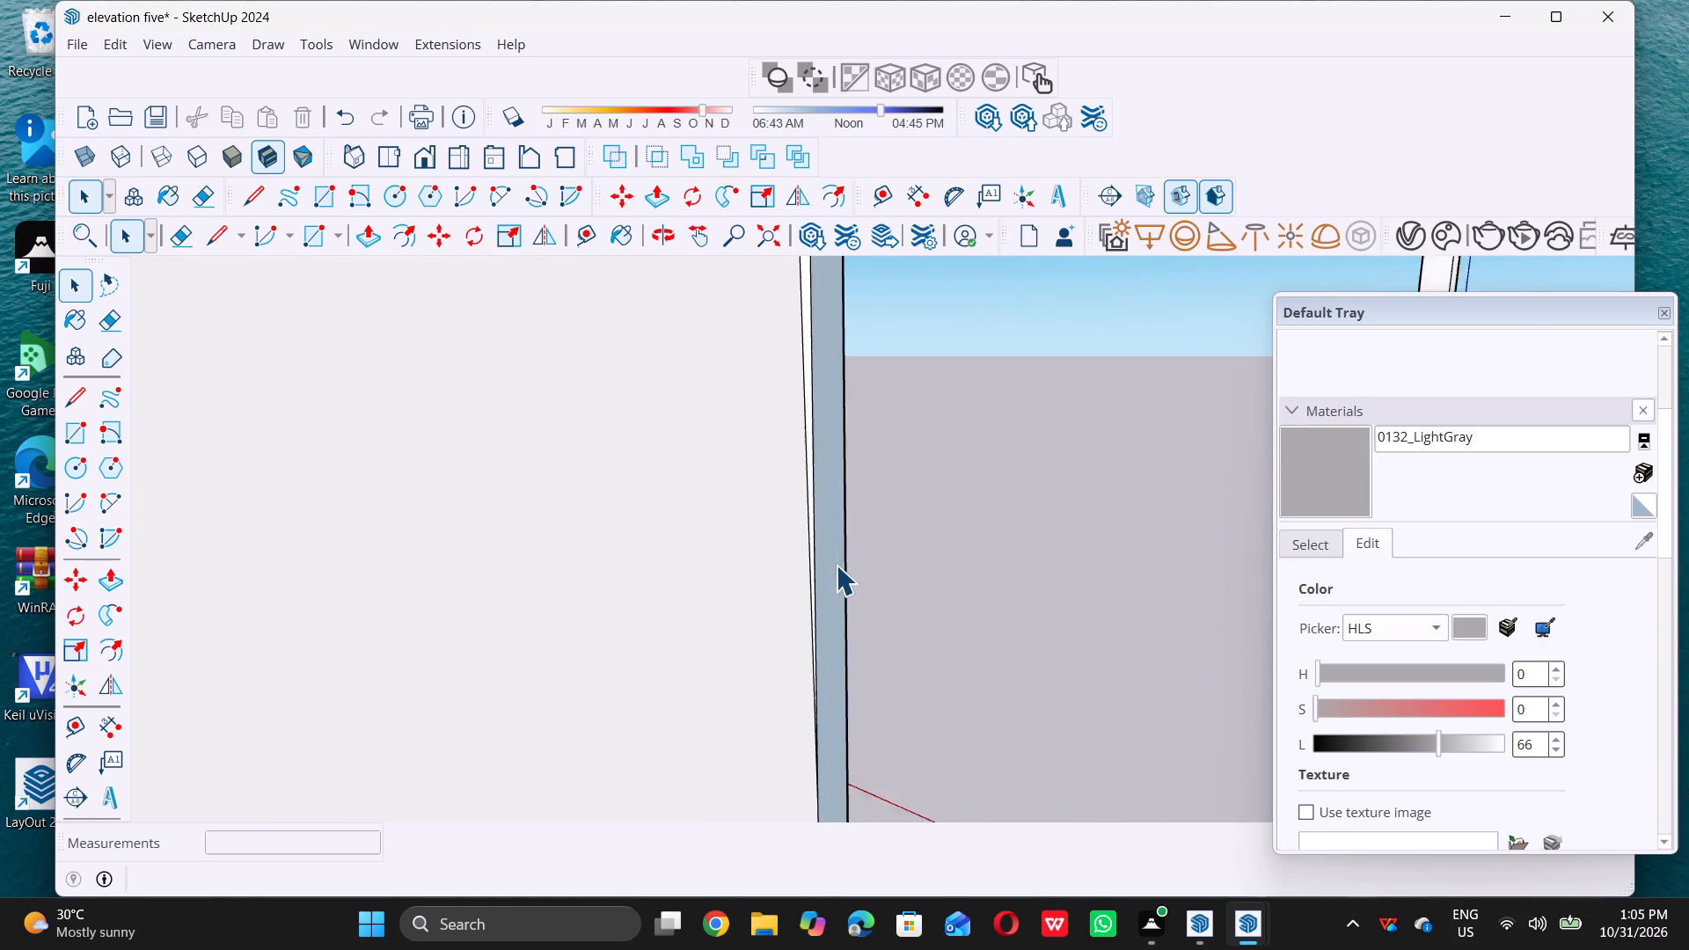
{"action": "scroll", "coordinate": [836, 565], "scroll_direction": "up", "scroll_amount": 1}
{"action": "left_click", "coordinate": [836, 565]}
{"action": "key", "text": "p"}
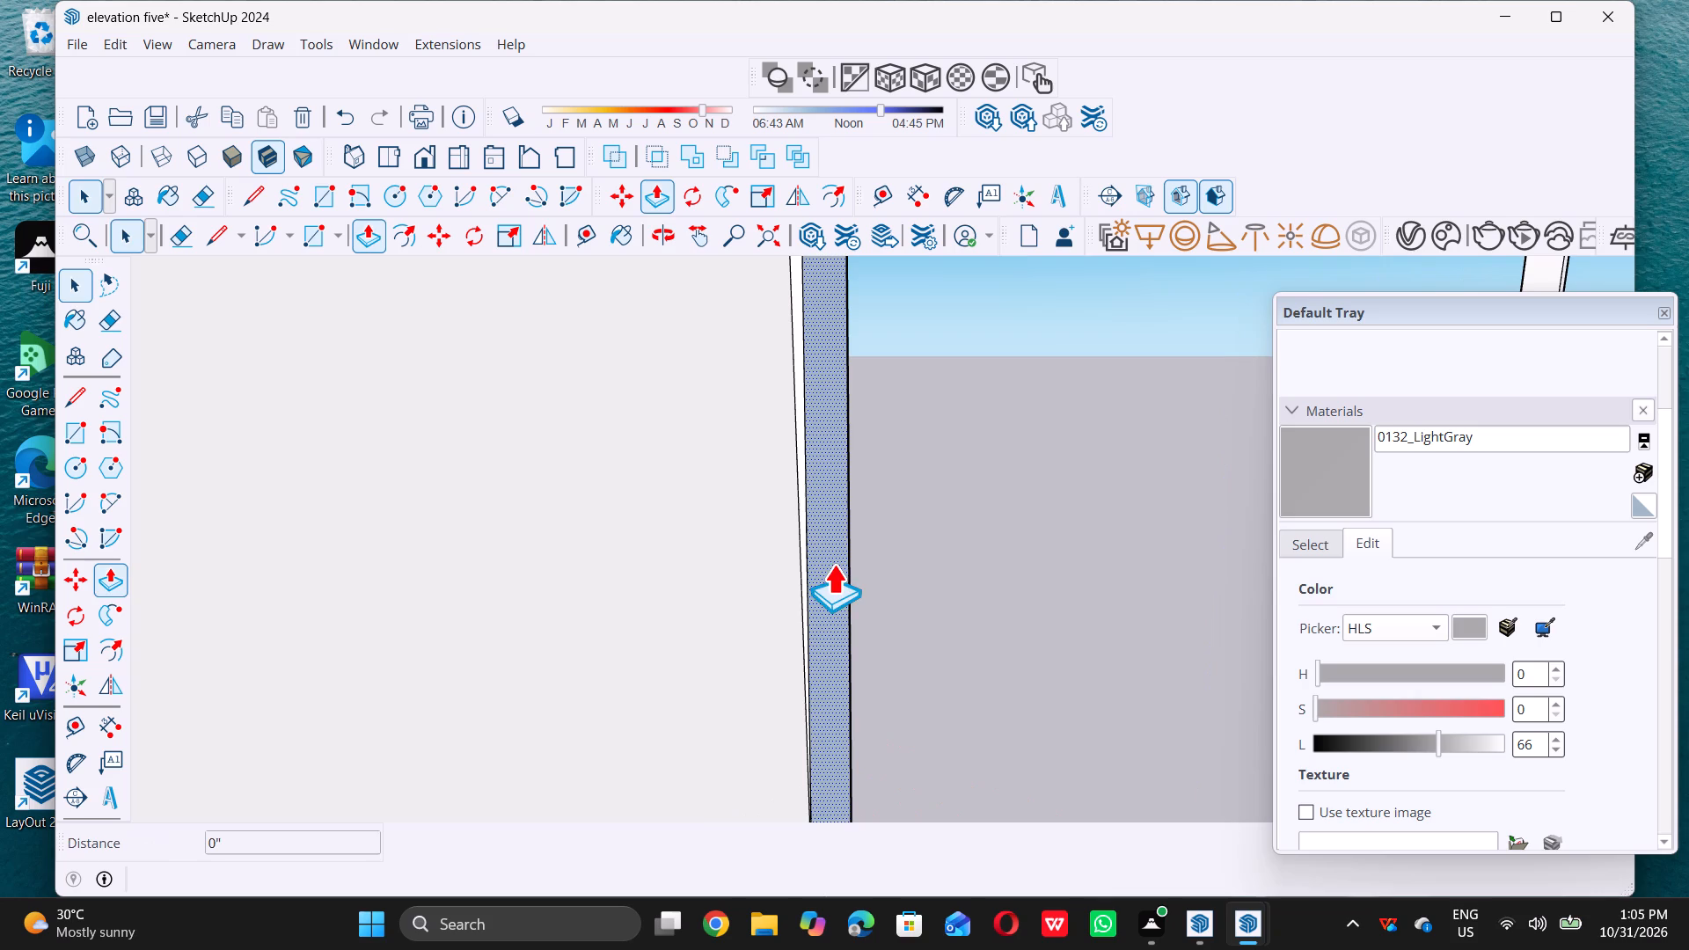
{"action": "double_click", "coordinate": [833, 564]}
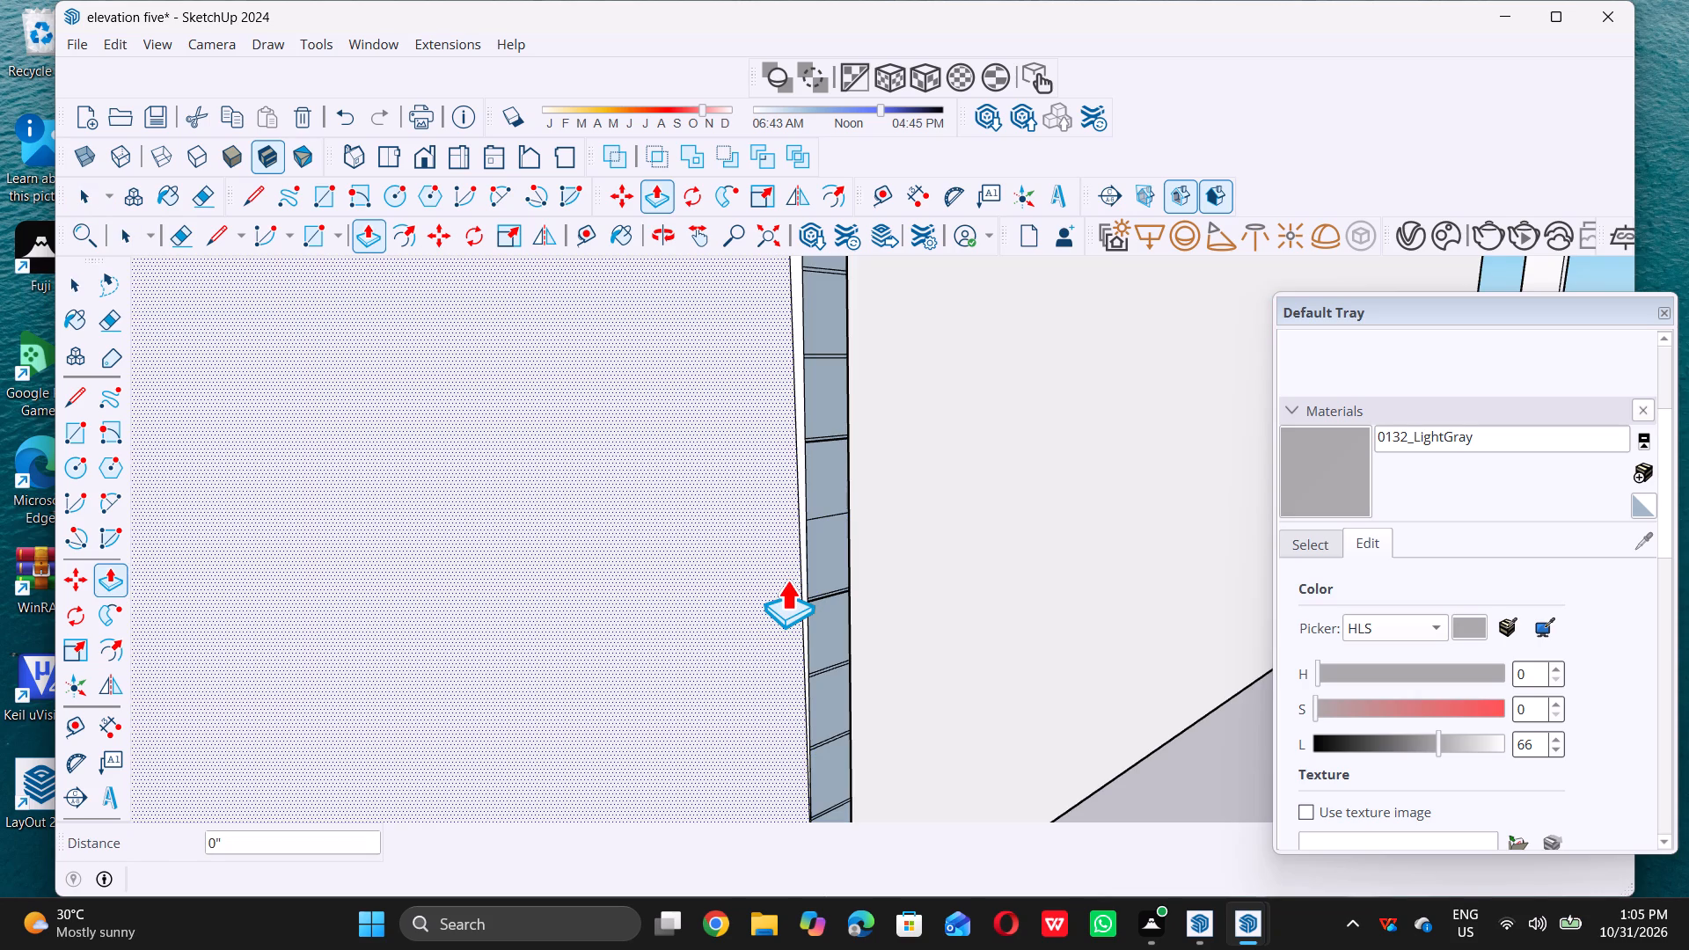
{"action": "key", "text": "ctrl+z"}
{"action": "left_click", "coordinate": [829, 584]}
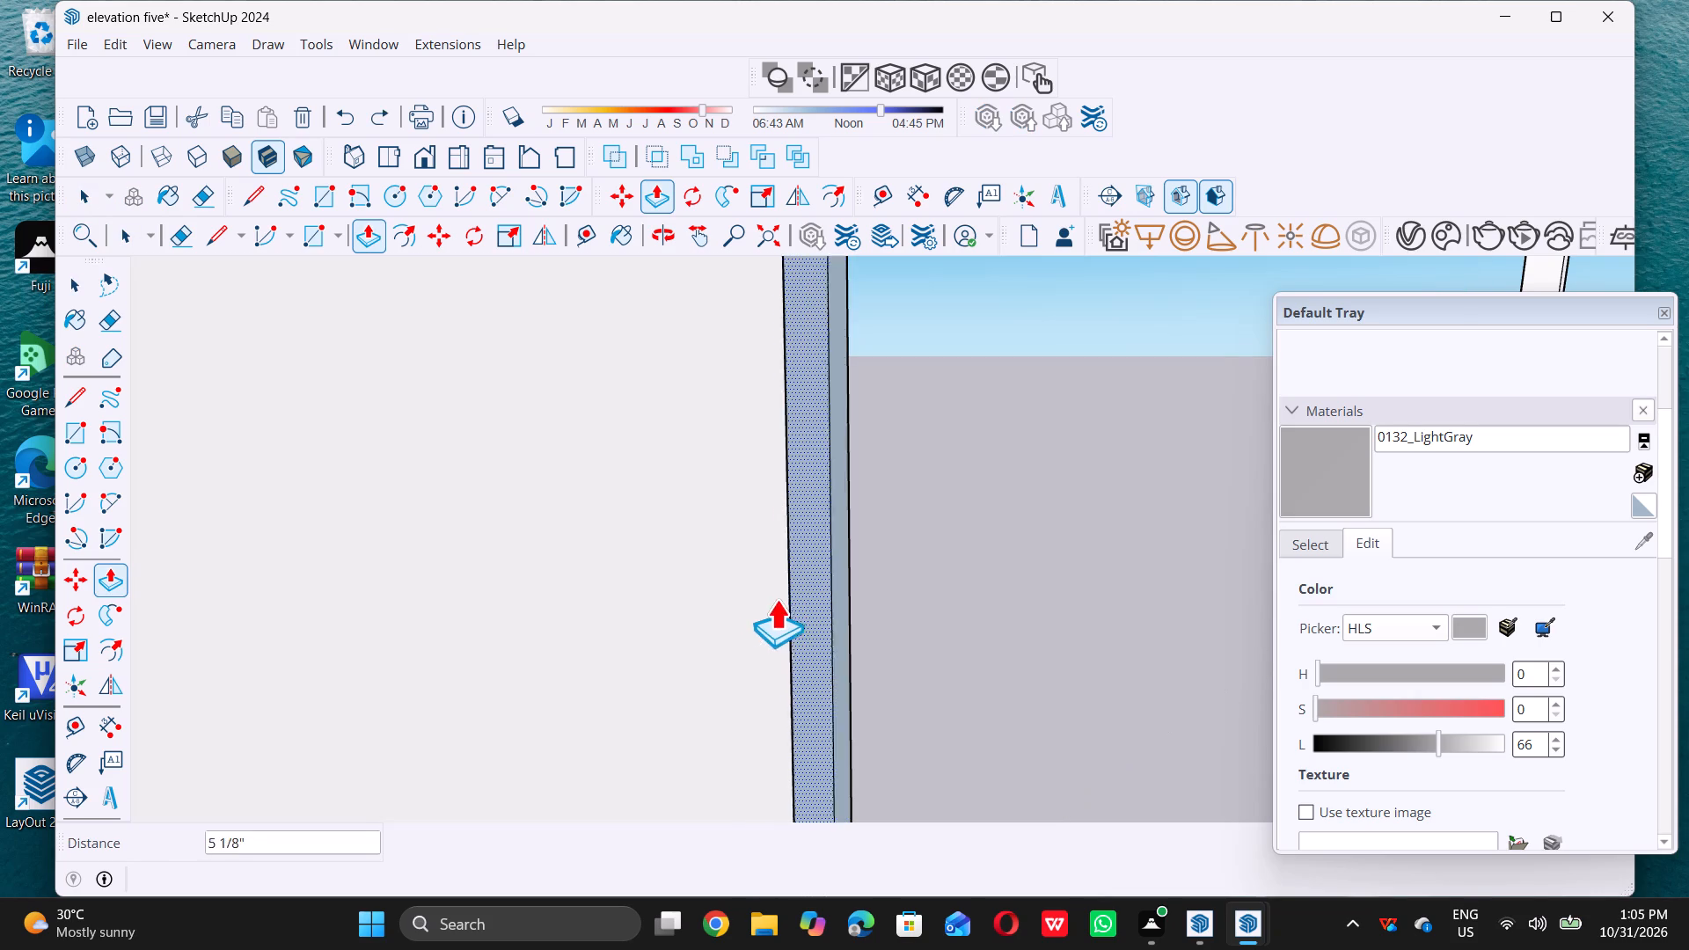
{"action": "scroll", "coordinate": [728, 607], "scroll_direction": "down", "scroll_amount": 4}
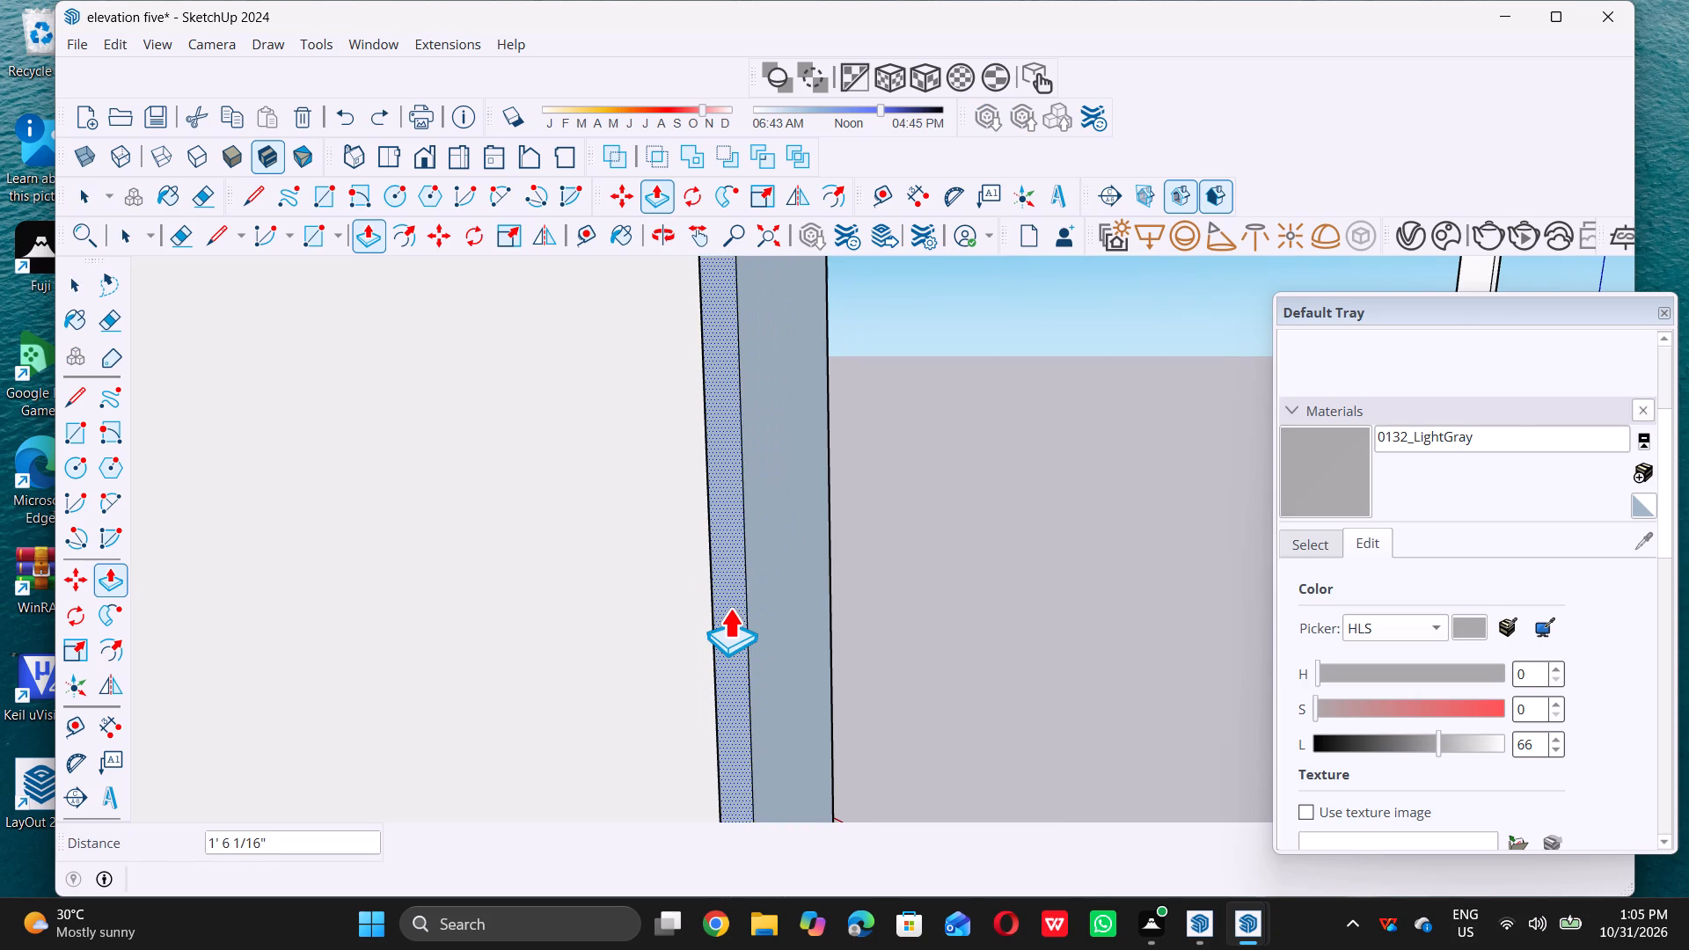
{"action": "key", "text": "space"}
Extrude the copied strip's rear face 17' along the side wall to the back of the building, keeping the starting face.
{"action": "left_click", "coordinate": [808, 589]}
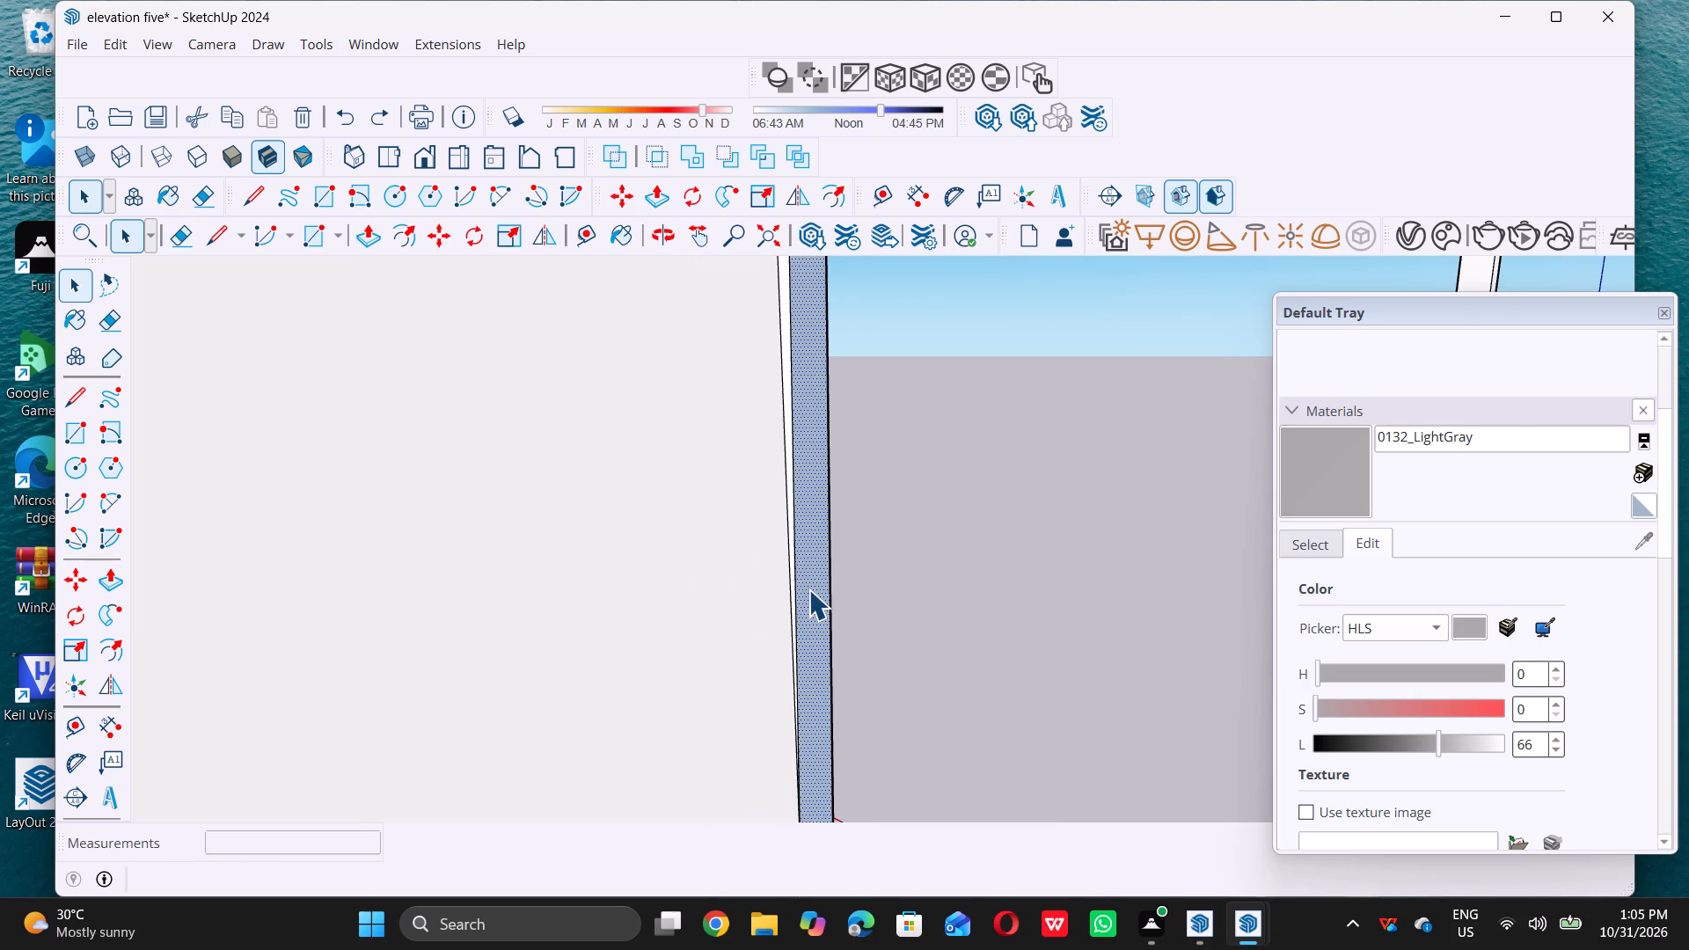
{"action": "key", "text": "p"}
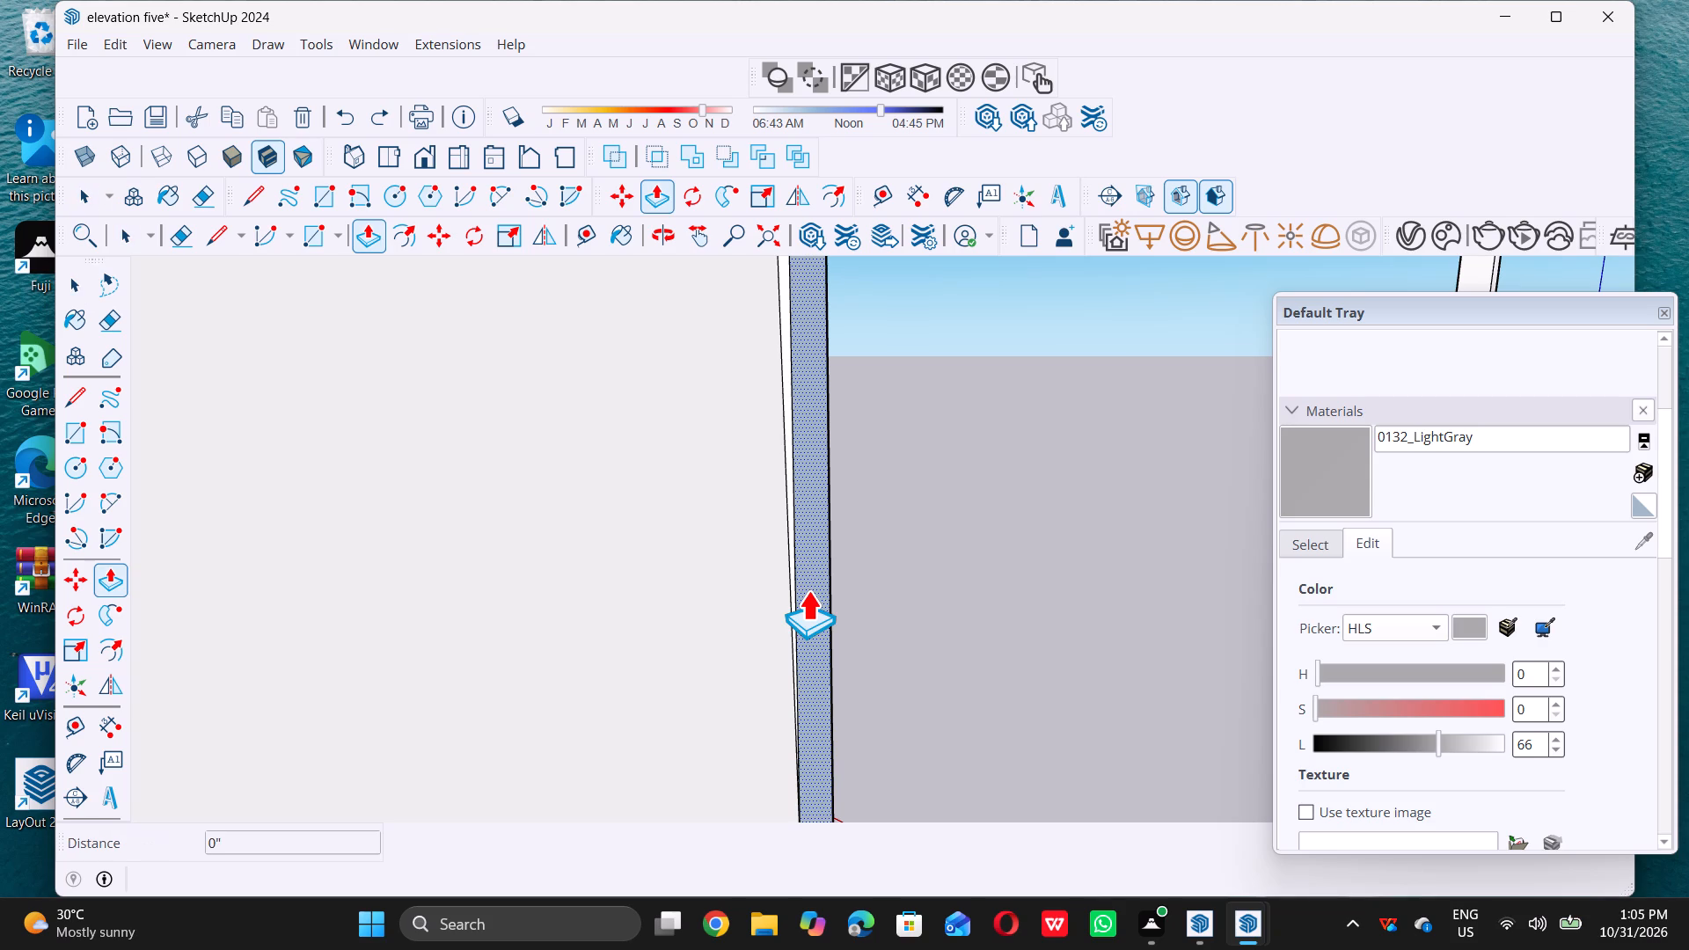
{"action": "left_click", "coordinate": [807, 590]}
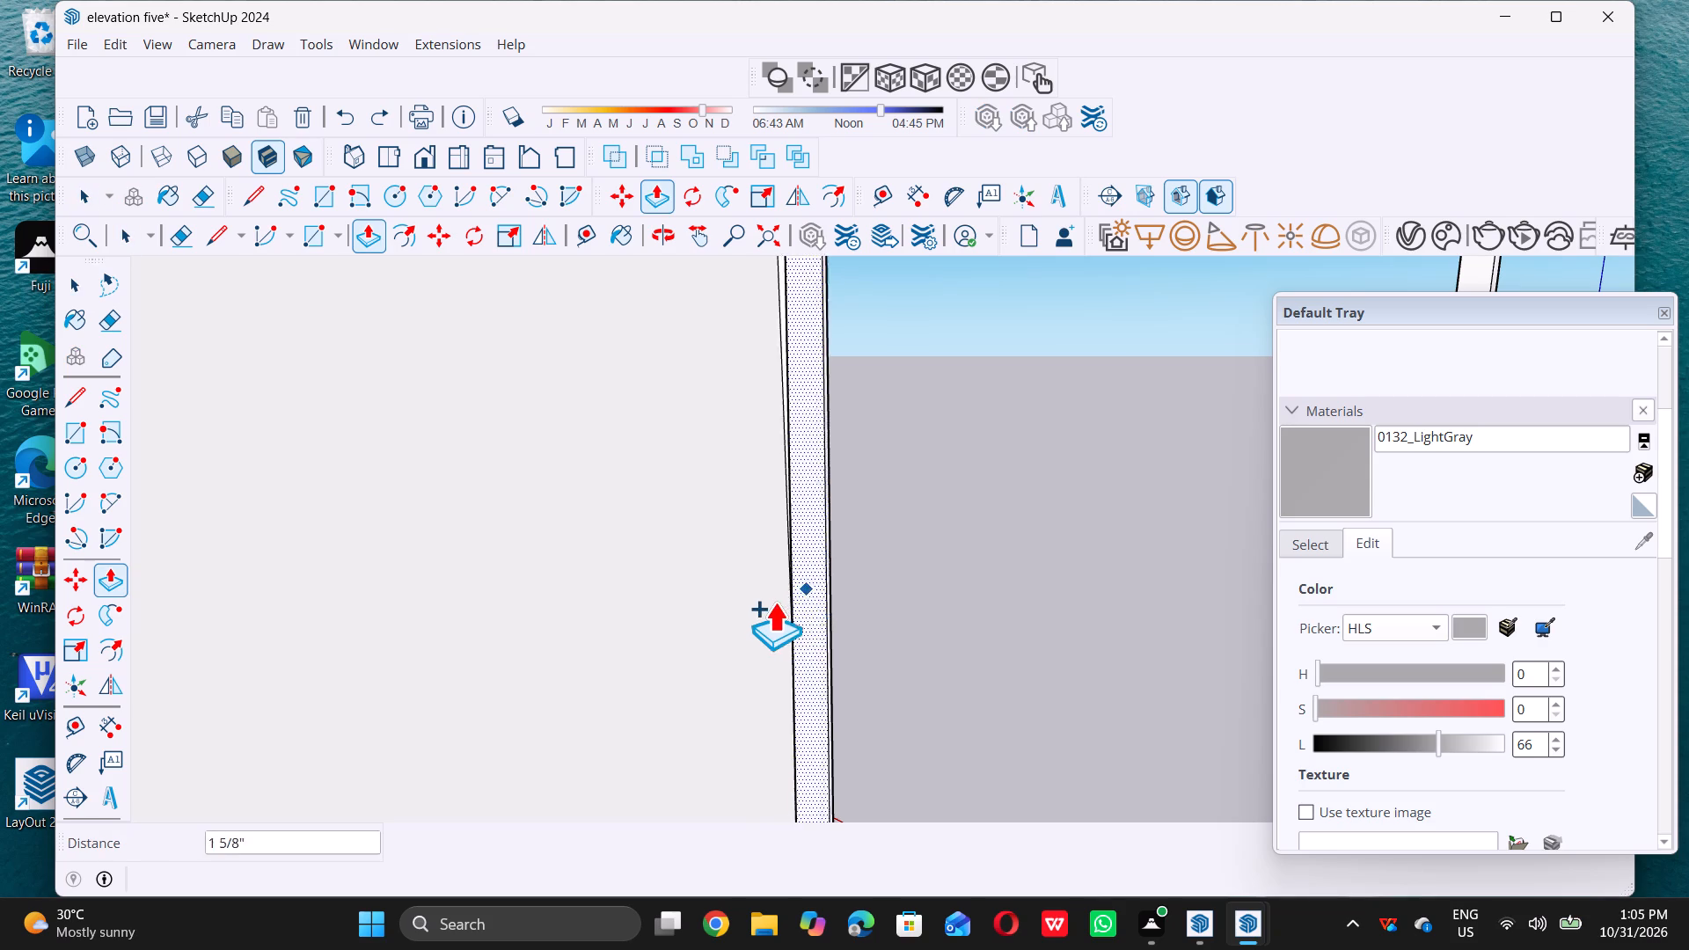
{"action": "scroll", "coordinate": [753, 610], "scroll_direction": "down", "scroll_amount": 20}
{"action": "scroll", "coordinate": [753, 610], "scroll_direction": "down", "scroll_amount": 2}
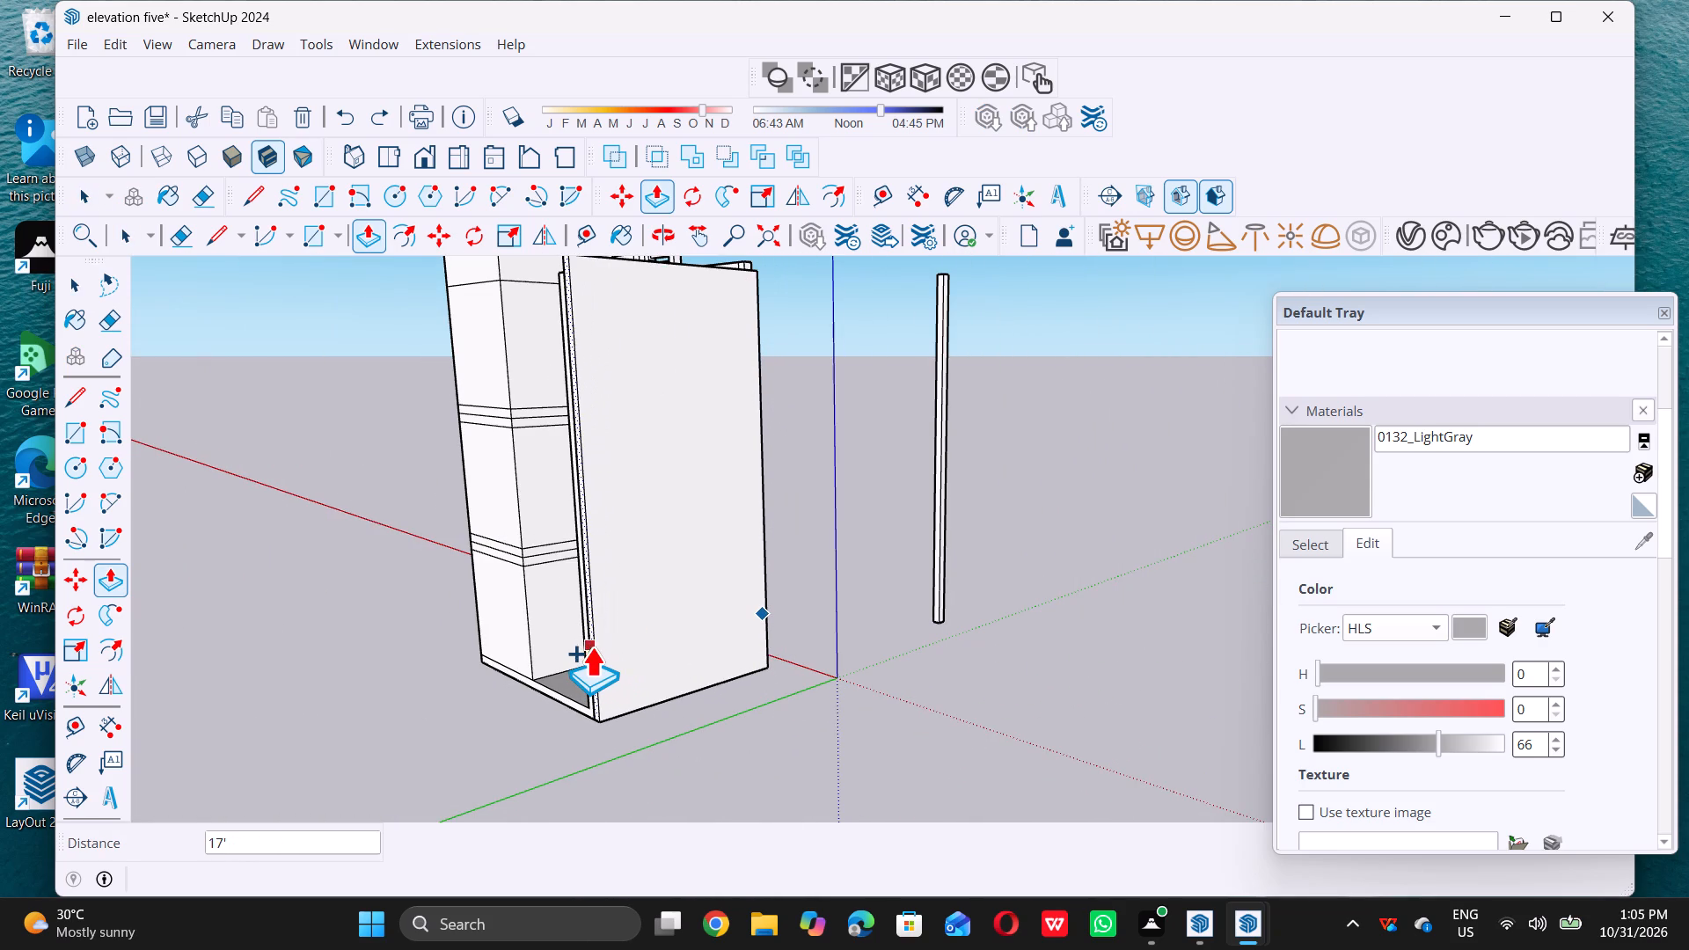
{"action": "left_click", "coordinate": [589, 644]}
{"action": "key", "text": "space"}
{"action": "left_click", "coordinate": [881, 672]}
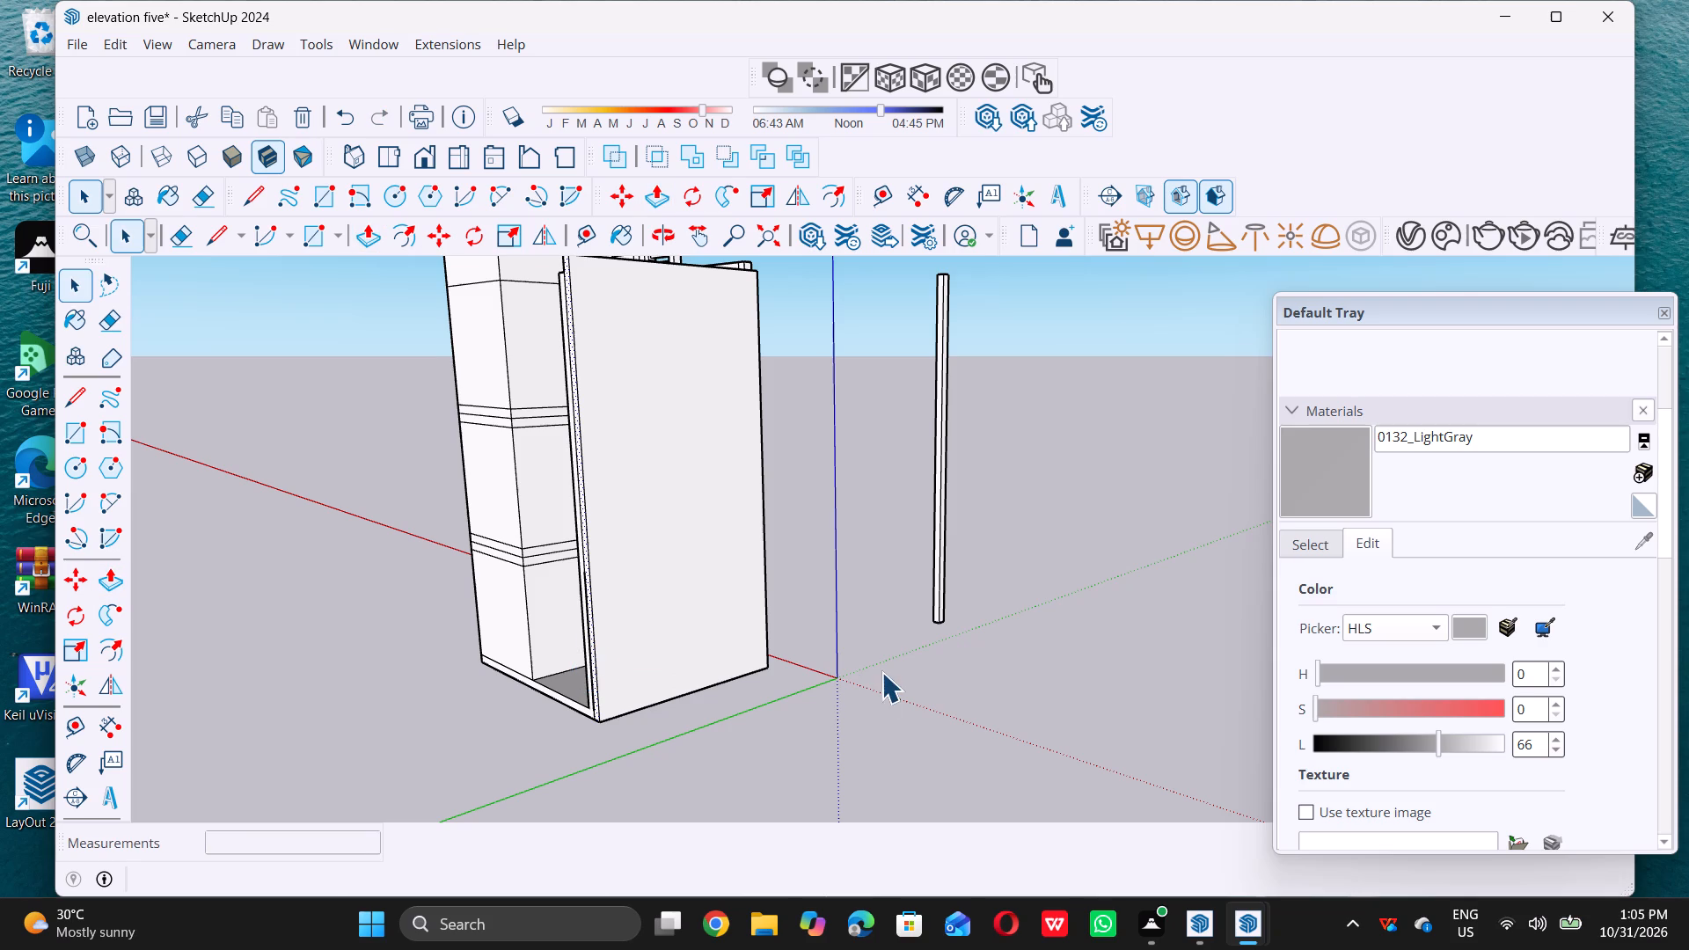
Delete the entire freestanding post in front of the building.
{"action": "middle_click_drag", "start_coordinate": [822, 645], "coordinate": [107, 612]}
{"action": "middle_click_drag", "start_coordinate": [102, 610], "coordinate": [0, 596]}
{"action": "middle_click_drag", "start_coordinate": [730, 569], "coordinate": [692, 563]}
{"action": "middle_click_drag", "start_coordinate": [557, 559], "coordinate": [398, 545]}
{"action": "scroll", "coordinate": [881, 327], "scroll_direction": "up", "scroll_amount": 5}
{"action": "scroll", "coordinate": [853, 228], "scroll_direction": "up", "scroll_amount": 6}
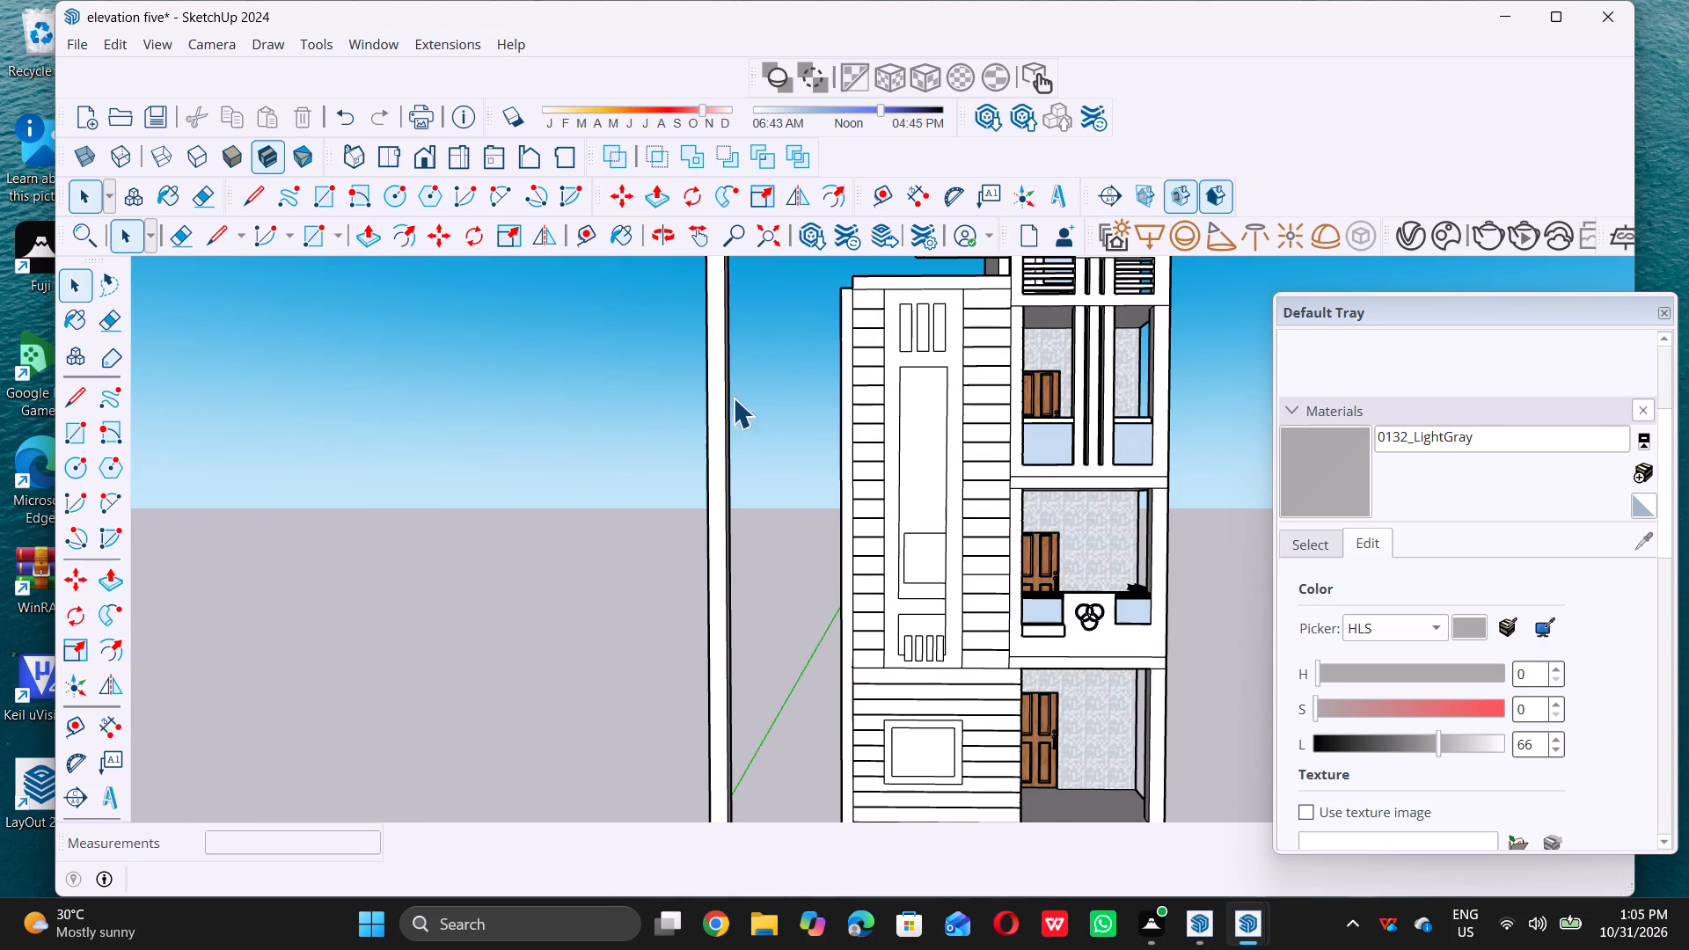
{"action": "scroll", "coordinate": [715, 500], "scroll_direction": "up", "scroll_amount": 6}
{"action": "scroll", "coordinate": [571, 553], "scroll_direction": "down", "scroll_amount": 13}
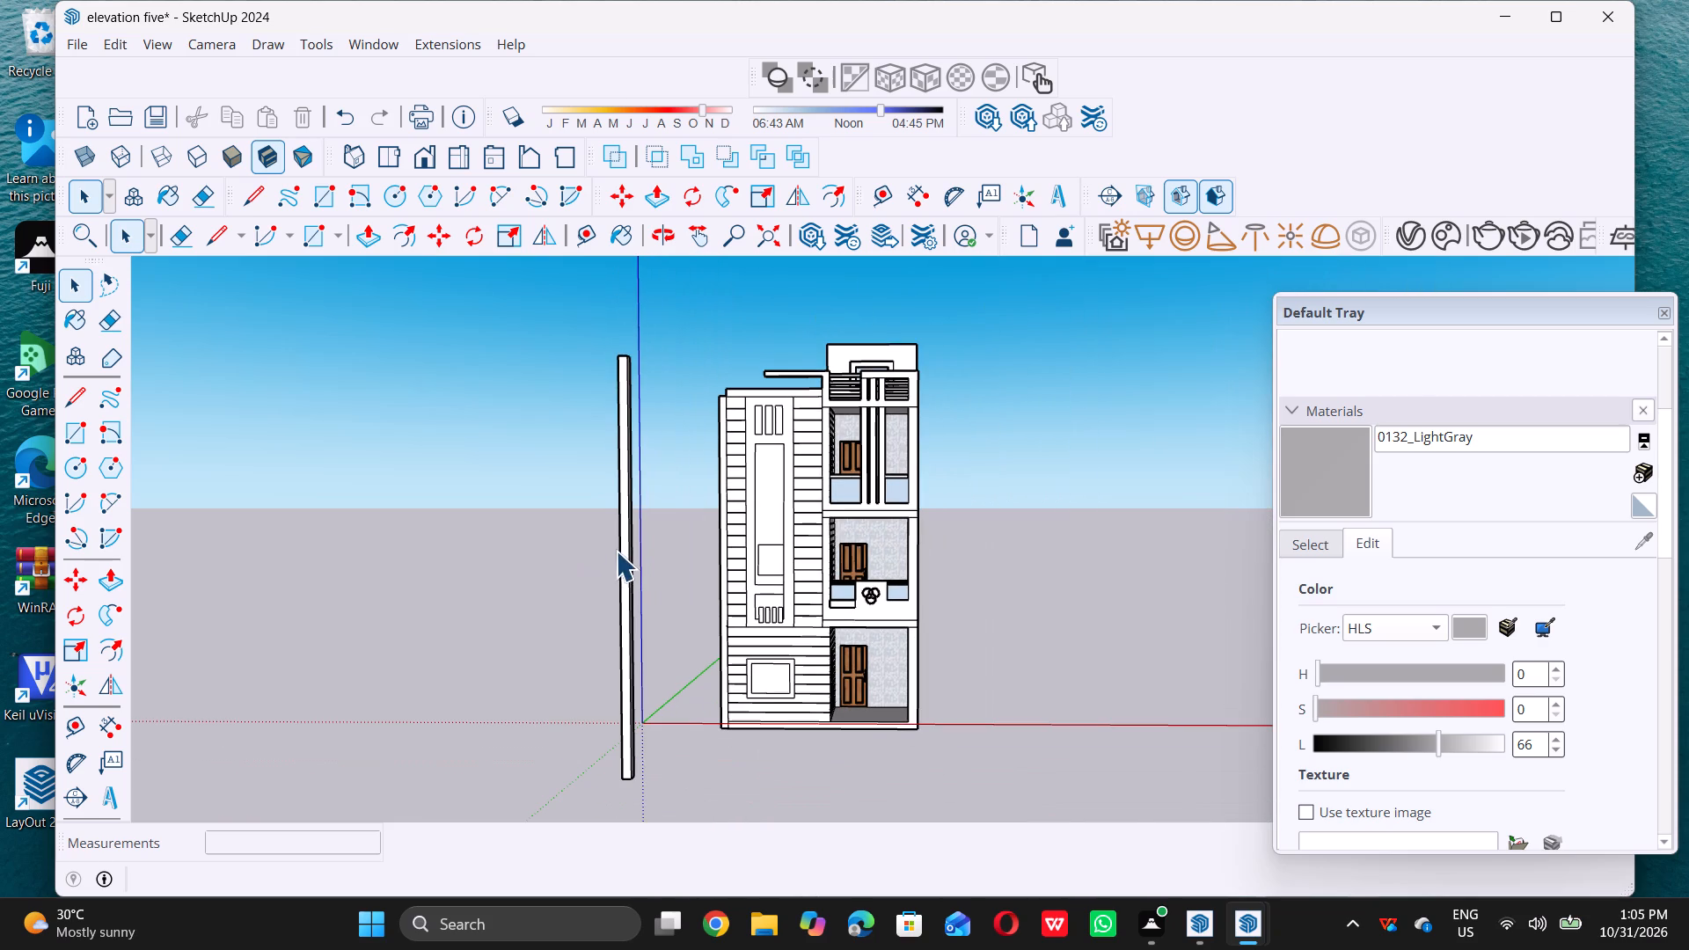
{"action": "left_click", "coordinate": [623, 542]}
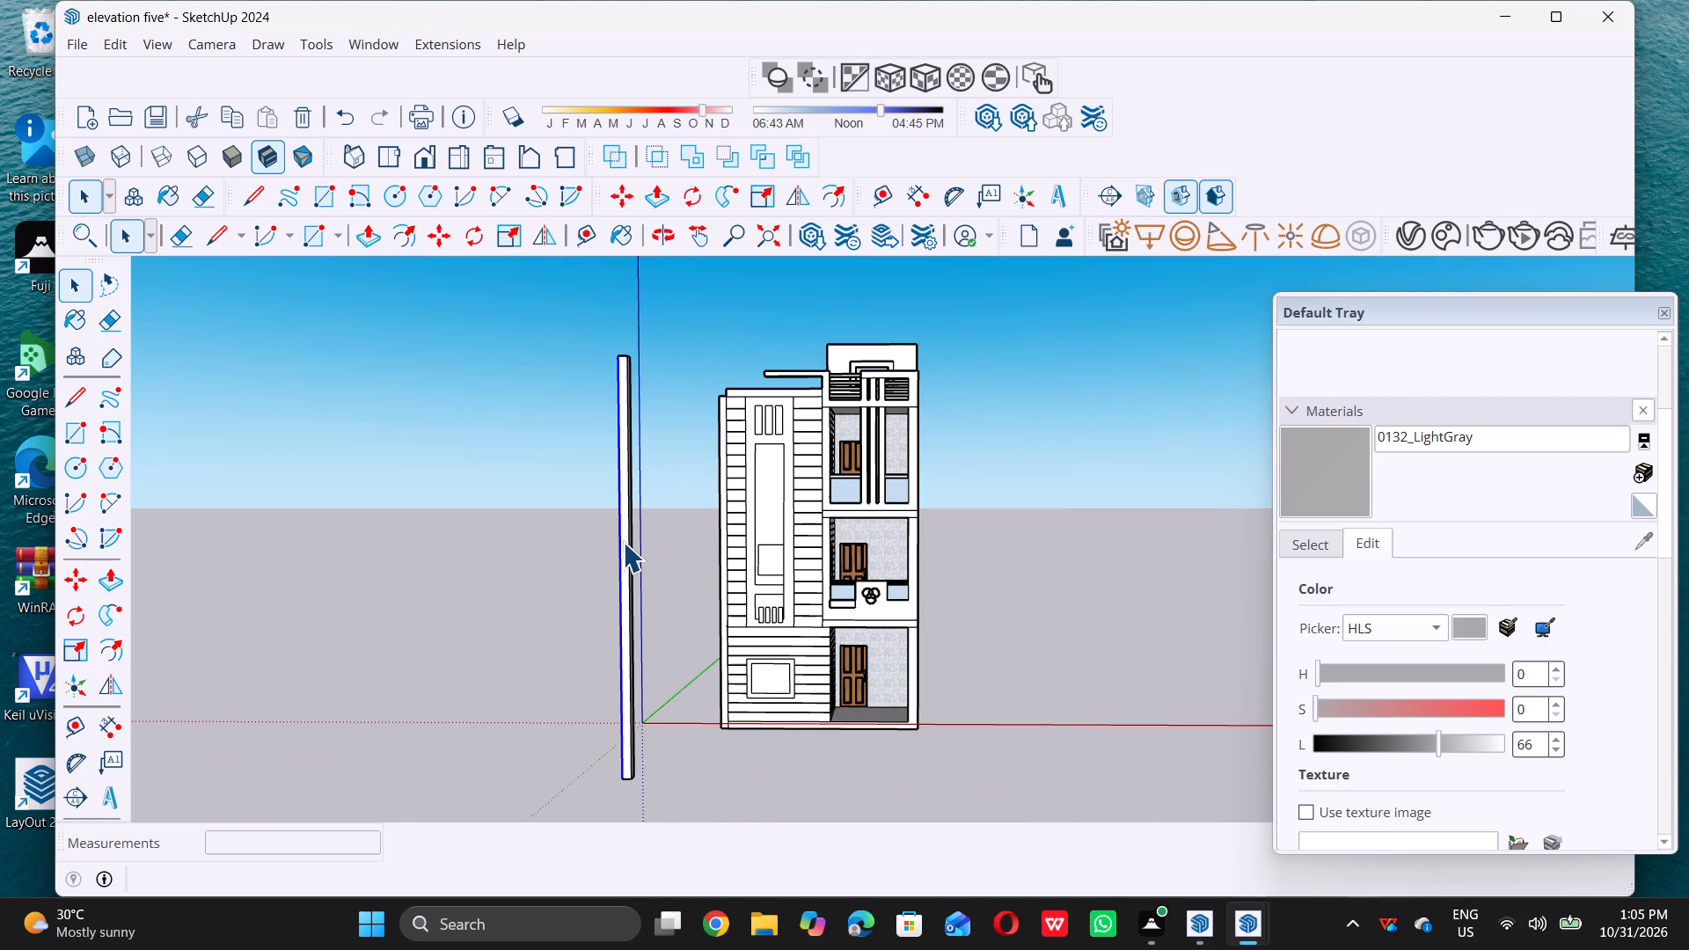
{"action": "triple_click", "coordinate": [623, 542]}
{"action": "left_click", "coordinate": [623, 542]}
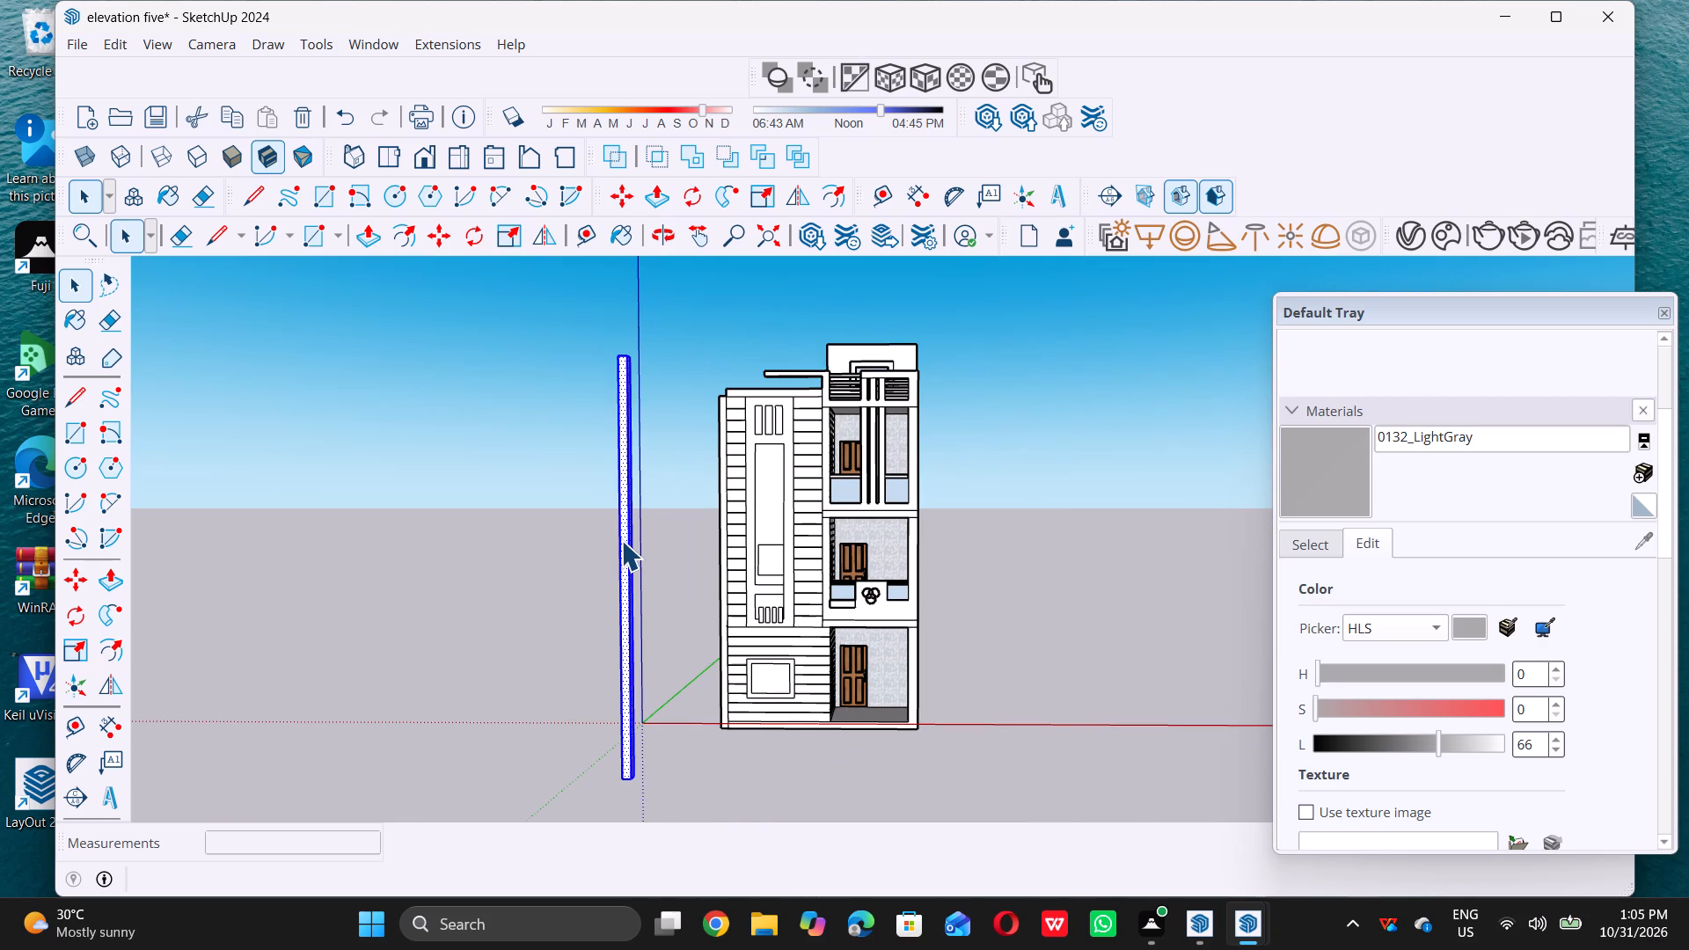
{"action": "key", "text": "Delete"}
Inspect the front facade and the new side strip along the grooved facade's outer wall.
{"action": "middle_click_drag", "start_coordinate": [679, 456], "coordinate": [654, 406]}
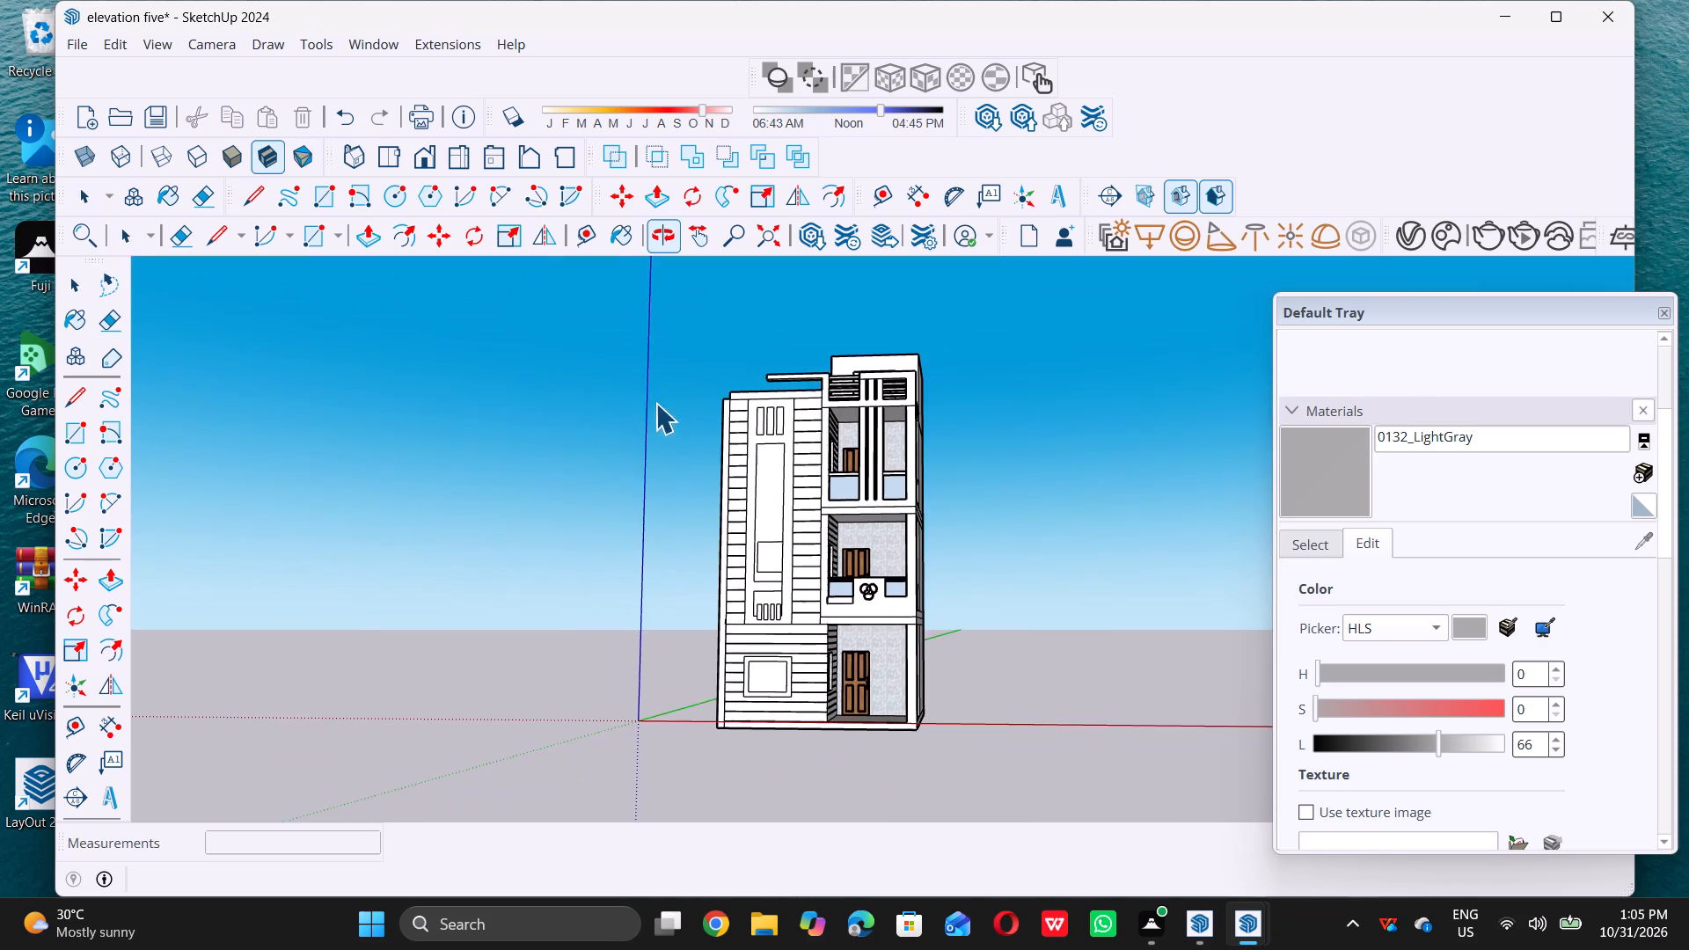
{"action": "middle_click", "coordinate": [673, 389]}
{"action": "middle_click", "coordinate": [678, 390]}
{"action": "scroll", "coordinate": [721, 395], "scroll_direction": "up", "scroll_amount": 2}
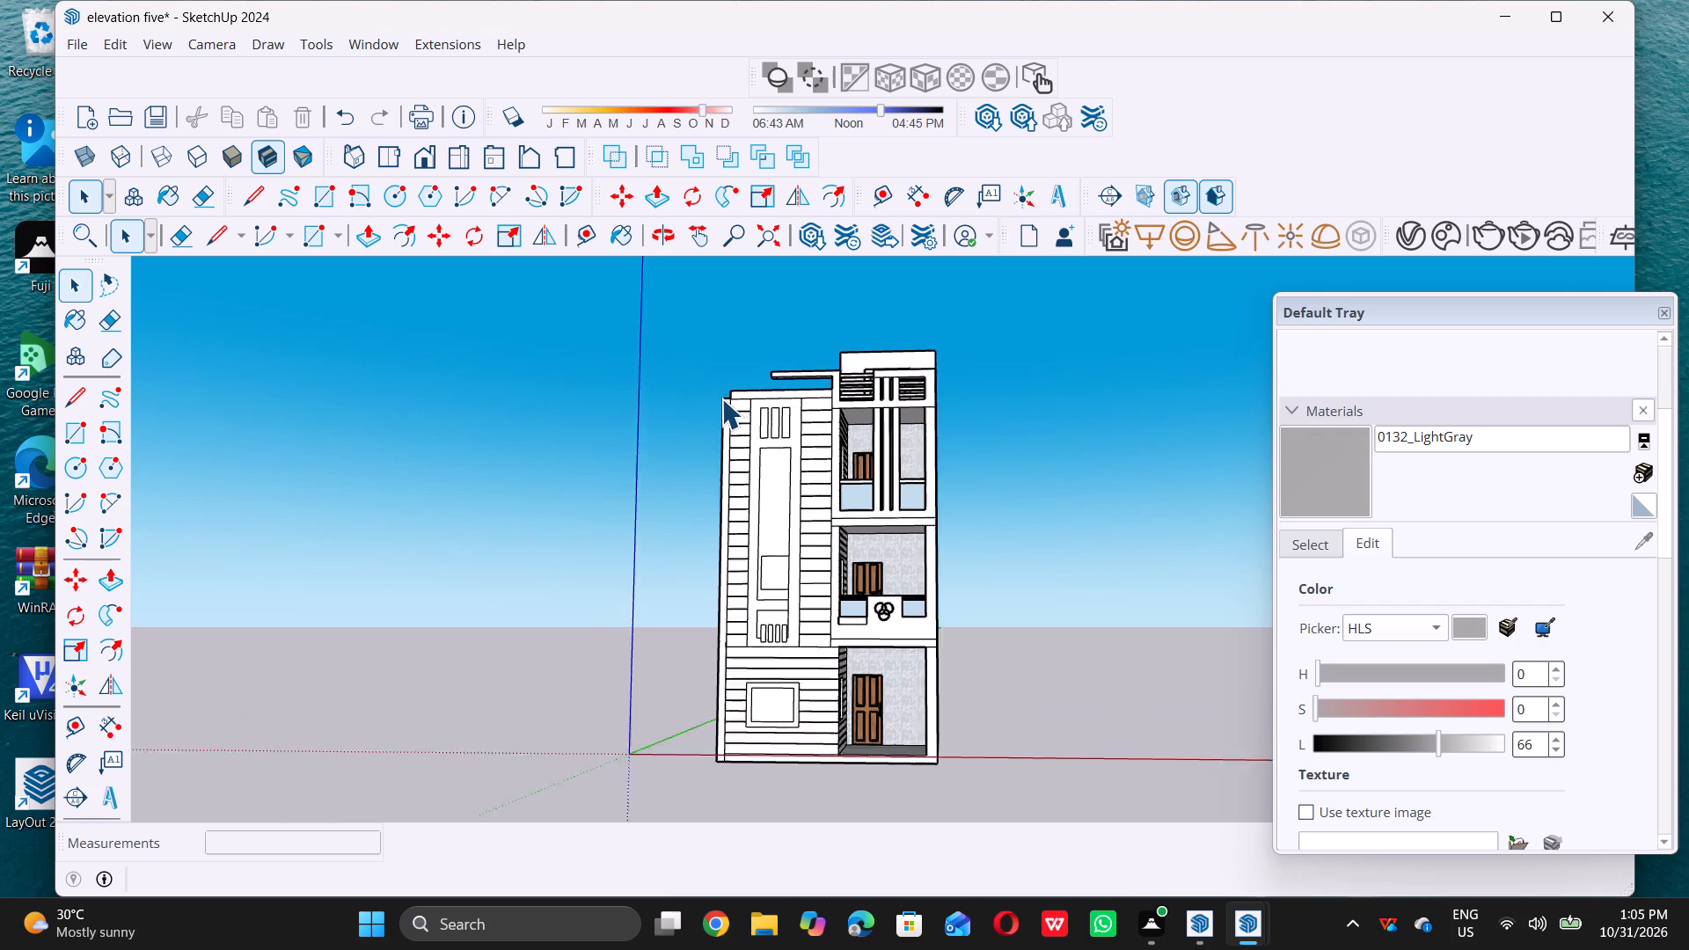
{"action": "scroll", "coordinate": [721, 398], "scroll_direction": "up", "scroll_amount": 8}
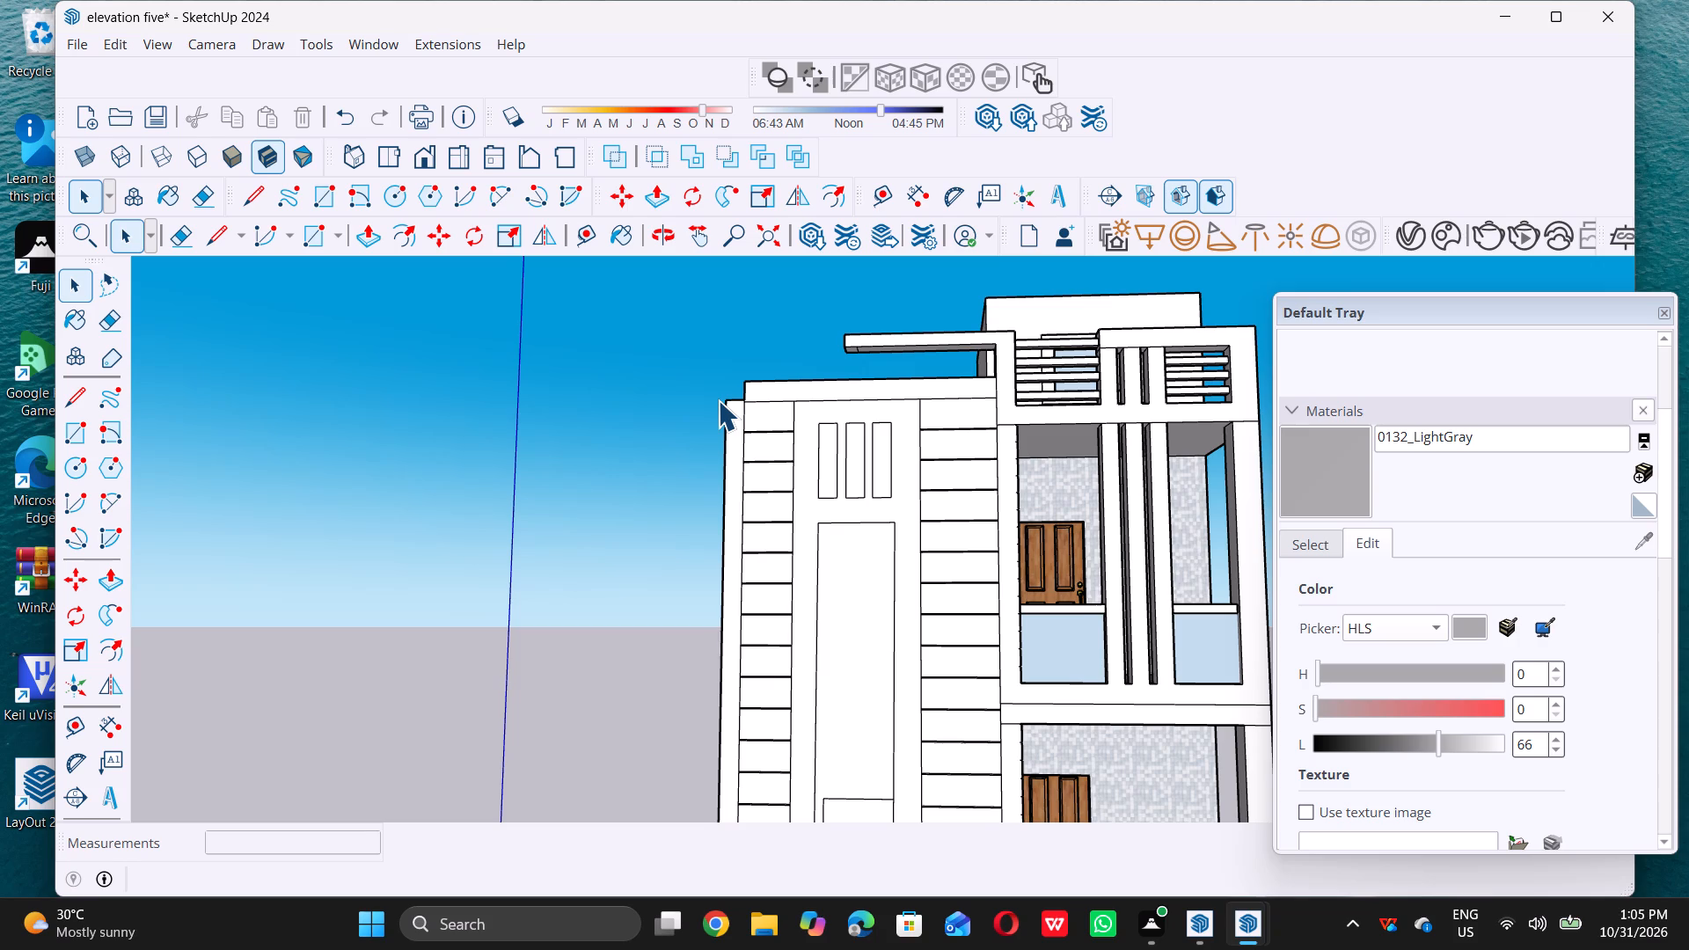
{"action": "scroll", "coordinate": [850, 588], "scroll_direction": "down", "scroll_amount": 6}
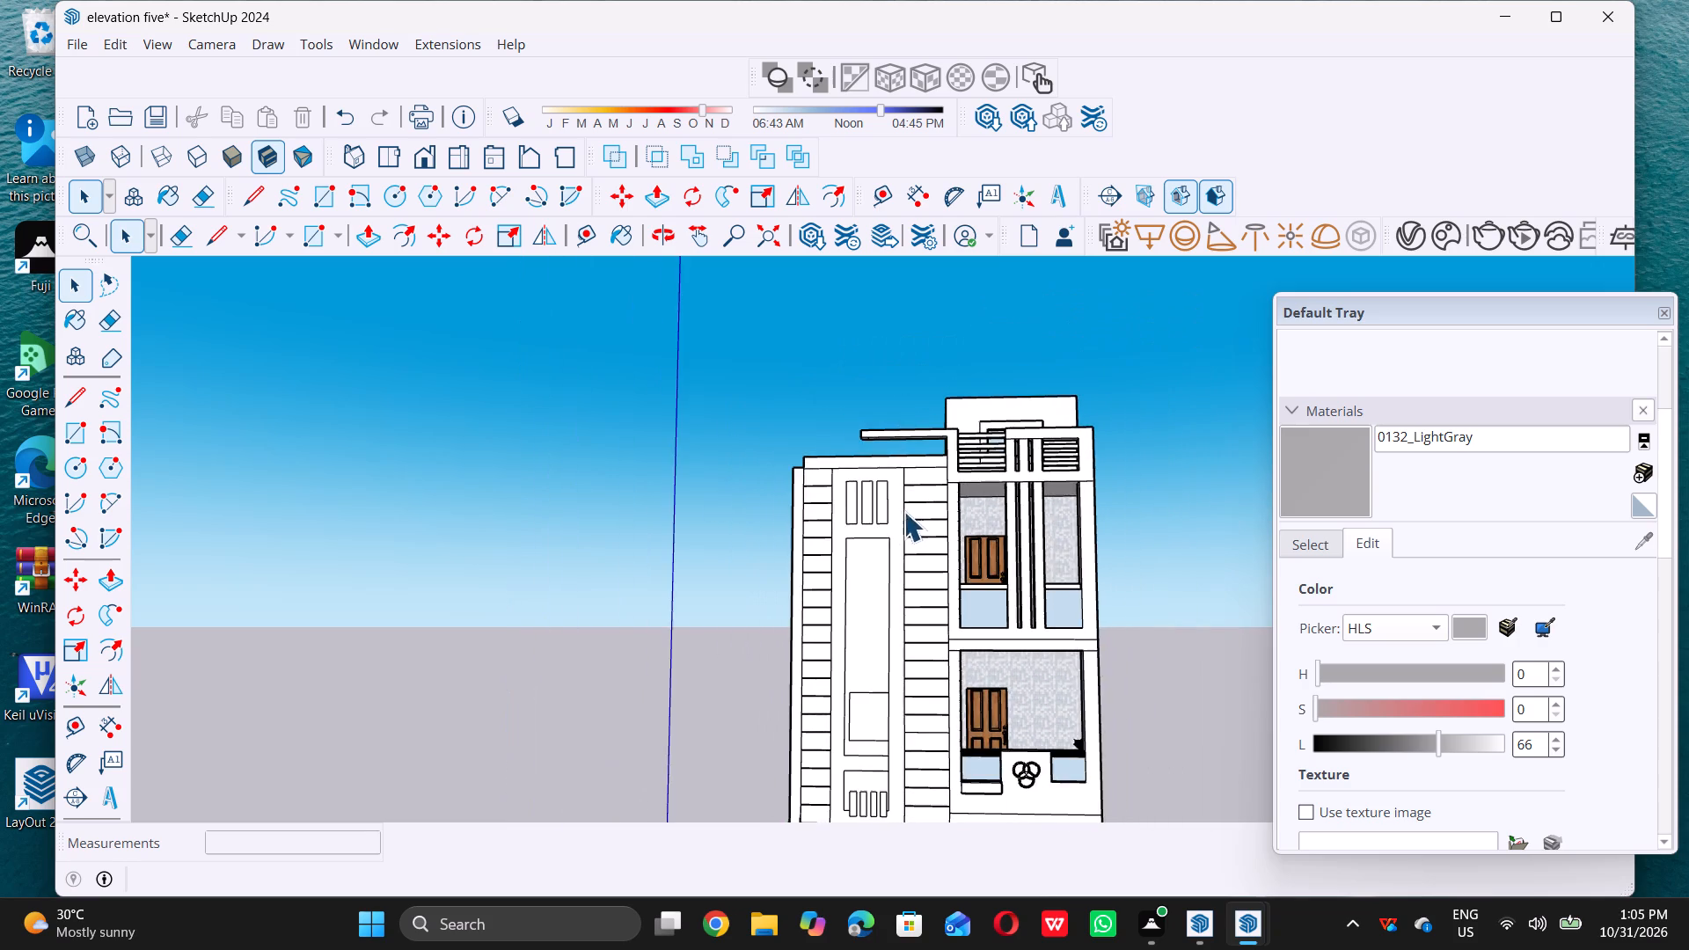
{"action": "scroll", "coordinate": [880, 533], "scroll_direction": "down", "scroll_amount": 4}
{"action": "middle_click_drag", "start_coordinate": [871, 581], "coordinate": [892, 568]}
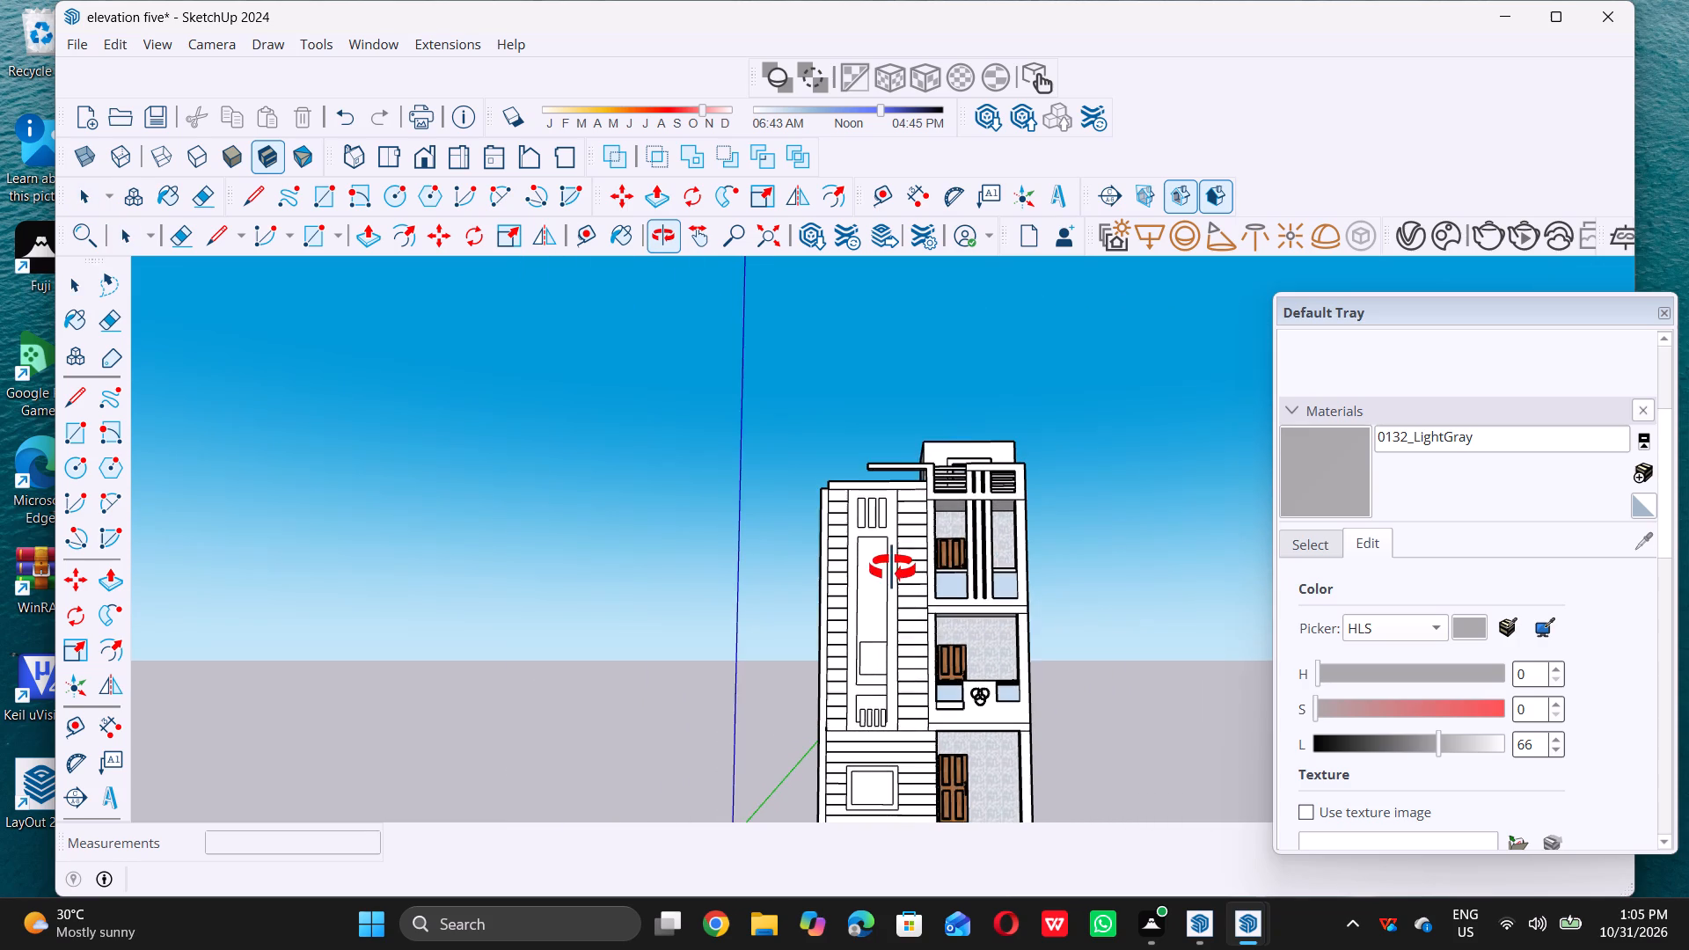
{"action": "middle_click_drag", "start_coordinate": [892, 568], "coordinate": [890, 567]}
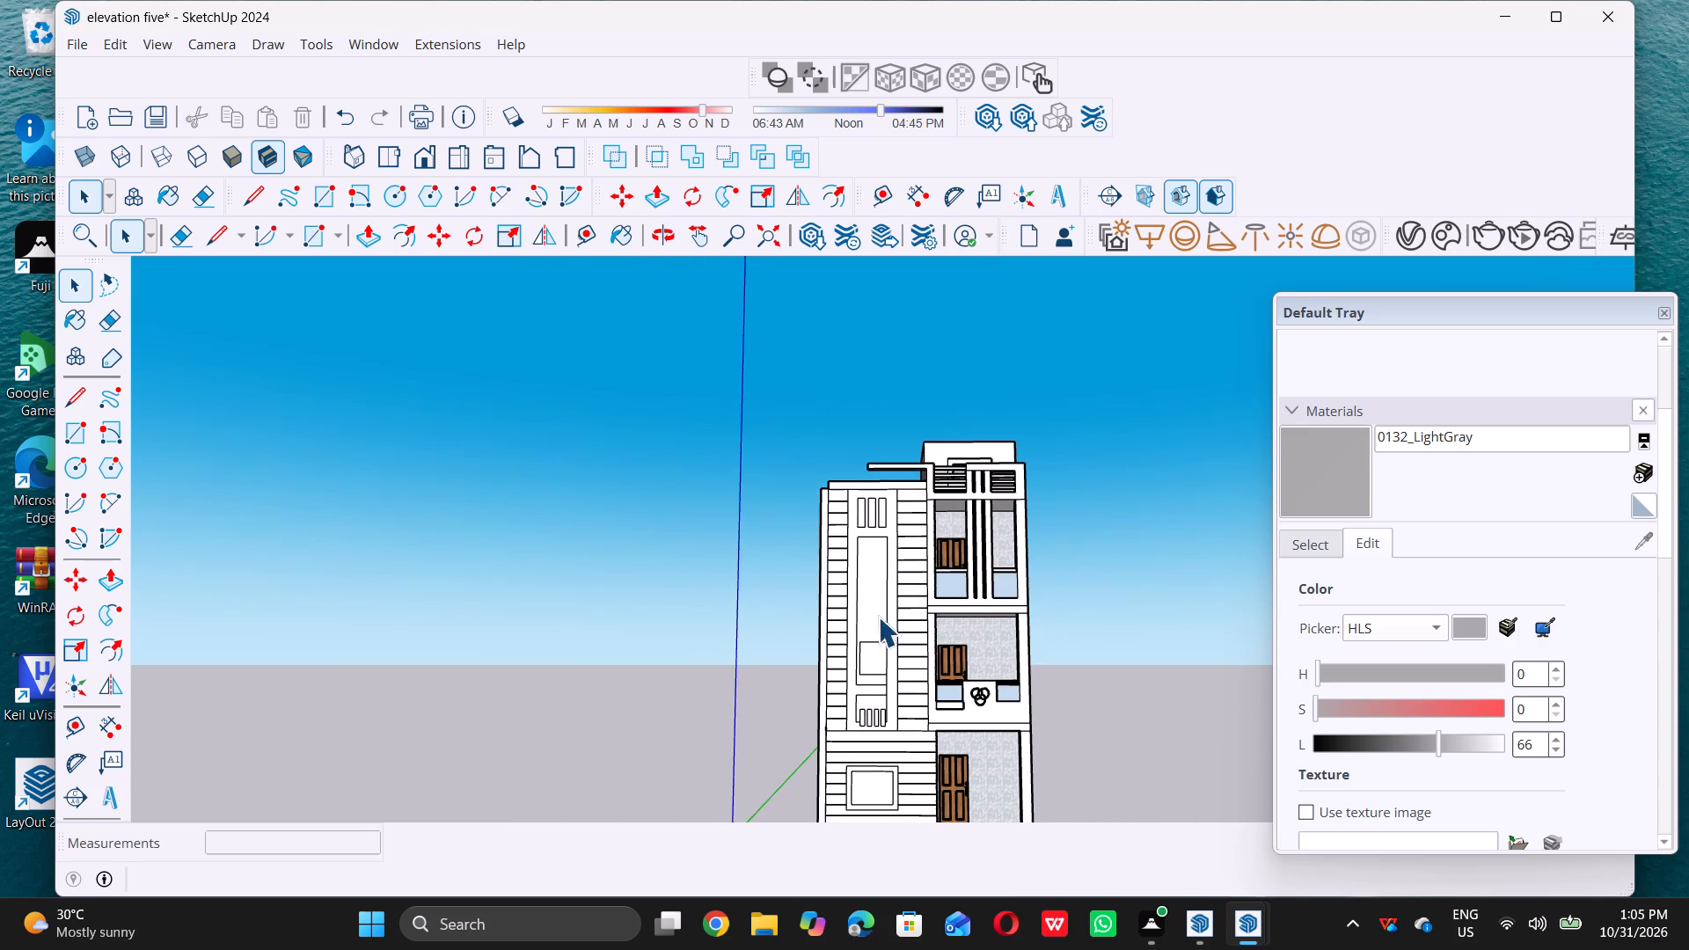
{"action": "middle_click_drag", "start_coordinate": [876, 615], "coordinate": [888, 613]}
Draw two 3' horizontal lines across the inner grooved panel, continuing the bottom and top edges of the top storey's floor beam.
{"action": "scroll", "coordinate": [891, 617], "scroll_direction": "up", "scroll_amount": 12}
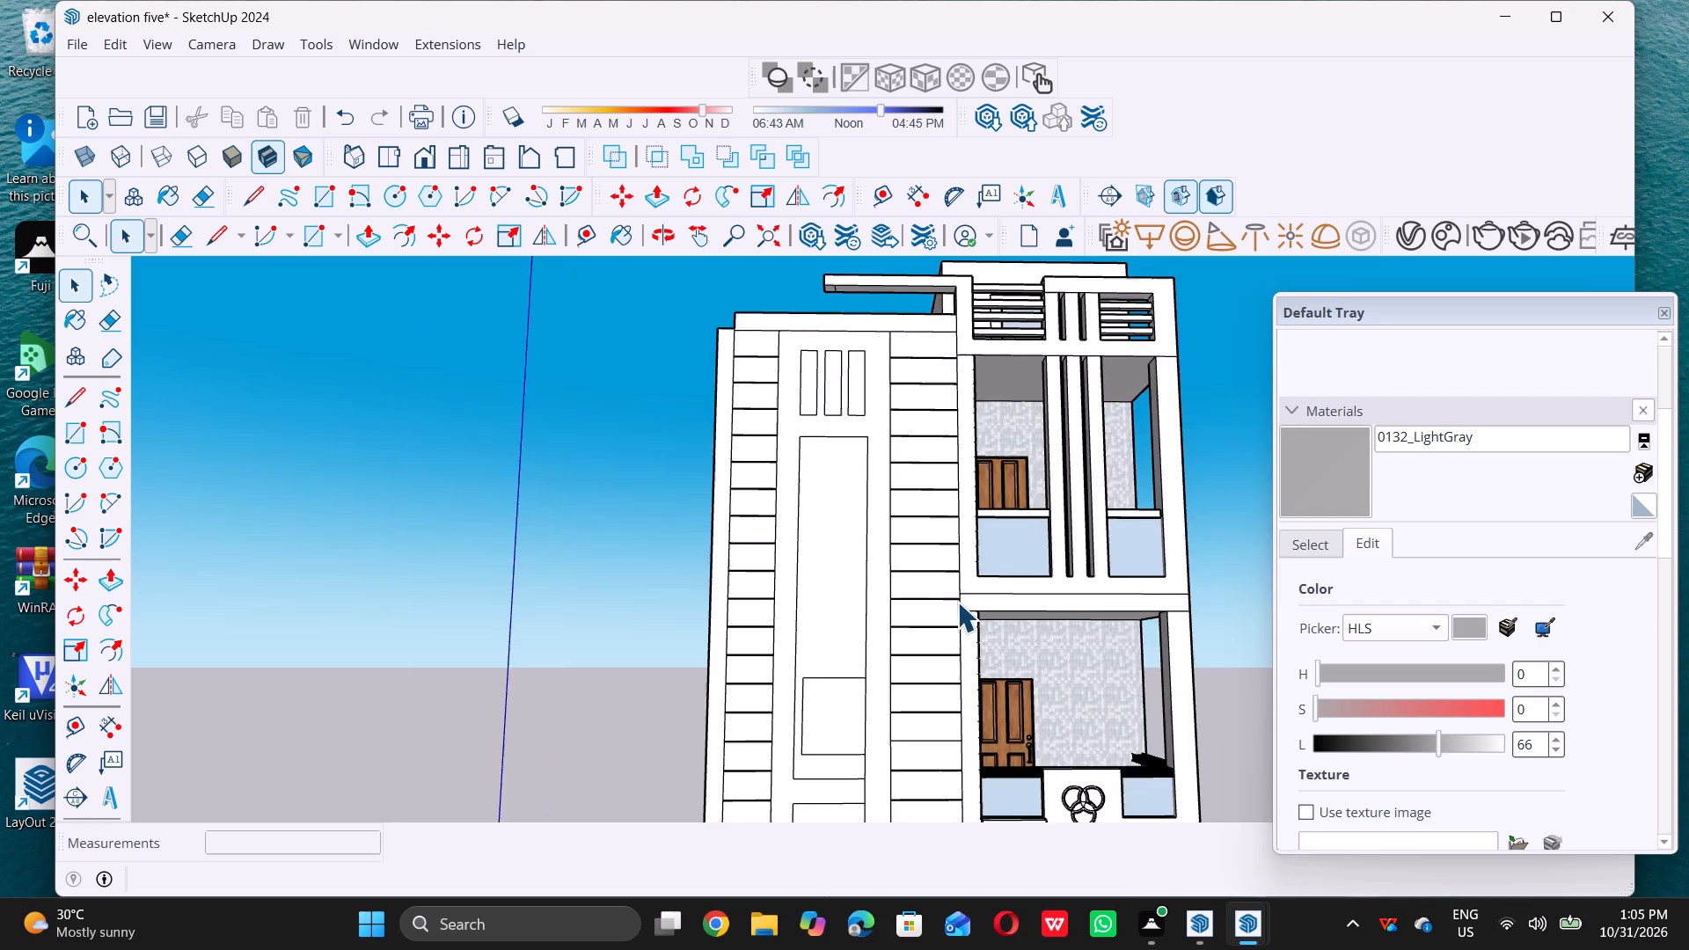
{"action": "scroll", "coordinate": [953, 602], "scroll_direction": "up", "scroll_amount": 11}
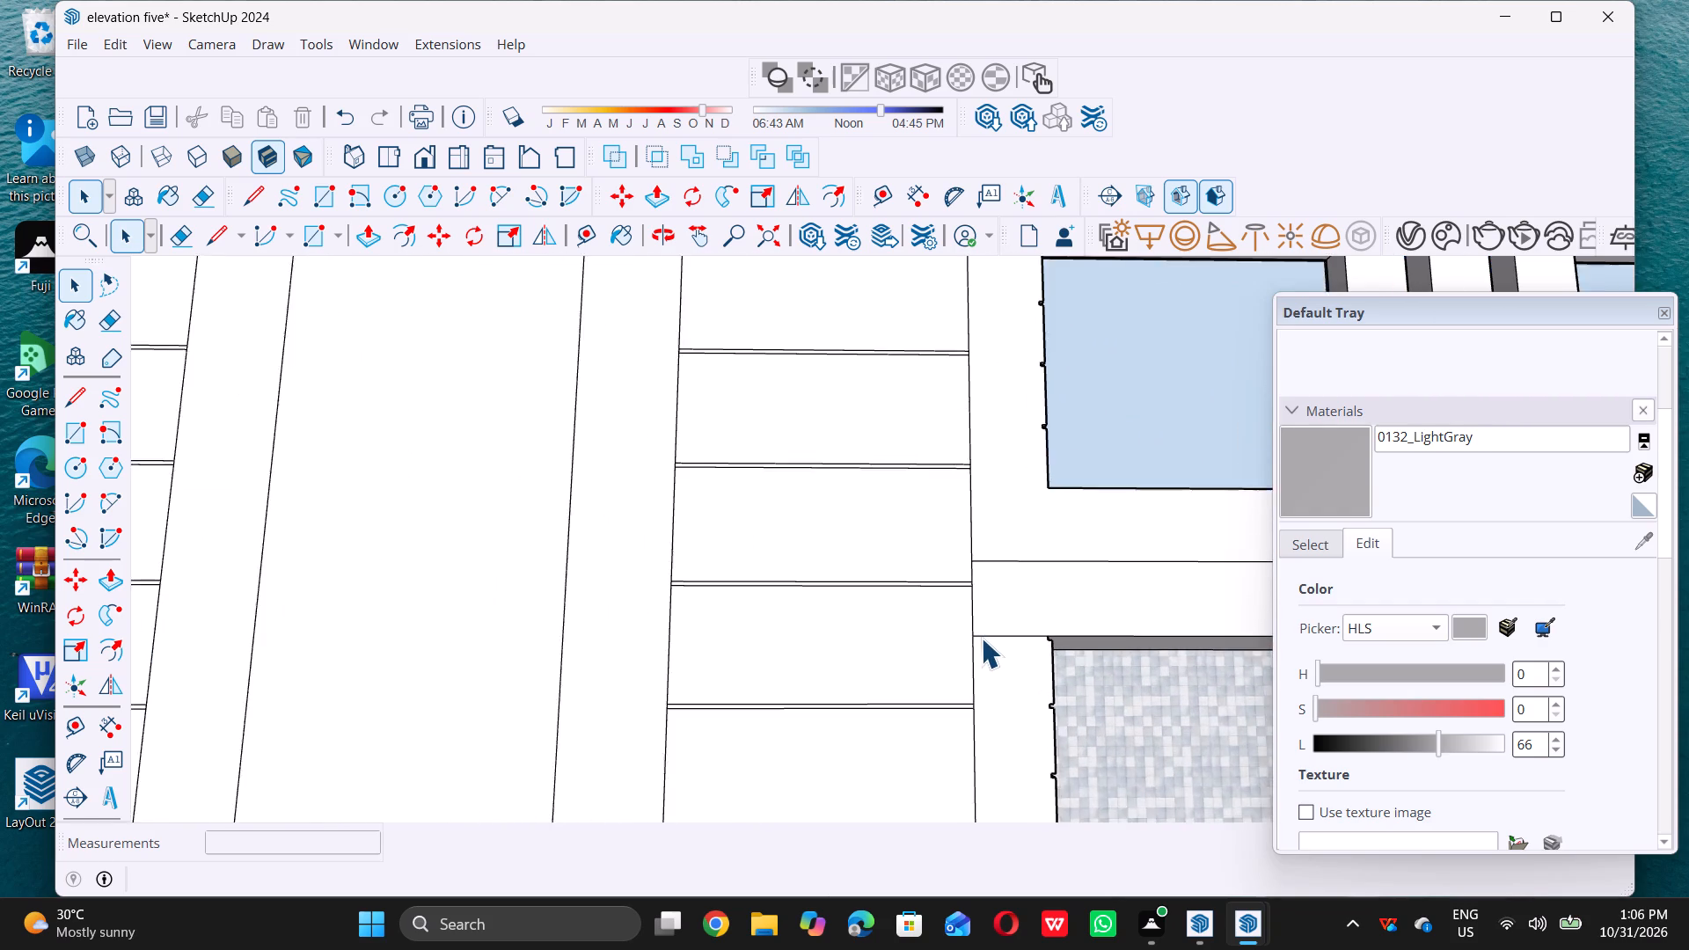
{"action": "scroll", "coordinate": [981, 638], "scroll_direction": "up", "scroll_amount": 1}
{"action": "key", "text": "l"}
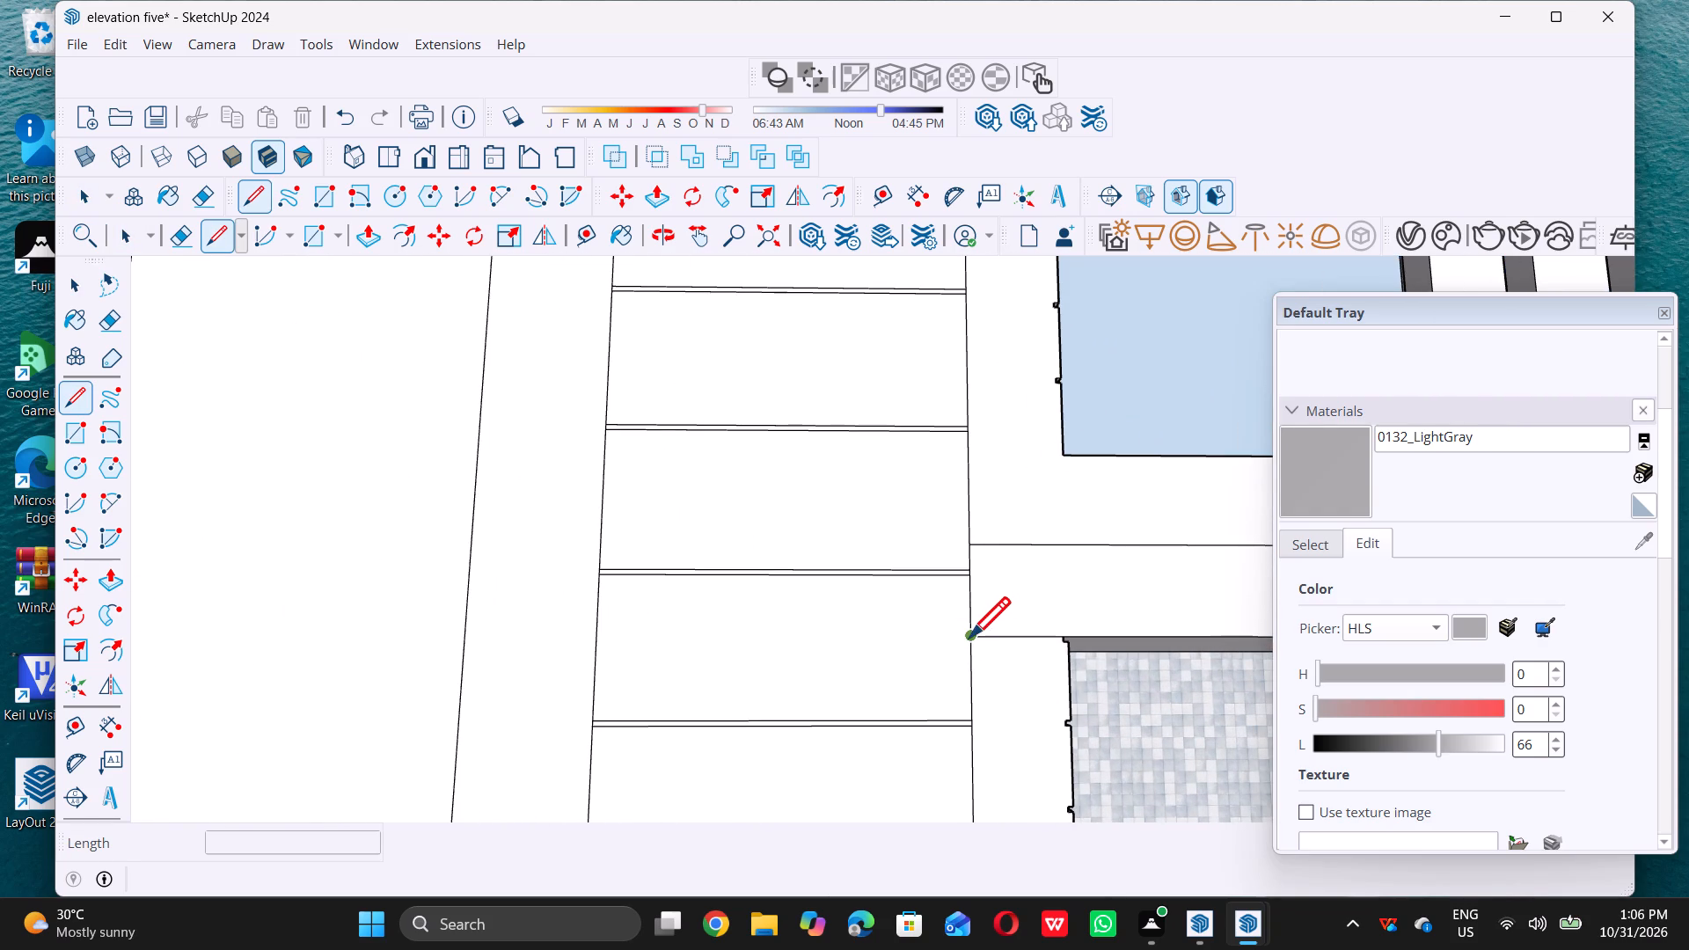
{"action": "left_click", "coordinate": [969, 637]}
{"action": "scroll", "coordinate": [973, 647], "scroll_direction": "down", "scroll_amount": 9}
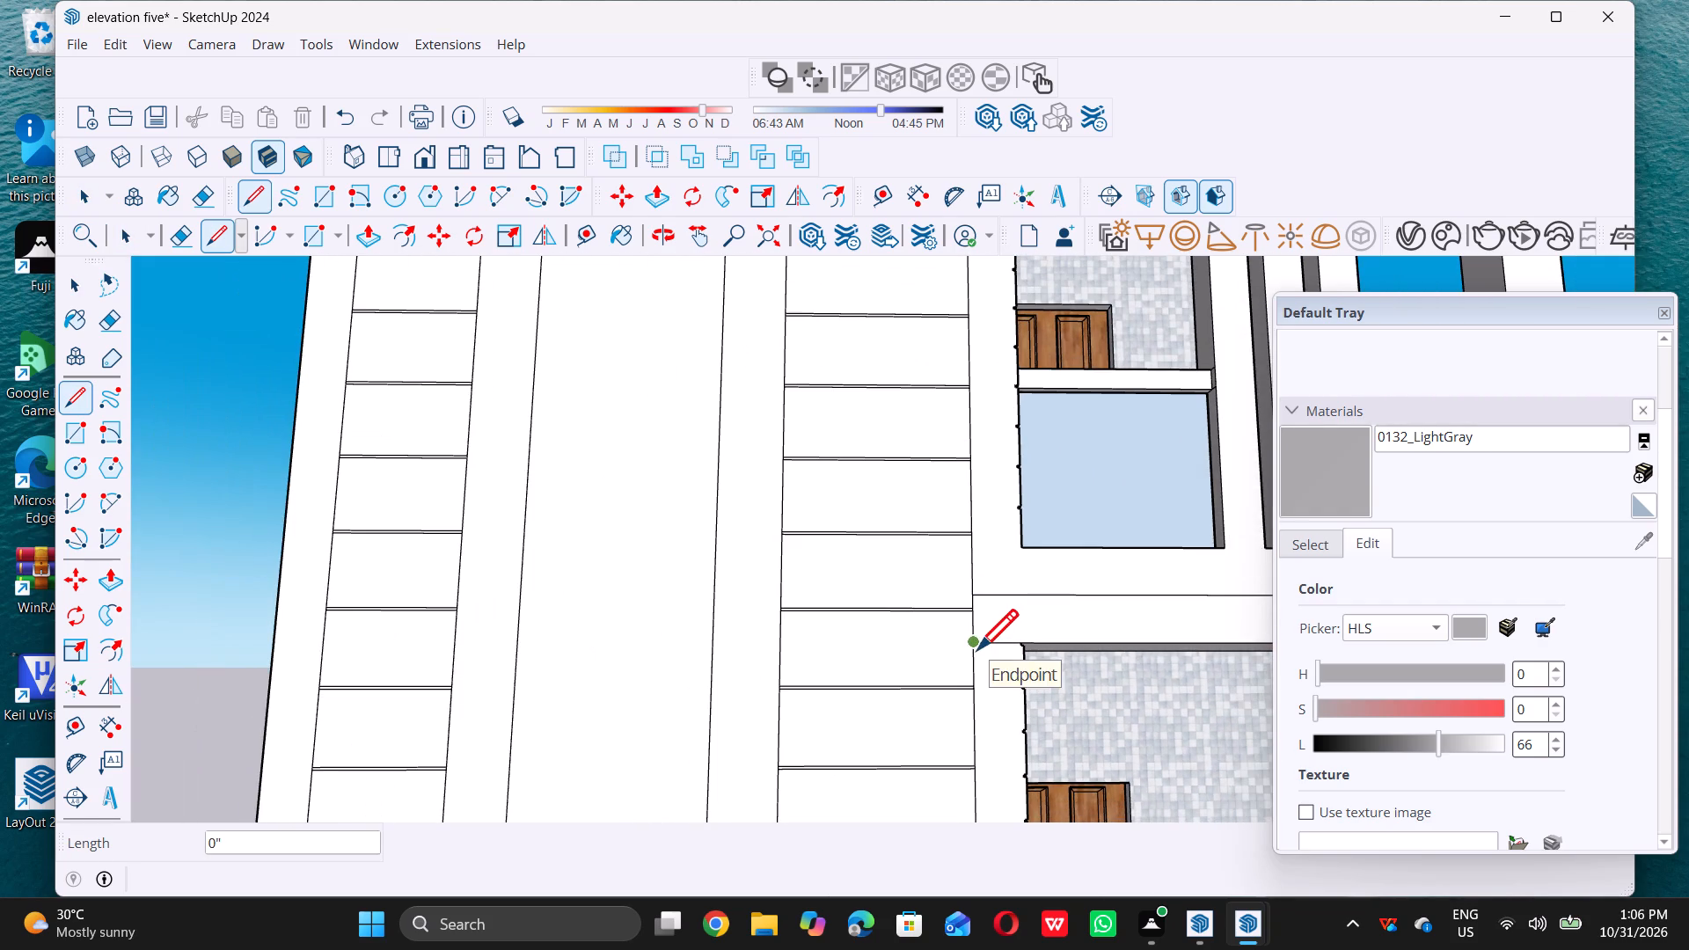
{"action": "left_click", "coordinate": [779, 633]}
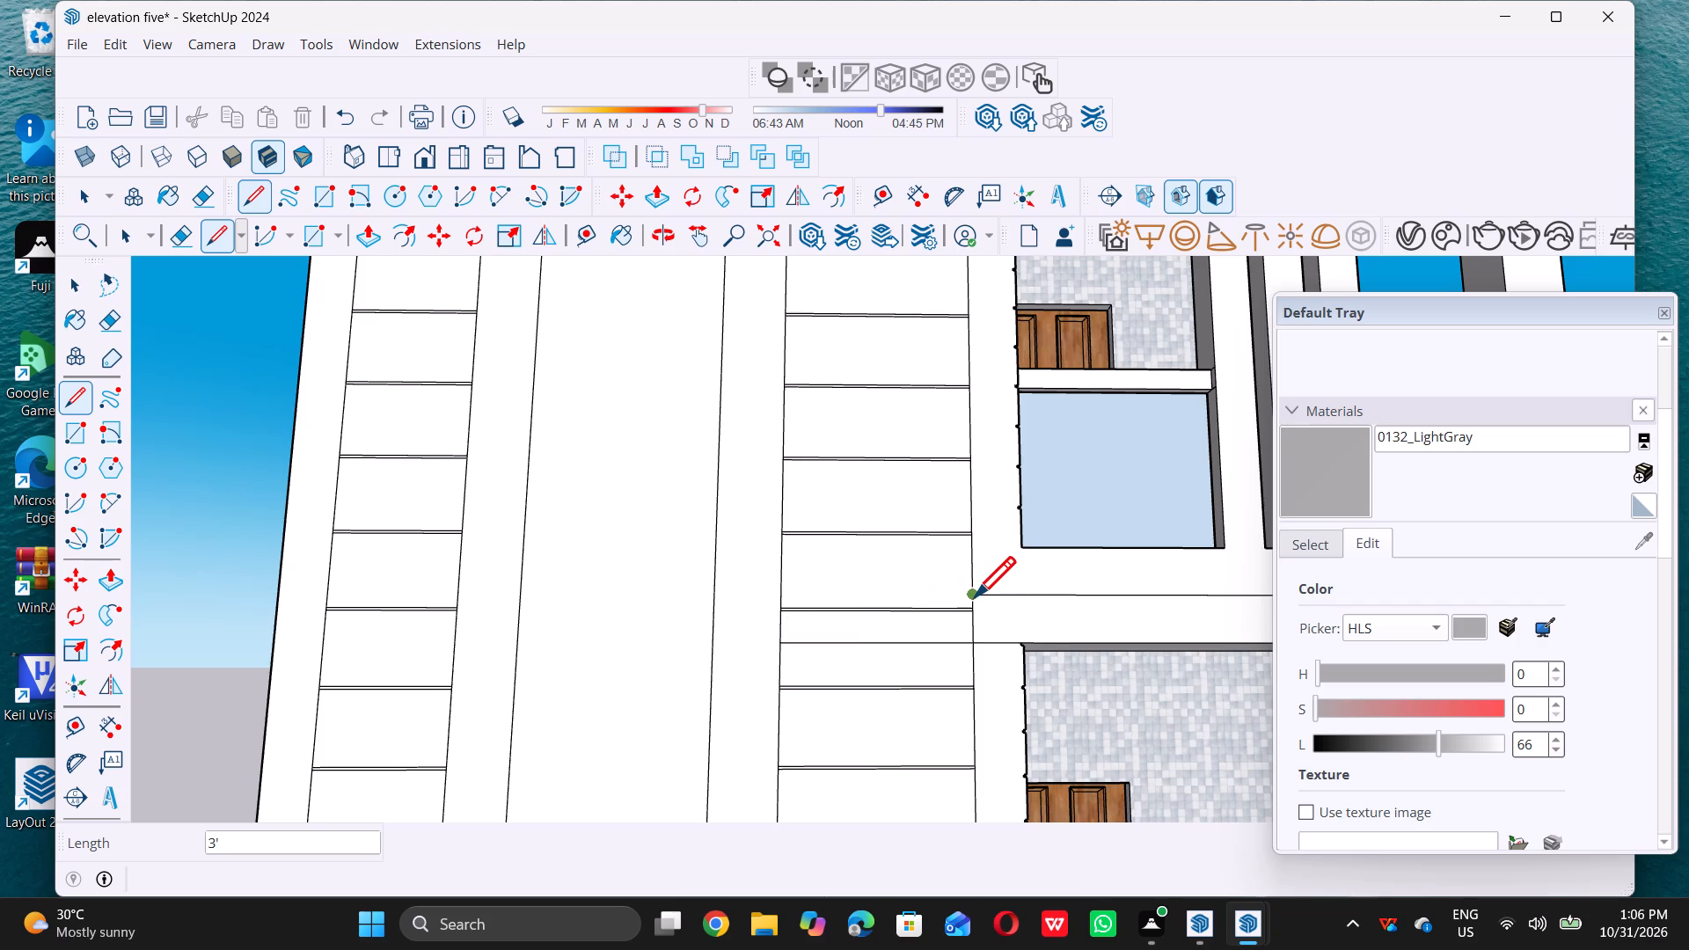
{"action": "left_click", "coordinate": [975, 596]}
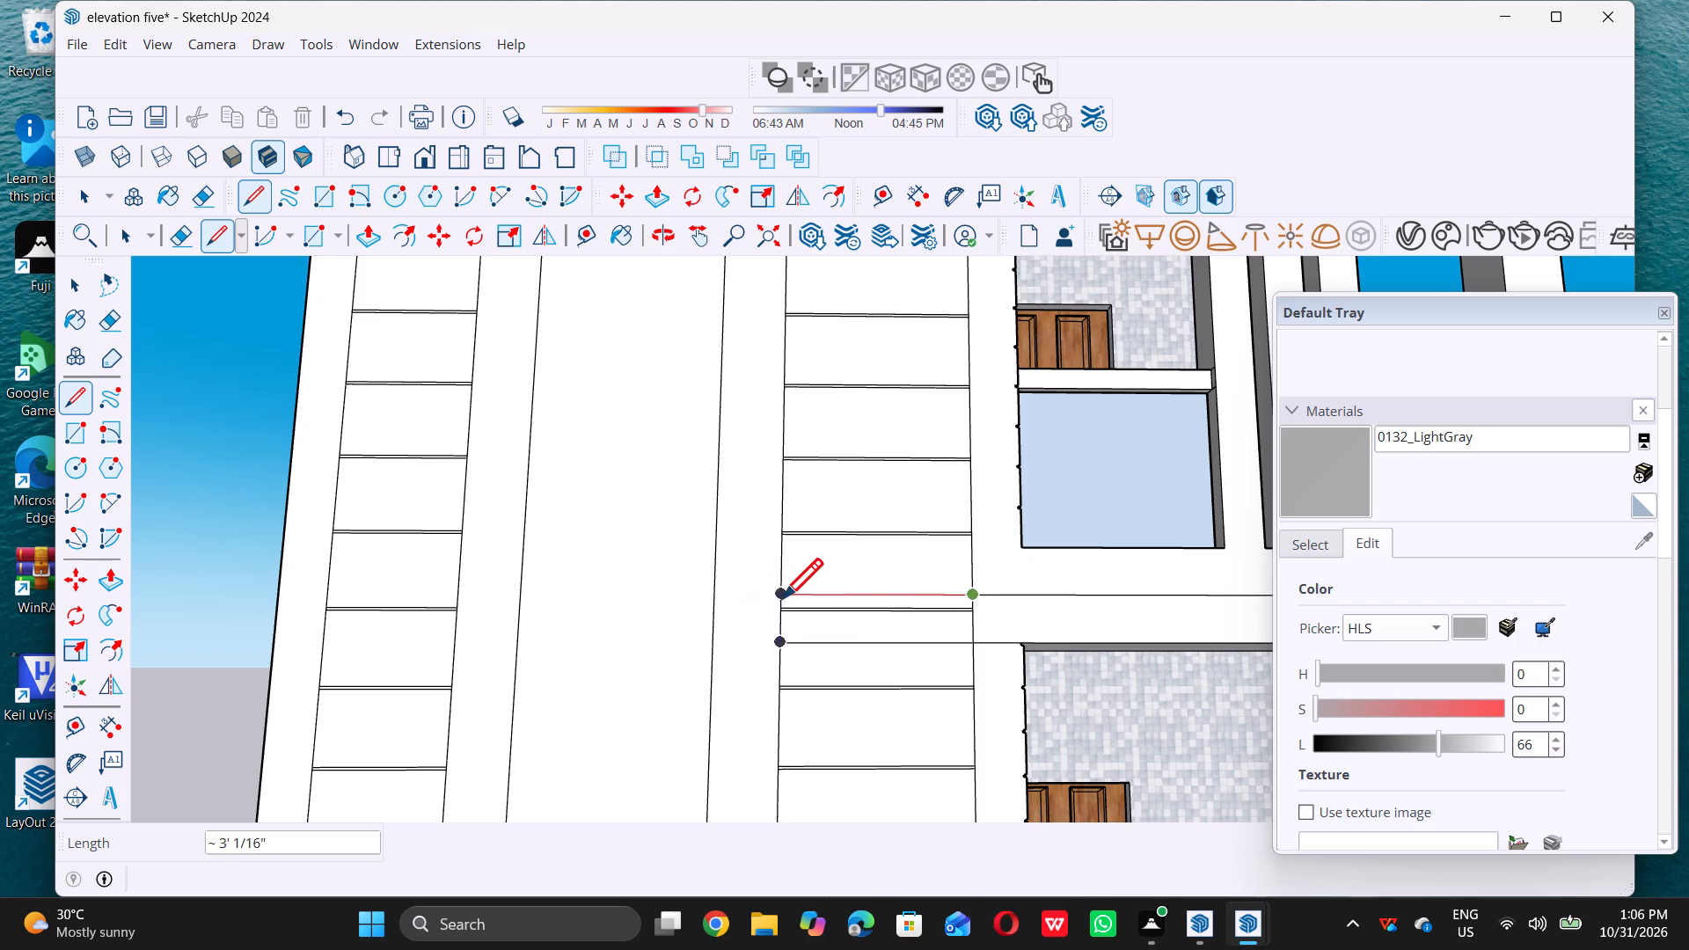
{"action": "left_click", "coordinate": [781, 590]}
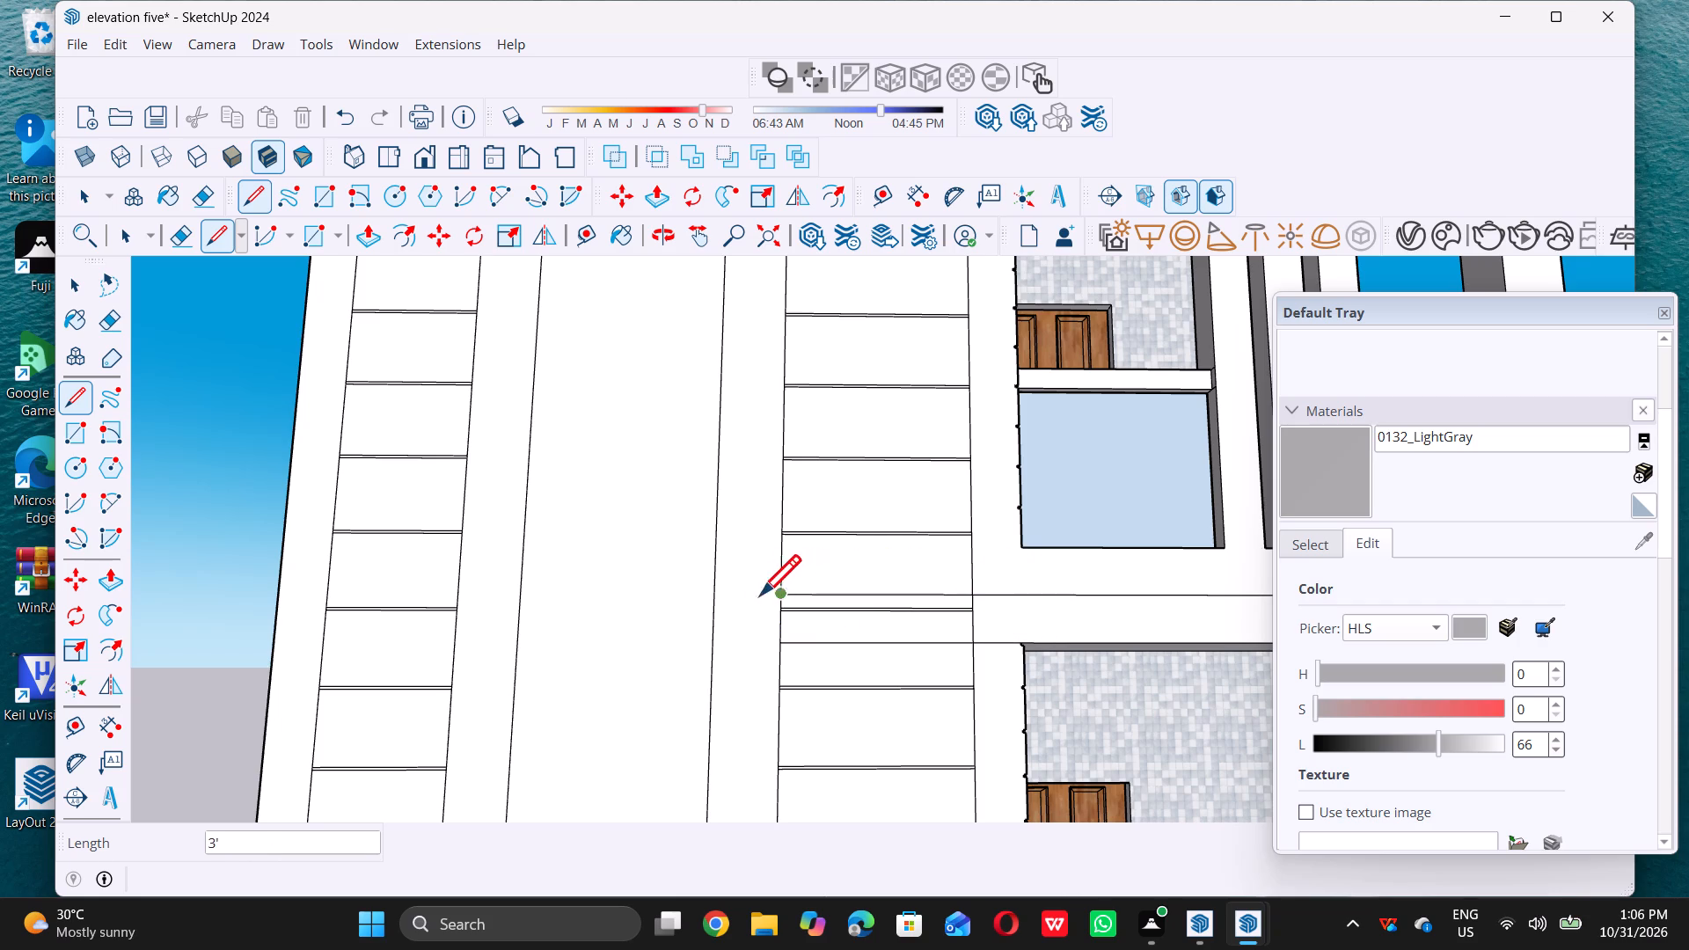
Continue the beam lines across the outer grooved panel: 2' along the top and 2' 9" along the bottom to the facade's outer edge.
{"action": "left_click", "coordinate": [456, 588]}
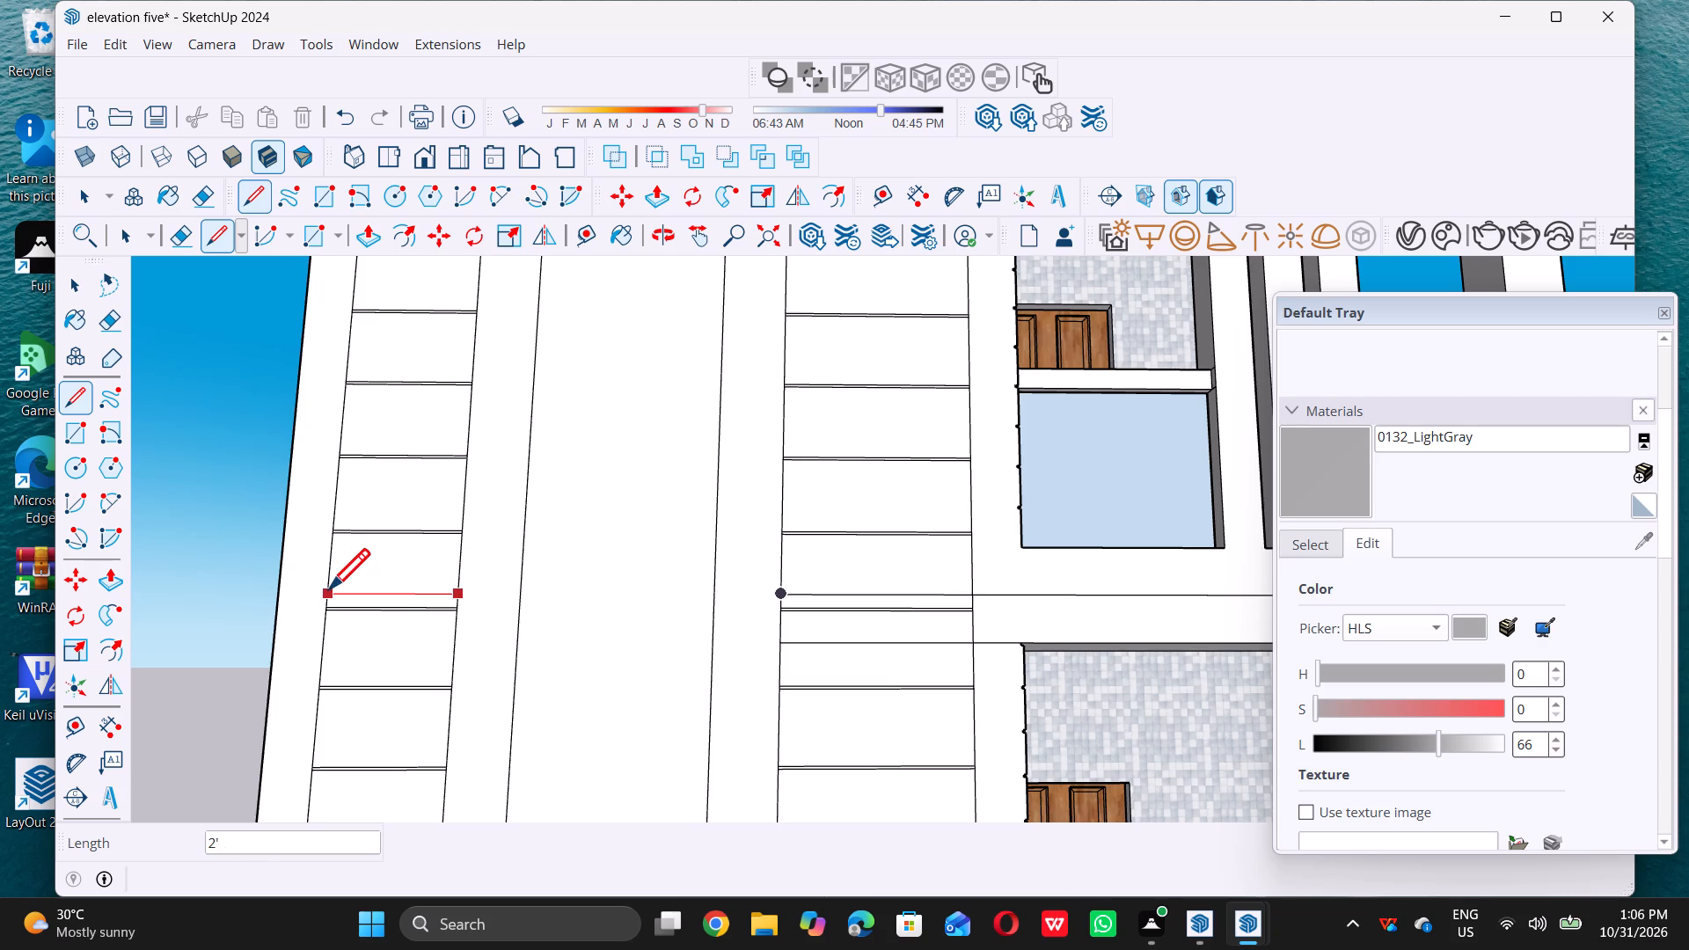
{"action": "left_click", "coordinate": [329, 588]}
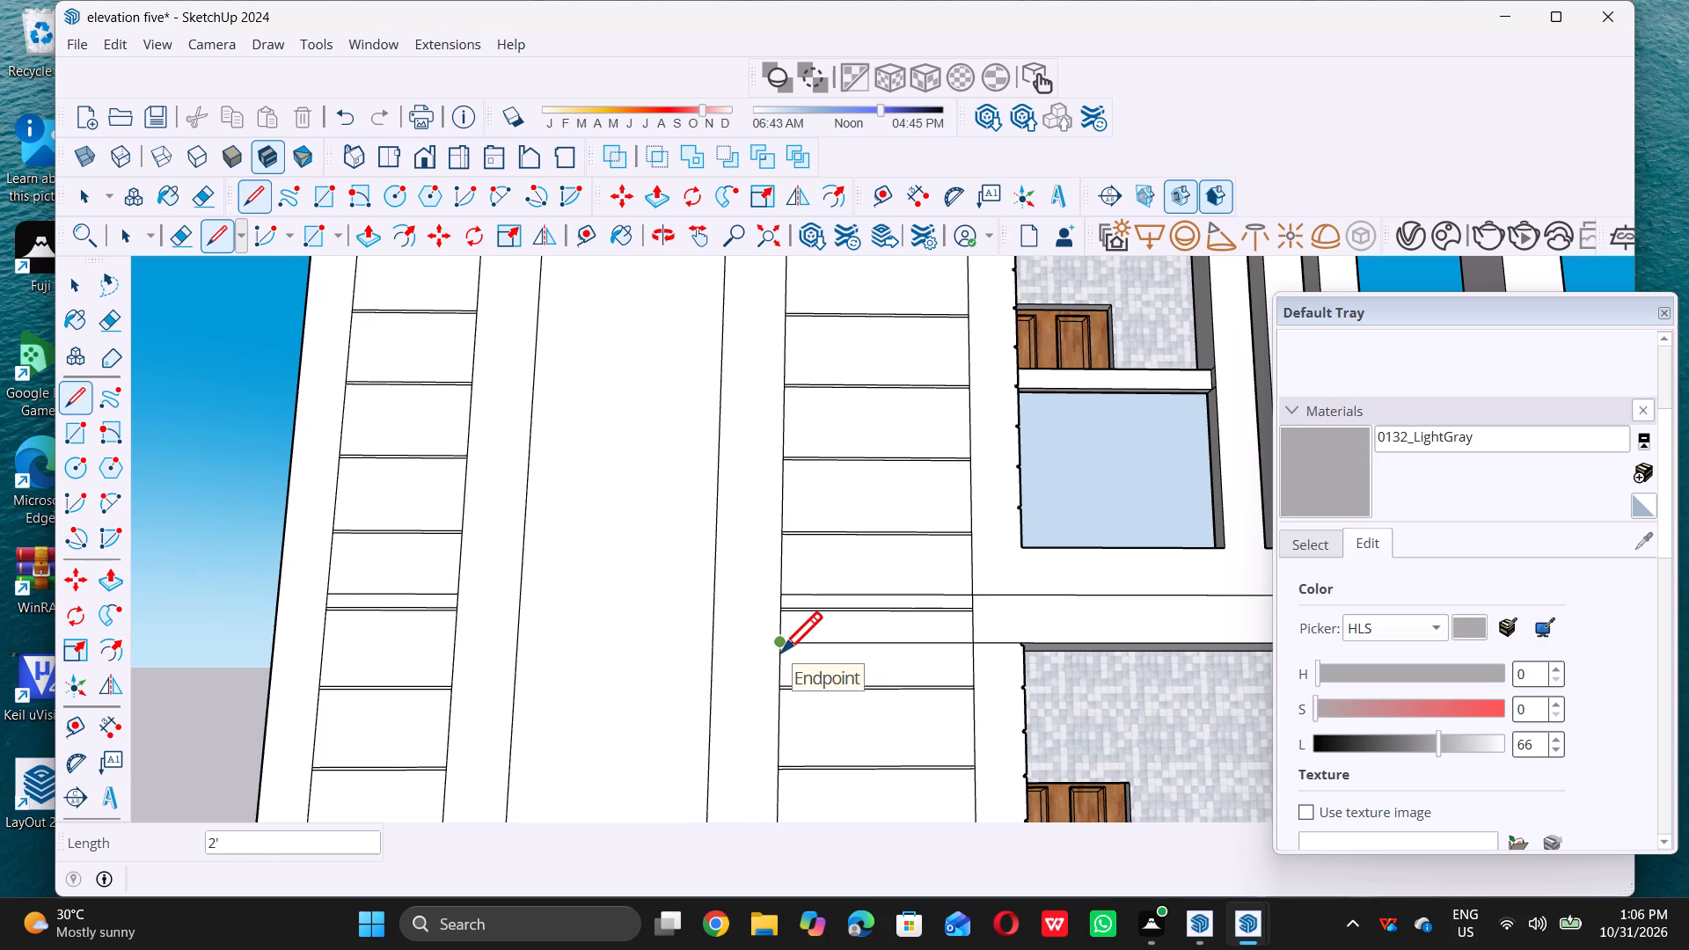
{"action": "left_click", "coordinate": [451, 632]}
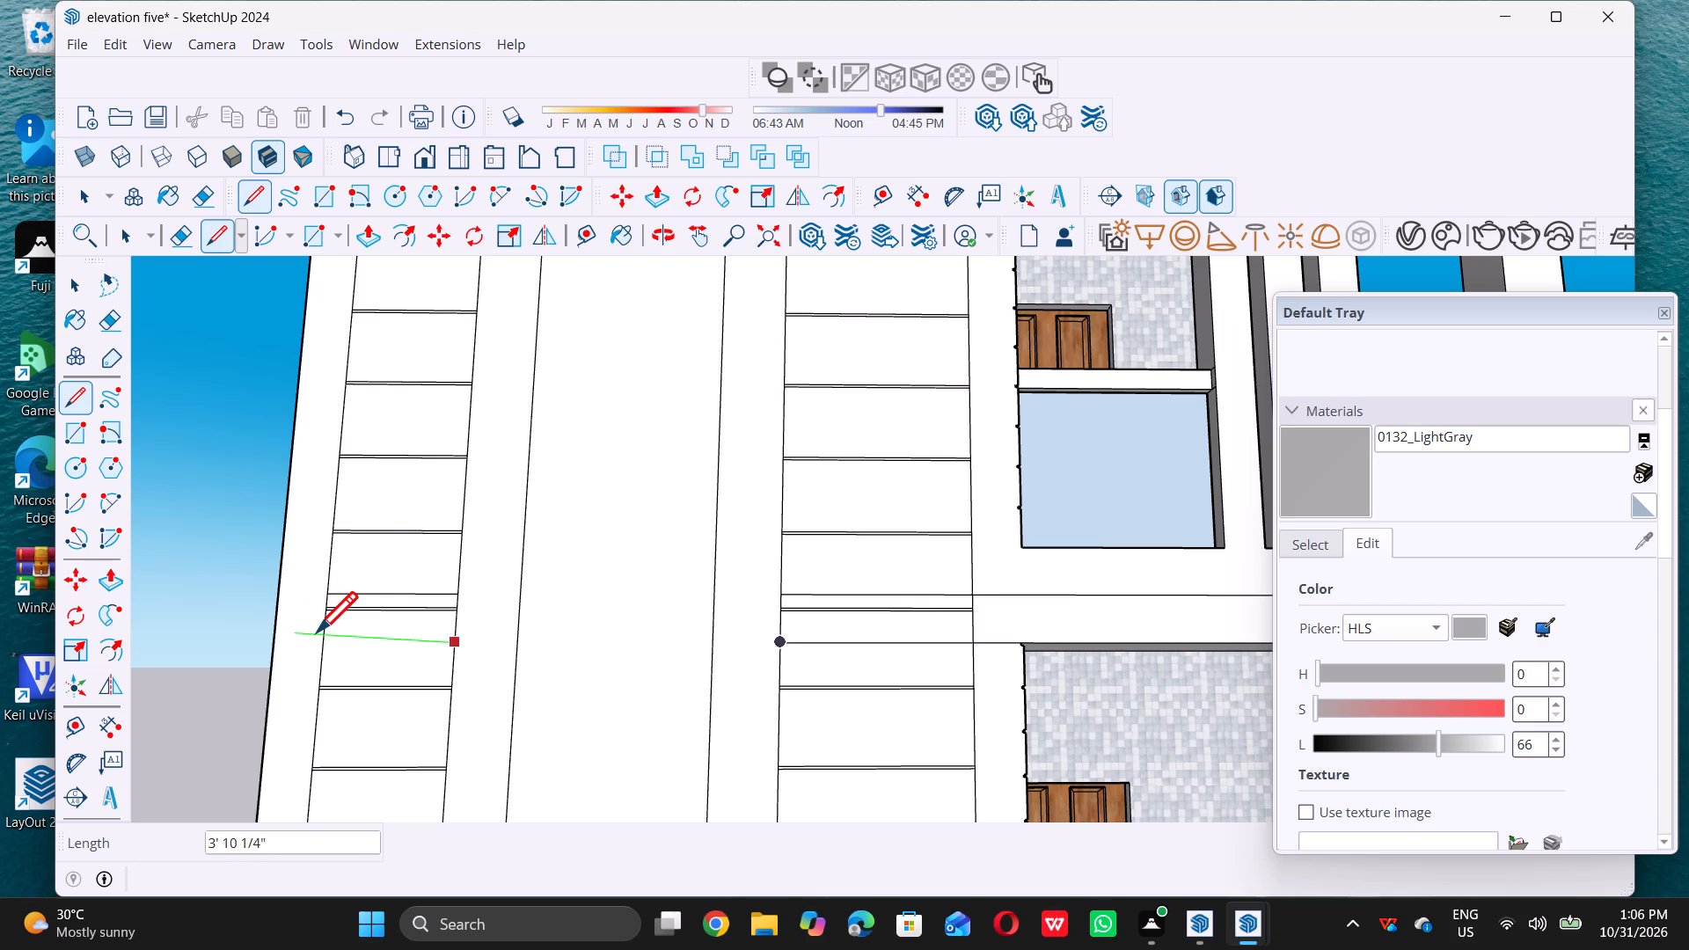
{"action": "left_click", "coordinate": [270, 637]}
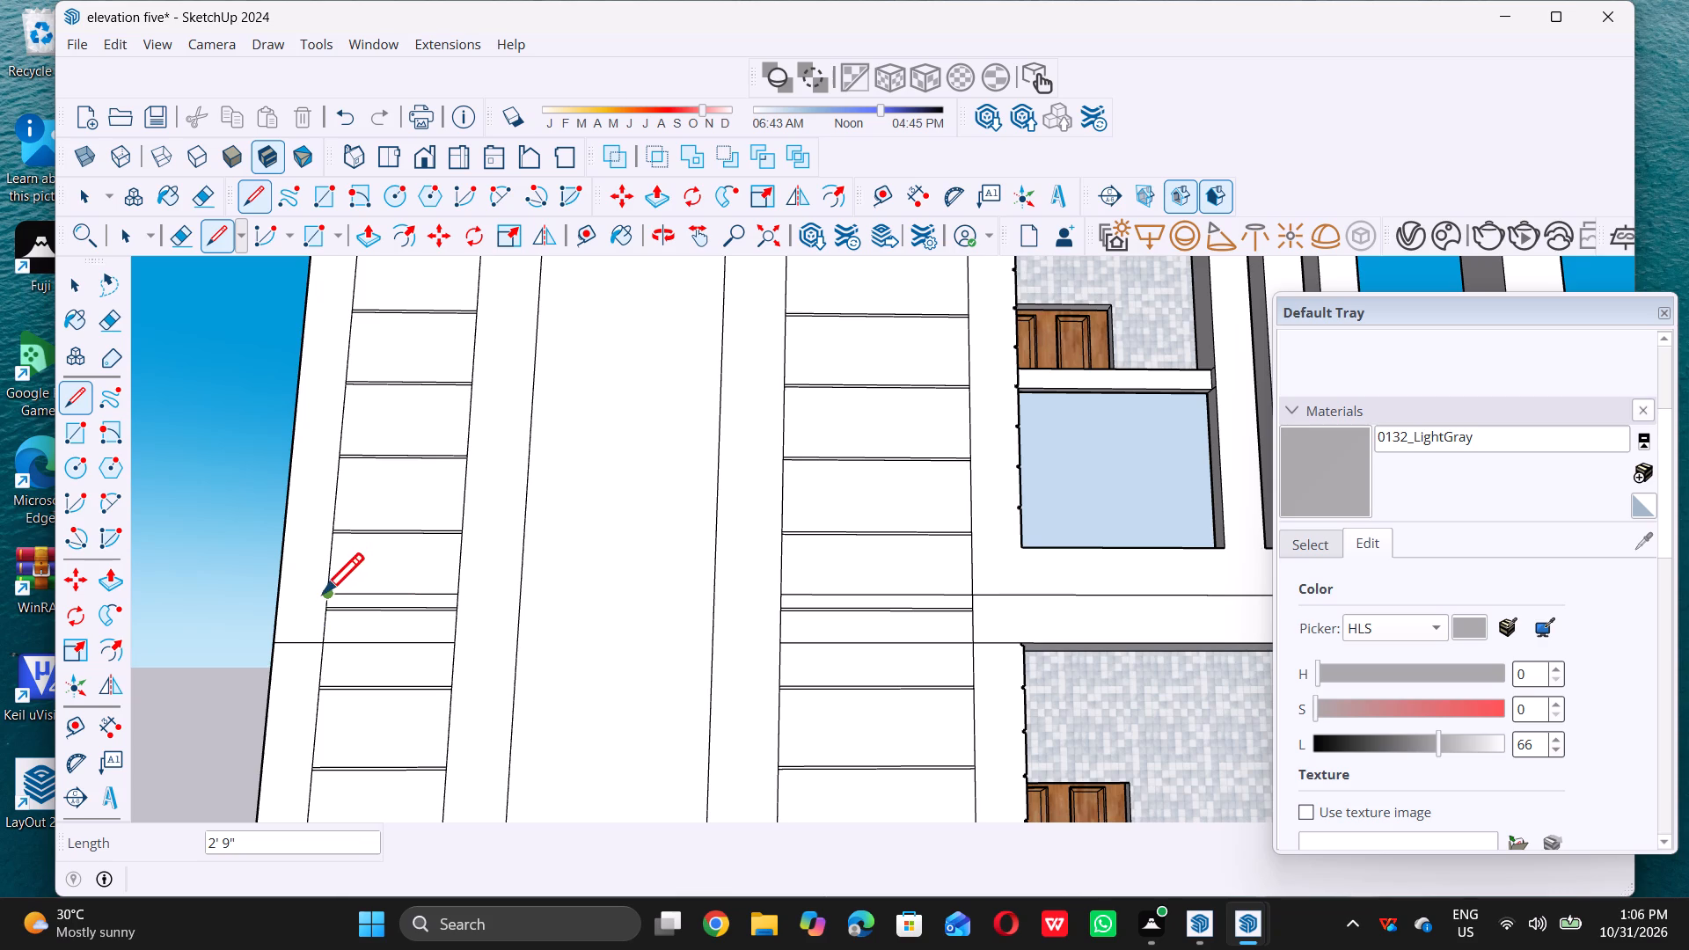
{"action": "key", "text": "space"}
Erase the groove lines inside the new beam band on the outer grooved panel, plus part of the panel's outer vertical edge there.
{"action": "scroll", "coordinate": [438, 654], "scroll_direction": "down", "scroll_amount": 3}
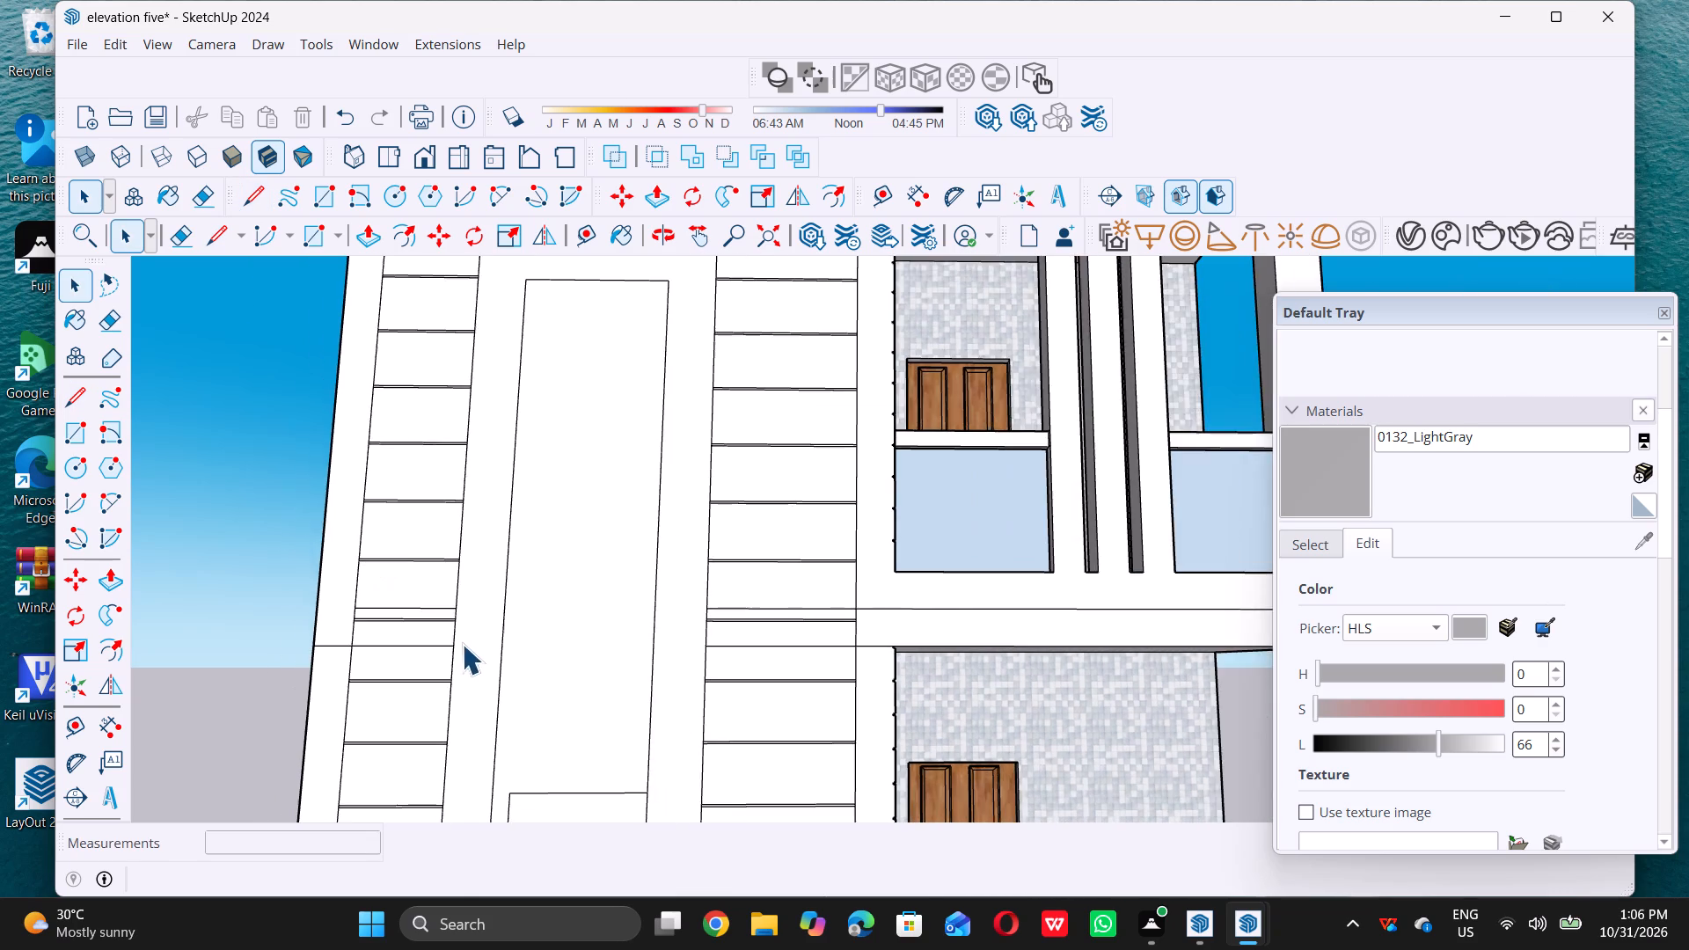
{"action": "middle_click_drag", "start_coordinate": [464, 656], "coordinate": [445, 716]}
{"action": "scroll", "coordinate": [398, 676], "scroll_direction": "up", "scroll_amount": 6}
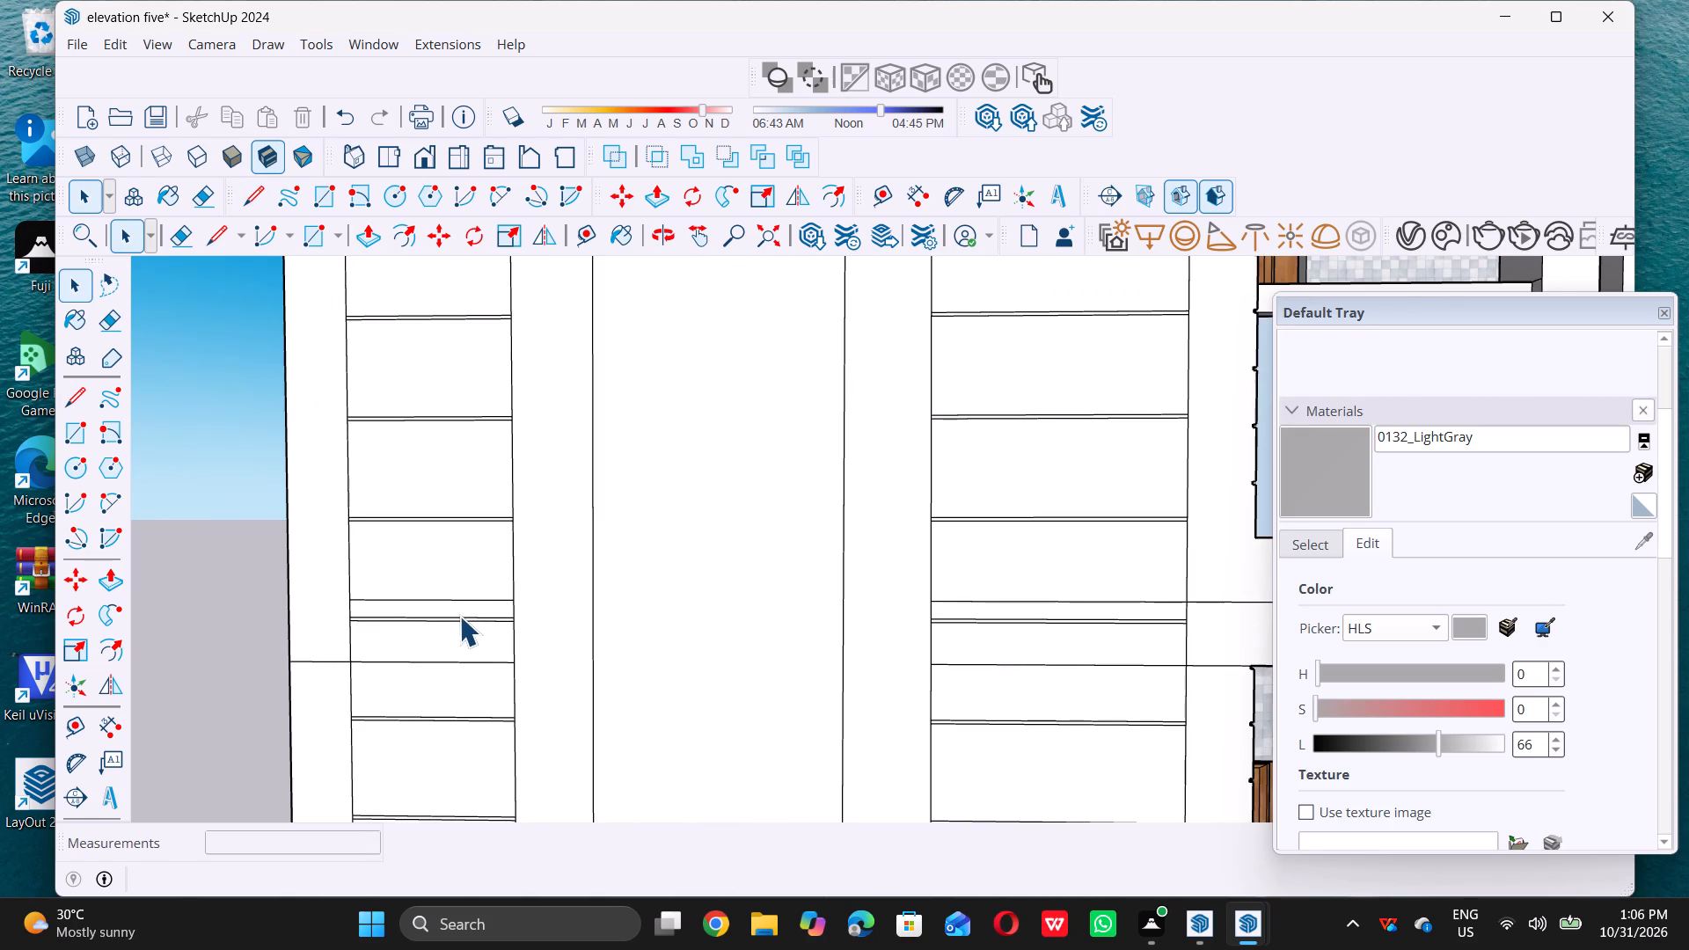
{"action": "key", "text": "e"}
{"action": "triple_click", "coordinate": [441, 622]}
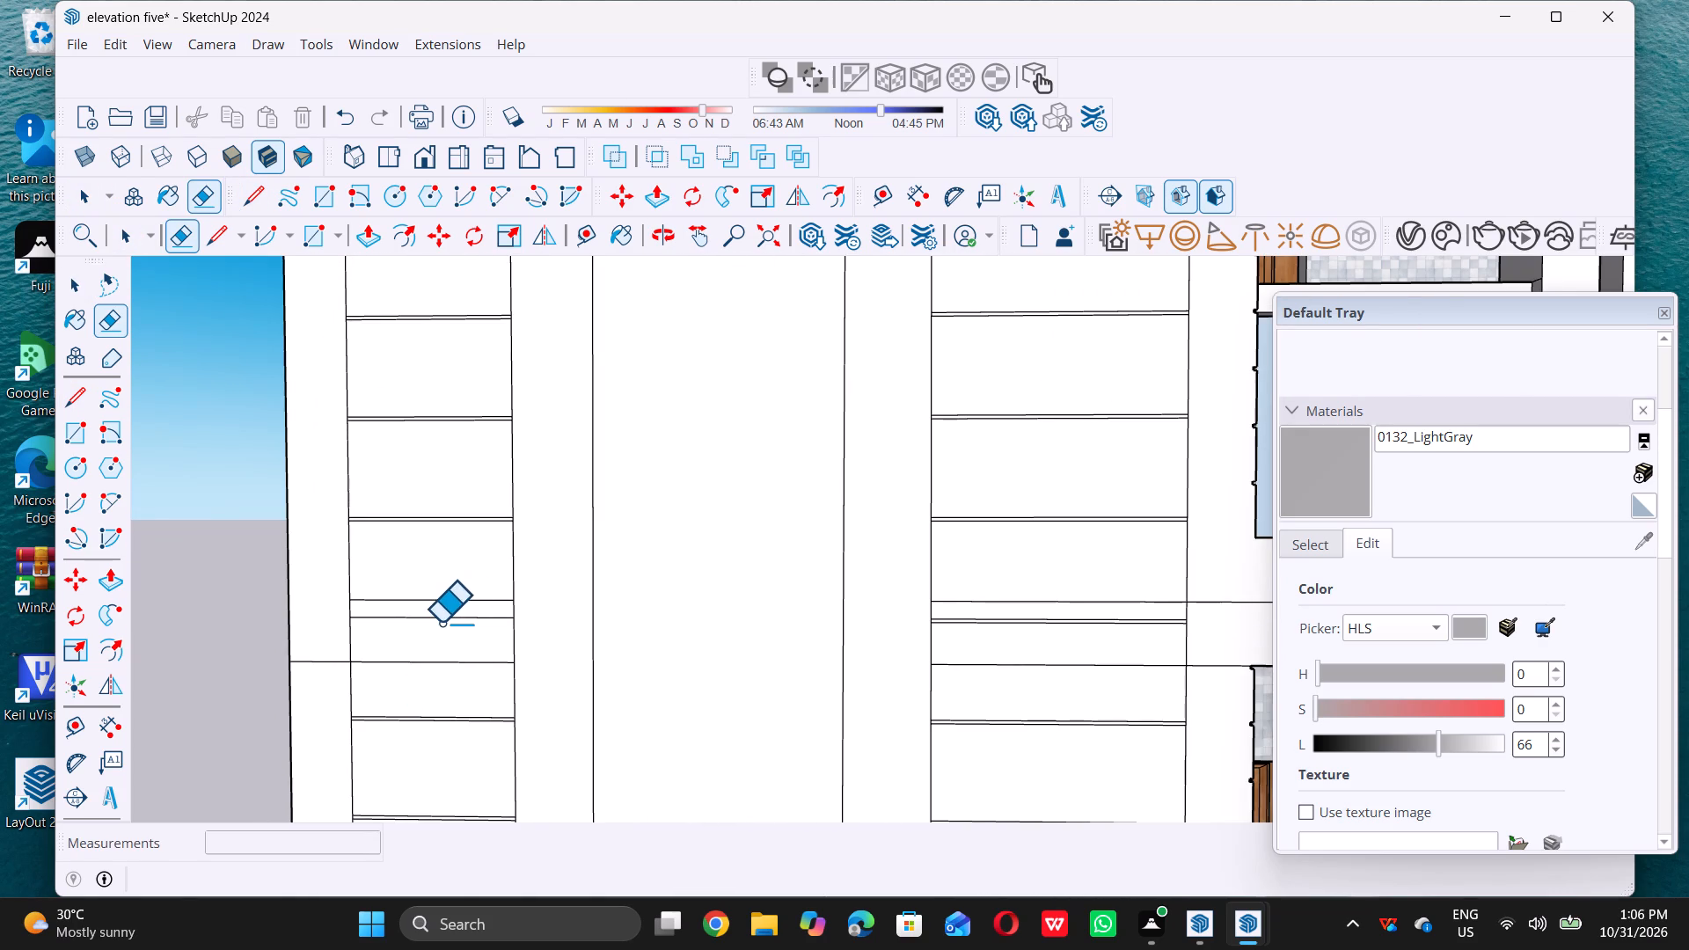
{"action": "left_click", "coordinate": [441, 623]}
{"action": "left_click", "coordinate": [446, 617]}
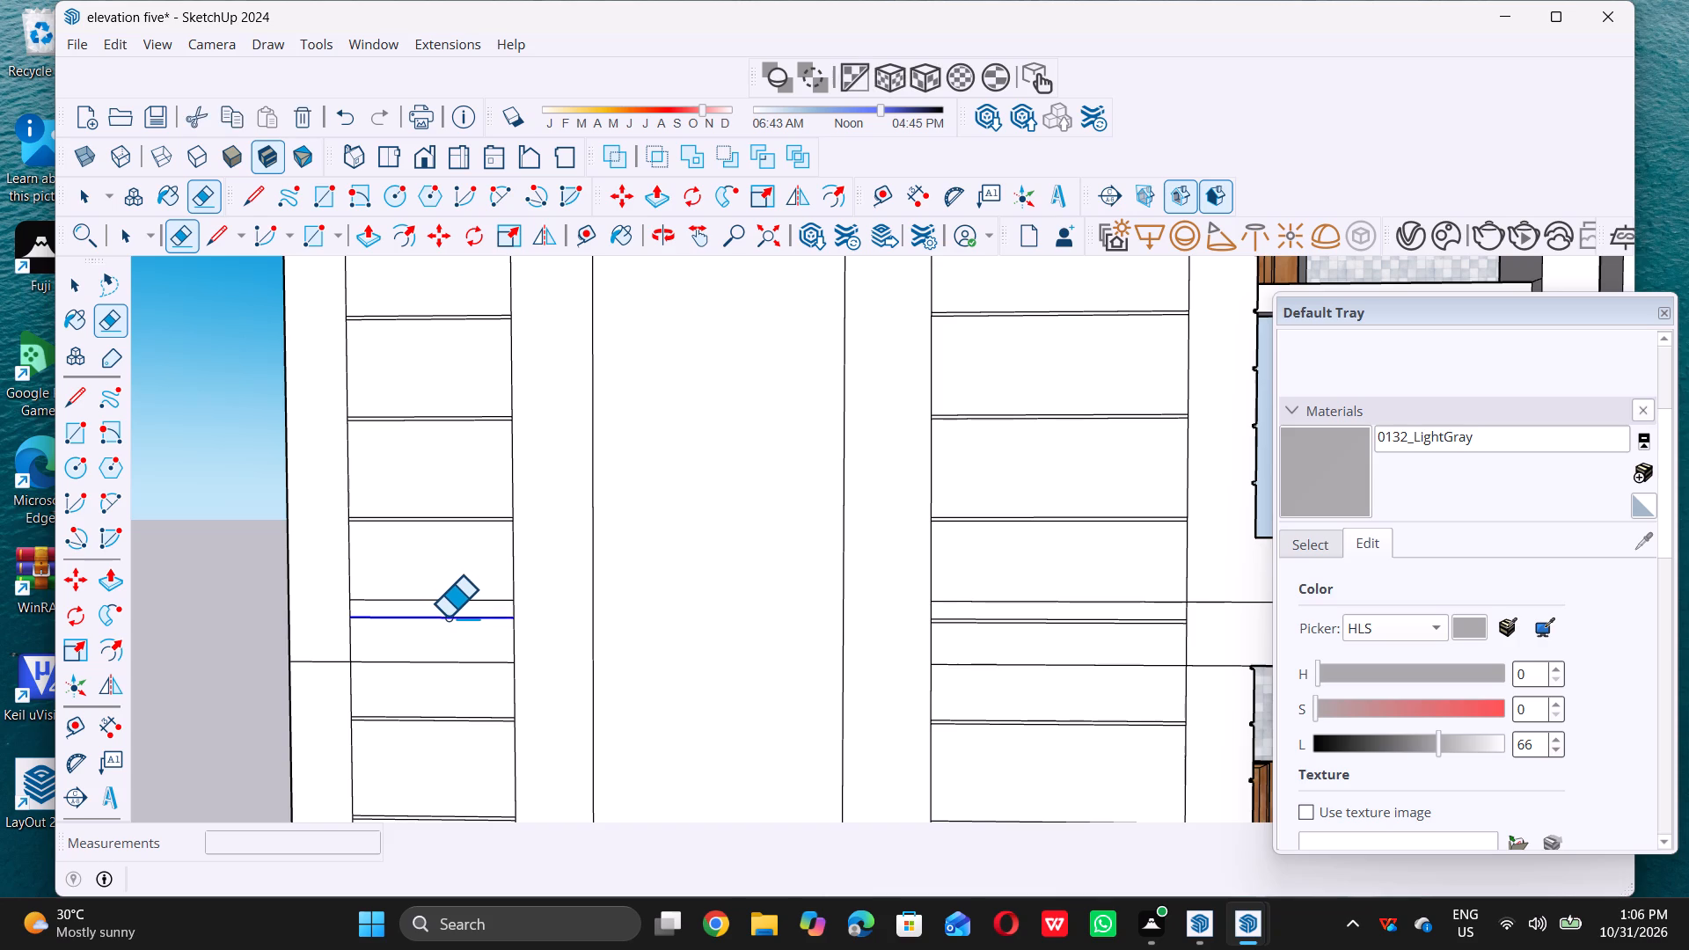
{"action": "left_click", "coordinate": [345, 632]}
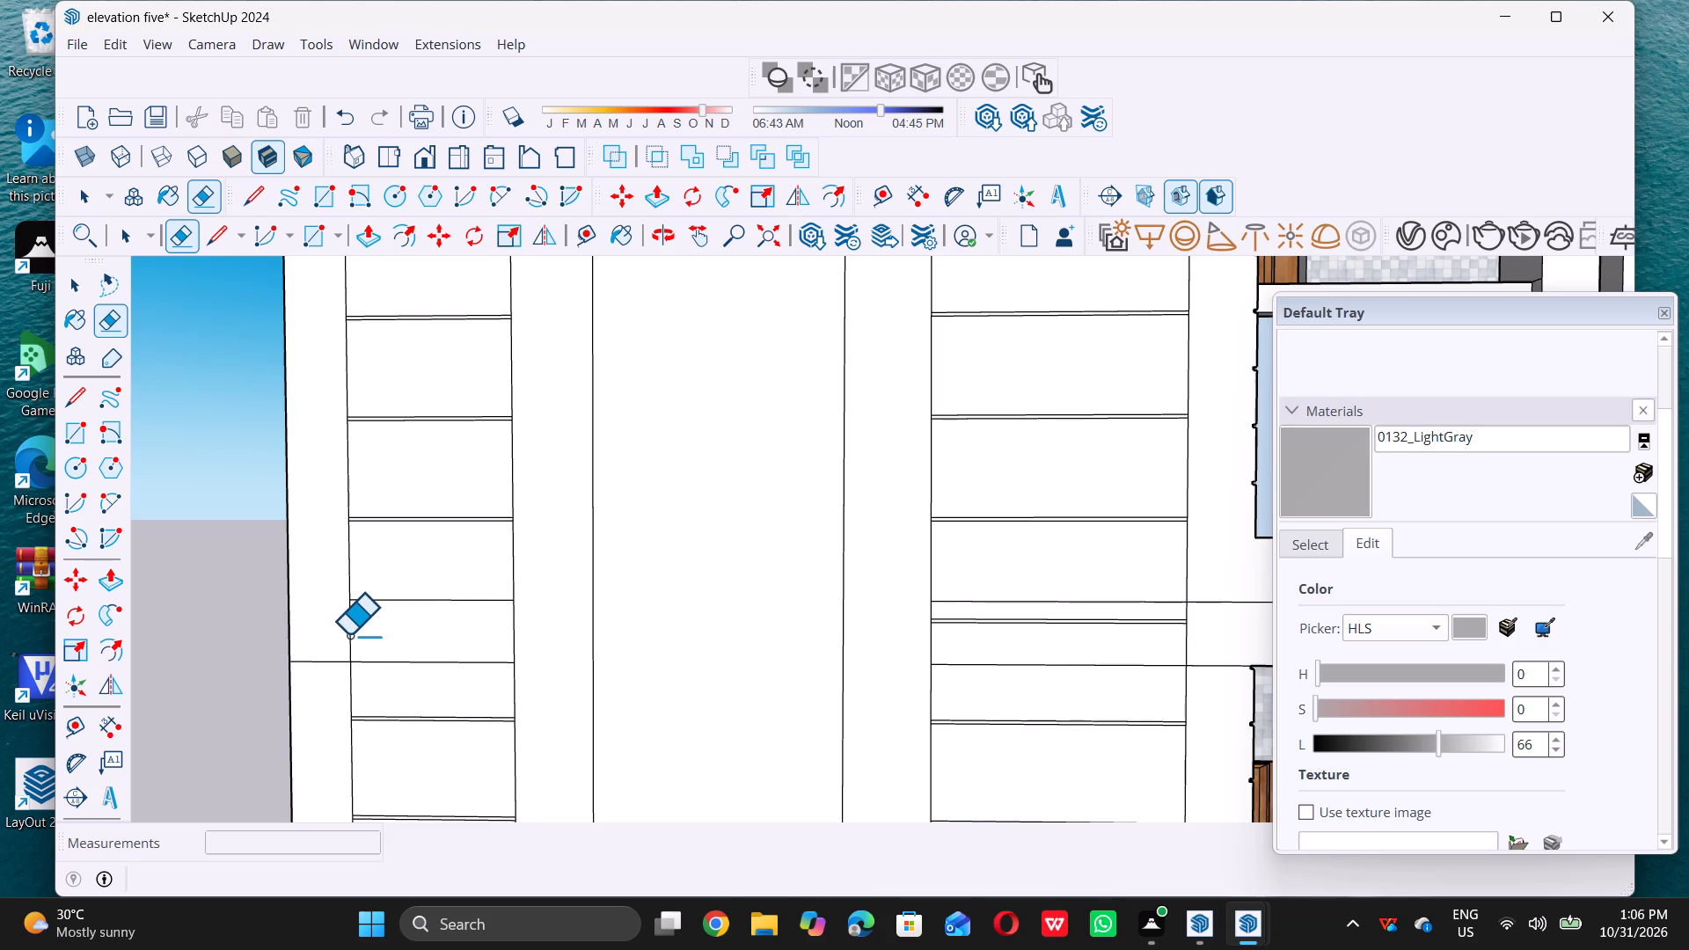
{"action": "double_click", "coordinate": [348, 634]}
Erase the groove lines and the vertical edge next to the balcony within the beam band on the inner grooved panel.
{"action": "scroll", "coordinate": [340, 642], "scroll_direction": "down", "scroll_amount": 9}
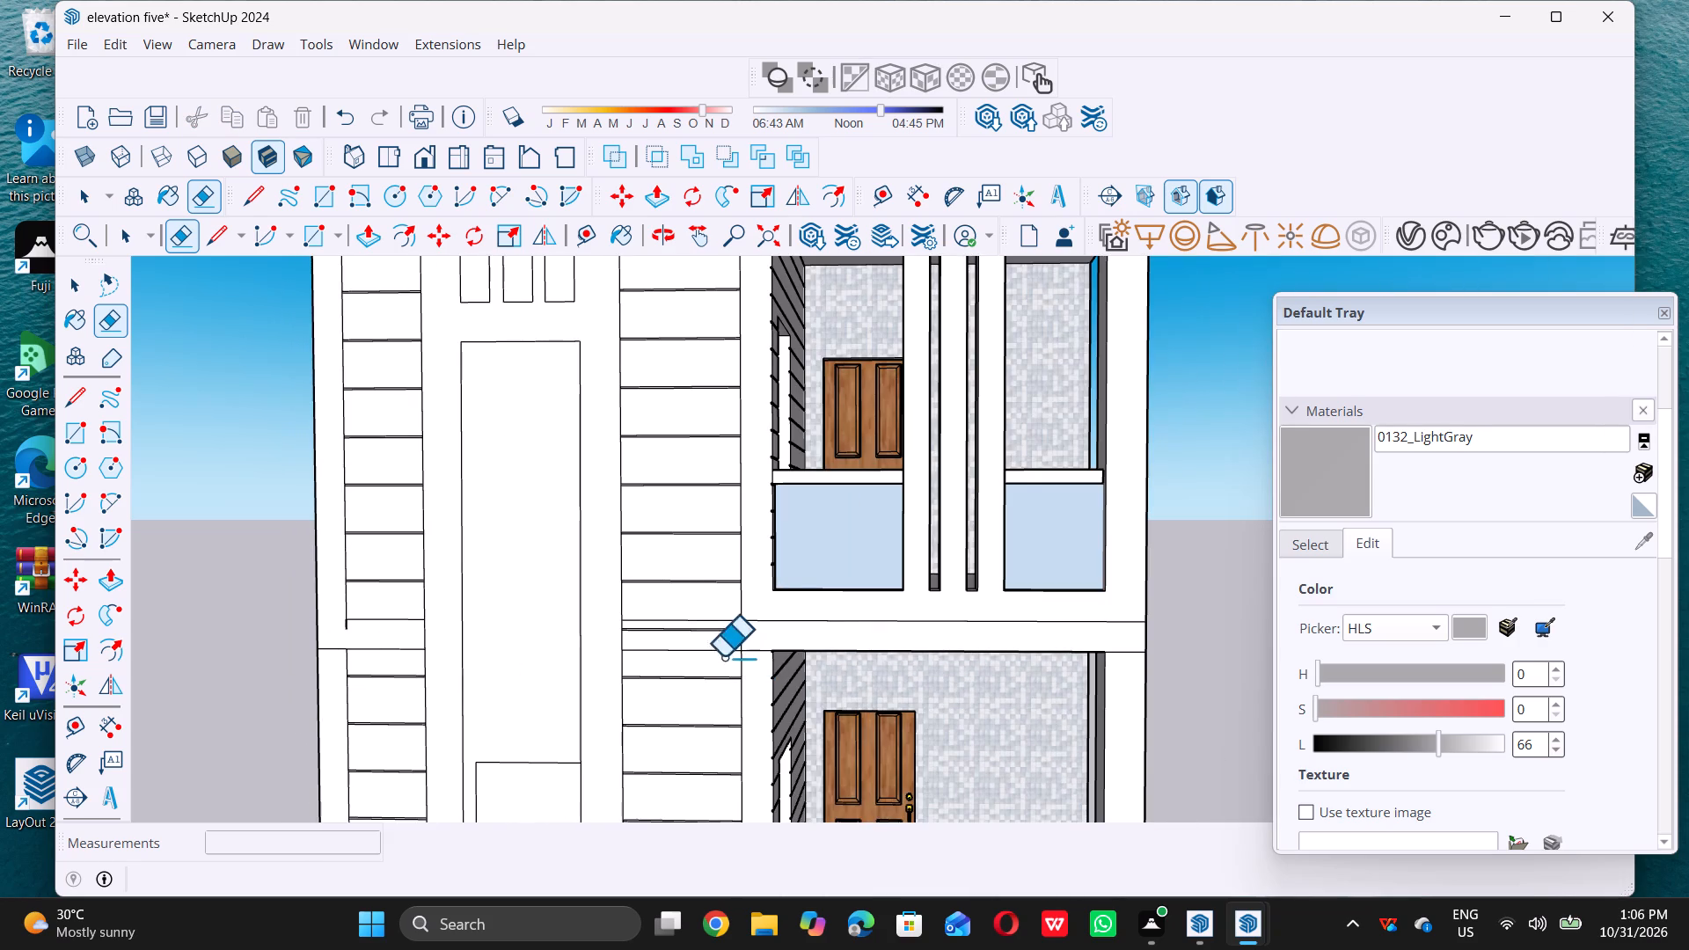
{"action": "scroll", "coordinate": [672, 632], "scroll_direction": "up", "scroll_amount": 14}
{"action": "double_click", "coordinate": [669, 630]}
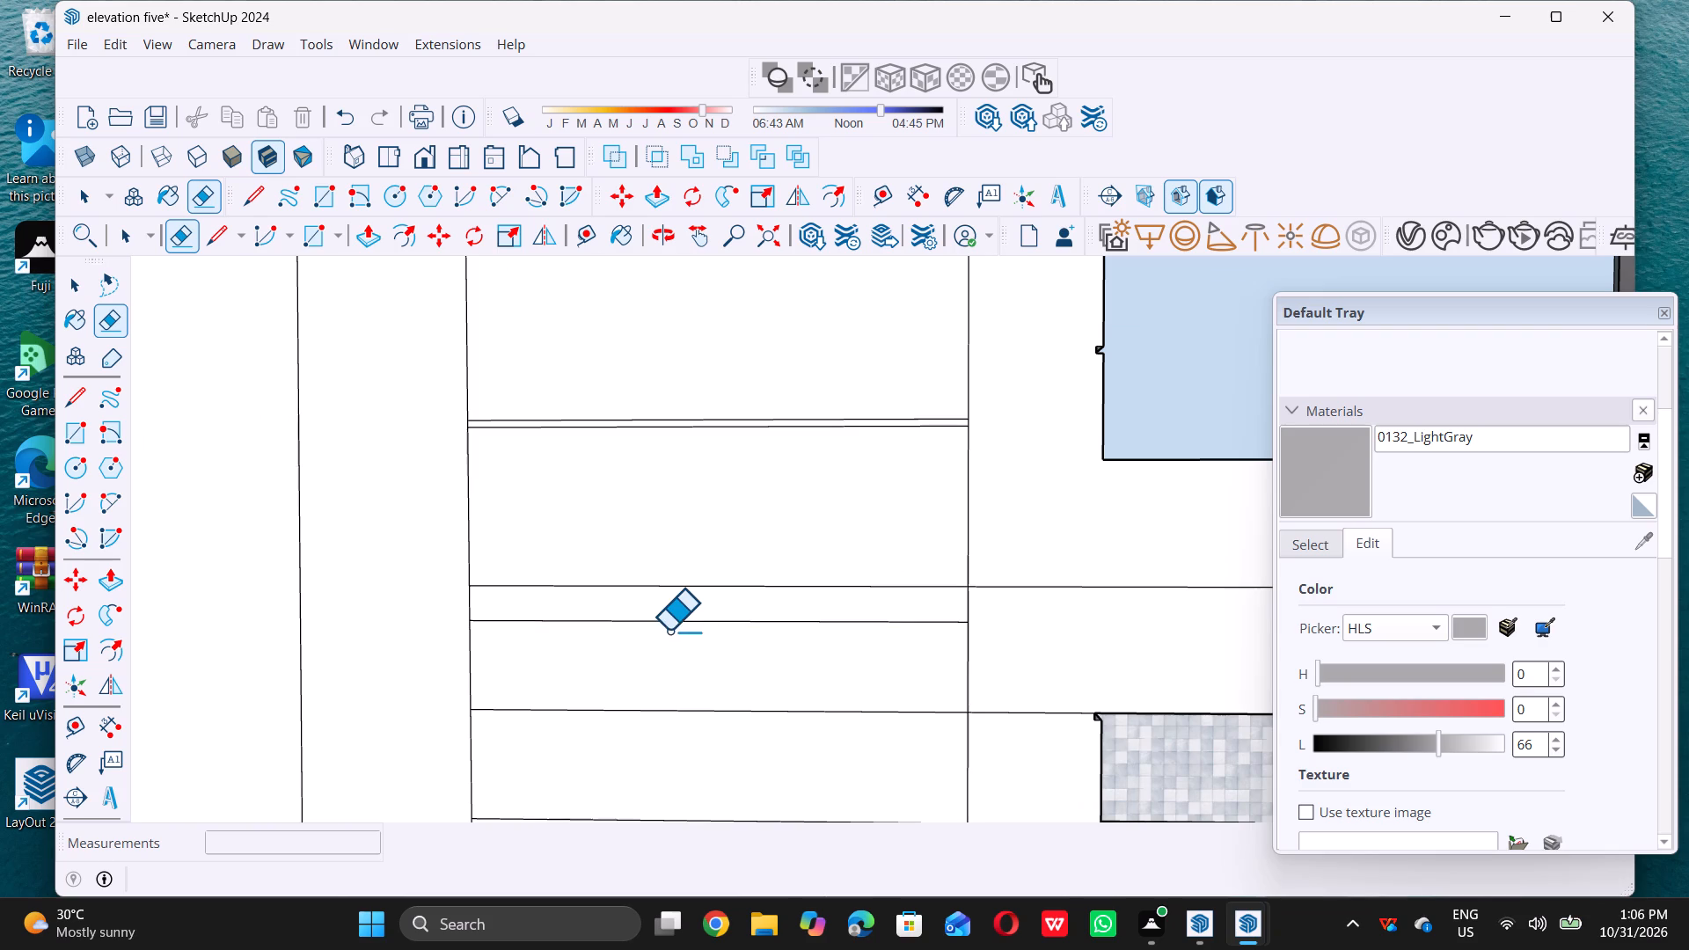
{"action": "left_click", "coordinate": [674, 620]}
{"action": "scroll", "coordinate": [671, 630], "scroll_direction": "down", "scroll_amount": 9}
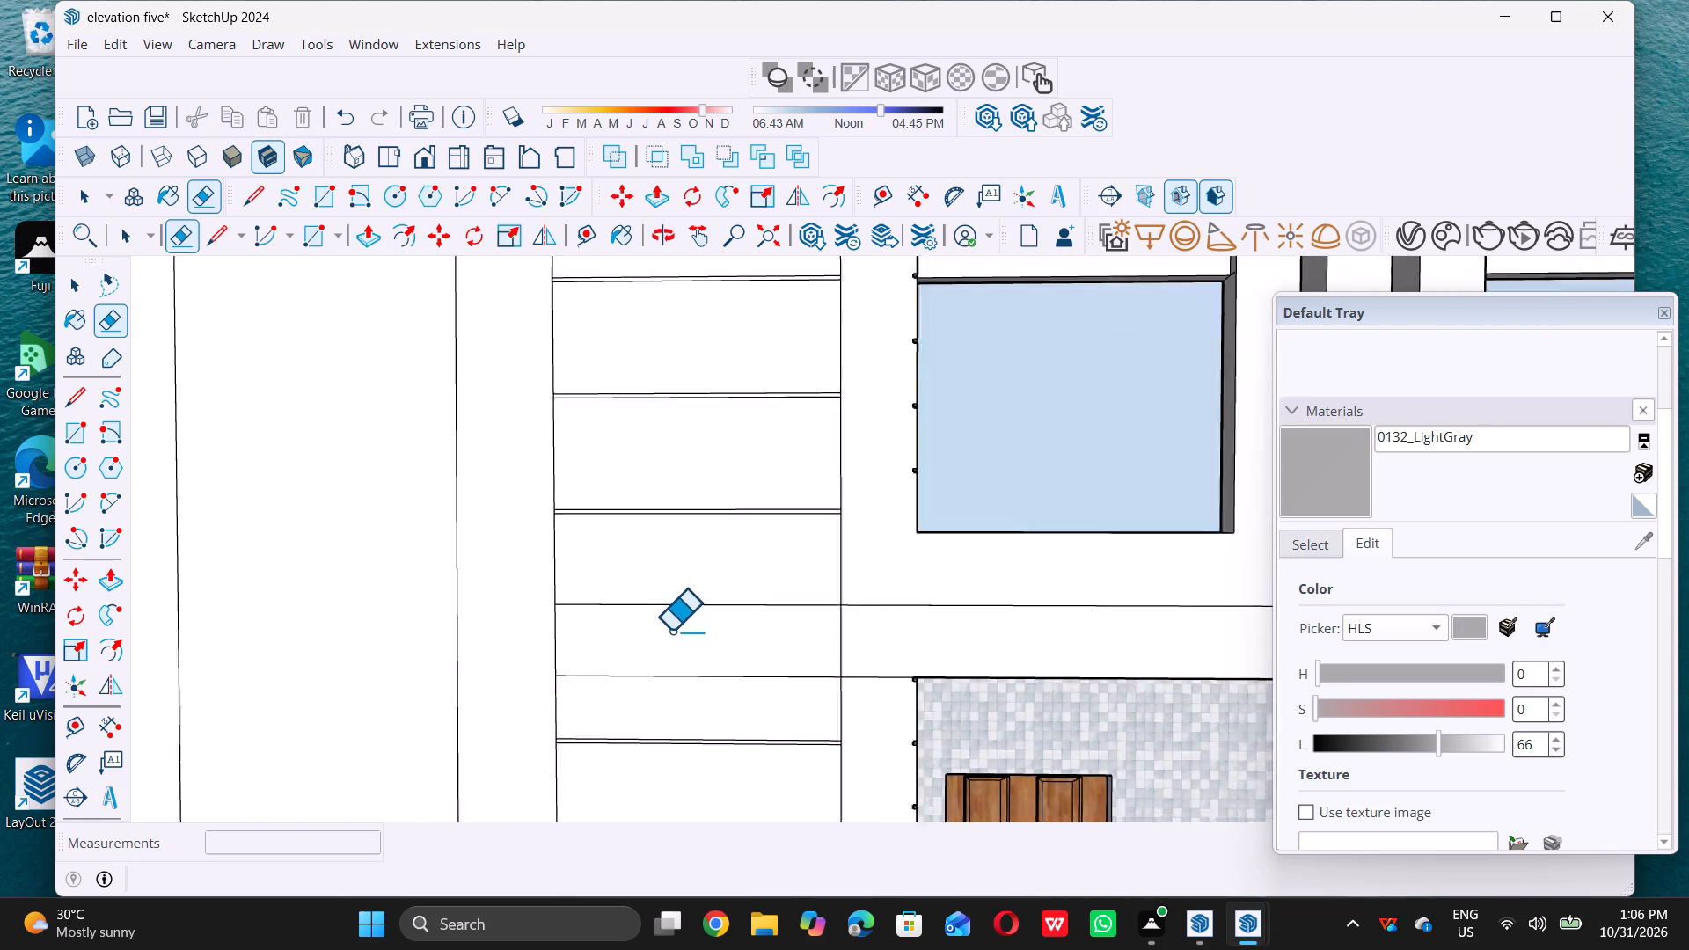
{"action": "scroll", "coordinate": [671, 630], "scroll_direction": "down", "scroll_amount": 2}
{"action": "scroll", "coordinate": [785, 638], "scroll_direction": "up", "scroll_amount": 3}
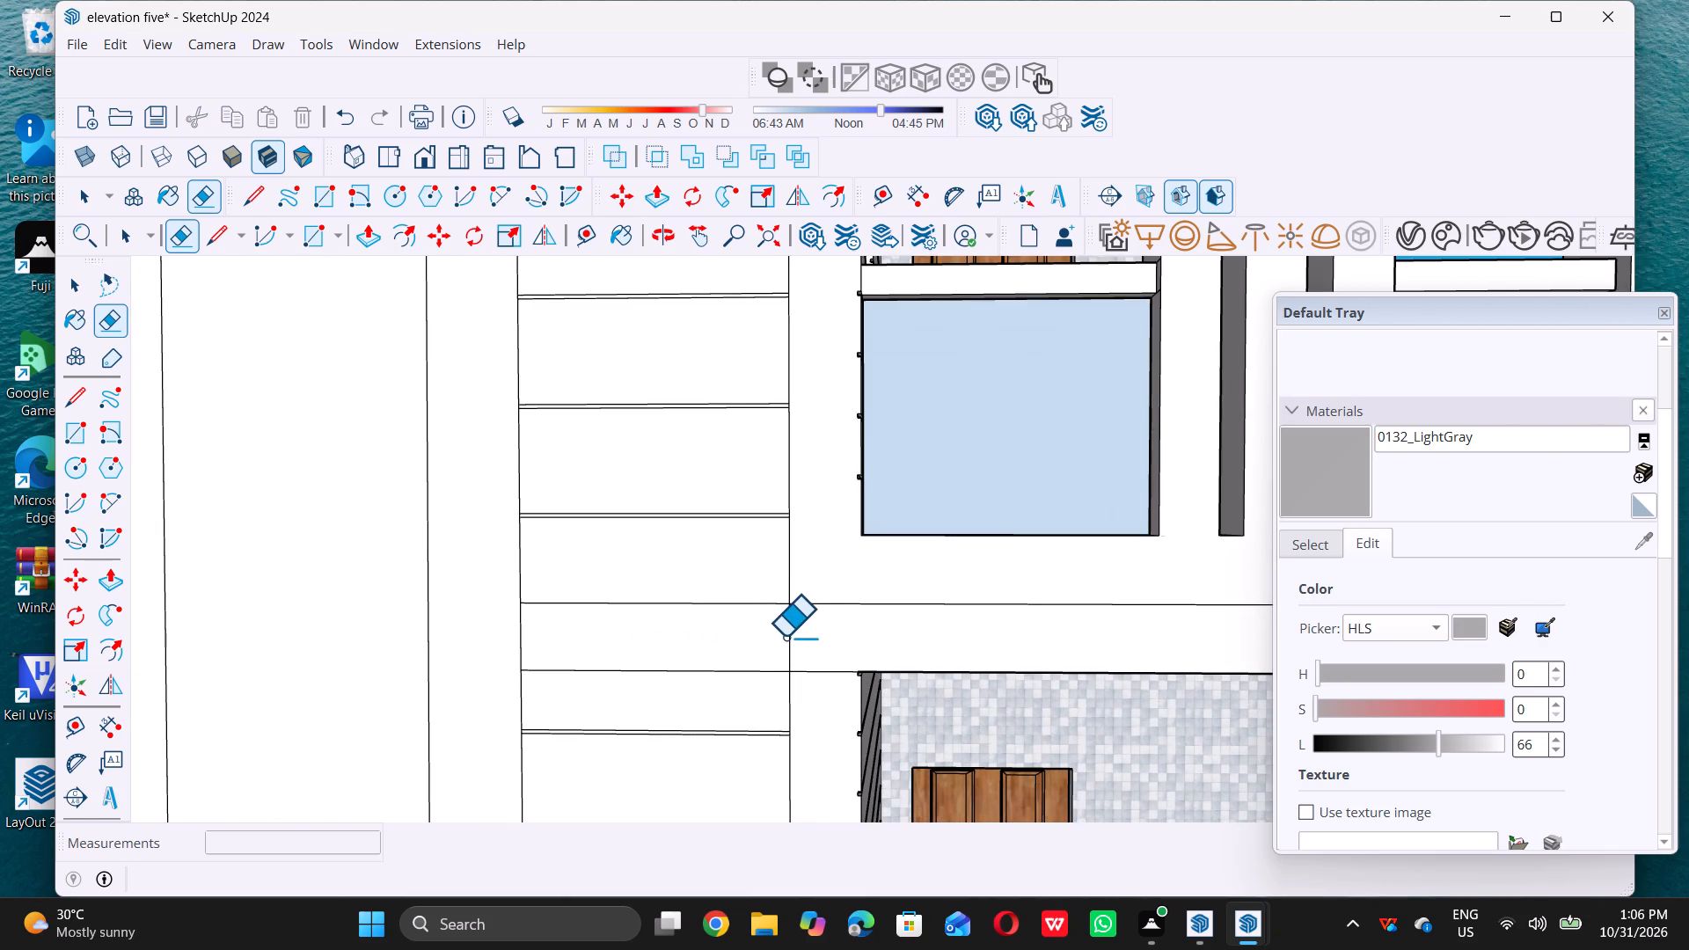
{"action": "left_click", "coordinate": [788, 635]}
Erase the leftover piece of the outer grooved panel's outer vertical edge within the beam band.
{"action": "scroll", "coordinate": [783, 642], "scroll_direction": "down", "scroll_amount": 16}
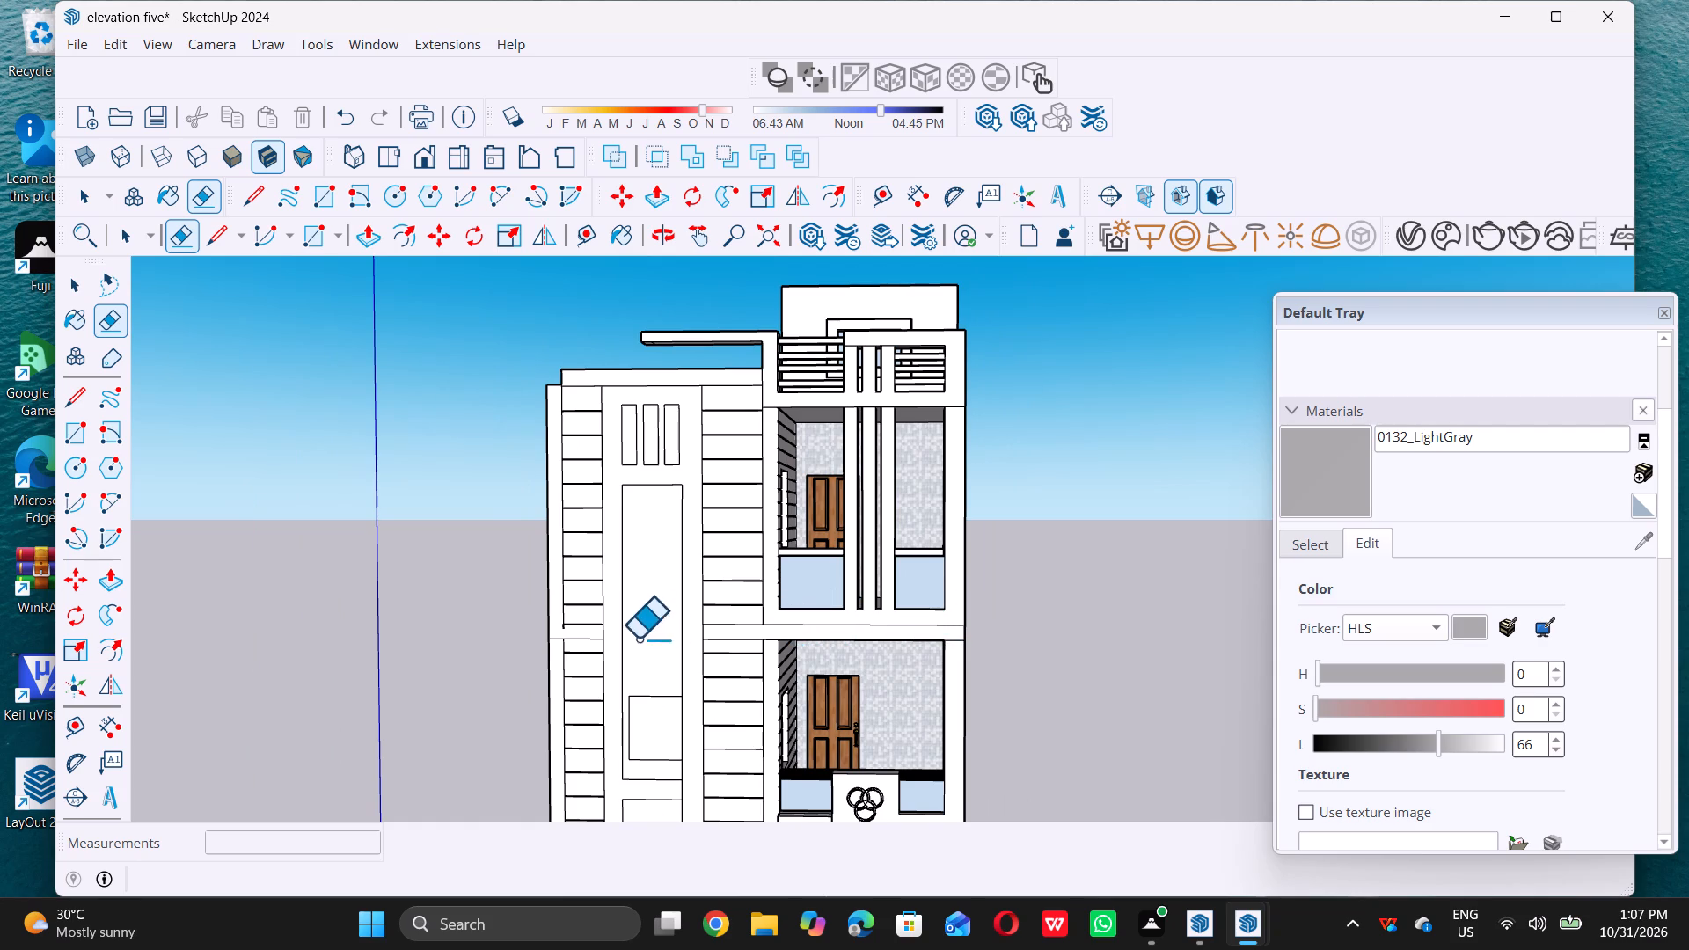
{"action": "scroll", "coordinate": [465, 618], "scroll_direction": "up", "scroll_amount": 5}
{"action": "scroll", "coordinate": [612, 639], "scroll_direction": "up", "scroll_amount": 9}
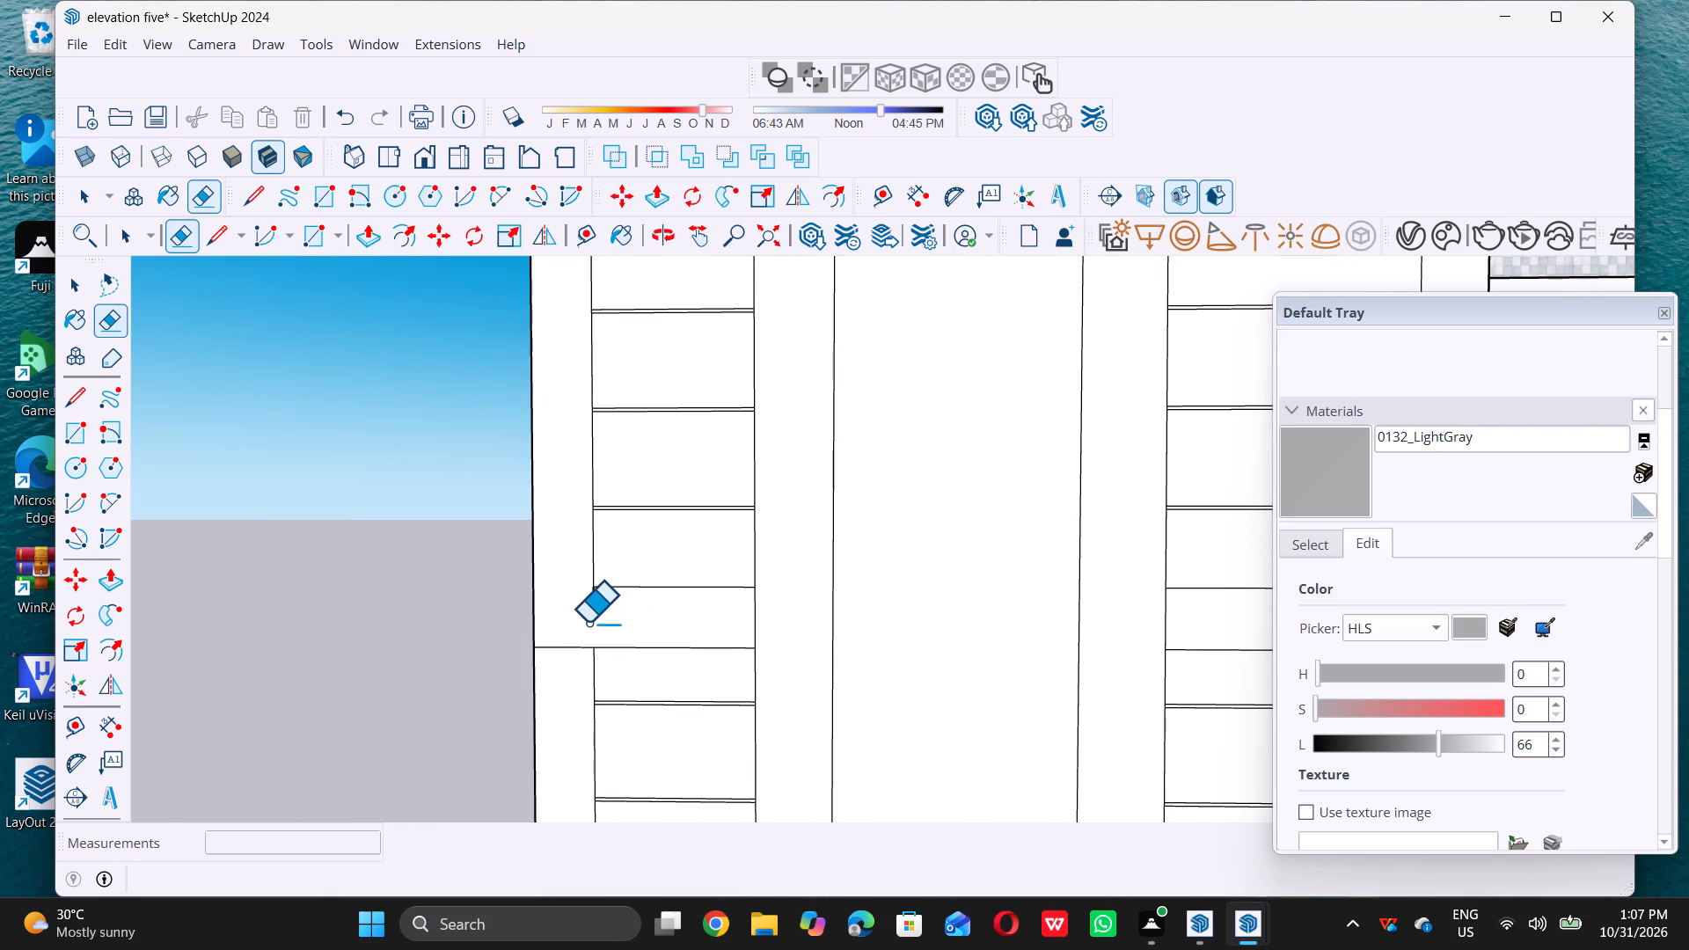
{"action": "left_click", "coordinate": [594, 607]}
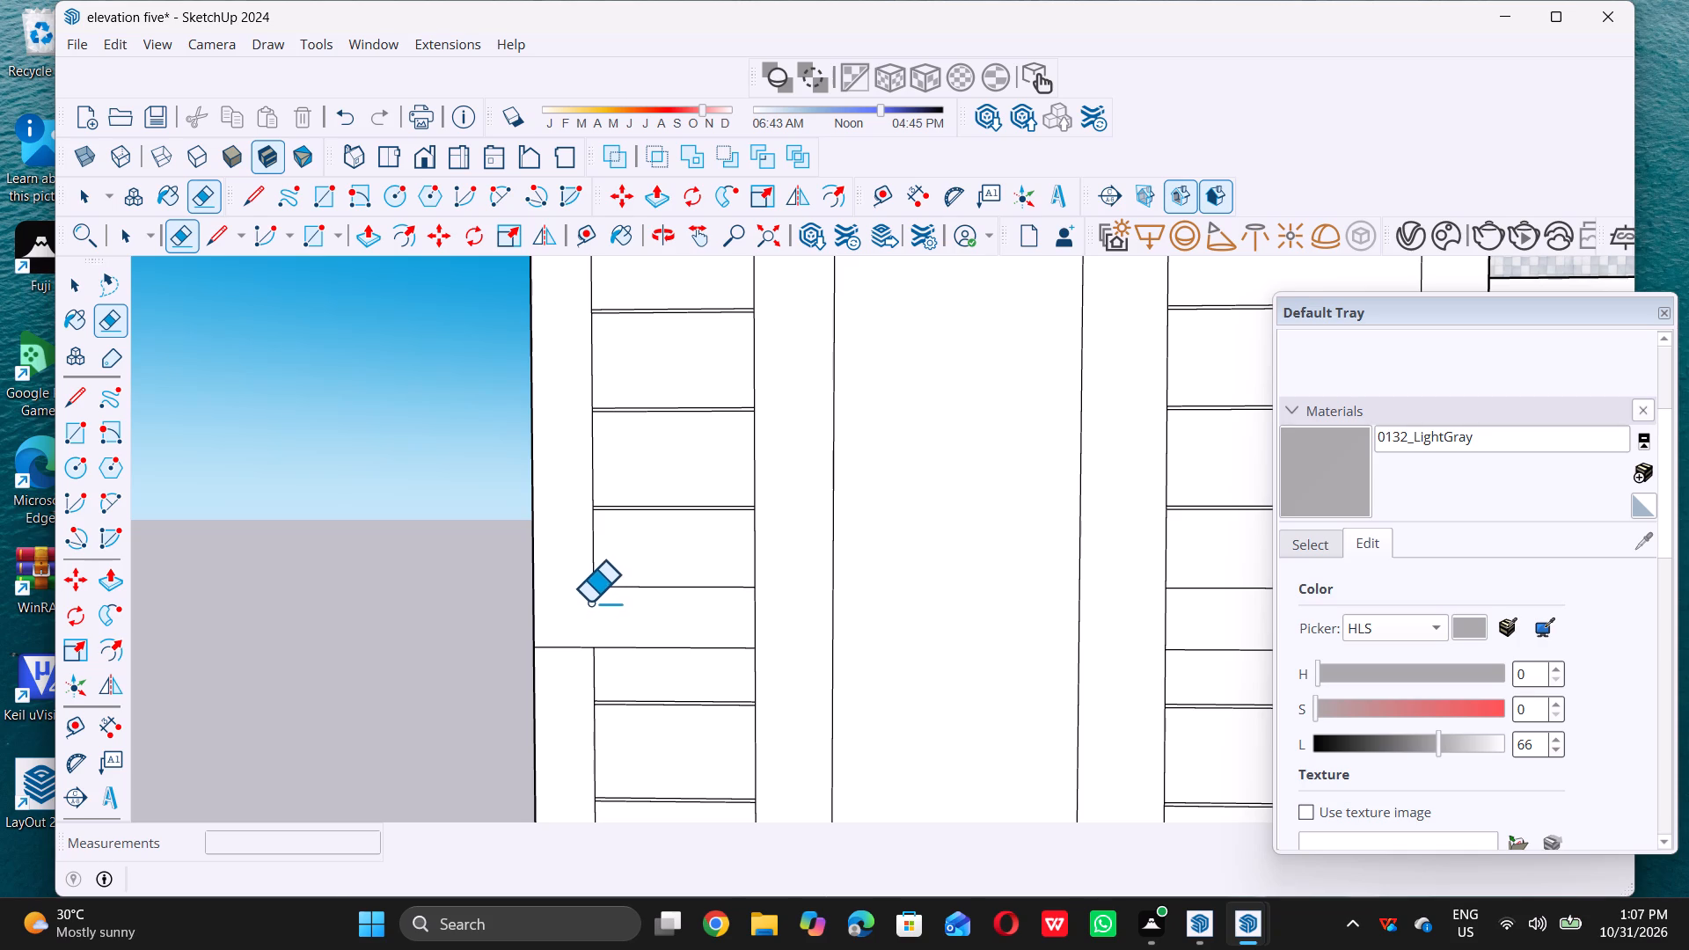
{"action": "key", "text": "space"}
Draw a vertical line across the beam band between its bottom and top lines, in line with the balcony opening's edge beside the inner grooved panel.
{"action": "scroll", "coordinate": [450, 661], "scroll_direction": "down", "scroll_amount": 6}
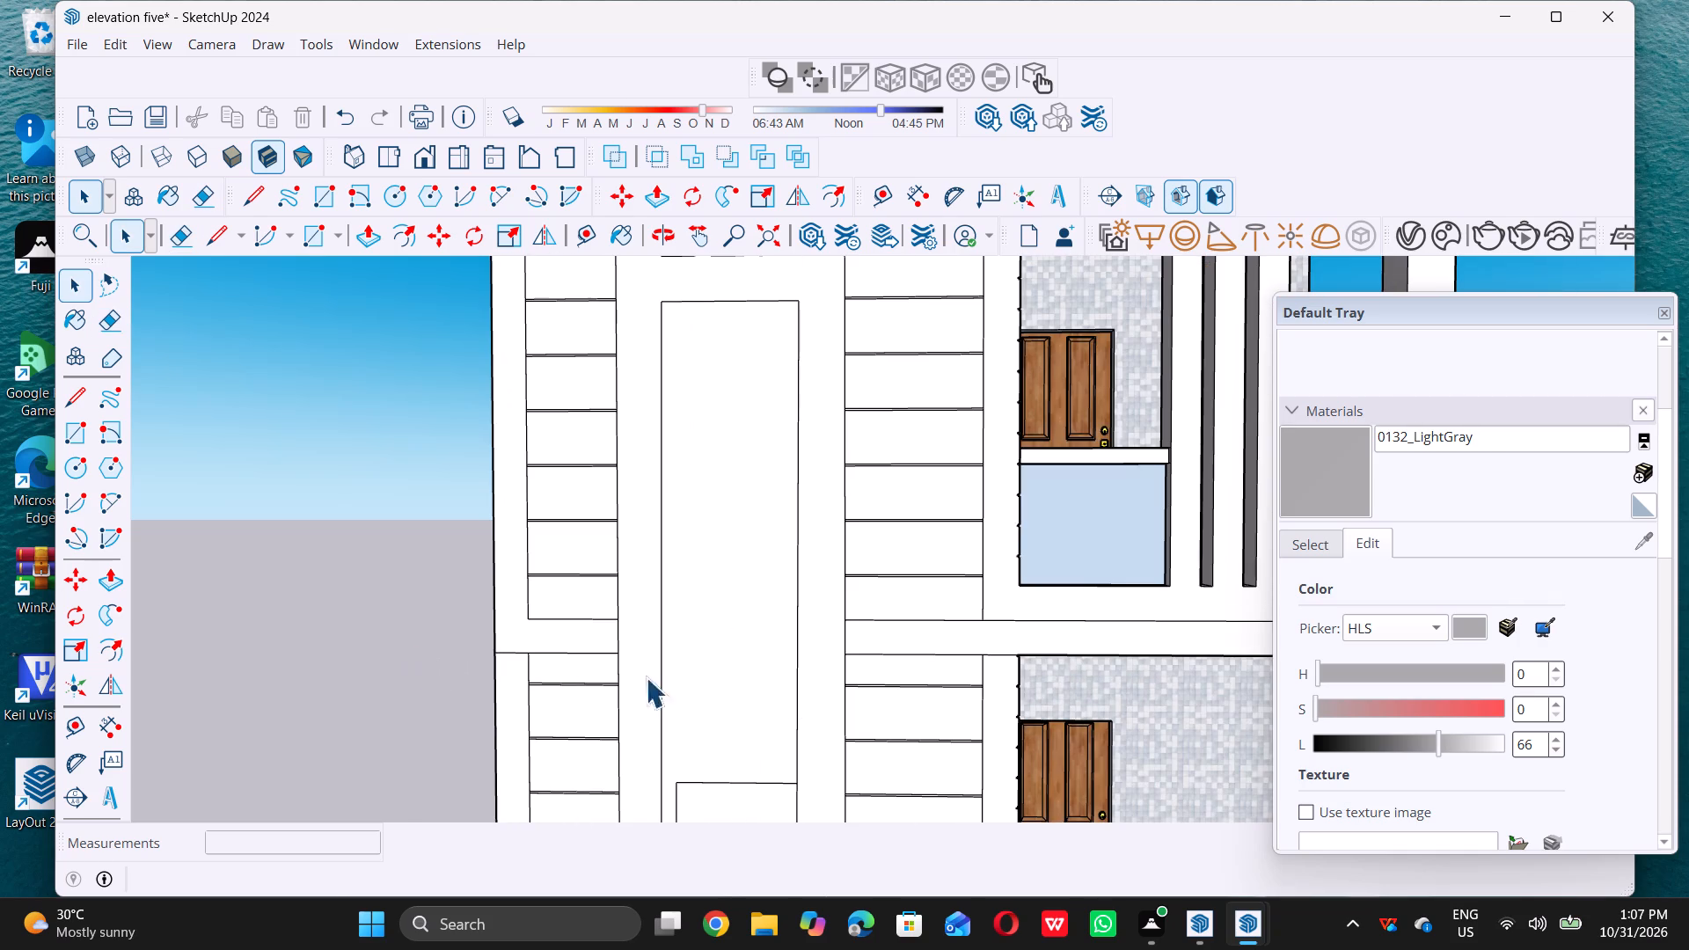
{"action": "middle_click_drag", "start_coordinate": [903, 697], "coordinate": [826, 734]}
{"action": "middle_click", "coordinate": [826, 734]}
{"action": "scroll", "coordinate": [849, 715], "scroll_direction": "up", "scroll_amount": 8}
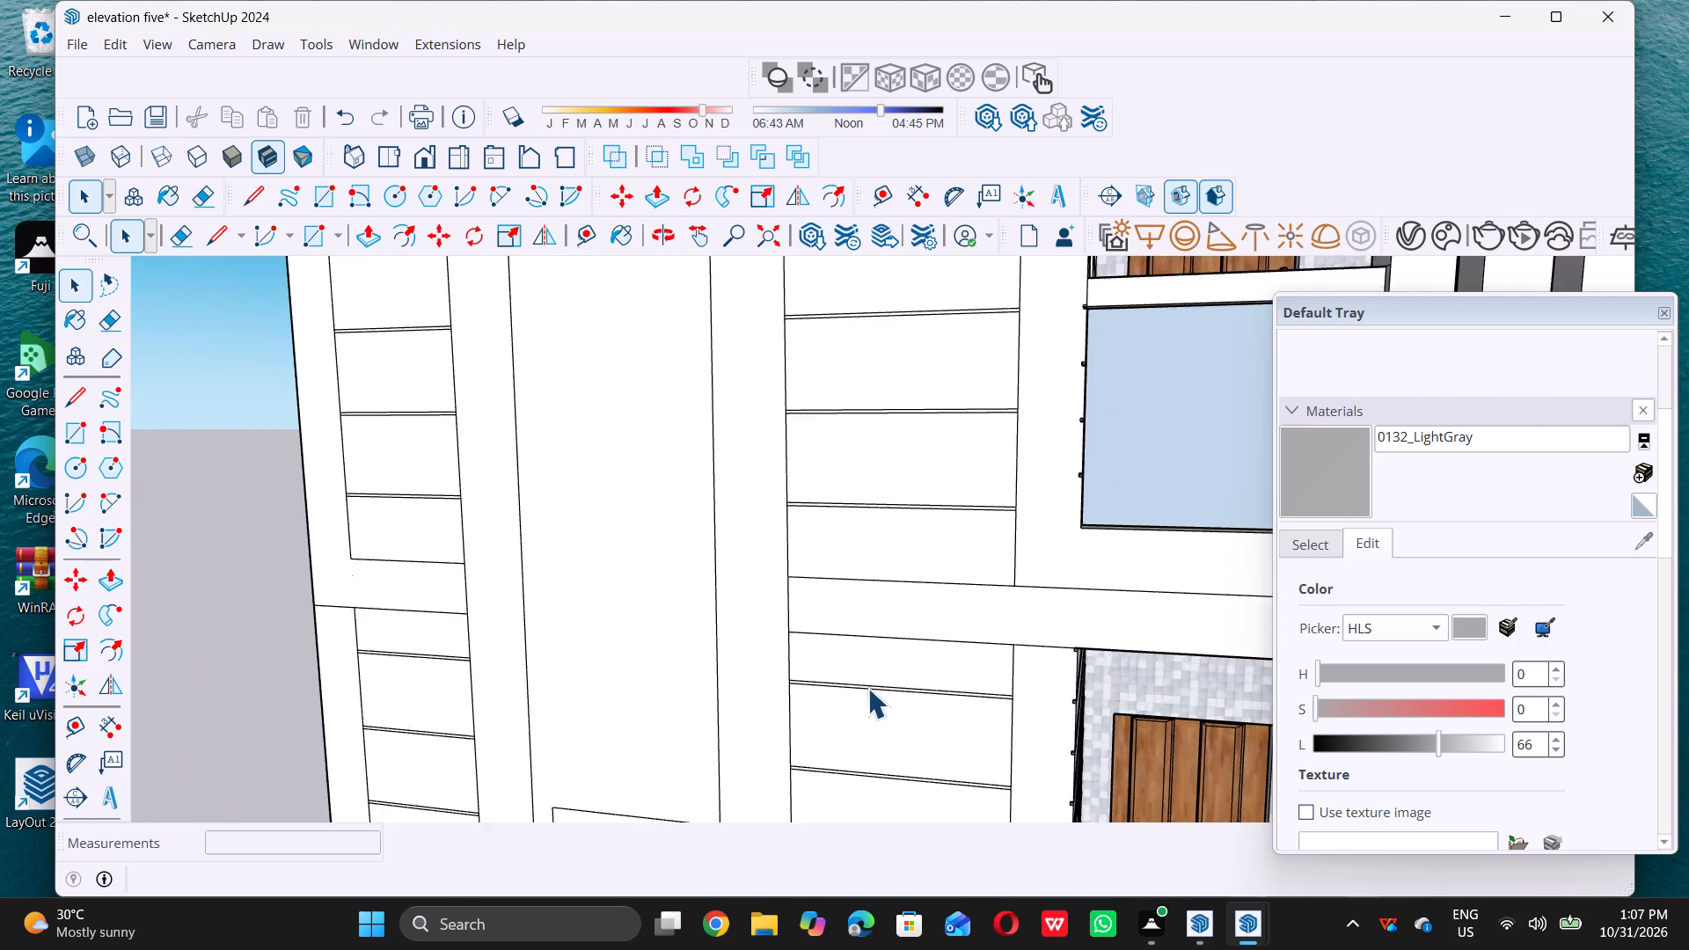
{"action": "scroll", "coordinate": [867, 688], "scroll_direction": "up", "scroll_amount": 3}
{"action": "scroll", "coordinate": [854, 698], "scroll_direction": "down", "scroll_amount": 10}
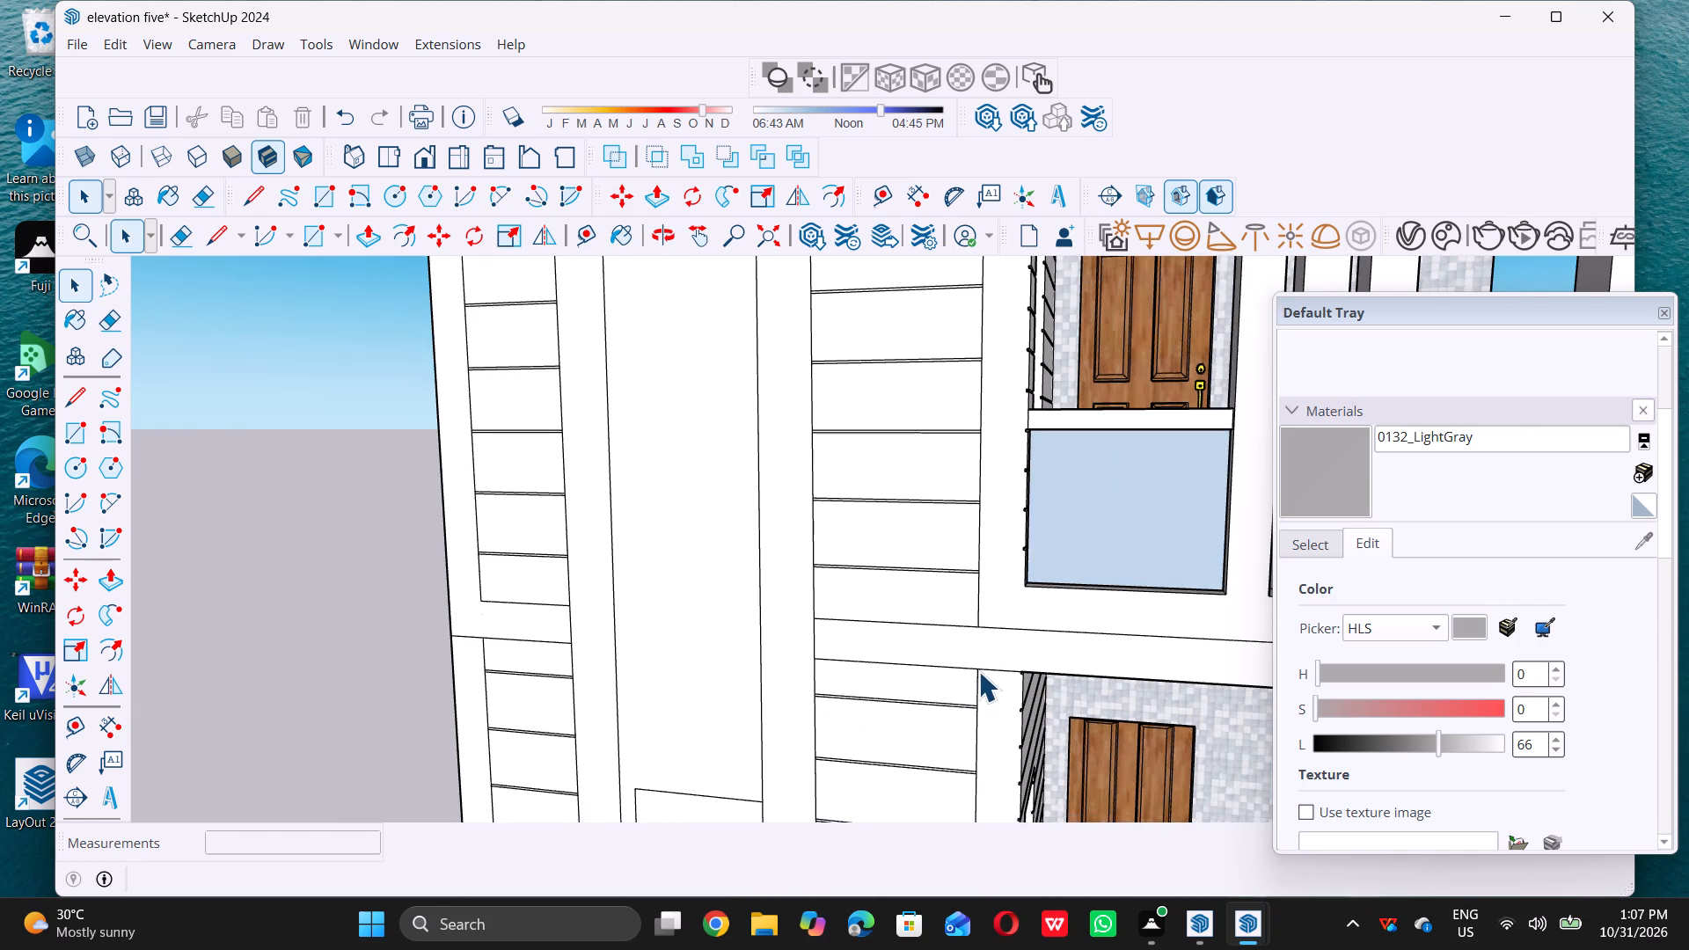
{"action": "middle_click_drag", "start_coordinate": [1015, 645], "coordinate": [1038, 642]}
{"action": "middle_click", "coordinate": [1038, 642]}
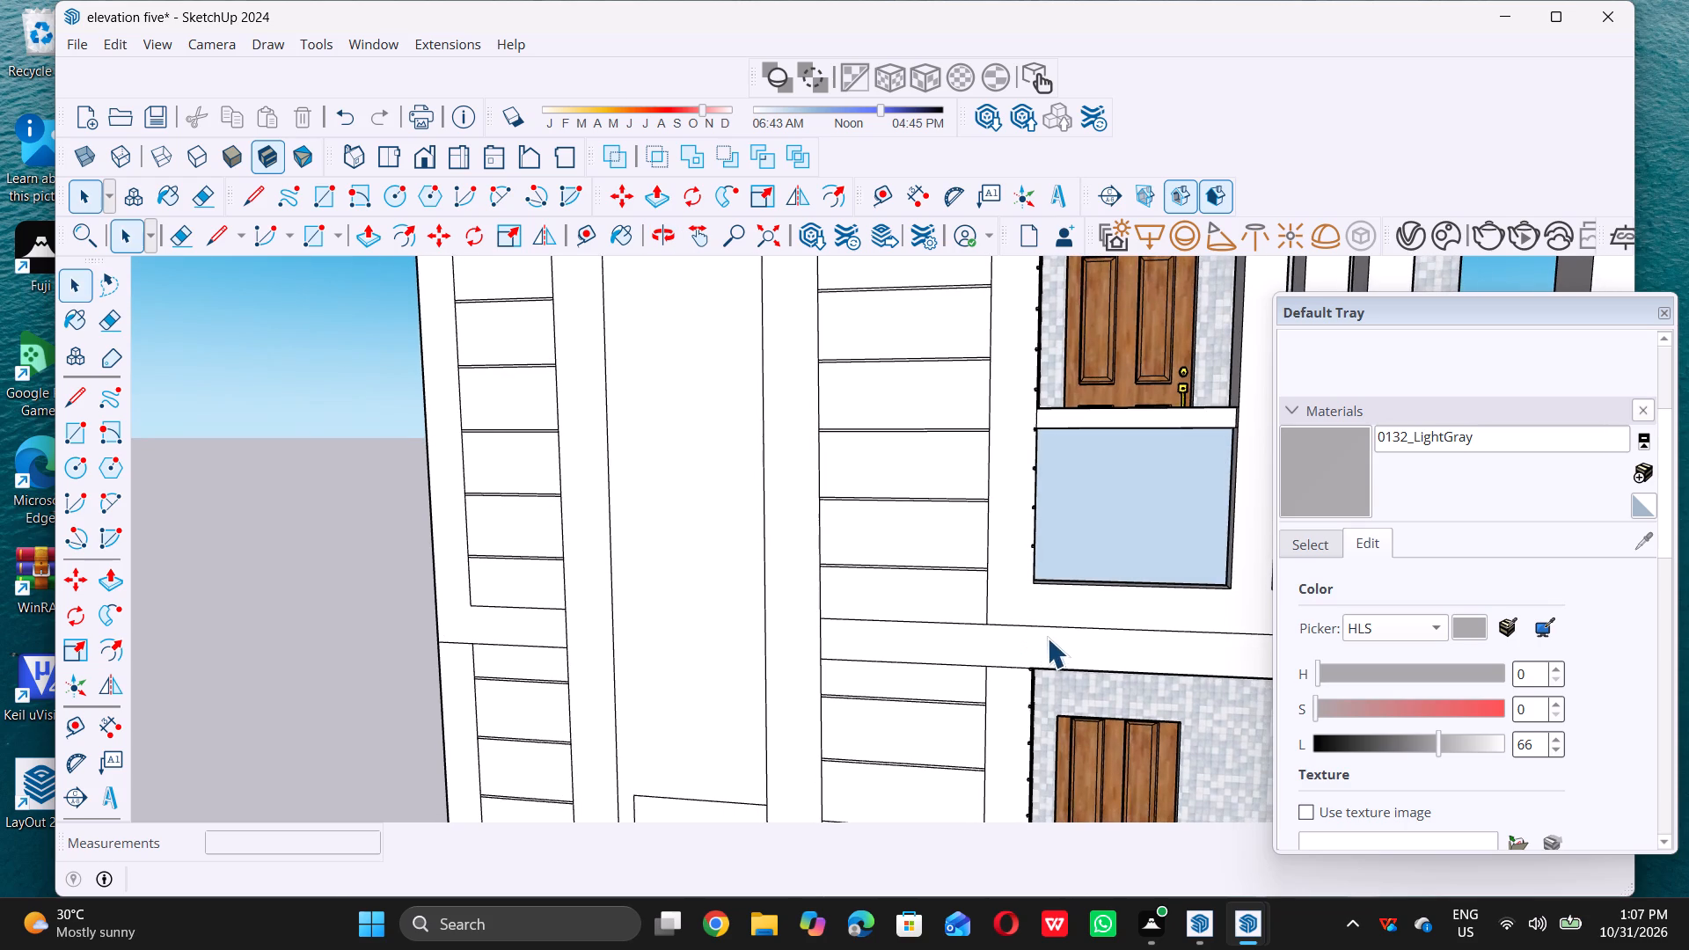
{"action": "scroll", "coordinate": [1048, 637], "scroll_direction": "up", "scroll_amount": 6}
{"action": "key", "text": "l"}
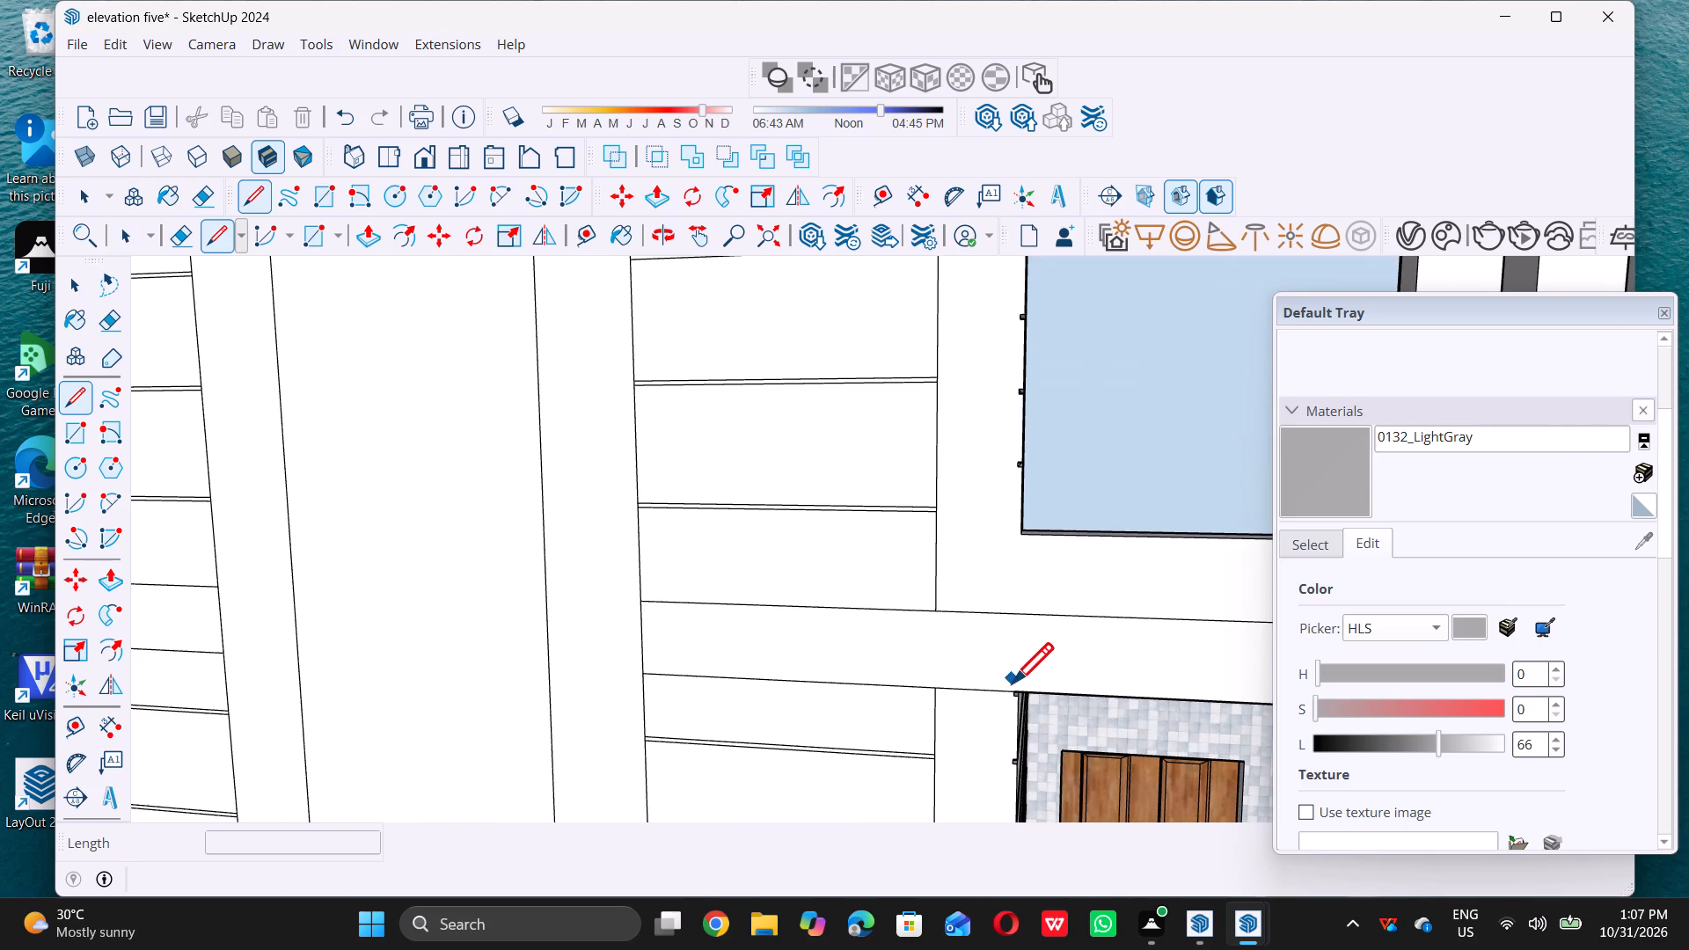
{"action": "left_click", "coordinate": [1014, 690]}
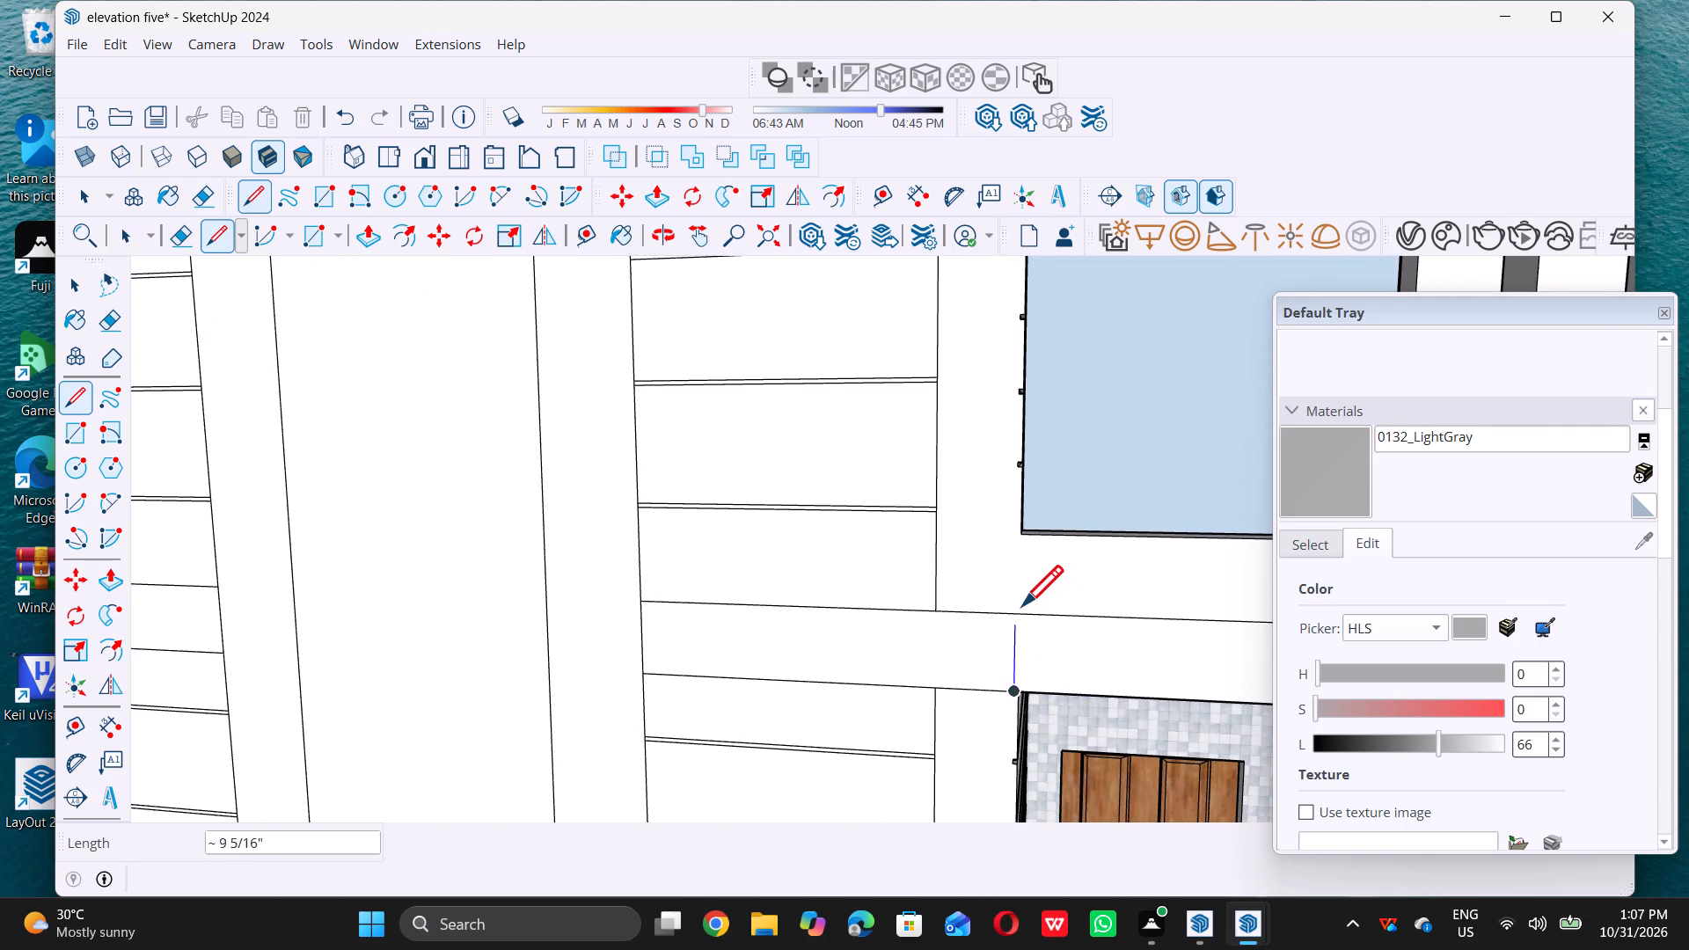
{"action": "double_click", "coordinate": [1015, 617]}
{"action": "key", "text": "space"}
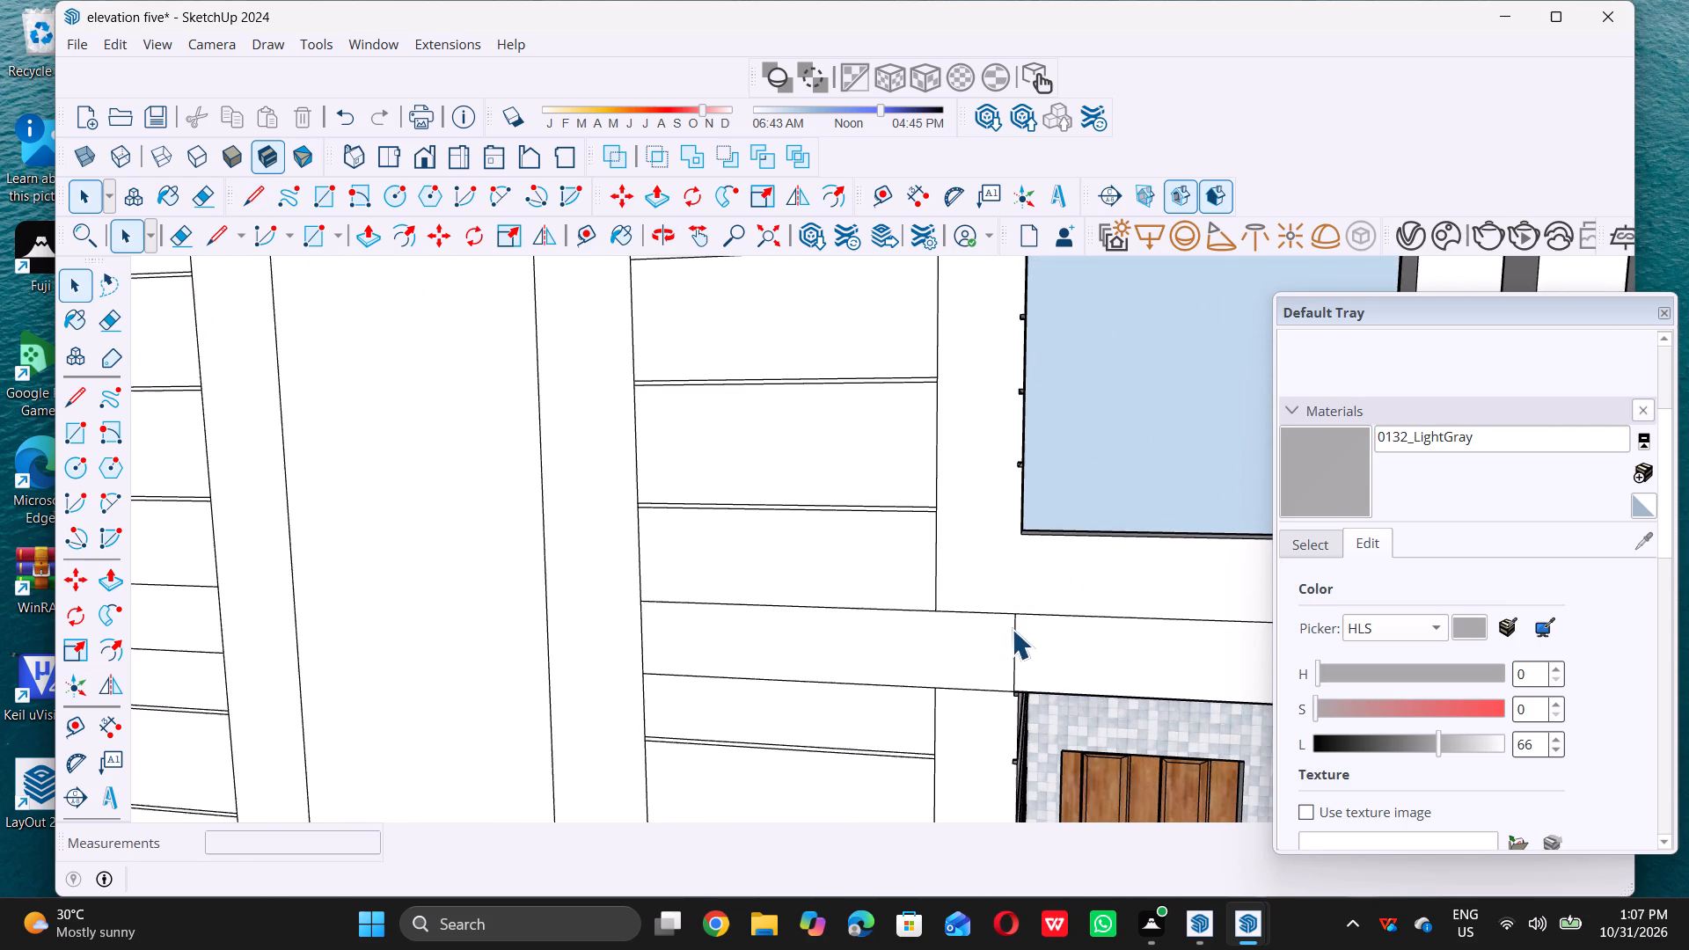
Examine the roof-level corner where the end of the front parapet meets the top of the outer side wall.
{"action": "scroll", "coordinate": [986, 607], "scroll_direction": "up", "scroll_amount": 3}
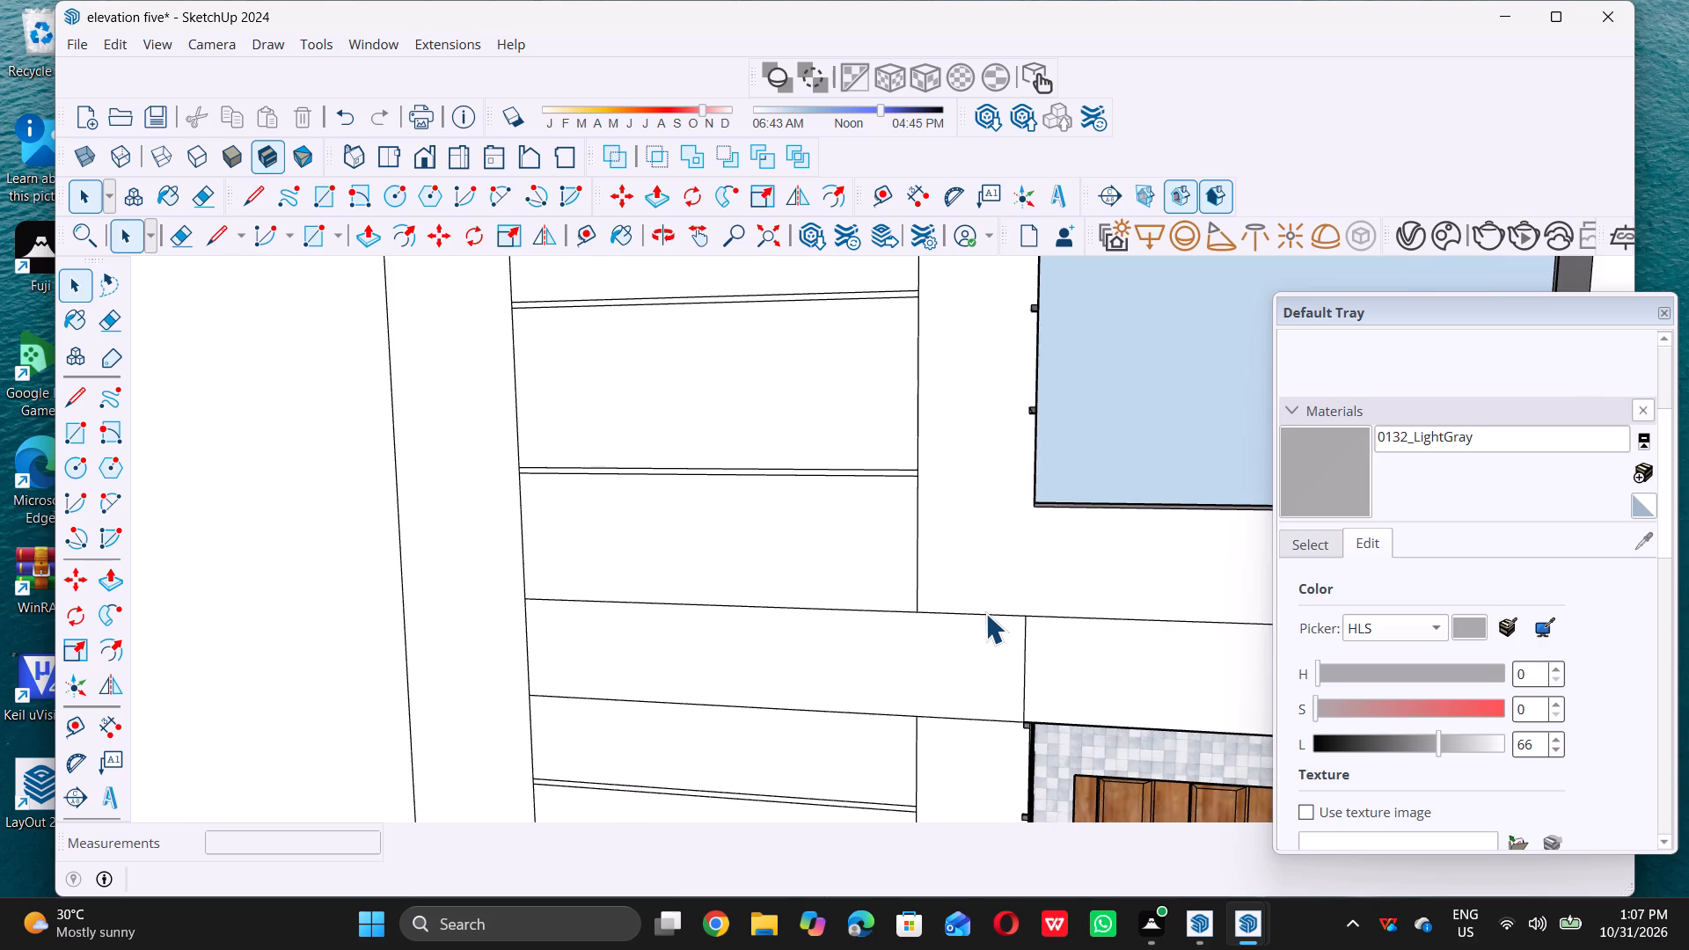
{"action": "scroll", "coordinate": [991, 625], "scroll_direction": "down", "scroll_amount": 20}
{"action": "scroll", "coordinate": [991, 625], "scroll_direction": "down", "scroll_amount": 4}
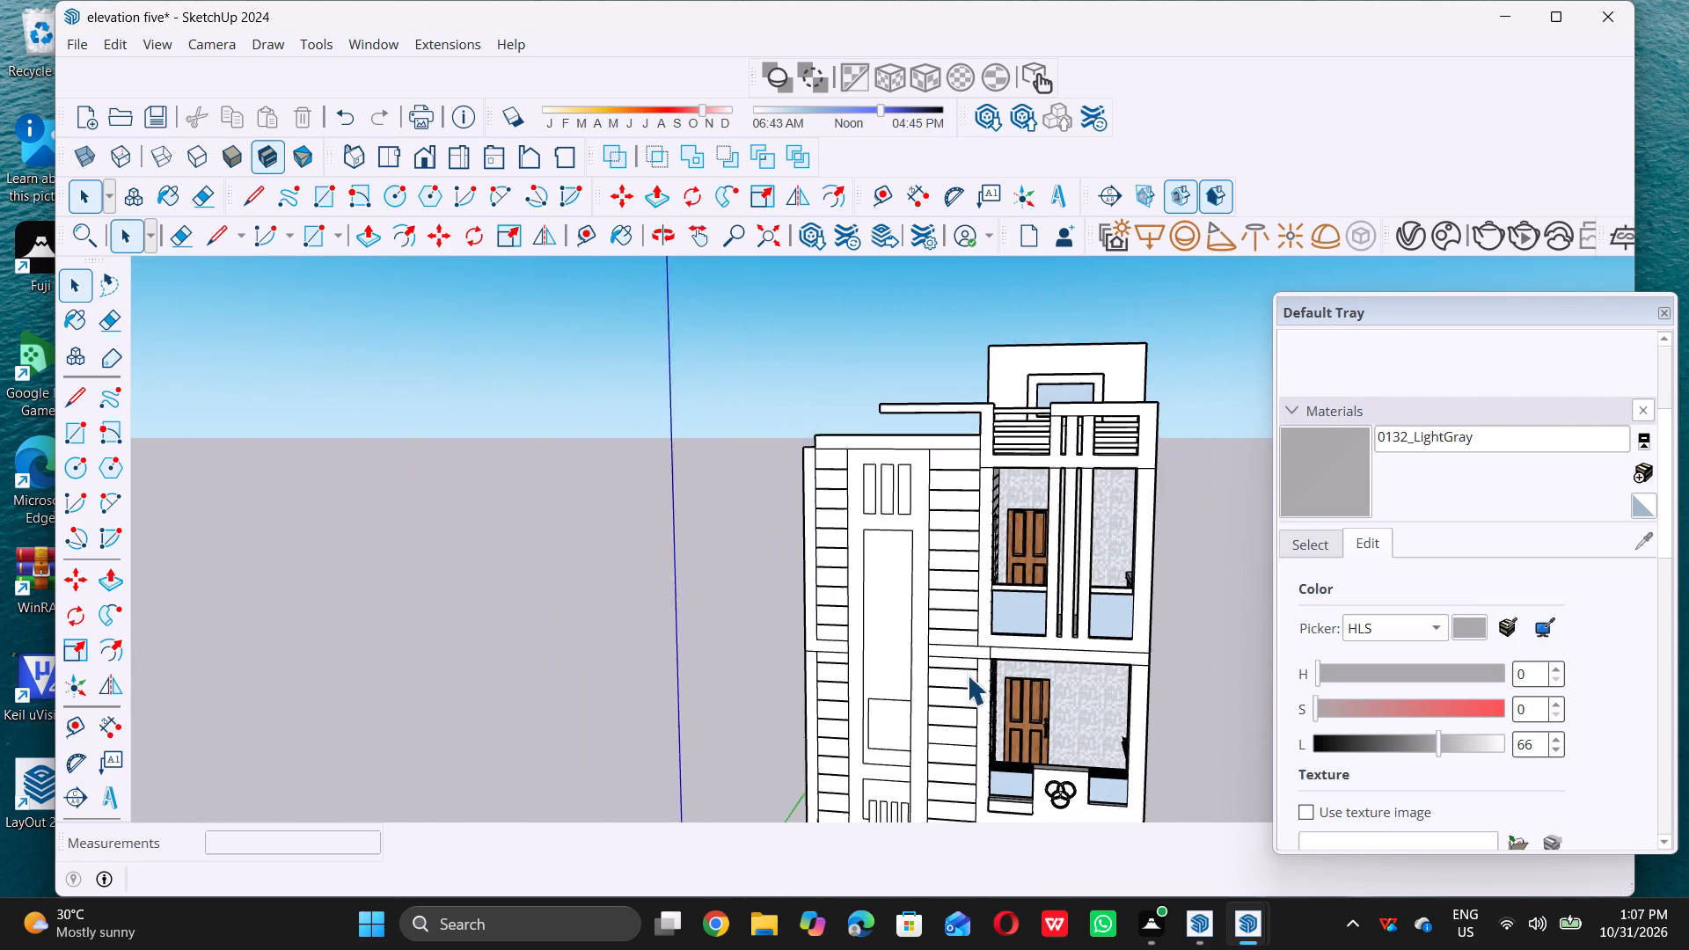
{"action": "scroll", "coordinate": [967, 675], "scroll_direction": "down", "scroll_amount": 1}
{"action": "middle_click_drag", "start_coordinate": [810, 528], "coordinate": [1027, 577]}
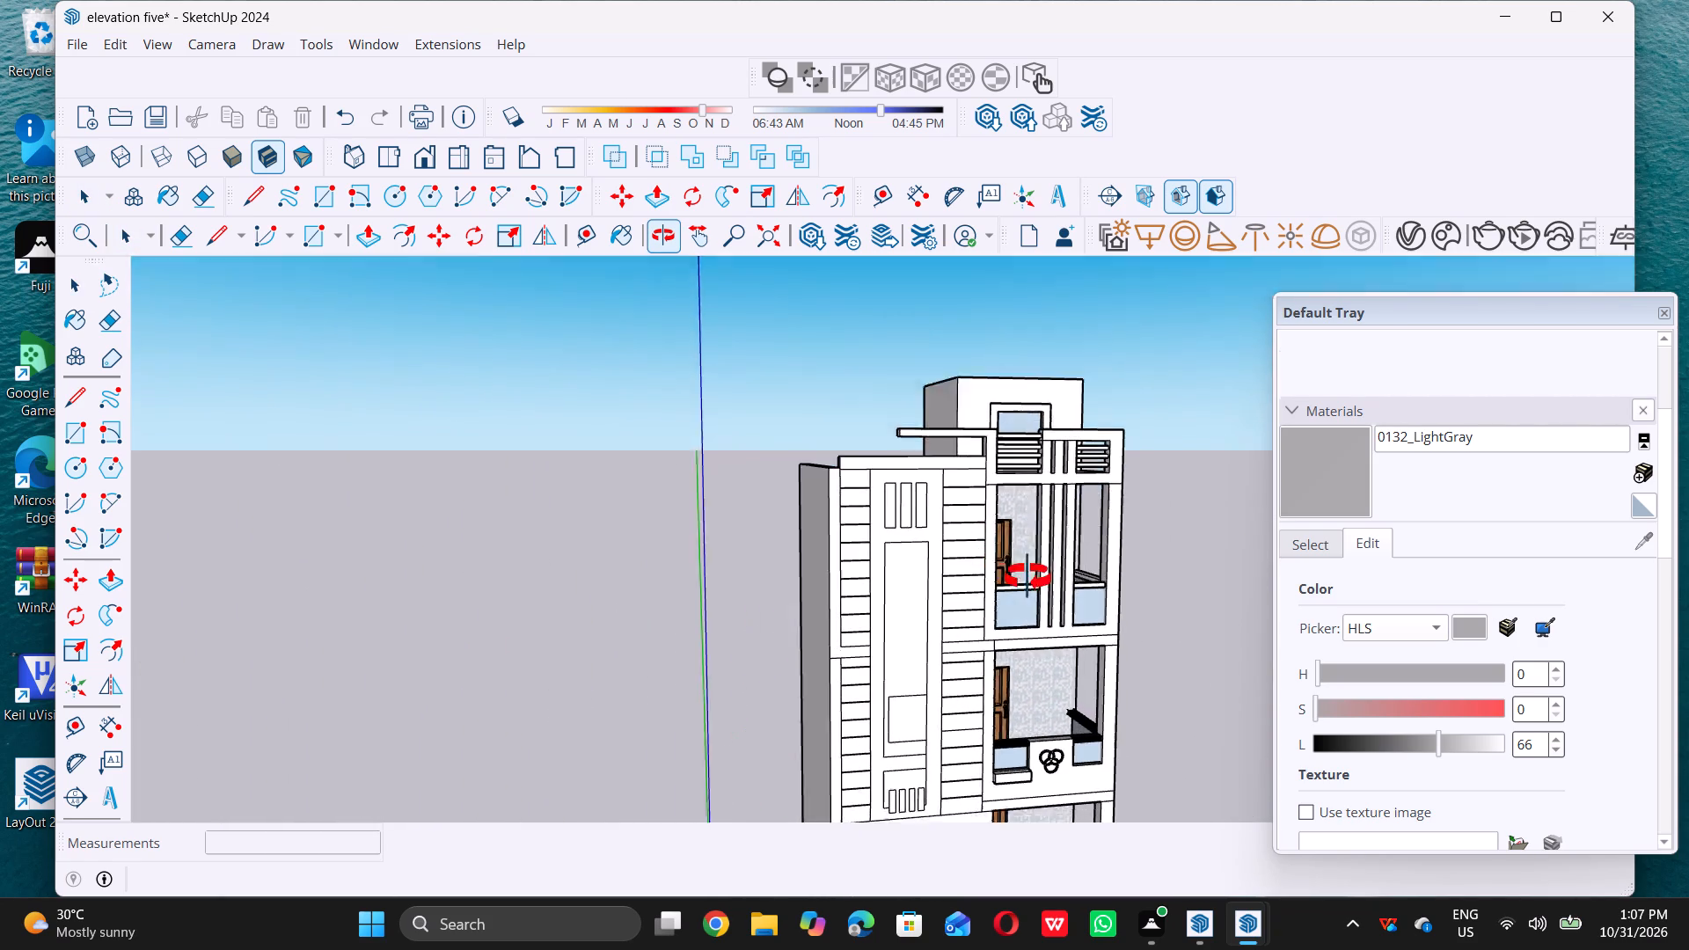
{"action": "middle_click_drag", "start_coordinate": [1027, 577], "coordinate": [1080, 595]}
{"action": "scroll", "coordinate": [798, 474], "scroll_direction": "up", "scroll_amount": 6}
{"action": "scroll", "coordinate": [886, 484], "scroll_direction": "up", "scroll_amount": 1}
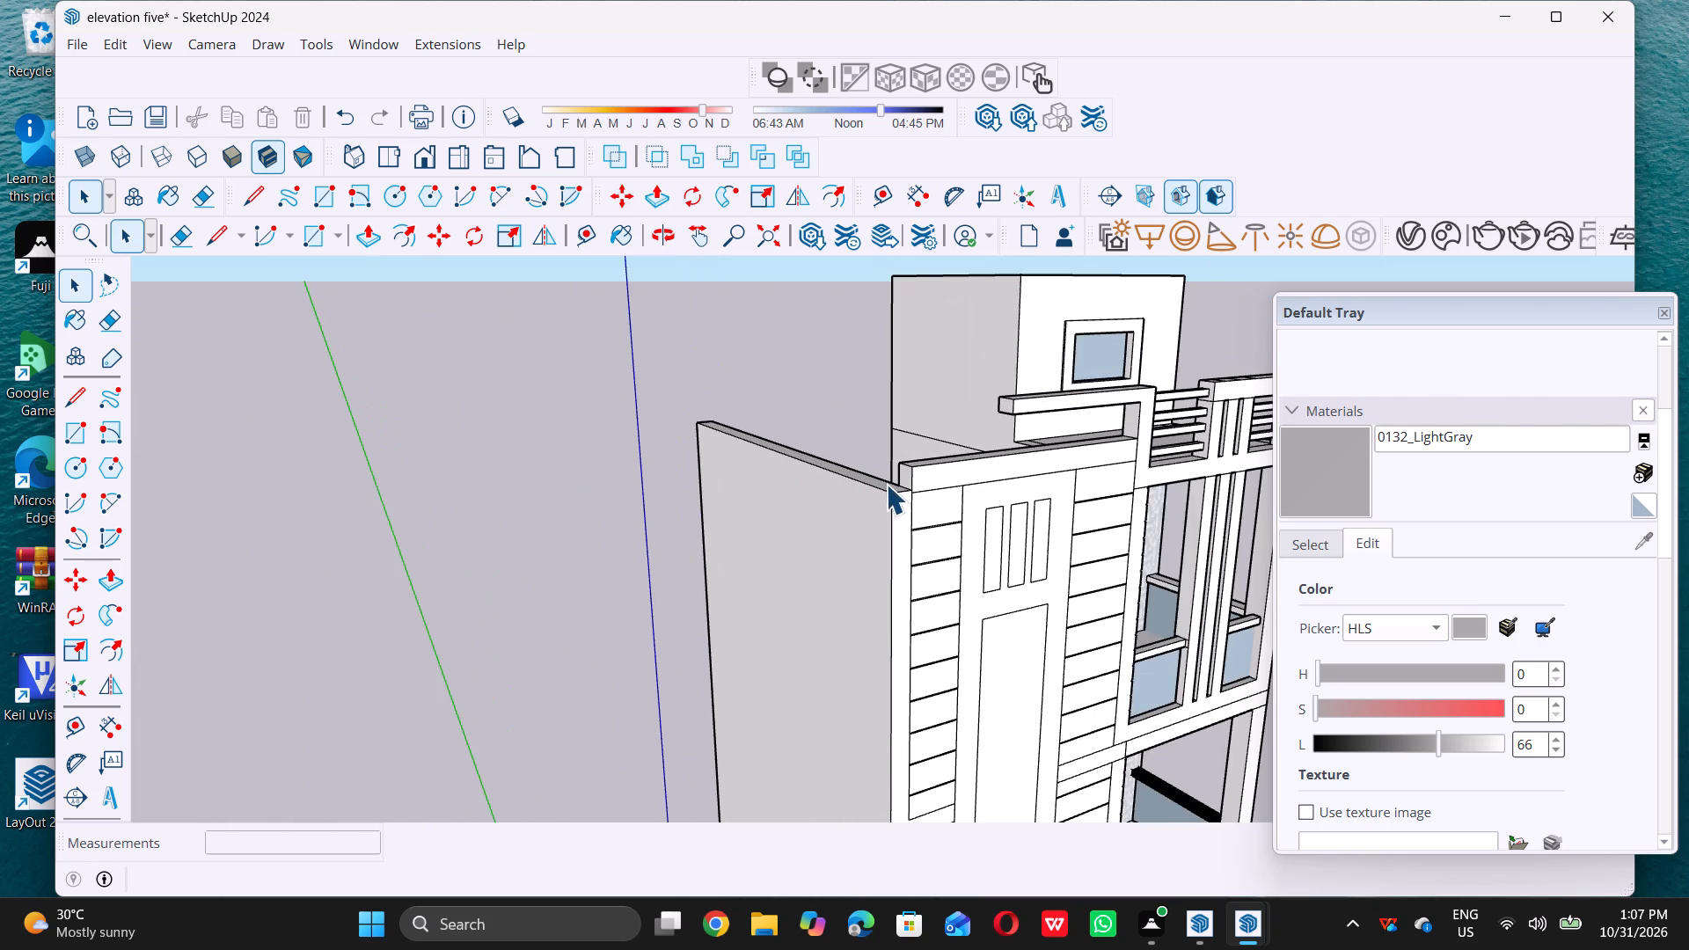
{"action": "scroll", "coordinate": [886, 484], "scroll_direction": "up", "scroll_amount": 3}
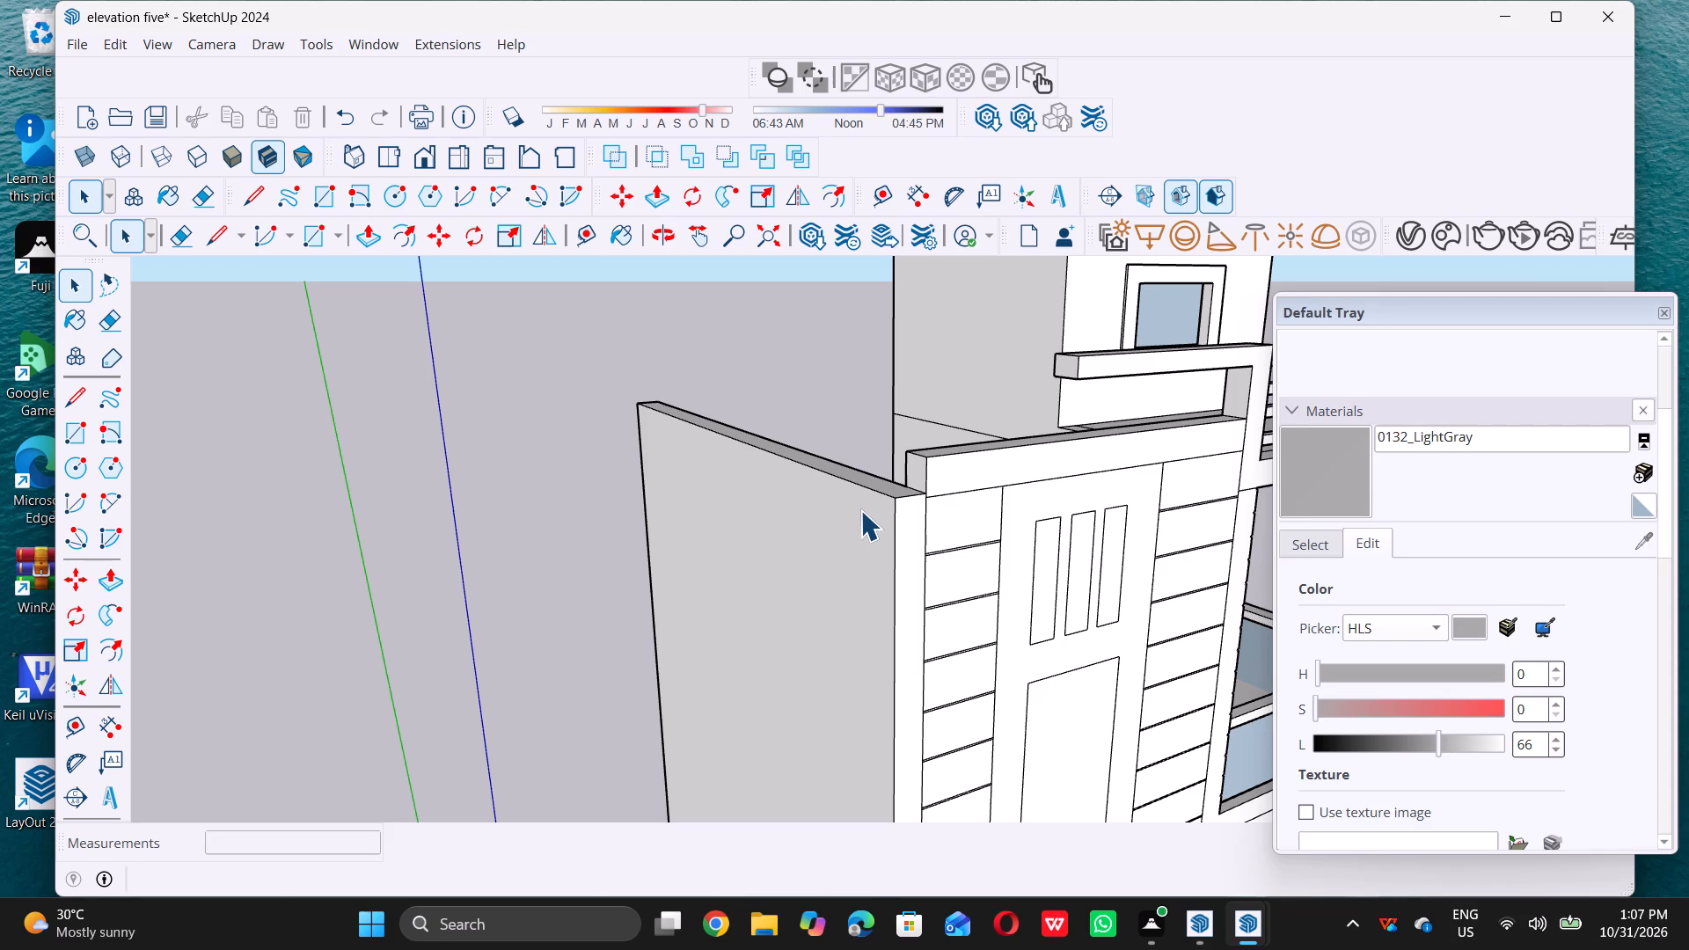
{"action": "scroll", "coordinate": [769, 474], "scroll_direction": "down", "scroll_amount": 5}
{"action": "middle_click_drag", "start_coordinate": [744, 494], "coordinate": [765, 495]}
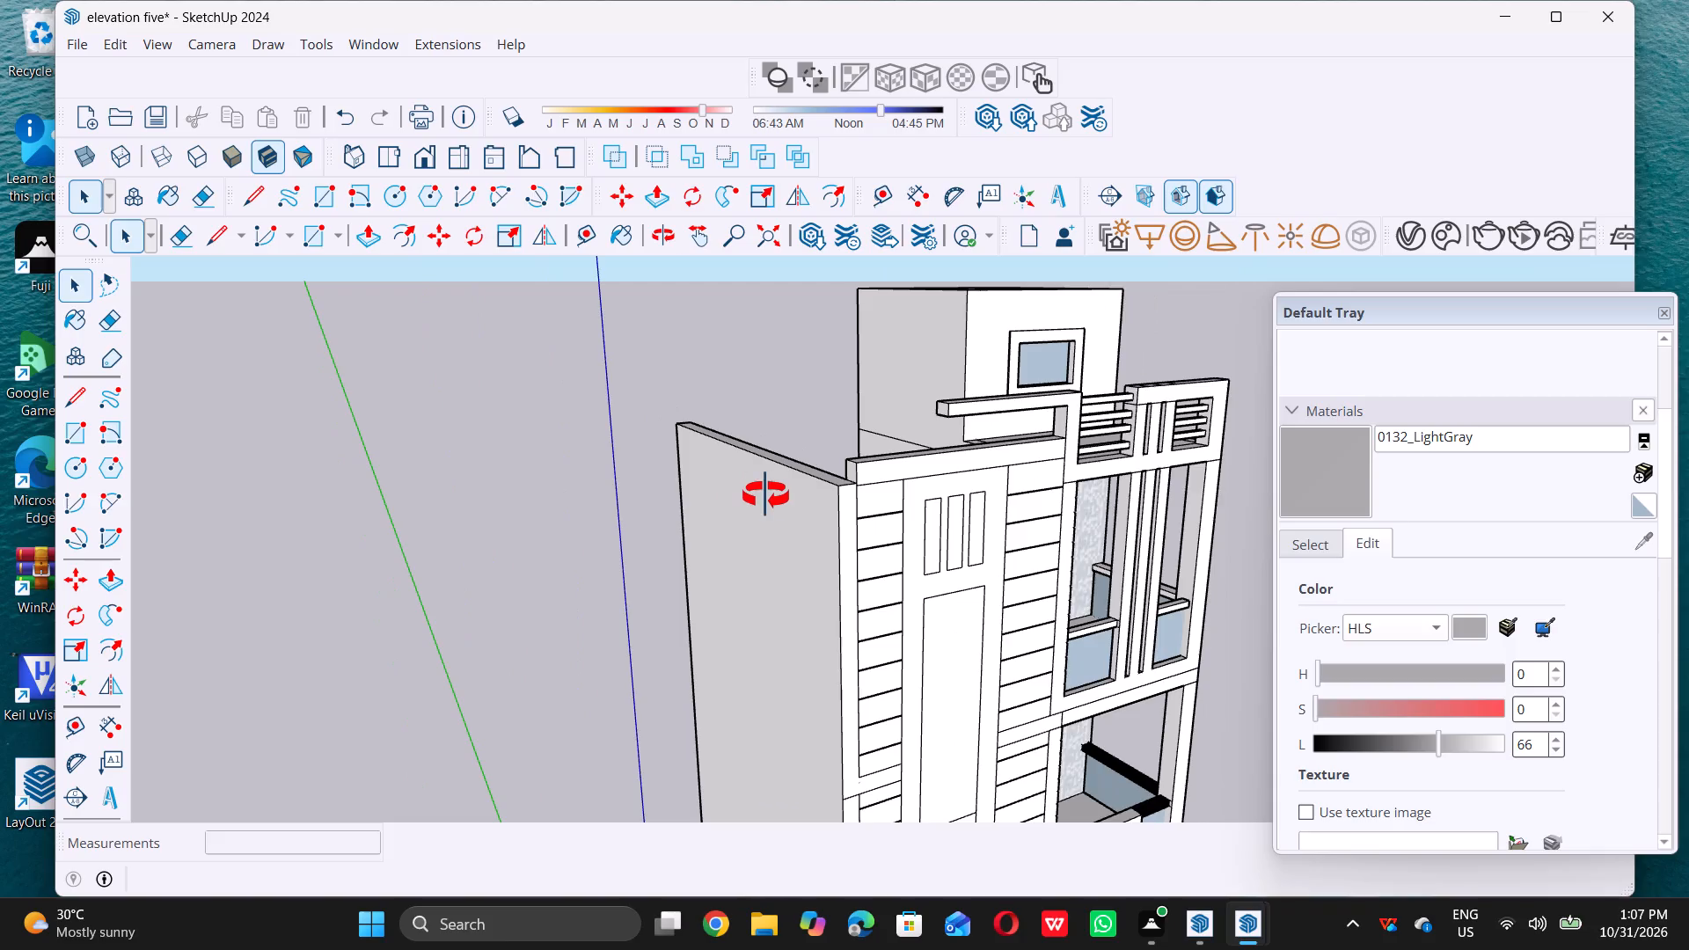
{"action": "middle_click_drag", "start_coordinate": [765, 495], "coordinate": [786, 493]}
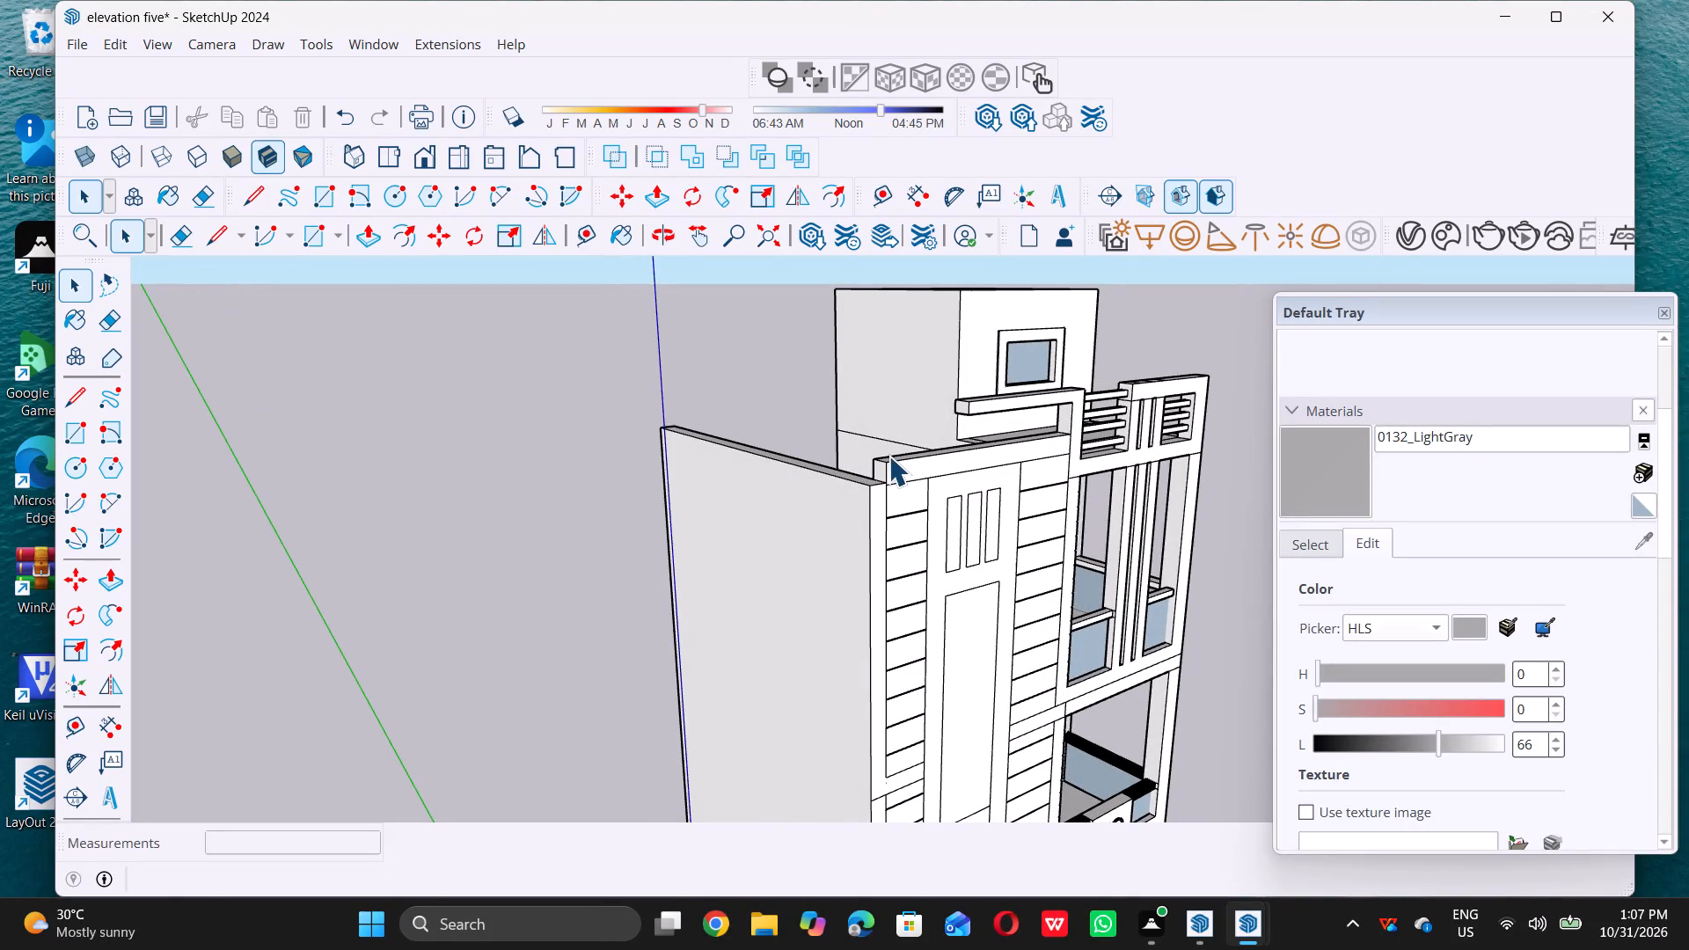
{"action": "scroll", "coordinate": [890, 452], "scroll_direction": "up", "scroll_amount": 12}
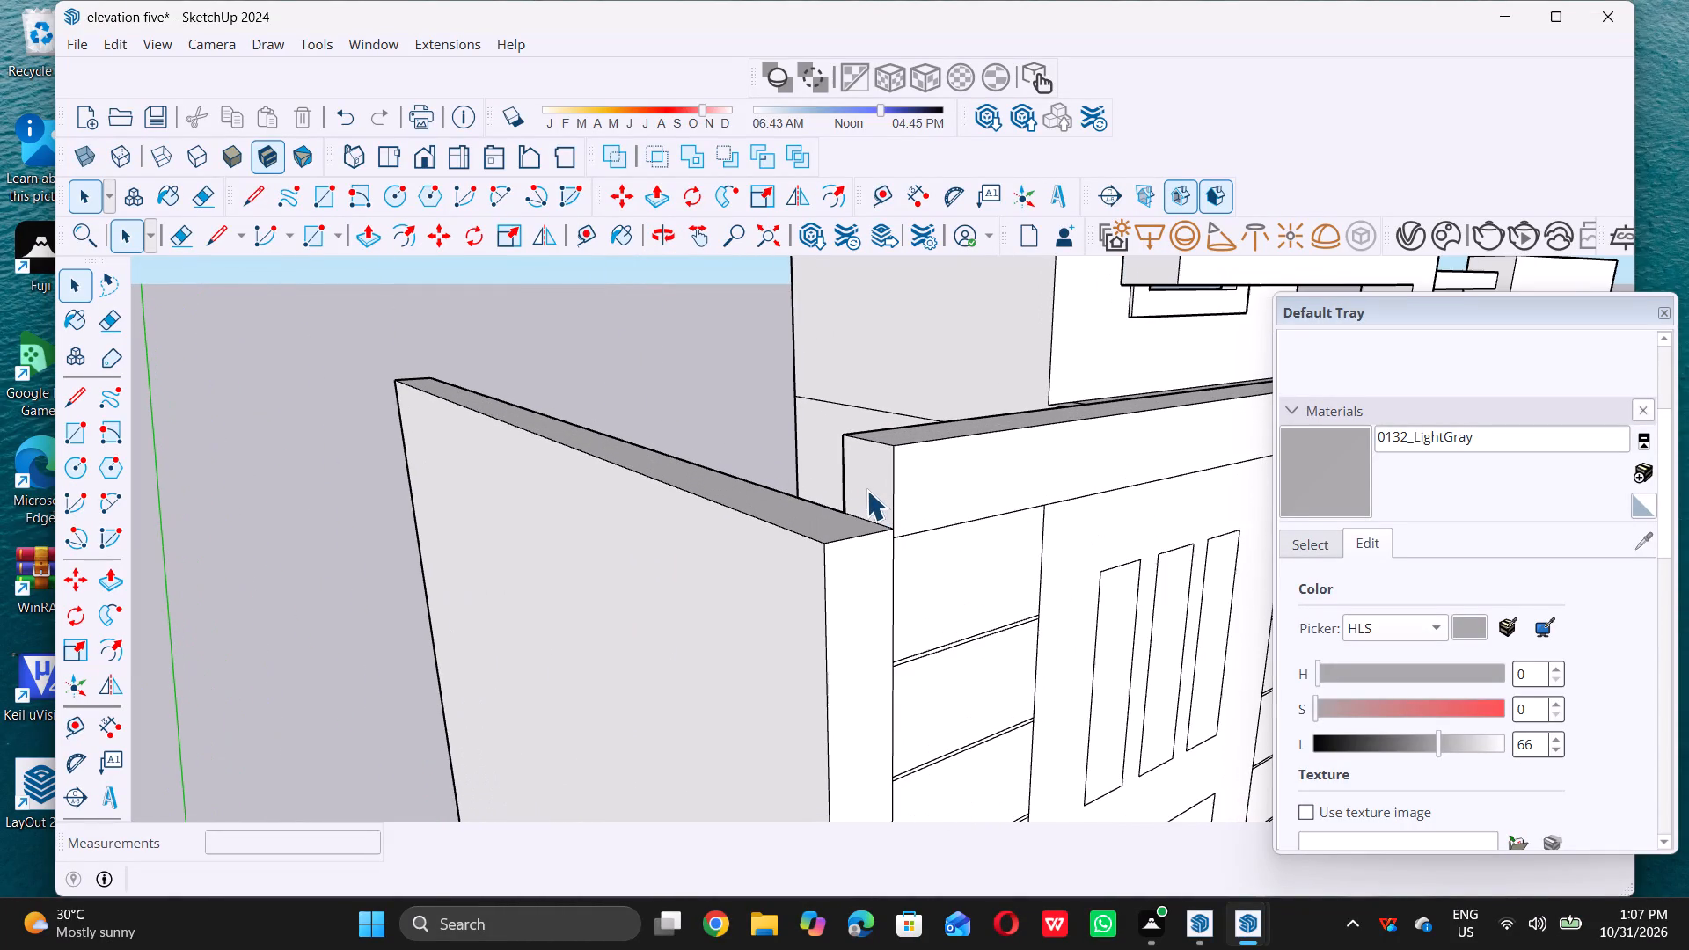
{"action": "scroll", "coordinate": [866, 491], "scroll_direction": "up", "scroll_amount": 5}
{"action": "left_click", "coordinate": [866, 491]}
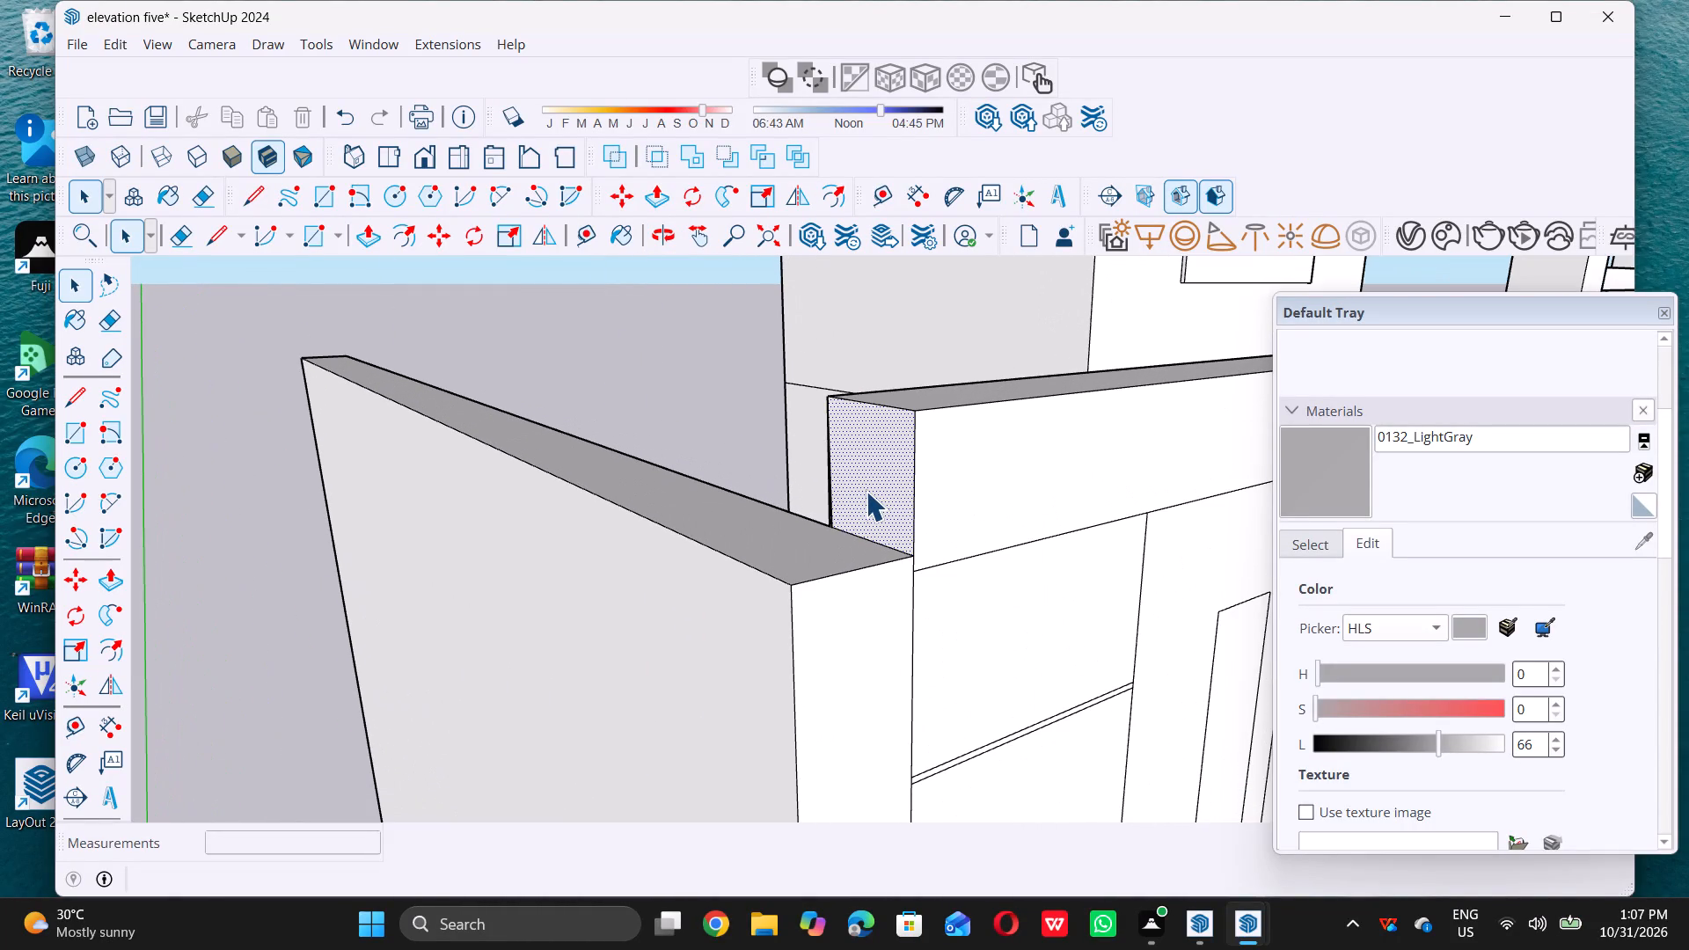
{"action": "scroll", "coordinate": [844, 530], "scroll_direction": "down", "scroll_amount": 6}
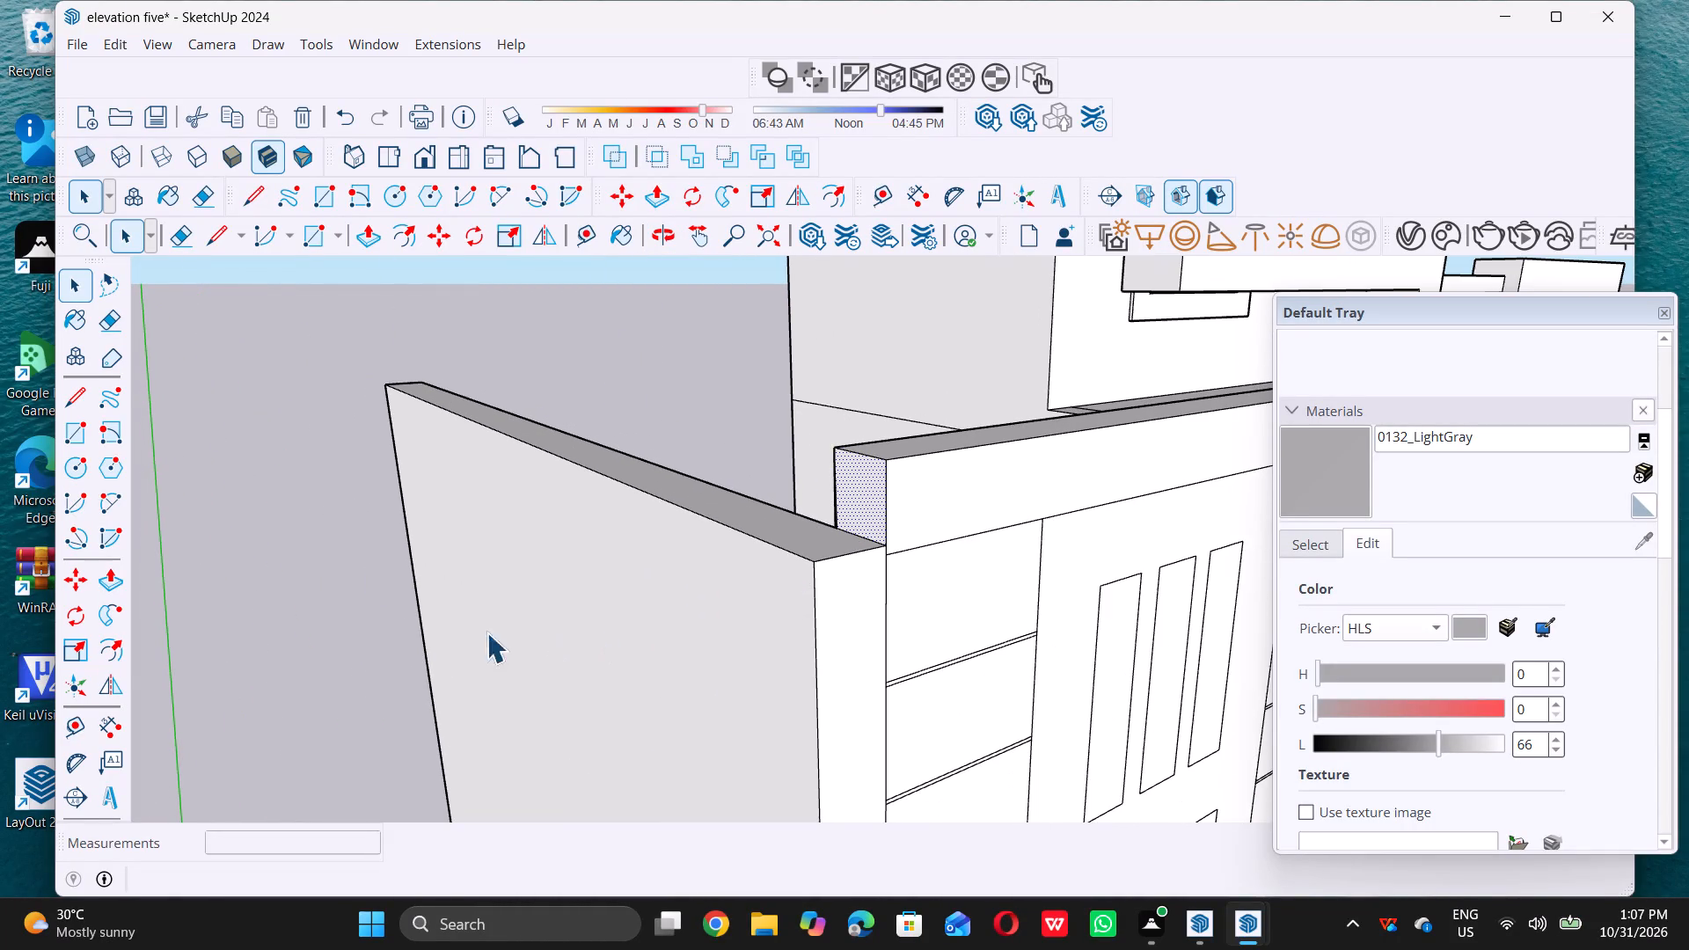
{"action": "left_click_drag", "start_coordinate": [223, 526], "coordinate": [234, 515]}
{"action": "middle_click_drag", "start_coordinate": [807, 451], "coordinate": [818, 506]}
{"action": "middle_click", "coordinate": [818, 506]}
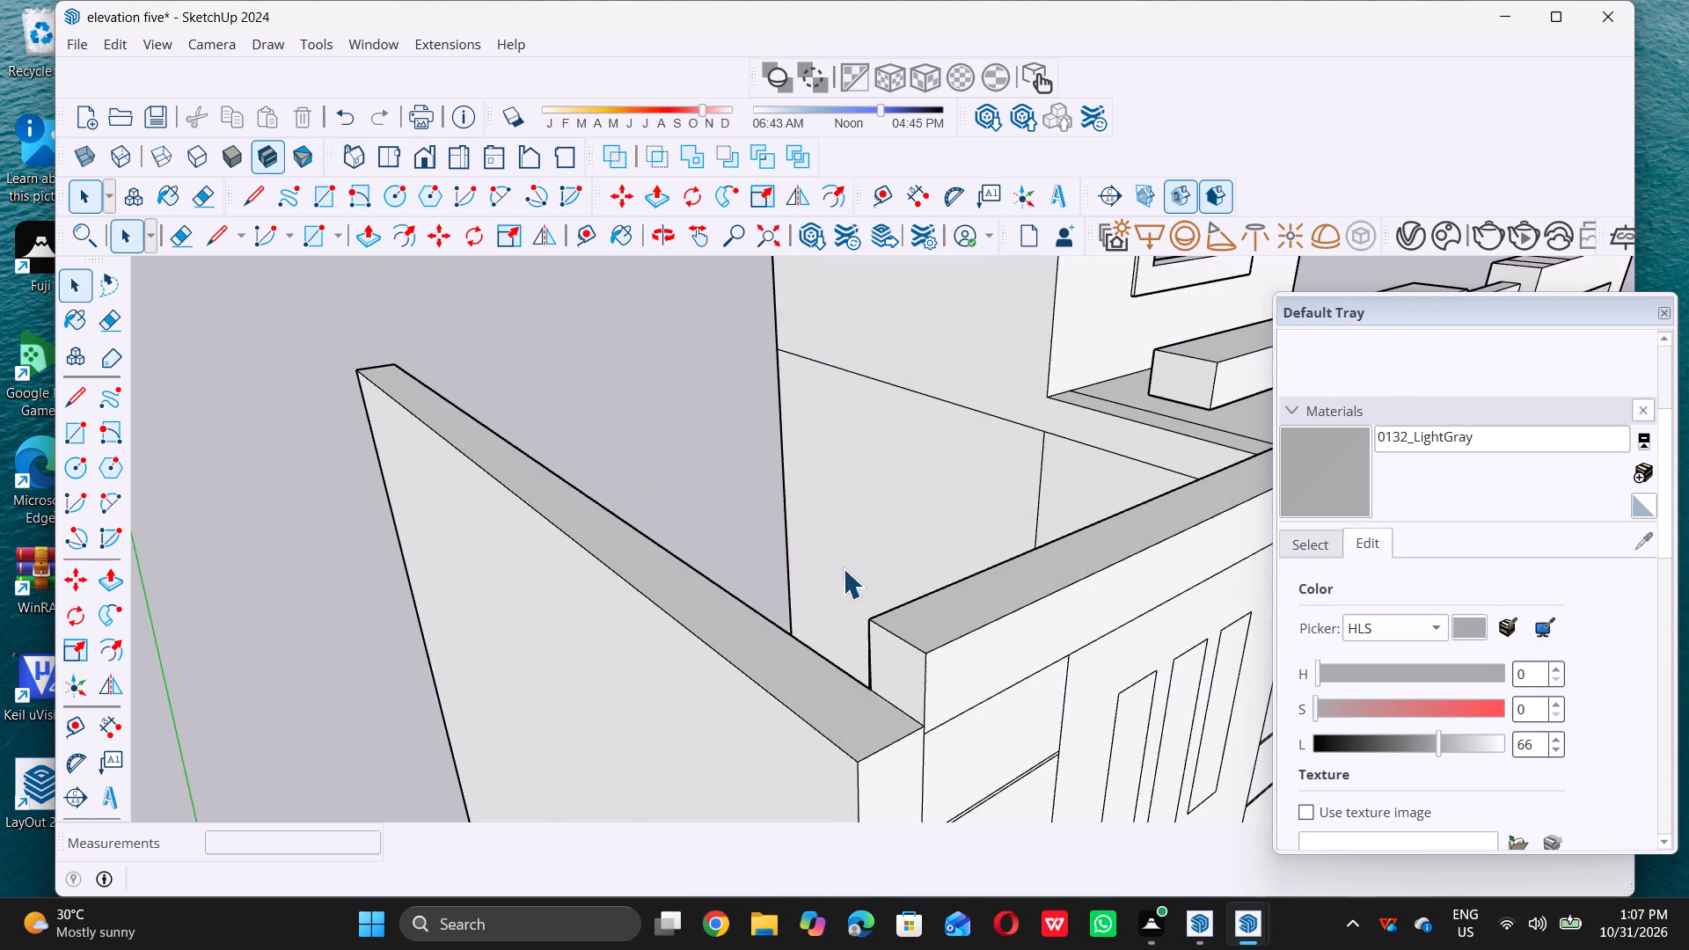
{"action": "scroll", "coordinate": [832, 537], "scroll_direction": "down", "scroll_amount": 5}
{"action": "scroll", "coordinate": [854, 617], "scroll_direction": "up", "scroll_amount": 5}
{"action": "scroll", "coordinate": [809, 549], "scroll_direction": "up", "scroll_amount": 4}
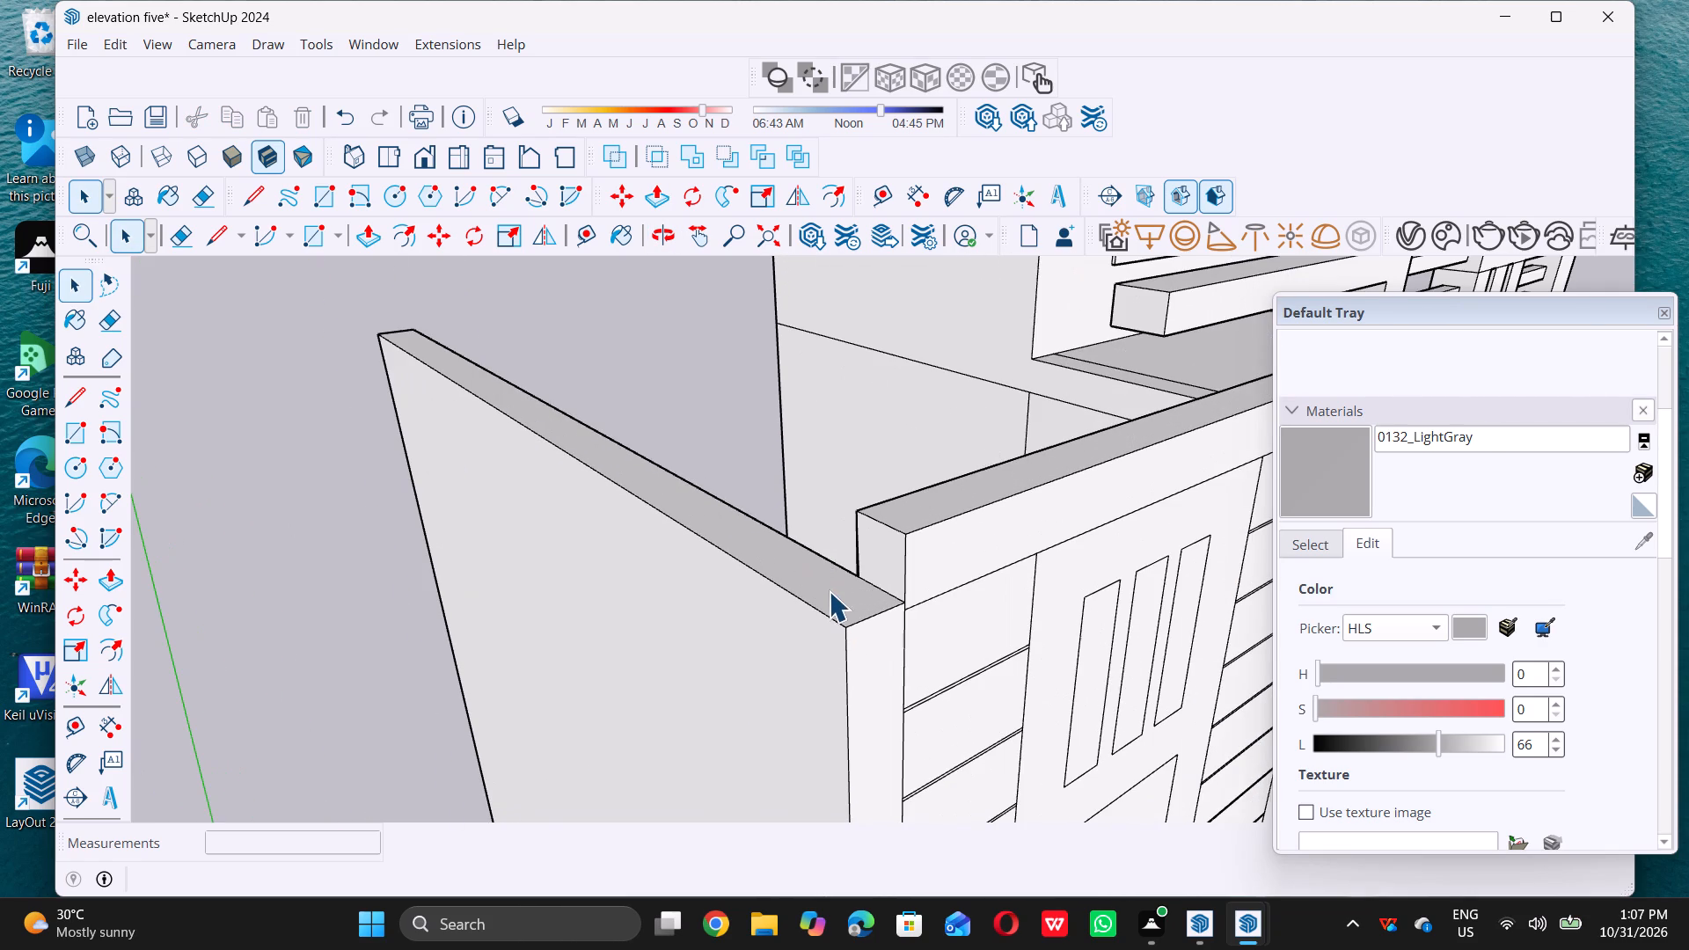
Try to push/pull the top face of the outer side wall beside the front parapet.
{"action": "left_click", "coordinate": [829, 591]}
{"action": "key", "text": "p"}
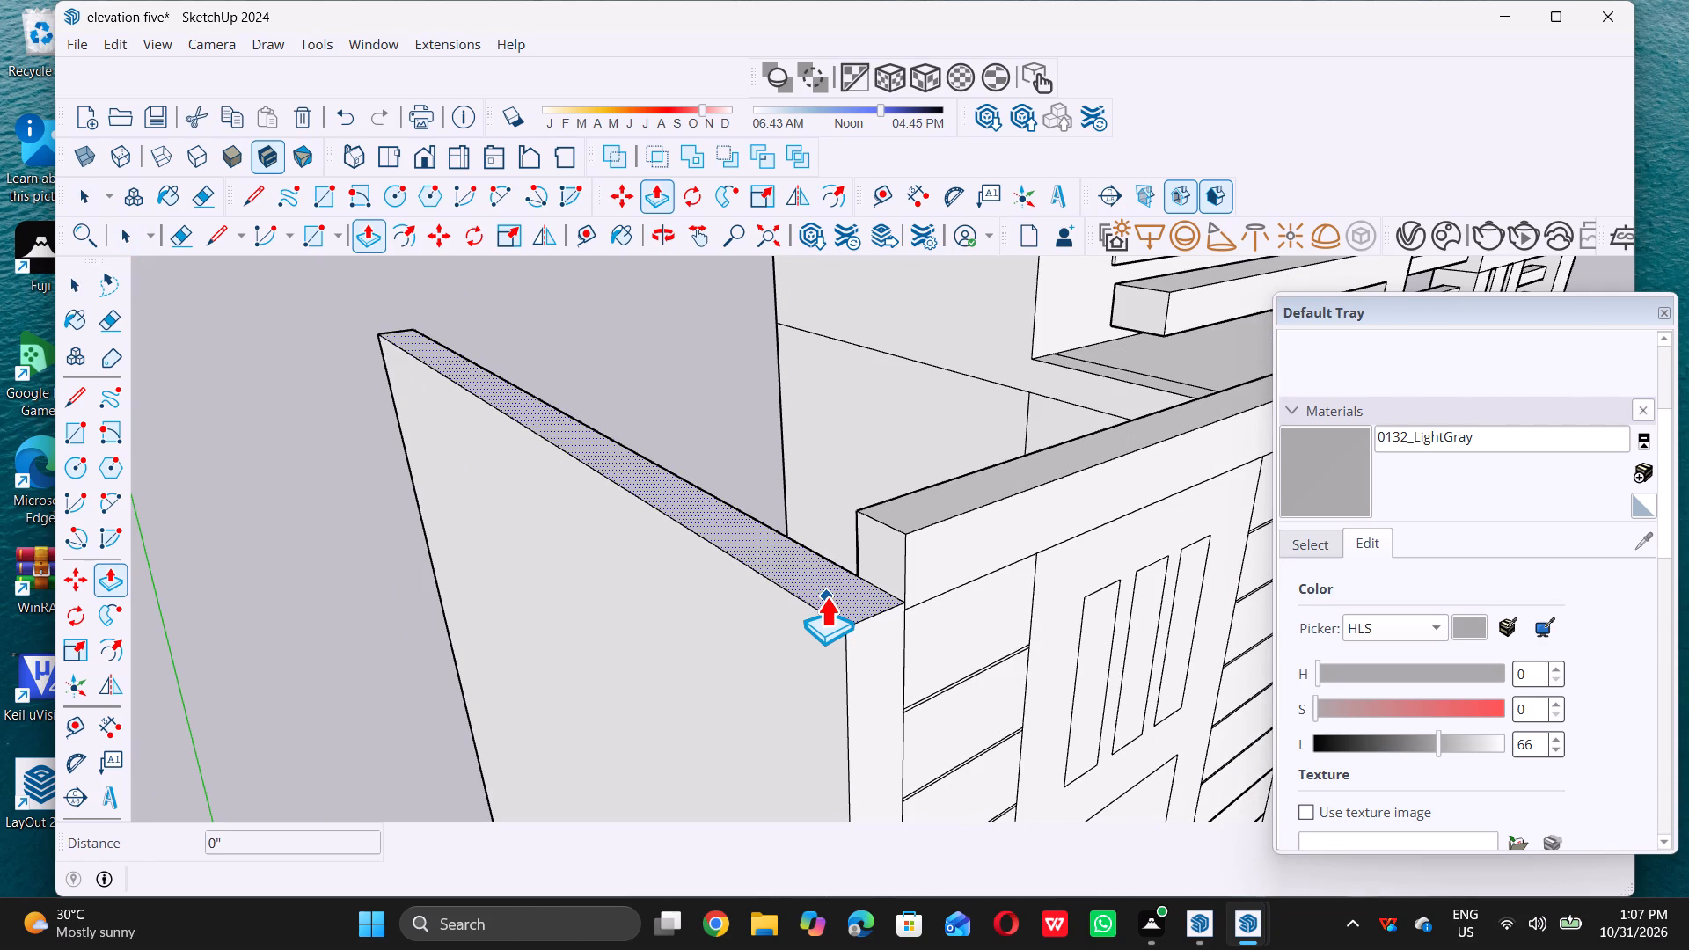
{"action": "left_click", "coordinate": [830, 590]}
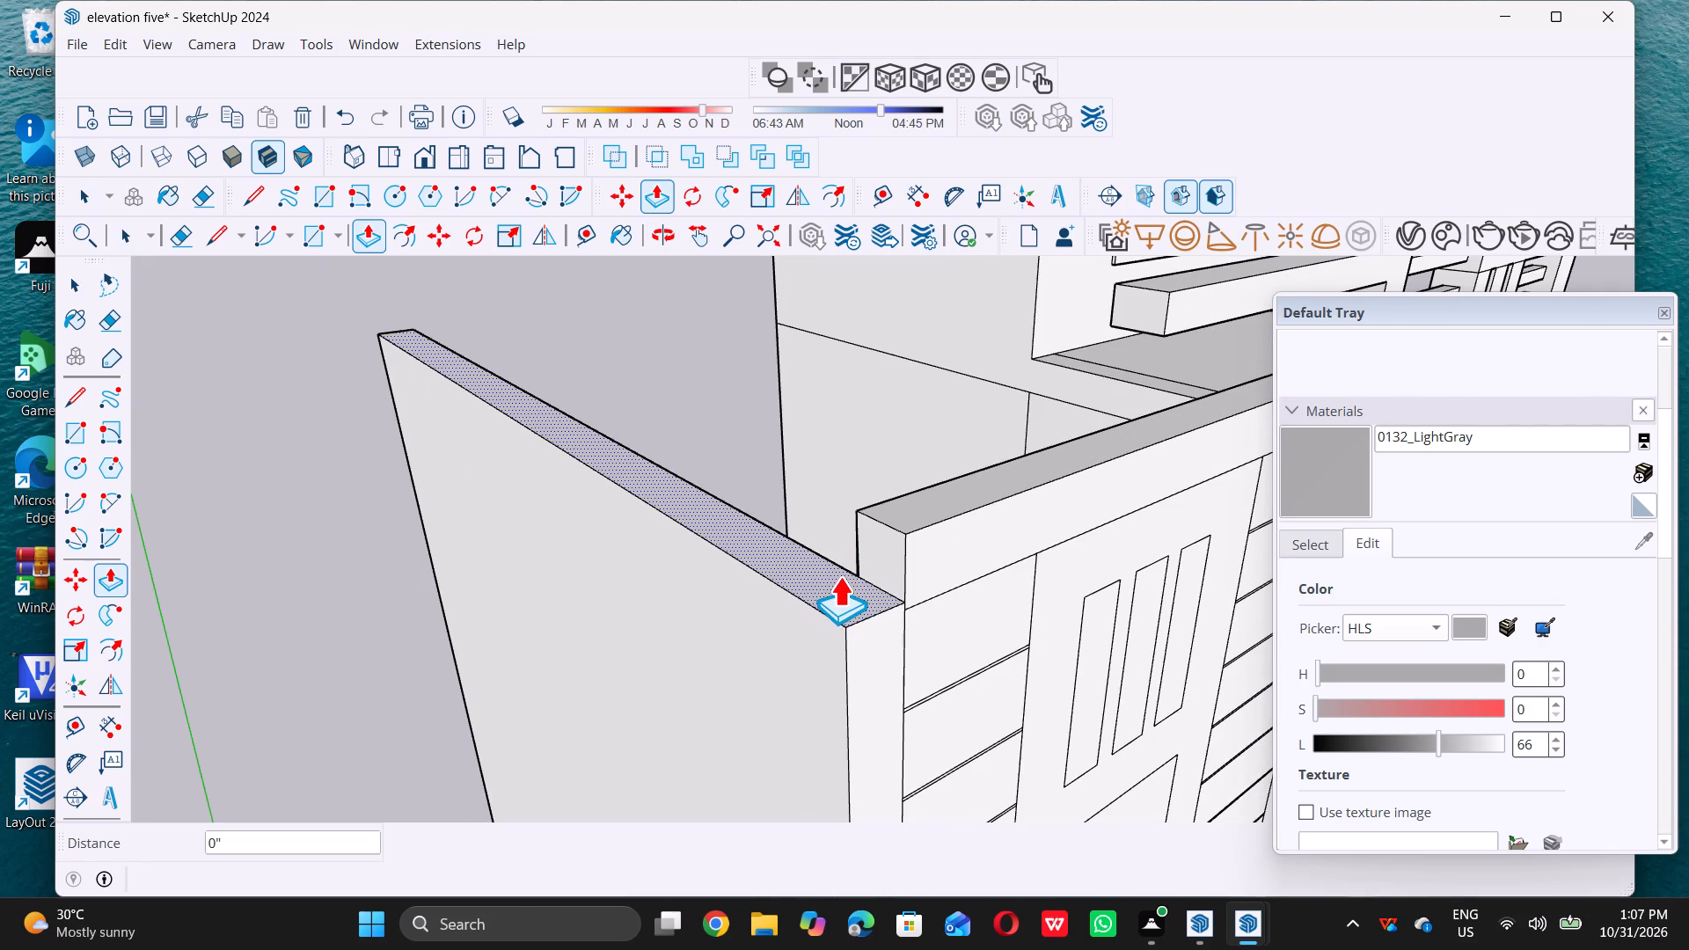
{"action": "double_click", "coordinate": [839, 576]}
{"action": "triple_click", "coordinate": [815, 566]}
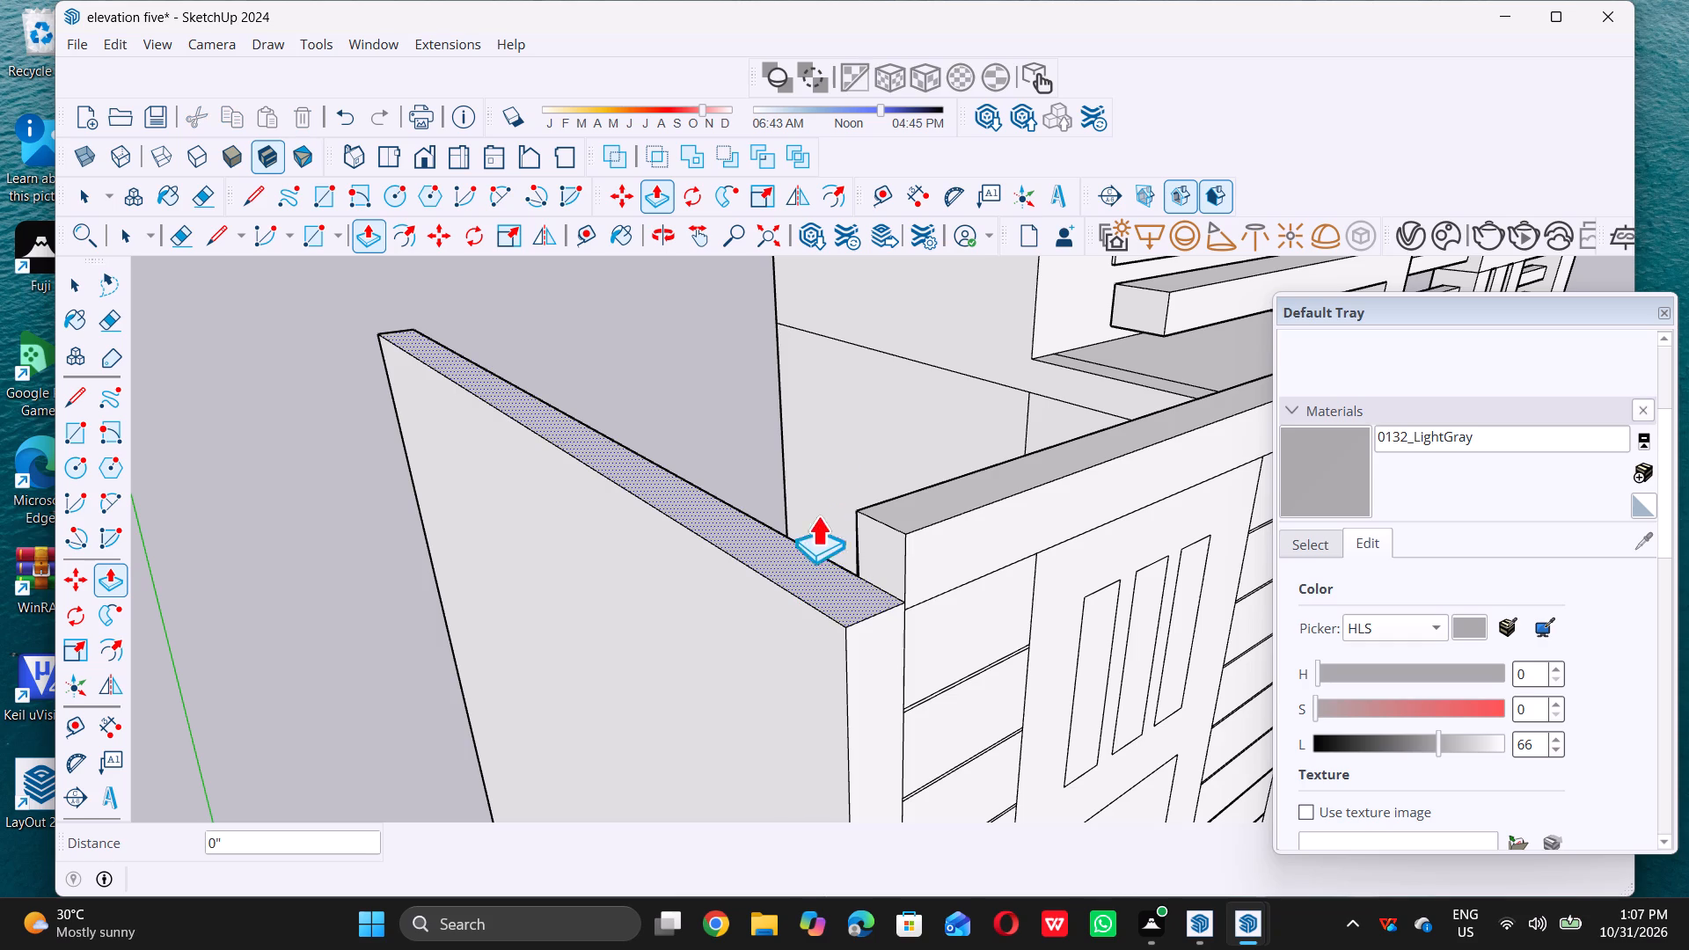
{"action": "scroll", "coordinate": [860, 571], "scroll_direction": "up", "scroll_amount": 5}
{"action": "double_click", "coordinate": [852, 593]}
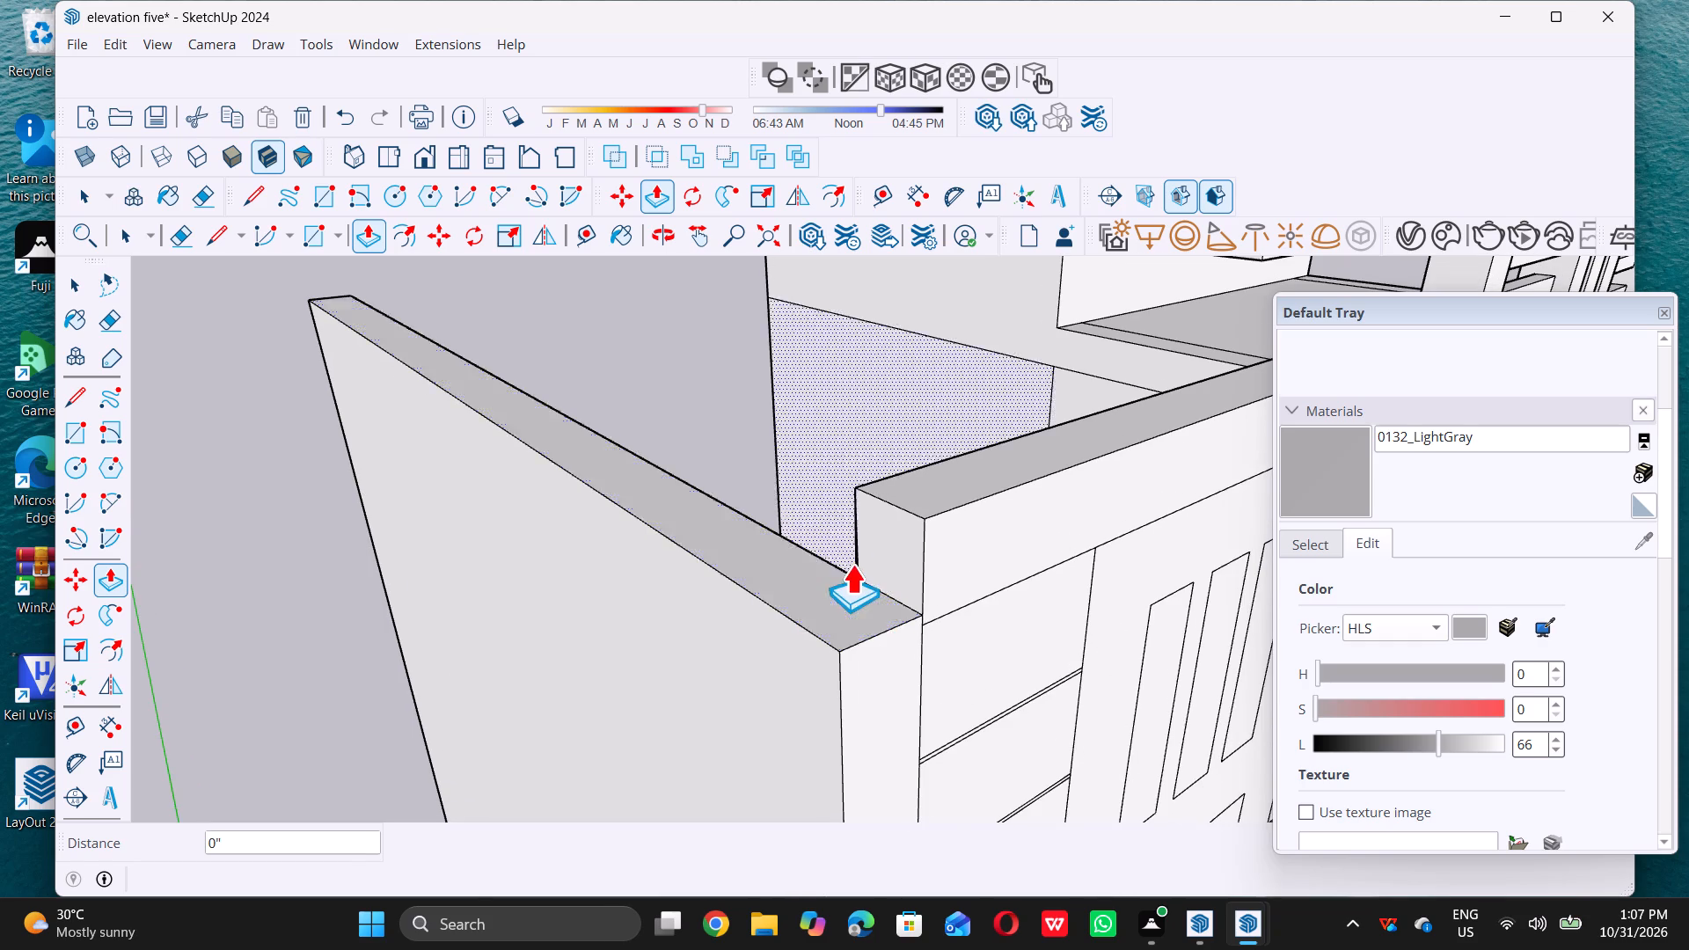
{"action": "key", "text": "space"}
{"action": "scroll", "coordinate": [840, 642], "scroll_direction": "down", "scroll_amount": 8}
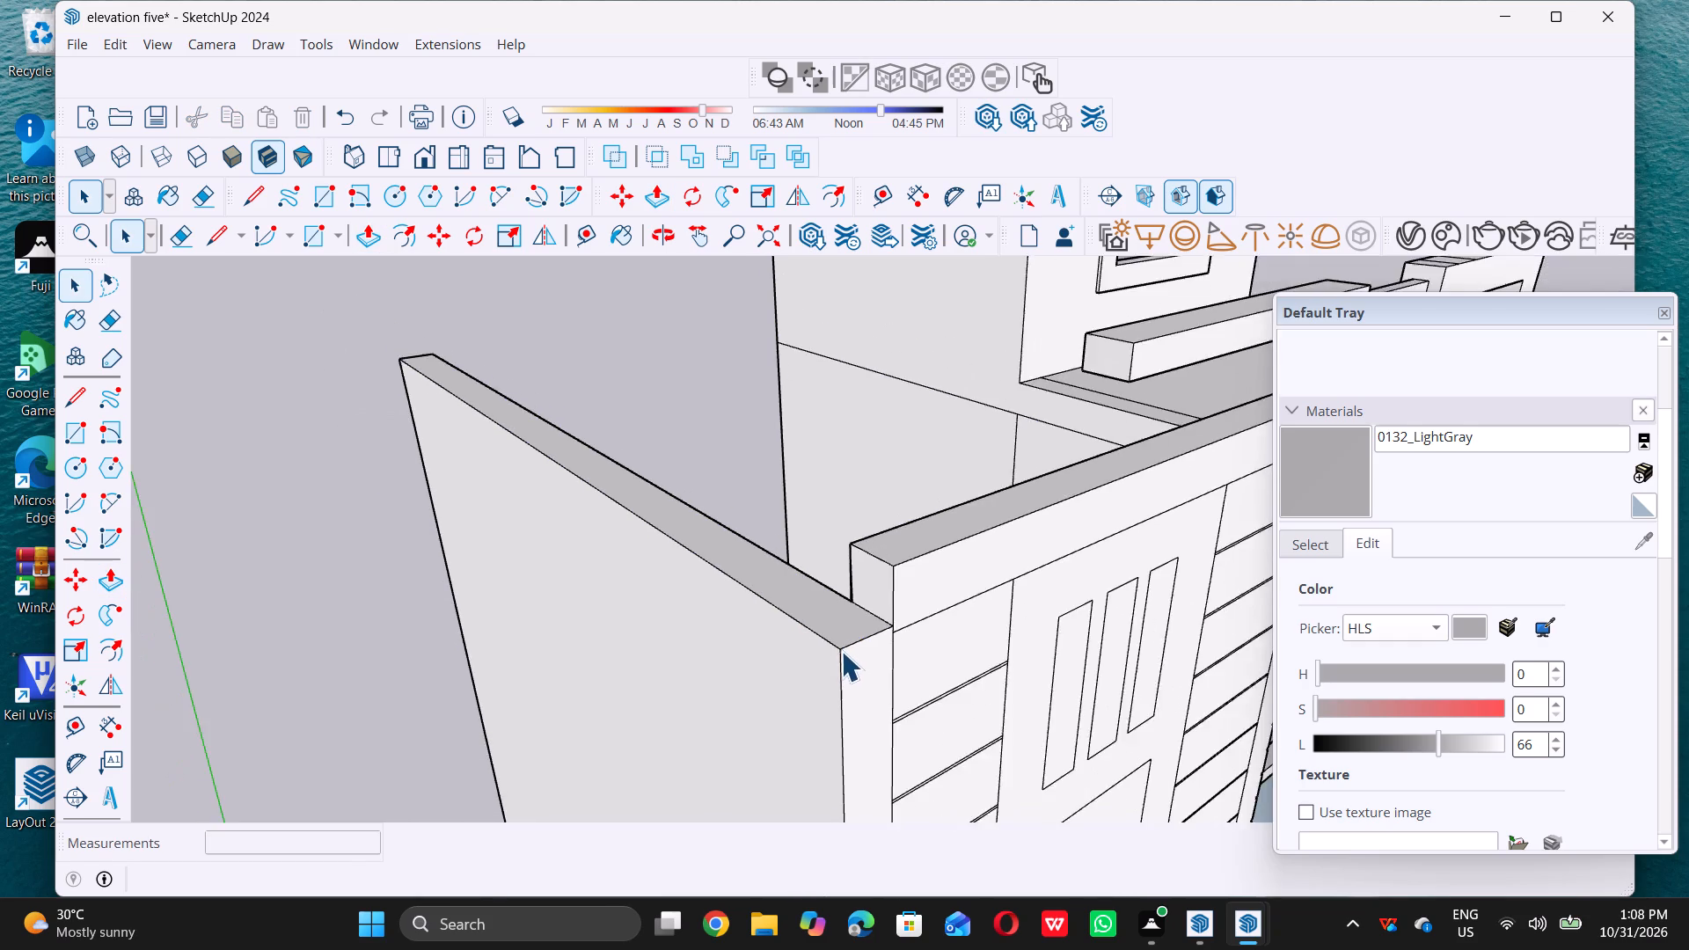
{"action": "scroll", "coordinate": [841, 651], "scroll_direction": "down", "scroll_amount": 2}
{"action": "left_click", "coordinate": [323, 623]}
Extend the front parapet's end face 9" outward over the side wall with Push/Pull, reaching the facade's outer edge.
{"action": "middle_click_drag", "start_coordinate": [935, 548], "coordinate": [922, 593]}
{"action": "middle_click", "coordinate": [922, 593]}
{"action": "scroll", "coordinate": [868, 644], "scroll_direction": "up", "scroll_amount": 9}
{"action": "left_click", "coordinate": [826, 693]}
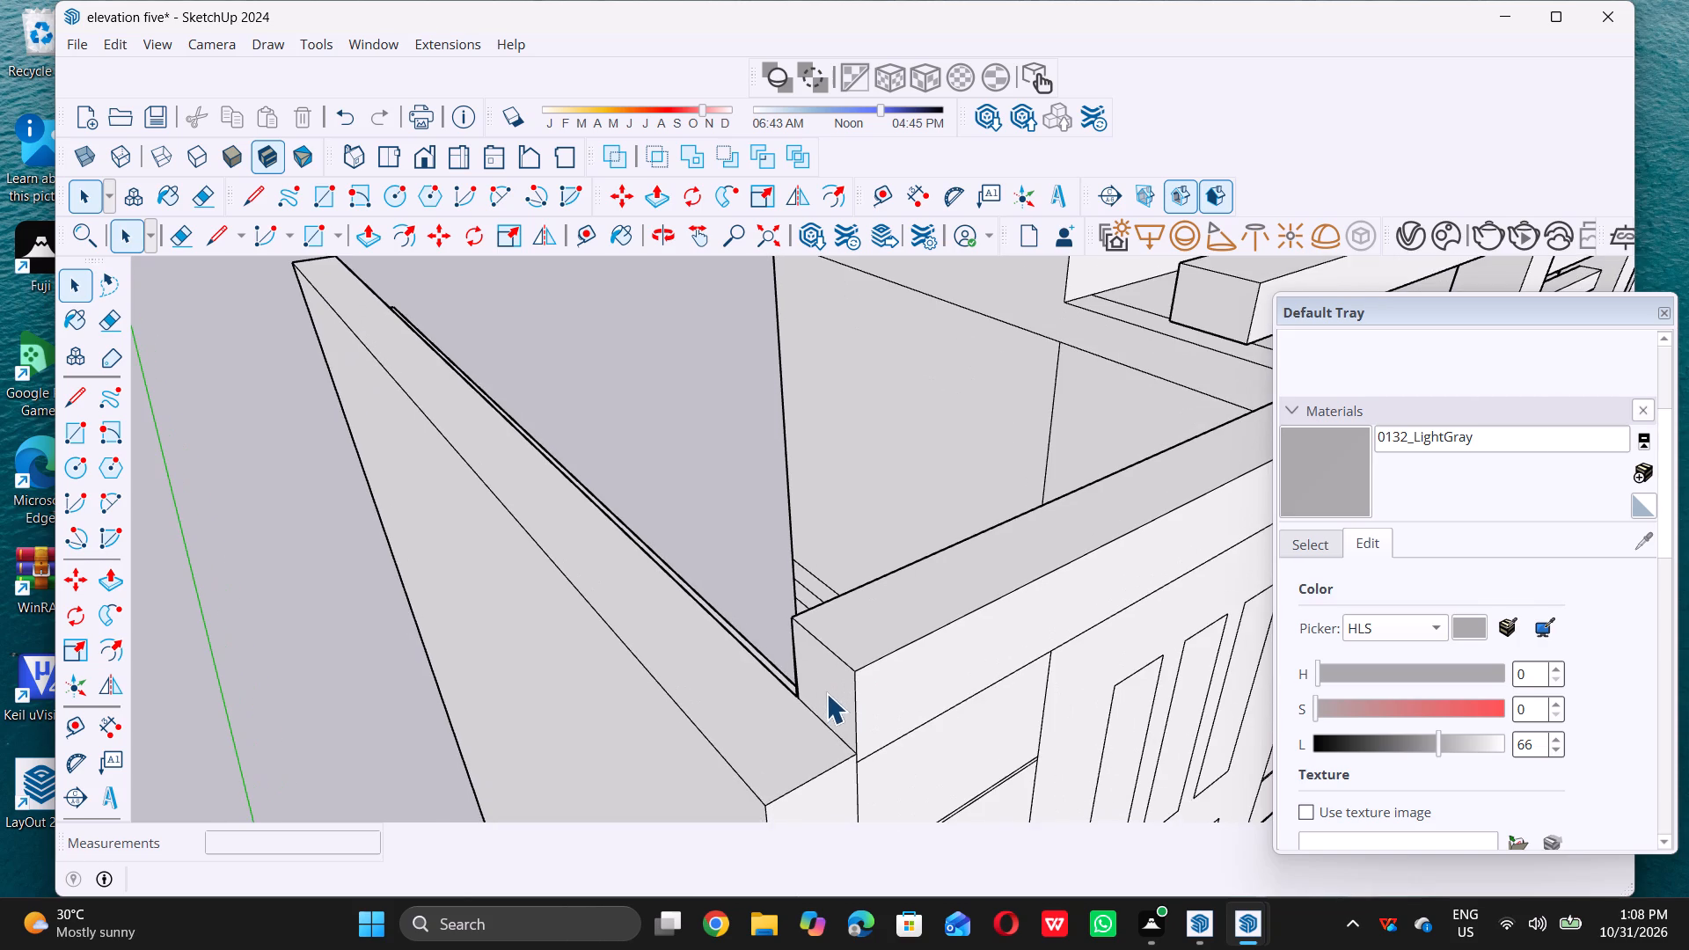
{"action": "scroll", "coordinate": [940, 525], "scroll_direction": "down", "scroll_amount": 5}
{"action": "key", "text": "p"}
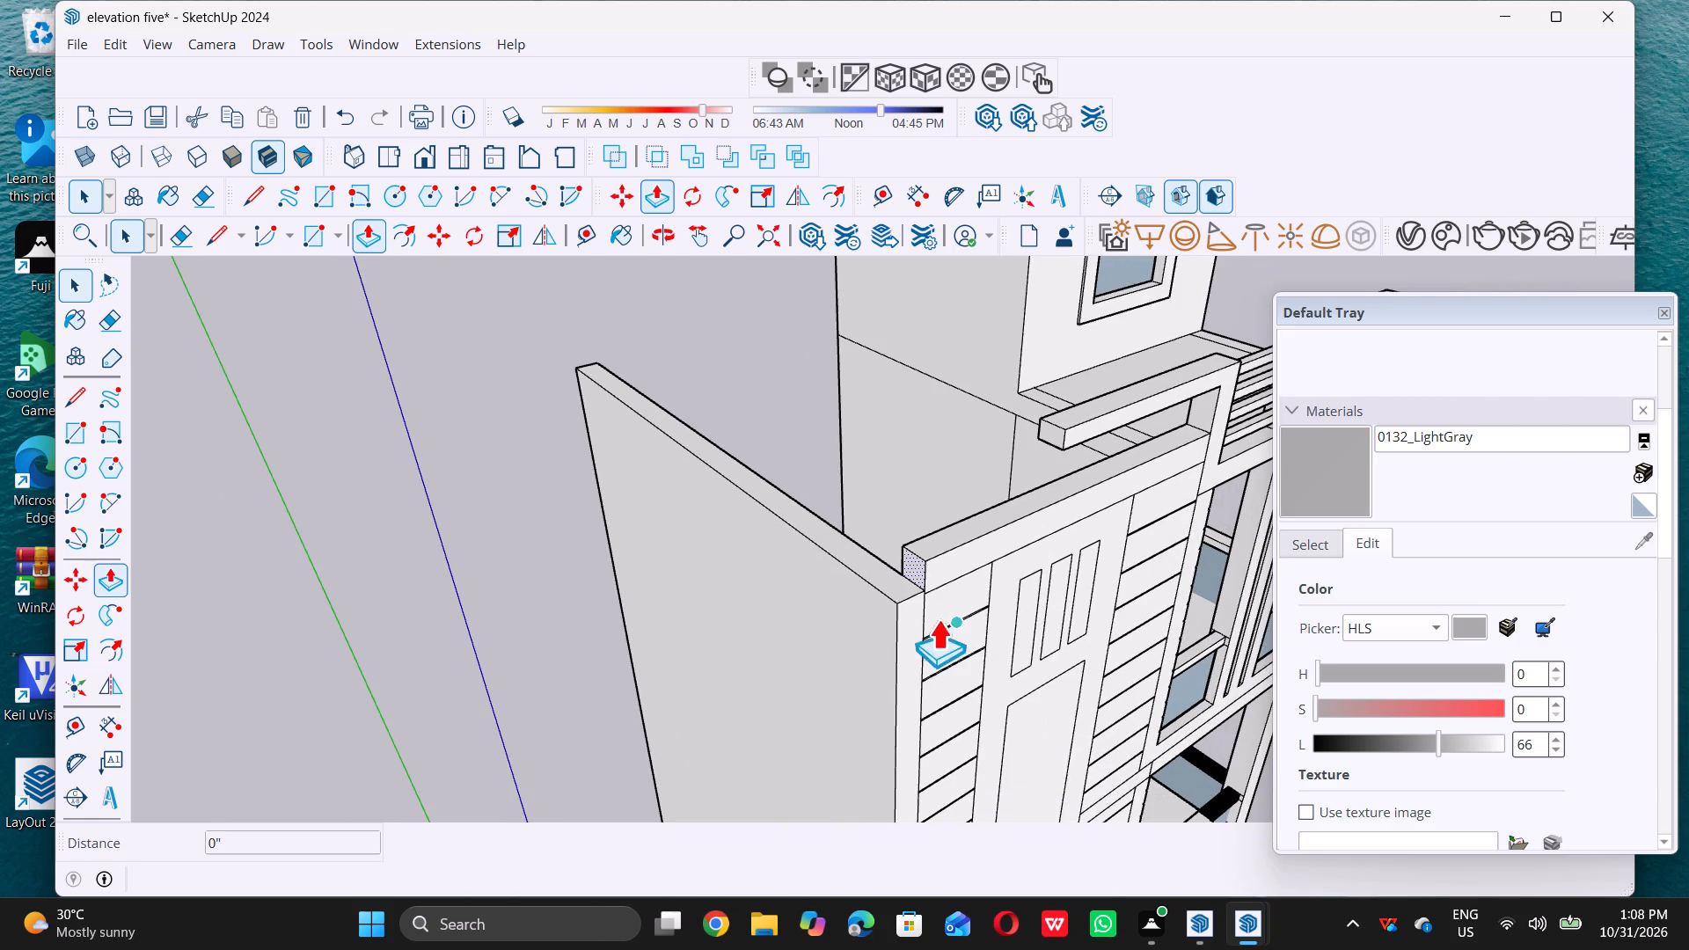
{"action": "left_click", "coordinate": [907, 561]}
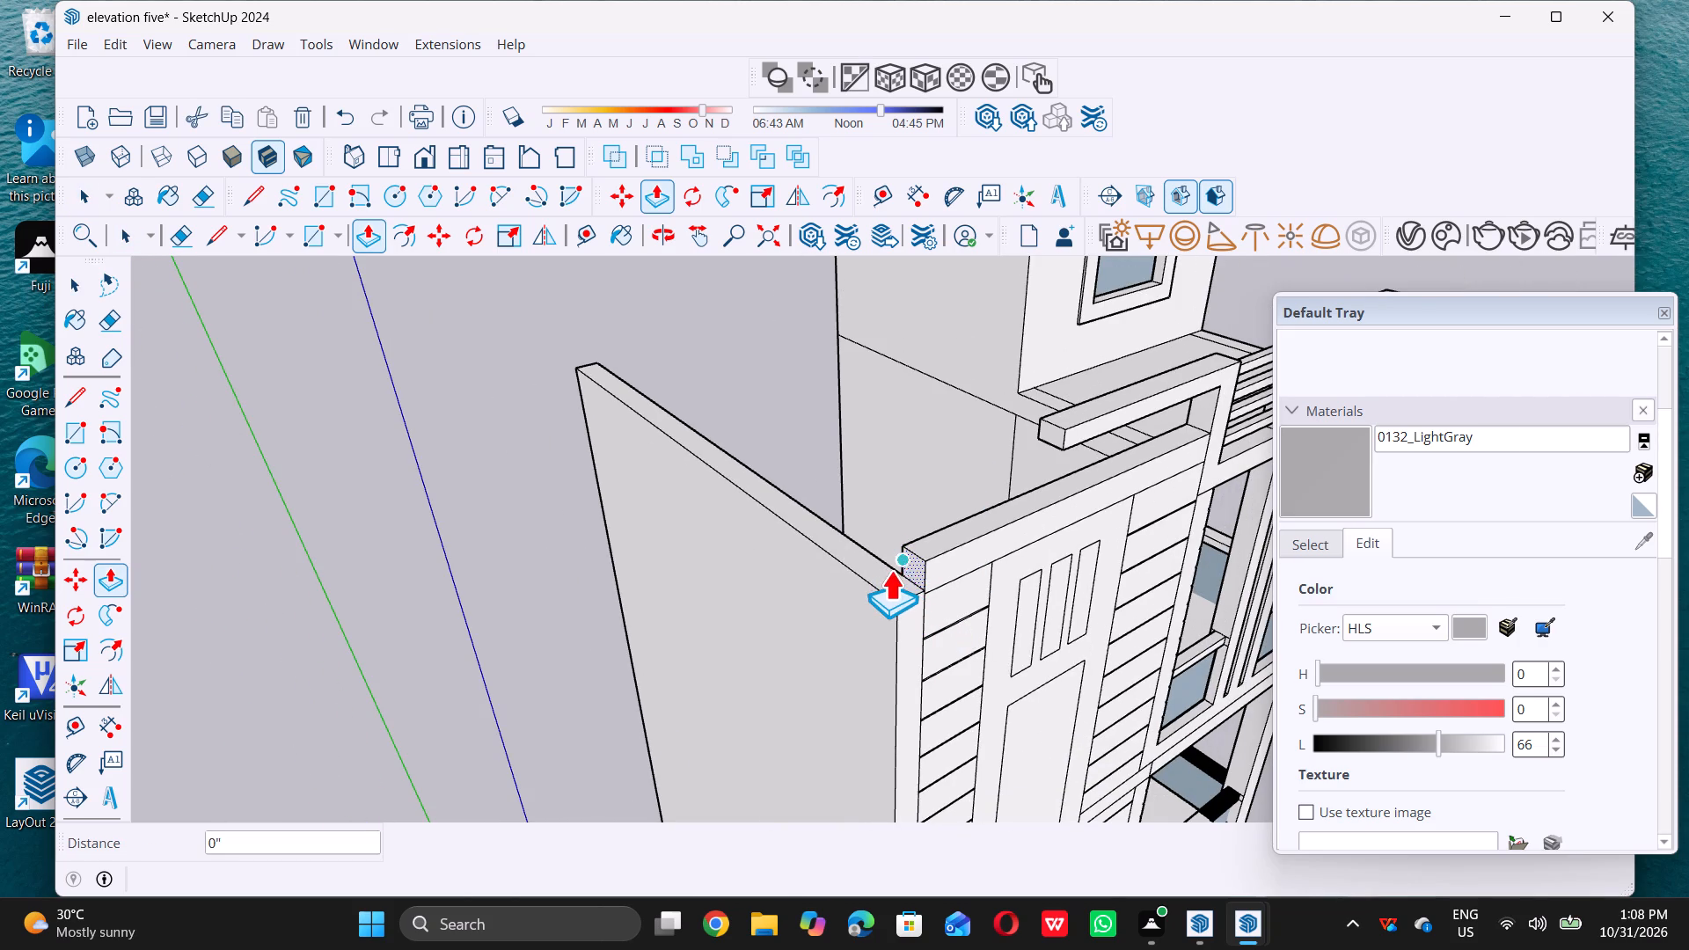
{"action": "left_click", "coordinate": [876, 596]}
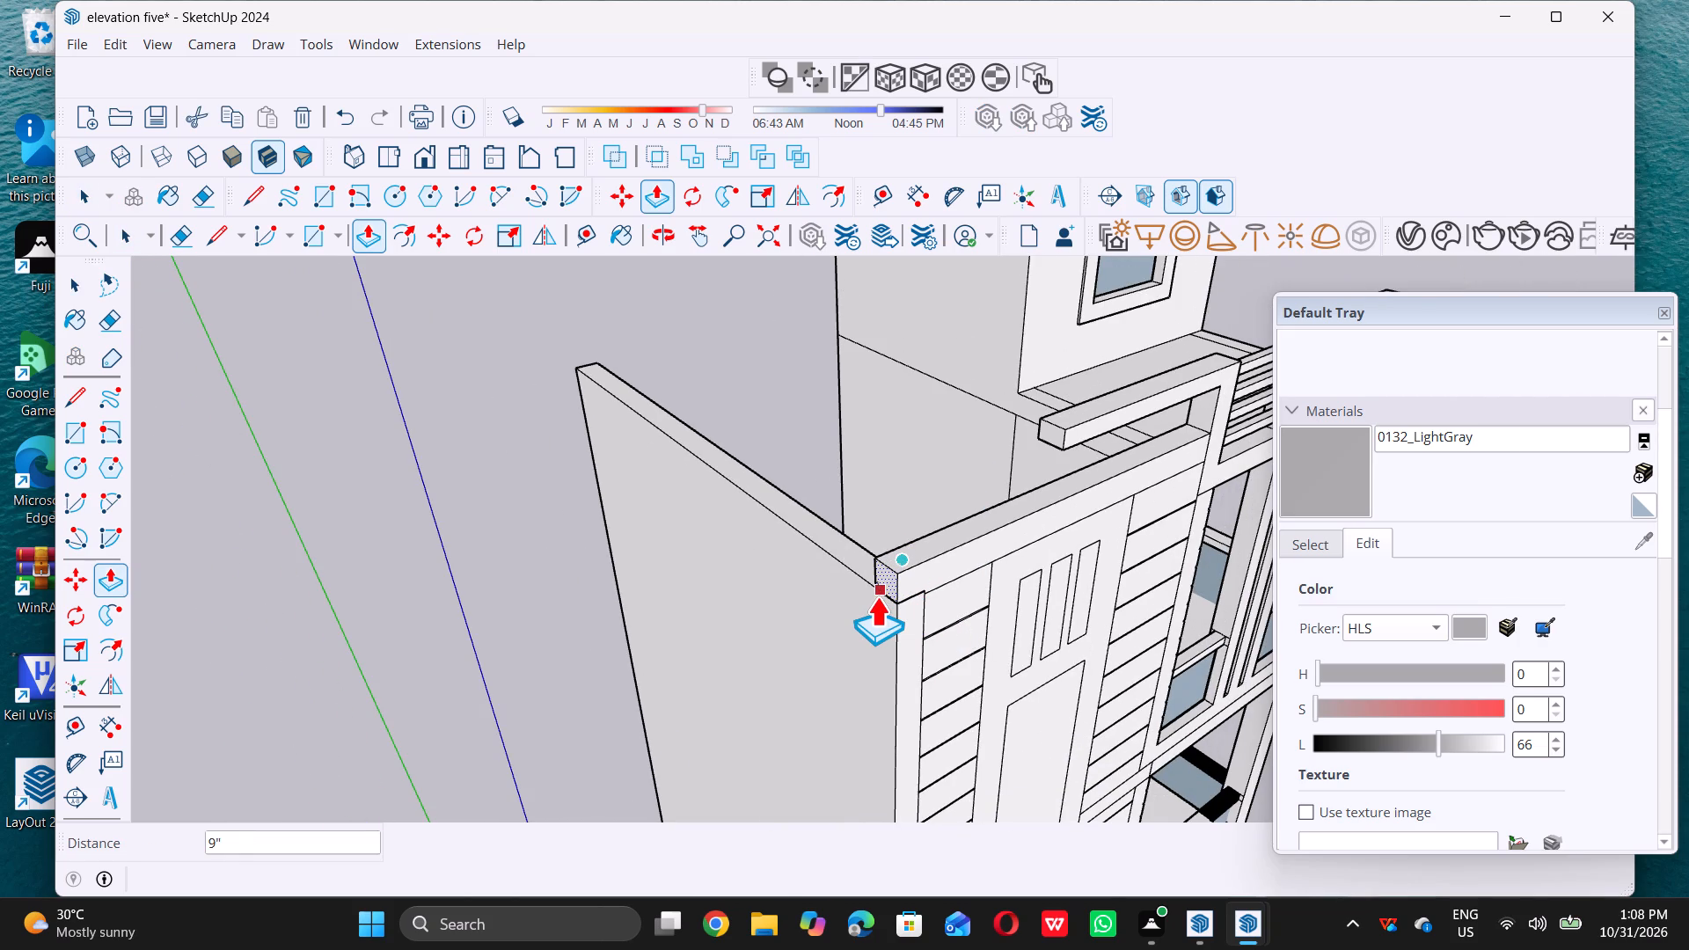
{"action": "key", "text": "space"}
Draw a 9" vertical line up the extended parapet's front face, continuing the outer grooved panel's outer edge to the parapet's top edge.
{"action": "scroll", "coordinate": [876, 635], "scroll_direction": "down", "scroll_amount": 6}
{"action": "middle_click_drag", "start_coordinate": [919, 662], "coordinate": [935, 567]}
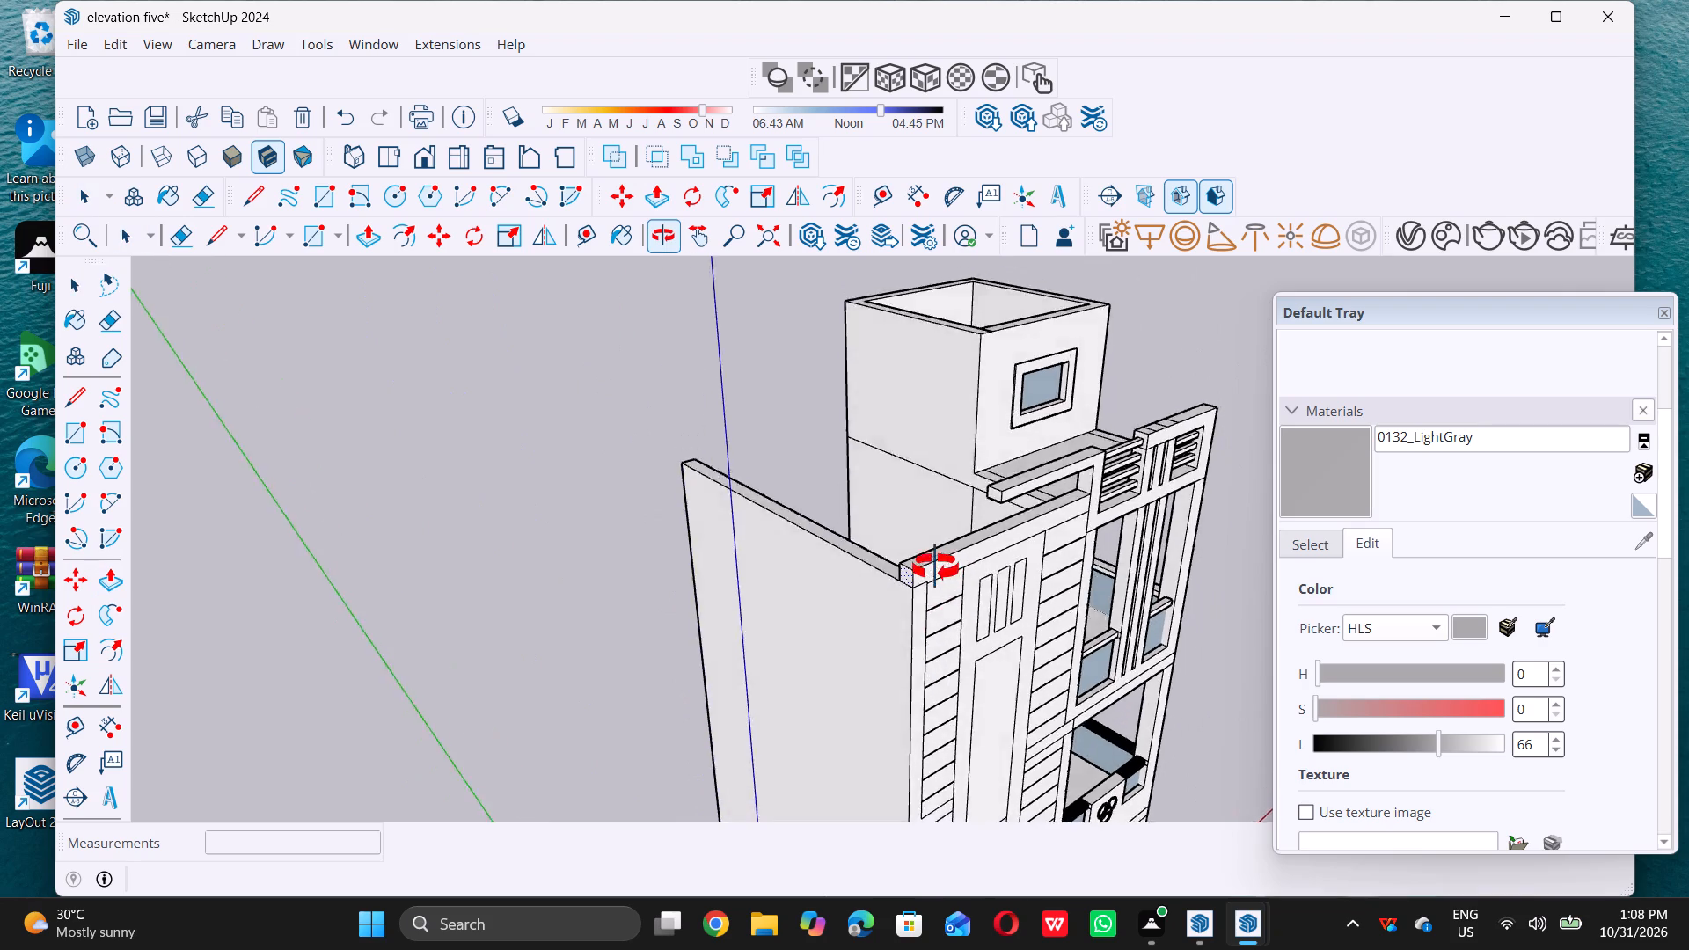
{"action": "middle_click_drag", "start_coordinate": [935, 567], "coordinate": [692, 649]}
{"action": "middle_click", "coordinate": [692, 648]}
{"action": "middle_click_drag", "start_coordinate": [709, 598], "coordinate": [724, 586]}
{"action": "middle_click", "coordinate": [724, 586]}
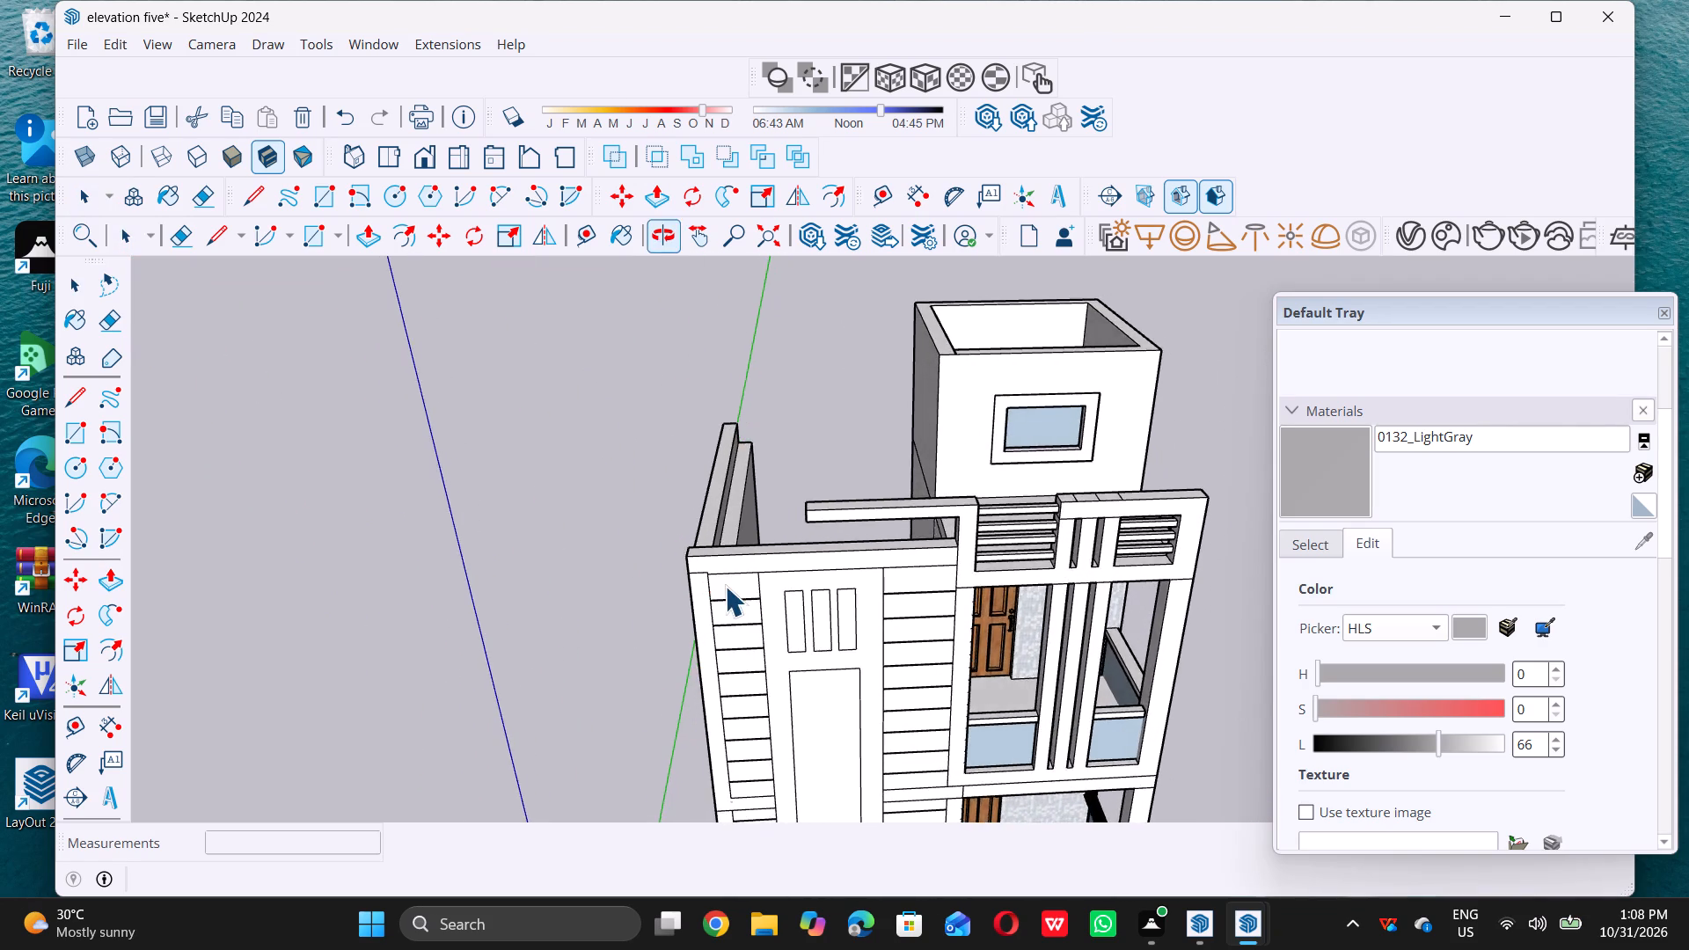
{"action": "scroll", "coordinate": [725, 586], "scroll_direction": "up", "scroll_amount": 16}
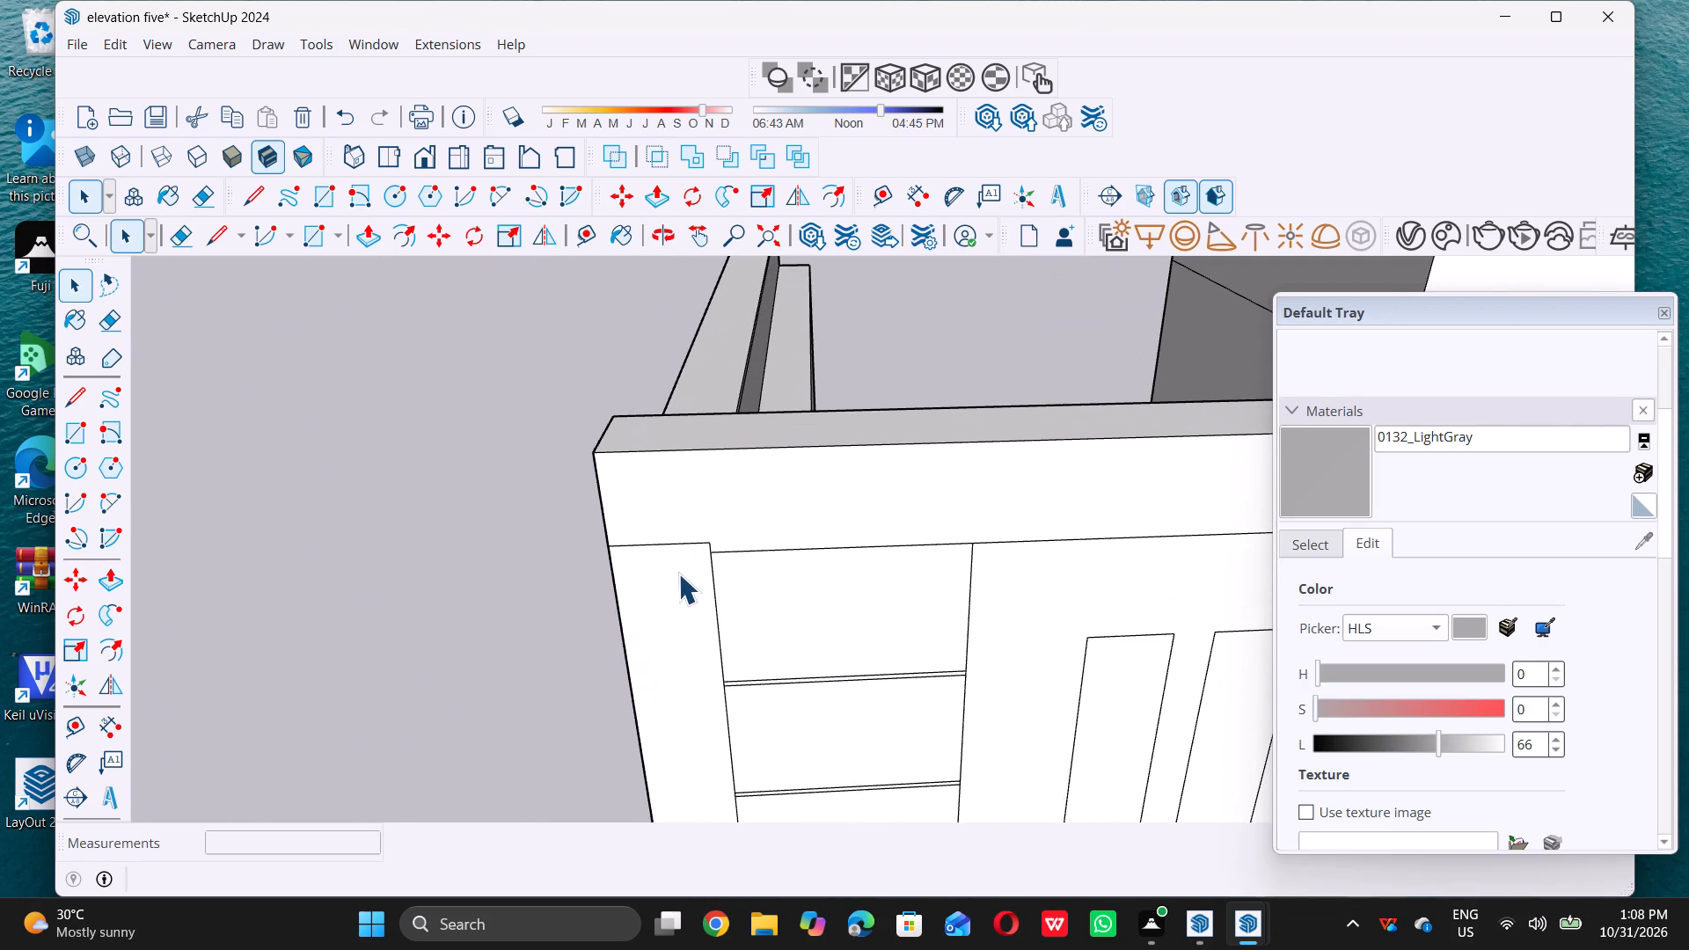
{"action": "key", "text": "l"}
{"action": "left_click", "coordinate": [708, 540]}
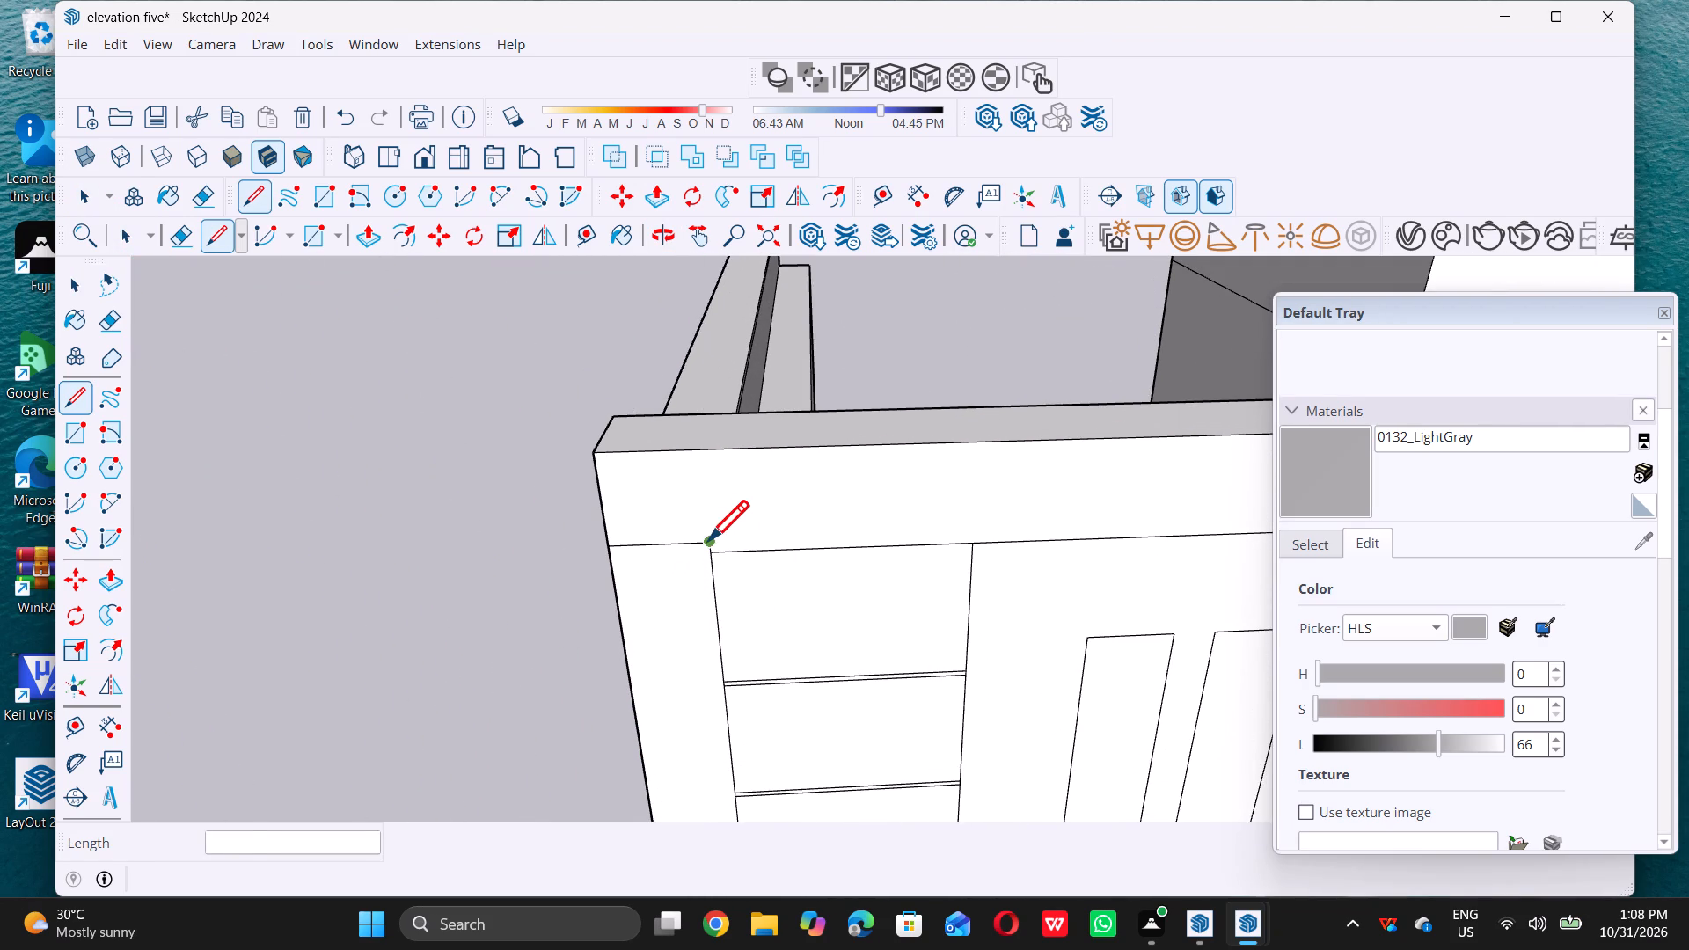
{"action": "left_click", "coordinate": [706, 456]}
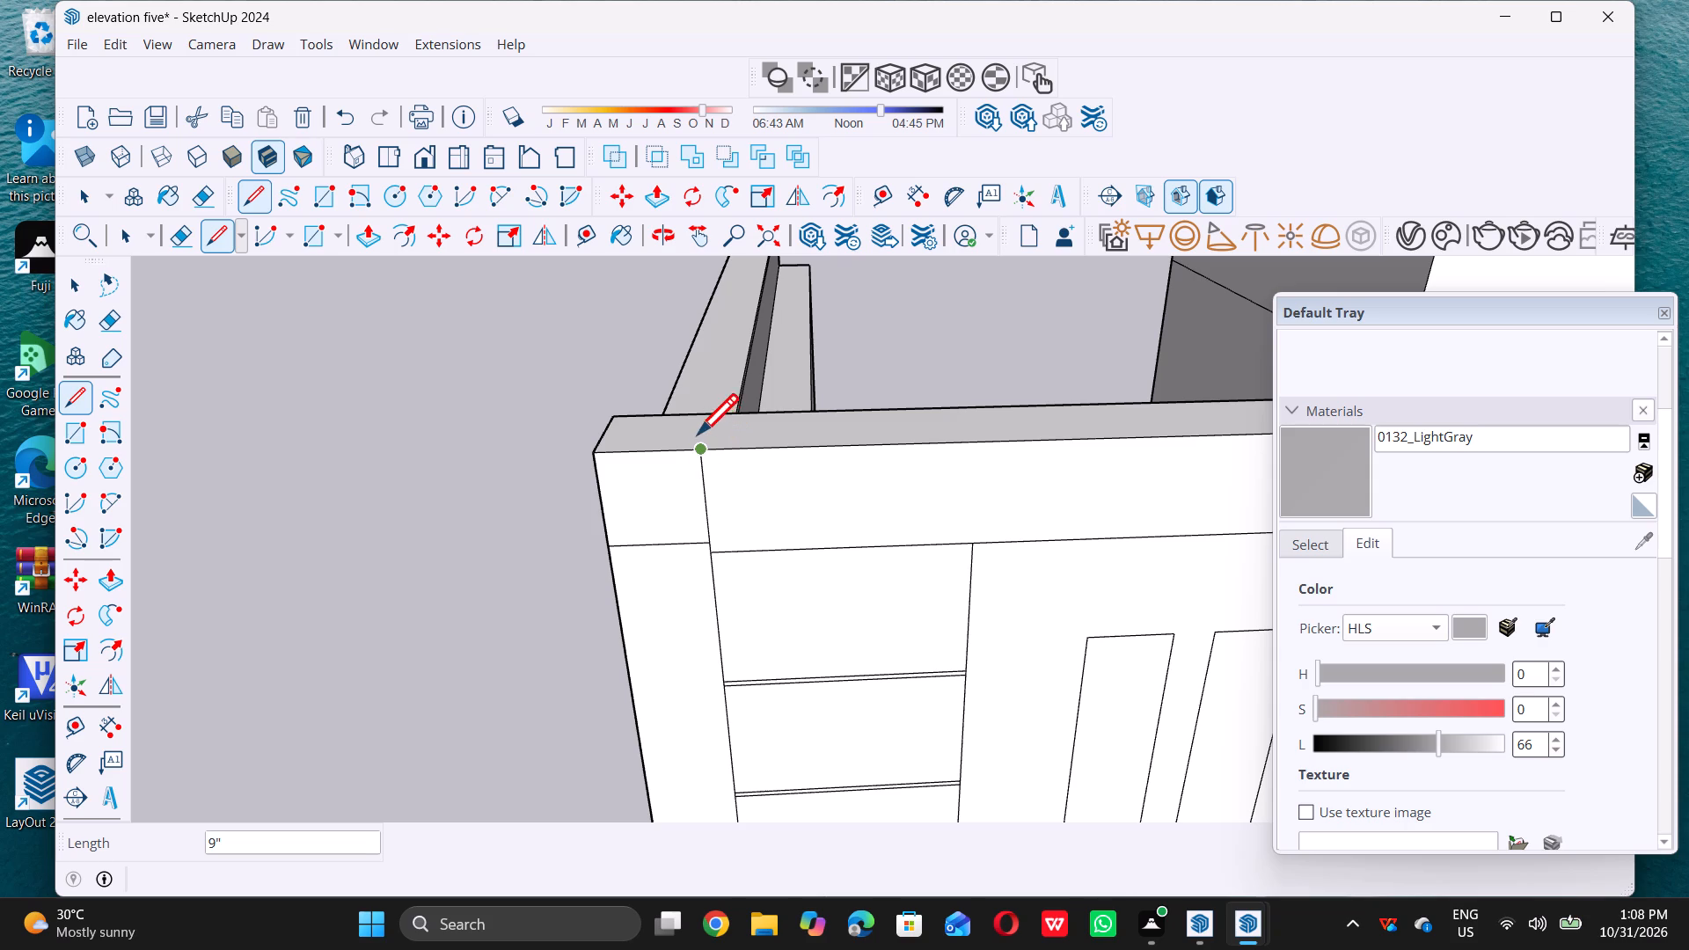
Draw a 9" line across the extended parapet's top face, continuing the vertical line on its front face to the back edge.
{"action": "scroll", "coordinate": [702, 410], "scroll_direction": "up", "scroll_amount": 6}
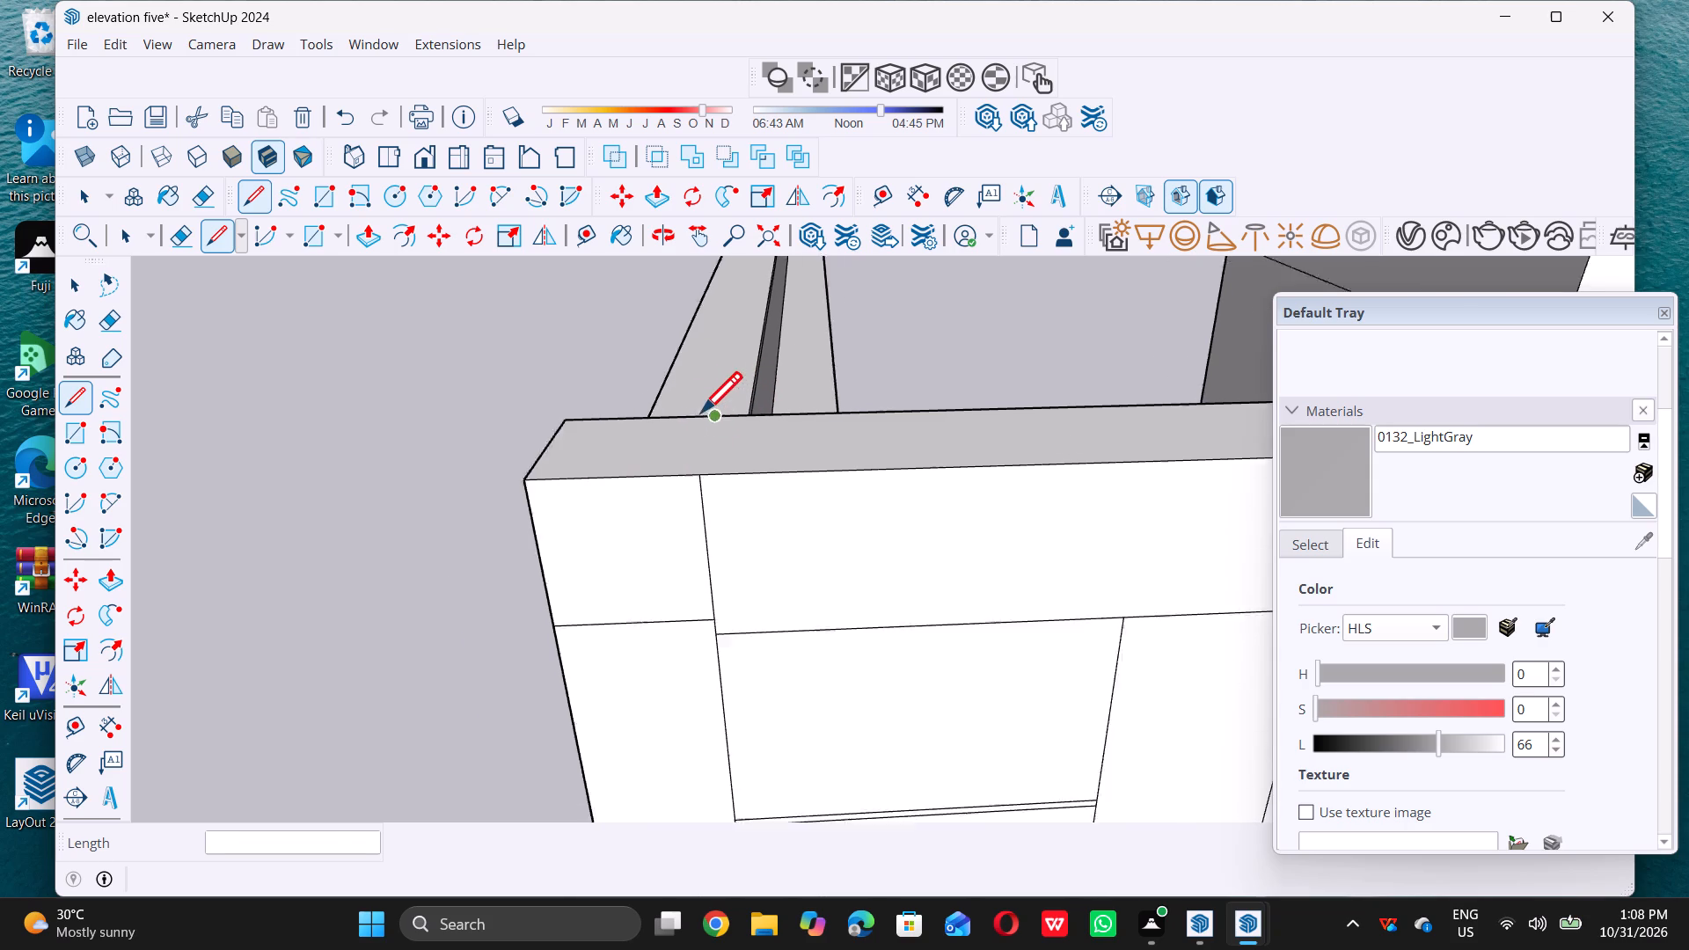
{"action": "scroll", "coordinate": [701, 412], "scroll_direction": "up", "scroll_amount": 2}
{"action": "left_click", "coordinate": [691, 564]}
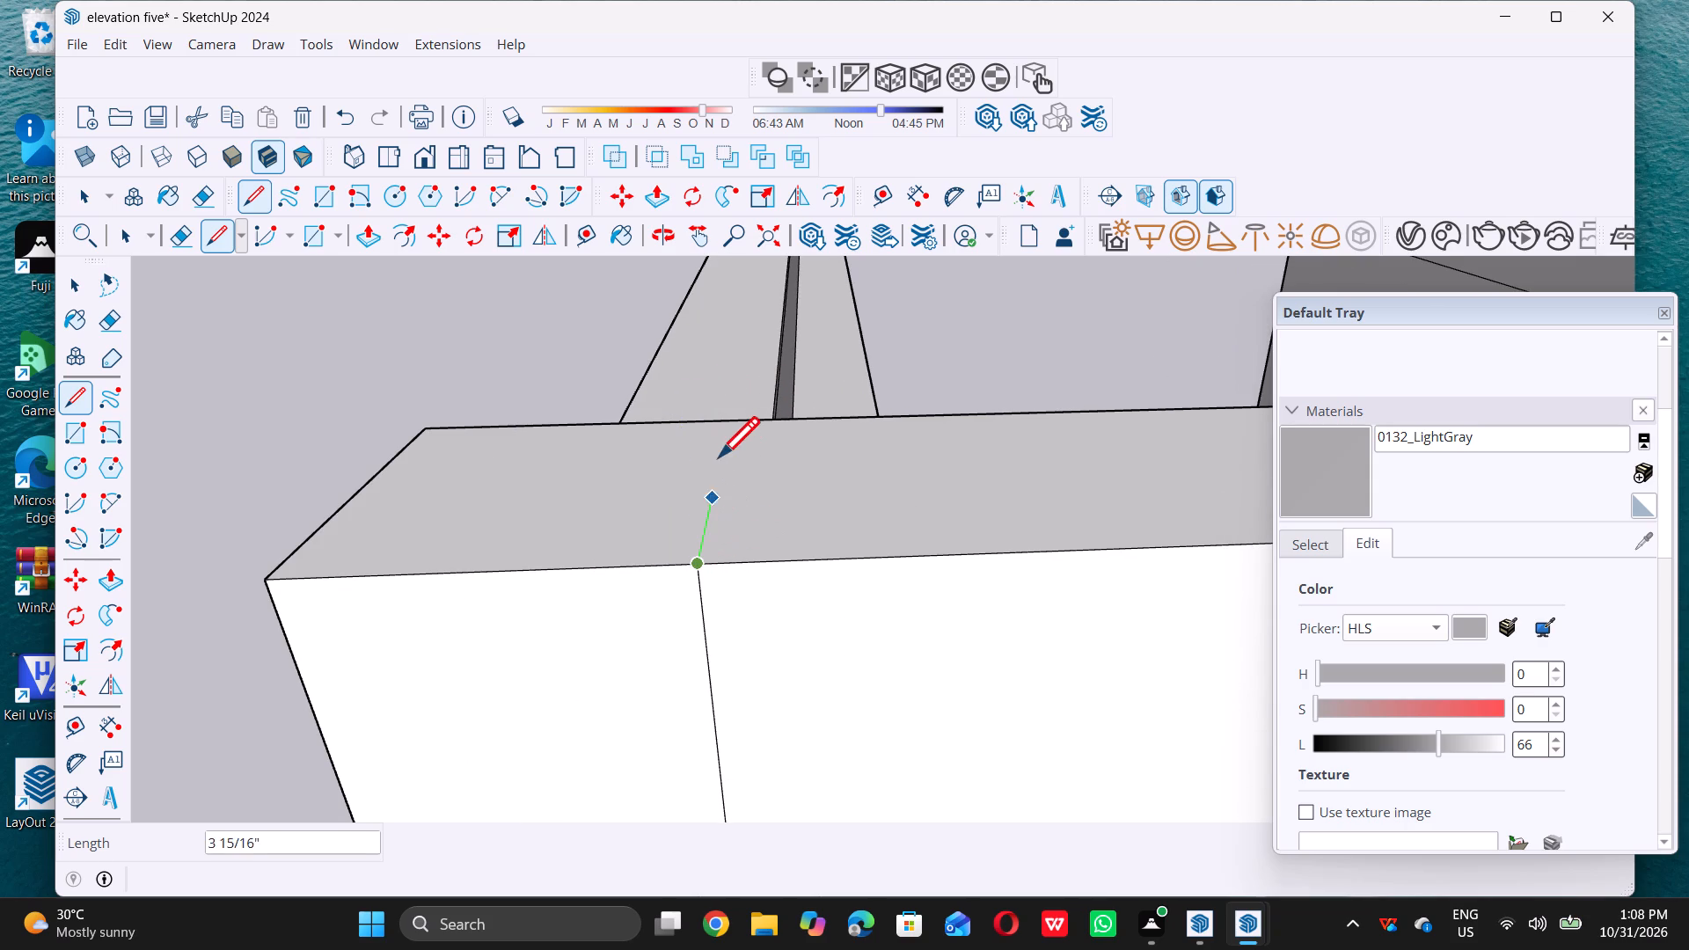
{"action": "double_click", "coordinate": [737, 424]}
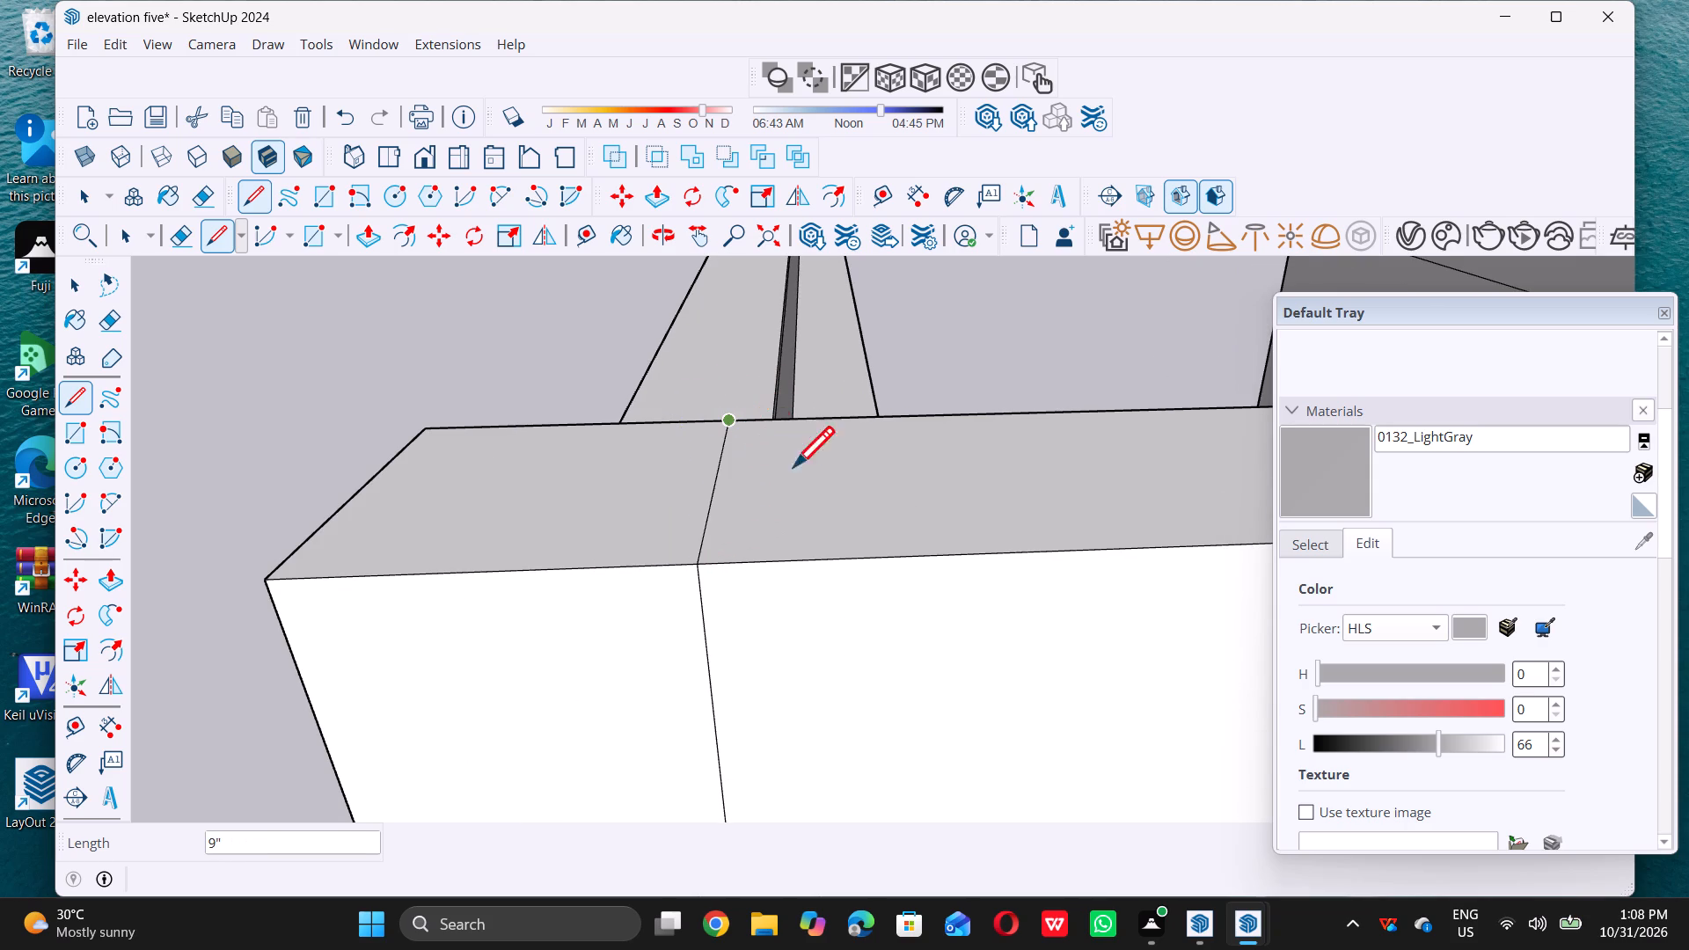
{"action": "key", "text": "space"}
Push/pull the outer corner square of the parapet's top up about 1' 10" as a post, level with the raised roof beam.
{"action": "scroll", "coordinate": [817, 530], "scroll_direction": "down", "scroll_amount": 20}
{"action": "scroll", "coordinate": [817, 530], "scroll_direction": "down", "scroll_amount": 7}
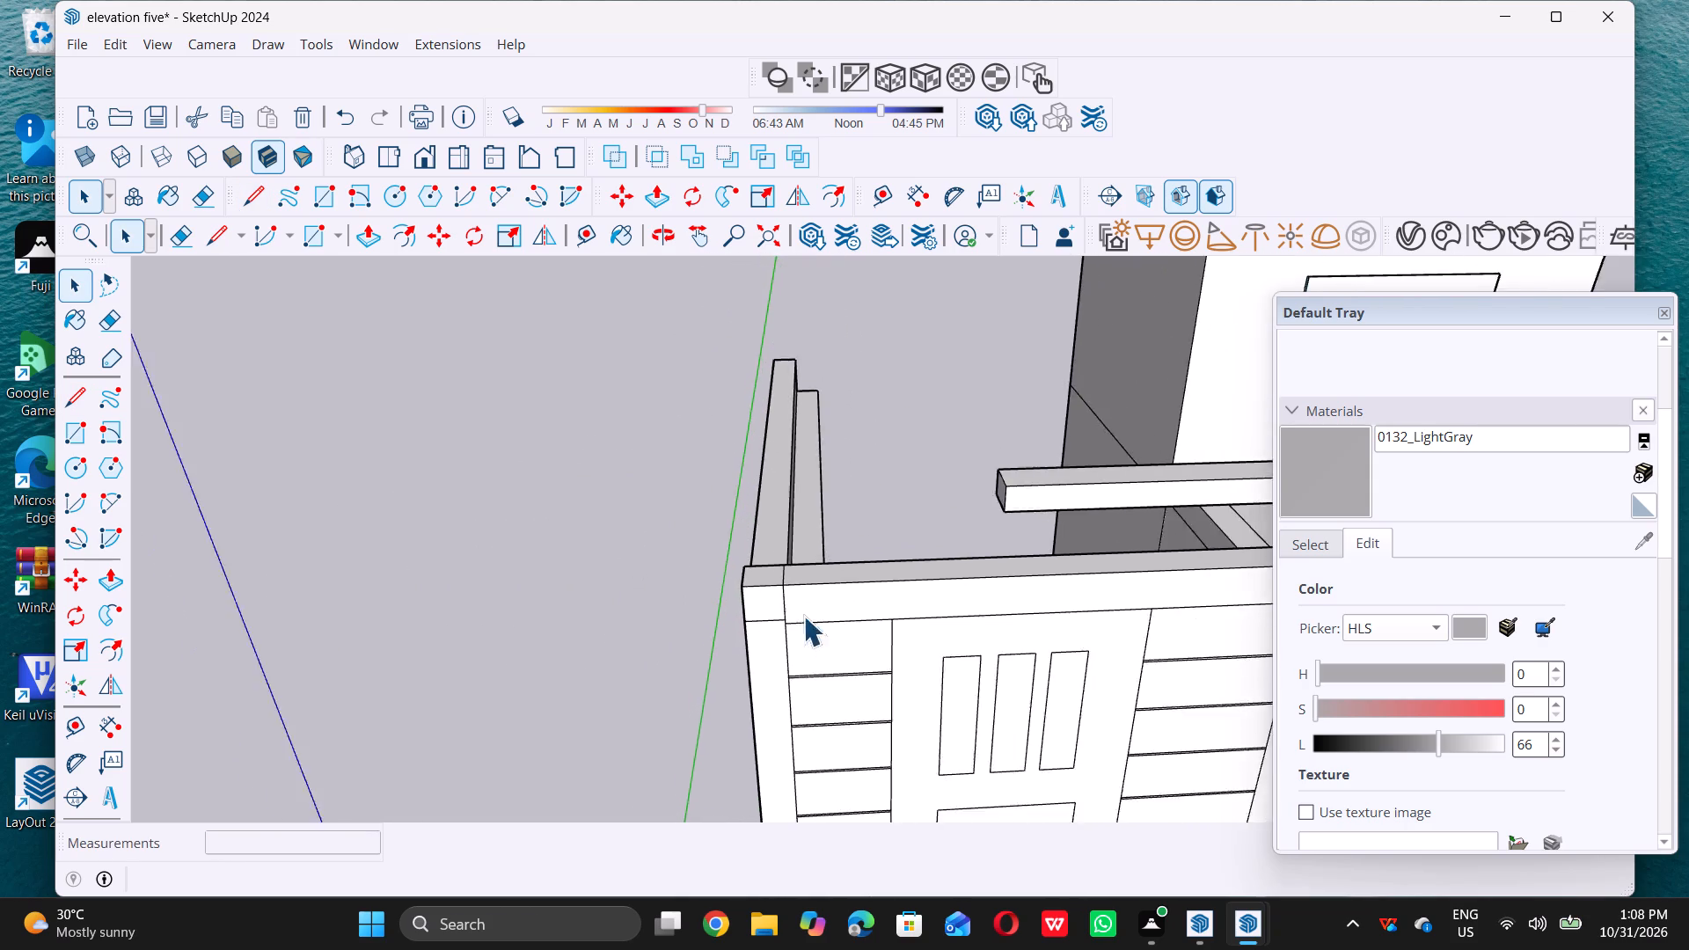
{"action": "scroll", "coordinate": [803, 616], "scroll_direction": "down", "scroll_amount": 4}
{"action": "middle_click_drag", "start_coordinate": [758, 658], "coordinate": [961, 631]}
{"action": "scroll", "coordinate": [934, 574], "scroll_direction": "up", "scroll_amount": 8}
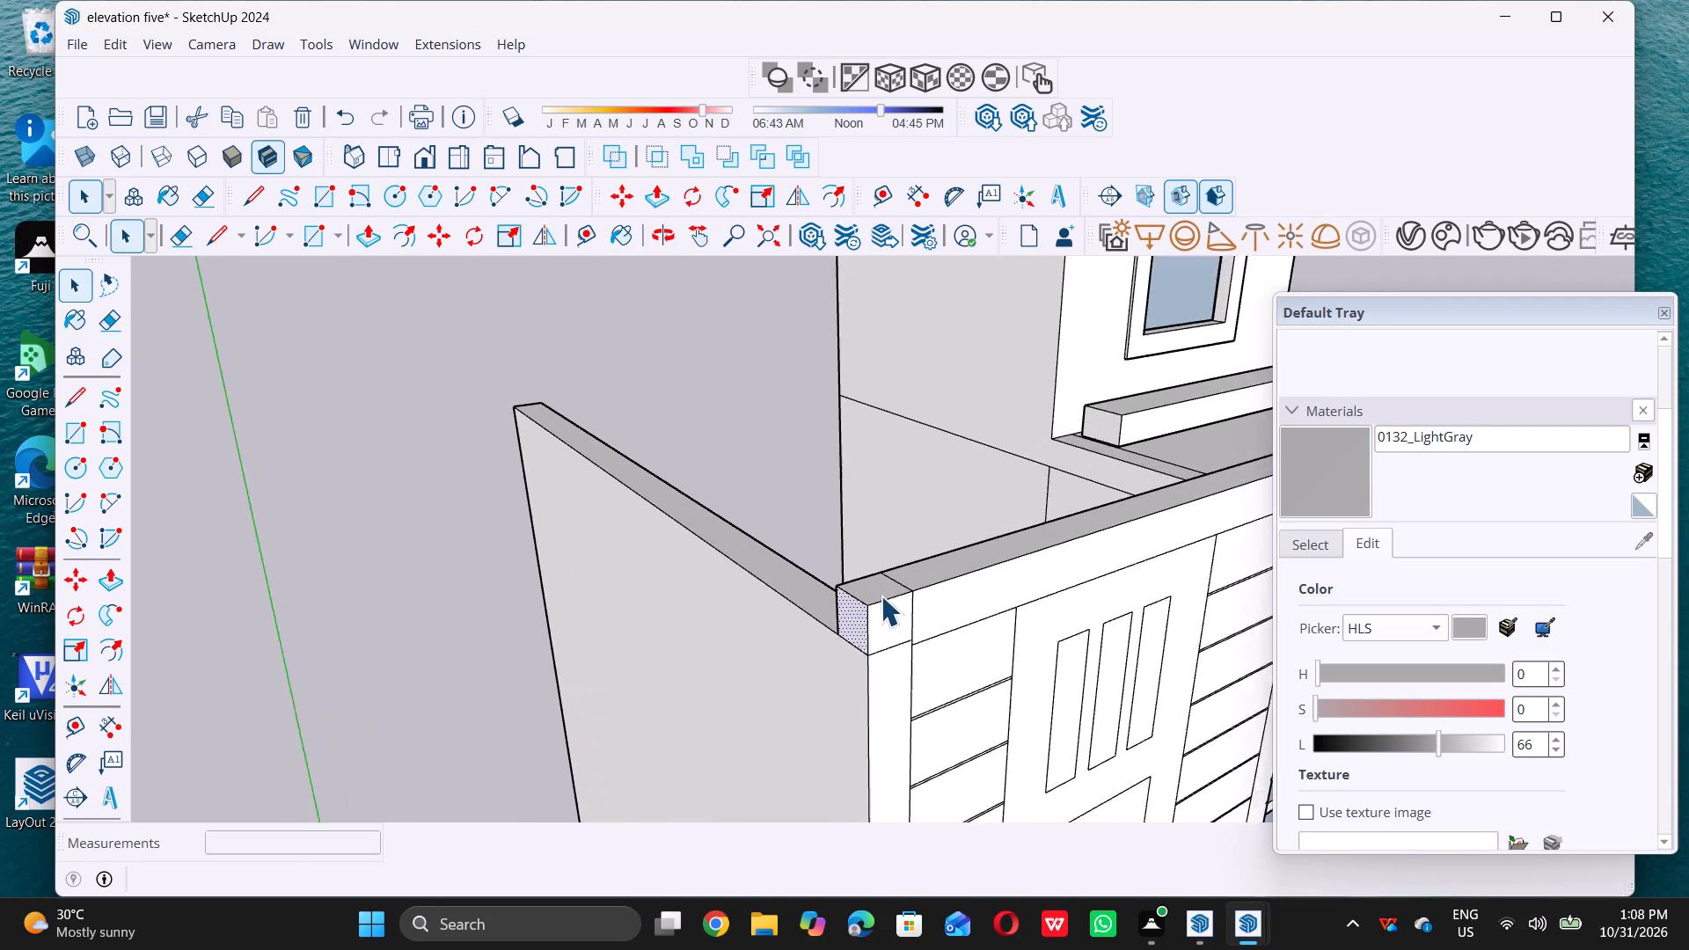
{"action": "scroll", "coordinate": [881, 596], "scroll_direction": "up", "scroll_amount": 4}
{"action": "left_click", "coordinate": [882, 589]}
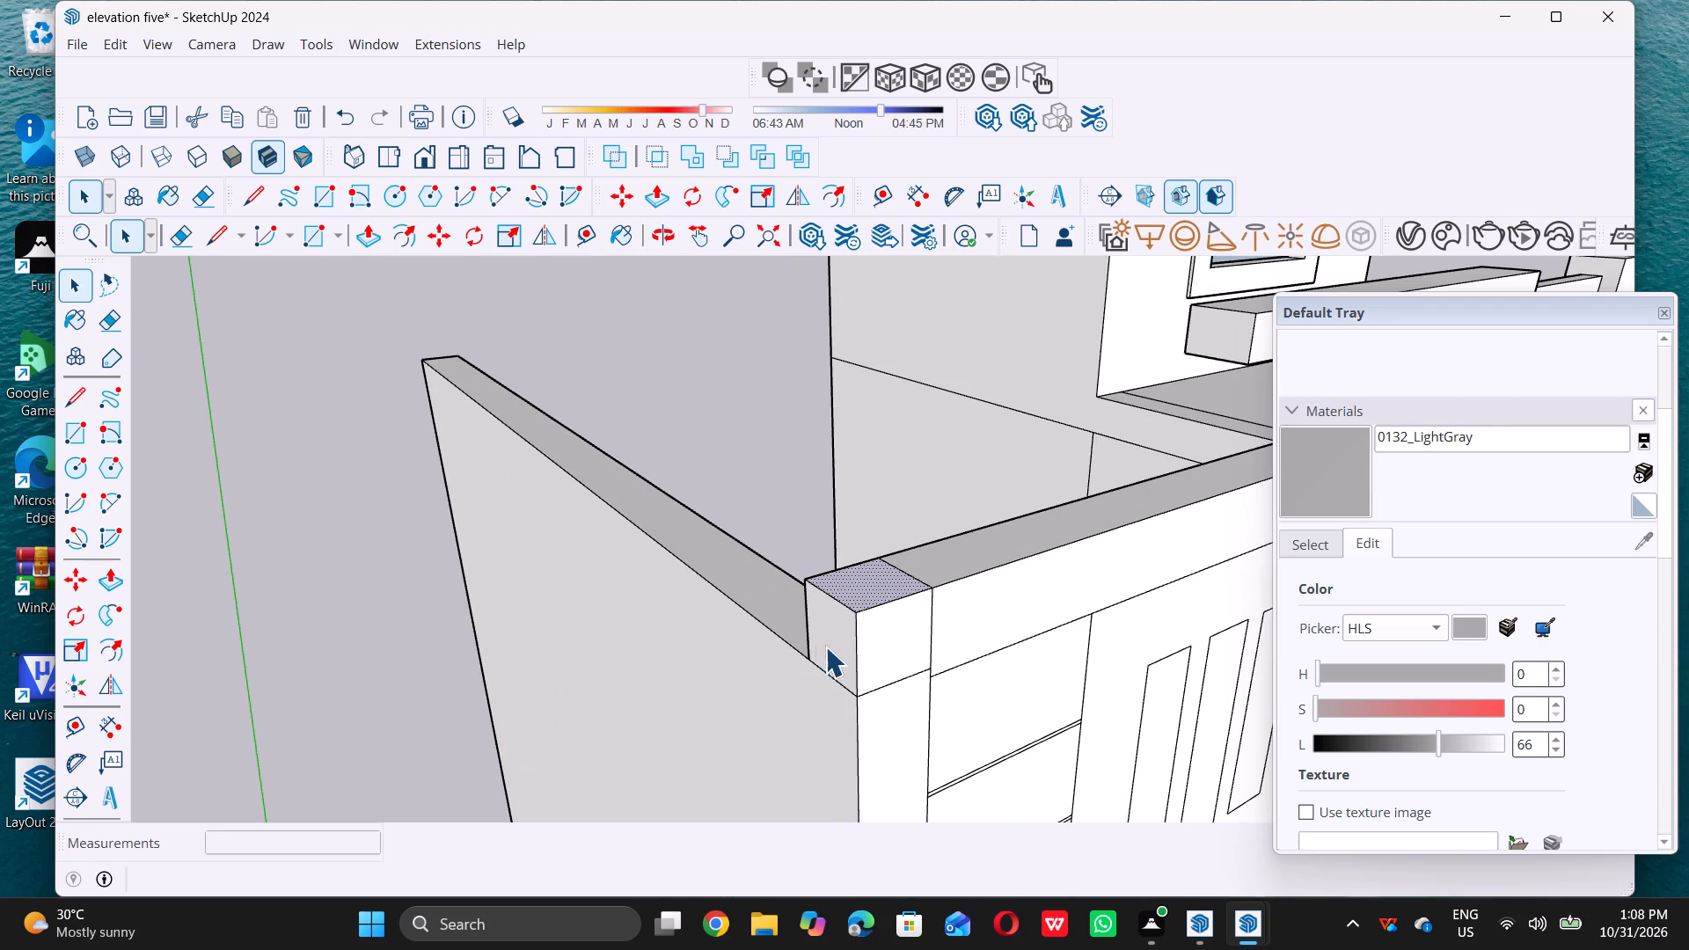
{"action": "key", "text": "p"}
{"action": "left_click", "coordinate": [859, 579]}
{"action": "scroll", "coordinate": [858, 576], "scroll_direction": "down", "scroll_amount": 8}
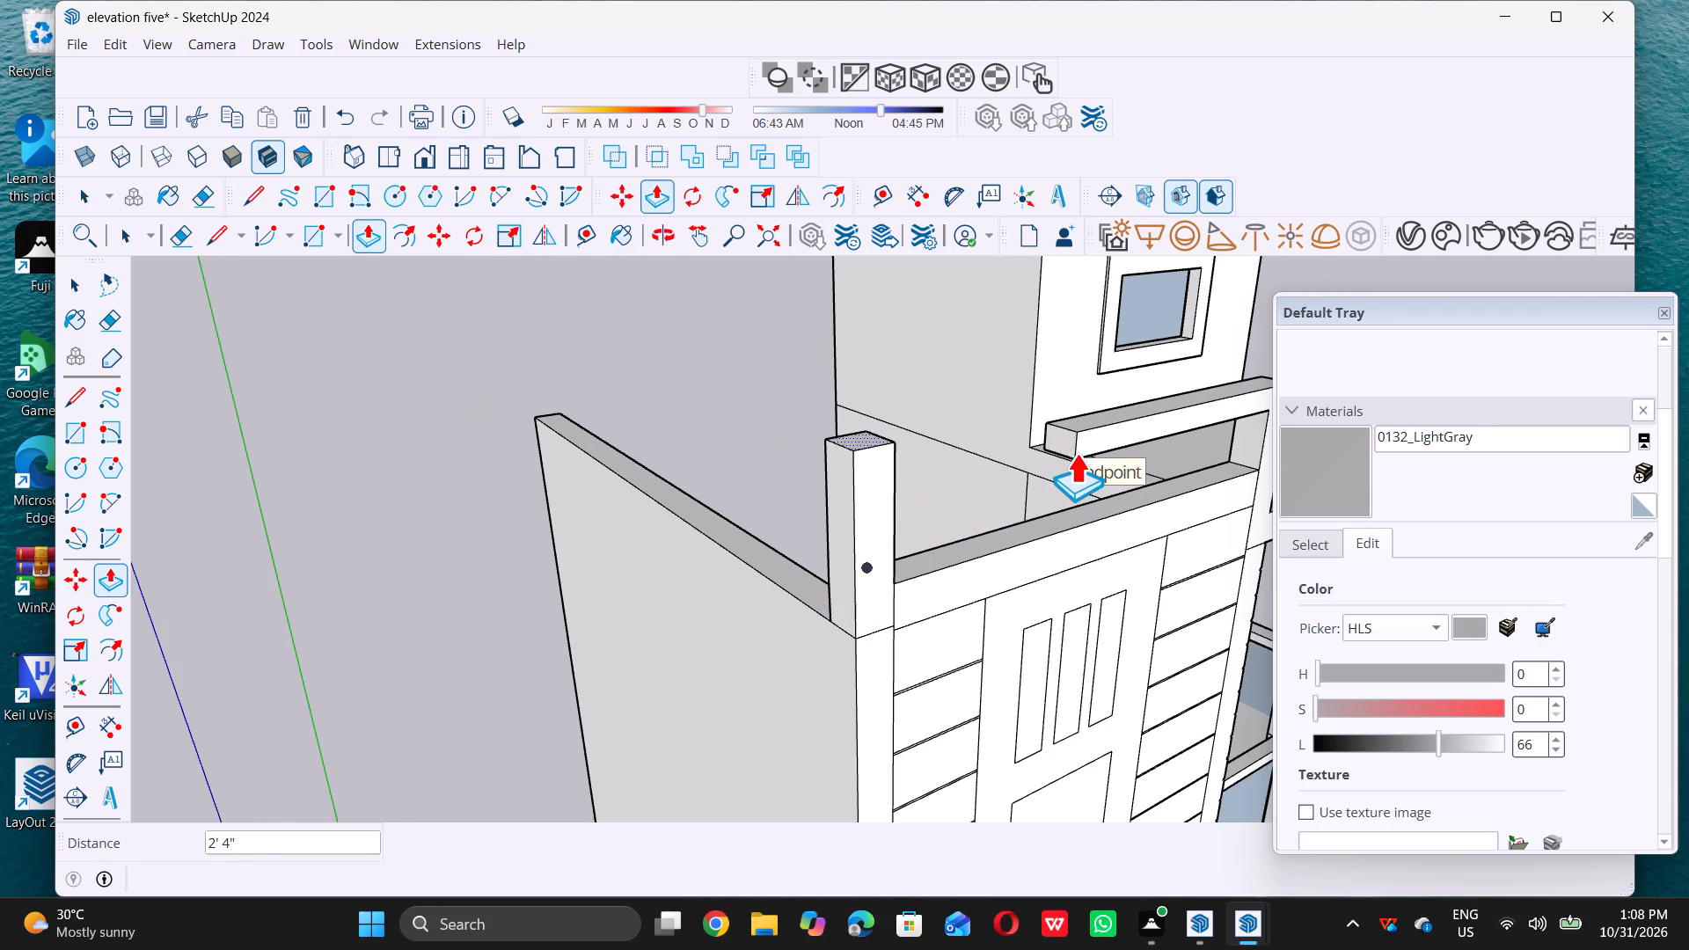
{"action": "left_click", "coordinate": [1078, 429]}
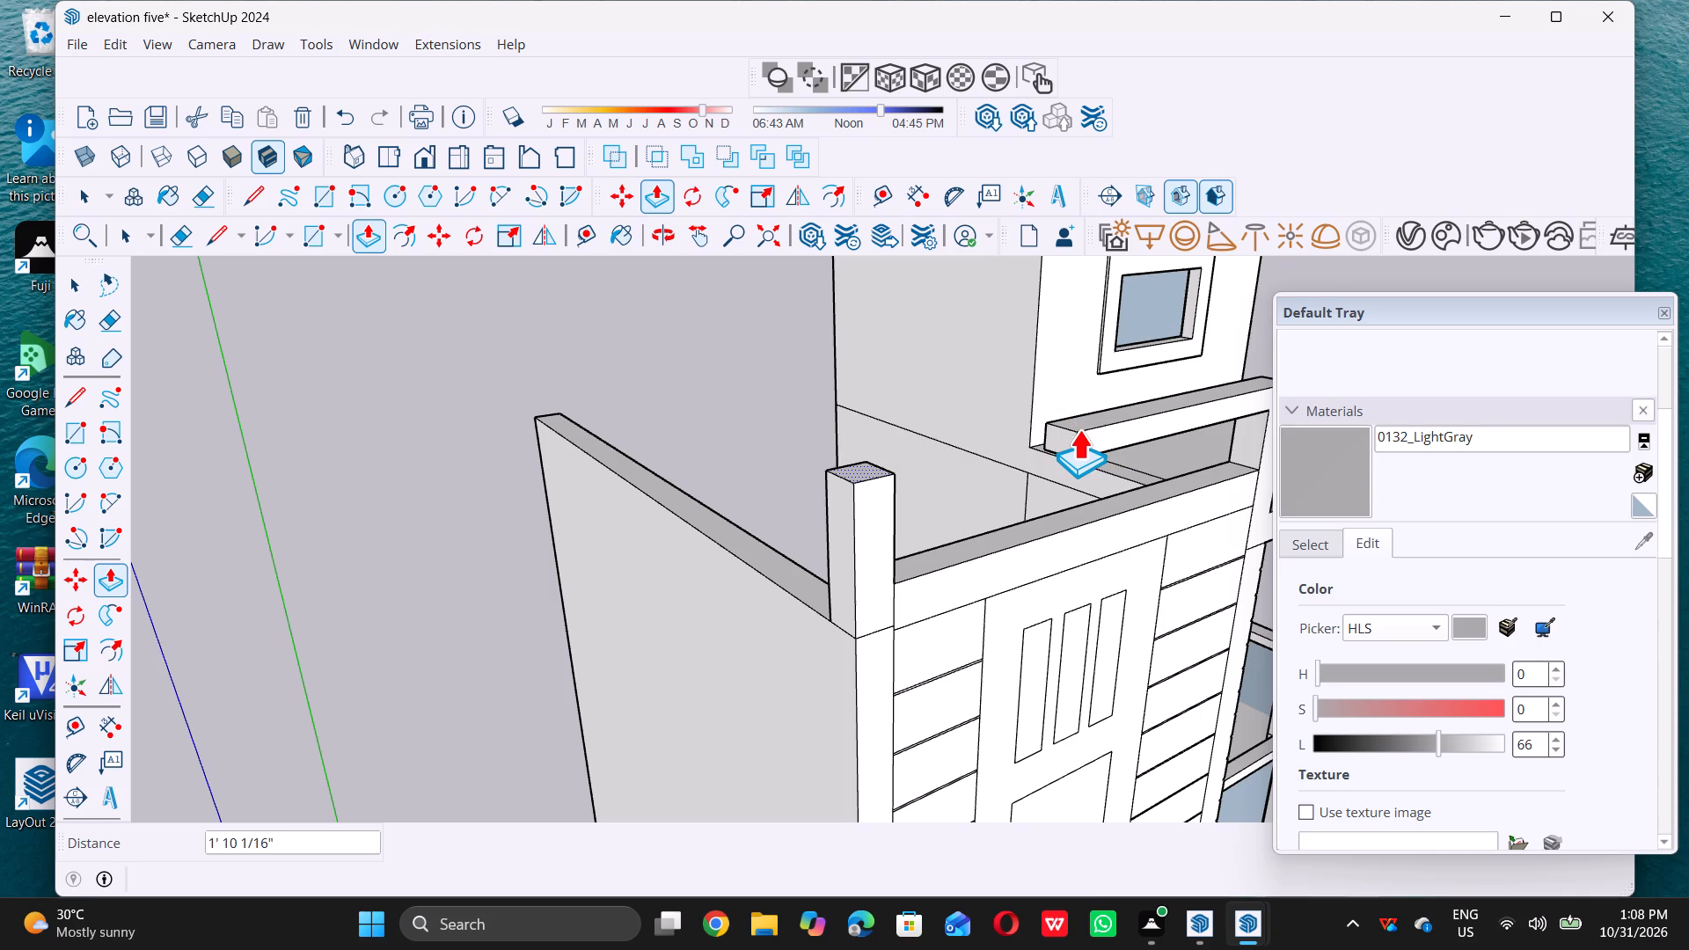
{"action": "key", "text": "space"}
Push/pull the free end of the raised roof beam outward until it meets the corner post, with a final pull of about 2' 2".
{"action": "scroll", "coordinate": [629, 587], "scroll_direction": "down", "scroll_amount": 5}
{"action": "left_click", "coordinate": [370, 592]}
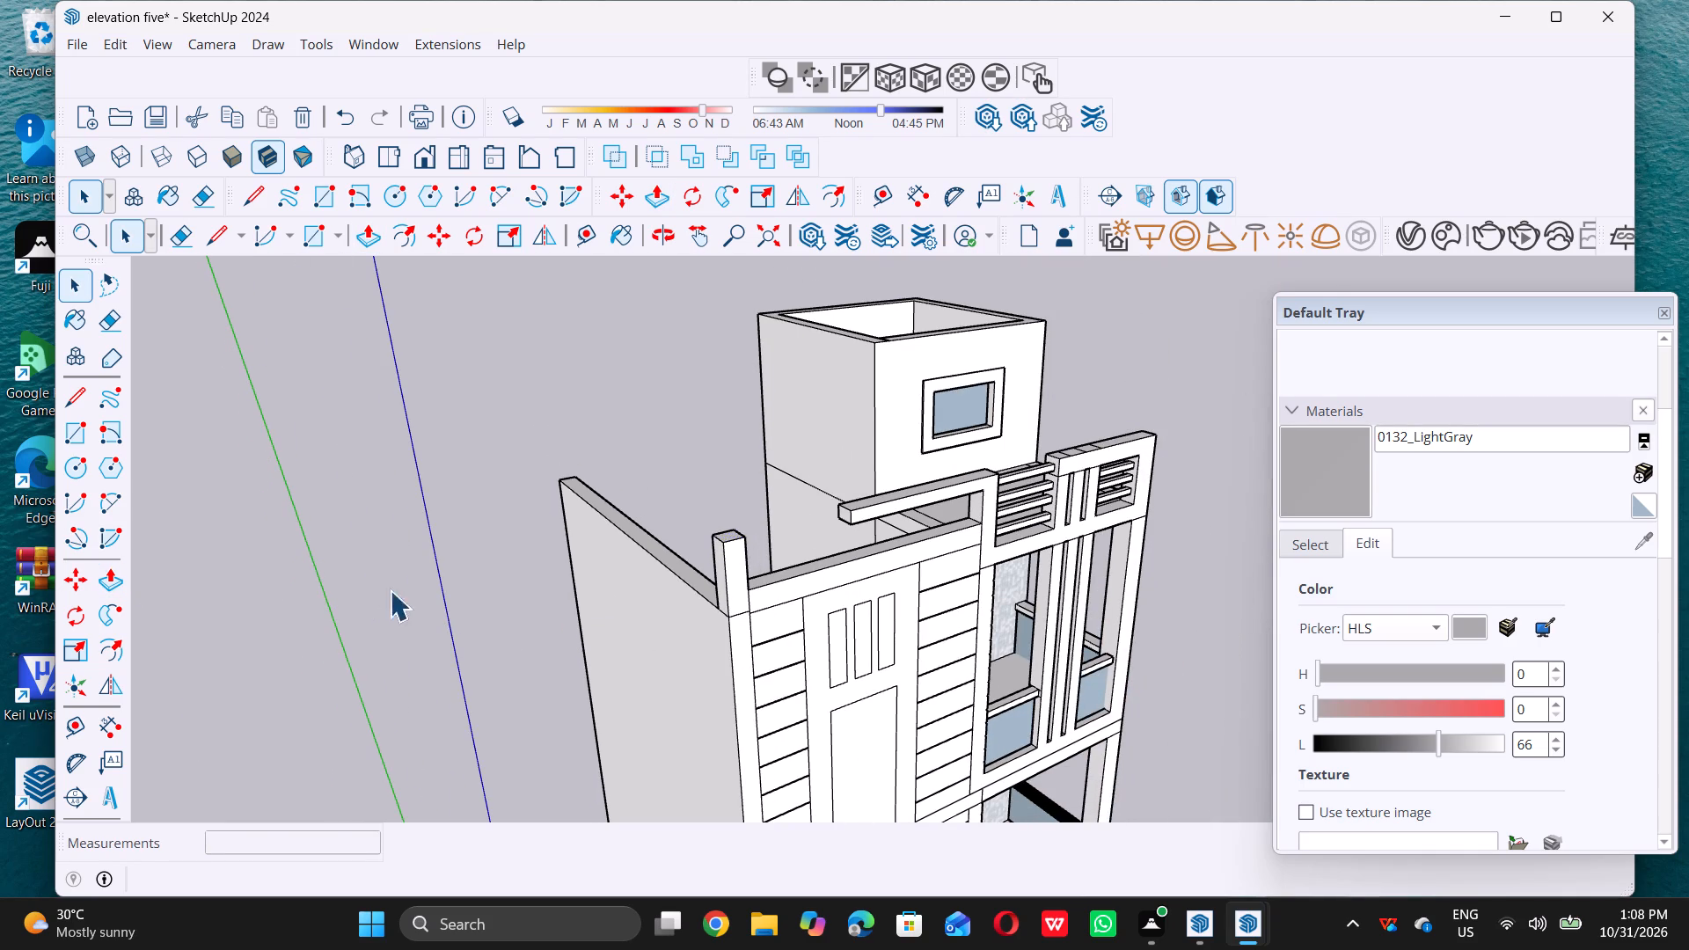
{"action": "scroll", "coordinate": [721, 637], "scroll_direction": "down", "scroll_amount": 4}
{"action": "middle_click_drag", "start_coordinate": [734, 647], "coordinate": [779, 579]}
{"action": "scroll", "coordinate": [844, 523], "scroll_direction": "up", "scroll_amount": 5}
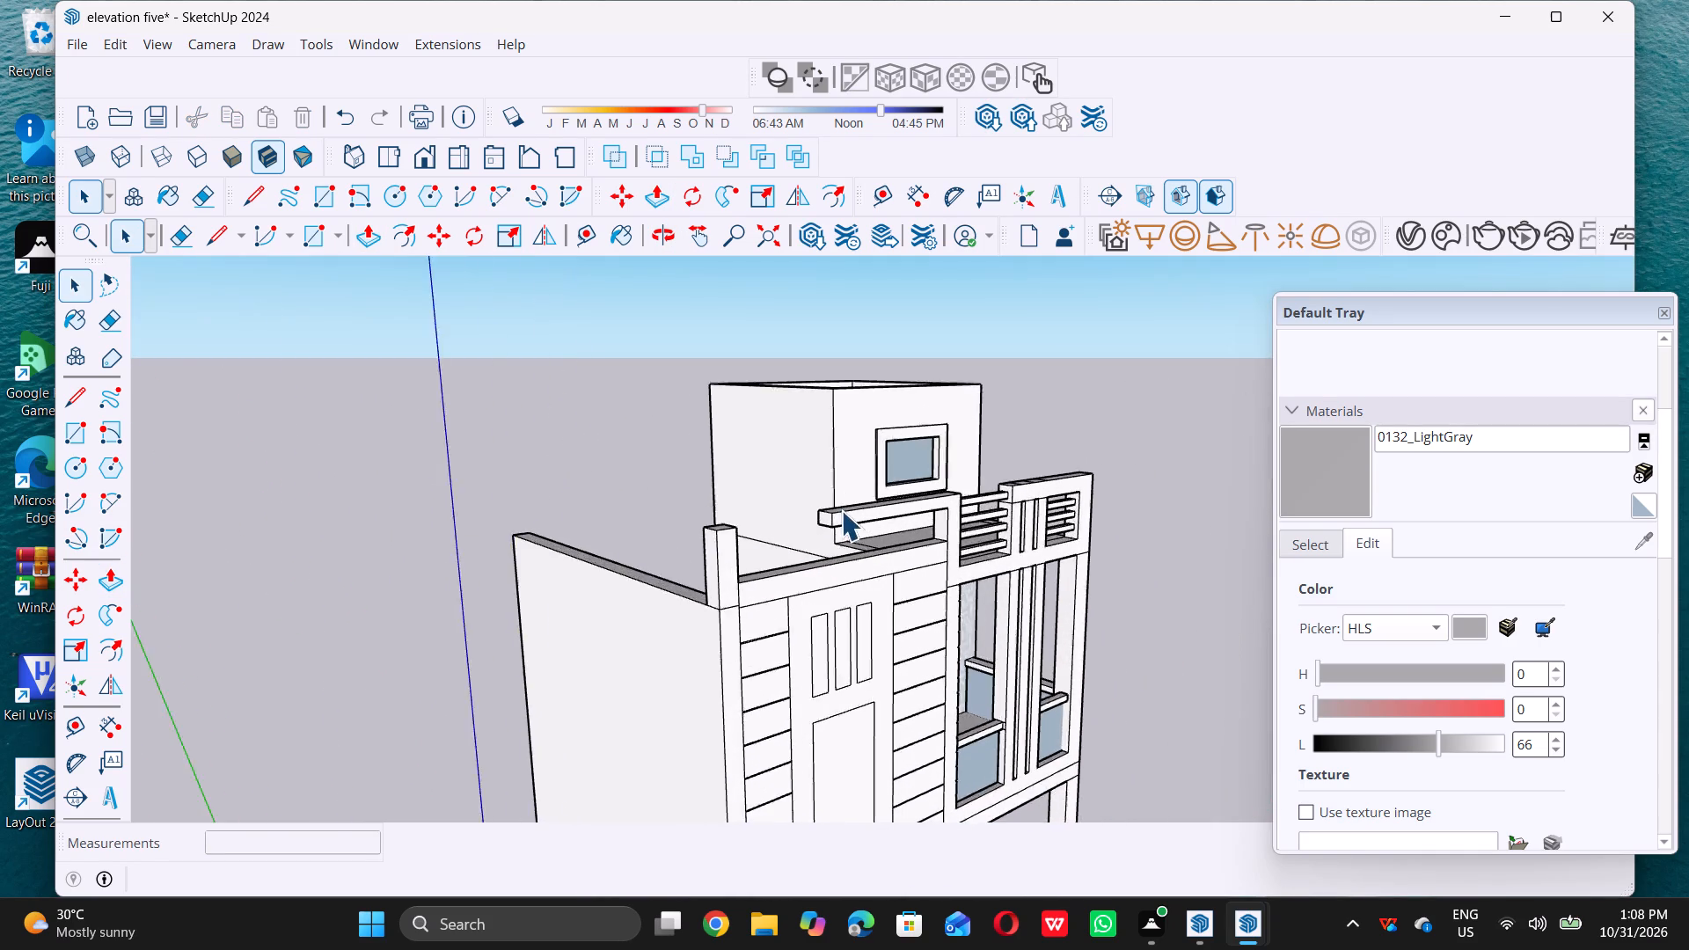
{"action": "scroll", "coordinate": [821, 518], "scroll_direction": "up", "scroll_amount": 10}
{"action": "double_click", "coordinate": [821, 520]}
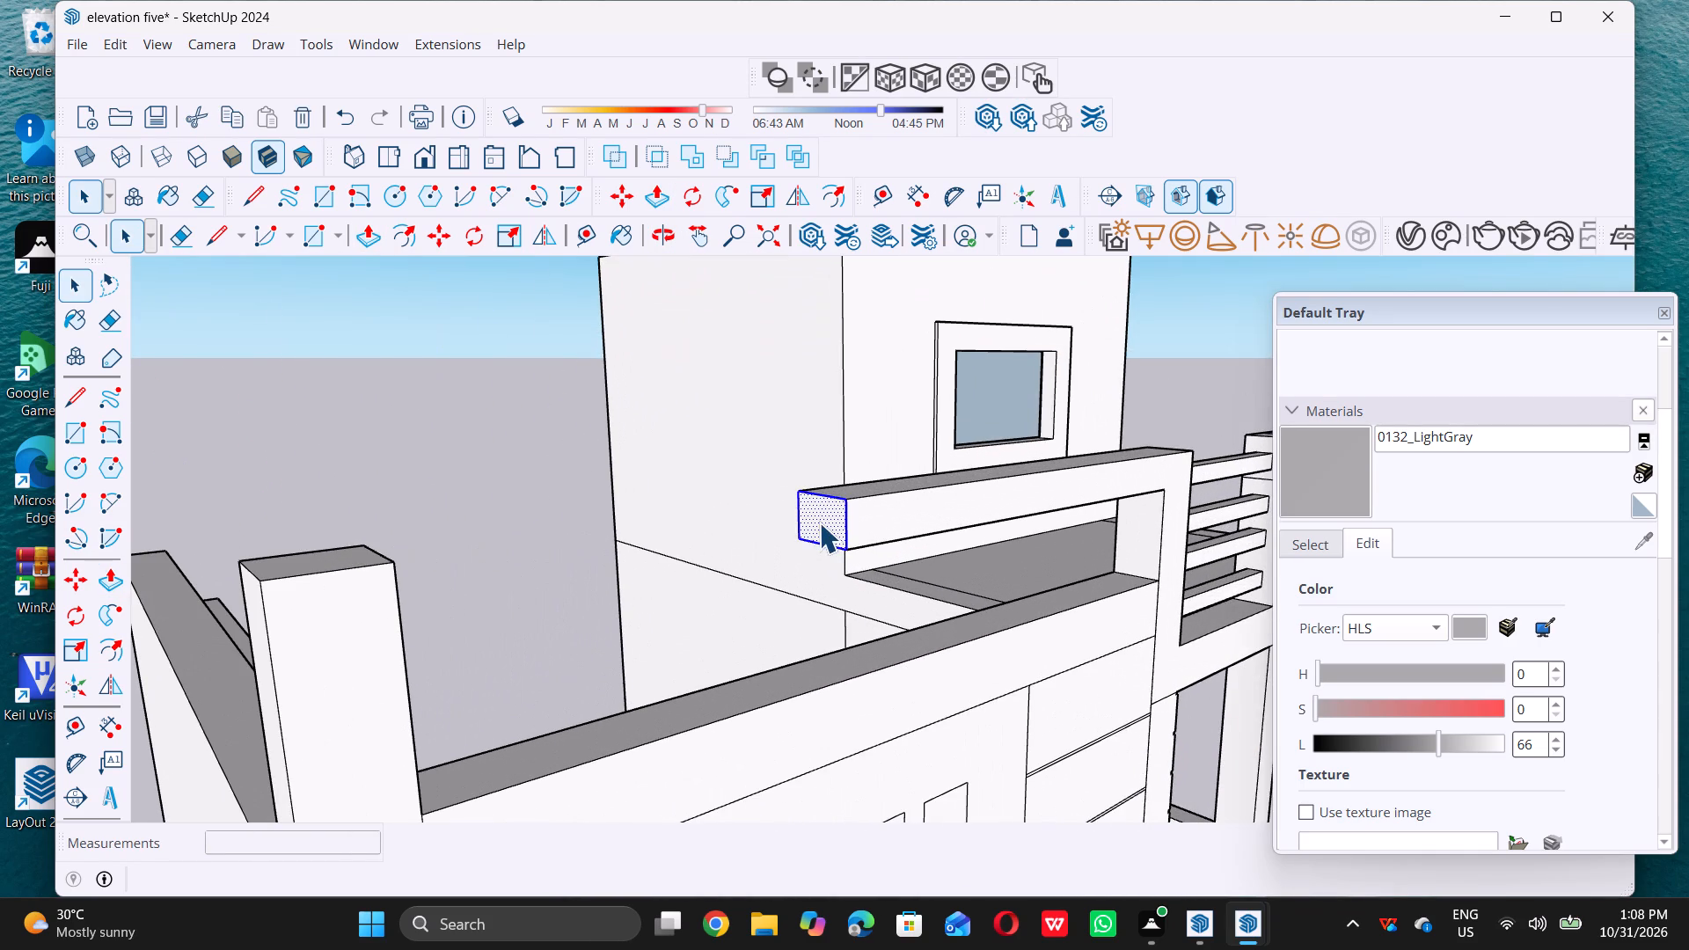
{"action": "key", "text": "p"}
{"action": "double_click", "coordinate": [822, 521]}
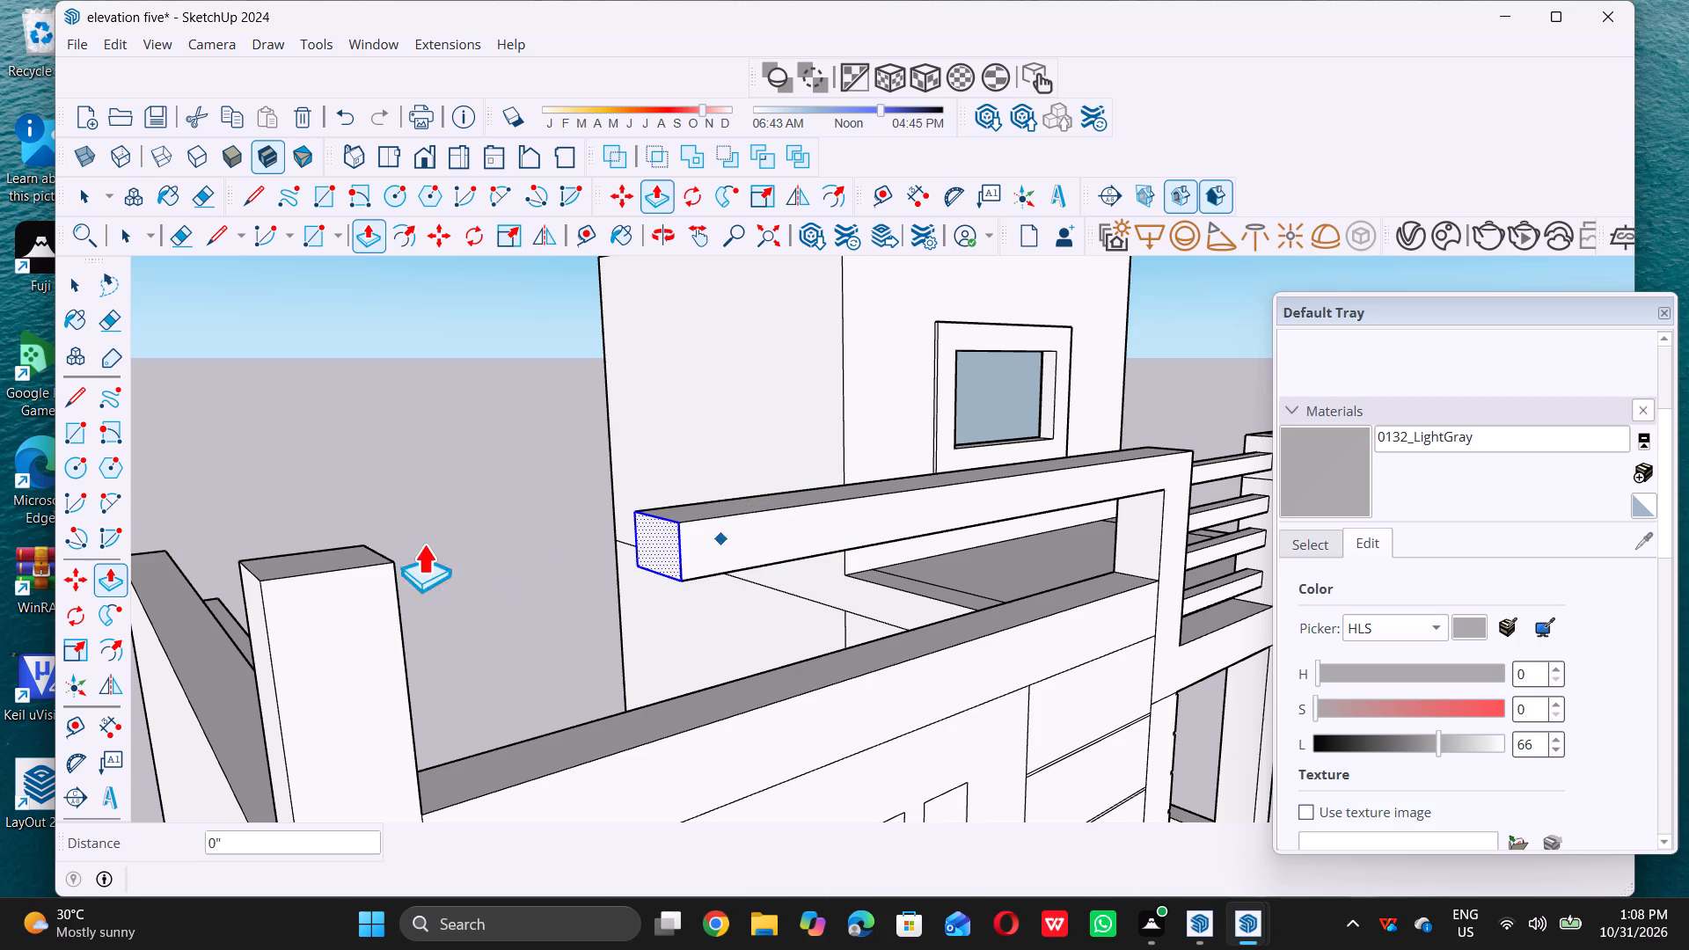
{"action": "left_click", "coordinate": [657, 539]}
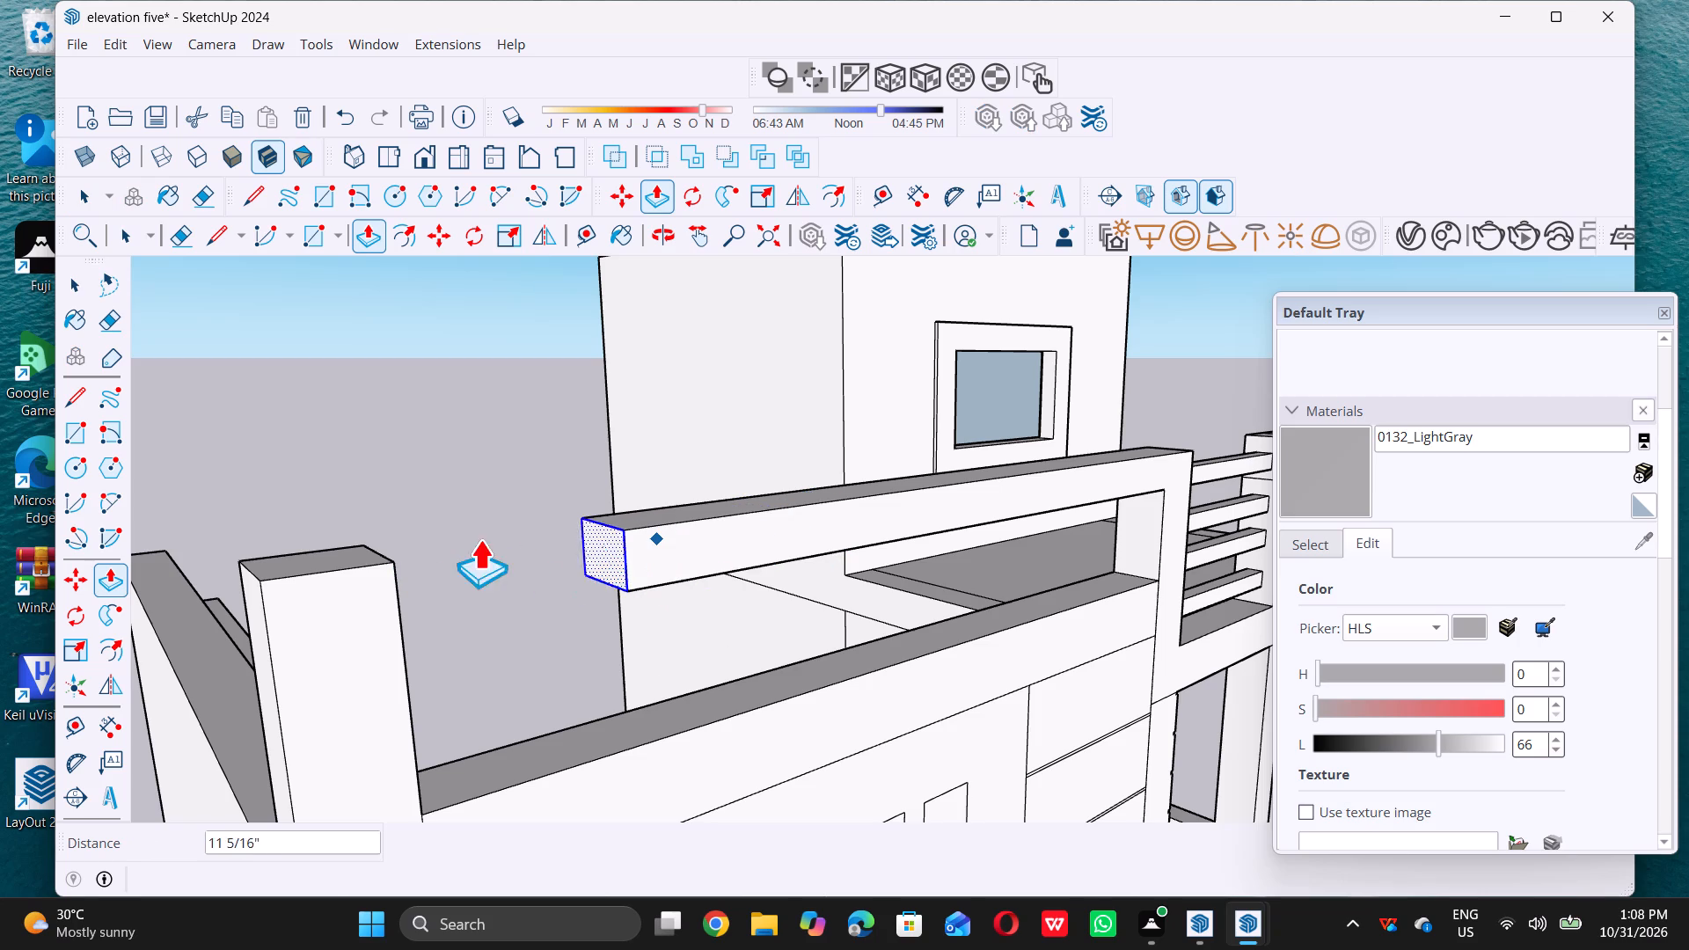
{"action": "left_click", "coordinate": [393, 585]}
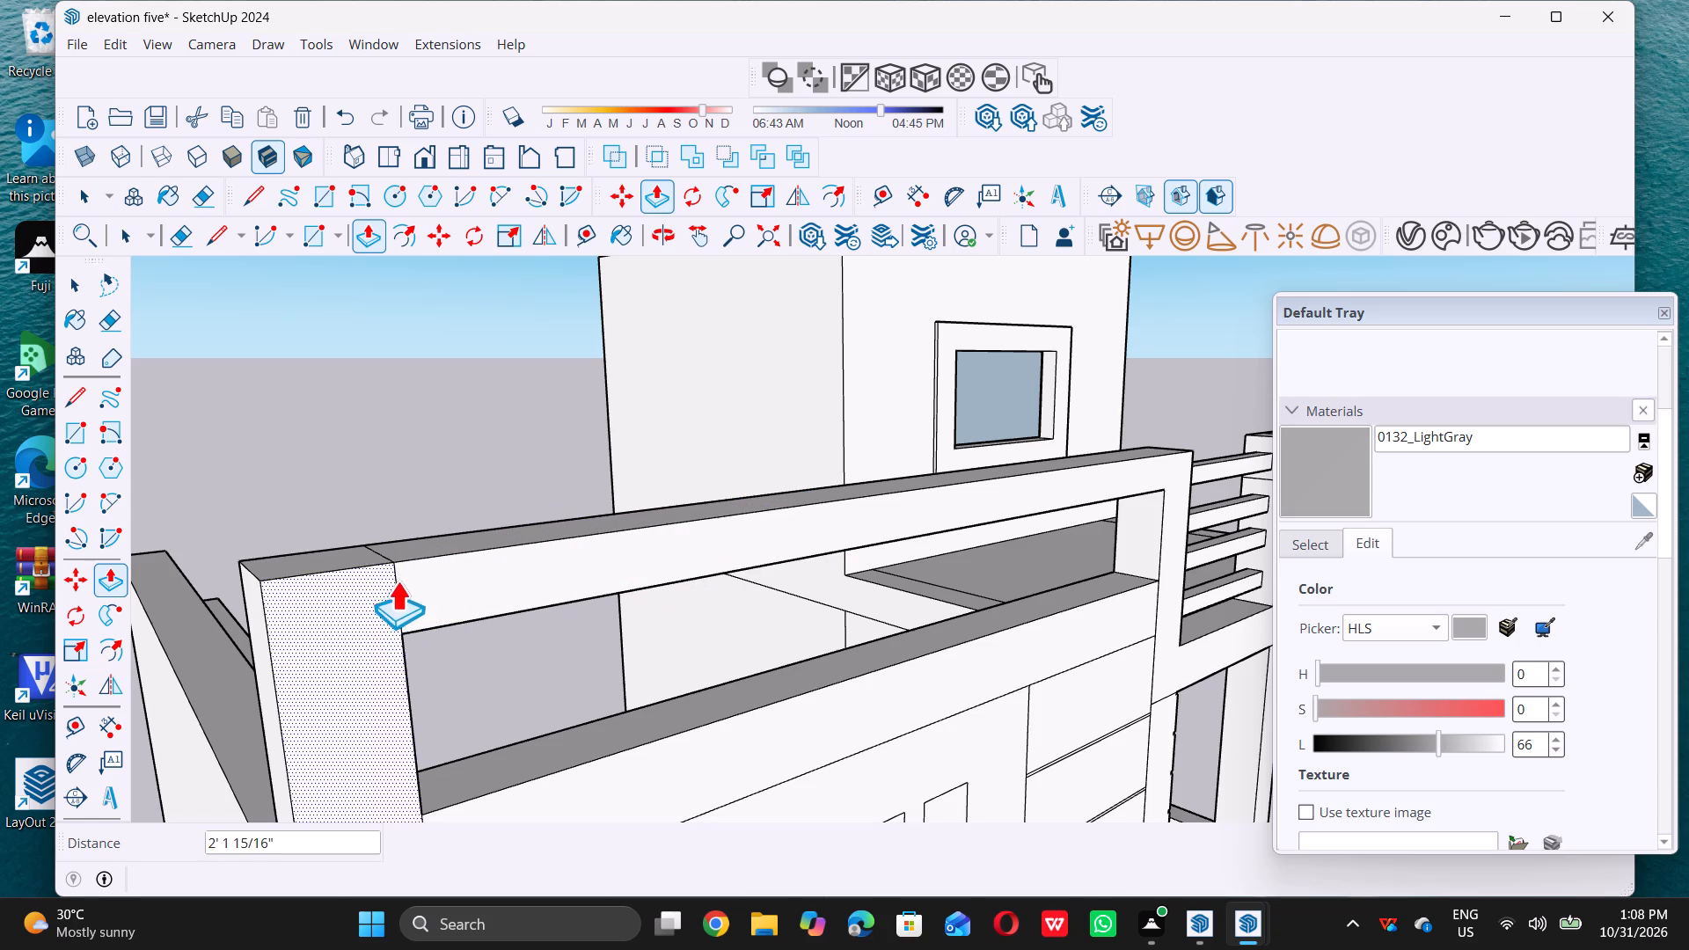
{"action": "key", "text": "space"}
Examine the whole front facade from the front, from the new roof frame down to the ground floor.
{"action": "scroll", "coordinate": [474, 603], "scroll_direction": "down", "scroll_amount": 20}
{"action": "scroll", "coordinate": [474, 603], "scroll_direction": "down", "scroll_amount": 1}
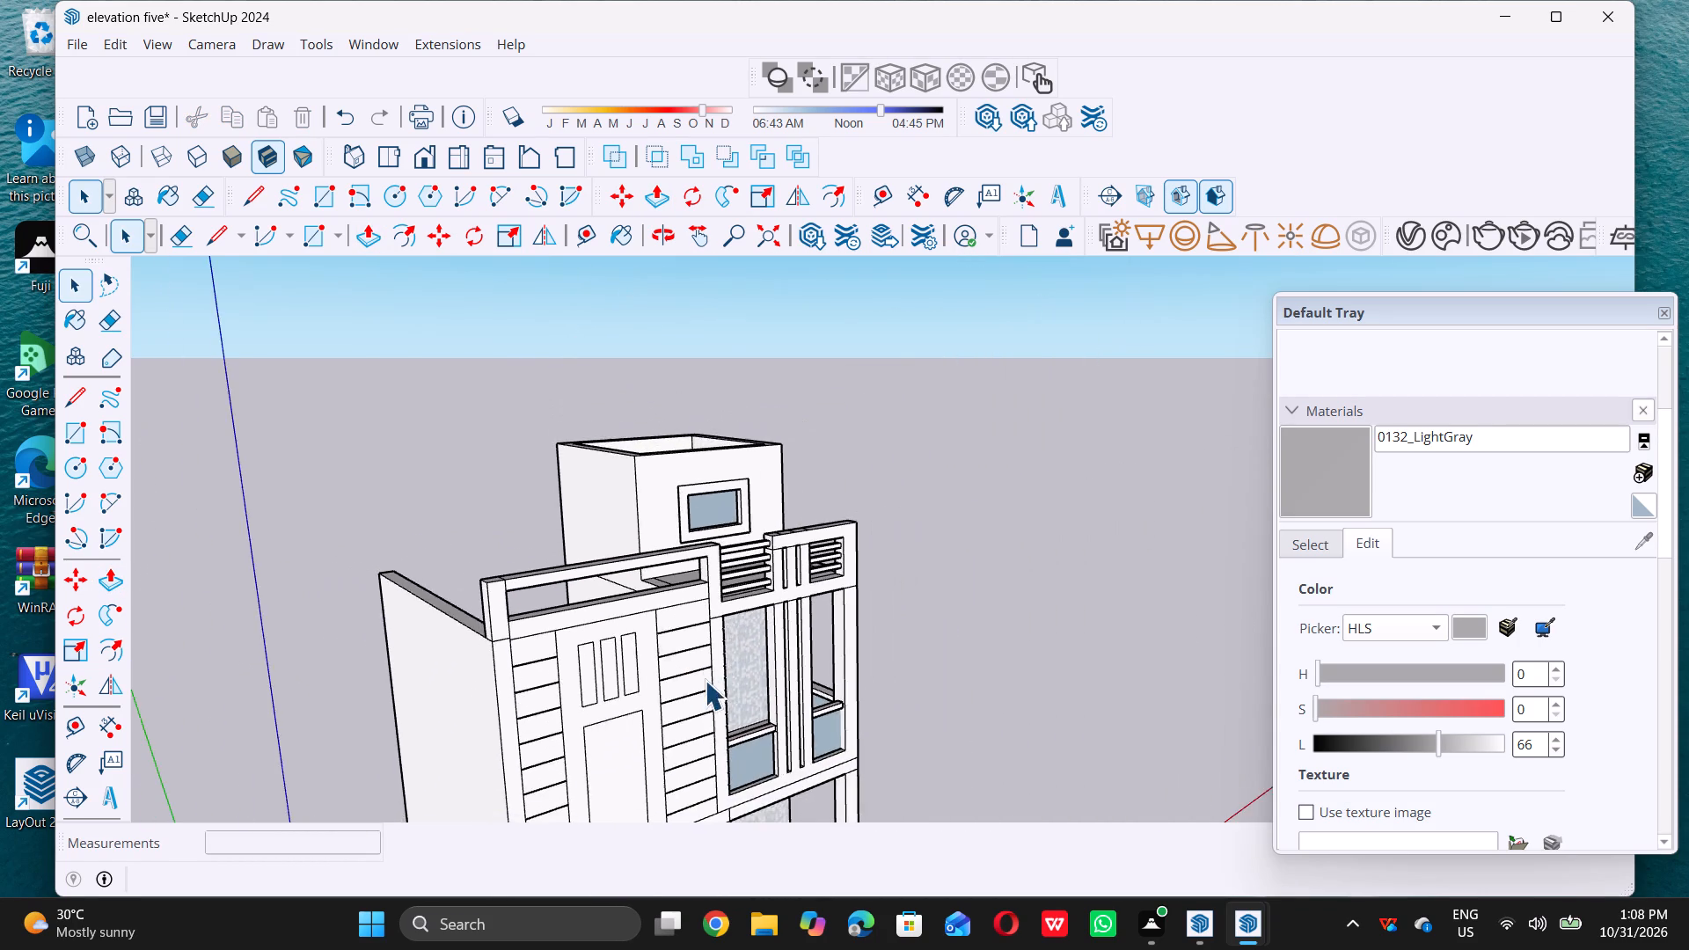
{"action": "middle_click_drag", "start_coordinate": [703, 661], "coordinate": [516, 563]}
{"action": "middle_click", "coordinate": [516, 563]}
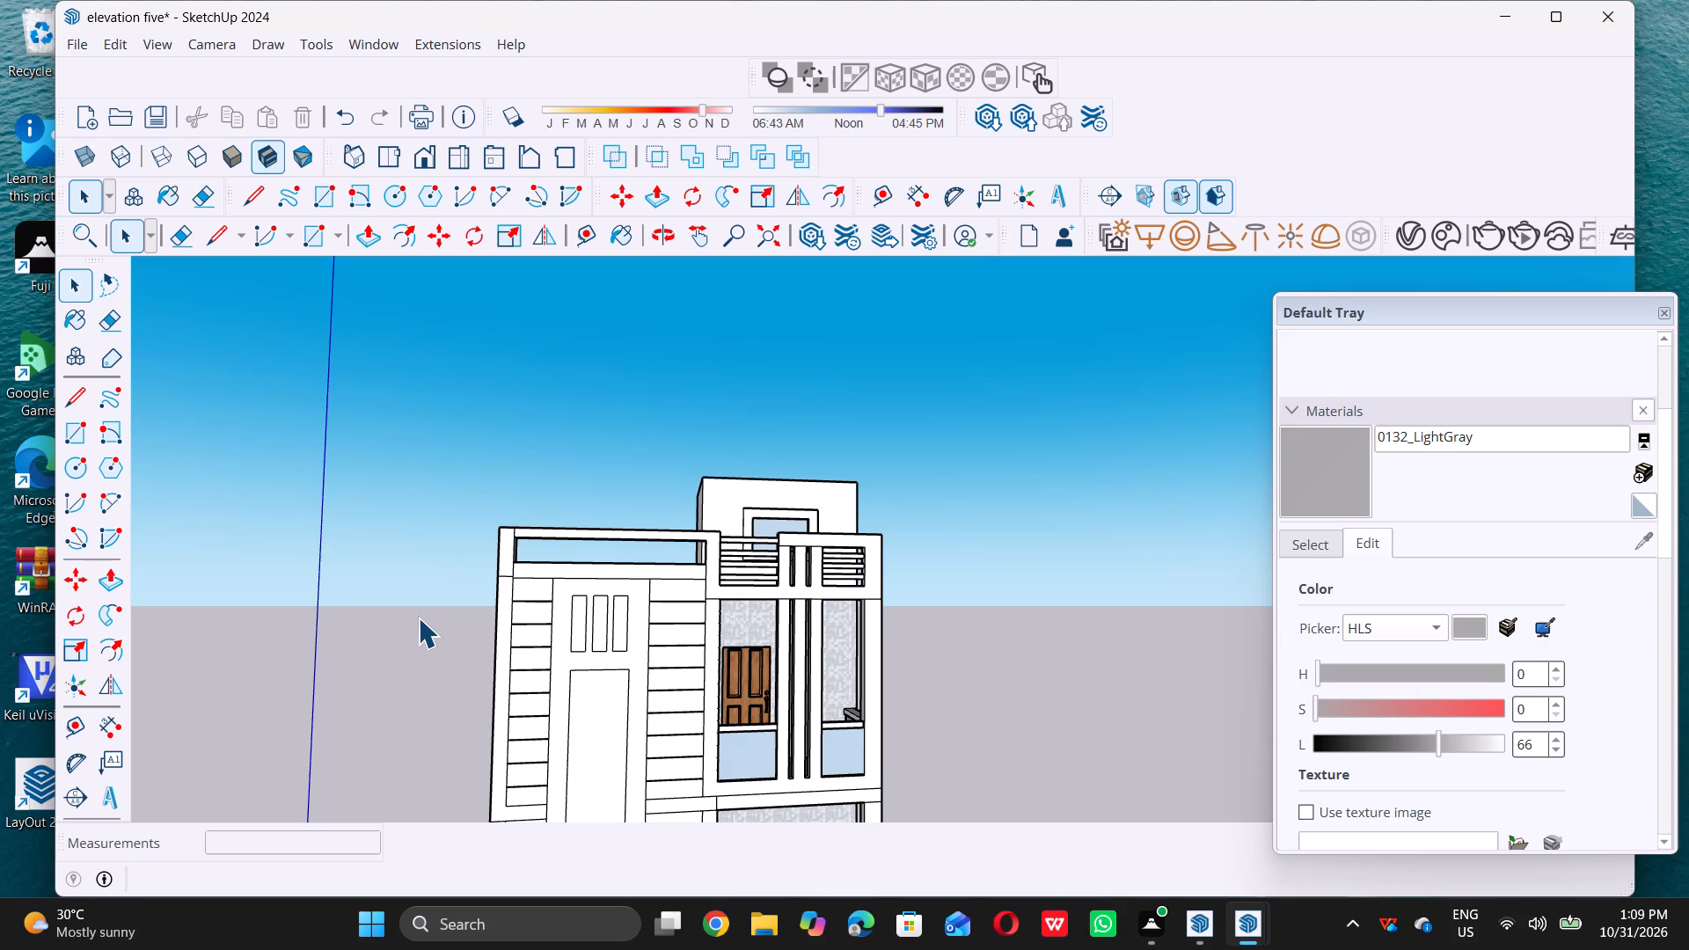
{"action": "middle_click_drag", "start_coordinate": [722, 690], "coordinate": [695, 698]}
{"action": "middle_click", "coordinate": [696, 695]}
{"action": "scroll", "coordinate": [699, 660], "scroll_direction": "down", "scroll_amount": 9}
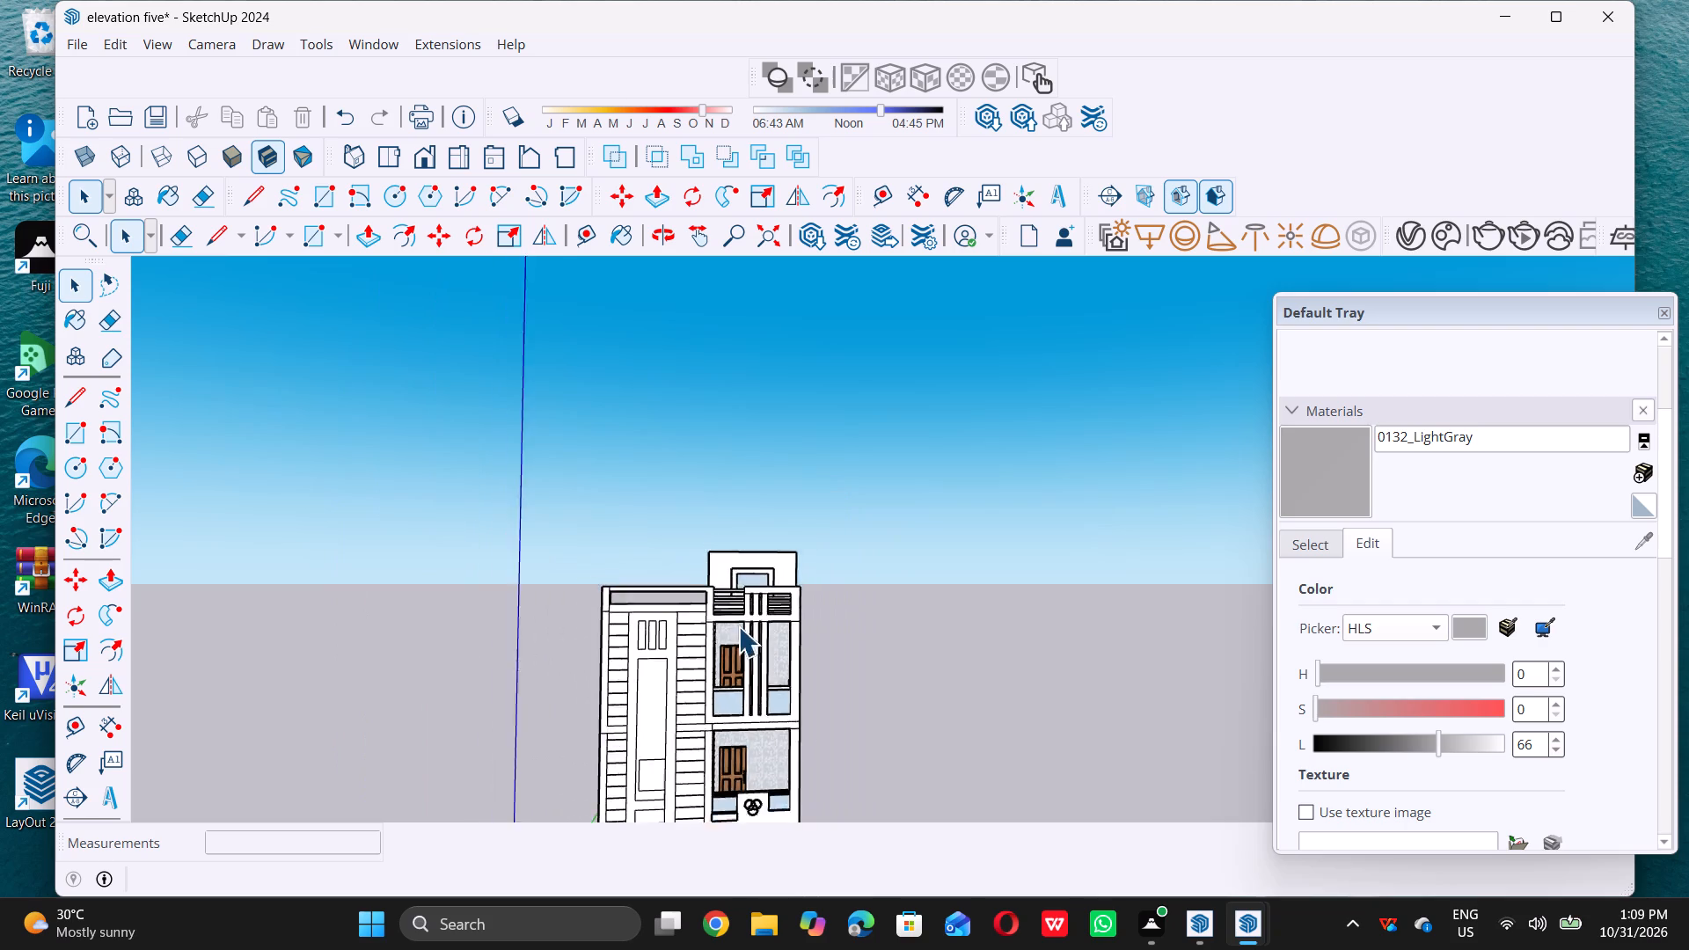
{"action": "scroll", "coordinate": [738, 626], "scroll_direction": "down", "scroll_amount": 6}
{"action": "middle_click_drag", "start_coordinate": [726, 663], "coordinate": [717, 669]}
{"action": "scroll", "coordinate": [713, 730], "scroll_direction": "up", "scroll_amount": 7}
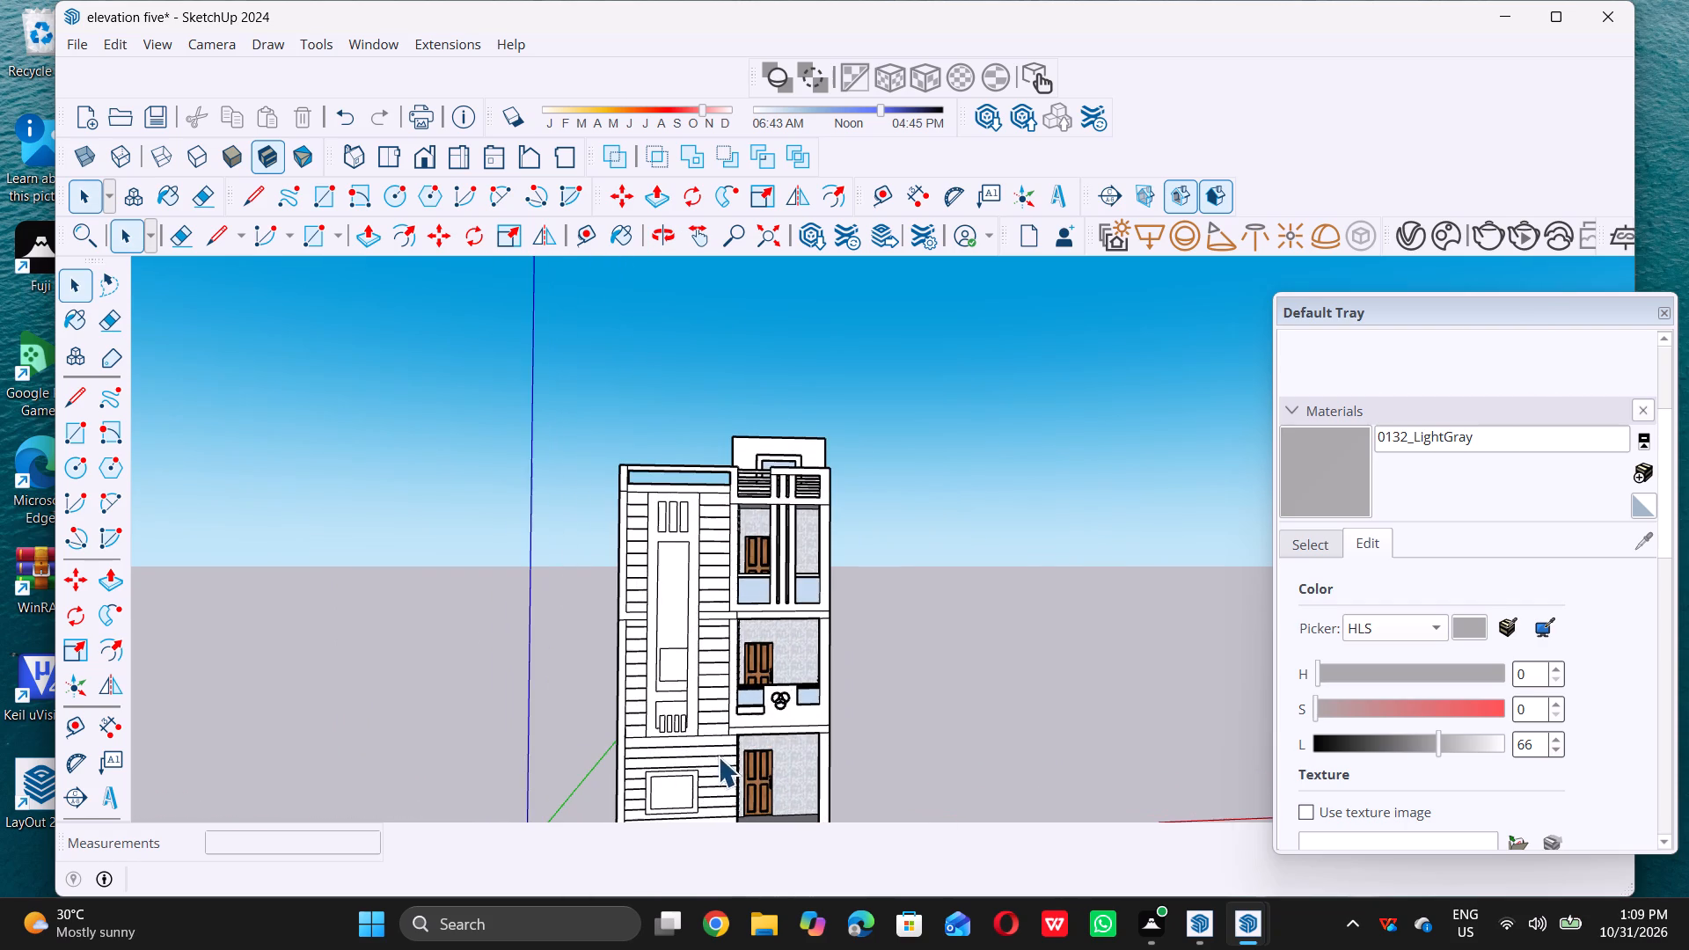
{"action": "scroll", "coordinate": [694, 659], "scroll_direction": "down", "scroll_amount": 5}
{"action": "scroll", "coordinate": [701, 782], "scroll_direction": "up", "scroll_amount": 6}
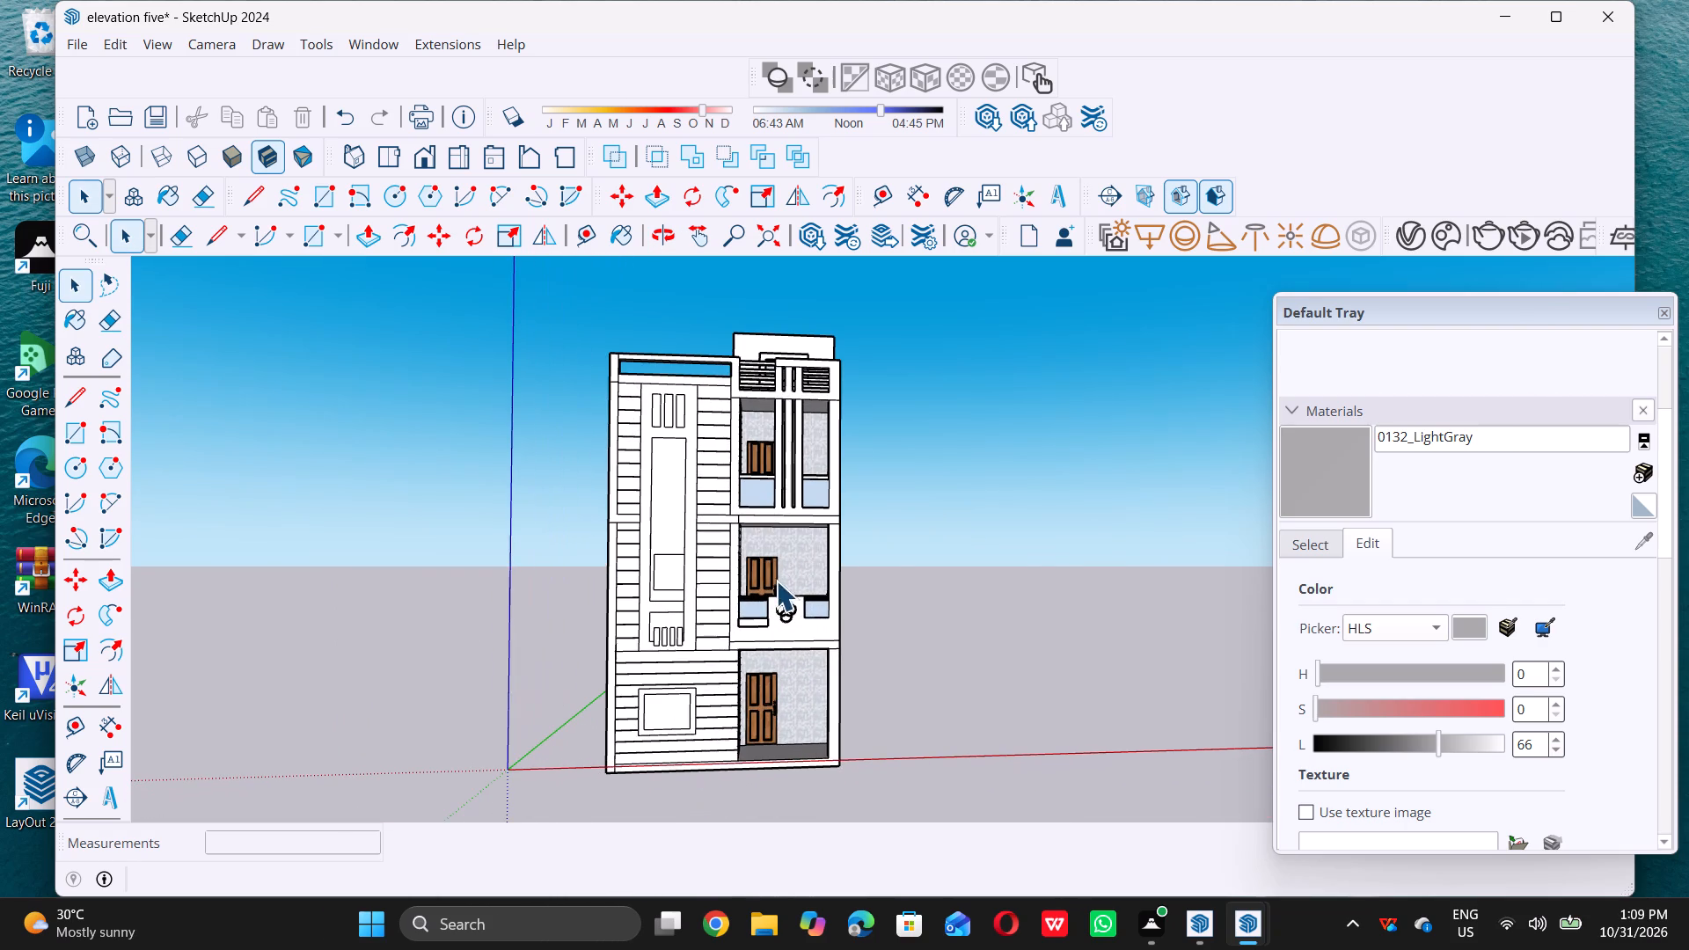
{"action": "middle_click_drag", "start_coordinate": [758, 589], "coordinate": [742, 604]}
{"action": "middle_click", "coordinate": [742, 604]}
{"action": "scroll", "coordinate": [716, 564], "scroll_direction": "up", "scroll_amount": 1}
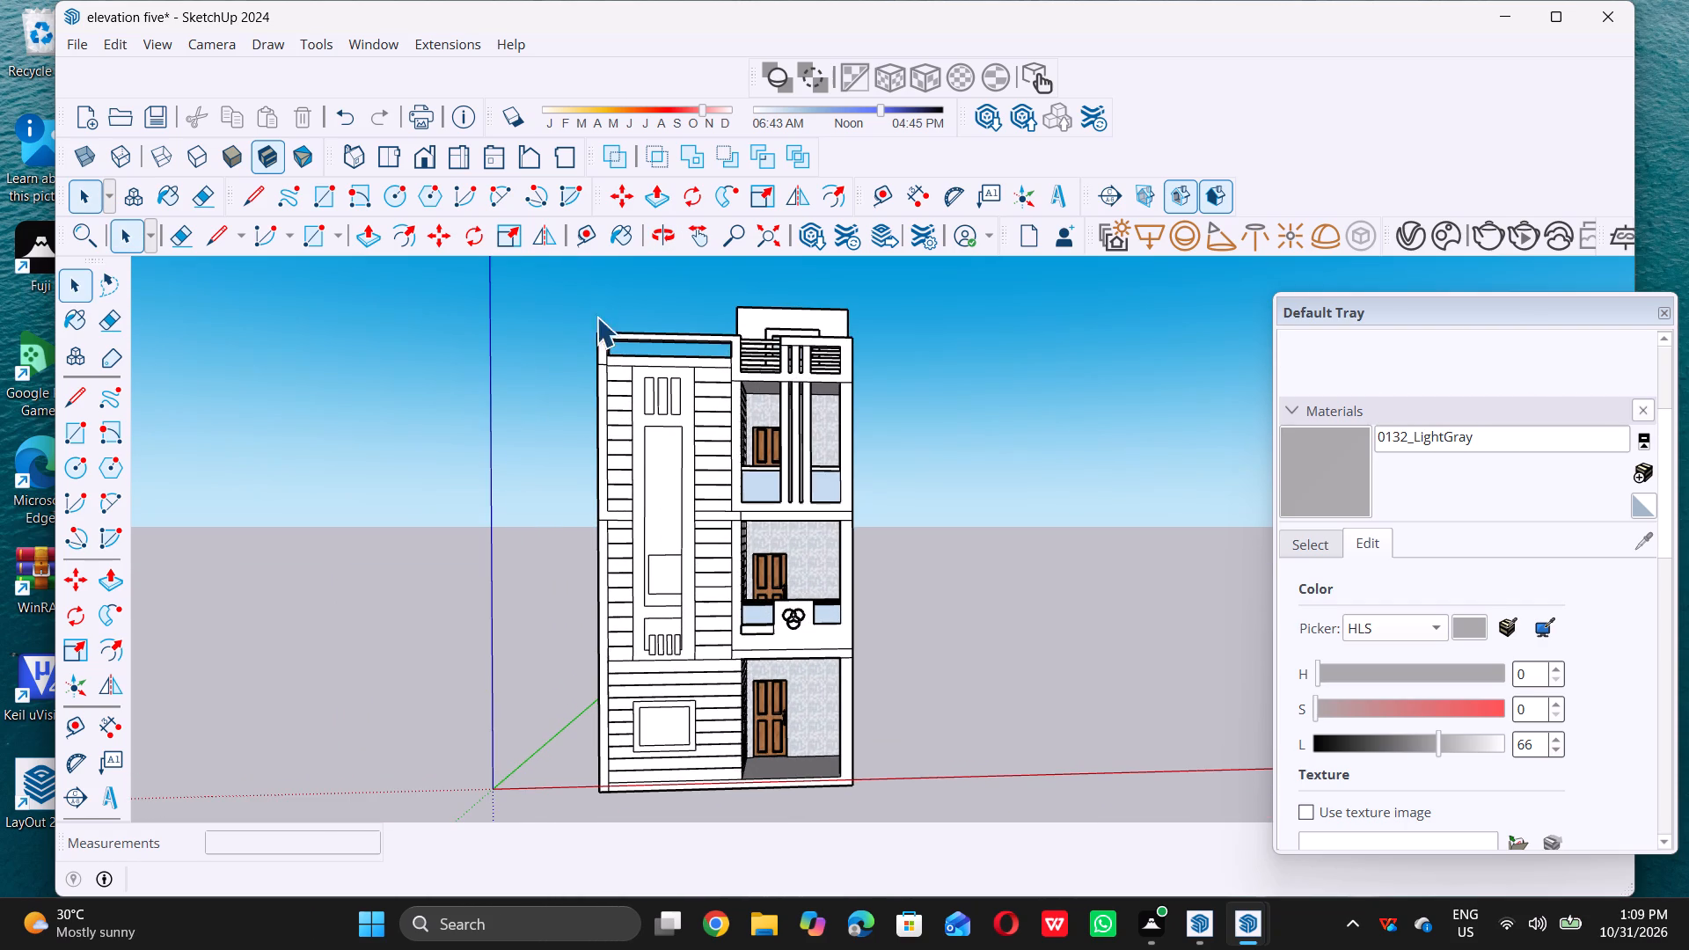
Draw a 9" vertical line across the top storey's beam band, from the door opening's upper corner to the louvred opening's lower corner.
{"action": "scroll", "coordinate": [620, 328], "scroll_direction": "up", "scroll_amount": 6}
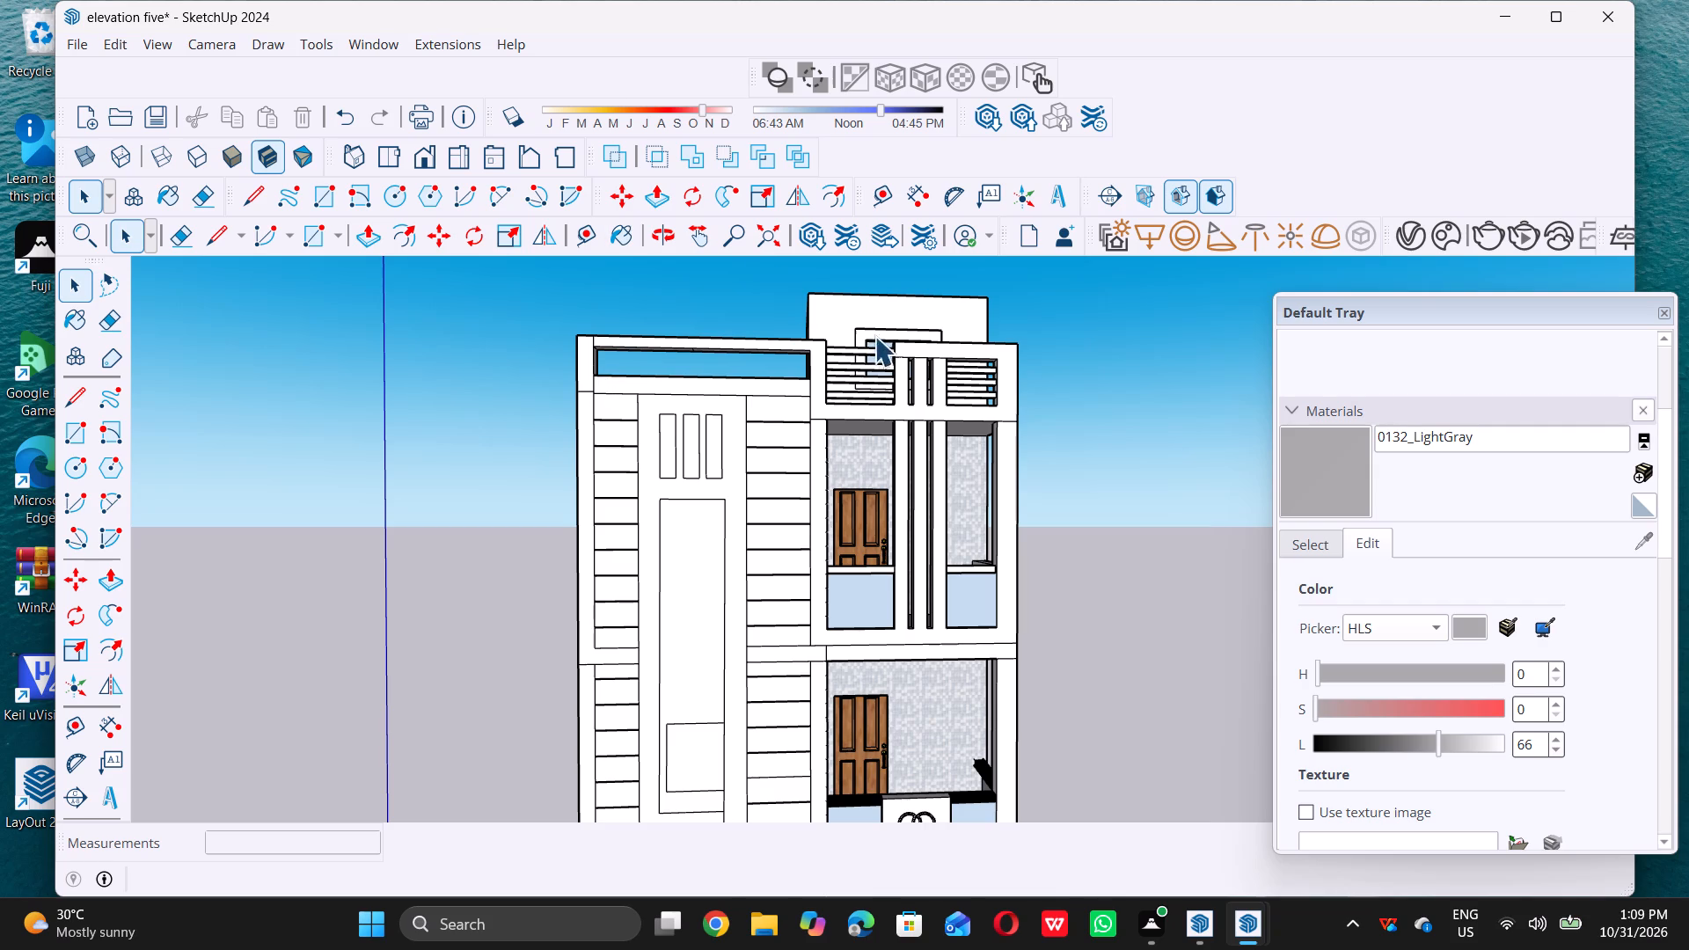
{"action": "scroll", "coordinate": [821, 423], "scroll_direction": "up", "scroll_amount": 11}
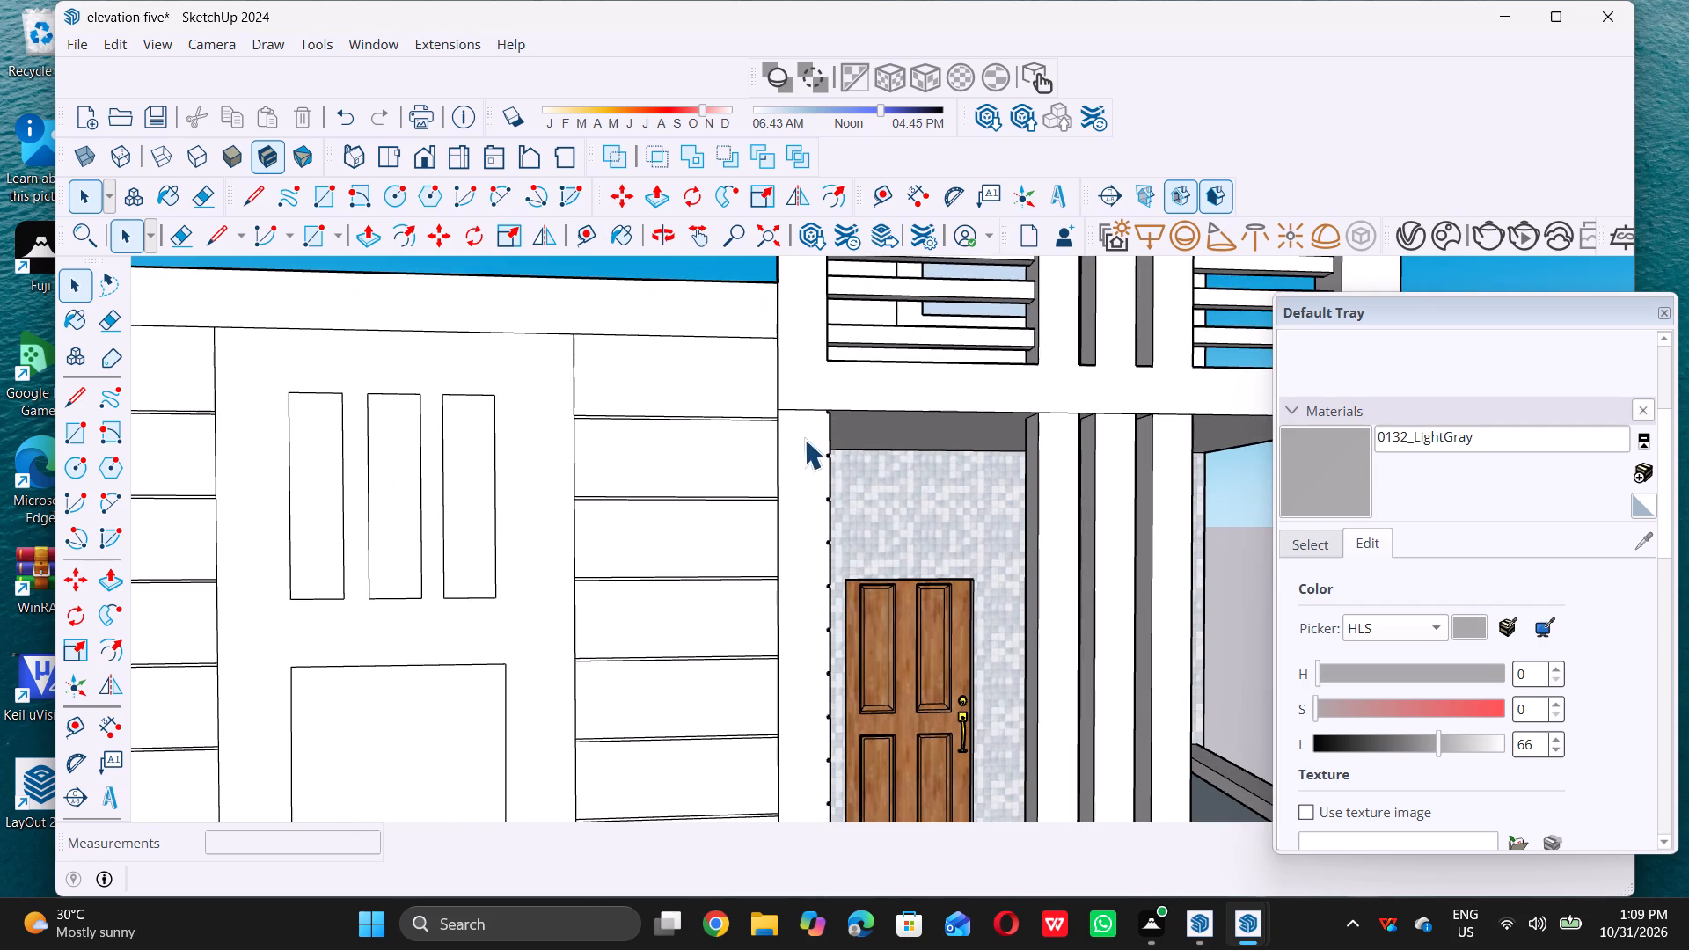
{"action": "key", "text": "l"}
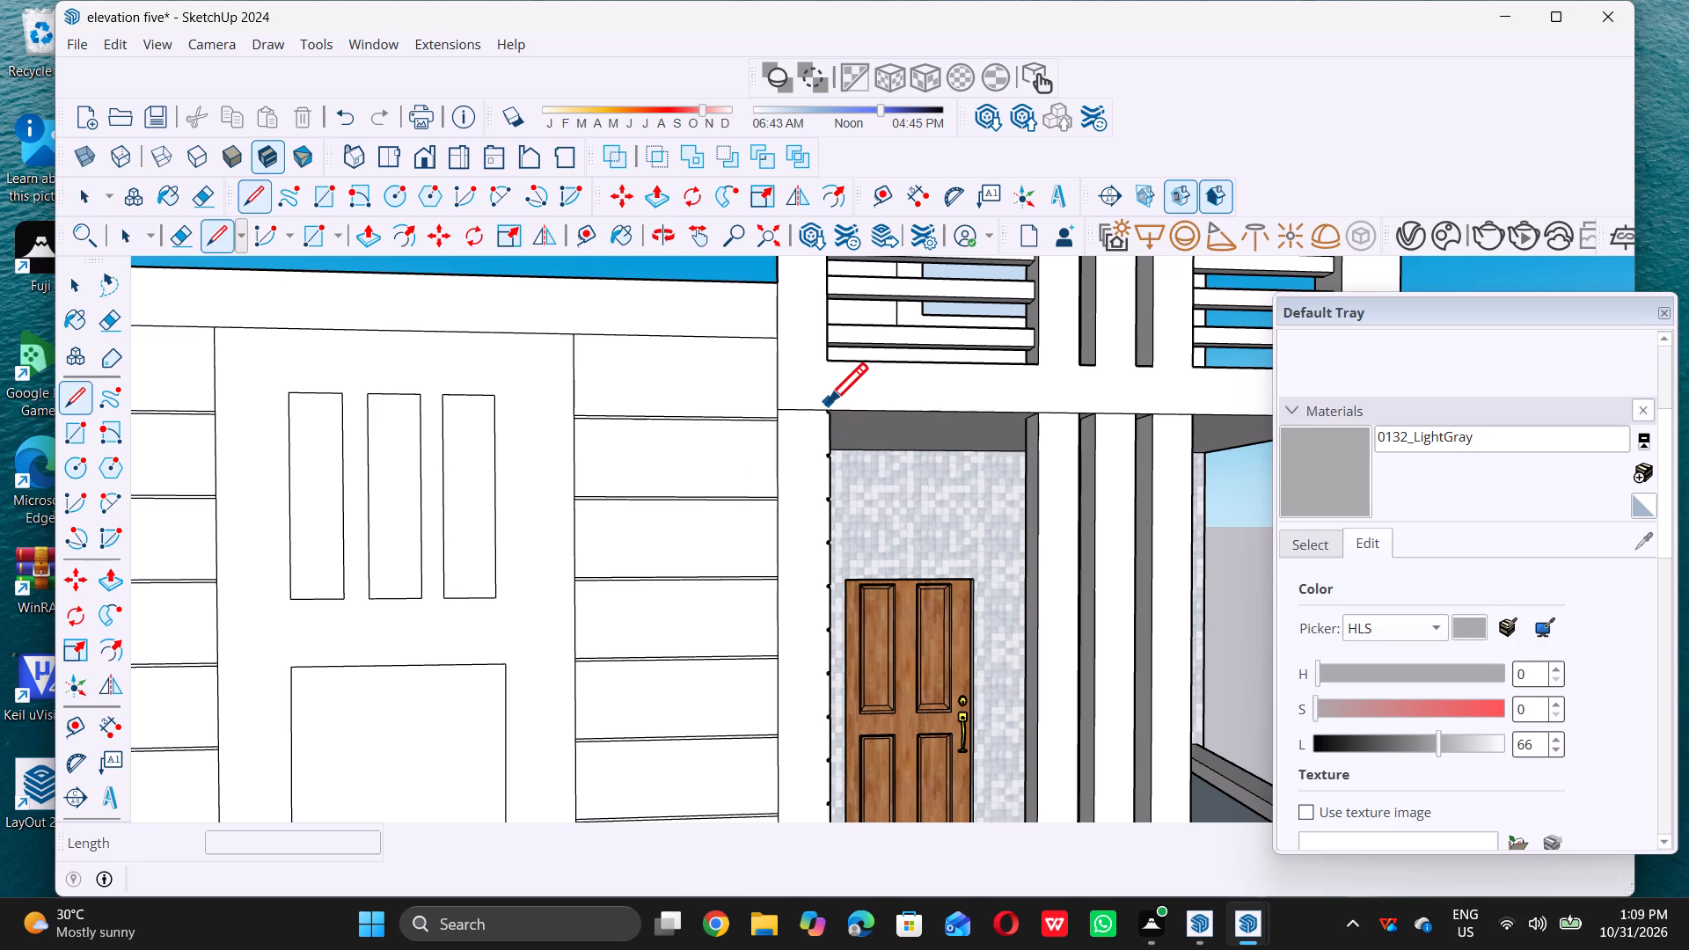
{"action": "scroll", "coordinate": [827, 403], "scroll_direction": "up", "scroll_amount": 4}
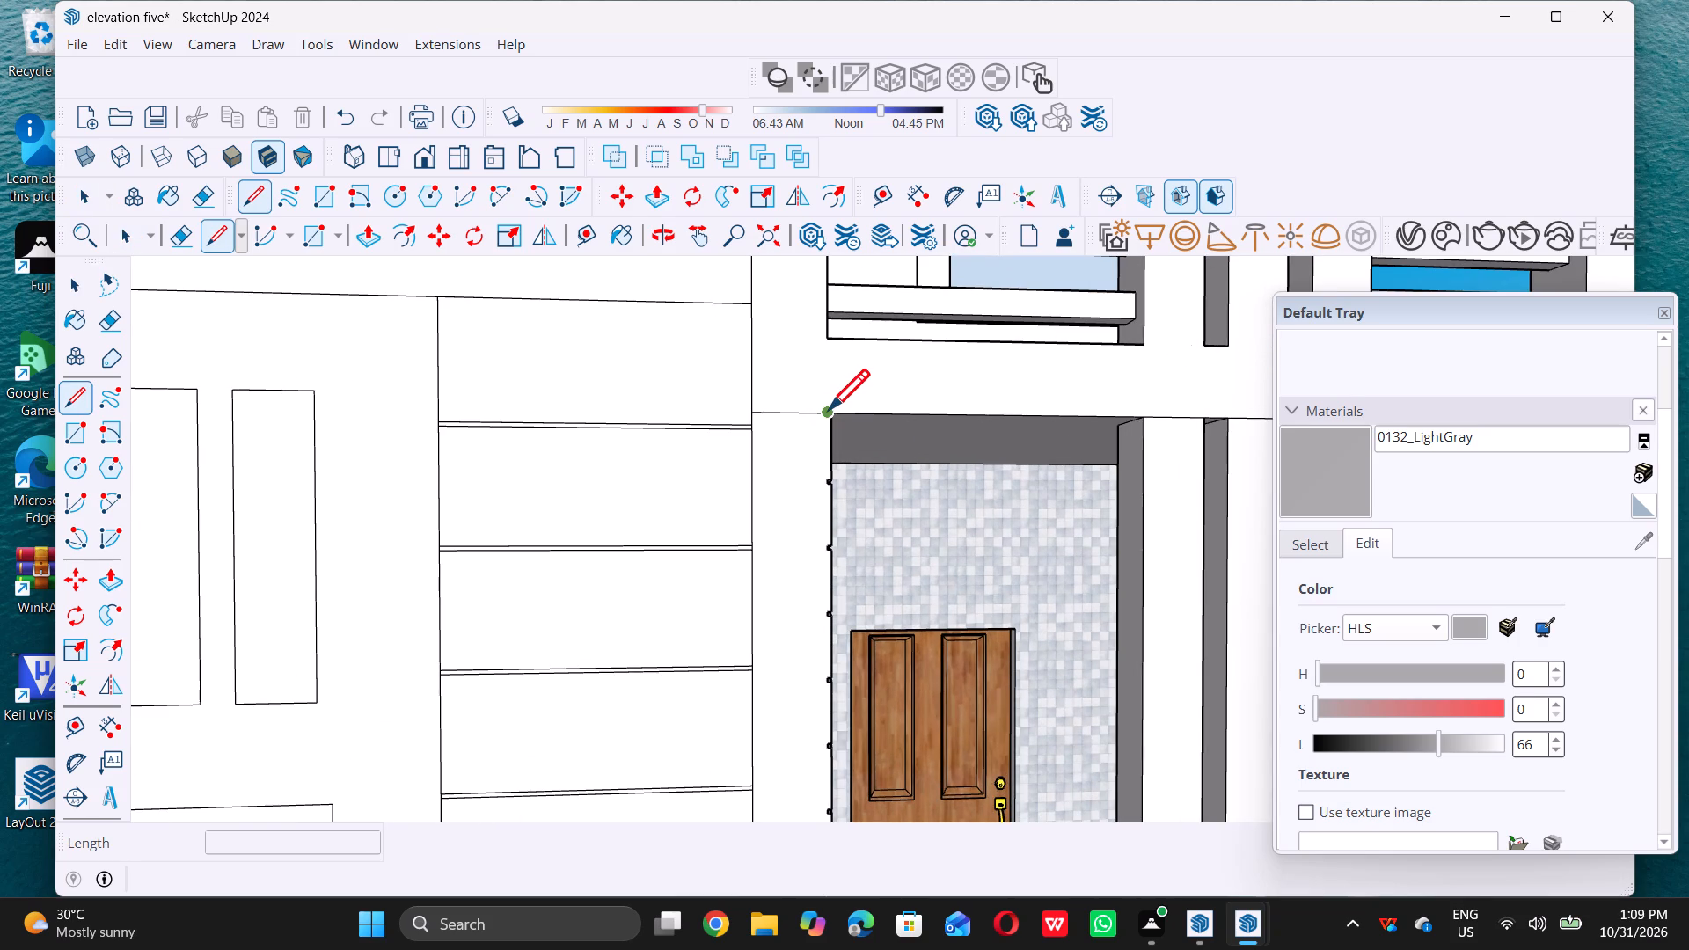
{"action": "left_click", "coordinate": [829, 409]}
{"action": "left_click", "coordinate": [824, 340]}
{"action": "key", "text": "space"}
Erase the short horizontal edge across the column between the grooved panel and the top storey's door opening.
{"action": "key", "text": "e"}
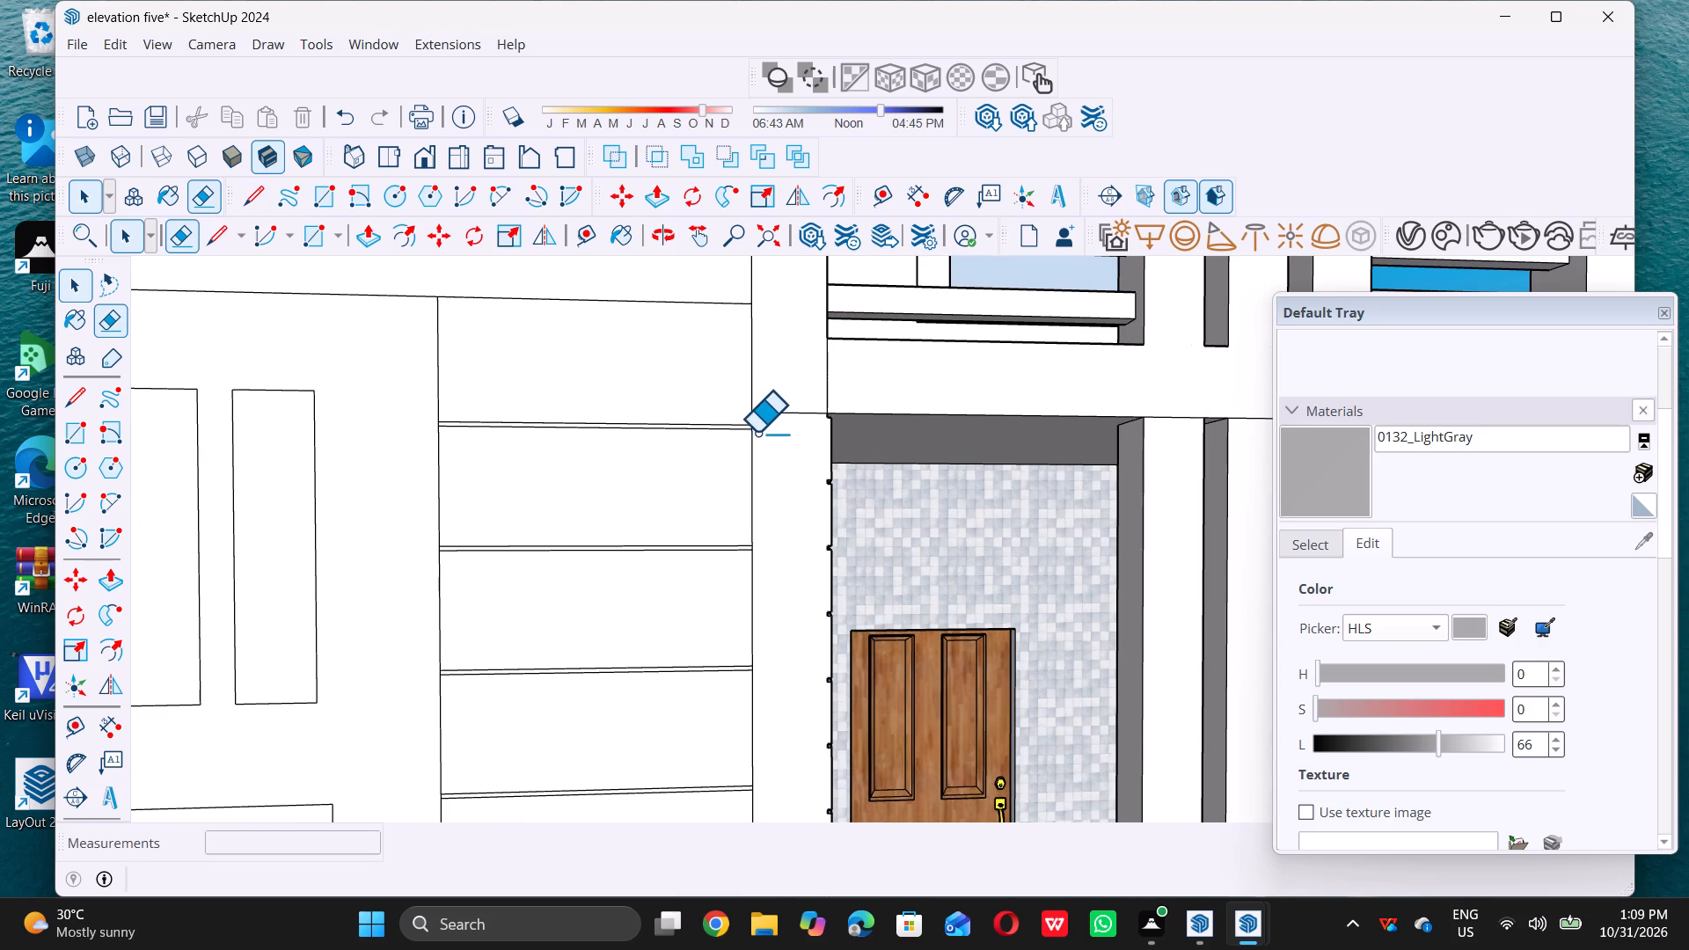
{"action": "triple_click", "coordinate": [793, 412]}
{"action": "double_click", "coordinate": [793, 410]}
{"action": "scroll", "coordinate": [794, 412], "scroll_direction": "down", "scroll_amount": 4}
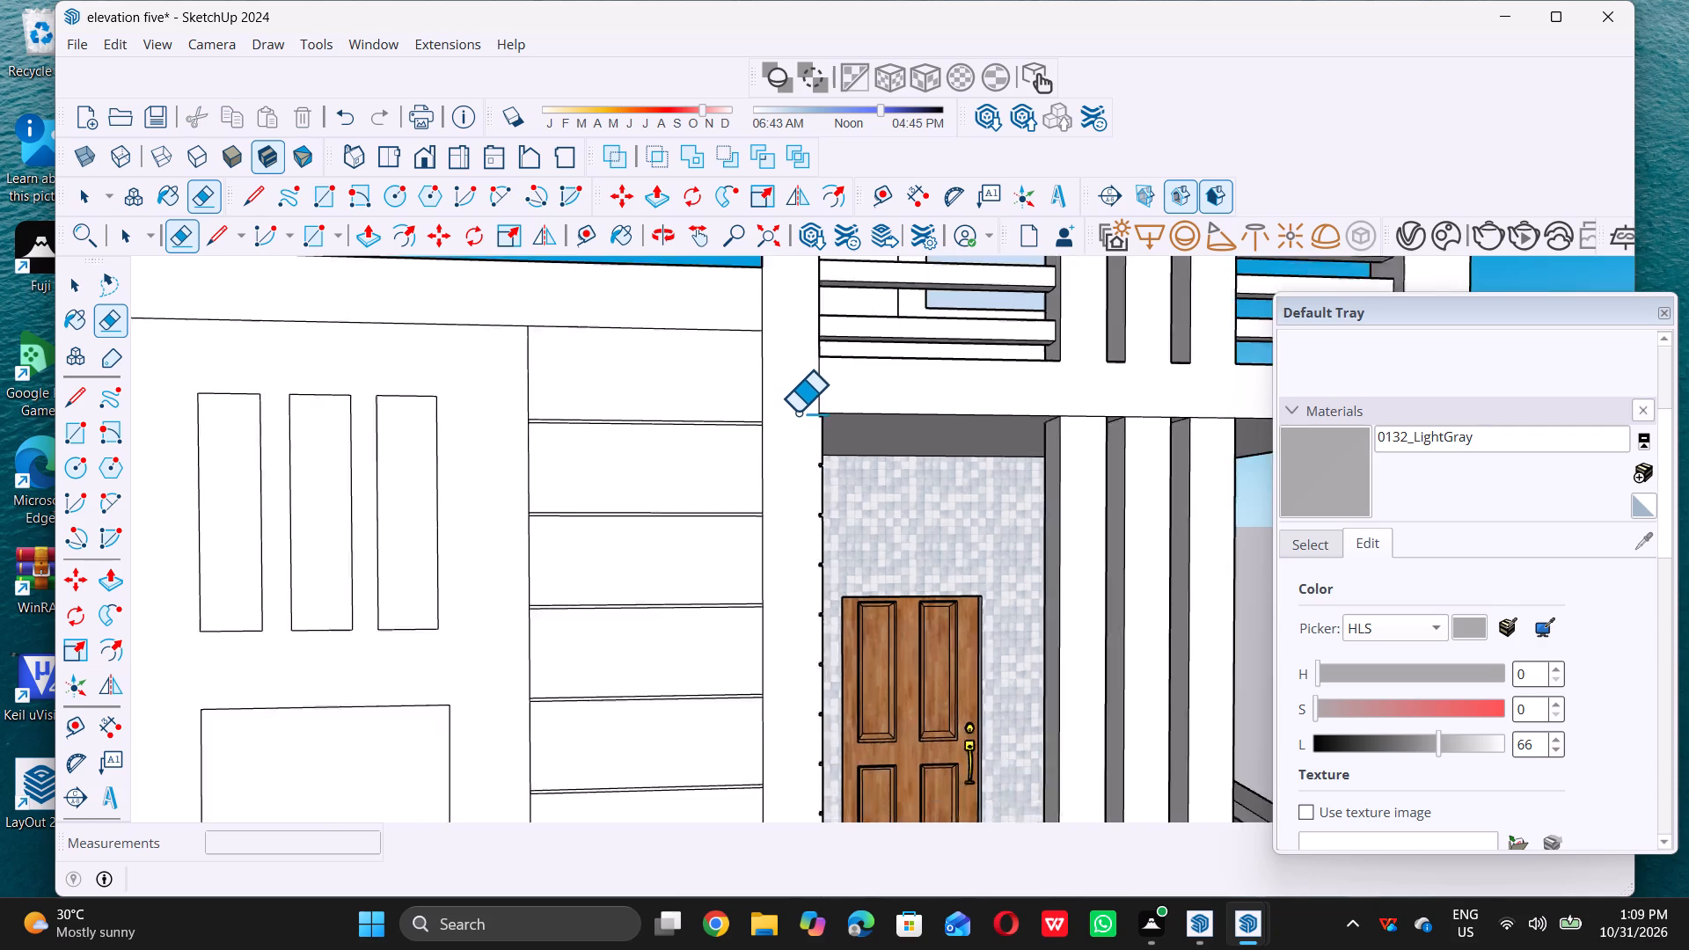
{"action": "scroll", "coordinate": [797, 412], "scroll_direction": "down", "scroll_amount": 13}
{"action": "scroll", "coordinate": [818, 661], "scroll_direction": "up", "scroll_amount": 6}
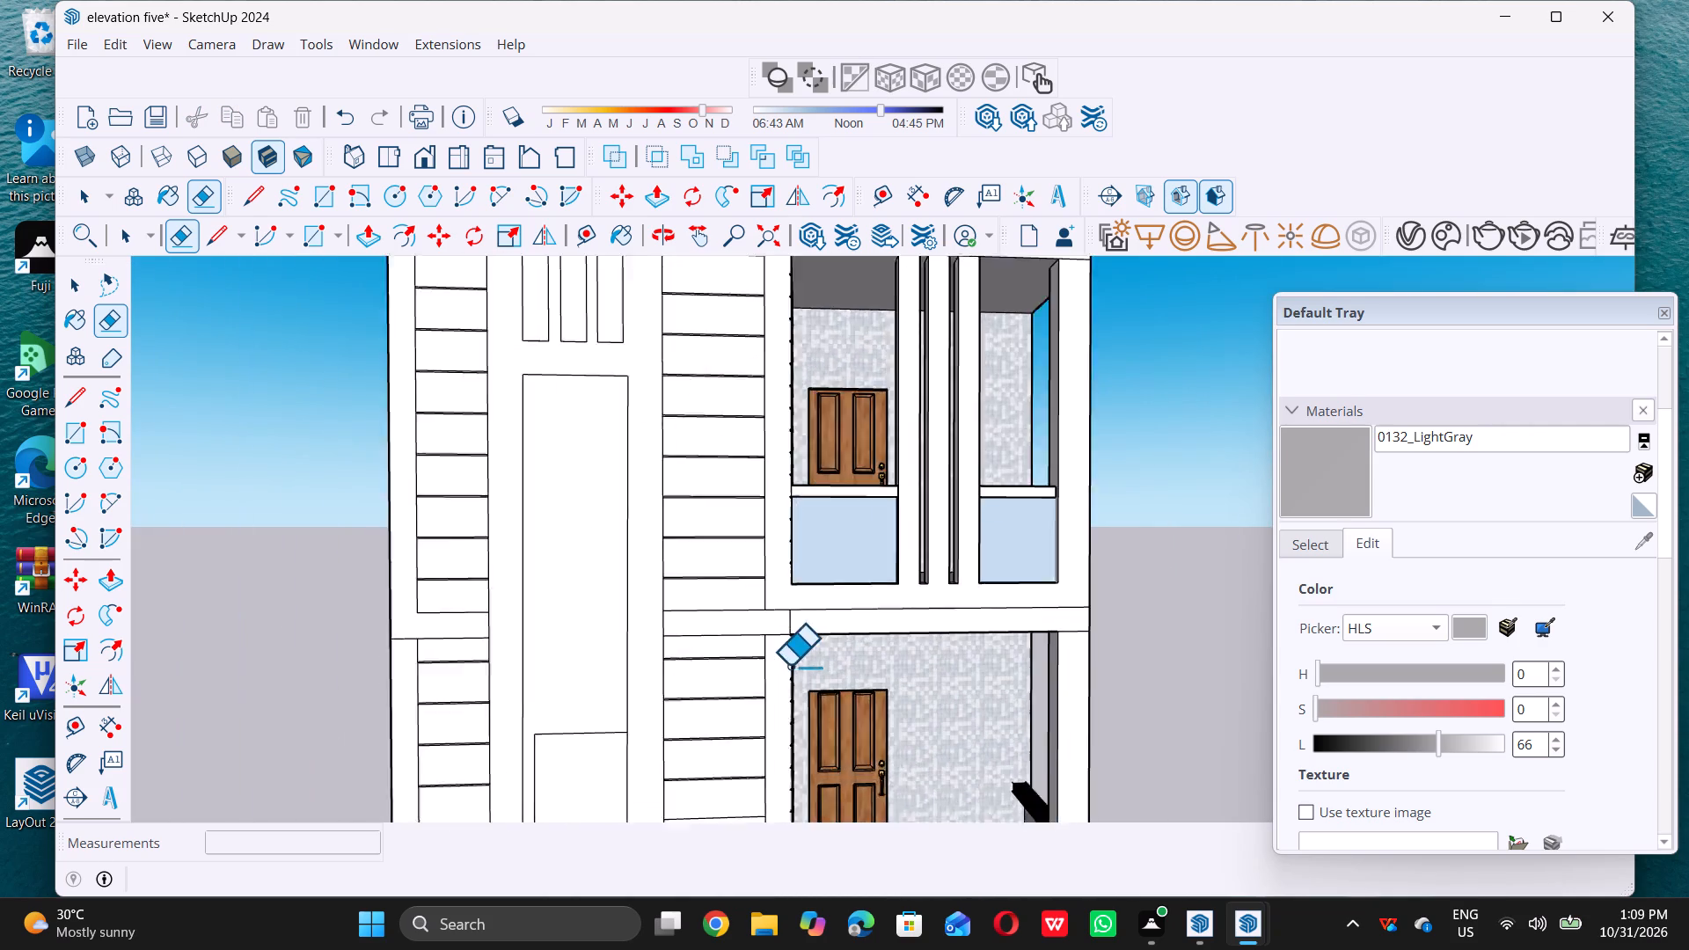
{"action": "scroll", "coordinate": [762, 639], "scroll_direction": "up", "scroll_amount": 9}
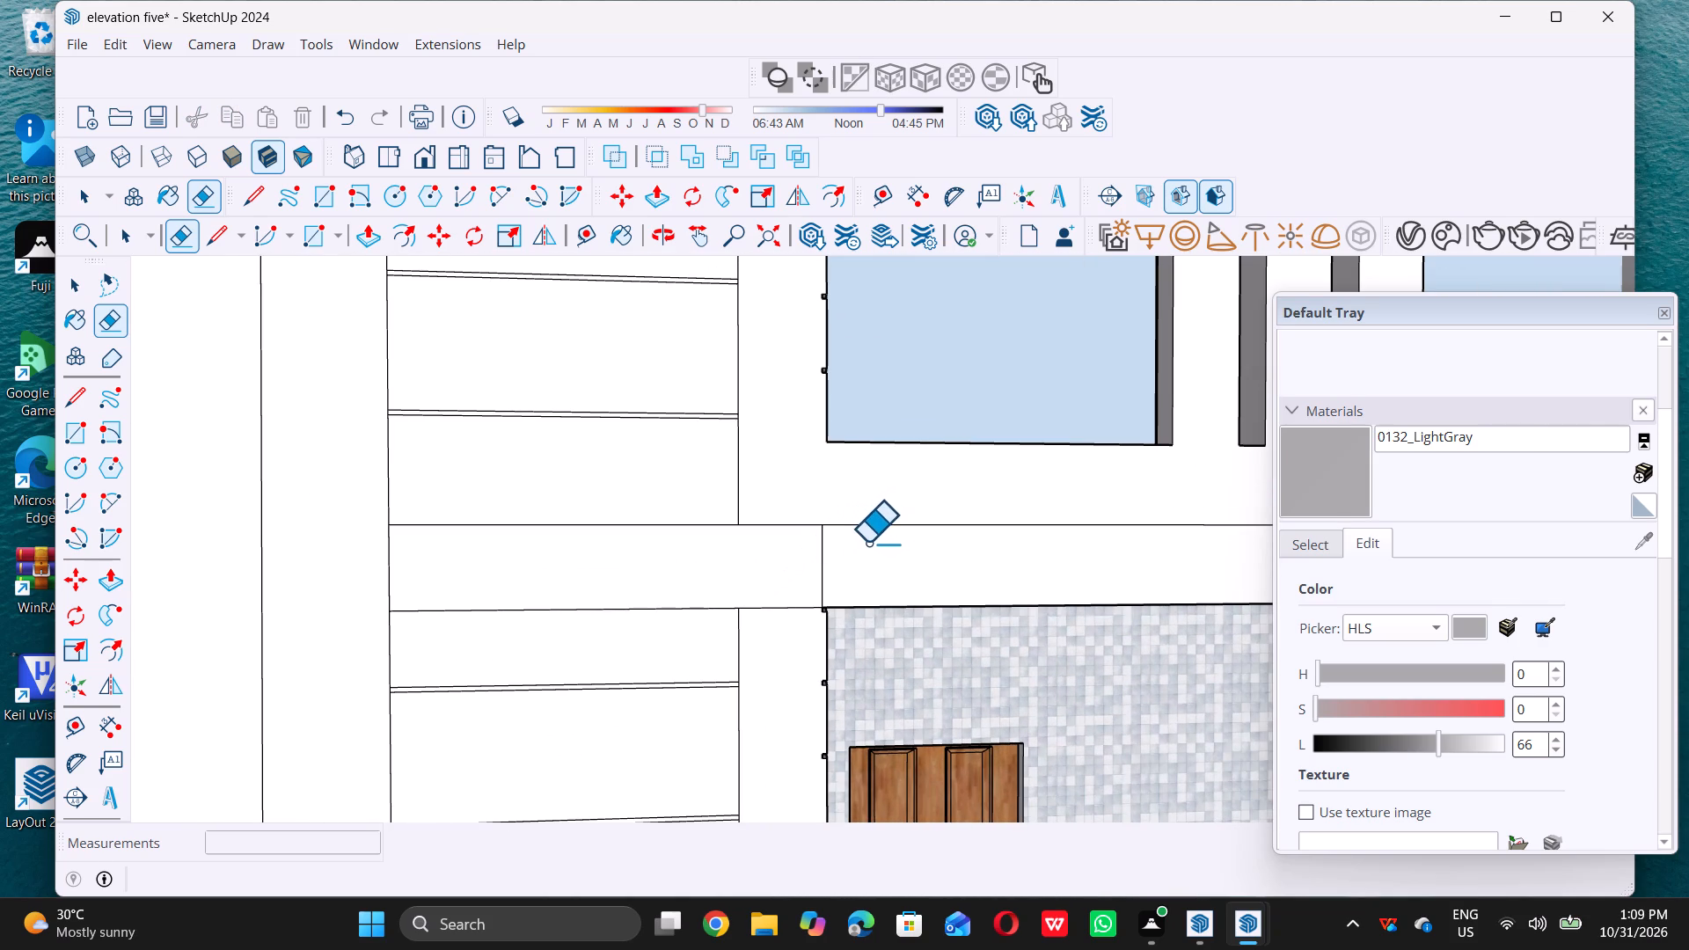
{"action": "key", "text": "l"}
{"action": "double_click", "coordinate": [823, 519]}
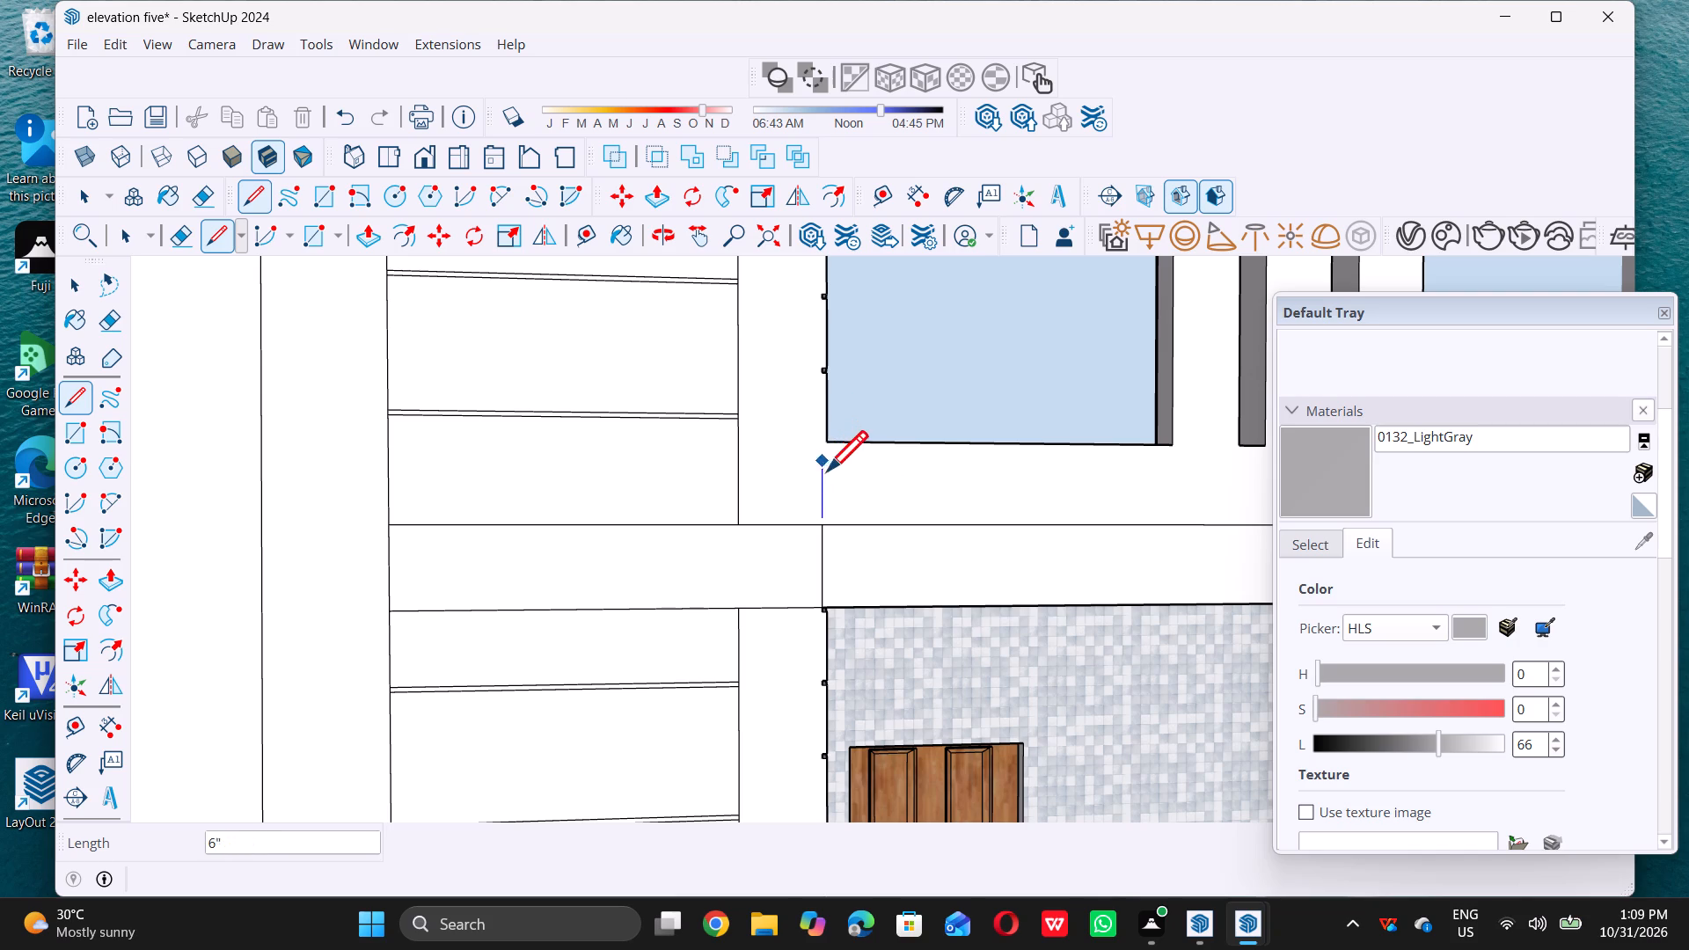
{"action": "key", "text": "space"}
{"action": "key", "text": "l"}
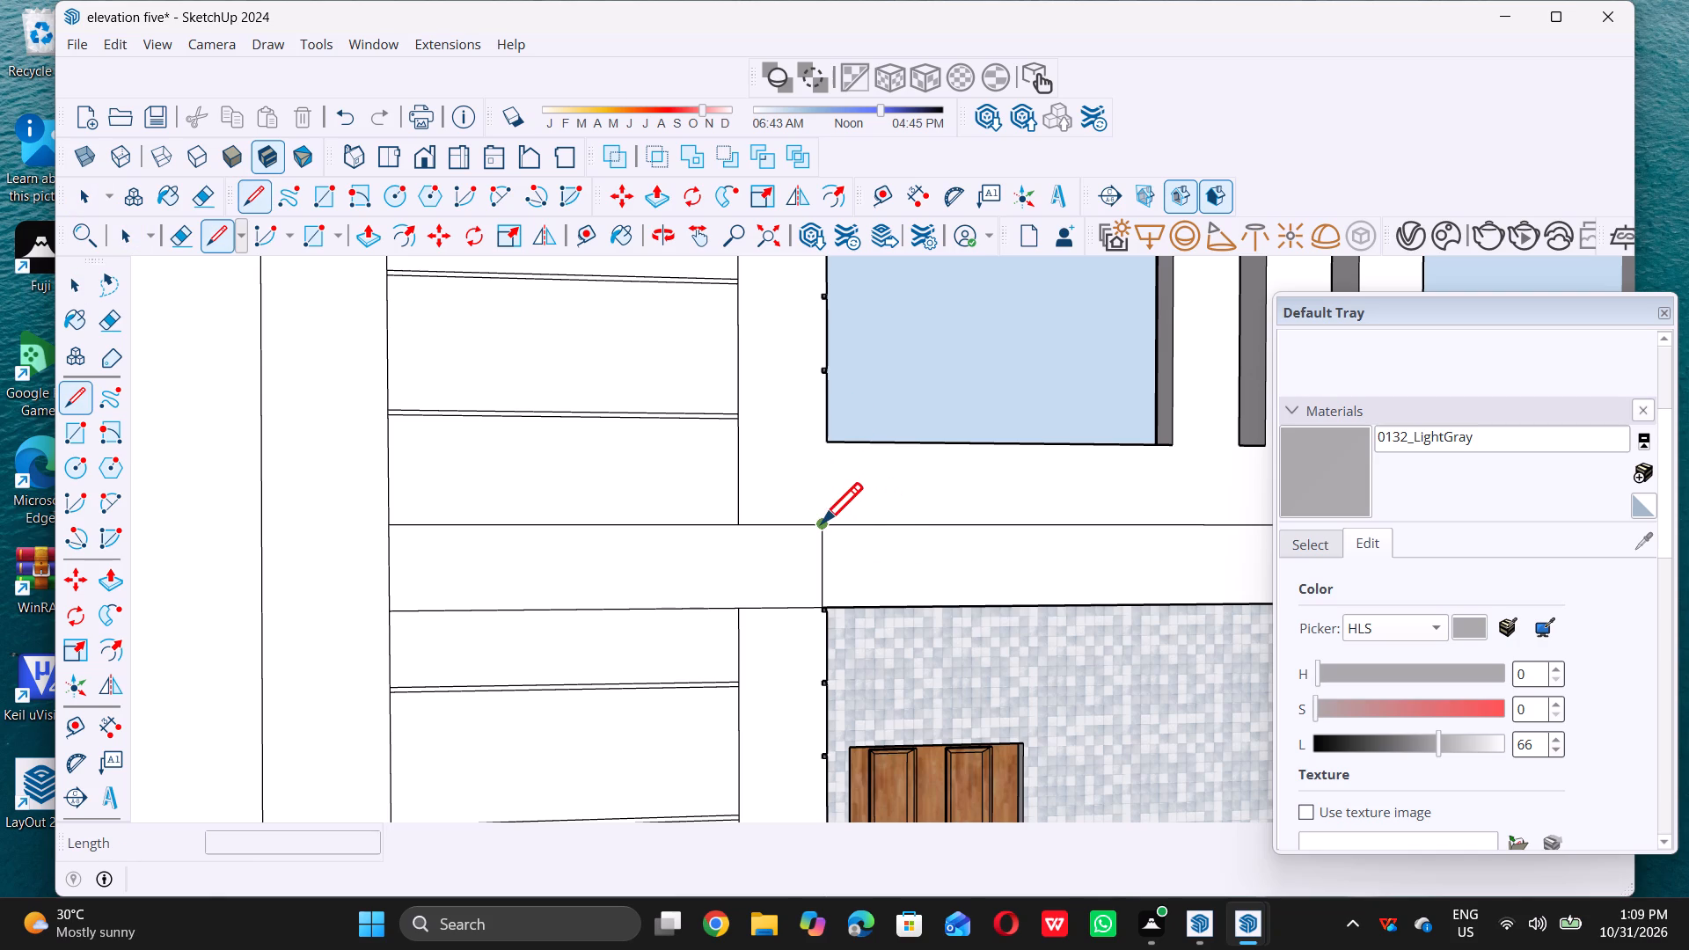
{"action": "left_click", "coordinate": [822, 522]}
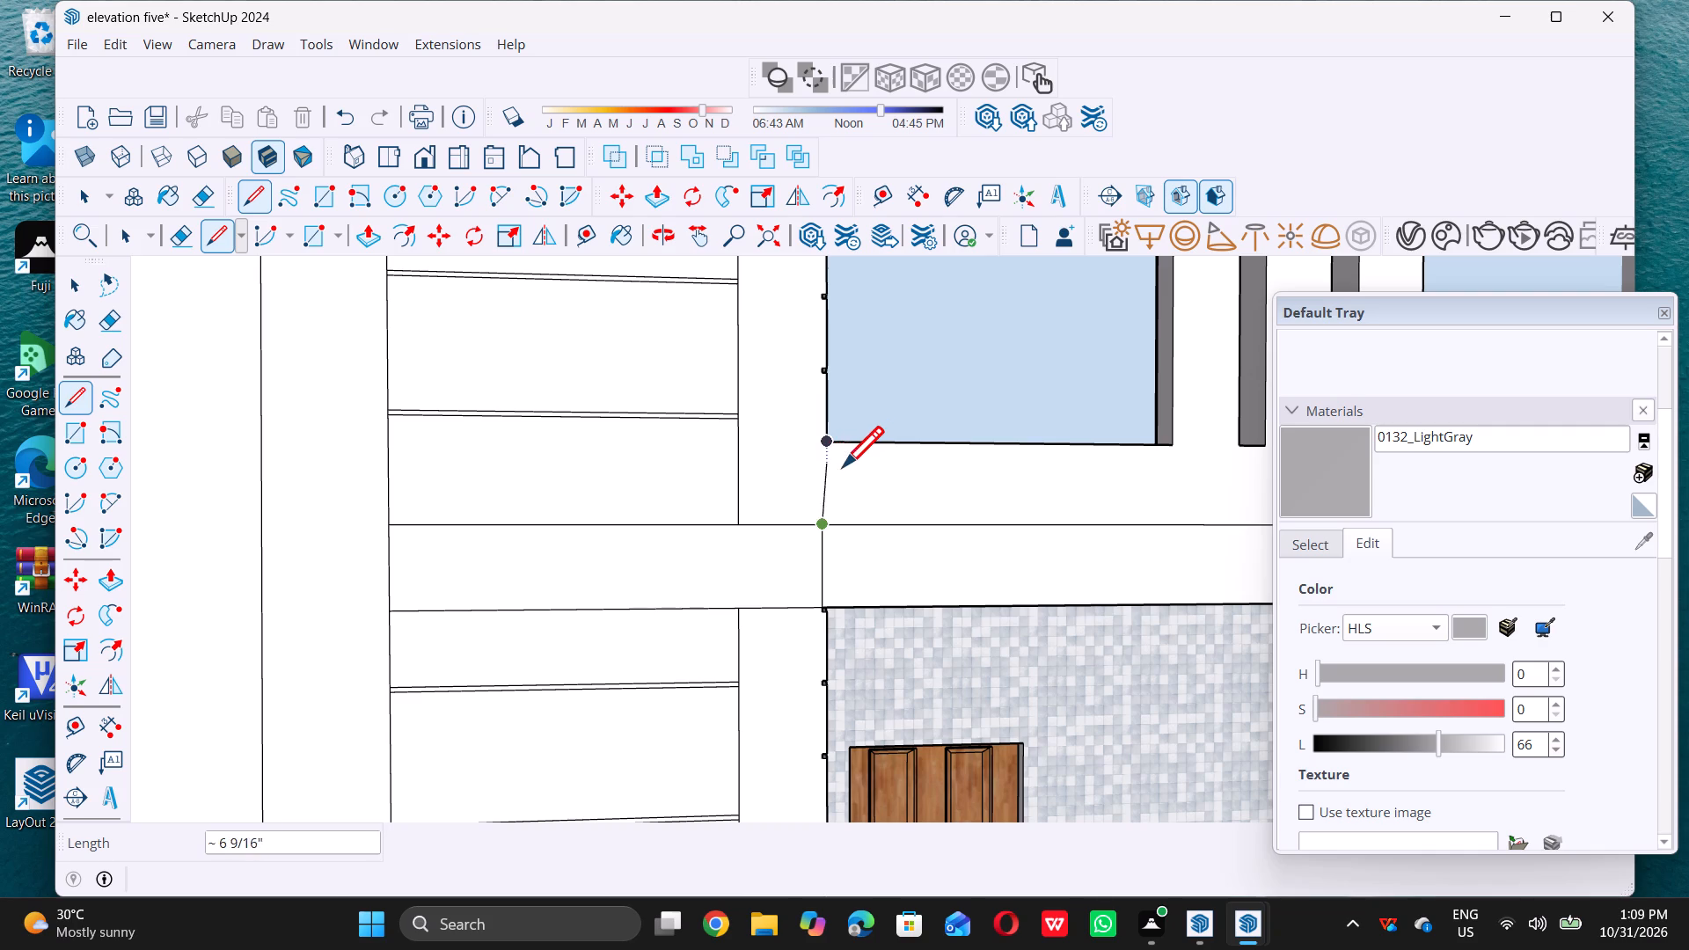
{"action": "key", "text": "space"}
Draw a 1' 6" vertical line from the lower corner of the top storey's glass railing down to the middle storey opening's upper corner.
{"action": "key", "text": "l"}
{"action": "double_click", "coordinate": [828, 443]}
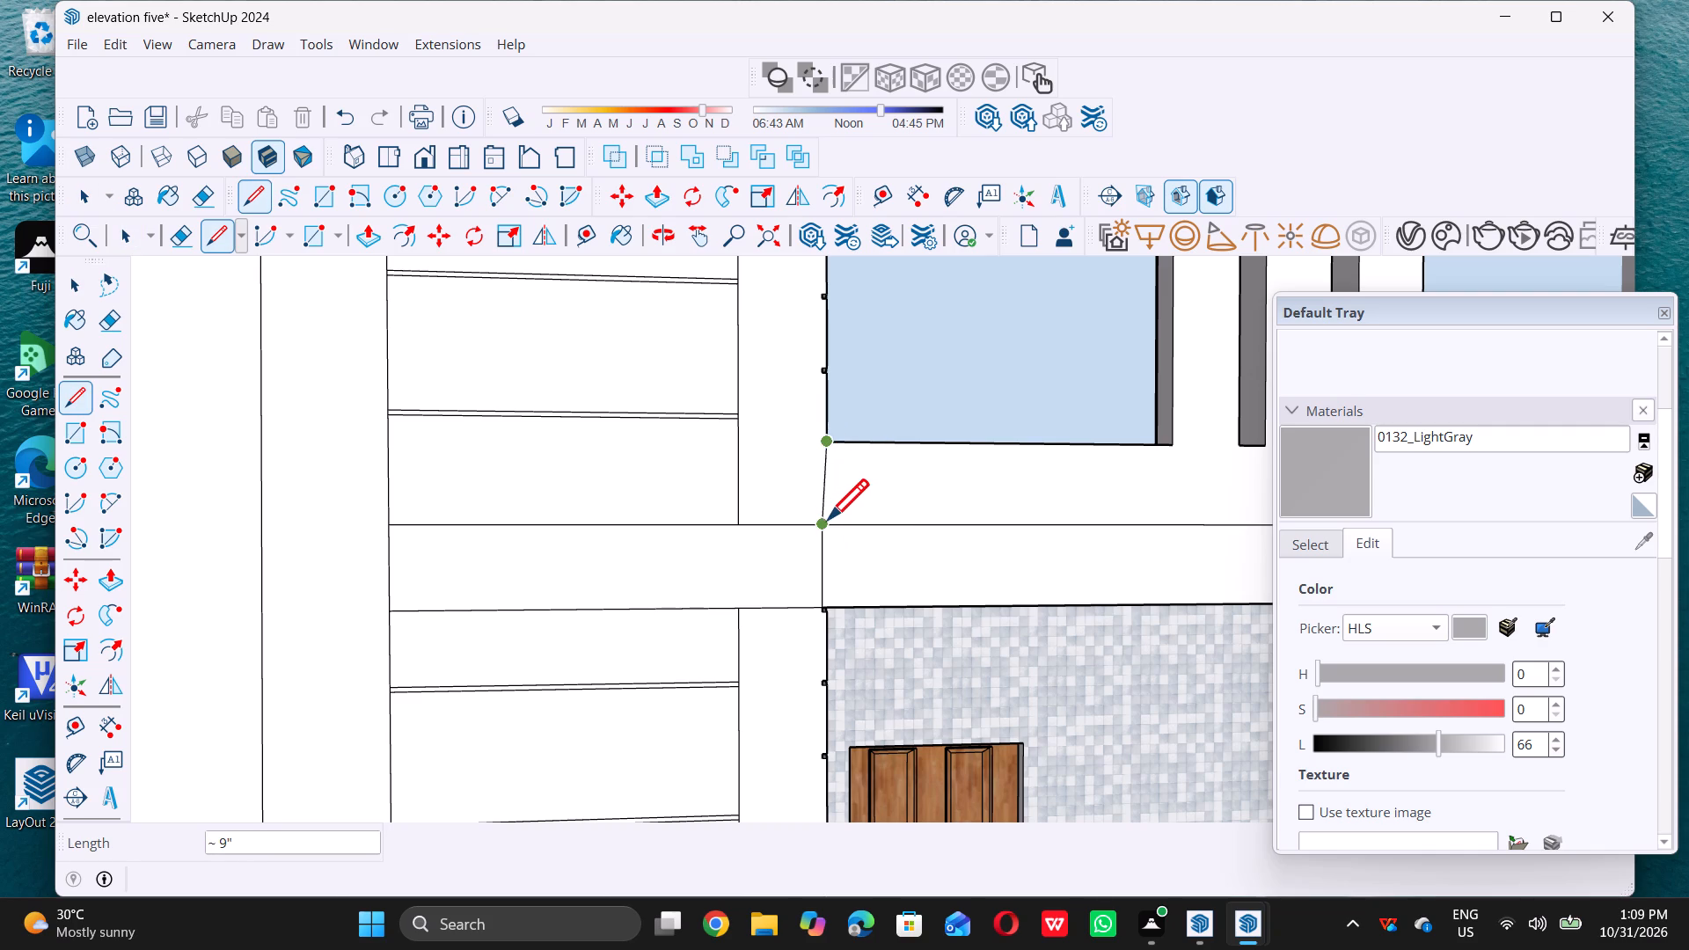
{"action": "scroll", "coordinate": [833, 523], "scroll_direction": "up", "scroll_amount": 7}
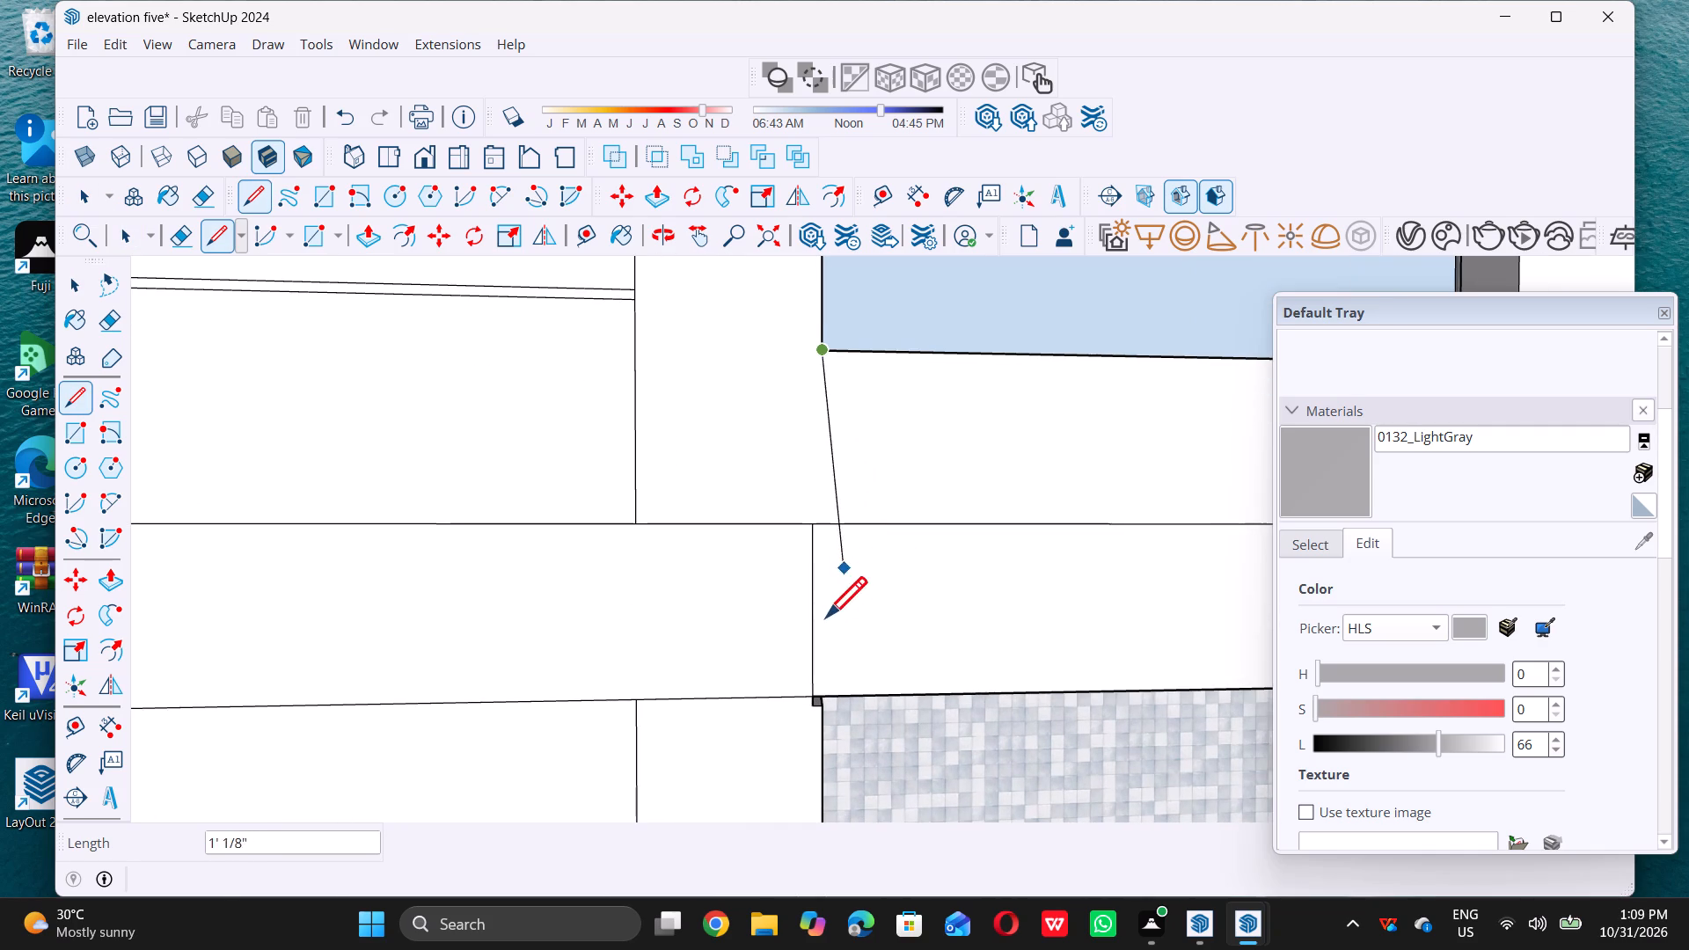
{"action": "left_click", "coordinate": [829, 695]}
{"action": "key", "text": "space"}
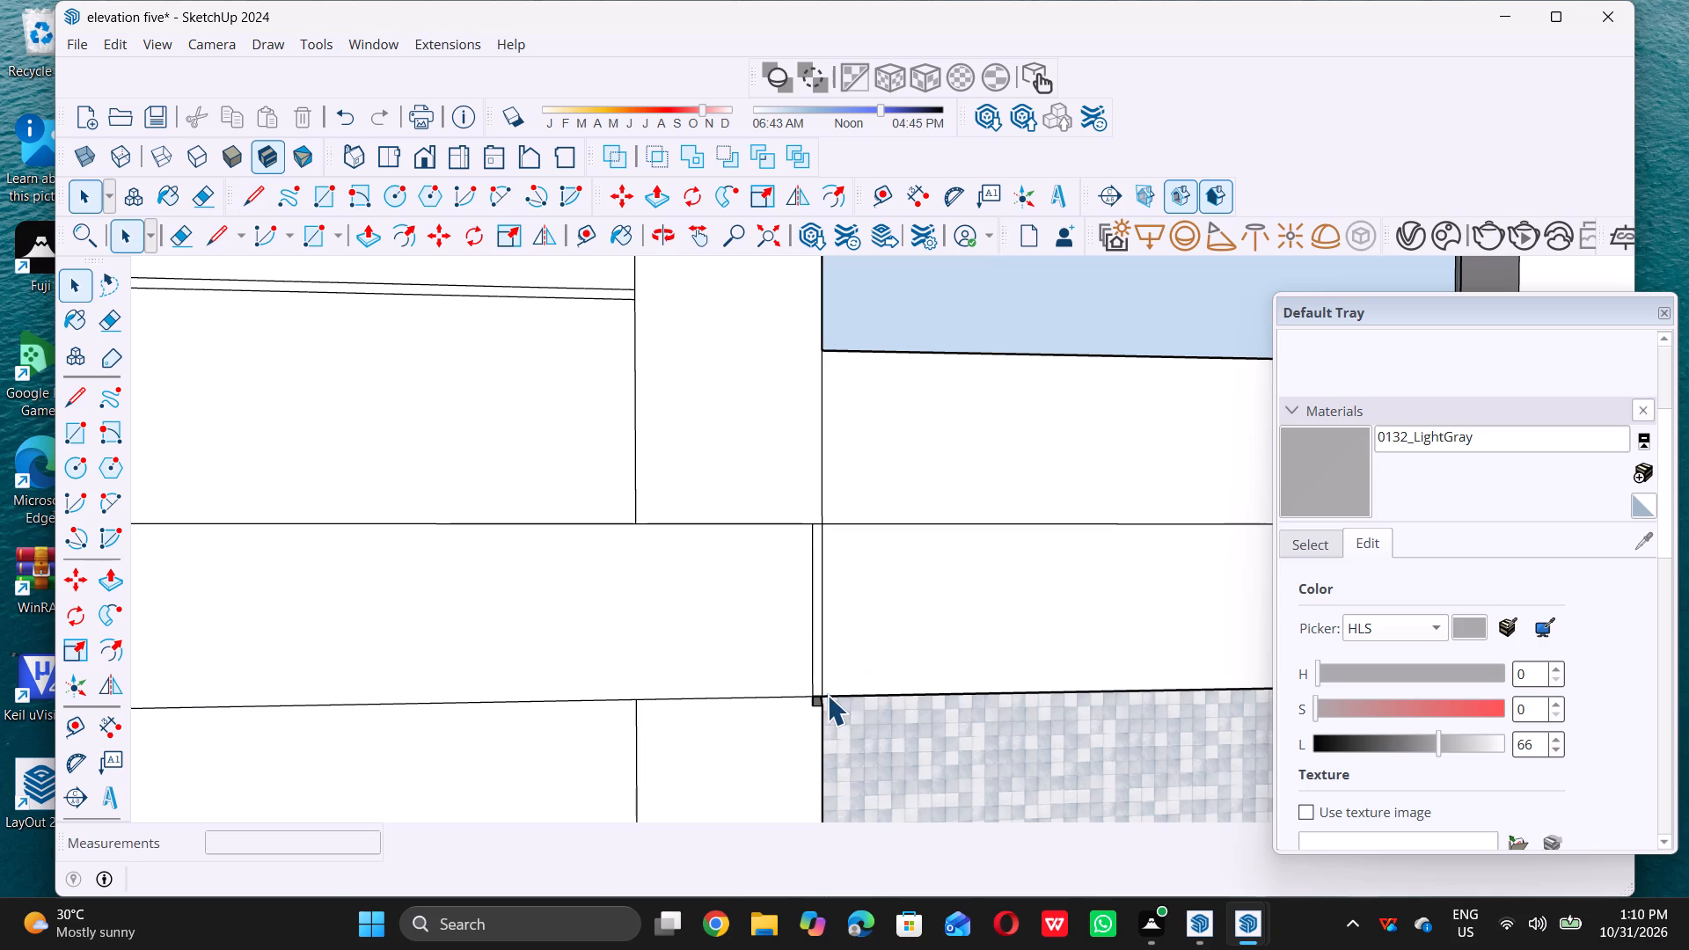
Erase the stray short vertical edge just beside the newly drawn line across the beam band below the top storey's glass railing.
{"action": "key", "text": "e"}
{"action": "scroll", "coordinate": [801, 659], "scroll_direction": "up", "scroll_amount": 5}
{"action": "double_click", "coordinate": [818, 647]}
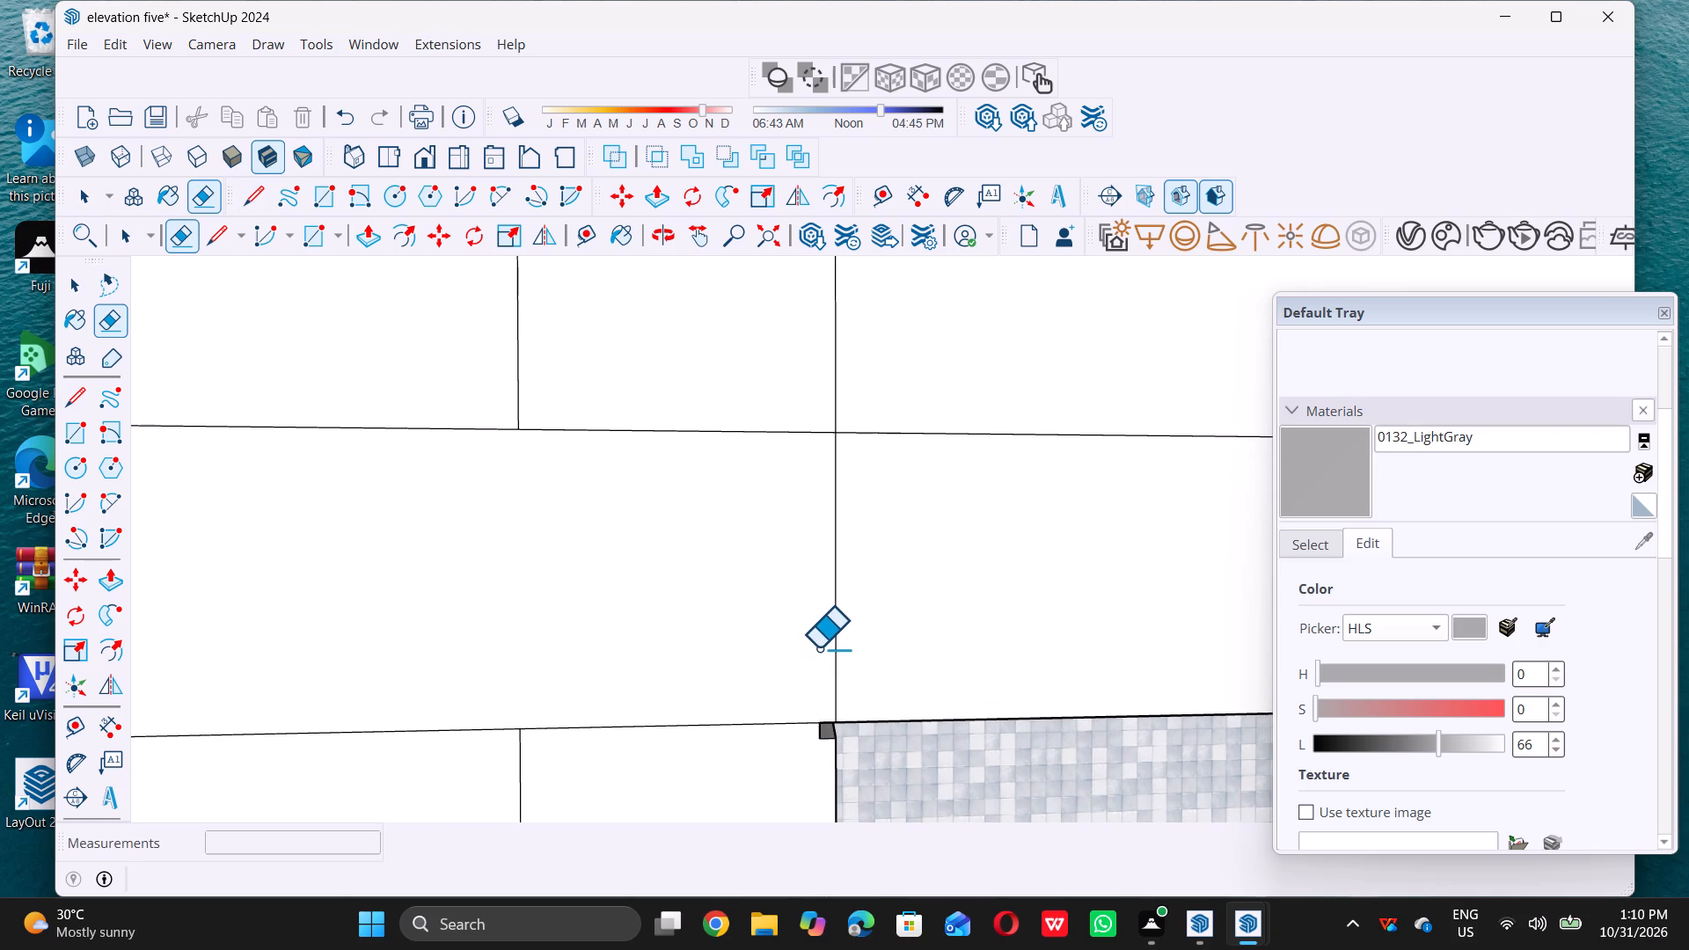
{"action": "key", "text": "space"}
Erase the short horizontal edge across the column between the grooved panel and the beam band below the top storey's railing.
{"action": "scroll", "coordinate": [862, 676], "scroll_direction": "down", "scroll_amount": 10}
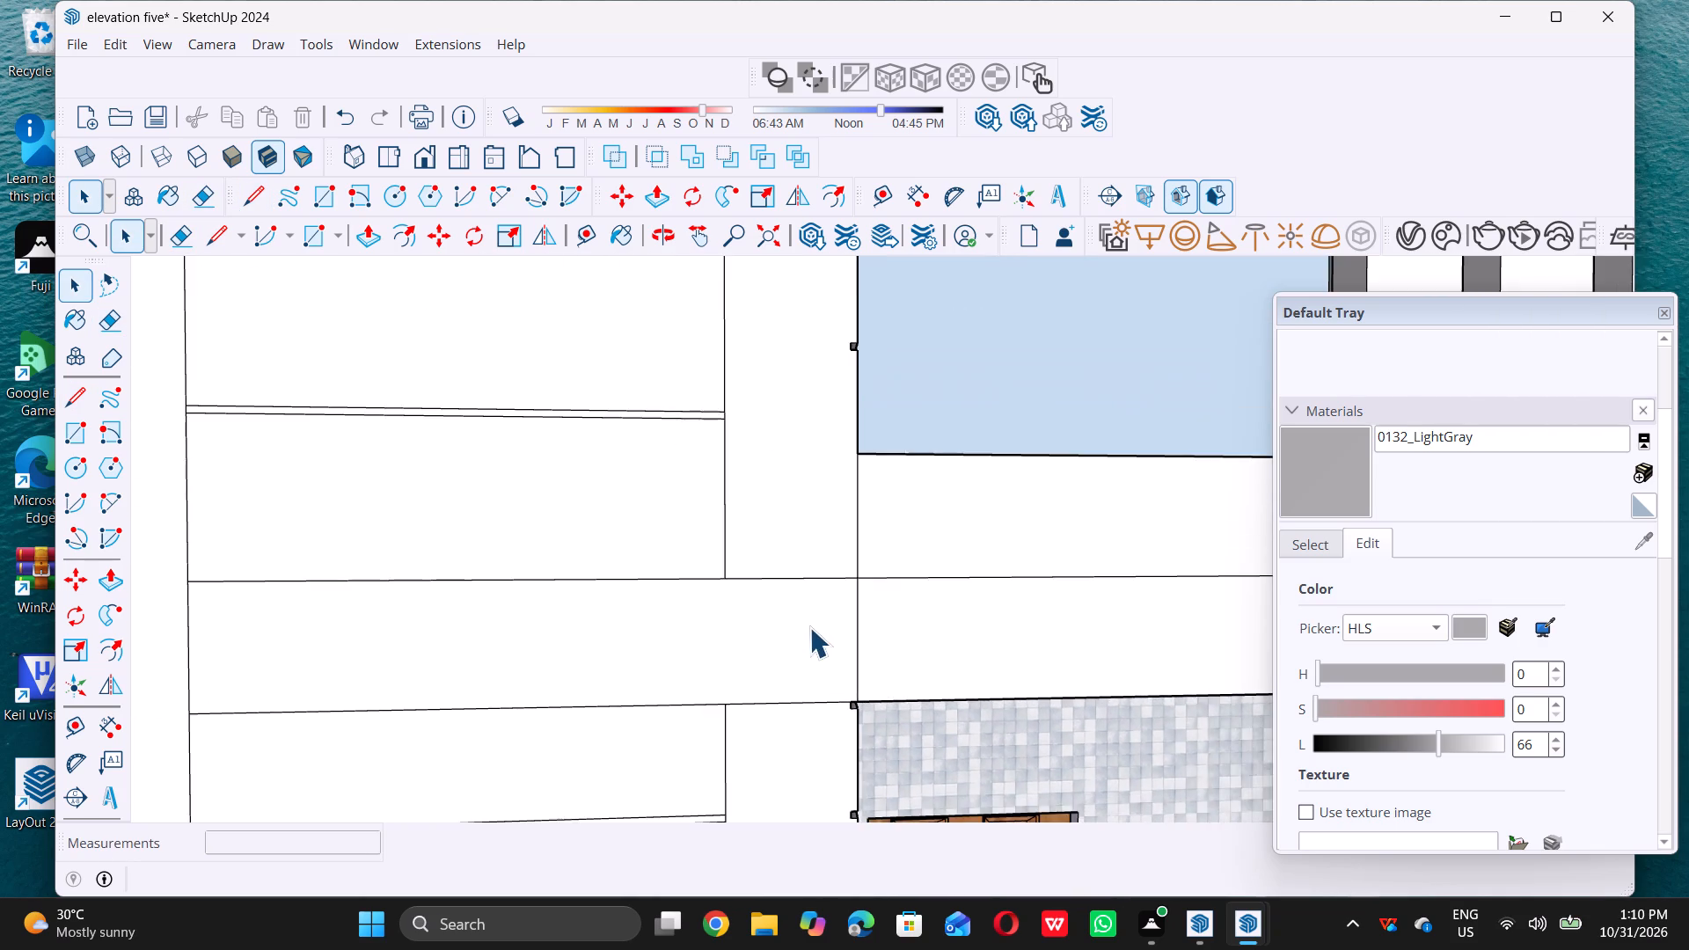
{"action": "scroll", "coordinate": [818, 617], "scroll_direction": "up", "scroll_amount": 5}
{"action": "key", "text": "e"}
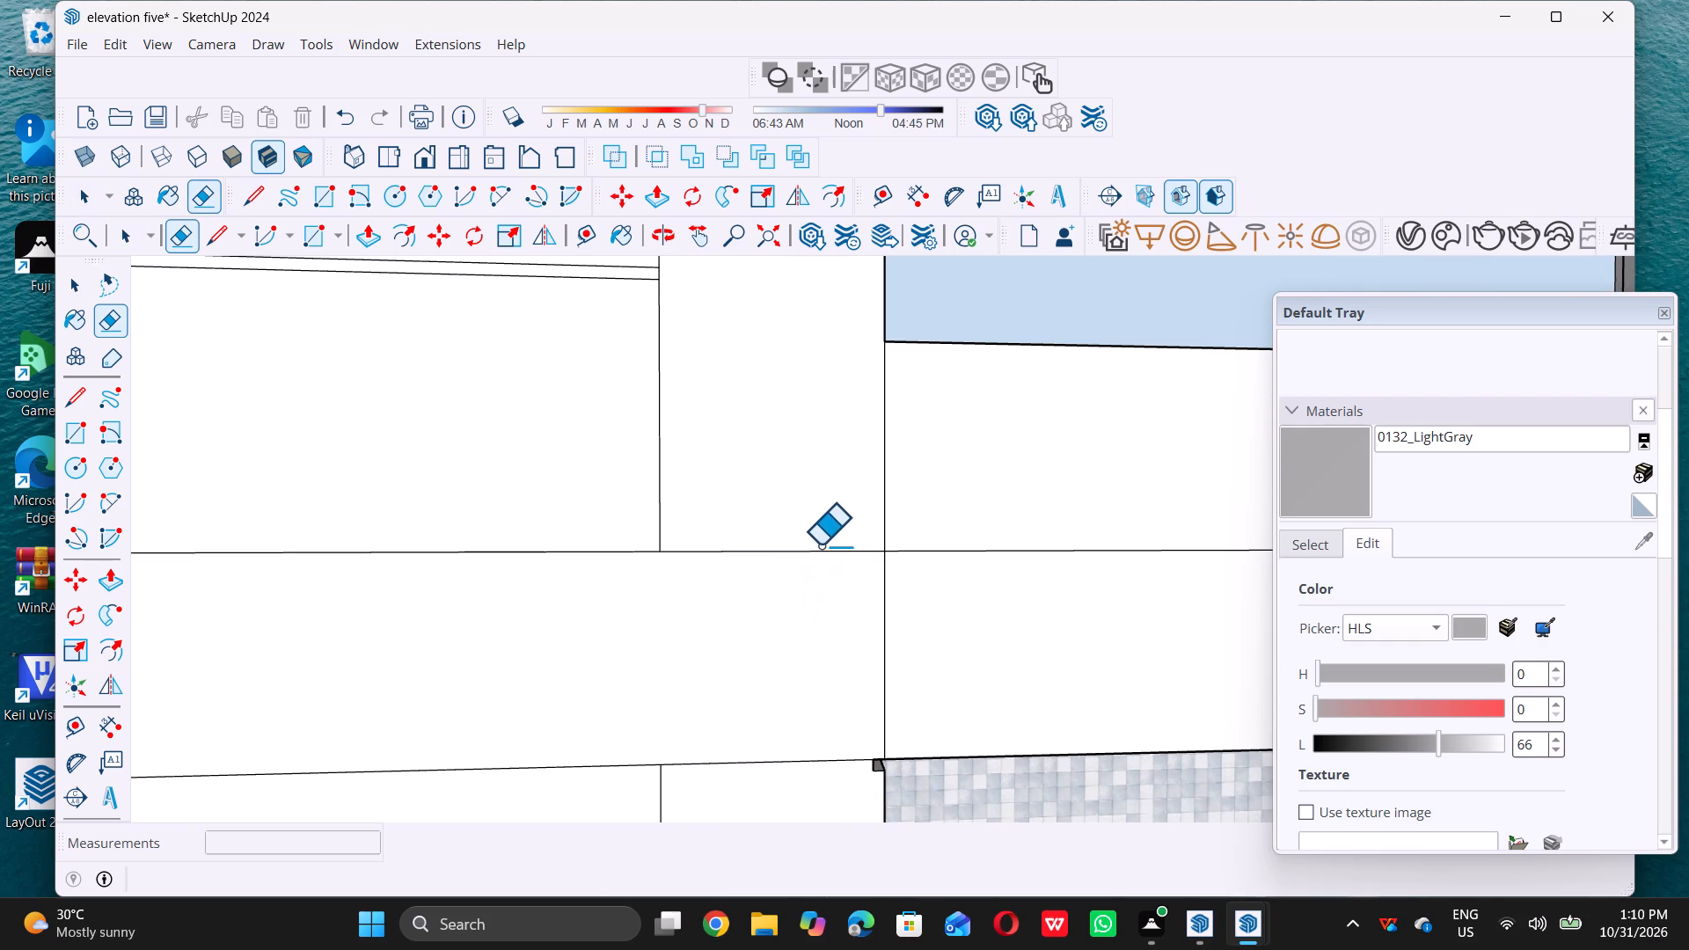
{"action": "triple_click", "coordinate": [817, 551]}
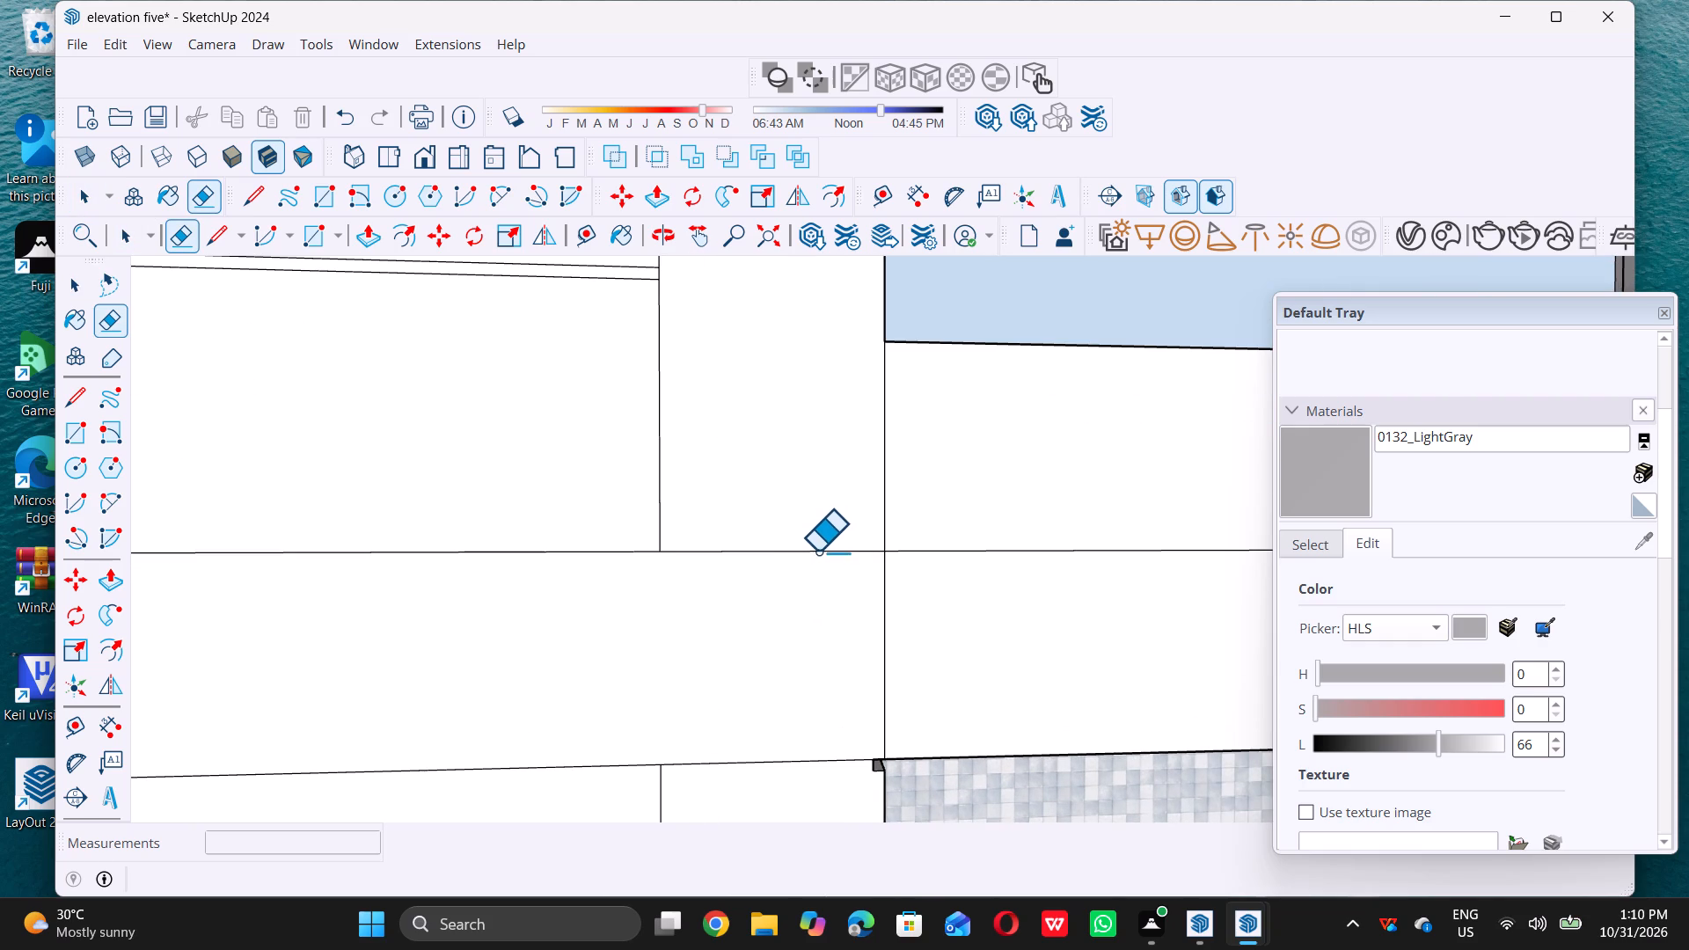
{"action": "key", "text": "space"}
Erase the short horizontal edge across the outer corner column, where the roof frame's post meets the top storey's column.
{"action": "scroll", "coordinate": [901, 627], "scroll_direction": "down", "scroll_amount": 14}
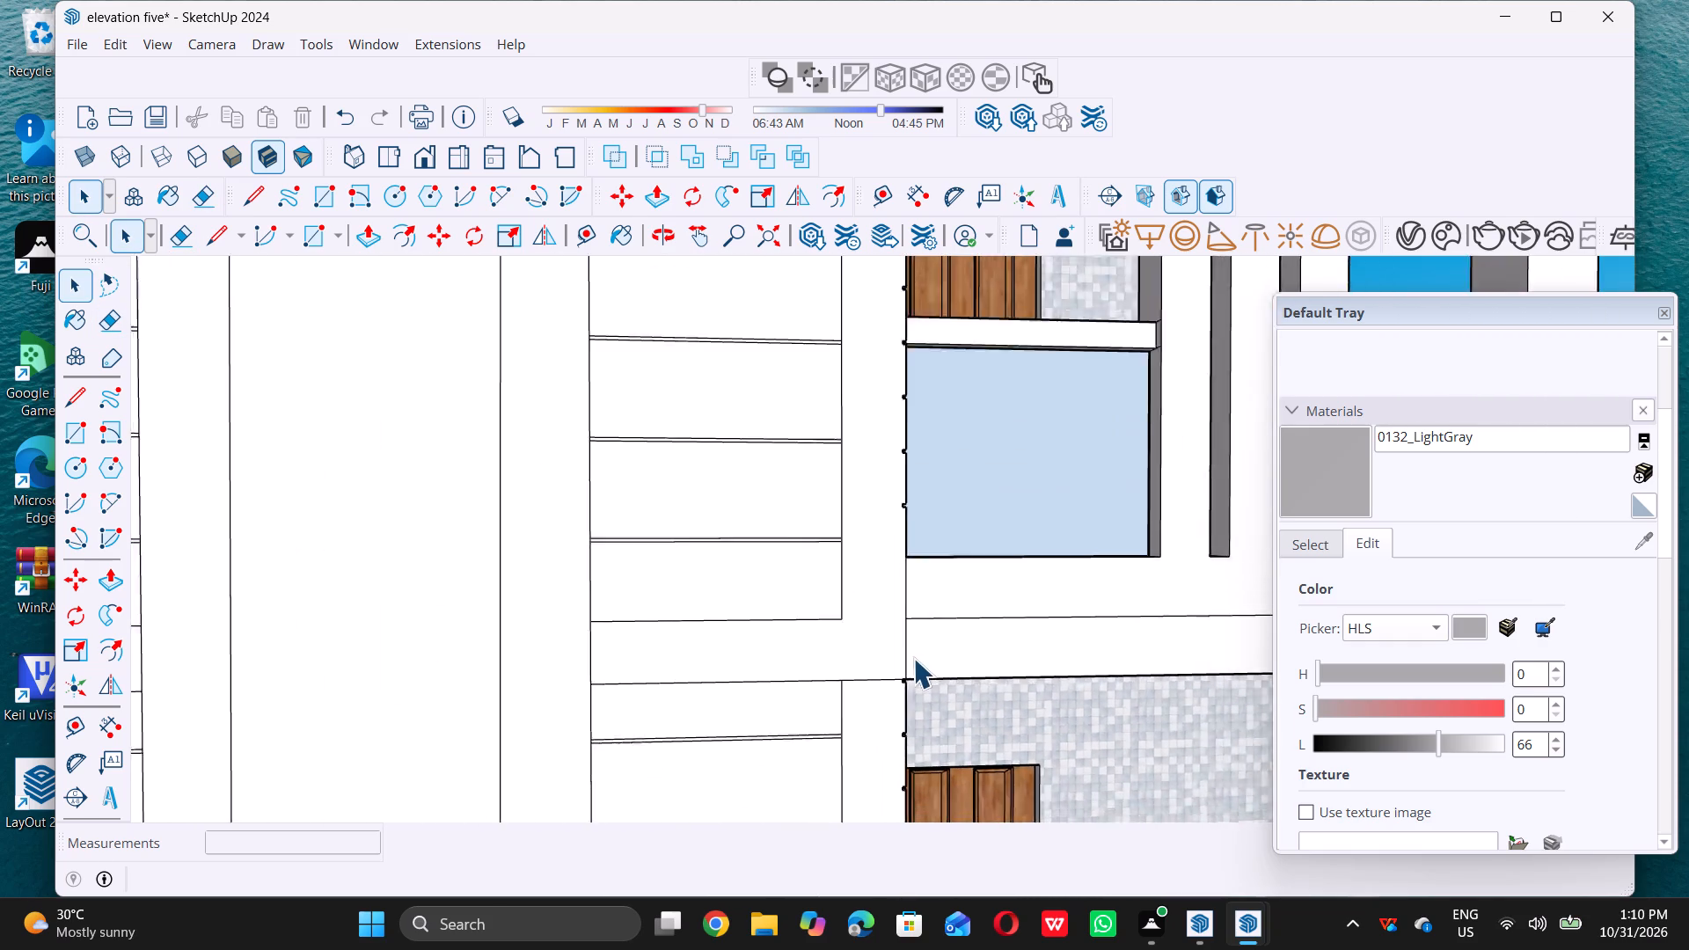
{"action": "scroll", "coordinate": [913, 658], "scroll_direction": "down", "scroll_amount": 12}
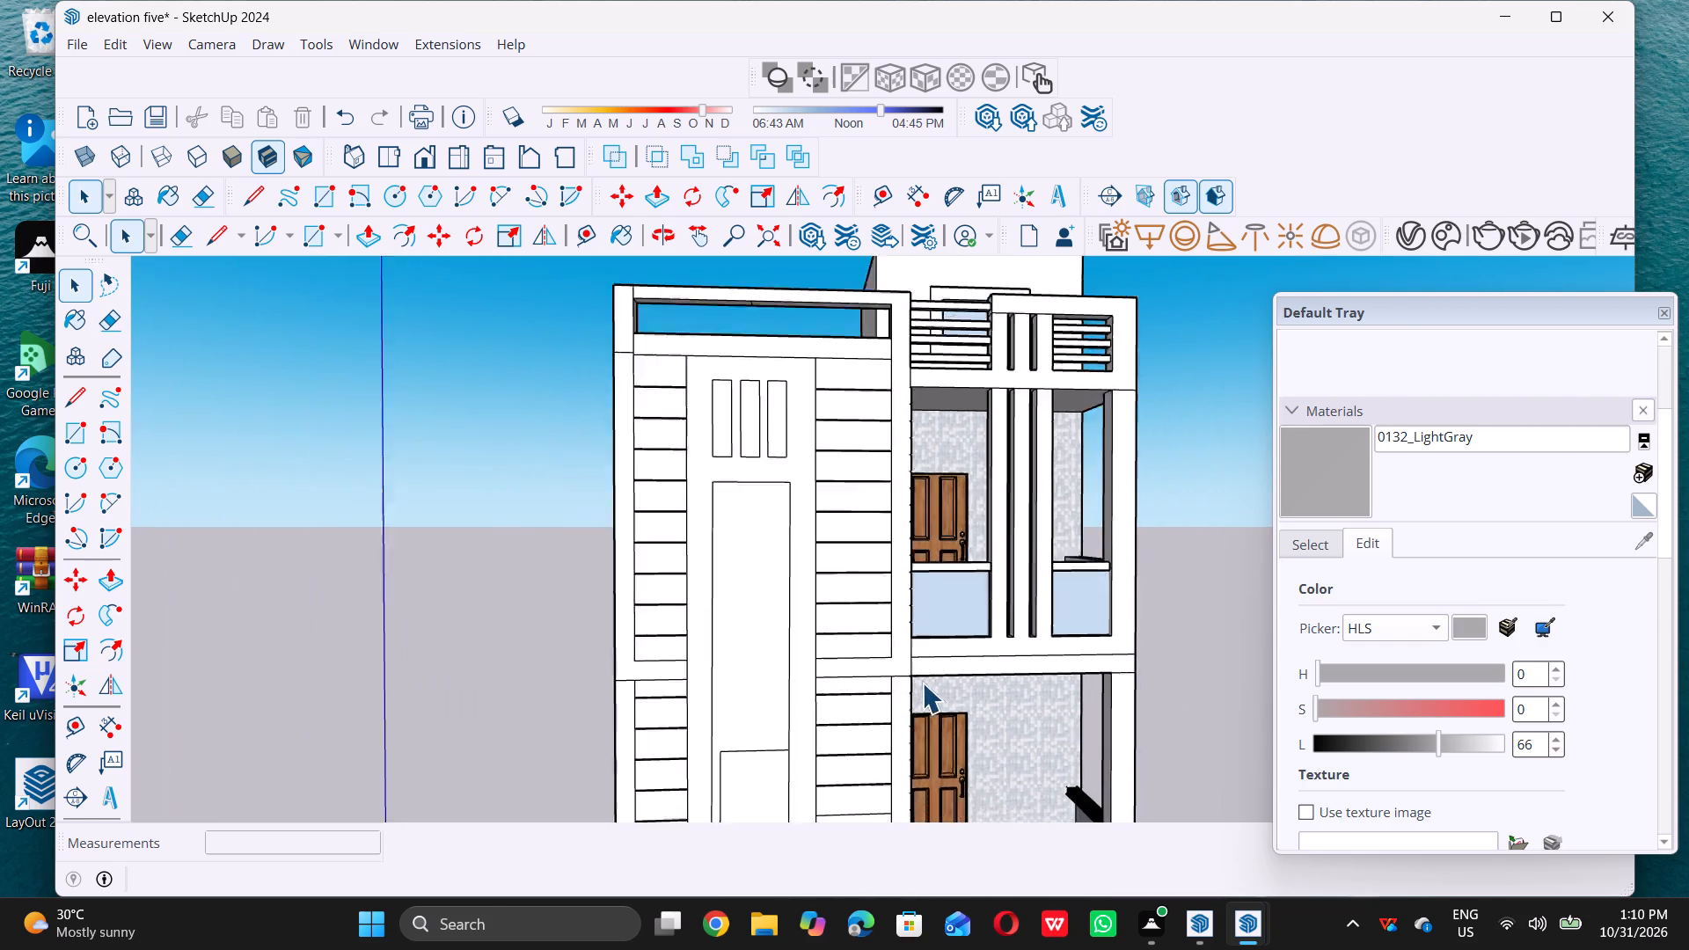
{"action": "scroll", "coordinate": [922, 683], "scroll_direction": "down", "scroll_amount": 3}
{"action": "middle_click_drag", "start_coordinate": [698, 627], "coordinate": [786, 696]}
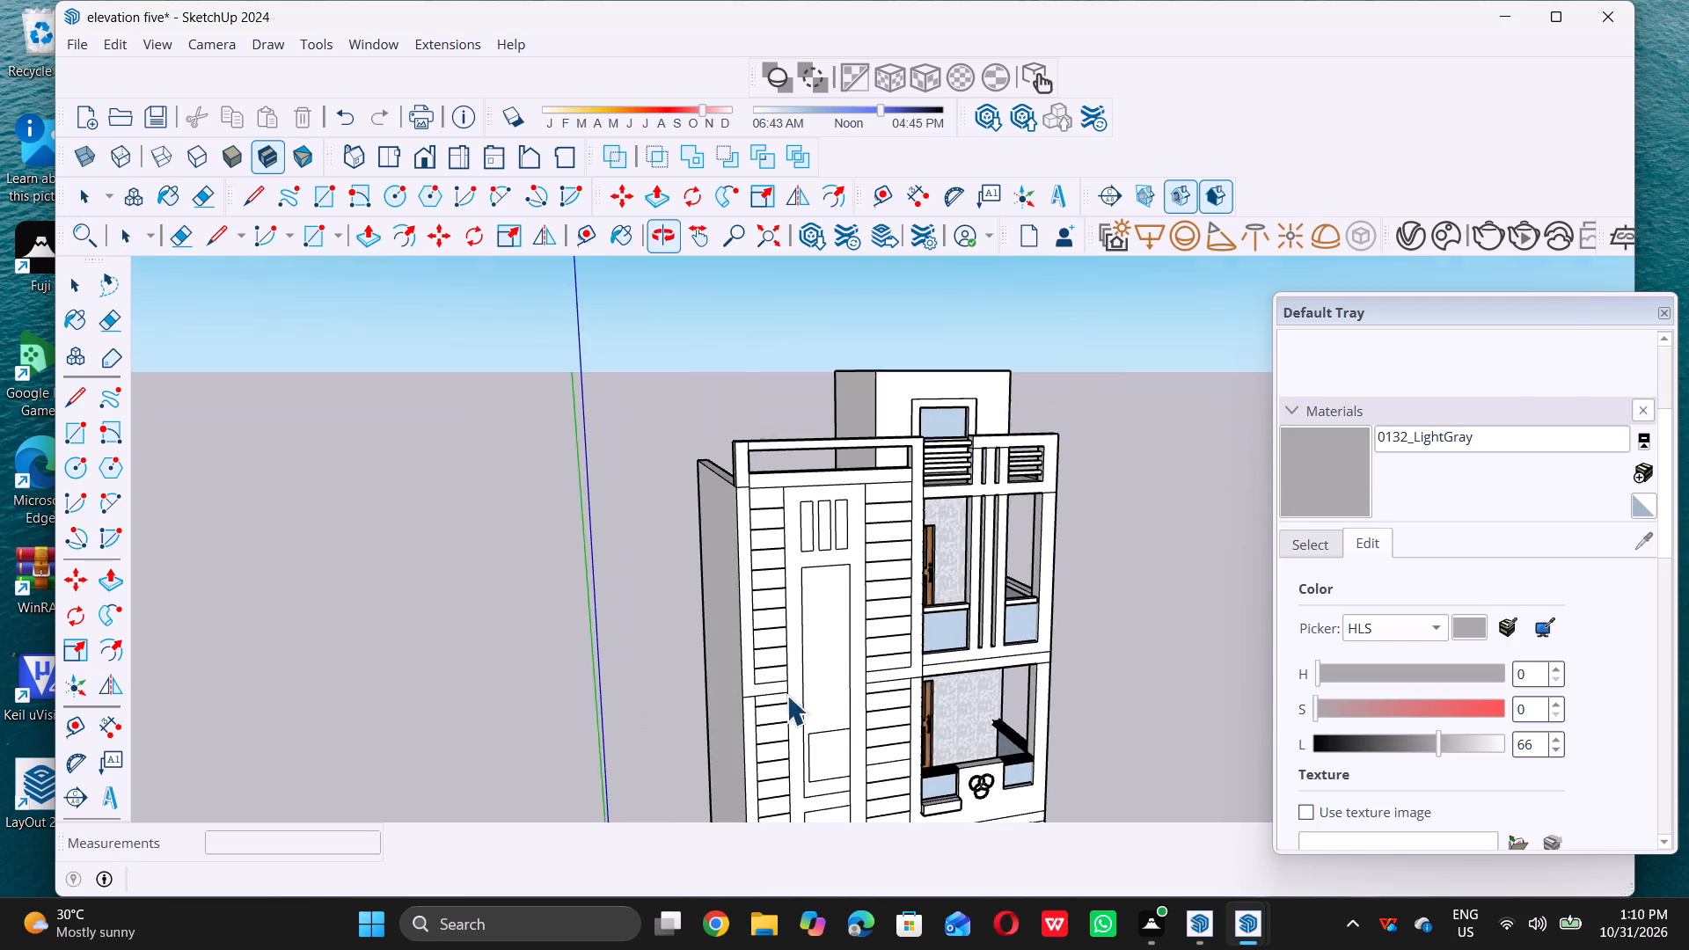
{"action": "scroll", "coordinate": [754, 528], "scroll_direction": "up", "scroll_amount": 6}
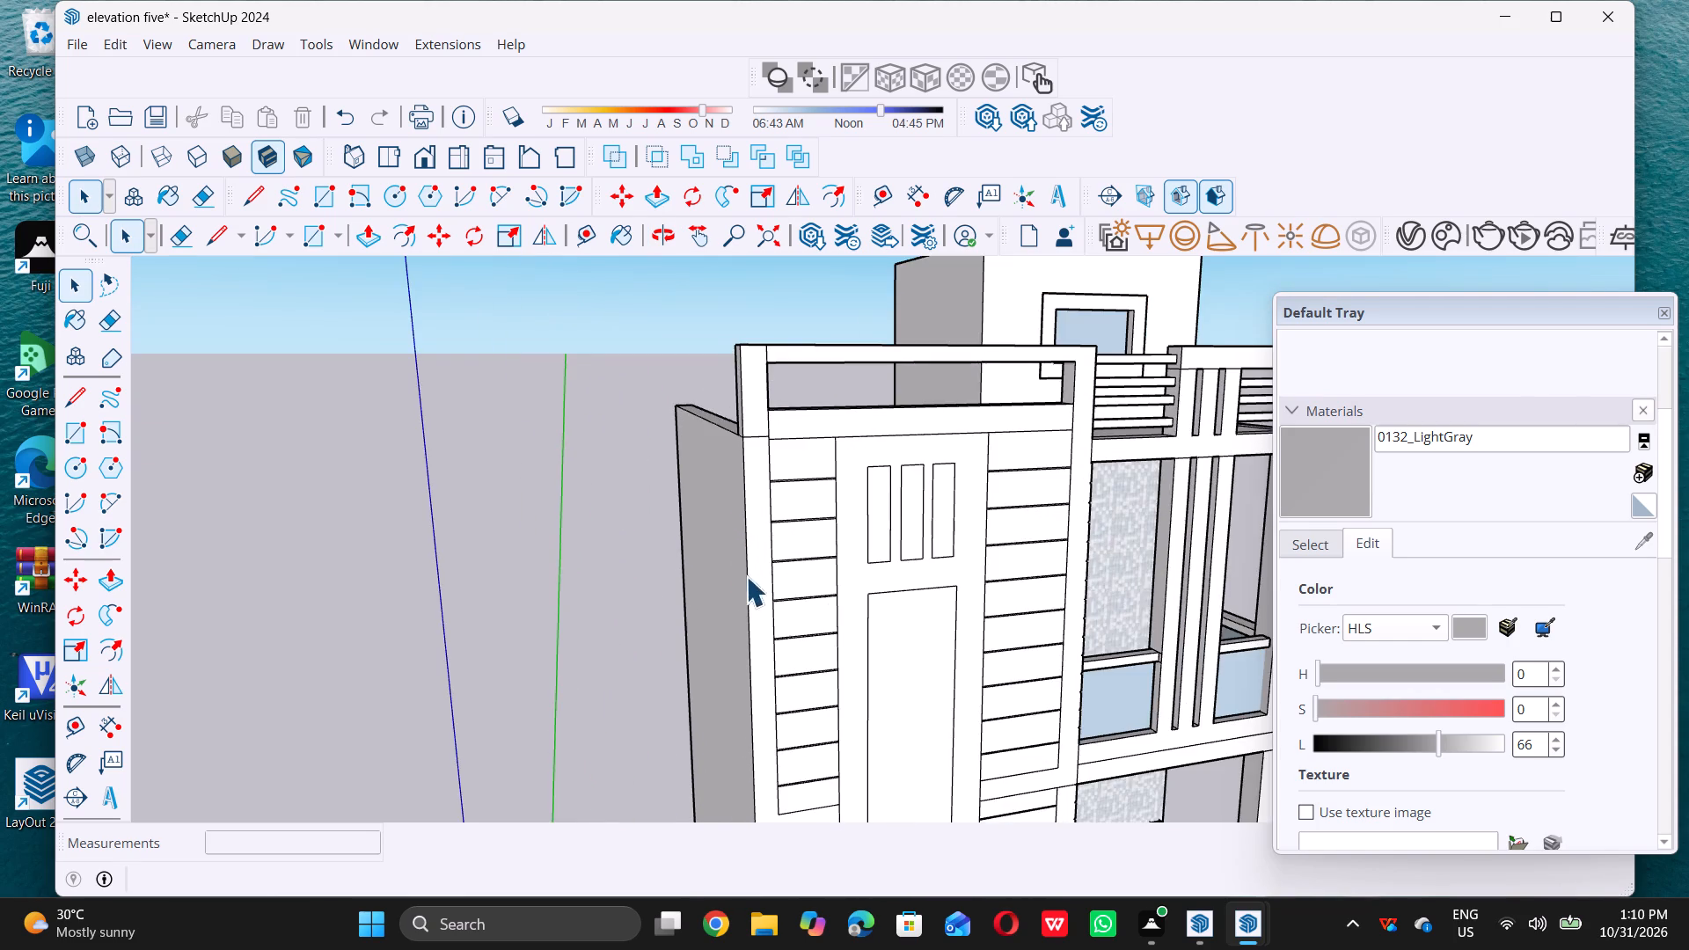
{"action": "scroll", "coordinate": [748, 553], "scroll_direction": "down", "scroll_amount": 4}
{"action": "scroll", "coordinate": [750, 592], "scroll_direction": "up", "scroll_amount": 2}
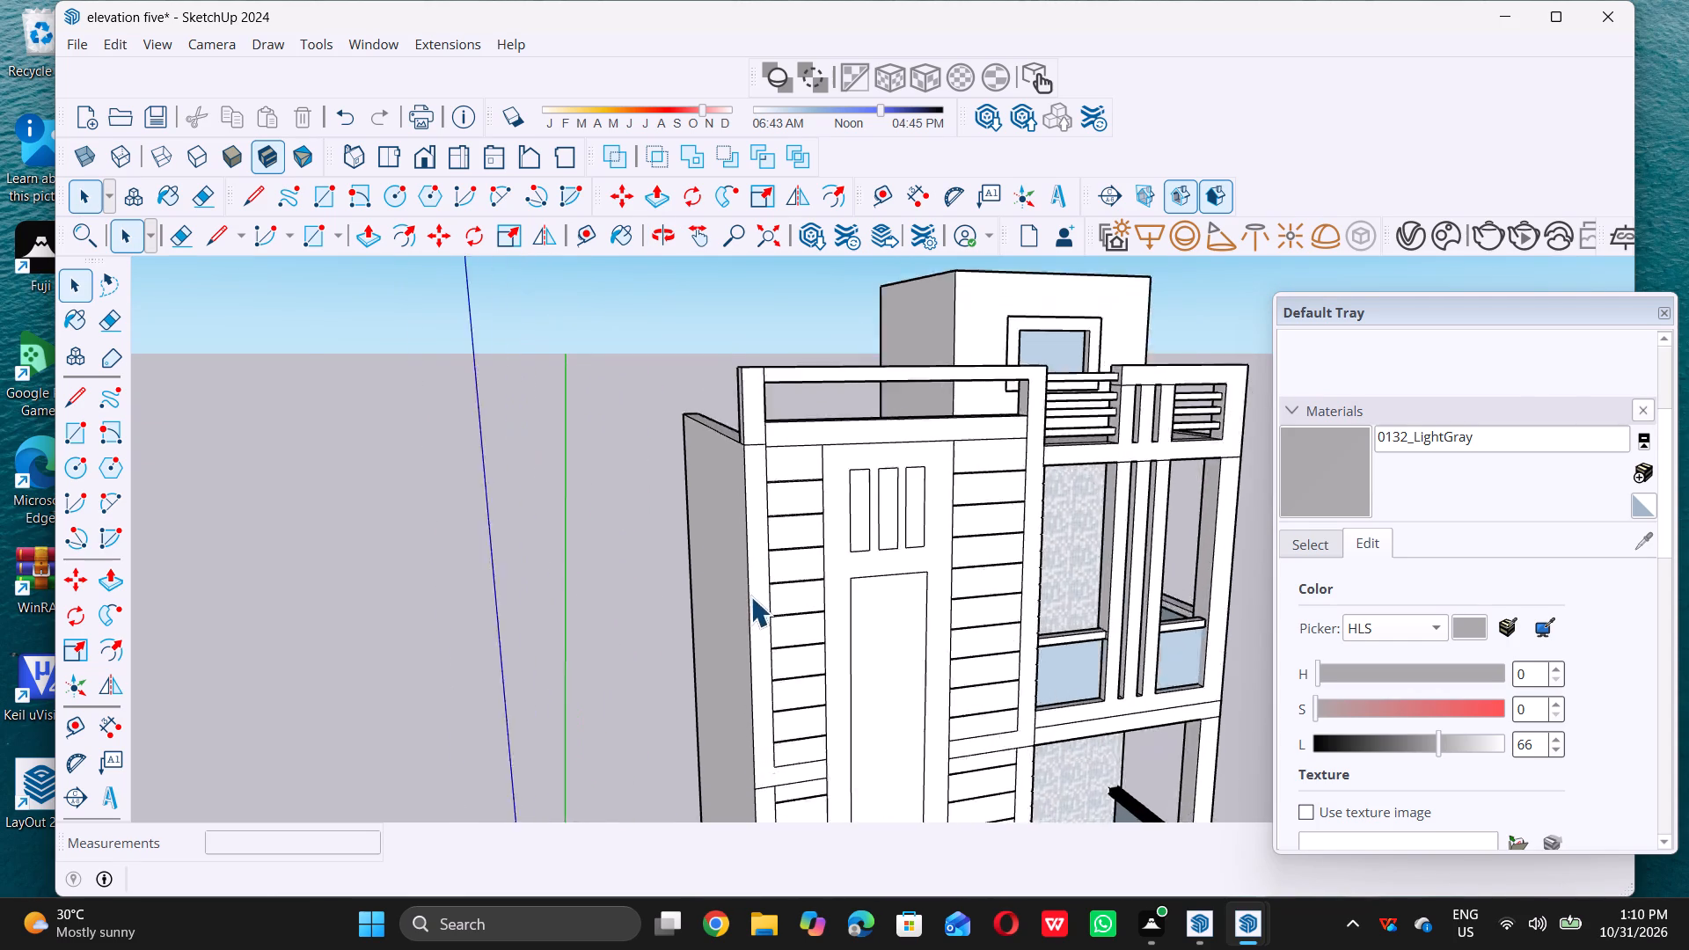
{"action": "scroll", "coordinate": [750, 596], "scroll_direction": "up", "scroll_amount": 4}
{"action": "scroll", "coordinate": [746, 359], "scroll_direction": "up", "scroll_amount": 5}
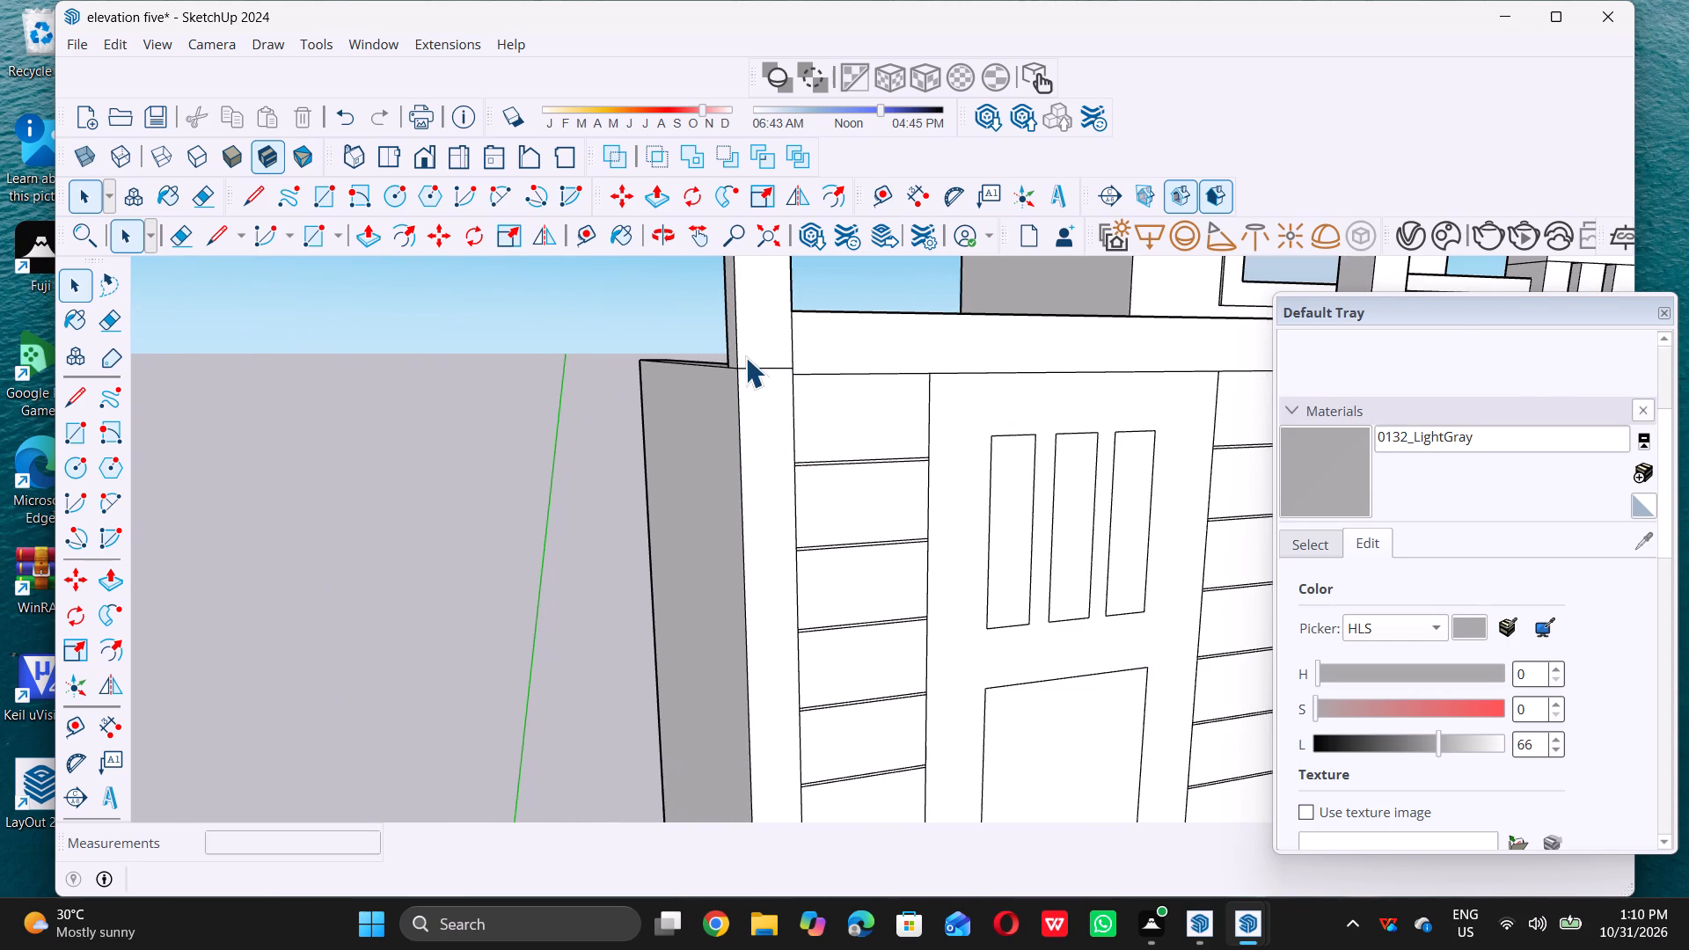
{"action": "key", "text": "e"}
{"action": "scroll", "coordinate": [762, 367], "scroll_direction": "up", "scroll_amount": 2}
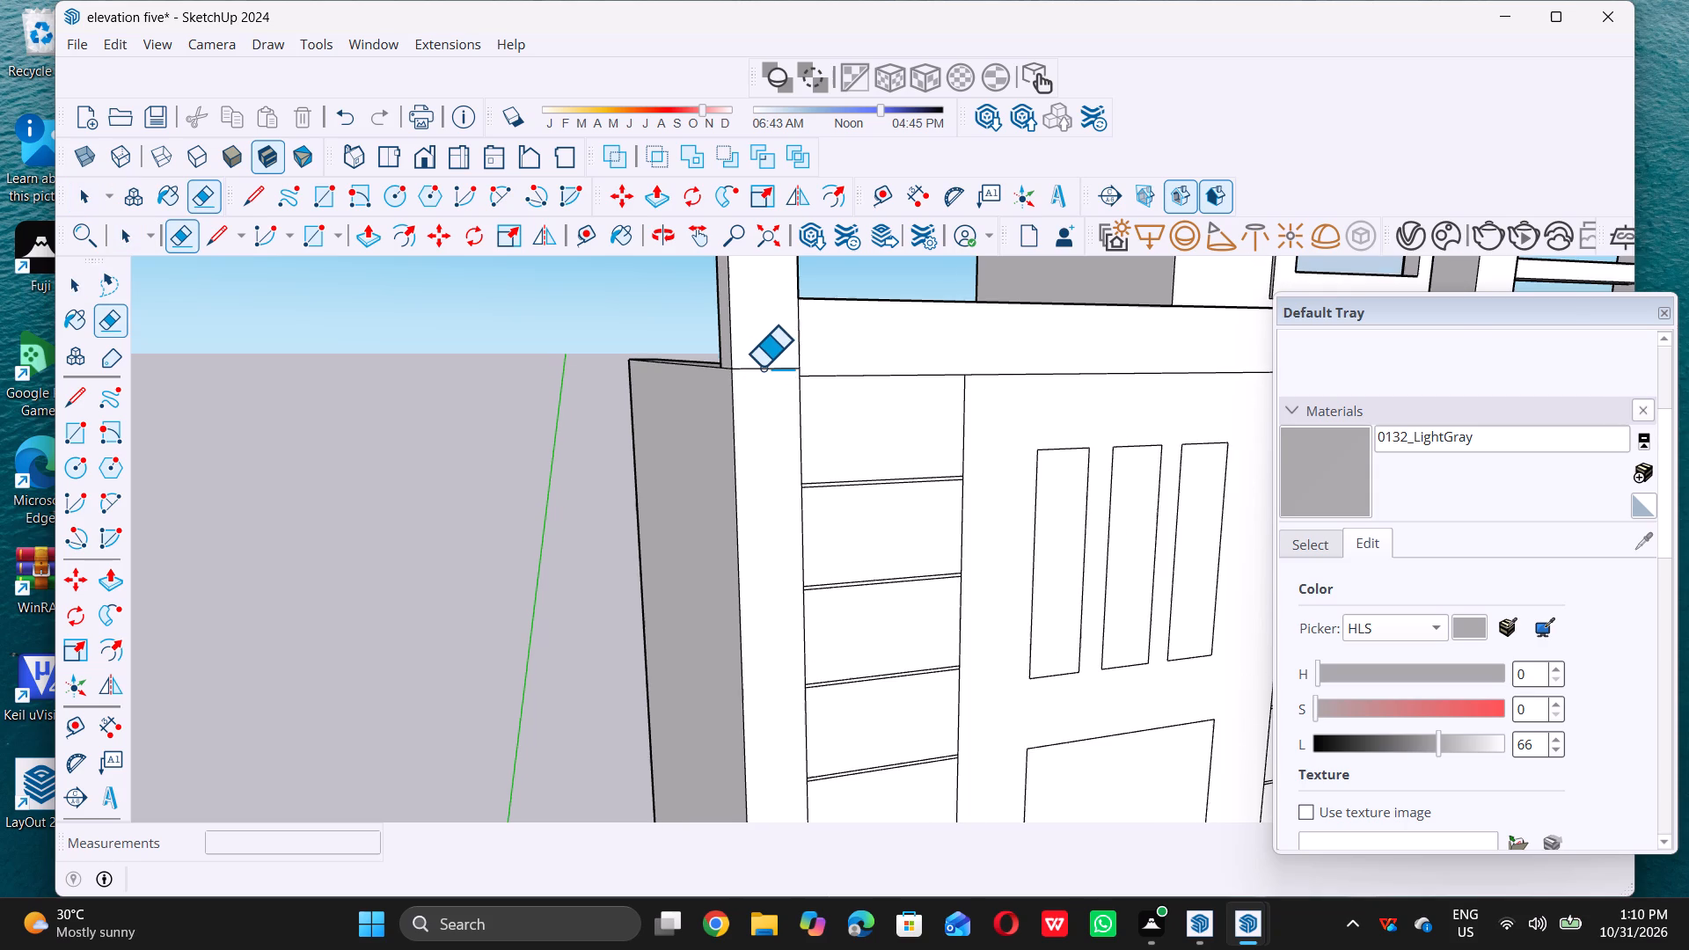
{"action": "triple_click", "coordinate": [762, 365]}
{"action": "left_click", "coordinate": [762, 367]}
{"action": "key", "text": "space"}
Push/pull the merged front face of the outer corner column and roof frame post by 3".
{"action": "double_click", "coordinate": [777, 392]}
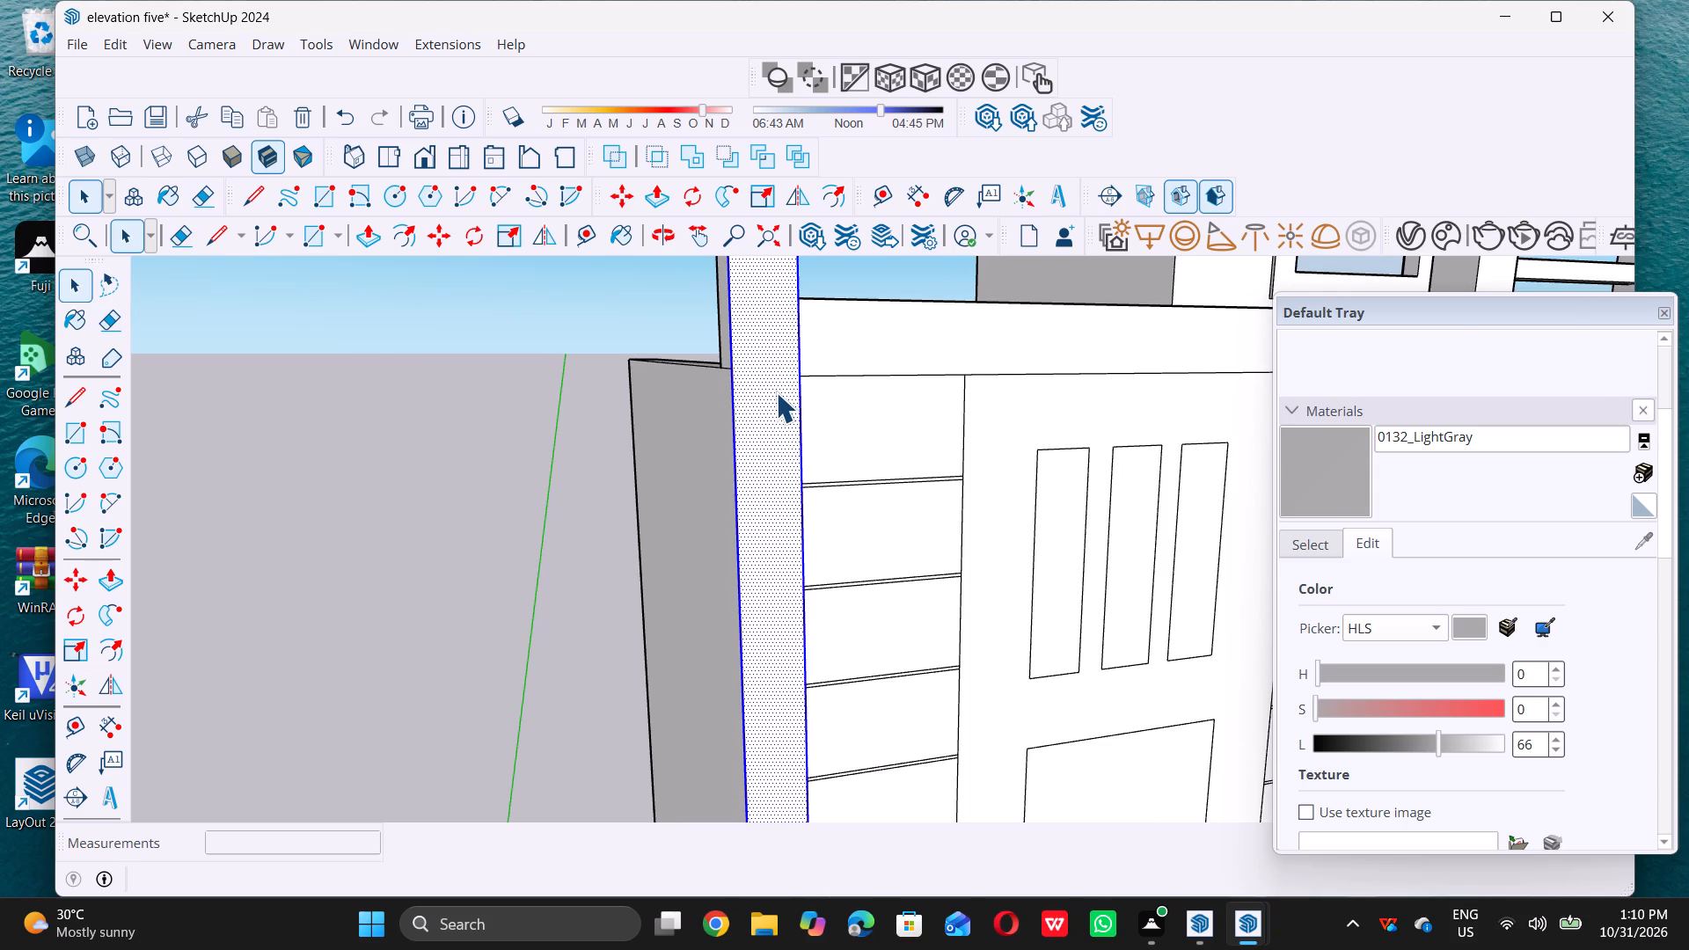
{"action": "key", "text": "p"}
{"action": "left_click", "coordinate": [771, 393]}
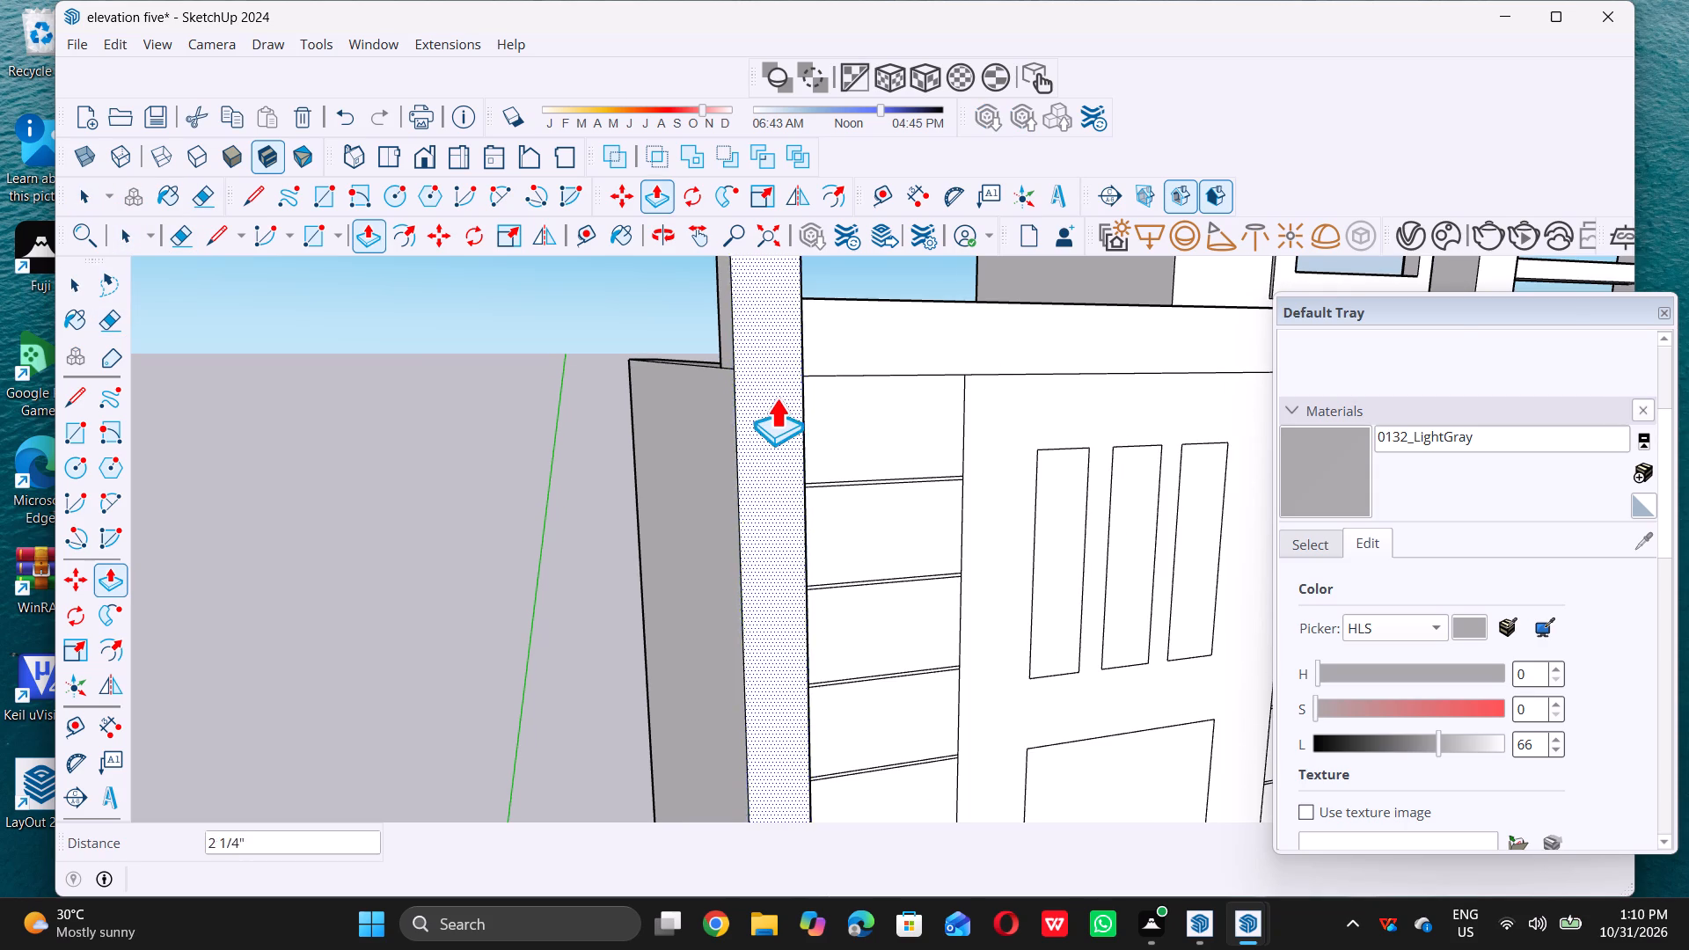
{"action": "scroll", "coordinate": [777, 401], "scroll_direction": "down", "scroll_amount": 10}
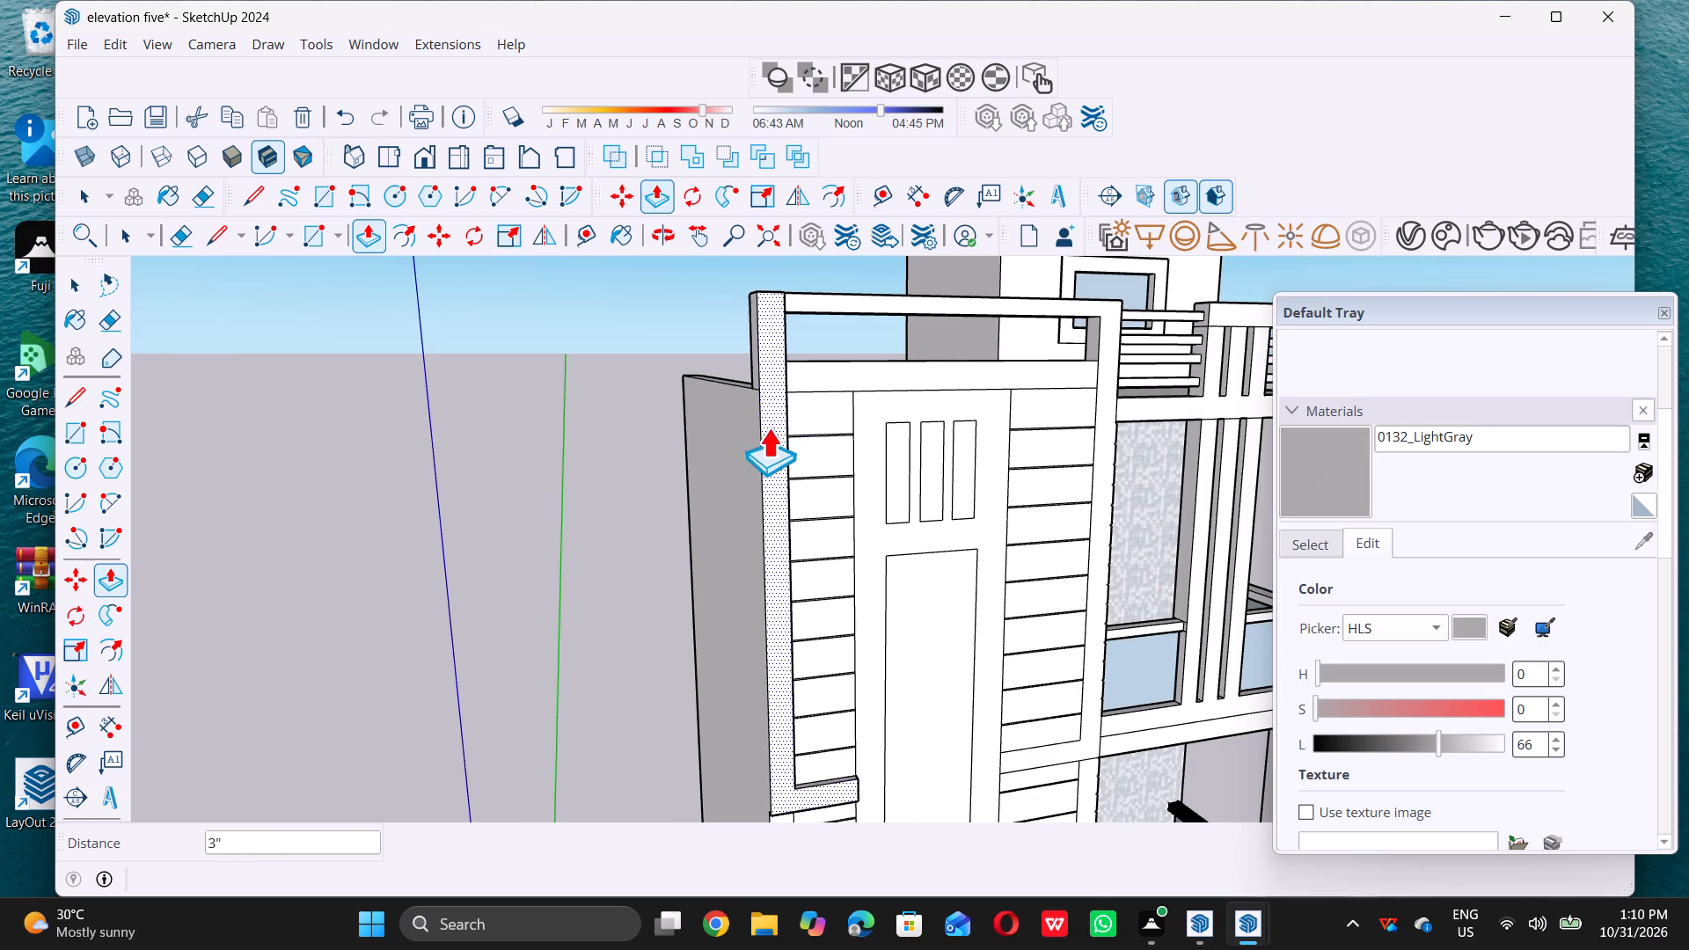
{"action": "key", "text": "3"}
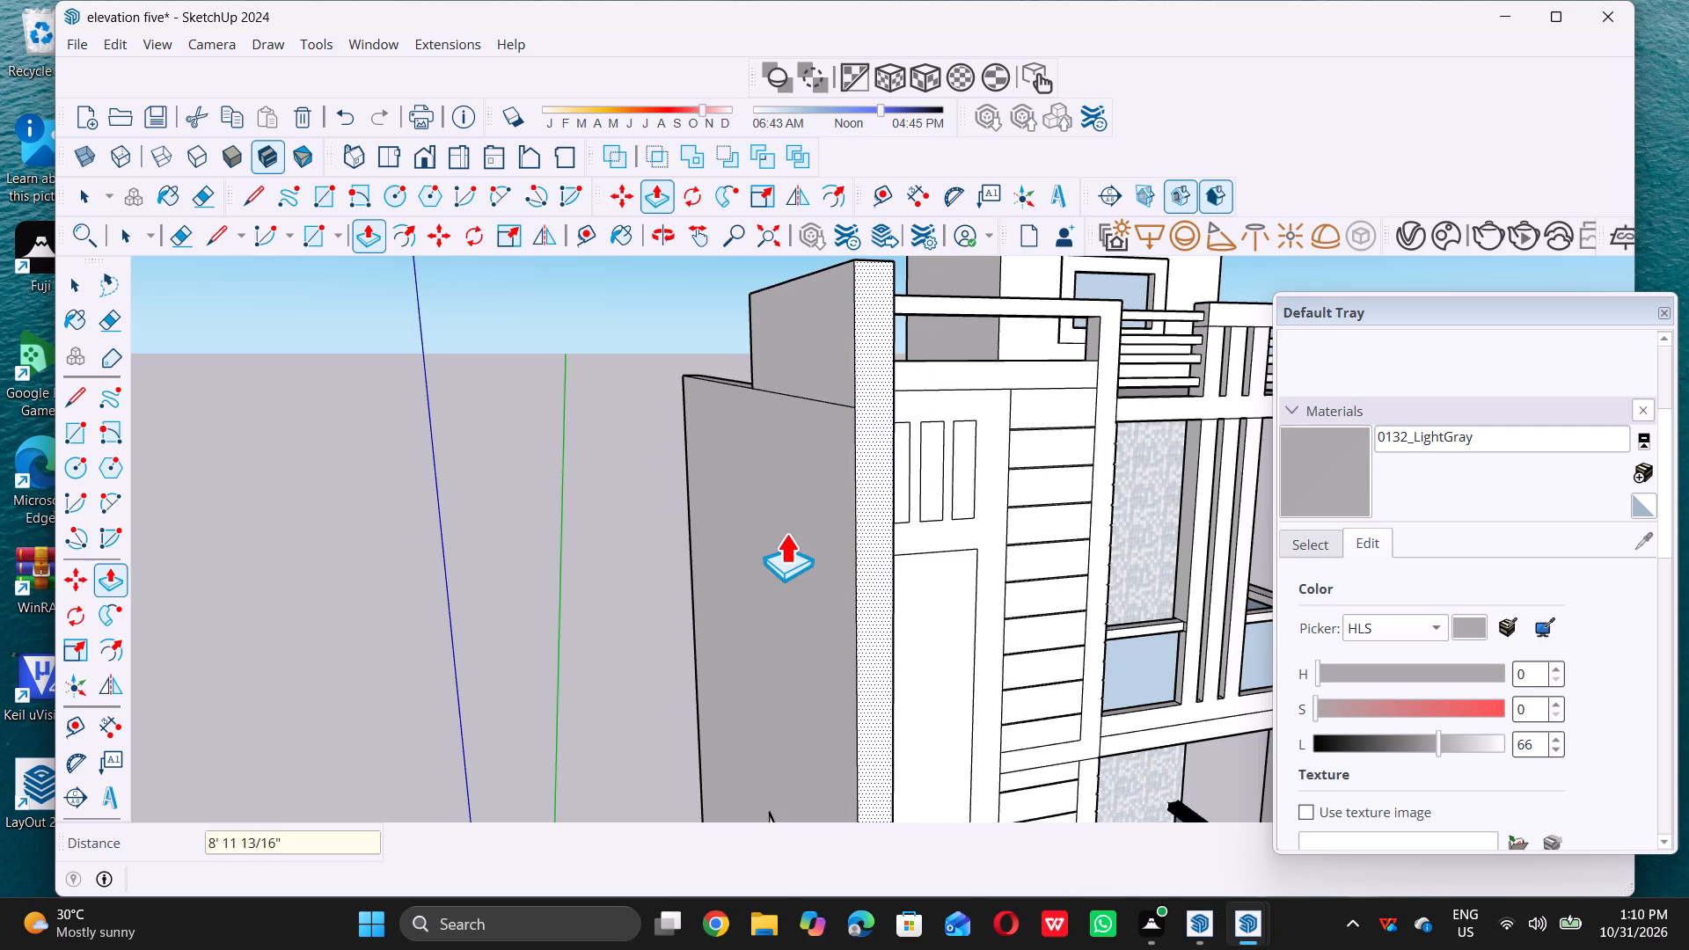
{"action": "key", "text": "3"}
{"action": "key", "text": "shift+quotedbl"}
{"action": "key", "text": "Return"}
{"action": "key", "text": "space"}
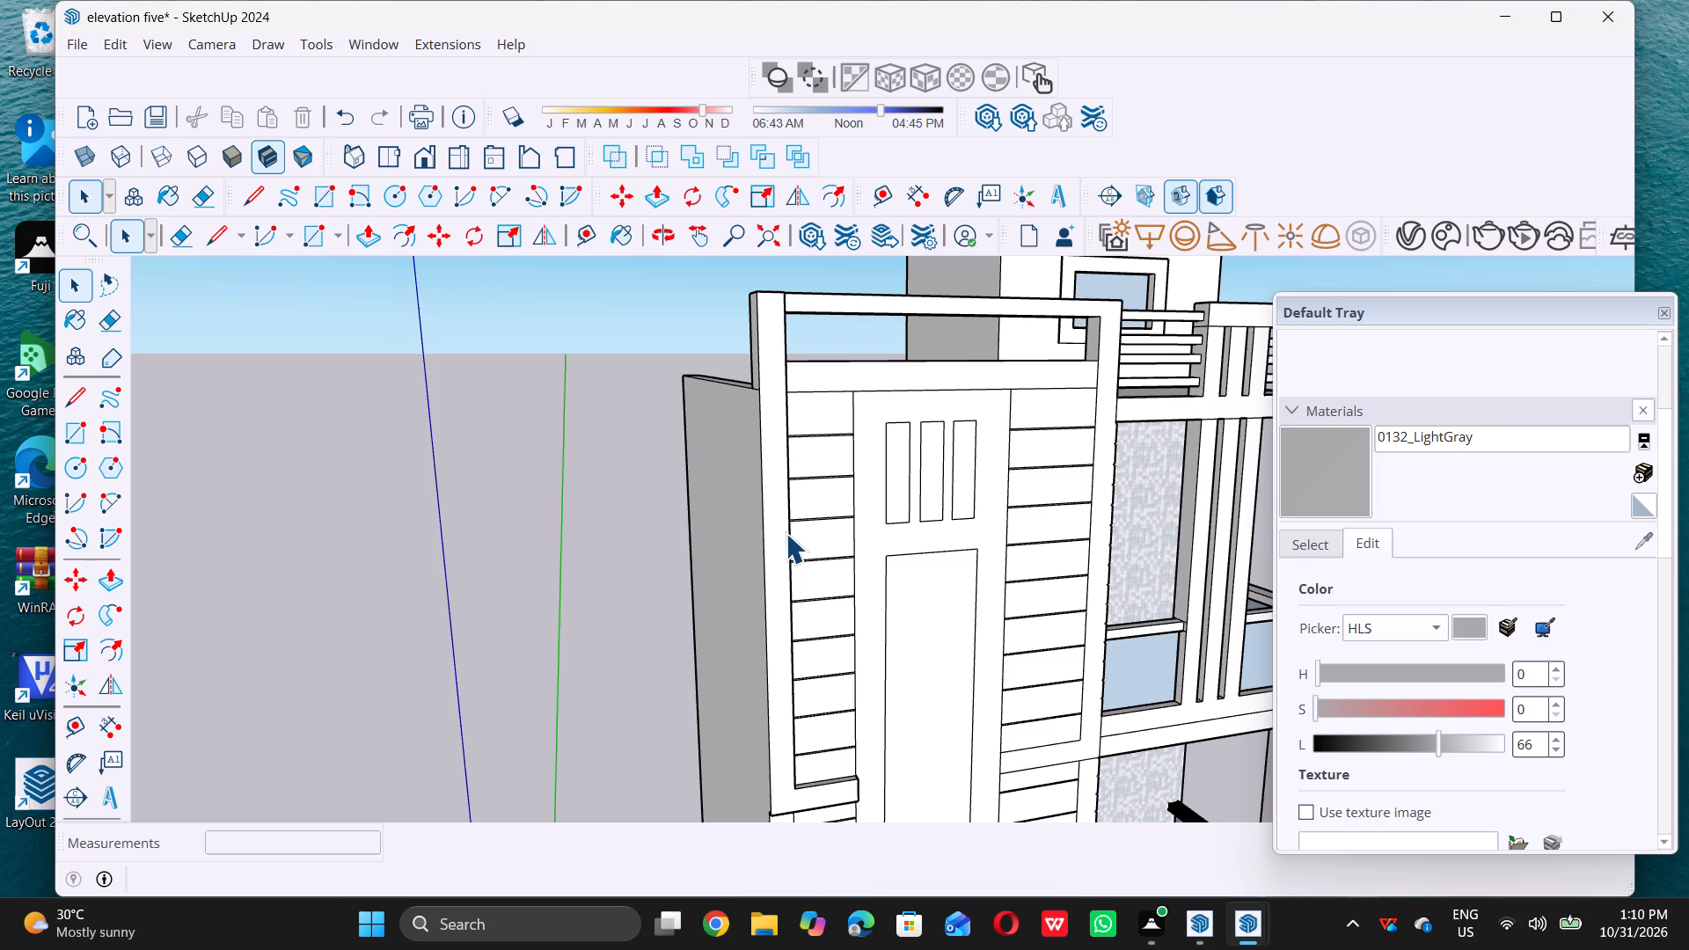
Push/pull the L-shaped column and beam-band face around the top storey's inner grooved panel outward by 3".
{"action": "scroll", "coordinate": [831, 505], "scroll_direction": "down", "scroll_amount": 5}
{"action": "middle_click_drag", "start_coordinate": [848, 508], "coordinate": [693, 491]}
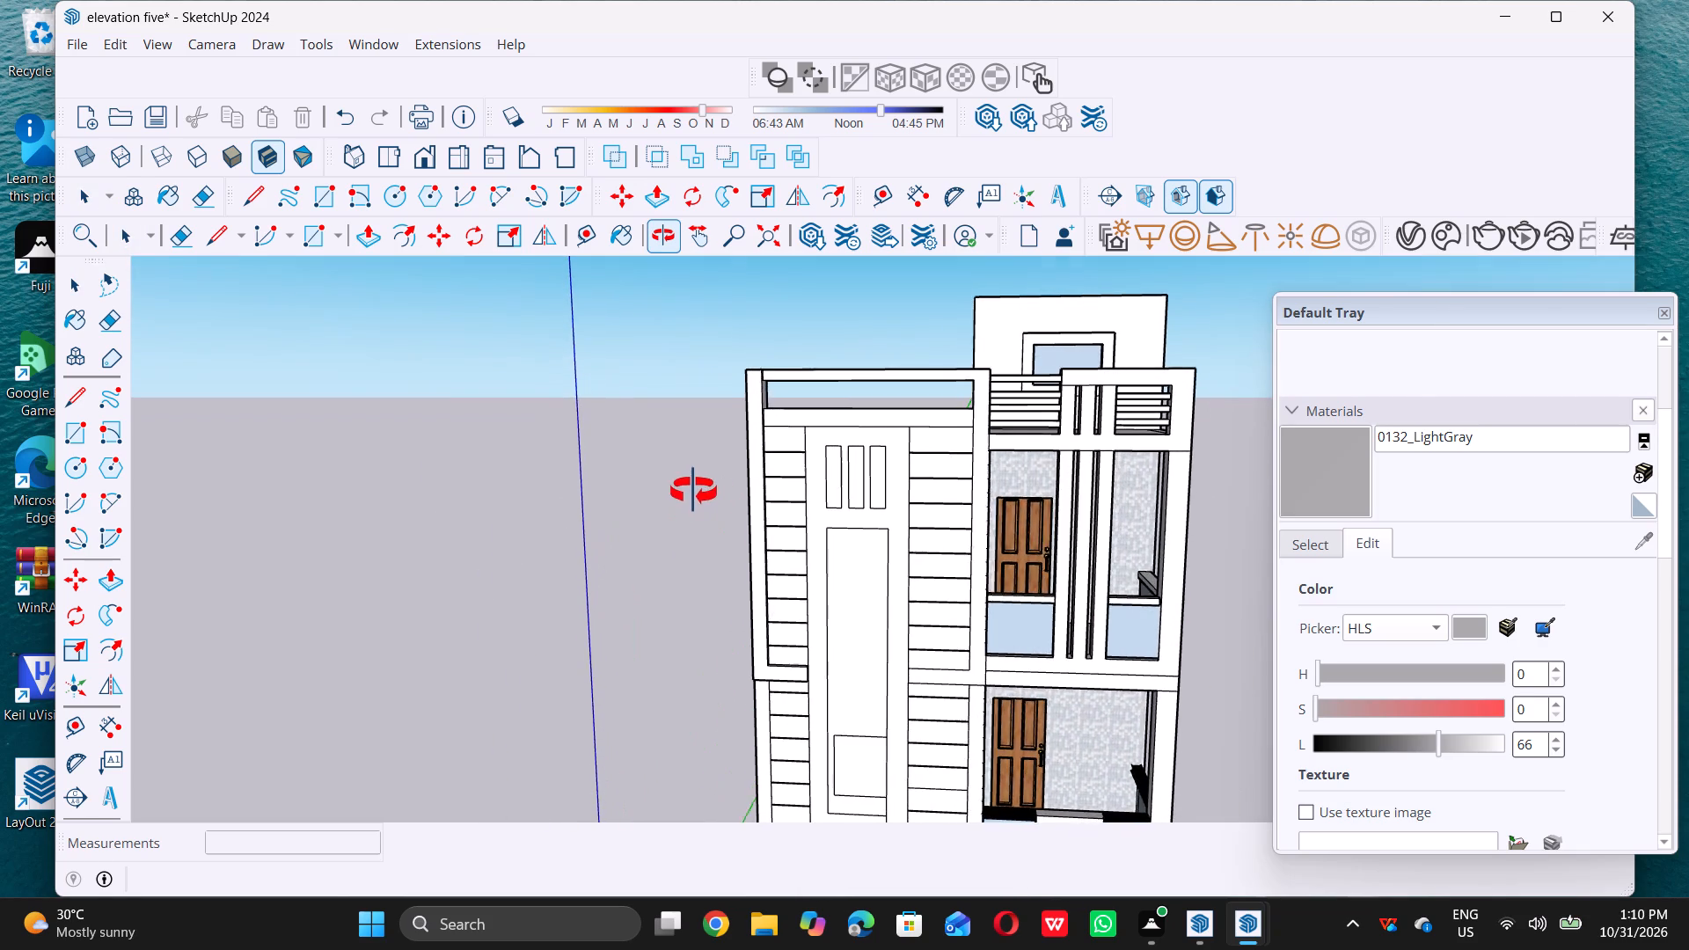
{"action": "middle_click_drag", "start_coordinate": [693, 491], "coordinate": [662, 490]}
{"action": "scroll", "coordinate": [968, 610], "scroll_direction": "up", "scroll_amount": 3}
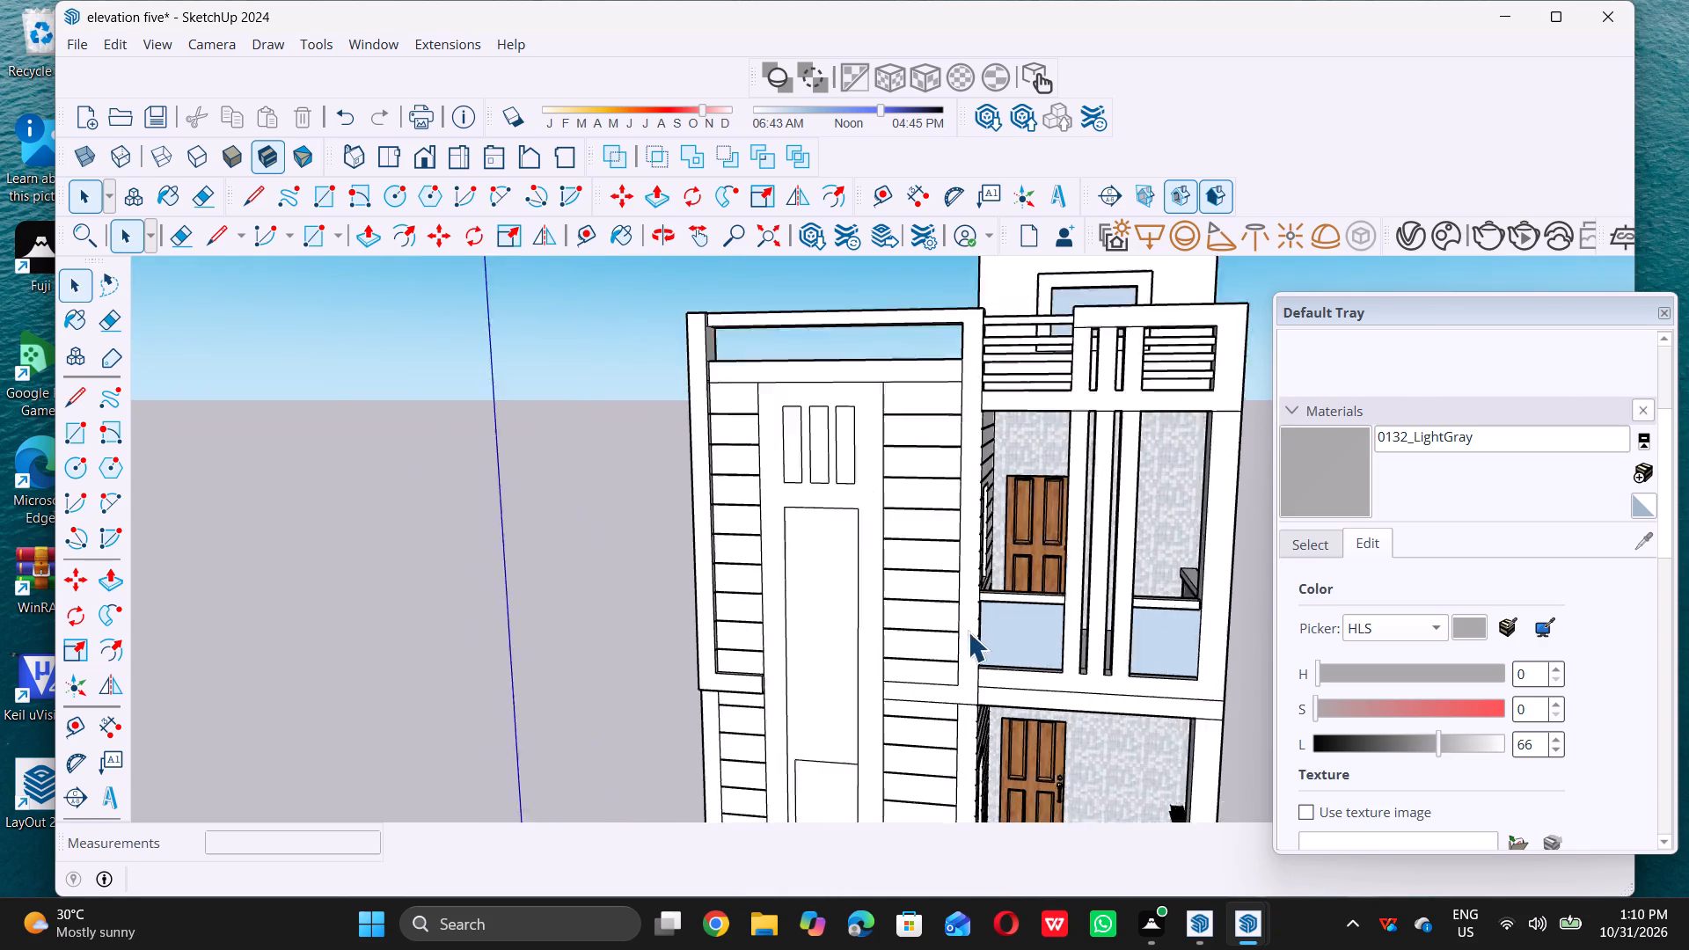
{"action": "scroll", "coordinate": [968, 632], "scroll_direction": "up", "scroll_amount": 3}
{"action": "scroll", "coordinate": [959, 651], "scroll_direction": "down", "scroll_amount": 4}
{"action": "scroll", "coordinate": [960, 708], "scroll_direction": "up", "scroll_amount": 12}
{"action": "left_click", "coordinate": [961, 695]}
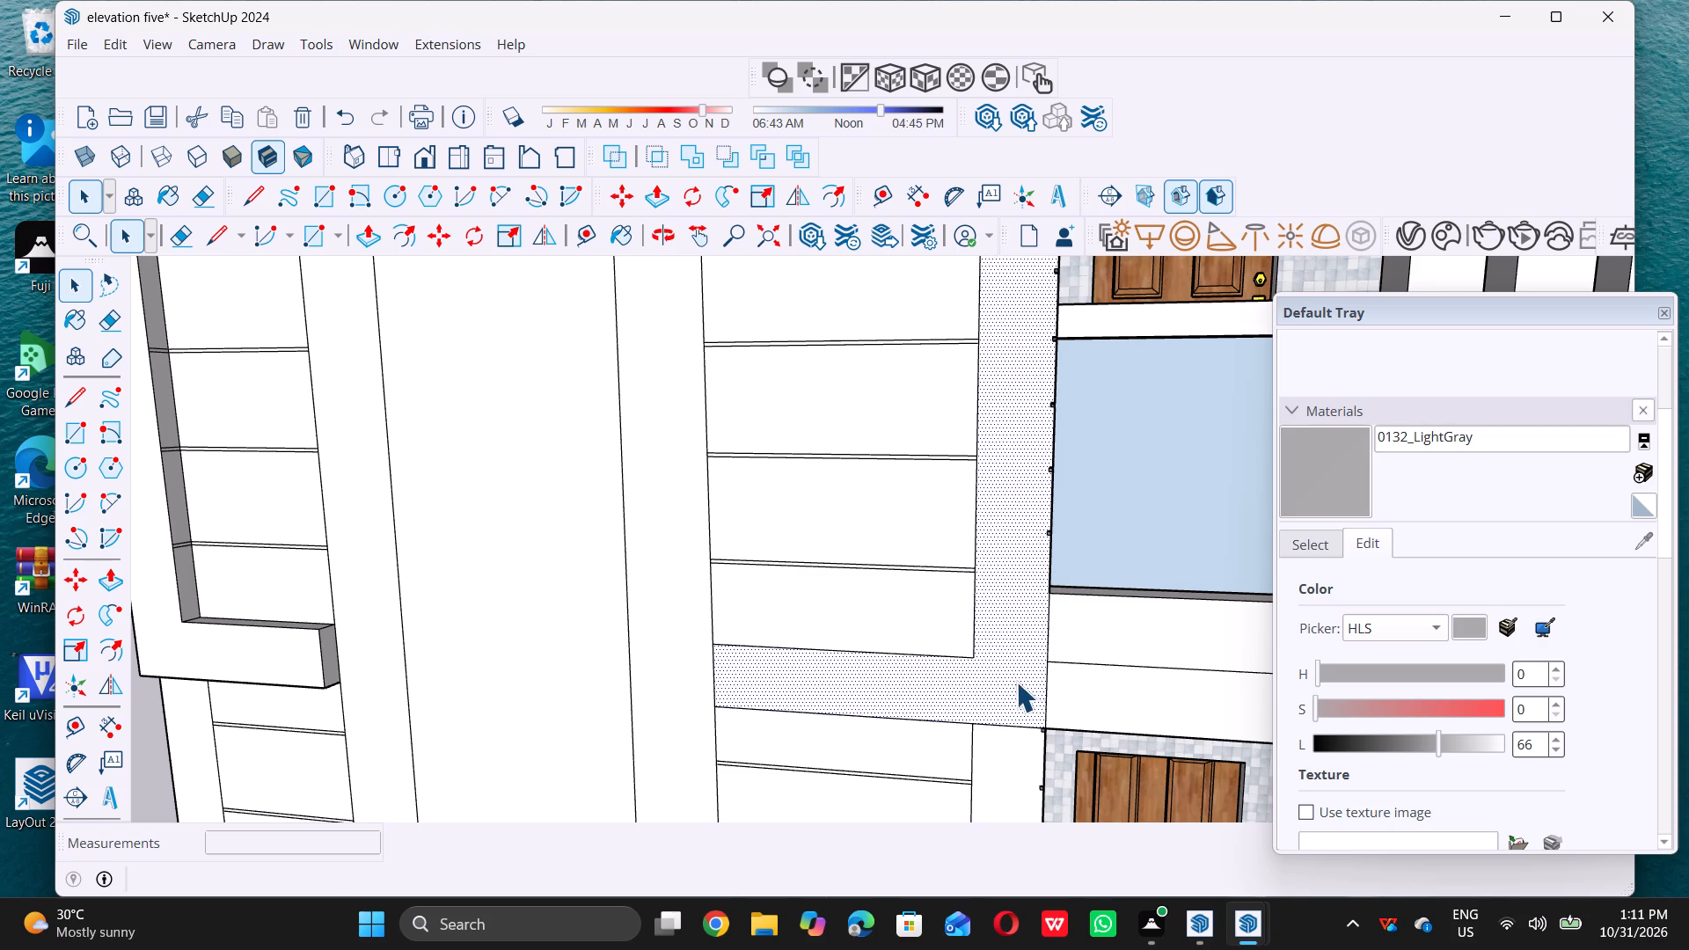
{"action": "key", "text": "p"}
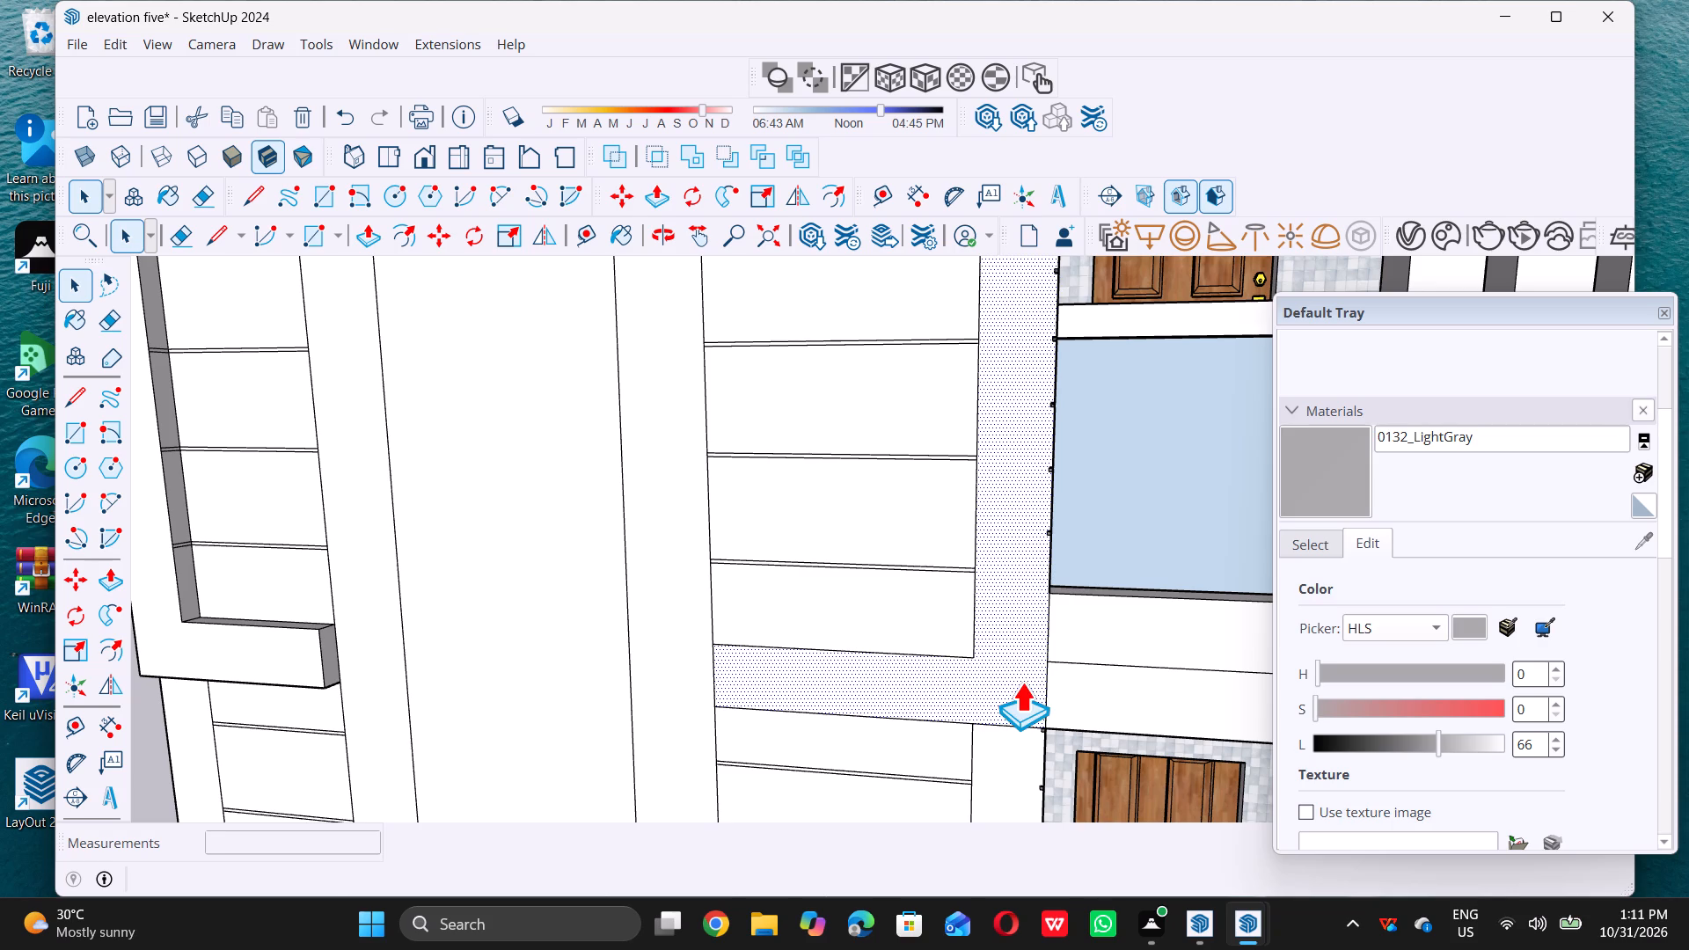
{"action": "left_click", "coordinate": [1020, 681]}
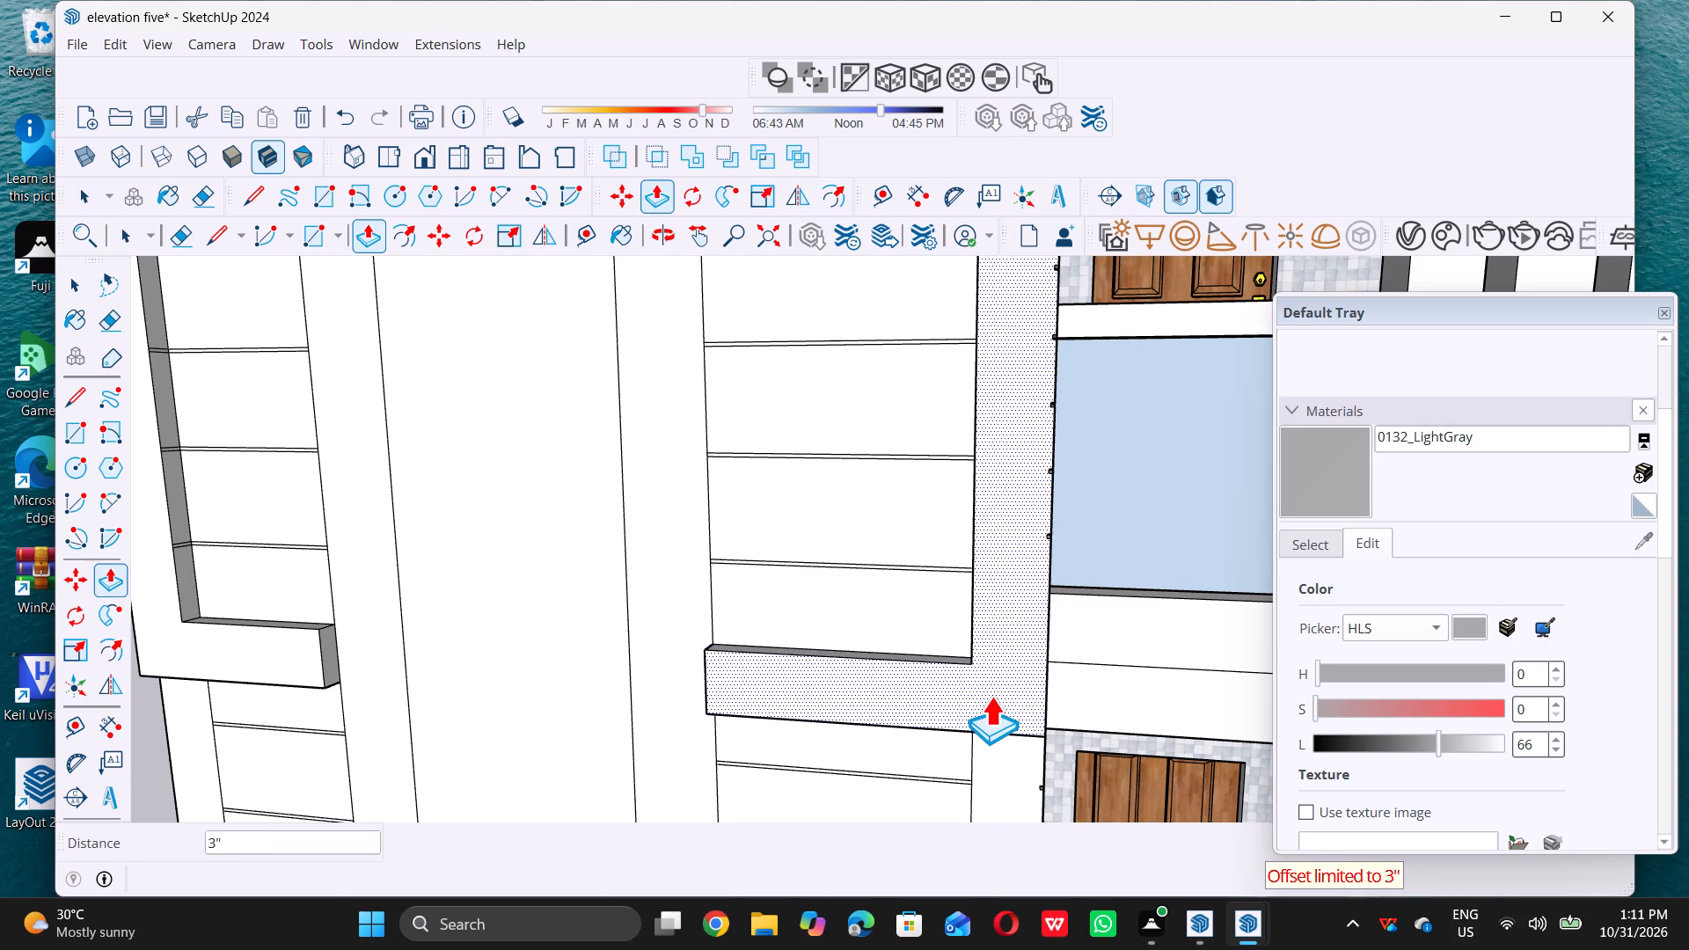
{"action": "key", "text": "3"}
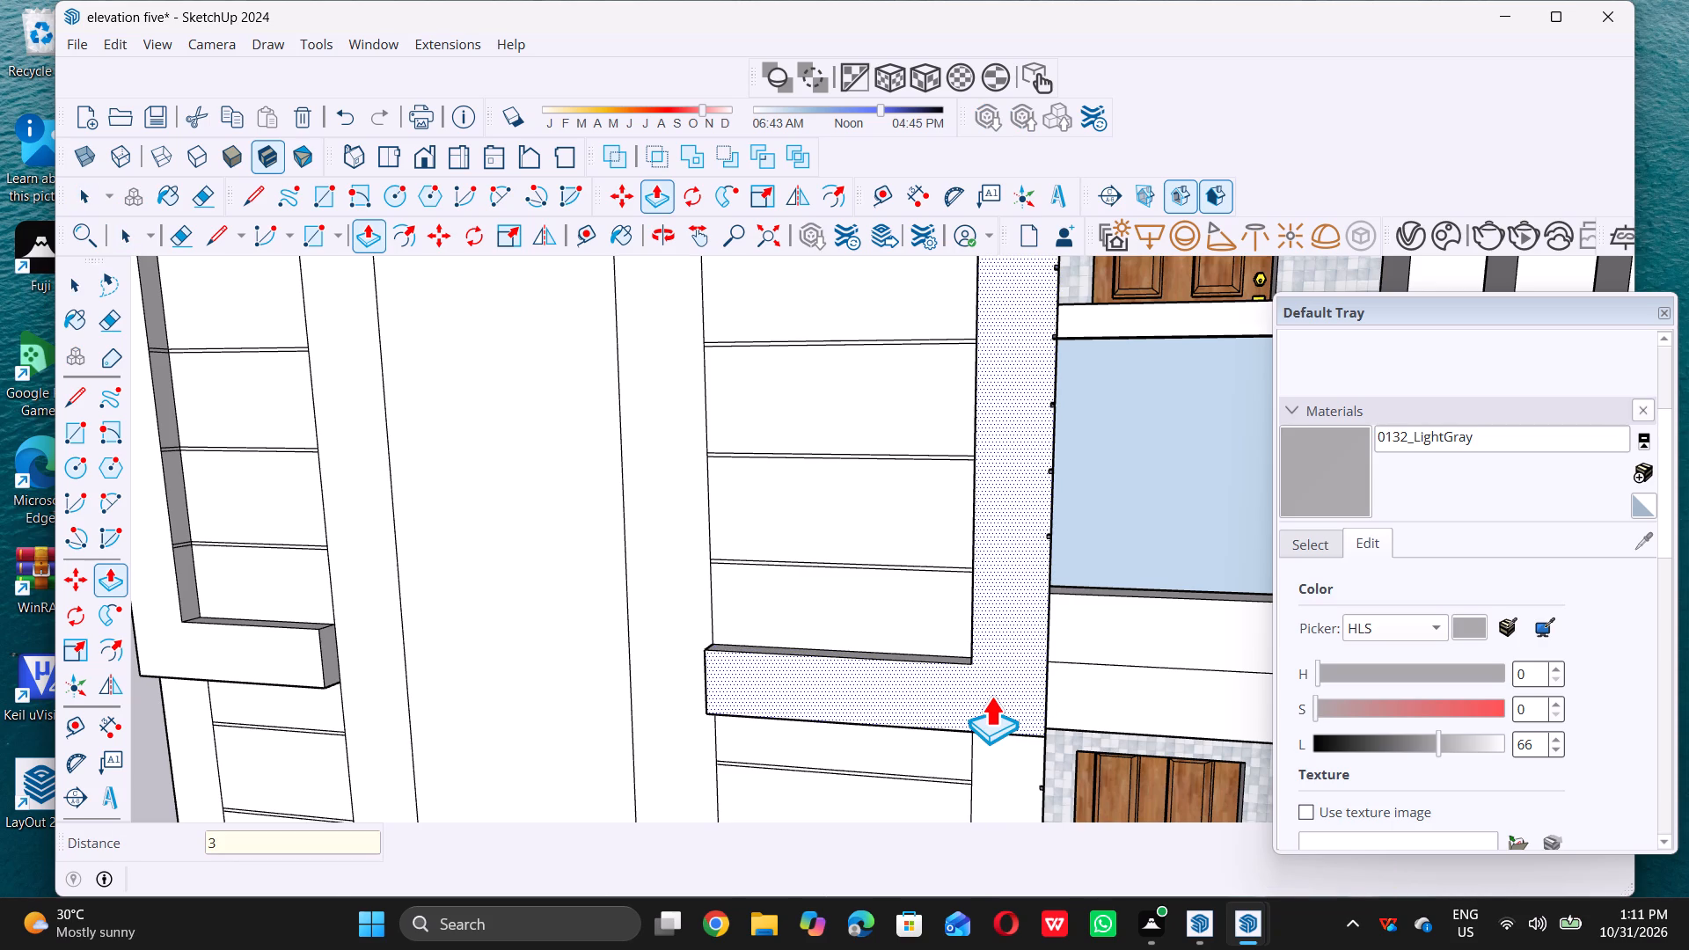
{"action": "key", "text": "shift+quotedbl"}
{"action": "key", "text": "Return"}
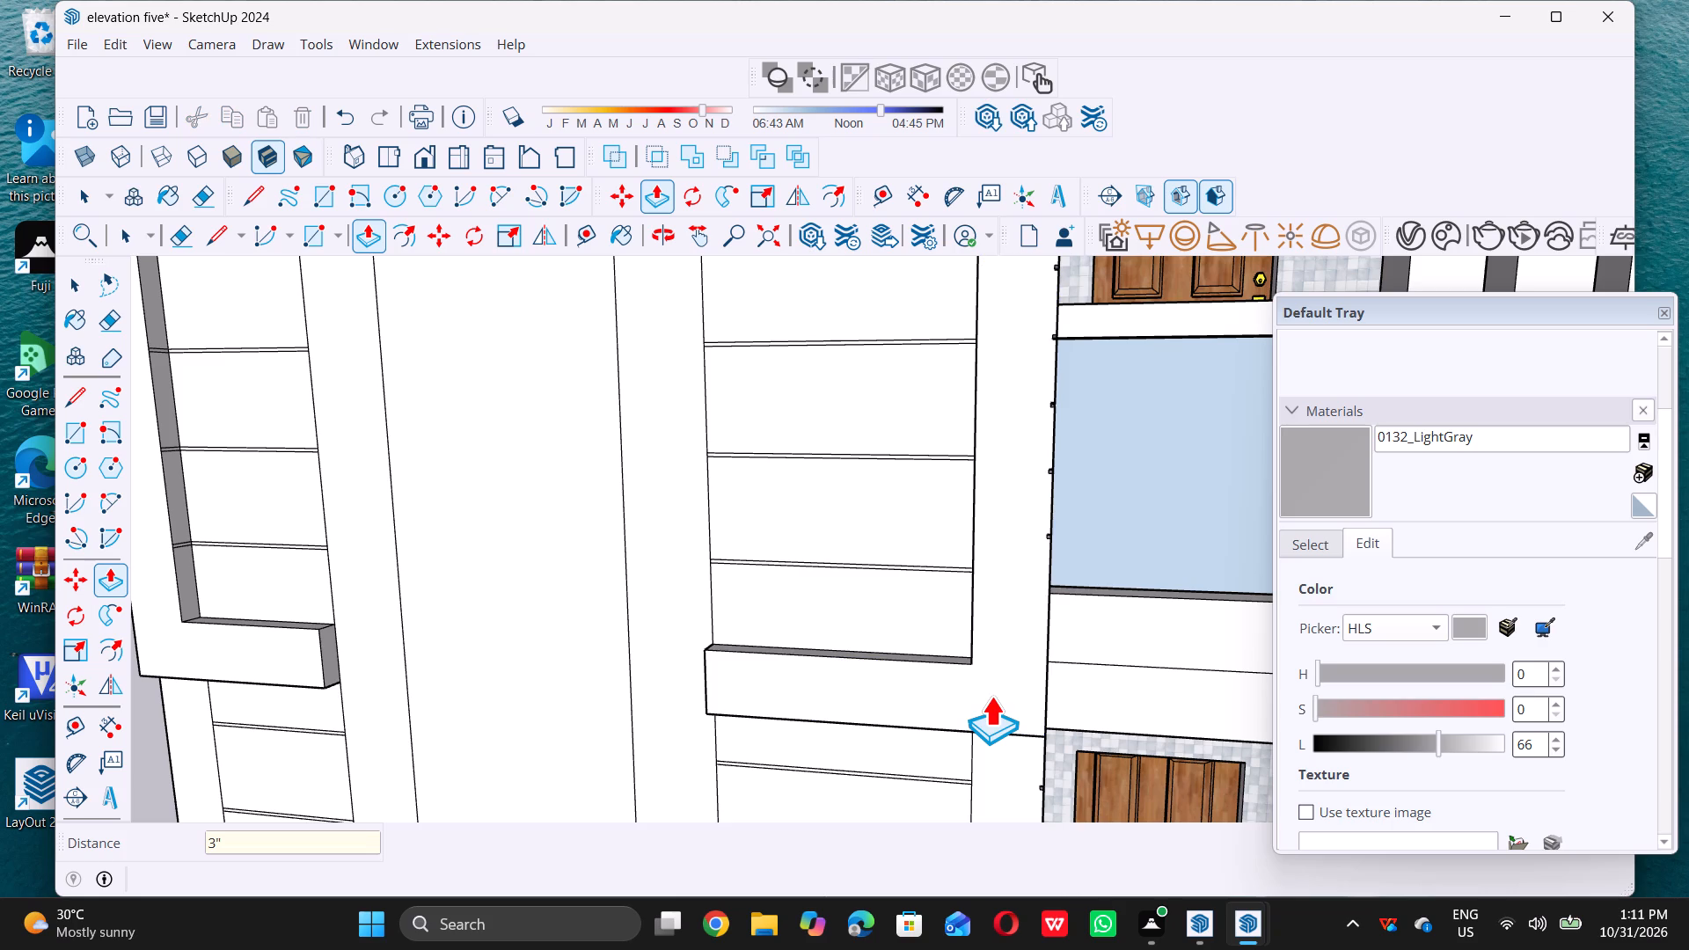
{"action": "key", "text": "space"}
Examine the front facade from an angle, including the projected column frame, the grooved panels and the three narrow slots near the roof.
{"action": "scroll", "coordinate": [952, 688], "scroll_direction": "down", "scroll_amount": 16}
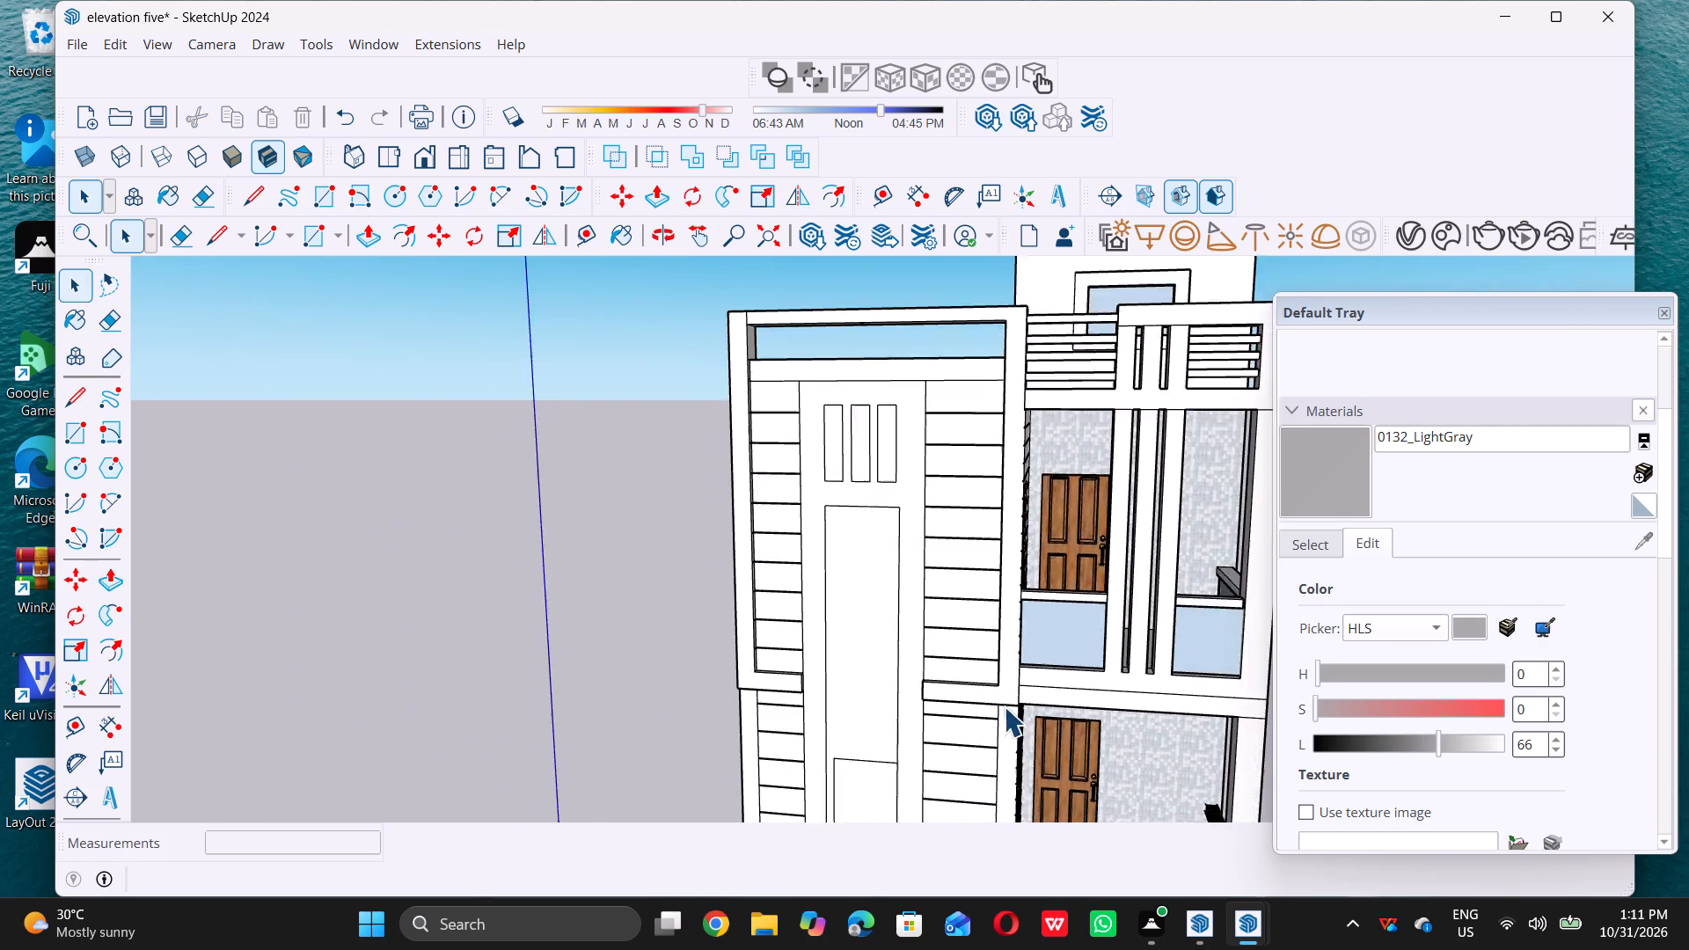
{"action": "scroll", "coordinate": [1004, 706], "scroll_direction": "down", "scroll_amount": 3}
{"action": "scroll", "coordinate": [929, 707], "scroll_direction": "down", "scroll_amount": 5}
{"action": "middle_click_drag", "start_coordinate": [835, 692], "coordinate": [959, 654]}
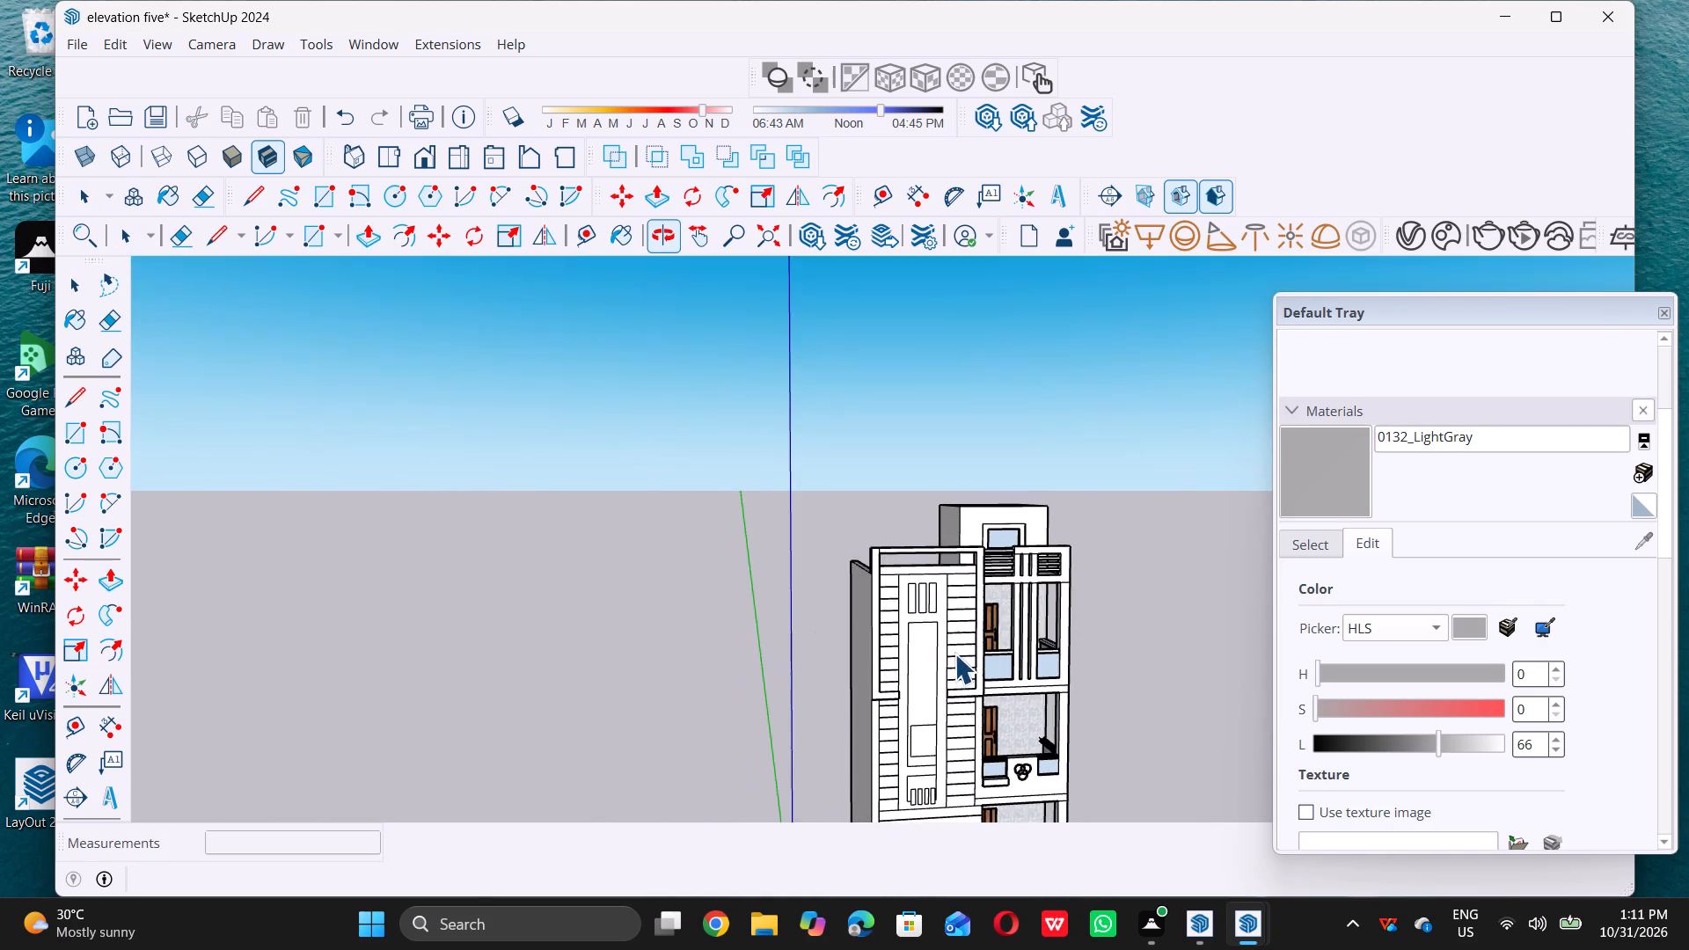
{"action": "scroll", "coordinate": [955, 635], "scroll_direction": "up", "scroll_amount": 11}
{"action": "scroll", "coordinate": [836, 625], "scroll_direction": "down", "scroll_amount": 11}
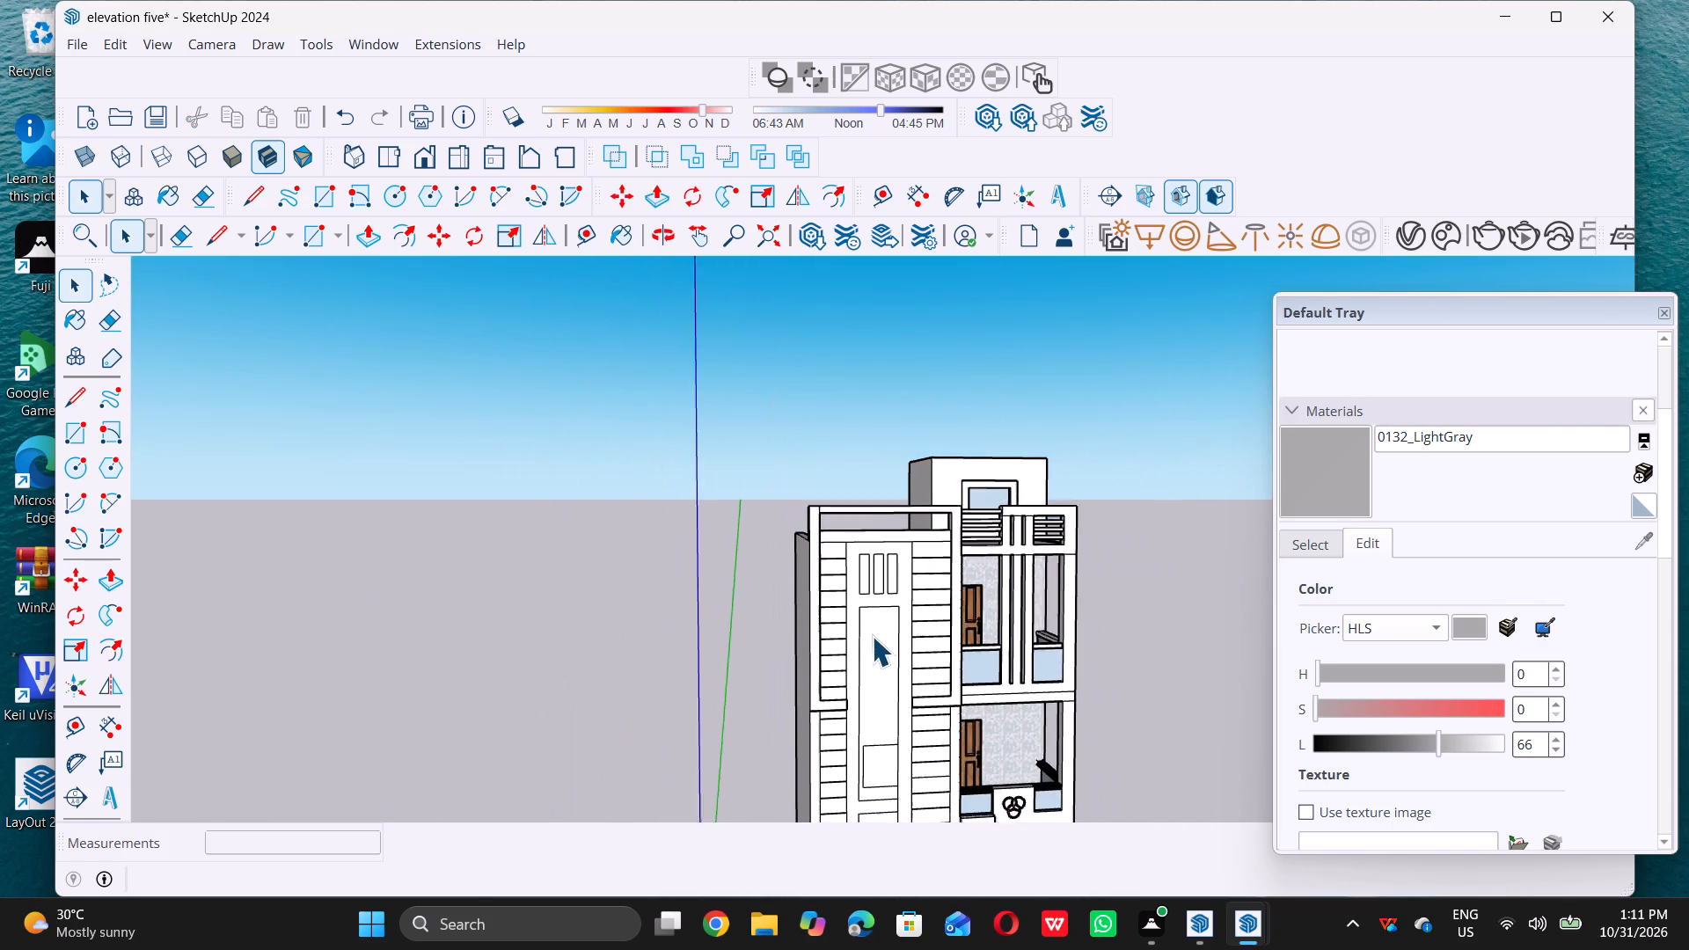
{"action": "middle_click_drag", "start_coordinate": [870, 646], "coordinate": [951, 663]}
{"action": "scroll", "coordinate": [910, 589], "scroll_direction": "up", "scroll_amount": 7}
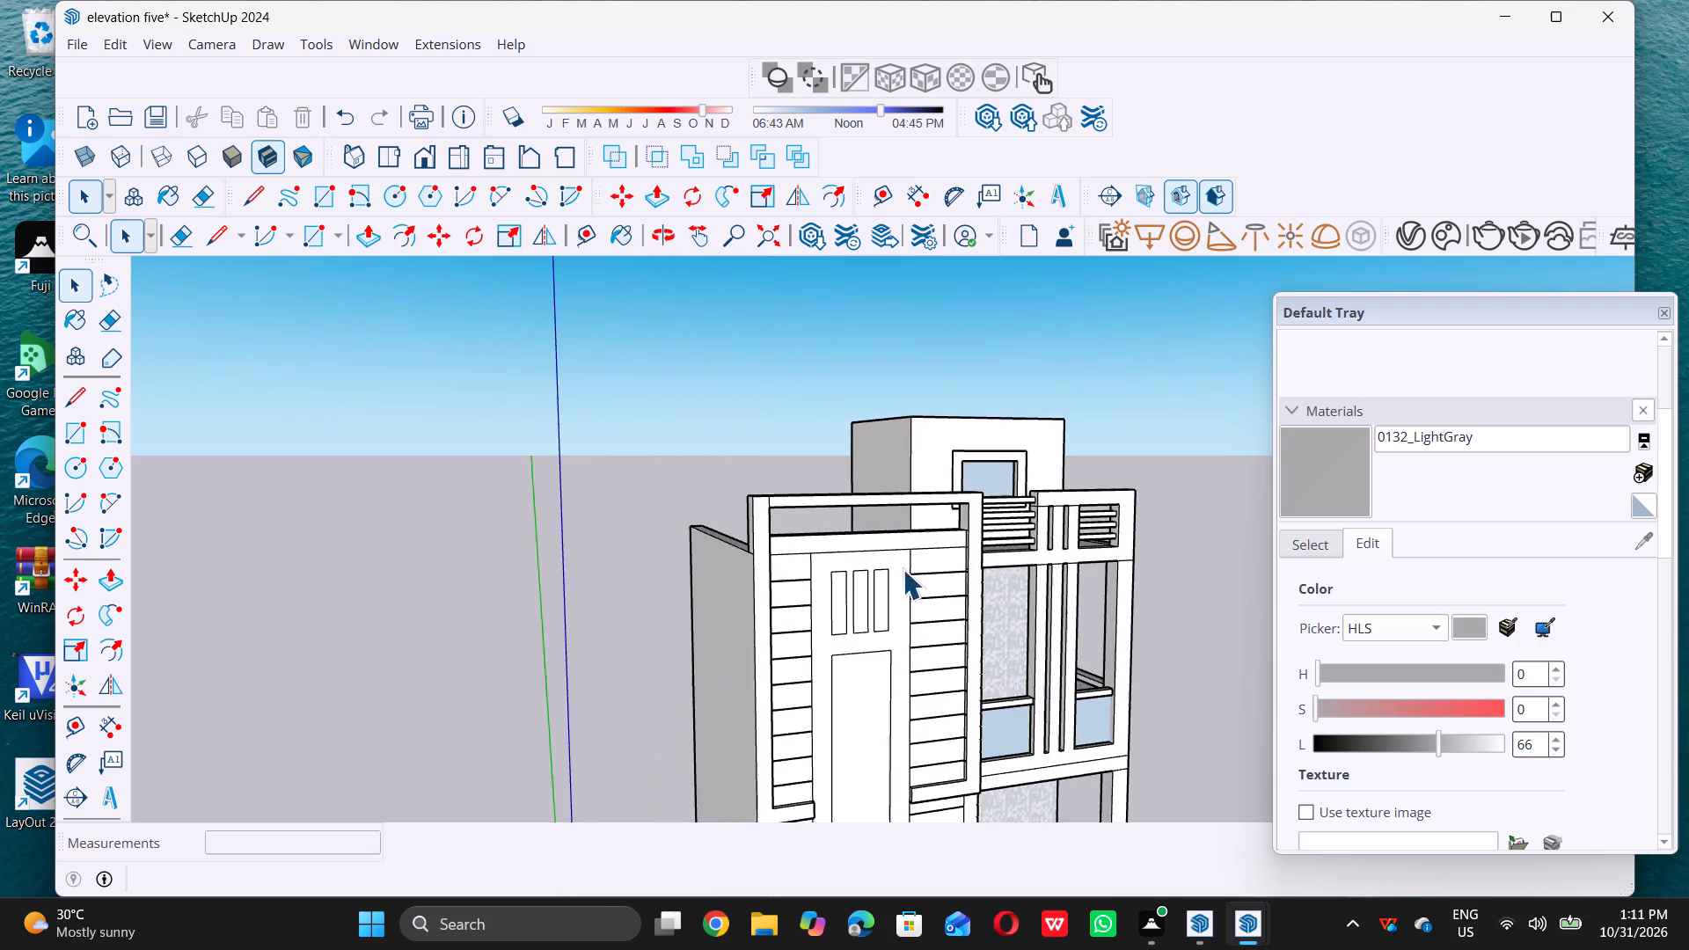
{"action": "scroll", "coordinate": [894, 578], "scroll_direction": "up", "scroll_amount": 15}
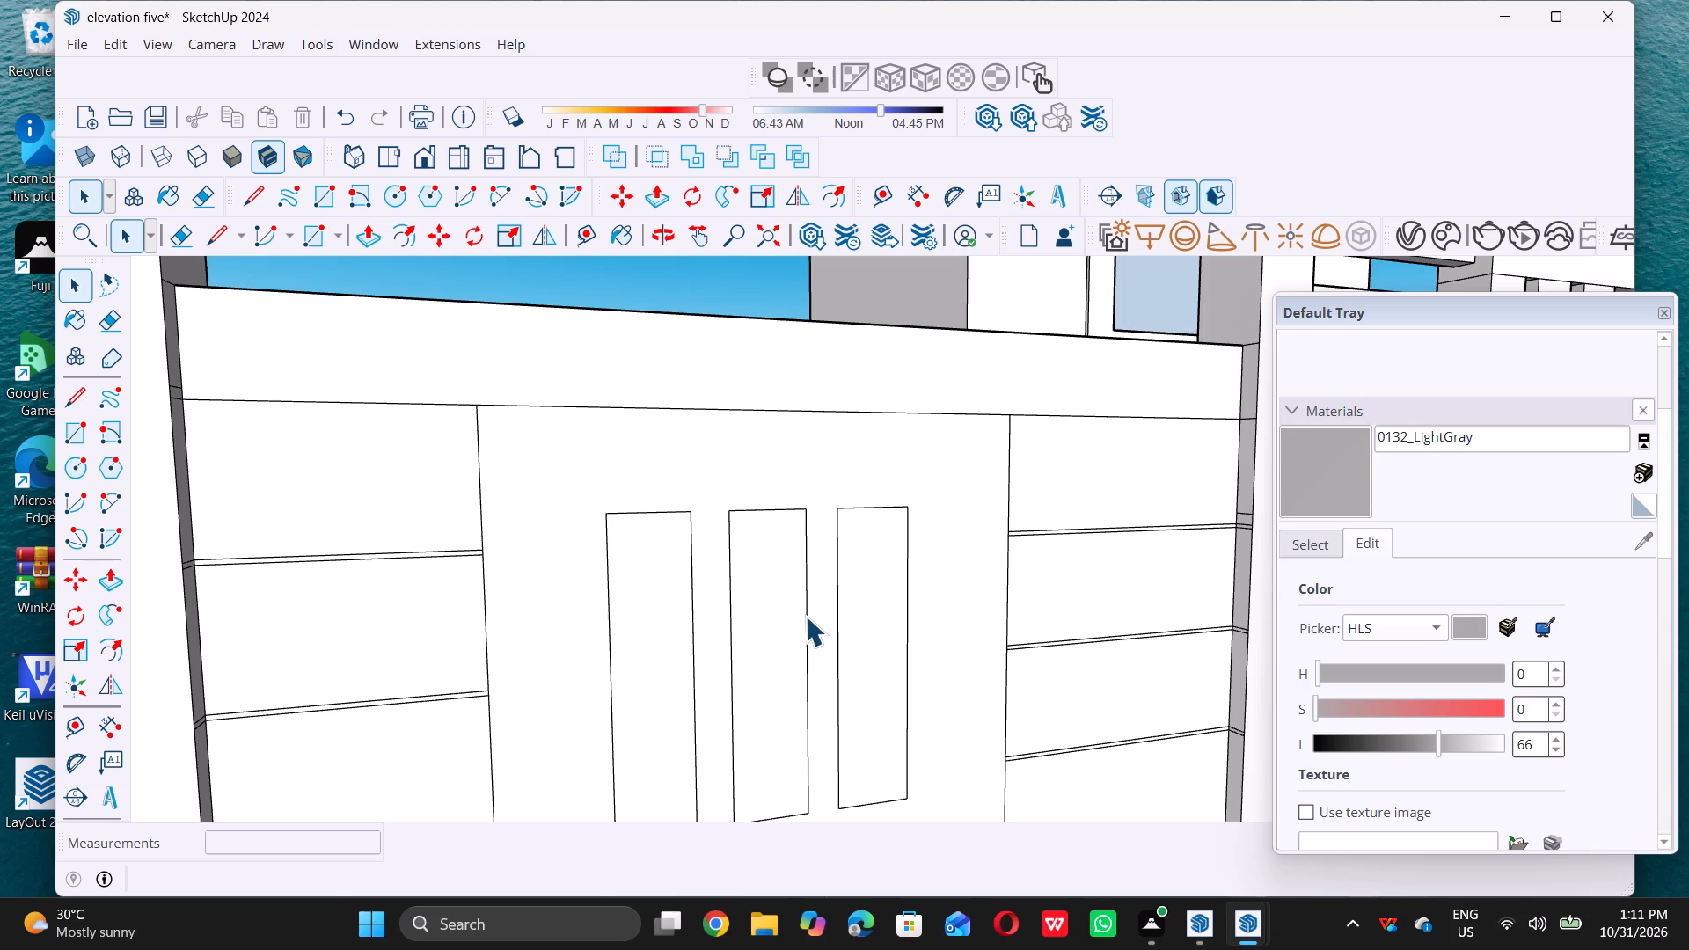
{"action": "scroll", "coordinate": [974, 462], "scroll_direction": "down", "scroll_amount": 13}
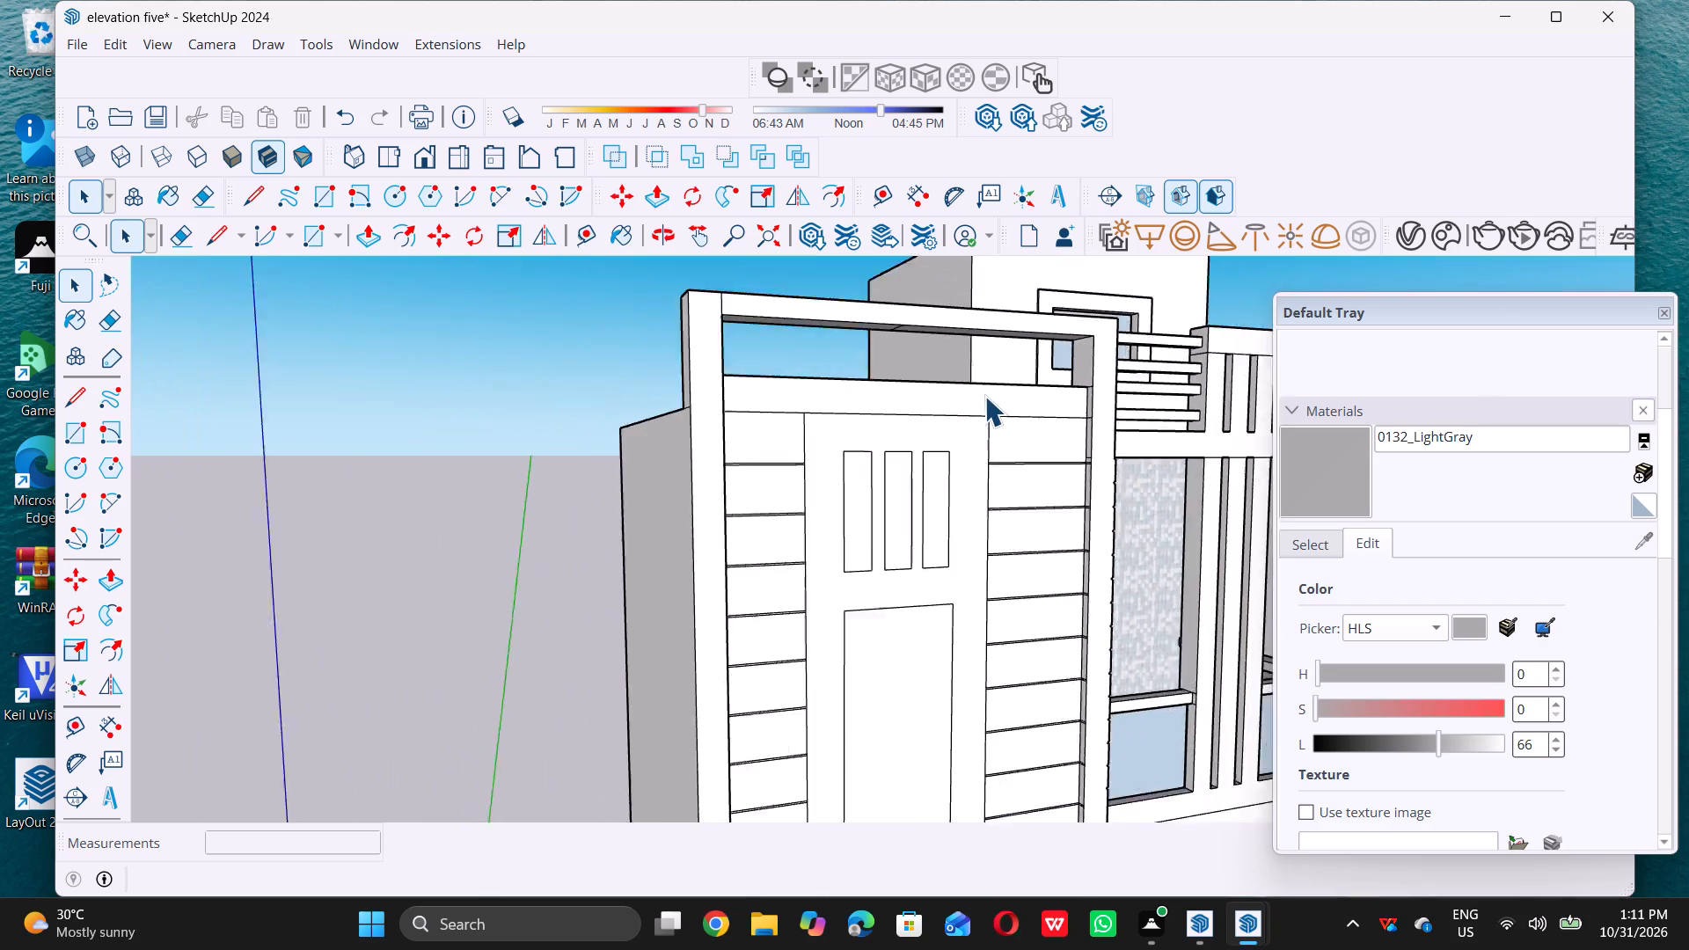
Push/pull the rectangular surround of the ground-floor window outward by 3".
{"action": "scroll", "coordinate": [984, 396], "scroll_direction": "down", "scroll_amount": 13}
{"action": "scroll", "coordinate": [922, 725], "scroll_direction": "up", "scroll_amount": 6}
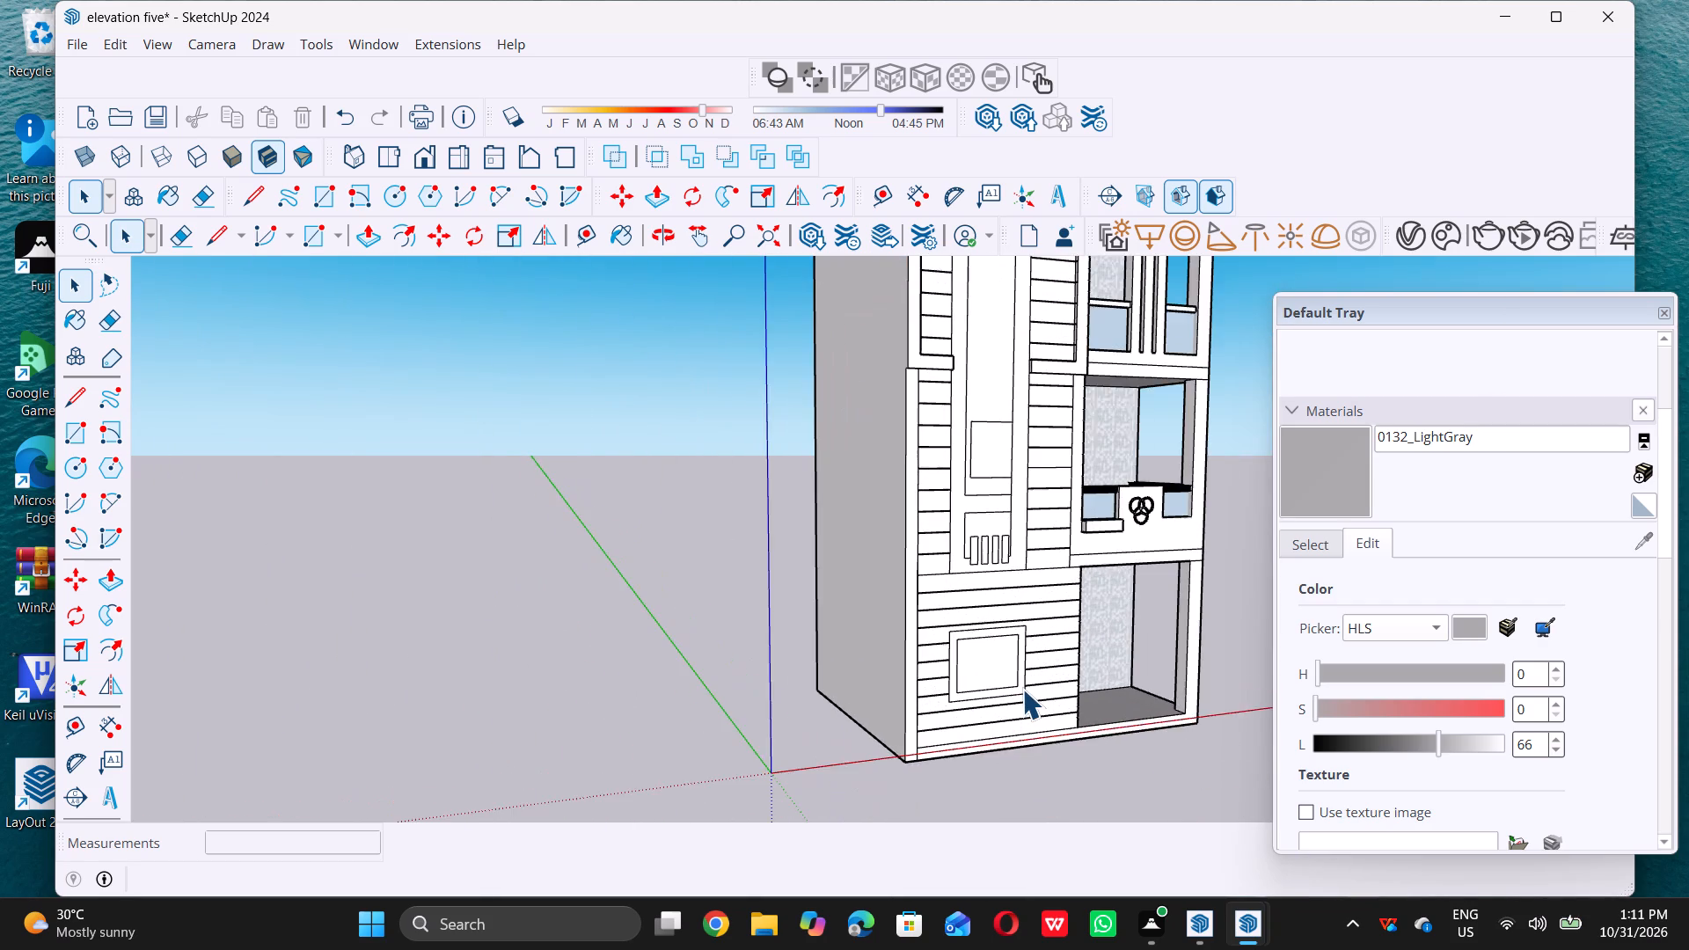
{"action": "scroll", "coordinate": [1022, 689], "scroll_direction": "up", "scroll_amount": 17}
{"action": "left_click", "coordinate": [1031, 679]}
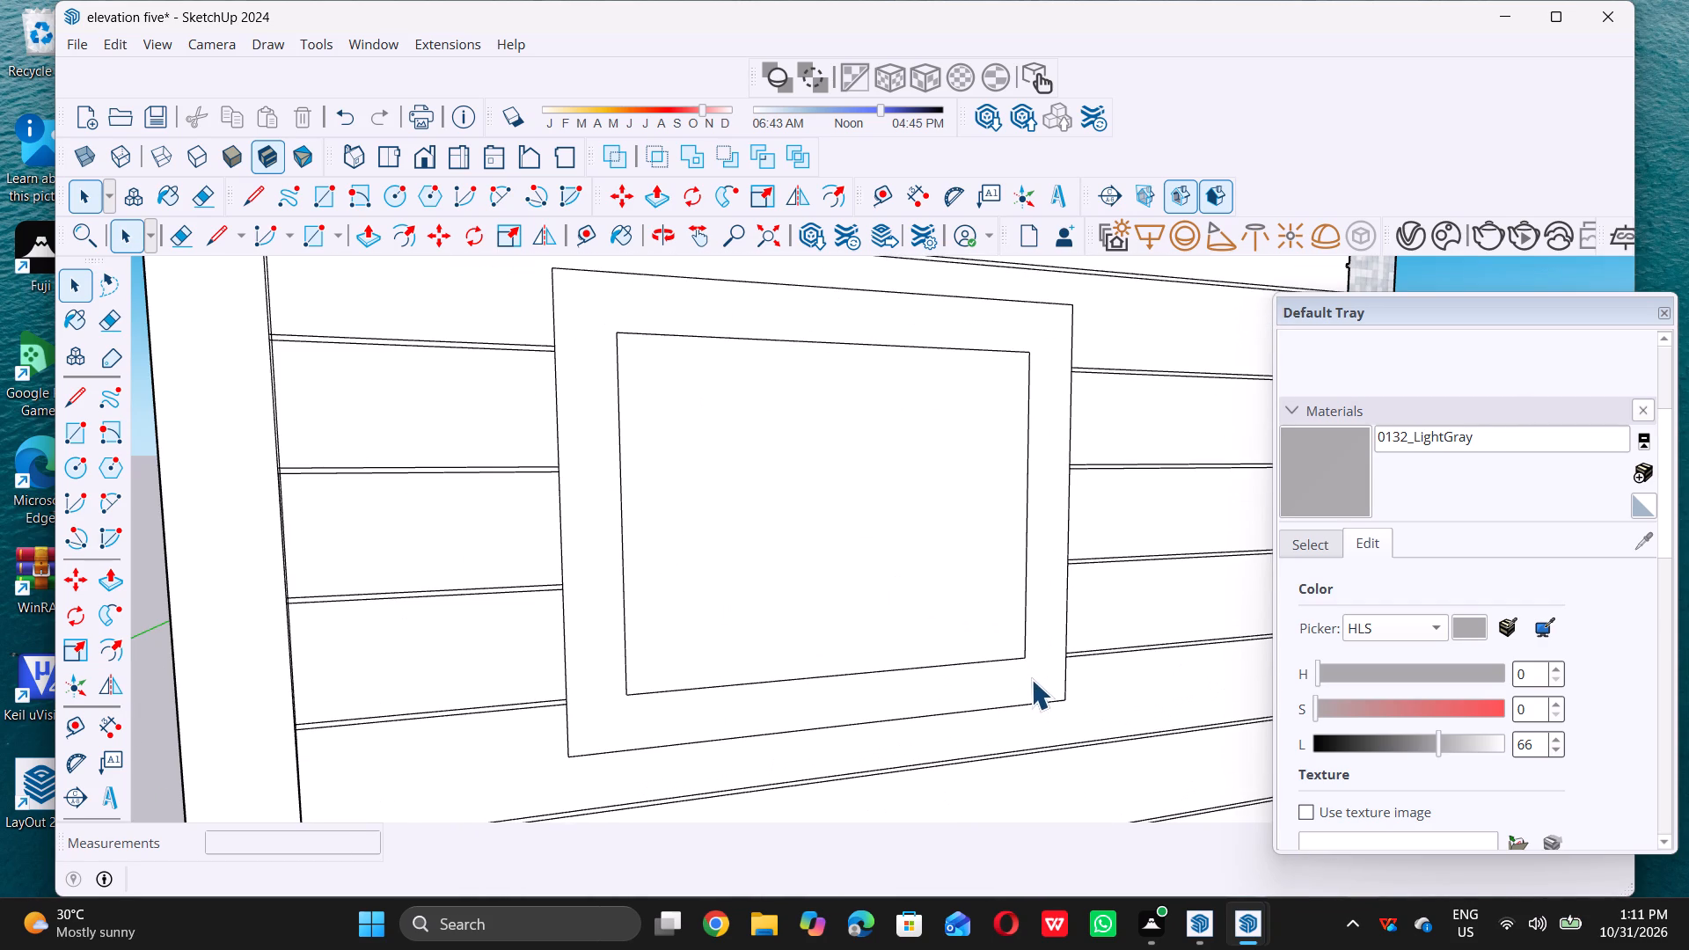
{"action": "key", "text": "p"}
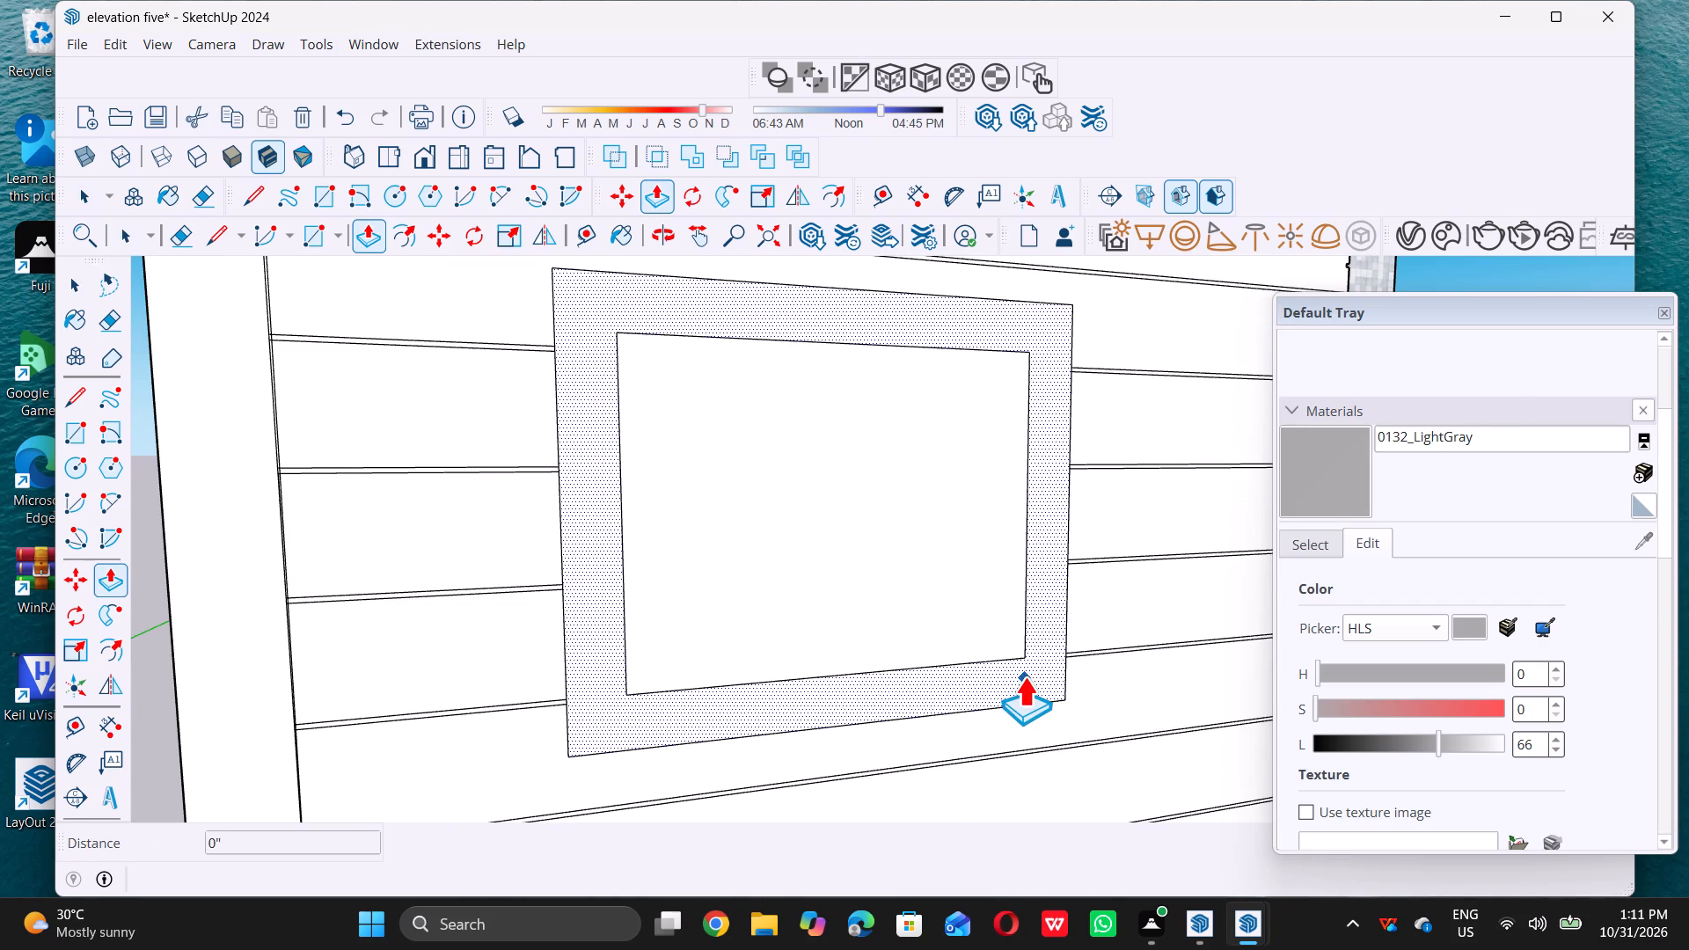
{"action": "left_click", "coordinate": [1024, 676]}
{"action": "key", "text": "3"}
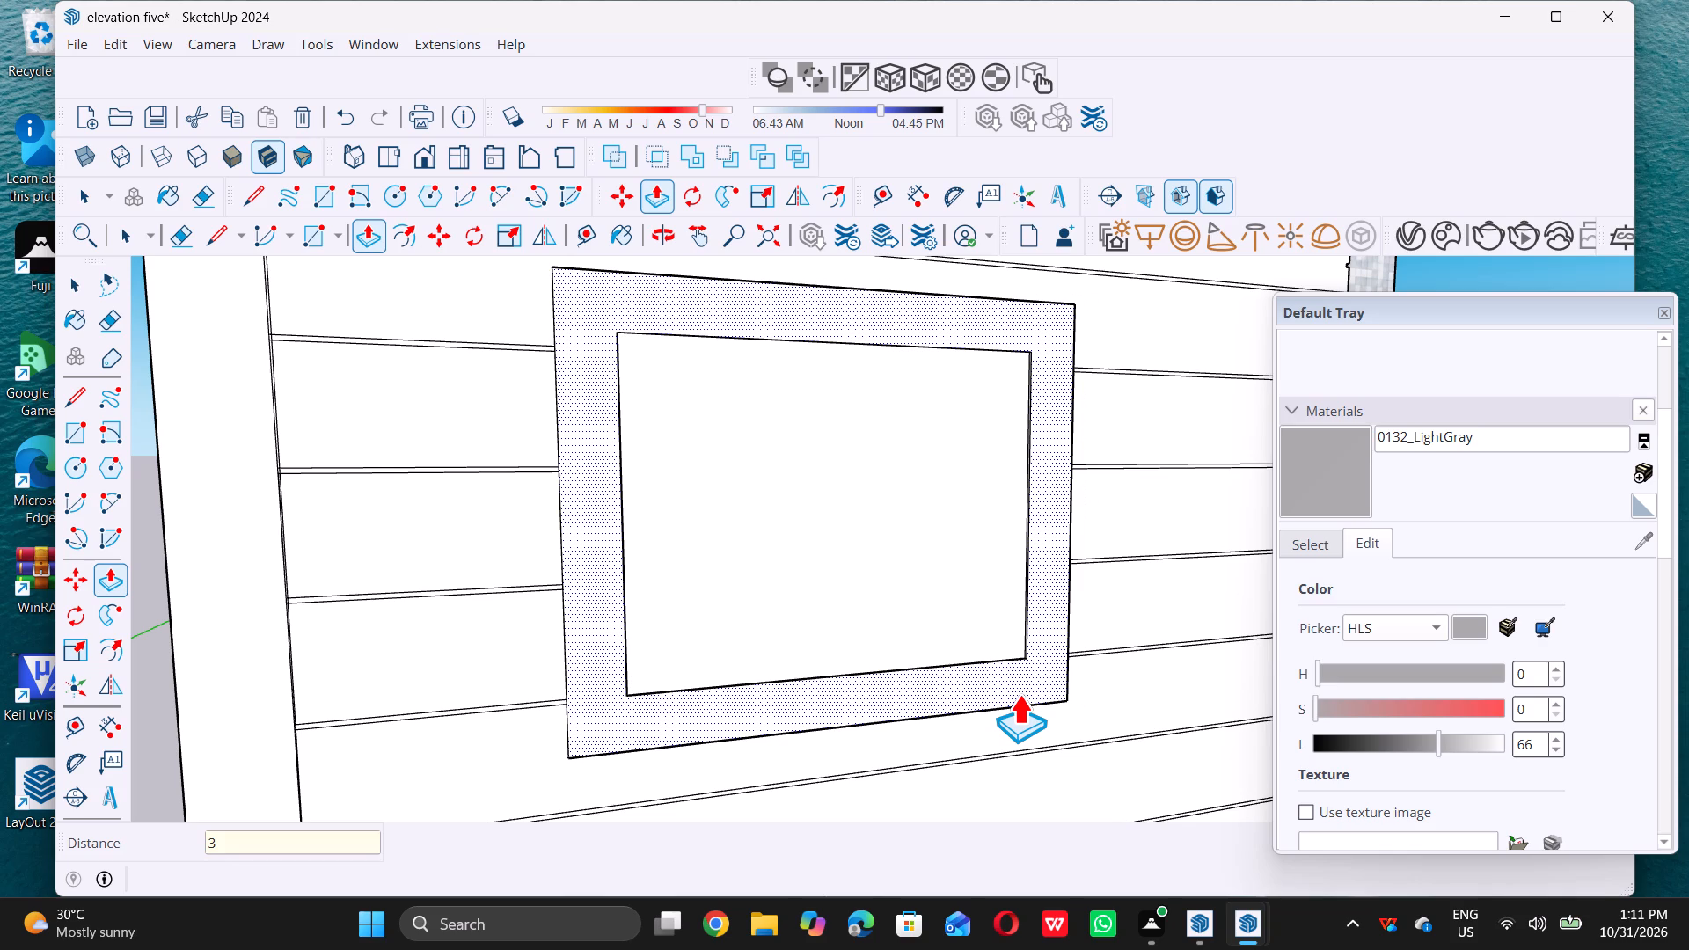
{"action": "key", "text": "shift+quotedbl"}
{"action": "key", "text": "Return"}
{"action": "key", "text": "space"}
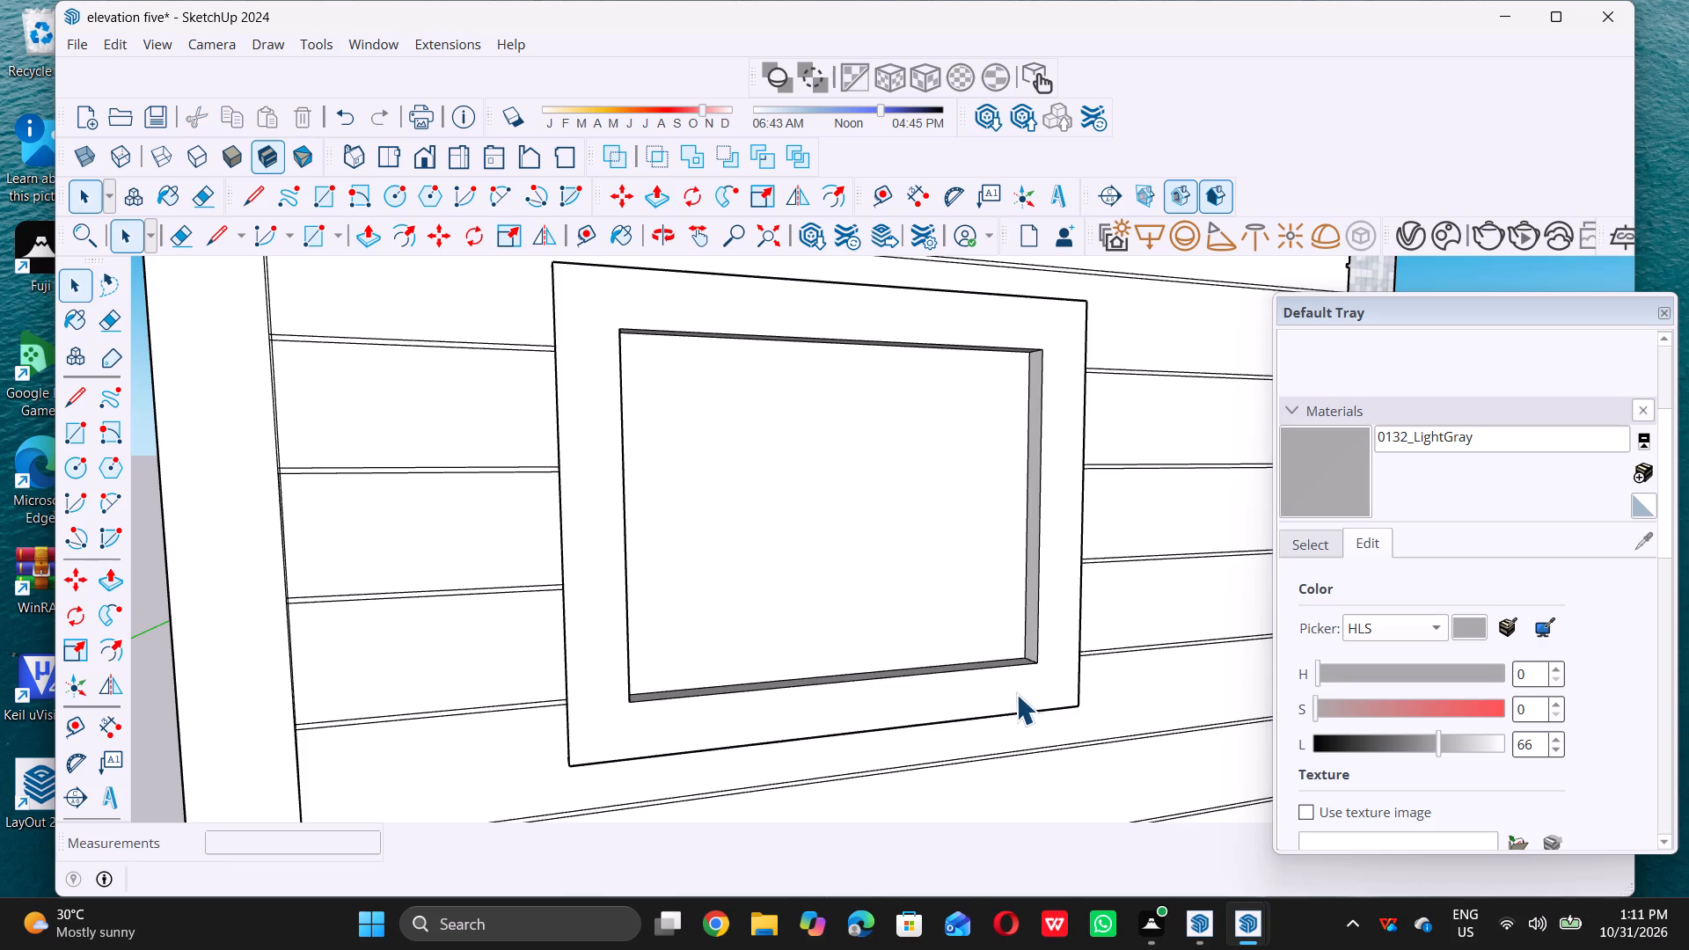
Push/pull the tall central panel face, around the three narrow slots and the long recessed rectangle, outward by 3".
{"action": "scroll", "coordinate": [976, 718], "scroll_direction": "down", "scroll_amount": 4}
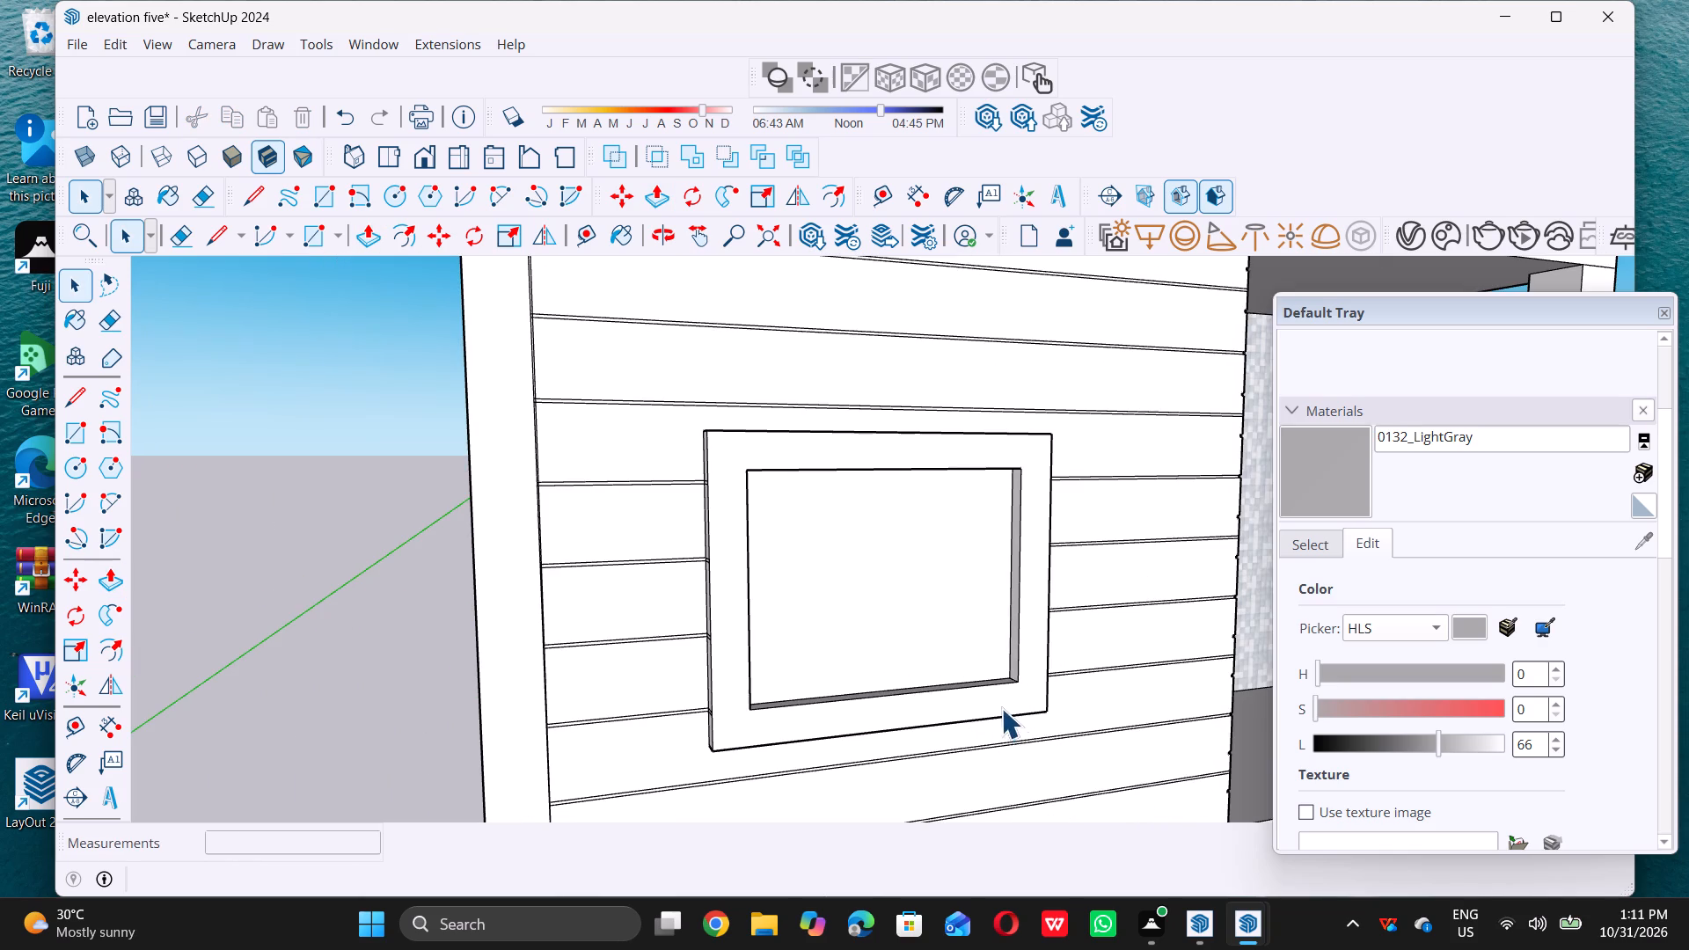
{"action": "scroll", "coordinate": [936, 719], "scroll_direction": "down", "scroll_amount": 11}
{"action": "scroll", "coordinate": [864, 678], "scroll_direction": "down", "scroll_amount": 5}
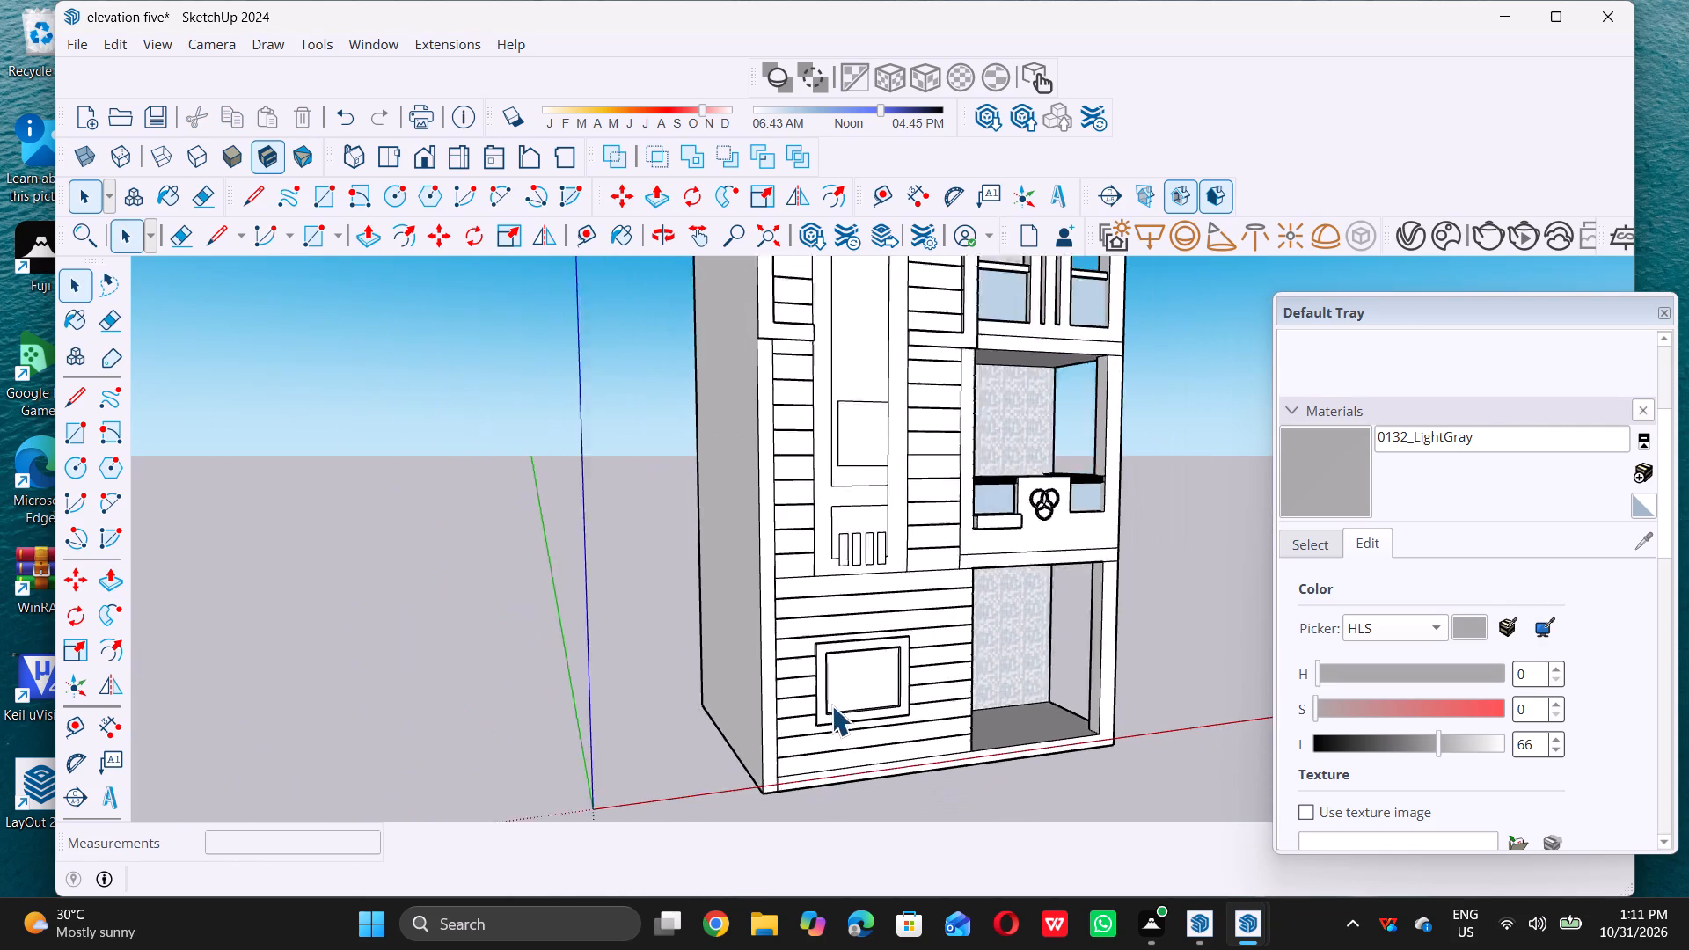
{"action": "scroll", "coordinate": [892, 530], "scroll_direction": "down", "scroll_amount": 2}
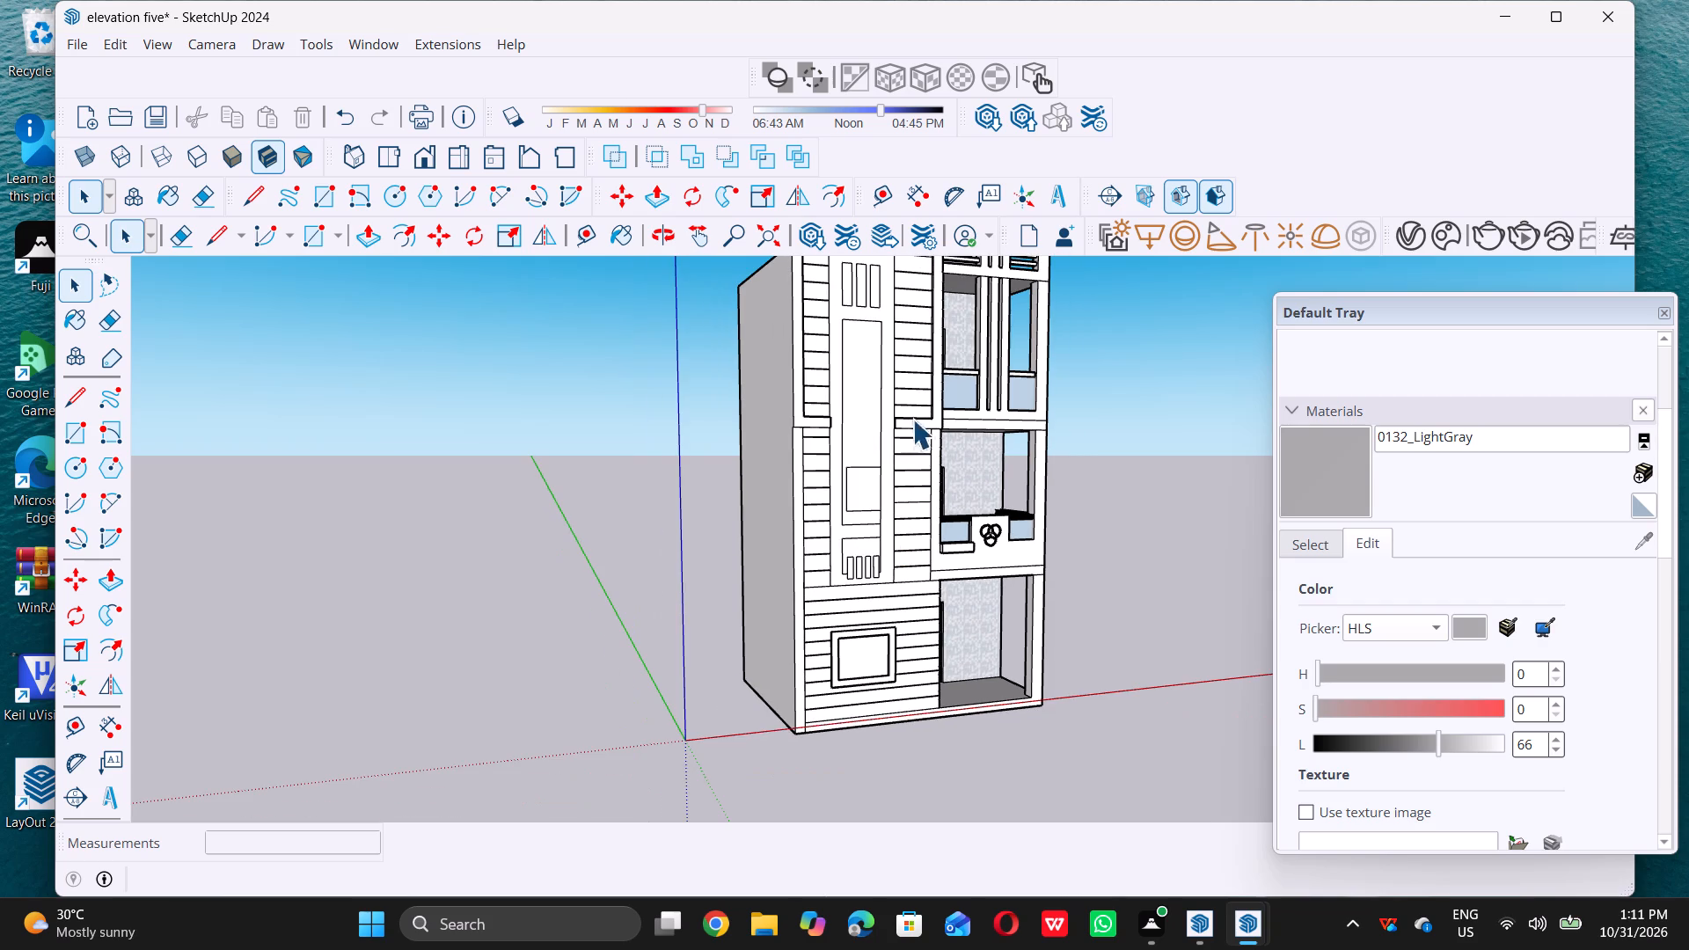
{"action": "scroll", "coordinate": [902, 316], "scroll_direction": "up", "scroll_amount": 5}
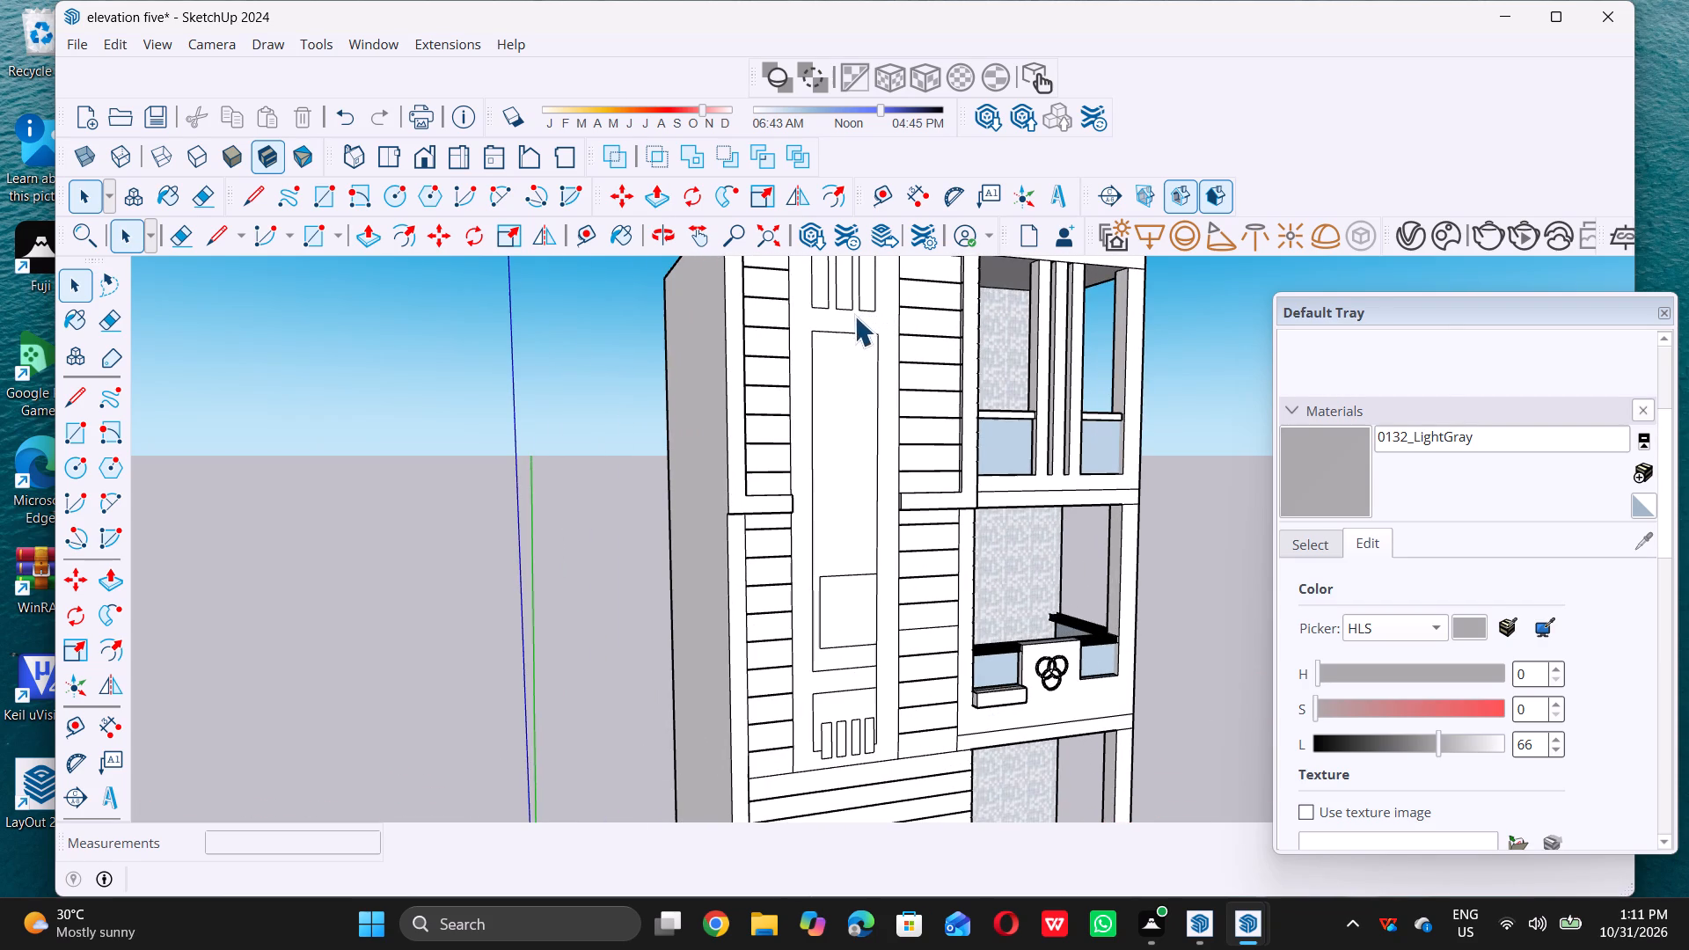
{"action": "scroll", "coordinate": [885, 324], "scroll_direction": "up", "scroll_amount": 4}
{"action": "left_click", "coordinate": [888, 328]}
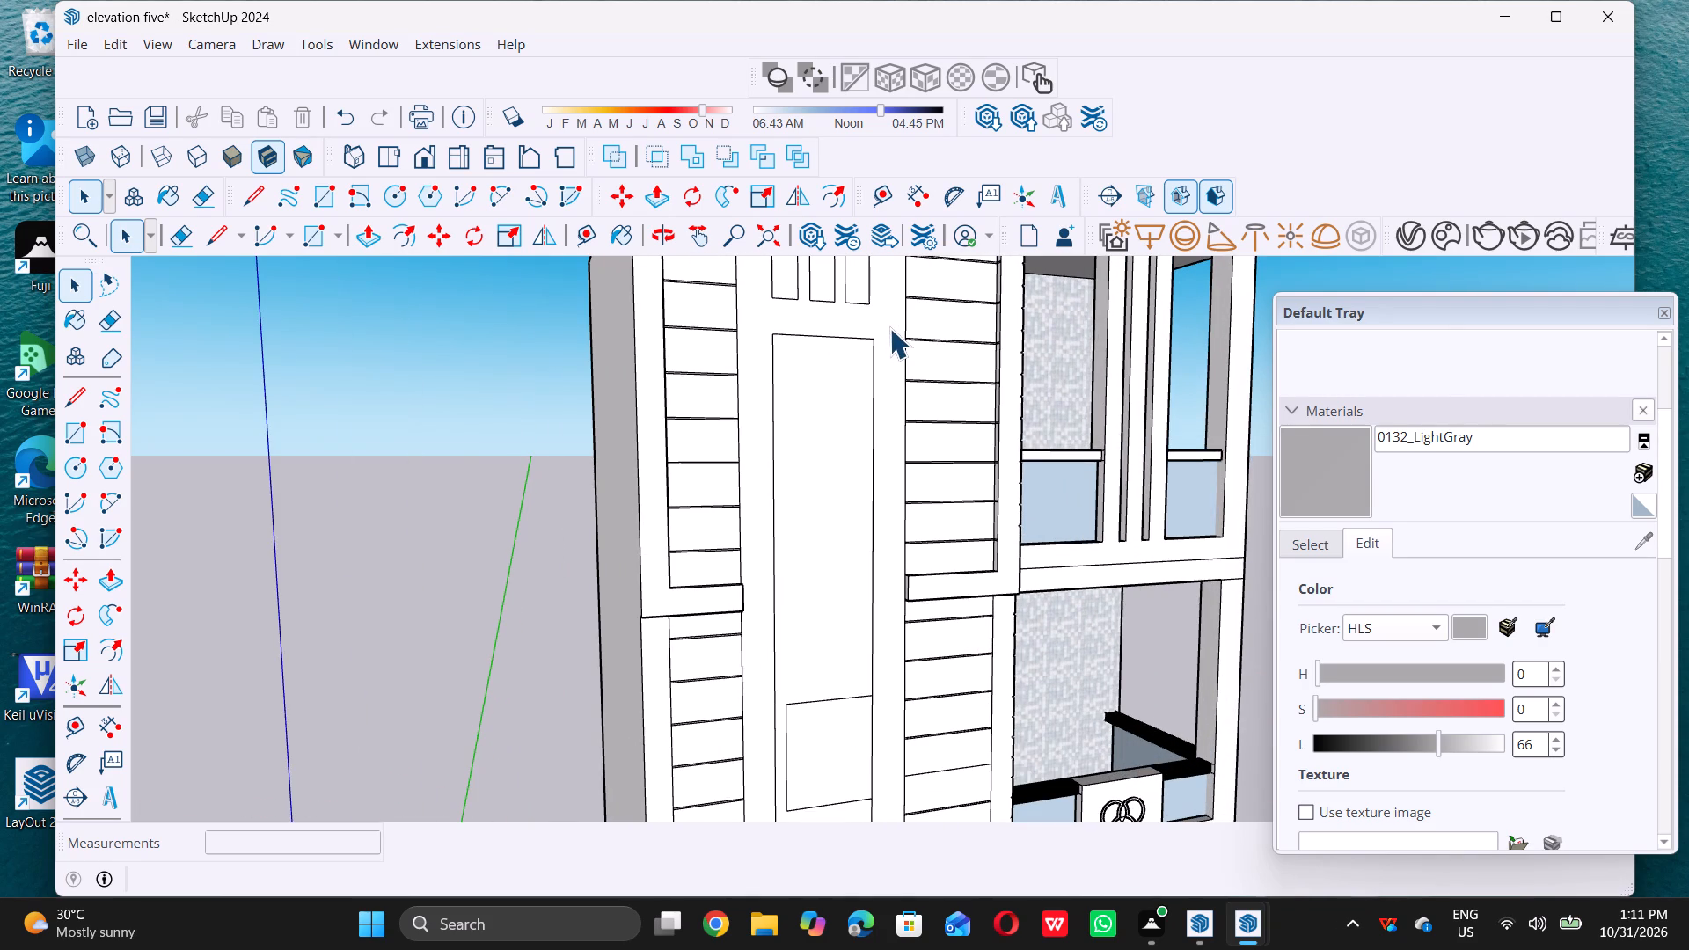
{"action": "key", "text": "p"}
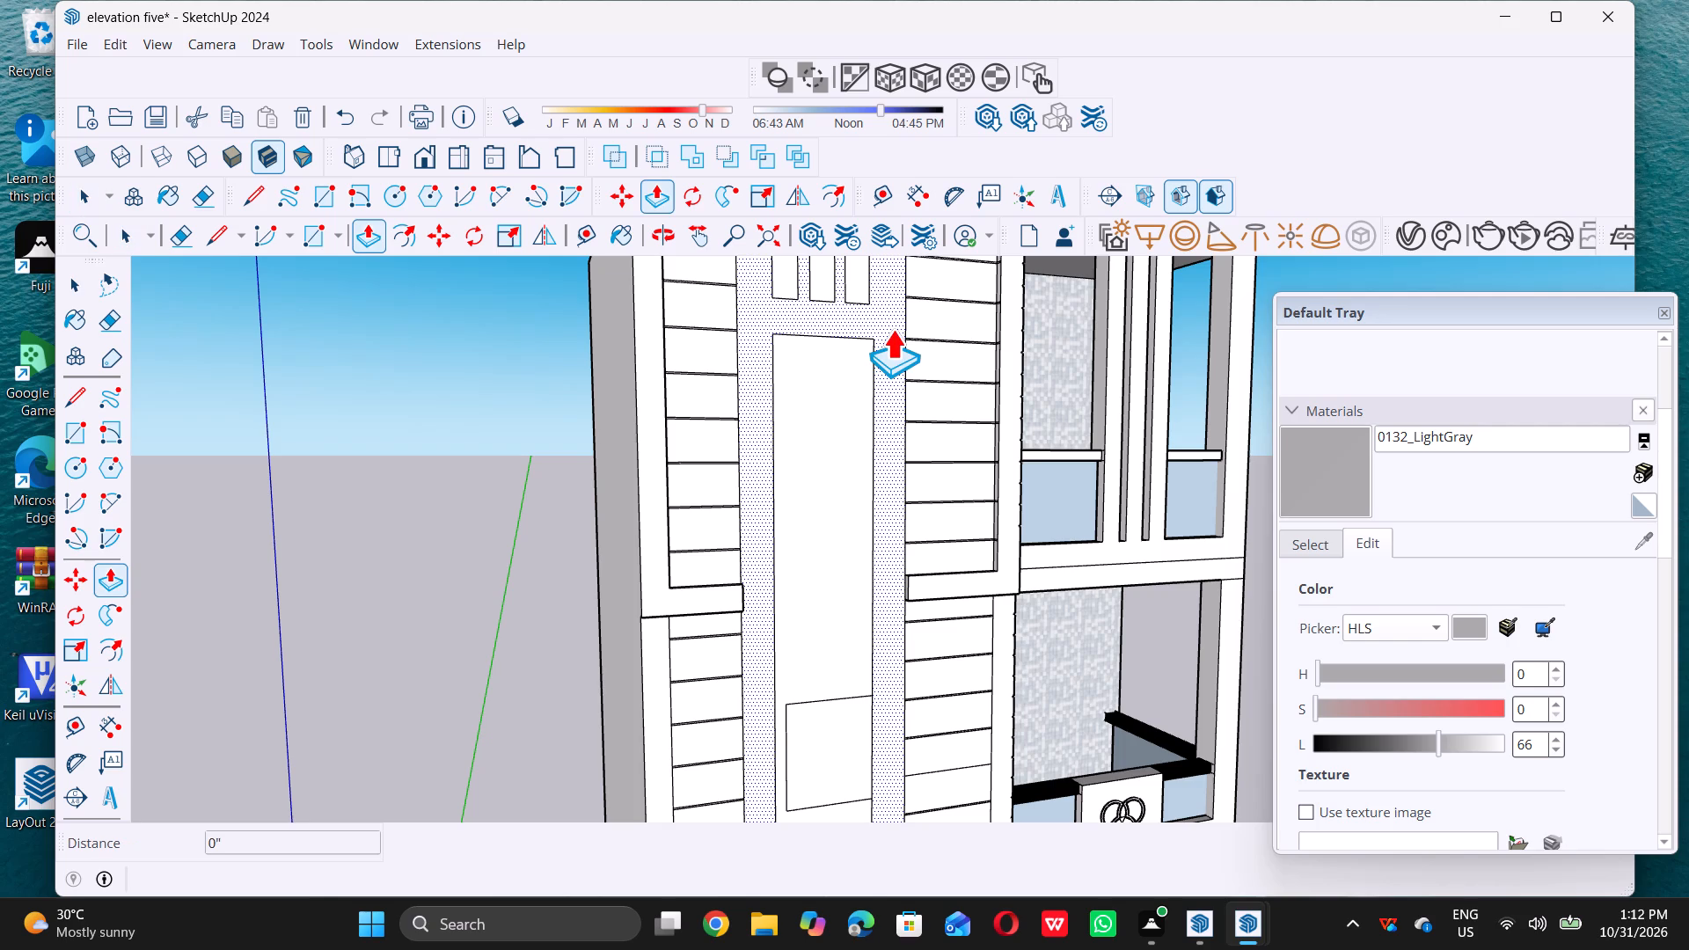
{"action": "left_click", "coordinate": [892, 329]}
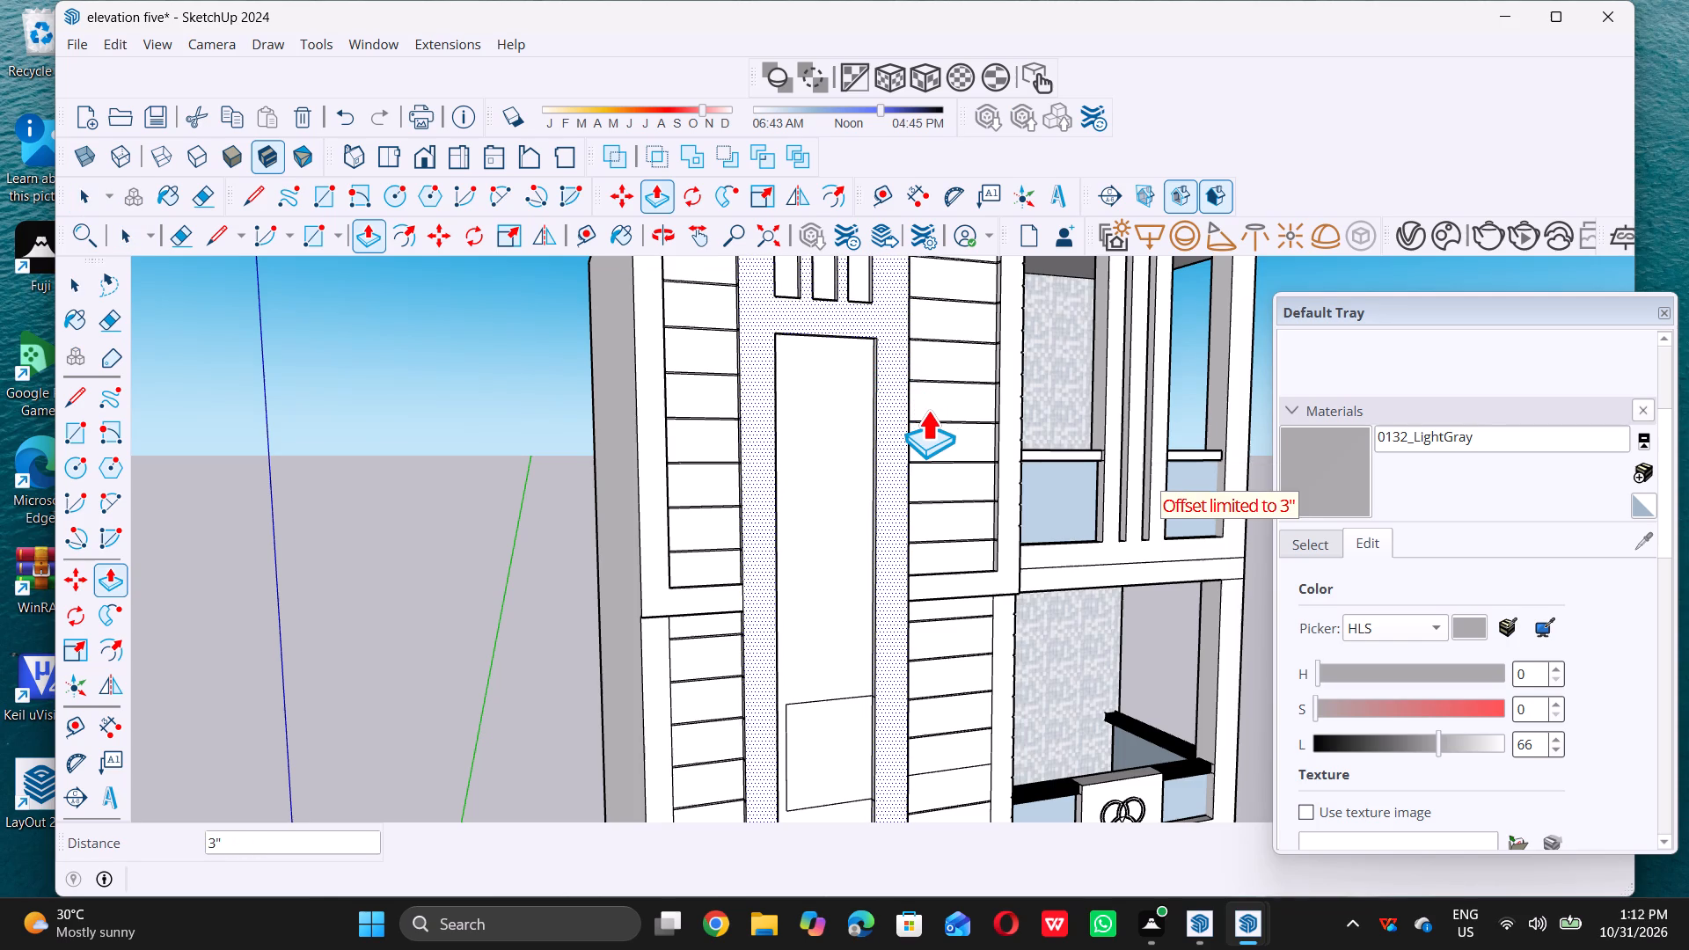
{"action": "key", "text": "3"}
{"action": "key", "text": "shift+quotedbl"}
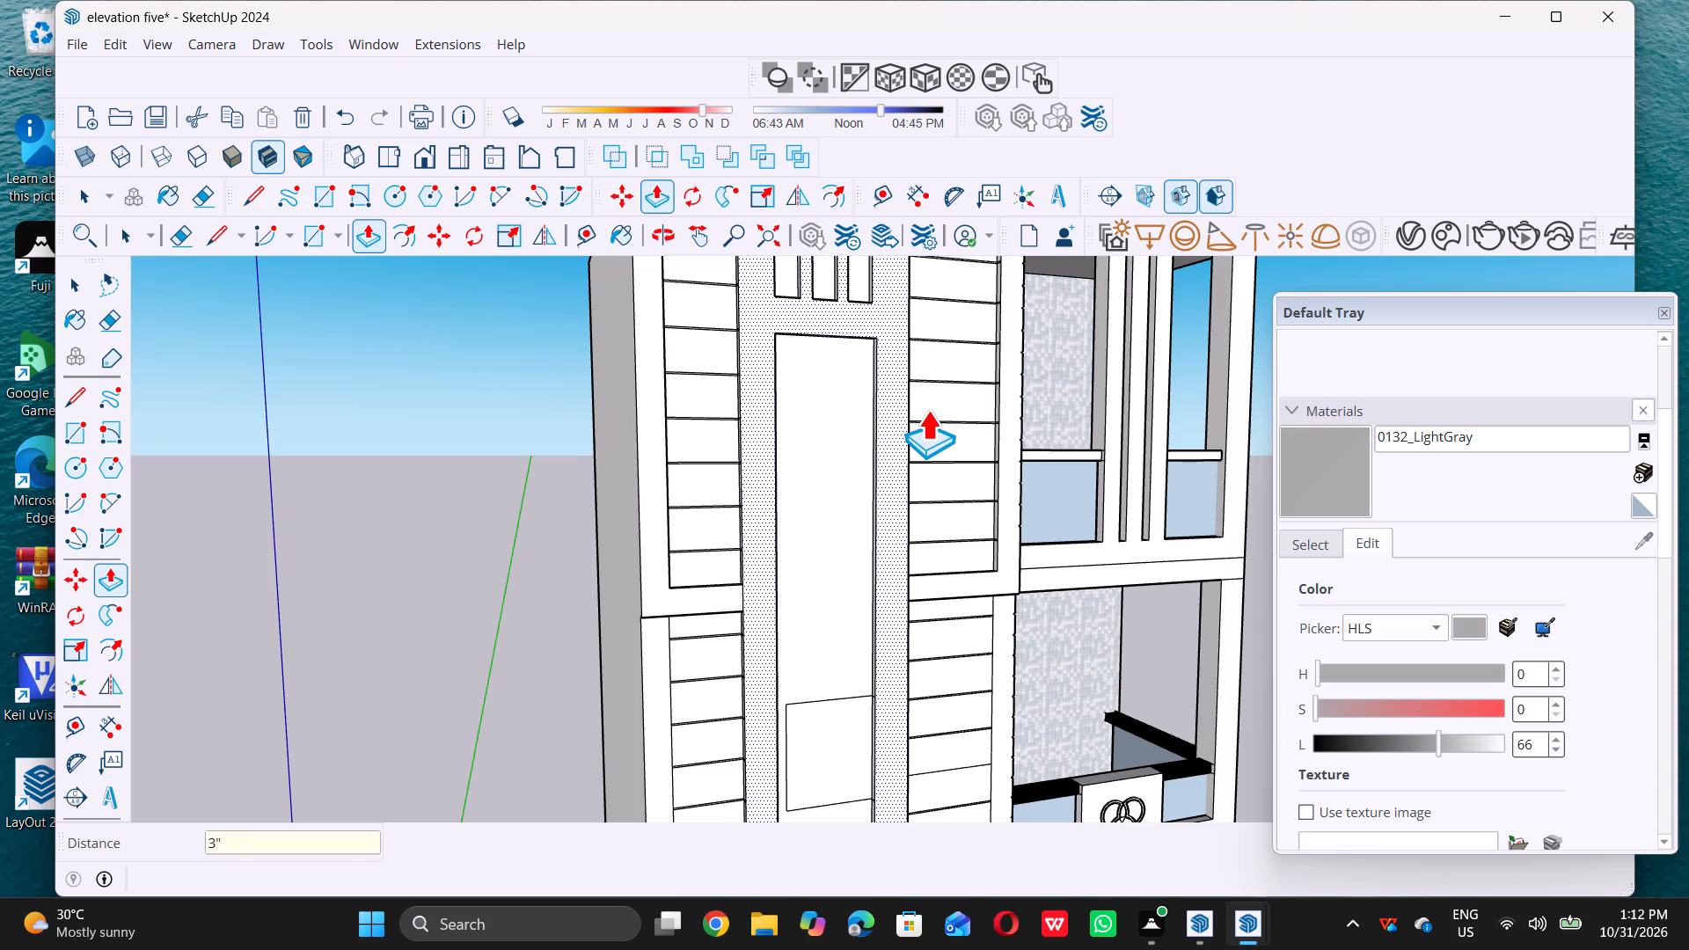
{"action": "key", "text": "Return"}
{"action": "key", "text": "space"}
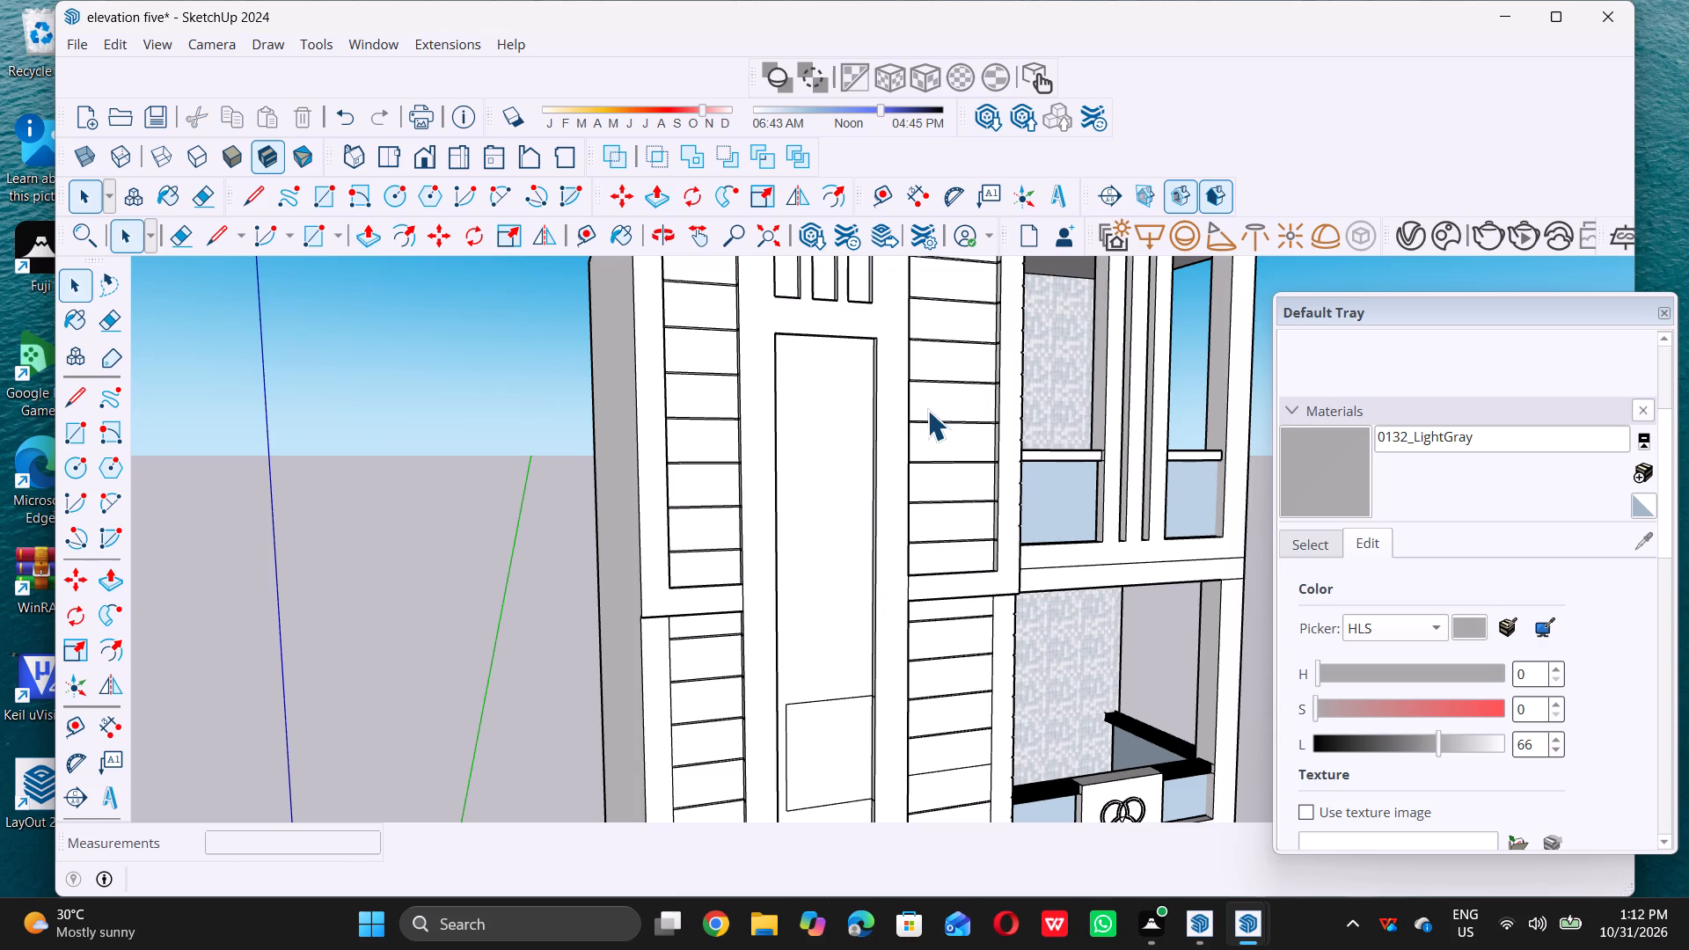
Push/pull the recessed face of the outermost of the three narrow slots near the roof by 3", flush with the panel.
{"action": "scroll", "coordinate": [818, 486], "scroll_direction": "down", "scroll_amount": 10}
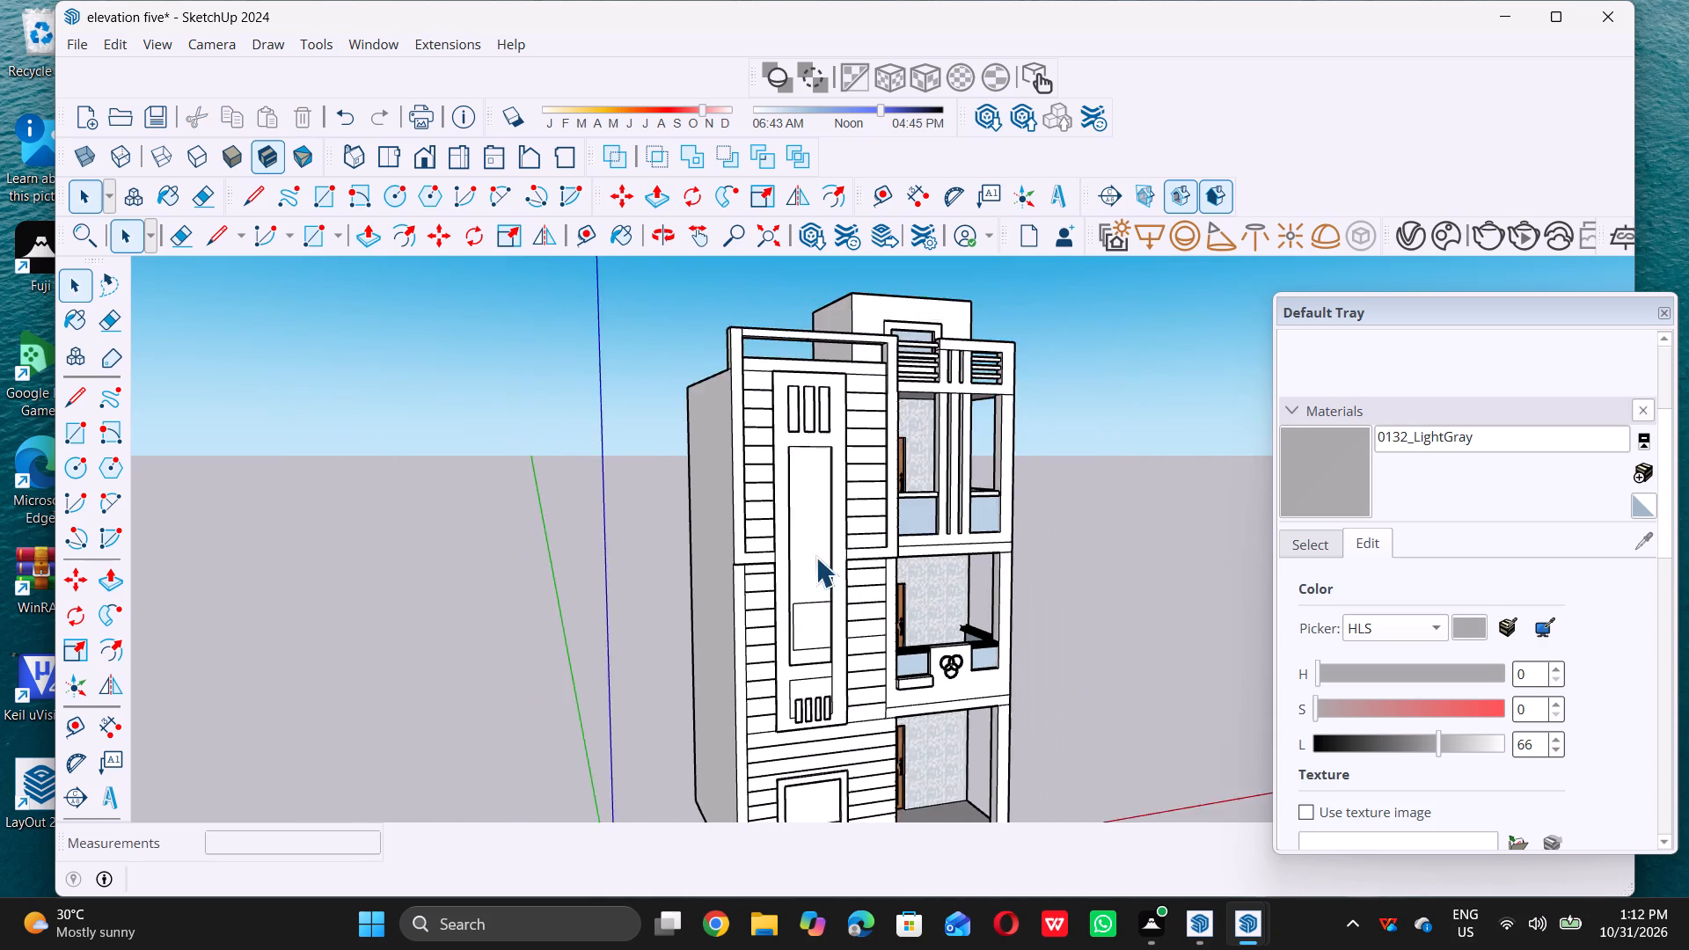
{"action": "scroll", "coordinate": [810, 394], "scroll_direction": "up", "scroll_amount": 5}
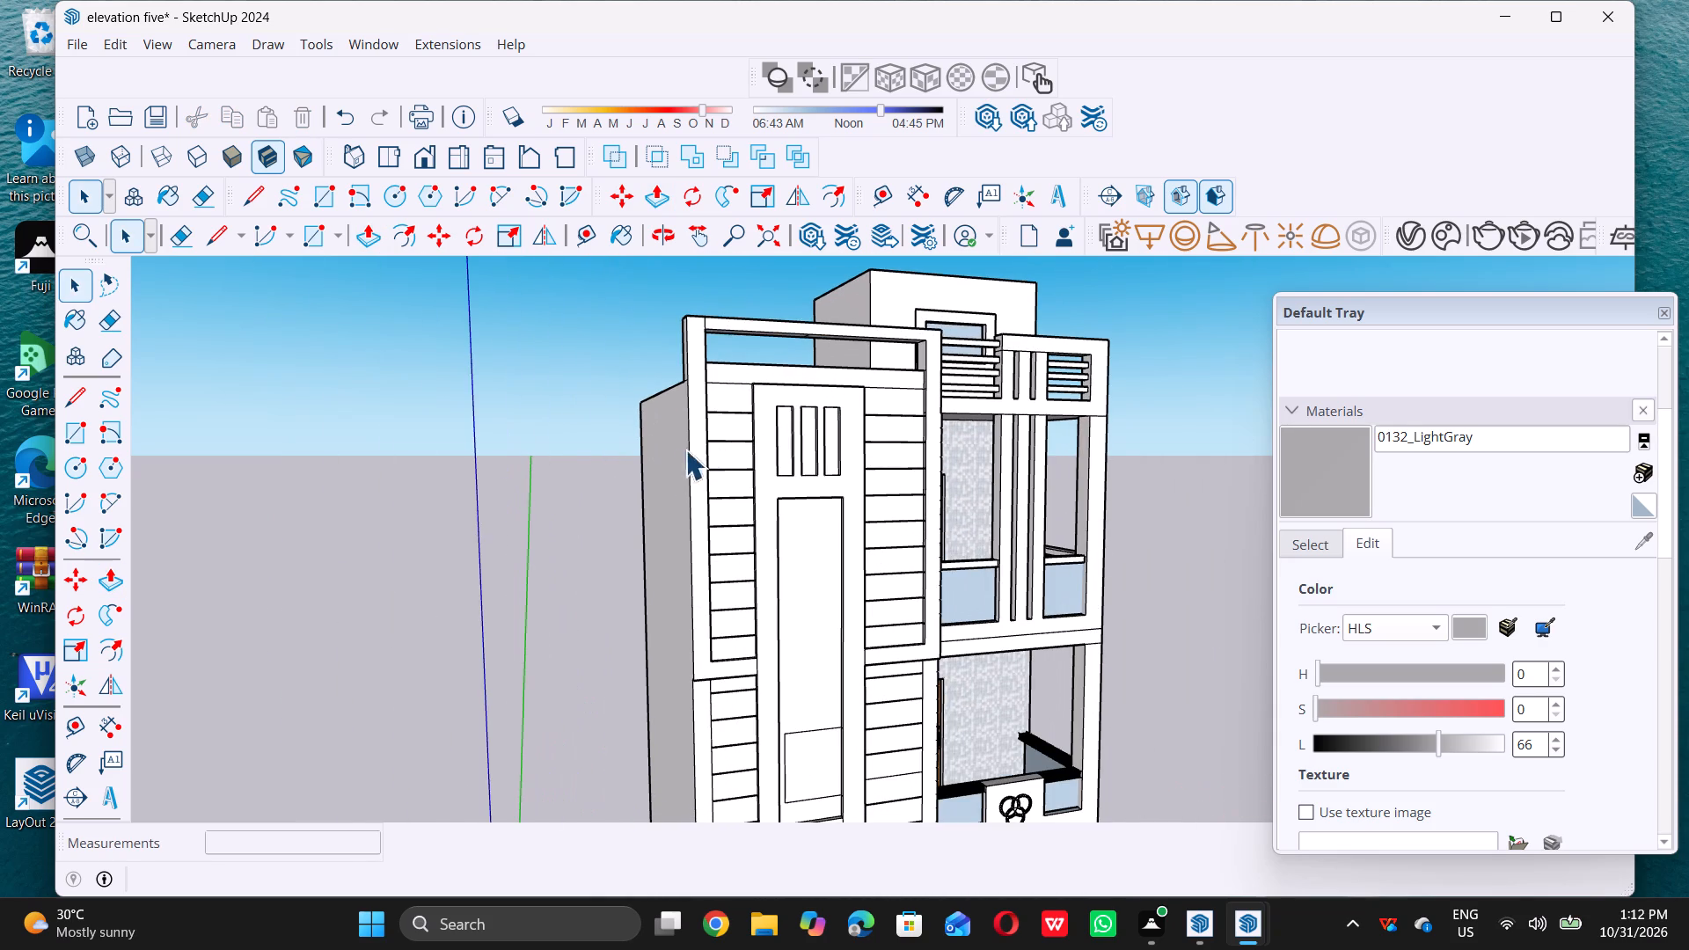
{"action": "middle_click_drag", "start_coordinate": [663, 486], "coordinate": [750, 542]}
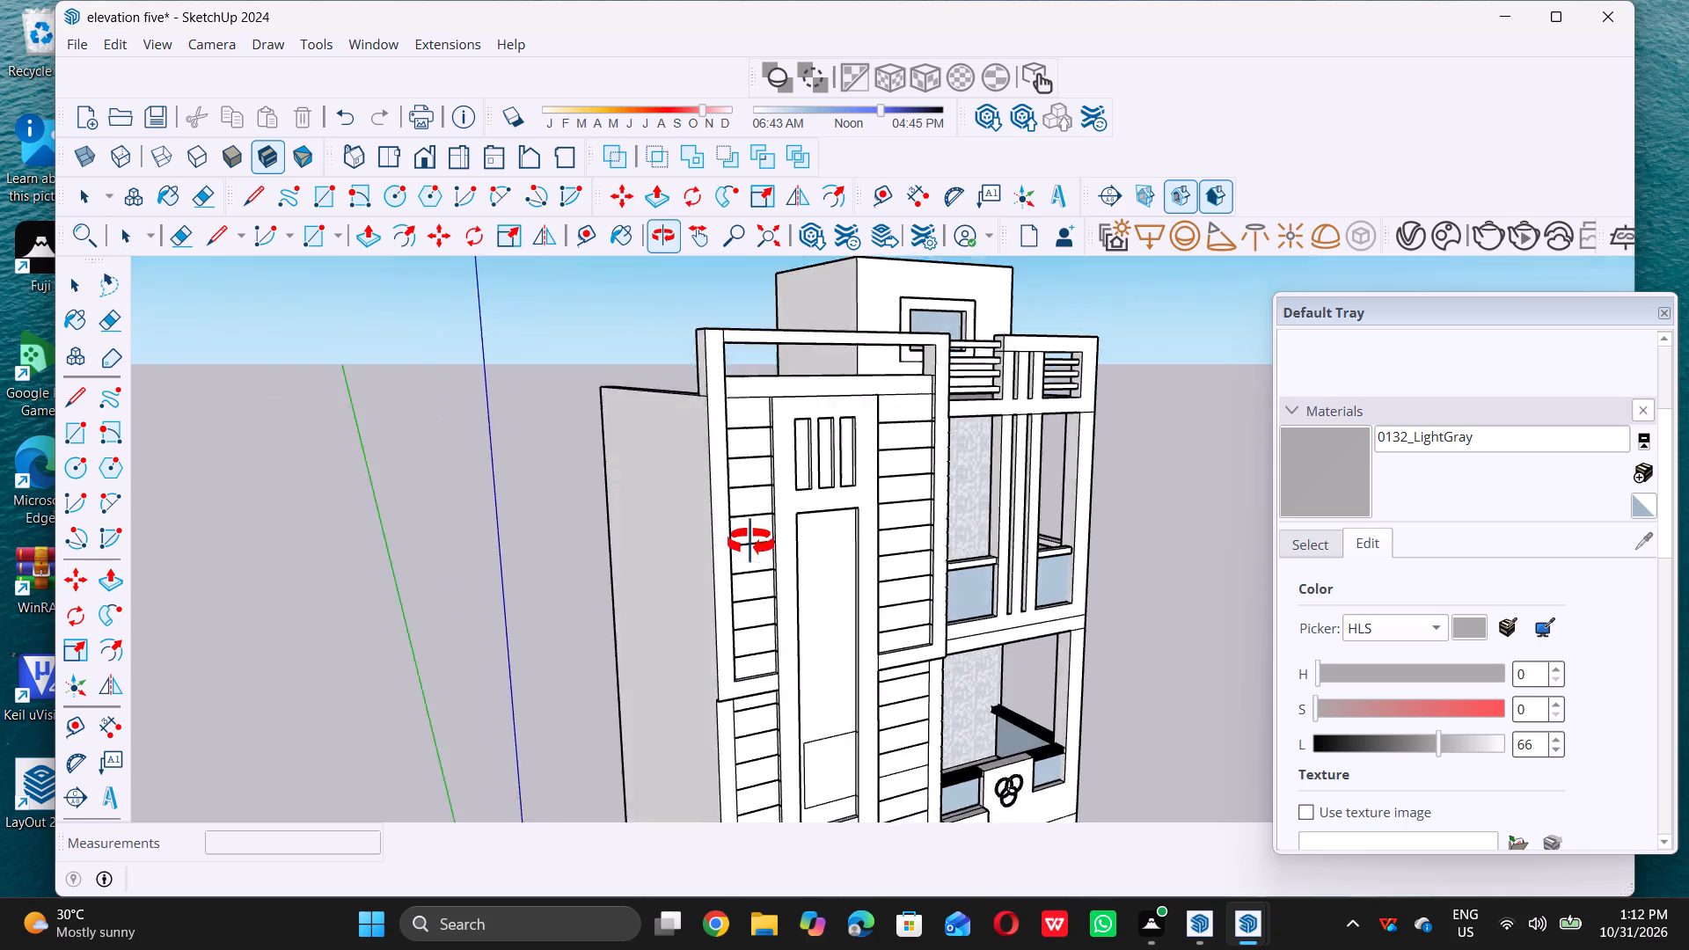
{"action": "middle_click_drag", "start_coordinate": [750, 542], "coordinate": [755, 555]}
{"action": "scroll", "coordinate": [844, 445], "scroll_direction": "up", "scroll_amount": 10}
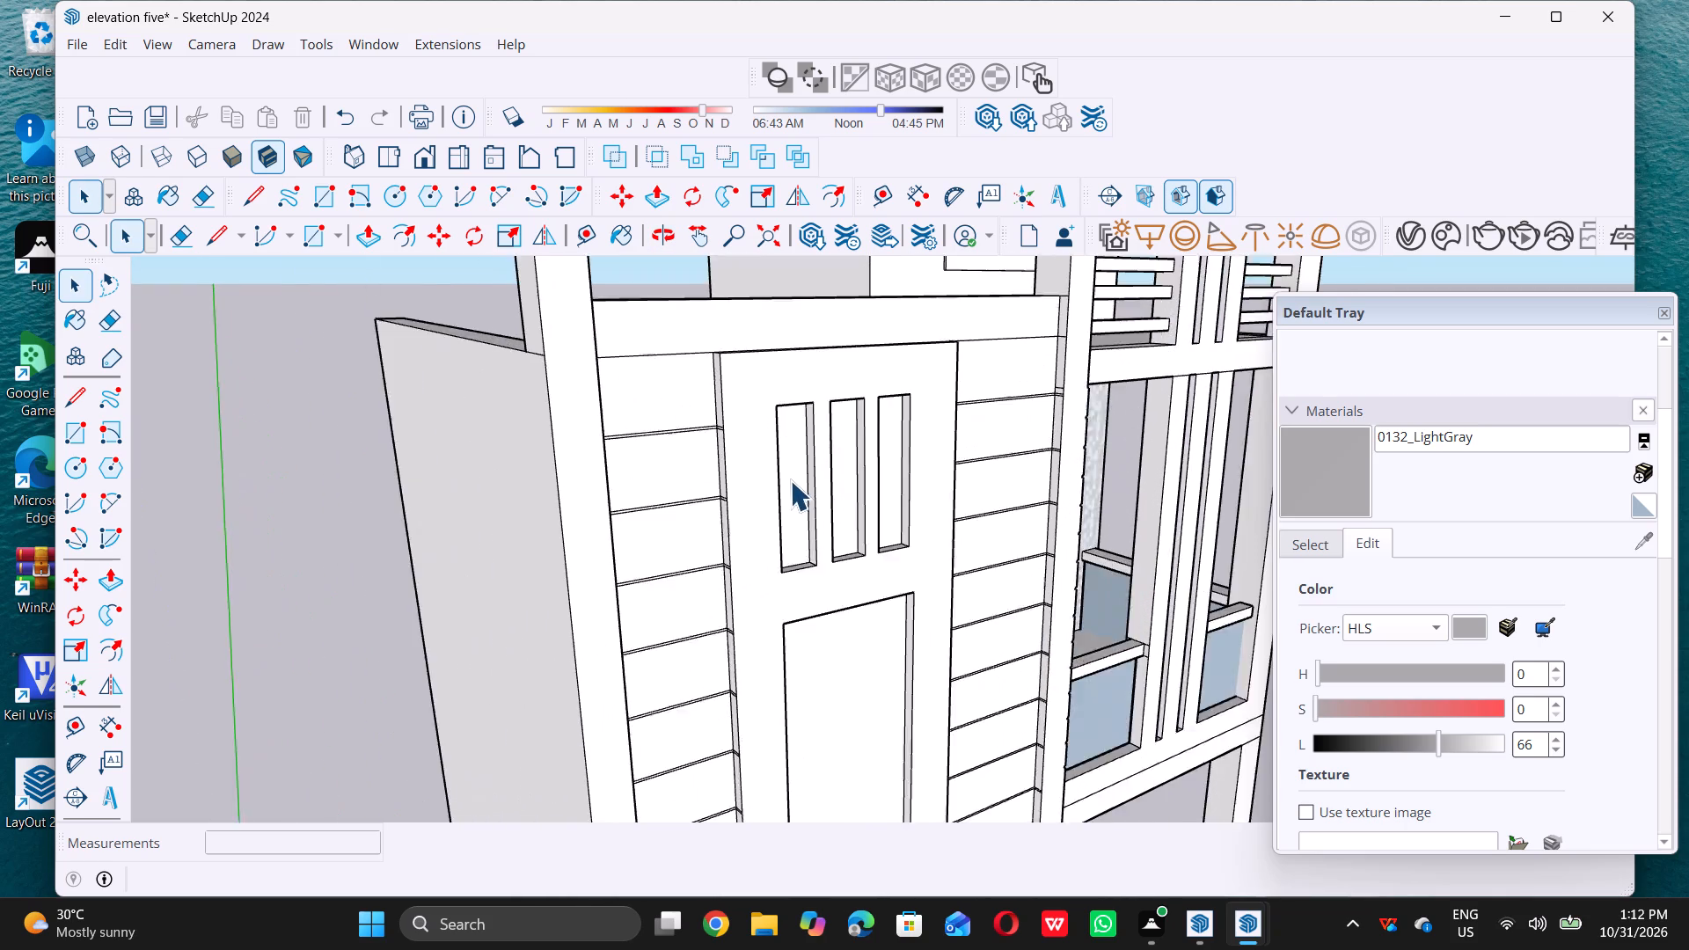
{"action": "double_click", "coordinate": [792, 480]}
{"action": "key", "text": "p"}
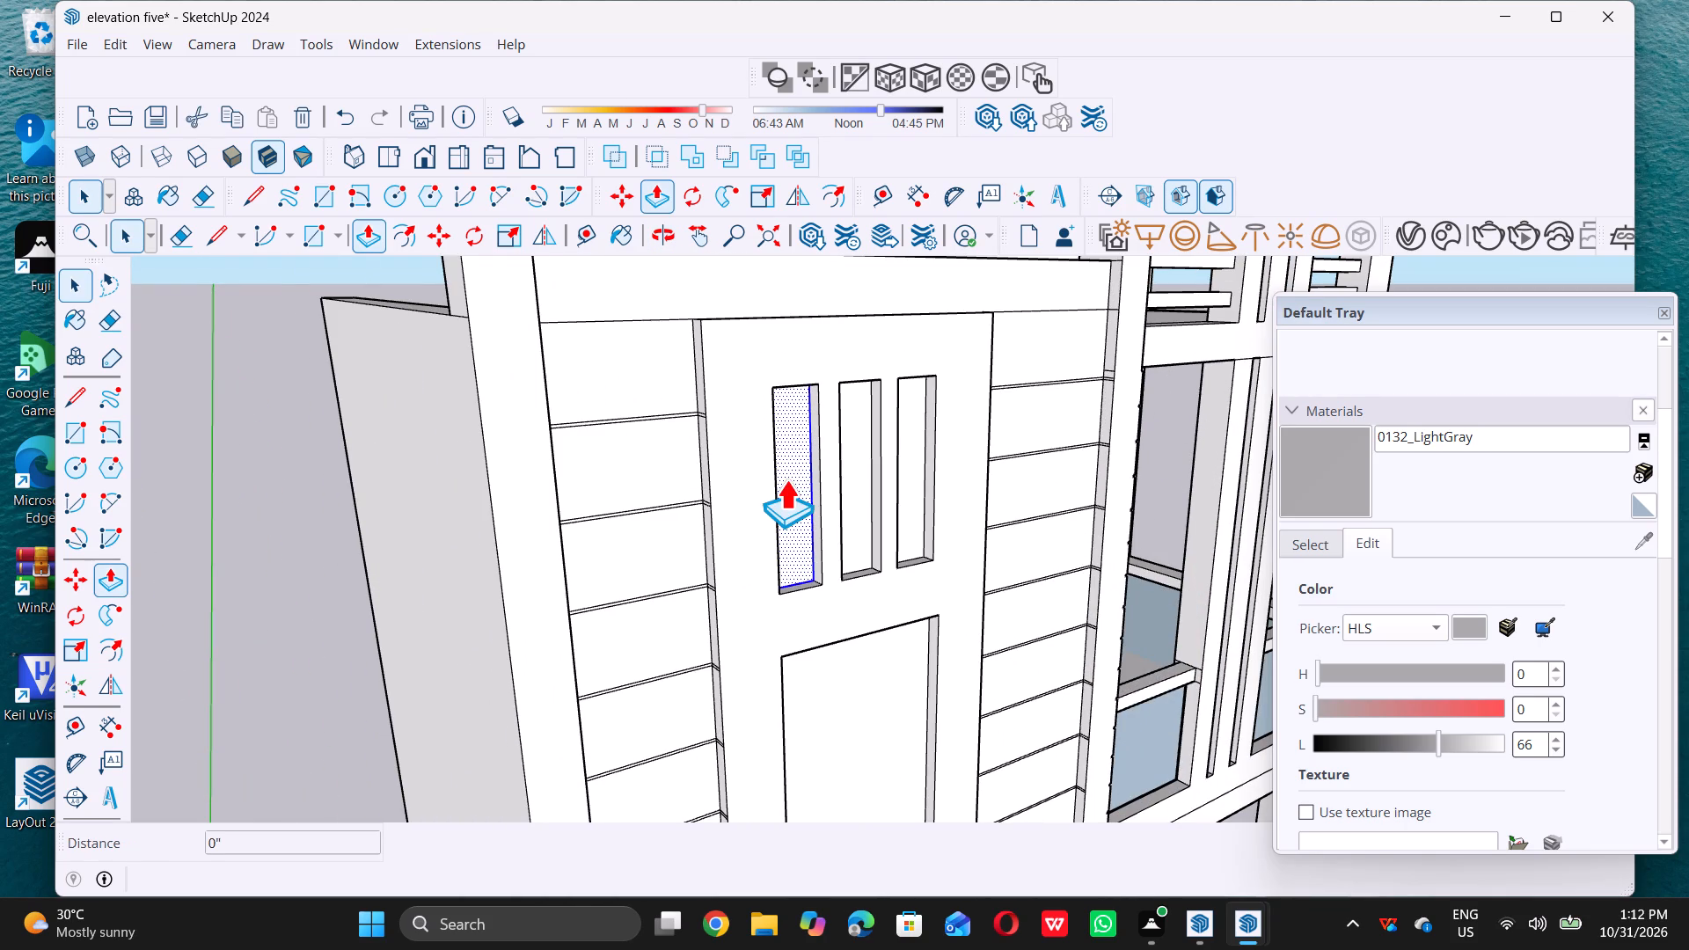
{"action": "left_click", "coordinate": [785, 479]}
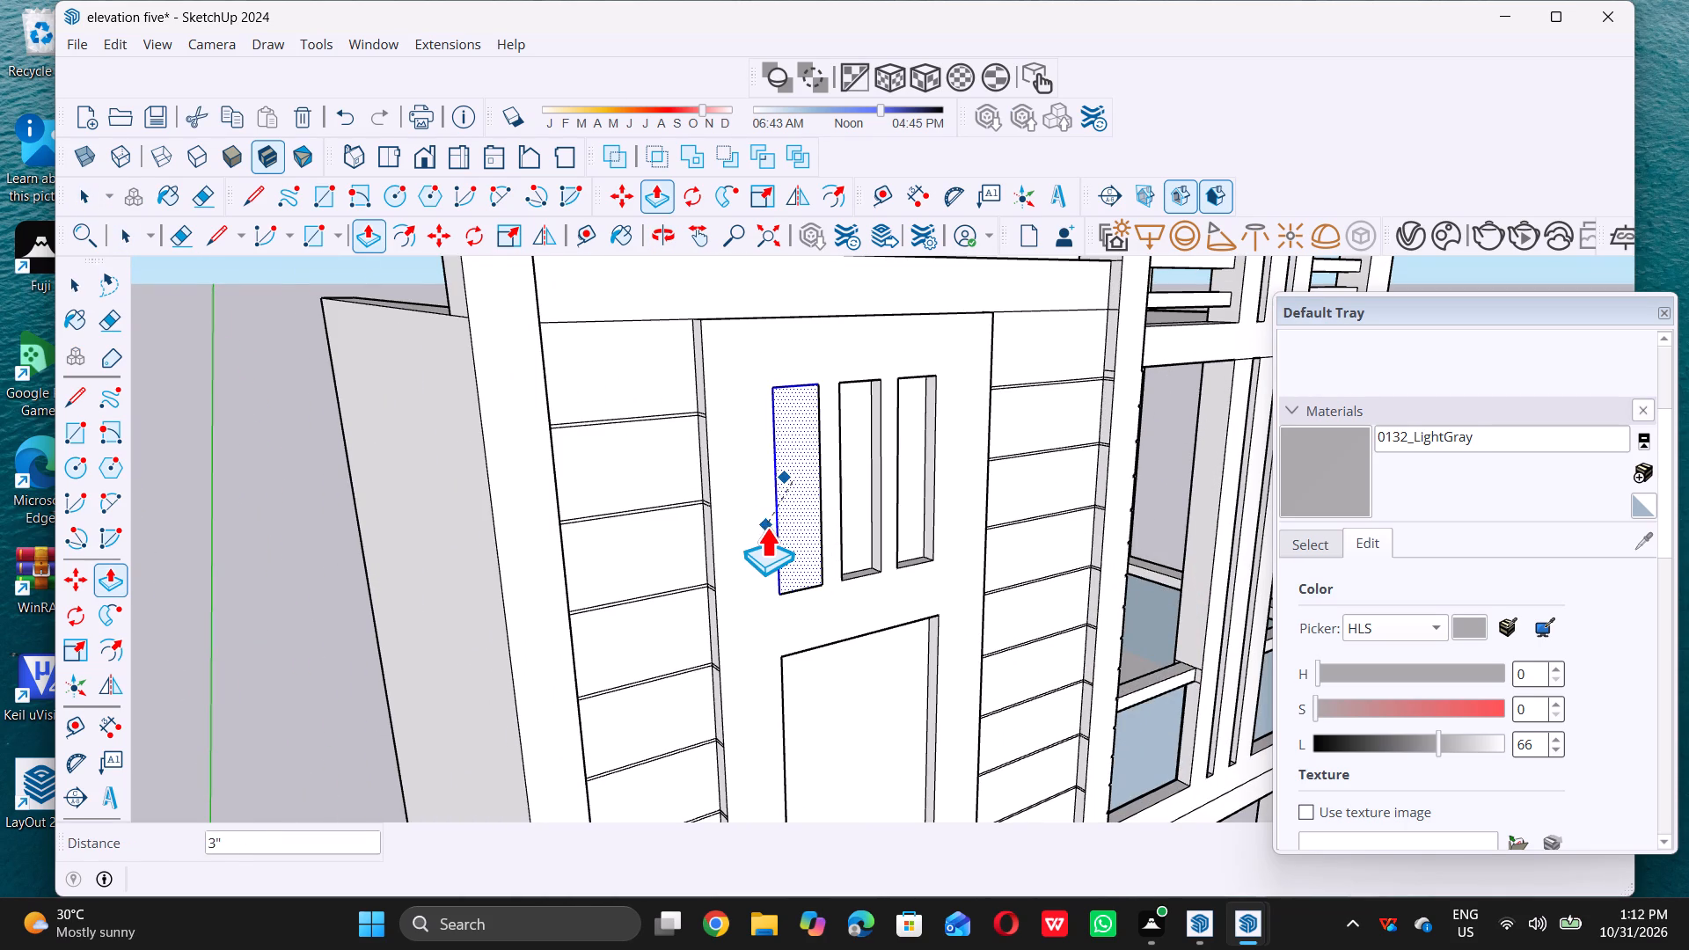
{"action": "triple_click", "coordinate": [764, 529]}
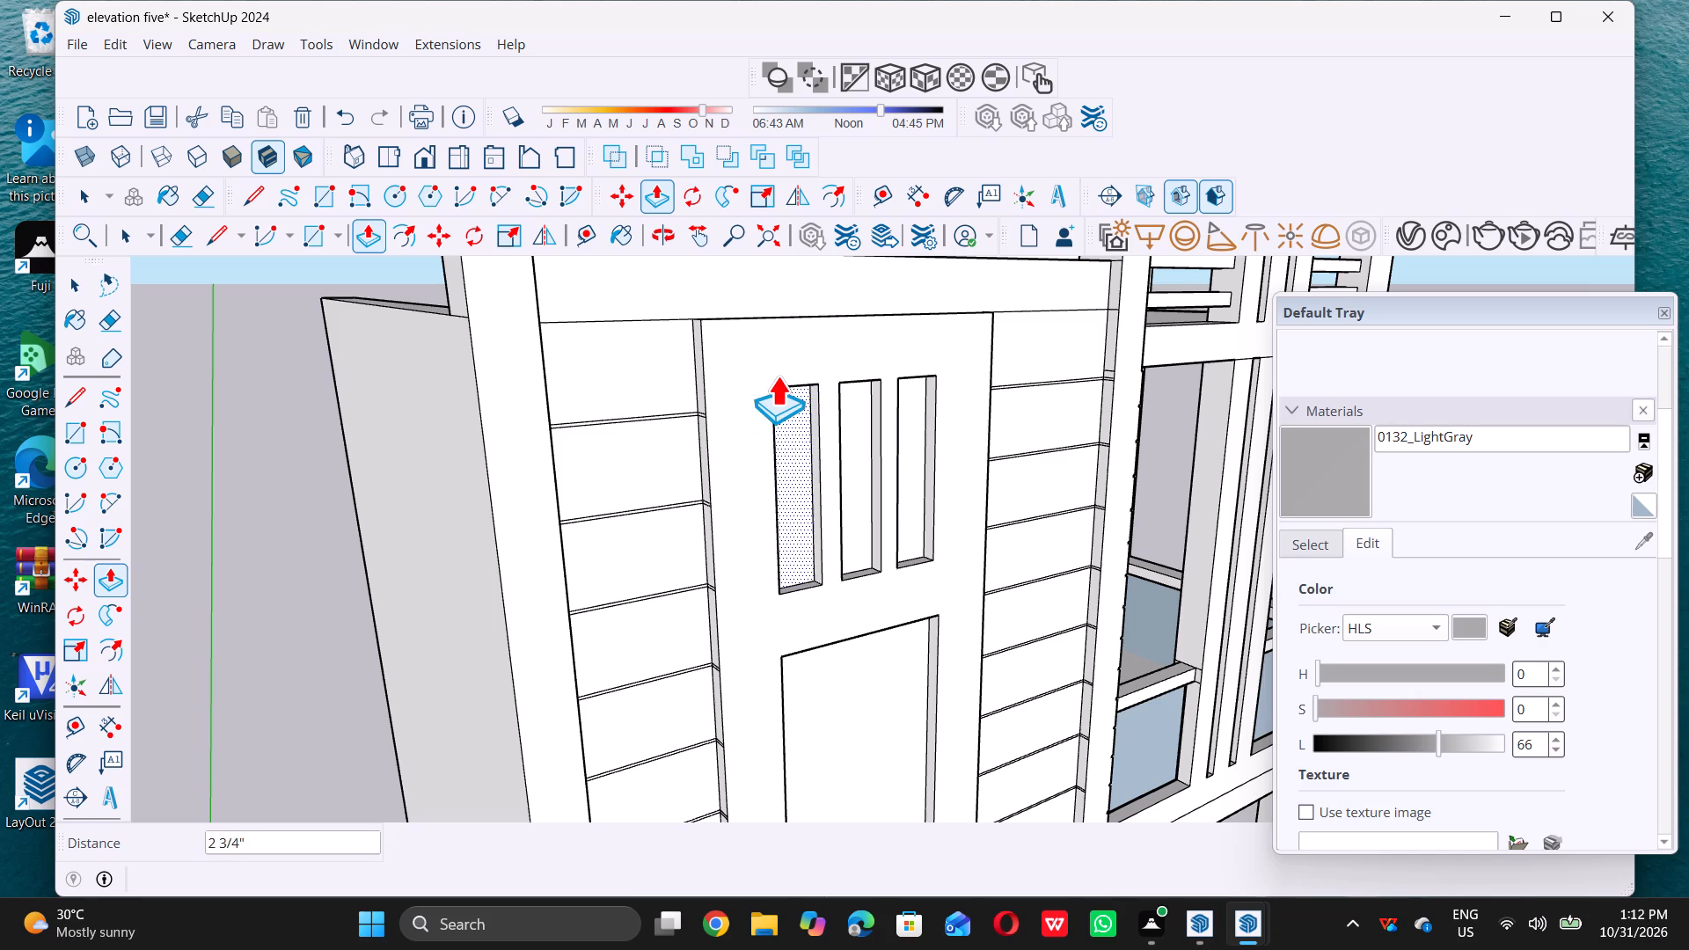
{"action": "double_click", "coordinate": [786, 586]}
Push/pull the recessed face of the middle narrow slot by 3", flush with the surrounding panel.
{"action": "scroll", "coordinate": [881, 512], "scroll_direction": "up", "scroll_amount": 2}
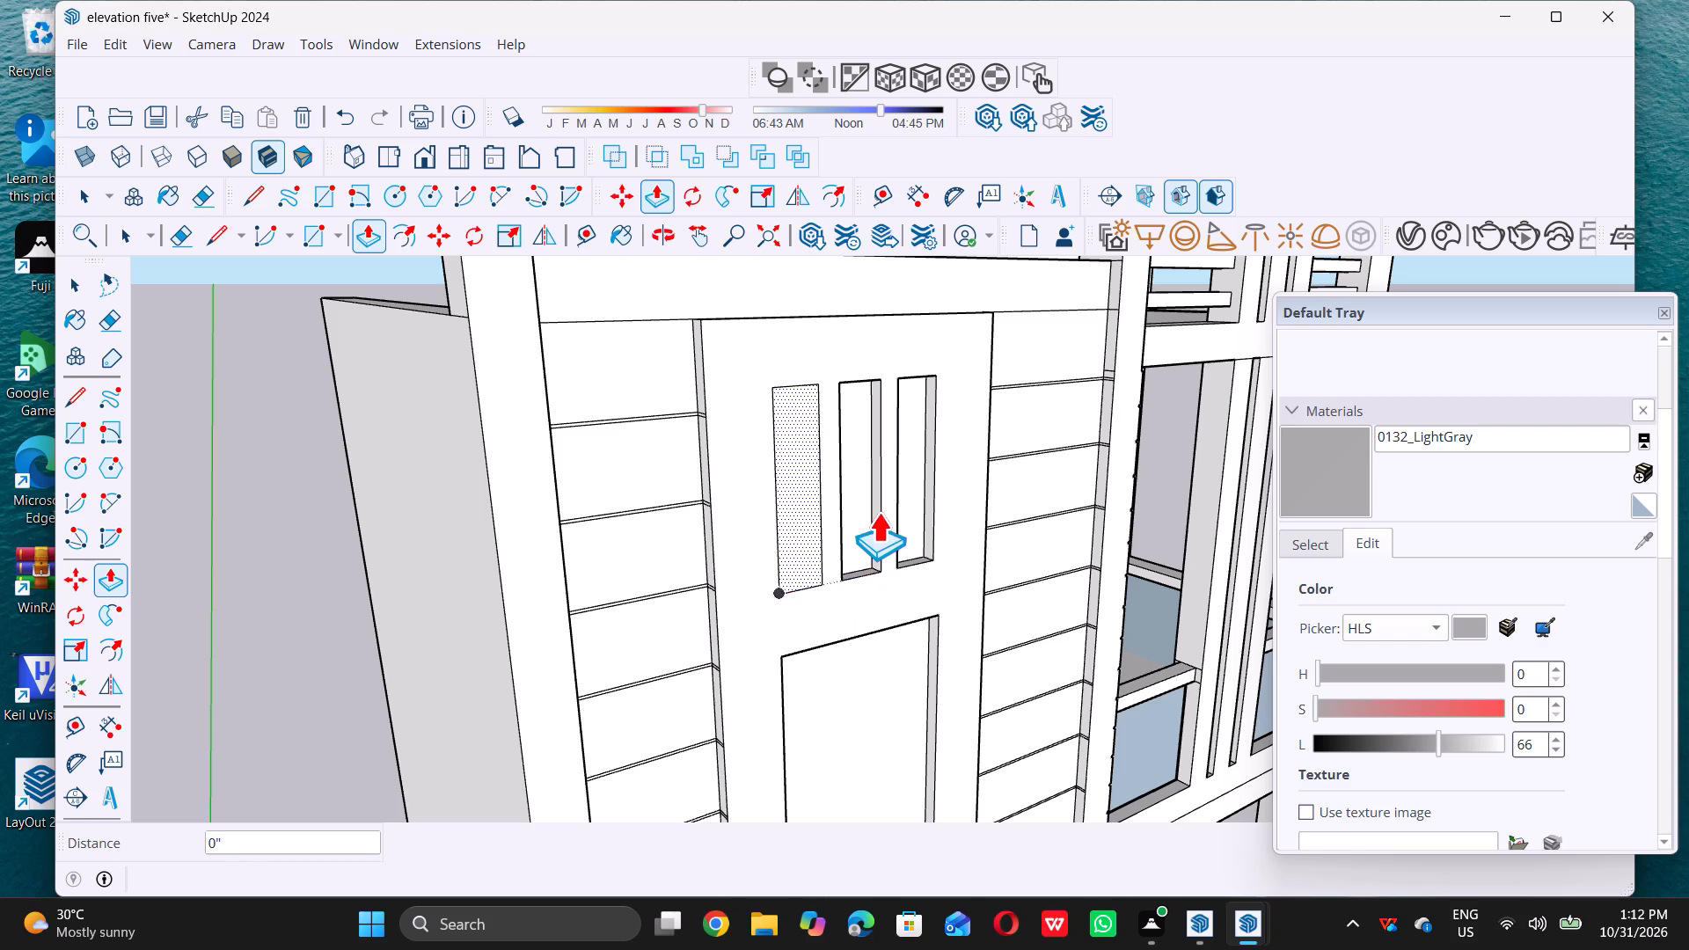
{"action": "scroll", "coordinate": [878, 512], "scroll_direction": "up", "scroll_amount": 7}
{"action": "key", "text": "space"}
{"action": "left_click", "coordinate": [852, 525]}
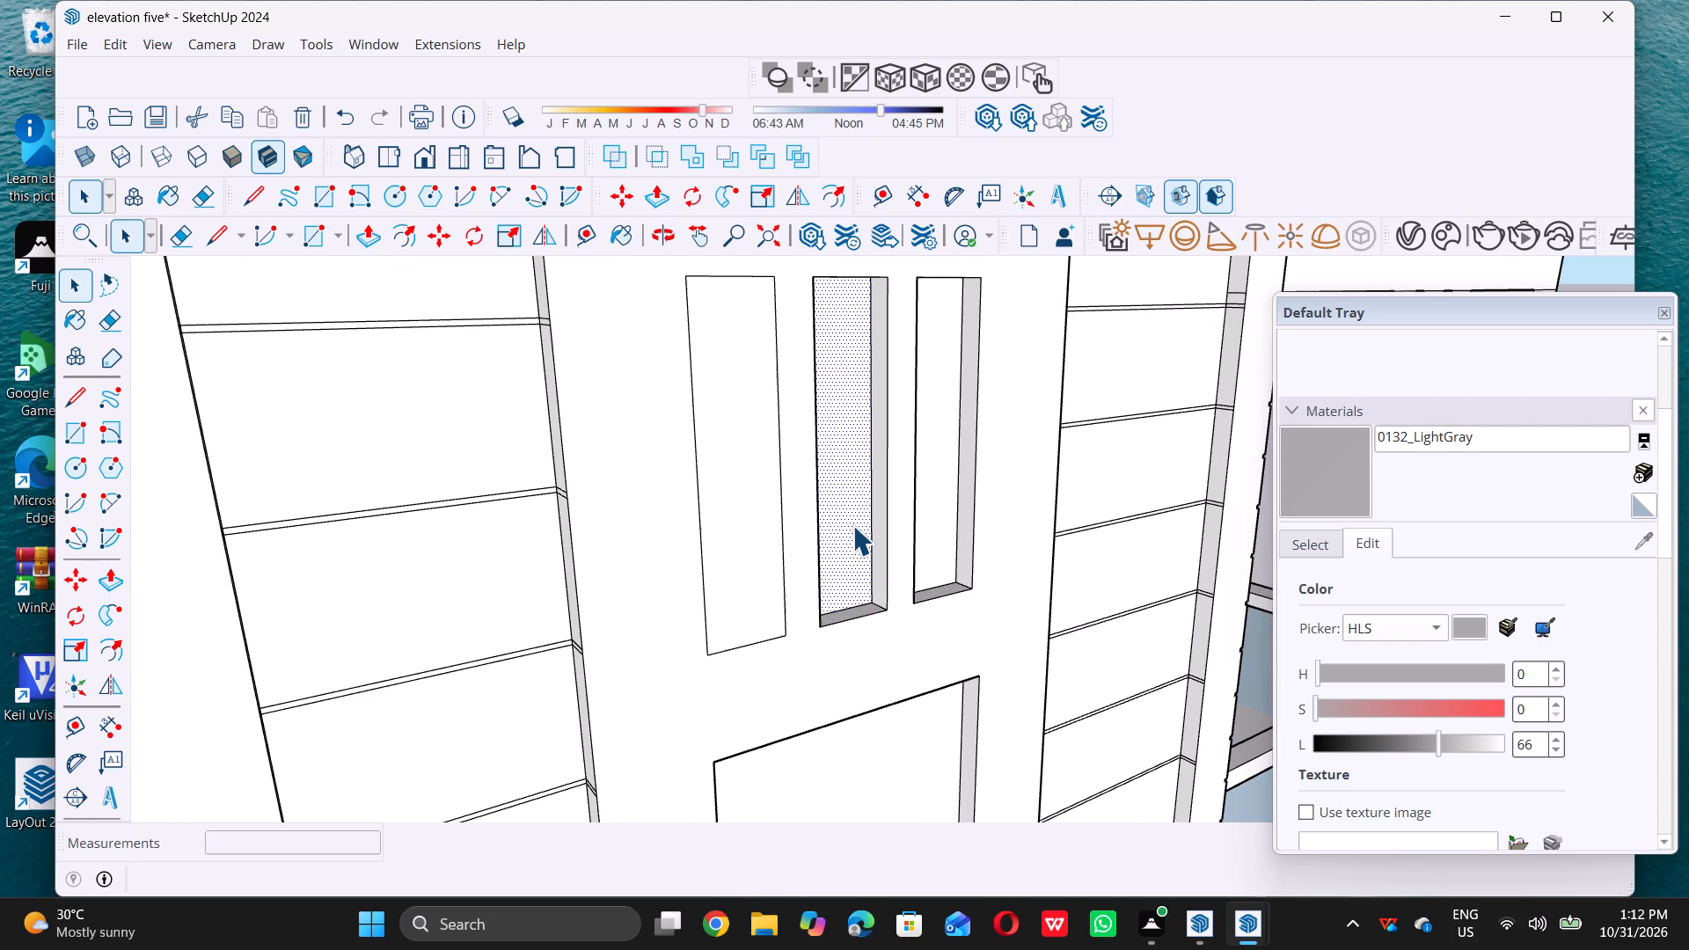
{"action": "key", "text": "p"}
{"action": "left_click", "coordinate": [850, 530]}
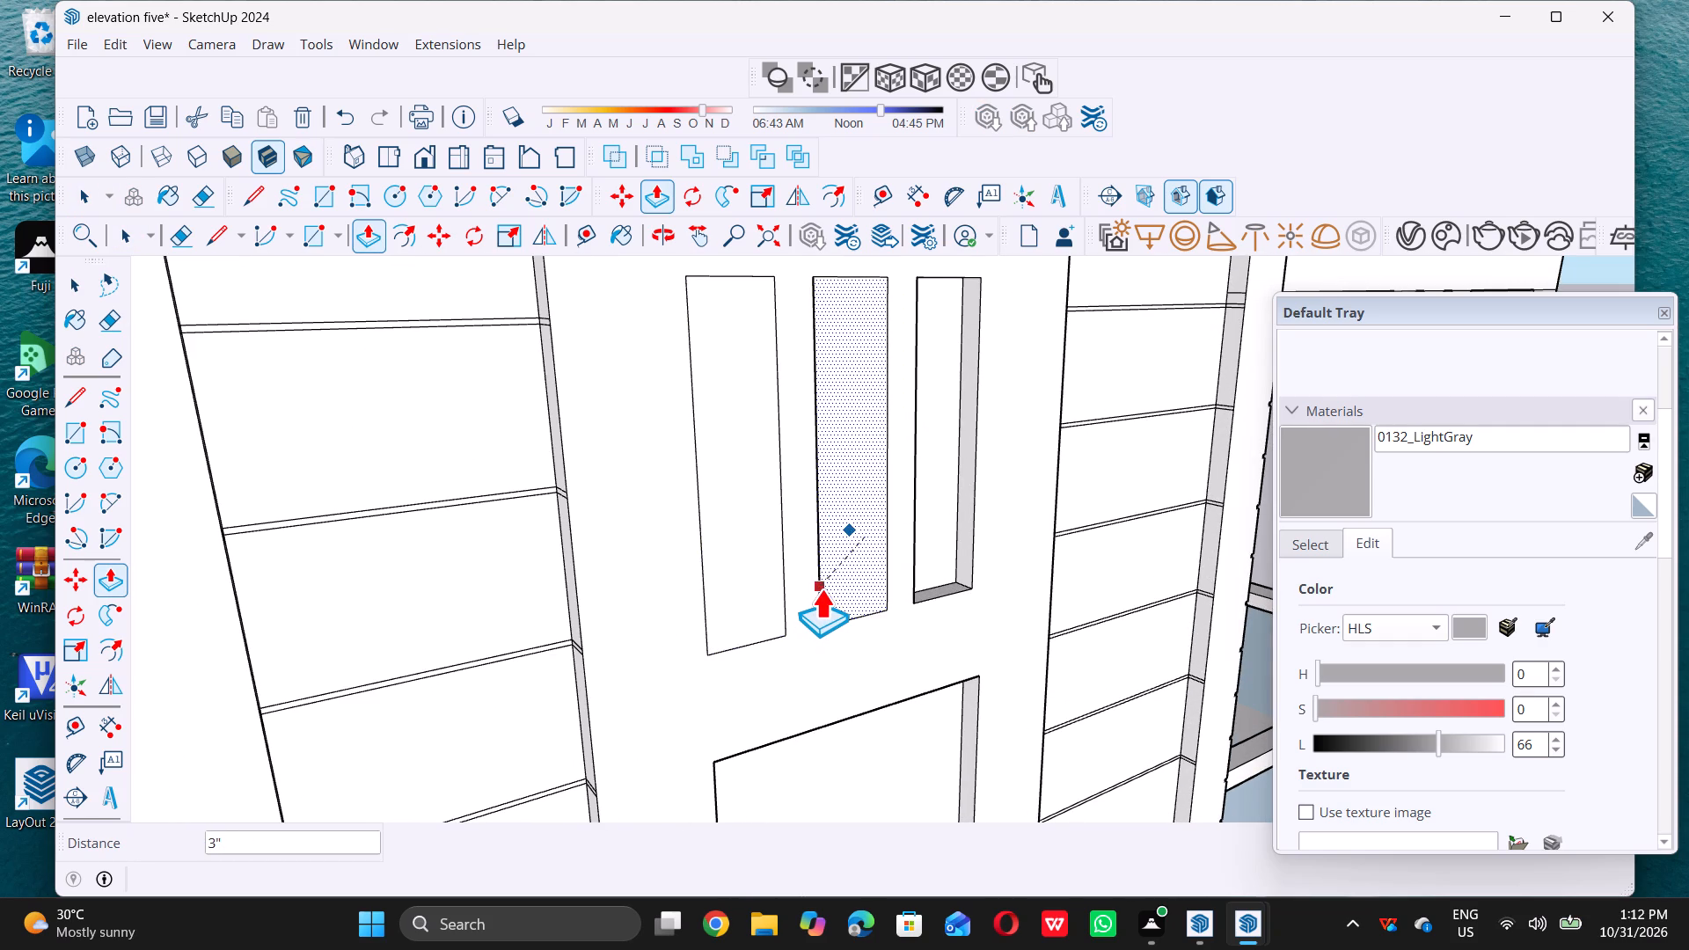
{"action": "double_click", "coordinate": [821, 588]}
{"action": "key", "text": "space"}
Push/pull the recessed face of the innermost narrow slot by 3", flush with the surrounding panel.
{"action": "left_click", "coordinate": [945, 546]}
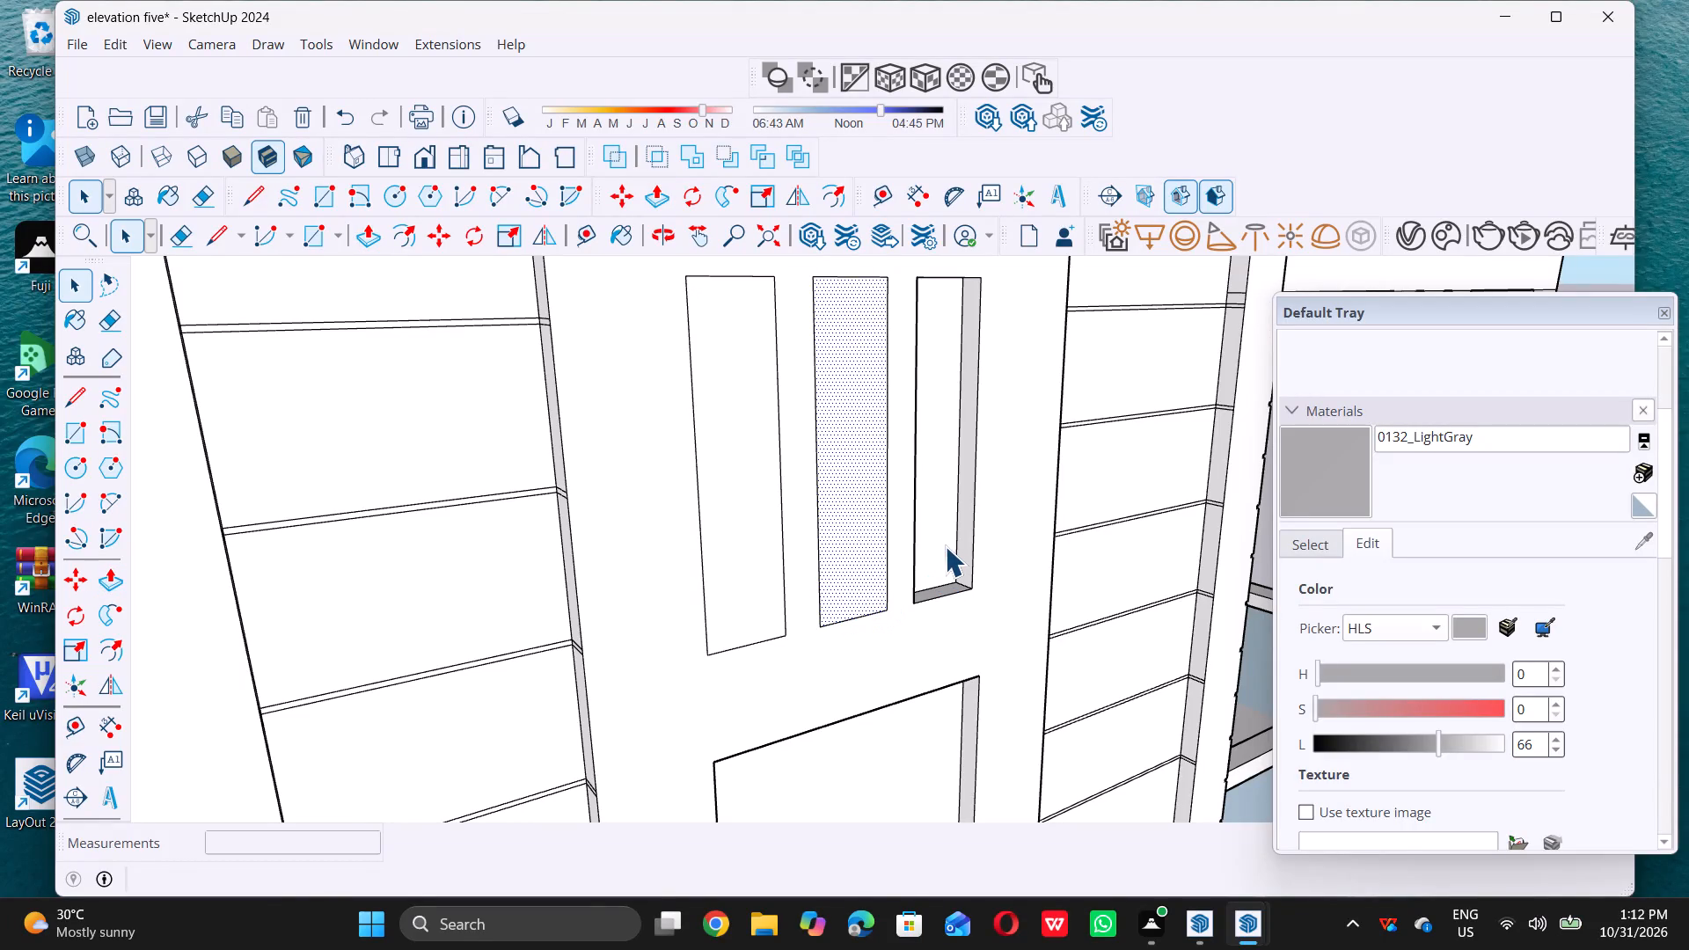
{"action": "key", "text": "p"}
{"action": "left_click", "coordinate": [945, 548]}
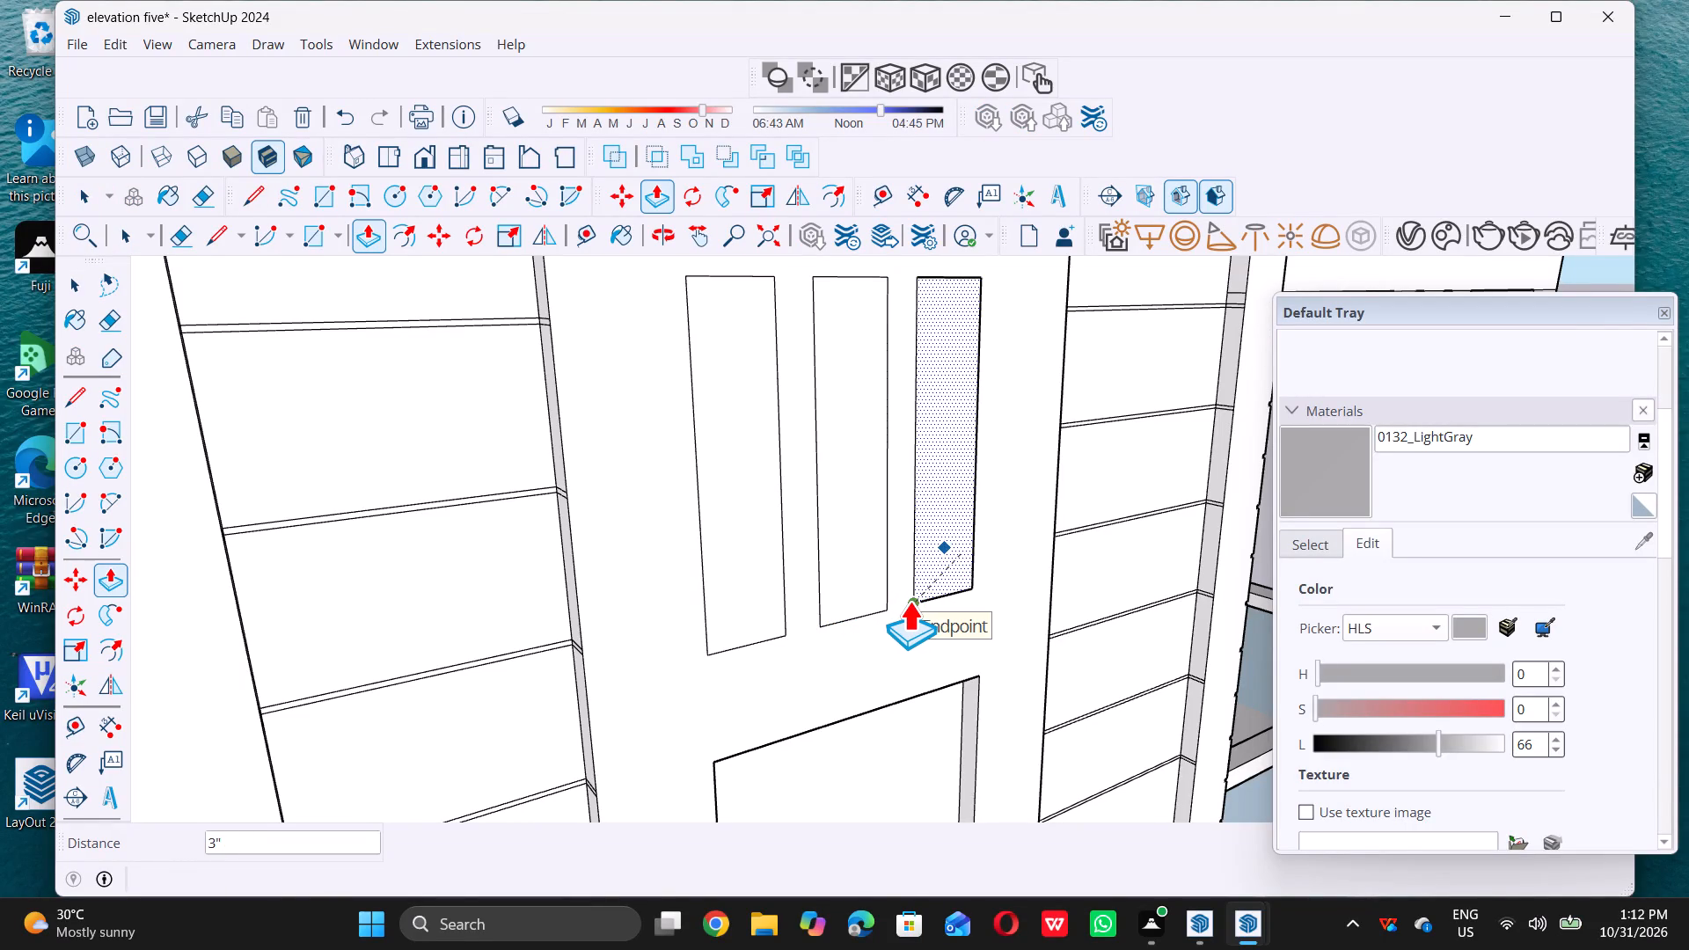
{"action": "double_click", "coordinate": [909, 601]}
{"action": "key", "text": "space"}
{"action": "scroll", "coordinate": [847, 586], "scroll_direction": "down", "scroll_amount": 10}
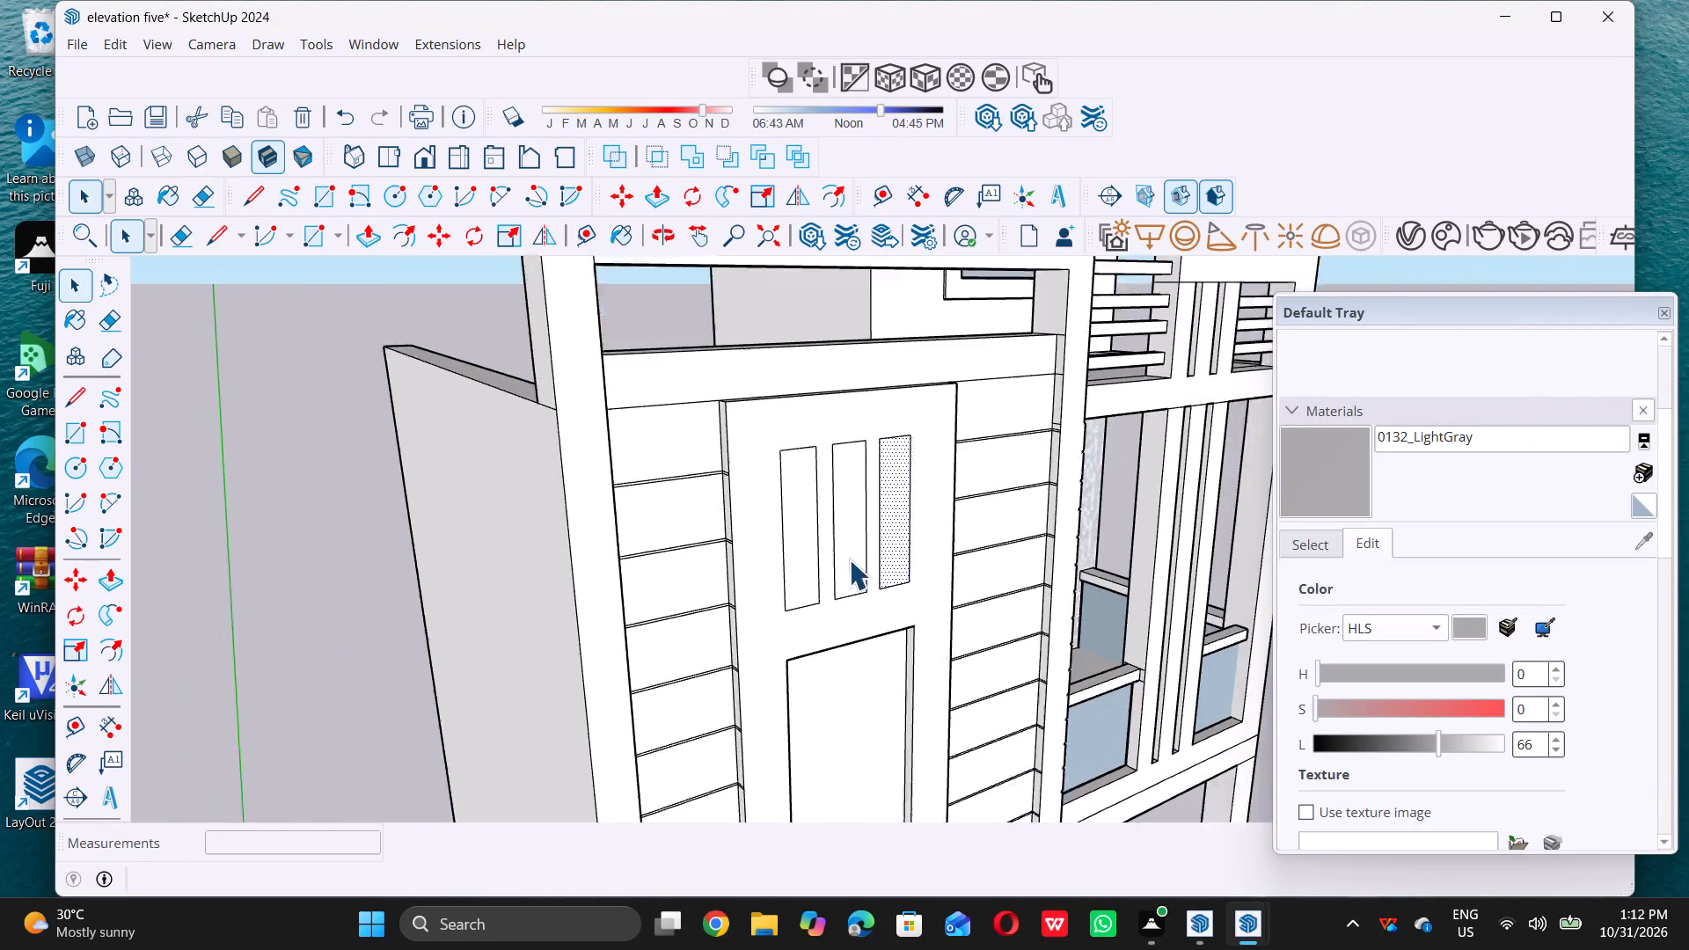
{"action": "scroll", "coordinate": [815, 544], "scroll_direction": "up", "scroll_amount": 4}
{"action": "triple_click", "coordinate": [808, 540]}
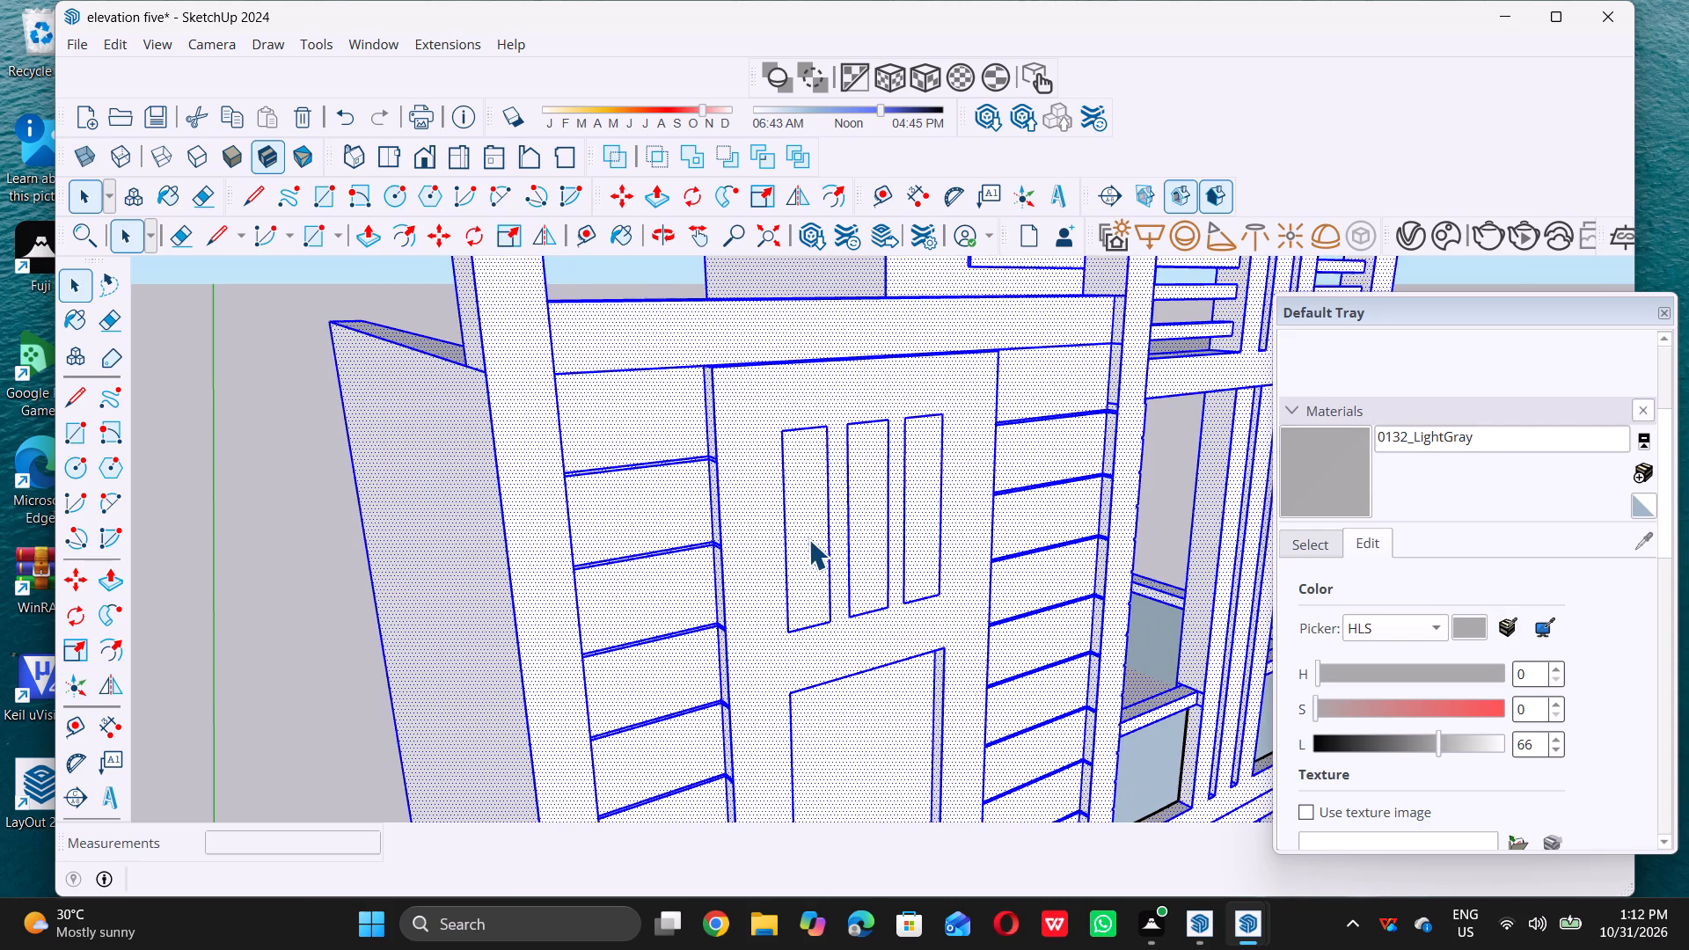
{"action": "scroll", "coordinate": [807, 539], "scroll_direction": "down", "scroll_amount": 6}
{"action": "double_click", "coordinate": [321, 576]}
Push/pull the outermost narrow strip near the roof outward by 2" from the central panel.
{"action": "scroll", "coordinate": [812, 556], "scroll_direction": "up", "scroll_amount": 2}
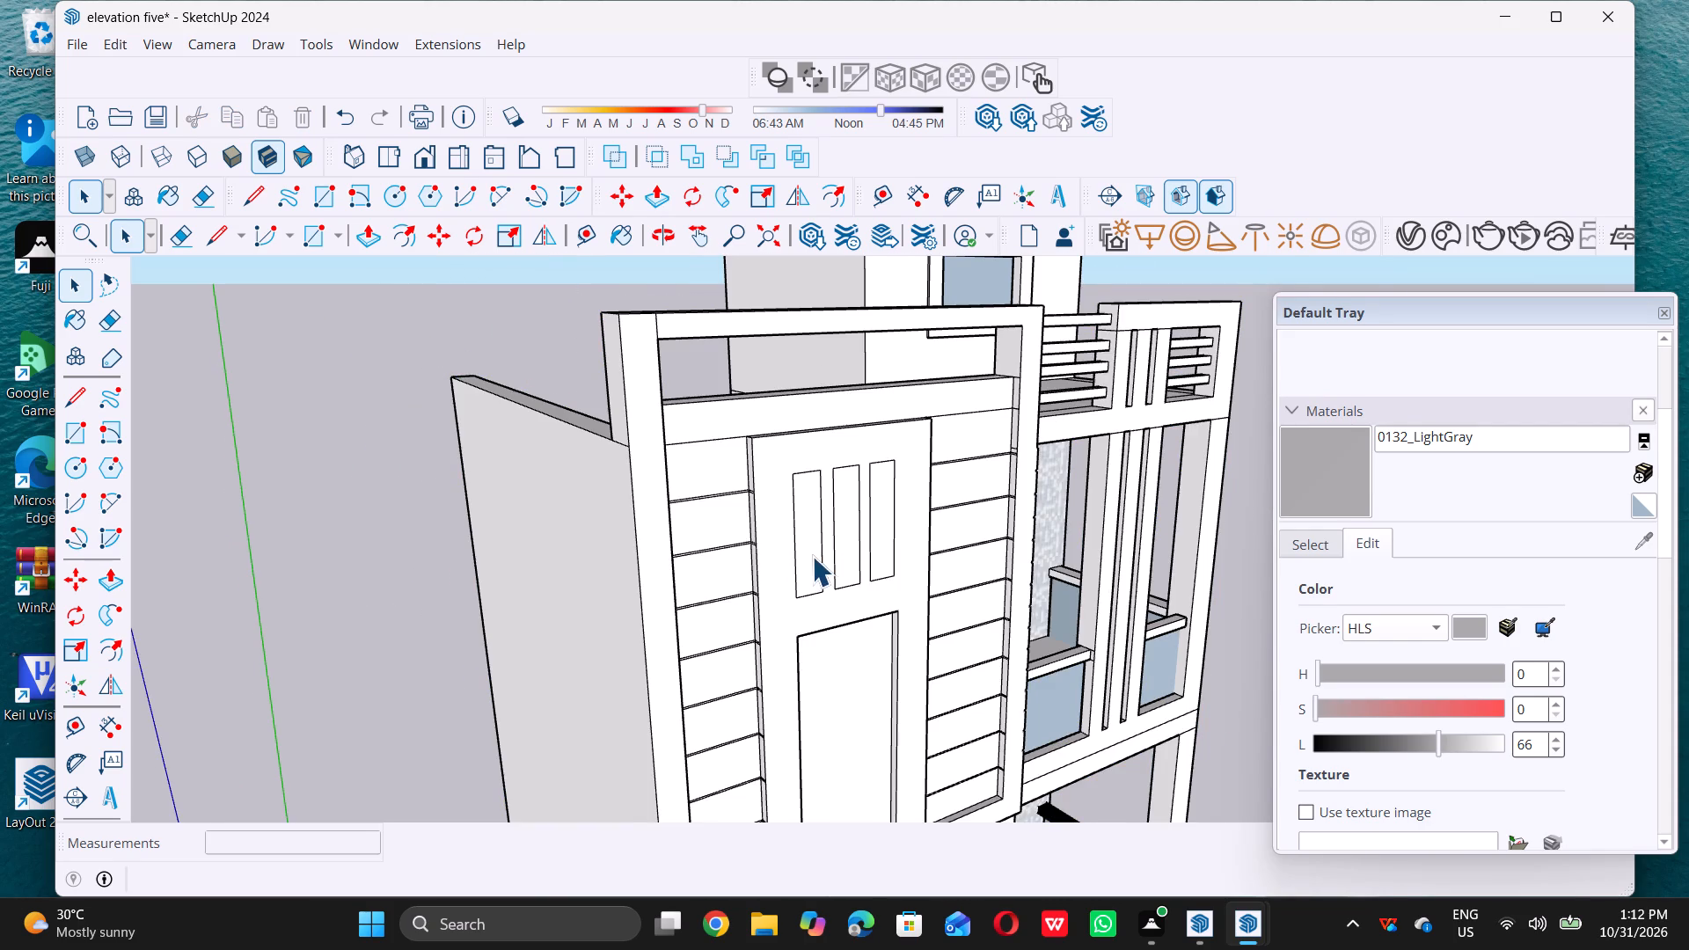
{"action": "scroll", "coordinate": [812, 556], "scroll_direction": "up", "scroll_amount": 2}
{"action": "left_click", "coordinate": [811, 555]}
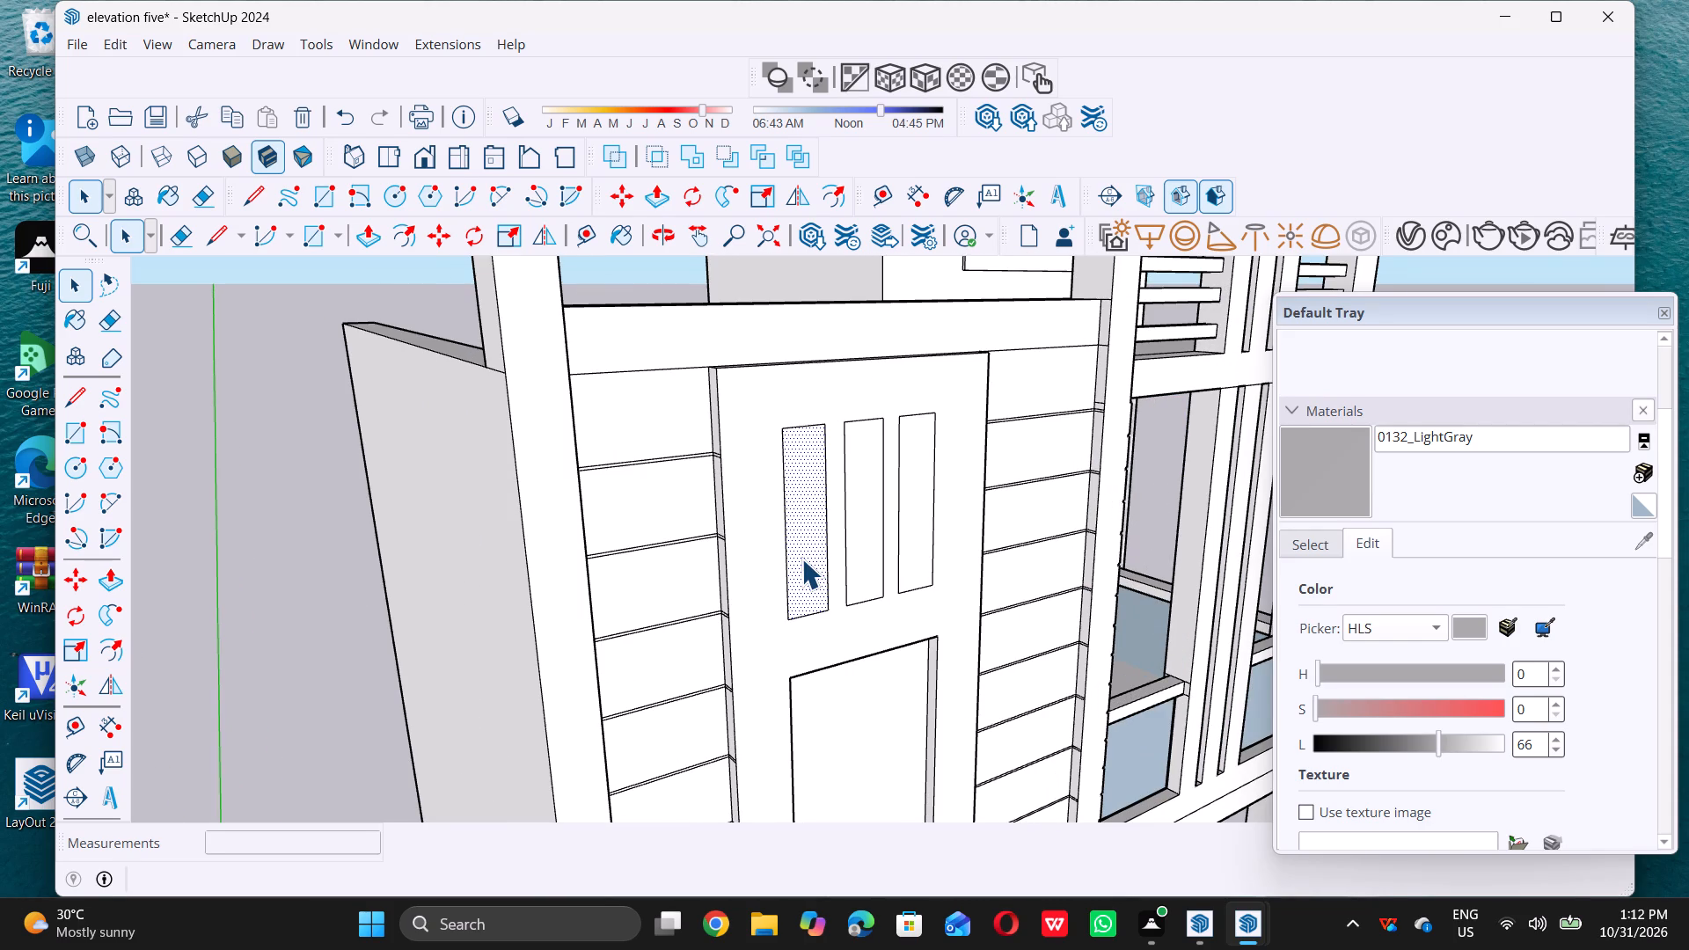
{"action": "key", "text": "p"}
{"action": "left_click", "coordinate": [801, 559]}
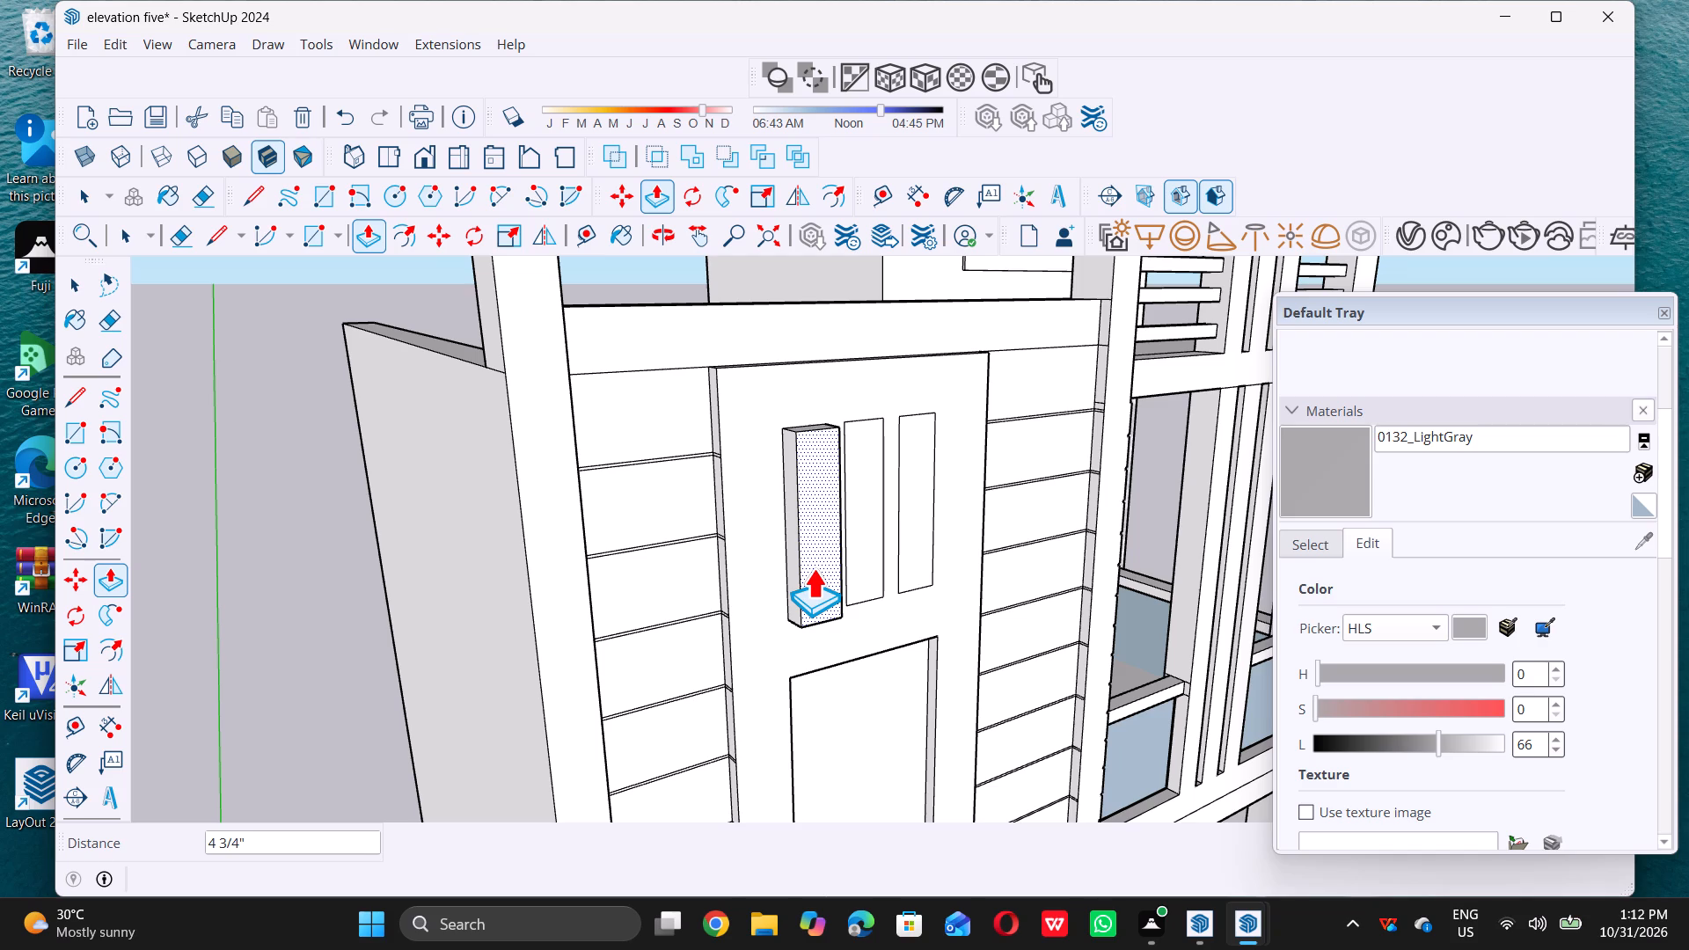
{"action": "key", "text": "2"}
{"action": "key", "text": "shift+quotedbl"}
{"action": "key", "text": "Return"}
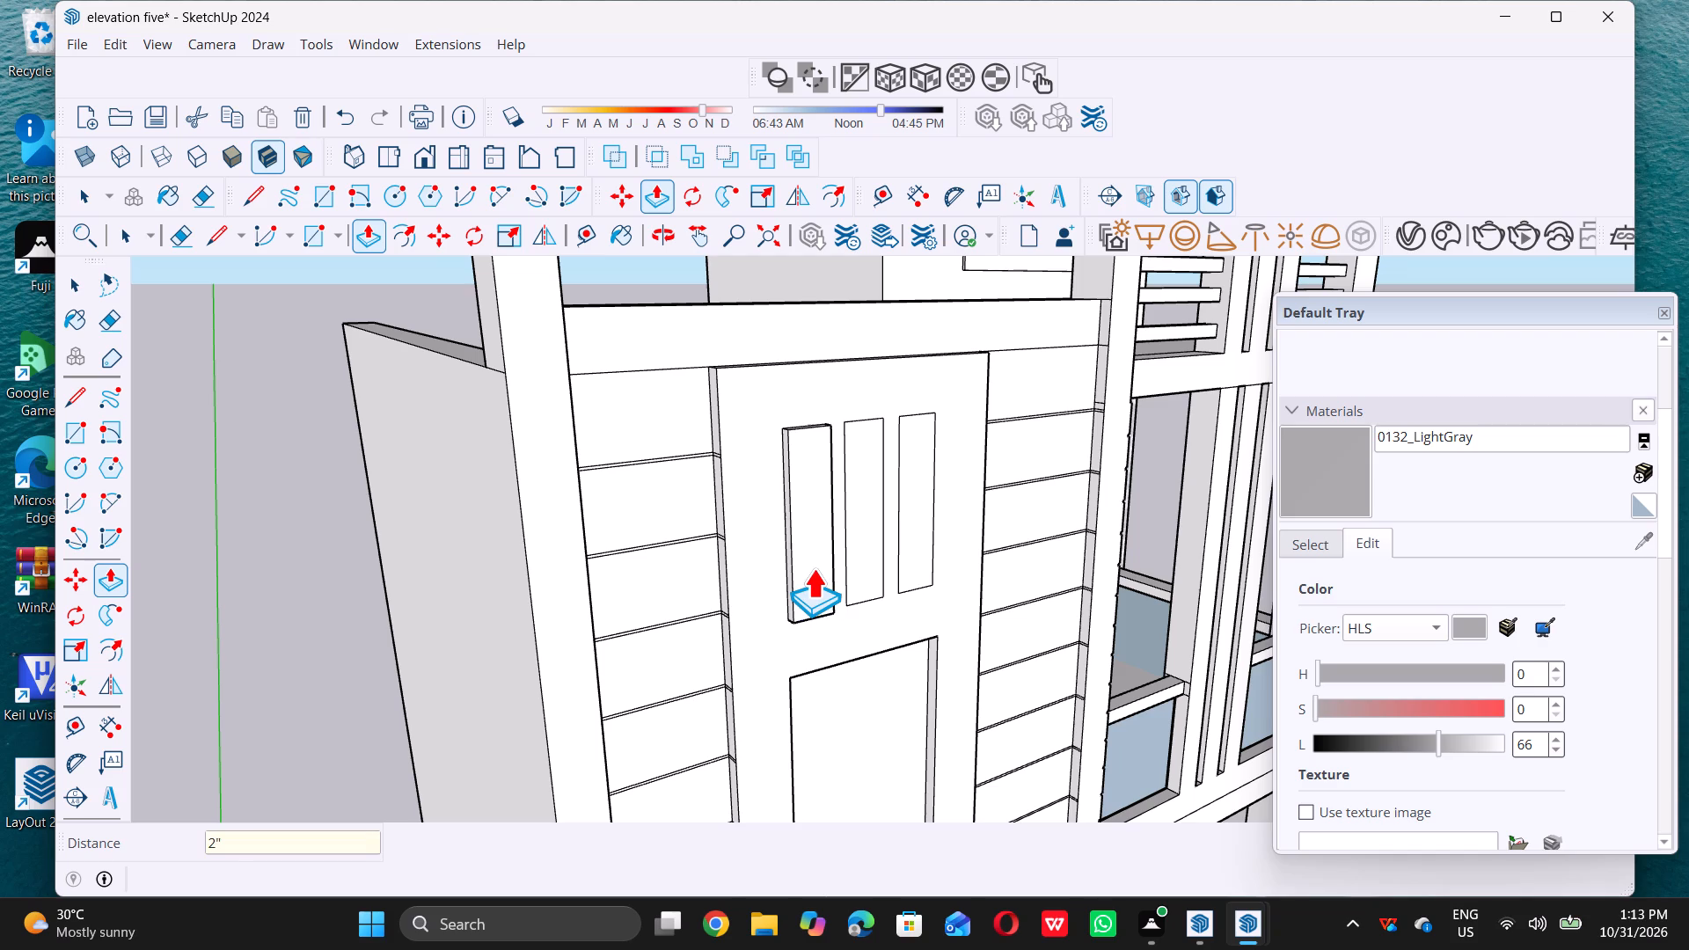
{"action": "scroll", "coordinate": [848, 551], "scroll_direction": "up", "scroll_amount": 4}
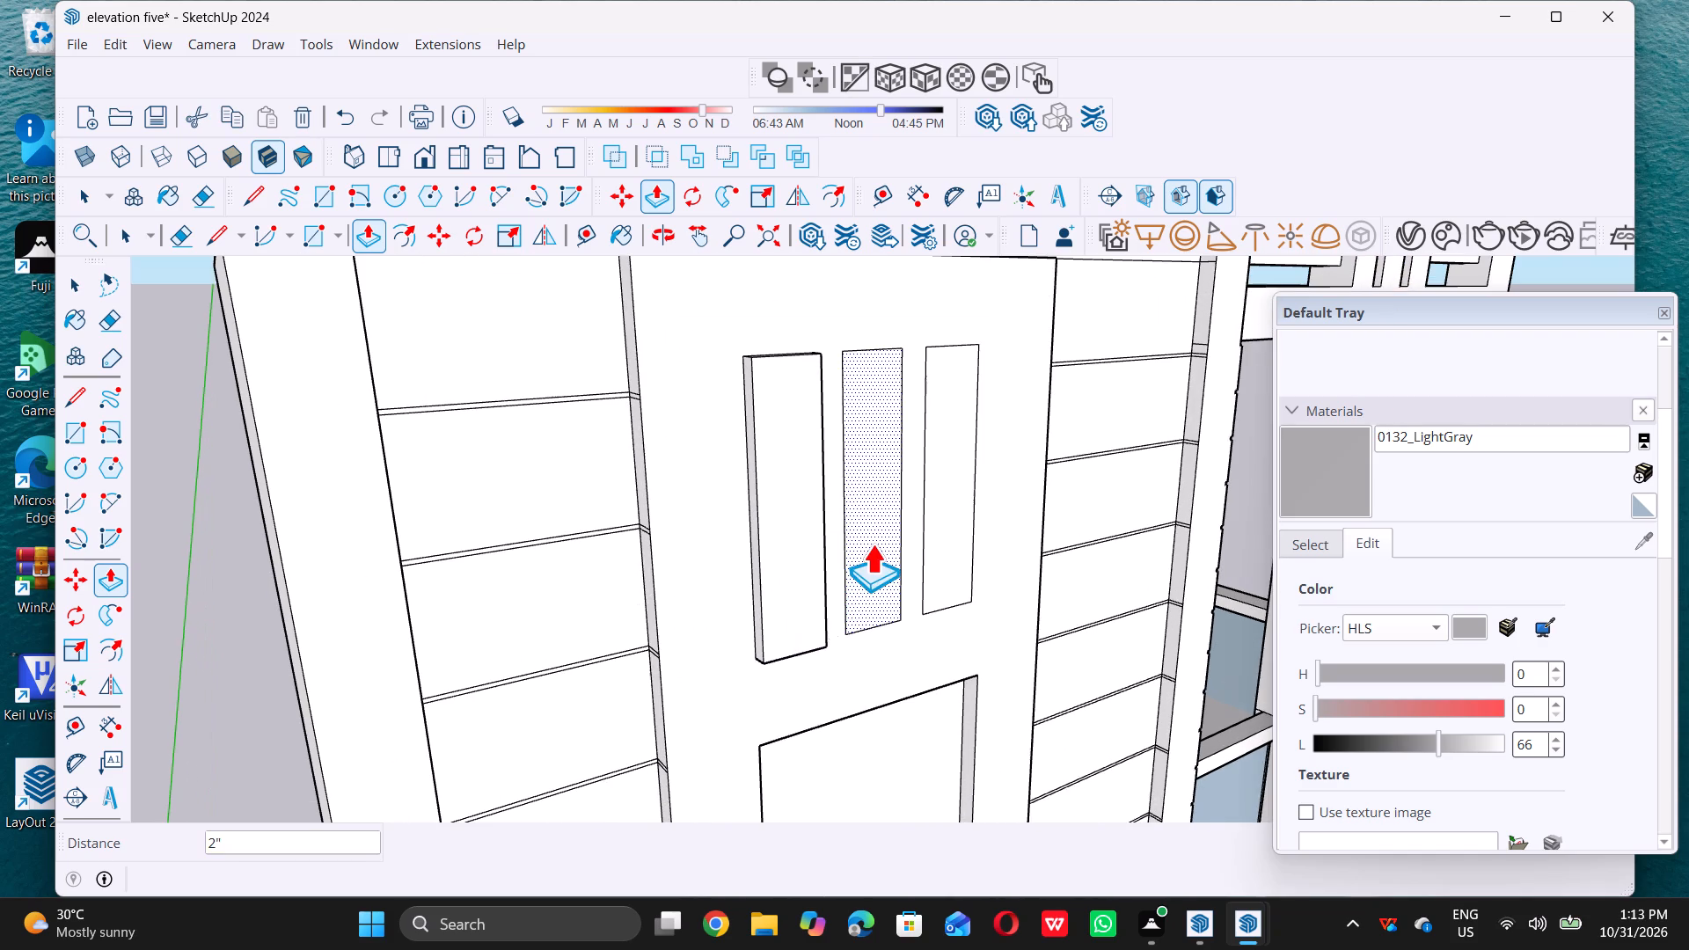
Push/pull the middle and innermost narrow strips near the roof outward by 2", matching the outermost strip.
{"action": "left_click", "coordinate": [870, 541]}
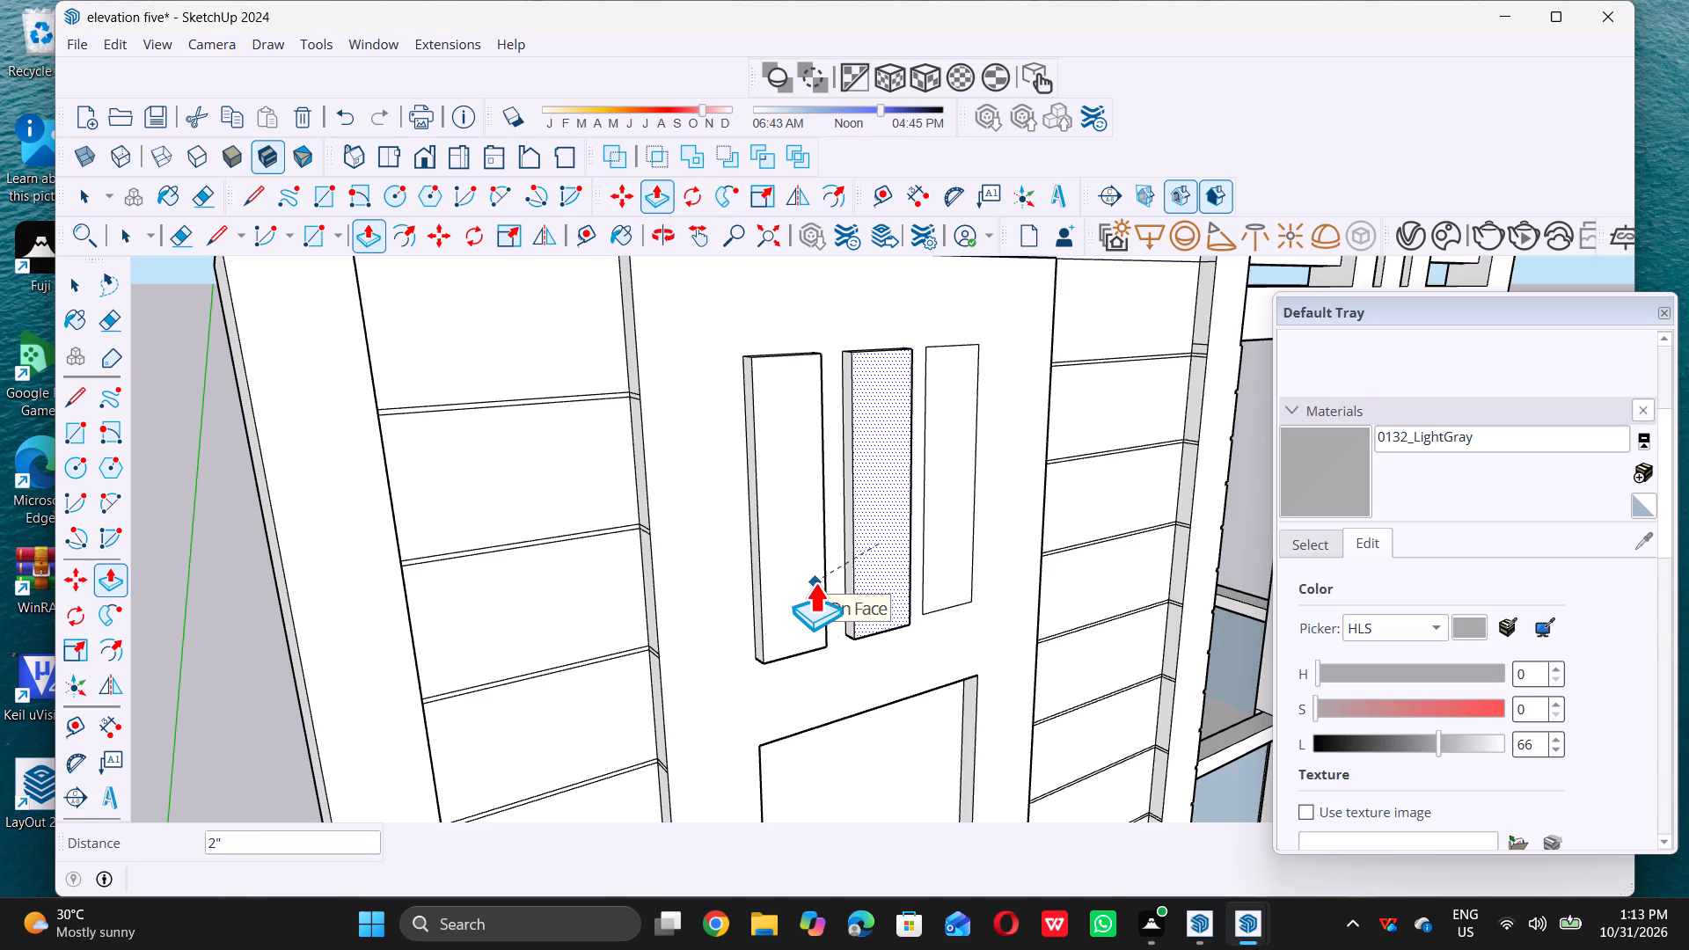
{"action": "double_click", "coordinate": [821, 581]}
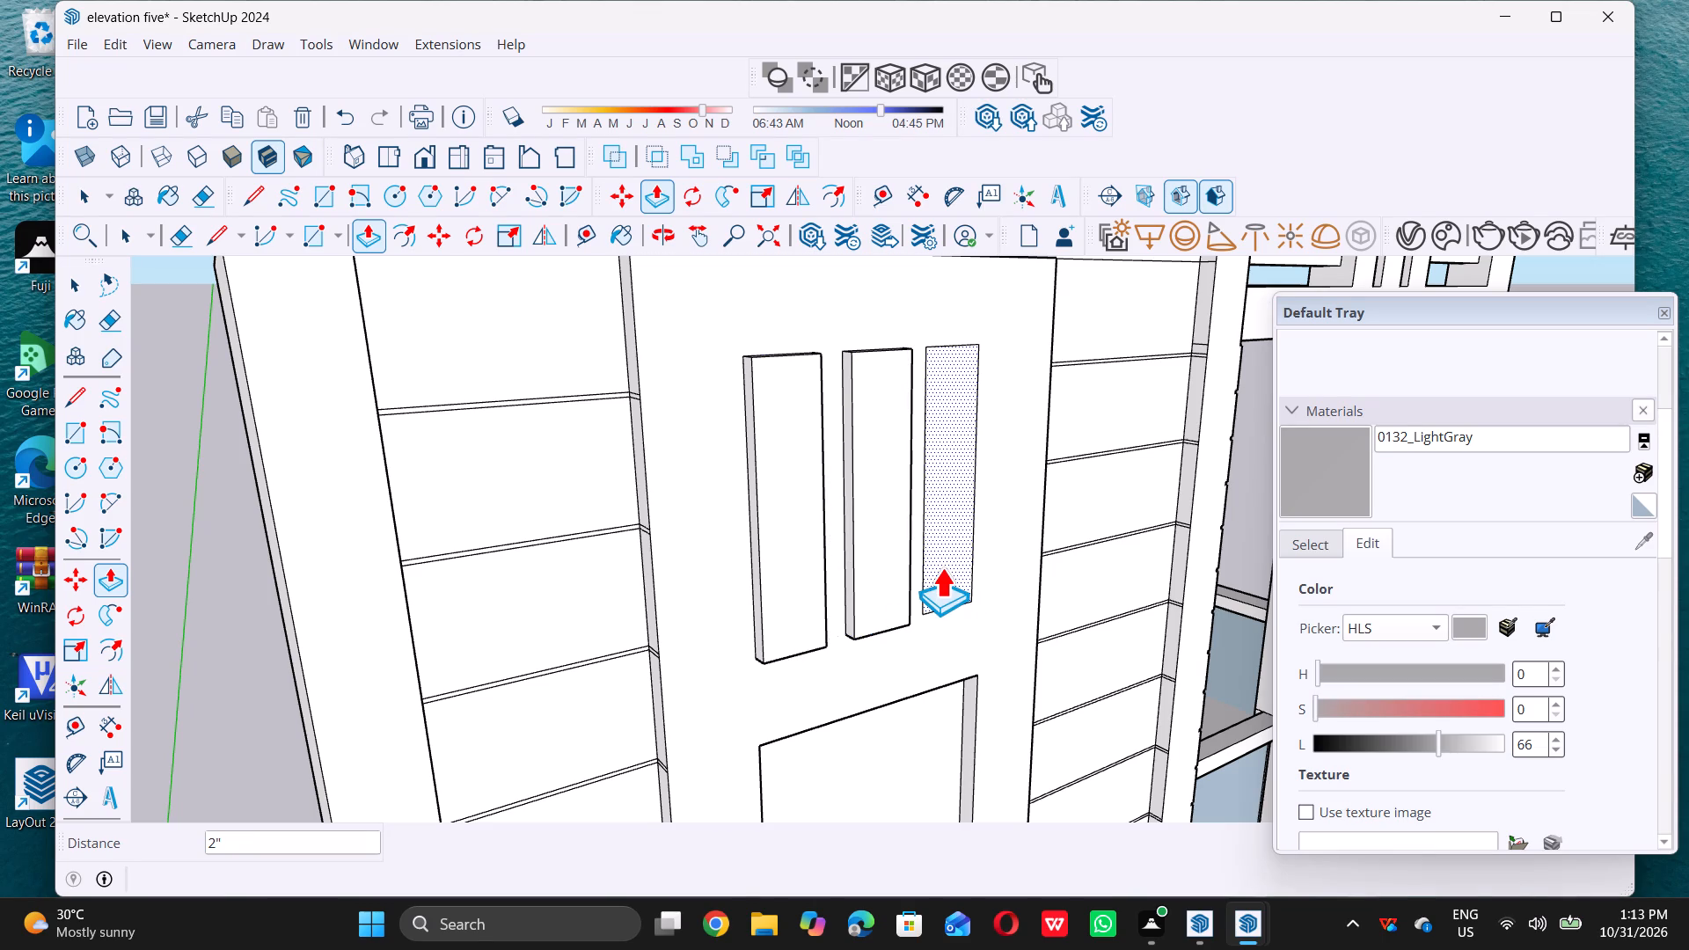
{"action": "left_click", "coordinate": [941, 567]}
{"action": "left_click", "coordinate": [908, 588]}
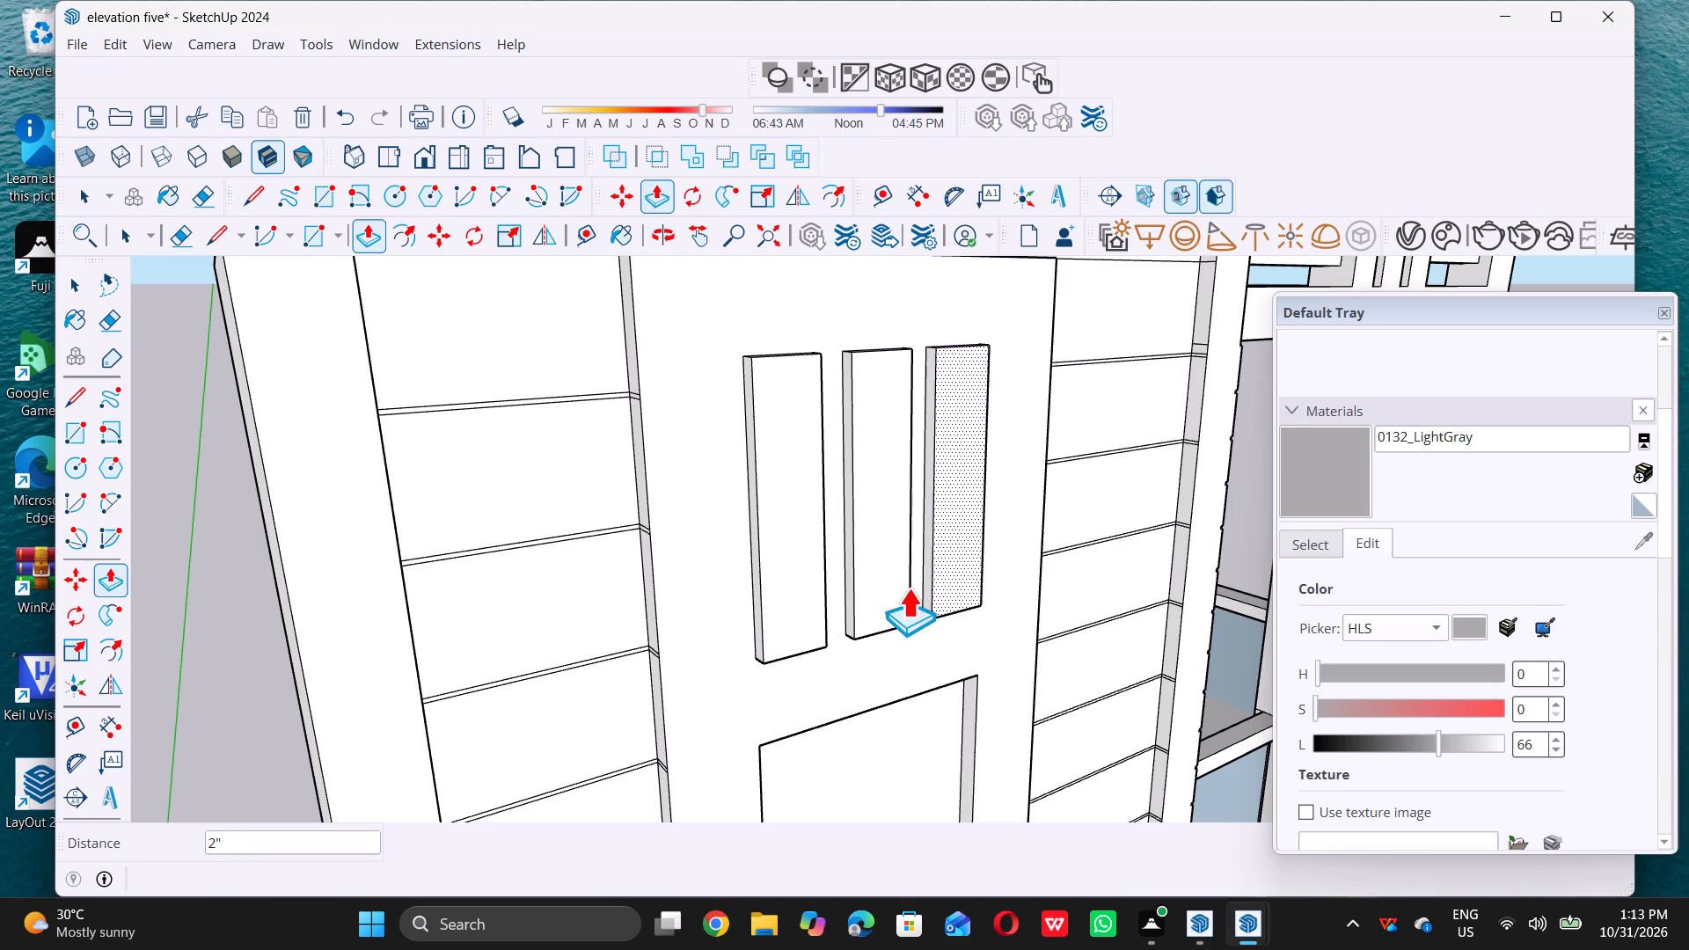
{"action": "key", "text": "space"}
Push/pull the recessed face of the outermost of the four slots at the central panel's lower end outward by 2" twice.
{"action": "scroll", "coordinate": [909, 591], "scroll_direction": "down", "scroll_amount": 19}
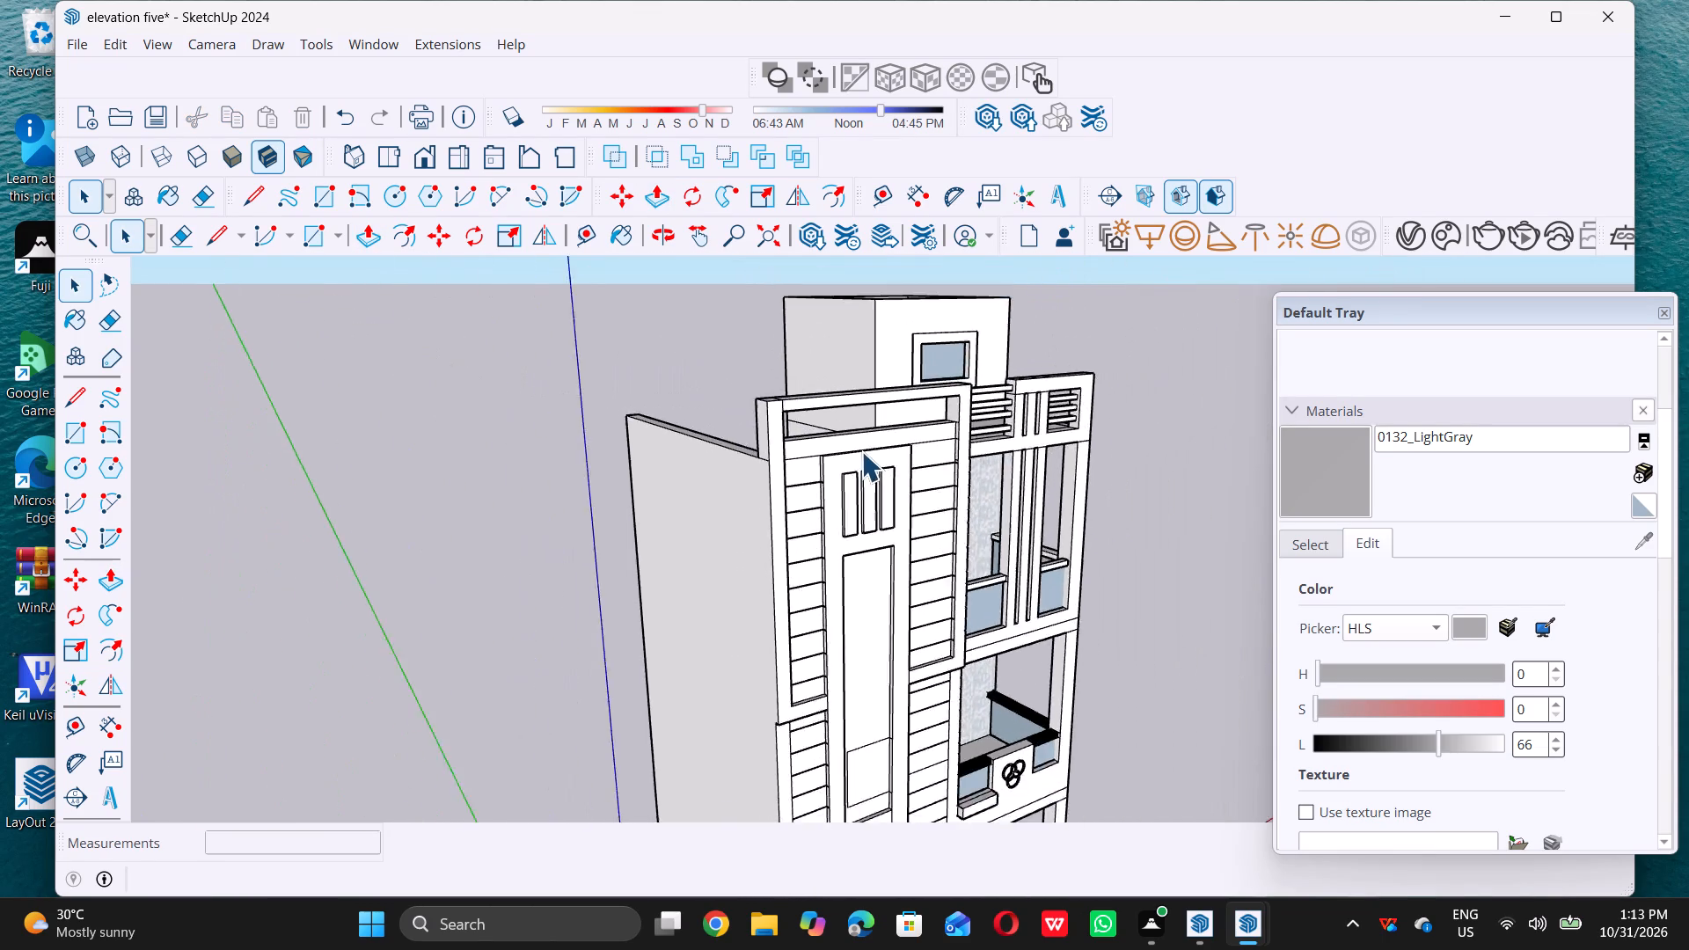
{"action": "scroll", "coordinate": [861, 451], "scroll_direction": "down", "scroll_amount": 6}
{"action": "scroll", "coordinate": [868, 651], "scroll_direction": "up", "scroll_amount": 7}
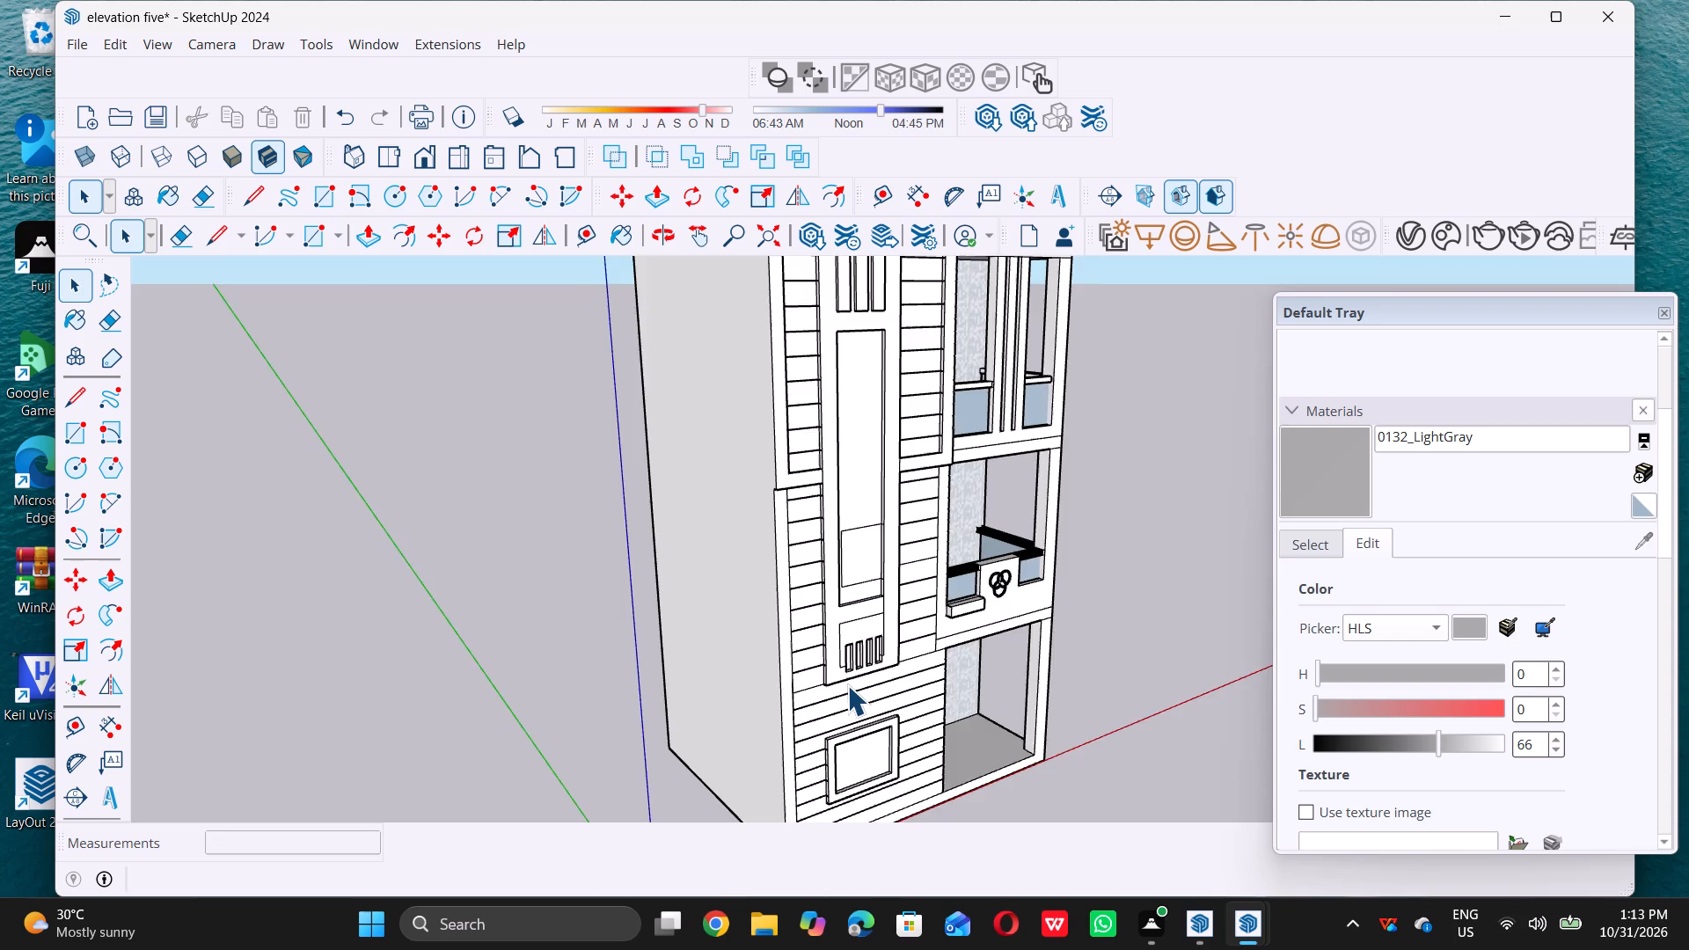
{"action": "scroll", "coordinate": [847, 685], "scroll_direction": "up", "scroll_amount": 7}
{"action": "scroll", "coordinate": [829, 617], "scroll_direction": "down", "scroll_amount": 6}
{"action": "scroll", "coordinate": [839, 516], "scroll_direction": "down", "scroll_amount": 4}
{"action": "scroll", "coordinate": [880, 605], "scroll_direction": "up", "scroll_amount": 5}
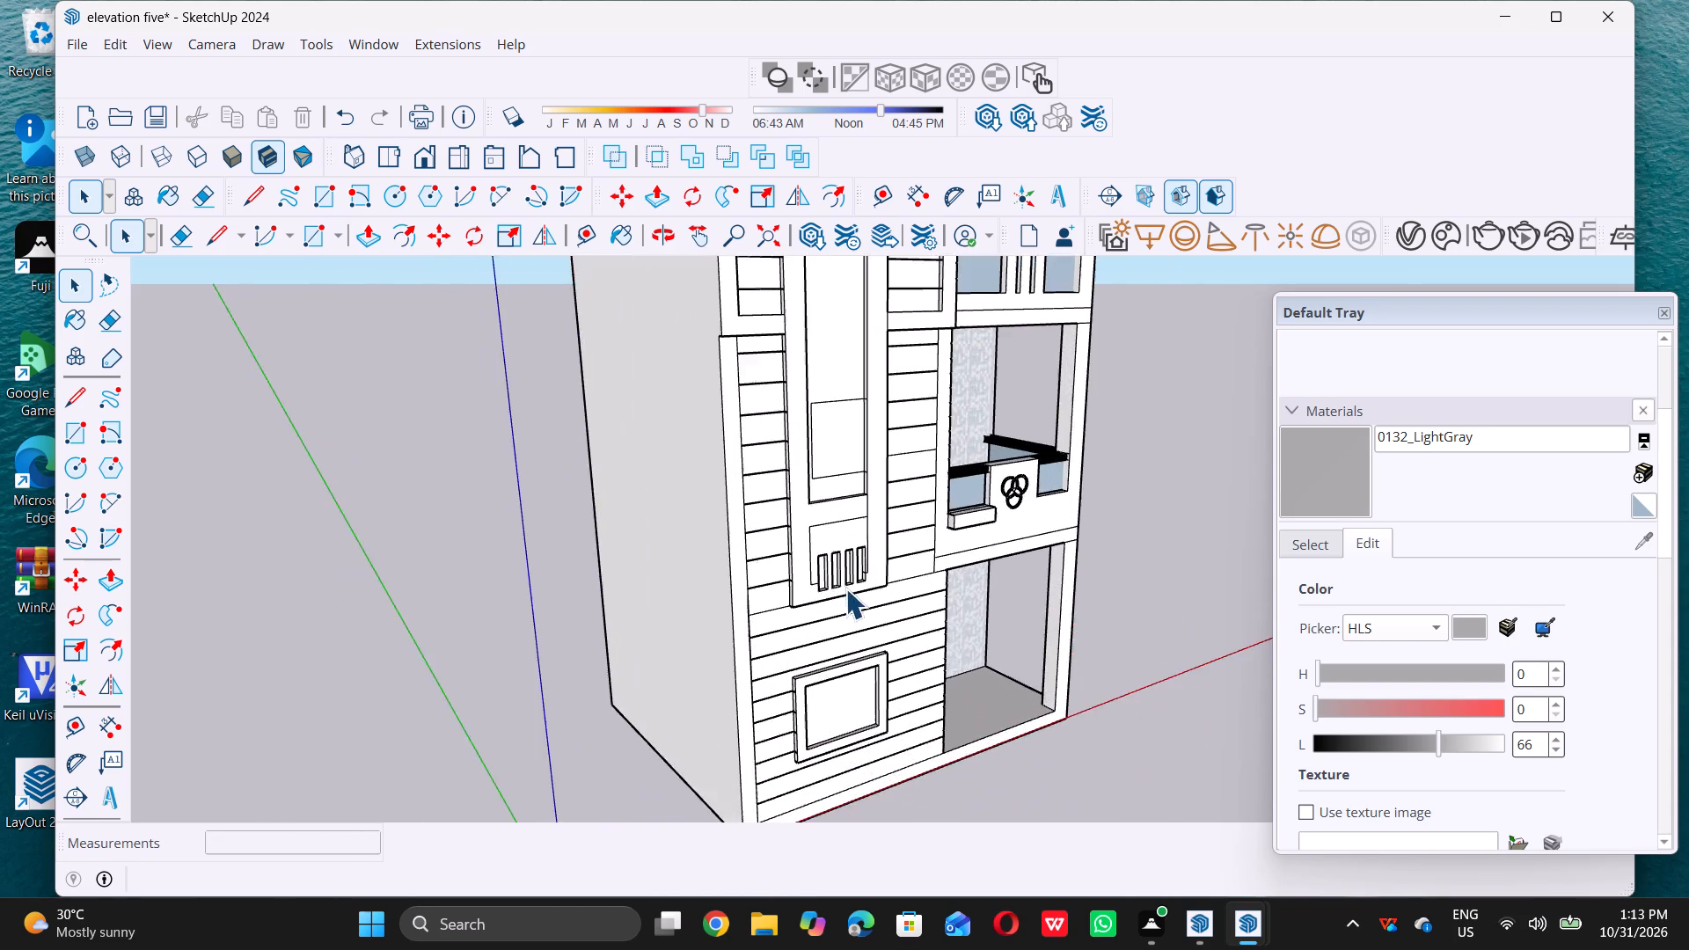
{"action": "scroll", "coordinate": [834, 587], "scroll_direction": "up", "scroll_amount": 16}
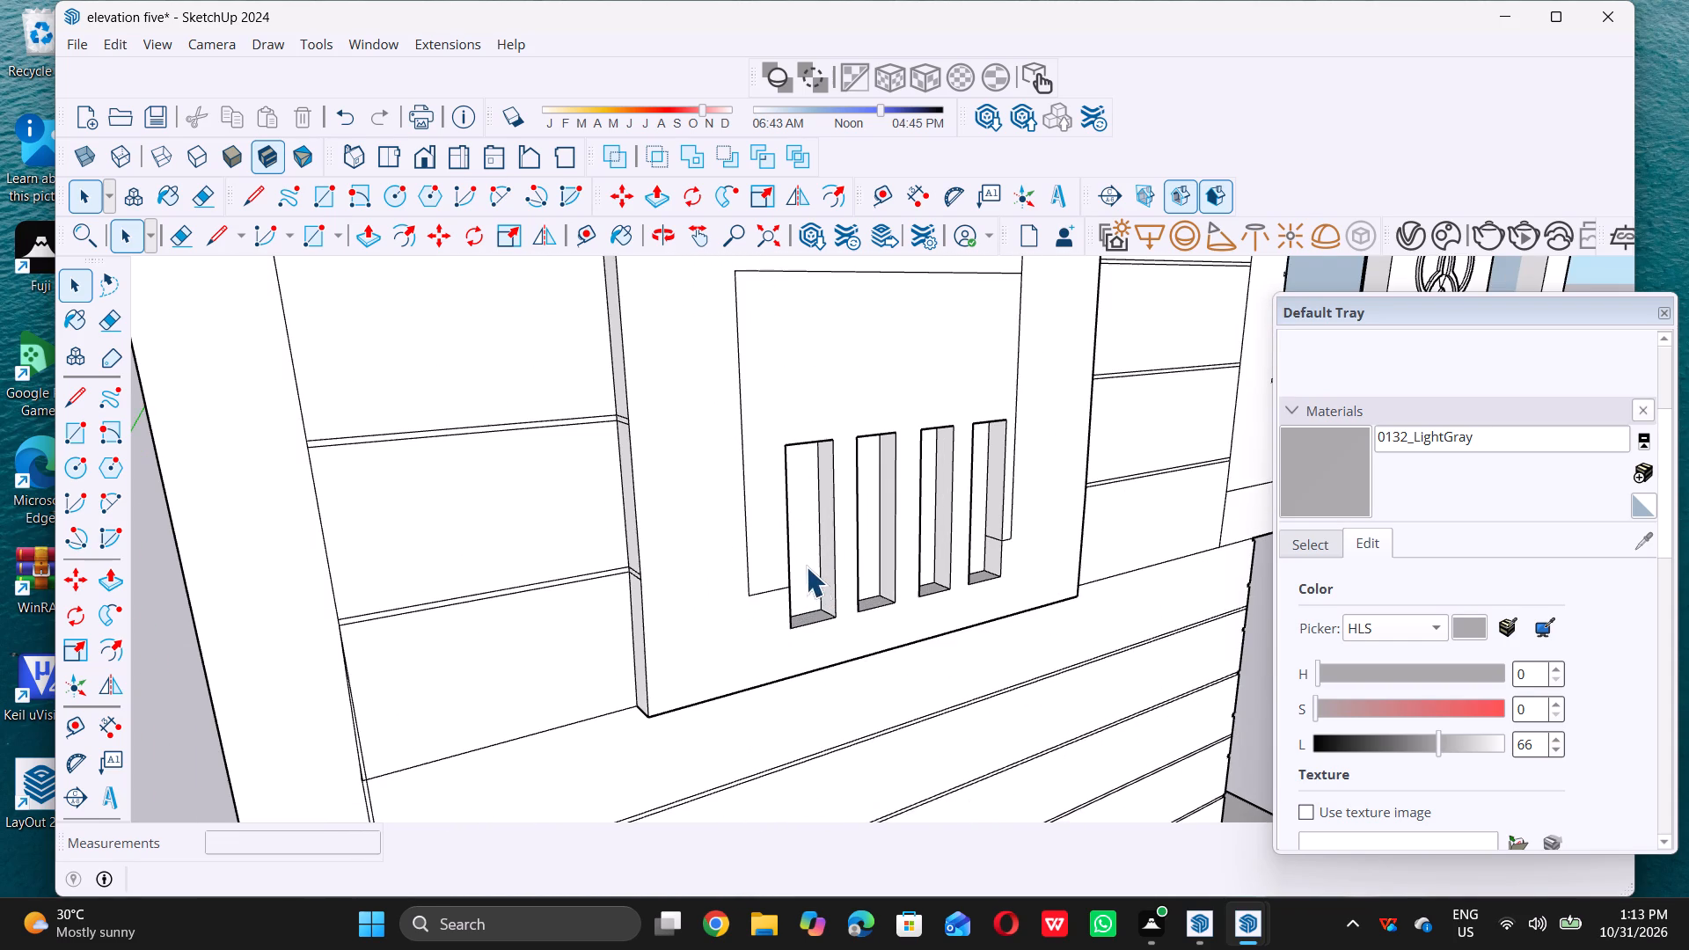
{"action": "scroll", "coordinate": [814, 570], "scroll_direction": "up", "scroll_amount": 3}
{"action": "left_click", "coordinate": [814, 570]}
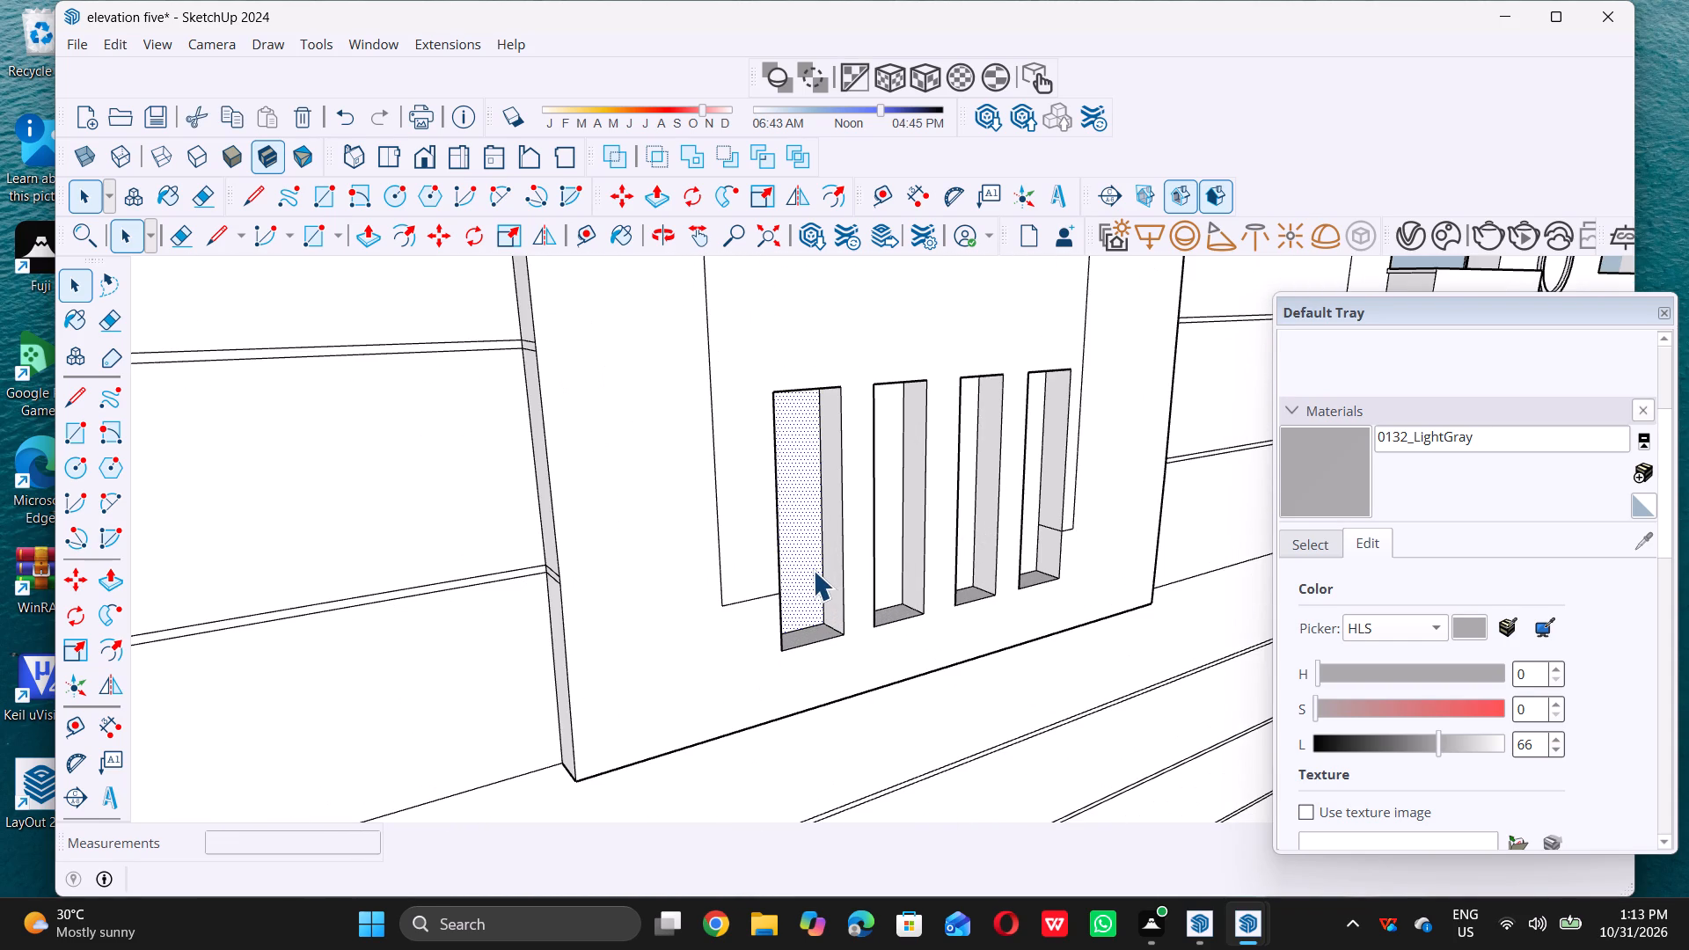
{"action": "key", "text": "p"}
{"action": "double_click", "coordinate": [813, 570]}
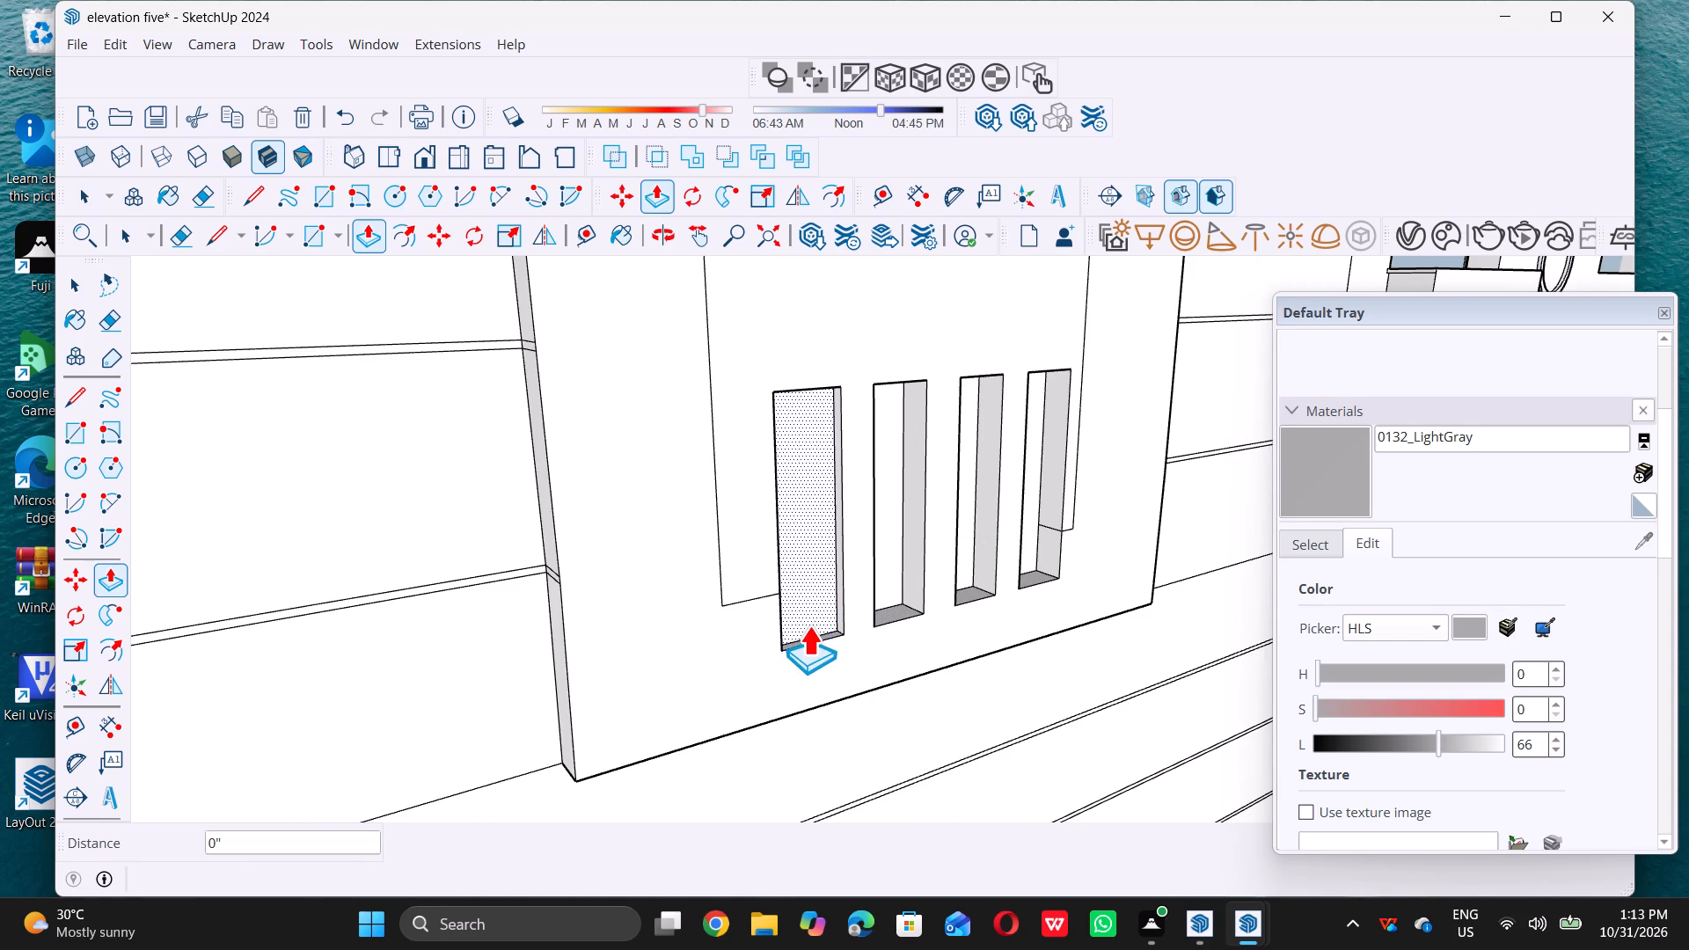
{"action": "double_click", "coordinate": [814, 598]}
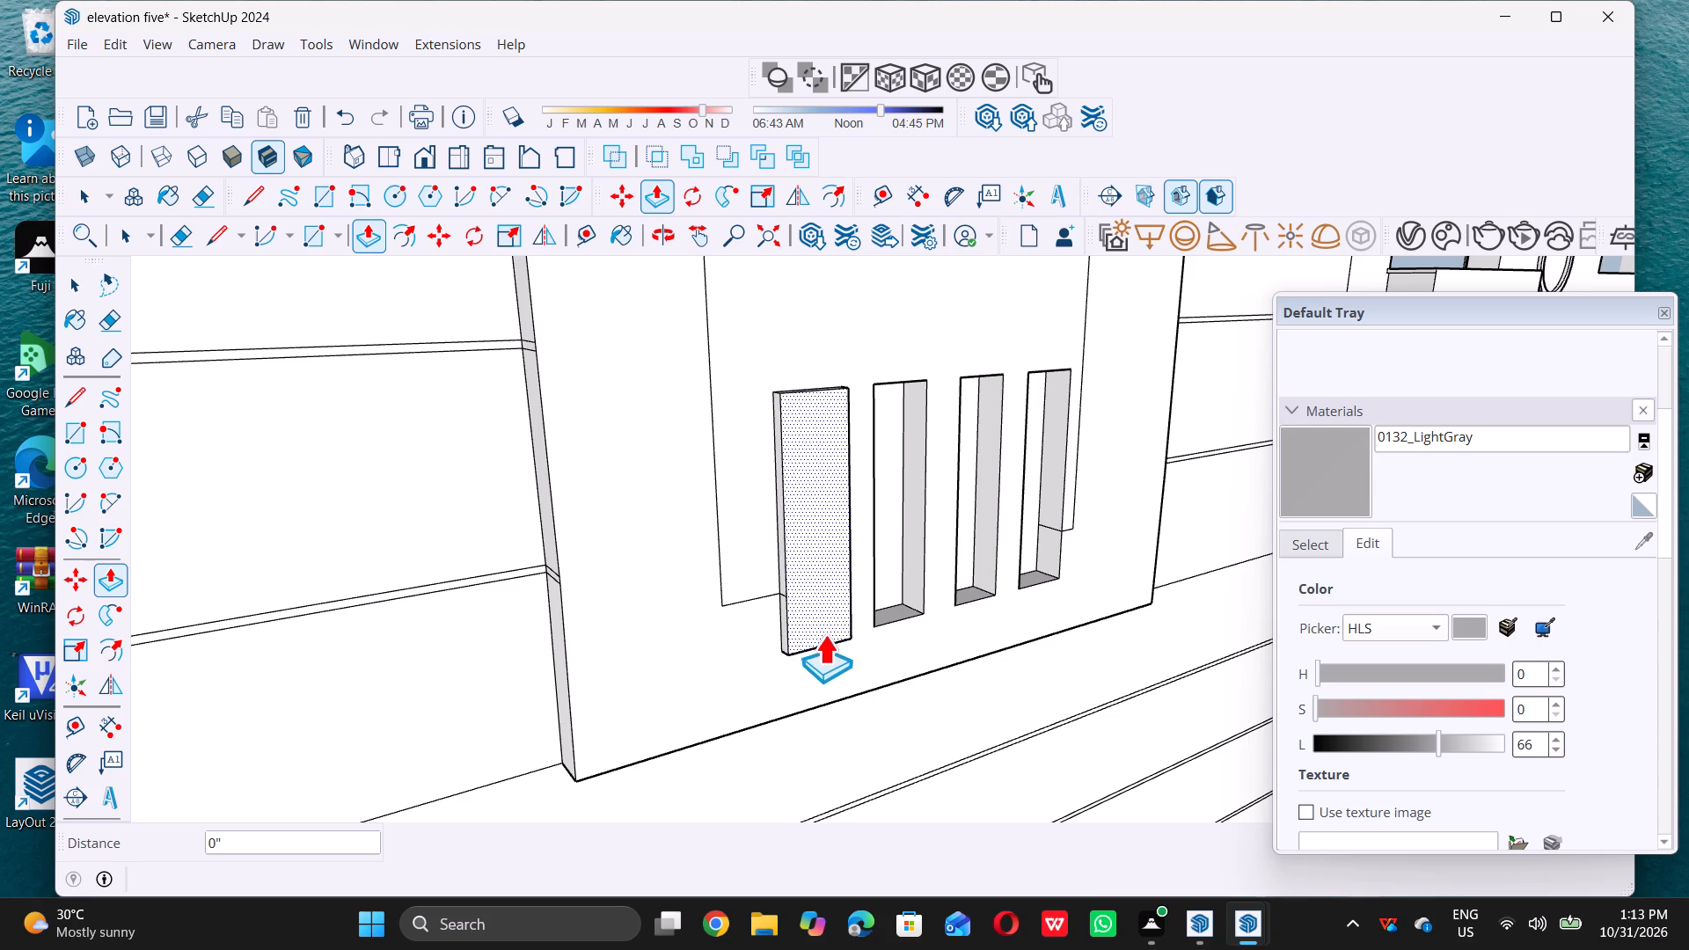
Push/pull the recessed faces of the second and third lower slots outward by 4" each, matching the outermost strip.
{"action": "left_click", "coordinate": [888, 582]}
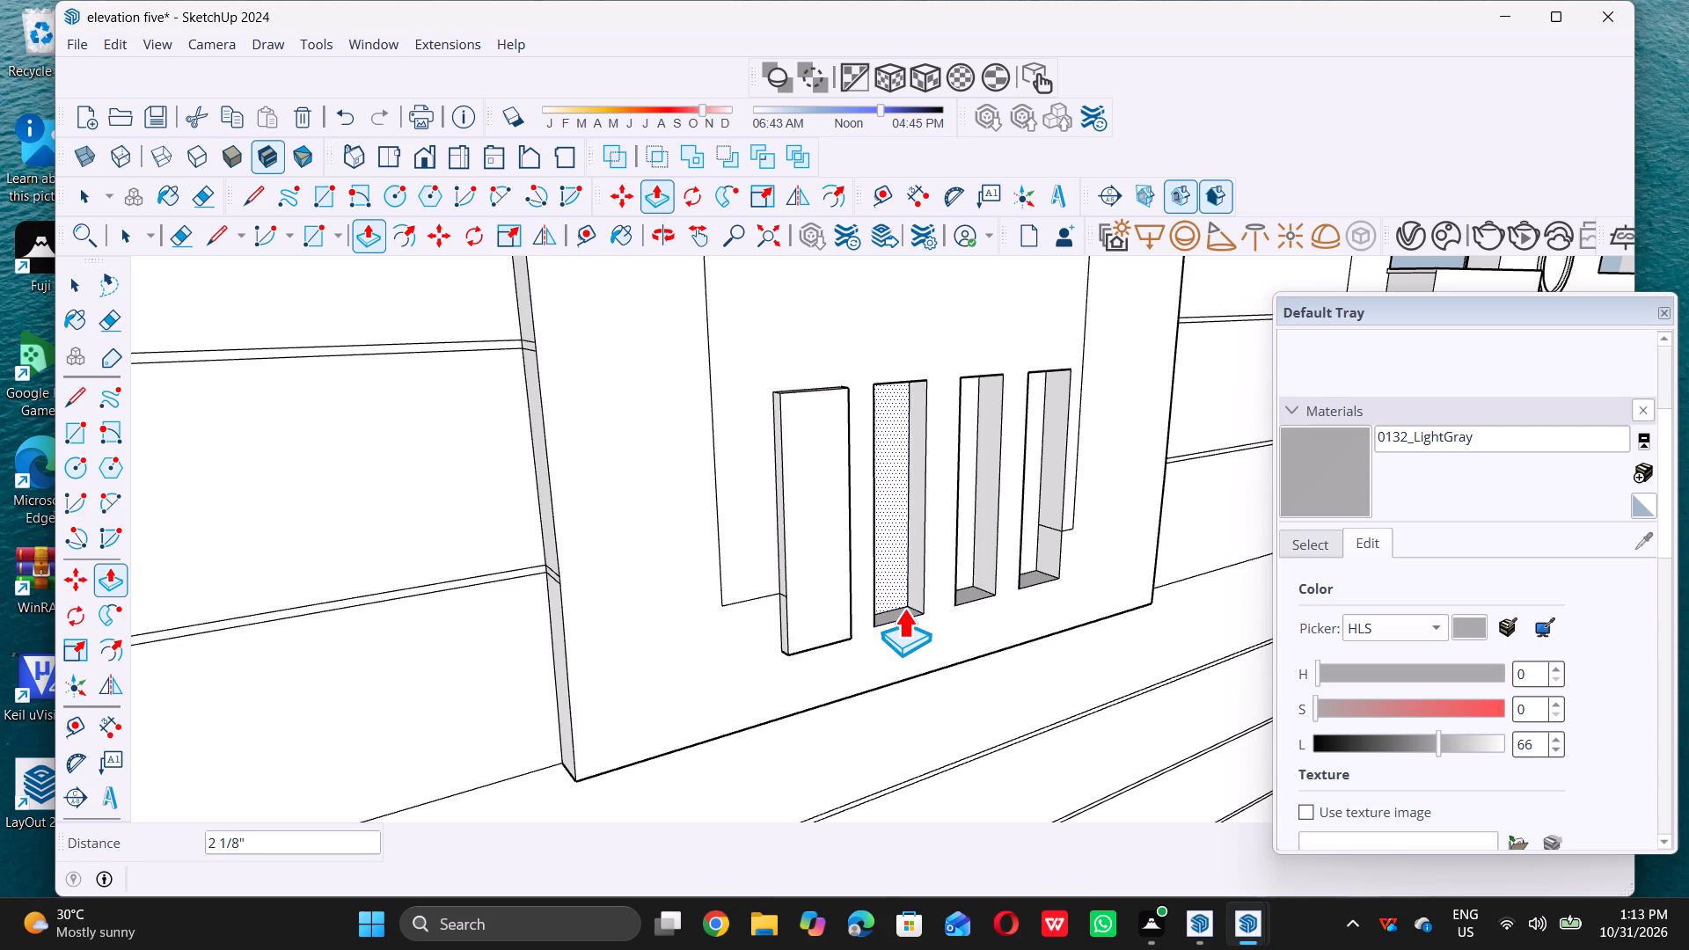
{"action": "double_click", "coordinate": [849, 624]}
{"action": "left_click", "coordinate": [972, 560]}
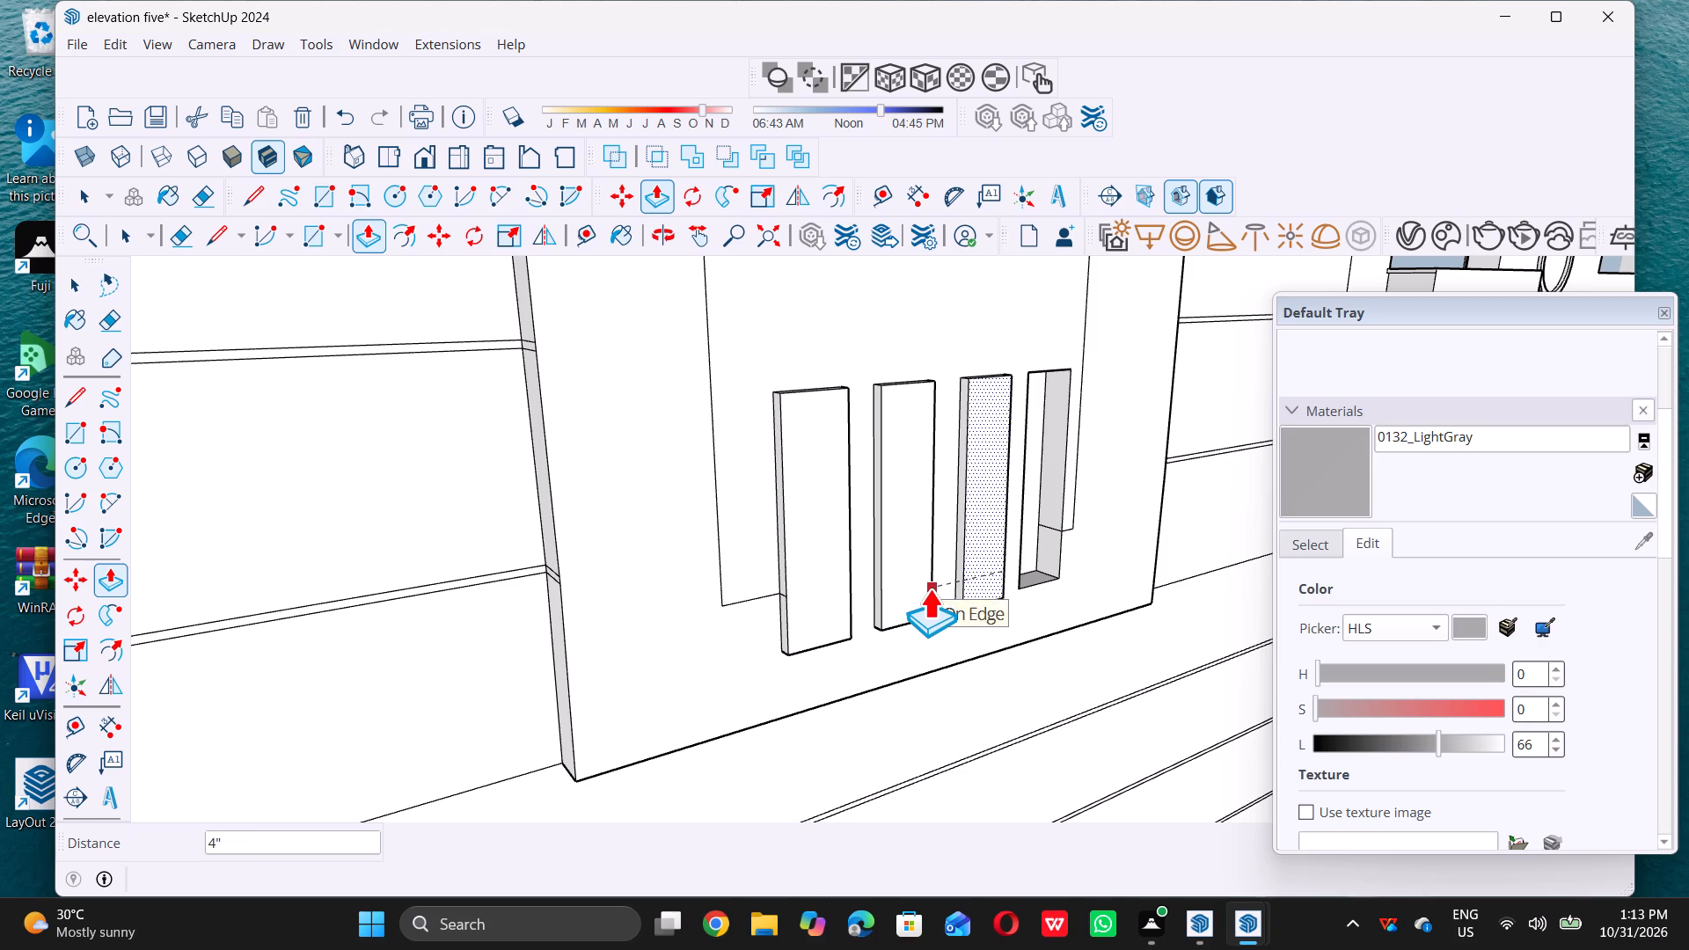
{"action": "left_click", "coordinate": [929, 588]}
Push/pull the innermost lower slot's recessed face by 3" to the panel and a further 1" outward to match its neighbour.
{"action": "left_click", "coordinate": [1036, 555]}
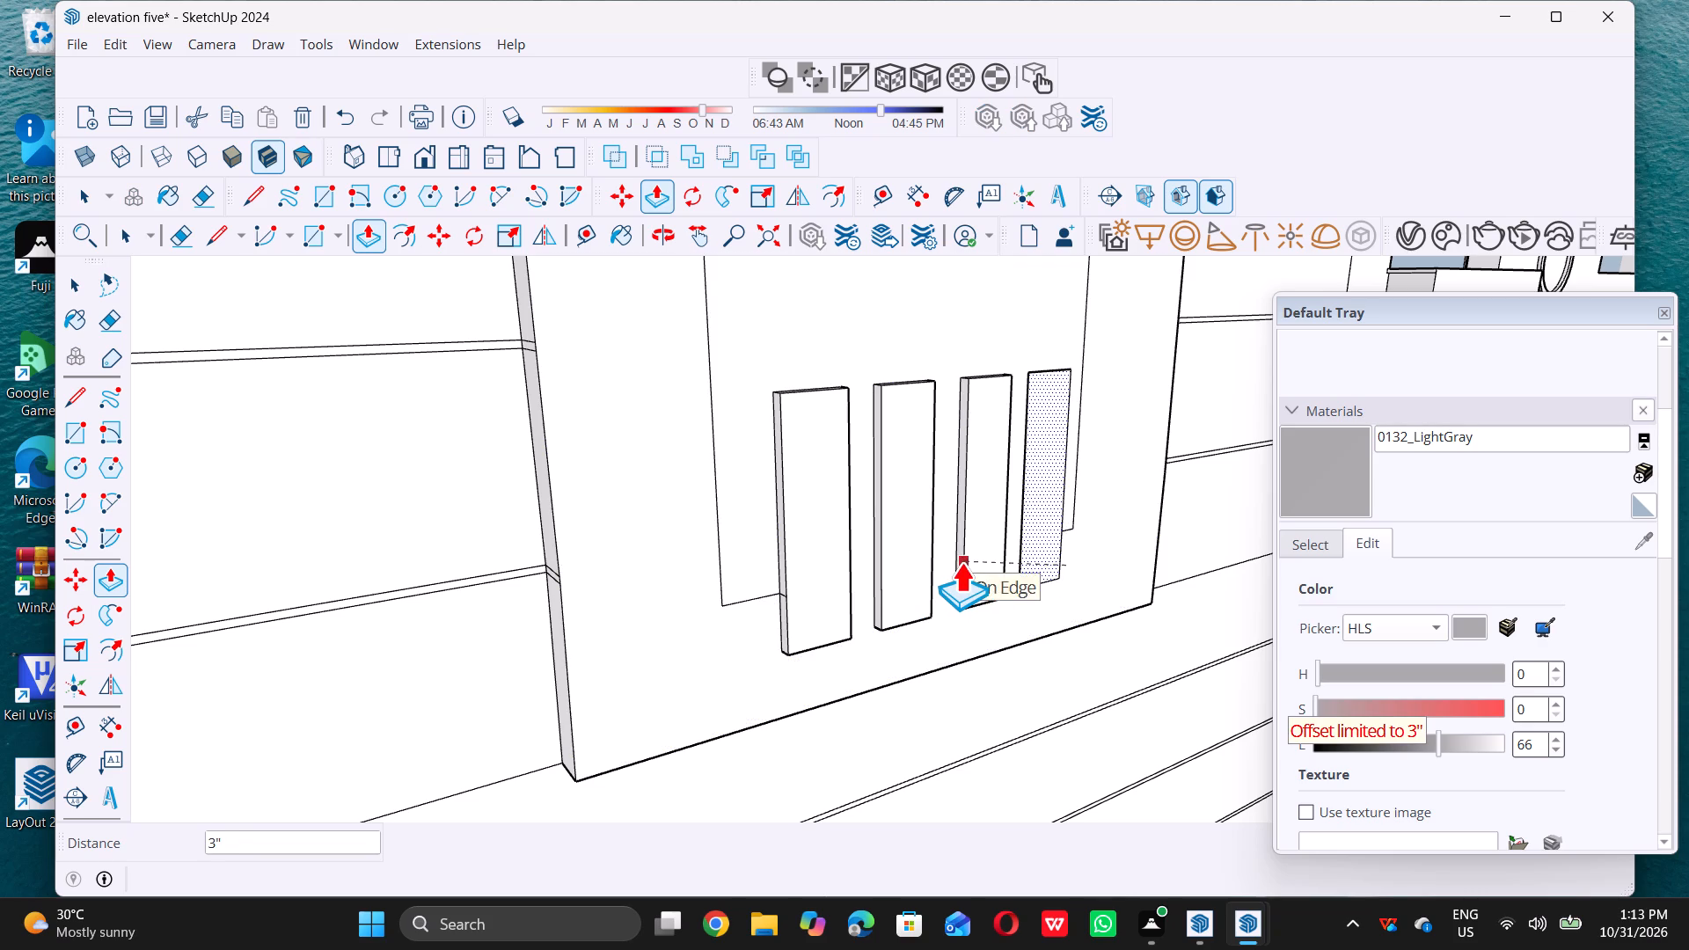
{"action": "left_click", "coordinate": [961, 562]}
{"action": "scroll", "coordinate": [1045, 542], "scroll_direction": "up", "scroll_amount": 3}
{"action": "left_click", "coordinate": [1035, 533]}
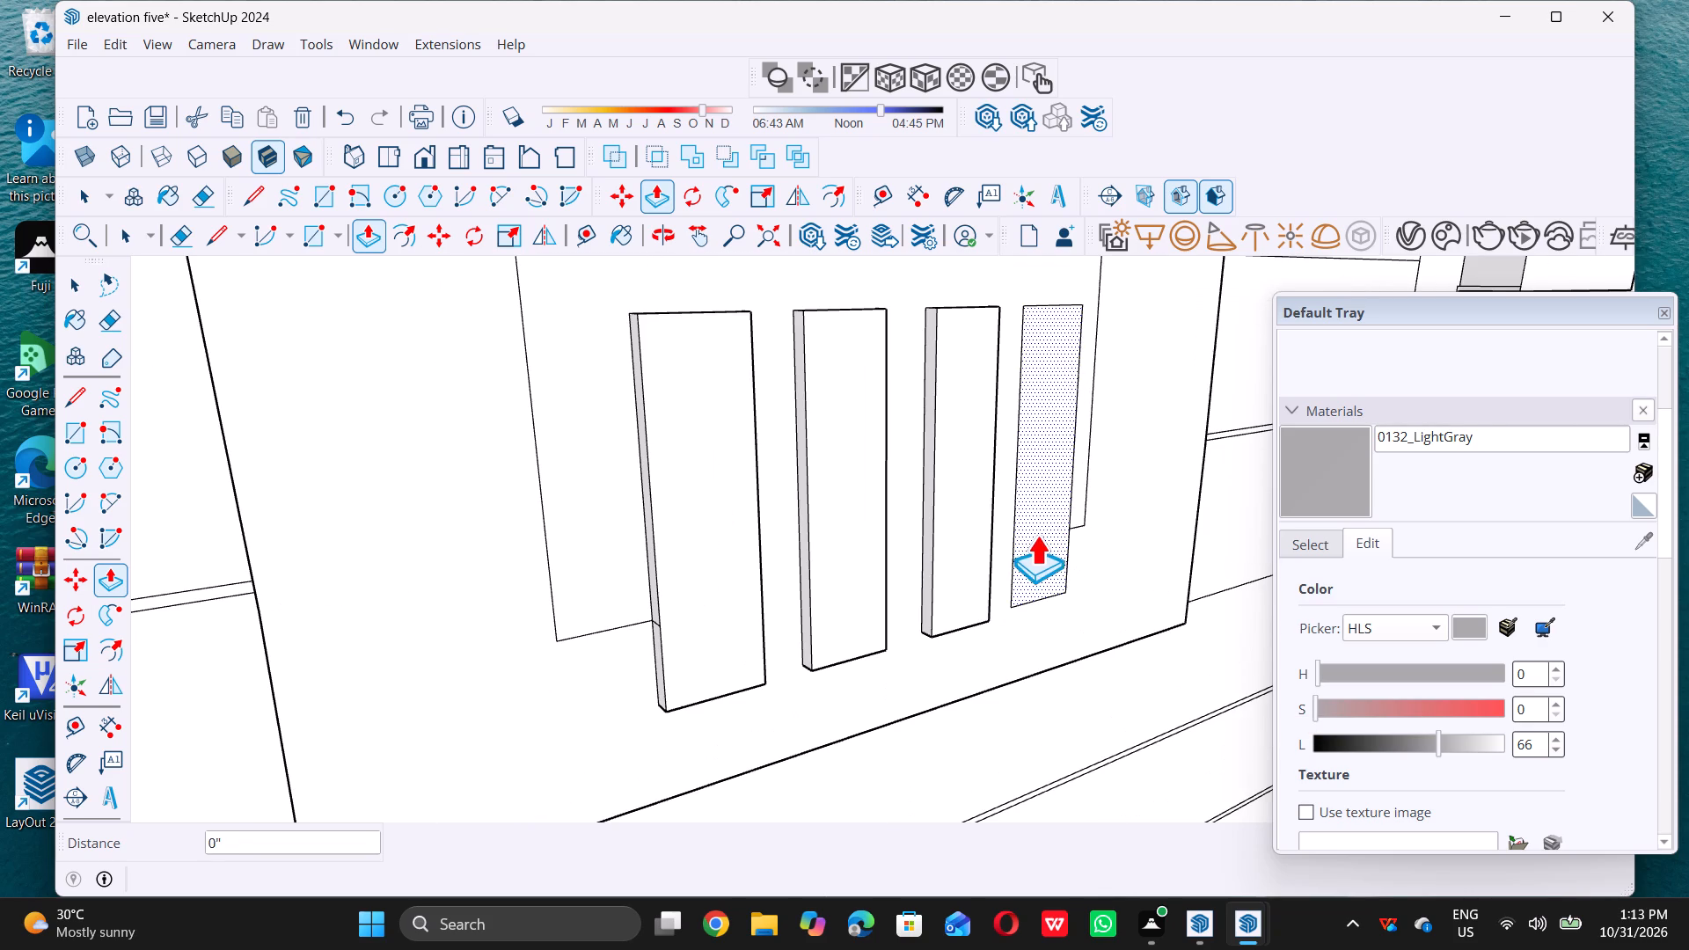
{"action": "left_click", "coordinate": [930, 557]}
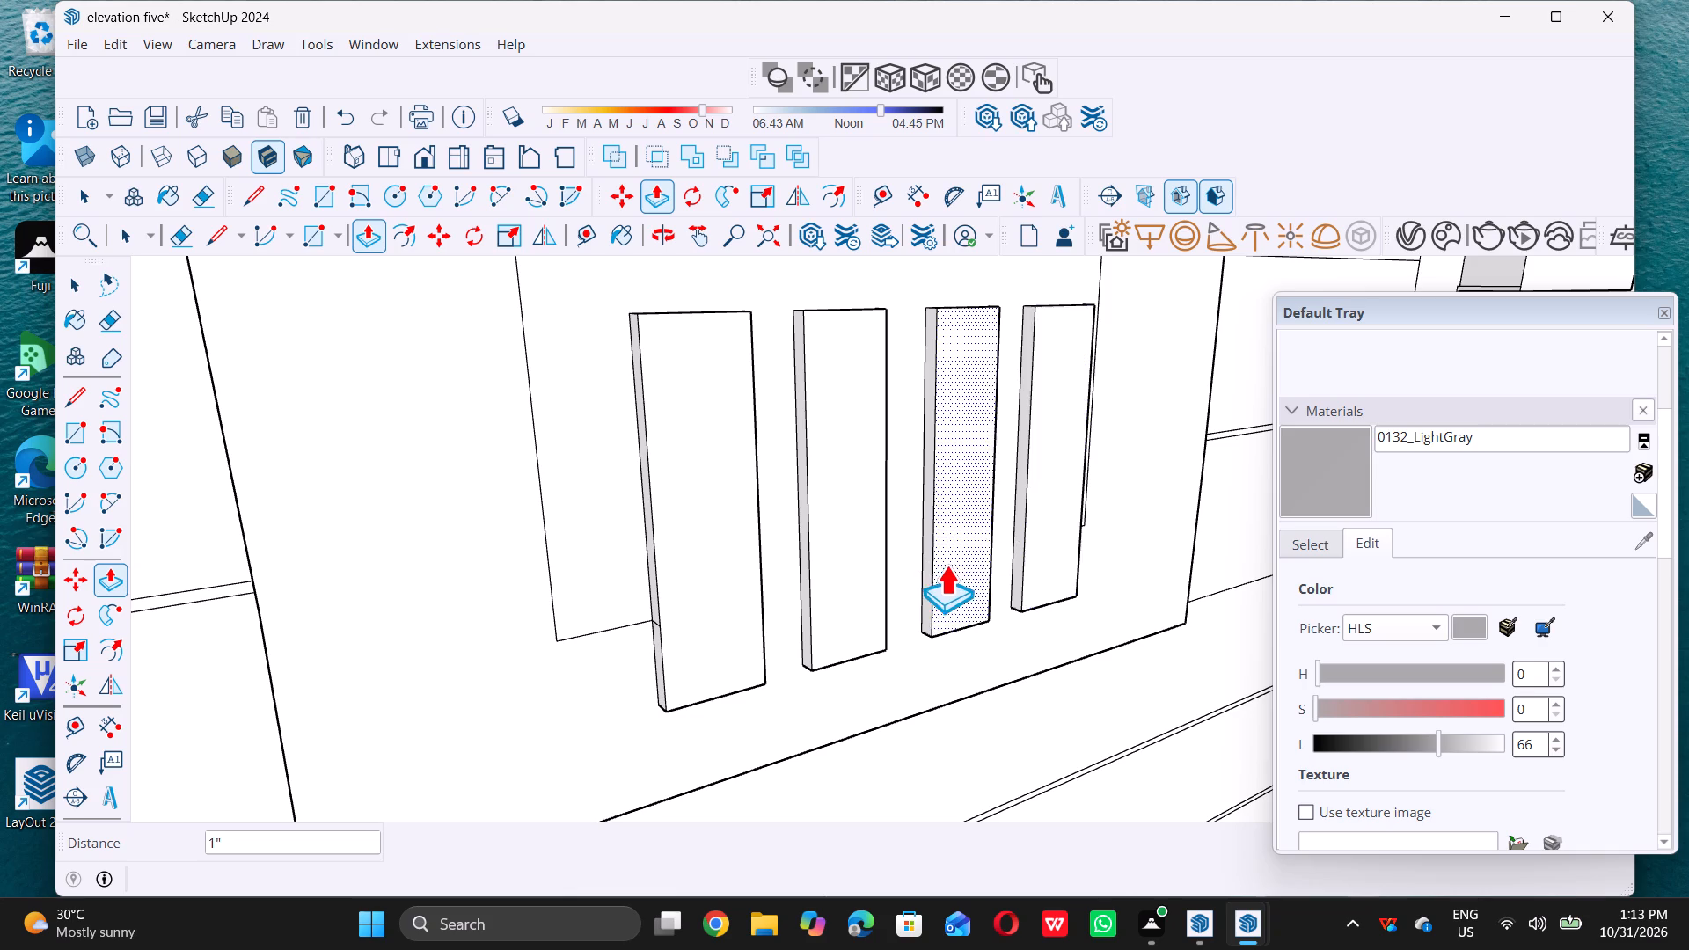
{"action": "key", "text": "space"}
Examine the whole front facade and its central panel strips from the front and at an angle.
{"action": "scroll", "coordinate": [972, 596], "scroll_direction": "down", "scroll_amount": 20}
{"action": "scroll", "coordinate": [972, 596], "scroll_direction": "down", "scroll_amount": 7}
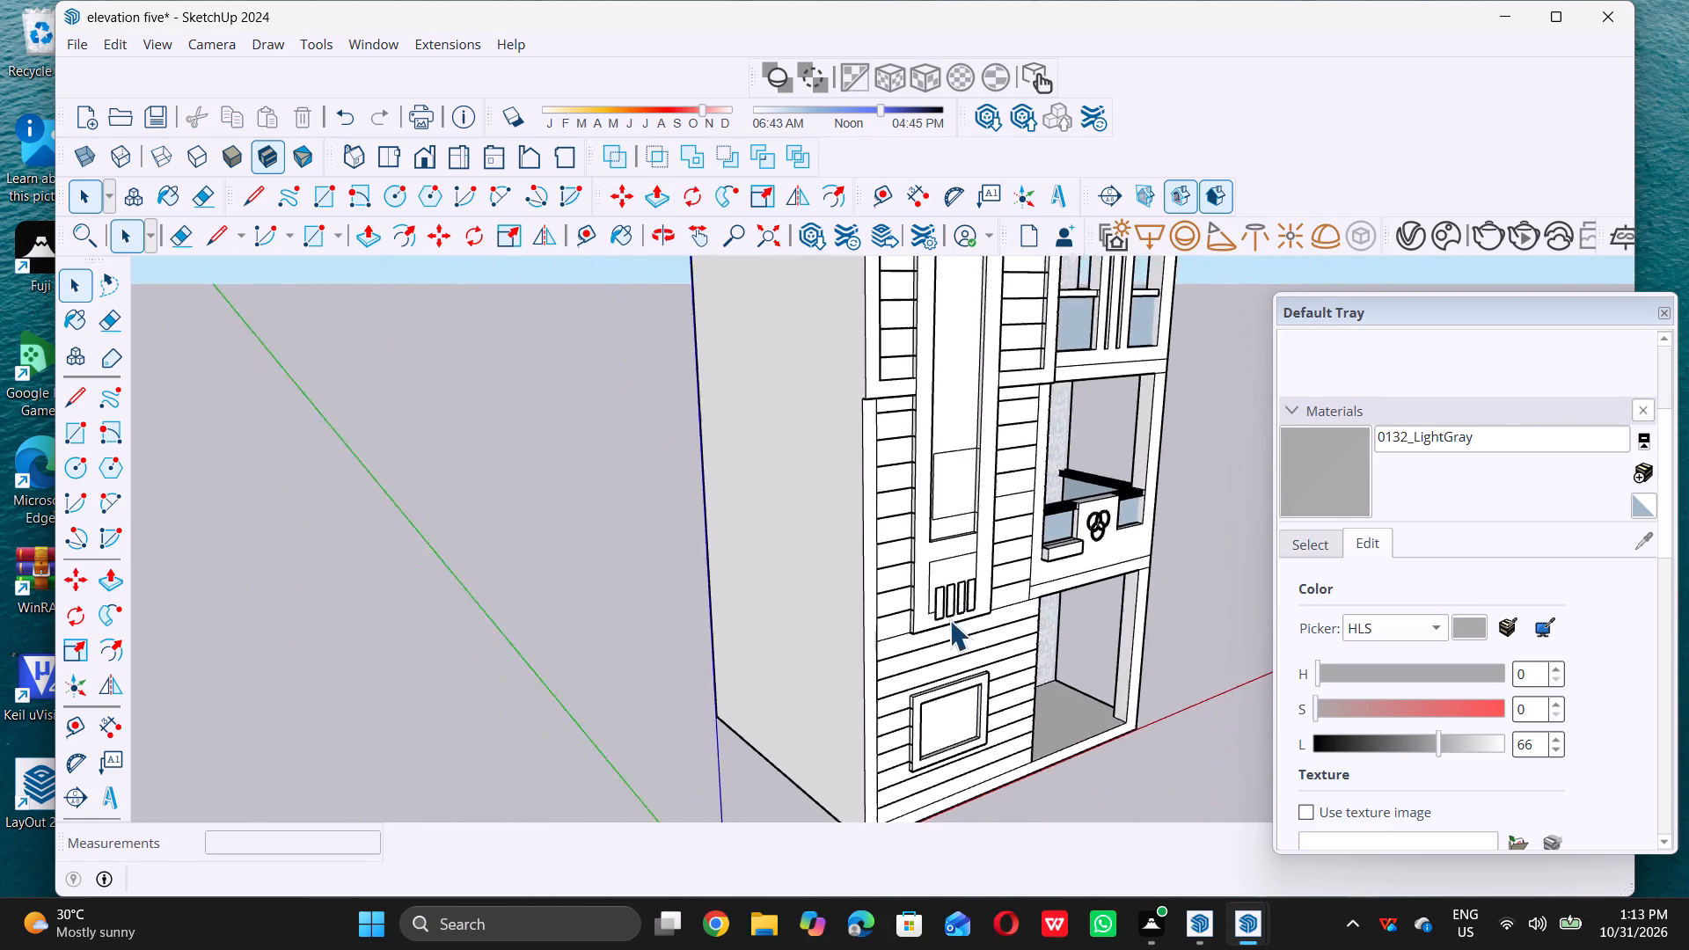
{"action": "scroll", "coordinate": [949, 620], "scroll_direction": "down", "scroll_amount": 15}
{"action": "middle_click_drag", "start_coordinate": [942, 621], "coordinate": [767, 557]}
{"action": "middle_click", "coordinate": [786, 551]}
{"action": "middle_click_drag", "start_coordinate": [788, 550], "coordinate": [789, 547]}
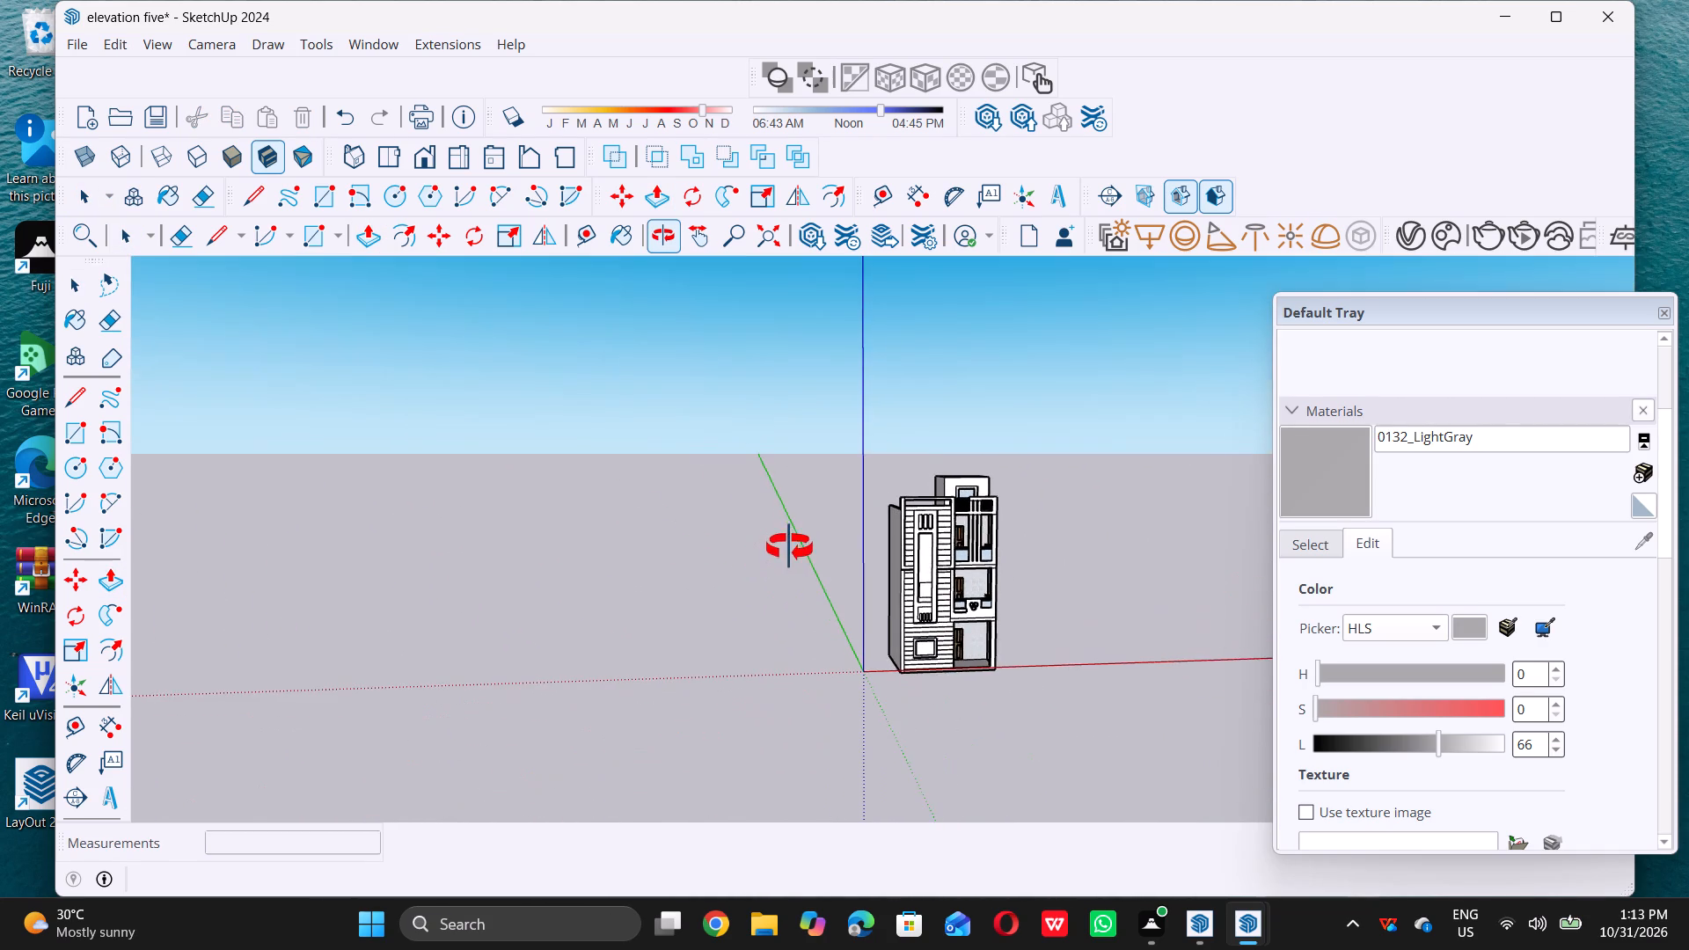
{"action": "middle_click_drag", "start_coordinate": [789, 547], "coordinate": [784, 540]}
{"action": "scroll", "coordinate": [946, 566], "scroll_direction": "up", "scroll_amount": 12}
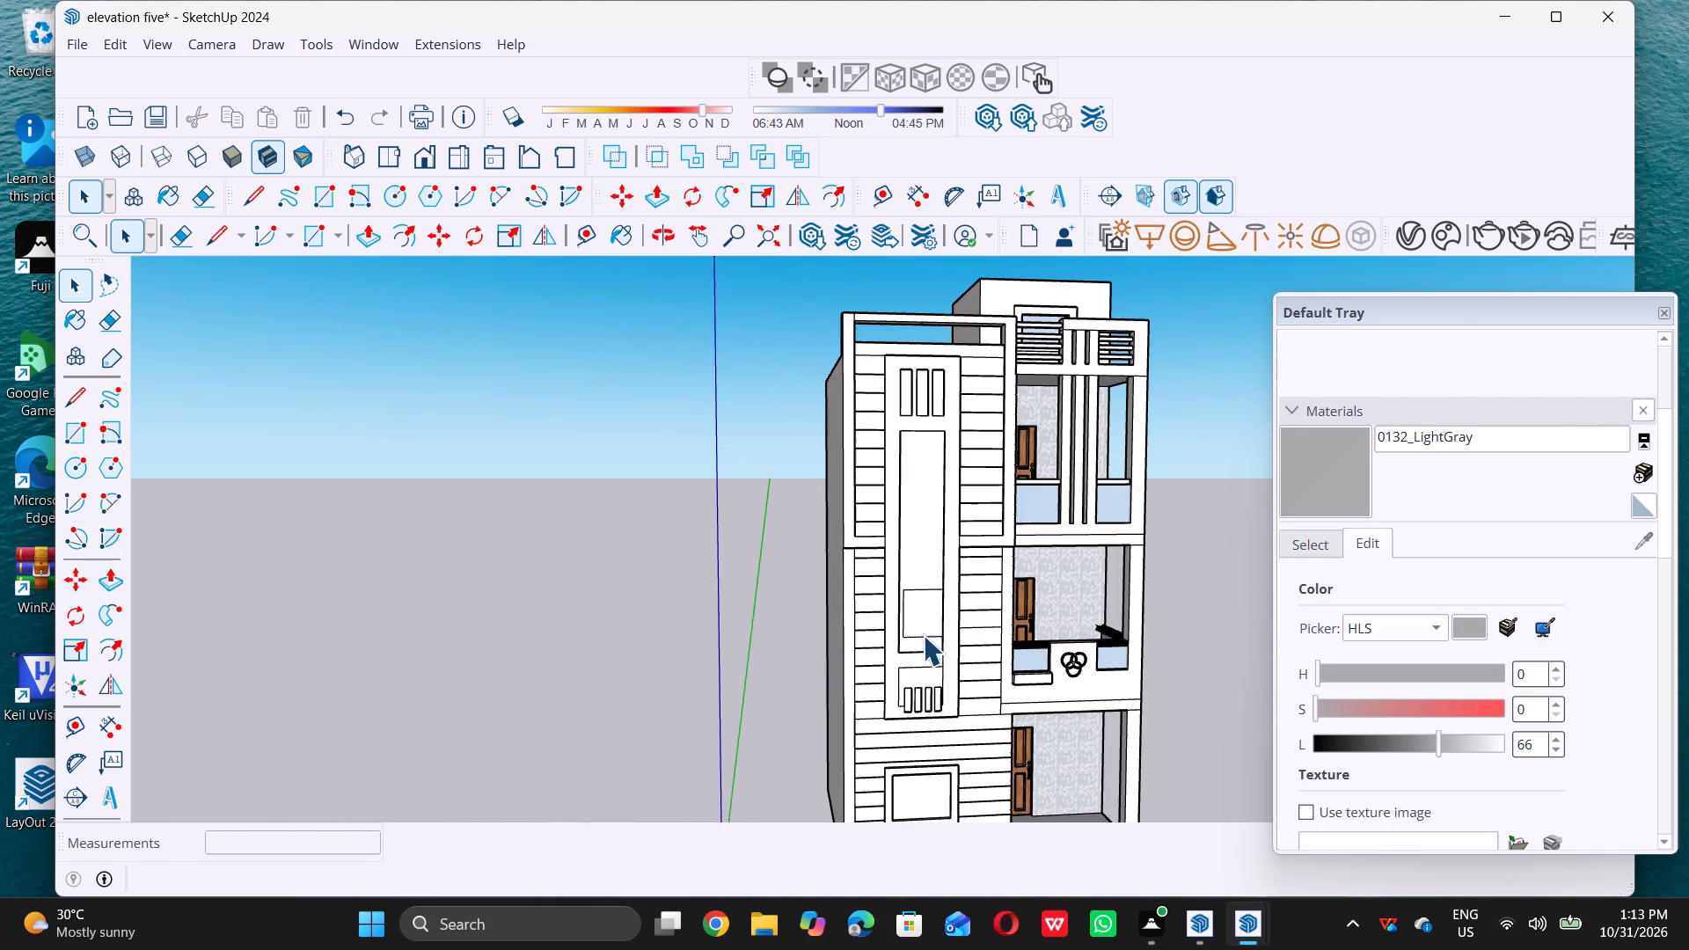
{"action": "scroll", "coordinate": [904, 639], "scroll_direction": "up", "scroll_amount": 1}
{"action": "middle_click_drag", "start_coordinate": [901, 637], "coordinate": [884, 625]}
{"action": "middle_click", "coordinate": [884, 625]}
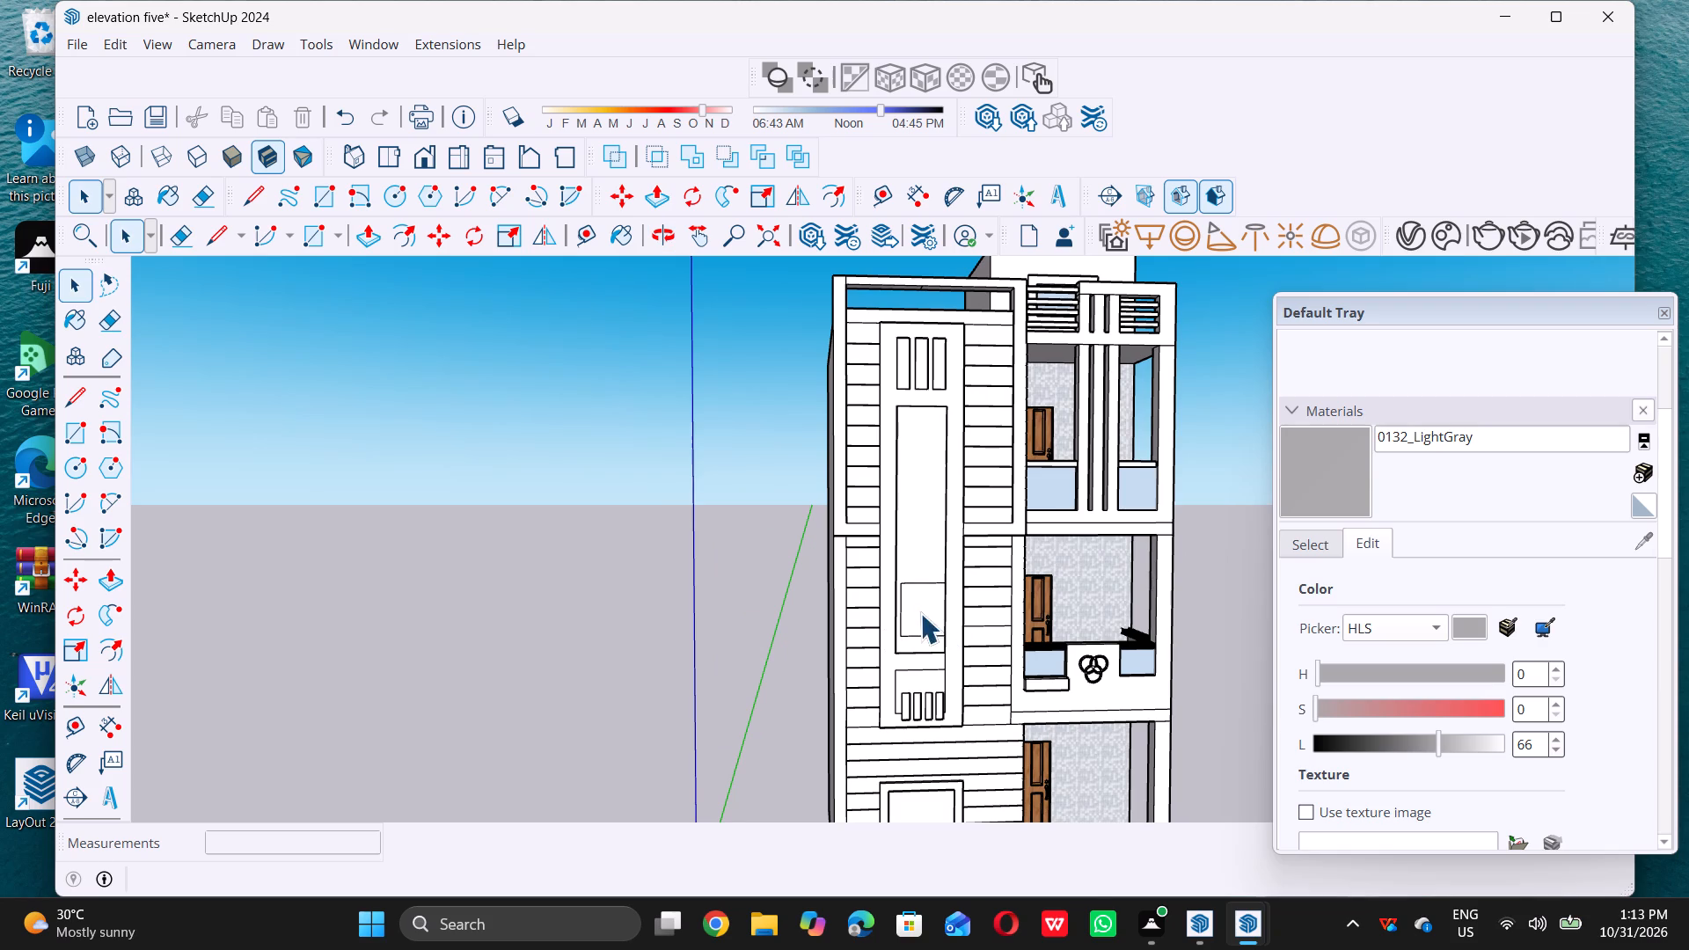
{"action": "scroll", "coordinate": [917, 613], "scroll_direction": "down", "scroll_amount": 4}
{"action": "scroll", "coordinate": [879, 668], "scroll_direction": "up", "scroll_amount": 9}
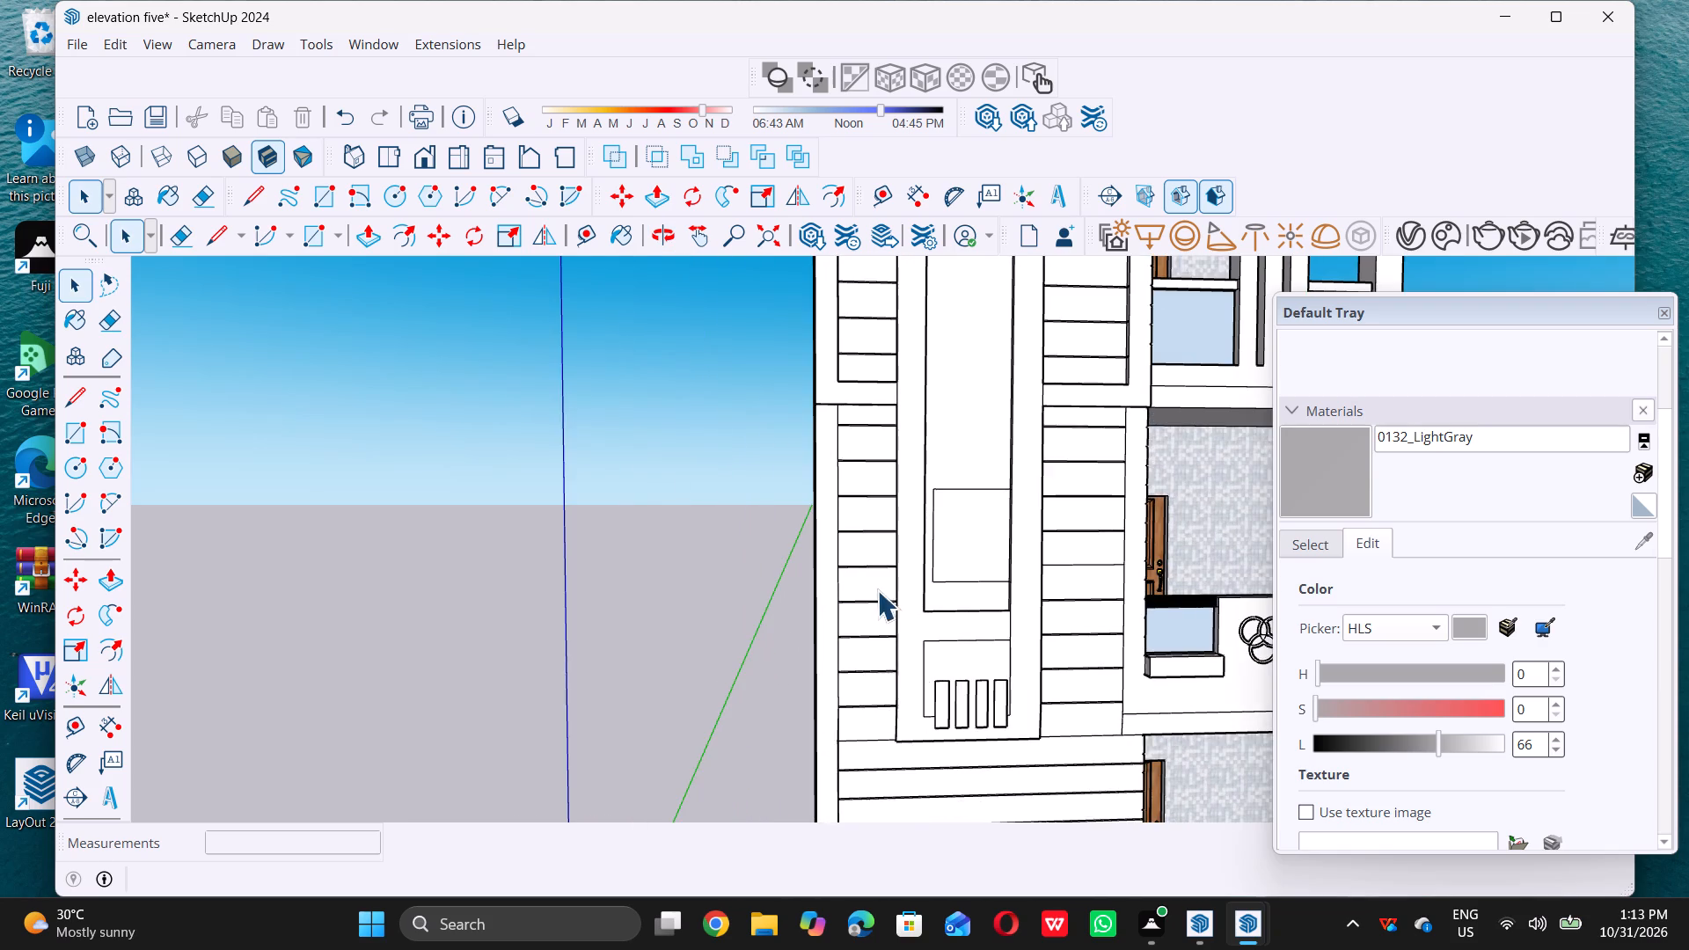
{"action": "scroll", "coordinate": [877, 590], "scroll_direction": "down", "scroll_amount": 6}
{"action": "middle_click_drag", "start_coordinate": [861, 615], "coordinate": [1032, 749]}
Inspect the central panel's face around the thin rectangle outline behind the four lower strips.
{"action": "scroll", "coordinate": [911, 632], "scroll_direction": "up", "scroll_amount": 5}
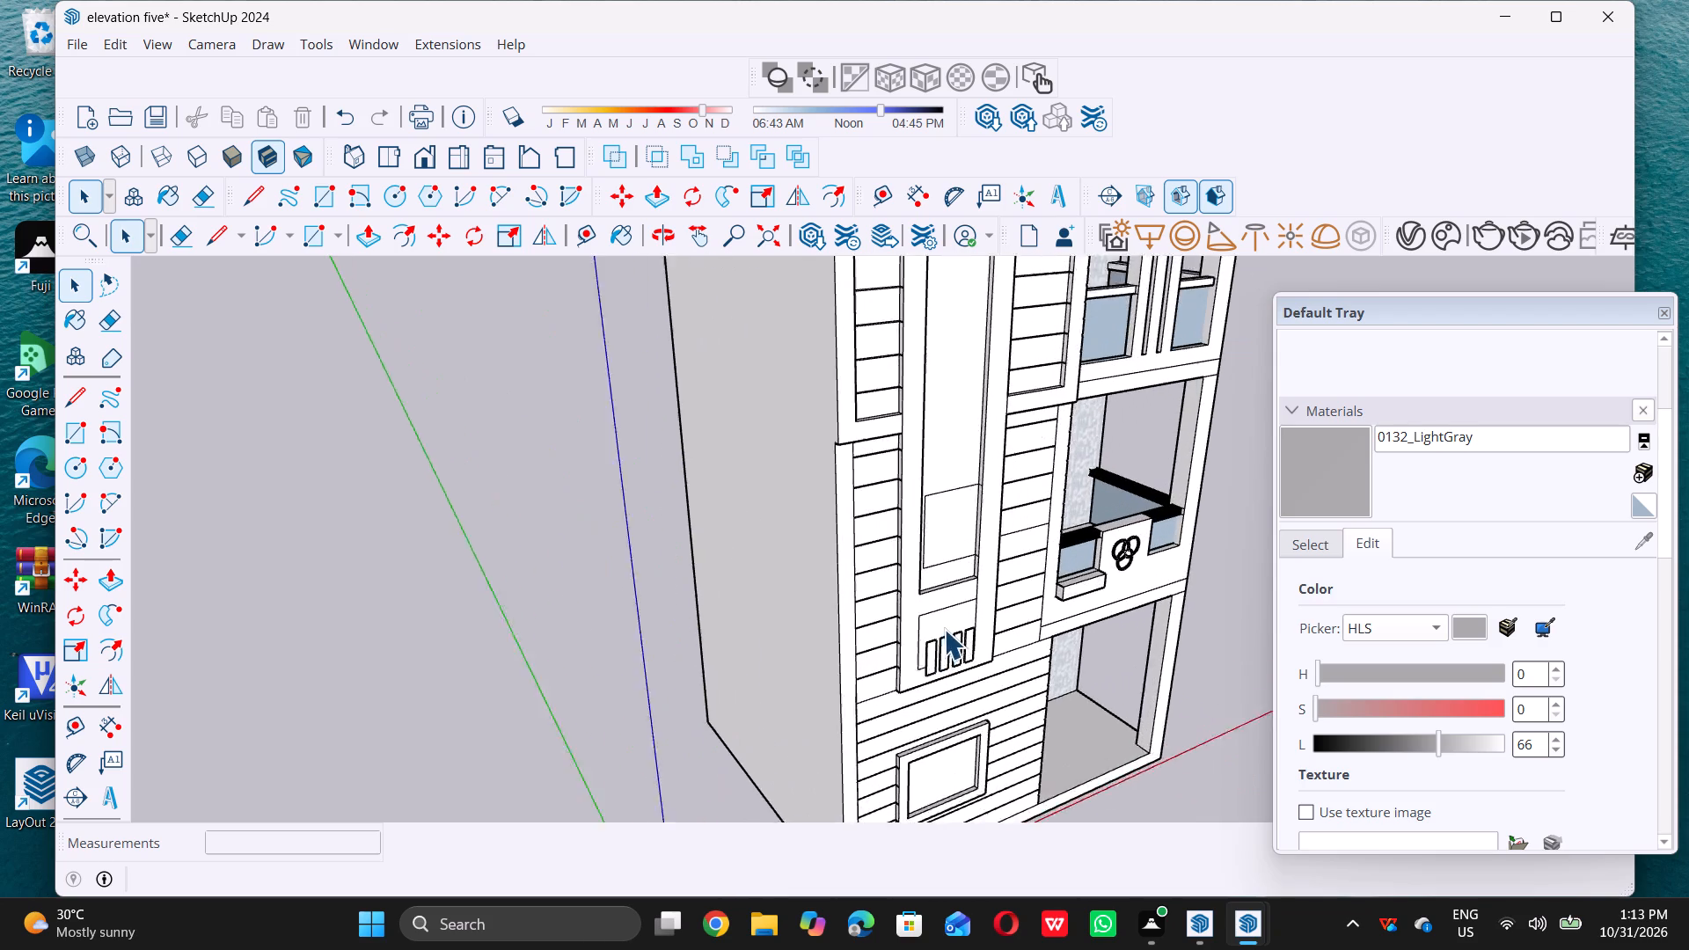
{"action": "scroll", "coordinate": [944, 629], "scroll_direction": "up", "scroll_amount": 9}
{"action": "left_click", "coordinate": [943, 617]}
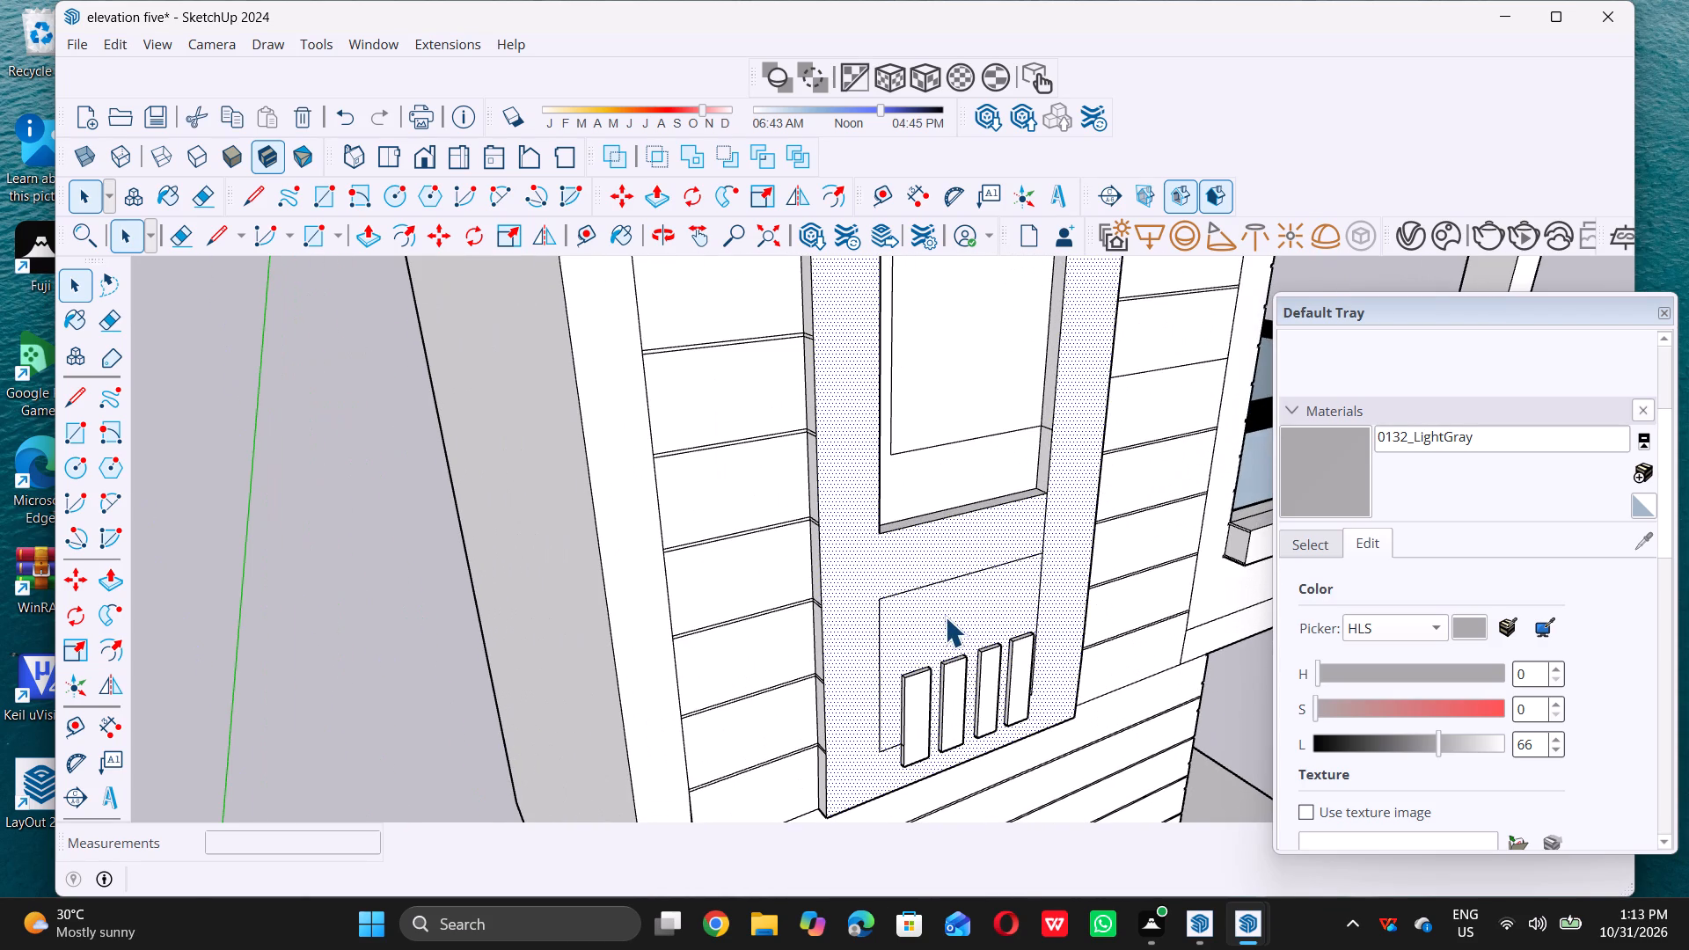
{"action": "scroll", "coordinate": [952, 632], "scroll_direction": "down", "scroll_amount": 5}
{"action": "left_click", "coordinate": [526, 678]}
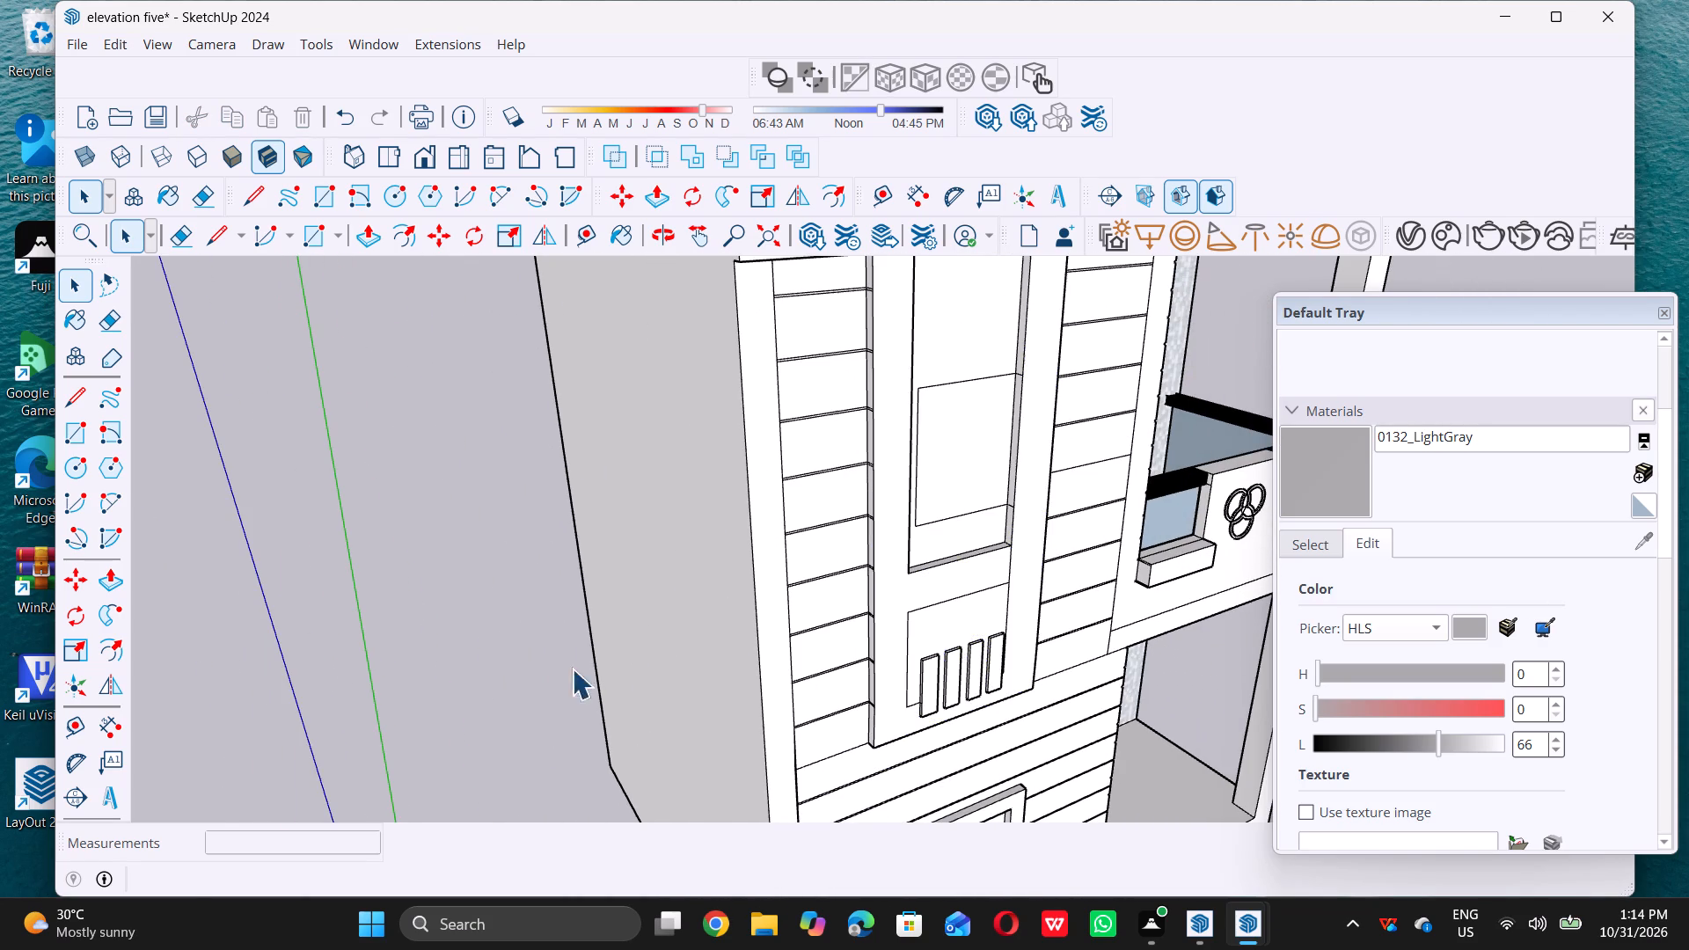
{"action": "scroll", "coordinate": [958, 624], "scroll_direction": "up", "scroll_amount": 4}
{"action": "left_click", "coordinate": [958, 623]}
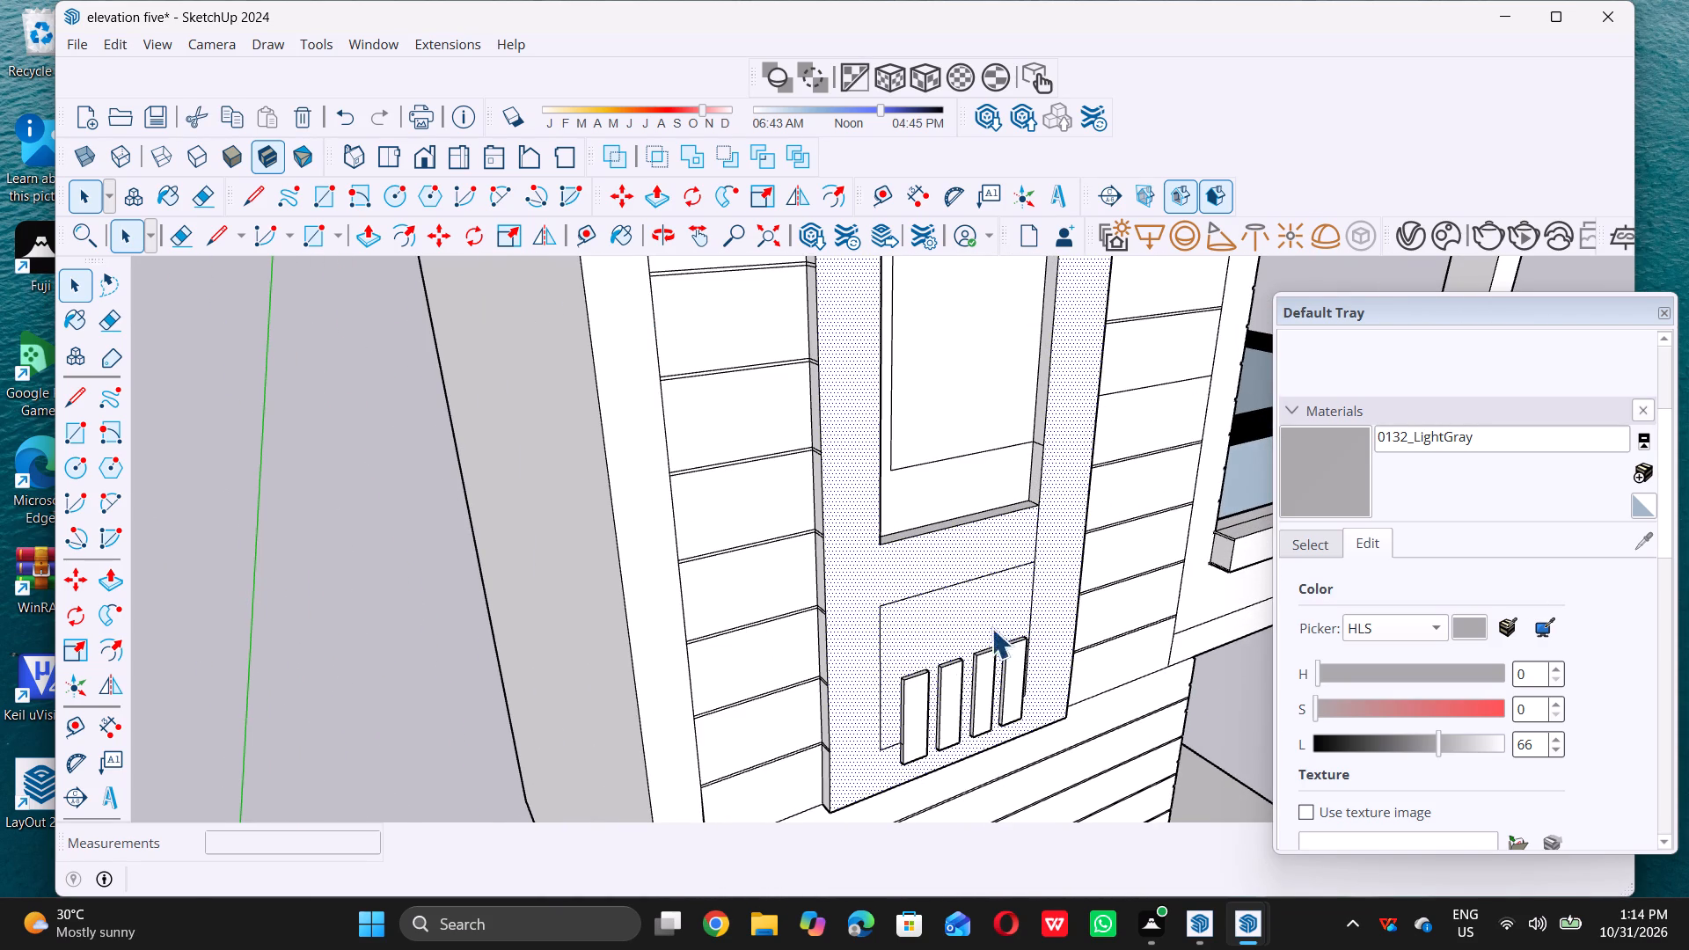
{"action": "left_click", "coordinate": [409, 691]}
Place a construction guide along the bottom edge of the thin rectangle outline behind the four lower strips.
{"action": "middle_click_drag", "start_coordinate": [998, 645], "coordinate": [991, 630]}
{"action": "middle_click_drag", "start_coordinate": [989, 629], "coordinate": [896, 589]}
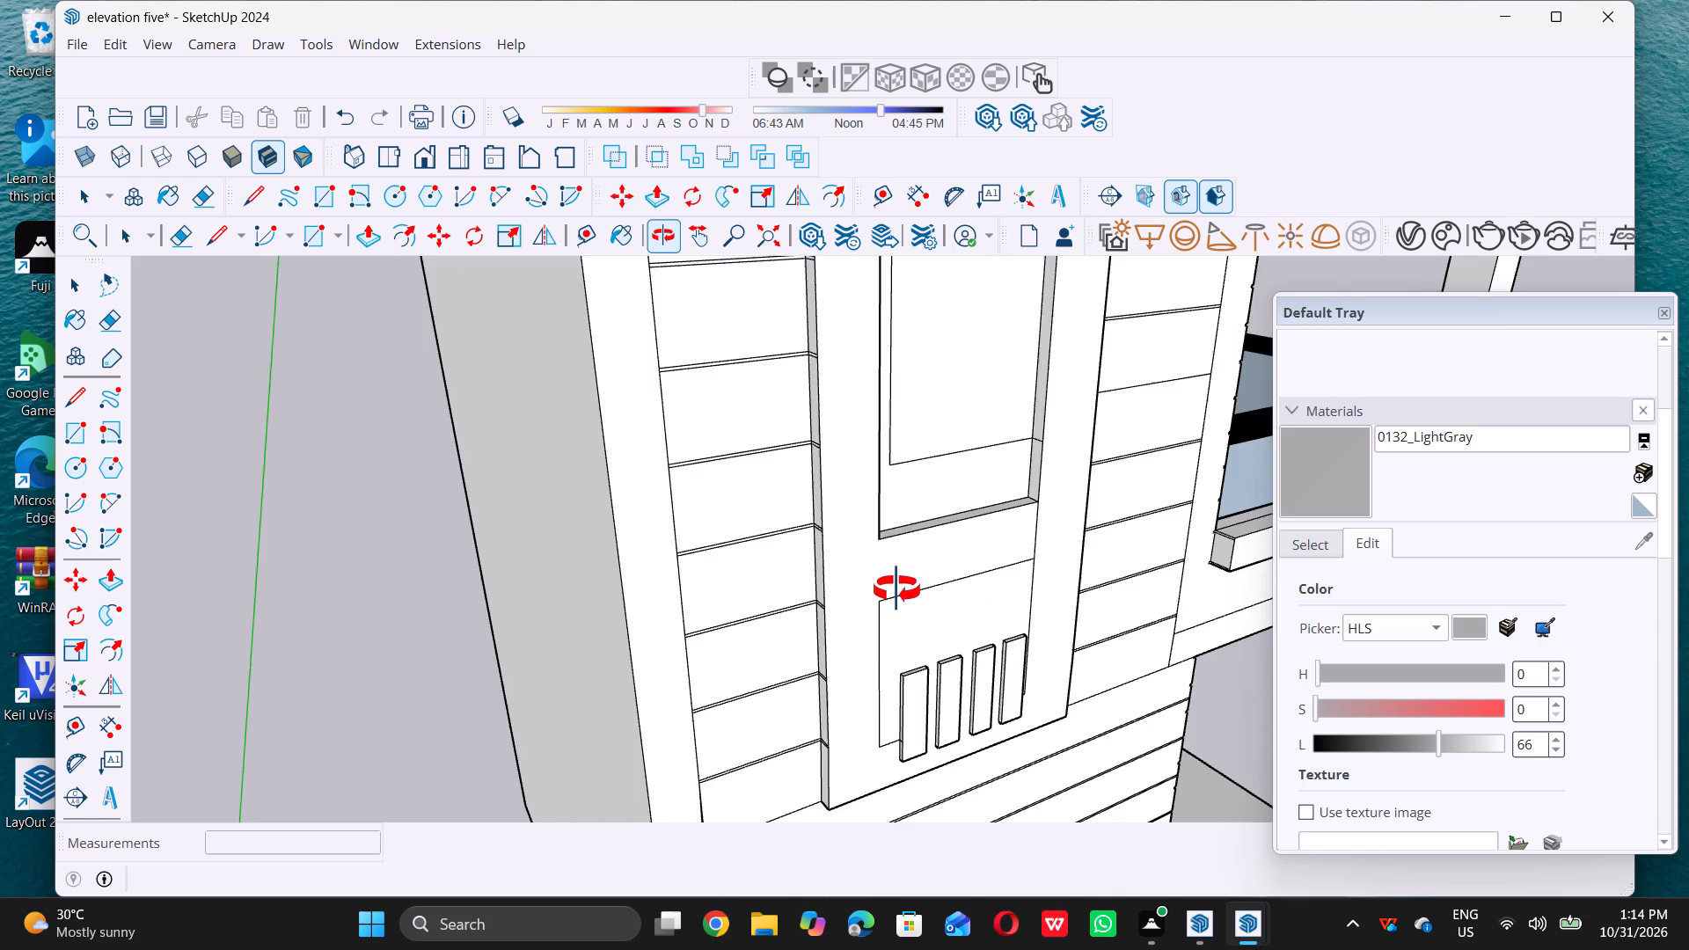
{"action": "middle_click_drag", "start_coordinate": [896, 589], "coordinate": [879, 586]}
{"action": "middle_click_drag", "start_coordinate": [871, 585], "coordinate": [793, 567]}
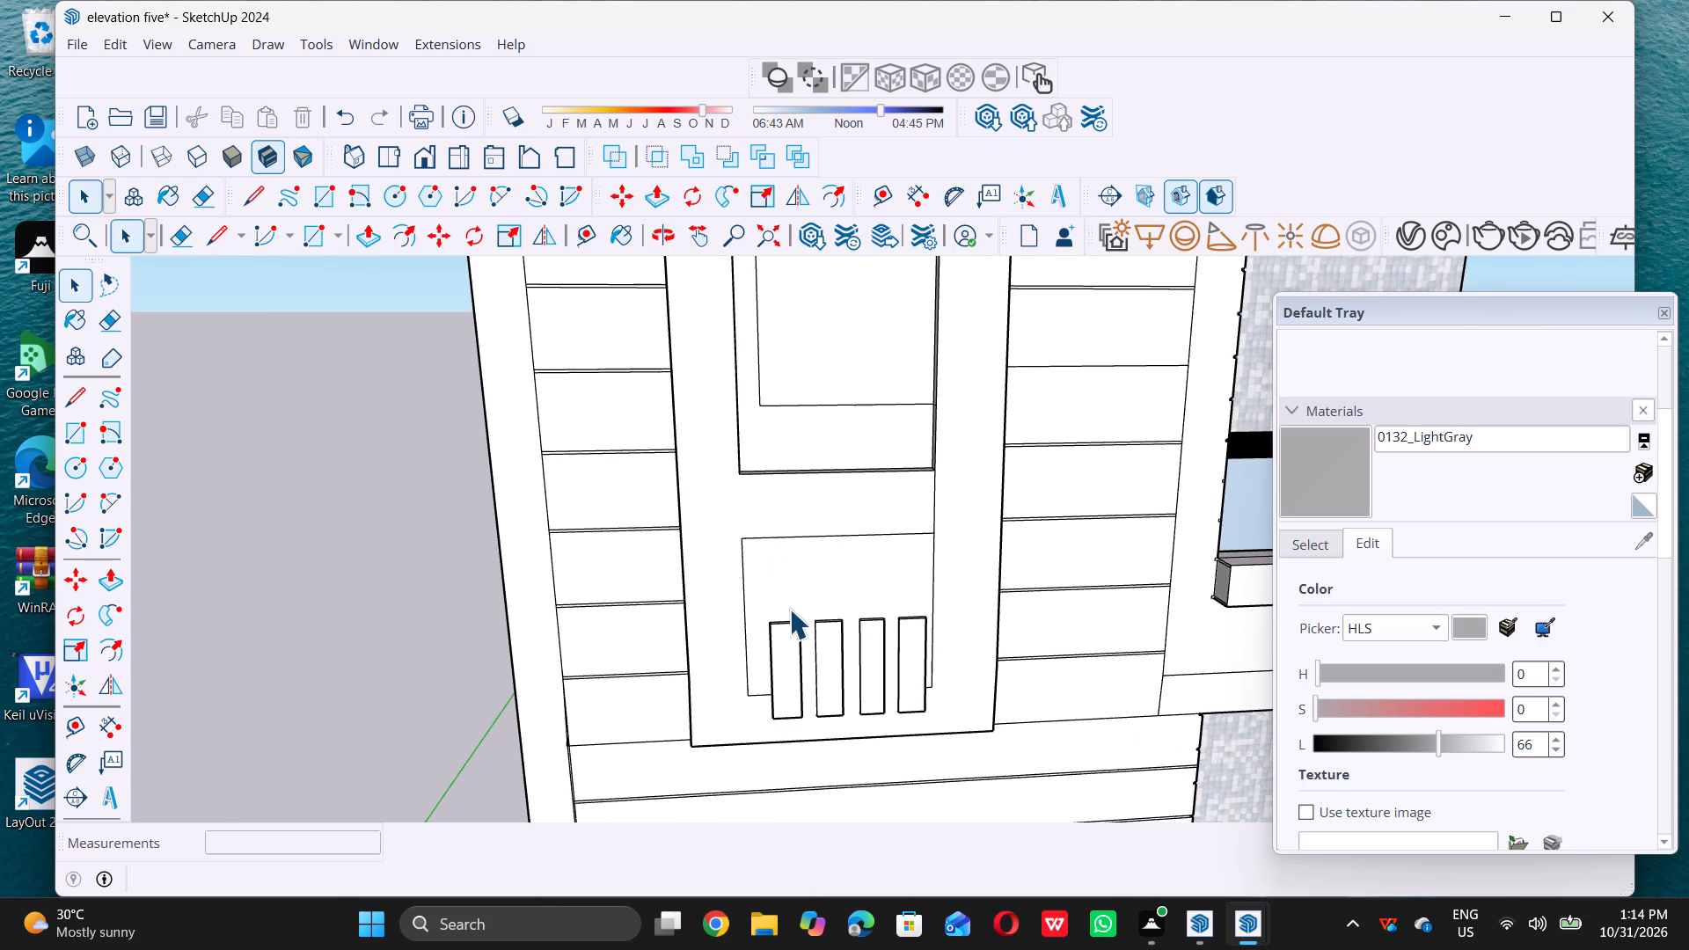
{"action": "middle_click_drag", "start_coordinate": [808, 574], "coordinate": [810, 540]}
{"action": "scroll", "coordinate": [757, 676], "scroll_direction": "up", "scroll_amount": 2}
{"action": "scroll", "coordinate": [790, 588], "scroll_direction": "down", "scroll_amount": 2}
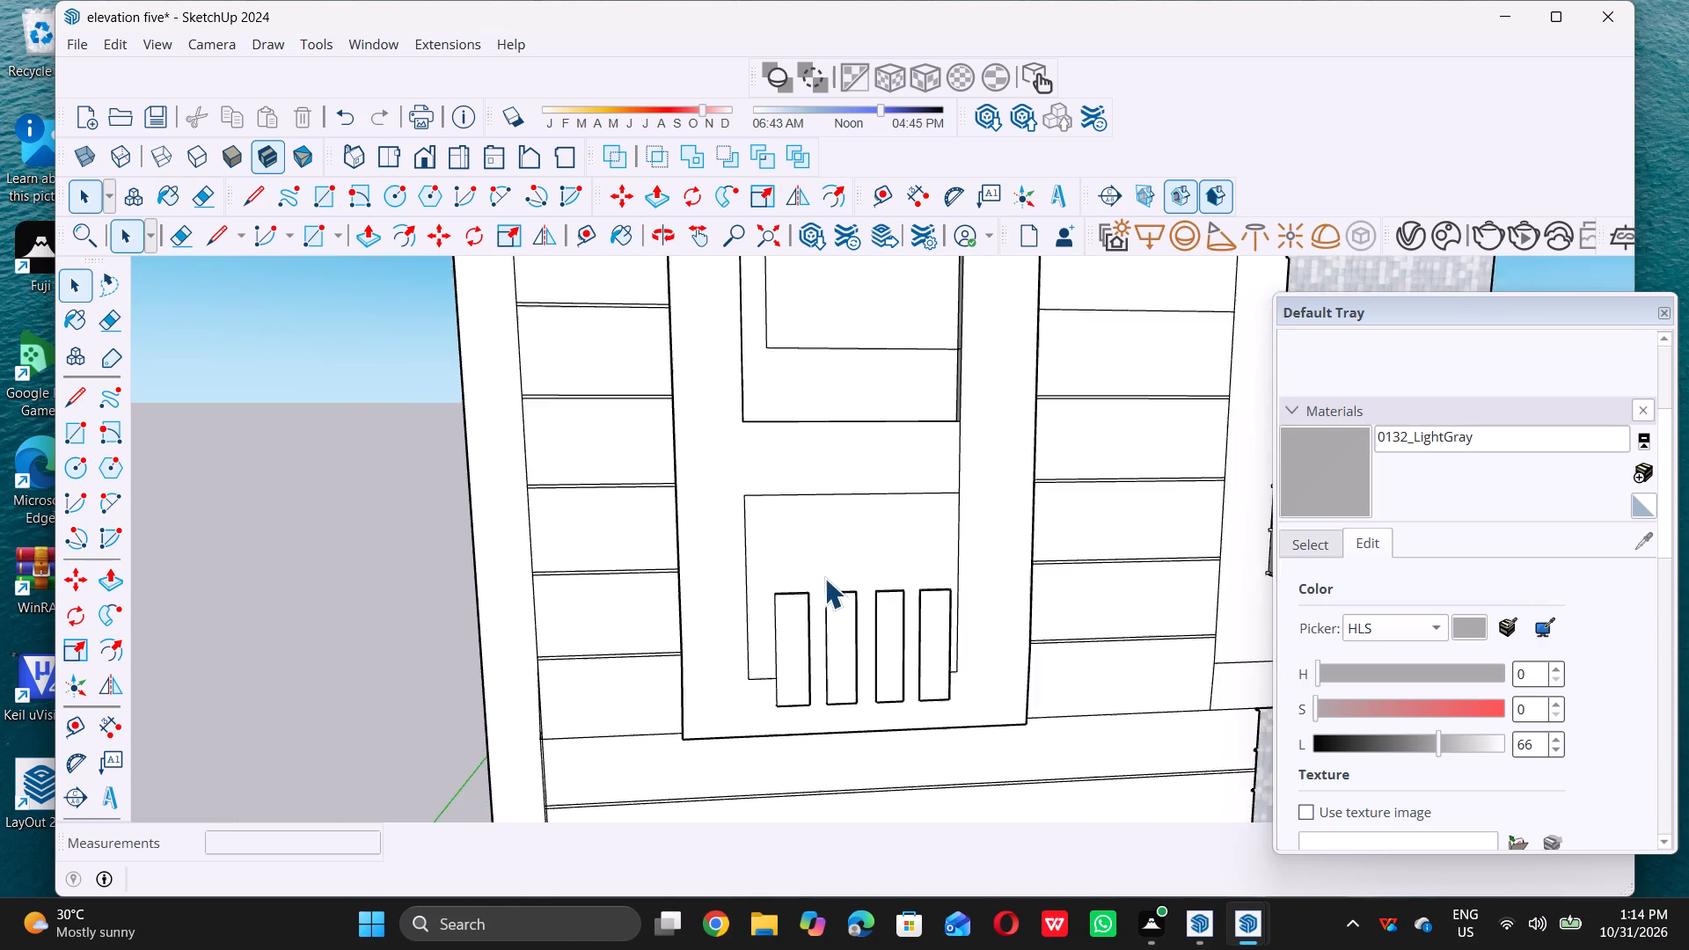
{"action": "scroll", "coordinate": [824, 578], "scroll_direction": "down", "scroll_amount": 4}
{"action": "scroll", "coordinate": [823, 669], "scroll_direction": "up", "scroll_amount": 13}
{"action": "scroll", "coordinate": [801, 615], "scroll_direction": "up", "scroll_amount": 10}
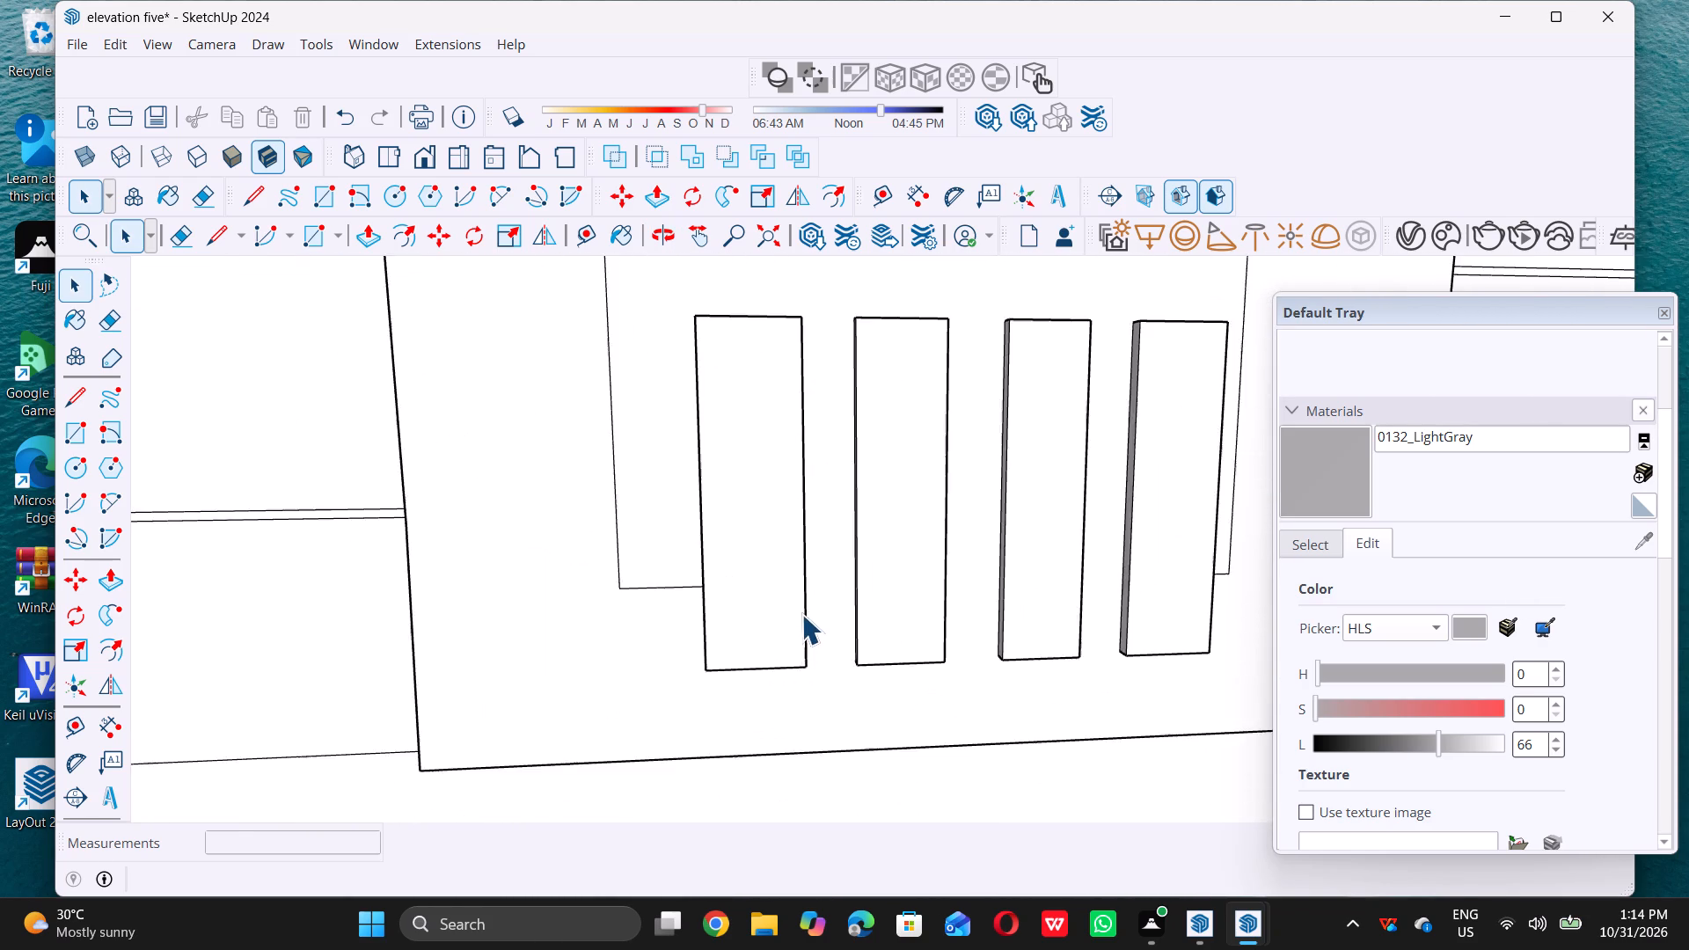
{"action": "scroll", "coordinate": [801, 614], "scroll_direction": "up", "scroll_amount": 1}
{"action": "middle_click_drag", "start_coordinate": [803, 600], "coordinate": [673, 585]}
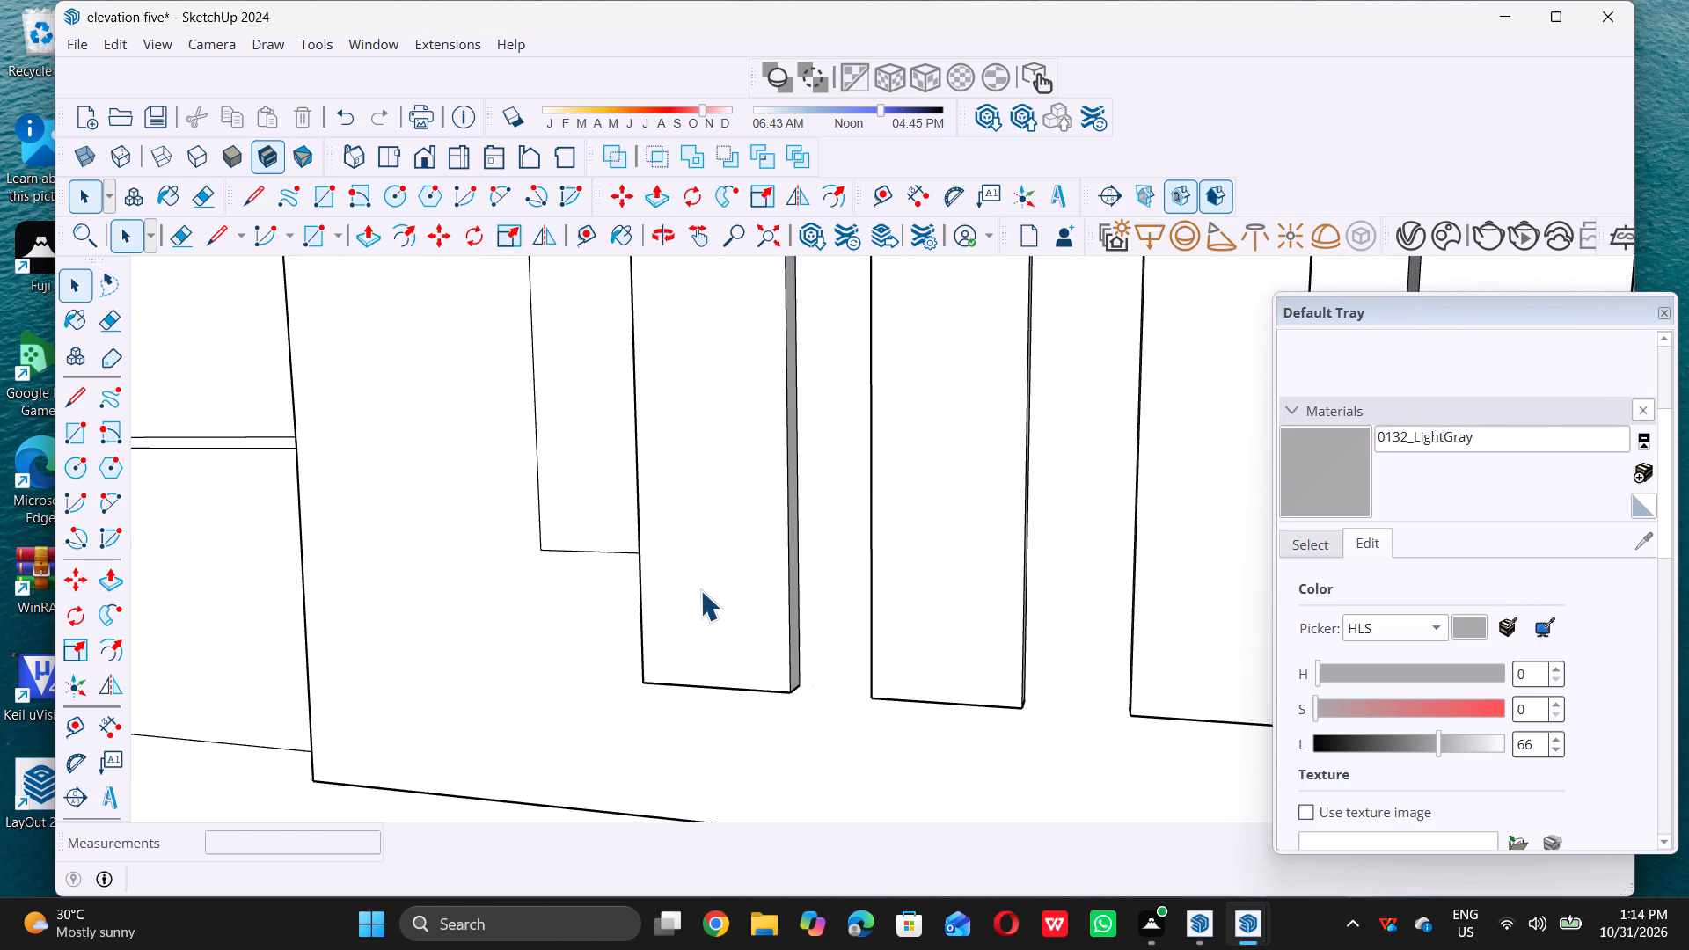
{"action": "middle_click_drag", "start_coordinate": [703, 589], "coordinate": [801, 559]}
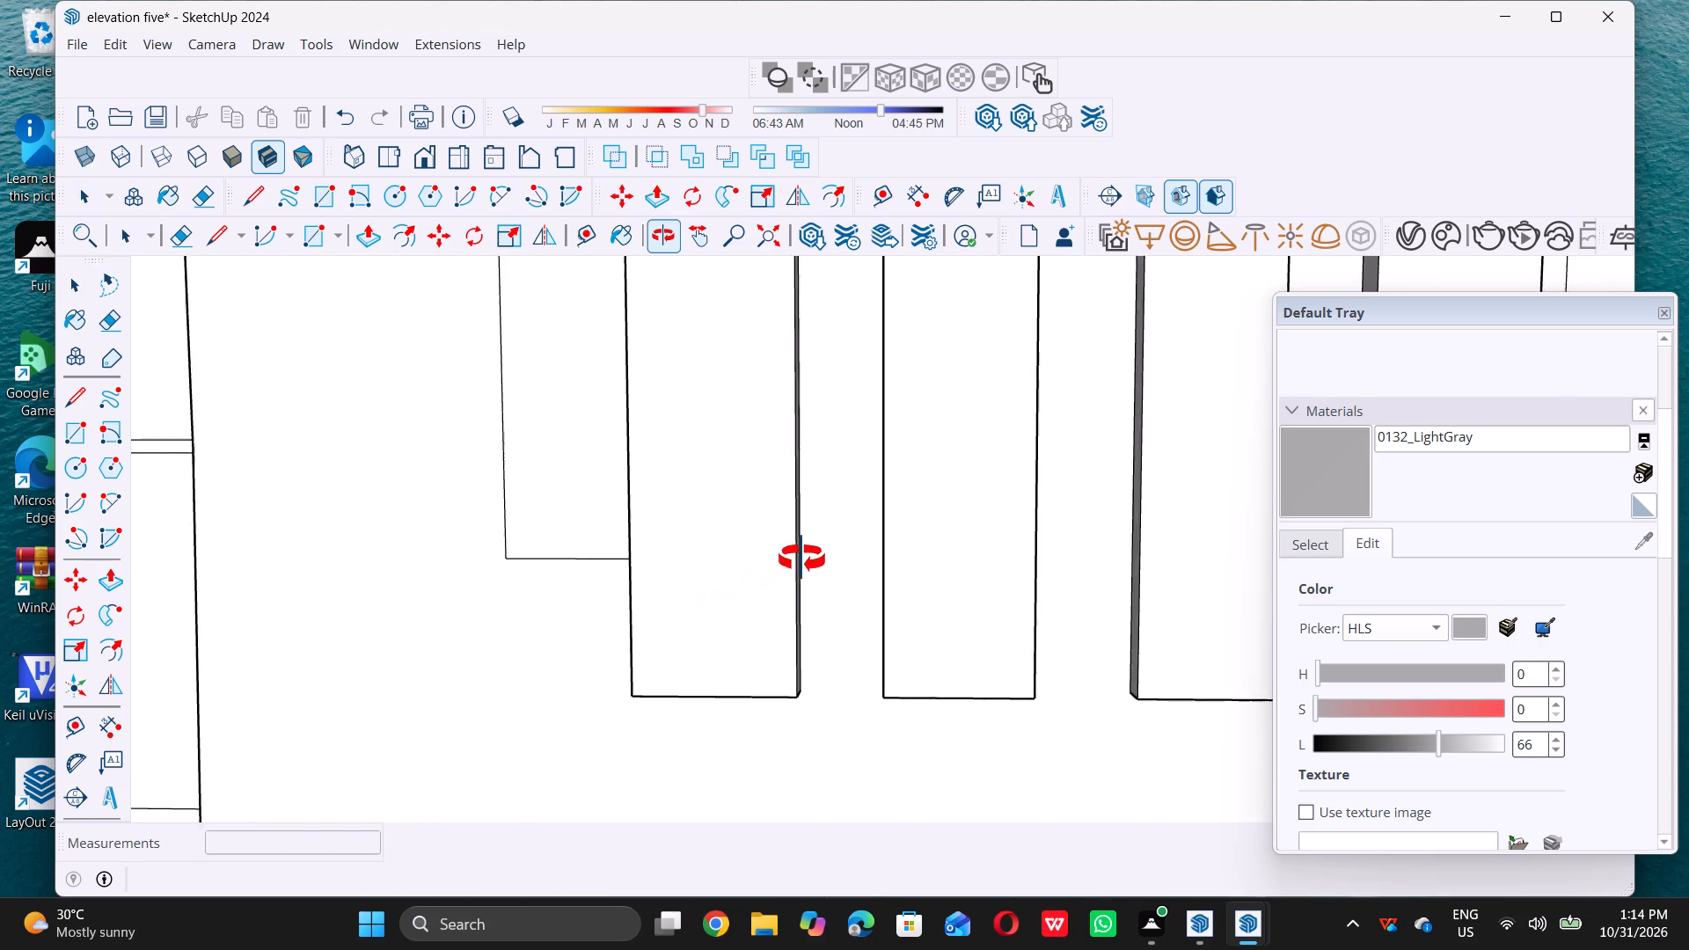
{"action": "middle_click_drag", "start_coordinate": [801, 559], "coordinate": [802, 558]}
{"action": "middle_click", "coordinate": [802, 558]}
{"action": "key", "text": "t"}
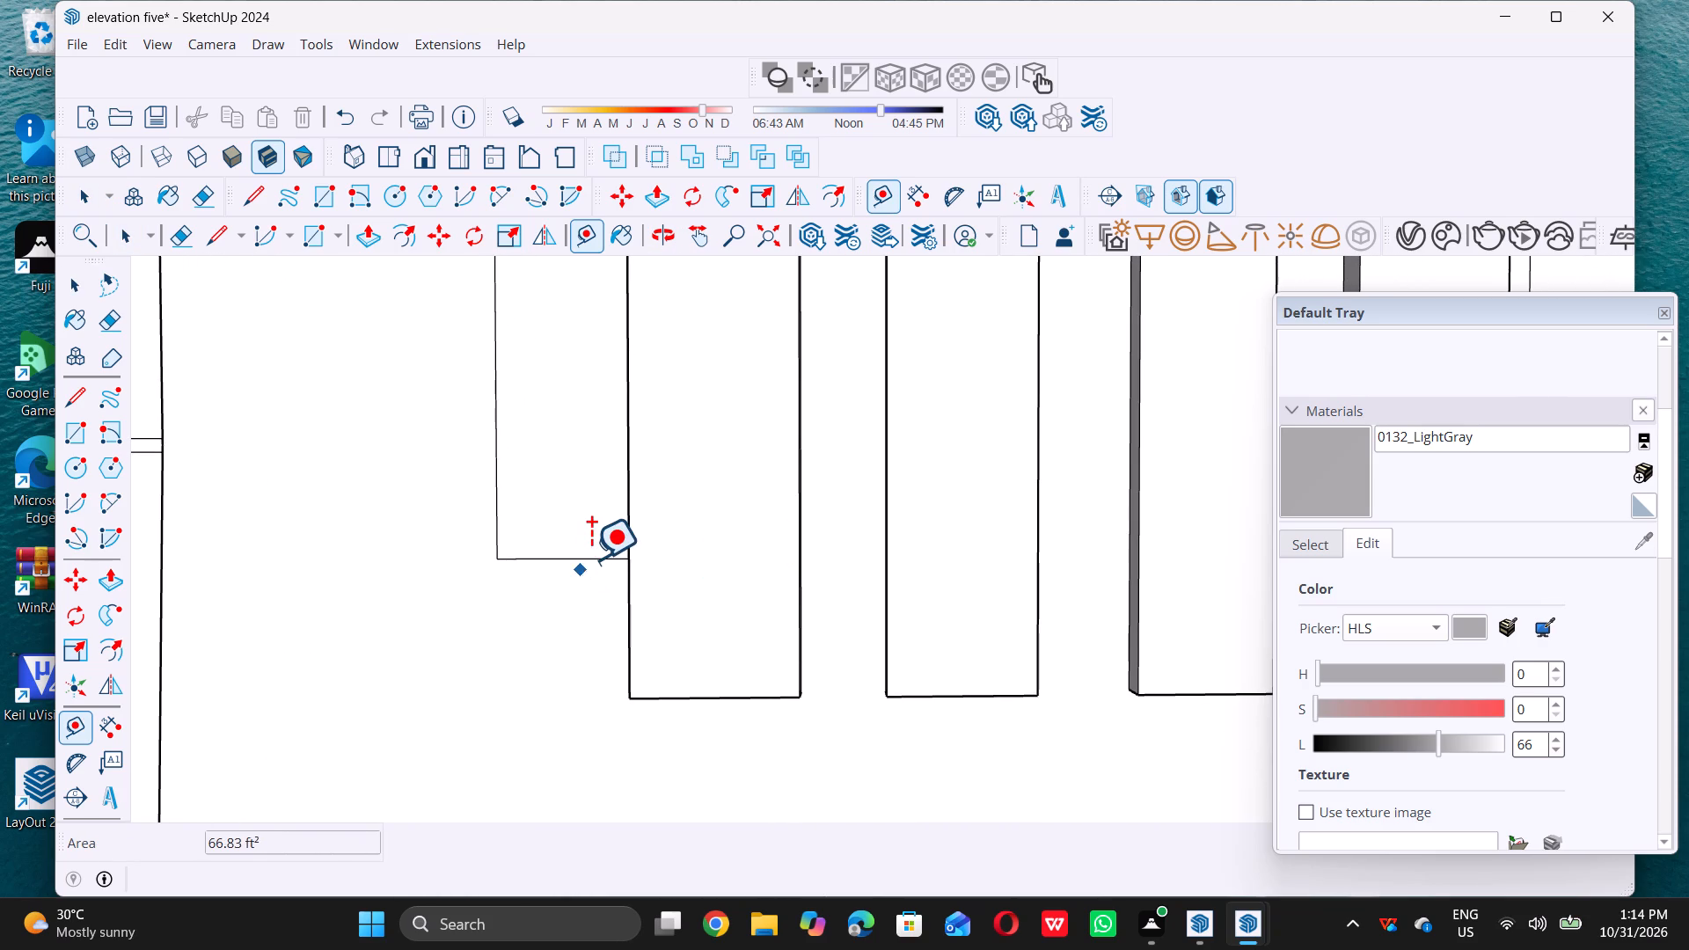
{"action": "left_click", "coordinate": [592, 556]}
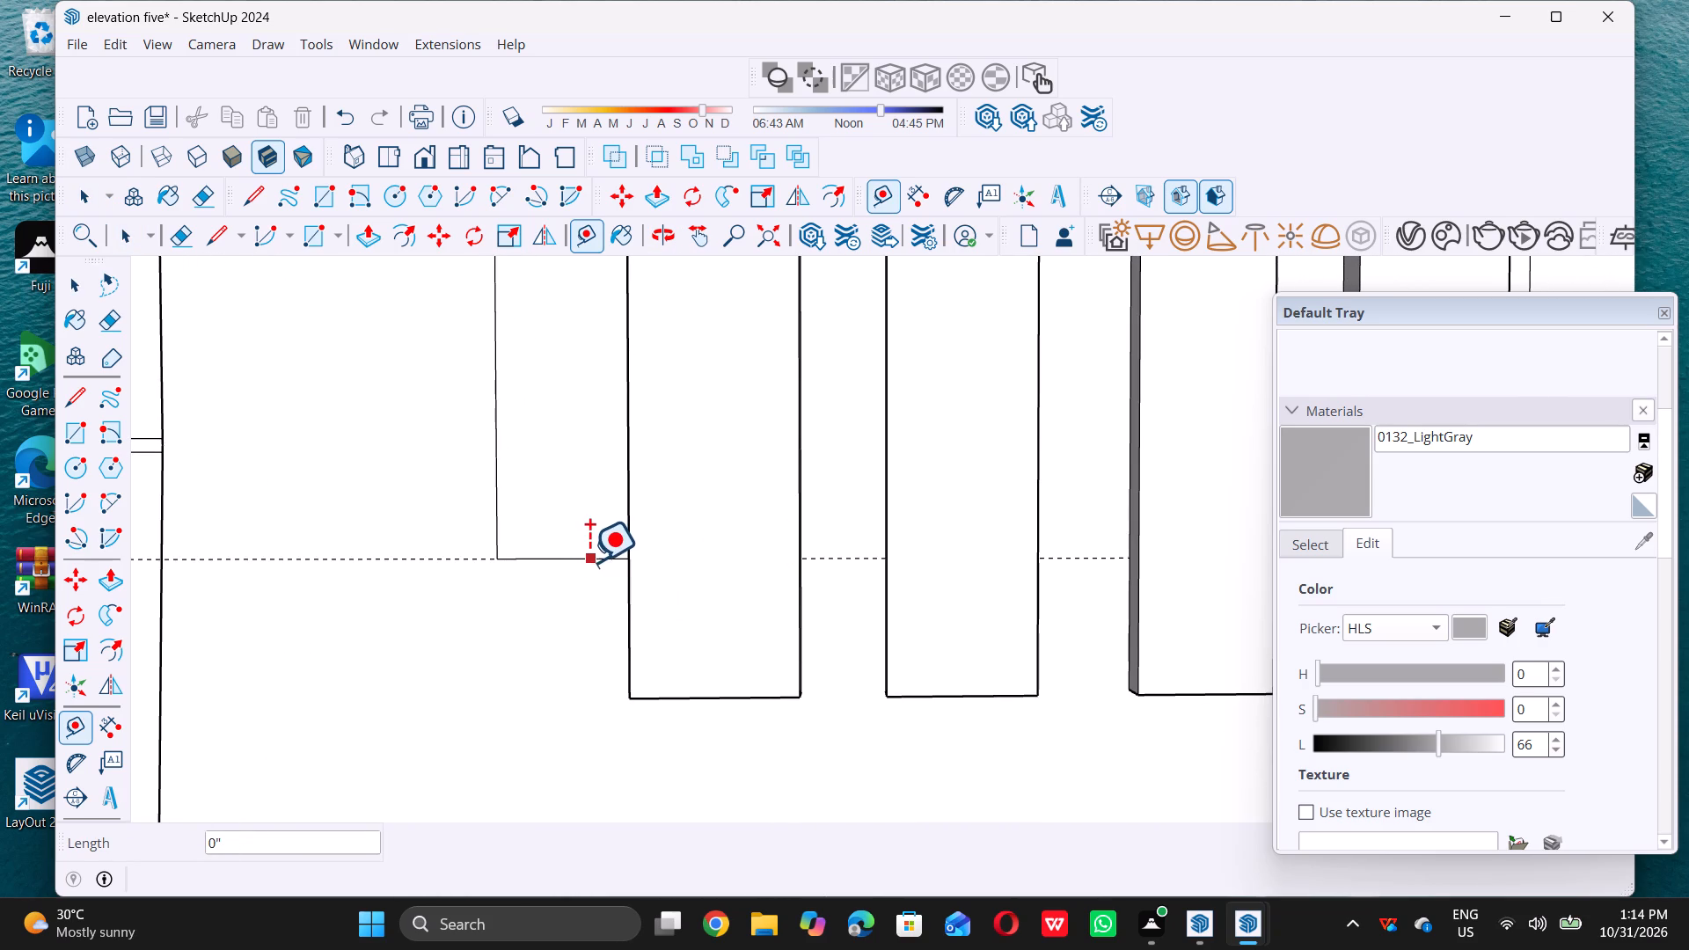
{"action": "key", "text": "space"}
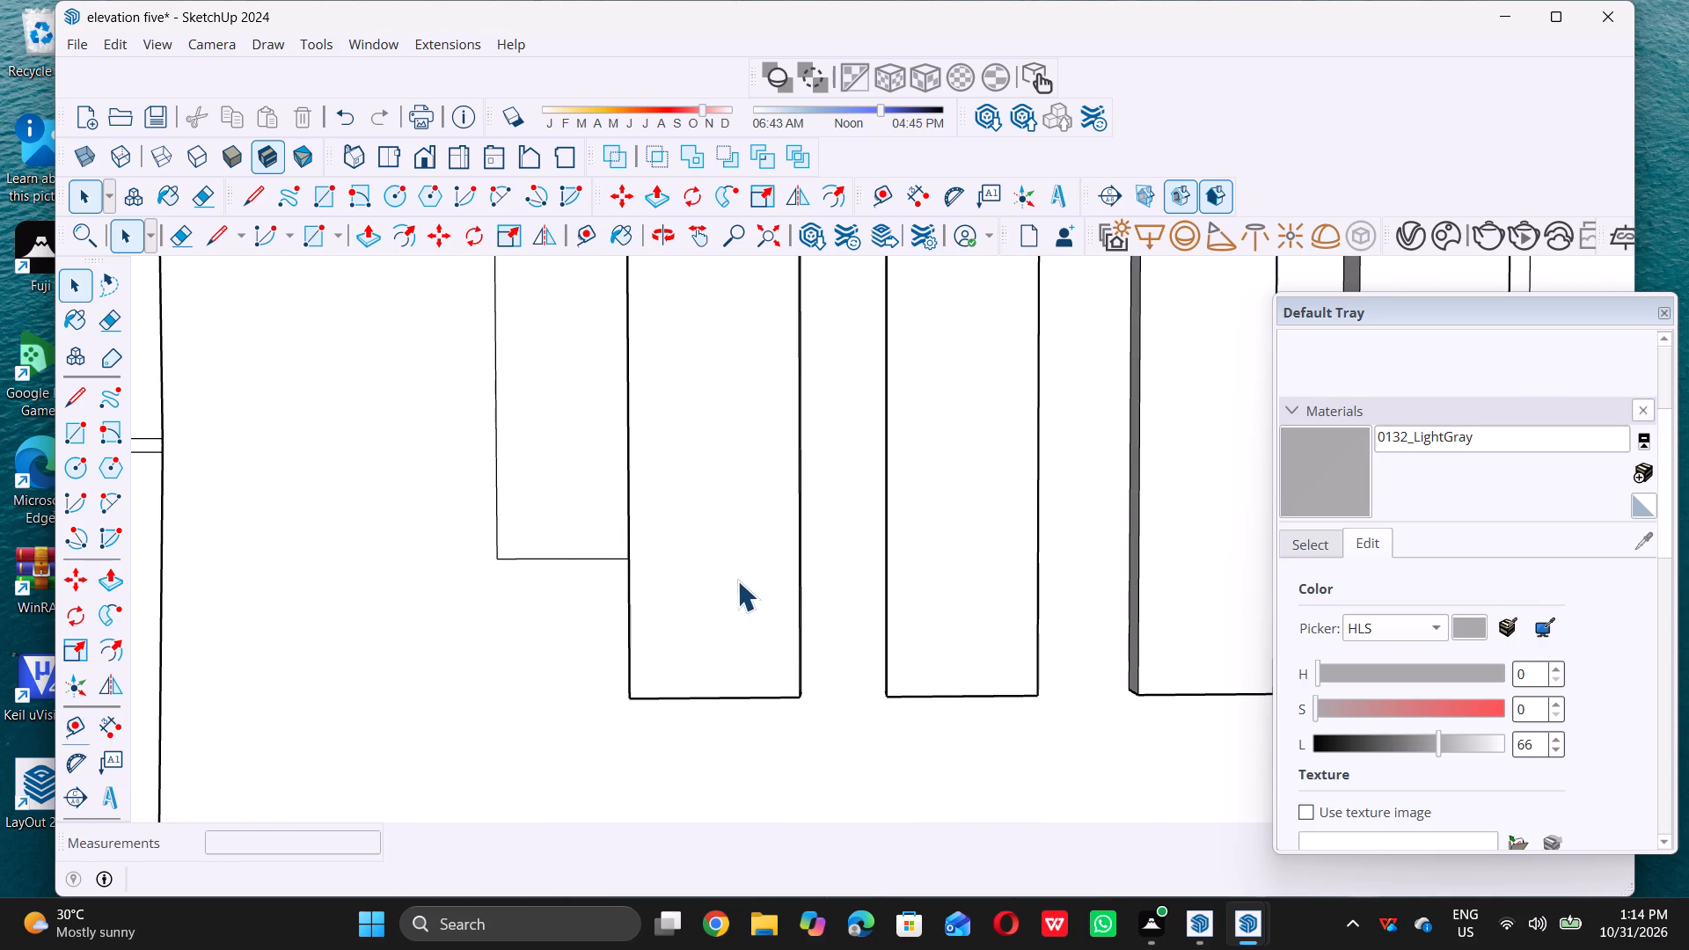
{"action": "key", "text": "t"}
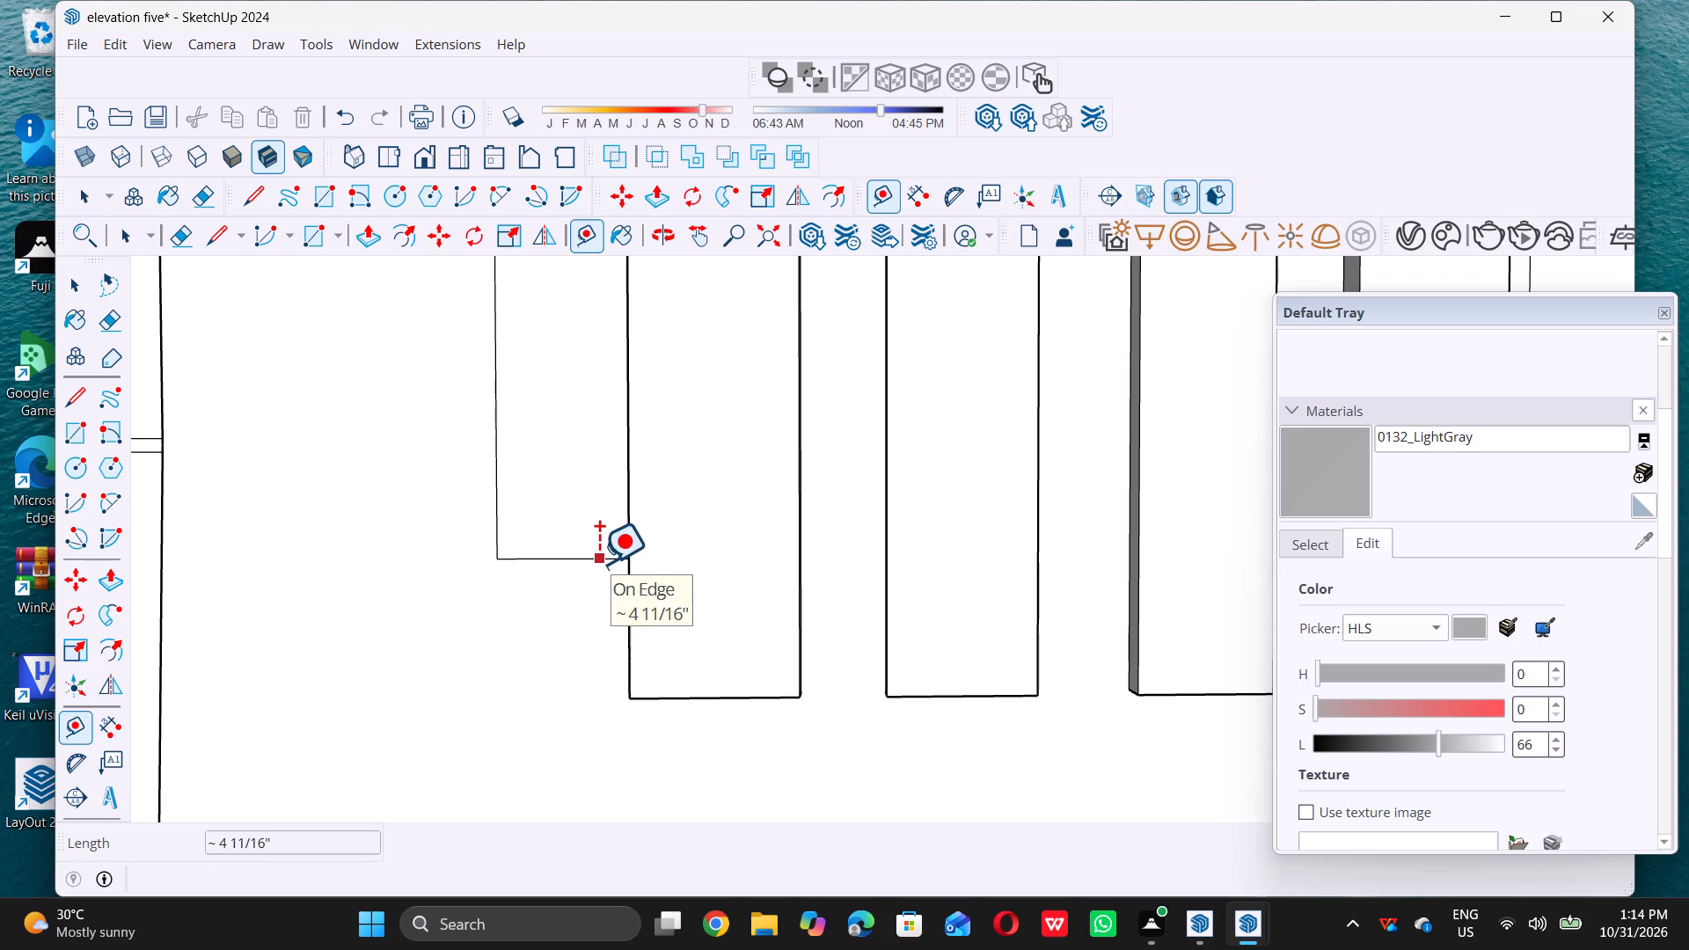
{"action": "double_click", "coordinate": [599, 563]}
{"action": "left_click", "coordinate": [599, 562]}
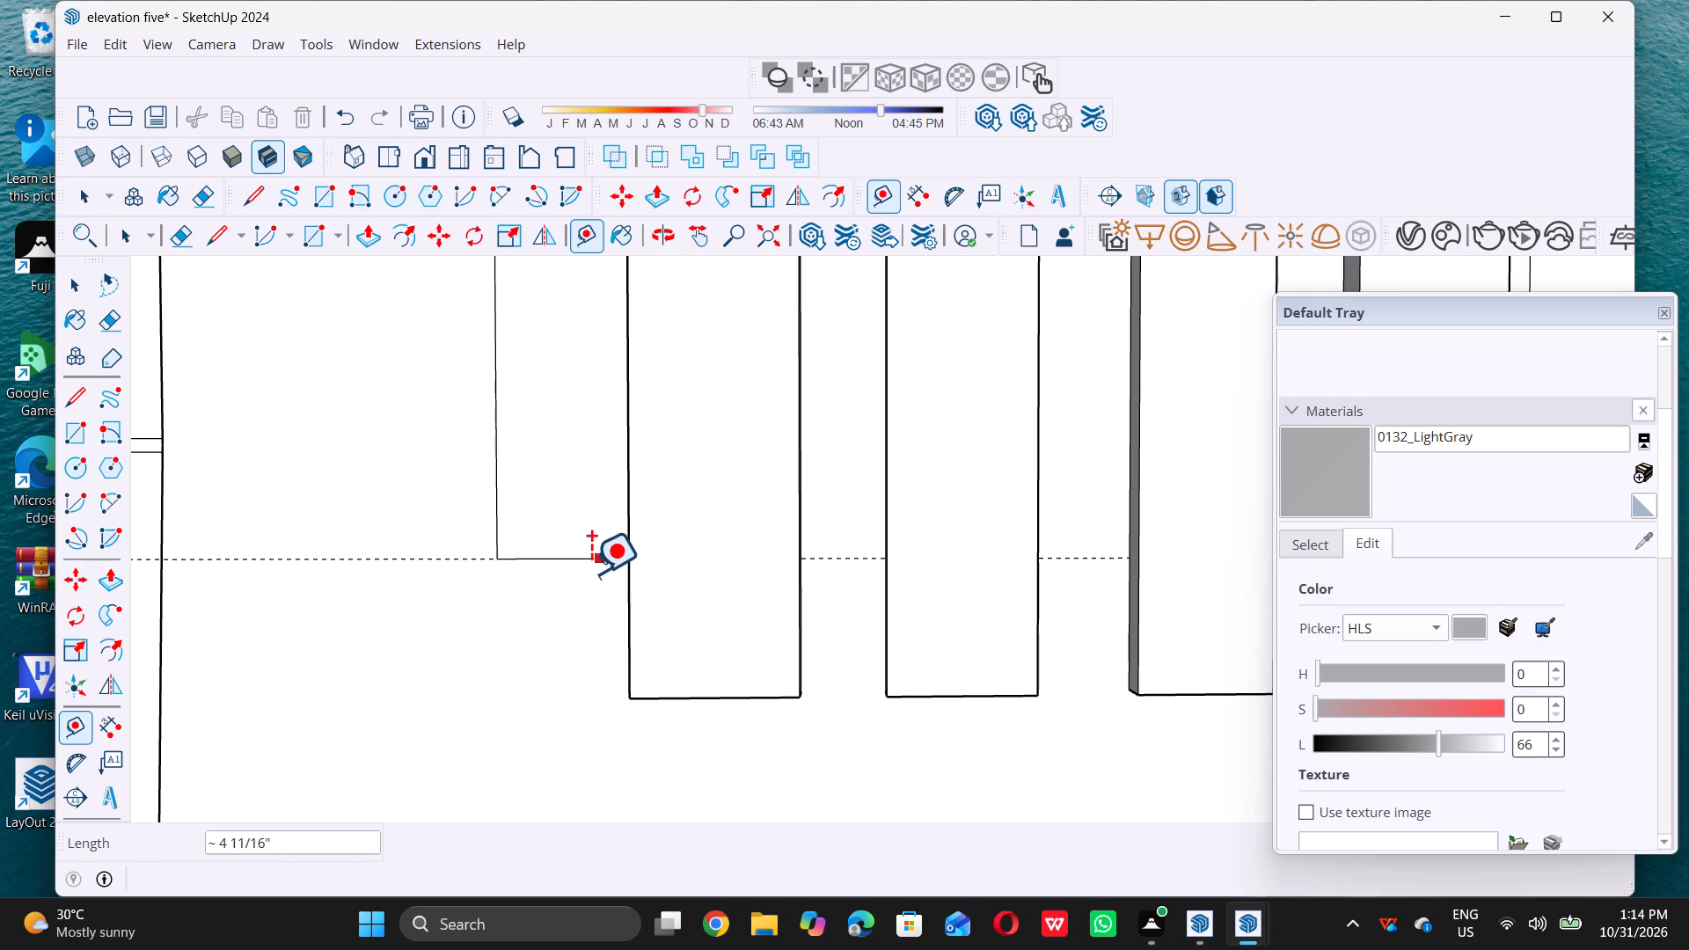
{"action": "key", "text": "space"}
Draw a line about 2 15/16" long on the guide across the gap between the facade's leftmost and second lower strips.
{"action": "middle_click_drag", "start_coordinate": [779, 595], "coordinate": [678, 599]}
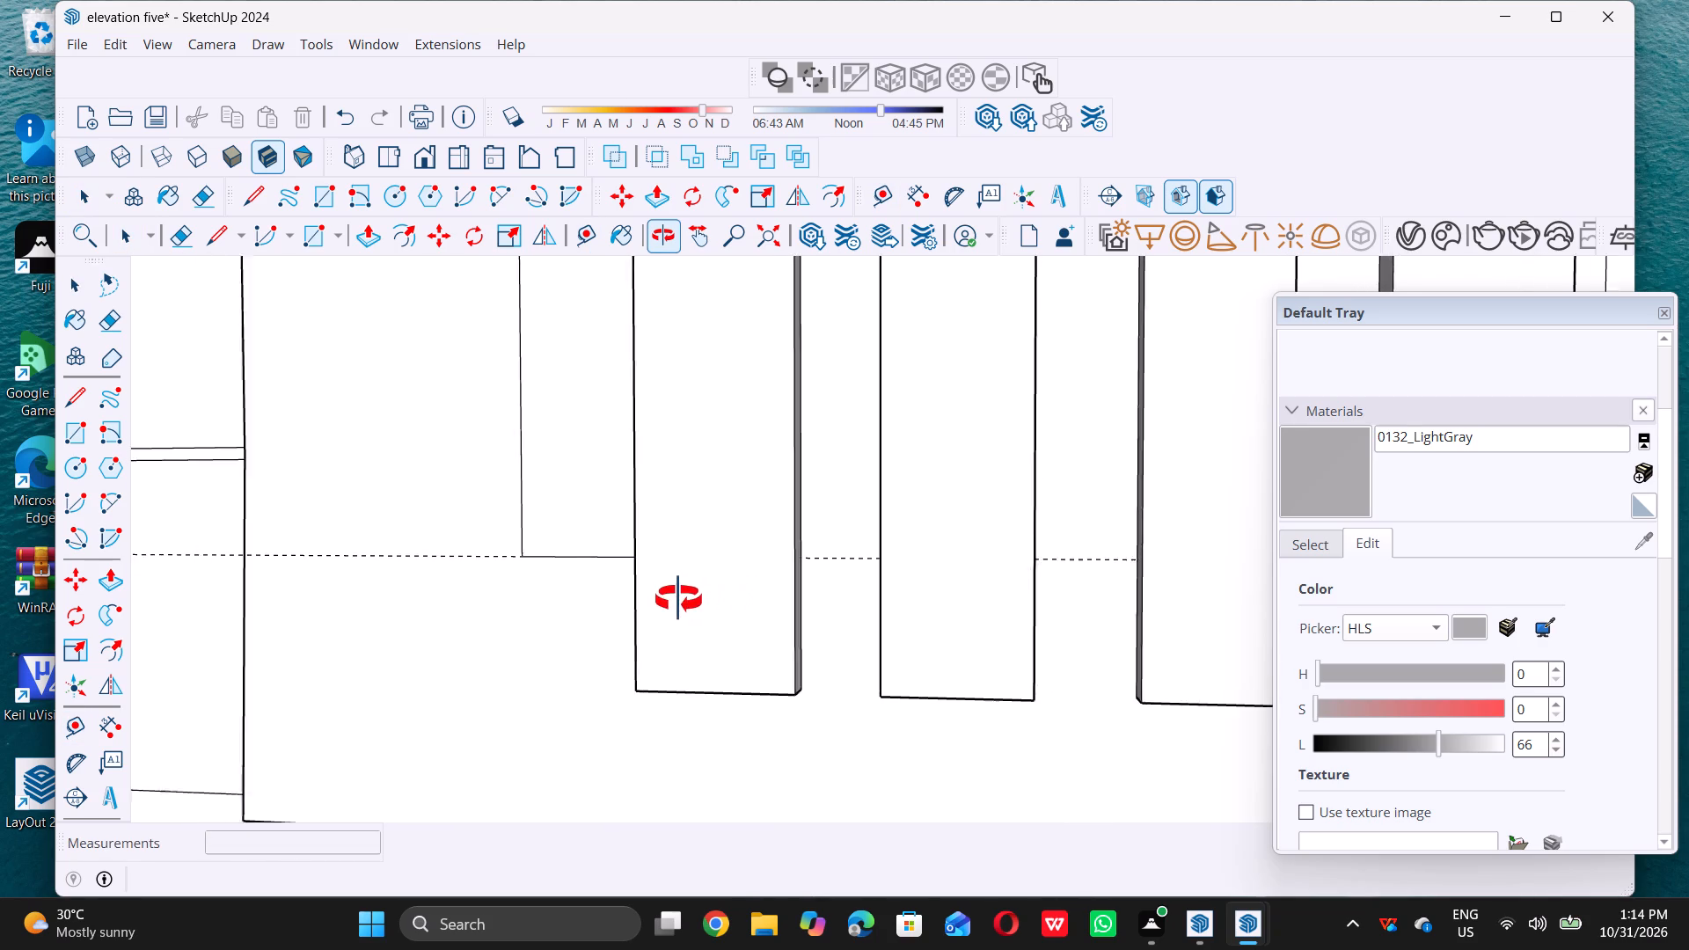
{"action": "middle_click_drag", "start_coordinate": [678, 599], "coordinate": [671, 598]}
{"action": "scroll", "coordinate": [793, 567], "scroll_direction": "up", "scroll_amount": 9}
{"action": "key", "text": "l"}
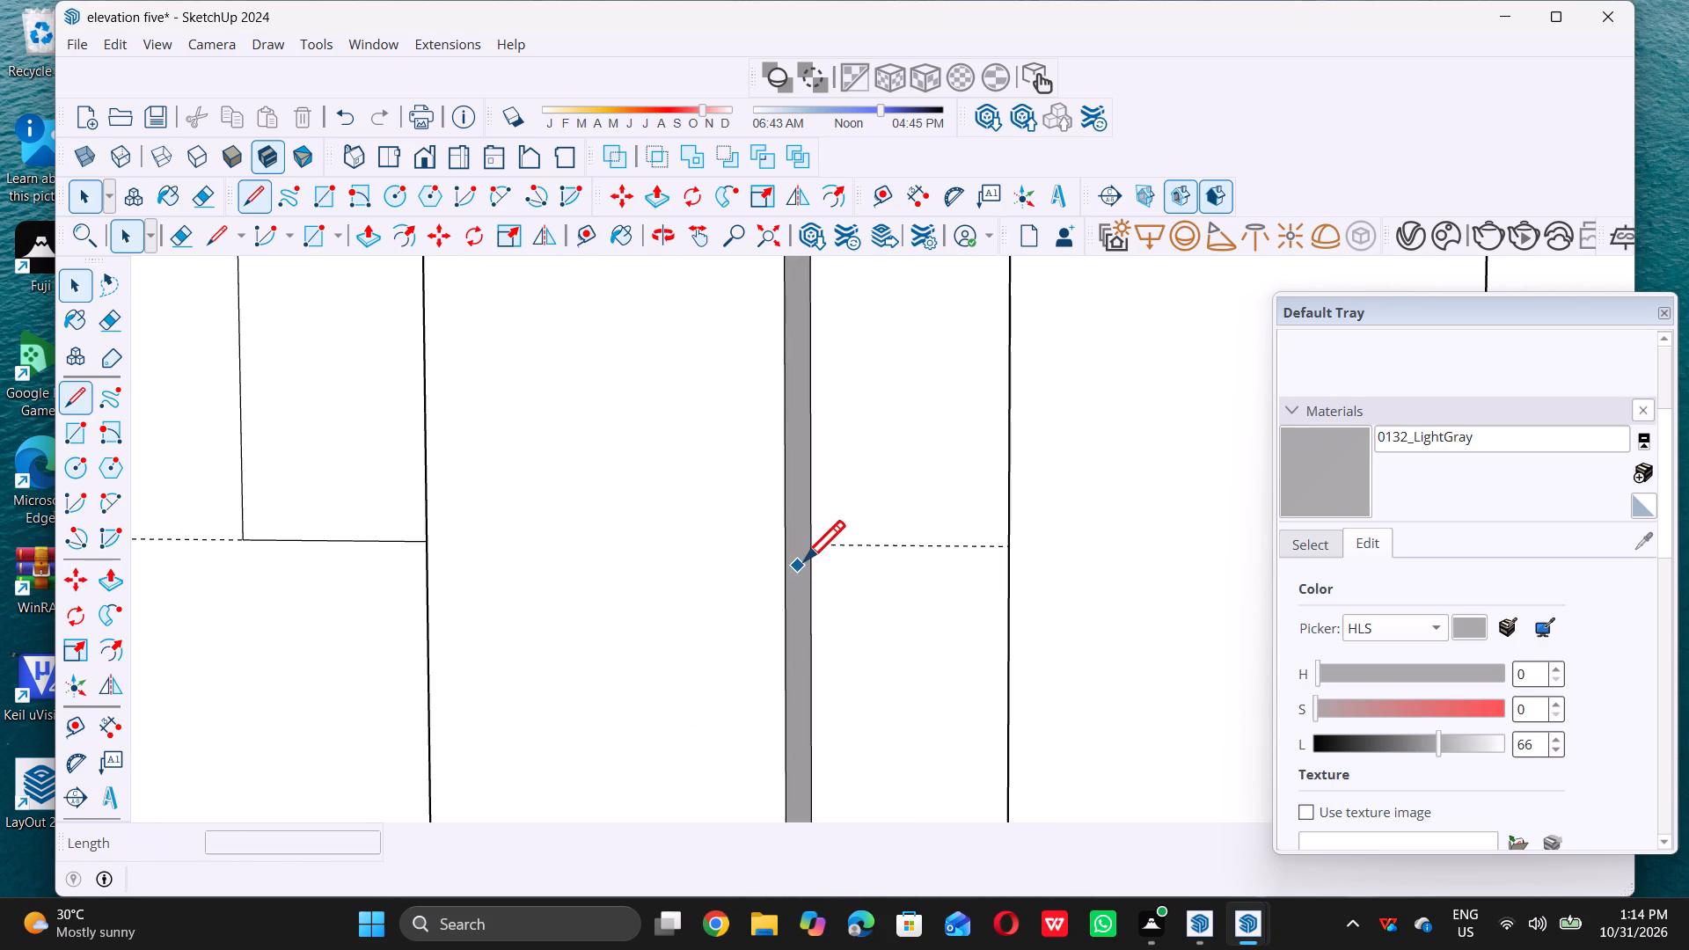
{"action": "scroll", "coordinate": [804, 552], "scroll_direction": "up", "scroll_amount": 10}
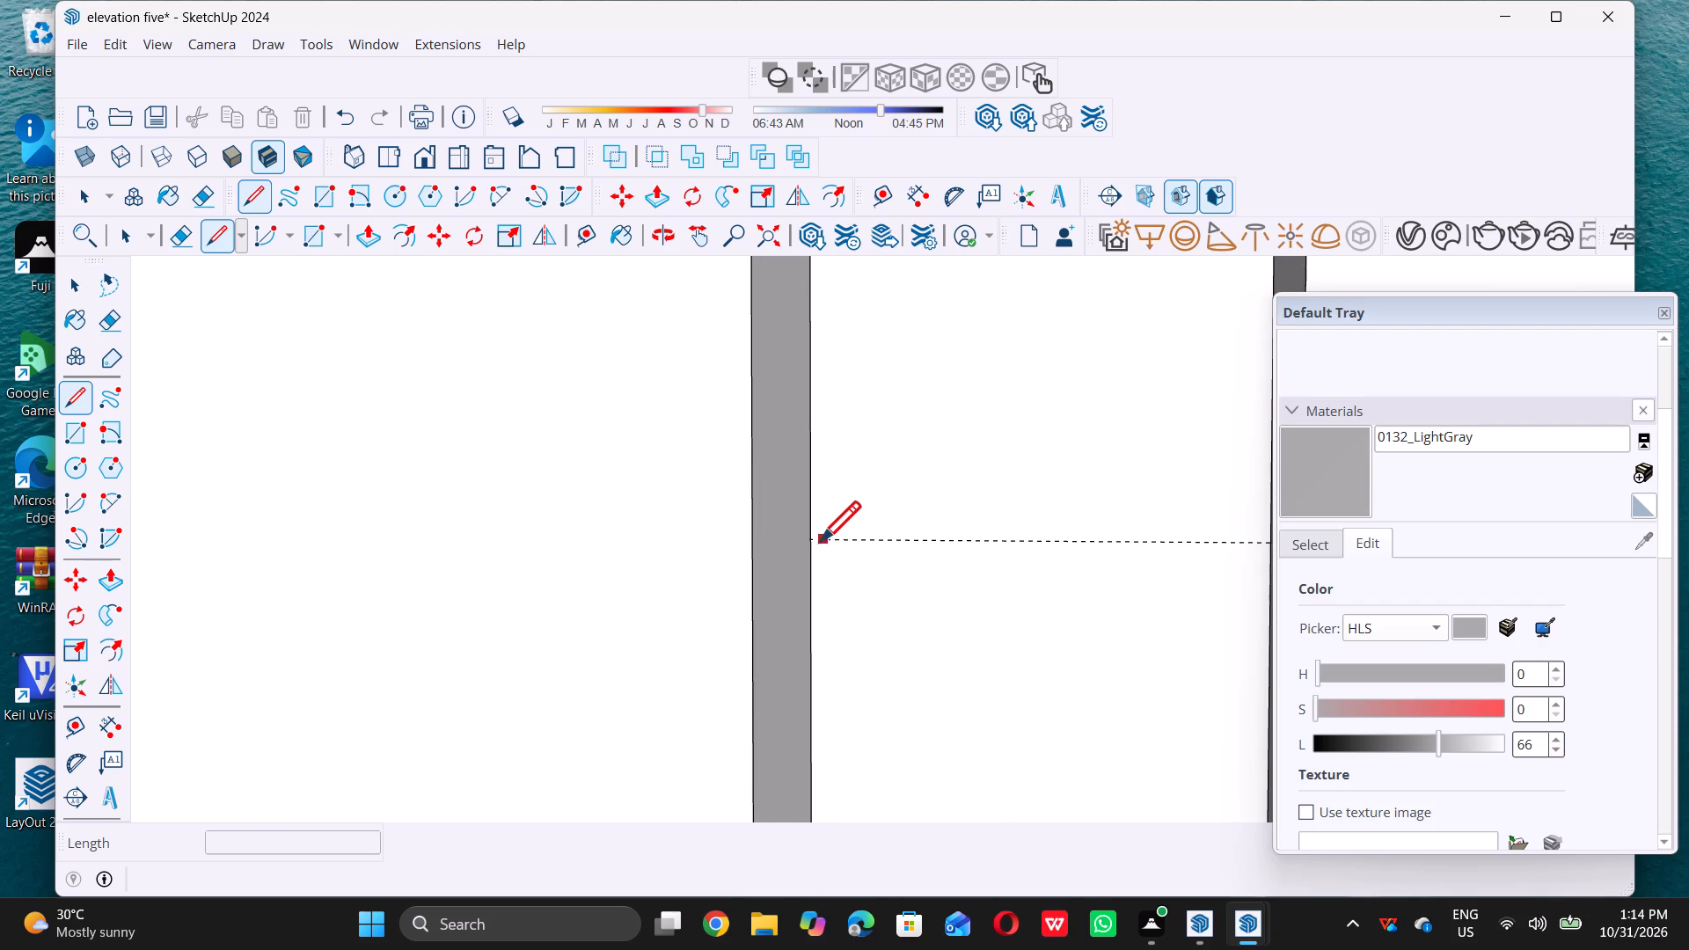
{"action": "left_click", "coordinate": [815, 541]}
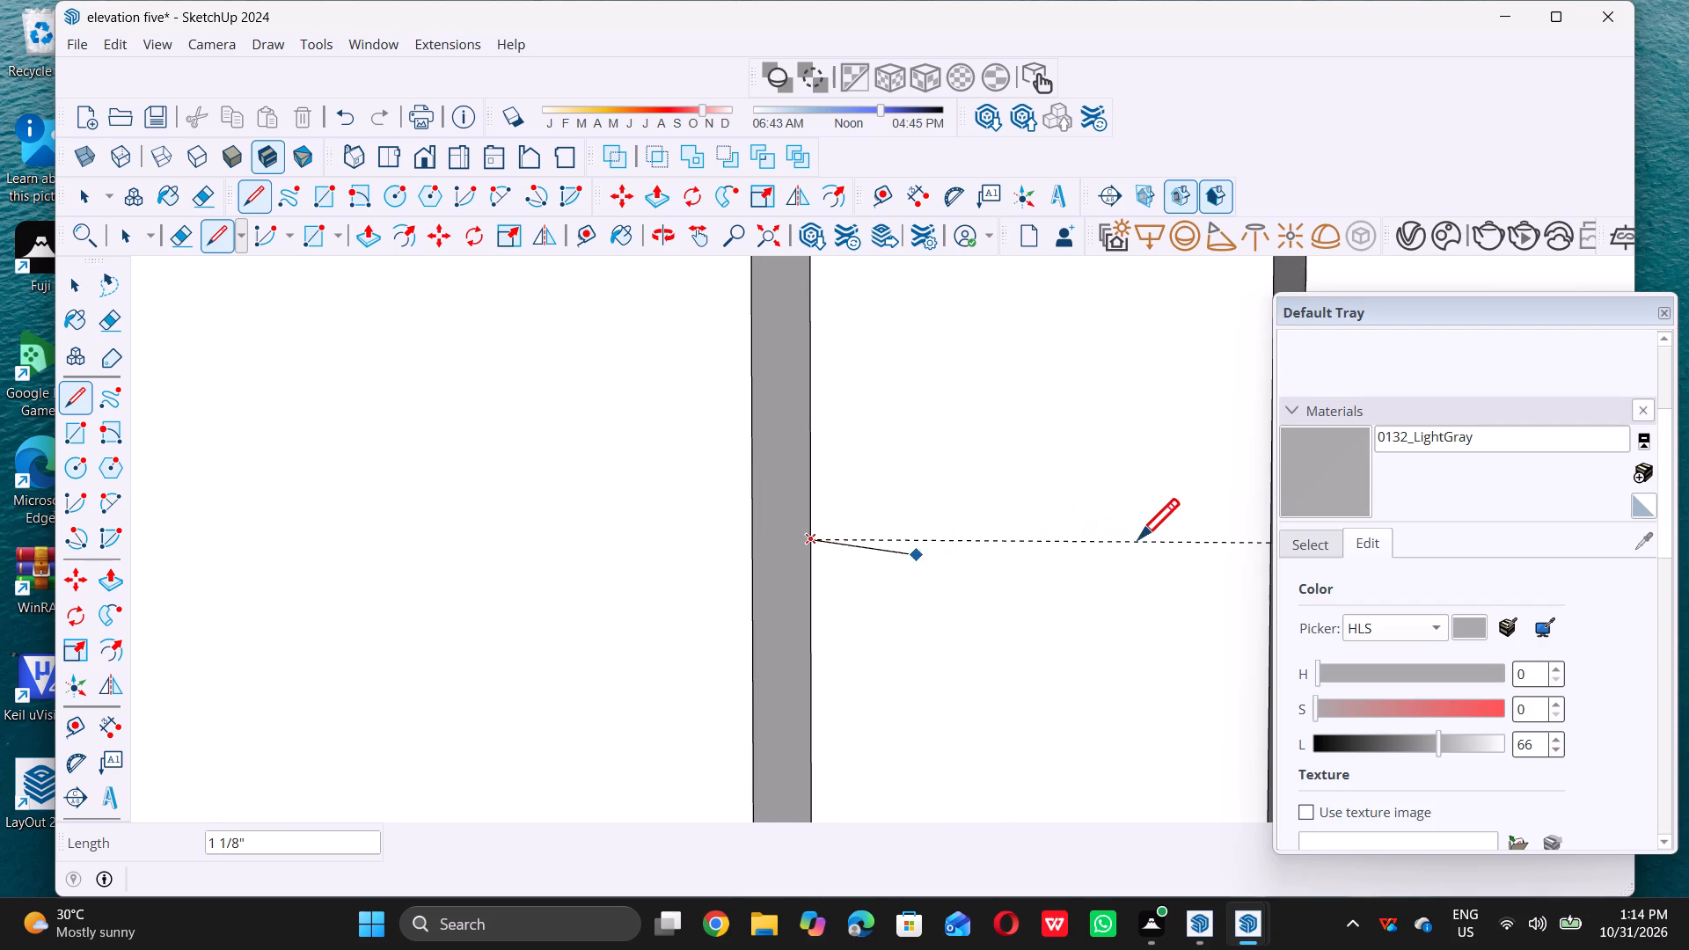
{"action": "scroll", "coordinate": [1126, 539], "scroll_direction": "down", "scroll_amount": 2}
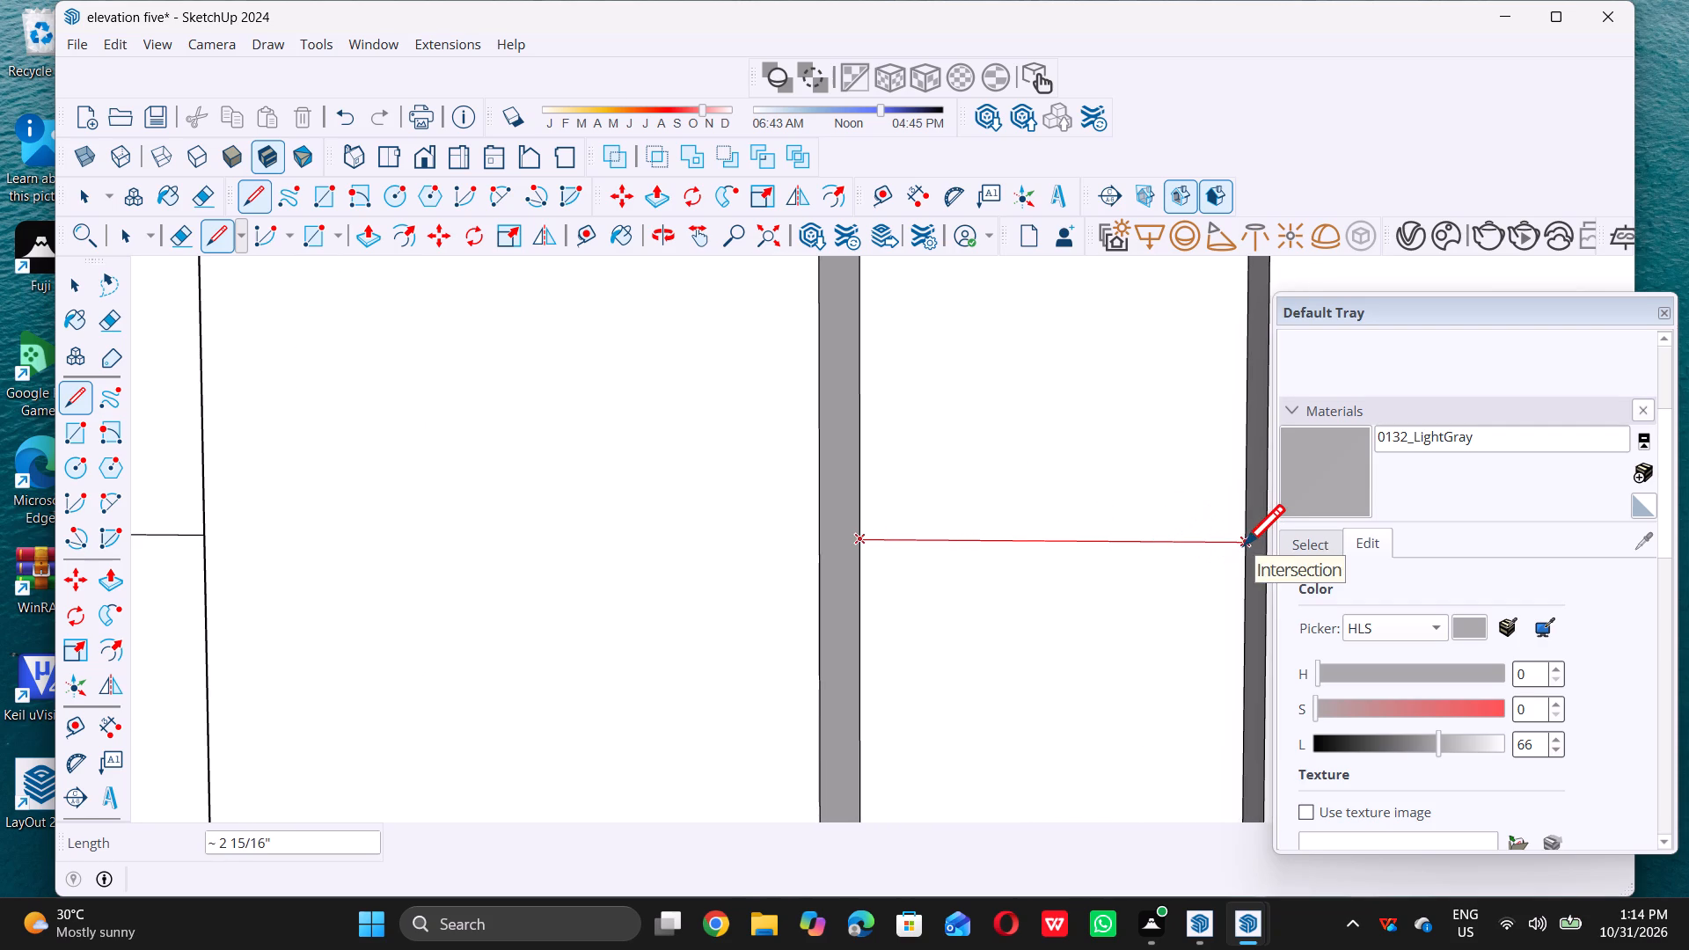
{"action": "left_click", "coordinate": [1244, 544]}
Draw a line about 3 7/16" long on the guide across the gap between the second and third lower strips.
{"action": "scroll", "coordinate": [941, 587], "scroll_direction": "down", "scroll_amount": 15}
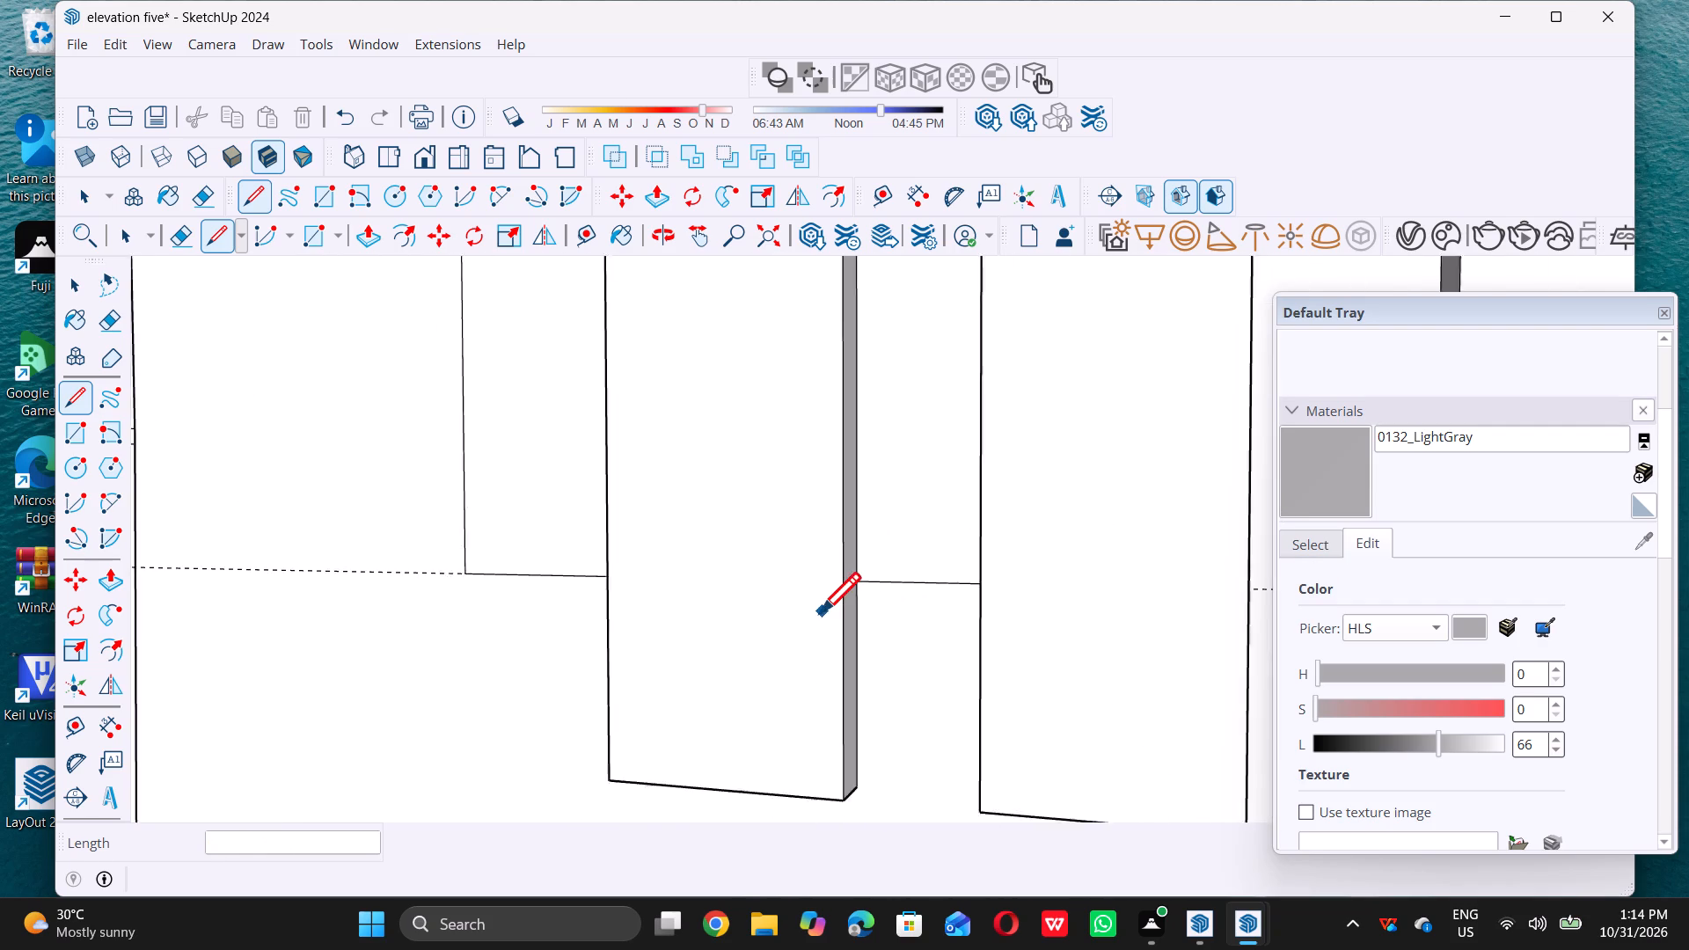
{"action": "scroll", "coordinate": [819, 612], "scroll_direction": "down", "scroll_amount": 5}
{"action": "scroll", "coordinate": [1101, 596], "scroll_direction": "up", "scroll_amount": 12}
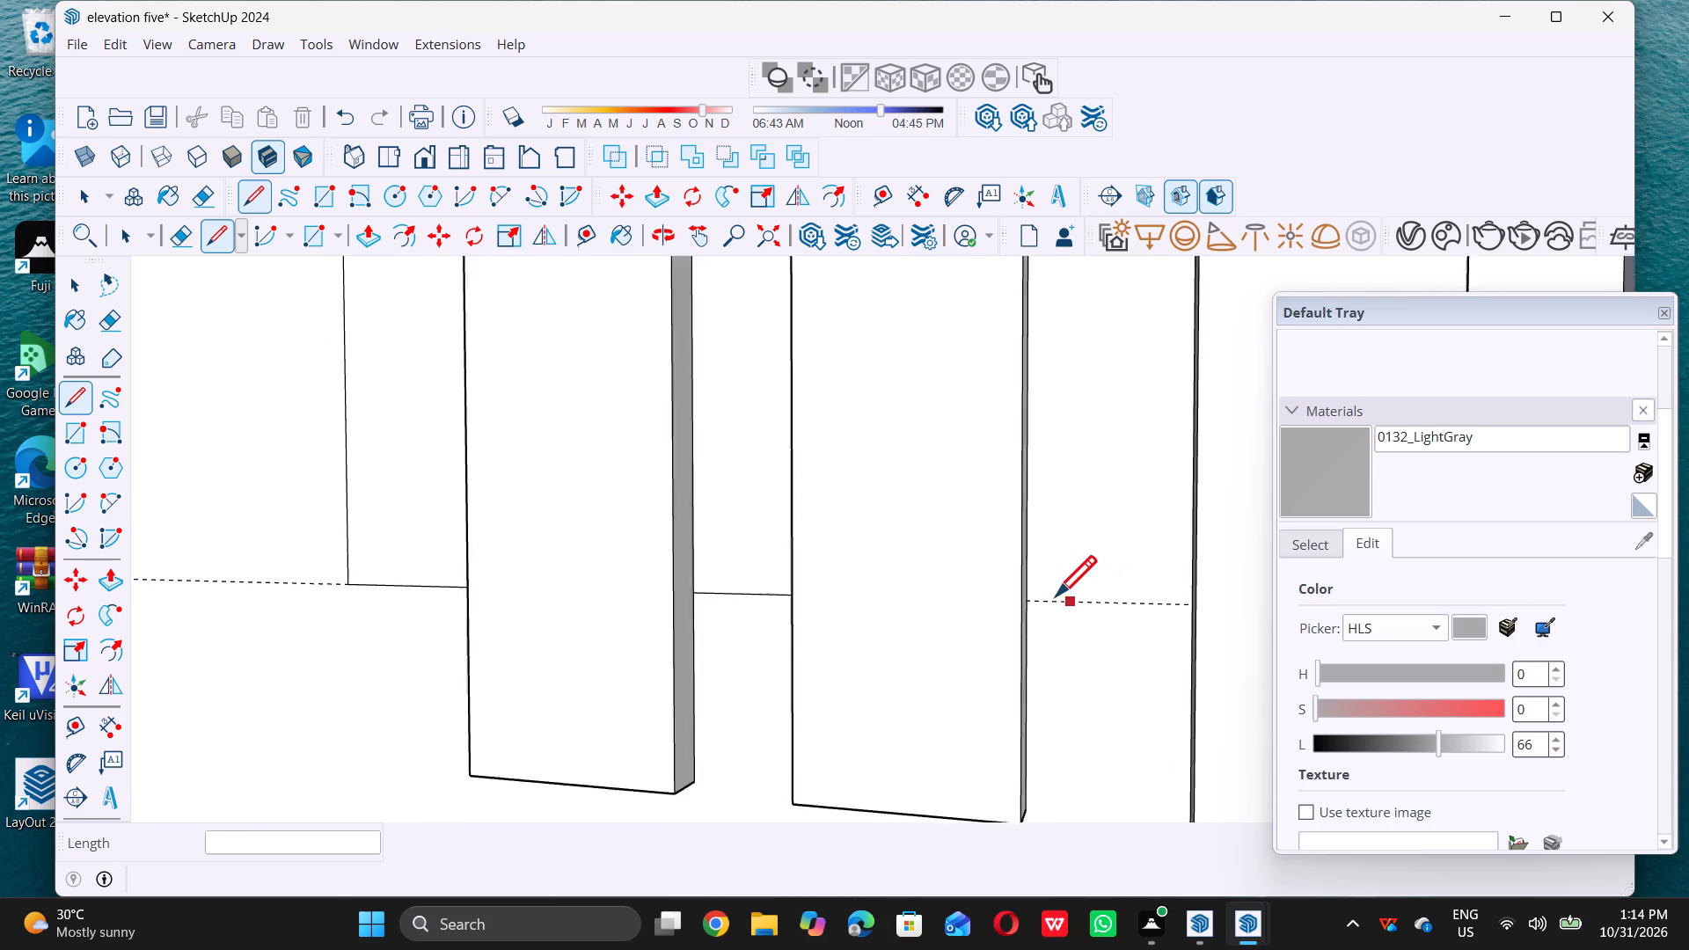
{"action": "scroll", "coordinate": [1056, 596], "scroll_direction": "up", "scroll_amount": 2}
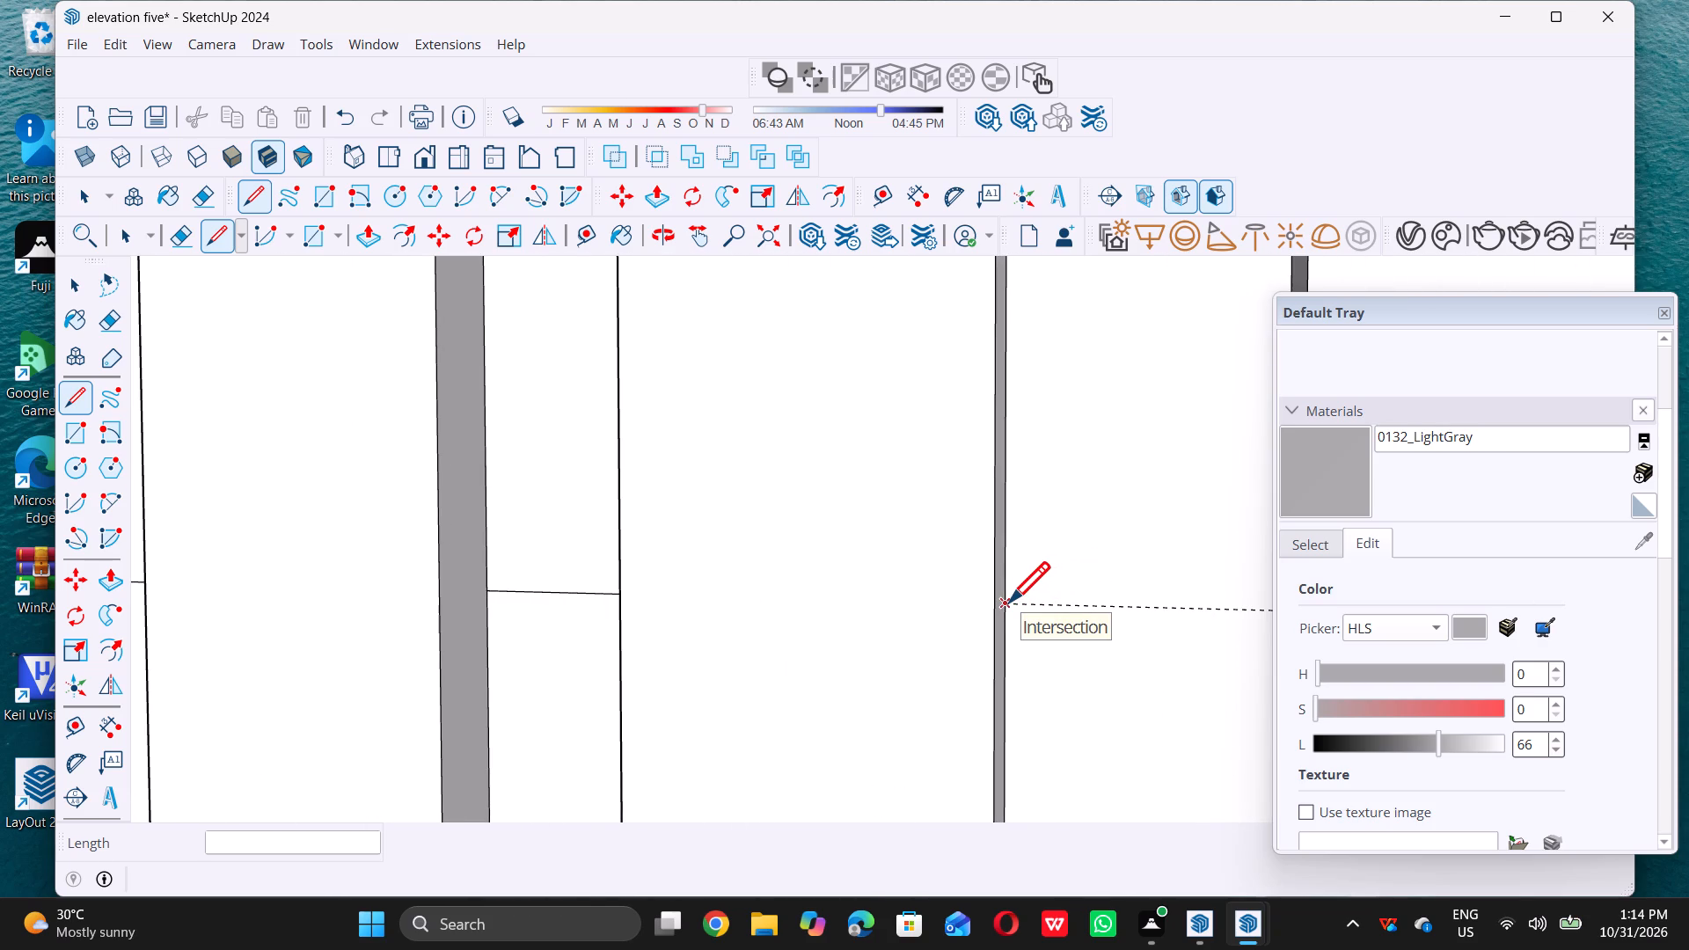
{"action": "scroll", "coordinate": [1009, 602], "scroll_direction": "down", "scroll_amount": 5}
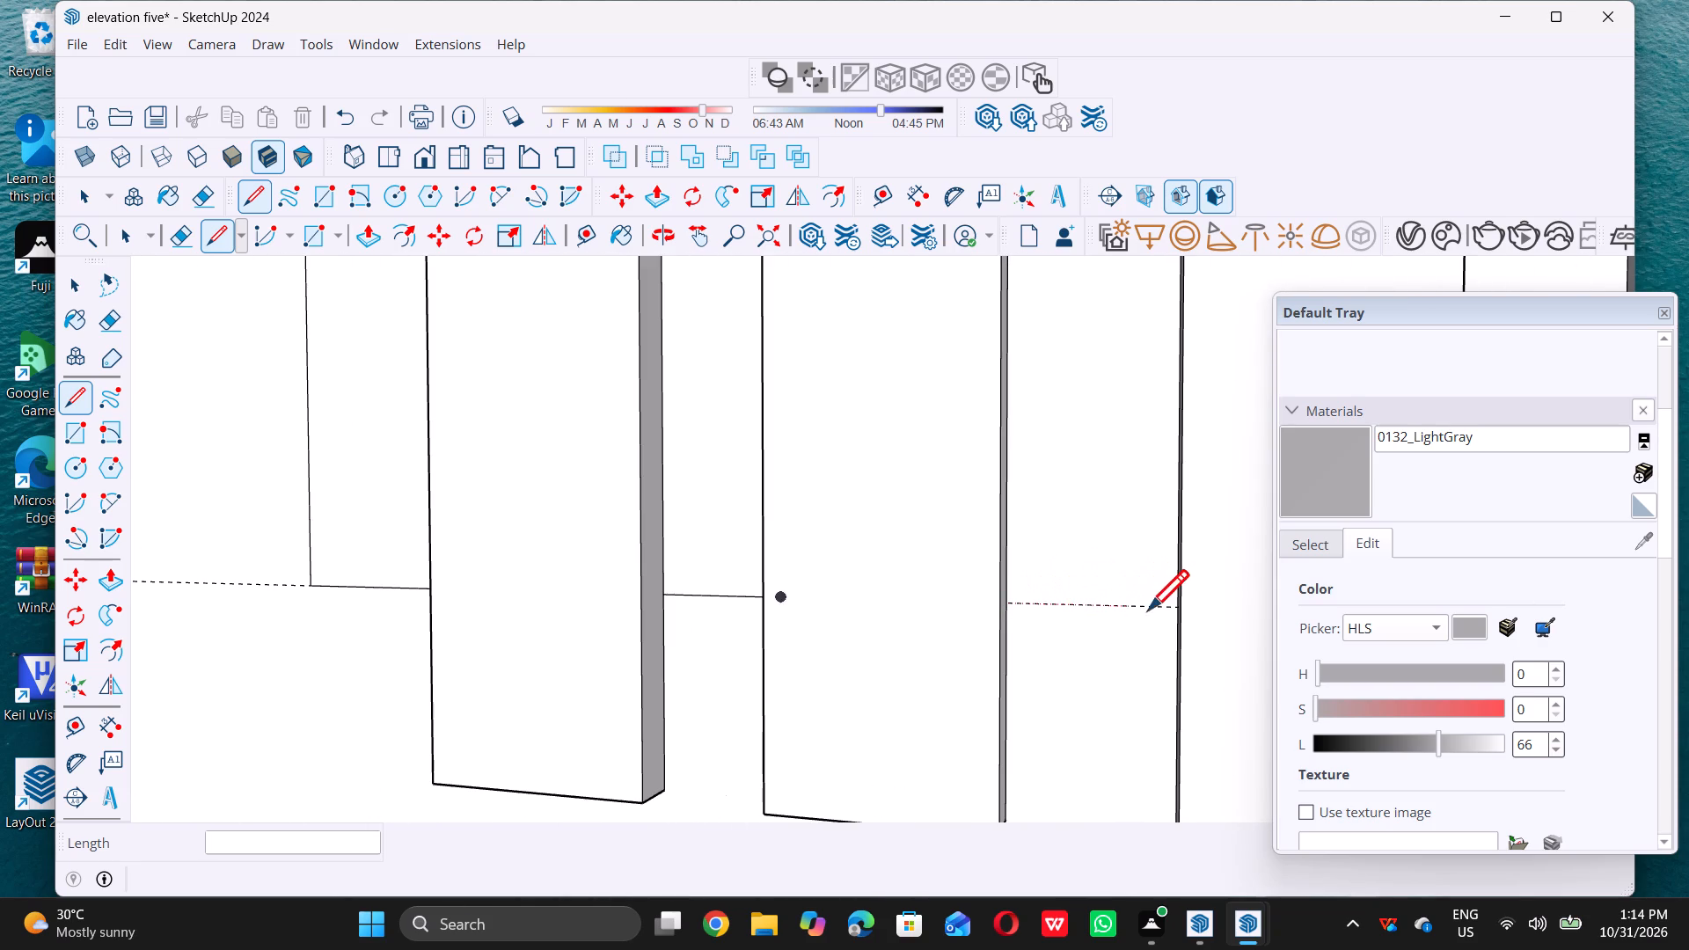
{"action": "scroll", "coordinate": [1152, 610], "scroll_direction": "up", "scroll_amount": 5}
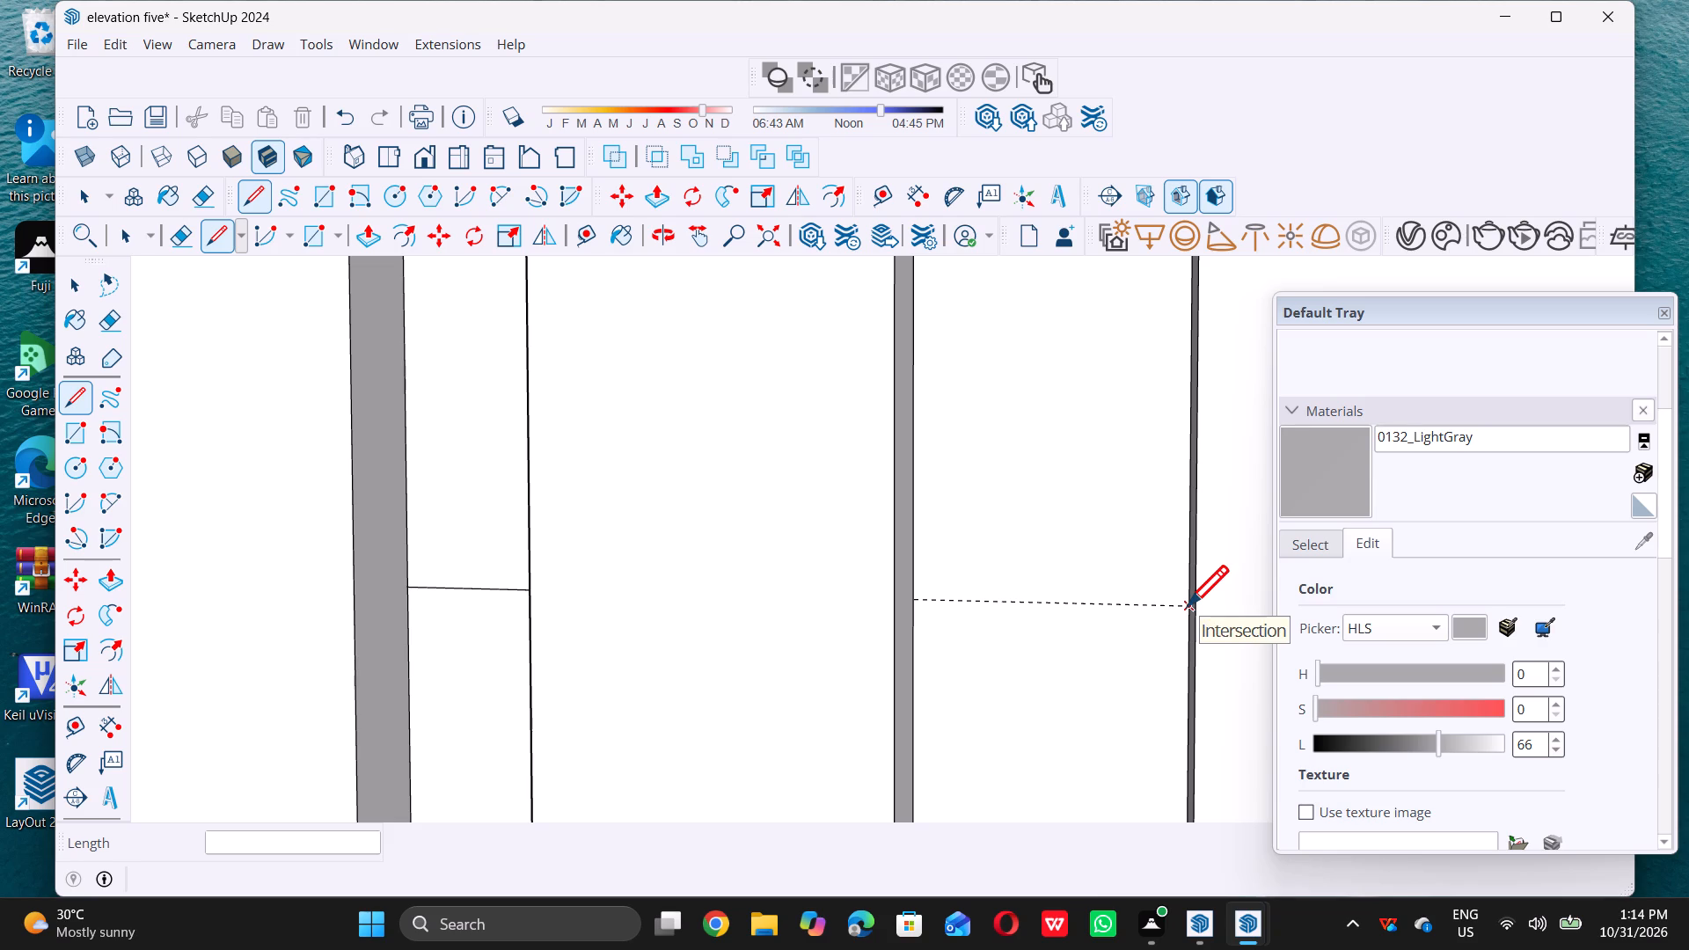
{"action": "double_click", "coordinate": [1188, 605]}
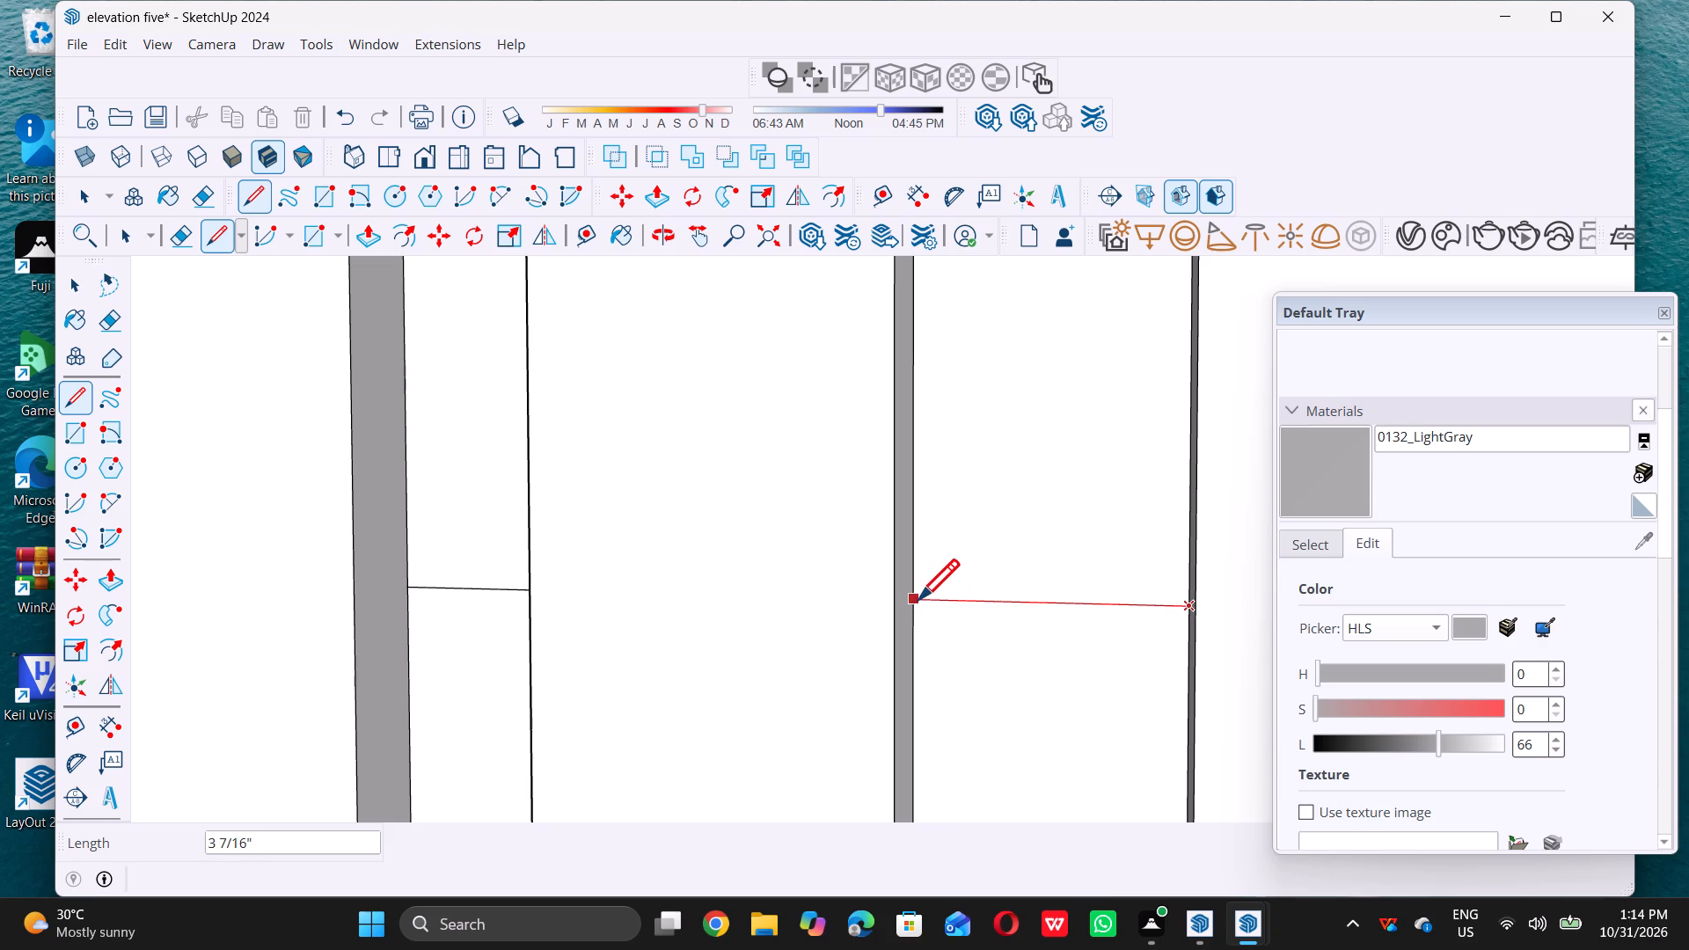
{"action": "double_click", "coordinate": [918, 598]}
{"action": "key", "text": "space"}
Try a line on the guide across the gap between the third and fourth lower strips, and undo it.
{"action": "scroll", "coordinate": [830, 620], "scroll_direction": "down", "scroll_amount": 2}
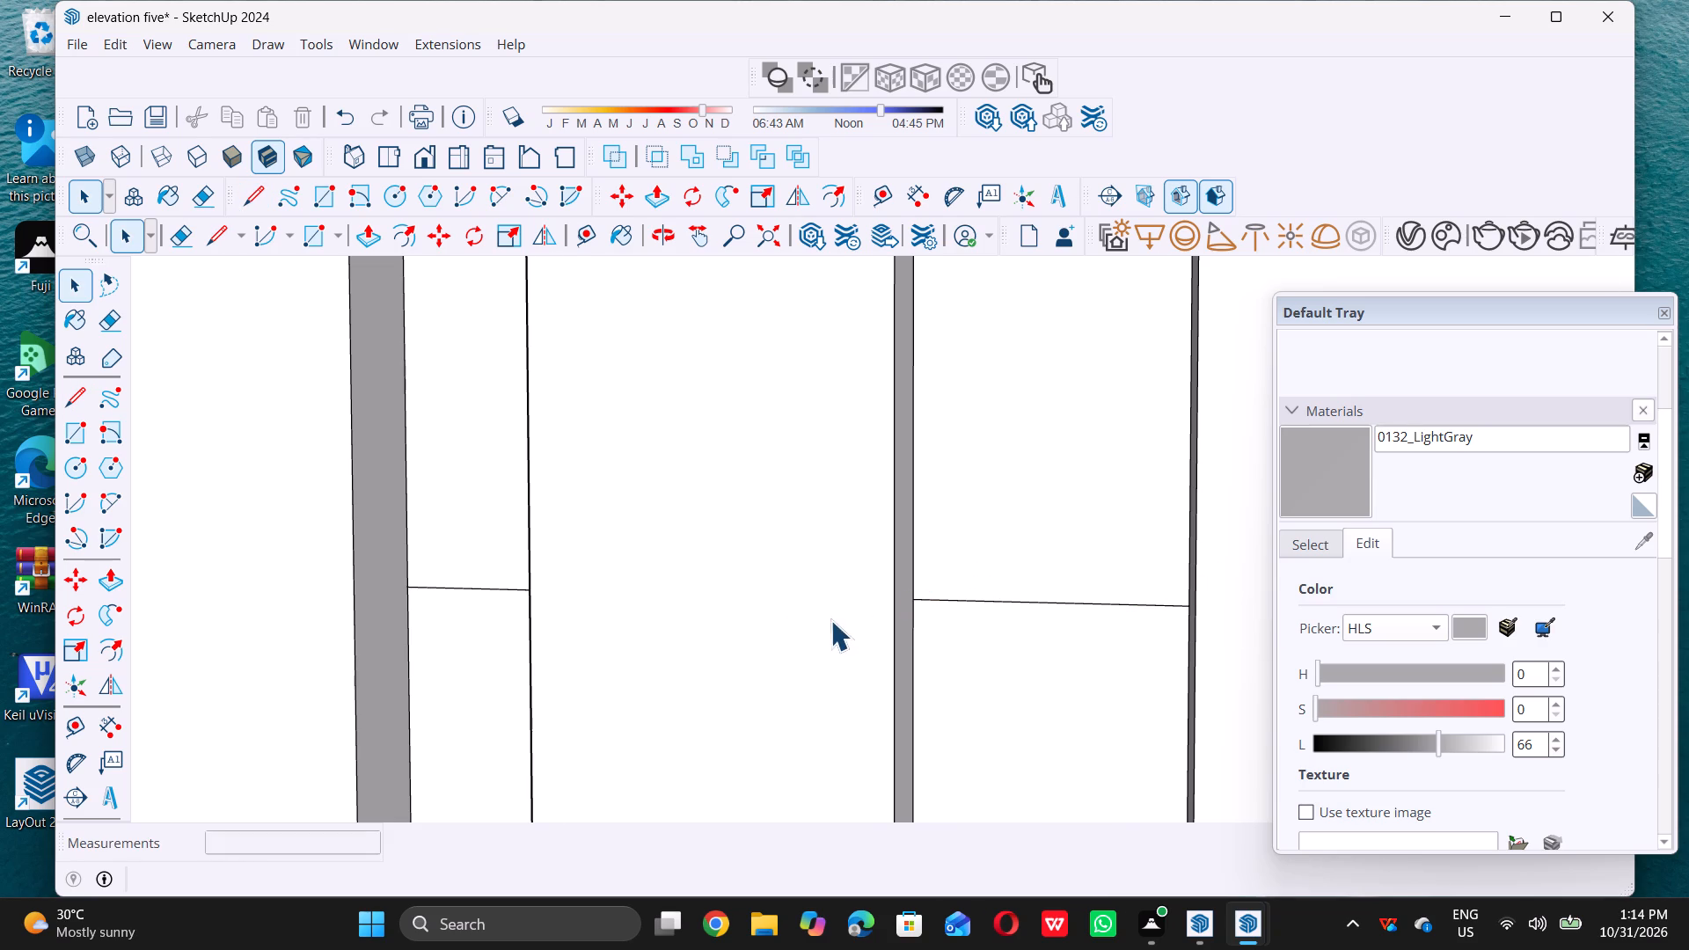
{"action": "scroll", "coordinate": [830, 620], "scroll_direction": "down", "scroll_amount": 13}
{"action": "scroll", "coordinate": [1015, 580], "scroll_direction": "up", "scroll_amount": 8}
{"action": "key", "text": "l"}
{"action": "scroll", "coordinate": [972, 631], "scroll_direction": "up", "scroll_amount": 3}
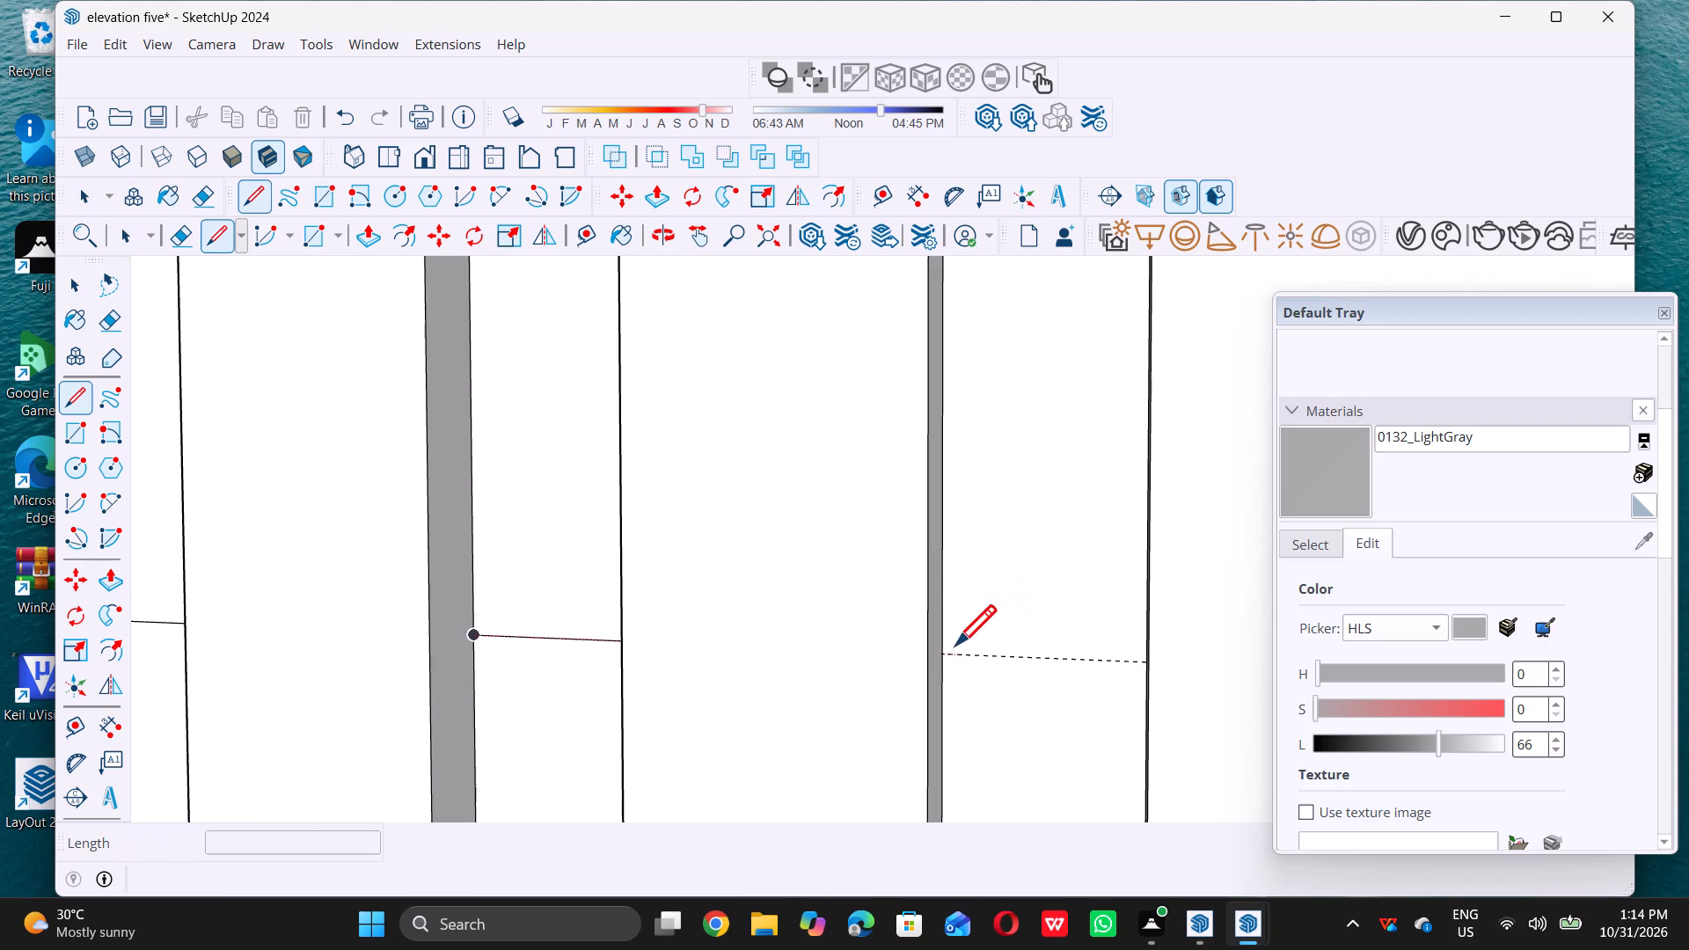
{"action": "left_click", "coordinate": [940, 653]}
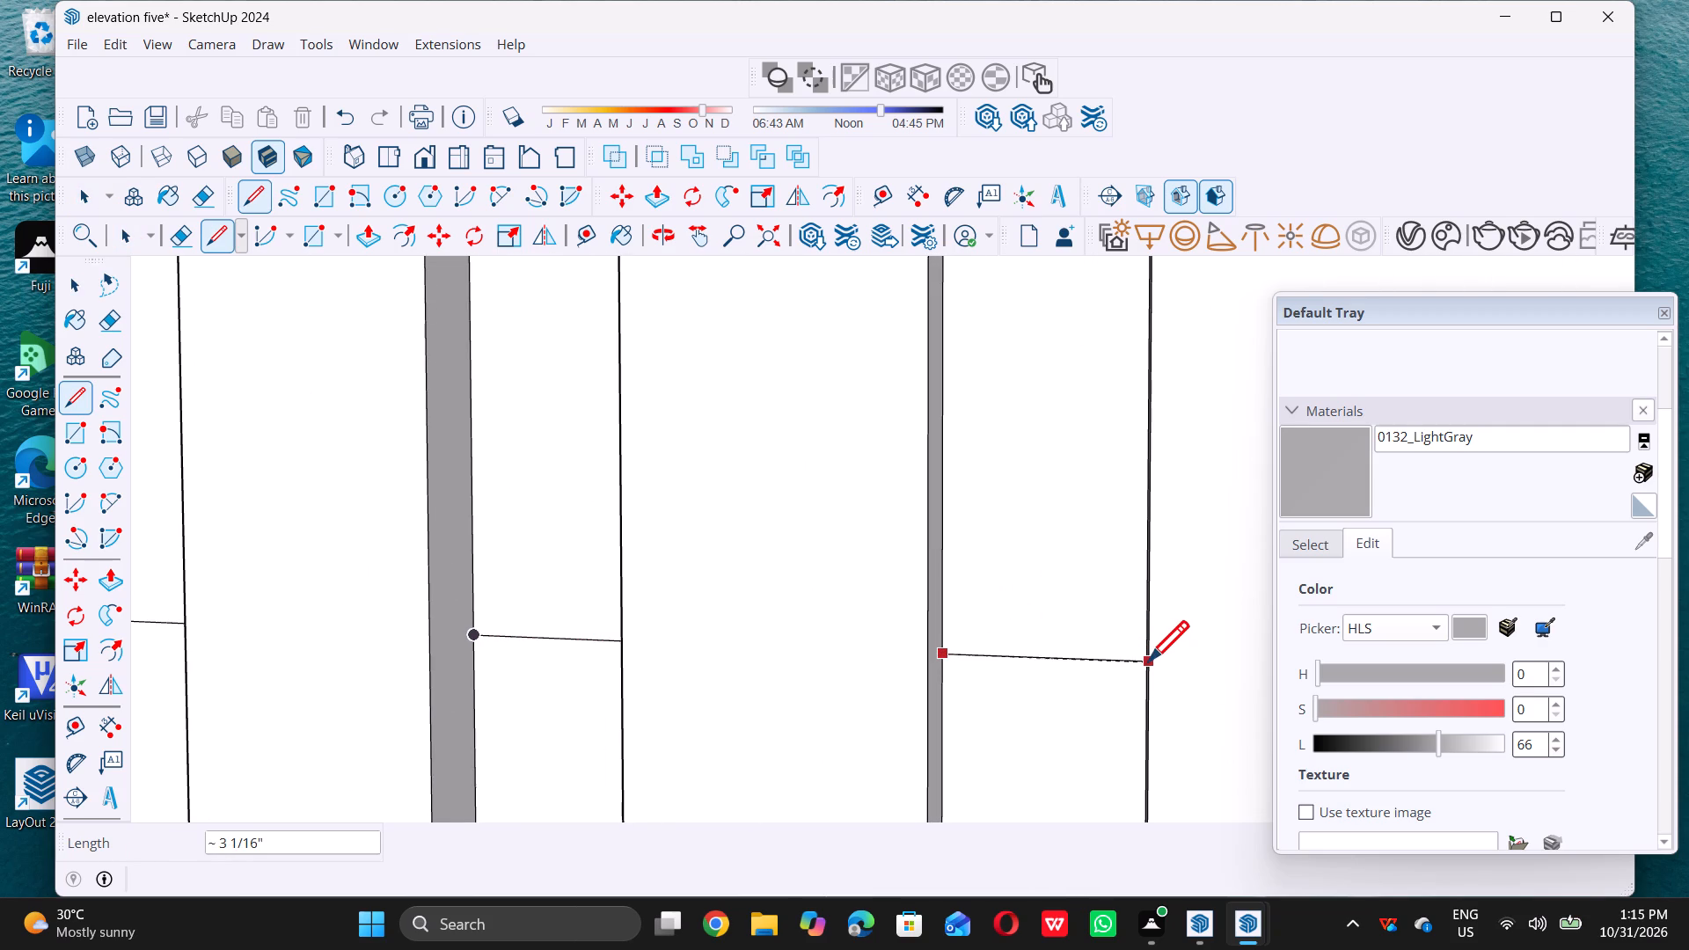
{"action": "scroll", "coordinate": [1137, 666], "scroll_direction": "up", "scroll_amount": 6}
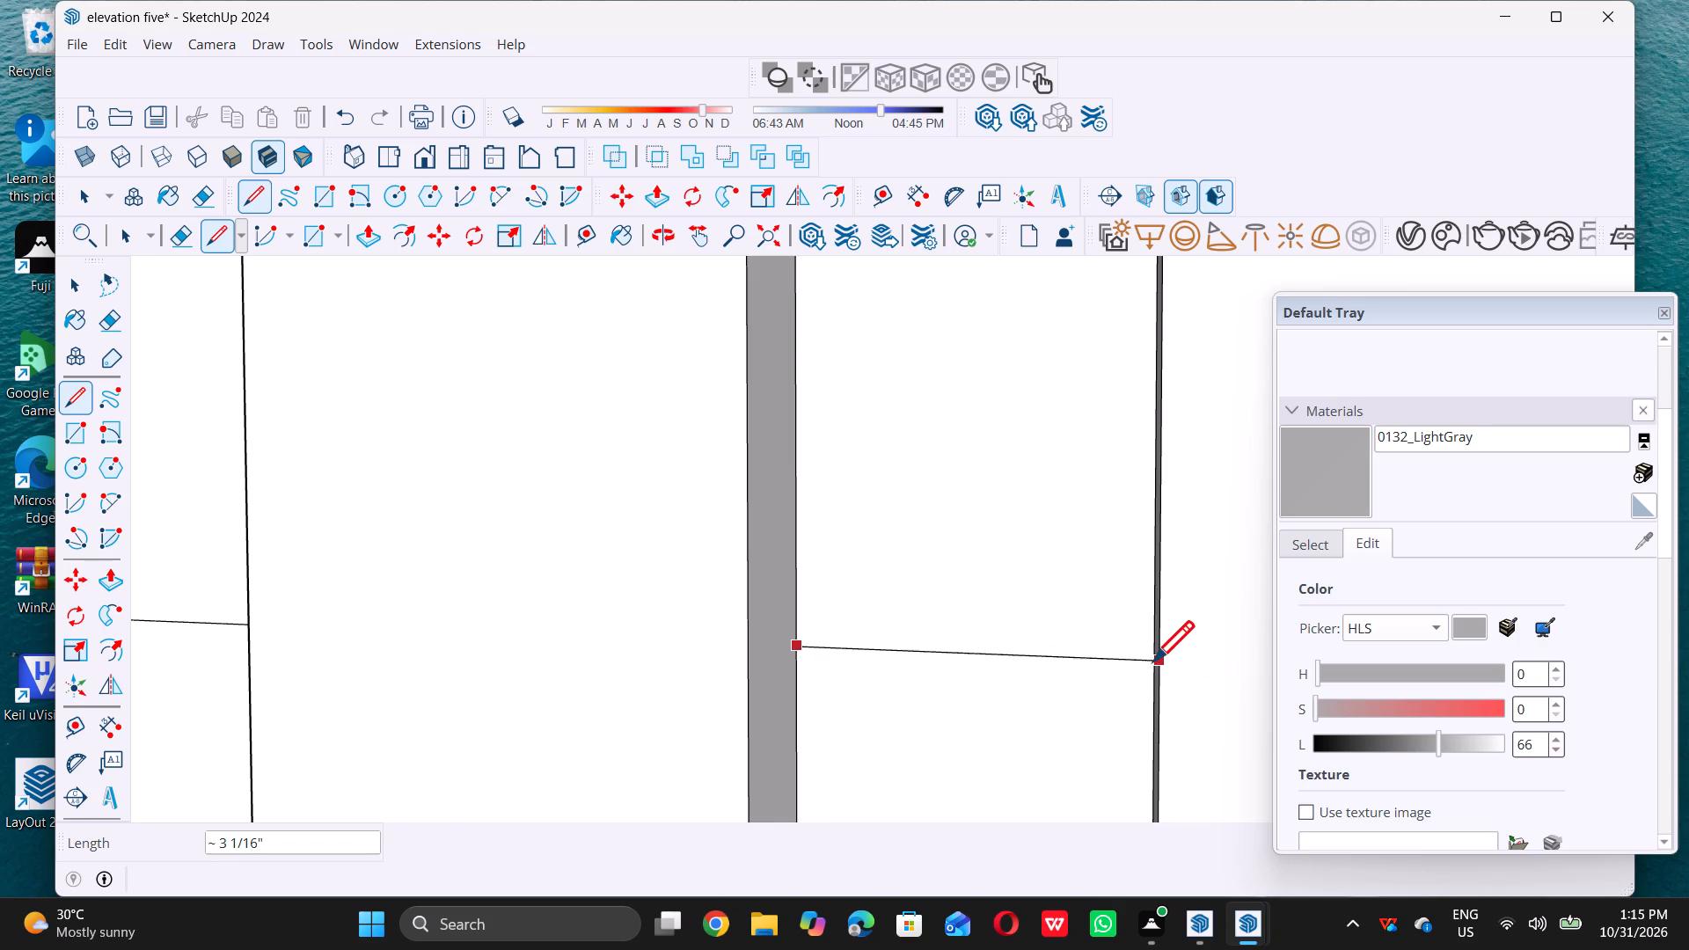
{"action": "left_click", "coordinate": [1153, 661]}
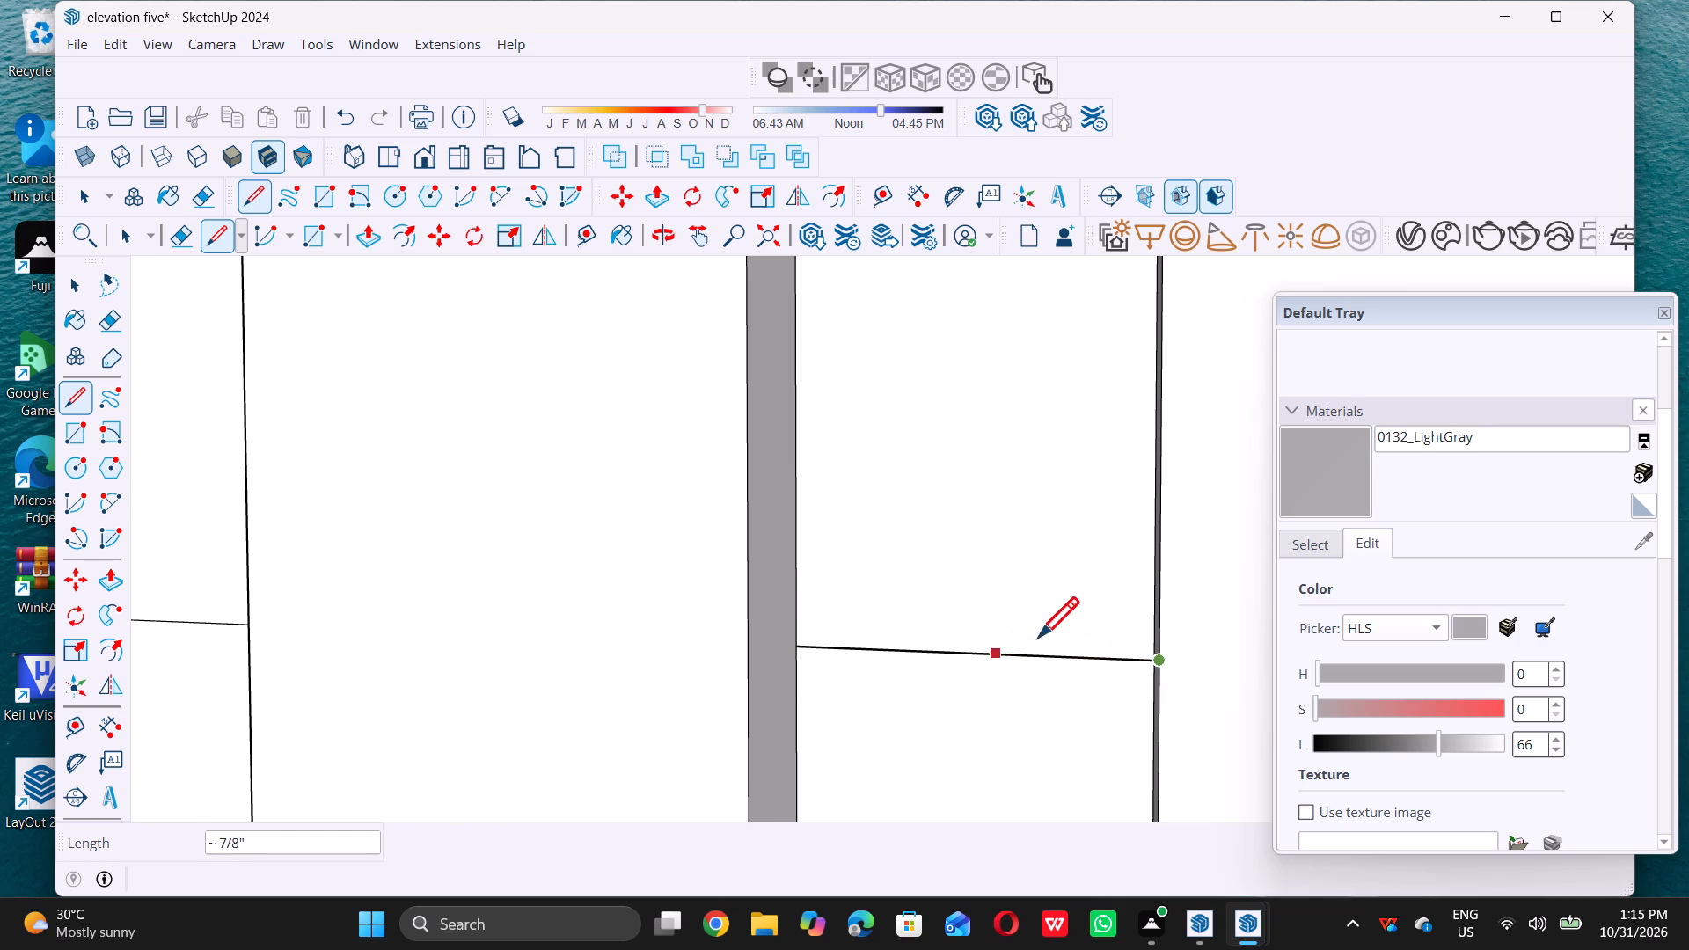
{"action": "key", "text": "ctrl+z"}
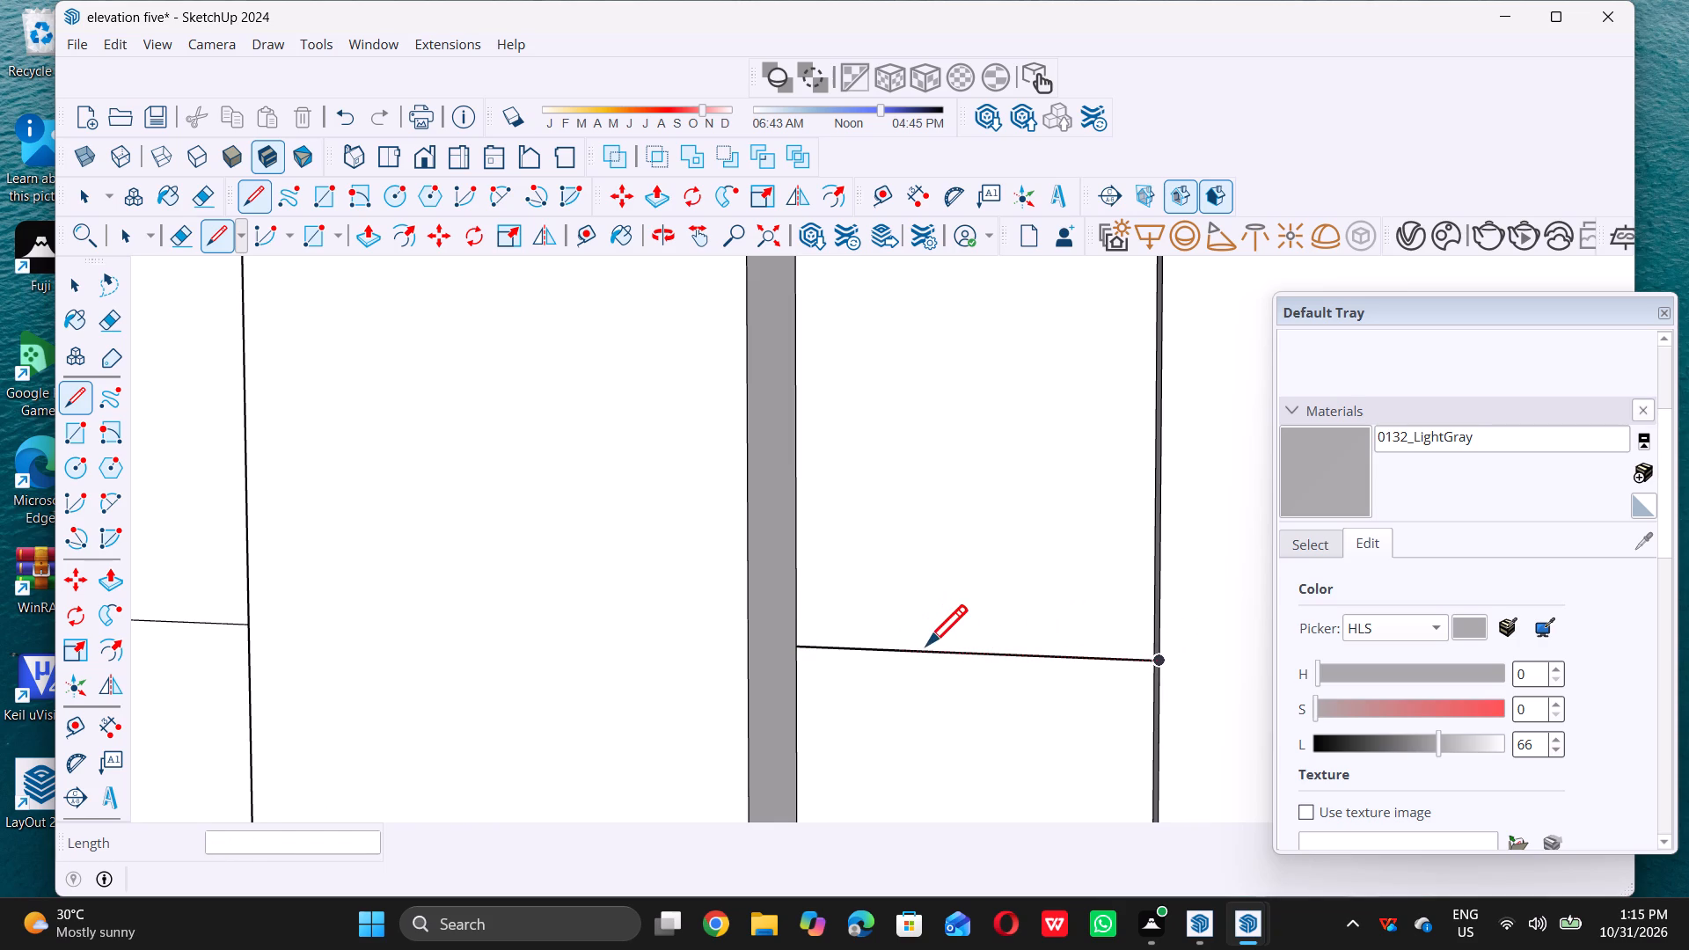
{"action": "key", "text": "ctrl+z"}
Draw a line about 2 7/8" long on the guide across the gap between the third and fourth lower strips.
{"action": "scroll", "coordinate": [845, 646], "scroll_direction": "down", "scroll_amount": 5}
{"action": "middle_click_drag", "start_coordinate": [872, 670], "coordinate": [974, 669]}
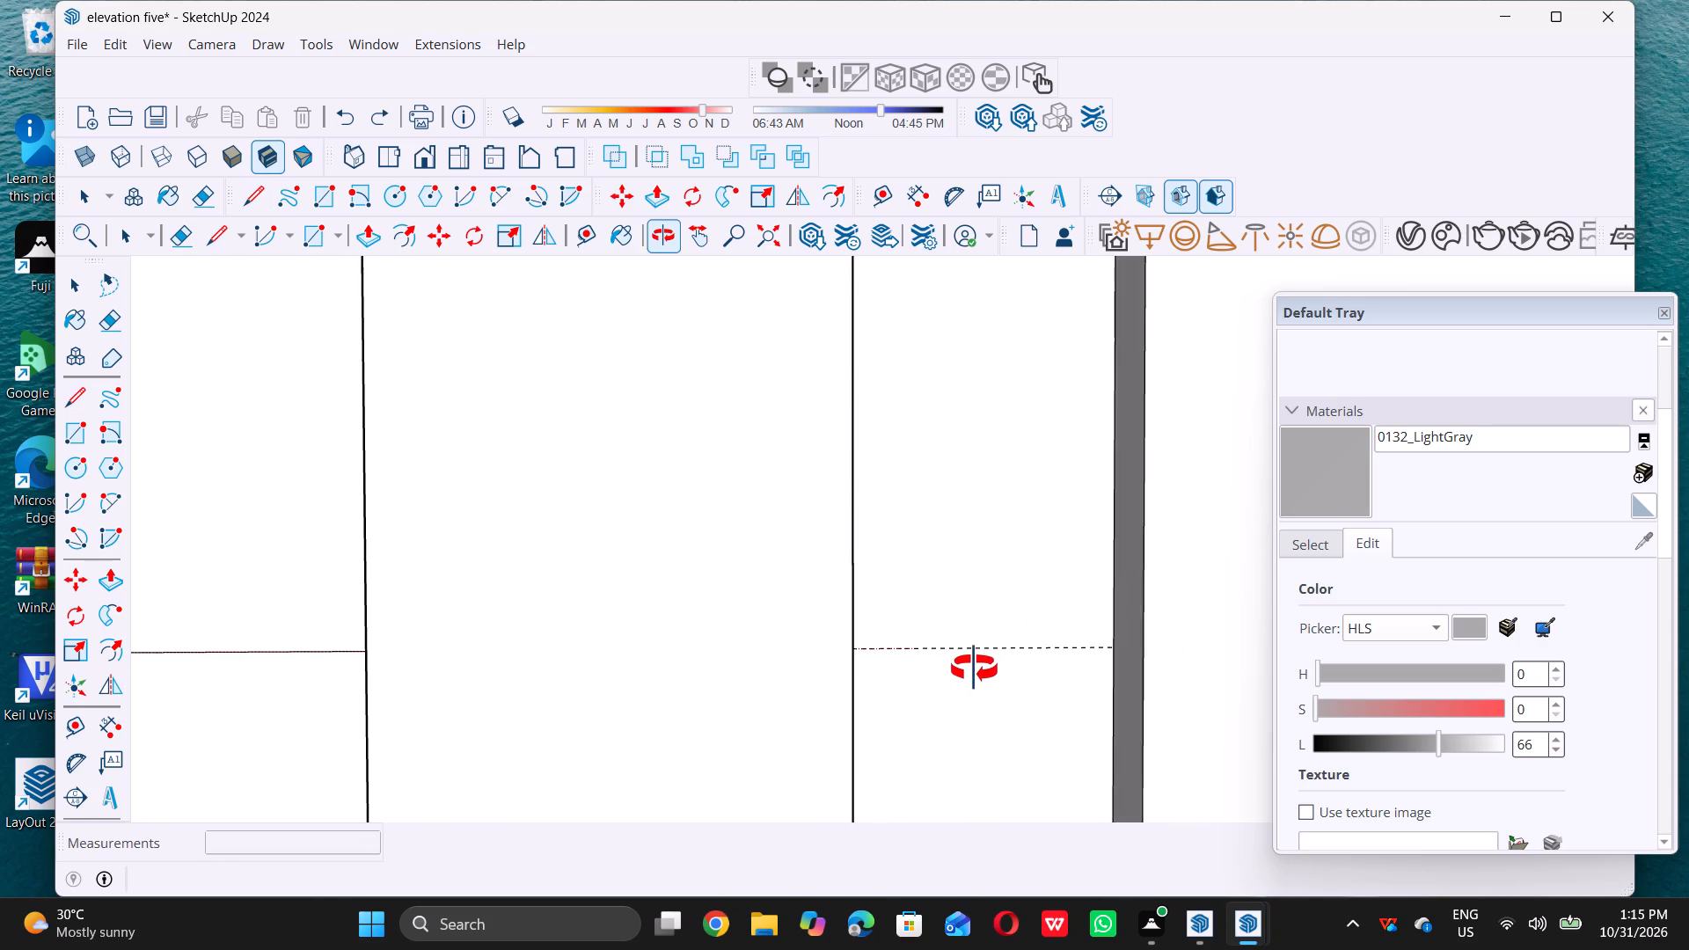
{"action": "middle_click_drag", "start_coordinate": [974, 669], "coordinate": [932, 668]}
{"action": "middle_click", "coordinate": [930, 668]}
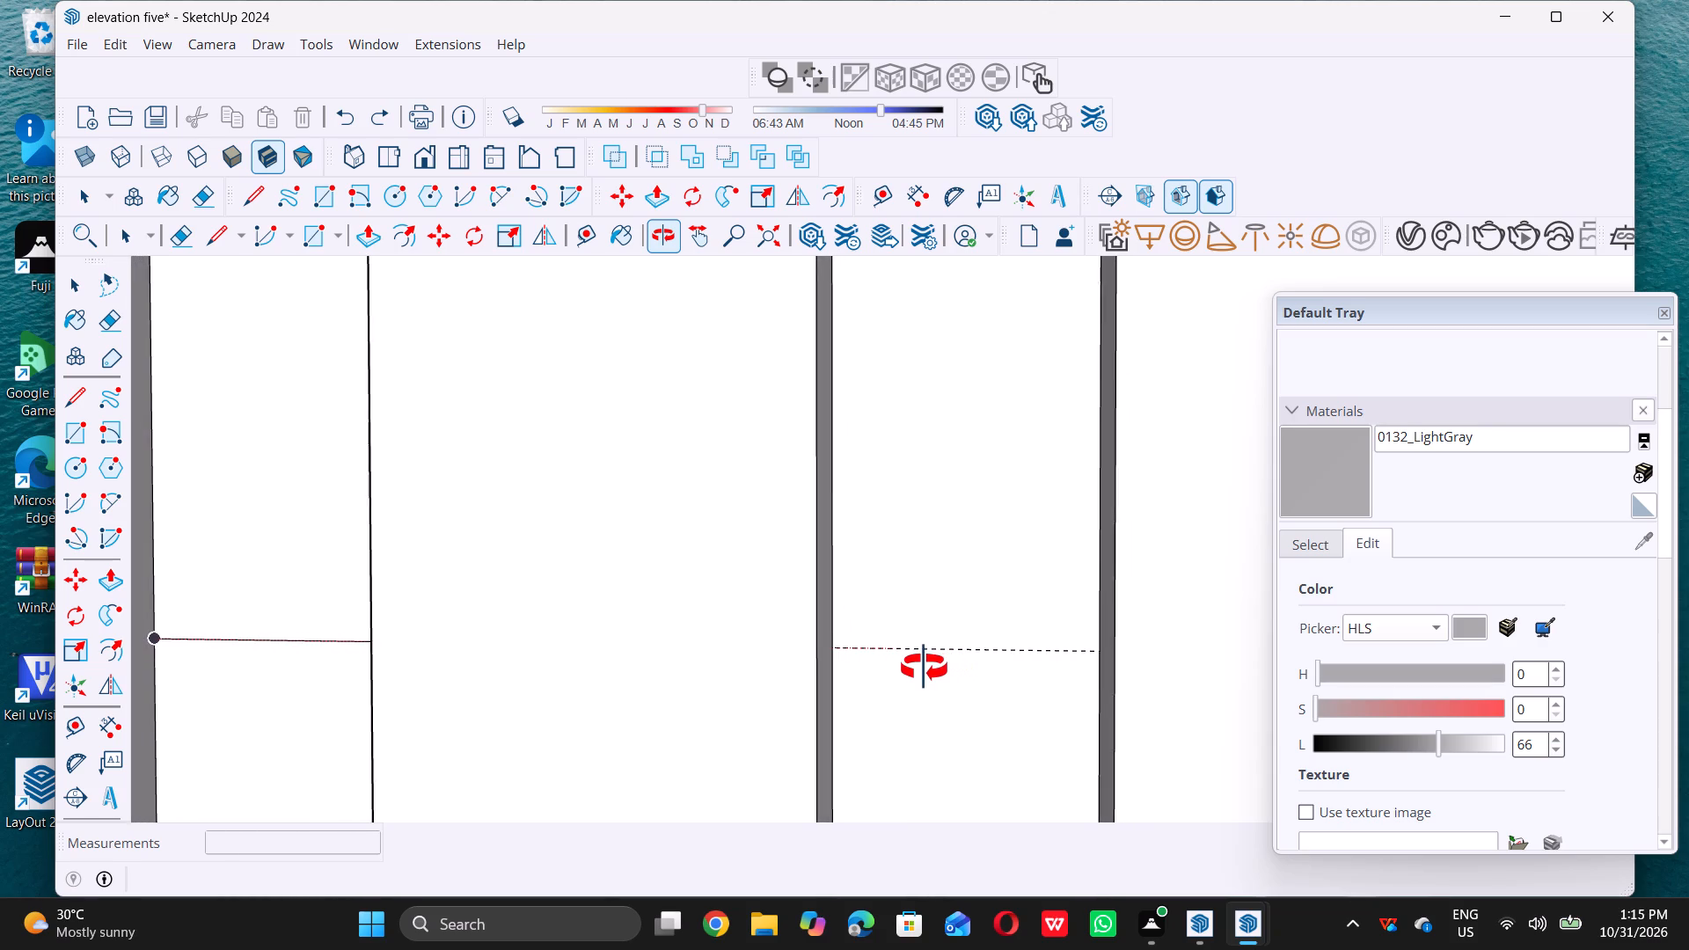
{"action": "middle_click", "coordinate": [924, 668]}
{"action": "middle_click", "coordinate": [924, 668]}
{"action": "scroll", "coordinate": [837, 556], "scroll_direction": "up", "scroll_amount": 3}
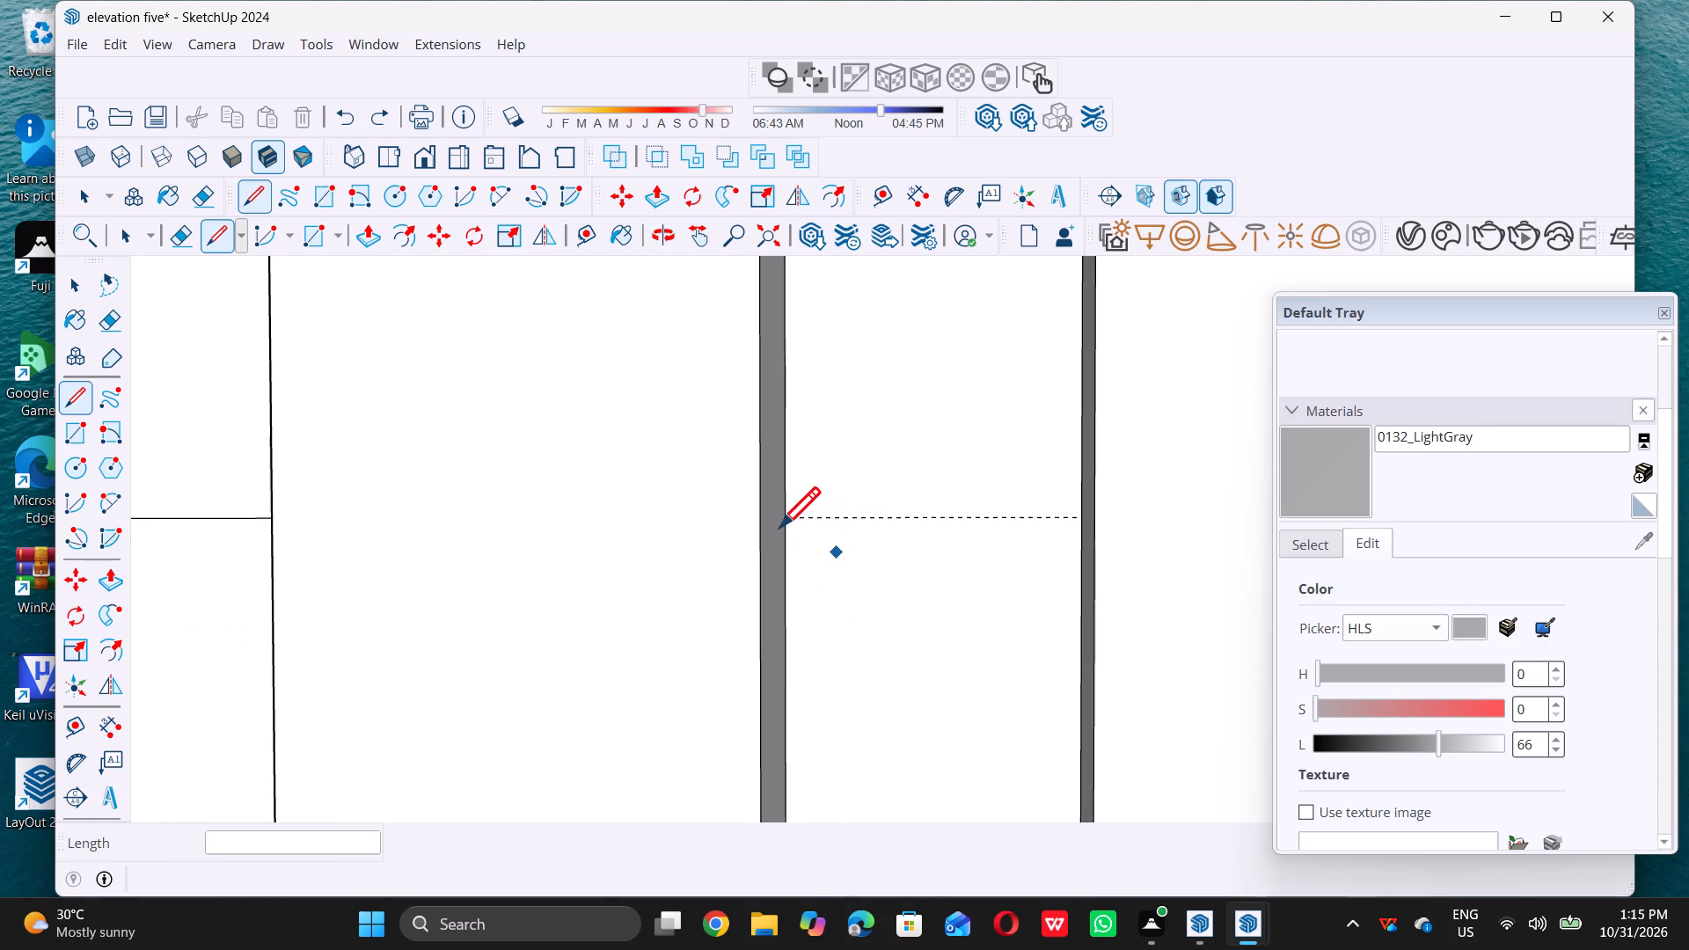
{"action": "scroll", "coordinate": [779, 527], "scroll_direction": "up", "scroll_amount": 3}
{"action": "left_click", "coordinate": [793, 509]}
{"action": "scroll", "coordinate": [793, 509], "scroll_direction": "down", "scroll_amount": 4}
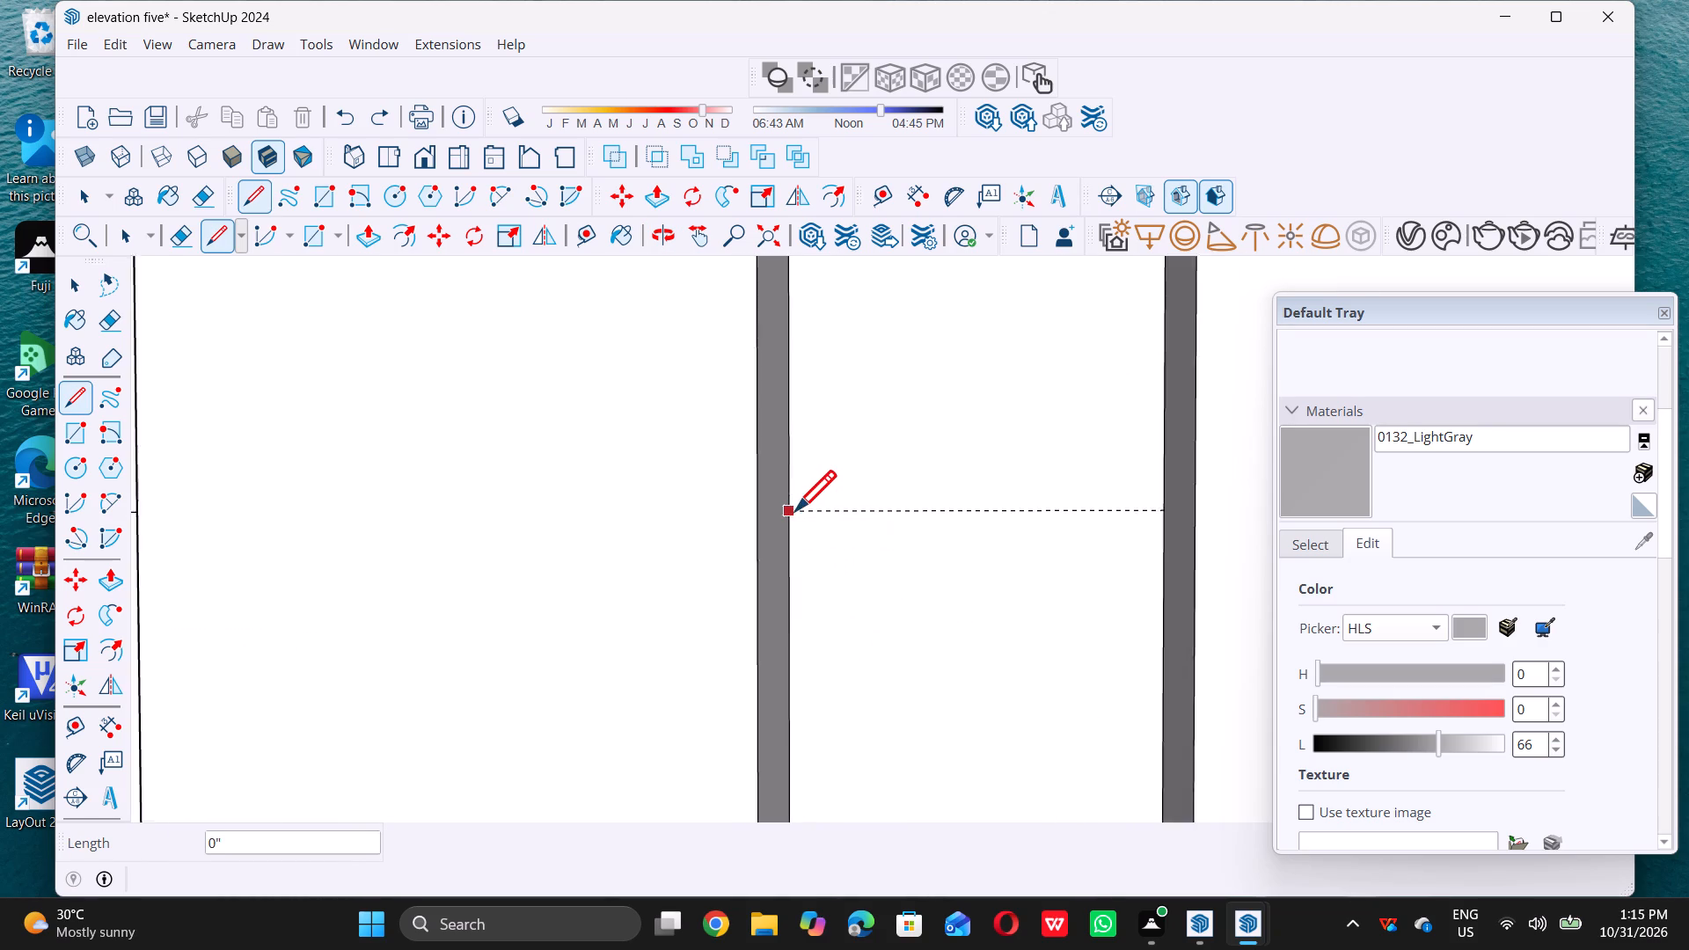
{"action": "double_click", "coordinate": [1138, 510]}
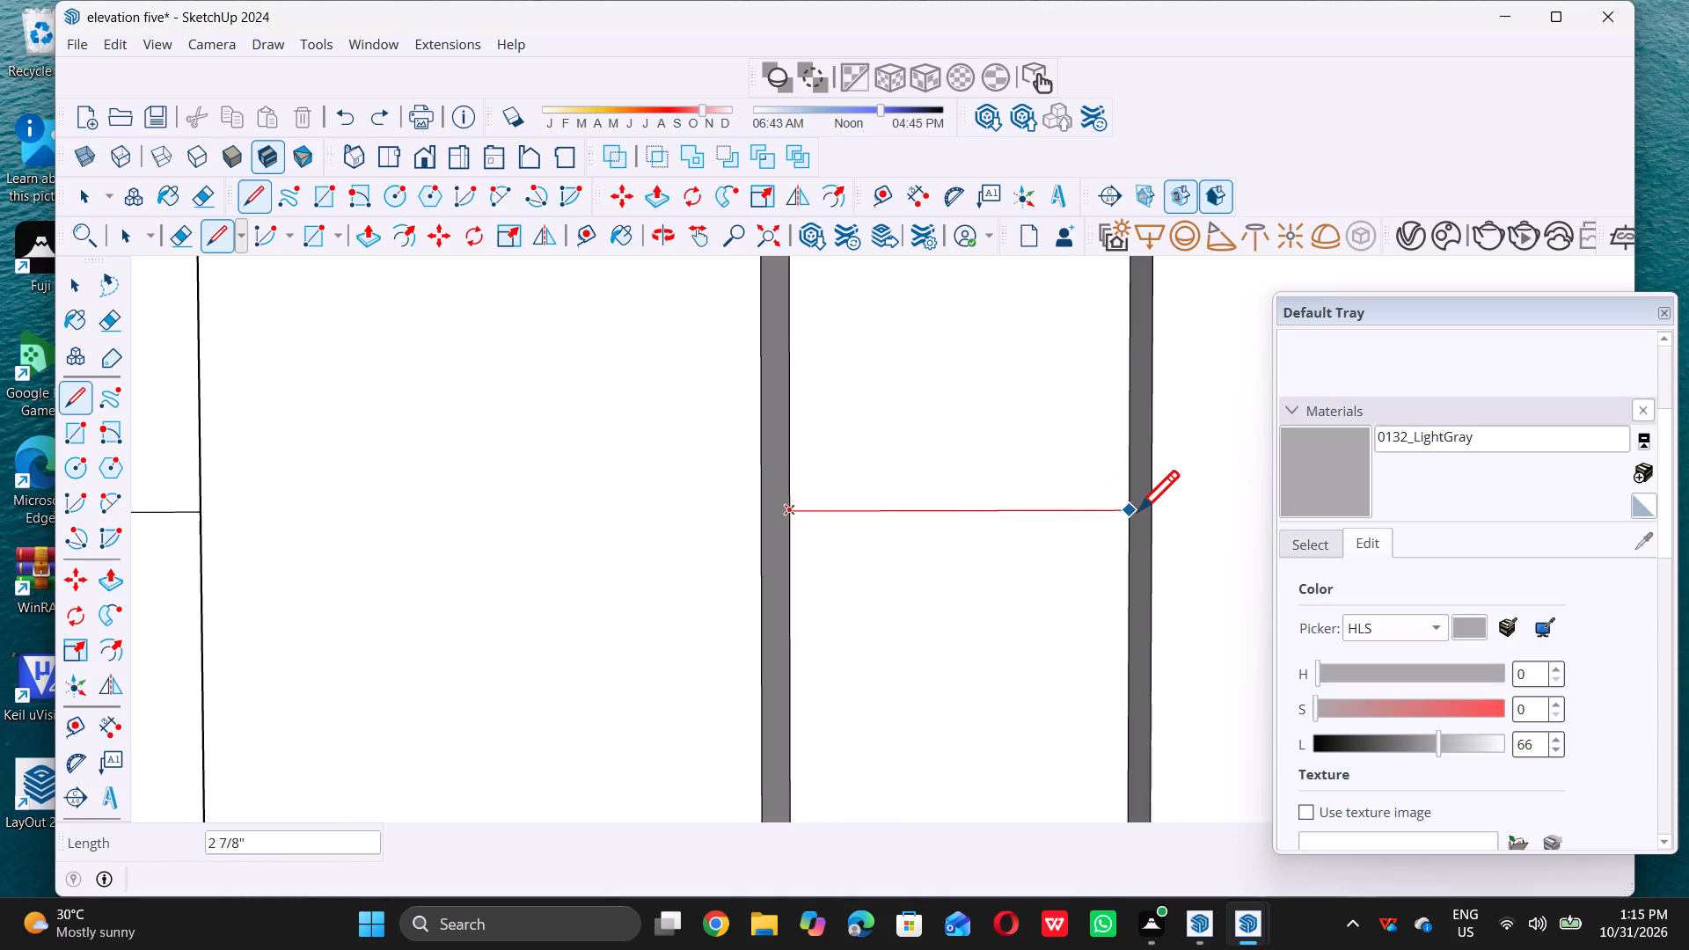
{"action": "key", "text": "space"}
{"action": "scroll", "coordinate": [796, 624], "scroll_direction": "down", "scroll_amount": 8}
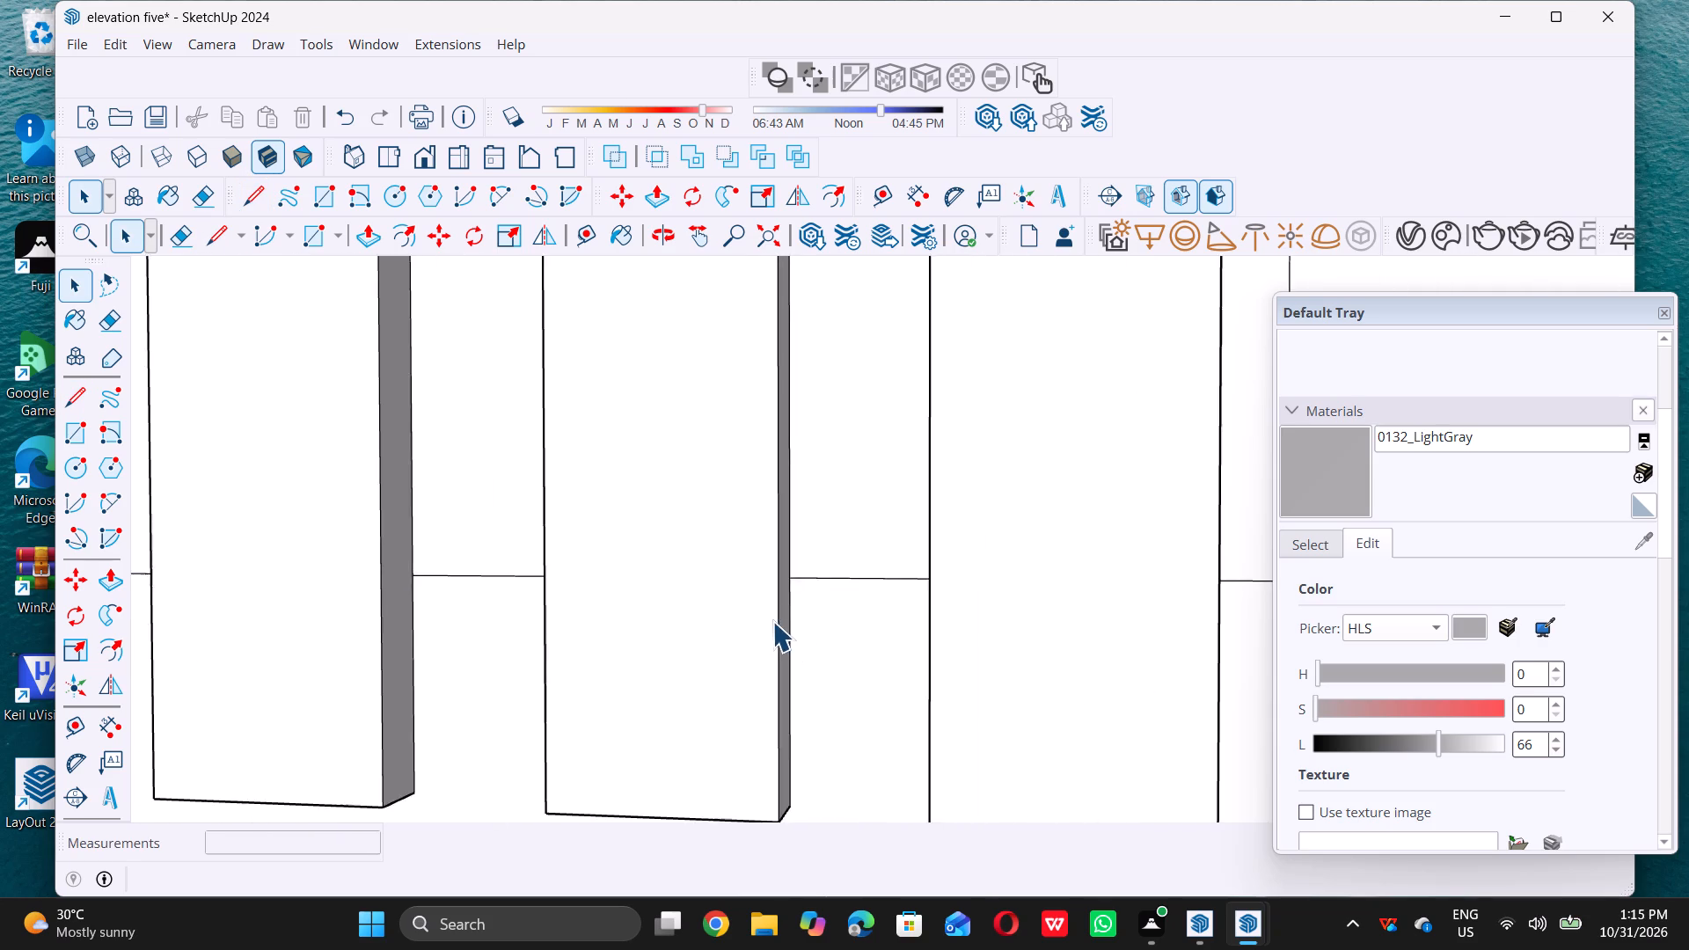
{"action": "scroll", "coordinate": [772, 621], "scroll_direction": "down", "scroll_amount": 10}
{"action": "scroll", "coordinate": [1008, 603], "scroll_direction": "up", "scroll_amount": 6}
{"action": "scroll", "coordinate": [1013, 610], "scroll_direction": "down", "scroll_amount": 2}
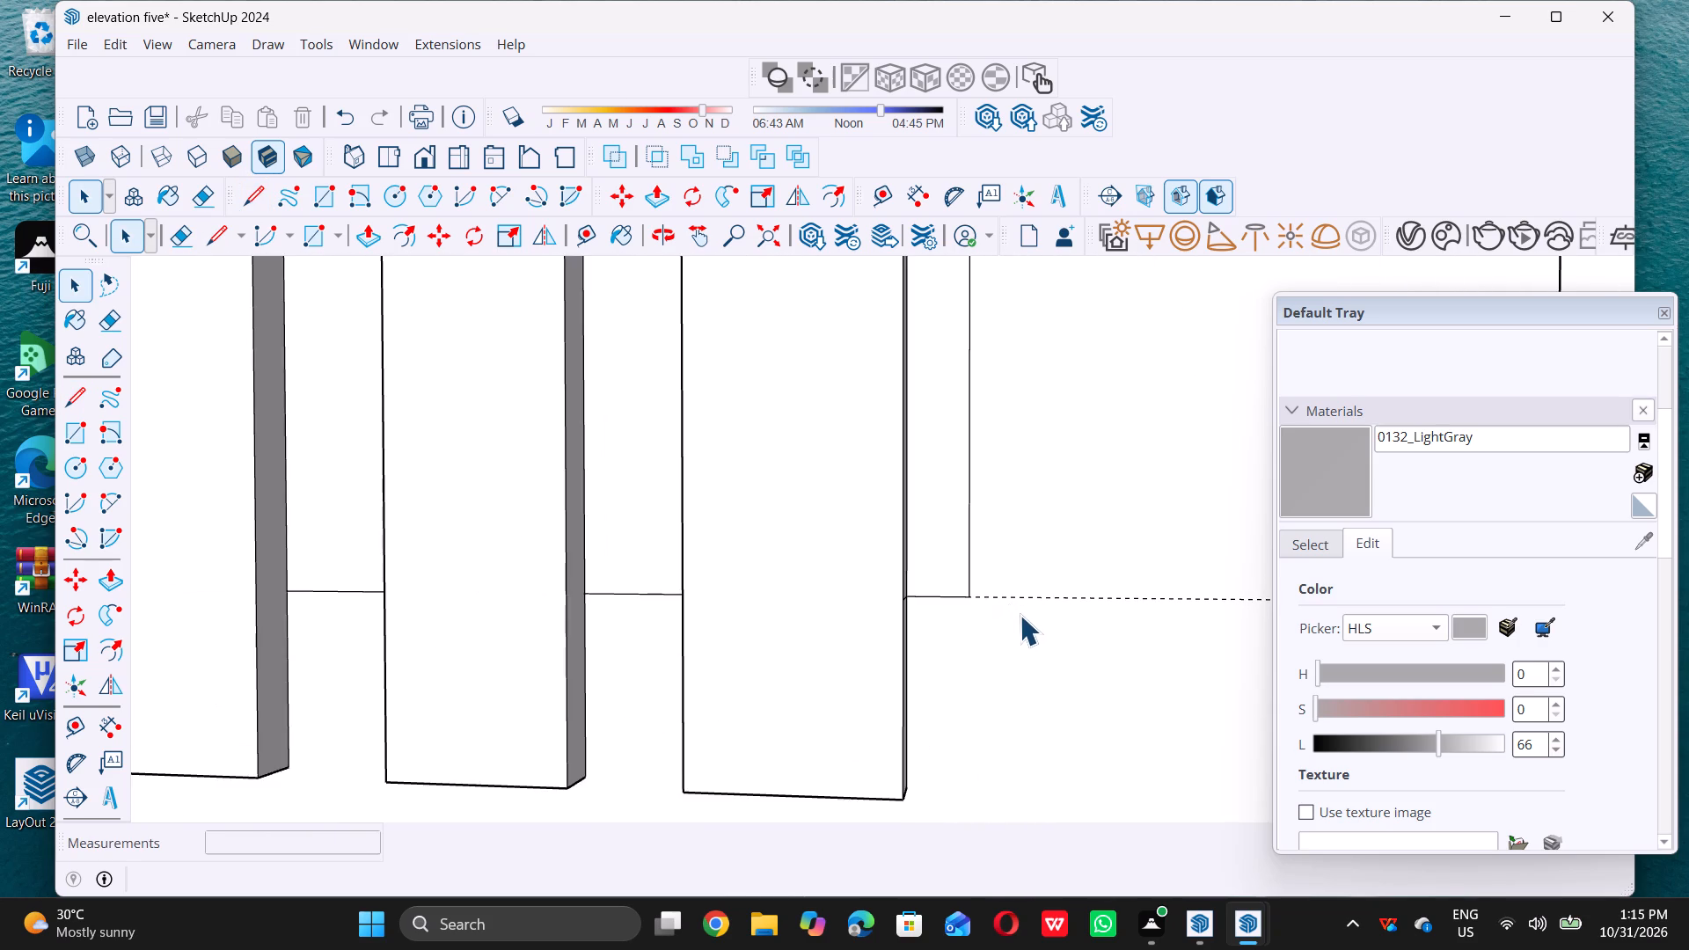
Use Push/Pull to recess the rectangular face behind the facade's four lower strips by 1".
{"action": "scroll", "coordinate": [1020, 615], "scroll_direction": "down", "scroll_amount": 19}
{"action": "left_click", "coordinate": [1017, 640]}
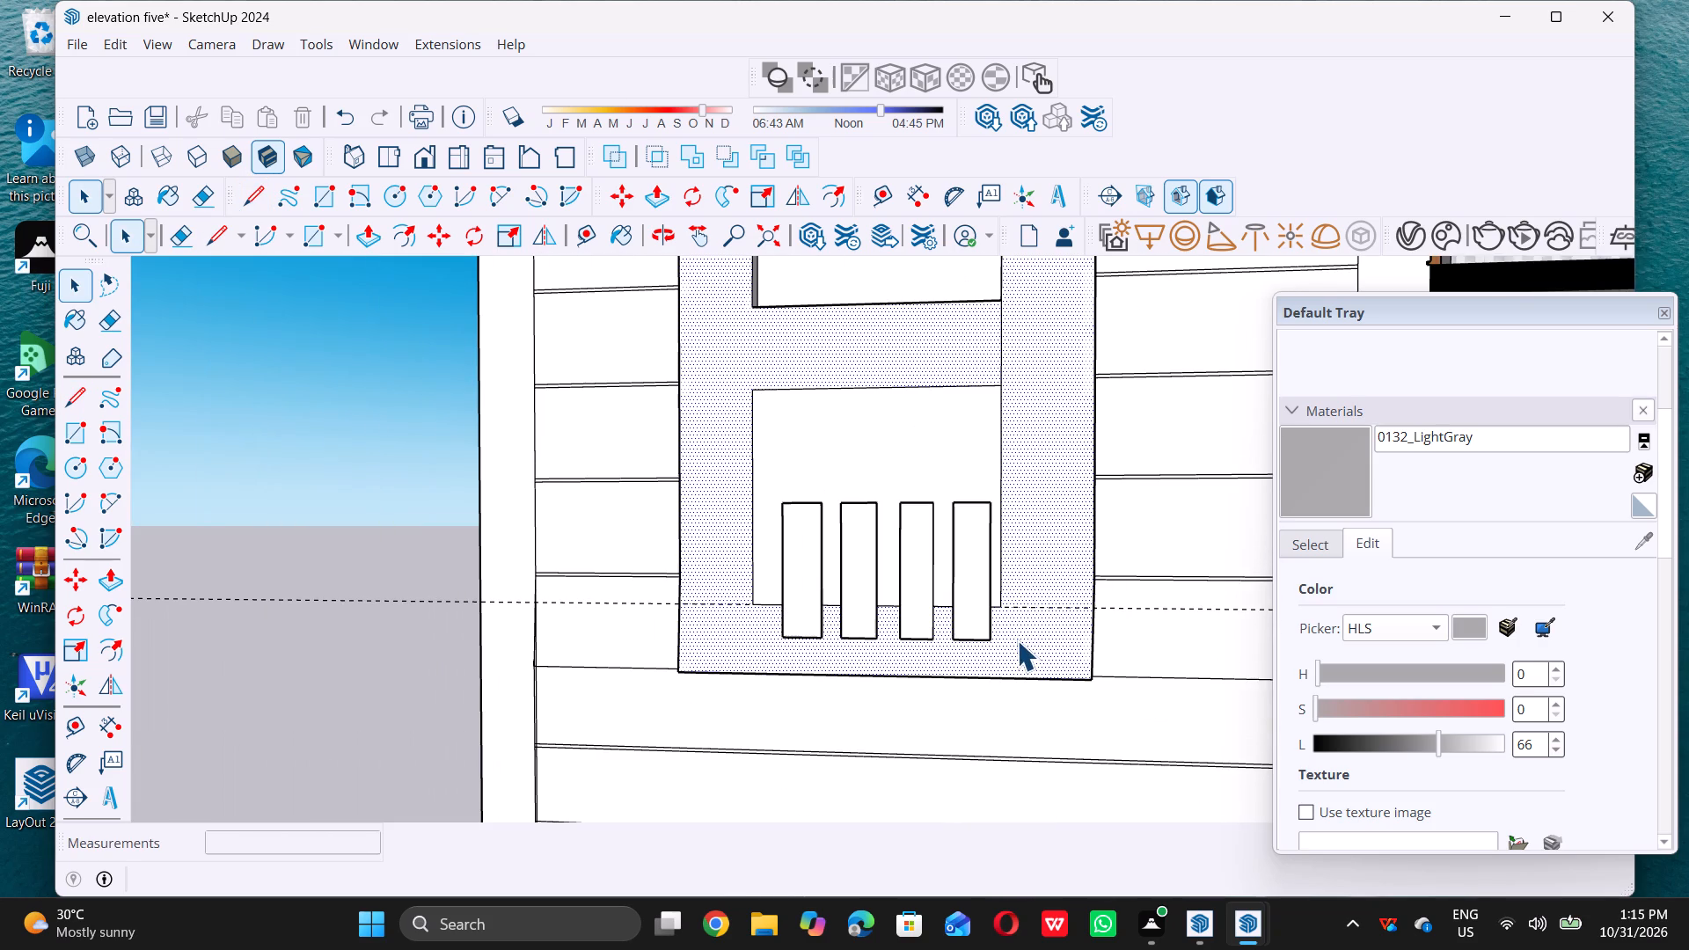
{"action": "left_click", "coordinate": [950, 454]}
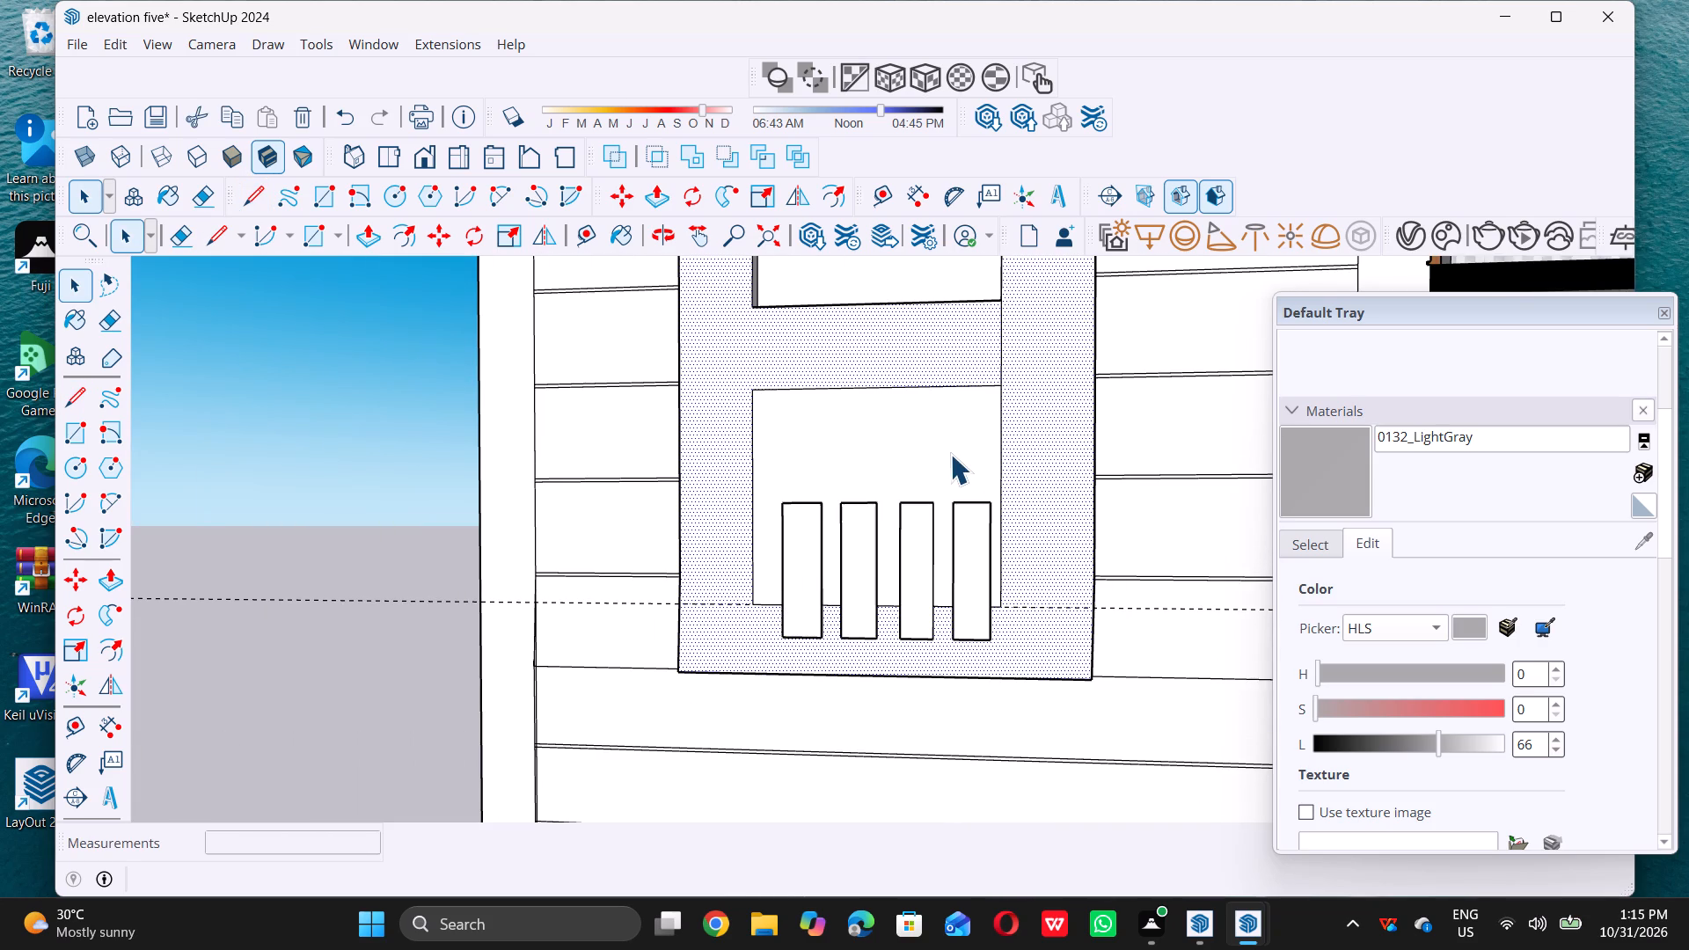
{"action": "middle_click_drag", "start_coordinate": [786, 442], "coordinate": [962, 580]}
{"action": "middle_click", "coordinate": [962, 580]}
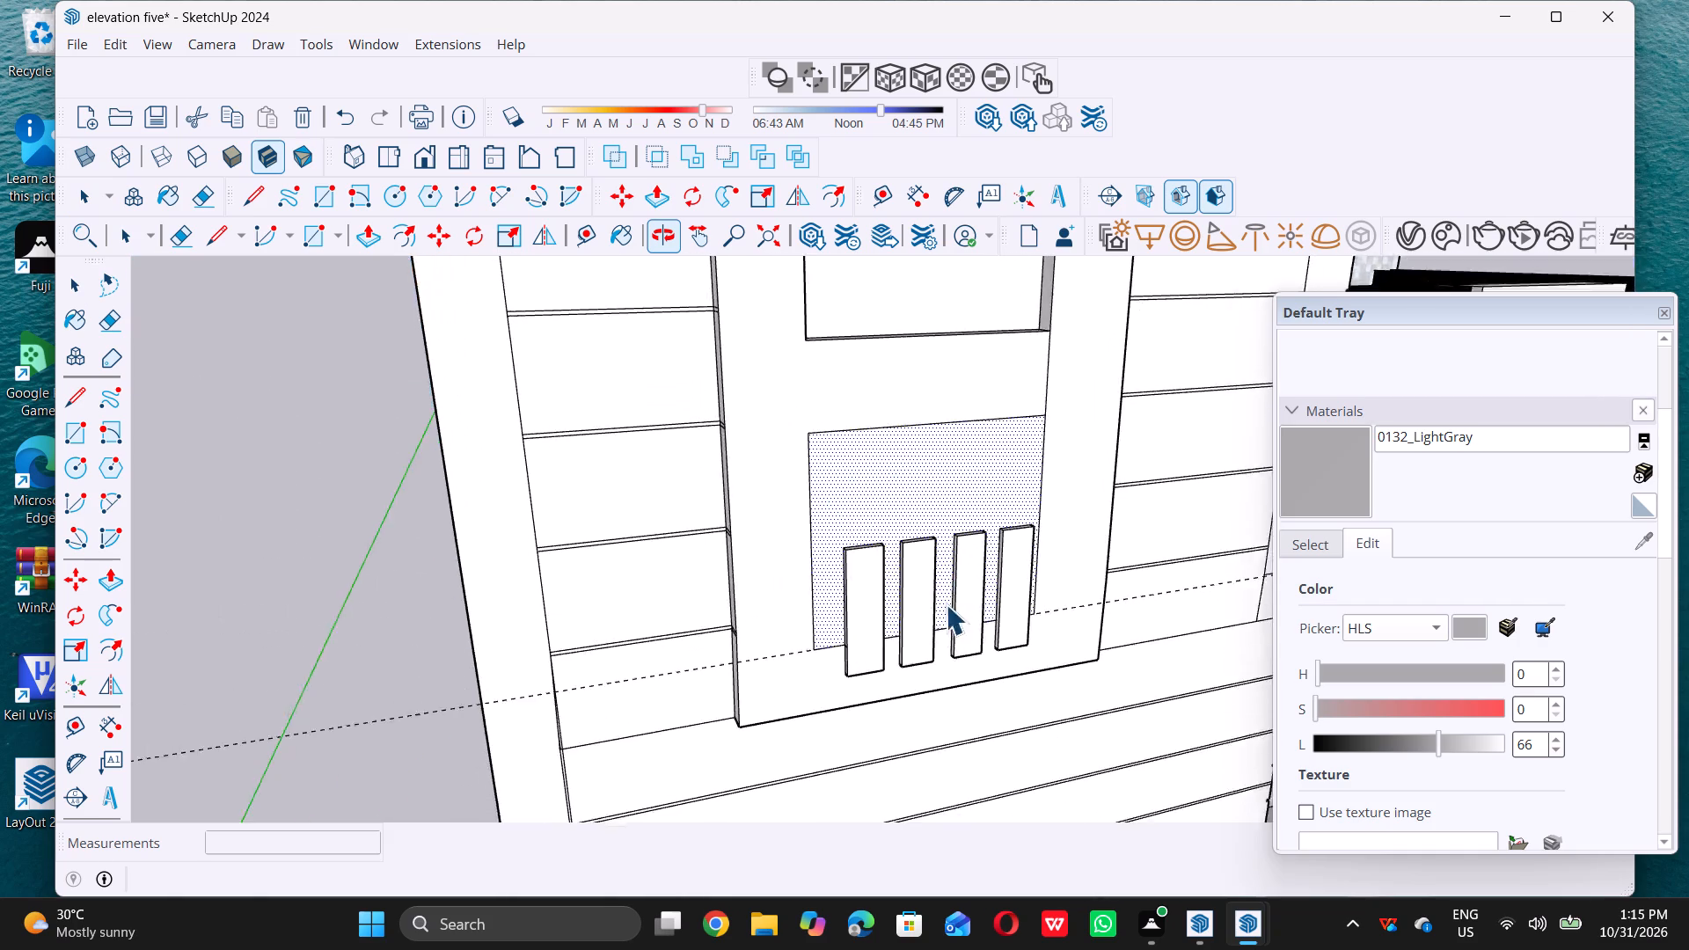
{"action": "scroll", "coordinate": [938, 622], "scroll_direction": "down", "scroll_amount": 5}
{"action": "scroll", "coordinate": [948, 521], "scroll_direction": "up", "scroll_amount": 6}
{"action": "key", "text": "p"}
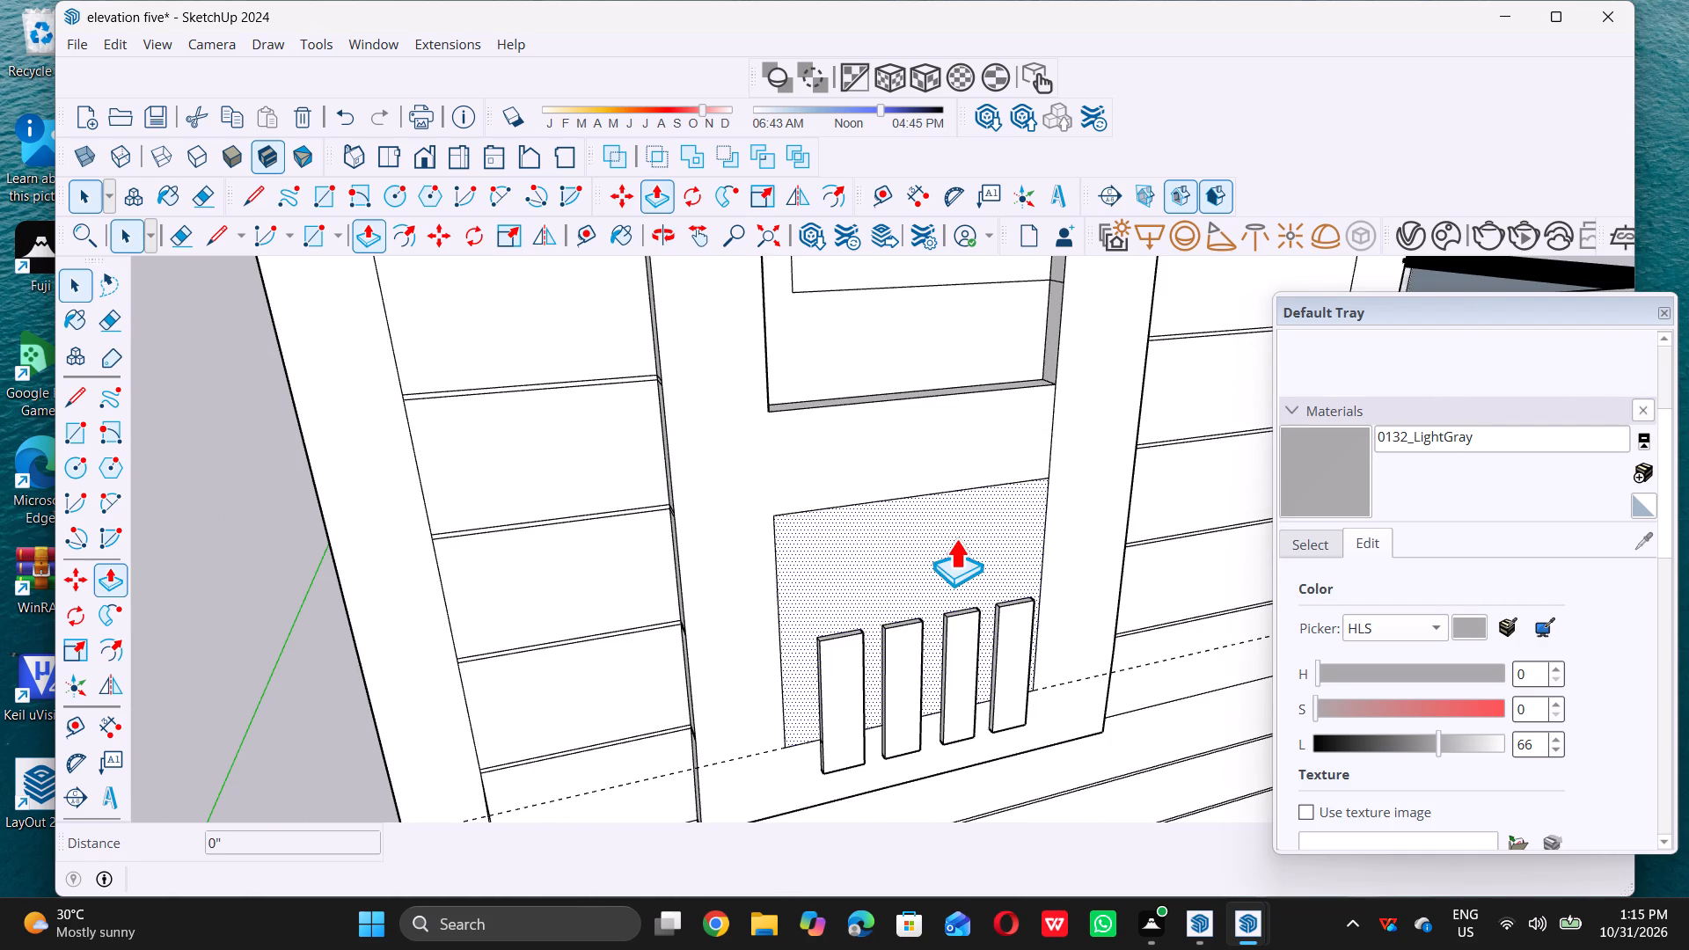
{"action": "double_click", "coordinate": [955, 537]}
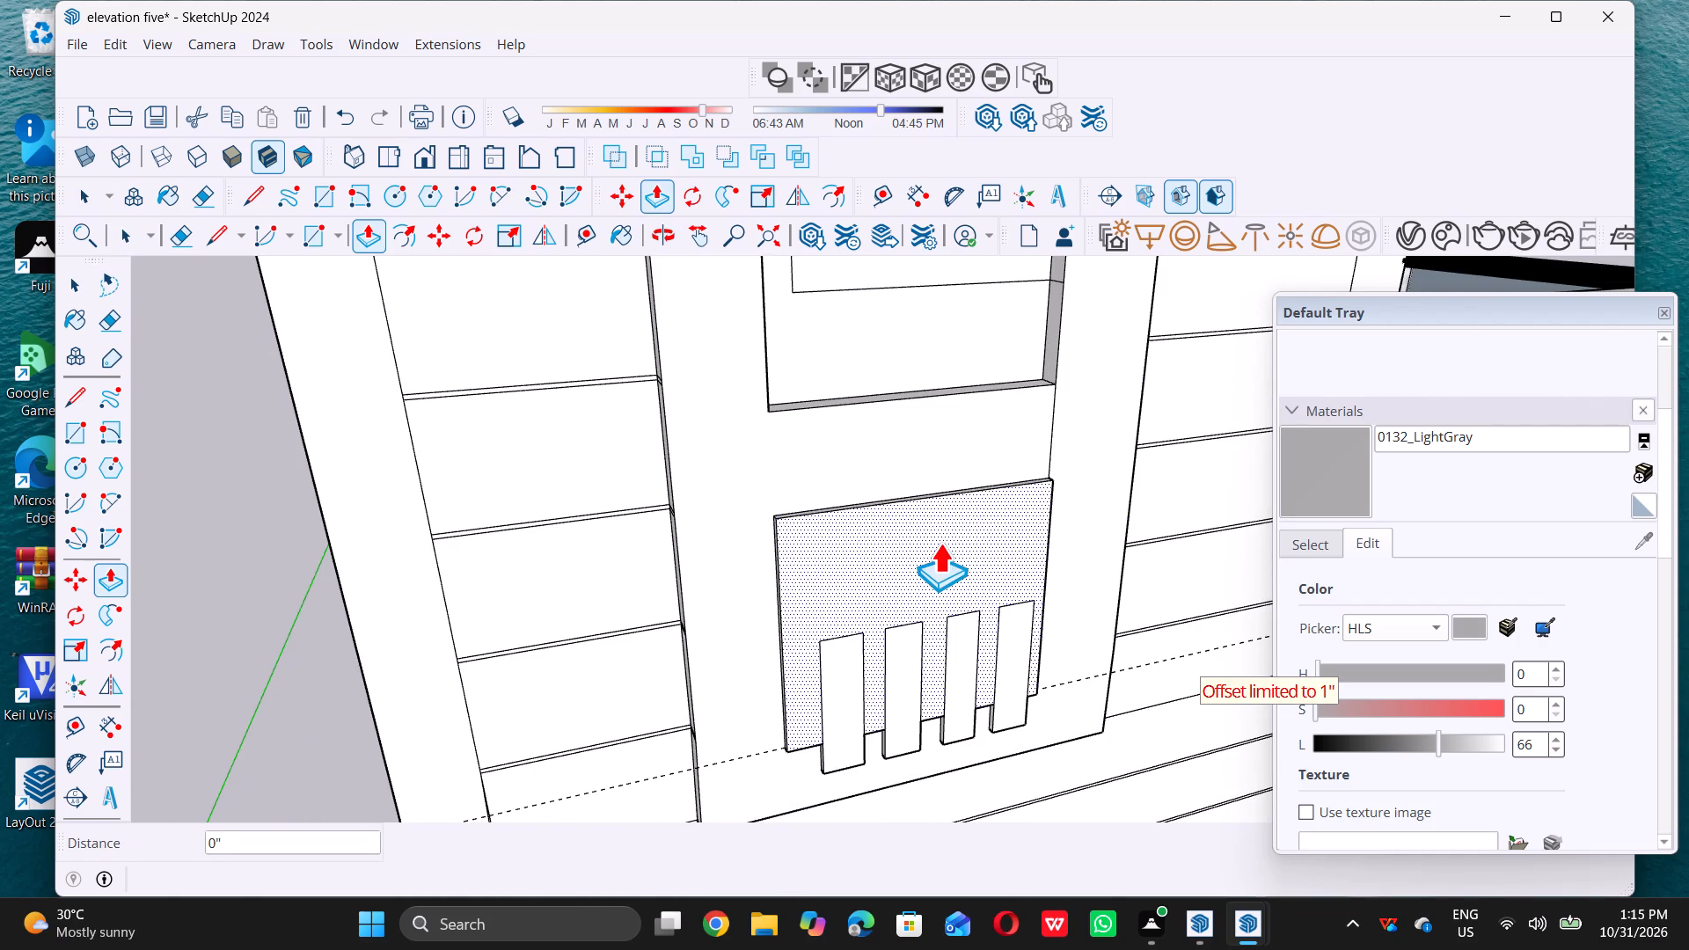
{"action": "left_click", "coordinate": [940, 543]}
{"action": "left_click", "coordinate": [923, 537]}
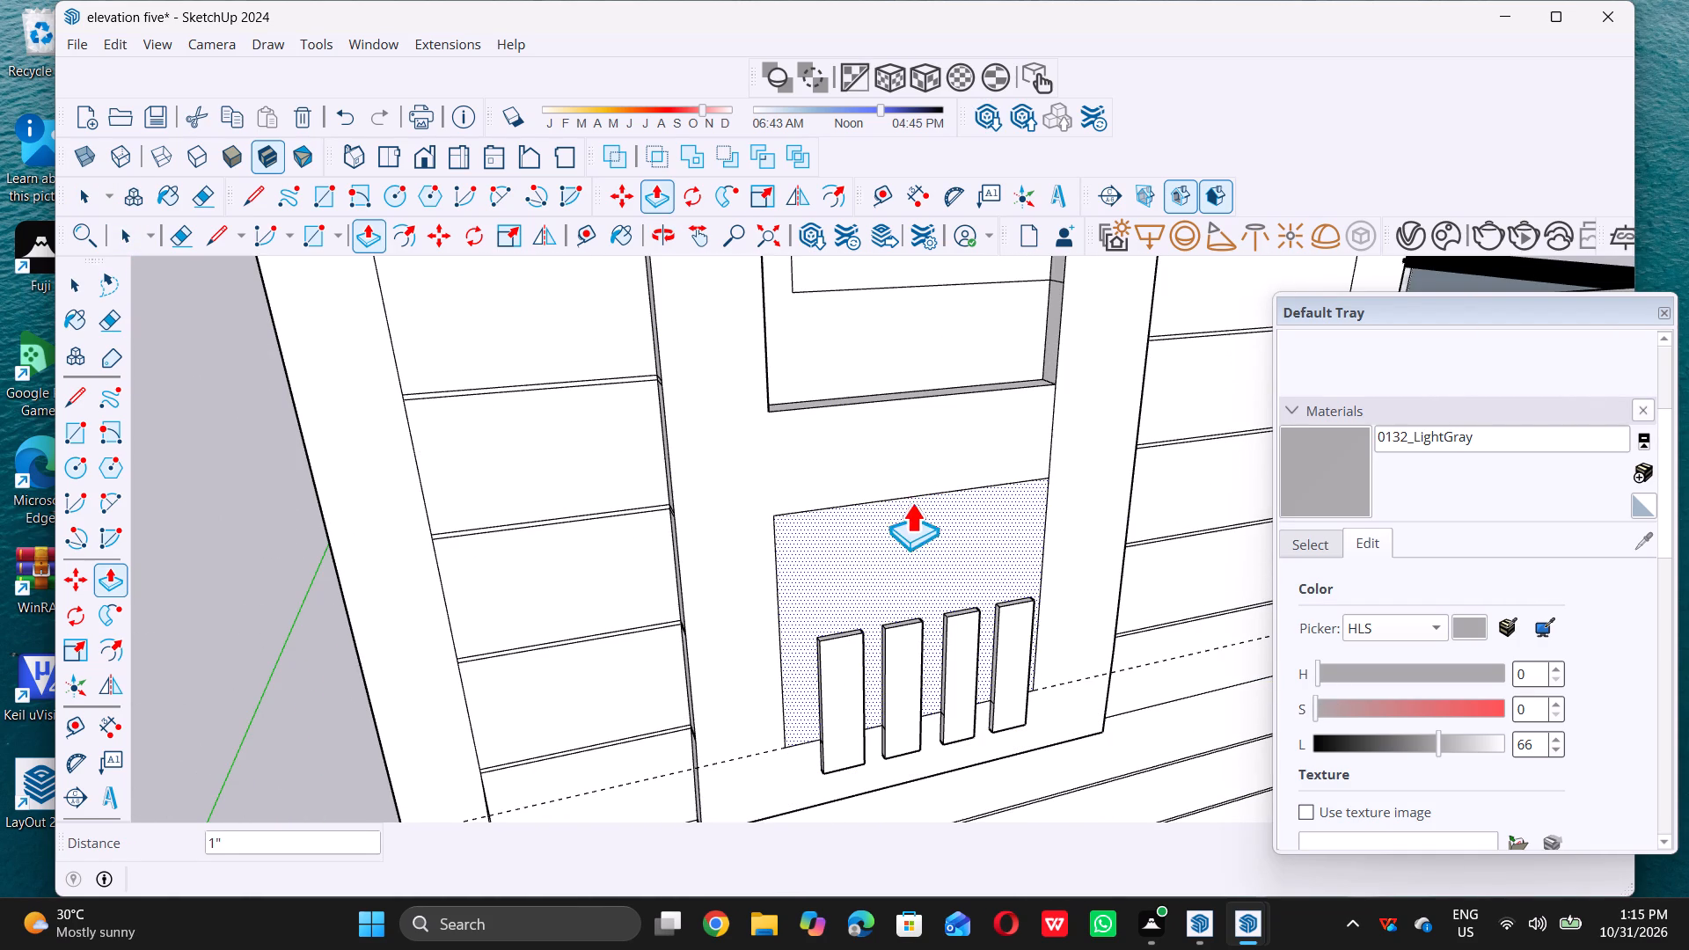
{"action": "scroll", "coordinate": [923, 534], "scroll_direction": "up", "scroll_amount": 5}
{"action": "double_click", "coordinate": [928, 537]}
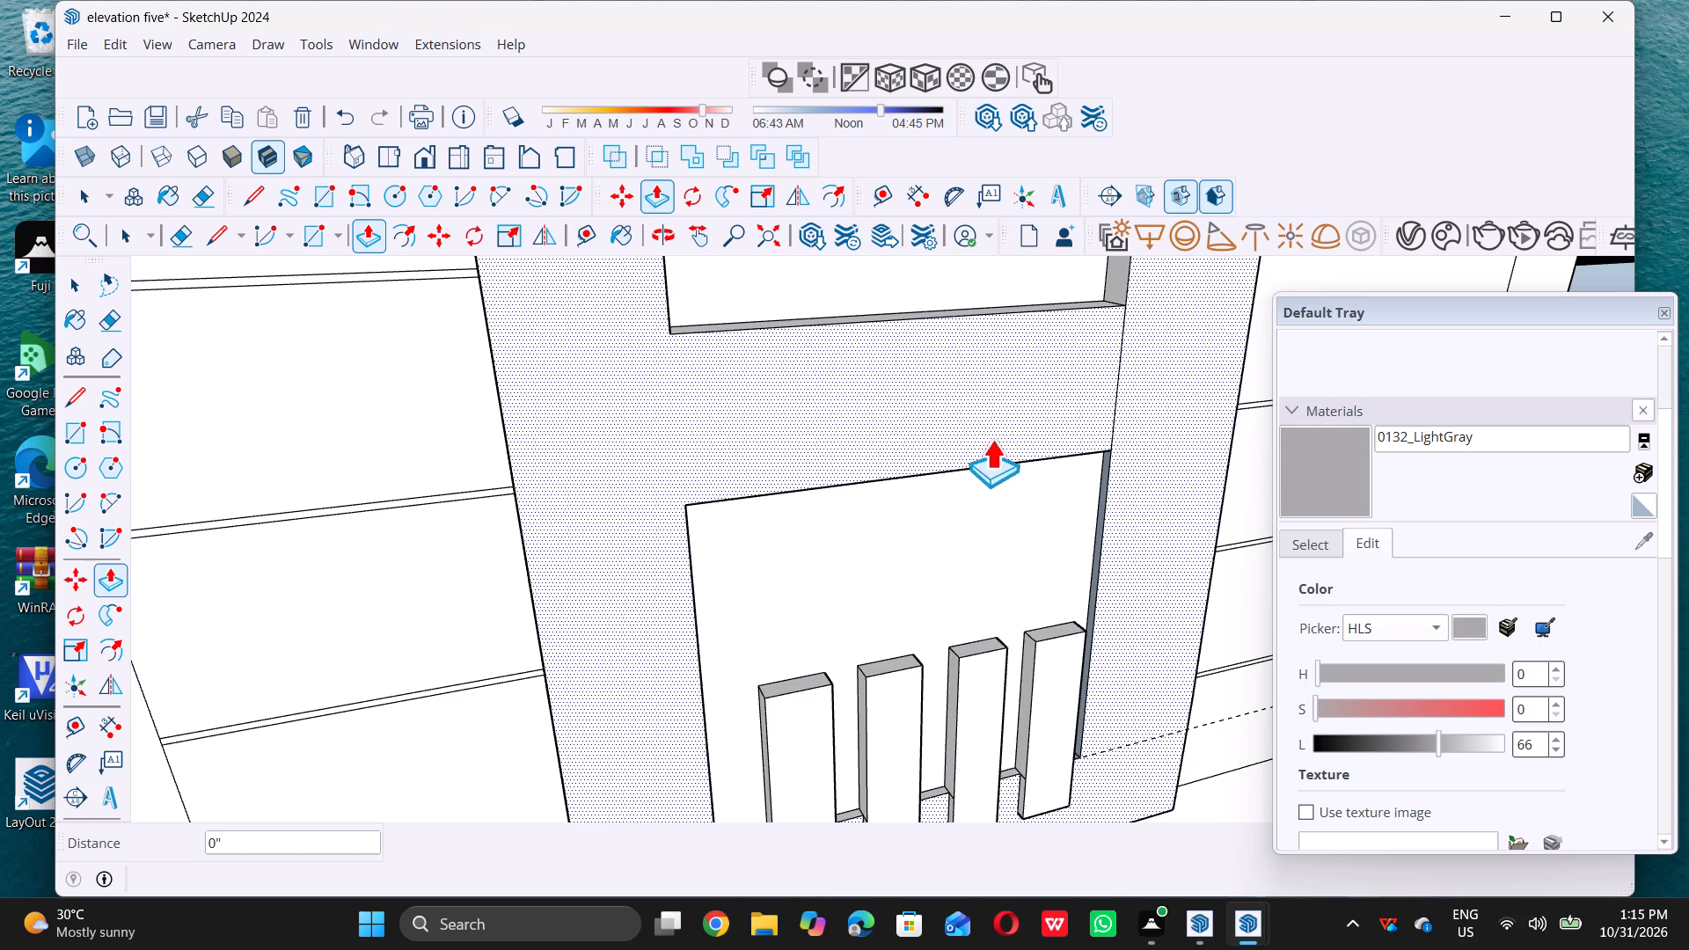
{"action": "key", "text": "space"}
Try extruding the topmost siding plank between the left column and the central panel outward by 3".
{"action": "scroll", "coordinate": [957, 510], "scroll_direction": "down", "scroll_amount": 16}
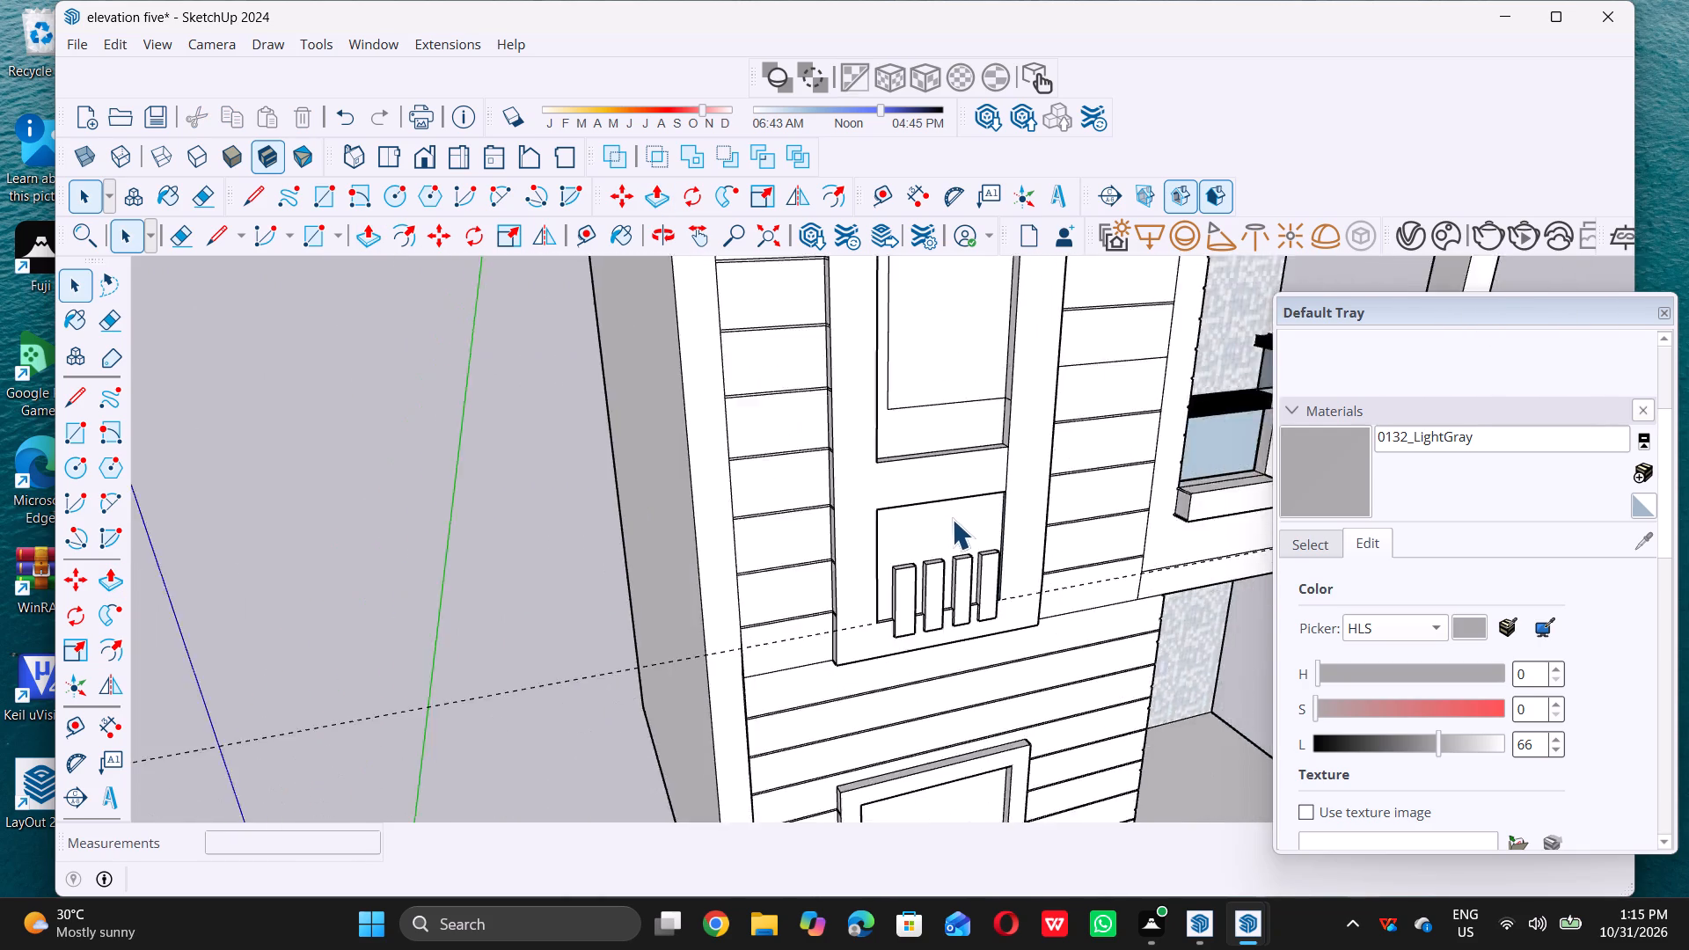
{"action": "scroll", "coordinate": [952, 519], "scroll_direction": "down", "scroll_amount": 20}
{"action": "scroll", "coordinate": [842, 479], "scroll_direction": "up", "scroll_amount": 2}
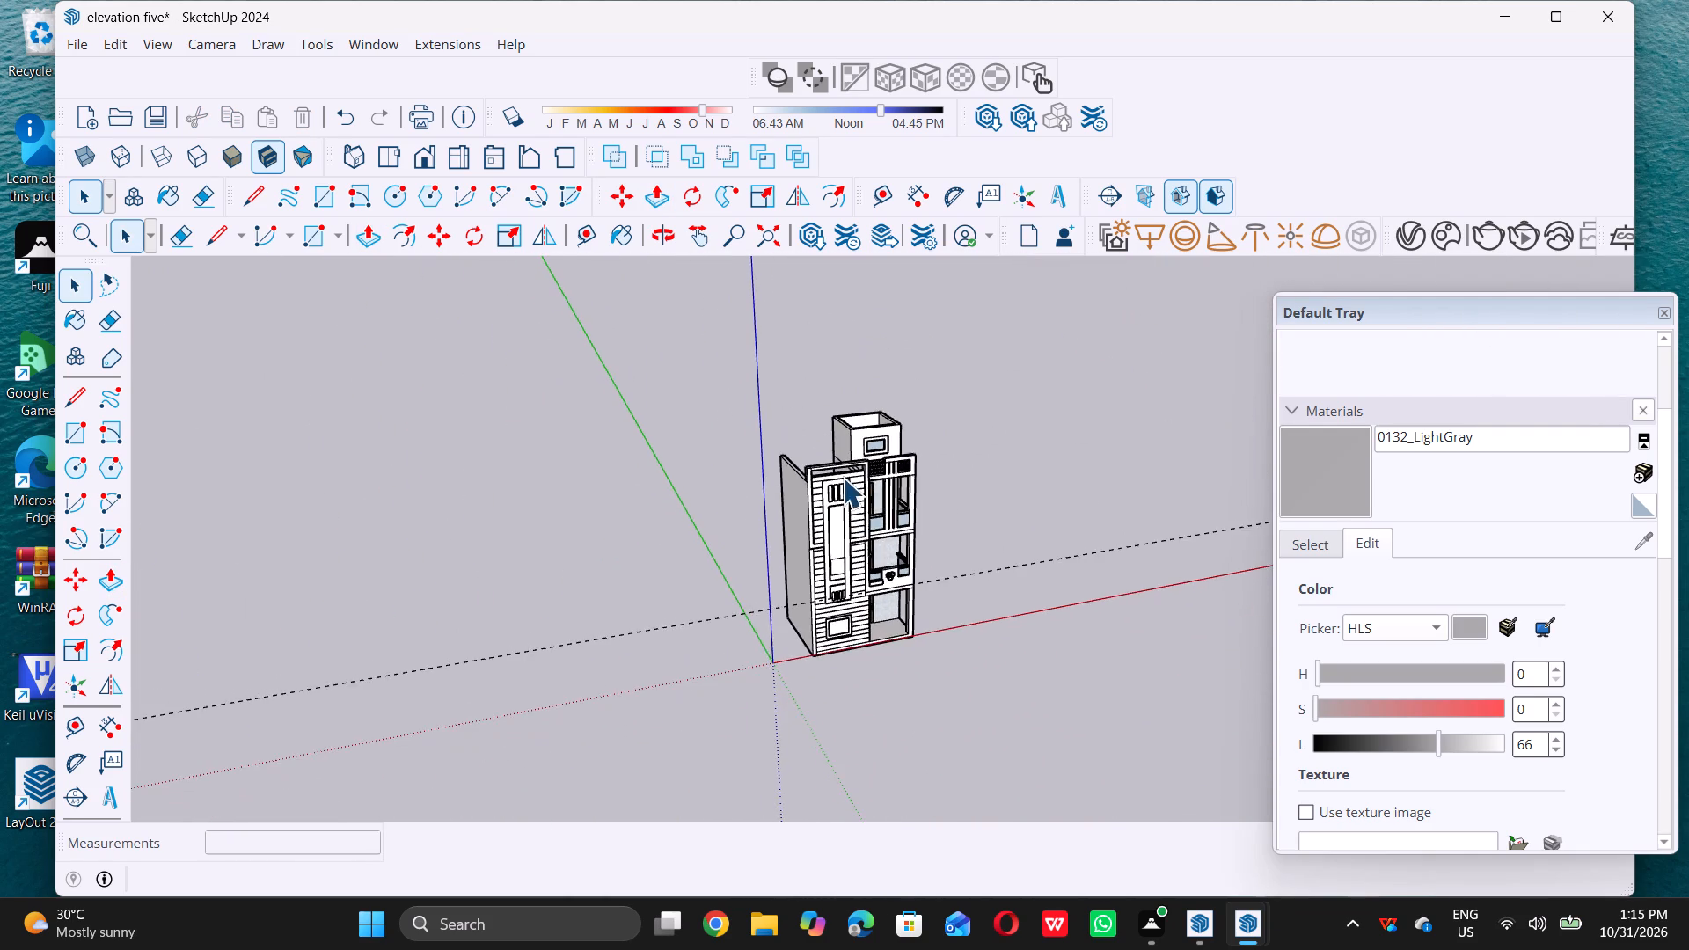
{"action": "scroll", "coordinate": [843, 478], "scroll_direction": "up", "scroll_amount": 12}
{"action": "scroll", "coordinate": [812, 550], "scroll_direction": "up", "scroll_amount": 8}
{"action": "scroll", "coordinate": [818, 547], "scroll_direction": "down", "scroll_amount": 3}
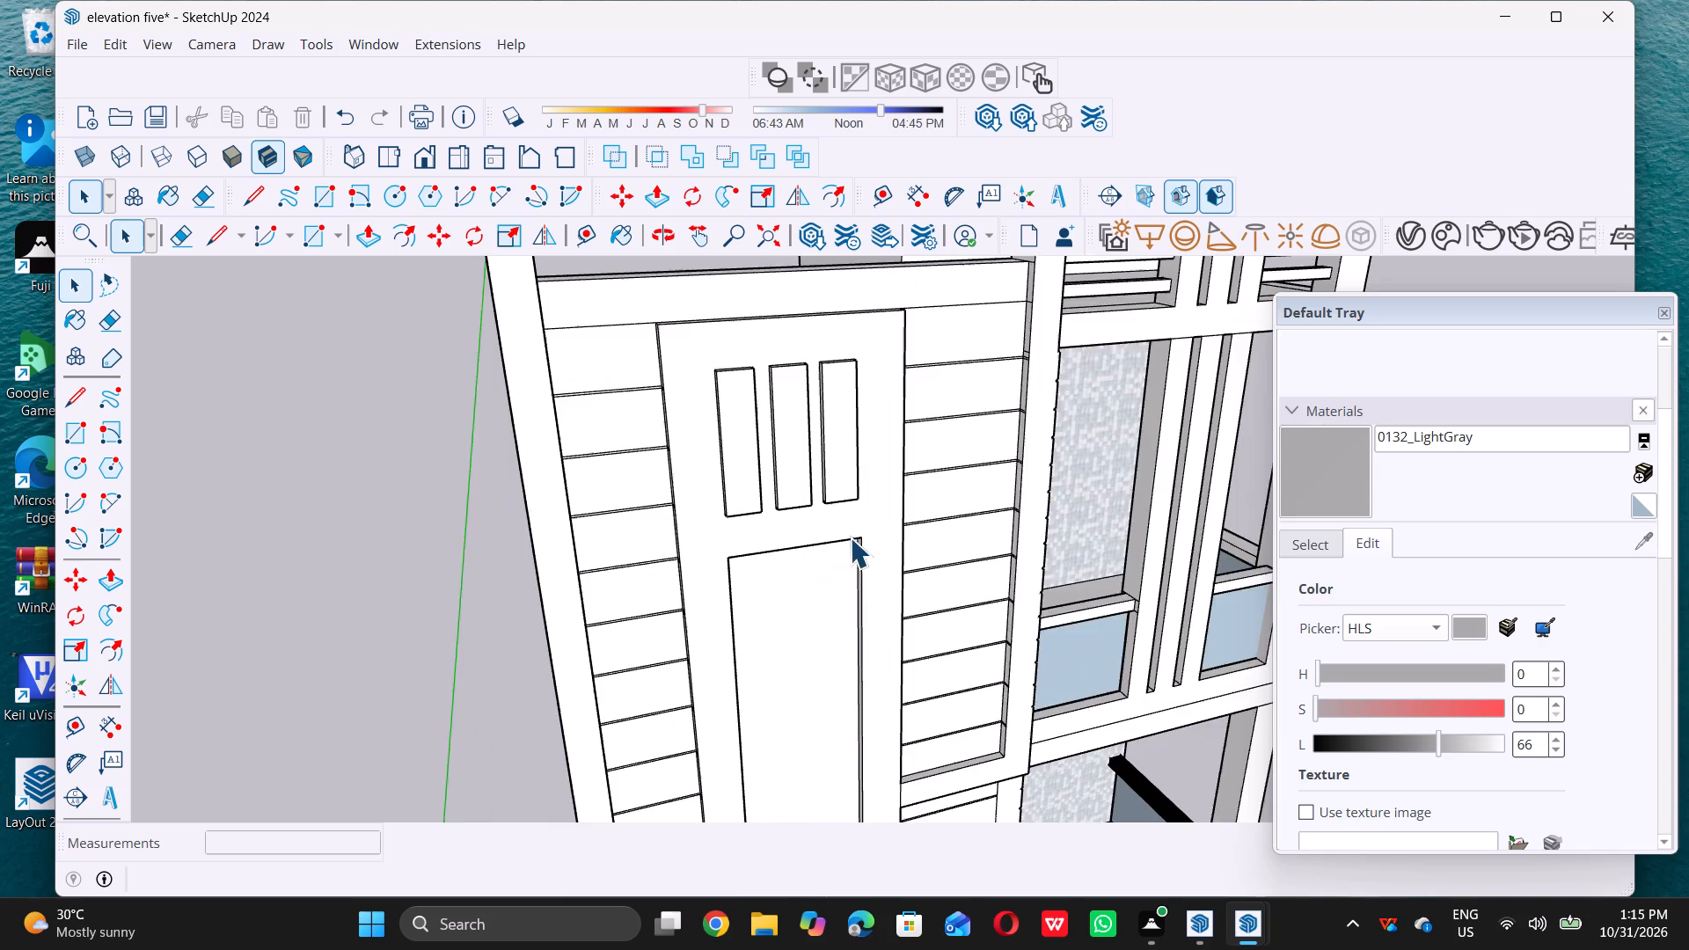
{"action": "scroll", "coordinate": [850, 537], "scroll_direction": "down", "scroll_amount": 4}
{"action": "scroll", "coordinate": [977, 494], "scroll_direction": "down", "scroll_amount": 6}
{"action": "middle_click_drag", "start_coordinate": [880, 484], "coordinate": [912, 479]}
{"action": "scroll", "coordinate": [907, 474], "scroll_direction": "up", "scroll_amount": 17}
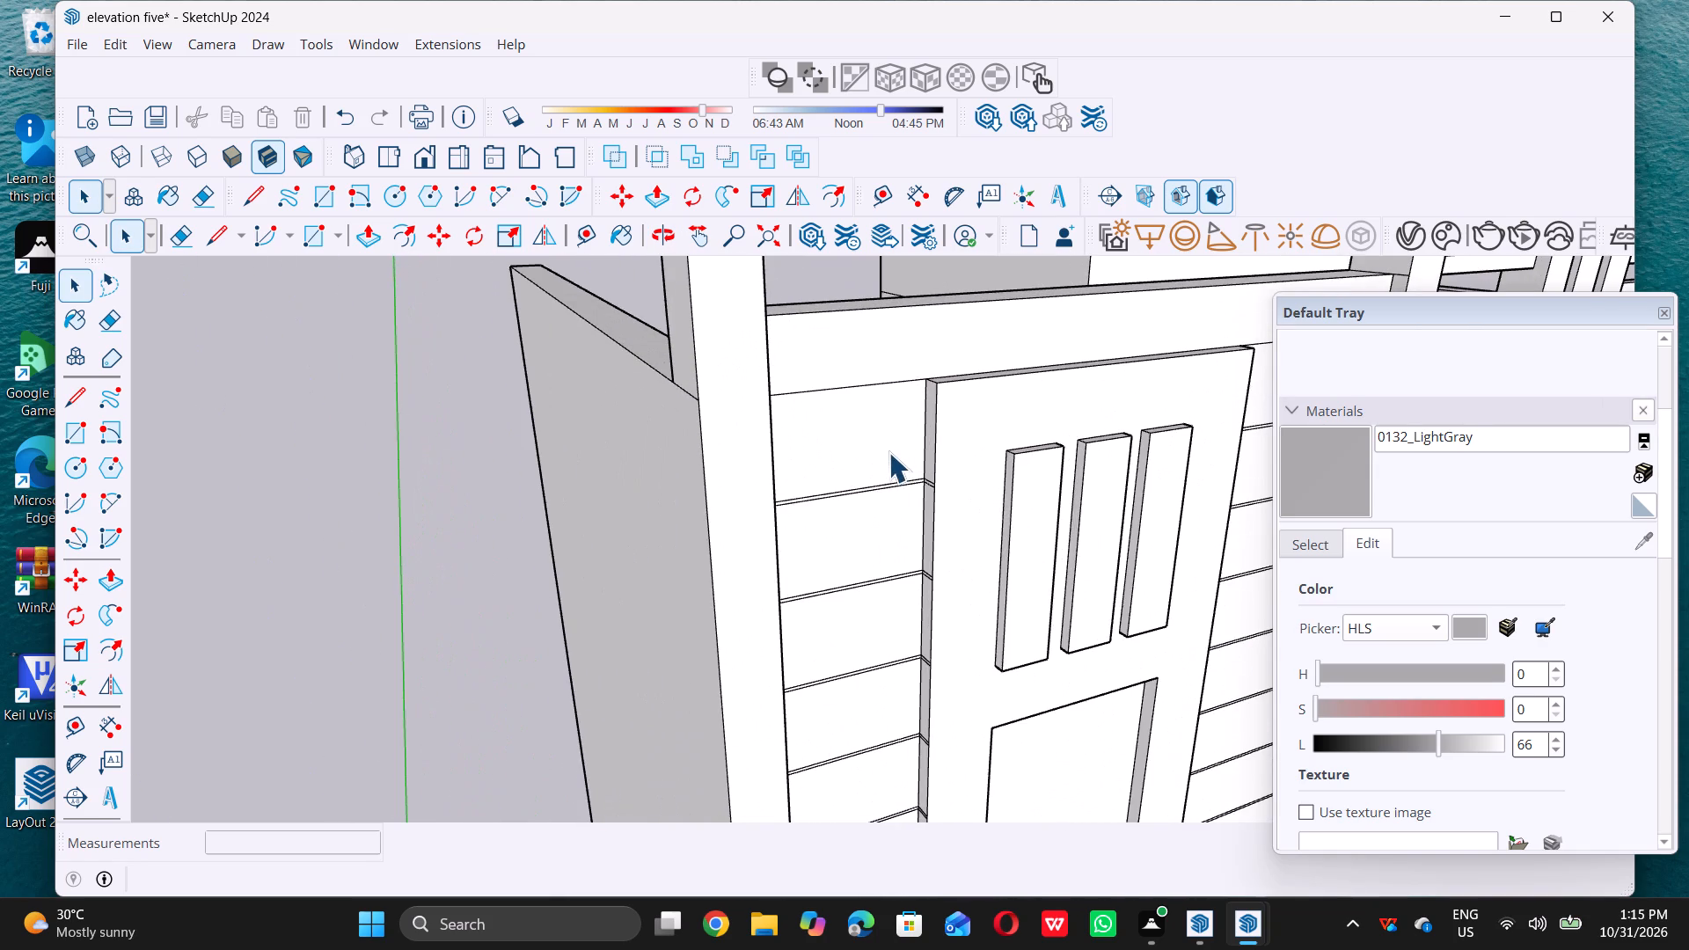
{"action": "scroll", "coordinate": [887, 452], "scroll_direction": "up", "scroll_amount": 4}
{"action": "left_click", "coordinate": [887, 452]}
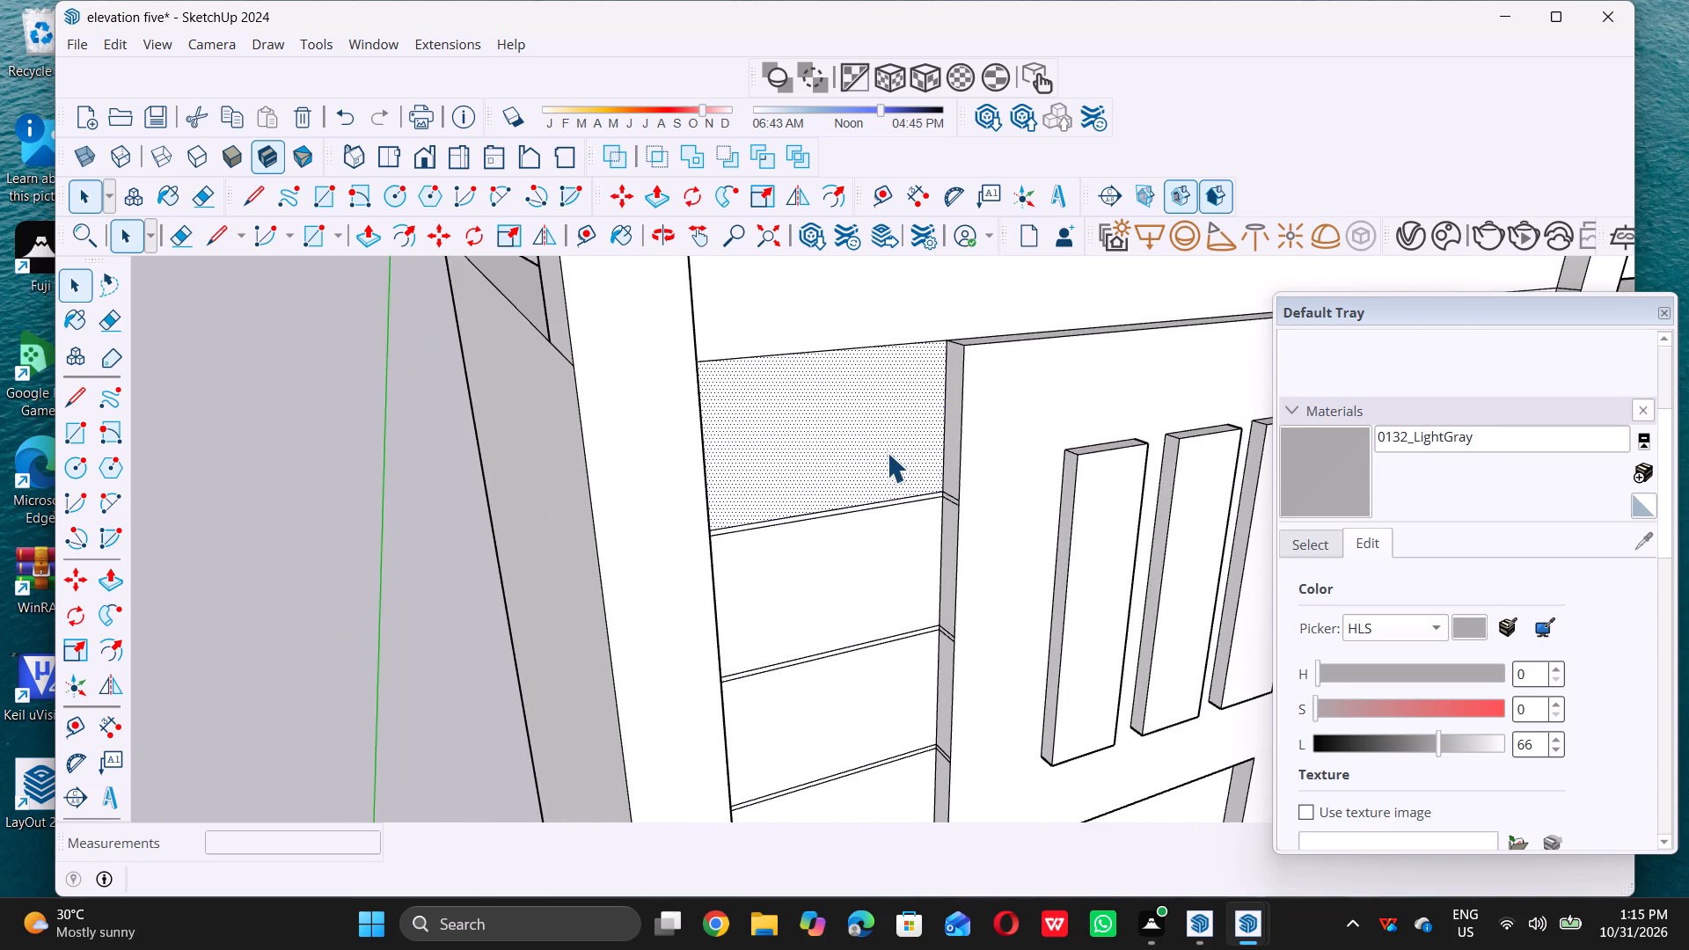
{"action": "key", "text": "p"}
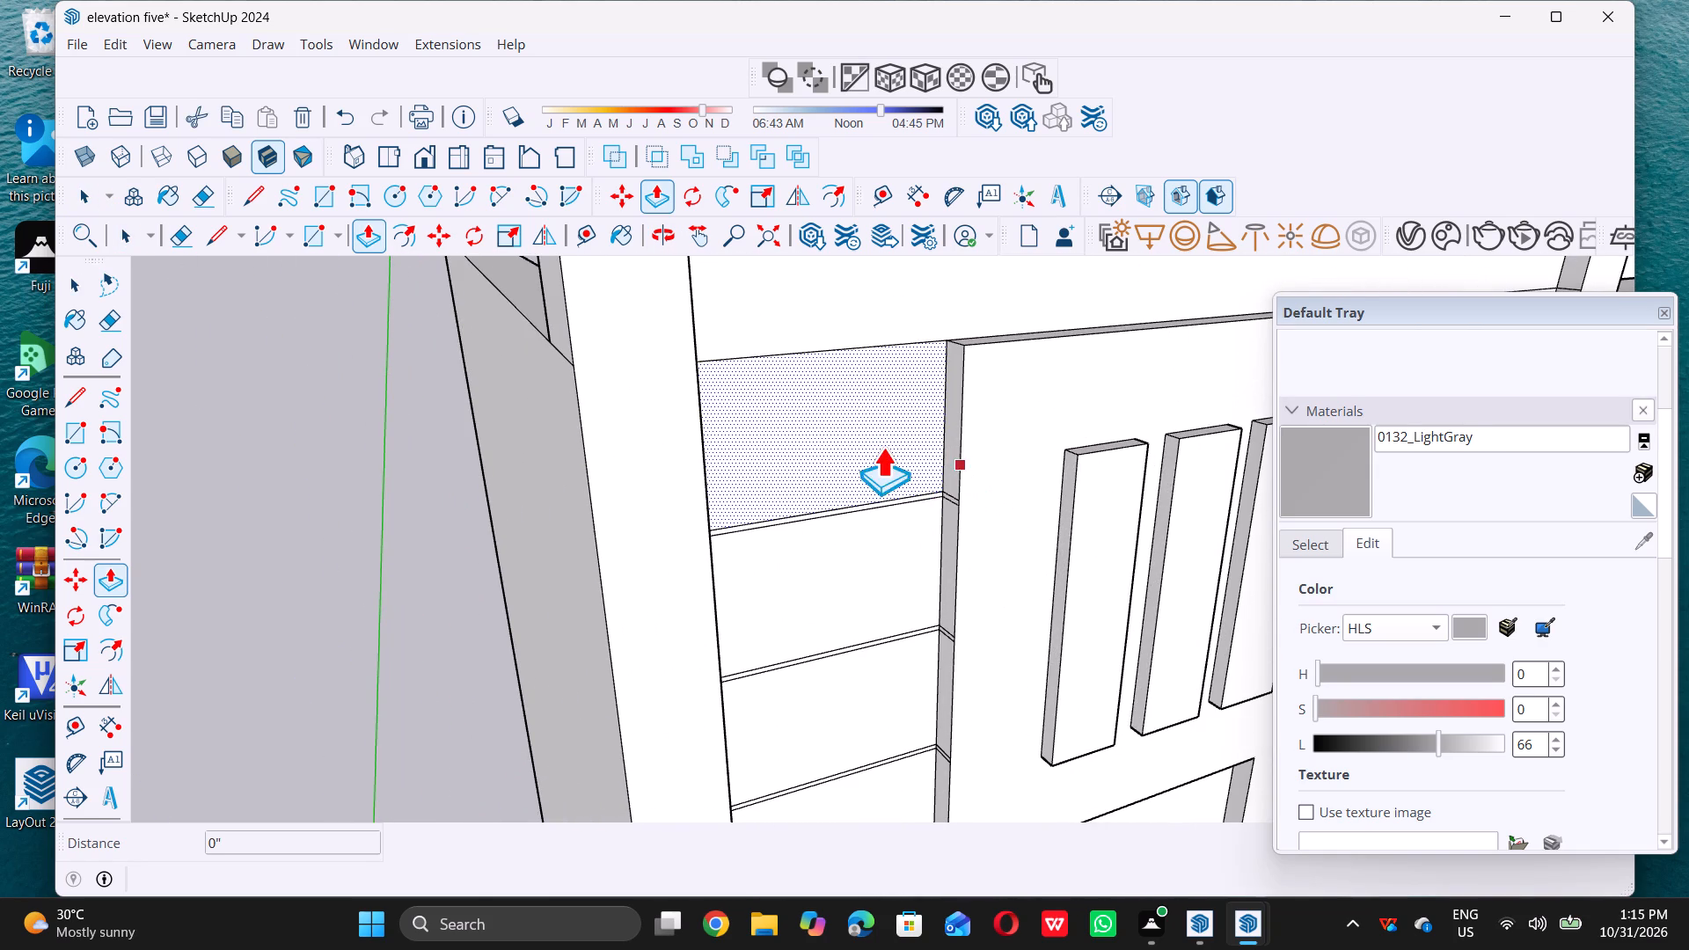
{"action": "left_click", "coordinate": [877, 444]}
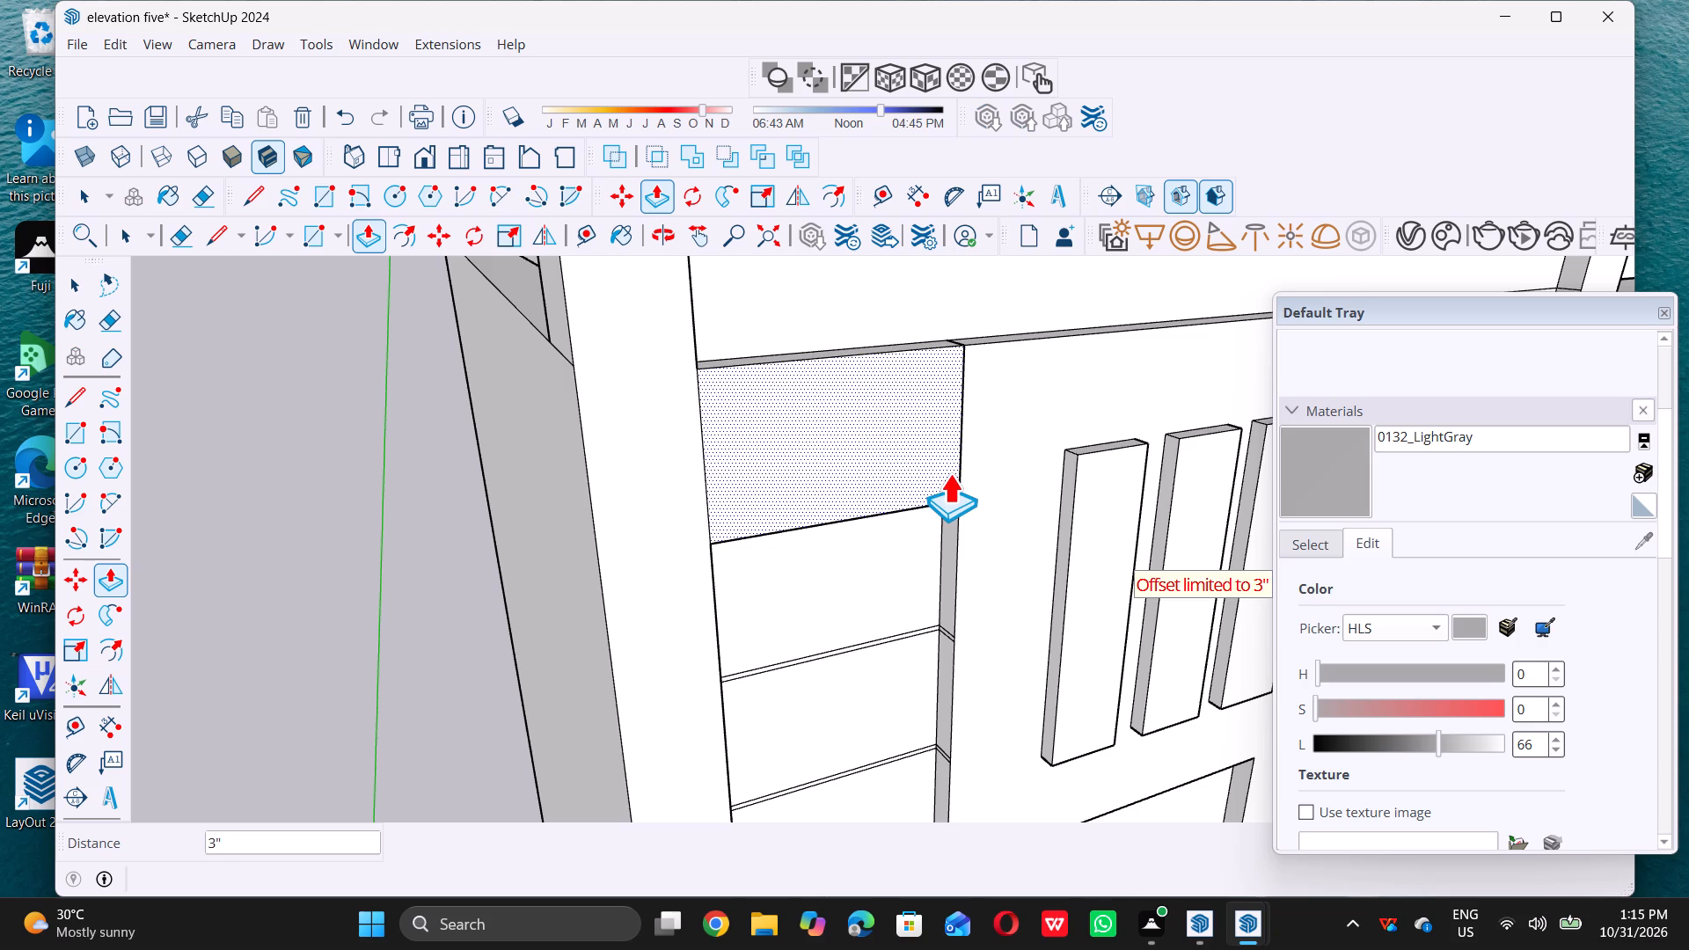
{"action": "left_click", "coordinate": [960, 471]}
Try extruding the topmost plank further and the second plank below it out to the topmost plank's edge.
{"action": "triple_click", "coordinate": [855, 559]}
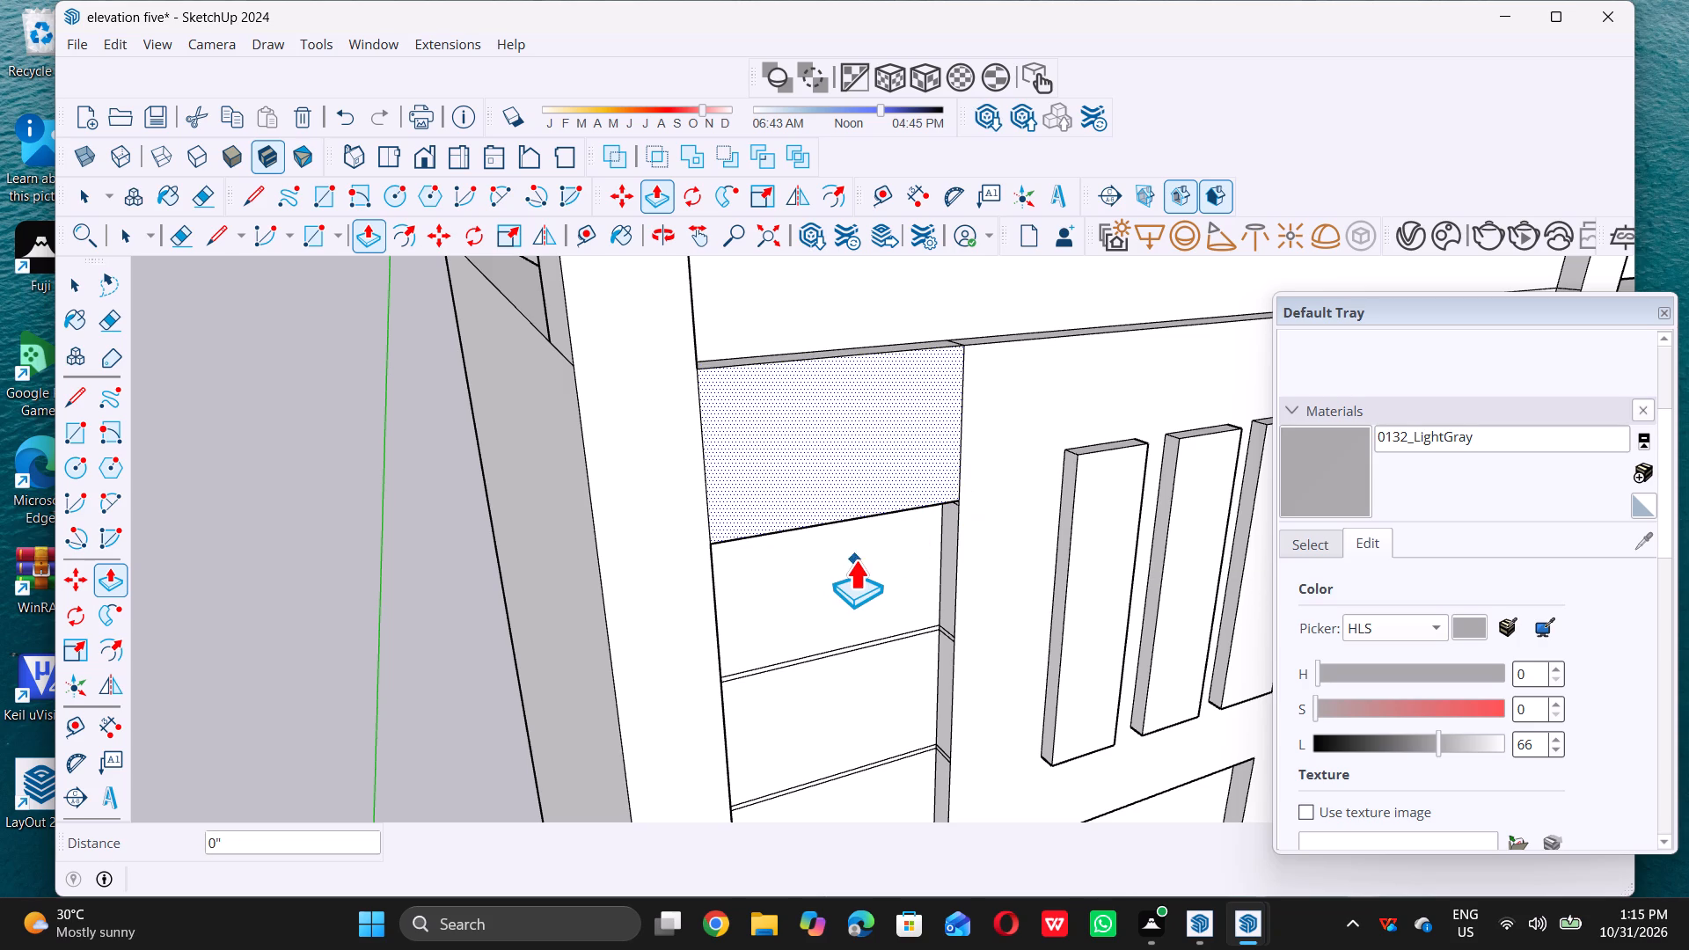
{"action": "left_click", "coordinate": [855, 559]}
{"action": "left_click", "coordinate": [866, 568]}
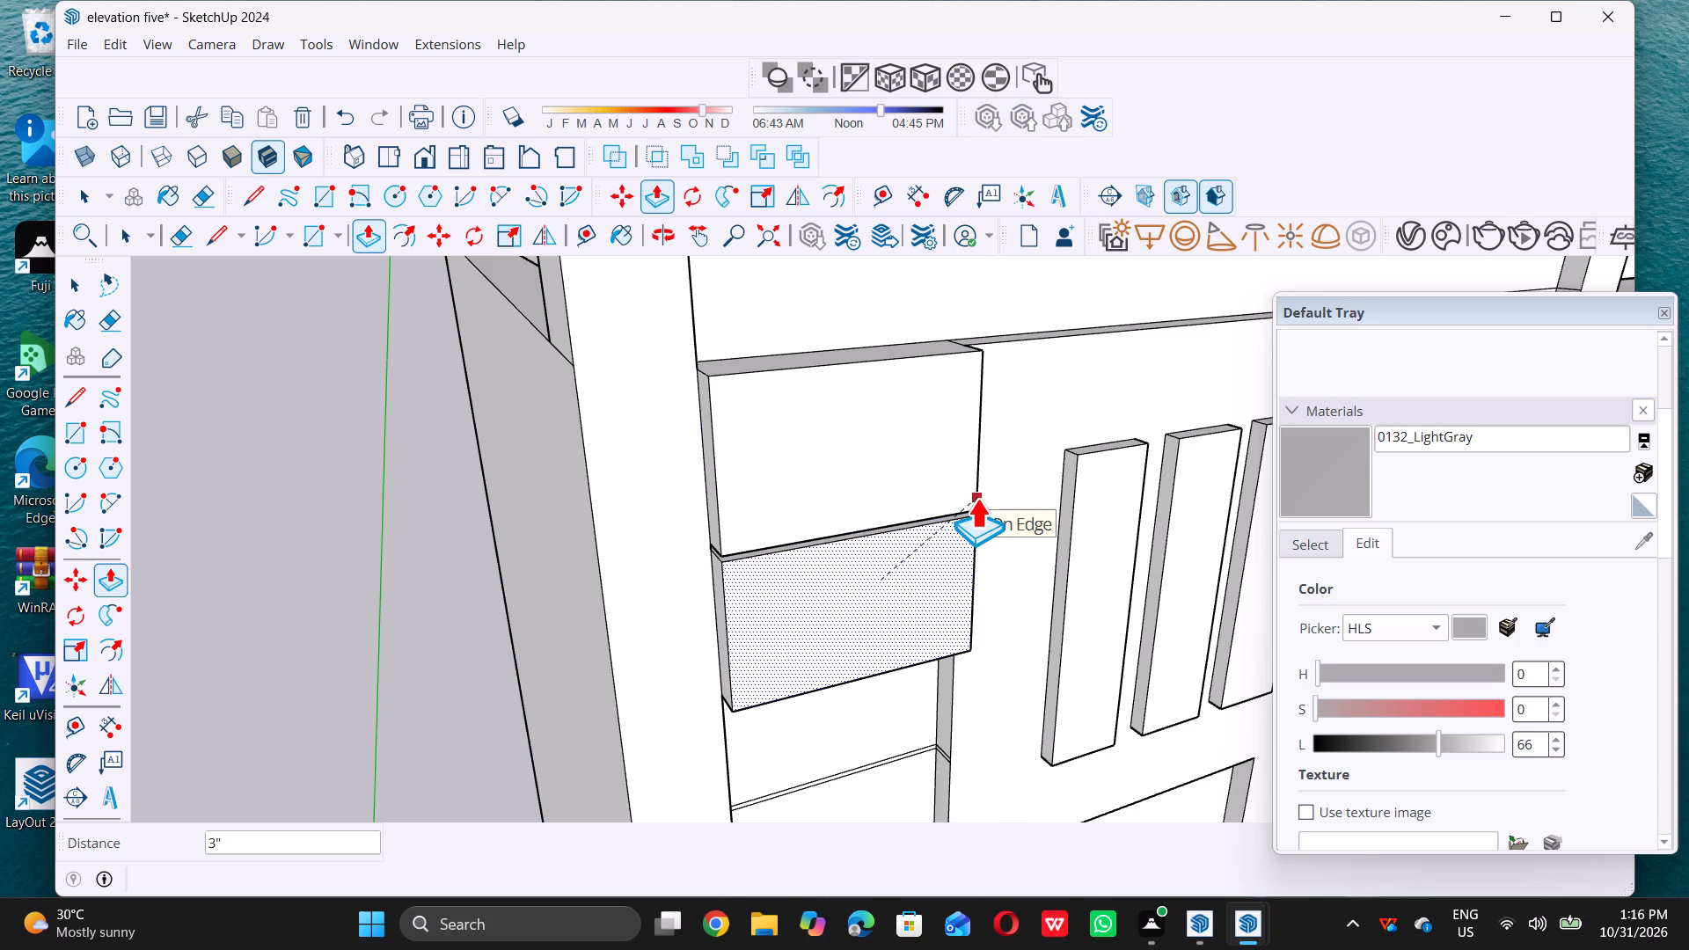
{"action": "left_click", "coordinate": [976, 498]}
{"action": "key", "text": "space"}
Examine the two extruded planks against the column, the central panel and the rest of the siding from several angles.
{"action": "scroll", "coordinate": [800, 508], "scroll_direction": "down", "scroll_amount": 13}
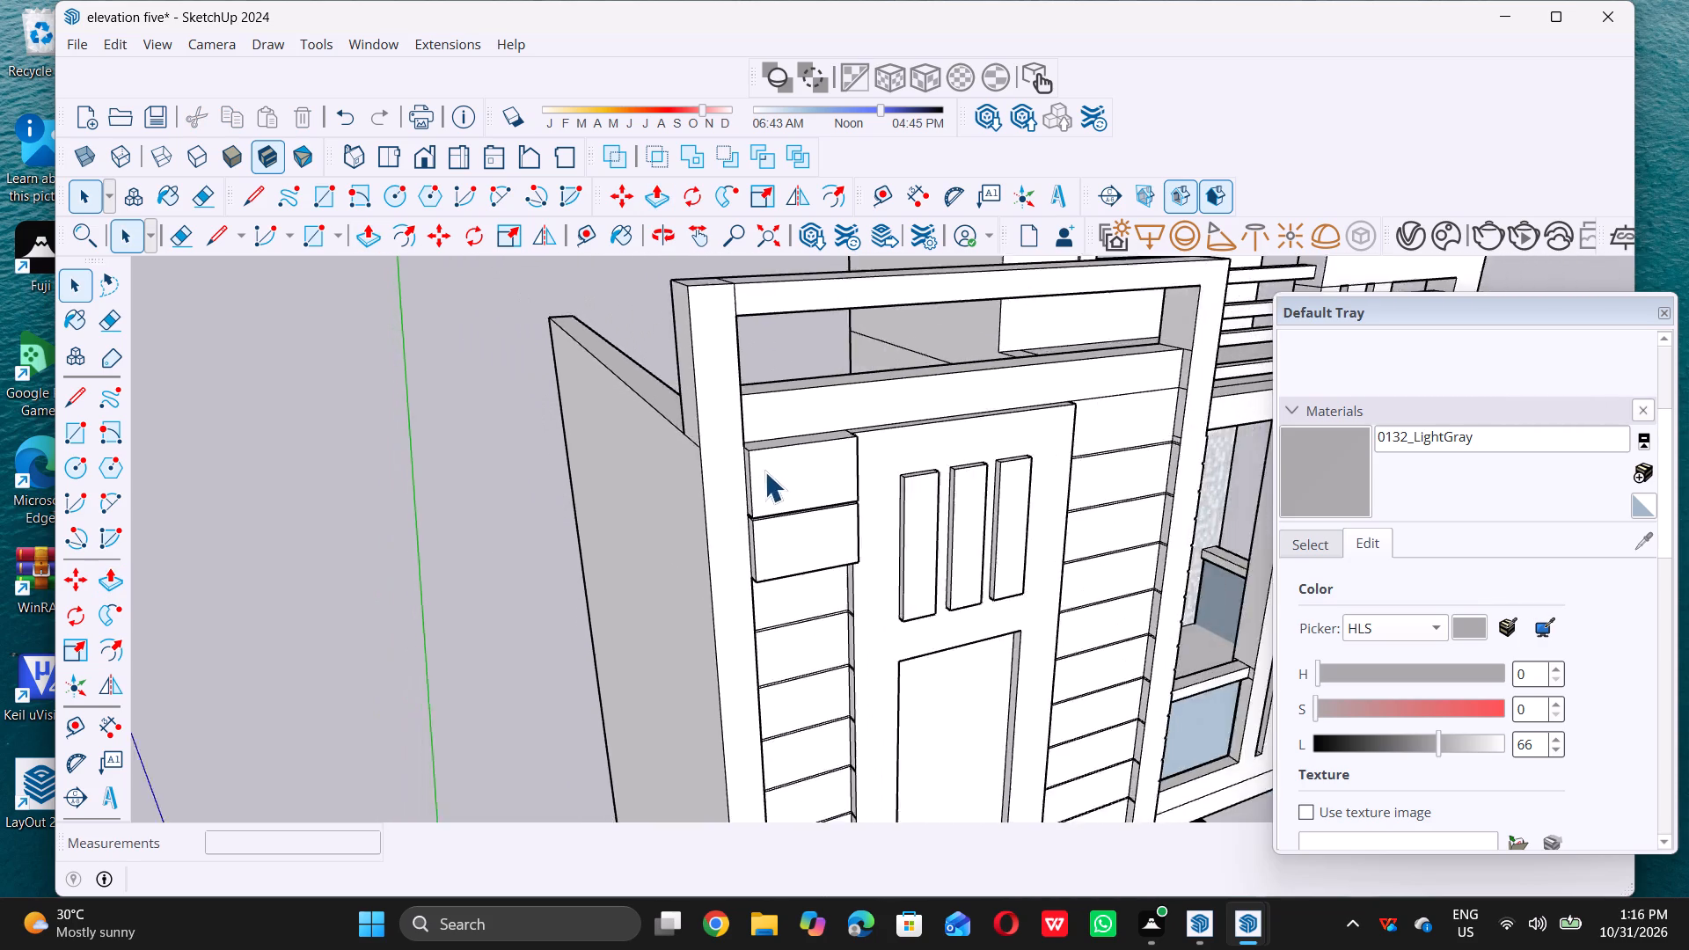
{"action": "scroll", "coordinate": [764, 471], "scroll_direction": "down", "scroll_amount": 4}
{"action": "middle_click_drag", "start_coordinate": [844, 508], "coordinate": [791, 401]}
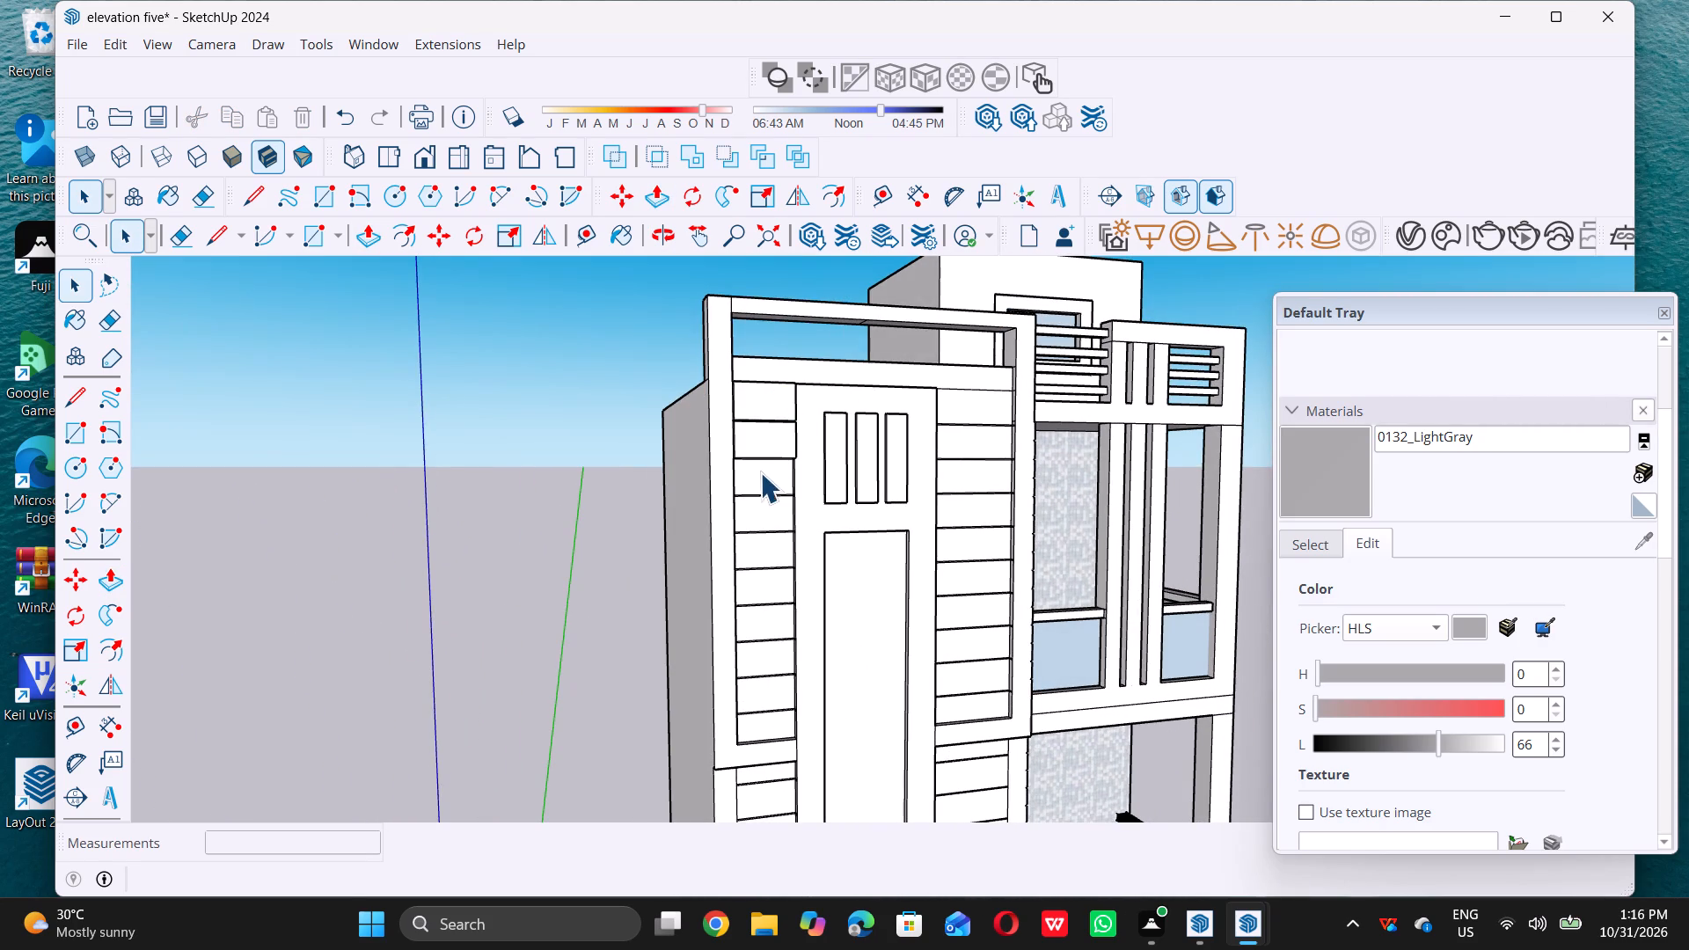
{"action": "scroll", "coordinate": [772, 464], "scroll_direction": "up", "scroll_amount": 13}
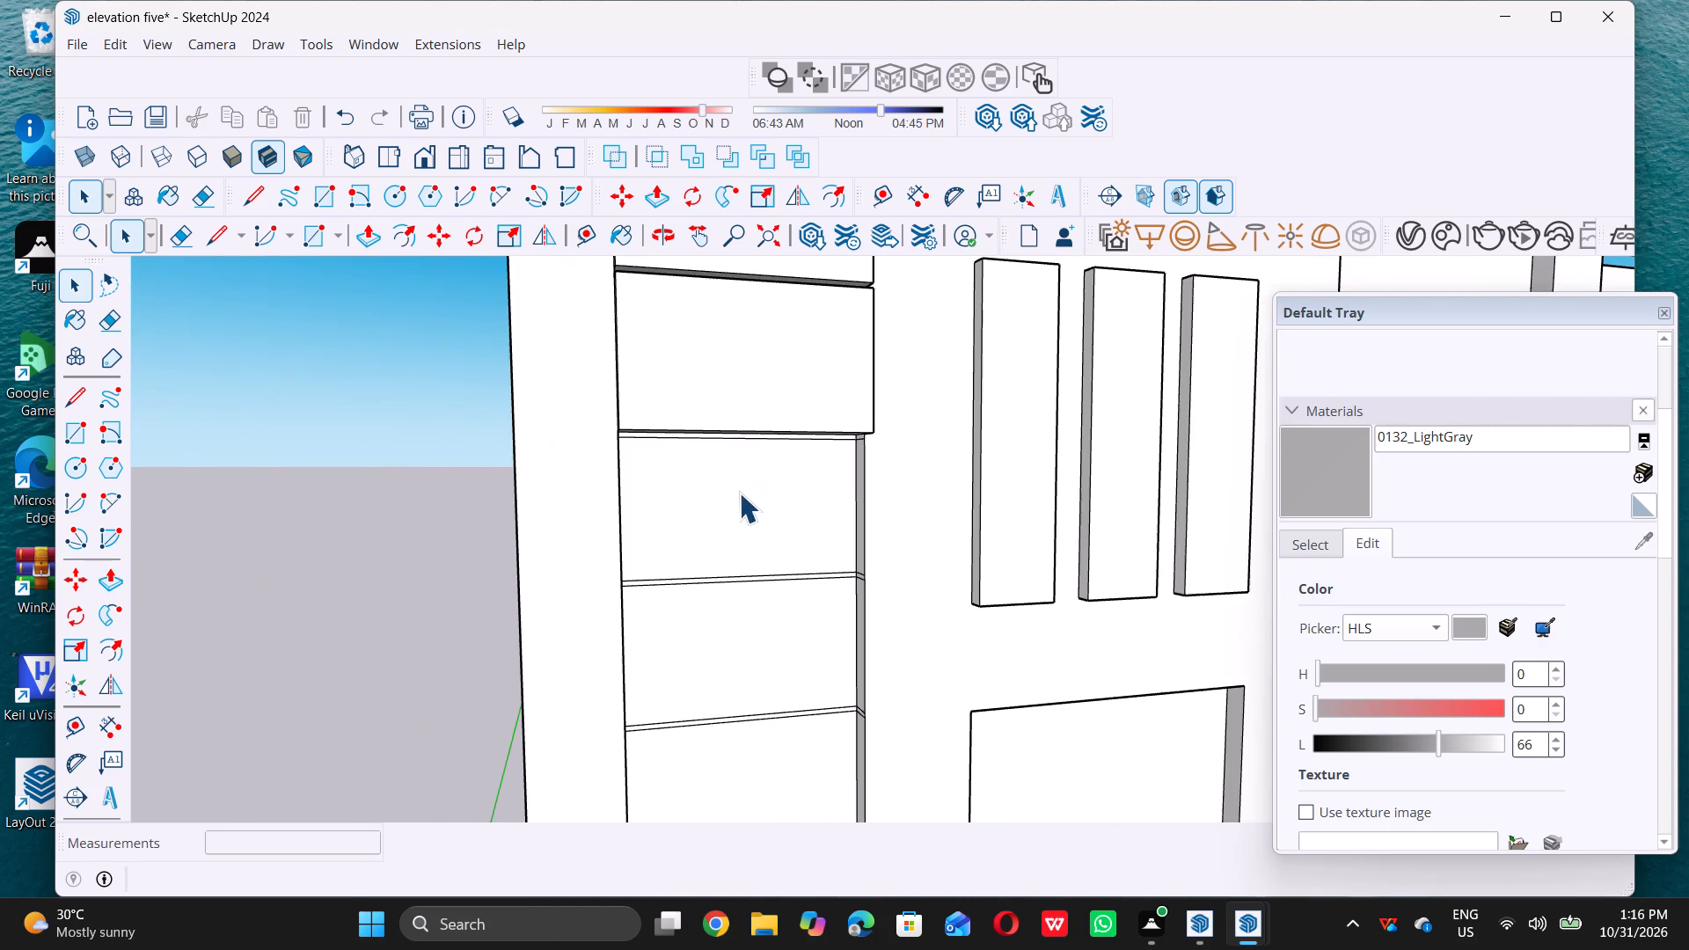
{"action": "middle_click_drag", "start_coordinate": [764, 490], "coordinate": [582, 552]}
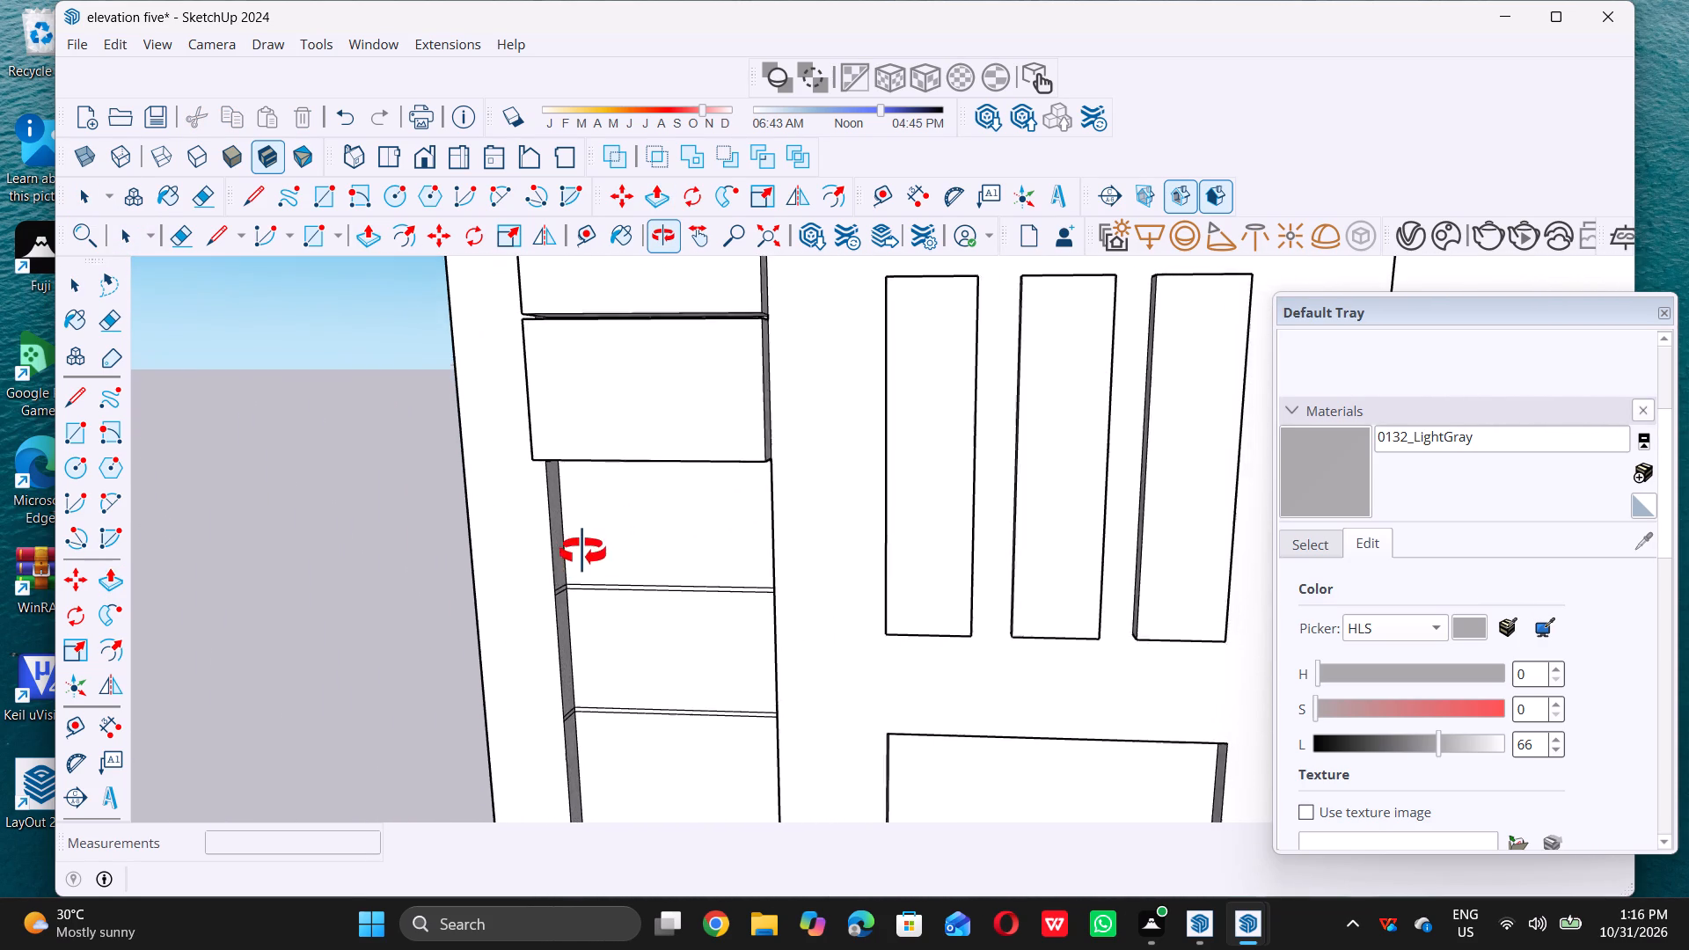
{"action": "middle_click_drag", "start_coordinate": [582, 552], "coordinate": [640, 537]}
{"action": "middle_click", "coordinate": [647, 537]}
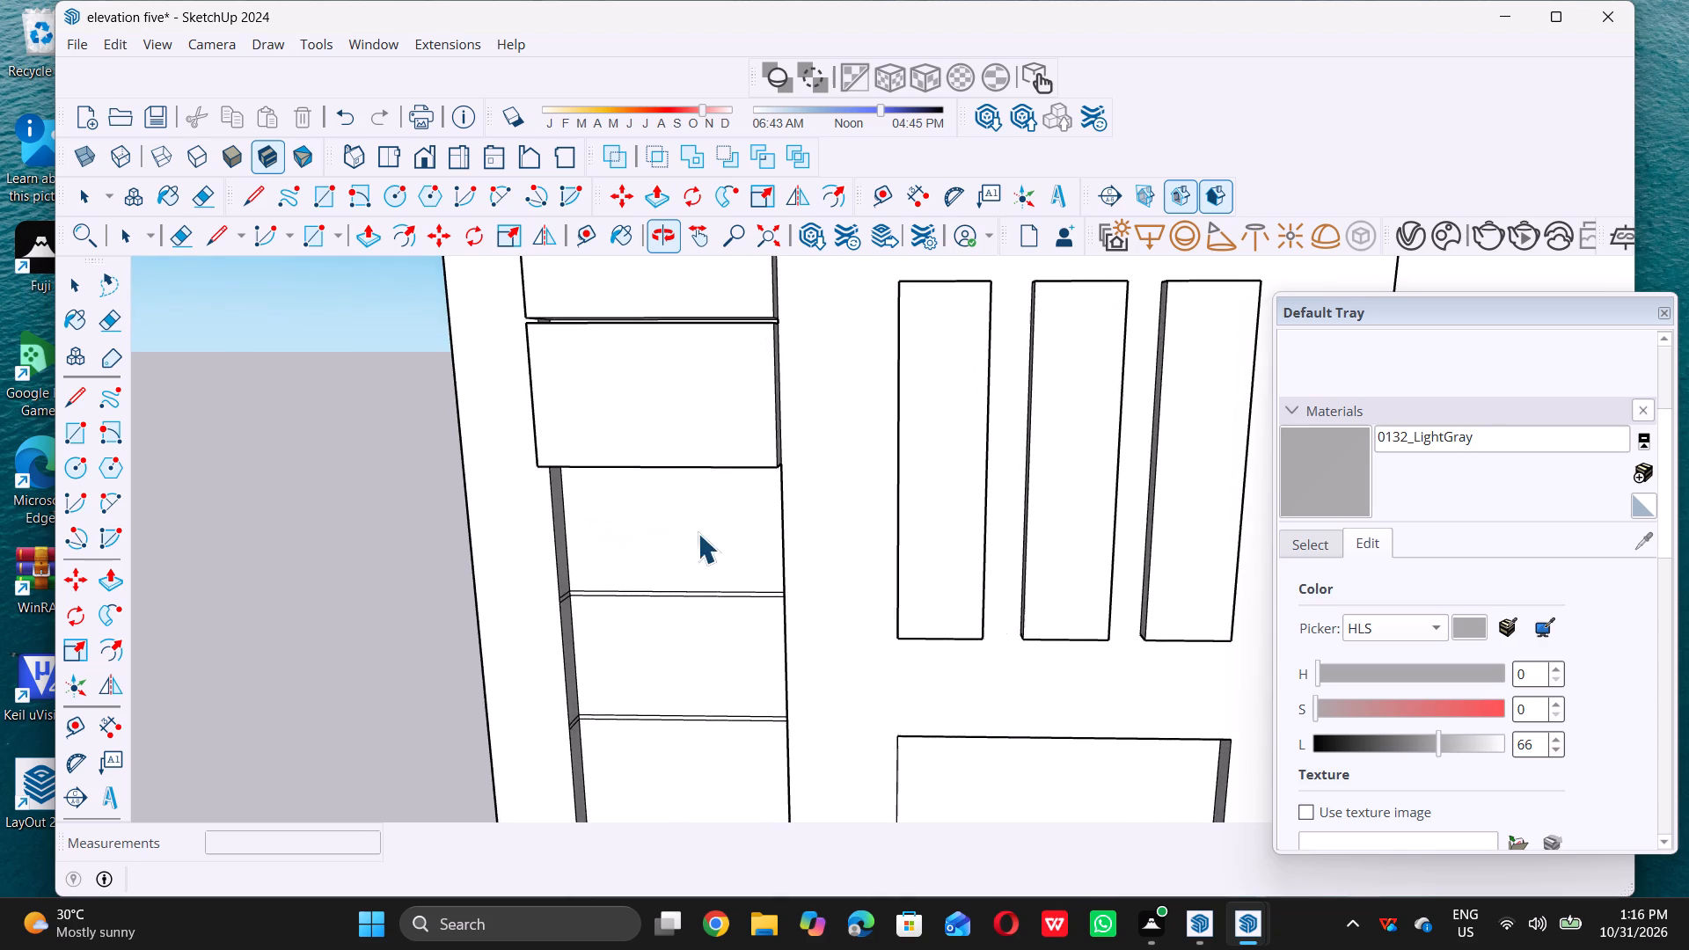
{"action": "scroll", "coordinate": [694, 531], "scroll_direction": "up", "scroll_amount": 1}
{"action": "scroll", "coordinate": [707, 533], "scroll_direction": "down", "scroll_amount": 16}
{"action": "middle_click_drag", "start_coordinate": [801, 563], "coordinate": [830, 522]}
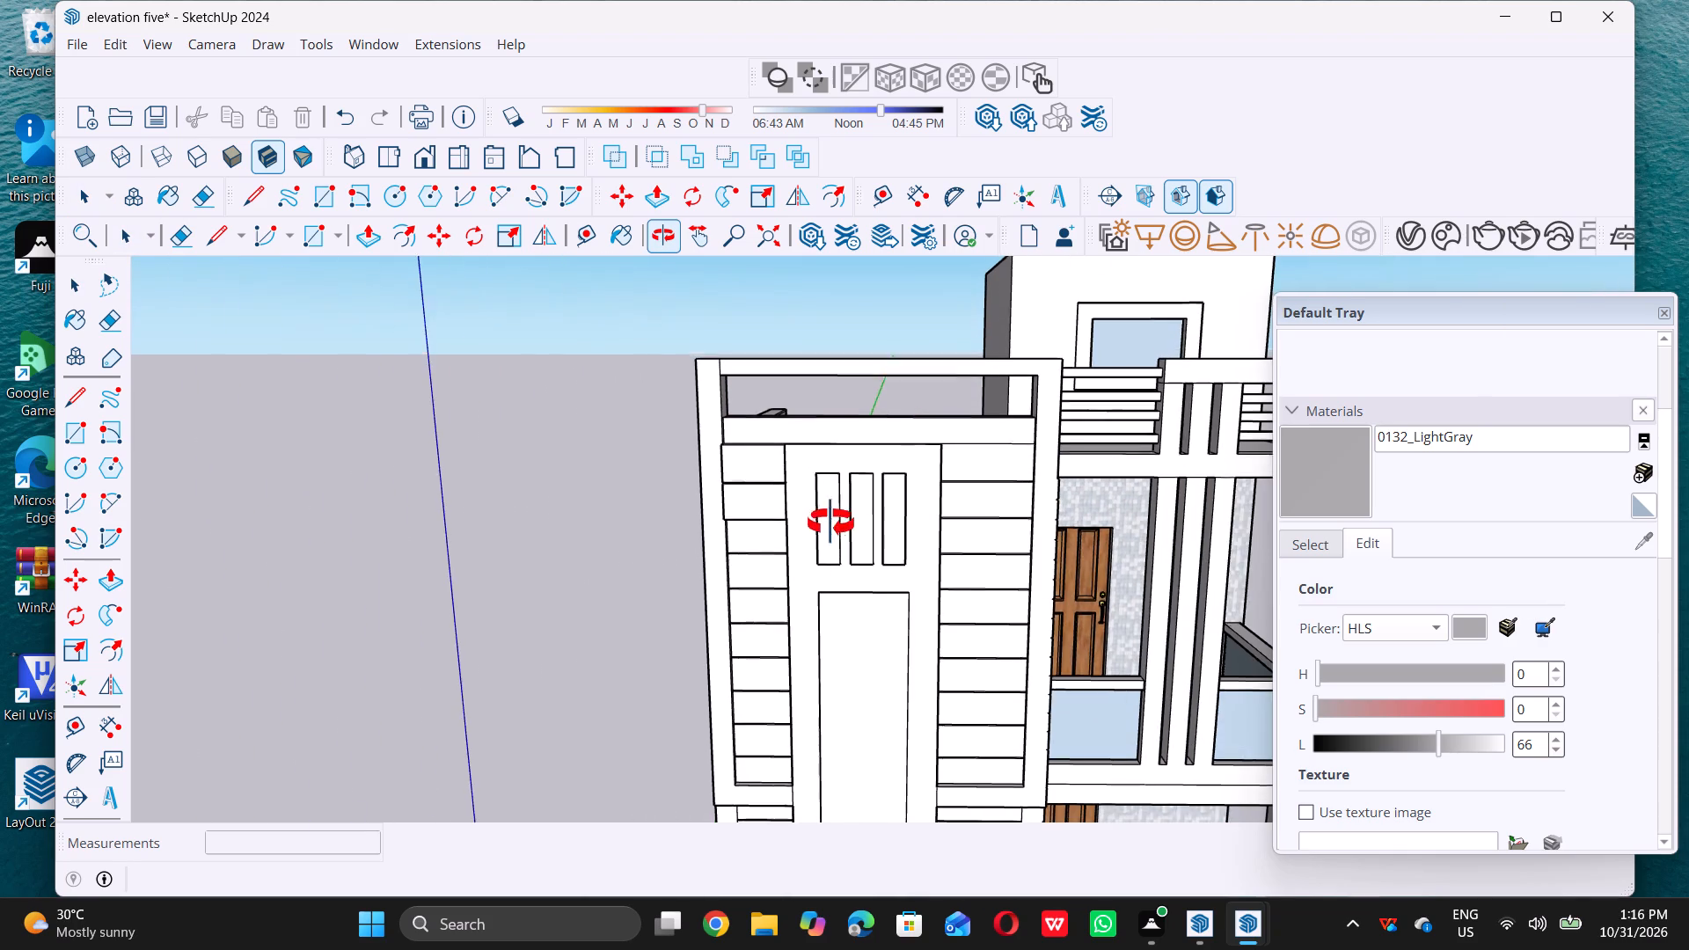
{"action": "middle_click_drag", "start_coordinate": [830, 522], "coordinate": [841, 504]}
{"action": "middle_click", "coordinate": [841, 504]}
{"action": "scroll", "coordinate": [835, 508], "scroll_direction": "up", "scroll_amount": 2}
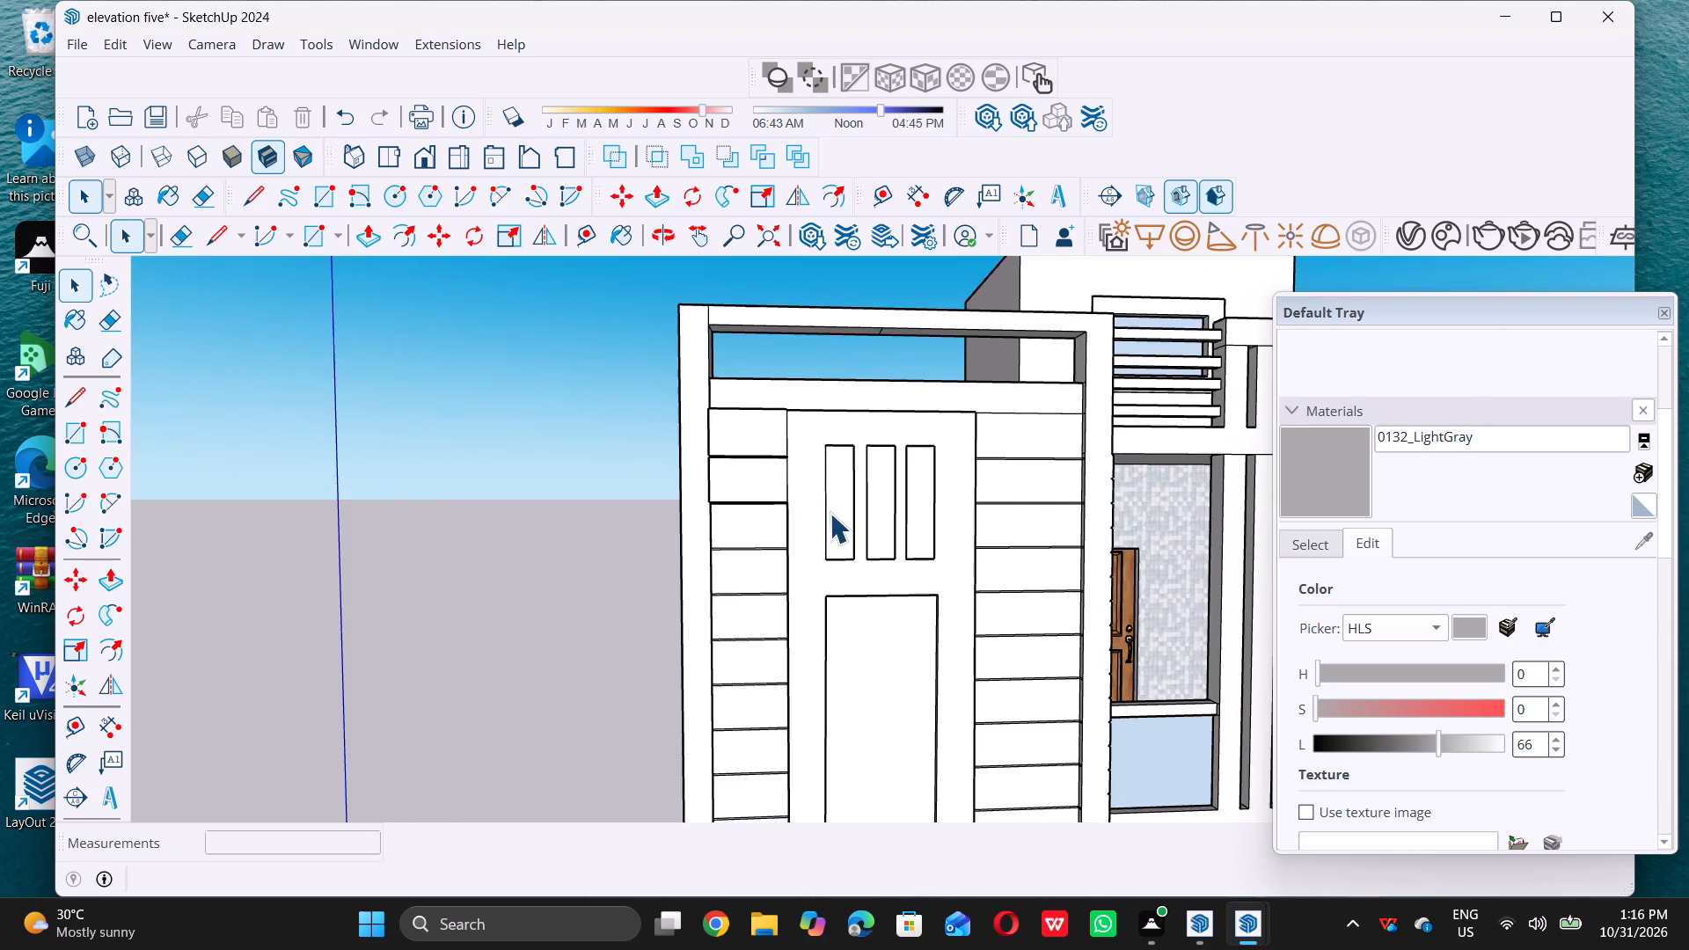
{"action": "scroll", "coordinate": [830, 513], "scroll_direction": "down", "scroll_amount": 5}
{"action": "middle_click_drag", "start_coordinate": [763, 532], "coordinate": [872, 537]}
{"action": "middle_click", "coordinate": [873, 537]}
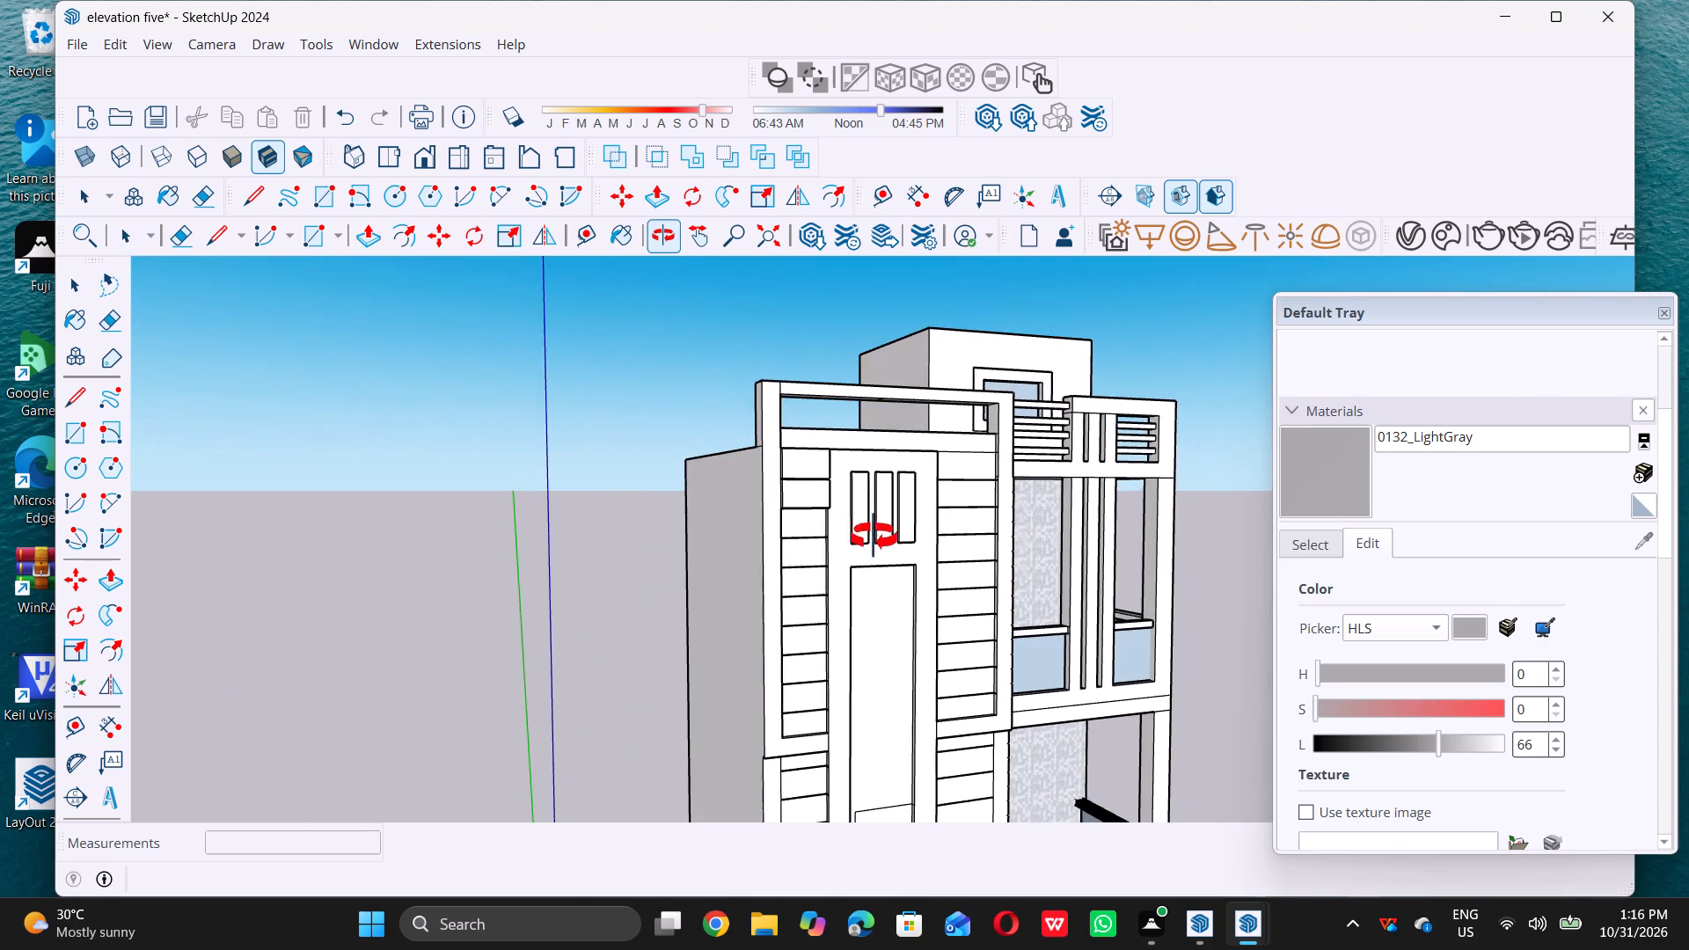
{"action": "scroll", "coordinate": [848, 497], "scroll_direction": "up", "scroll_amount": 6}
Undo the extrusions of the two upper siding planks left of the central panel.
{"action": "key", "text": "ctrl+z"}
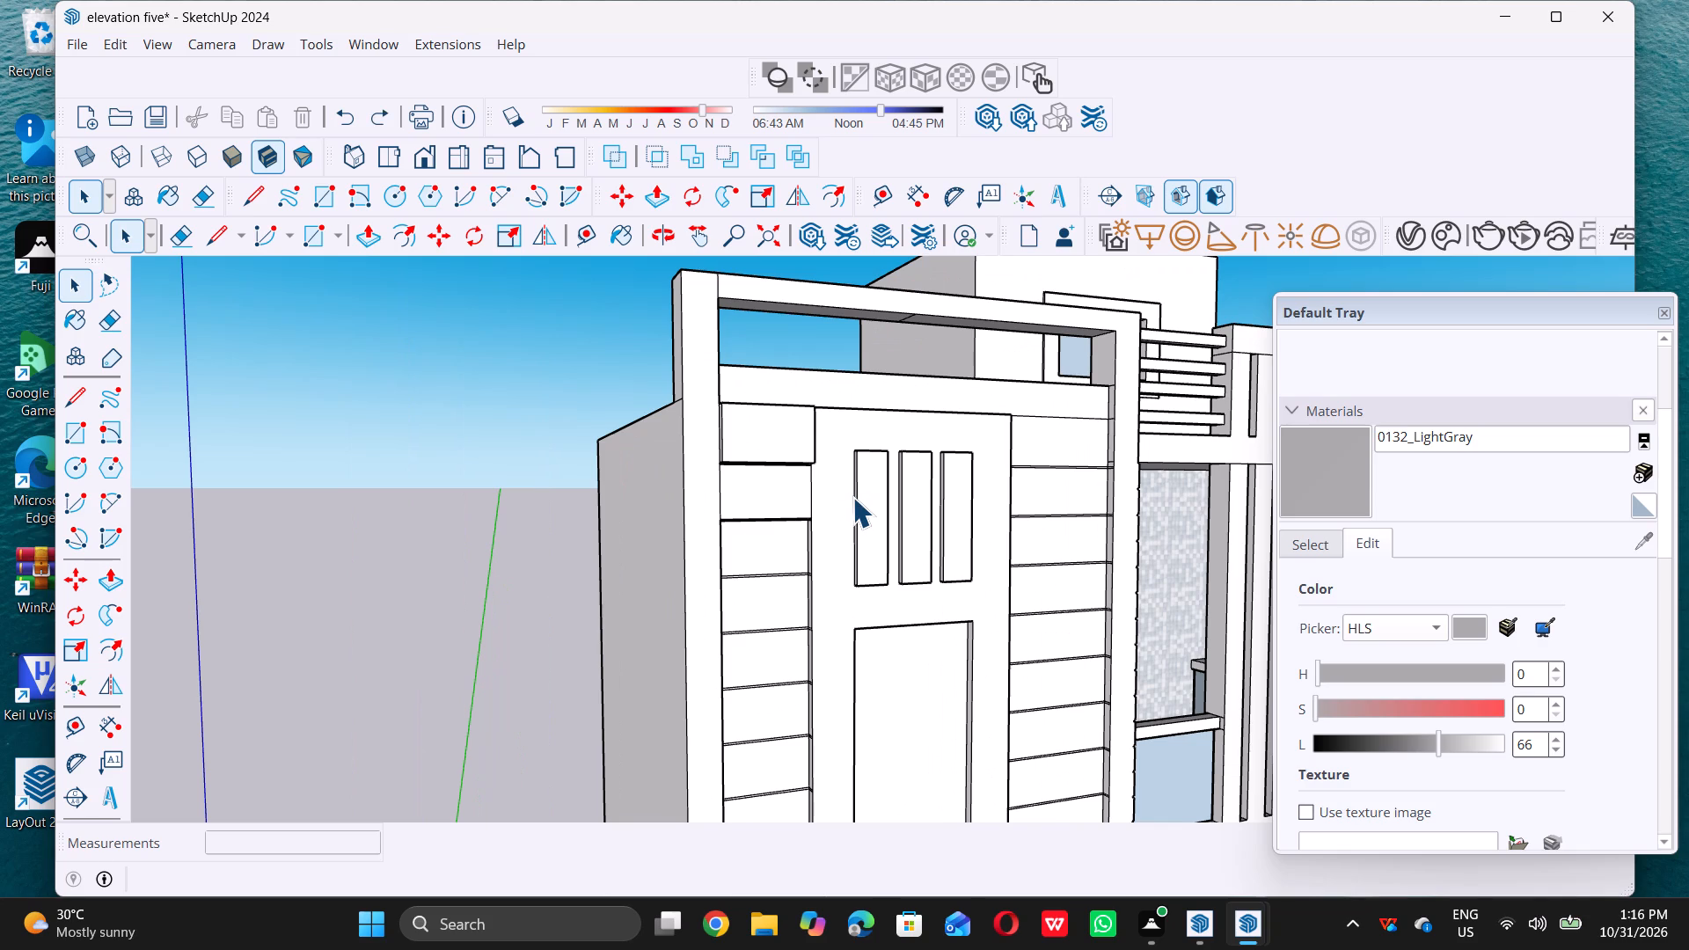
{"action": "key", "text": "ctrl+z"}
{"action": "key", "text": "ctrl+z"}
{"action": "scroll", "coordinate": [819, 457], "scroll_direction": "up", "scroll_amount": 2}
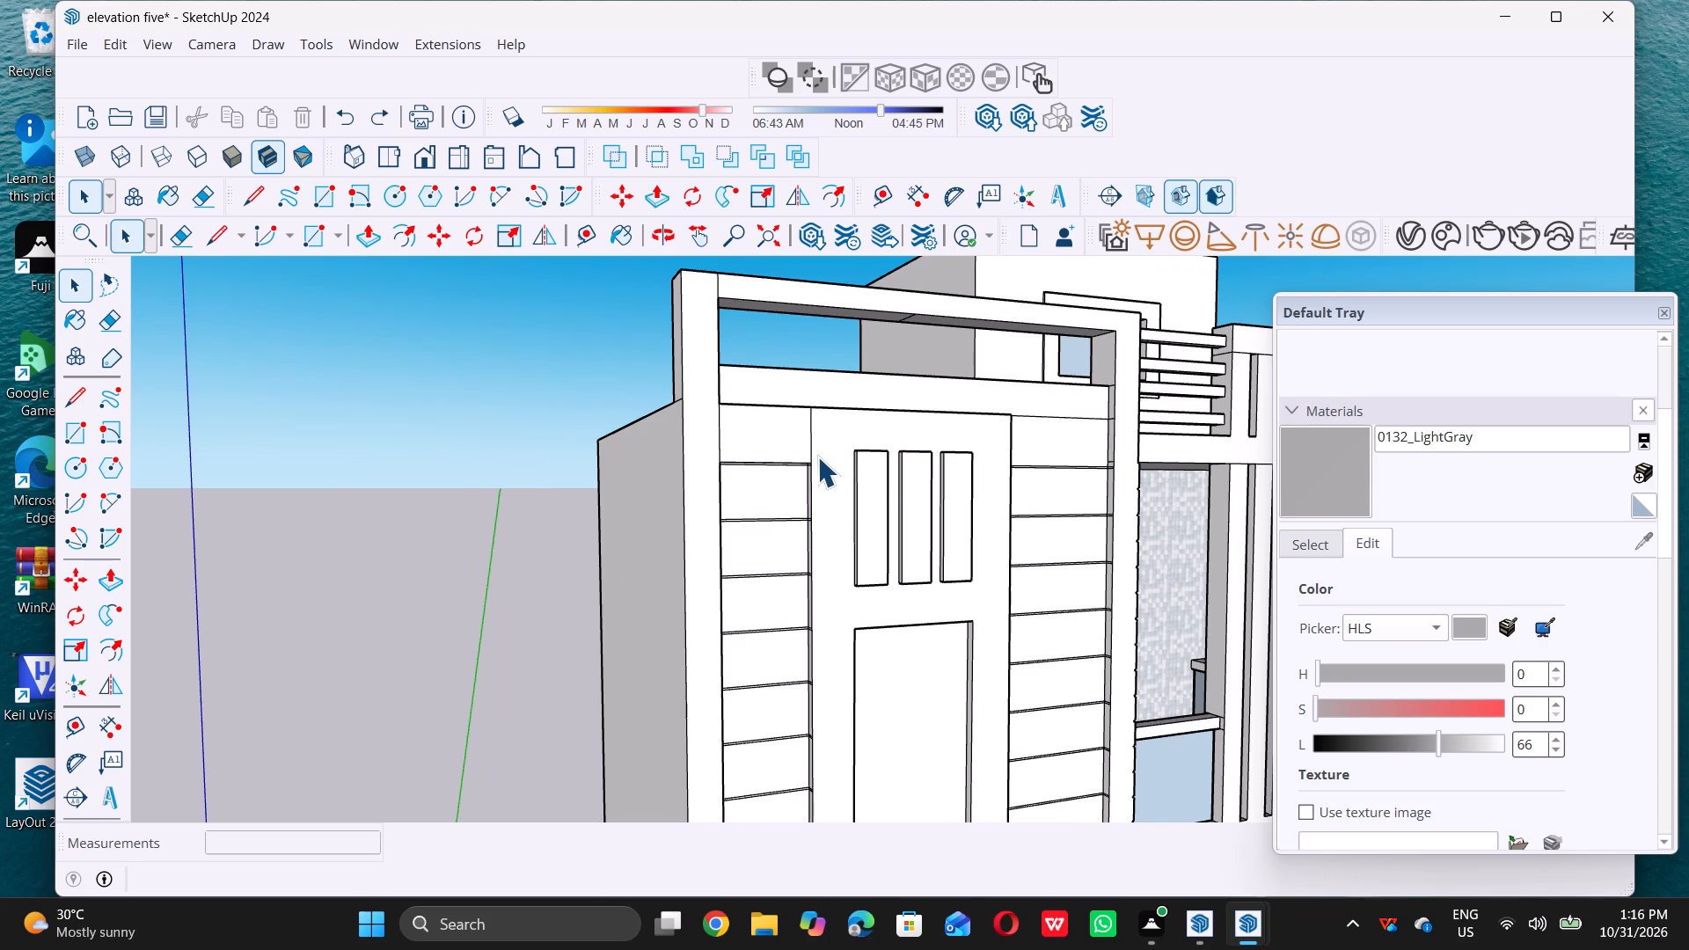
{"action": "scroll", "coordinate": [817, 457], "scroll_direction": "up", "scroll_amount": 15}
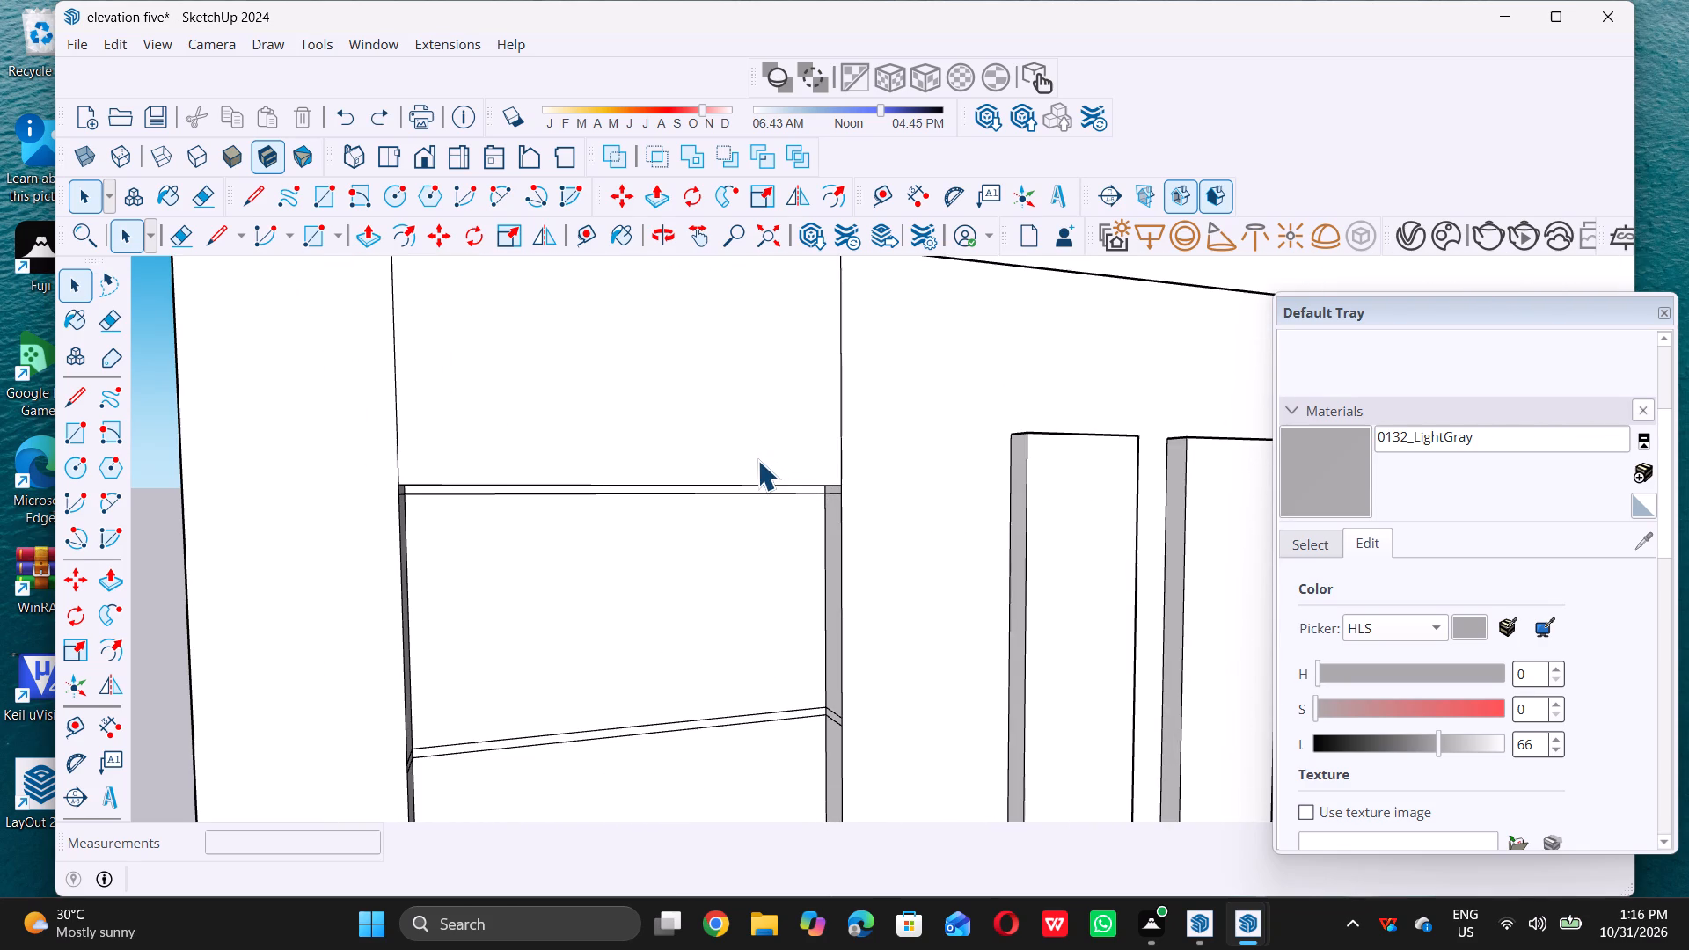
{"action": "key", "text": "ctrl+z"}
Extrude the topmost siding plank left of the central panel flush with the panel, and push its face back 1/2".
{"action": "scroll", "coordinate": [774, 462], "scroll_direction": "up", "scroll_amount": 2}
{"action": "scroll", "coordinate": [730, 522], "scroll_direction": "down", "scroll_amount": 5}
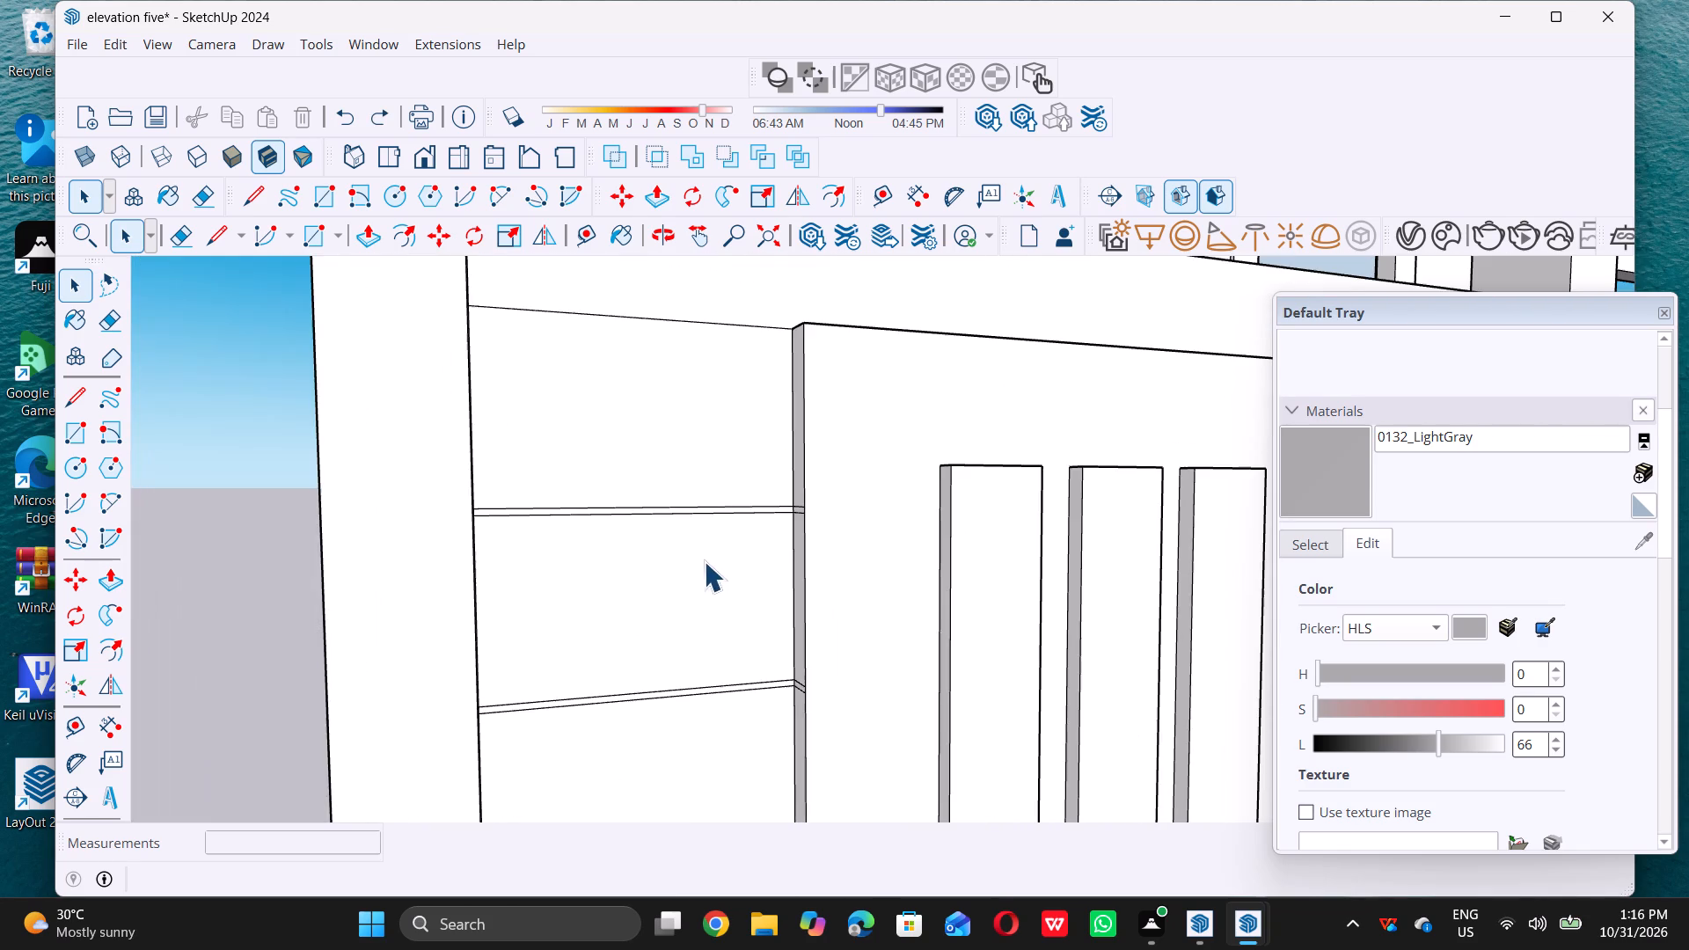
{"action": "middle_click_drag", "start_coordinate": [708, 556], "coordinate": [750, 521]}
{"action": "scroll", "coordinate": [812, 418], "scroll_direction": "up", "scroll_amount": 5}
{"action": "double_click", "coordinate": [774, 414]}
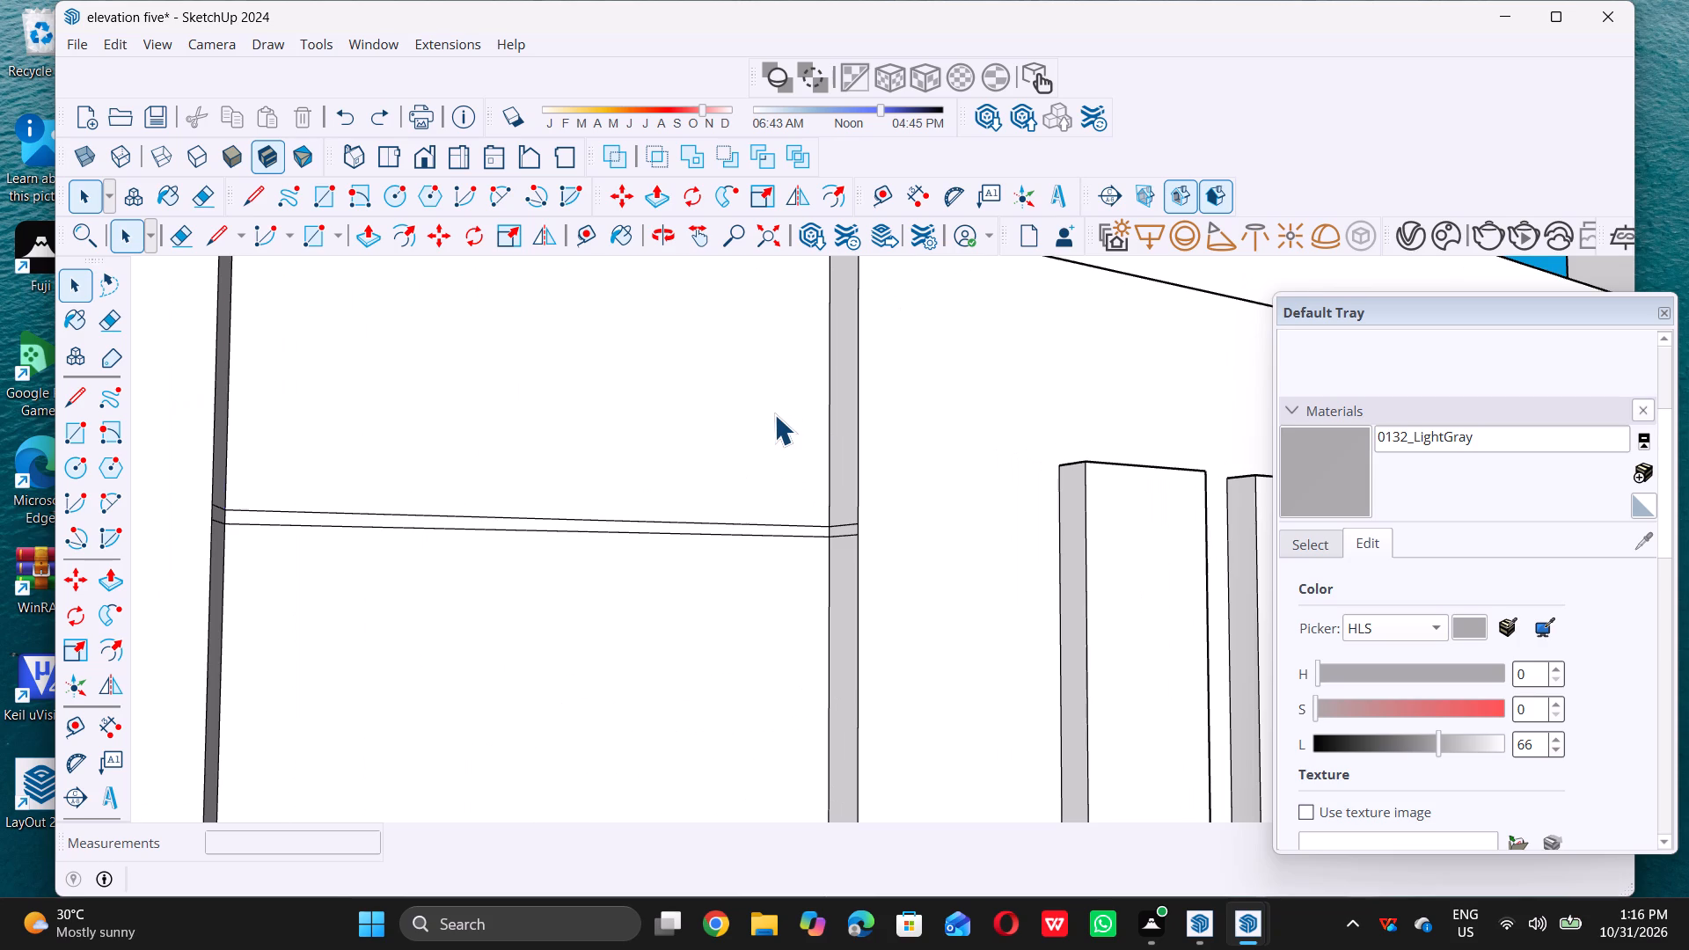
{"action": "key", "text": "p"}
{"action": "triple_click", "coordinate": [773, 418]}
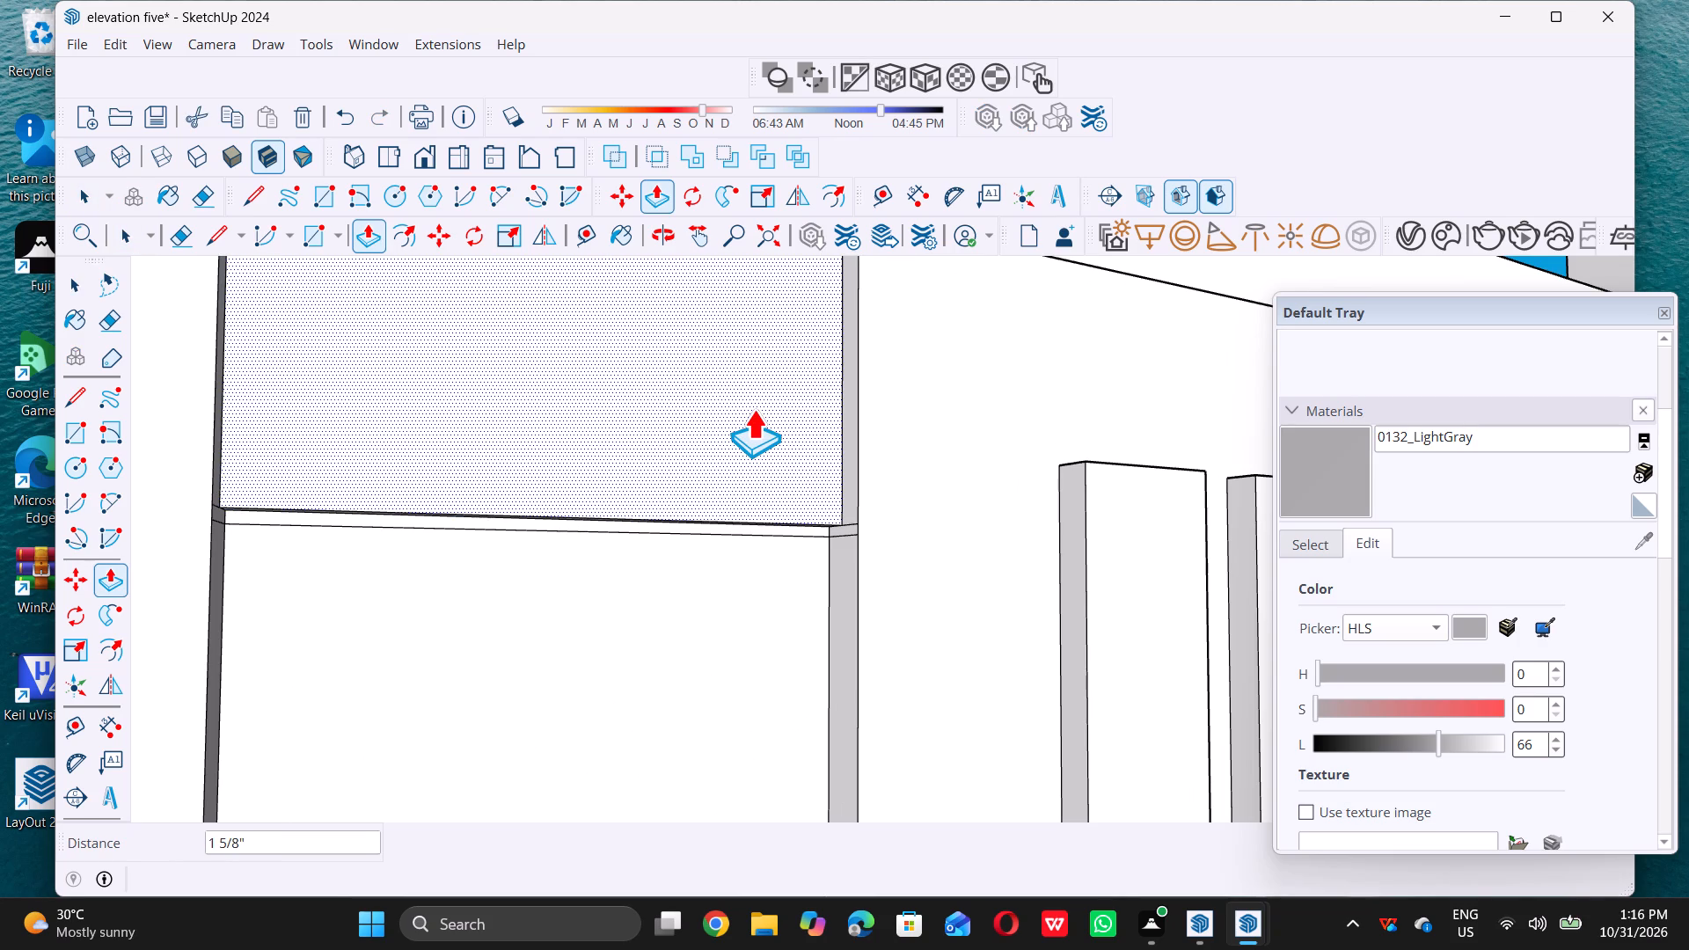
{"action": "type", "text": "0.5"}
{"action": "key", "text": "shift+quotedbl"}
{"action": "key", "text": "Return"}
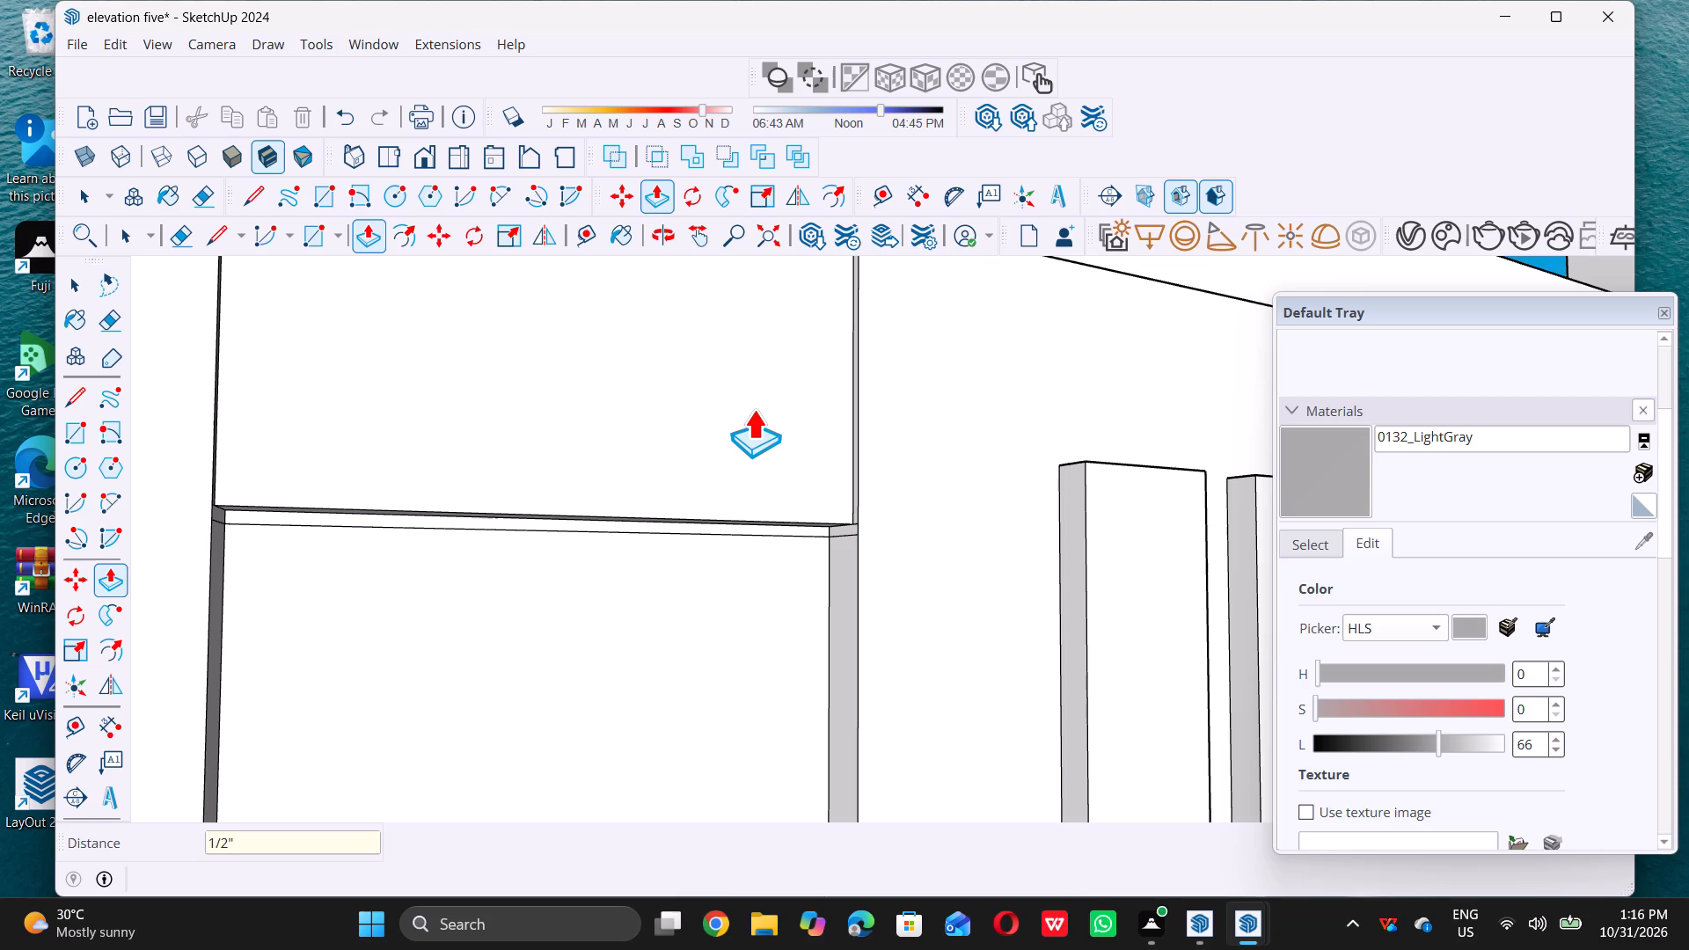
{"action": "key", "text": "space"}
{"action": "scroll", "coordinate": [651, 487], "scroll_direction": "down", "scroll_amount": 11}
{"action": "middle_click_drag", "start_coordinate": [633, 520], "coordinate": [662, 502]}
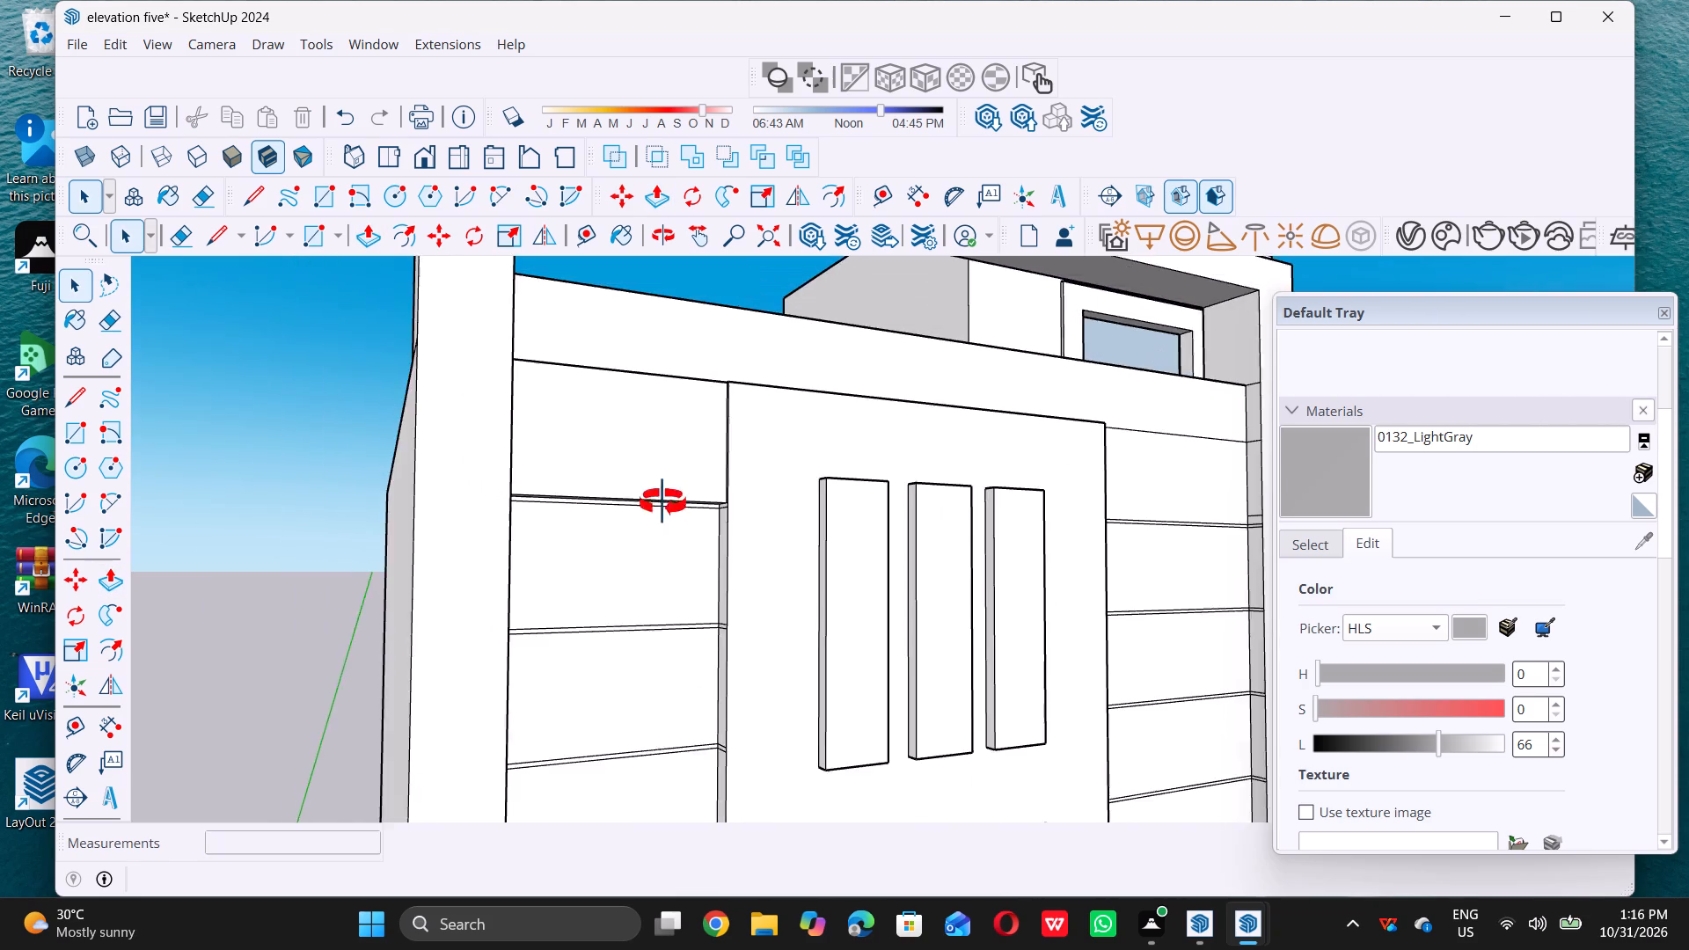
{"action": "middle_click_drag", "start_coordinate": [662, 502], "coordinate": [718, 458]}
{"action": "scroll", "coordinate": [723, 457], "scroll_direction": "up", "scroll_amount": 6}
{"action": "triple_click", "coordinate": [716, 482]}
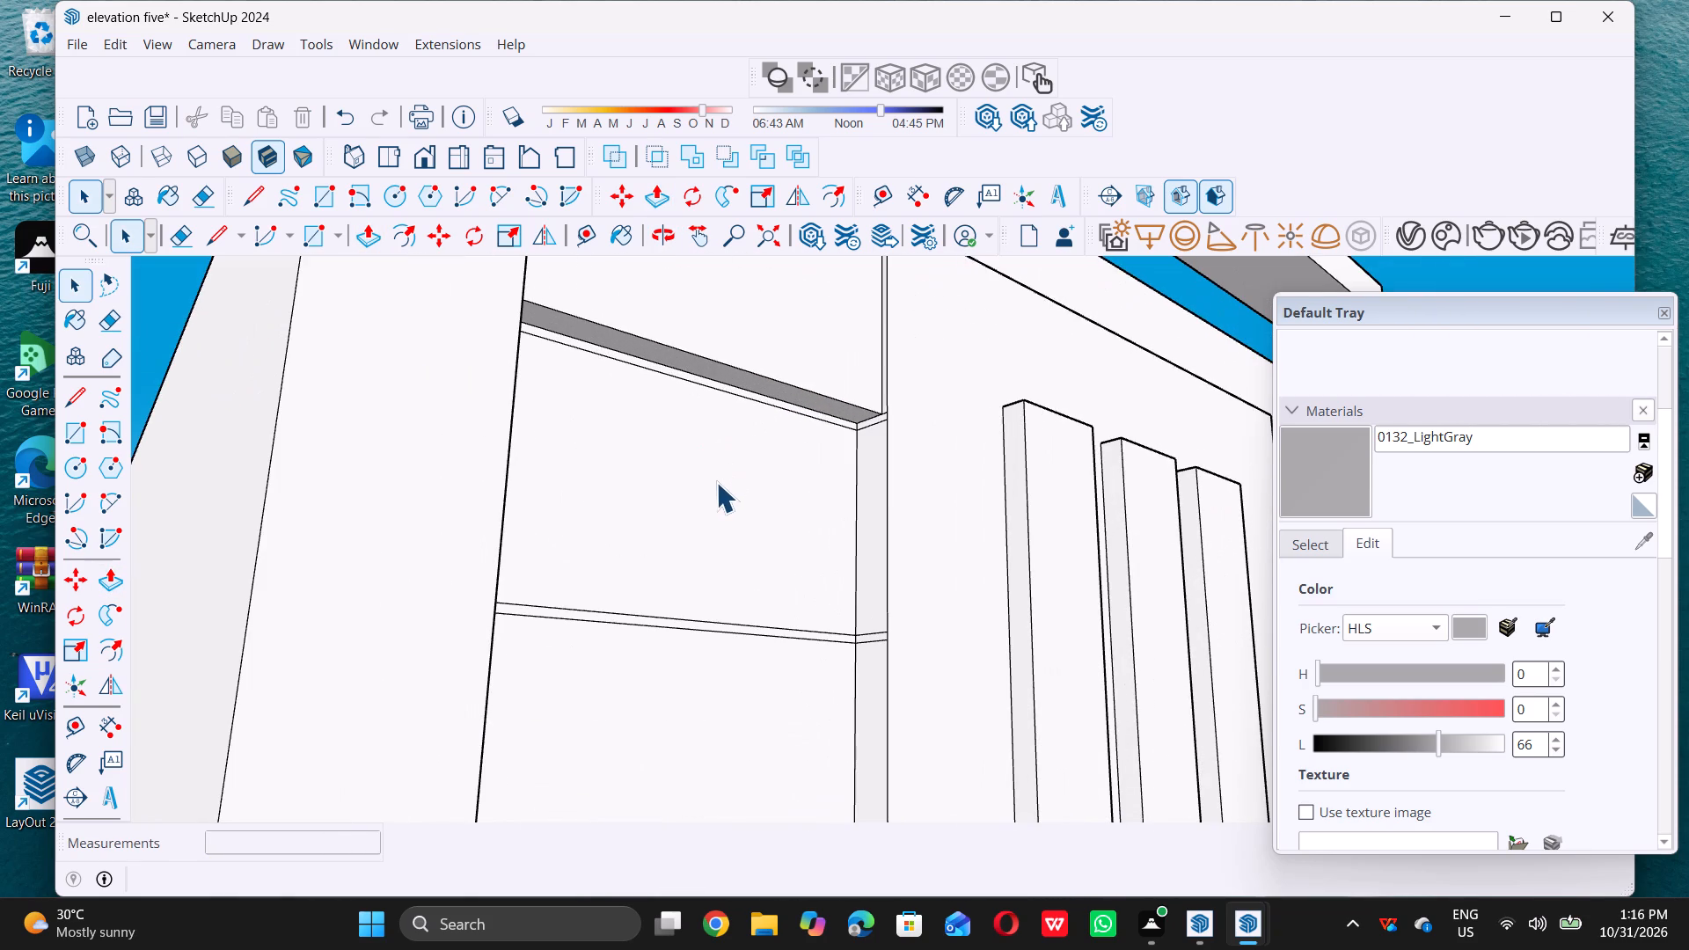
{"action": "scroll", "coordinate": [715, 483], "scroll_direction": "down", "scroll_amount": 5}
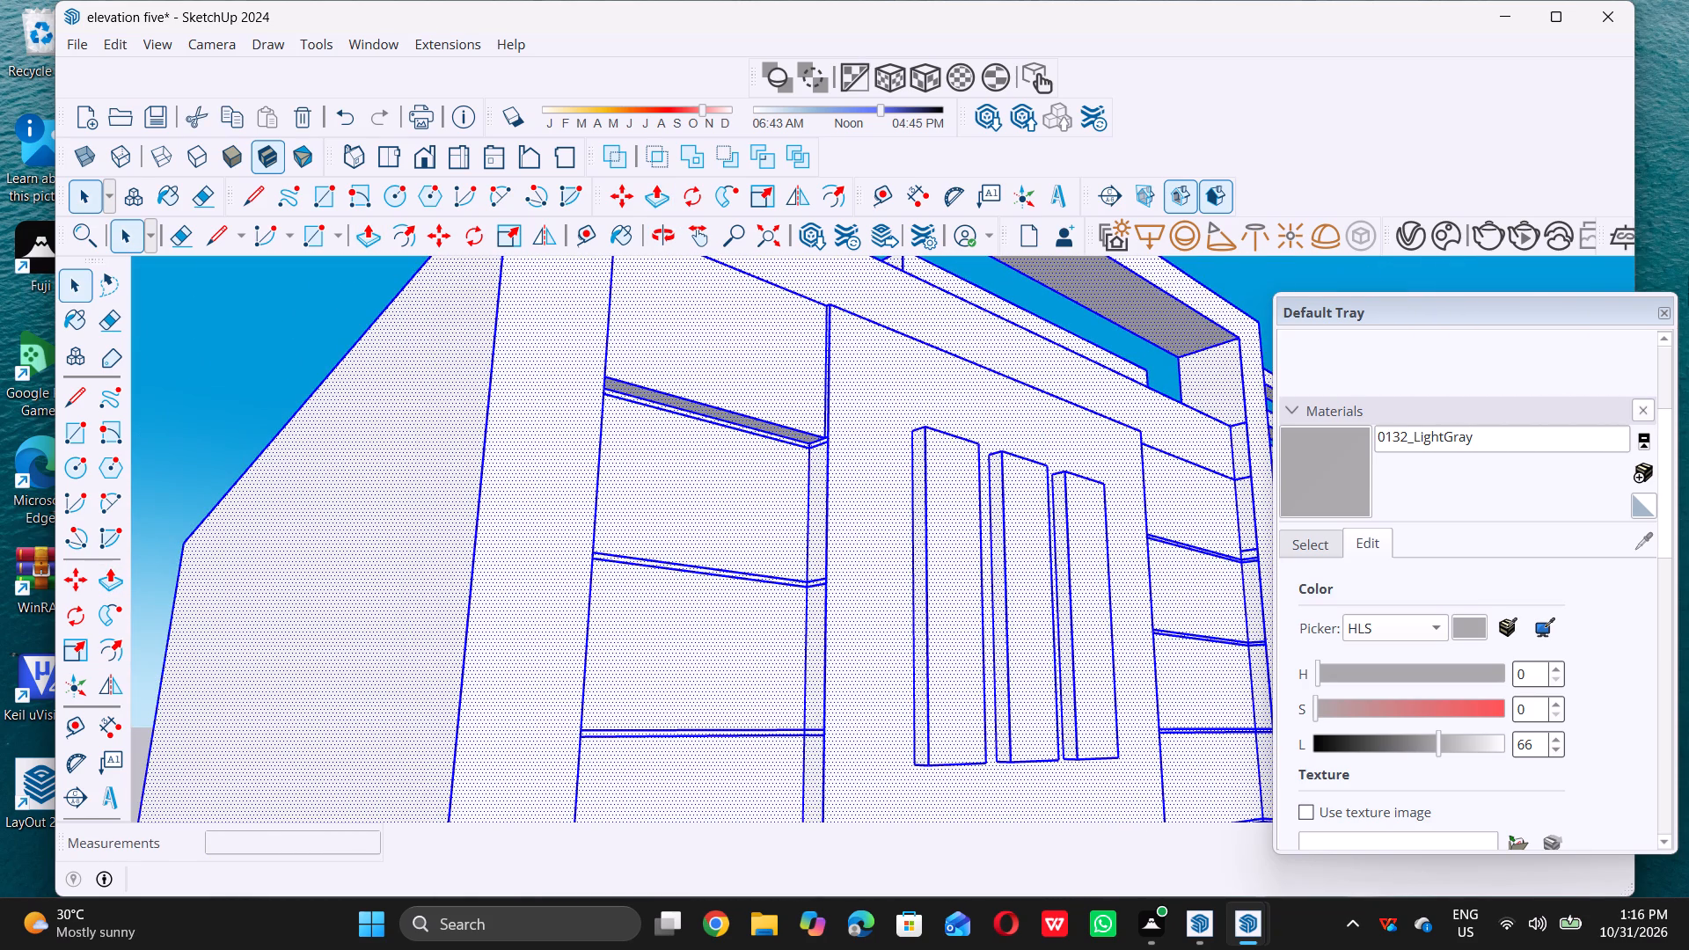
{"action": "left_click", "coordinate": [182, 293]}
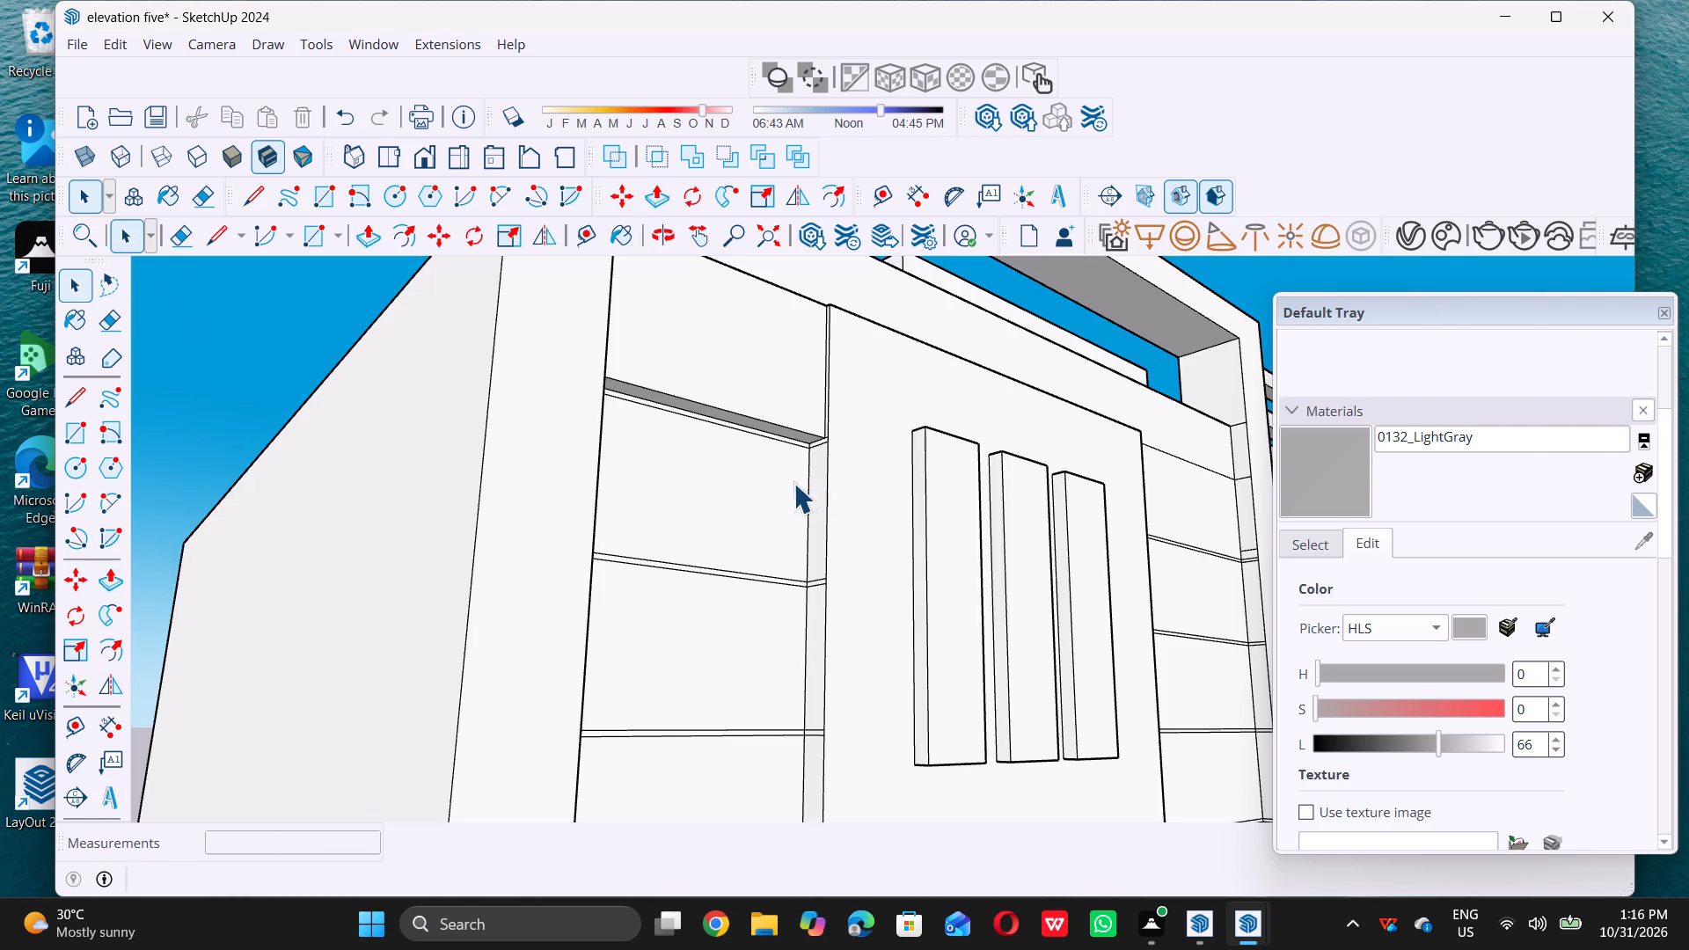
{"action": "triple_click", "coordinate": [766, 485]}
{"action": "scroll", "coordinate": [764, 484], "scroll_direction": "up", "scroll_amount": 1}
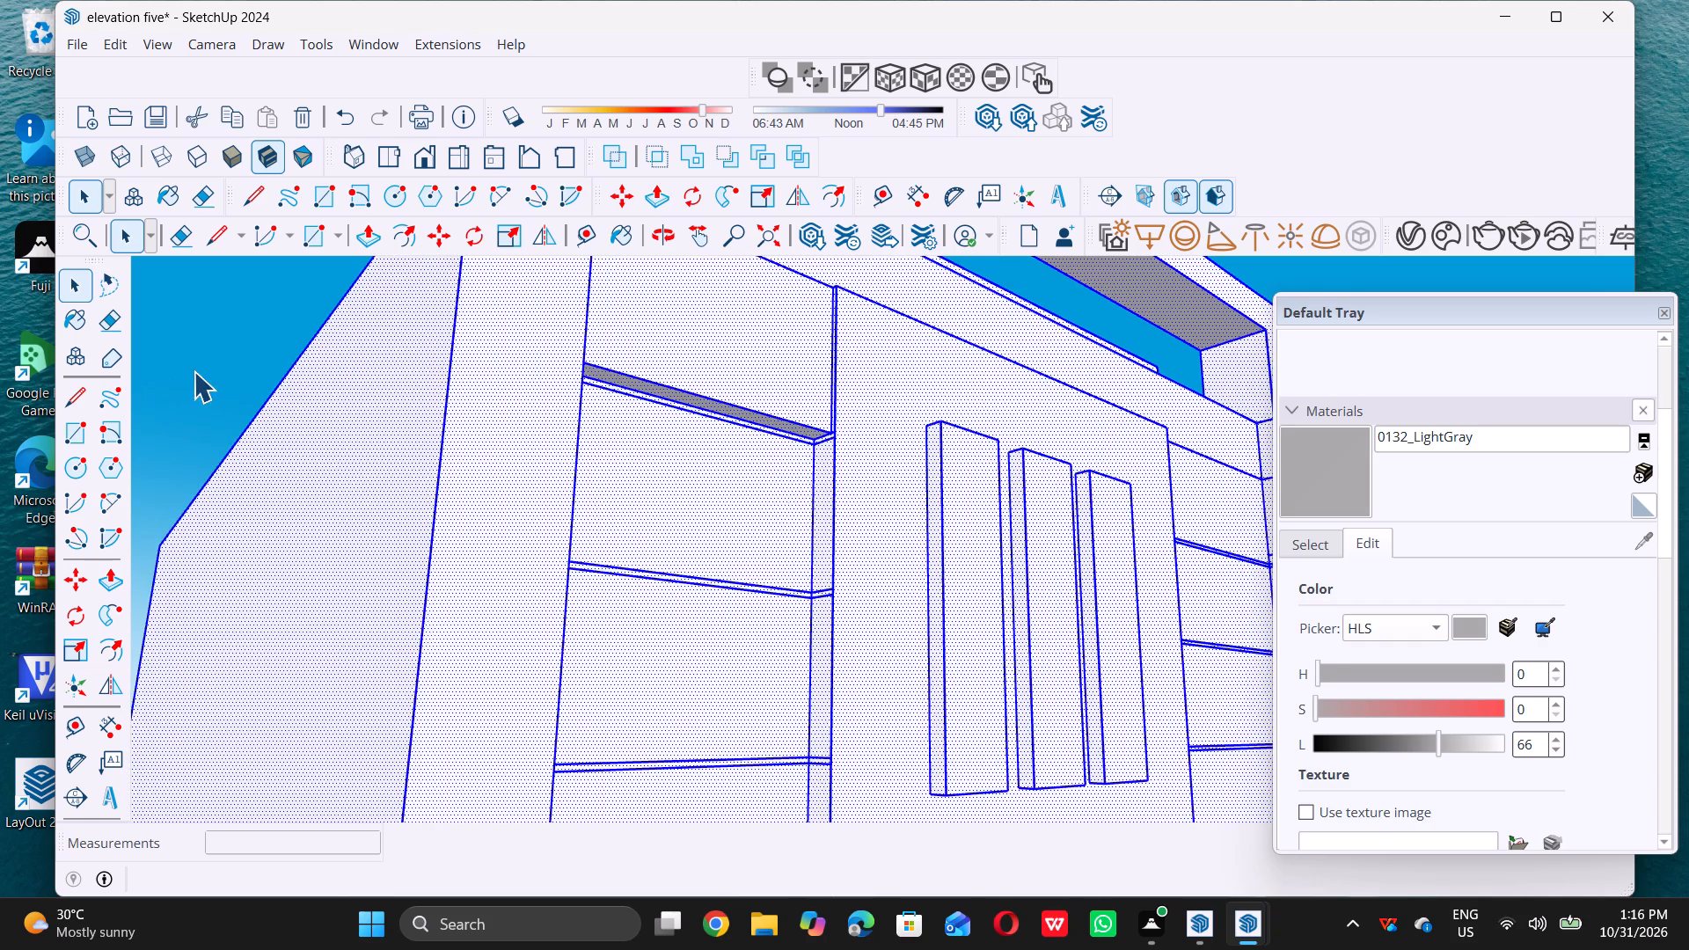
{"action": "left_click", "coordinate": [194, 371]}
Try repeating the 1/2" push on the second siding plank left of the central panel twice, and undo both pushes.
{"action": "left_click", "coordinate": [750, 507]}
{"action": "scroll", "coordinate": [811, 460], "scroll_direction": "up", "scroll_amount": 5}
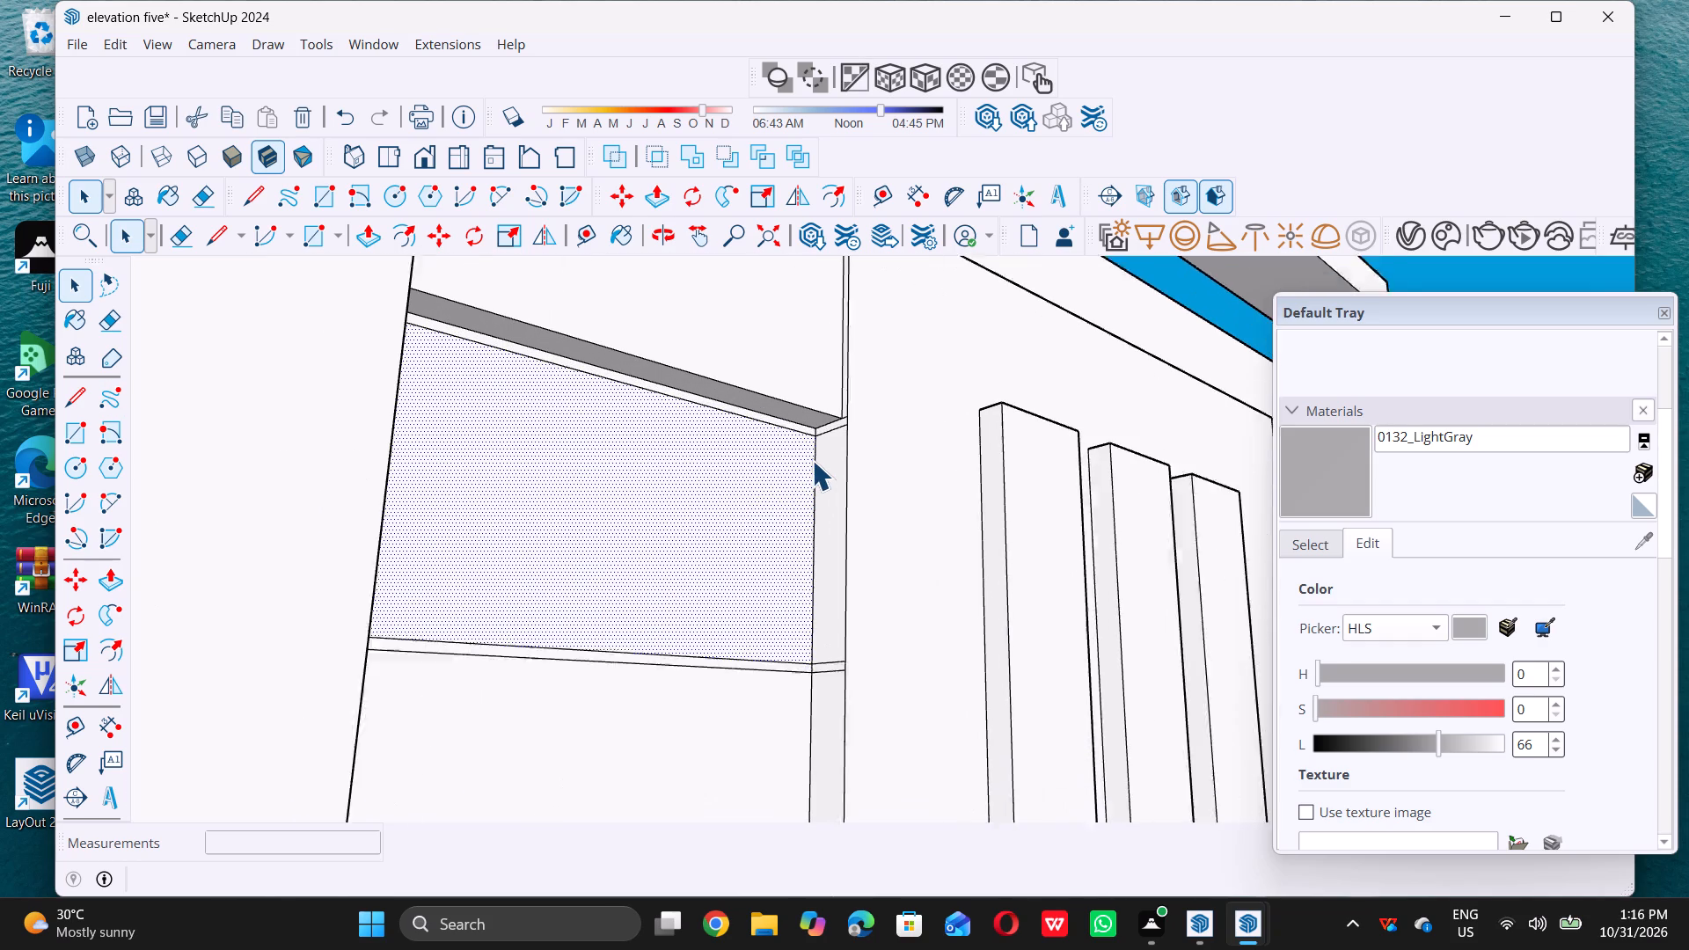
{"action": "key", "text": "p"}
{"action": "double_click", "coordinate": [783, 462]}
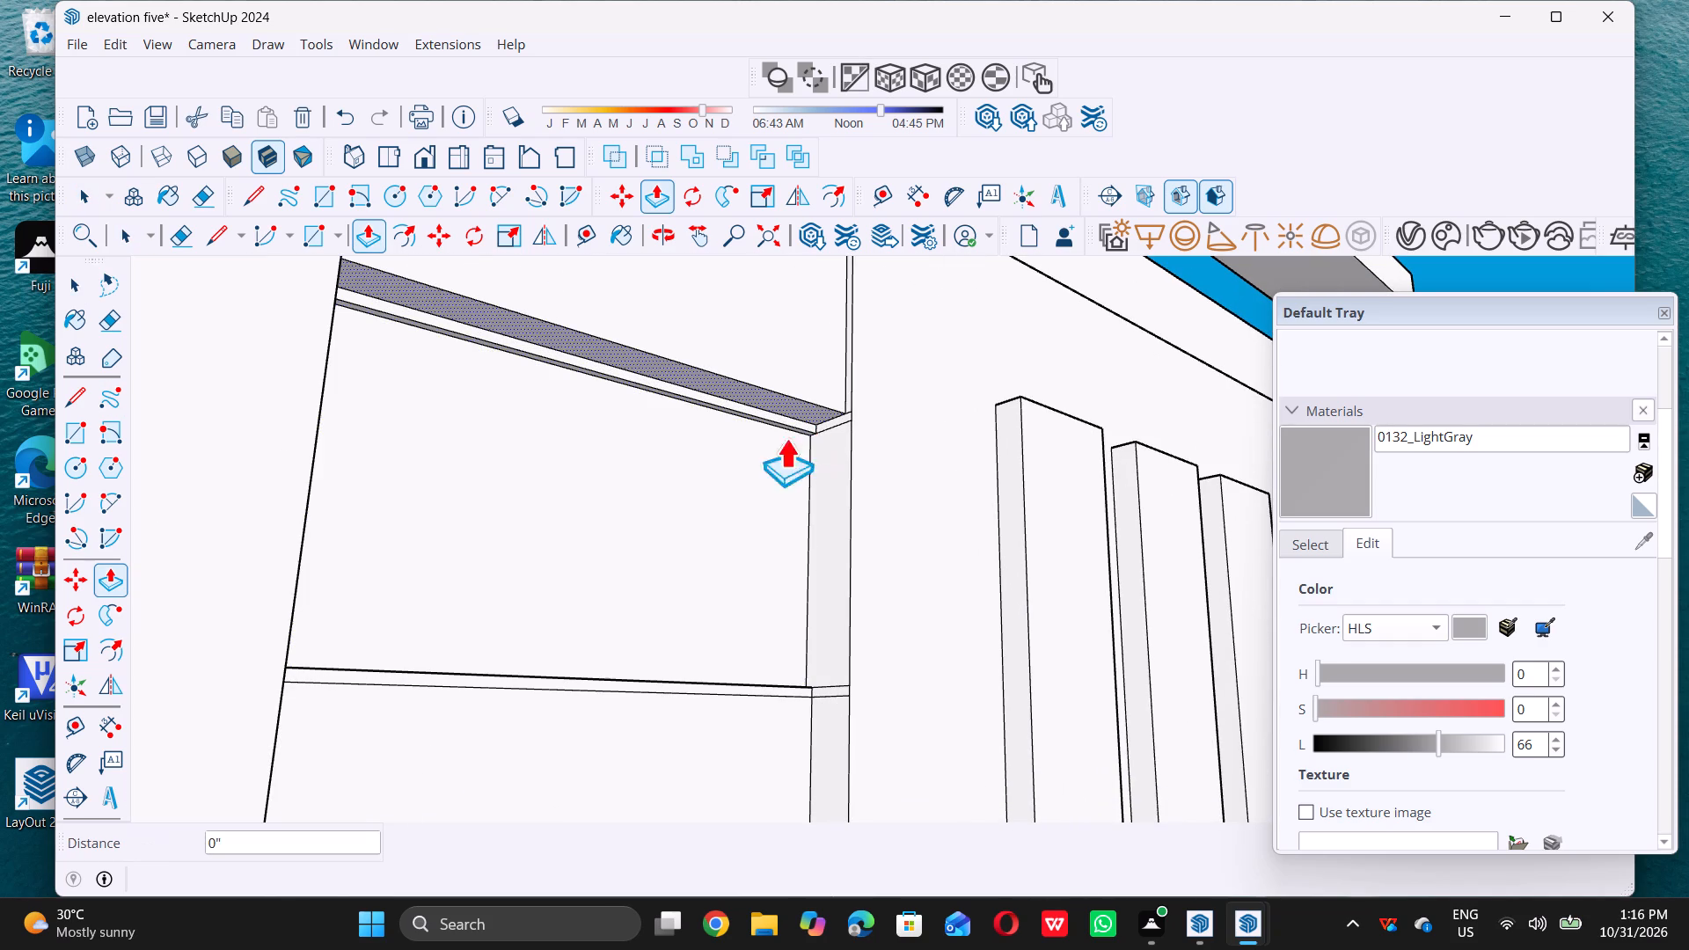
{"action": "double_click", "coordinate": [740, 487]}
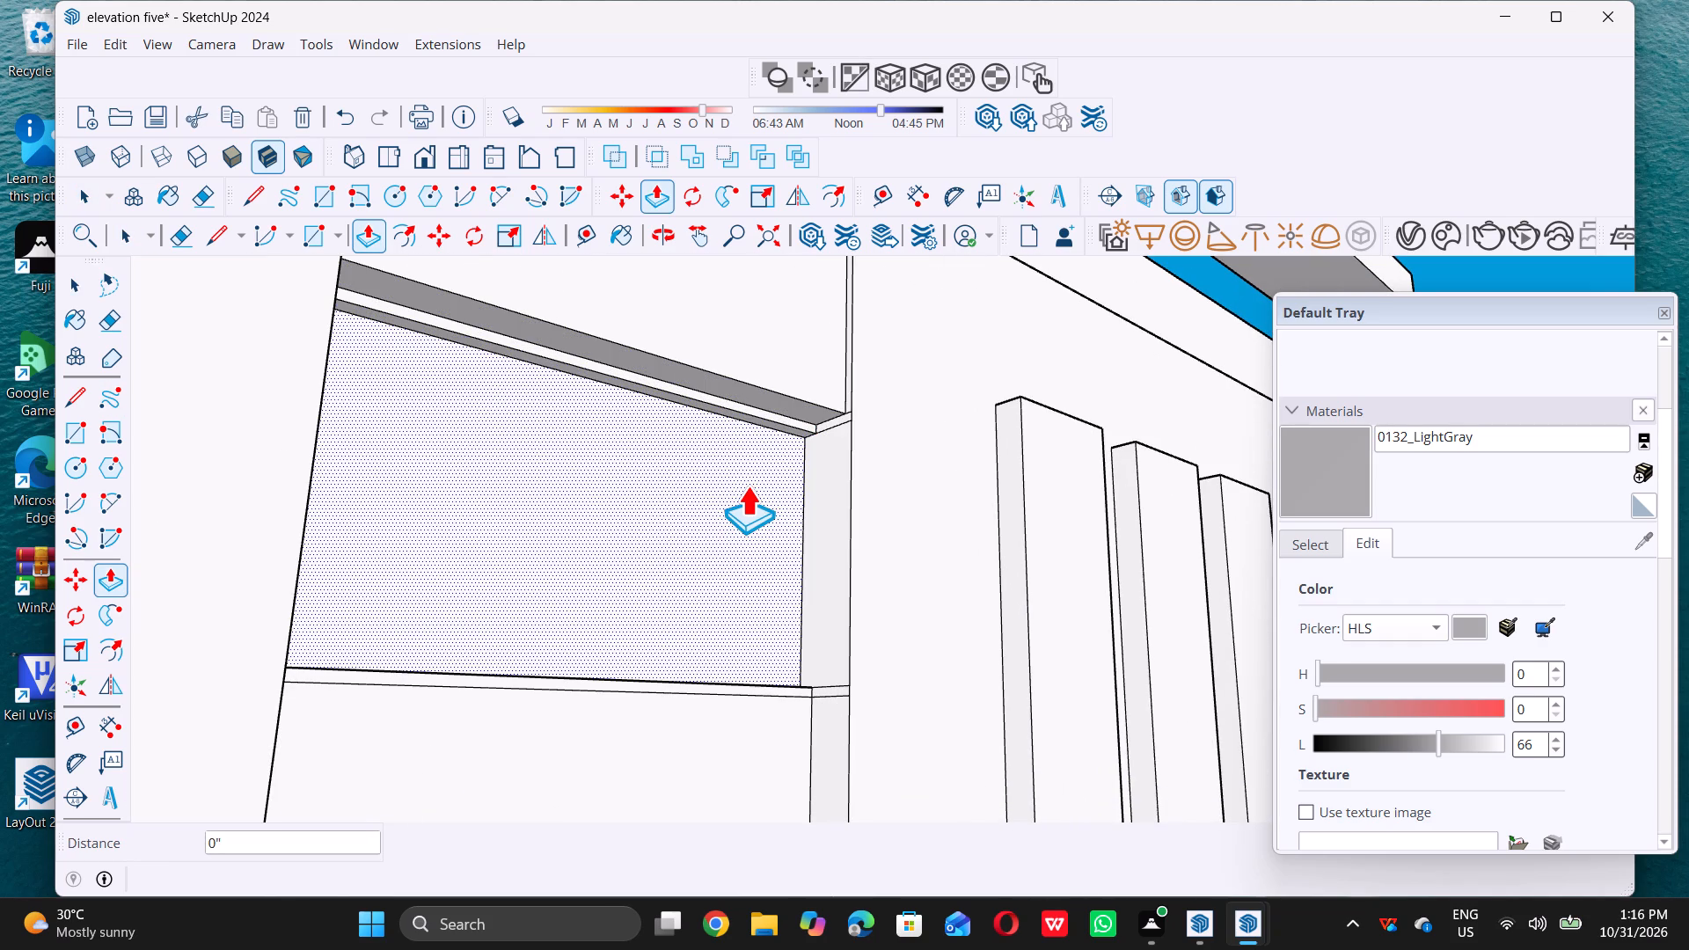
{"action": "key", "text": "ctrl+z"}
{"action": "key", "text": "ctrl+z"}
Extrude the second siding plank left of the central panel 2 1/2", and undo the stray extrusion of the plank above.
{"action": "left_click", "coordinate": [686, 479]}
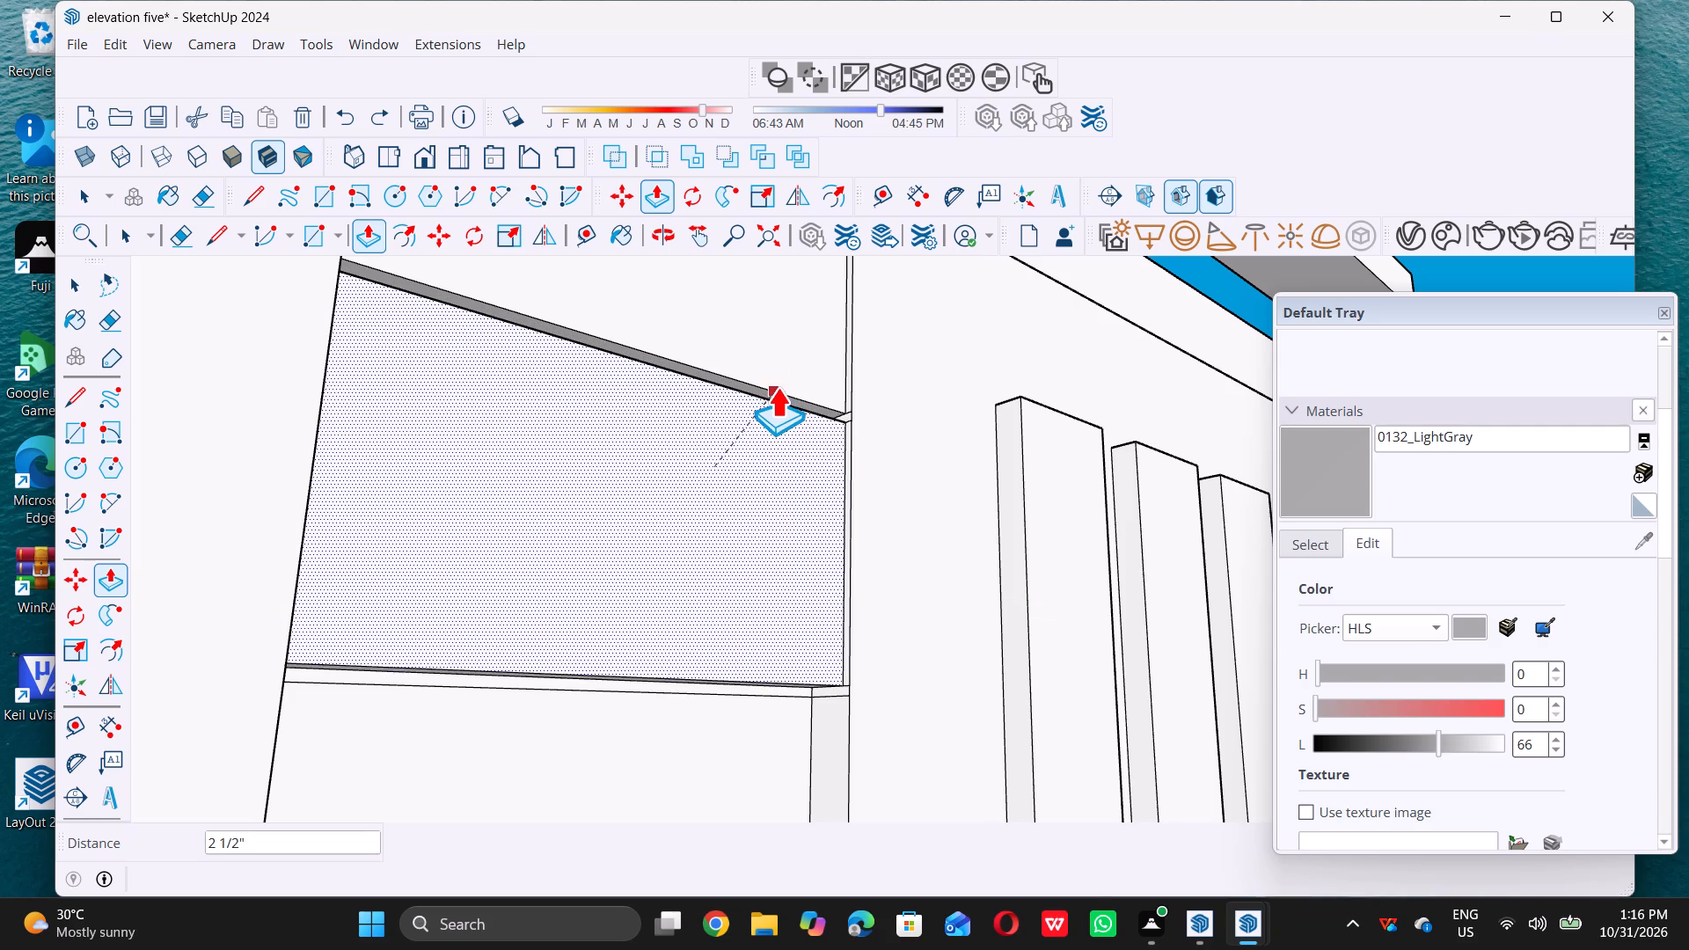
{"action": "triple_click", "coordinate": [778, 391]}
{"action": "left_click", "coordinate": [778, 391]}
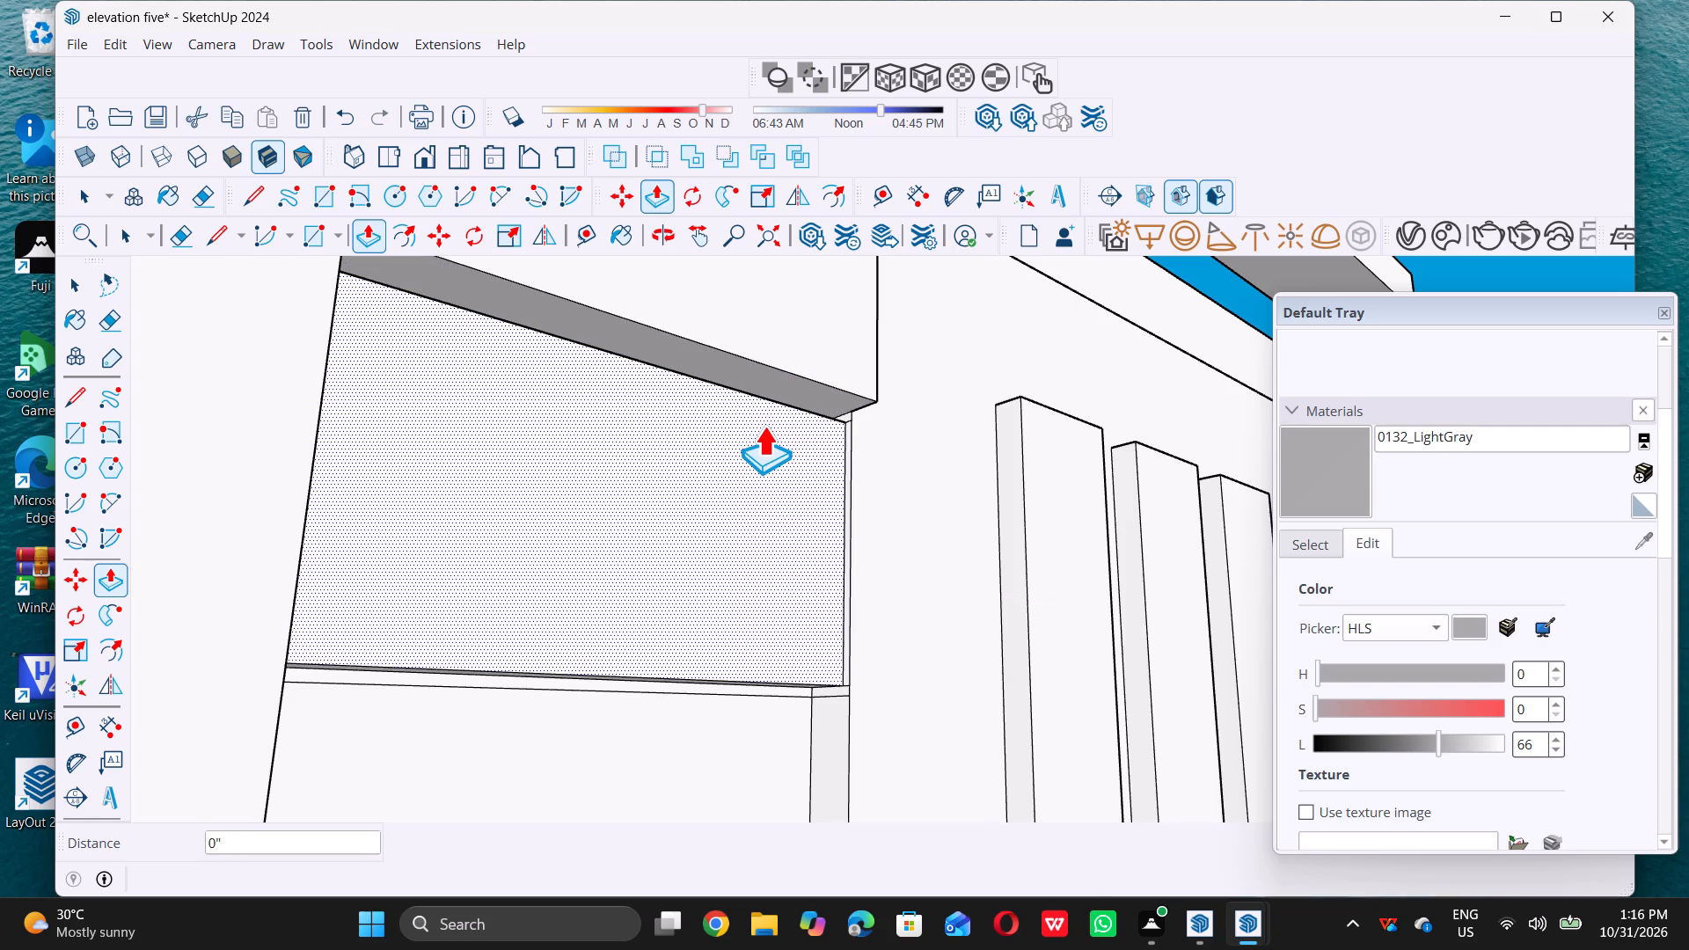
{"action": "key", "text": "ctrl+z"}
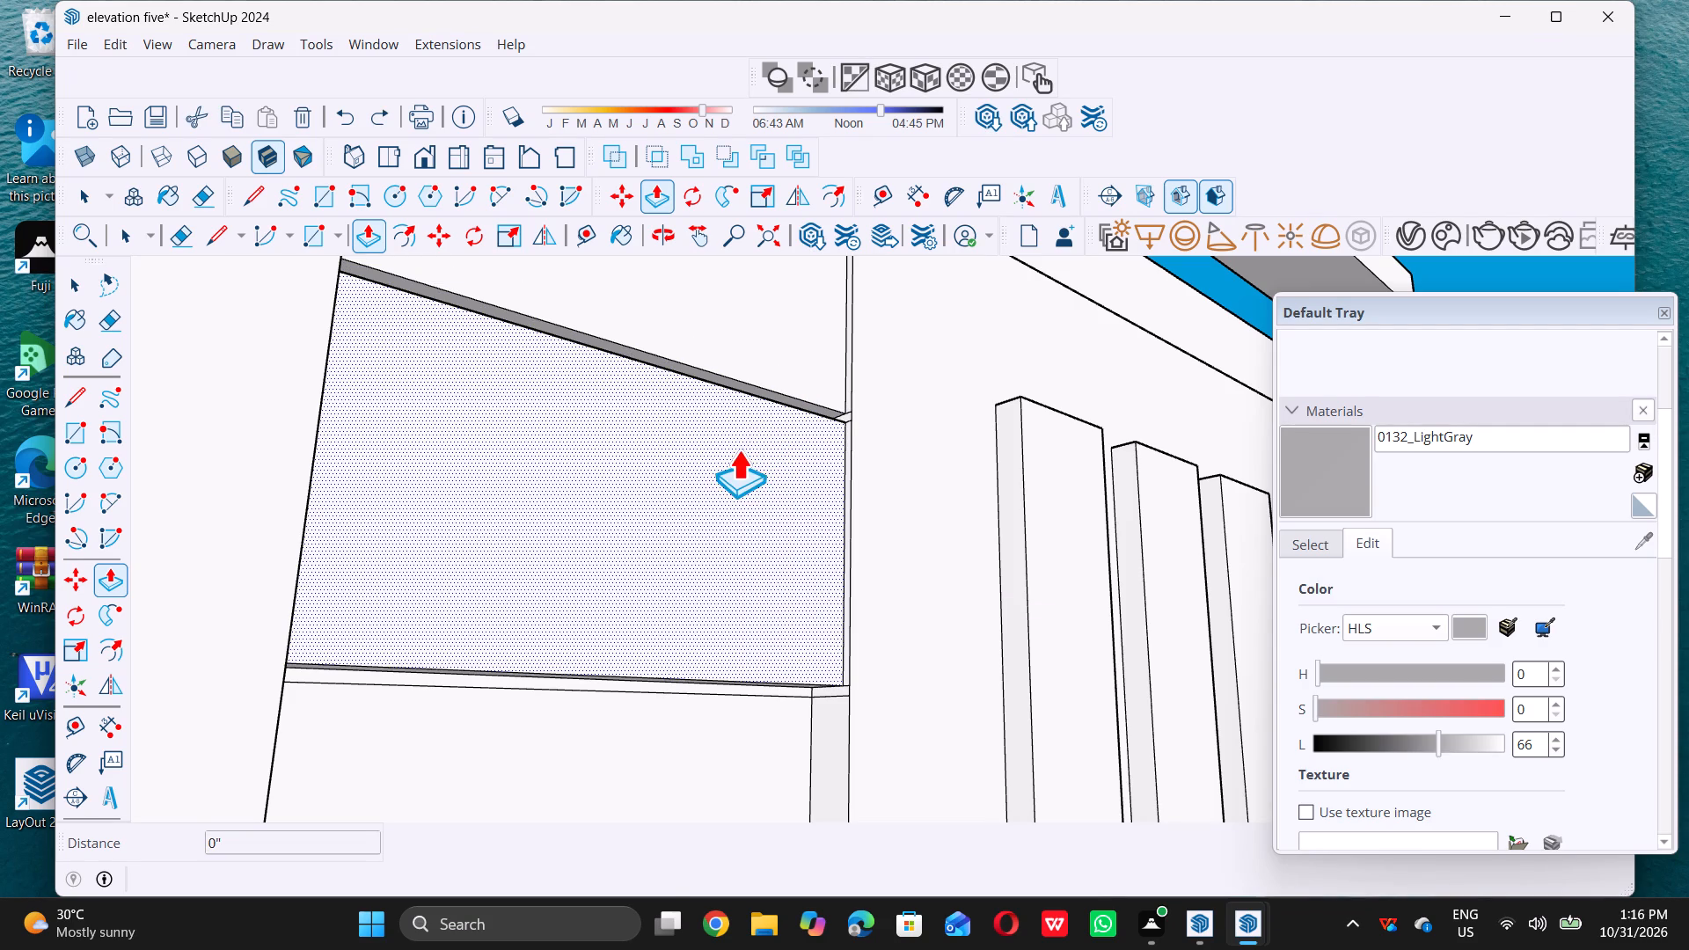
Examine the two upper extruded planks against the central panel and the remaining siding, up close and from farther away.
{"action": "key", "text": "space"}
{"action": "scroll", "coordinate": [652, 476], "scroll_direction": "down", "scroll_amount": 19}
{"action": "middle_click_drag", "start_coordinate": [740, 486], "coordinate": [636, 554]}
{"action": "middle_click", "coordinate": [640, 553]}
{"action": "scroll", "coordinate": [634, 556], "scroll_direction": "up", "scroll_amount": 5}
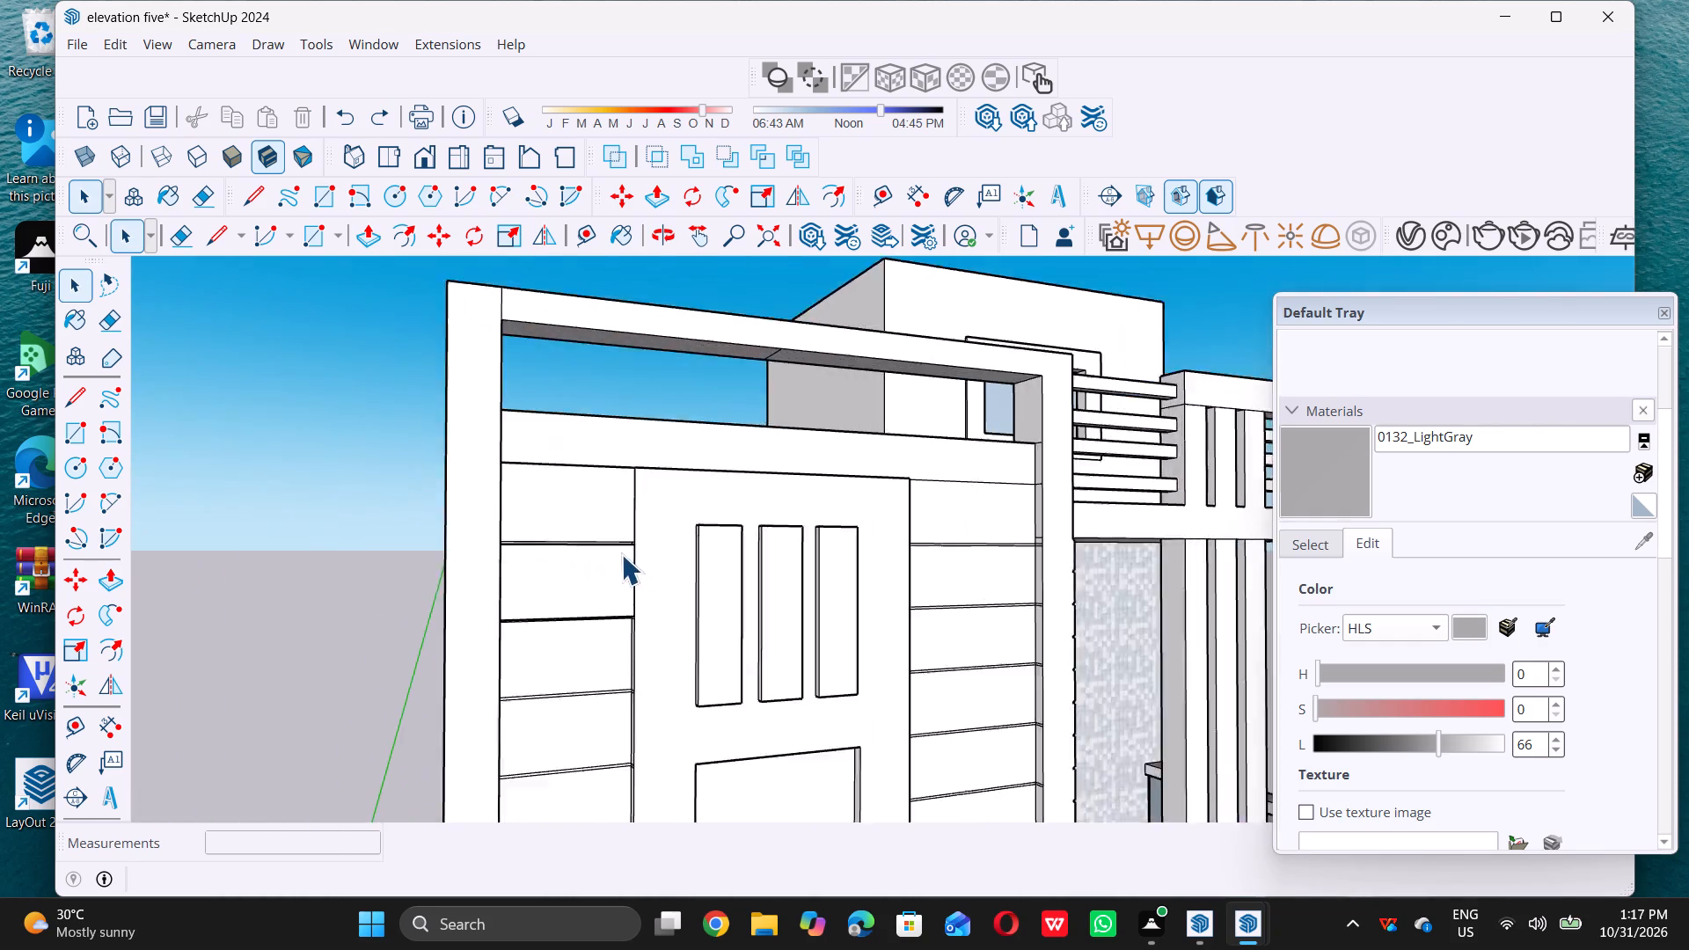
{"action": "scroll", "coordinate": [621, 554], "scroll_direction": "up", "scroll_amount": 15}
{"action": "scroll", "coordinate": [573, 551], "scroll_direction": "down", "scroll_amount": 10}
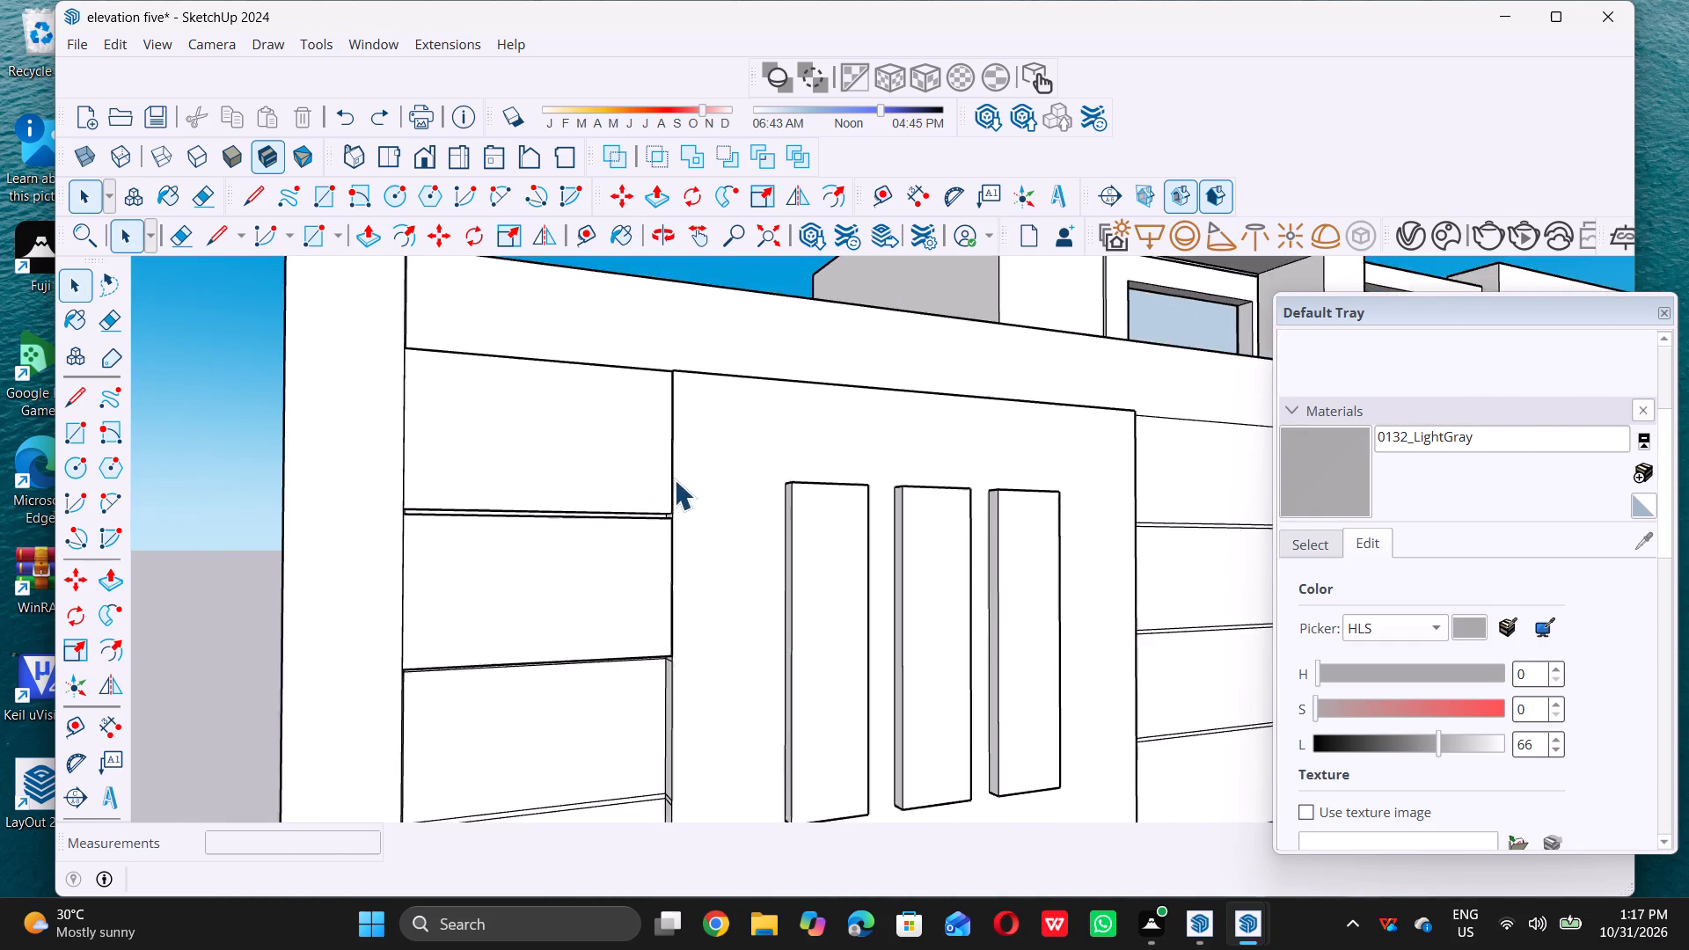
{"action": "scroll", "coordinate": [674, 479], "scroll_direction": "down", "scroll_amount": 7}
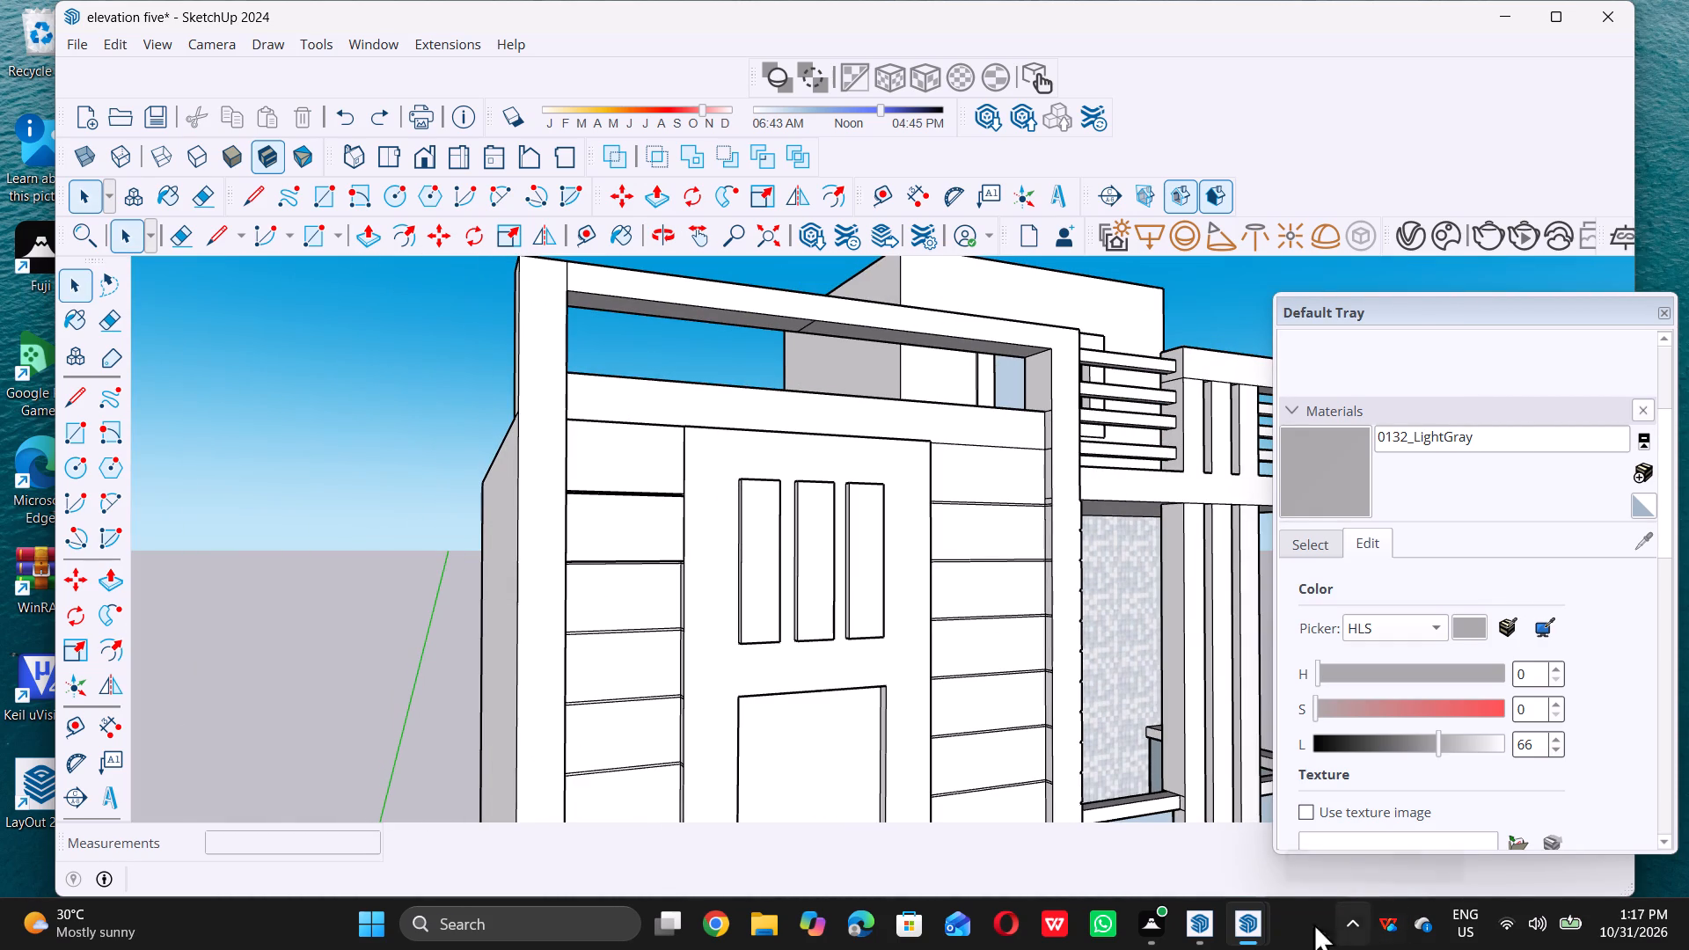
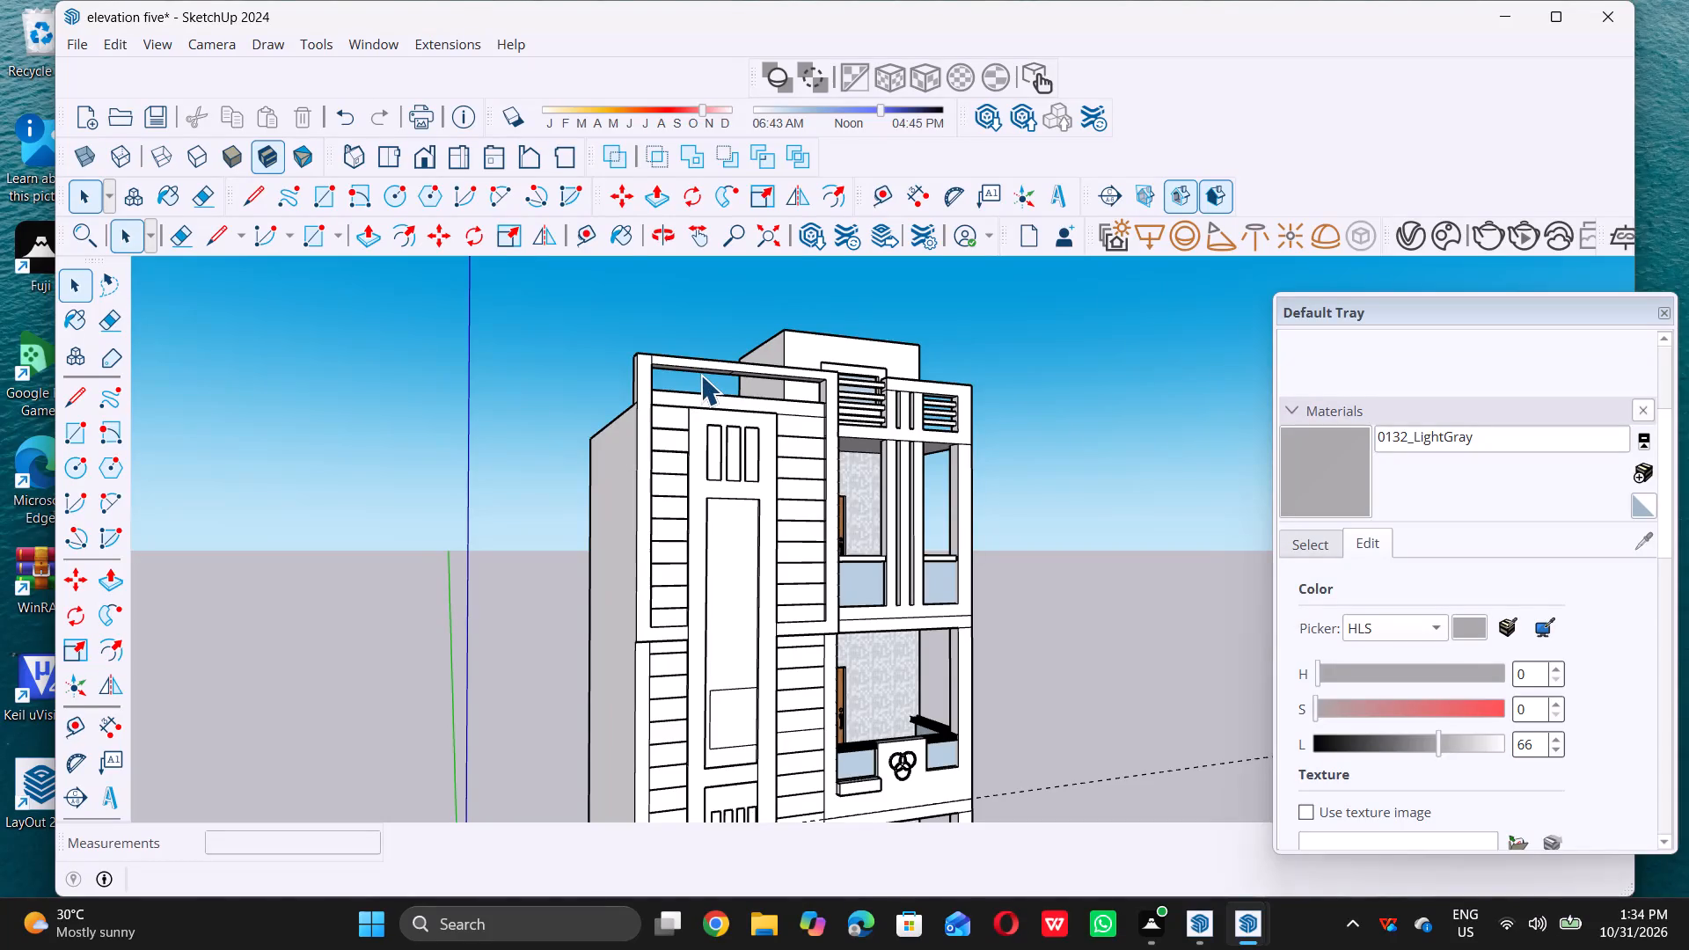
Examine the building's front facade, including the balcony railing with the ring emblem and the overall massing.
{"action": "scroll", "coordinate": [684, 402], "scroll_direction": "down", "scroll_amount": 2}
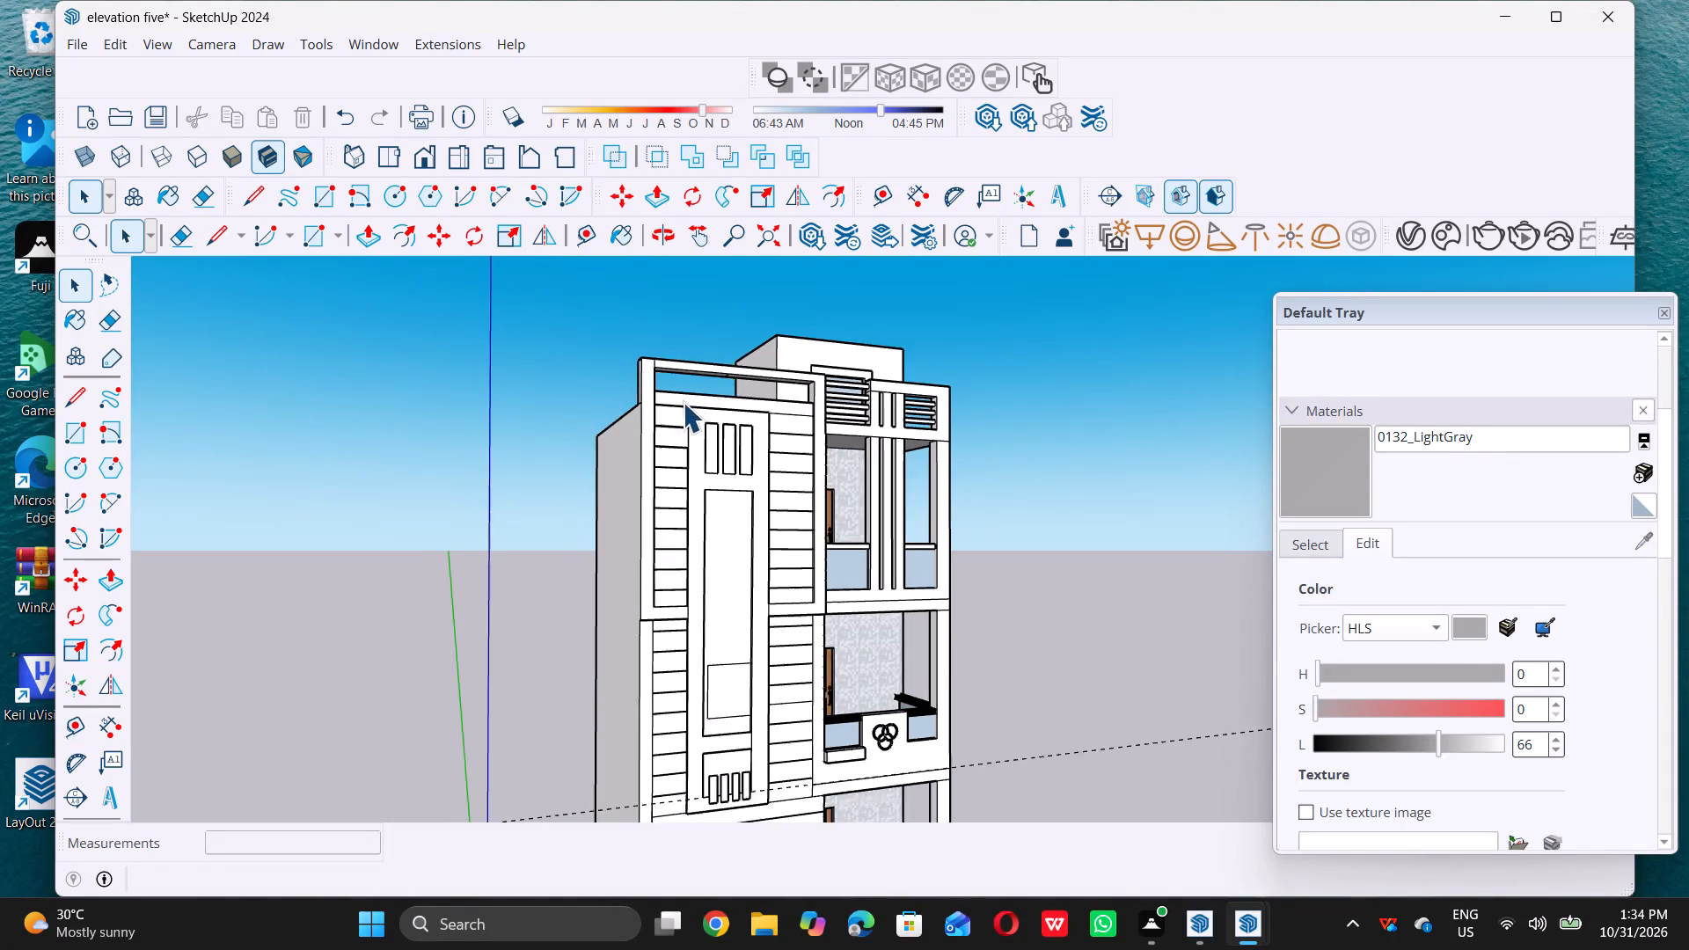
{"action": "scroll", "coordinate": [683, 402], "scroll_direction": "down", "scroll_amount": 4}
{"action": "middle_click_drag", "start_coordinate": [703, 508], "coordinate": [809, 672]}
{"action": "scroll", "coordinate": [857, 608], "scroll_direction": "up", "scroll_amount": 10}
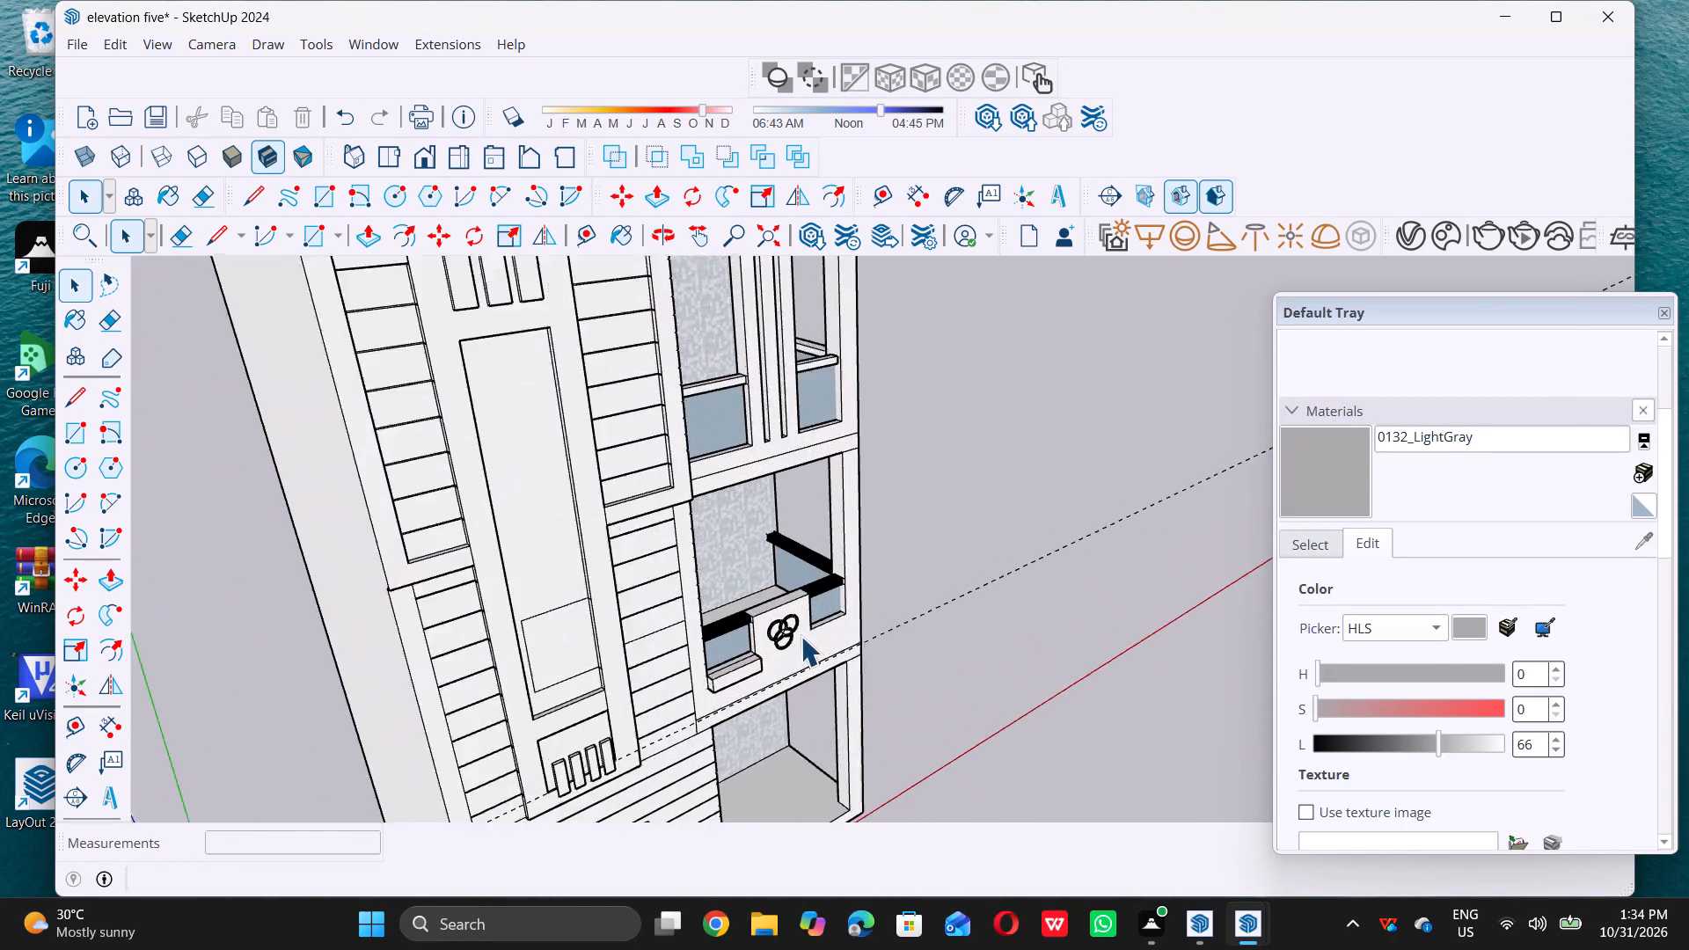
{"action": "scroll", "coordinate": [801, 636], "scroll_direction": "up", "scroll_amount": 14}
{"action": "scroll", "coordinate": [761, 636], "scroll_direction": "down", "scroll_amount": 10}
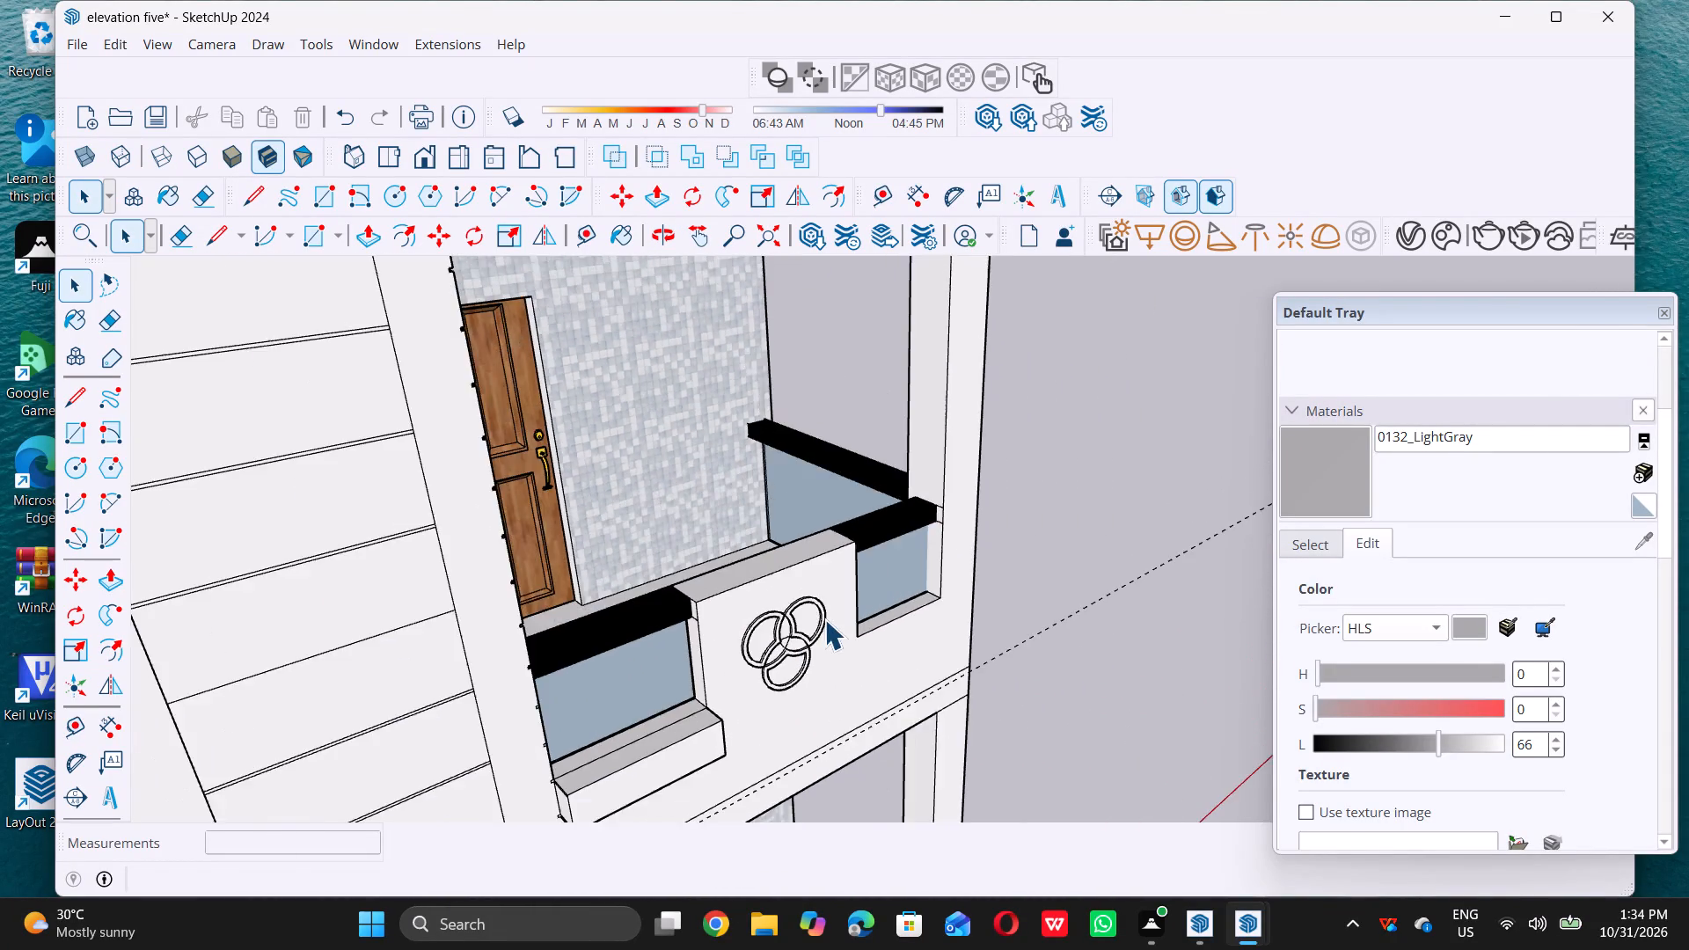
{"action": "scroll", "coordinate": [824, 619], "scroll_direction": "down", "scroll_amount": 15}
{"action": "scroll", "coordinate": [912, 705], "scroll_direction": "down", "scroll_amount": 5}
{"action": "middle_click_drag", "start_coordinate": [888, 713], "coordinate": [866, 682]}
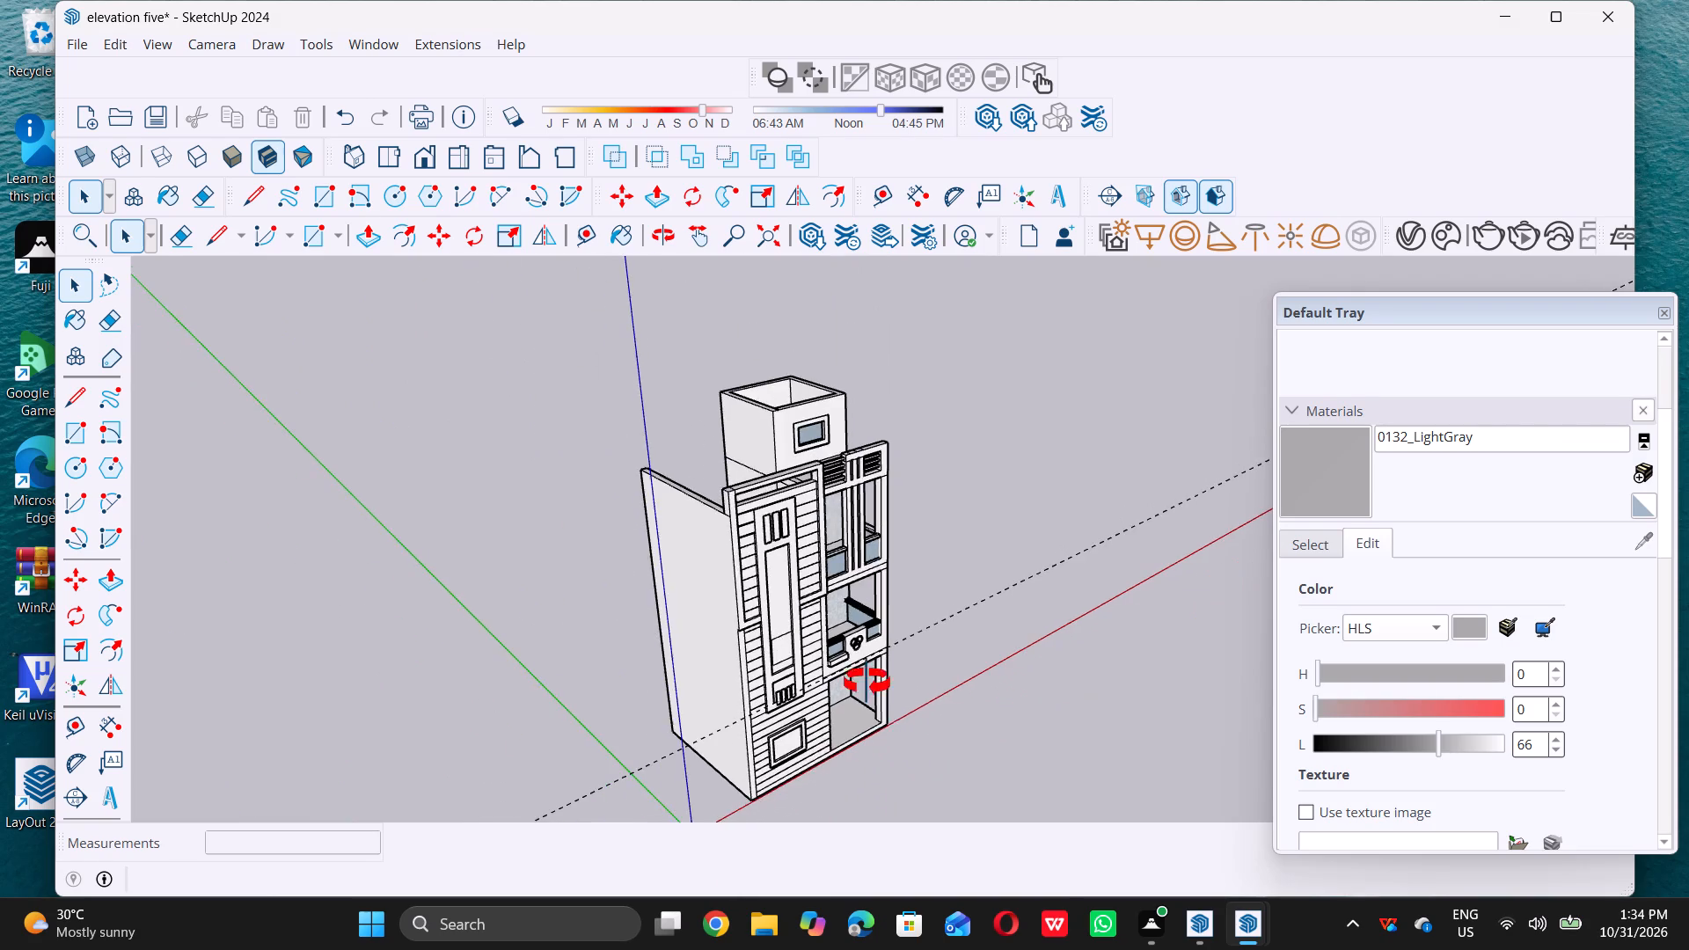
{"action": "middle_click_drag", "start_coordinate": [866, 682], "coordinate": [881, 608]}
{"action": "middle_click", "coordinate": [881, 608]}
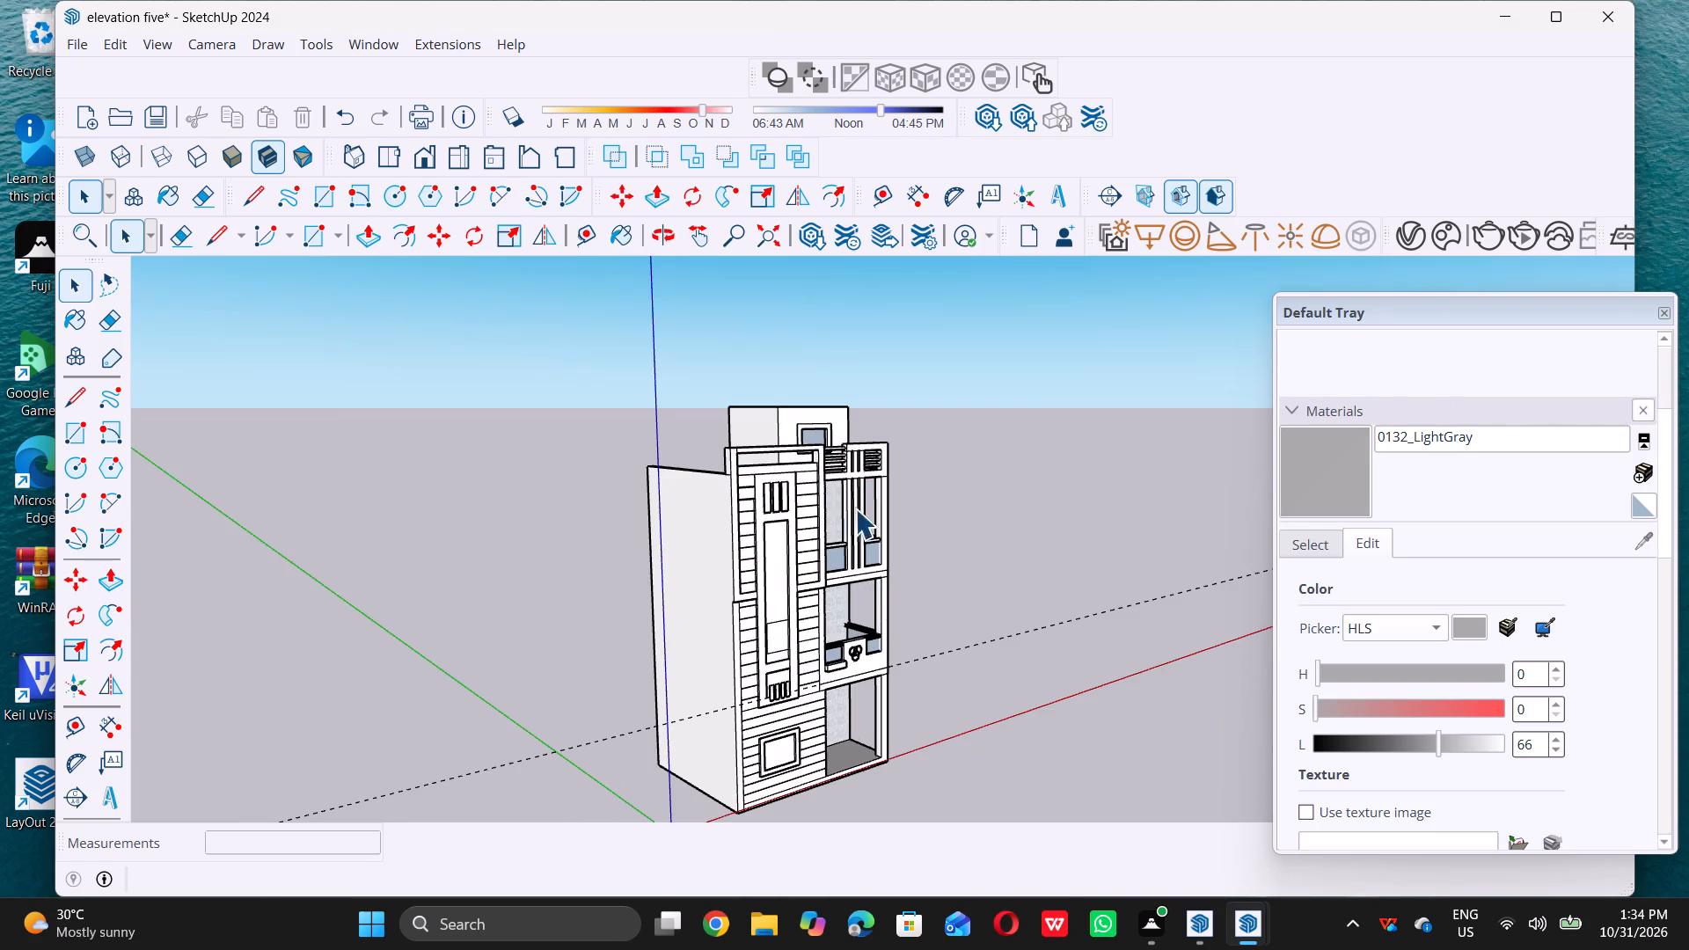
Push/Pull the uppermost still-recessed siding panel beside the three vertical slats outward 2 1/2".
{"action": "scroll", "coordinate": [848, 493], "scroll_direction": "up", "scroll_amount": 6}
{"action": "scroll", "coordinate": [628, 540], "scroll_direction": "up", "scroll_amount": 15}
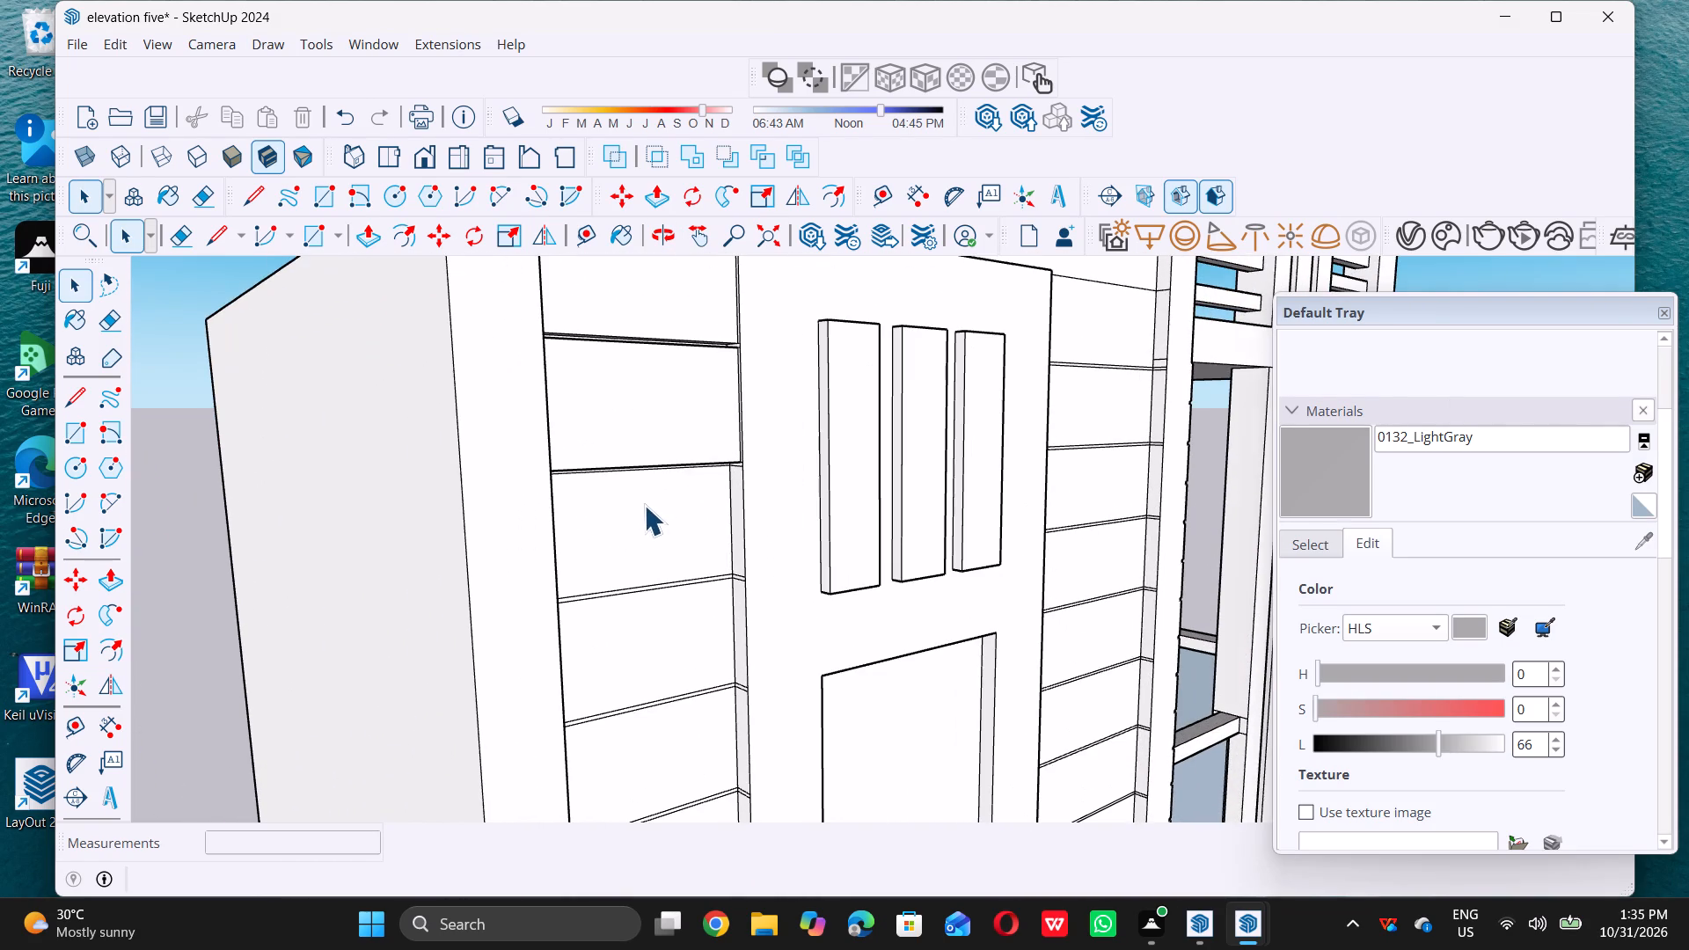
{"action": "middle_click_drag", "start_coordinate": [617, 540], "coordinate": [689, 550]}
{"action": "middle_click", "coordinate": [690, 550]}
{"action": "scroll", "coordinate": [811, 471], "scroll_direction": "up", "scroll_amount": 6}
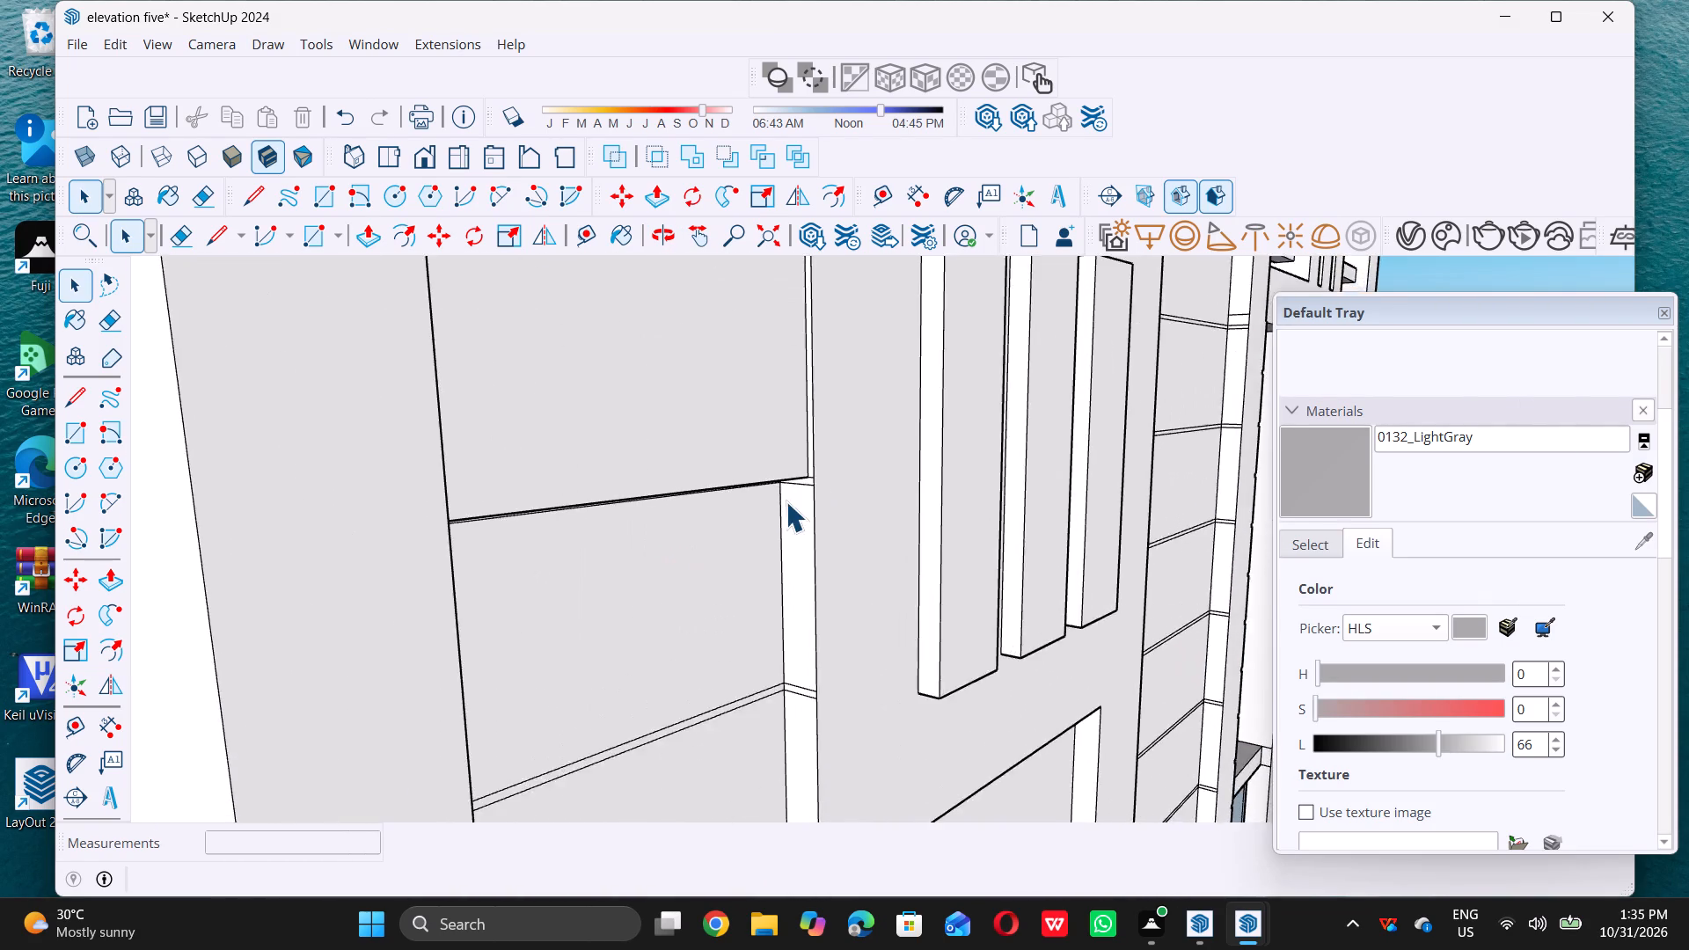
{"action": "scroll", "coordinate": [786, 501], "scroll_direction": "up", "scroll_amount": 4}
{"action": "middle_click_drag", "start_coordinate": [749, 551], "coordinate": [759, 488]}
{"action": "scroll", "coordinate": [759, 488], "scroll_direction": "up", "scroll_amount": 2}
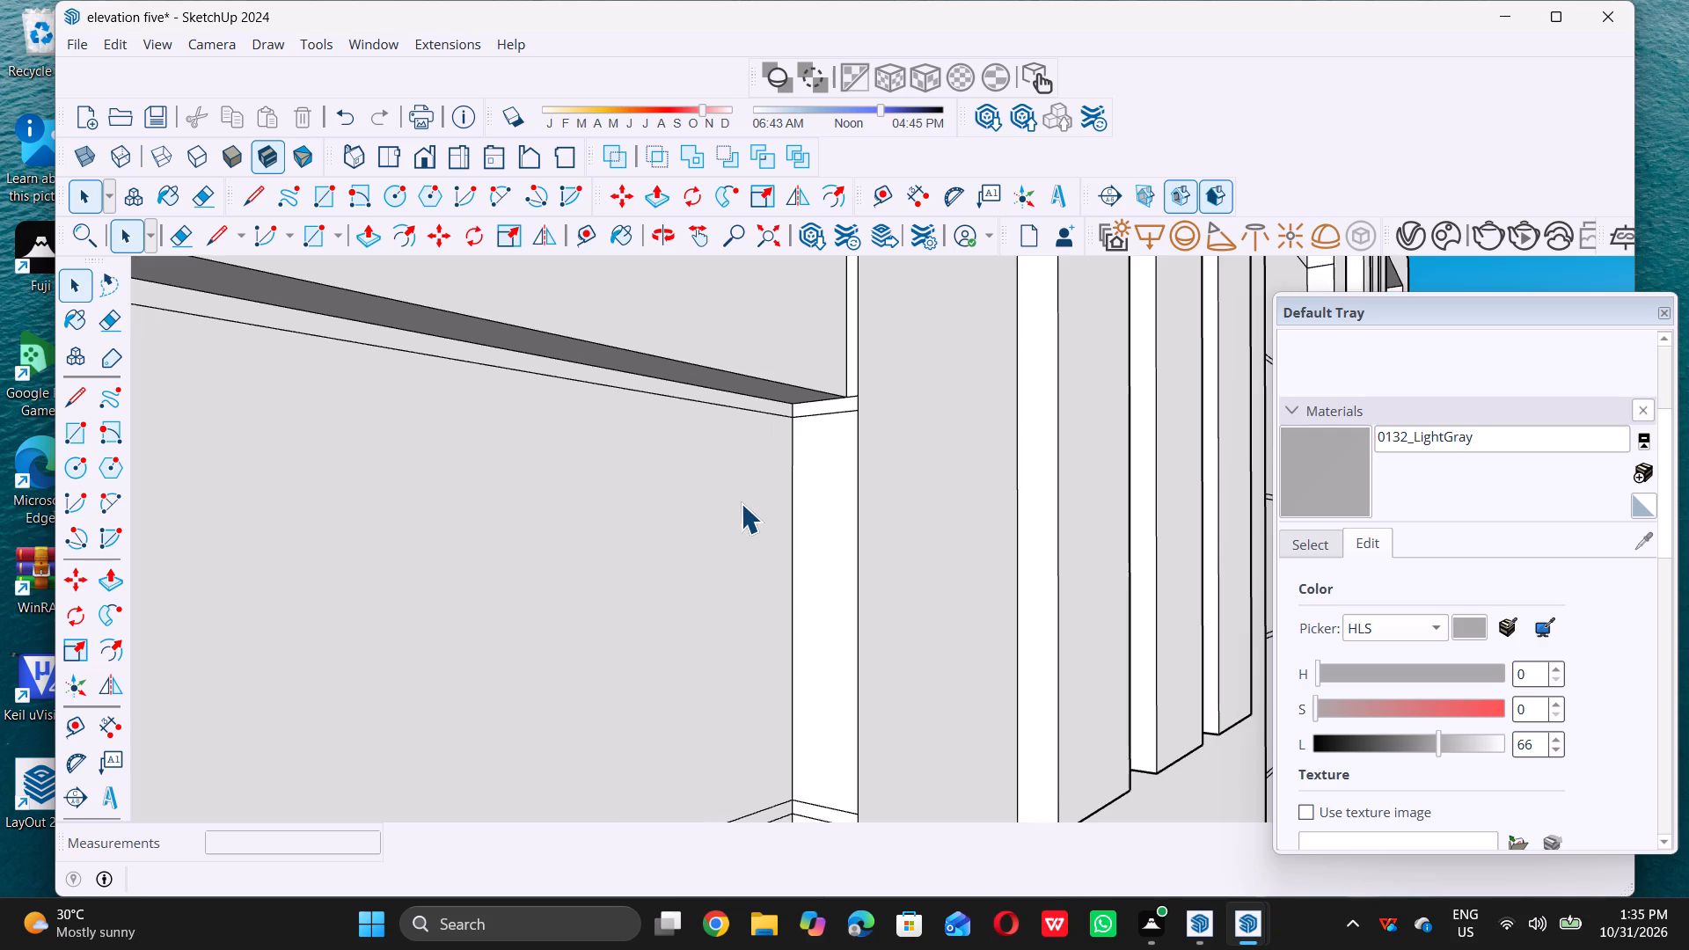
{"action": "left_click", "coordinate": [741, 503]}
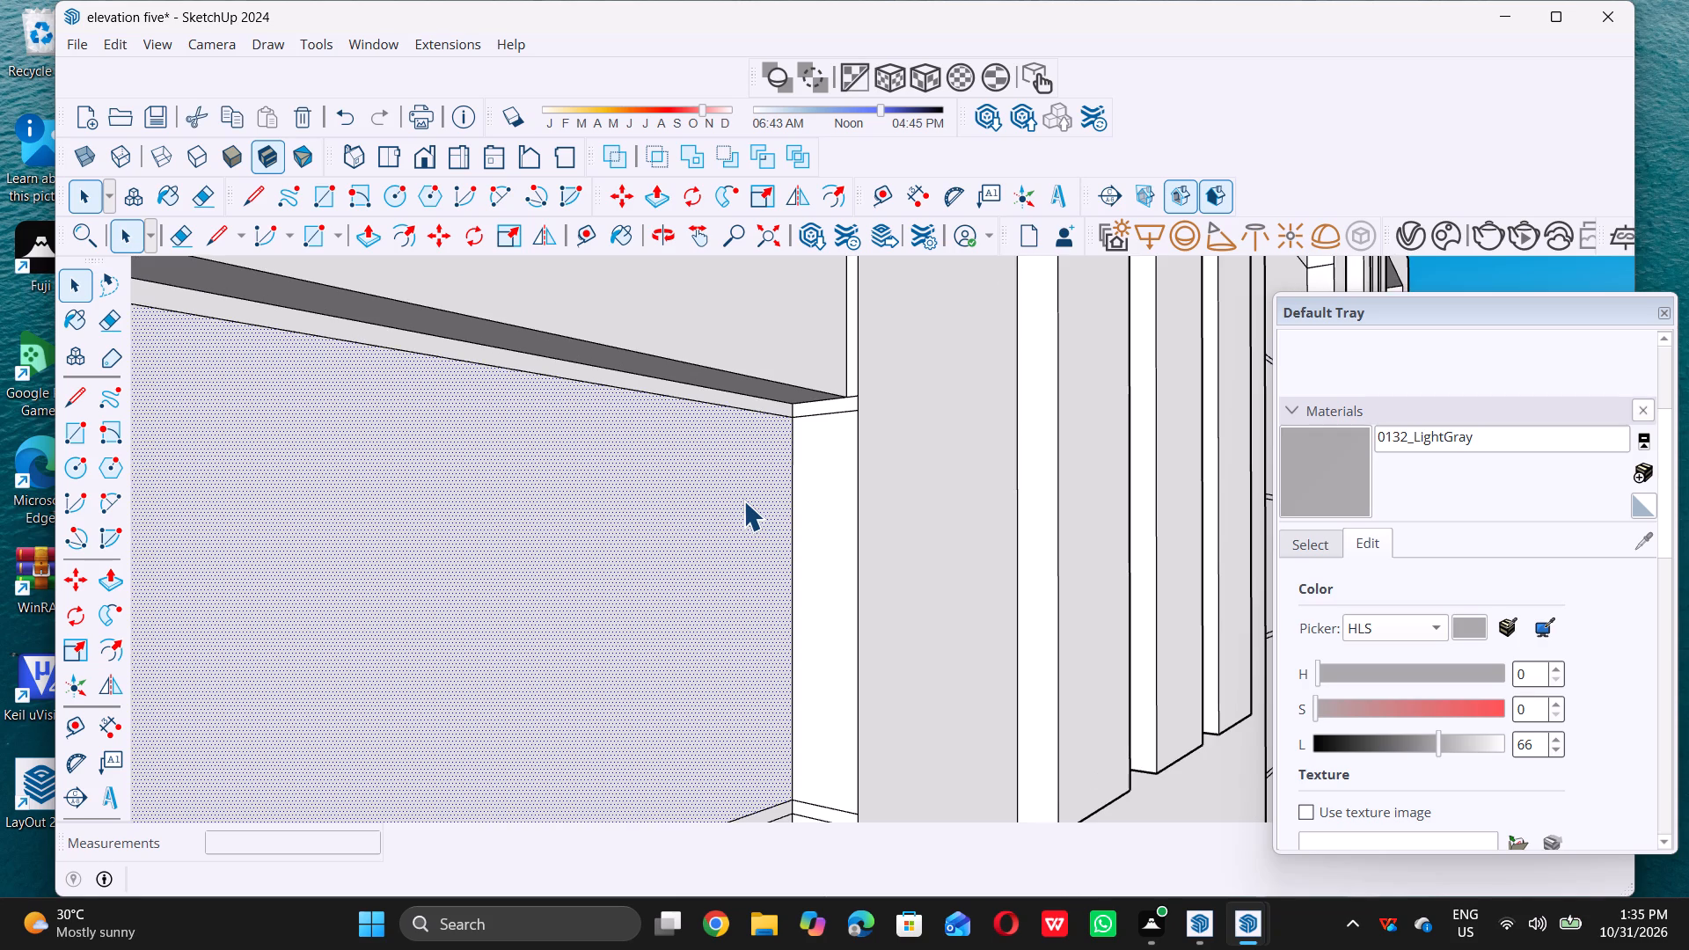
{"action": "key", "text": "p"}
{"action": "left_click", "coordinate": [743, 501]}
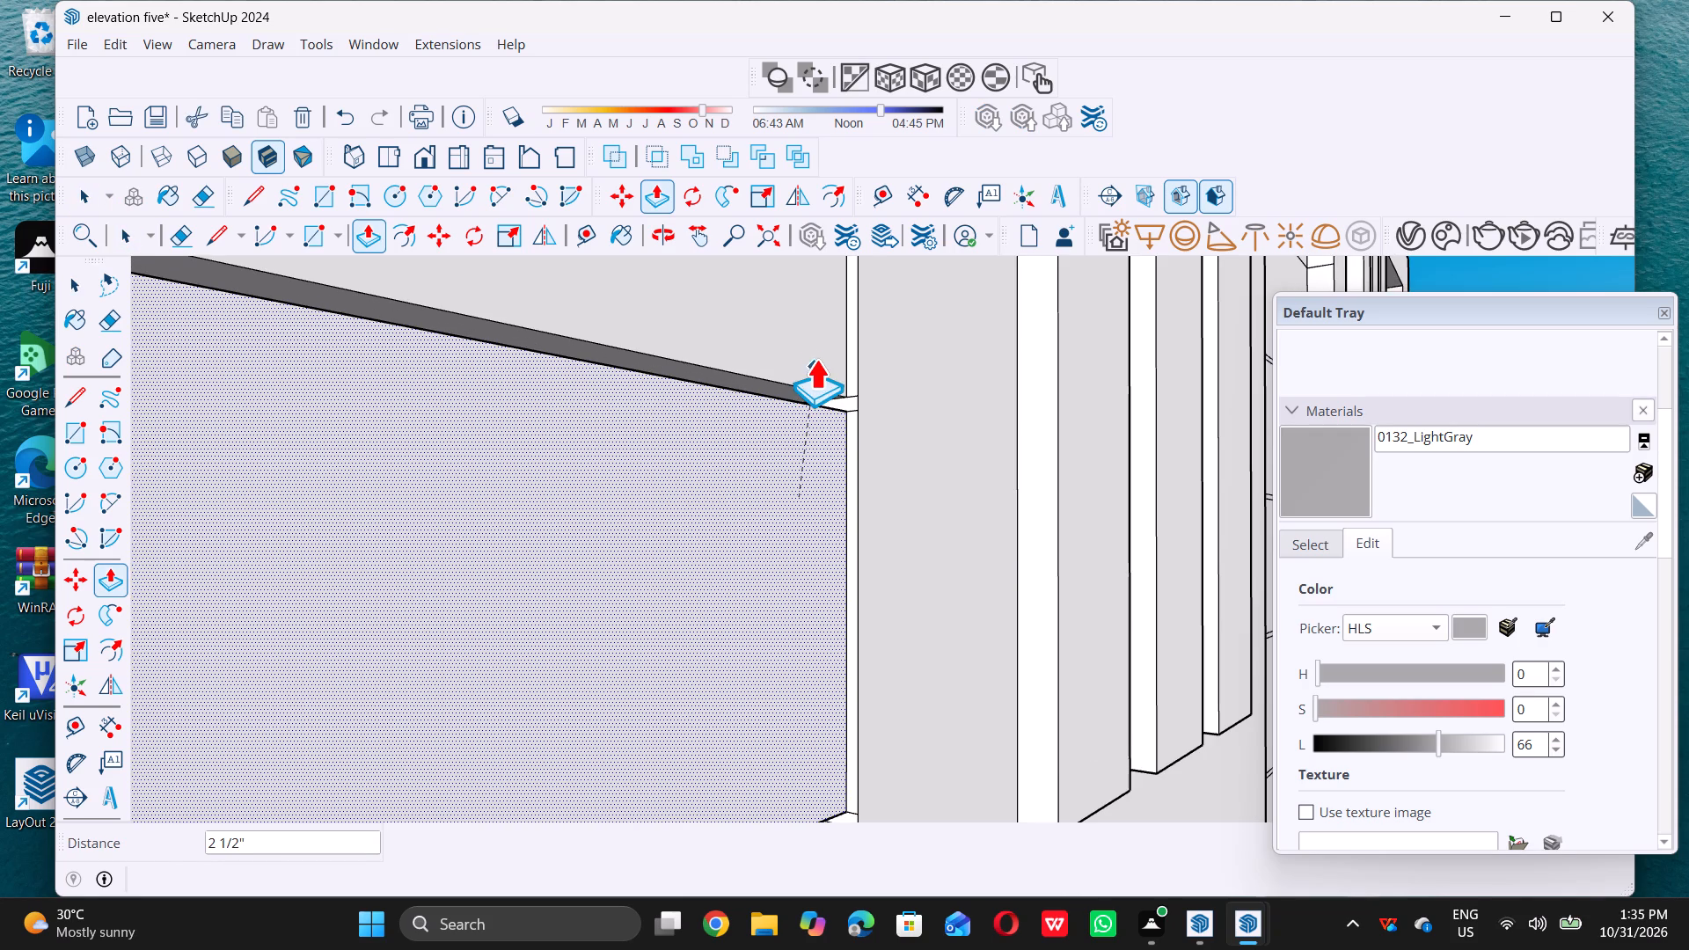
{"action": "double_click", "coordinate": [794, 386]}
{"action": "scroll", "coordinate": [793, 386], "scroll_direction": "down", "scroll_amount": 17}
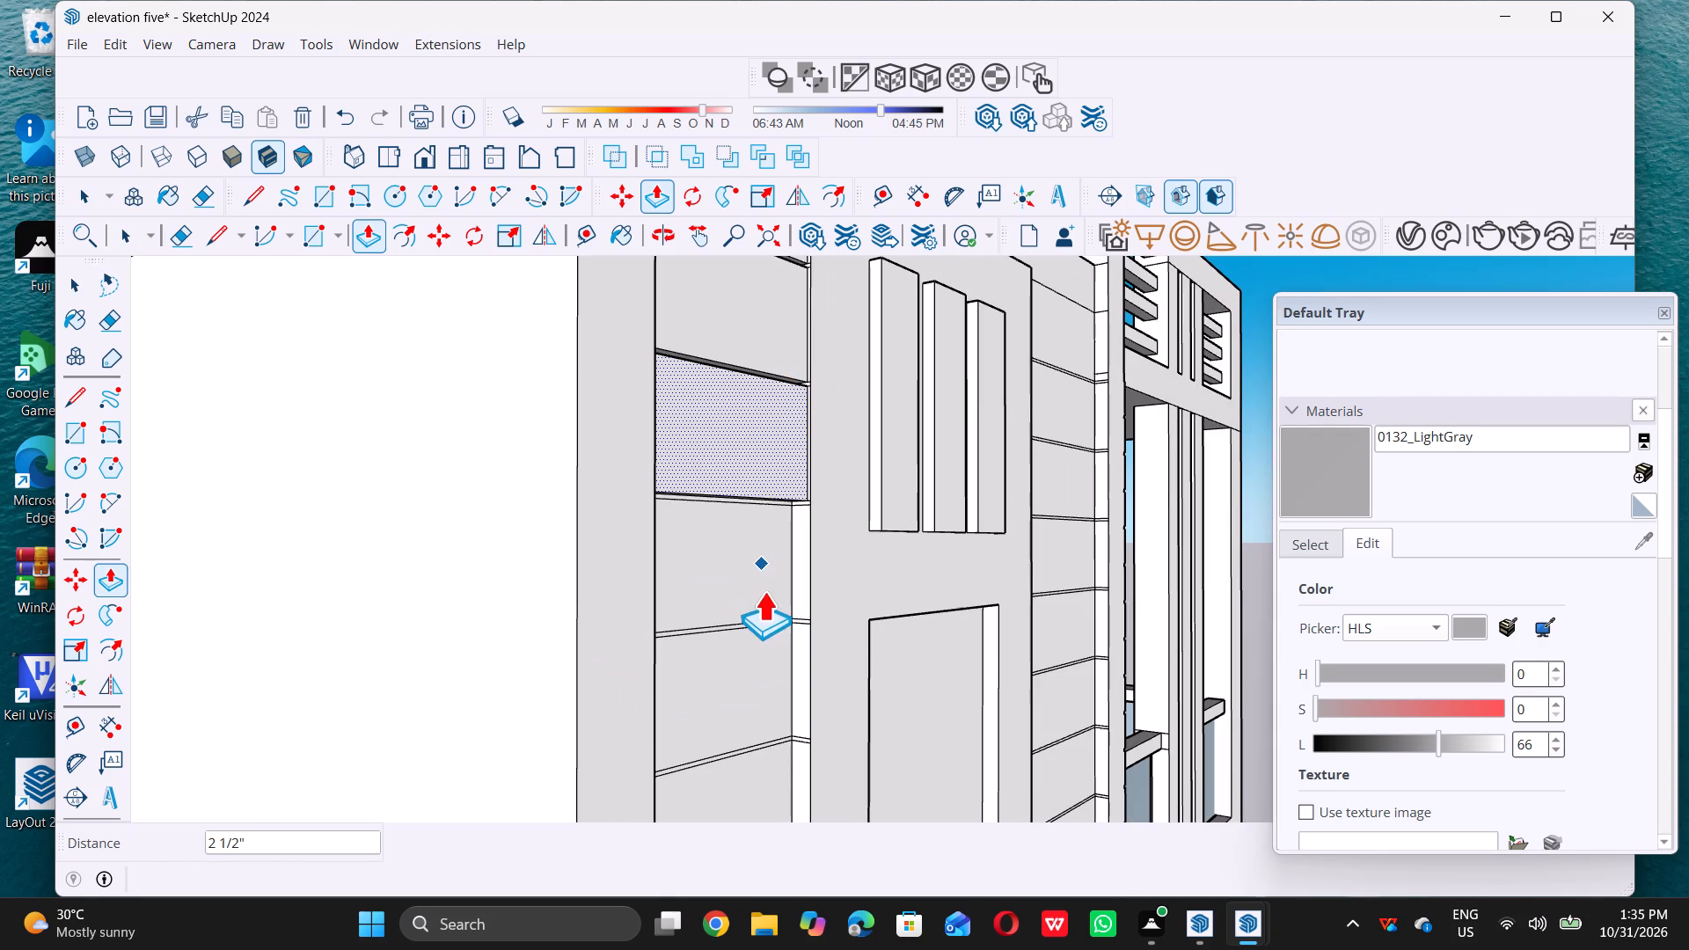
Push/Pull the recessed siding panel directly below the one just extended outward 2 1/2".
{"action": "key", "text": "space"}
{"action": "scroll", "coordinate": [757, 538], "scroll_direction": "down", "scroll_amount": 5}
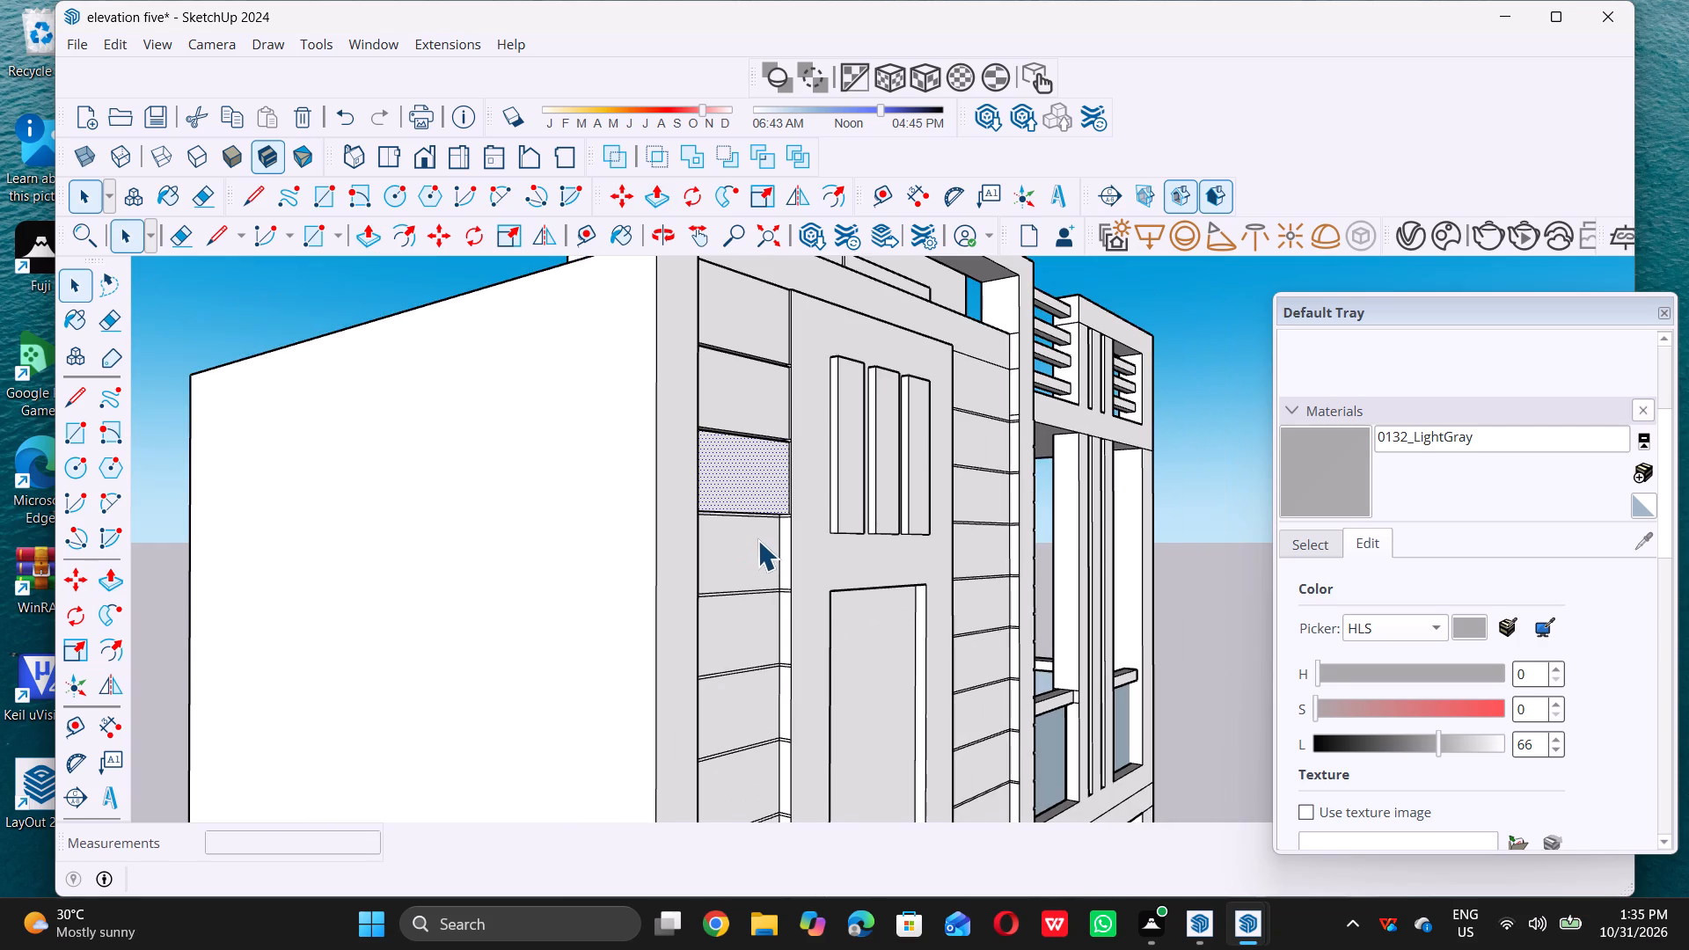
{"action": "double_click", "coordinate": [740, 563], "text": "ctrl"}
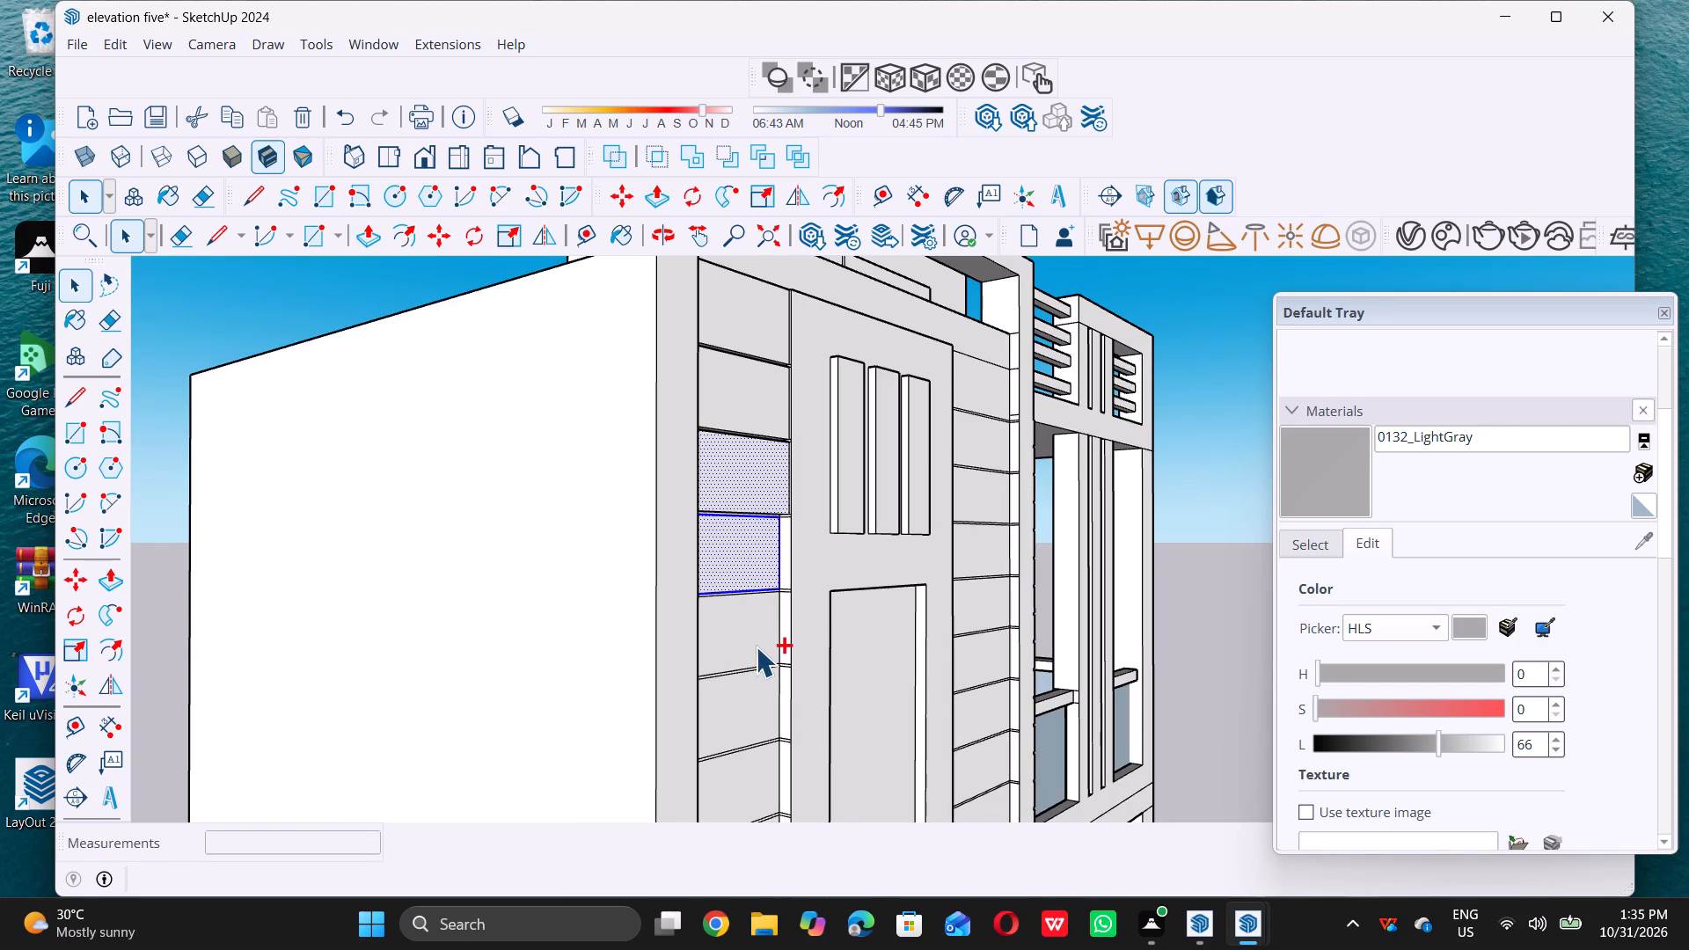
{"action": "left_click", "coordinate": [755, 638], "text": "ctrl"}
{"action": "left_click", "coordinate": [750, 718], "text": "ctrl"}
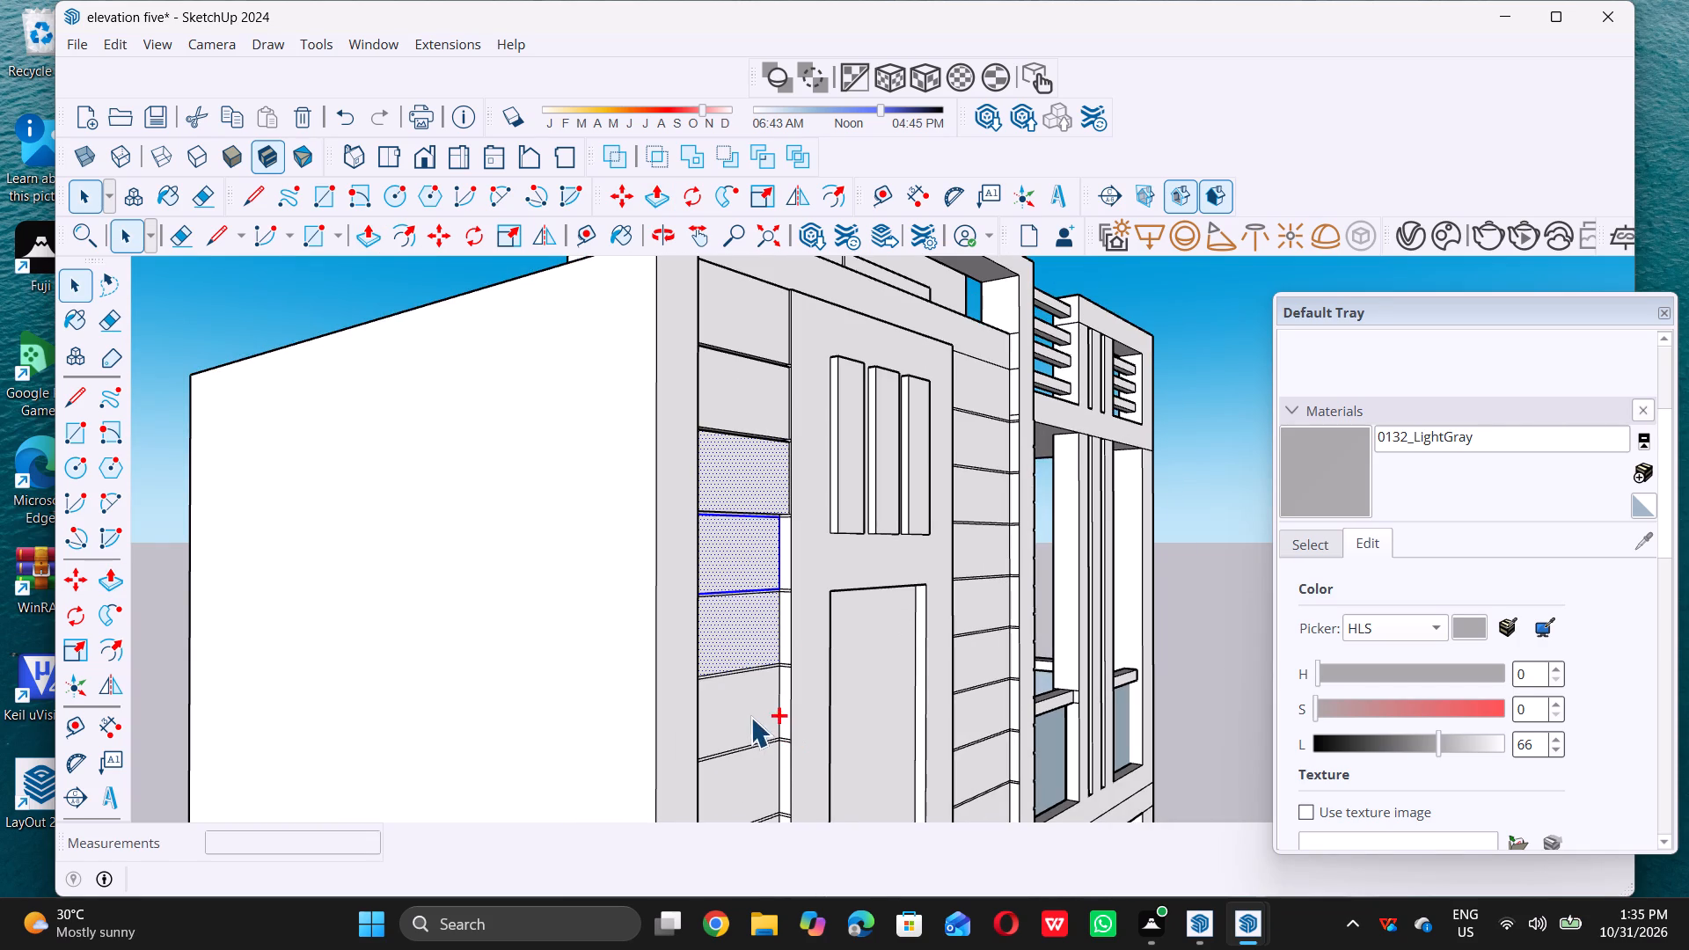
{"action": "left_click", "coordinate": [754, 791], "text": "ctrl"}
{"action": "scroll", "coordinate": [803, 446], "scroll_direction": "up", "scroll_amount": 6}
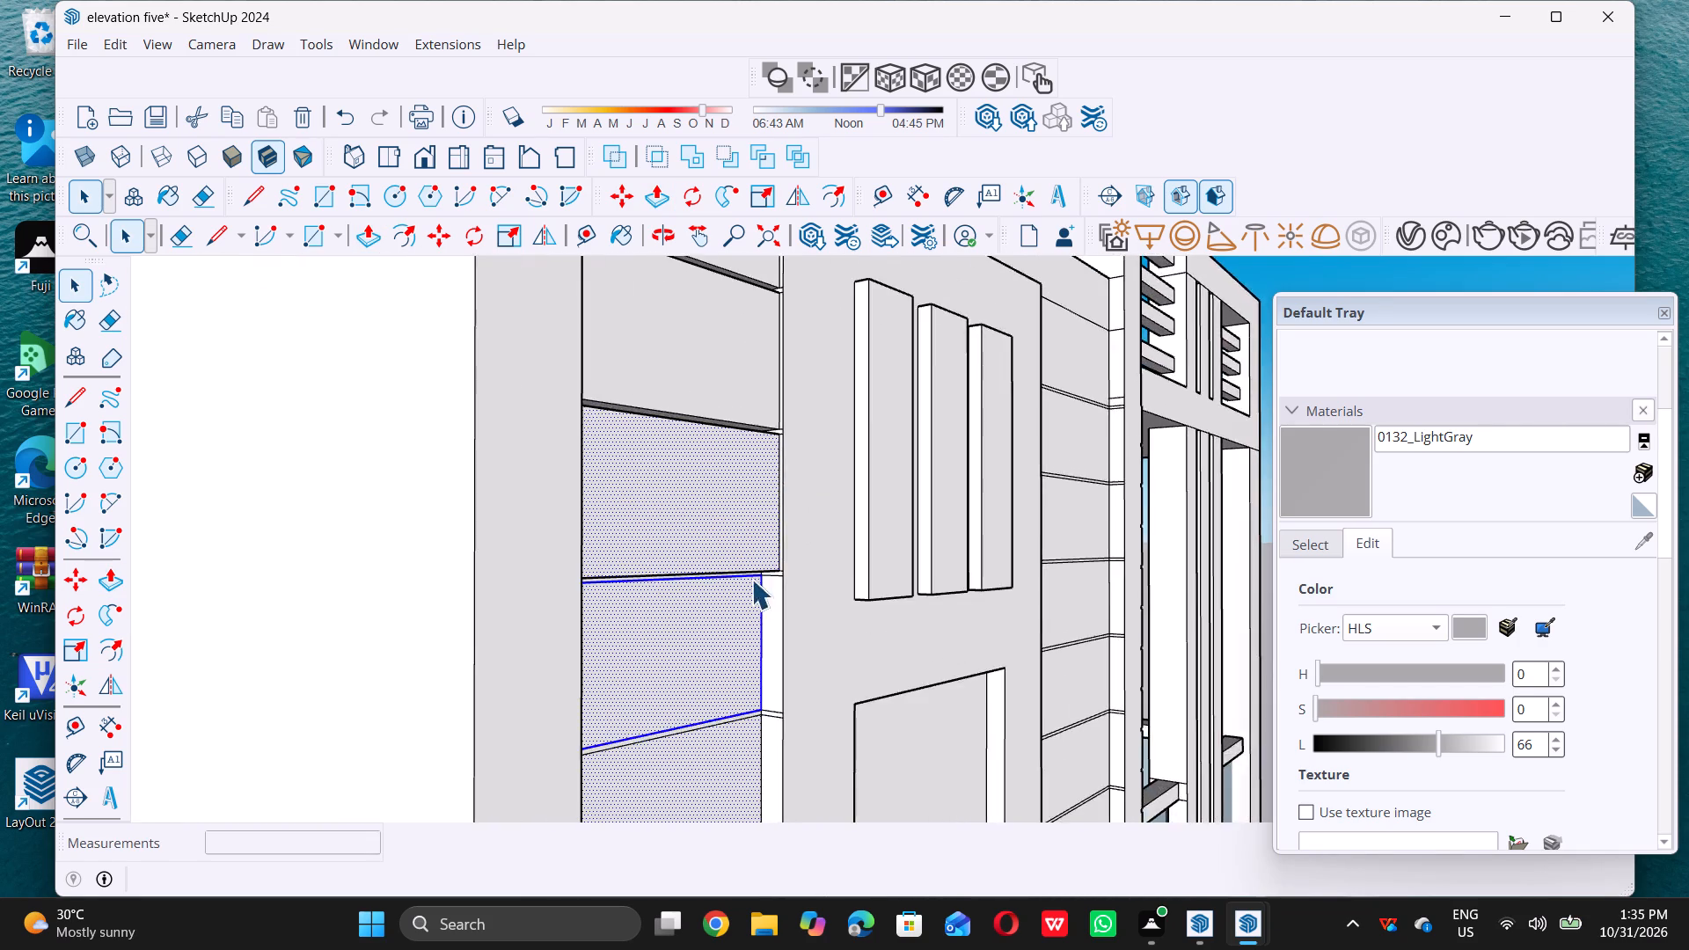
{"action": "scroll", "coordinate": [749, 594], "scroll_direction": "up", "scroll_amount": 5}
{"action": "key", "text": "p"}
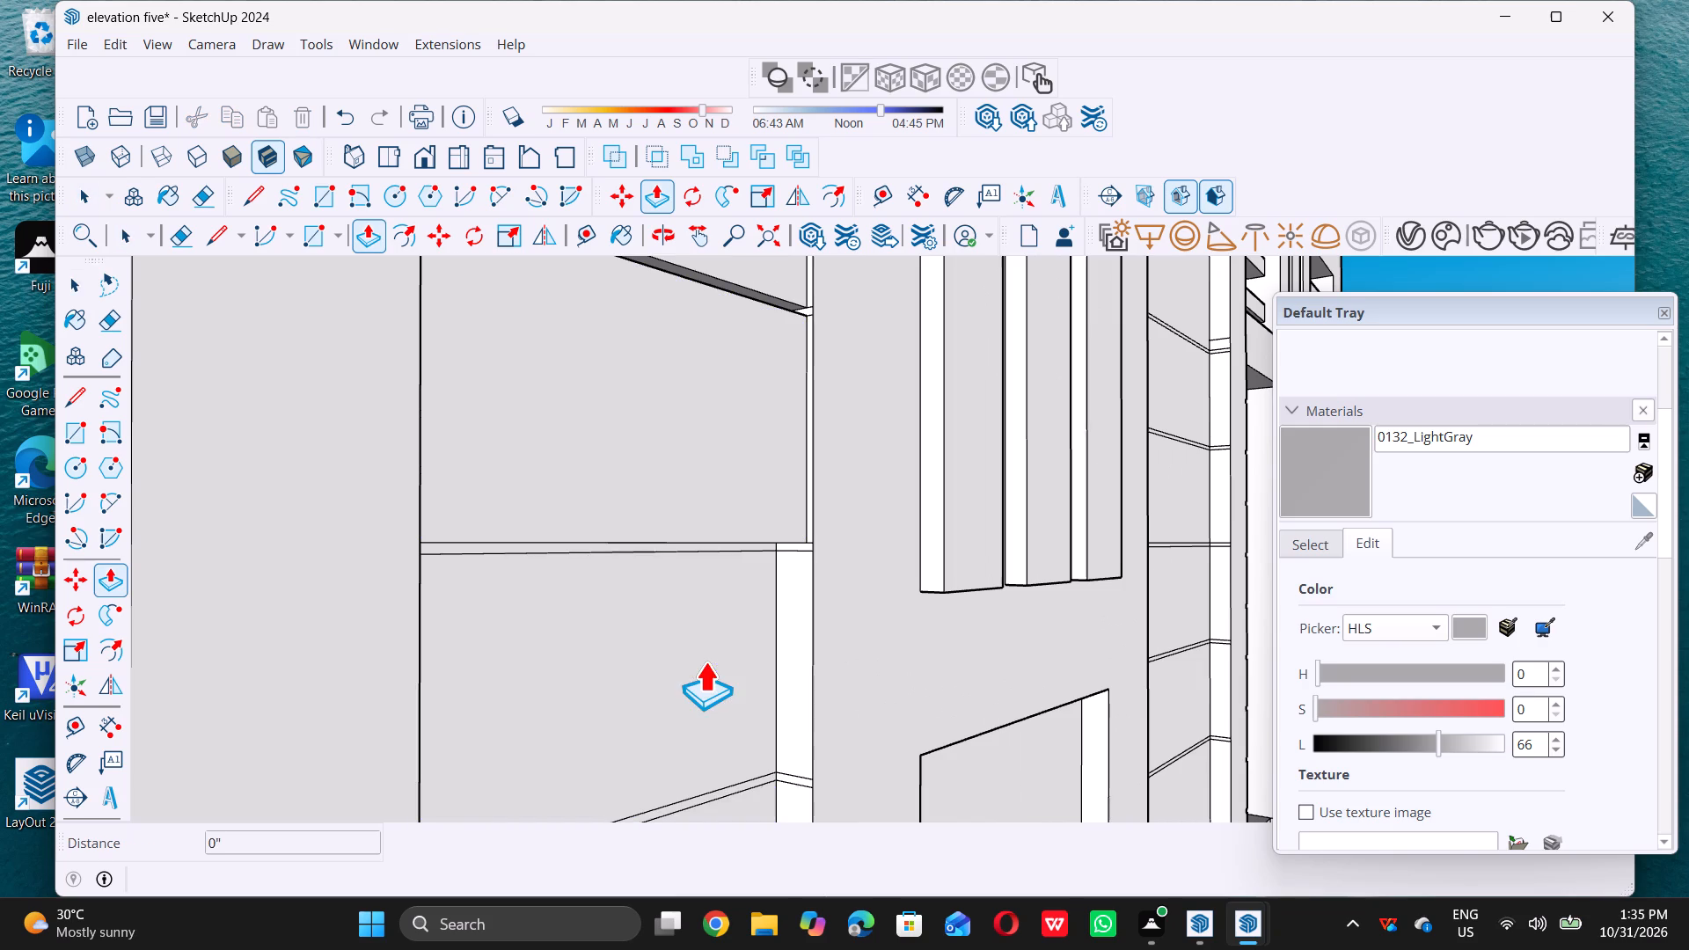
{"action": "left_click", "coordinate": [705, 661]}
{"action": "scroll", "coordinate": [774, 533], "scroll_direction": "up", "scroll_amount": 3}
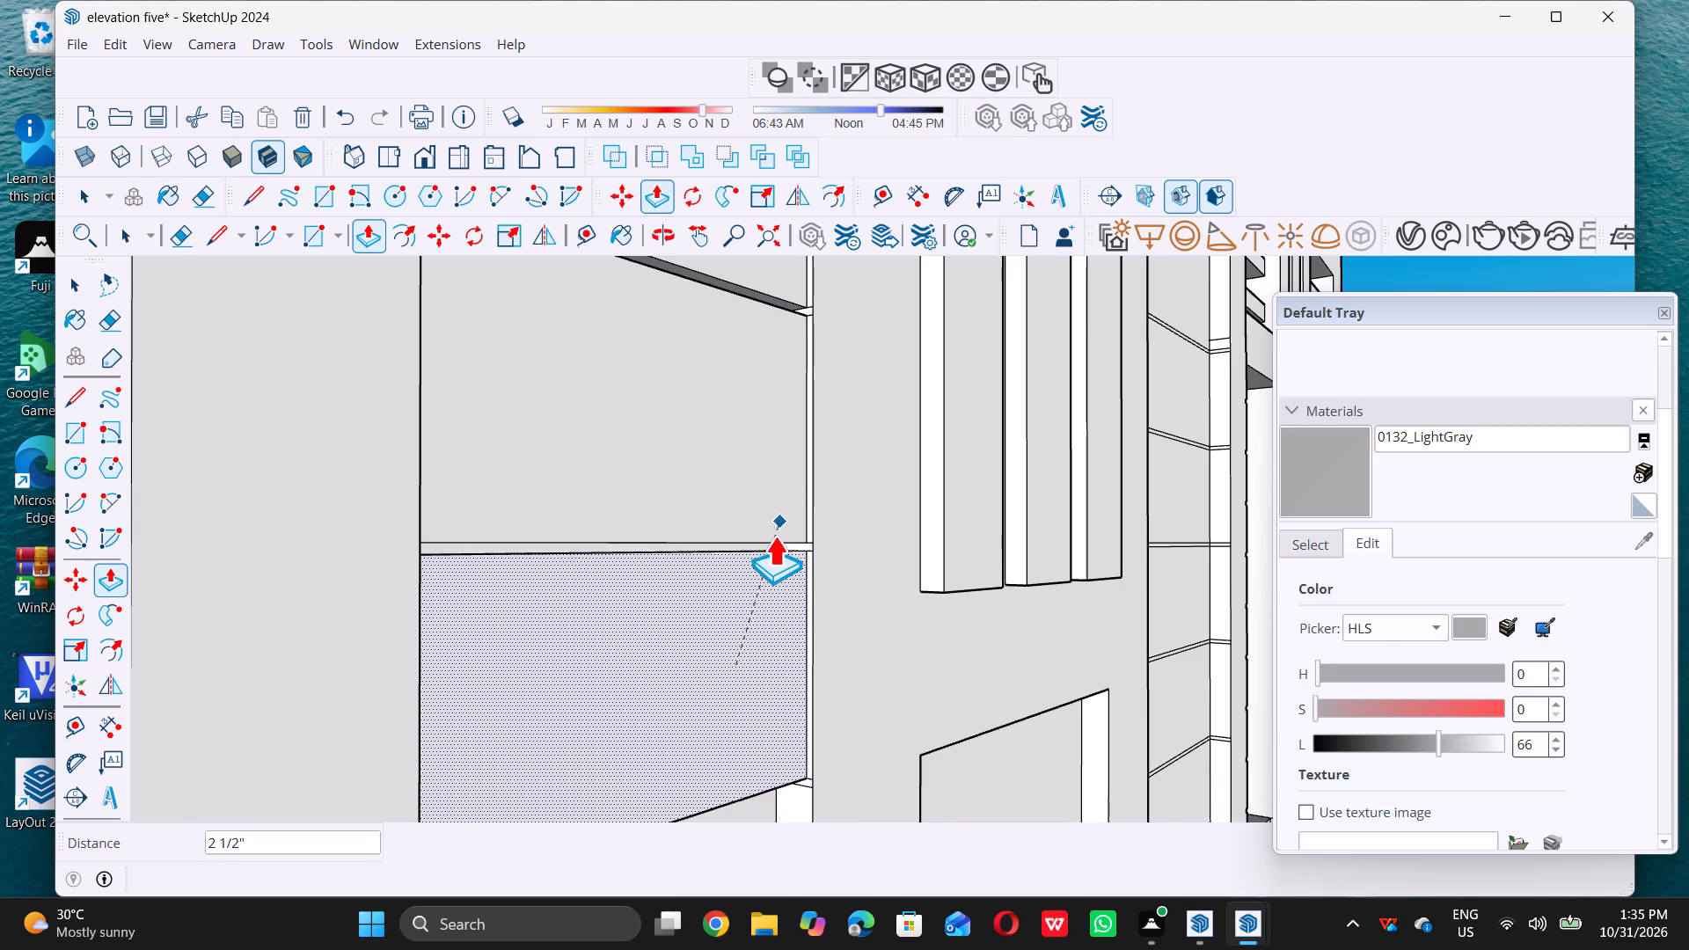
{"action": "scroll", "coordinate": [774, 536], "scroll_direction": "up", "scroll_amount": 1}
{"action": "double_click", "coordinate": [774, 541]}
{"action": "scroll", "coordinate": [774, 542], "scroll_direction": "down", "scroll_amount": 2}
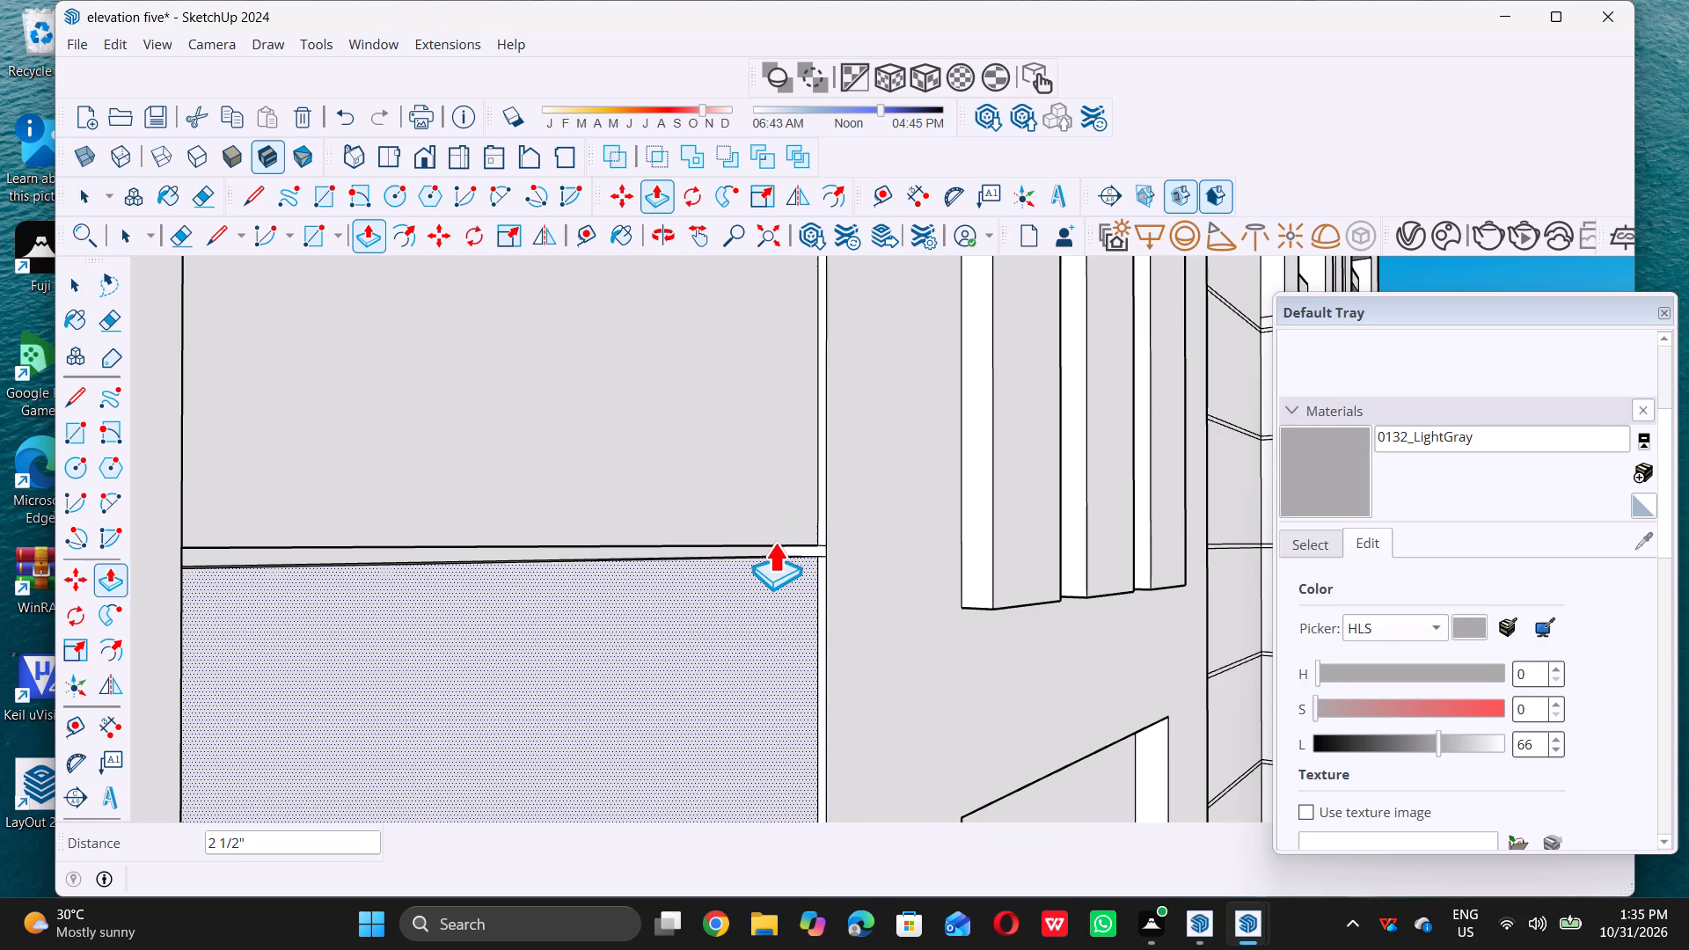
Push/Pull the next two recessed siding panels down the same column outward 2 1/2" each.
{"action": "scroll", "coordinate": [774, 542], "scroll_direction": "down", "scroll_amount": 13}
{"action": "scroll", "coordinate": [759, 705], "scroll_direction": "up", "scroll_amount": 7}
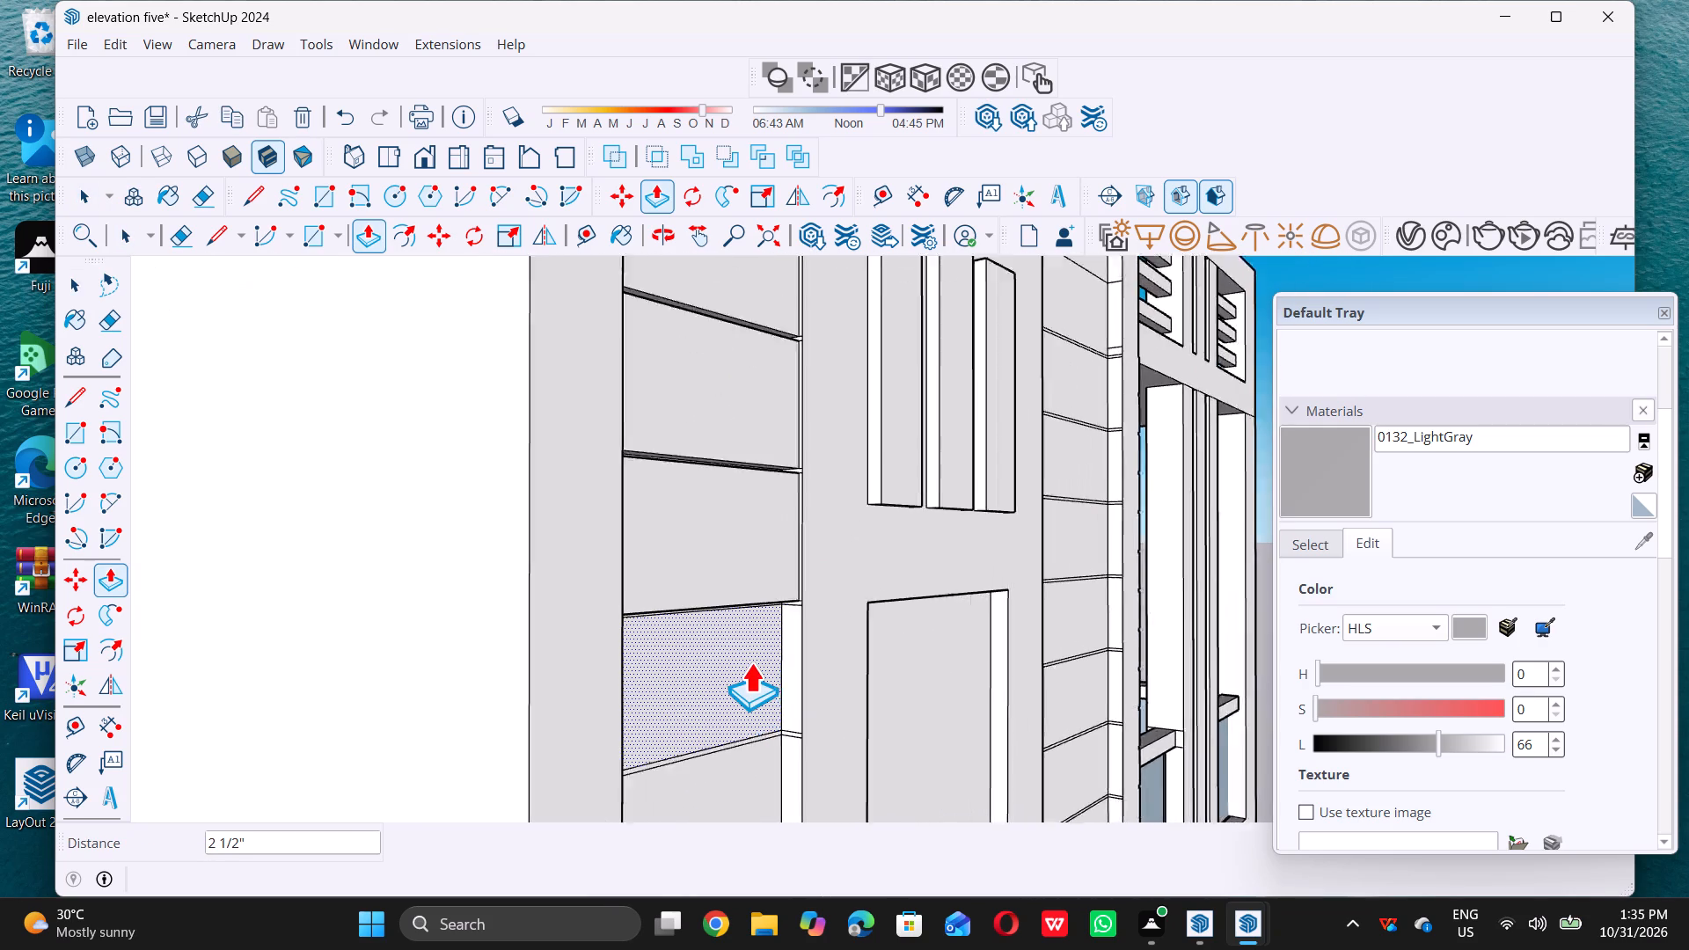
{"action": "left_click", "coordinate": [750, 662]}
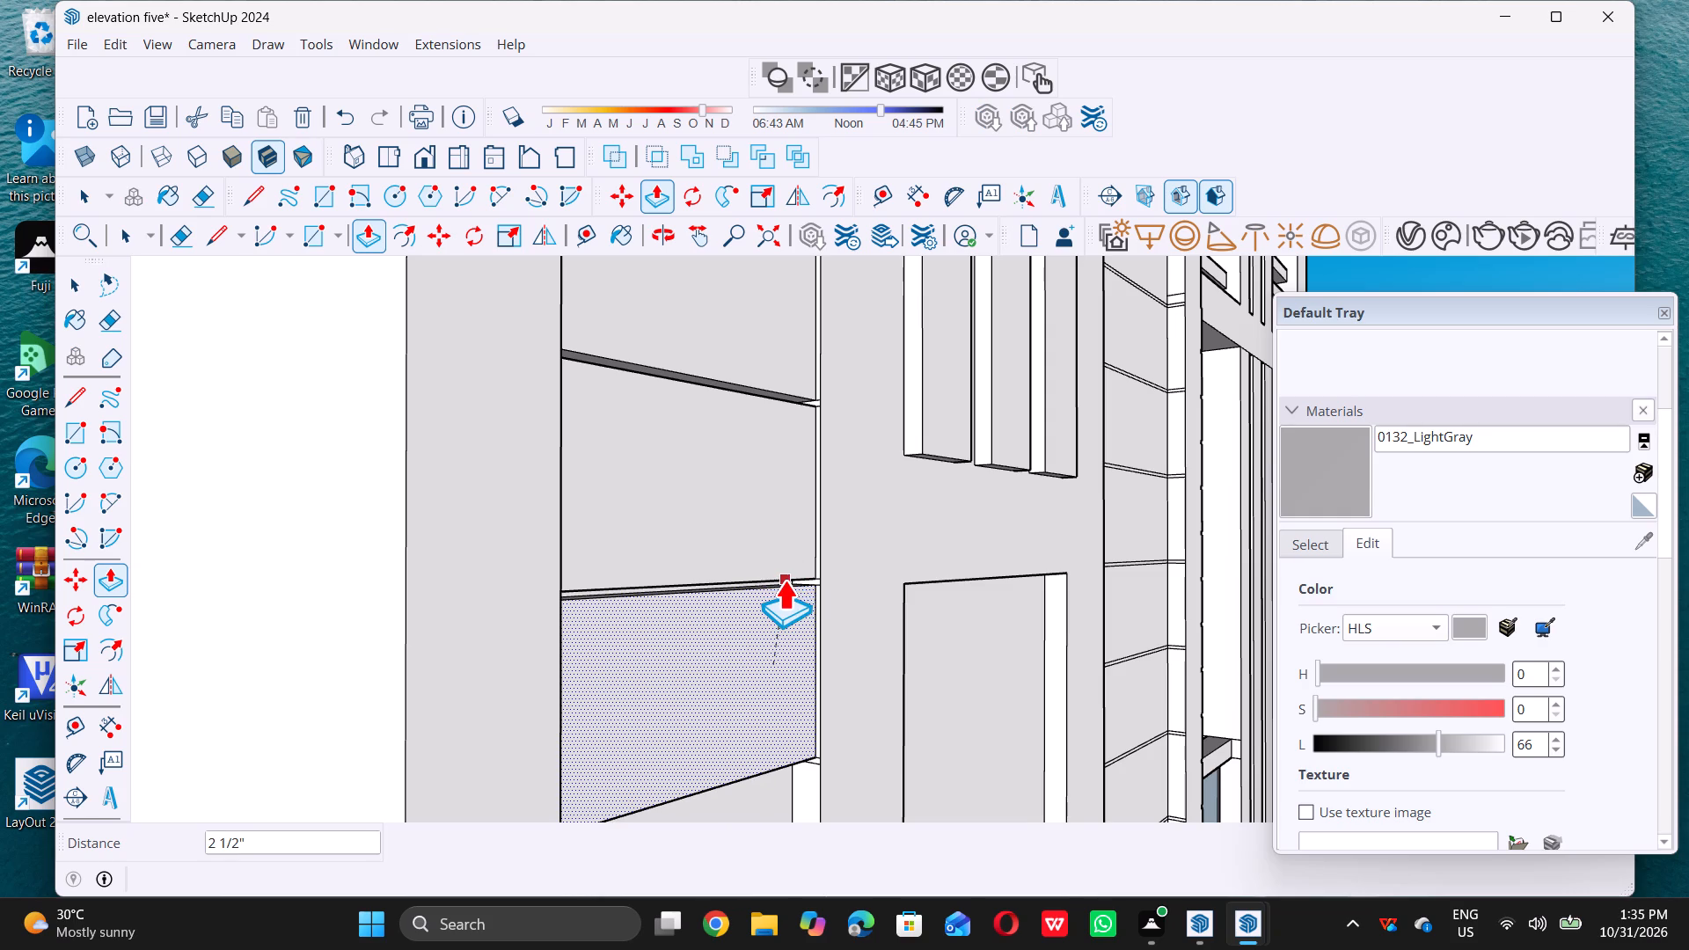
{"action": "left_click", "coordinate": [782, 580]}
{"action": "scroll", "coordinate": [782, 578], "scroll_direction": "down", "scroll_amount": 8}
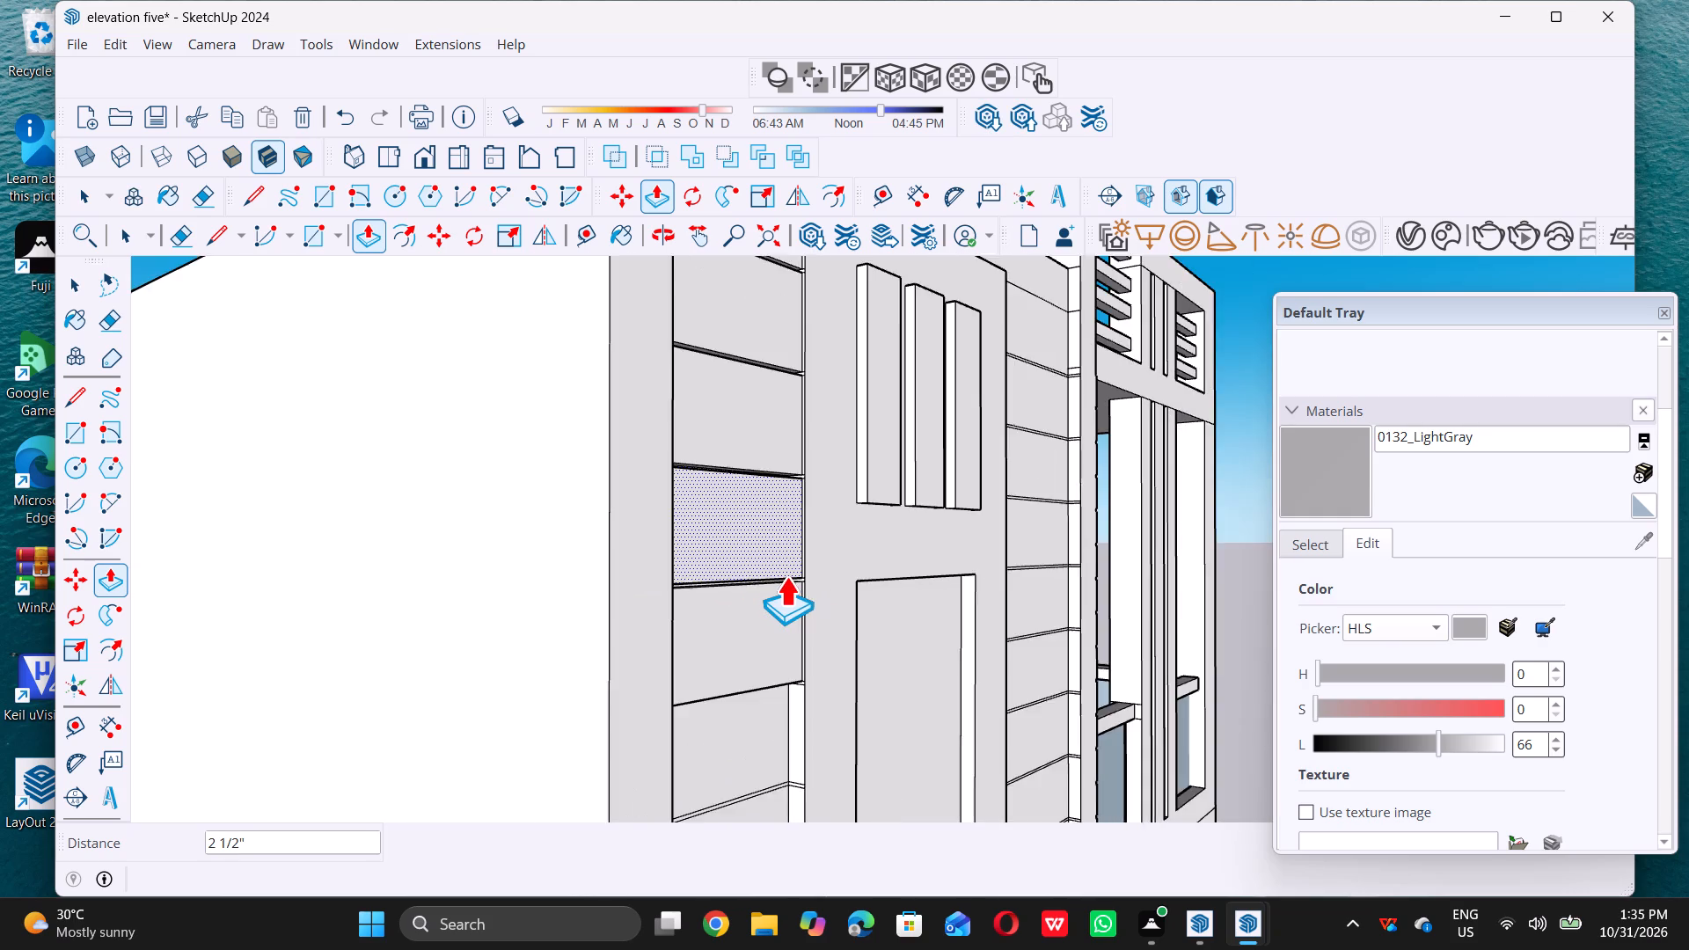
{"action": "scroll", "coordinate": [786, 576], "scroll_direction": "down", "scroll_amount": 2}
{"action": "scroll", "coordinate": [774, 709], "scroll_direction": "up", "scroll_amount": 7}
{"action": "left_click", "coordinate": [764, 639]}
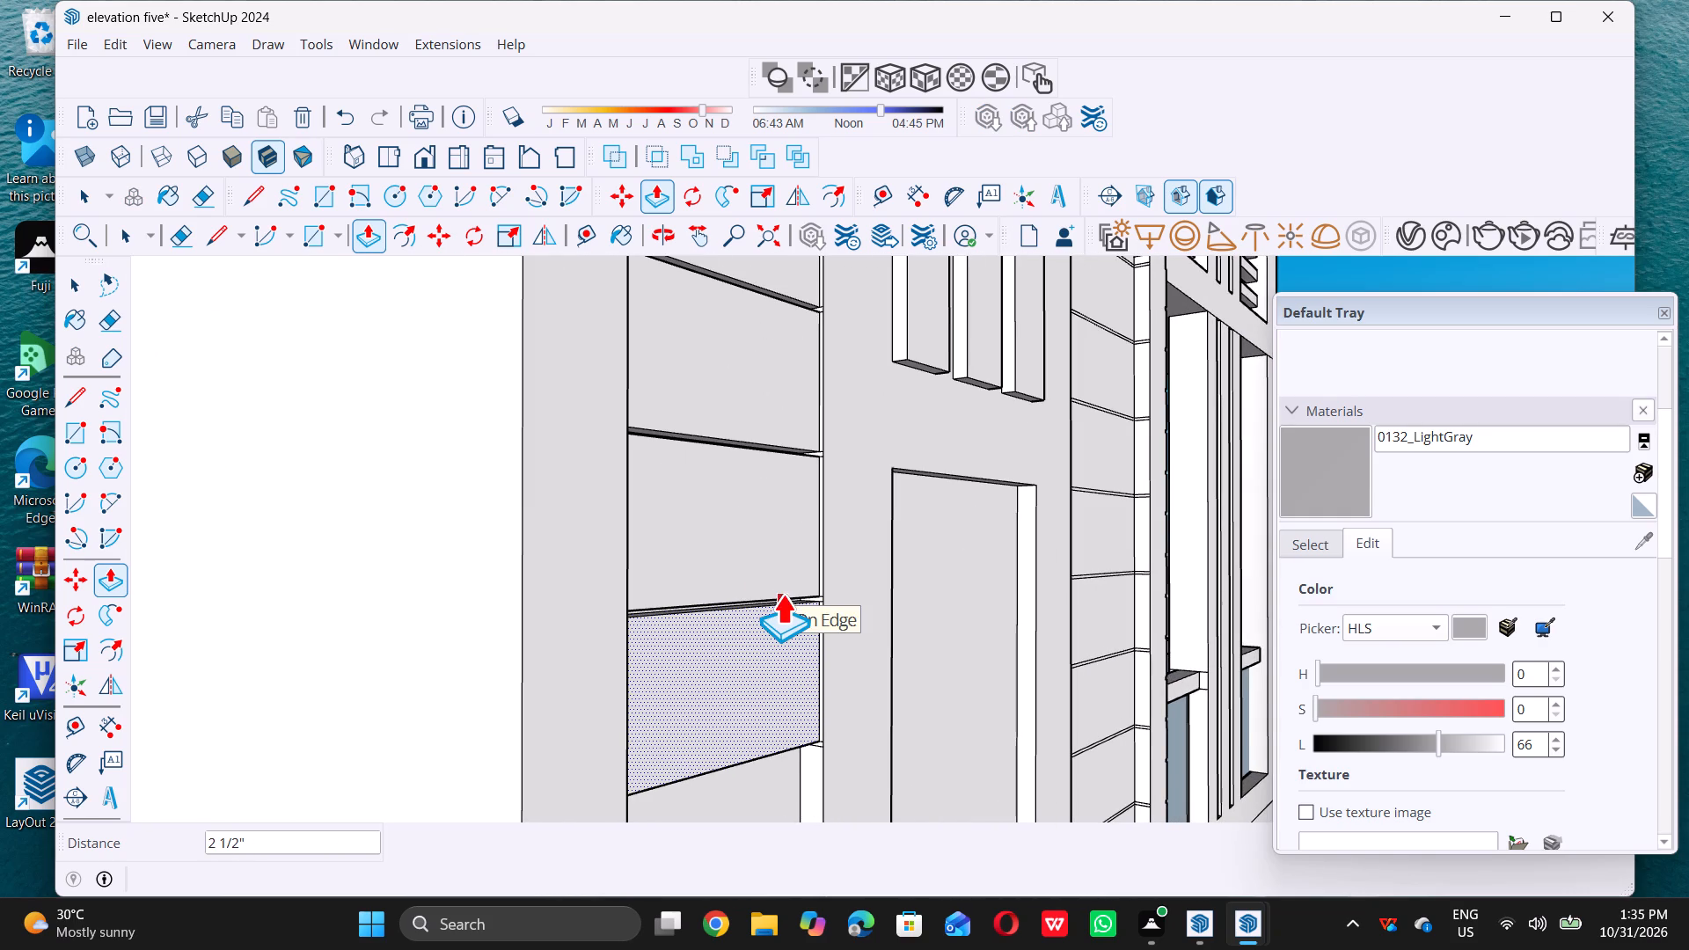
{"action": "left_click", "coordinate": [785, 590]}
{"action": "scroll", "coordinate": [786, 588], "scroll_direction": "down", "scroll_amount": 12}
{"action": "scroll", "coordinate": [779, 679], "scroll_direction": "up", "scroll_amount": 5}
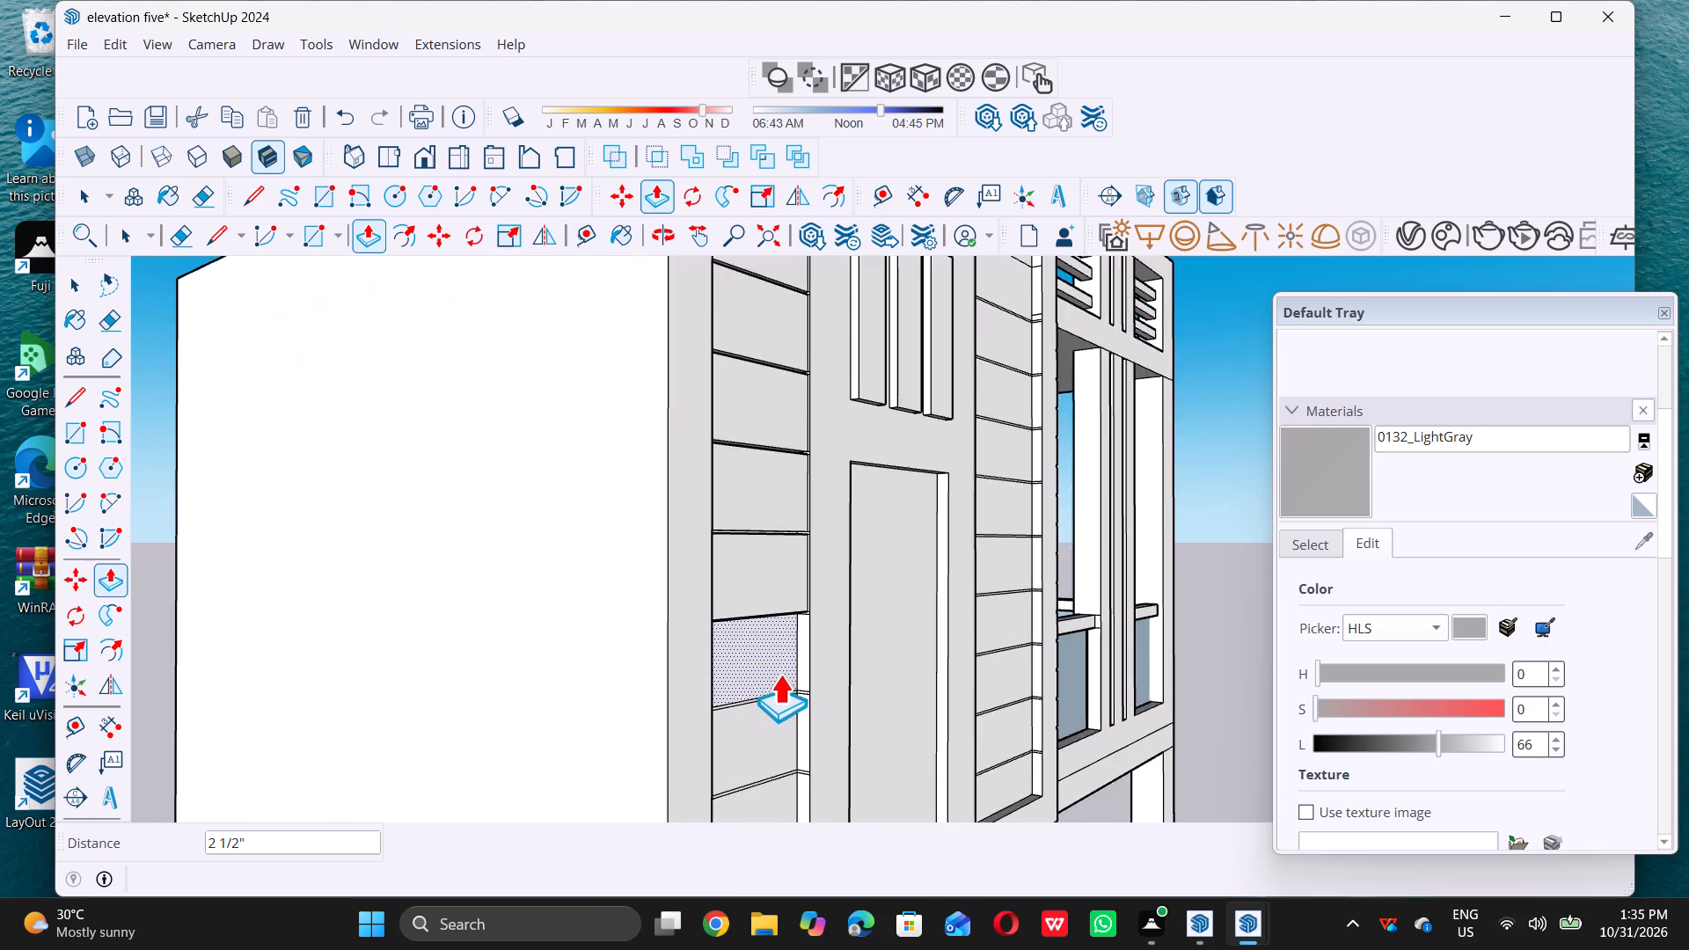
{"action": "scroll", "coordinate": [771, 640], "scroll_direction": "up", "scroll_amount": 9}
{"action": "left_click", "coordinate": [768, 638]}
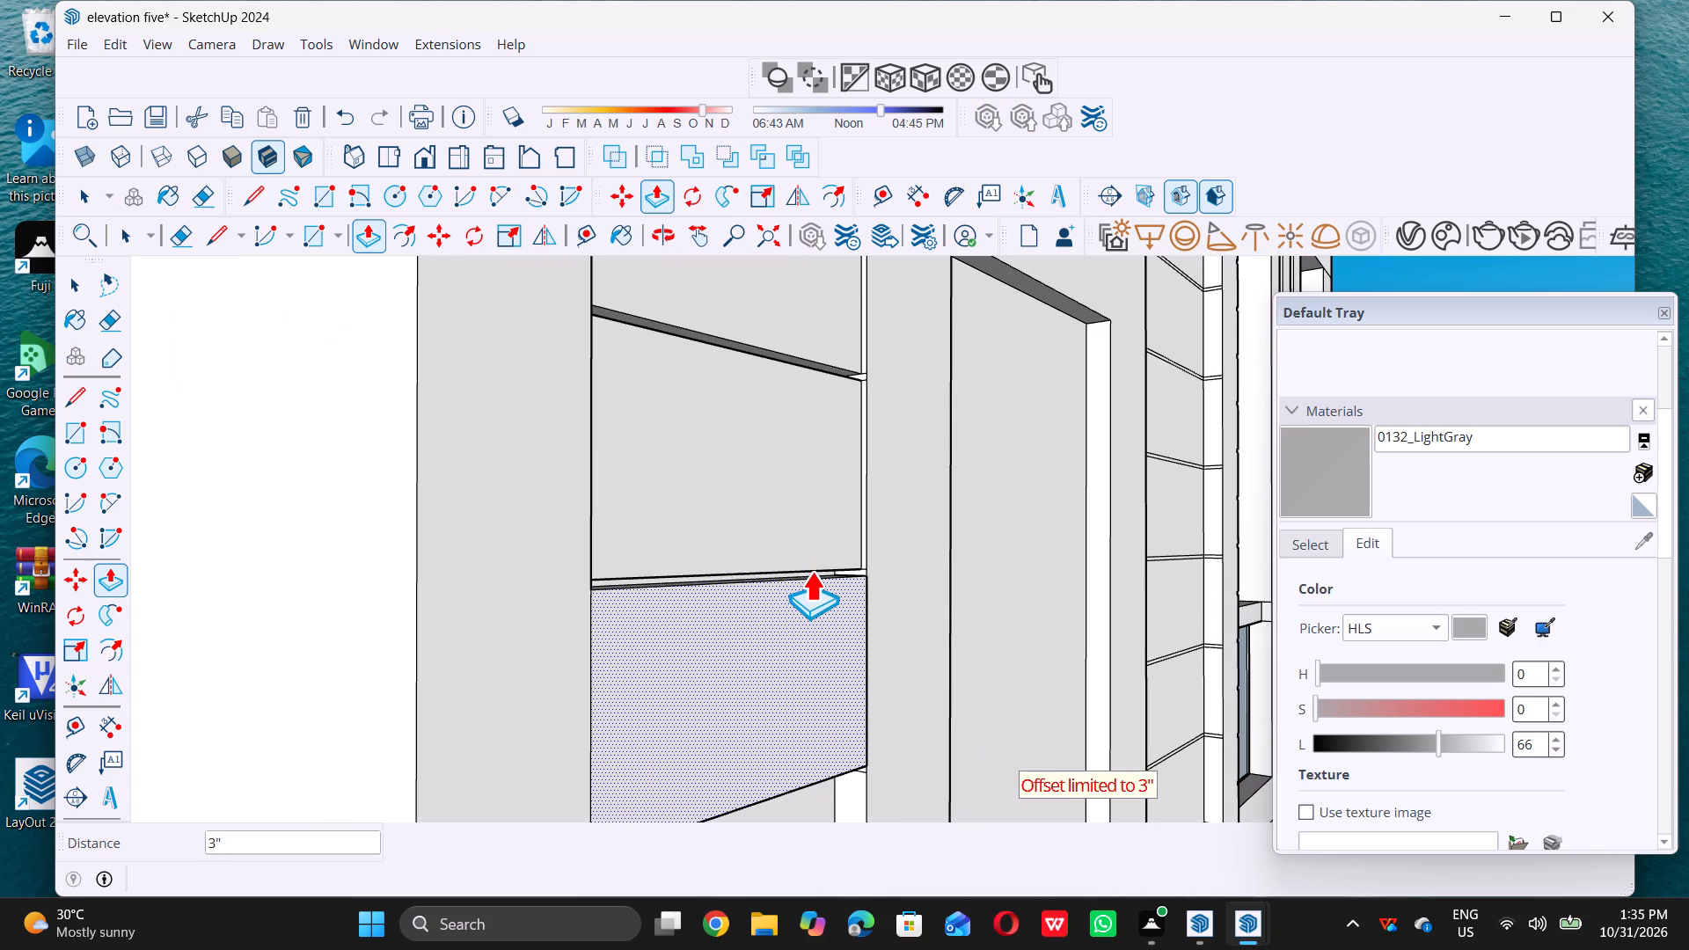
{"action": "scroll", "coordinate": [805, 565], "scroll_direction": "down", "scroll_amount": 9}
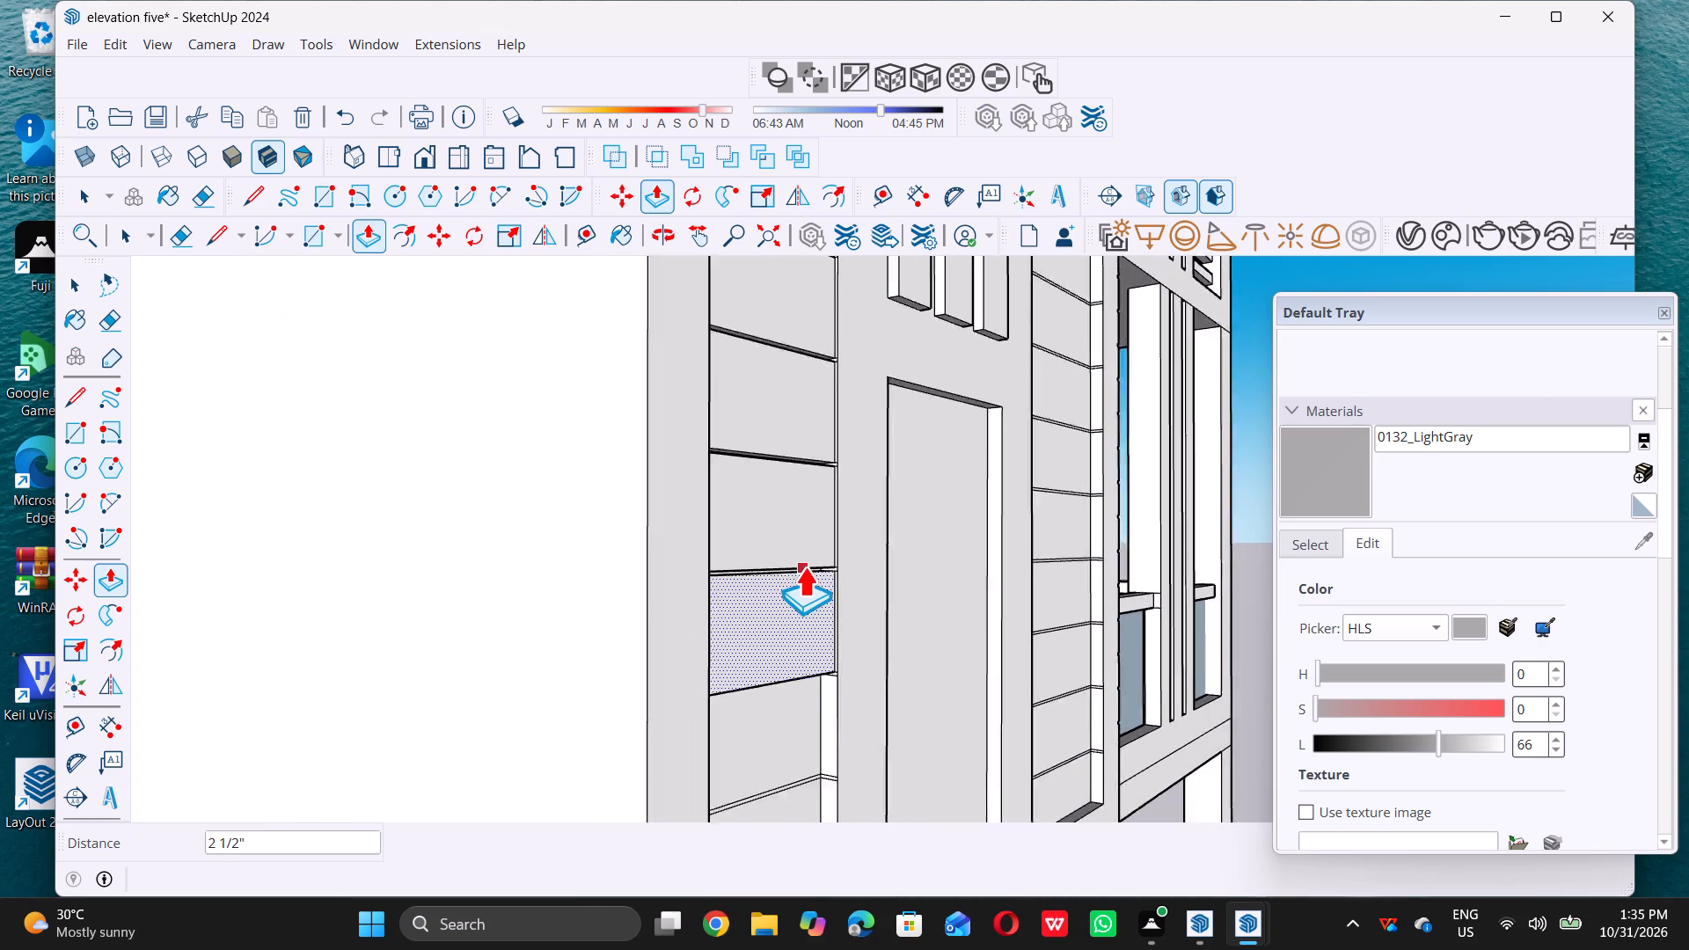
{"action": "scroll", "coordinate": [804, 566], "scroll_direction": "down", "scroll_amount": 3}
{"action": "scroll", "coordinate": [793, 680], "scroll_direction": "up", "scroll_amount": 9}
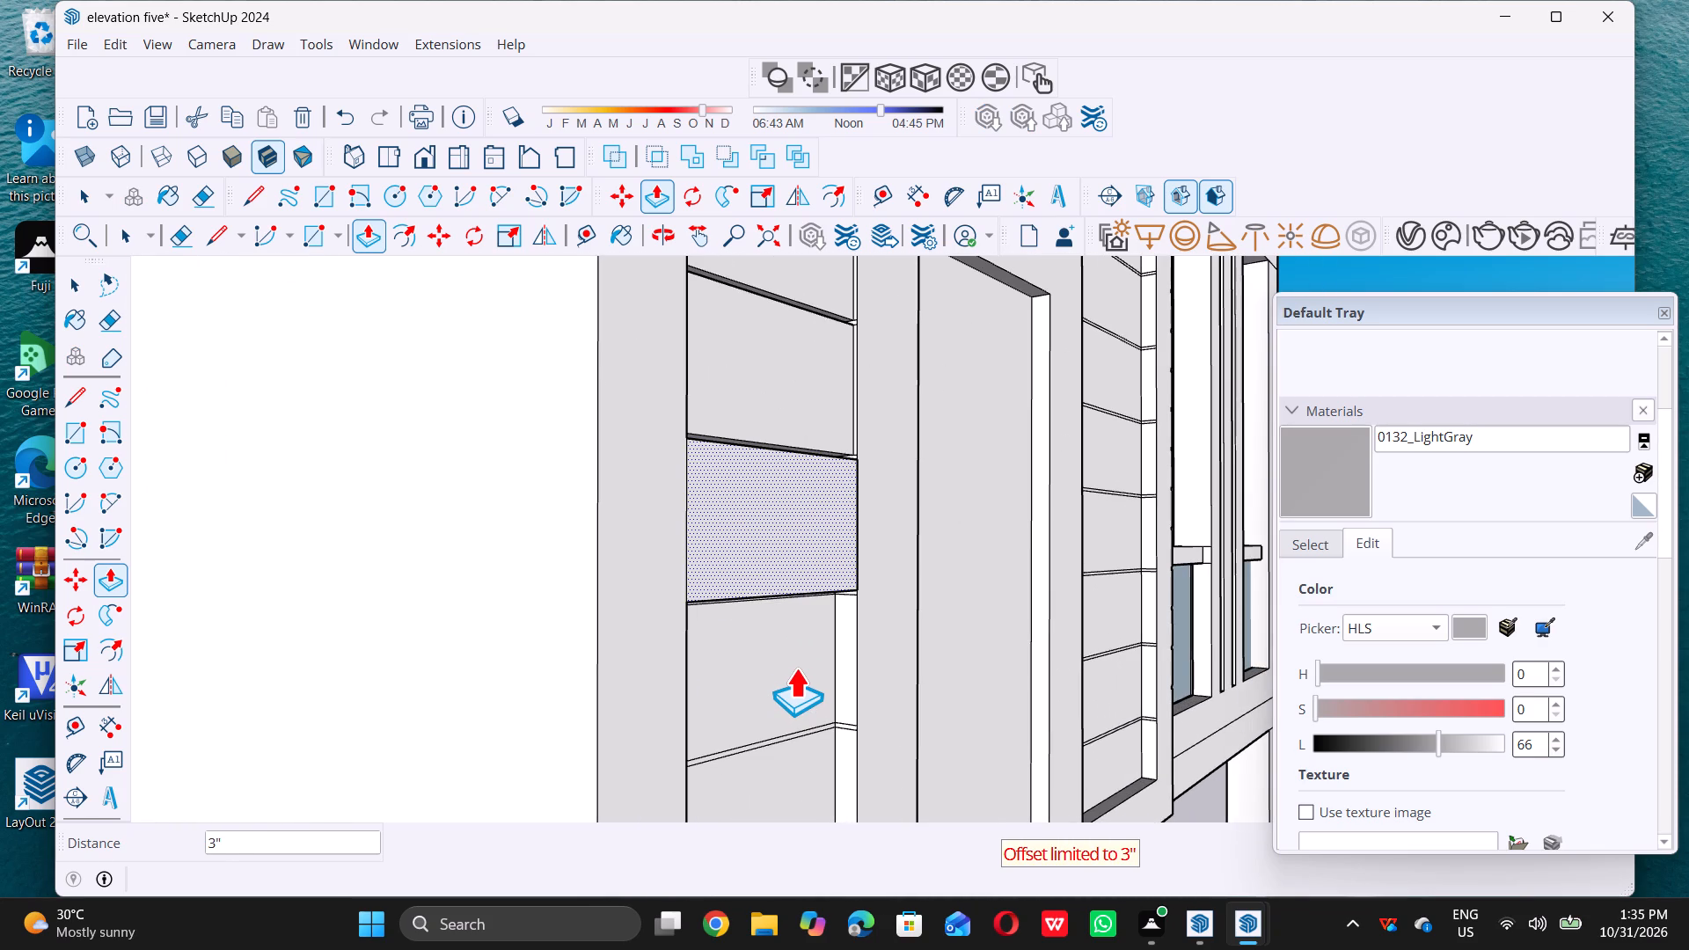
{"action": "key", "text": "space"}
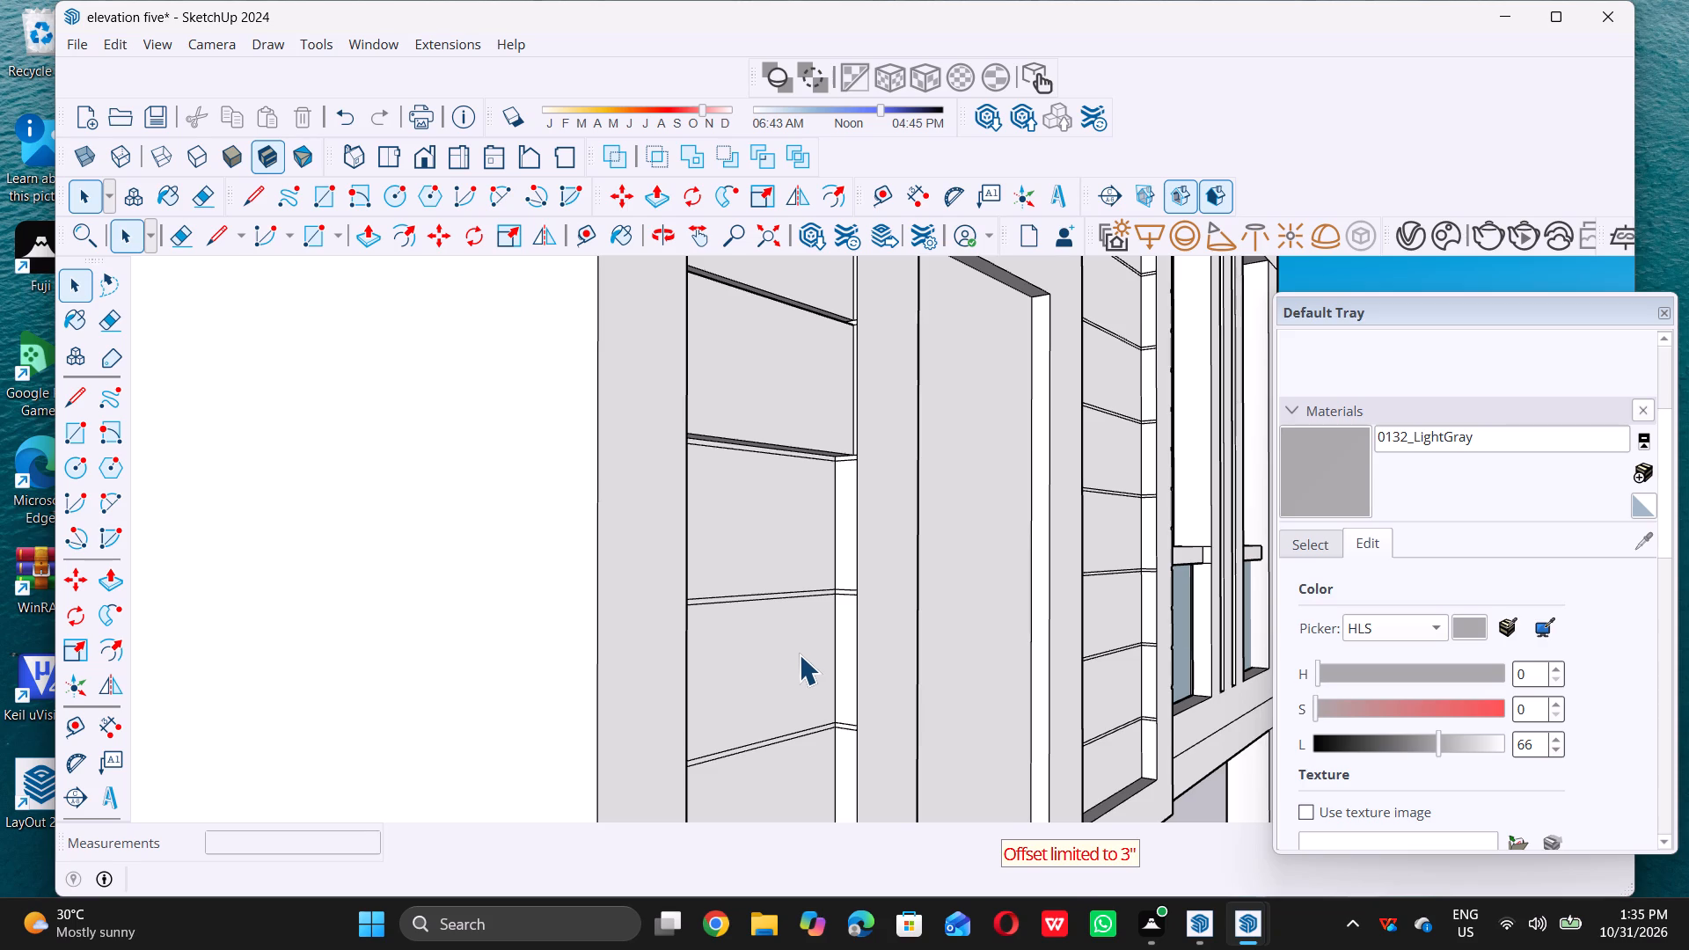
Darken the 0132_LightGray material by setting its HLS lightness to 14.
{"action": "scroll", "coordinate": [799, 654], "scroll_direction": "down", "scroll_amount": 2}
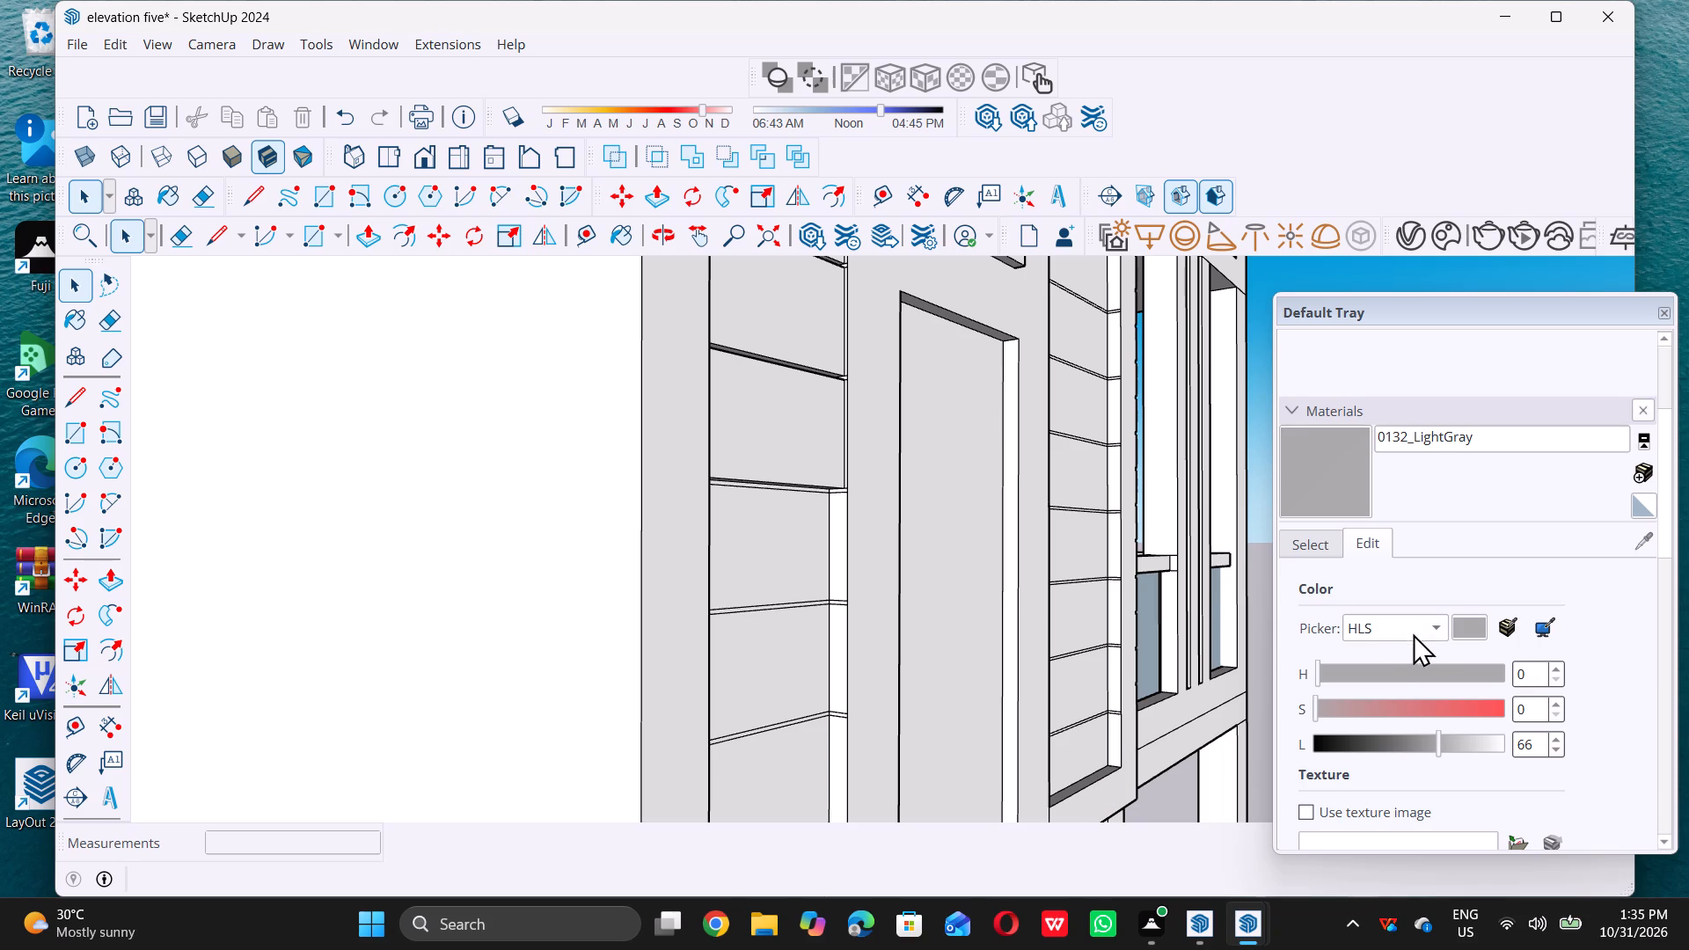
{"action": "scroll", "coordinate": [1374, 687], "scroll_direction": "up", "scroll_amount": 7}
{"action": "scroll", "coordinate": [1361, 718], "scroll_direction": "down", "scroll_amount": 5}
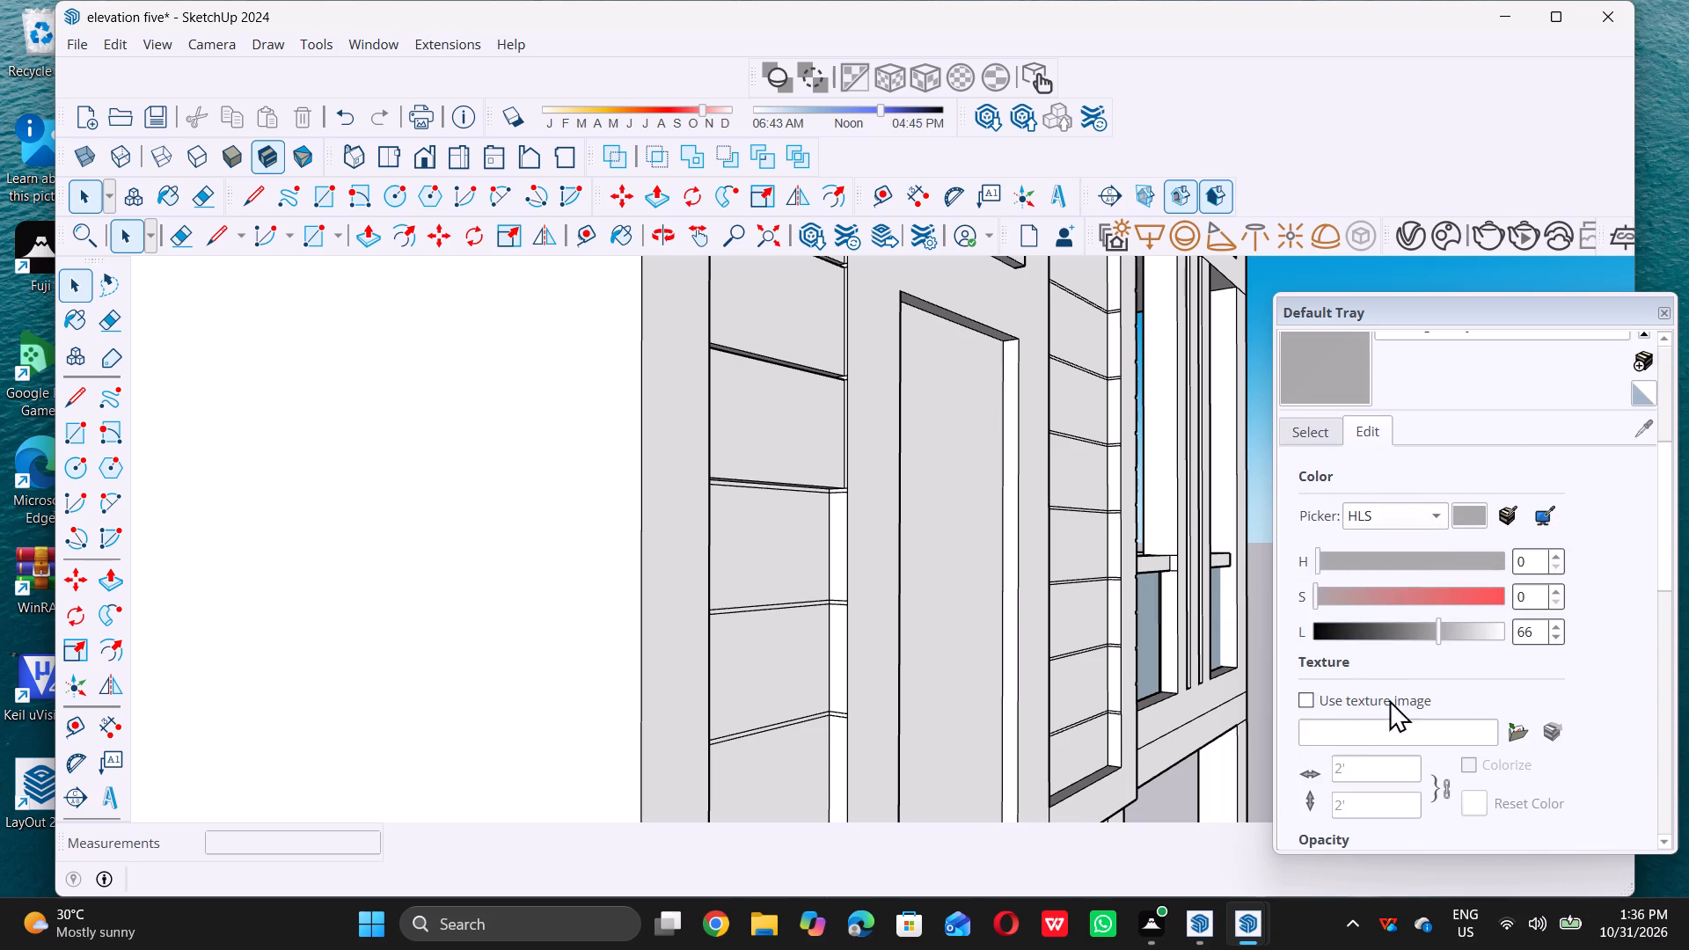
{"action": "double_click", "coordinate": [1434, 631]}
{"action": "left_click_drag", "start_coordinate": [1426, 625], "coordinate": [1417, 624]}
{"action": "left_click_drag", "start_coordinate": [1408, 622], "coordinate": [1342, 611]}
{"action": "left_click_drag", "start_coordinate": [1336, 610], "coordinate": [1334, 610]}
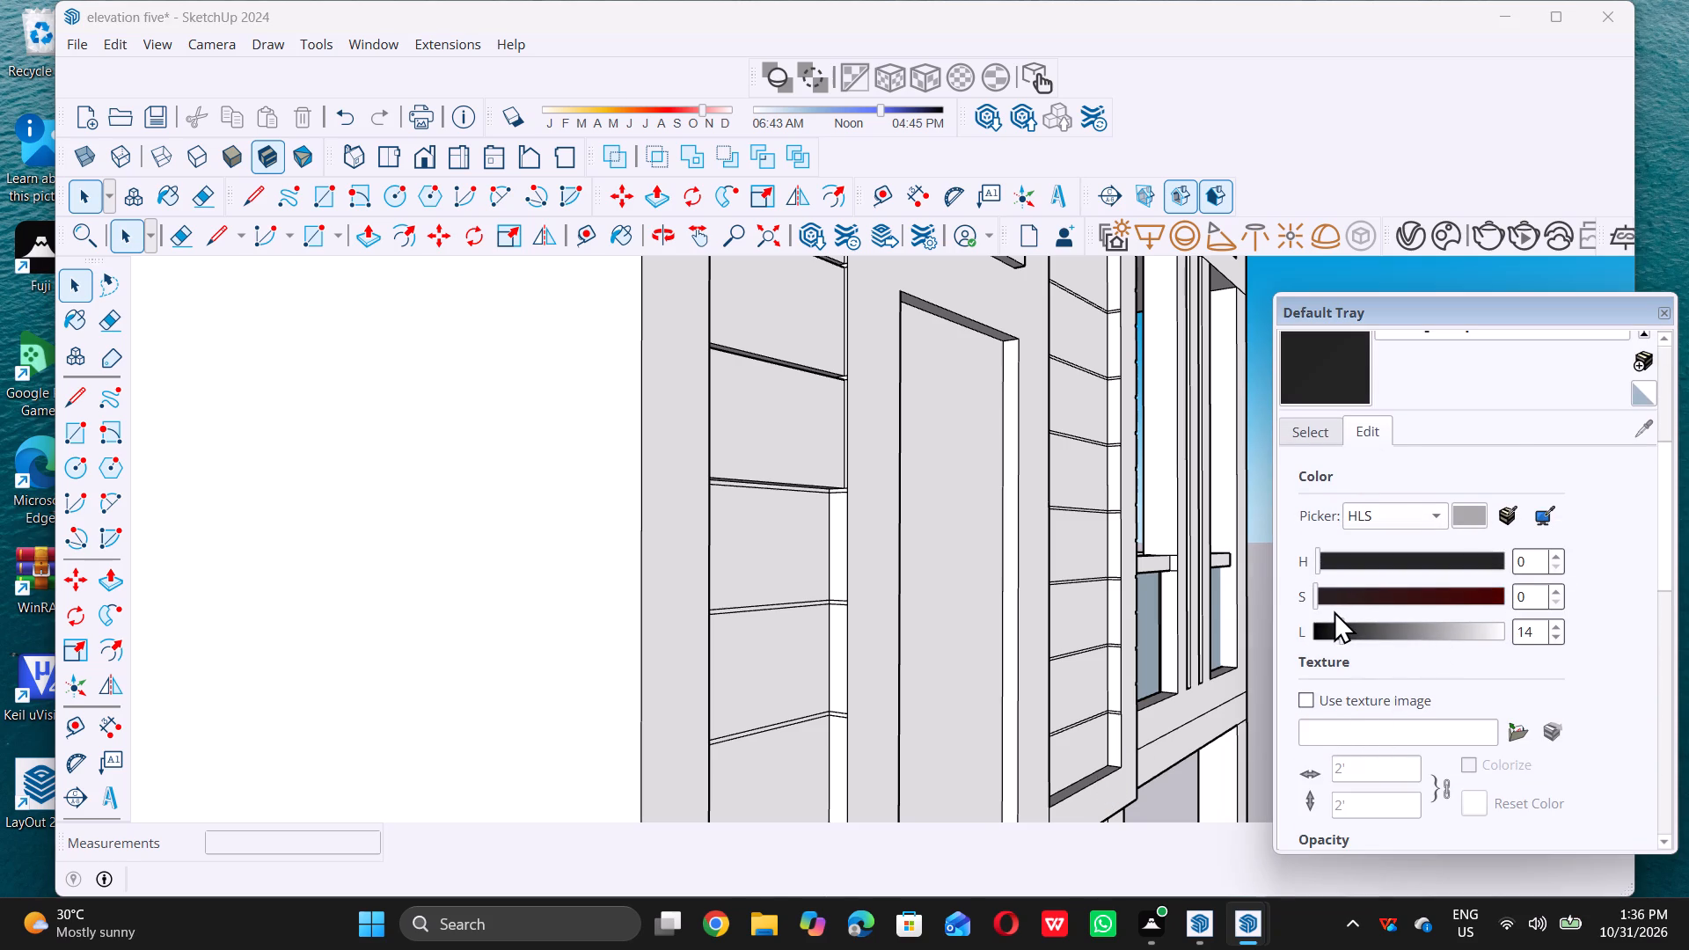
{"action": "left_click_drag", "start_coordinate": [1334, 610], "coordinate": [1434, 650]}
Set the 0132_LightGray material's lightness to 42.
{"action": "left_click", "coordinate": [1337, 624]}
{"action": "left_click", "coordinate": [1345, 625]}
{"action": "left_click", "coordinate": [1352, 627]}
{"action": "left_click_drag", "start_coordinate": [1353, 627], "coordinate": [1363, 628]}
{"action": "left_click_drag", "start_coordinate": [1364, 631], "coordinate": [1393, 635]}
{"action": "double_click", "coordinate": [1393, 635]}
Darken the 0132_LightGray material to a lightness of 21.
{"action": "scroll", "coordinate": [962, 588], "scroll_direction": "down", "scroll_amount": 11}
{"action": "middle_click_drag", "start_coordinate": [973, 567], "coordinate": [963, 563]}
{"action": "middle_click", "coordinate": [963, 561]}
{"action": "scroll", "coordinate": [959, 550], "scroll_direction": "up", "scroll_amount": 1}
{"action": "scroll", "coordinate": [951, 517], "scroll_direction": "down", "scroll_amount": 6}
{"action": "scroll", "coordinate": [1064, 598], "scroll_direction": "up", "scroll_amount": 5}
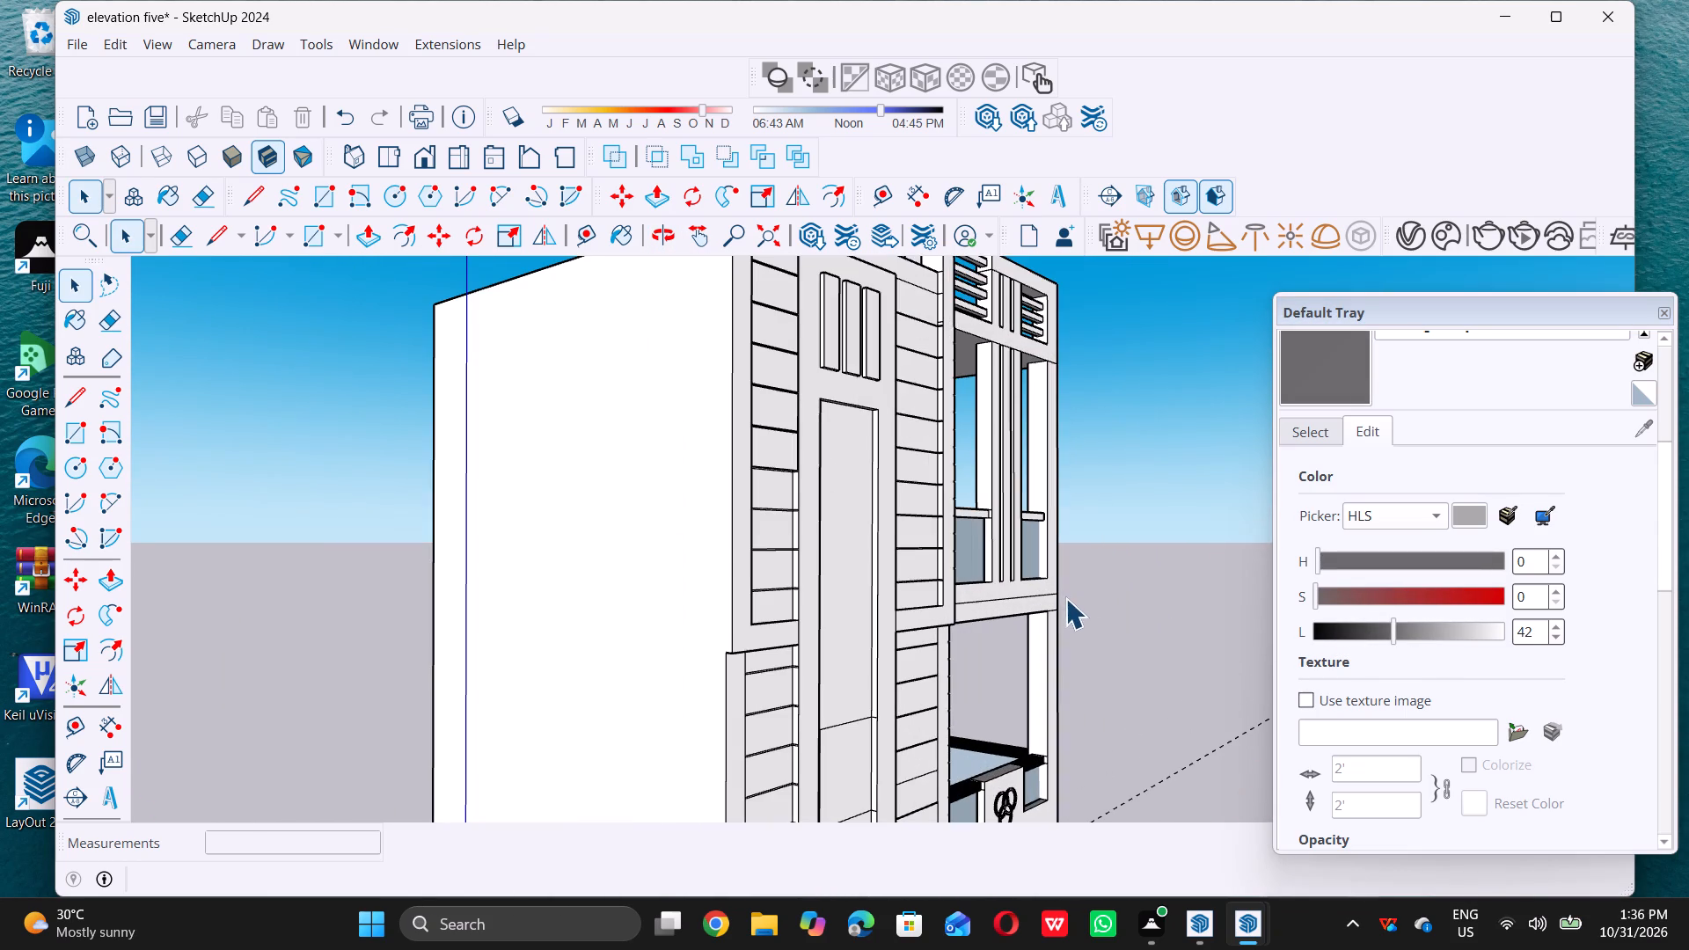
{"action": "left_click", "coordinate": [1396, 631]}
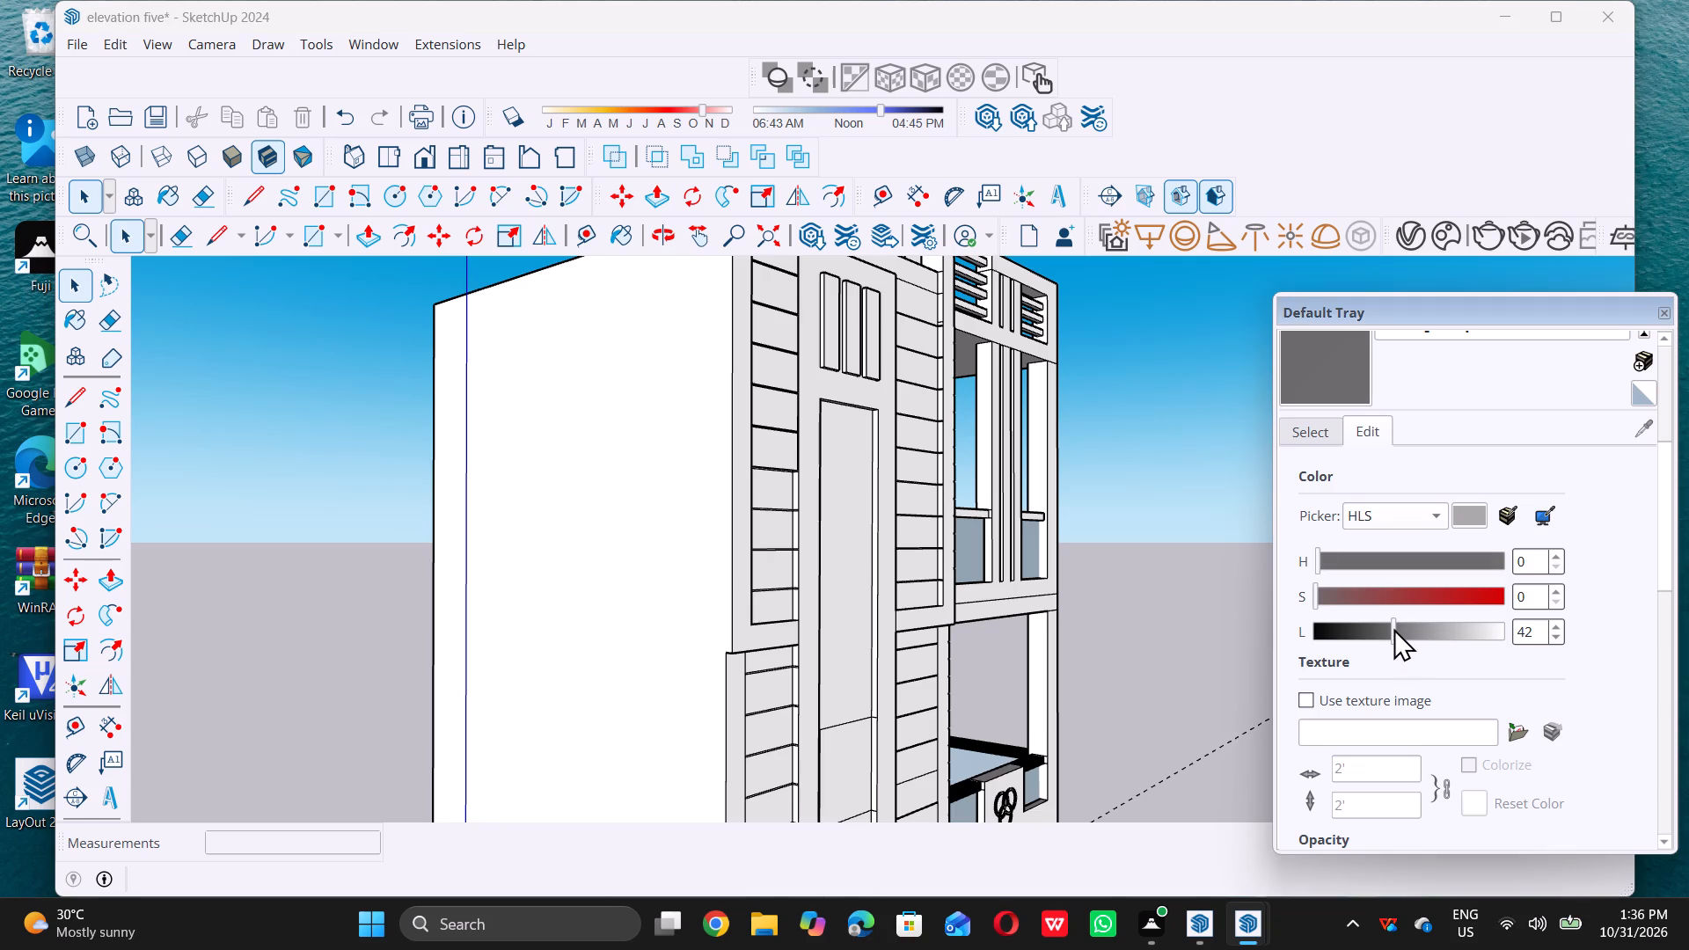
{"action": "middle_click", "coordinate": [1344, 621]}
{"action": "left_click", "coordinate": [1344, 621]}
{"action": "middle_click", "coordinate": [1344, 621]}
{"action": "triple_click", "coordinate": [1342, 620]}
{"action": "double_click", "coordinate": [1342, 620]}
{"action": "left_click", "coordinate": [1349, 624]}
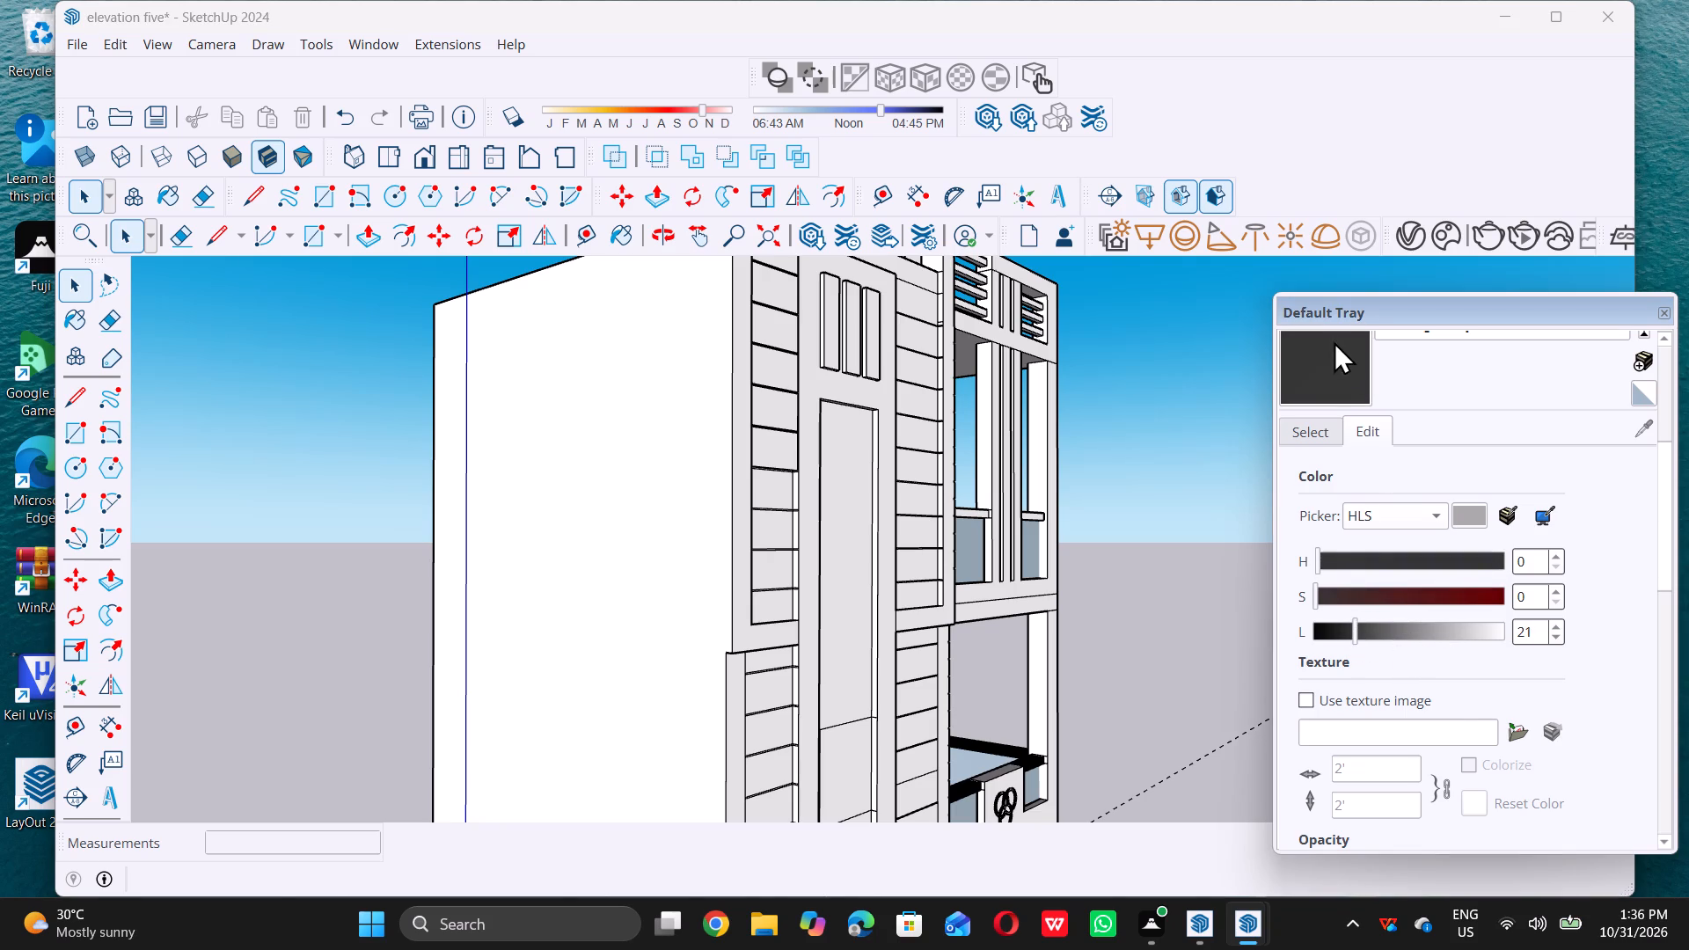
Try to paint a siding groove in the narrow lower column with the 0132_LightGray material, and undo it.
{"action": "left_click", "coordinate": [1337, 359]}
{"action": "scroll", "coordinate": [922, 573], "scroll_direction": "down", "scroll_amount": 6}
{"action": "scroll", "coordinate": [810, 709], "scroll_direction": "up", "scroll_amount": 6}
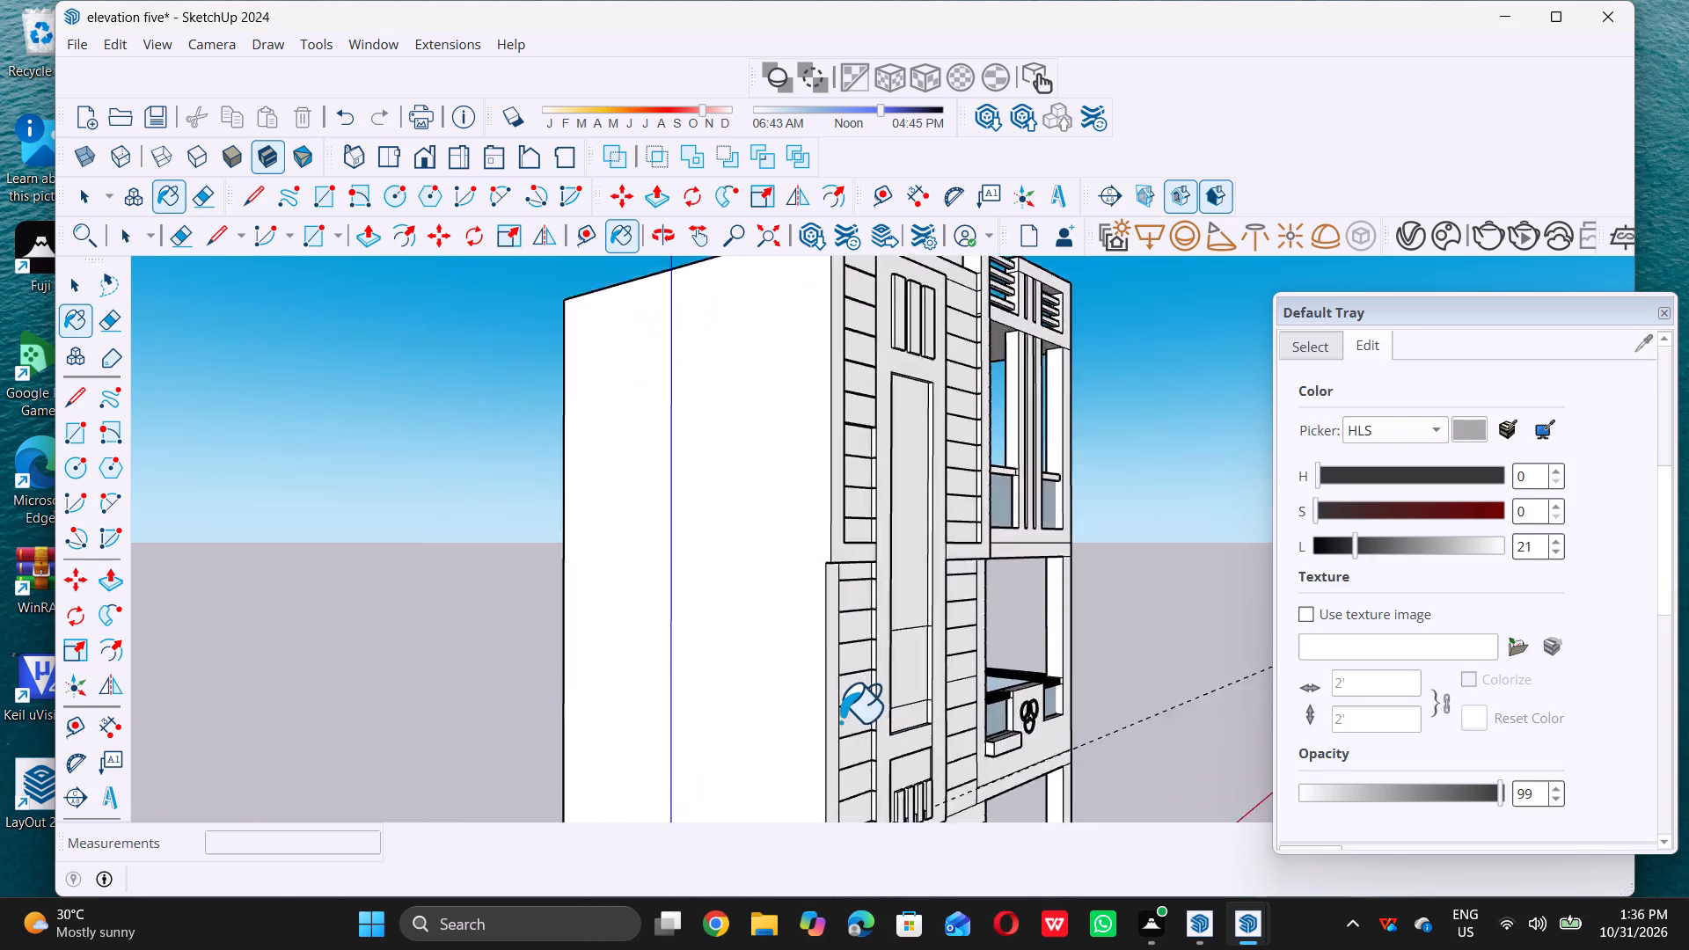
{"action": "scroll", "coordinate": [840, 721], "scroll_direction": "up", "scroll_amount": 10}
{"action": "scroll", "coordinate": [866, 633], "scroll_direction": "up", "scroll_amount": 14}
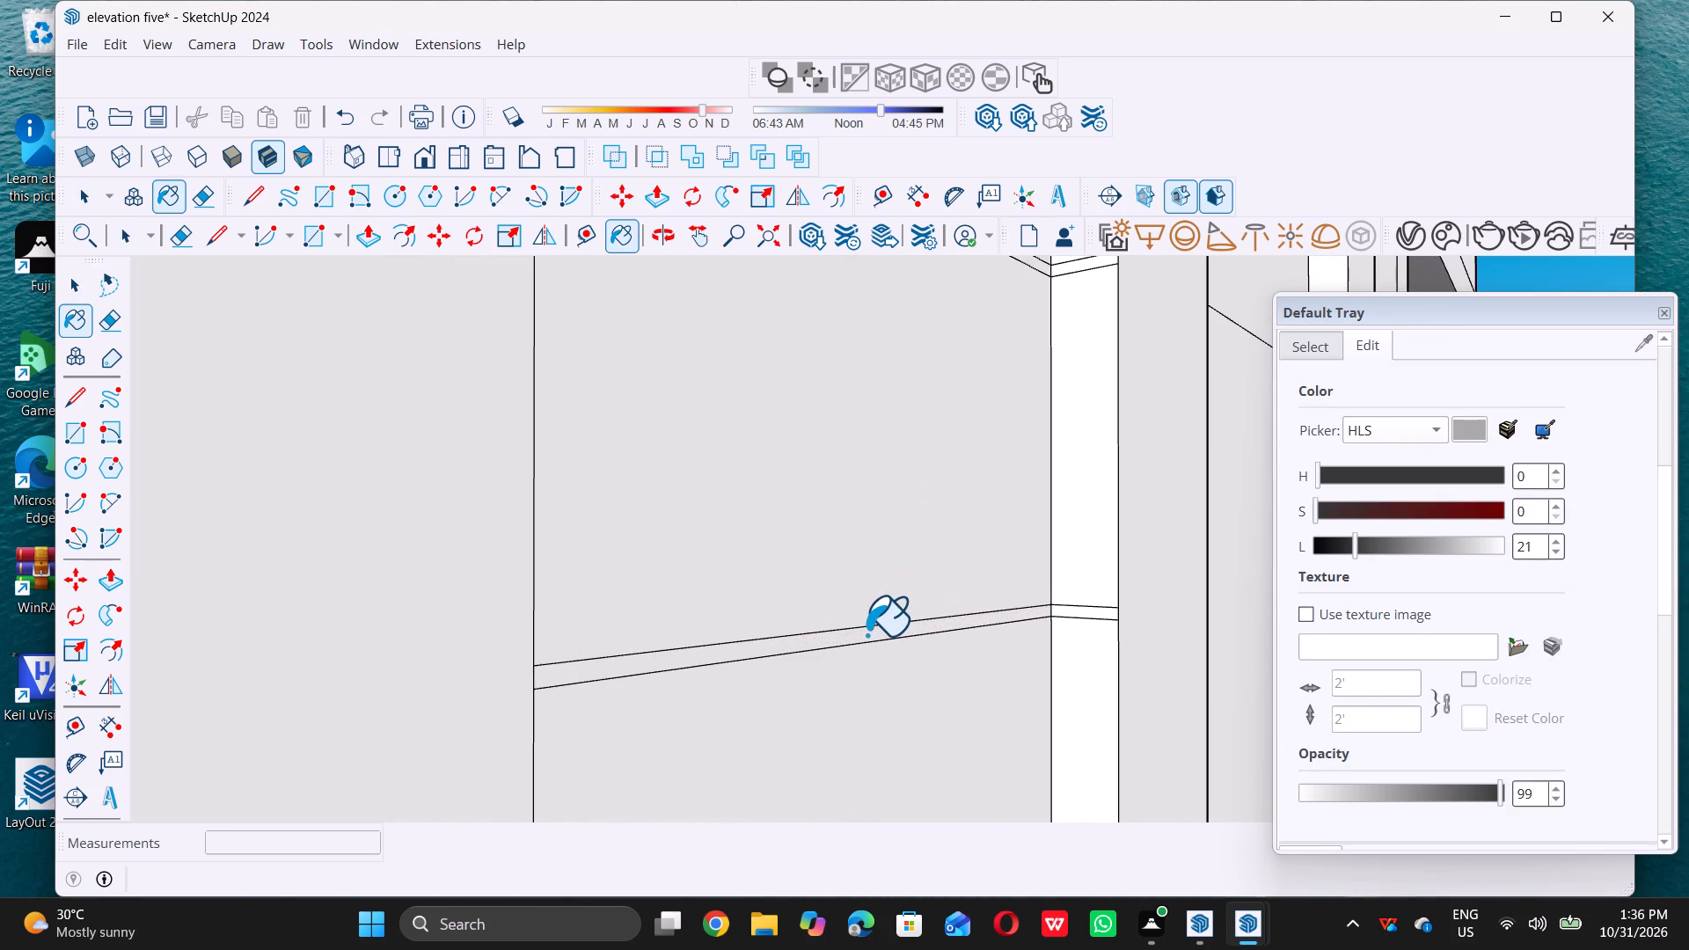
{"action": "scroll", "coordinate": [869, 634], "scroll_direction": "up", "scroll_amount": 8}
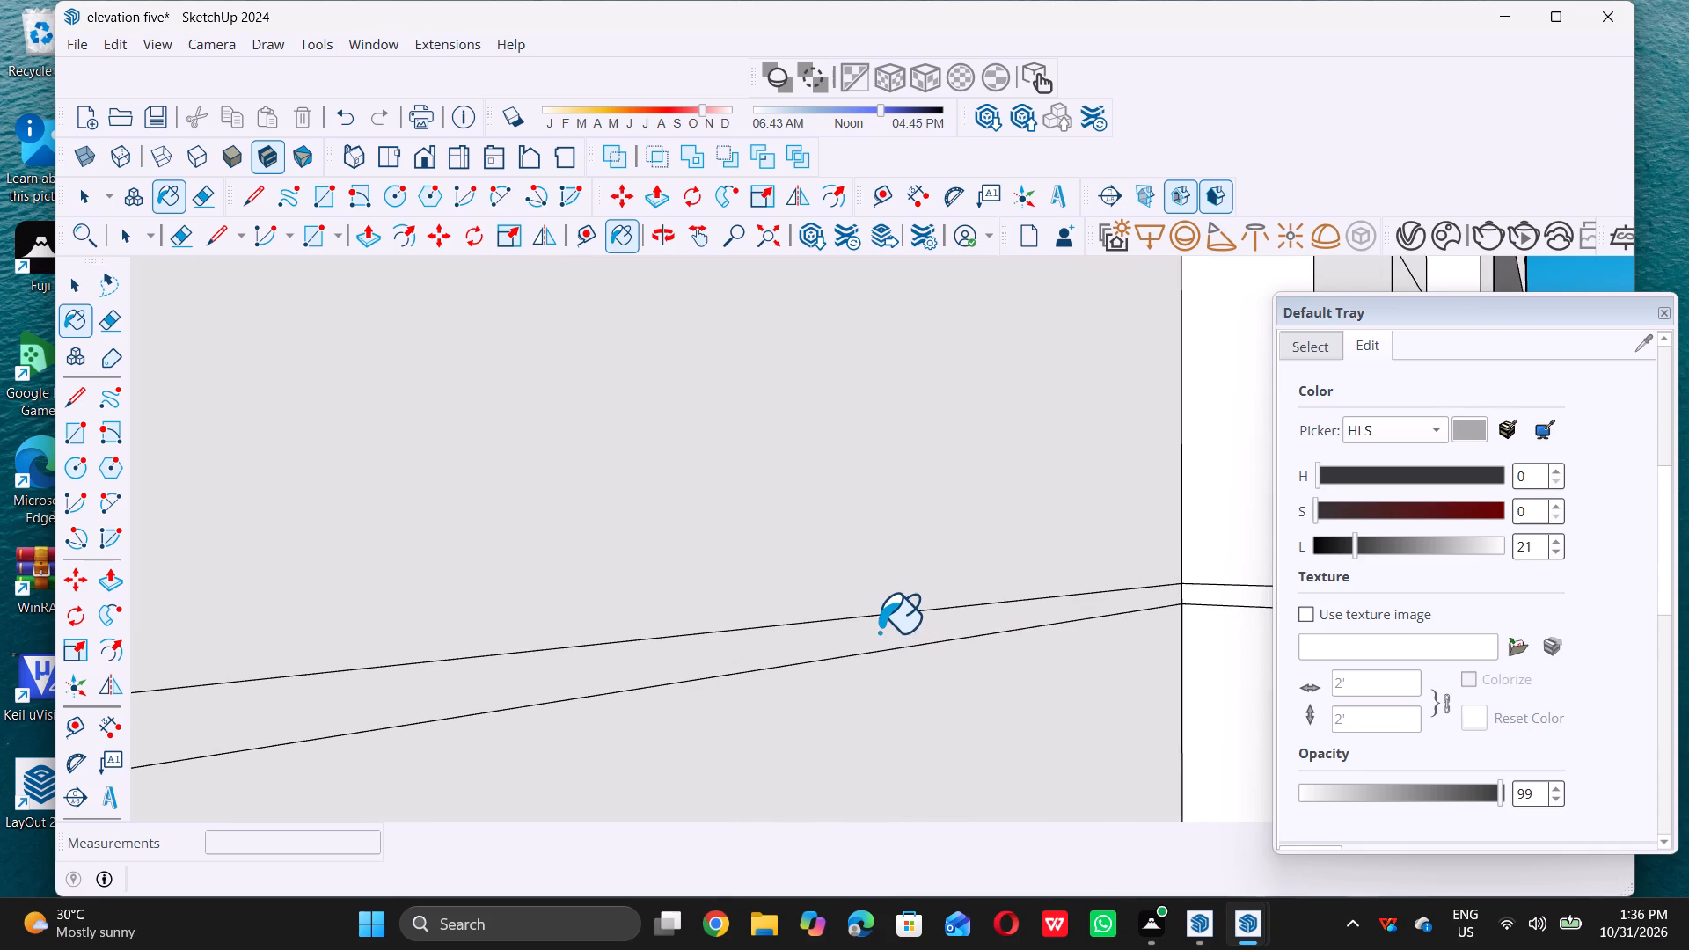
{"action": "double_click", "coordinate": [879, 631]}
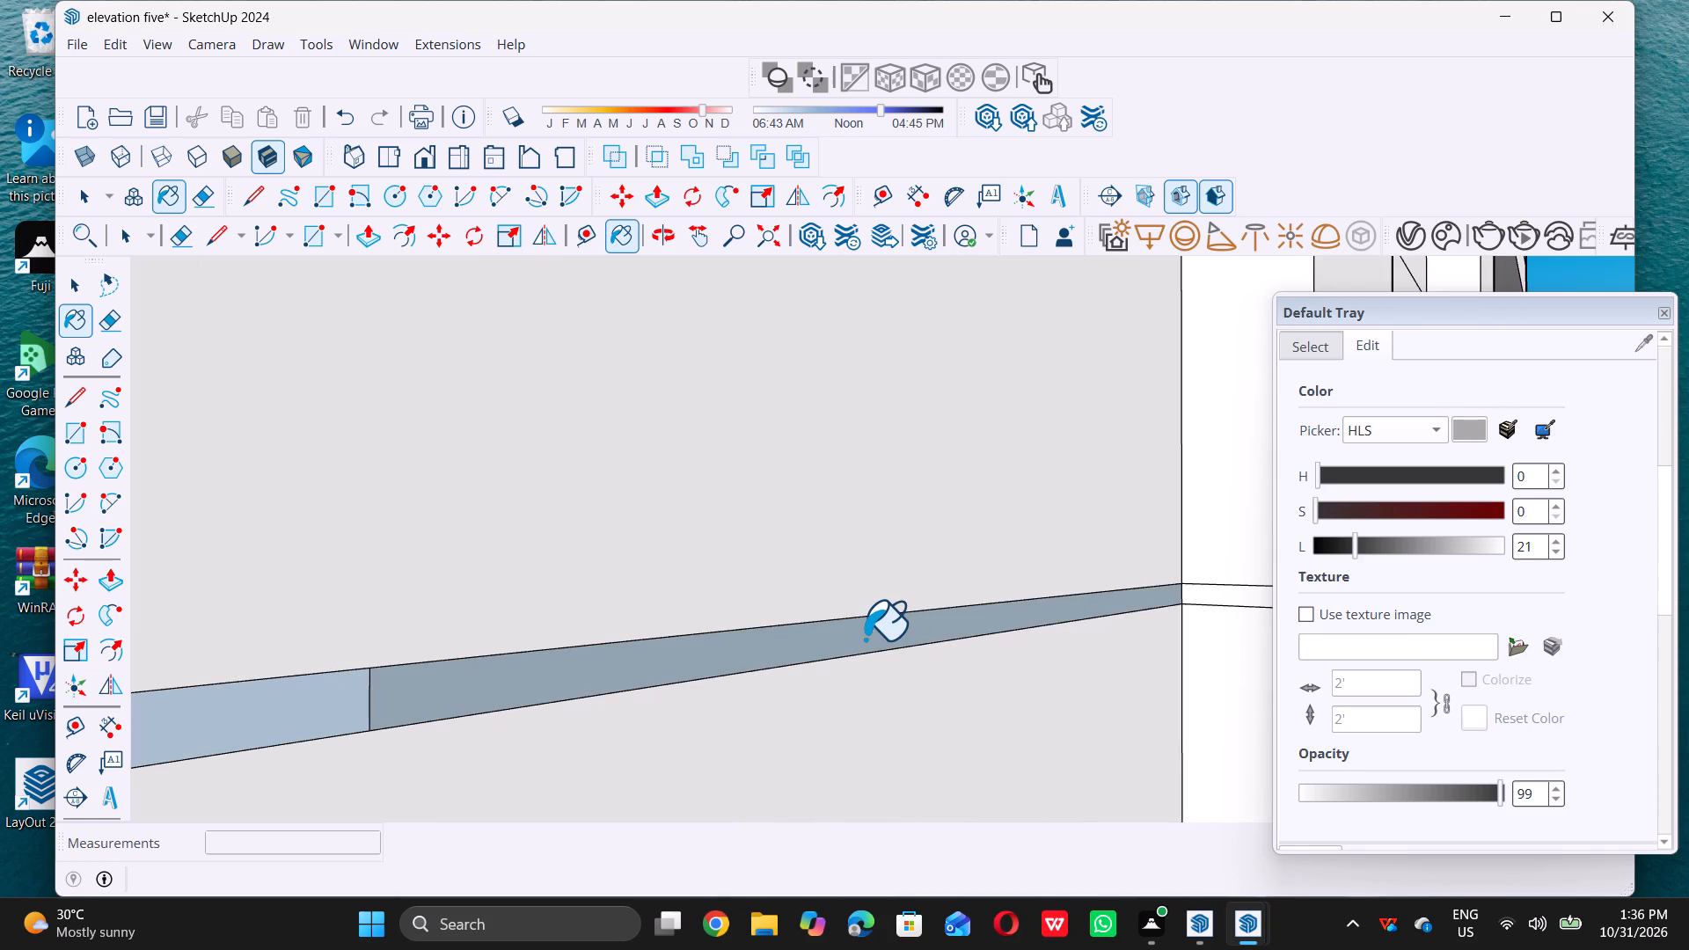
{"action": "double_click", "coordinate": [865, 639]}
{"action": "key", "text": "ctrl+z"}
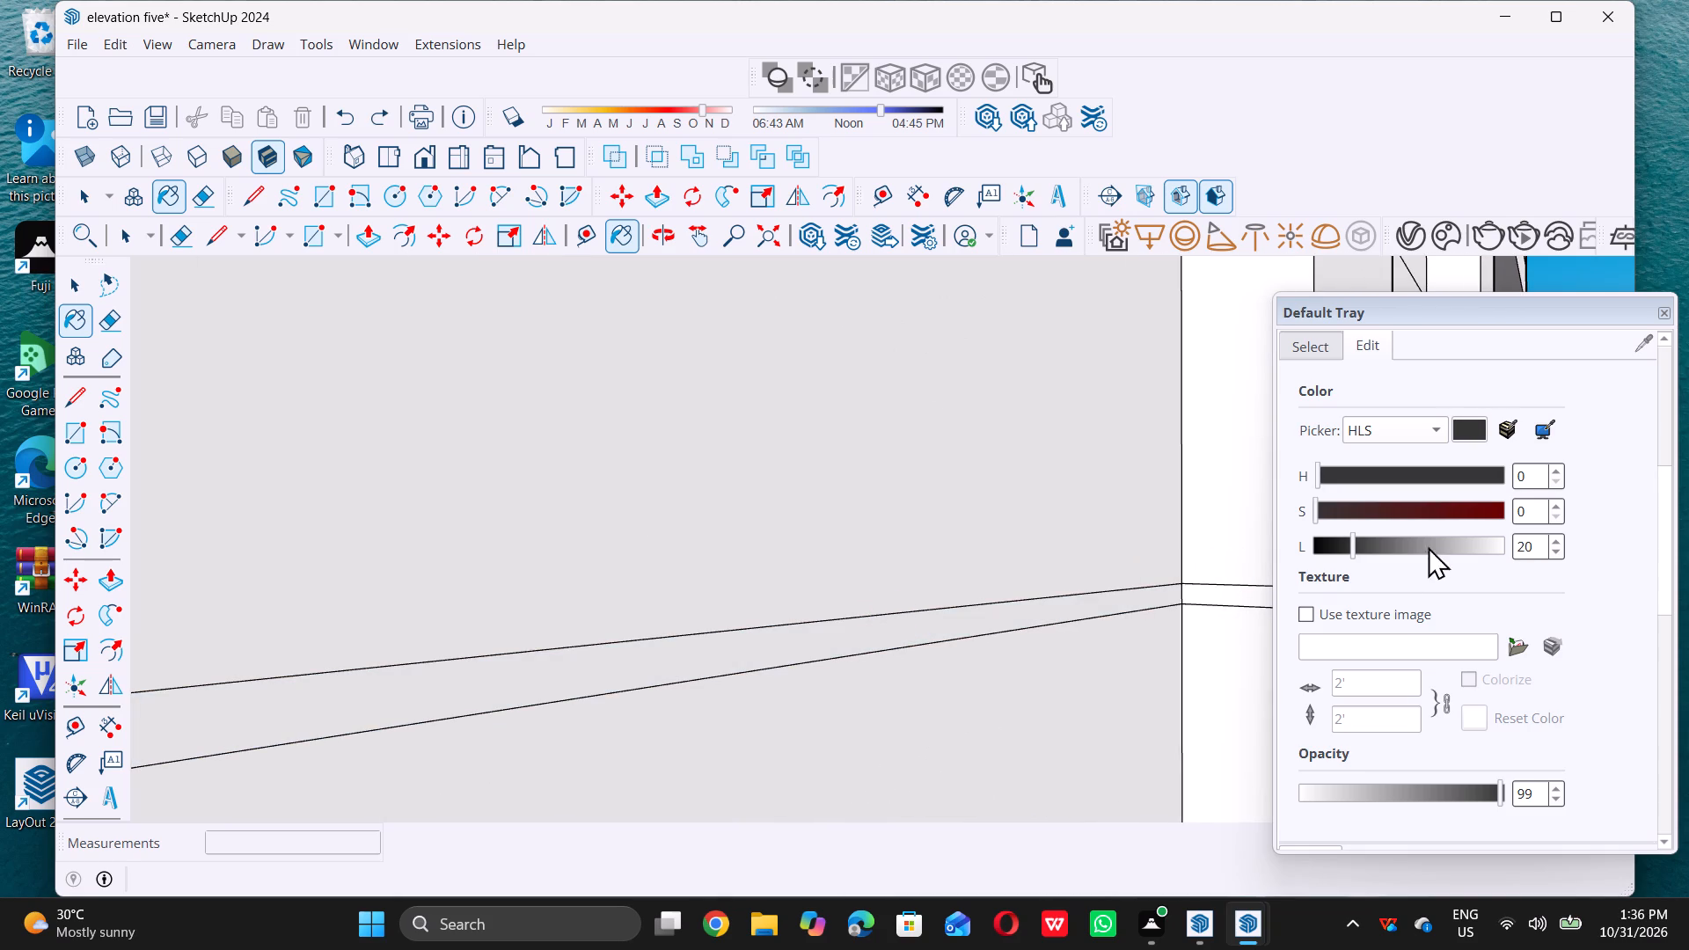
Choose black from the Colors-Named collection and paint the same lower-column siding groove with it.
{"action": "scroll", "coordinate": [1454, 523], "scroll_direction": "up", "scroll_amount": 6}
{"action": "scroll", "coordinate": [1540, 697], "scroll_direction": "down", "scroll_amount": 3}
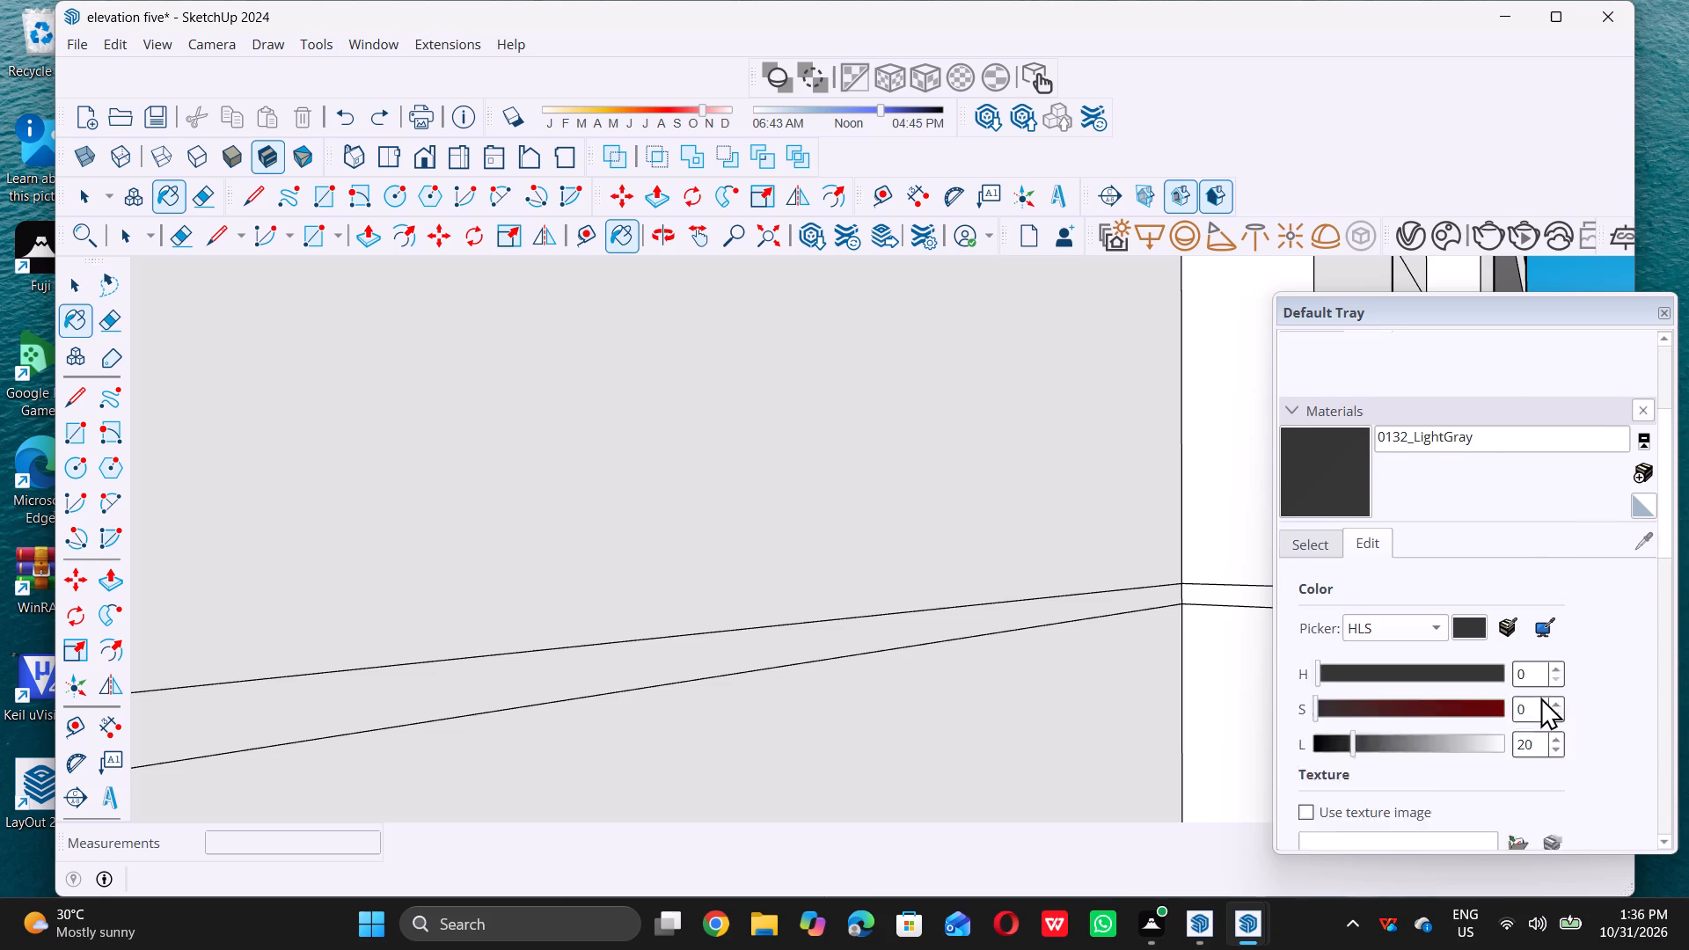
{"action": "scroll", "coordinate": [1540, 697], "scroll_direction": "down", "scroll_amount": 8}
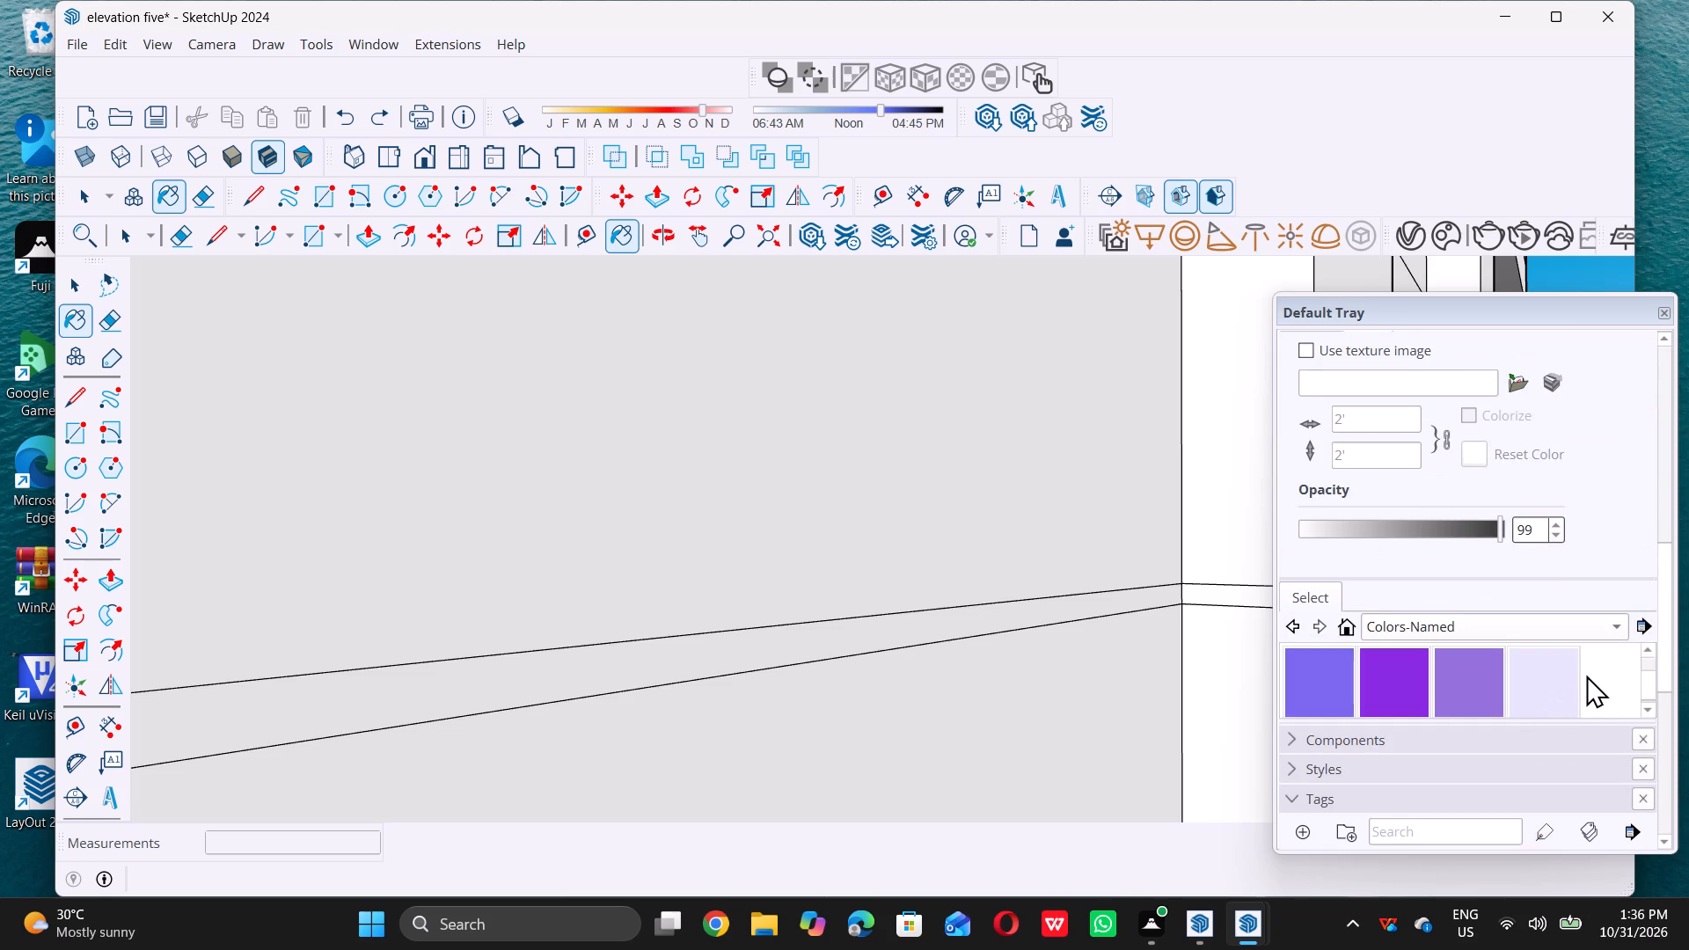
{"action": "scroll", "coordinate": [1586, 675], "scroll_direction": "down", "scroll_amount": 12}
{"action": "triple_click", "coordinate": [1298, 666]}
{"action": "left_click", "coordinate": [1297, 666]}
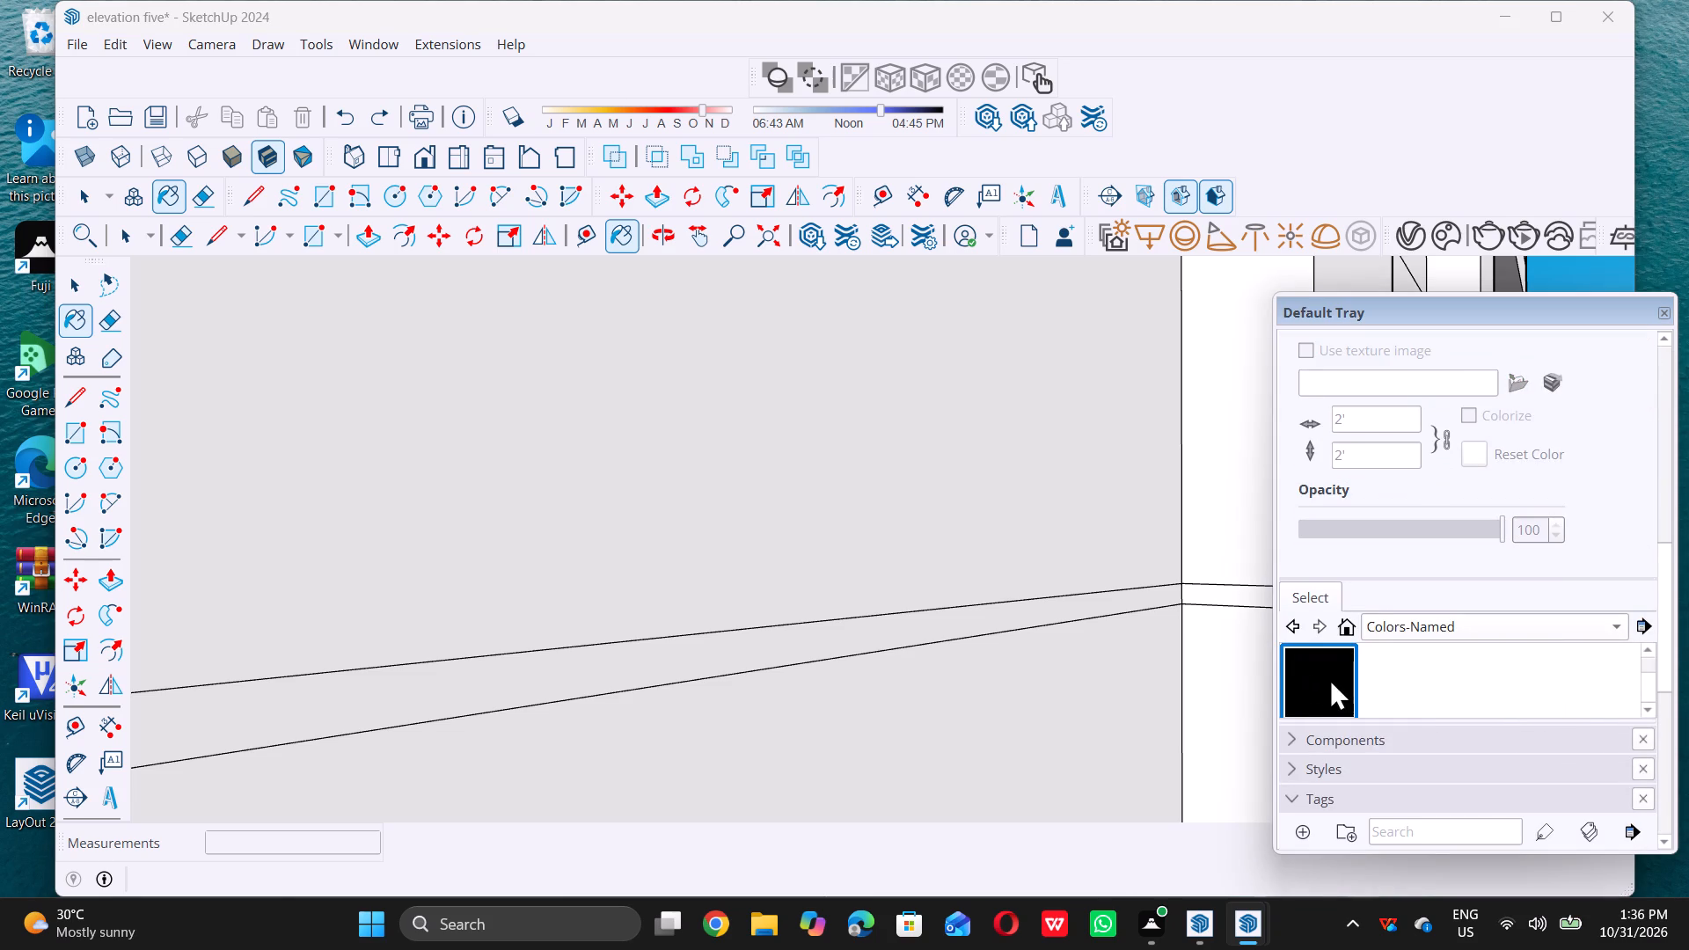
{"action": "double_click", "coordinate": [866, 628]}
{"action": "scroll", "coordinate": [880, 641], "scroll_direction": "down", "scroll_amount": 4}
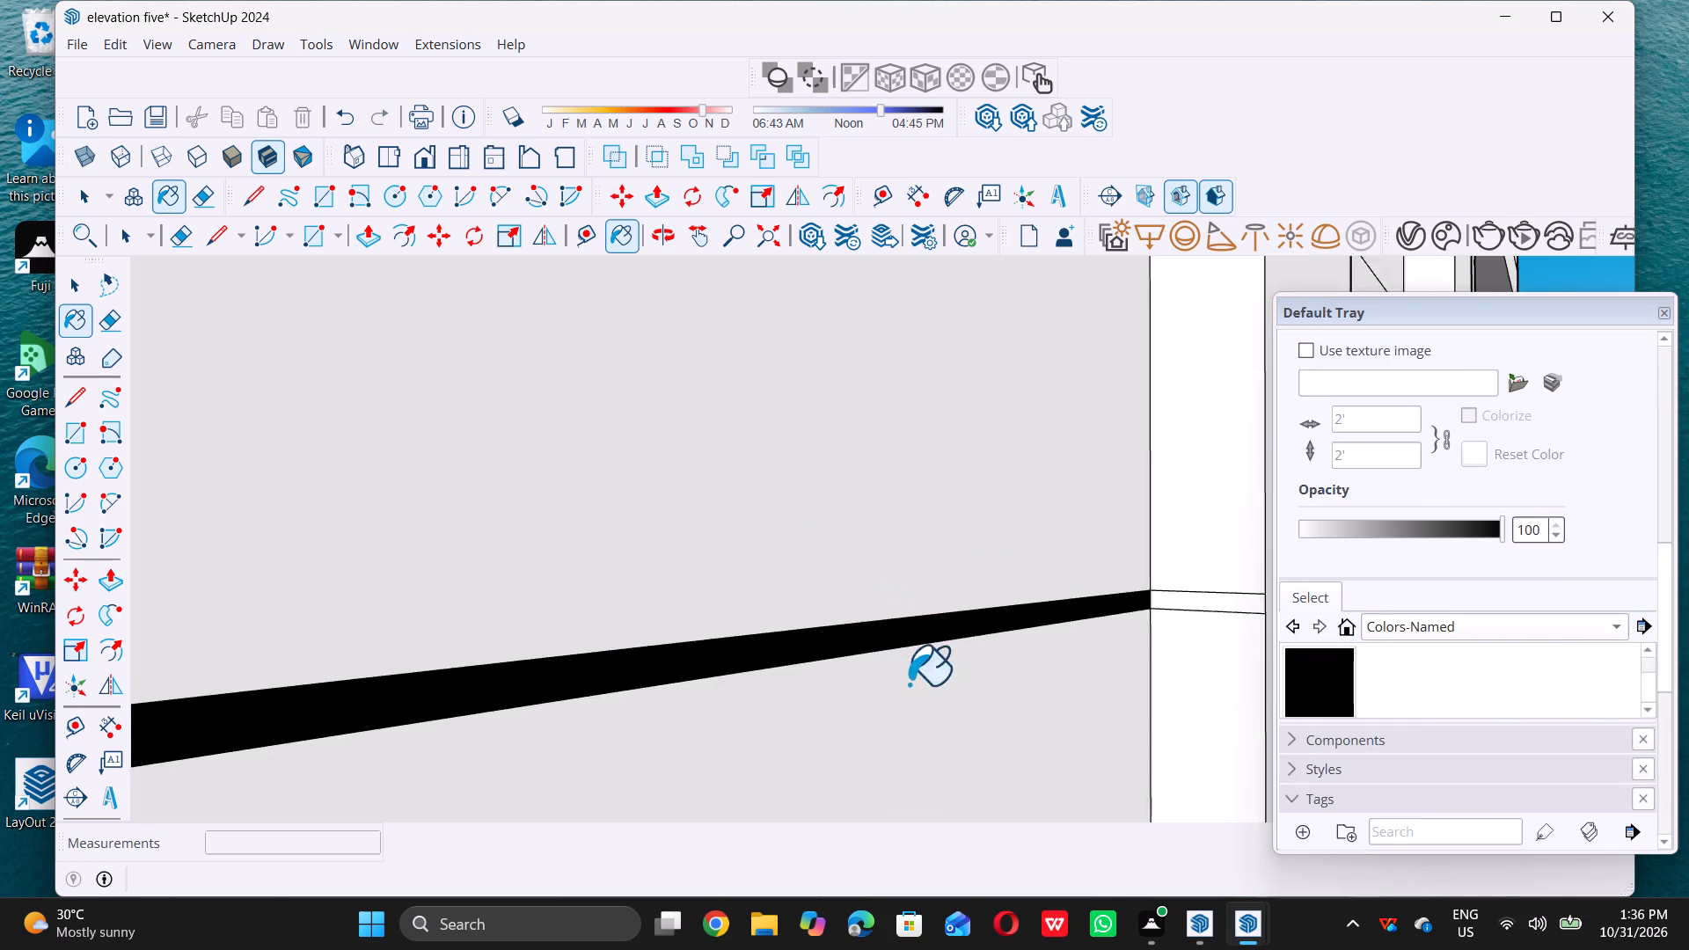
Paint the next three grooves up the narrow lower siding column black, ending just below the projecting ledge.
{"action": "scroll", "coordinate": [909, 683], "scroll_direction": "down", "scroll_amount": 11}
{"action": "scroll", "coordinate": [999, 407], "scroll_direction": "up", "scroll_amount": 5}
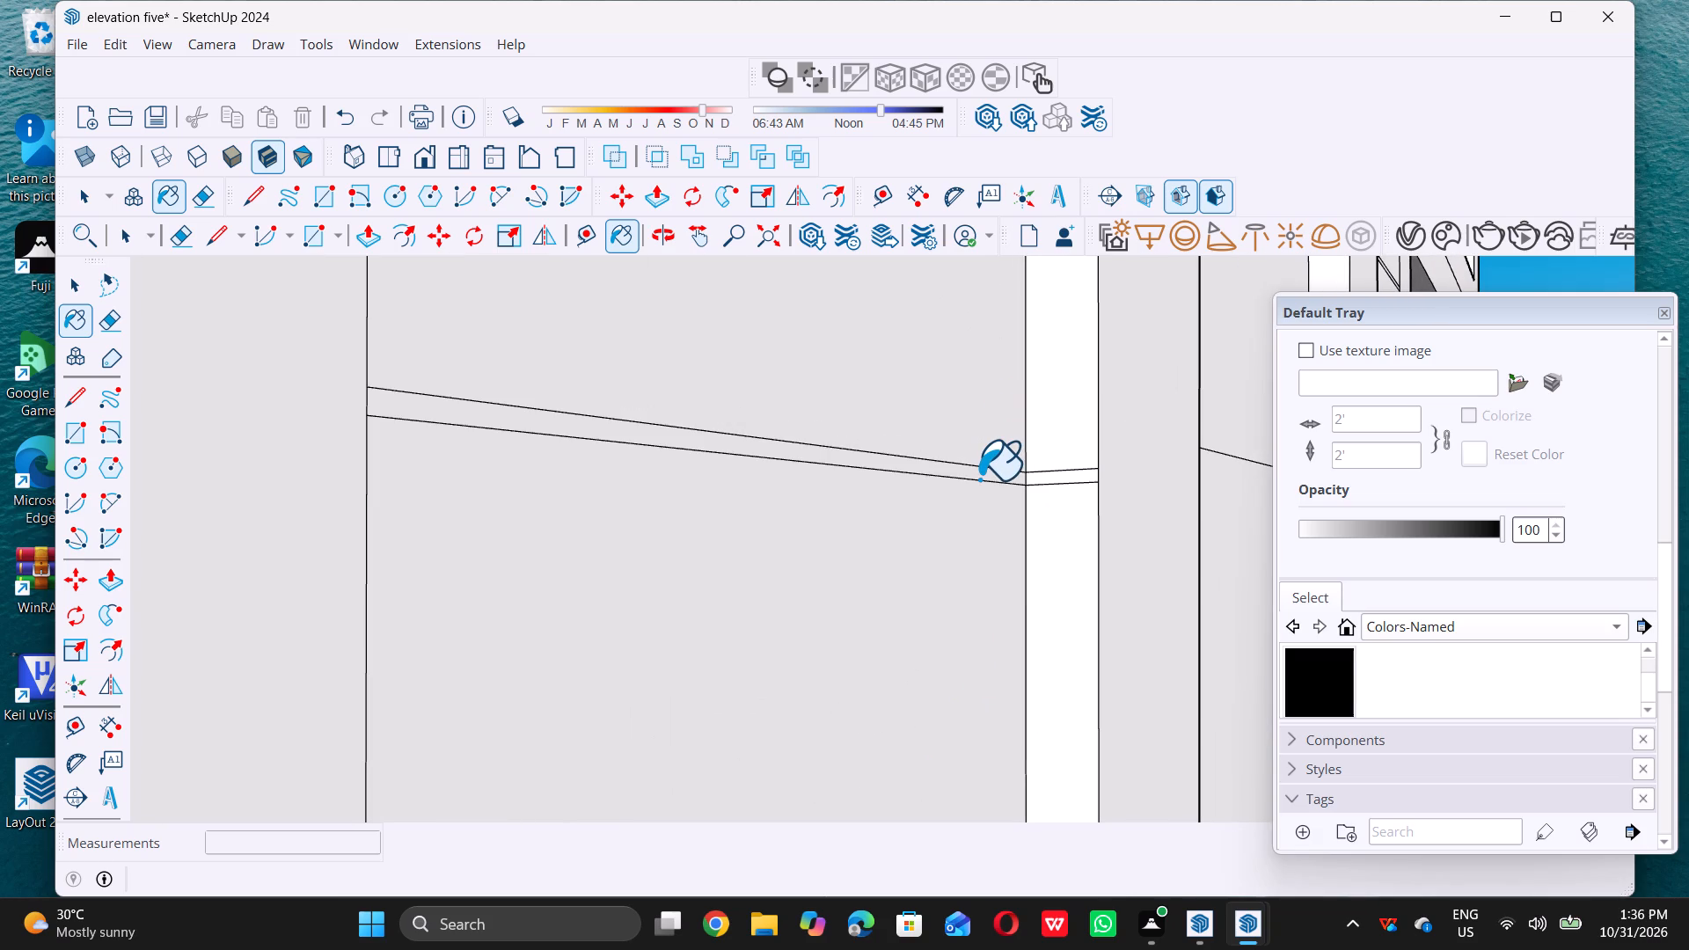
{"action": "left_click", "coordinate": [980, 473]}
{"action": "scroll", "coordinate": [888, 552], "scroll_direction": "down", "scroll_amount": 9}
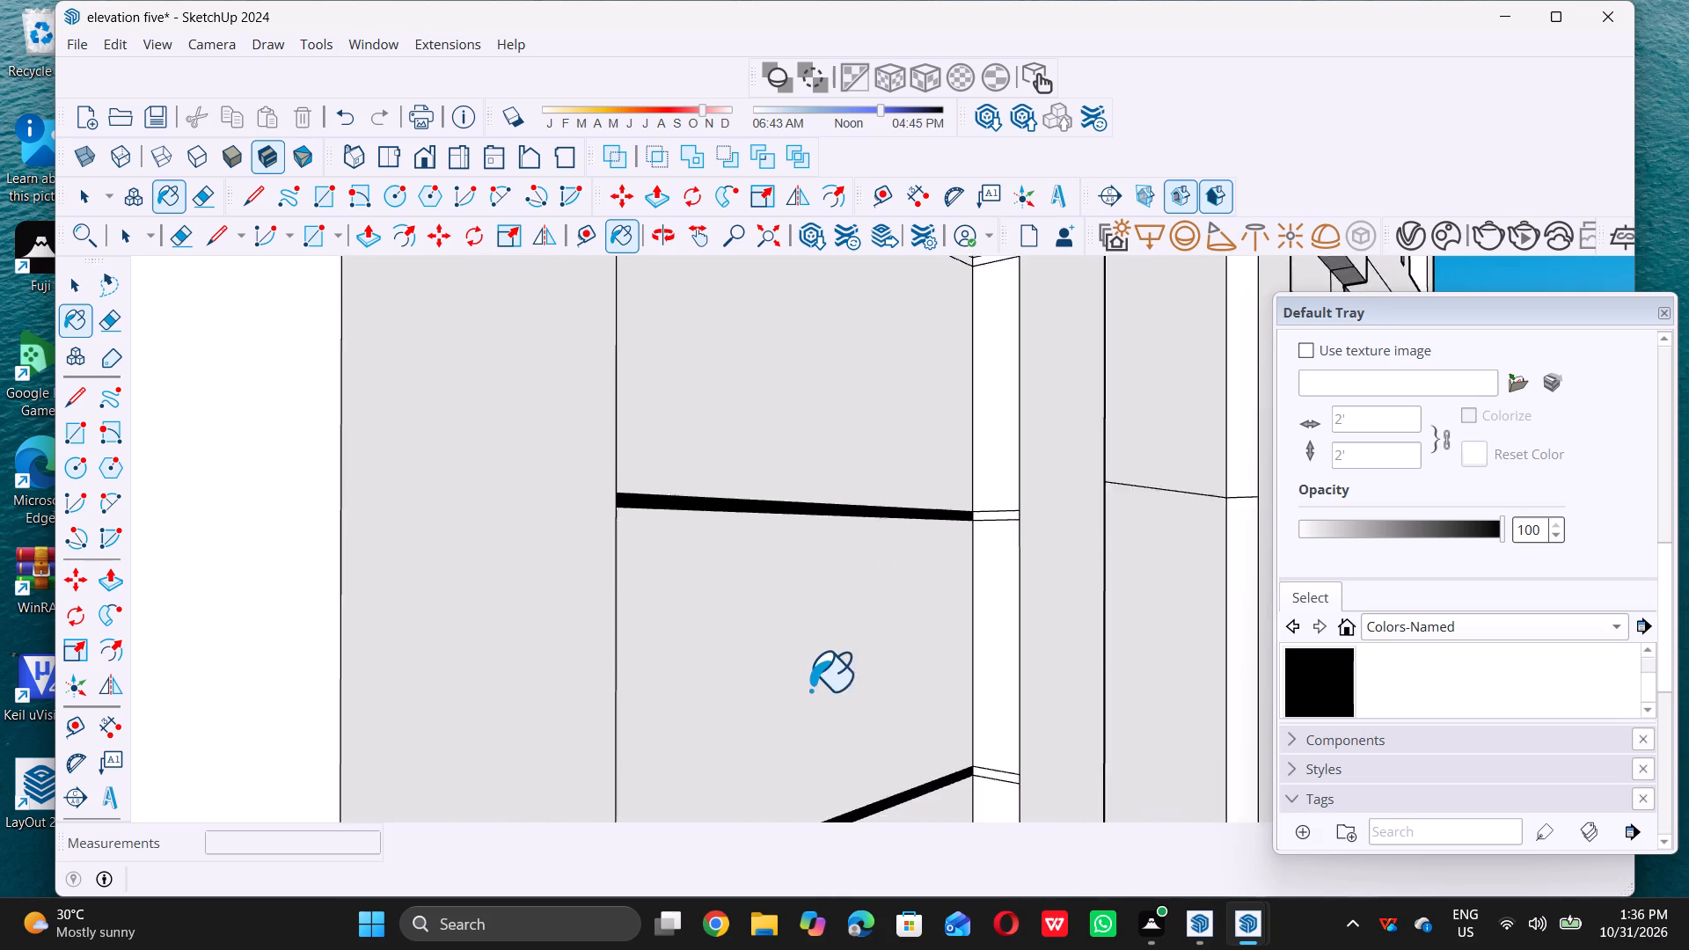
{"action": "scroll", "coordinate": [810, 690], "scroll_direction": "down", "scroll_amount": 9}
{"action": "scroll", "coordinate": [859, 508], "scroll_direction": "up", "scroll_amount": 13}
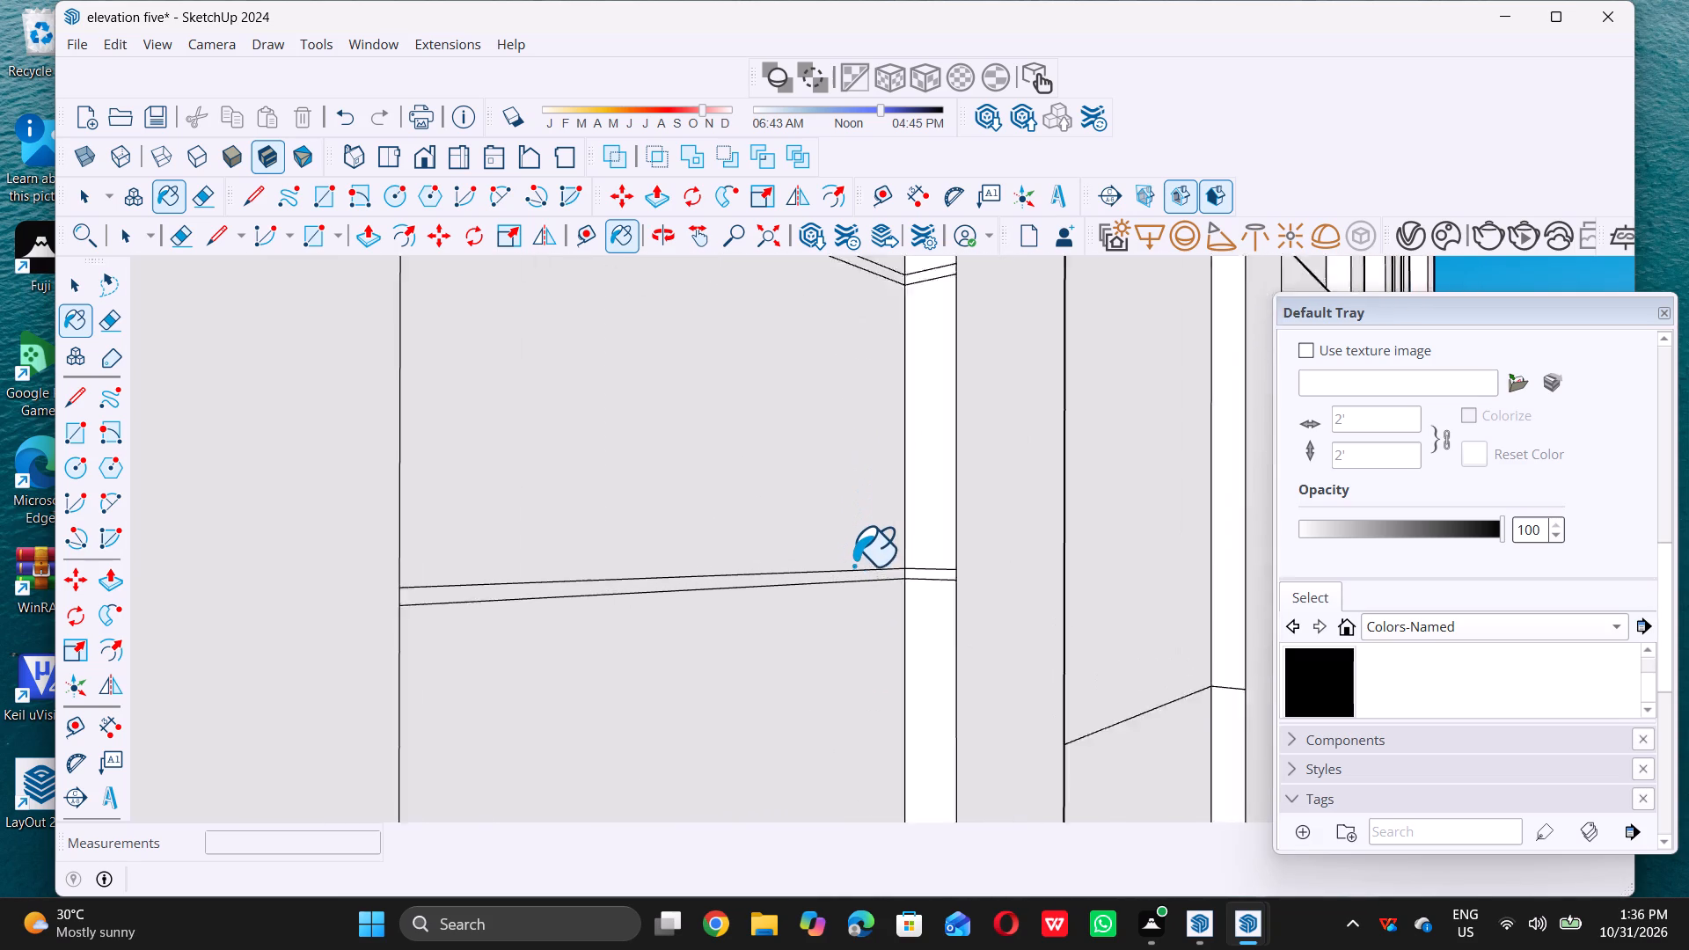
{"action": "scroll", "coordinate": [853, 565], "scroll_direction": "up", "scroll_amount": 2}
{"action": "left_click", "coordinate": [857, 580]}
{"action": "scroll", "coordinate": [856, 595], "scroll_direction": "down", "scroll_amount": 8}
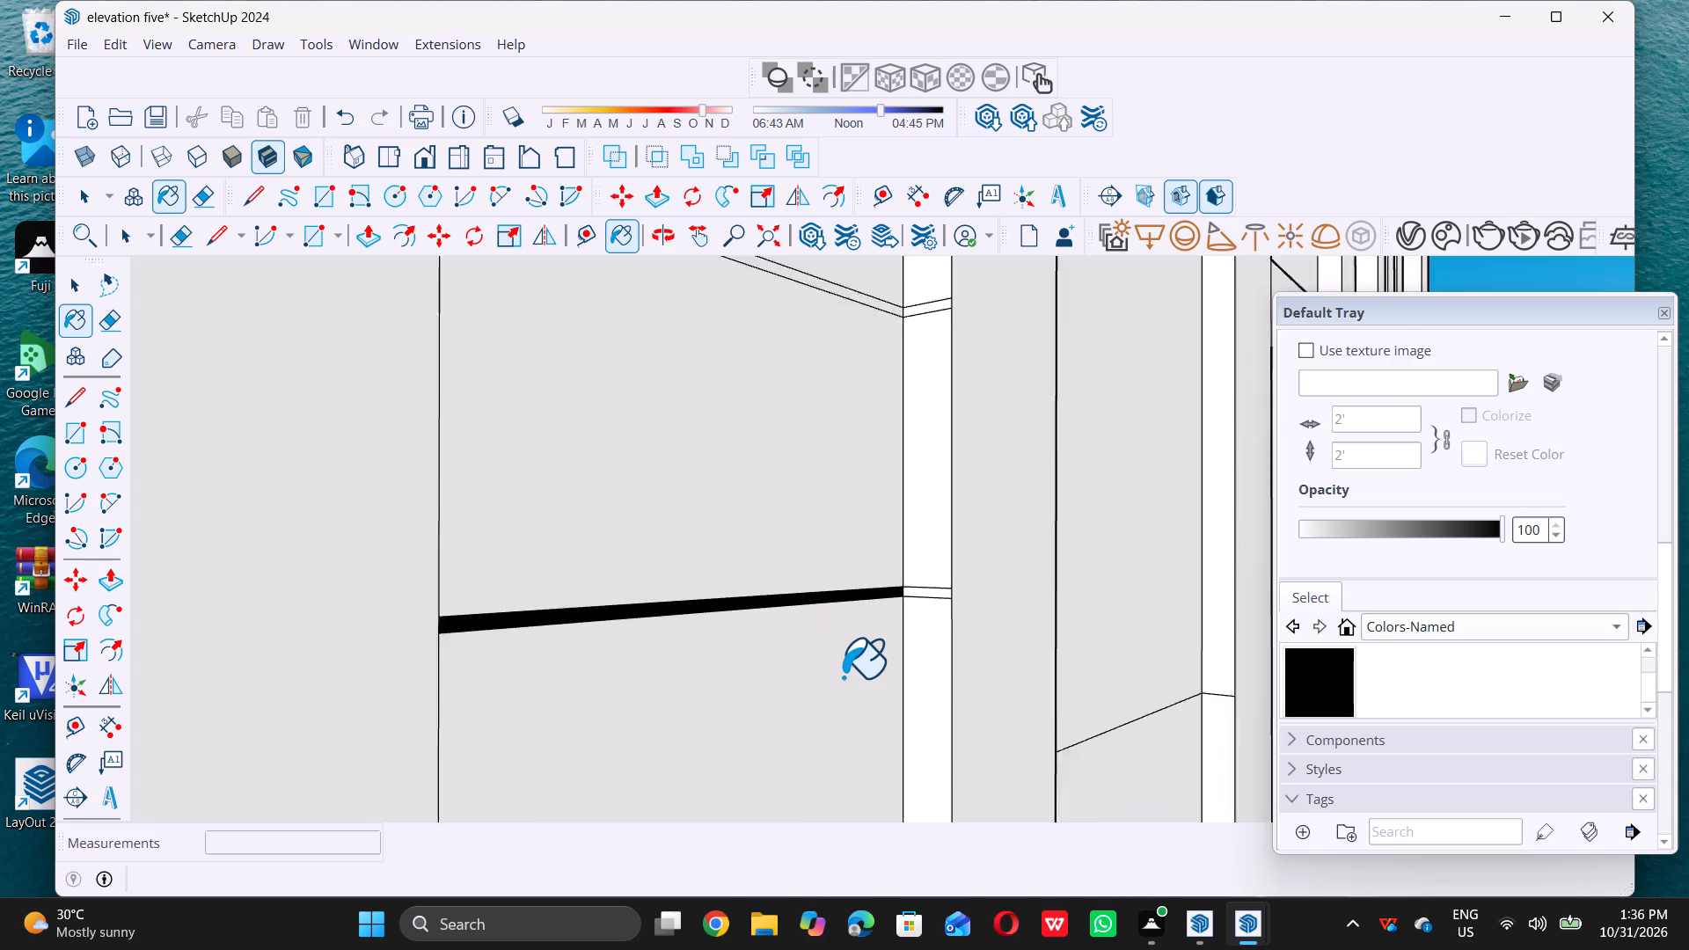
{"action": "scroll", "coordinate": [843, 676], "scroll_direction": "down", "scroll_amount": 9}
{"action": "scroll", "coordinate": [855, 501], "scroll_direction": "up", "scroll_amount": 11}
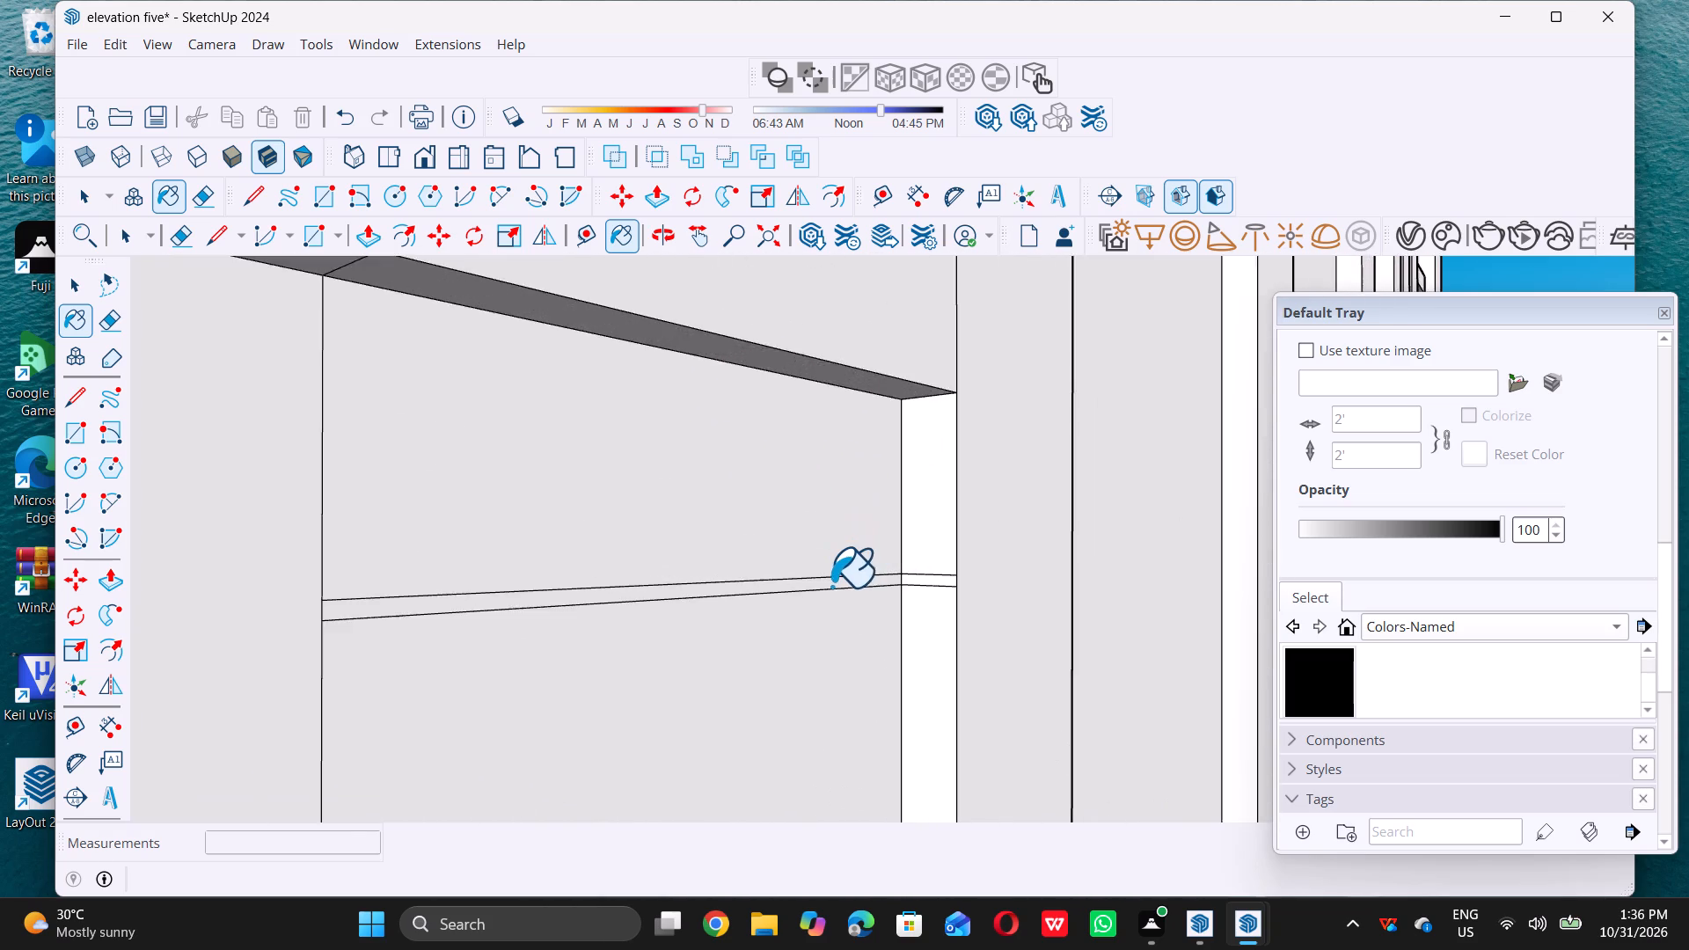
{"action": "scroll", "coordinate": [831, 595], "scroll_direction": "up", "scroll_amount": 6}
{"action": "left_click", "coordinate": [843, 567]}
{"action": "scroll", "coordinate": [814, 583], "scroll_direction": "down", "scroll_amount": 7}
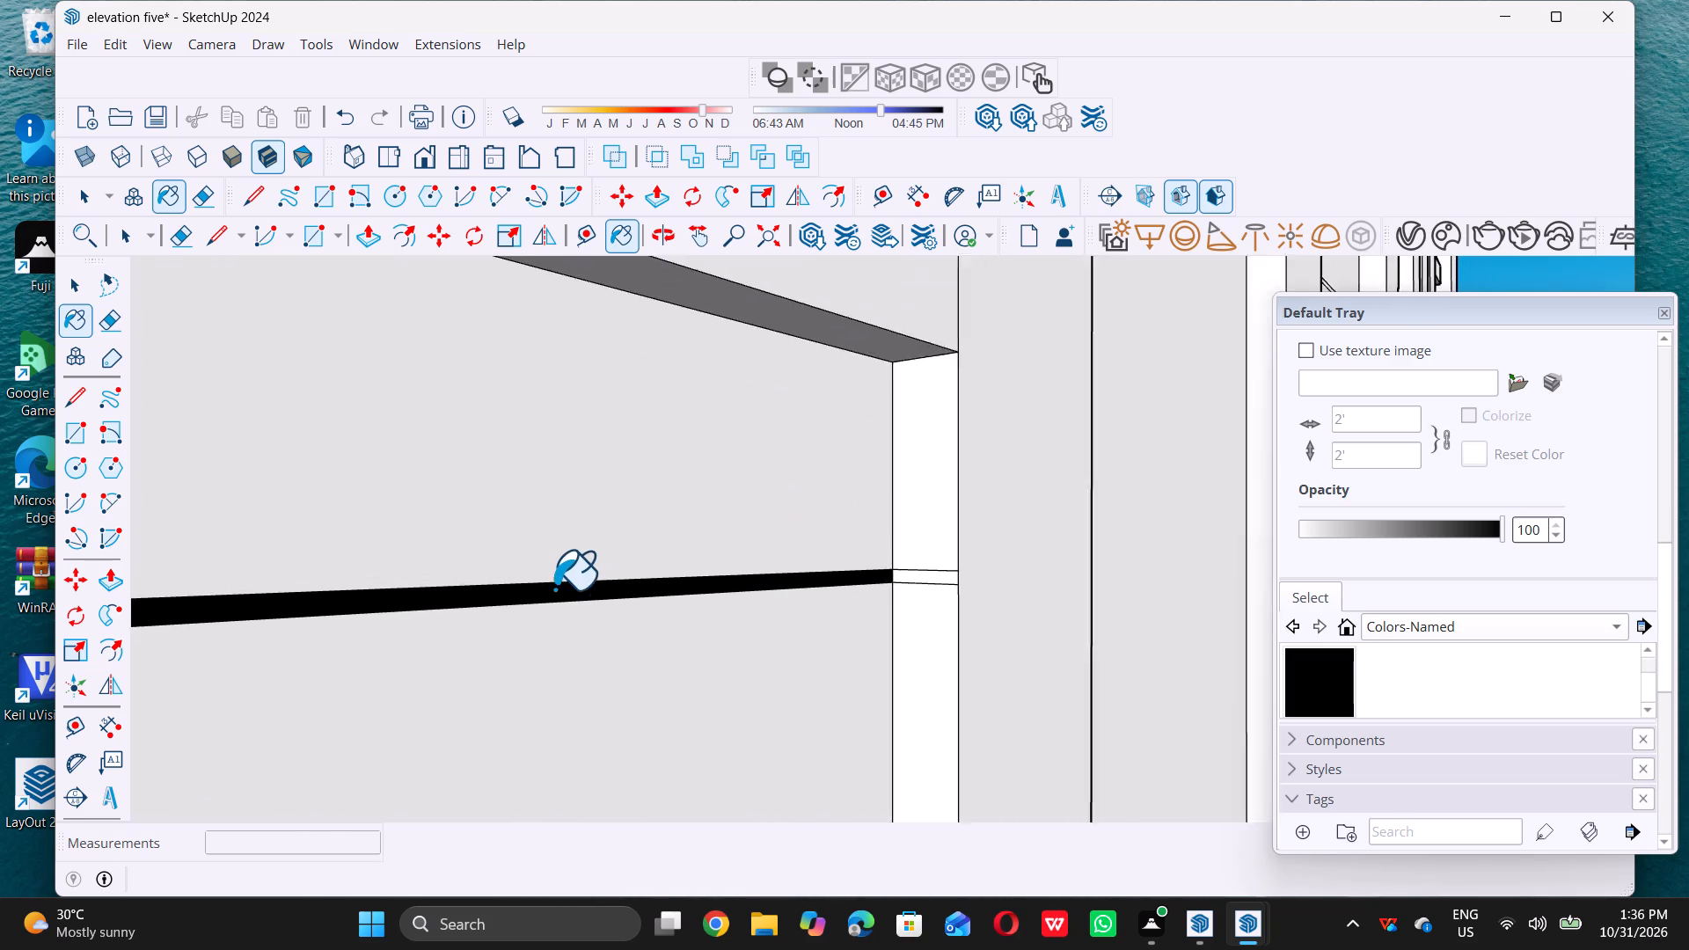
{"action": "scroll", "coordinate": [554, 588], "scroll_direction": "down", "scroll_amount": 13}
Paint the upper of the three unpainted grooves in the recessed siding above the ledge black.
{"action": "middle_click", "coordinate": [949, 480]}
{"action": "middle_click_drag", "start_coordinate": [949, 478], "coordinate": [706, 418]}
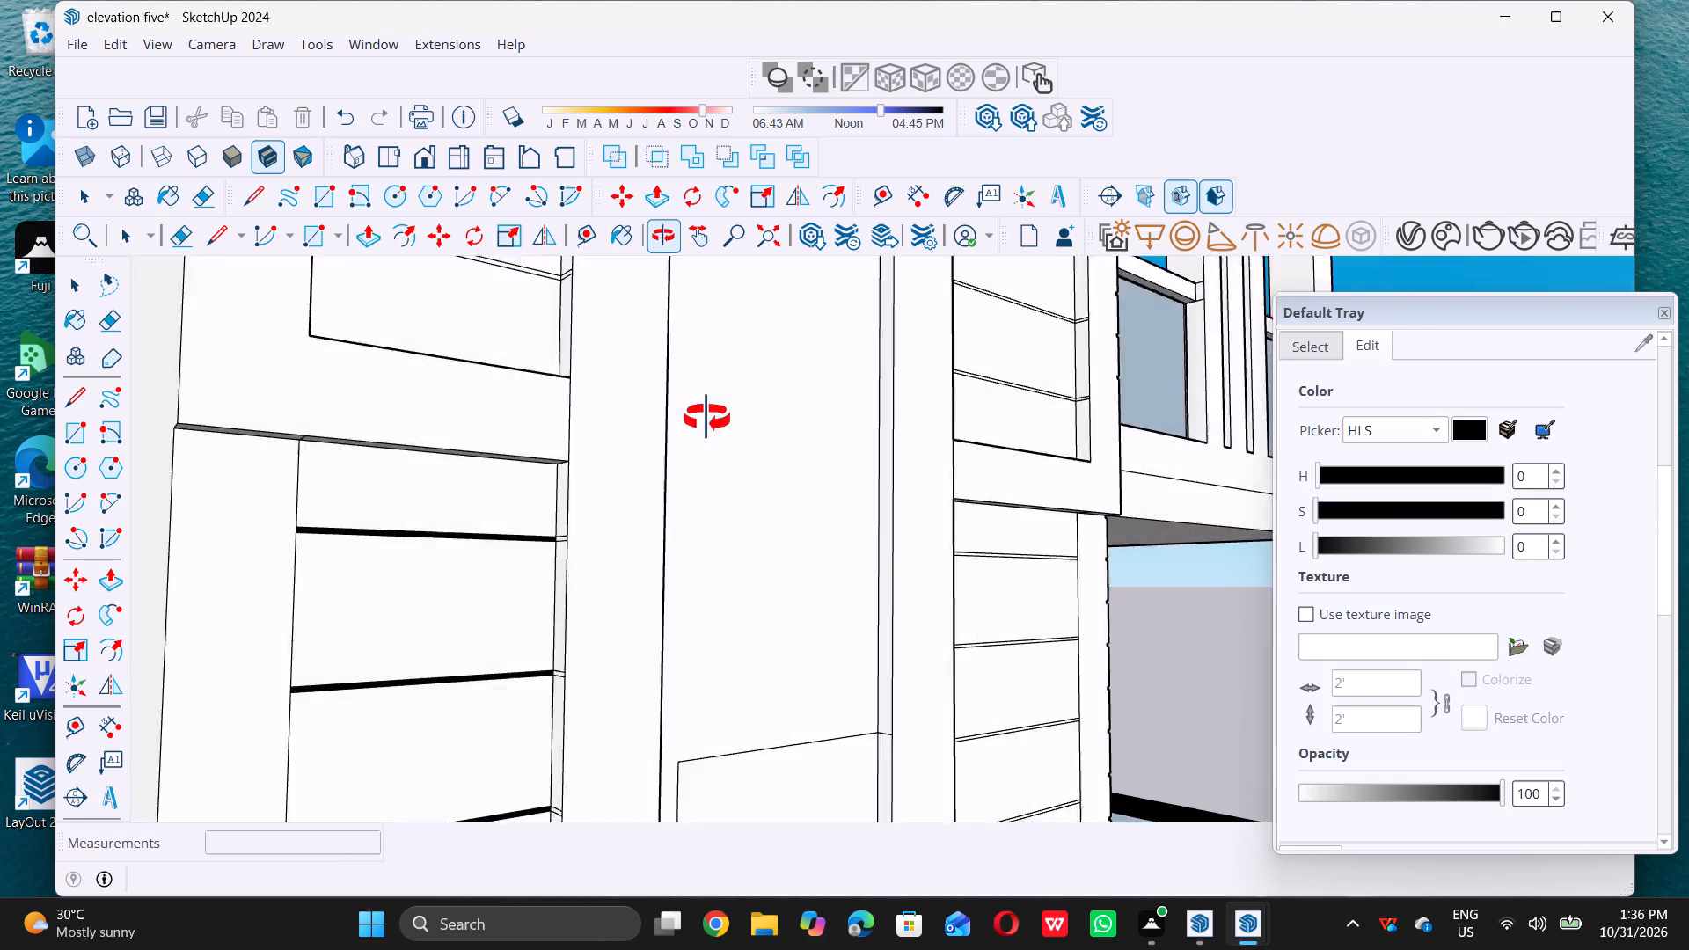
{"action": "middle_click_drag", "start_coordinate": [706, 418], "coordinate": [505, 380]}
{"action": "middle_click", "coordinate": [503, 380]}
{"action": "middle_click", "coordinate": [503, 380]}
{"action": "middle_click", "coordinate": [501, 380]}
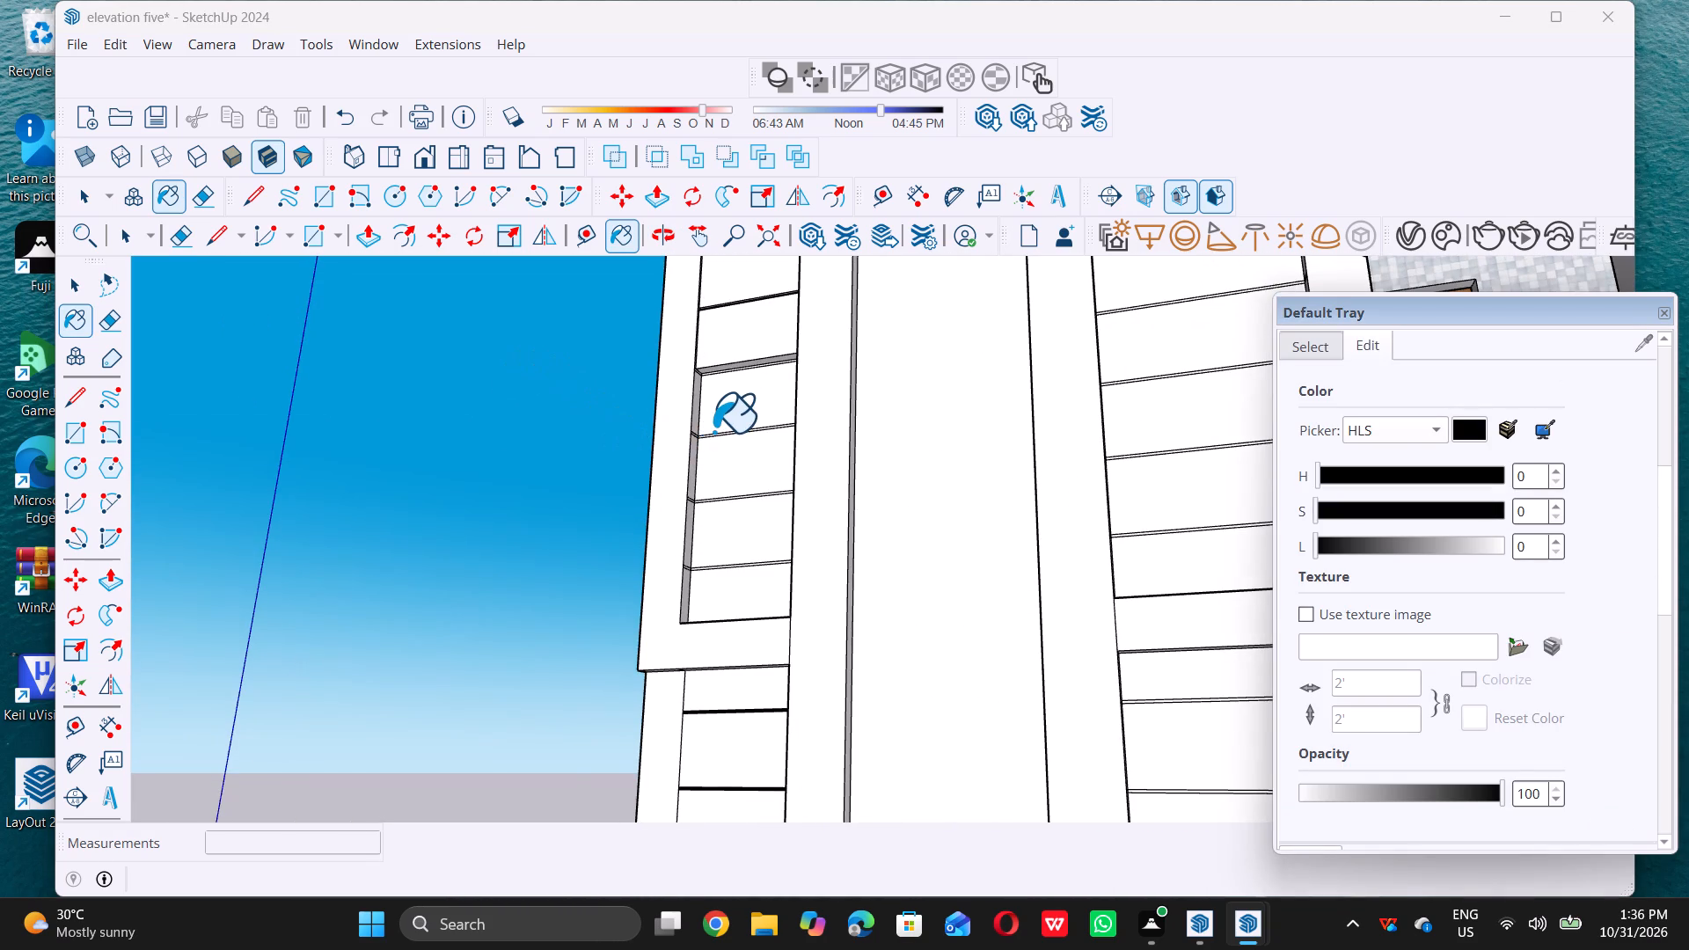
{"action": "scroll", "coordinate": [716, 428], "scroll_direction": "up", "scroll_amount": 16}
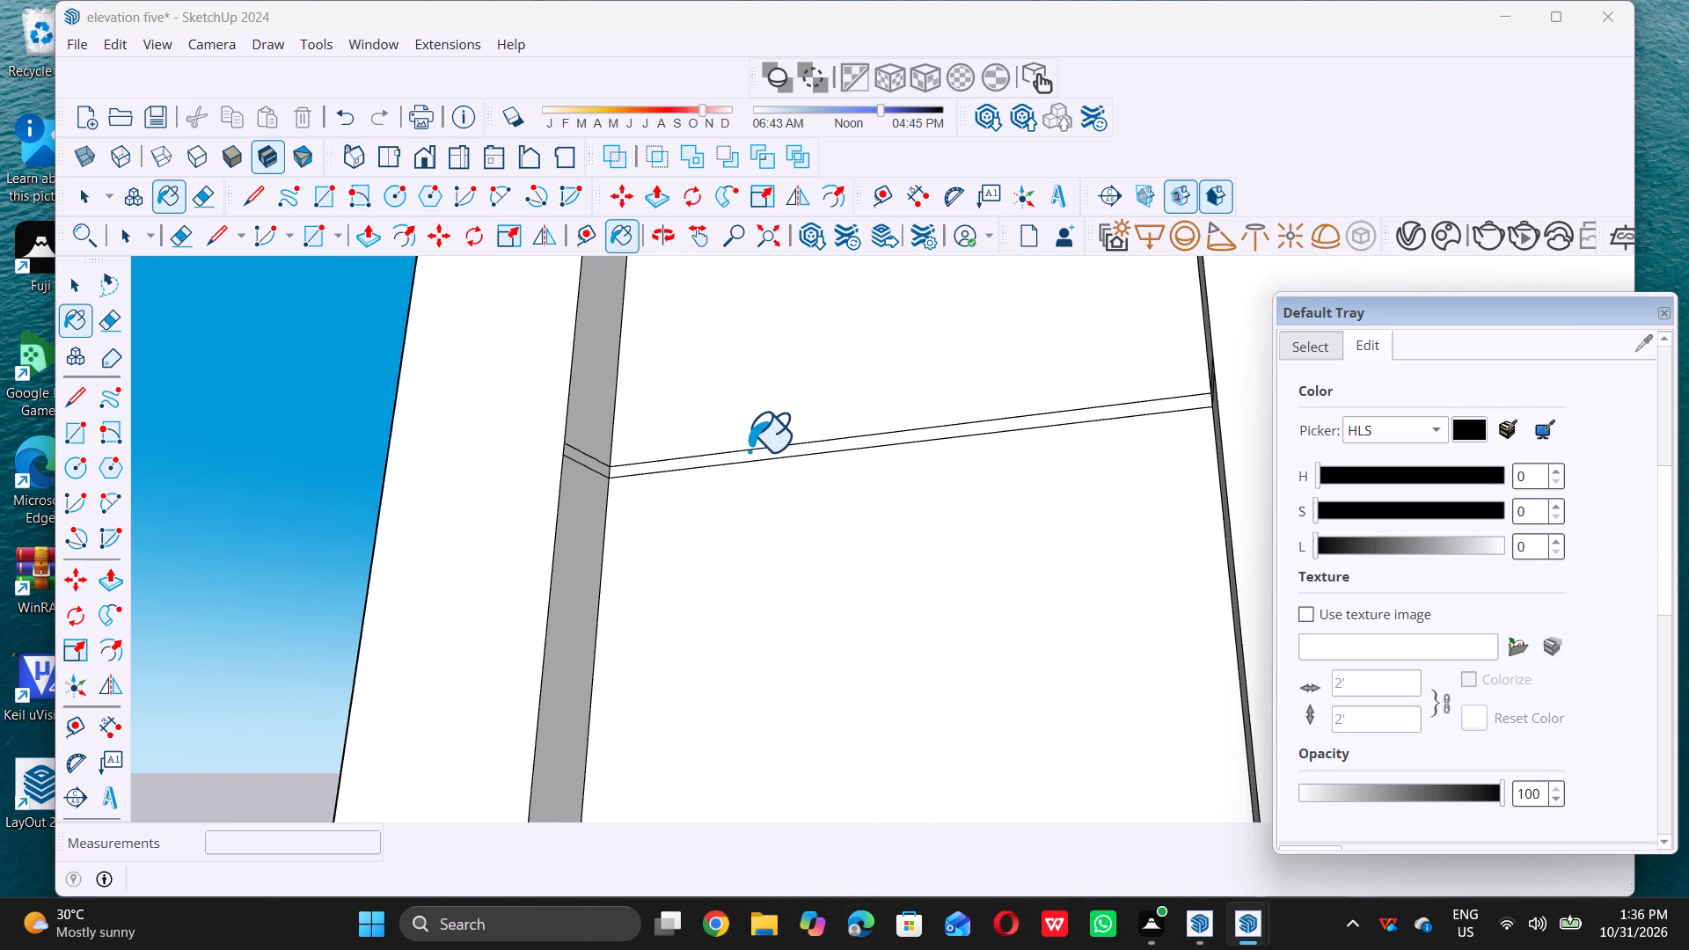
{"action": "double_click", "coordinate": [750, 449]}
{"action": "left_click", "coordinate": [751, 451]}
Paint the two remaining grooves below it in the recessed siding above the ledge black.
{"action": "scroll", "coordinate": [751, 451], "scroll_direction": "down", "scroll_amount": 9}
{"action": "scroll", "coordinate": [765, 640], "scroll_direction": "up", "scroll_amount": 8}
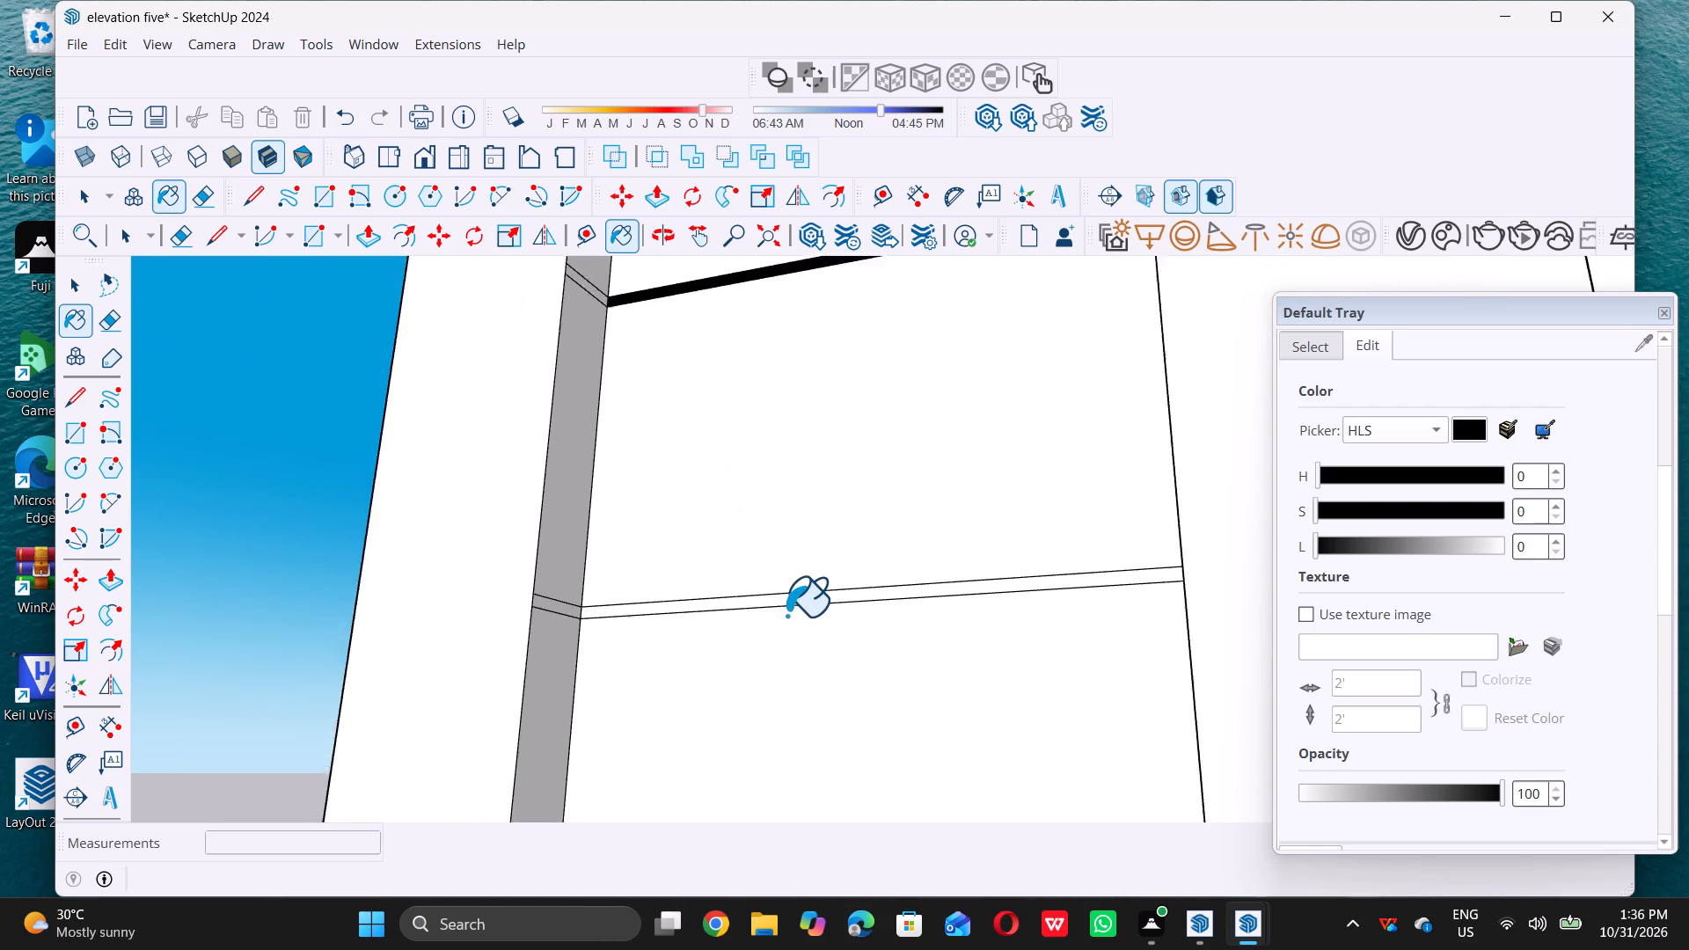
{"action": "scroll", "coordinate": [786, 615], "scroll_direction": "up", "scroll_amount": 4}
{"action": "double_click", "coordinate": [815, 588]}
{"action": "scroll", "coordinate": [815, 588], "scroll_direction": "down", "scroll_amount": 9}
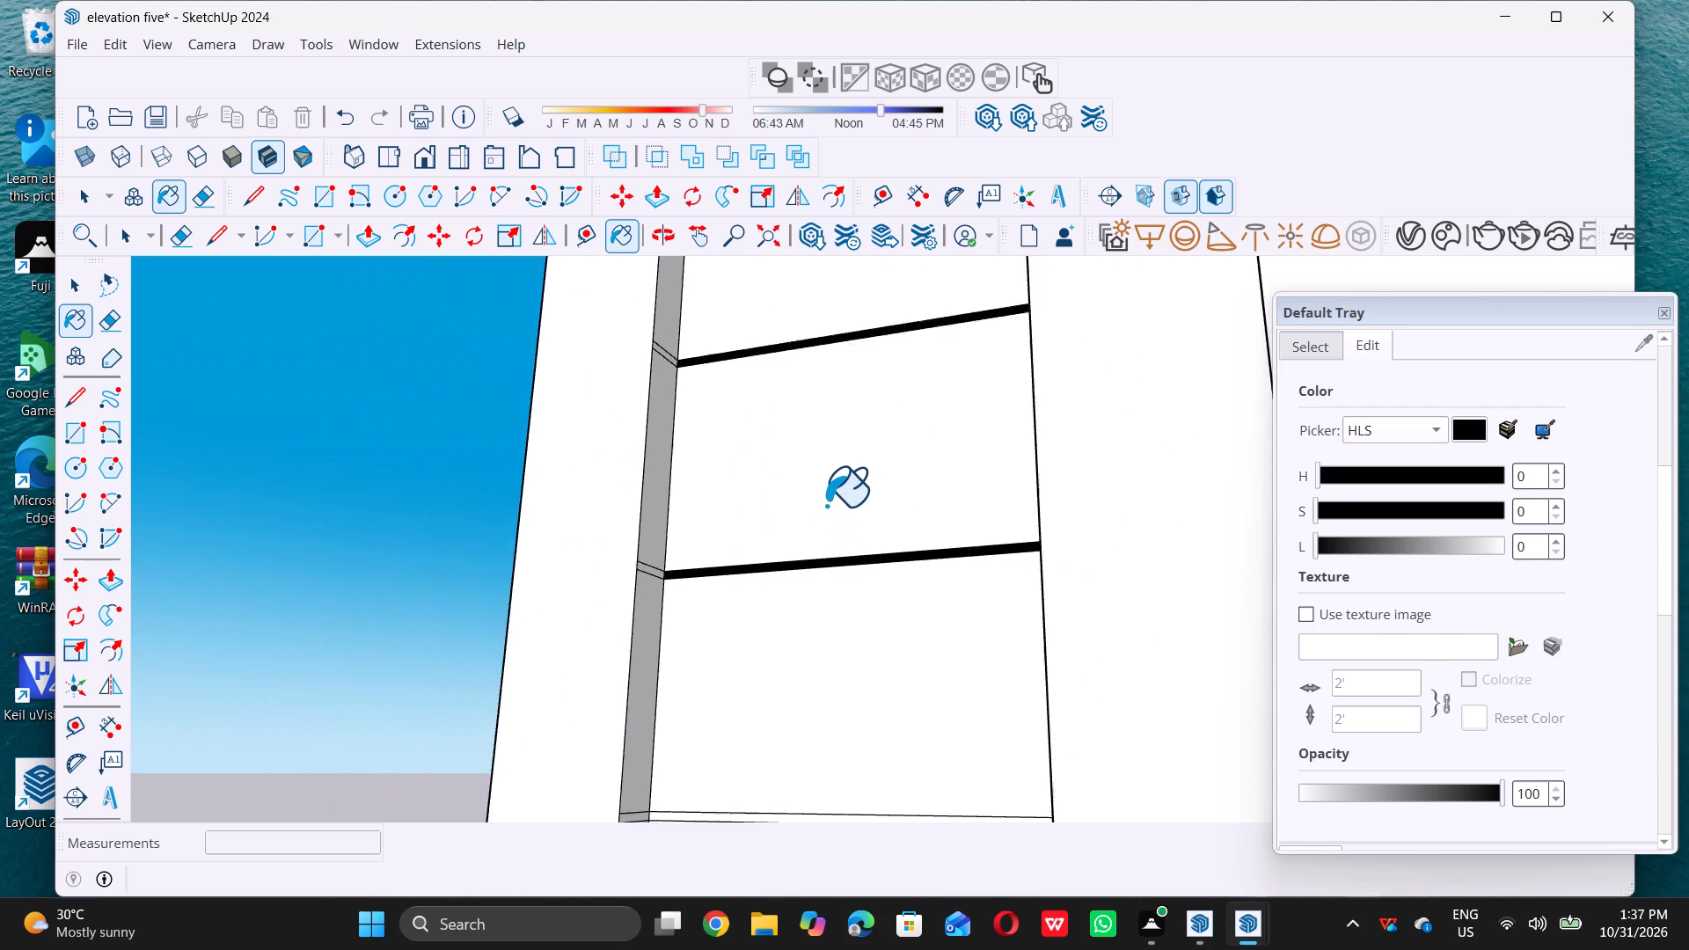
{"action": "scroll", "coordinate": [826, 505], "scroll_direction": "down", "scroll_amount": 6}
{"action": "scroll", "coordinate": [890, 706], "scroll_direction": "up", "scroll_amount": 6}
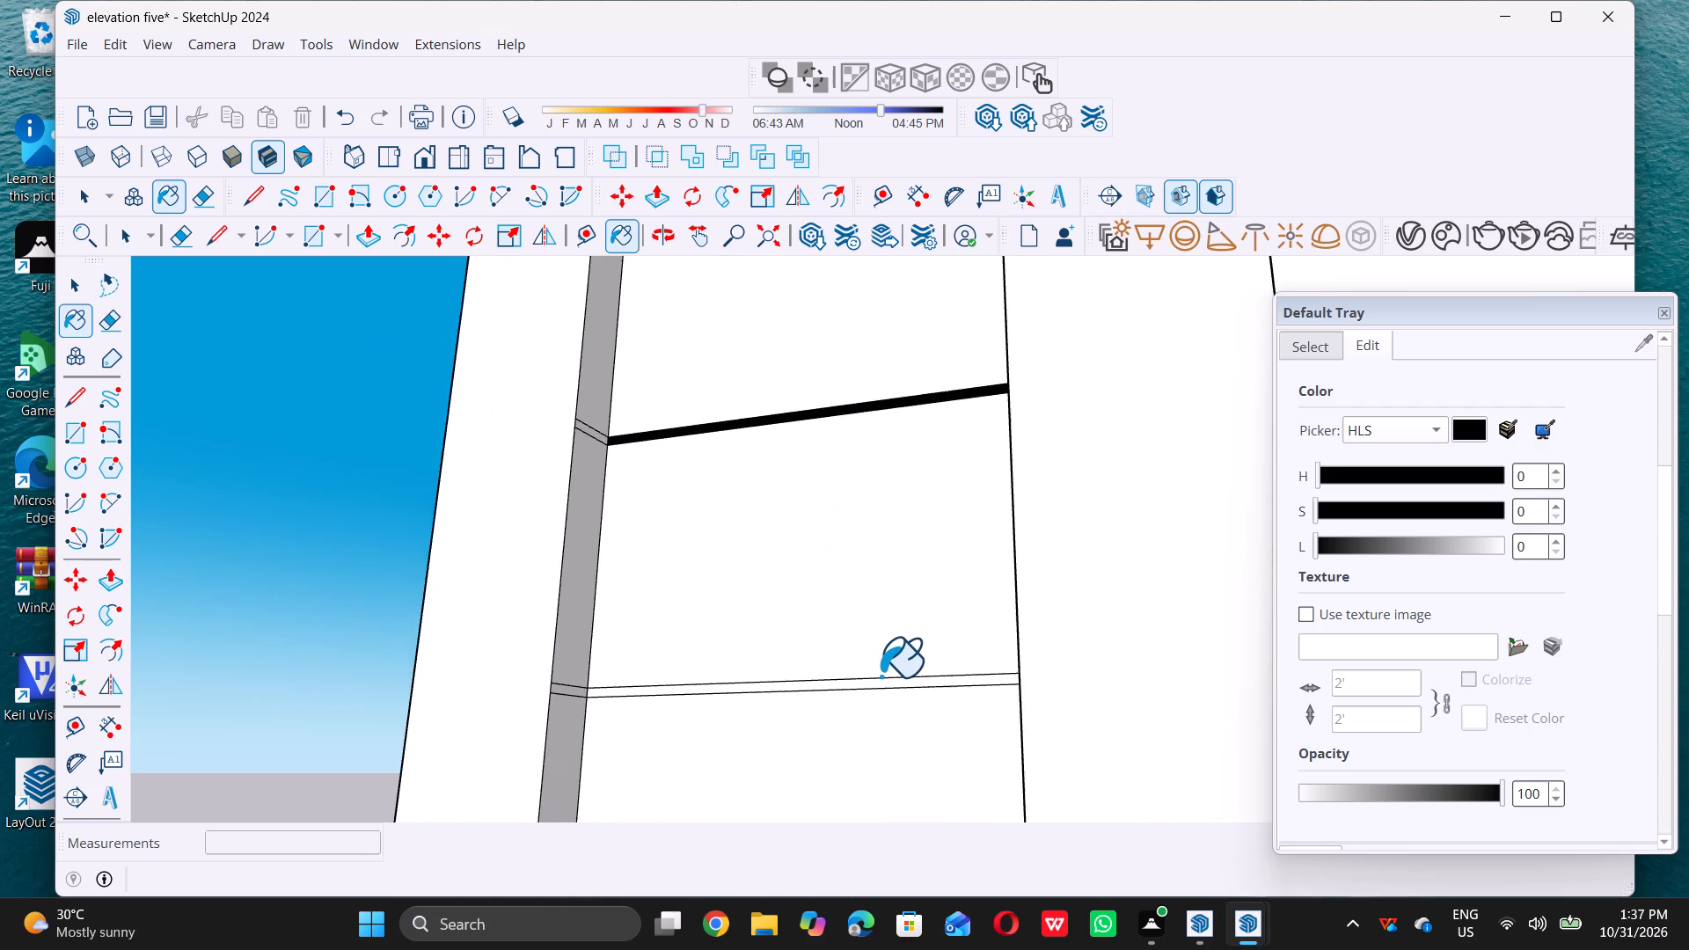
{"action": "scroll", "coordinate": [879, 673], "scroll_direction": "up", "scroll_amount": 7}
{"action": "left_click", "coordinate": [883, 685]}
{"action": "scroll", "coordinate": [882, 691], "scroll_direction": "down", "scroll_amount": 3}
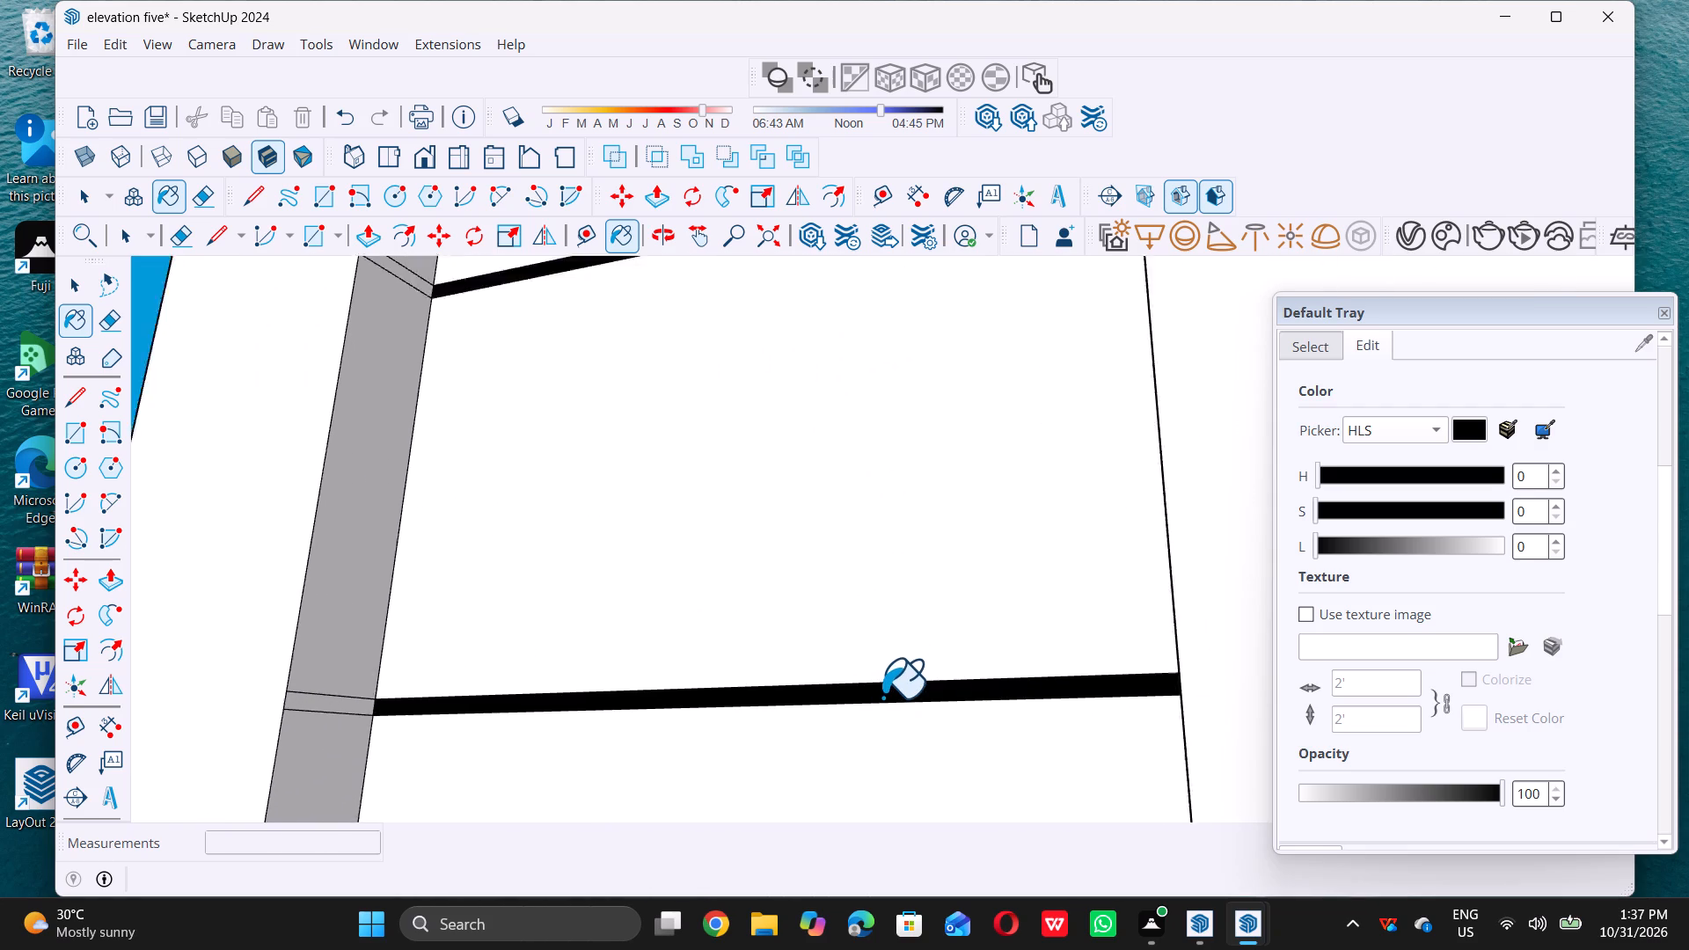
{"action": "scroll", "coordinate": [882, 697], "scroll_direction": "down", "scroll_amount": 19}
{"action": "scroll", "coordinate": [808, 540], "scroll_direction": "down", "scroll_amount": 2}
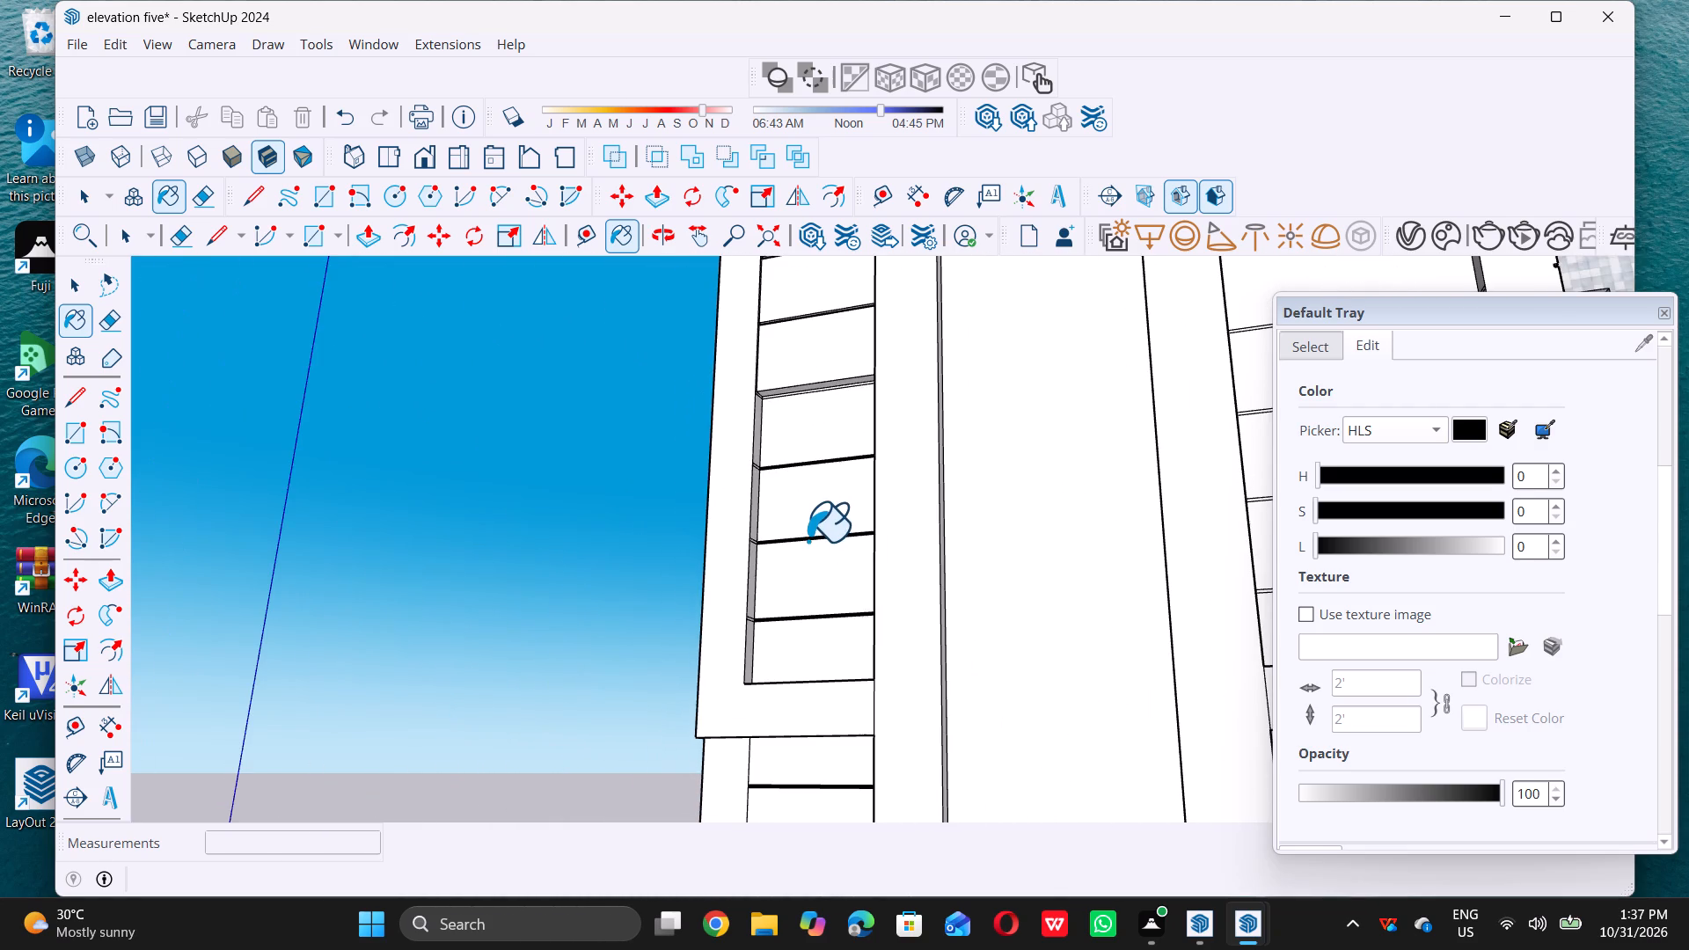
Paint the lowest groove of the wider siding column across the tall central panel black, above the ledge.
{"action": "scroll", "coordinate": [808, 540], "scroll_direction": "down", "scroll_amount": 4}
{"action": "middle_click_drag", "start_coordinate": [802, 546], "coordinate": [774, 650]}
{"action": "middle_click", "coordinate": [774, 650]}
{"action": "scroll", "coordinate": [1127, 621], "scroll_direction": "up", "scroll_amount": 3}
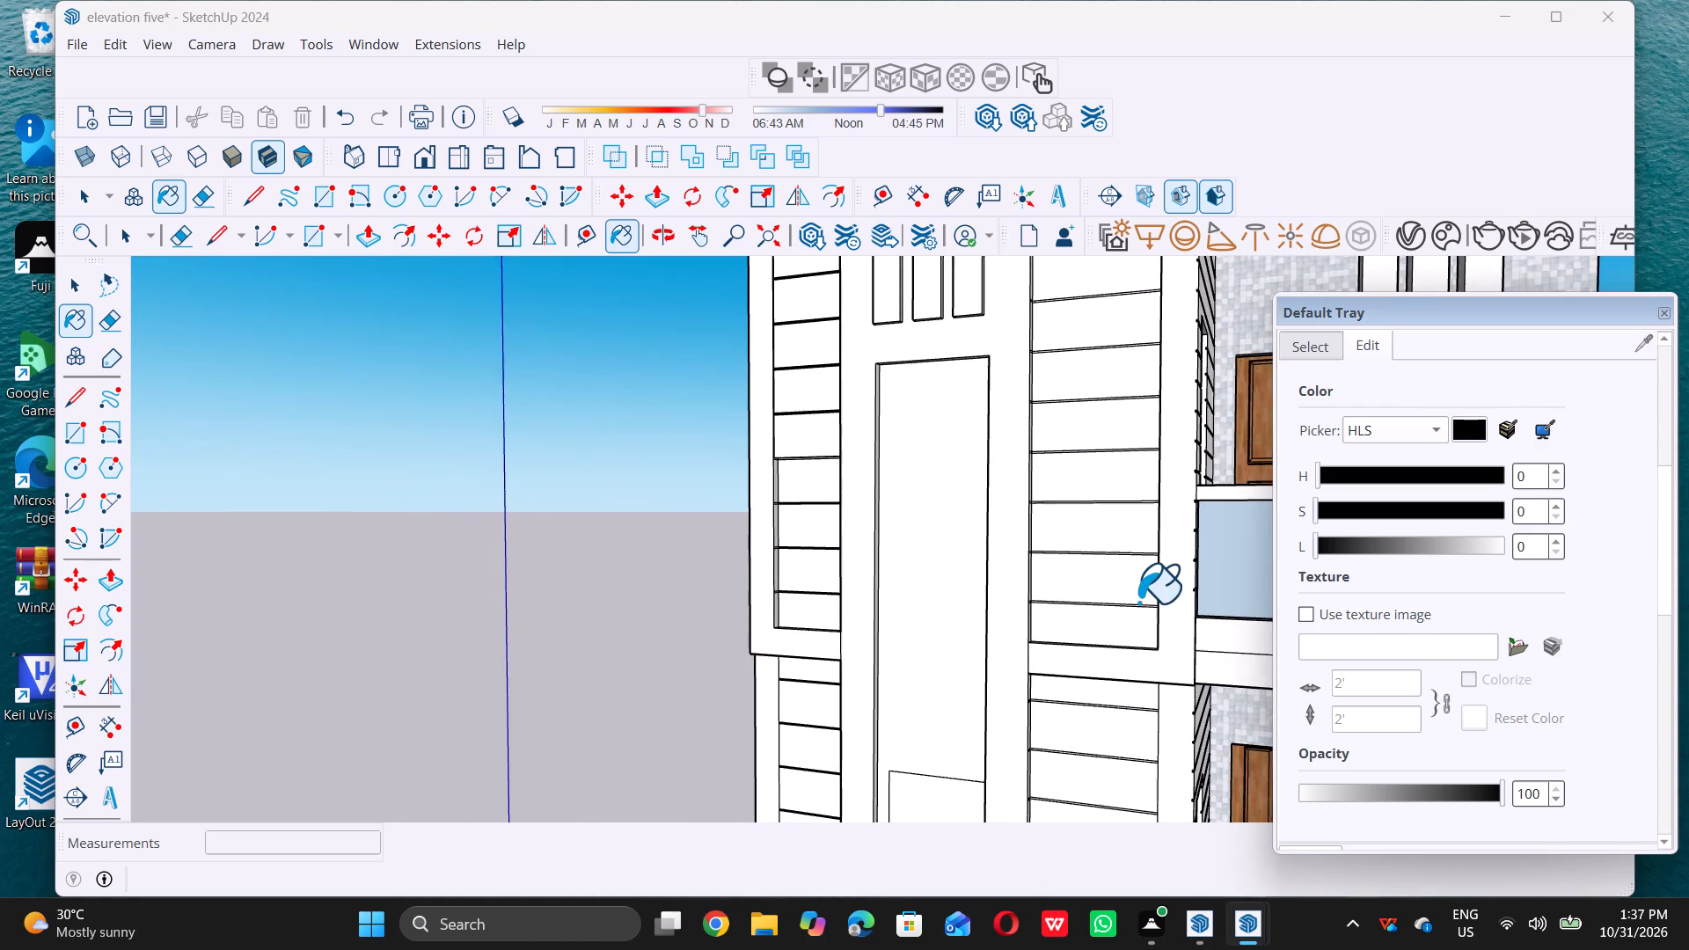
{"action": "scroll", "coordinate": [1138, 602], "scroll_direction": "up", "scroll_amount": 14}
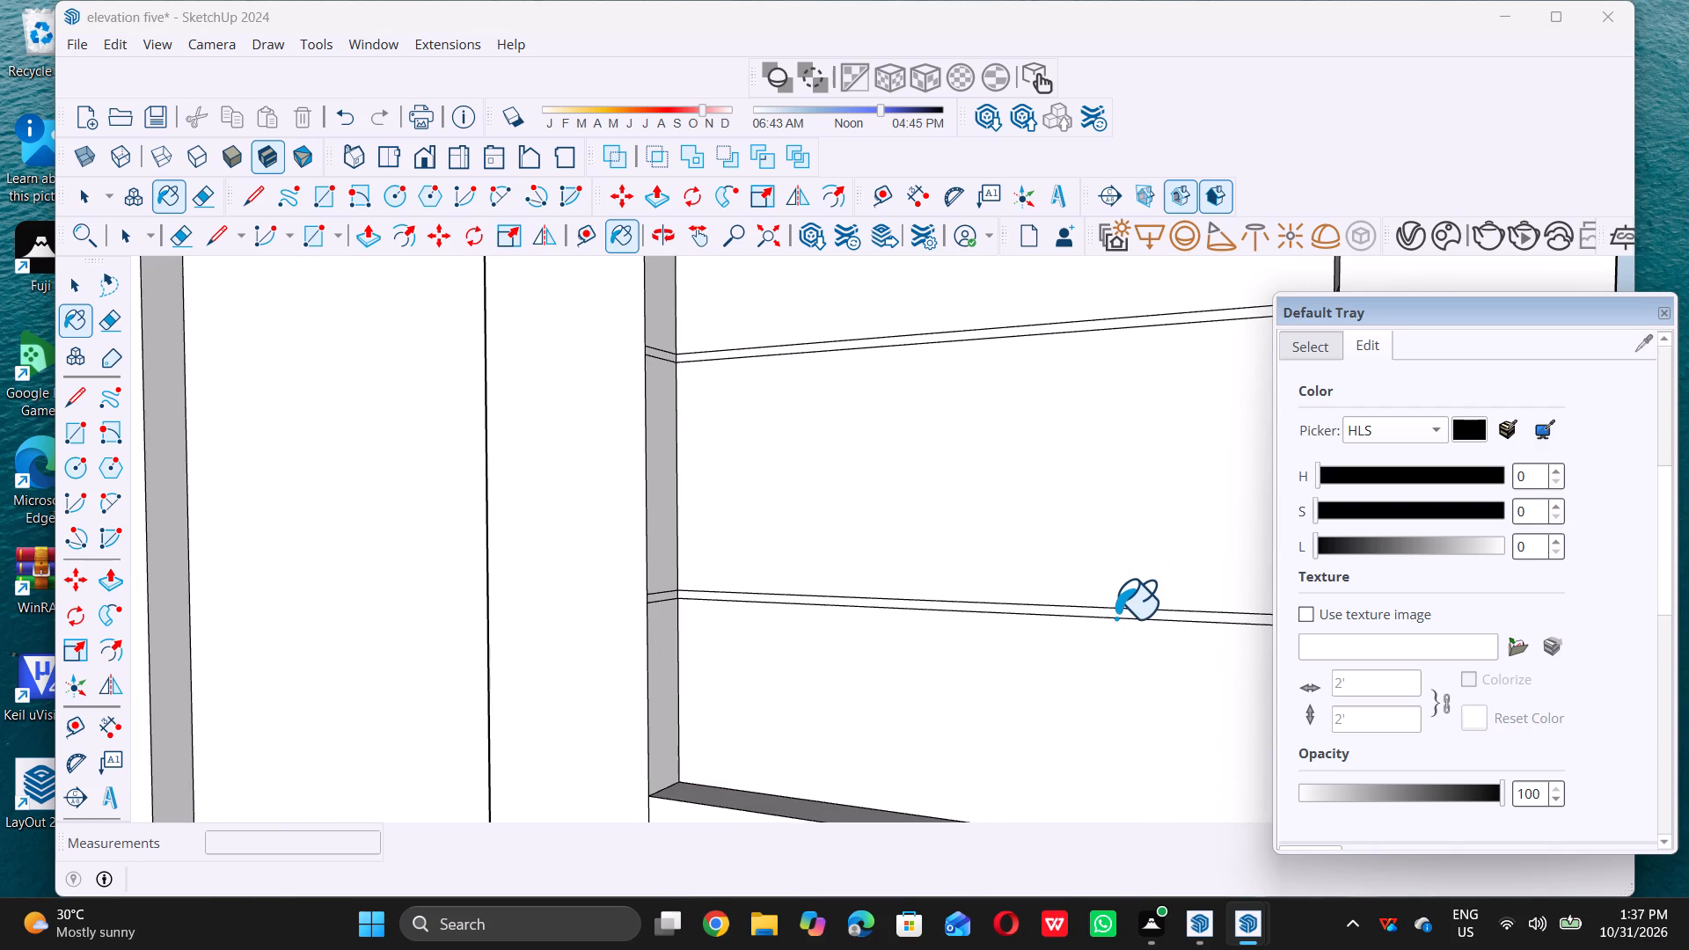
{"action": "double_click", "coordinate": [1115, 617]}
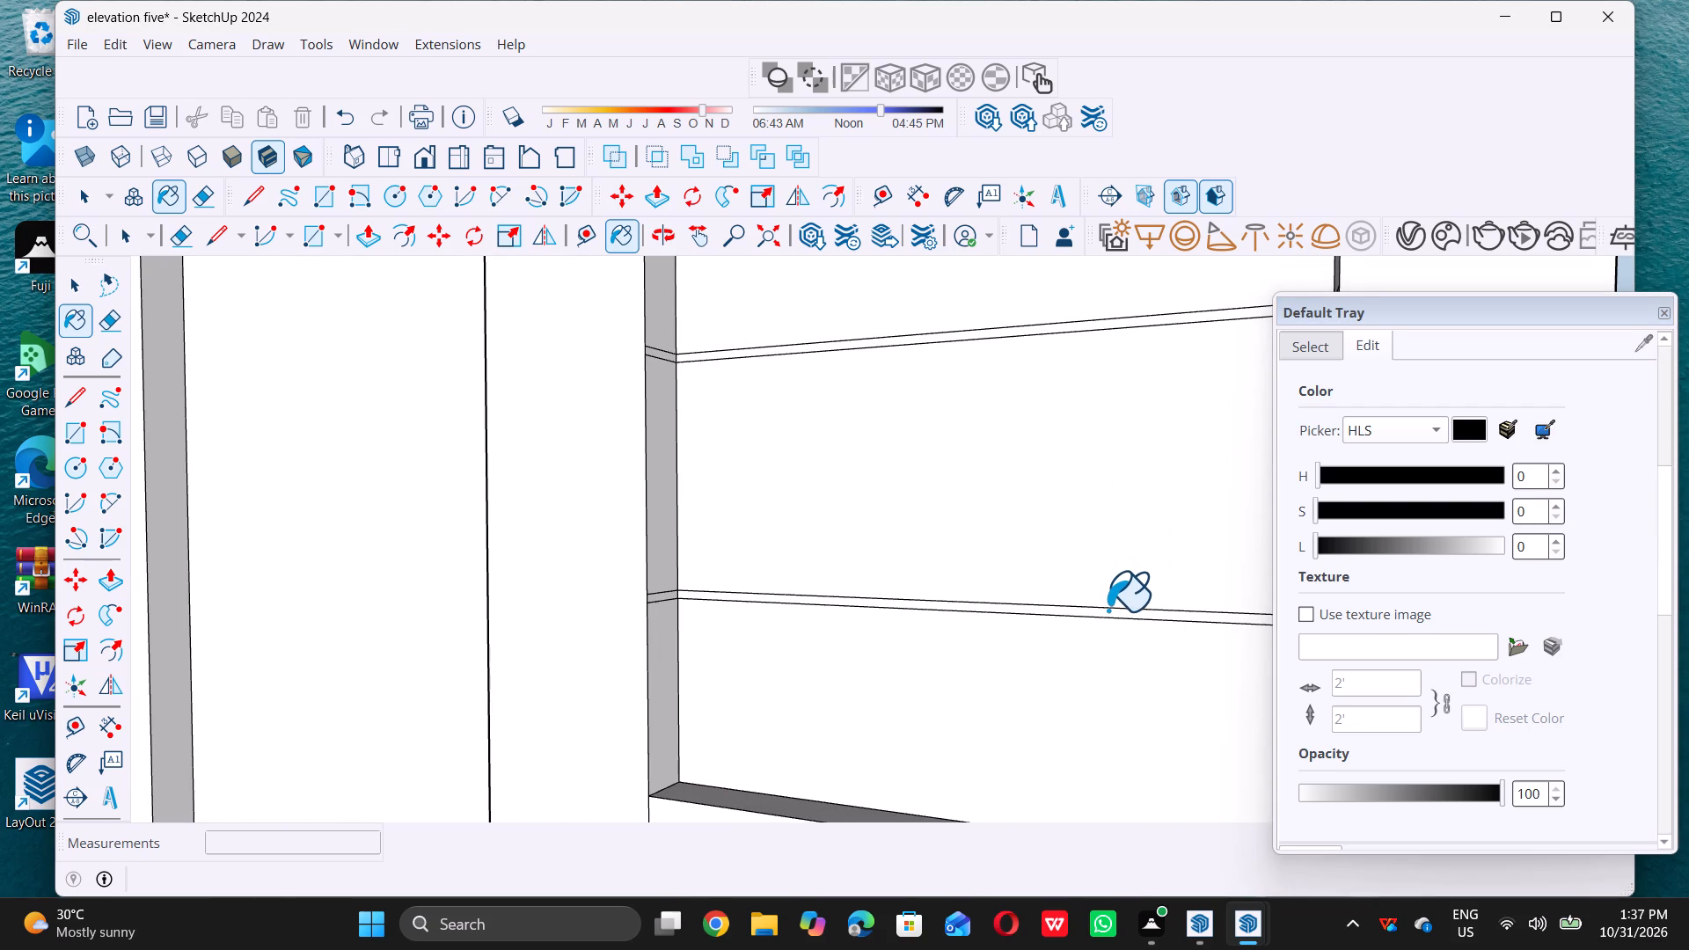
{"action": "double_click", "coordinate": [1107, 610]}
Paint the next two grooves up the wider siding column black.
{"action": "scroll", "coordinate": [1043, 659], "scroll_direction": "down", "scroll_amount": 9}
{"action": "scroll", "coordinate": [1024, 533], "scroll_direction": "up", "scroll_amount": 5}
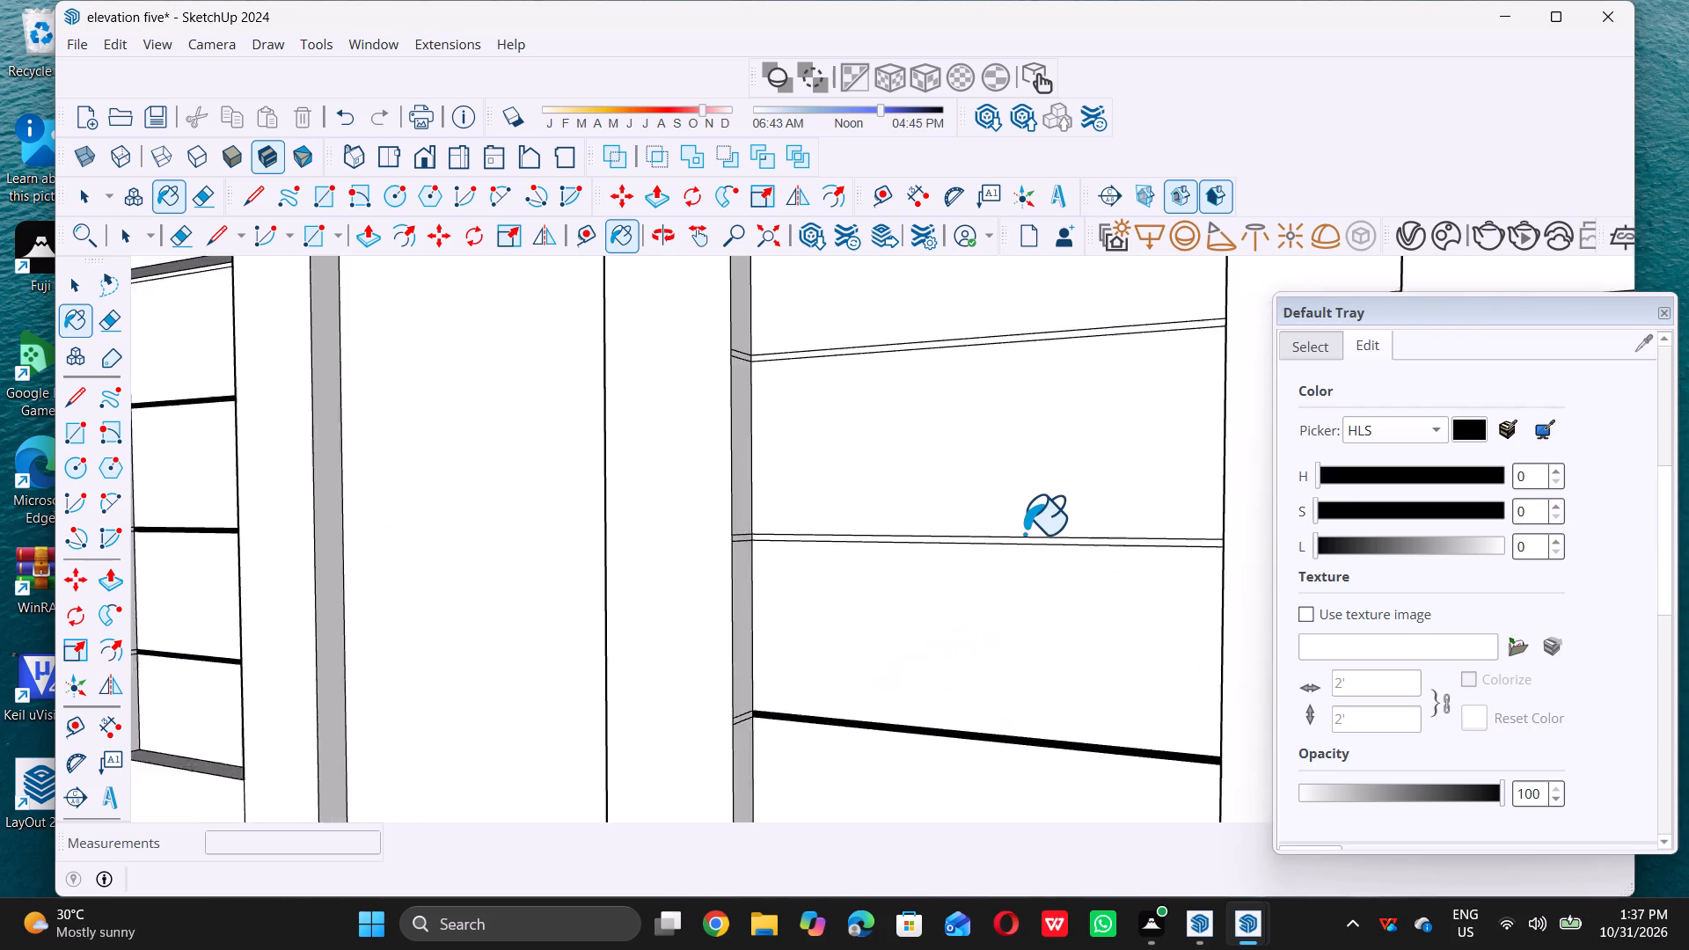
{"action": "scroll", "coordinate": [1024, 533], "scroll_direction": "up", "scroll_amount": 7}
{"action": "double_click", "coordinate": [1050, 537]}
{"action": "scroll", "coordinate": [1012, 580], "scroll_direction": "up", "scroll_amount": 1}
{"action": "scroll", "coordinate": [1003, 594], "scroll_direction": "down", "scroll_amount": 4}
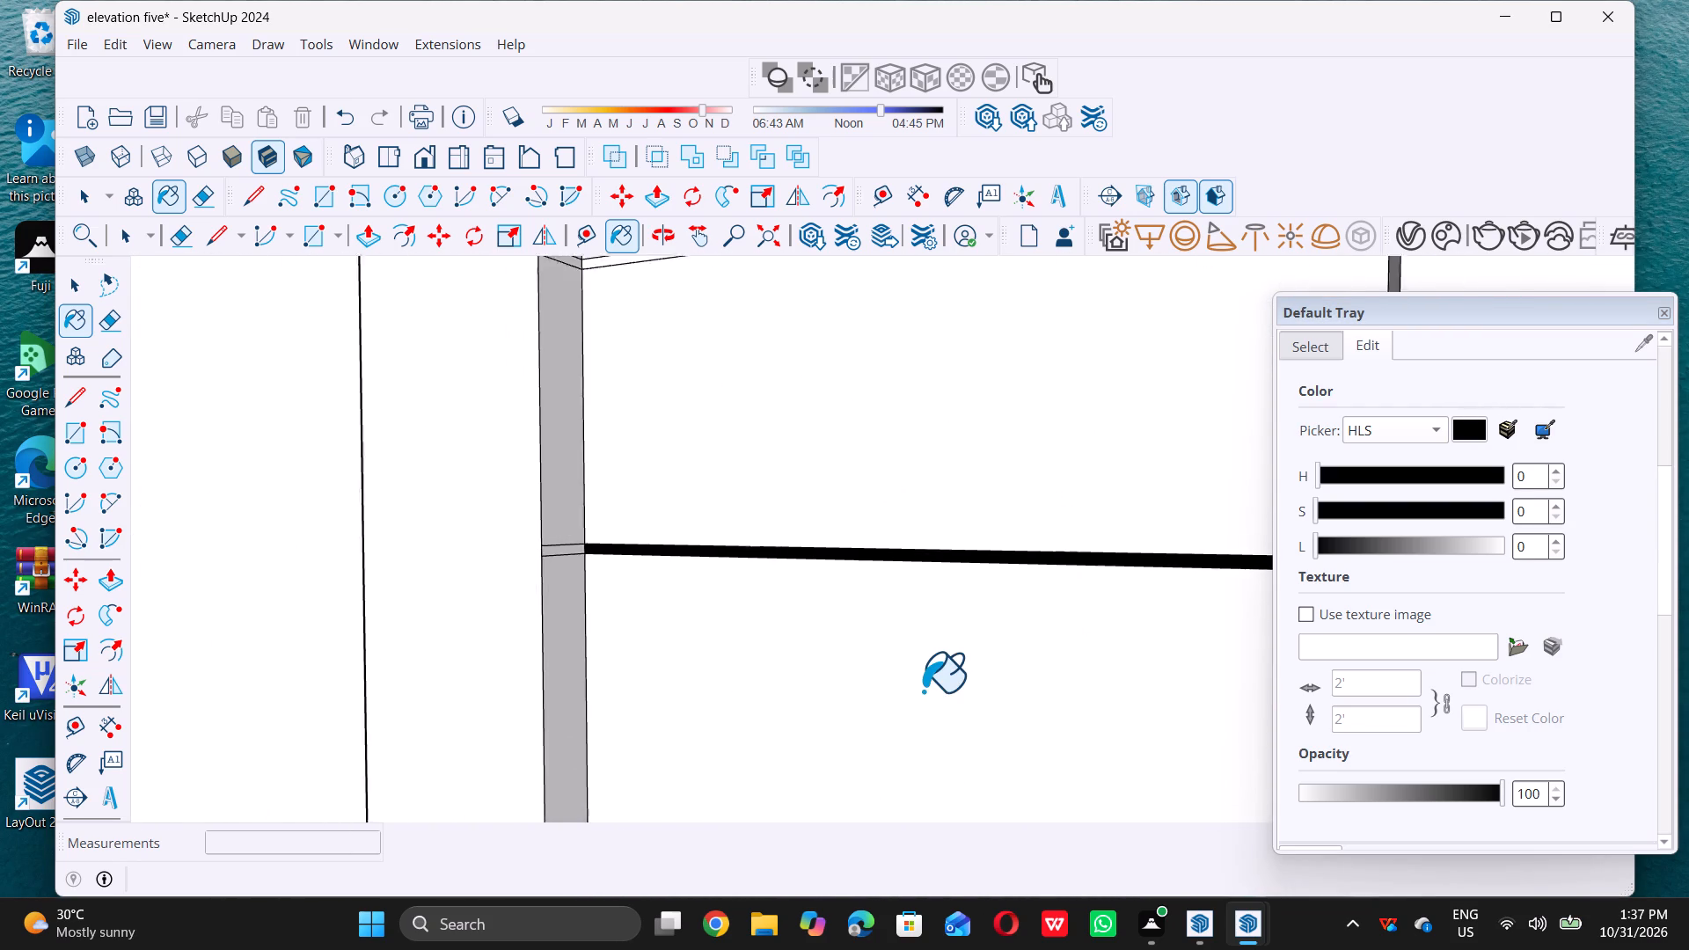
{"action": "scroll", "coordinate": [923, 691], "scroll_direction": "down", "scroll_amount": 12}
{"action": "scroll", "coordinate": [967, 552], "scroll_direction": "down", "scroll_amount": 1}
{"action": "scroll", "coordinate": [967, 552], "scroll_direction": "up", "scroll_amount": 11}
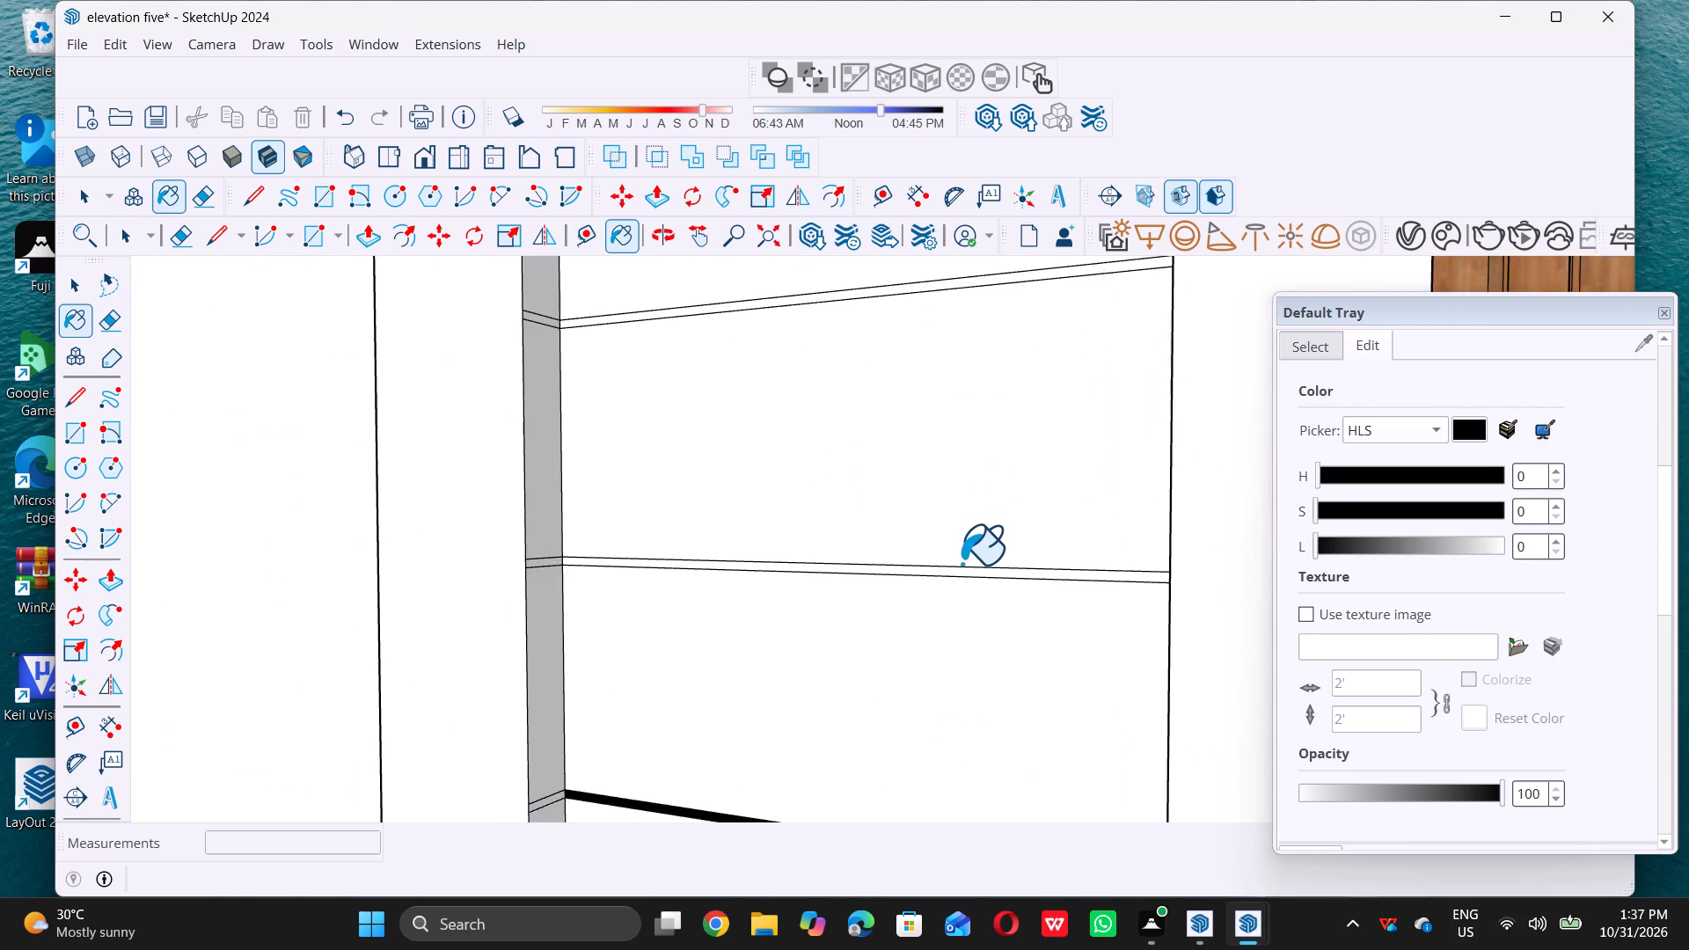
{"action": "scroll", "coordinate": [961, 563], "scroll_direction": "up", "scroll_amount": 6}
{"action": "left_click", "coordinate": [961, 576]}
{"action": "scroll", "coordinate": [939, 632], "scroll_direction": "down", "scroll_amount": 8}
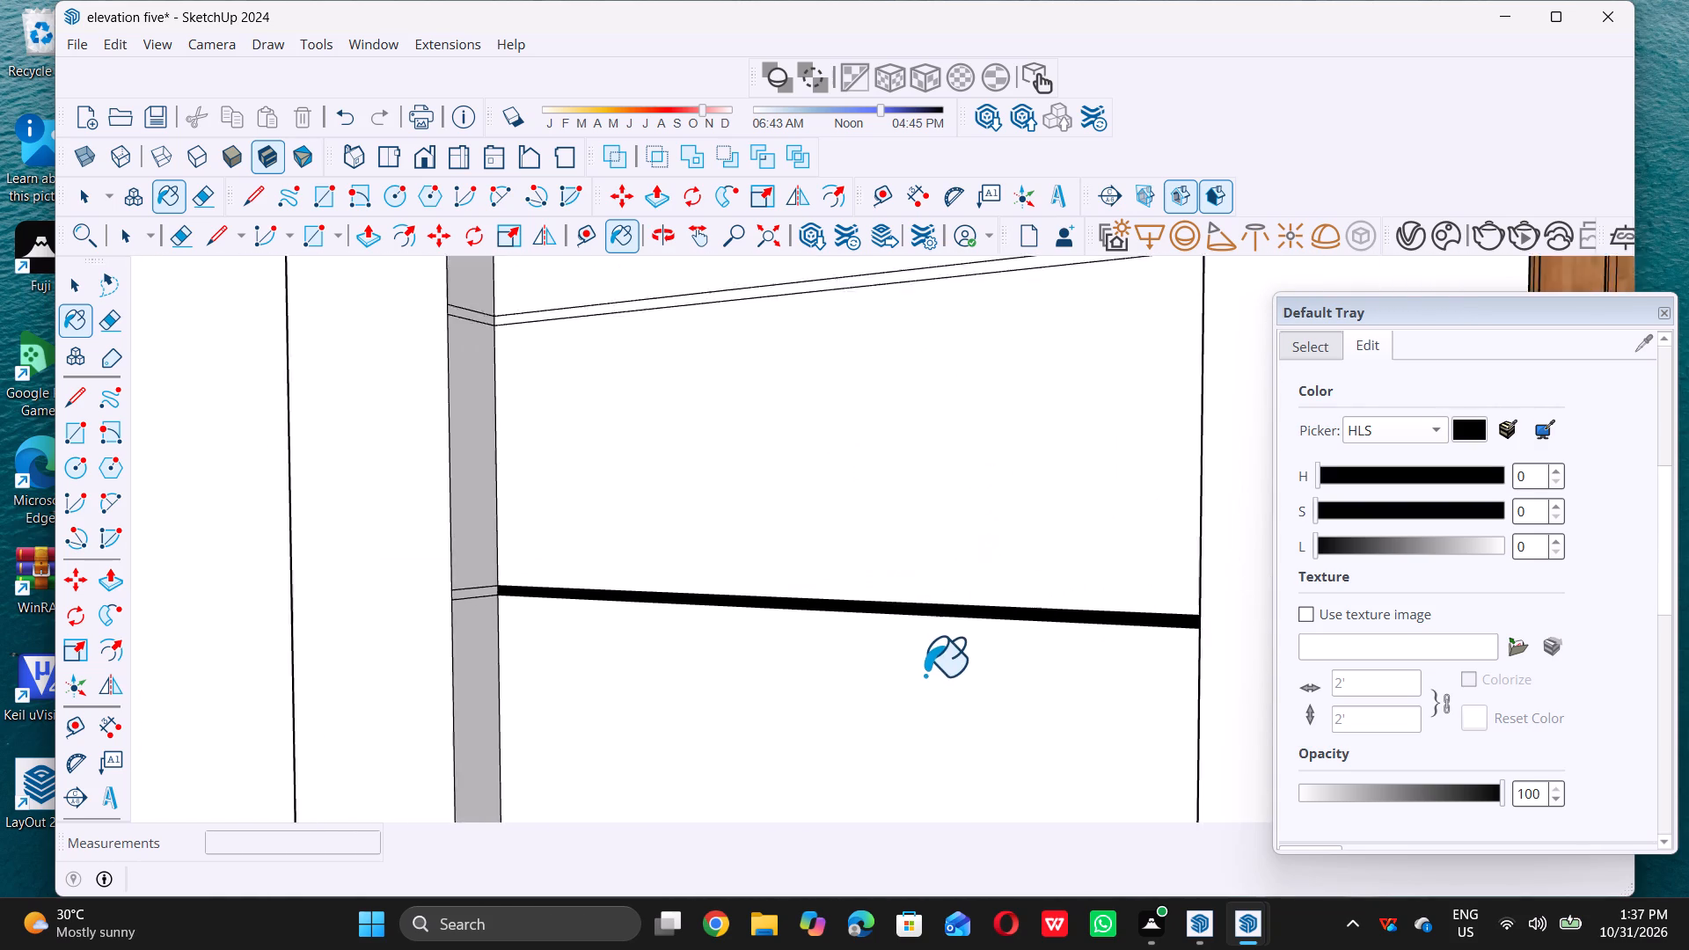
Paint the next two unpainted grooves up the wider siding column beside the tall central panel black.
{"action": "scroll", "coordinate": [925, 675], "scroll_direction": "down", "scroll_amount": 11}
{"action": "scroll", "coordinate": [910, 536], "scroll_direction": "up", "scroll_amount": 11}
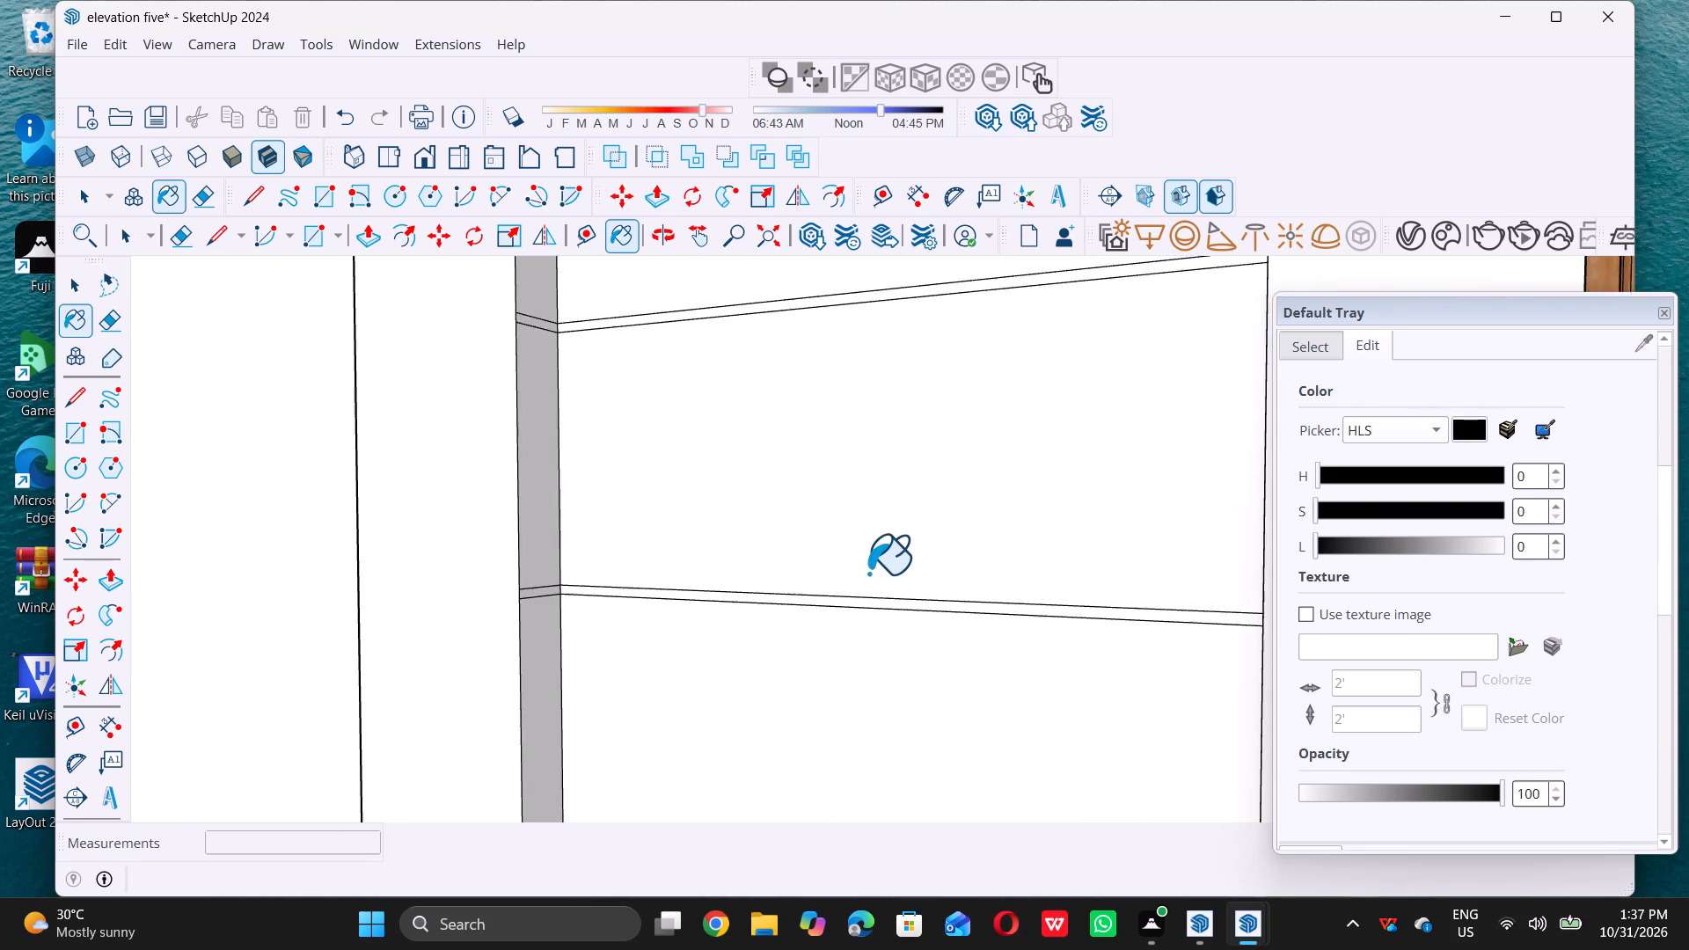
{"action": "scroll", "coordinate": [863, 582], "scroll_direction": "up", "scroll_amount": 14}
{"action": "left_click", "coordinate": [886, 617]}
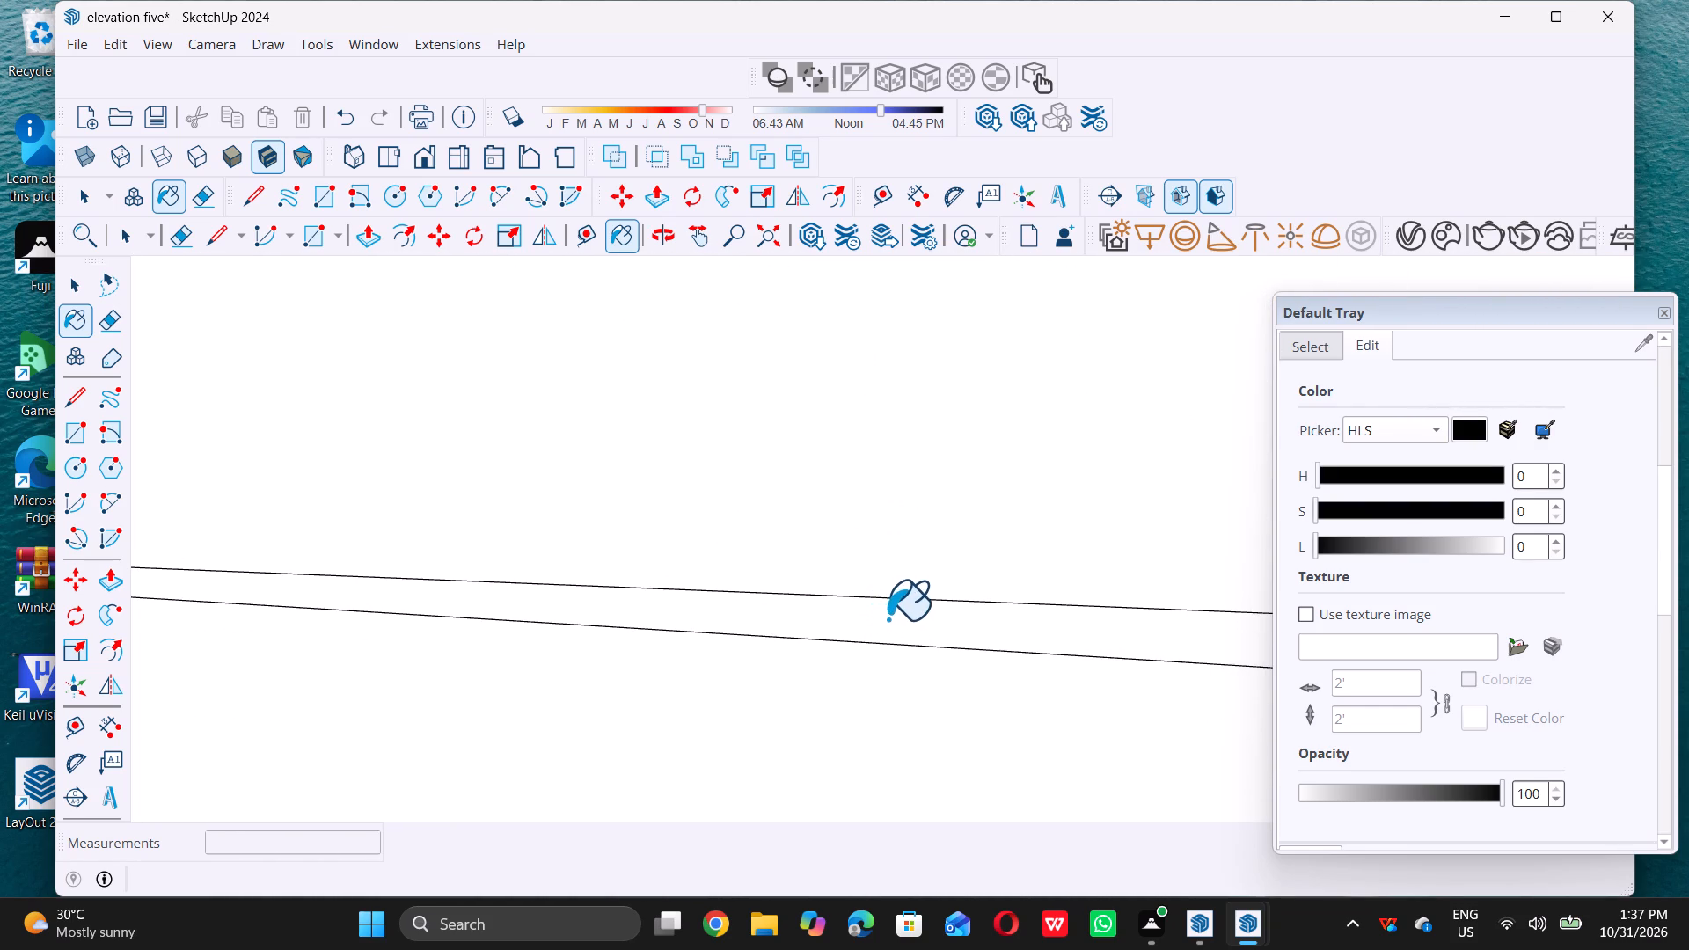
{"action": "scroll", "coordinate": [881, 631], "scroll_direction": "down", "scroll_amount": 20}
{"action": "scroll", "coordinate": [881, 631], "scroll_direction": "down", "scroll_amount": 5}
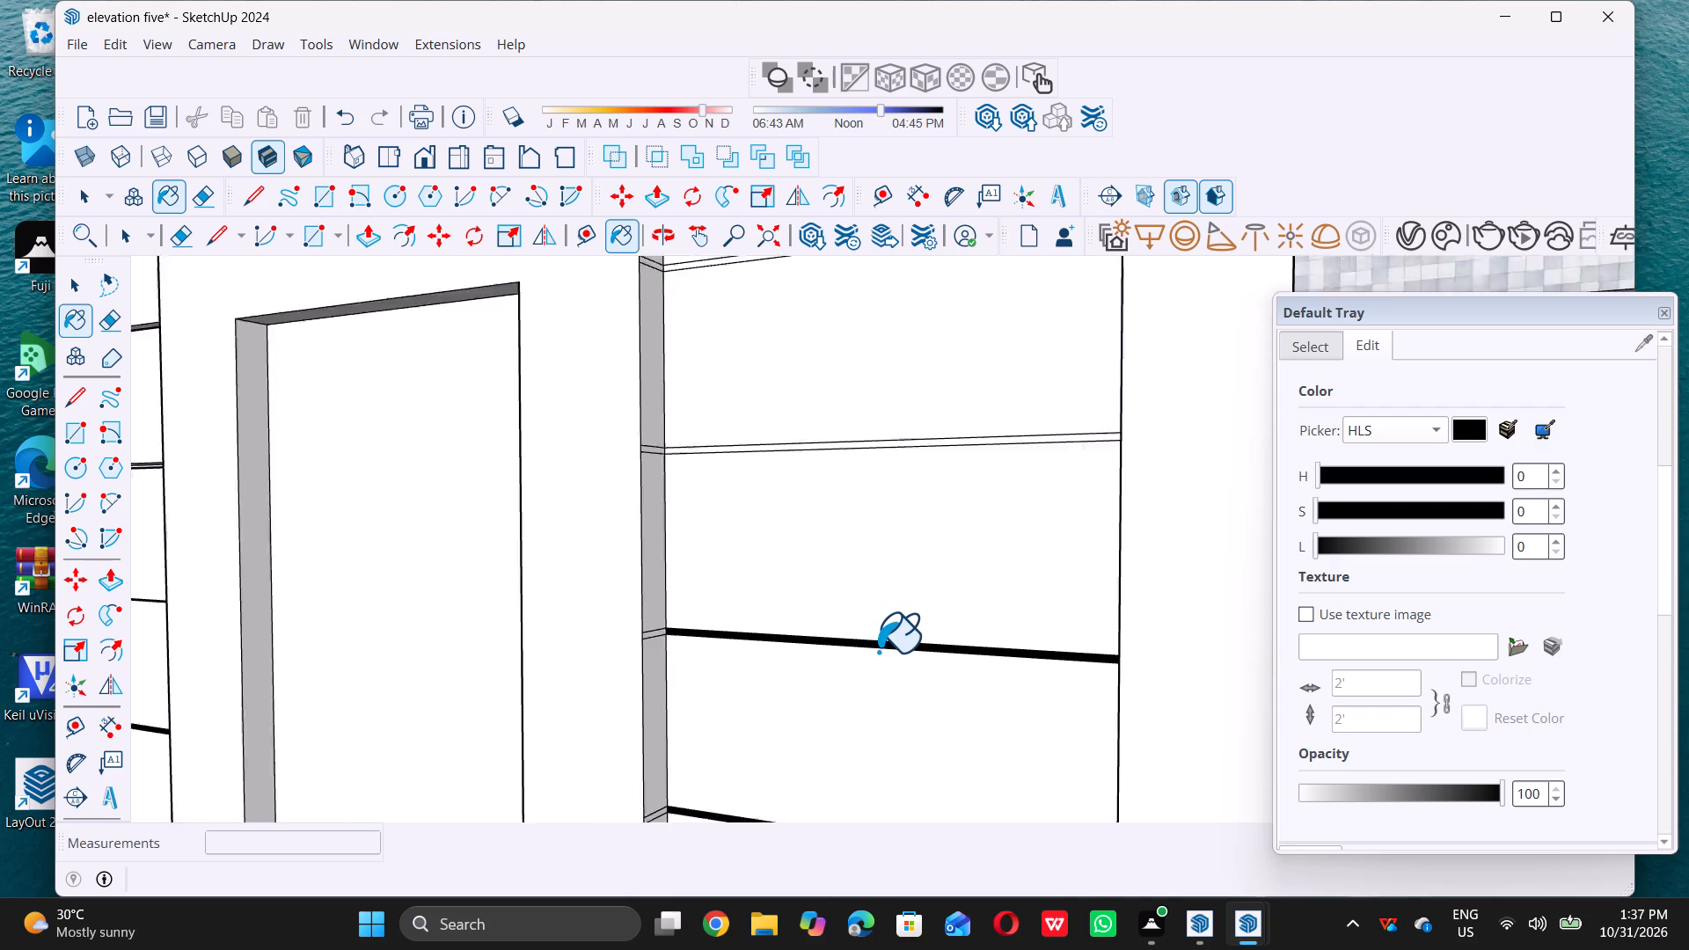
{"action": "scroll", "coordinate": [899, 505], "scroll_direction": "up", "scroll_amount": 18}
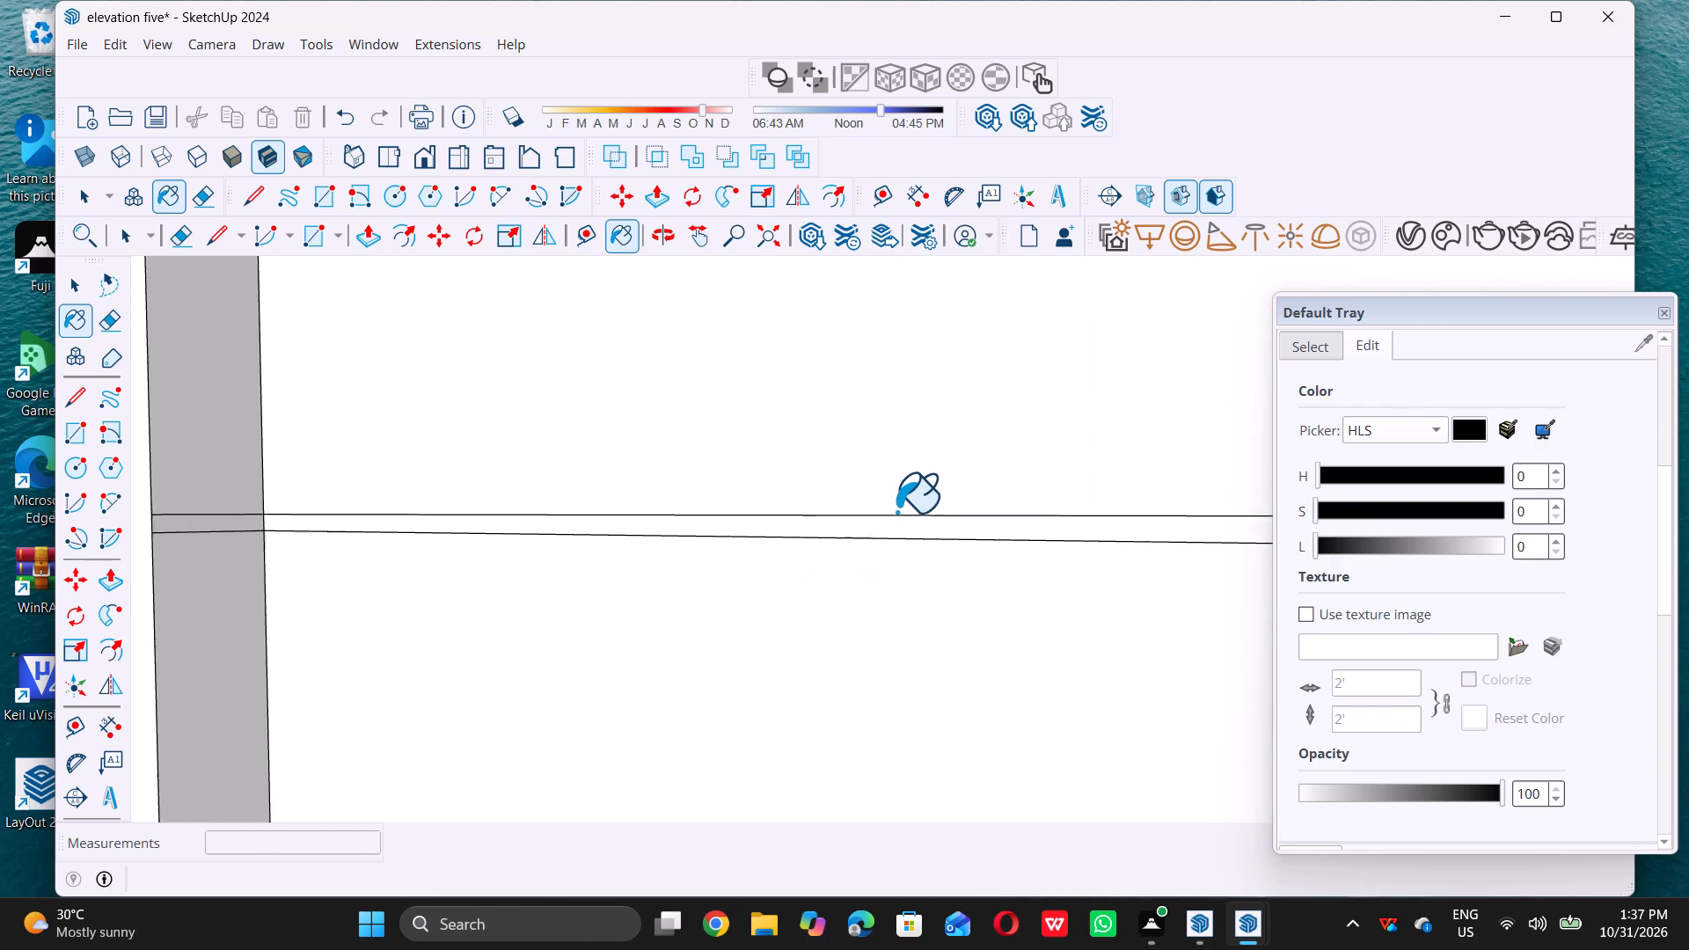
{"action": "scroll", "coordinate": [896, 511], "scroll_direction": "up", "scroll_amount": 5}
{"action": "left_click", "coordinate": [907, 544]}
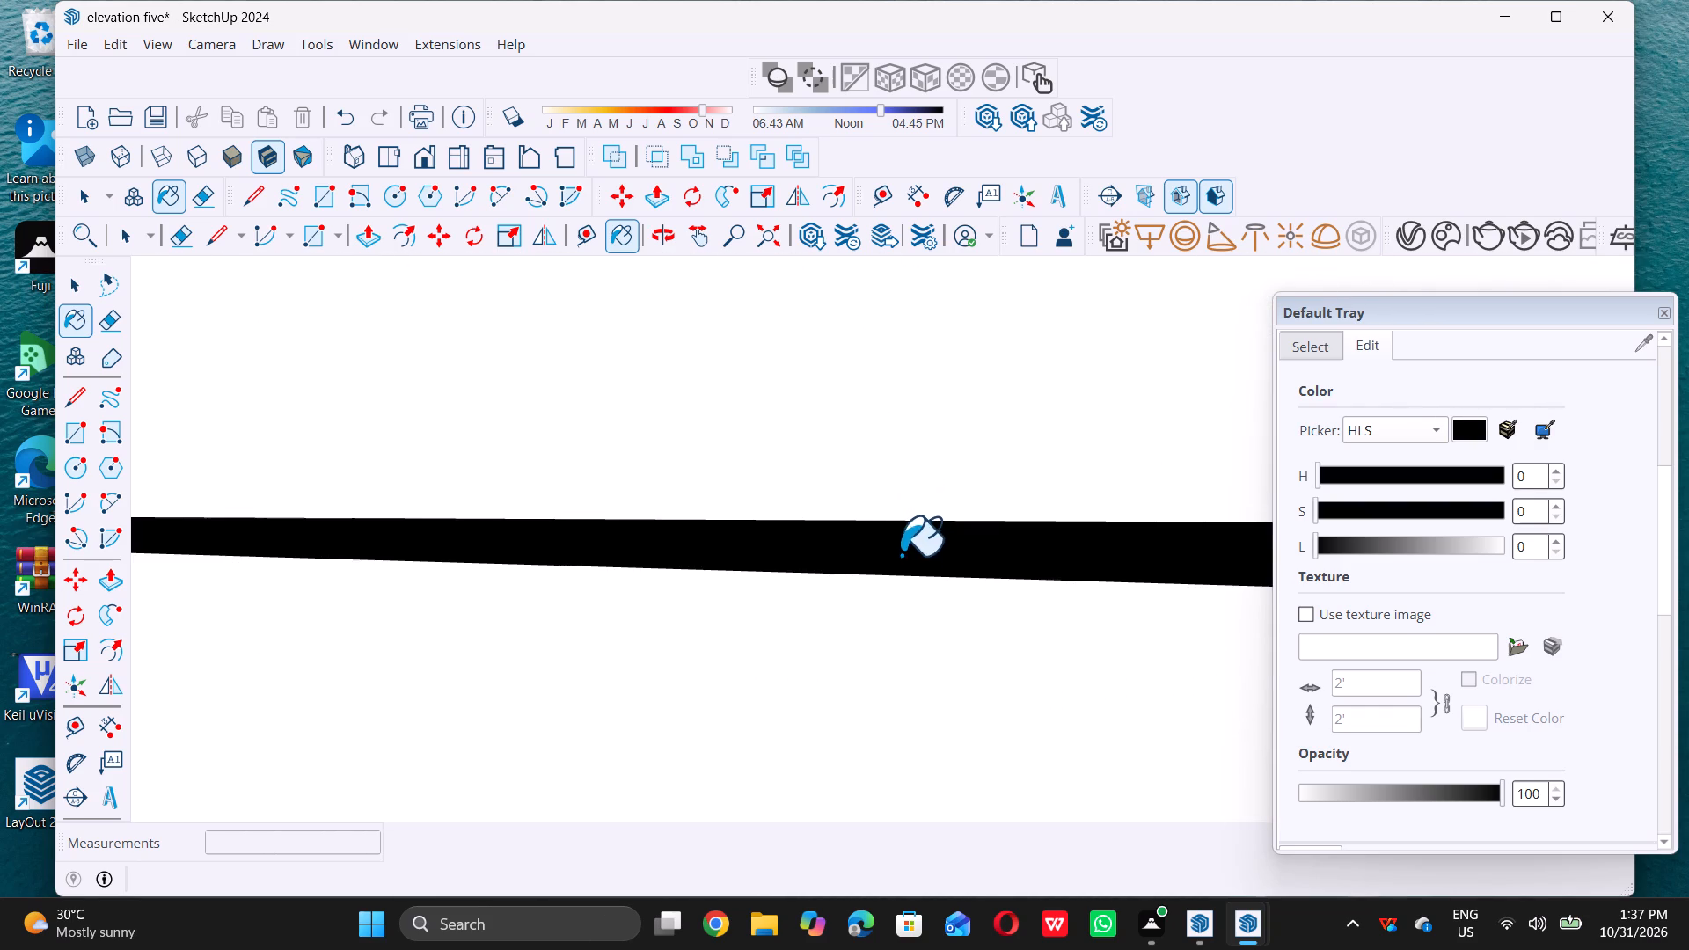
Paint the two grooves above those in the wider siding column black, continuing up towards the height of the vertical slots.
{"action": "scroll", "coordinate": [895, 568], "scroll_direction": "down", "scroll_amount": 20}
{"action": "scroll", "coordinate": [895, 568], "scroll_direction": "down", "scroll_amount": 7}
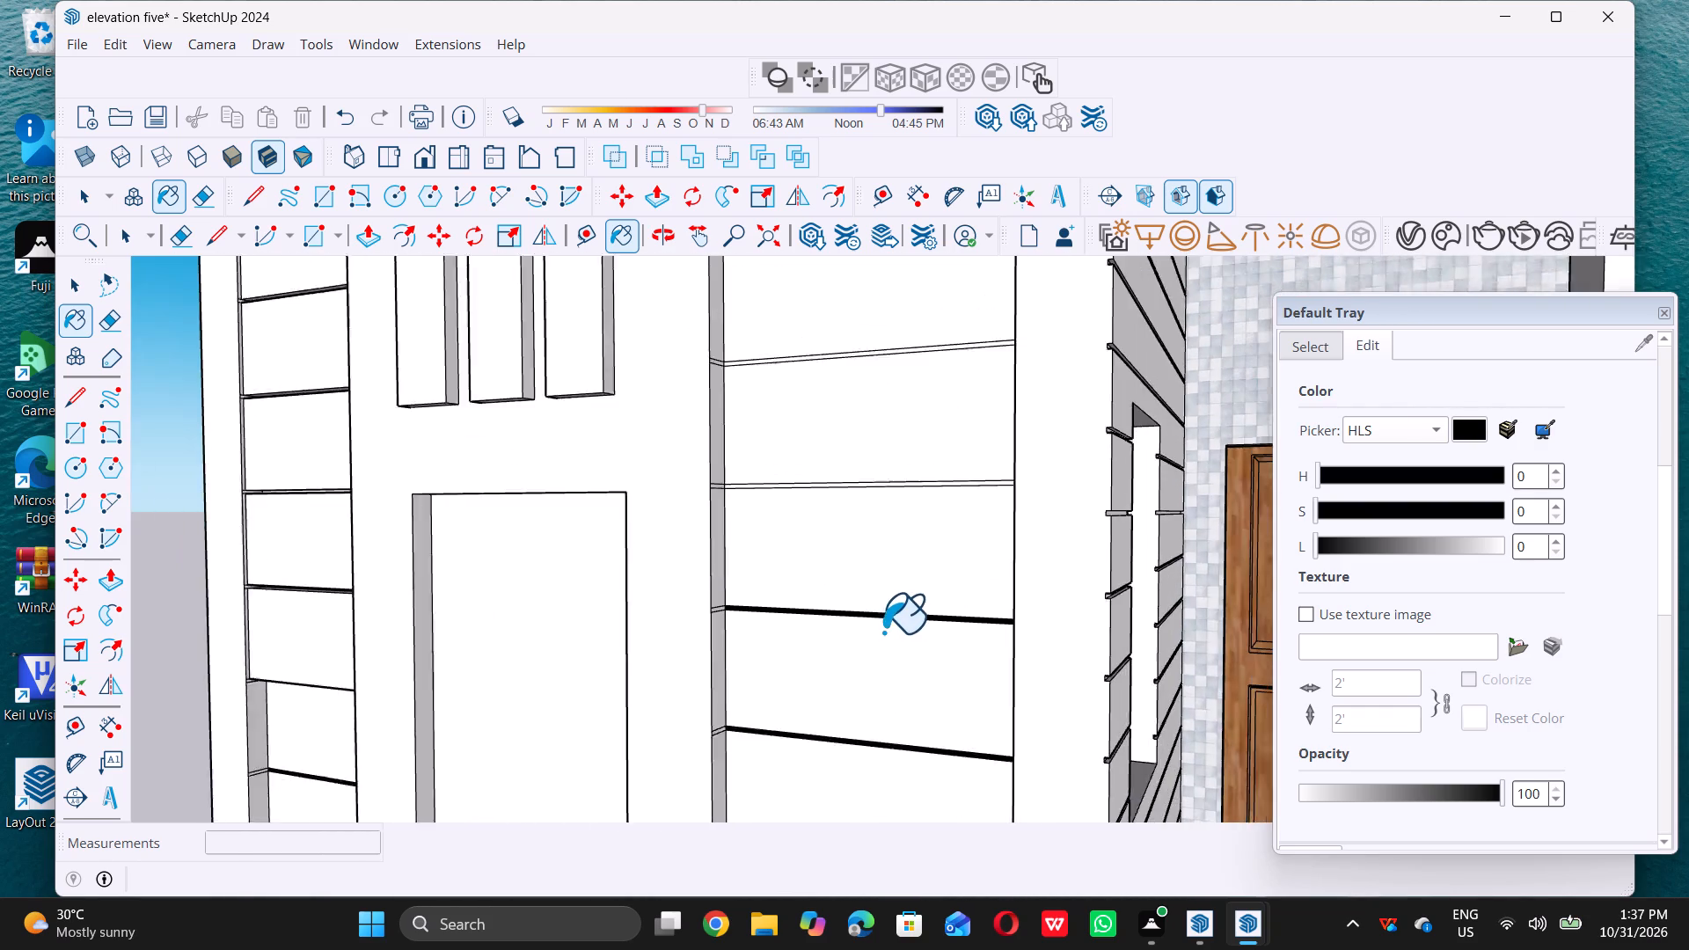
{"action": "scroll", "coordinate": [858, 486], "scroll_direction": "up", "scroll_amount": 20}
{"action": "scroll", "coordinate": [858, 486], "scroll_direction": "up", "scroll_amount": 3}
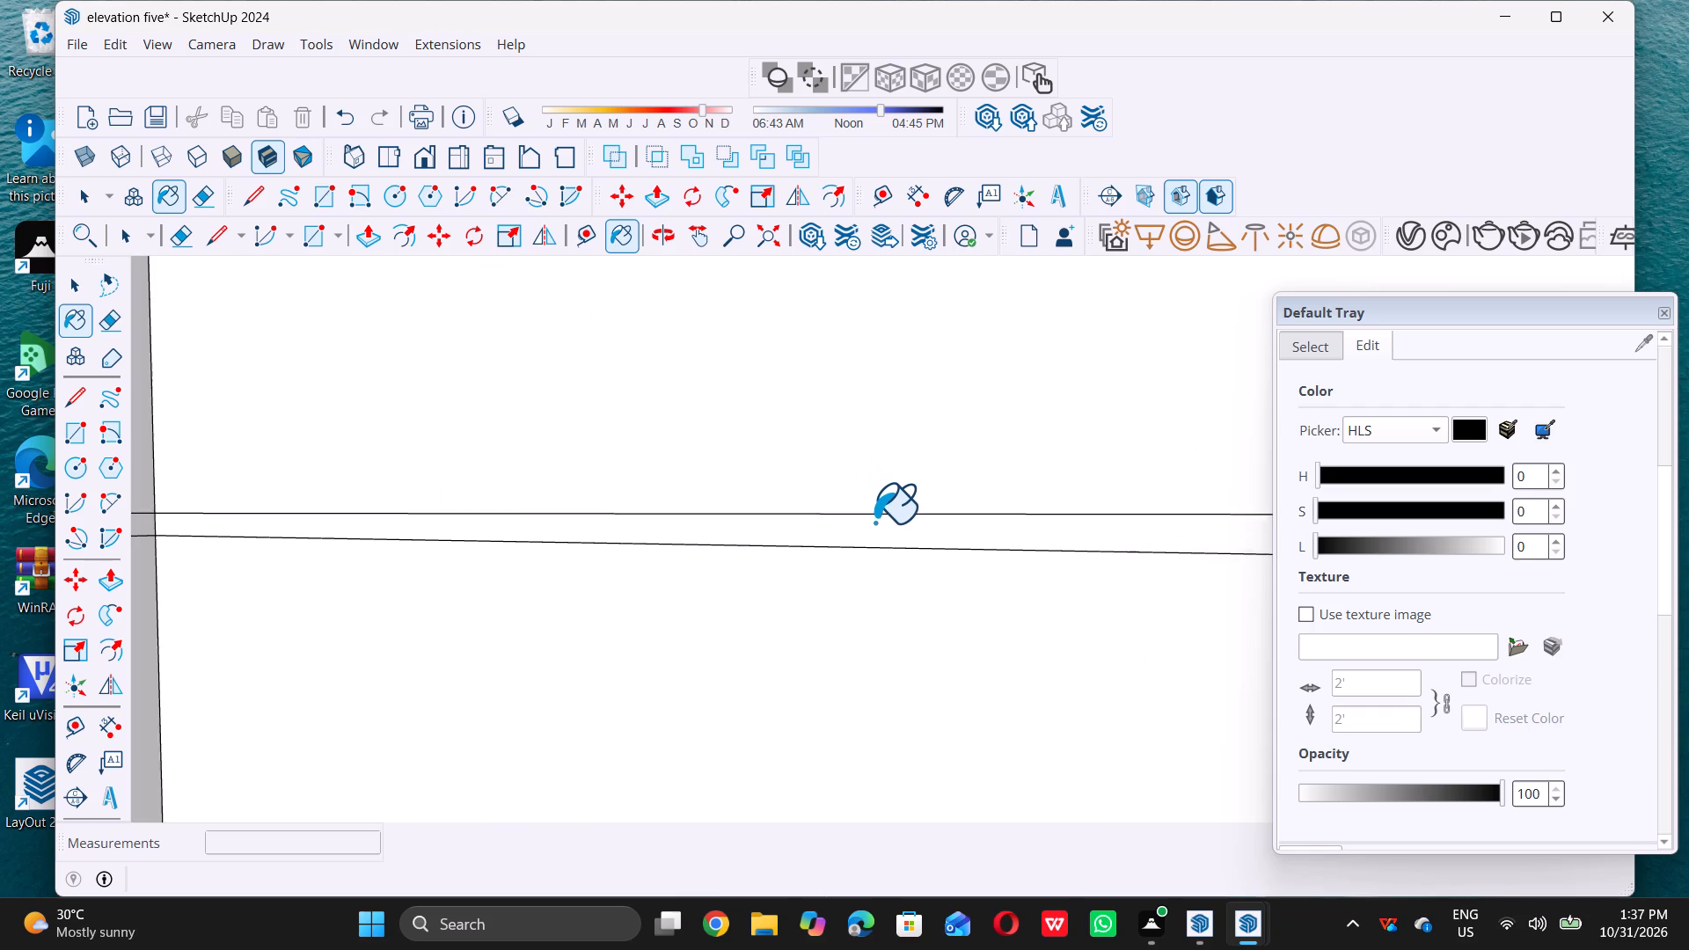
{"action": "left_click", "coordinate": [881, 530]}
{"action": "scroll", "coordinate": [880, 546], "scroll_direction": "down", "scroll_amount": 20}
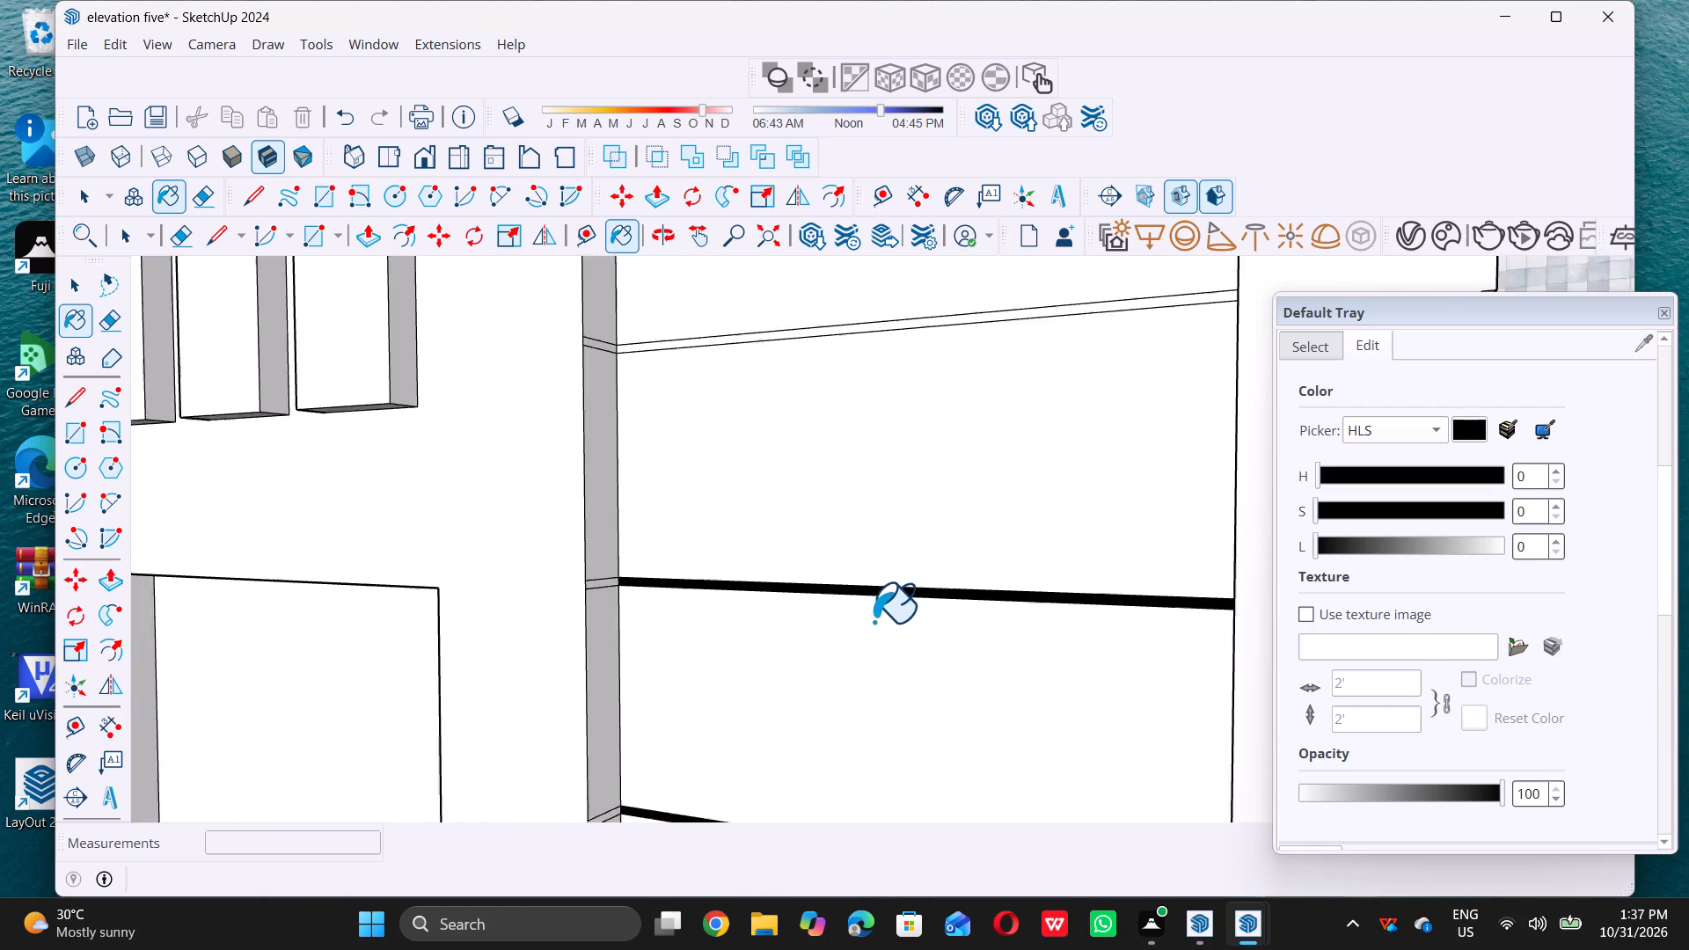
{"action": "scroll", "coordinate": [874, 621], "scroll_direction": "down", "scroll_amount": 11}
{"action": "scroll", "coordinate": [814, 521], "scroll_direction": "up", "scroll_amount": 12}
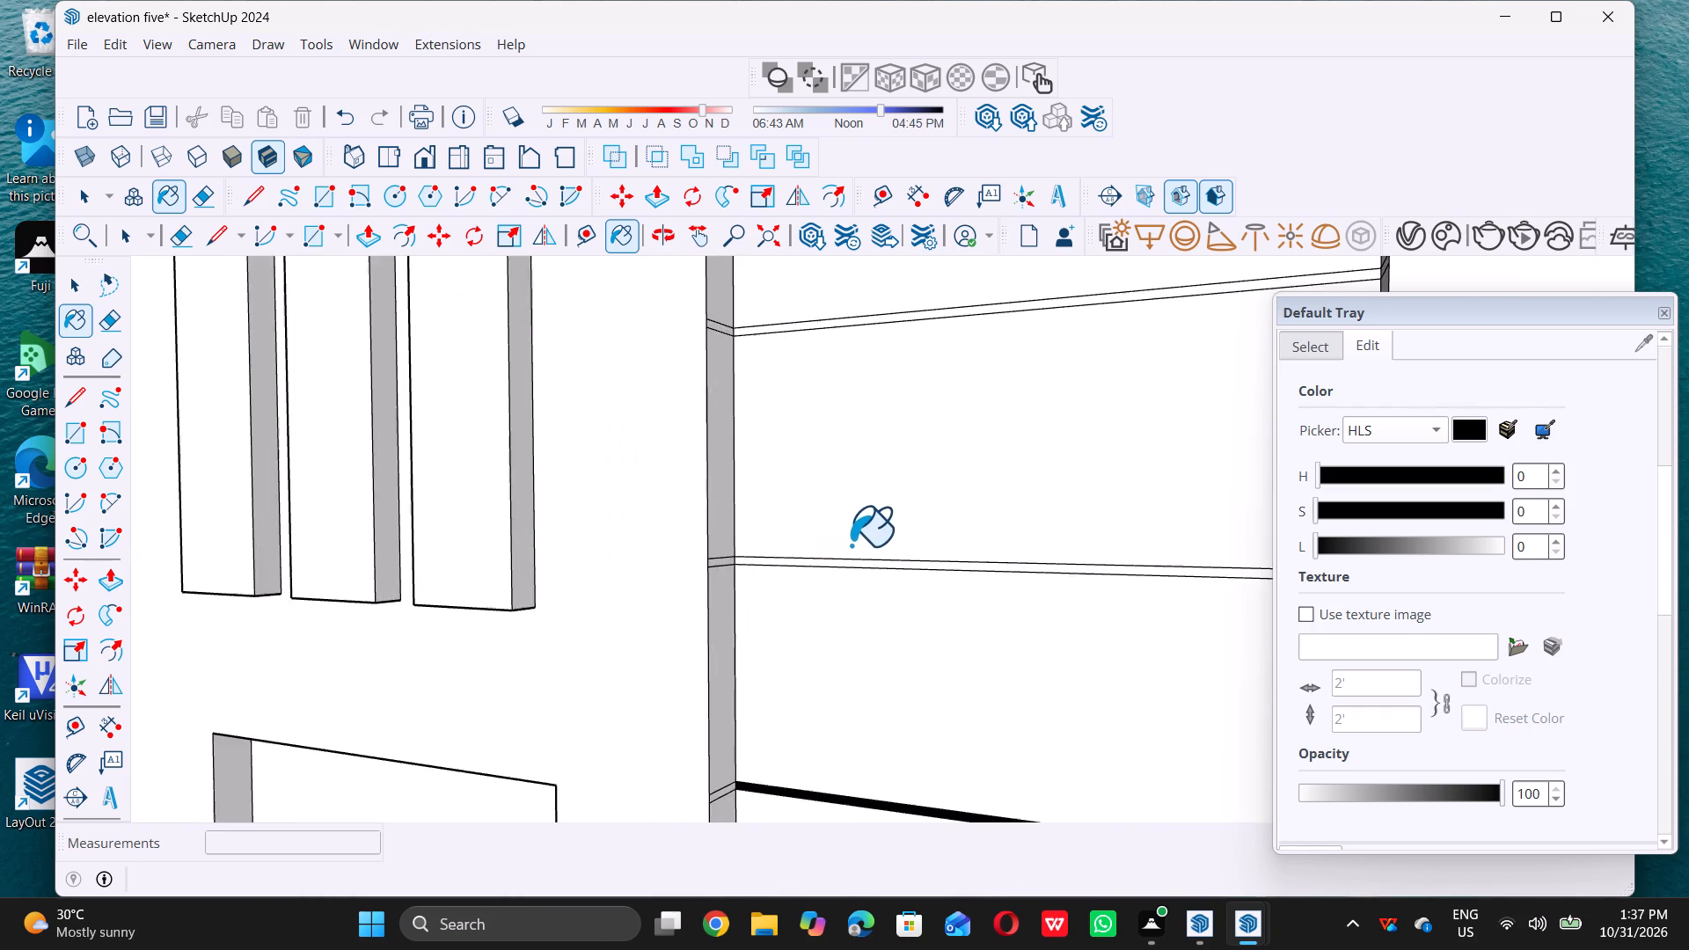
{"action": "scroll", "coordinate": [851, 544], "scroll_direction": "up", "scroll_amount": 16}
{"action": "double_click", "coordinate": [928, 562]}
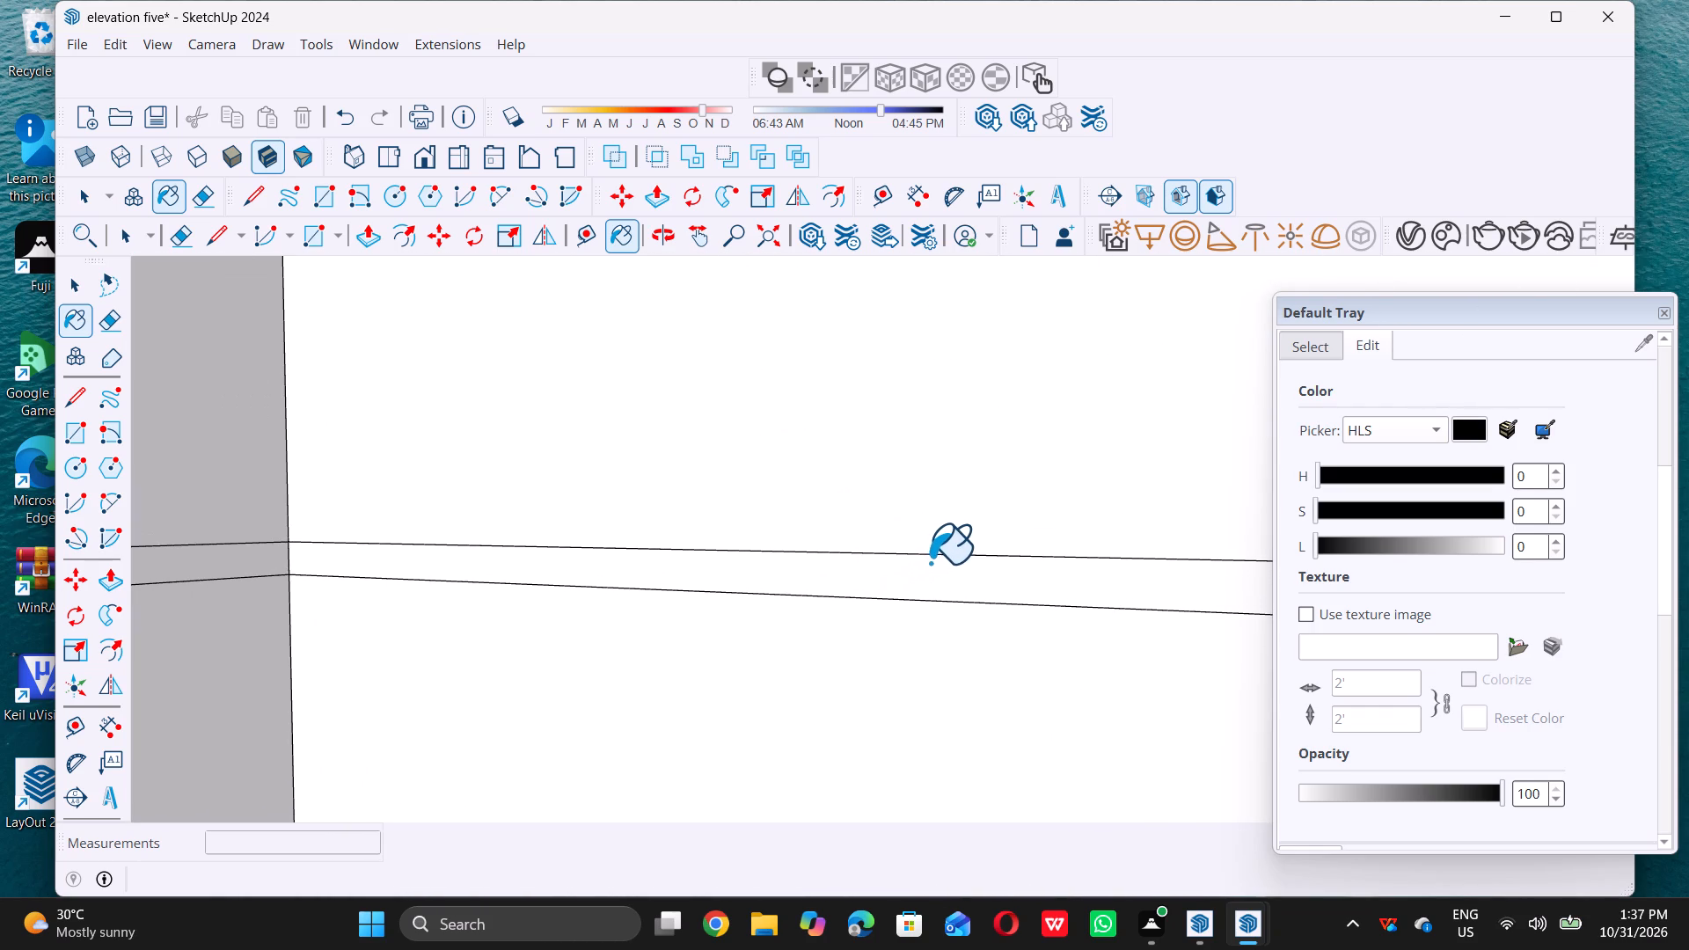
Paint the two remaining grooves at the top of the wider siding column black, beside the three vertical slots.
{"action": "scroll", "coordinate": [920, 573], "scroll_direction": "down", "scroll_amount": 15}
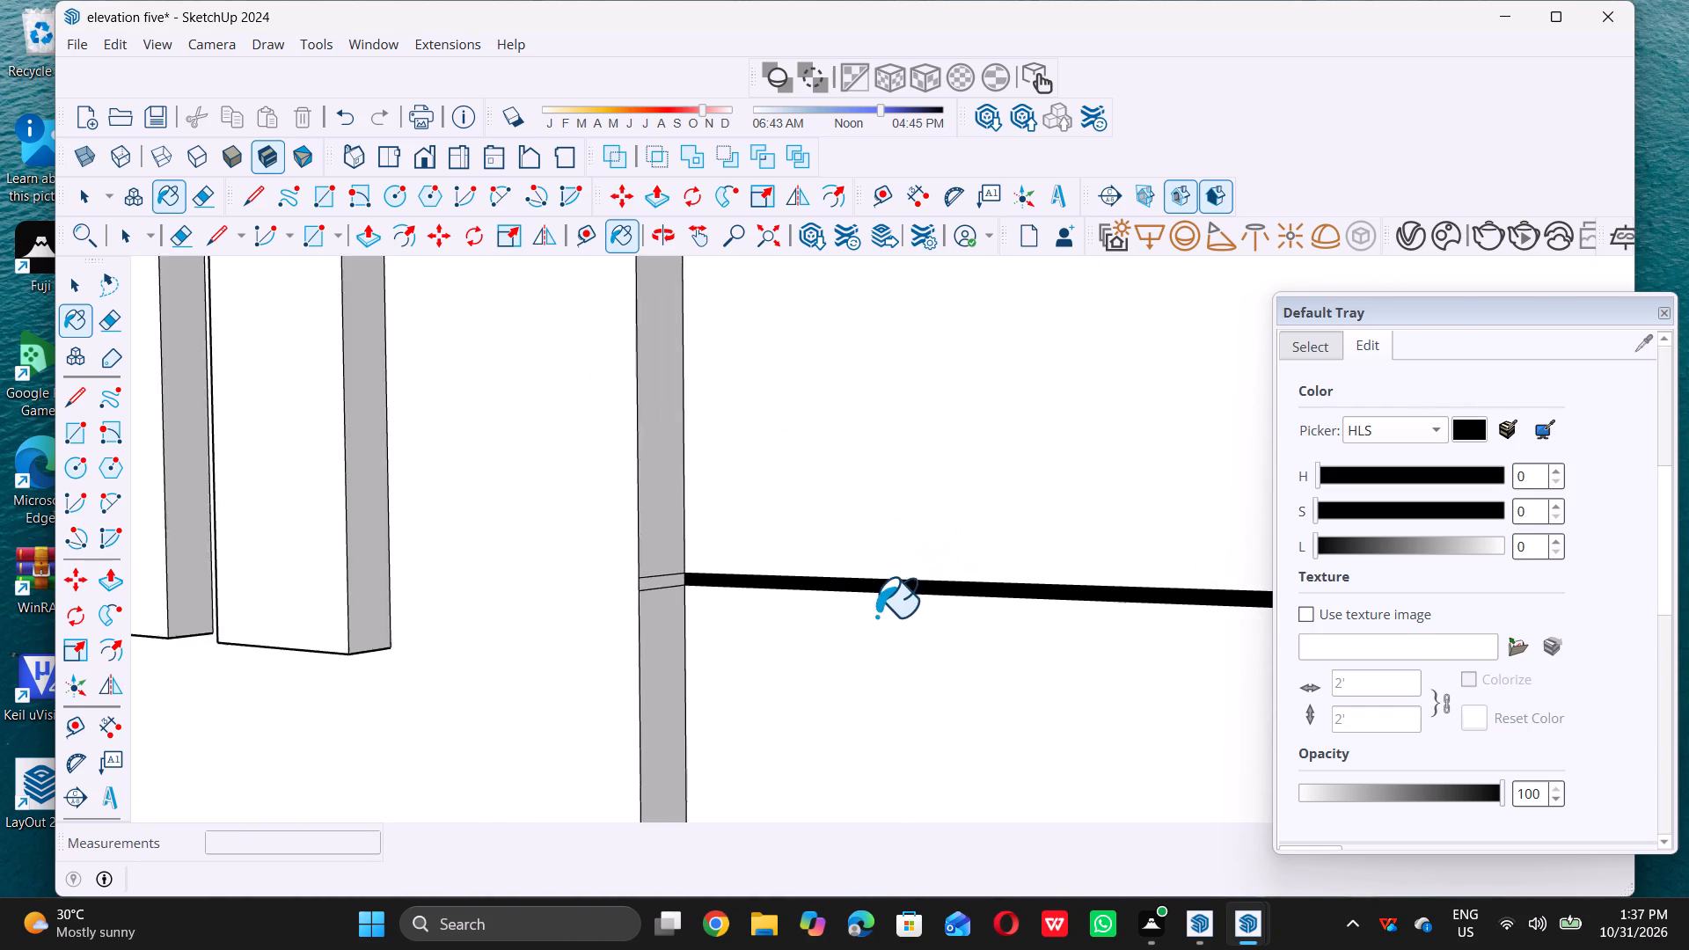
{"action": "scroll", "coordinate": [876, 616], "scroll_direction": "down", "scroll_amount": 14}
{"action": "scroll", "coordinate": [893, 501], "scroll_direction": "up", "scroll_amount": 5}
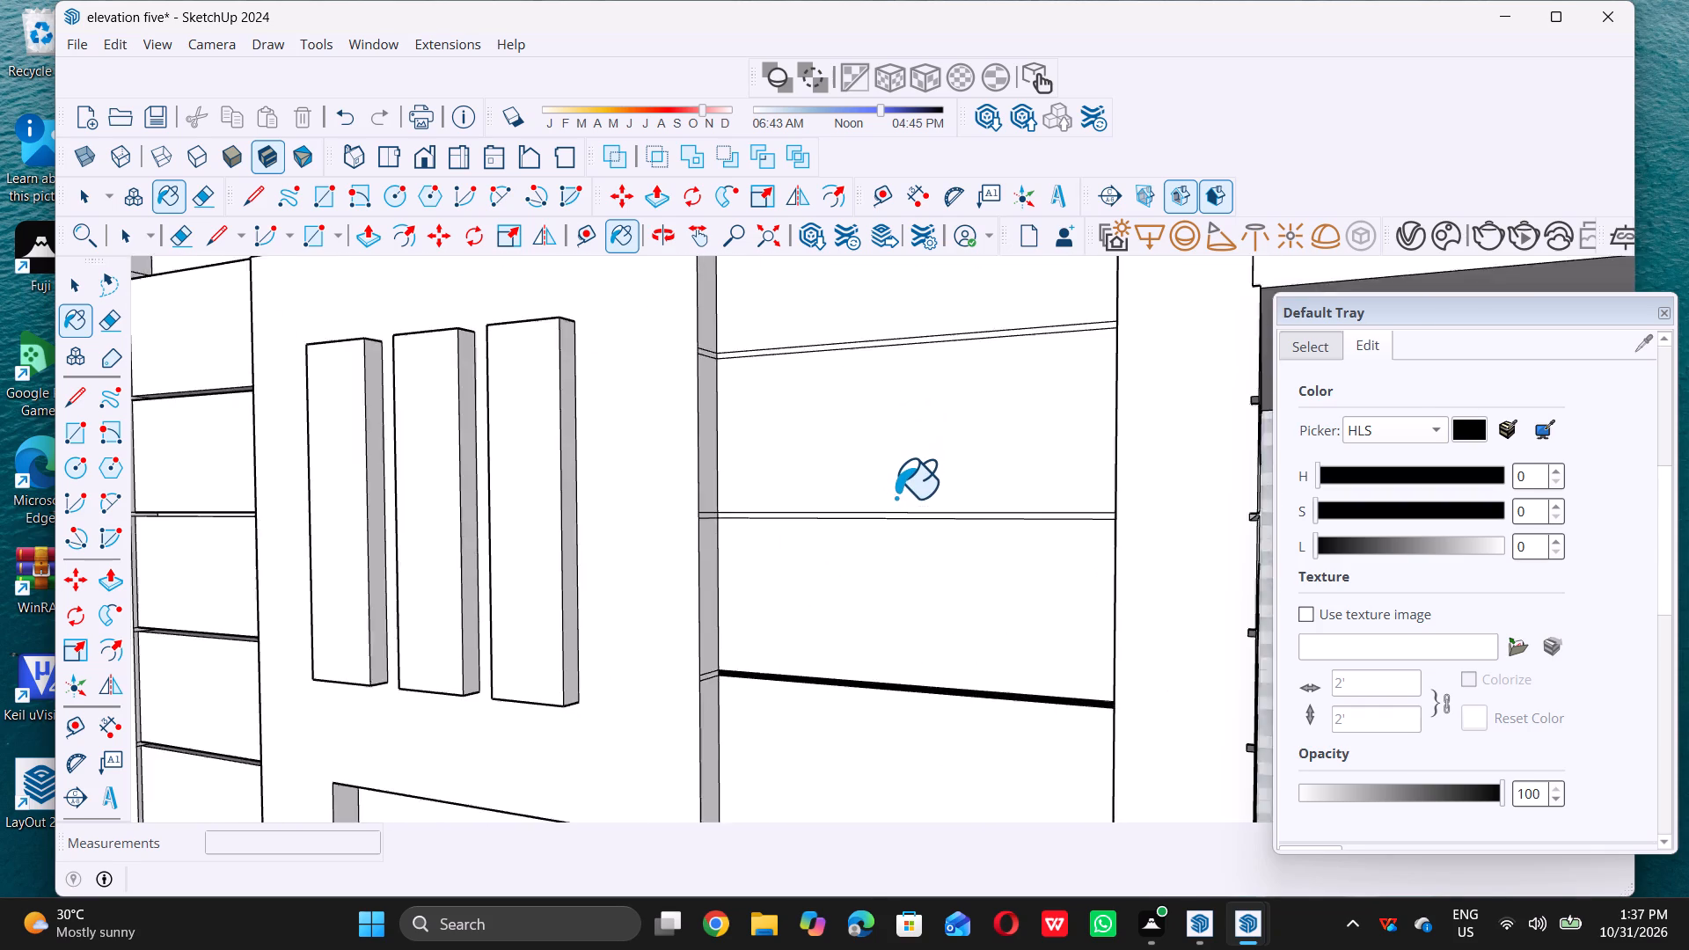
{"action": "scroll", "coordinate": [896, 497], "scroll_direction": "up", "scroll_amount": 16}
{"action": "left_click", "coordinate": [899, 563]}
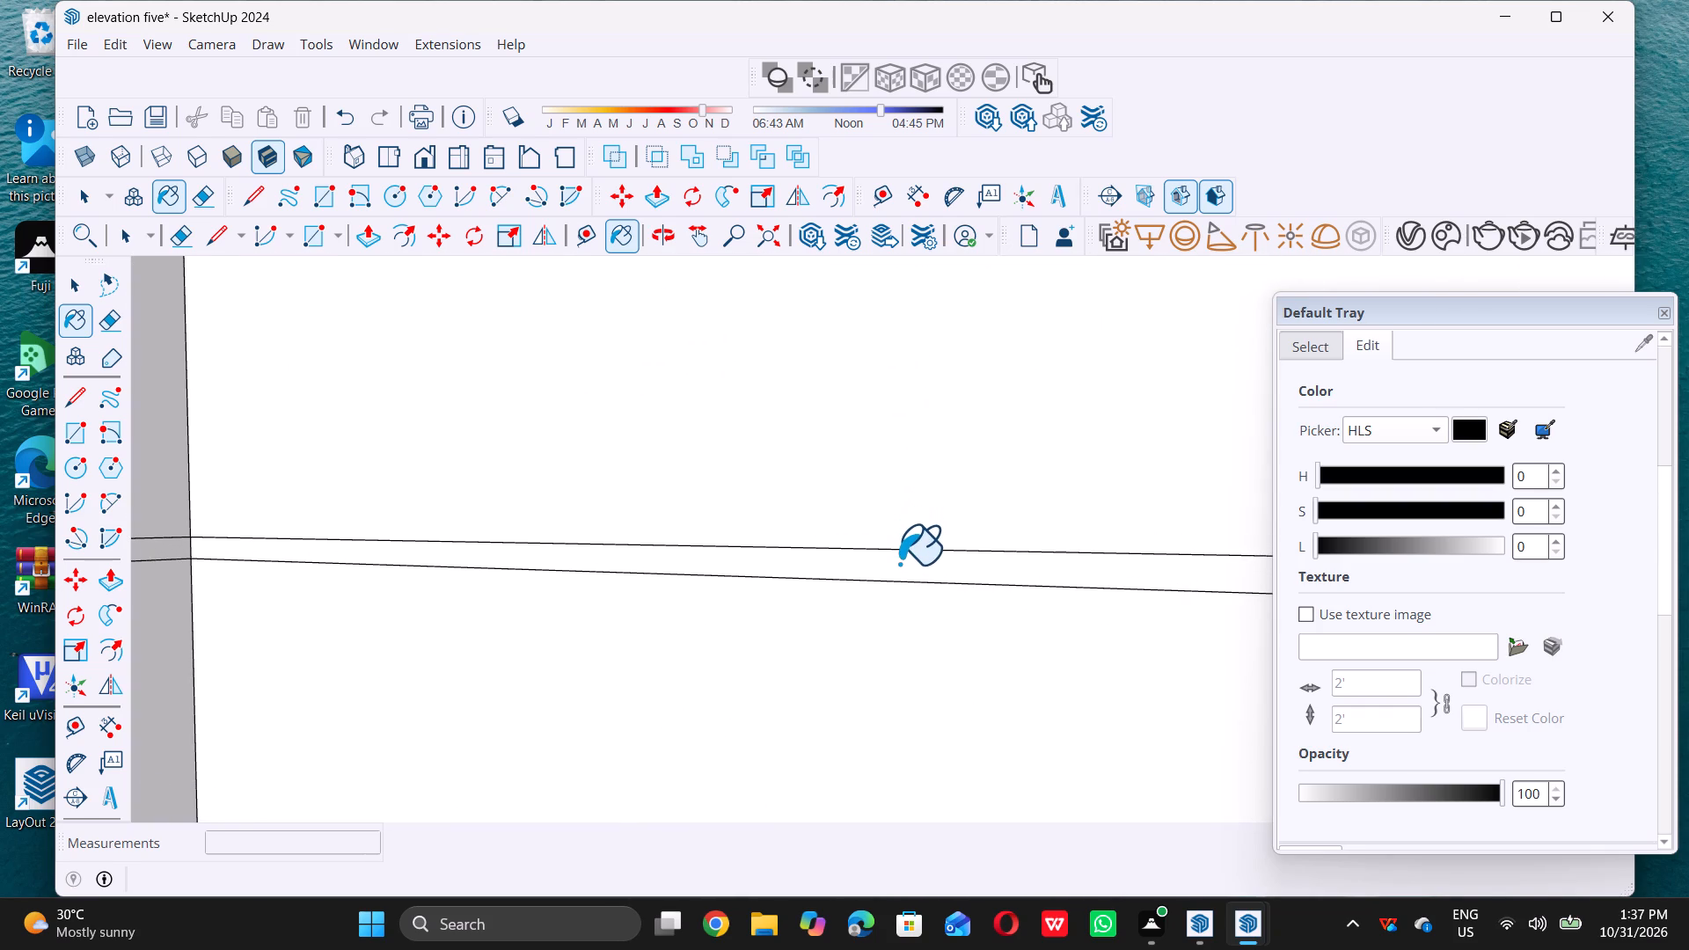
{"action": "scroll", "coordinate": [871, 578], "scroll_direction": "down", "scroll_amount": 20}
{"action": "scroll", "coordinate": [871, 578], "scroll_direction": "down", "scroll_amount": 6}
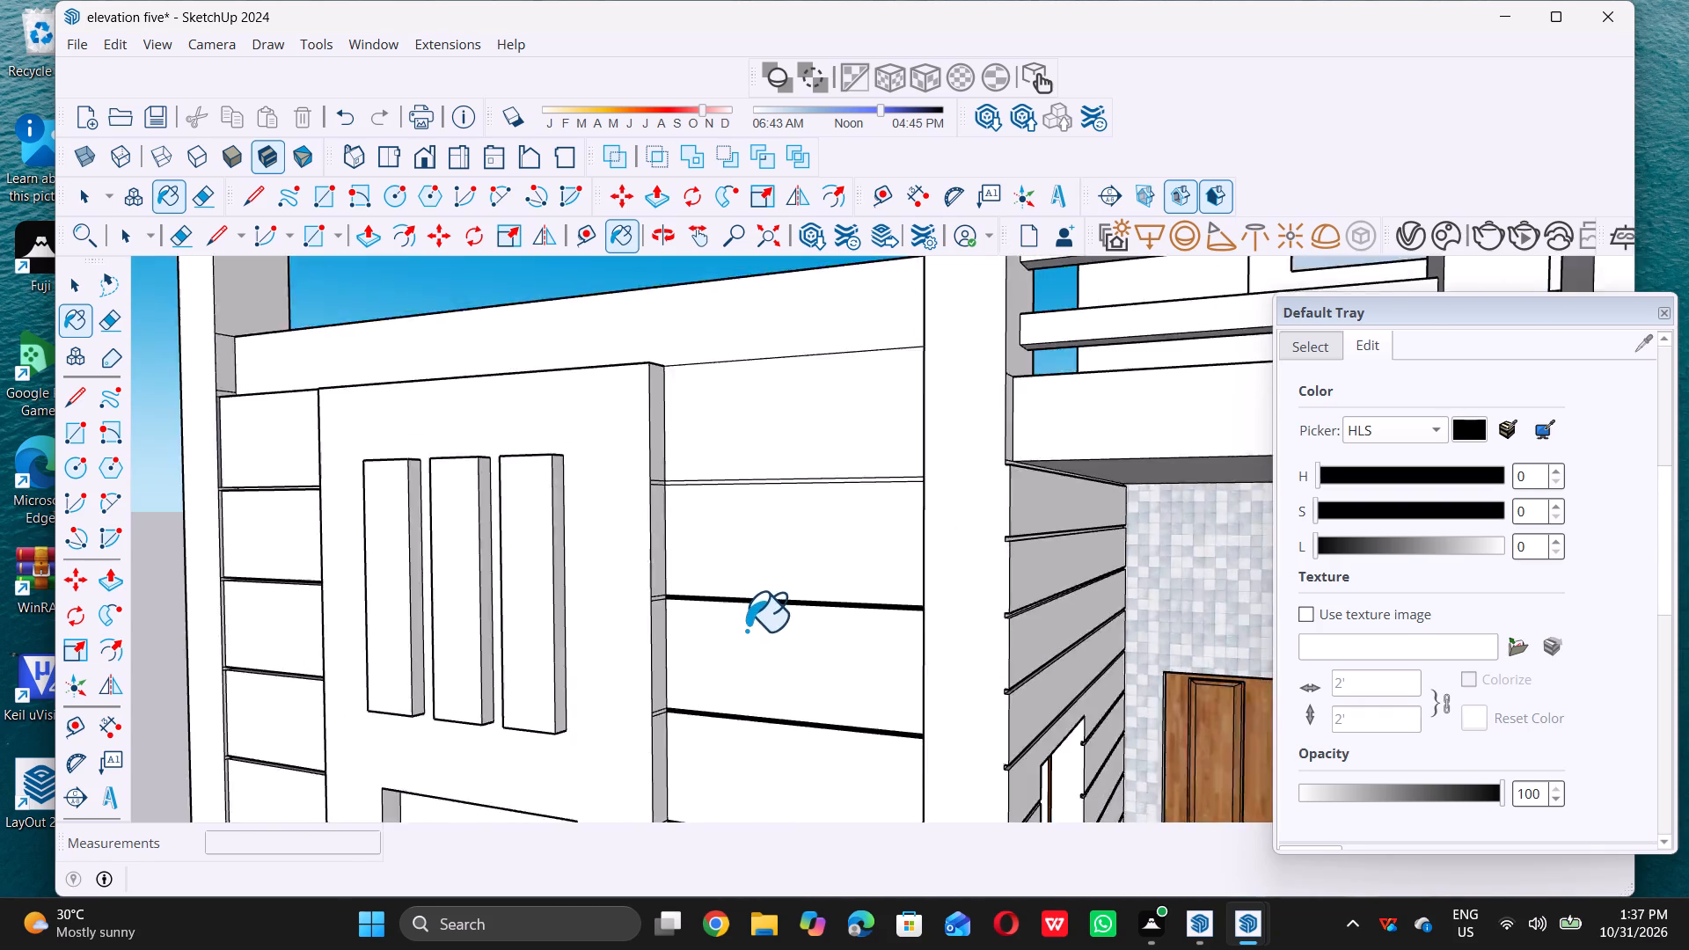
{"action": "scroll", "coordinate": [786, 533], "scroll_direction": "up", "scroll_amount": 19}
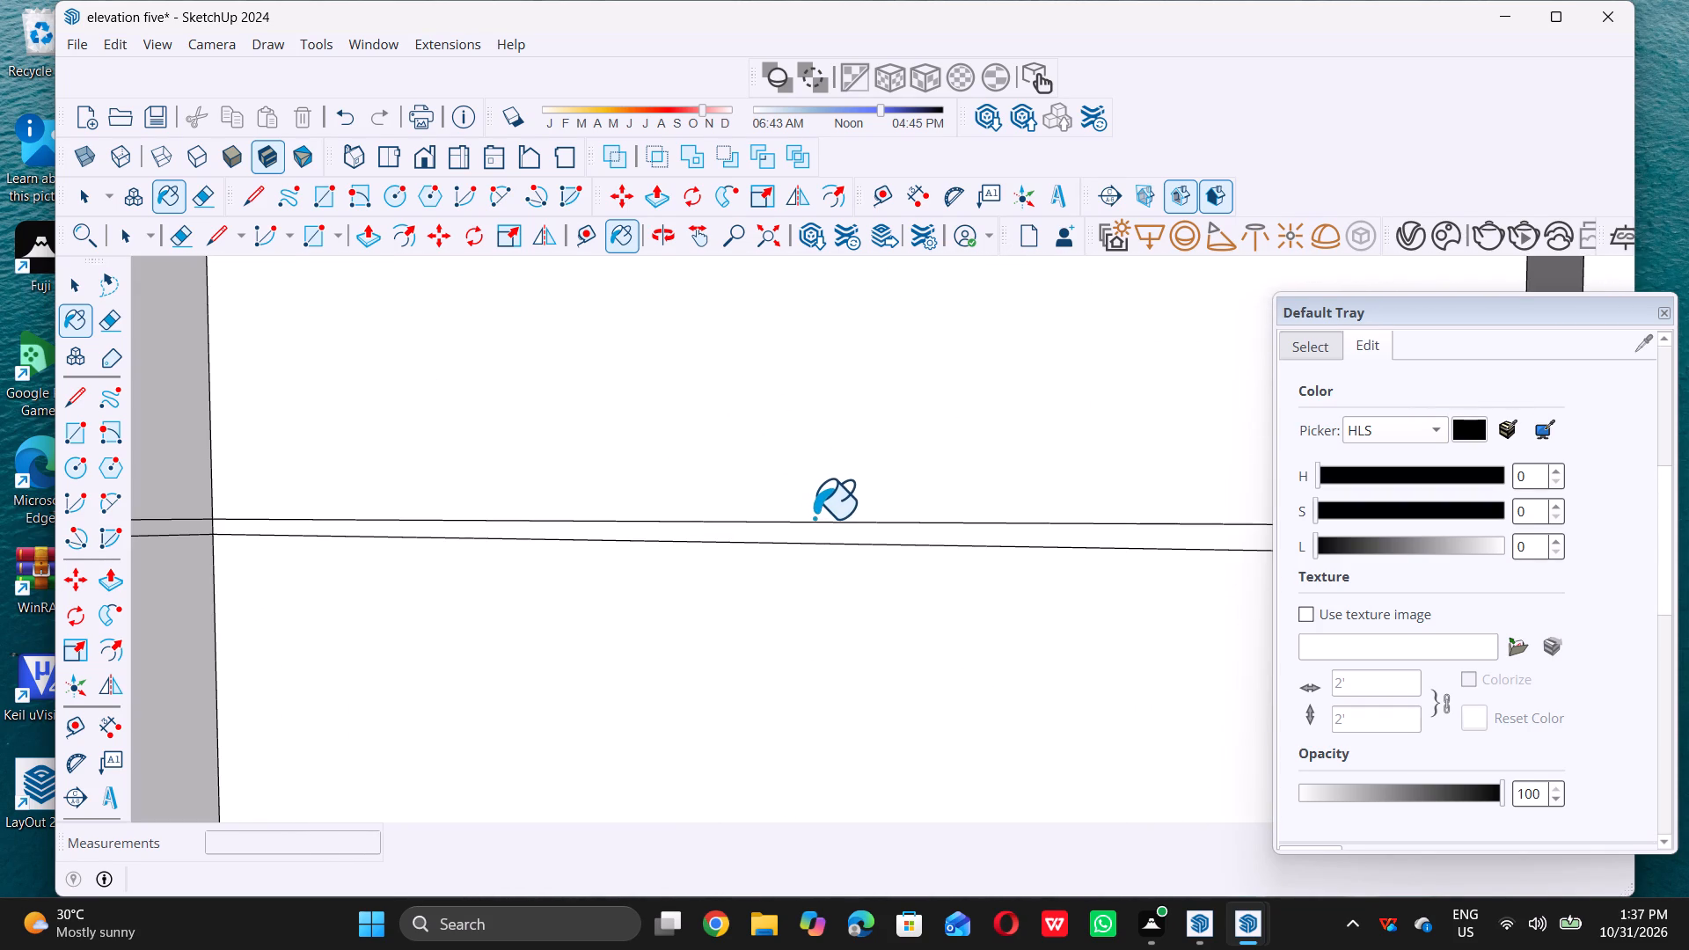
{"action": "left_click", "coordinate": [824, 531]}
Paint the back face of the topmost groove in the narrow siding column across the central panel black.
{"action": "scroll", "coordinate": [830, 537], "scroll_direction": "down", "scroll_amount": 12}
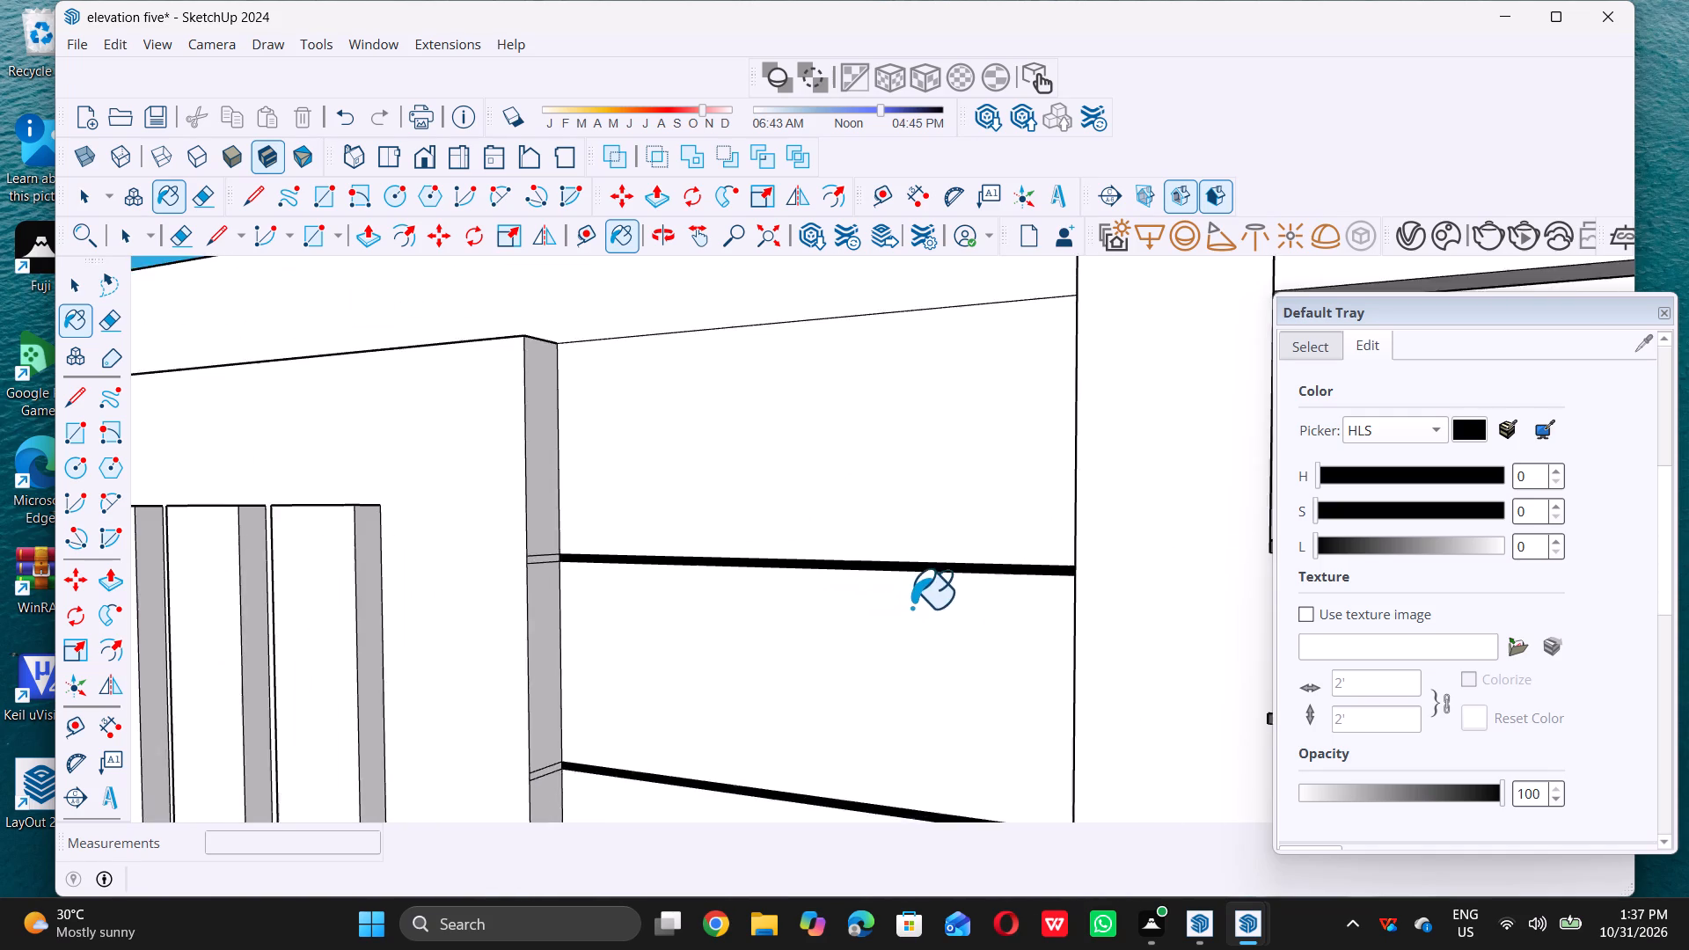
{"action": "scroll", "coordinate": [911, 607], "scroll_direction": "down", "scroll_amount": 16}
{"action": "scroll", "coordinate": [1048, 623], "scroll_direction": "down", "scroll_amount": 7}
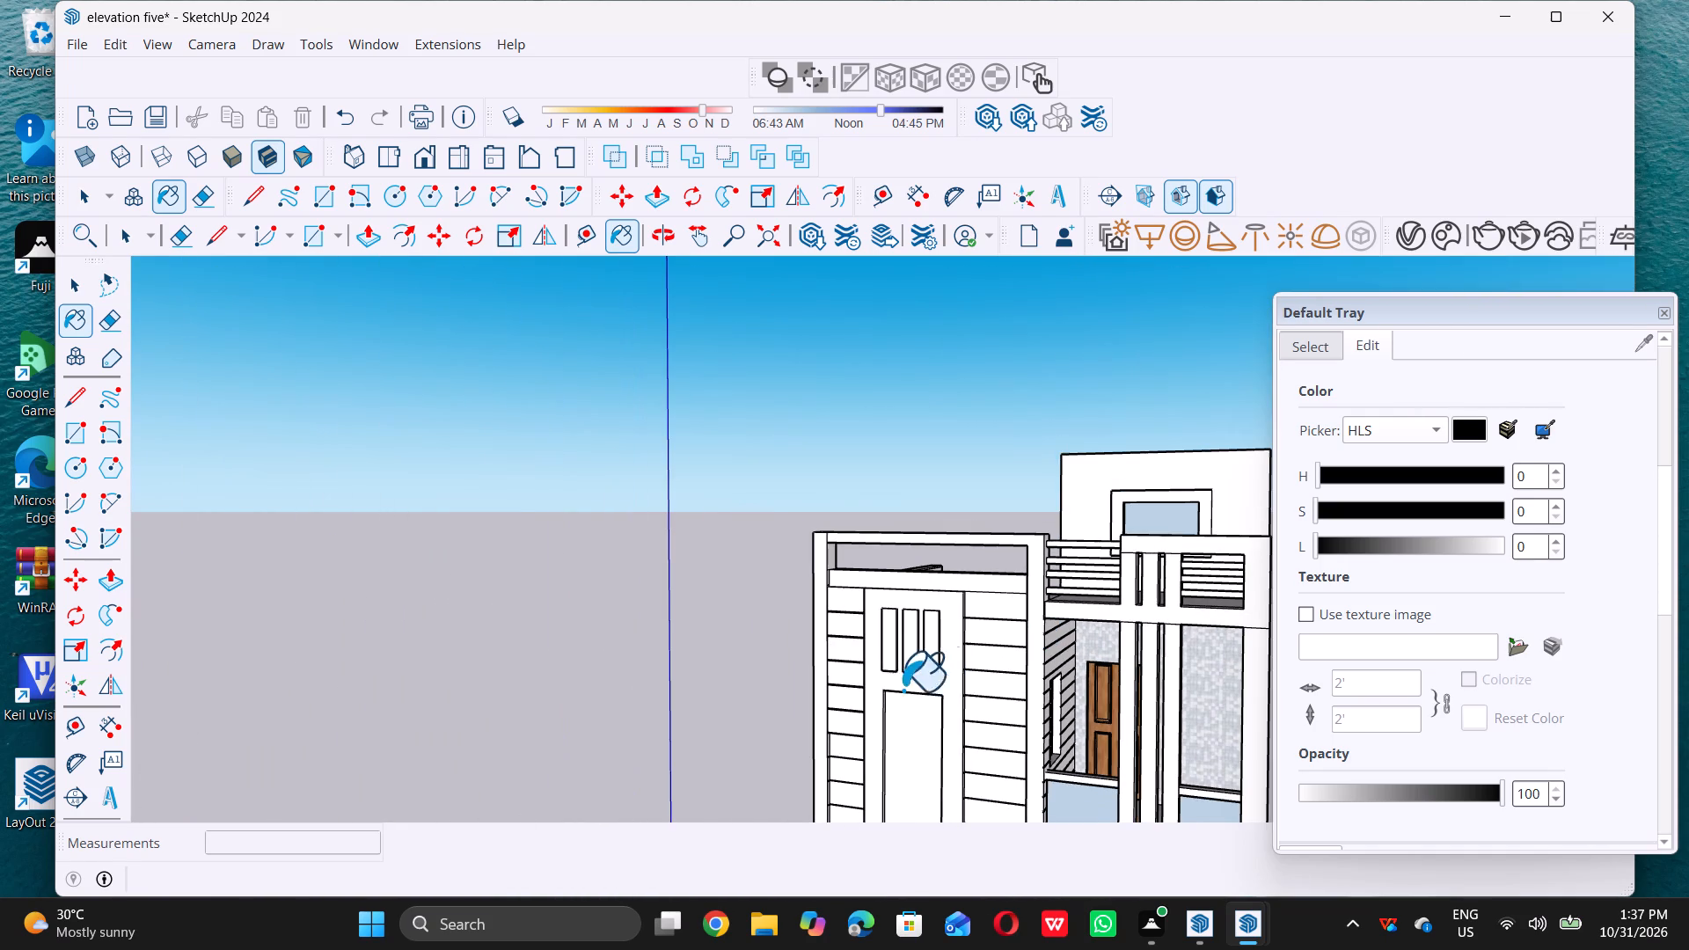
{"action": "middle_click_drag", "start_coordinate": [834, 702], "coordinate": [980, 713]}
{"action": "scroll", "coordinate": [900, 632], "scroll_direction": "up", "scroll_amount": 7}
{"action": "scroll", "coordinate": [808, 608], "scroll_direction": "up", "scroll_amount": 2}
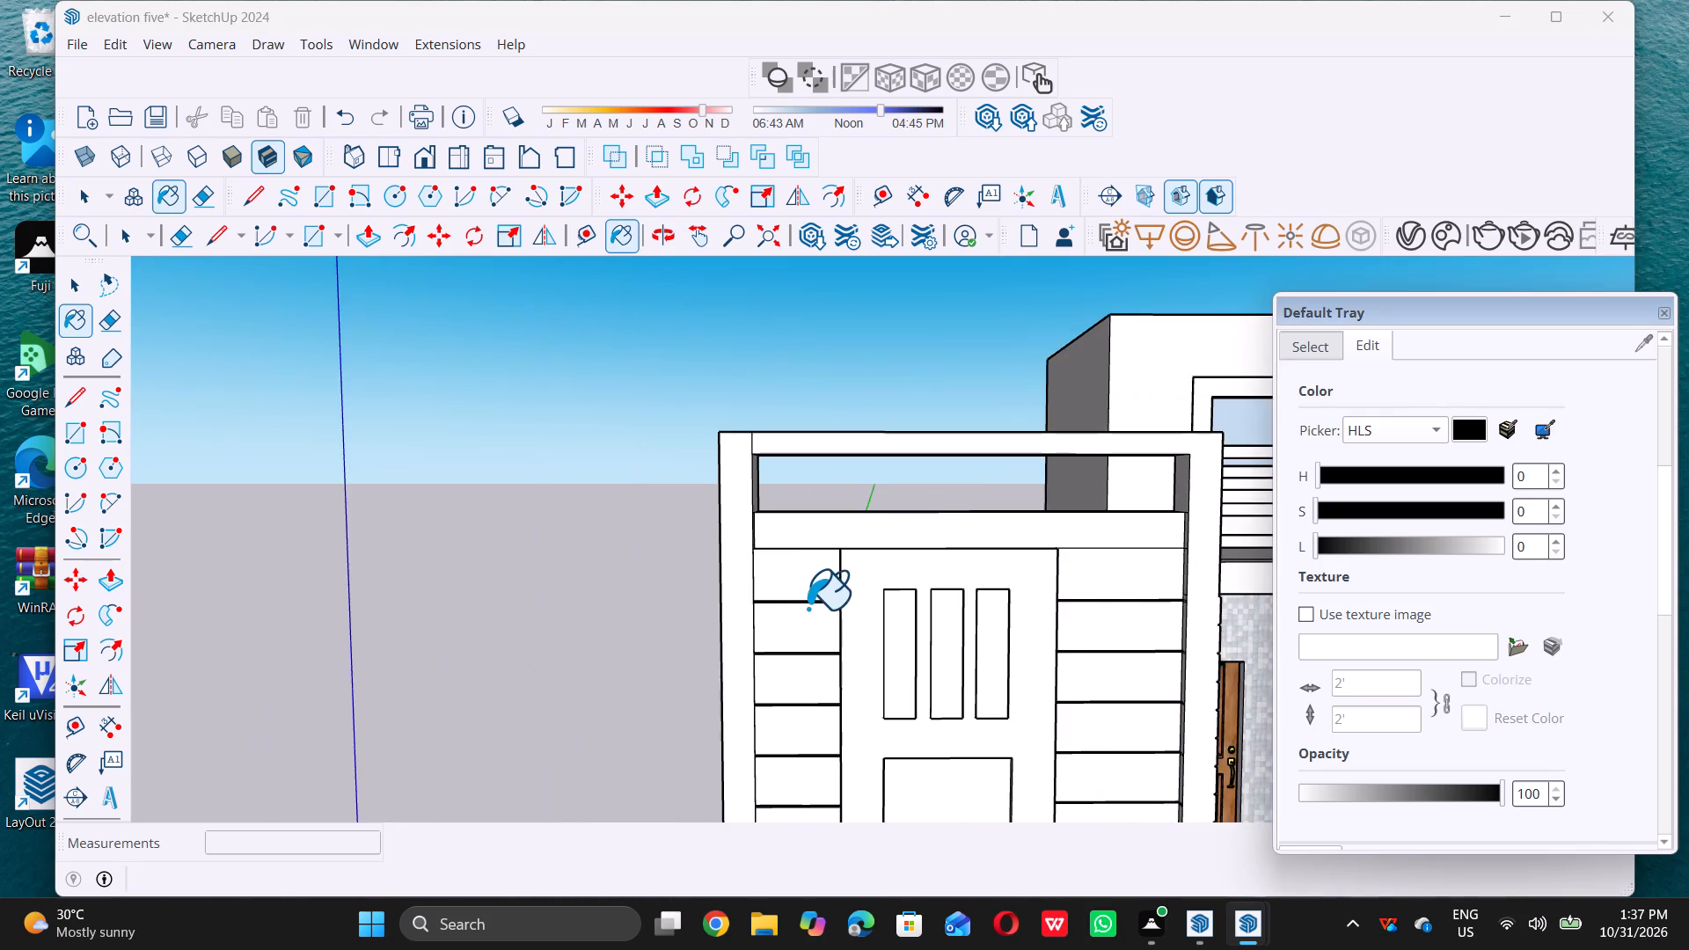
{"action": "scroll", "coordinate": [808, 608], "scroll_direction": "up", "scroll_amount": 18}
{"action": "scroll", "coordinate": [893, 572], "scroll_direction": "up", "scroll_amount": 5}
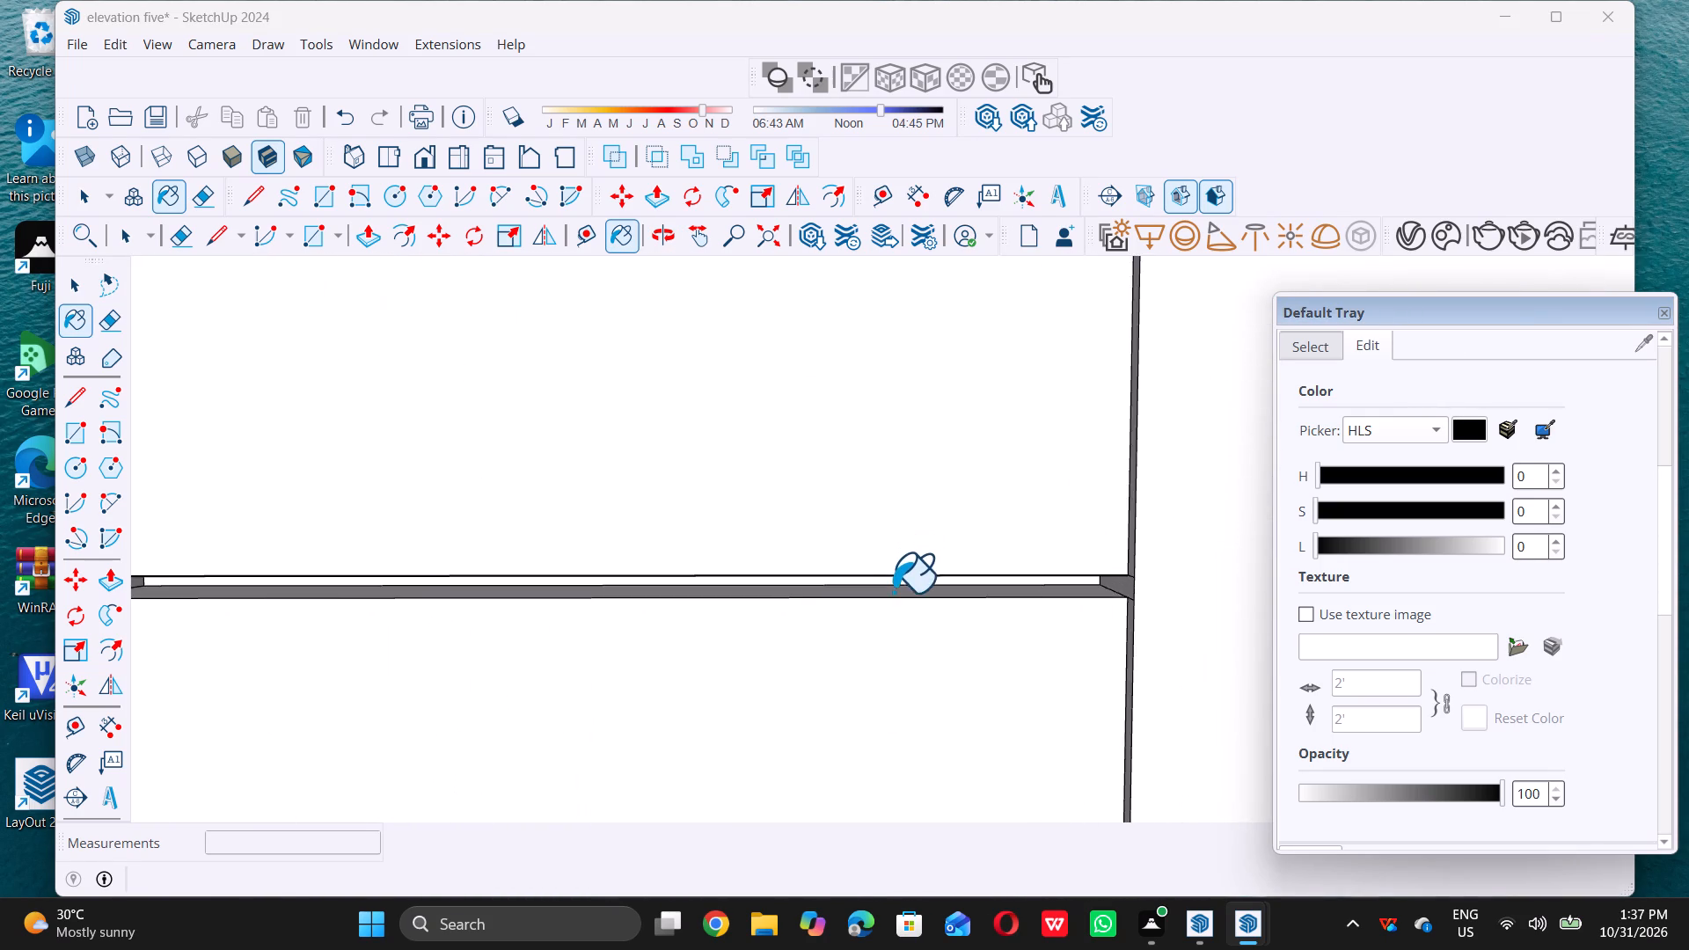
{"action": "scroll", "coordinate": [893, 591], "scroll_direction": "up", "scroll_amount": 16}
{"action": "left_click", "coordinate": [940, 532]}
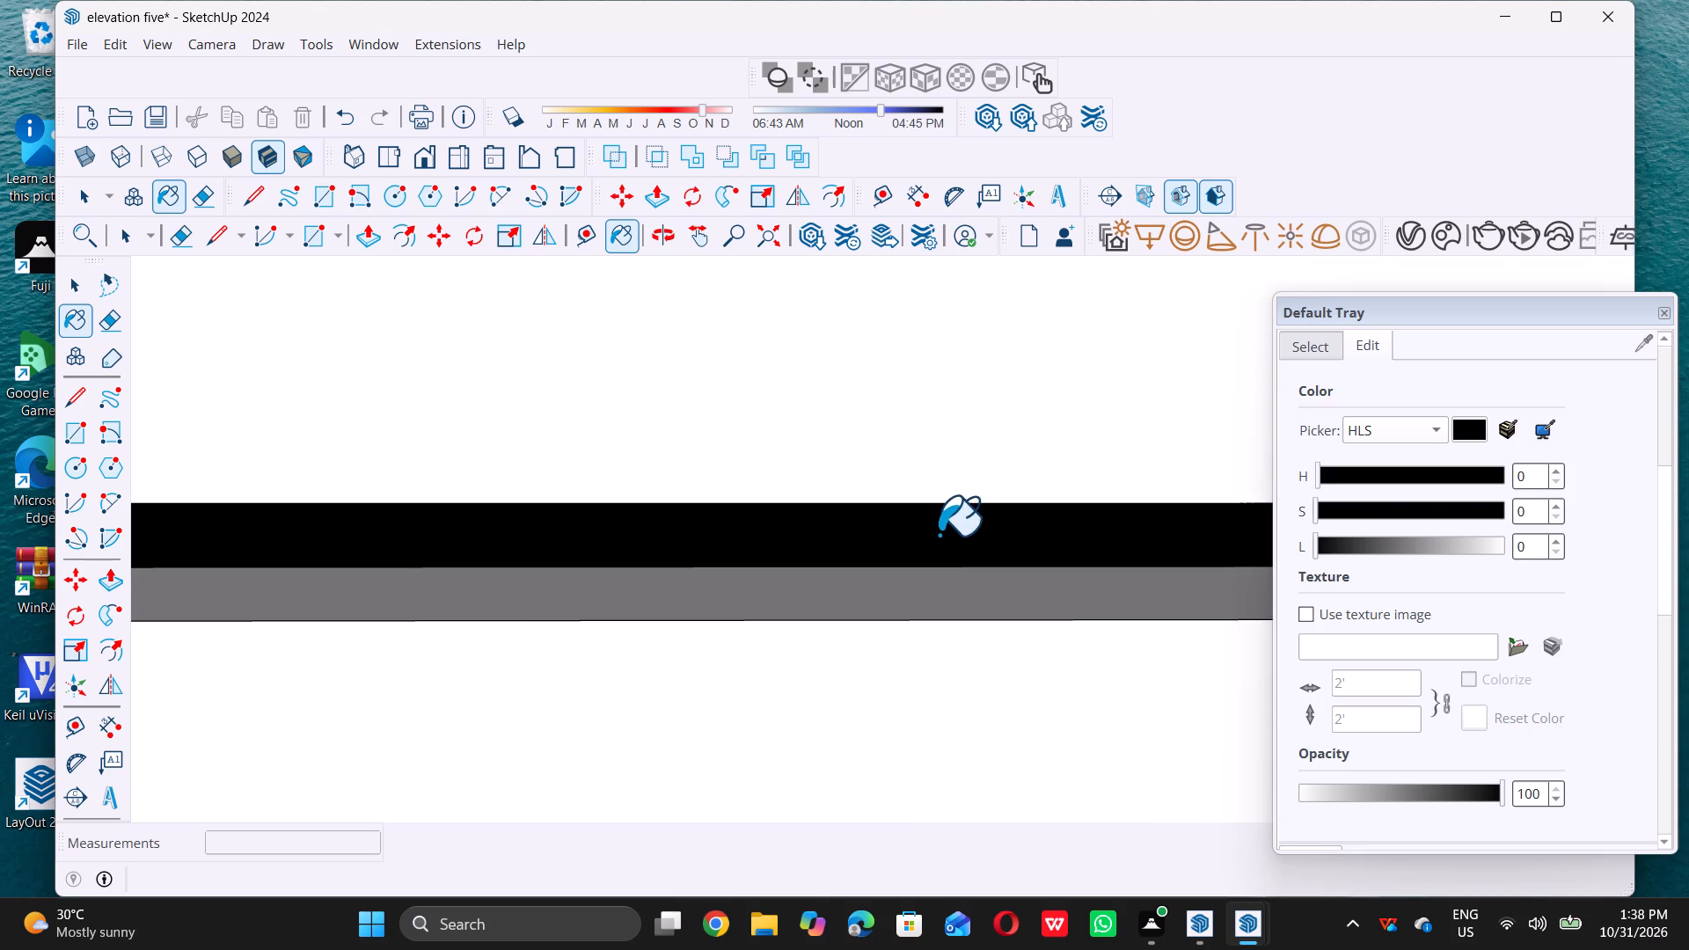
Paint the back face of the second groove from the top of the narrow siding column black.
{"action": "scroll", "coordinate": [936, 539], "scroll_direction": "down", "scroll_amount": 20}
{"action": "scroll", "coordinate": [936, 539], "scroll_direction": "down", "scroll_amount": 9}
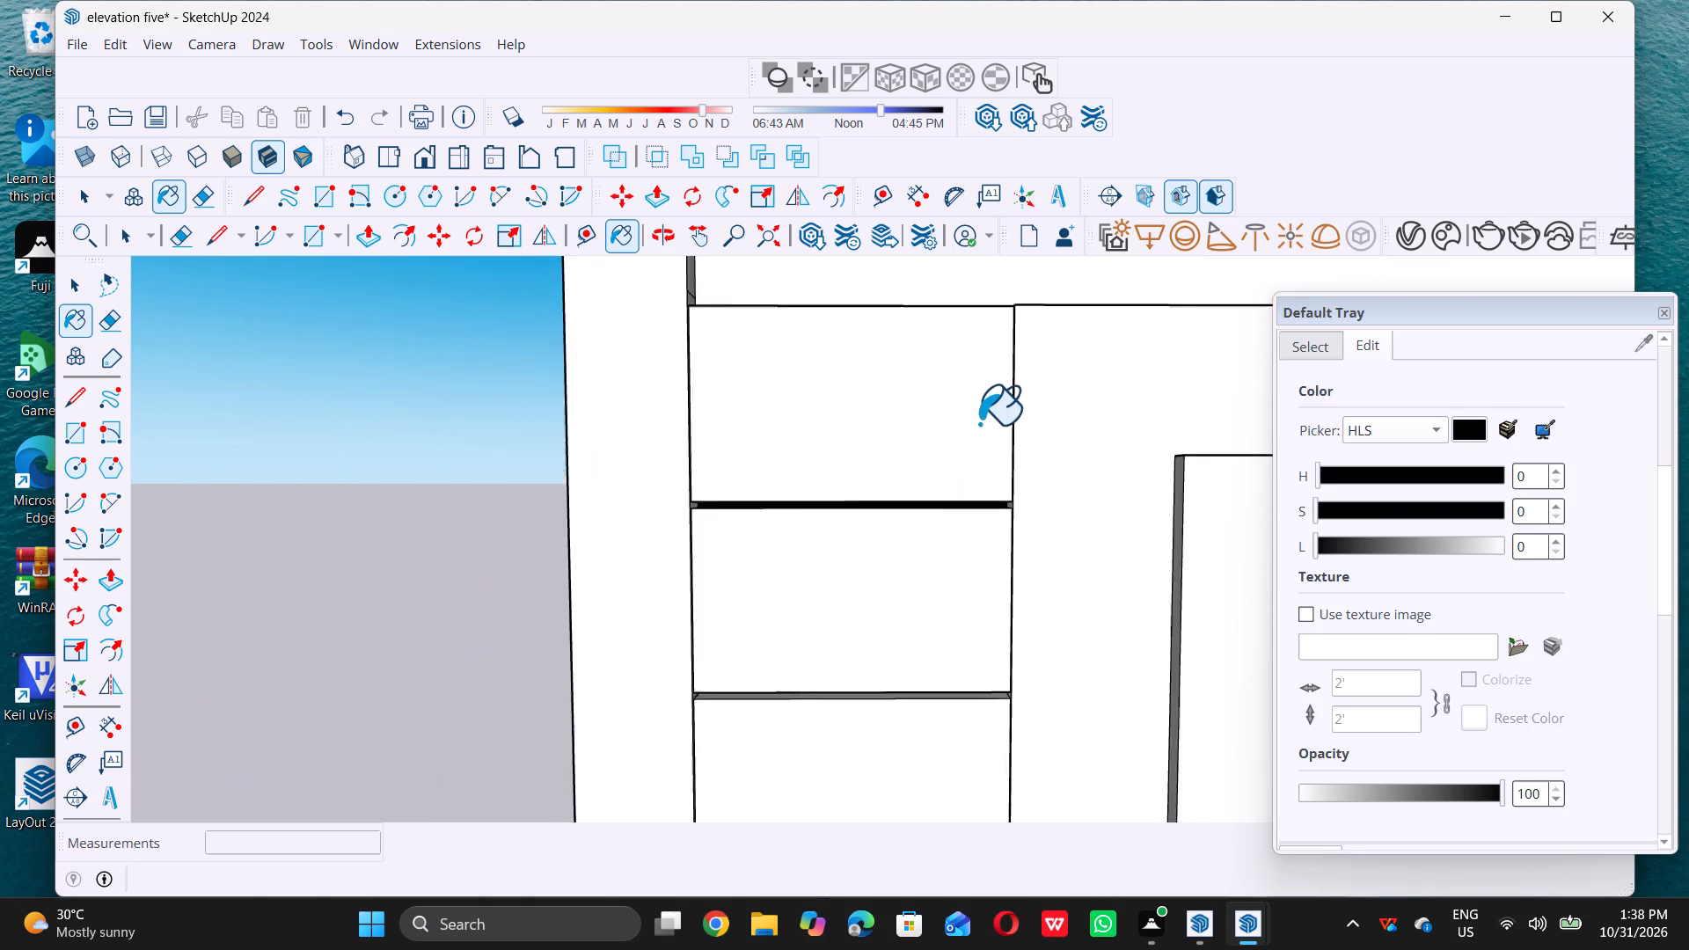
{"action": "scroll", "coordinate": [979, 423], "scroll_direction": "down", "scroll_amount": 8}
{"action": "middle_click_drag", "start_coordinate": [991, 578], "coordinate": [932, 556]}
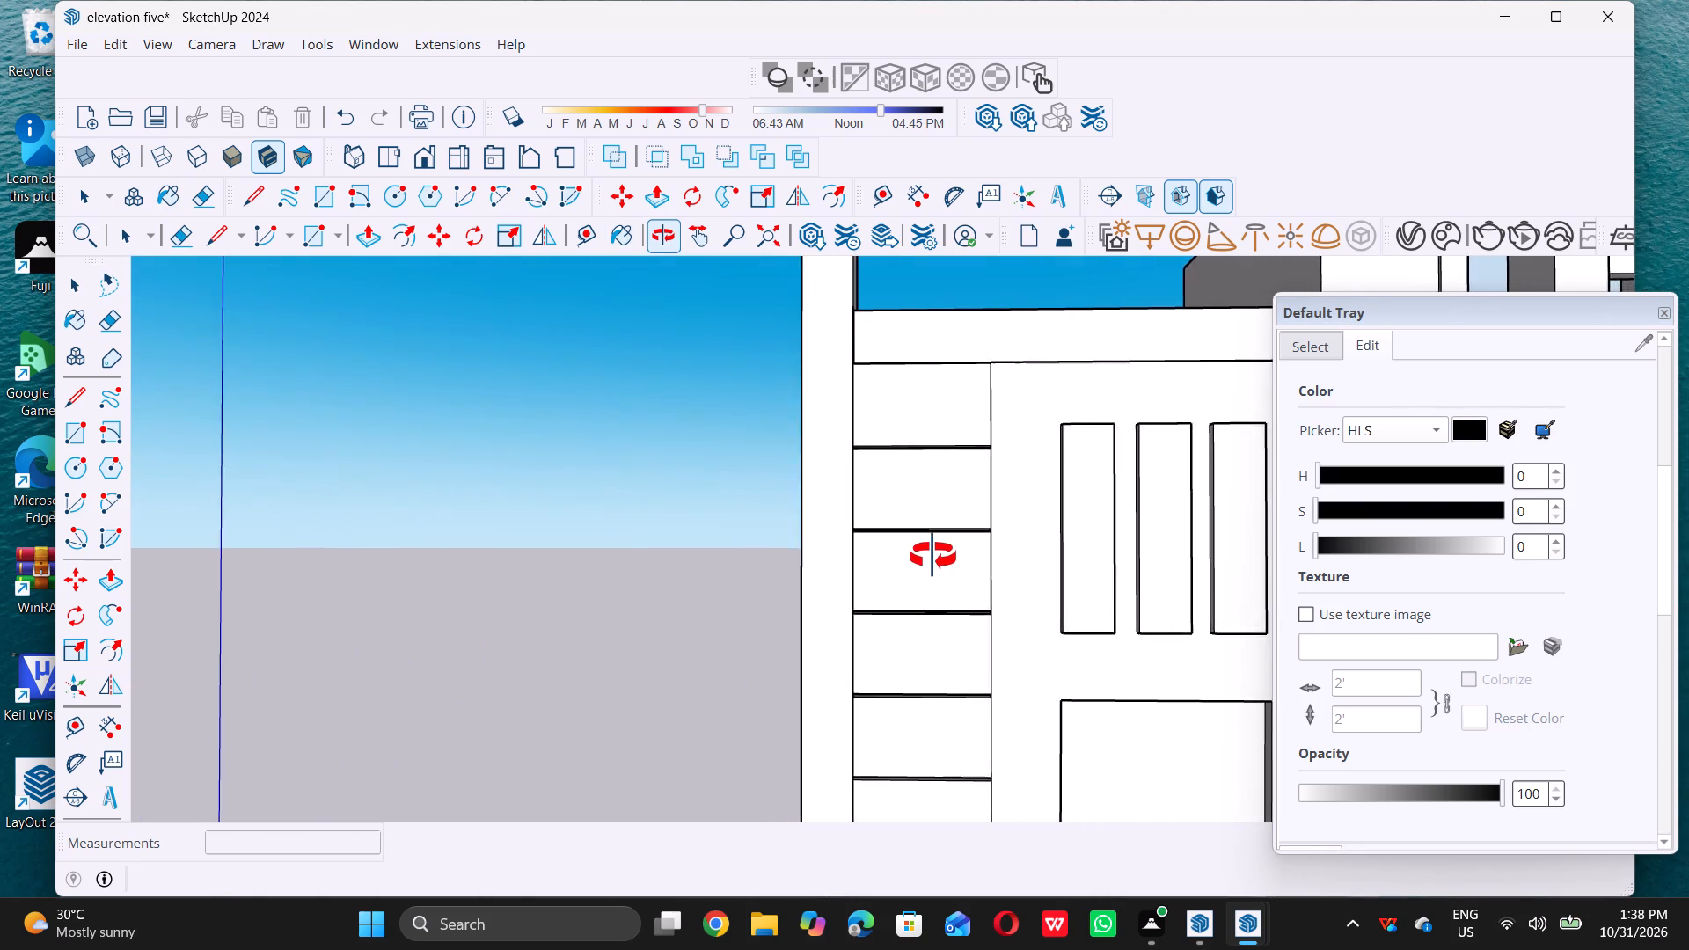
{"action": "middle_click_drag", "start_coordinate": [932, 556], "coordinate": [896, 556]}
{"action": "scroll", "coordinate": [892, 527], "scroll_direction": "up", "scroll_amount": 19}
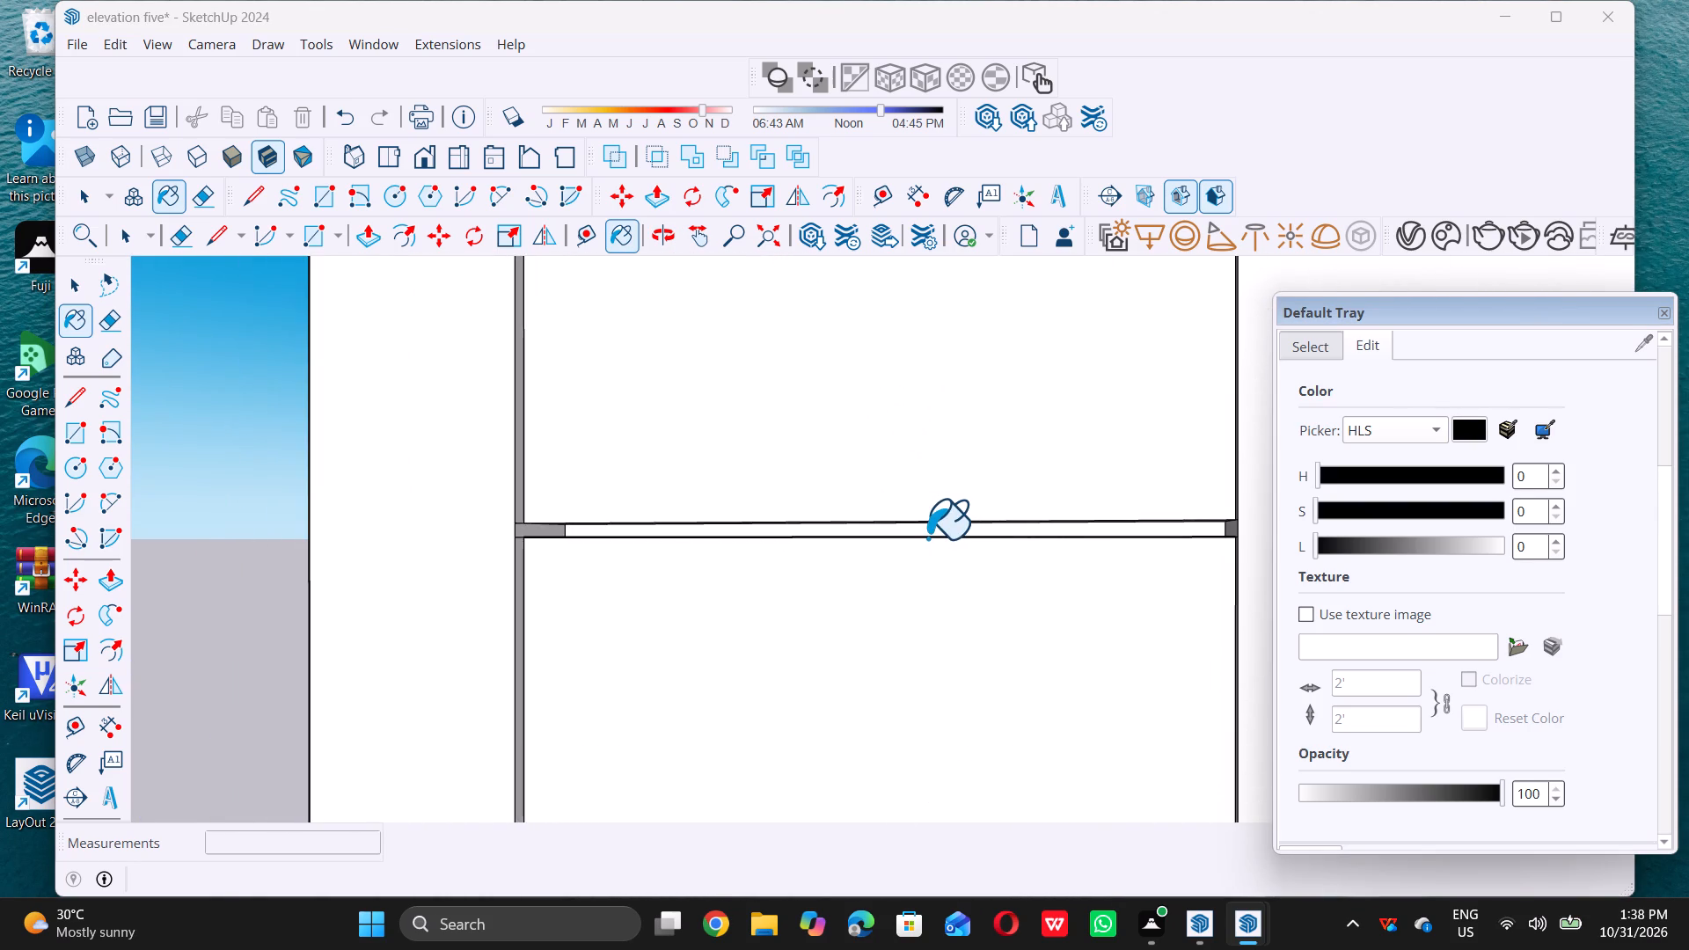
{"action": "scroll", "coordinate": [927, 537], "scroll_direction": "up", "scroll_amount": 15}
{"action": "double_click", "coordinate": [976, 503]}
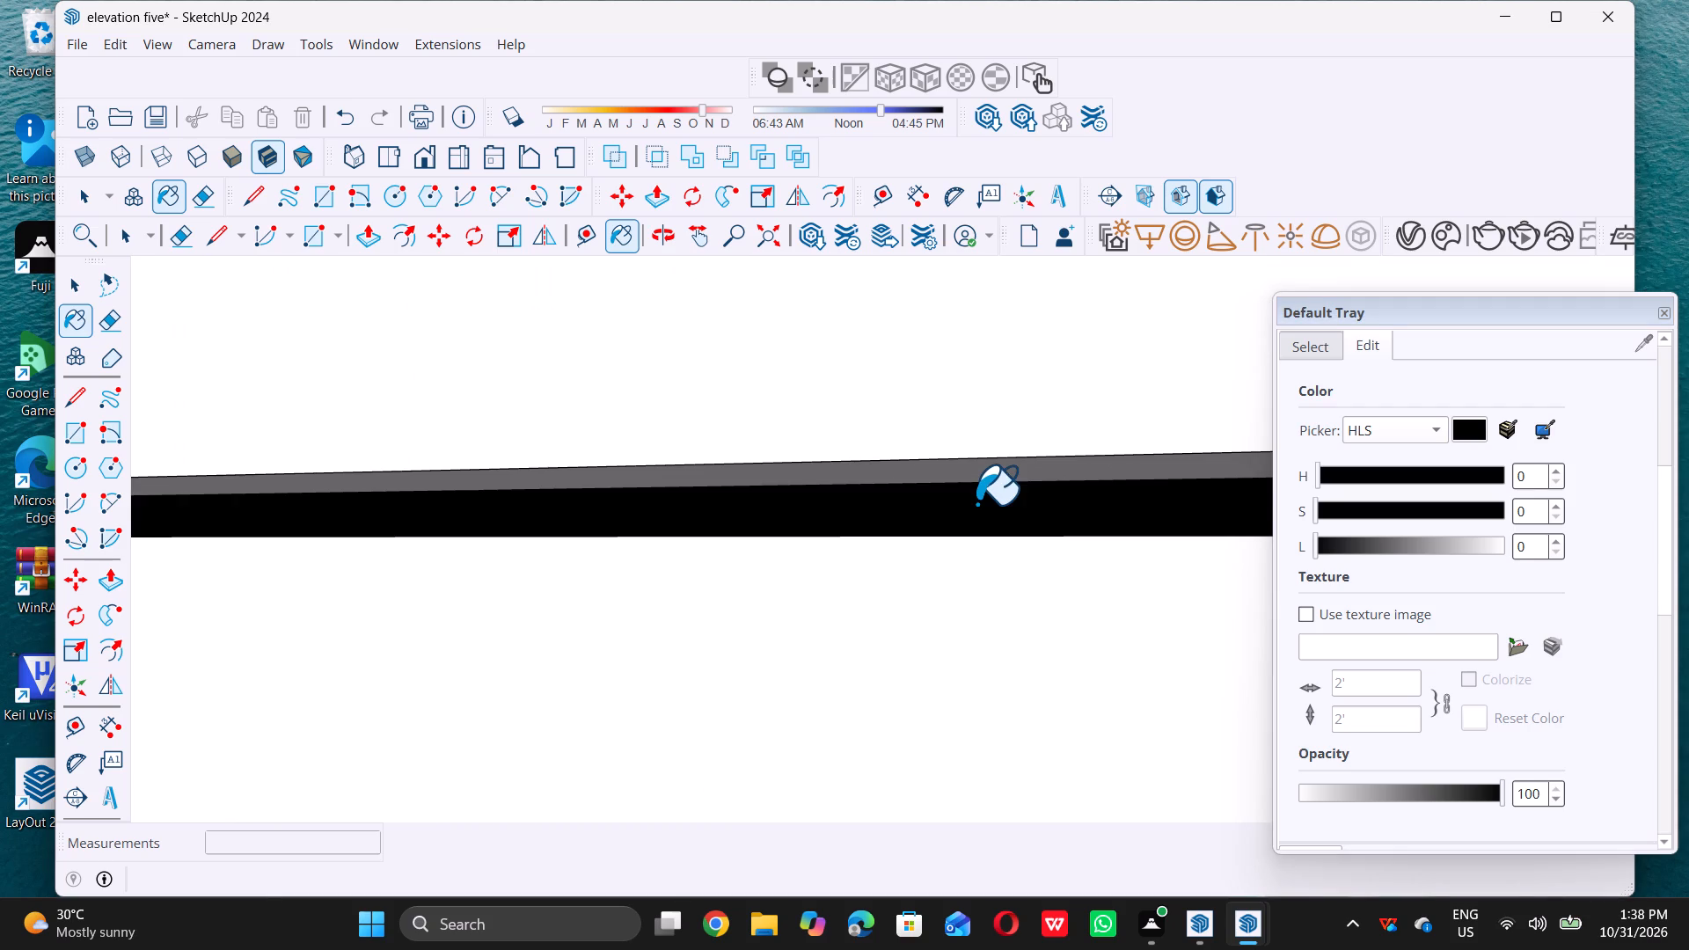
Paint the back face of the third groove down the narrow siding column black.
{"action": "scroll", "coordinate": [976, 505], "scroll_direction": "down", "scroll_amount": 20}
{"action": "scroll", "coordinate": [976, 505], "scroll_direction": "down", "scroll_amount": 5}
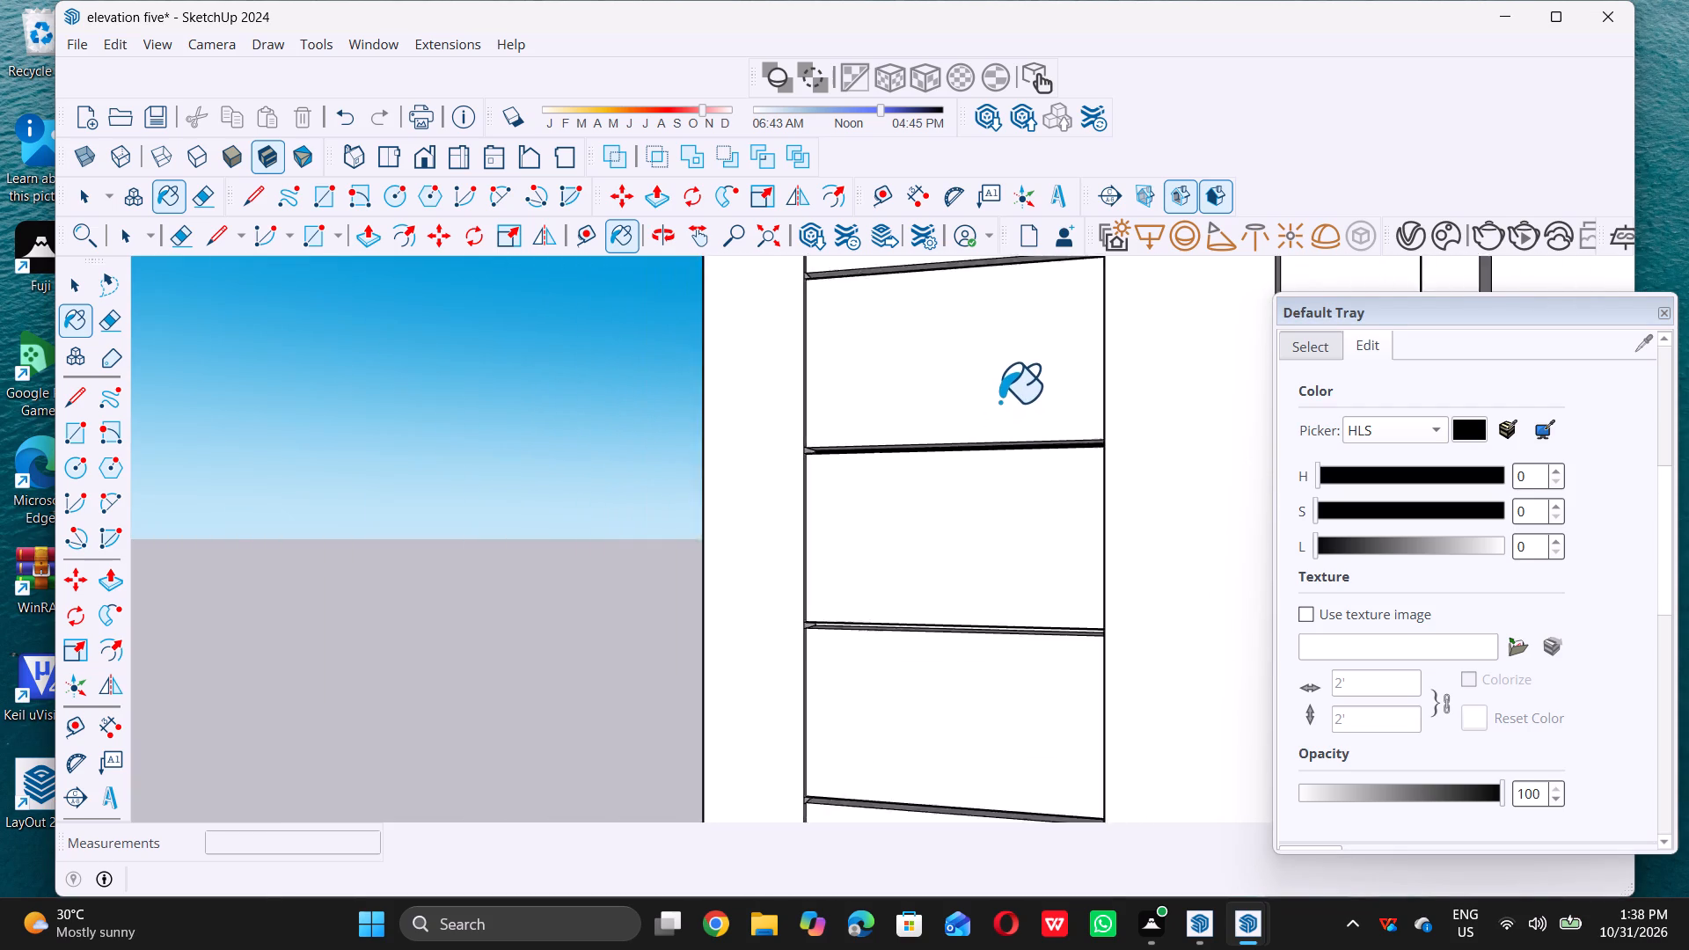
{"action": "scroll", "coordinate": [1002, 396], "scroll_direction": "down", "scroll_amount": 5}
{"action": "middle_click_drag", "start_coordinate": [1028, 593], "coordinate": [1089, 558]}
{"action": "scroll", "coordinate": [1078, 511], "scroll_direction": "up", "scroll_amount": 3}
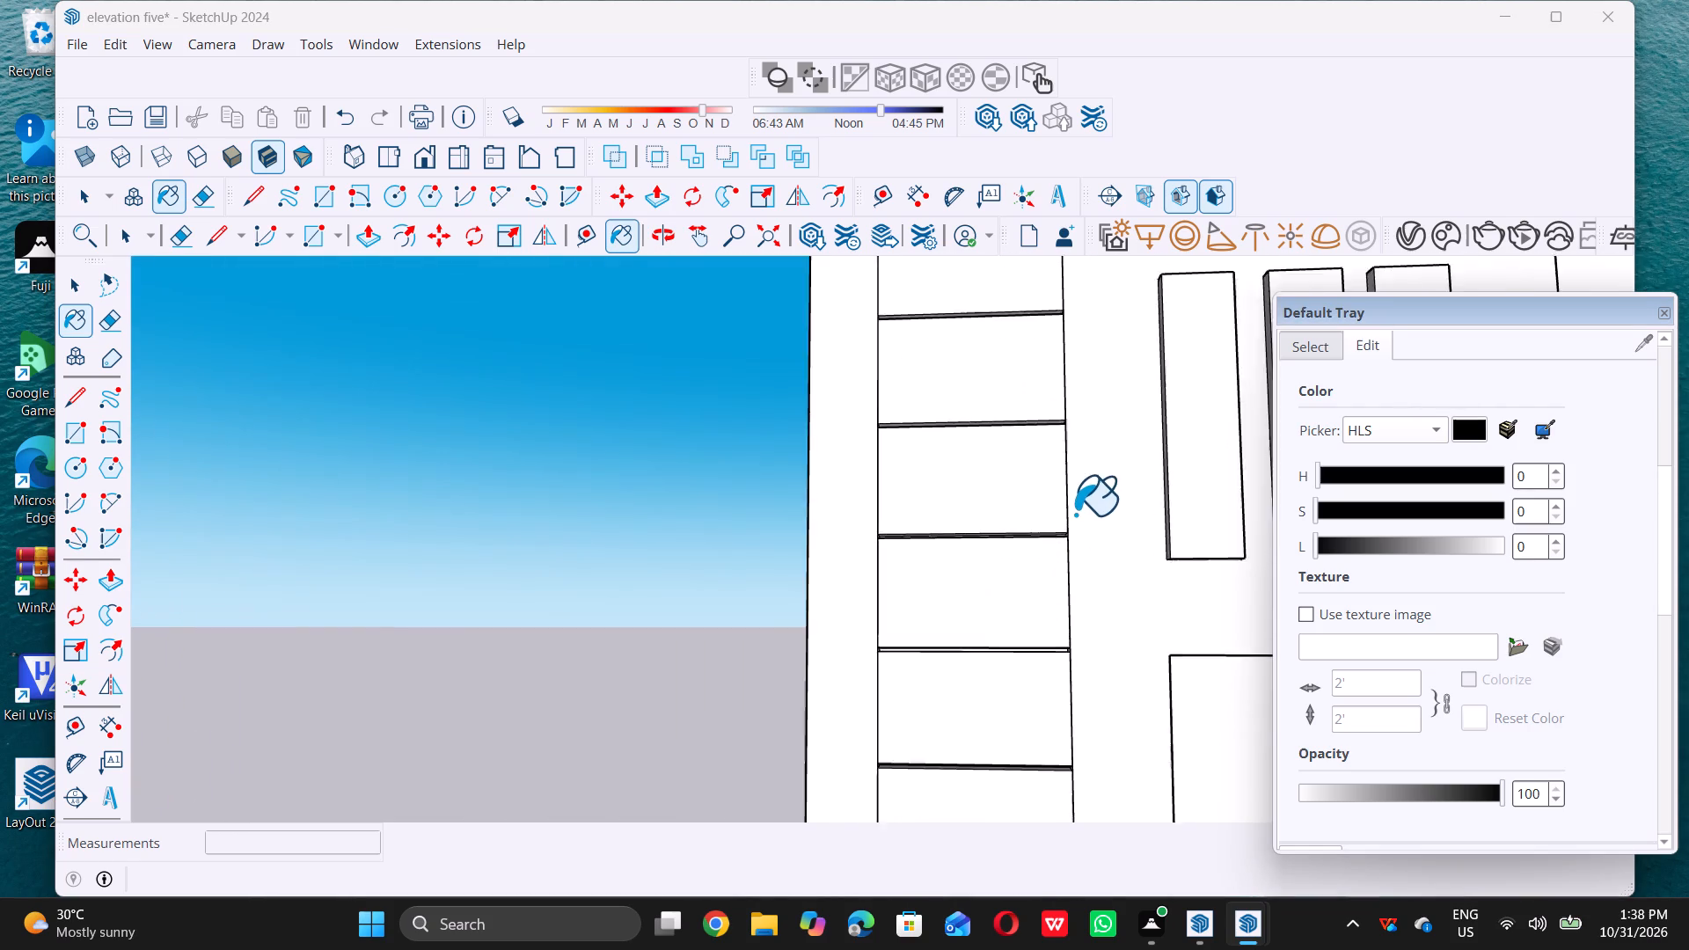
{"action": "scroll", "coordinate": [1075, 514], "scroll_direction": "up", "scroll_amount": 2}
{"action": "scroll", "coordinate": [1009, 540], "scroll_direction": "up", "scroll_amount": 16}
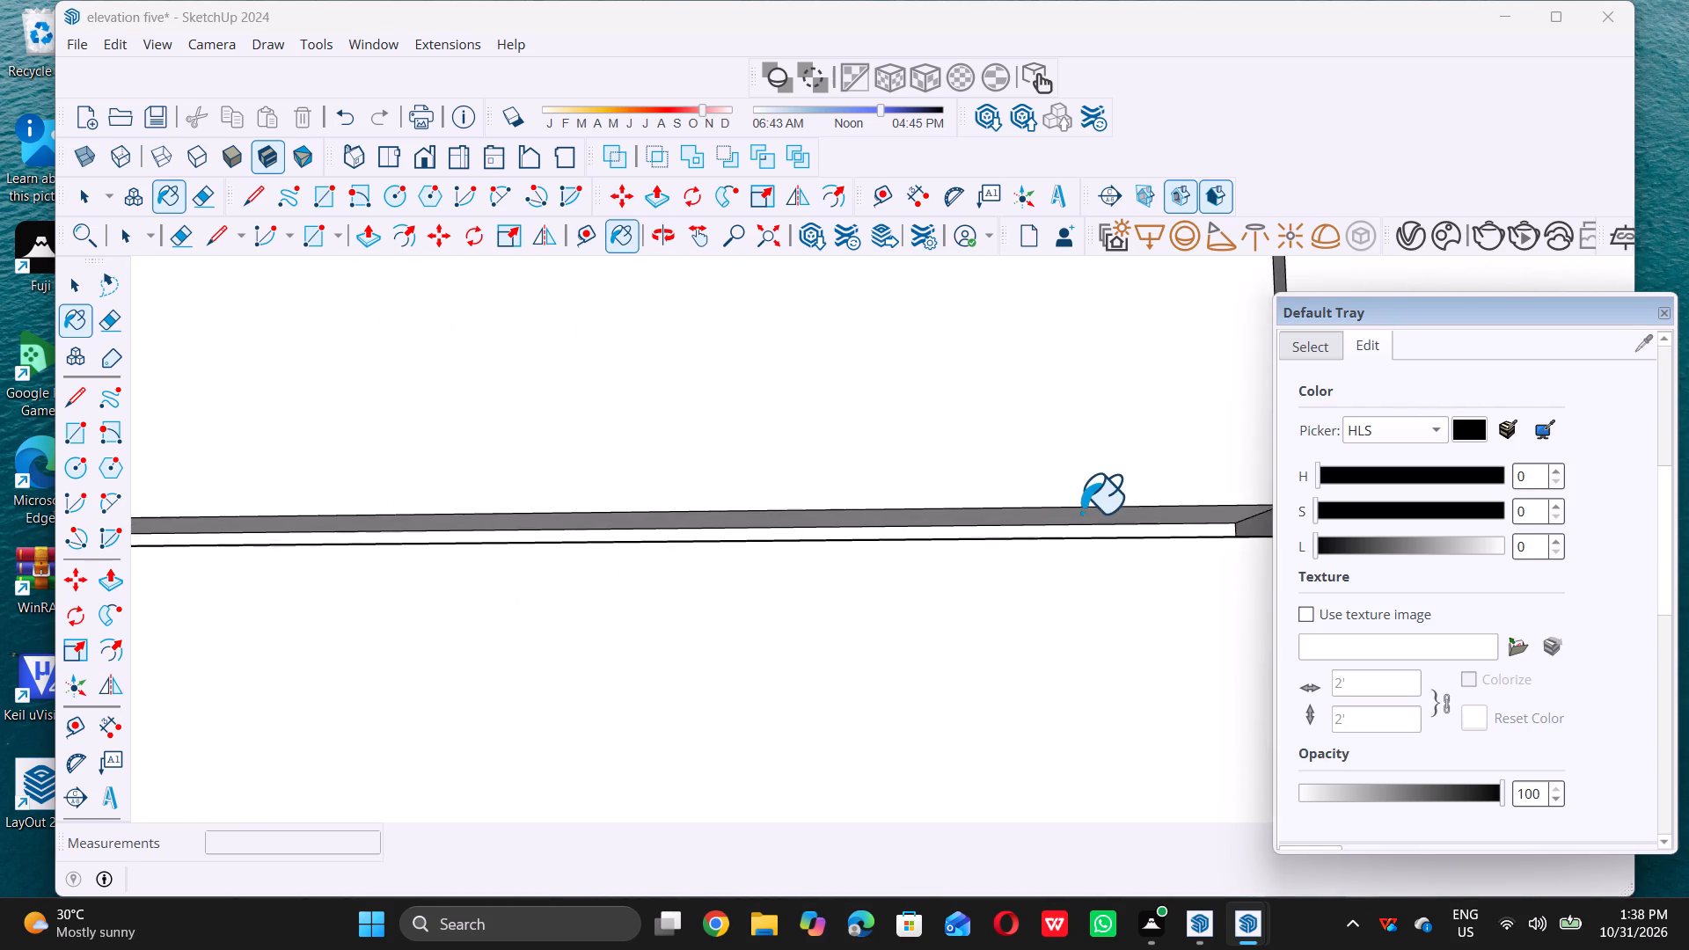
{"action": "scroll", "coordinate": [1081, 512], "scroll_direction": "up", "scroll_amount": 9}
{"action": "left_click", "coordinate": [1092, 544]}
Paint the back faces of the fourth and fifth grooves down the narrow siding column black.
{"action": "scroll", "coordinate": [1093, 544], "scroll_direction": "down", "scroll_amount": 4}
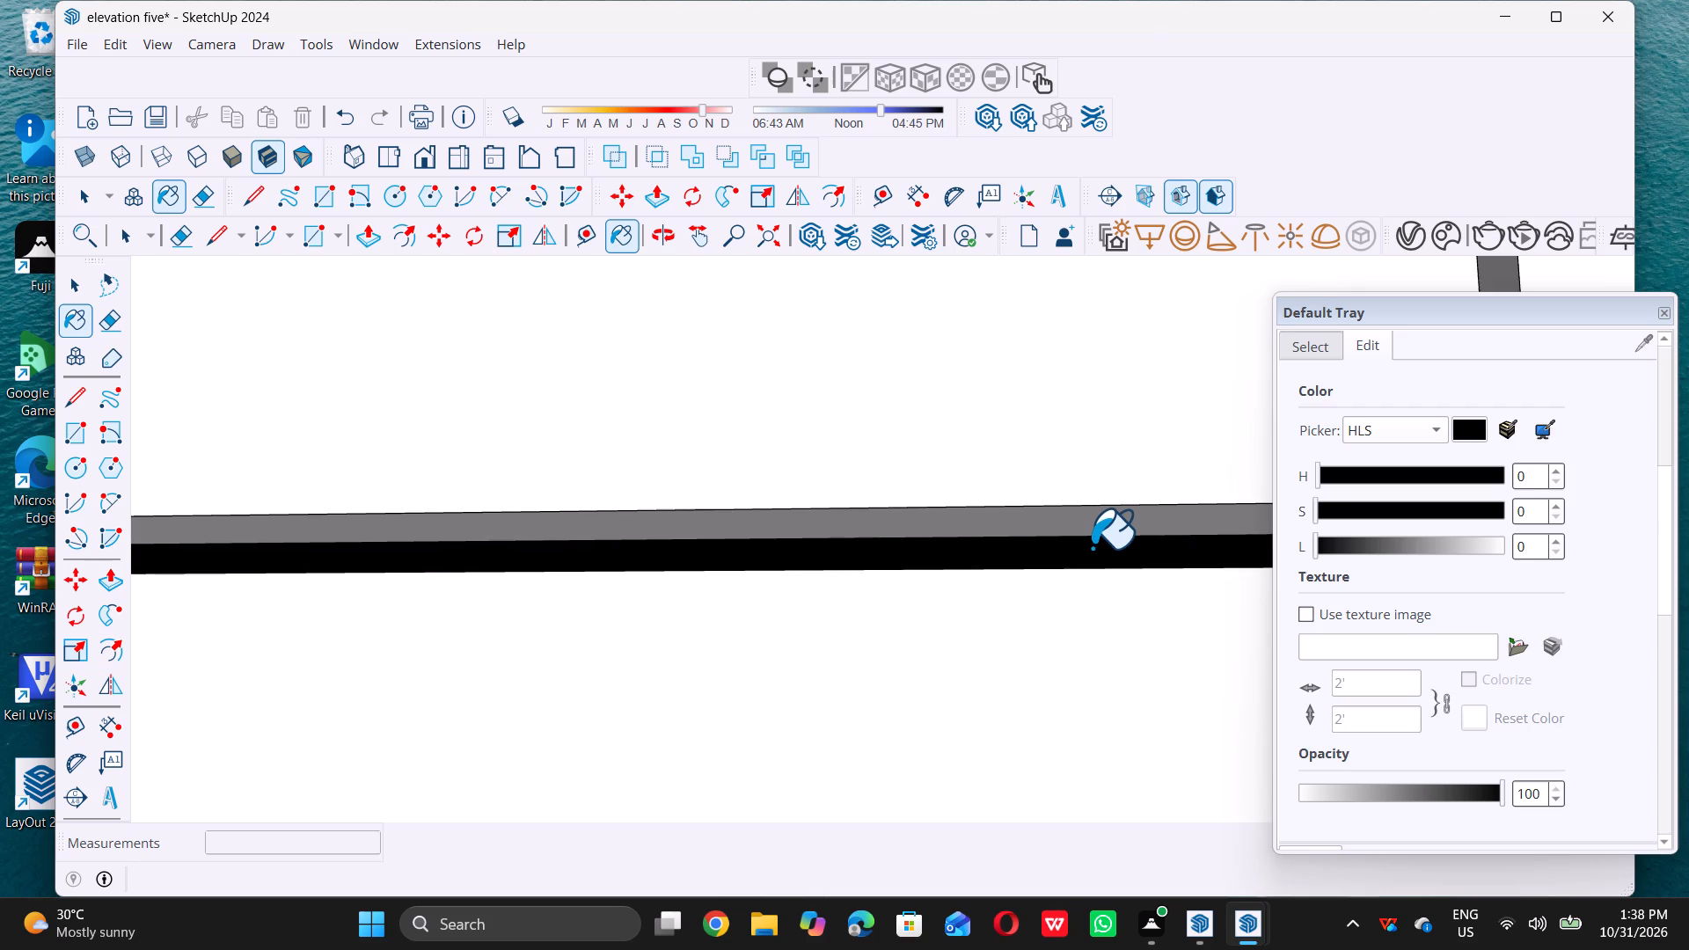
{"action": "scroll", "coordinate": [1092, 547], "scroll_direction": "down", "scroll_amount": 20}
{"action": "scroll", "coordinate": [1092, 547], "scroll_direction": "down", "scroll_amount": 3}
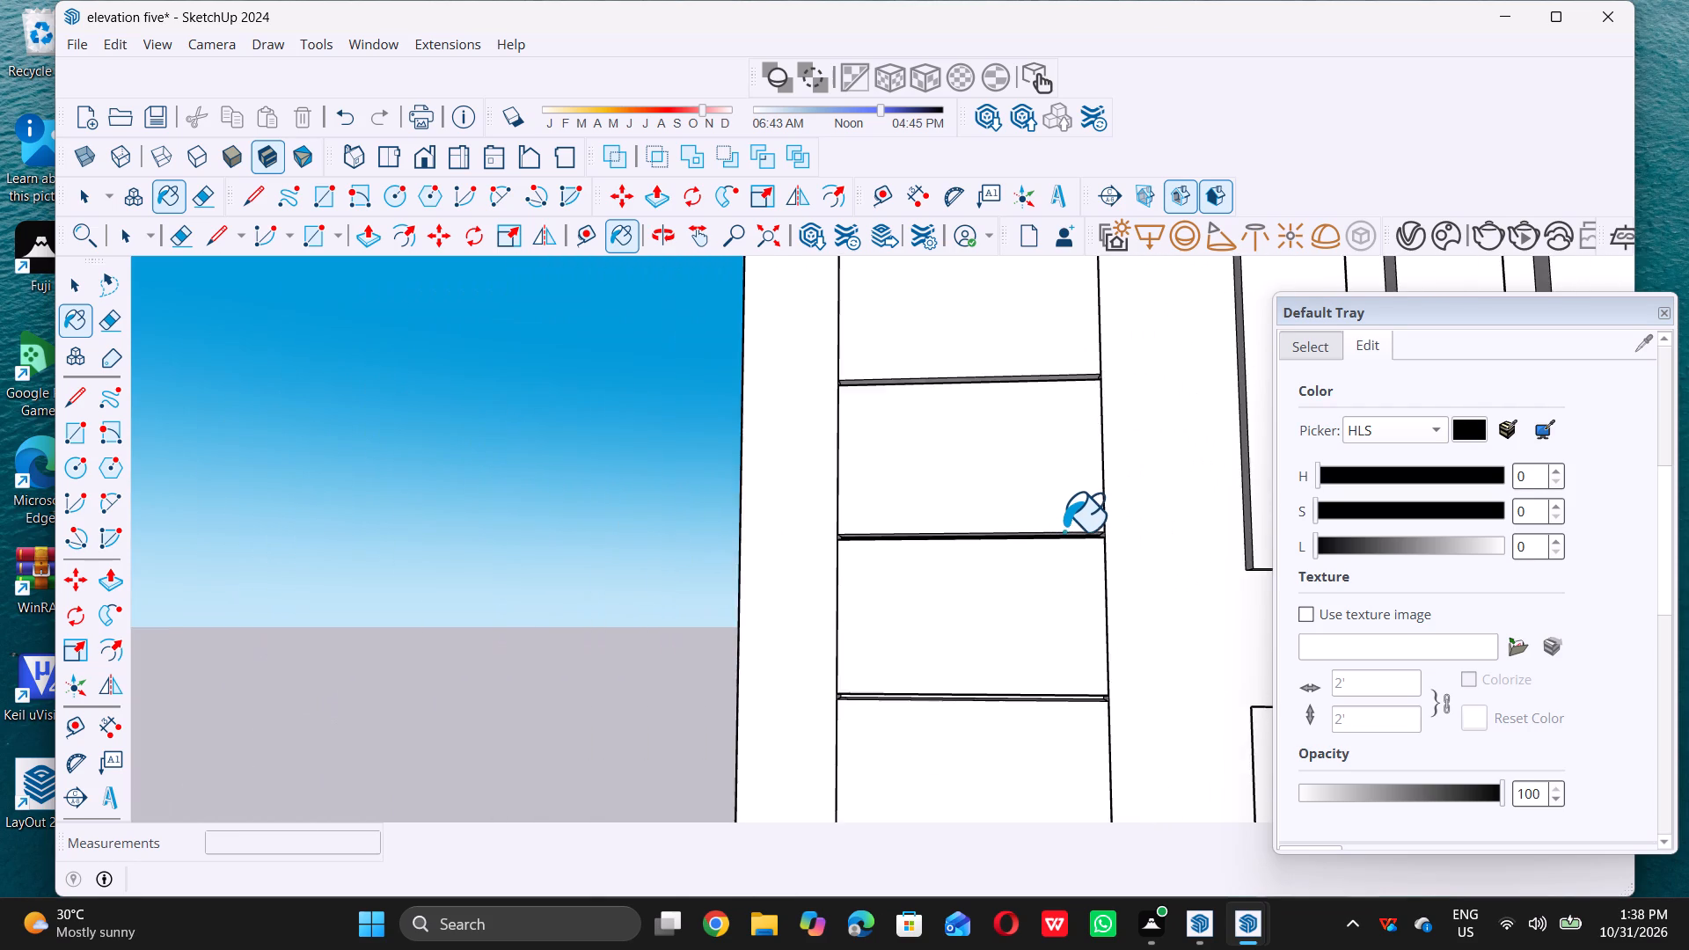
{"action": "scroll", "coordinate": [1067, 524], "scroll_direction": "down", "scroll_amount": 3}
{"action": "scroll", "coordinate": [1070, 656], "scroll_direction": "up", "scroll_amount": 18}
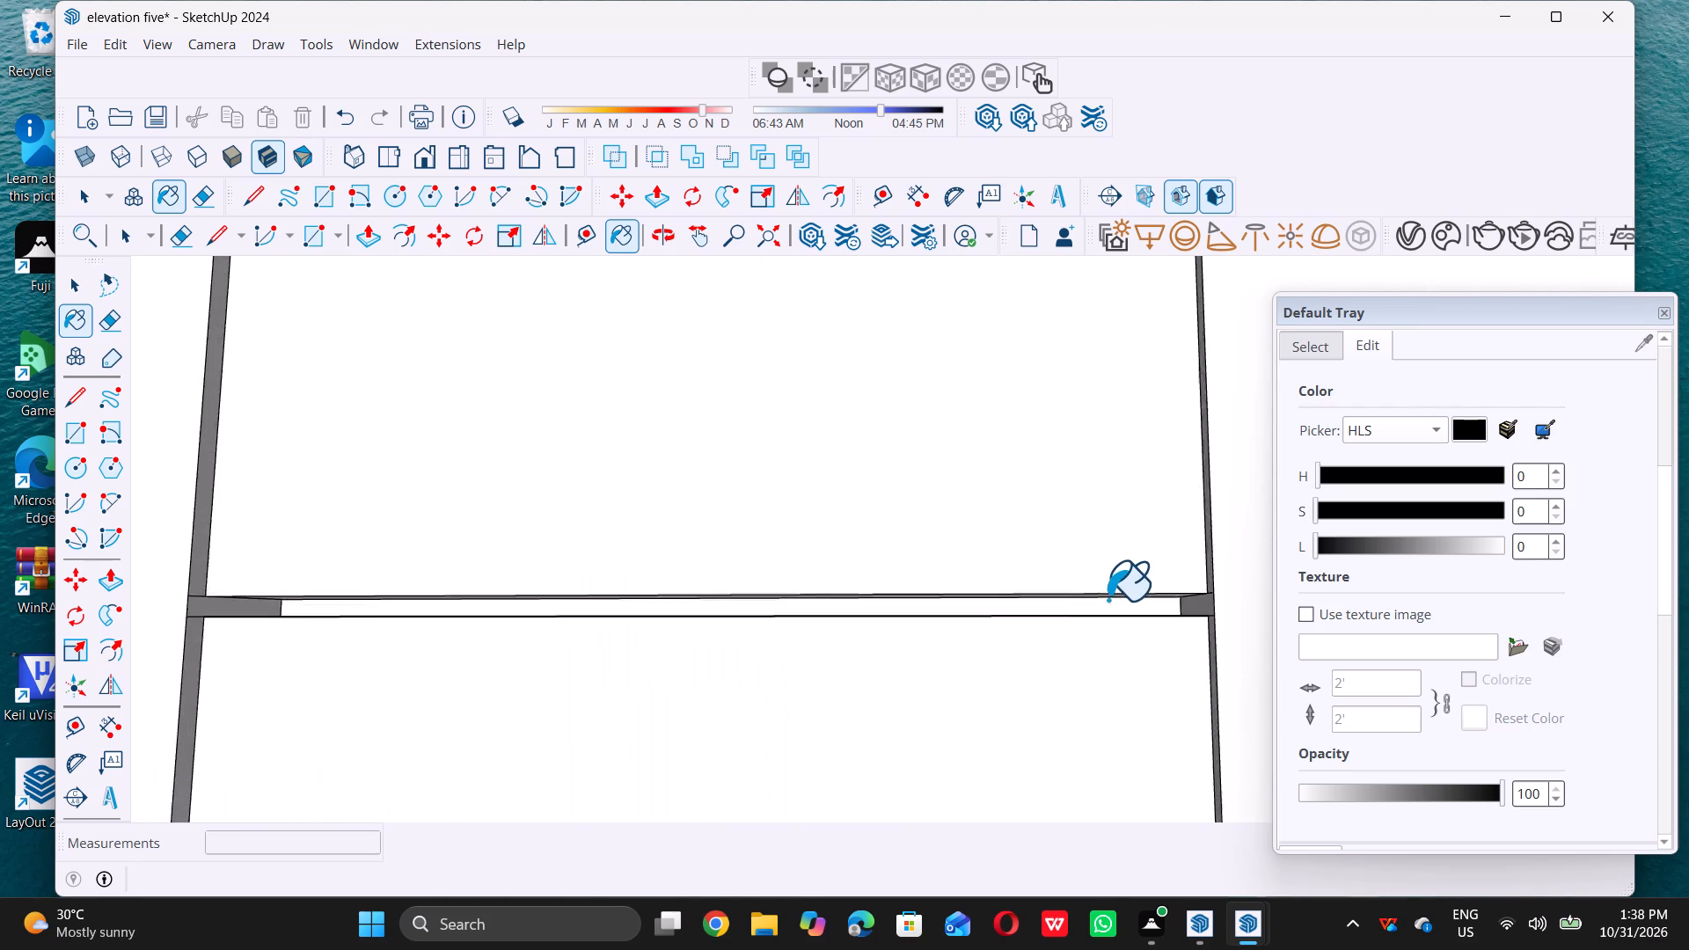
{"action": "scroll", "coordinate": [1108, 599], "scroll_direction": "up", "scroll_amount": 10}
{"action": "left_click", "coordinate": [1115, 613]}
{"action": "scroll", "coordinate": [1102, 613], "scroll_direction": "down", "scroll_amount": 11}
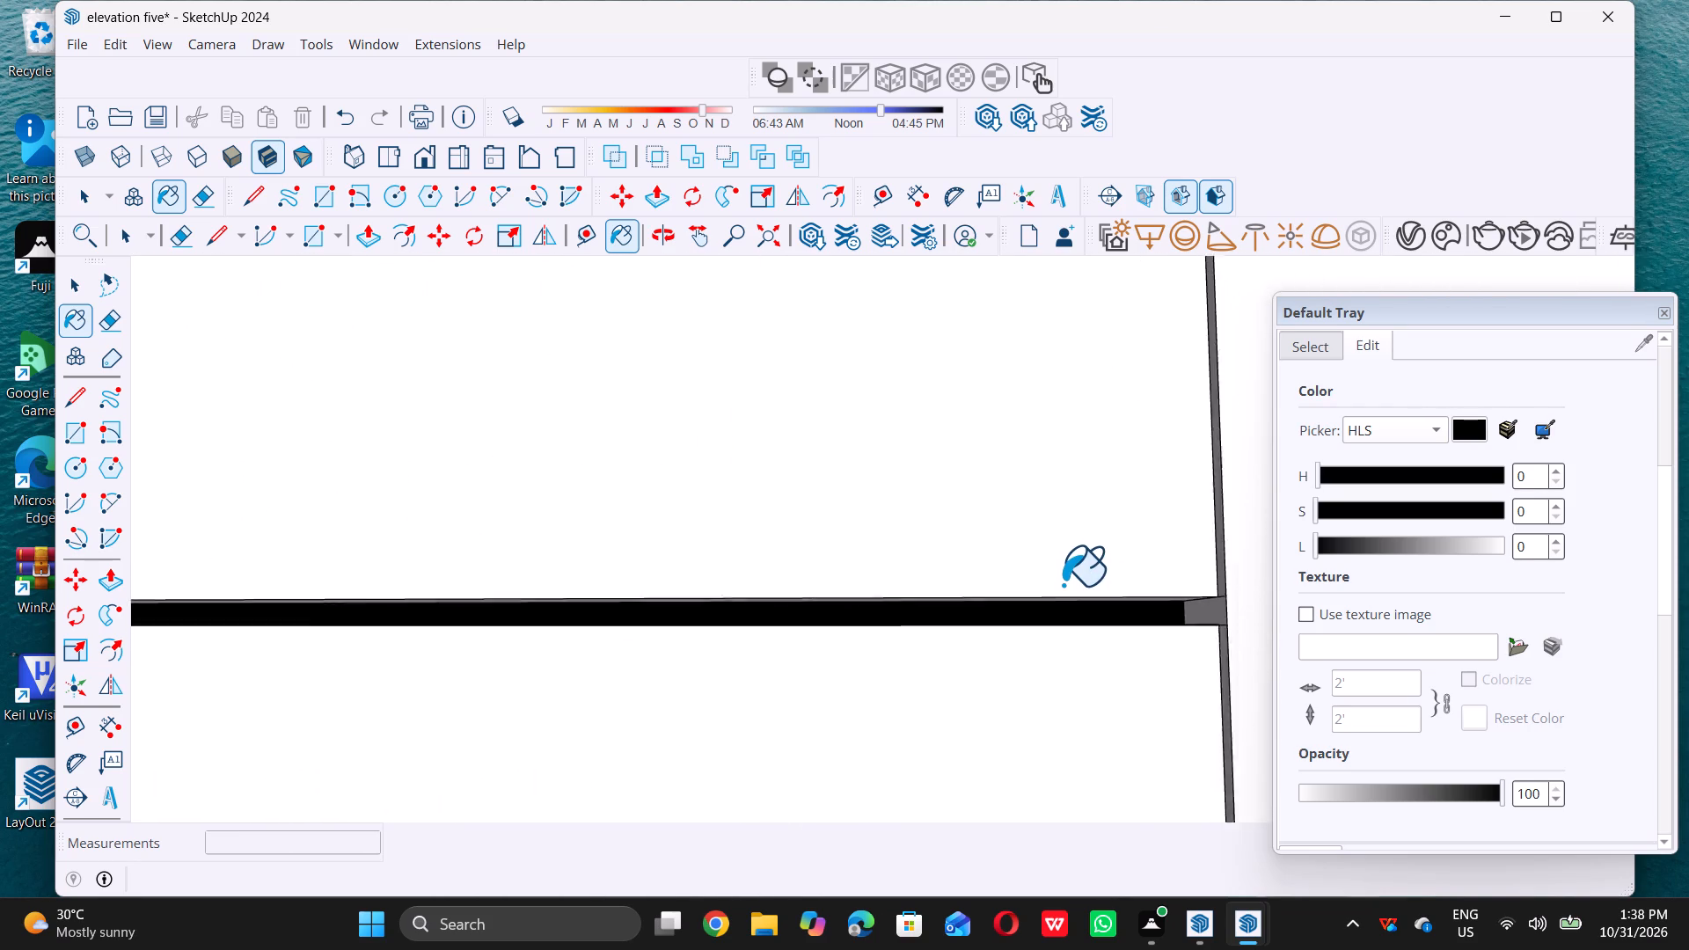
{"action": "scroll", "coordinate": [1063, 584], "scroll_direction": "down", "scroll_amount": 20}
{"action": "scroll", "coordinate": [1063, 584], "scroll_direction": "down", "scroll_amount": 3}
{"action": "scroll", "coordinate": [1061, 671], "scroll_direction": "up", "scroll_amount": 2}
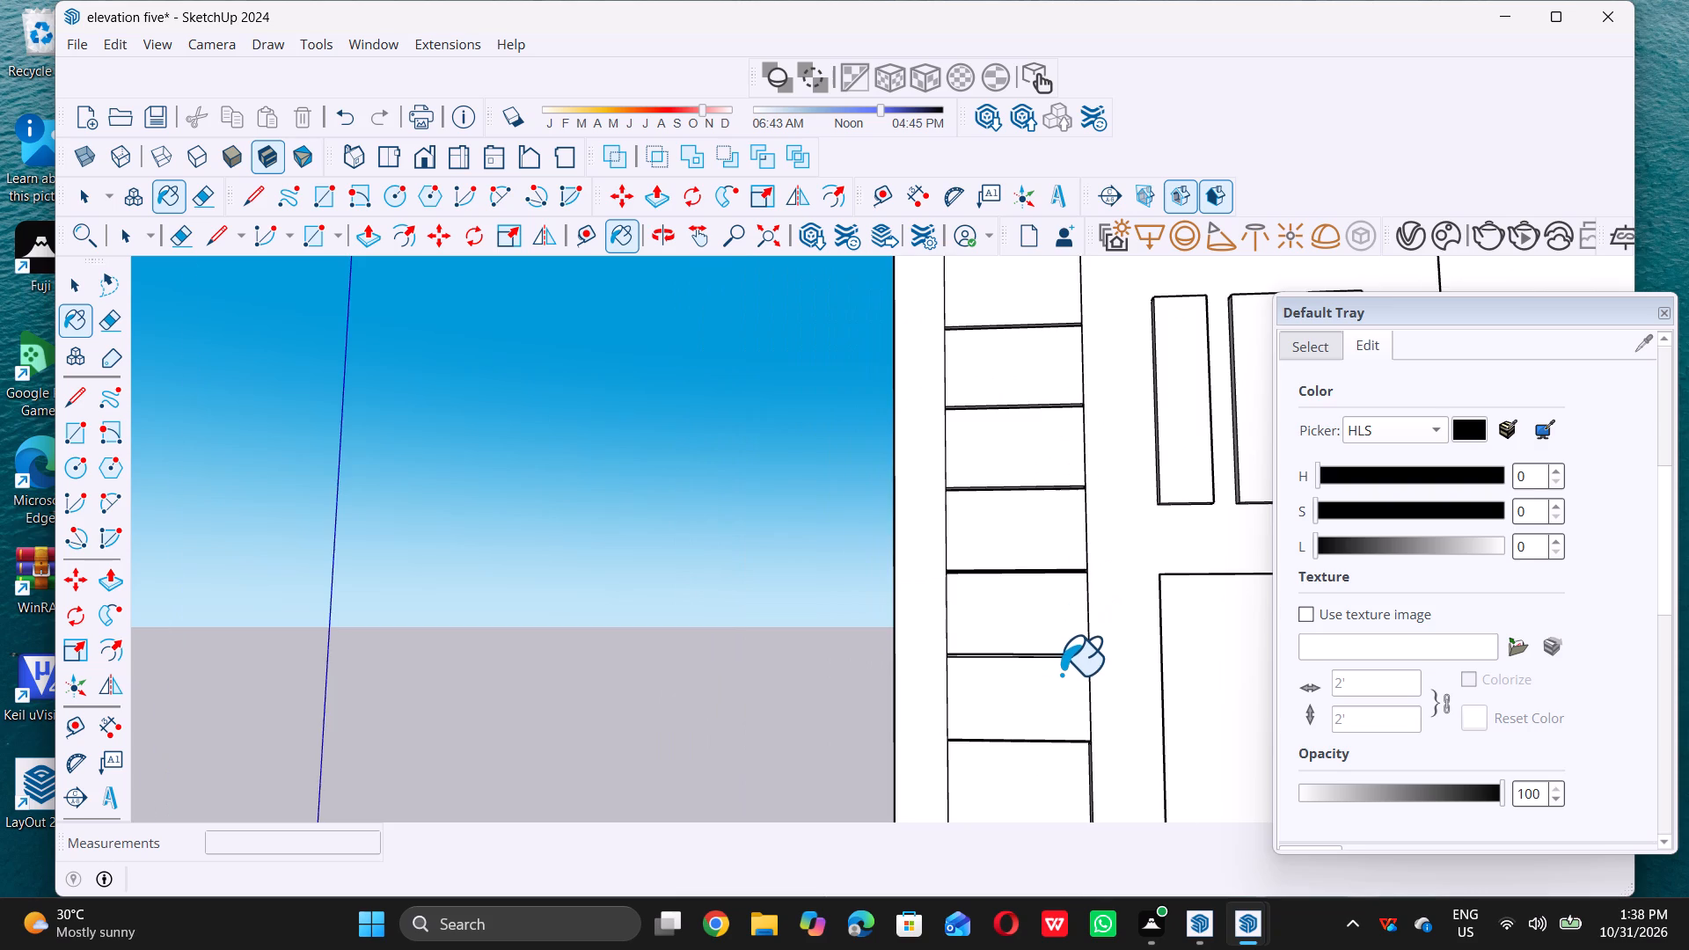
{"action": "scroll", "coordinate": [1061, 674], "scroll_direction": "up", "scroll_amount": 13}
{"action": "scroll", "coordinate": [1088, 610], "scroll_direction": "up", "scroll_amount": 10}
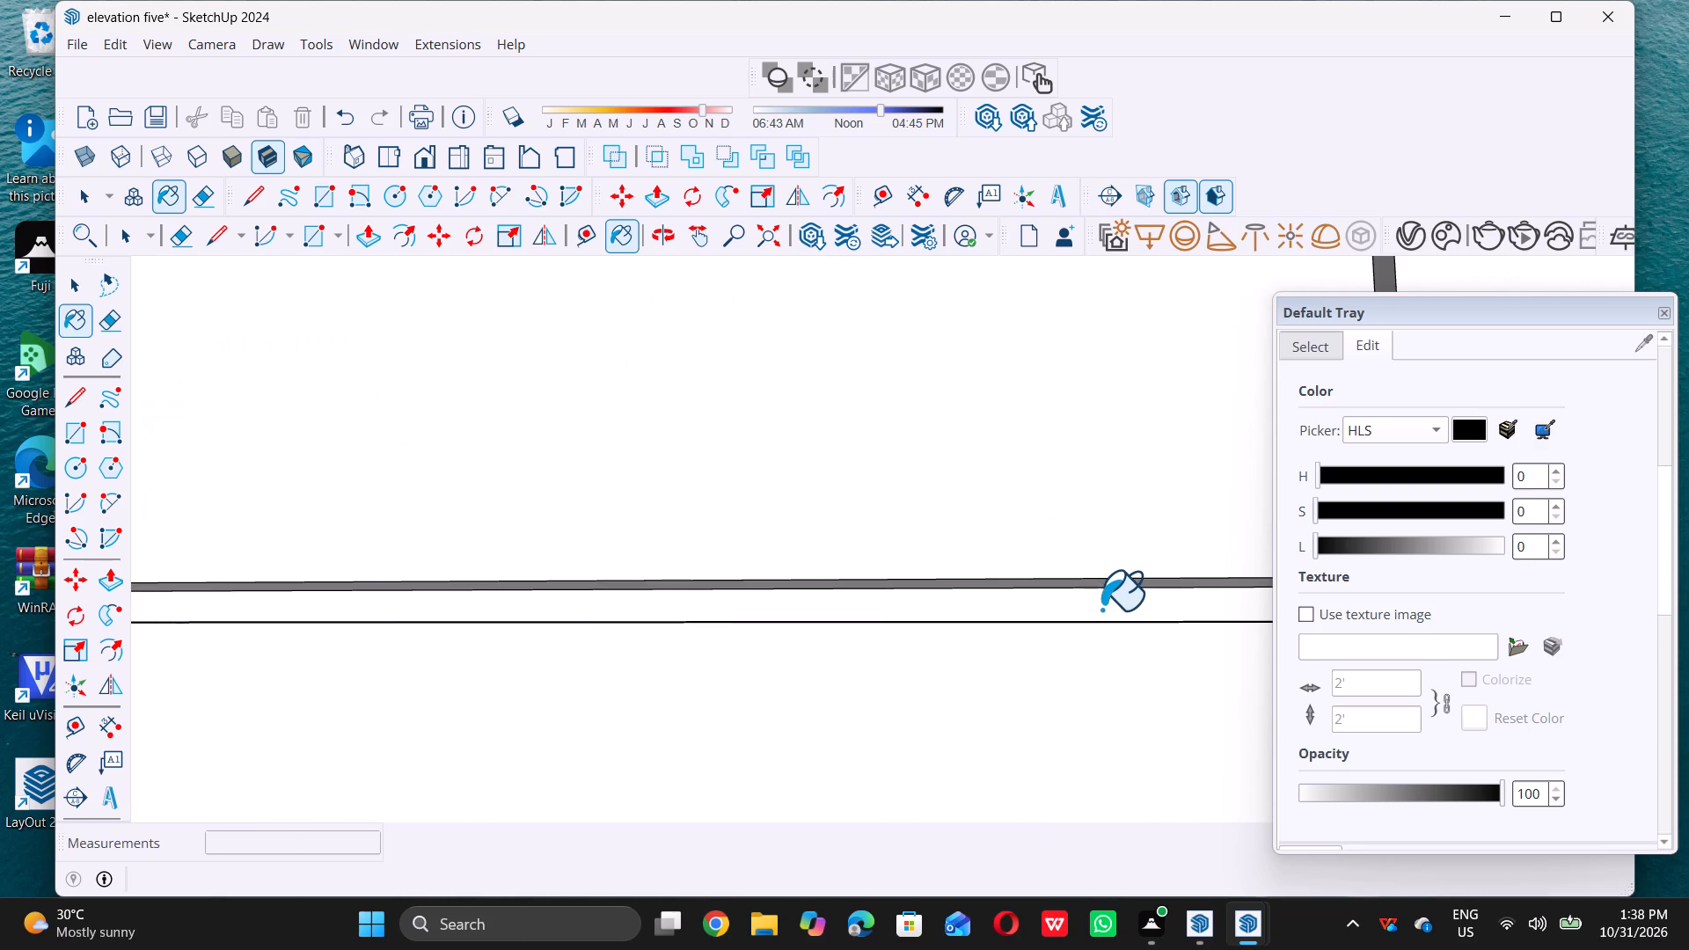
{"action": "left_click", "coordinate": [1102, 606]}
Paint the back face of the next unpainted groove down the narrow siding column black.
{"action": "scroll", "coordinate": [1098, 606], "scroll_direction": "down", "scroll_amount": 20}
{"action": "scroll", "coordinate": [1098, 606], "scroll_direction": "down", "scroll_amount": 1}
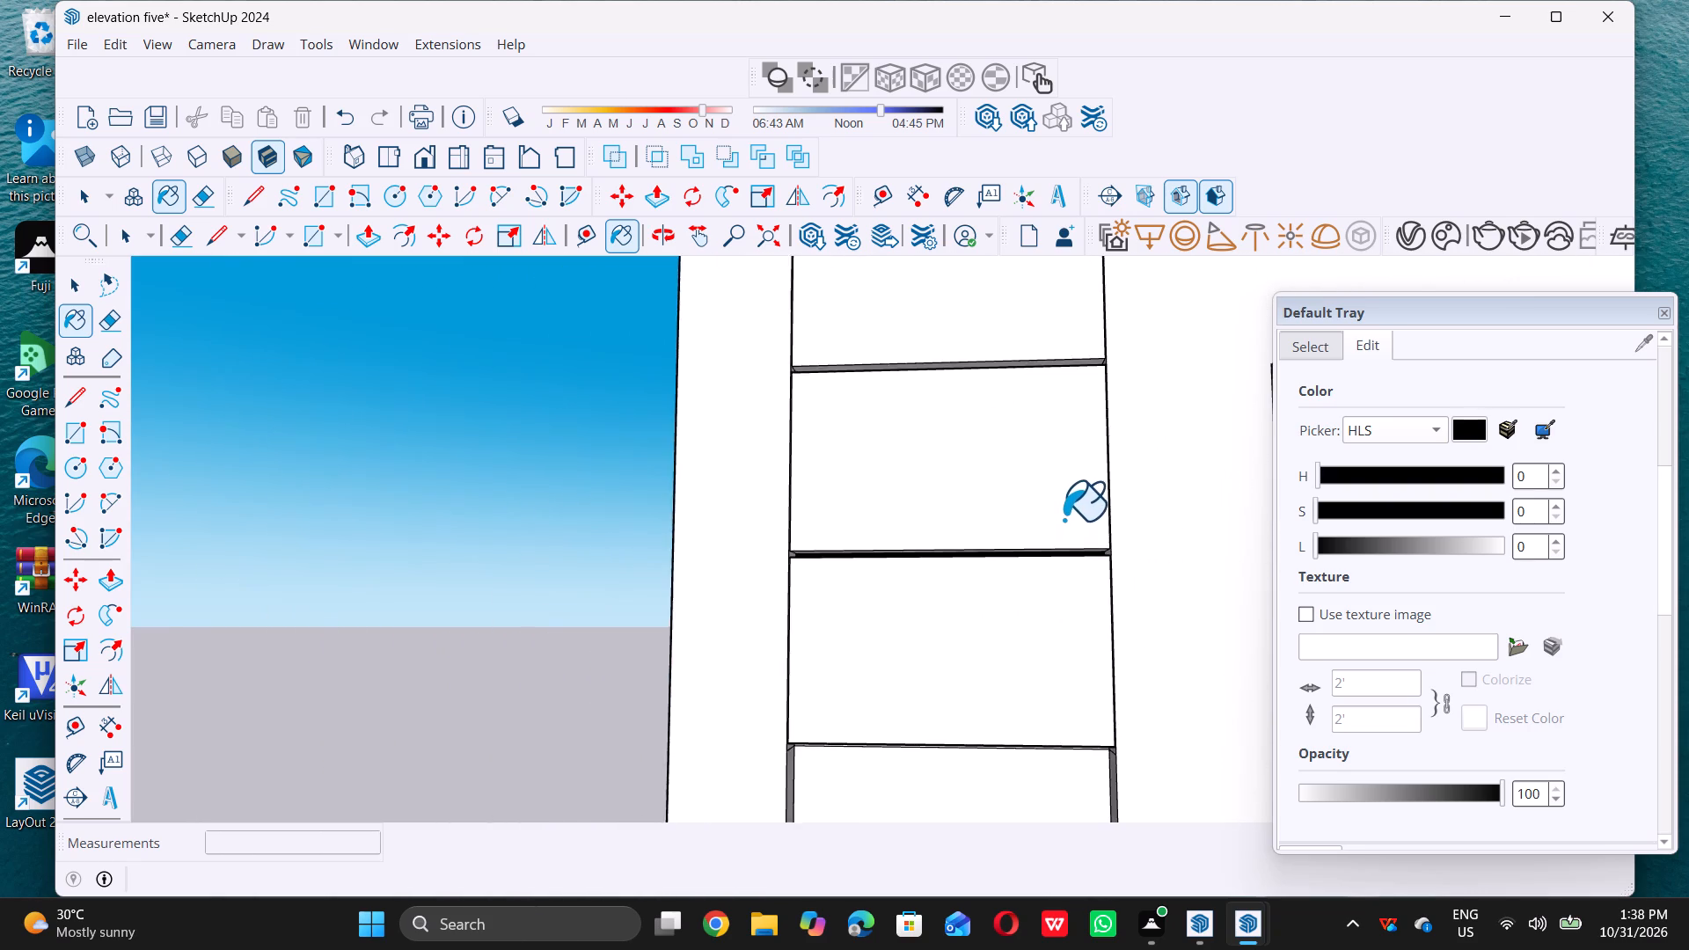
{"action": "scroll", "coordinate": [1064, 519], "scroll_direction": "down", "scroll_amount": 5}
{"action": "scroll", "coordinate": [1064, 690], "scroll_direction": "up", "scroll_amount": 17}
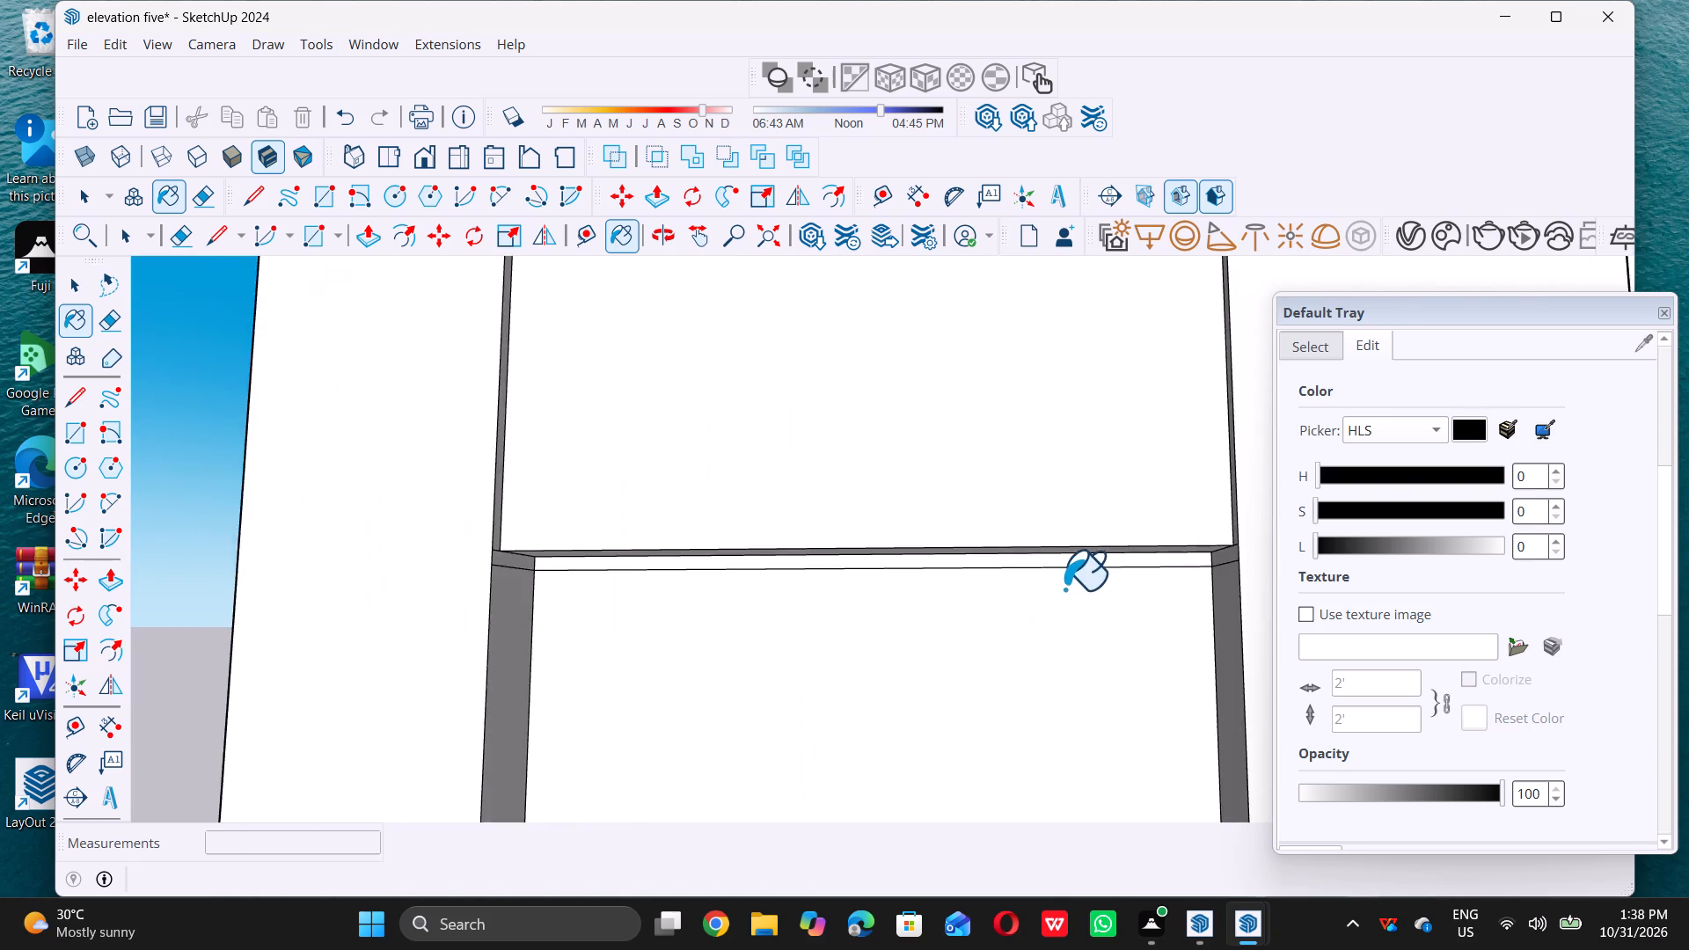
{"action": "scroll", "coordinate": [1064, 588], "scroll_direction": "up", "scroll_amount": 6}
{"action": "left_click", "coordinate": [1108, 536]}
{"action": "scroll", "coordinate": [1099, 547], "scroll_direction": "down", "scroll_amount": 7}
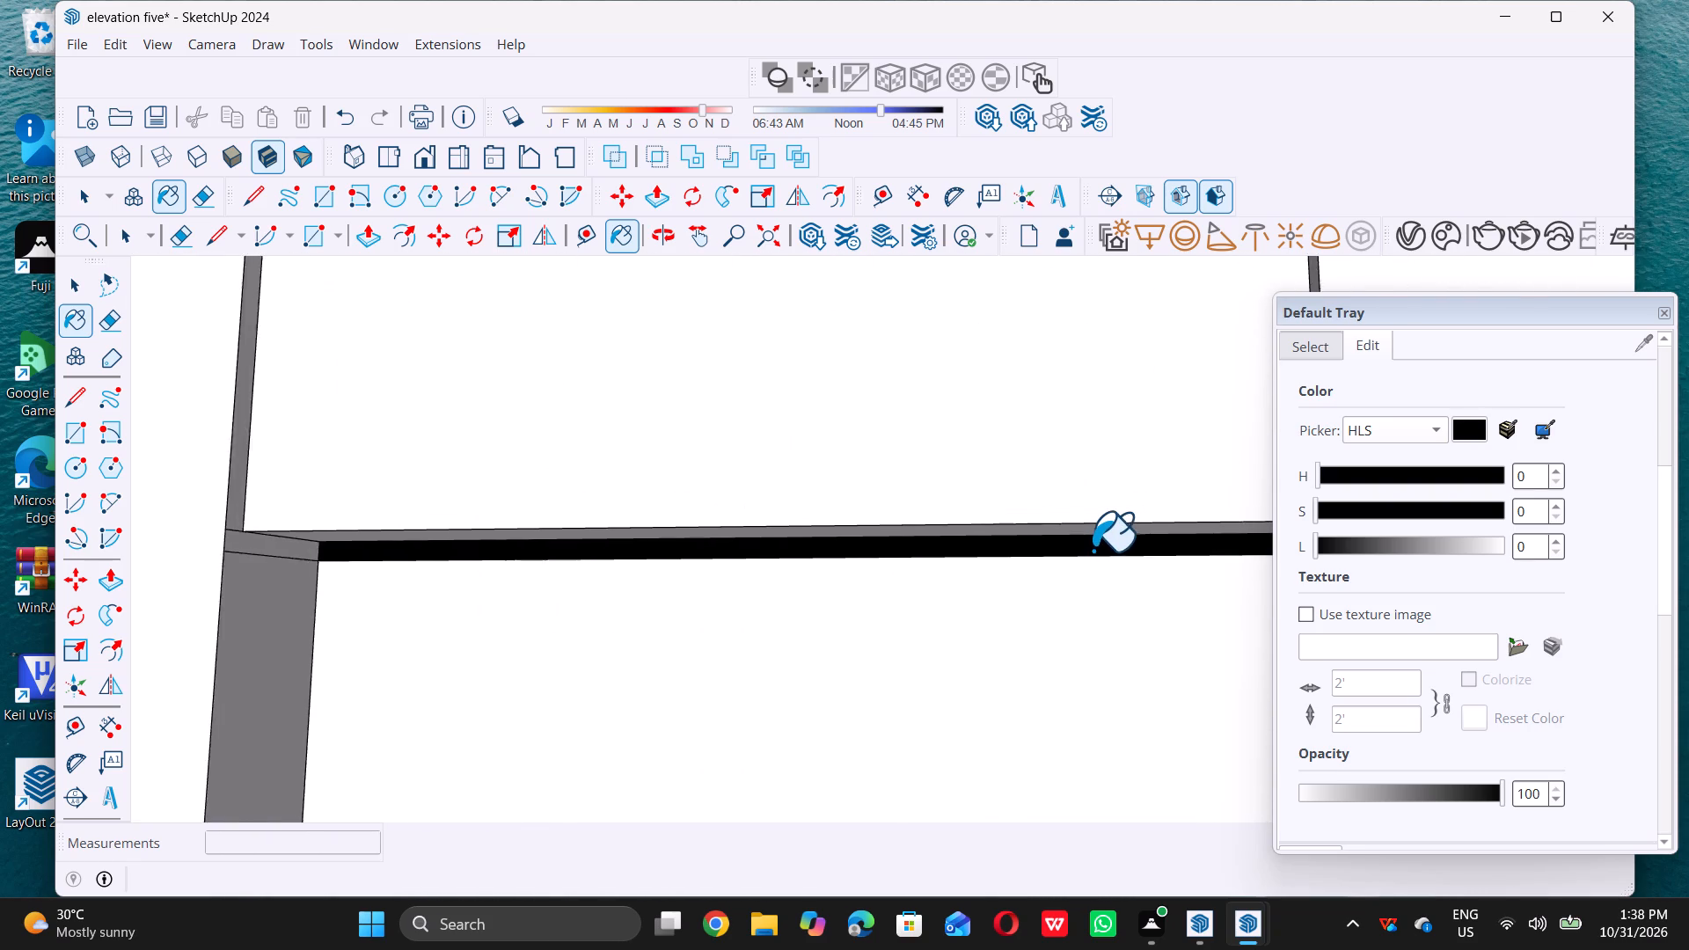
Paint the lowest groove of the ground-floor siding, below the window frame, black.
{"action": "scroll", "coordinate": [1093, 550], "scroll_direction": "down", "scroll_amount": 20}
{"action": "scroll", "coordinate": [1093, 550], "scroll_direction": "down", "scroll_amount": 4}
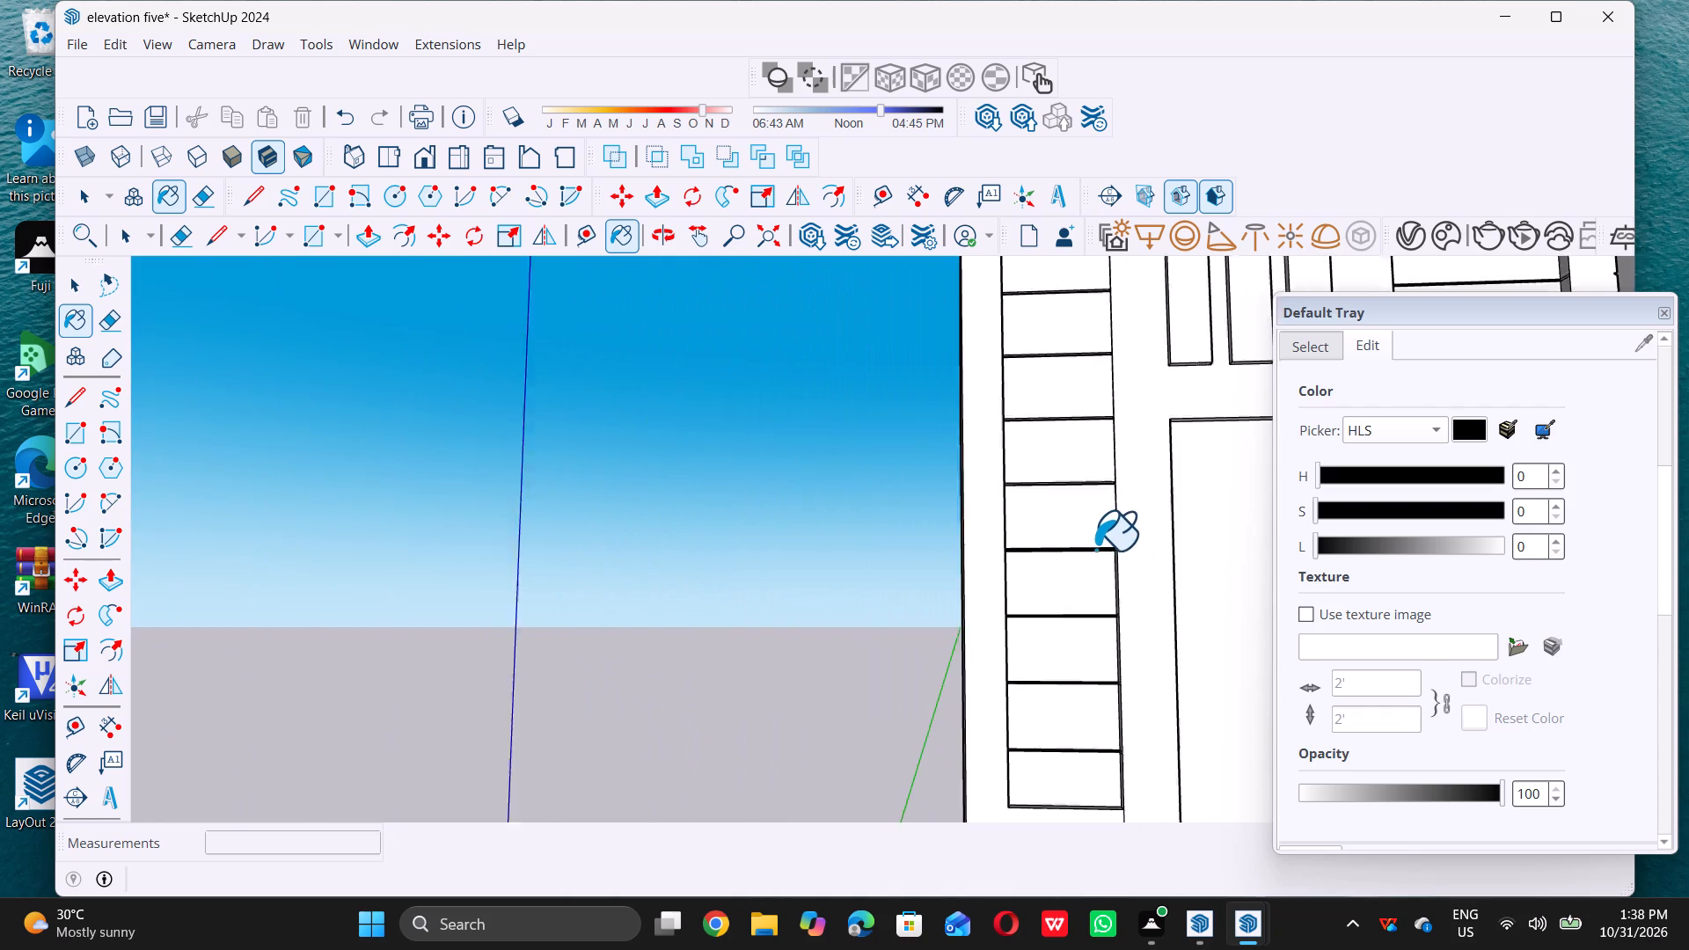
{"action": "scroll", "coordinate": [1095, 549], "scroll_direction": "down", "scroll_amount": 15}
{"action": "scroll", "coordinate": [1002, 498], "scroll_direction": "down", "scroll_amount": 5}
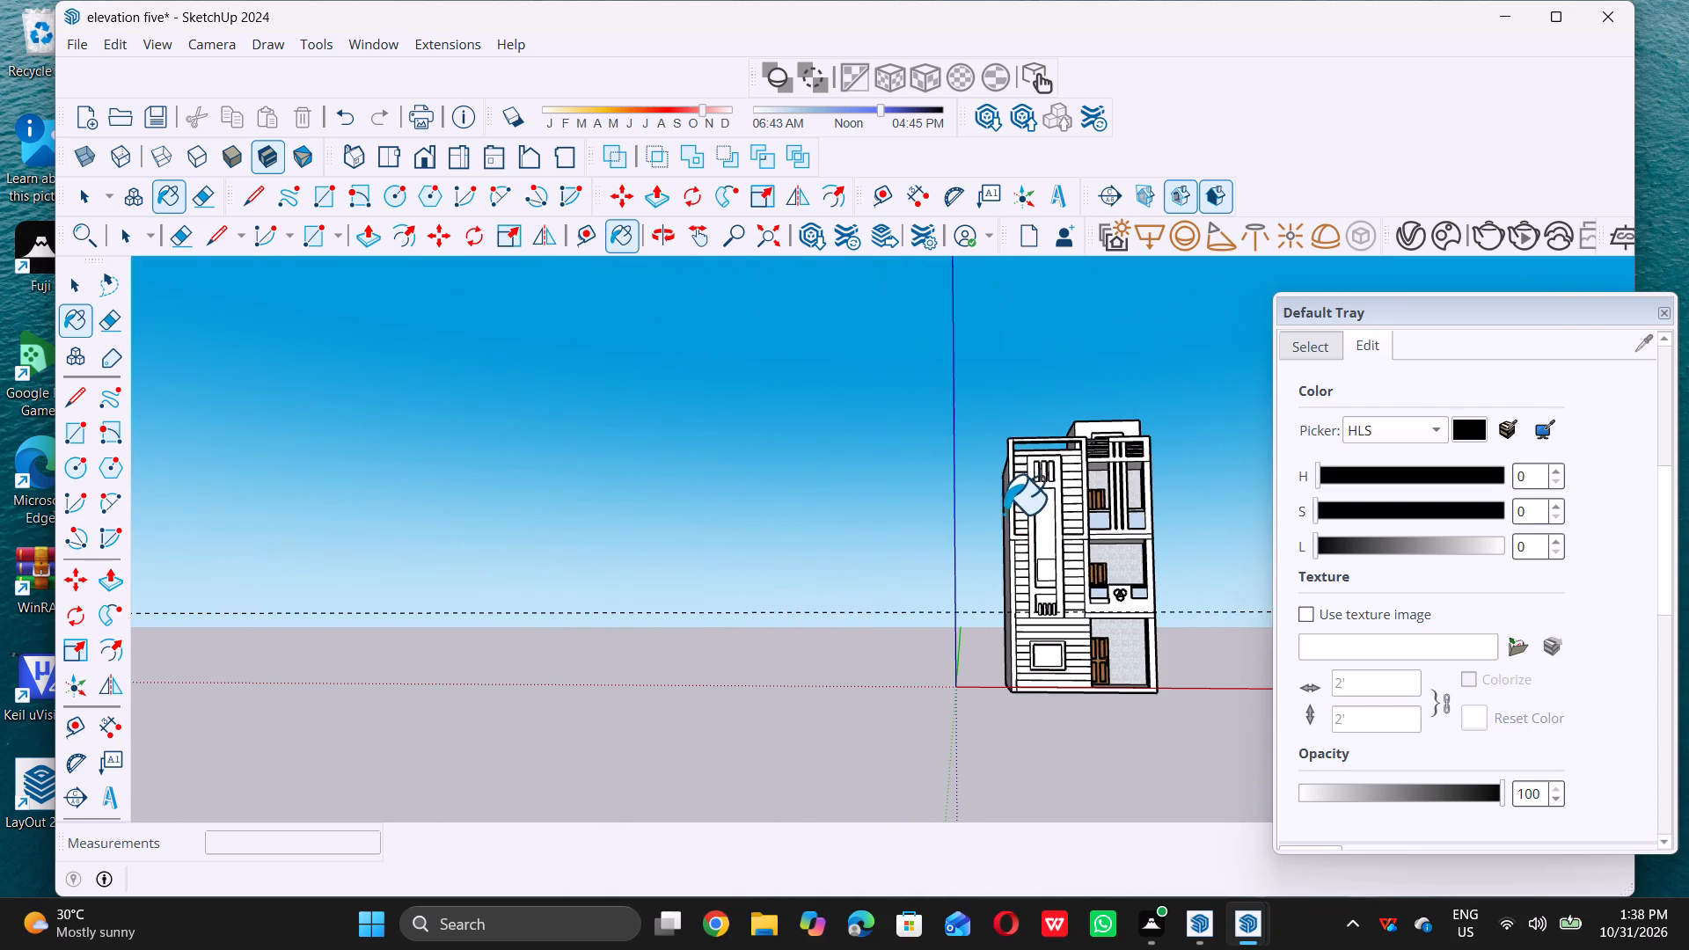
{"action": "middle_click_drag", "start_coordinate": [1077, 698], "coordinate": [1031, 704]}
{"action": "middle_click", "coordinate": [1027, 705]}
{"action": "scroll", "coordinate": [1115, 689], "scroll_direction": "up", "scroll_amount": 4}
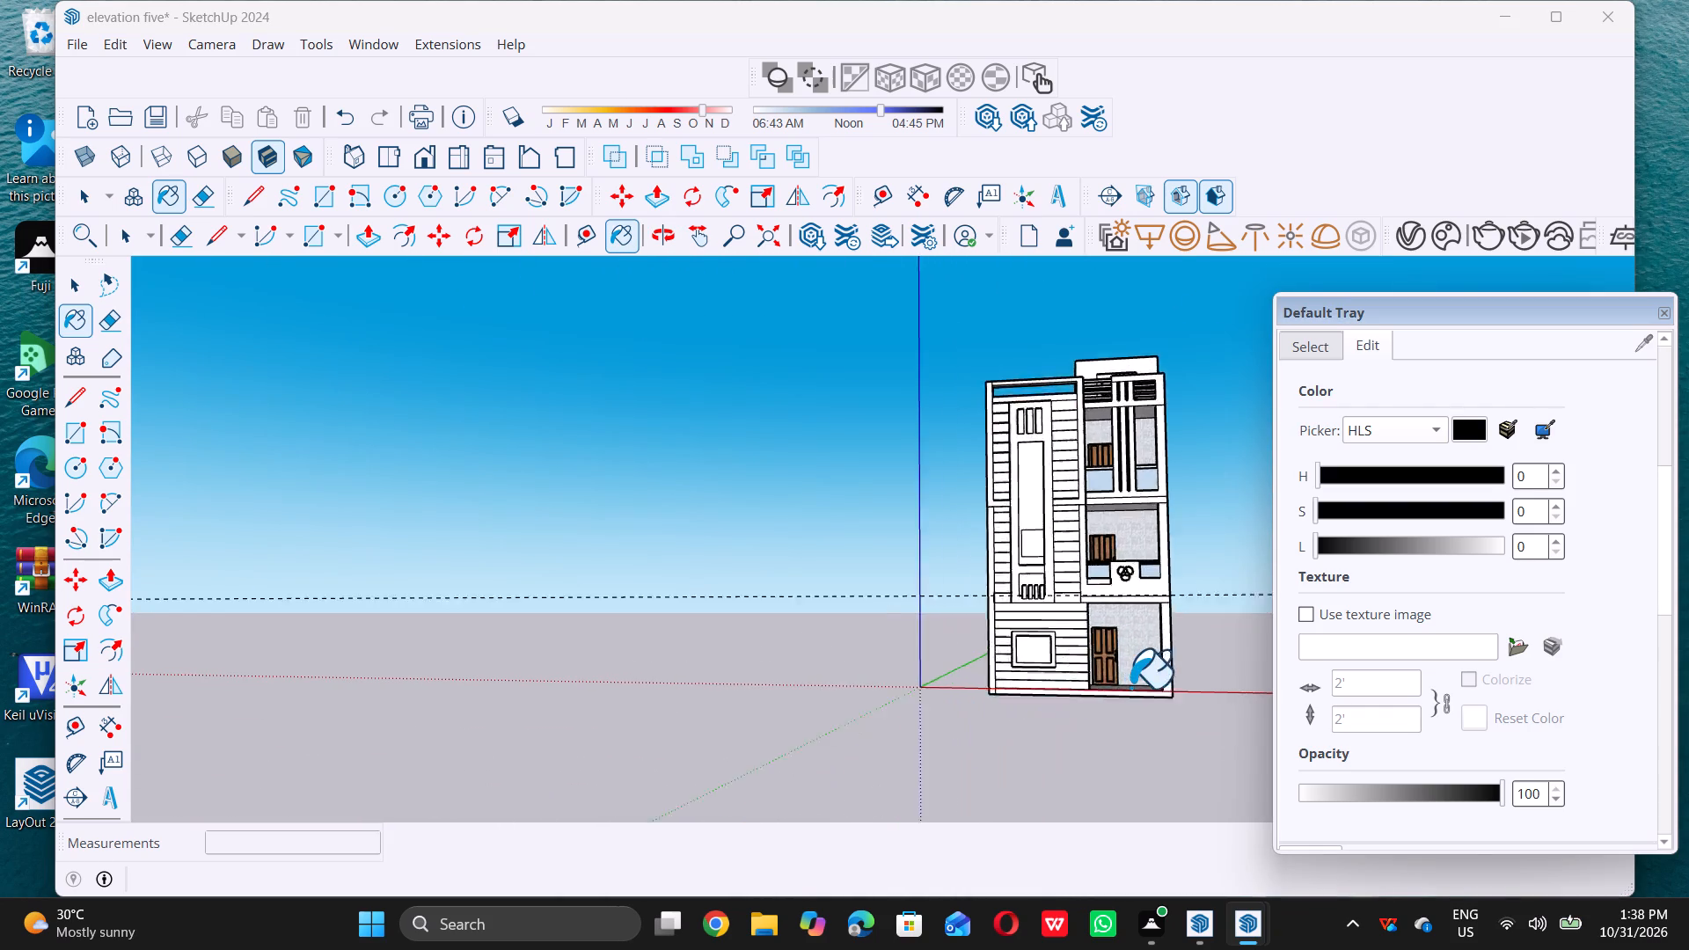
{"action": "scroll", "coordinate": [1130, 687], "scroll_direction": "up", "scroll_amount": 6}
{"action": "scroll", "coordinate": [1002, 701], "scroll_direction": "up", "scroll_amount": 11}
{"action": "scroll", "coordinate": [1079, 654], "scroll_direction": "up", "scroll_amount": 6}
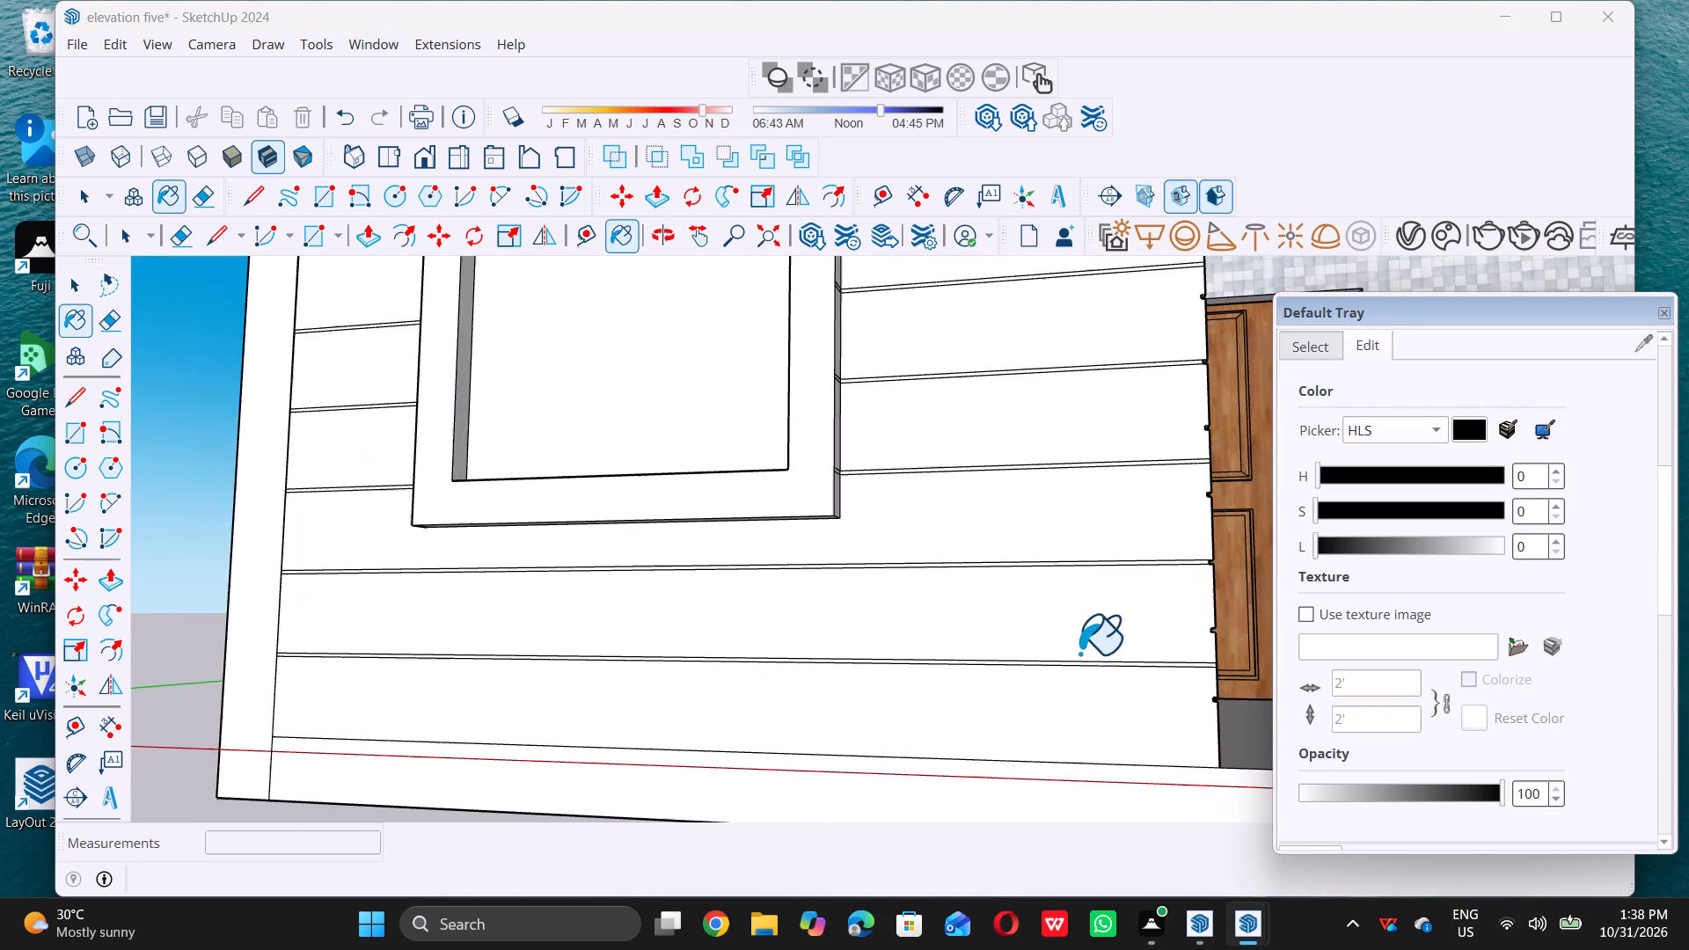
{"action": "scroll", "coordinate": [1079, 653], "scroll_direction": "up", "scroll_amount": 13}
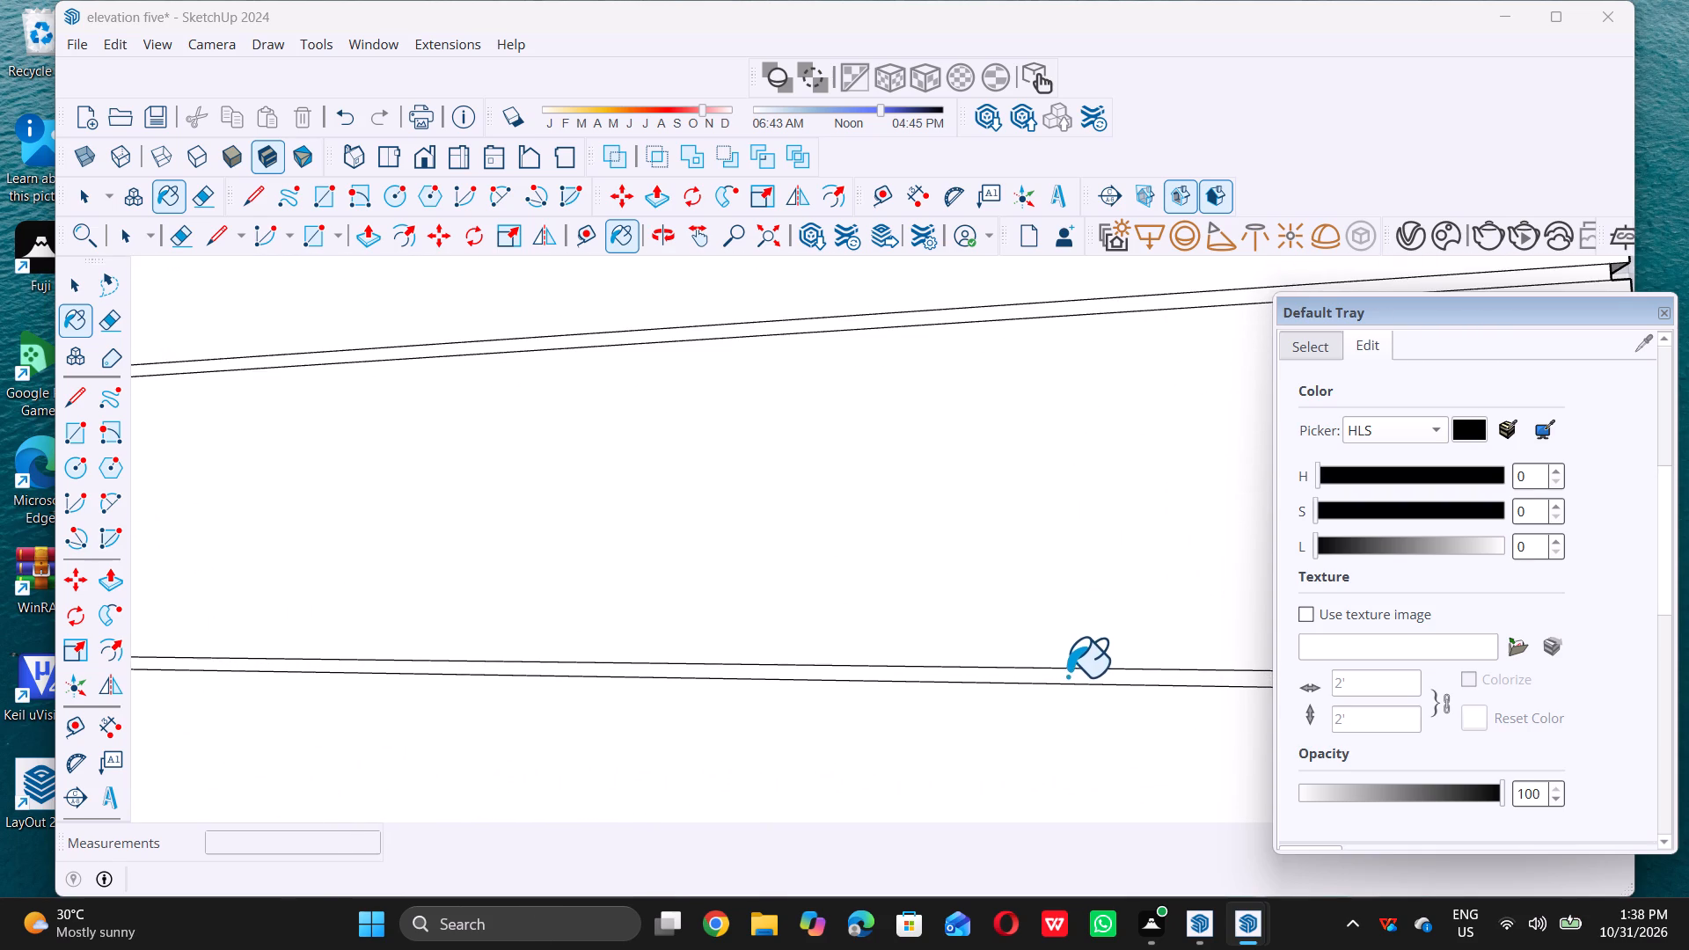
{"action": "left_click", "coordinate": [1069, 676]}
Paint the ground-floor siding groove directly beneath the window frame black.
{"action": "scroll", "coordinate": [1066, 690], "scroll_direction": "down", "scroll_amount": 10}
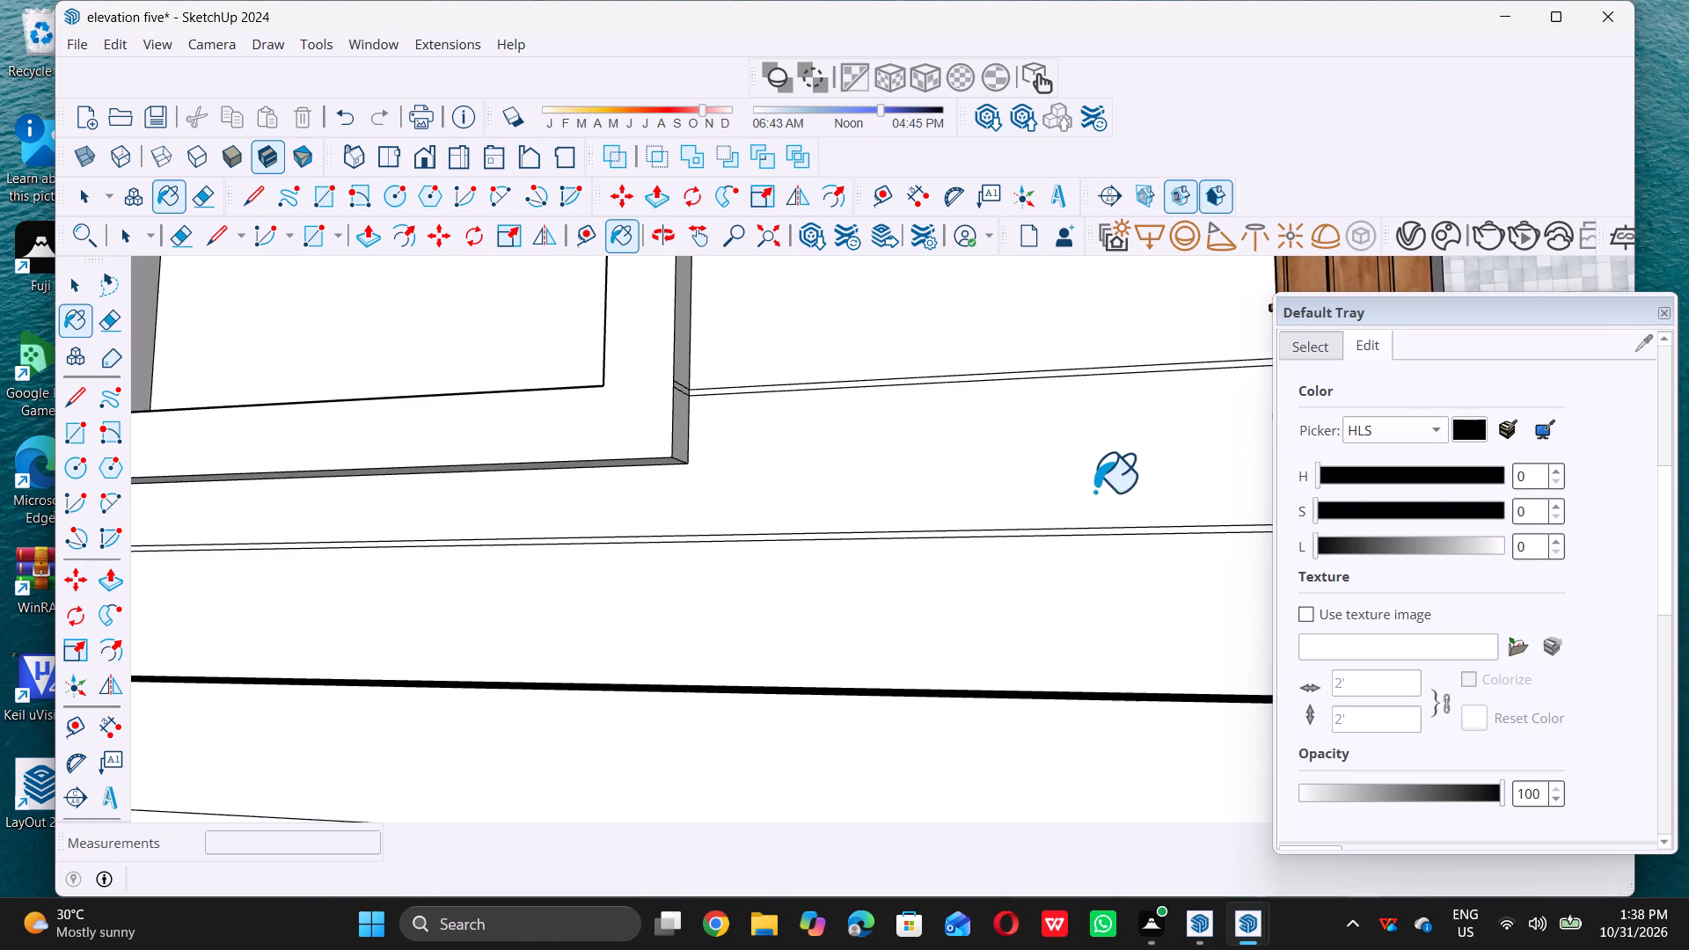
{"action": "scroll", "coordinate": [1093, 501], "scroll_direction": "up", "scroll_amount": 8}
{"action": "double_click", "coordinate": [1106, 552]}
Paint the two lowest siding grooves between the ground-floor window frame and the entrance door black.
{"action": "scroll", "coordinate": [980, 630], "scroll_direction": "down", "scroll_amount": 2}
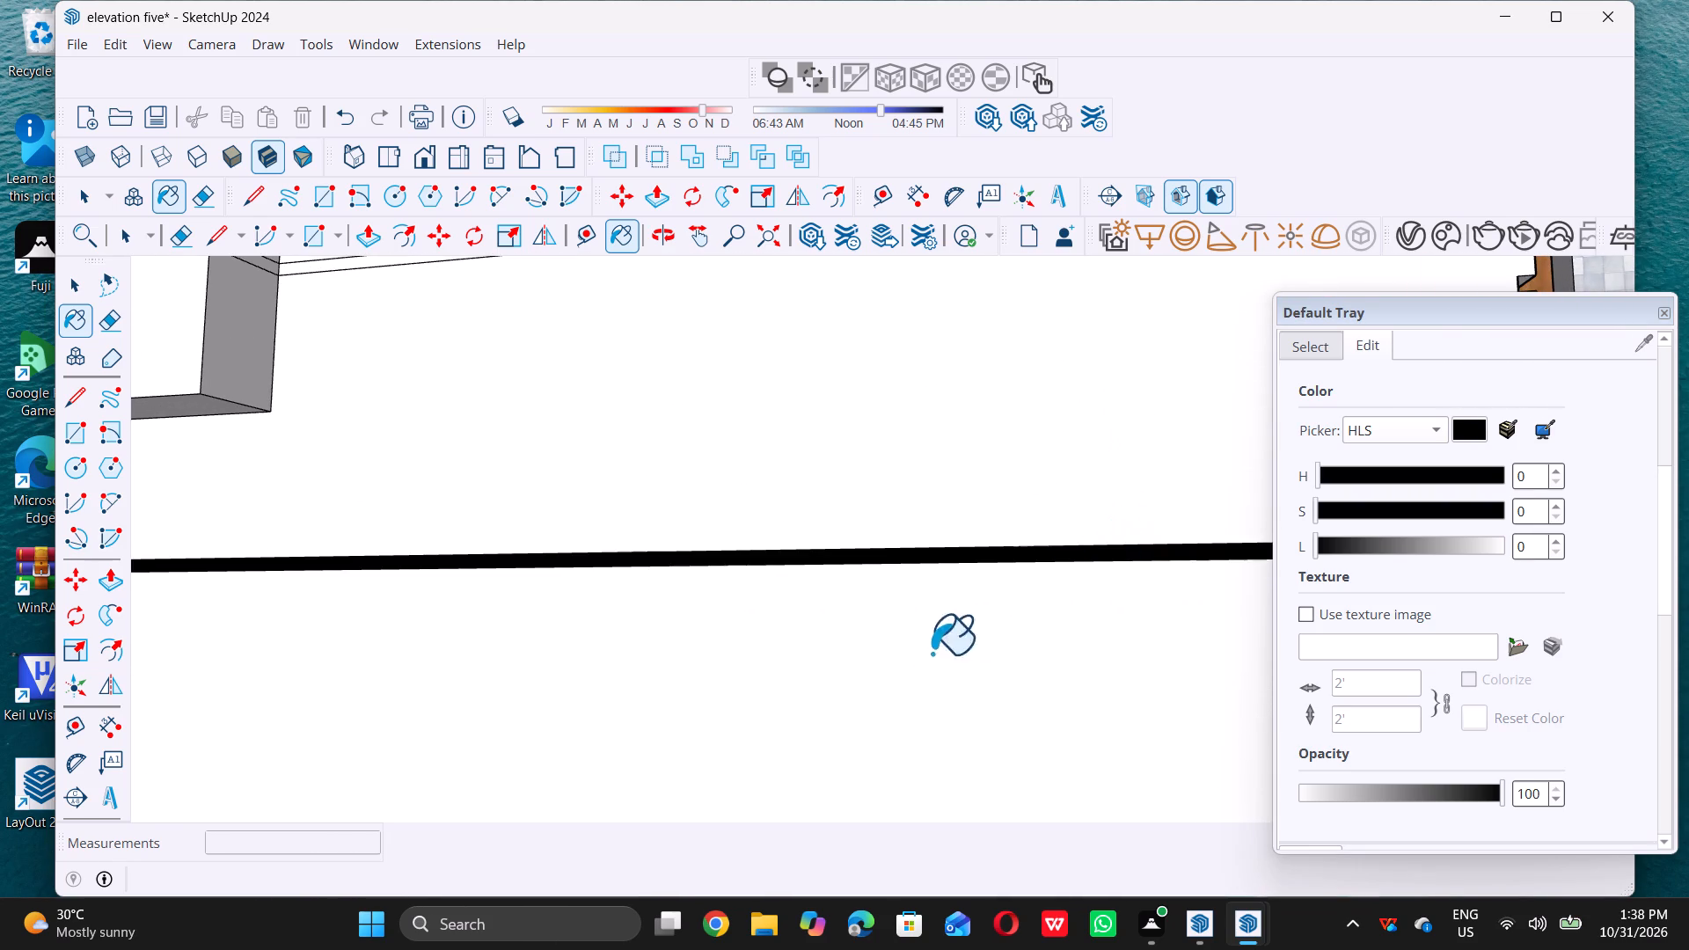
{"action": "scroll", "coordinate": [932, 653], "scroll_direction": "down", "scroll_amount": 10}
{"action": "scroll", "coordinate": [1055, 482], "scroll_direction": "up", "scroll_amount": 5}
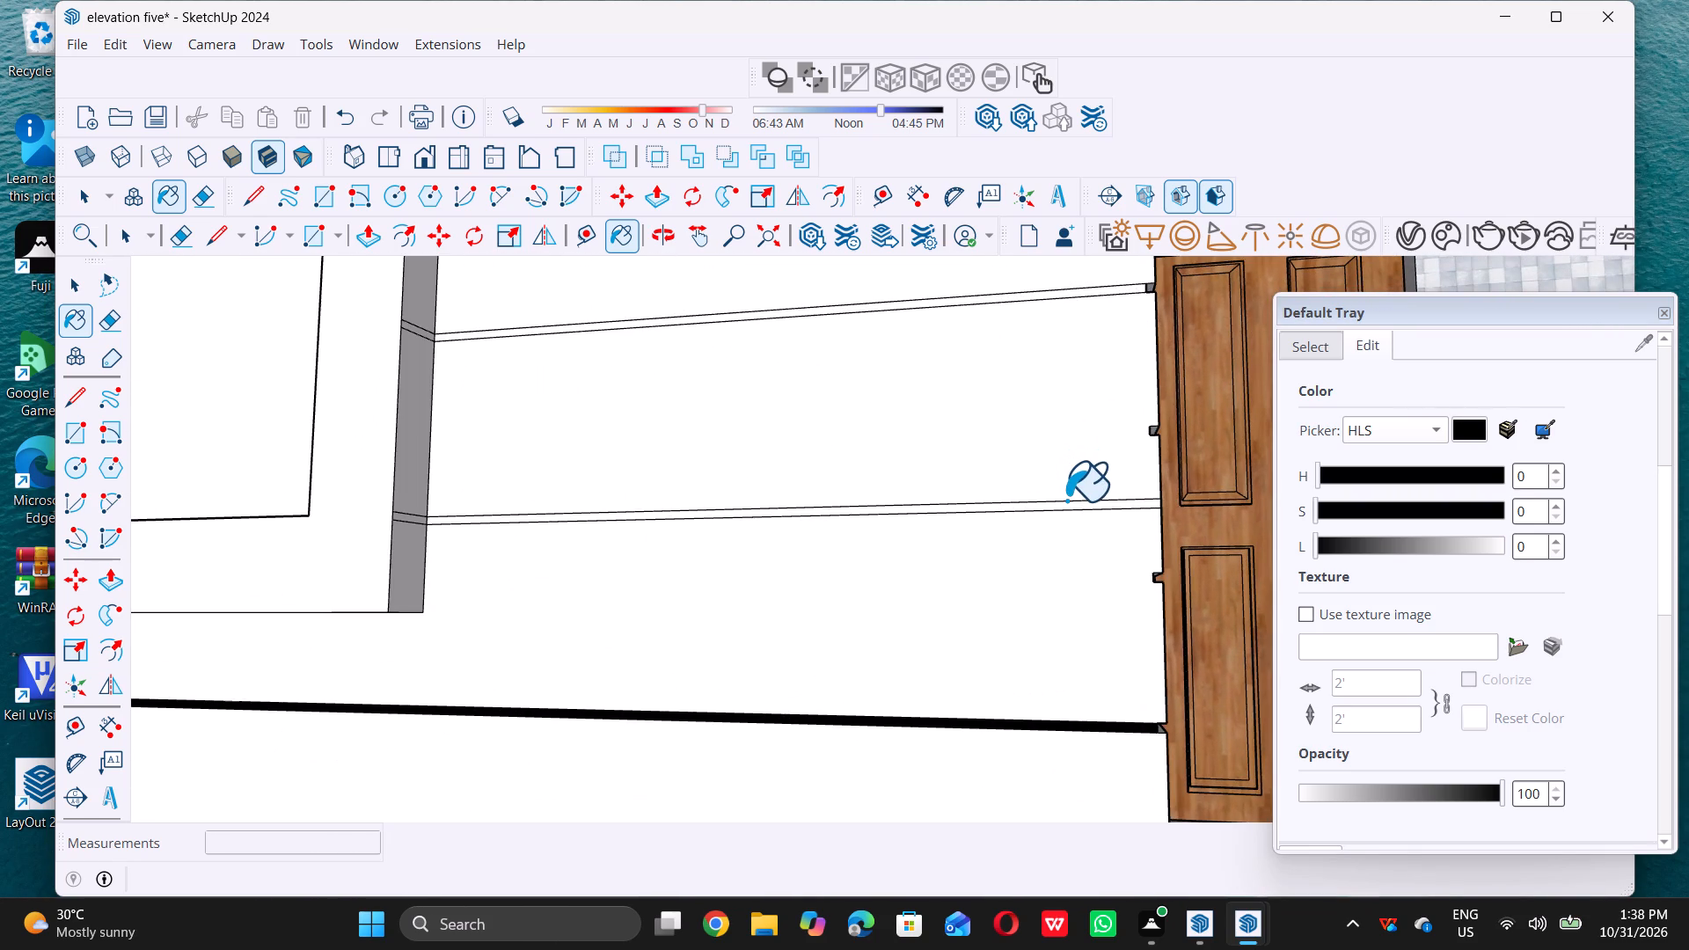
{"action": "left_click", "coordinate": [1069, 506]}
{"action": "scroll", "coordinate": [1013, 589], "scroll_direction": "down", "scroll_amount": 5}
{"action": "scroll", "coordinate": [956, 694], "scroll_direction": "down", "scroll_amount": 4}
{"action": "scroll", "coordinate": [1022, 499], "scroll_direction": "up", "scroll_amount": 9}
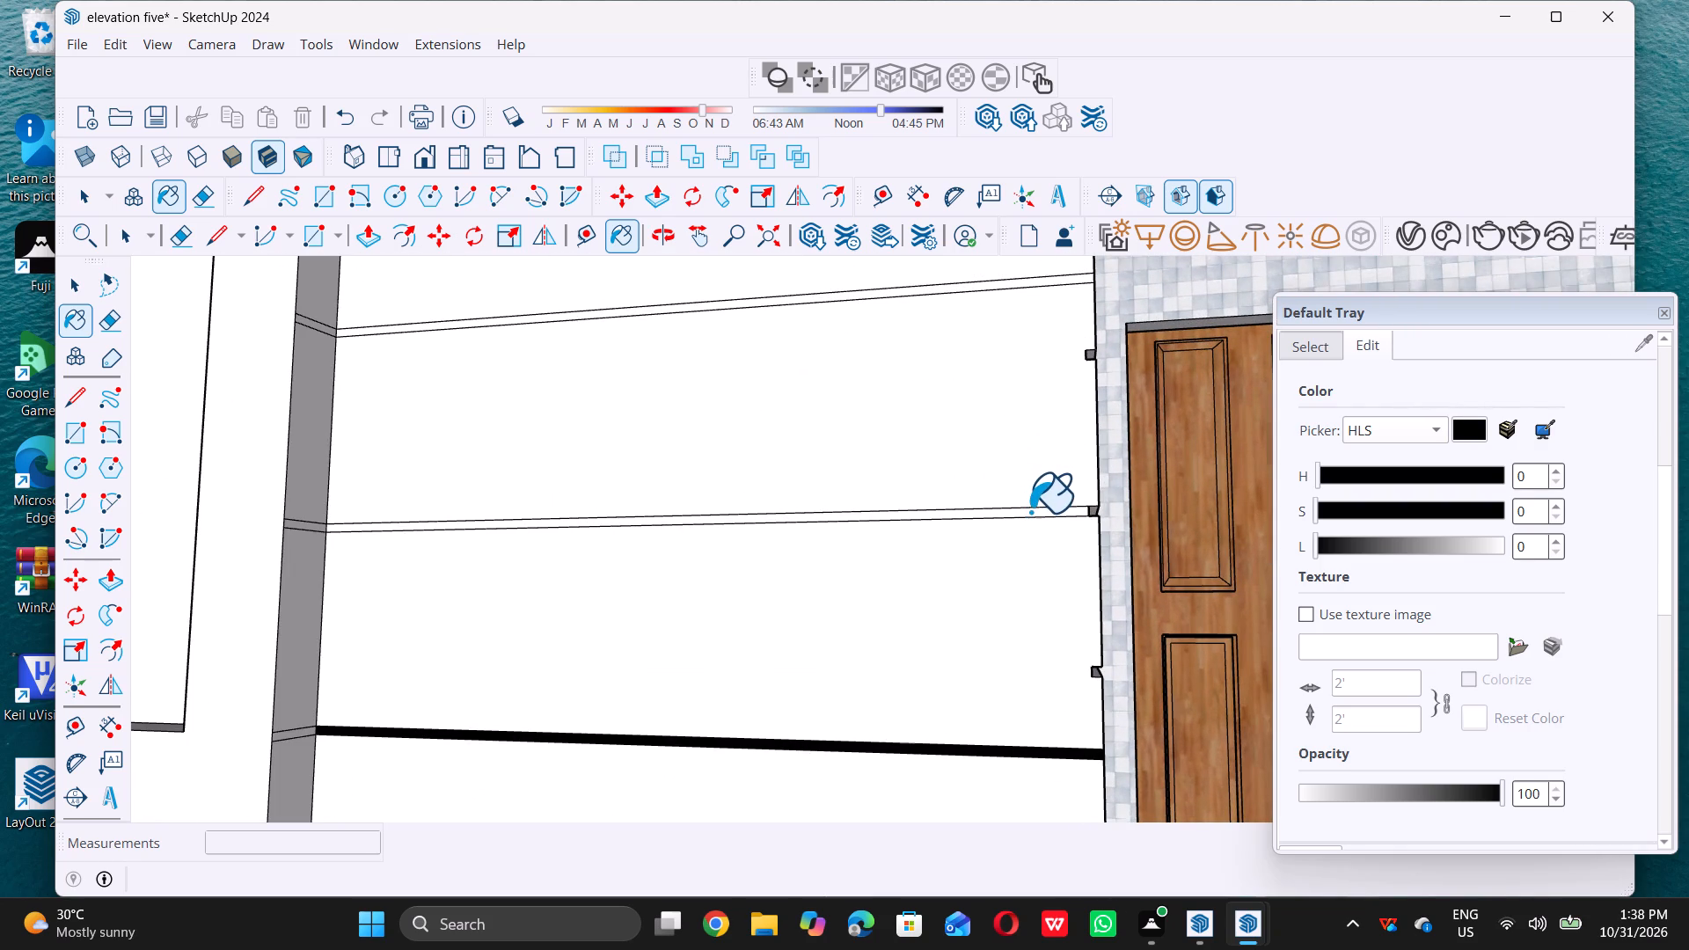
{"action": "left_click", "coordinate": [1030, 511]}
Paint the two upper siding grooves between the ground-floor window frame and the entrance door black.
{"action": "scroll", "coordinate": [1006, 570], "scroll_direction": "down", "scroll_amount": 9}
{"action": "scroll", "coordinate": [1002, 474], "scroll_direction": "up", "scroll_amount": 6}
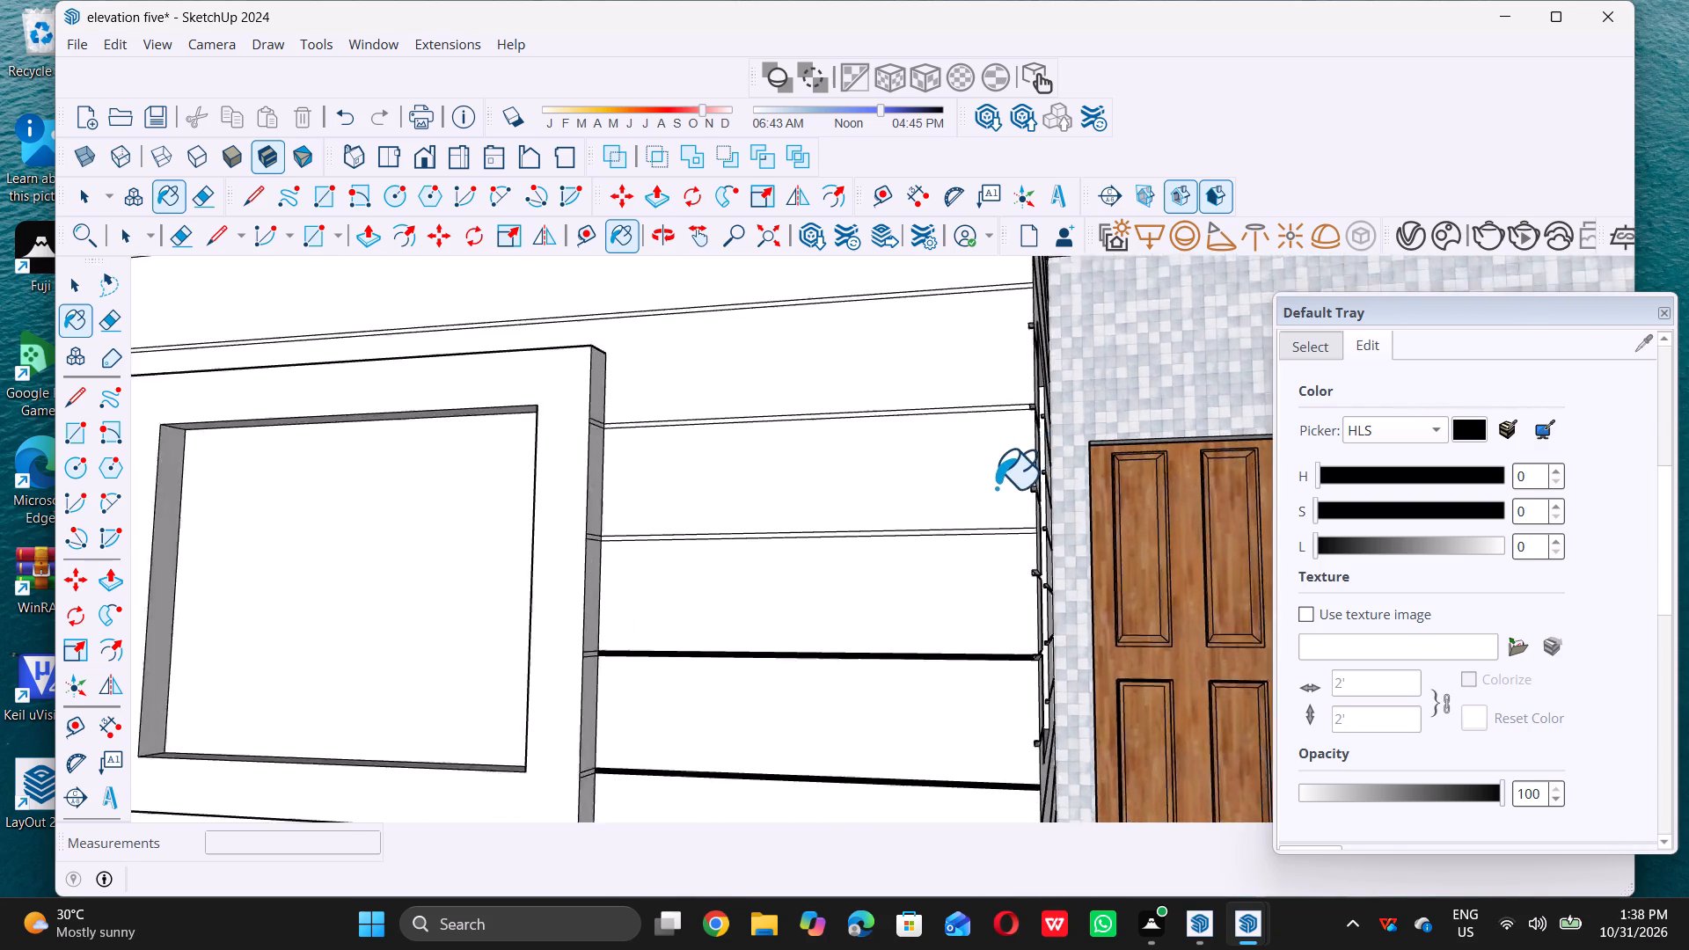
{"action": "scroll", "coordinate": [993, 538], "scroll_direction": "up", "scroll_amount": 9}
{"action": "left_click", "coordinate": [1008, 563]}
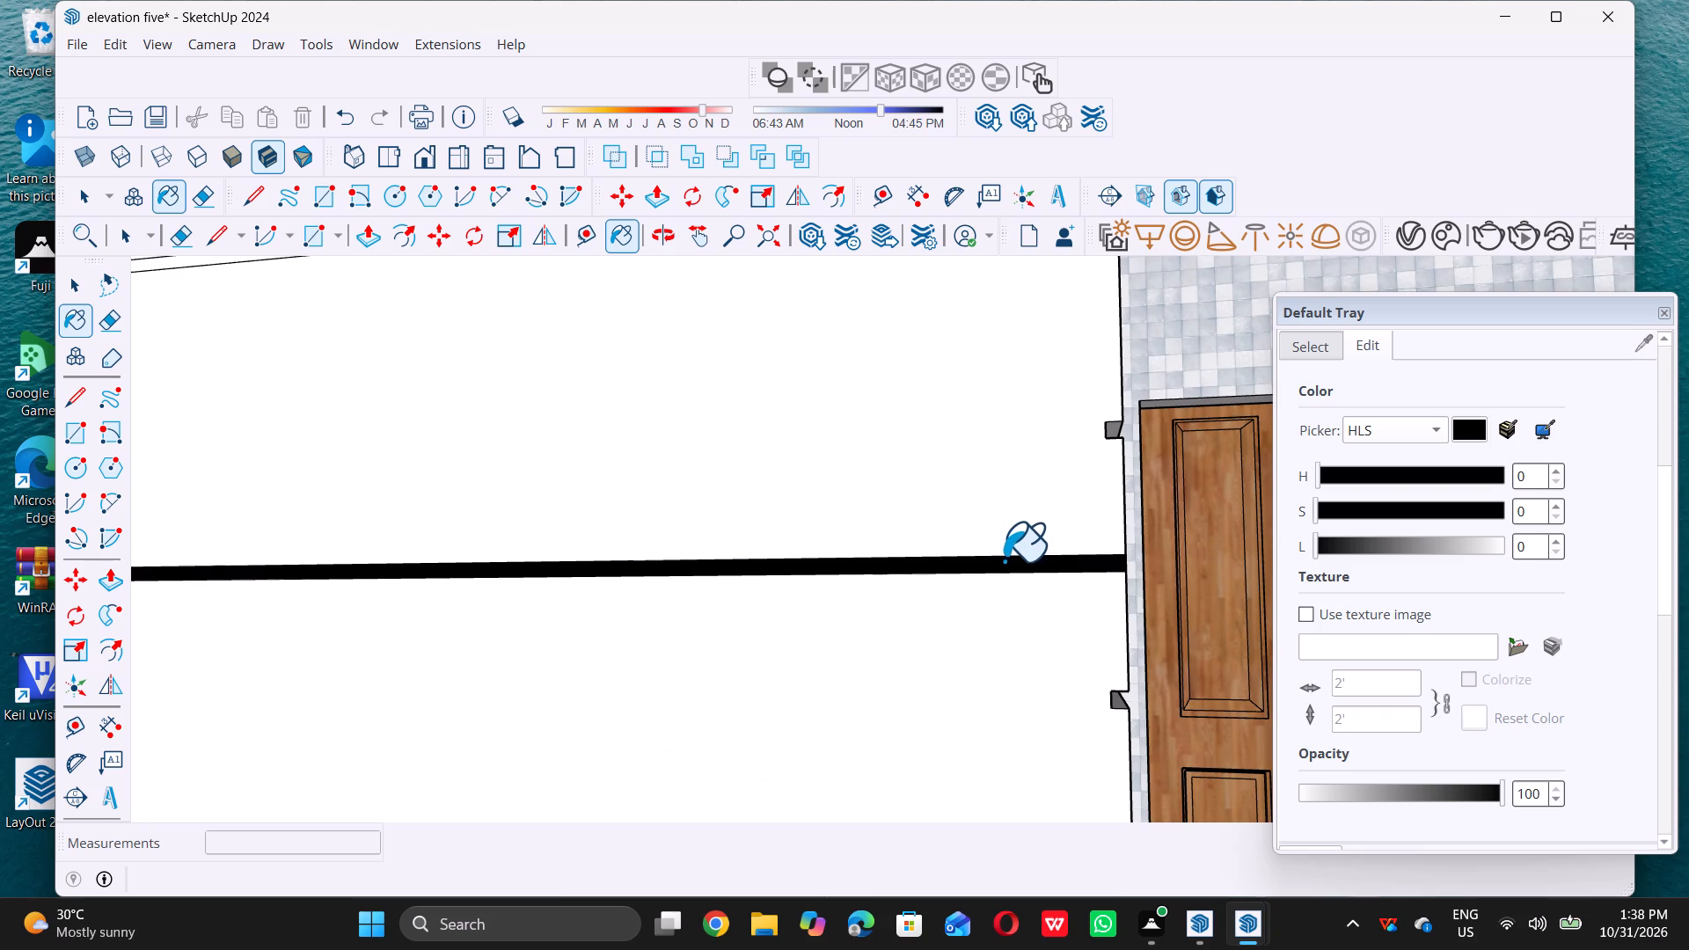
{"action": "scroll", "coordinate": [1004, 582], "scroll_direction": "down", "scroll_amount": 14}
{"action": "scroll", "coordinate": [1013, 550], "scroll_direction": "up", "scroll_amount": 7}
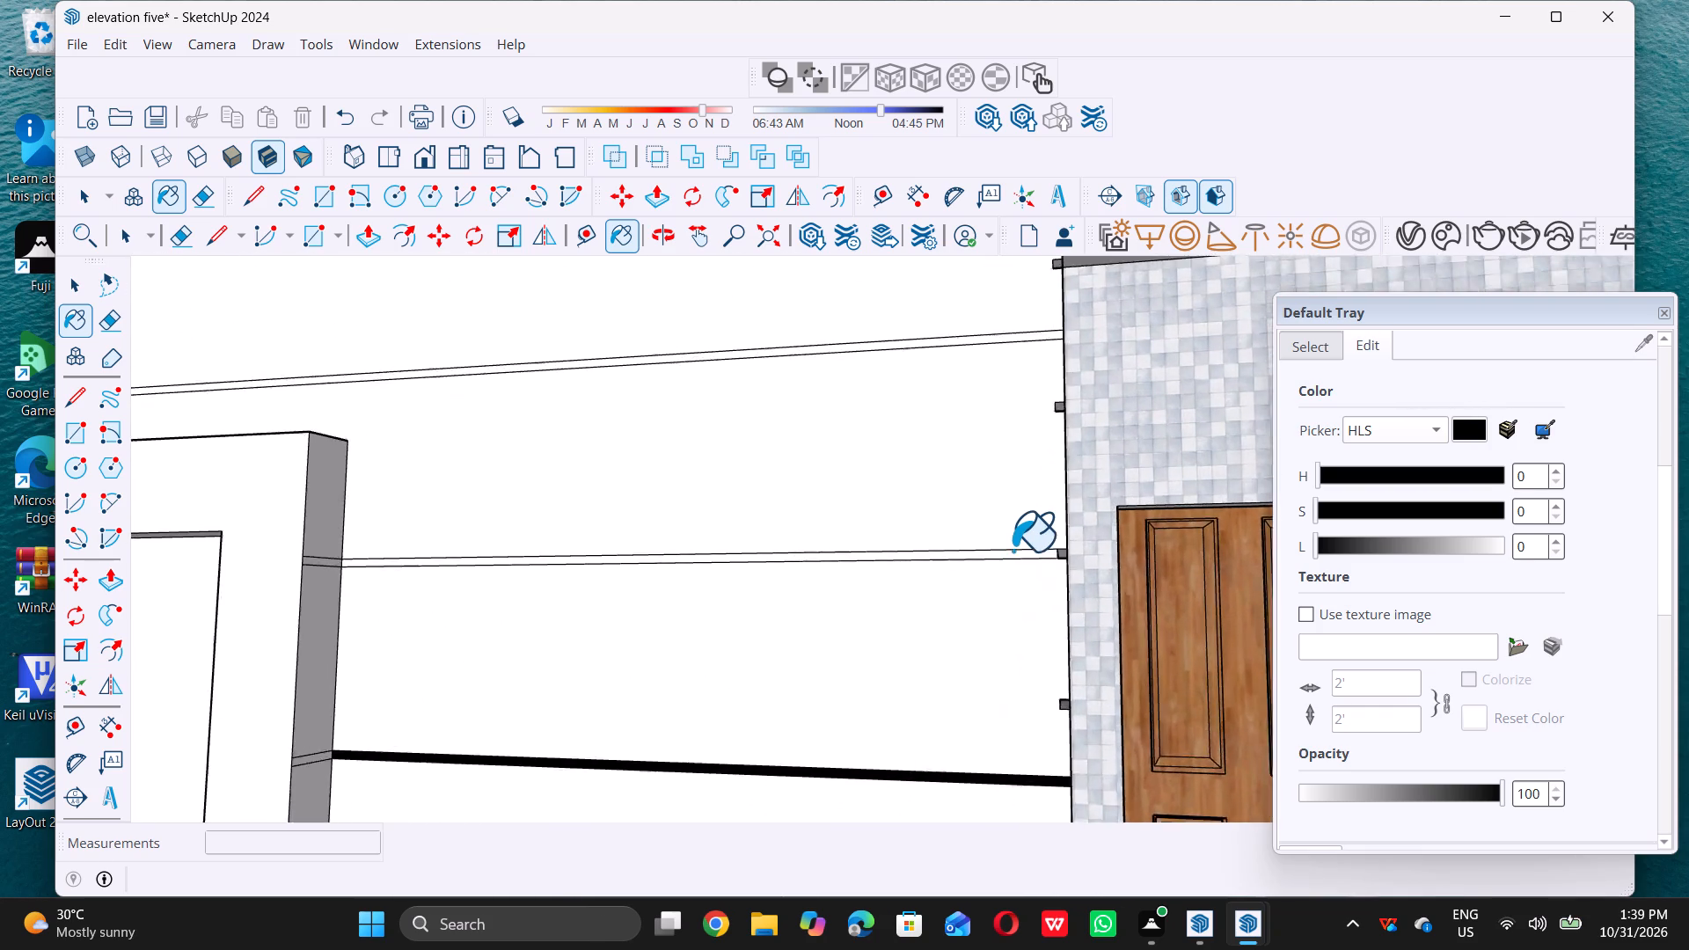
{"action": "scroll", "coordinate": [1013, 550], "scroll_direction": "up", "scroll_amount": 7}
{"action": "triple_click", "coordinate": [1029, 557]}
{"action": "left_click", "coordinate": [1029, 558]}
Paint the first two full-width siding grooves above the ground-floor window frame black.
{"action": "scroll", "coordinate": [1035, 624], "scroll_direction": "down", "scroll_amount": 2}
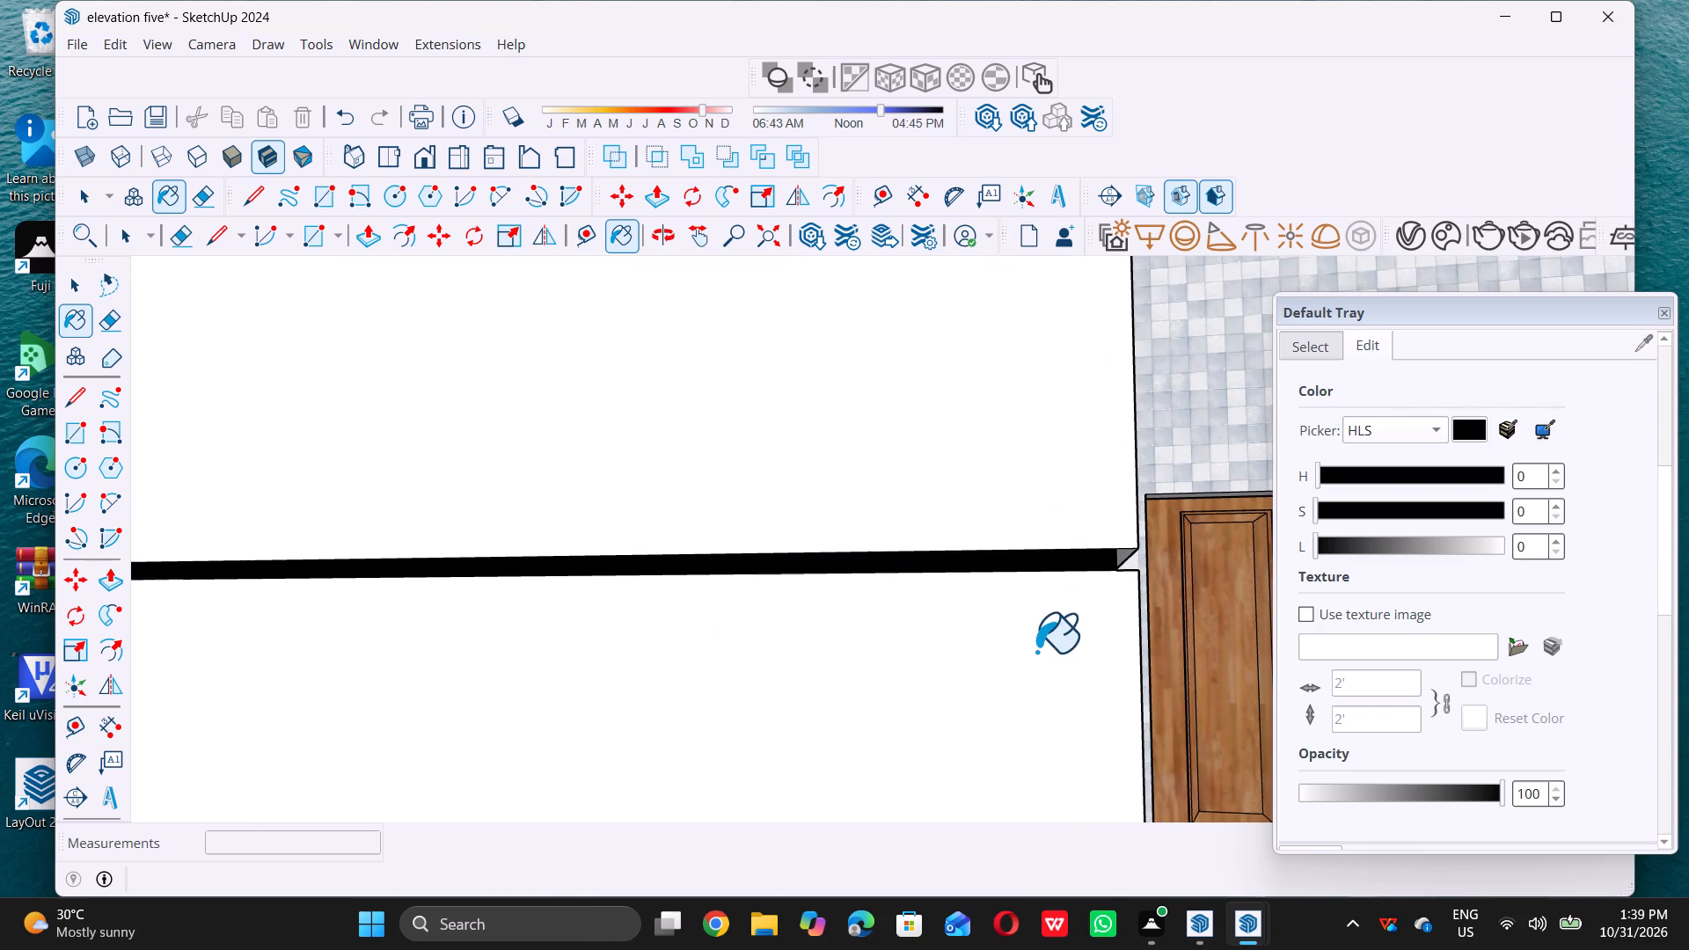
{"action": "scroll", "coordinate": [1036, 651], "scroll_direction": "down", "scroll_amount": 16}
{"action": "scroll", "coordinate": [1067, 498], "scroll_direction": "up", "scroll_amount": 6}
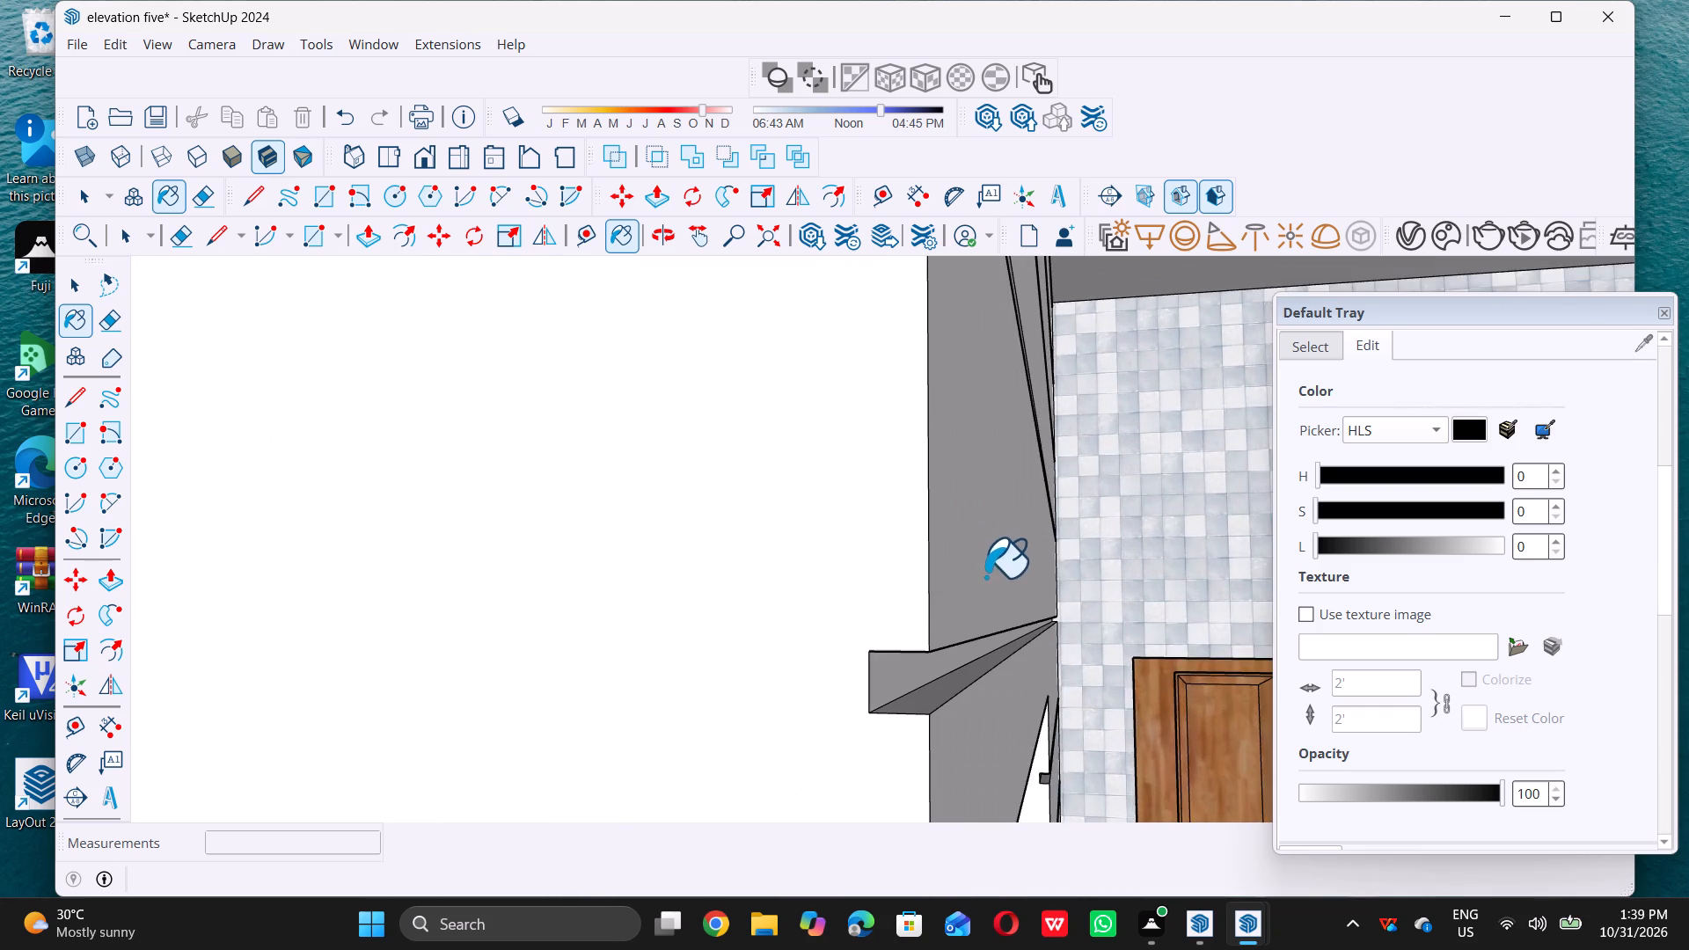
{"action": "scroll", "coordinate": [1009, 578], "scroll_direction": "up", "scroll_amount": 1}
{"action": "scroll", "coordinate": [1027, 584], "scroll_direction": "down", "scroll_amount": 5}
{"action": "double_click", "coordinate": [958, 696]}
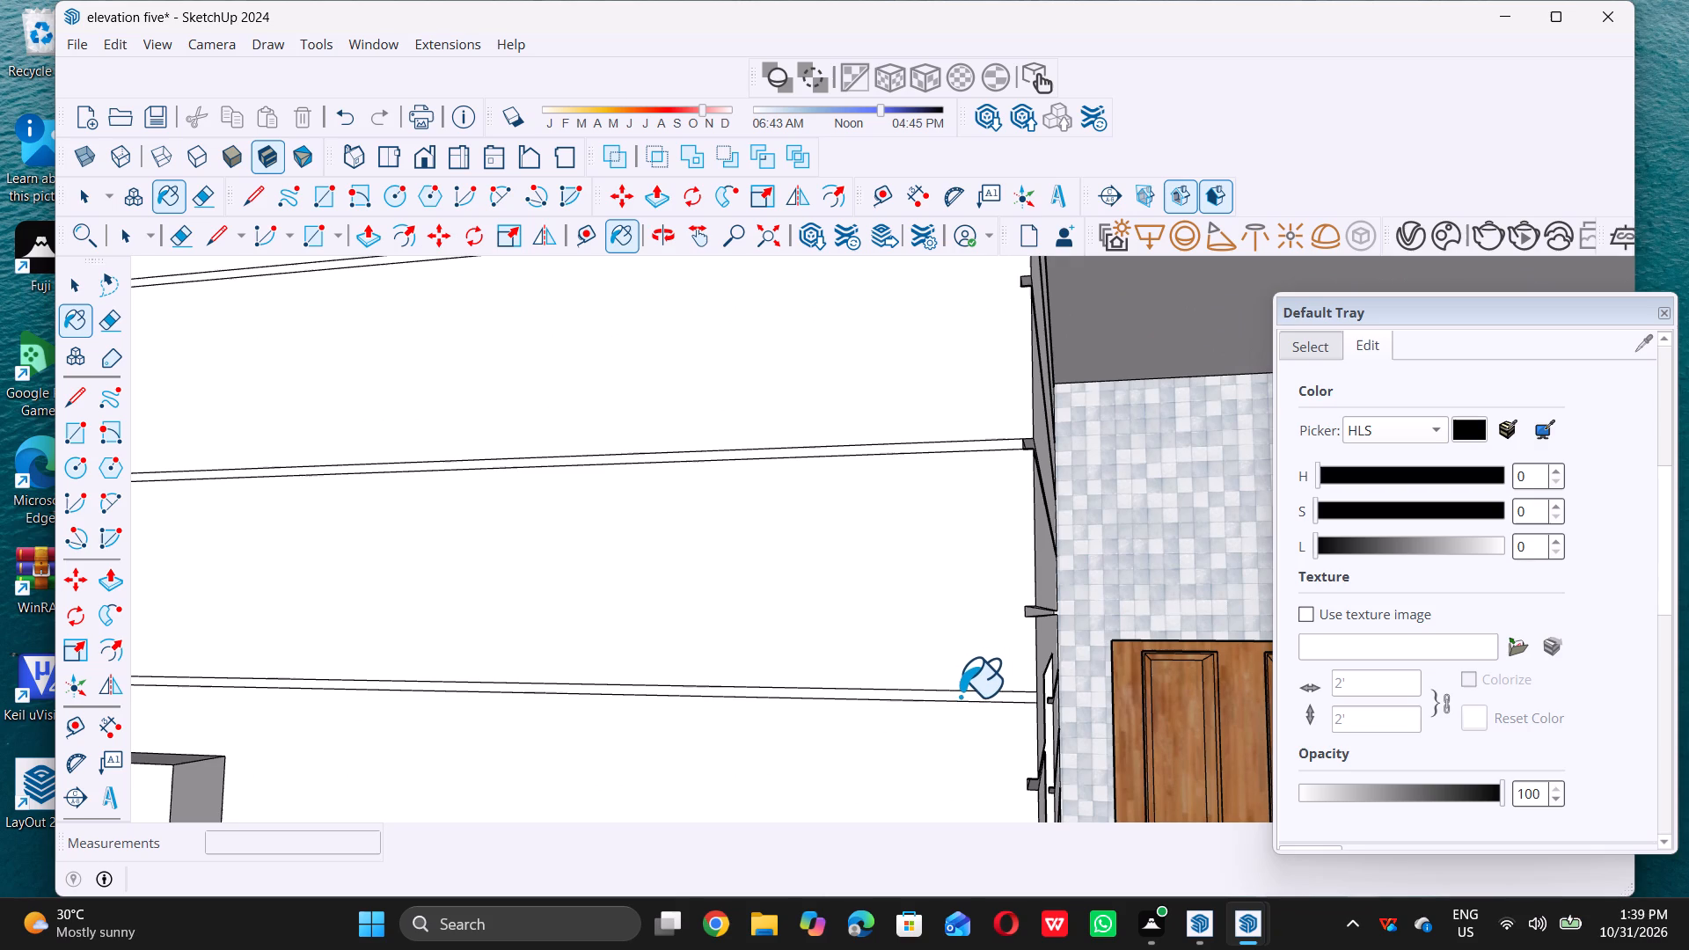
{"action": "left_click", "coordinate": [967, 446]}
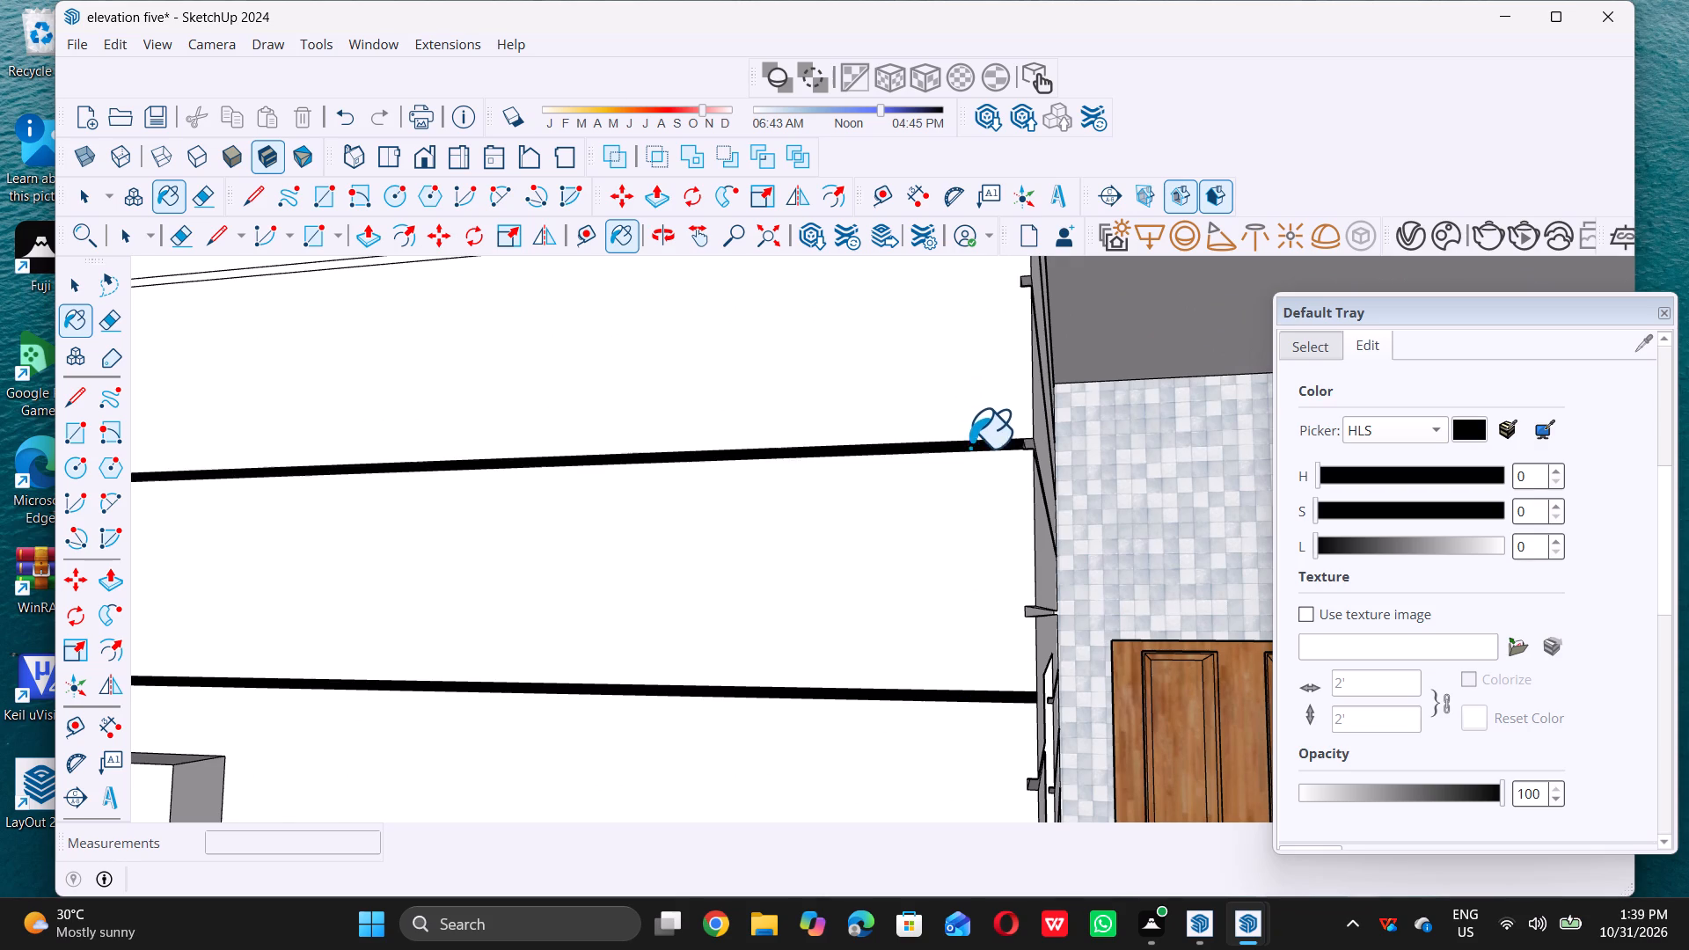
Paint the topmost groove of the ground-floor siding, just under the upper-storey facade, black.
{"action": "scroll", "coordinate": [989, 519], "scroll_direction": "down", "scroll_amount": 14}
{"action": "scroll", "coordinate": [1021, 606], "scroll_direction": "up", "scroll_amount": 6}
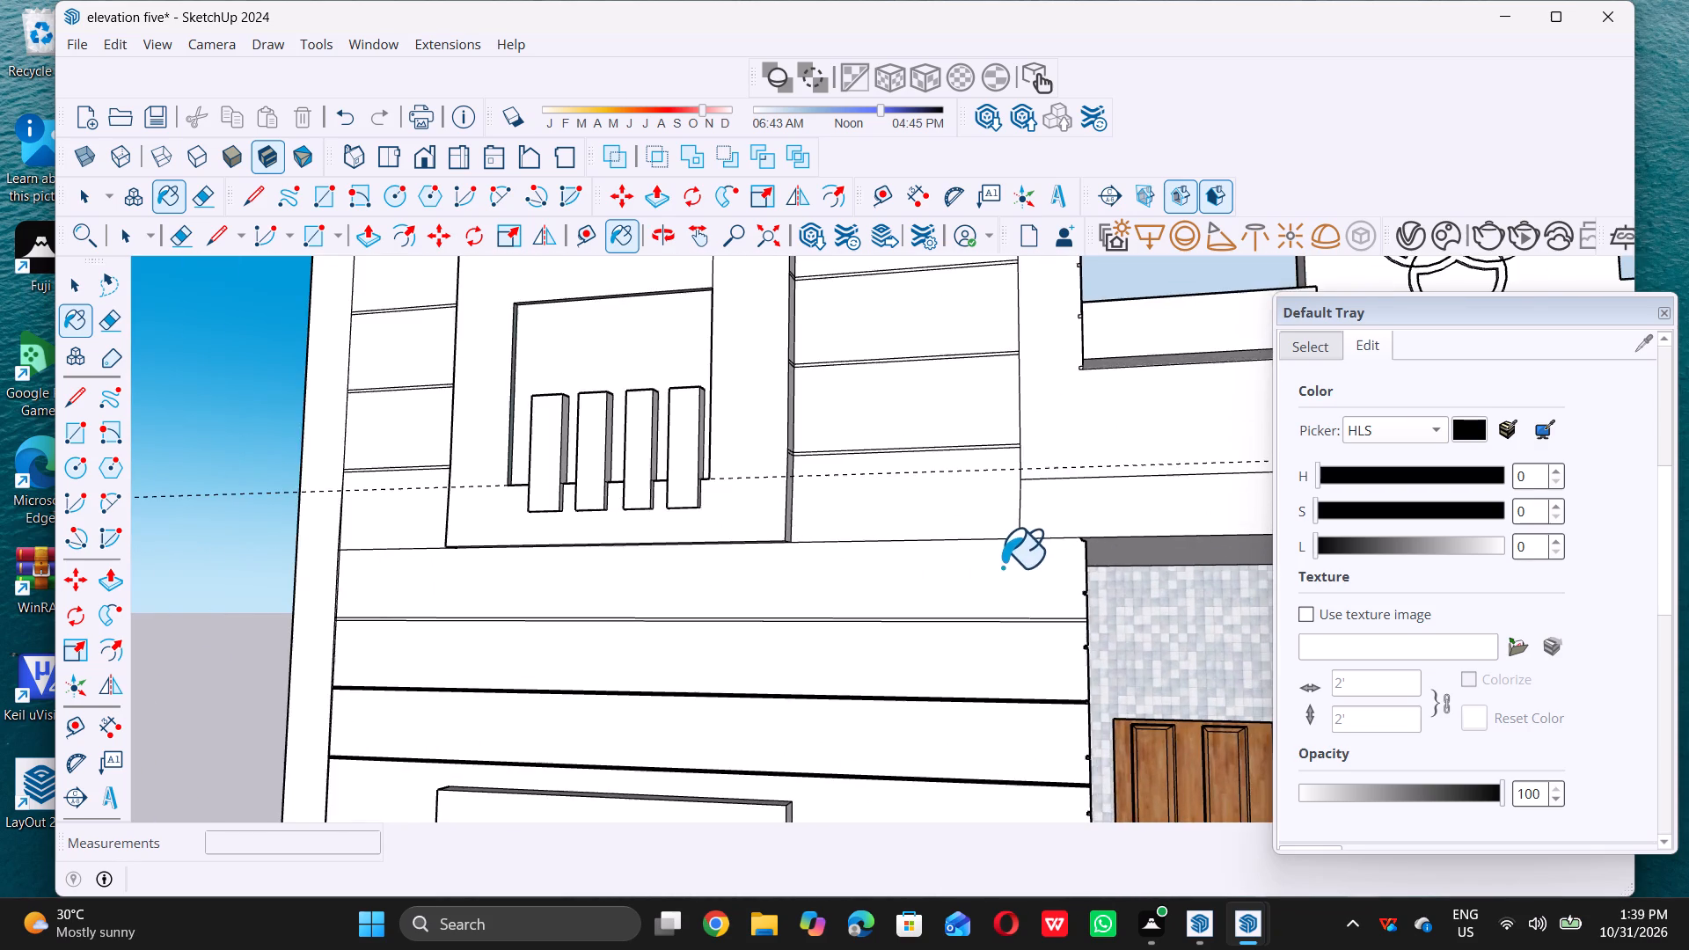
{"action": "scroll", "coordinate": [1001, 565], "scroll_direction": "up", "scroll_amount": 6}
{"action": "scroll", "coordinate": [1005, 669], "scroll_direction": "up", "scroll_amount": 5}
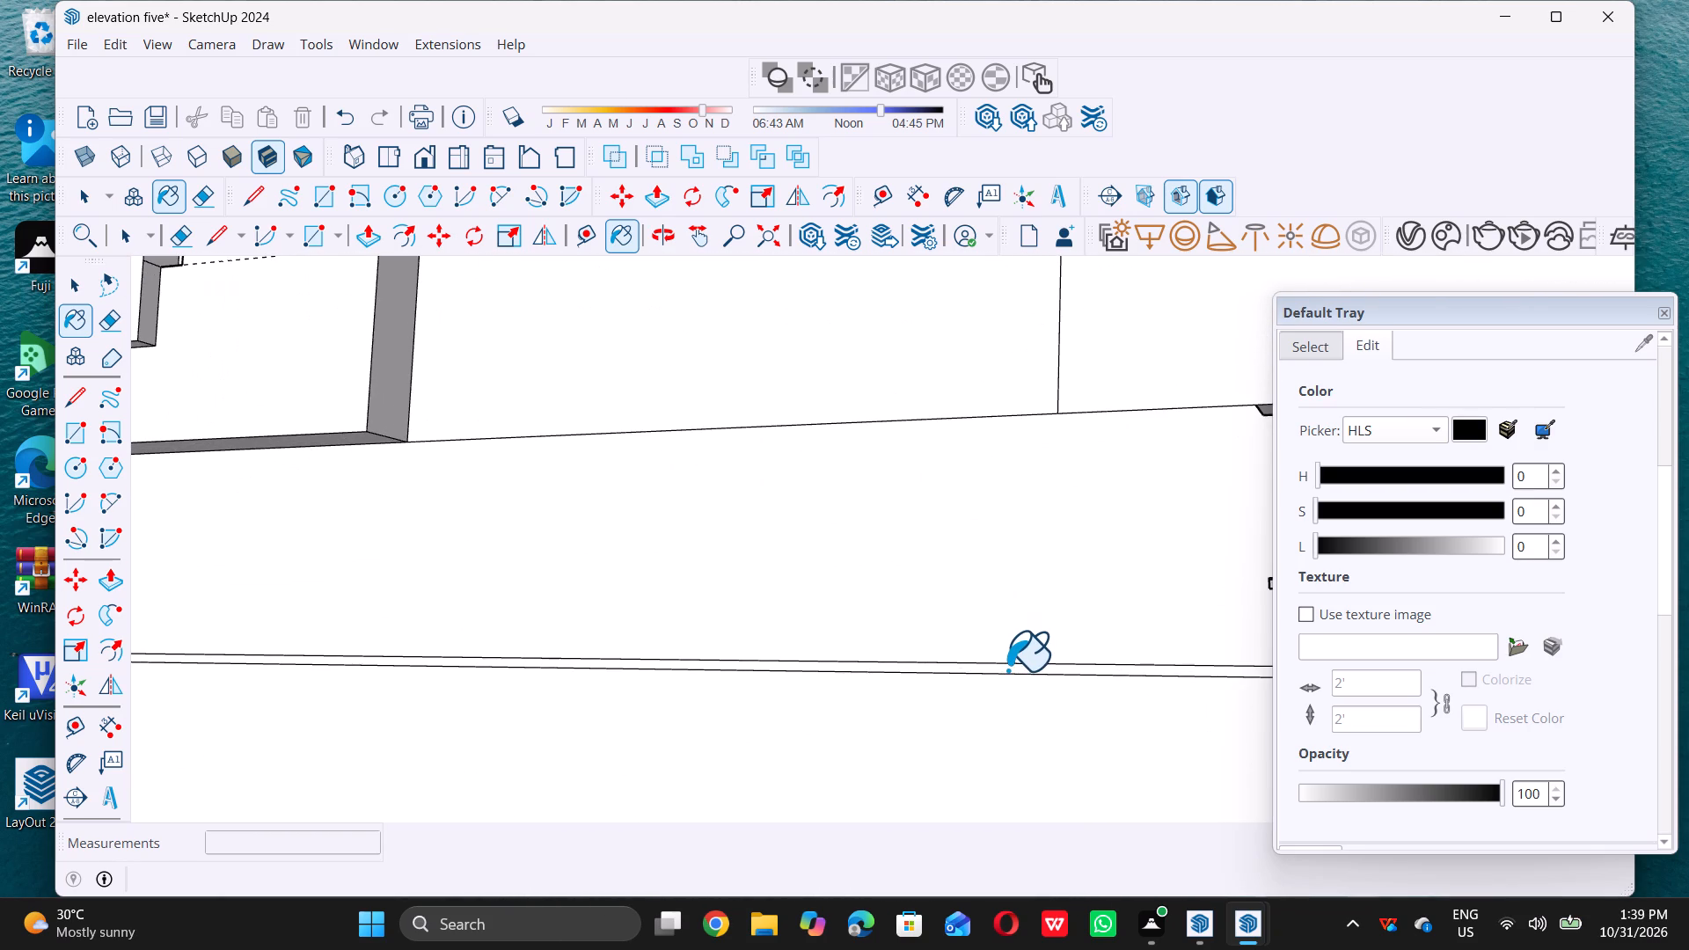
{"action": "double_click", "coordinate": [1011, 664]}
Paint the two lowest grooves in the upper-storey siding column between the central panel and the balconies black.
{"action": "scroll", "coordinate": [1014, 689], "scroll_direction": "down", "scroll_amount": 6}
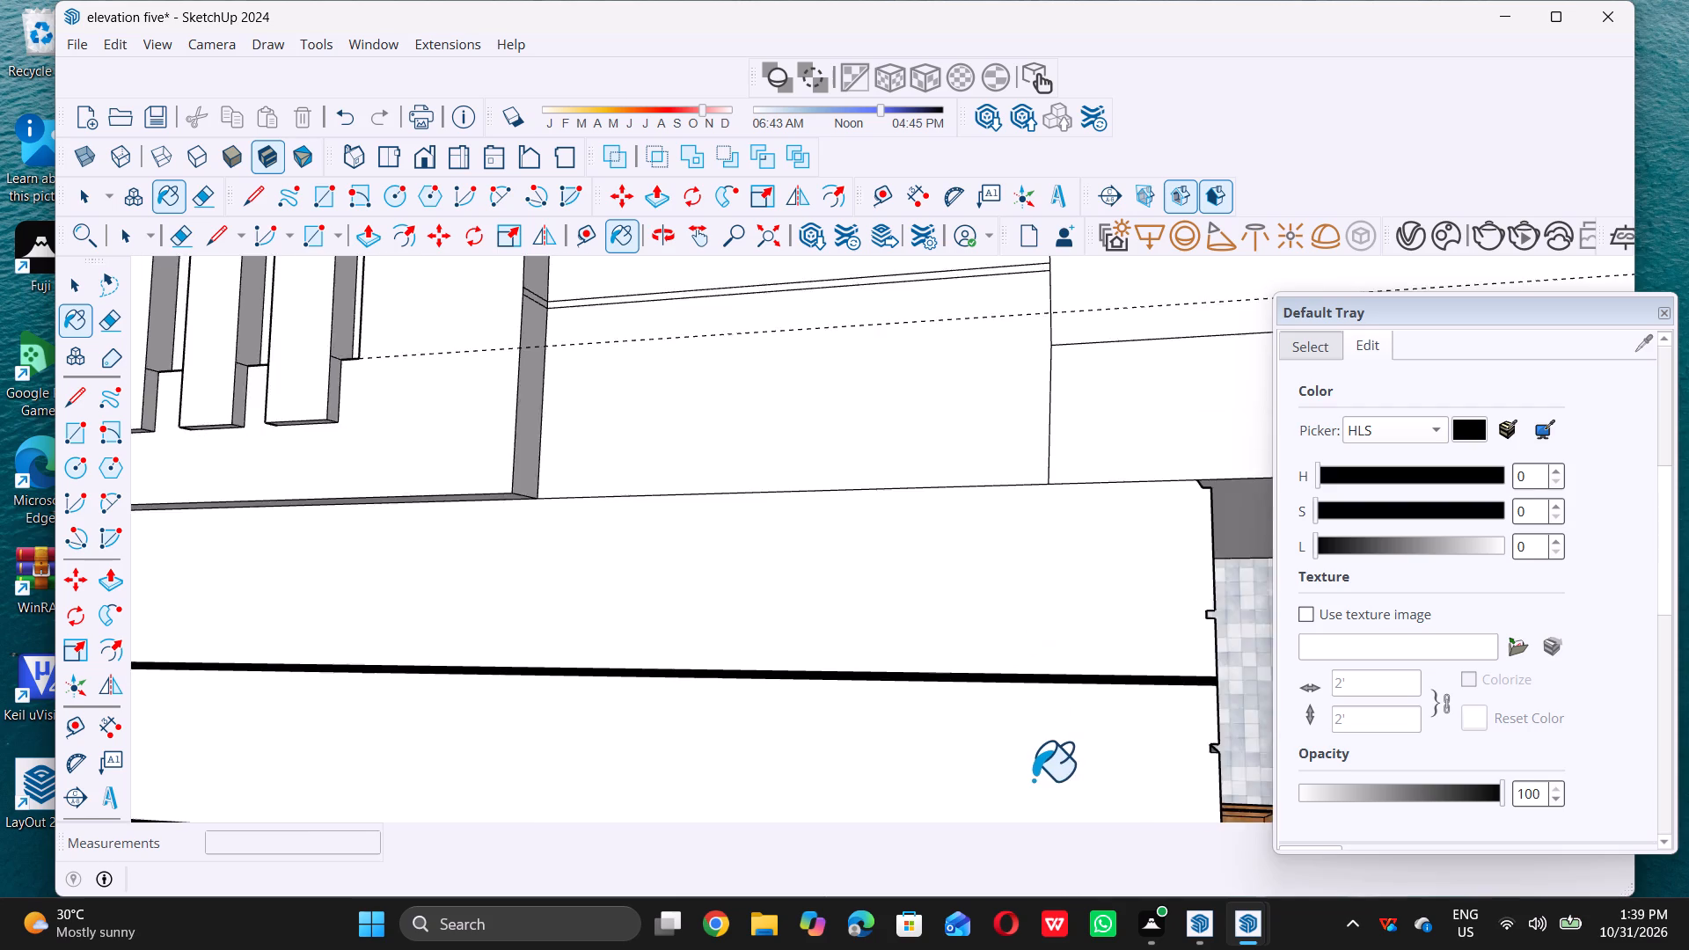
{"action": "scroll", "coordinate": [1033, 779], "scroll_direction": "down", "scroll_amount": 10}
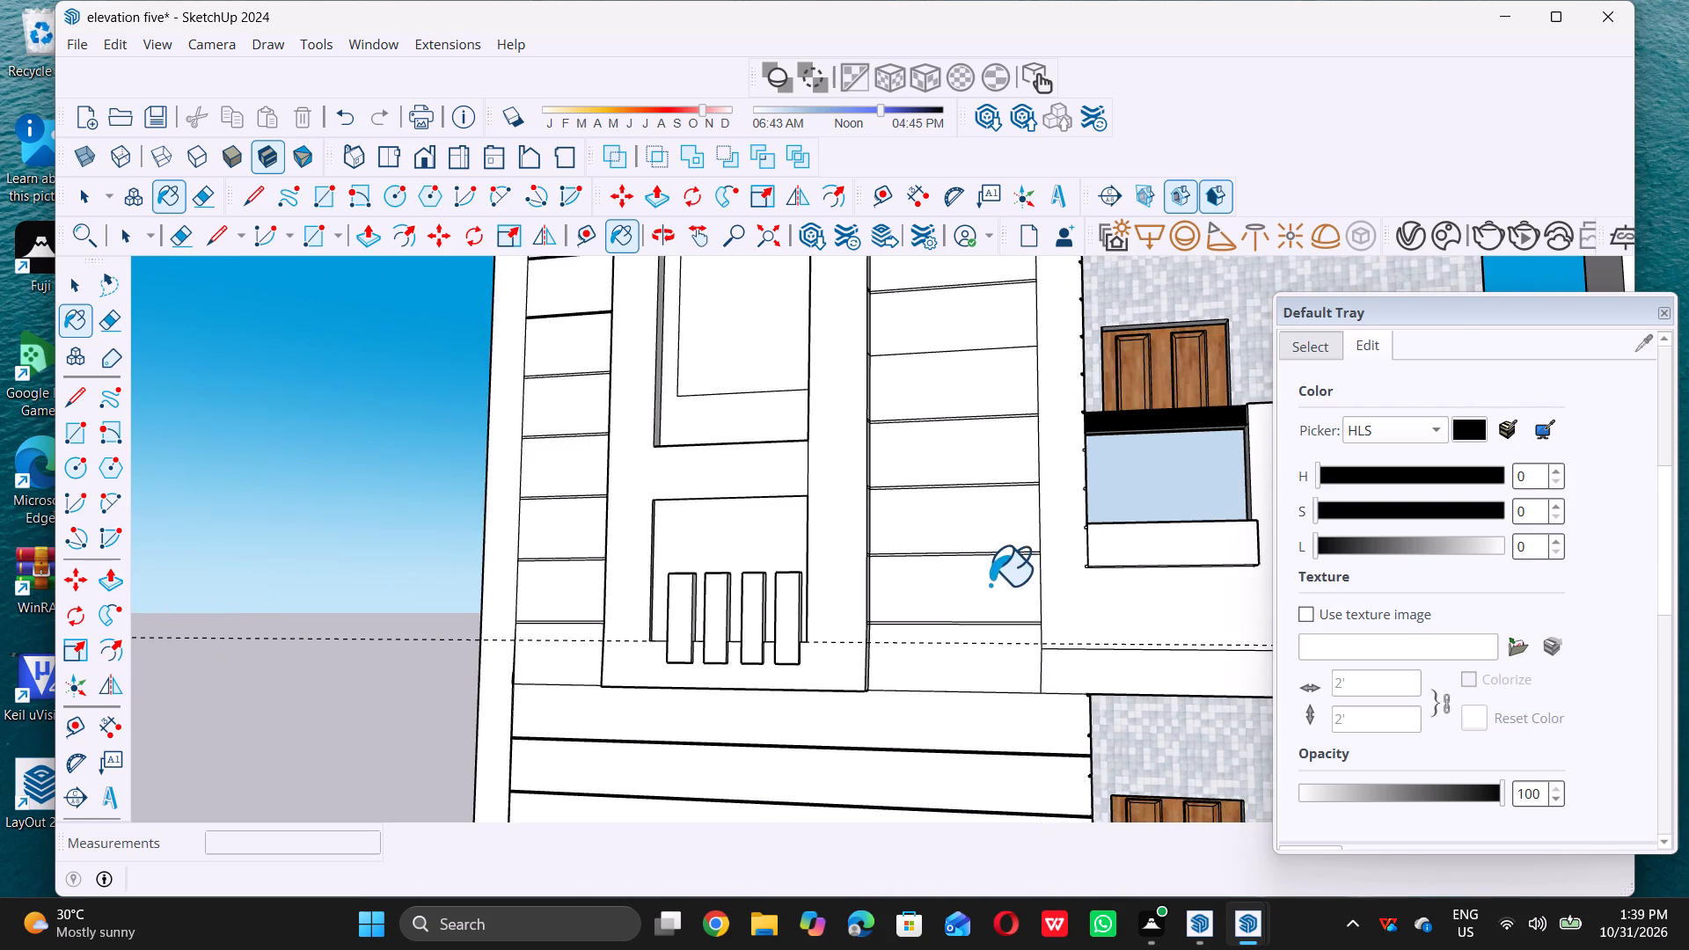
{"action": "scroll", "coordinate": [990, 585], "scroll_direction": "up", "scroll_amount": 8}
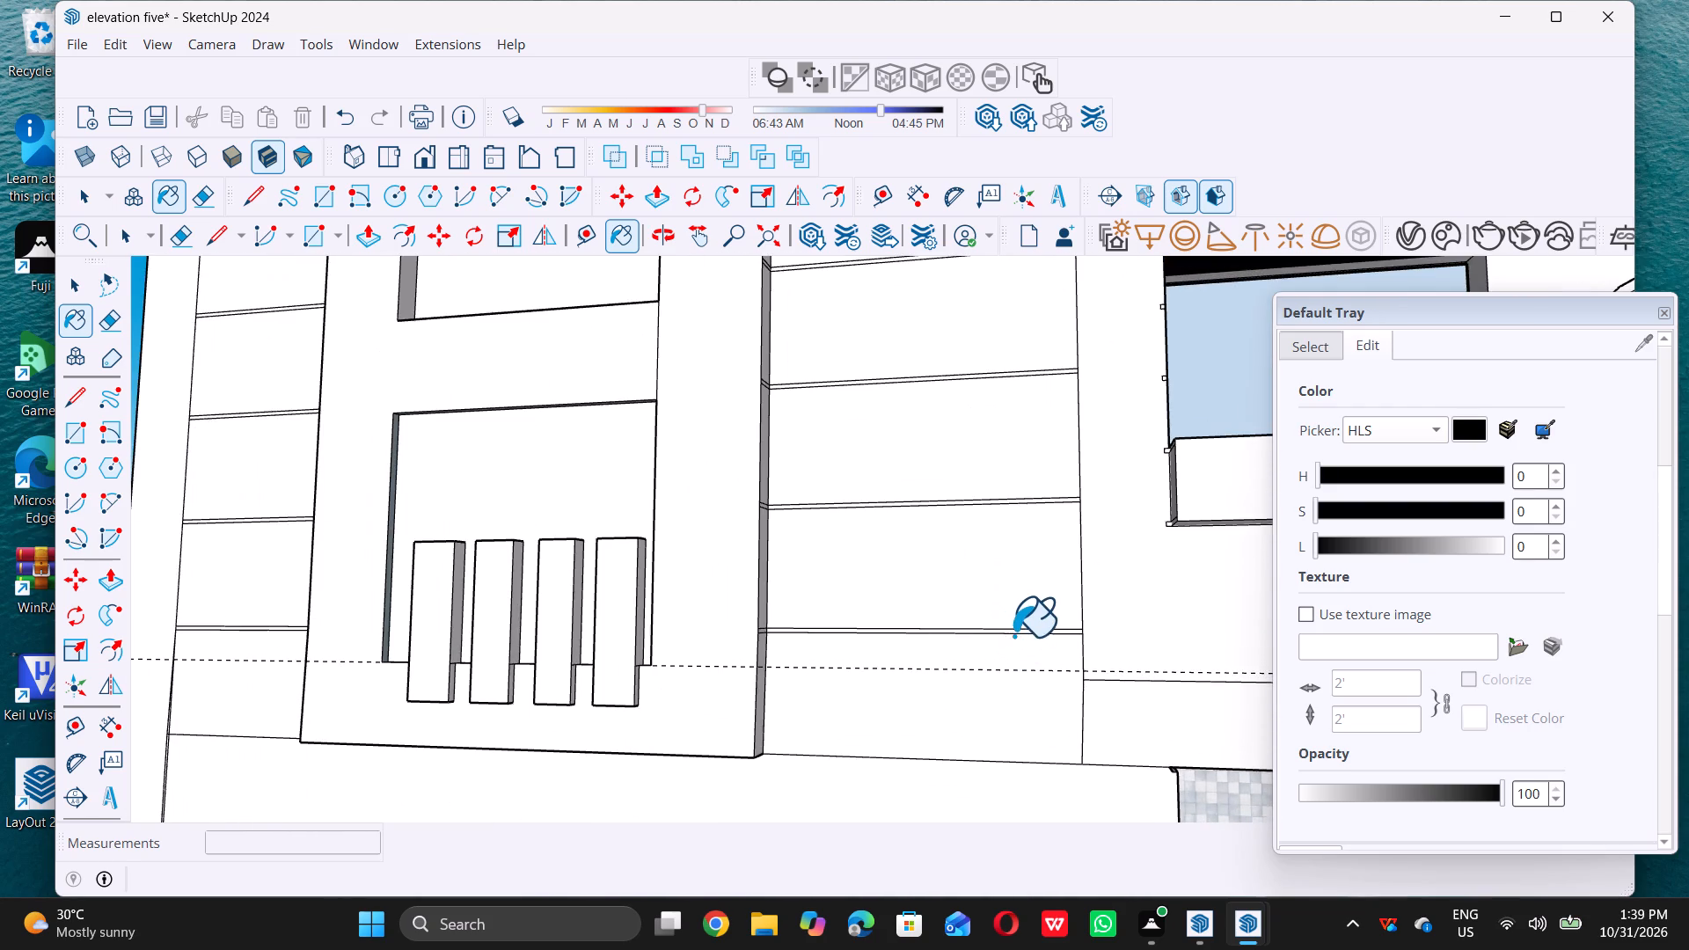
{"action": "scroll", "coordinate": [1013, 635], "scroll_direction": "up", "scroll_amount": 8}
{"action": "left_click", "coordinate": [1033, 628]}
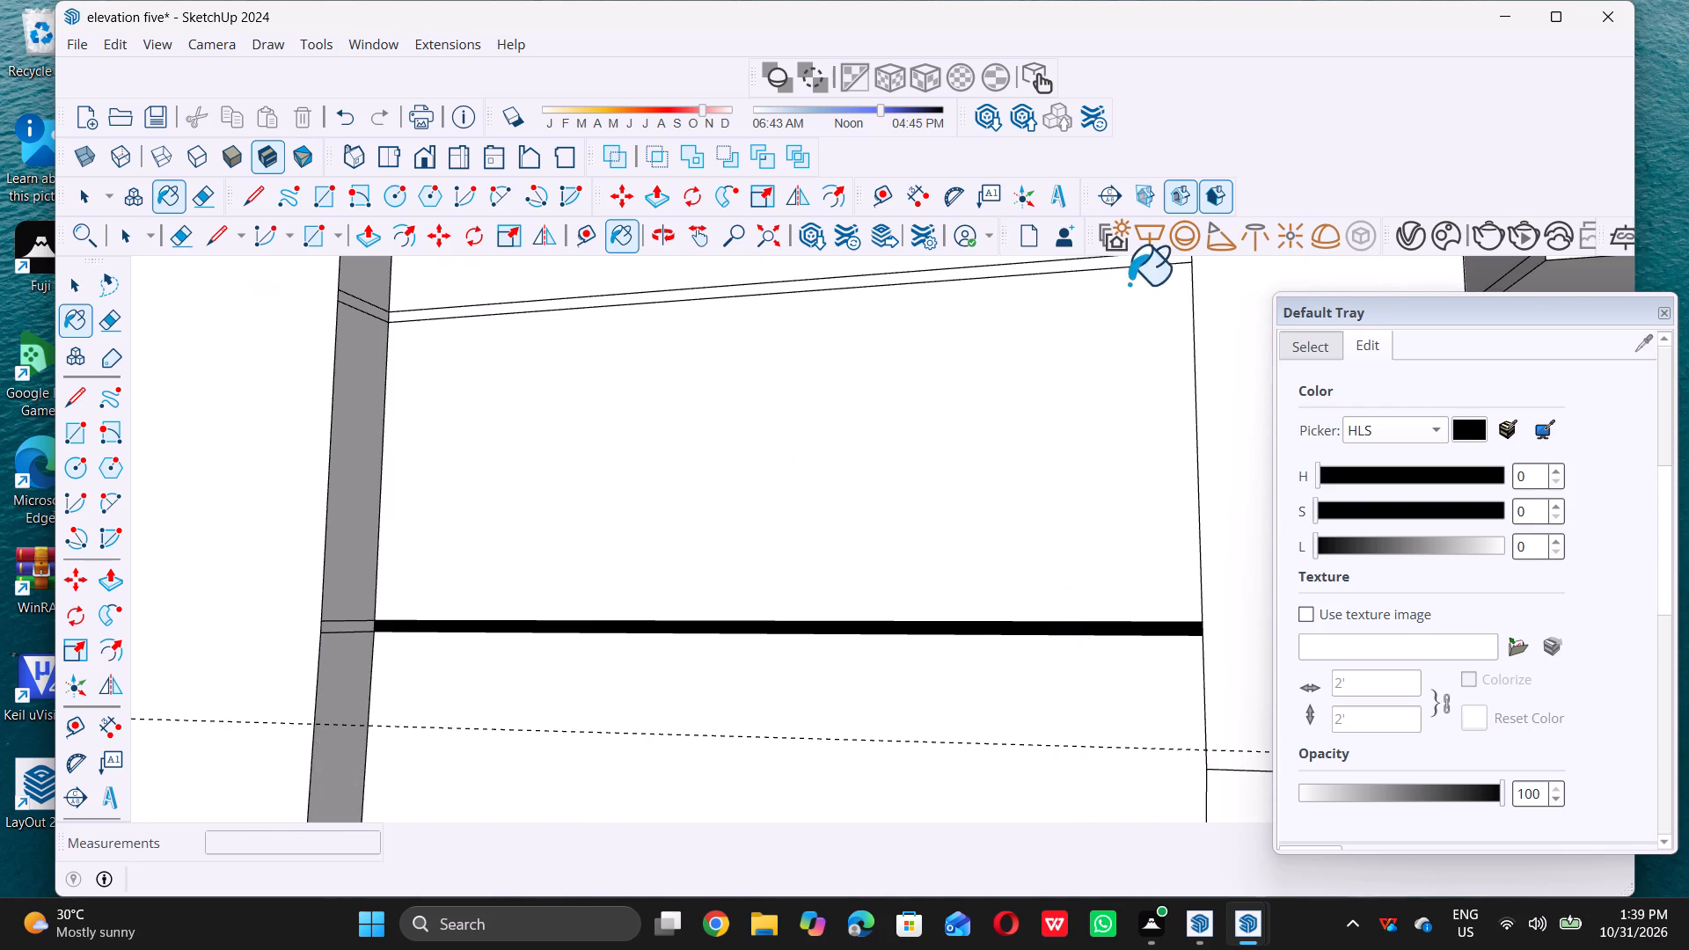
{"action": "scroll", "coordinate": [930, 598], "scroll_direction": "down", "scroll_amount": 11}
{"action": "scroll", "coordinate": [981, 536], "scroll_direction": "up", "scroll_amount": 7}
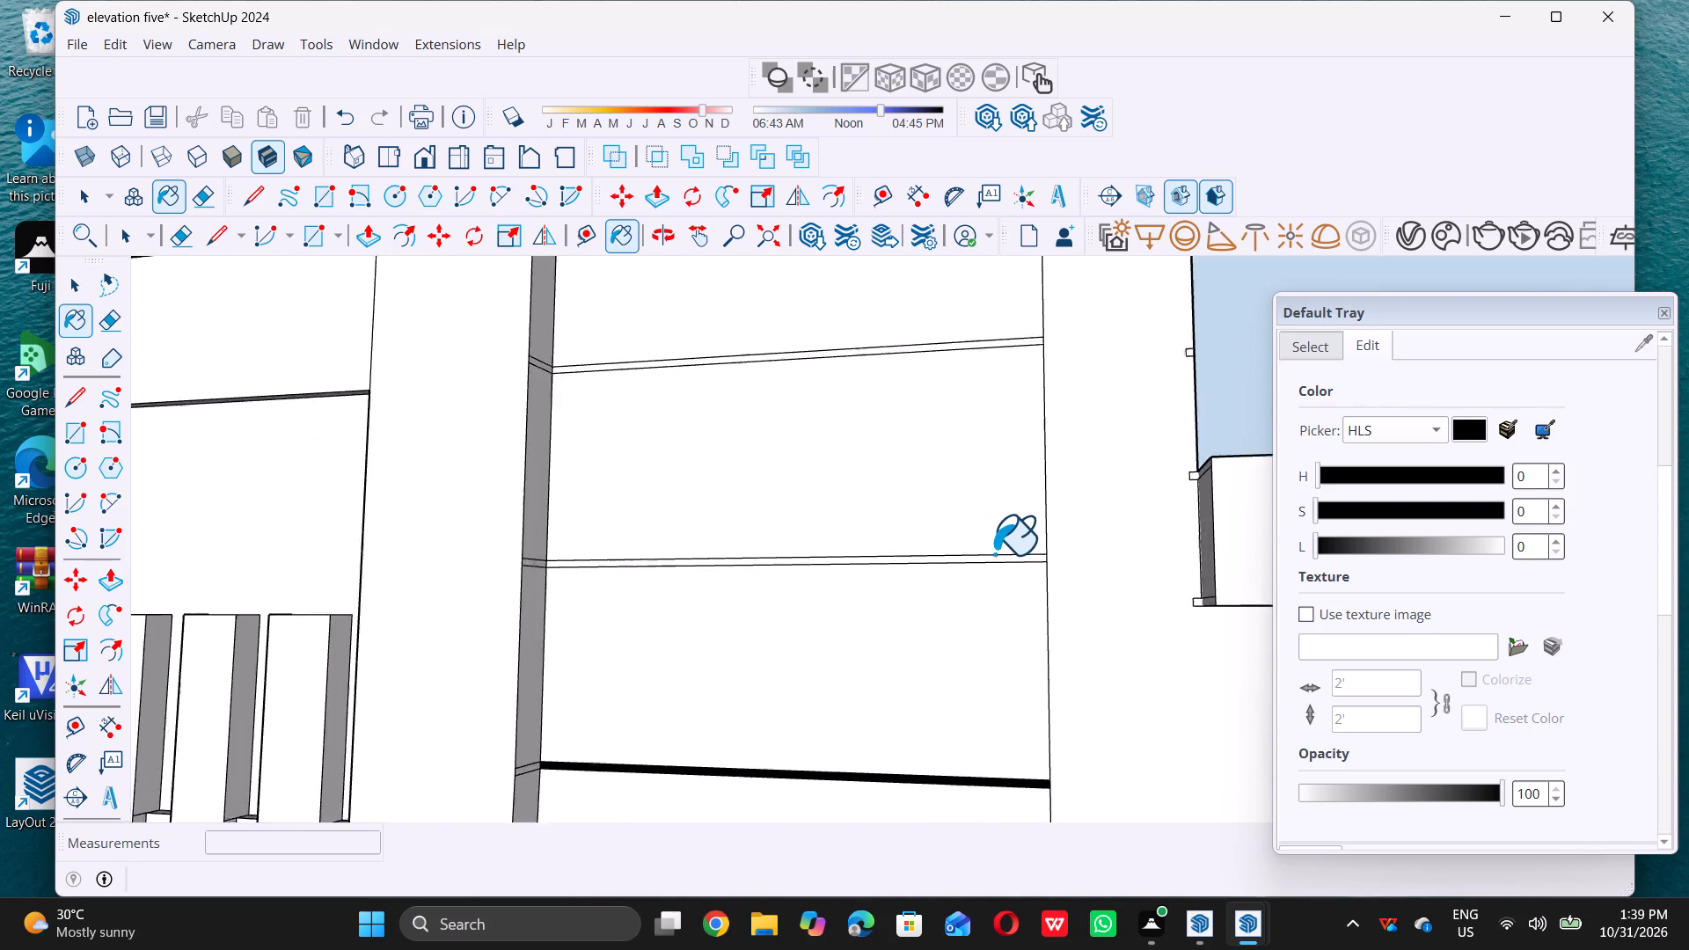
{"action": "scroll", "coordinate": [994, 553], "scroll_direction": "up", "scroll_amount": 2}
{"action": "left_click", "coordinate": [998, 563]}
Paint the third and fourth grooves from the bottom of the siding column beside the balconies black.
{"action": "scroll", "coordinate": [997, 578], "scroll_direction": "down", "scroll_amount": 15}
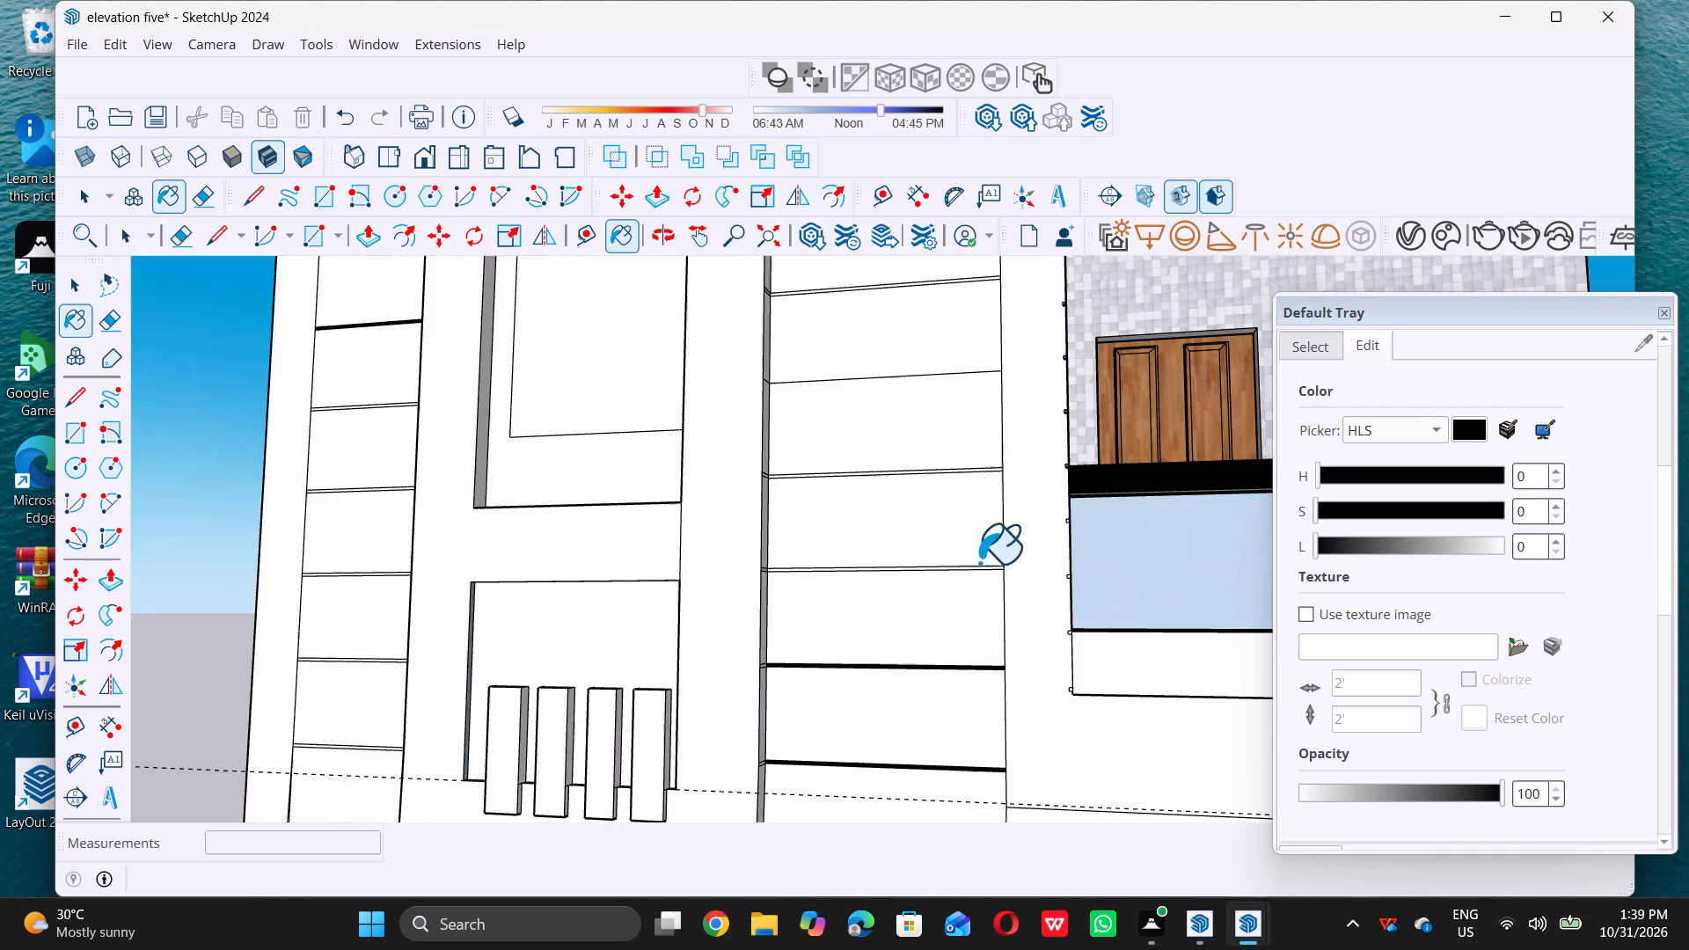
{"action": "scroll", "coordinate": [982, 526], "scroll_direction": "up", "scroll_amount": 15}
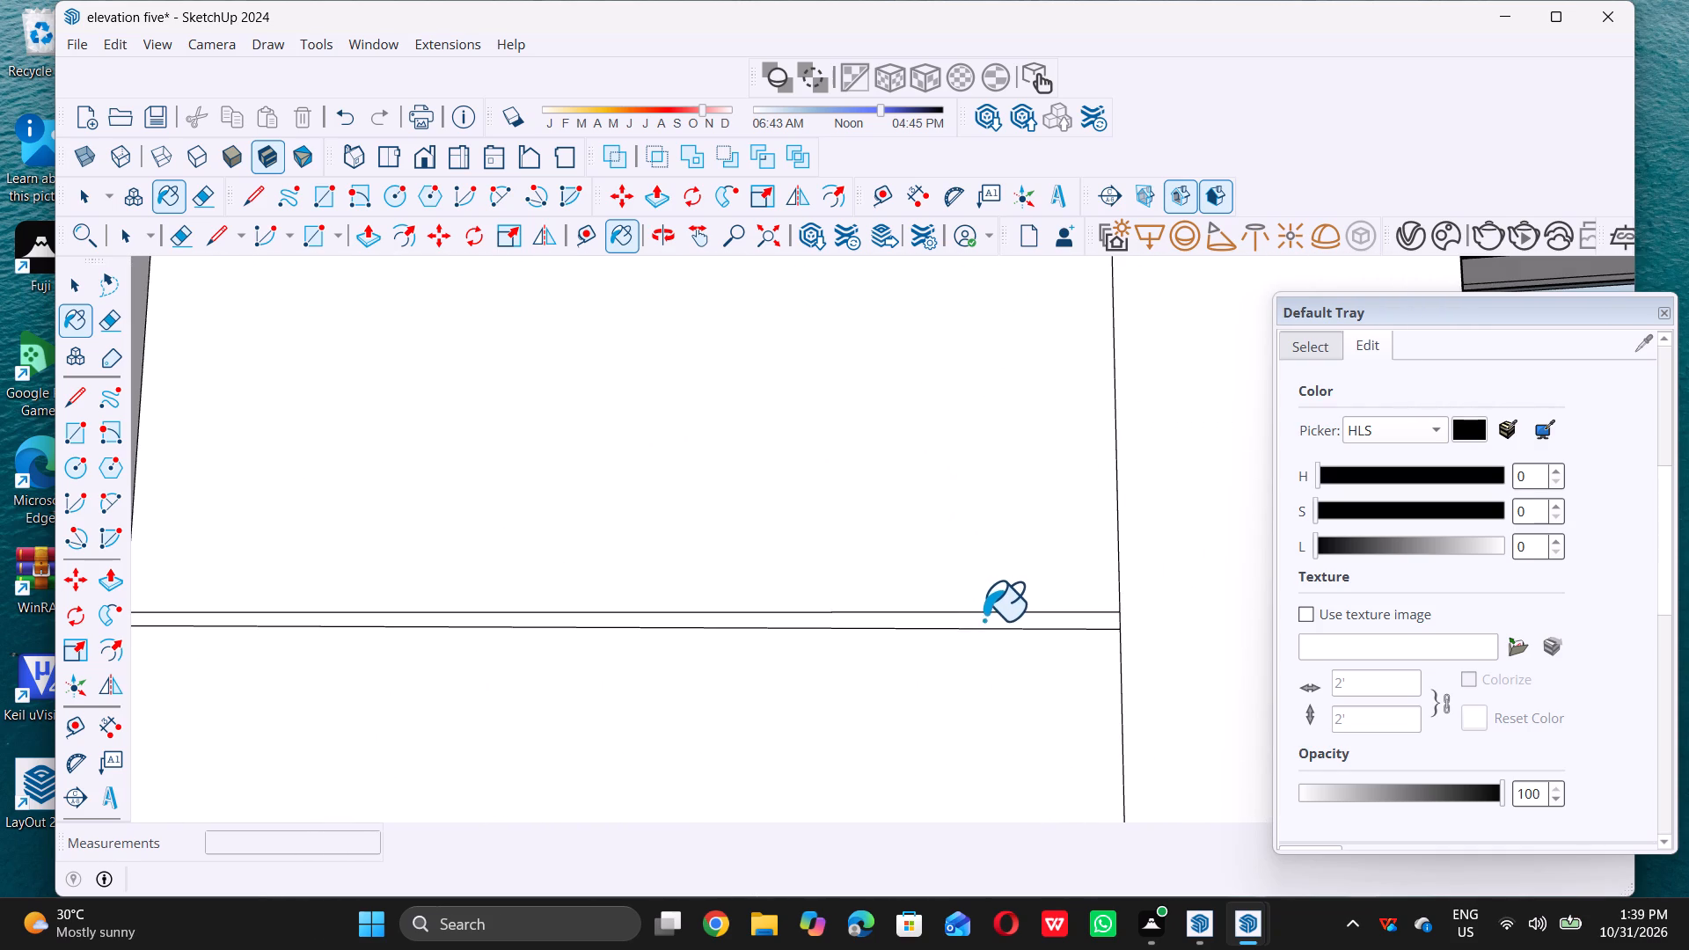
{"action": "double_click", "coordinate": [984, 618]}
{"action": "scroll", "coordinate": [982, 634], "scroll_direction": "down", "scroll_amount": 15}
{"action": "scroll", "coordinate": [976, 510], "scroll_direction": "up", "scroll_amount": 2}
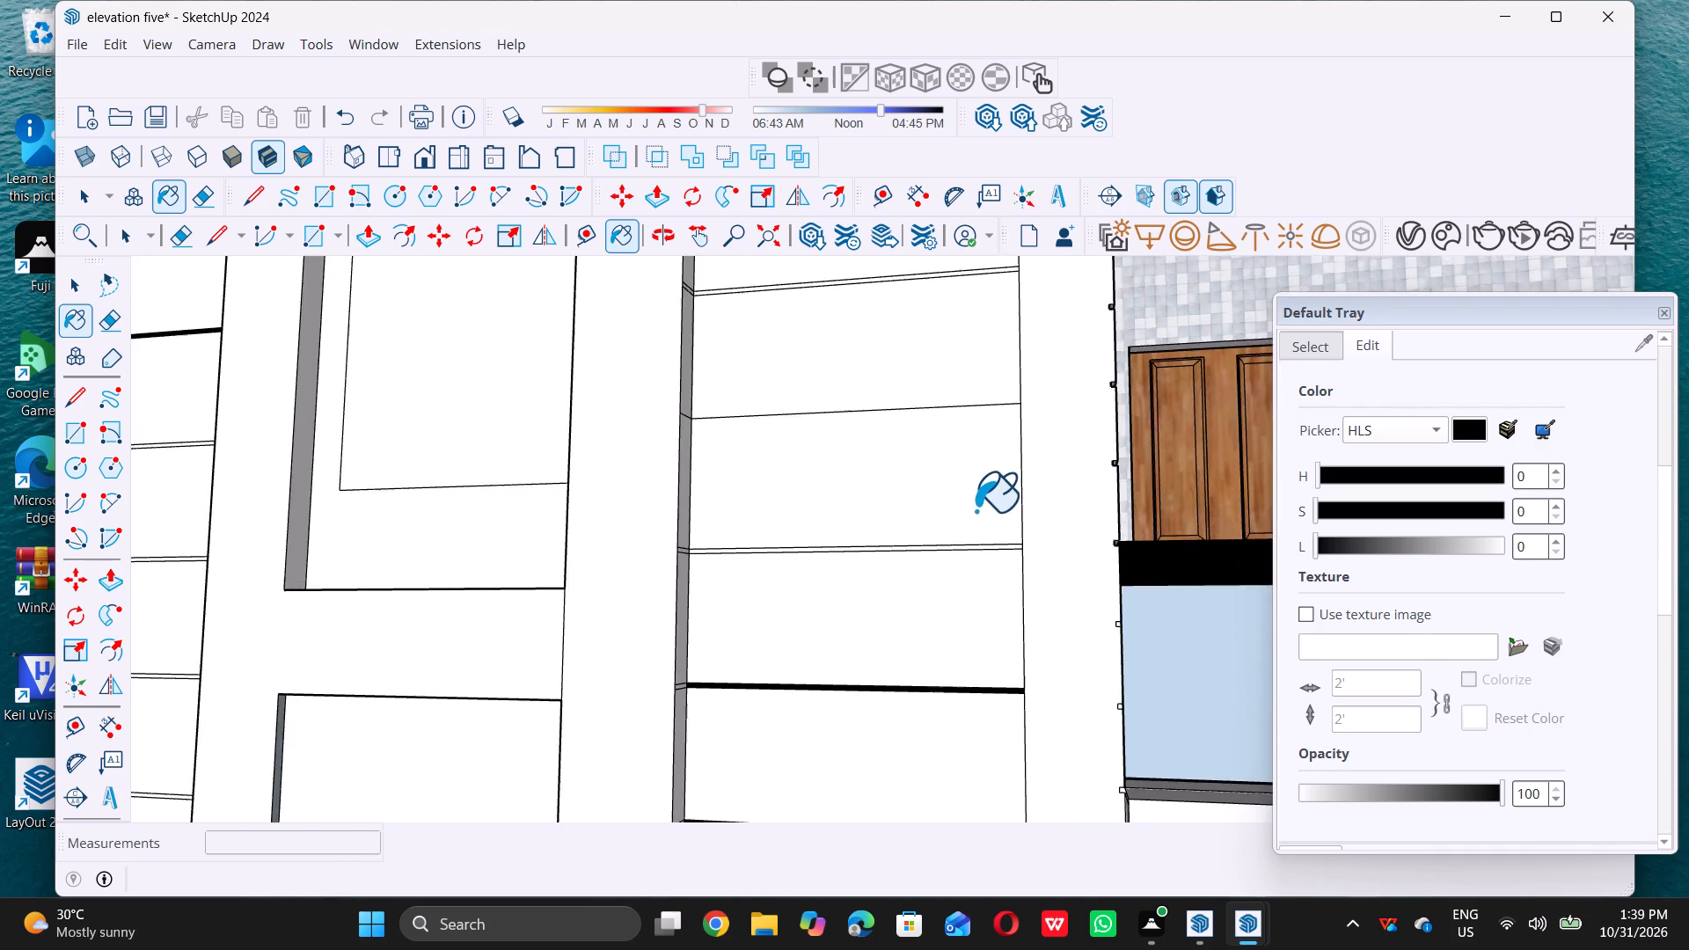
{"action": "scroll", "coordinate": [976, 510], "scroll_direction": "up", "scroll_amount": 12}
{"action": "left_click", "coordinate": [1002, 559]}
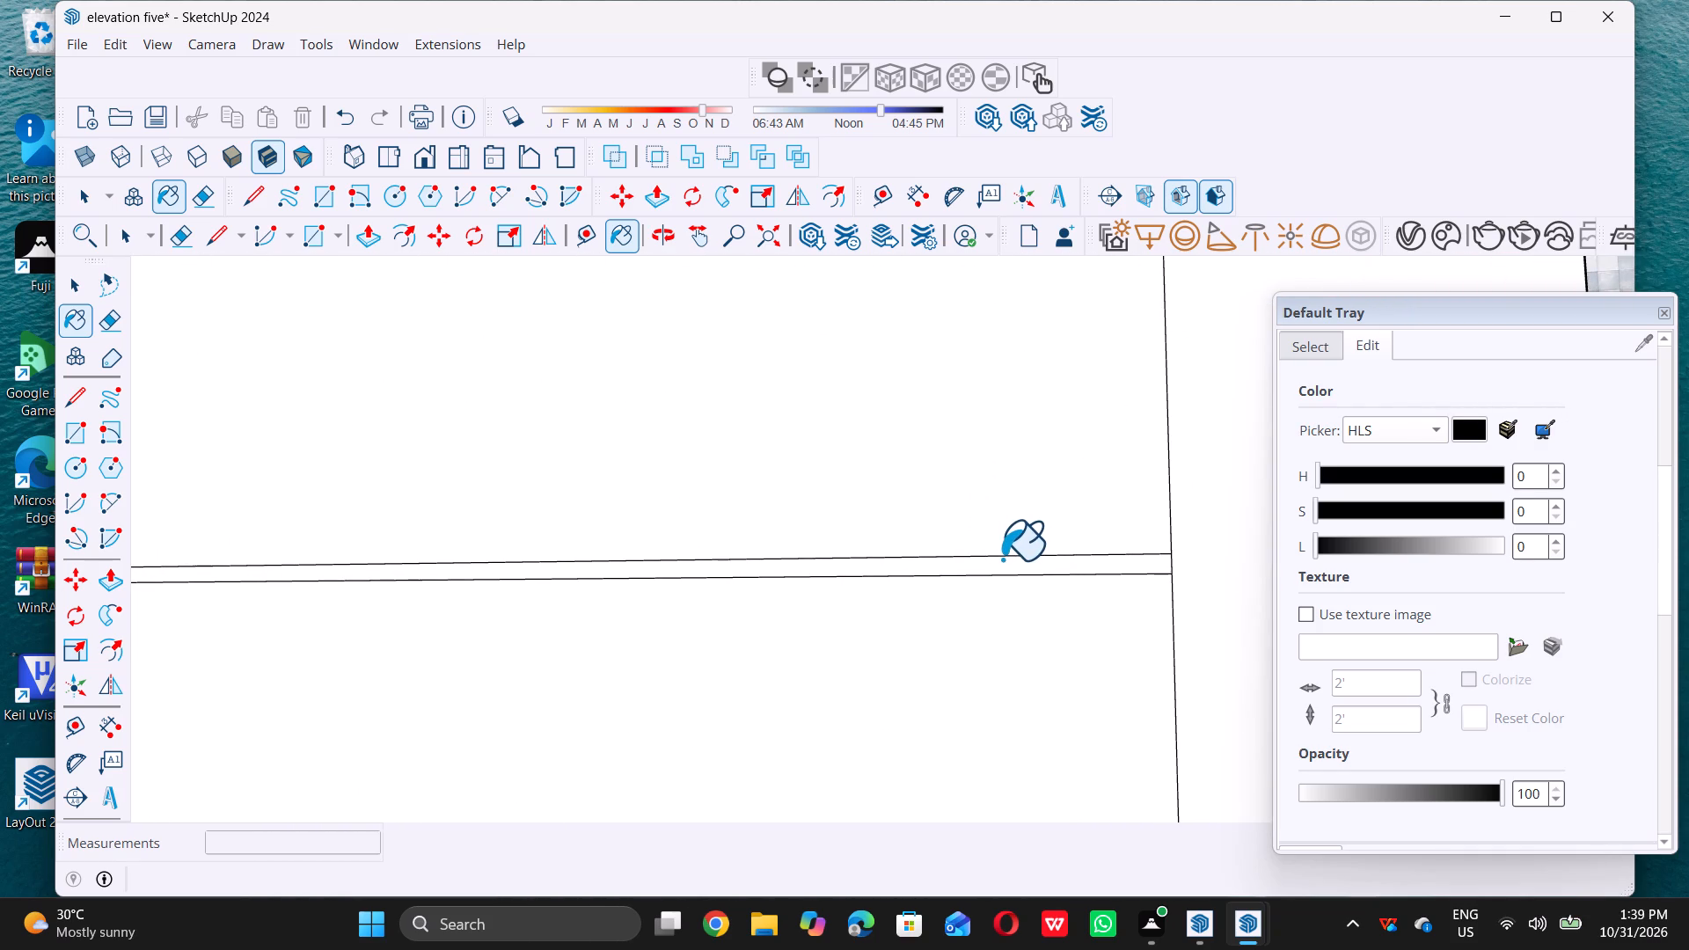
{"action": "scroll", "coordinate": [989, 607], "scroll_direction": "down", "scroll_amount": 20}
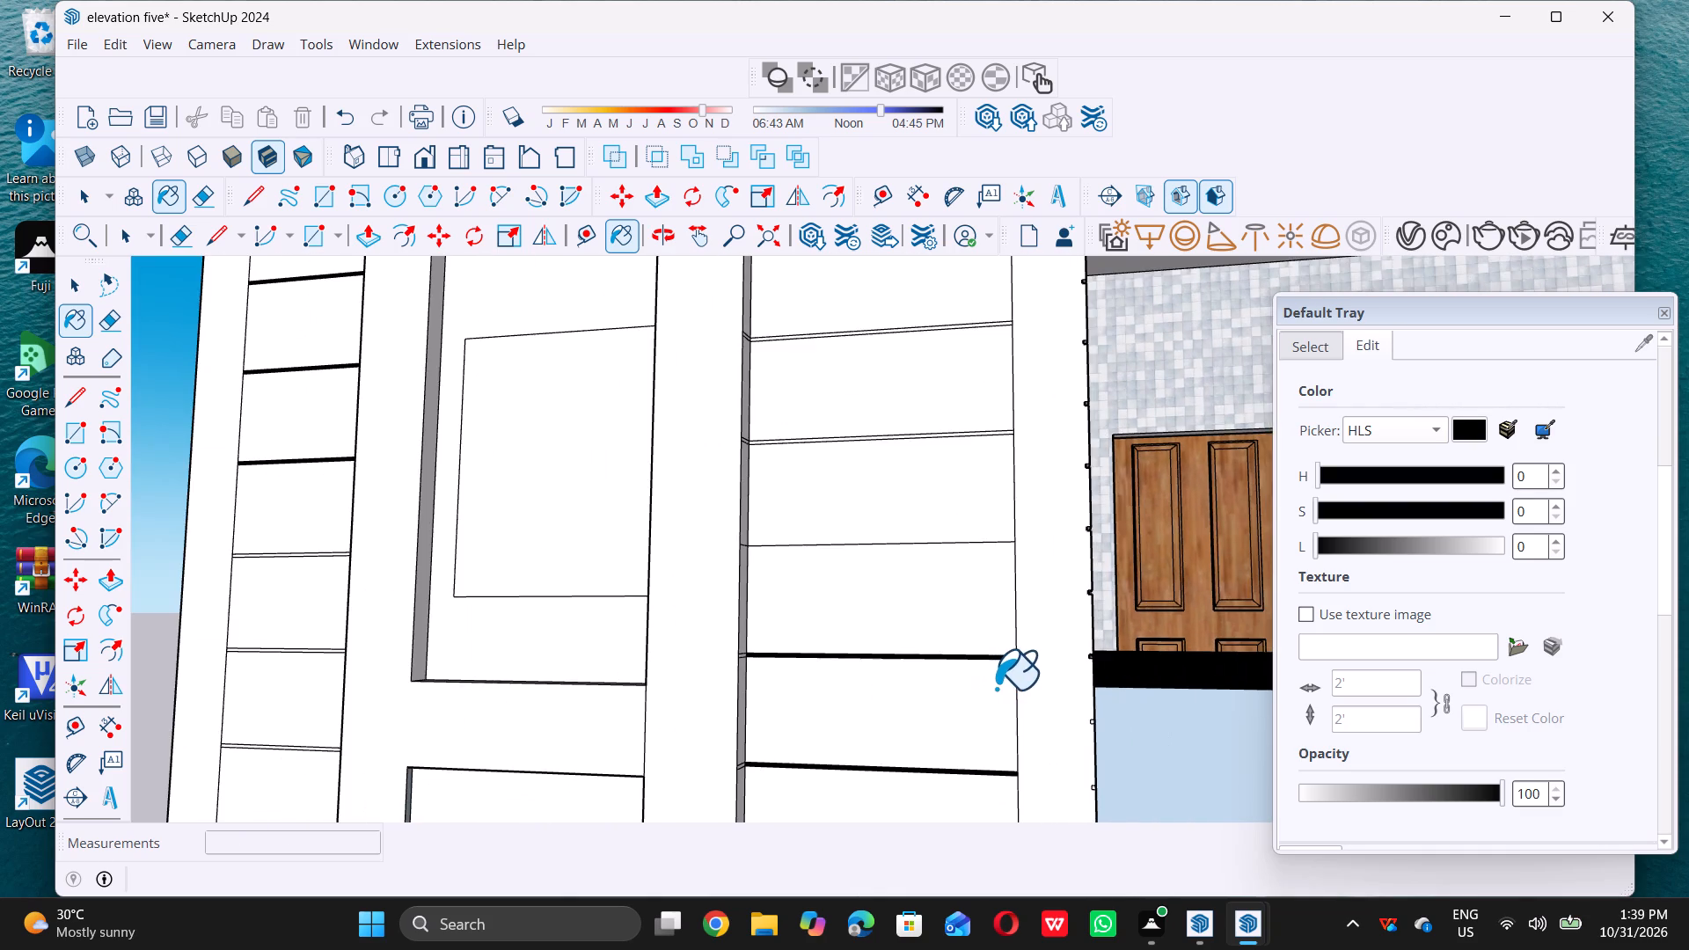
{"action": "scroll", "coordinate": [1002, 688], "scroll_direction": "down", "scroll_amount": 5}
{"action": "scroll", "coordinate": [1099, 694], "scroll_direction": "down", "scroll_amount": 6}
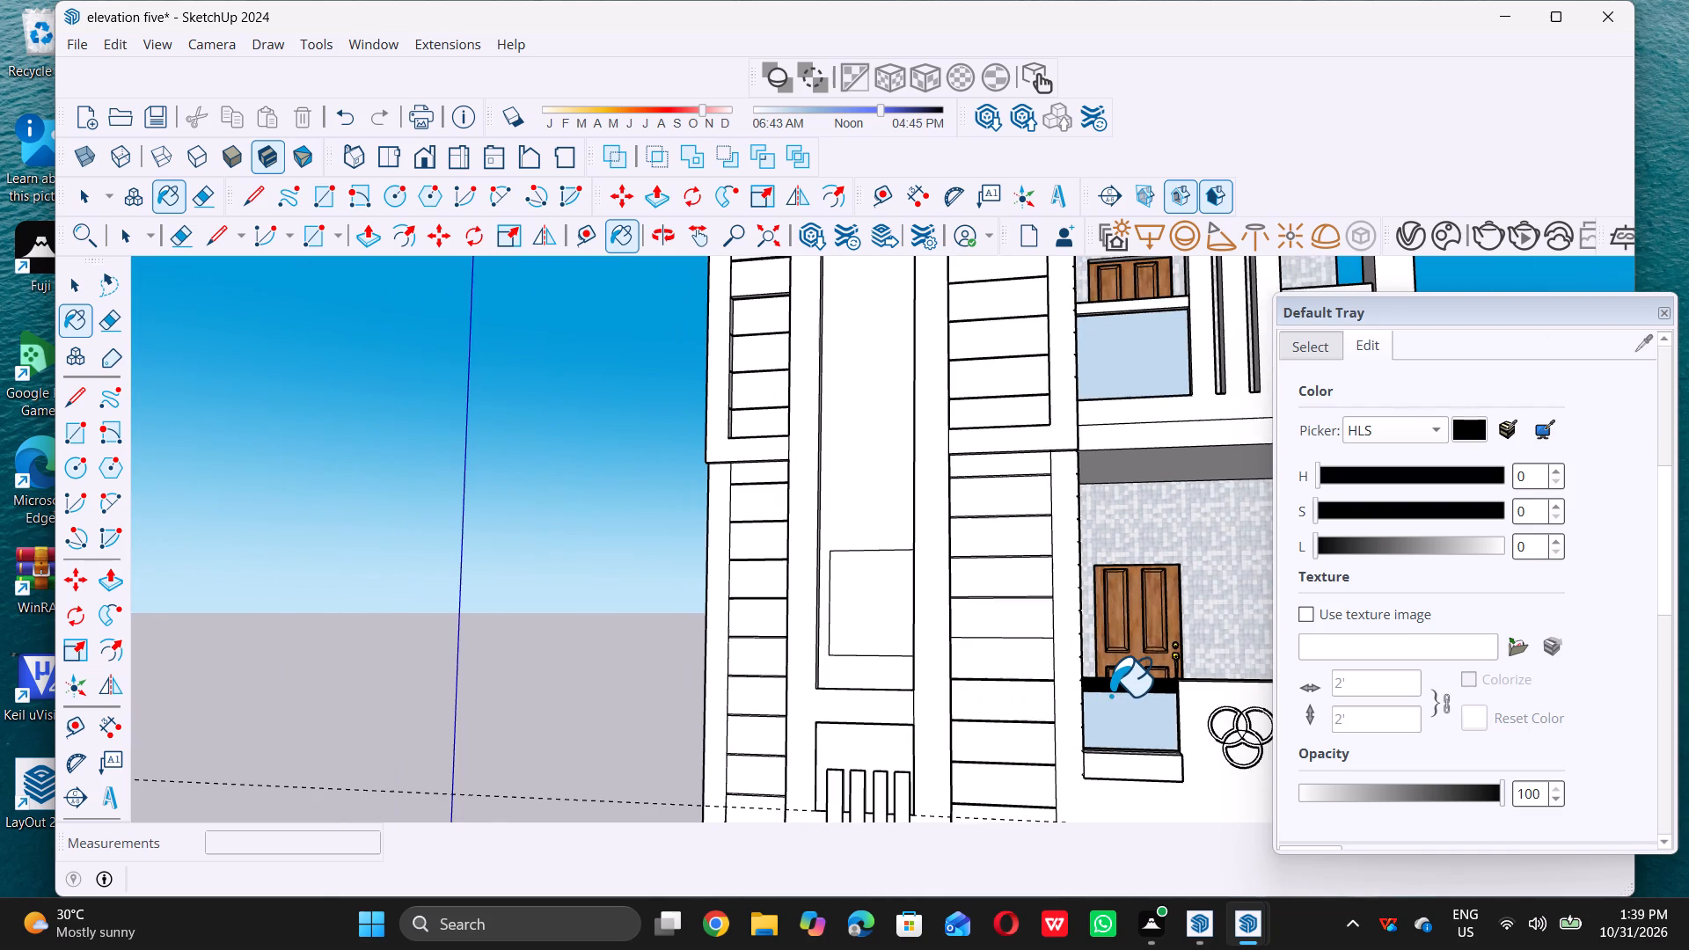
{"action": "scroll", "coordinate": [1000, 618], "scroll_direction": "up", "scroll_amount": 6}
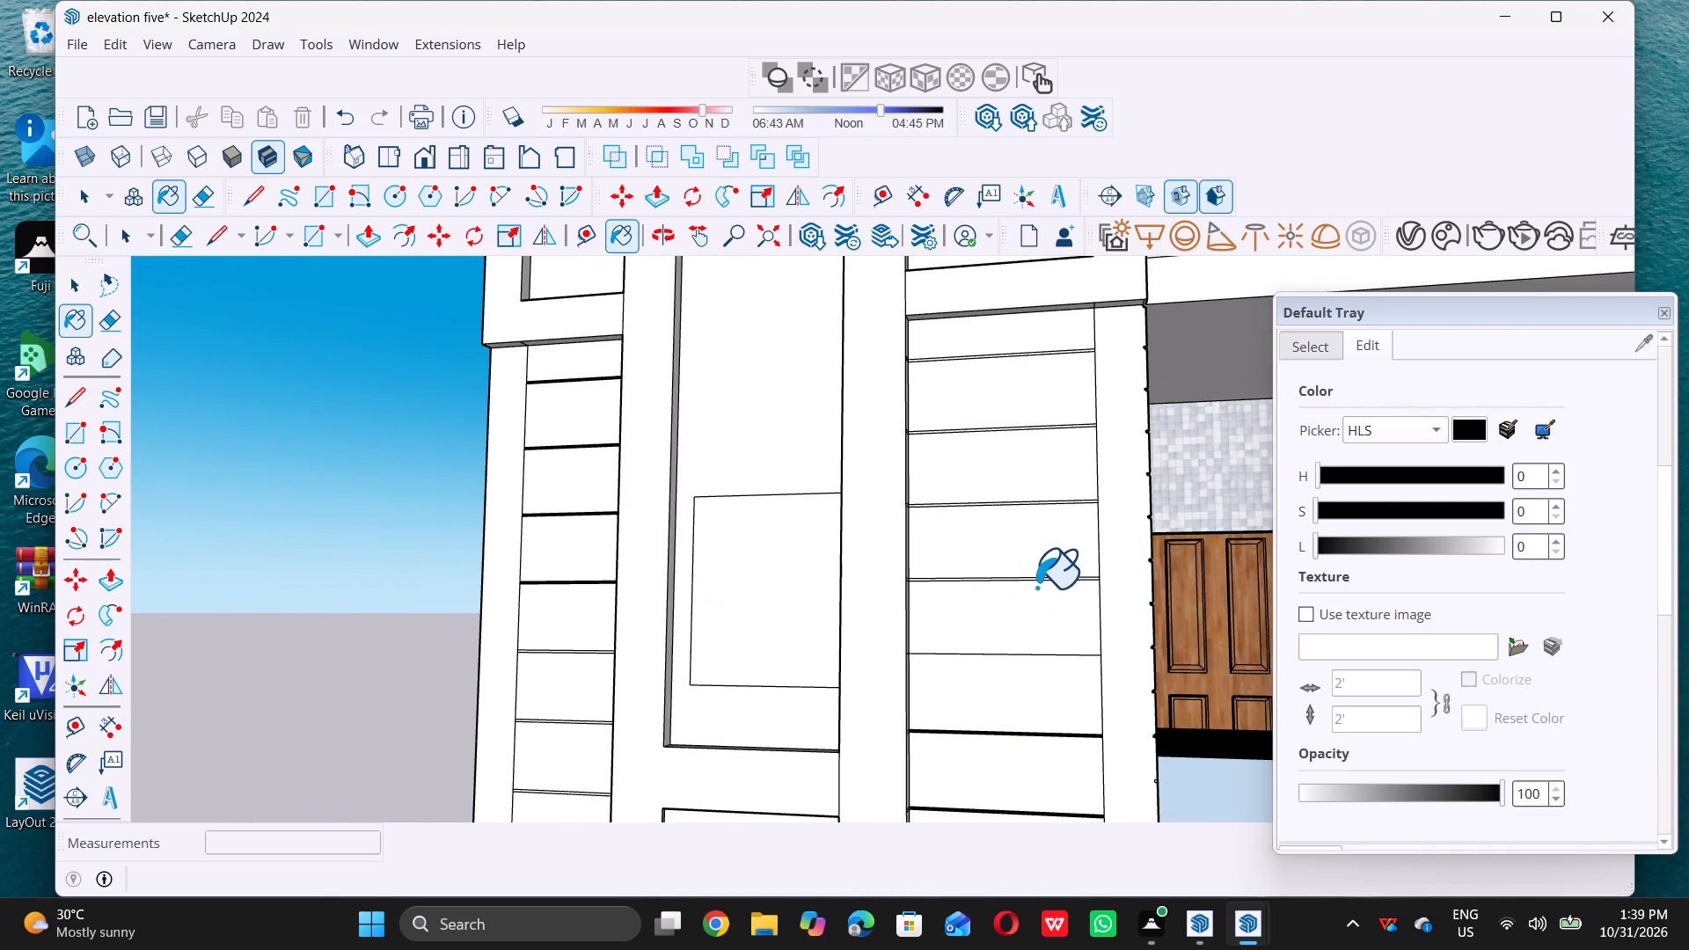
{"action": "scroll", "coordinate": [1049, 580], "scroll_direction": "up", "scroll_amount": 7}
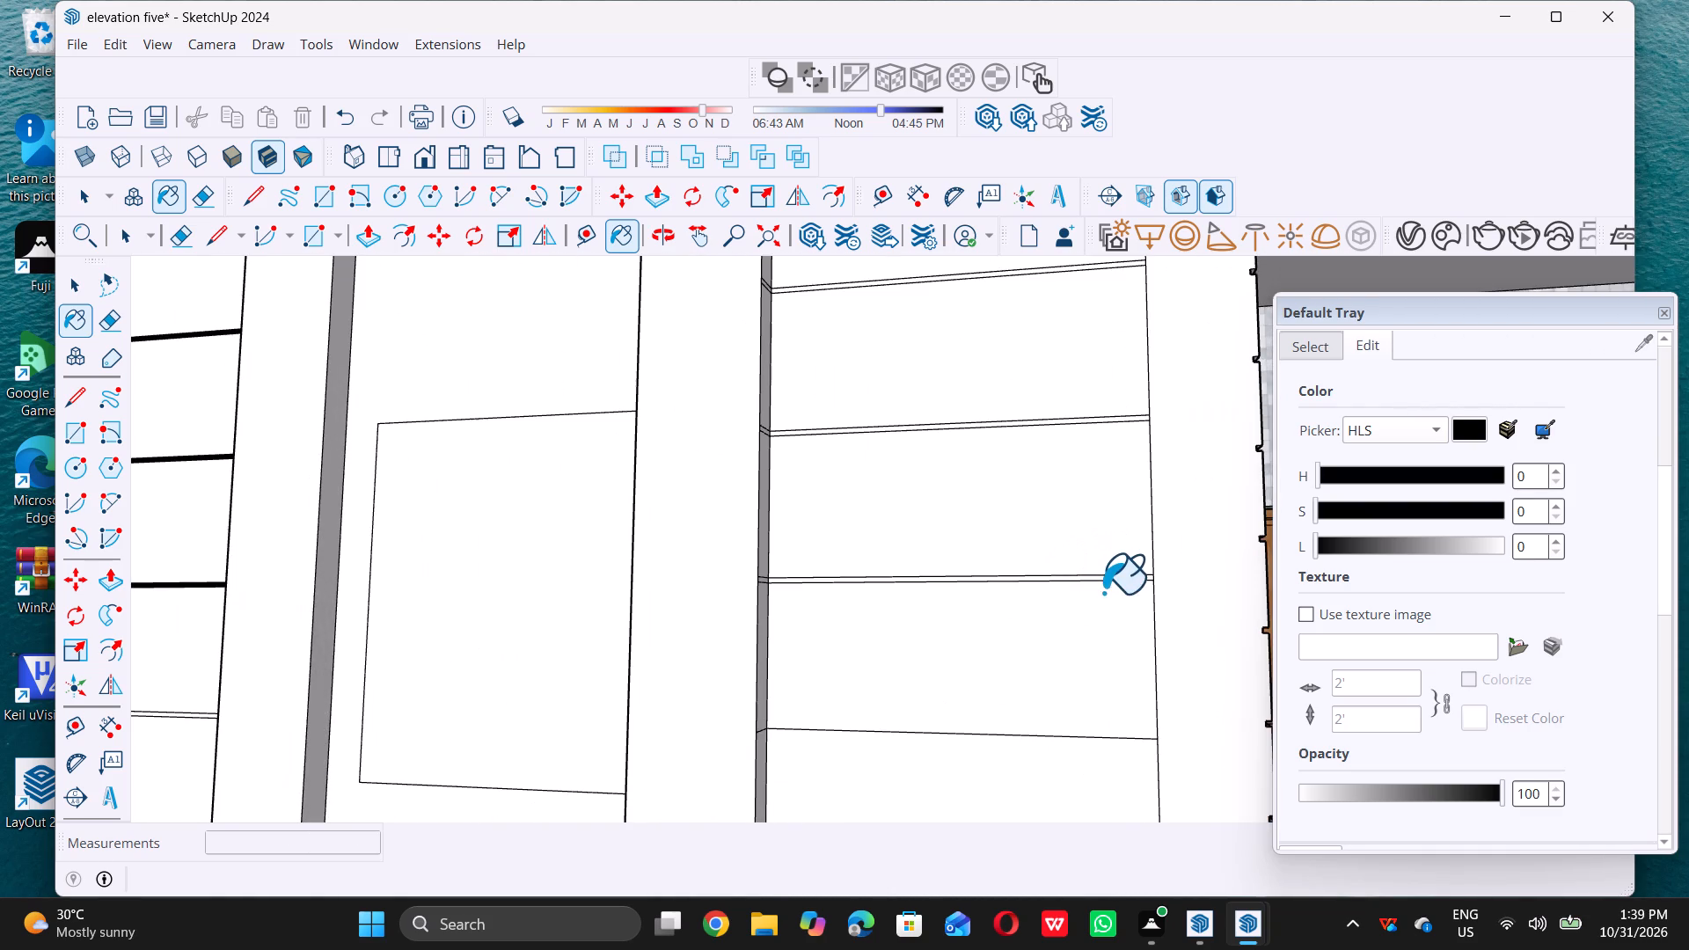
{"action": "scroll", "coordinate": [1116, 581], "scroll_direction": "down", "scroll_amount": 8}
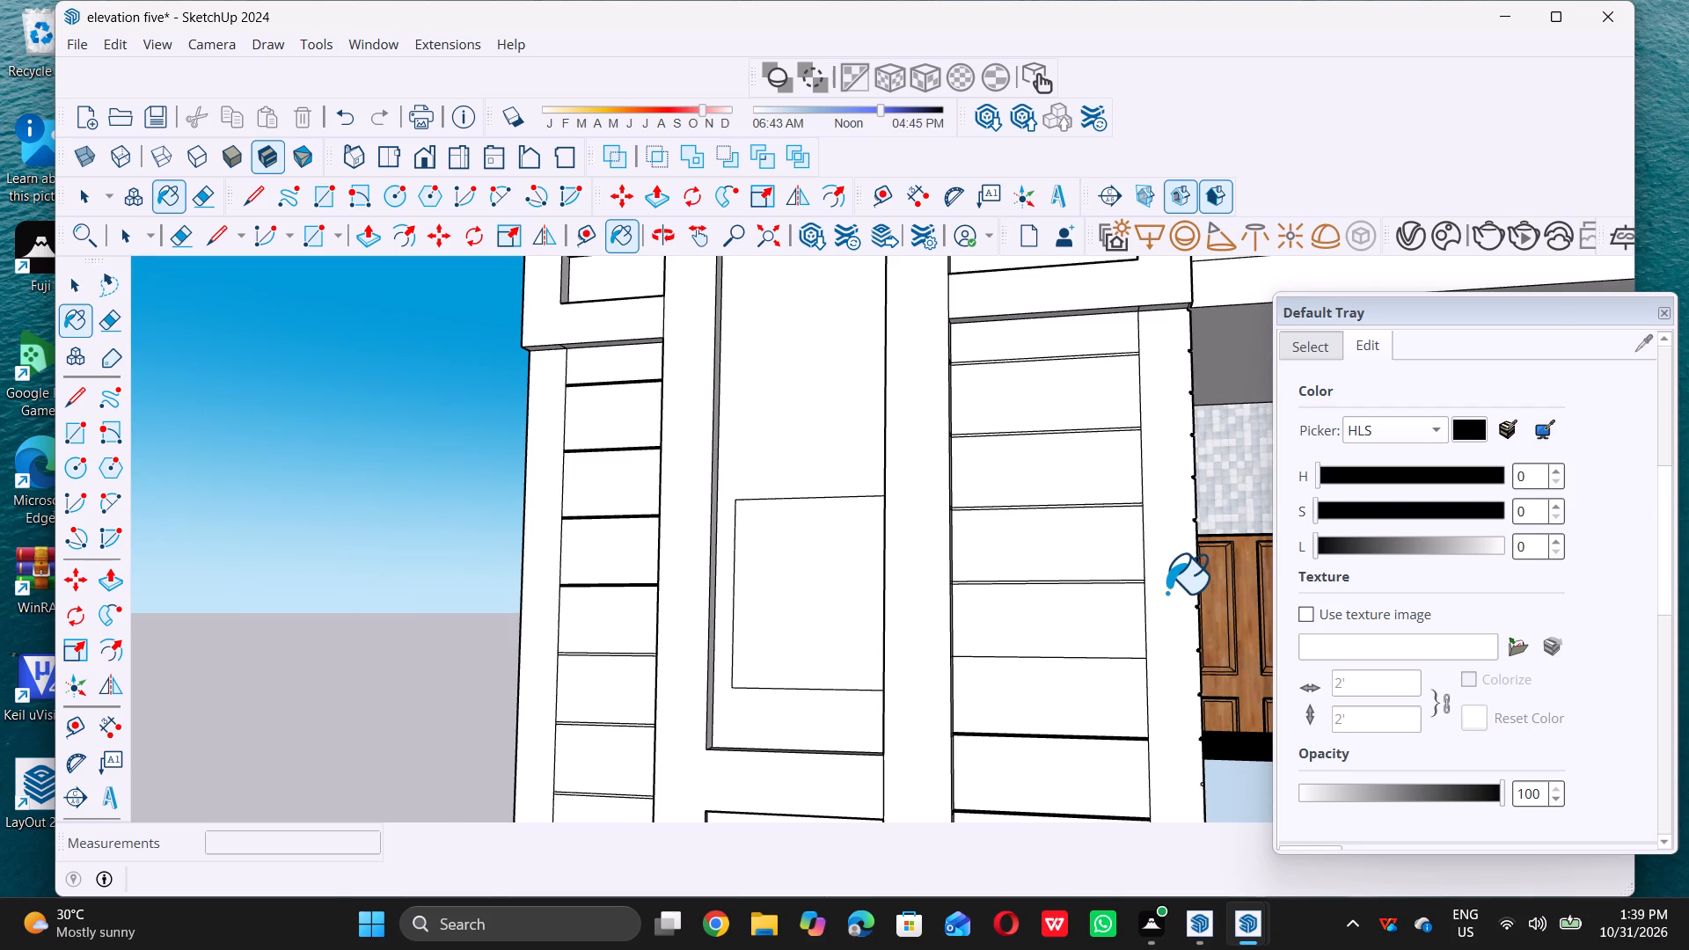
Paint the fifth and sixth grooves from the top of the upper-storey siding column at the building's outer corner black.
{"action": "middle_click_drag", "start_coordinate": [1113, 613], "coordinate": [1239, 613]}
{"action": "middle_click", "coordinate": [1239, 613]}
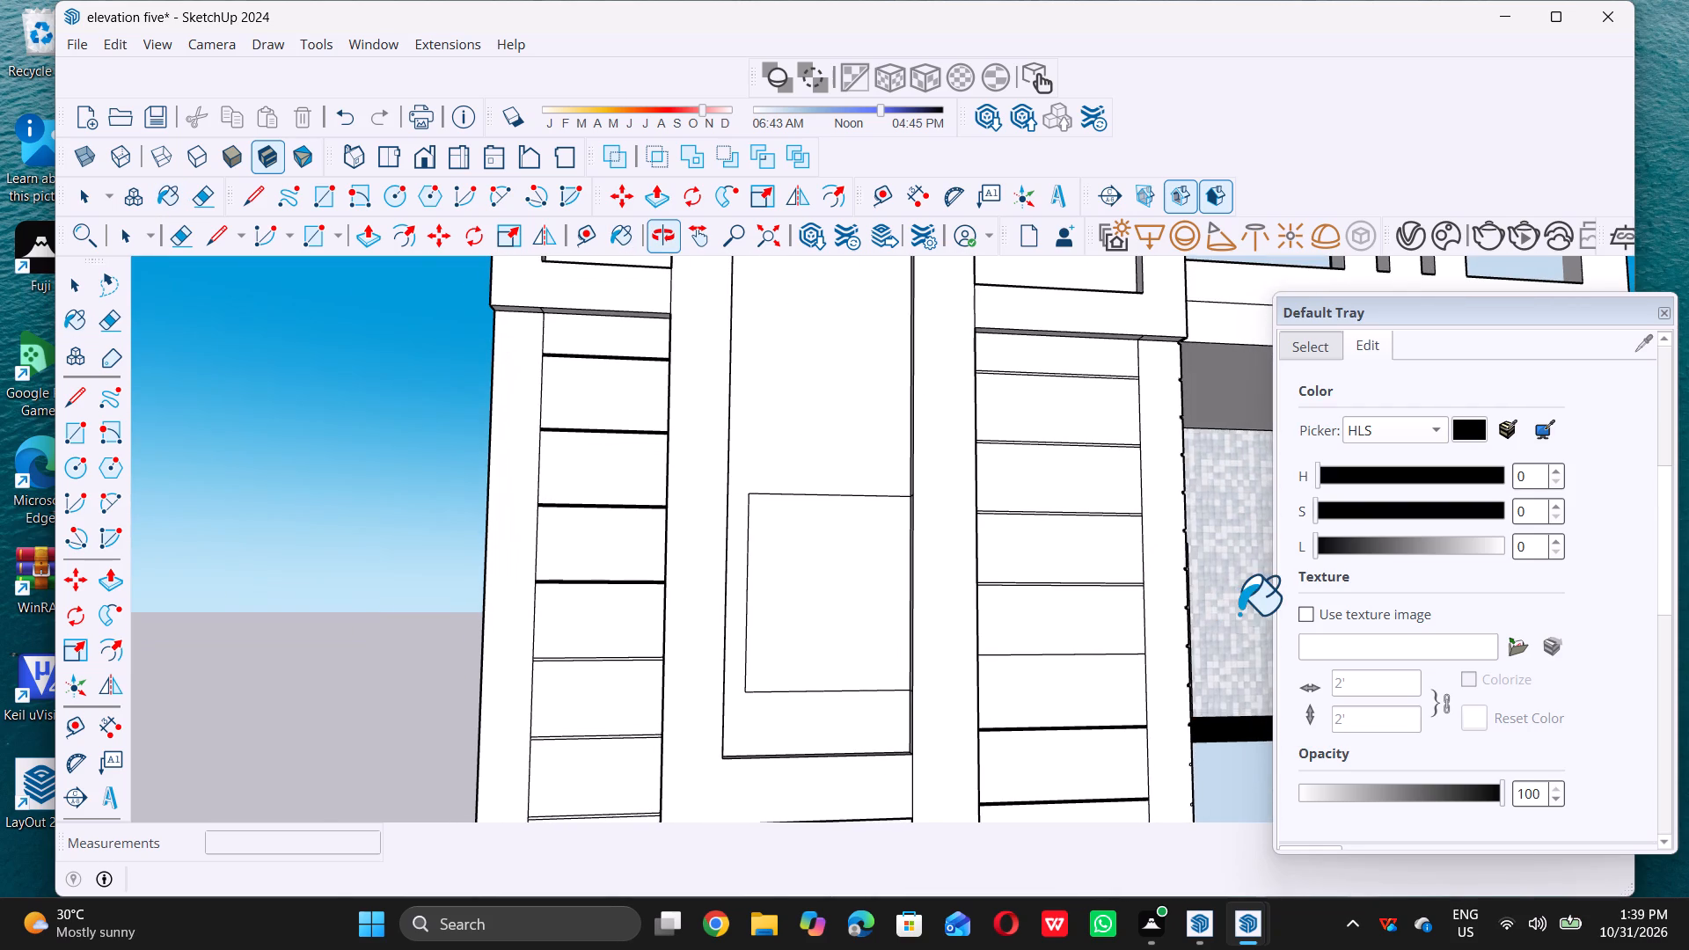
{"action": "middle_click", "coordinate": [1239, 613]}
{"action": "middle_click_drag", "start_coordinate": [1239, 613], "coordinate": [1221, 617]}
{"action": "middle_click", "coordinate": [1221, 617]}
{"action": "scroll", "coordinate": [1216, 618], "scroll_direction": "down", "scroll_amount": 6}
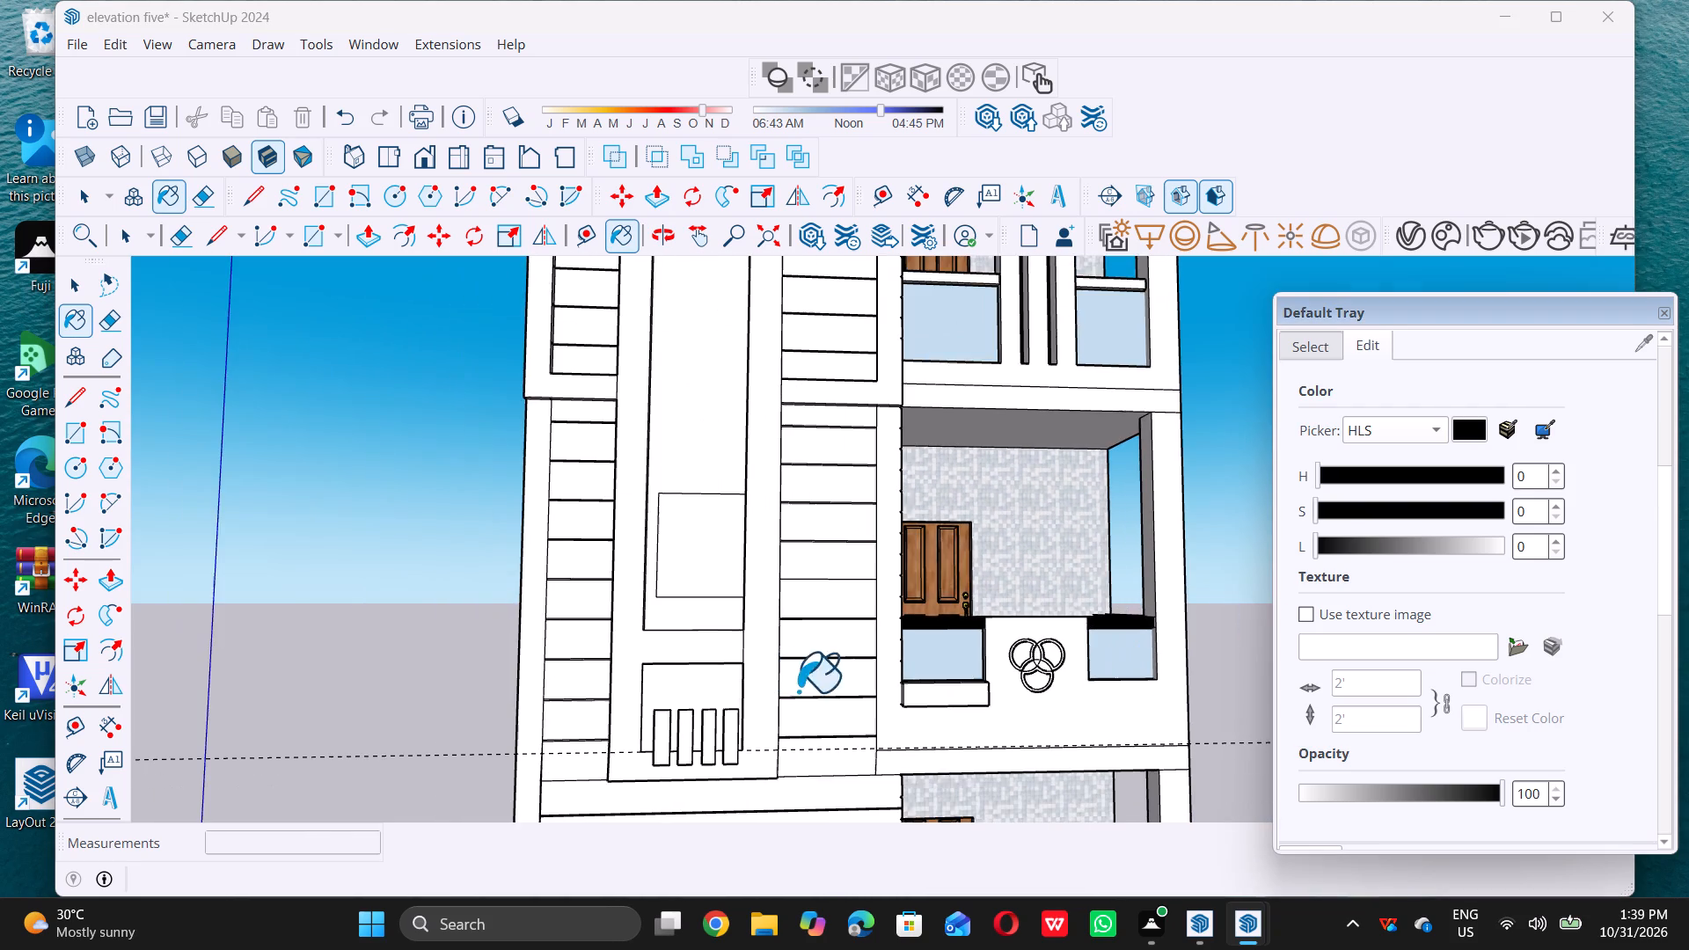
{"action": "scroll", "coordinate": [523, 648], "scroll_direction": "up", "scroll_amount": 16}
{"action": "scroll", "coordinate": [584, 590], "scroll_direction": "up", "scroll_amount": 9}
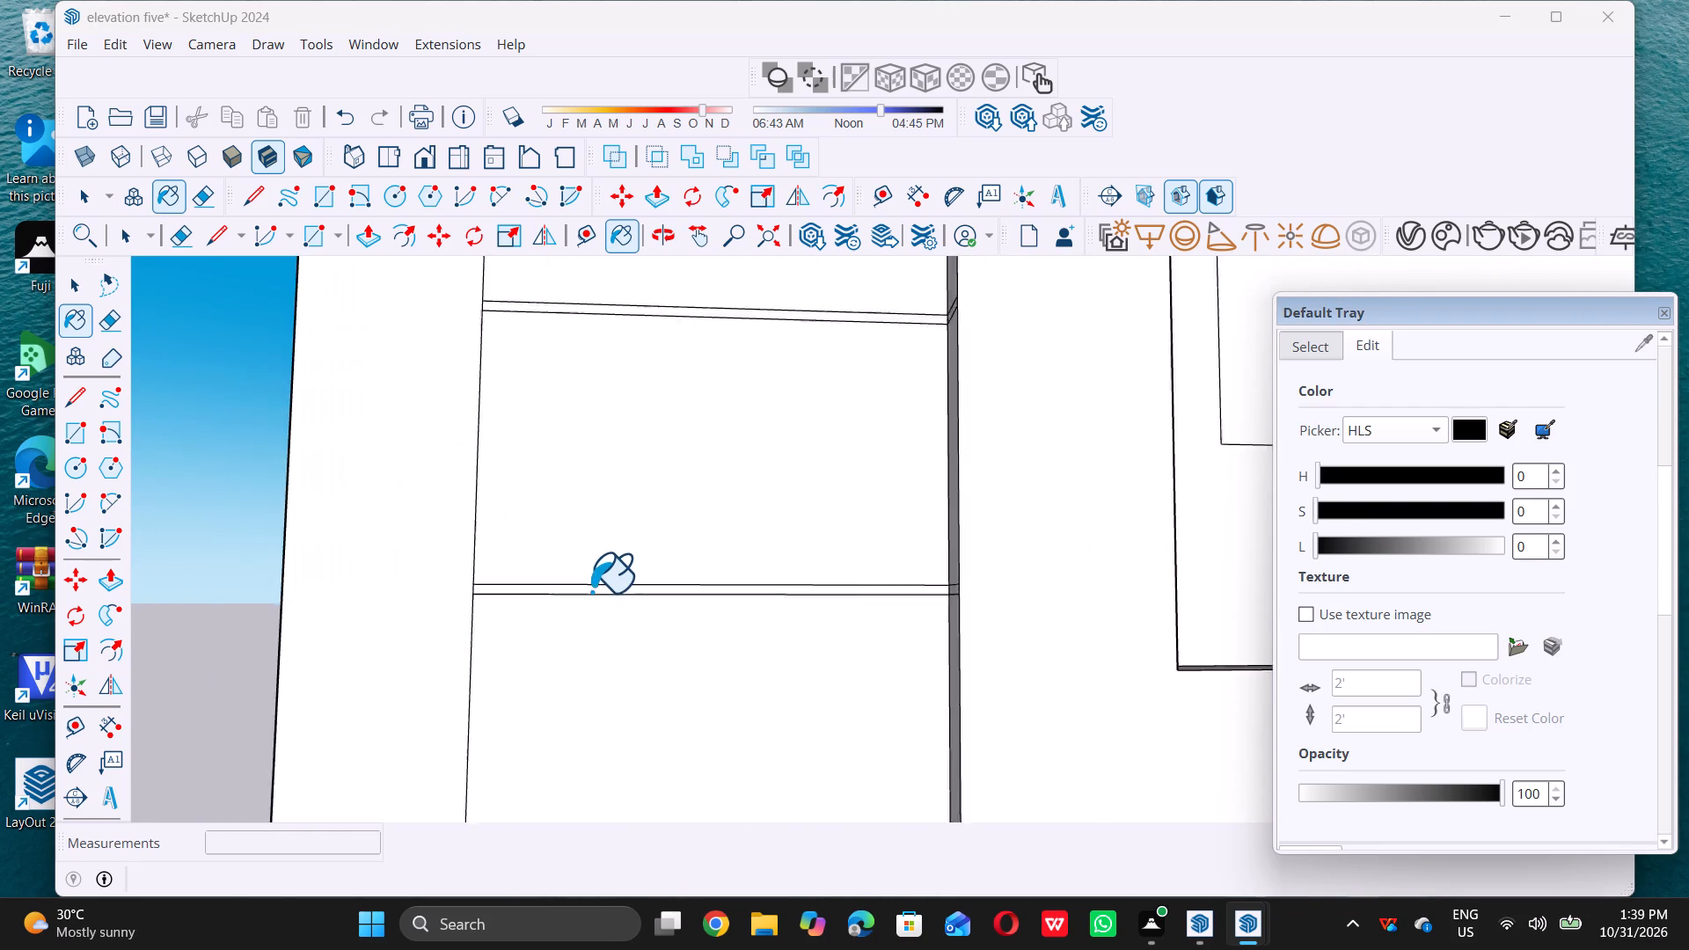
{"action": "left_click", "coordinate": [605, 590]}
{"action": "scroll", "coordinate": [606, 620], "scroll_direction": "down", "scroll_amount": 13}
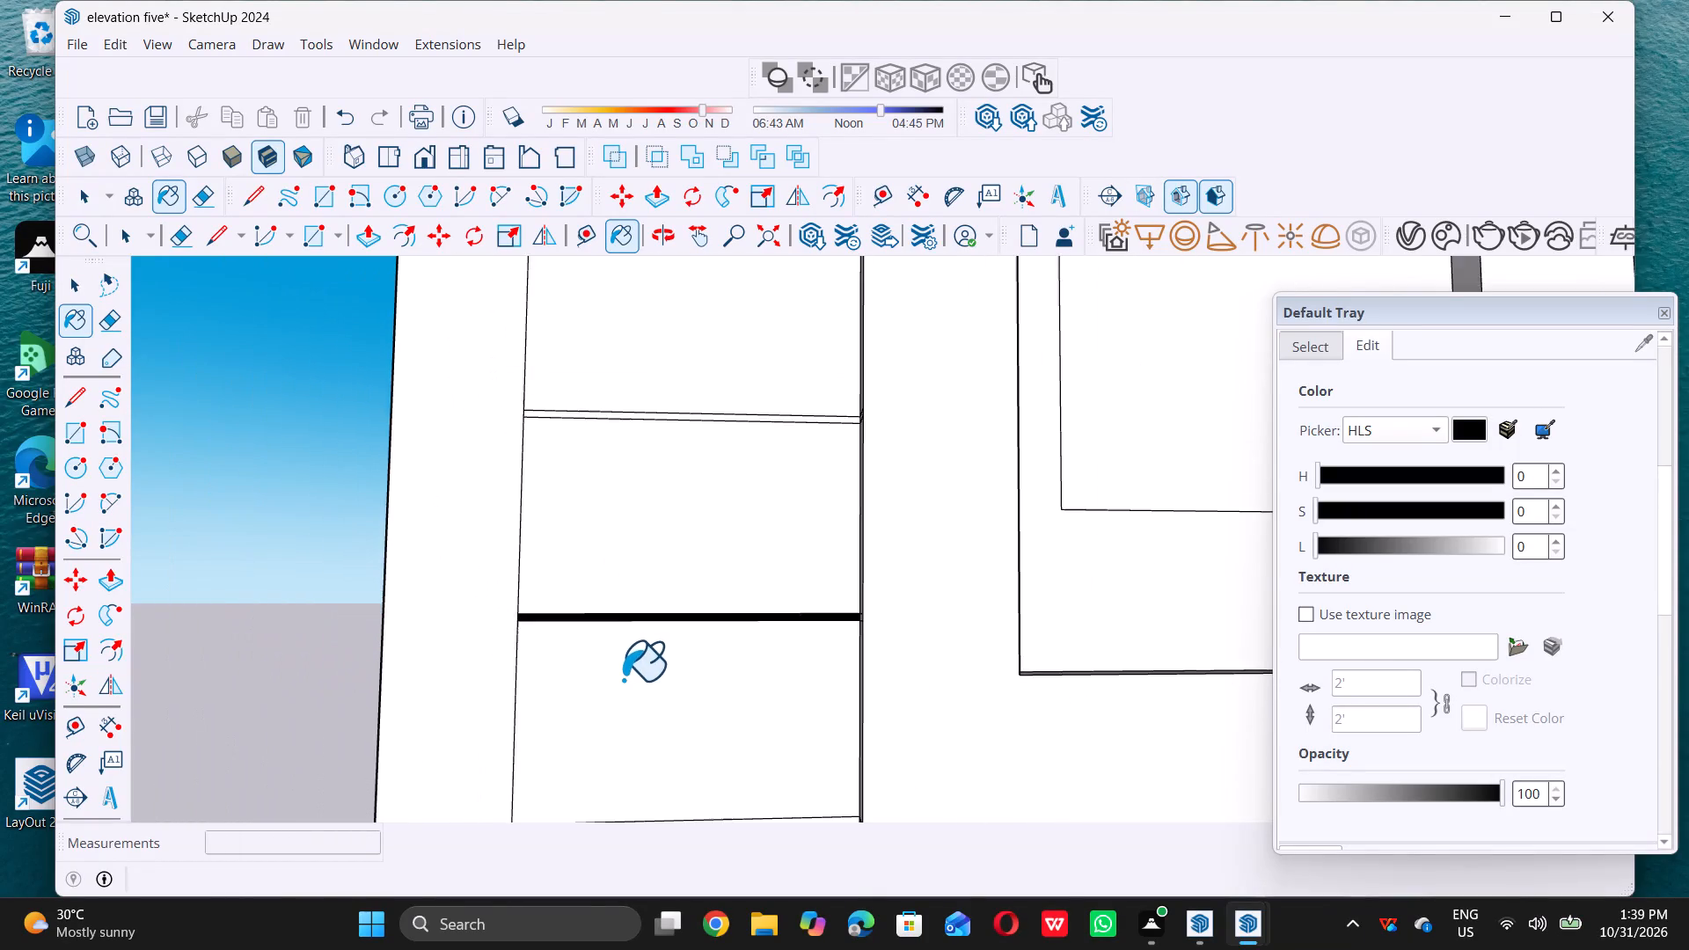
{"action": "scroll", "coordinate": [623, 679], "scroll_direction": "down", "scroll_amount": 1}
{"action": "scroll", "coordinate": [705, 515], "scroll_direction": "up", "scroll_amount": 11}
{"action": "left_click", "coordinate": [721, 540]}
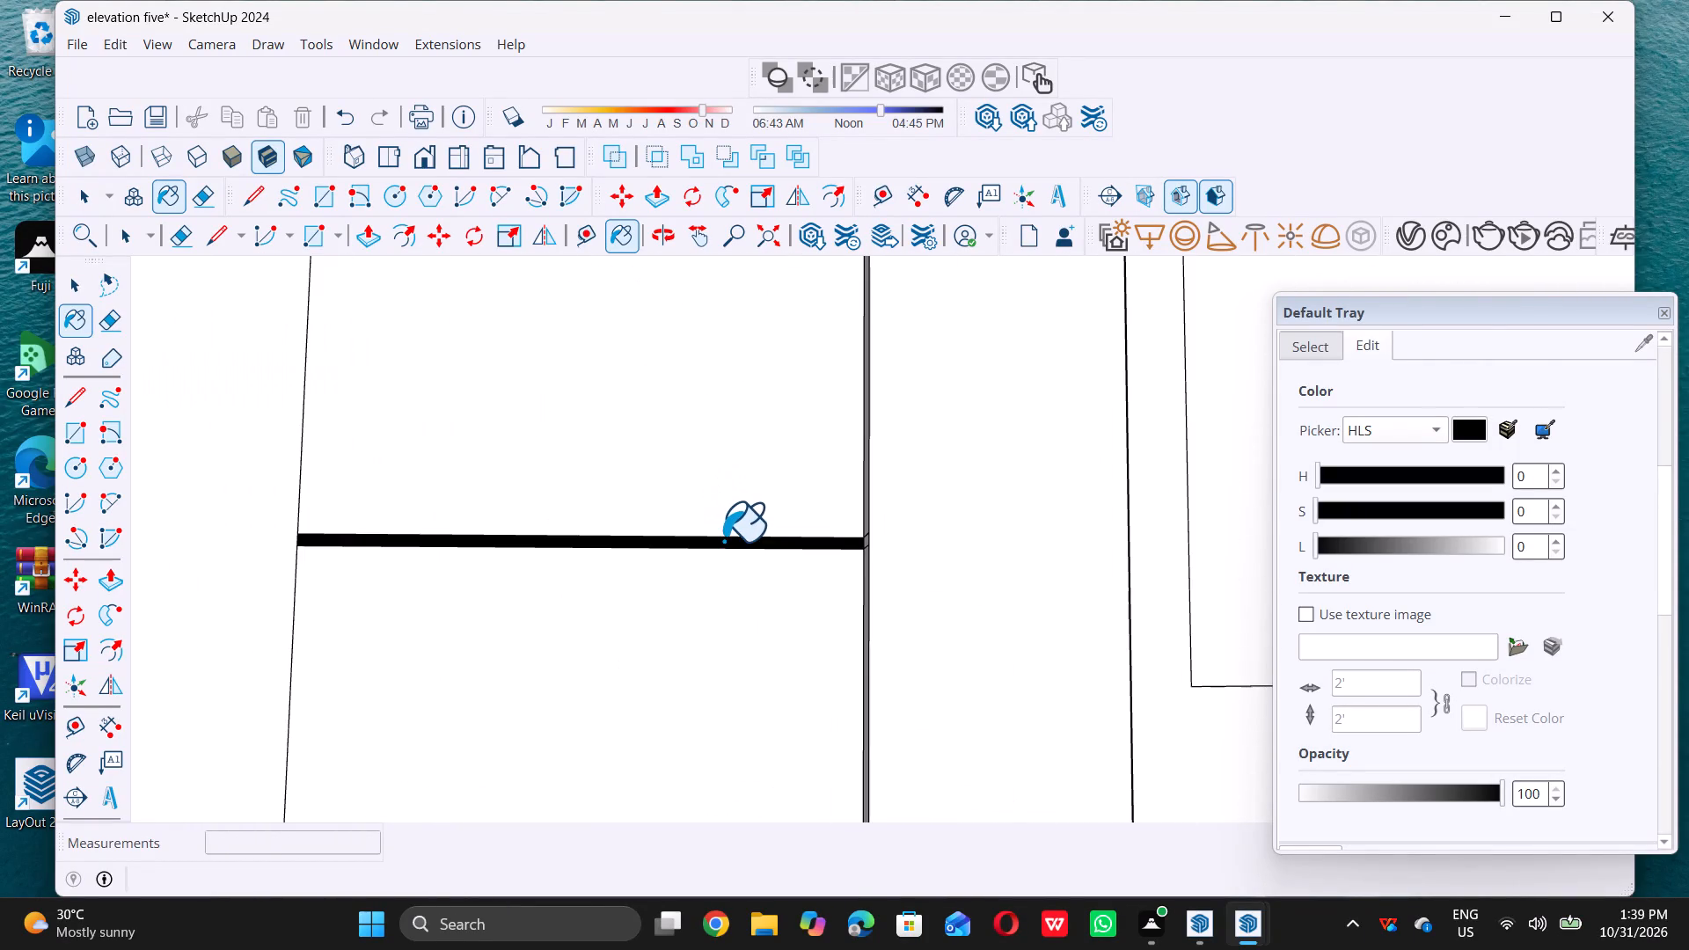
Paint the seventh groove of the outer-corner siding column, level with the gap between the two central panels, black.
{"action": "scroll", "coordinate": [723, 540], "scroll_direction": "down", "scroll_amount": 18}
{"action": "scroll", "coordinate": [758, 675], "scroll_direction": "up", "scroll_amount": 6}
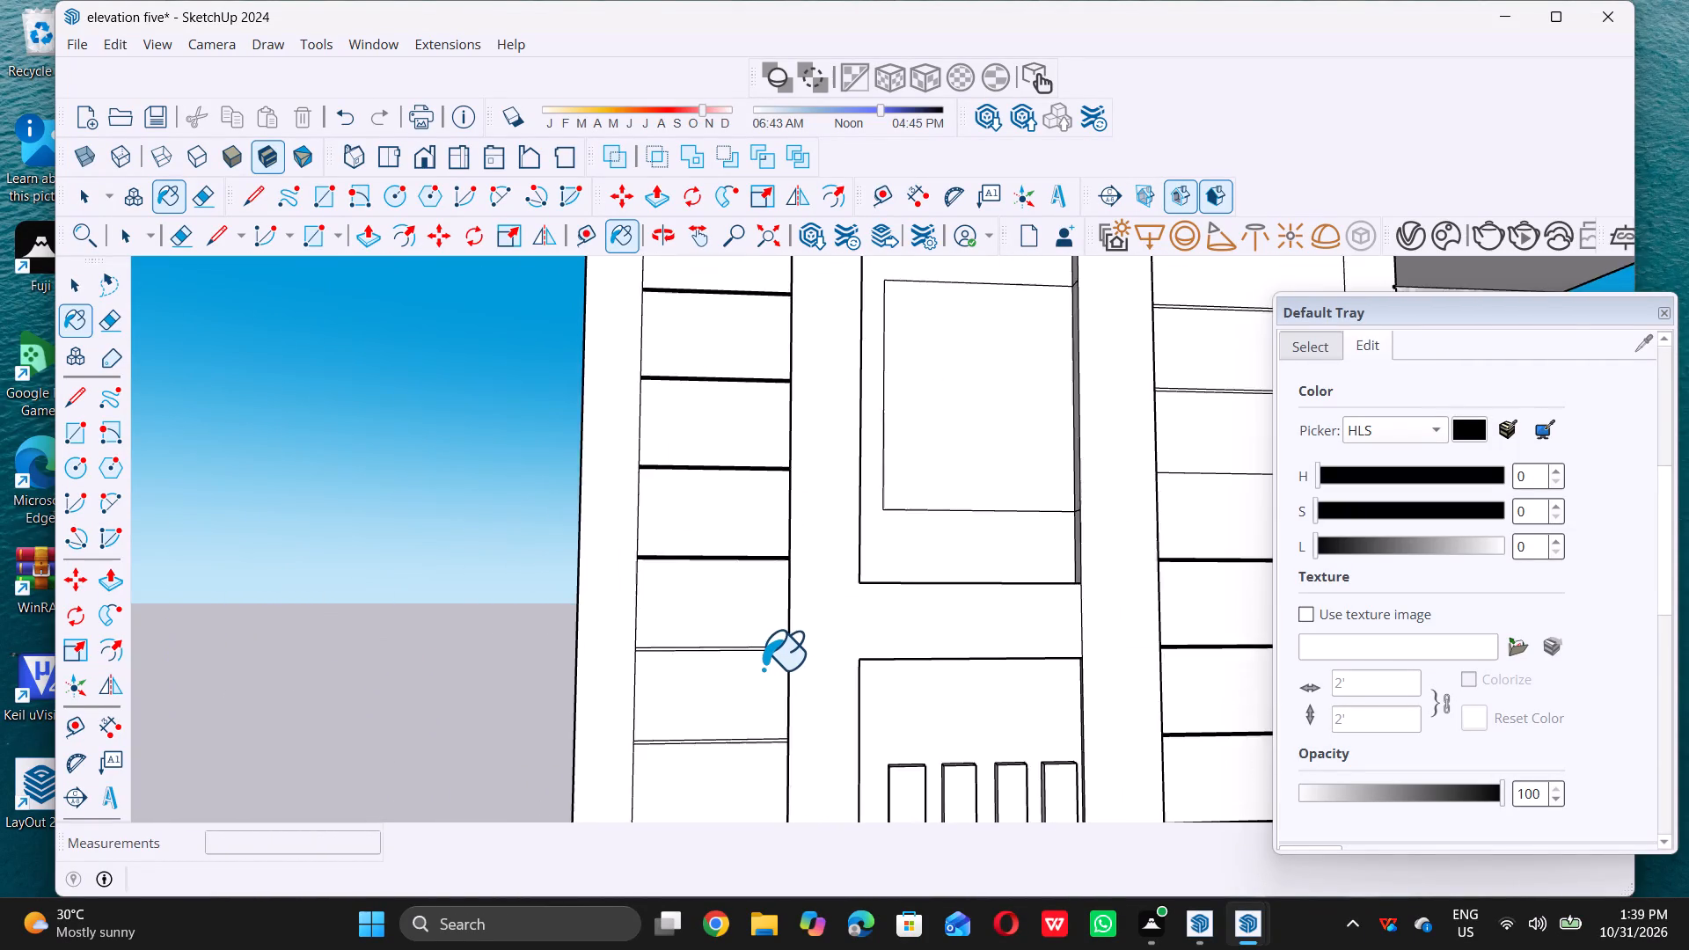
{"action": "scroll", "coordinate": [763, 669], "scroll_direction": "up", "scroll_amount": 3}
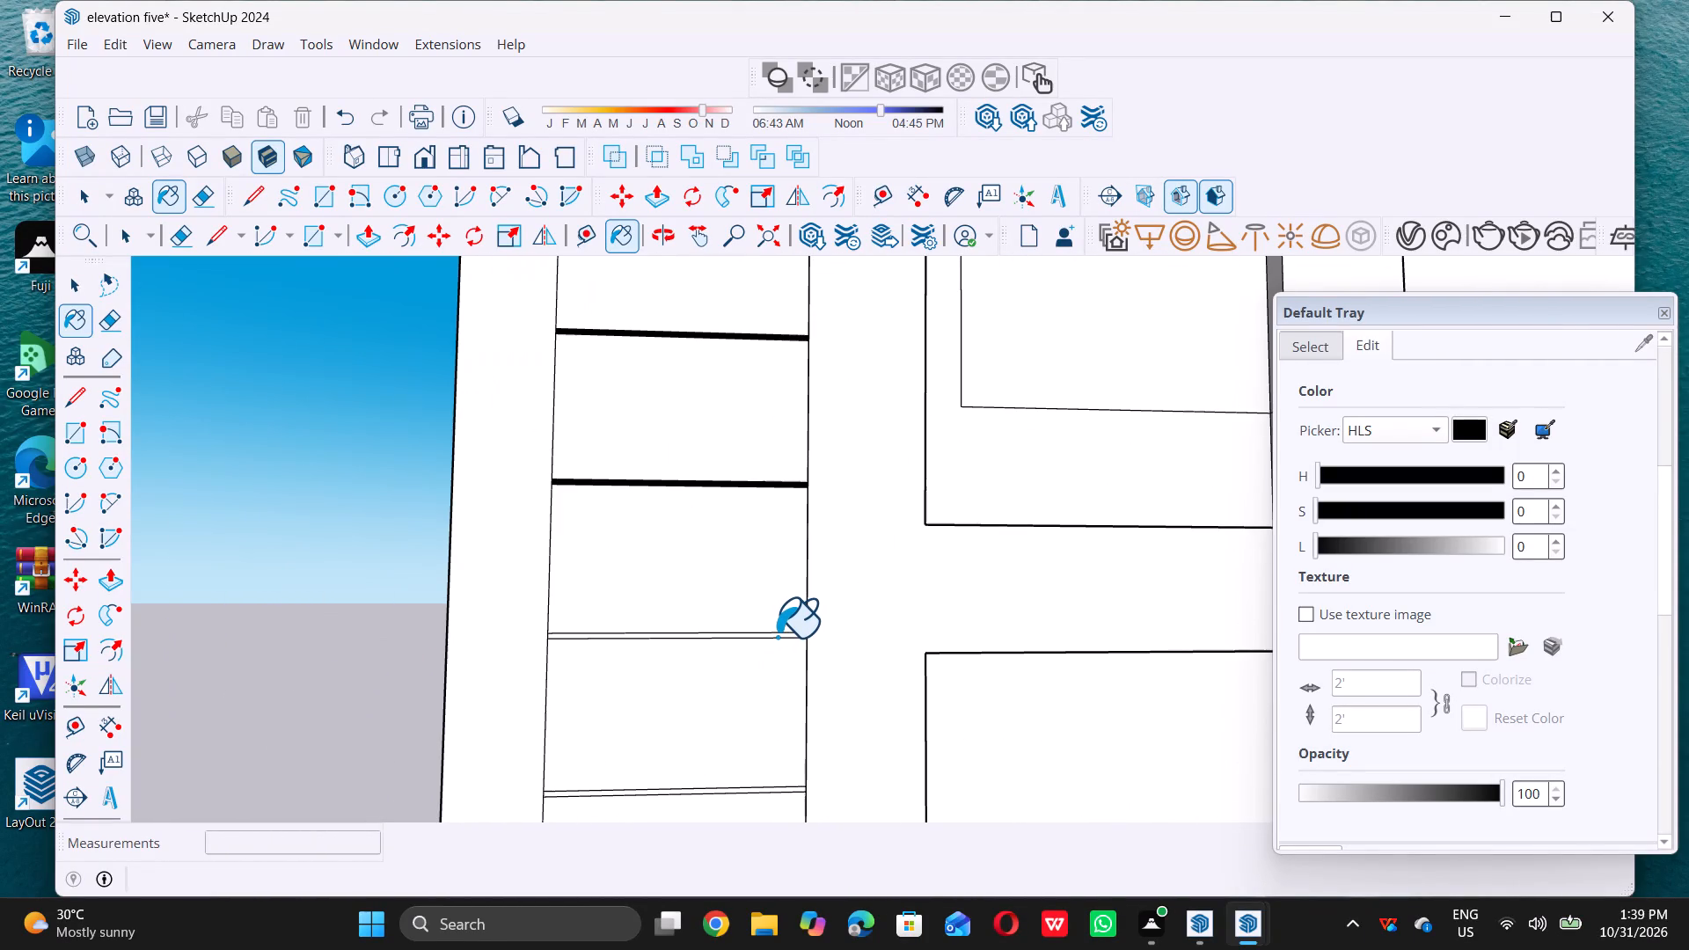
{"action": "triple_click", "coordinate": [783, 632]}
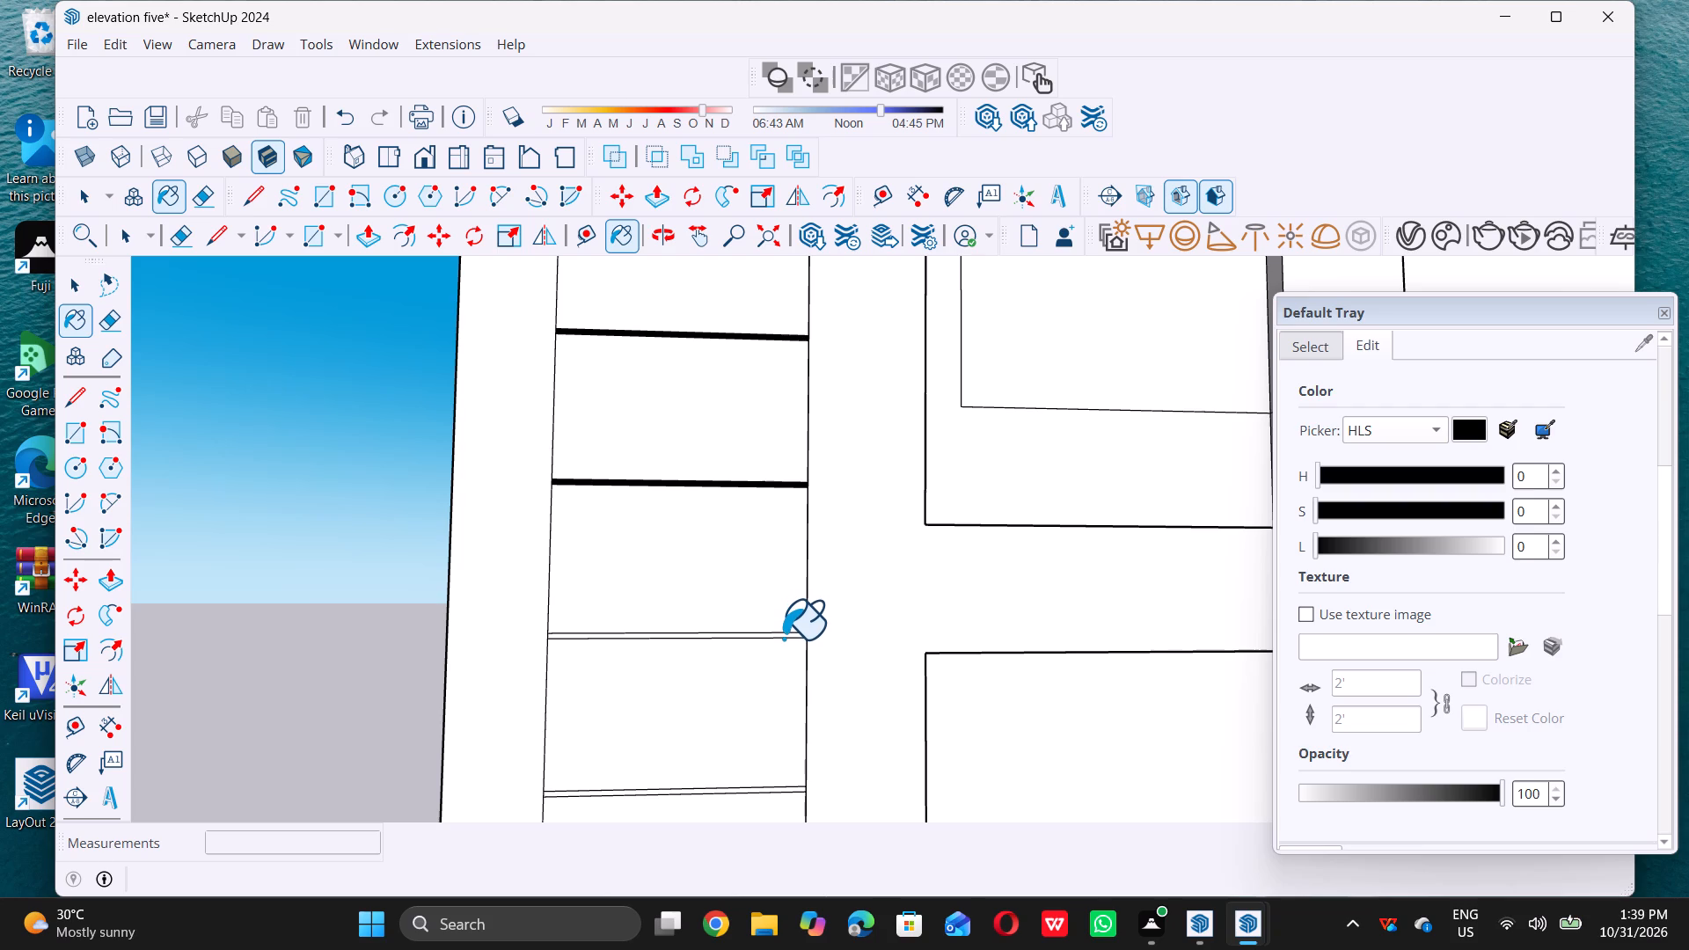
{"action": "scroll", "coordinate": [783, 638], "scroll_direction": "up", "scroll_amount": 9}
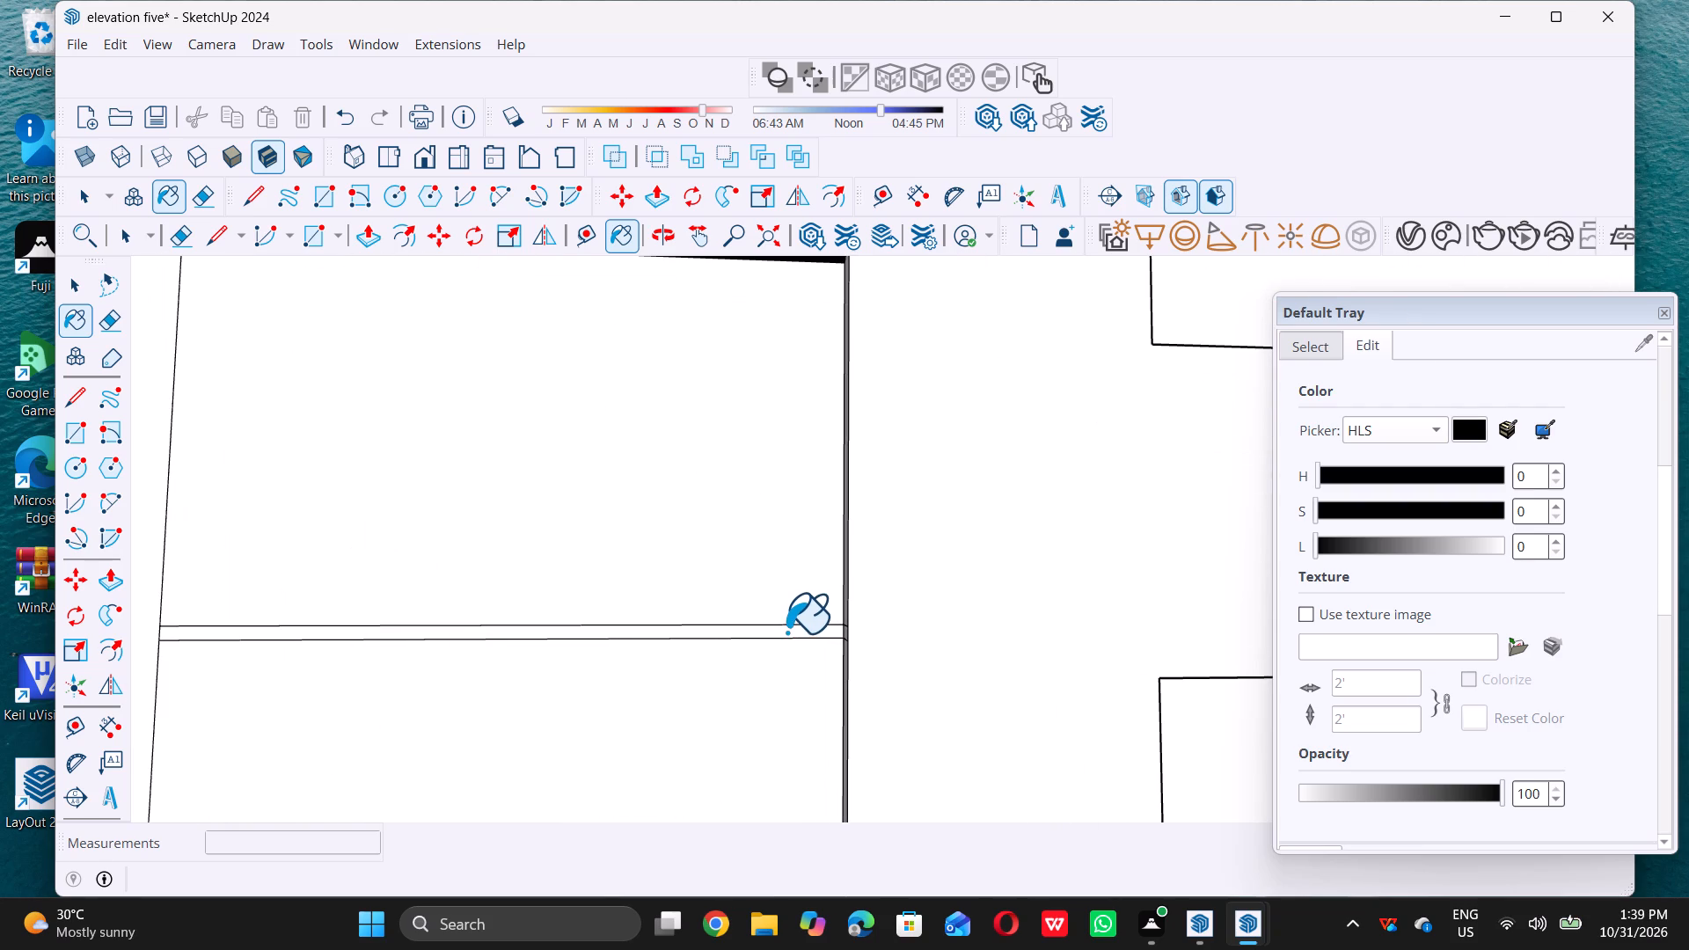
{"action": "double_click", "coordinate": [786, 632]}
Paint the two lowest grooves of the outer-corner siding column, beside the panel with four vertical bars, black.
{"action": "scroll", "coordinate": [787, 631], "scroll_direction": "down", "scroll_amount": 18}
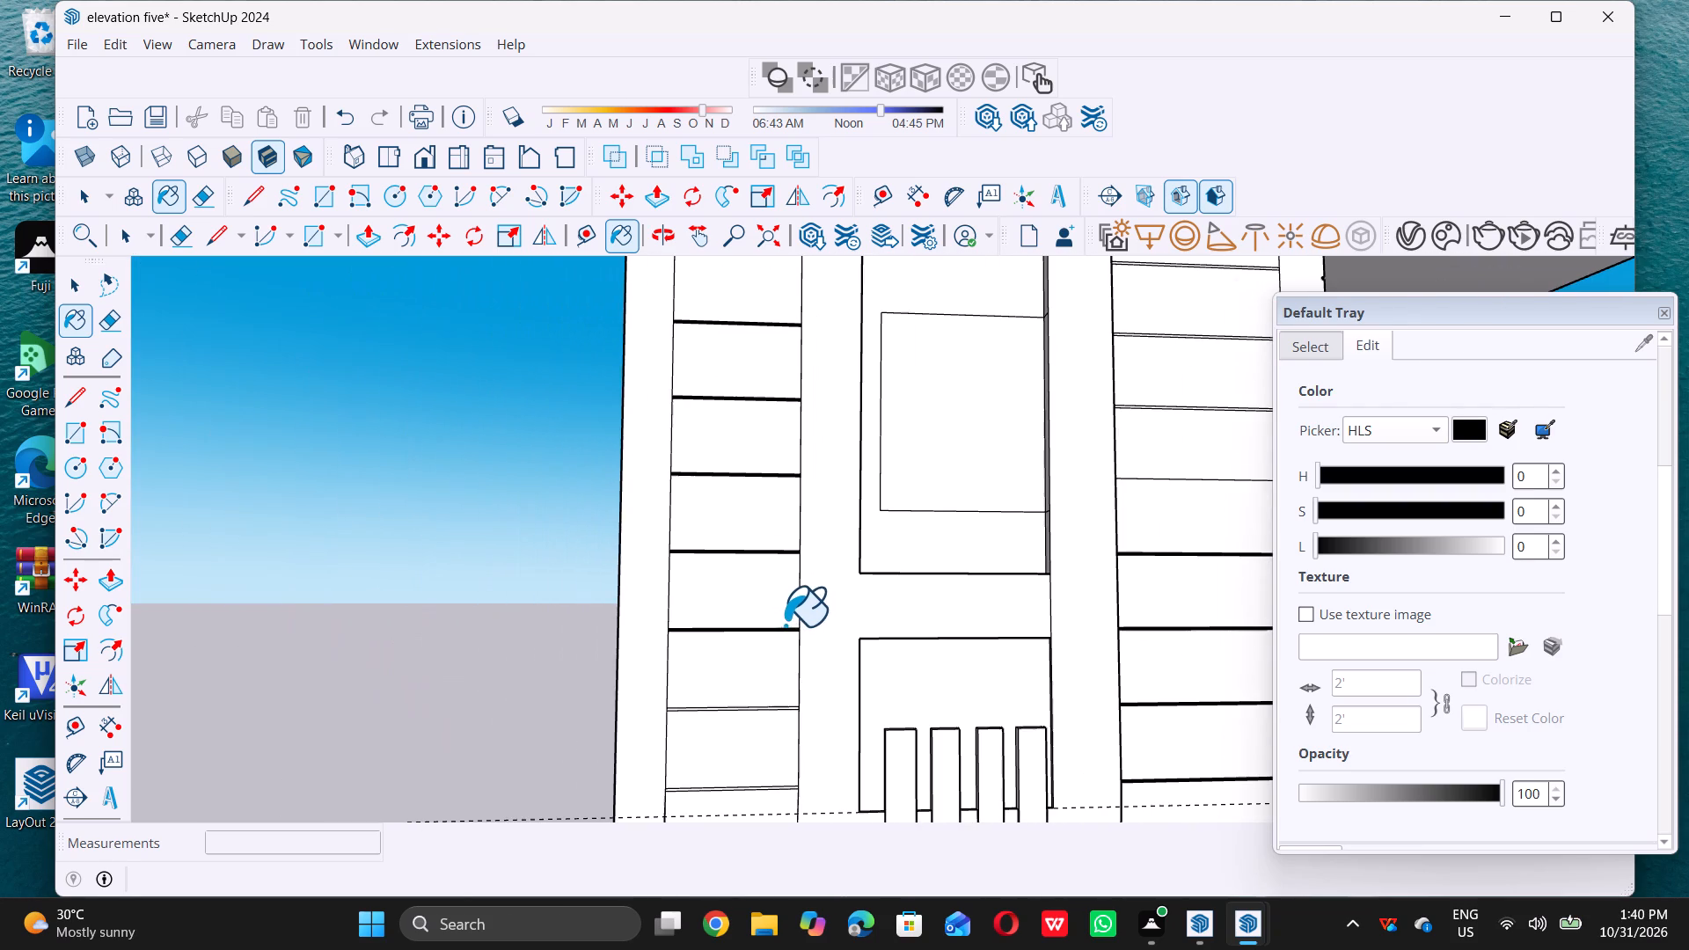
{"action": "scroll", "coordinate": [752, 688], "scroll_direction": "down", "scroll_amount": 10}
{"action": "scroll", "coordinate": [760, 755], "scroll_direction": "up", "scroll_amount": 7}
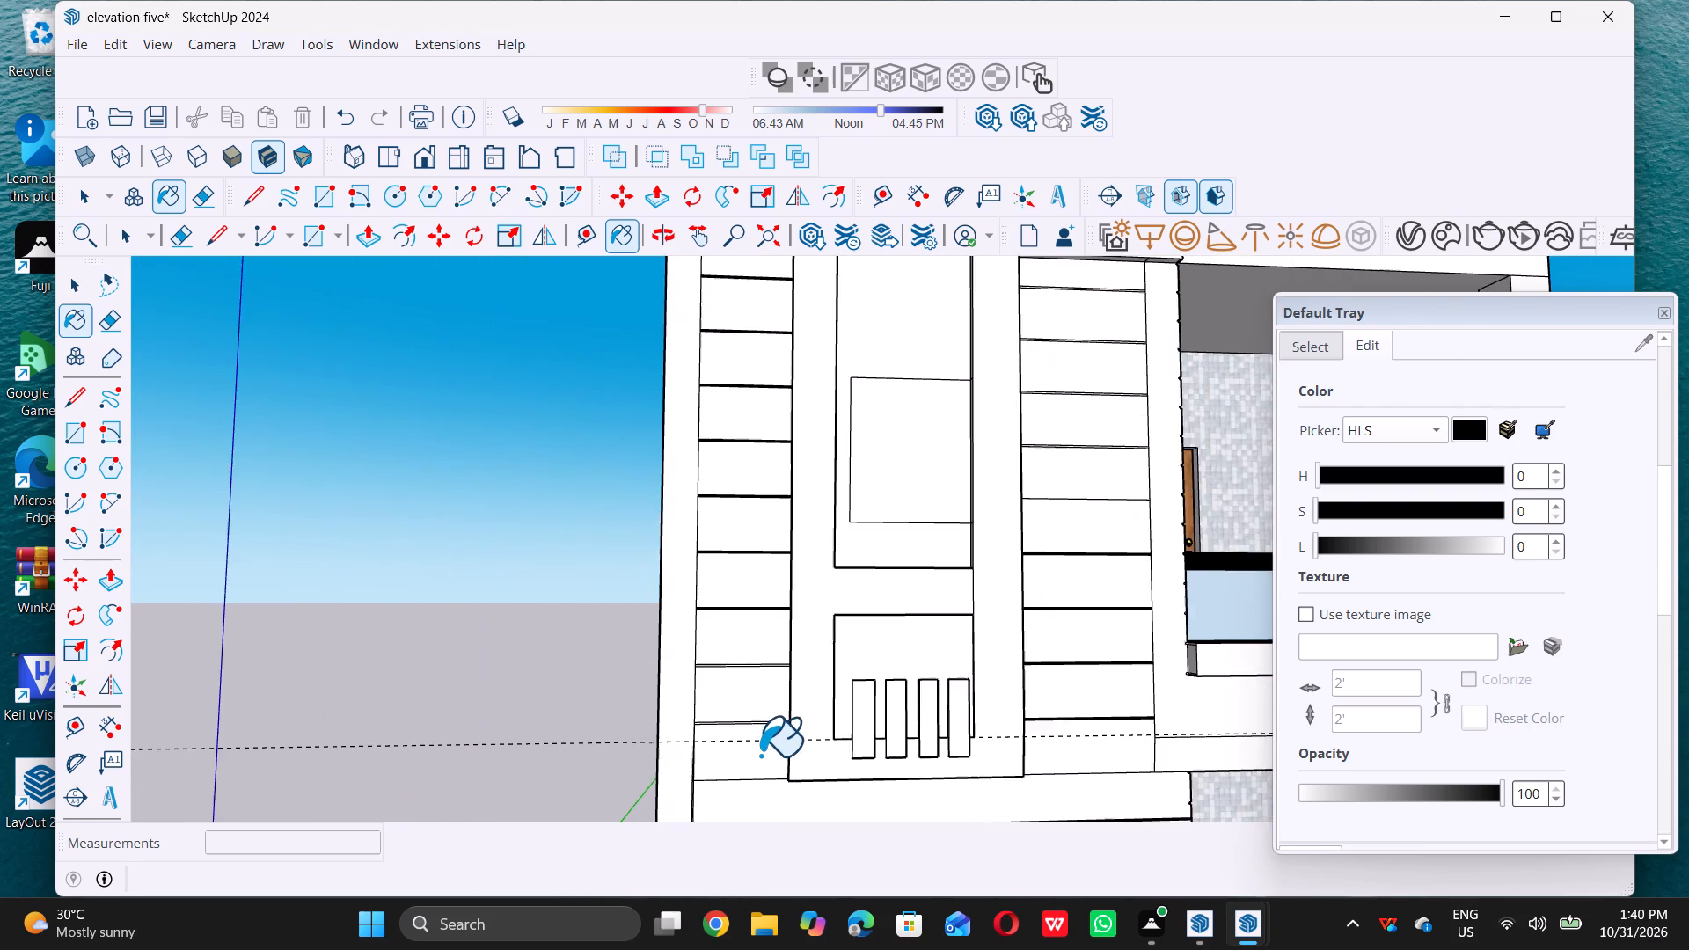
{"action": "scroll", "coordinate": [760, 755], "scroll_direction": "up", "scroll_amount": 5}
{"action": "scroll", "coordinate": [770, 681], "scroll_direction": "up", "scroll_amount": 11}
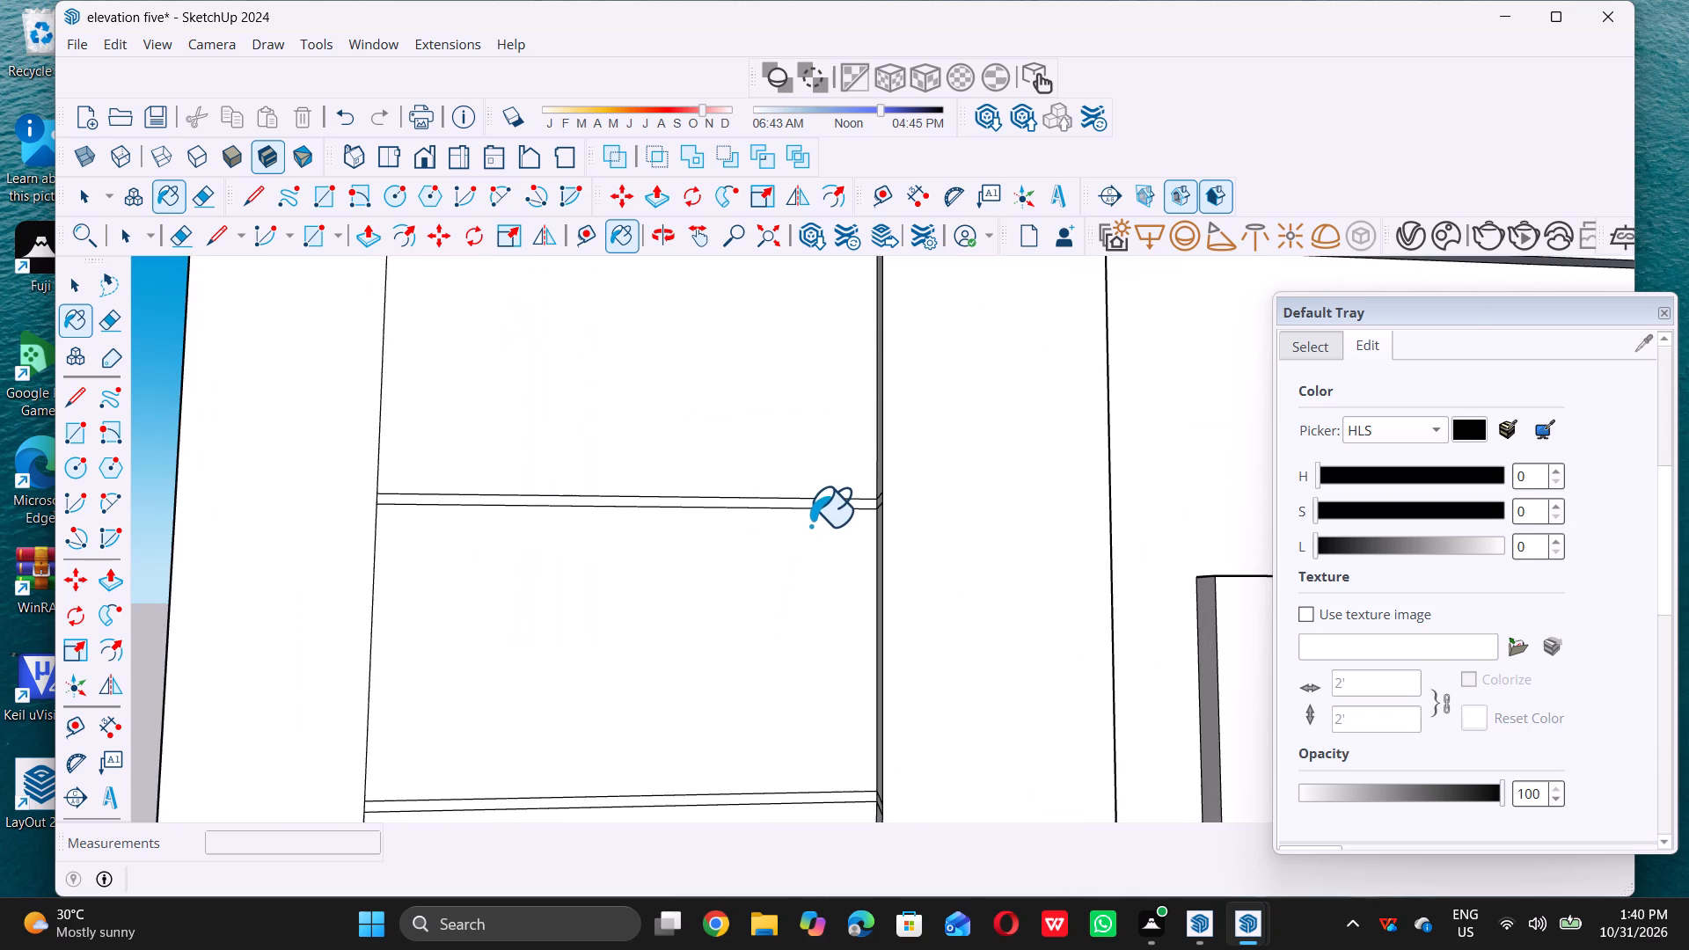
{"action": "scroll", "coordinate": [810, 525], "scroll_direction": "up", "scroll_amount": 8}
{"action": "left_click", "coordinate": [865, 479]}
{"action": "scroll", "coordinate": [867, 480], "scroll_direction": "down", "scroll_amount": 4}
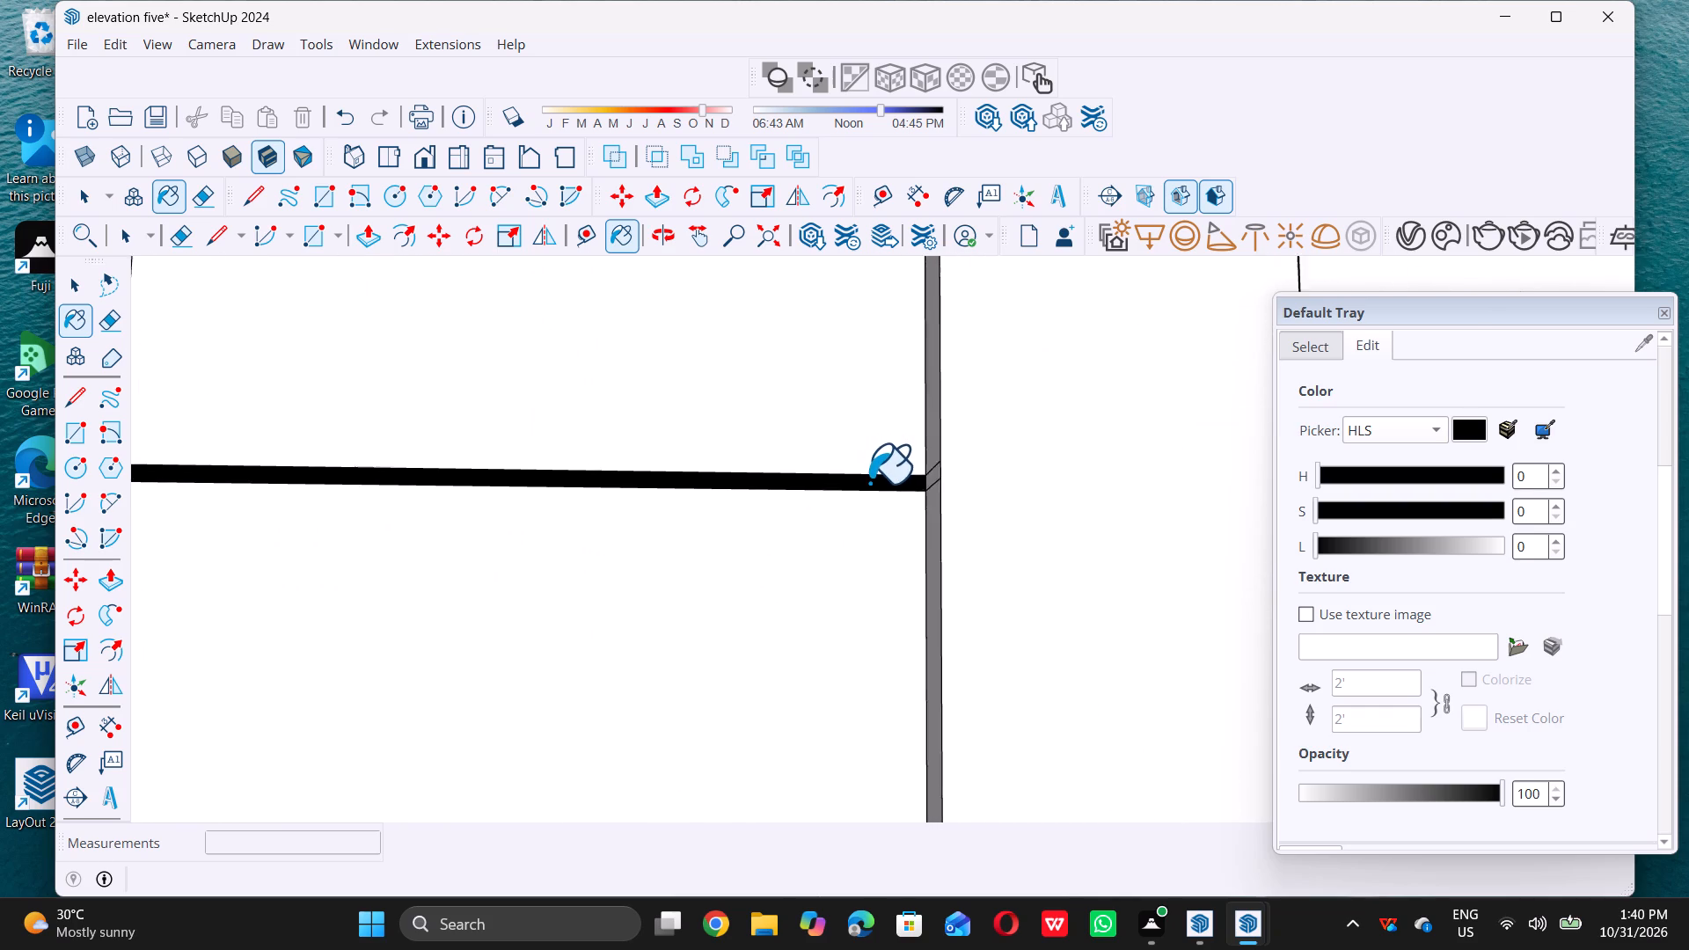
{"action": "scroll", "coordinate": [869, 482], "scroll_direction": "down", "scroll_amount": 13}
{"action": "scroll", "coordinate": [837, 661], "scroll_direction": "up", "scroll_amount": 14}
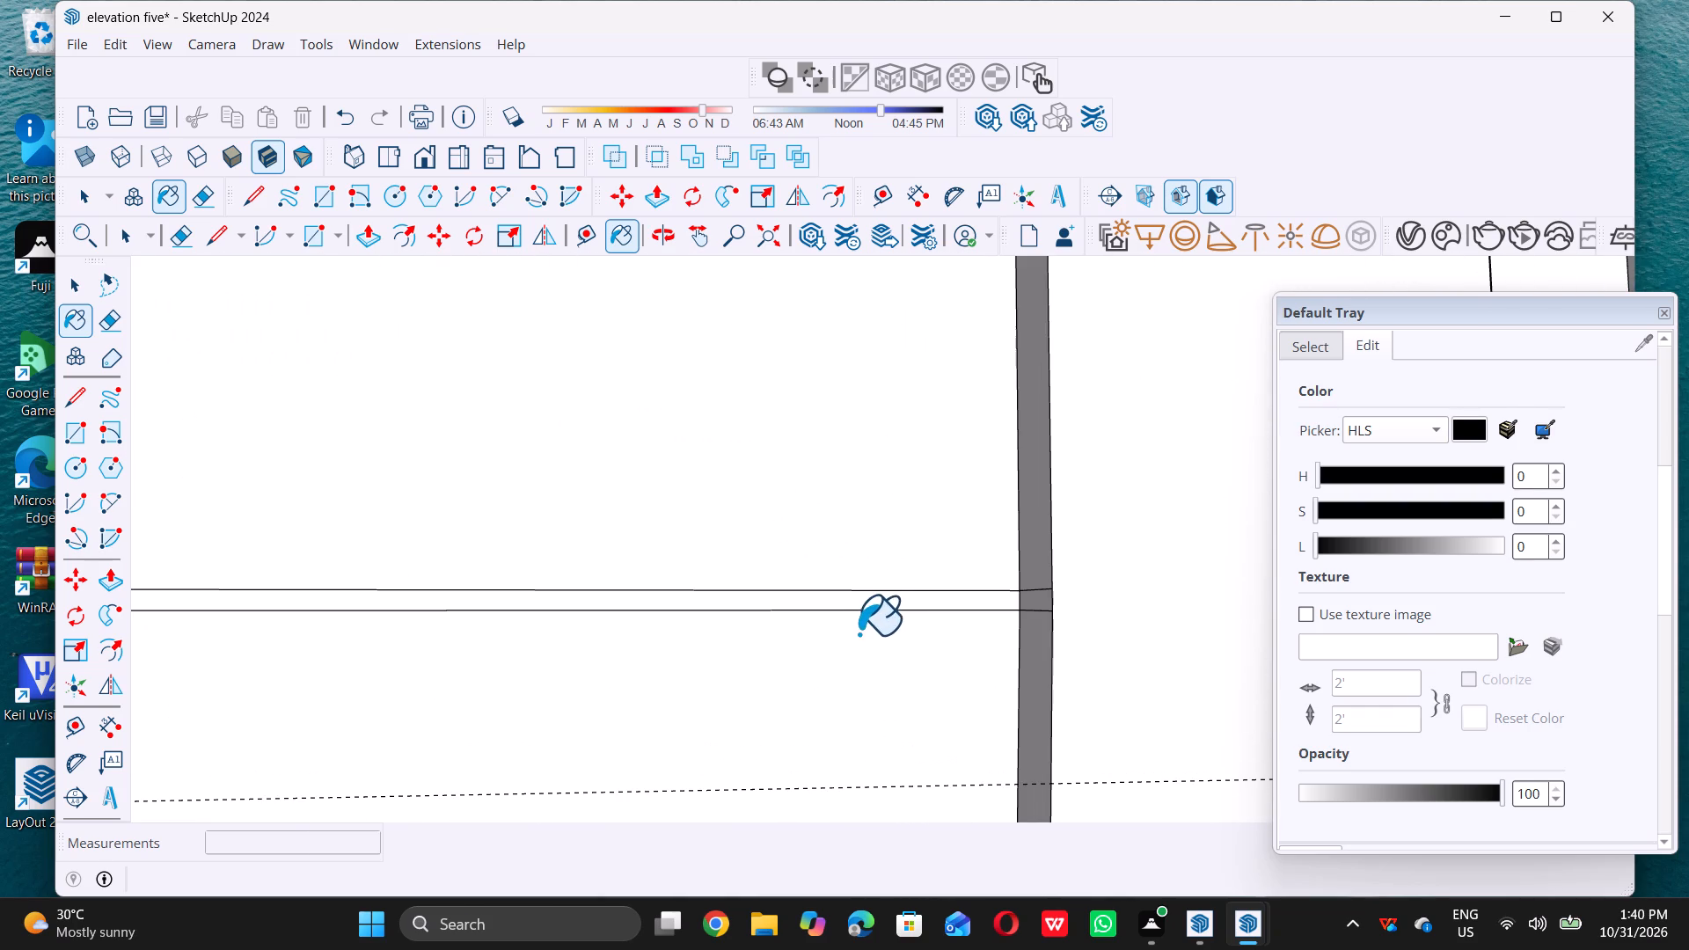
{"action": "left_click", "coordinate": [901, 602]}
Paint the top two grooves of the siding column between the central panel and the balconies black.
{"action": "scroll", "coordinate": [878, 660], "scroll_direction": "down", "scroll_amount": 15}
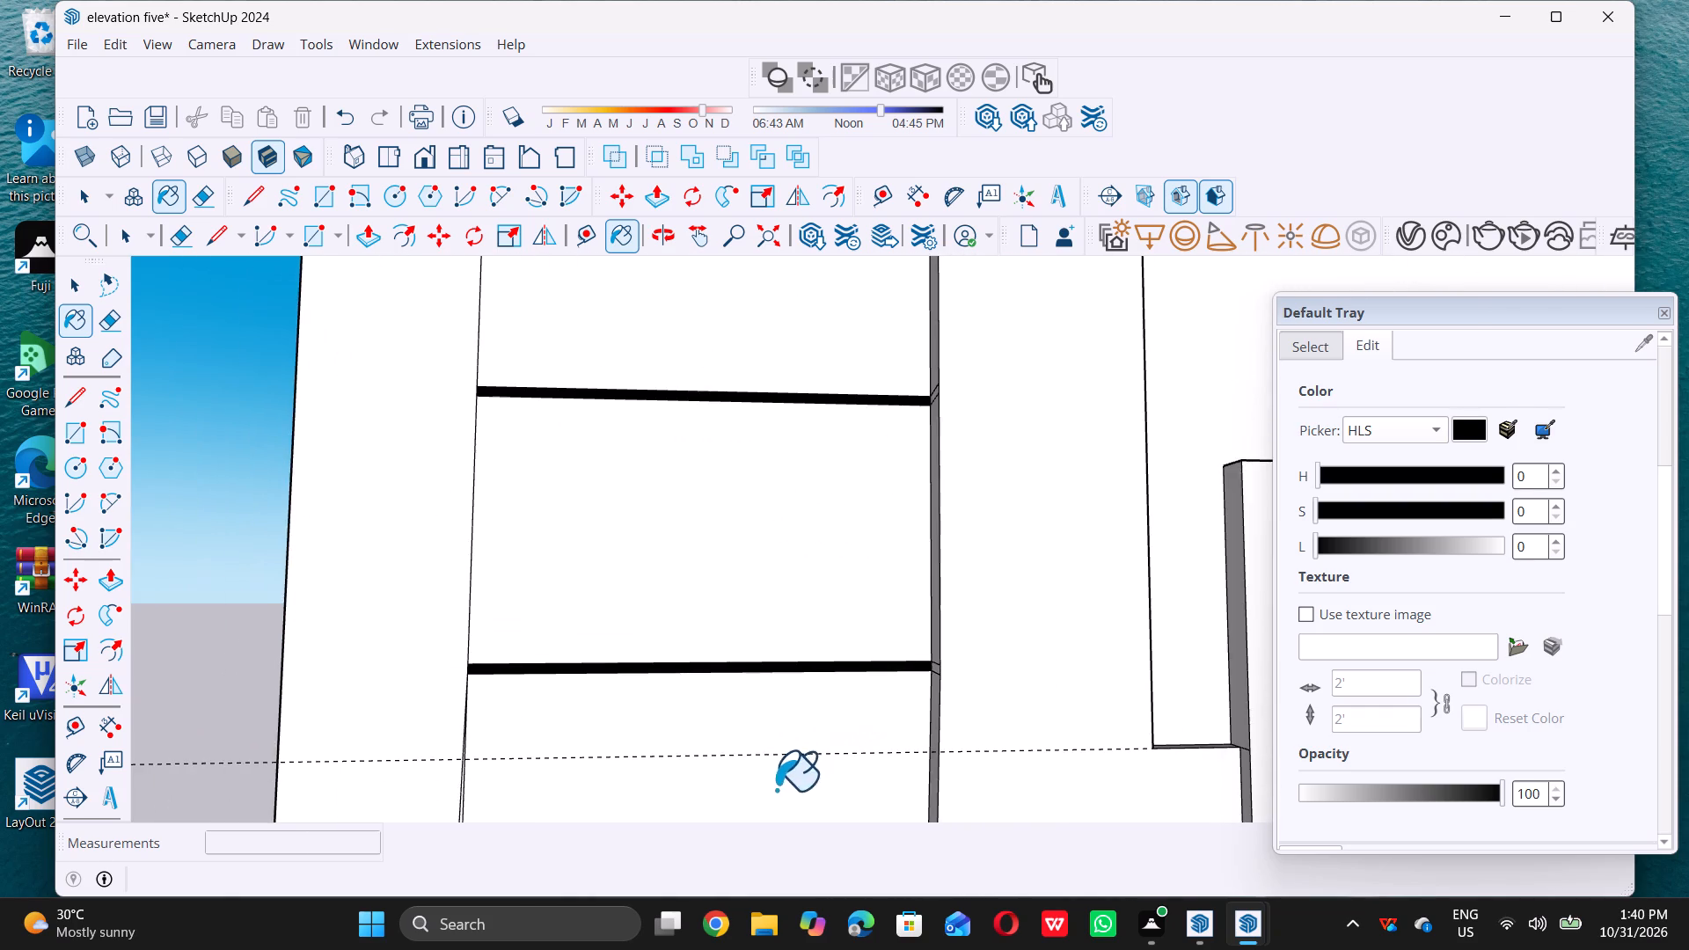
{"action": "scroll", "coordinate": [776, 789], "scroll_direction": "down", "scroll_amount": 14}
{"action": "scroll", "coordinate": [784, 668], "scroll_direction": "down", "scroll_amount": 11}
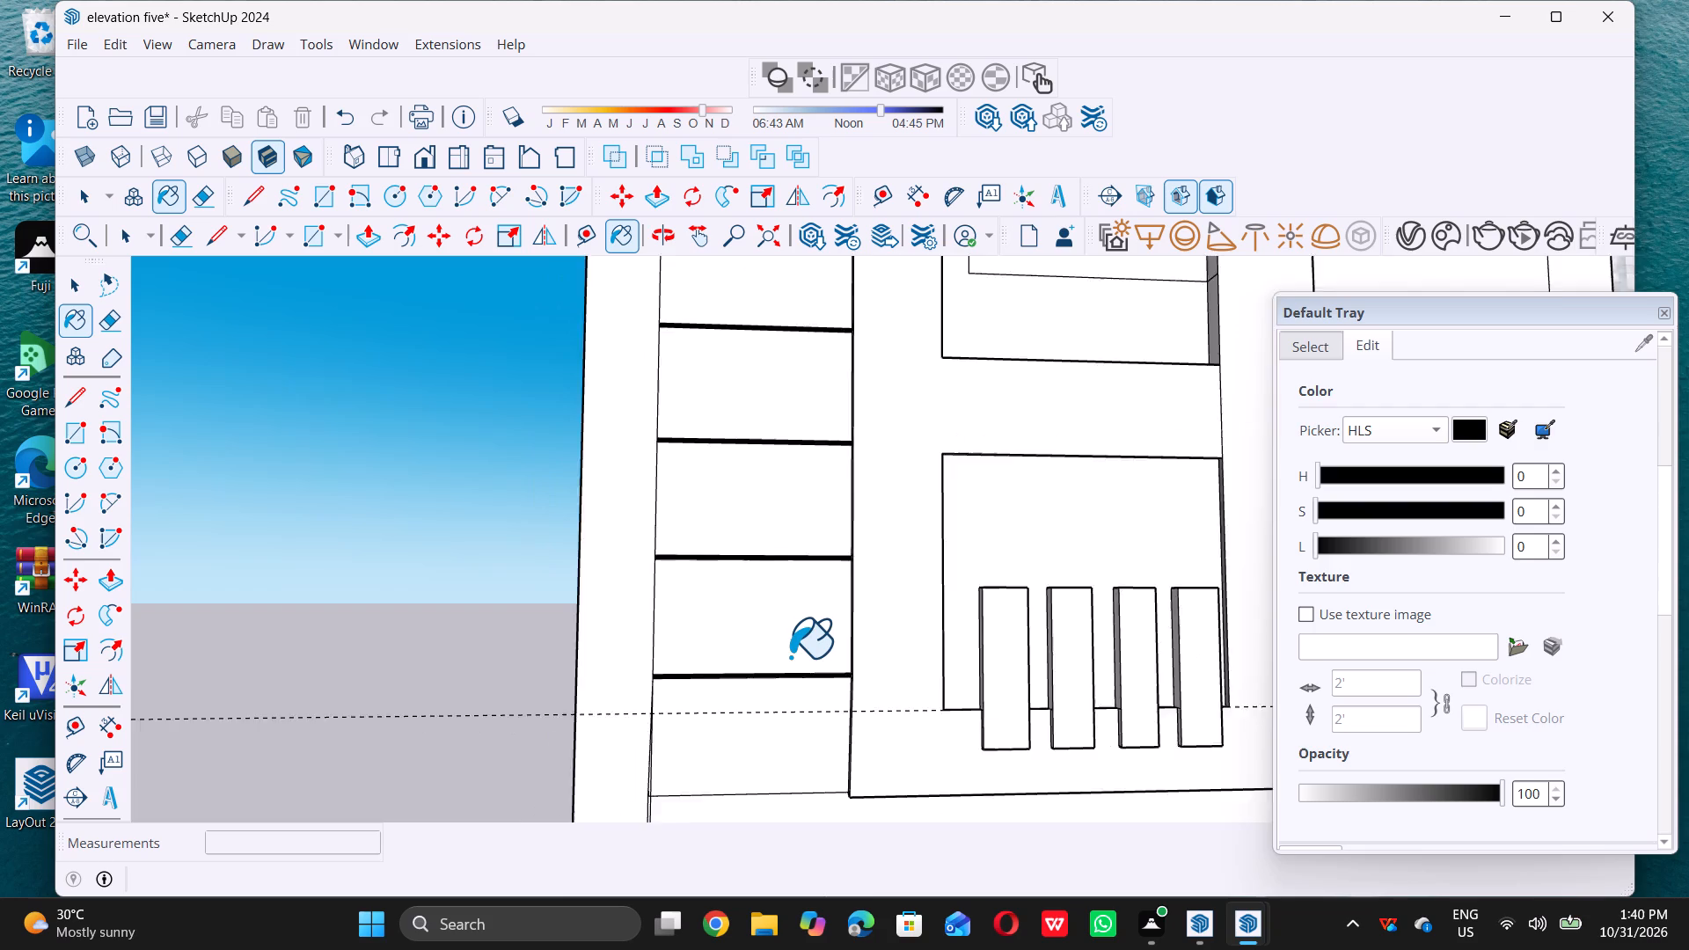
{"action": "scroll", "coordinate": [790, 656], "scroll_direction": "down", "scroll_amount": 11}
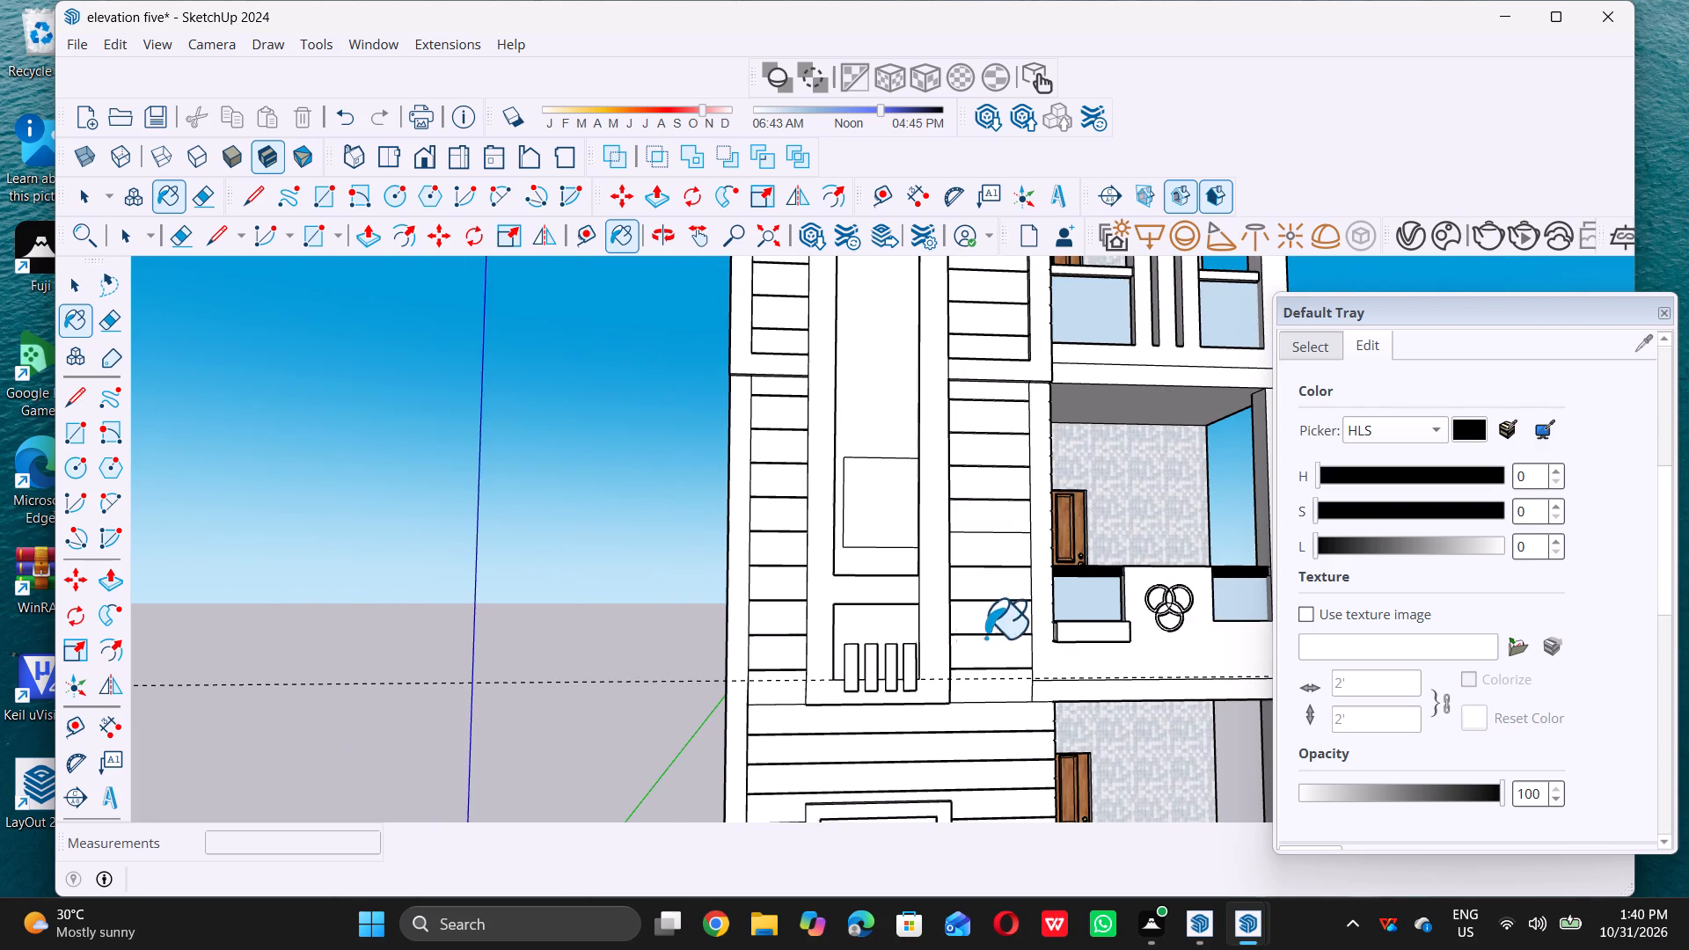
{"action": "middle_click_drag", "start_coordinate": [1027, 628], "coordinate": [938, 653]}
{"action": "scroll", "coordinate": [938, 653], "scroll_direction": "up", "scroll_amount": 1}
{"action": "scroll", "coordinate": [963, 576], "scroll_direction": "up", "scroll_amount": 6}
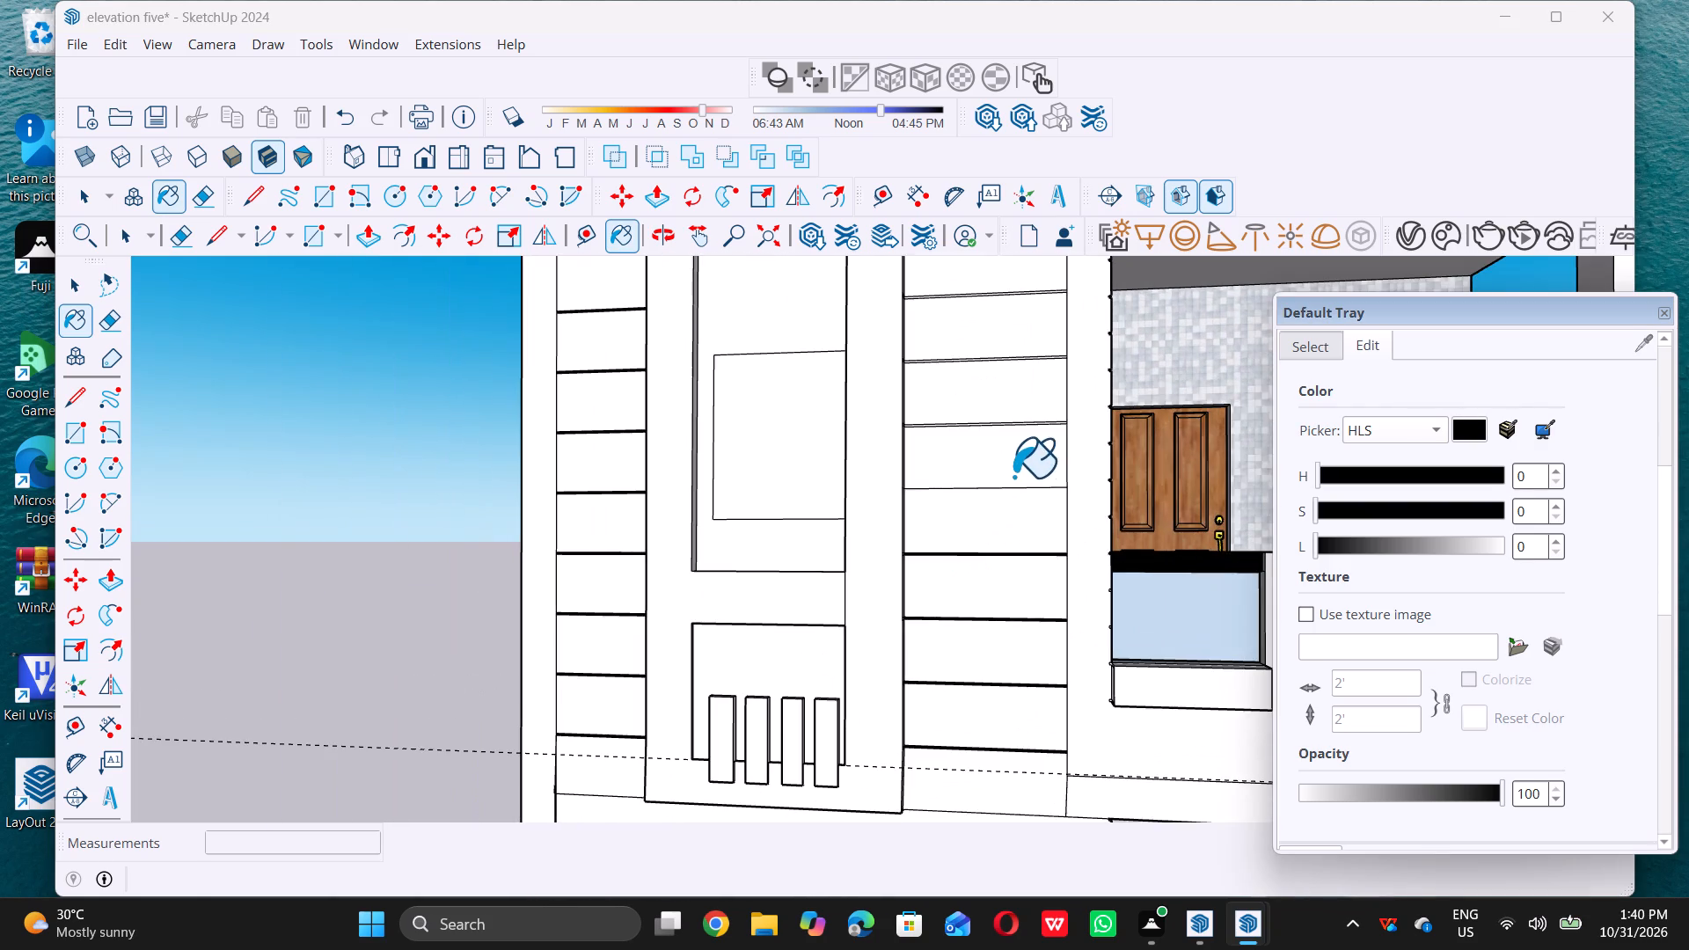
{"action": "scroll", "coordinate": [1012, 465], "scroll_direction": "up", "scroll_amount": 6}
{"action": "scroll", "coordinate": [991, 550], "scroll_direction": "down", "scroll_amount": 5}
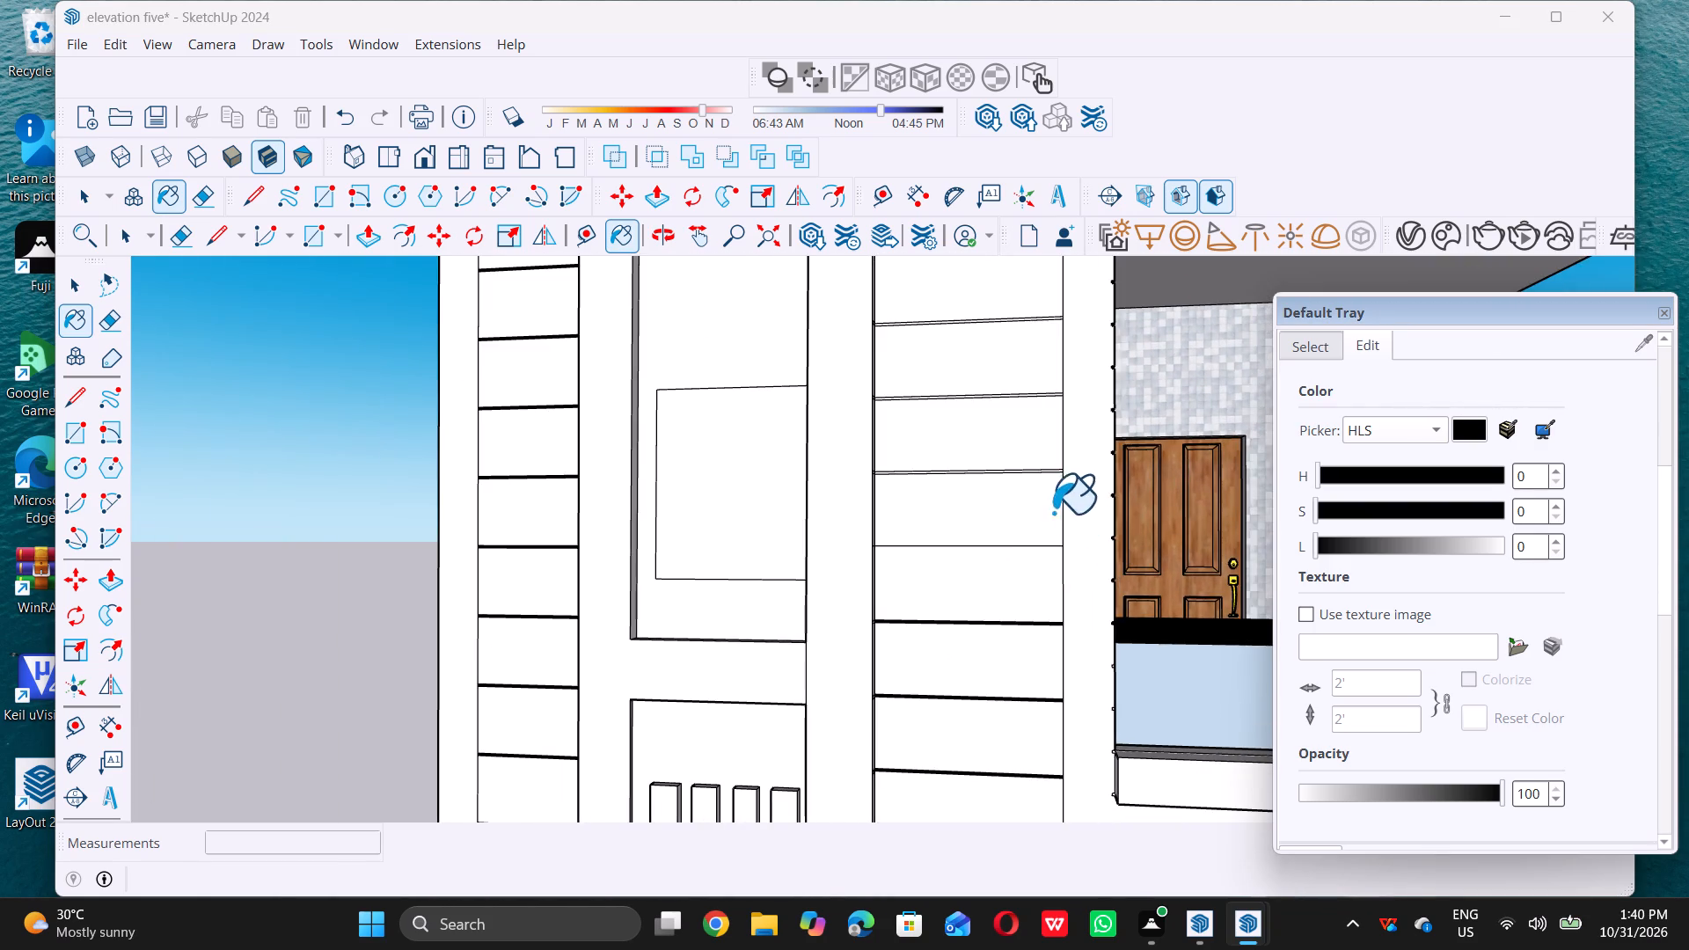
{"action": "scroll", "coordinate": [1049, 517], "scroll_direction": "down", "scroll_amount": 6}
{"action": "scroll", "coordinate": [1062, 393], "scroll_direction": "up", "scroll_amount": 6}
{"action": "scroll", "coordinate": [1013, 332], "scroll_direction": "up", "scroll_amount": 5}
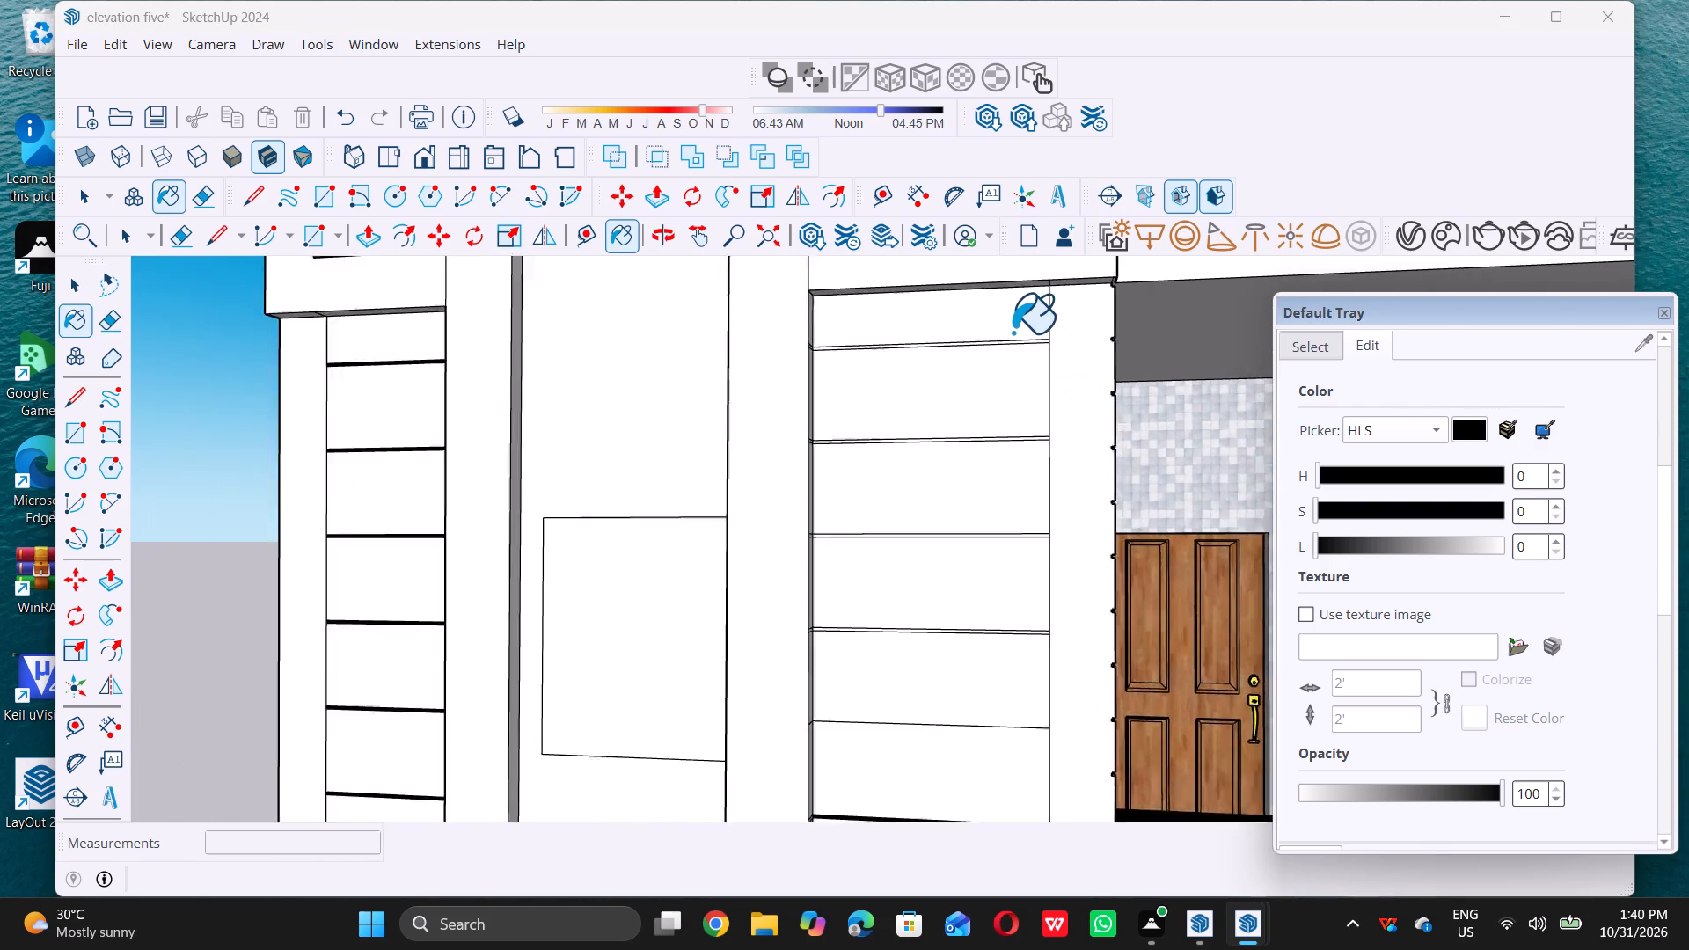
{"action": "scroll", "coordinate": [1013, 332], "scroll_direction": "up", "scroll_amount": 14}
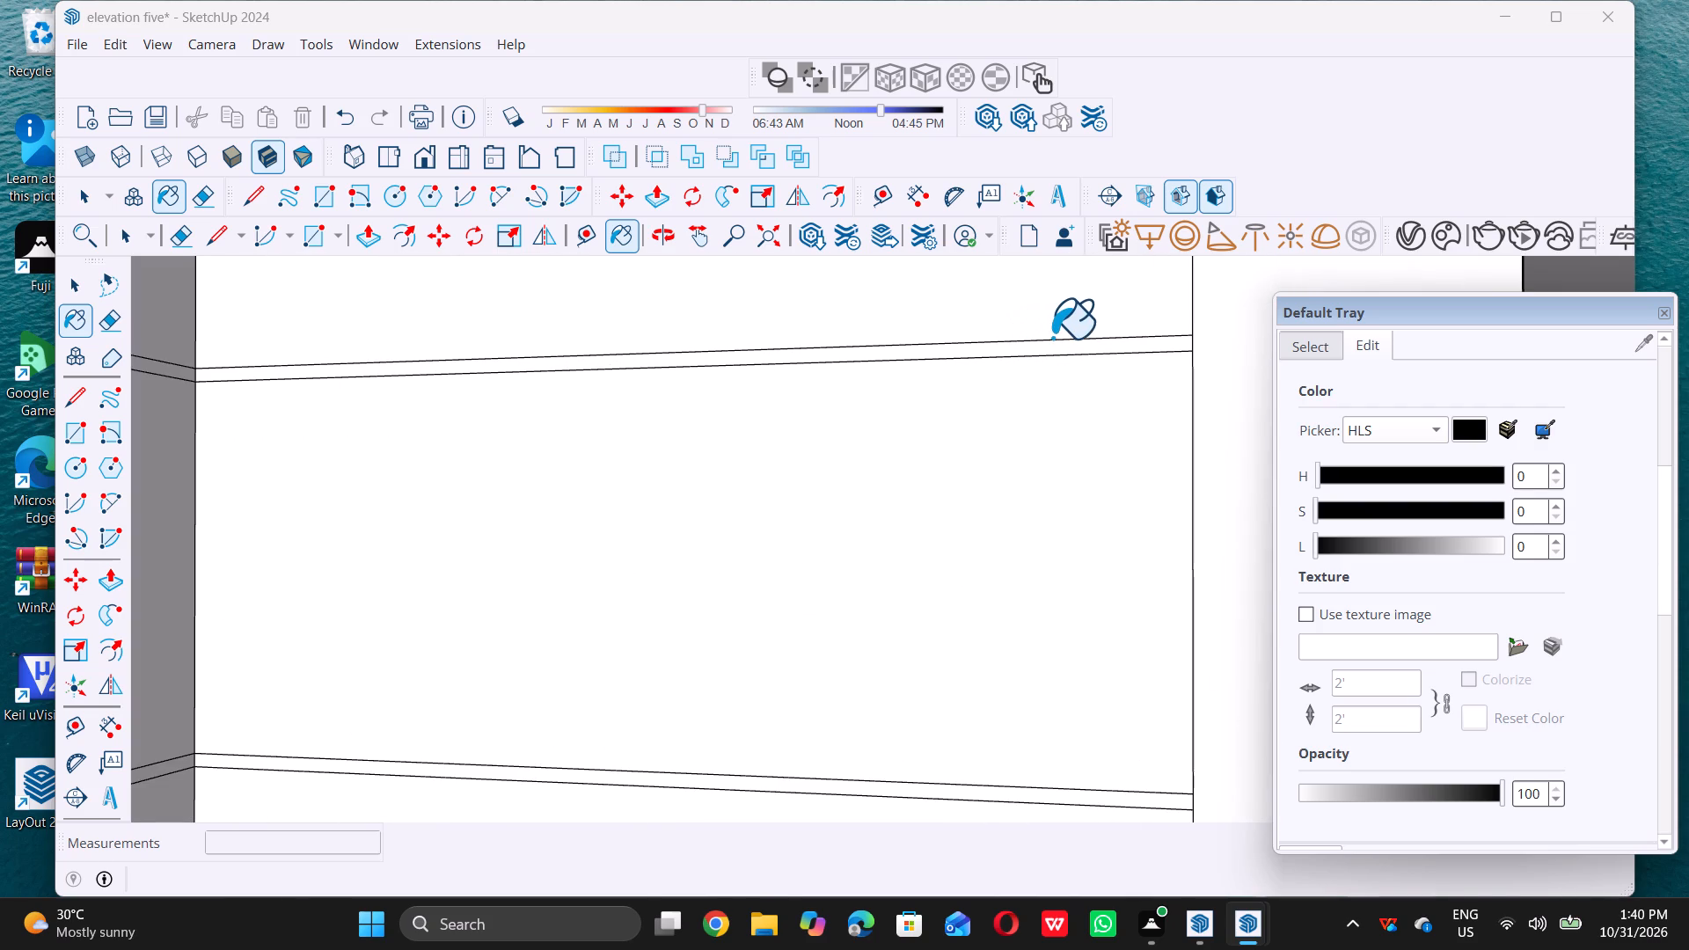
{"action": "double_click", "coordinate": [1065, 346]}
{"action": "scroll", "coordinate": [1067, 347], "scroll_direction": "down", "scroll_amount": 10}
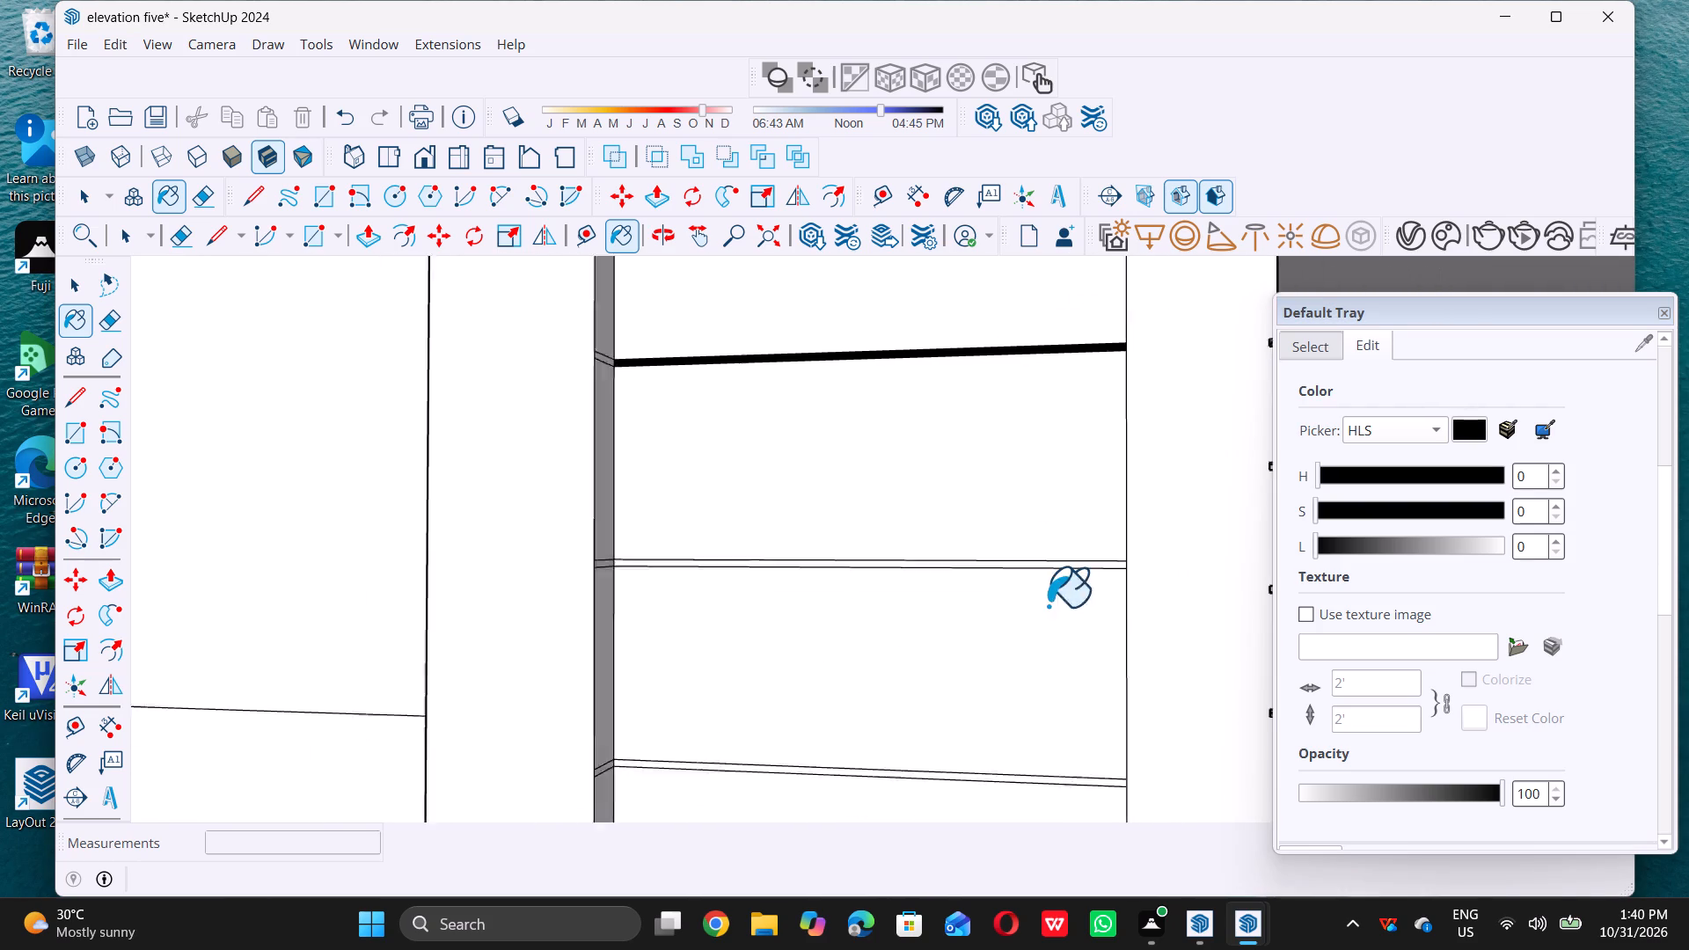
{"action": "scroll", "coordinate": [1049, 620], "scroll_direction": "up", "scroll_amount": 5}
{"action": "scroll", "coordinate": [1086, 514], "scroll_direction": "up", "scroll_amount": 7}
{"action": "left_click", "coordinate": [1106, 468]}
Paint the third and fourth grooves from the top of the siding column beside the balconies black.
{"action": "scroll", "coordinate": [1106, 468], "scroll_direction": "down", "scroll_amount": 2}
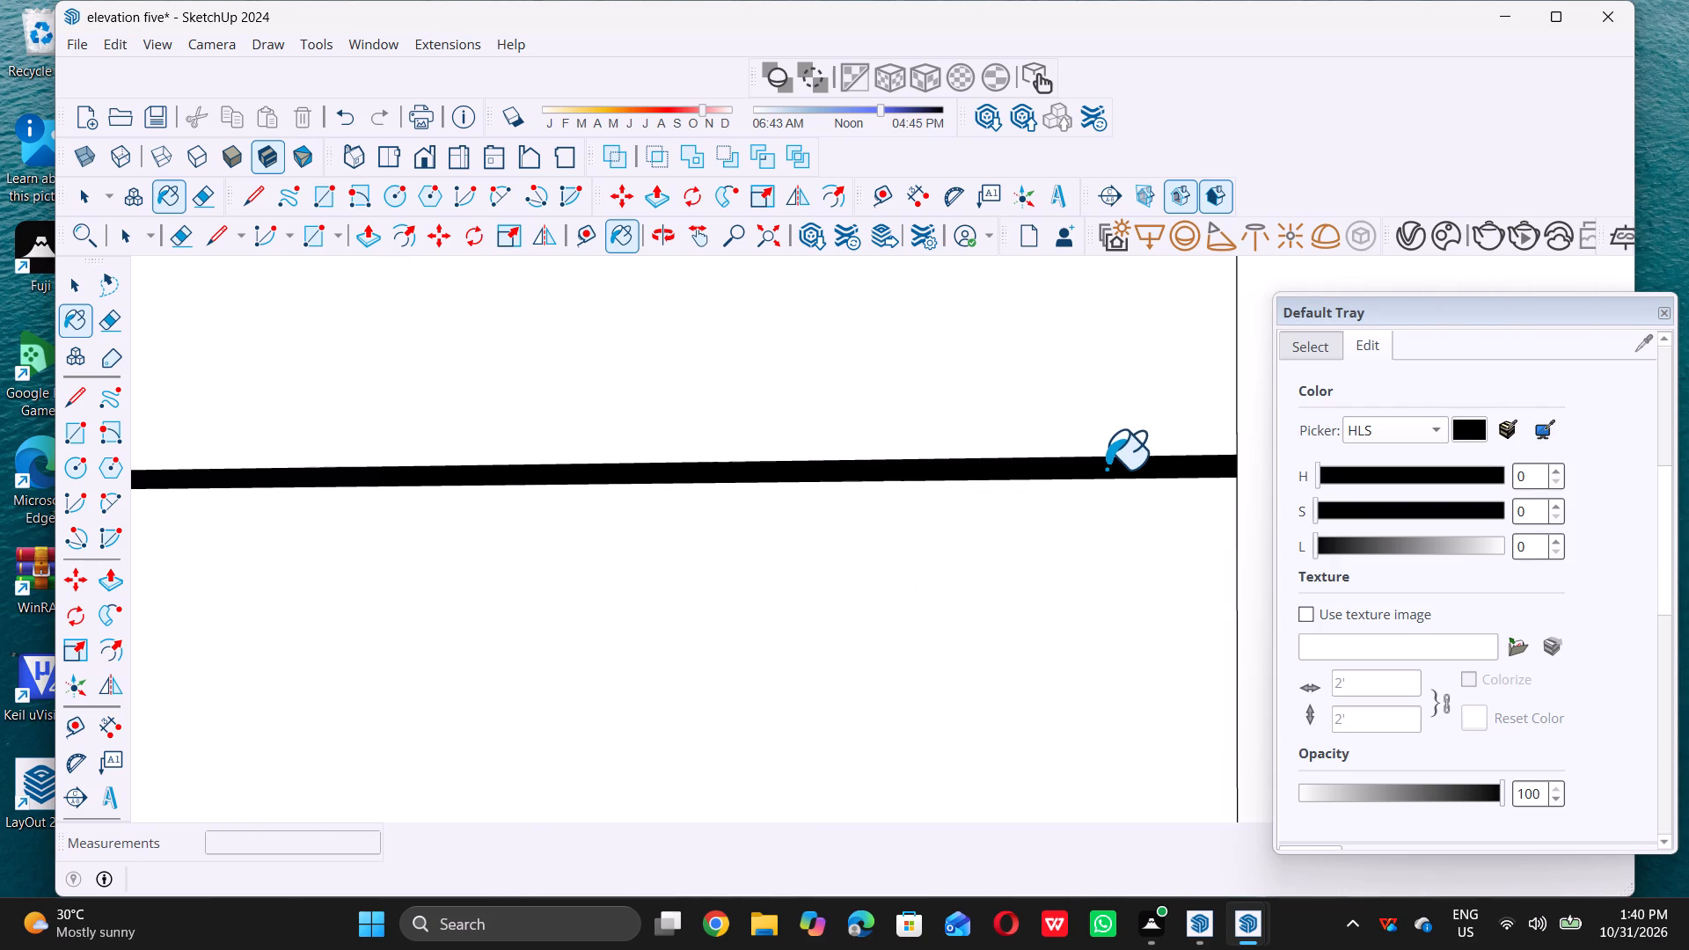
{"action": "scroll", "coordinate": [1106, 468], "scroll_direction": "down", "scroll_amount": 15}
{"action": "scroll", "coordinate": [1088, 610], "scroll_direction": "up", "scroll_amount": 13}
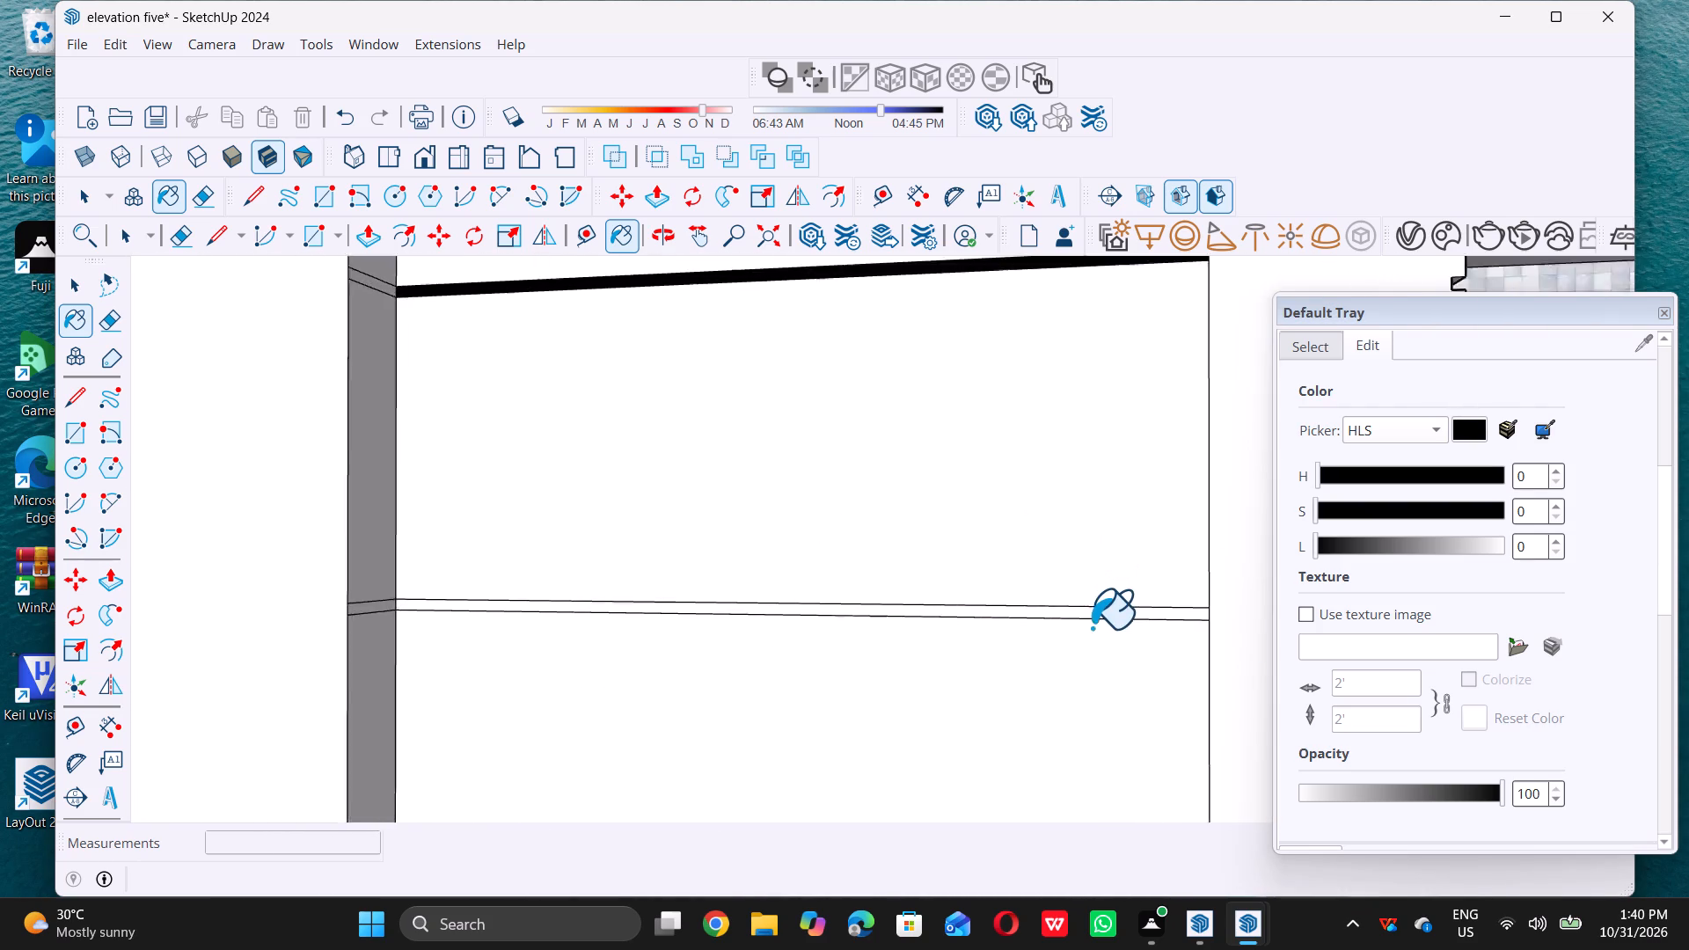
{"action": "double_click", "coordinate": [1106, 603]}
{"action": "scroll", "coordinate": [1106, 603], "scroll_direction": "down", "scroll_amount": 17}
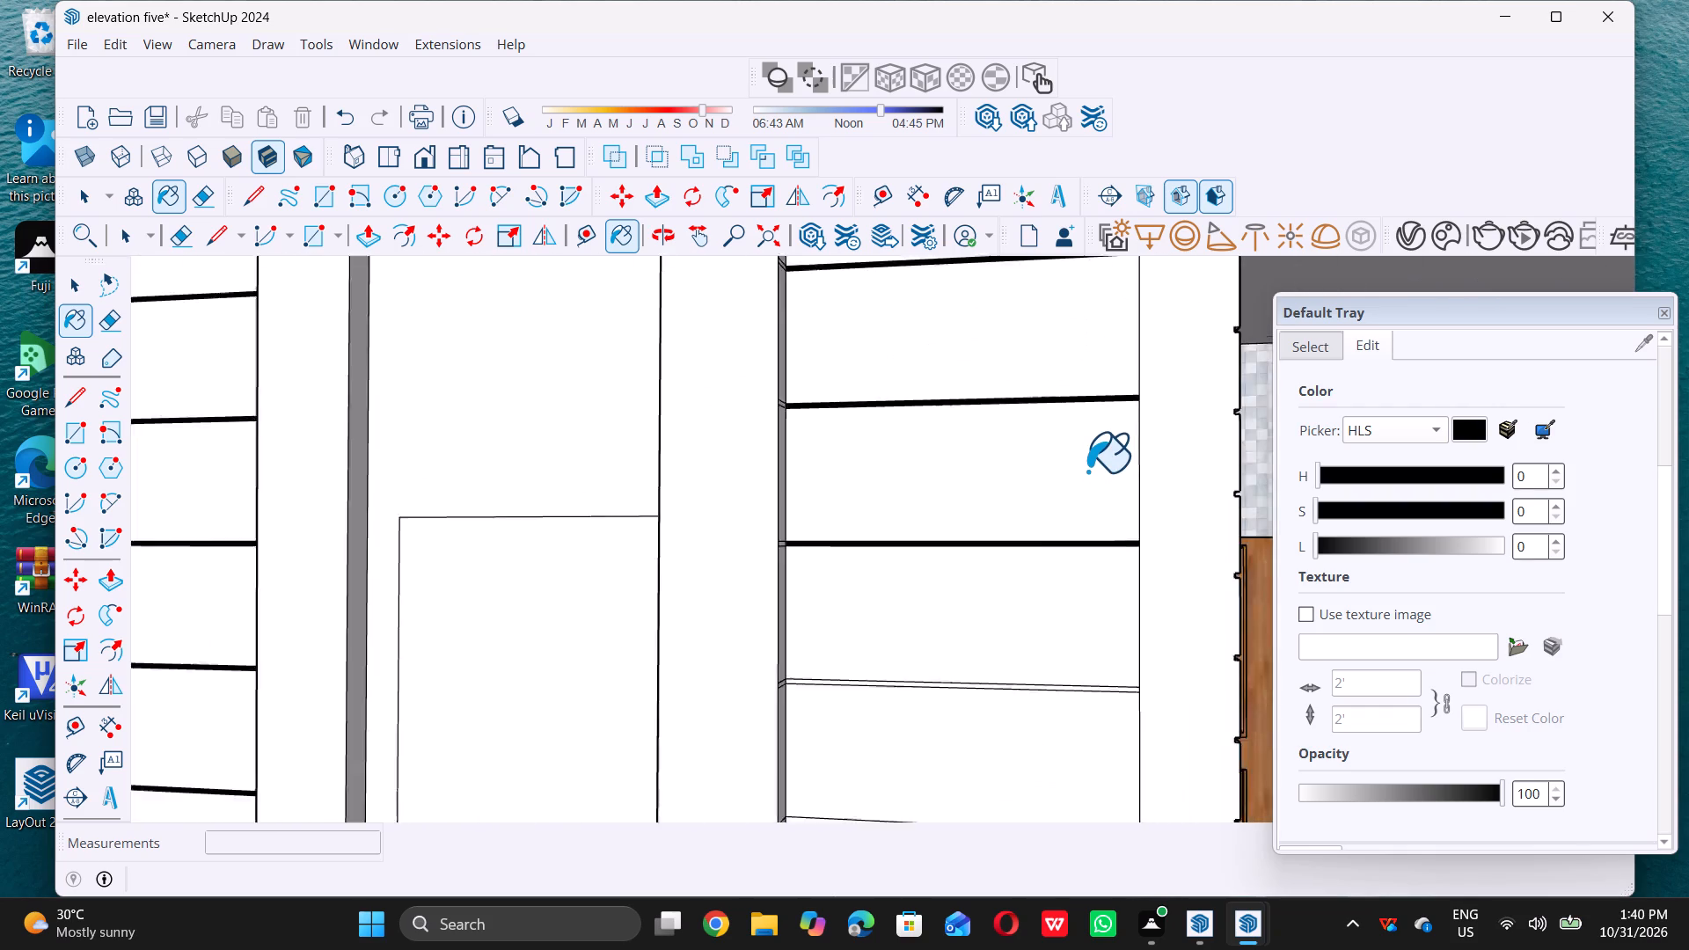
{"action": "scroll", "coordinate": [1087, 471], "scroll_direction": "down", "scroll_amount": 4}
{"action": "scroll", "coordinate": [1104, 610], "scroll_direction": "up", "scroll_amount": 9}
{"action": "scroll", "coordinate": [1068, 568], "scroll_direction": "up", "scroll_amount": 12}
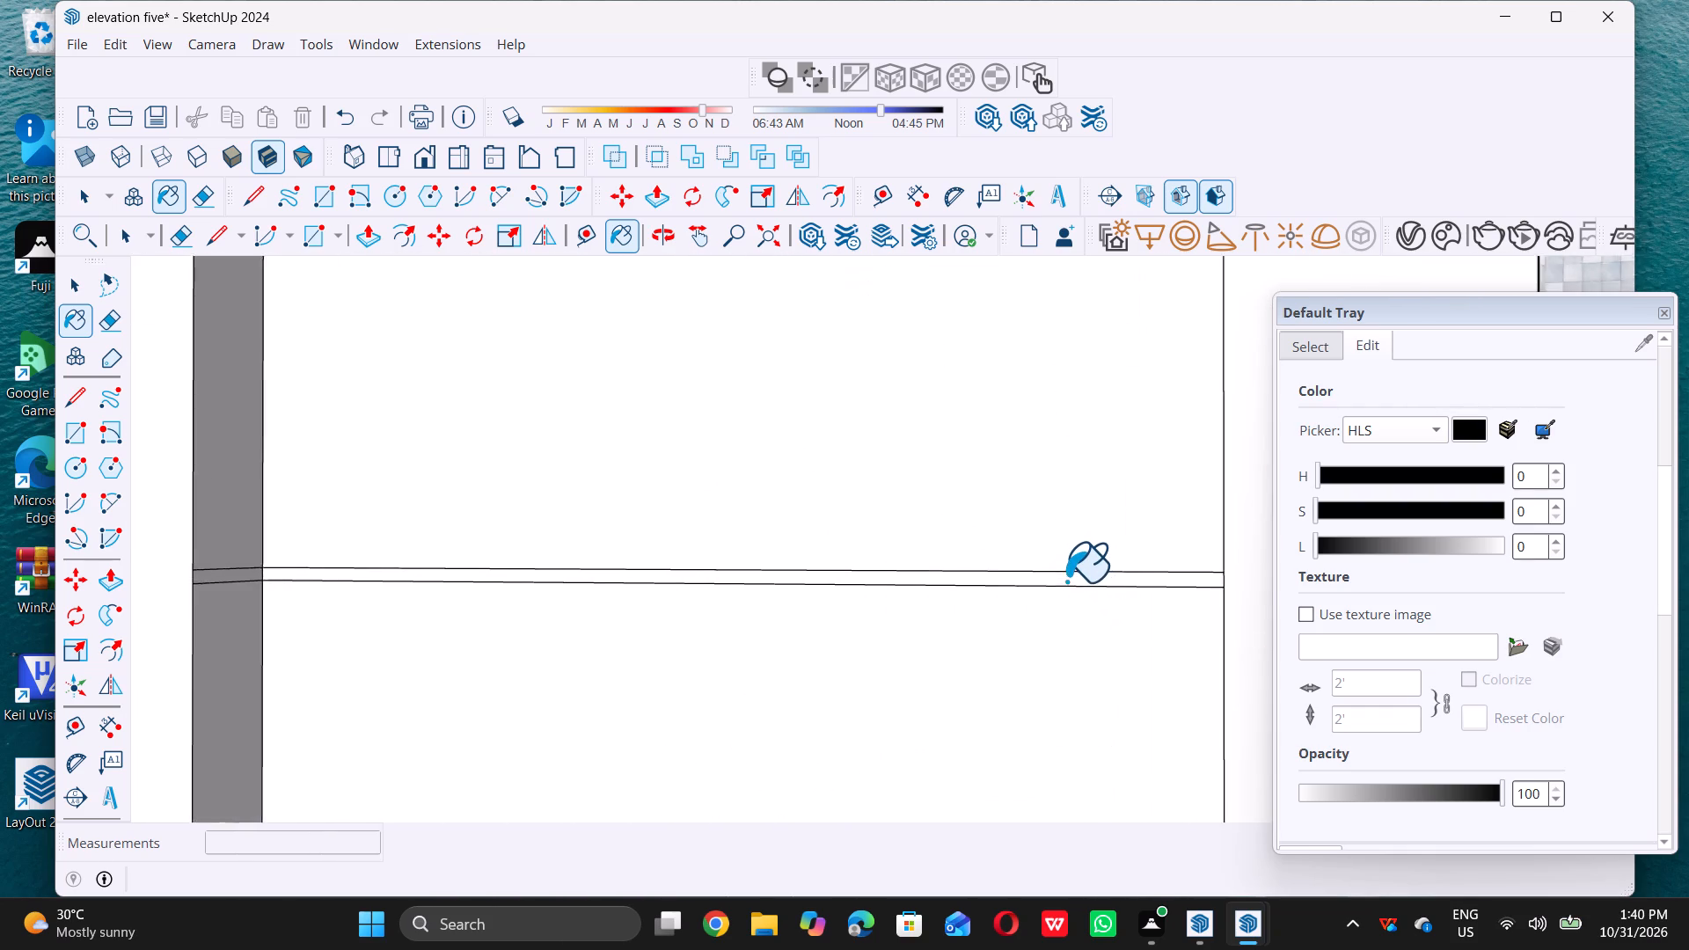
{"action": "scroll", "coordinate": [1066, 581], "scroll_direction": "up", "scroll_amount": 1}
{"action": "triple_click", "coordinate": [1069, 578]}
{"action": "key", "text": "space"}
Place a guide line 1" below the remaining single siding line in the column beside the balconies.
{"action": "scroll", "coordinate": [1075, 590], "scroll_direction": "down", "scroll_amount": 5}
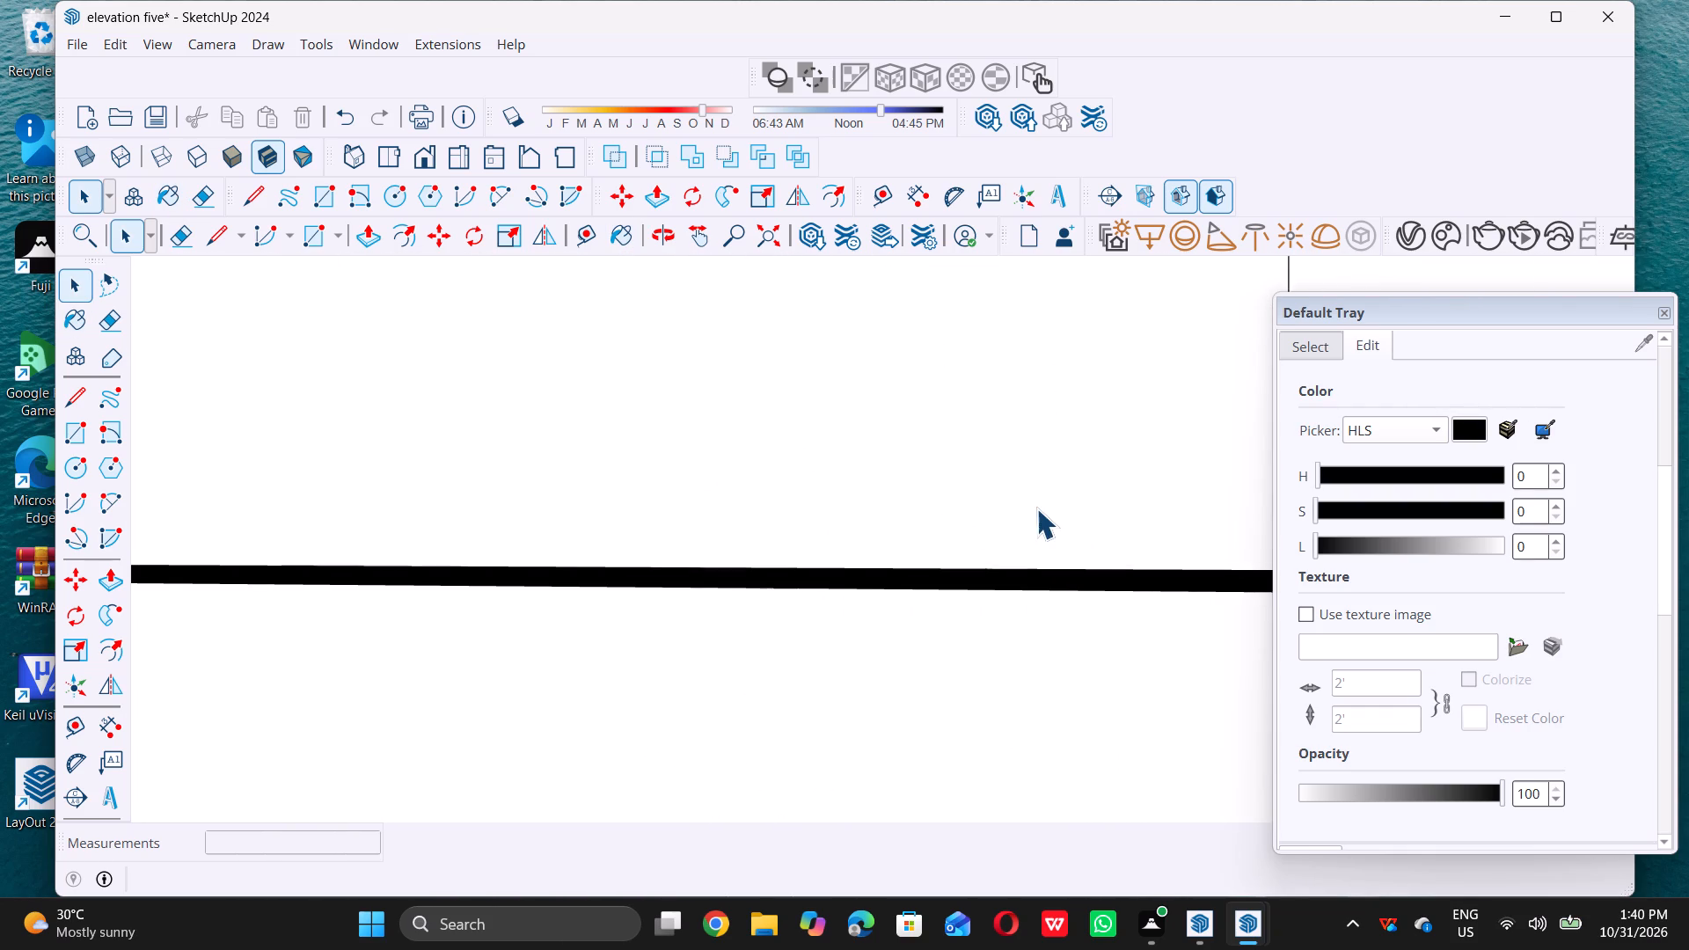
{"action": "scroll", "coordinate": [1036, 508], "scroll_direction": "down", "scroll_amount": 16}
{"action": "scroll", "coordinate": [976, 664], "scroll_direction": "up", "scroll_amount": 6}
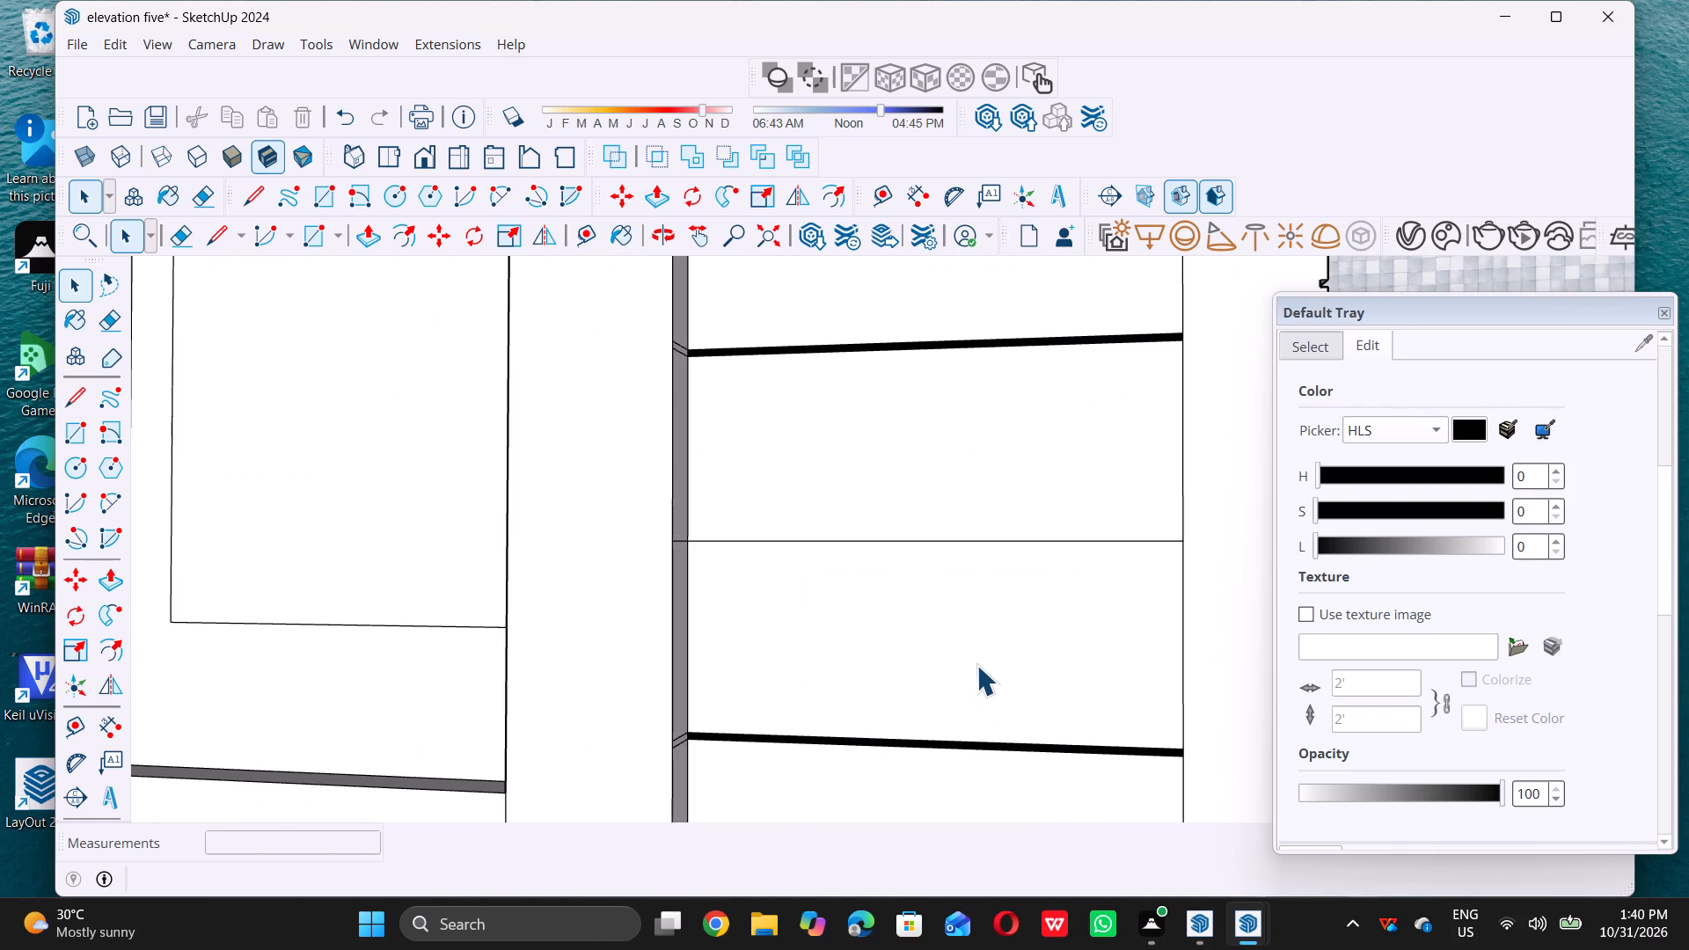
{"action": "key", "text": "t"}
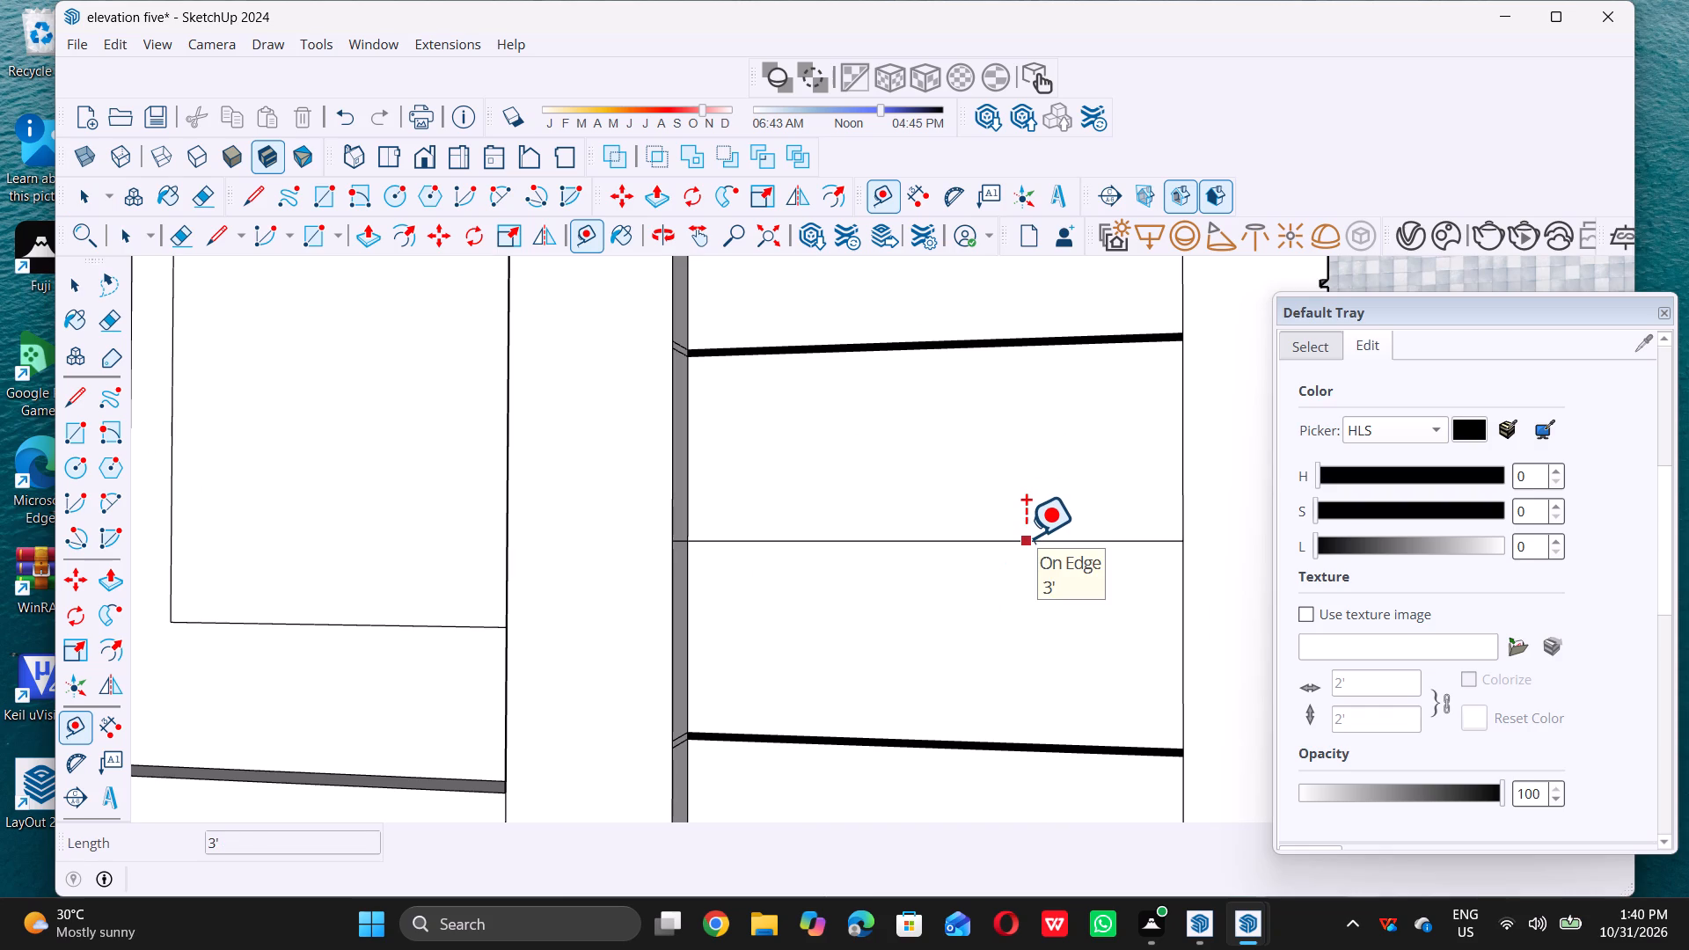
{"action": "triple_click", "coordinate": [1027, 539]}
{"action": "left_click", "coordinate": [1027, 540]}
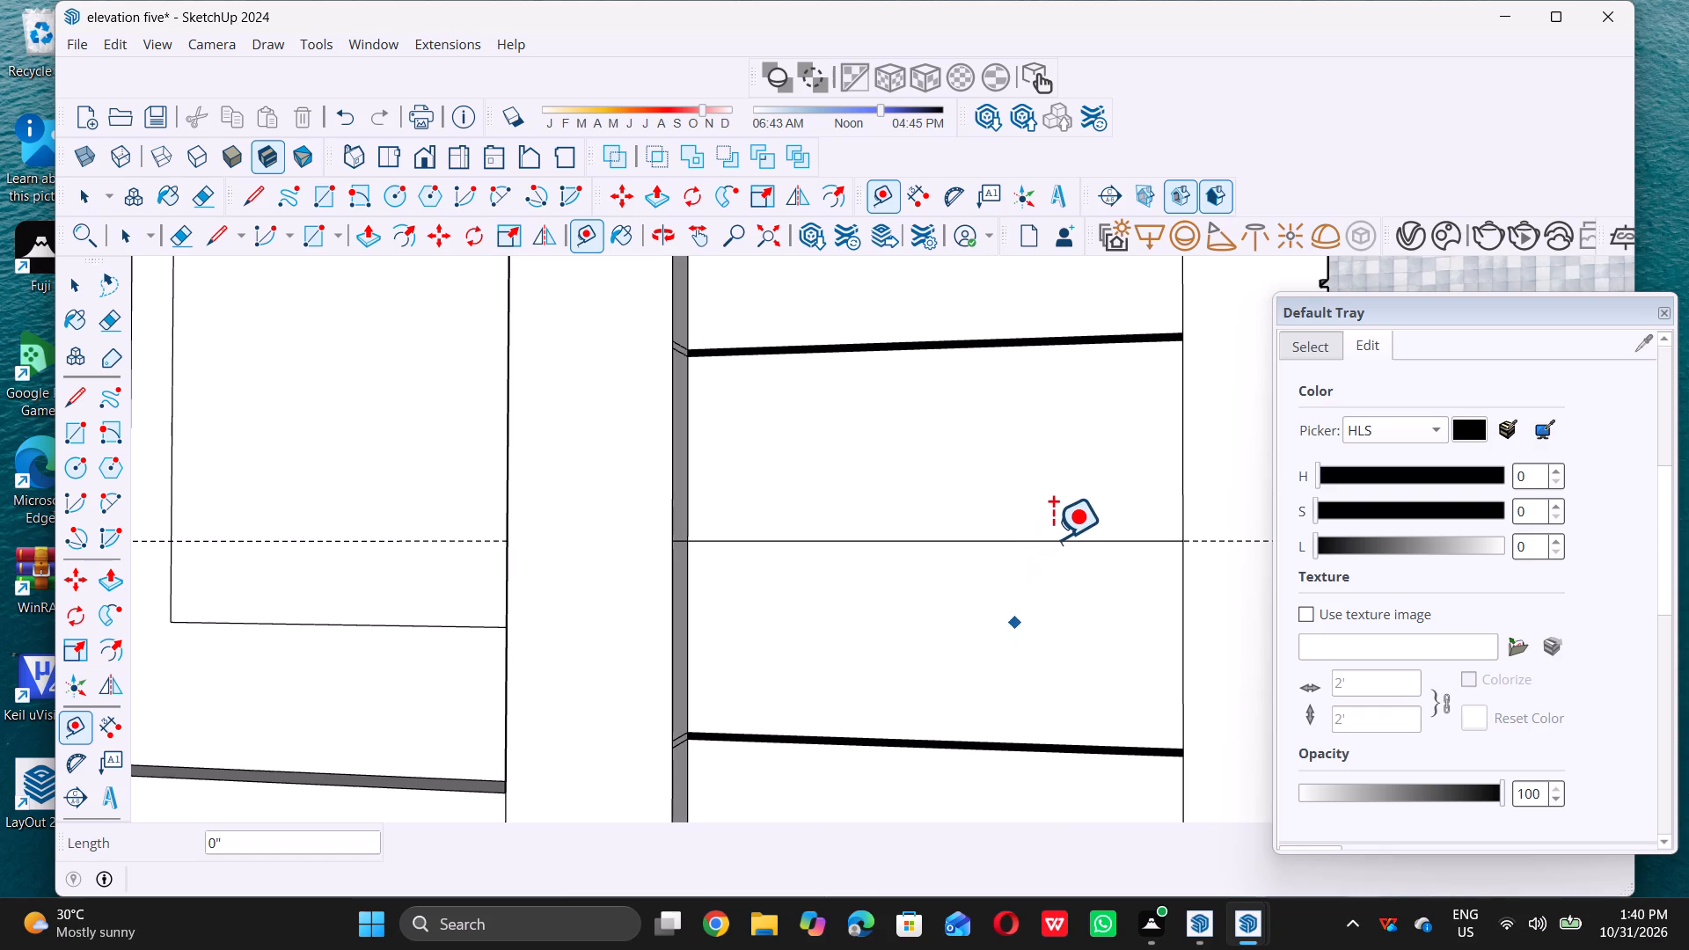
{"action": "double_click", "coordinate": [1056, 538]}
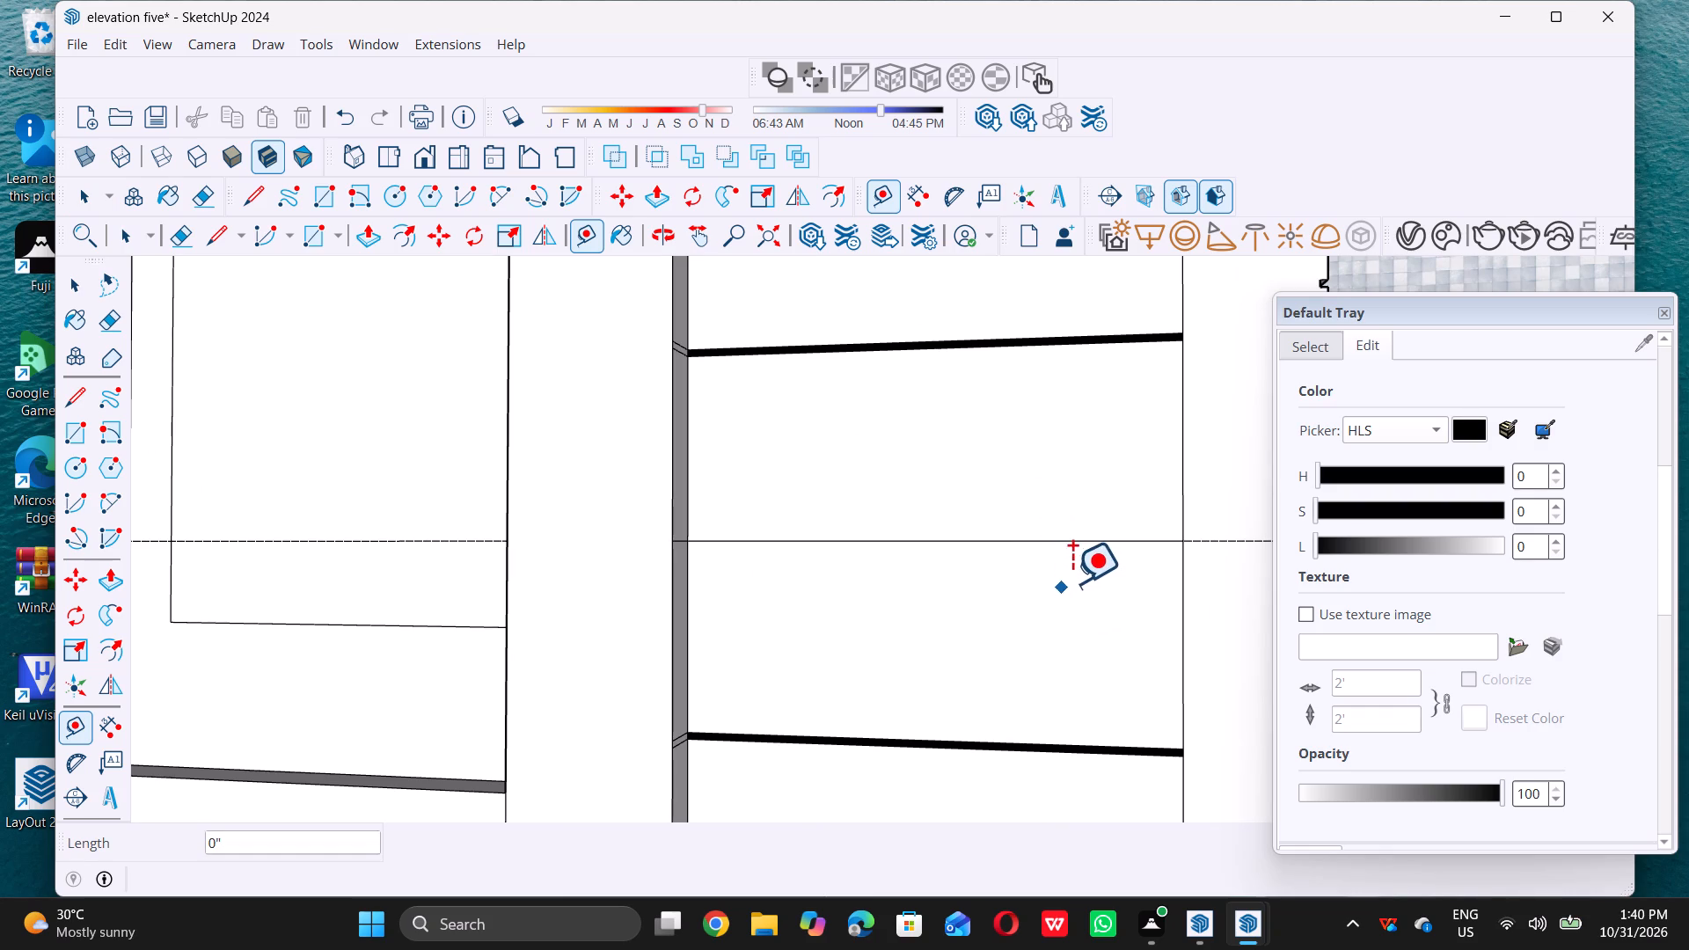
{"action": "key", "text": "space"}
{"action": "scroll", "coordinate": [1042, 552], "scroll_direction": "up", "scroll_amount": 3}
{"action": "key", "text": "t"}
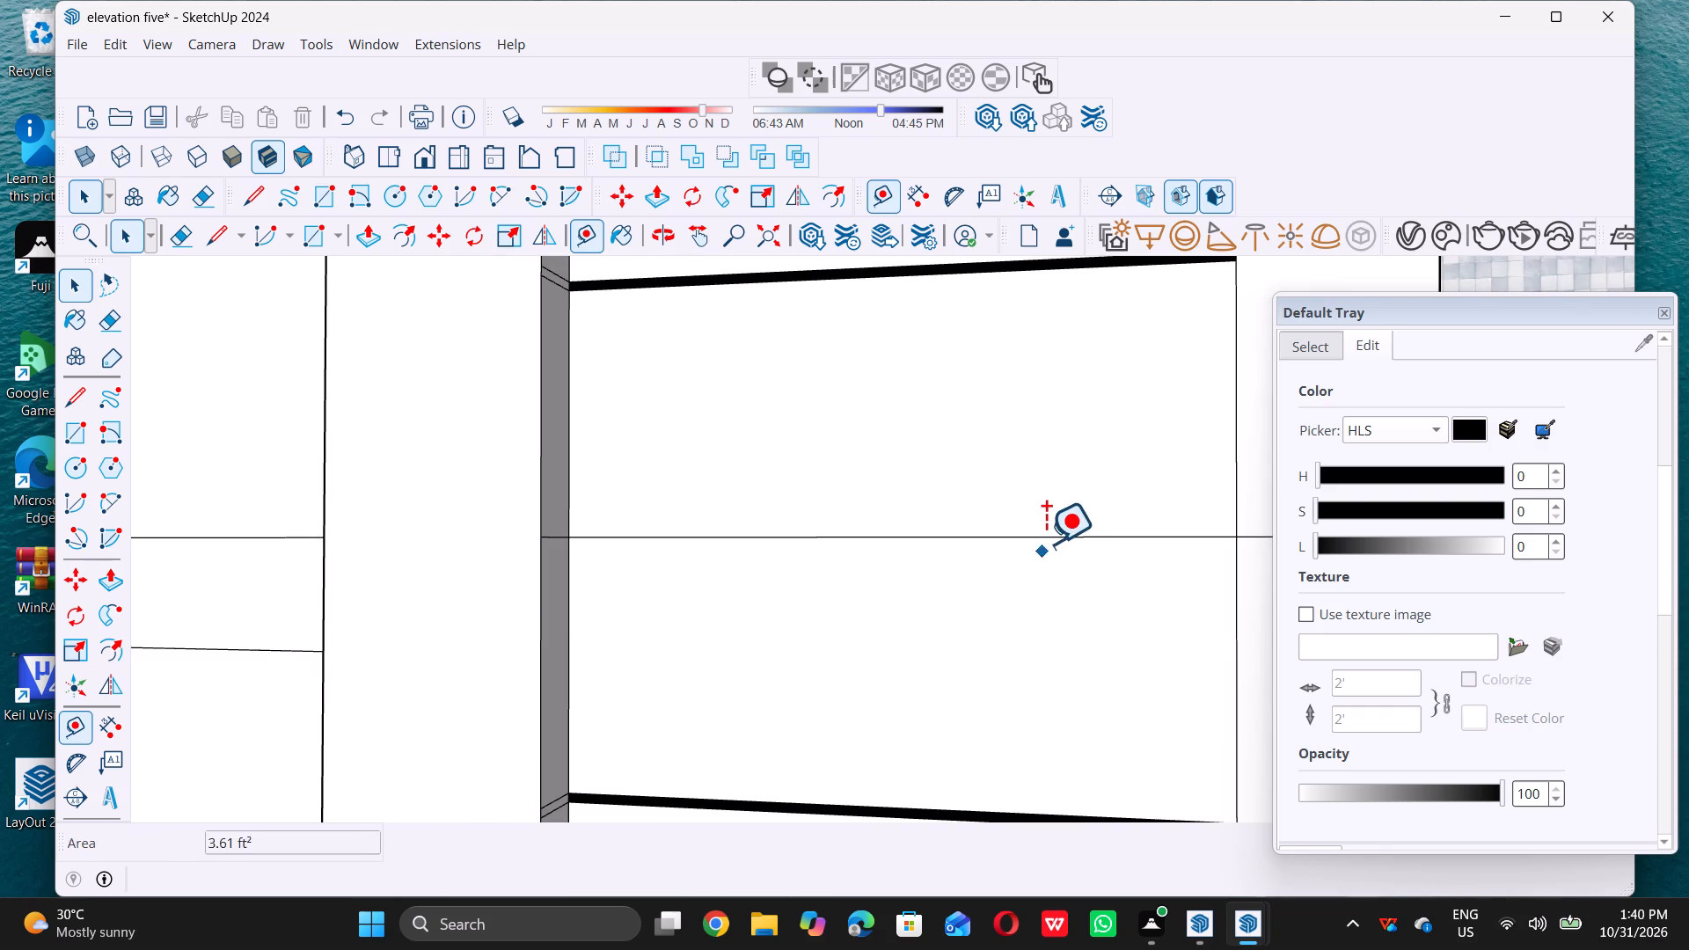
{"action": "left_click", "coordinate": [1048, 541]}
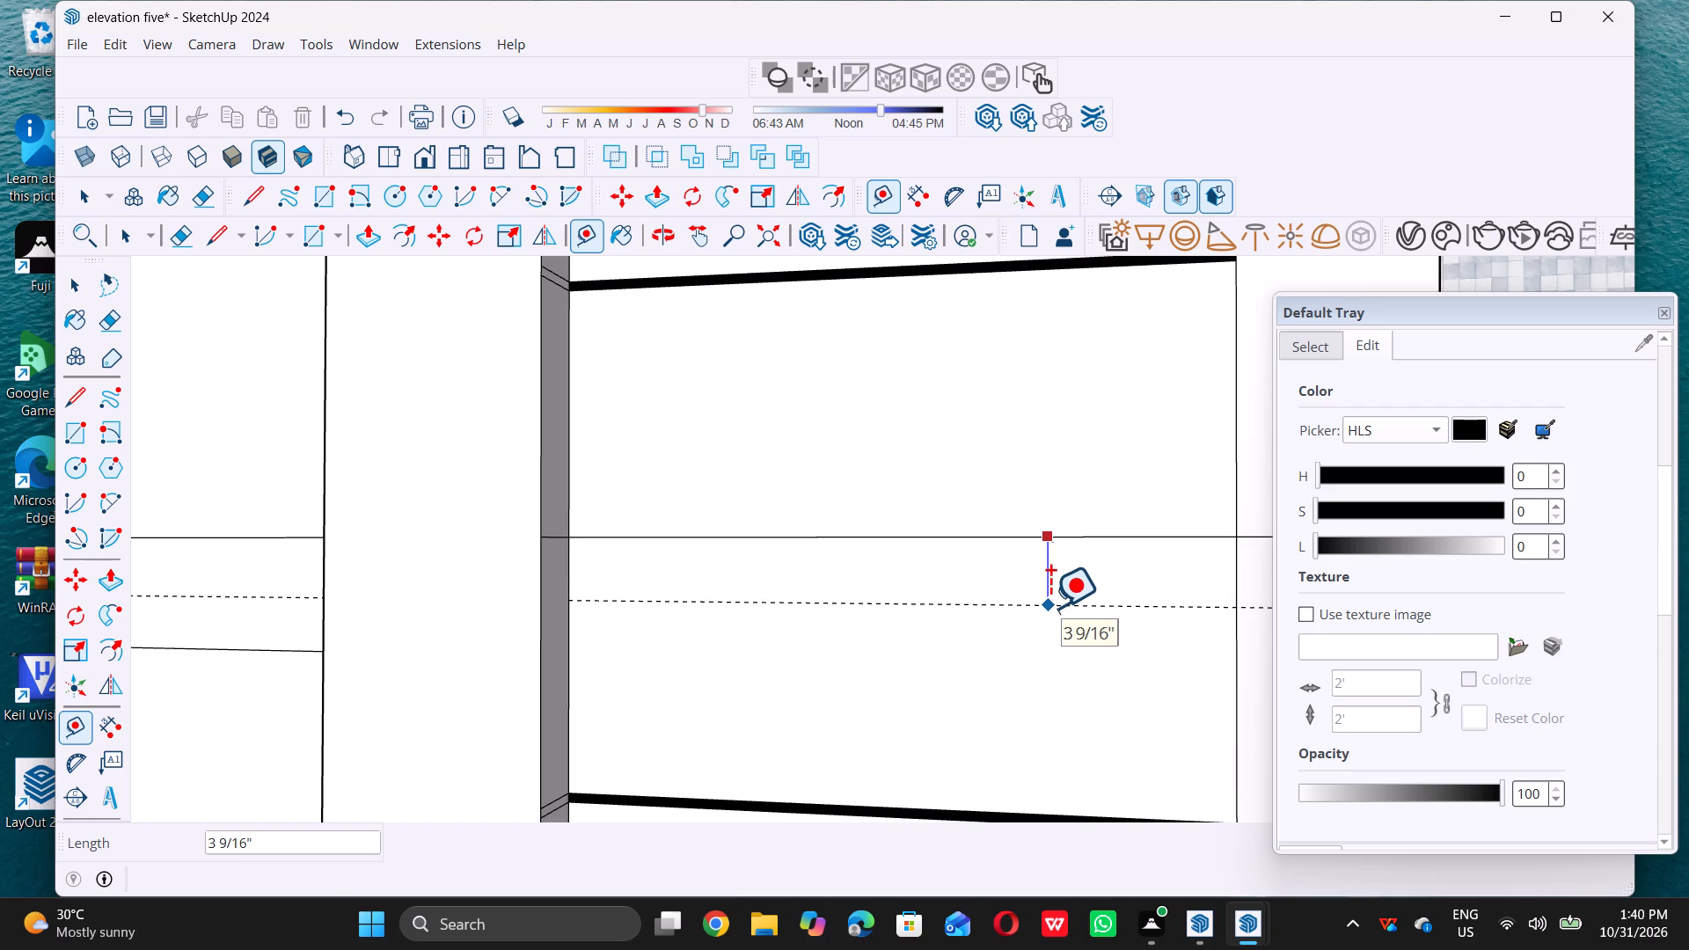
{"action": "key", "text": "1"}
{"action": "key", "text": "shift+quotedbl"}
{"action": "key", "text": "Return"}
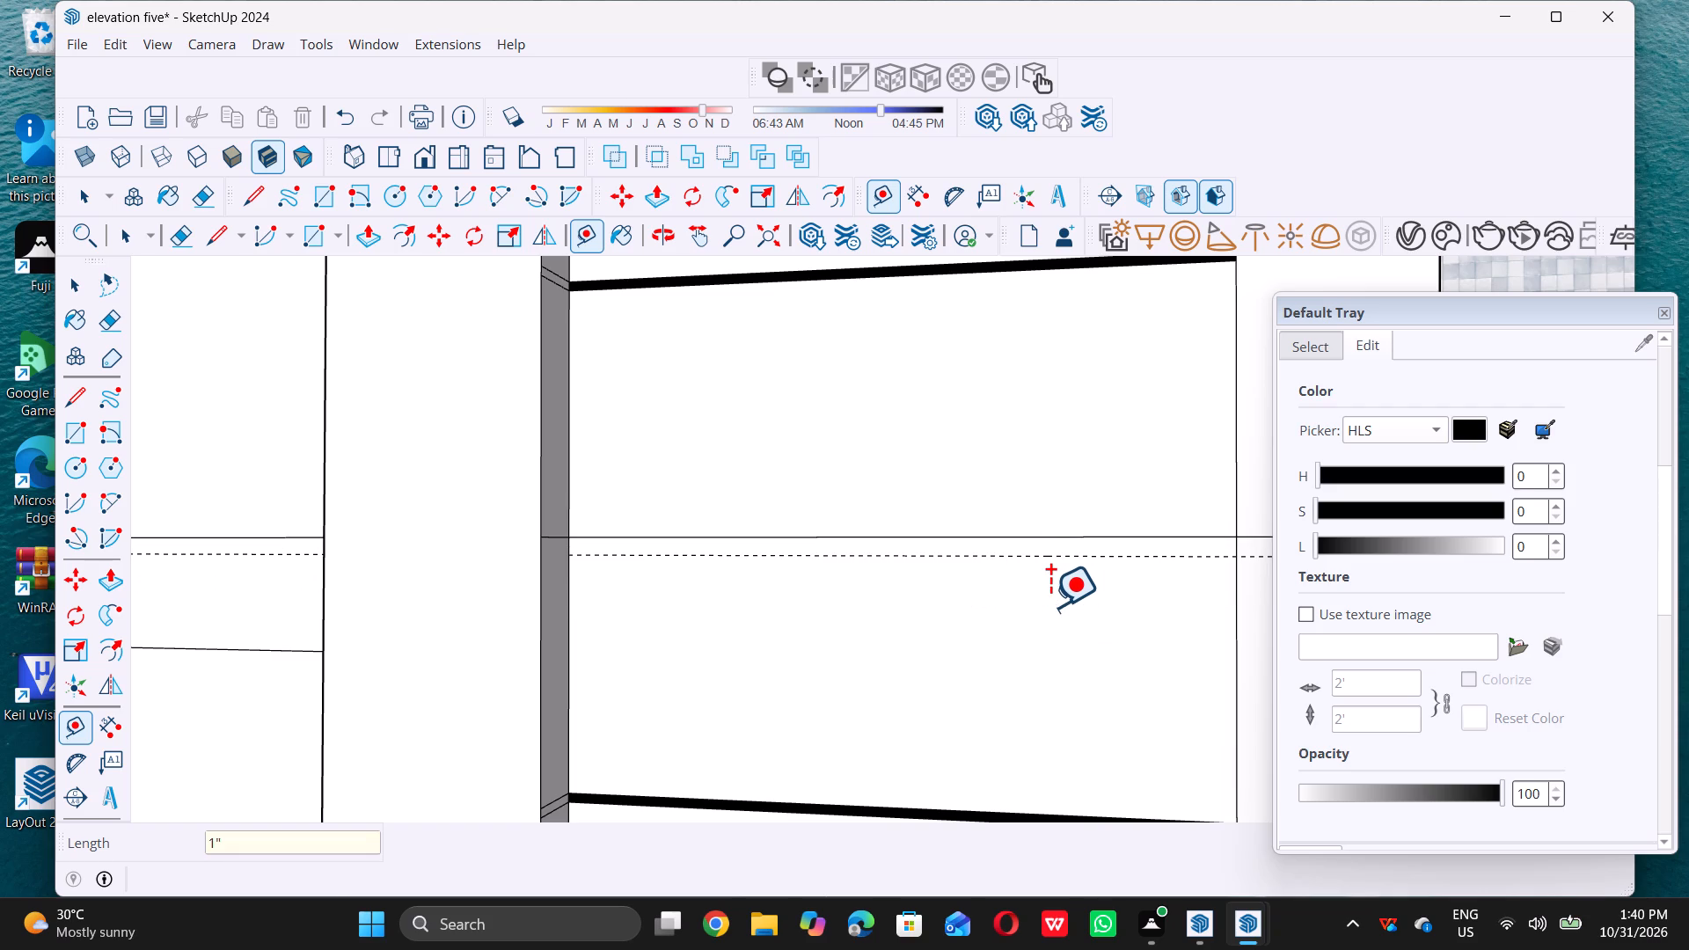
Draw a 1" by 3' groove rectangle between the single siding line and the guide in the column beside the balconies.
{"action": "key", "text": "space"}
{"action": "key", "text": "t"}
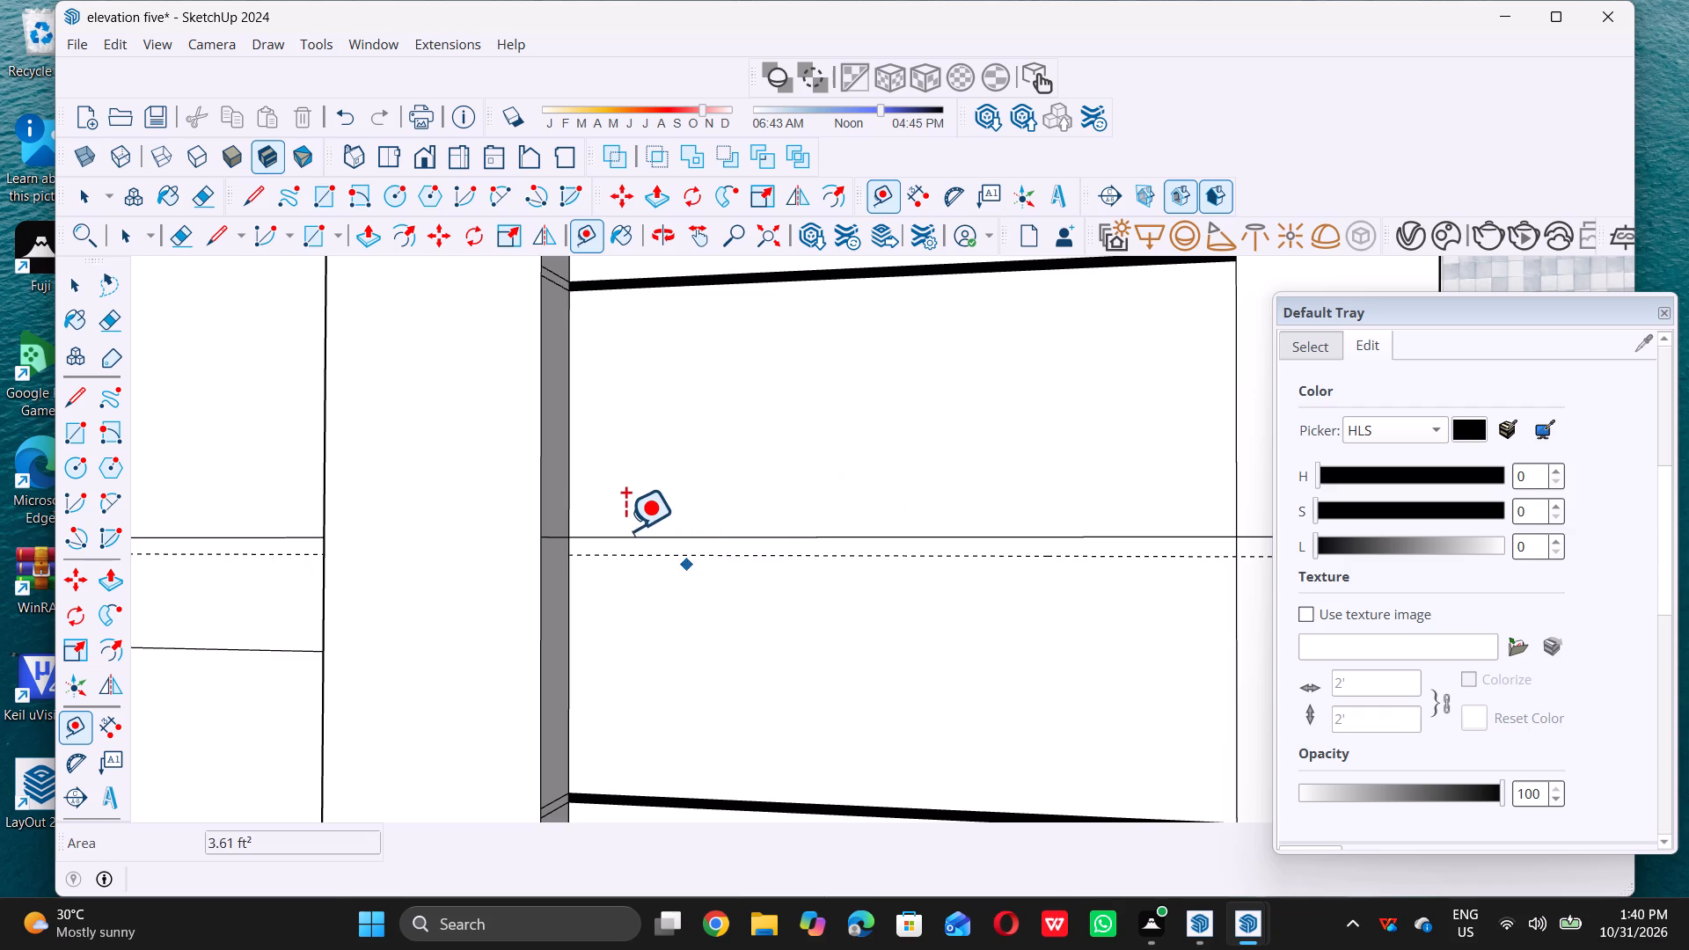
{"action": "left_click", "coordinate": [559, 535]}
{"action": "key", "text": "space"}
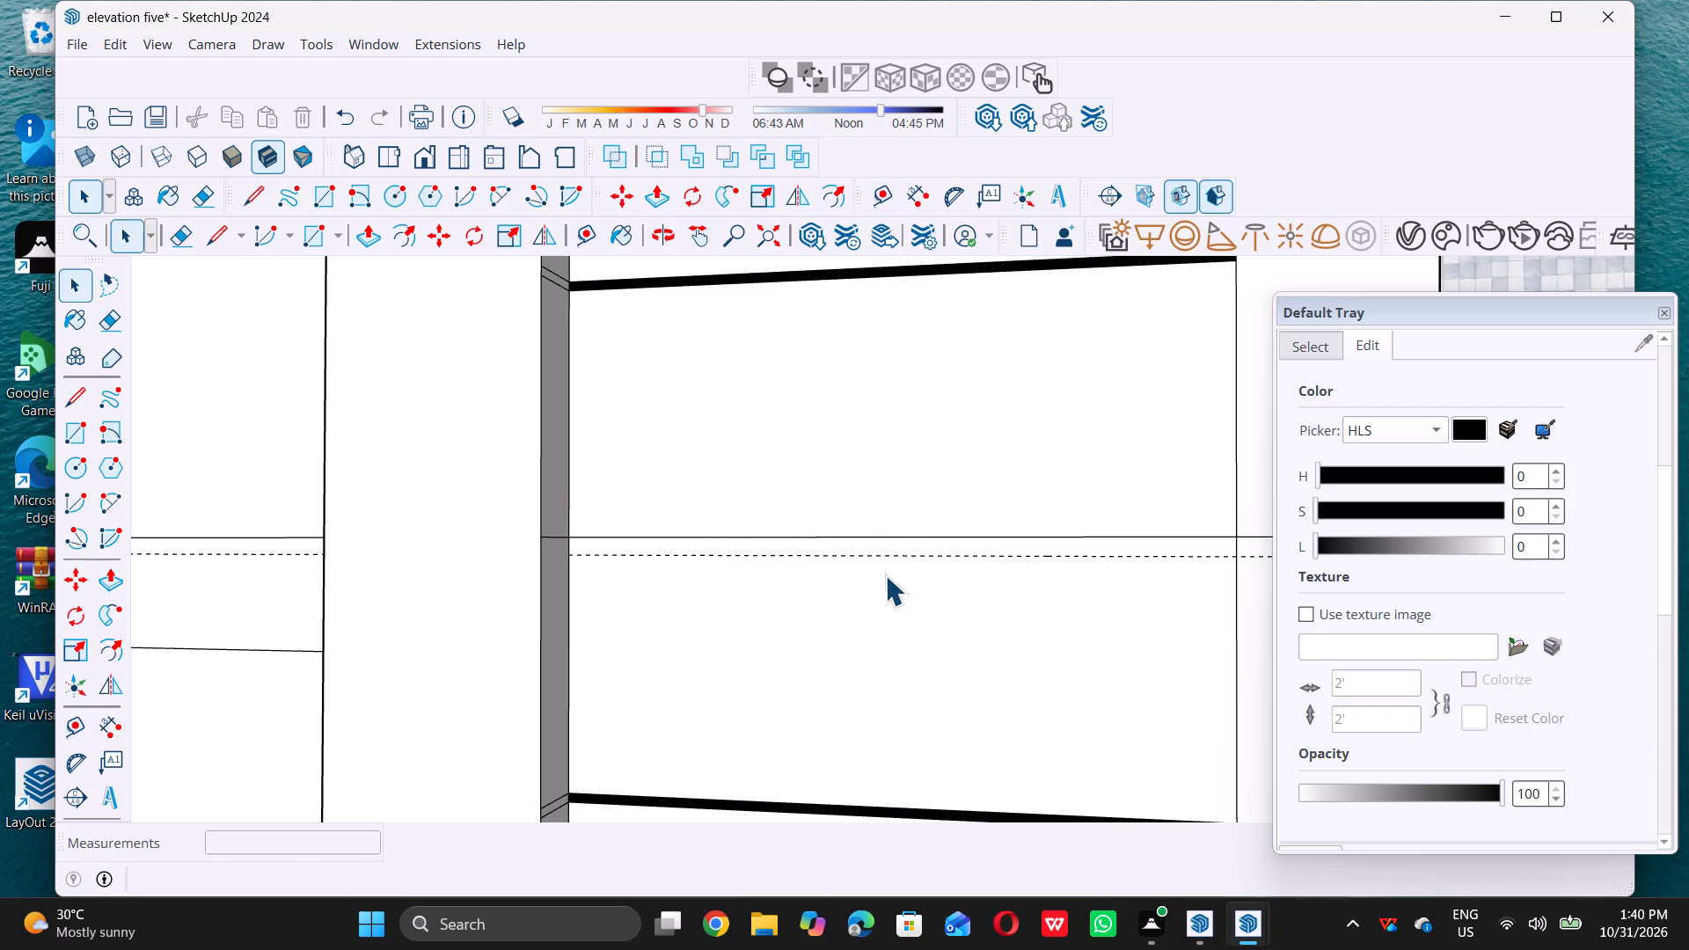
{"action": "key", "text": "r"}
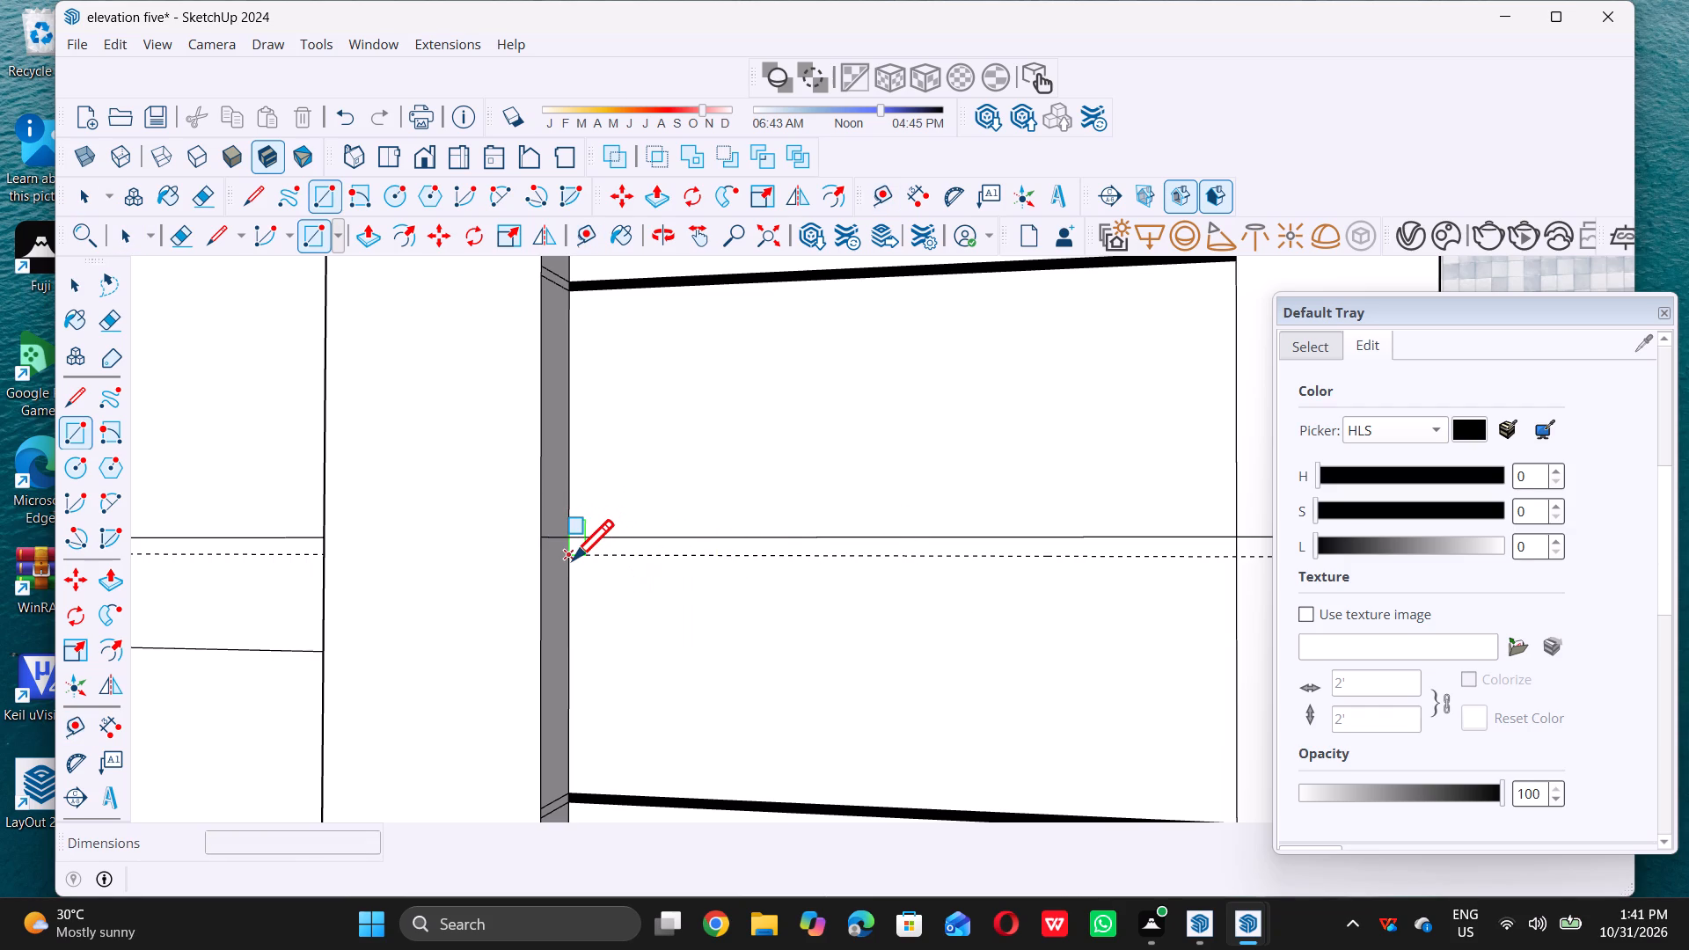
{"action": "left_click", "coordinate": [573, 559]}
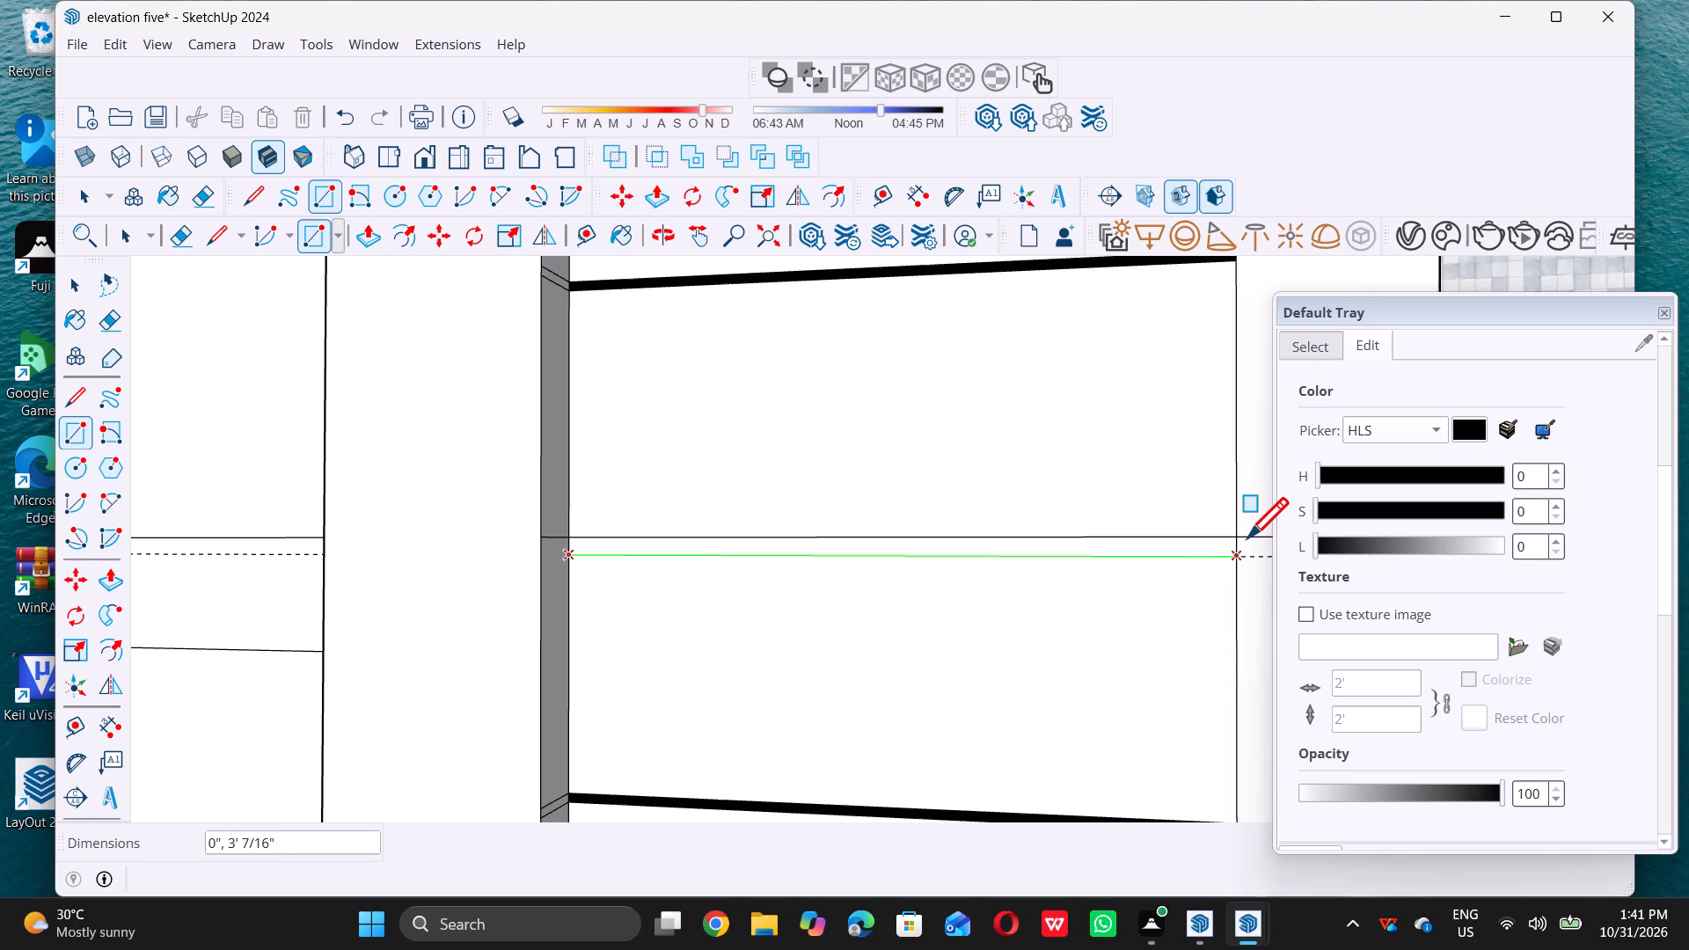
{"action": "left_click", "coordinate": [1236, 539]}
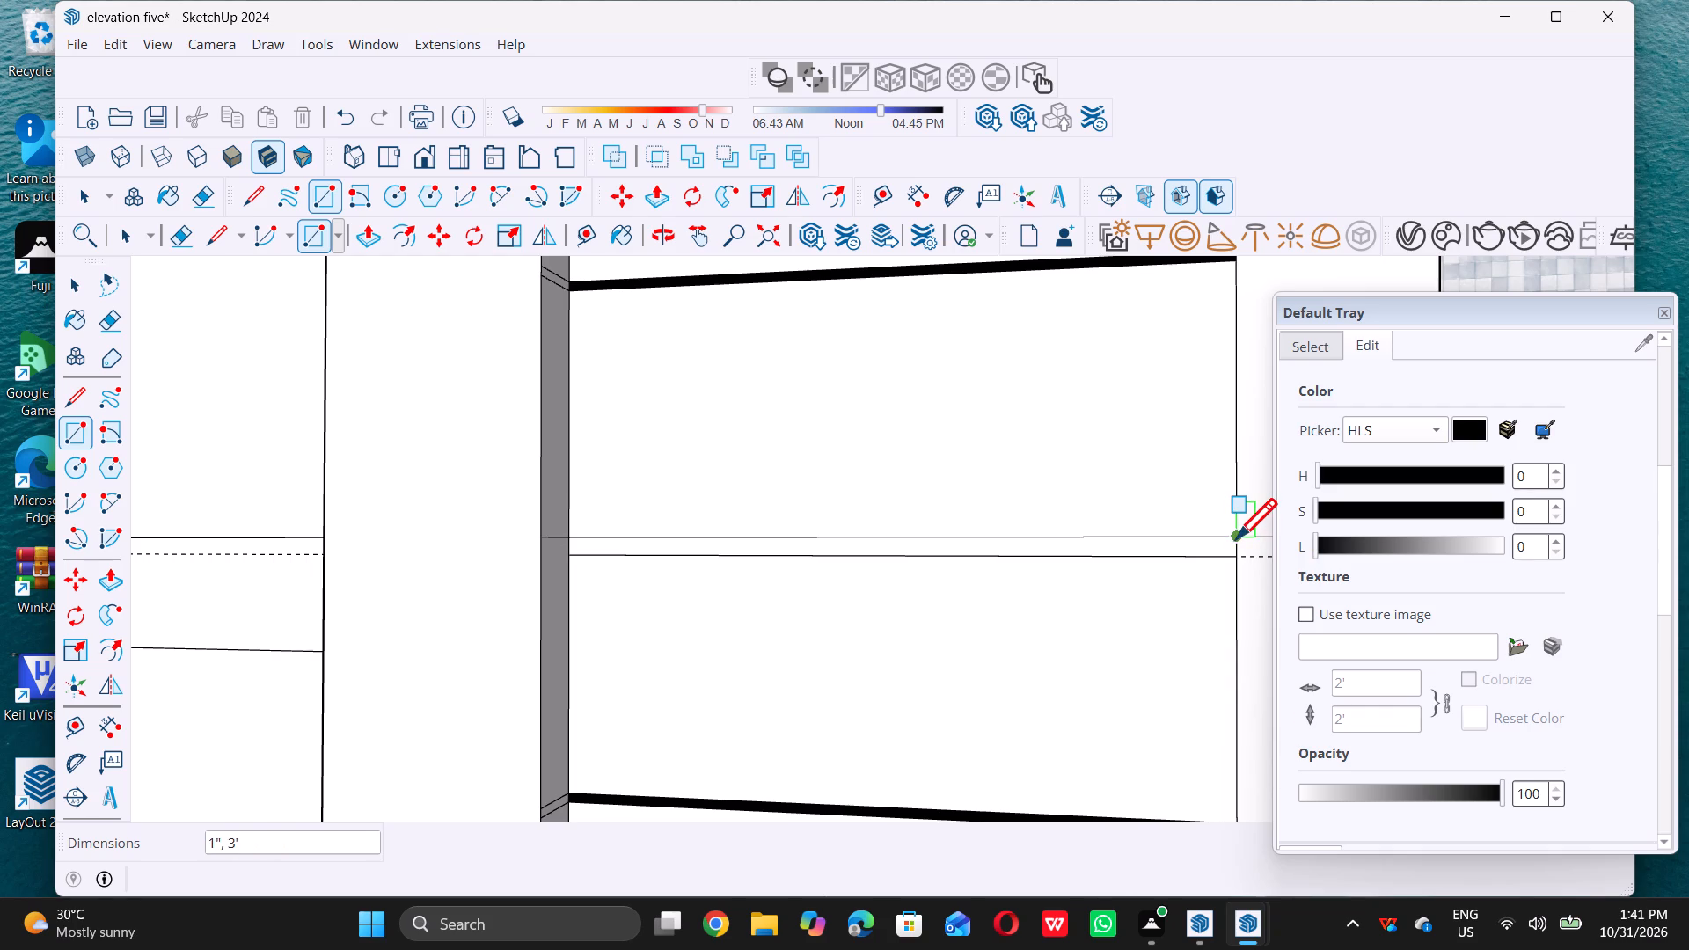
{"action": "key", "text": "space"}
Paint the new groove strip in the siding column beside the balconies with 0137_Black.
{"action": "scroll", "coordinate": [1448, 472], "scroll_direction": "up", "scroll_amount": 5}
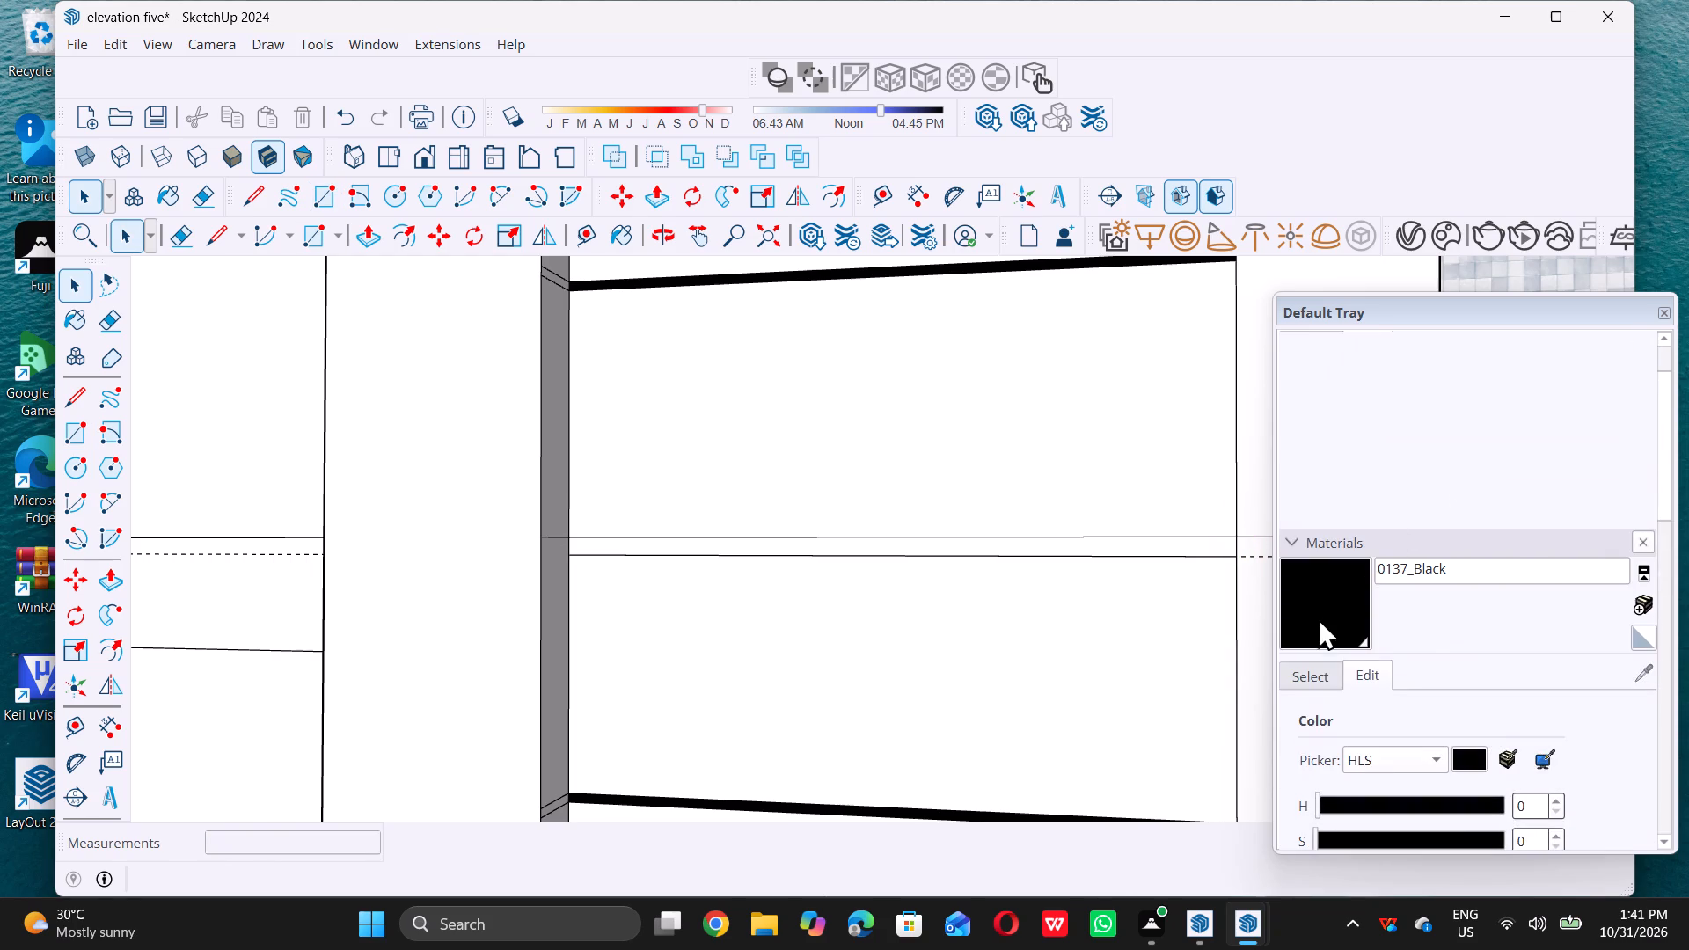
{"action": "left_click", "coordinate": [1330, 610]}
{"action": "scroll", "coordinate": [1170, 552], "scroll_direction": "up", "scroll_amount": 3}
{"action": "left_click", "coordinate": [1171, 549]}
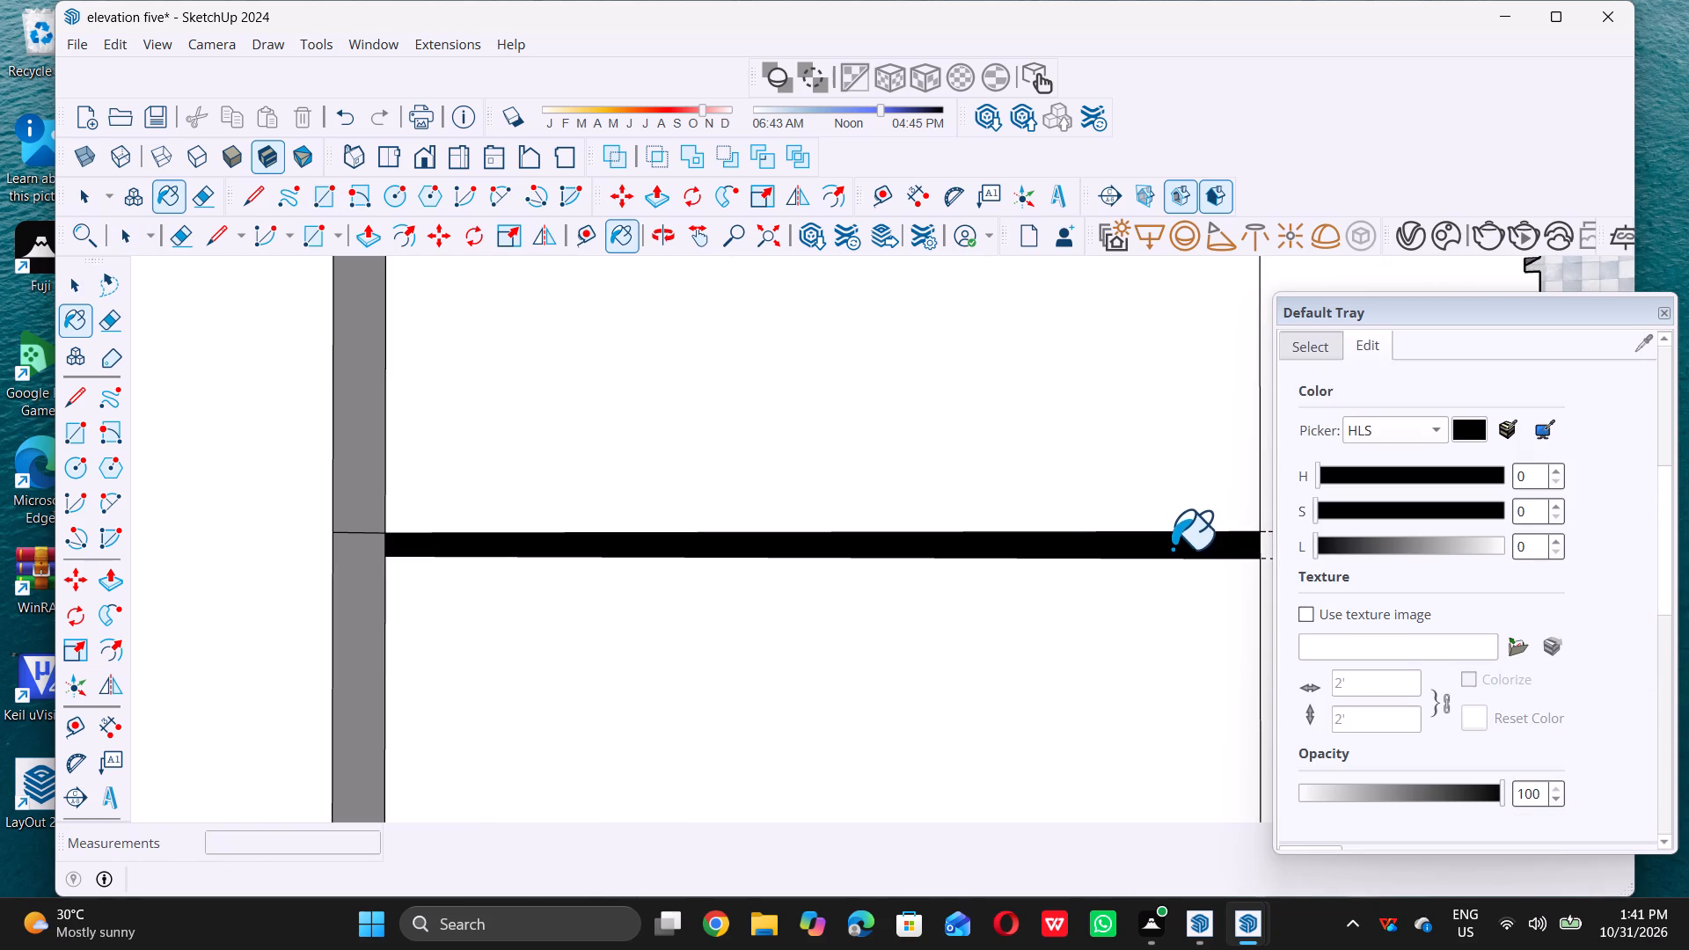
{"action": "key", "text": "space"}
Delete all guide lines from the model.
{"action": "scroll", "coordinate": [1144, 654], "scroll_direction": "down", "scroll_amount": 19}
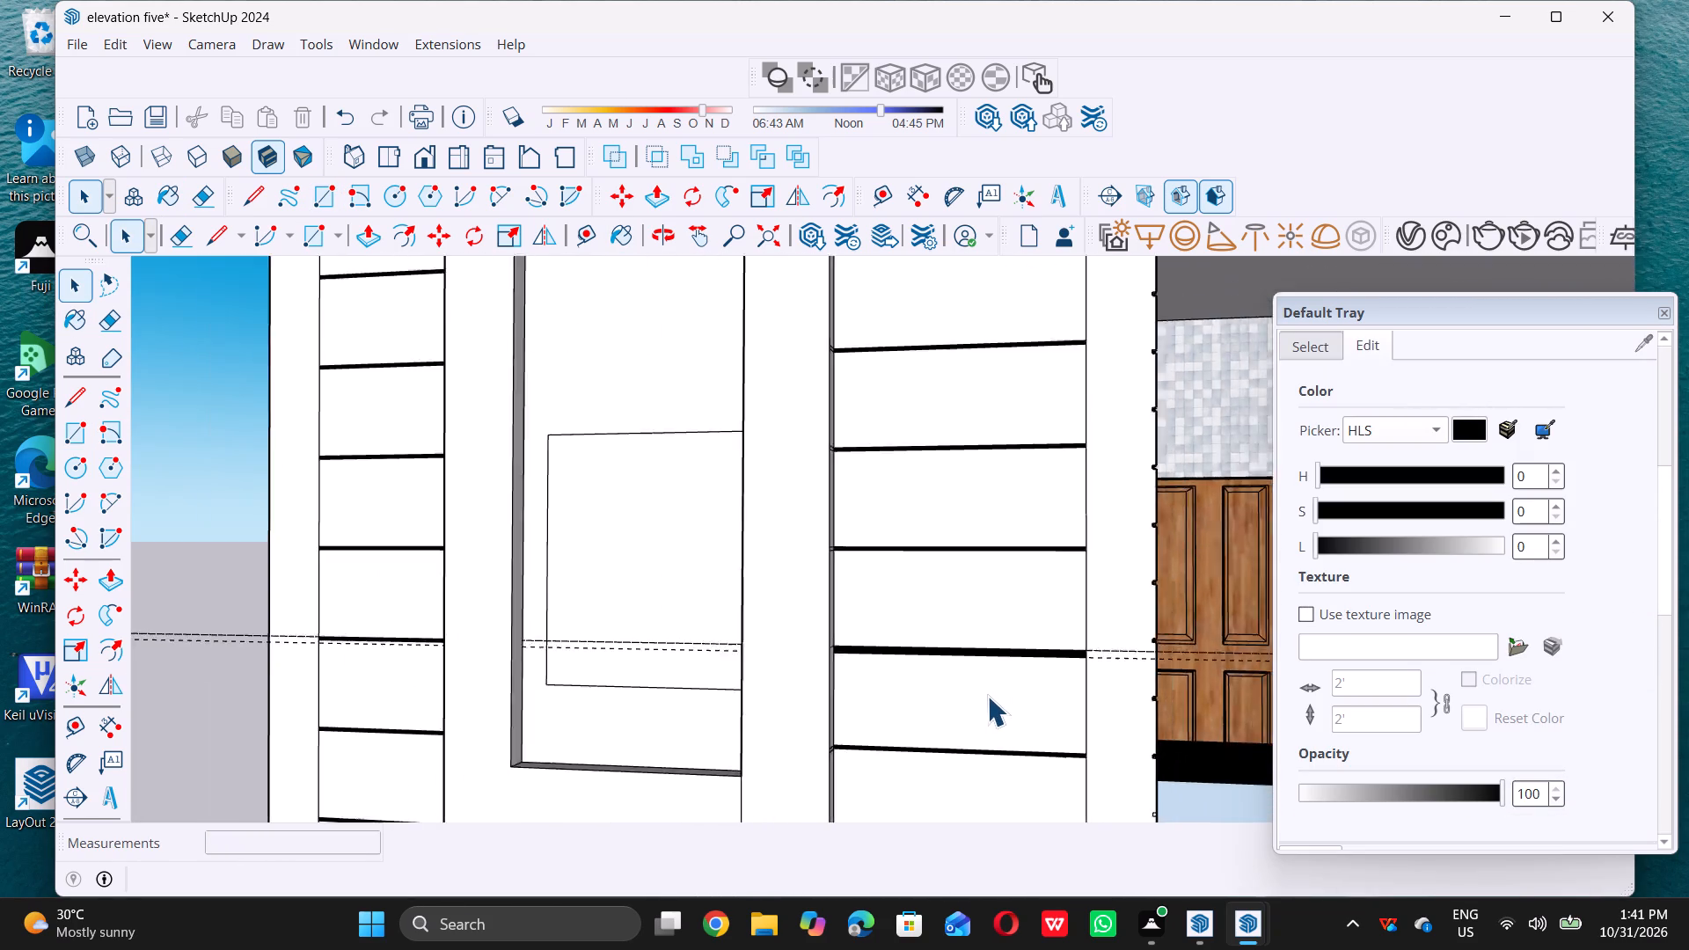
{"action": "scroll", "coordinate": [987, 696], "scroll_direction": "down", "scroll_amount": 12}
{"action": "middle_click_drag", "start_coordinate": [859, 709], "coordinate": [991, 698]}
{"action": "scroll", "coordinate": [988, 698], "scroll_direction": "down", "scroll_amount": 3}
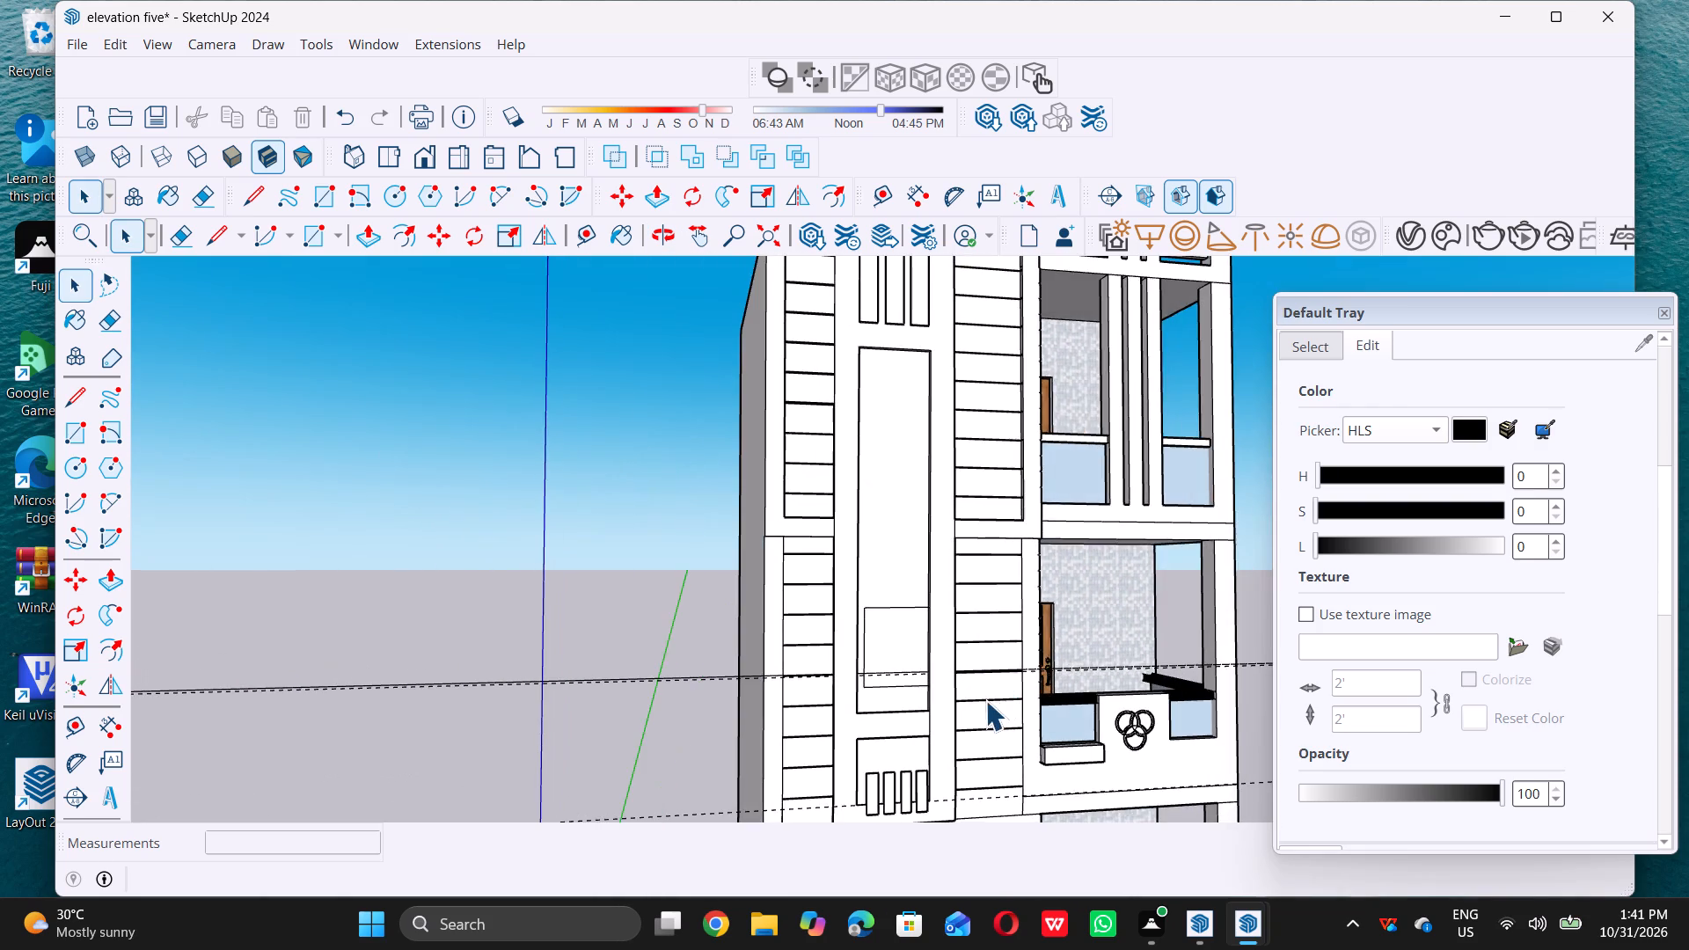
{"action": "scroll", "coordinate": [985, 700], "scroll_direction": "down", "scroll_amount": 9}
{"action": "middle_click_drag", "start_coordinate": [975, 716], "coordinate": [852, 705]}
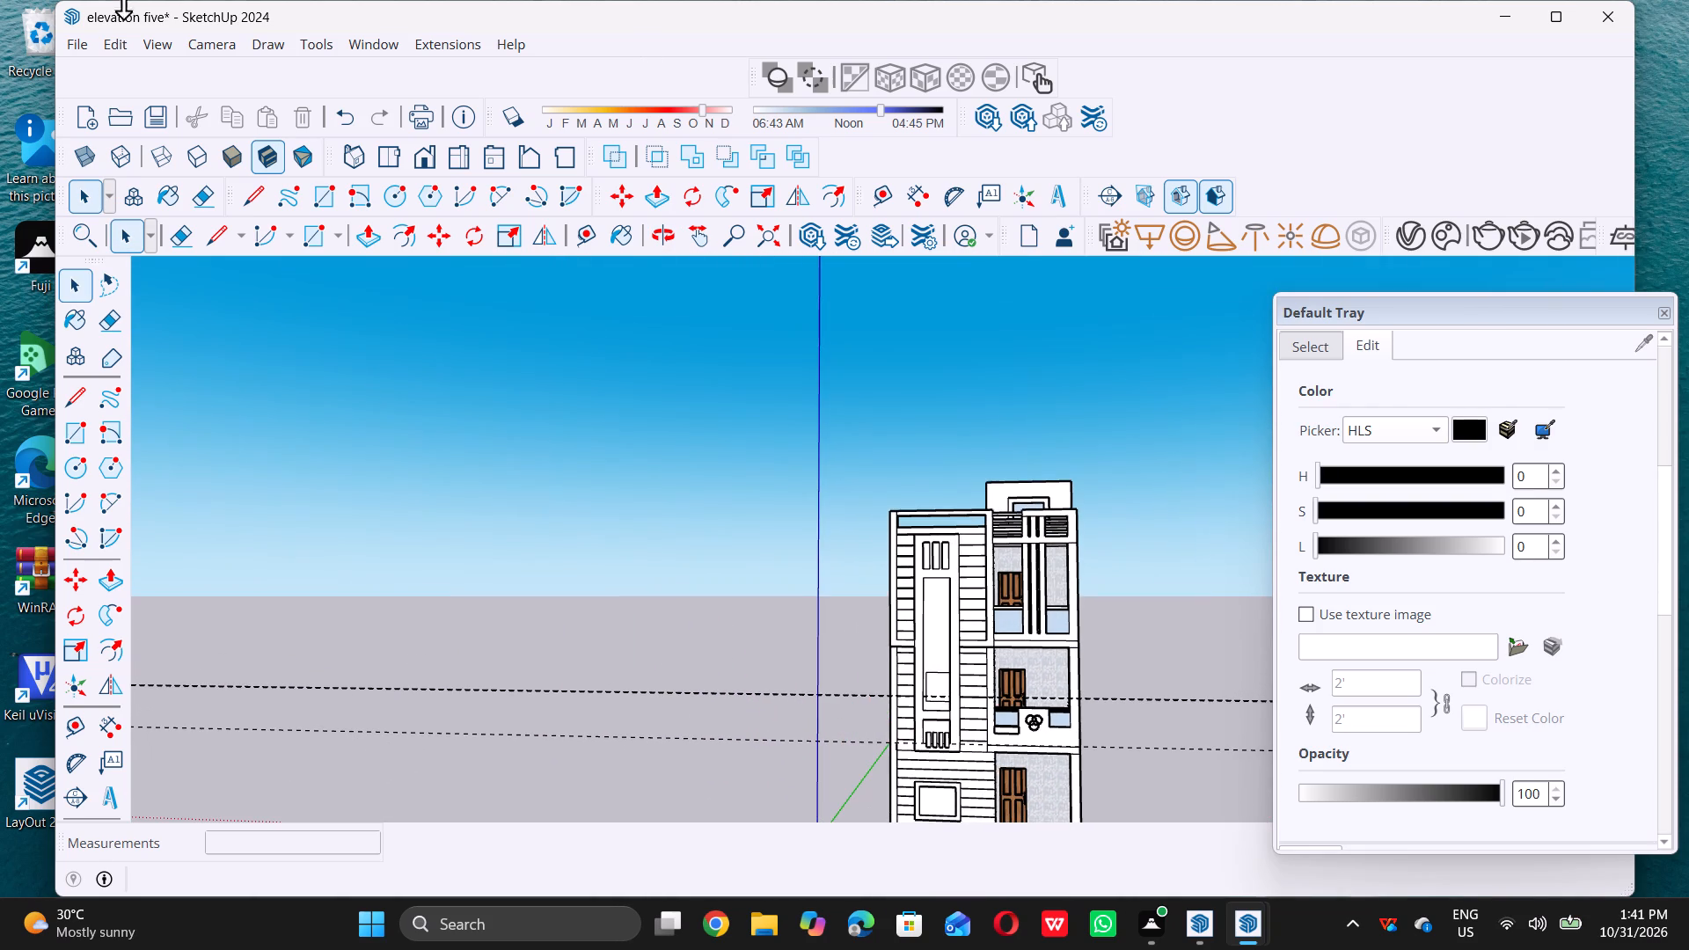
{"action": "left_click", "coordinate": [111, 49]}
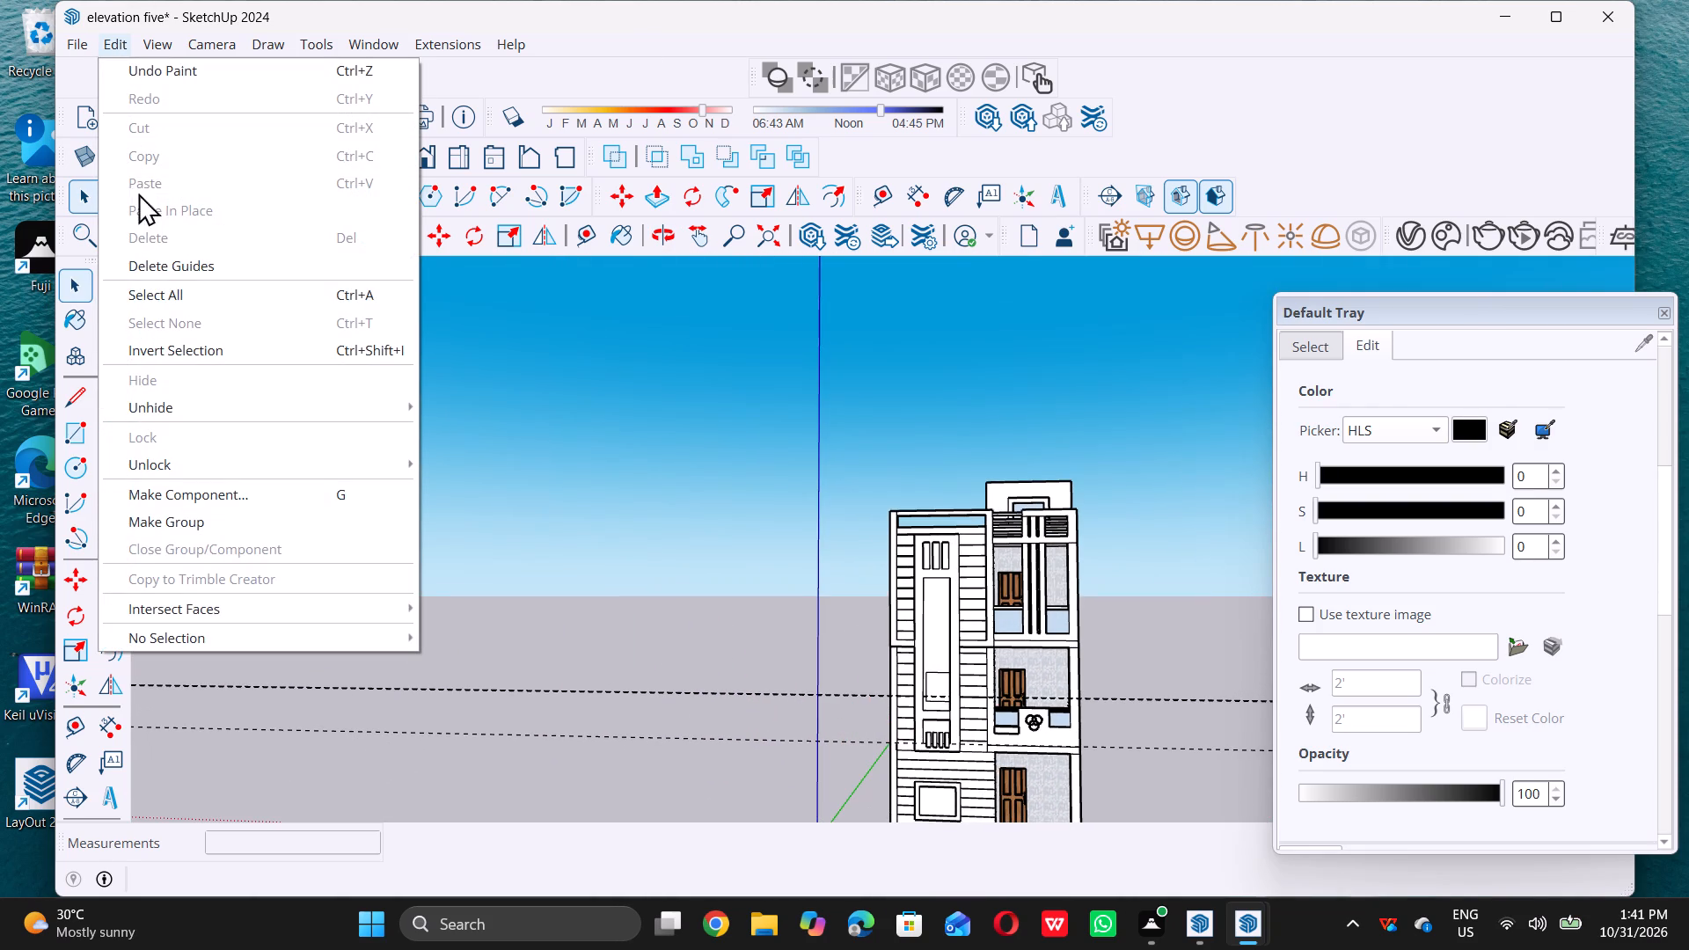
{"action": "left_click", "coordinate": [209, 259]}
Pull the fourth board from the bottom of the top-storey outer-corner siding column out 2 1/2", level with the board above.
{"action": "scroll", "coordinate": [661, 479], "scroll_direction": "down", "scroll_amount": 6}
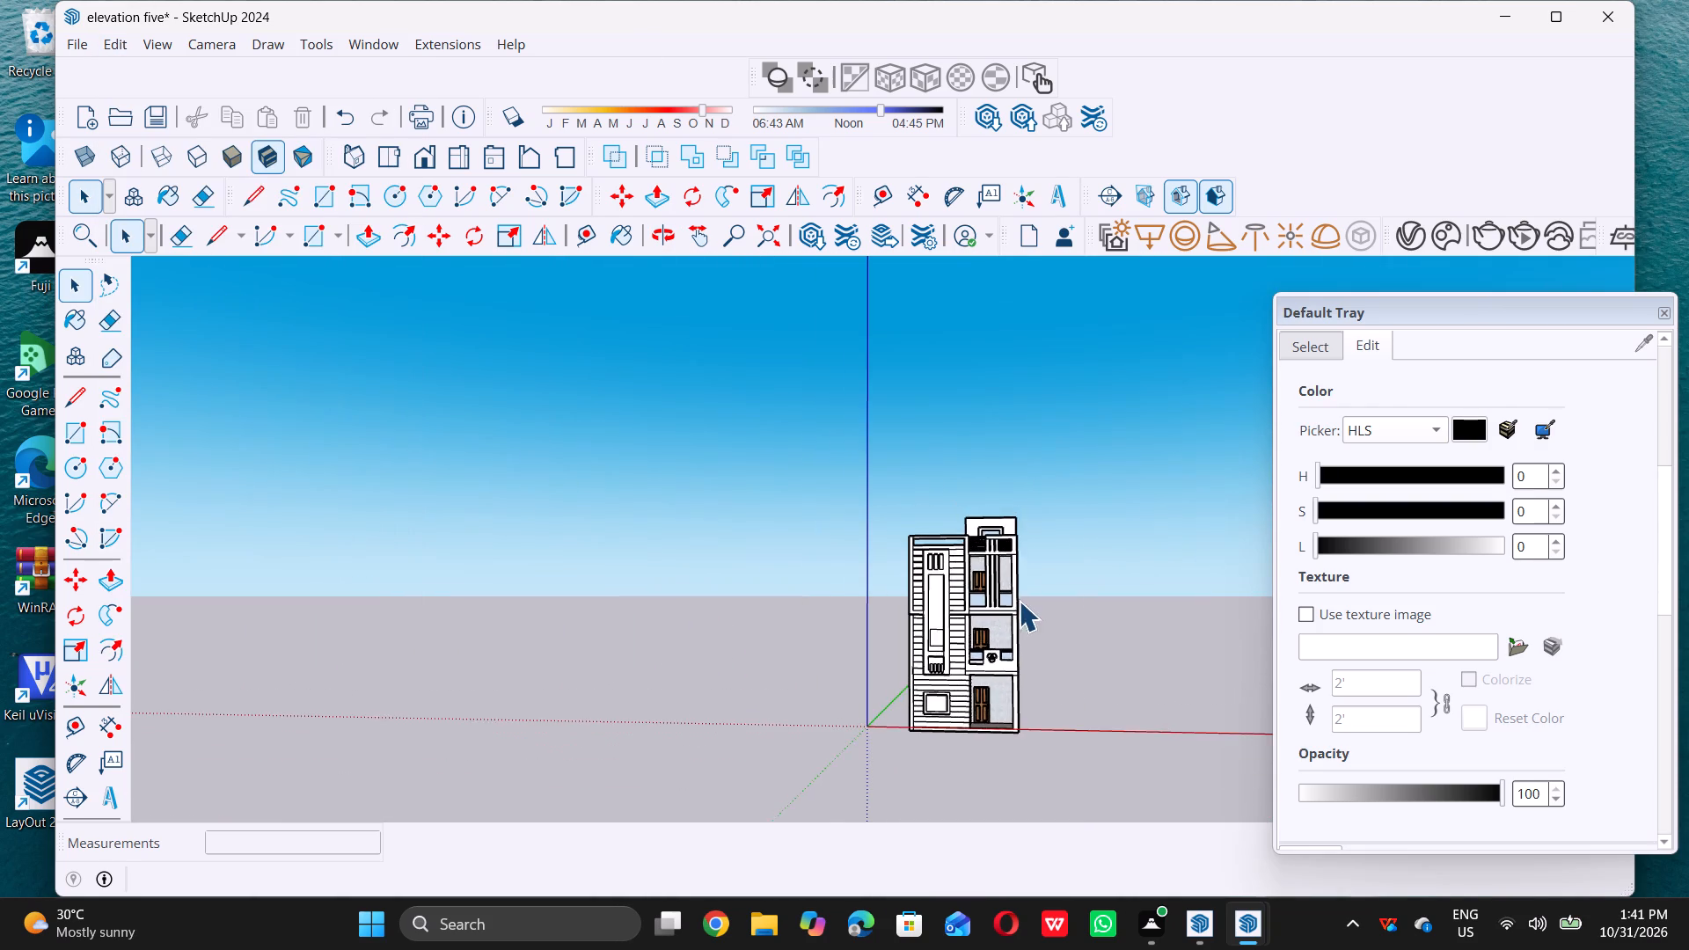
{"action": "middle_click", "coordinate": [1019, 601]}
{"action": "middle_click_drag", "start_coordinate": [1016, 602], "coordinate": [874, 683]}
{"action": "scroll", "coordinate": [917, 578], "scroll_direction": "up", "scroll_amount": 6}
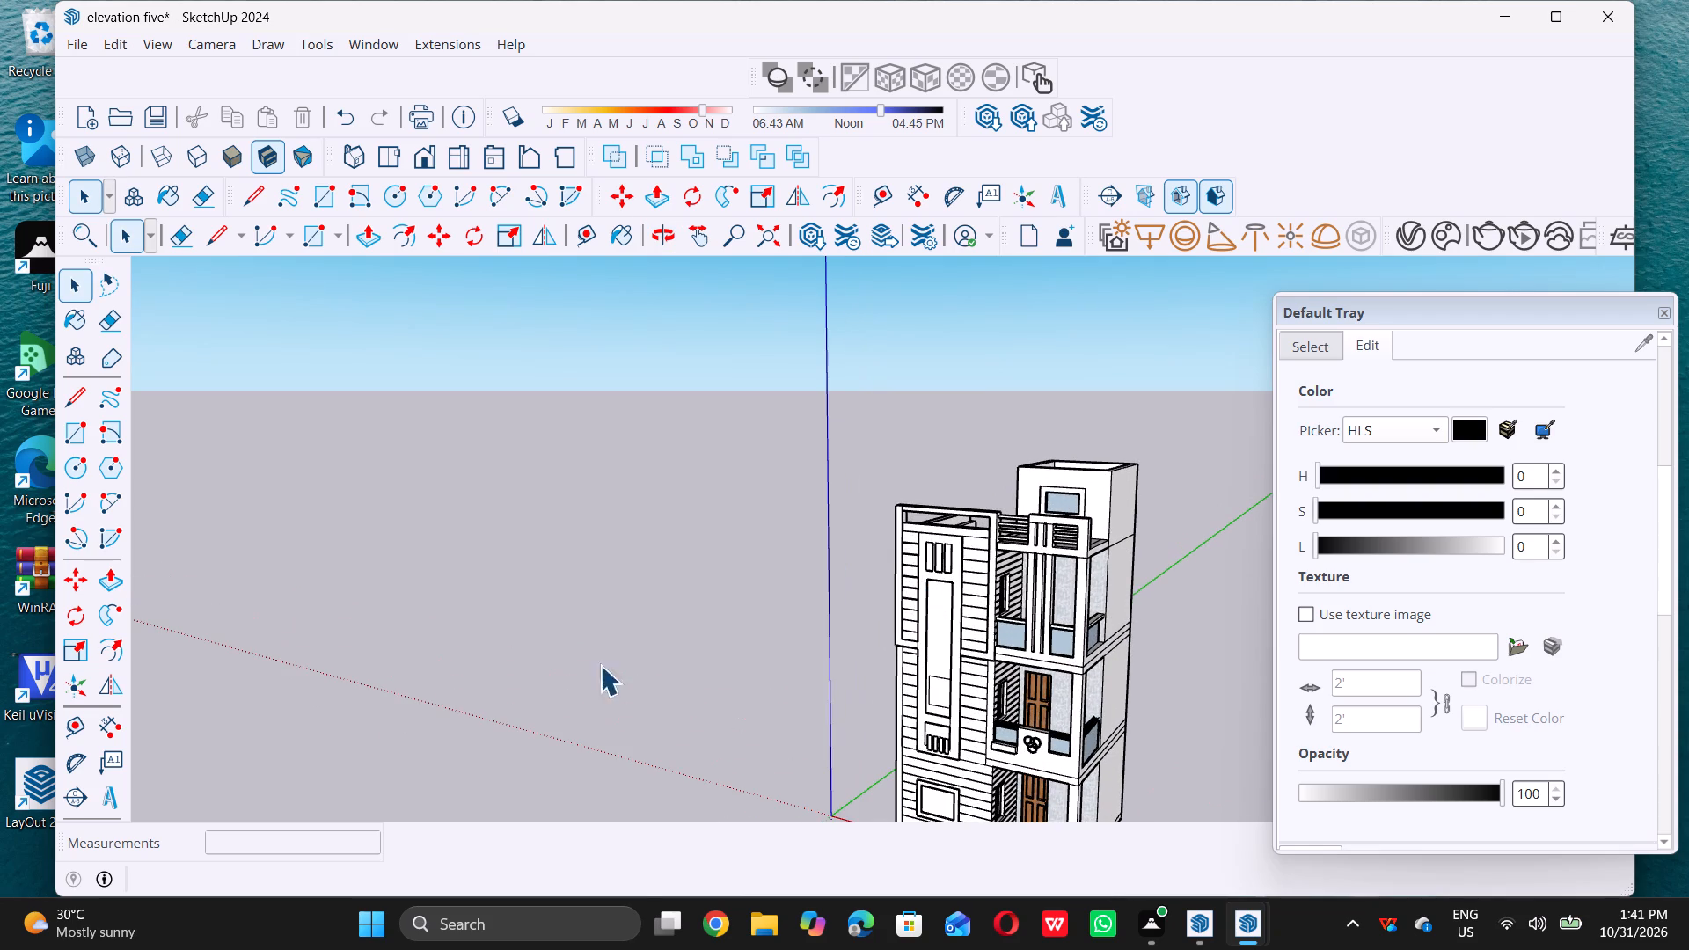
{"action": "scroll", "coordinate": [966, 663], "scroll_direction": "up", "scroll_amount": 5}
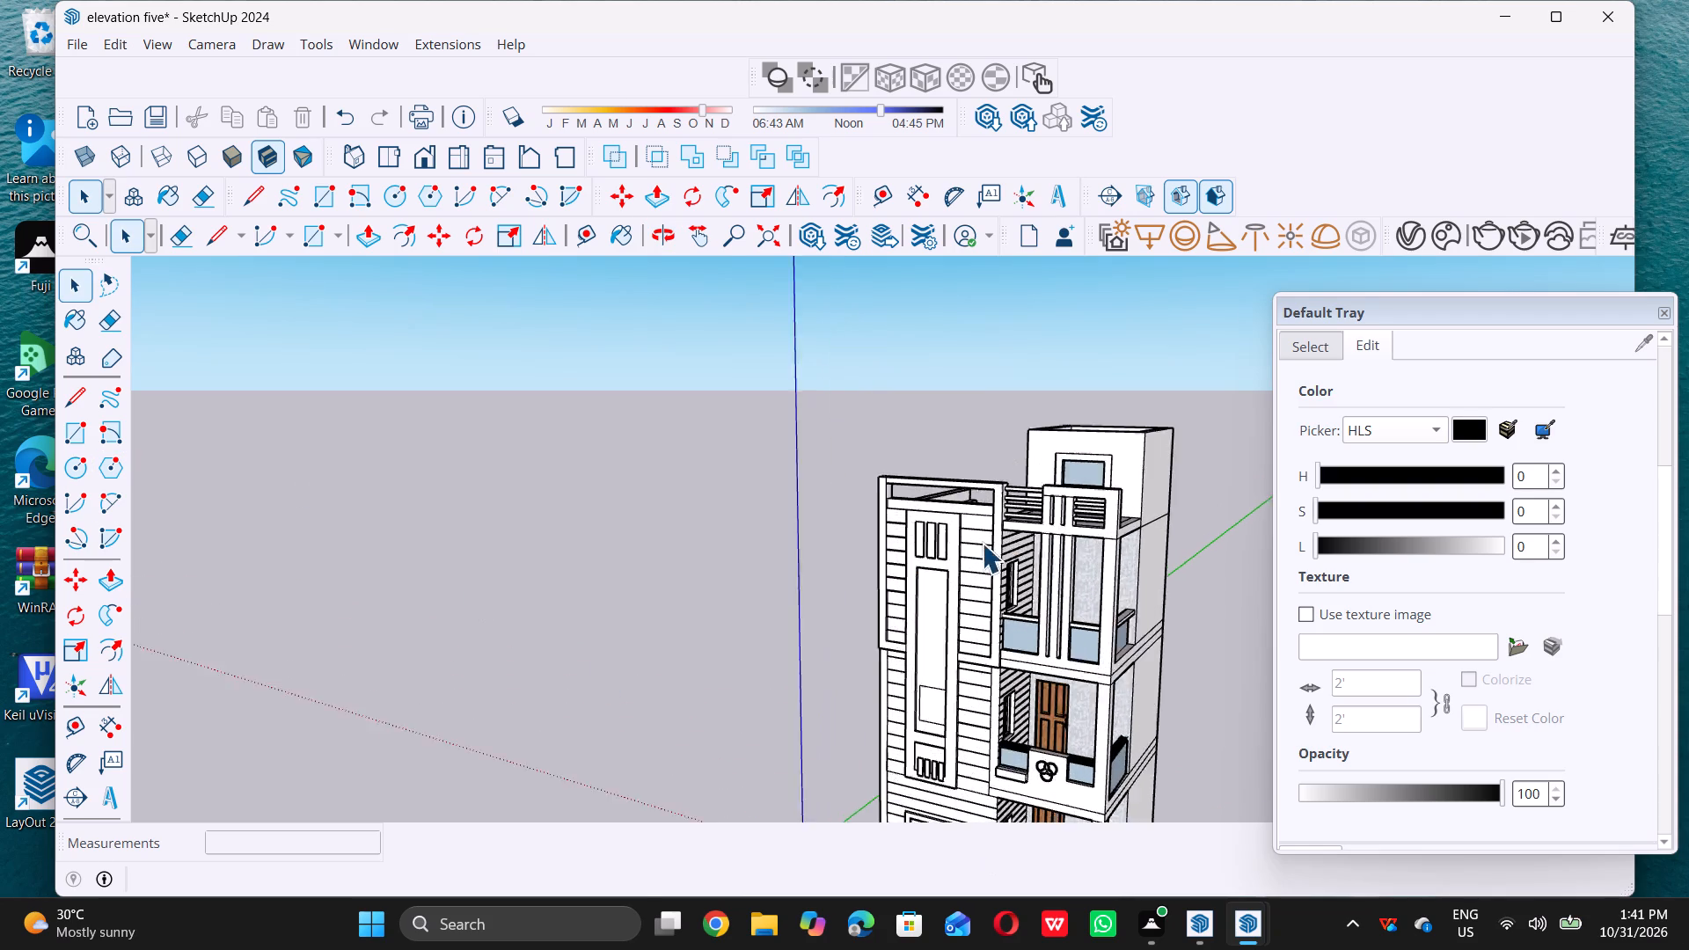
{"action": "scroll", "coordinate": [982, 543], "scroll_direction": "up", "scroll_amount": 1}
{"action": "scroll", "coordinate": [853, 631], "scroll_direction": "up", "scroll_amount": 5}
{"action": "scroll", "coordinate": [863, 525], "scroll_direction": "up", "scroll_amount": 6}
{"action": "scroll", "coordinate": [820, 654], "scroll_direction": "down", "scroll_amount": 5}
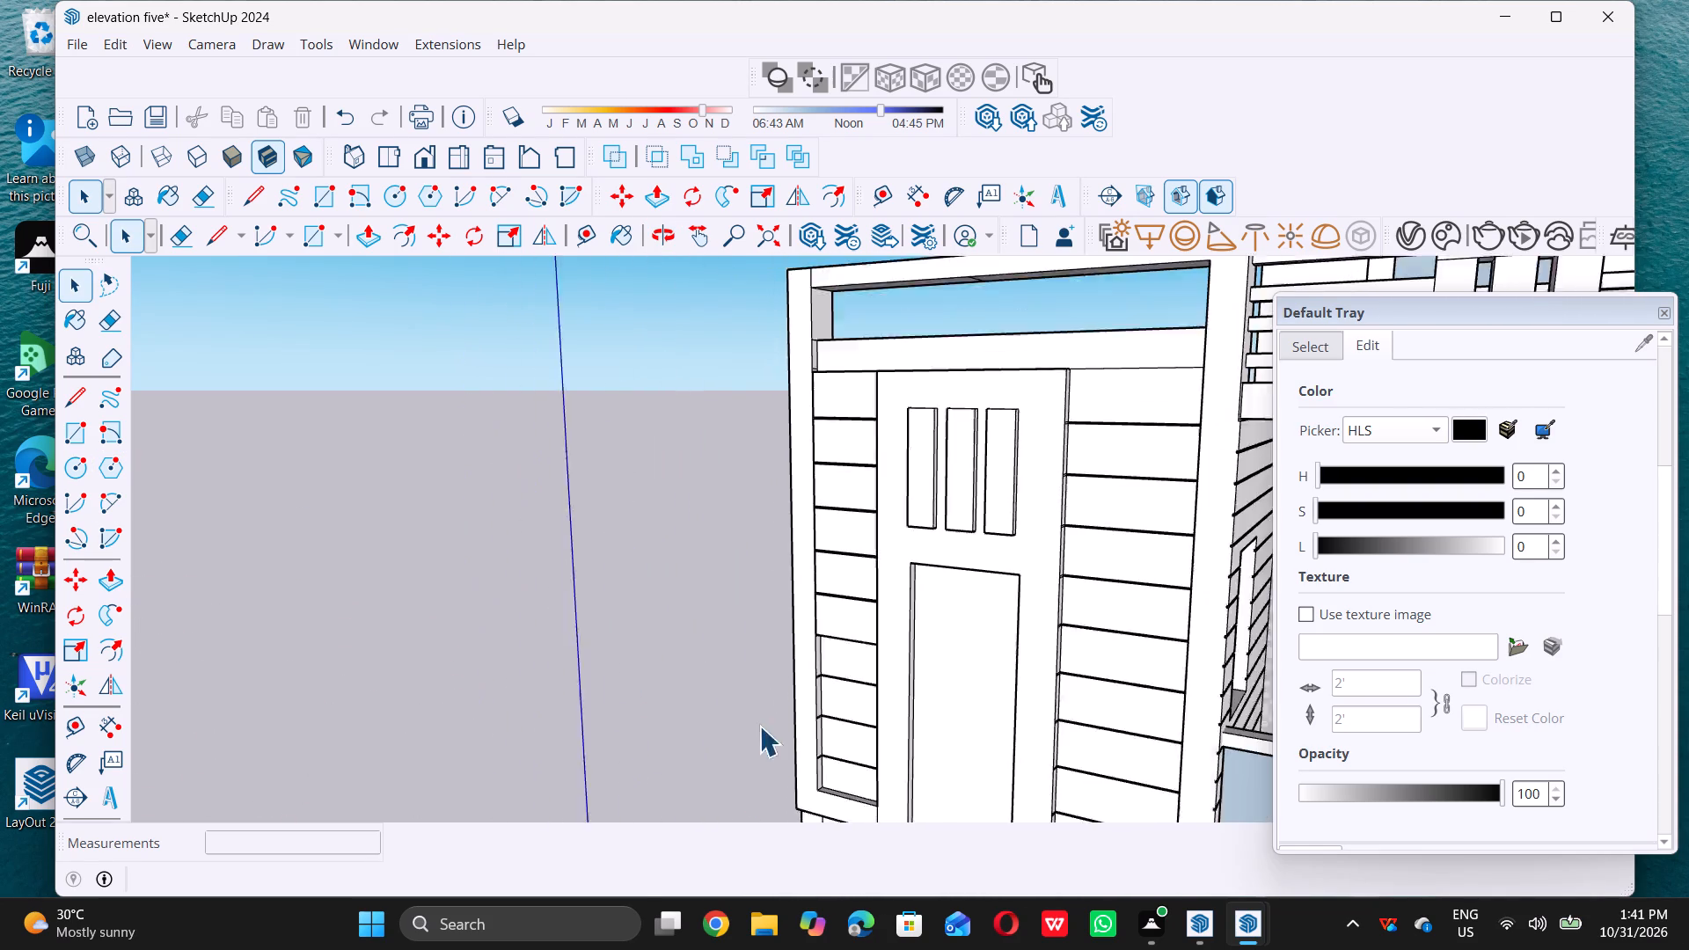
{"action": "scroll", "coordinate": [756, 746], "scroll_direction": "up", "scroll_amount": 5}
{"action": "scroll", "coordinate": [824, 653], "scroll_direction": "up", "scroll_amount": 5}
{"action": "scroll", "coordinate": [955, 515], "scroll_direction": "up", "scroll_amount": 1}
{"action": "middle_click_drag", "start_coordinate": [944, 519], "coordinate": [958, 457]}
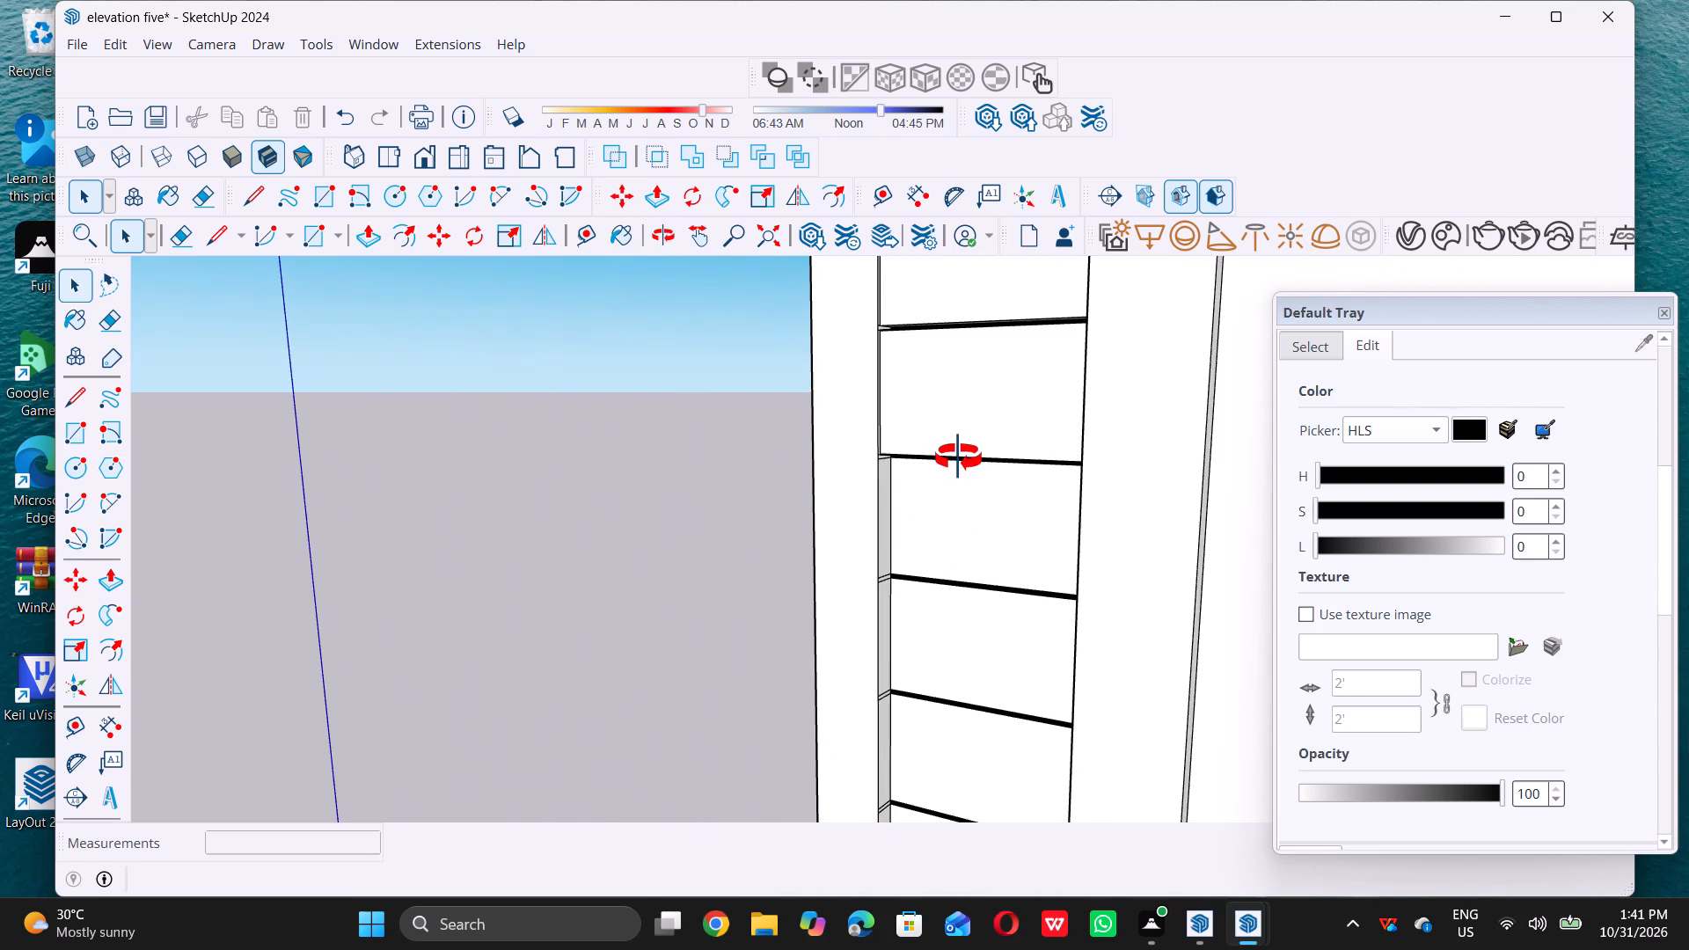
{"action": "middle_click_drag", "start_coordinate": [958, 457], "coordinate": [854, 399]}
{"action": "scroll", "coordinate": [901, 525], "scroll_direction": "up", "scroll_amount": 1}
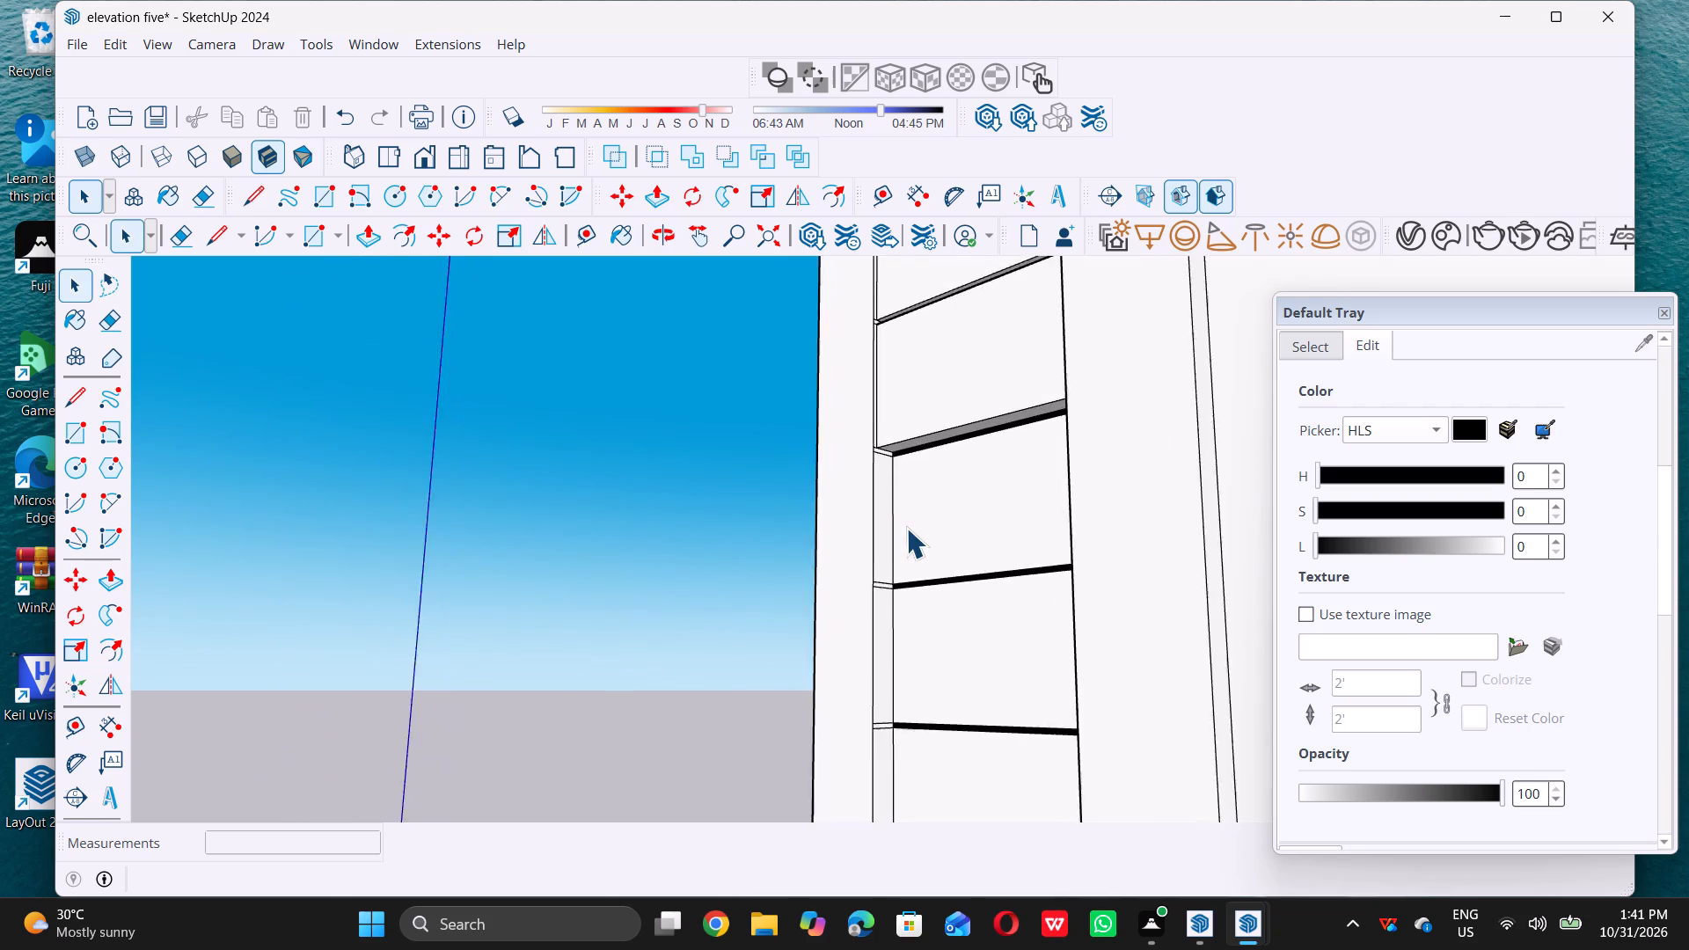
{"action": "scroll", "coordinate": [906, 528], "scroll_direction": "up", "scroll_amount": 2}
{"action": "left_click", "coordinate": [917, 515]}
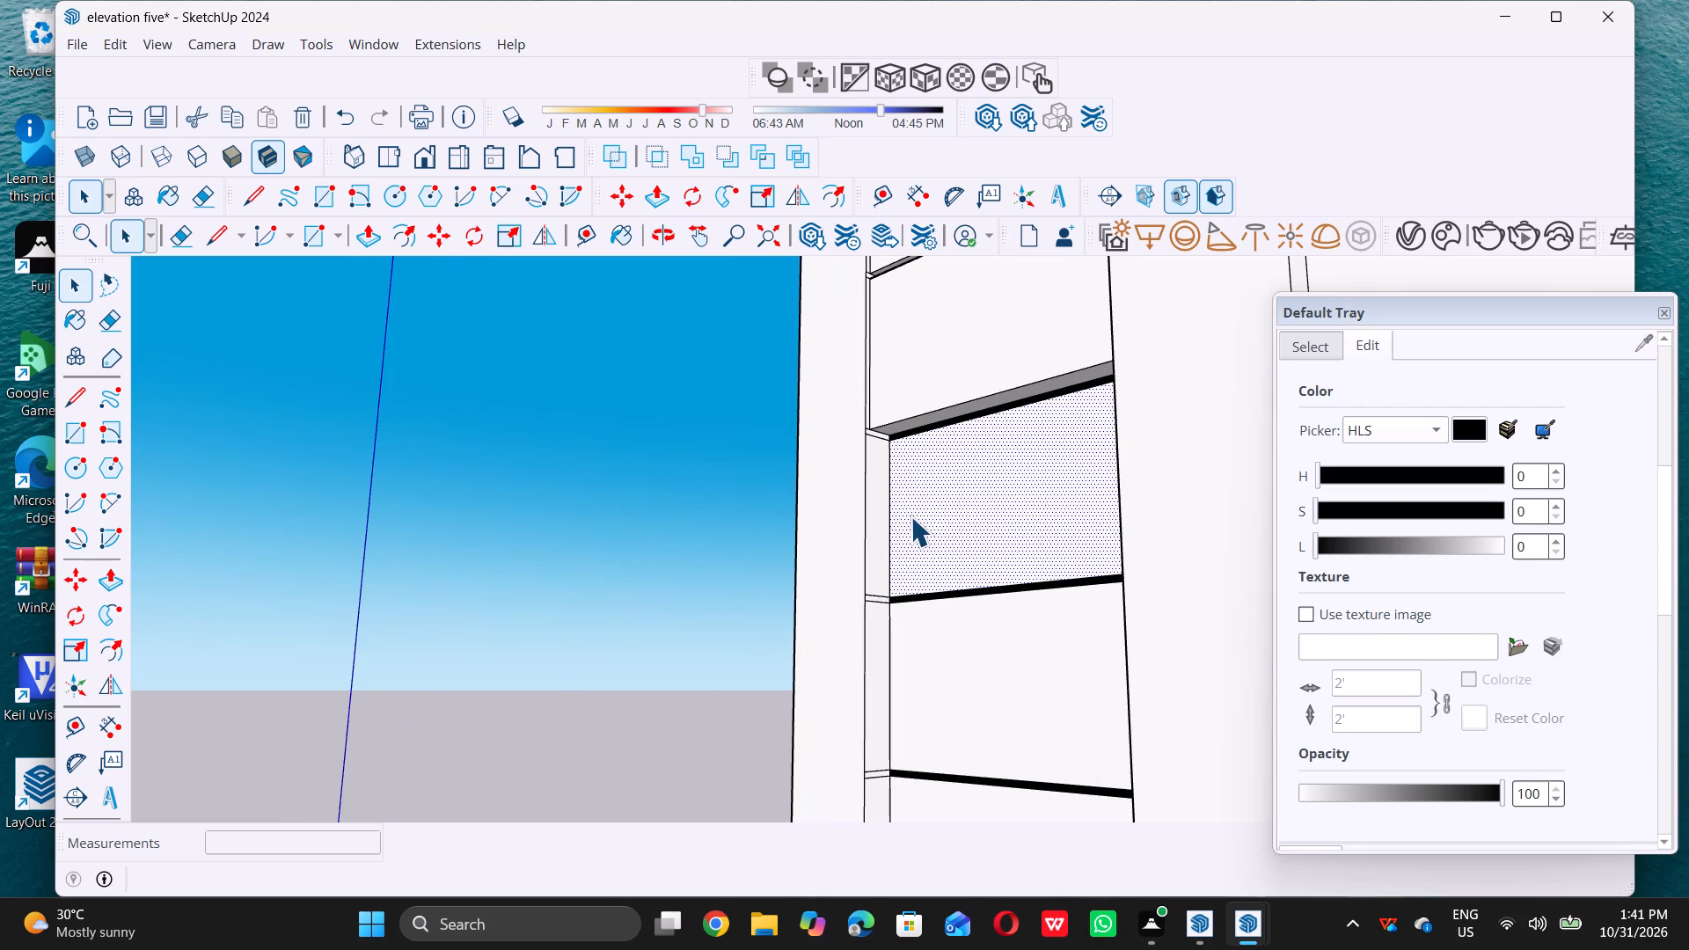
{"action": "key", "text": "p"}
{"action": "left_click", "coordinate": [910, 516]}
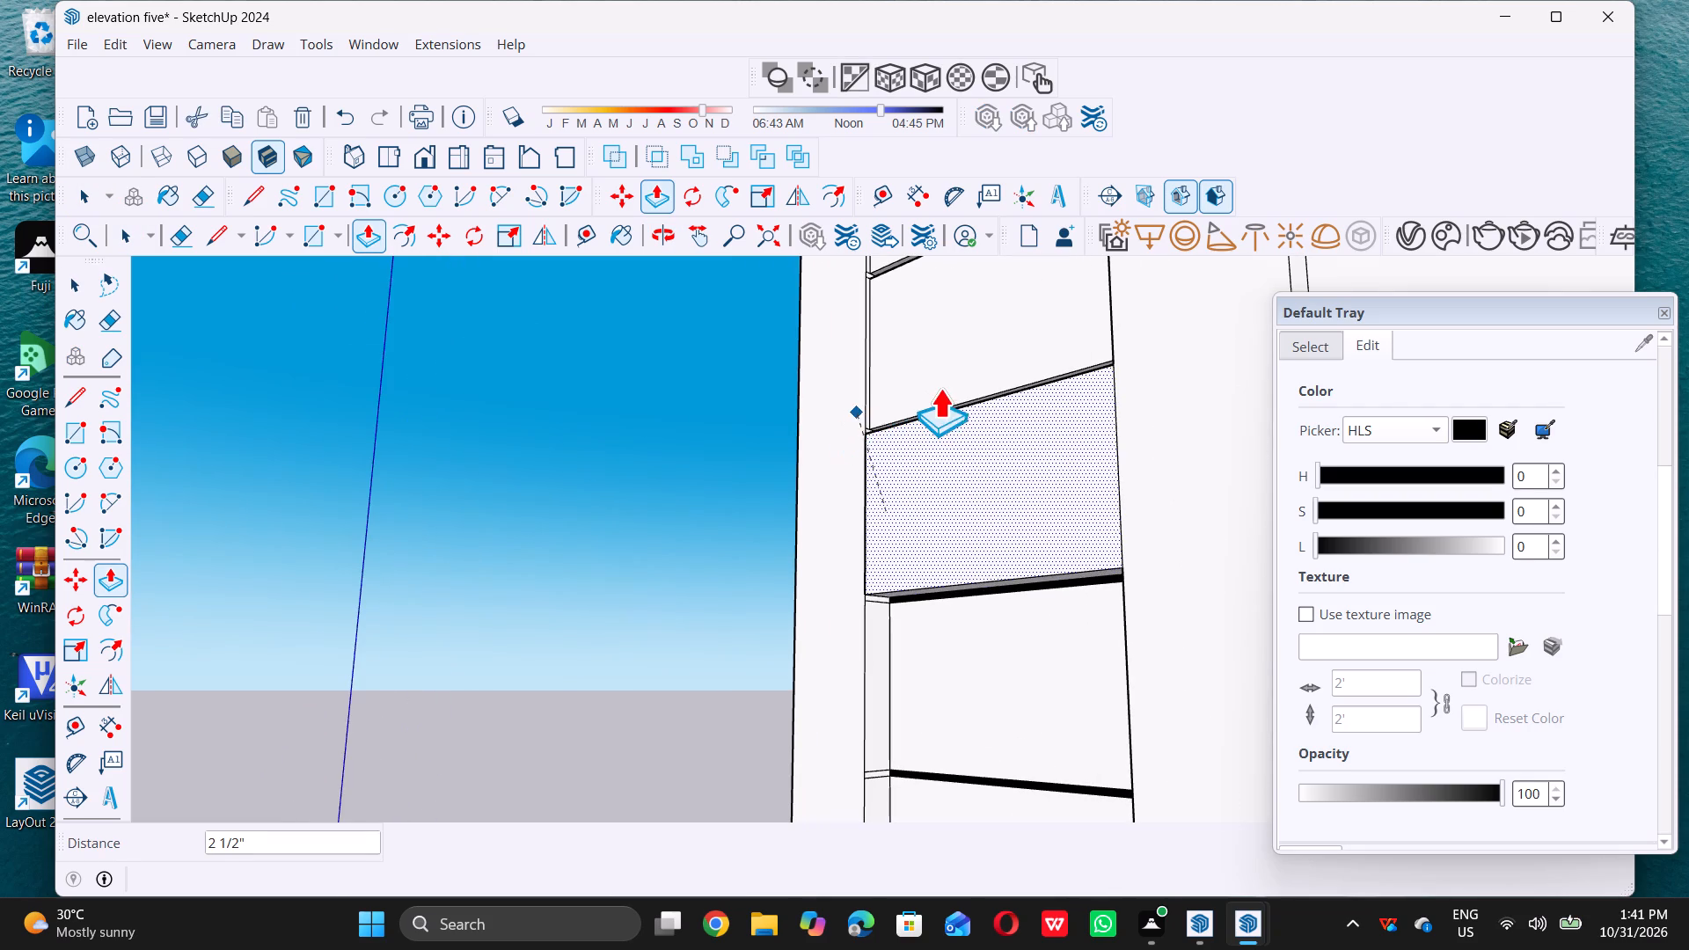
{"action": "double_click", "coordinate": [978, 395]}
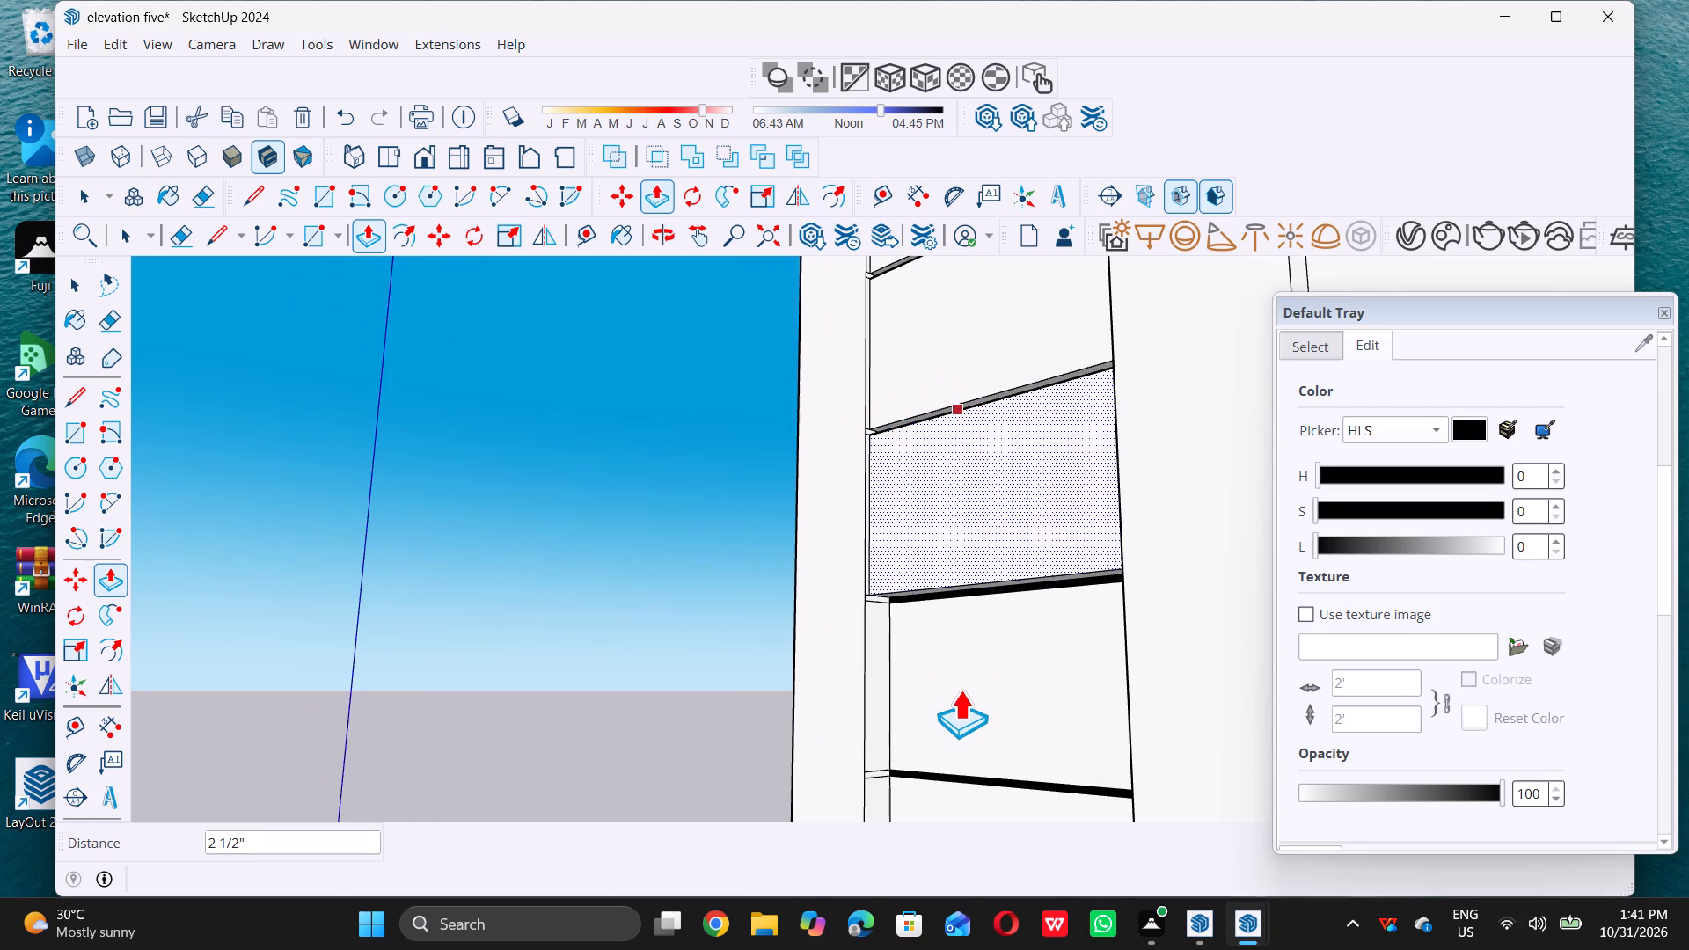
{"action": "left_click", "coordinate": [960, 690]}
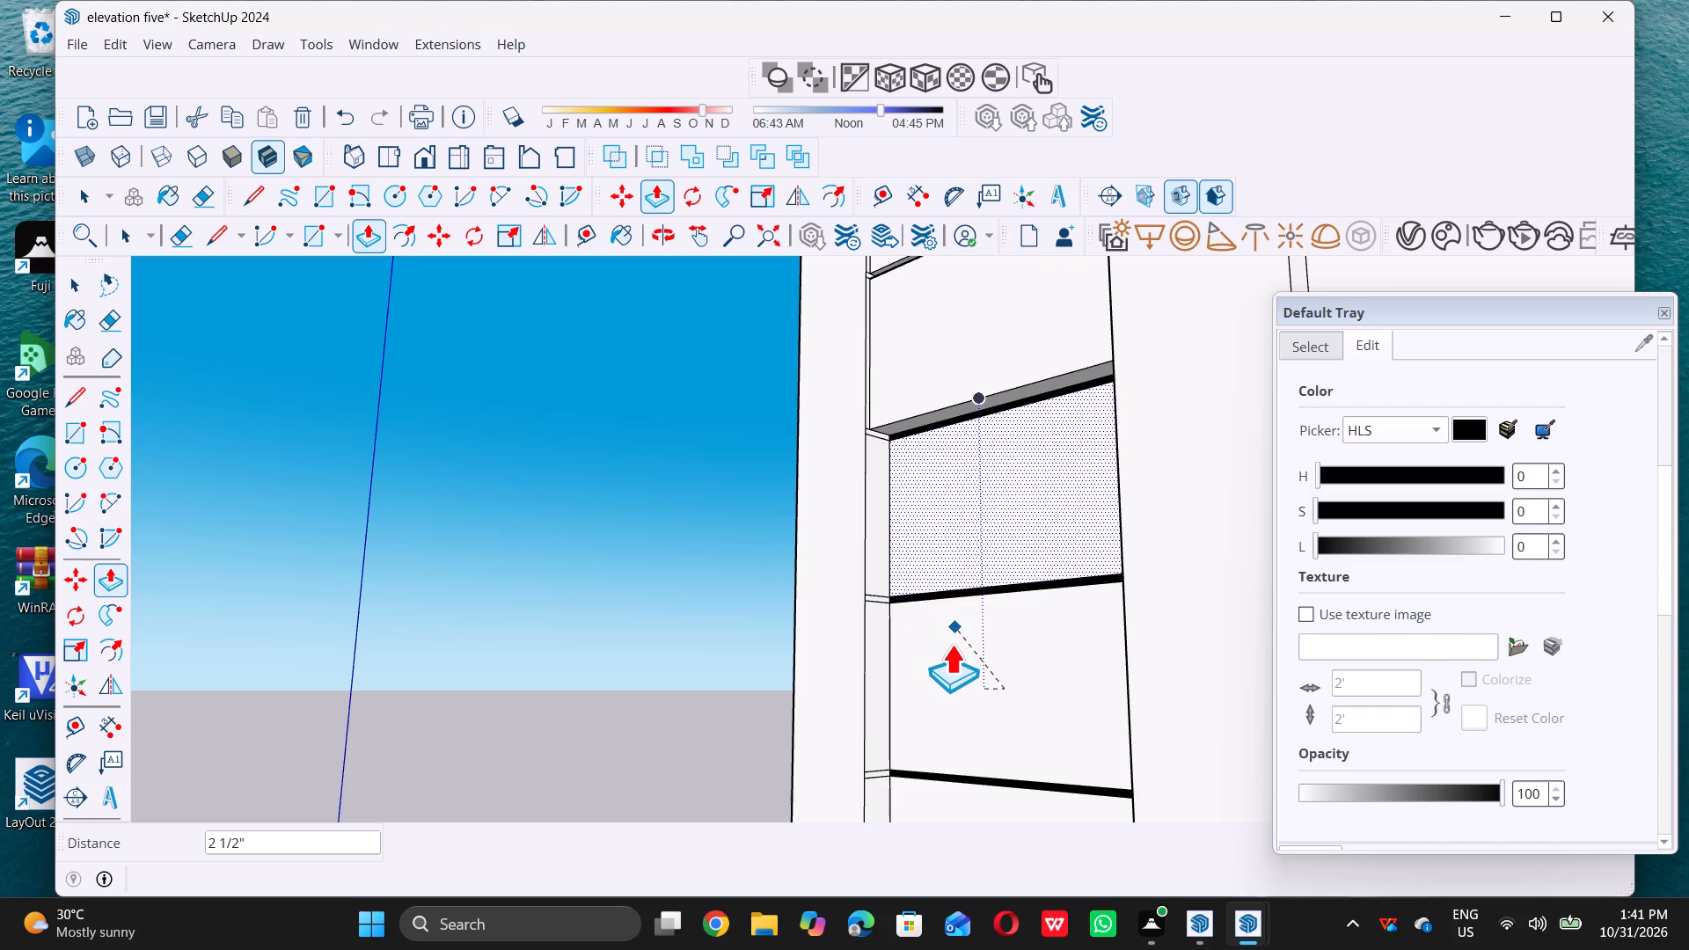
{"action": "key", "text": "space"}
Pull the third board from the bottom of the top-storey outer-corner siding column out 3 11/16", level with the board above.
{"action": "scroll", "coordinate": [959, 671], "scroll_direction": "up", "scroll_amount": 3}
{"action": "left_click", "coordinate": [959, 675]}
{"action": "scroll", "coordinate": [958, 676], "scroll_direction": "down", "scroll_amount": 5}
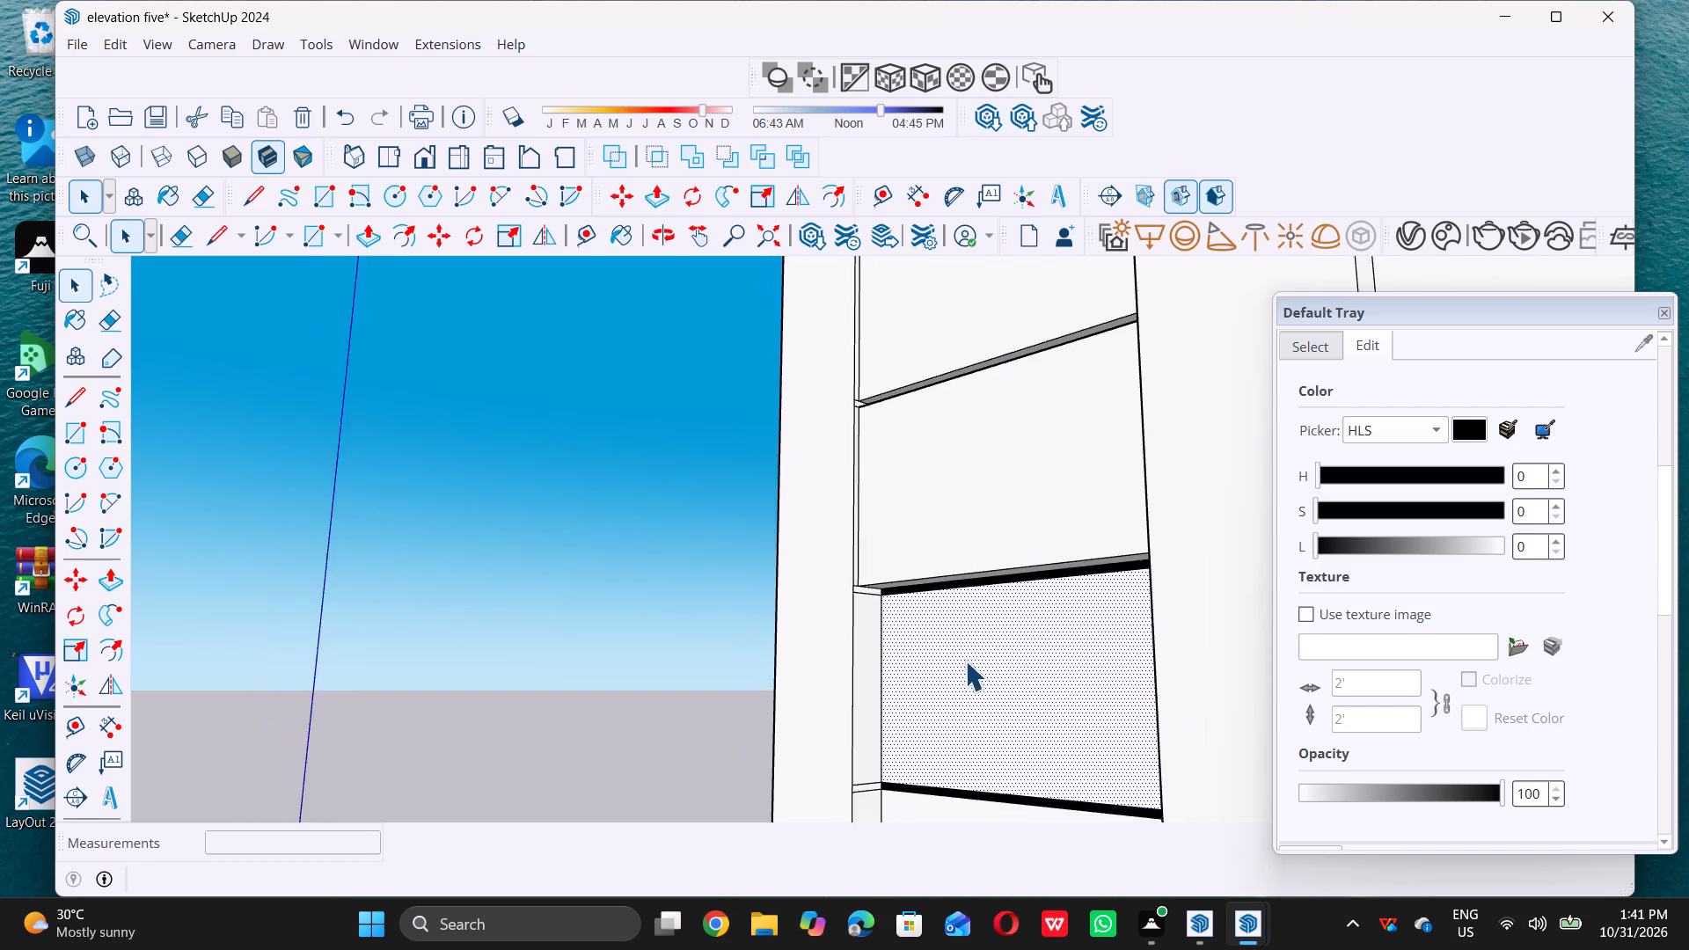
{"action": "scroll", "coordinate": [965, 661], "scroll_direction": "down", "scroll_amount": 17}
{"action": "middle_click_drag", "start_coordinate": [939, 599], "coordinate": [974, 659]}
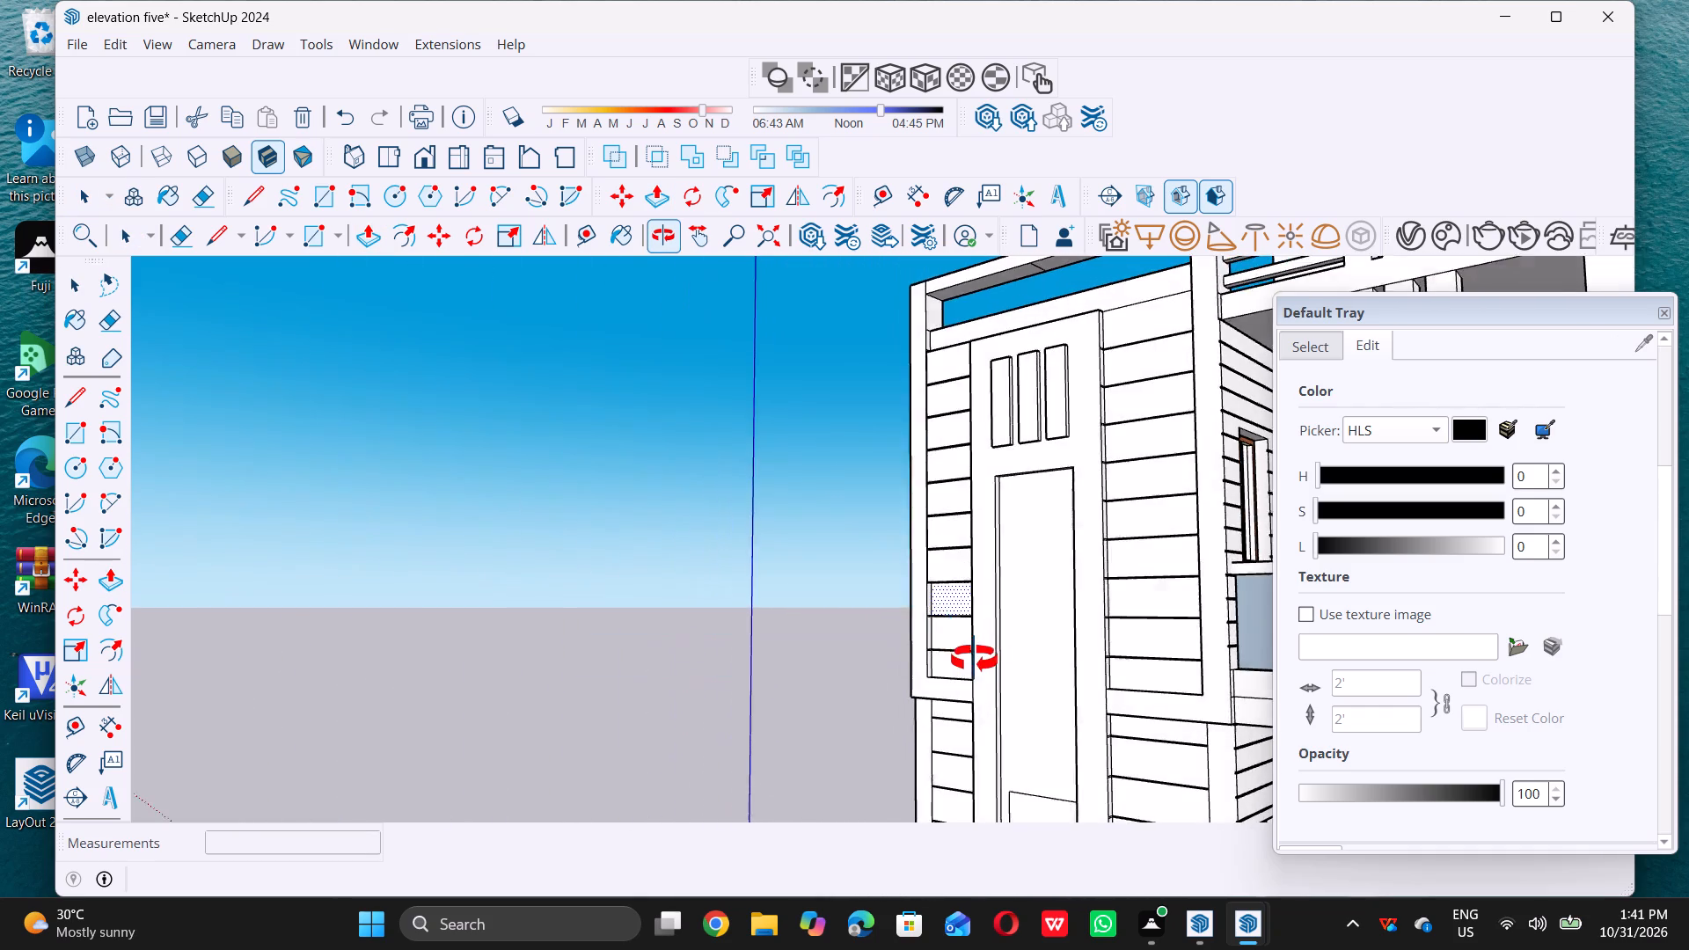
{"action": "middle_click_drag", "start_coordinate": [974, 659], "coordinate": [976, 661]}
{"action": "middle_click", "coordinate": [976, 661]}
{"action": "middle_click", "coordinate": [976, 661]}
{"action": "scroll", "coordinate": [945, 636], "scroll_direction": "up", "scroll_amount": 4}
{"action": "scroll", "coordinate": [930, 634], "scroll_direction": "down", "scroll_amount": 3}
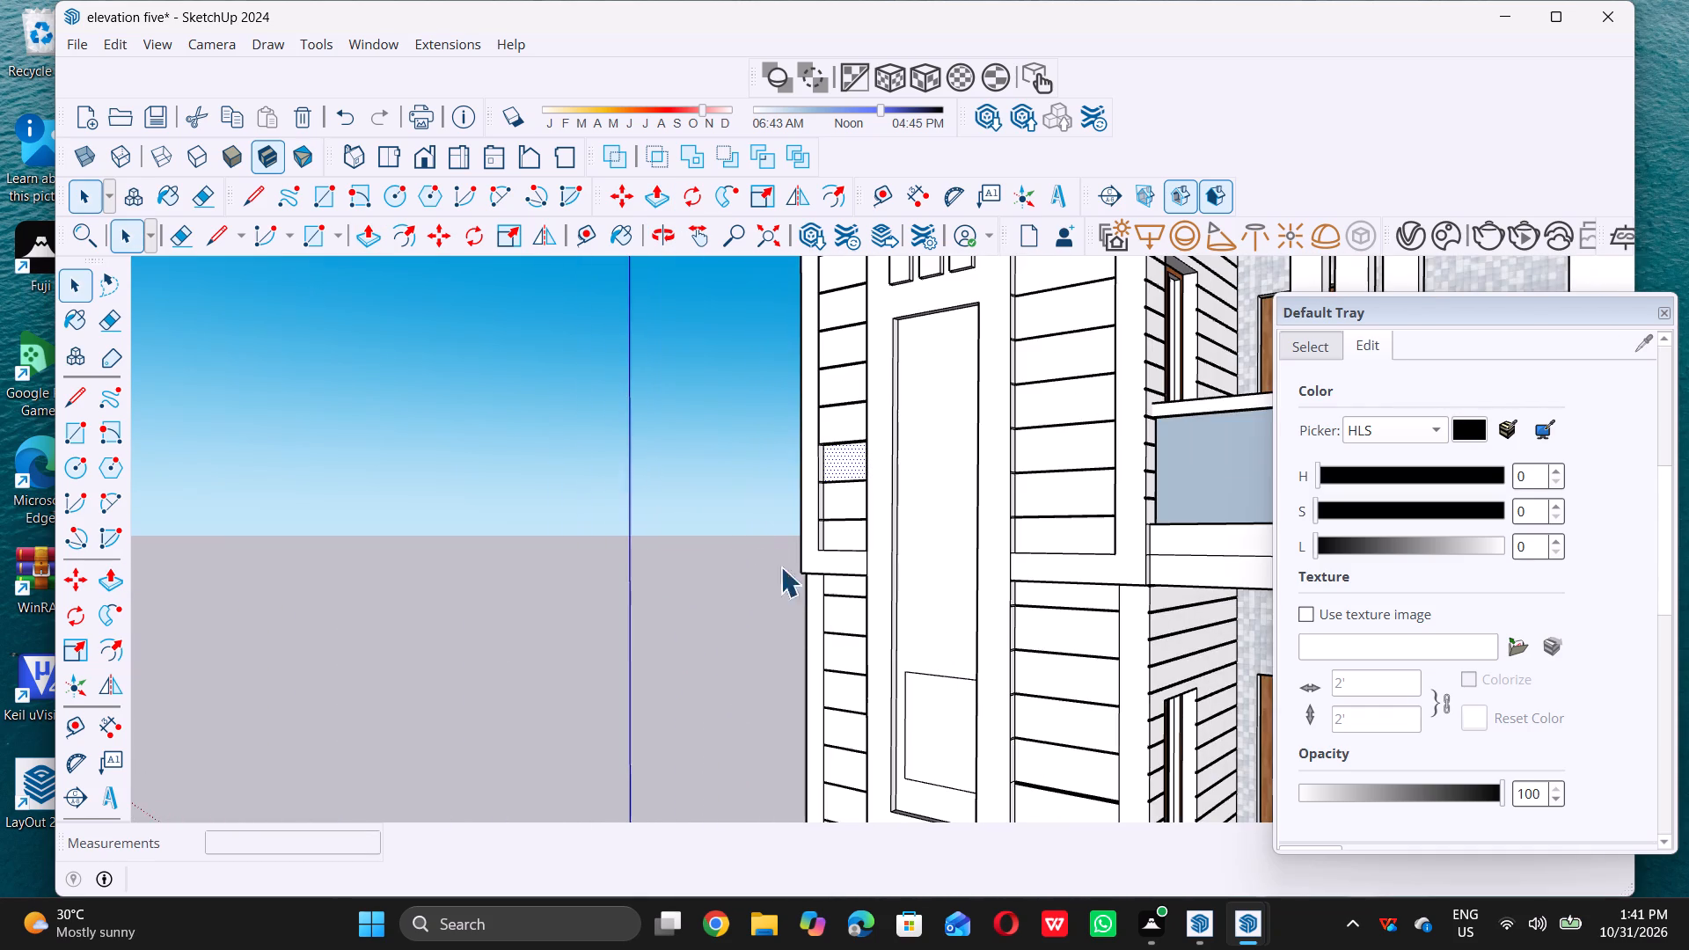
{"action": "scroll", "coordinate": [748, 510], "scroll_direction": "up", "scroll_amount": 8}
{"action": "left_click", "coordinate": [909, 508], "text": "ctrl"}
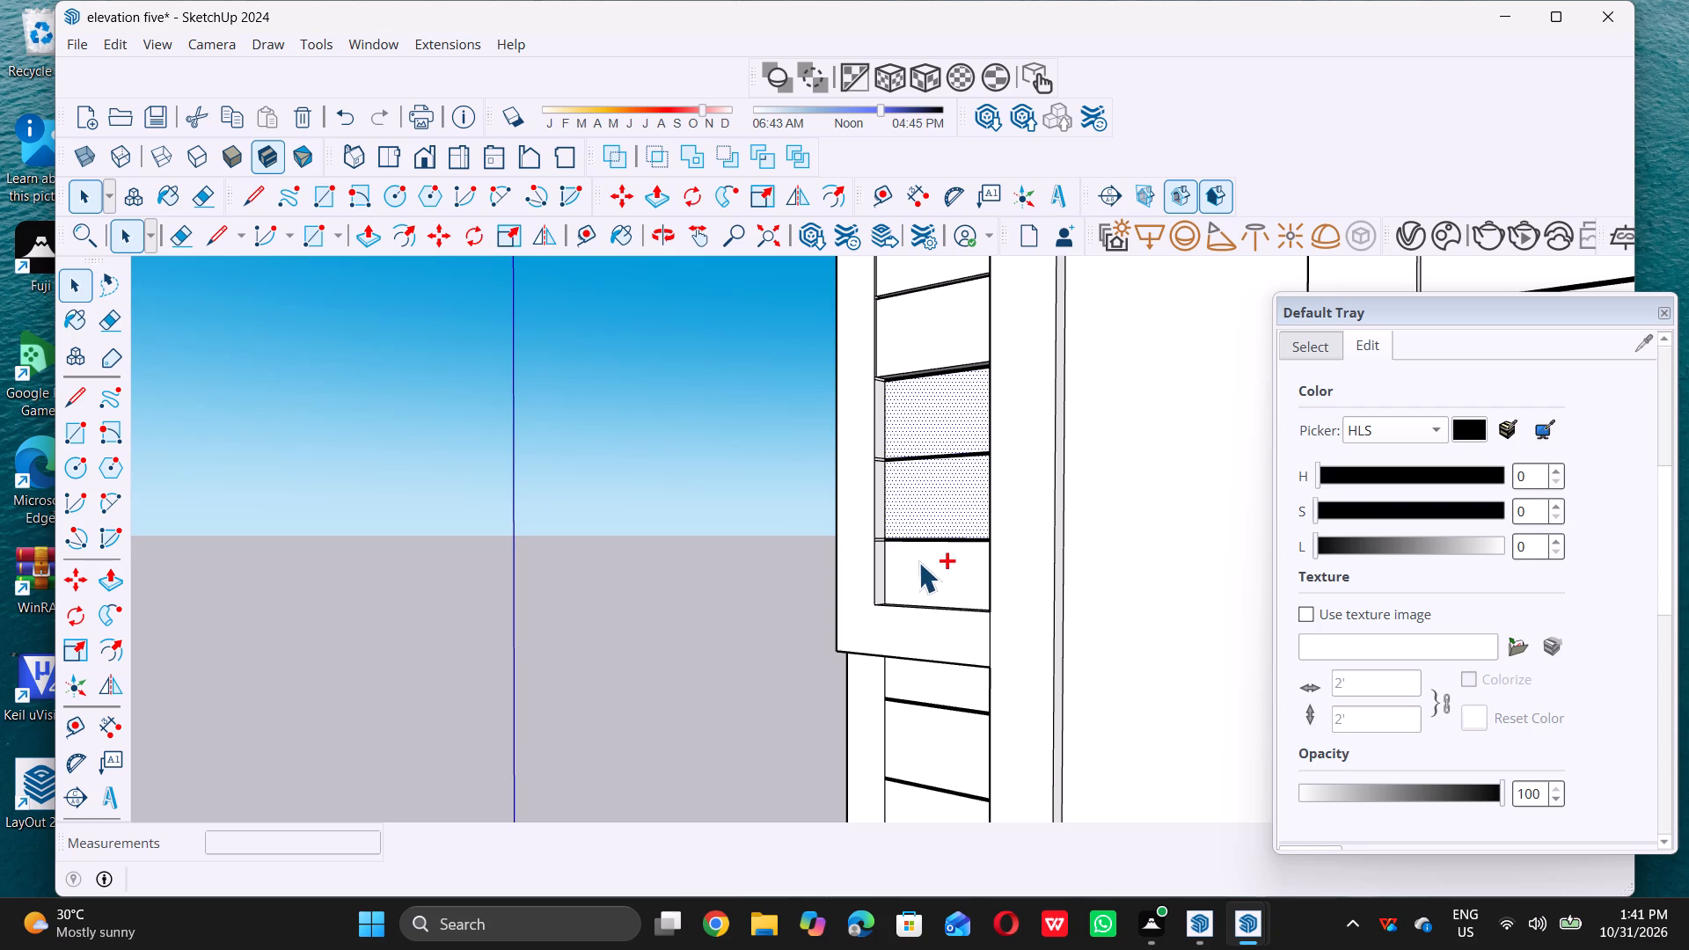
{"action": "double_click", "coordinate": [921, 576], "text": "ctrl"}
{"action": "scroll", "coordinate": [902, 394], "scroll_direction": "up", "scroll_amount": 5}
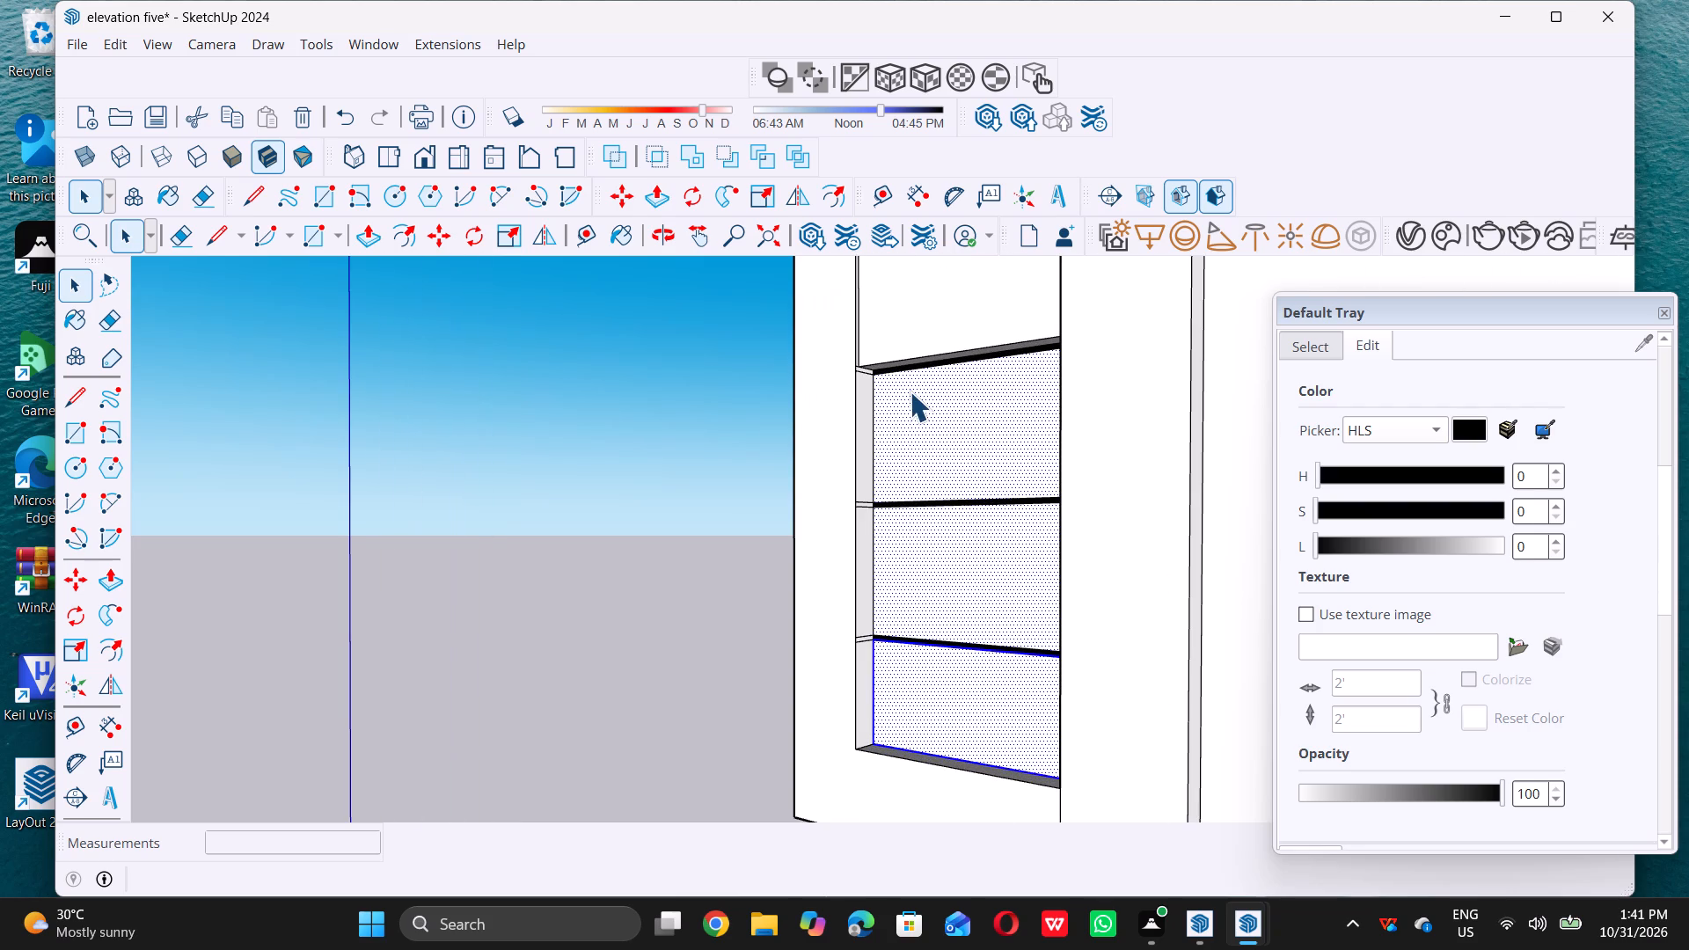
{"action": "key", "text": "p"}
{"action": "left_click", "coordinate": [911, 395]}
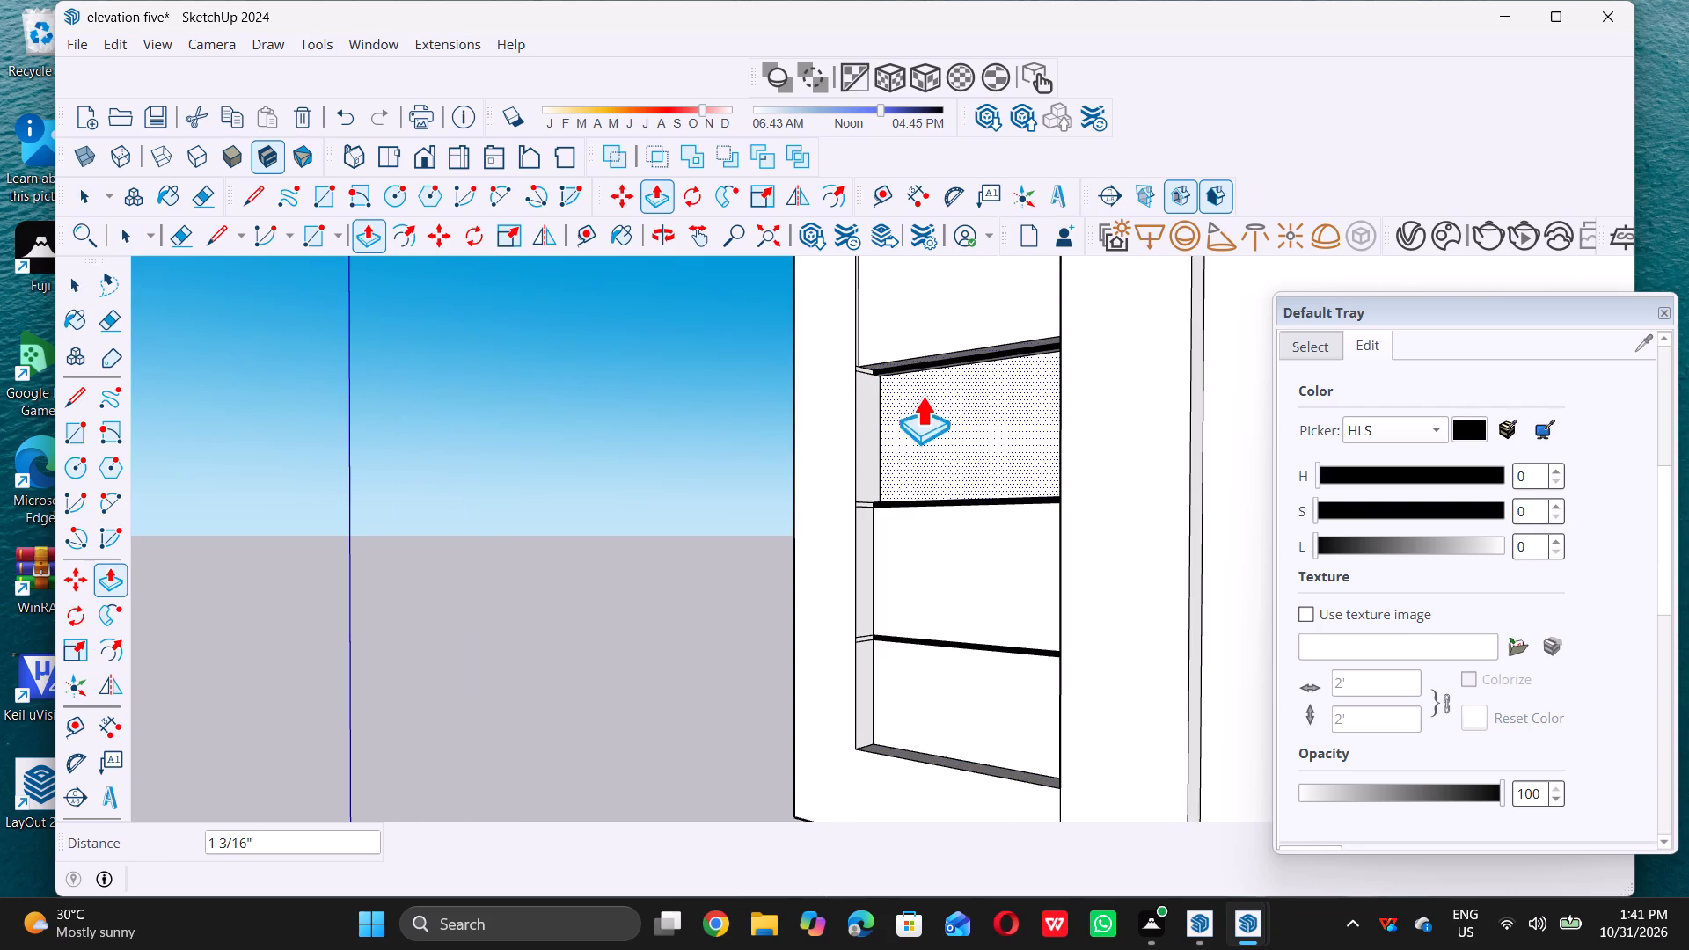
{"action": "left_click", "coordinate": [924, 406]}
{"action": "scroll", "coordinate": [956, 339], "scroll_direction": "up", "scroll_amount": 3}
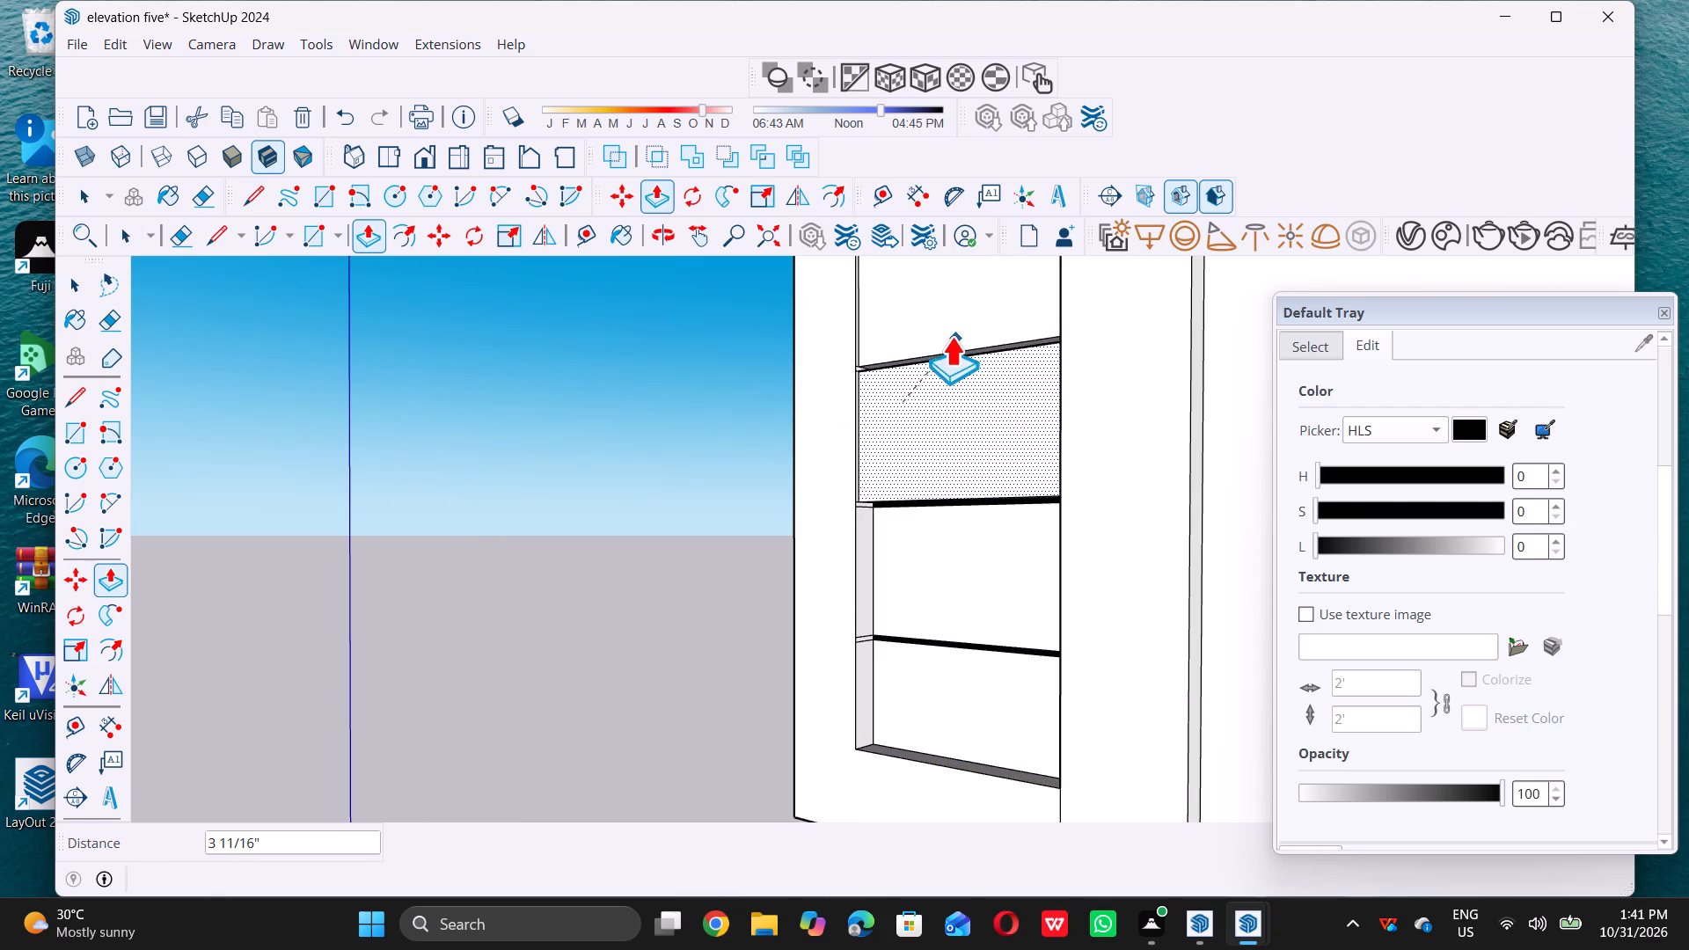
{"action": "scroll", "coordinate": [951, 336], "scroll_direction": "up", "scroll_amount": 8}
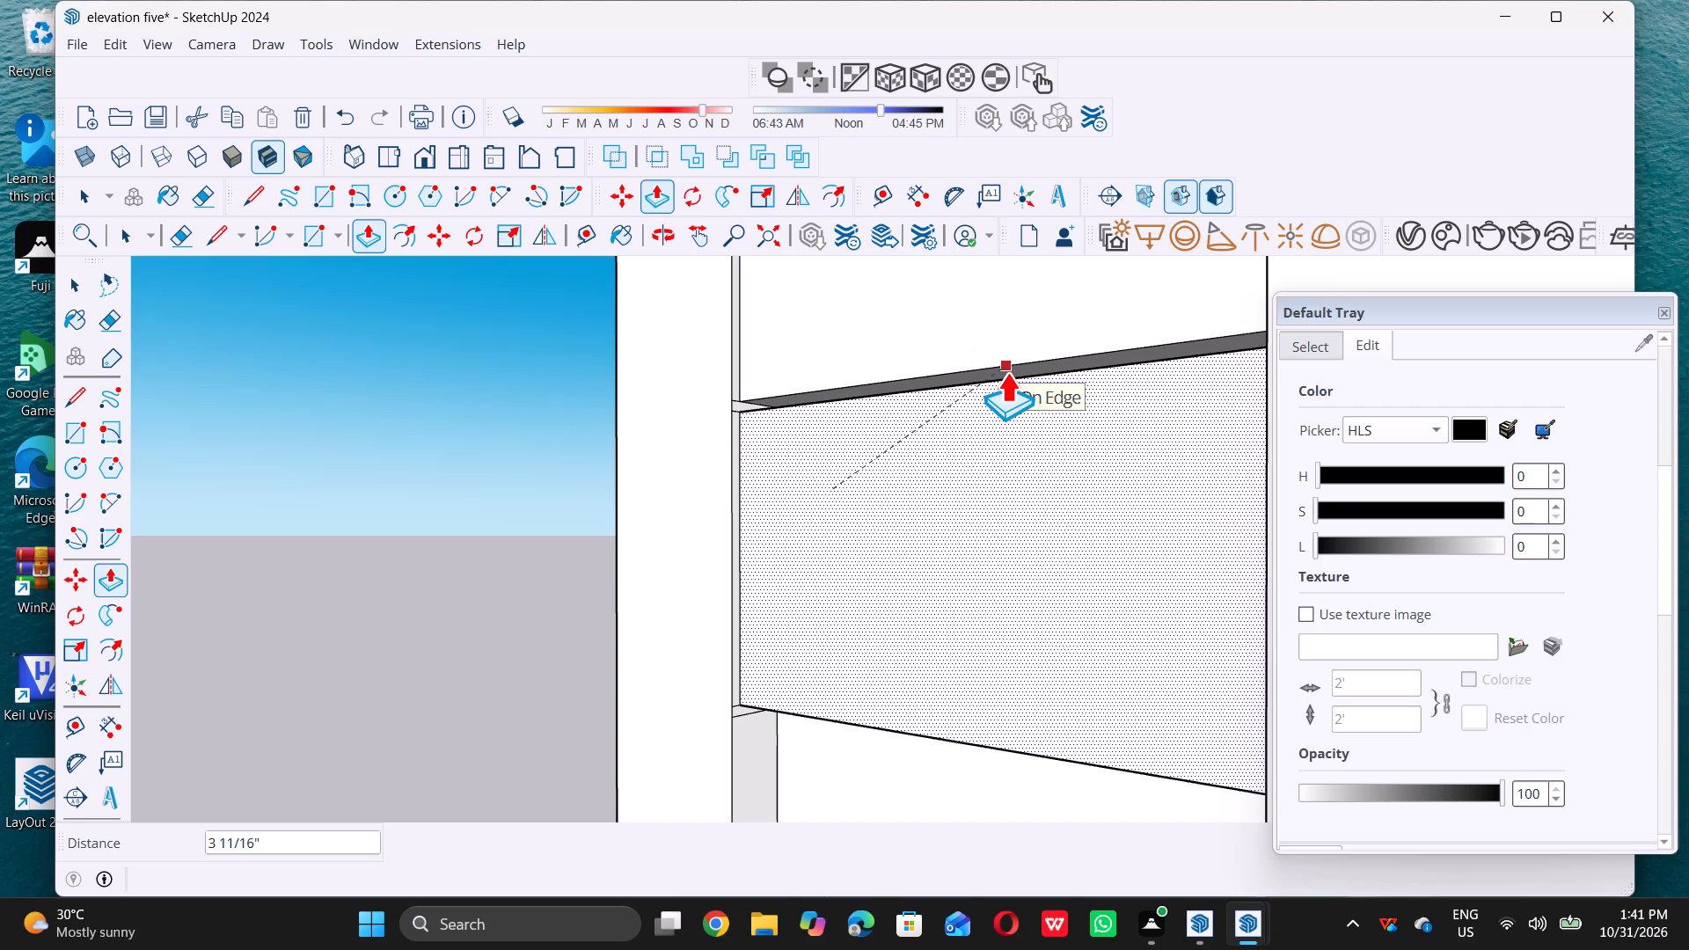
{"action": "double_click", "coordinate": [1007, 370]}
Pull the second board from the bottom of the top-storey outer-corner siding column out 2 1/2", level with the board above.
{"action": "scroll", "coordinate": [918, 488], "scroll_direction": "down", "scroll_amount": 12}
{"action": "scroll", "coordinate": [903, 651], "scroll_direction": "up", "scroll_amount": 4}
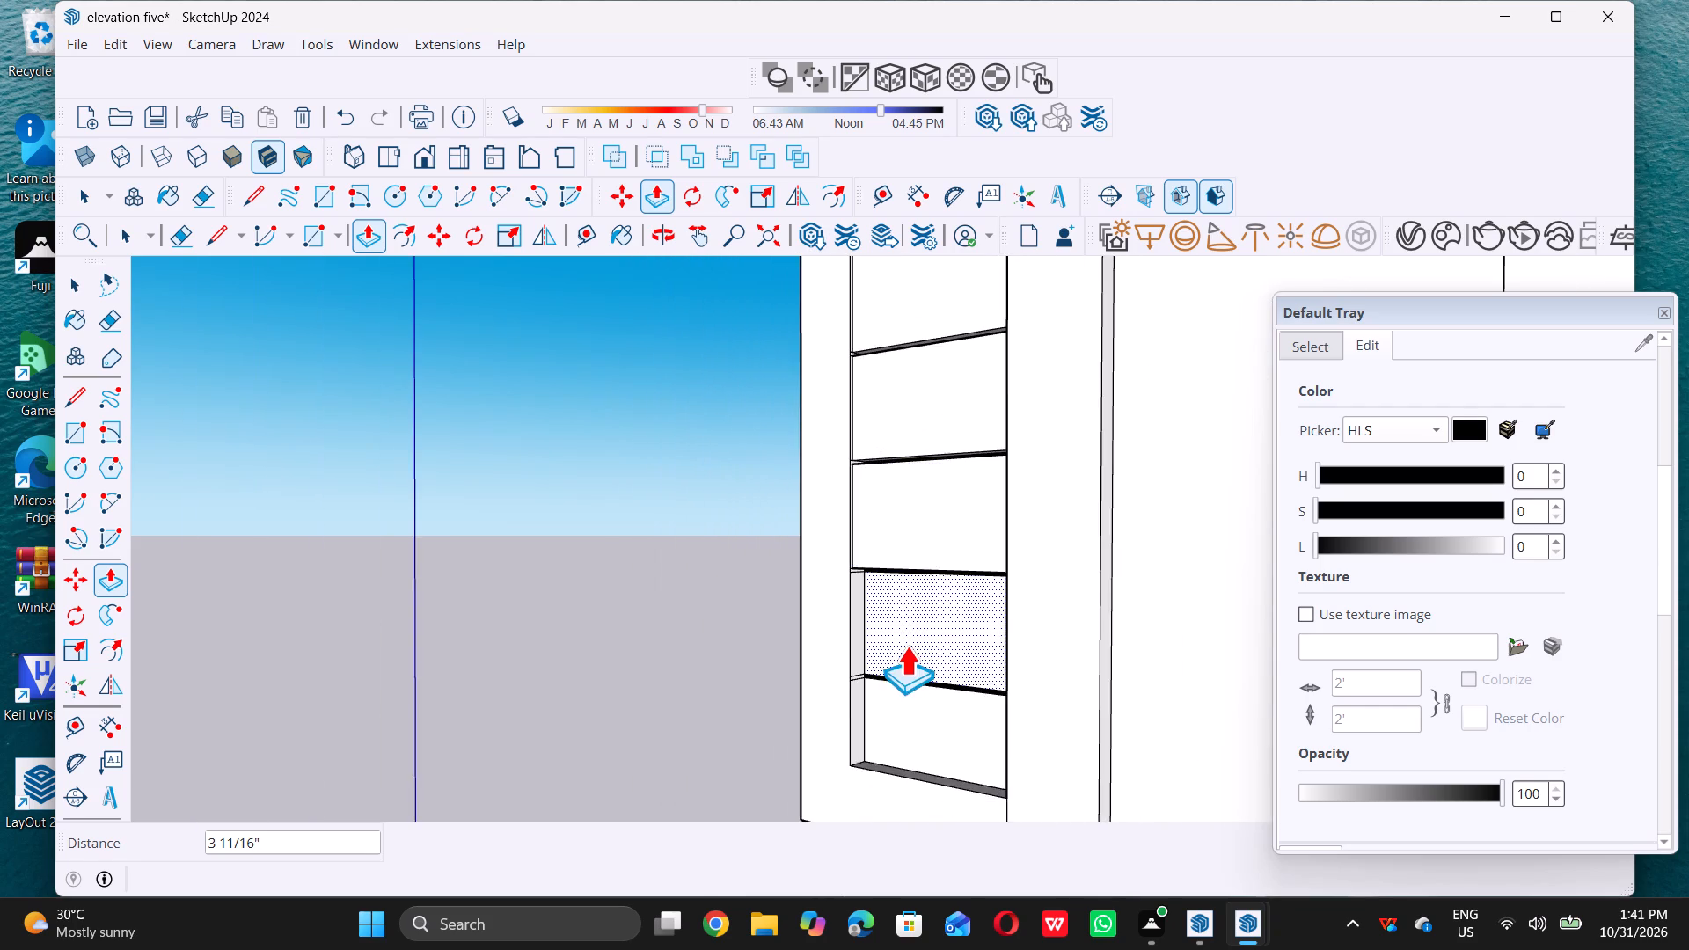
{"action": "left_click", "coordinate": [911, 627]}
{"action": "scroll", "coordinate": [928, 512], "scroll_direction": "up", "scroll_amount": 7}
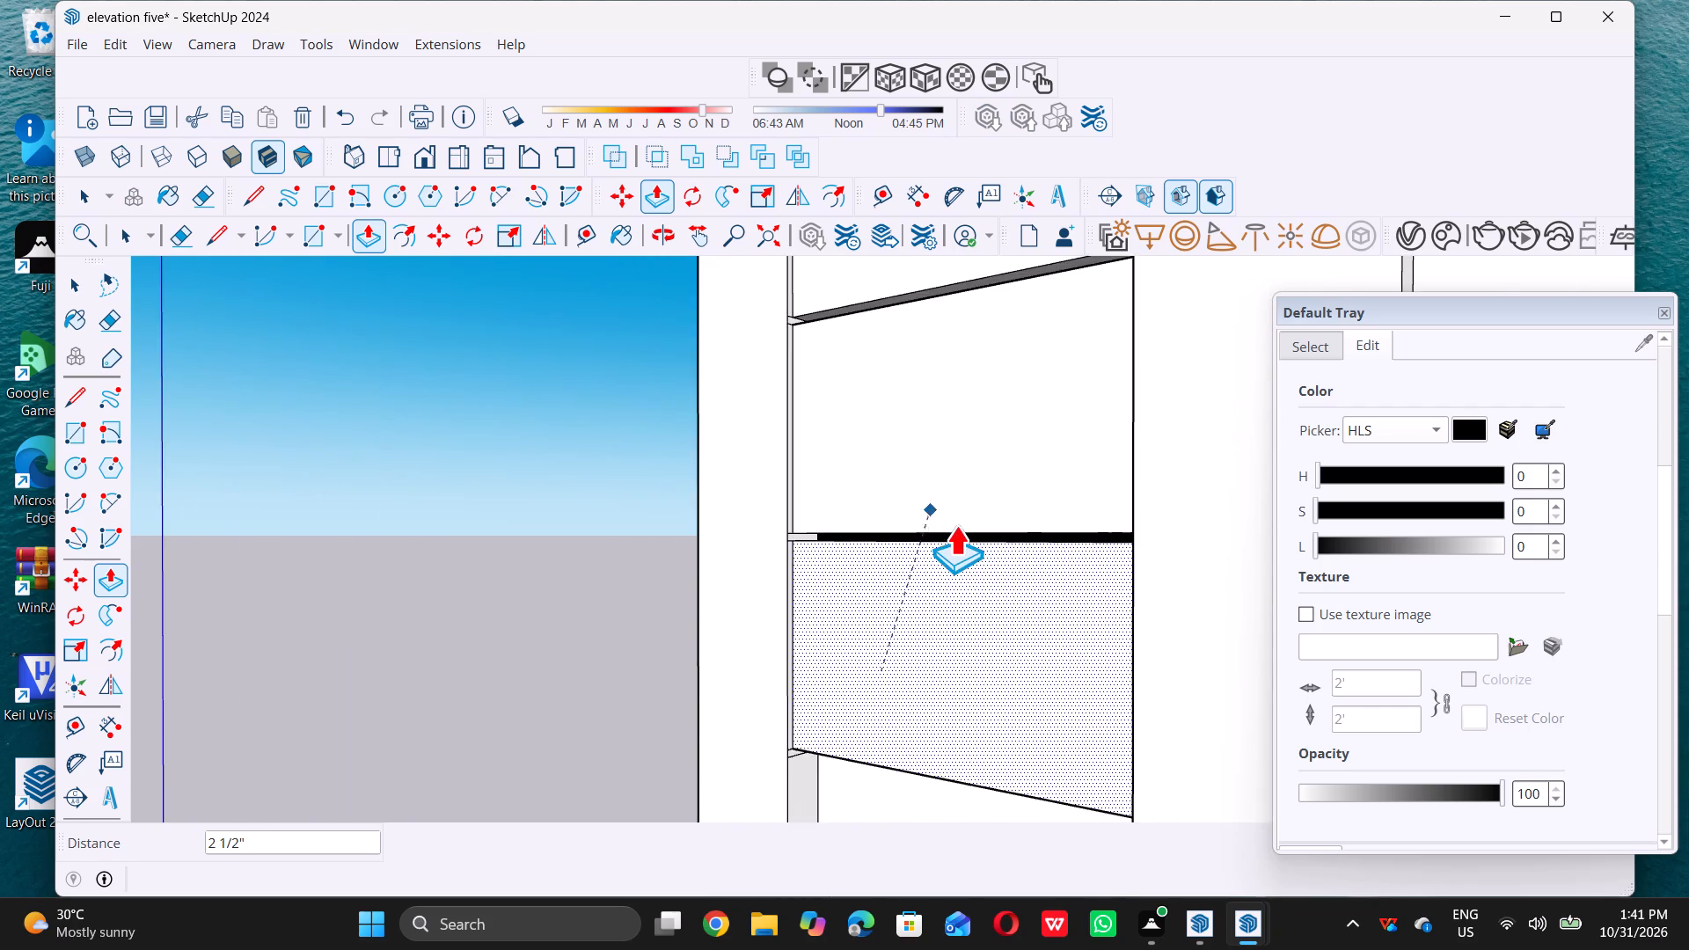
{"action": "left_click", "coordinate": [969, 530]}
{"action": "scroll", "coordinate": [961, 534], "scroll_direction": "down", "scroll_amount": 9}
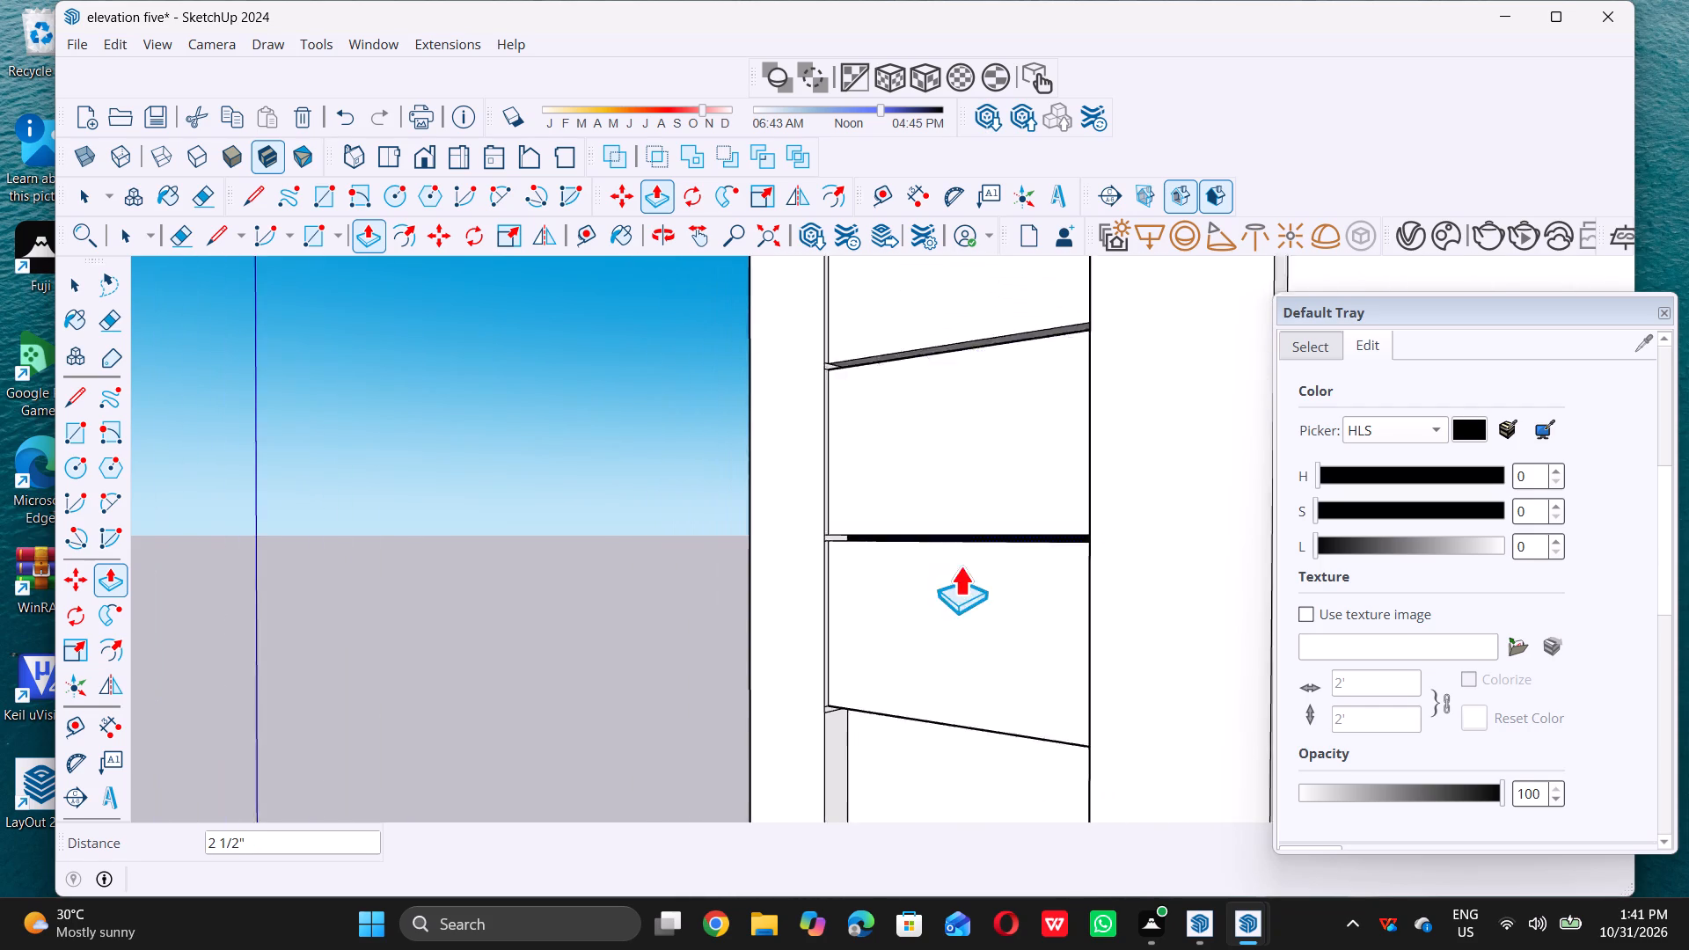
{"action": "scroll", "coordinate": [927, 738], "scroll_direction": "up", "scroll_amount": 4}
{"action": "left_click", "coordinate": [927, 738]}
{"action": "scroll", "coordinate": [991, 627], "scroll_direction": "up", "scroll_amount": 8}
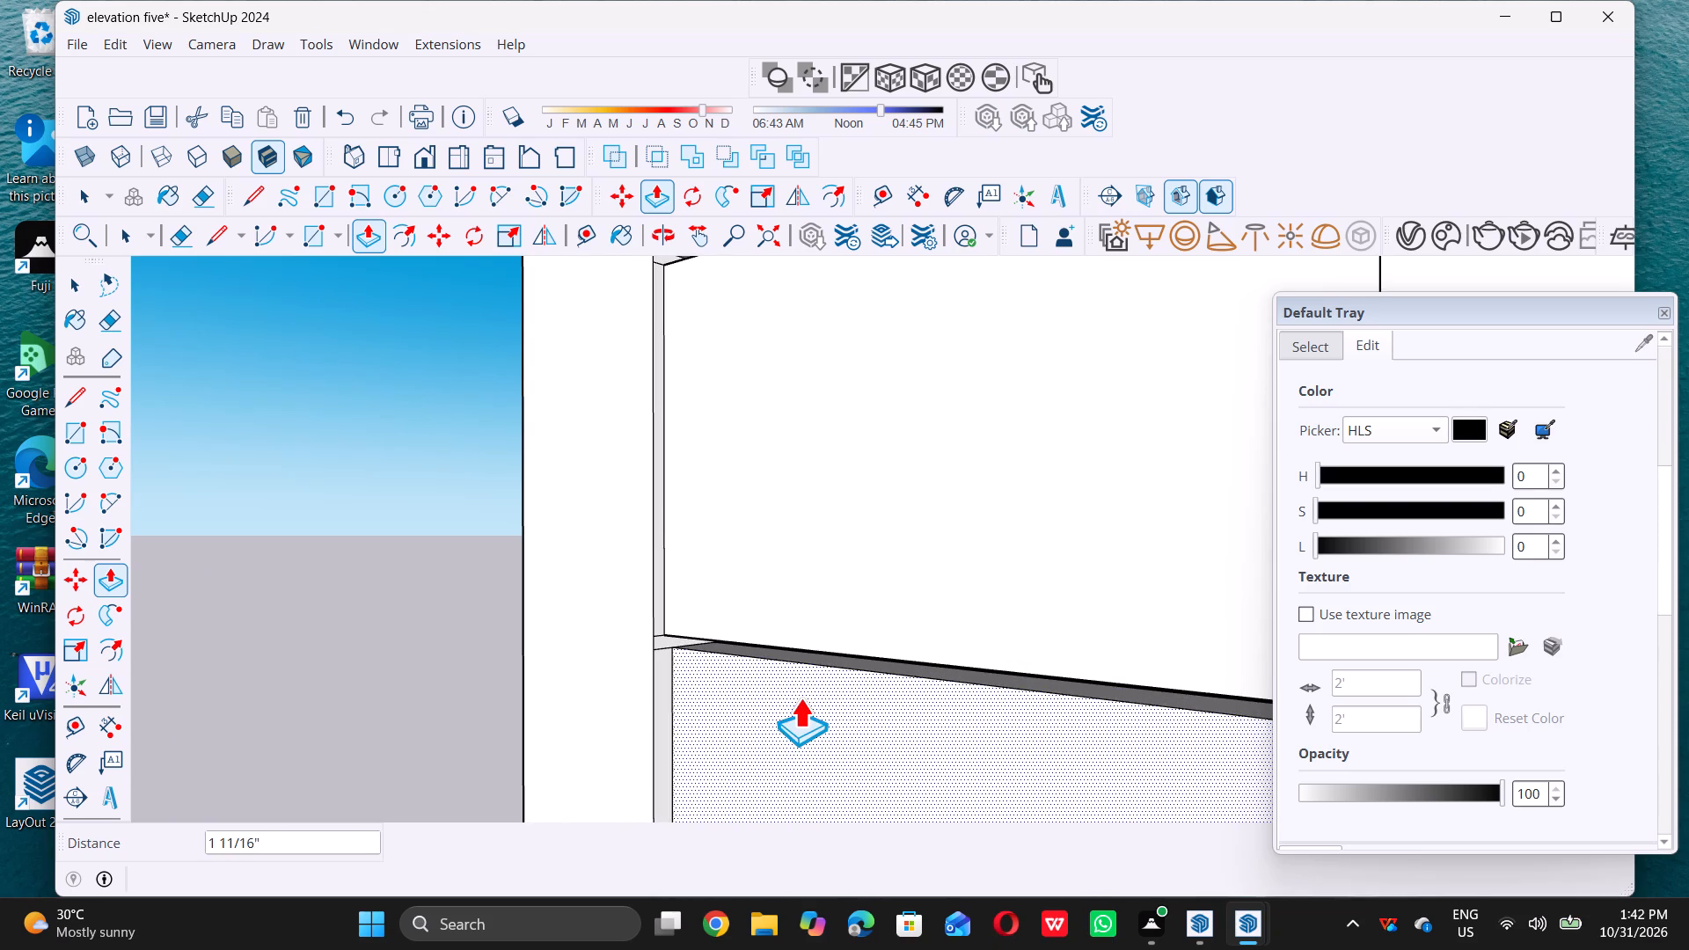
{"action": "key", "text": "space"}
Pull the bottom board of the top-storey outer-corner siding column out 2 1/2", level with the board above.
{"action": "scroll", "coordinate": [817, 696], "scroll_direction": "down", "scroll_amount": 11}
{"action": "middle_click_drag", "start_coordinate": [834, 739], "coordinate": [875, 665]}
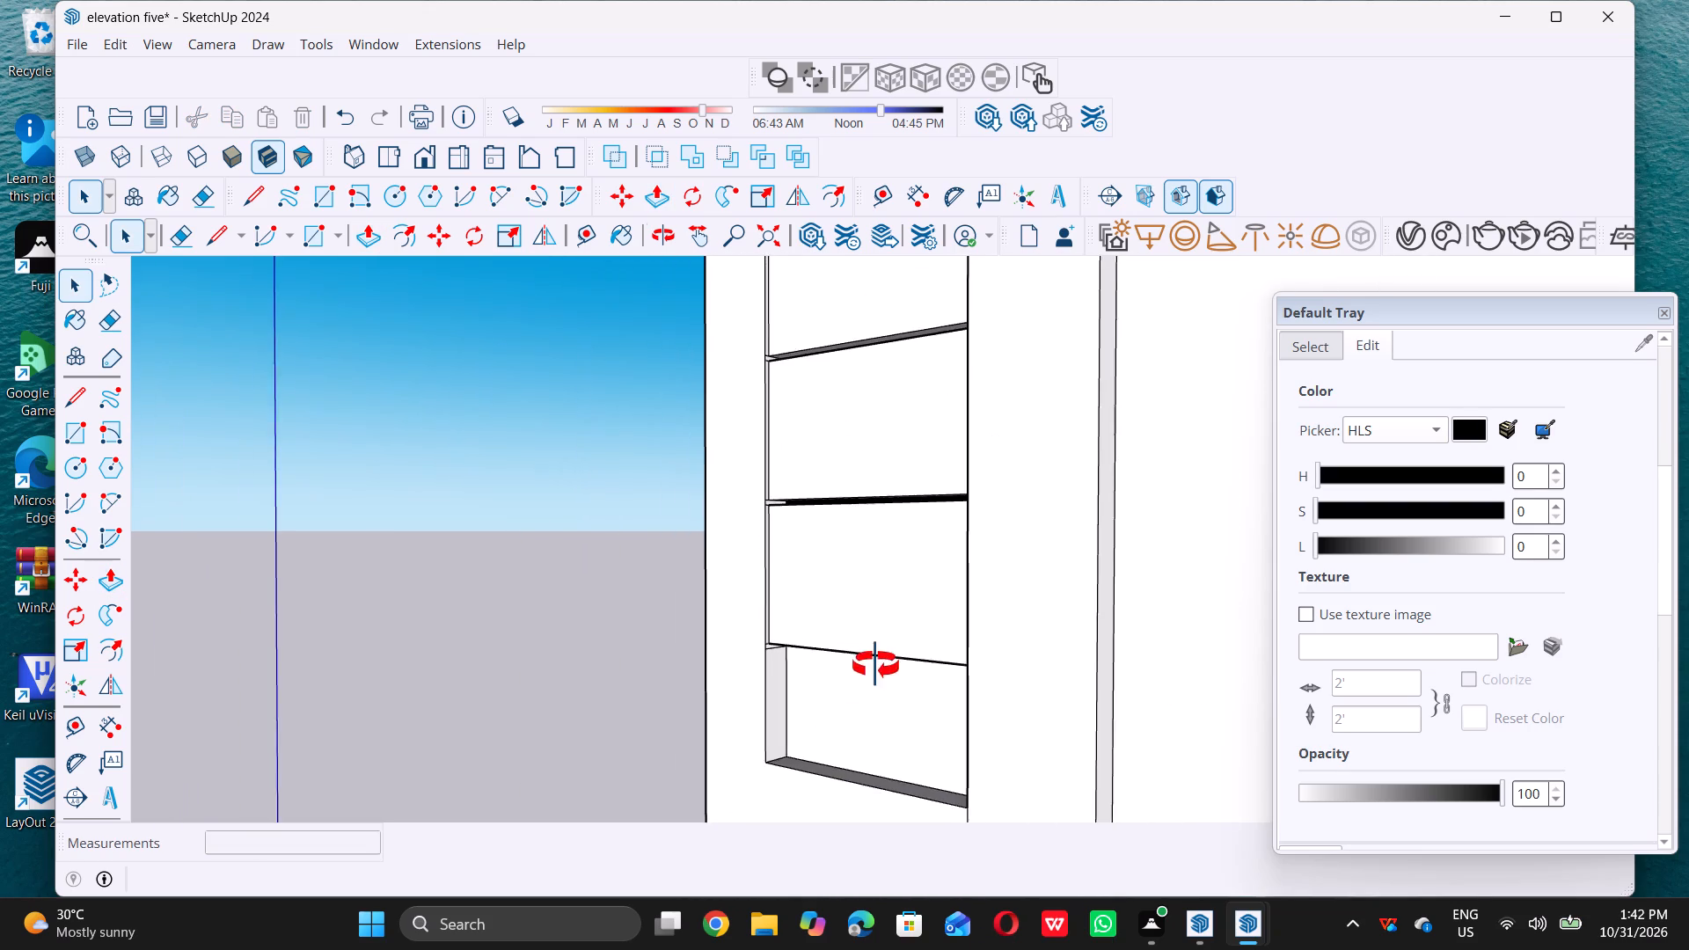
{"action": "middle_click_drag", "start_coordinate": [875, 665], "coordinate": [910, 603]}
{"action": "scroll", "coordinate": [883, 692], "scroll_direction": "up", "scroll_amount": 5}
{"action": "triple_click", "coordinate": [880, 698]}
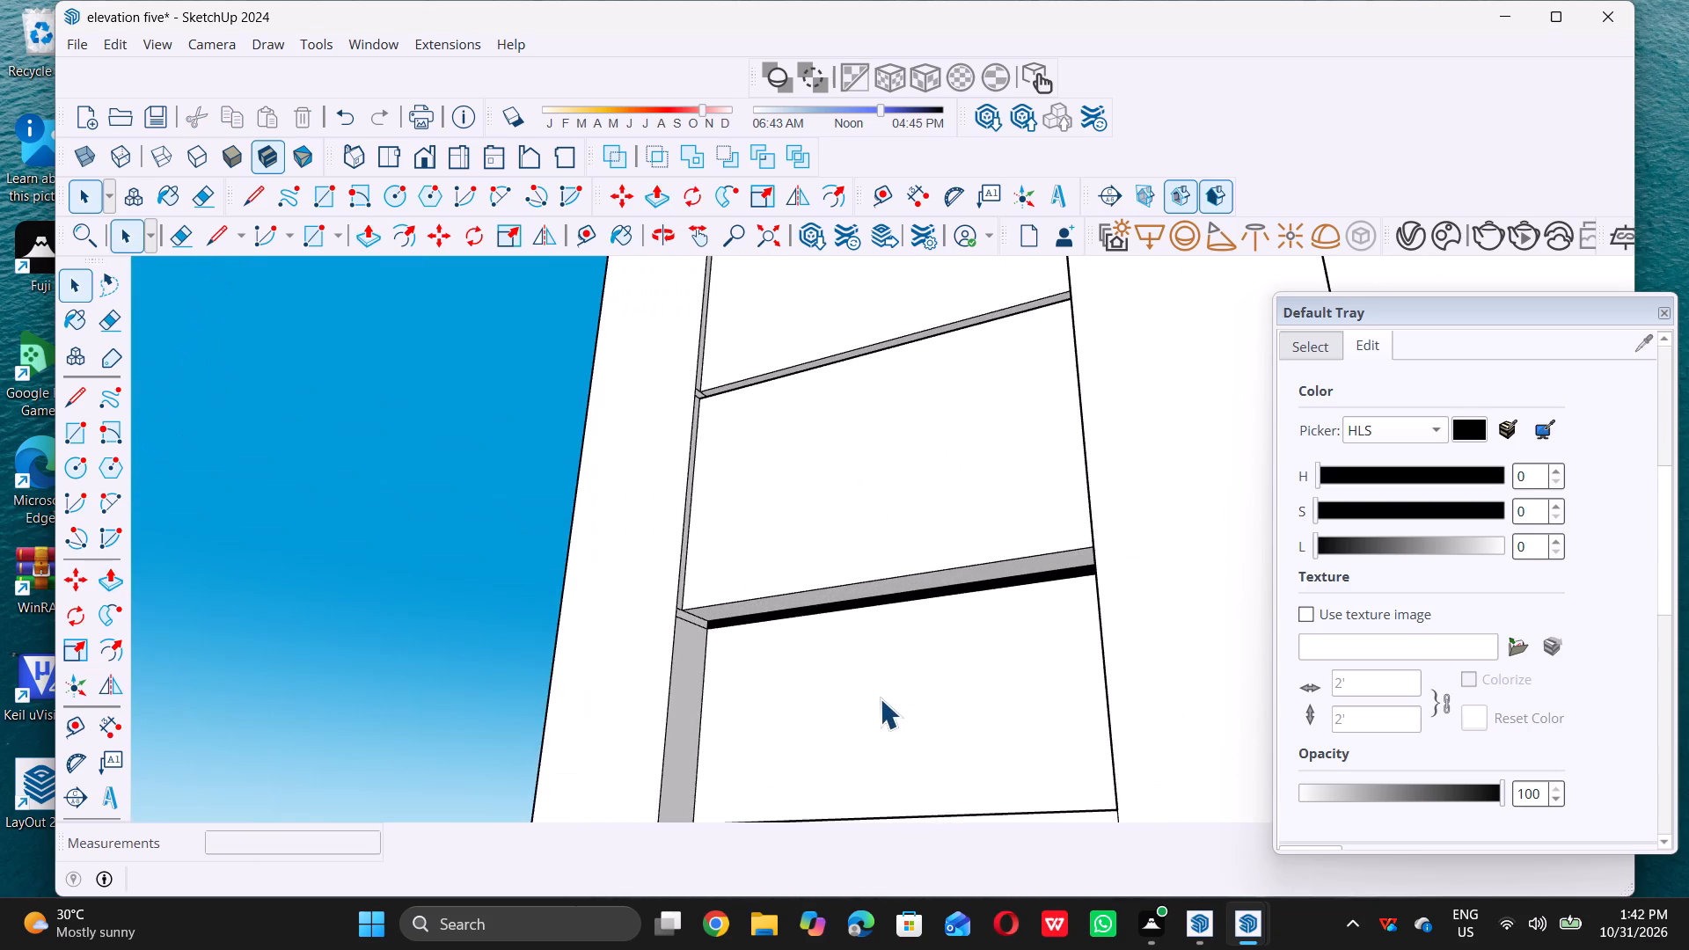
{"action": "scroll", "coordinate": [880, 698], "scroll_direction": "down", "scroll_amount": 4}
{"action": "left_click", "coordinate": [449, 566]}
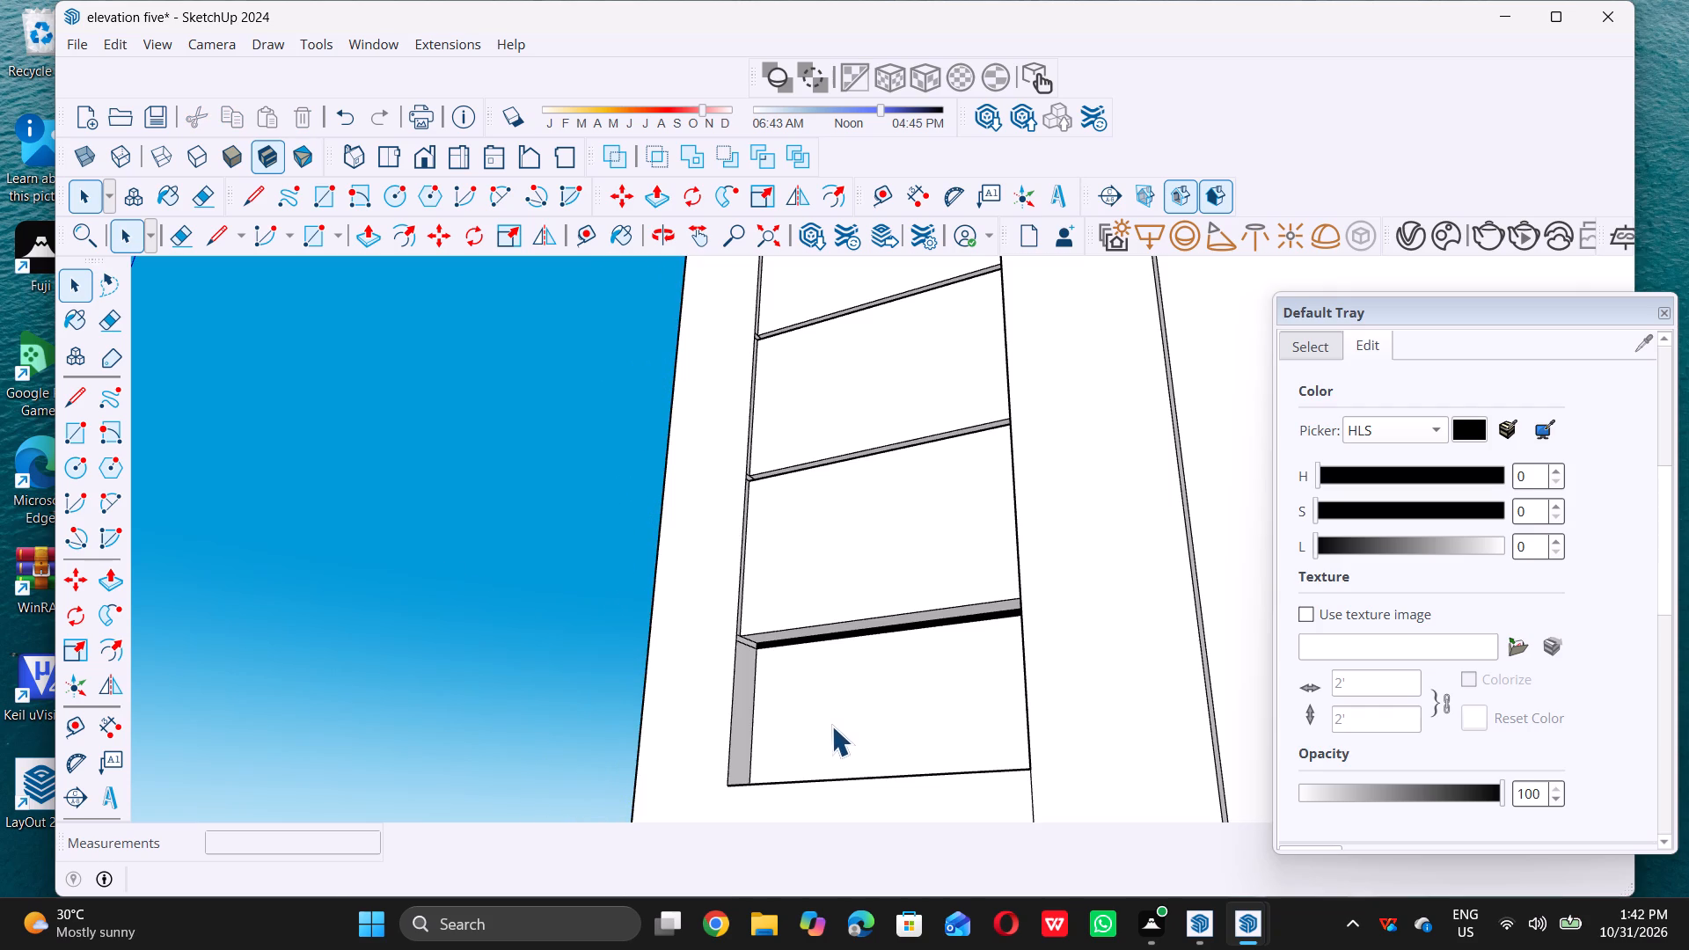
{"action": "left_click", "coordinate": [833, 723]}
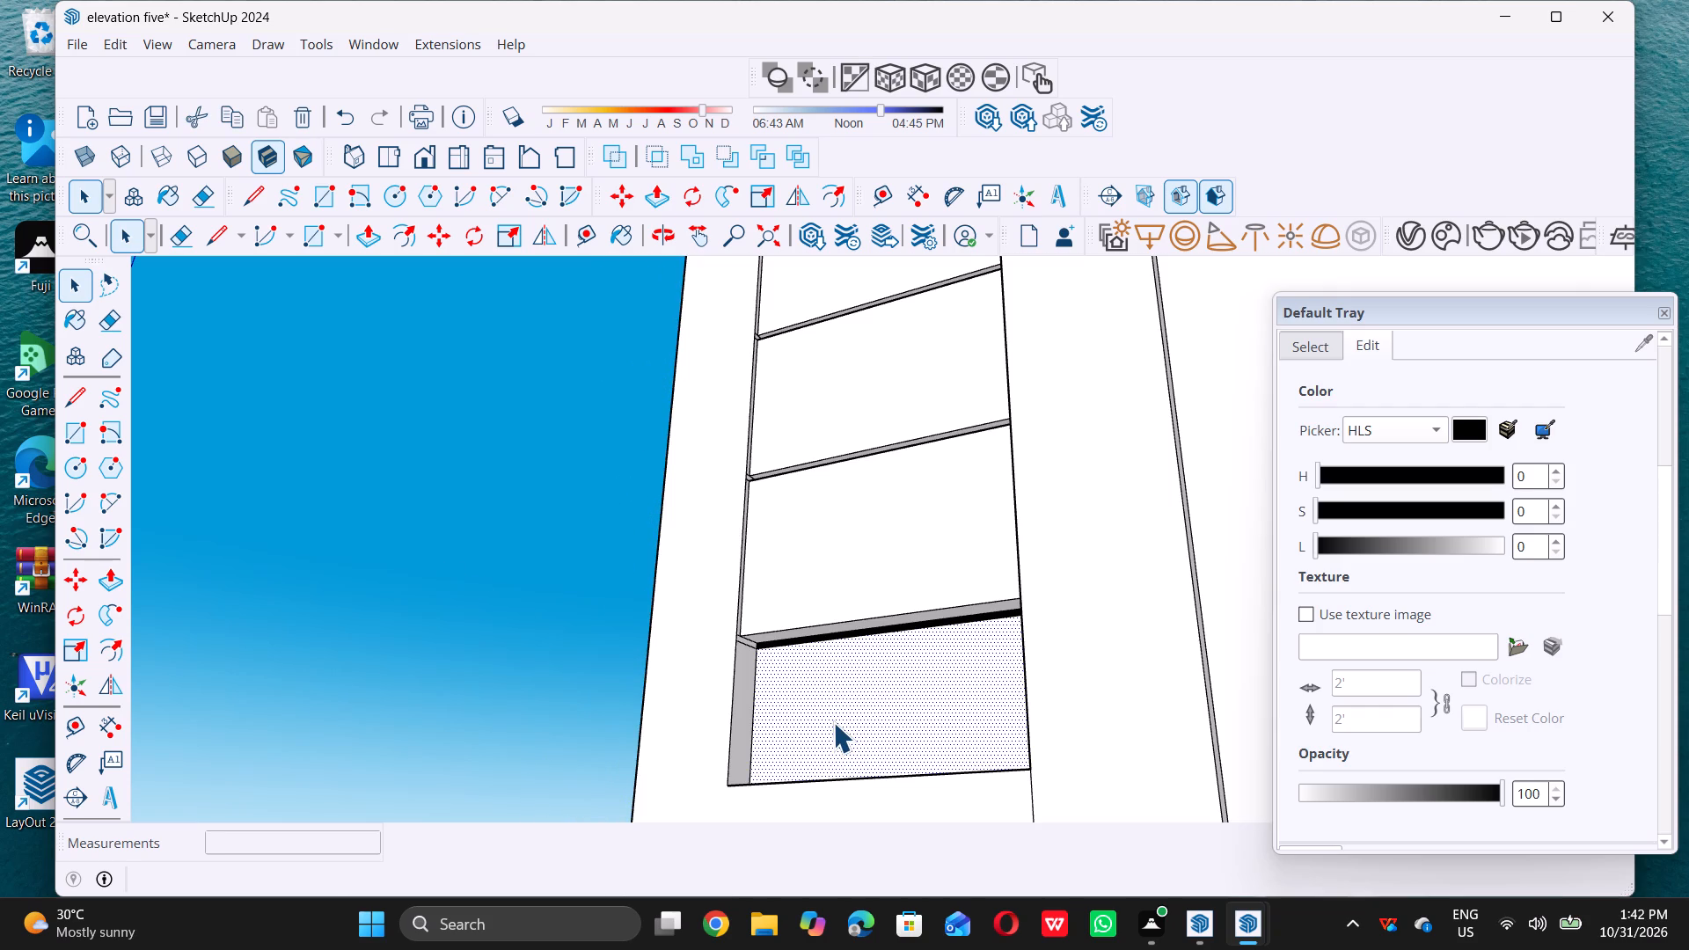
{"action": "key", "text": "p"}
{"action": "left_click", "coordinate": [833, 722]}
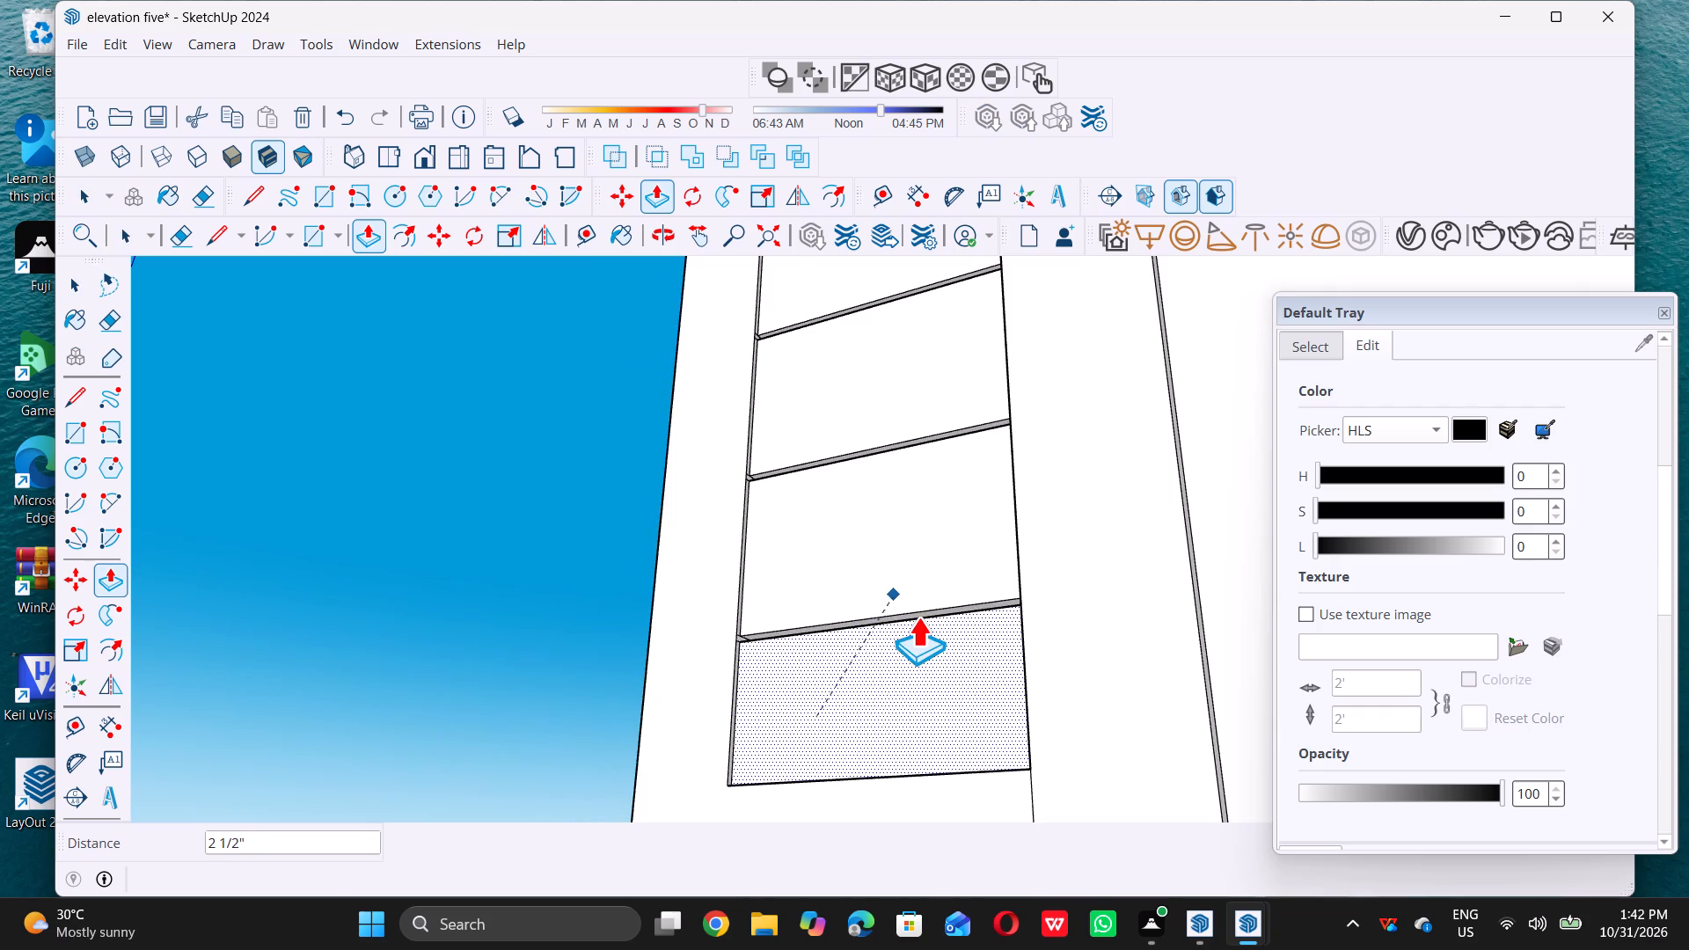
{"action": "triple_click", "coordinate": [919, 616]}
{"action": "key", "text": "space"}
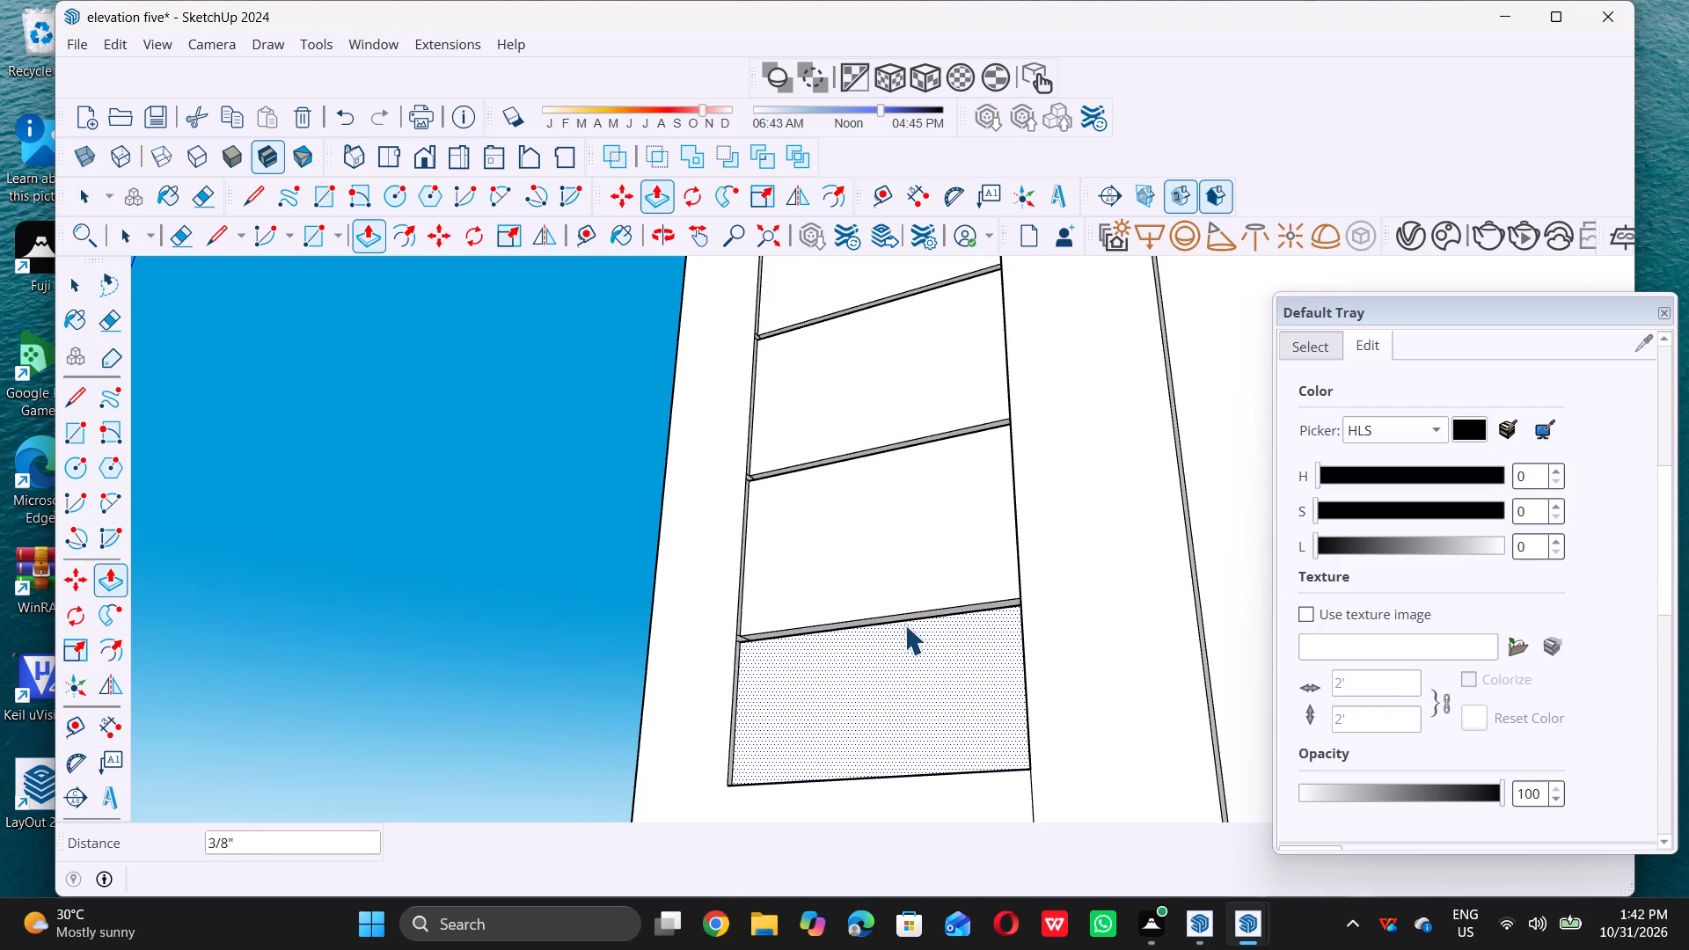
{"action": "left_click", "coordinate": [472, 631]}
Pull the top siding board of the top storey, between the central raised panel and the balcony-side column, out 1".
{"action": "scroll", "coordinate": [516, 602], "scroll_direction": "down", "scroll_amount": 5}
{"action": "middle_click_drag", "start_coordinate": [627, 640], "coordinate": [695, 807]}
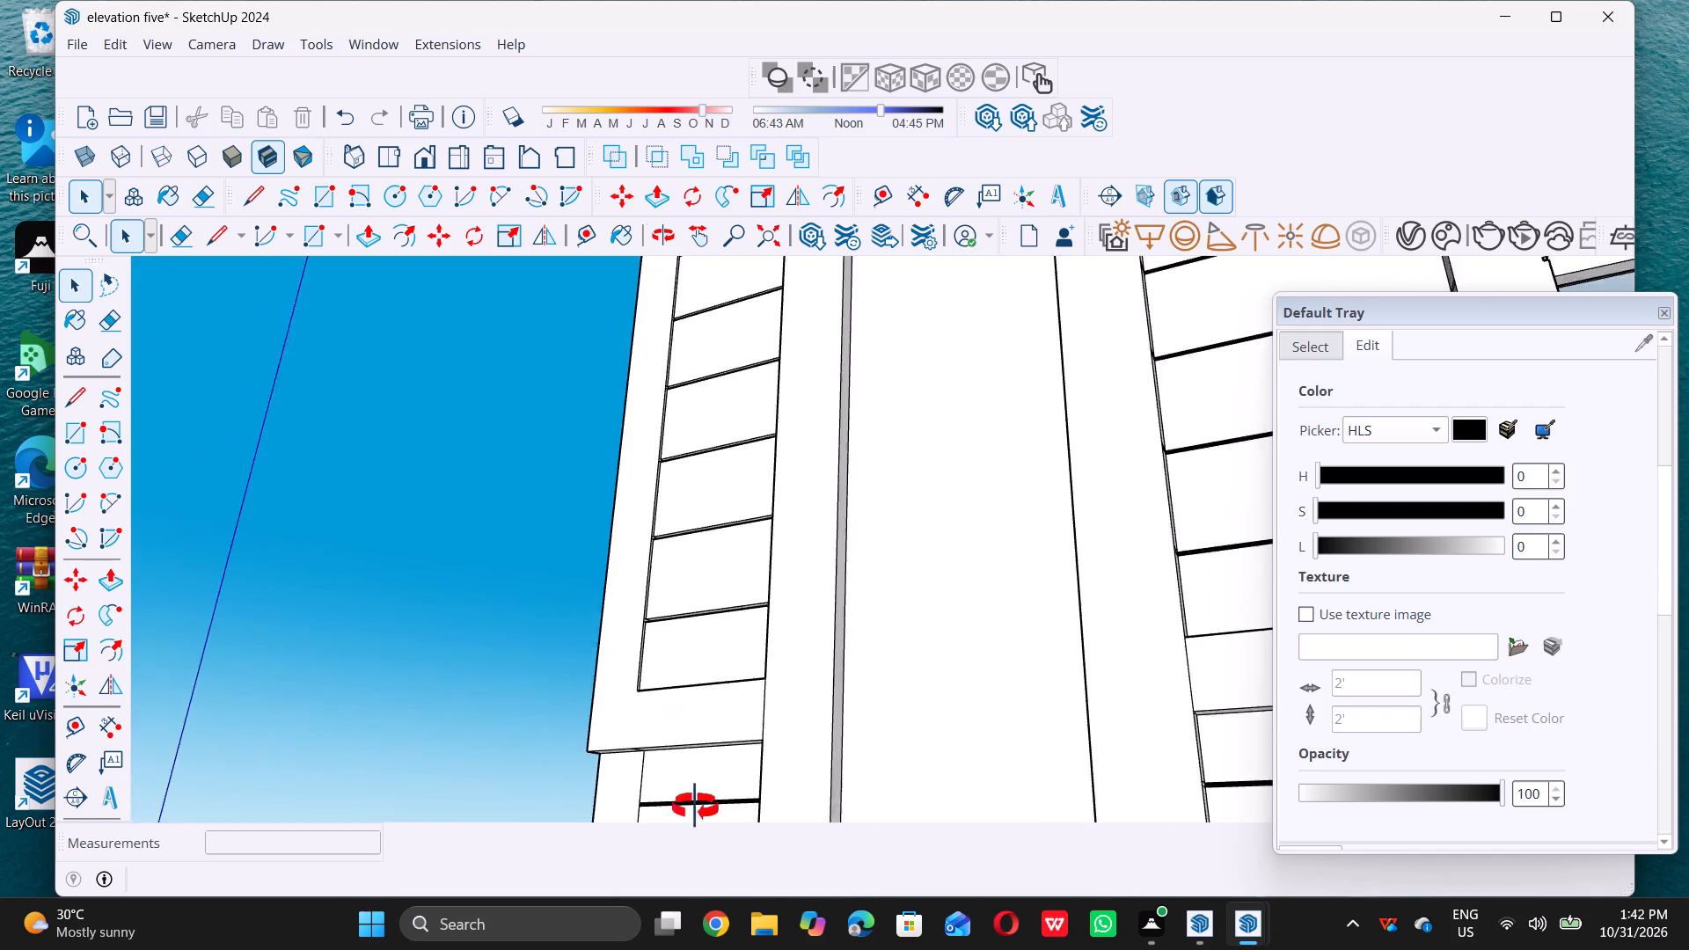
{"action": "middle_click_drag", "start_coordinate": [695, 807], "coordinate": [752, 907]}
{"action": "middle_click", "coordinate": [753, 907]}
{"action": "scroll", "coordinate": [734, 796], "scroll_direction": "down", "scroll_amount": 13}
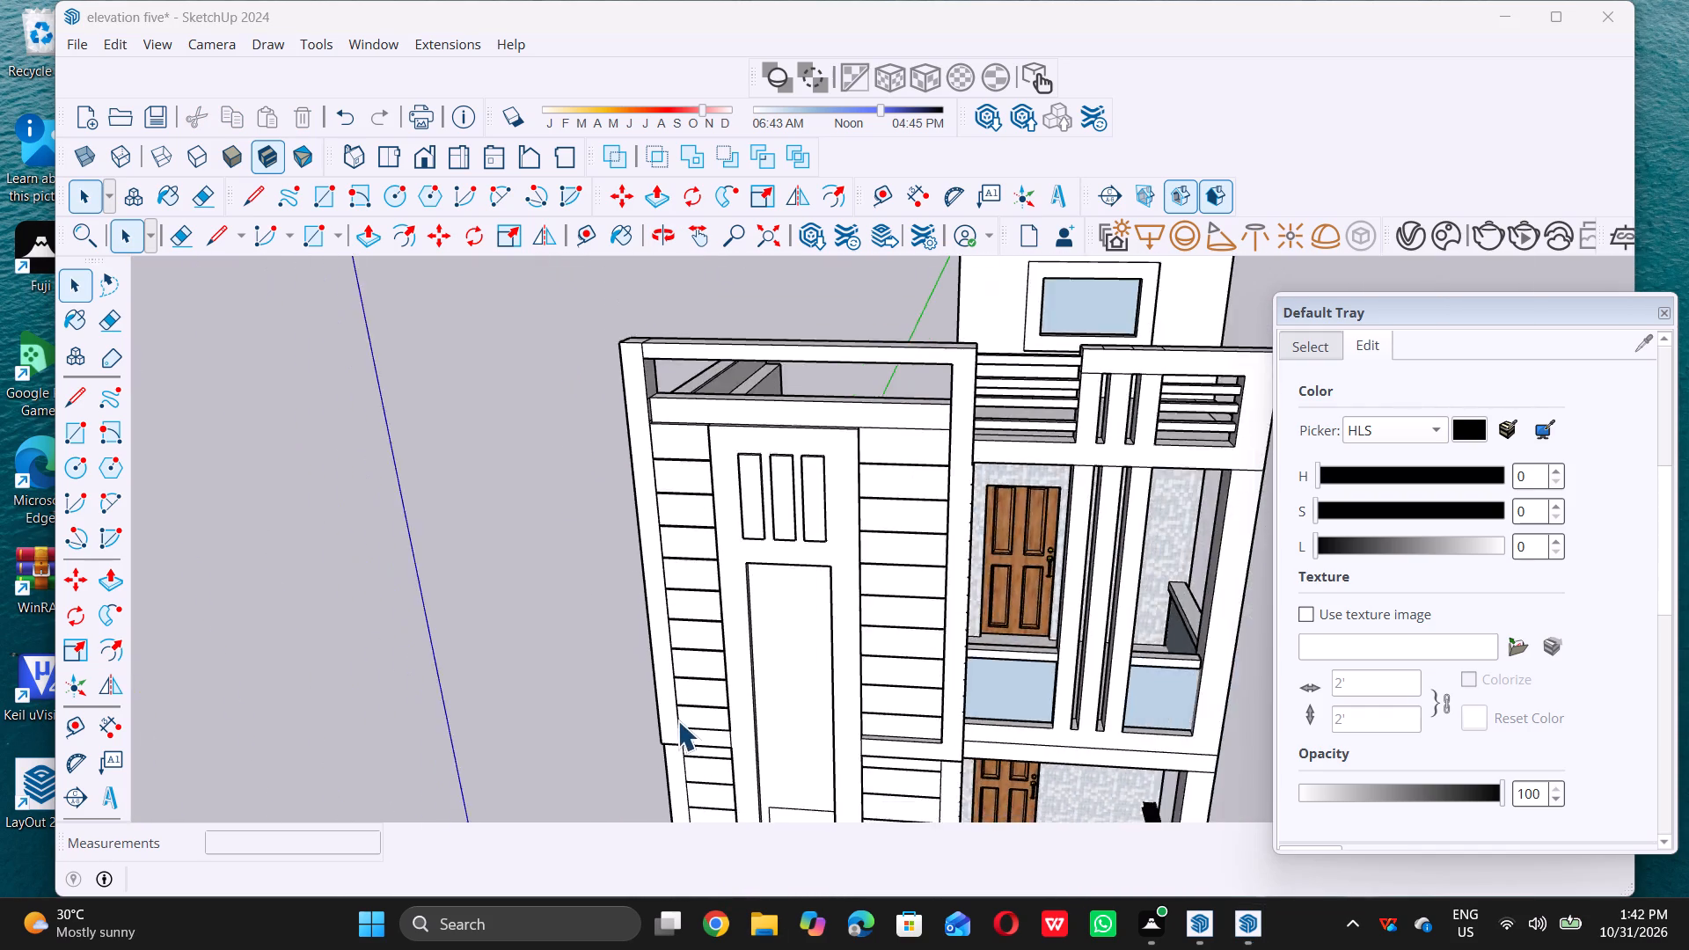
{"action": "scroll", "coordinate": [677, 720], "scroll_direction": "down", "scroll_amount": 2}
{"action": "scroll", "coordinate": [852, 514], "scroll_direction": "up", "scroll_amount": 9}
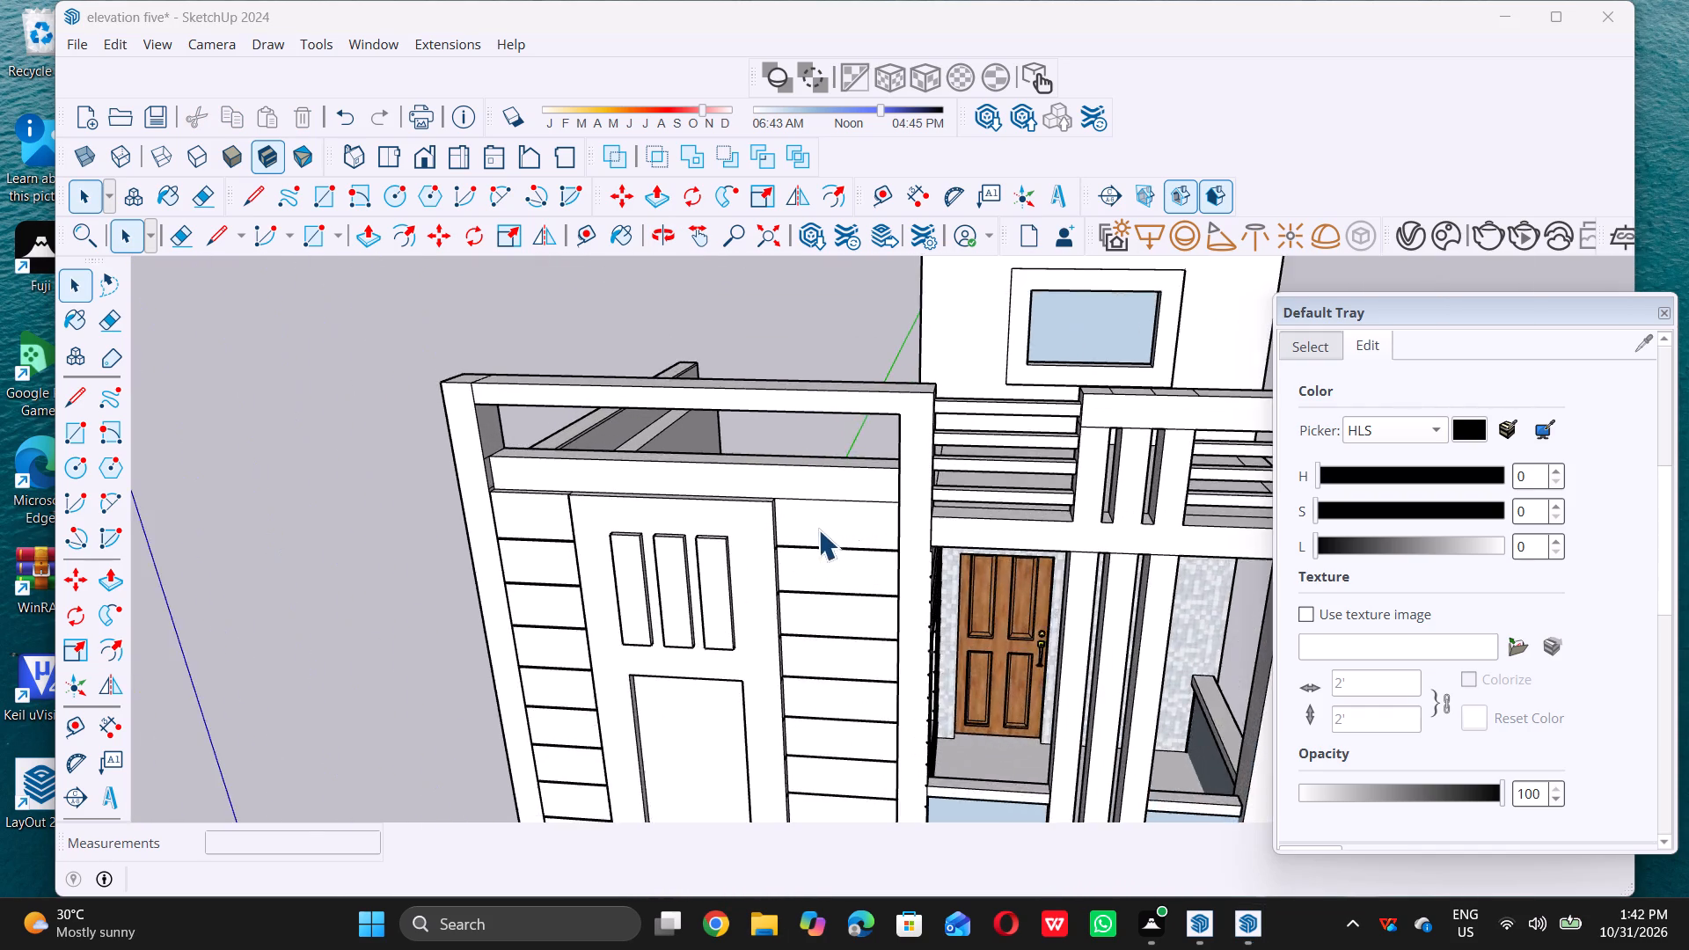
{"action": "scroll", "coordinate": [818, 530], "scroll_direction": "up", "scroll_amount": 3}
{"action": "middle_click_drag", "start_coordinate": [757, 578], "coordinate": [729, 447]}
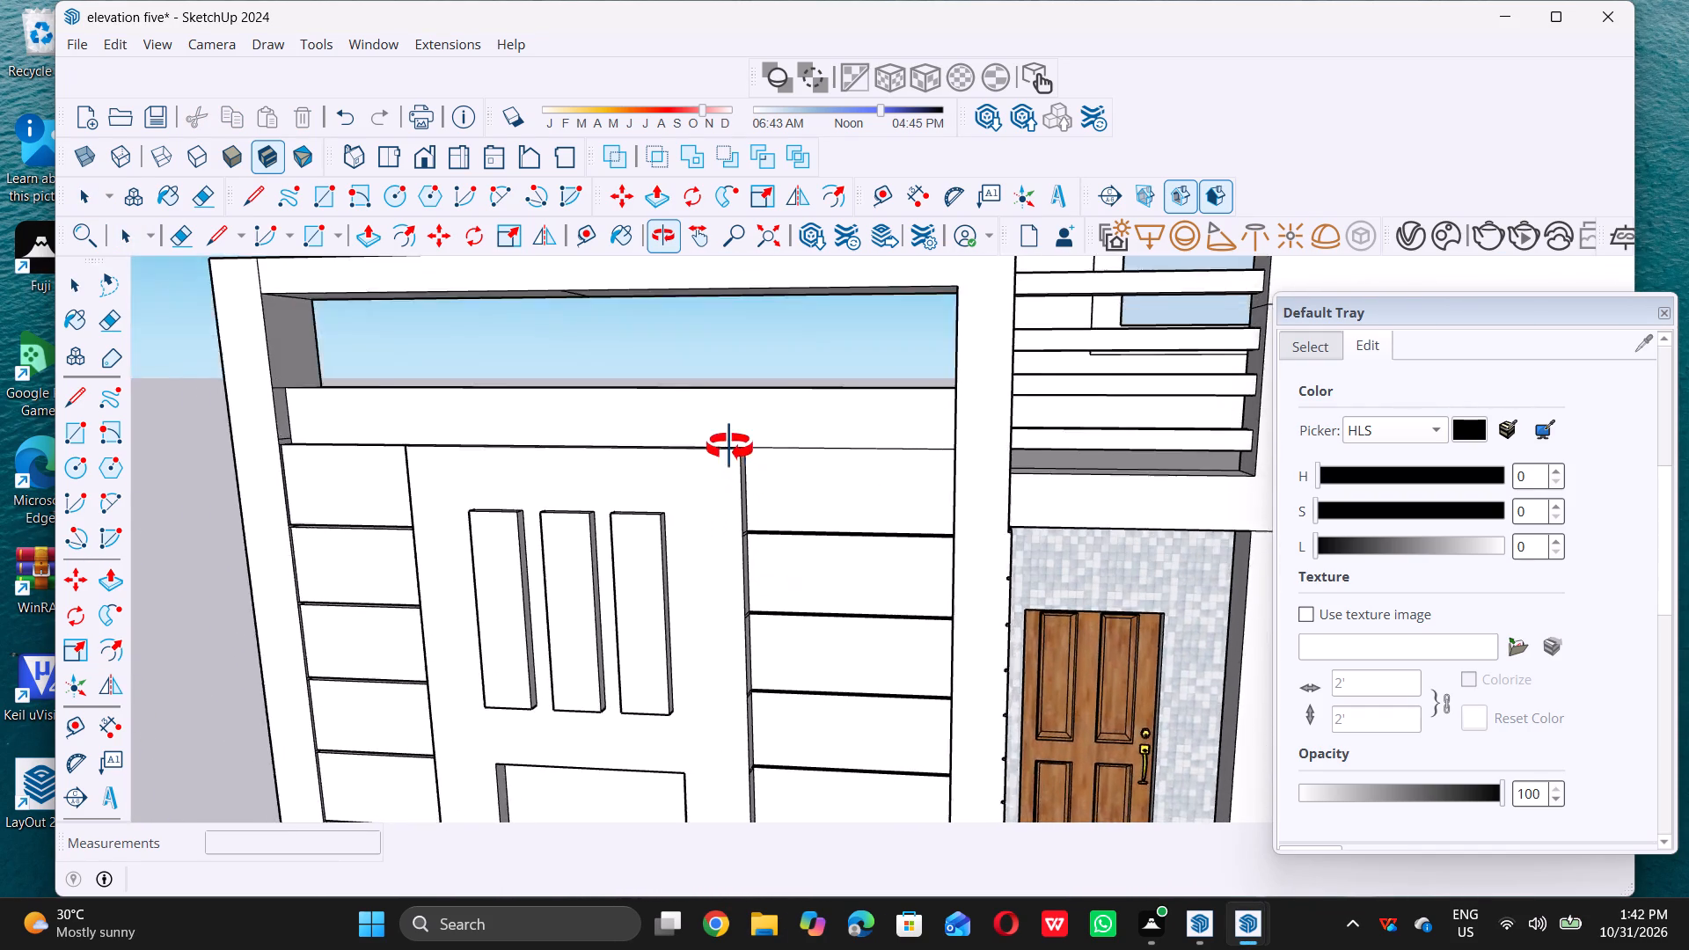
{"action": "middle_click_drag", "start_coordinate": [729, 447], "coordinate": [722, 439]}
{"action": "middle_click", "coordinate": [722, 439]}
{"action": "scroll", "coordinate": [806, 482], "scroll_direction": "up", "scroll_amount": 6}
{"action": "middle_click_drag", "start_coordinate": [793, 495], "coordinate": [721, 412]}
{"action": "middle_click", "coordinate": [721, 412]}
{"action": "scroll", "coordinate": [676, 455], "scroll_direction": "up", "scroll_amount": 5}
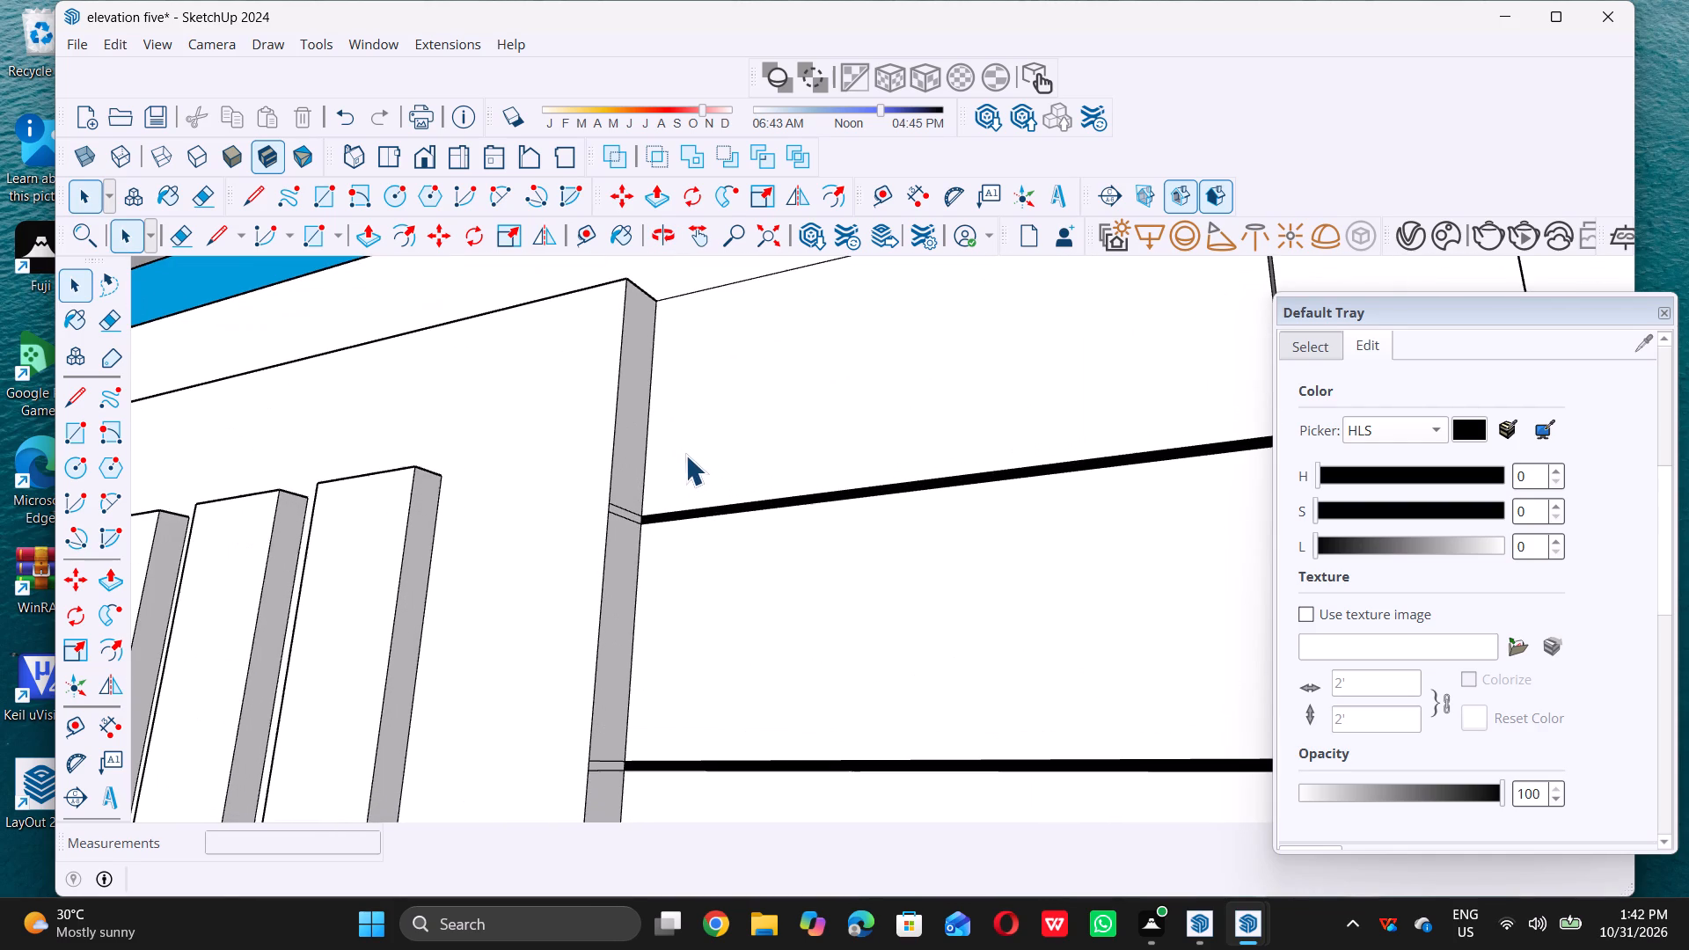
{"action": "key", "text": "p"}
{"action": "double_click", "coordinate": [693, 454]}
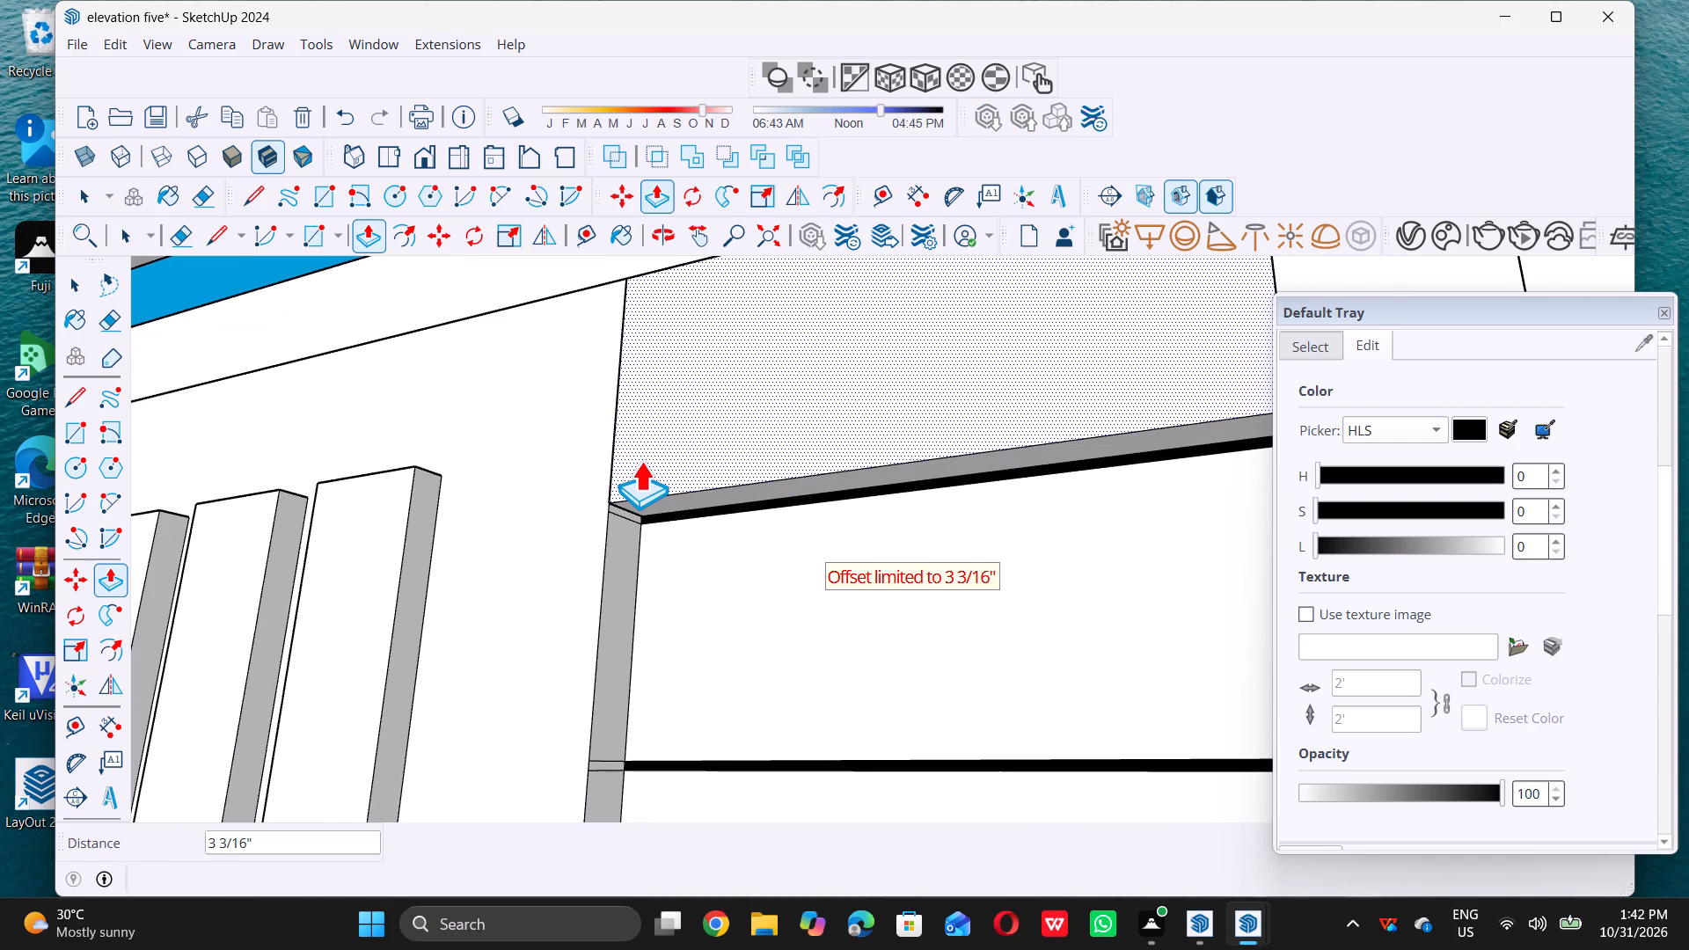
{"action": "key", "text": "1"}
{"action": "key", "text": "shift+quotedbl"}
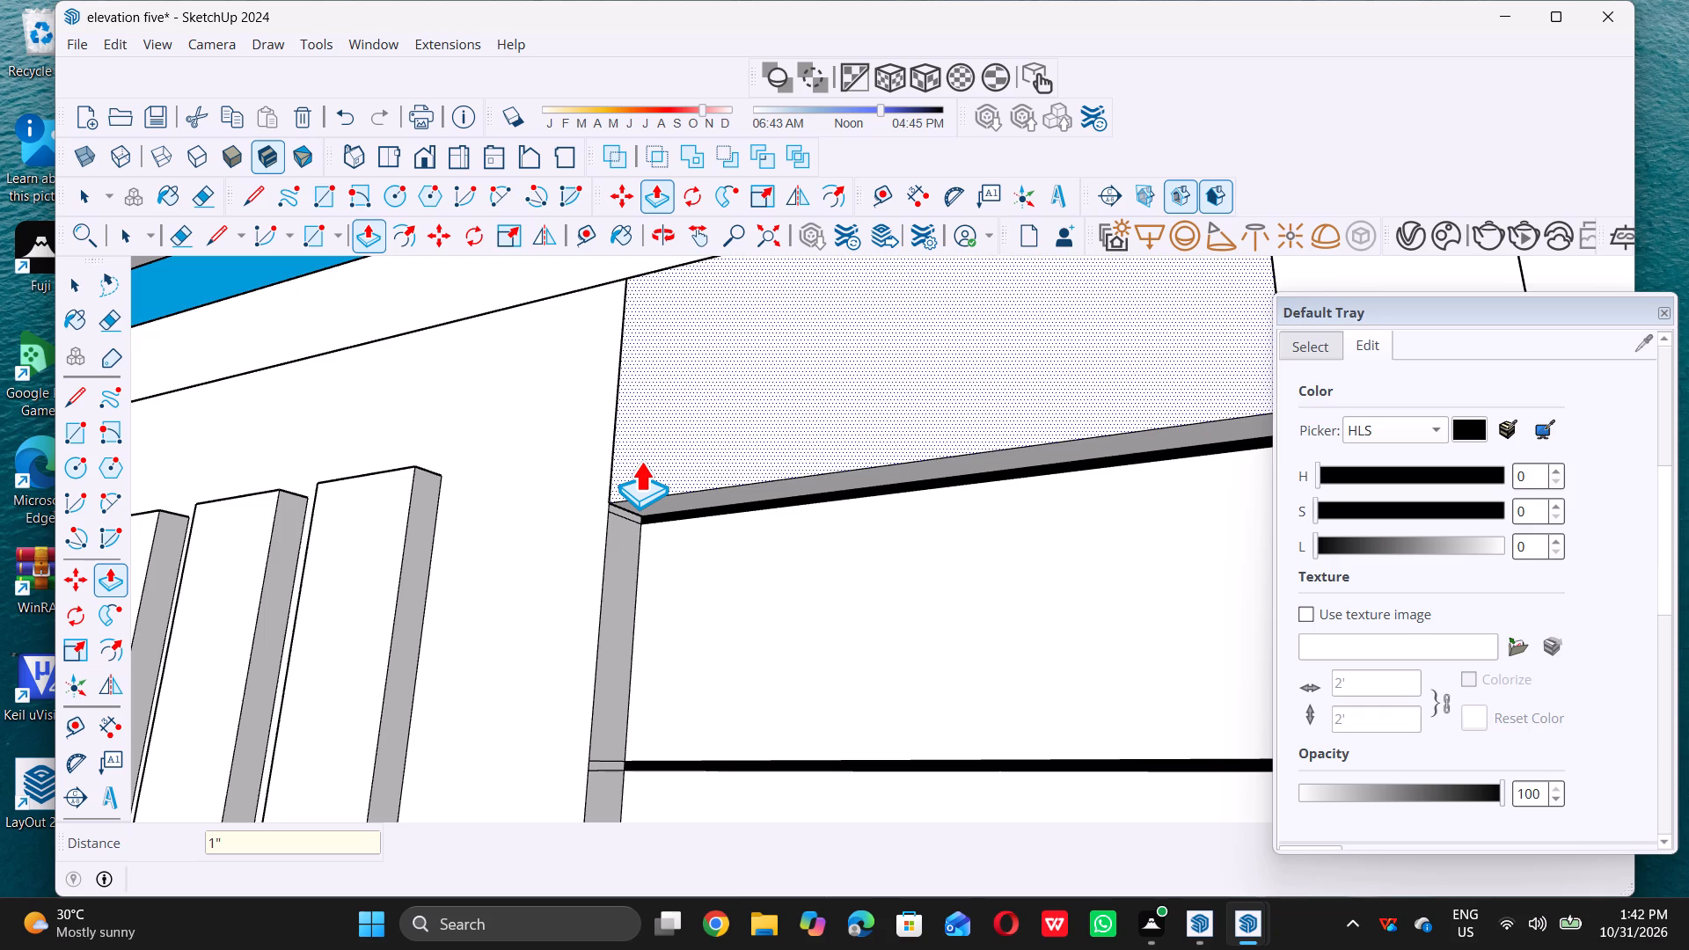
{"action": "key", "text": "Return"}
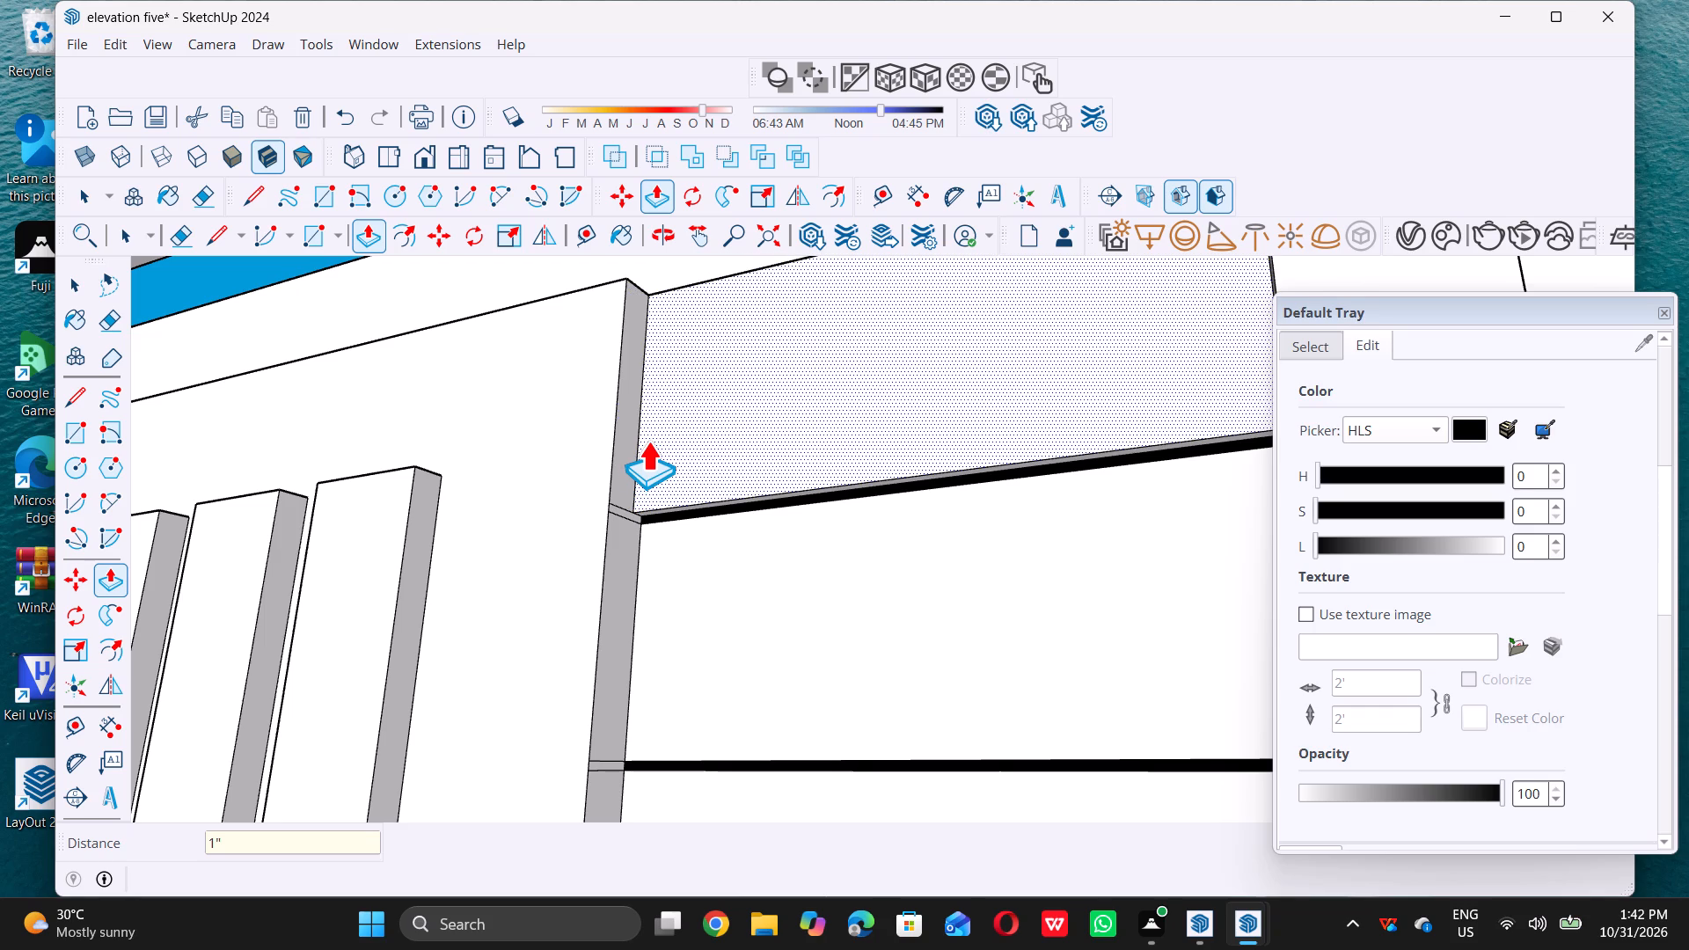
{"action": "key", "text": "space"}
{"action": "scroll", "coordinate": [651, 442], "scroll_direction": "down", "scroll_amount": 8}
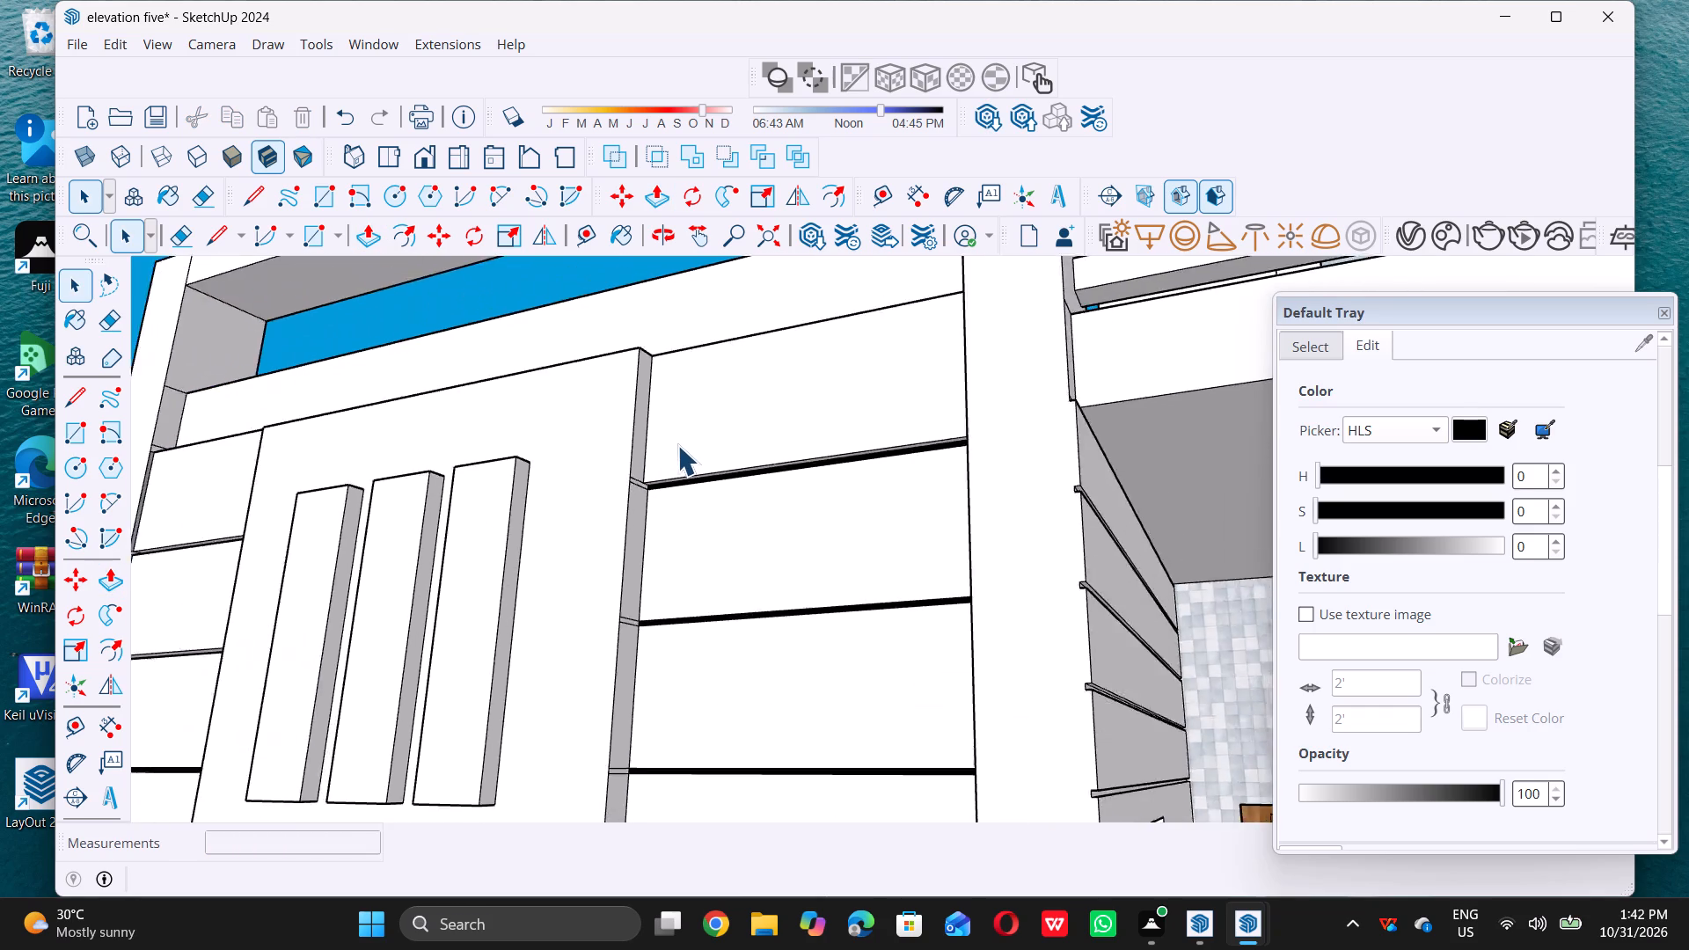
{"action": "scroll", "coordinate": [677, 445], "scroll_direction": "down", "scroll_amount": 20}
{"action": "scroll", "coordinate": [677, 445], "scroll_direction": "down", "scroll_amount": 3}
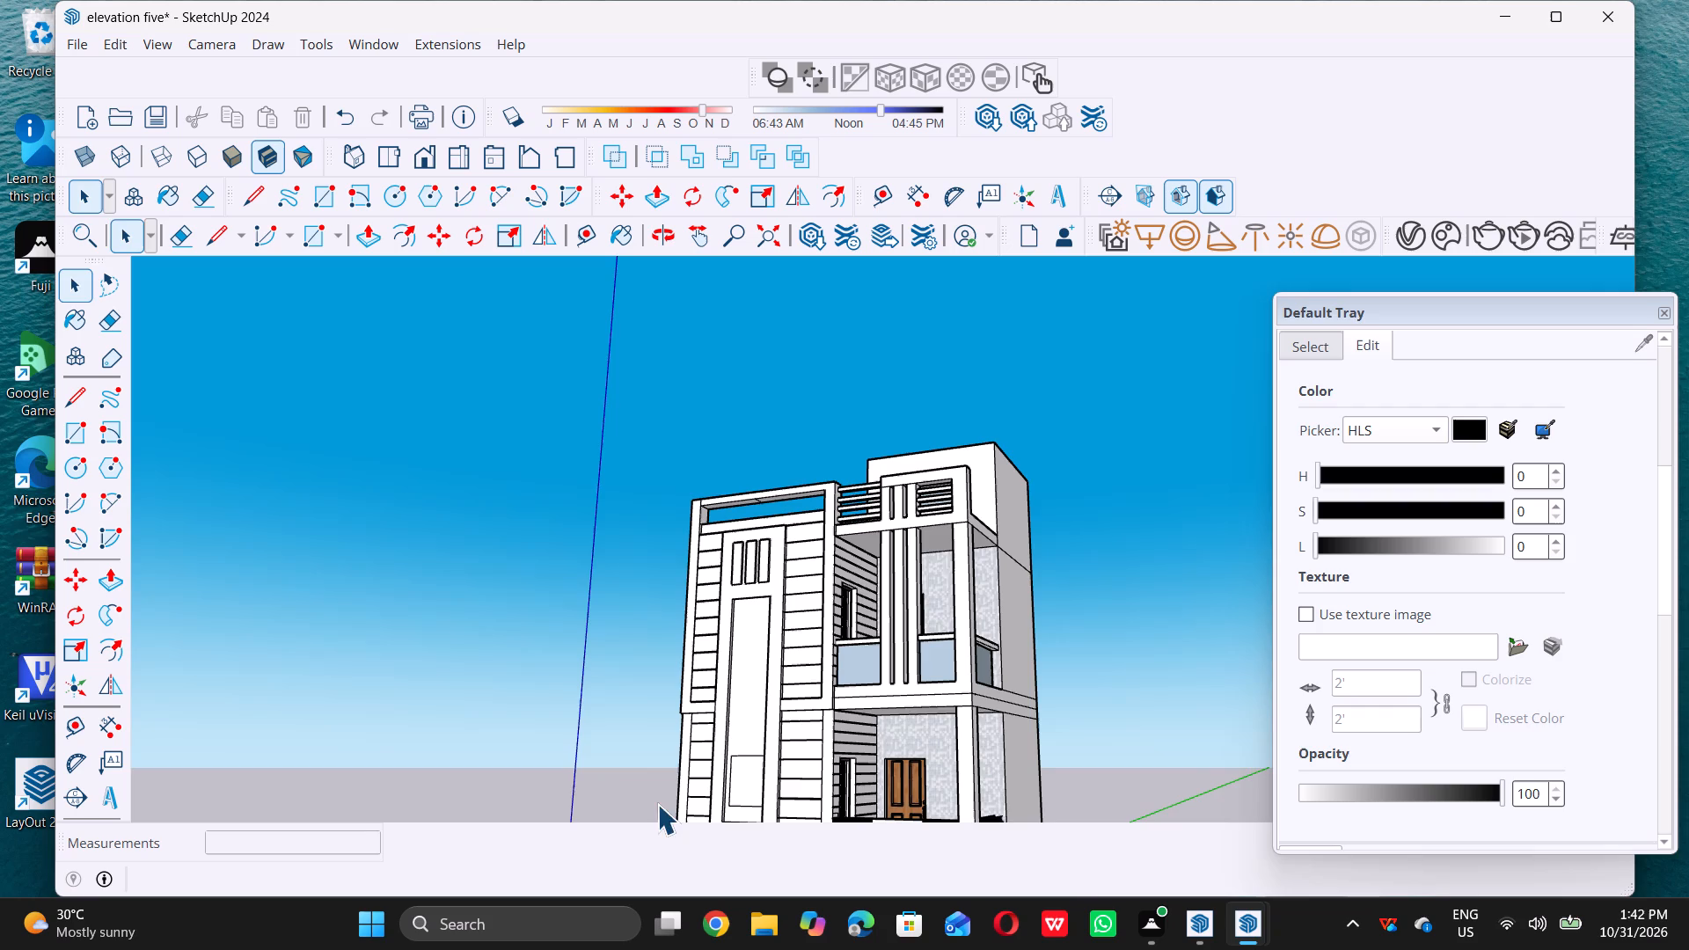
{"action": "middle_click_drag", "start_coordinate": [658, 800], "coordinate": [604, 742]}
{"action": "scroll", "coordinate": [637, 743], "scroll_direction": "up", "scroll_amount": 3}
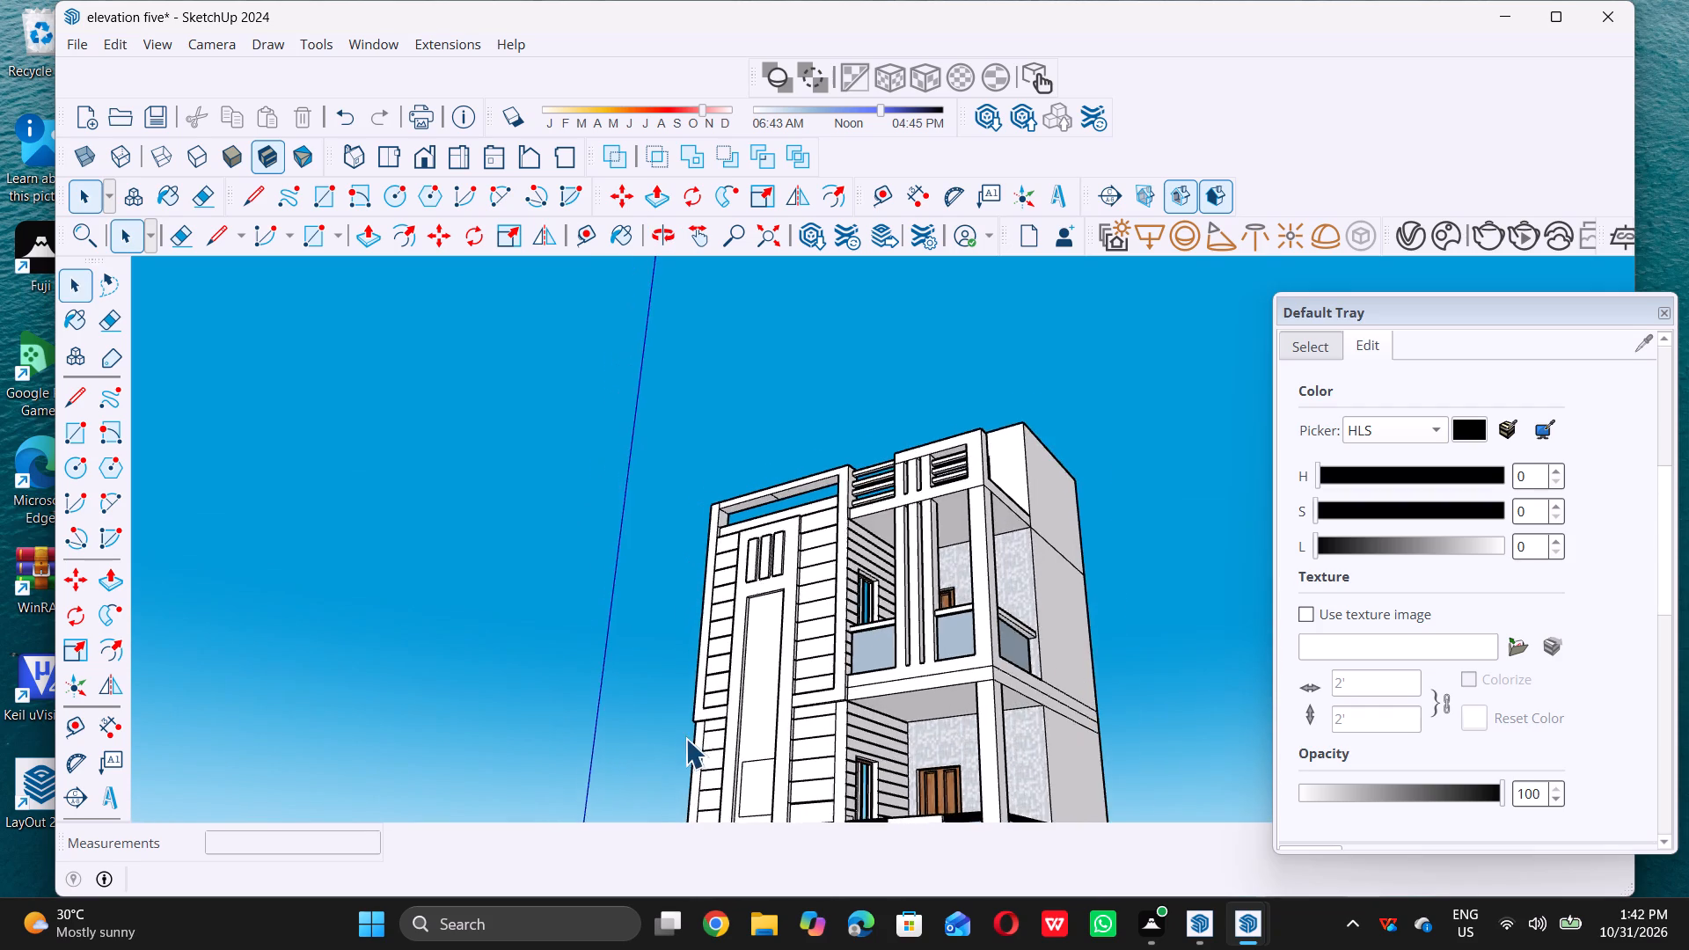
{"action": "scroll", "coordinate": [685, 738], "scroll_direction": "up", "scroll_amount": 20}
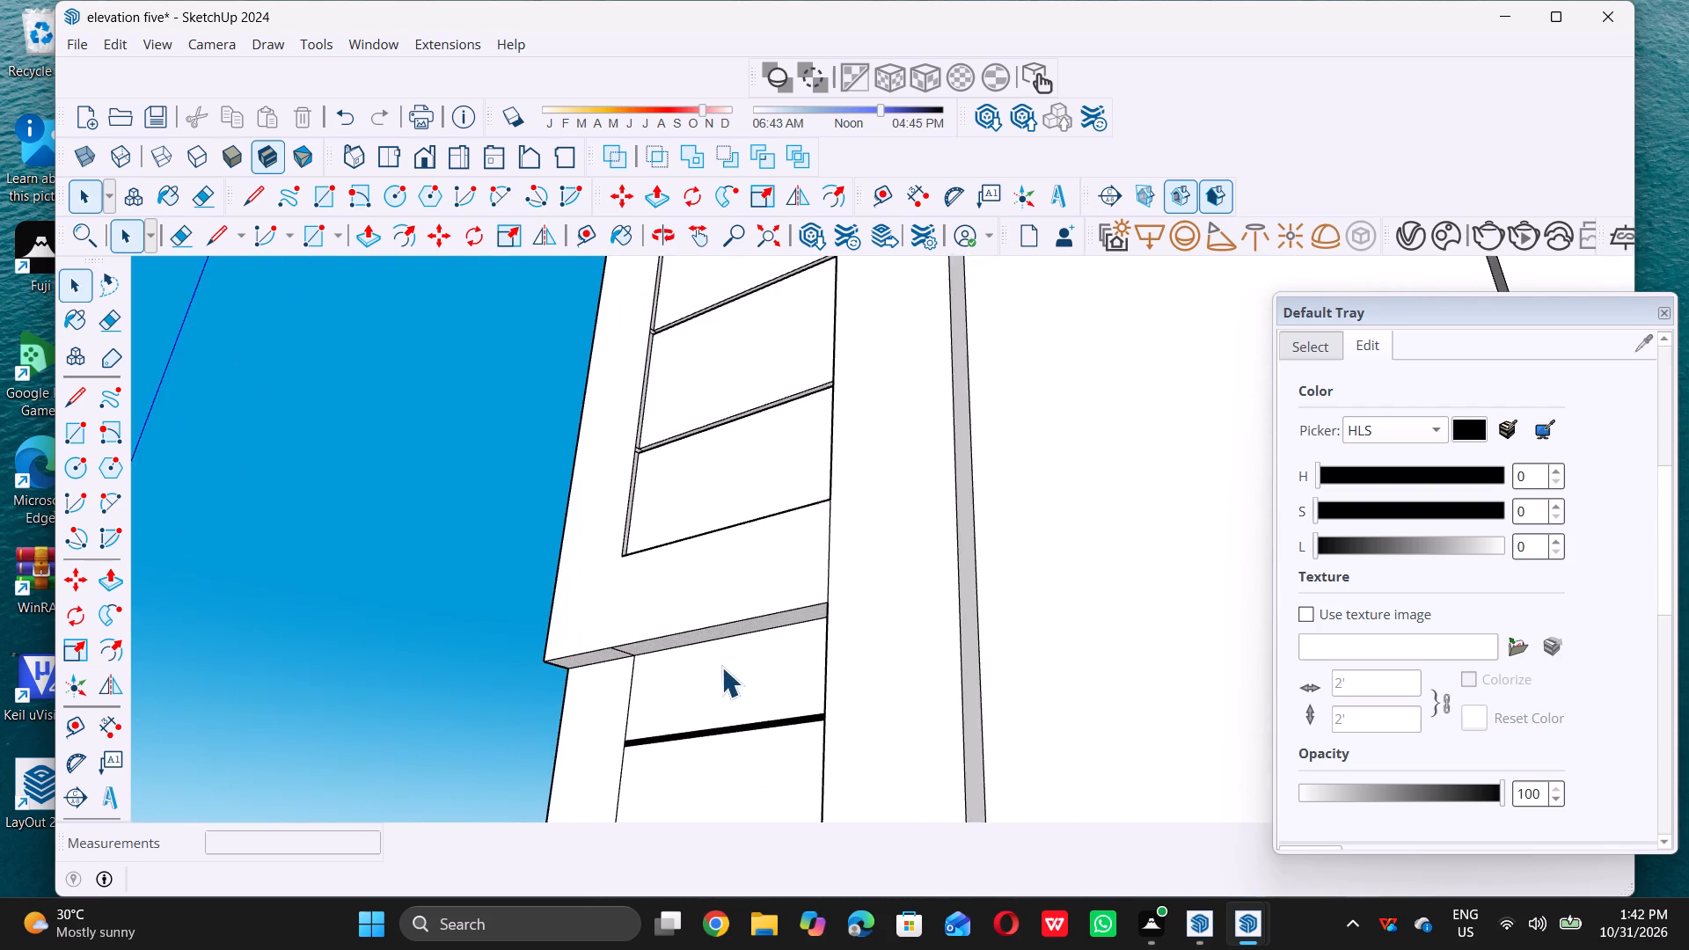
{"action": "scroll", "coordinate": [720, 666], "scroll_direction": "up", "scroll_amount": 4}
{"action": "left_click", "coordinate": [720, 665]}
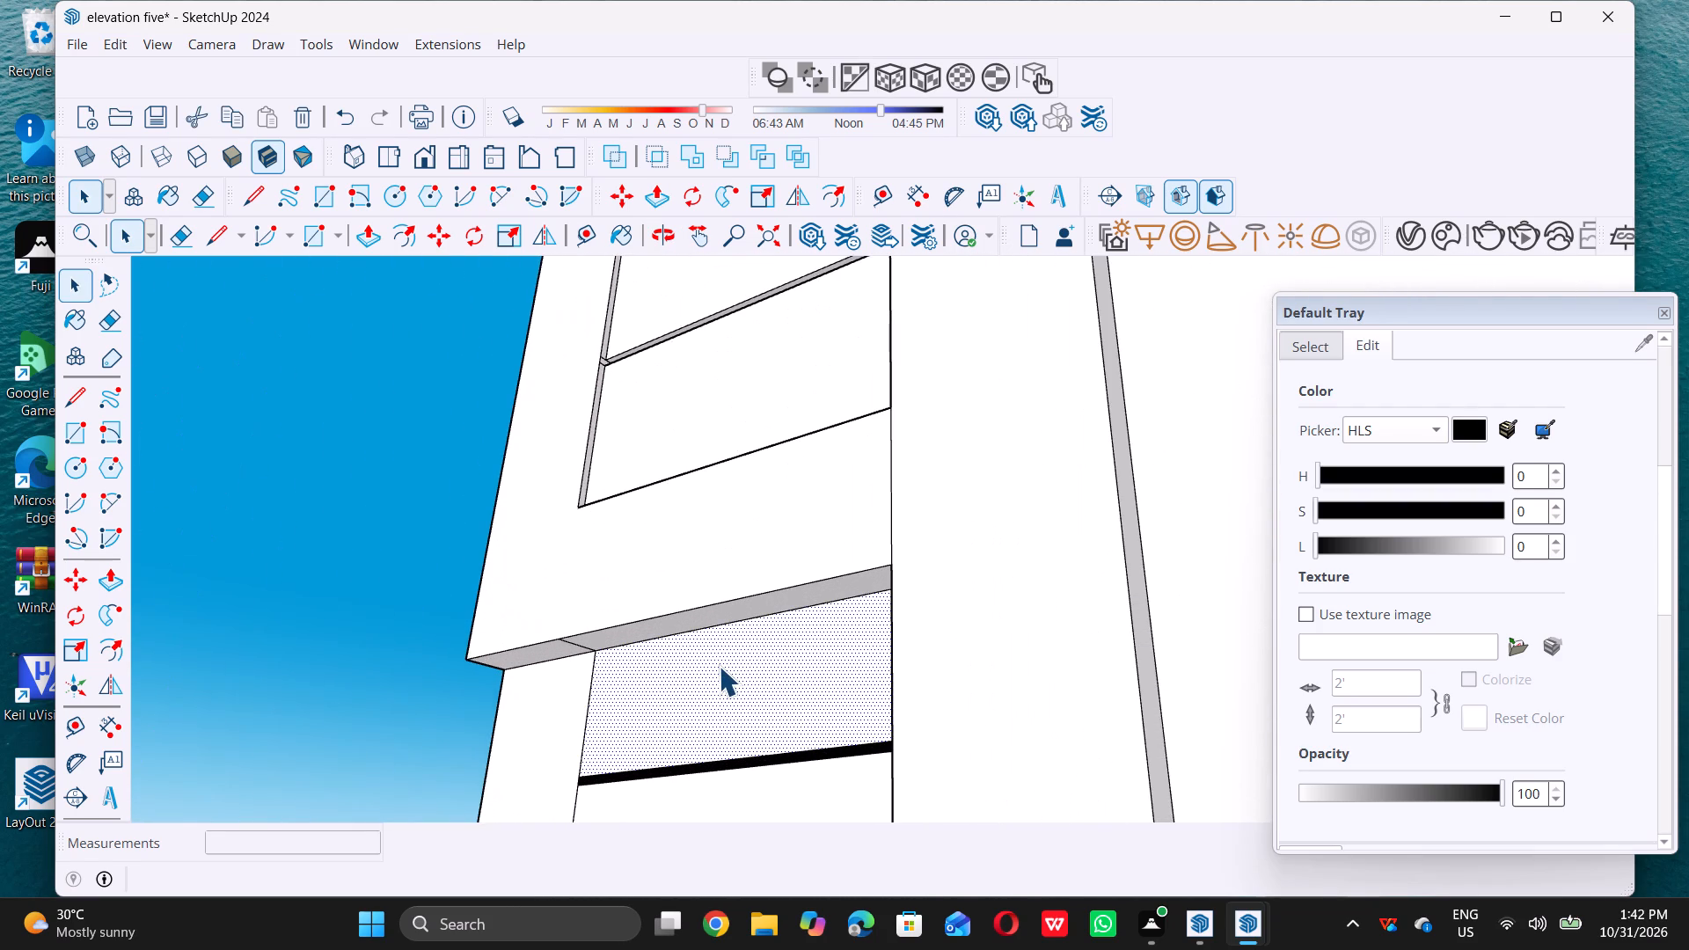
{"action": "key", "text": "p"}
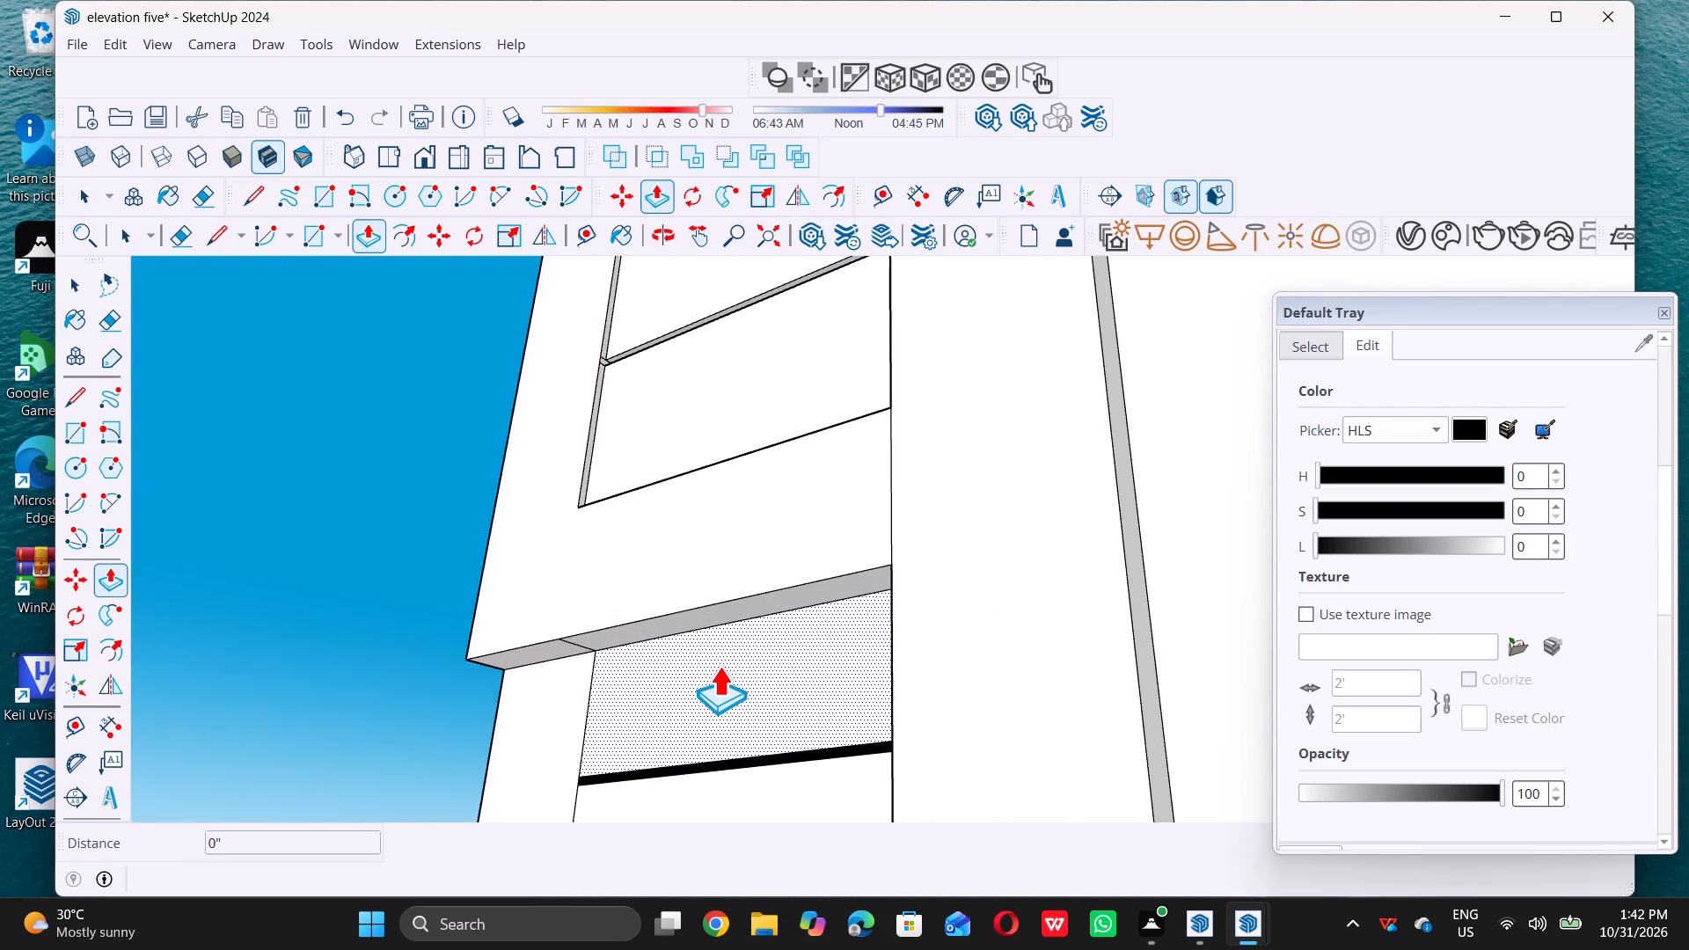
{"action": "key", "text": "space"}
Draw two parallel lines about 9" long extending the edges of the first groove below the top storey across the plain corner strip.
{"action": "scroll", "coordinate": [719, 666], "scroll_direction": "down", "scroll_amount": 20}
{"action": "scroll", "coordinate": [719, 666], "scroll_direction": "down", "scroll_amount": 3}
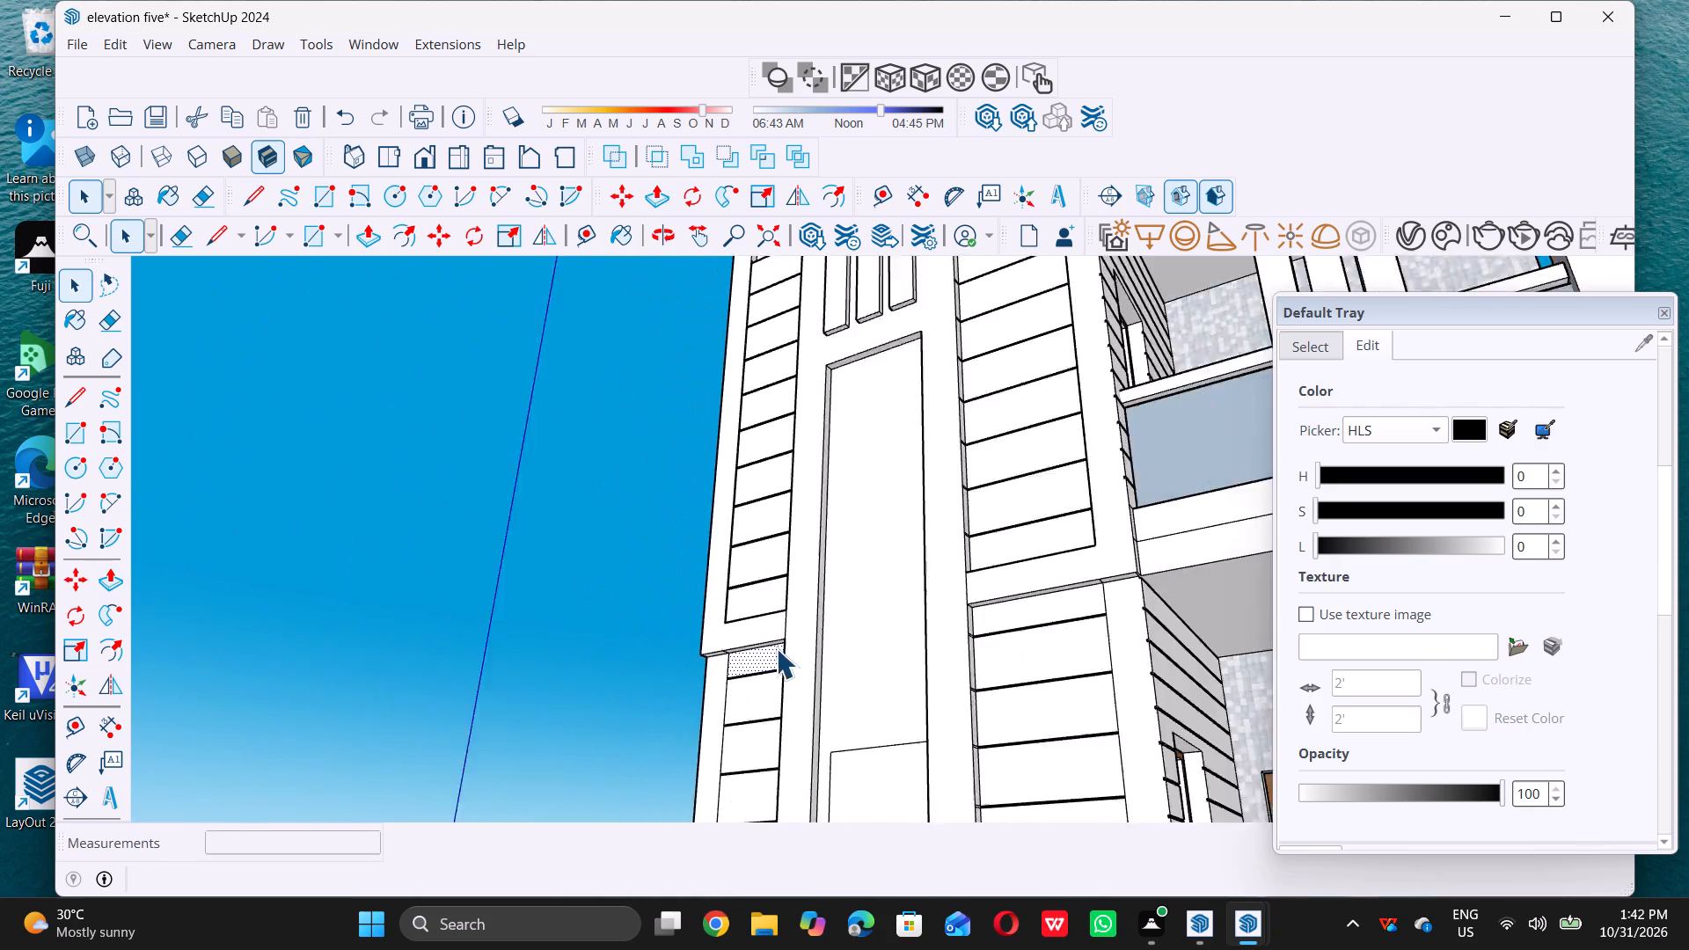
{"action": "scroll", "coordinate": [776, 648], "scroll_direction": "down", "scroll_amount": 15}
{"action": "middle_click_drag", "start_coordinate": [713, 750], "coordinate": [901, 783]}
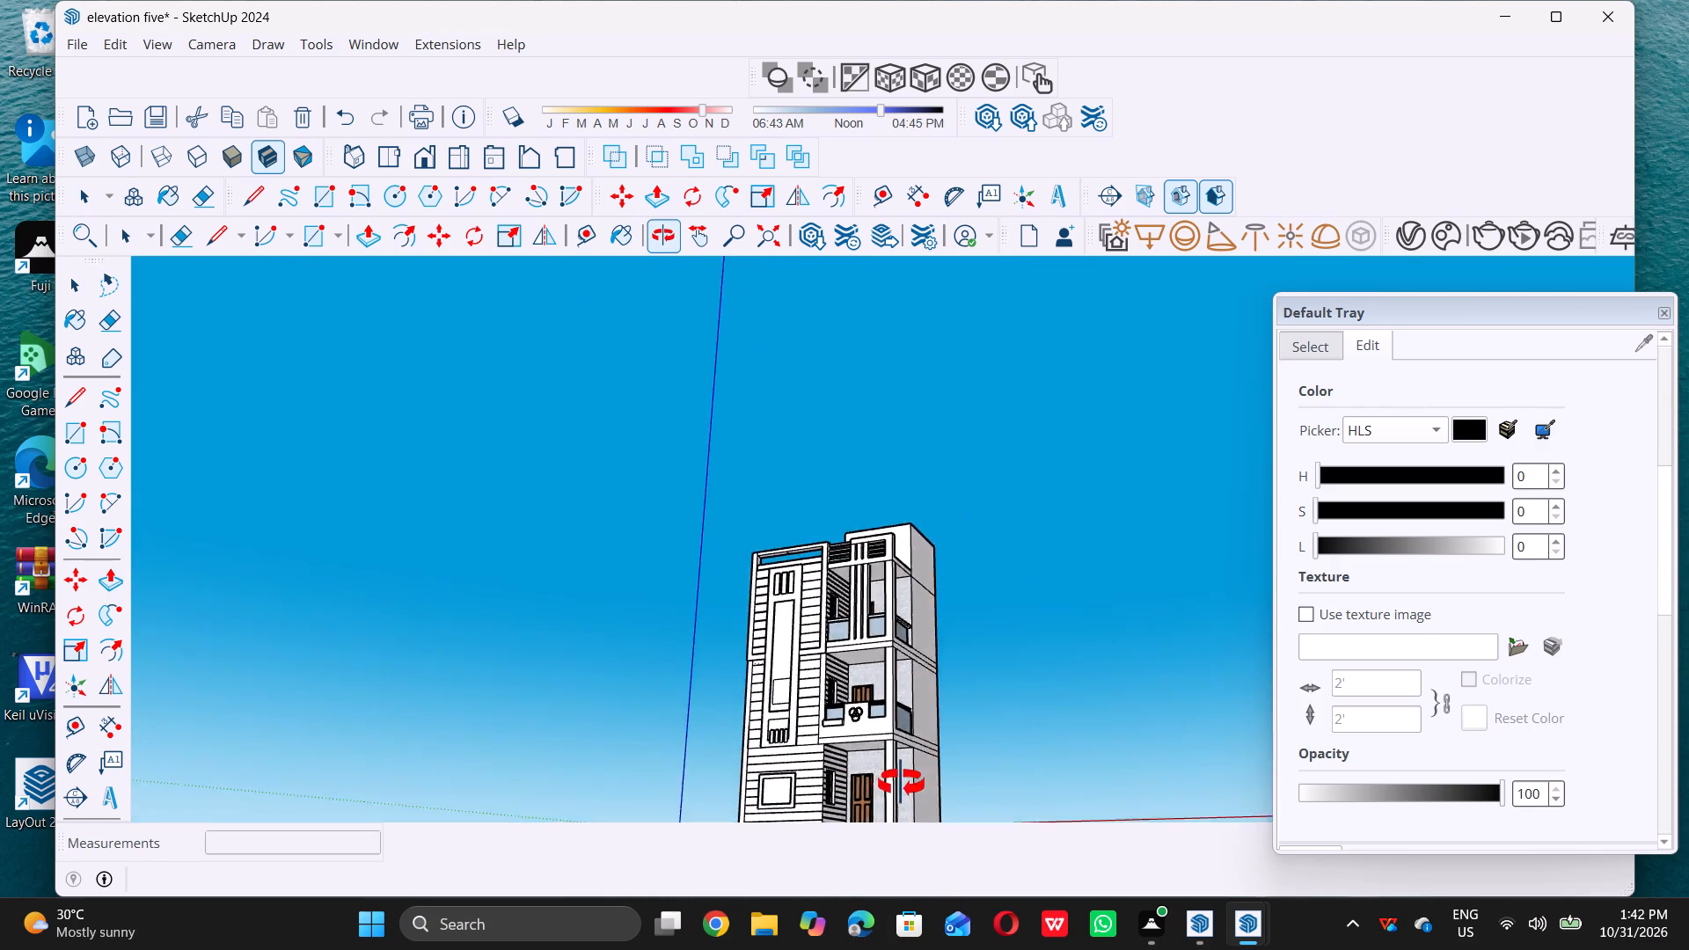
{"action": "middle_click_drag", "start_coordinate": [901, 783], "coordinate": [903, 783]}
{"action": "scroll", "coordinate": [903, 783], "scroll_direction": "down", "scroll_amount": 5}
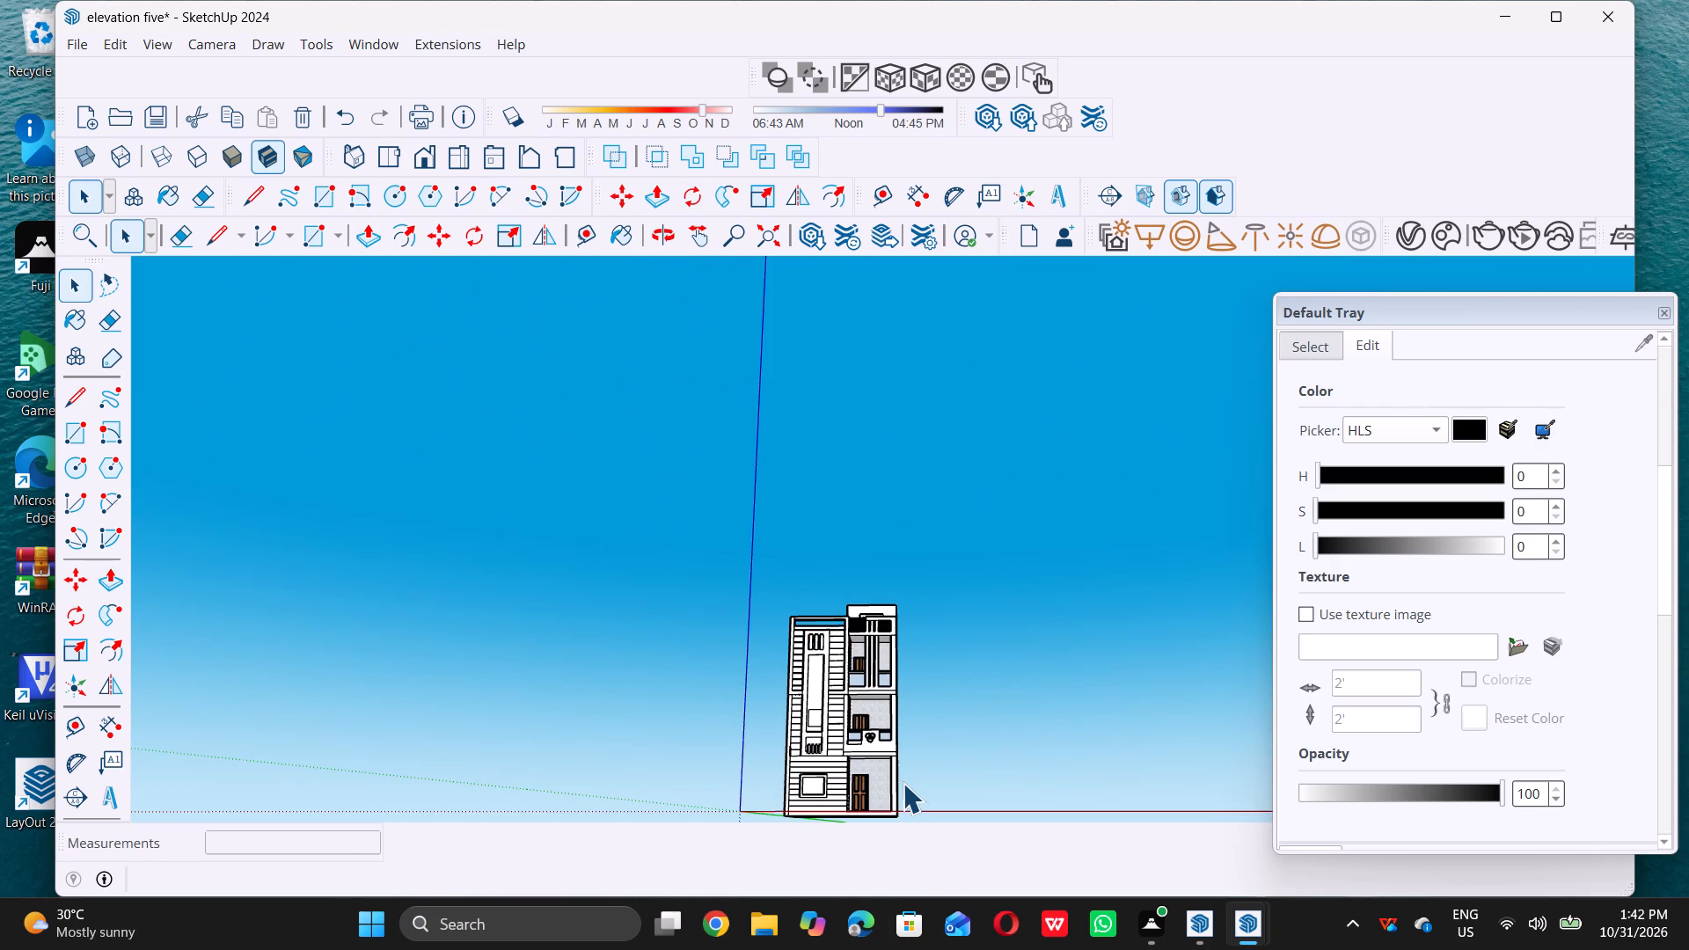
{"action": "scroll", "coordinate": [831, 747], "scroll_direction": "down", "scroll_amount": 6}
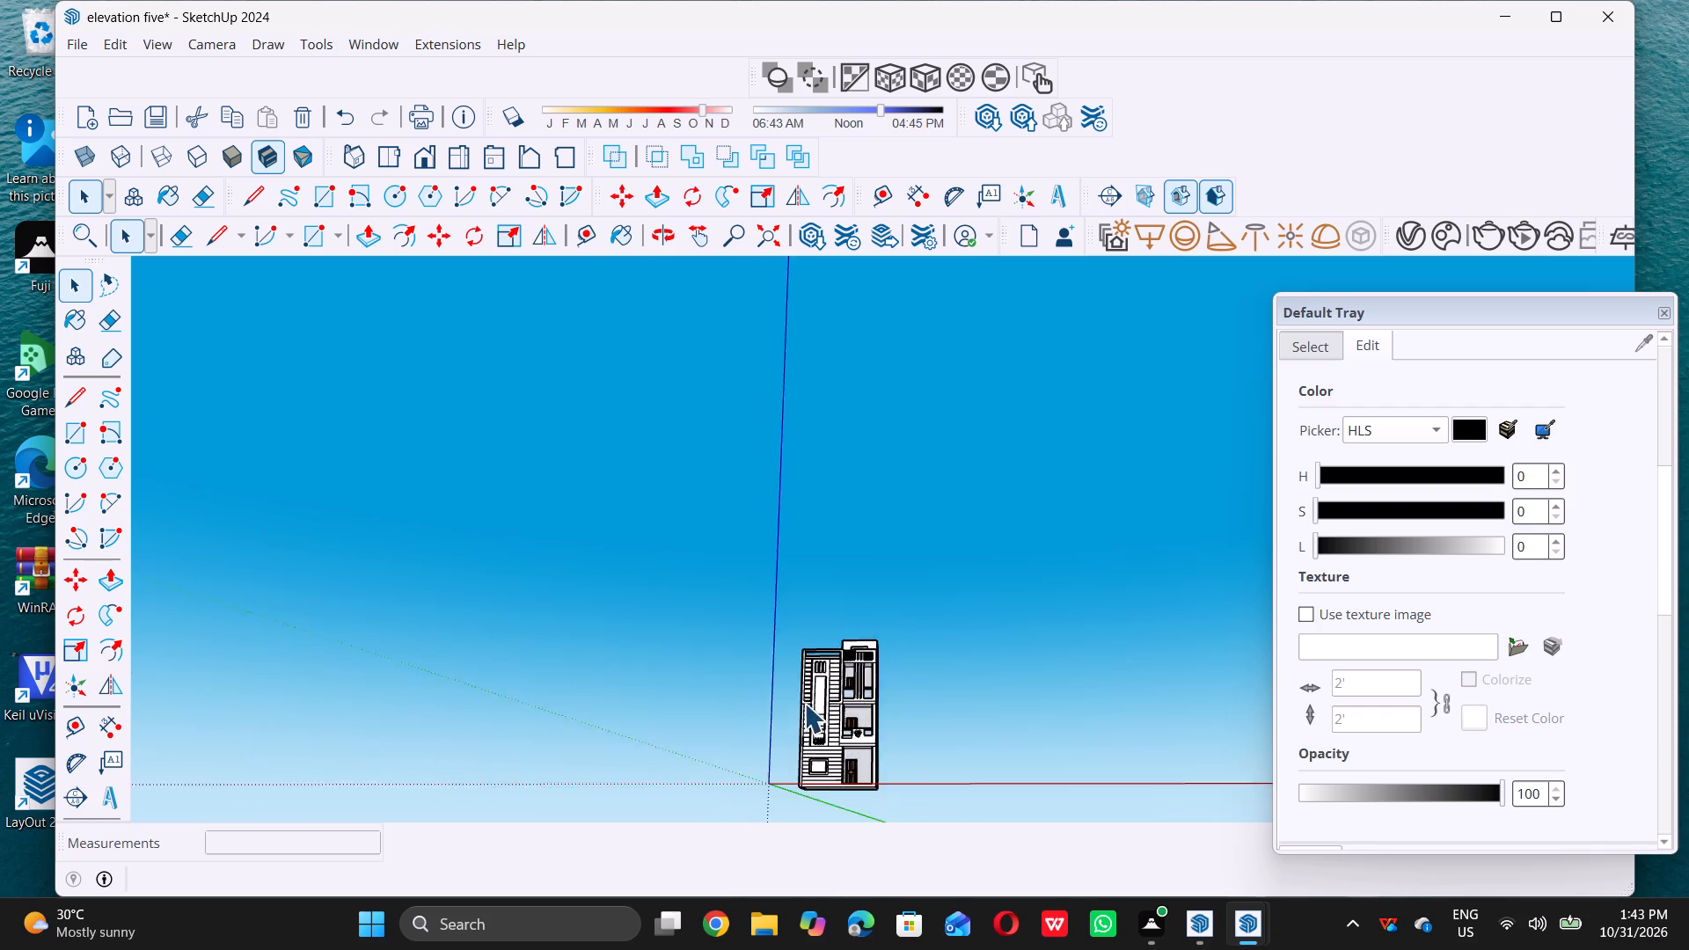
{"action": "middle_click_drag", "start_coordinate": [784, 717], "coordinate": [896, 823]}
{"action": "scroll", "coordinate": [842, 740], "scroll_direction": "up", "scroll_amount": 6}
{"action": "scroll", "coordinate": [766, 647], "scroll_direction": "up", "scroll_amount": 6}
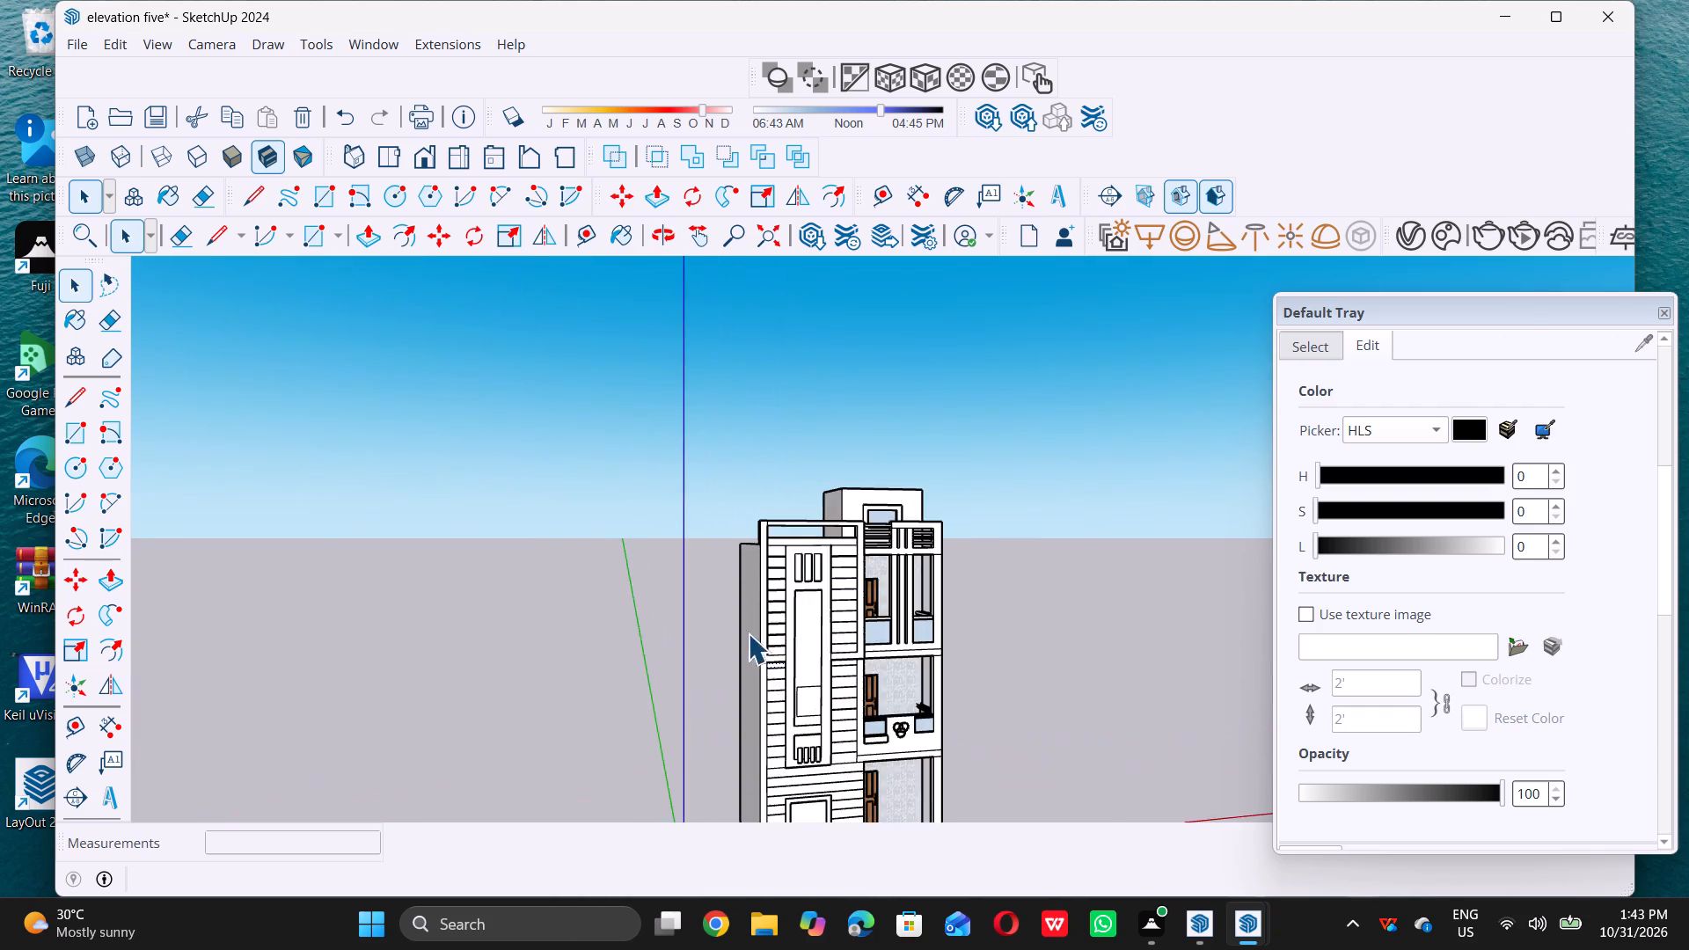
{"action": "scroll", "coordinate": [751, 643], "scroll_direction": "up", "scroll_amount": 6}
{"action": "scroll", "coordinate": [771, 690], "scroll_direction": "up", "scroll_amount": 20}
{"action": "scroll", "coordinate": [771, 690], "scroll_direction": "up", "scroll_amount": 3}
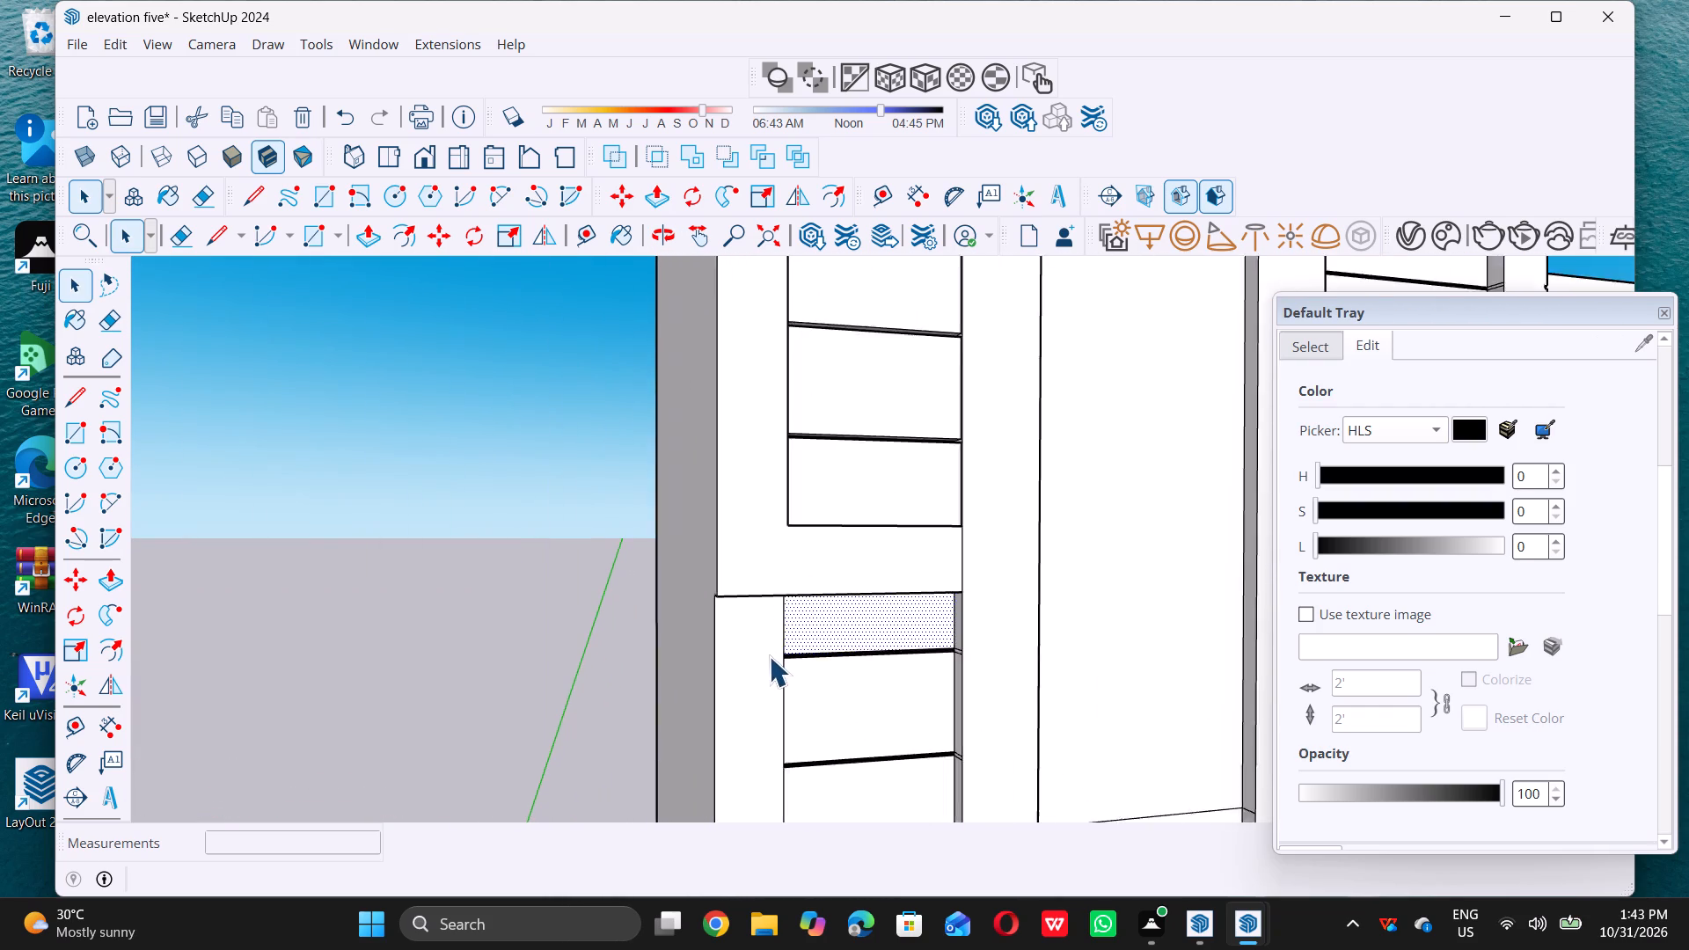
{"action": "scroll", "coordinate": [769, 656], "scroll_direction": "up", "scroll_amount": 13}
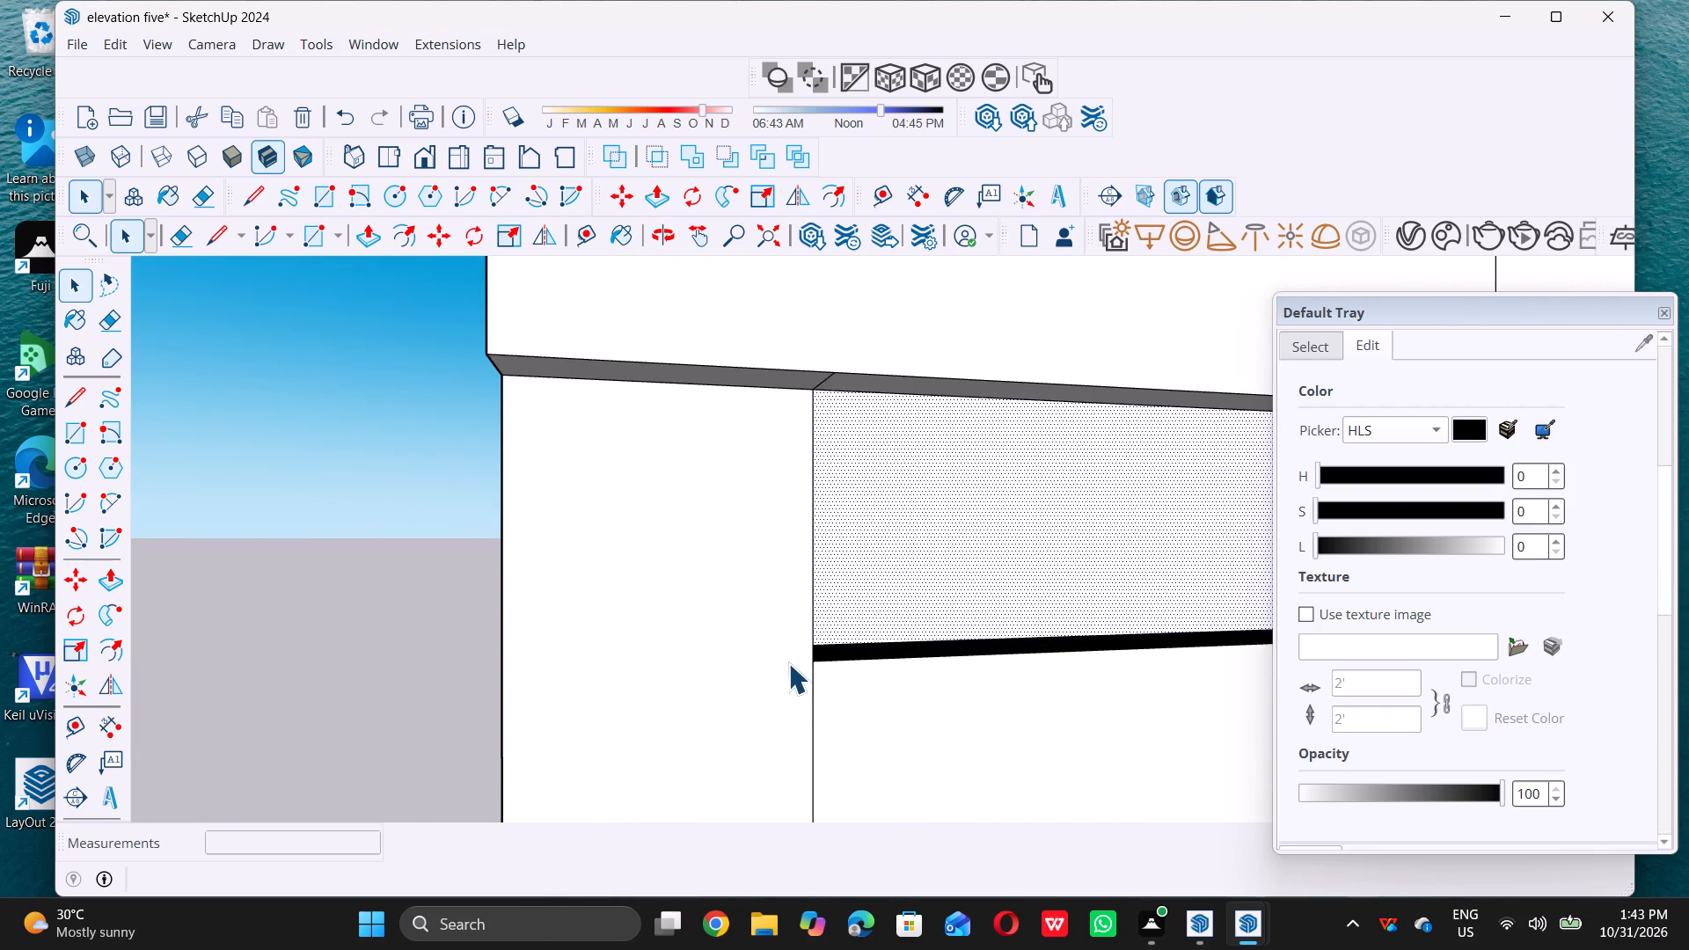
{"action": "key", "text": "l"}
{"action": "scroll", "coordinate": [801, 647], "scroll_direction": "up", "scroll_amount": 5}
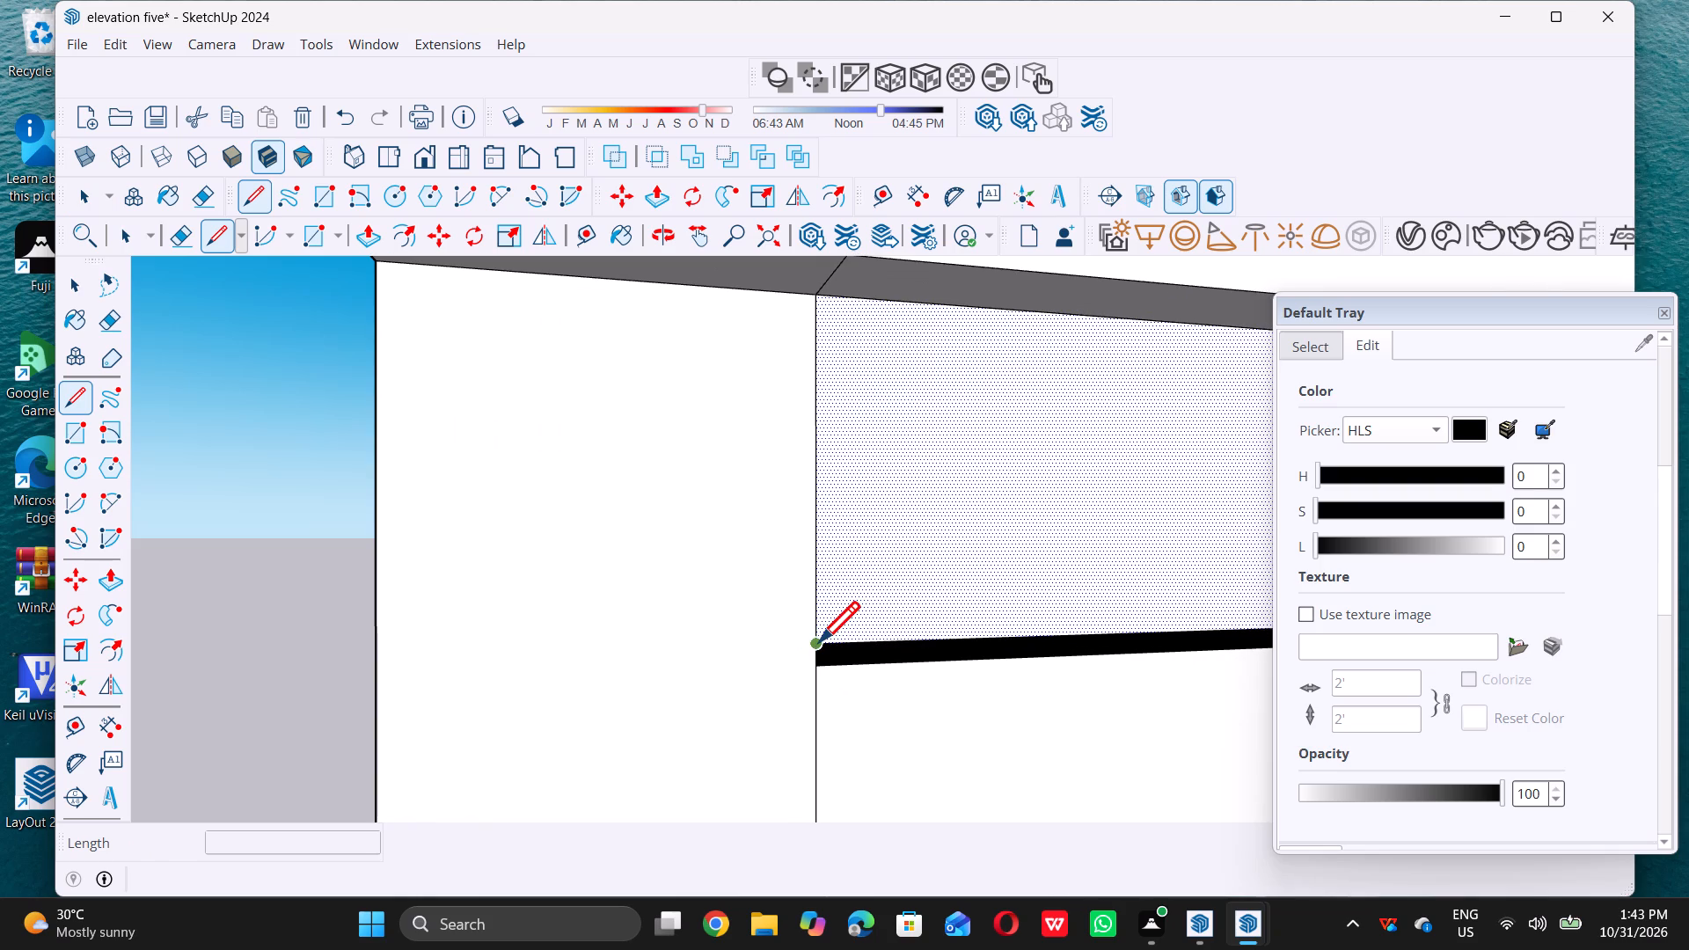
{"action": "left_click", "coordinate": [819, 641]}
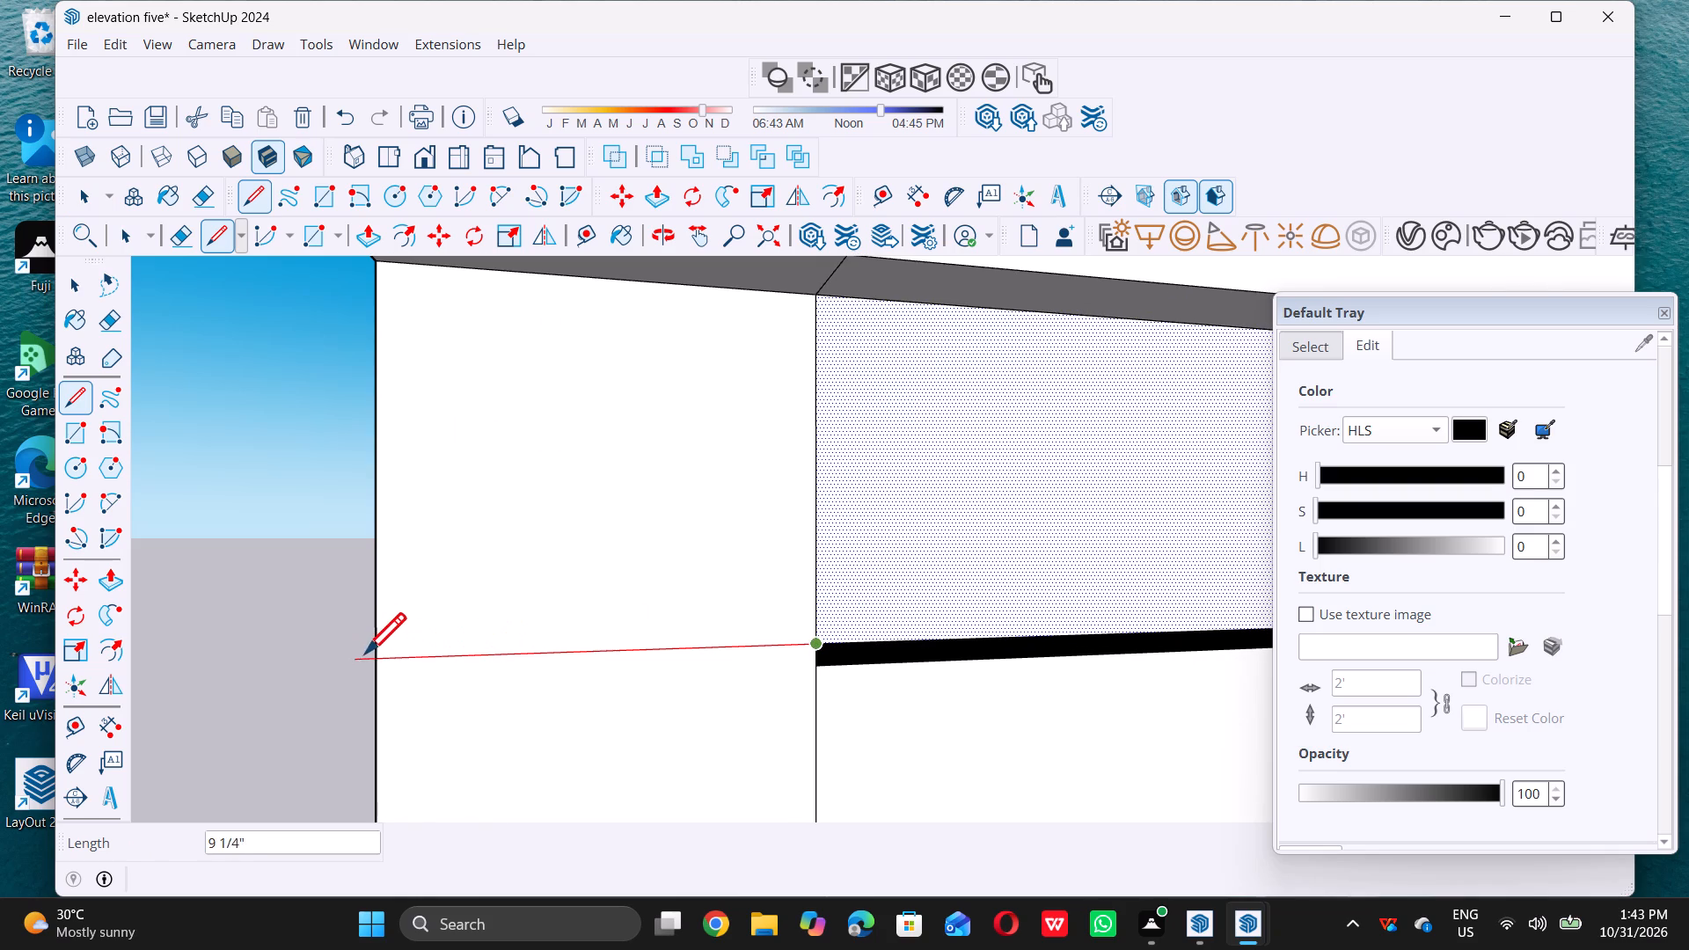
{"action": "left_click", "coordinate": [375, 654]}
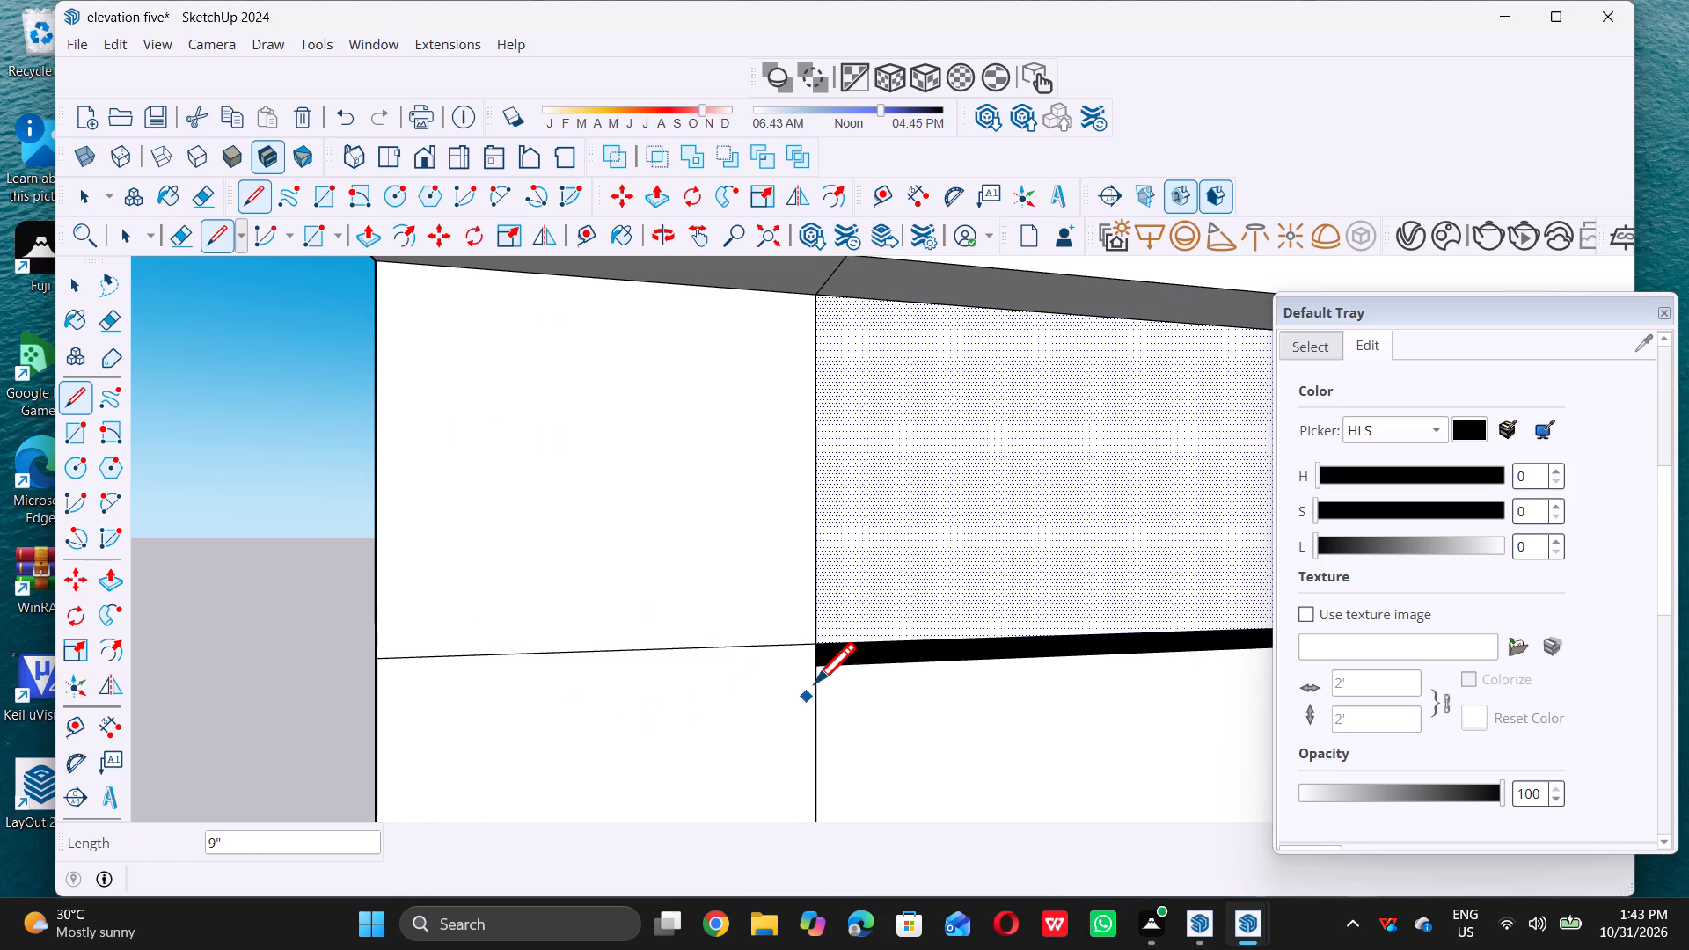
{"action": "left_click", "coordinate": [815, 669]}
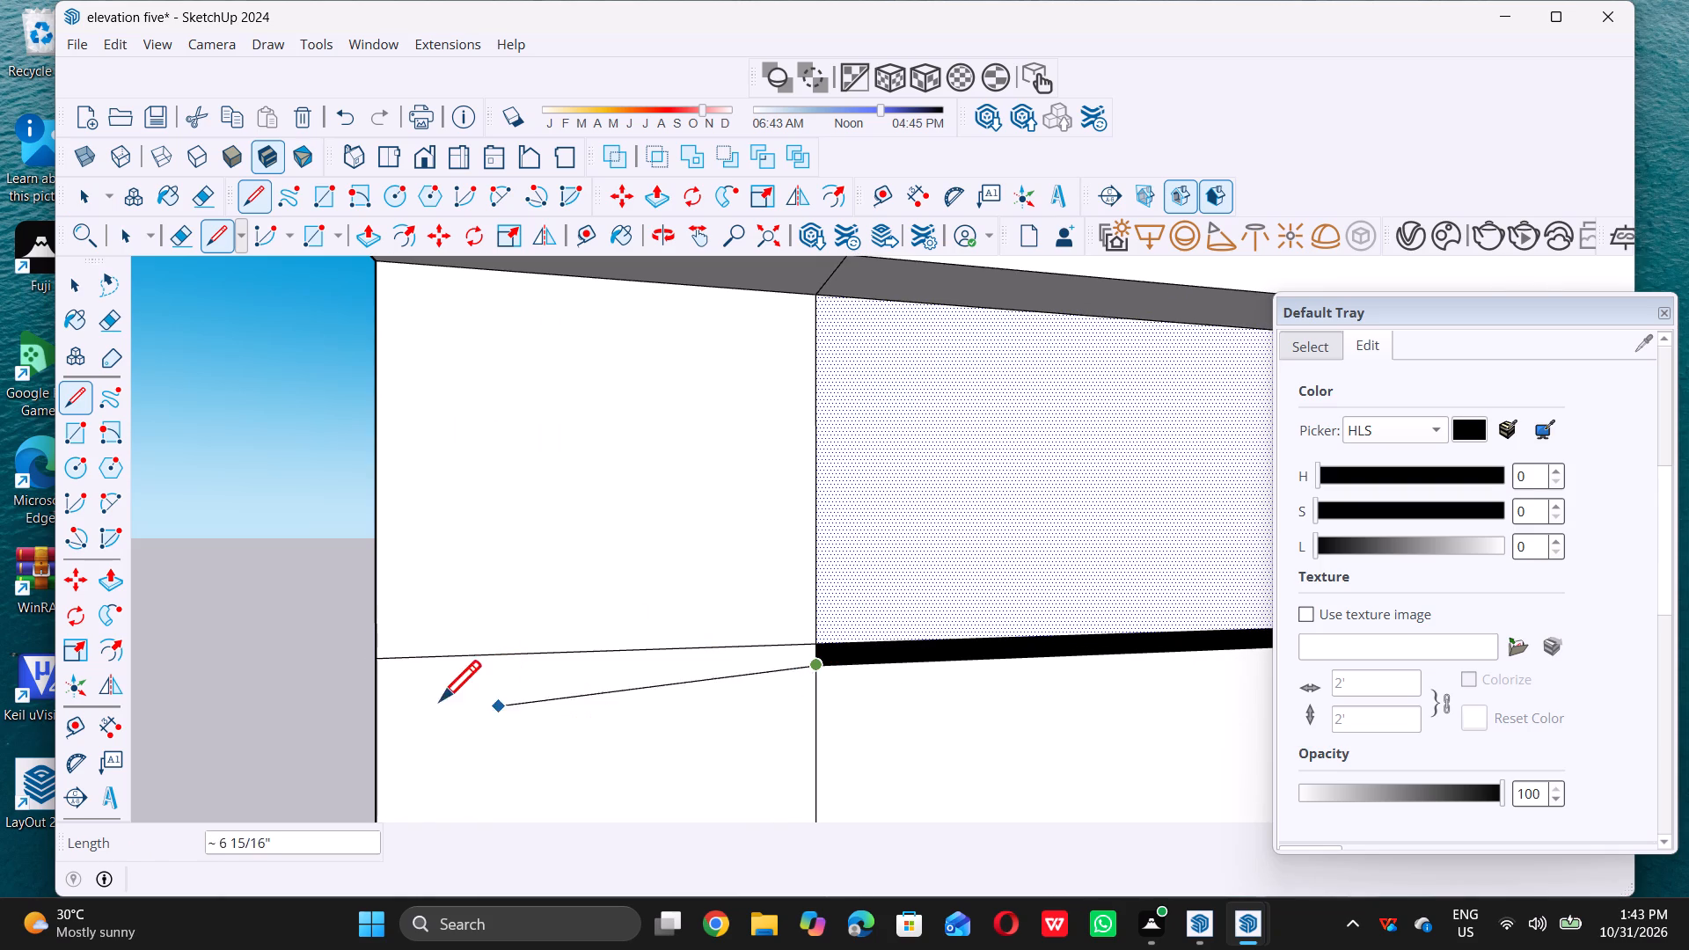
{"action": "left_click", "coordinate": [370, 676]}
Draw two parallel lines about 9" long extending the edges of the second groove below the top storey across the plain corner strip.
{"action": "scroll", "coordinate": [584, 667], "scroll_direction": "down", "scroll_amount": 5}
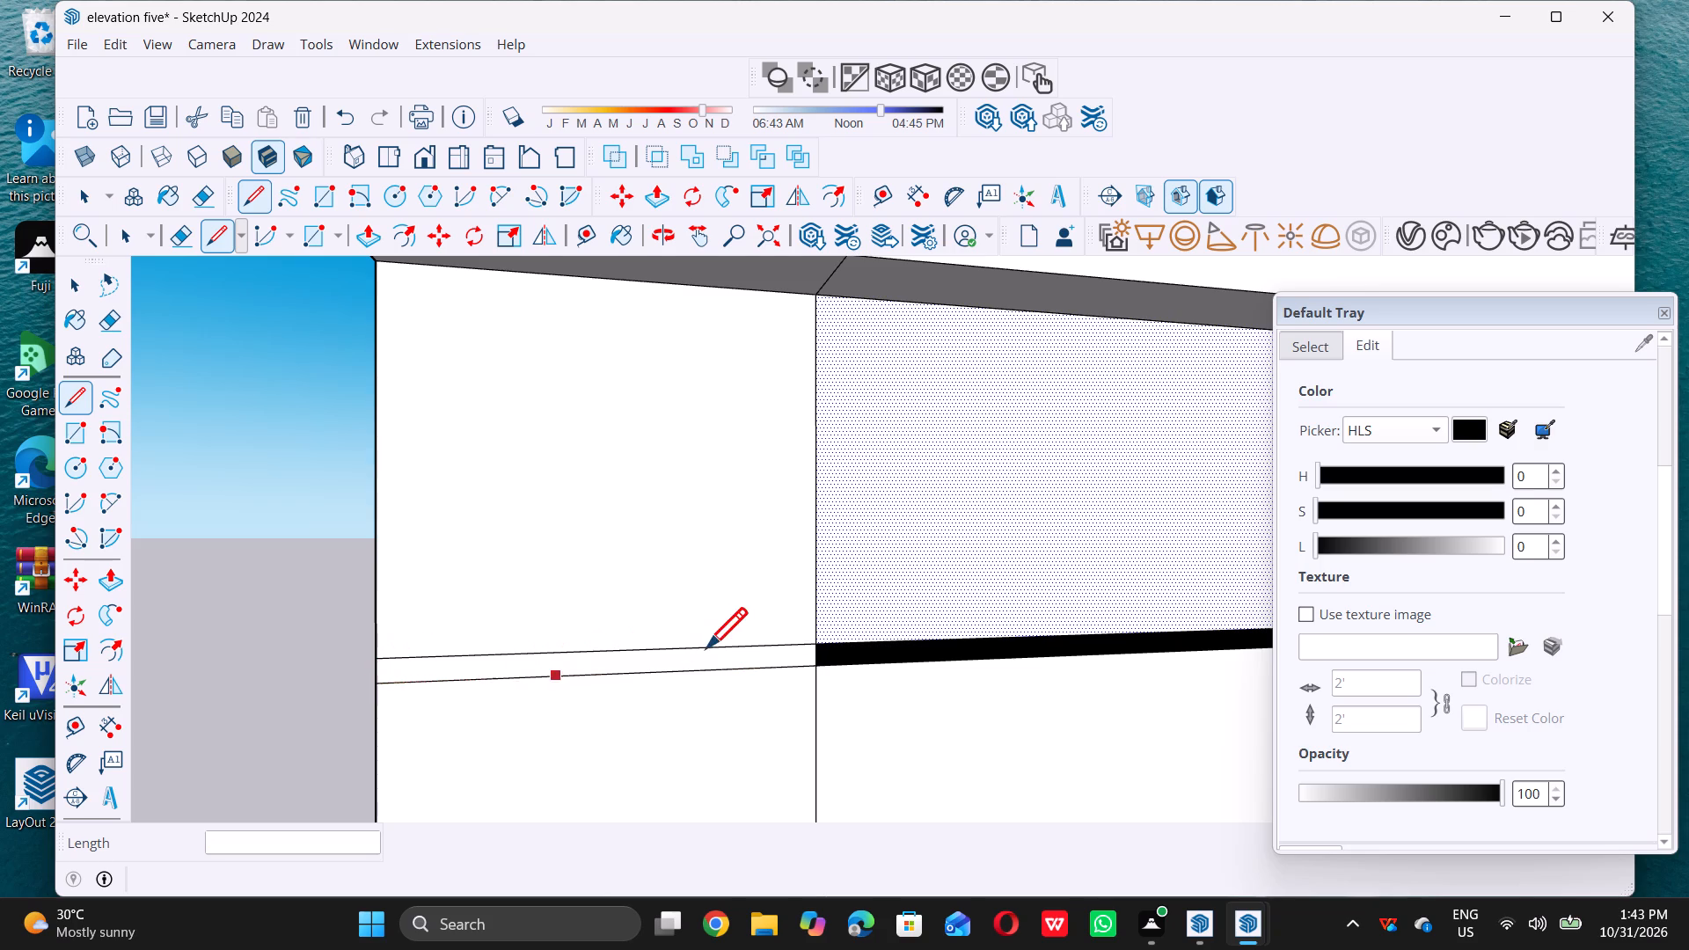
{"action": "scroll", "coordinate": [706, 647], "scroll_direction": "down", "scroll_amount": 6}
{"action": "scroll", "coordinate": [717, 636], "scroll_direction": "up", "scroll_amount": 1}
{"action": "scroll", "coordinate": [717, 636], "scroll_direction": "down", "scroll_amount": 20}
{"action": "scroll", "coordinate": [717, 636], "scroll_direction": "down", "scroll_amount": 2}
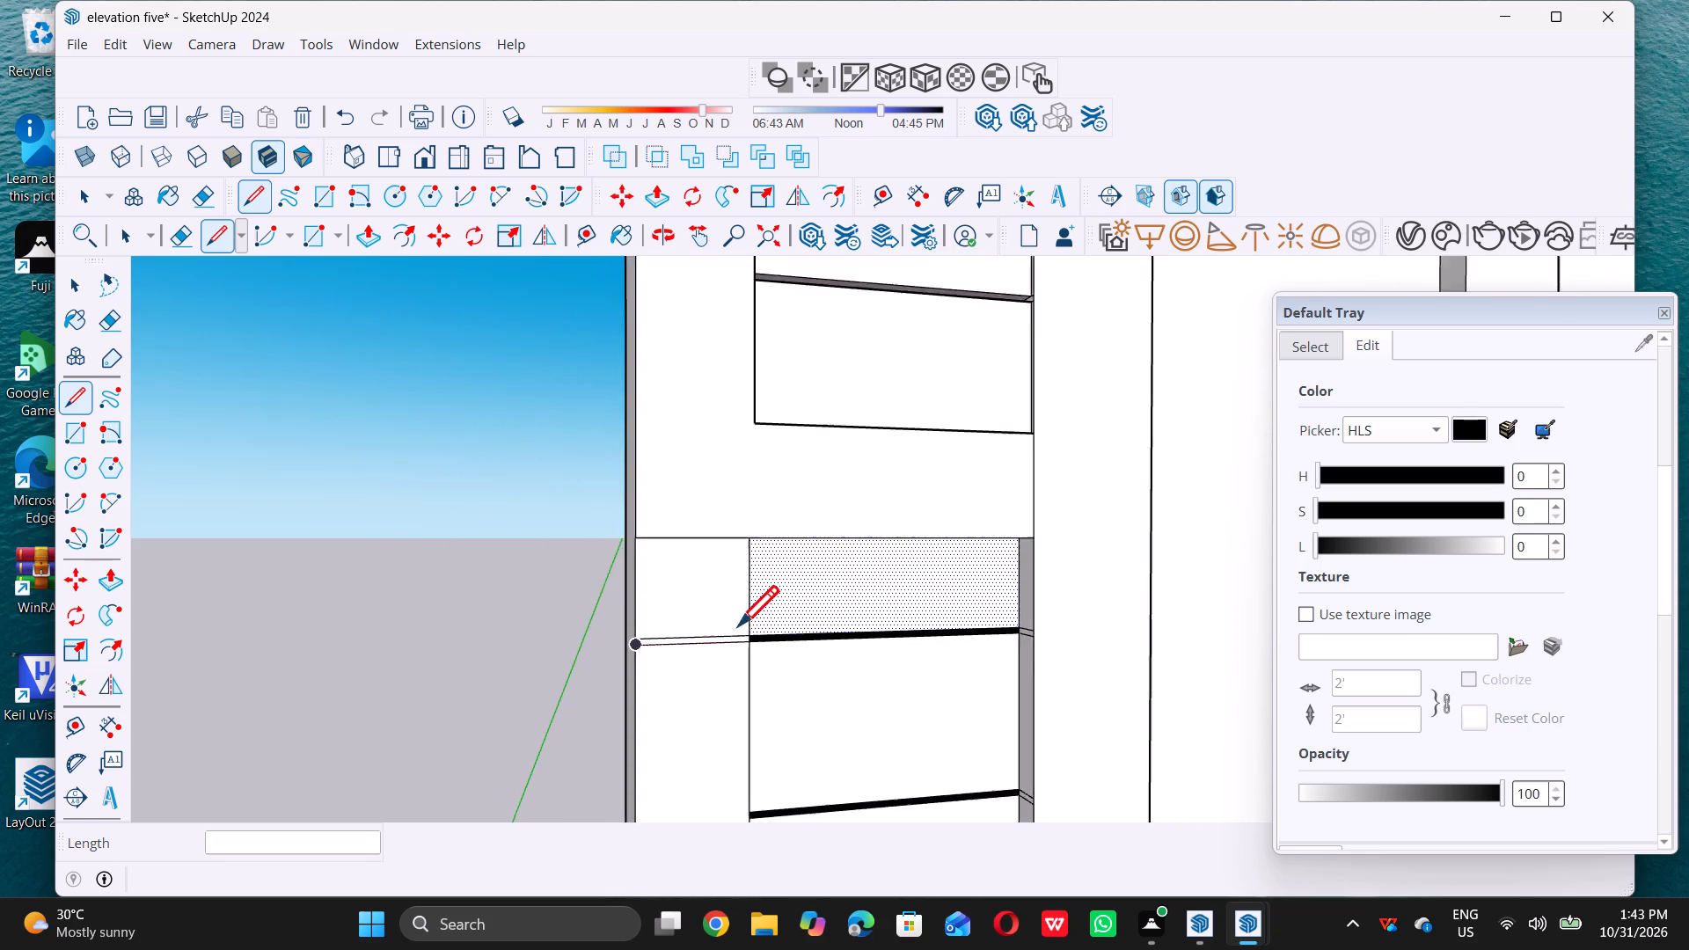
{"action": "scroll", "coordinate": [738, 625], "scroll_direction": "down", "scroll_amount": 9}
{"action": "scroll", "coordinate": [733, 778], "scroll_direction": "up", "scroll_amount": 10}
{"action": "scroll", "coordinate": [715, 710], "scroll_direction": "up", "scroll_amount": 4}
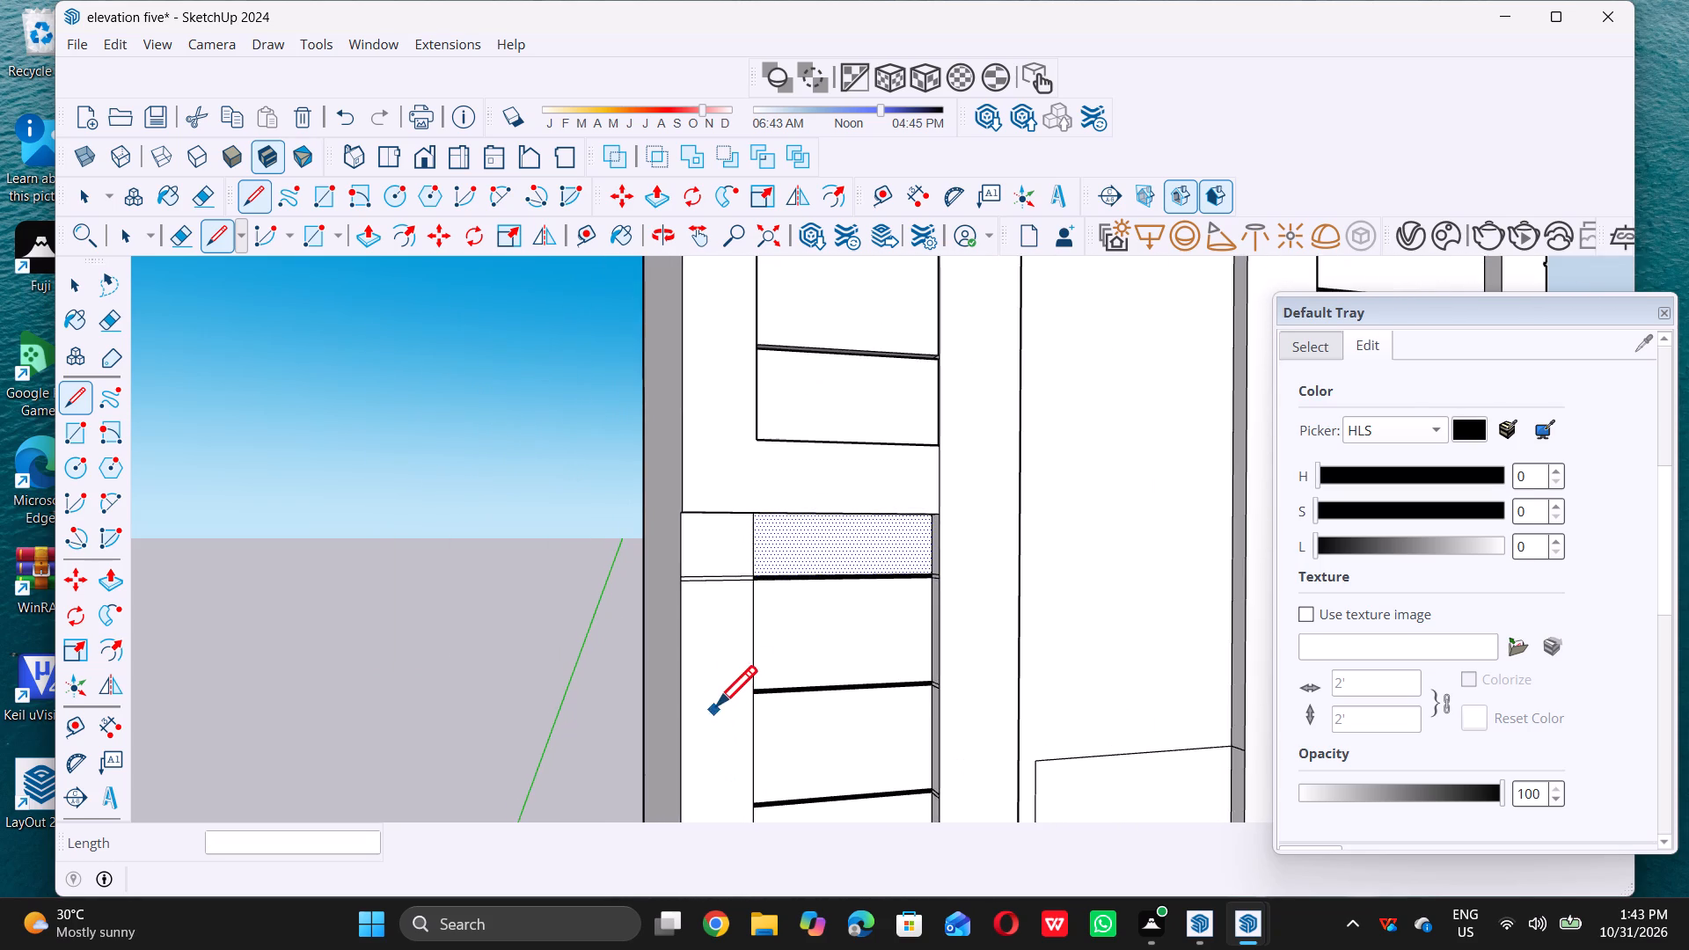
{"action": "scroll", "coordinate": [716, 705], "scroll_direction": "up", "scroll_amount": 16}
{"action": "scroll", "coordinate": [781, 684], "scroll_direction": "up", "scroll_amount": 5}
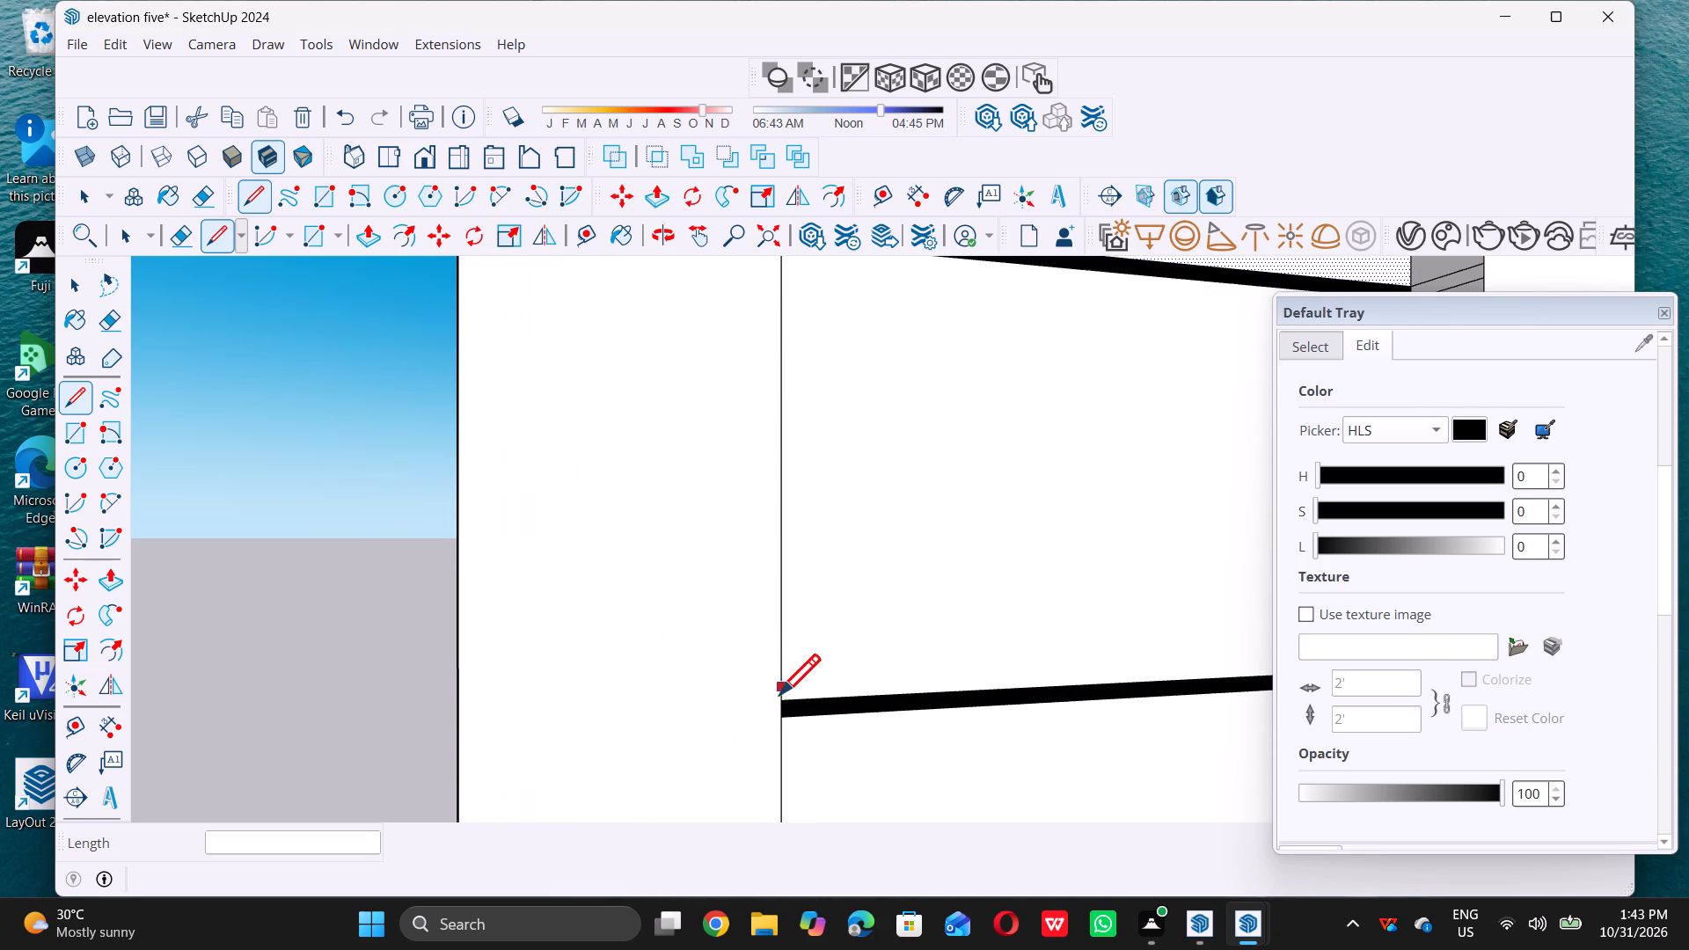
{"action": "left_click", "coordinate": [779, 694]}
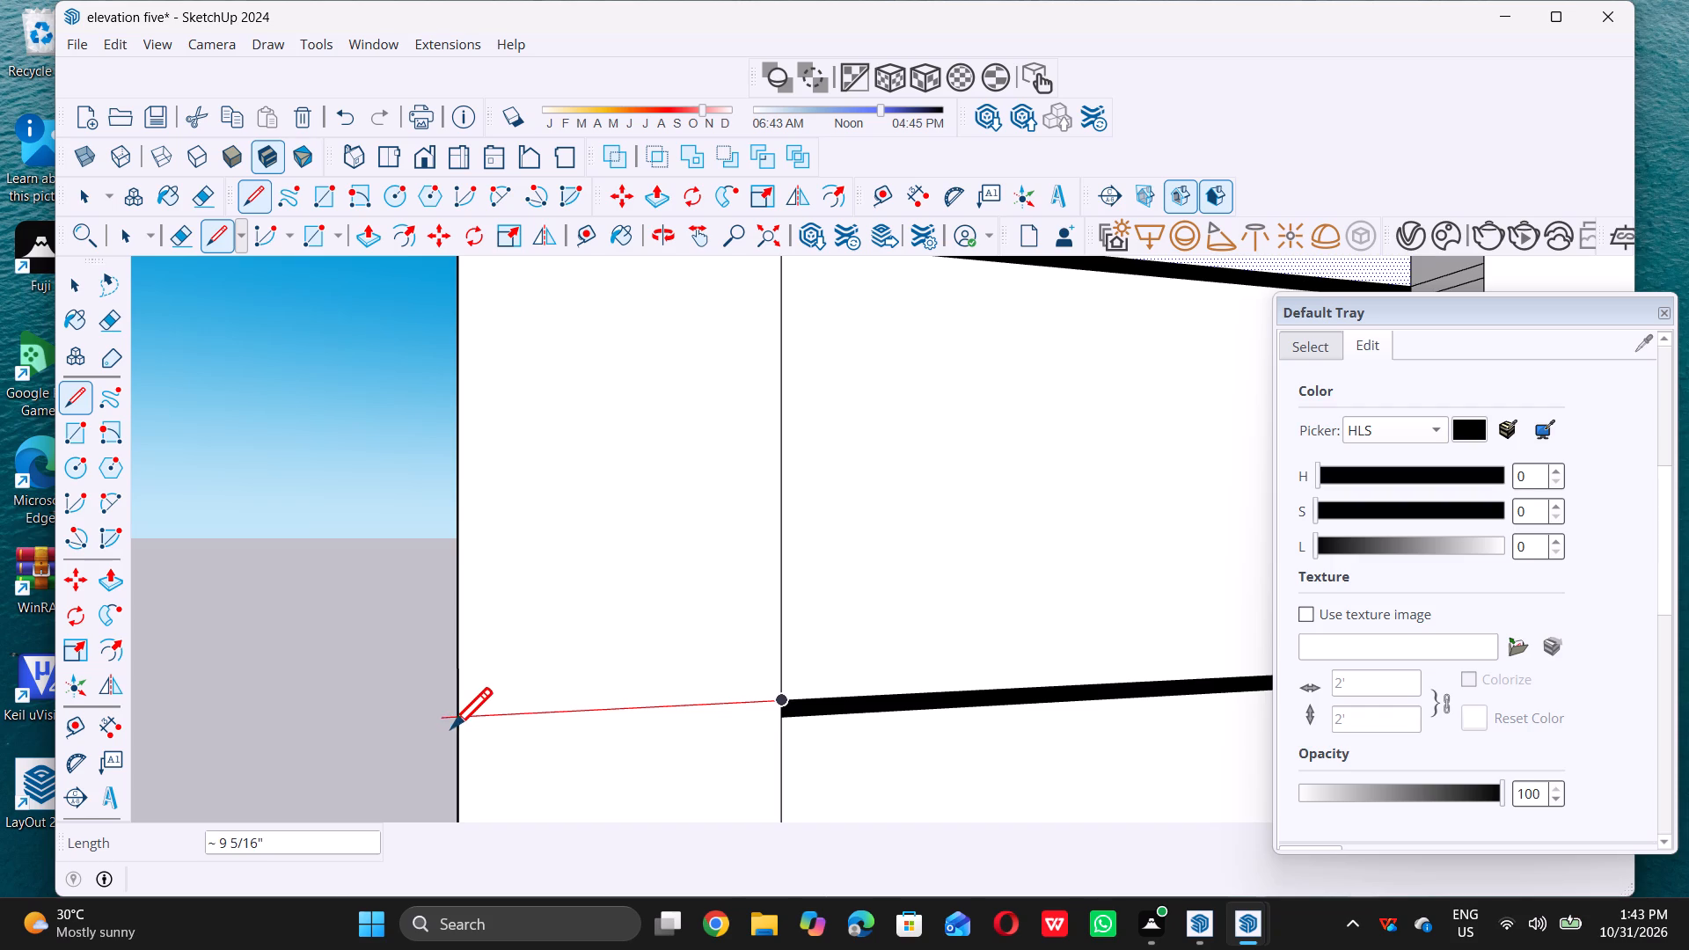
{"action": "left_click", "coordinate": [460, 719]}
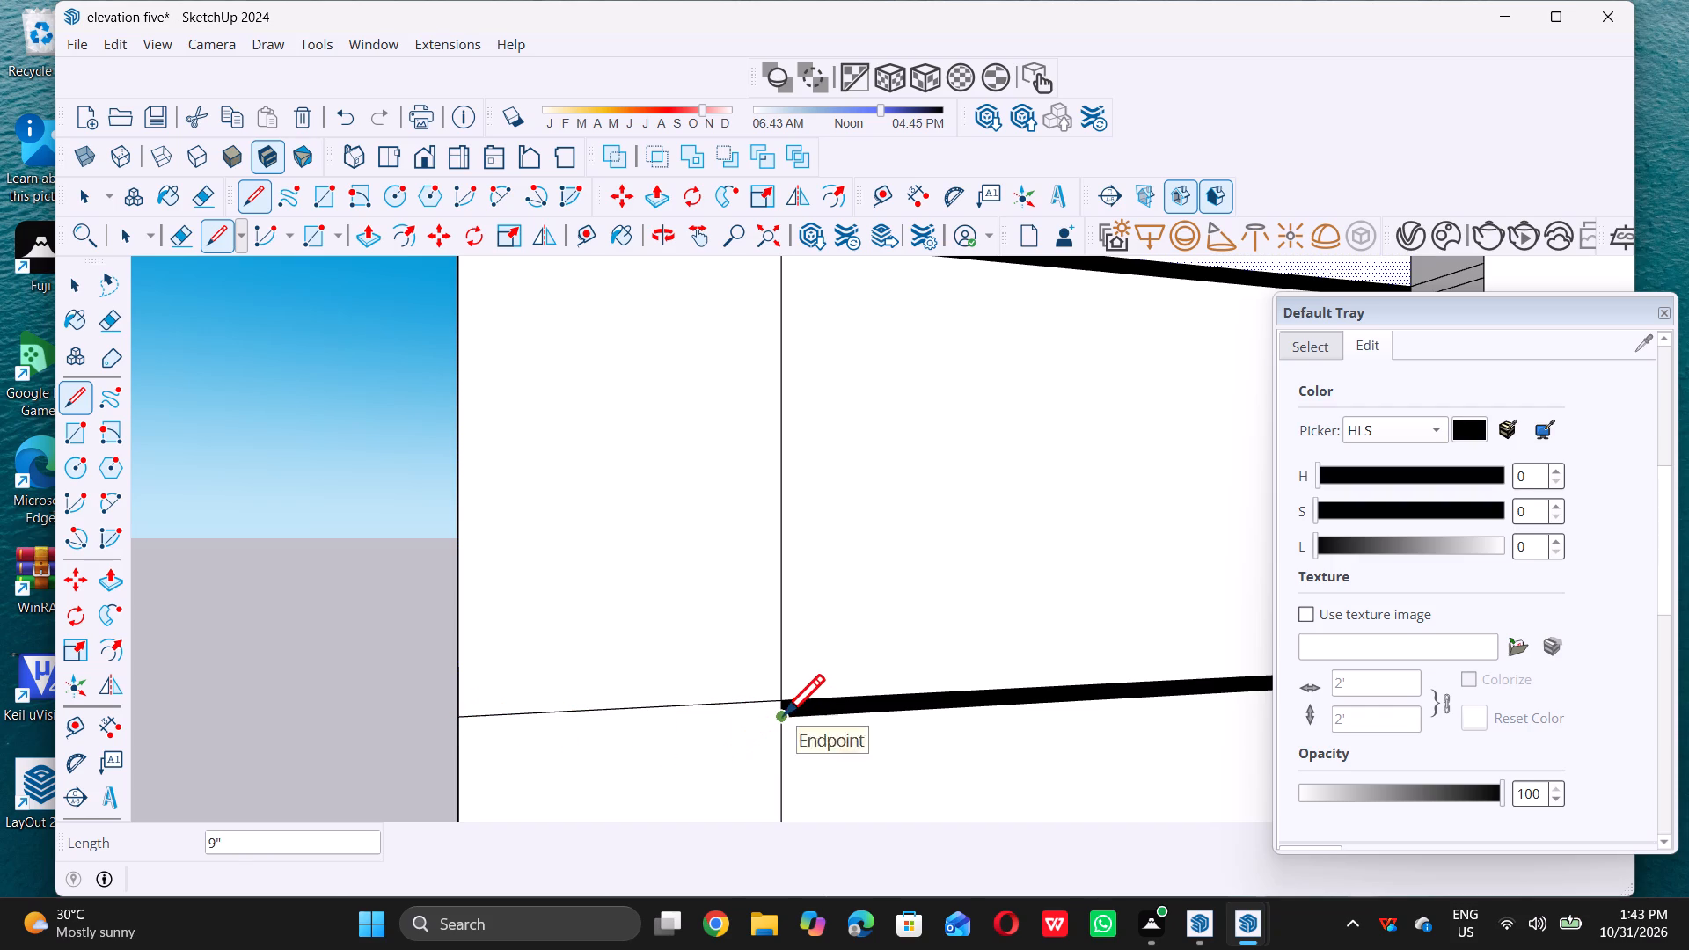
{"action": "double_click", "coordinate": [783, 712]}
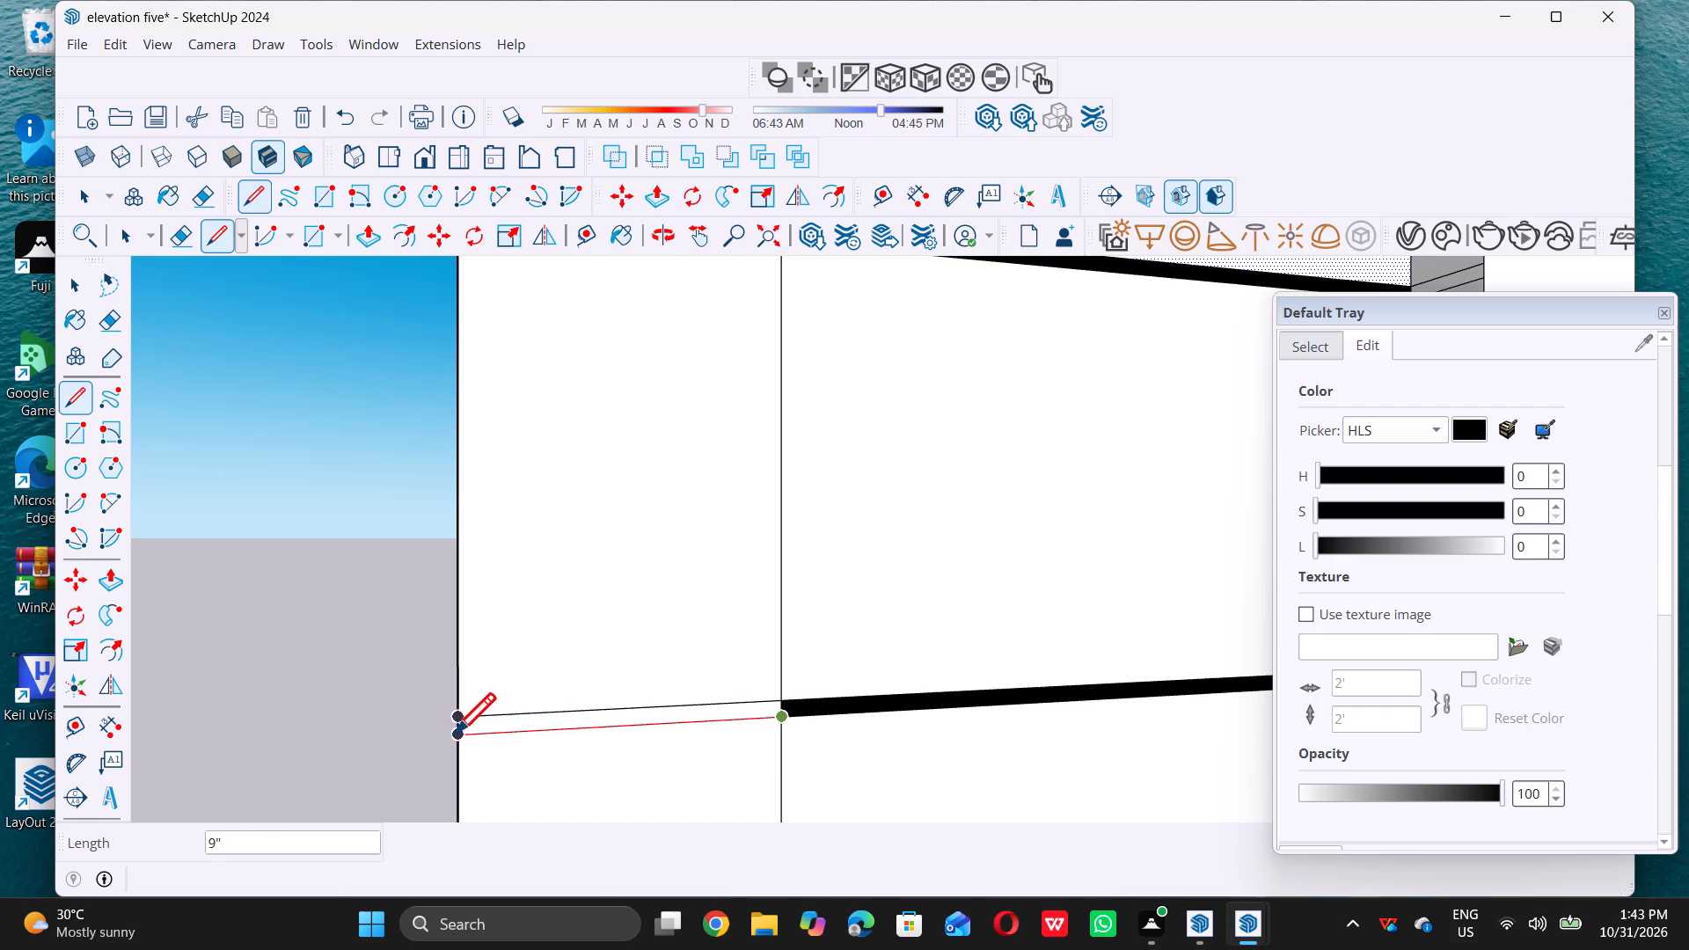
{"action": "double_click", "coordinate": [455, 733]}
Draw a line across the plain corner strip extending the bottom edge of the middle-storey outer-corner siding column to the building's corner edge.
{"action": "scroll", "coordinate": [676, 723], "scroll_direction": "down", "scroll_amount": 17}
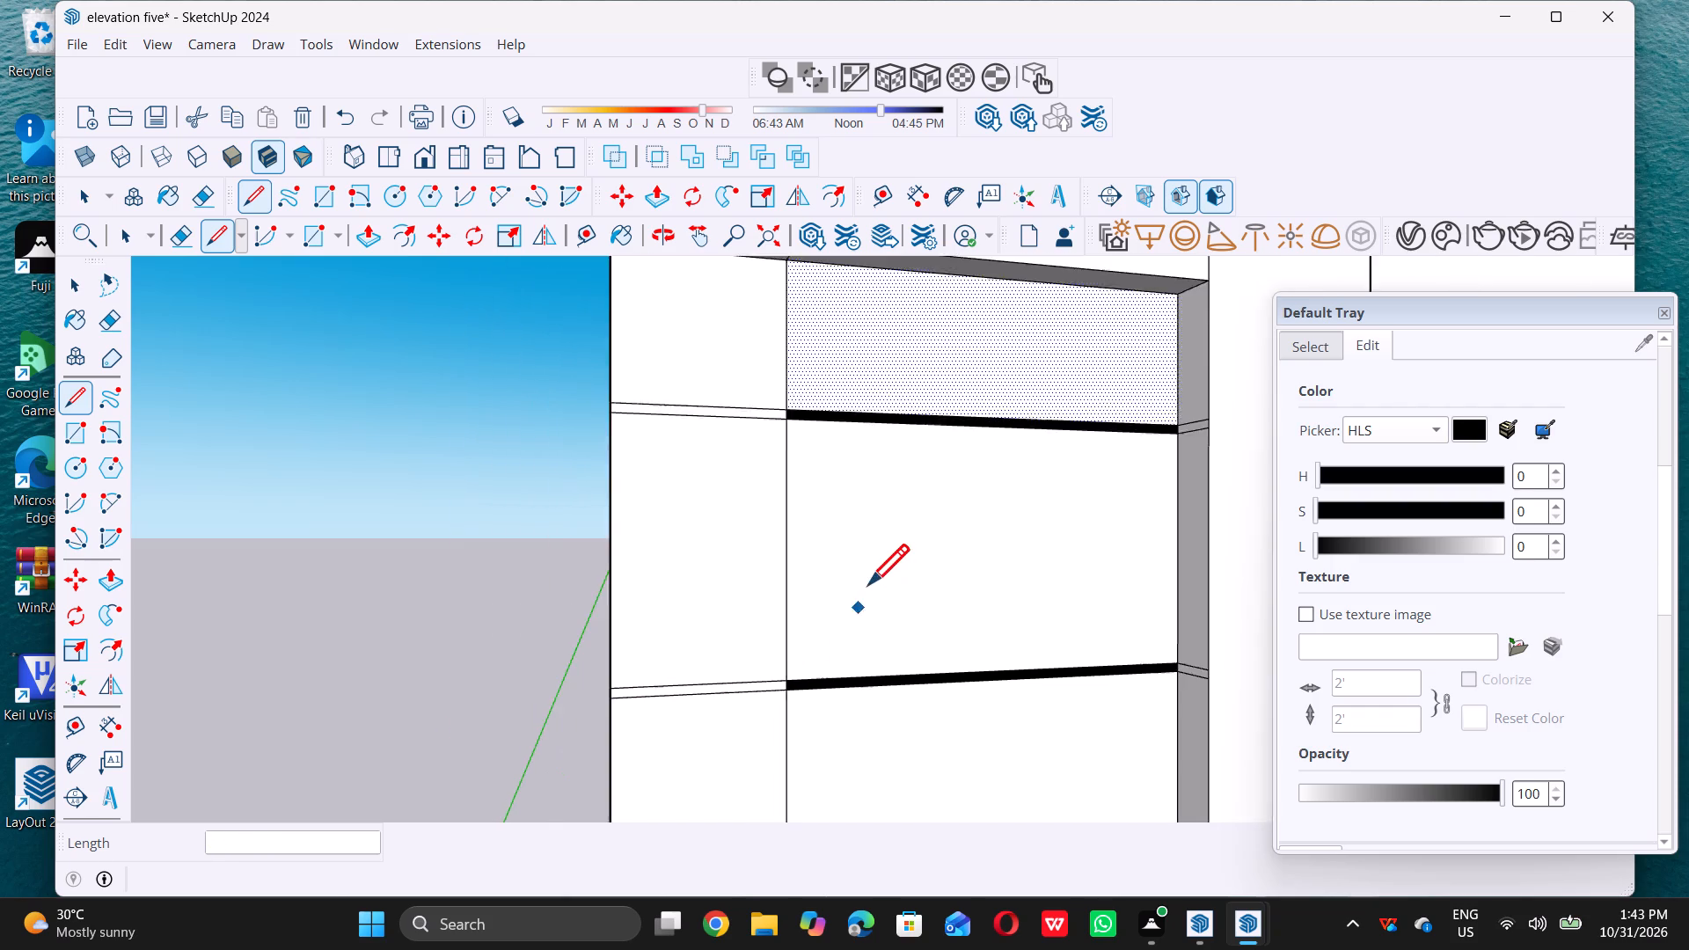
{"action": "scroll", "coordinate": [868, 584], "scroll_direction": "down", "scroll_amount": 20}
{"action": "scroll", "coordinate": [868, 584], "scroll_direction": "down", "scroll_amount": 11}
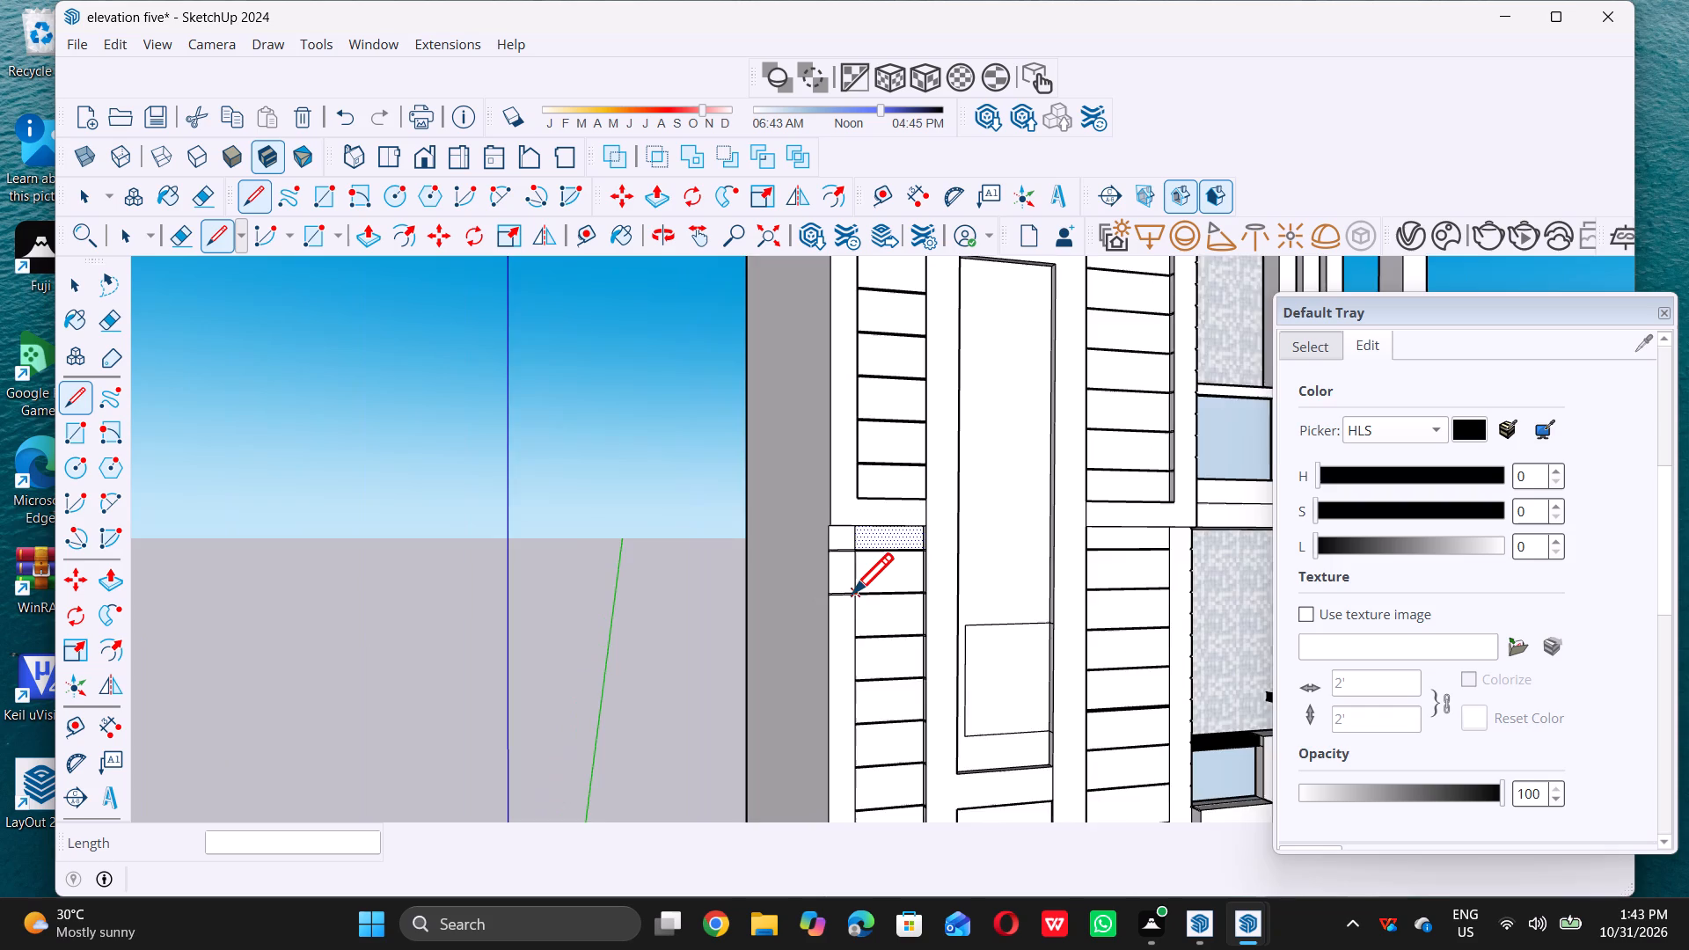
{"action": "scroll", "coordinate": [852, 593], "scroll_direction": "down", "scroll_amount": 20}
{"action": "scroll", "coordinate": [852, 593], "scroll_direction": "down", "scroll_amount": 1}
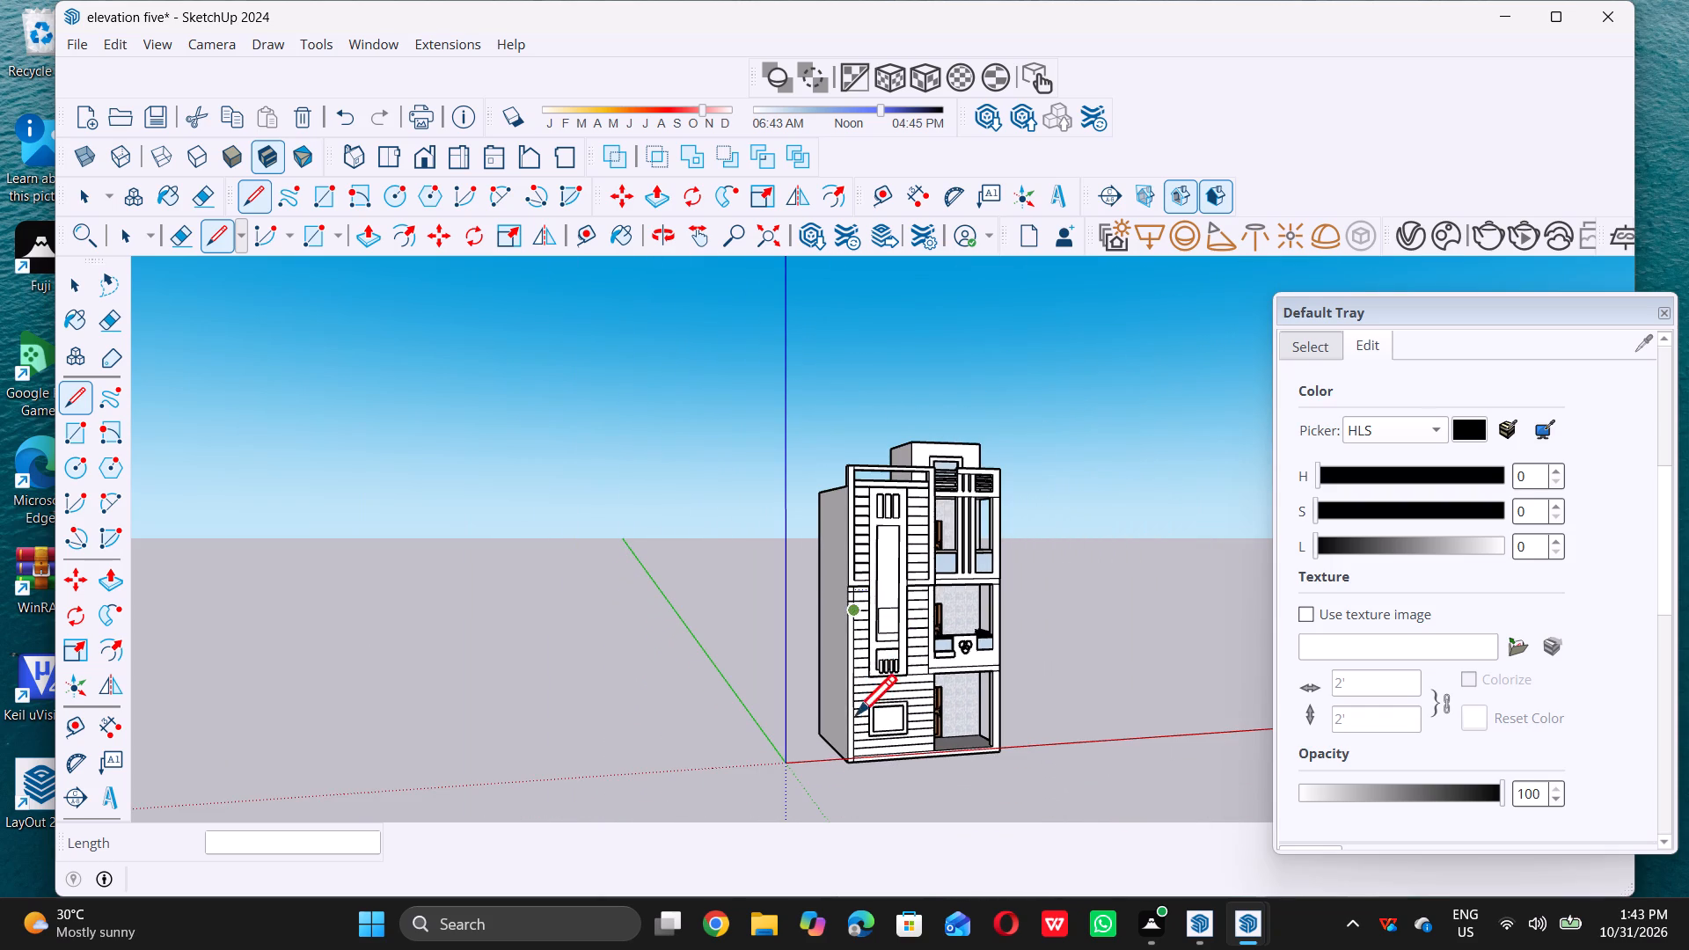
{"action": "middle_click_drag", "start_coordinate": [830, 783], "coordinate": [912, 800]}
{"action": "scroll", "coordinate": [881, 755], "scroll_direction": "up", "scroll_amount": 2}
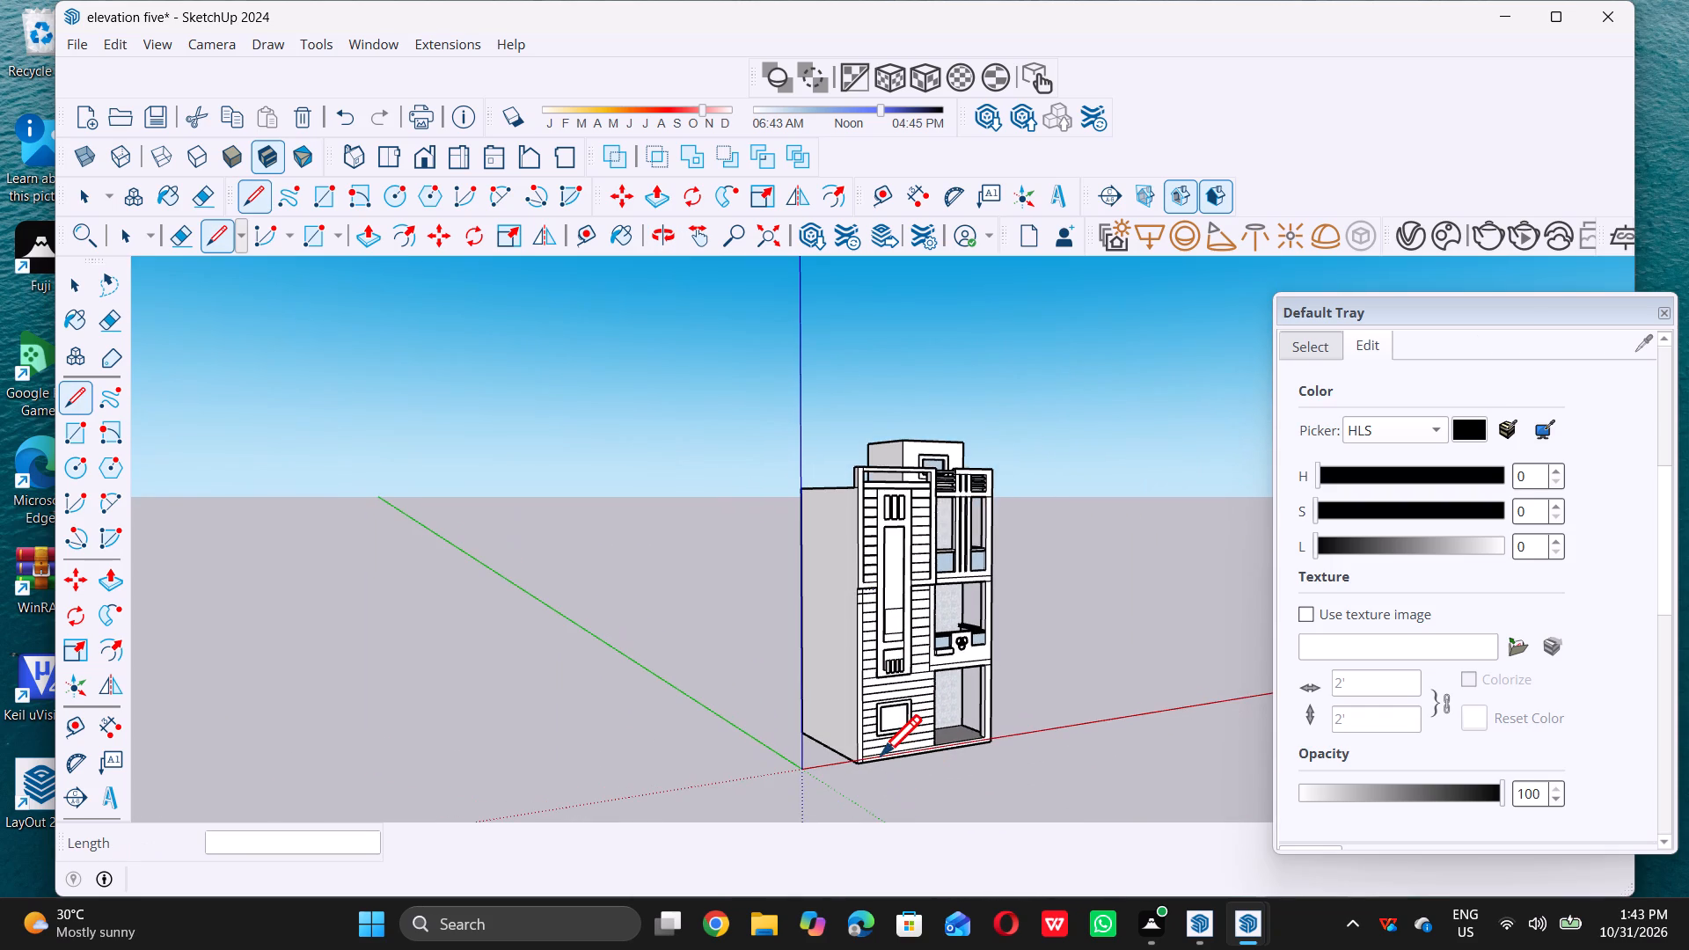
{"action": "scroll", "coordinate": [881, 755], "scroll_direction": "up", "scroll_amount": 9}
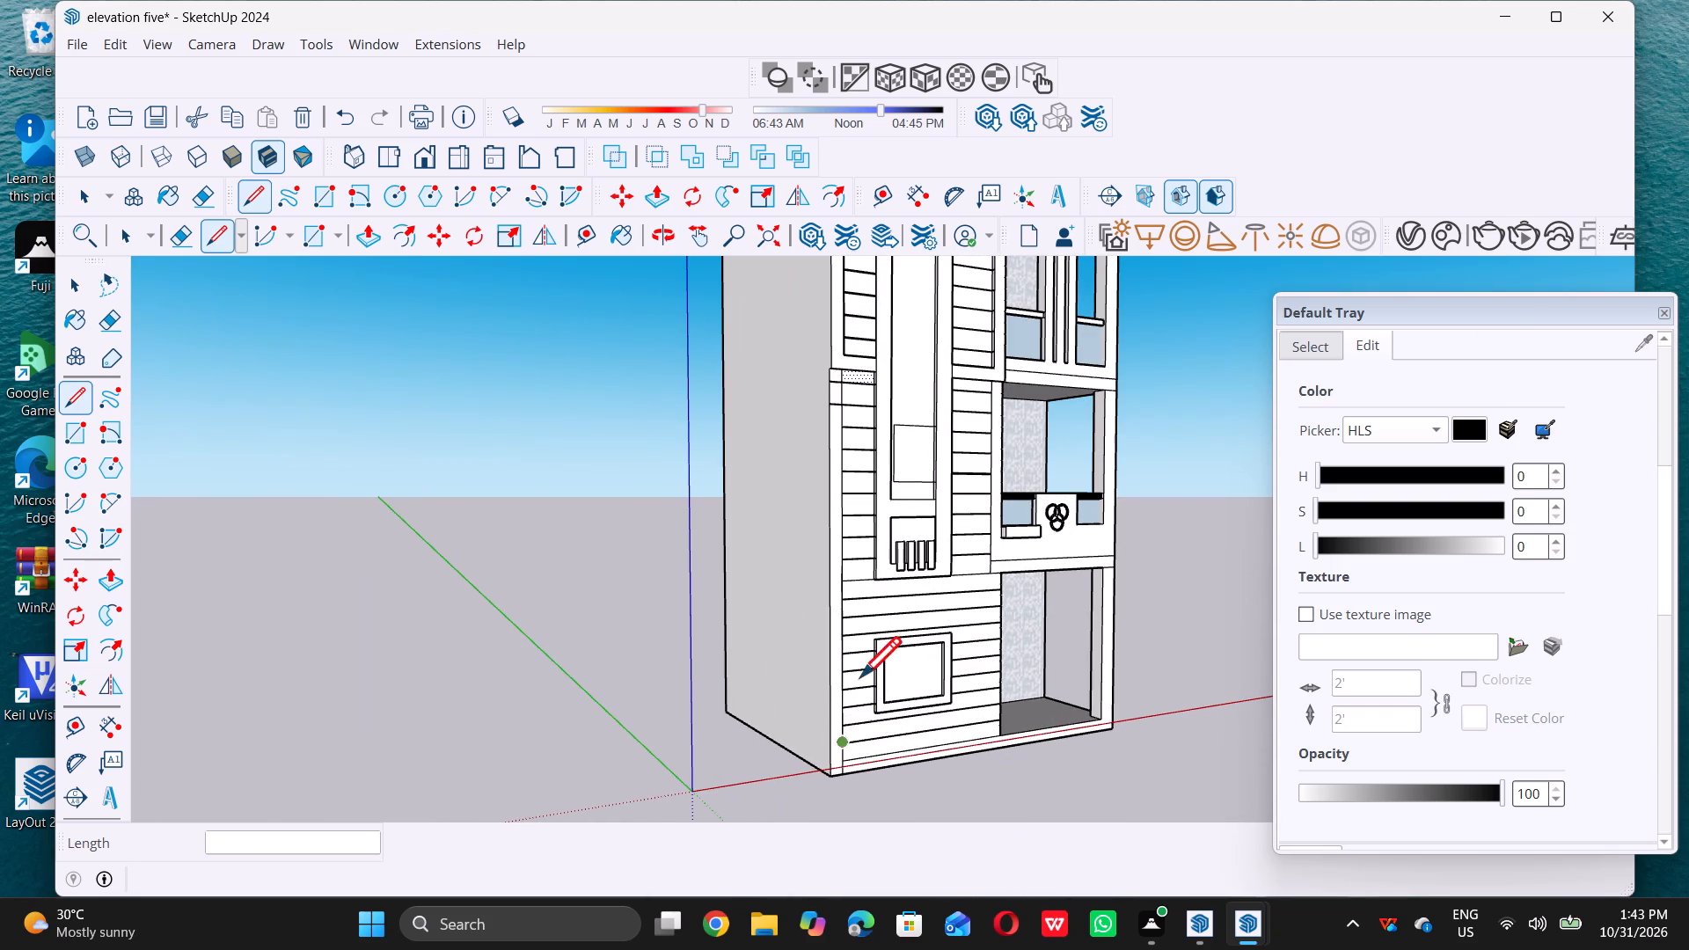
{"action": "scroll", "coordinate": [834, 583], "scroll_direction": "up", "scroll_amount": 14}
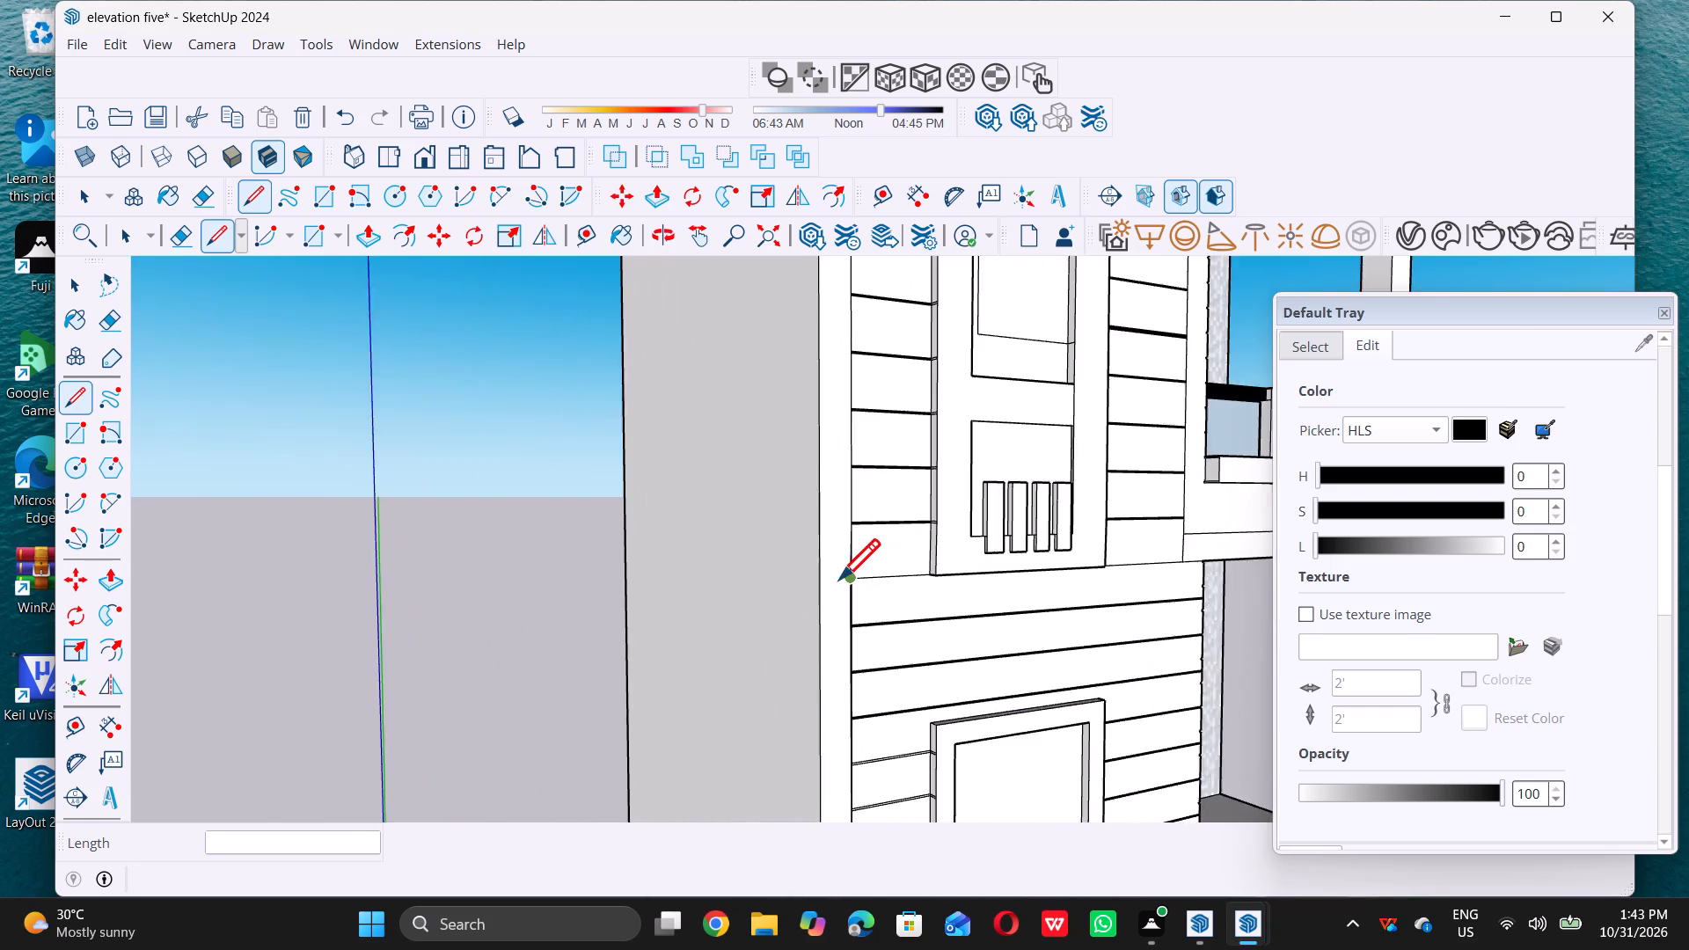
{"action": "scroll", "coordinate": [839, 579], "scroll_direction": "up", "scroll_amount": 11}
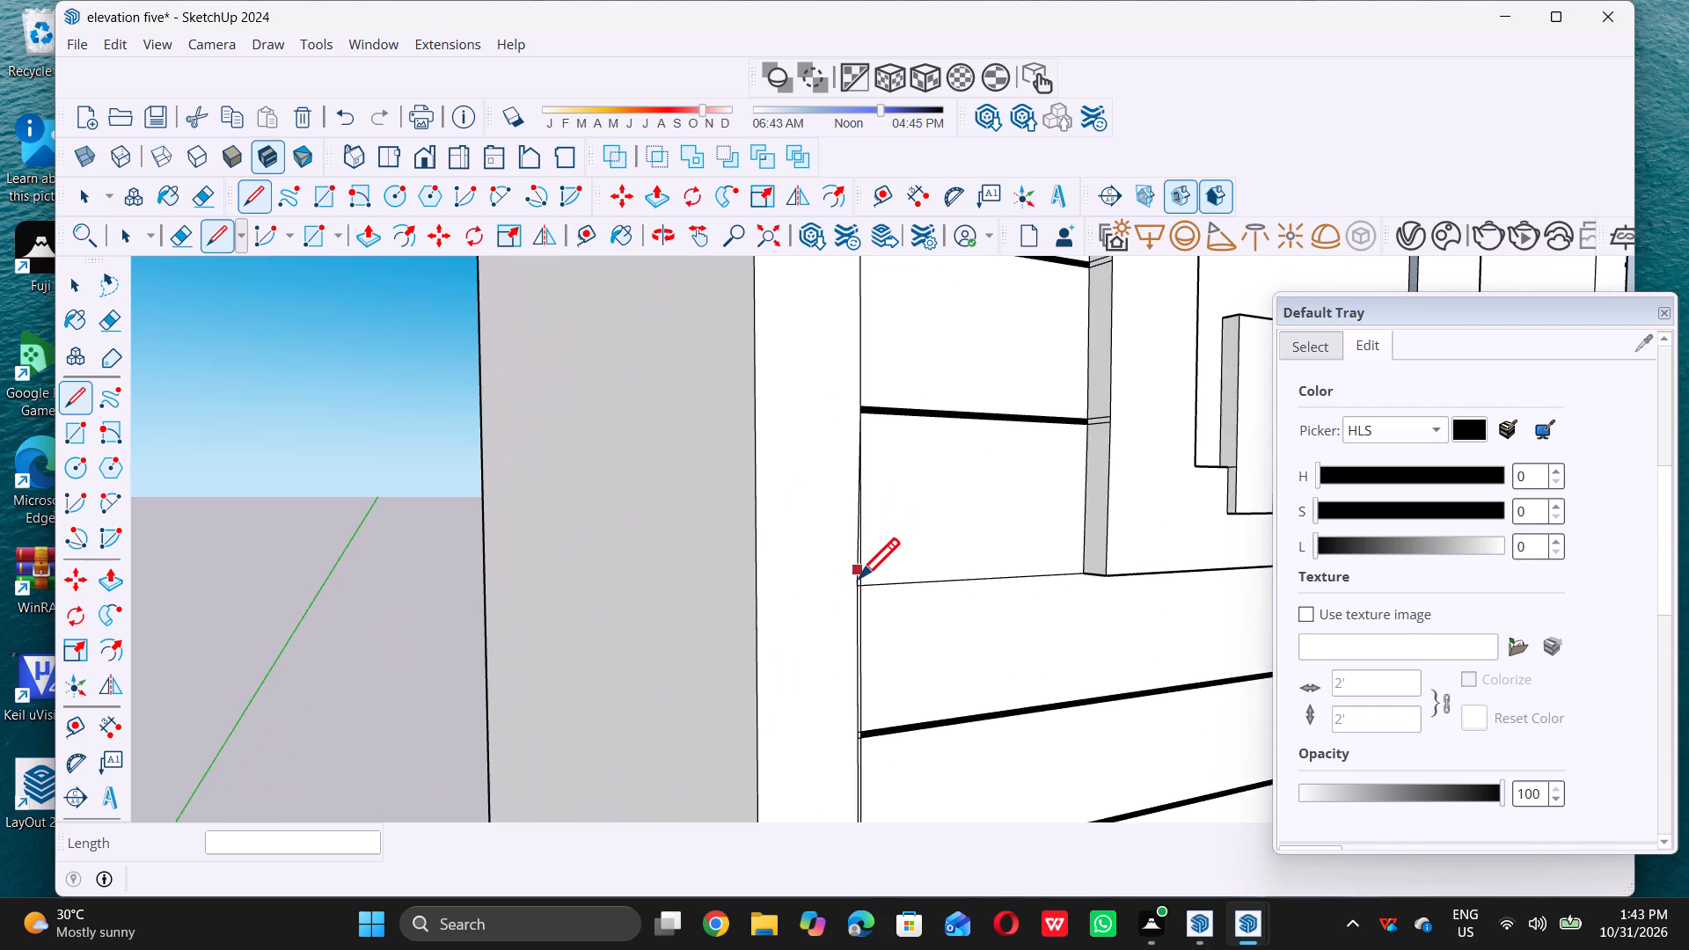
{"action": "scroll", "coordinate": [859, 580], "scroll_direction": "up", "scroll_amount": 12}
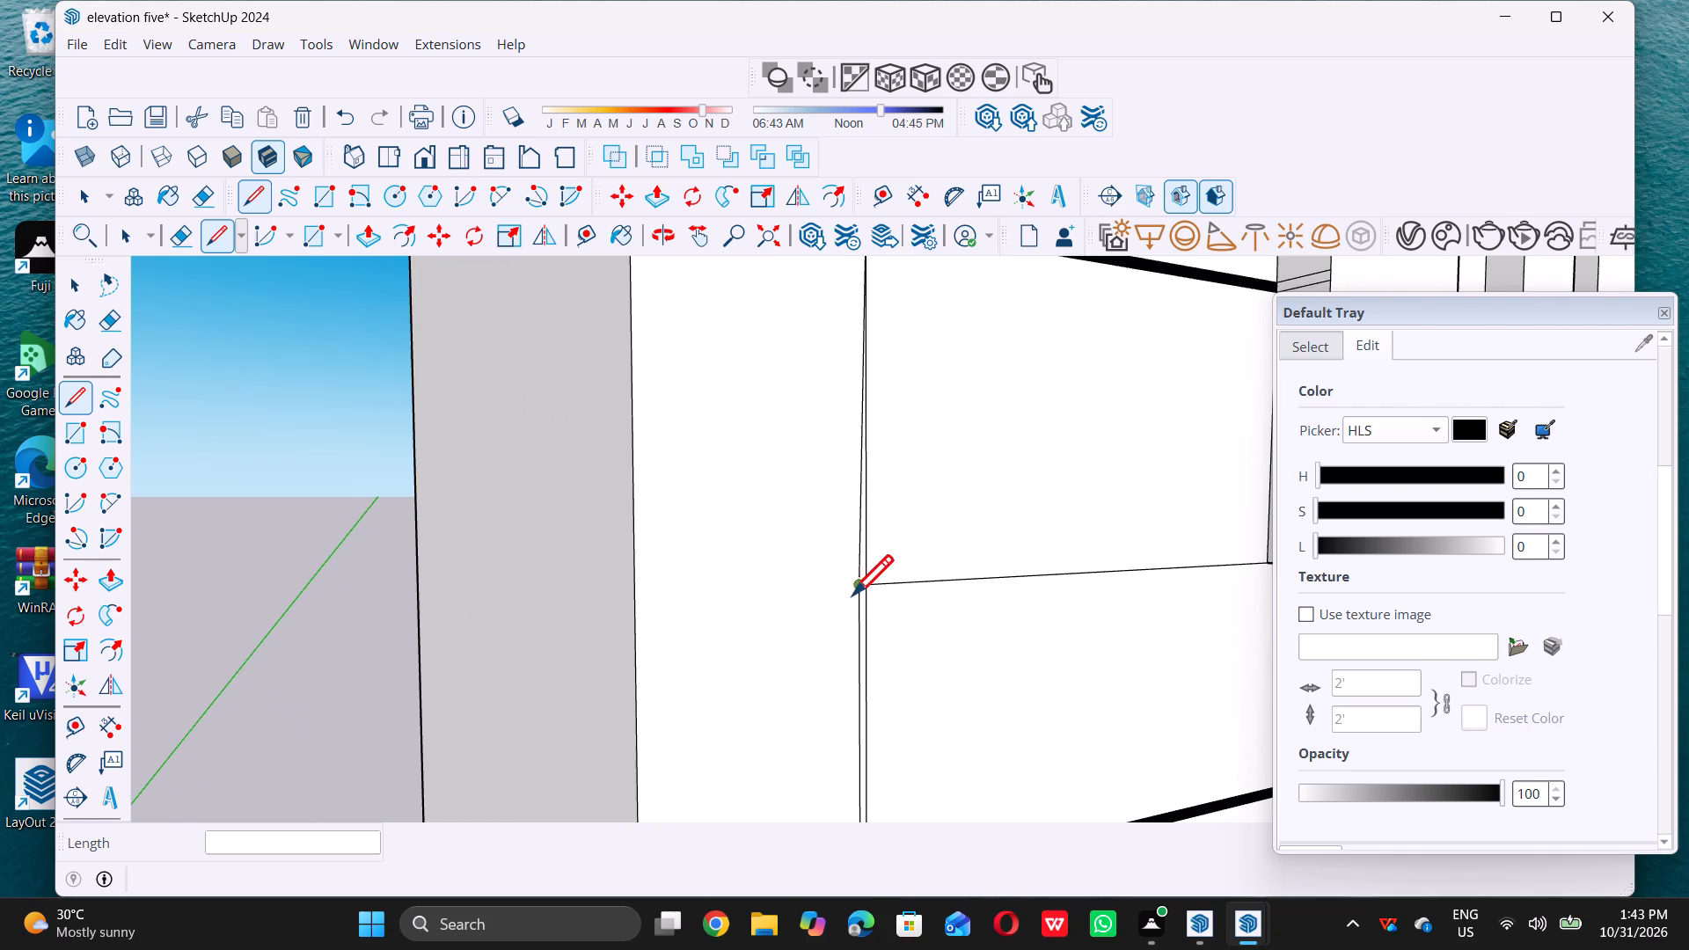
{"action": "scroll", "coordinate": [852, 595], "scroll_direction": "up", "scroll_amount": 3}
{"action": "left_click", "coordinate": [874, 574]}
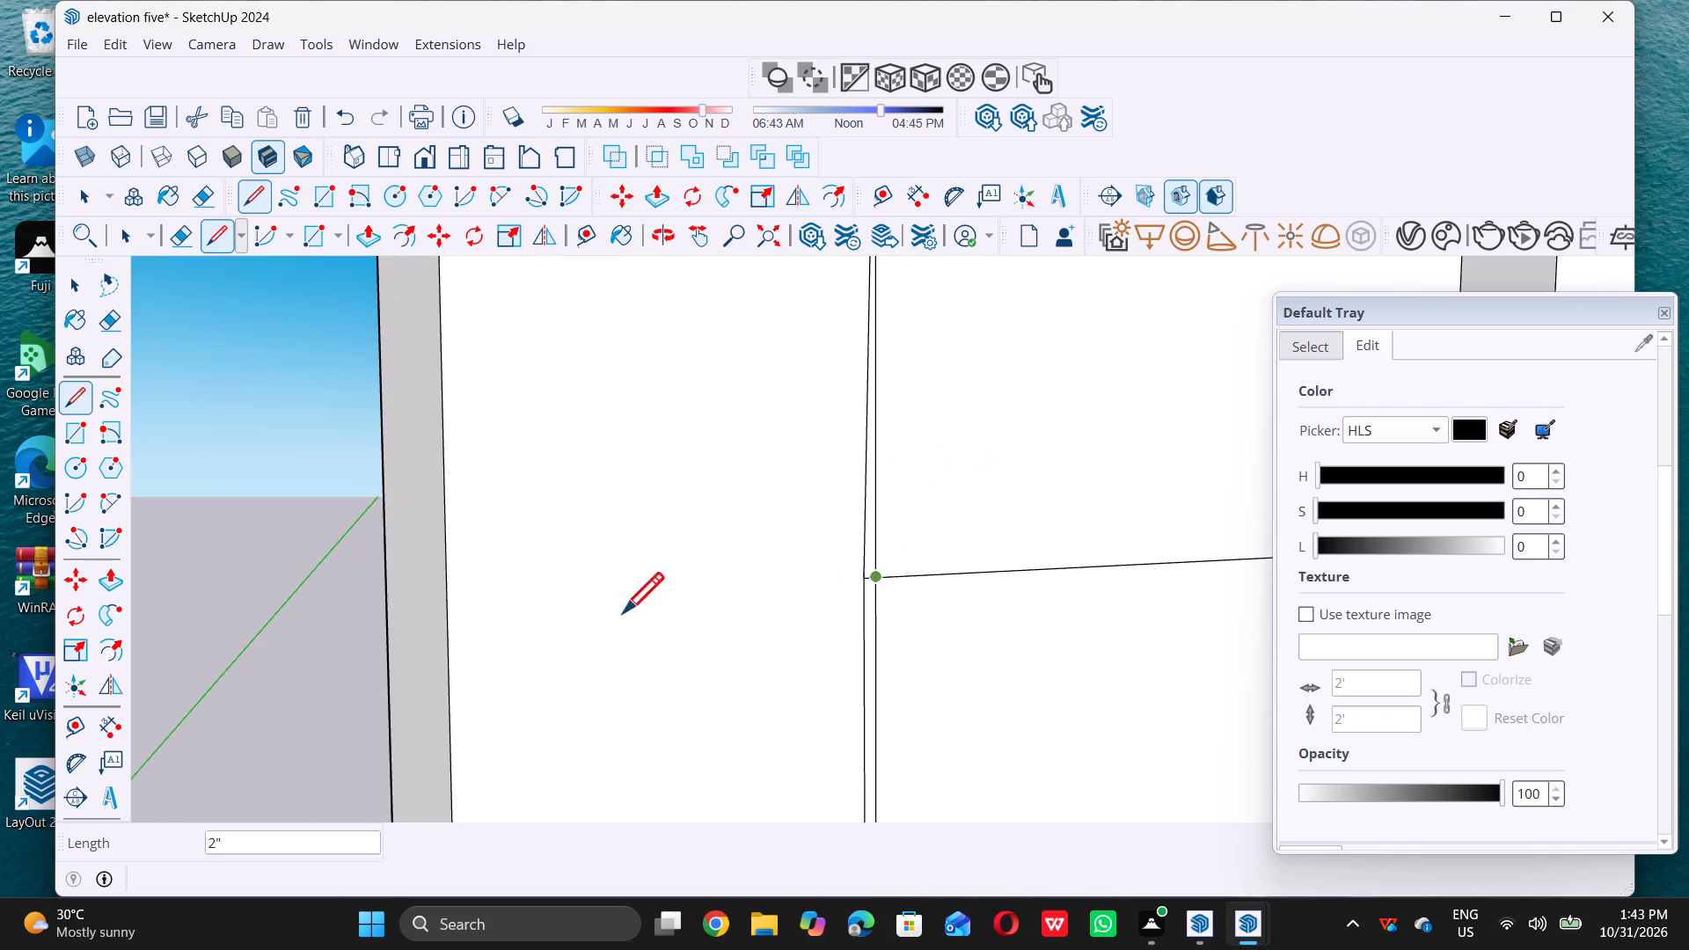
{"action": "left_click", "coordinate": [445, 600]}
Draw two parallel lines about 9" long extending the edges of the middle-storey siding column's lowest groove across the plain corner strip.
{"action": "scroll", "coordinate": [489, 691], "scroll_direction": "down", "scroll_amount": 7}
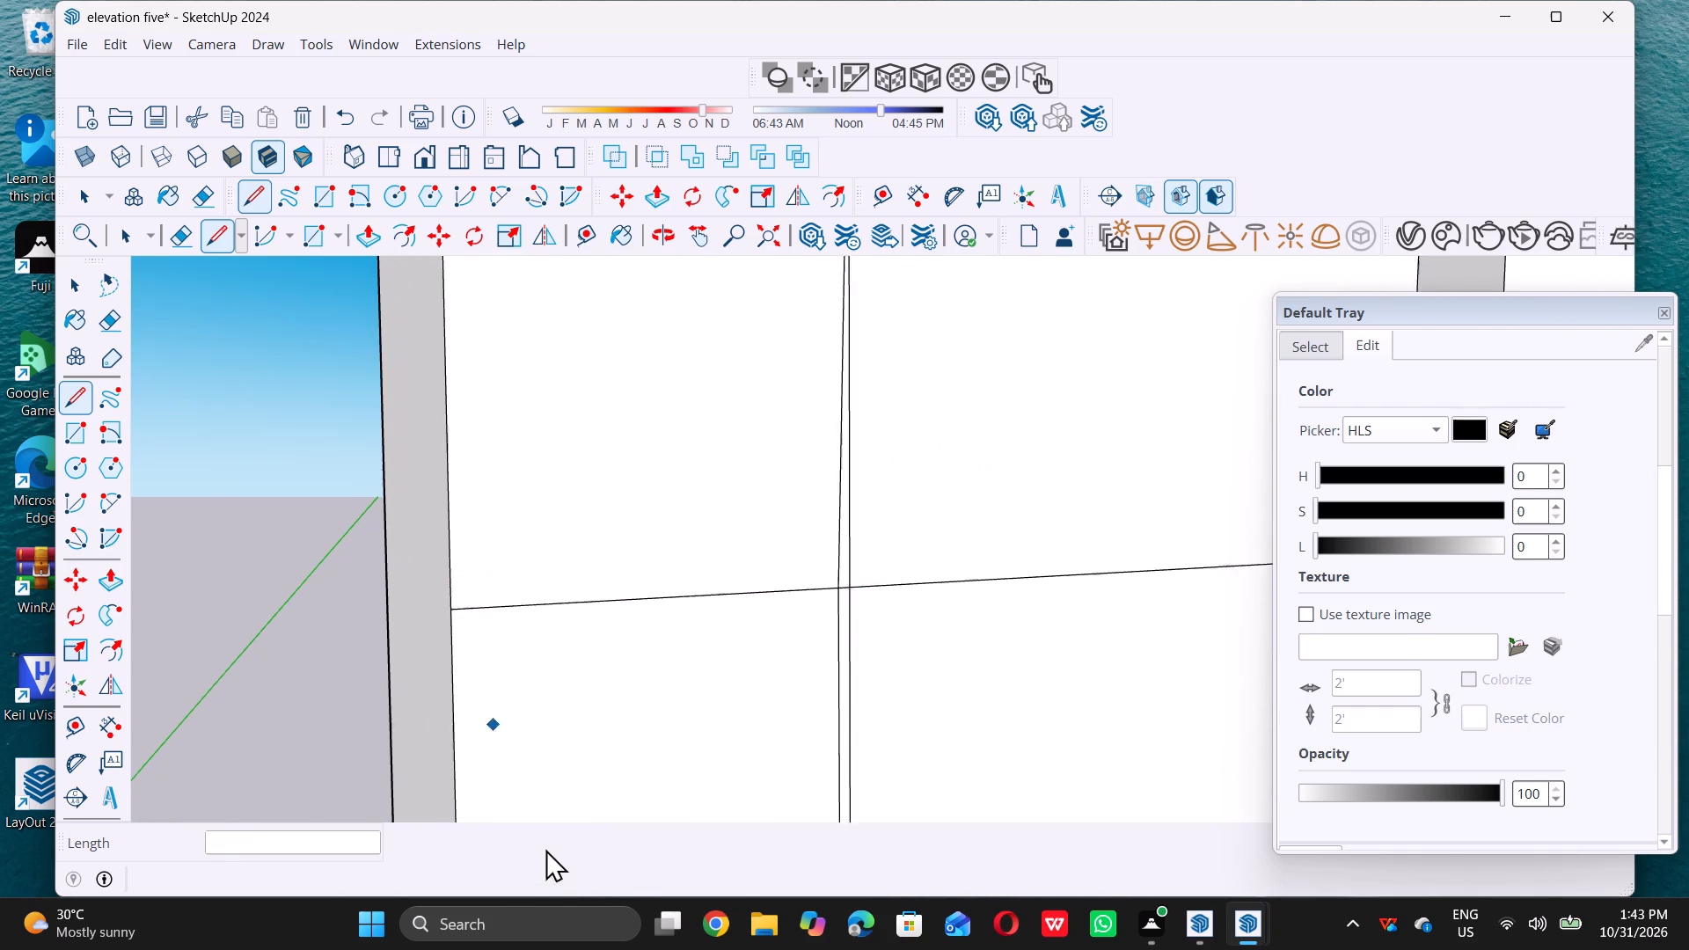
{"action": "scroll", "coordinate": [545, 849], "scroll_direction": "down", "scroll_amount": 16}
{"action": "scroll", "coordinate": [713, 644], "scroll_direction": "down", "scroll_amount": 12}
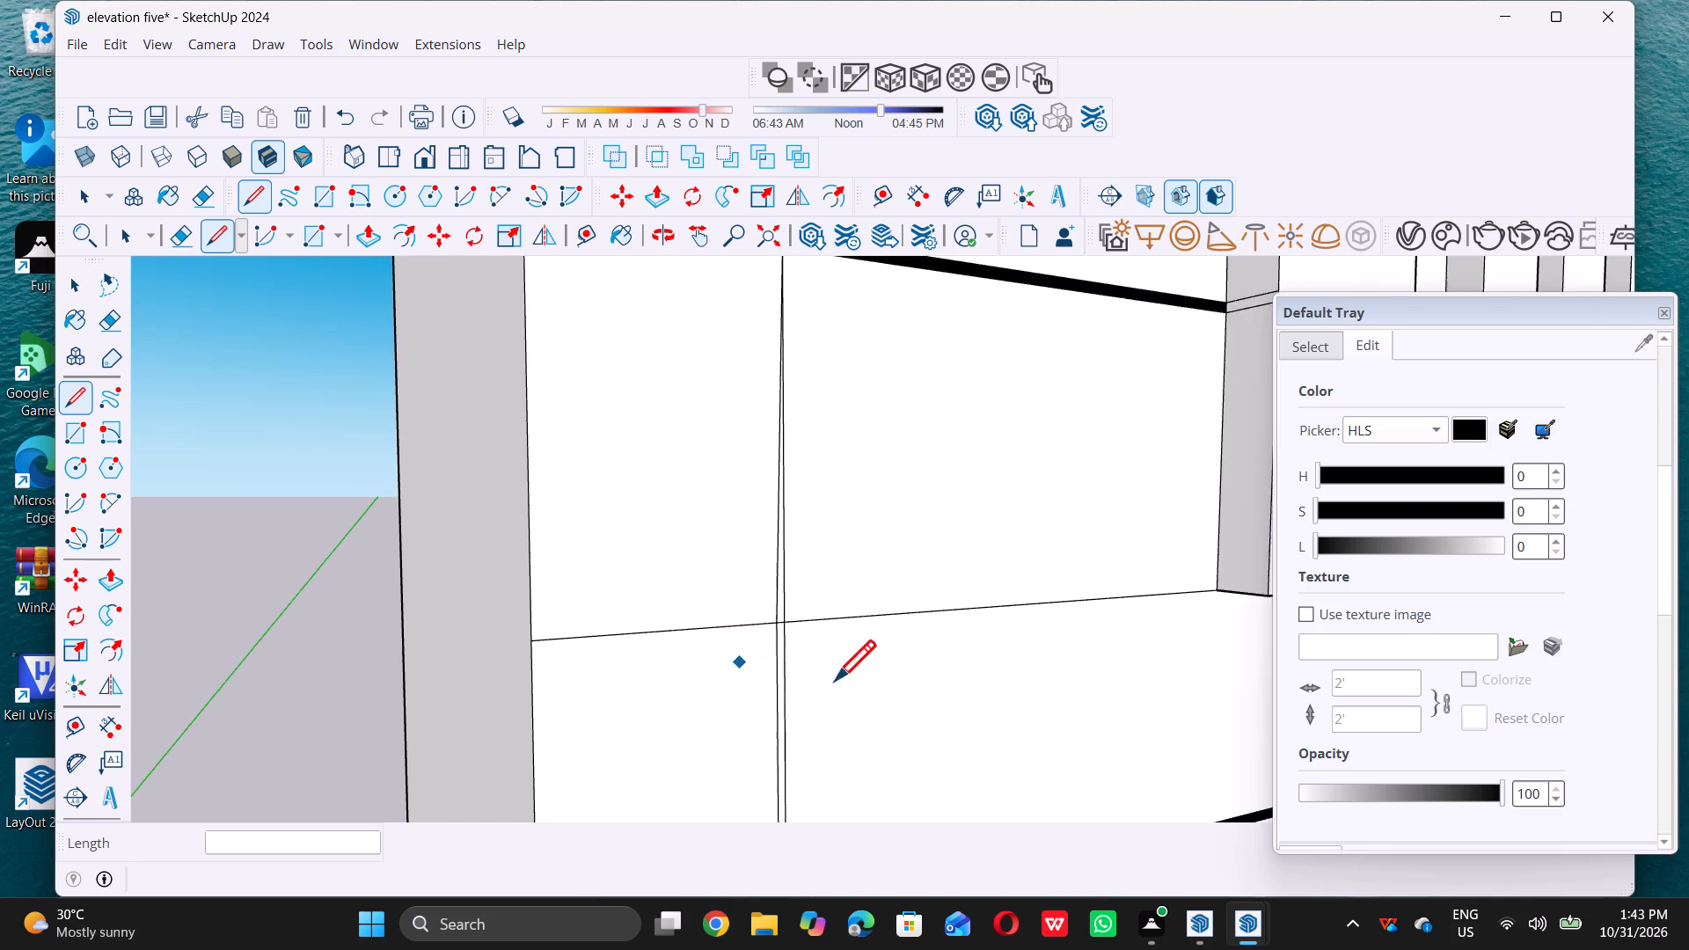
{"action": "scroll", "coordinate": [851, 636], "scroll_direction": "down", "scroll_amount": 6}
{"action": "scroll", "coordinate": [773, 427], "scroll_direction": "up", "scroll_amount": 6}
{"action": "scroll", "coordinate": [822, 481], "scroll_direction": "up", "scroll_amount": 6}
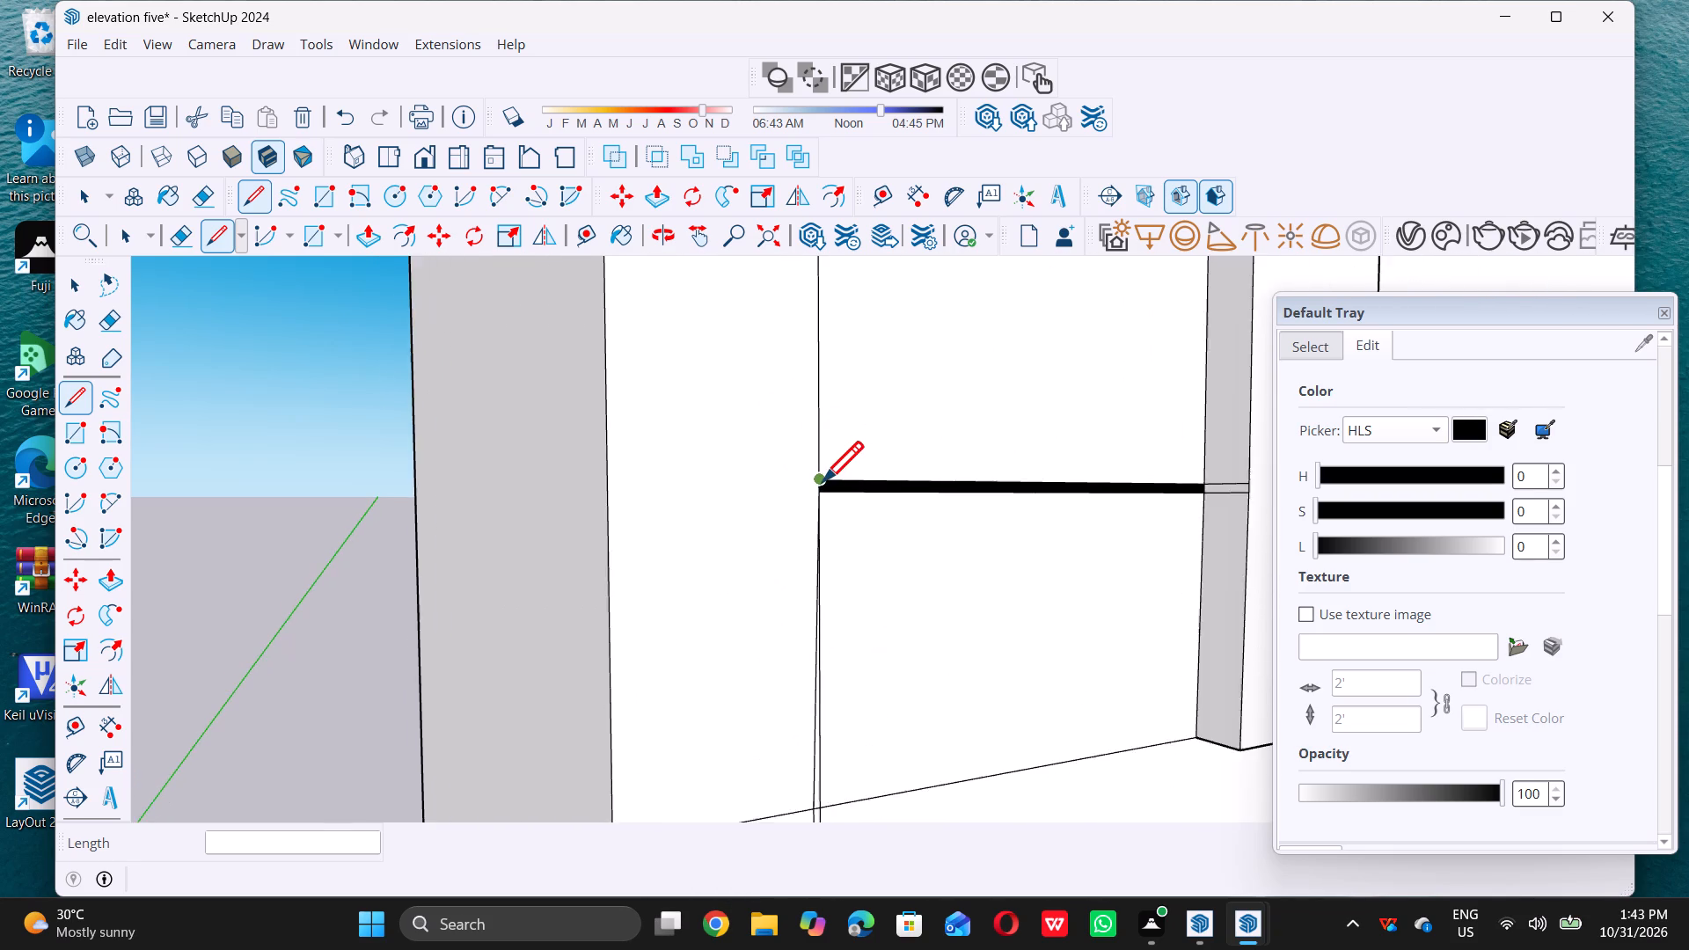
{"action": "scroll", "coordinate": [823, 481], "scroll_direction": "up", "scroll_amount": 13}
{"action": "left_click", "coordinate": [813, 475]}
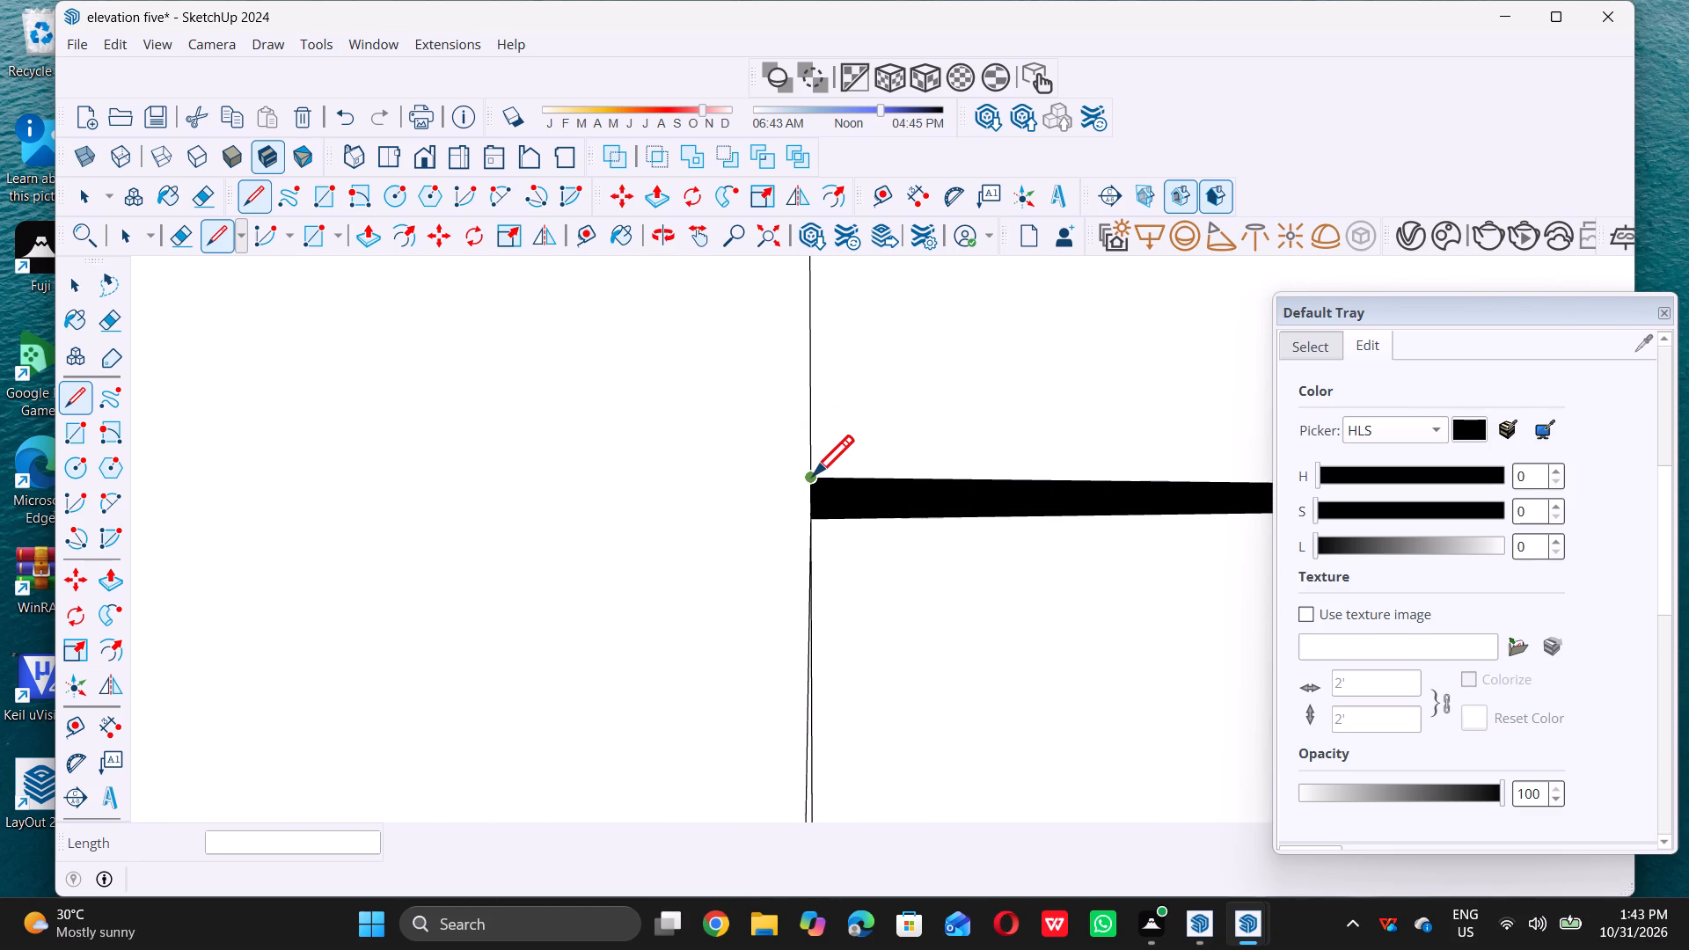
{"action": "scroll", "coordinate": [812, 478], "scroll_direction": "up", "scroll_amount": 1}
{"action": "scroll", "coordinate": [812, 480], "scroll_direction": "down", "scroll_amount": 14}
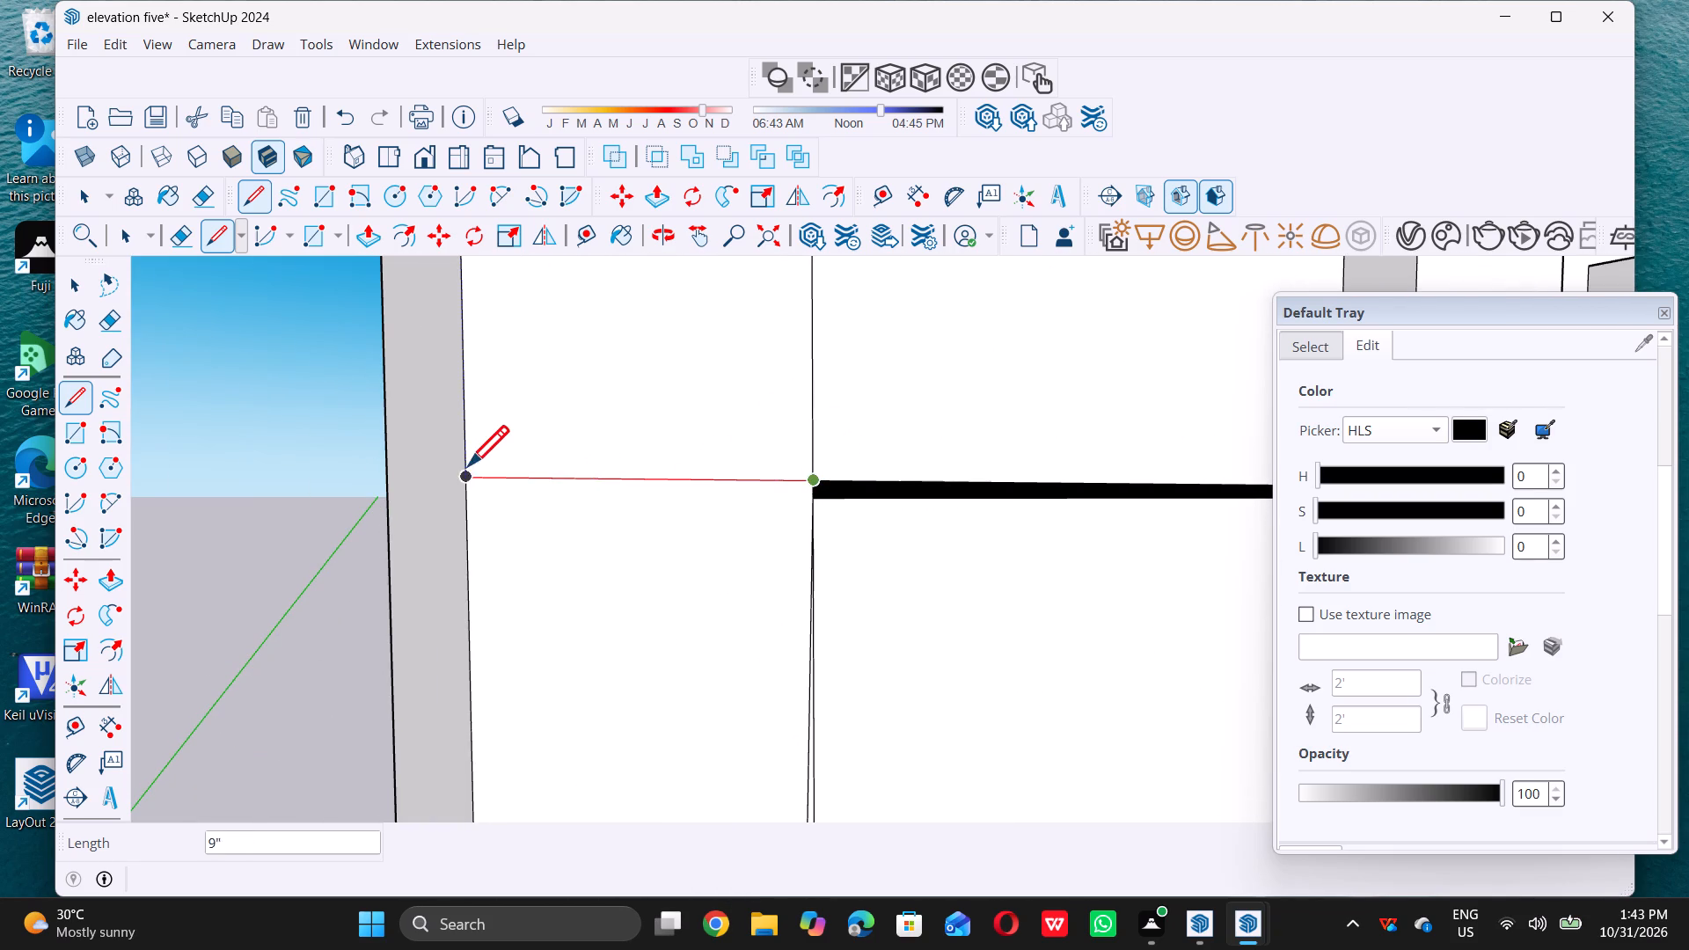
{"action": "left_click", "coordinate": [464, 471]}
{"action": "scroll", "coordinate": [780, 501], "scroll_direction": "up", "scroll_amount": 4}
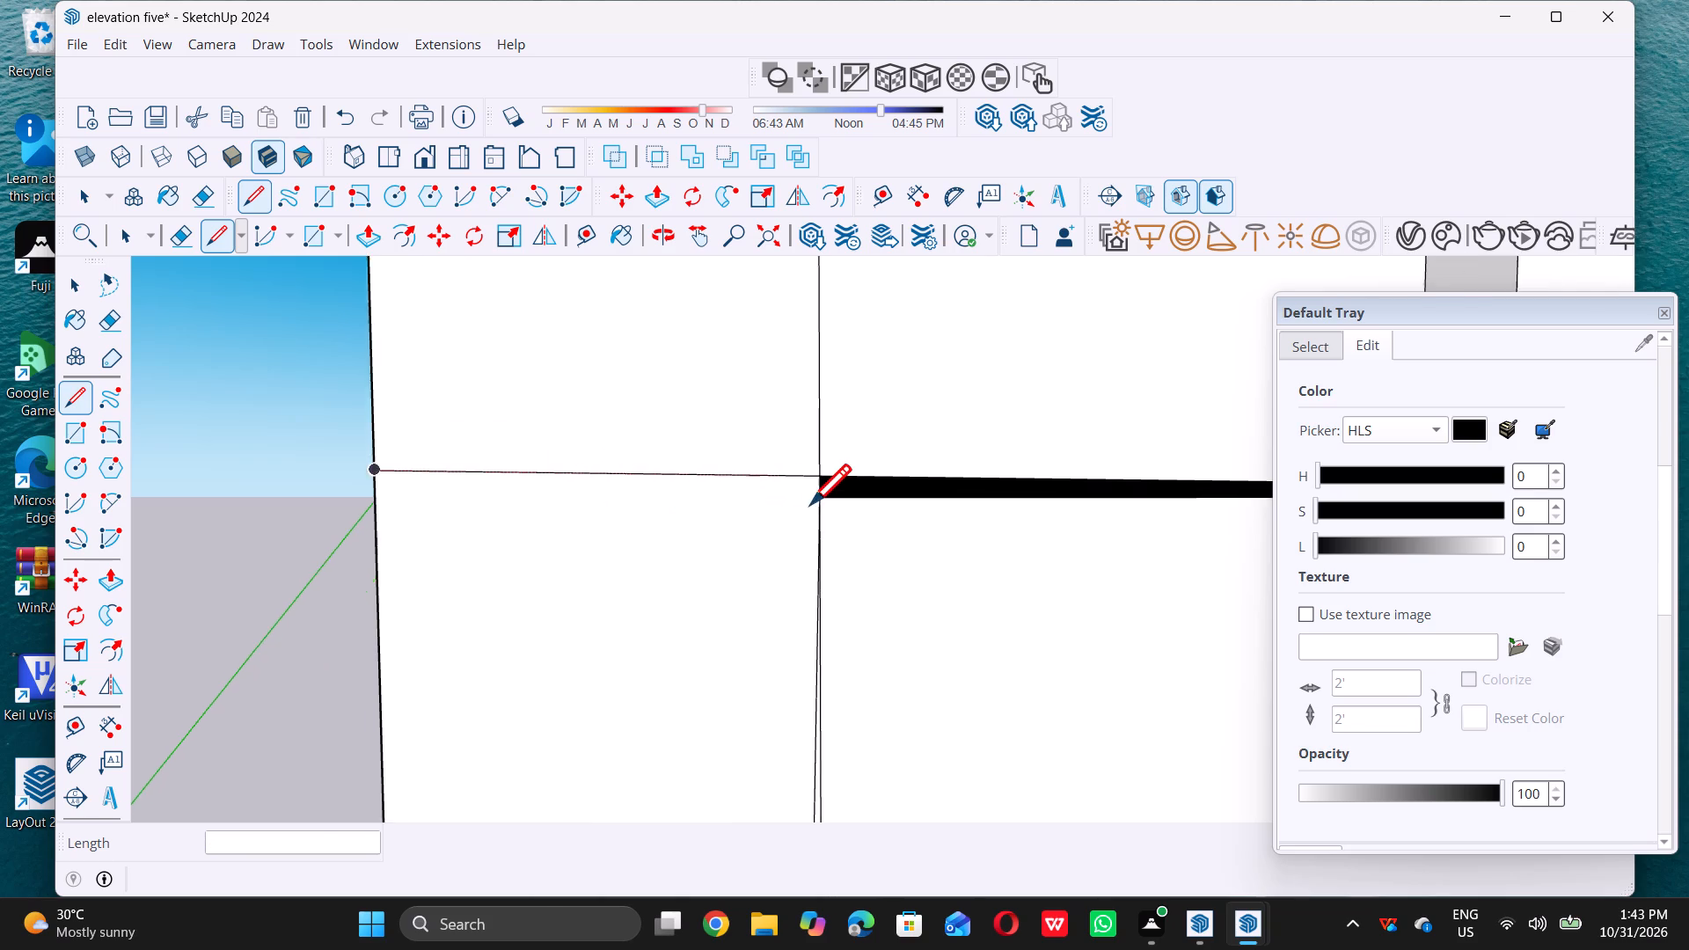
{"action": "left_click", "coordinate": [824, 496]}
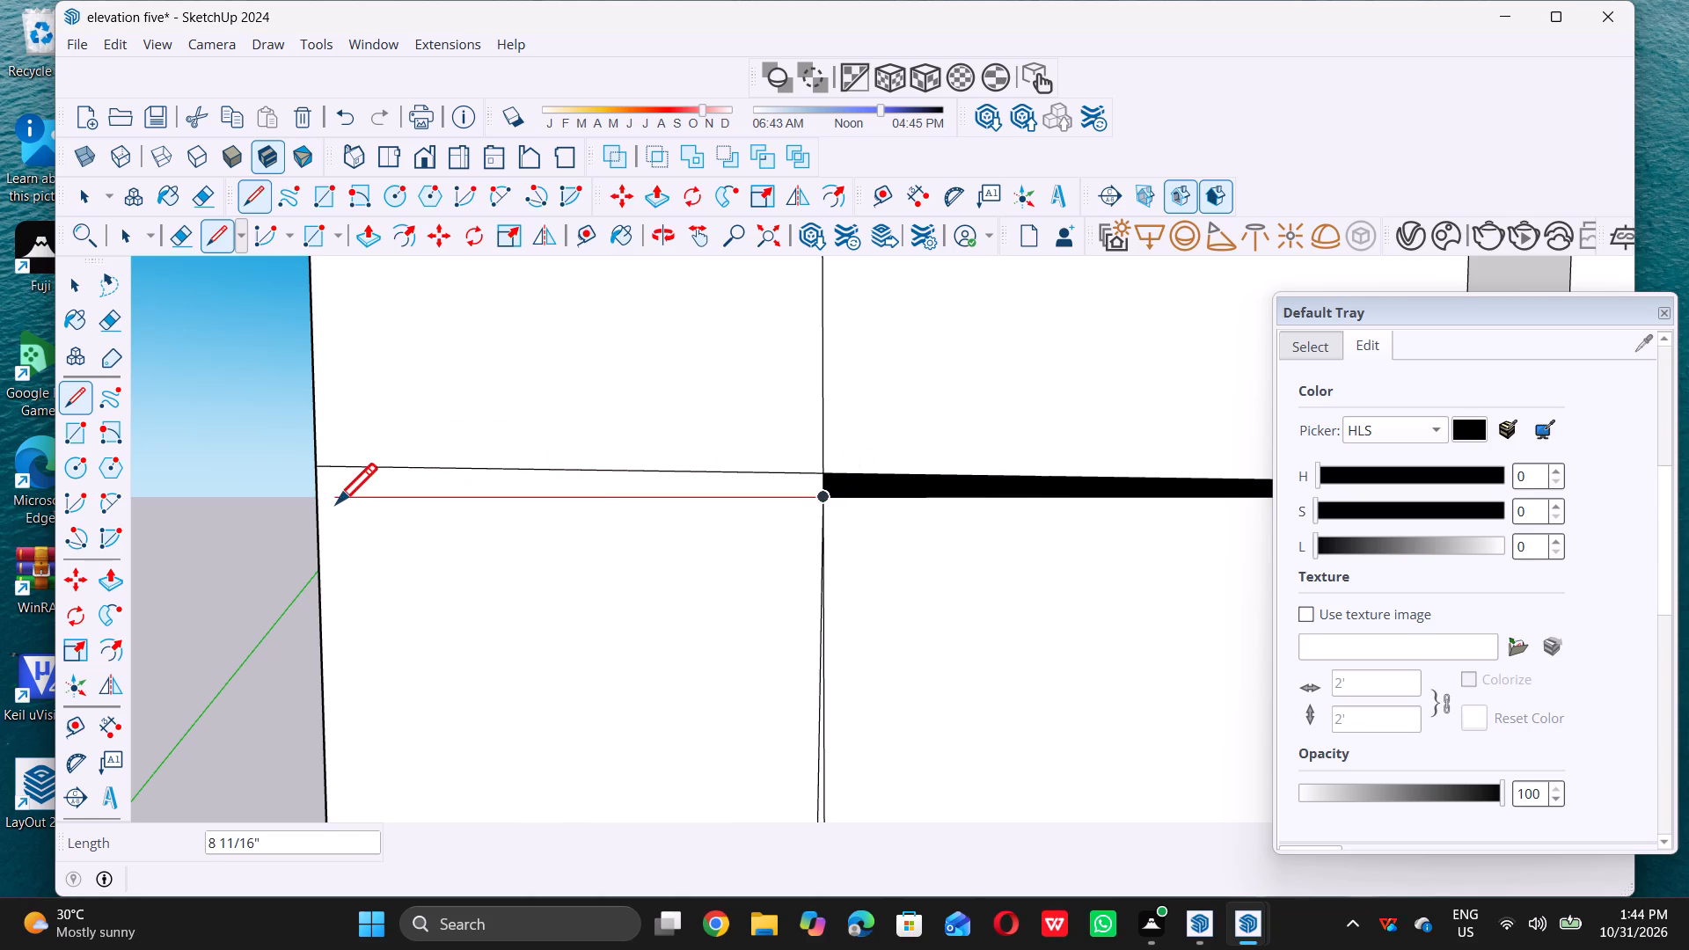
{"action": "scroll", "coordinate": [509, 544], "scroll_direction": "down", "scroll_amount": 5}
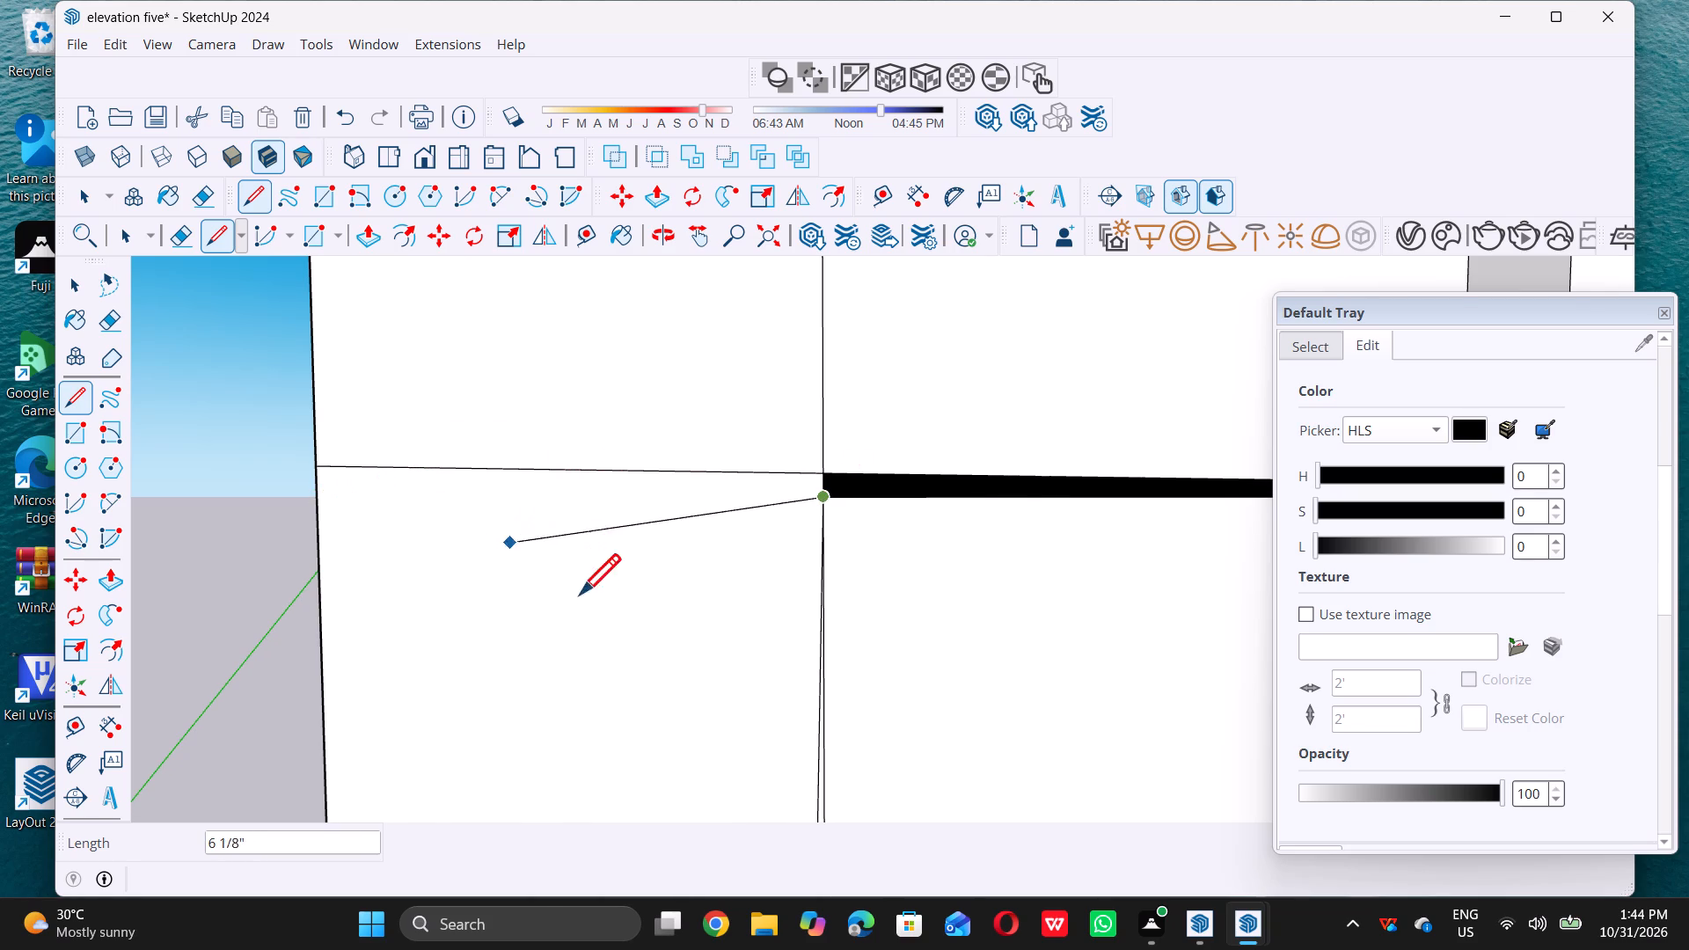
{"action": "scroll", "coordinate": [580, 594], "scroll_direction": "down", "scroll_amount": 4}
{"action": "scroll", "coordinate": [425, 543], "scroll_direction": "up", "scroll_amount": 8}
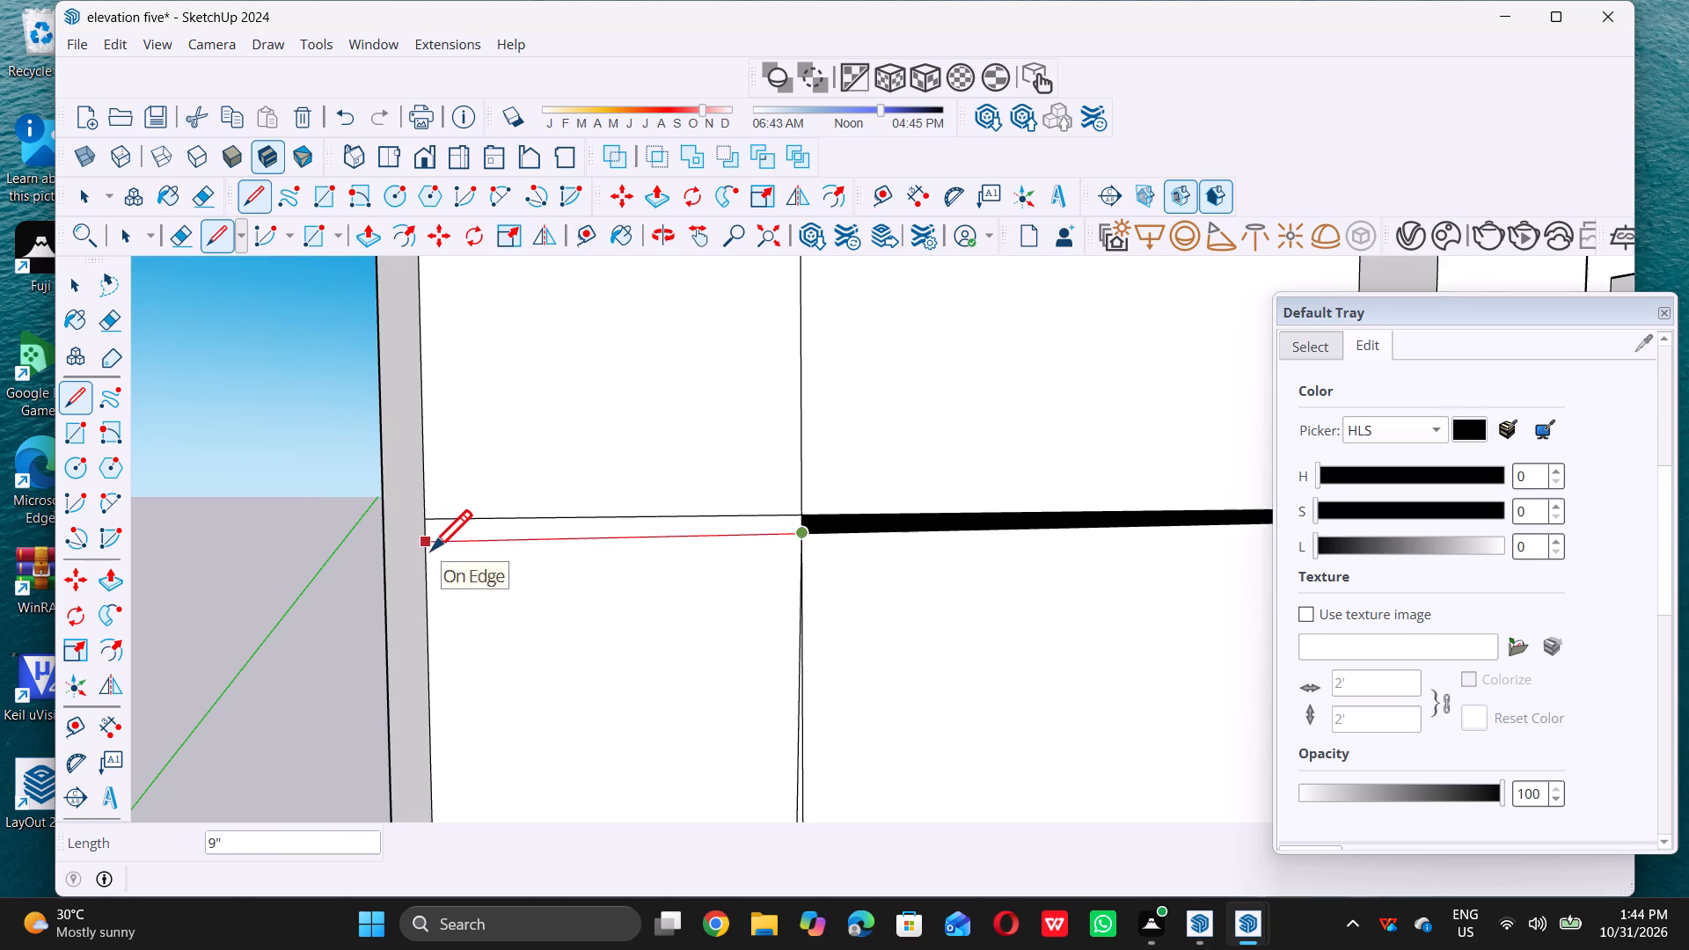
{"action": "left_click", "coordinate": [428, 537]}
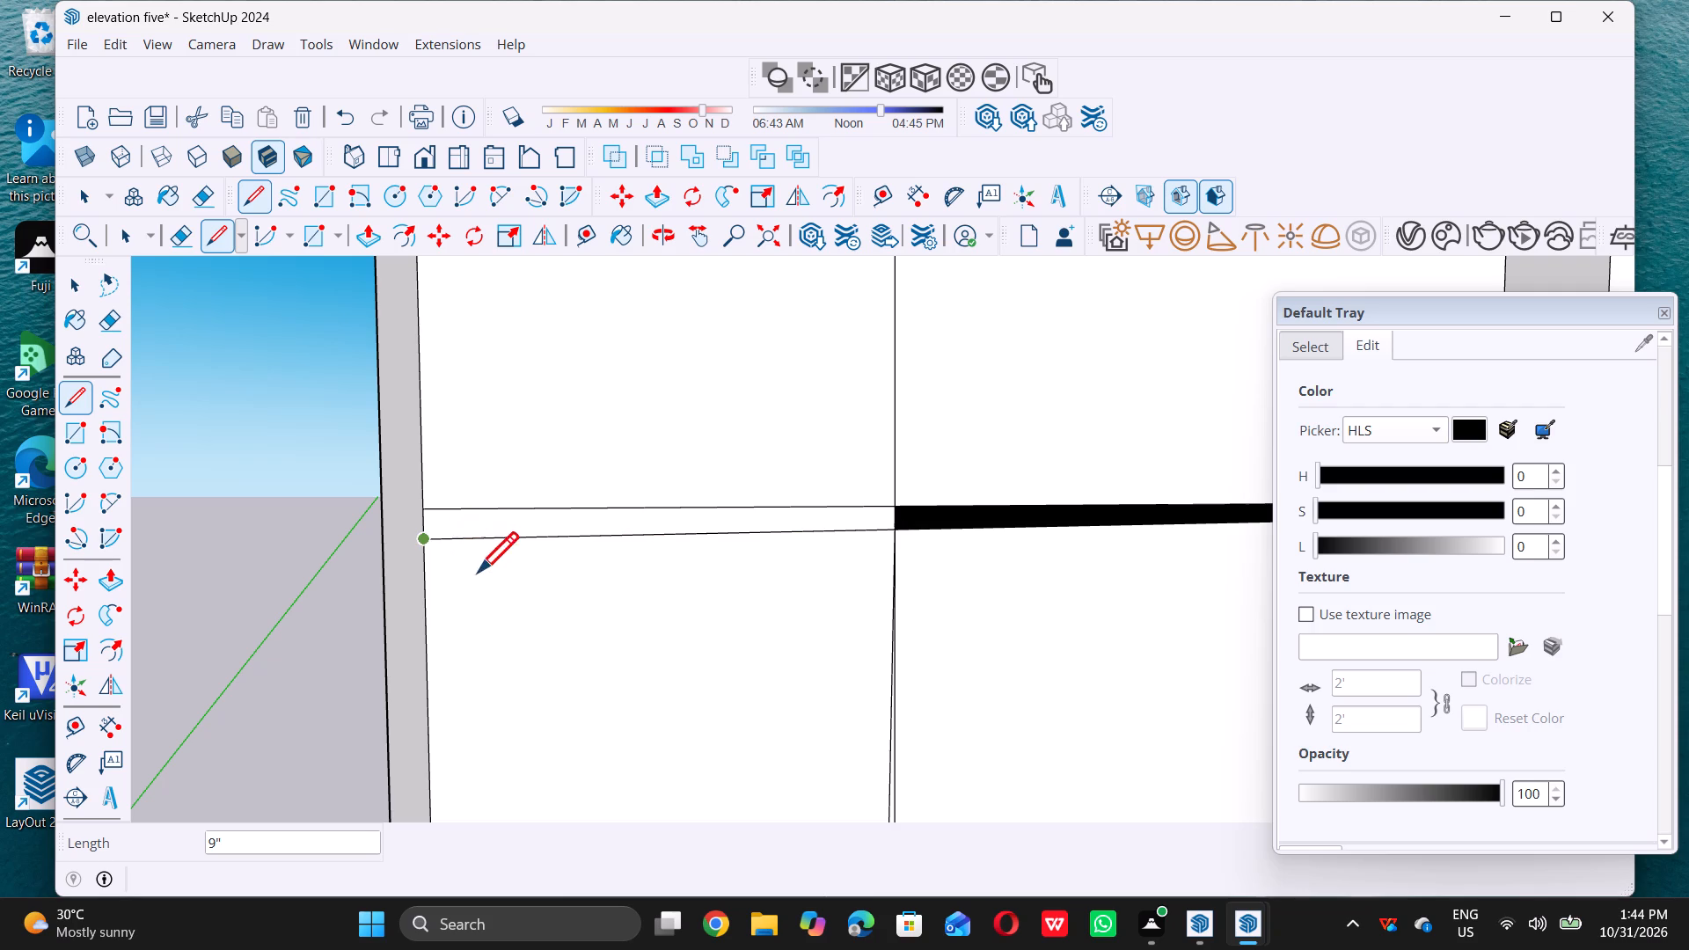
Draw two parallel lines about 9" long extending the edges of the middle-storey column's third groove from the bottom across the plain corner strip.
{"action": "scroll", "coordinate": [503, 614], "scroll_direction": "down", "scroll_amount": 20}
{"action": "scroll", "coordinate": [503, 614], "scroll_direction": "down", "scroll_amount": 9}
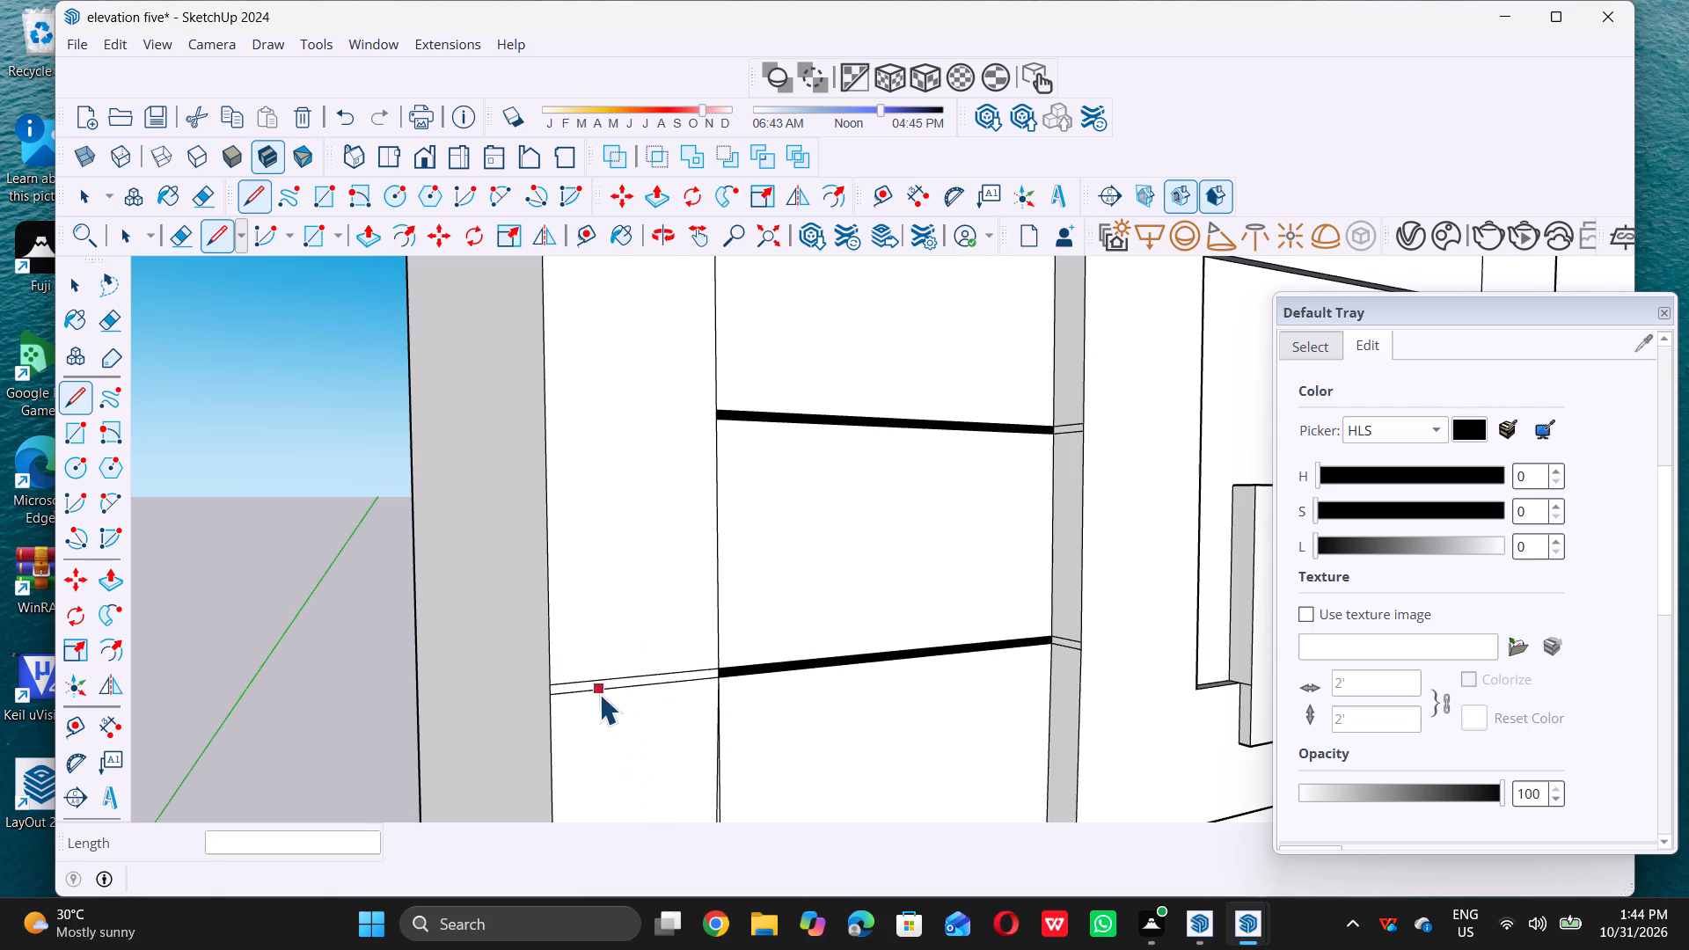
{"action": "key", "text": "space"}
{"action": "scroll", "coordinate": [583, 668], "scroll_direction": "down", "scroll_amount": 11}
{"action": "scroll", "coordinate": [595, 452], "scroll_direction": "up", "scroll_amount": 7}
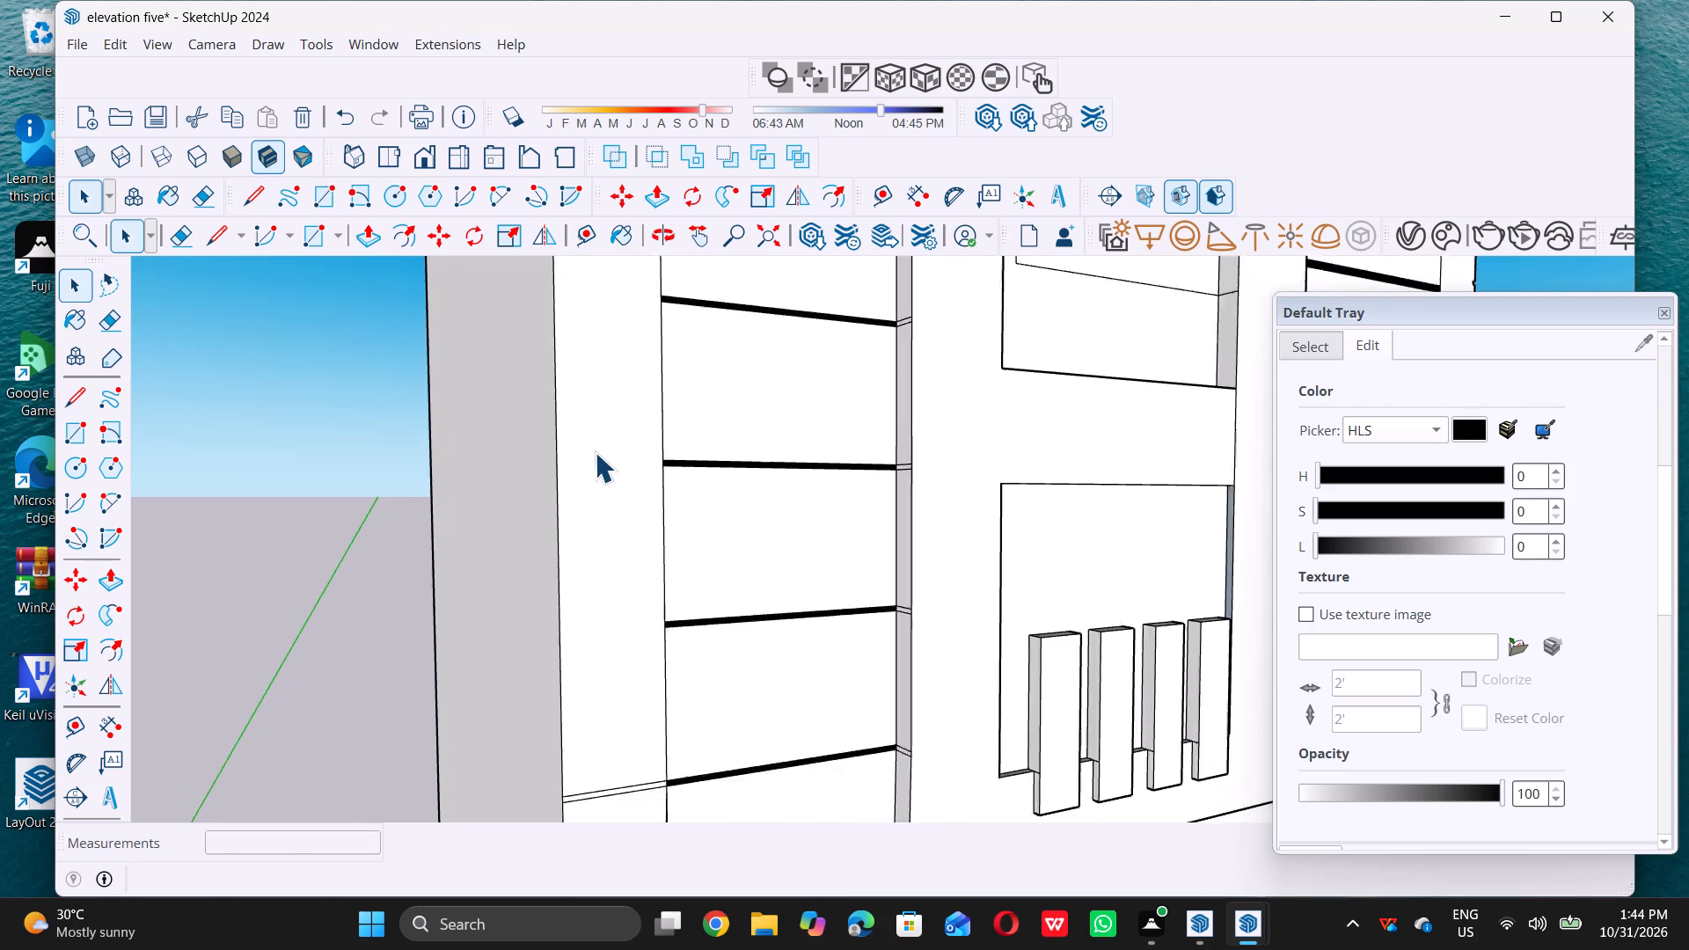
{"action": "scroll", "coordinate": [603, 453], "scroll_direction": "up", "scroll_amount": 5}
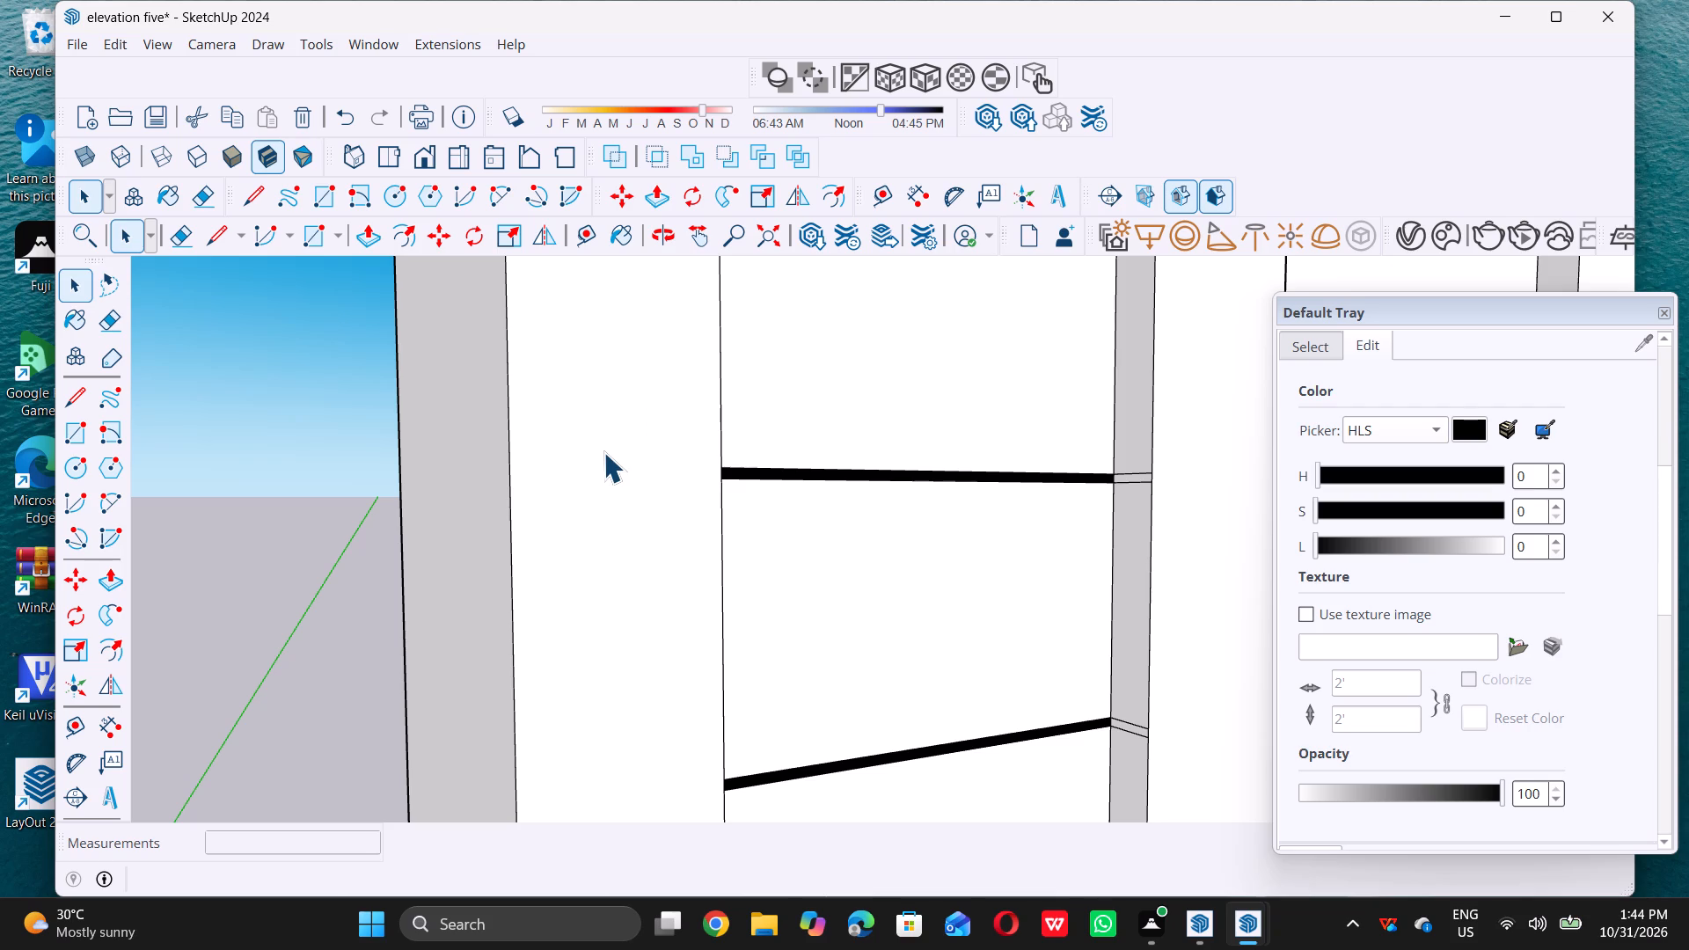
{"action": "key", "text": "l"}
{"action": "scroll", "coordinate": [605, 457], "scroll_direction": "down", "scroll_amount": 2}
{"action": "scroll", "coordinate": [691, 461], "scroll_direction": "up", "scroll_amount": 11}
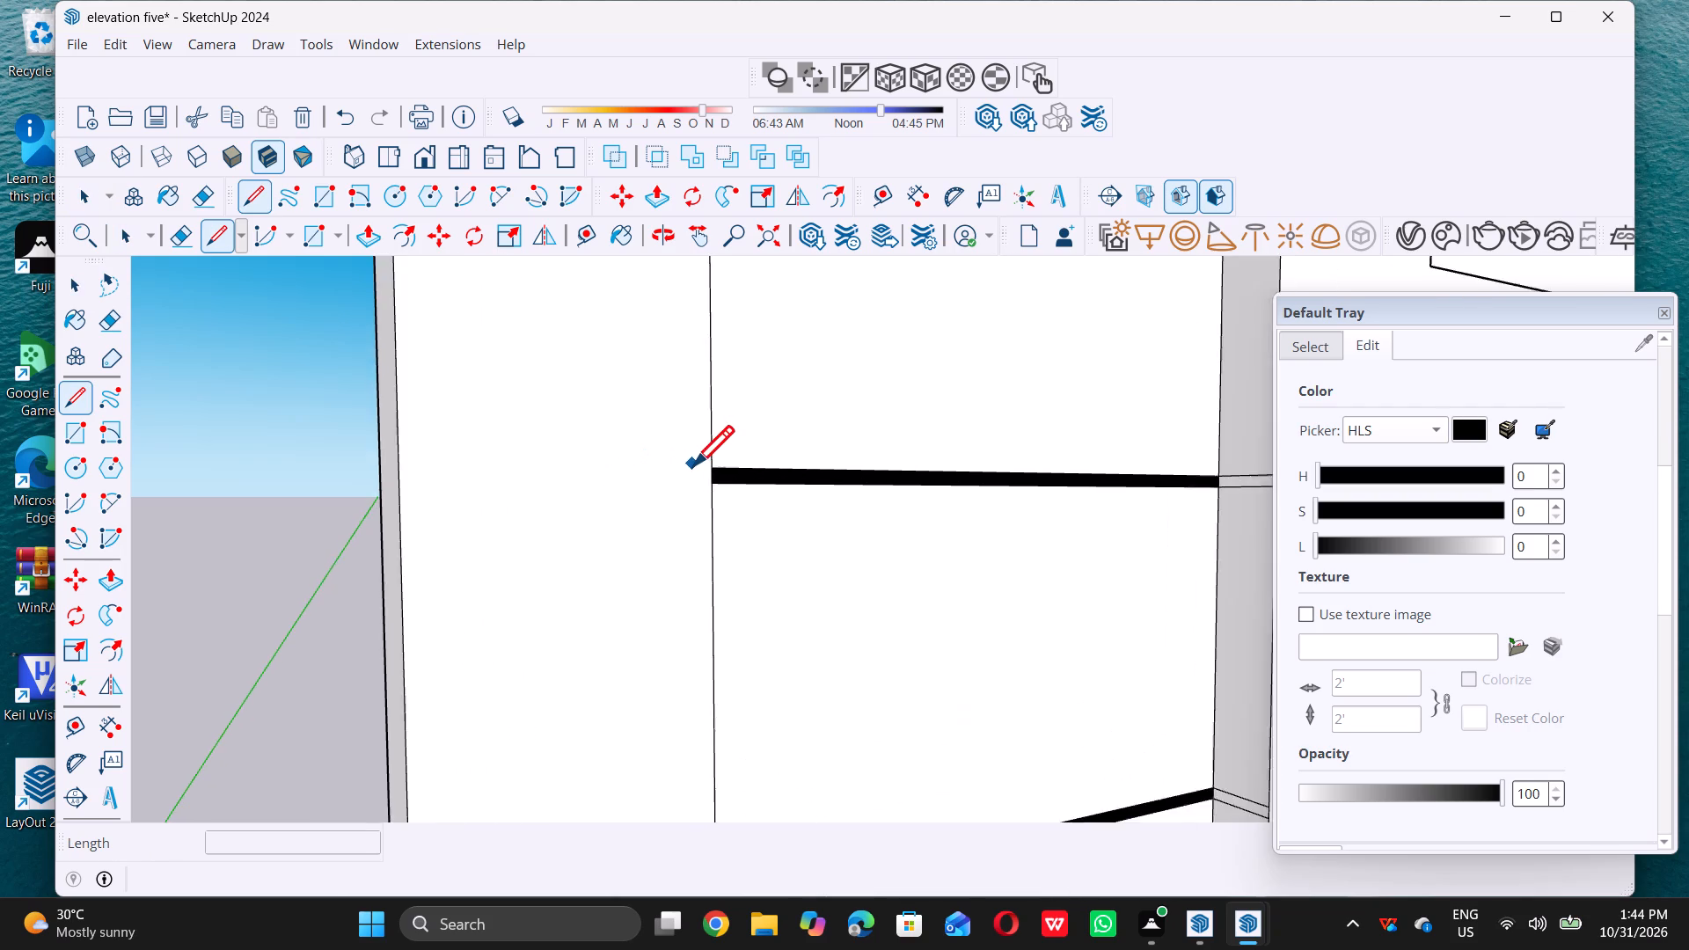
{"action": "scroll", "coordinate": [693, 465], "scroll_direction": "up", "scroll_amount": 2}
{"action": "left_click", "coordinate": [724, 471]}
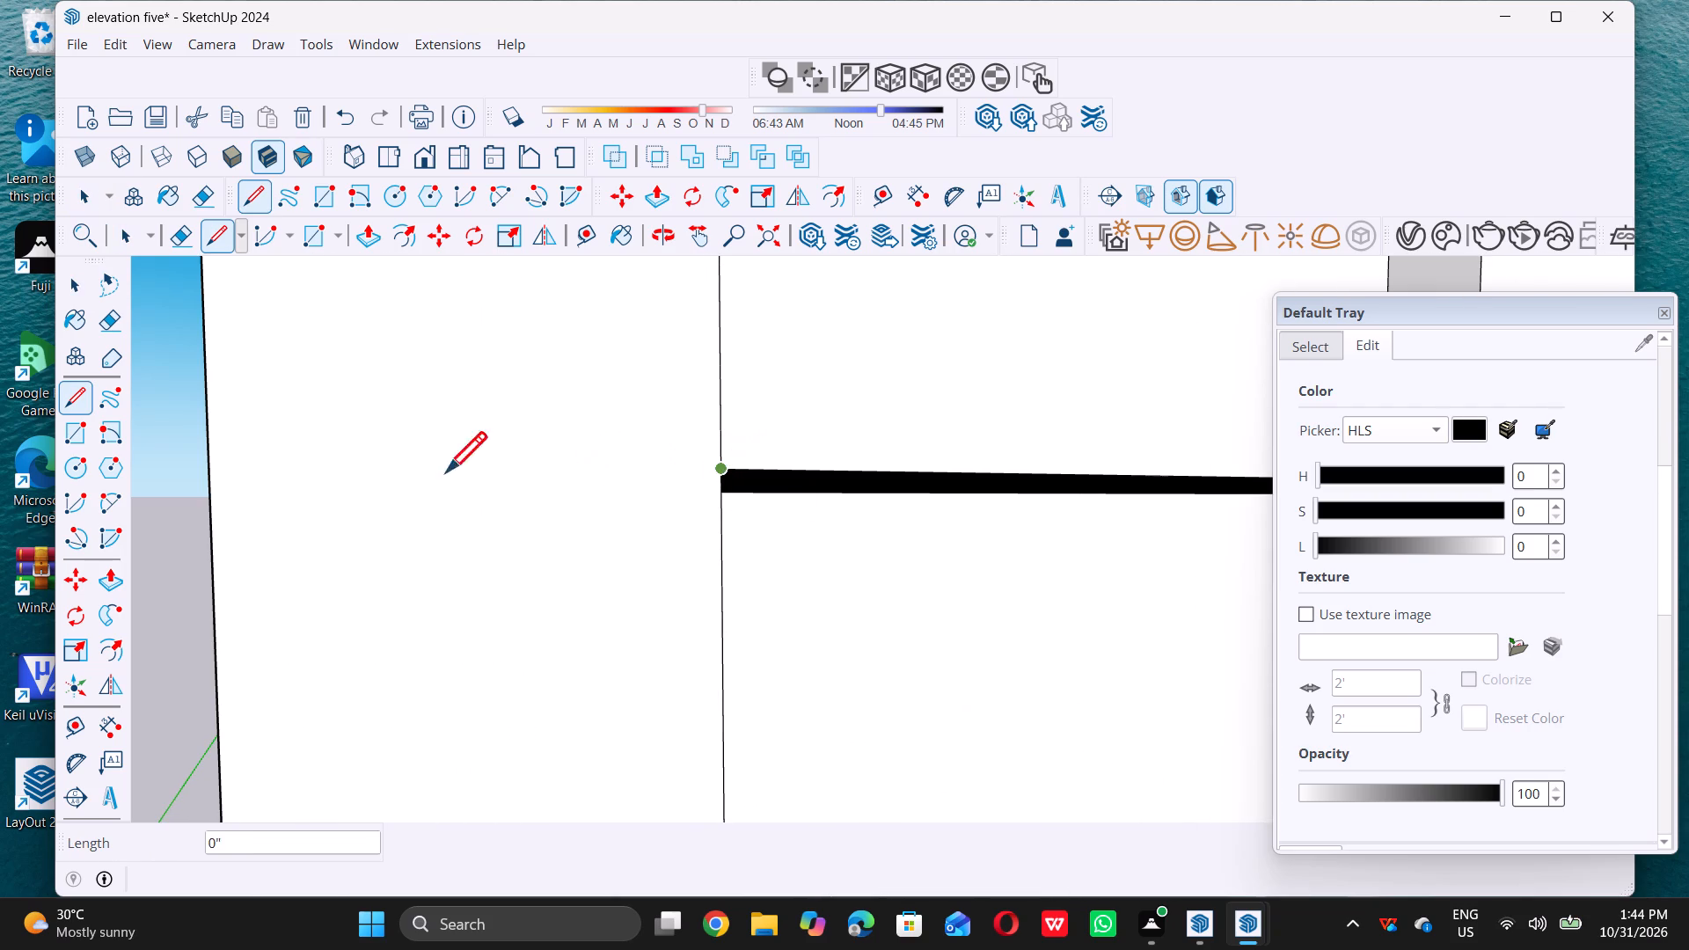
{"action": "left_click", "coordinate": [208, 465]}
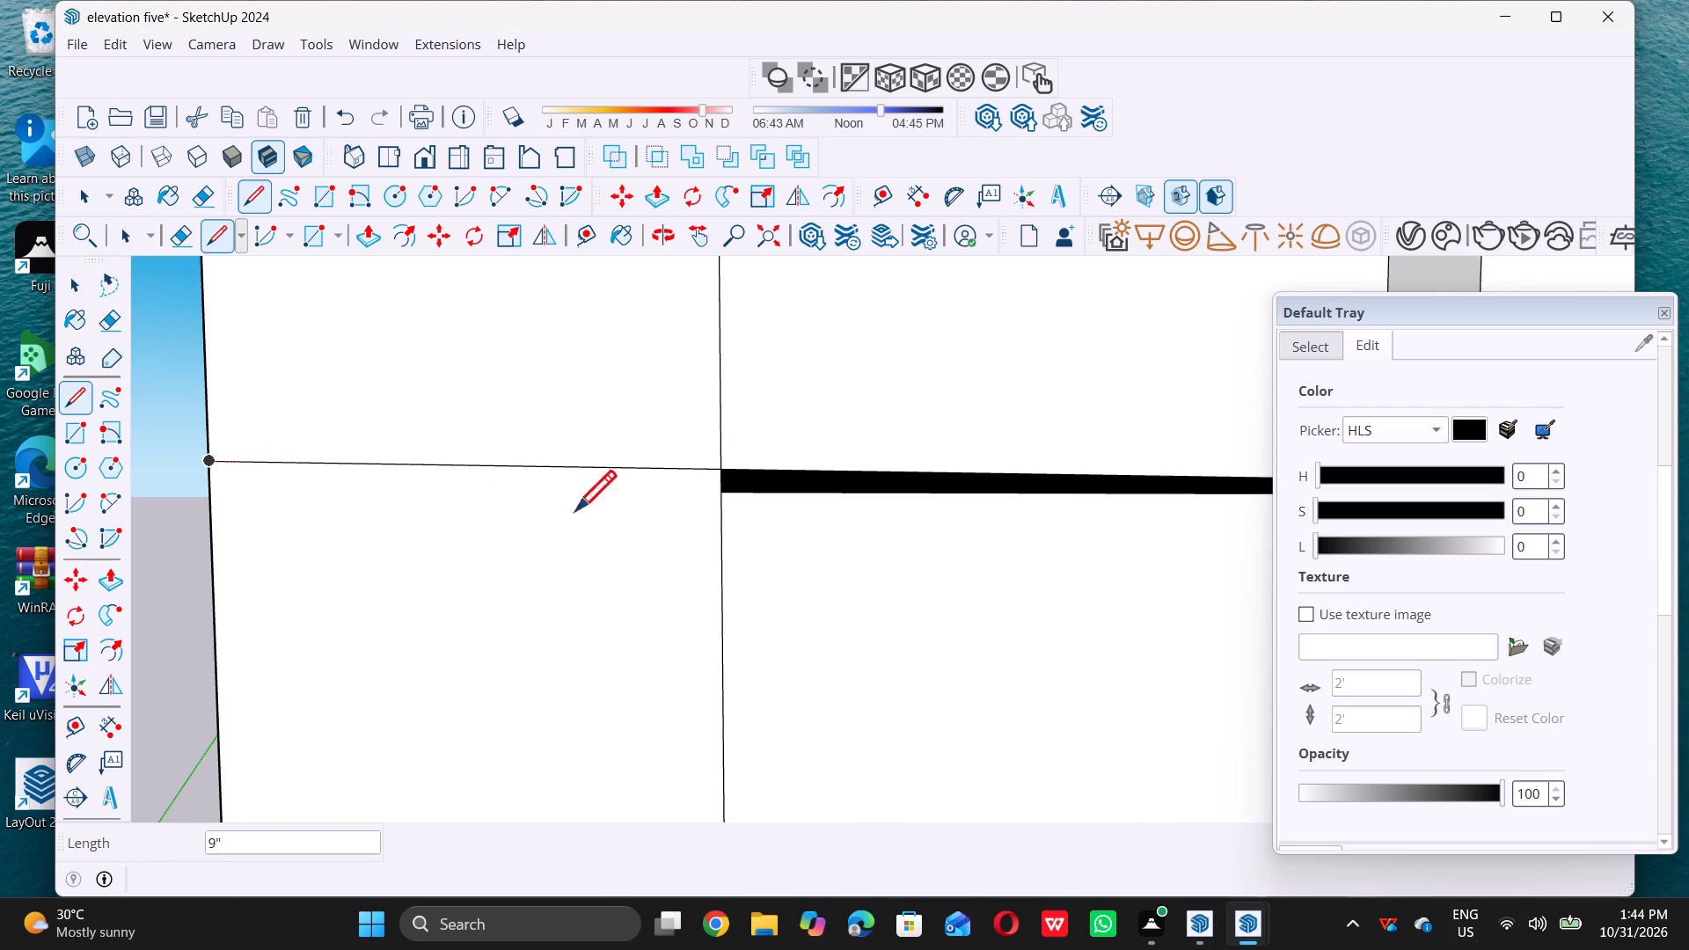
{"action": "left_click", "coordinate": [724, 493]}
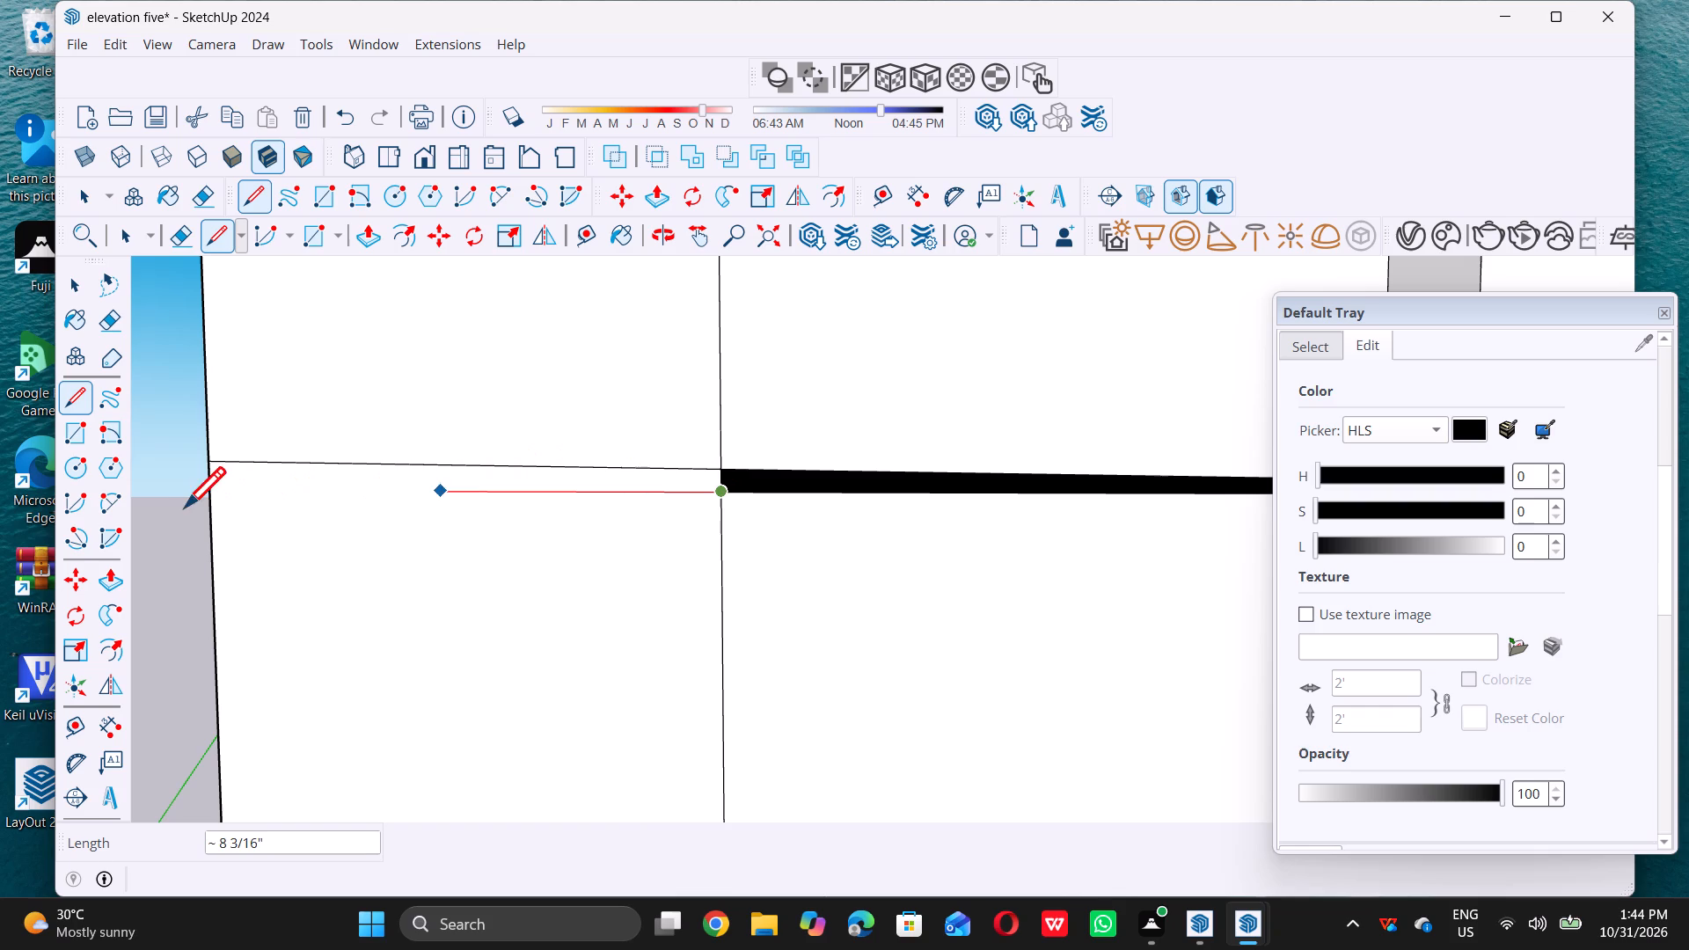
{"action": "left_click", "coordinate": [217, 491]}
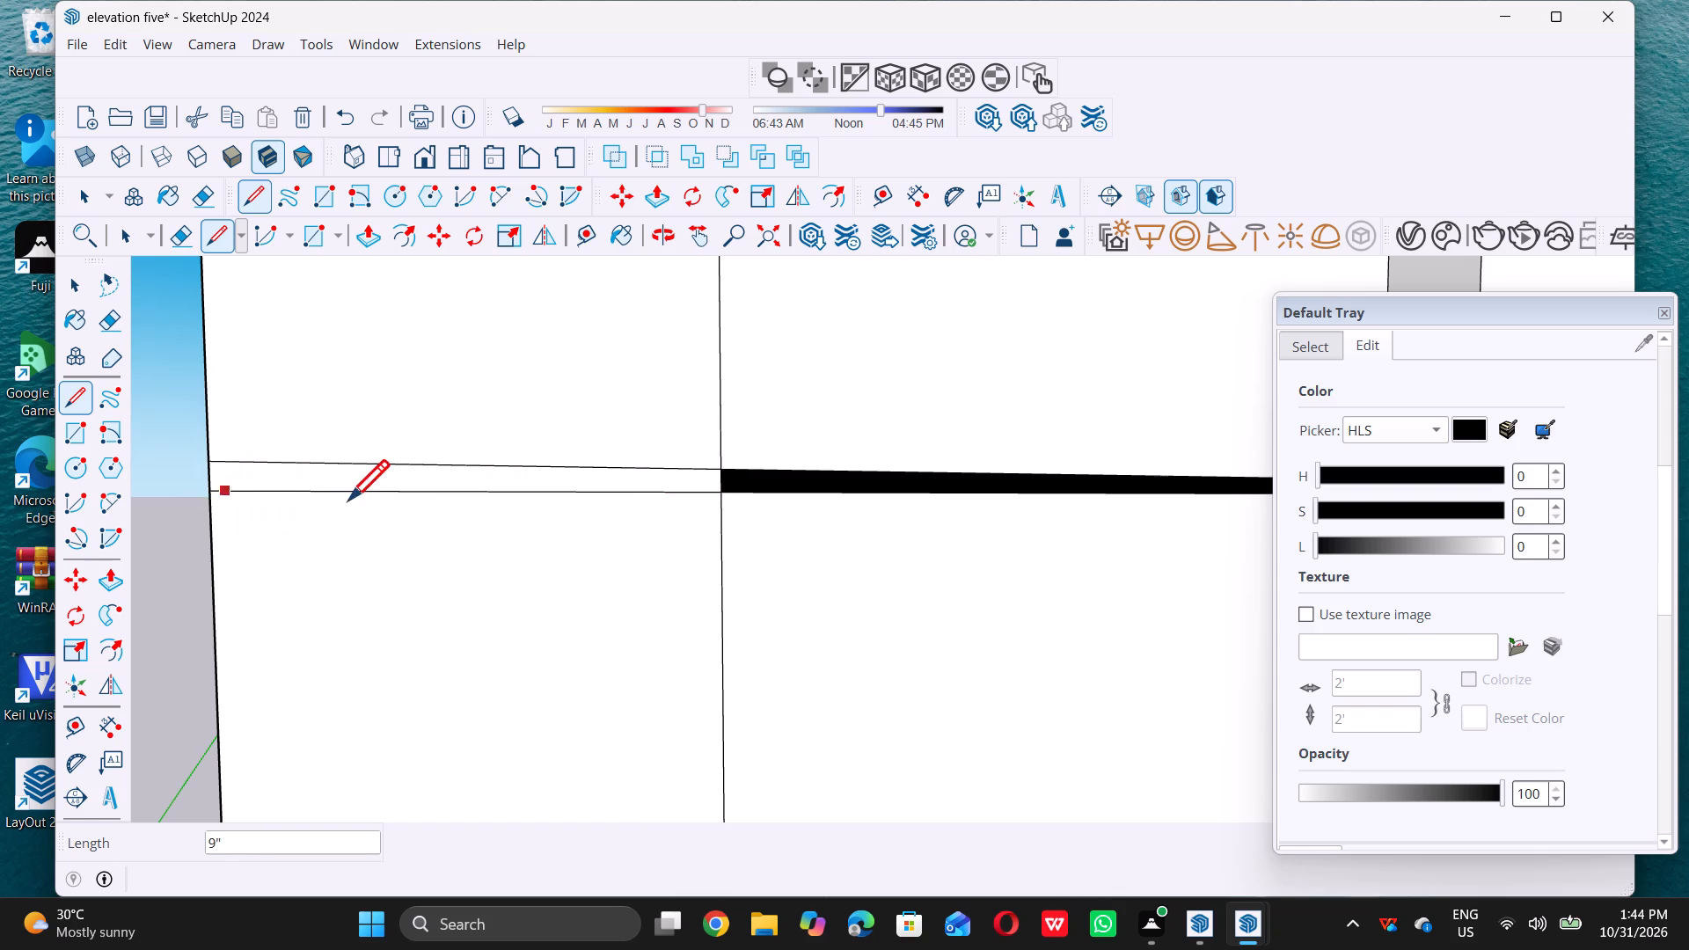
{"action": "scroll", "coordinate": [362, 501], "scroll_direction": "down", "scroll_amount": 20}
{"action": "scroll", "coordinate": [362, 501], "scroll_direction": "down", "scroll_amount": 7}
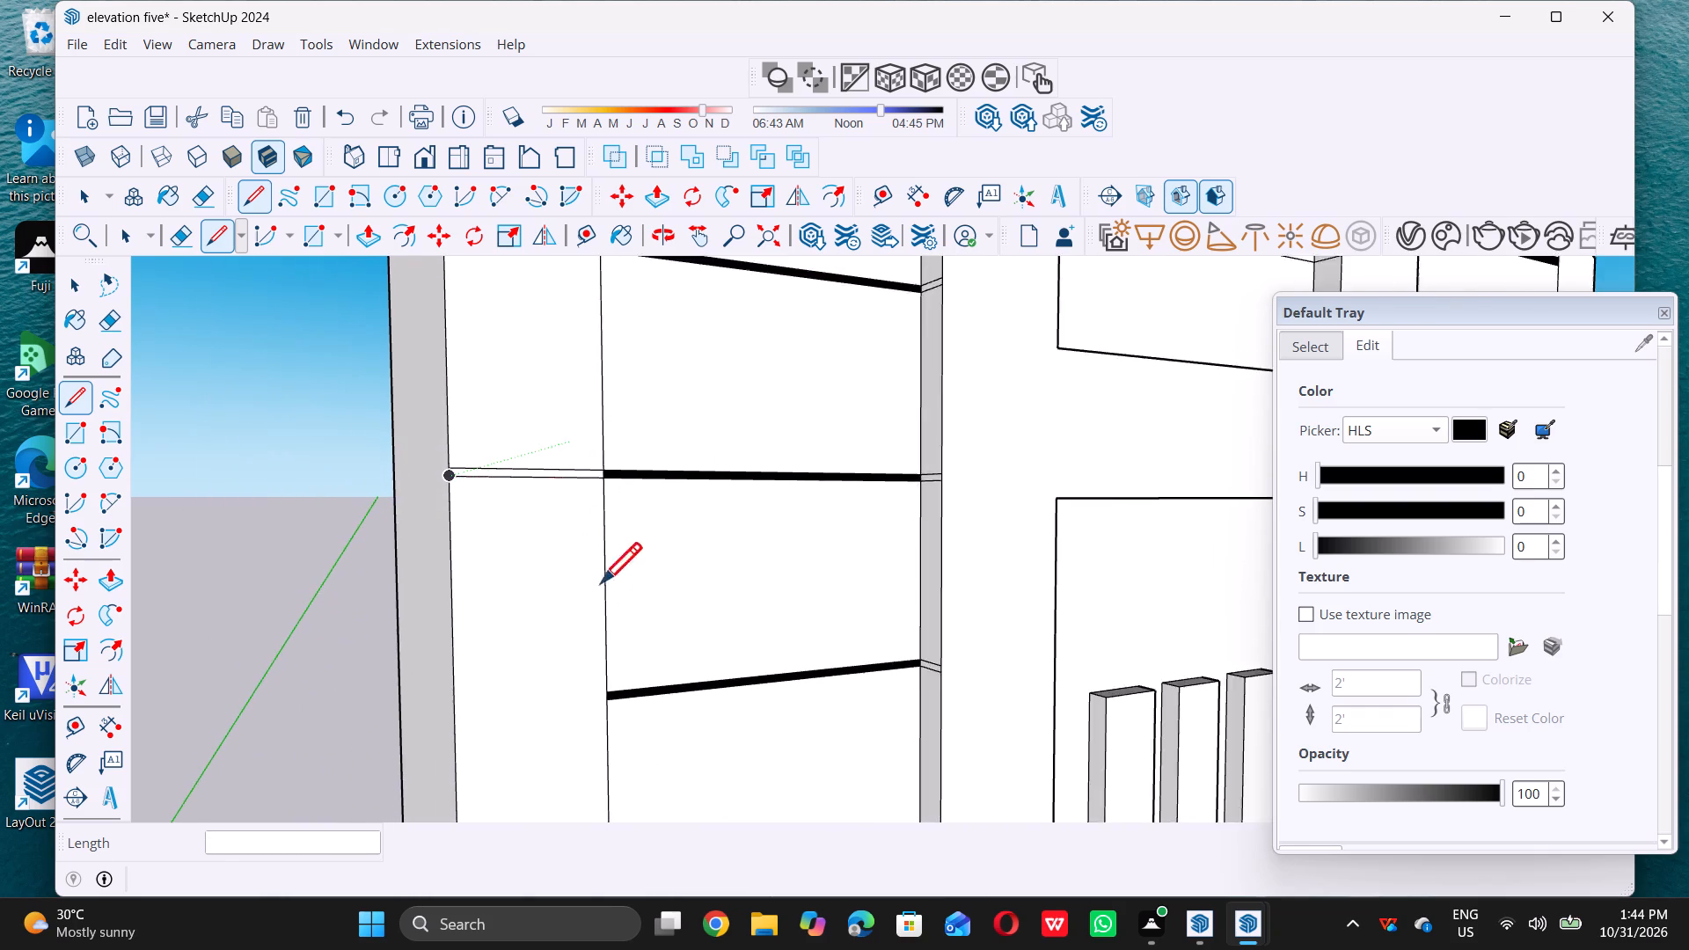
Draw two parallel lines about 9" long extending the edges of the middle-storey column's second groove from the bottom across the plain corner strip.
{"action": "scroll", "coordinate": [539, 730], "scroll_direction": "up", "scroll_amount": 16}
{"action": "scroll", "coordinate": [553, 617], "scroll_direction": "up", "scroll_amount": 5}
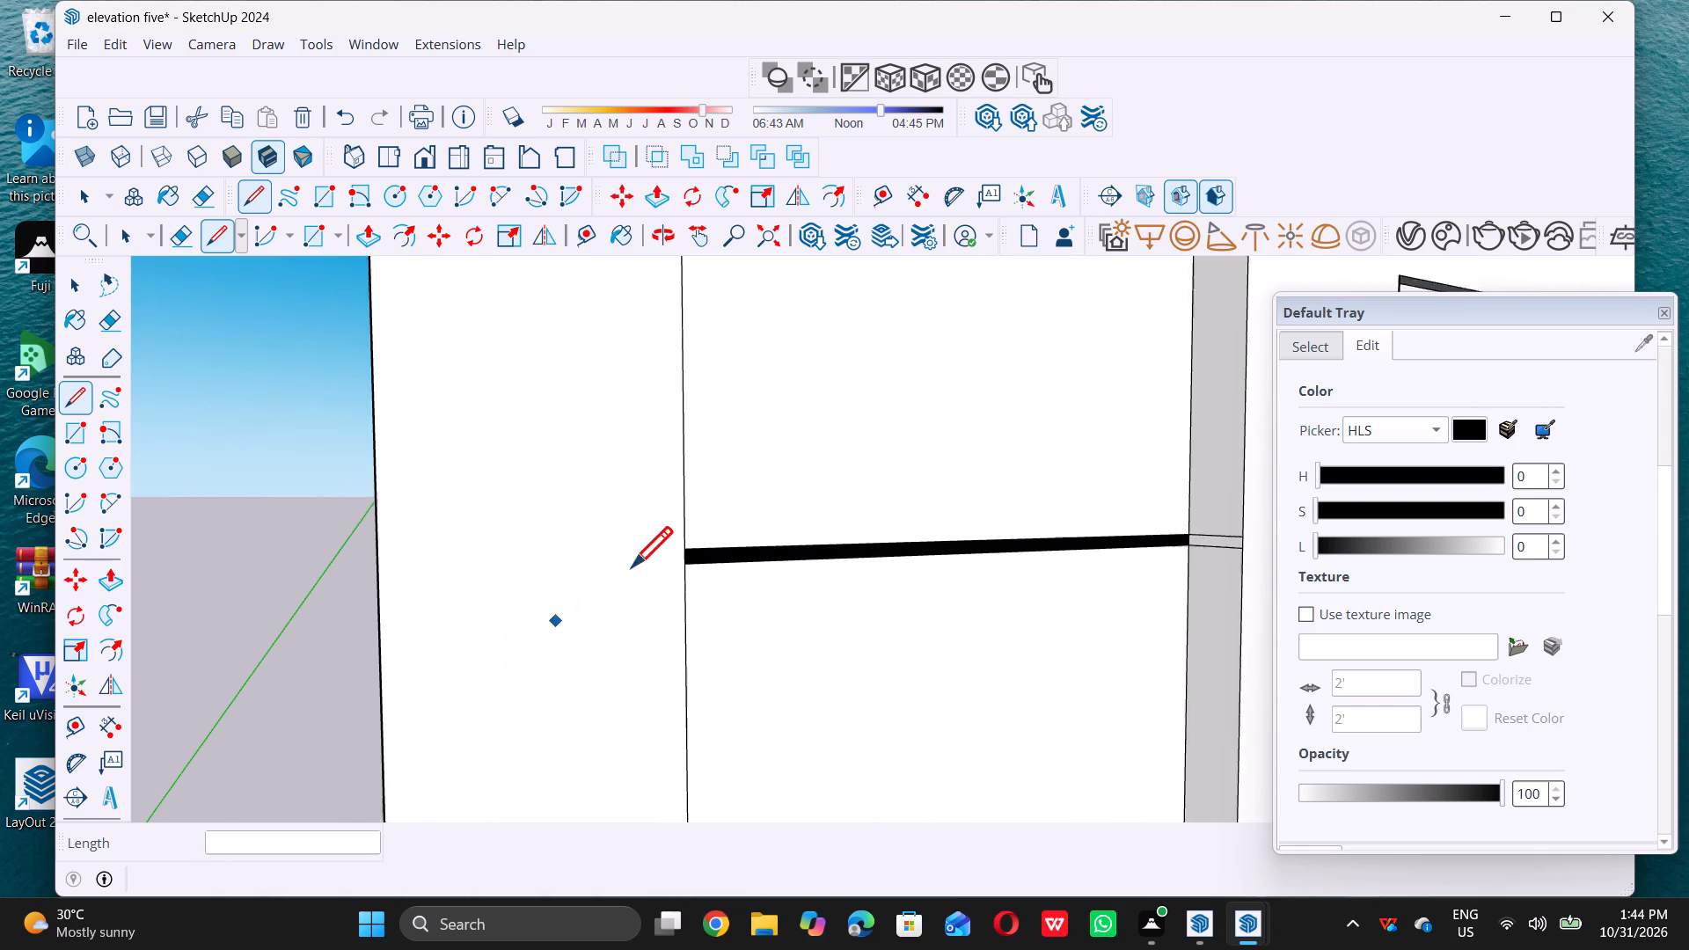
{"action": "left_click", "coordinate": [699, 538]}
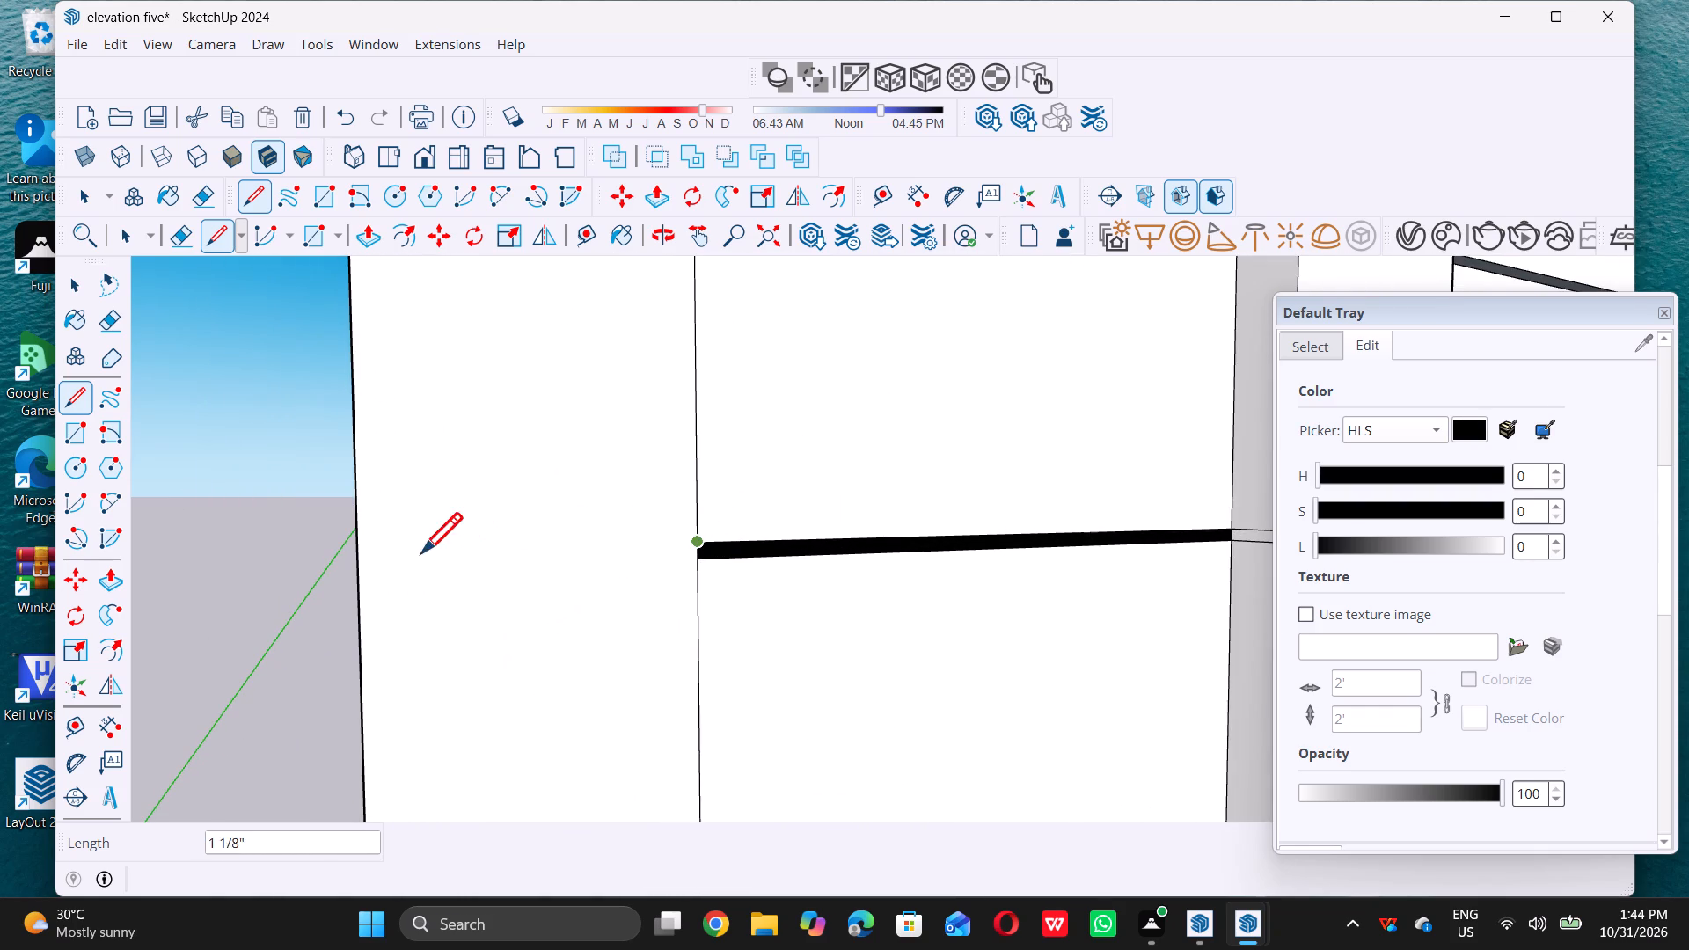
{"action": "left_click", "coordinate": [363, 559]}
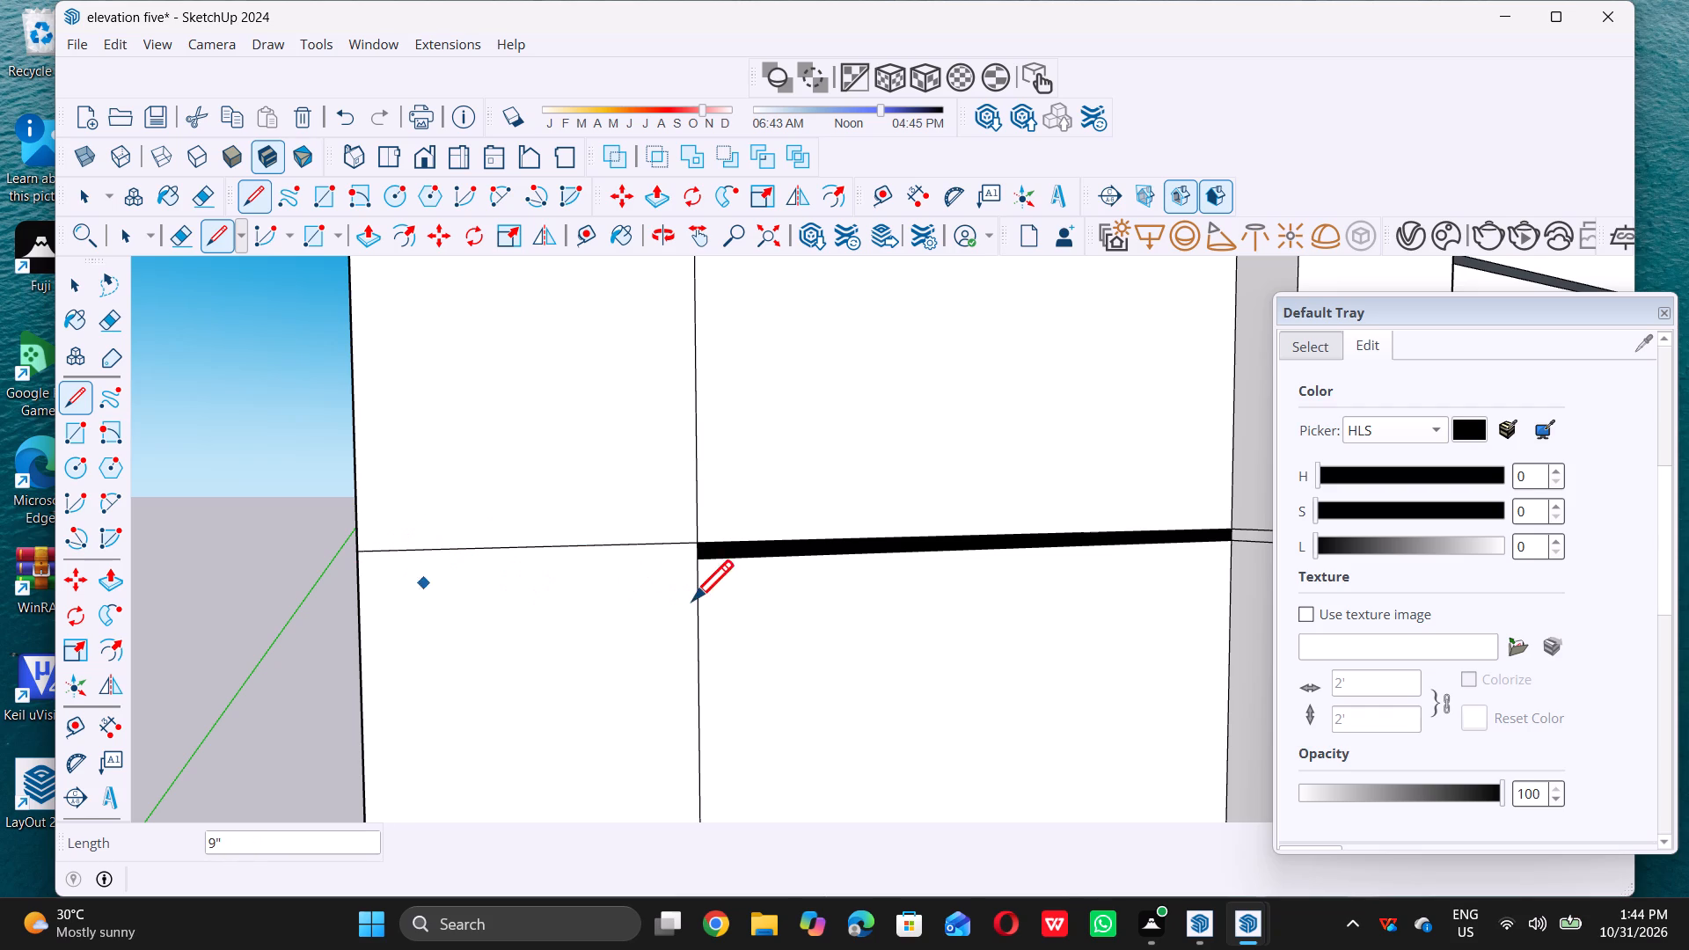
{"action": "double_click", "coordinate": [696, 562]}
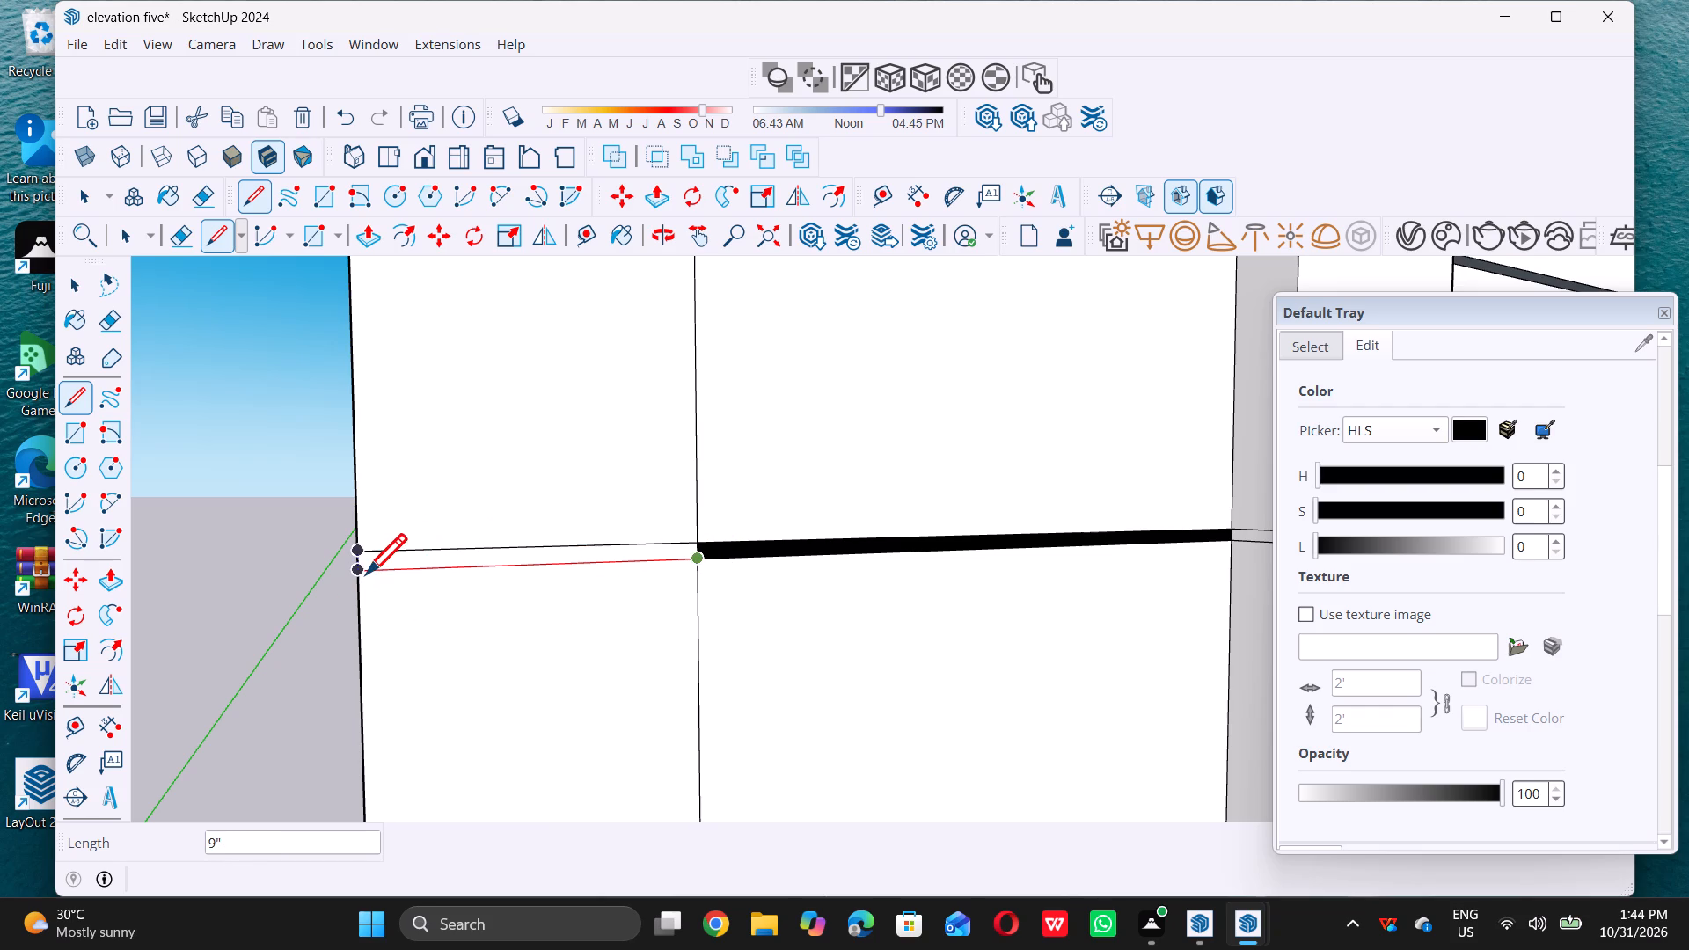
{"action": "left_click", "coordinate": [367, 571]}
Draw two parallel lines about 9" long extending the edges of the middle-storey column's third groove from the top across the plain corner strip.
{"action": "scroll", "coordinate": [400, 666], "scroll_direction": "down", "scroll_amount": 9}
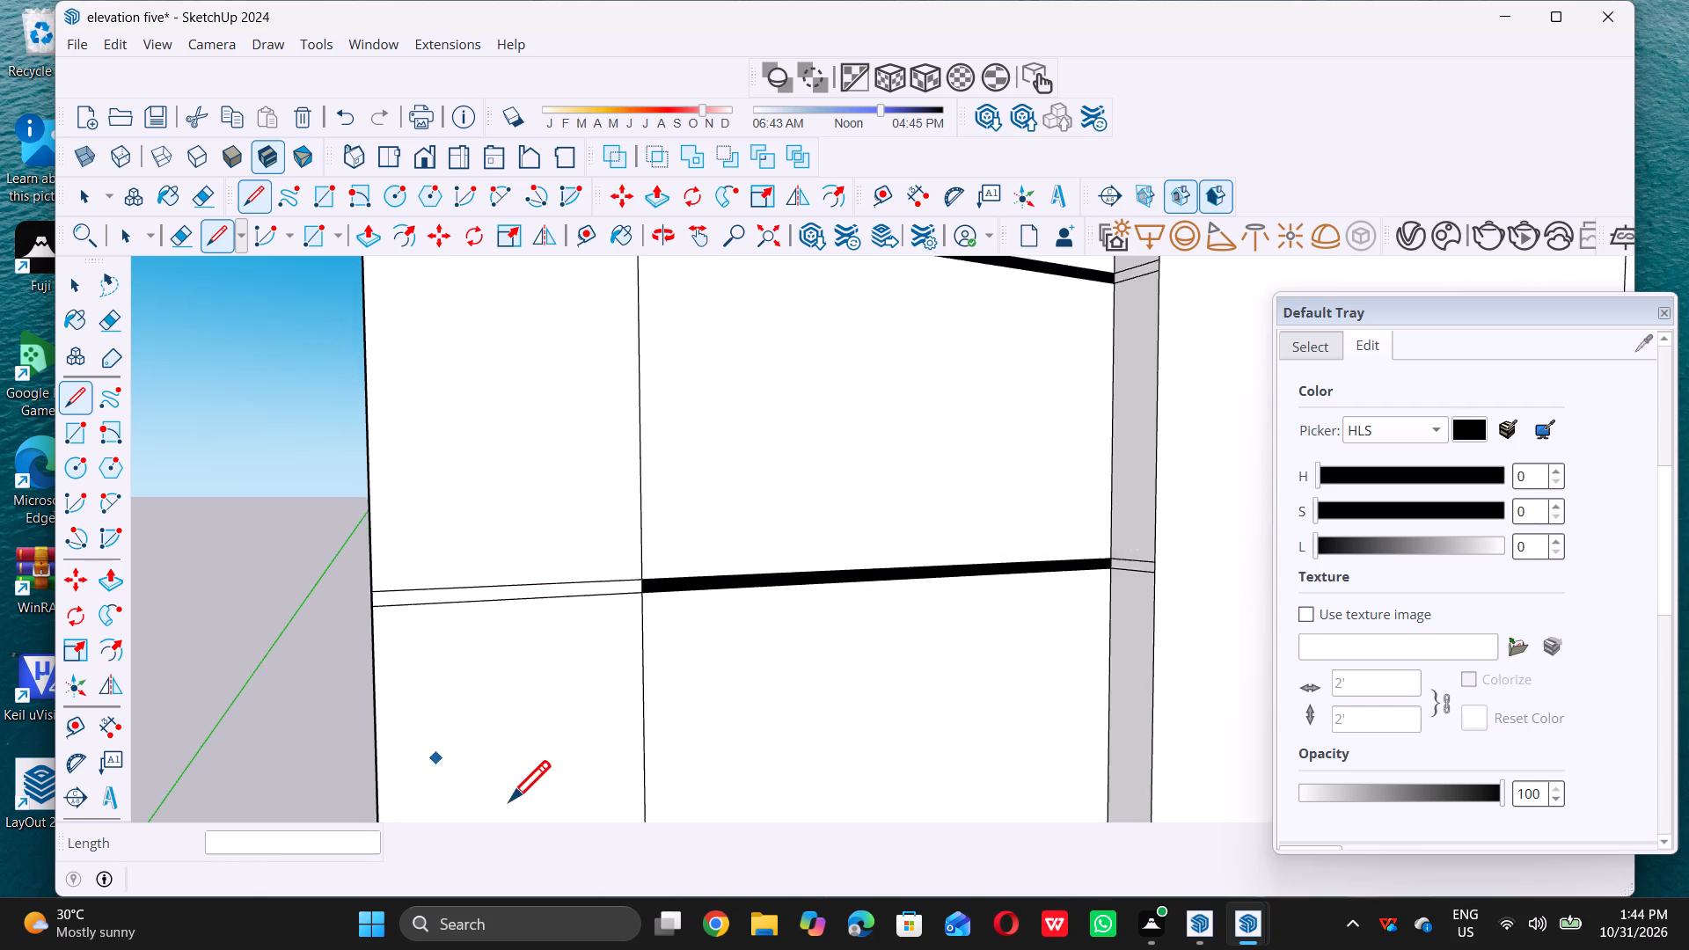
{"action": "scroll", "coordinate": [509, 800], "scroll_direction": "down", "scroll_amount": 20}
{"action": "scroll", "coordinate": [509, 800], "scroll_direction": "down", "scroll_amount": 8}
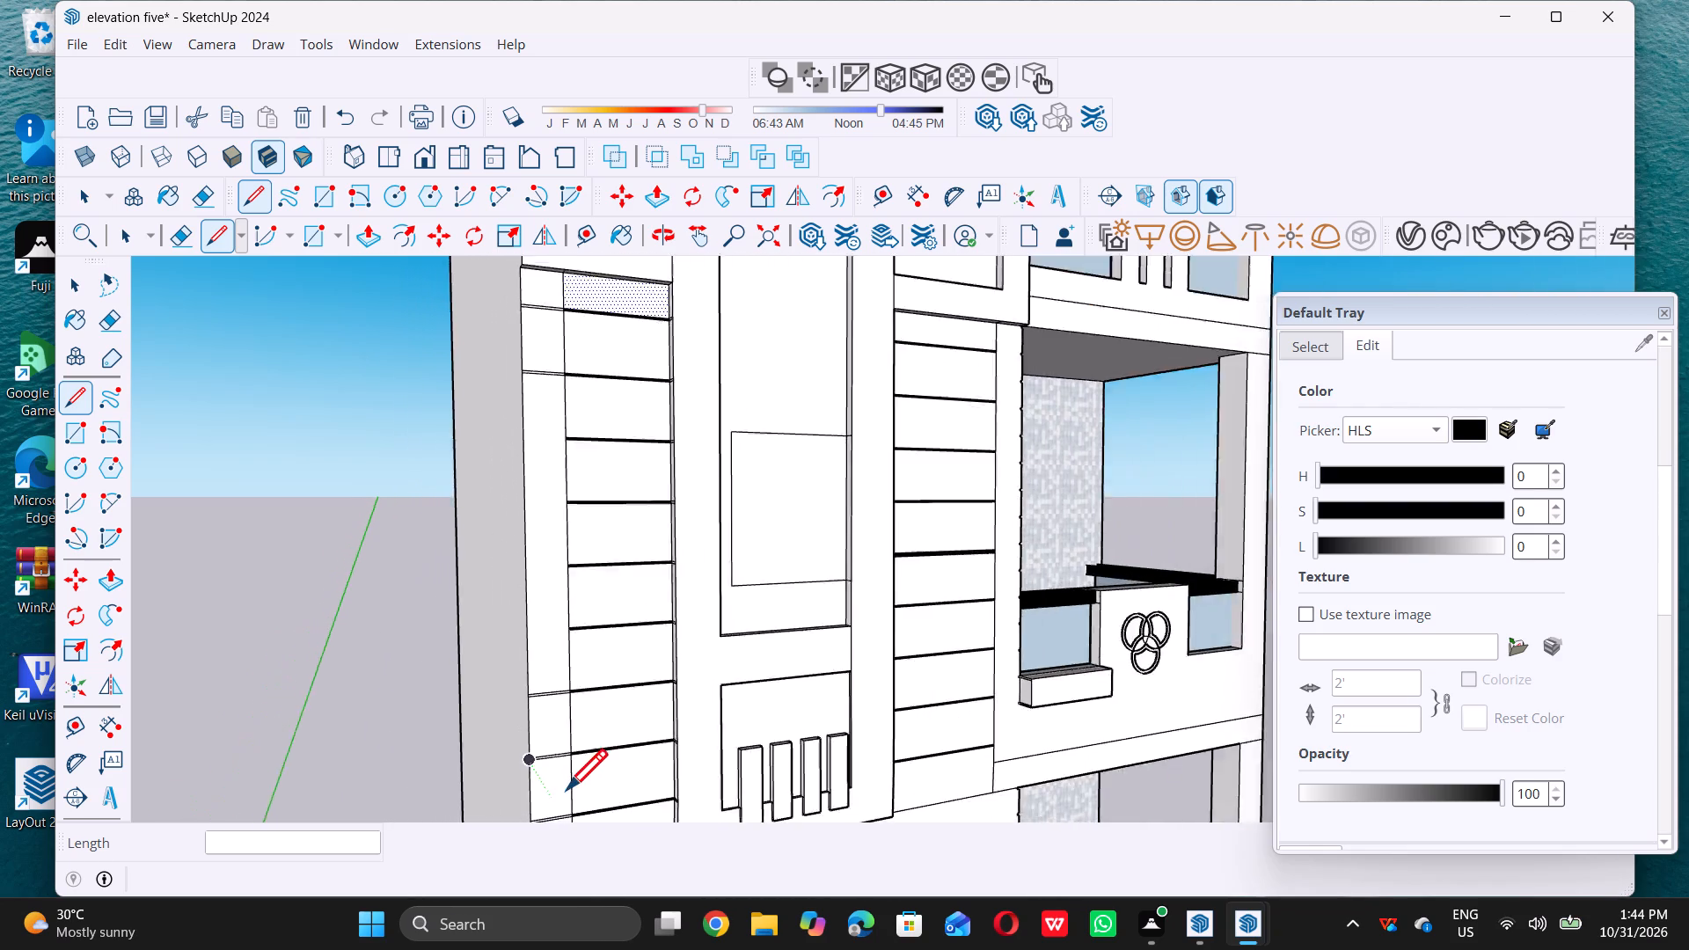
{"action": "scroll", "coordinate": [567, 789], "scroll_direction": "down", "scroll_amount": 6}
{"action": "scroll", "coordinate": [566, 557], "scroll_direction": "up", "scroll_amount": 5}
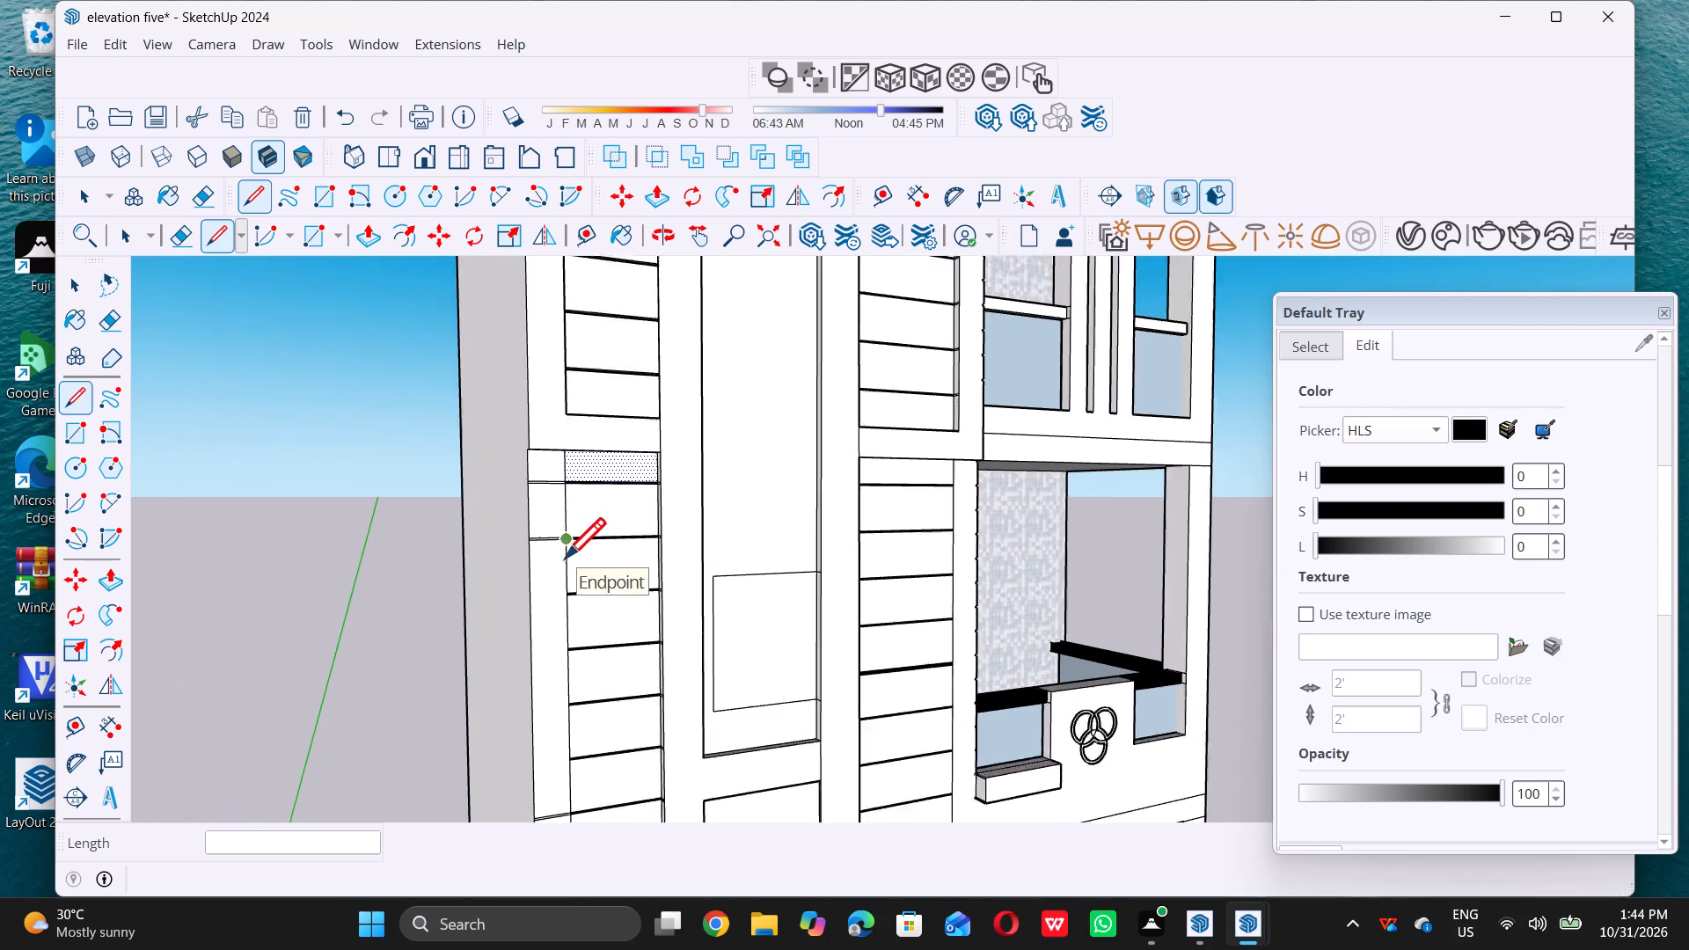
{"action": "scroll", "coordinate": [555, 564], "scroll_direction": "up", "scroll_amount": 11}
{"action": "scroll", "coordinate": [562, 676], "scroll_direction": "up", "scroll_amount": 20}
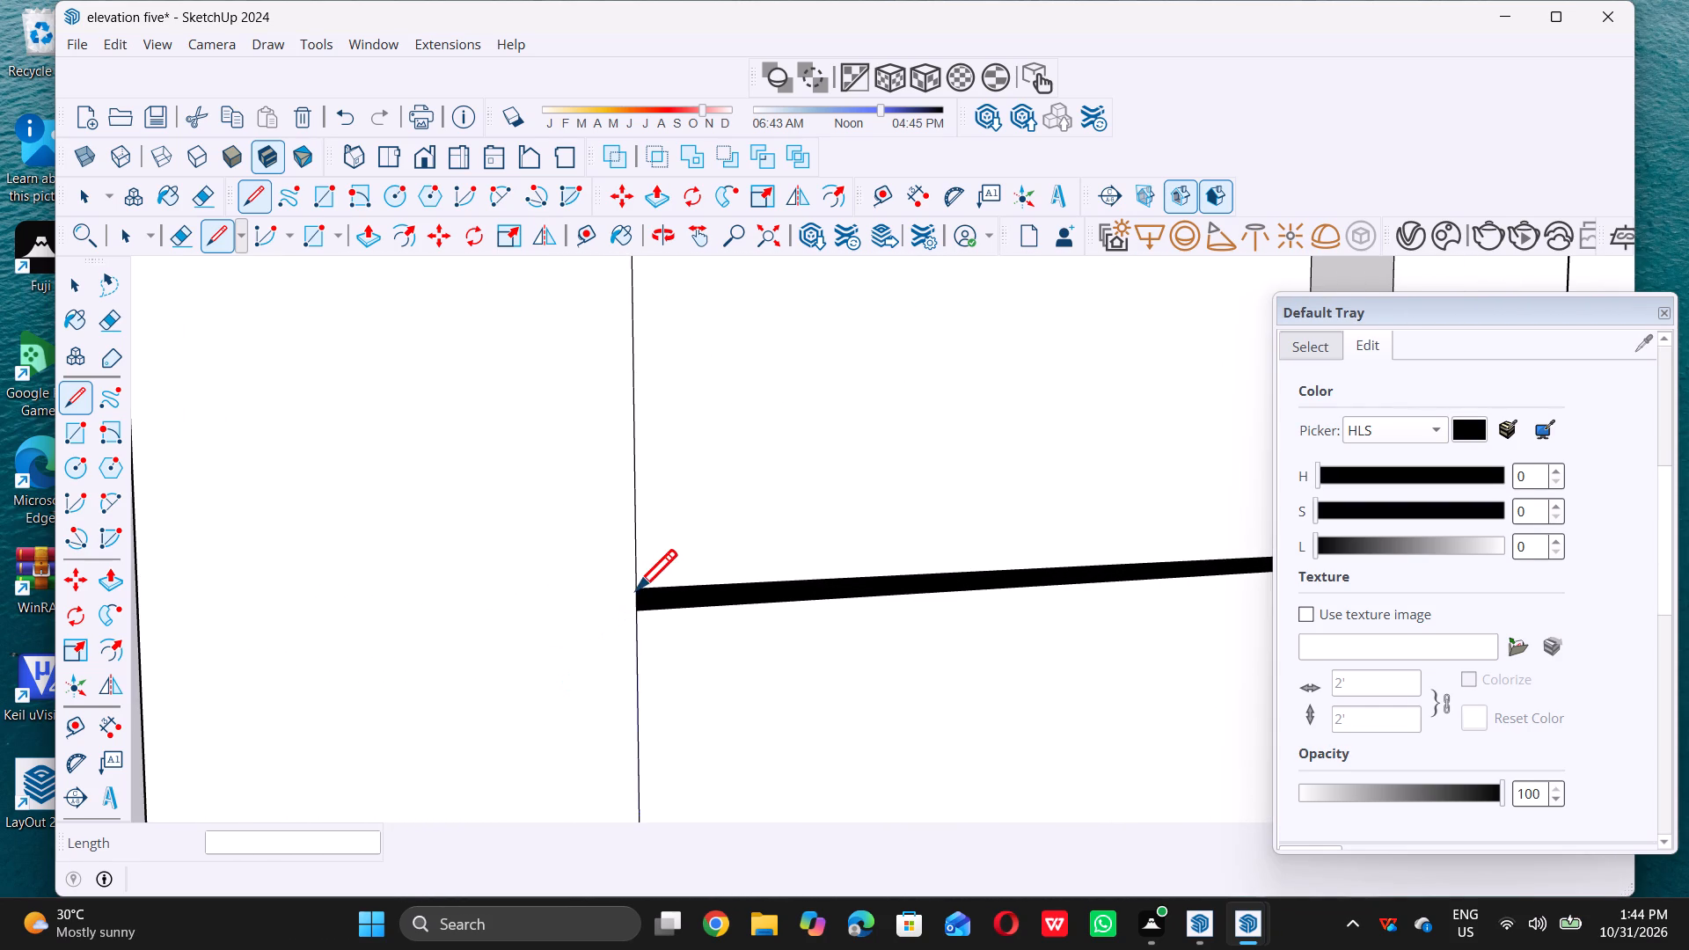
{"action": "left_click", "coordinate": [636, 586]}
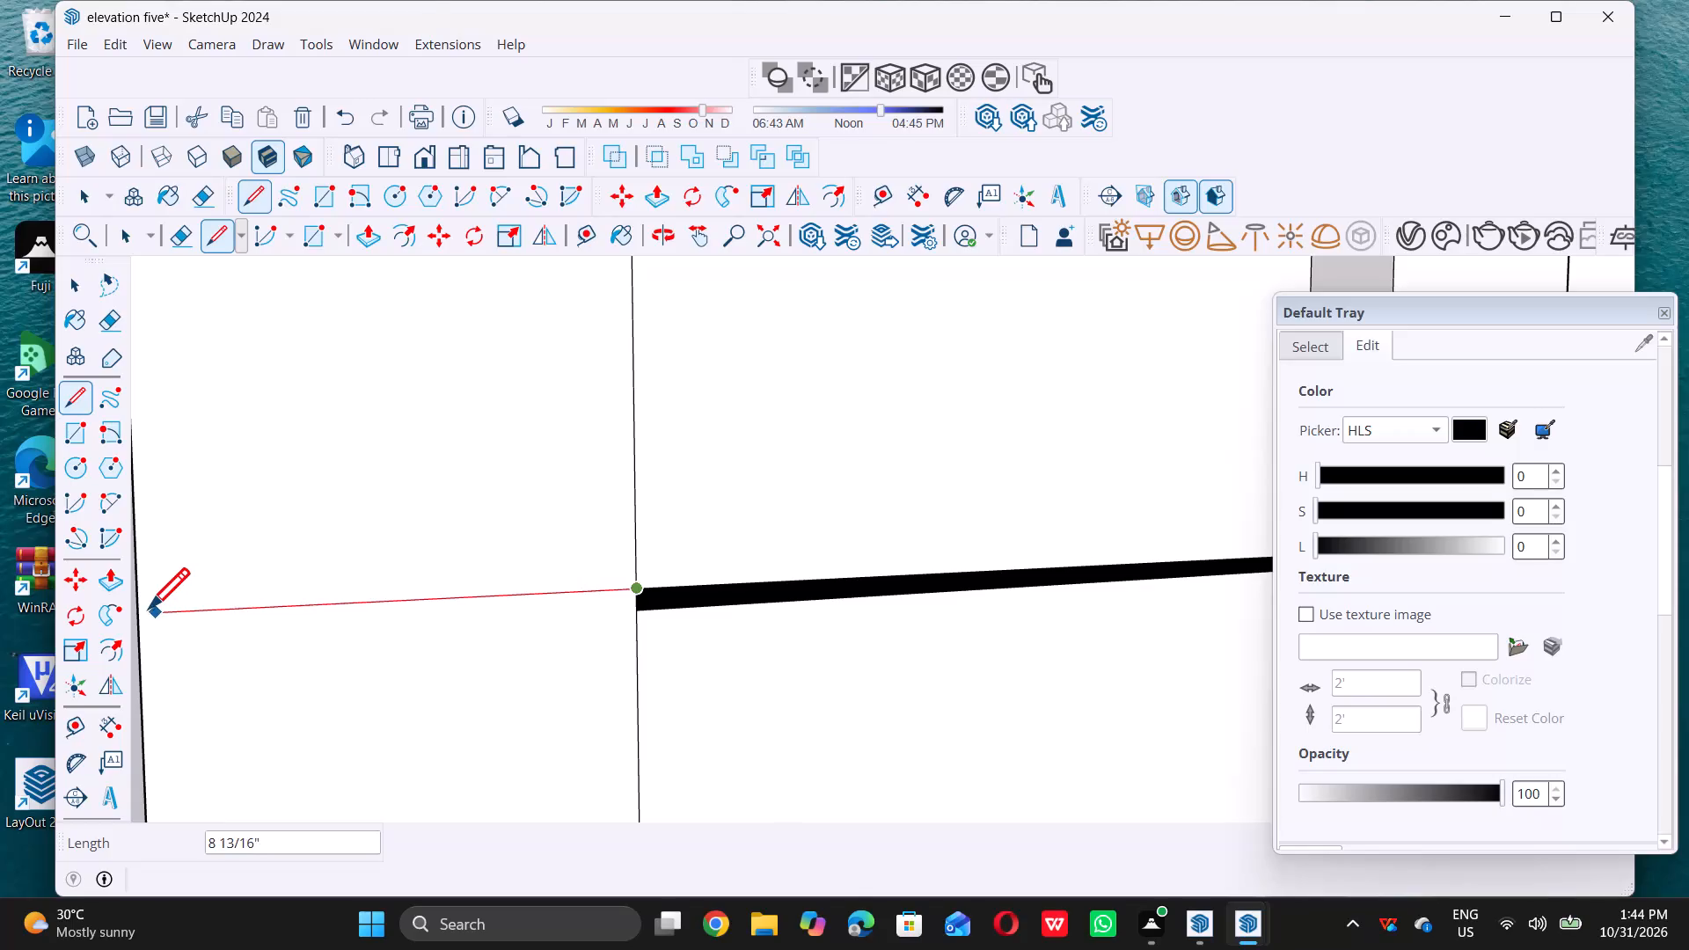
{"action": "left_click", "coordinate": [149, 608]}
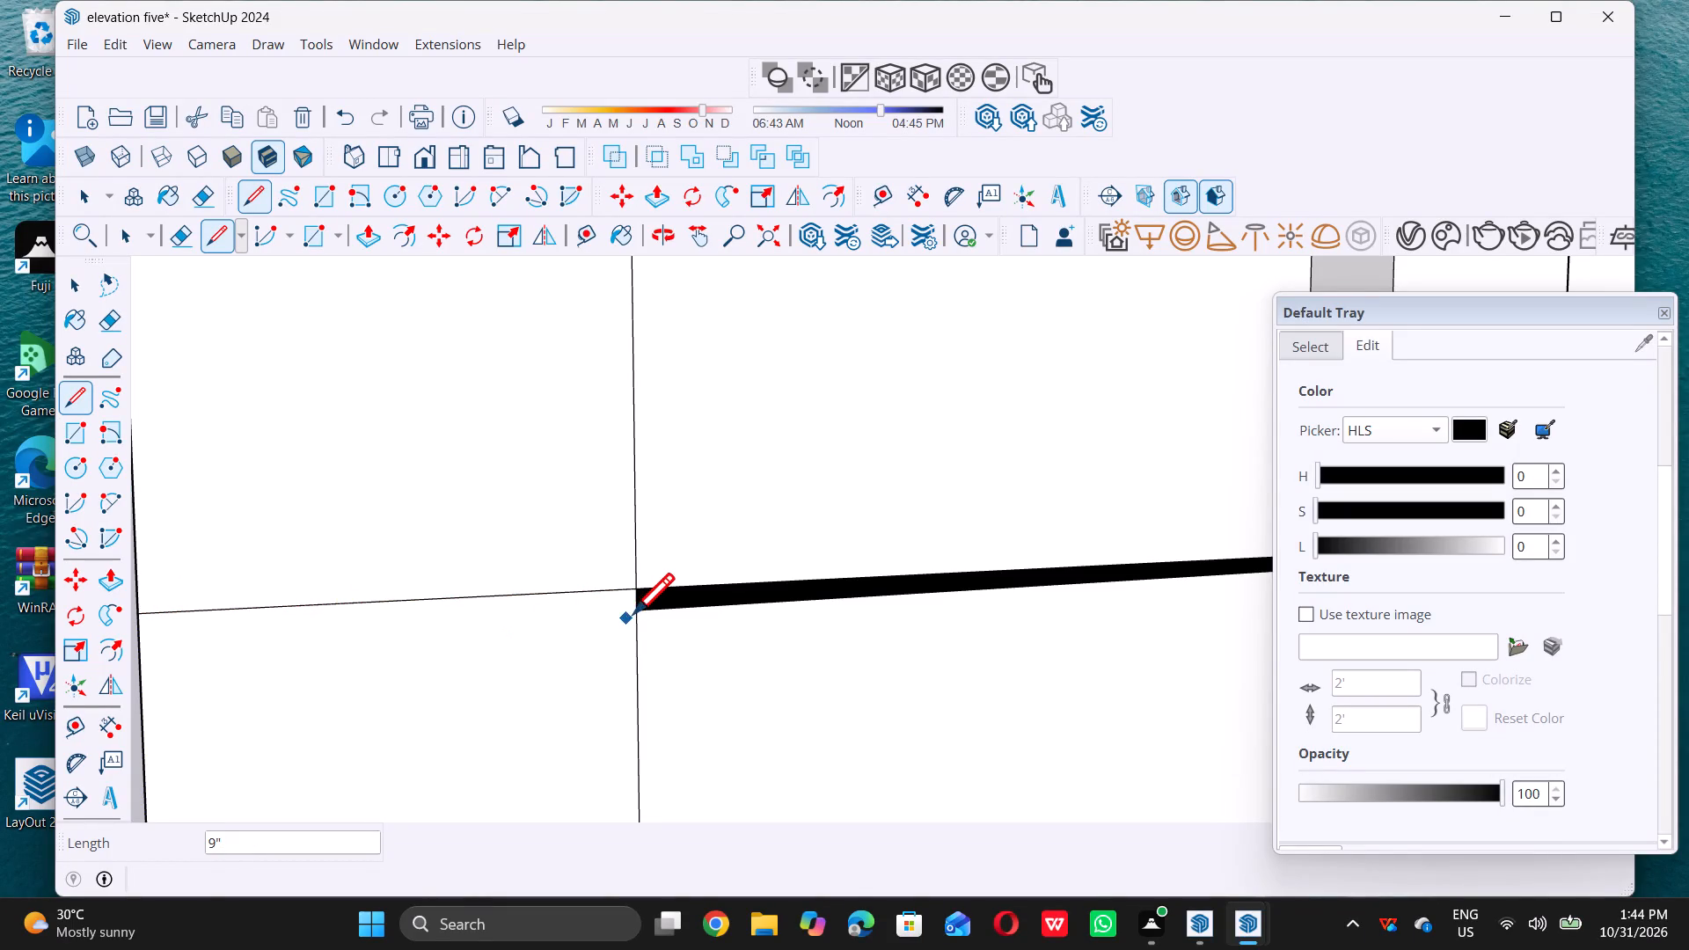
{"action": "double_click", "coordinate": [640, 610]}
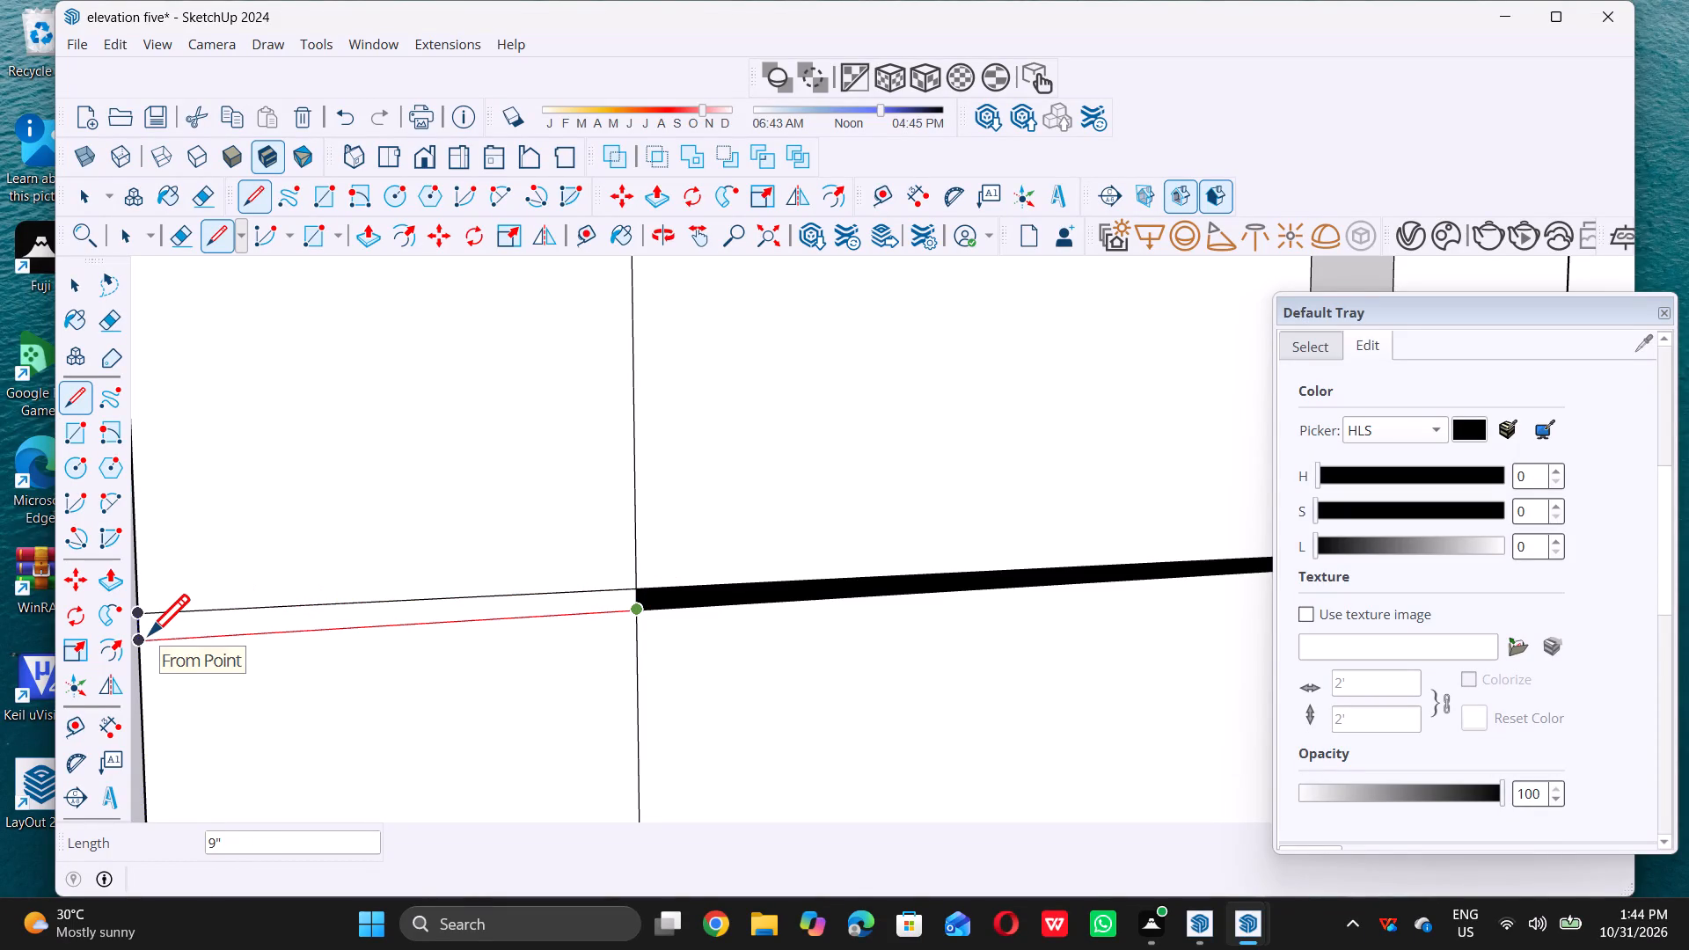
{"action": "left_click", "coordinate": [148, 635]}
Draw two parallel lines about 9" long extending the edges of the middle-storey column's fourth groove from the top across the plain corner strip.
{"action": "scroll", "coordinate": [436, 622], "scroll_direction": "down", "scroll_amount": 20}
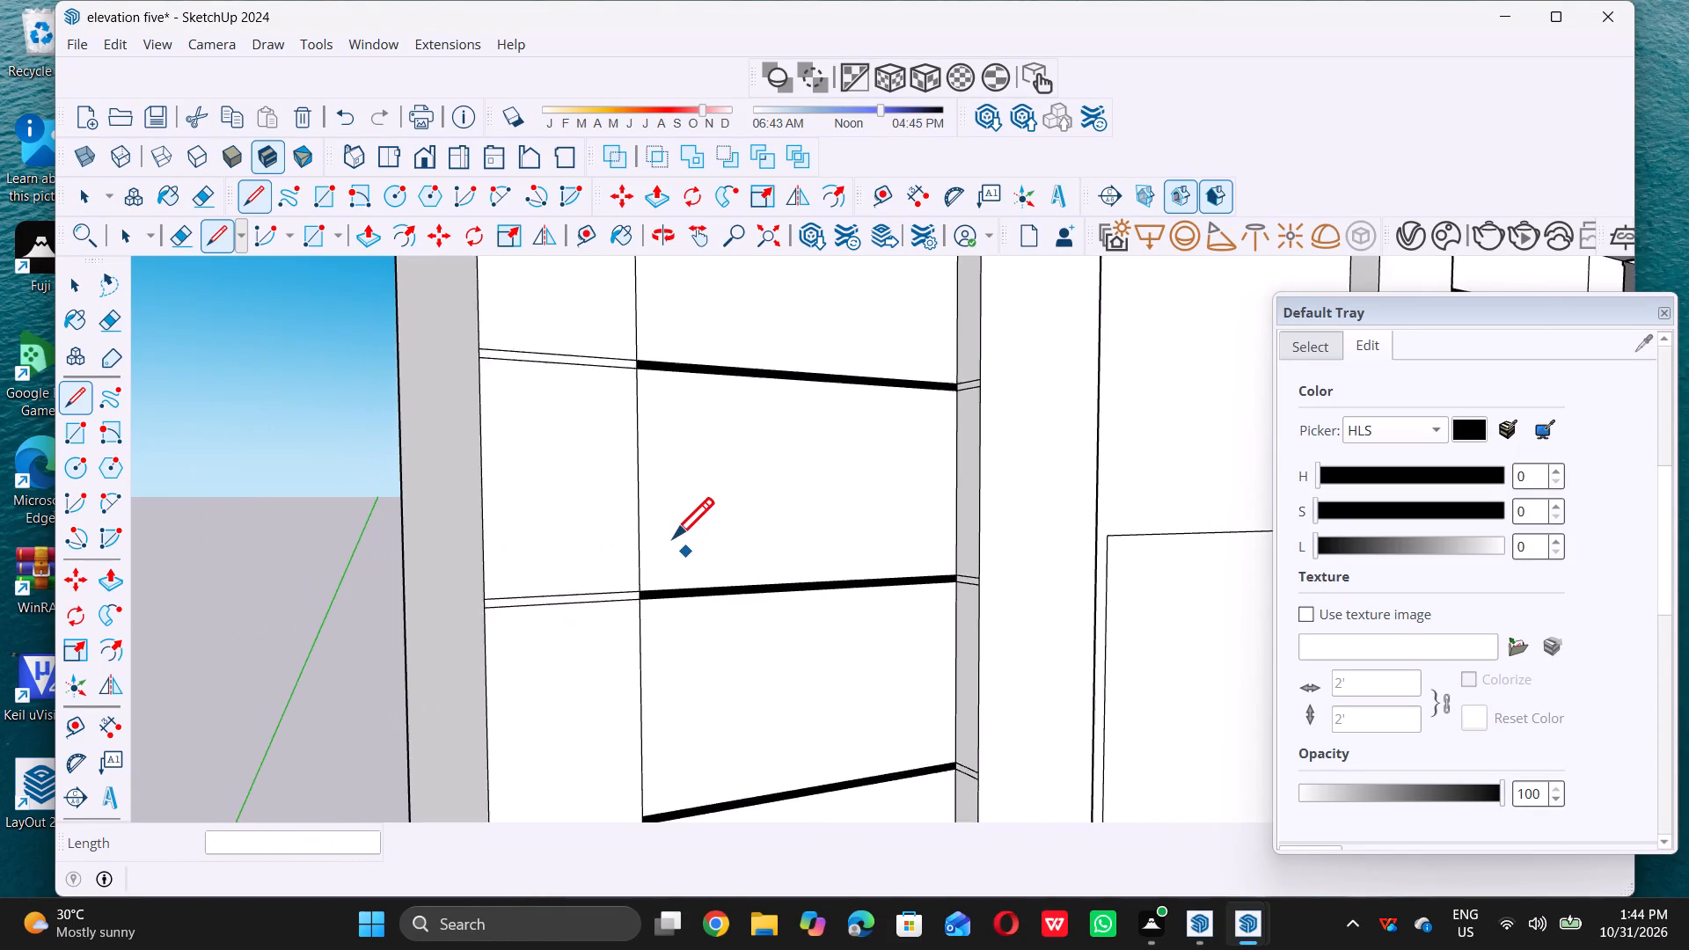
{"action": "scroll", "coordinate": [673, 537], "scroll_direction": "down", "scroll_amount": 8}
{"action": "scroll", "coordinate": [653, 654], "scroll_direction": "up", "scroll_amount": 11}
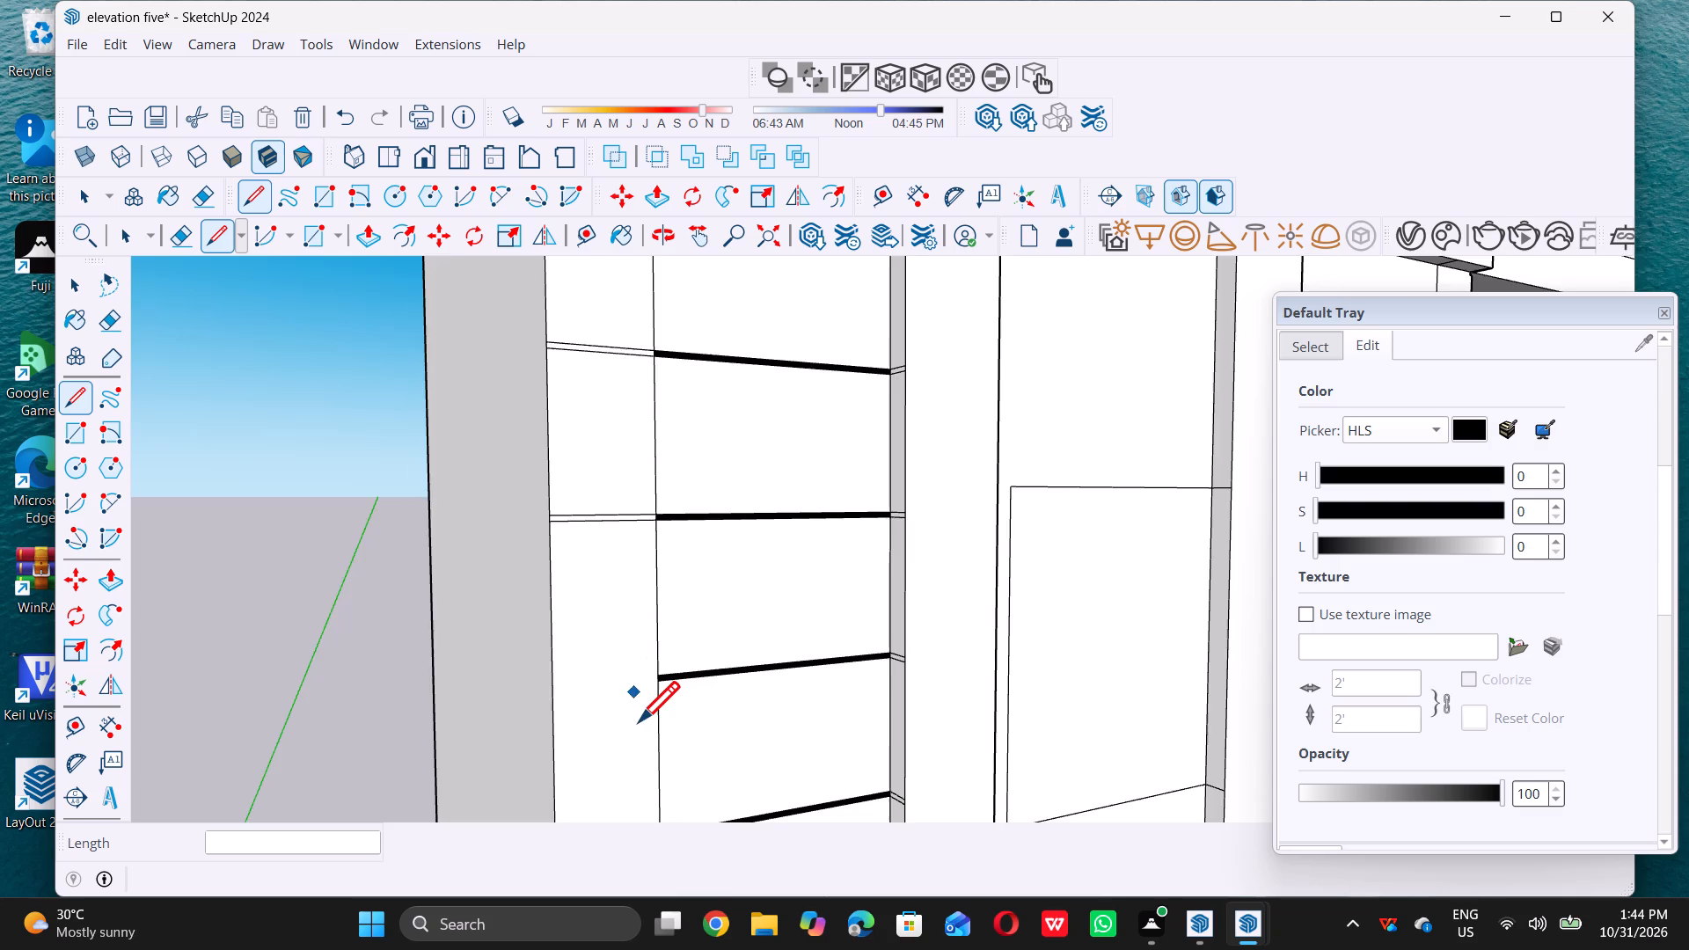
{"action": "scroll", "coordinate": [639, 721], "scroll_direction": "up", "scroll_amount": 20}
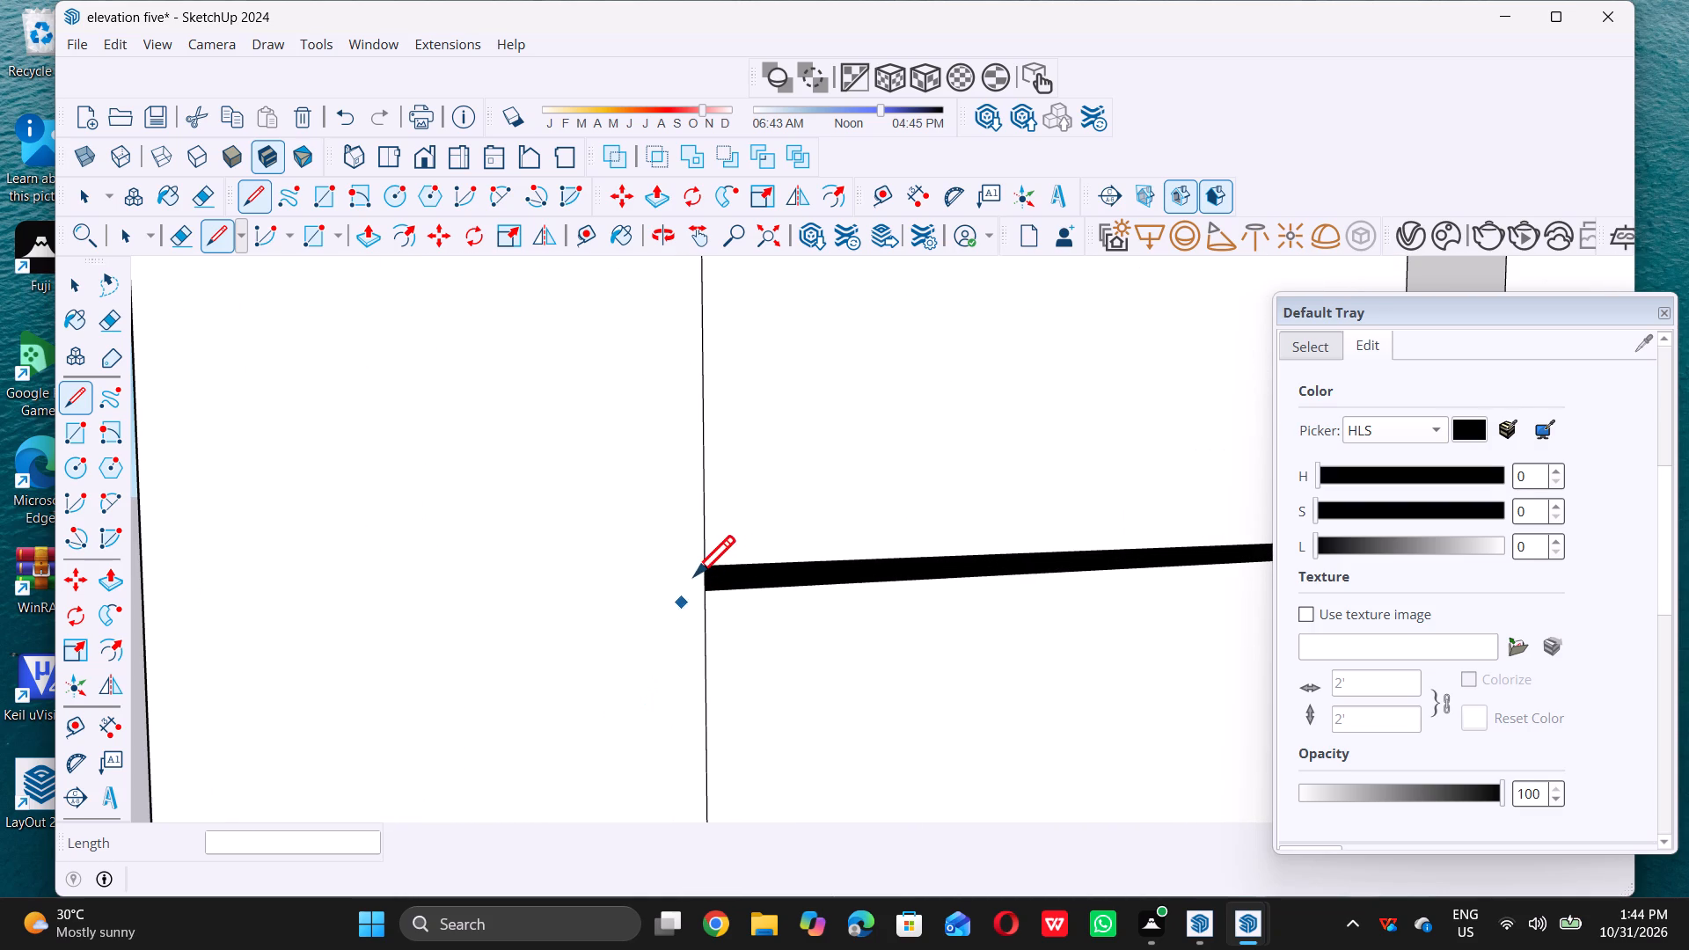
{"action": "left_click", "coordinate": [704, 560]}
{"action": "scroll", "coordinate": [704, 560], "scroll_direction": "down", "scroll_amount": 8}
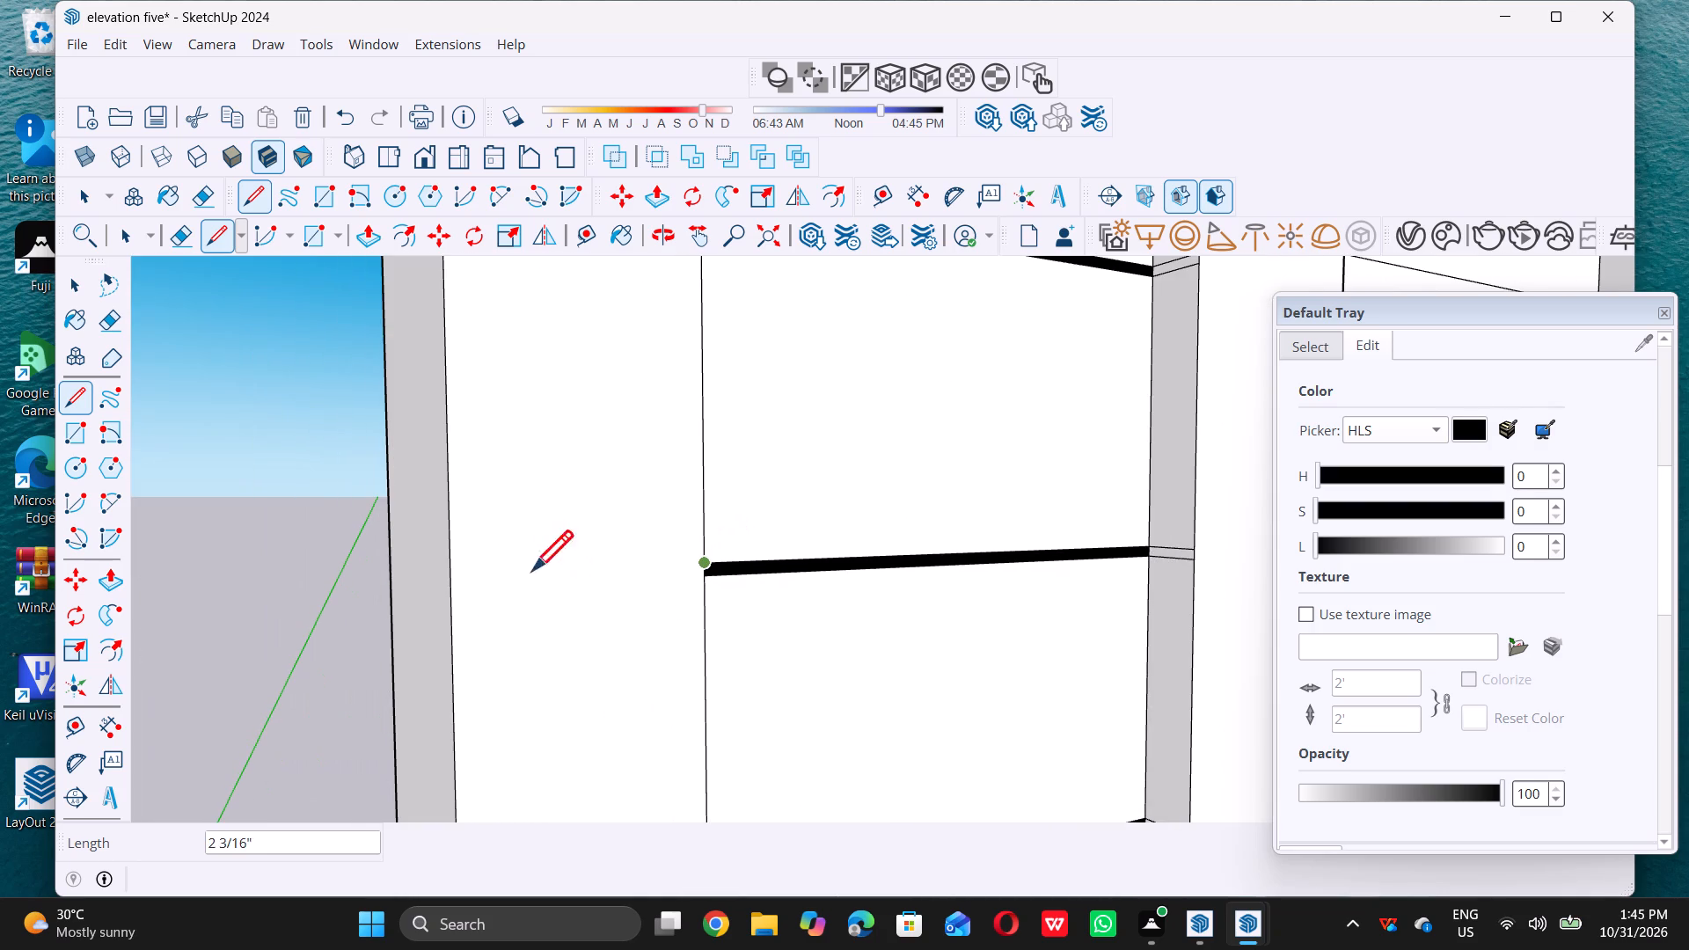
{"action": "left_click", "coordinate": [455, 574]}
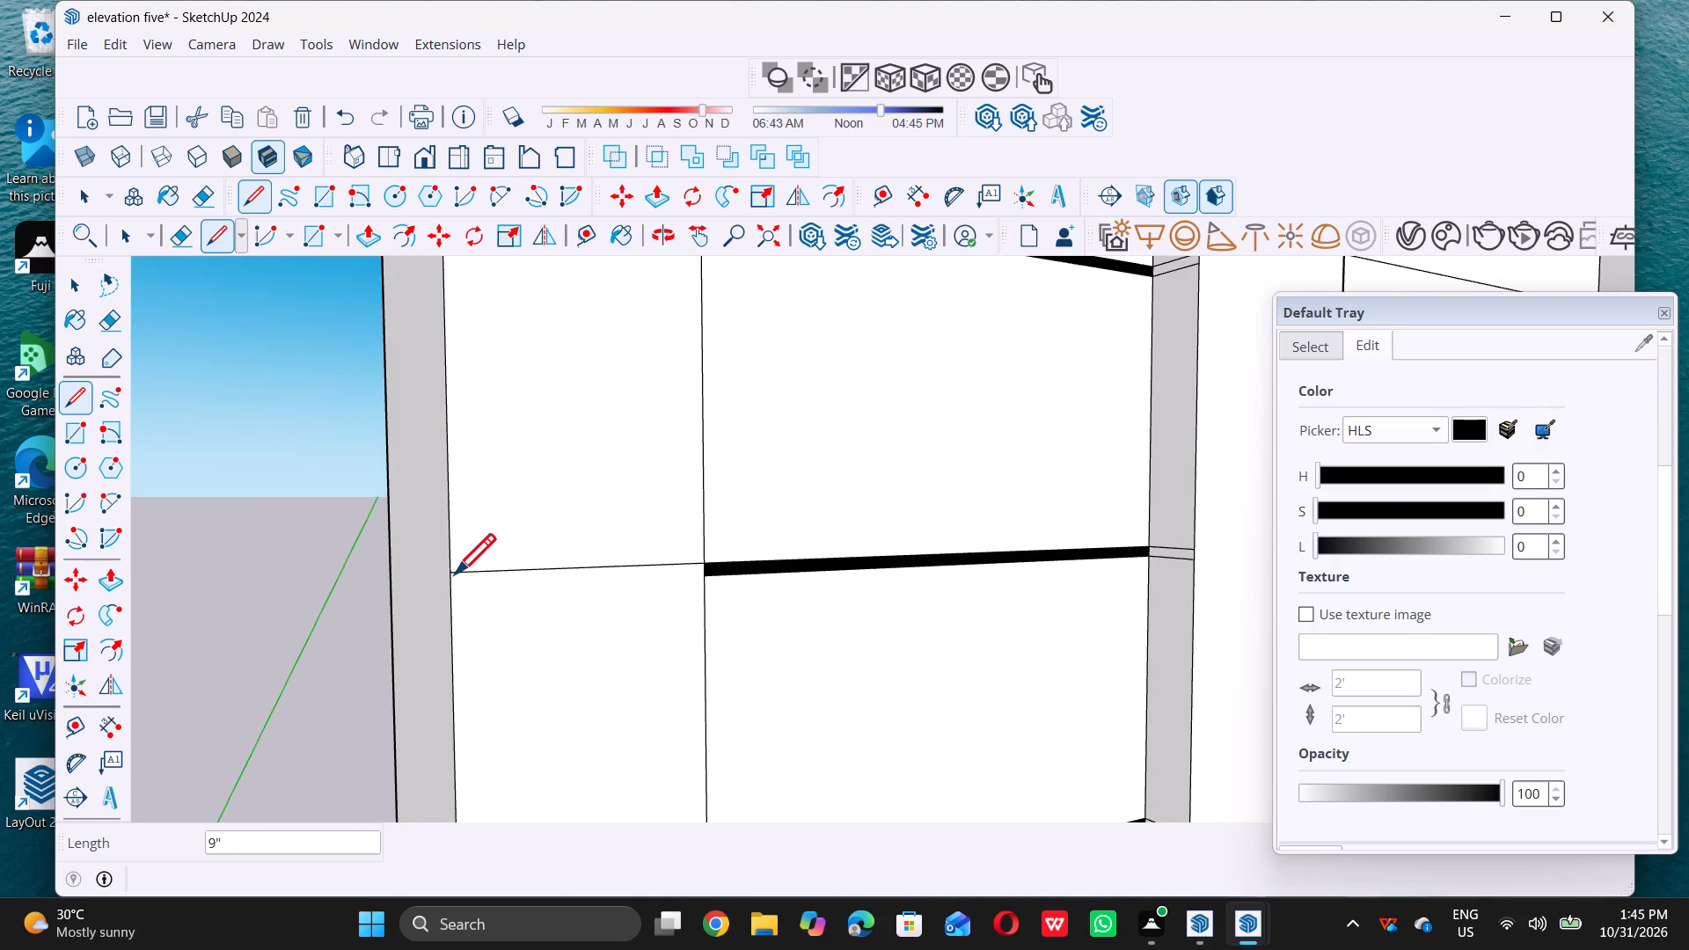
{"action": "left_click", "coordinate": [702, 581]}
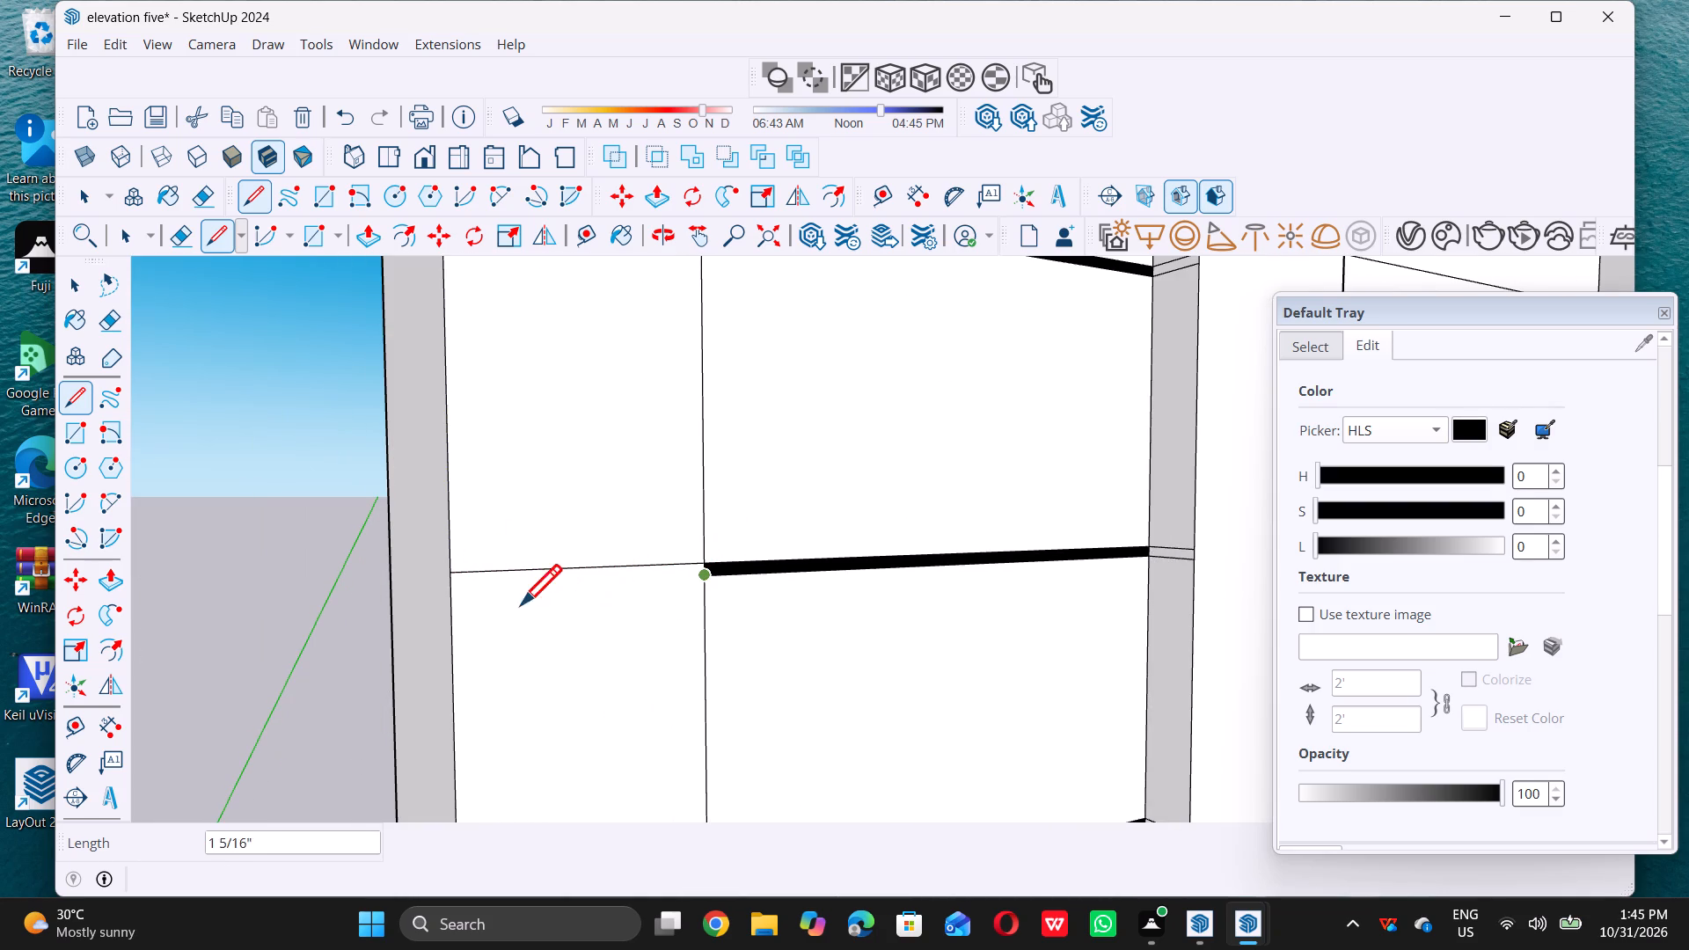
{"action": "double_click", "coordinate": [446, 591]}
Draw two parallel lines about 9" long extending the edges of the middle-storey column's fifth groove from the top across the plain corner strip.
{"action": "scroll", "coordinate": [455, 585], "scroll_direction": "down", "scroll_amount": 20}
{"action": "scroll", "coordinate": [455, 585], "scroll_direction": "down", "scroll_amount": 2}
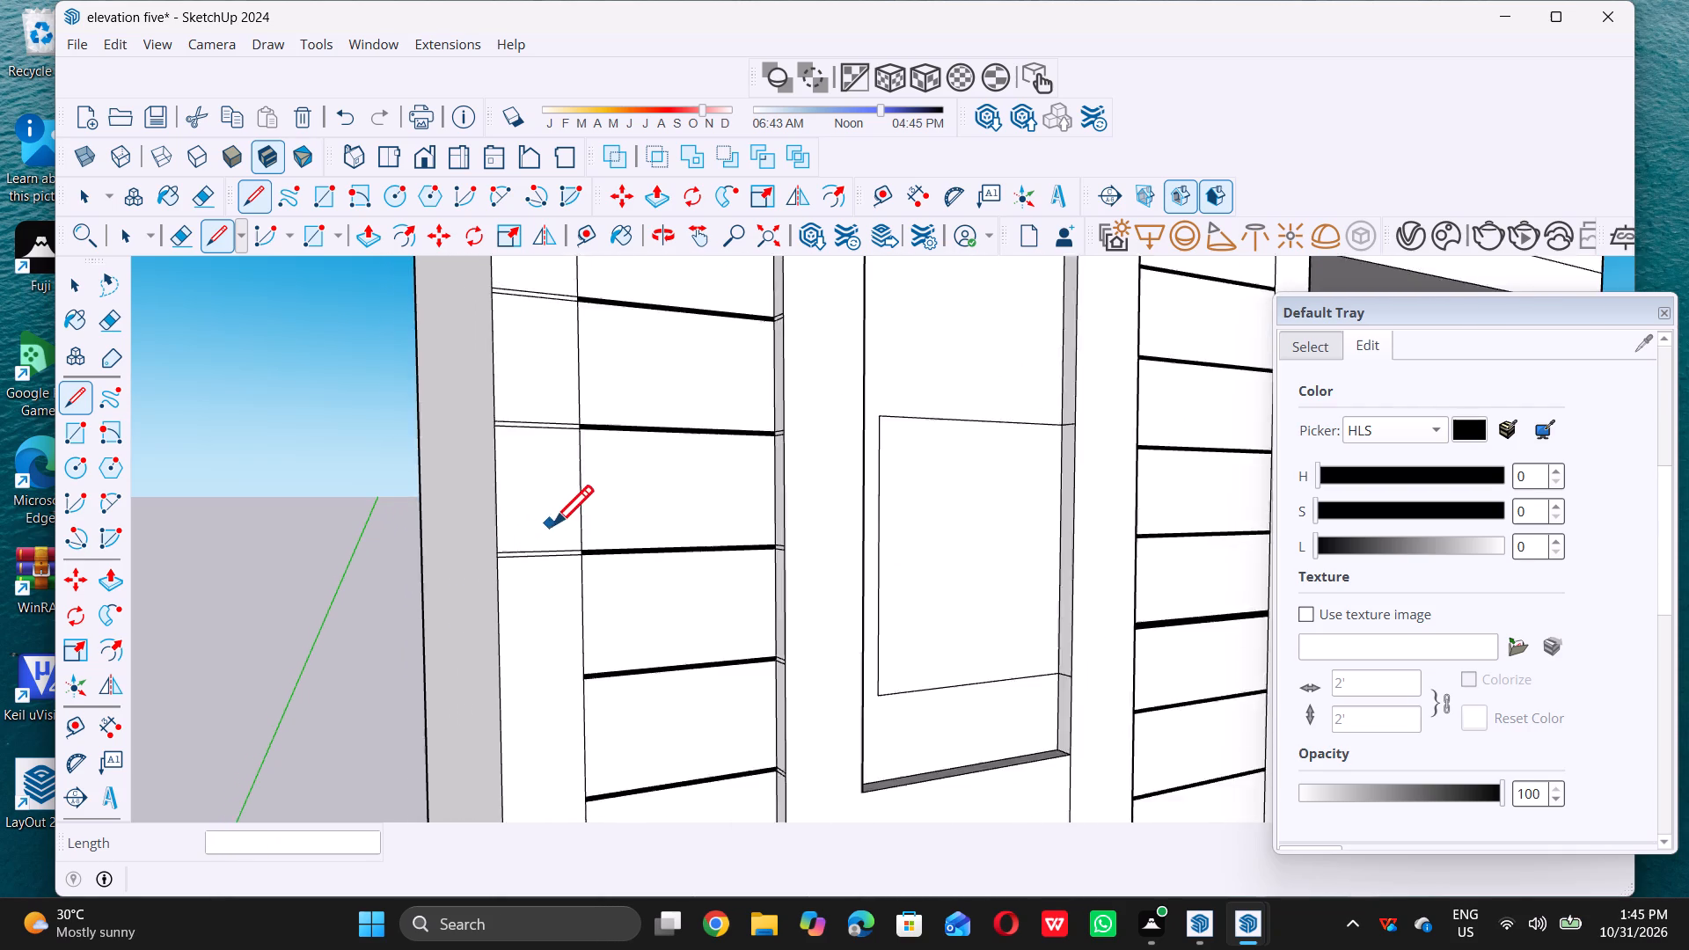
{"action": "scroll", "coordinate": [552, 525], "scroll_direction": "down", "scroll_amount": 10}
{"action": "scroll", "coordinate": [556, 625], "scroll_direction": "up", "scroll_amount": 11}
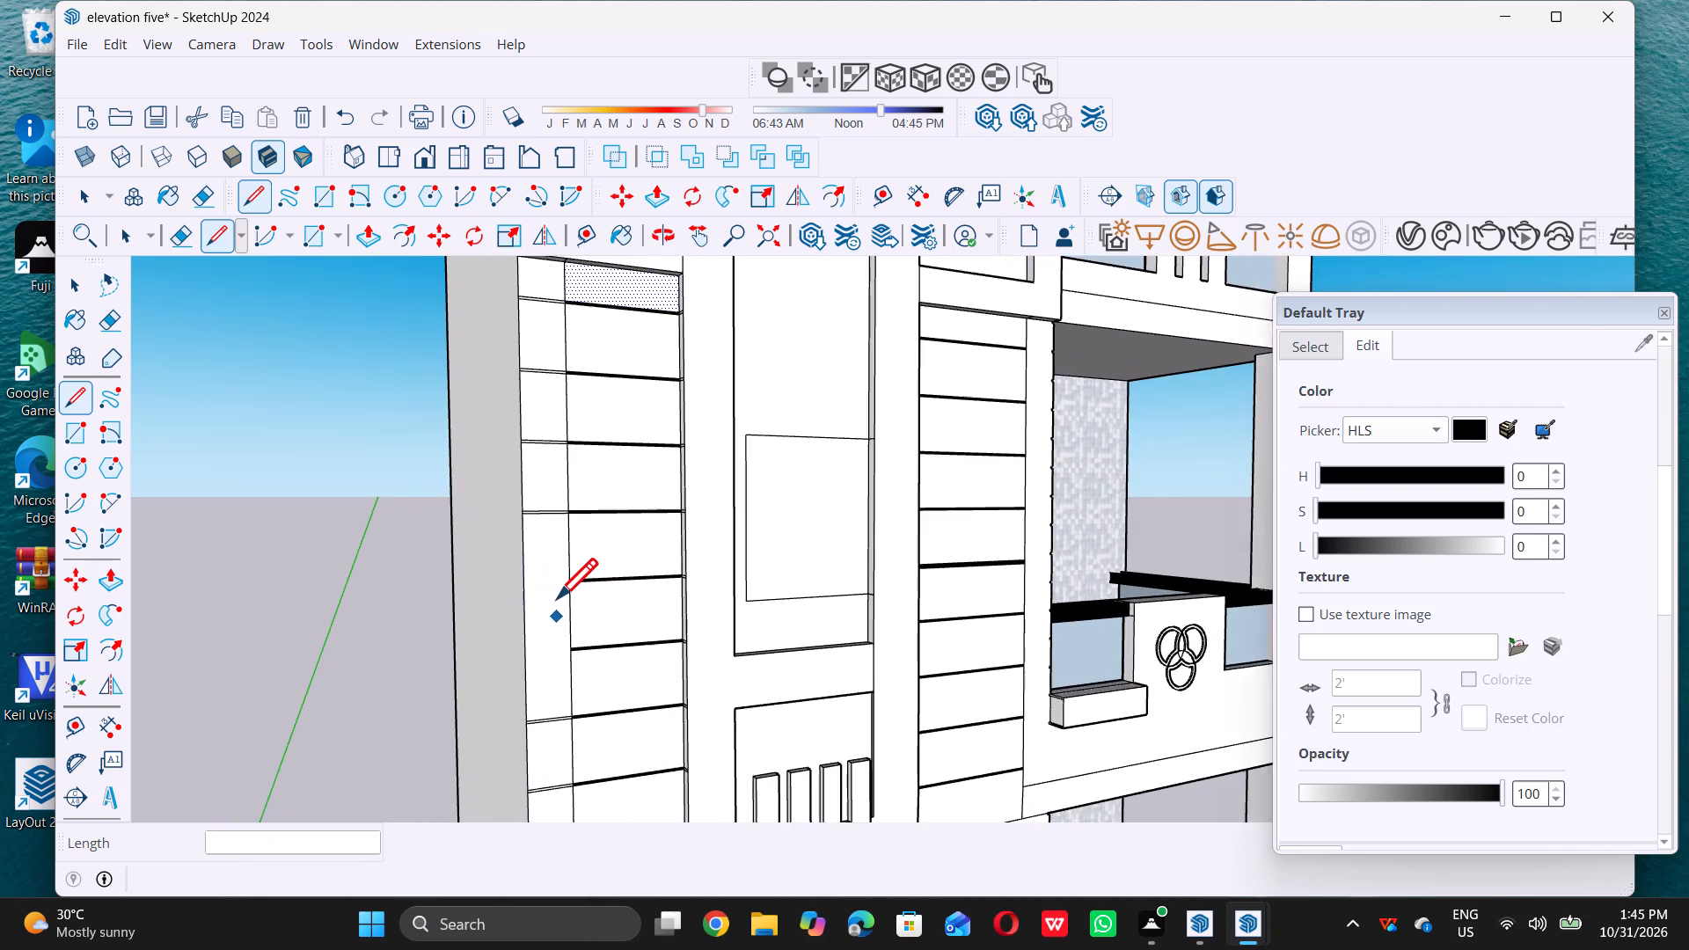
{"action": "scroll", "coordinate": [557, 592], "scroll_direction": "up", "scroll_amount": 20}
{"action": "scroll", "coordinate": [571, 571], "scroll_direction": "up", "scroll_amount": 4}
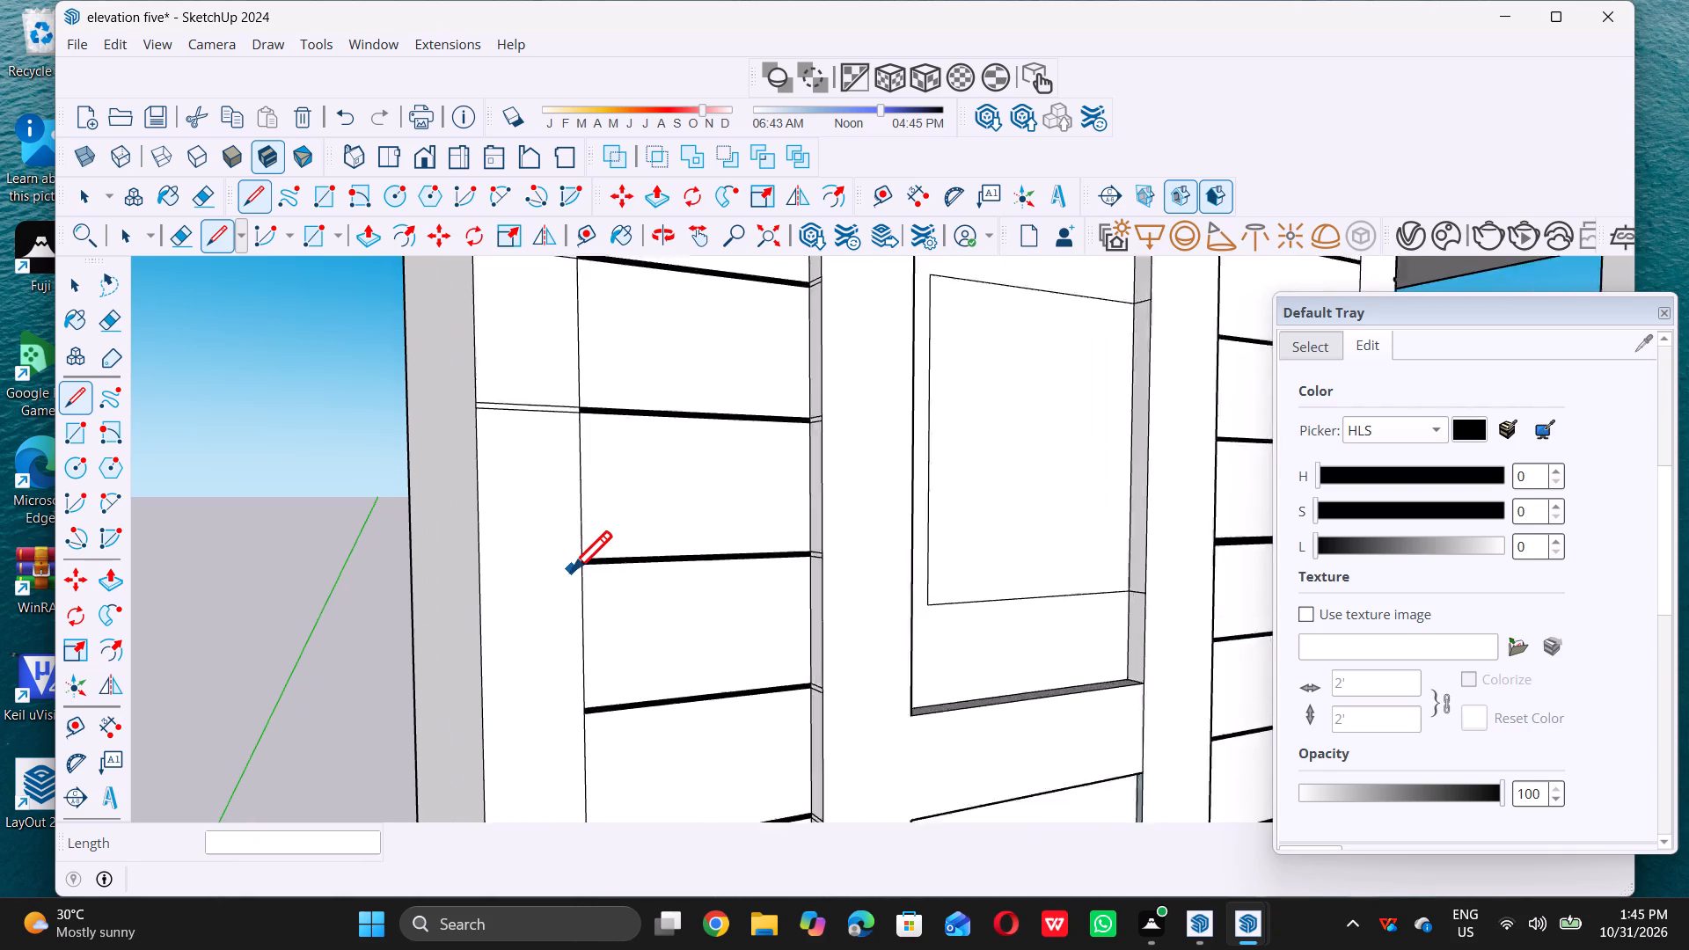
{"action": "scroll", "coordinate": [571, 571], "scroll_direction": "up", "scroll_amount": 16}
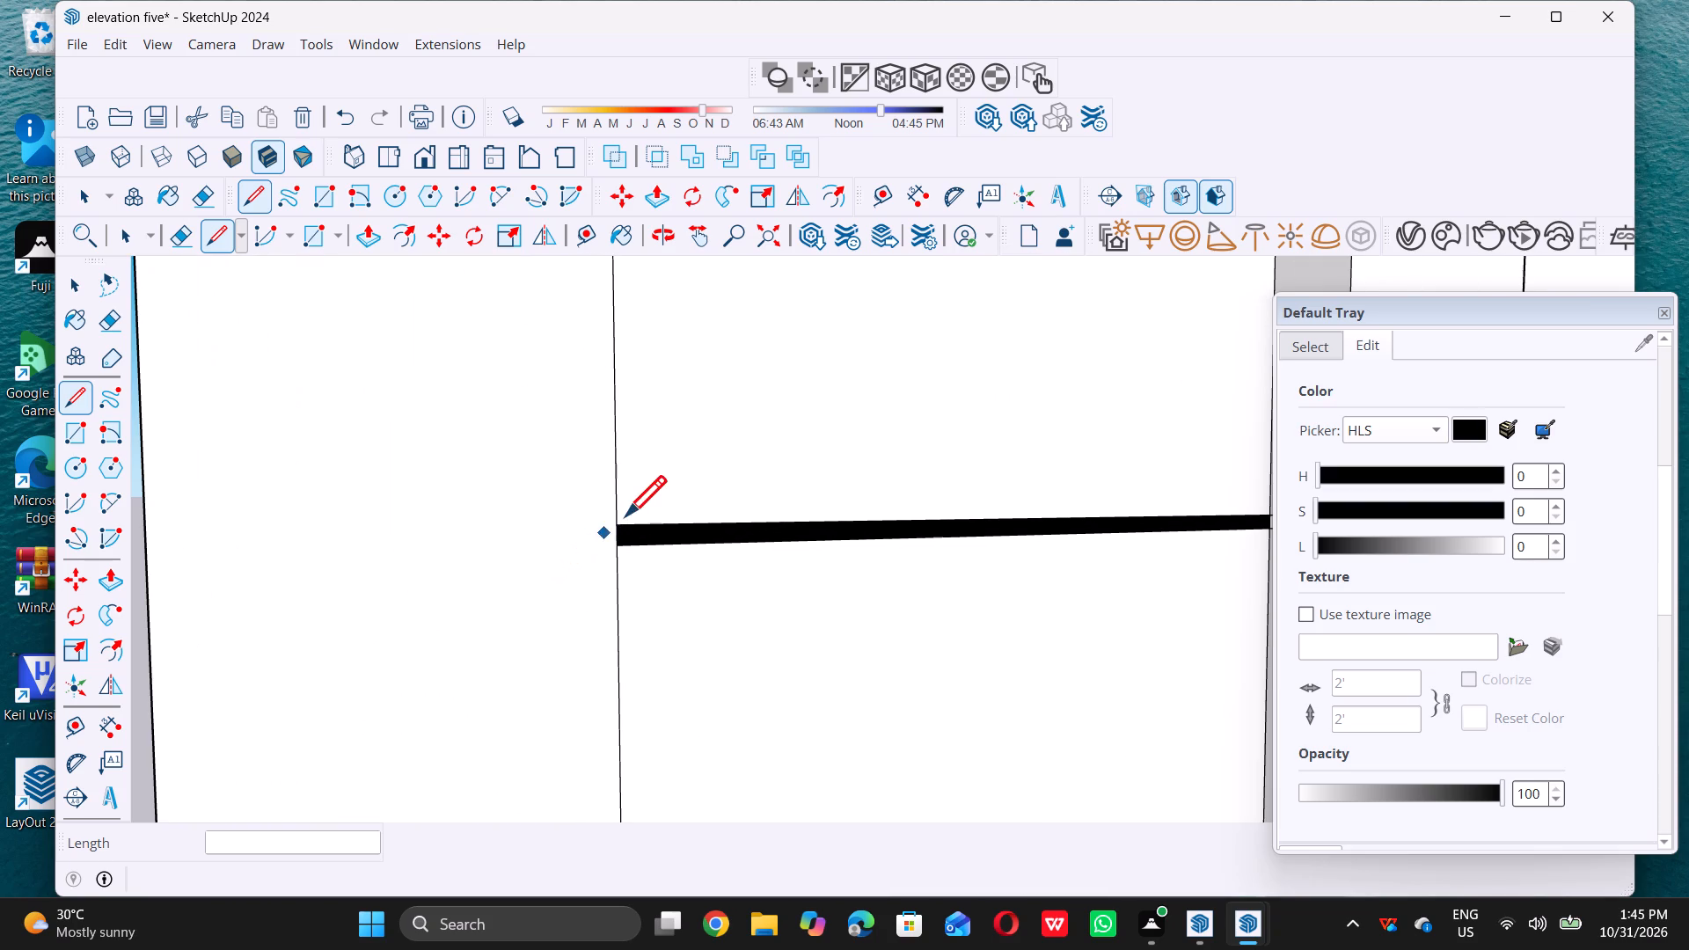
{"action": "triple_click", "coordinate": [611, 522]}
{"action": "double_click", "coordinate": [611, 522]}
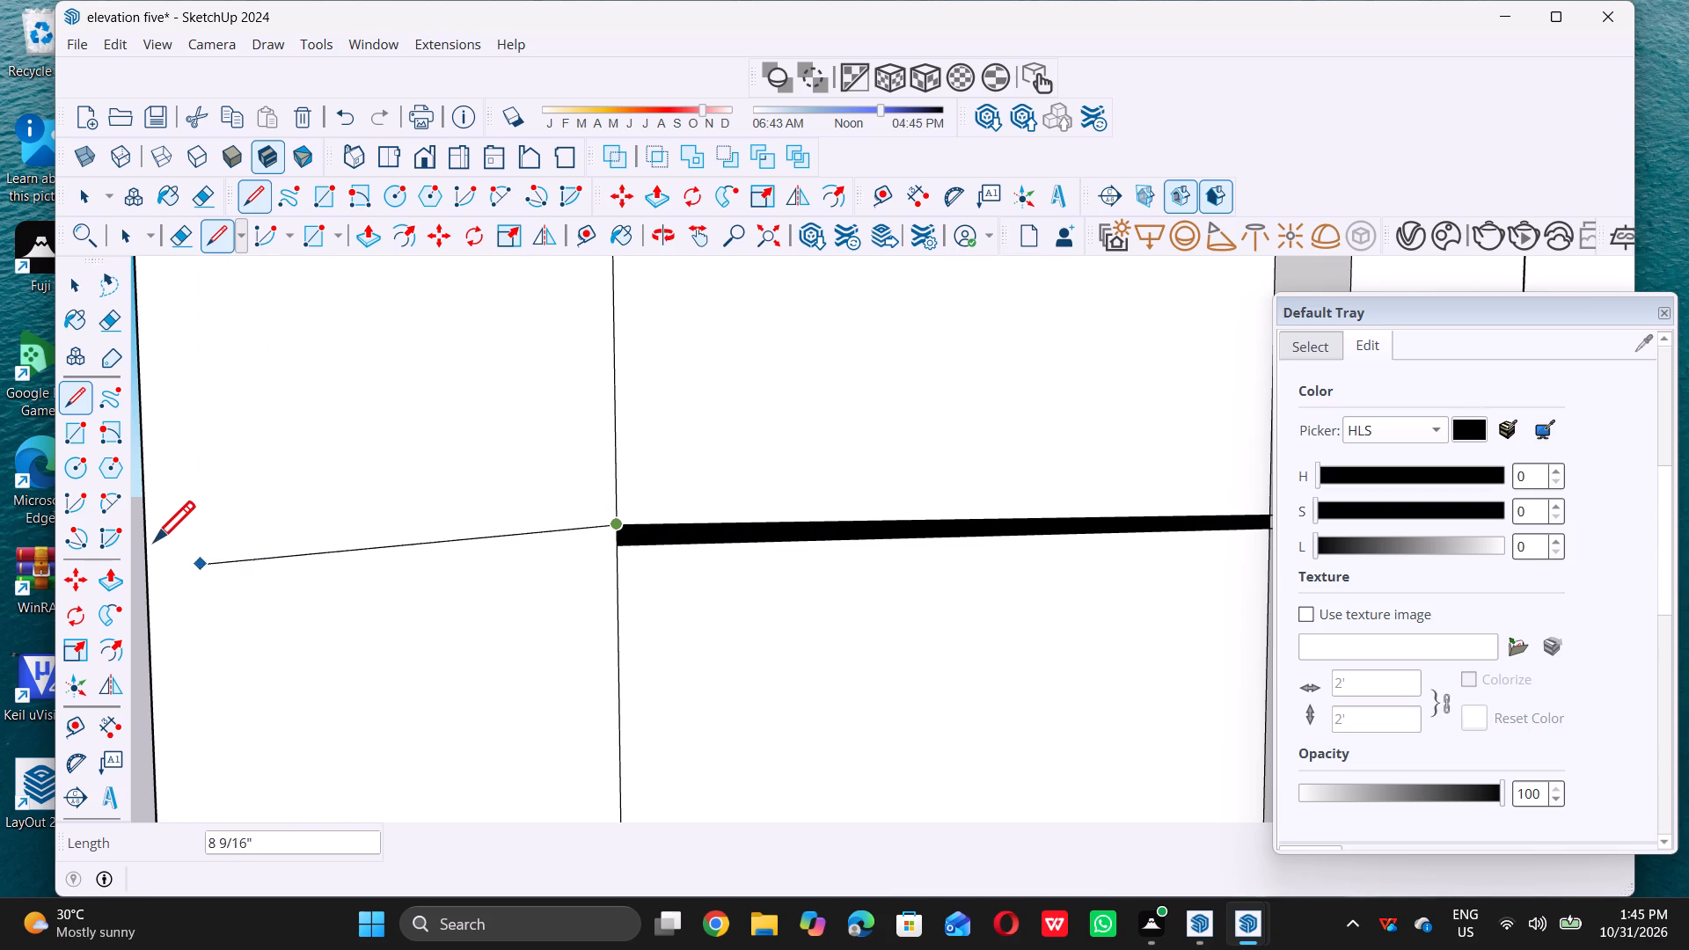
{"action": "left_click", "coordinate": [147, 530]}
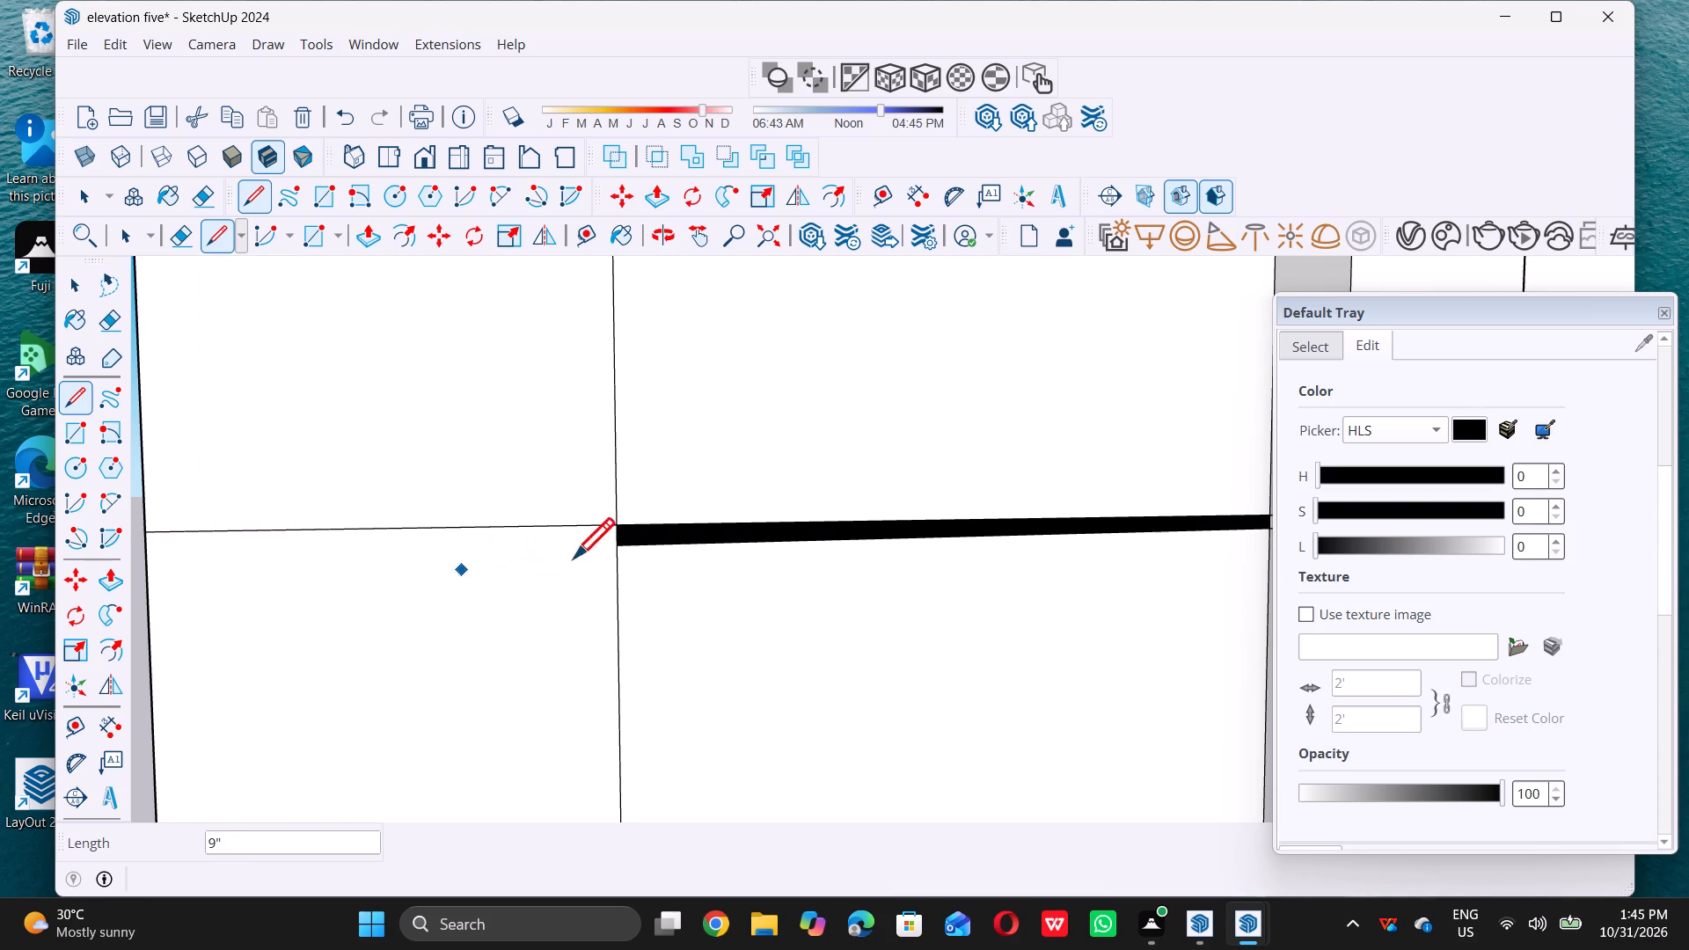
{"action": "left_click", "coordinate": [618, 546]}
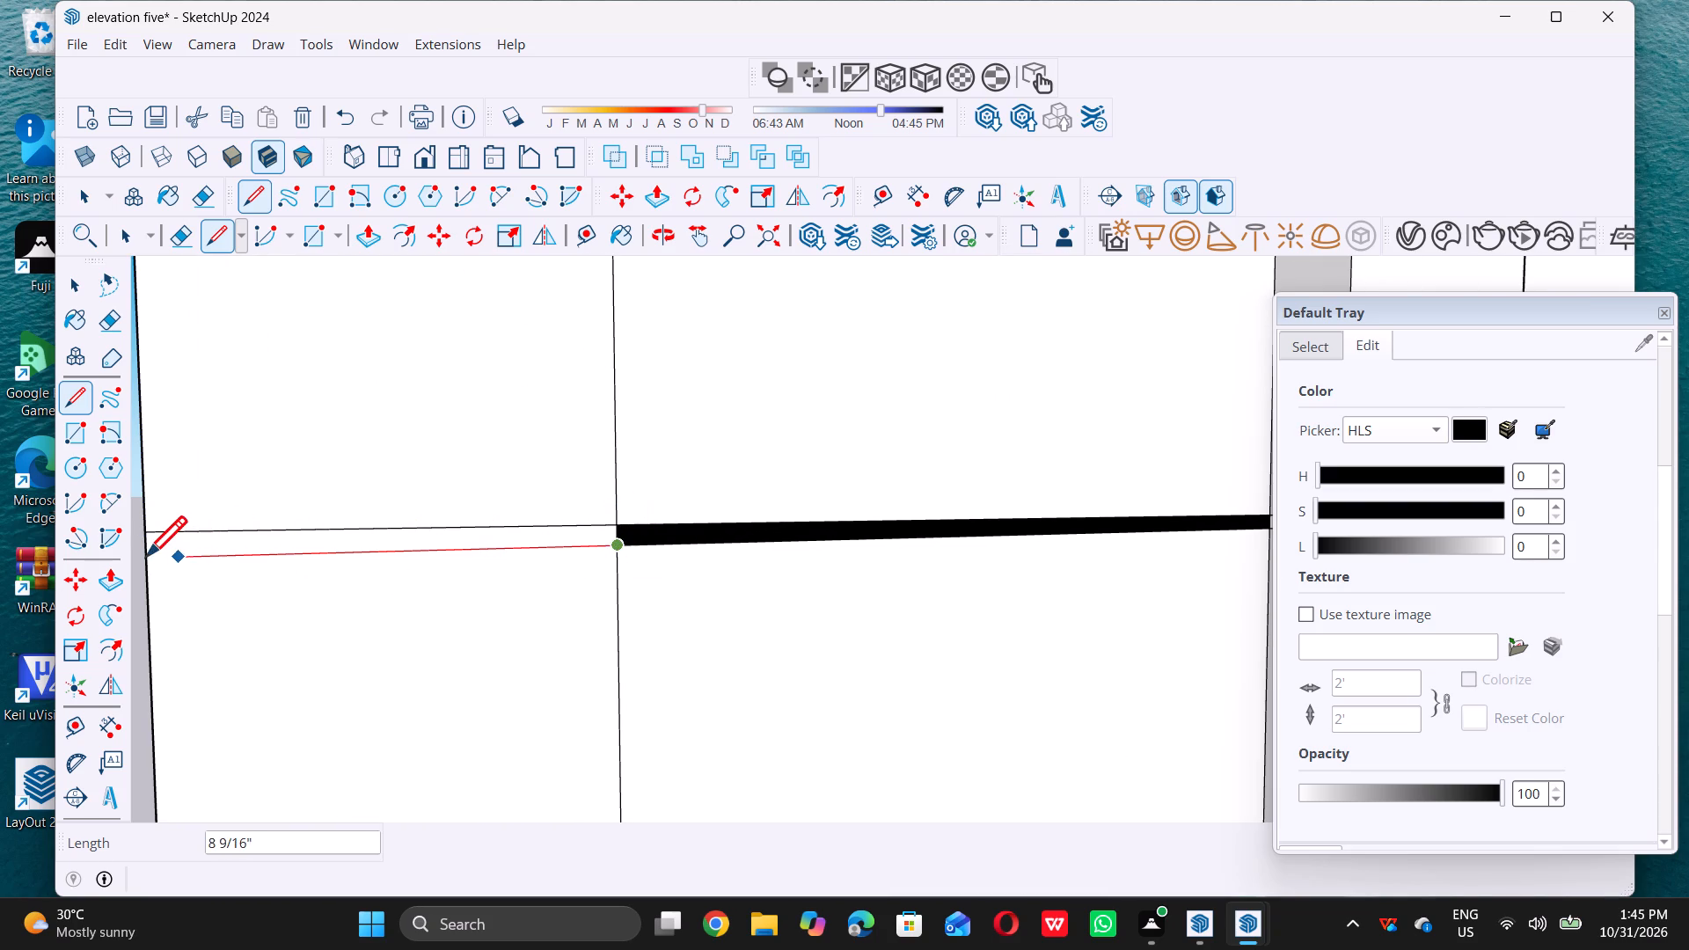
{"action": "left_click", "coordinate": [145, 554]}
Draw two parallel lines about 9" long extending the edges of the middle-storey column's sixth groove from the top across the plain corner strip.
{"action": "scroll", "coordinate": [575, 669], "scroll_direction": "down", "scroll_amount": 6}
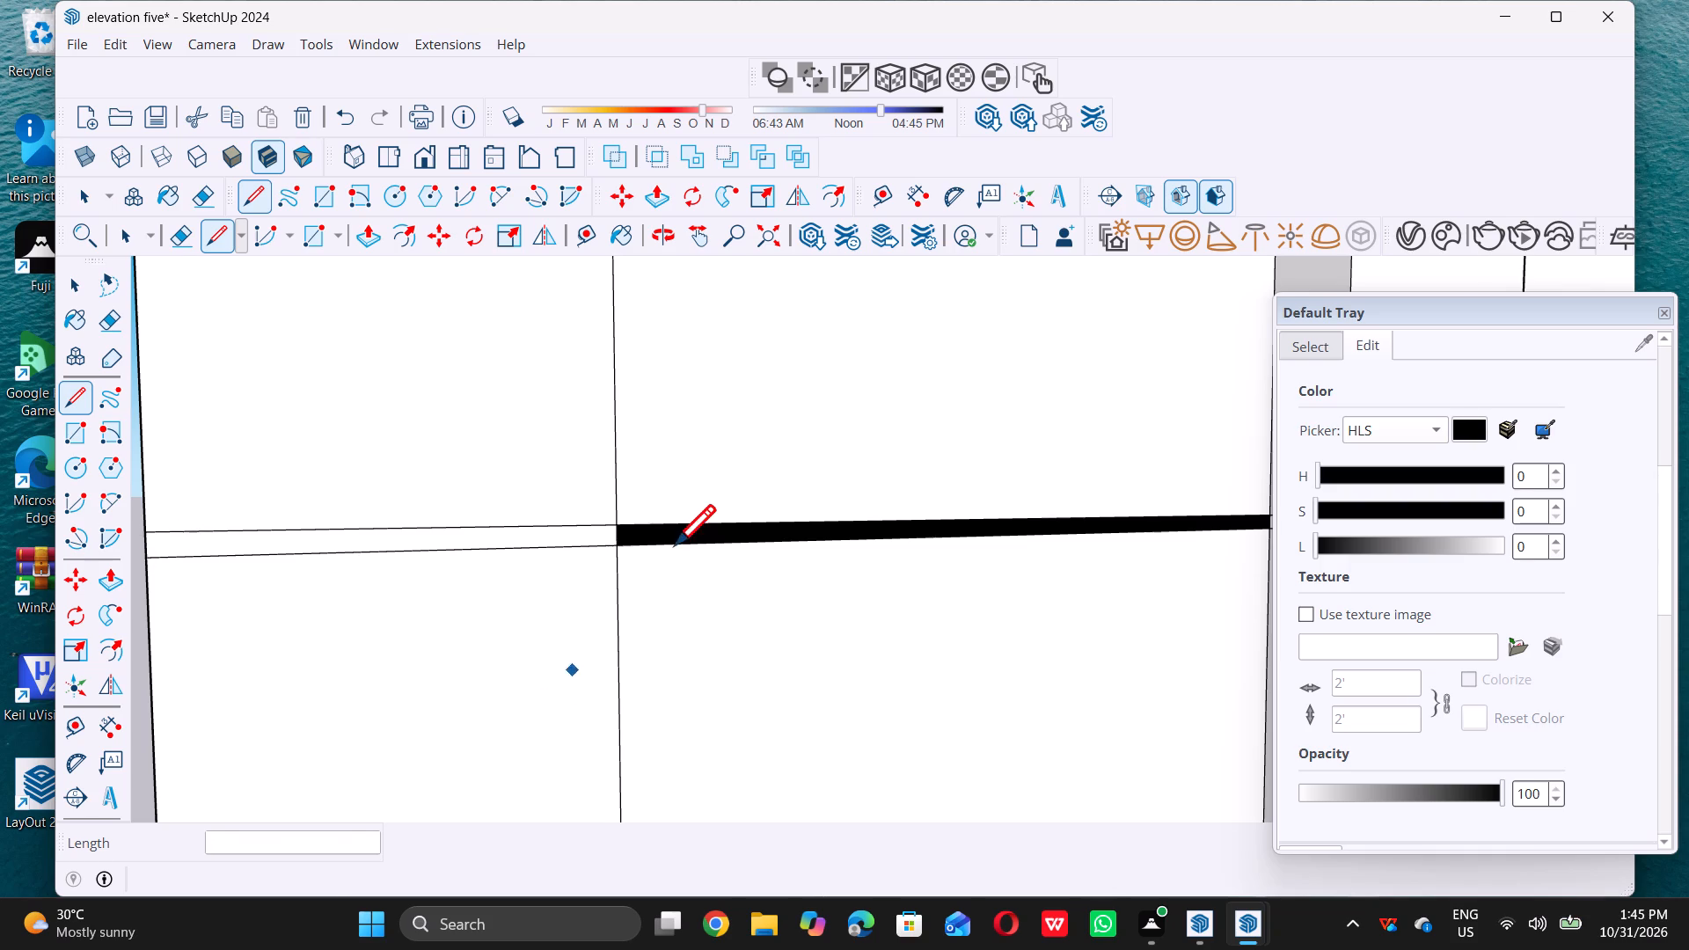
{"action": "scroll", "coordinate": [675, 544], "scroll_direction": "down", "scroll_amount": 20}
{"action": "scroll", "coordinate": [675, 544], "scroll_direction": "down", "scroll_amount": 9}
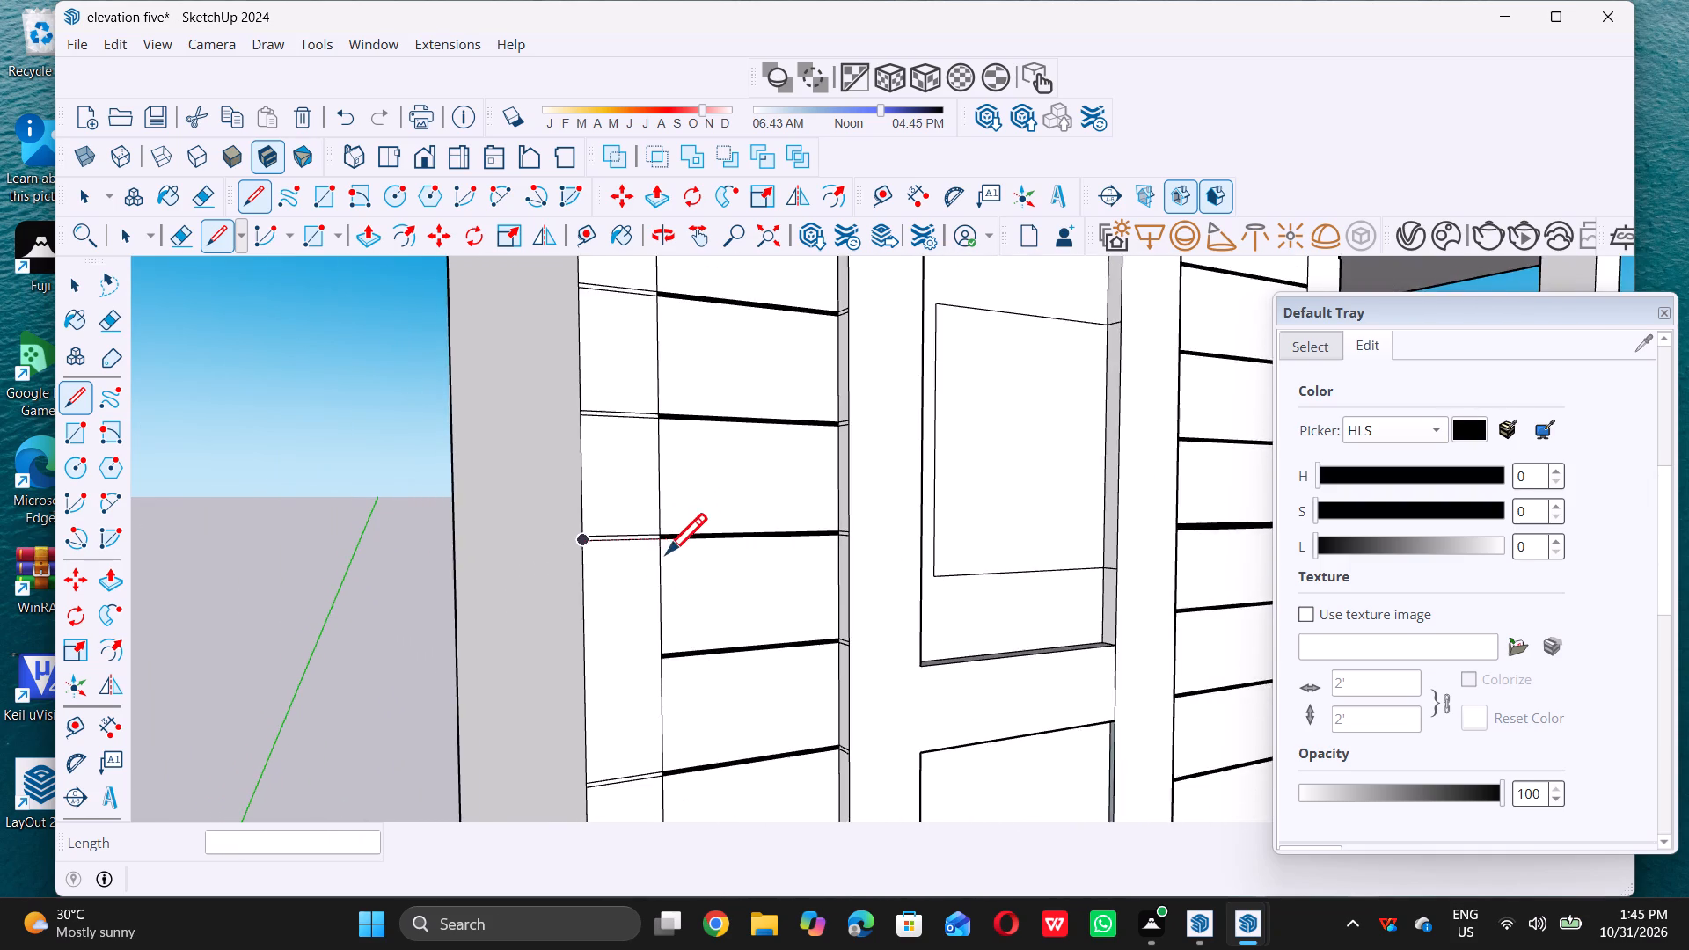
{"action": "scroll", "coordinate": [635, 677], "scroll_direction": "up", "scroll_amount": 16}
{"action": "scroll", "coordinate": [711, 543], "scroll_direction": "up", "scroll_amount": 5}
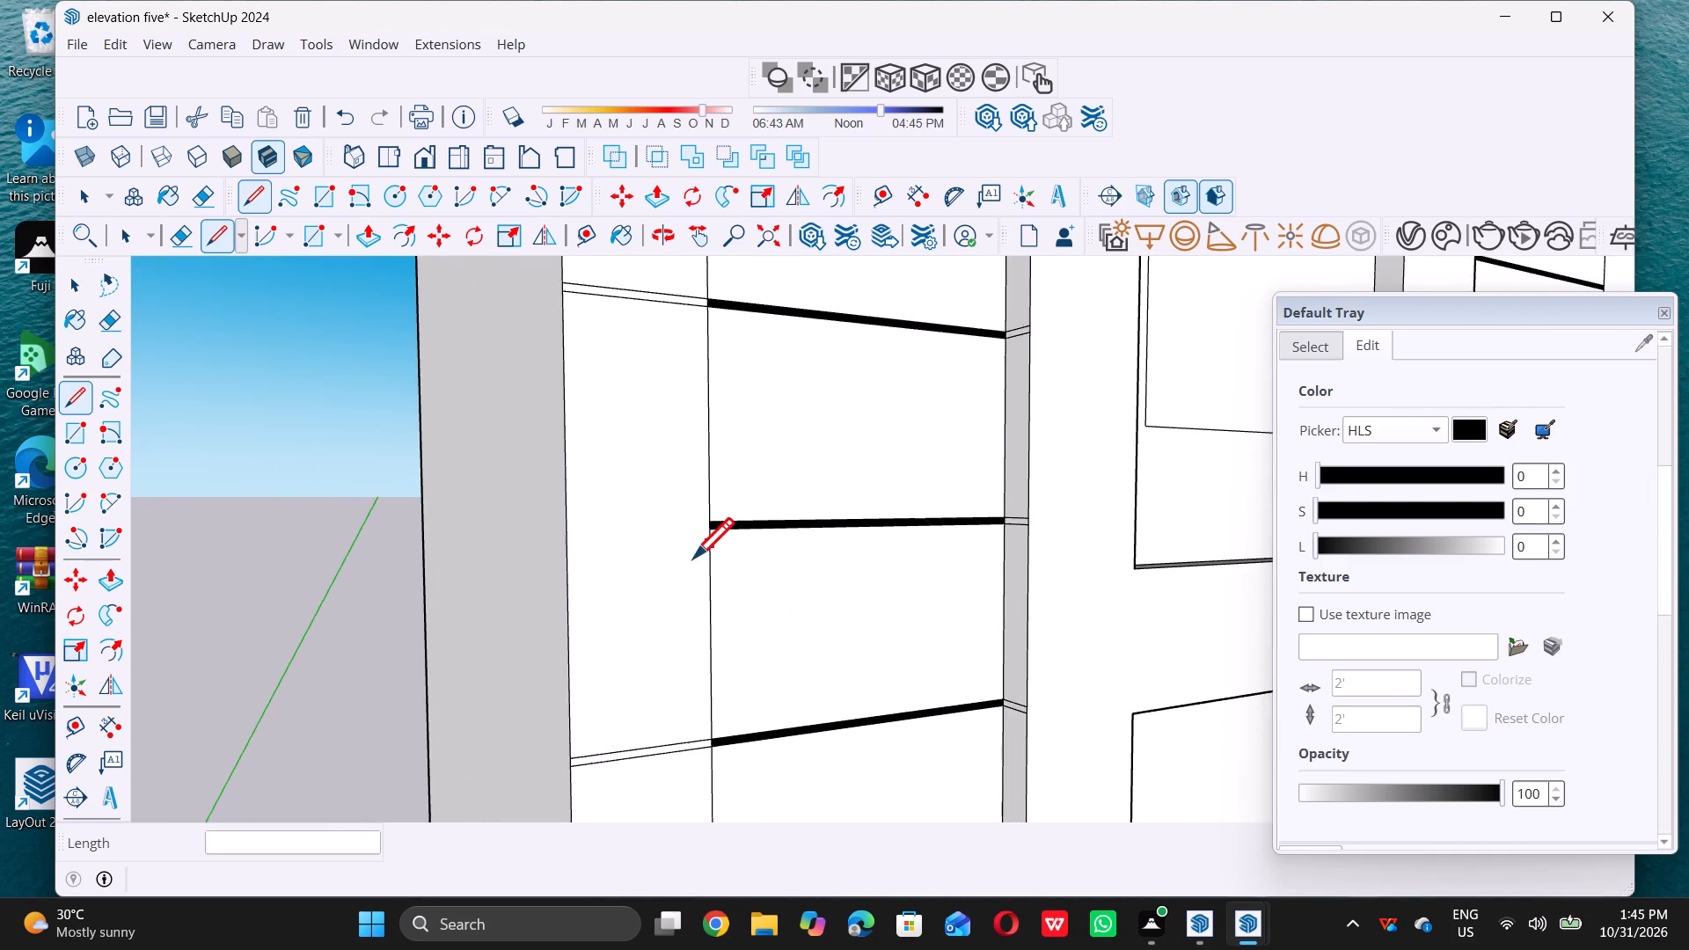
{"action": "scroll", "coordinate": [693, 558], "scroll_direction": "up", "scroll_amount": 7}
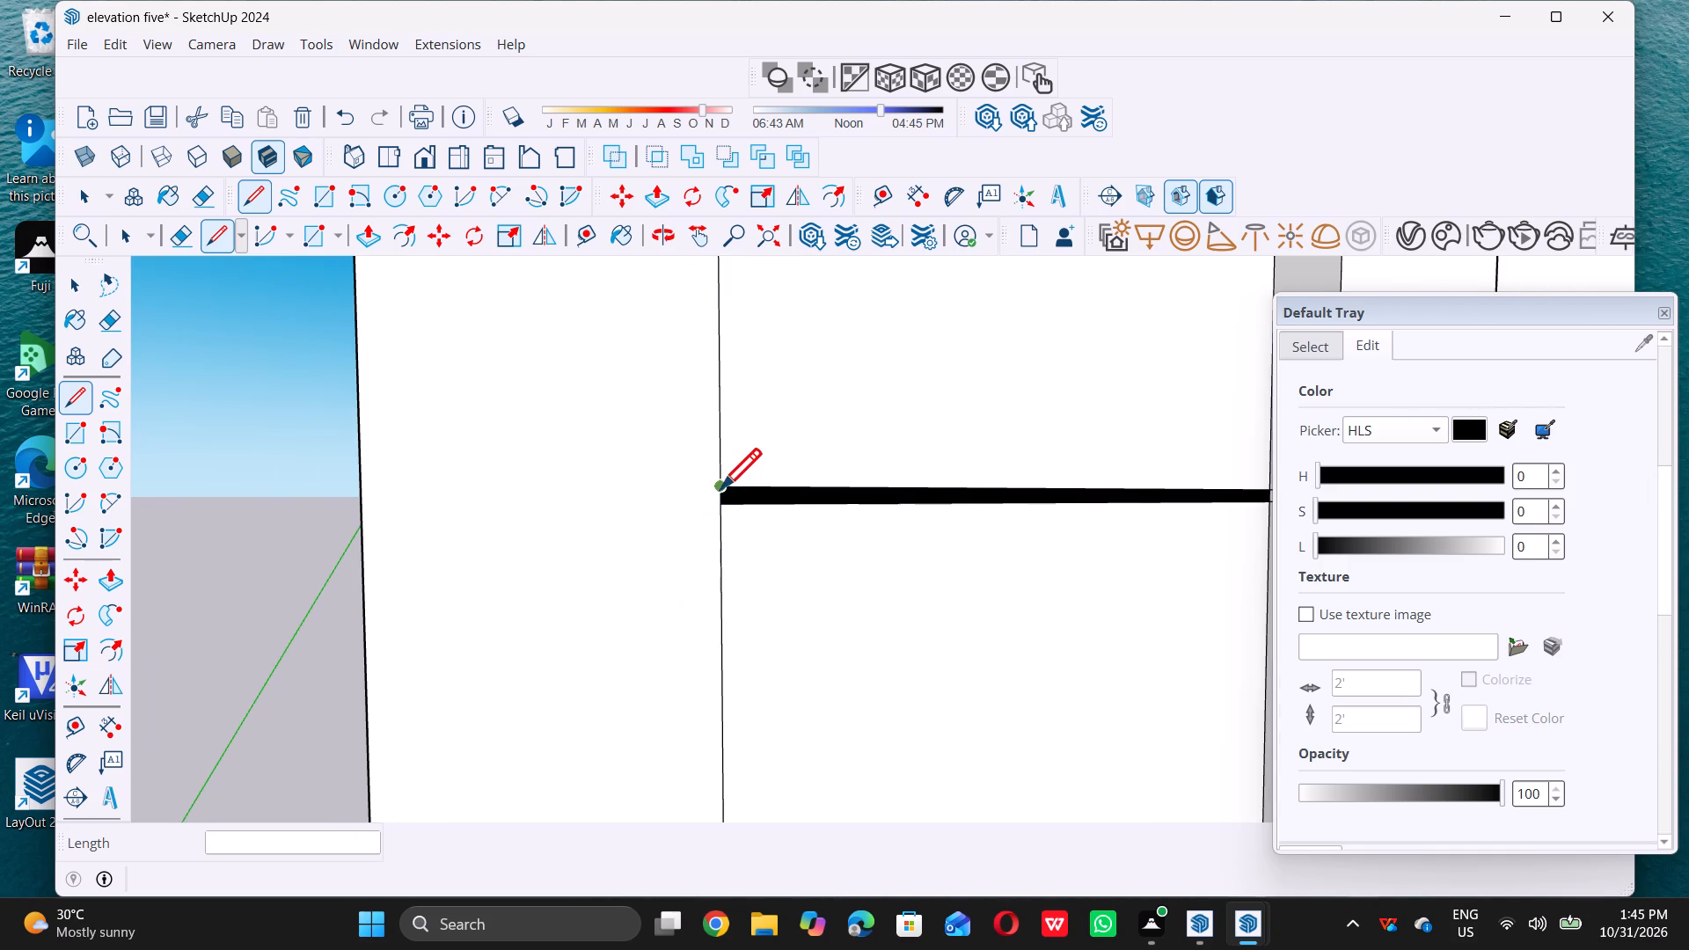
{"action": "double_click", "coordinate": [719, 486]}
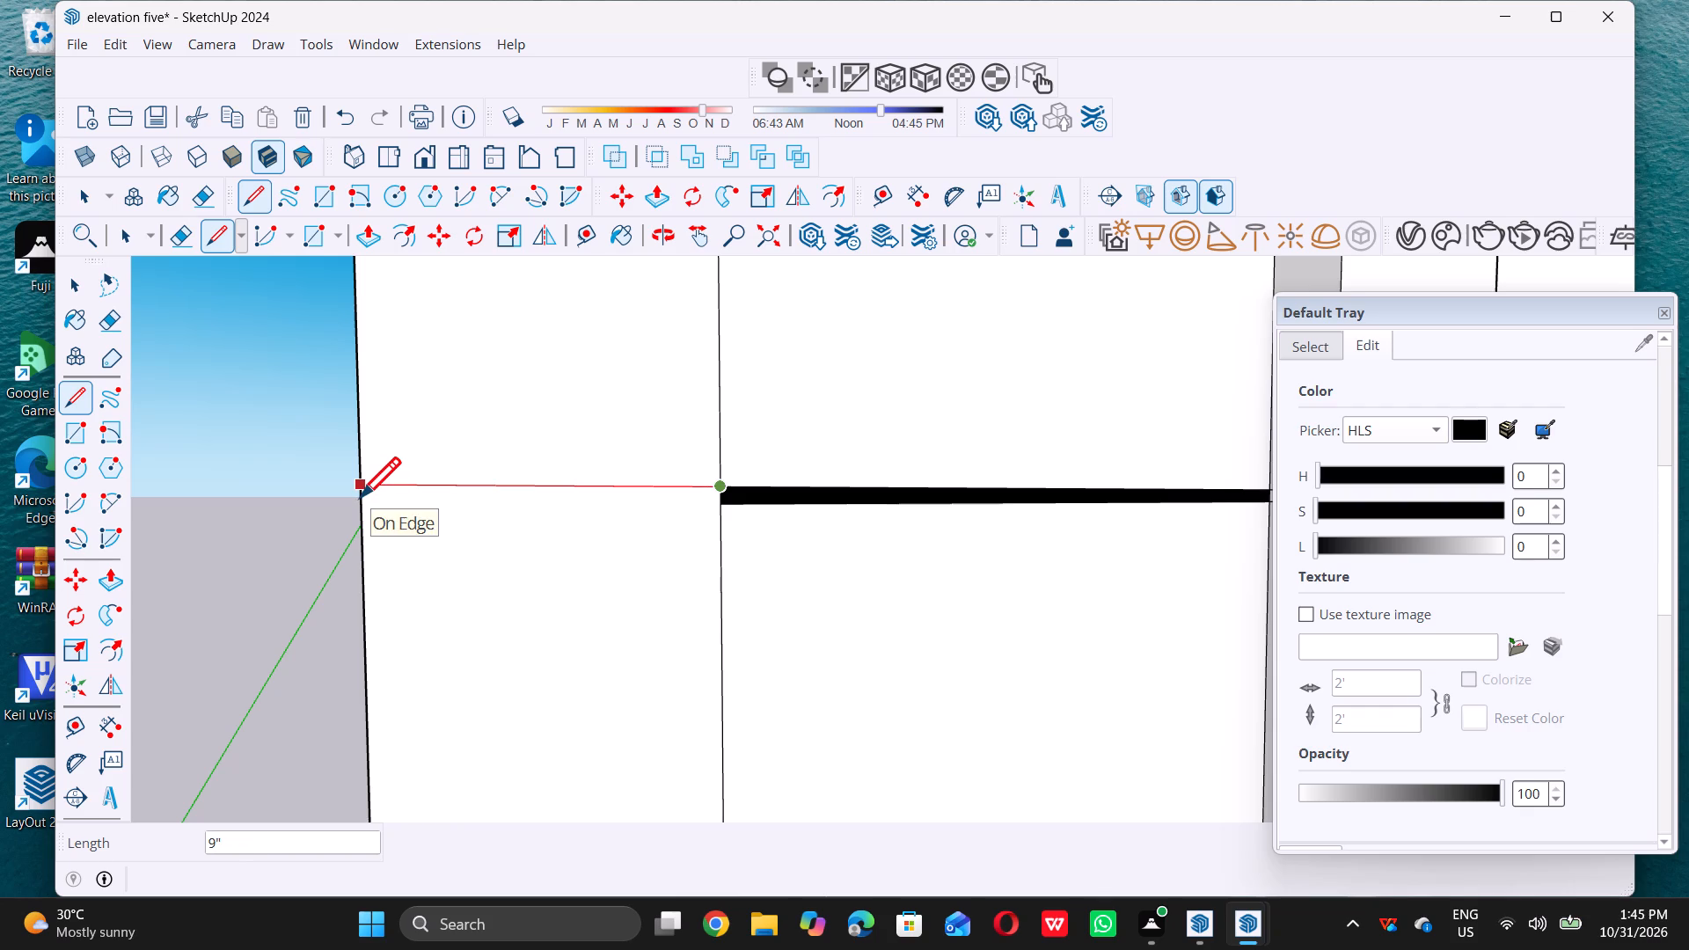
{"action": "double_click", "coordinate": [362, 495]}
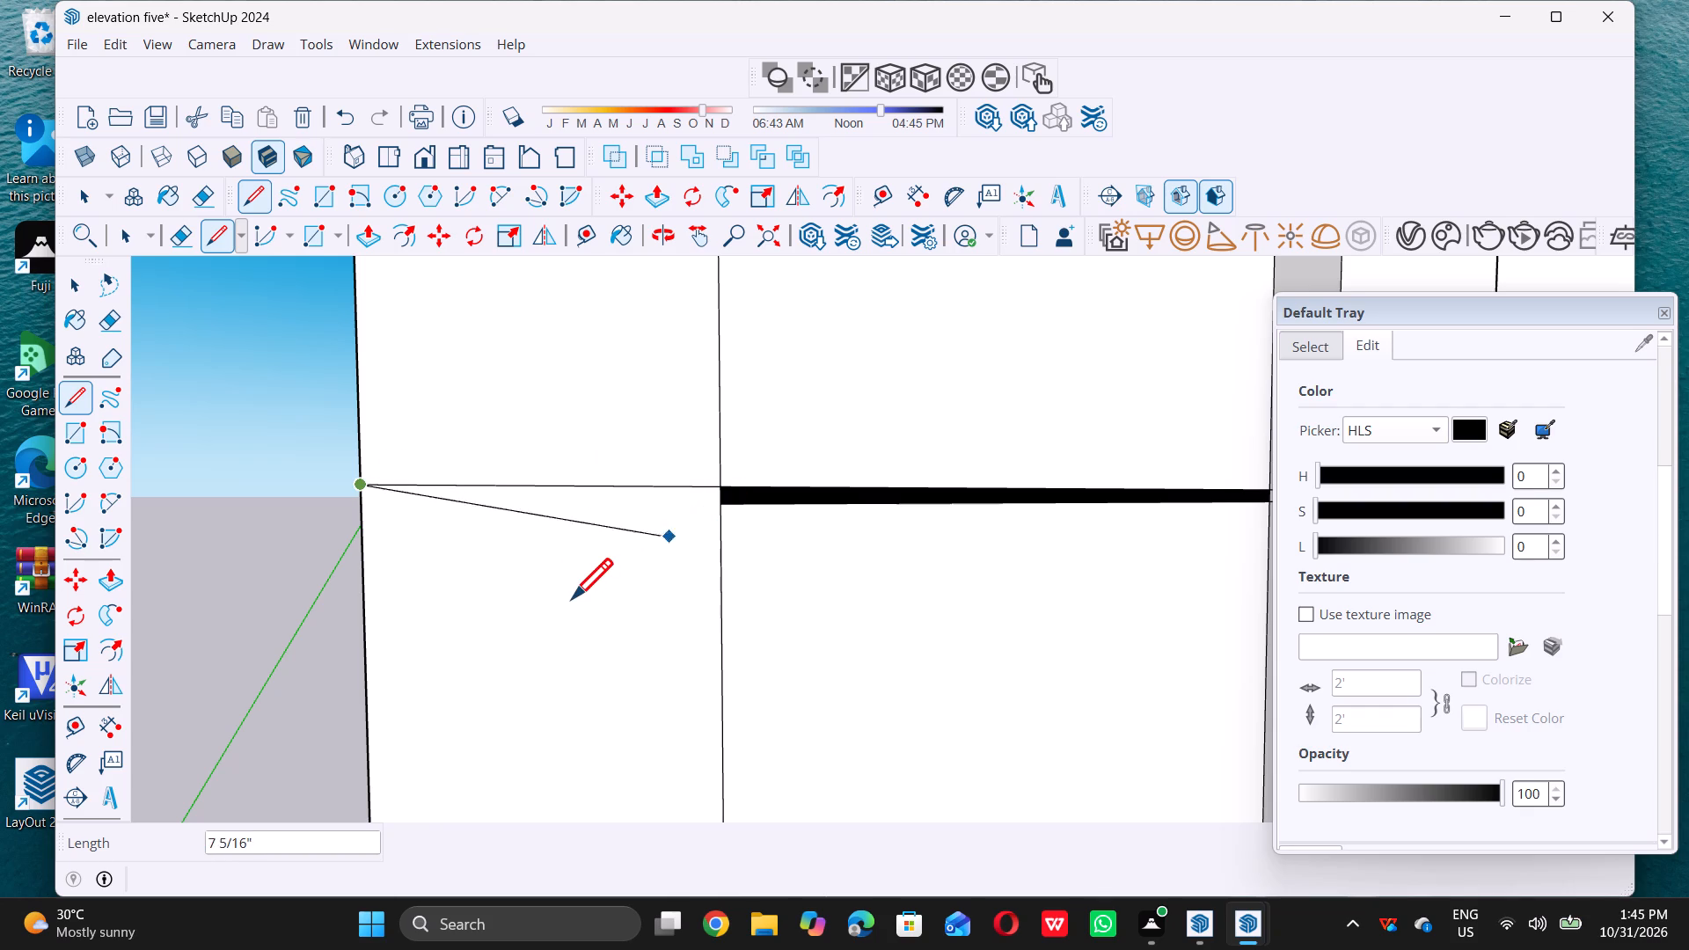
{"action": "key", "text": "space"}
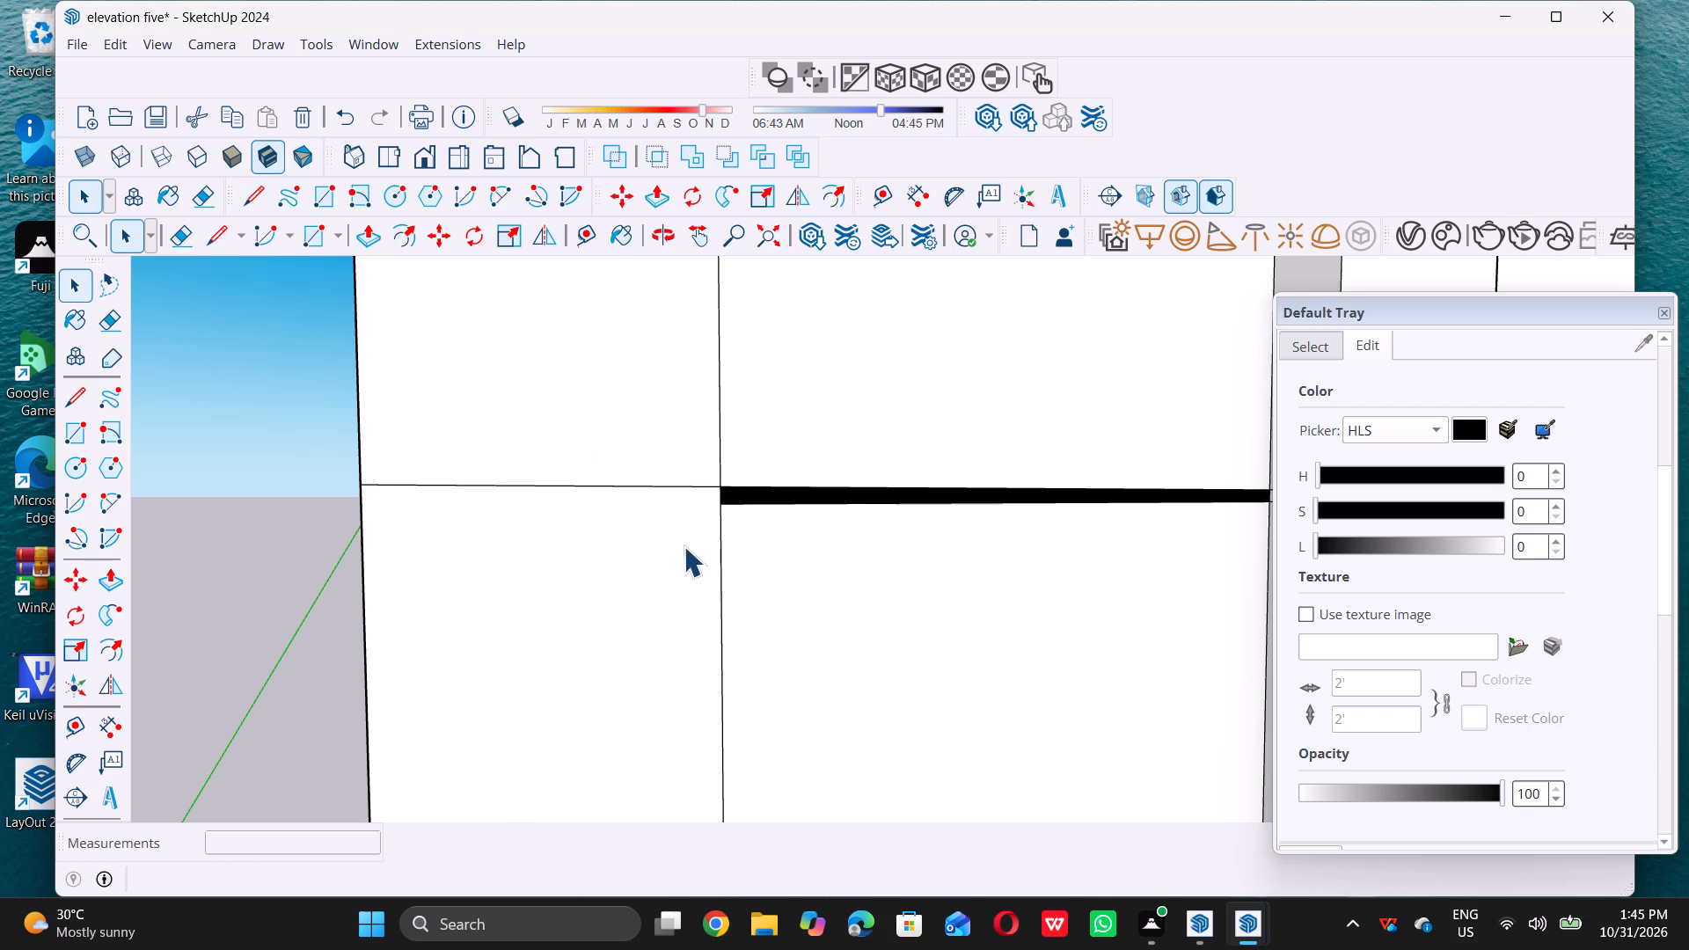
{"action": "key", "text": "l"}
{"action": "scroll", "coordinate": [735, 517], "scroll_direction": "up", "scroll_amount": 4}
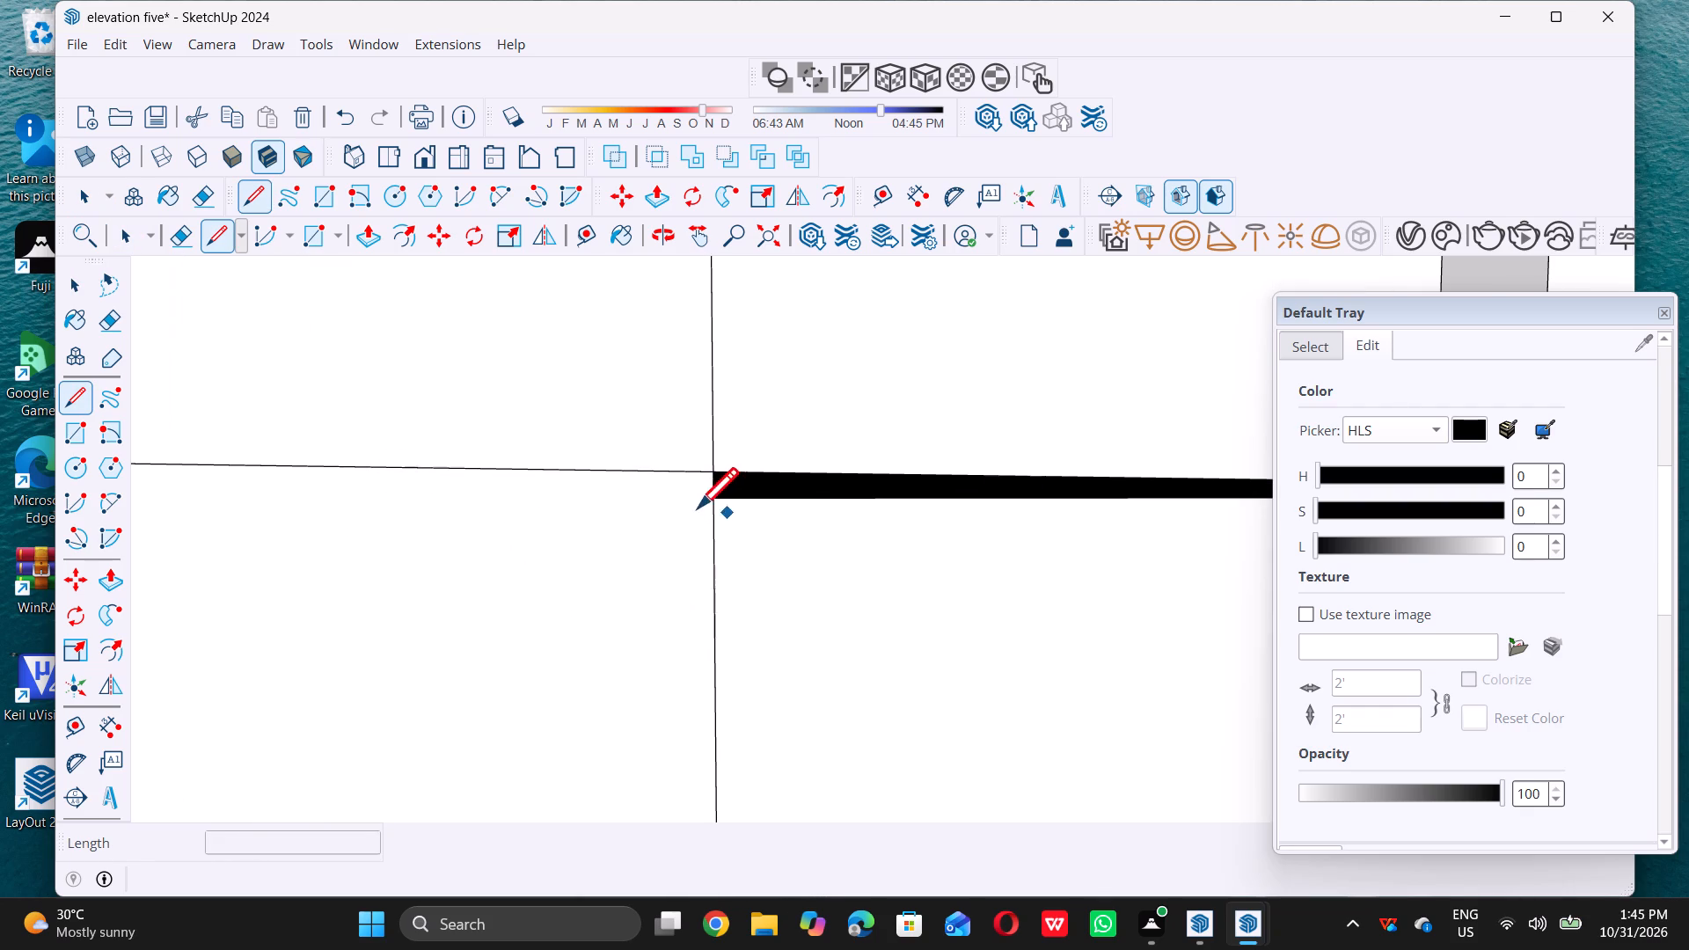
{"action": "double_click", "coordinate": [709, 496]}
{"action": "scroll", "coordinate": [709, 496], "scroll_direction": "down", "scroll_amount": 4}
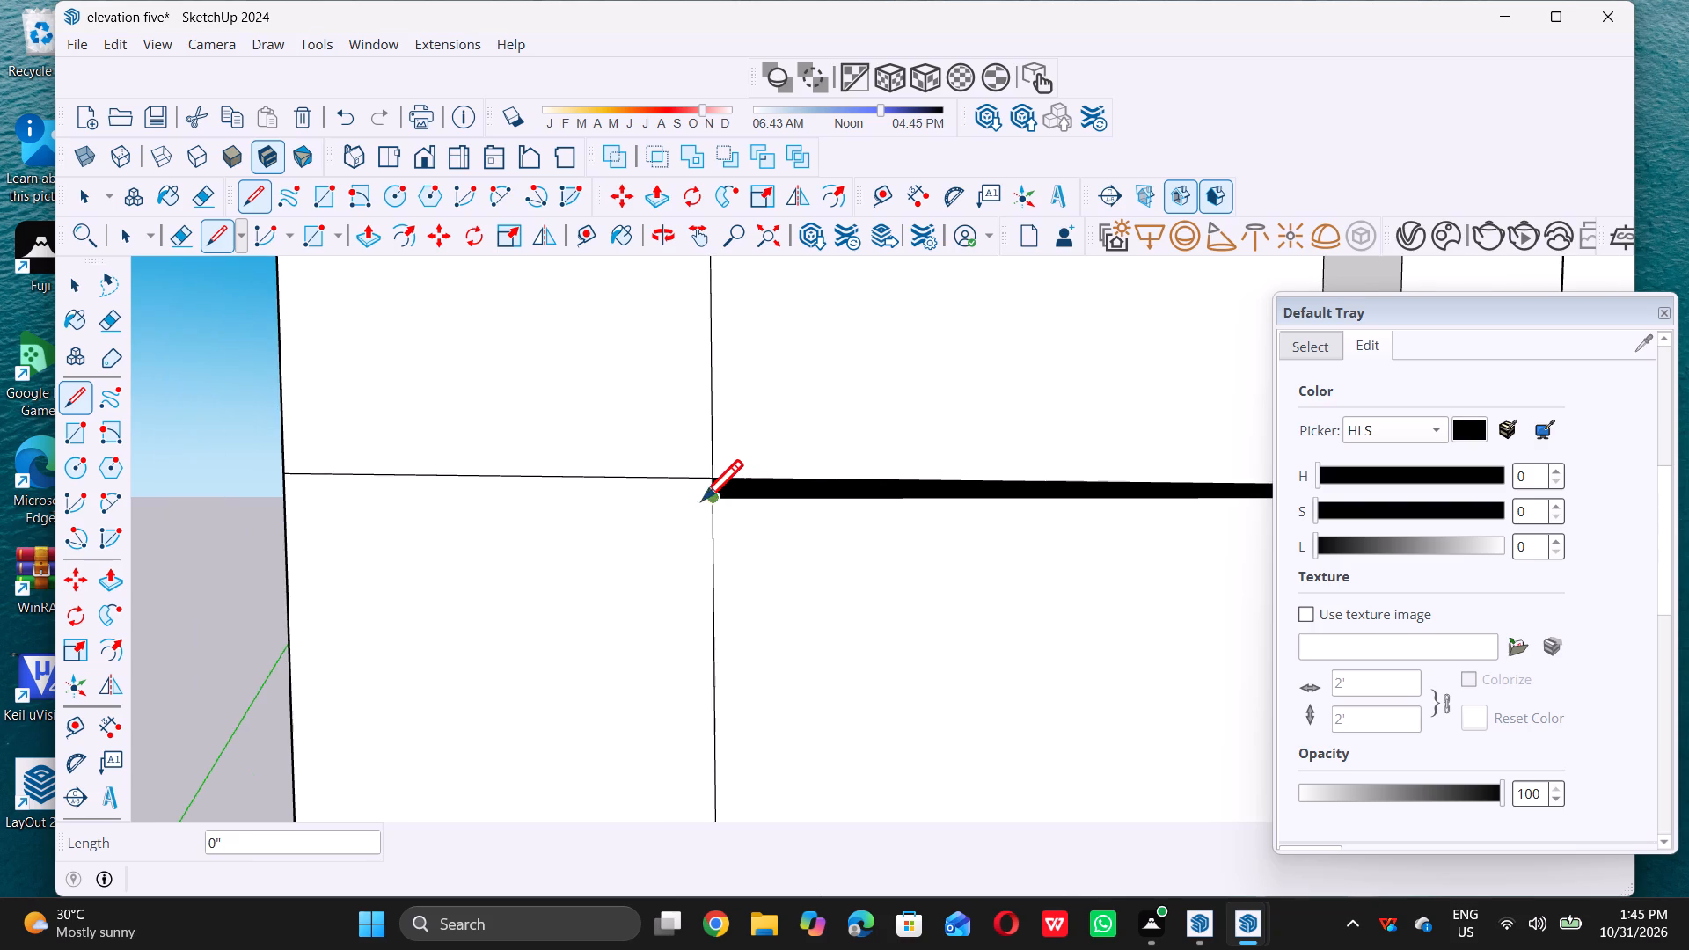
{"action": "left_click", "coordinate": [285, 496]}
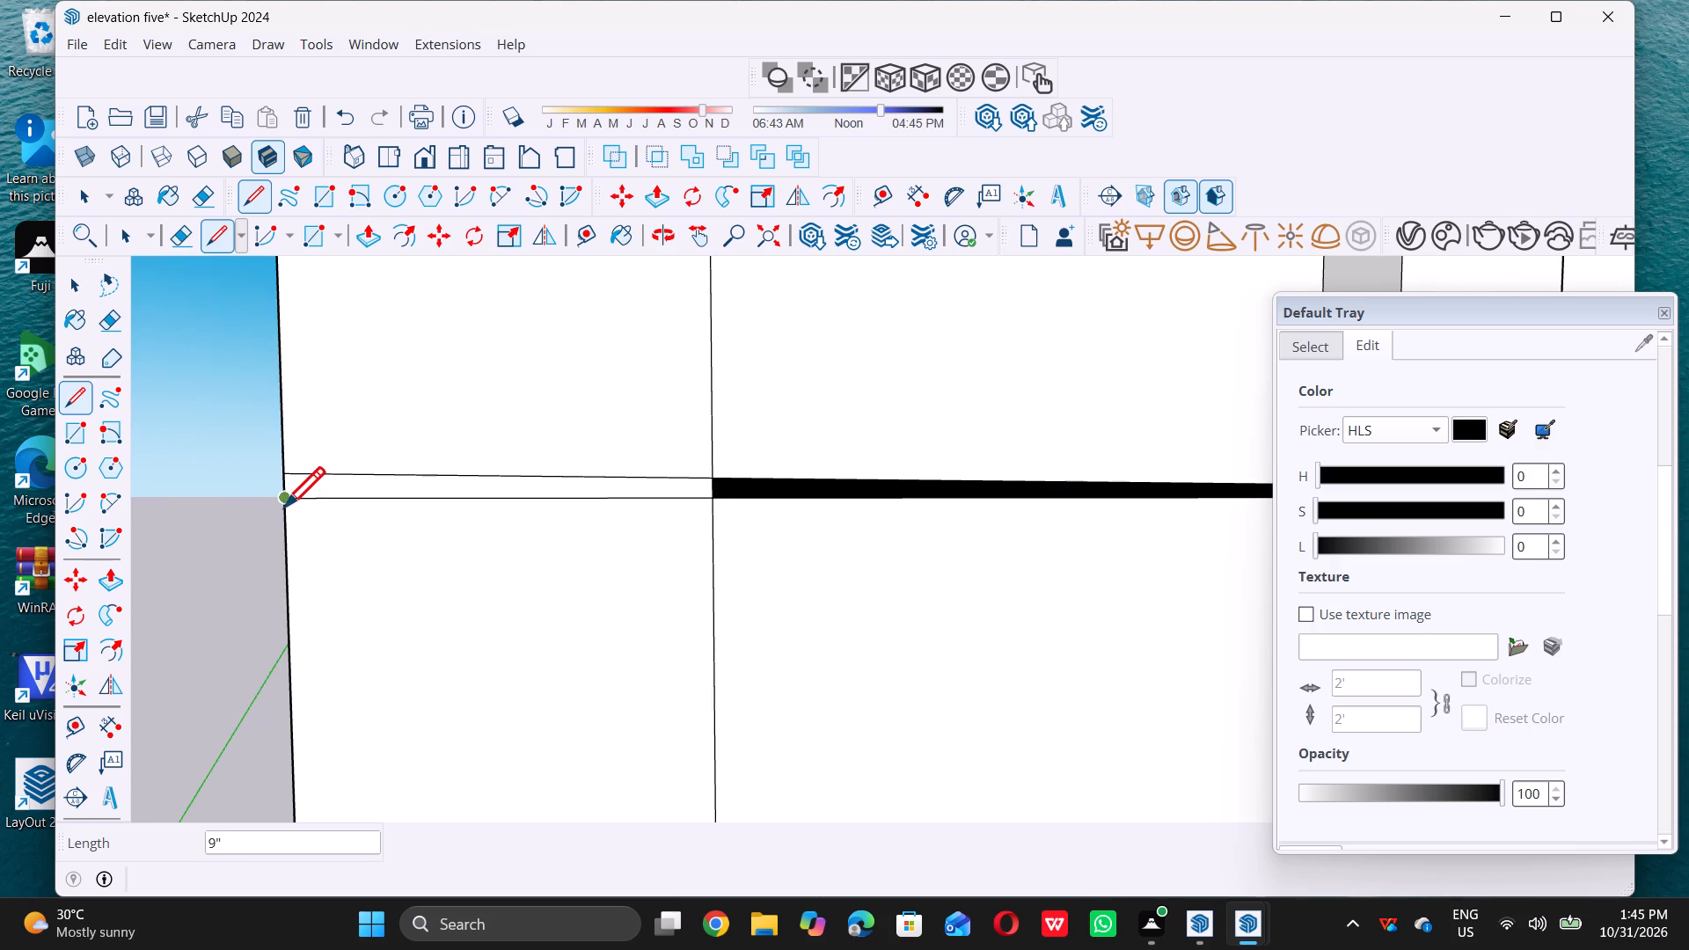
{"action": "key", "text": "space"}
{"action": "scroll", "coordinate": [427, 516], "scroll_direction": "down", "scroll_amount": 18}
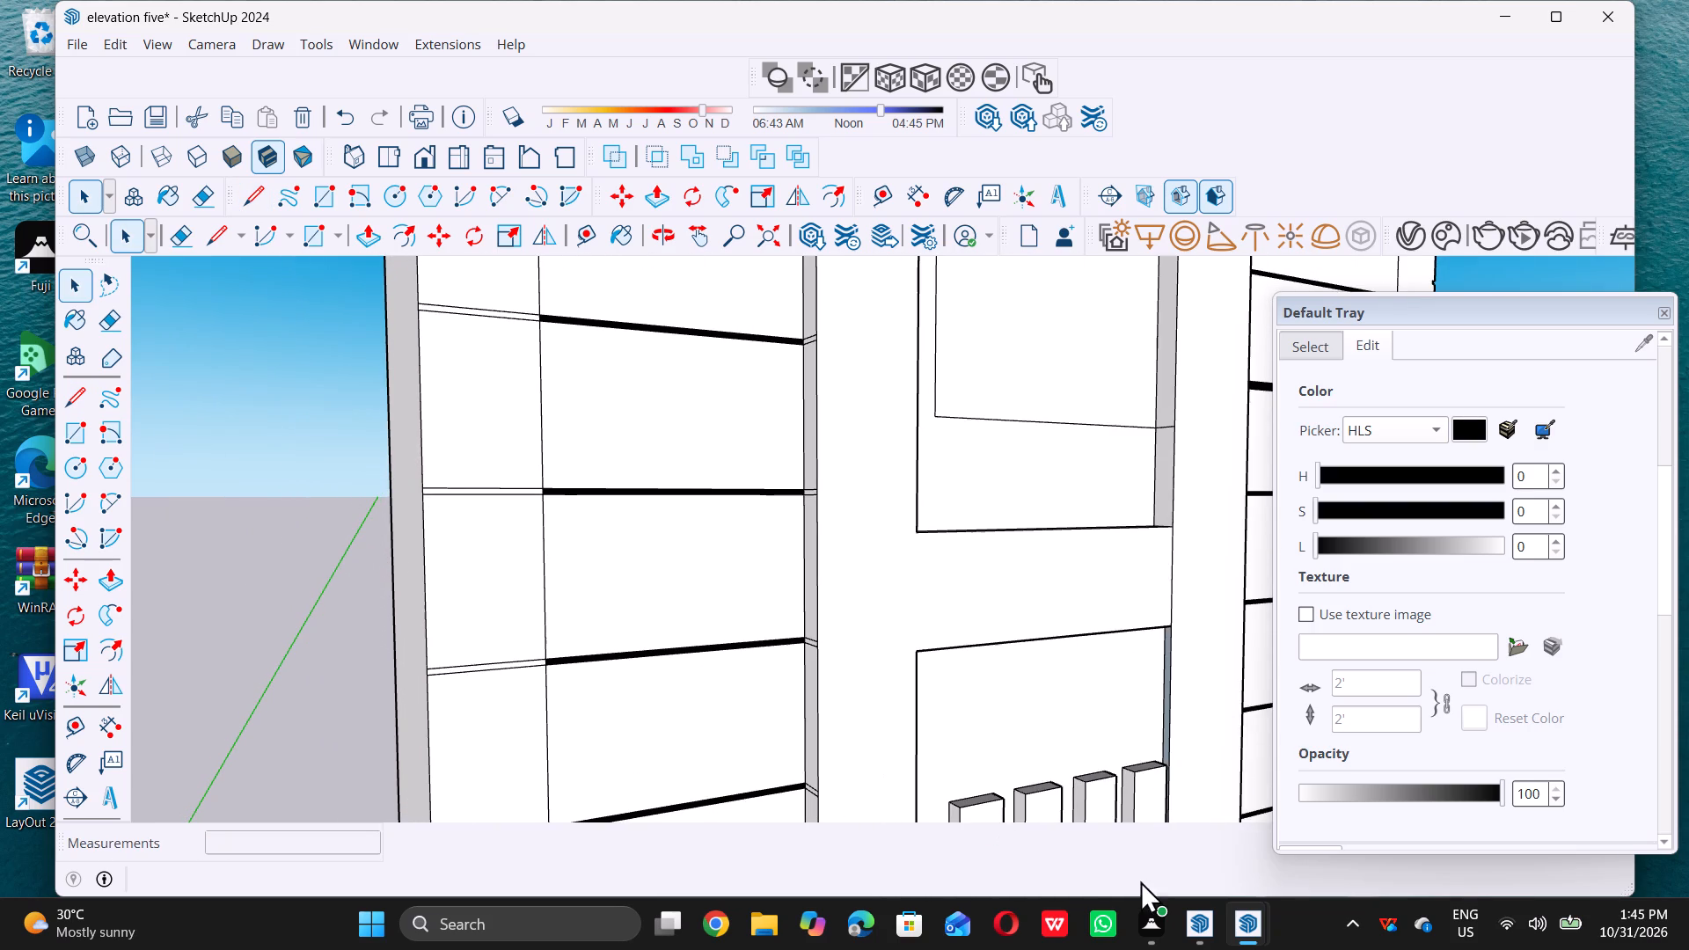
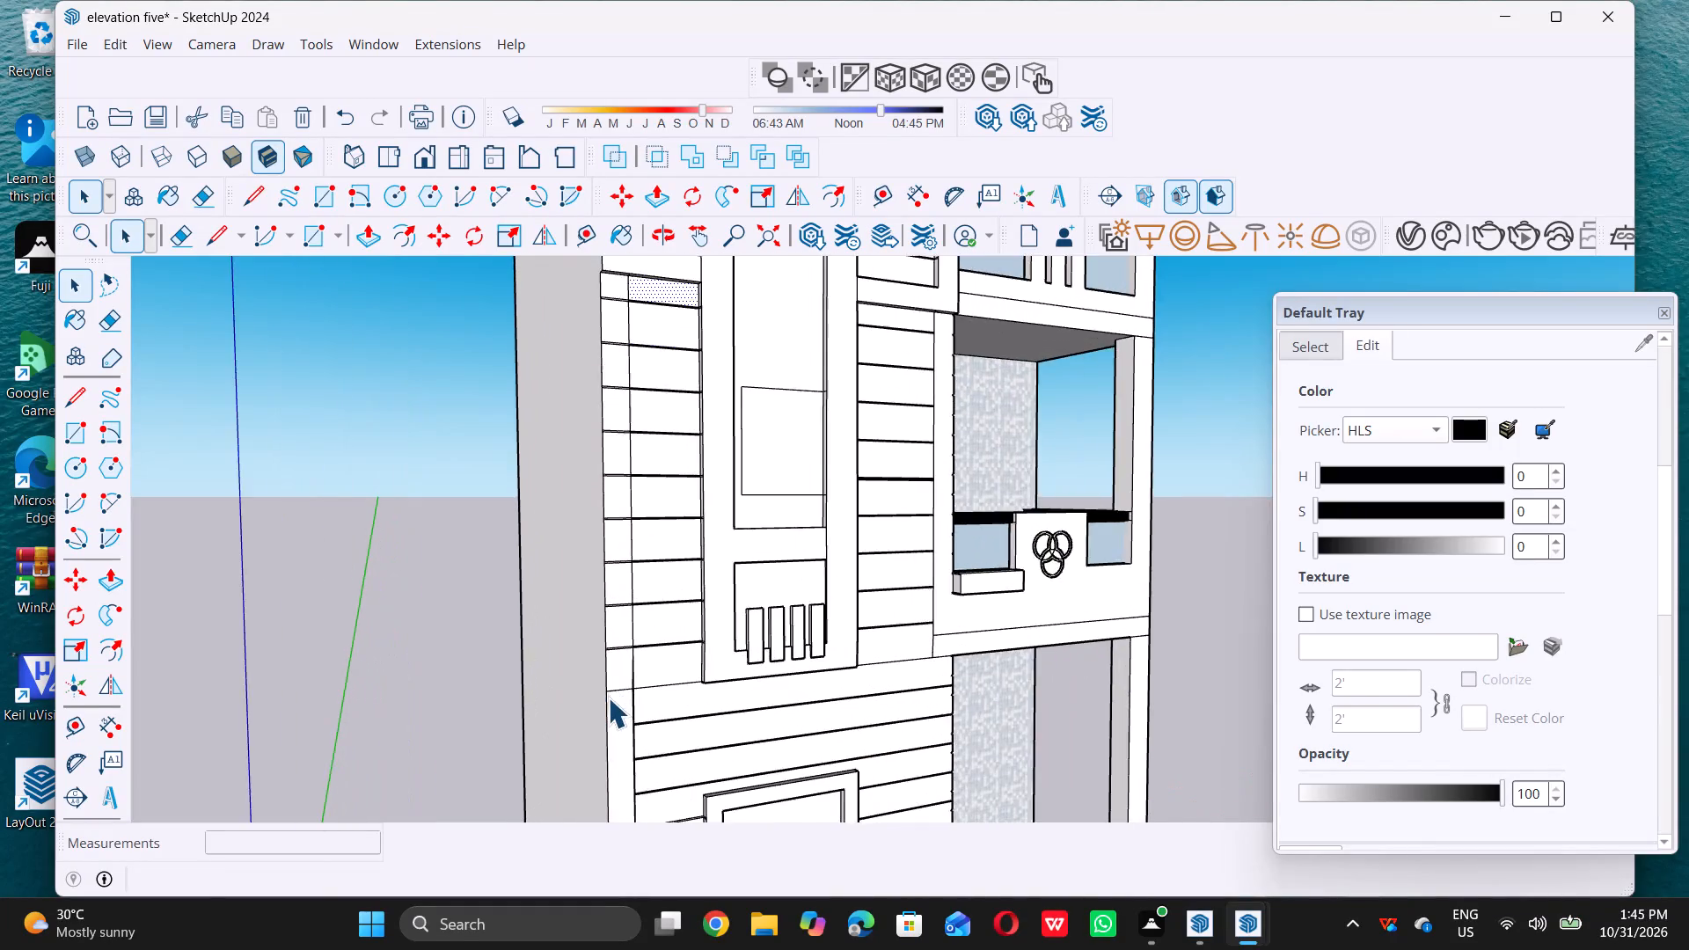
Draw two parallel lines about 9" long extending the edges of the ground-storey column's lowest black groove across the plain corner strip.
{"action": "scroll", "coordinate": [616, 709], "scroll_direction": "up", "scroll_amount": 11}
{"action": "scroll", "coordinate": [666, 658], "scroll_direction": "down", "scroll_amount": 2}
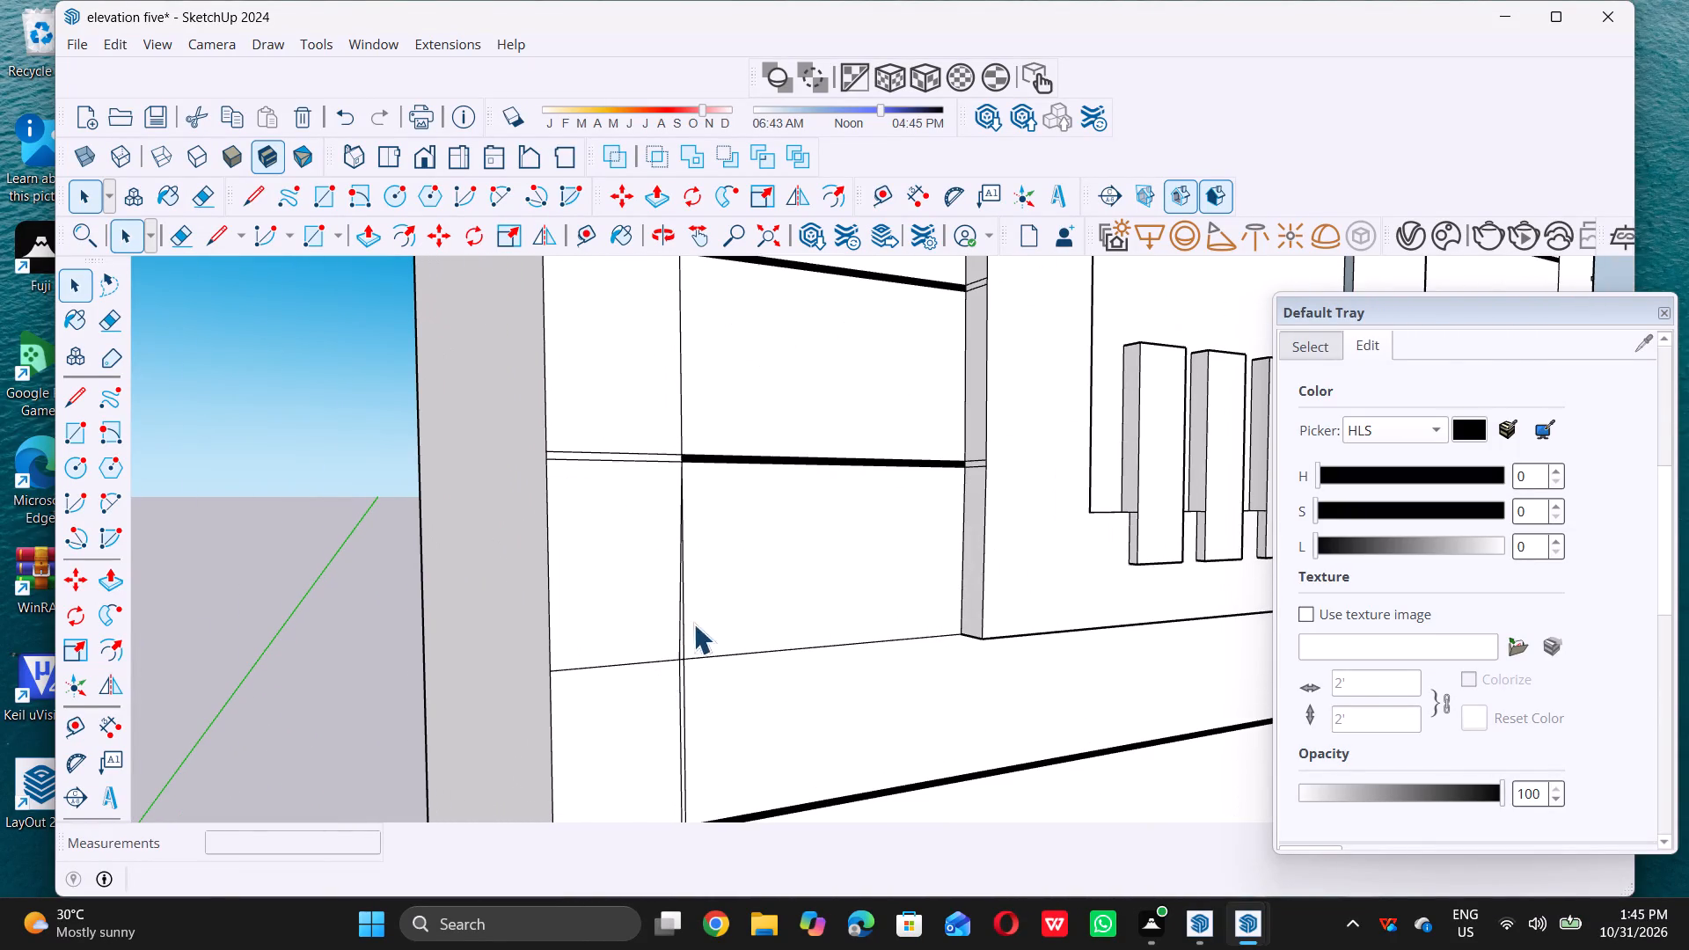
{"action": "scroll", "coordinate": [693, 624], "scroll_direction": "down", "scroll_amount": 20}
{"action": "scroll", "coordinate": [693, 624], "scroll_direction": "down", "scroll_amount": 1}
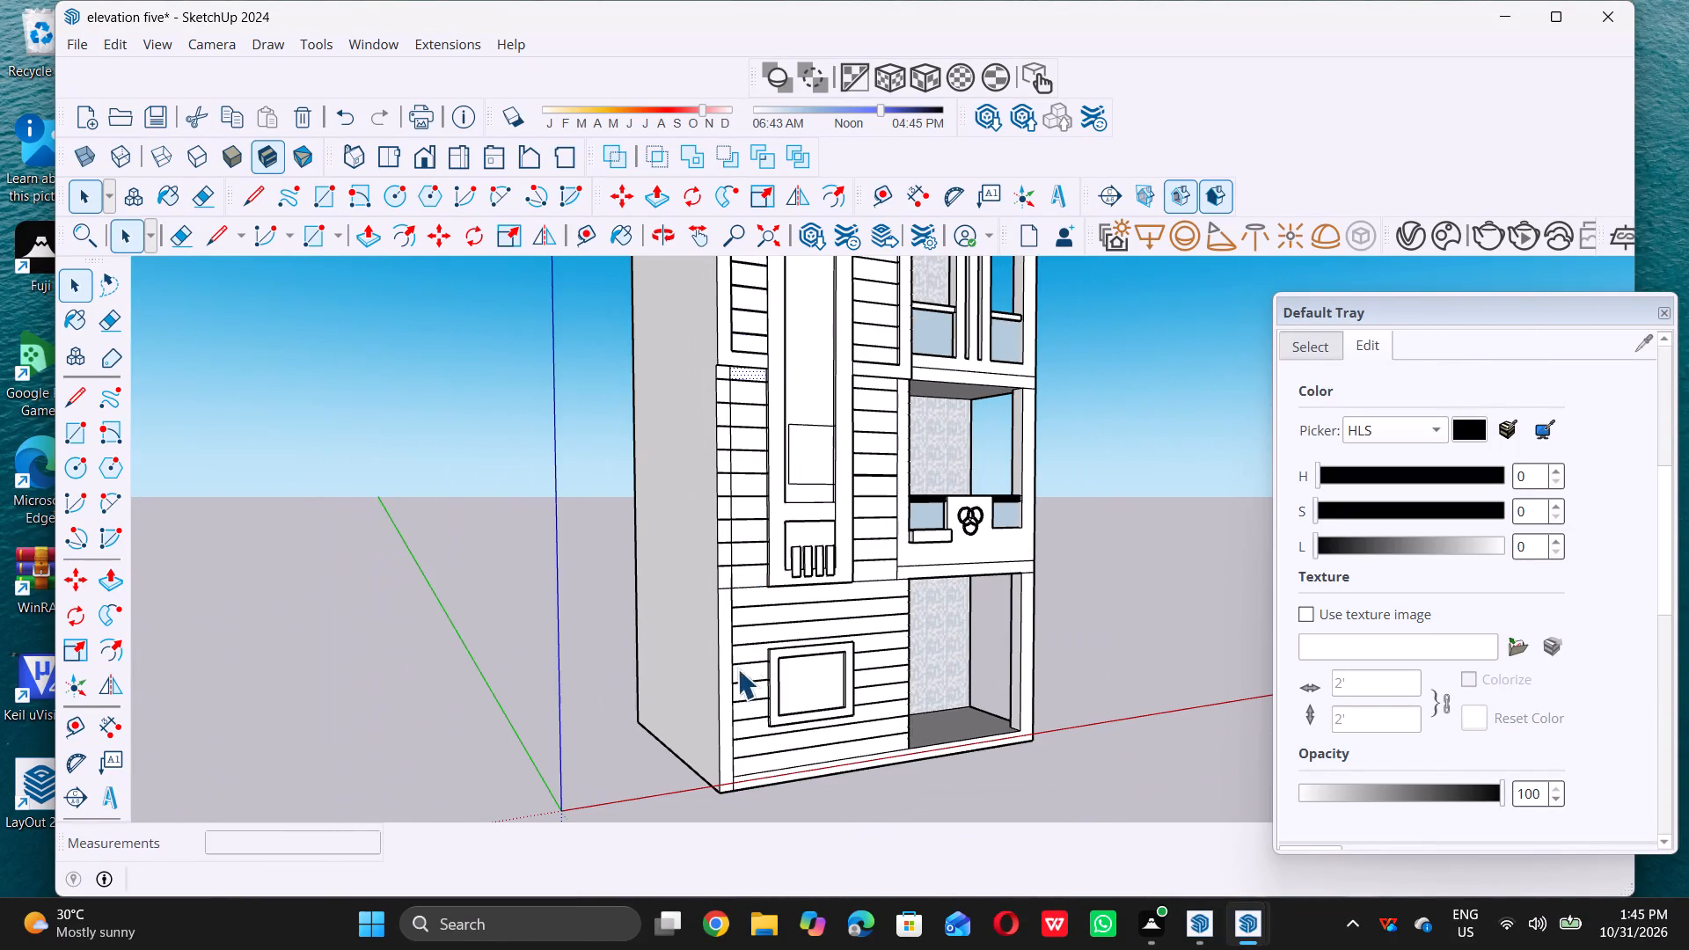
{"action": "scroll", "coordinate": [736, 802], "scroll_direction": "up", "scroll_amount": 10}
{"action": "scroll", "coordinate": [714, 735], "scroll_direction": "up", "scroll_amount": 8}
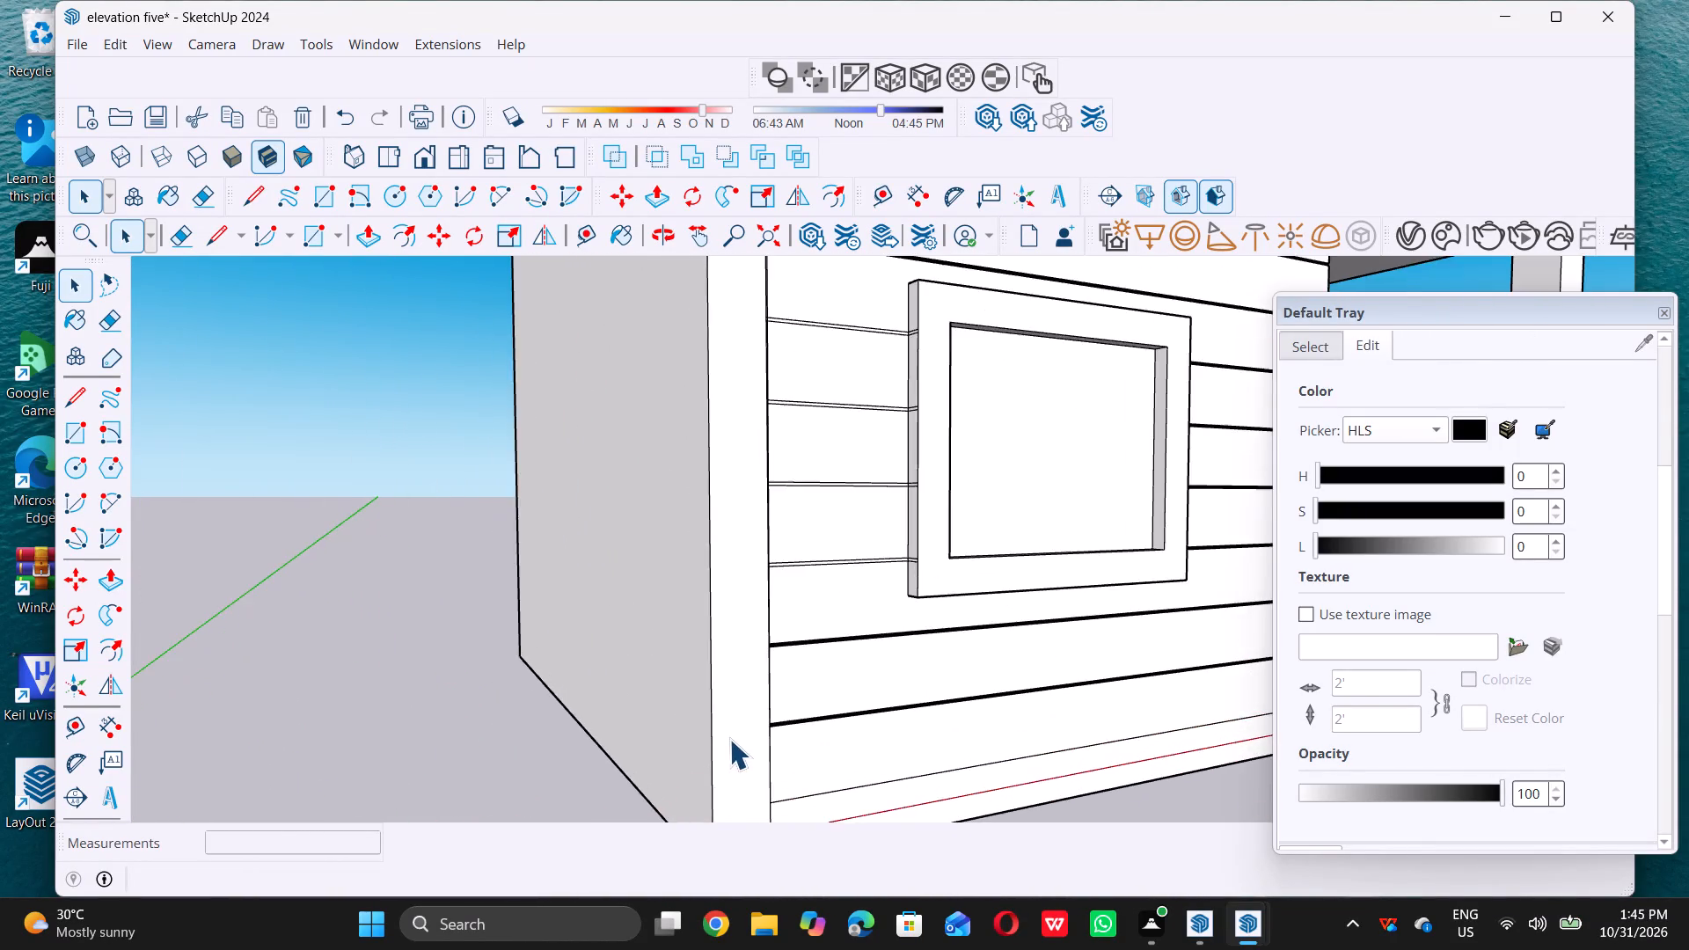
{"action": "scroll", "coordinate": [729, 739], "scroll_direction": "up", "scroll_amount": 13}
{"action": "scroll", "coordinate": [807, 736], "scroll_direction": "up", "scroll_amount": 3}
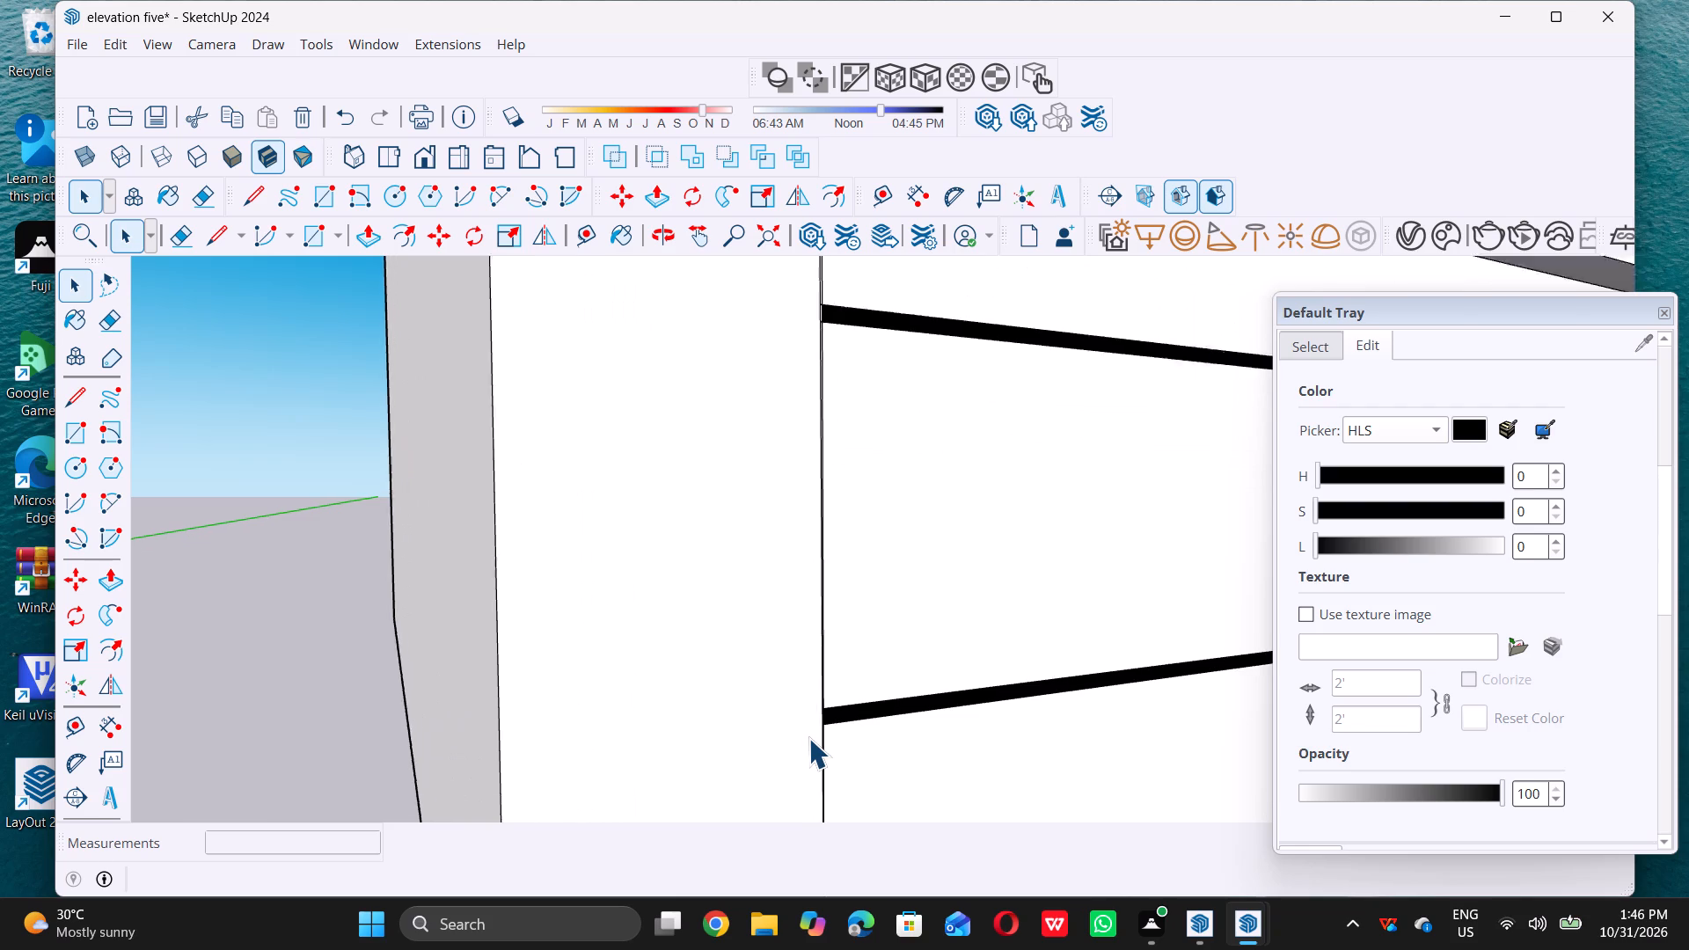
{"action": "scroll", "coordinate": [808, 738], "scroll_direction": "up", "scroll_amount": 2}
{"action": "key", "text": "l"}
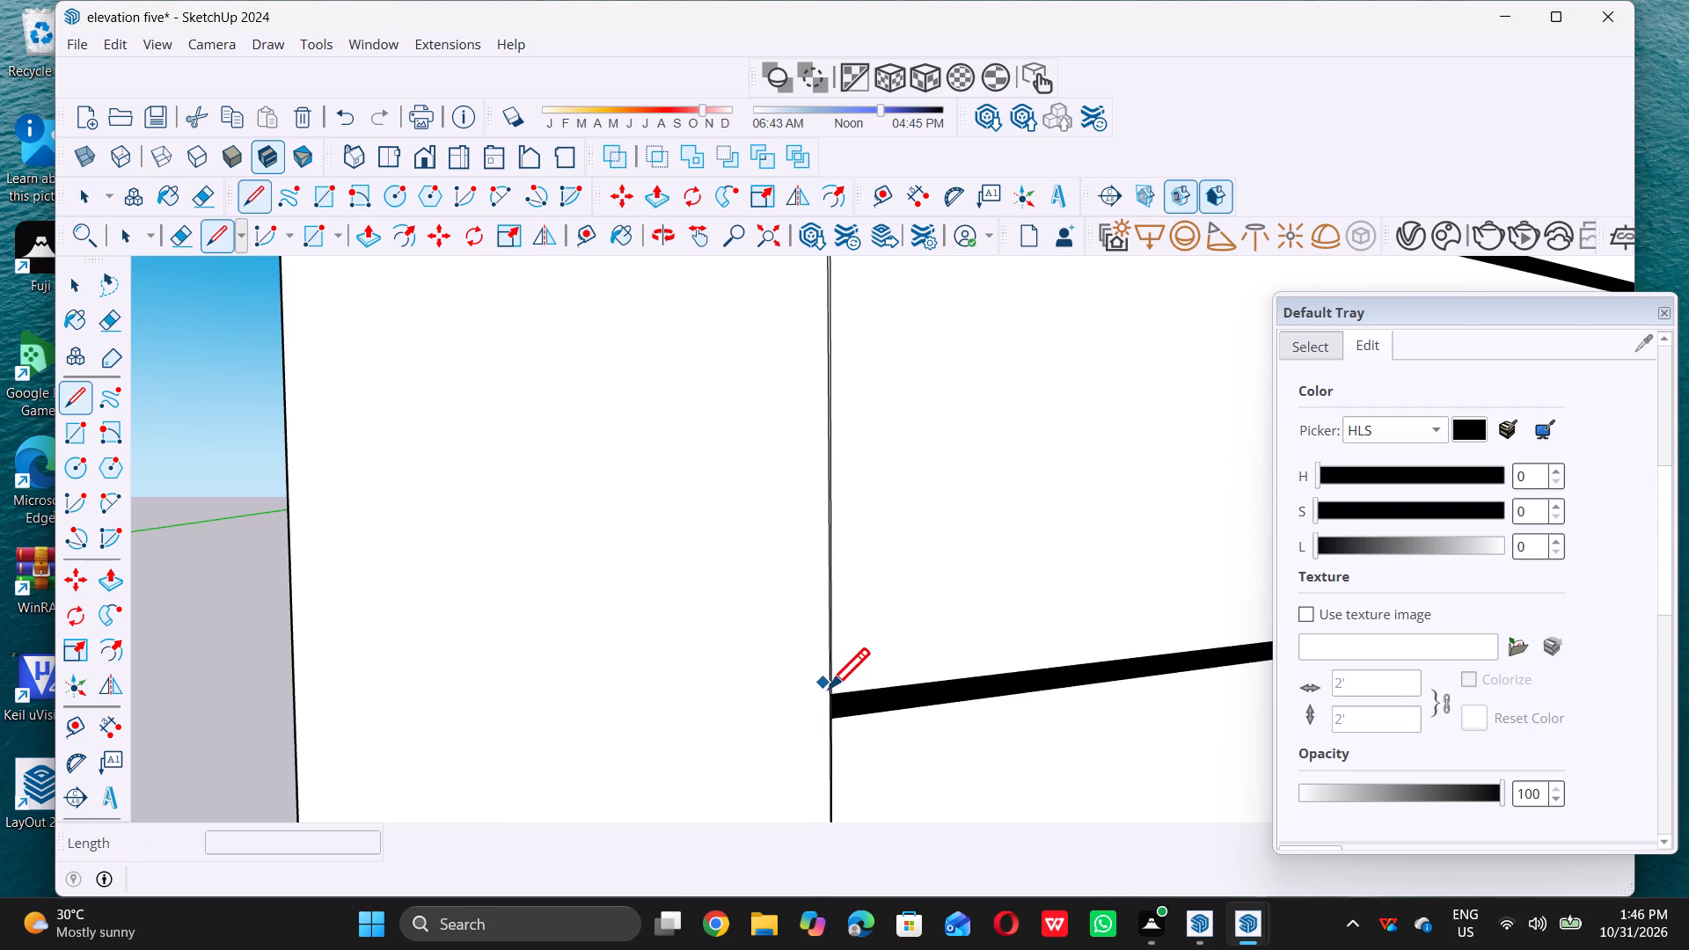
{"action": "left_click", "coordinate": [830, 690]}
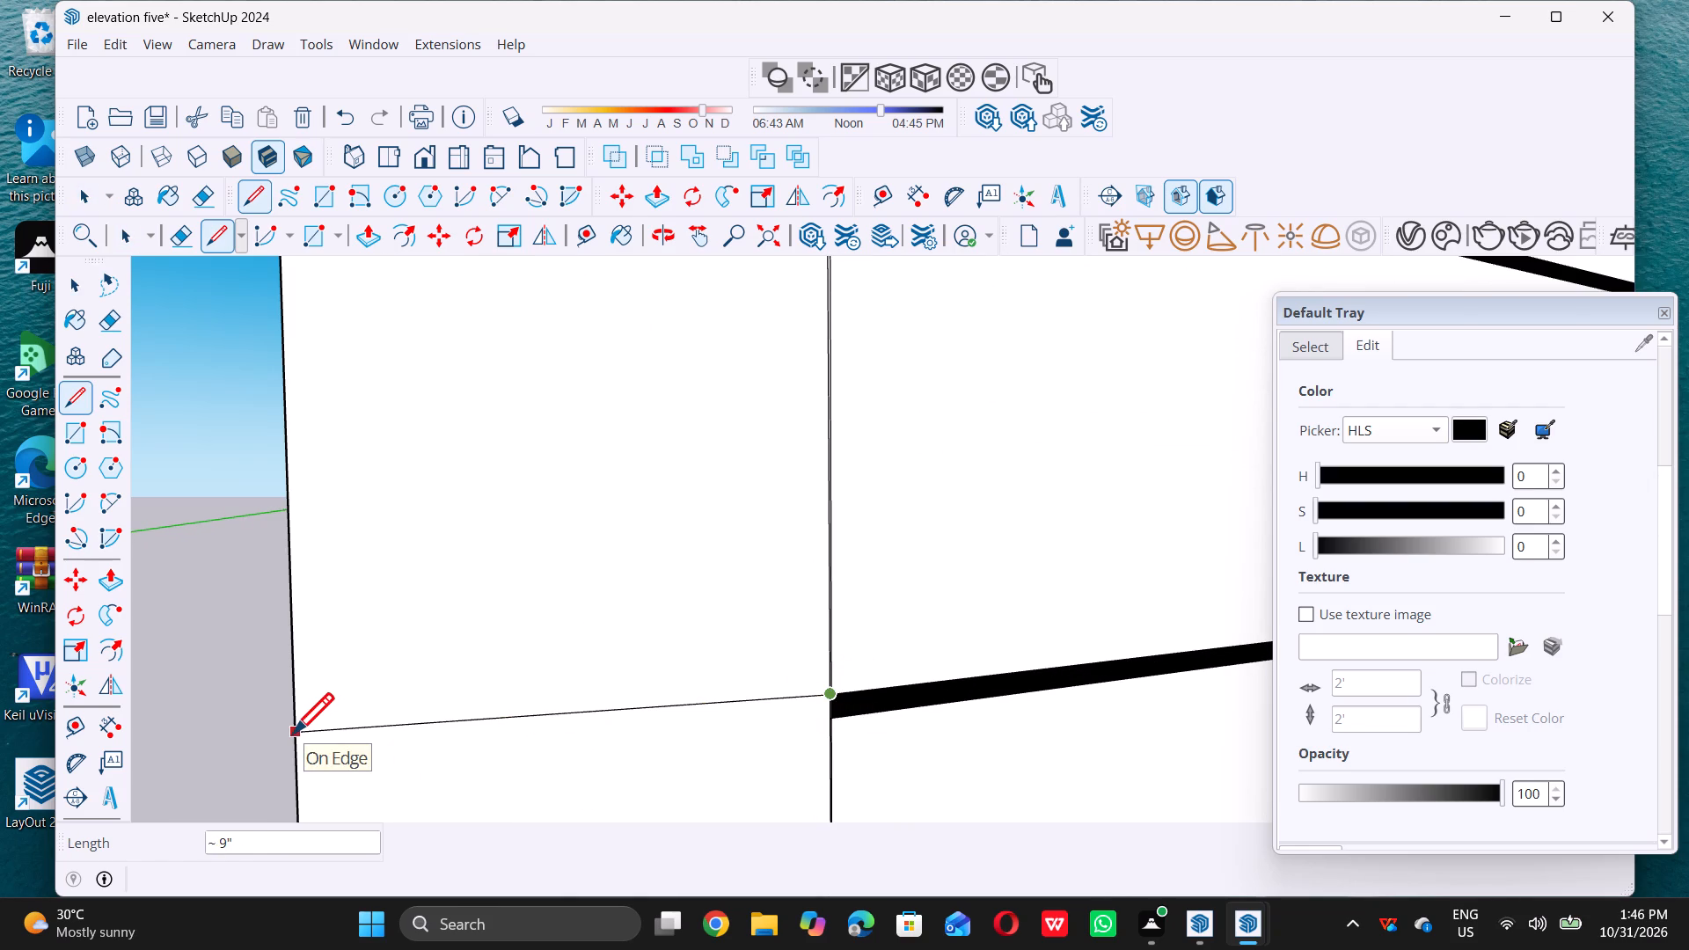
{"action": "left_click", "coordinate": [290, 759]}
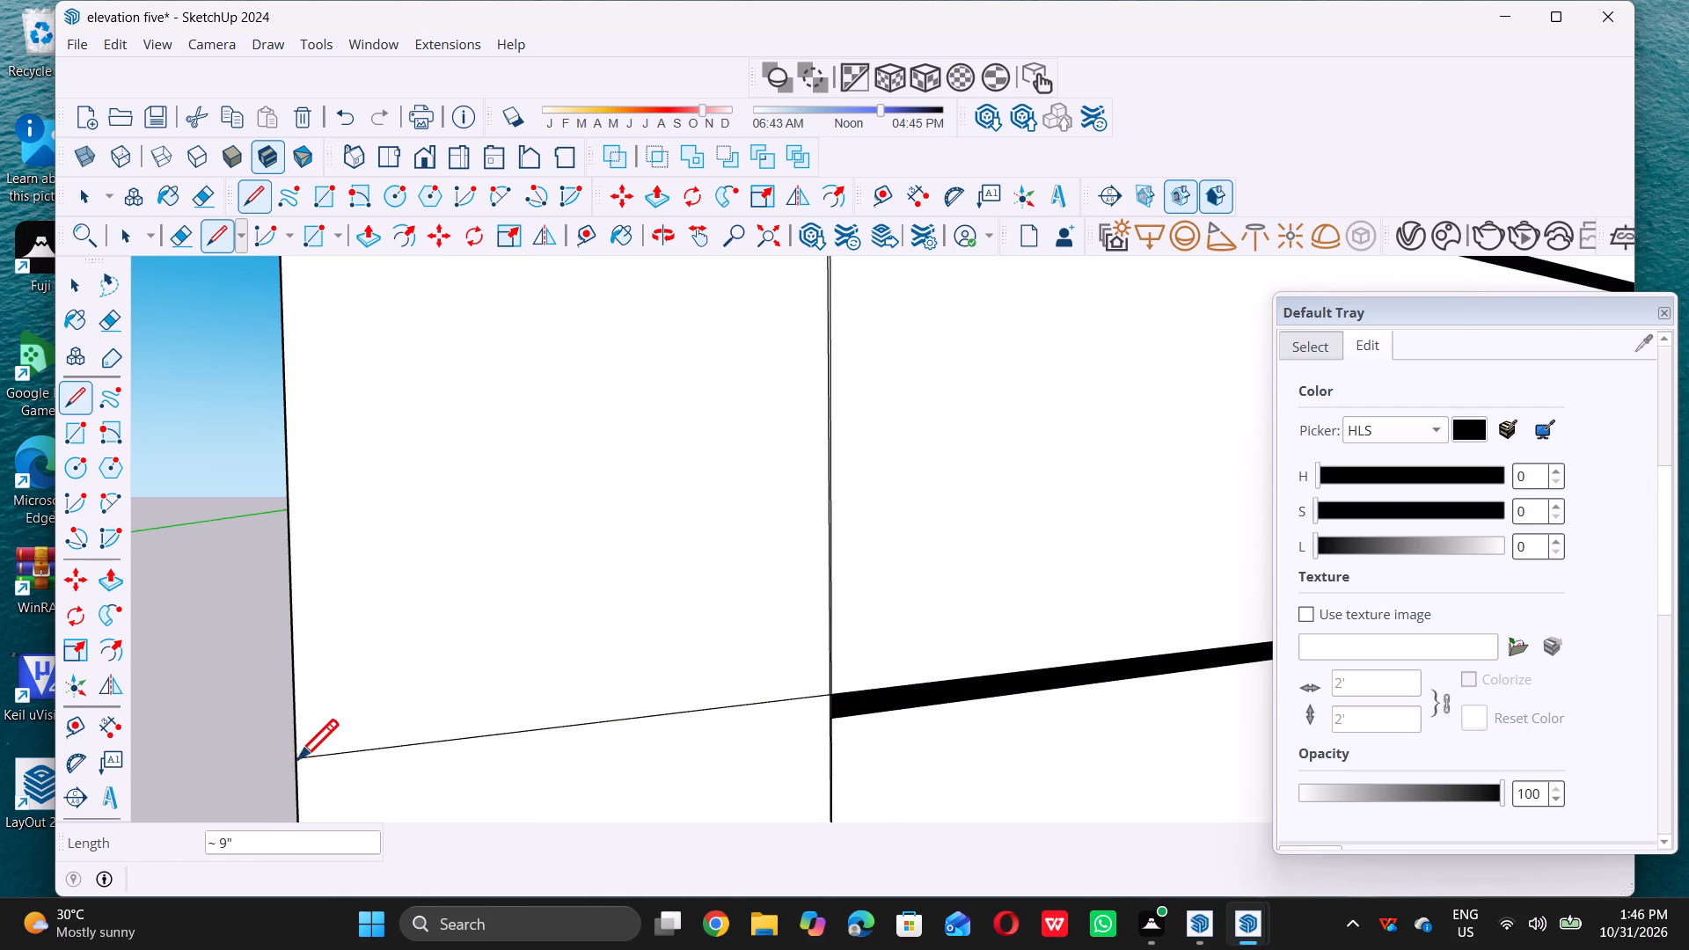
{"action": "scroll", "coordinate": [813, 765], "scroll_direction": "up", "scroll_amount": 5}
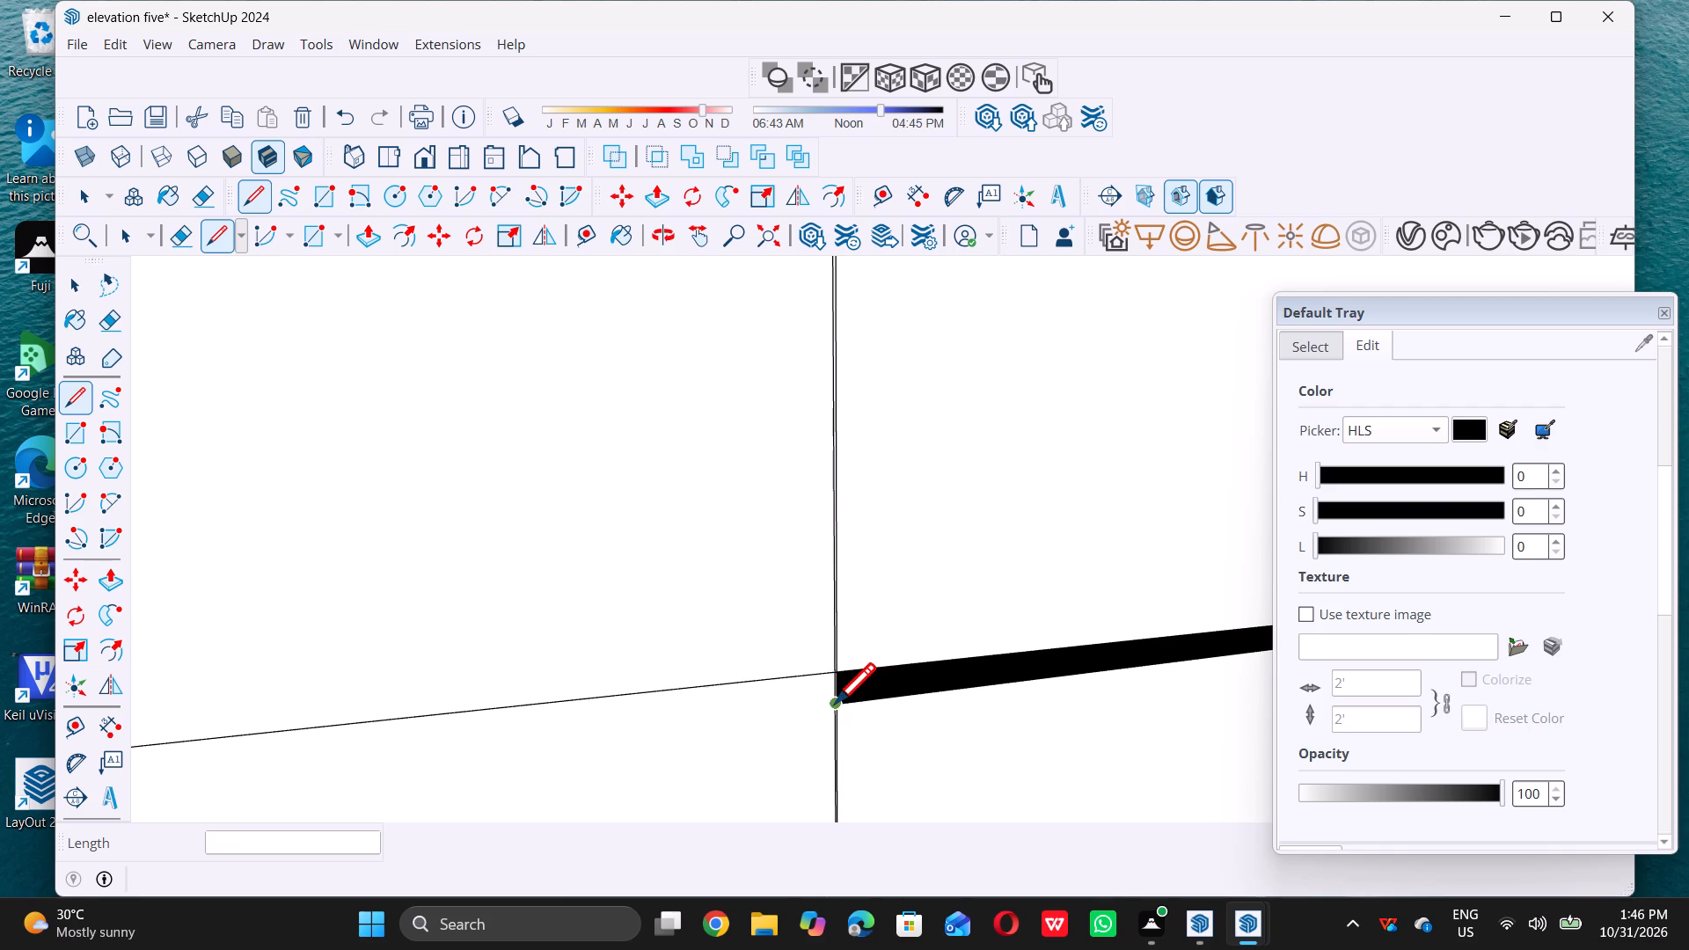
{"action": "left_click", "coordinate": [835, 701]}
{"action": "scroll", "coordinate": [835, 701], "scroll_direction": "down", "scroll_amount": 9}
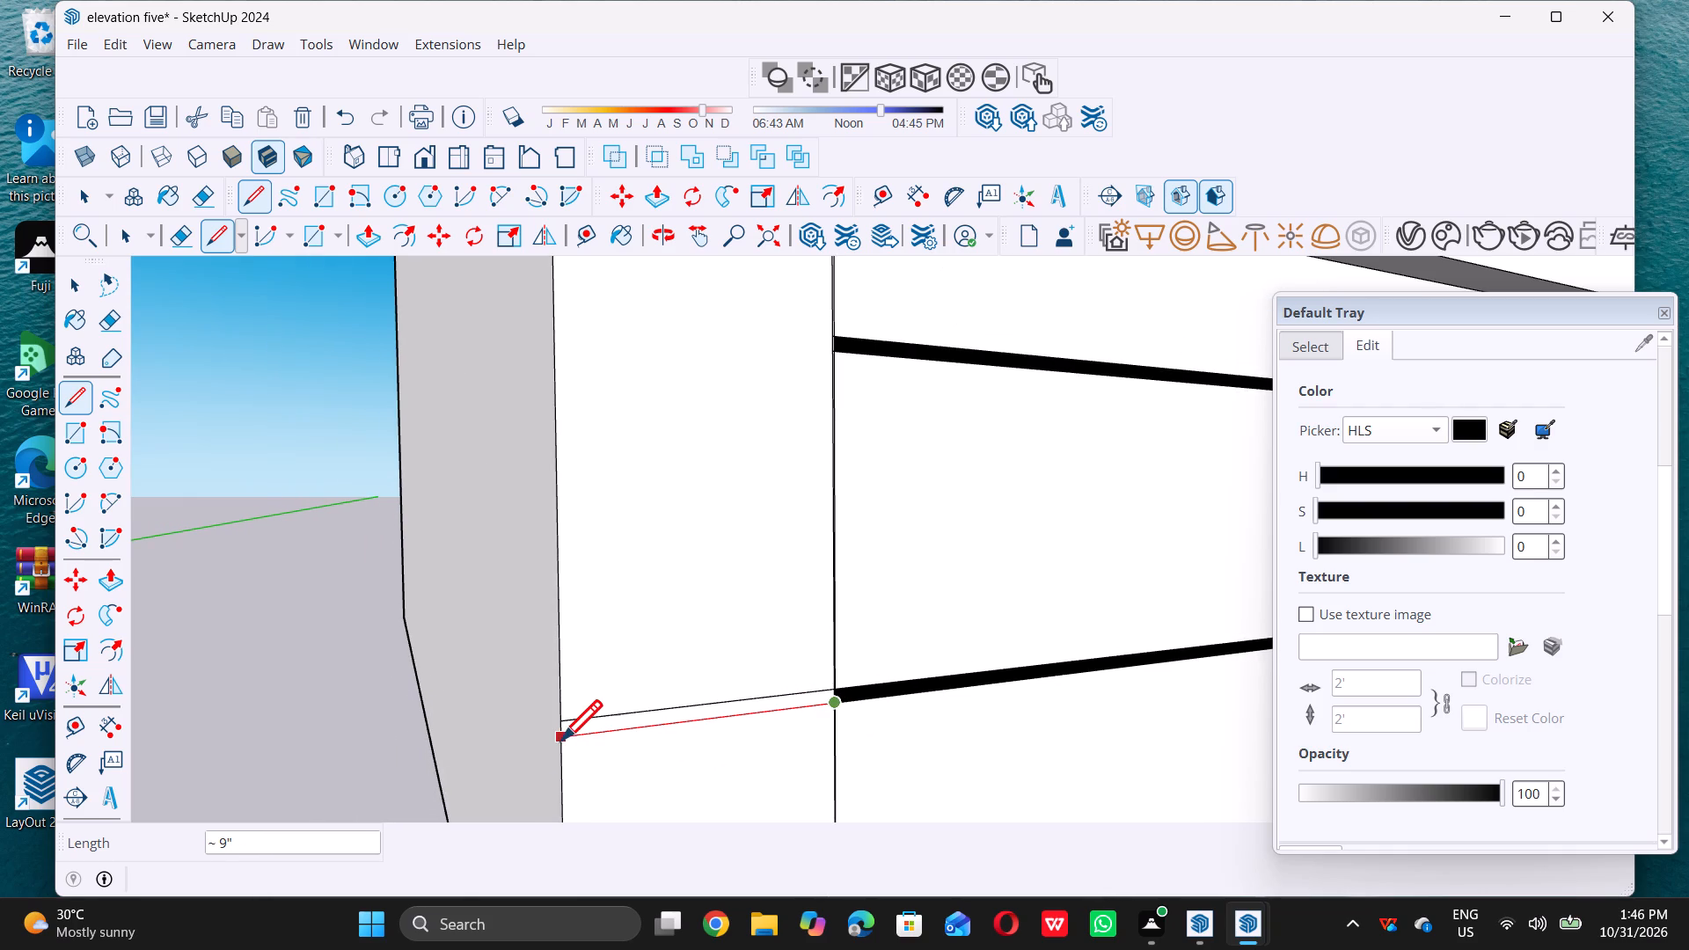
{"action": "double_click", "coordinate": [563, 741]}
Draw two parallel lines about 9" long extending the edges of the ground-storey column's second groove from the bottom across the plain corner strip.
{"action": "scroll", "coordinate": [641, 818], "scroll_direction": "down", "scroll_amount": 10}
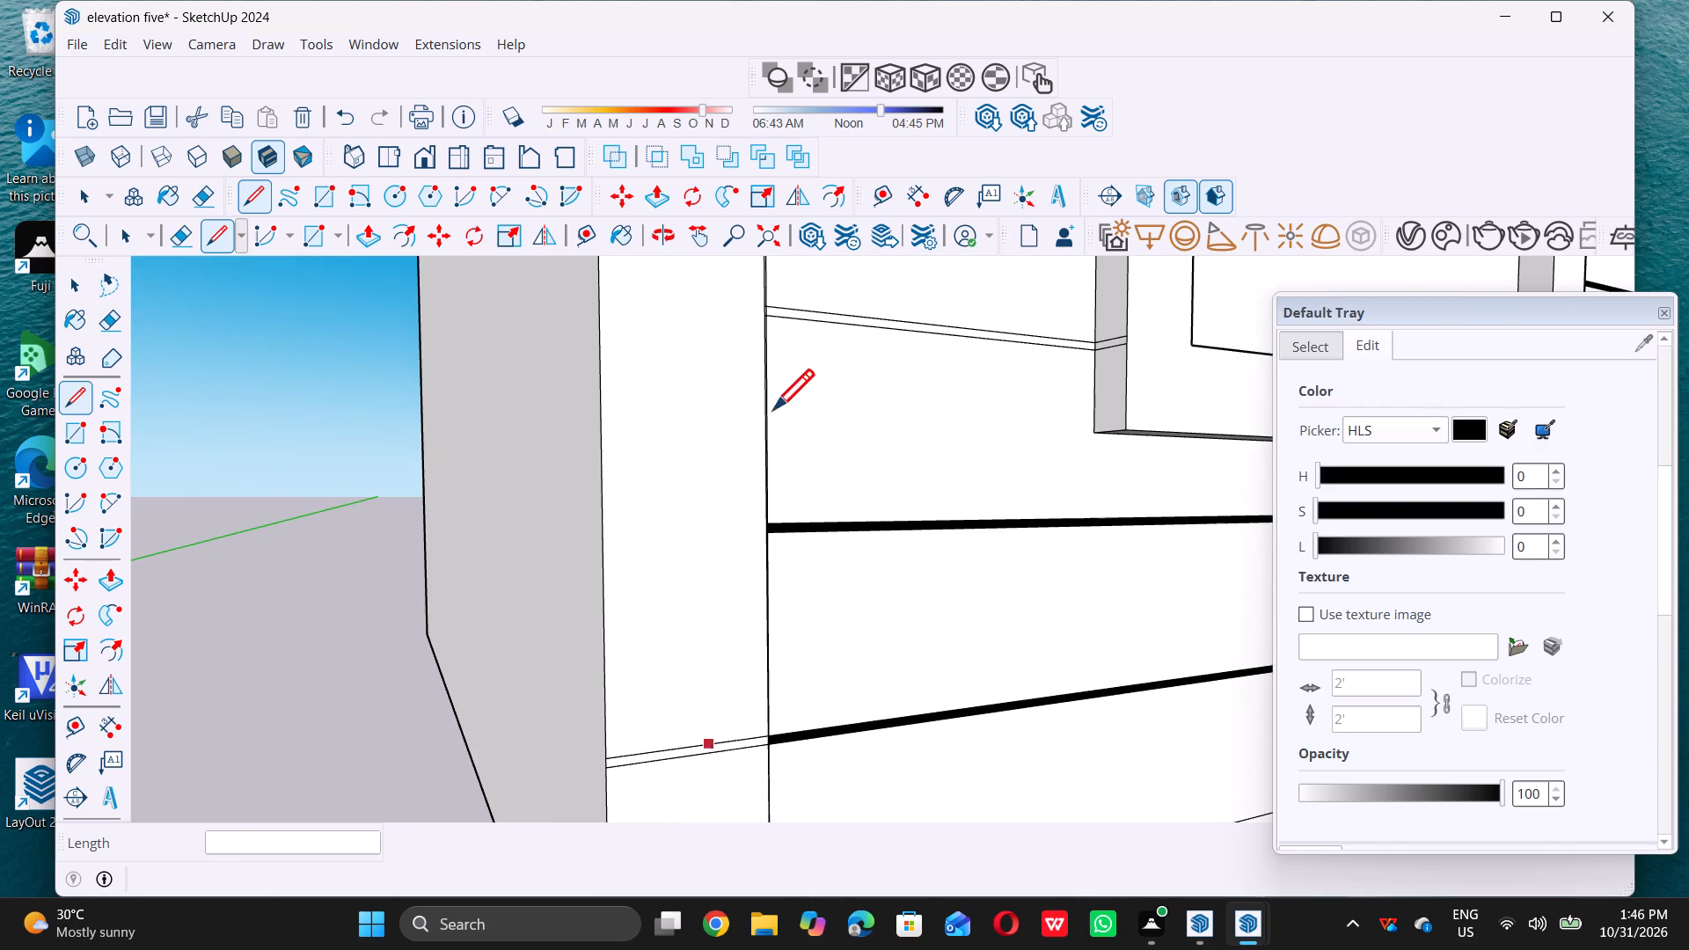
{"action": "scroll", "coordinate": [764, 441], "scroll_direction": "up", "scroll_amount": 6}
{"action": "scroll", "coordinate": [757, 569], "scroll_direction": "up", "scroll_amount": 4}
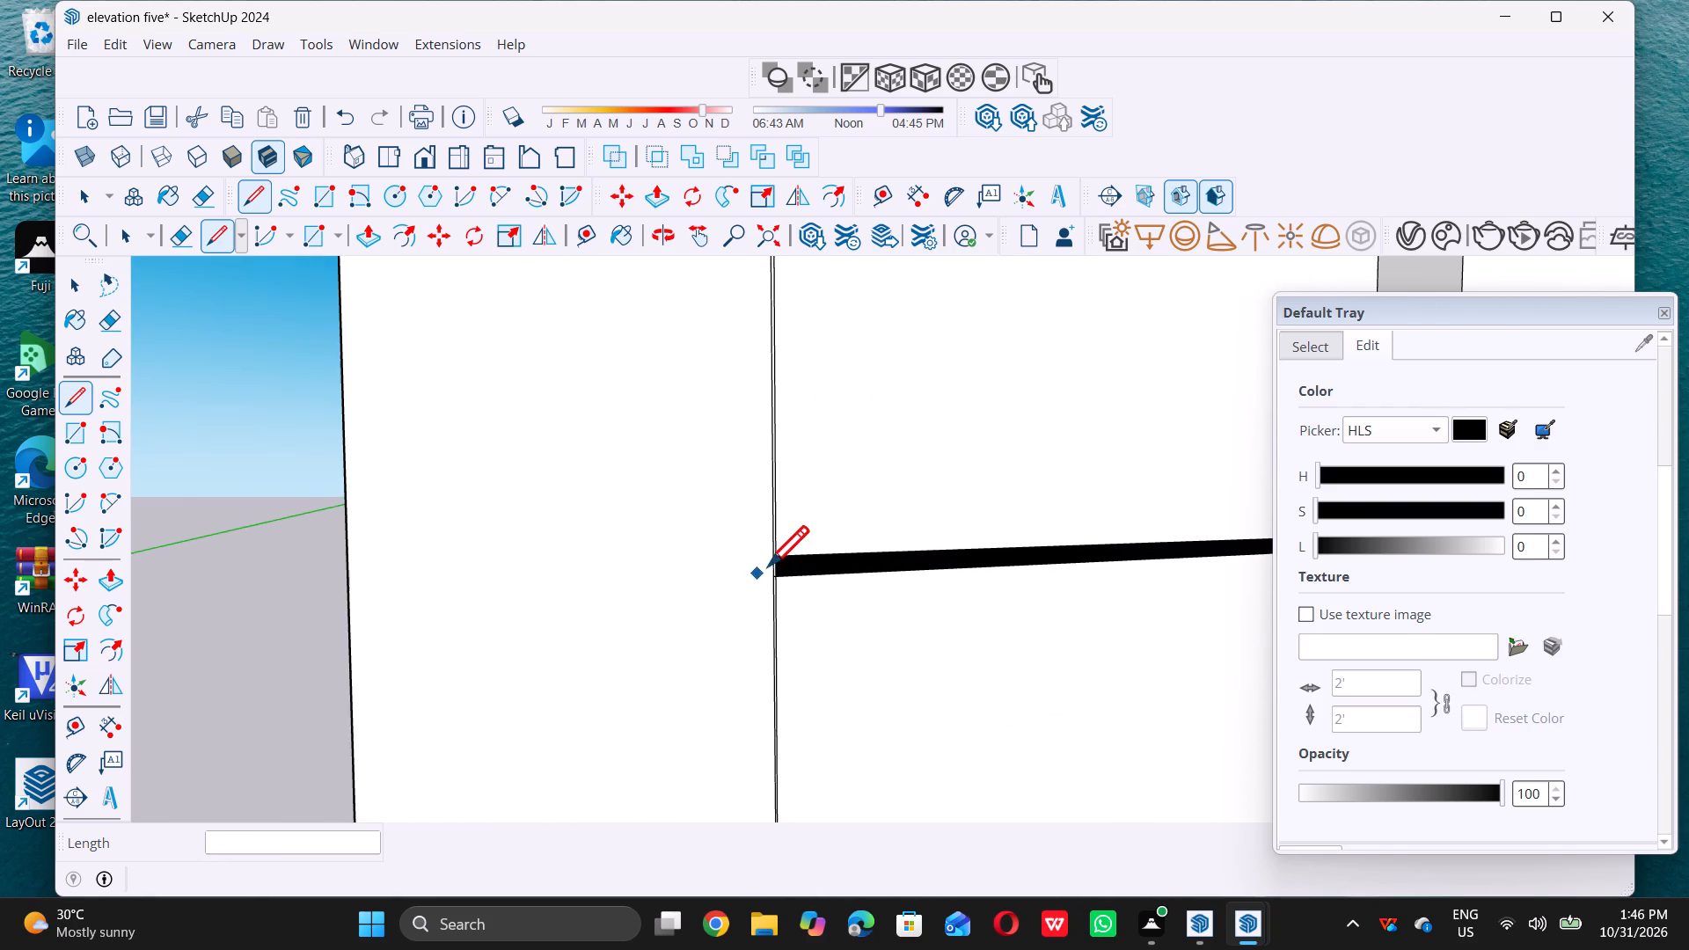
{"action": "scroll", "coordinate": [768, 566], "scroll_direction": "up", "scroll_amount": 10}
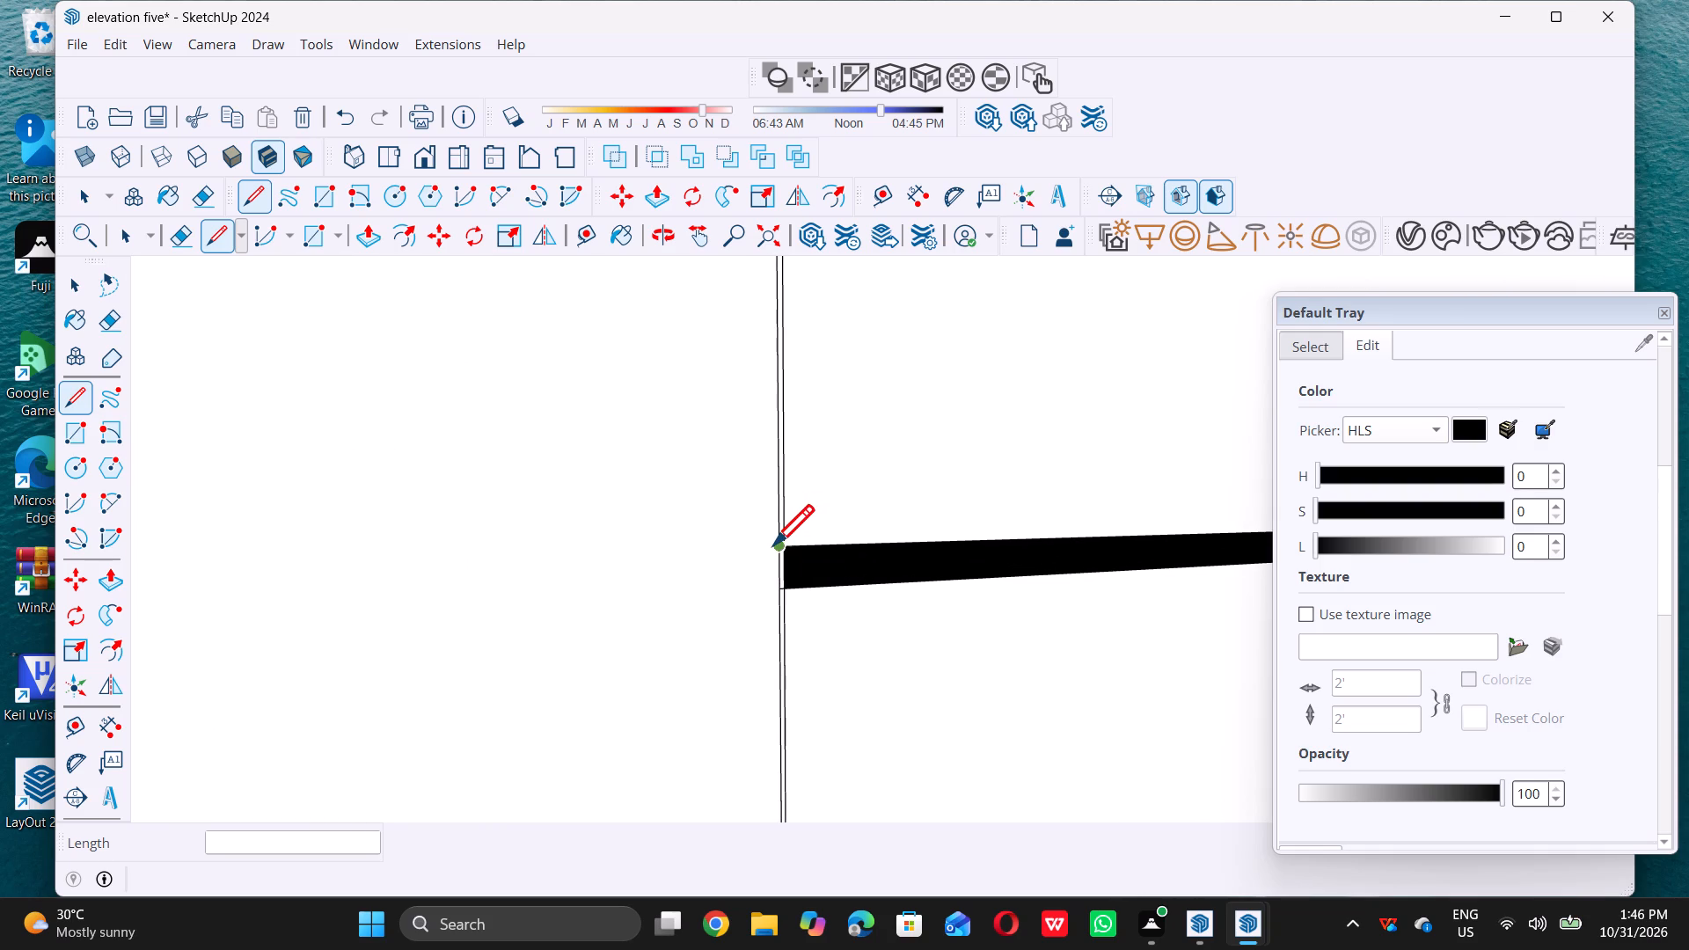
{"action": "double_click", "coordinate": [774, 544]}
{"action": "scroll", "coordinate": [776, 544], "scroll_direction": "down", "scroll_amount": 6}
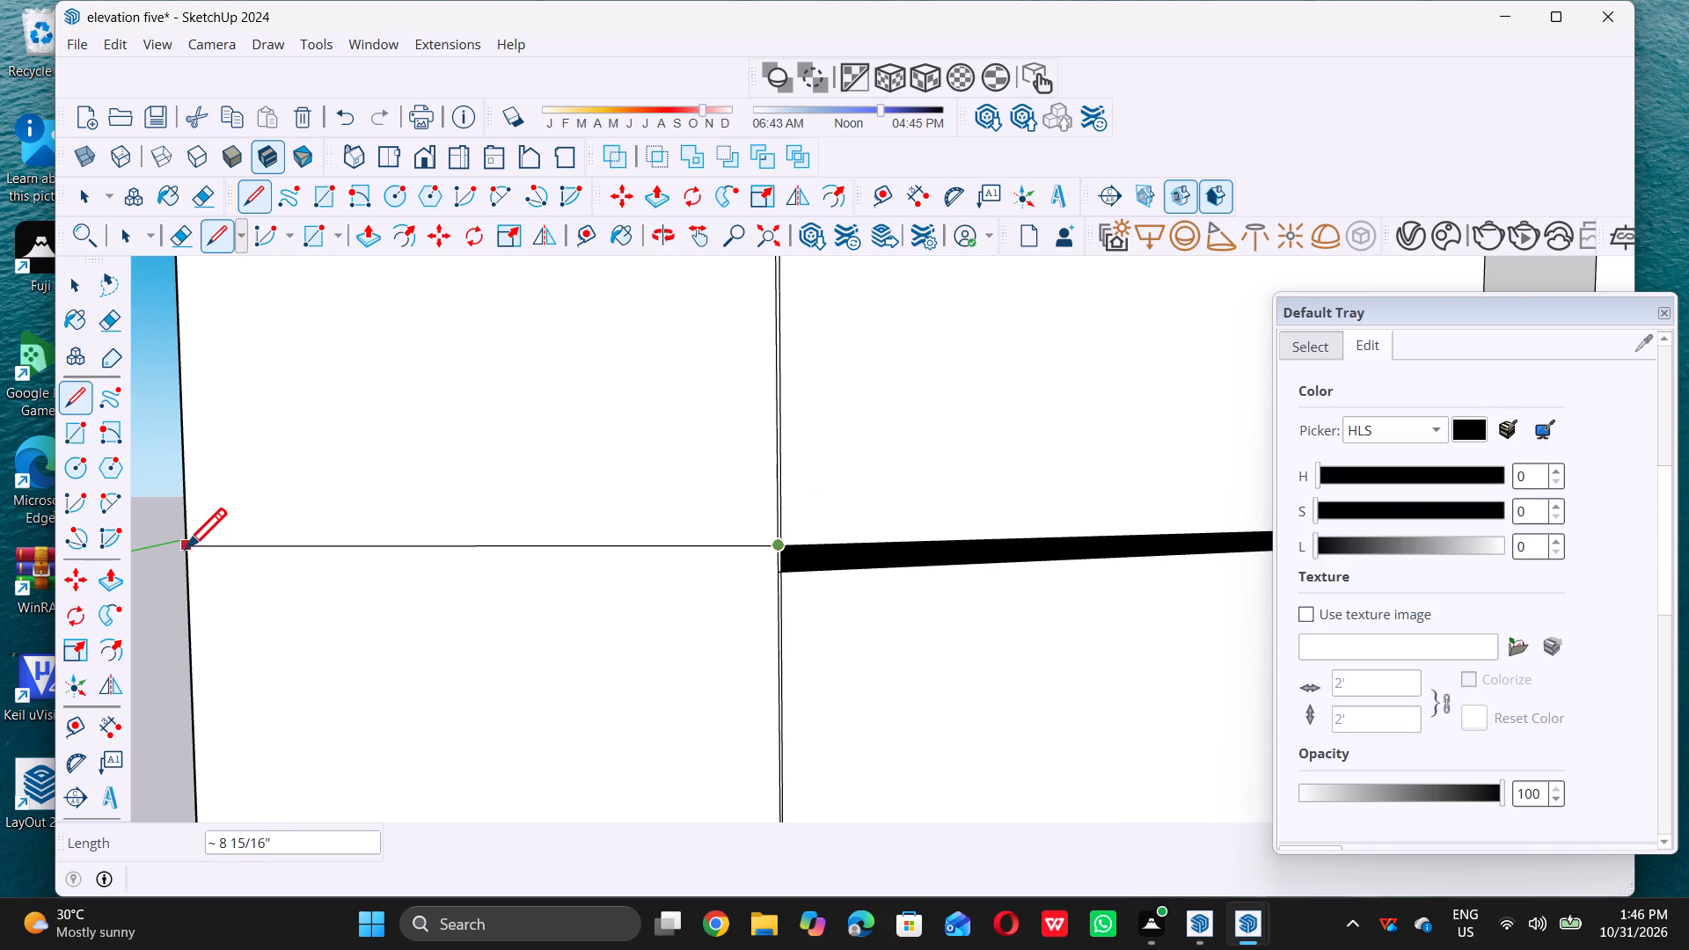
{"action": "left_click", "coordinate": [186, 554]}
{"action": "scroll", "coordinate": [773, 583], "scroll_direction": "up", "scroll_amount": 4}
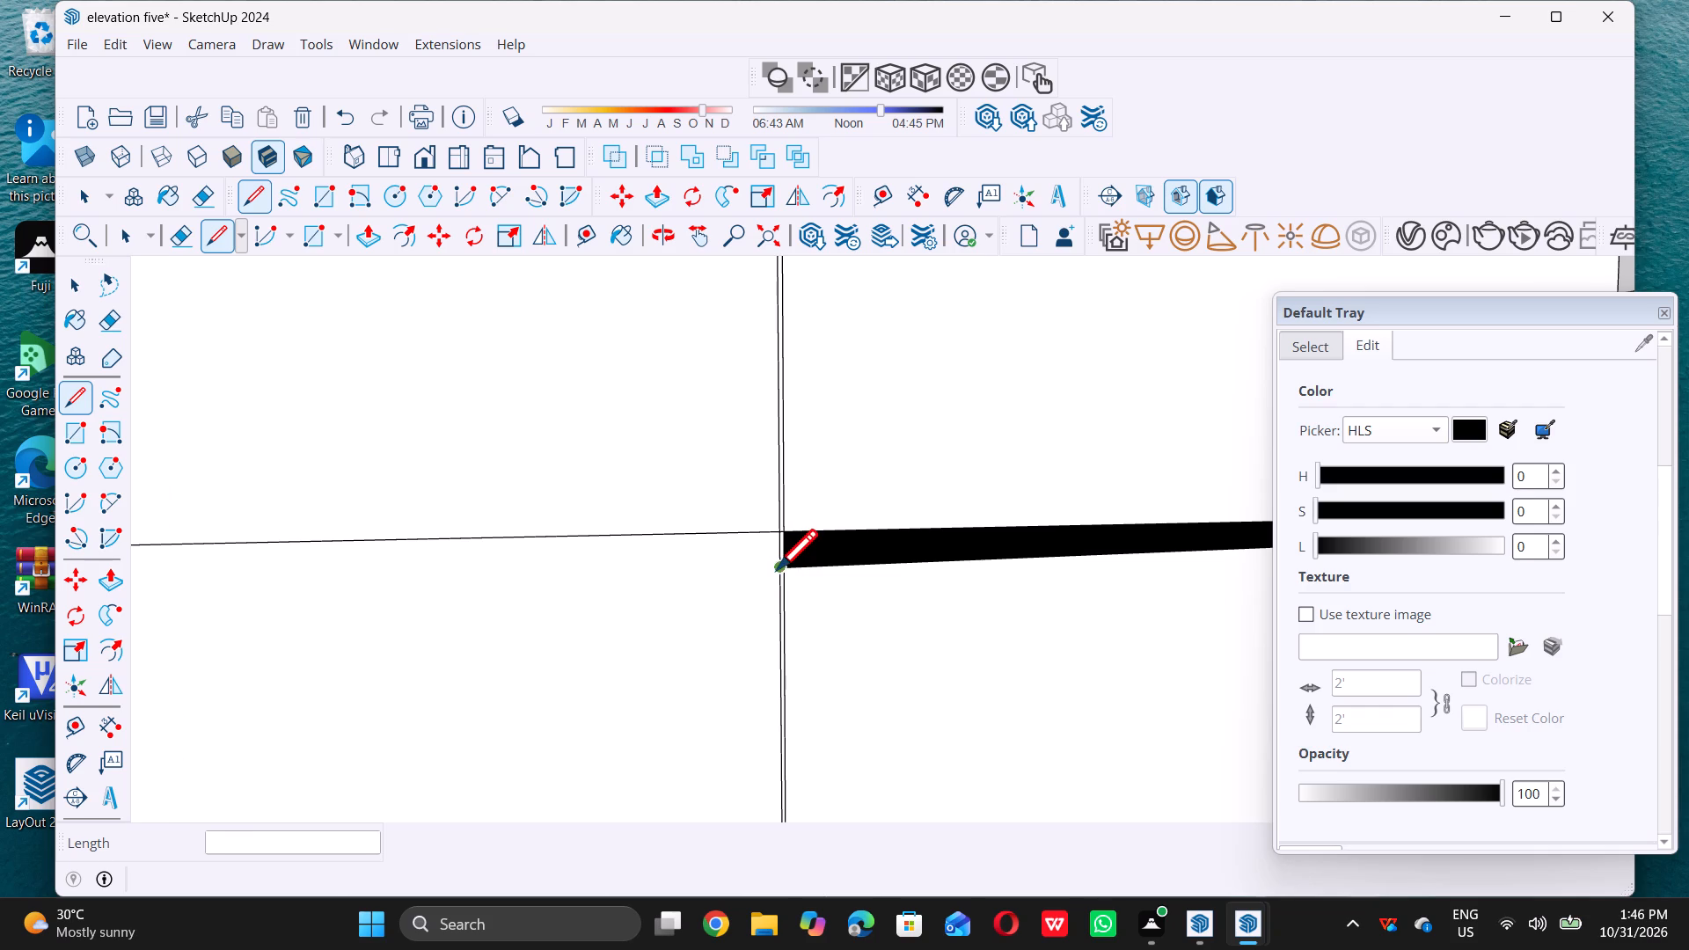
{"action": "double_click", "coordinate": [774, 566]}
{"action": "scroll", "coordinate": [771, 565], "scroll_direction": "down", "scroll_amount": 6}
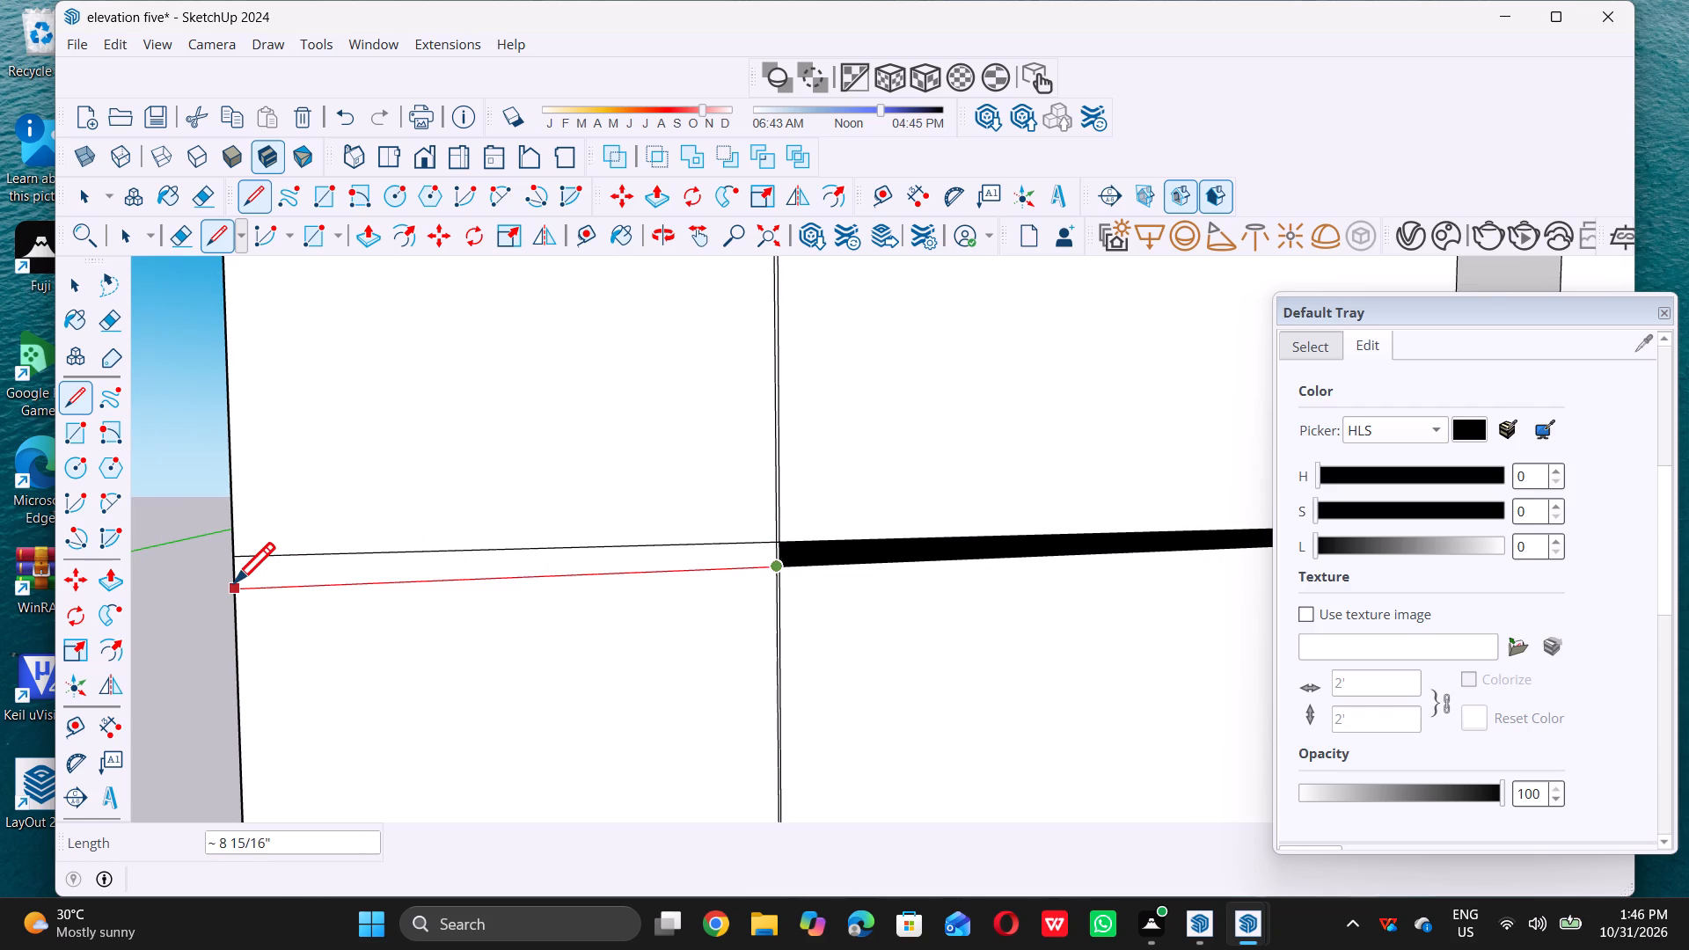
{"action": "double_click", "coordinate": [233, 582]}
{"action": "scroll", "coordinate": [513, 670], "scroll_direction": "down", "scroll_amount": 9}
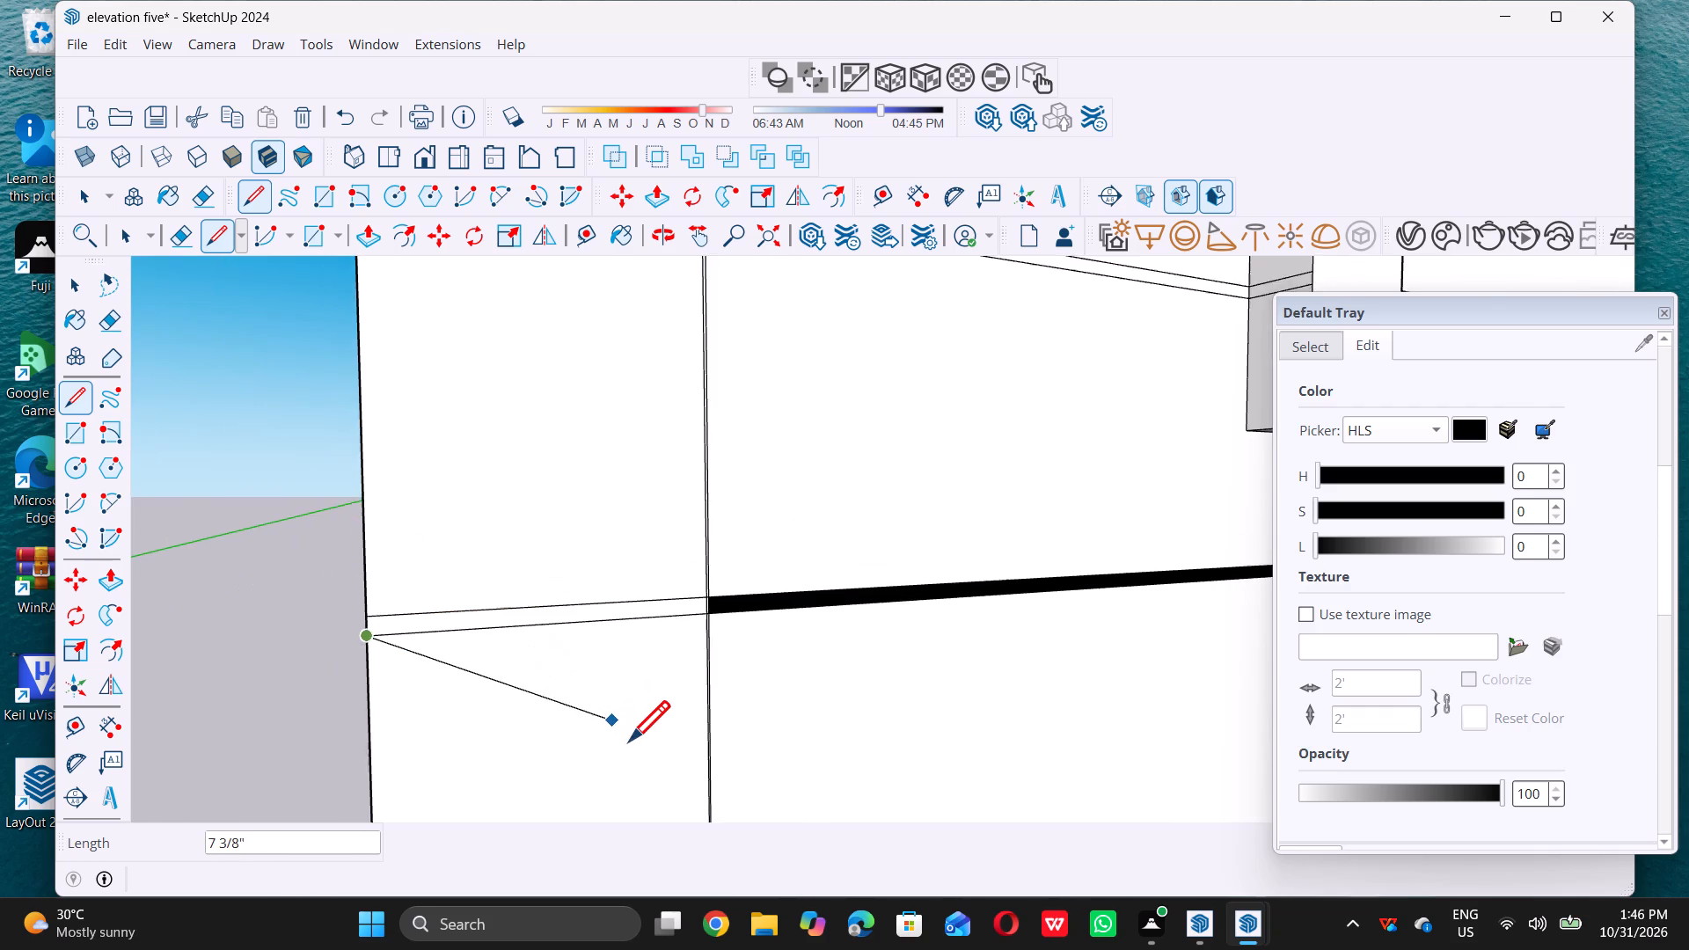
{"action": "scroll", "coordinate": [629, 741], "scroll_direction": "down", "scroll_amount": 3}
{"action": "key", "text": "space"}
Draw two parallel lines about 9" long extending the ground-storey column's third groove from the bottom, the lowest beside the window frame, across the corner strip.
{"action": "key", "text": "l"}
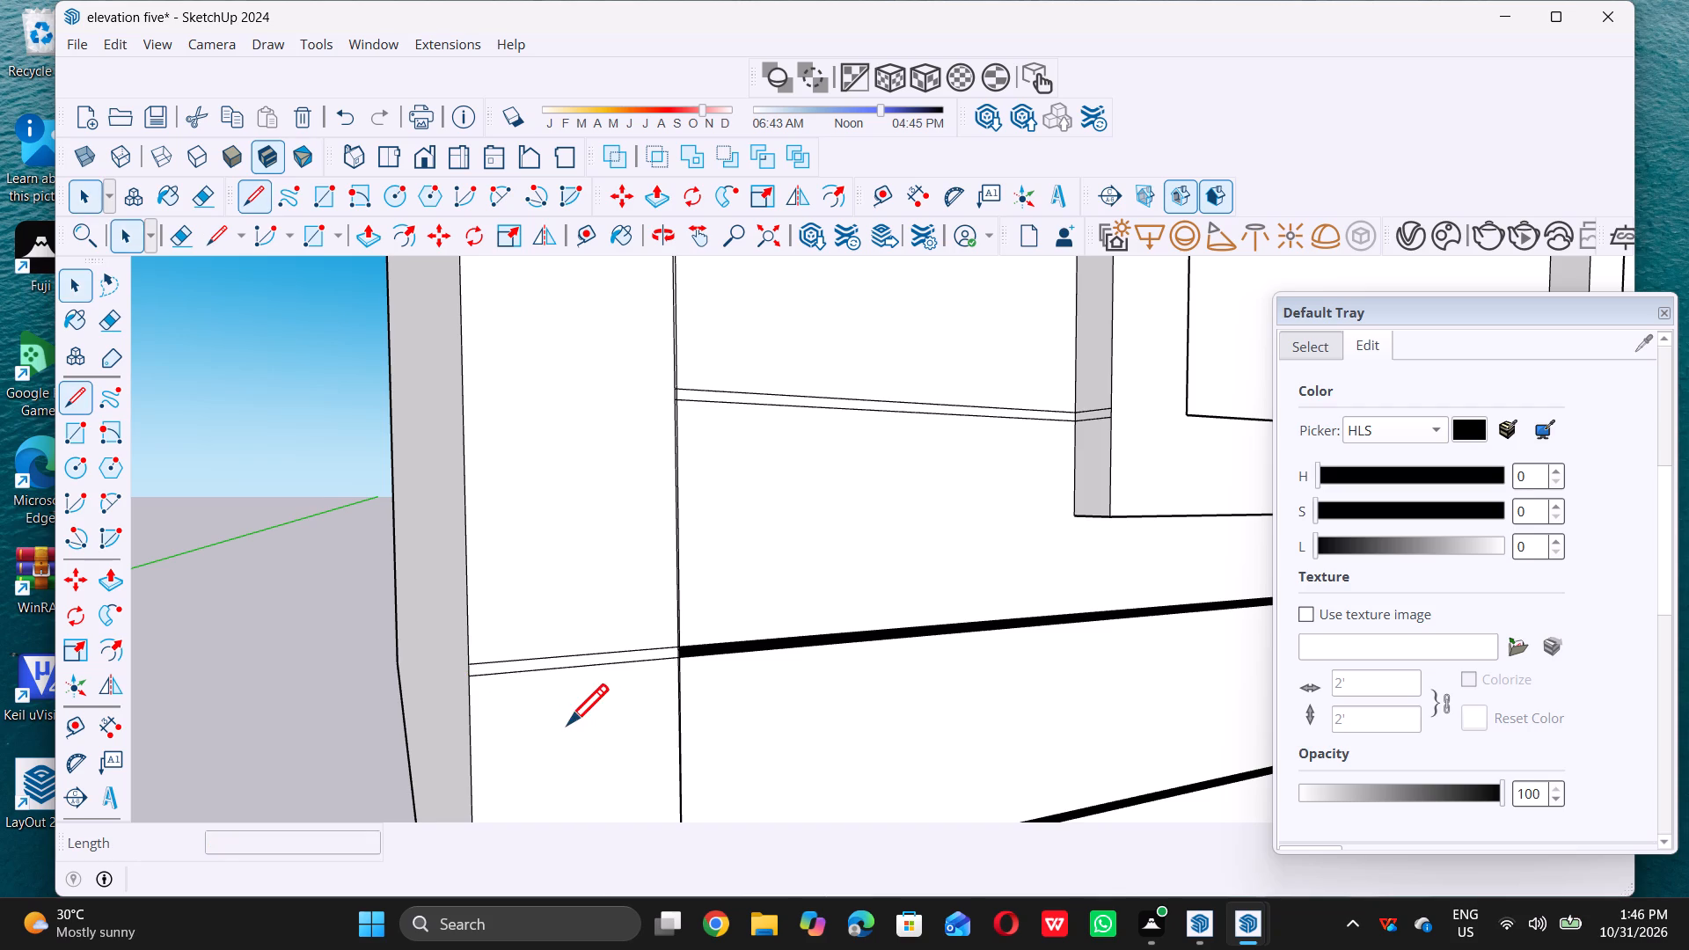
{"action": "scroll", "coordinate": [567, 734], "scroll_direction": "down", "scroll_amount": 11}
{"action": "scroll", "coordinate": [596, 479], "scroll_direction": "up", "scroll_amount": 8}
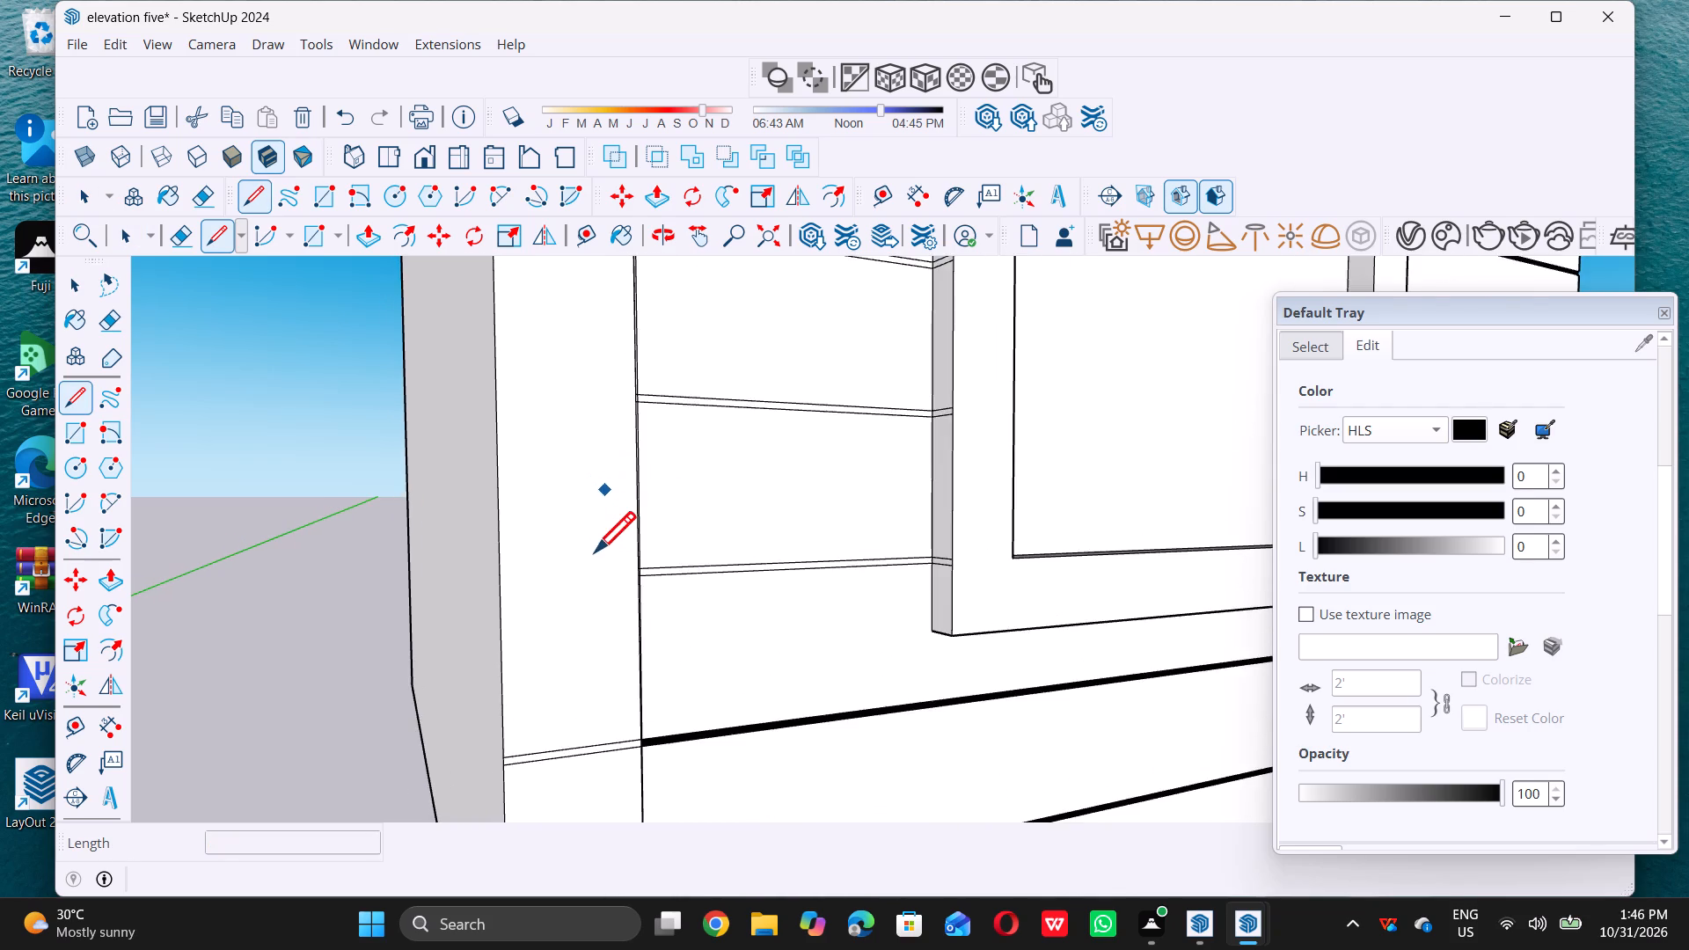
{"action": "scroll", "coordinate": [595, 552], "scroll_direction": "up", "scroll_amount": 8}
{"action": "scroll", "coordinate": [542, 616], "scroll_direction": "up", "scroll_amount": 4}
{"action": "scroll", "coordinate": [770, 561], "scroll_direction": "up", "scroll_amount": 6}
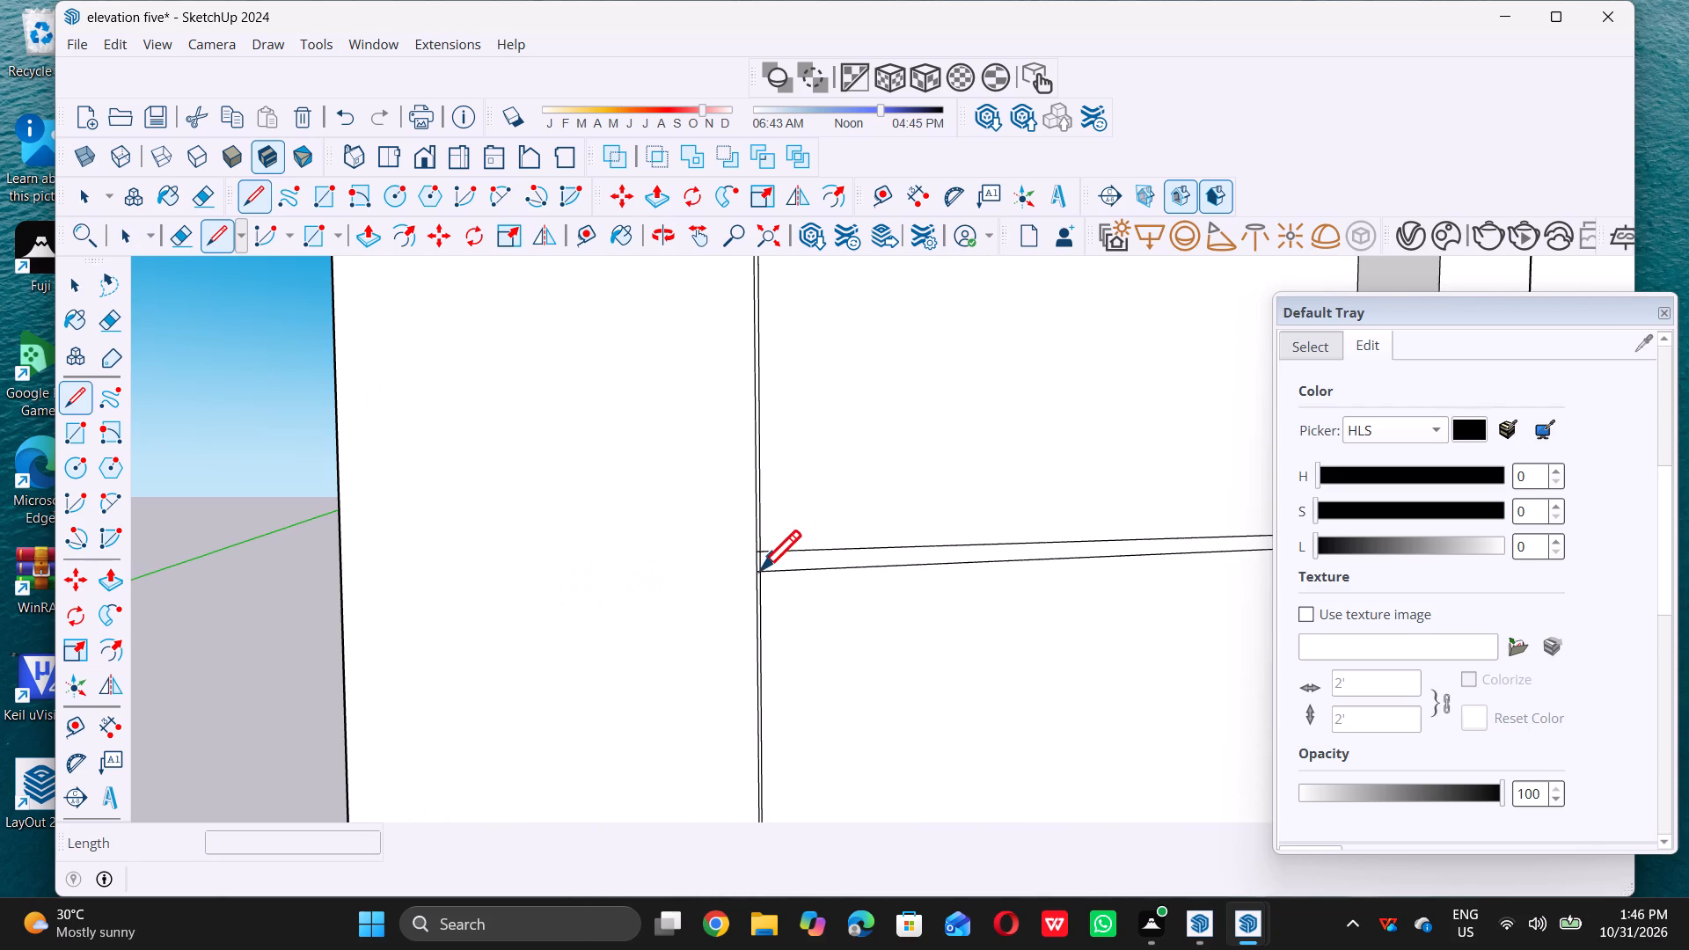
{"action": "scroll", "coordinate": [760, 570], "scroll_direction": "up", "scroll_amount": 5}
{"action": "double_click", "coordinate": [748, 573]}
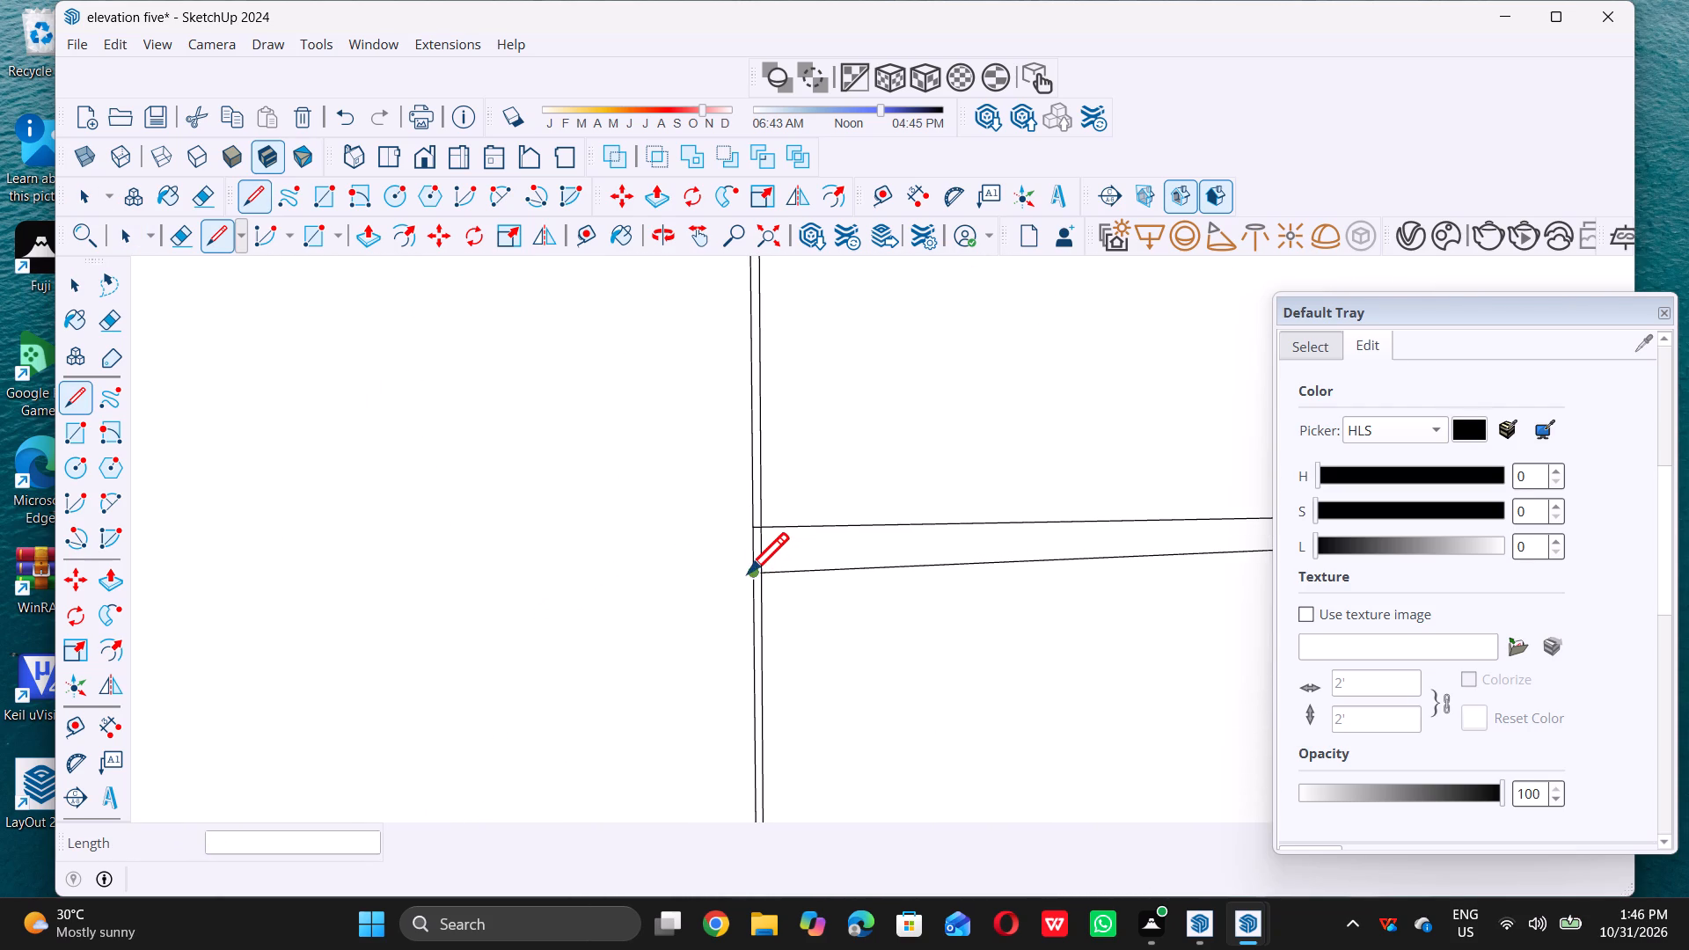
{"action": "scroll", "coordinate": [747, 572], "scroll_direction": "down", "scroll_amount": 8}
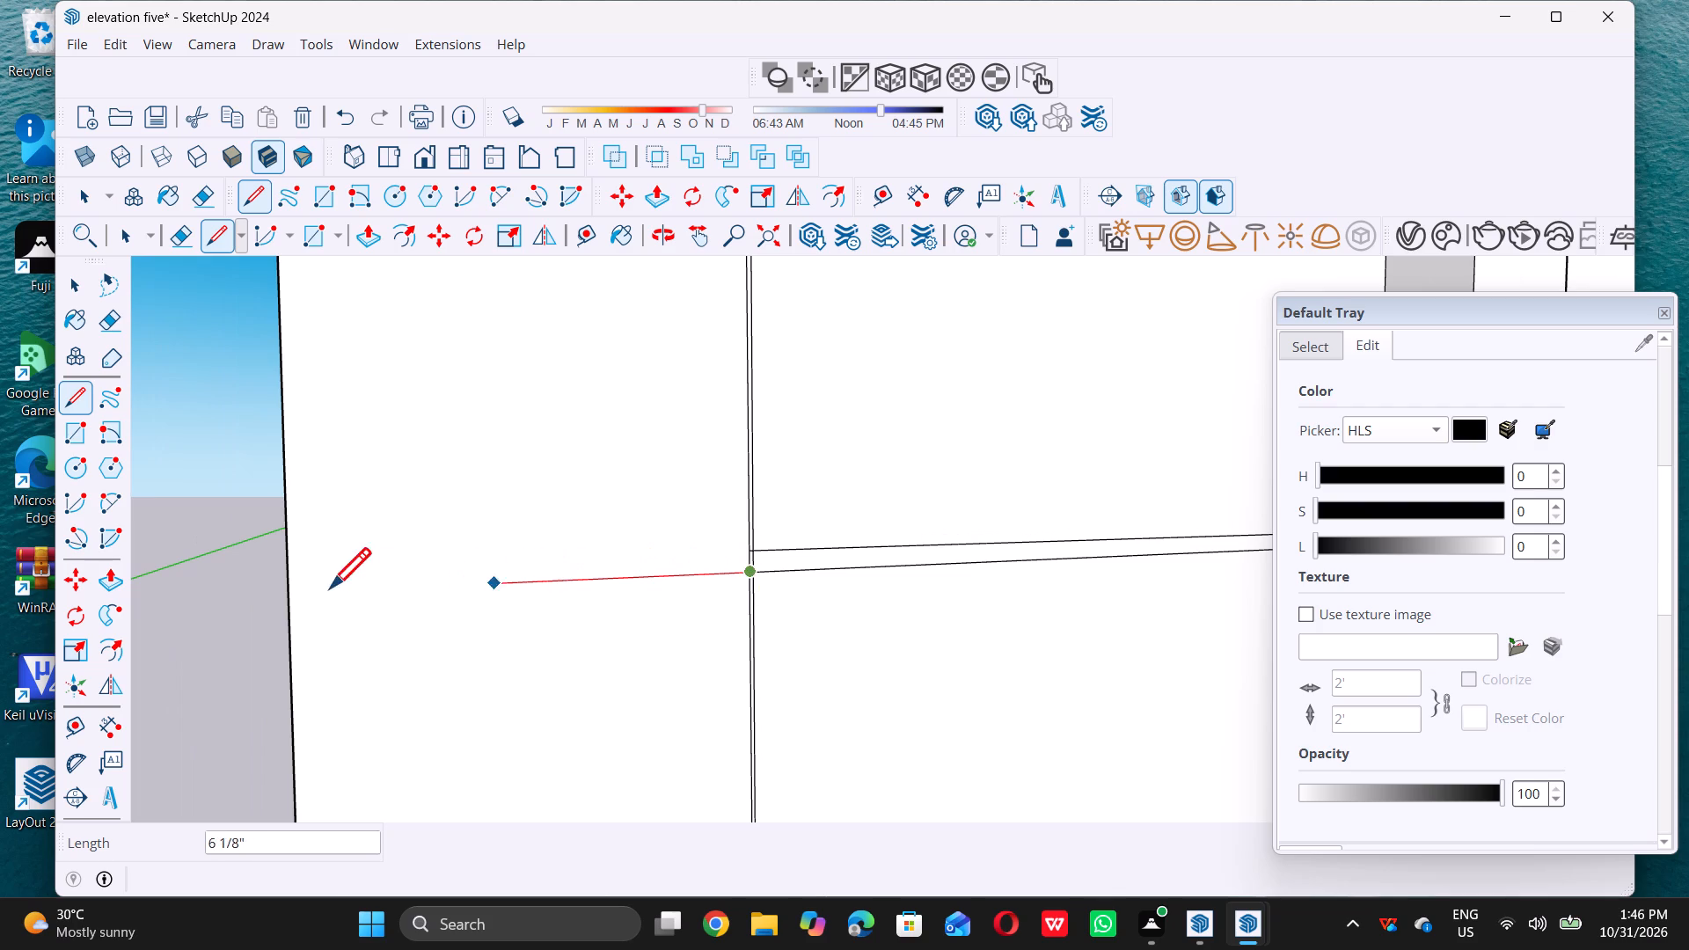
{"action": "double_click", "coordinate": [298, 588]}
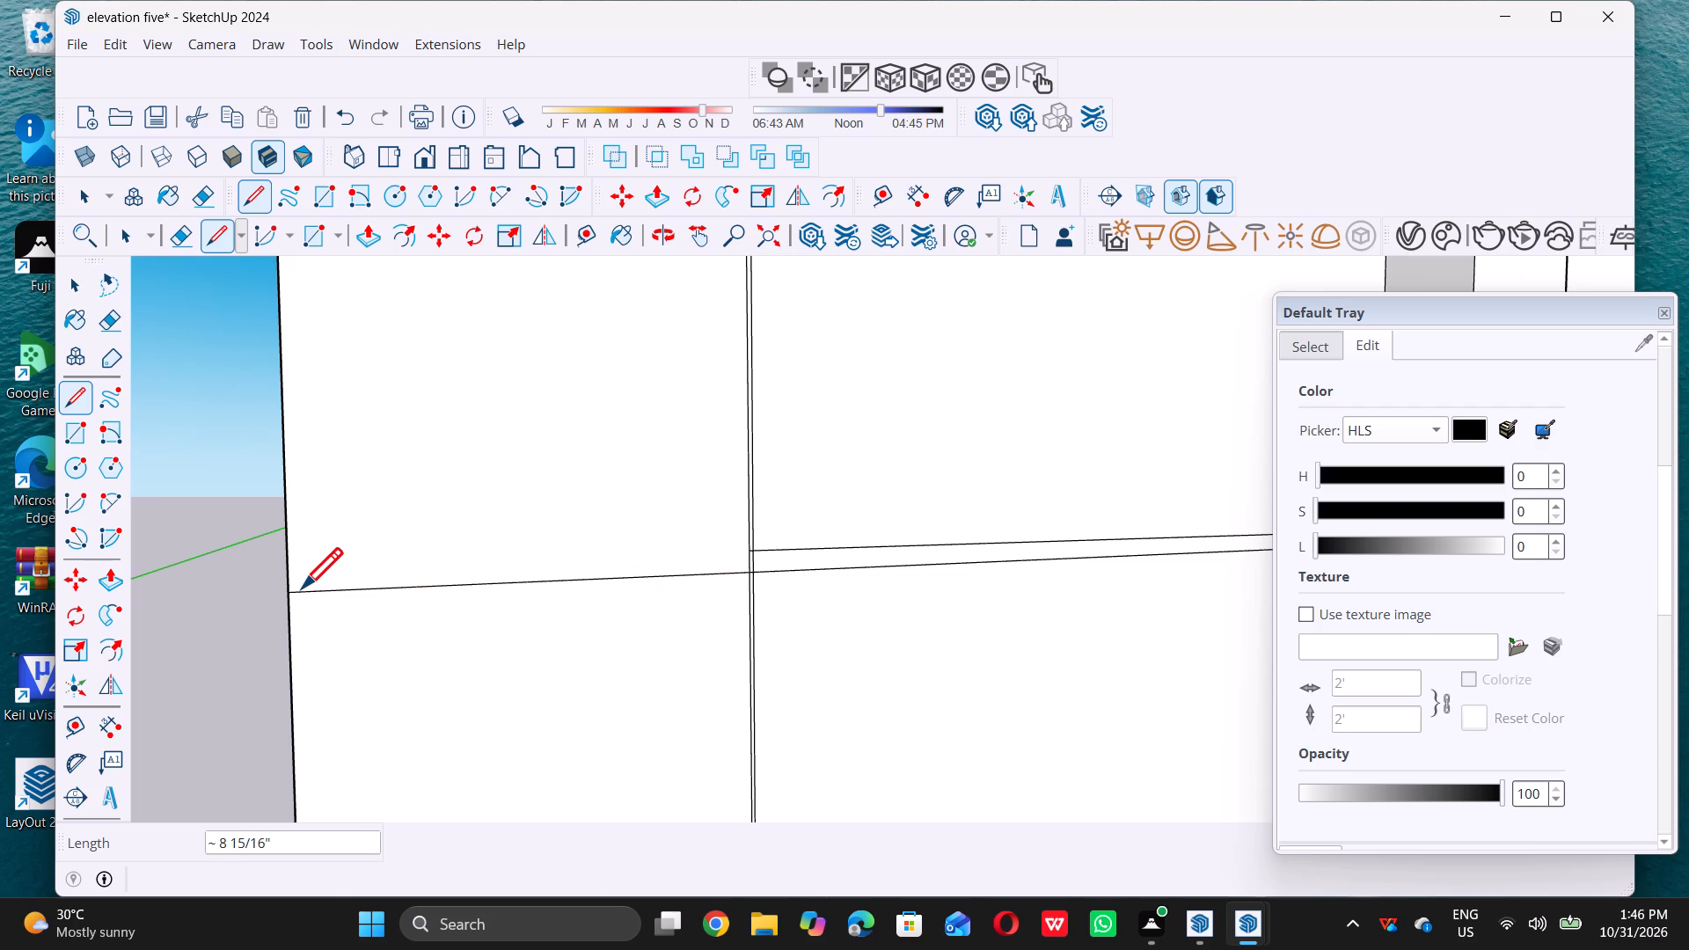
{"action": "scroll", "coordinate": [681, 551], "scroll_direction": "up", "scroll_amount": 4}
{"action": "scroll", "coordinate": [764, 550], "scroll_direction": "up", "scroll_amount": 9}
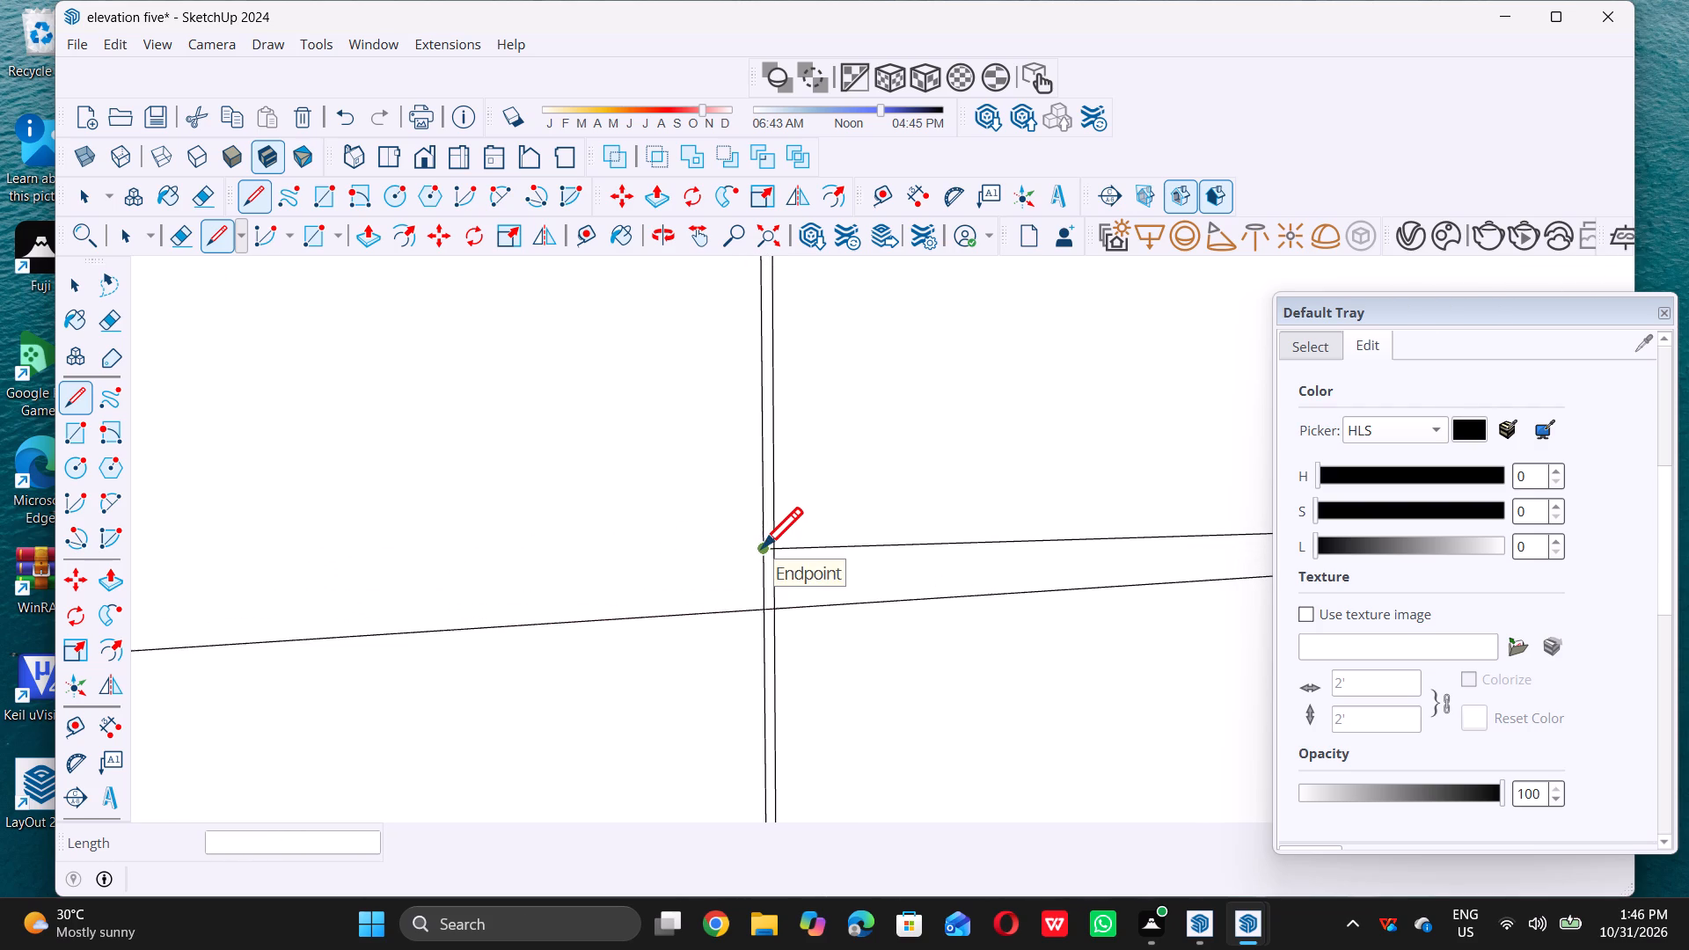
{"action": "left_click", "coordinate": [762, 547]}
{"action": "scroll", "coordinate": [761, 547], "scroll_direction": "down", "scroll_amount": 12}
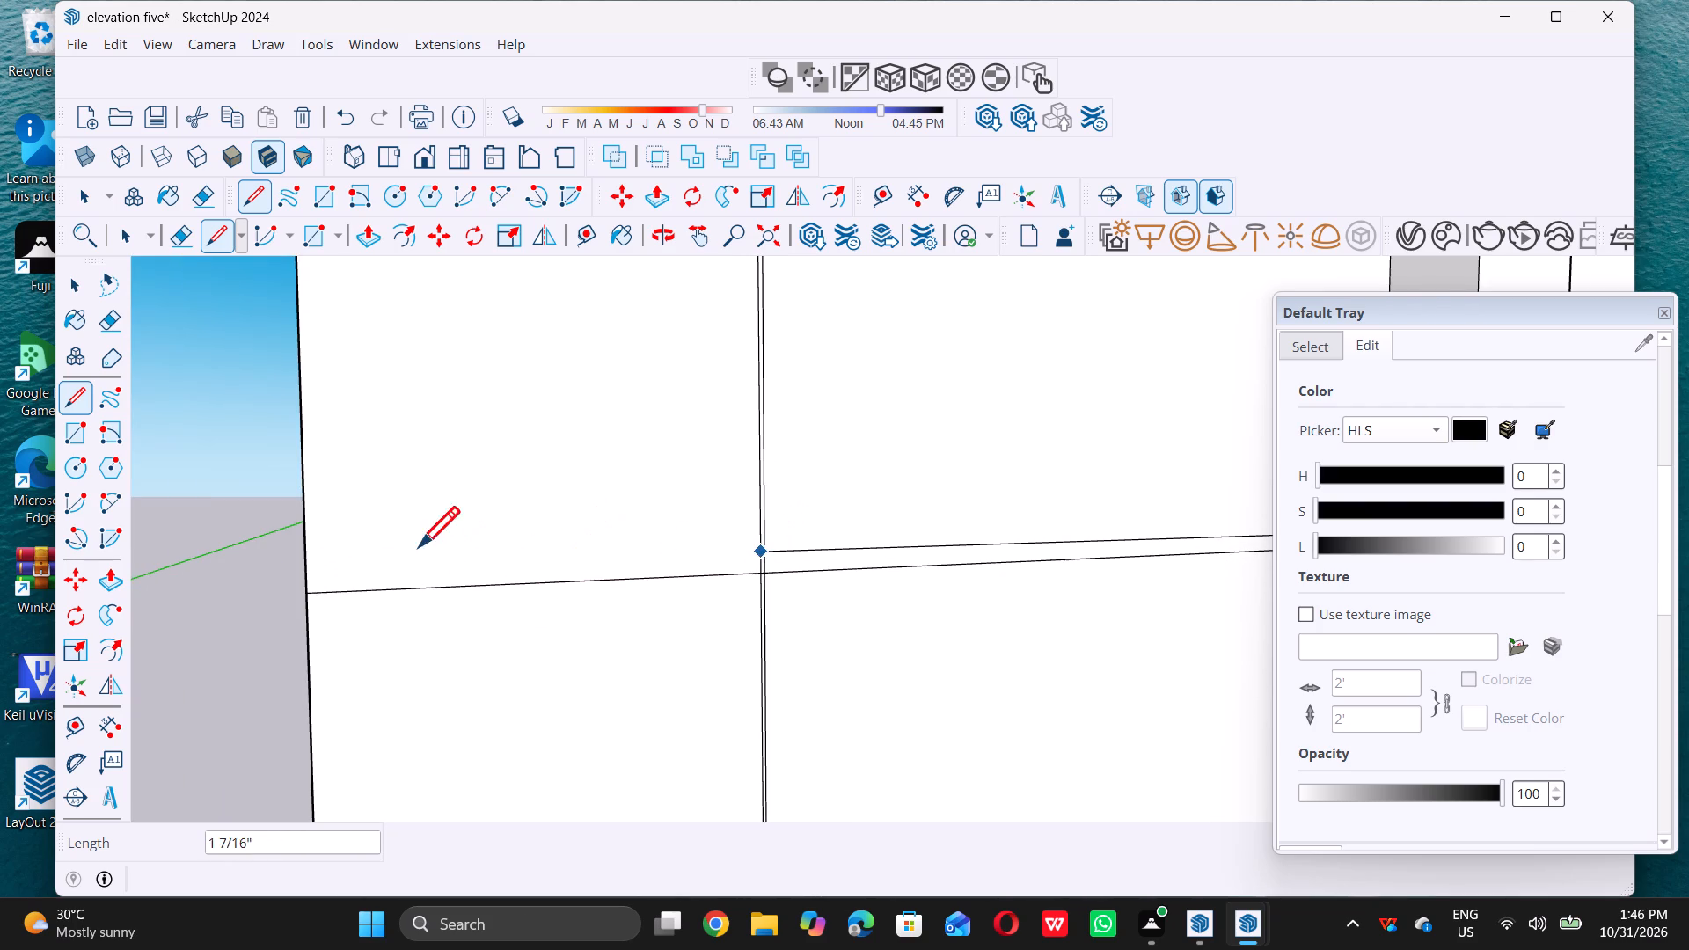
{"action": "double_click", "coordinate": [306, 565]}
Draw two parallel lines about 8 7/8" long extending the edges of the ground-storey column's fourth groove from the bottom across the plain corner strip.
{"action": "scroll", "coordinate": [479, 598], "scroll_direction": "down", "scroll_amount": 4}
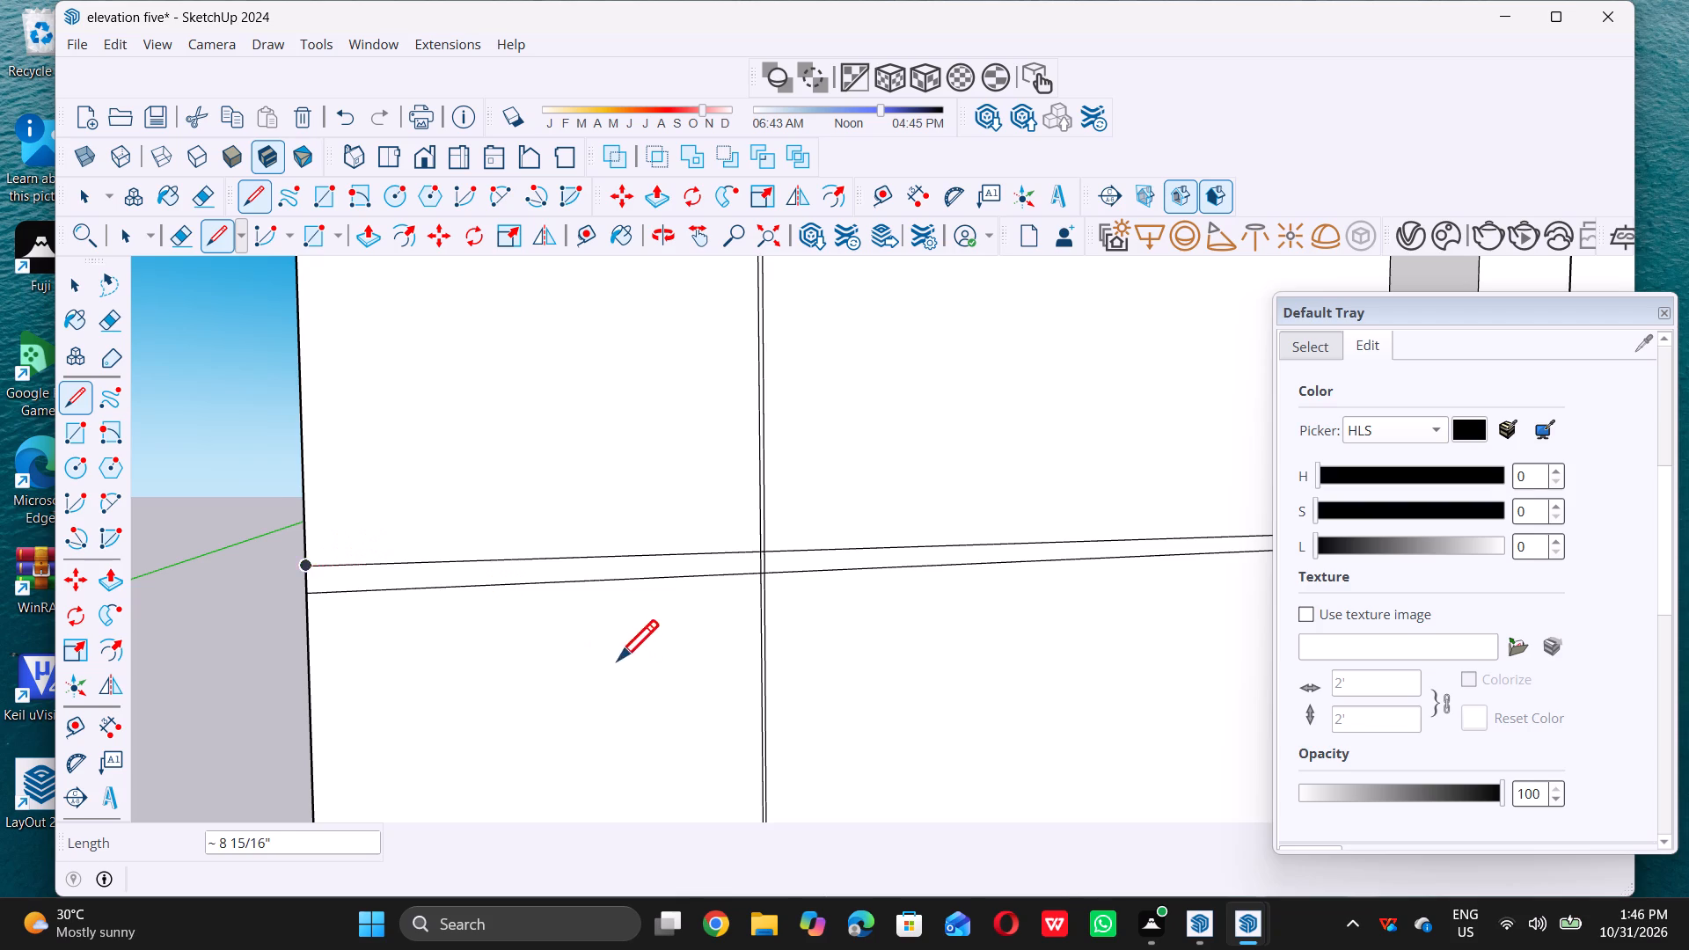
{"action": "scroll", "coordinate": [618, 660], "scroll_direction": "down", "scroll_amount": 17}
{"action": "scroll", "coordinate": [652, 432], "scroll_direction": "up", "scroll_amount": 5}
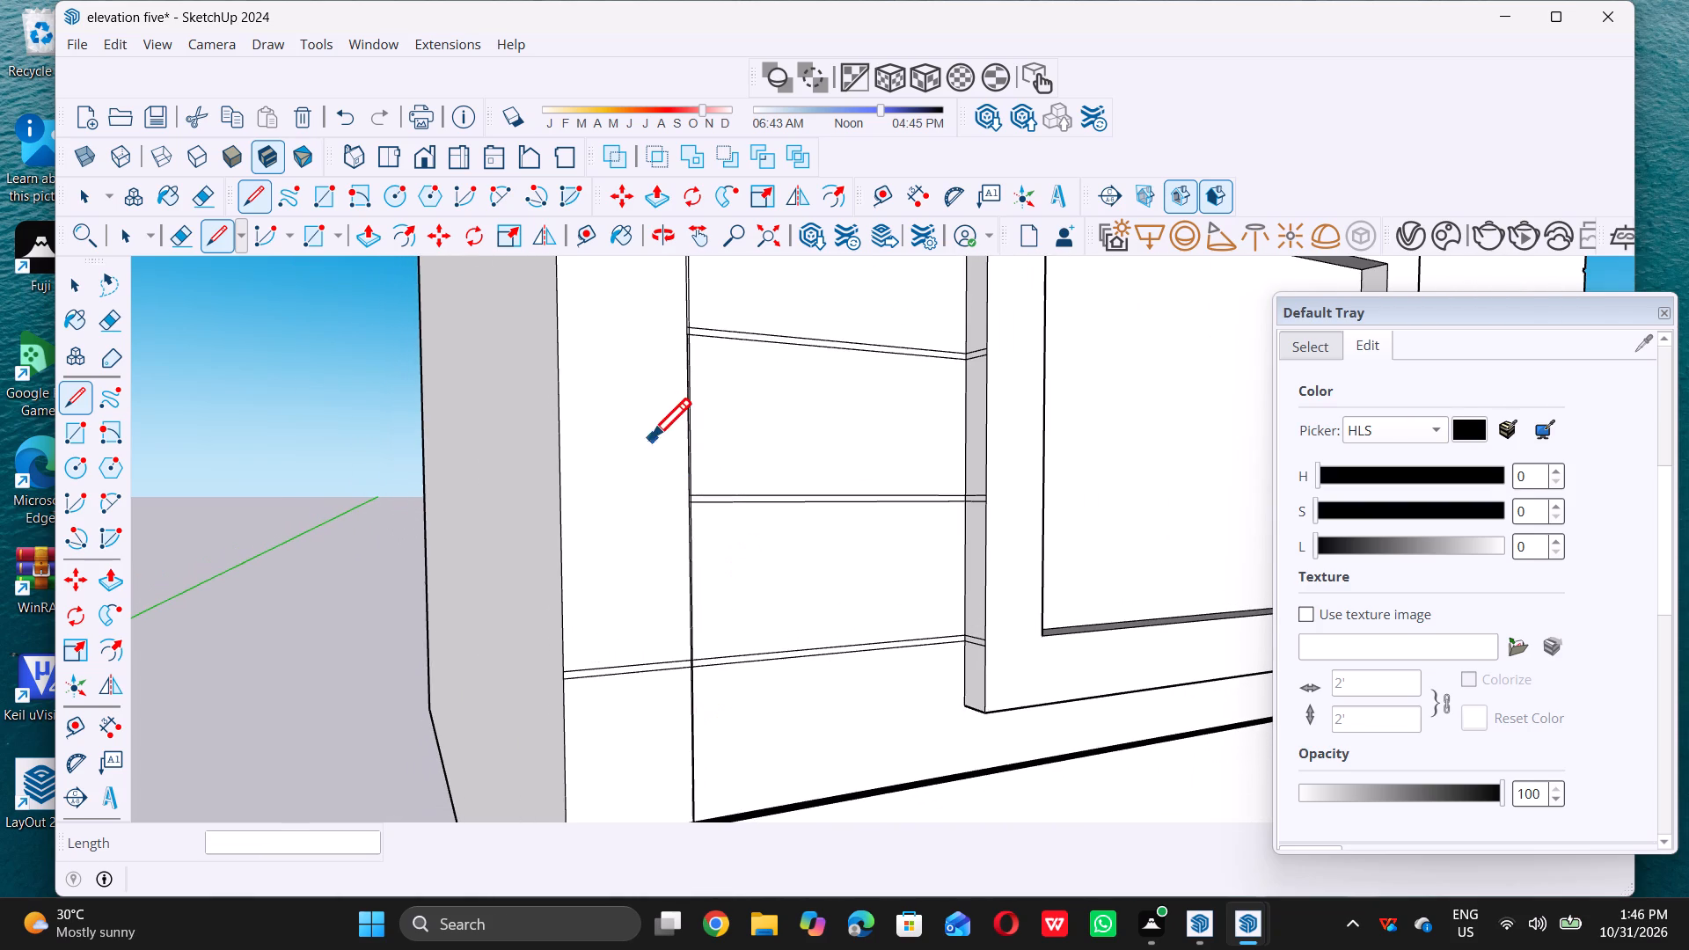
{"action": "scroll", "coordinate": [636, 460], "scroll_direction": "up", "scroll_amount": 9}
{"action": "scroll", "coordinate": [740, 582], "scroll_direction": "up", "scroll_amount": 6}
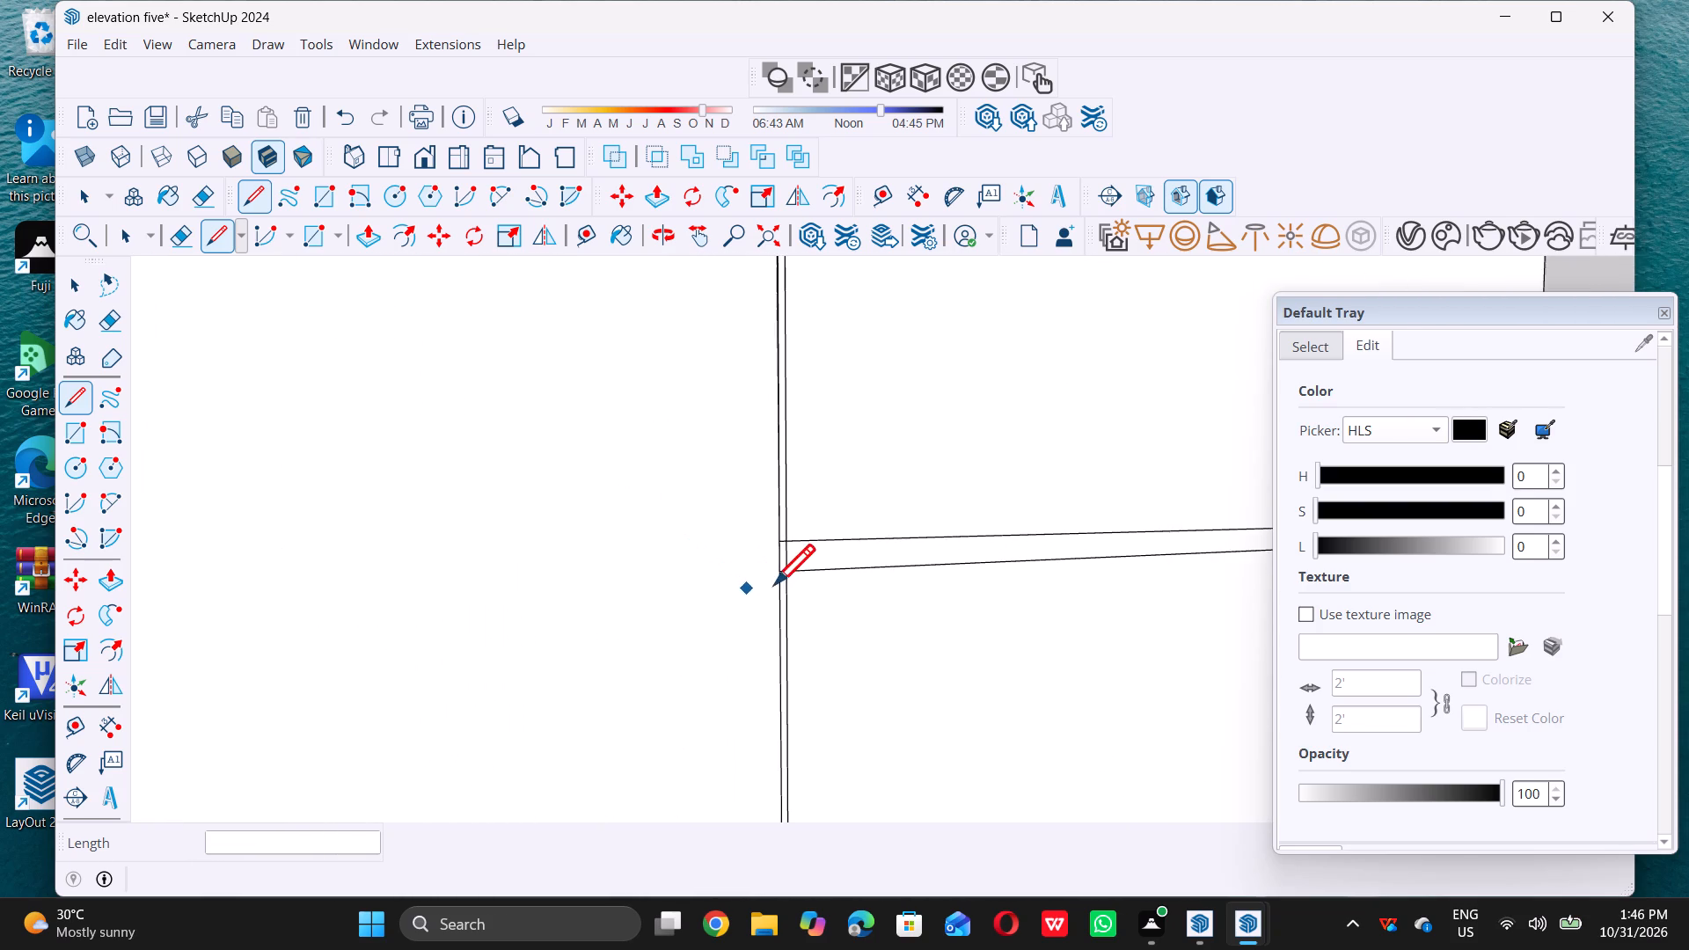
{"action": "scroll", "coordinate": [774, 584], "scroll_direction": "up", "scroll_amount": 9}
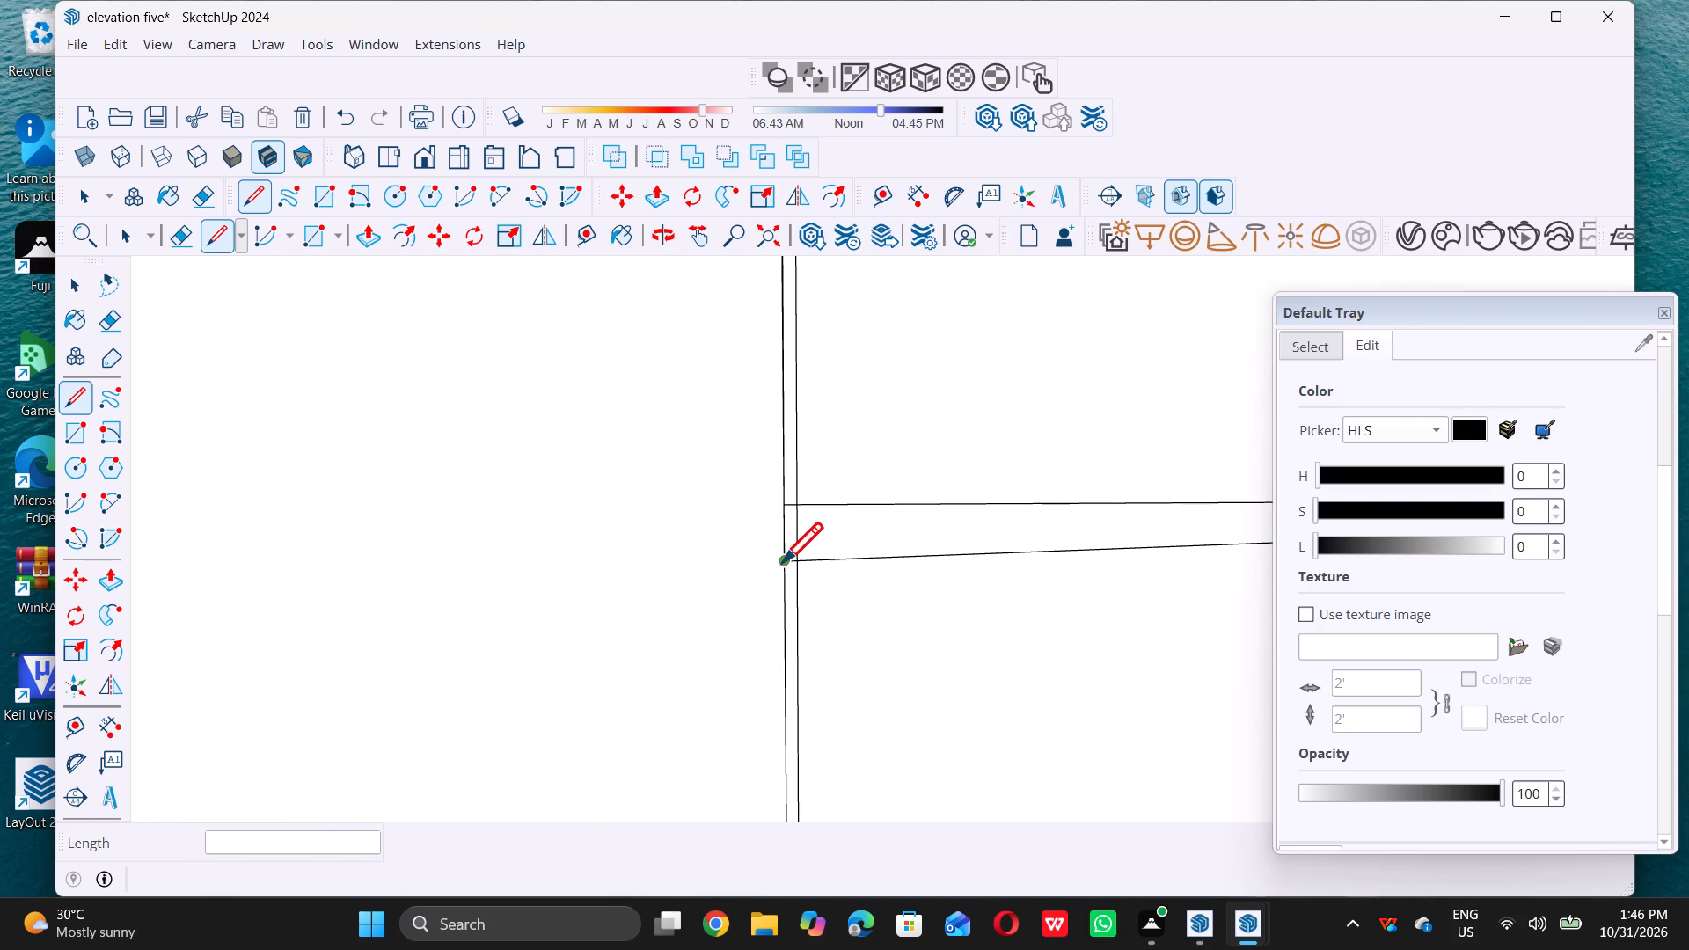
{"action": "left_click", "coordinate": [784, 558]}
{"action": "scroll", "coordinate": [785, 558], "scroll_direction": "down", "scroll_amount": 8}
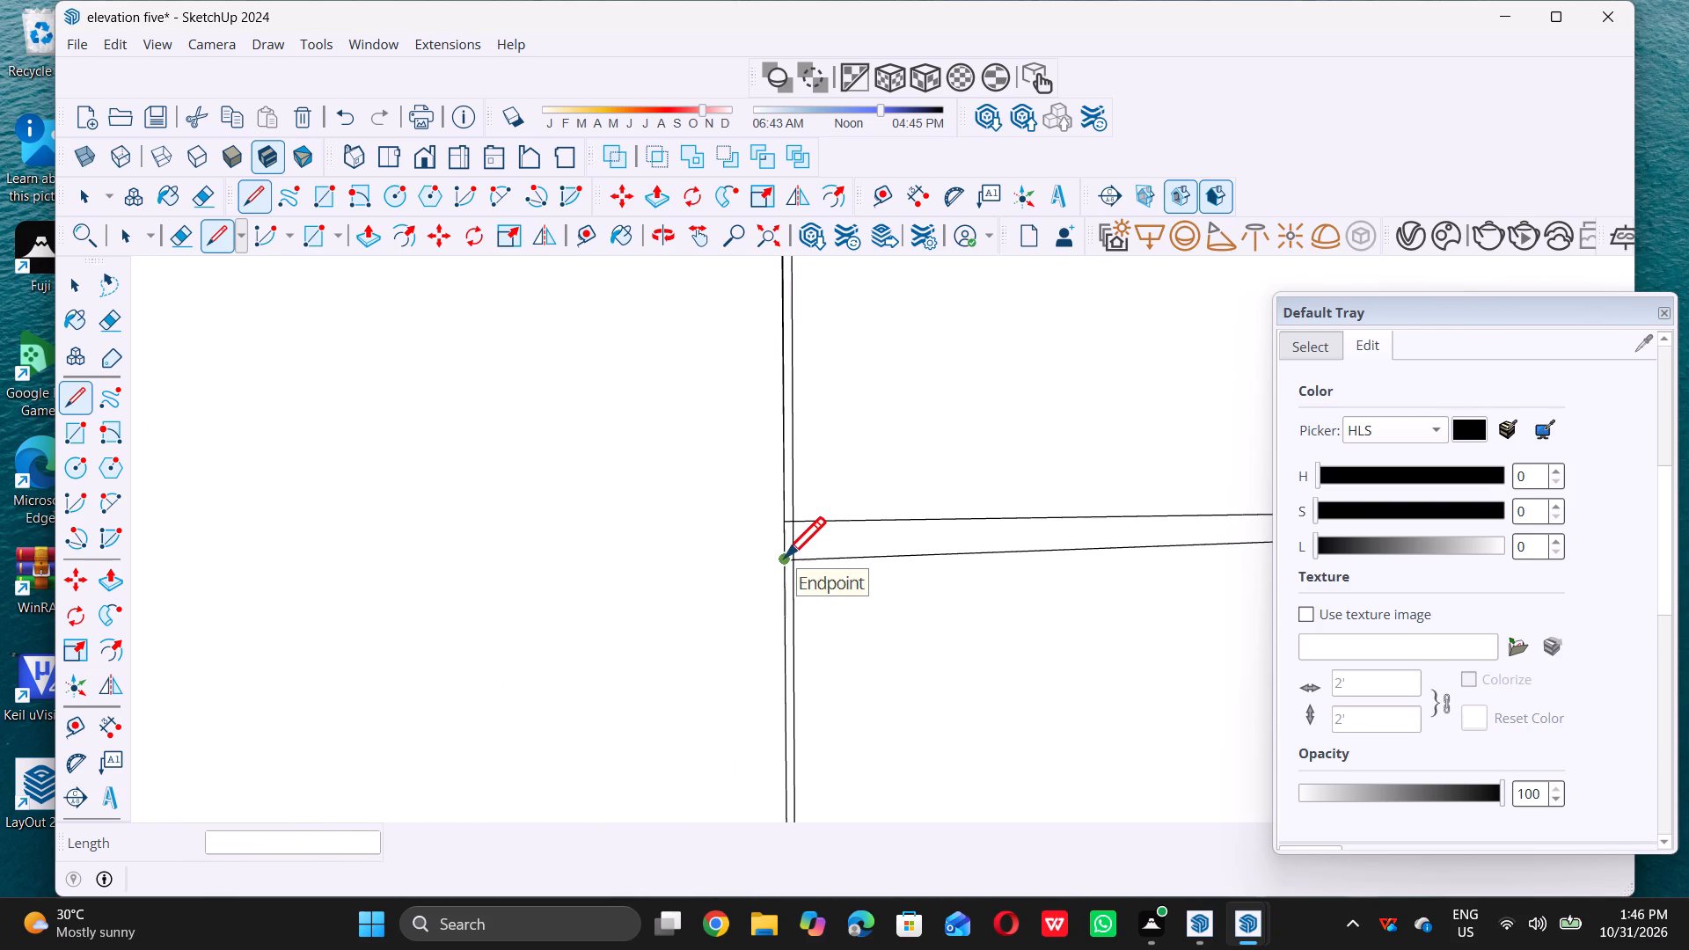
{"action": "scroll", "coordinate": [785, 557], "scroll_direction": "down", "scroll_amount": 6}
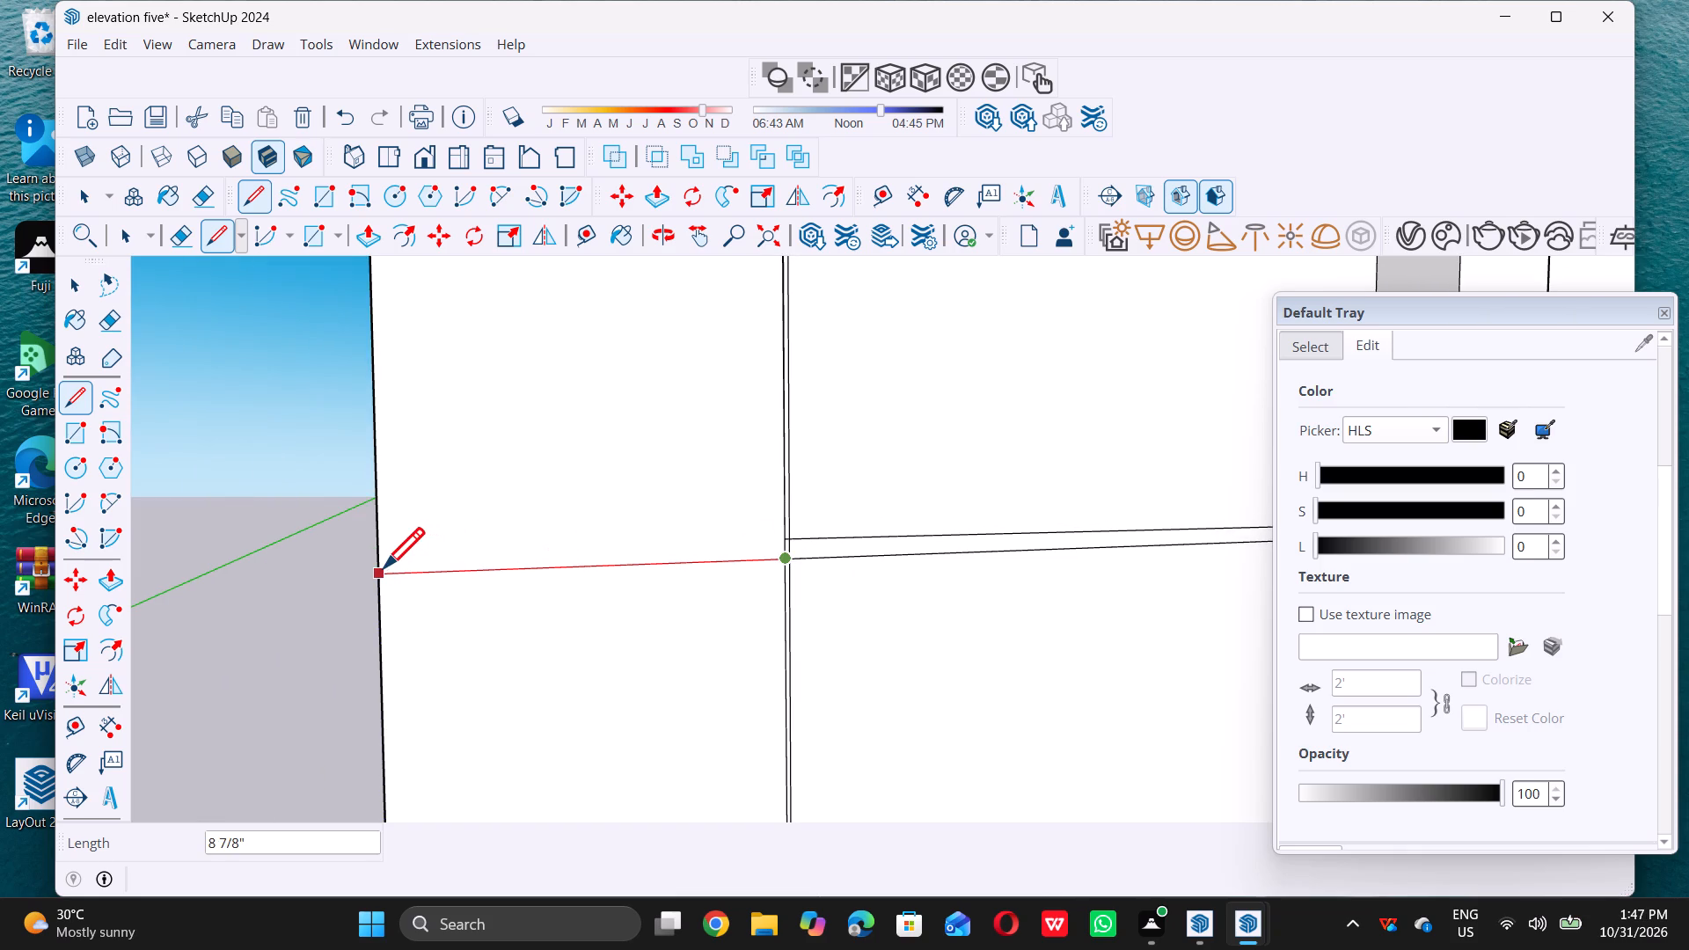
{"action": "left_click", "coordinate": [382, 567]}
{"action": "scroll", "coordinate": [767, 545], "scroll_direction": "up", "scroll_amount": 4}
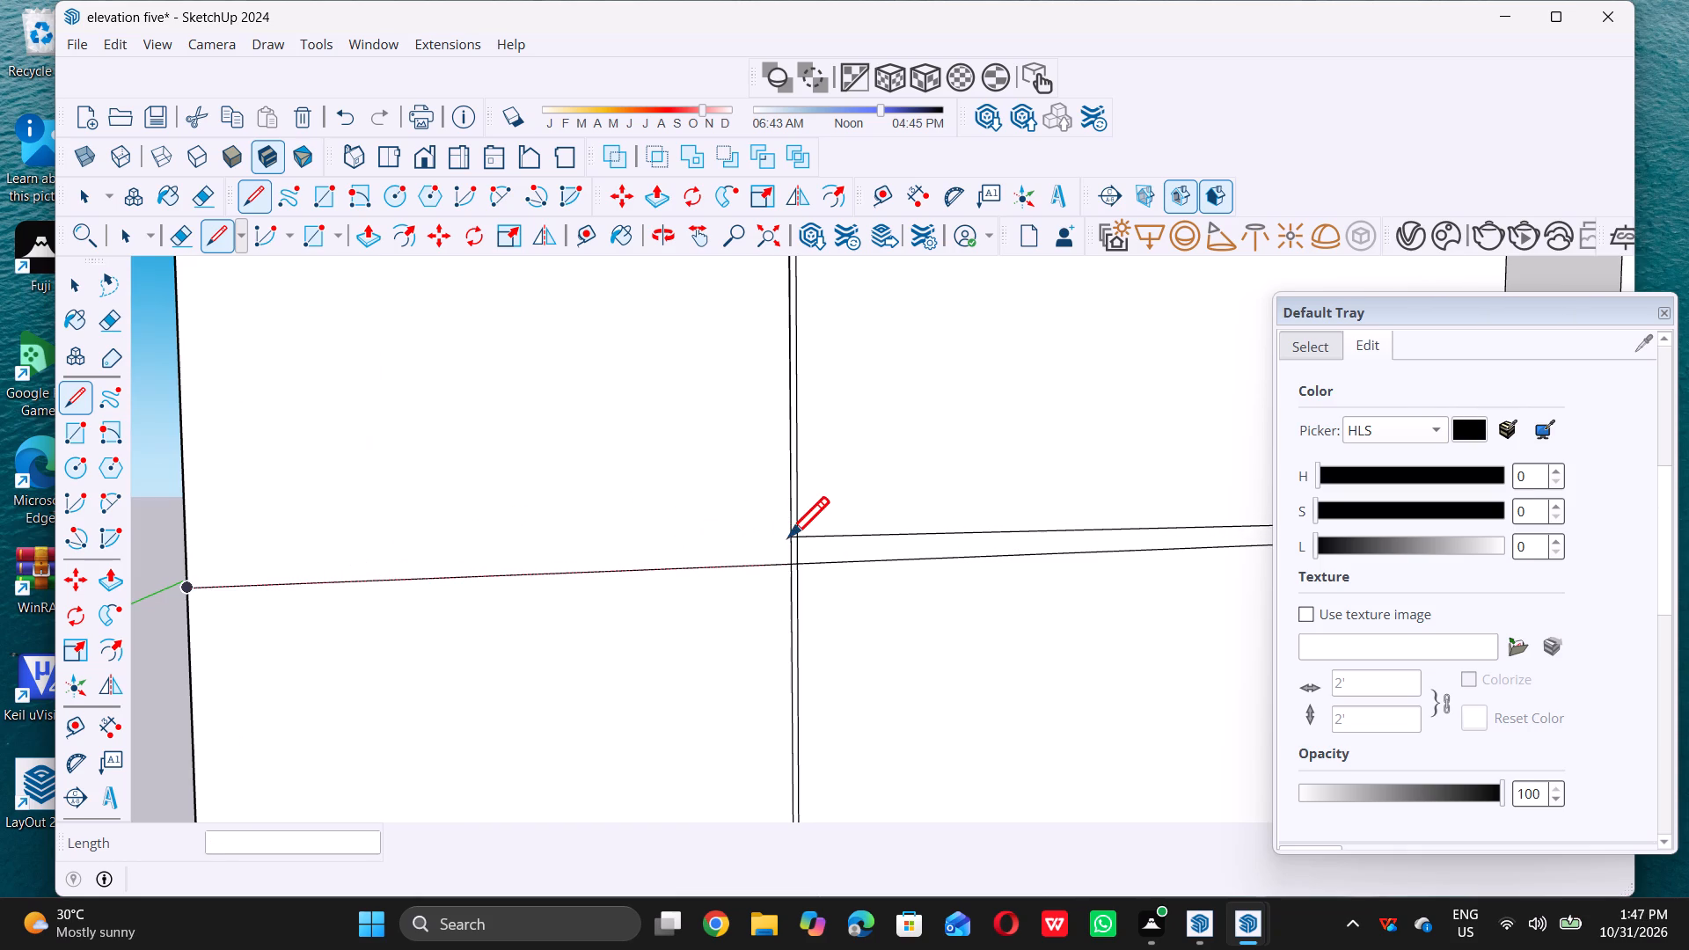
{"action": "left_click", "coordinate": [789, 534]}
{"action": "scroll", "coordinate": [787, 534], "scroll_direction": "down", "scroll_amount": 4}
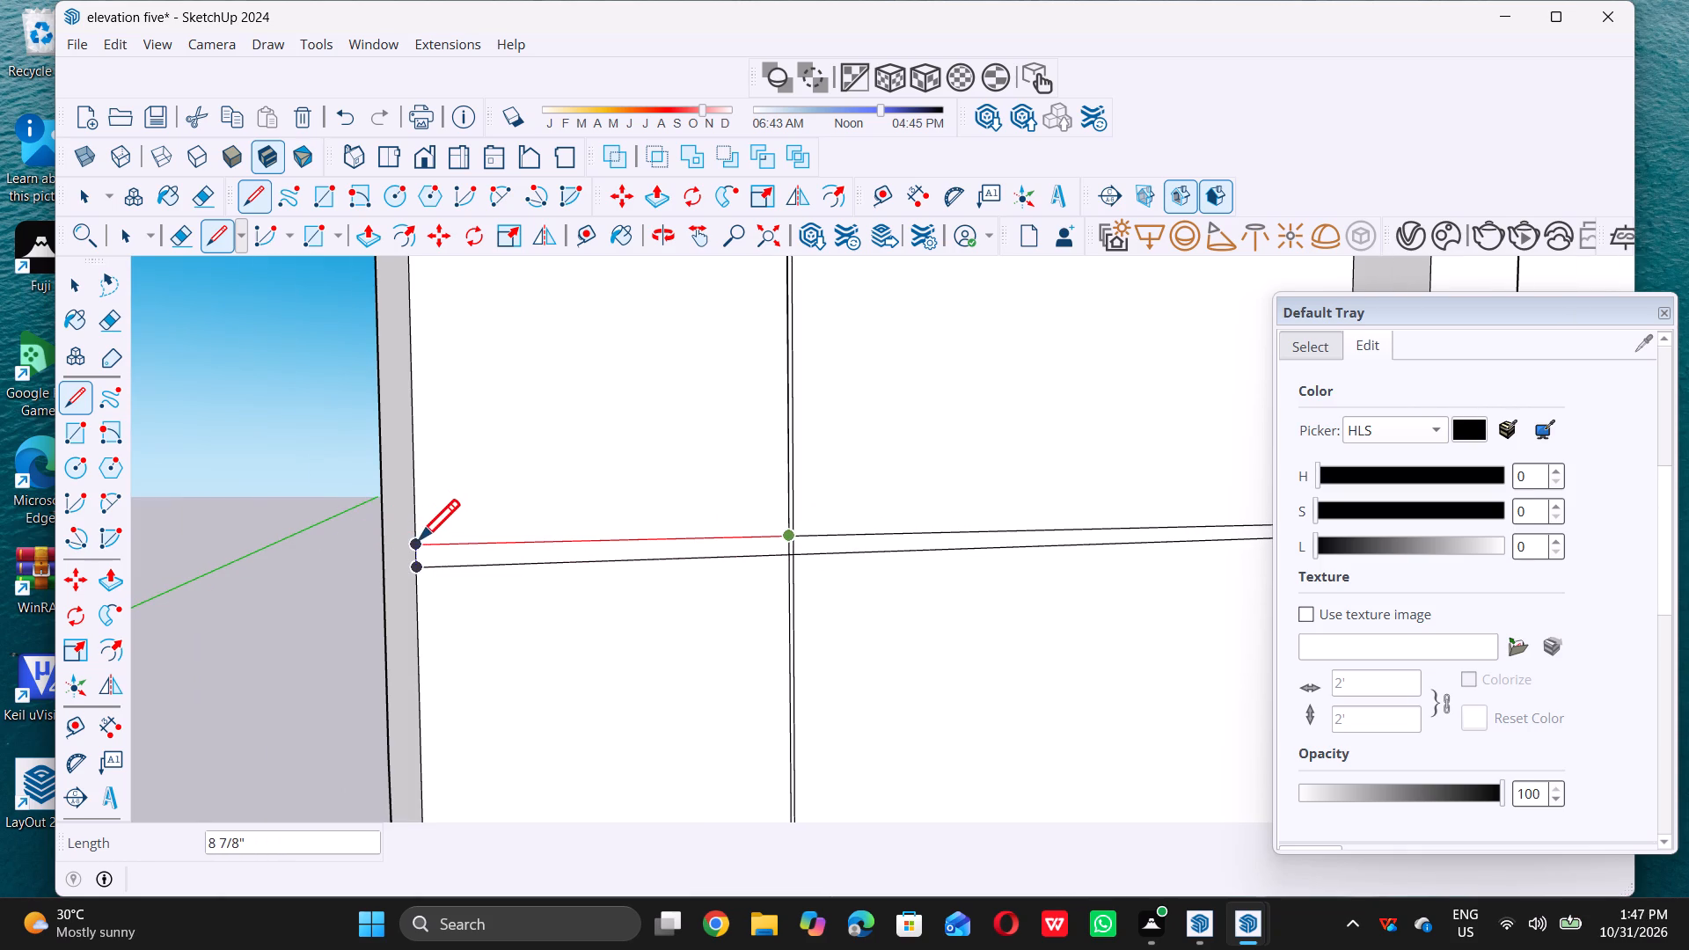
{"action": "triple_click", "coordinate": [418, 538]}
{"action": "double_click", "coordinate": [418, 538]}
{"action": "scroll", "coordinate": [504, 565], "scroll_direction": "down", "scroll_amount": 13}
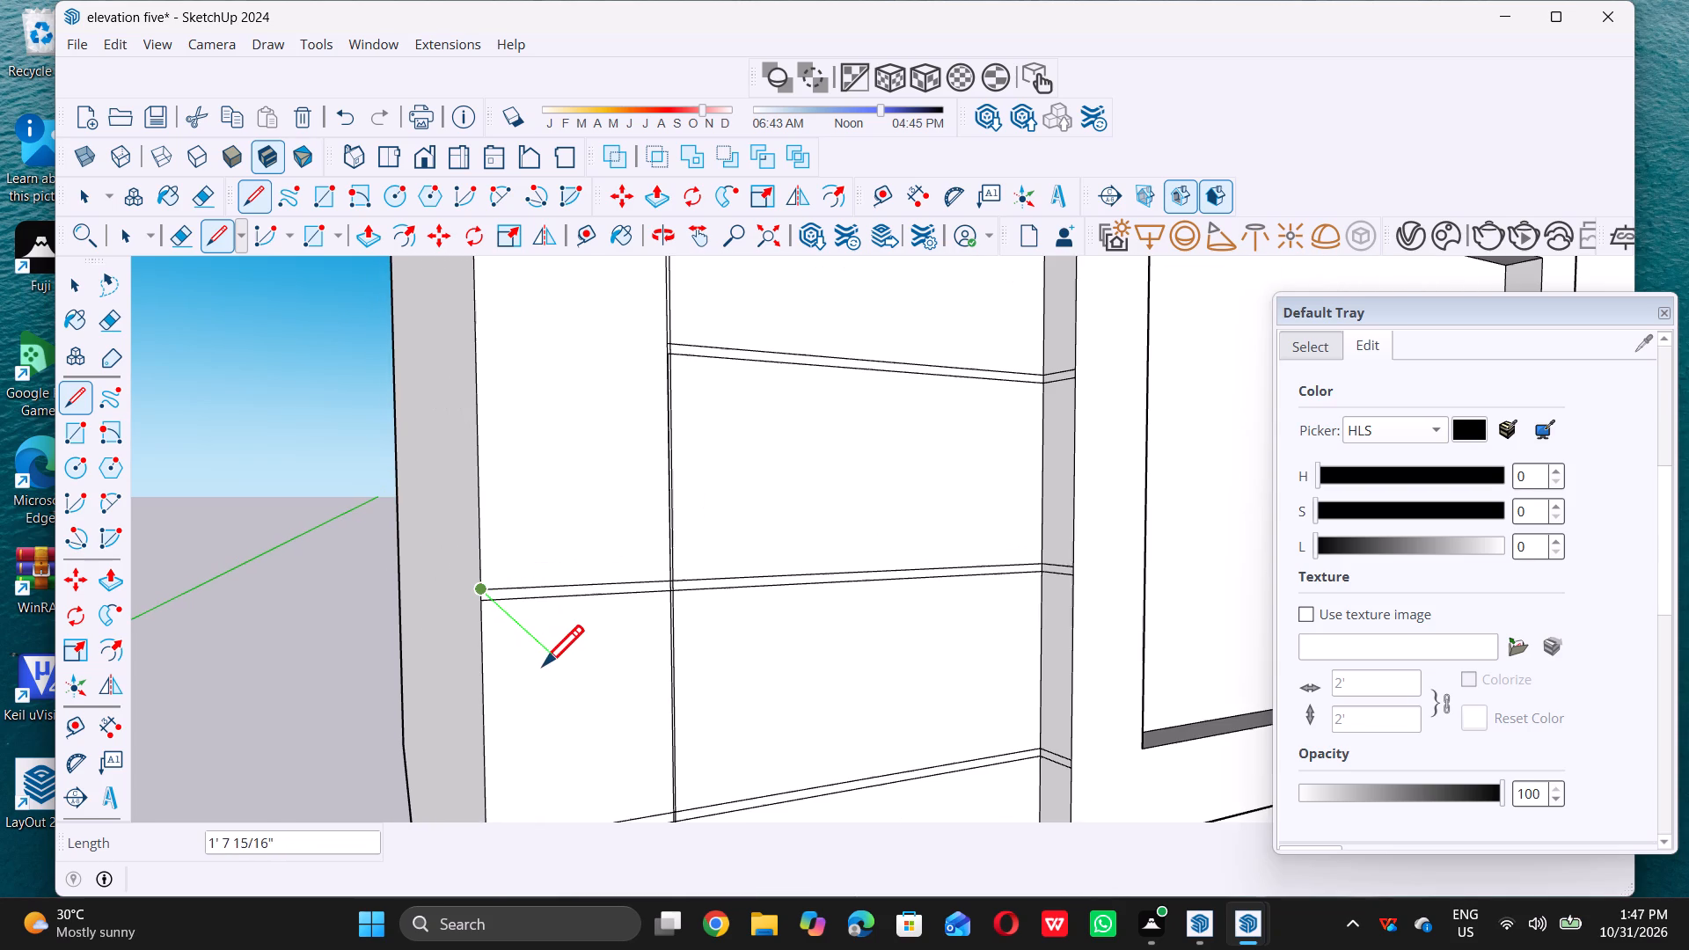
{"action": "key", "text": "space"}
Draw two parallel lines about 8 7/8" long extending the edges of the ground-storey column's fifth groove from the bottom across the plain corner strip.
{"action": "key", "text": "l"}
{"action": "scroll", "coordinate": [587, 617], "scroll_direction": "down", "scroll_amount": 6}
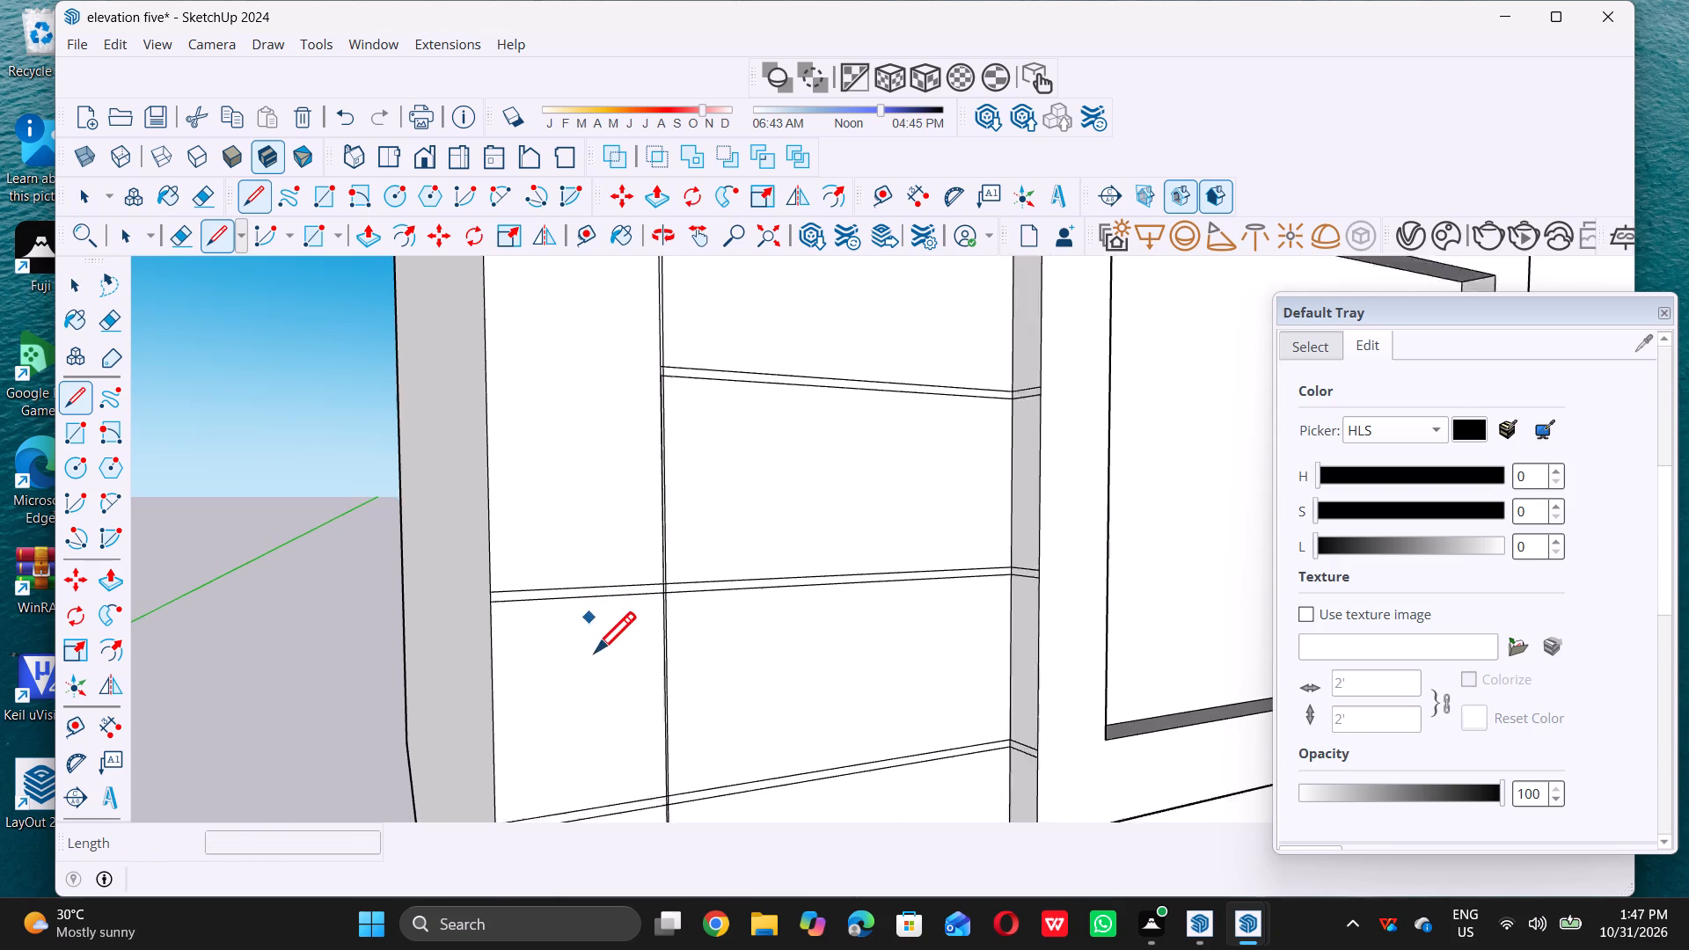
{"action": "scroll", "coordinate": [595, 652], "scroll_direction": "down", "scroll_amount": 6}
{"action": "scroll", "coordinate": [643, 395], "scroll_direction": "up", "scroll_amount": 5}
{"action": "scroll", "coordinate": [601, 455], "scroll_direction": "up", "scroll_amount": 5}
{"action": "scroll", "coordinate": [596, 552], "scroll_direction": "up", "scroll_amount": 1}
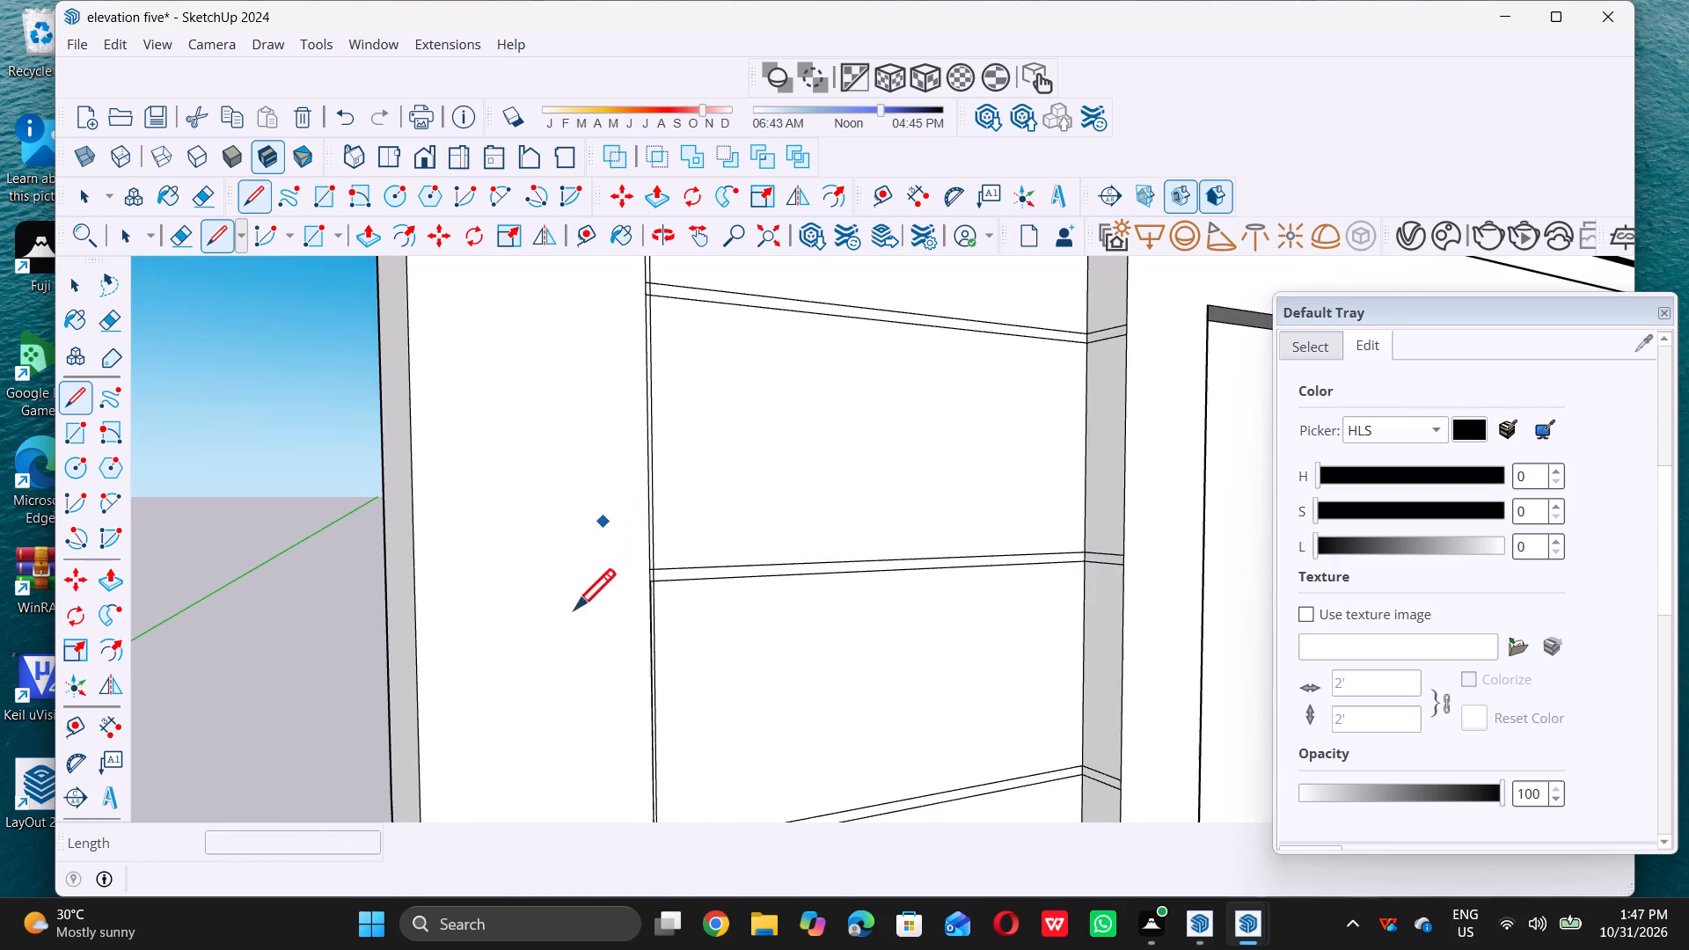
{"action": "scroll", "coordinate": [571, 628], "scroll_direction": "up", "scroll_amount": 10}
{"action": "scroll", "coordinate": [718, 552], "scroll_direction": "up", "scroll_amount": 6}
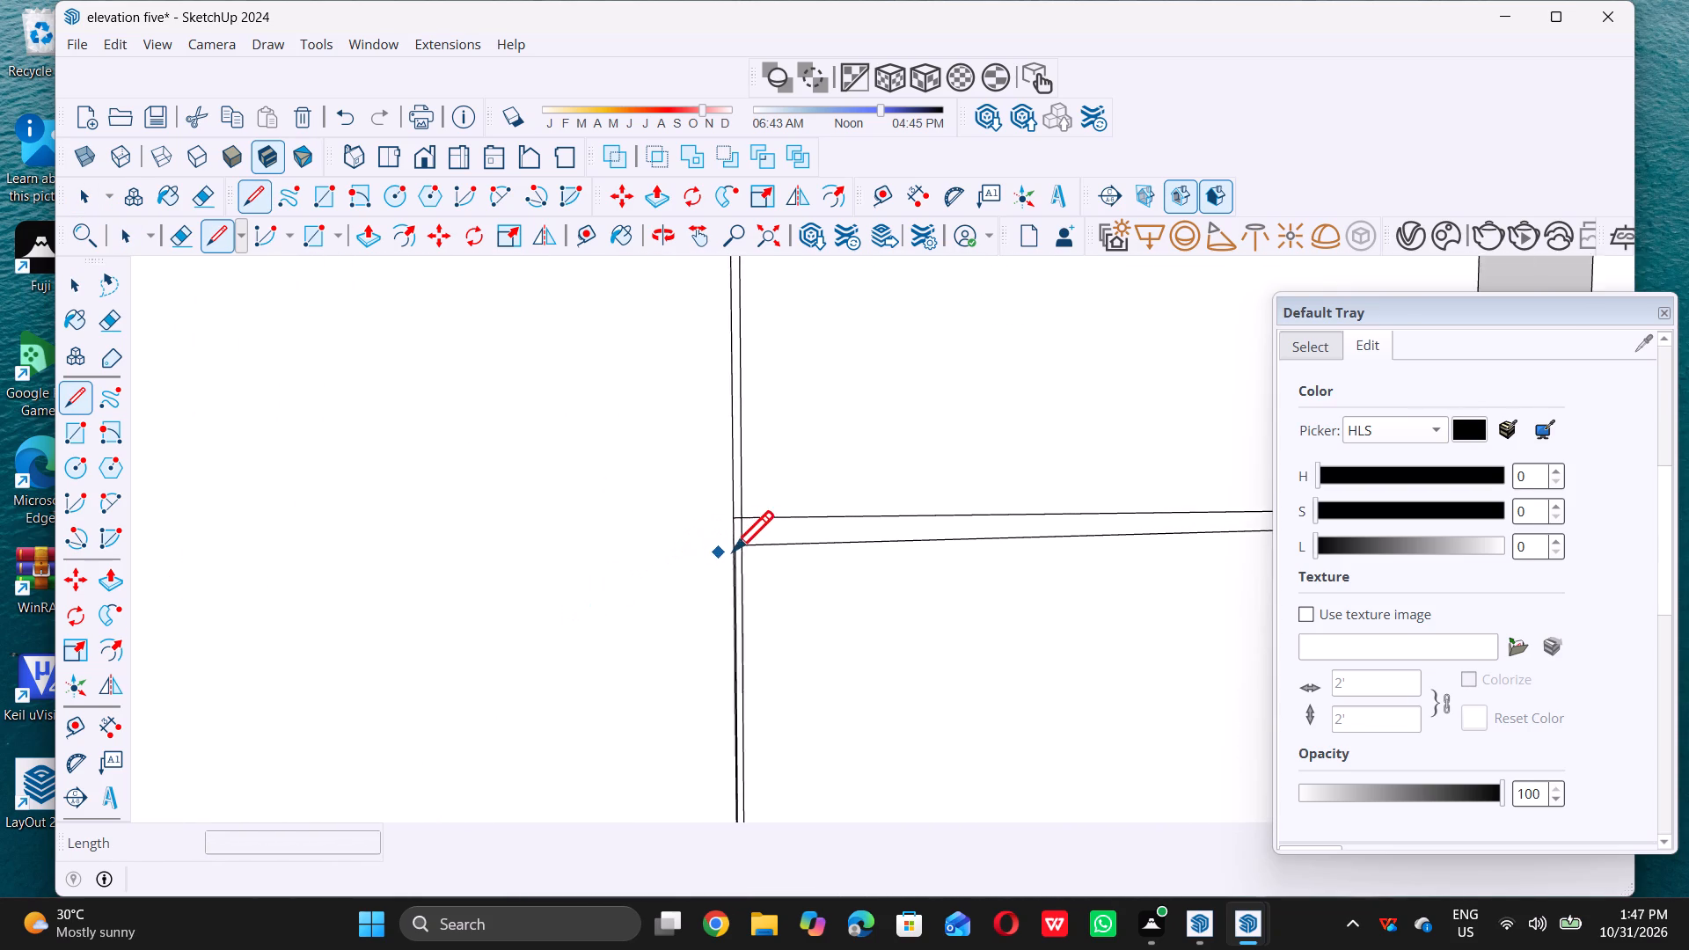
{"action": "triple_click", "coordinate": [737, 543]}
{"action": "left_click", "coordinate": [736, 543]}
{"action": "scroll", "coordinate": [735, 543], "scroll_direction": "down", "scroll_amount": 8}
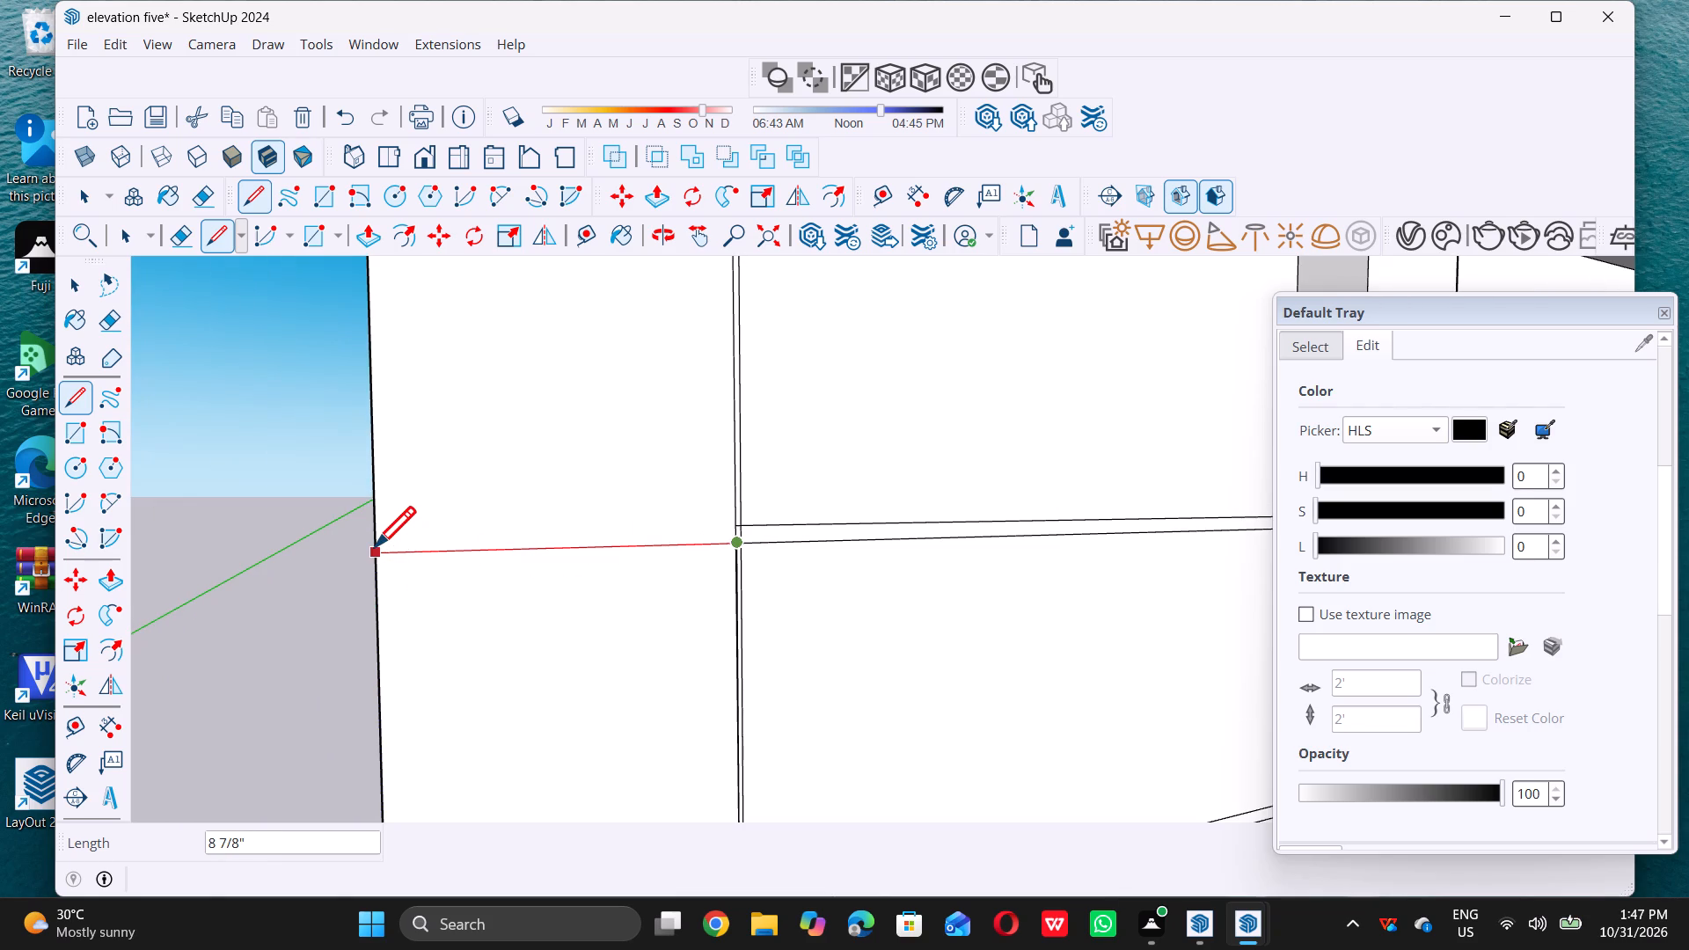
{"action": "left_click", "coordinate": [375, 546]}
{"action": "scroll", "coordinate": [691, 527], "scroll_direction": "up", "scroll_amount": 4}
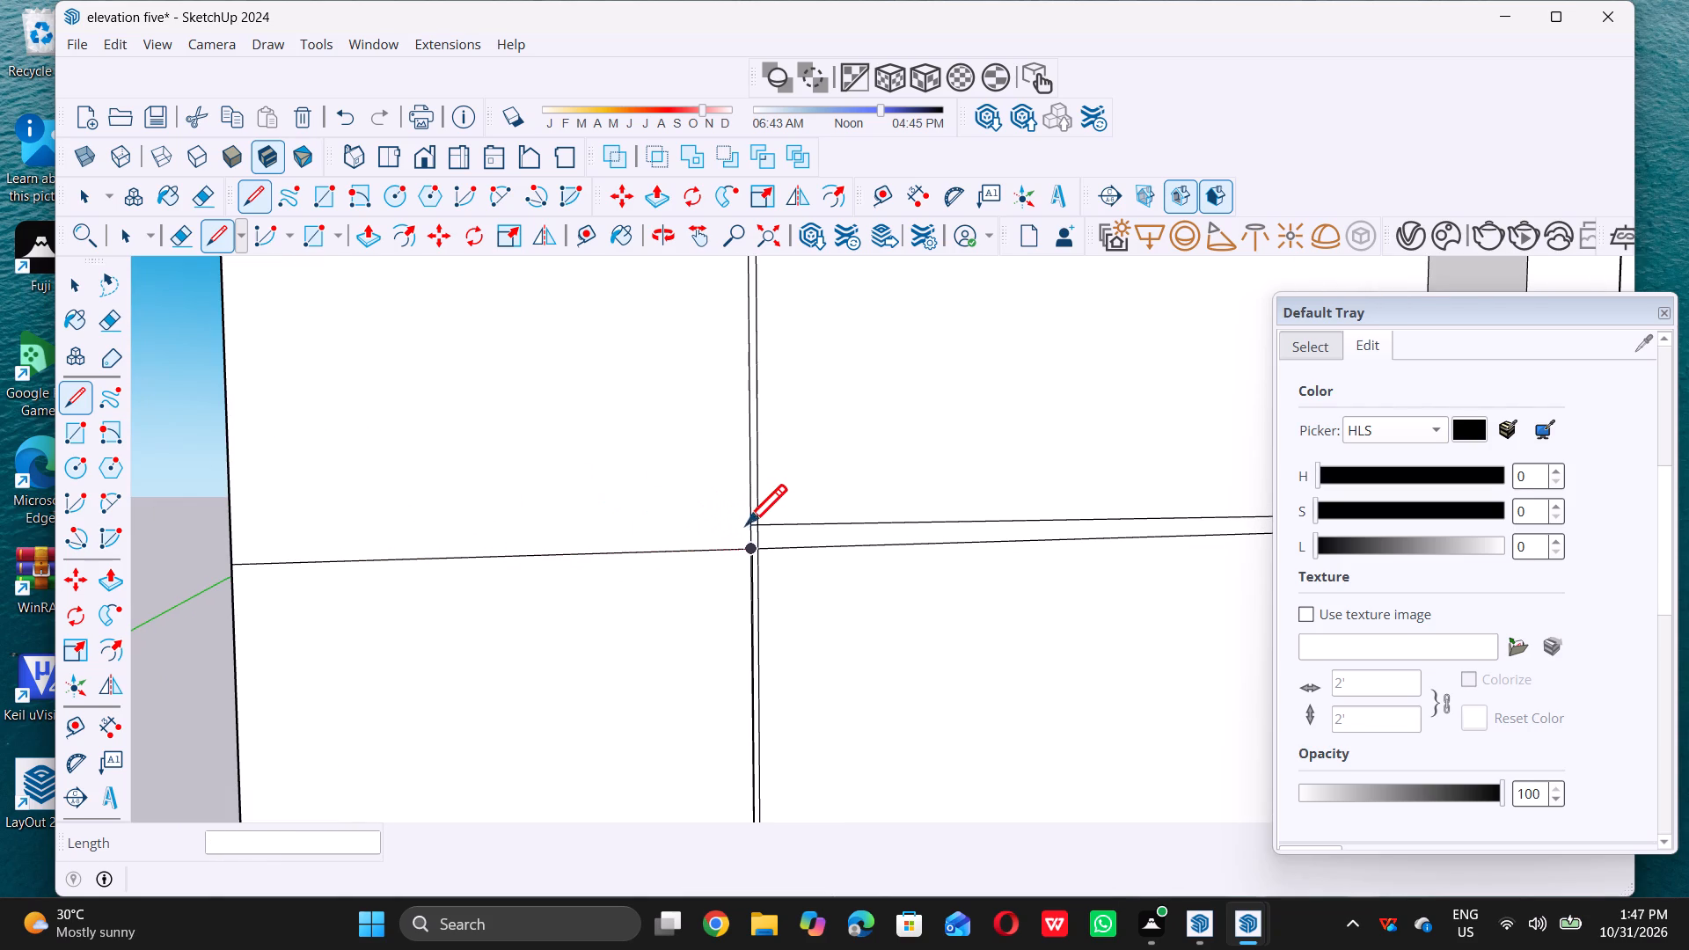
{"action": "left_click", "coordinate": [751, 522]}
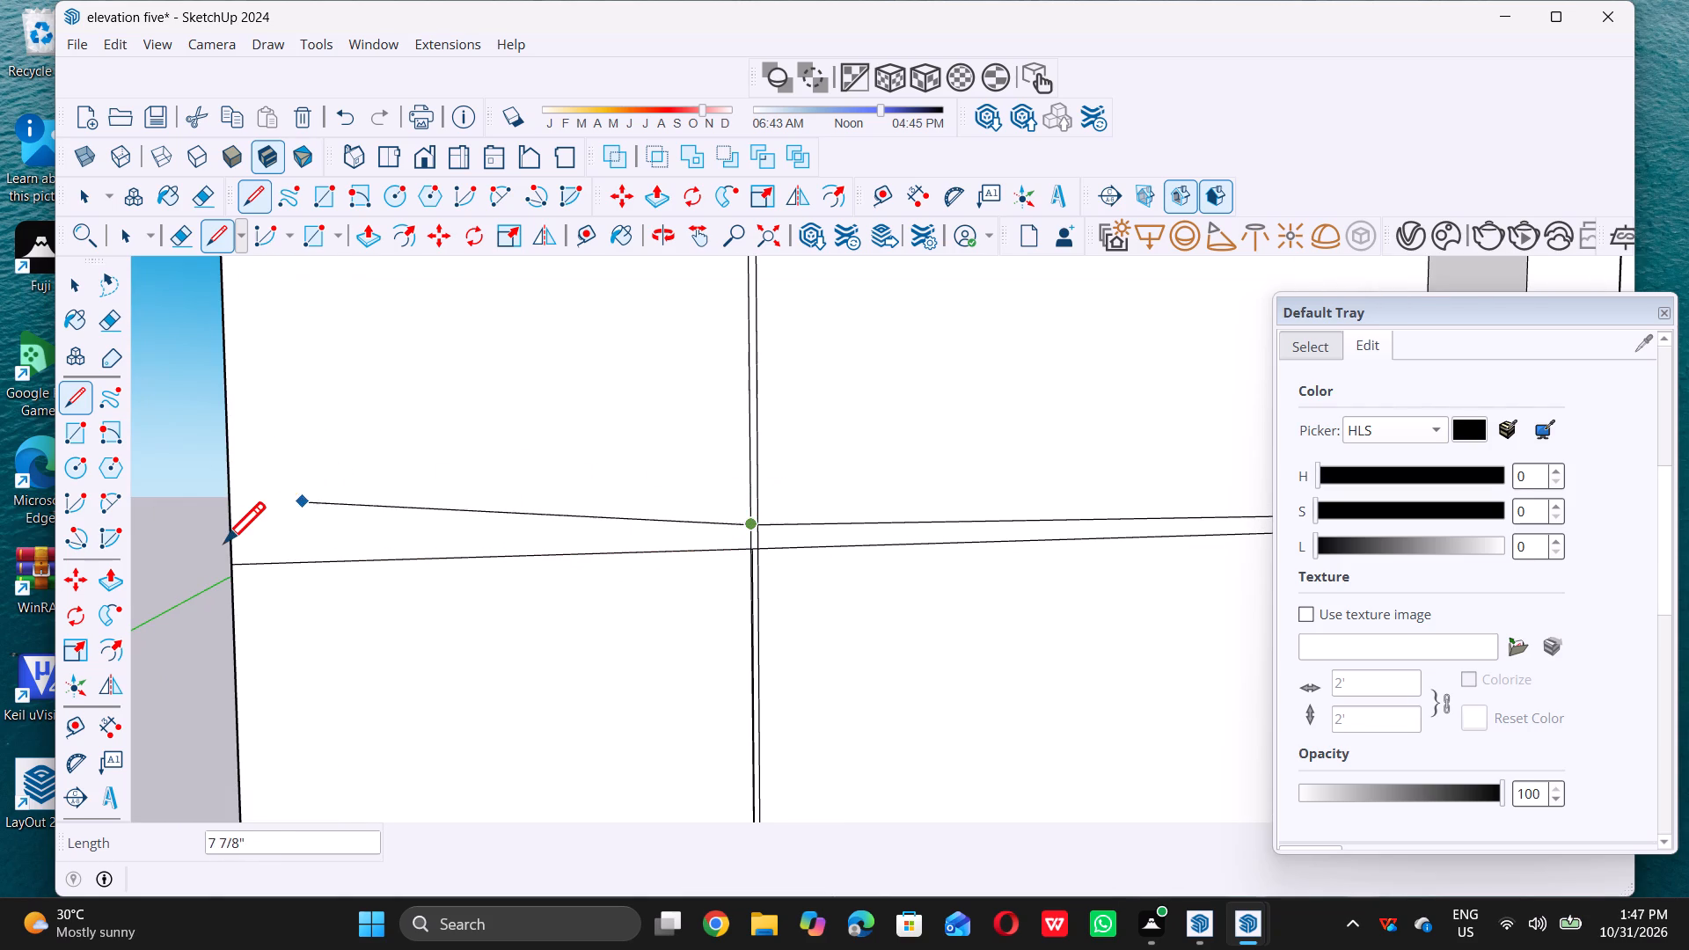
{"action": "left_click", "coordinate": [226, 544]}
Draw two parallel lines about 8 13/16" long extending the column's sixth groove from the bottom, the highest beside the window frame, across the corner strip.
{"action": "scroll", "coordinate": [223, 545], "scroll_direction": "down", "scroll_amount": 3}
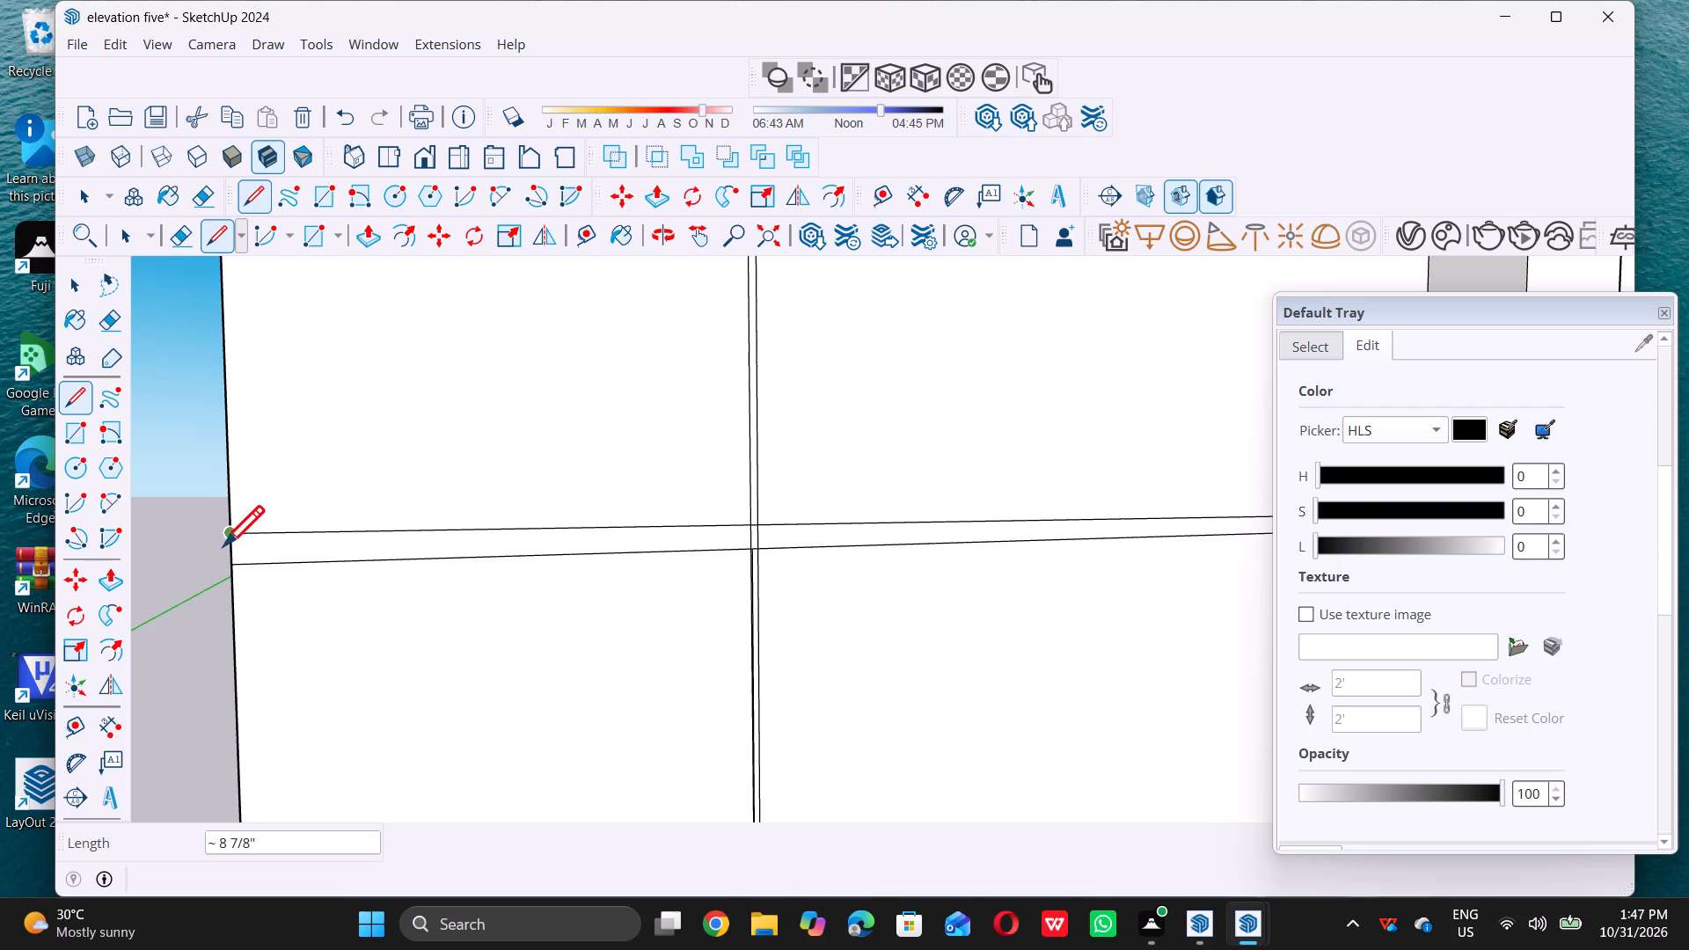
{"action": "scroll", "coordinate": [223, 545], "scroll_direction": "down", "scroll_amount": 7}
{"action": "scroll", "coordinate": [313, 646], "scroll_direction": "down", "scroll_amount": 7}
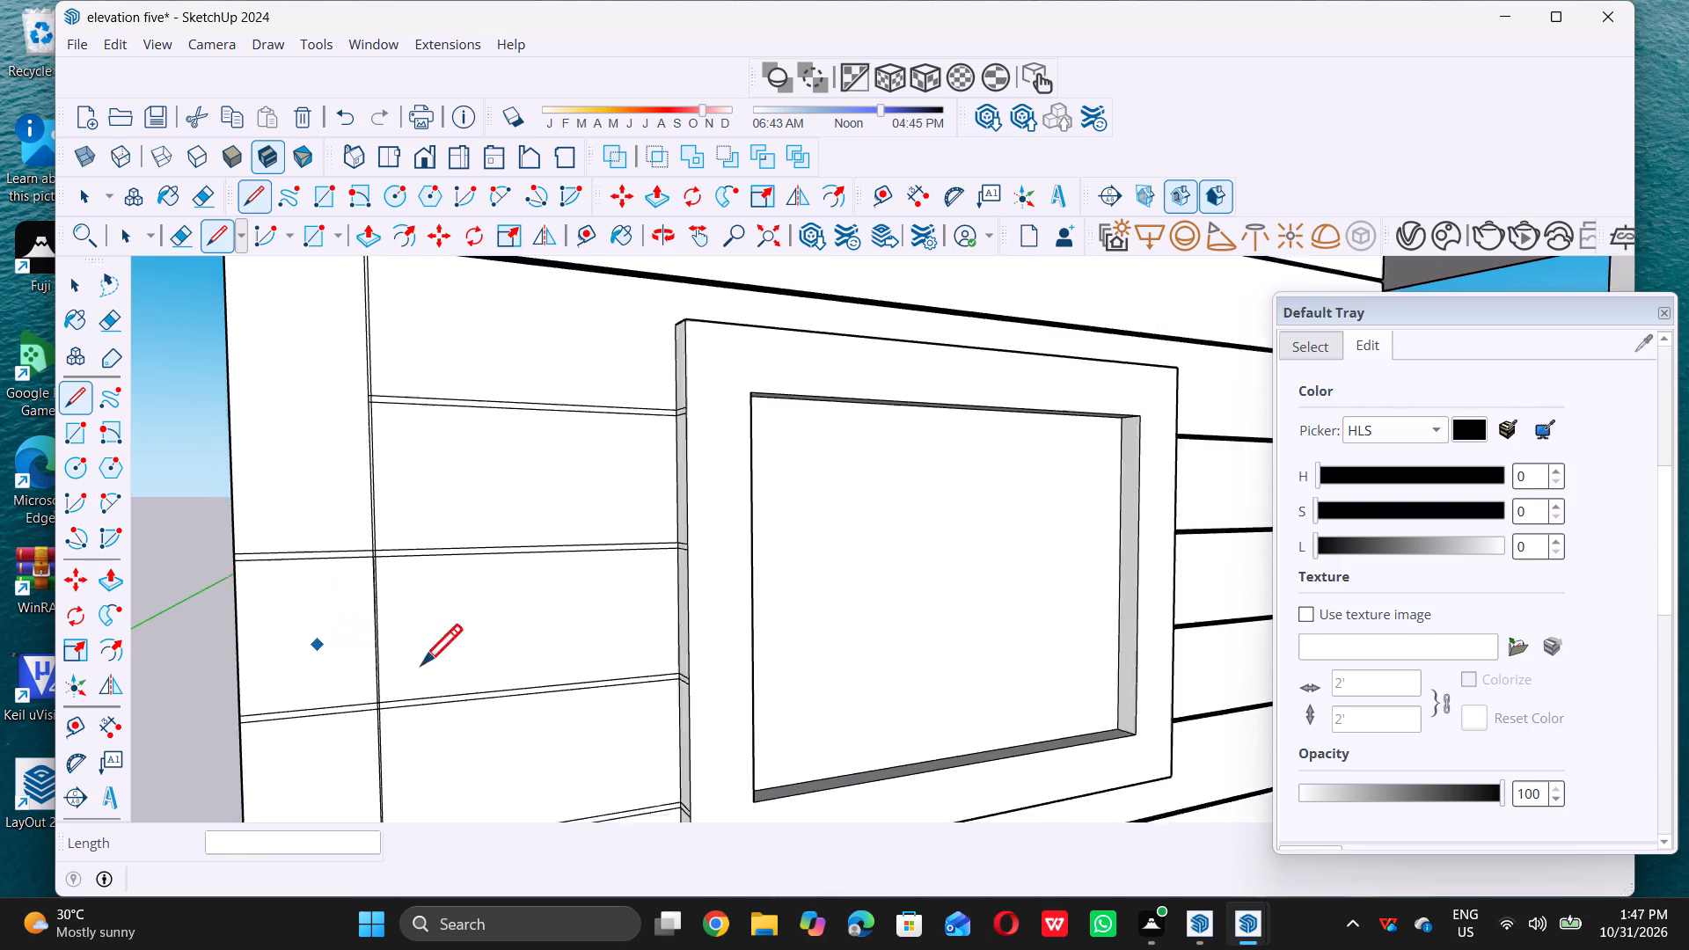
{"action": "scroll", "coordinate": [421, 664], "scroll_direction": "down", "scroll_amount": 7}
{"action": "scroll", "coordinate": [345, 520], "scroll_direction": "up", "scroll_amount": 8}
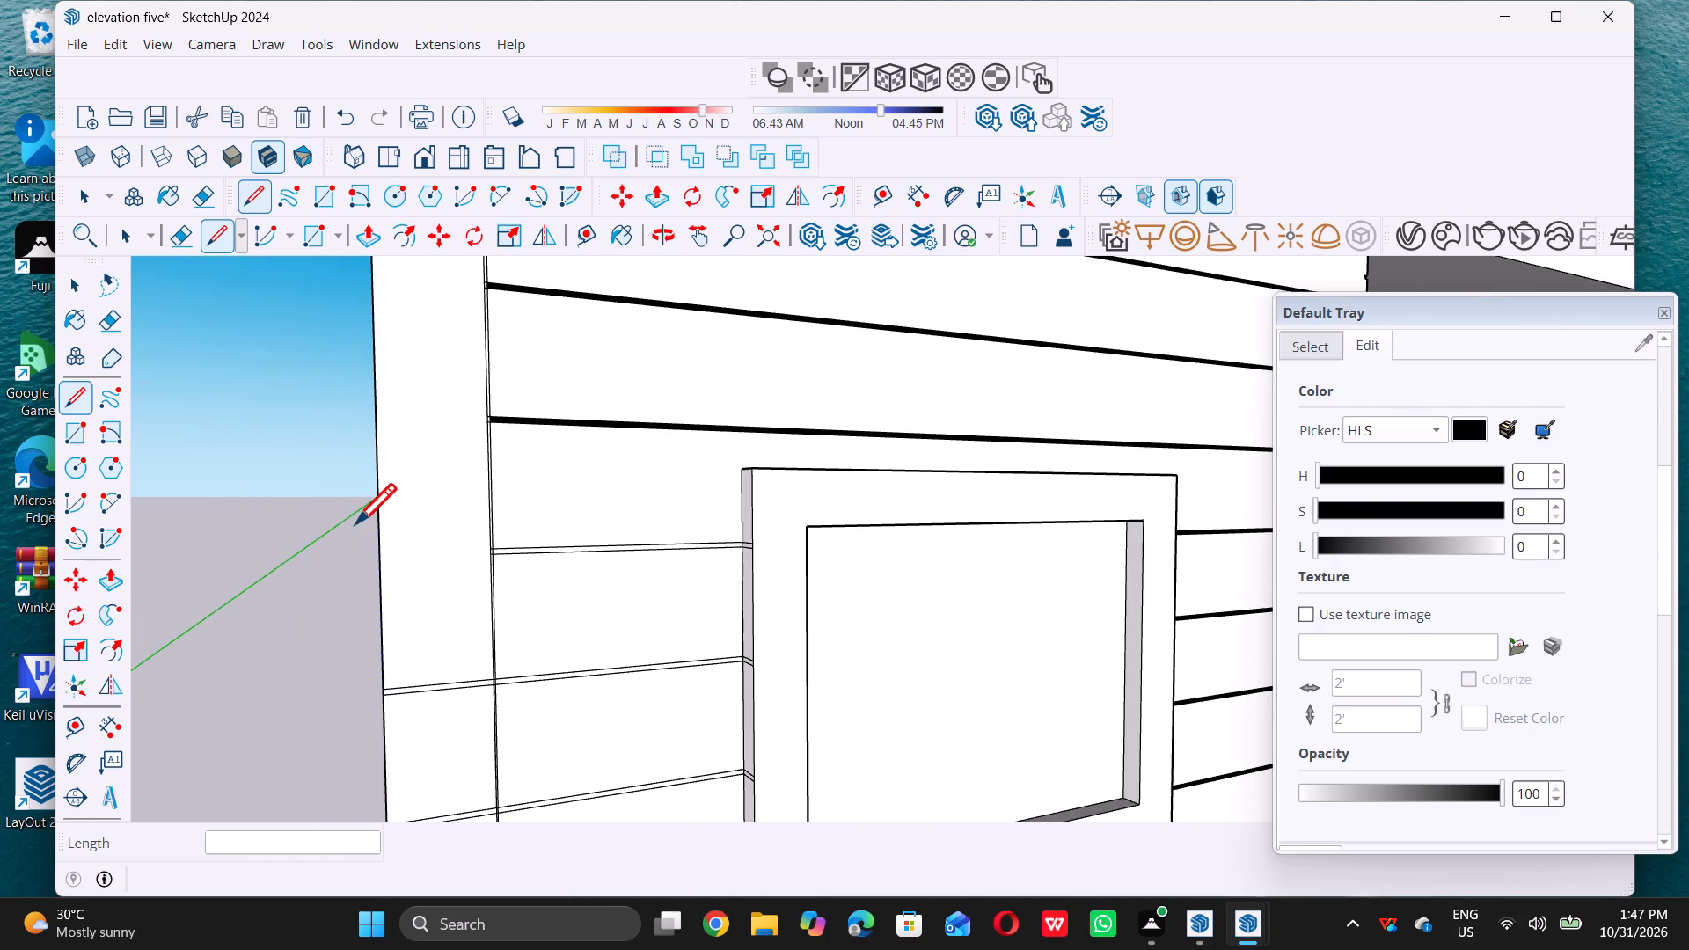
{"action": "scroll", "coordinate": [355, 523], "scroll_direction": "up", "scroll_amount": 8}
{"action": "scroll", "coordinate": [393, 552], "scroll_direction": "down", "scroll_amount": 6}
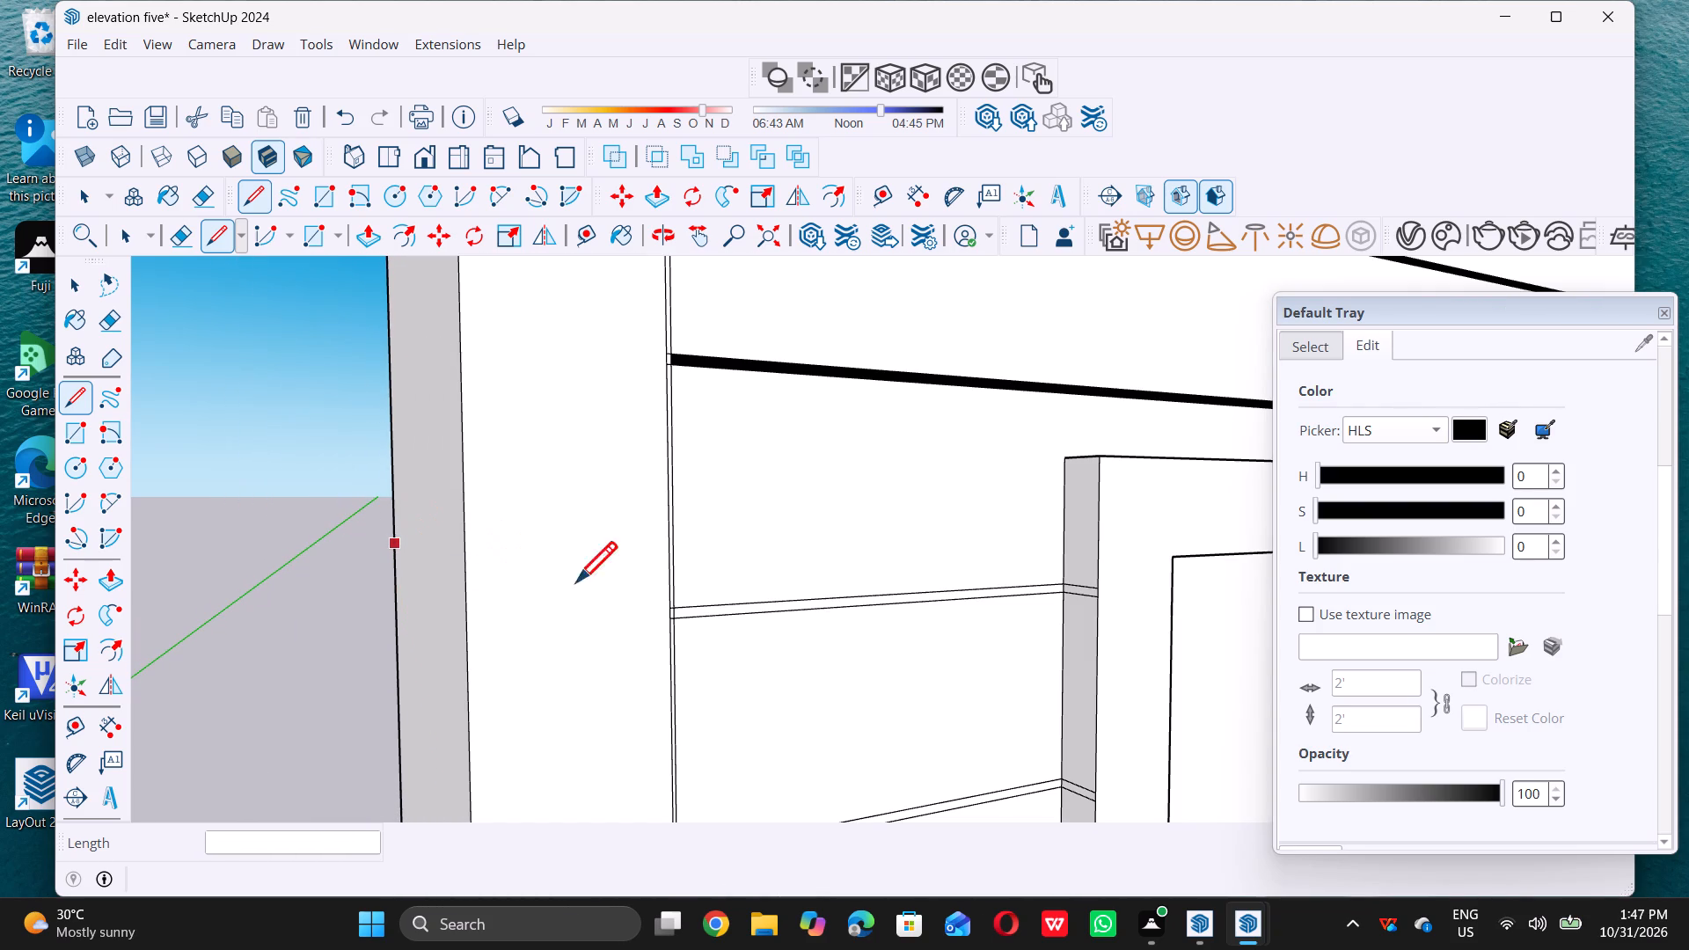
{"action": "double_click", "coordinate": [667, 602]}
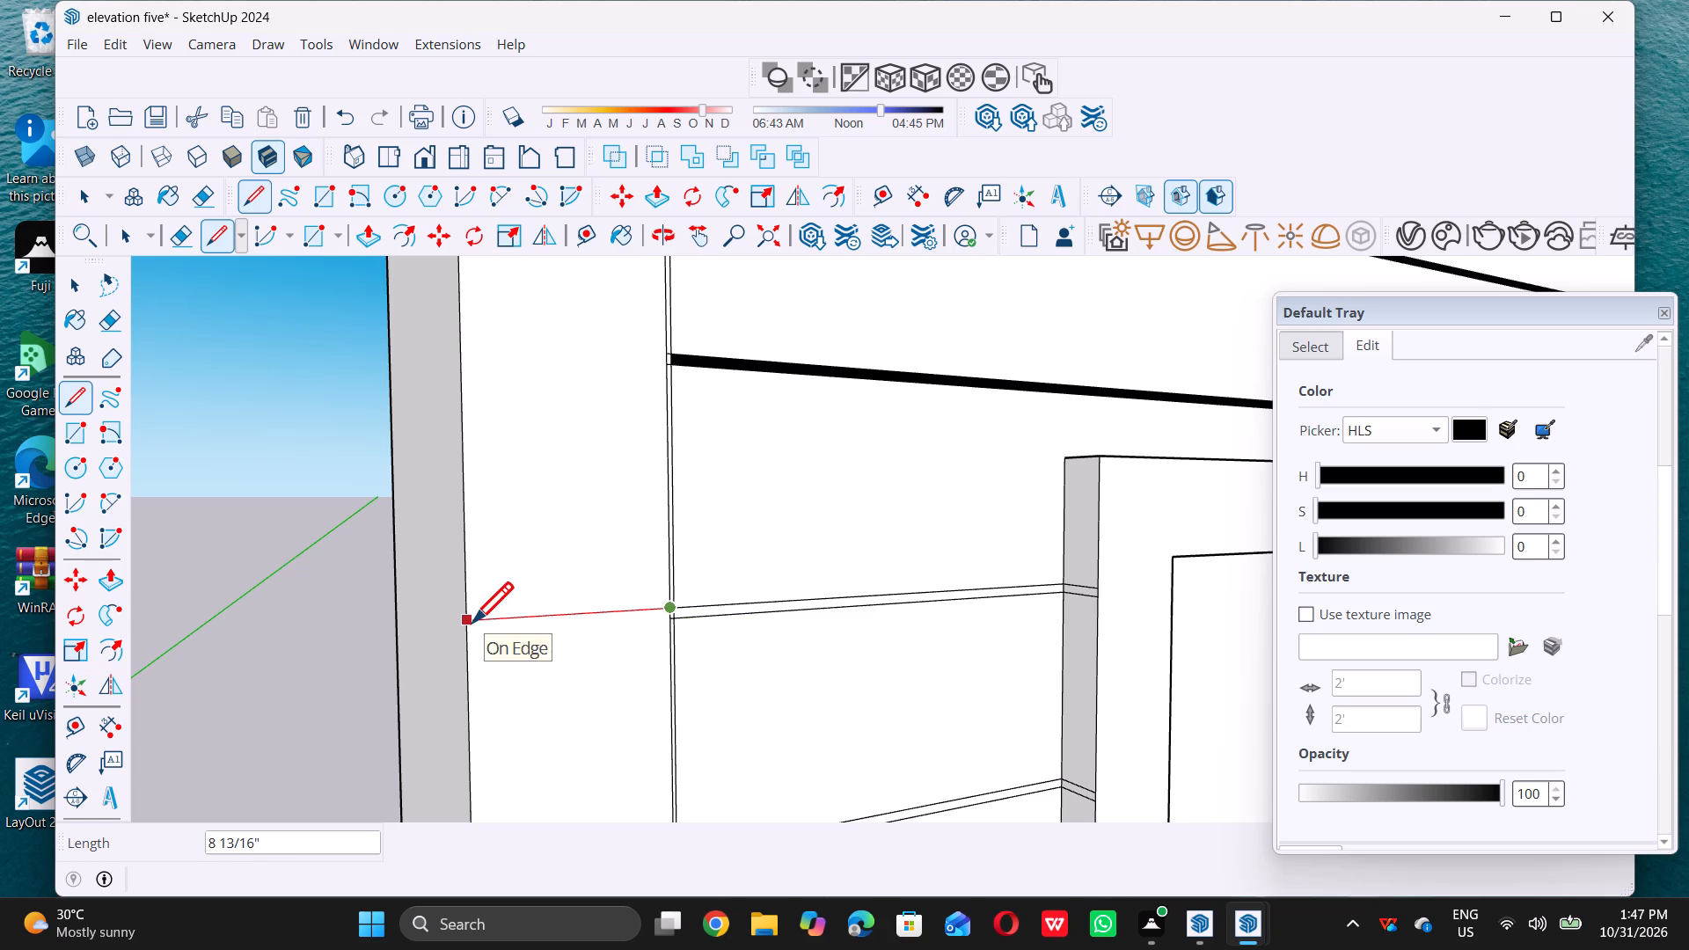
{"action": "left_click", "coordinate": [472, 622]}
{"action": "scroll", "coordinate": [668, 638], "scroll_direction": "up", "scroll_amount": 4}
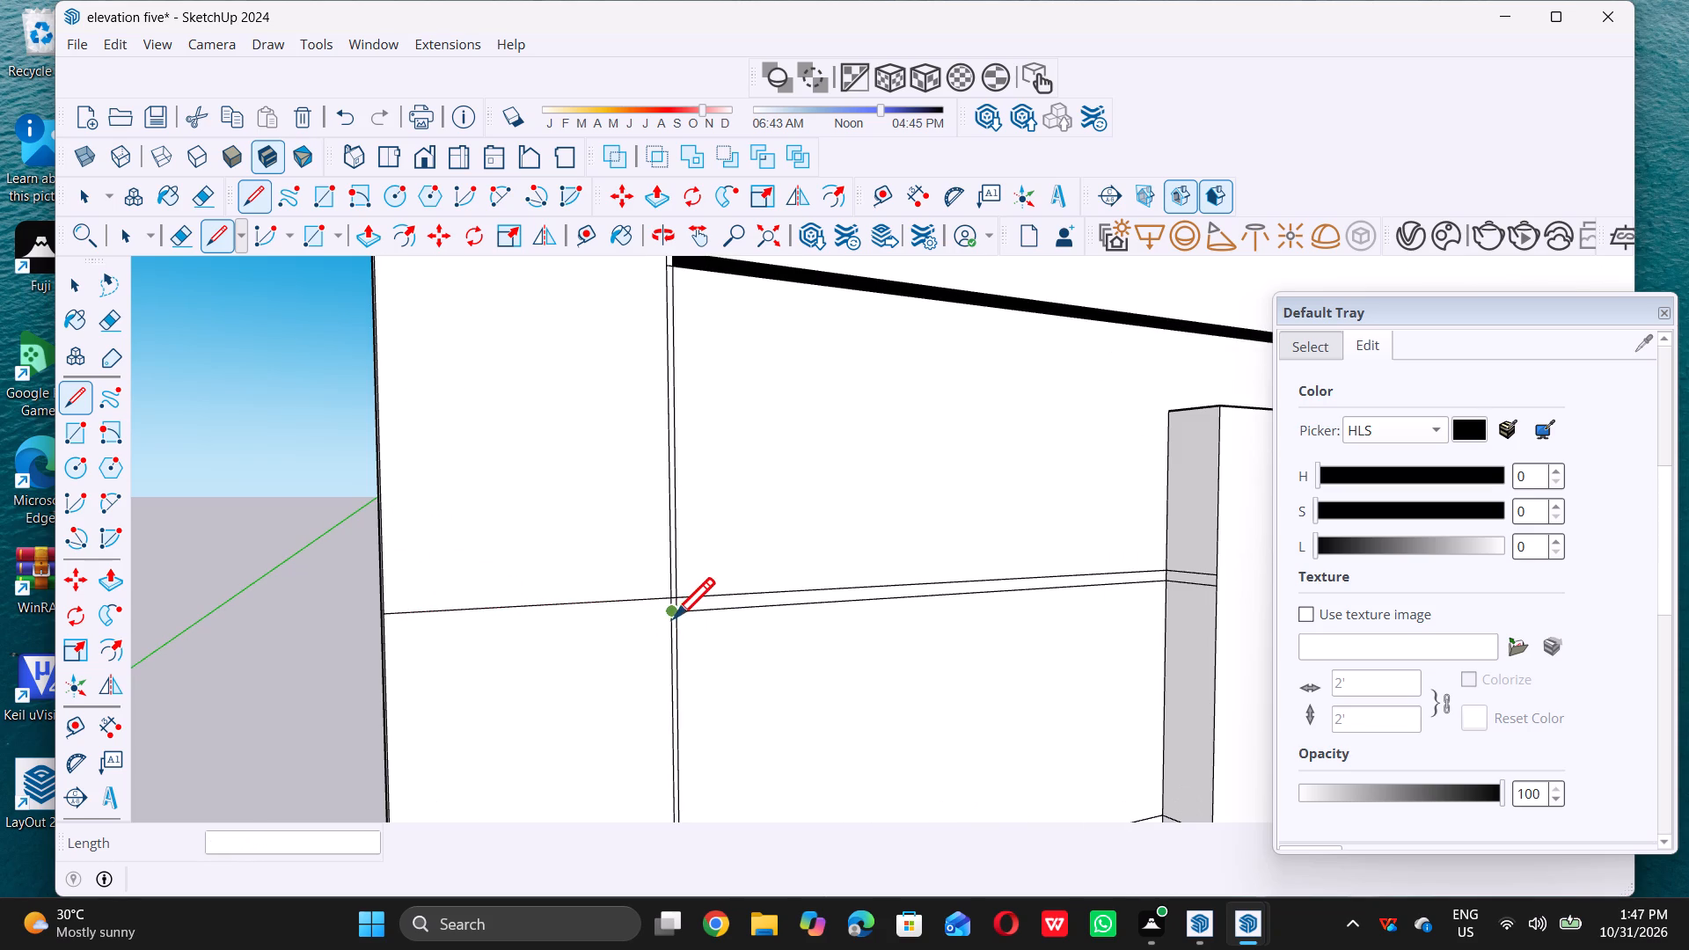
{"action": "triple_click", "coordinate": [676, 616]}
{"action": "left_click", "coordinate": [669, 618]}
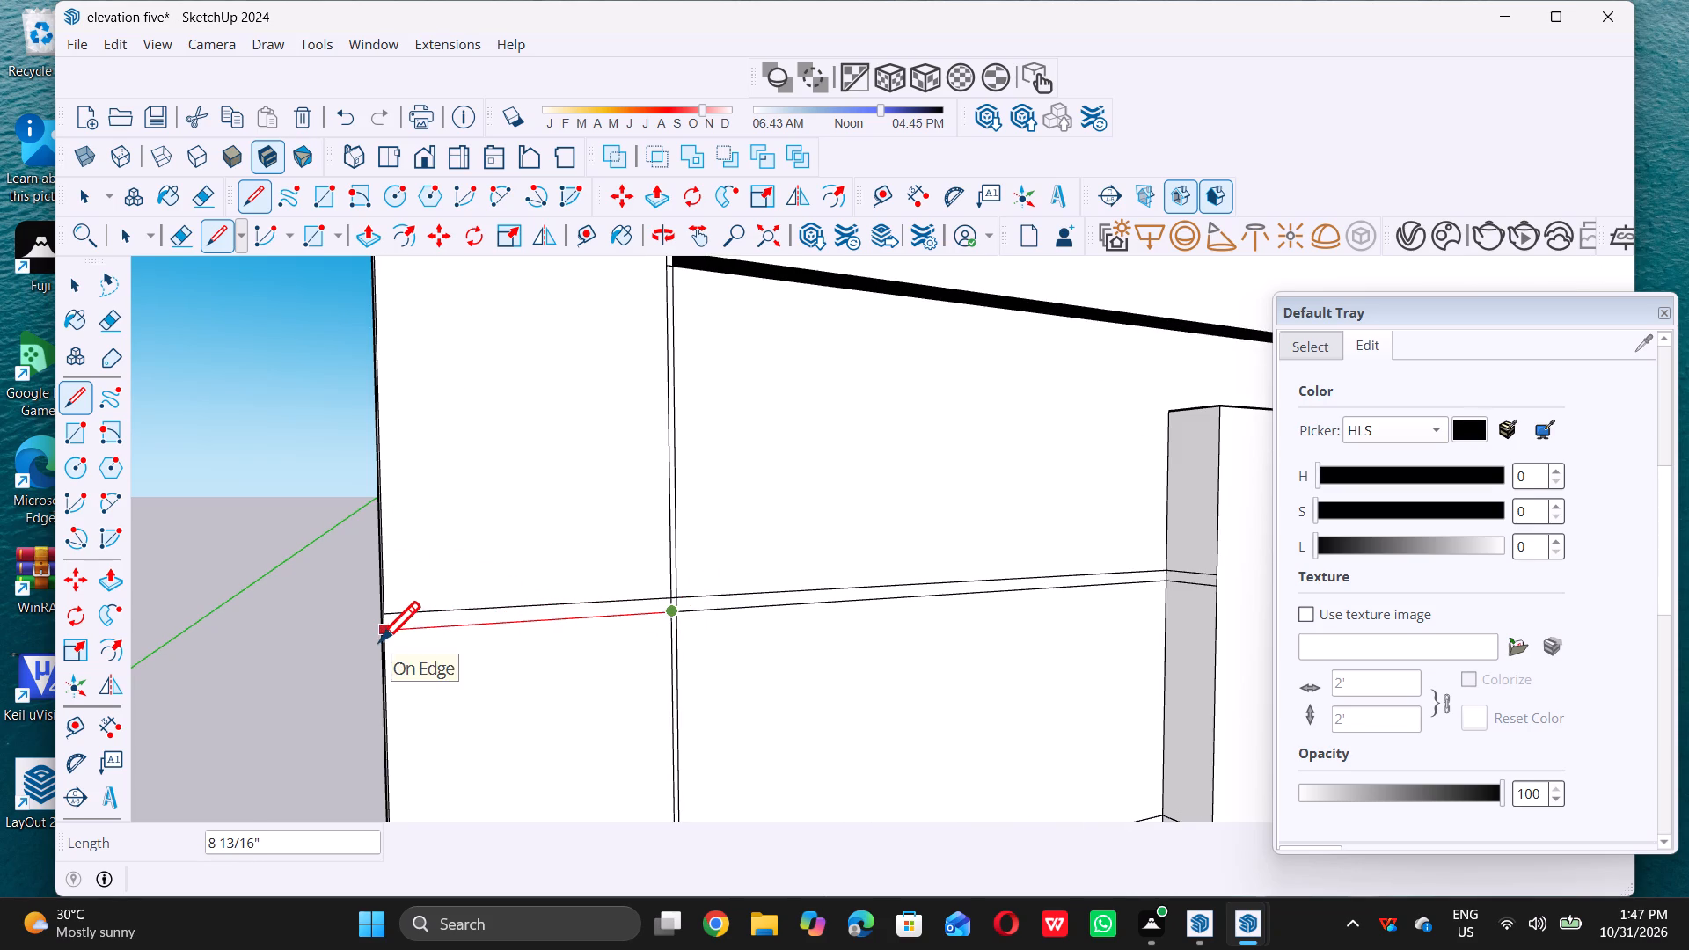
{"action": "double_click", "coordinate": [379, 641]}
Extend both edges of the first black groove above the ground-storey window frame across the corner strip with parallel lines about 8 13/16" long.
{"action": "scroll", "coordinate": [423, 659], "scroll_direction": "down", "scroll_amount": 20}
{"action": "scroll", "coordinate": [423, 659], "scroll_direction": "down", "scroll_amount": 2}
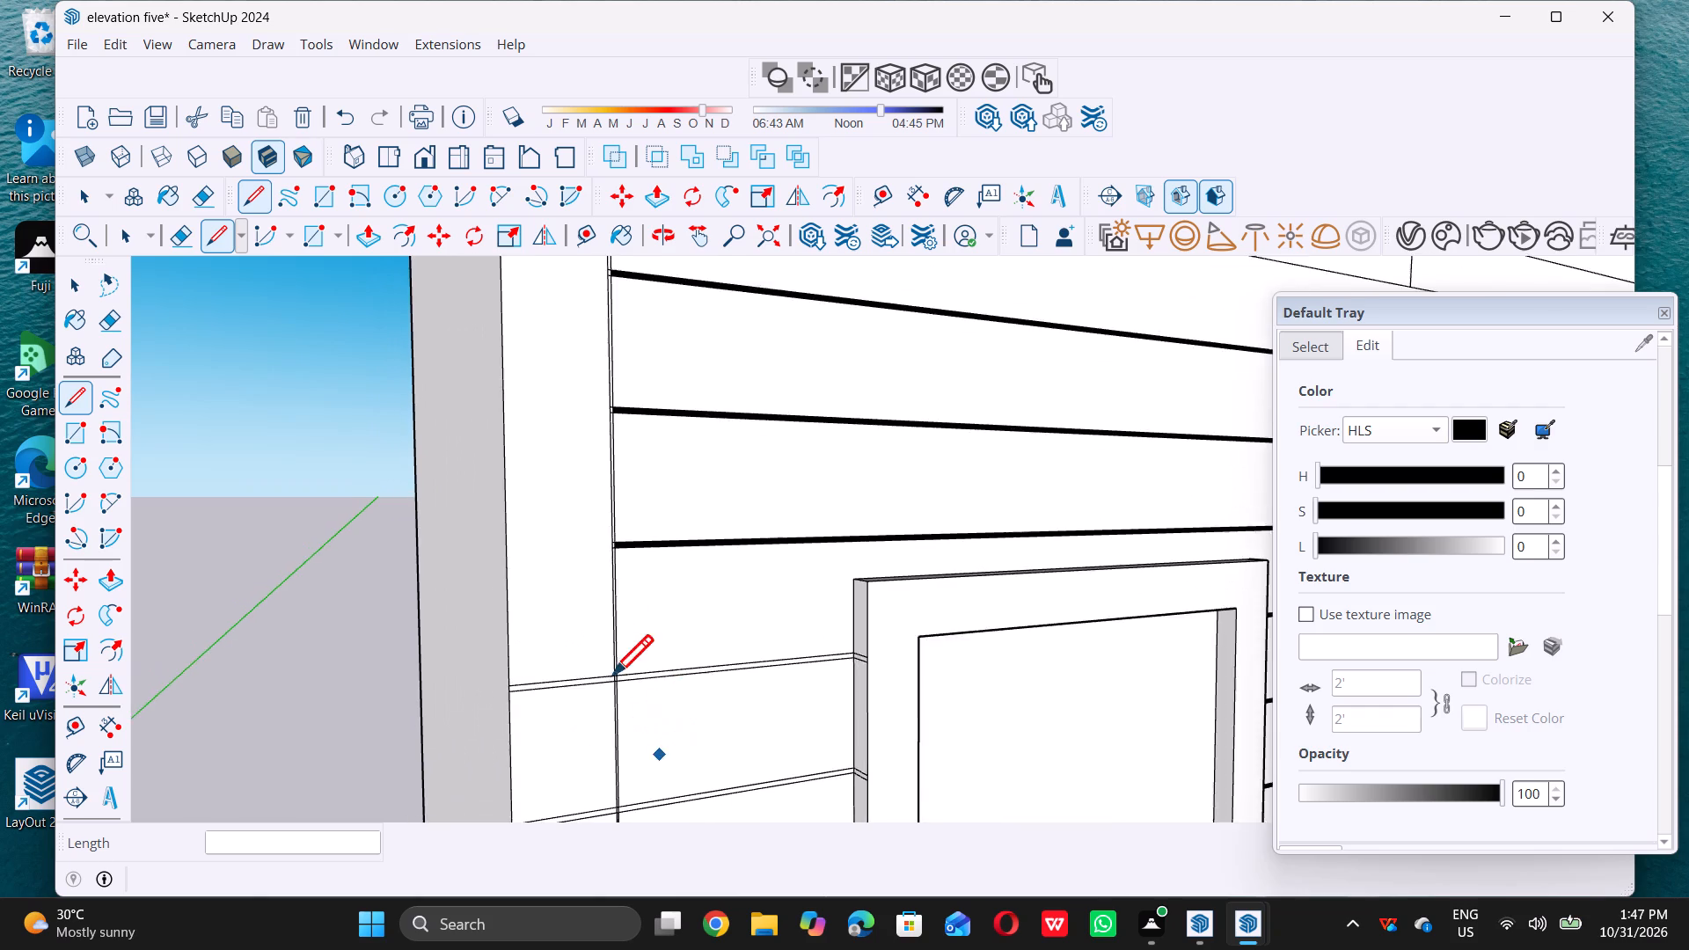
{"action": "scroll", "coordinate": [549, 542], "scroll_direction": "up", "scroll_amount": 16}
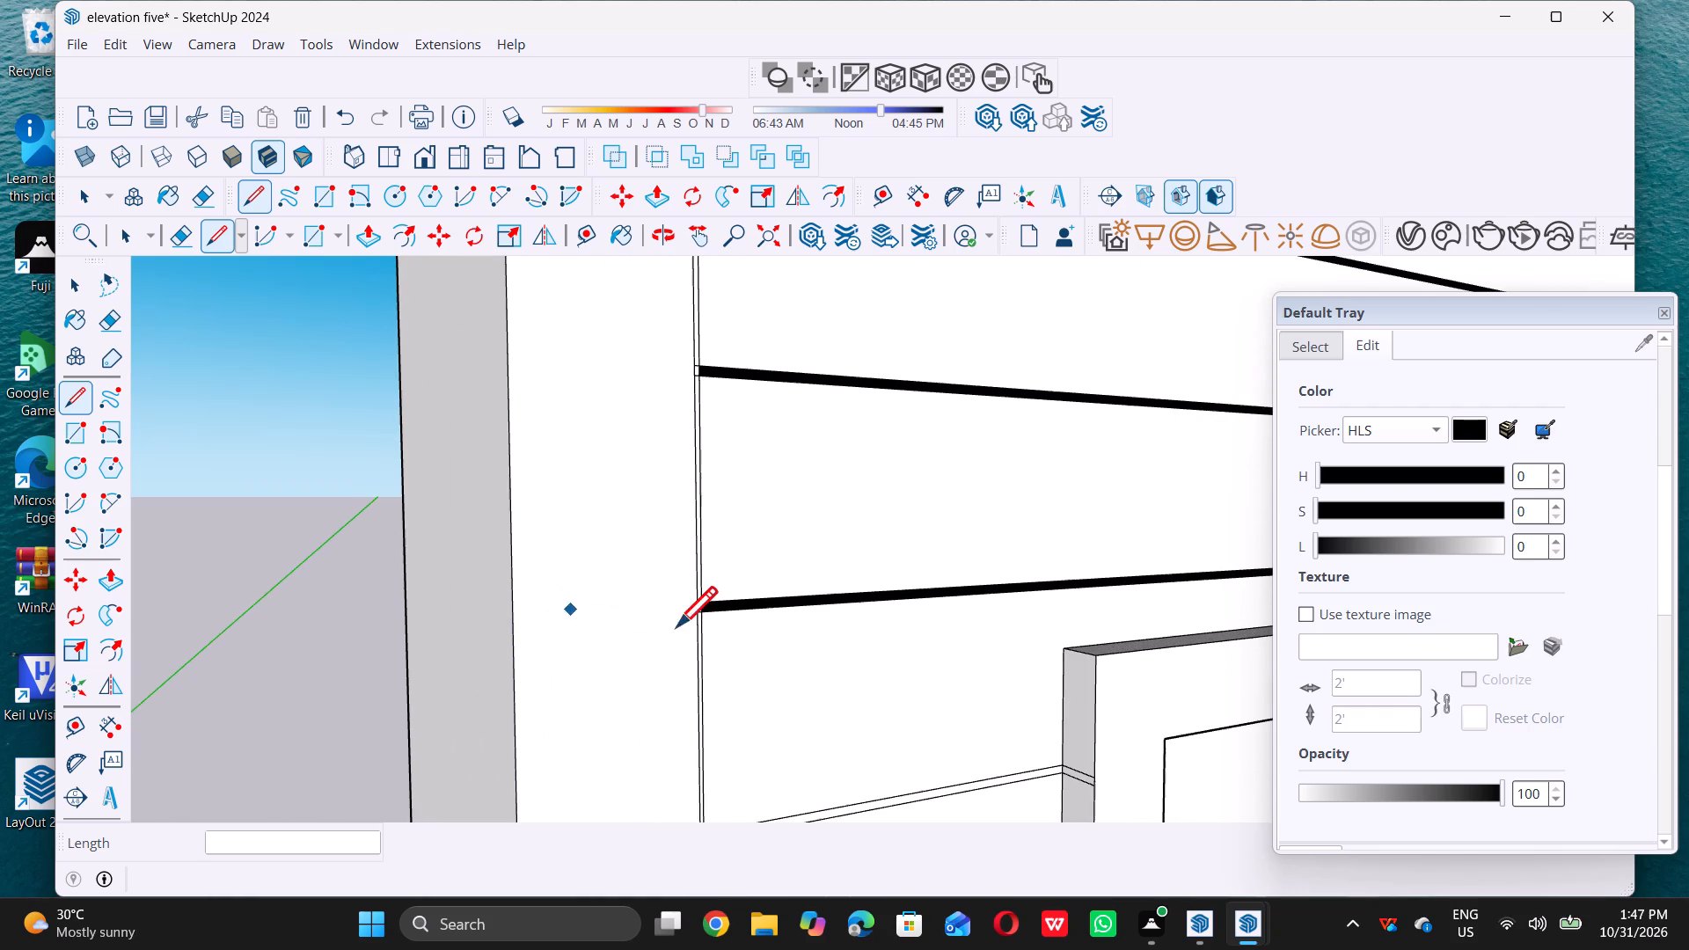
{"action": "scroll", "coordinate": [694, 613], "scroll_direction": "up", "scroll_amount": 16}
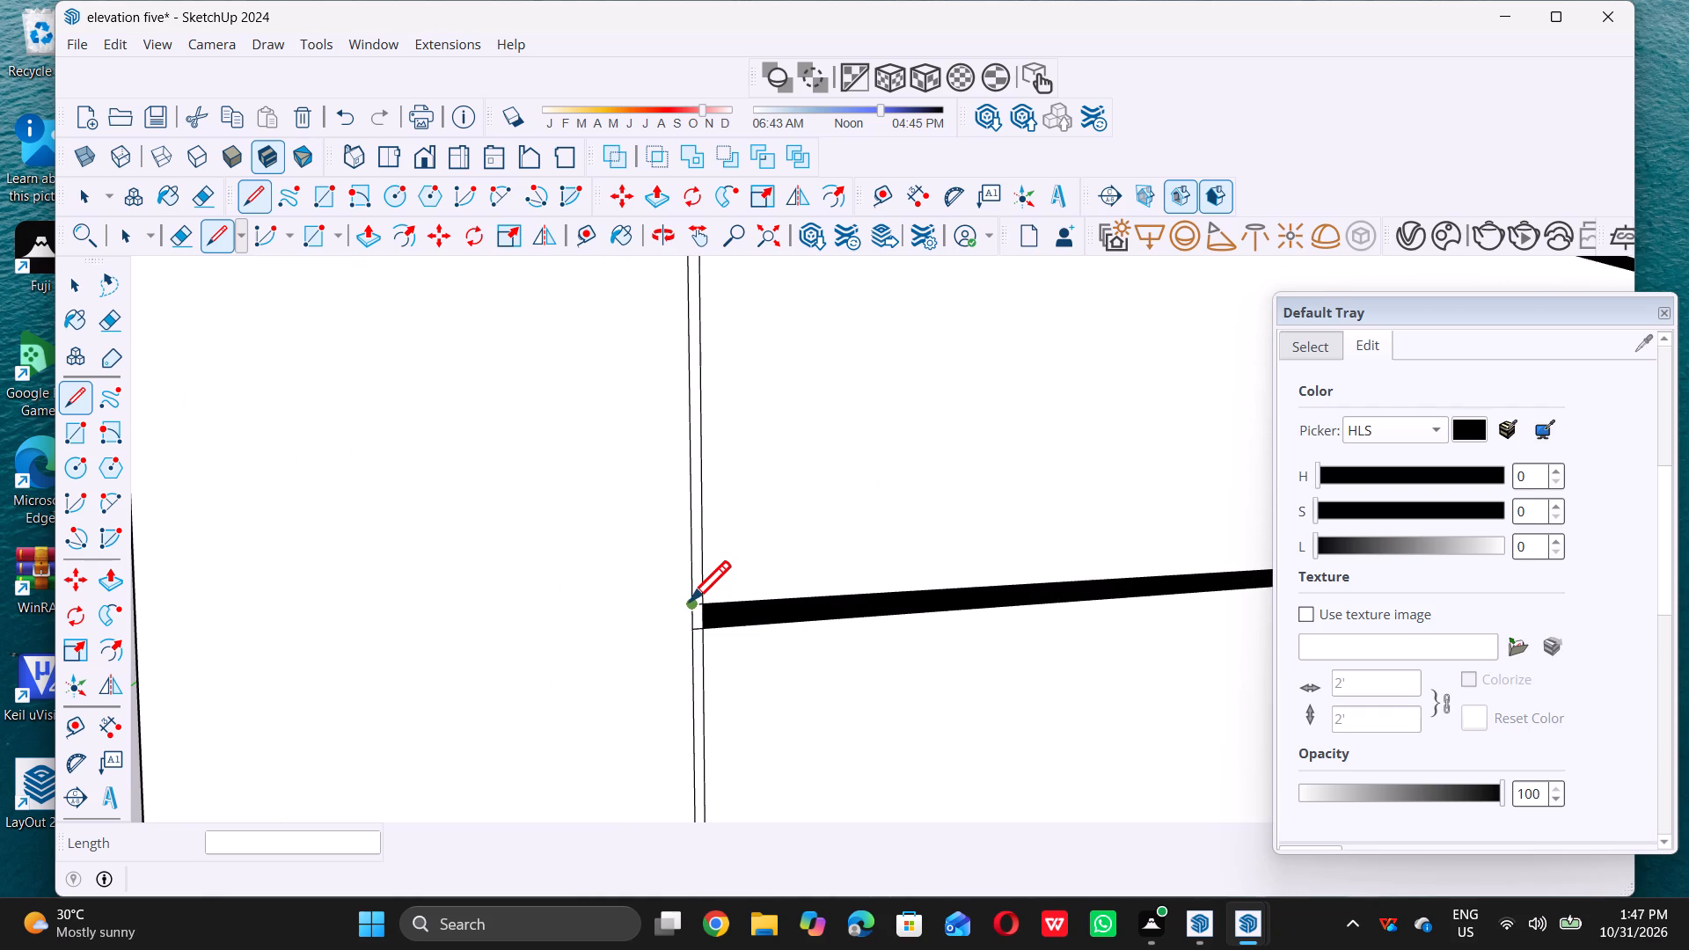
{"action": "triple_click", "coordinate": [689, 602]}
{"action": "left_click", "coordinate": [689, 602]}
{"action": "scroll", "coordinate": [689, 602], "scroll_direction": "down", "scroll_amount": 5}
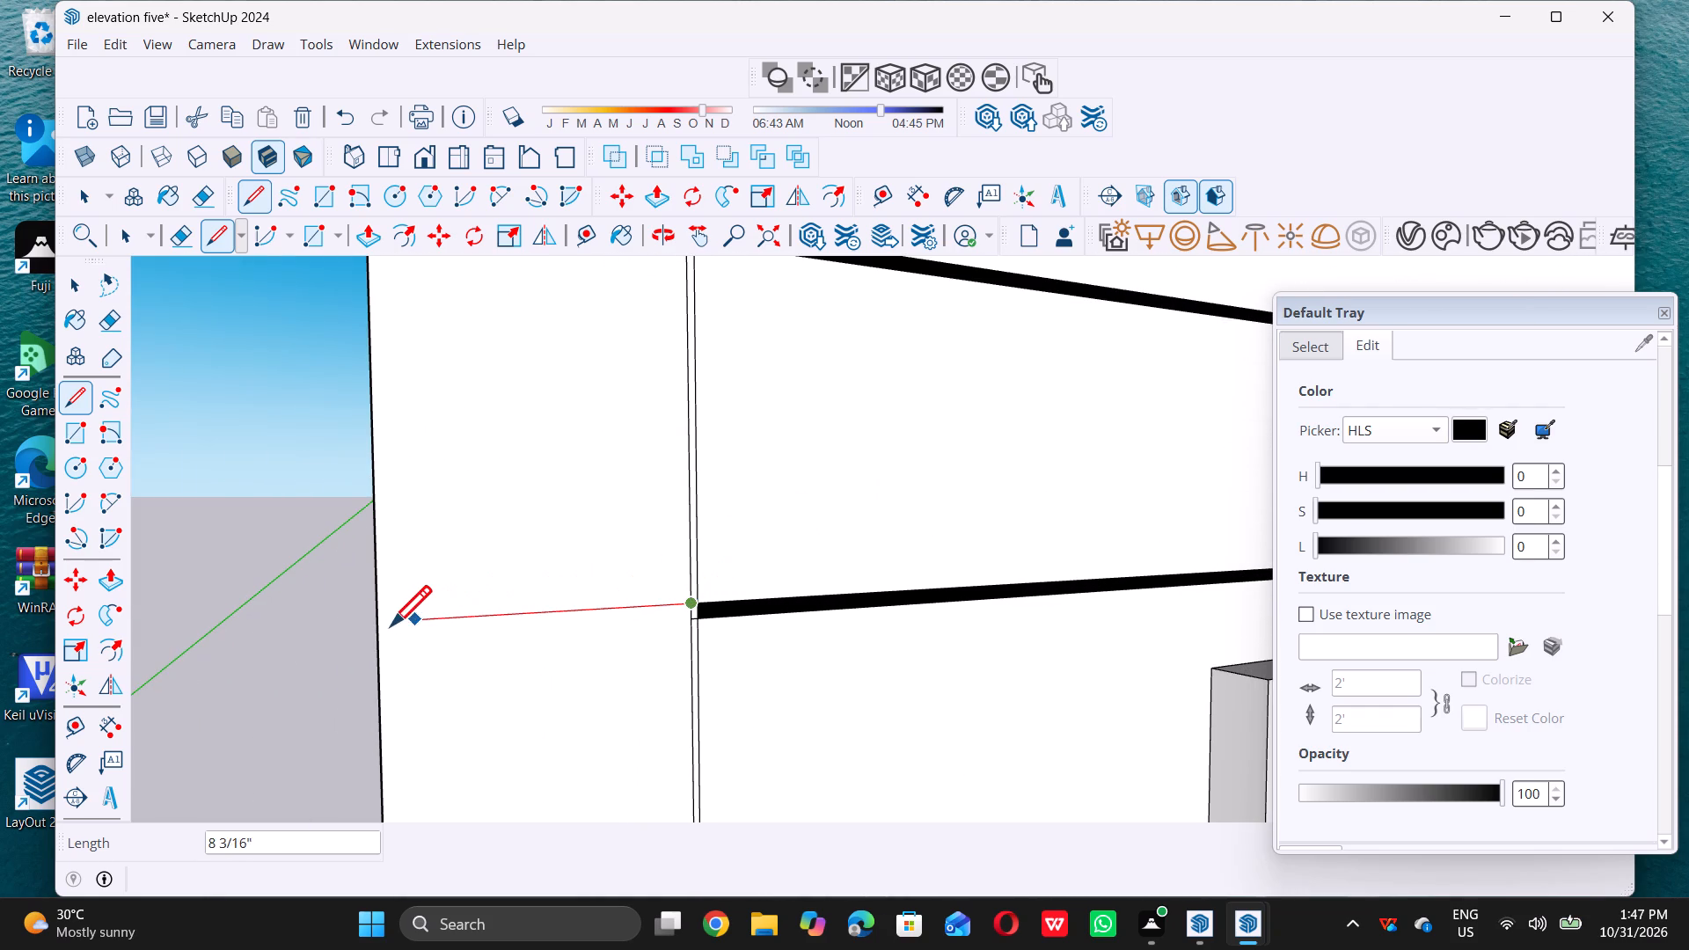
{"action": "left_click", "coordinate": [392, 620]}
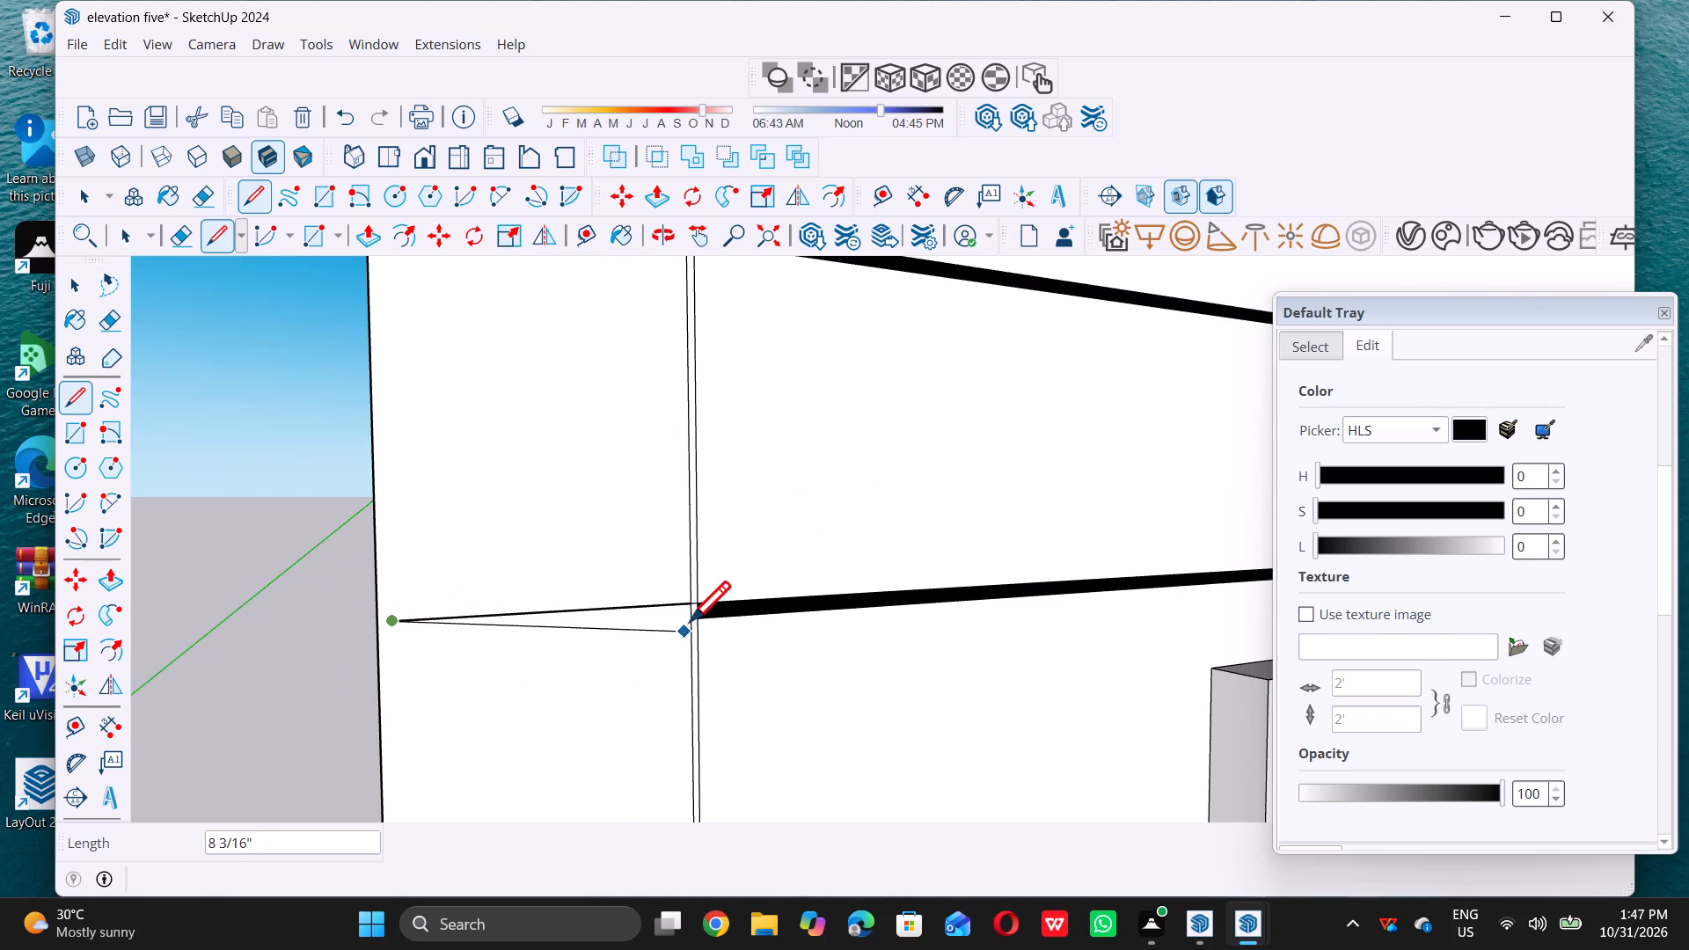
{"action": "scroll", "coordinate": [390, 627], "scroll_direction": "up", "scroll_amount": 5}
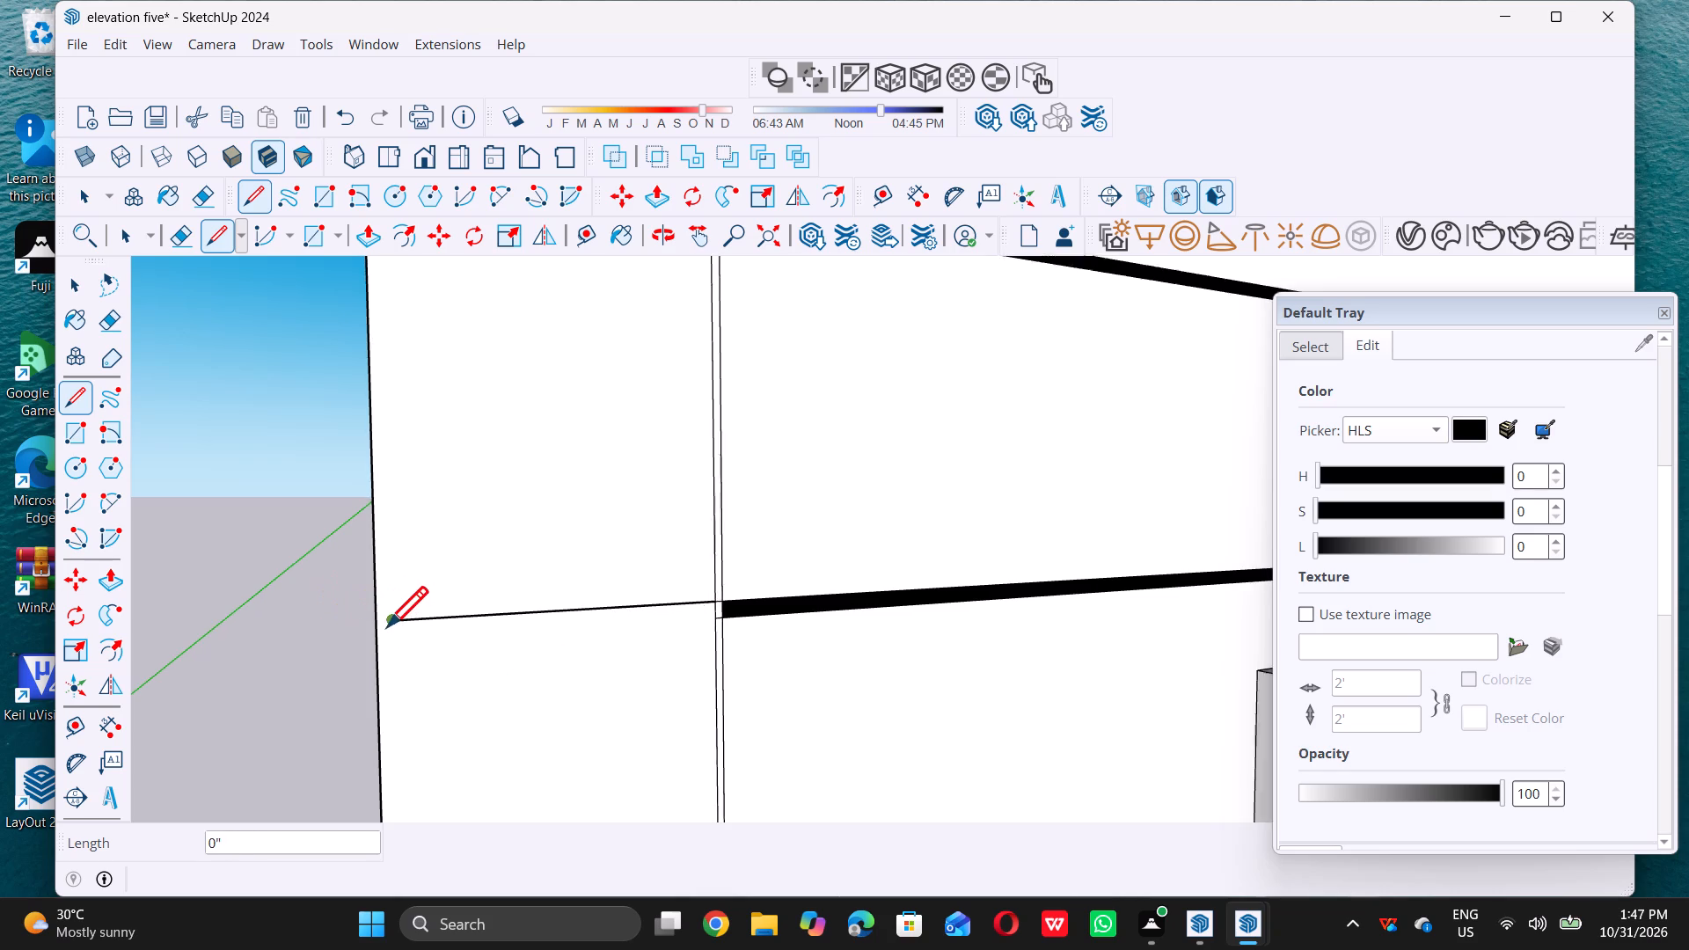
{"action": "double_click", "coordinate": [374, 618]}
{"action": "key", "text": "space"}
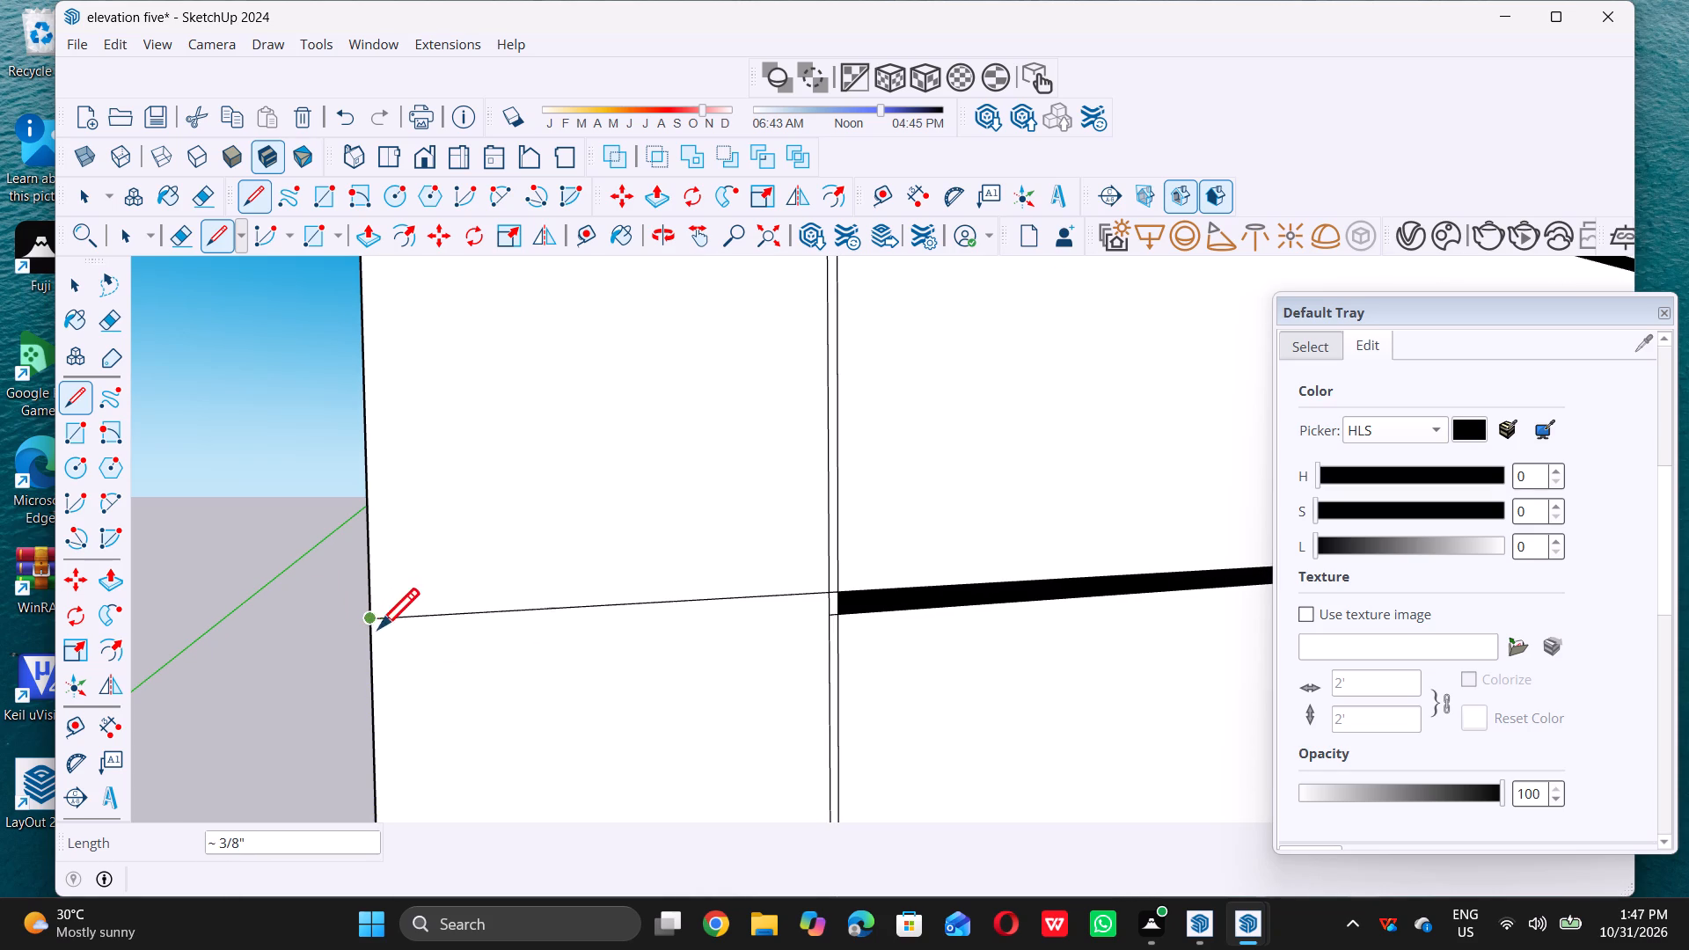
{"action": "key", "text": "l"}
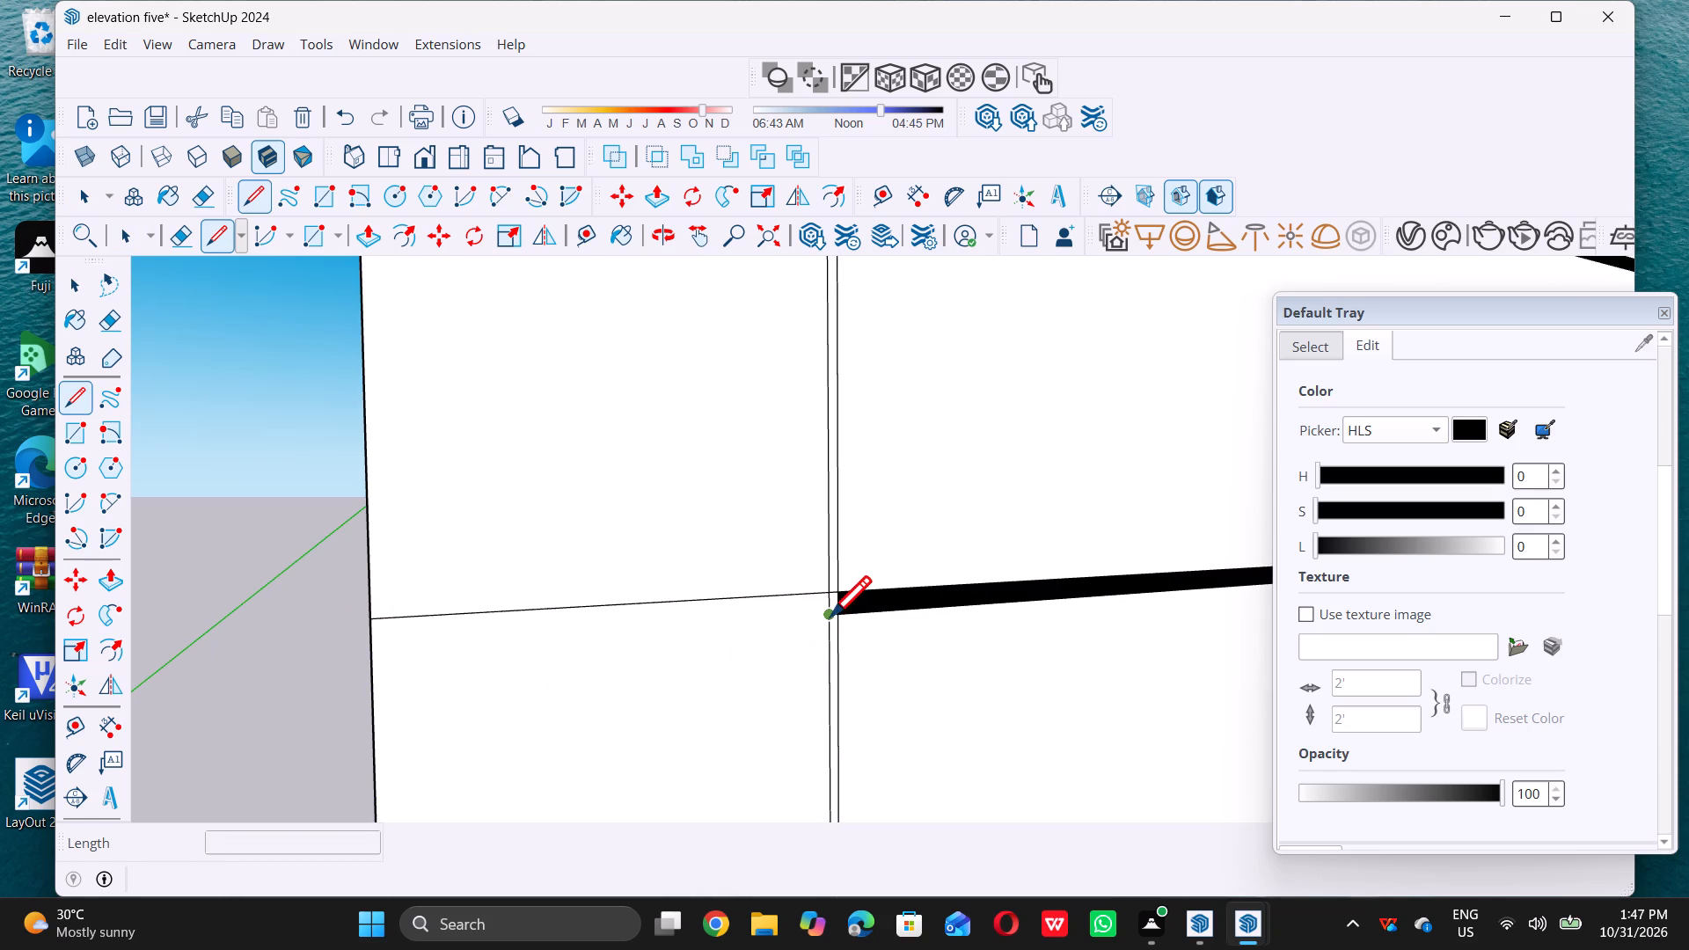
{"action": "double_click", "coordinate": [830, 613]}
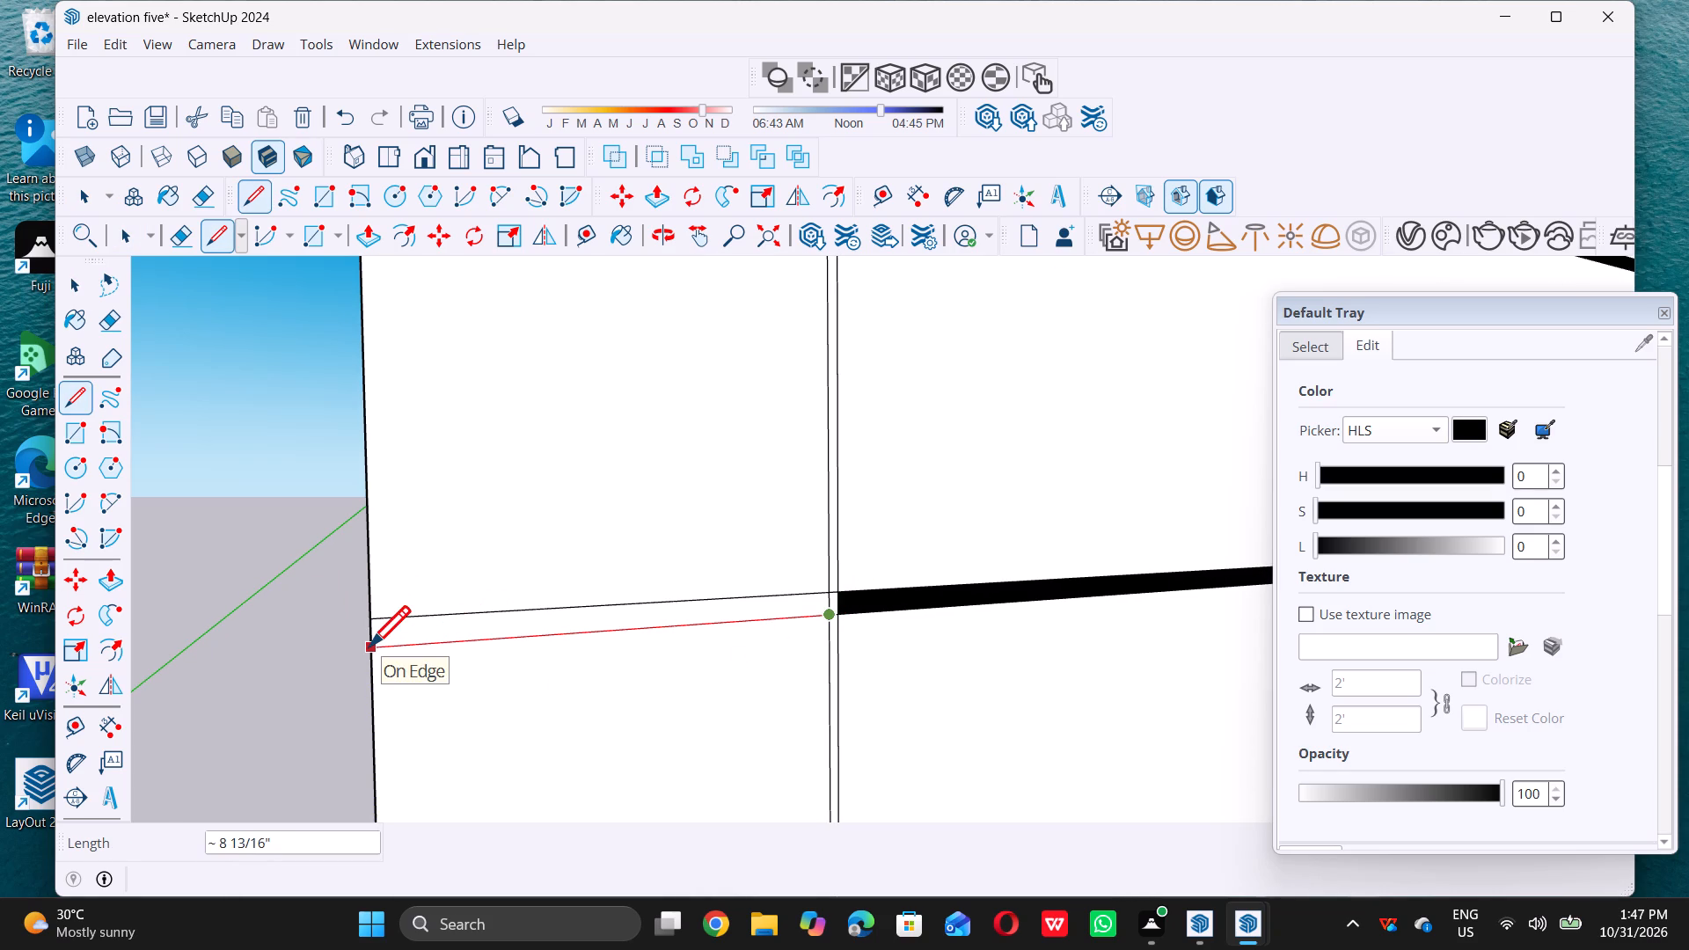
{"action": "left_click", "coordinate": [369, 646]}
Draw two parallel lines about 8 3/4" long extending the second black groove above the ground-storey window frame across the plain corner strip.
{"action": "scroll", "coordinate": [561, 699], "scroll_direction": "down", "scroll_amount": 18}
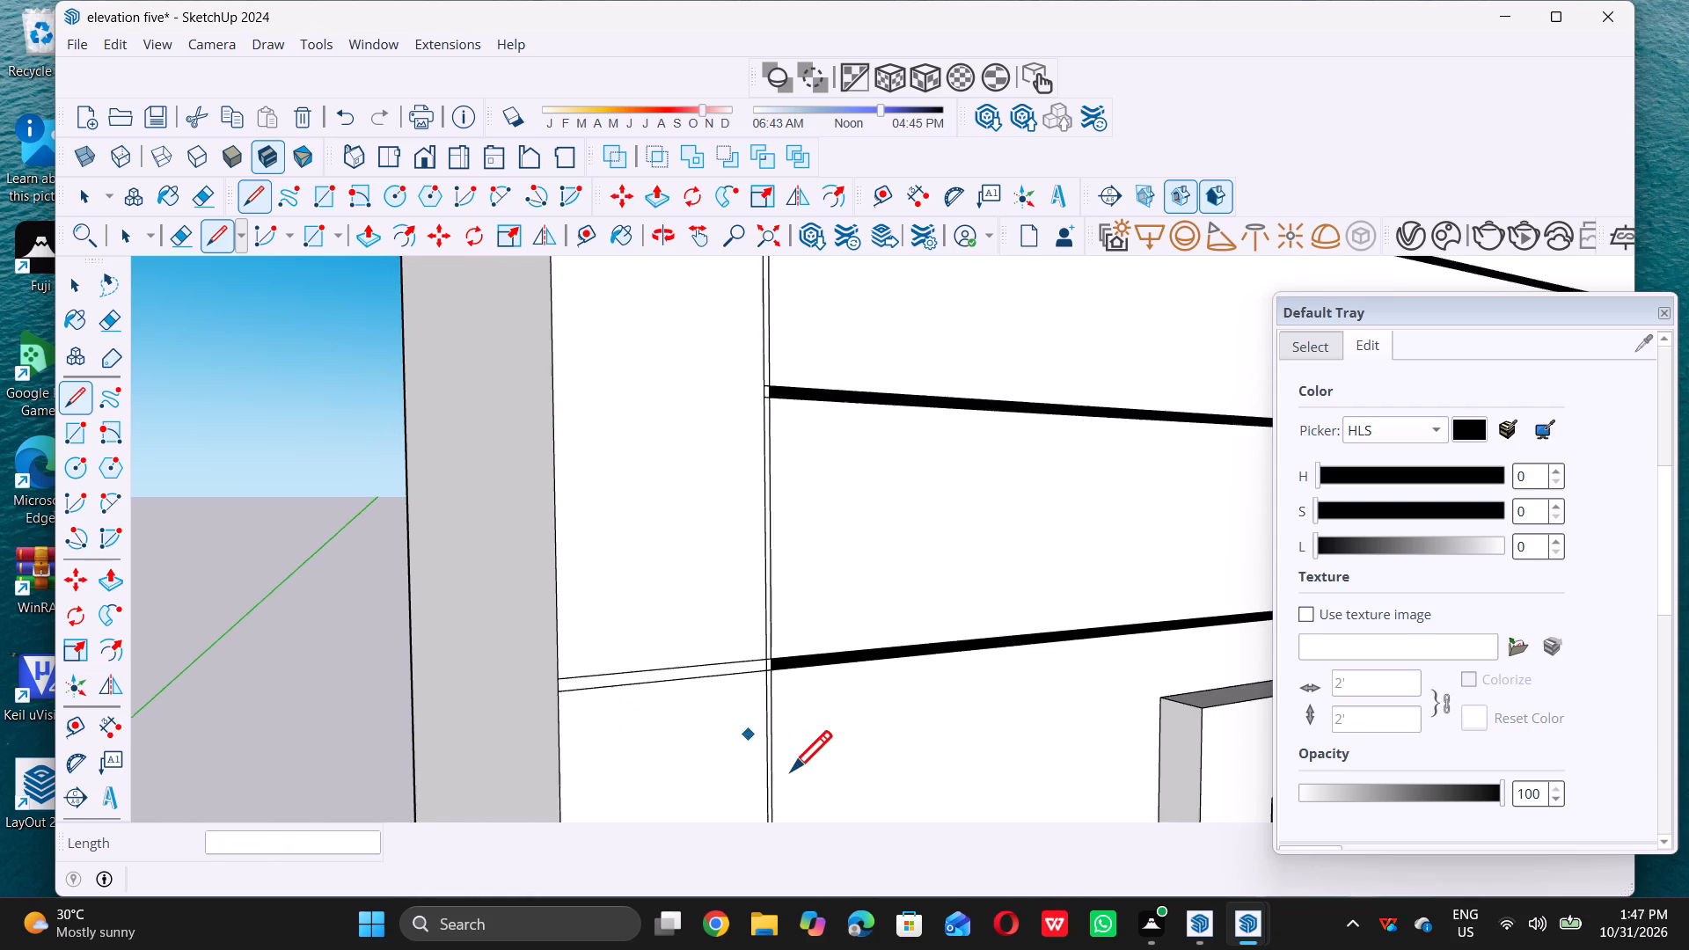
{"action": "scroll", "coordinate": [791, 771], "scroll_direction": "down", "scroll_amount": 6}
{"action": "scroll", "coordinate": [719, 518], "scroll_direction": "up", "scroll_amount": 11}
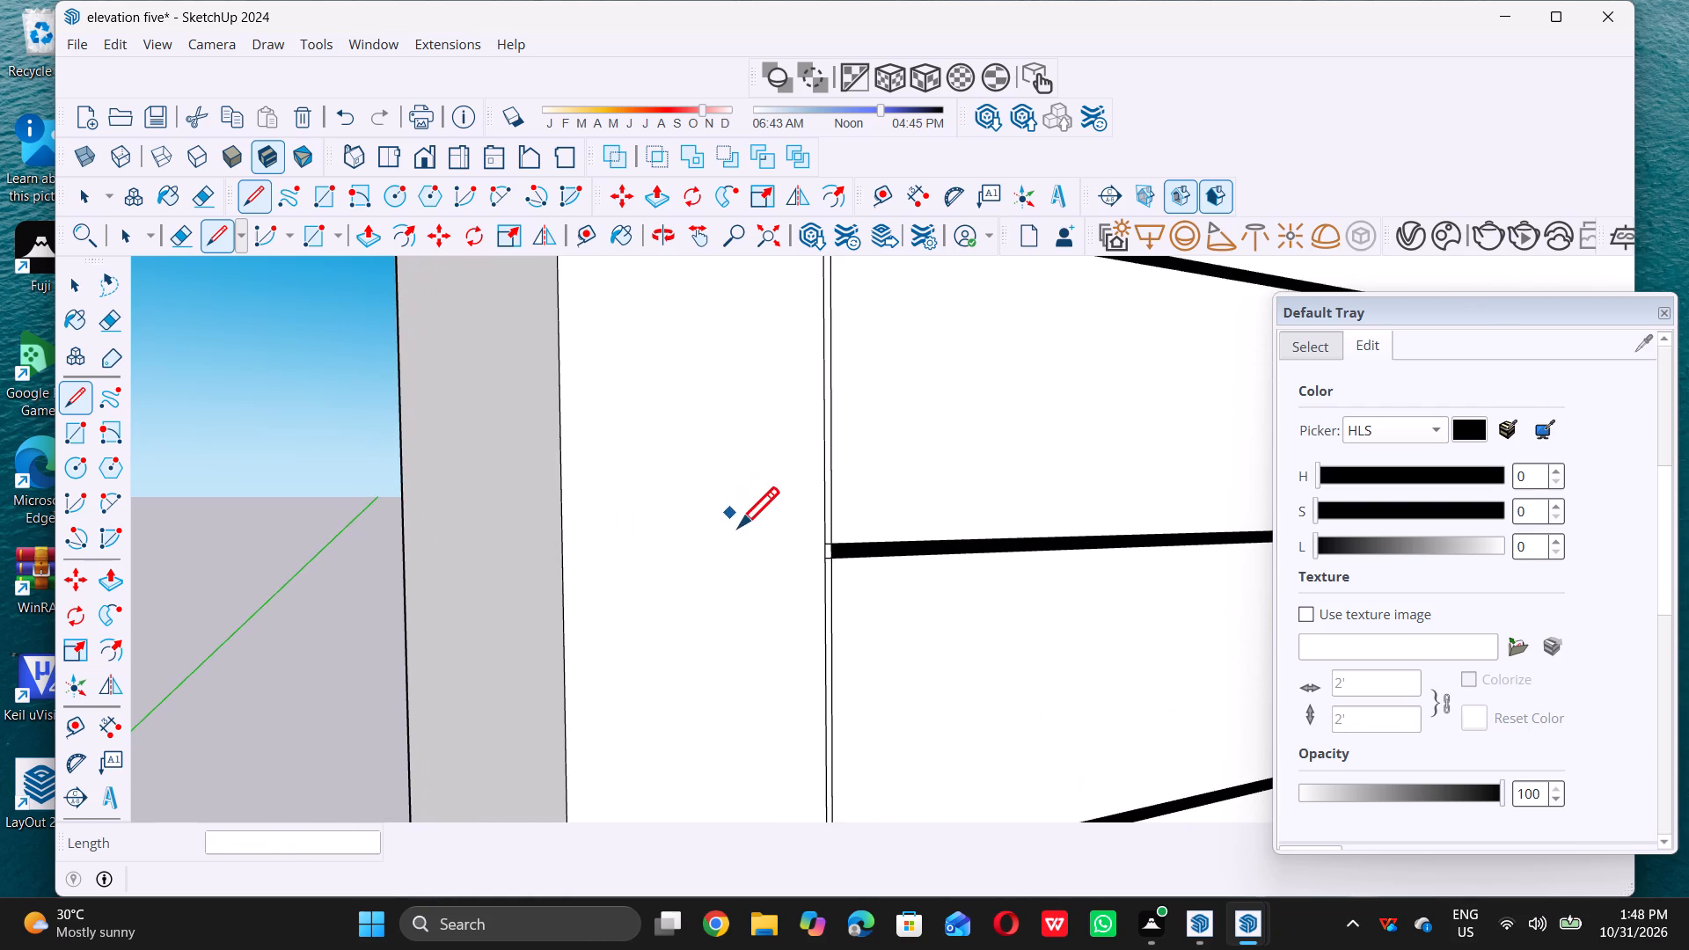
{"action": "scroll", "coordinate": [739, 529], "scroll_direction": "up", "scroll_amount": 5}
{"action": "left_click", "coordinate": [850, 542]}
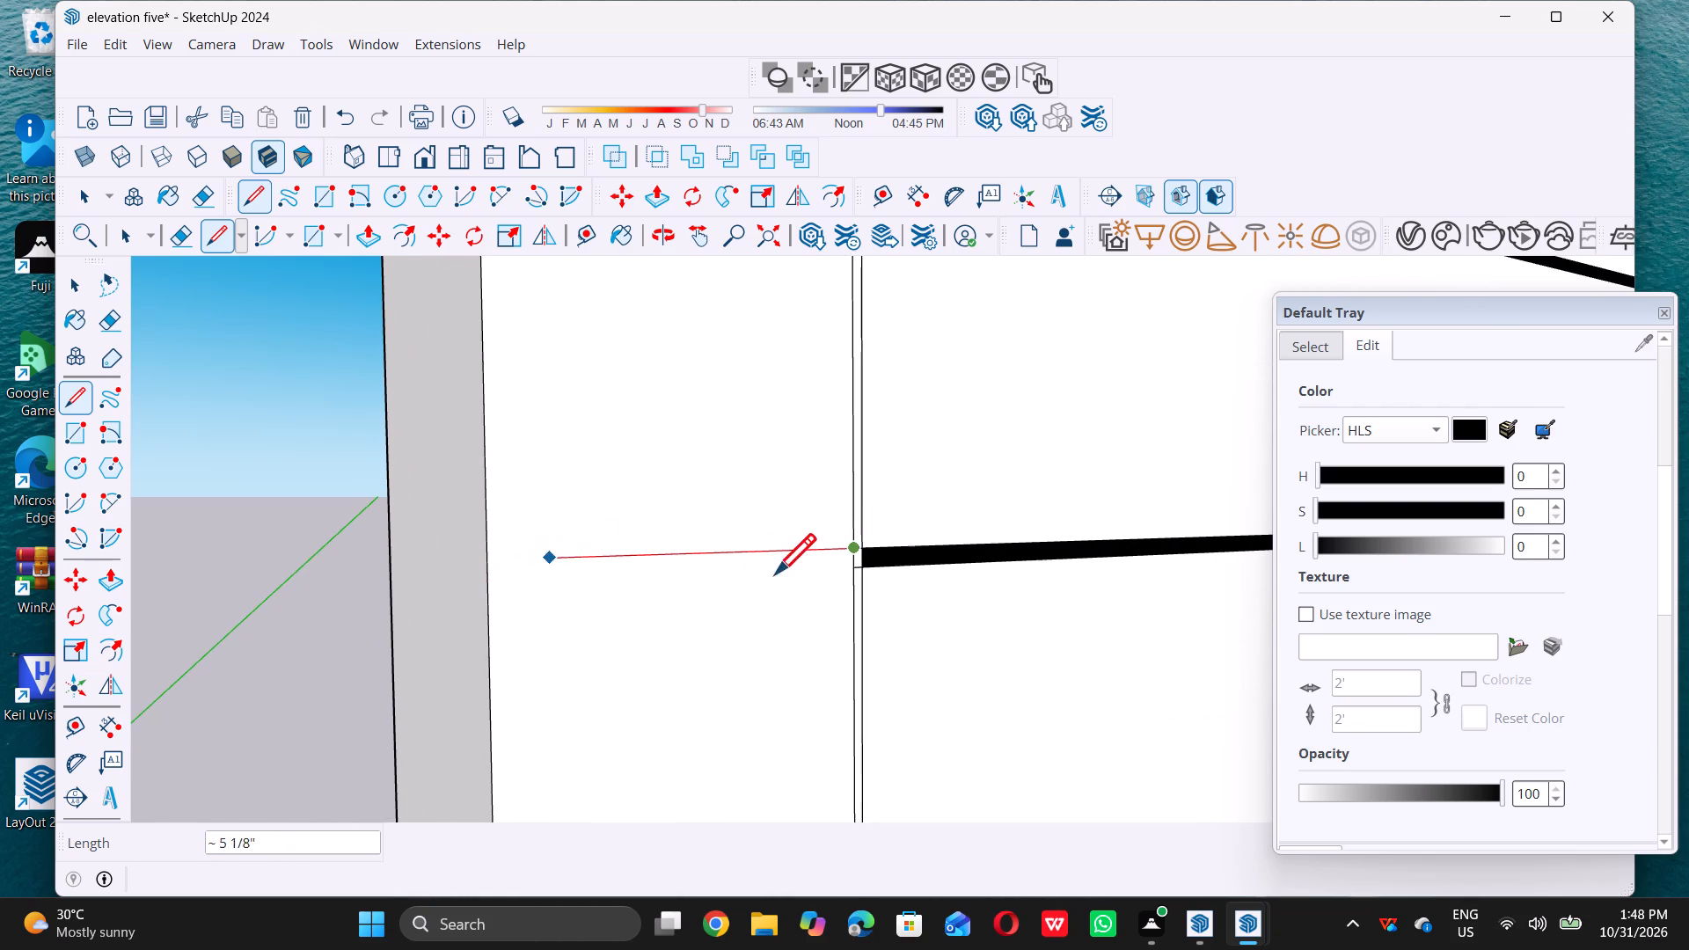
{"action": "left_click", "coordinate": [484, 562]}
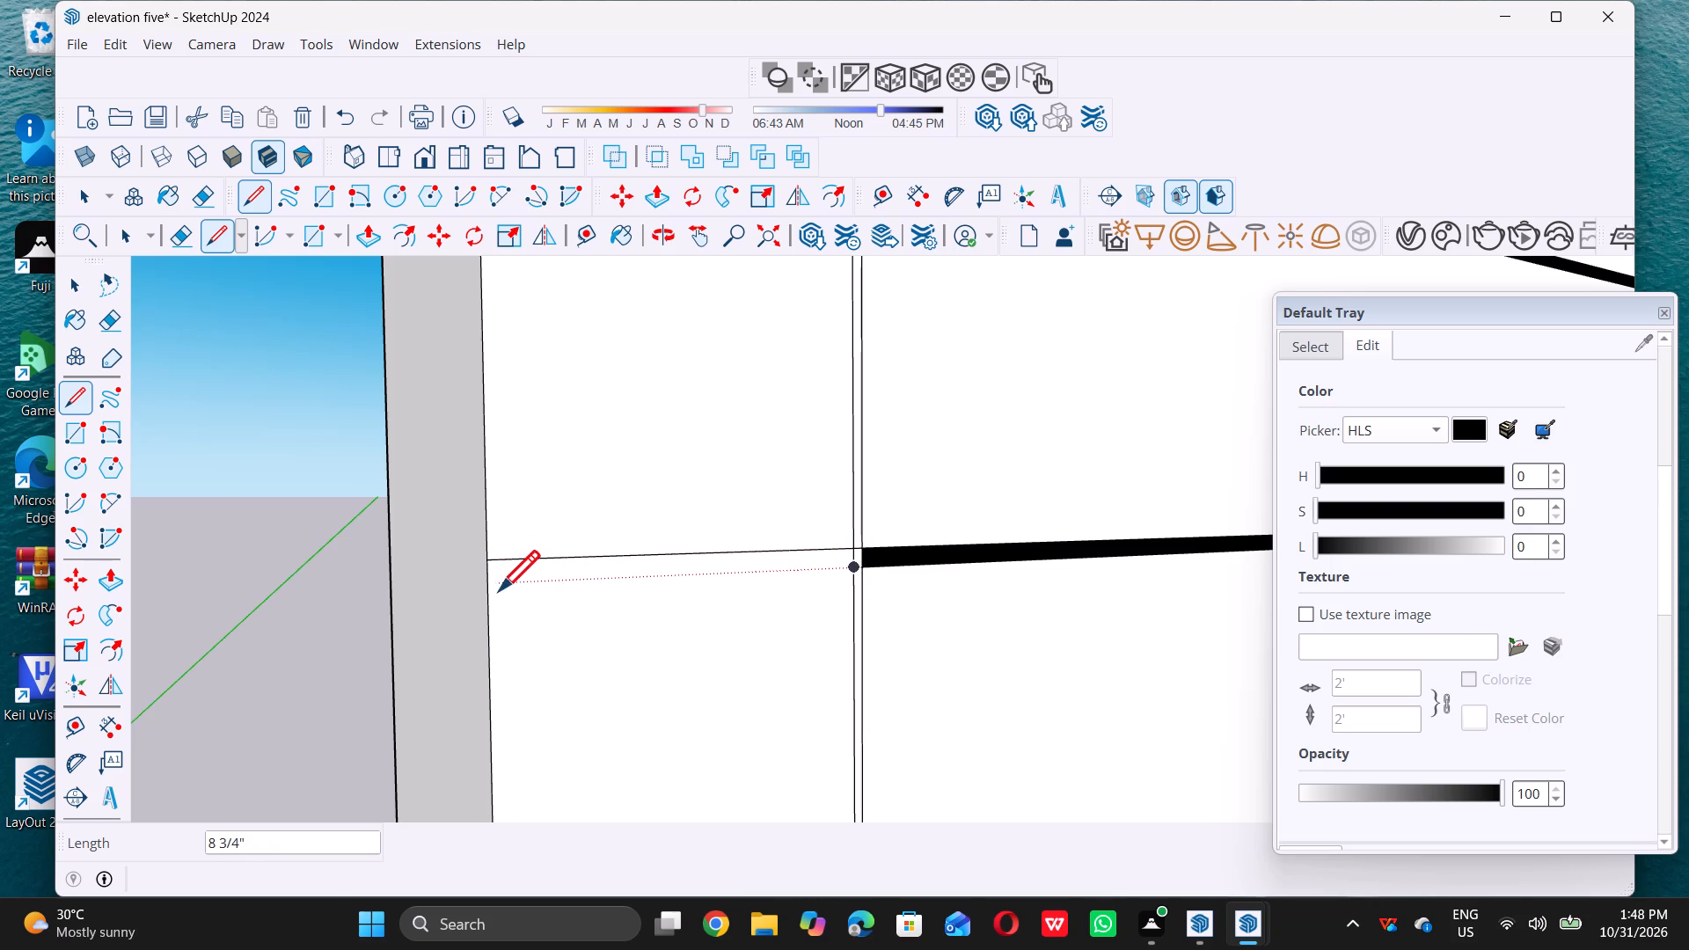
{"action": "scroll", "coordinate": [828, 569], "scroll_direction": "up", "scroll_amount": 4}
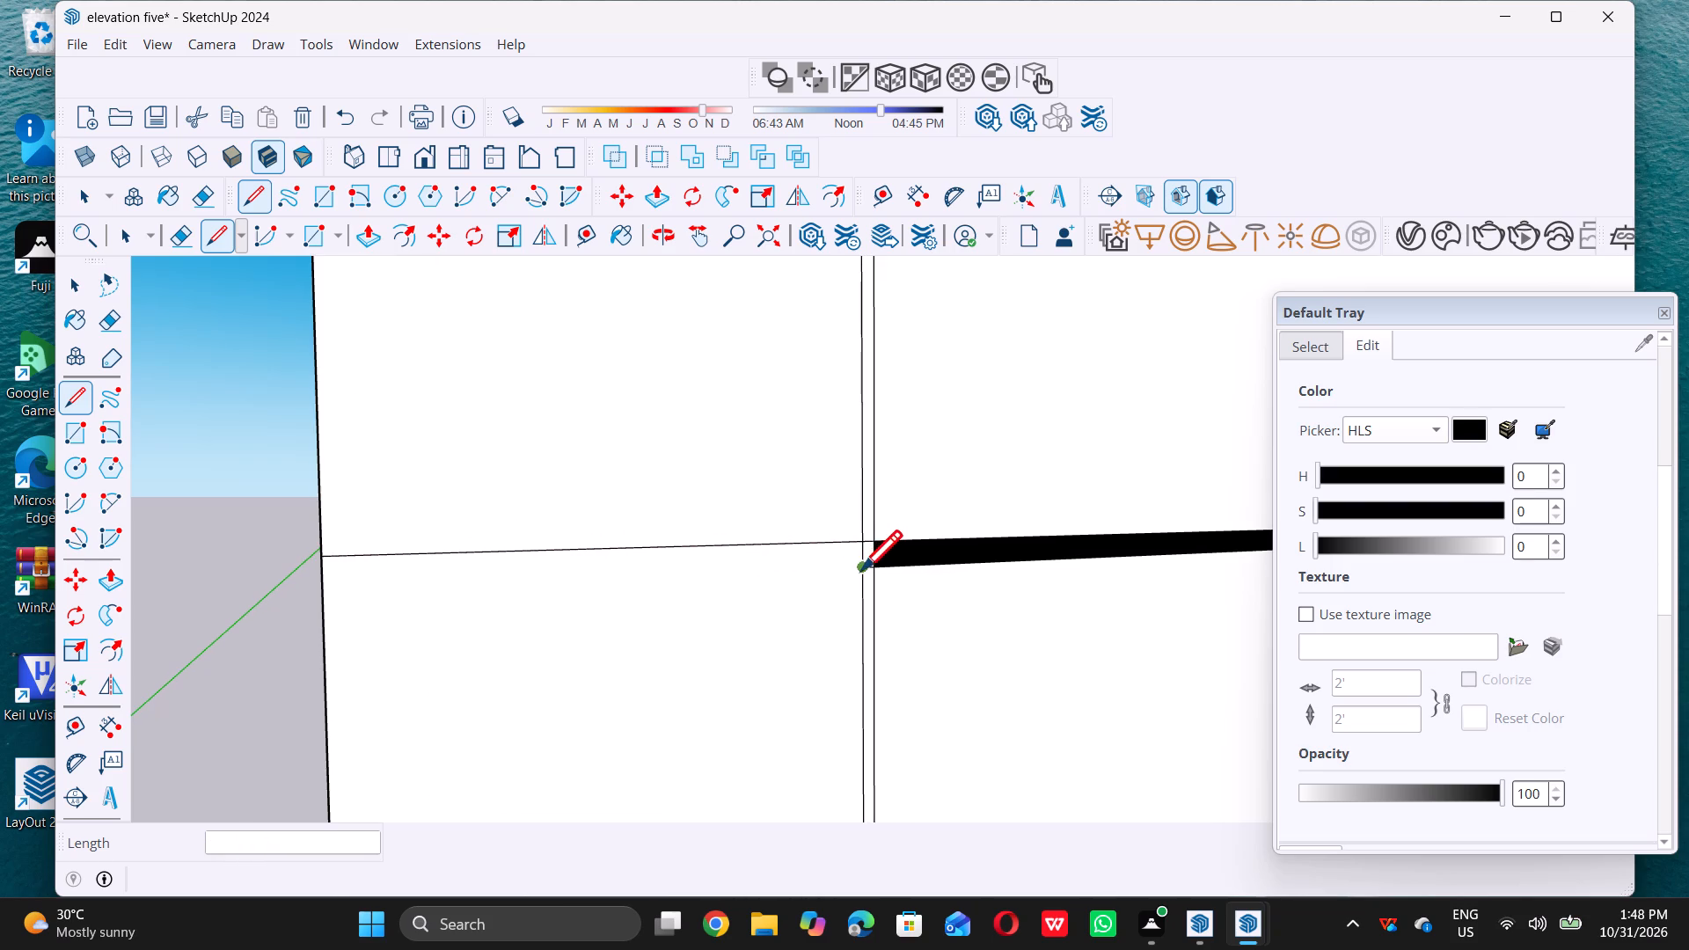
{"action": "left_click", "coordinate": [861, 561]}
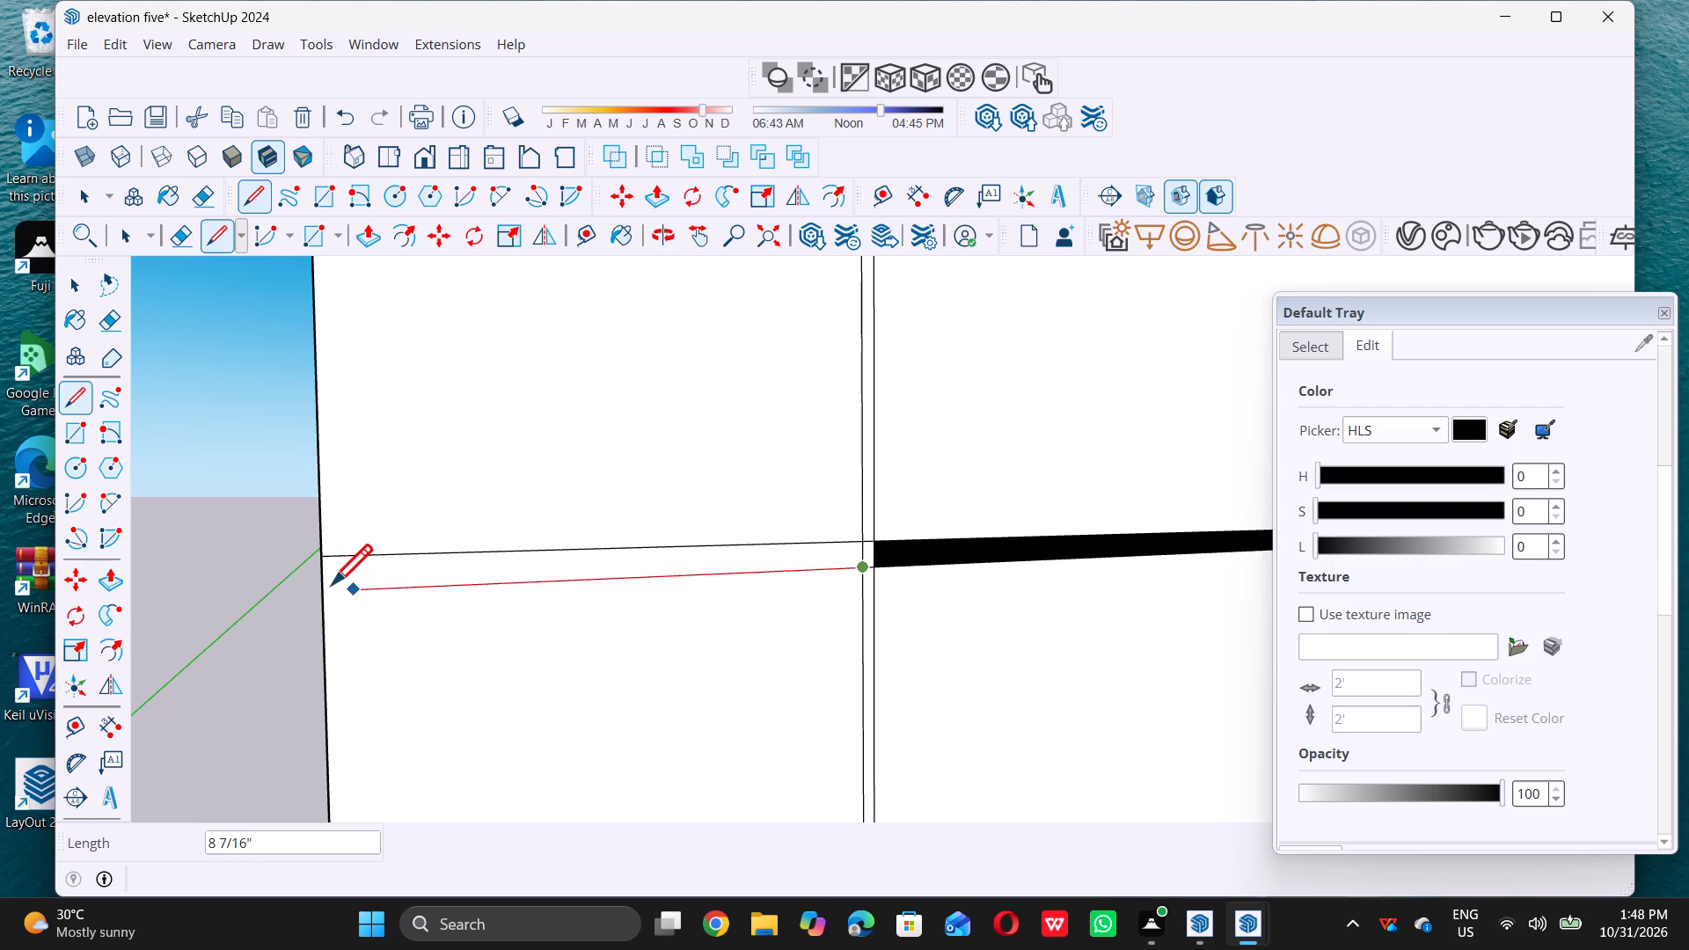
{"action": "left_click", "coordinate": [326, 582]}
Draw two lines about 8 3/4" long extending the third black groove above the ground-storey window frame across the plain corner strip.
{"action": "scroll", "coordinate": [533, 669], "scroll_direction": "down", "scroll_amount": 9}
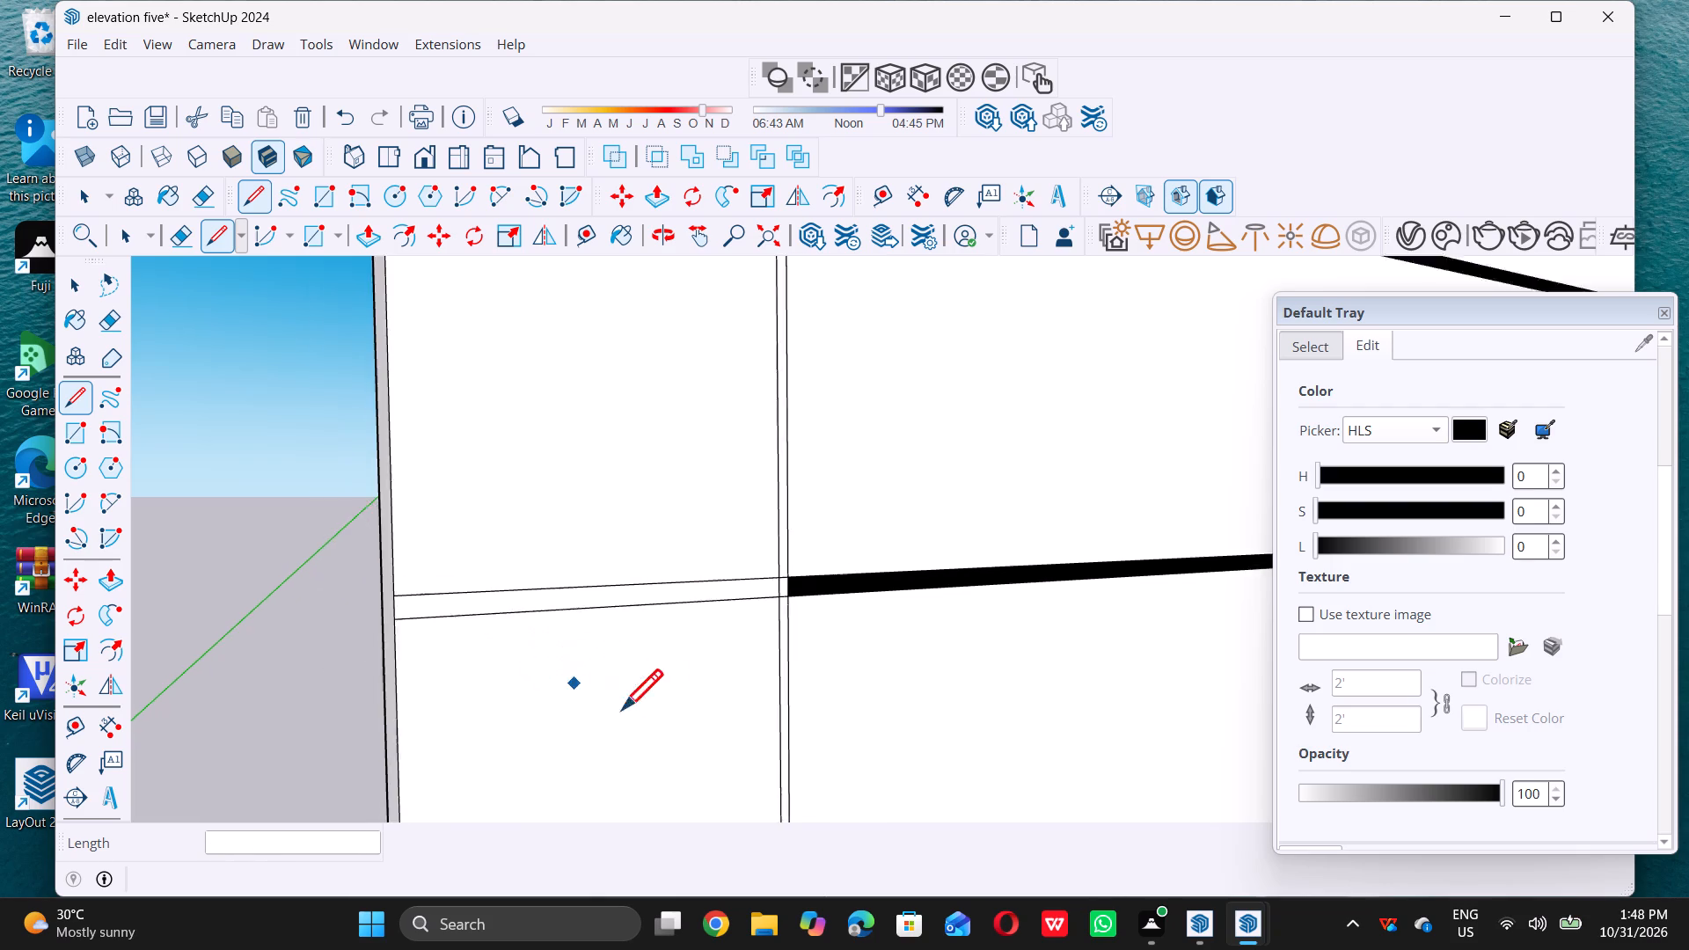
{"action": "scroll", "coordinate": [622, 709], "scroll_direction": "down", "scroll_amount": 20}
{"action": "scroll", "coordinate": [622, 709], "scroll_direction": "down", "scroll_amount": 9}
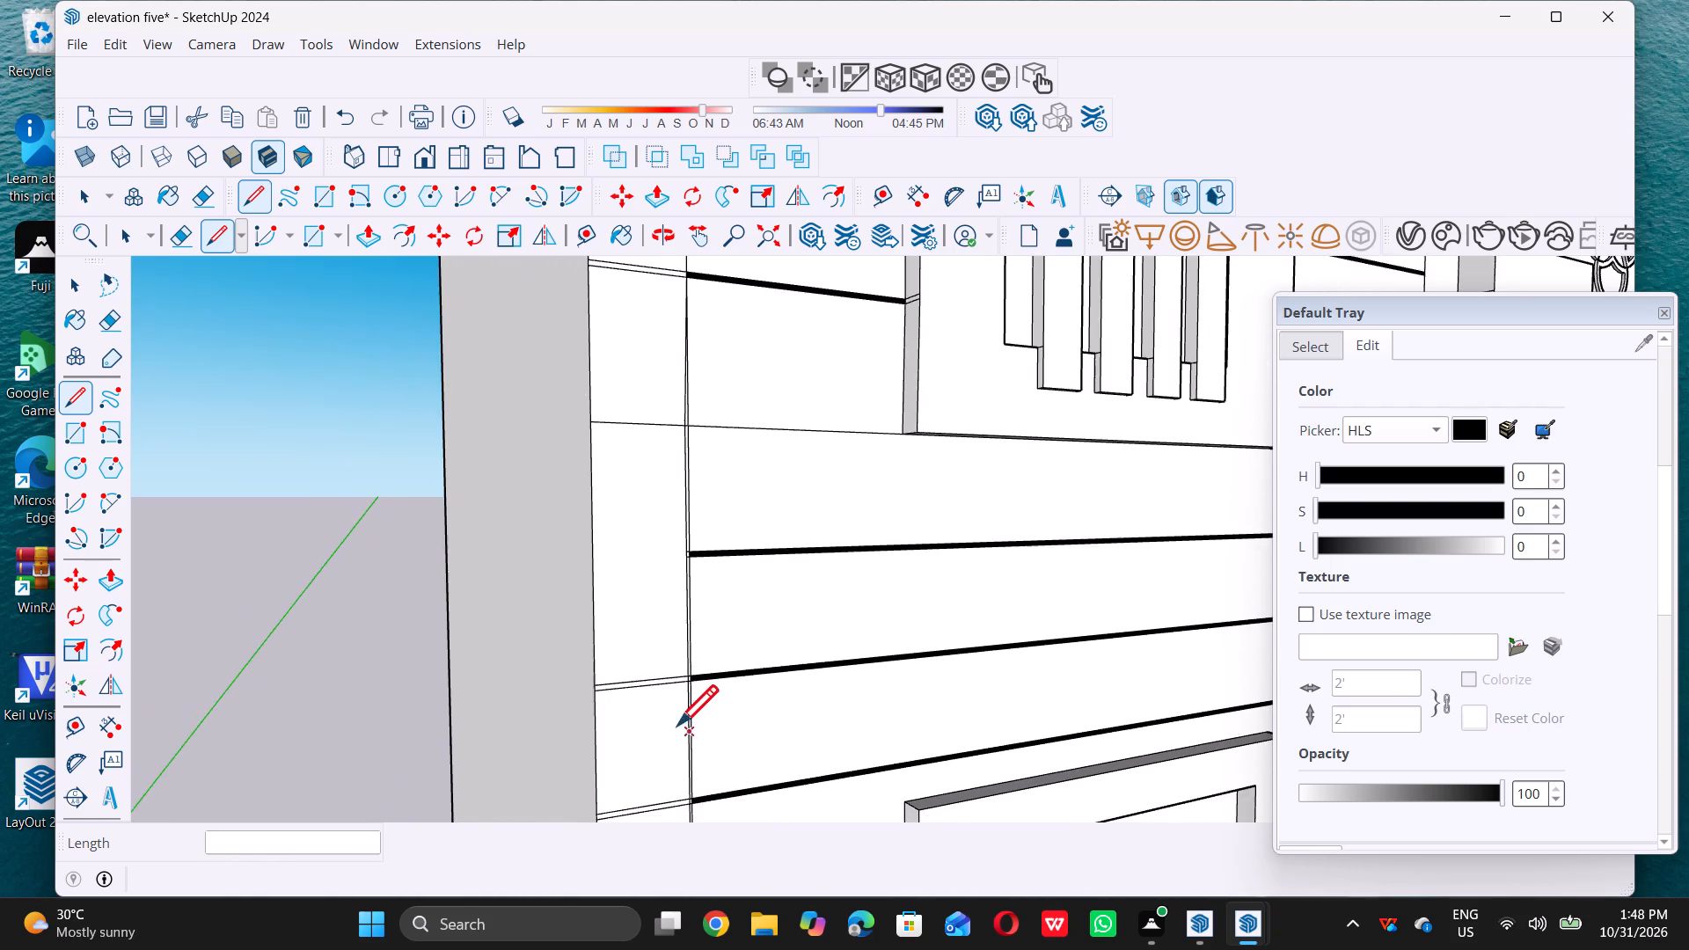
{"action": "scroll", "coordinate": [625, 622], "scroll_direction": "up", "scroll_amount": 13}
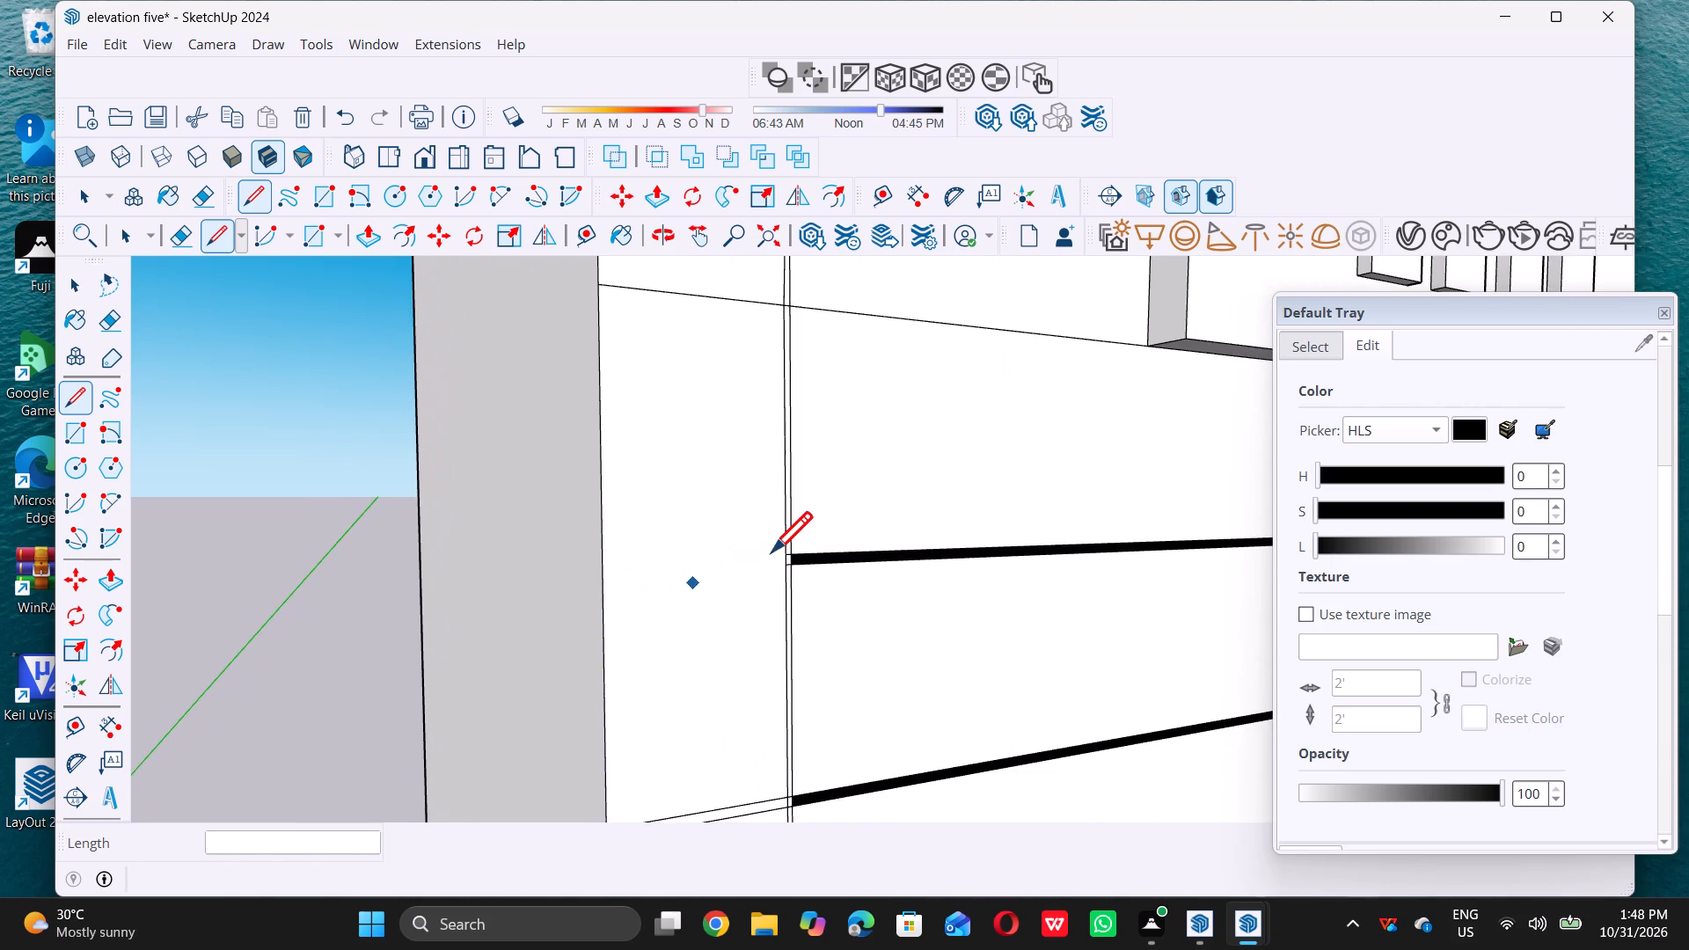
{"action": "scroll", "coordinate": [771, 552], "scroll_direction": "up", "scroll_amount": 5}
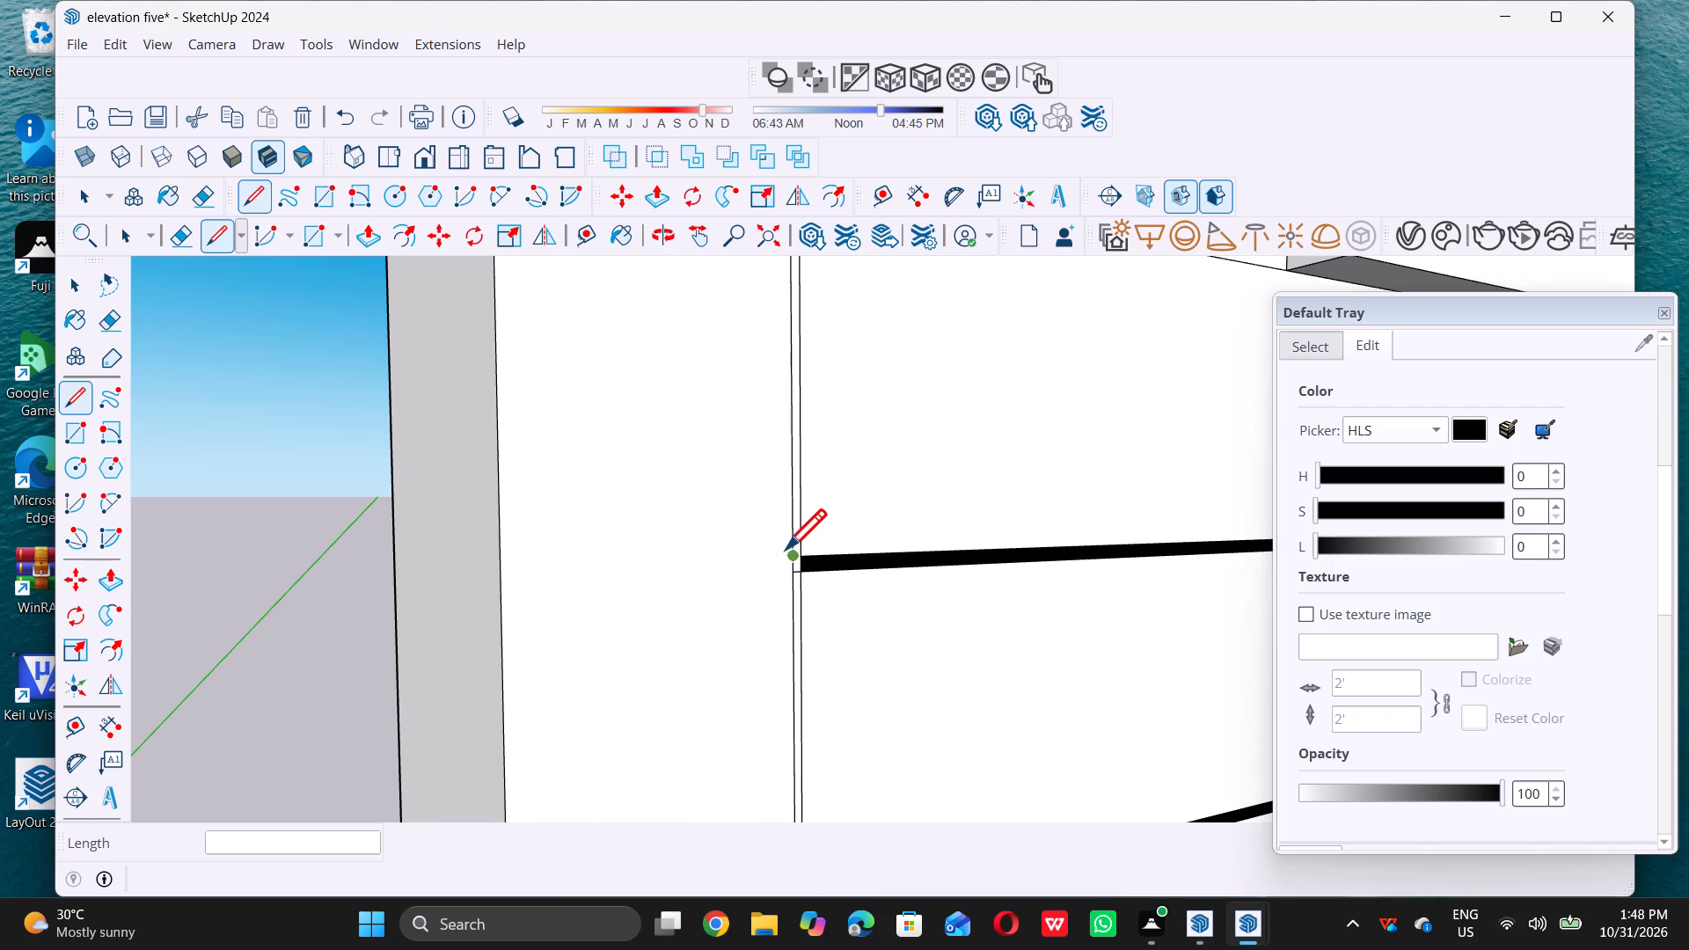
{"action": "left_click", "coordinate": [501, 574]}
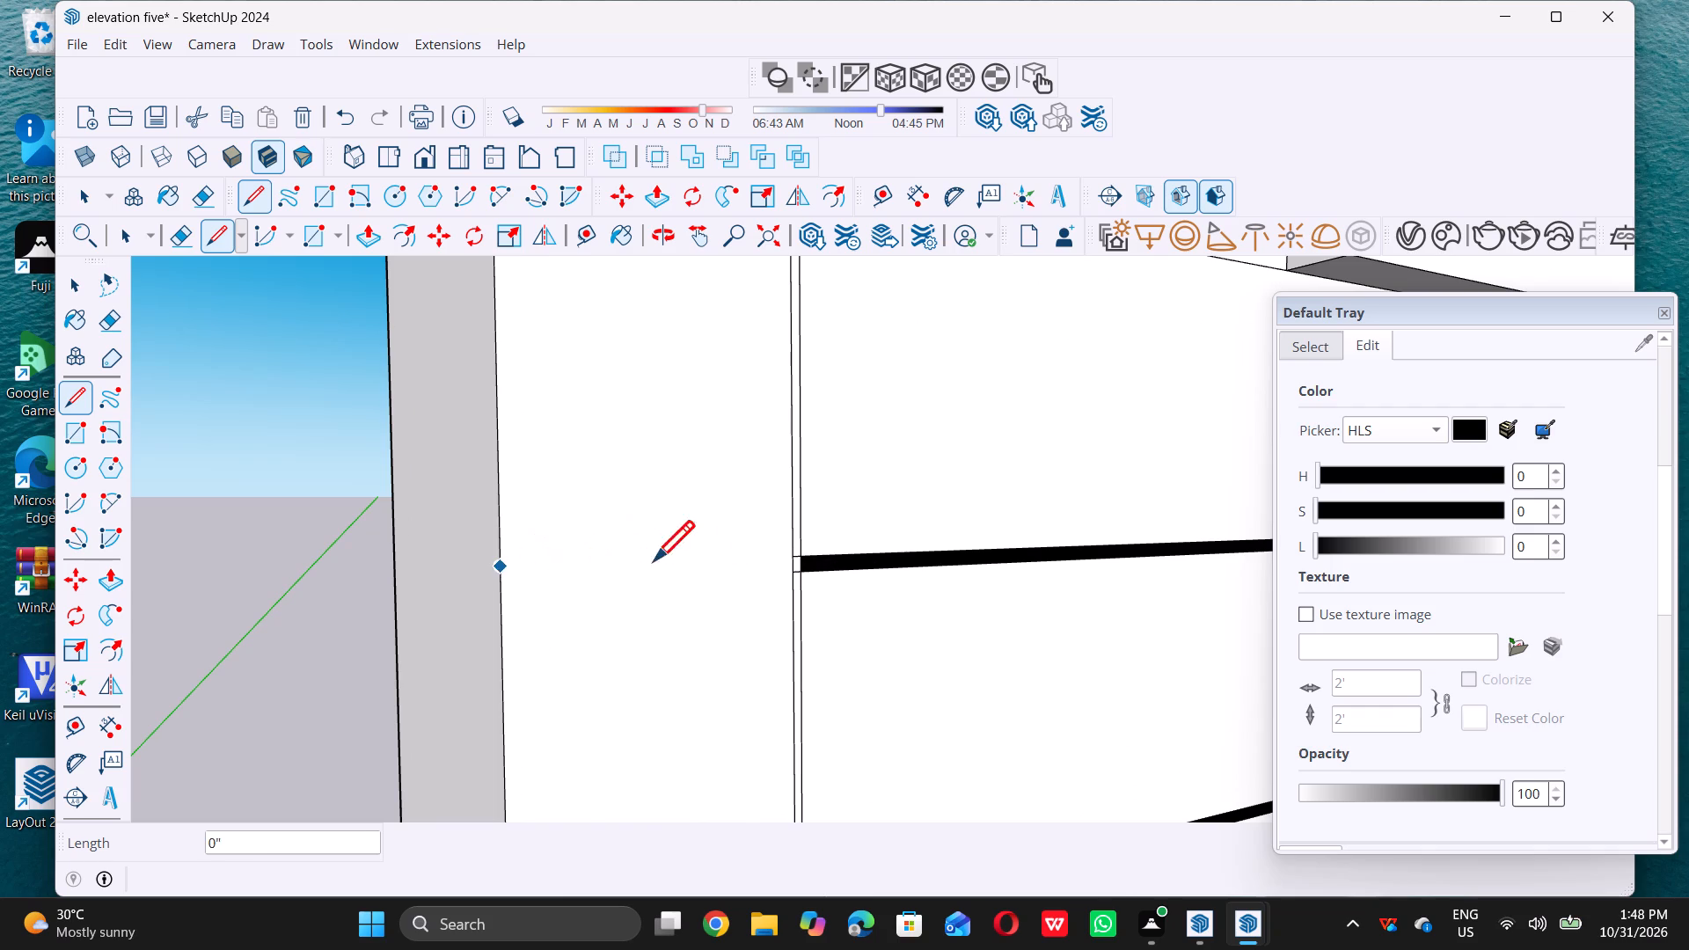
{"action": "double_click", "coordinate": [793, 552]}
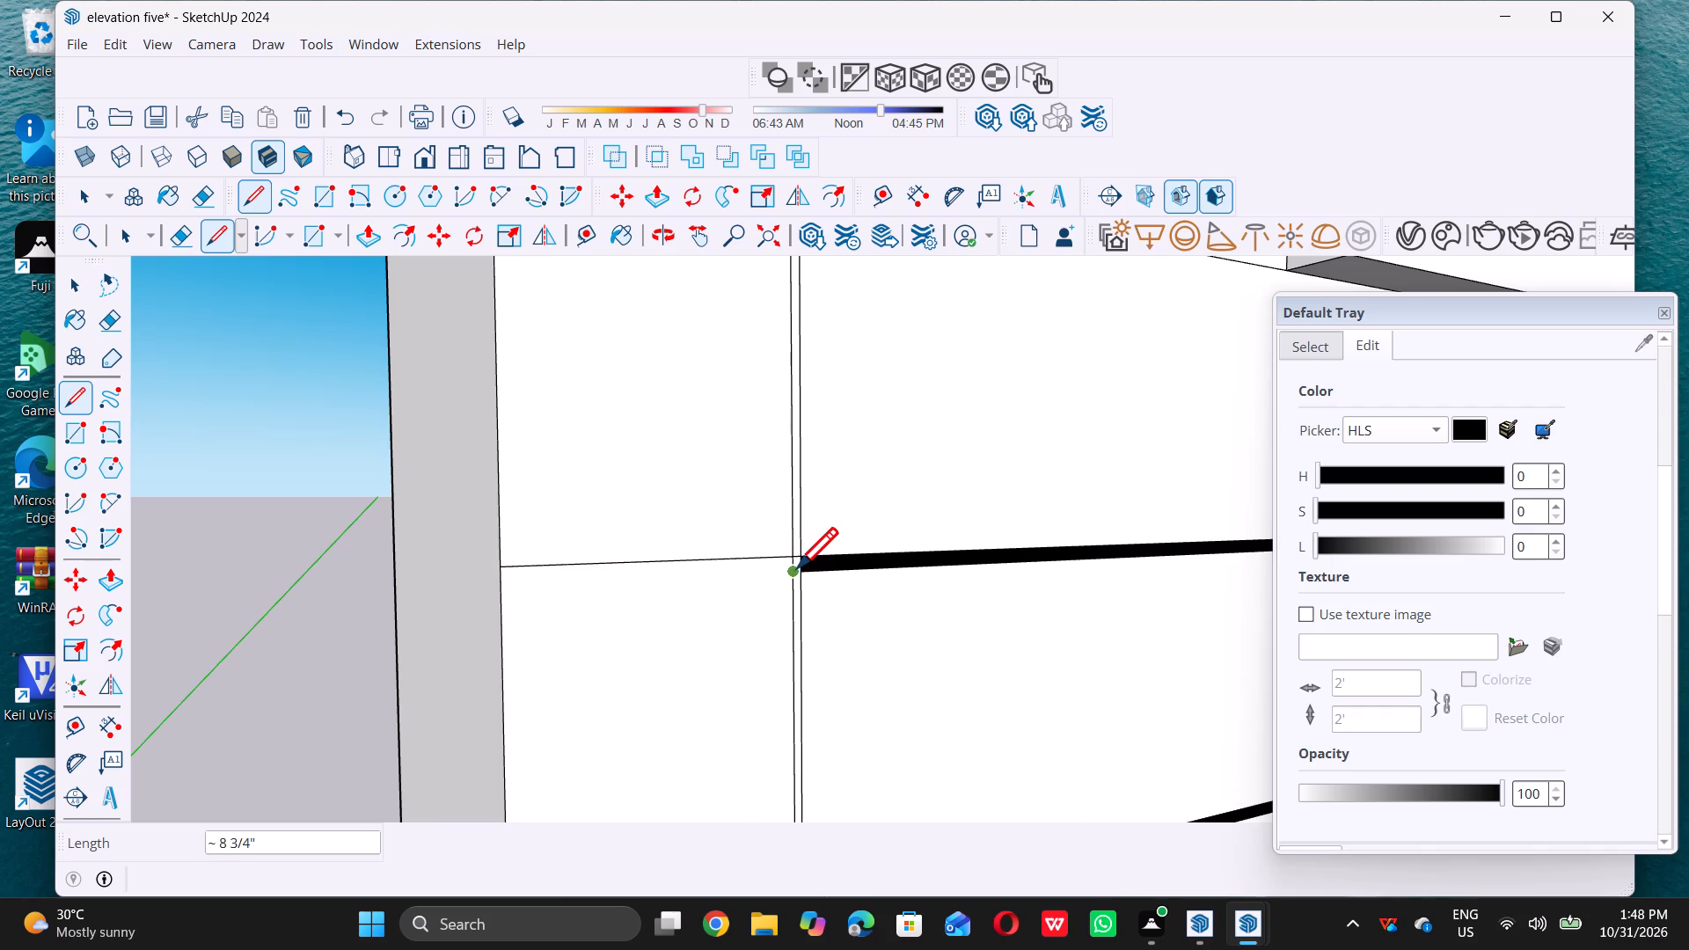
{"action": "left_click", "coordinate": [793, 570]}
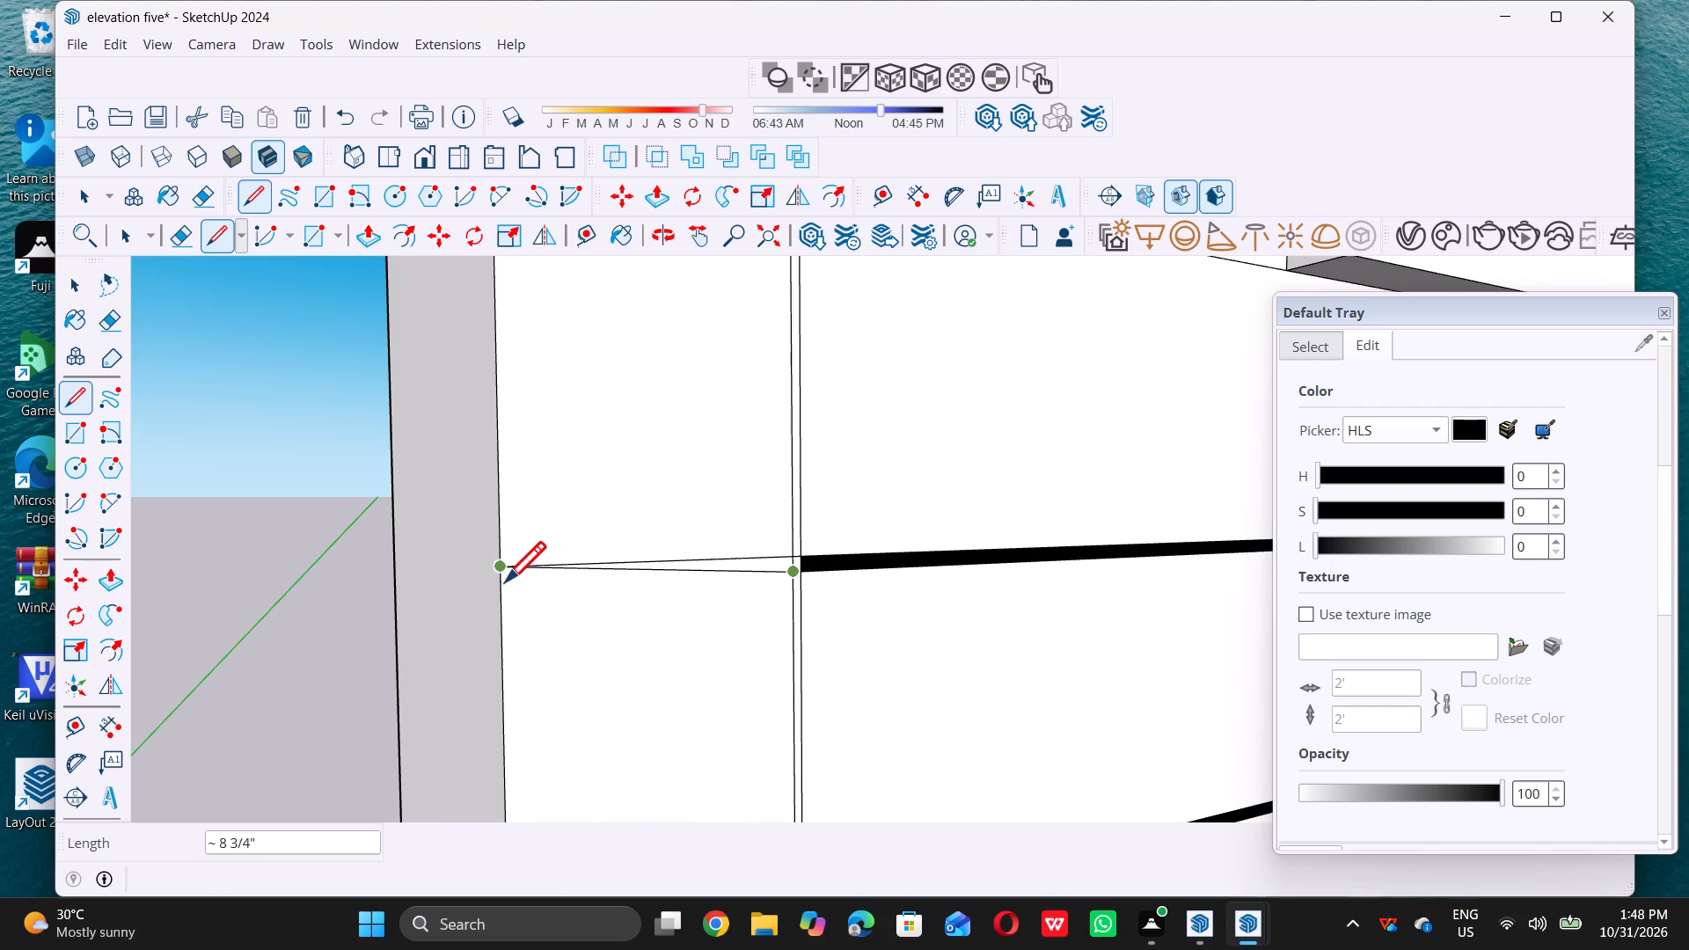
{"action": "left_click", "coordinate": [503, 586]}
{"action": "key", "text": "space"}
{"action": "scroll", "coordinate": [608, 717], "scroll_direction": "down", "scroll_amount": 4}
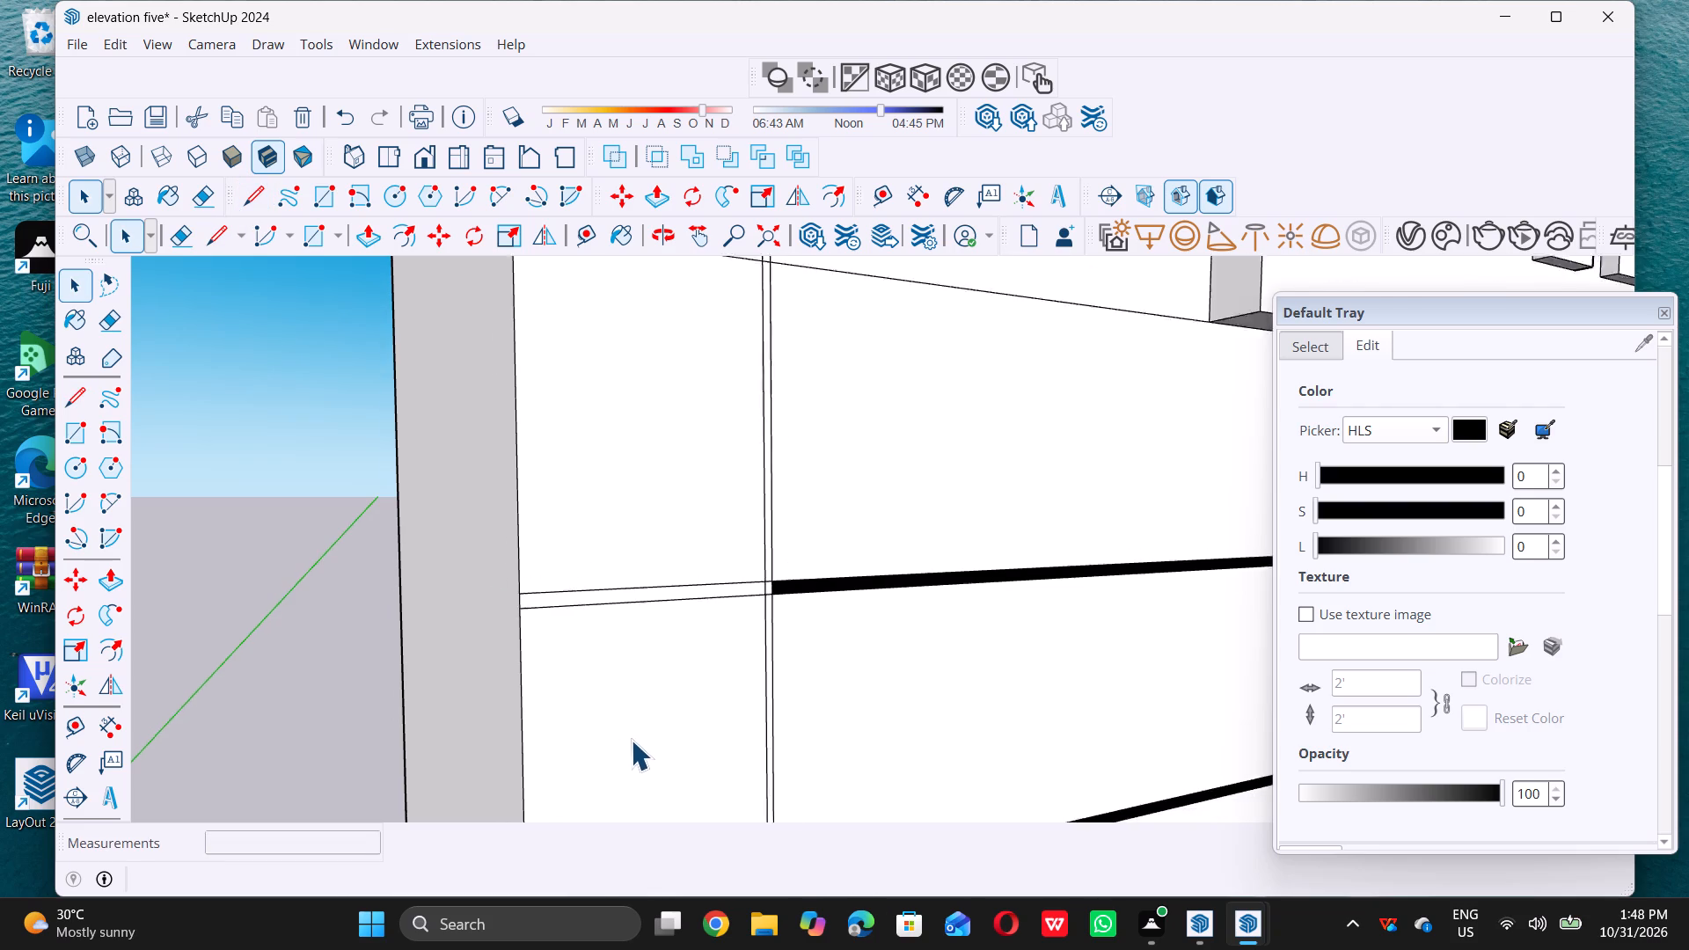
Push the topmost siding panel of the middle-storey column inward 2 1/2" to align with the recess in the column above.
{"action": "scroll", "coordinate": [631, 740], "scroll_direction": "down", "scroll_amount": 20}
{"action": "scroll", "coordinate": [631, 740], "scroll_direction": "down", "scroll_amount": 13}
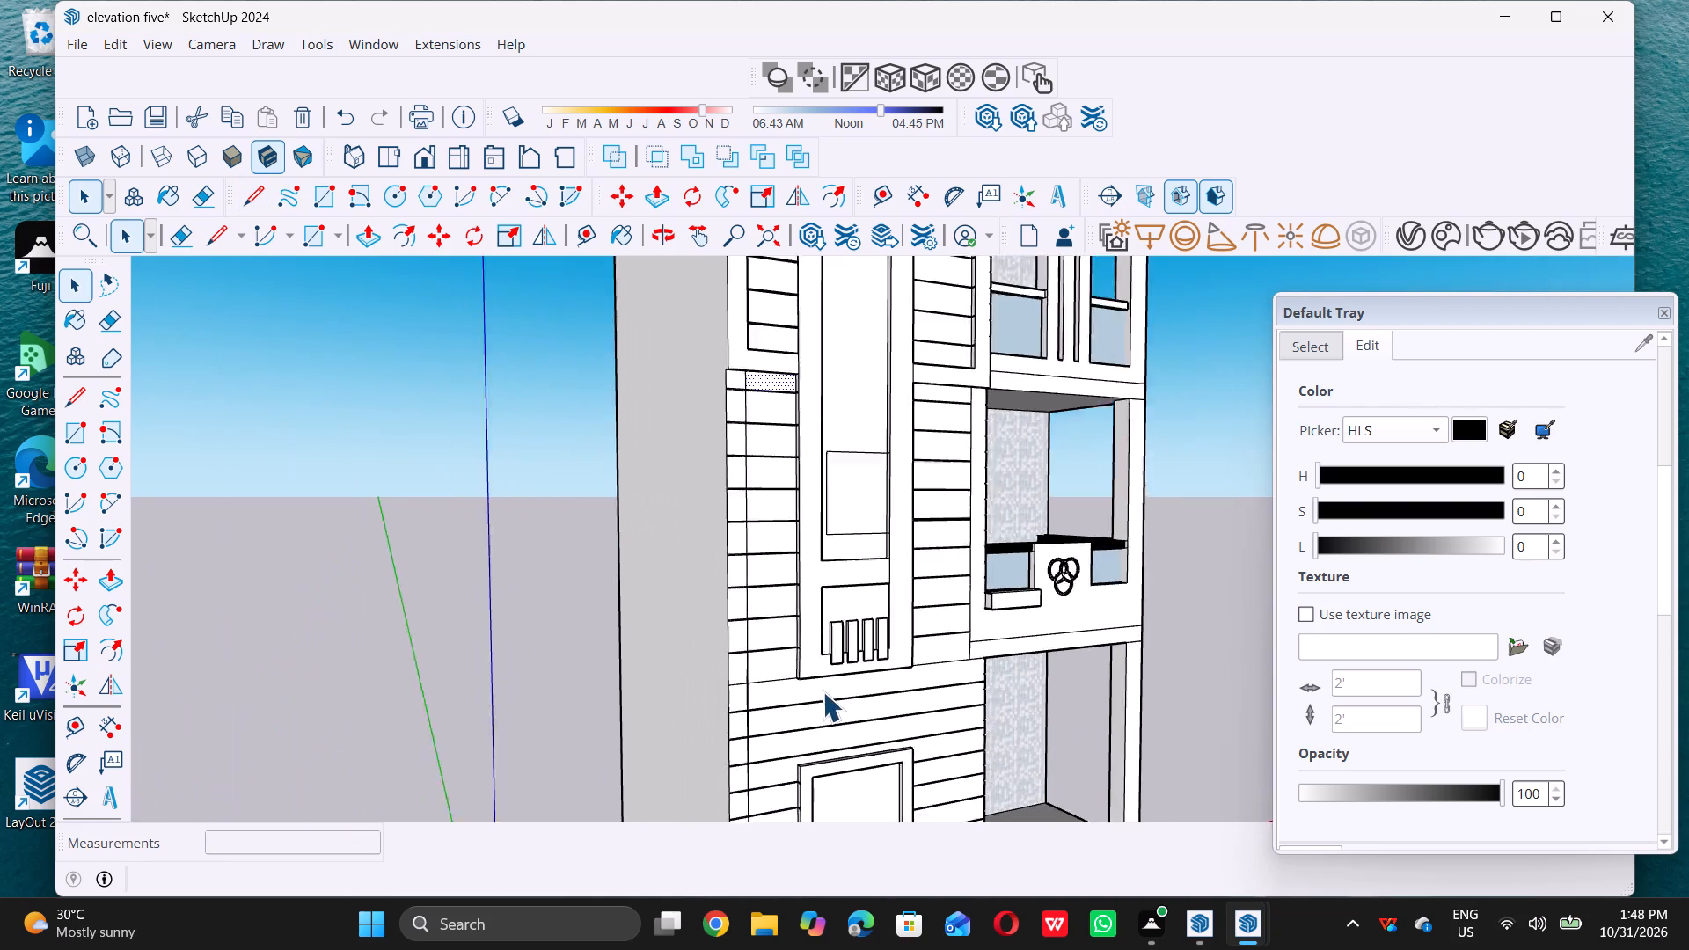
{"action": "scroll", "coordinate": [777, 426], "scroll_direction": "up", "scroll_amount": 6}
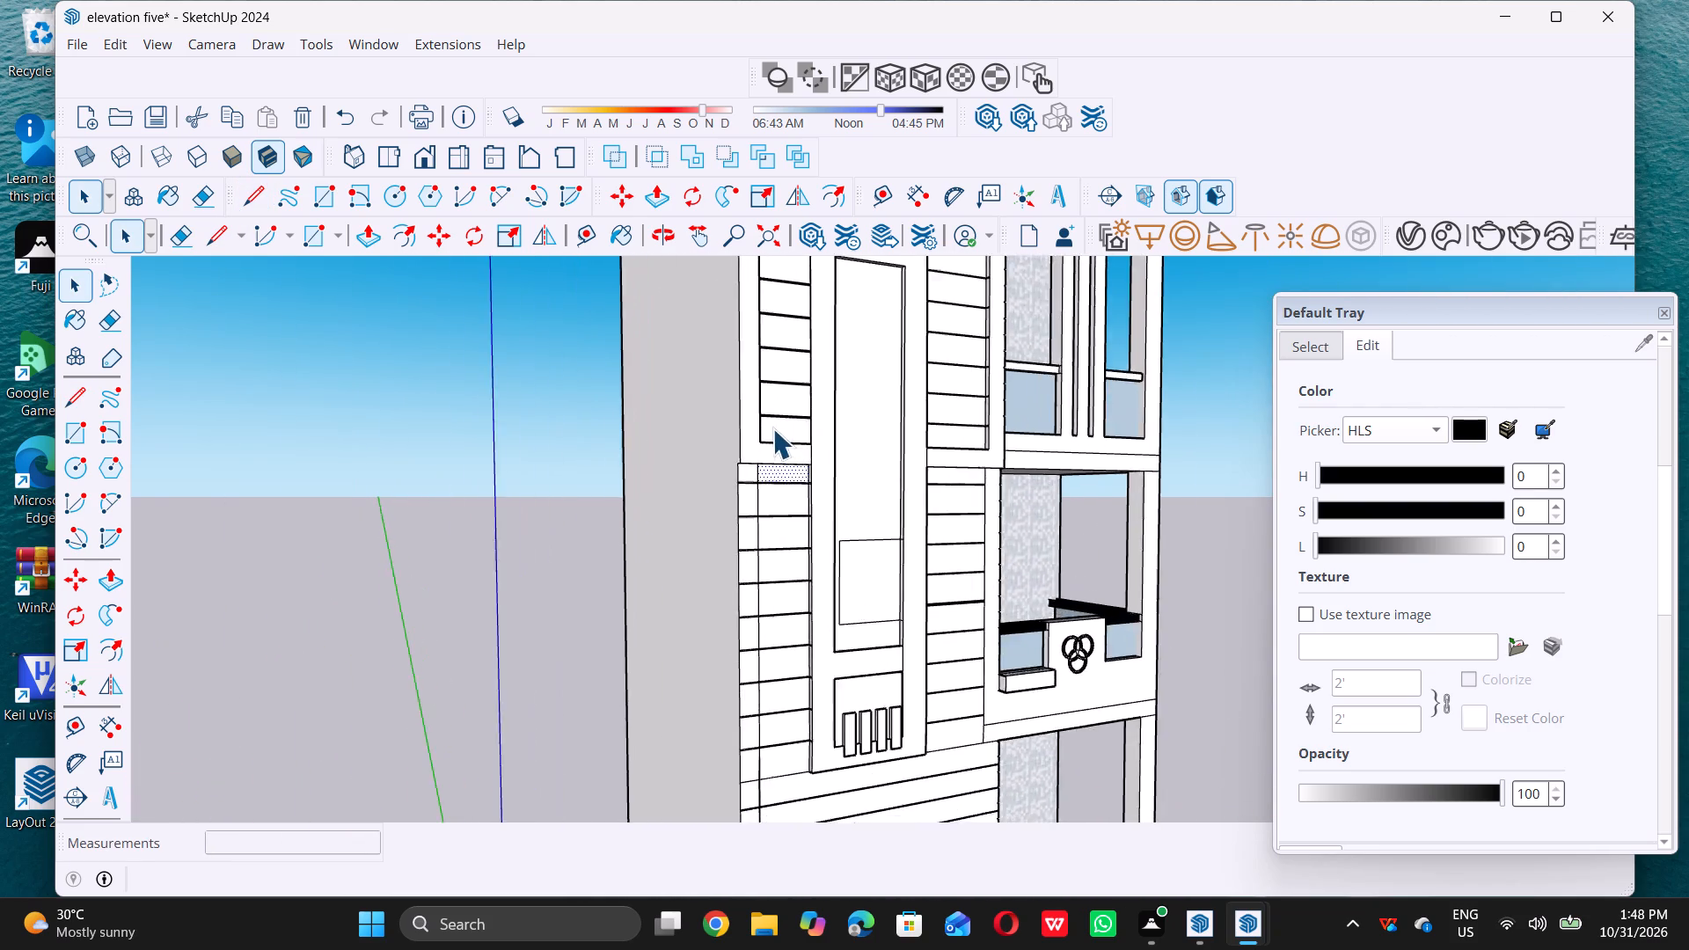
{"action": "scroll", "coordinate": [768, 556], "scroll_direction": "up", "scroll_amount": 12}
{"action": "scroll", "coordinate": [679, 424], "scroll_direction": "up", "scroll_amount": 1}
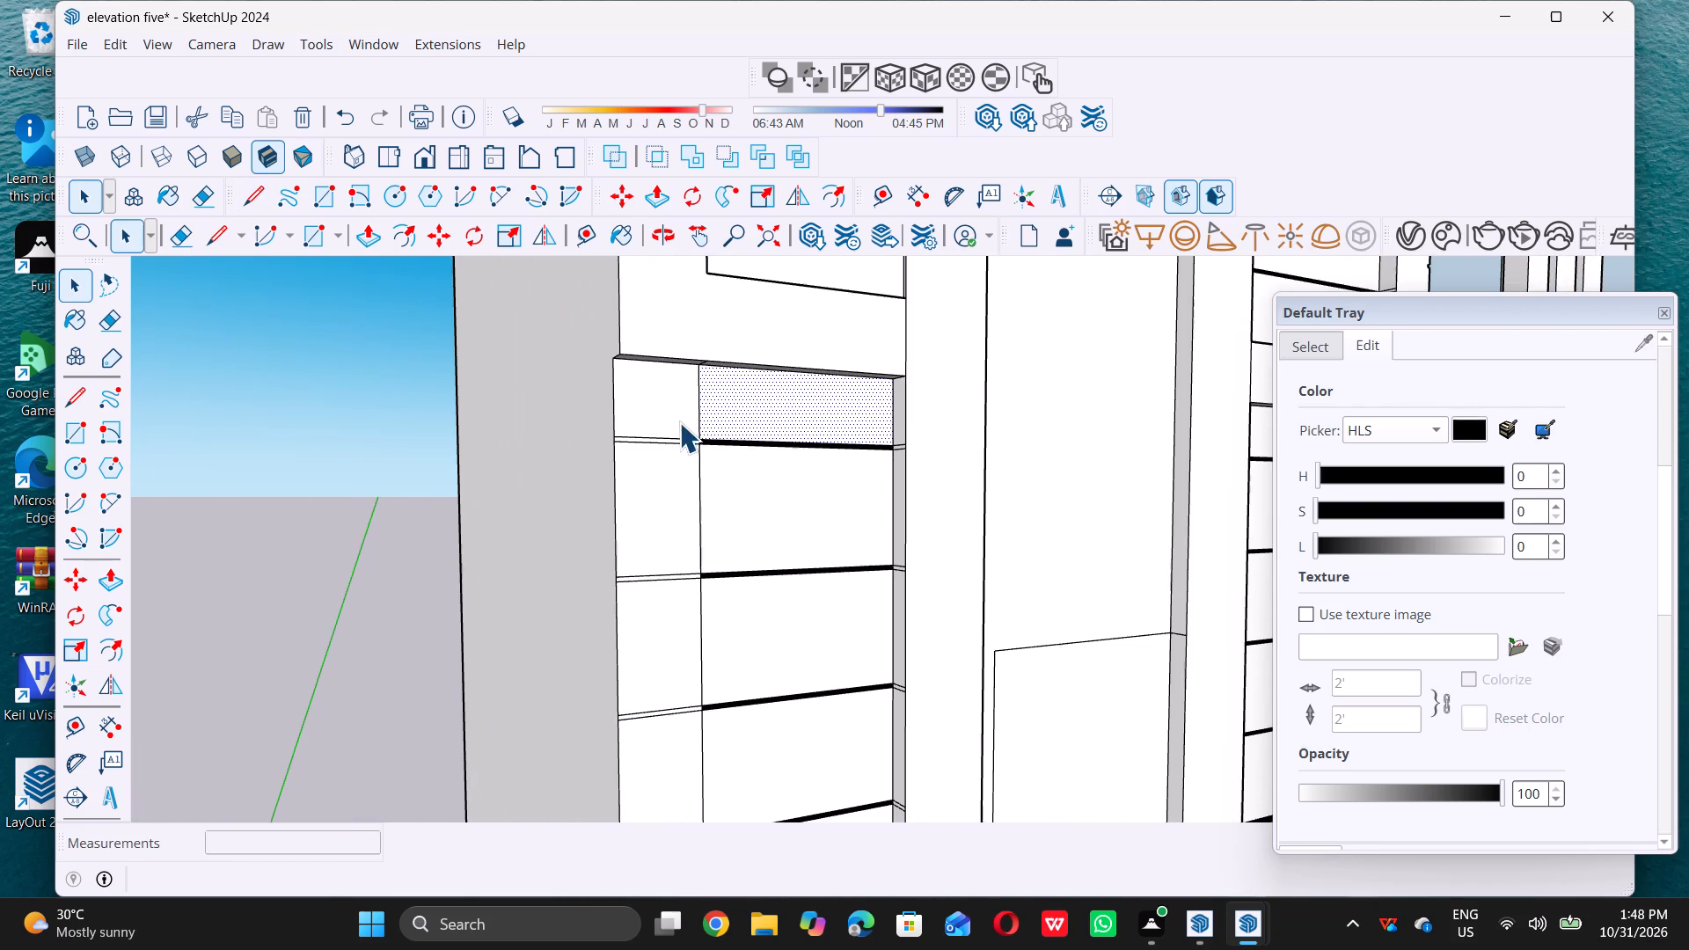
{"action": "middle_click_drag", "start_coordinate": [679, 420], "coordinate": [707, 422]}
{"action": "middle_click", "coordinate": [707, 422]}
{"action": "scroll", "coordinate": [699, 457], "scroll_direction": "down", "scroll_amount": 10}
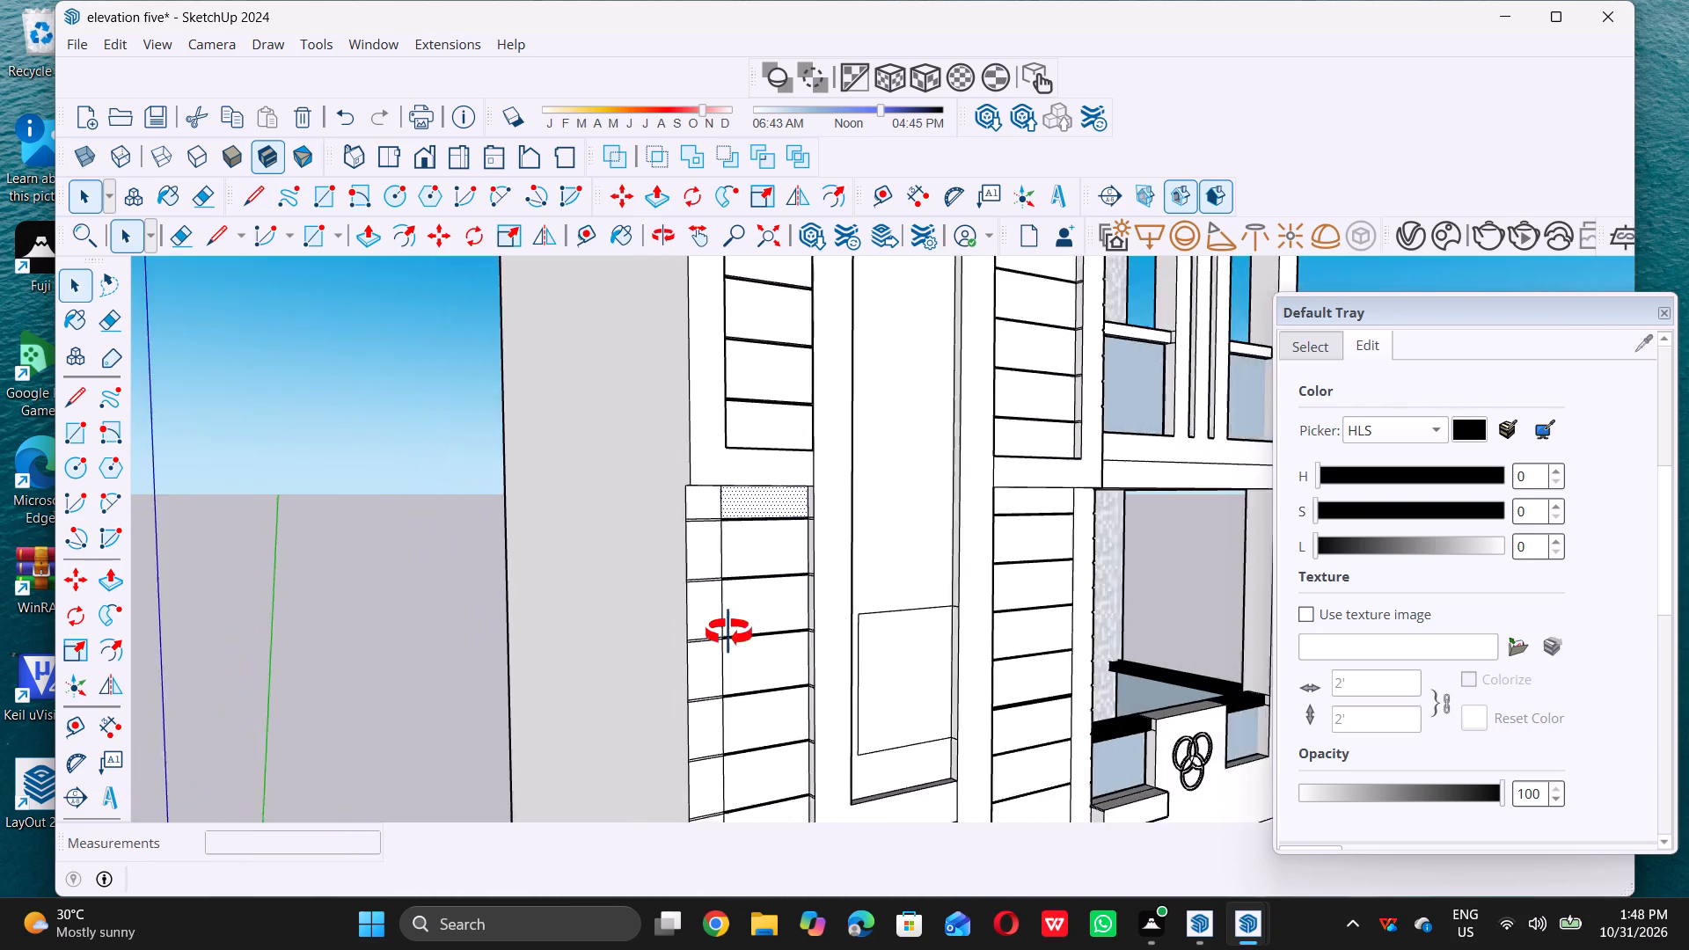
{"action": "middle_click_drag", "start_coordinate": [728, 632], "coordinate": [768, 607]}
{"action": "scroll", "coordinate": [895, 377], "scroll_direction": "up", "scroll_amount": 7}
{"action": "scroll", "coordinate": [801, 408], "scroll_direction": "up", "scroll_amount": 5}
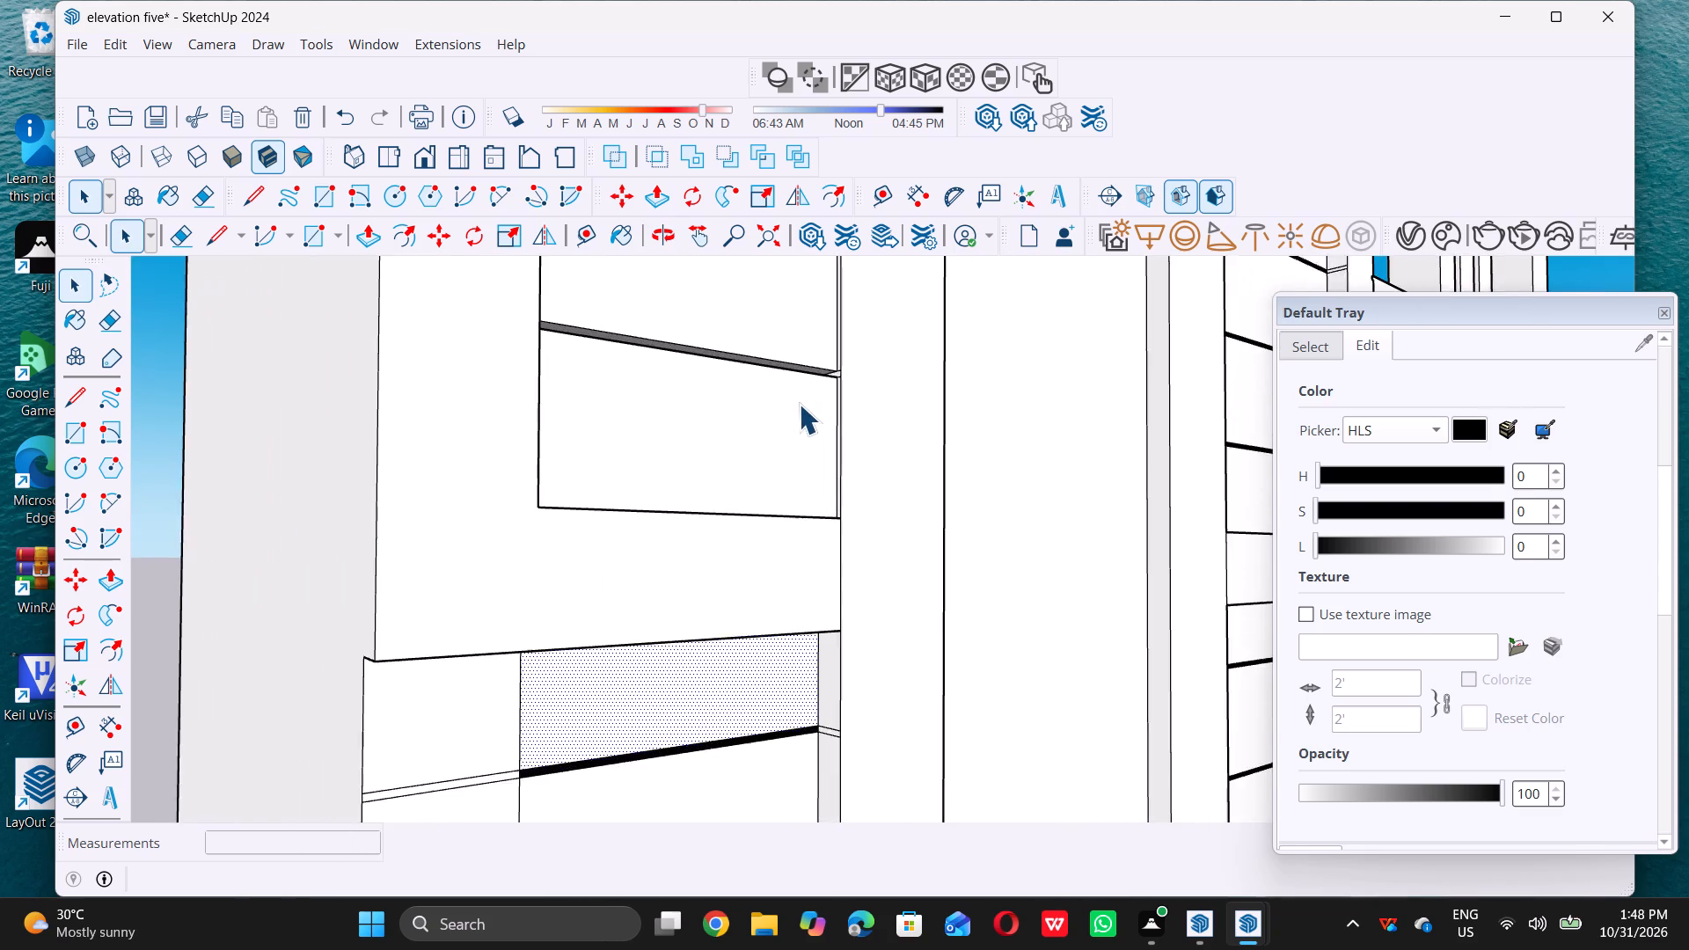
{"action": "scroll", "coordinate": [799, 404], "scroll_direction": "up", "scroll_amount": 6}
{"action": "scroll", "coordinate": [792, 404], "scroll_direction": "down", "scroll_amount": 12}
{"action": "scroll", "coordinate": [760, 579], "scroll_direction": "up", "scroll_amount": 6}
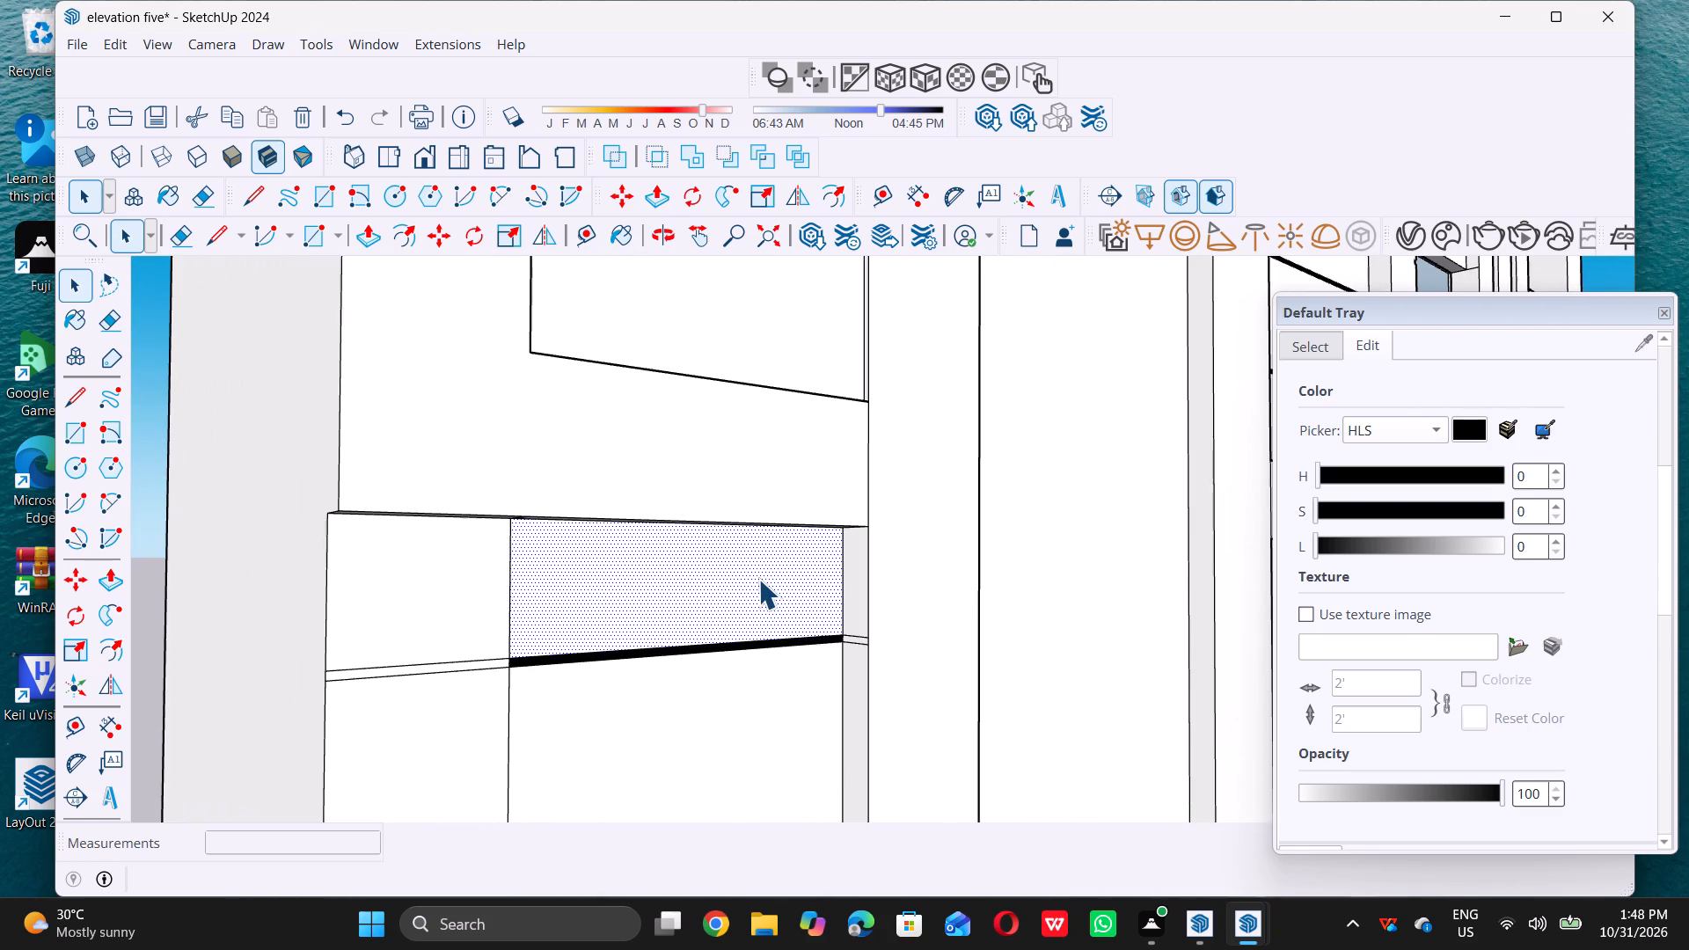
{"action": "key", "text": "p"}
{"action": "left_click", "coordinate": [753, 580]}
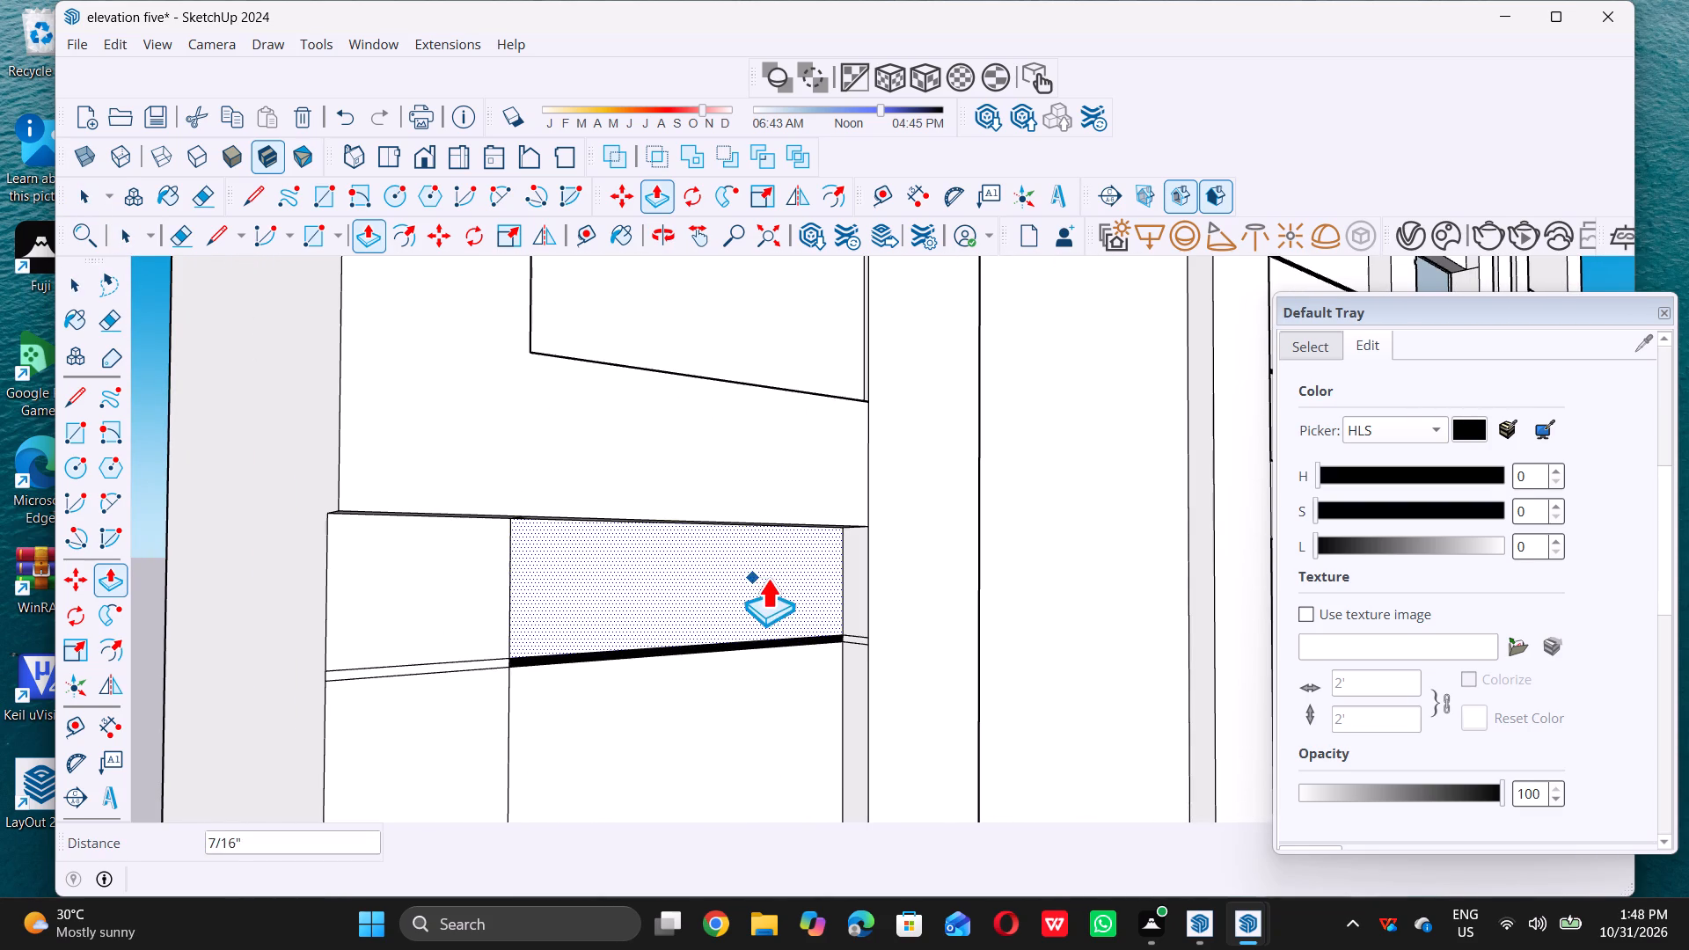
{"action": "scroll", "coordinate": [852, 353], "scroll_direction": "up", "scroll_amount": 5}
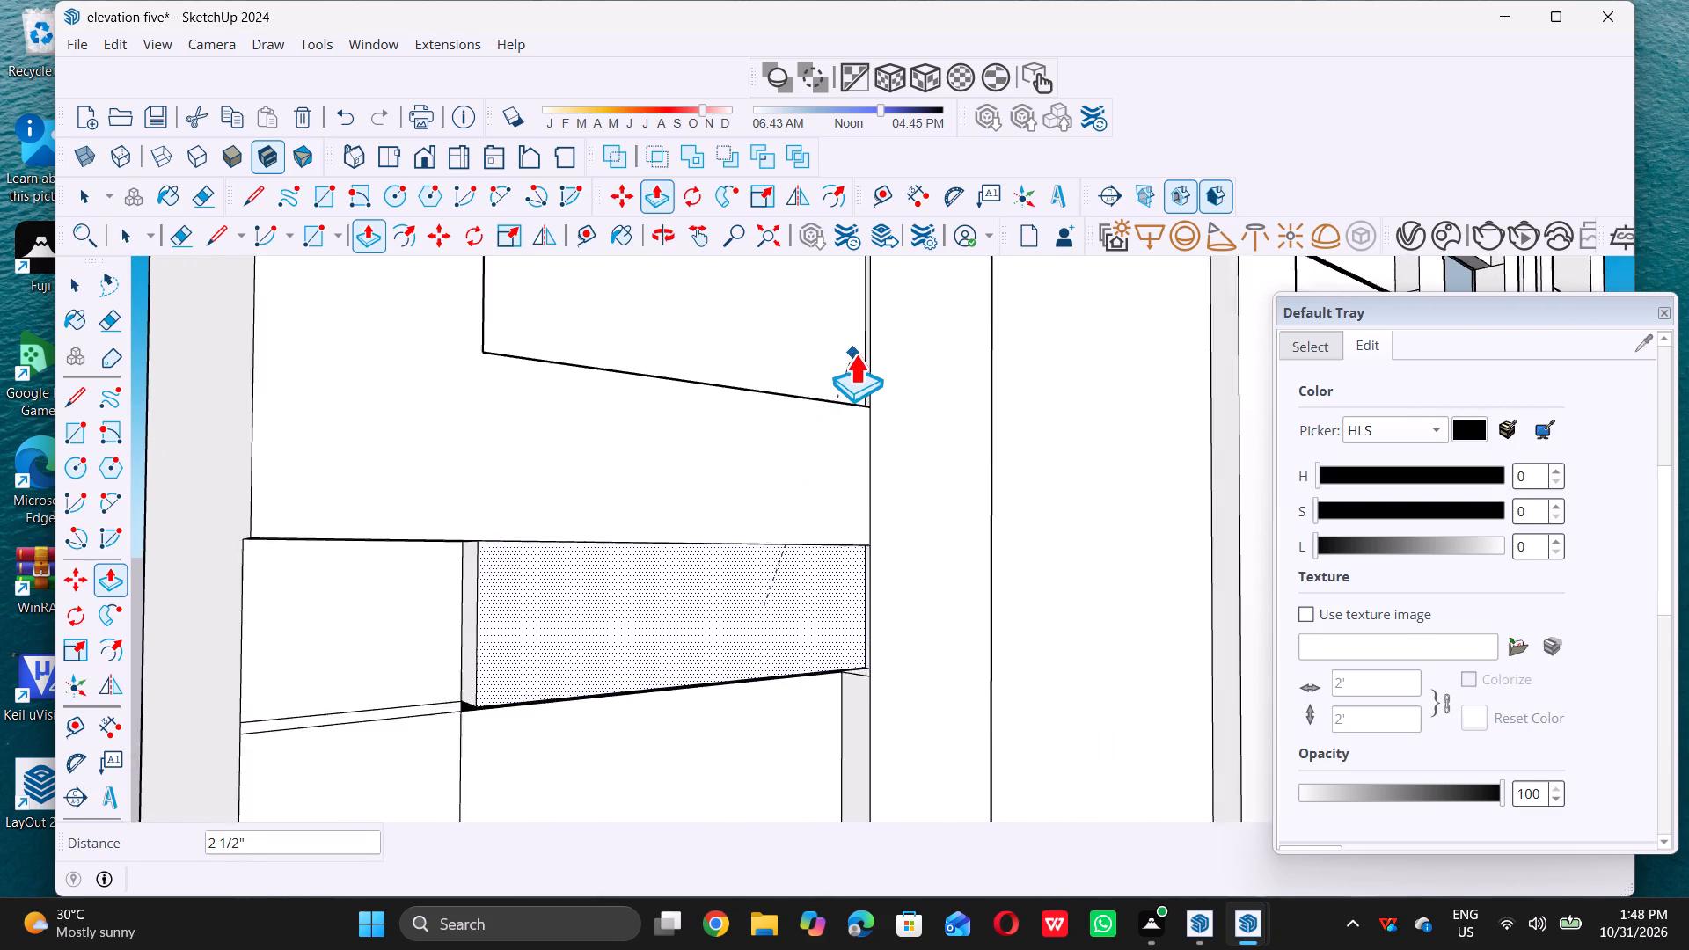
{"action": "scroll", "coordinate": [856, 357], "scroll_direction": "up", "scroll_amount": 3}
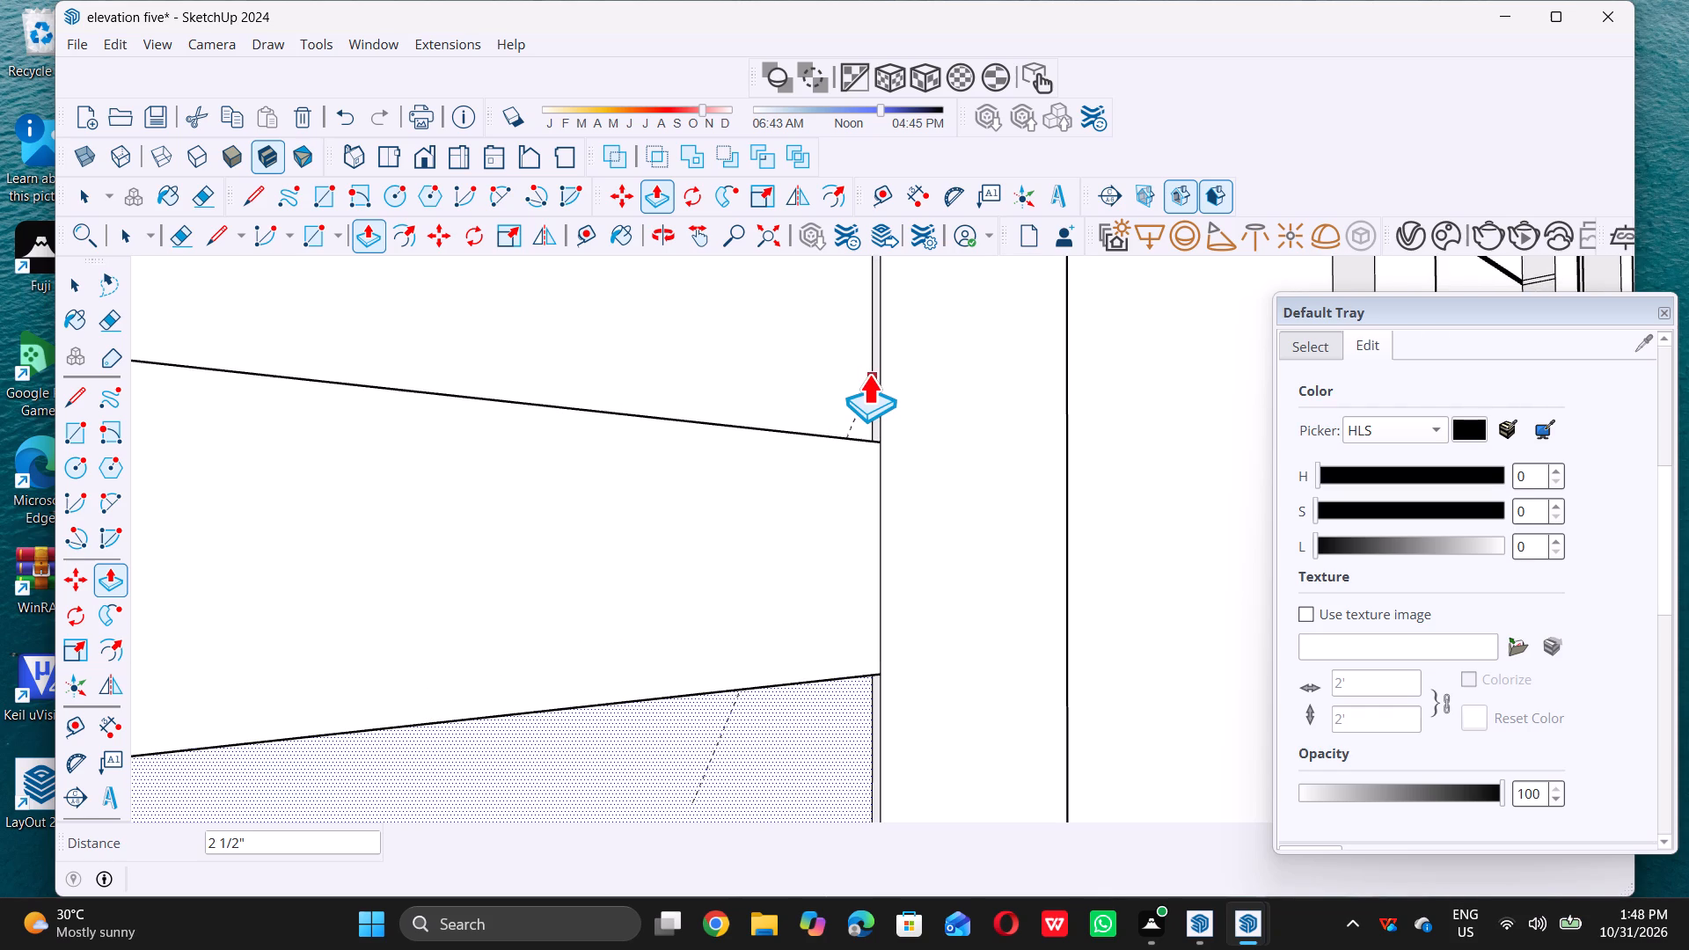
{"action": "left_click", "coordinate": [867, 374]}
{"action": "key", "text": "space"}
{"action": "scroll", "coordinate": [873, 376], "scroll_direction": "down", "scroll_amount": 4}
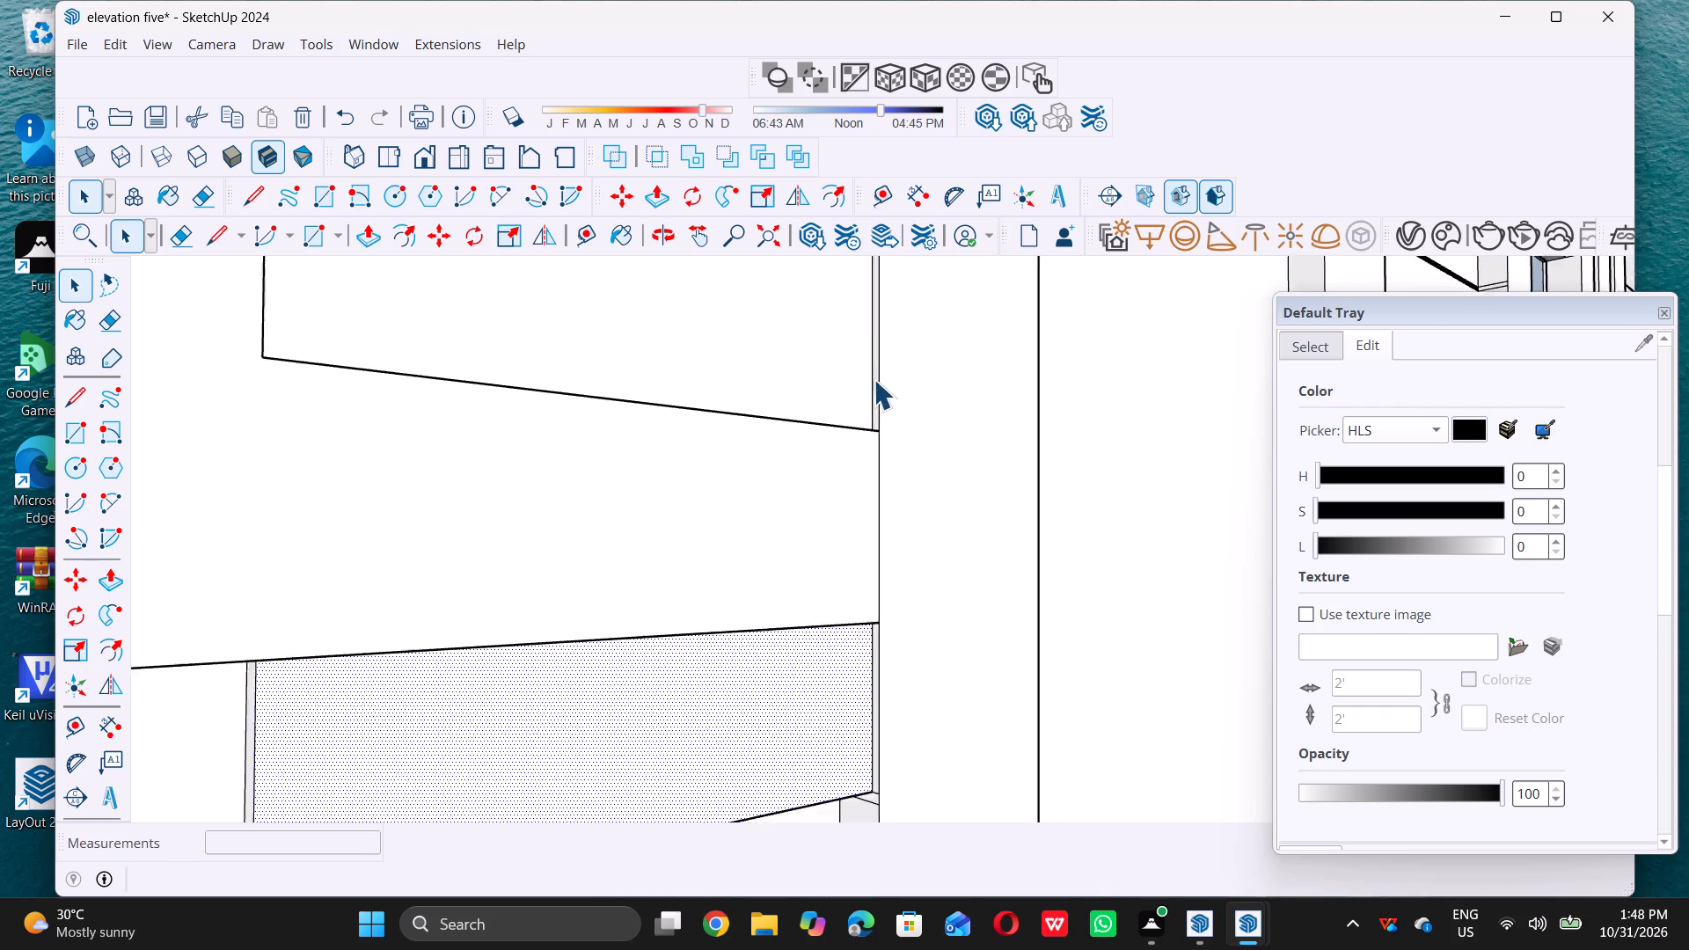
Push the corner-strip panel beside the recessed top siding panel inward 2 1/2" to make the two flush.
{"action": "scroll", "coordinate": [874, 379], "scroll_direction": "down", "scroll_amount": 8}
{"action": "scroll", "coordinate": [693, 559], "scroll_direction": "up", "scroll_amount": 5}
{"action": "scroll", "coordinate": [640, 504], "scroll_direction": "up", "scroll_amount": 5}
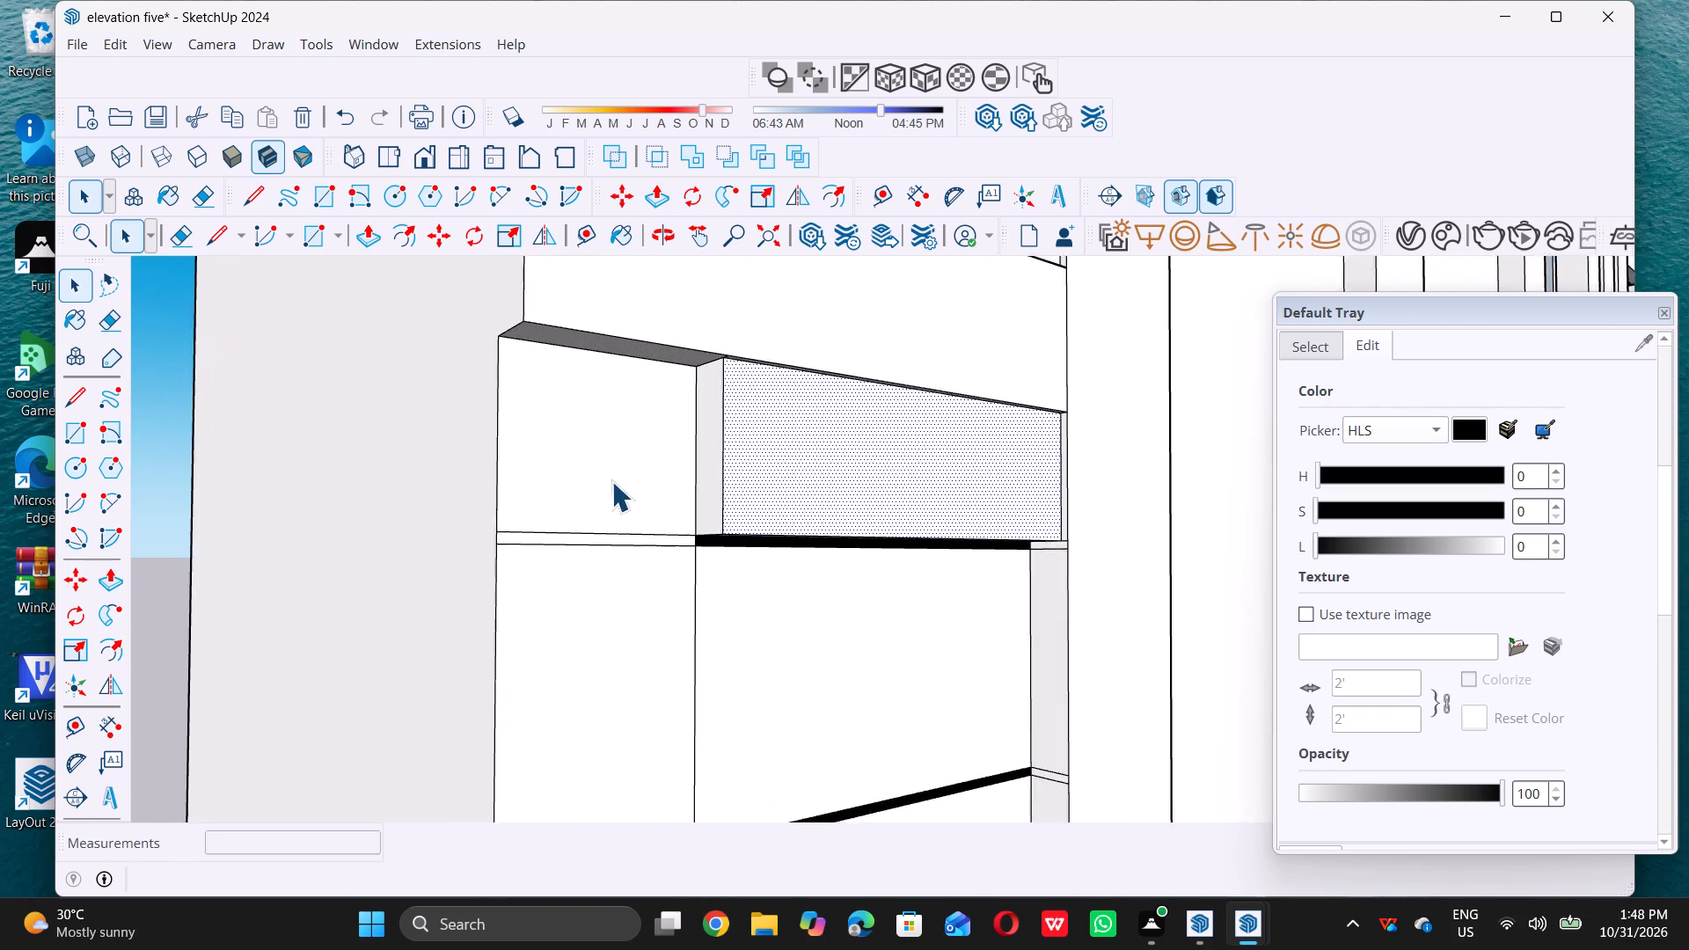
{"action": "left_click", "coordinate": [610, 480]}
{"action": "key", "text": "p"}
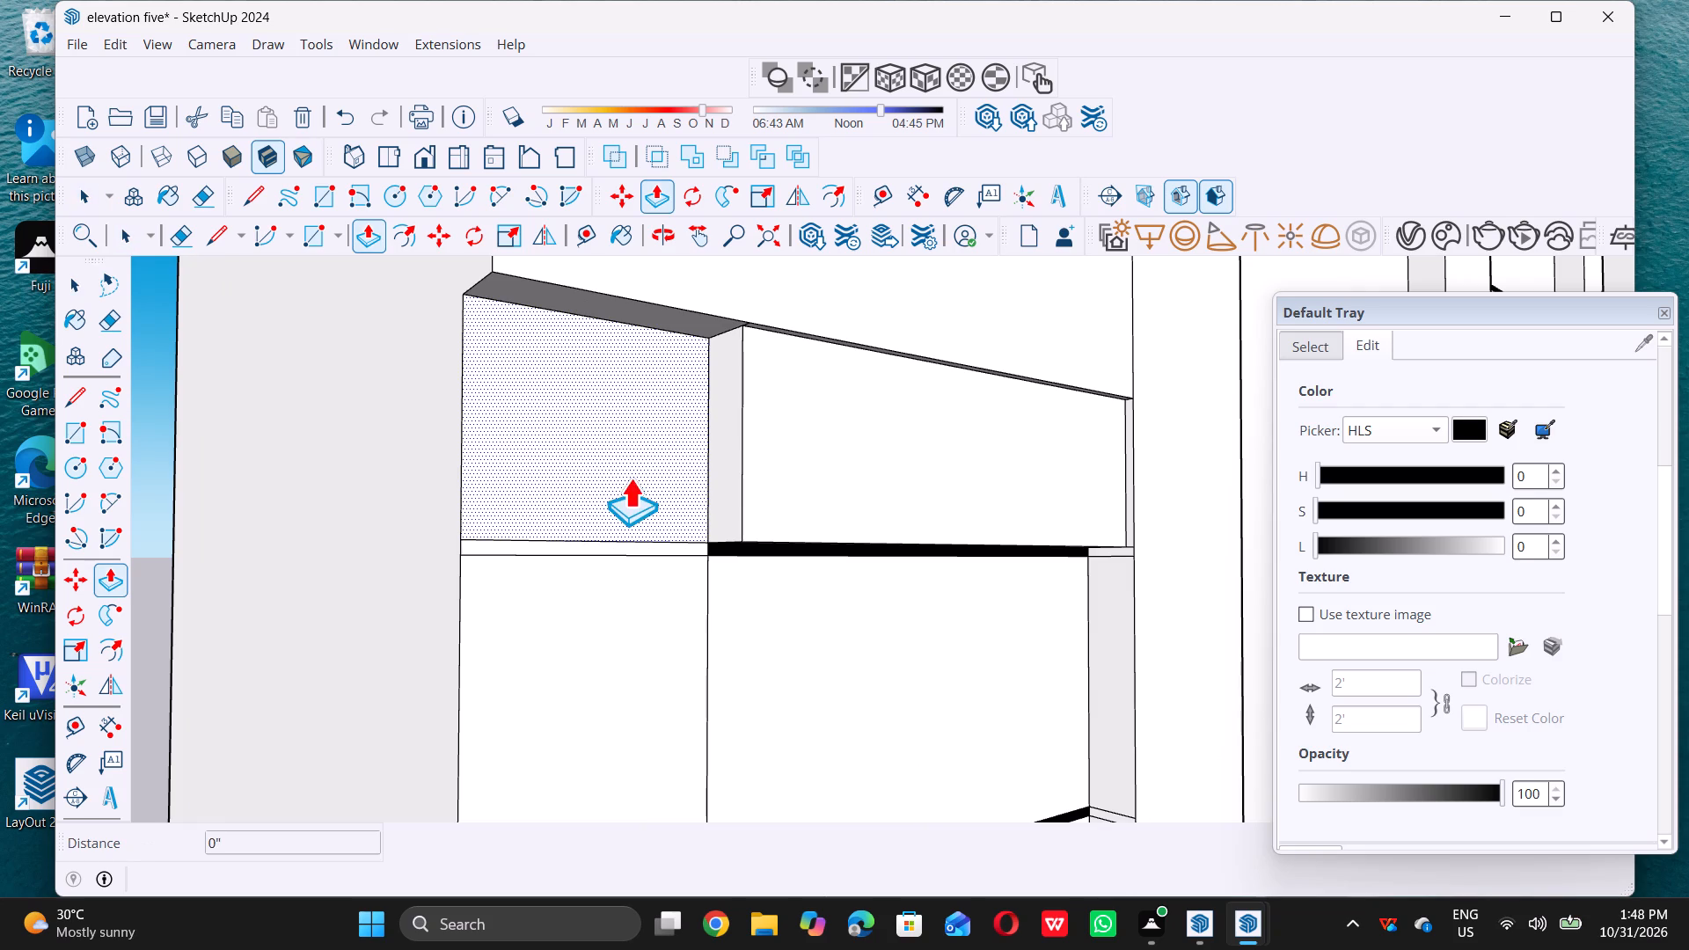
{"action": "left_click", "coordinate": [630, 478]}
{"action": "left_click", "coordinate": [742, 485]}
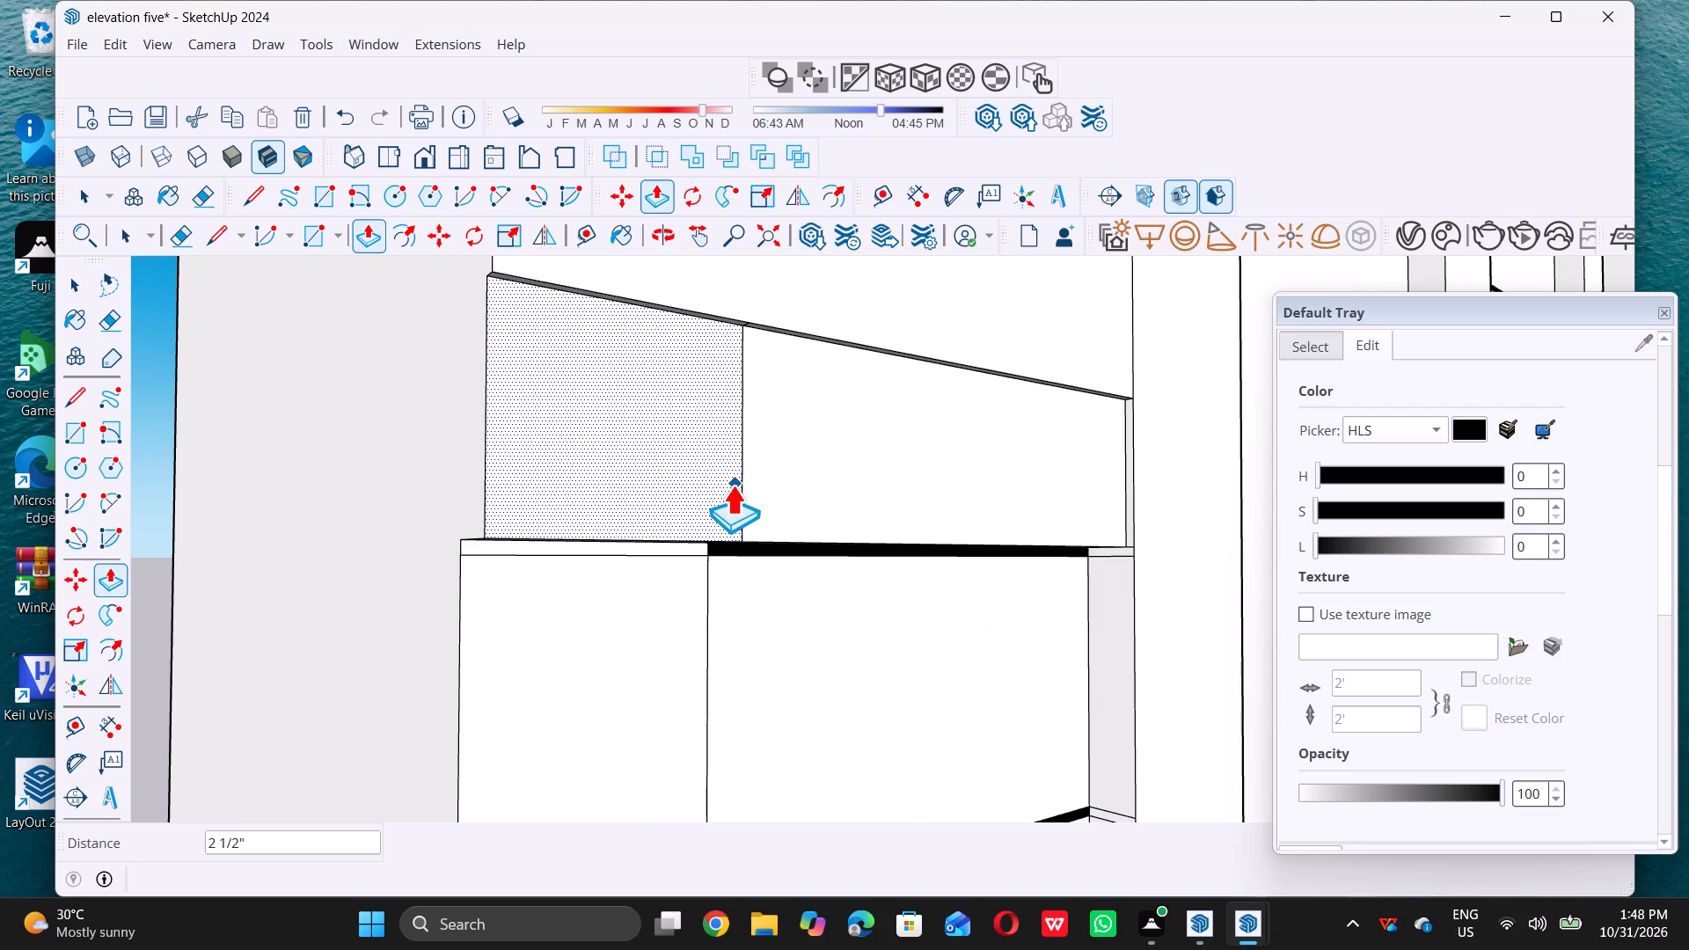
{"action": "key", "text": "space"}
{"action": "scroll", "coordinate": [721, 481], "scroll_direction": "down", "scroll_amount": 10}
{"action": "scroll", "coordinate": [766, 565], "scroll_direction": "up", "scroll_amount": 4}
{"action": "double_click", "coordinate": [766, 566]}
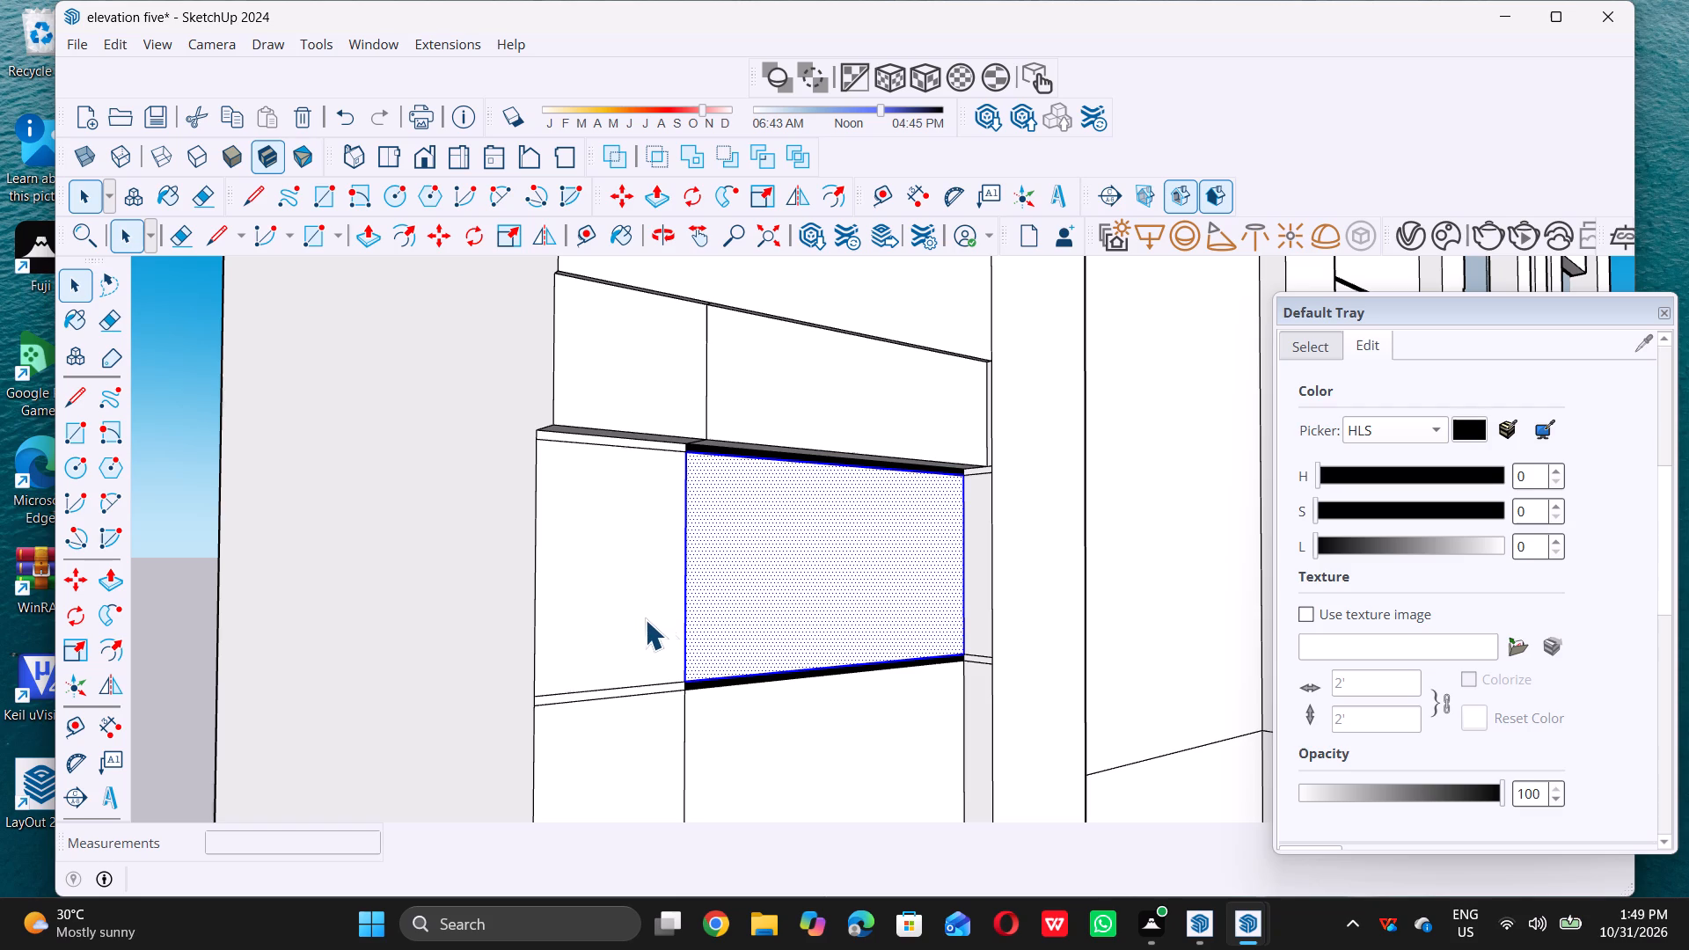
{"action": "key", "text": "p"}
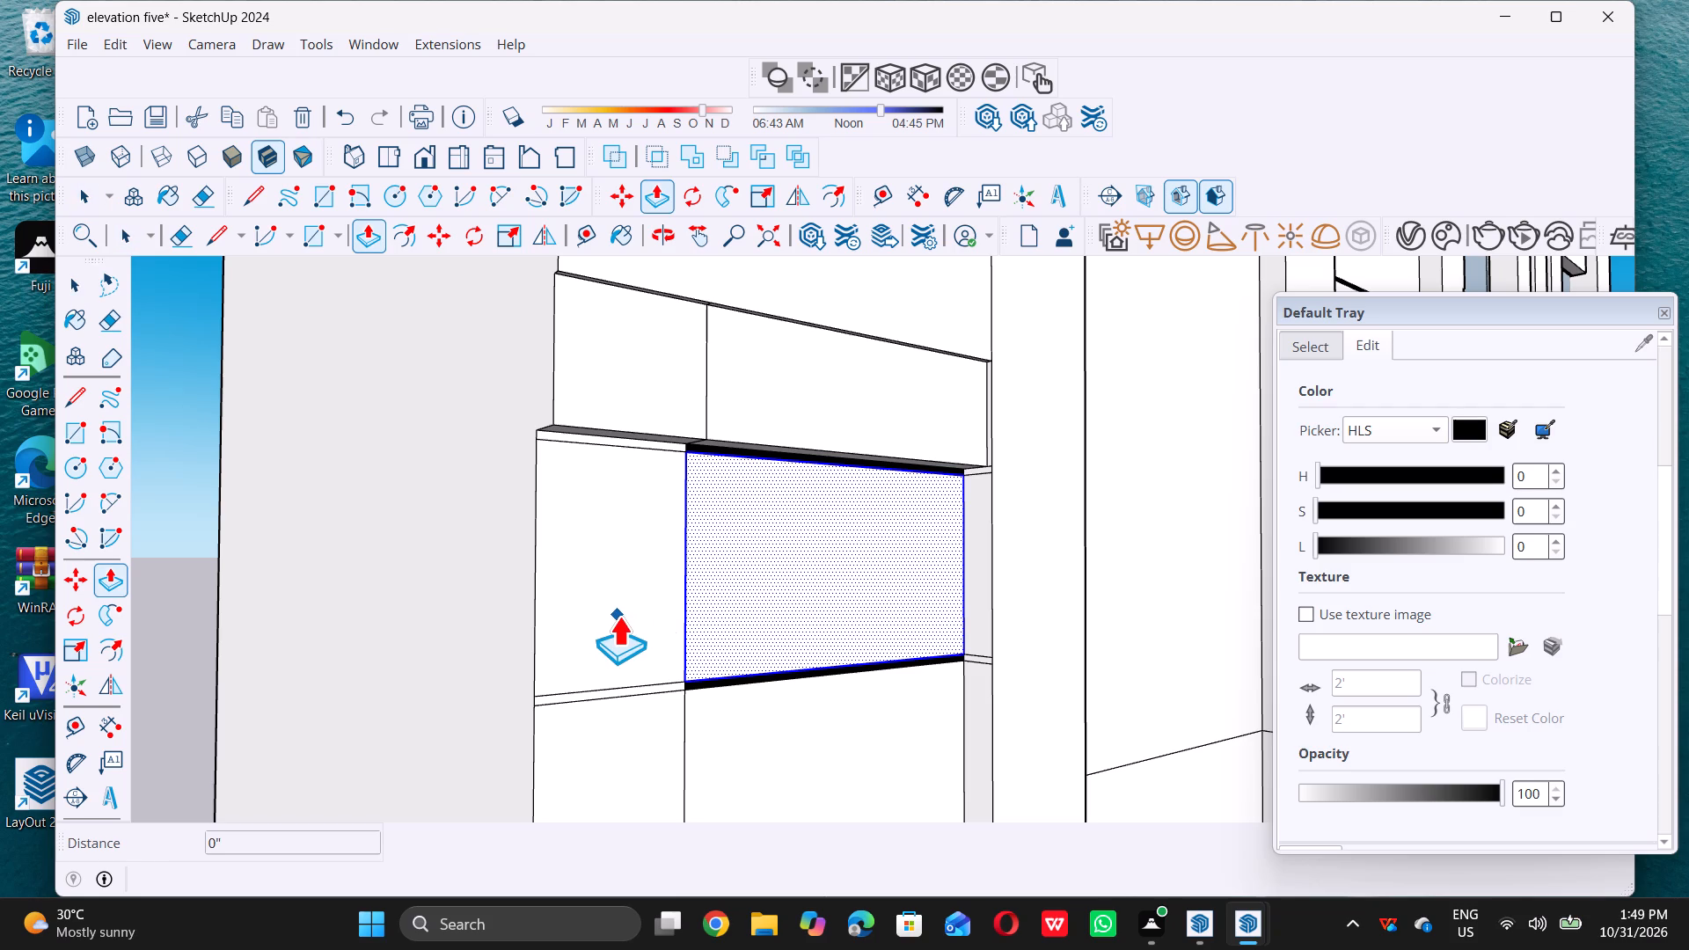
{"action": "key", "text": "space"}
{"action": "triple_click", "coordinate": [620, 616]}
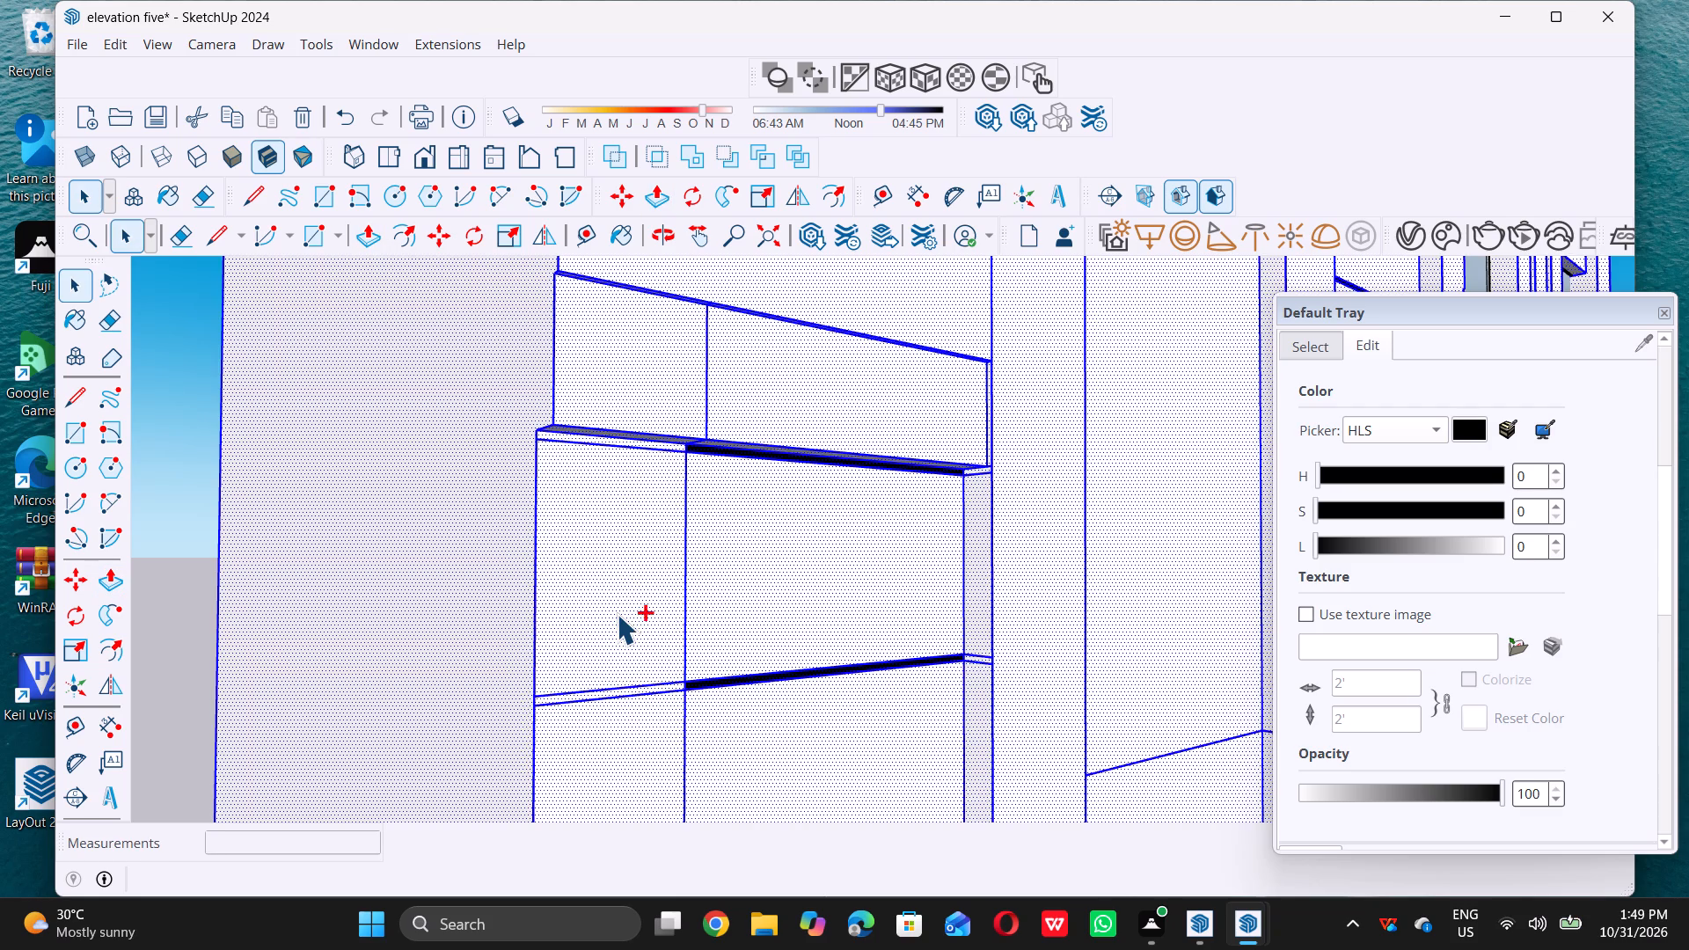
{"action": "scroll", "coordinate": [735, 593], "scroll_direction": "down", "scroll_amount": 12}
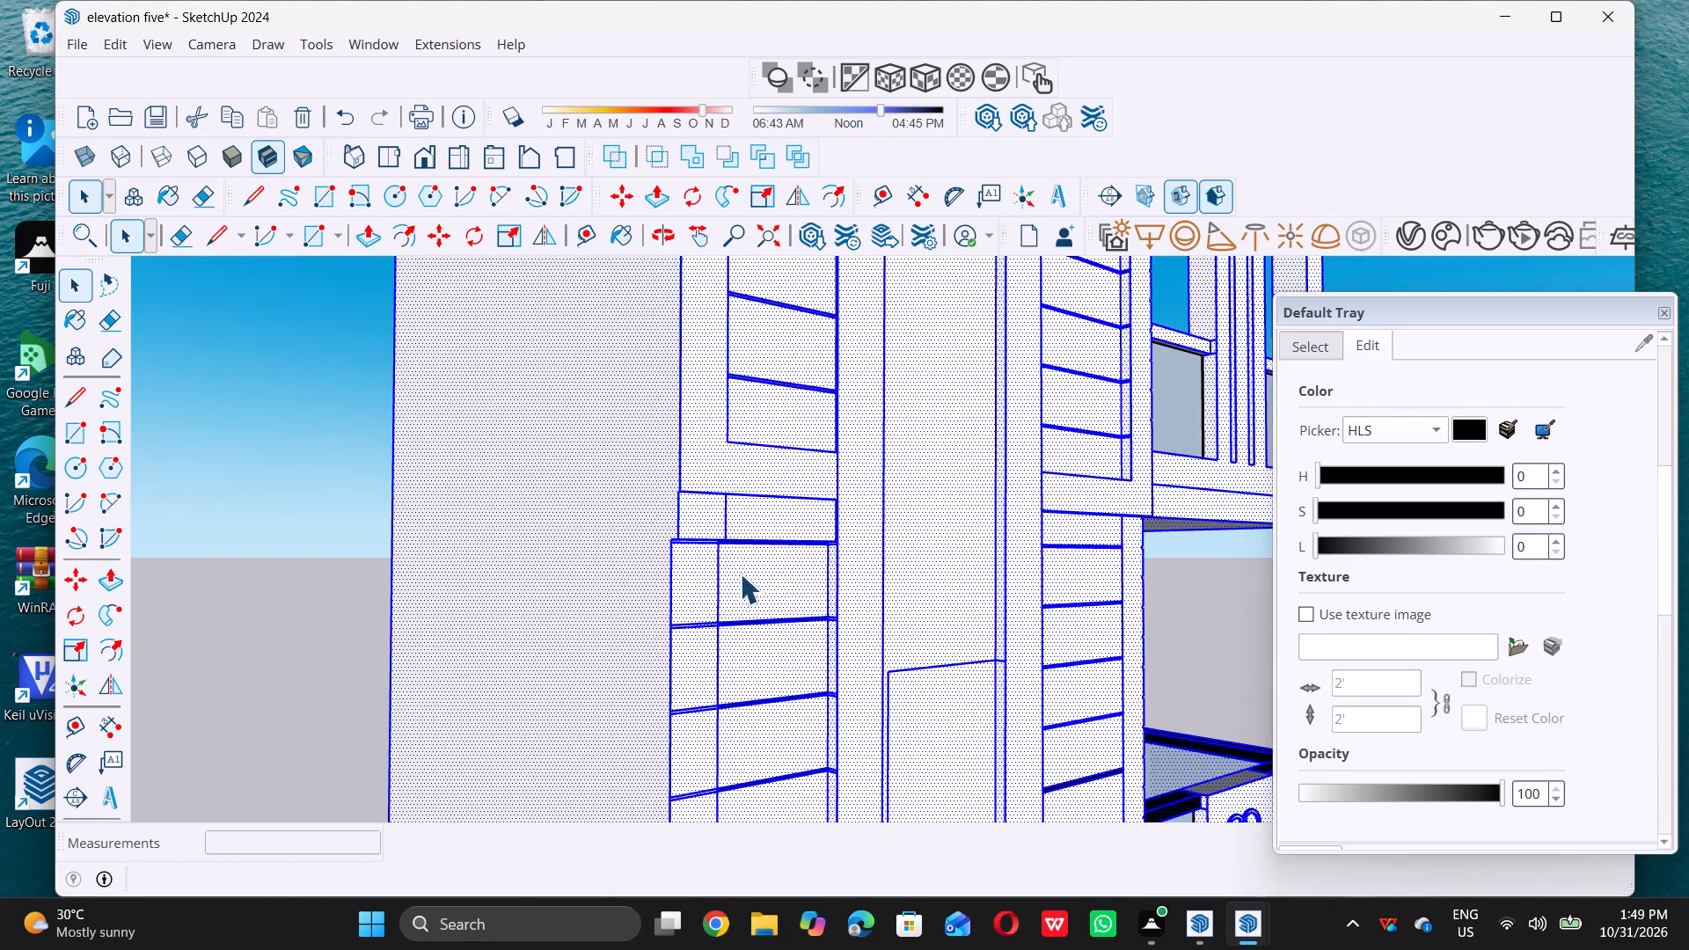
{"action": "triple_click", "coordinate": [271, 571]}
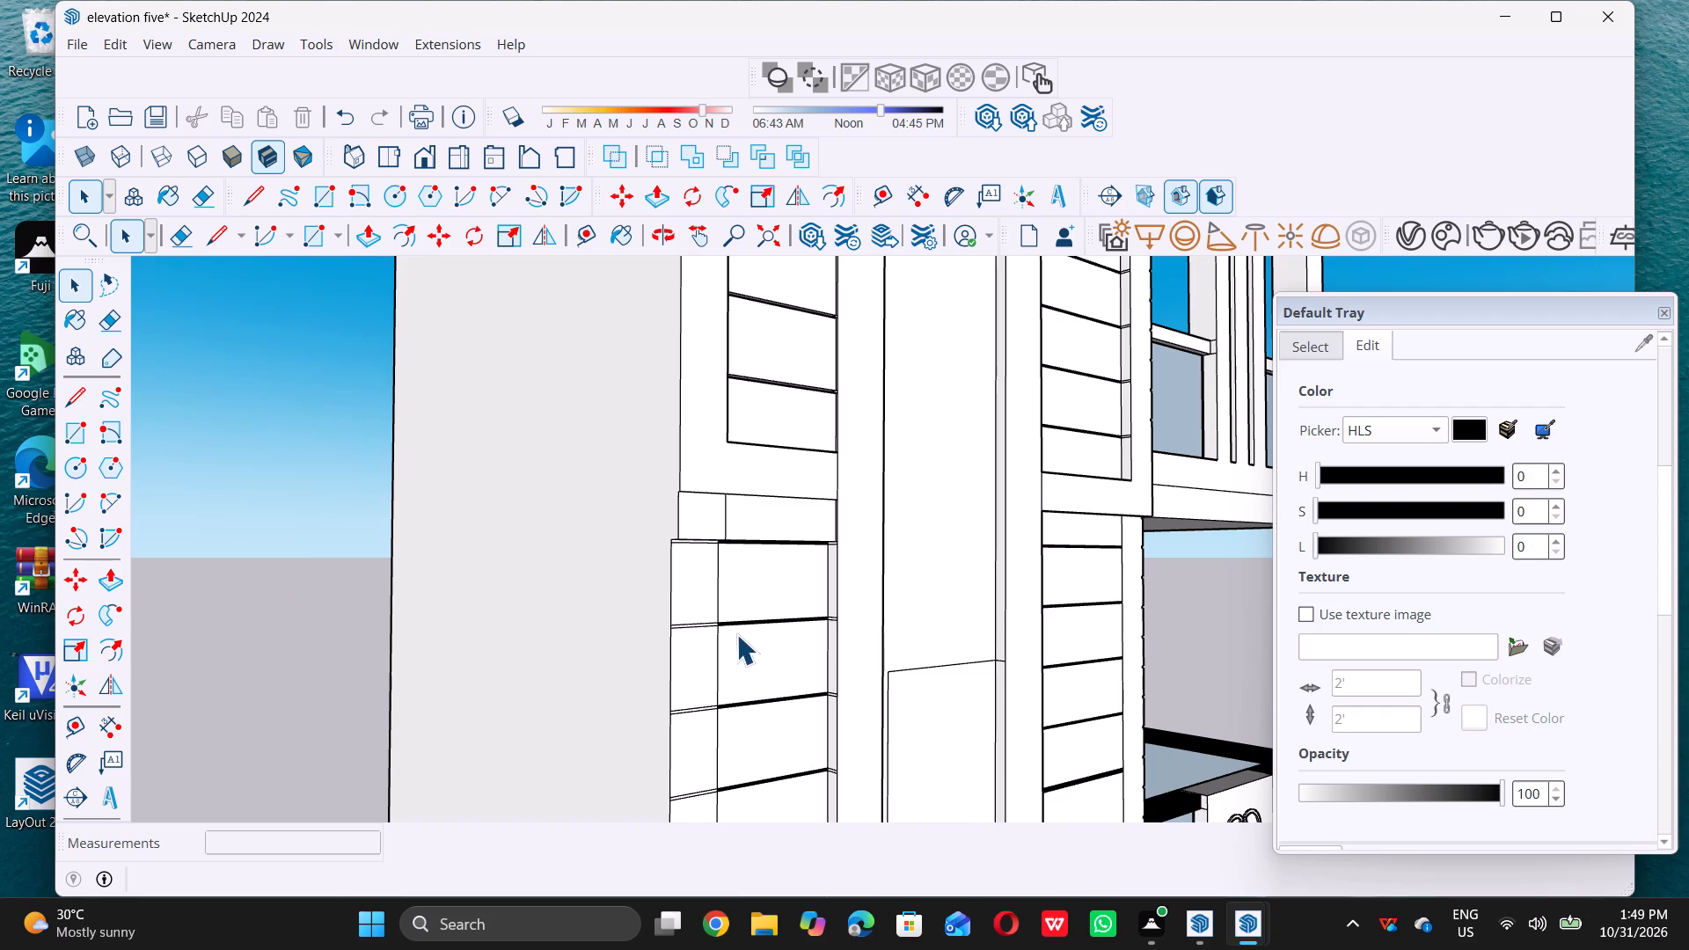
Paint the corner-strip extension of the middle-storey column's topmost groove with the 0137_Black material.
{"action": "scroll", "coordinate": [736, 634], "scroll_direction": "up", "scroll_amount": 5}
{"action": "middle_click_drag", "start_coordinate": [759, 586], "coordinate": [768, 508]}
{"action": "middle_click", "coordinate": [768, 508]}
{"action": "middle_click_drag", "start_coordinate": [768, 508], "coordinate": [764, 522]}
{"action": "scroll", "coordinate": [1315, 469], "scroll_direction": "up", "scroll_amount": 5}
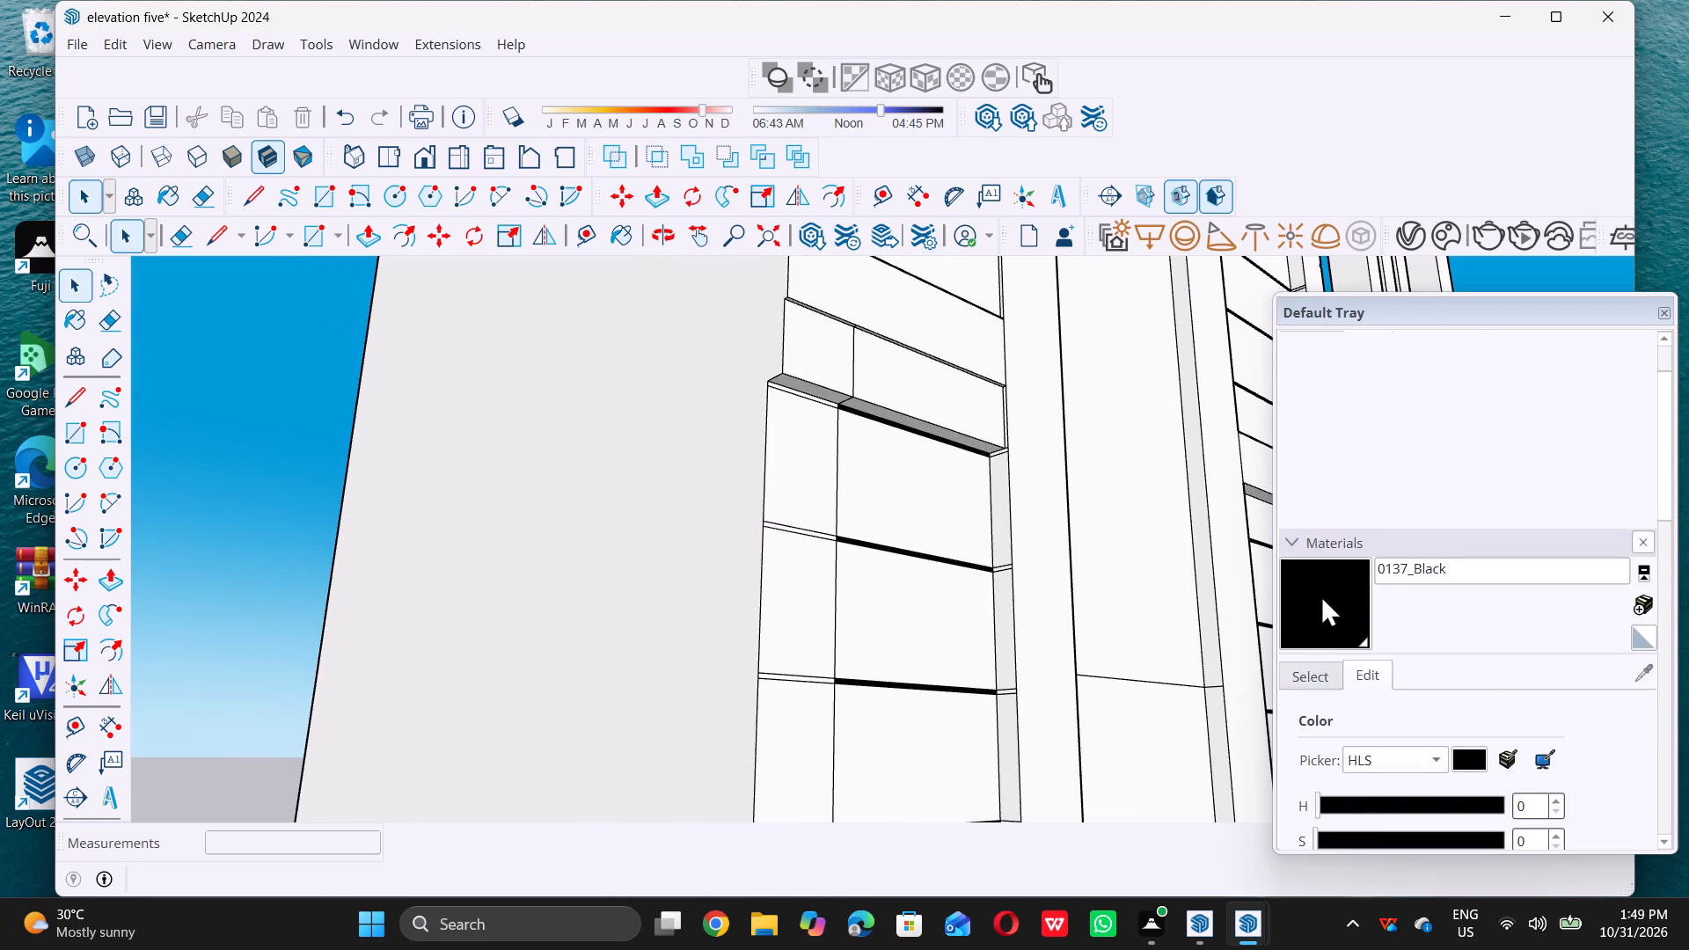
{"action": "triple_click", "coordinate": [1320, 595]}
{"action": "scroll", "coordinate": [806, 405], "scroll_direction": "up", "scroll_amount": 19}
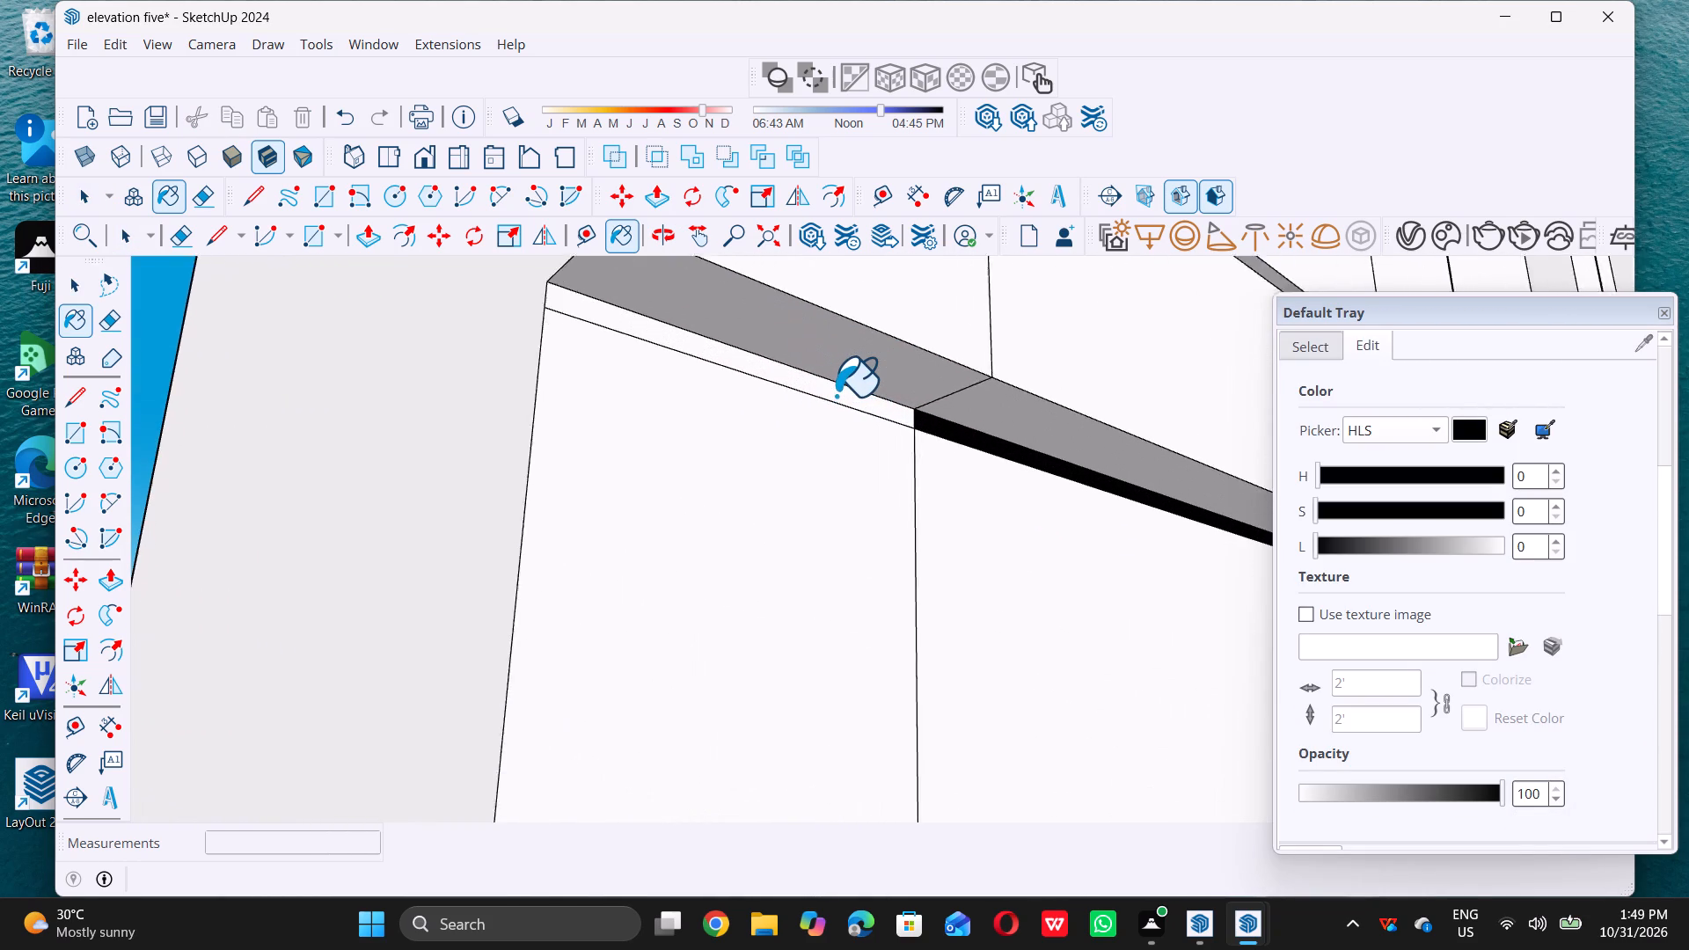
{"action": "double_click", "coordinate": [838, 394]}
{"action": "key", "text": "space"}
{"action": "scroll", "coordinate": [704, 494], "scroll_direction": "down", "scroll_amount": 6}
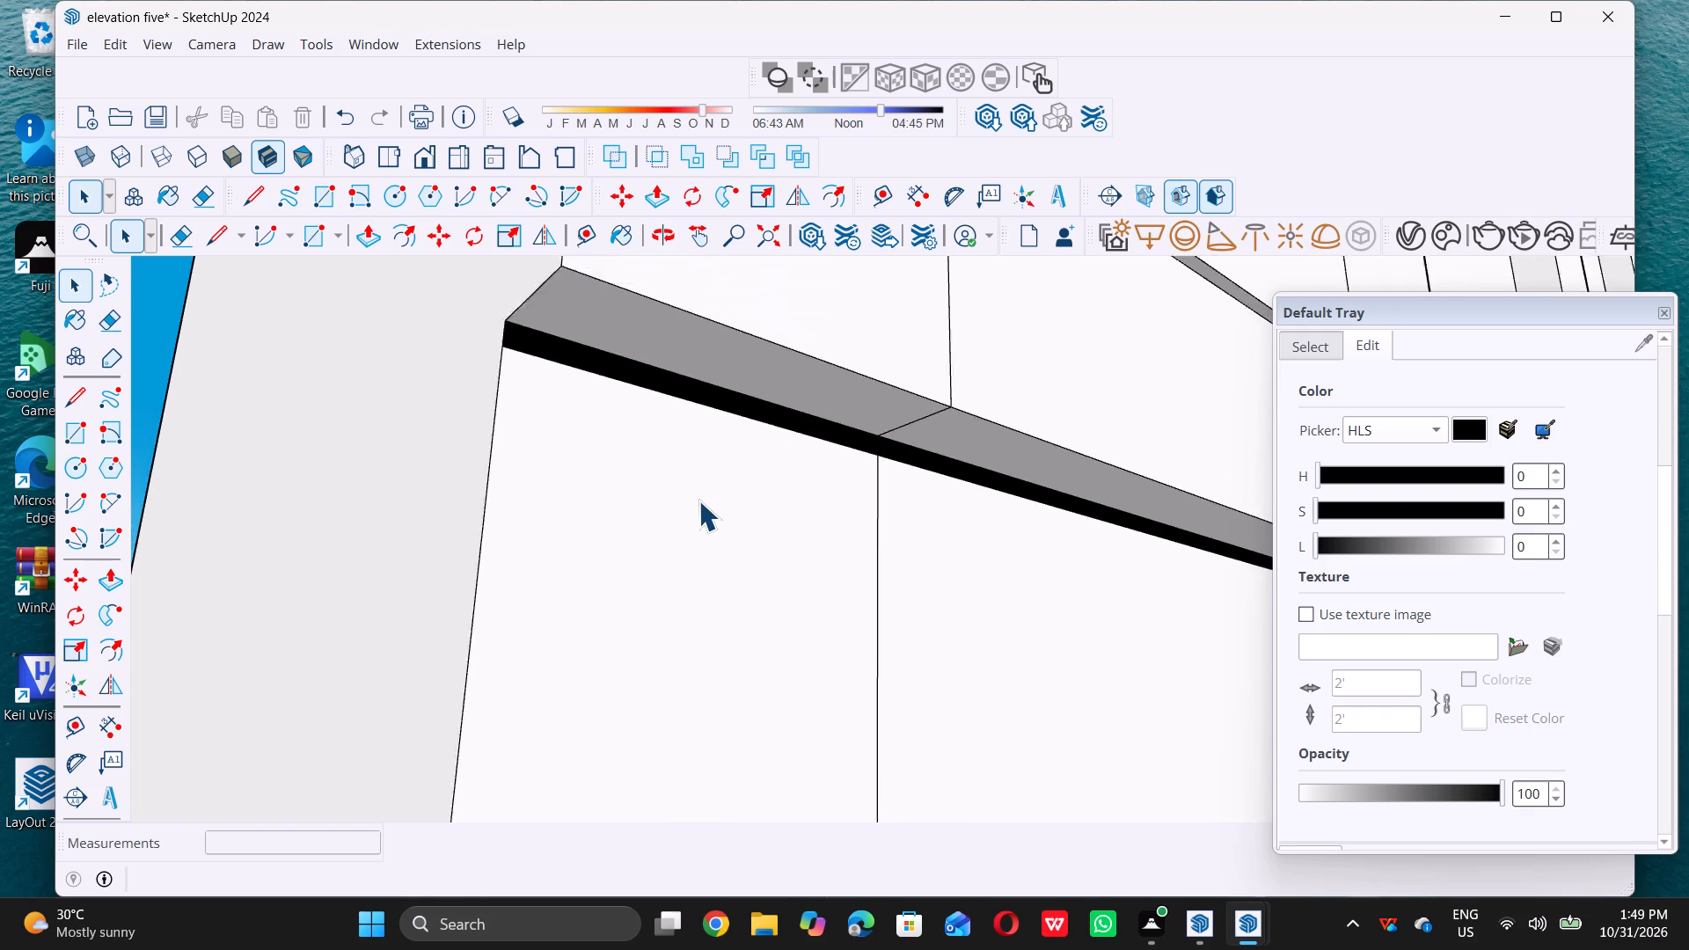
Push the second siding panel from the top of the middle-storey column and its corner-strip panel inward 2 1/2".
{"action": "scroll", "coordinate": [698, 501], "scroll_direction": "down", "scroll_amount": 7}
{"action": "key", "text": "p"}
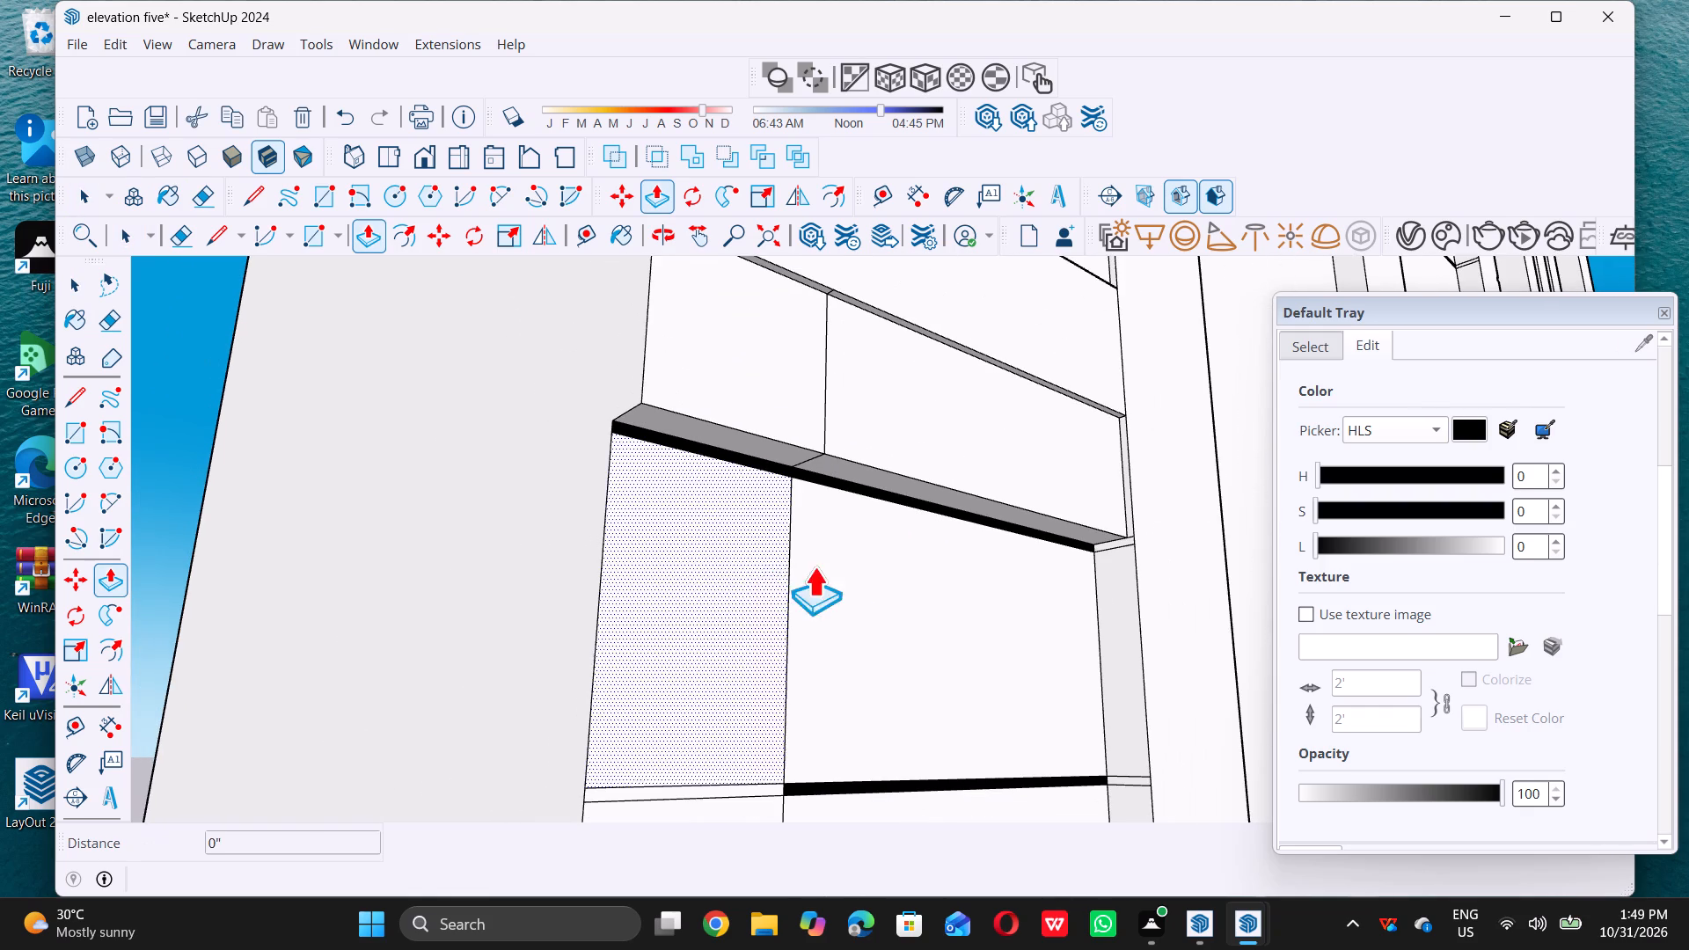
{"action": "double_click", "coordinate": [911, 589]}
{"action": "left_click", "coordinate": [668, 603]}
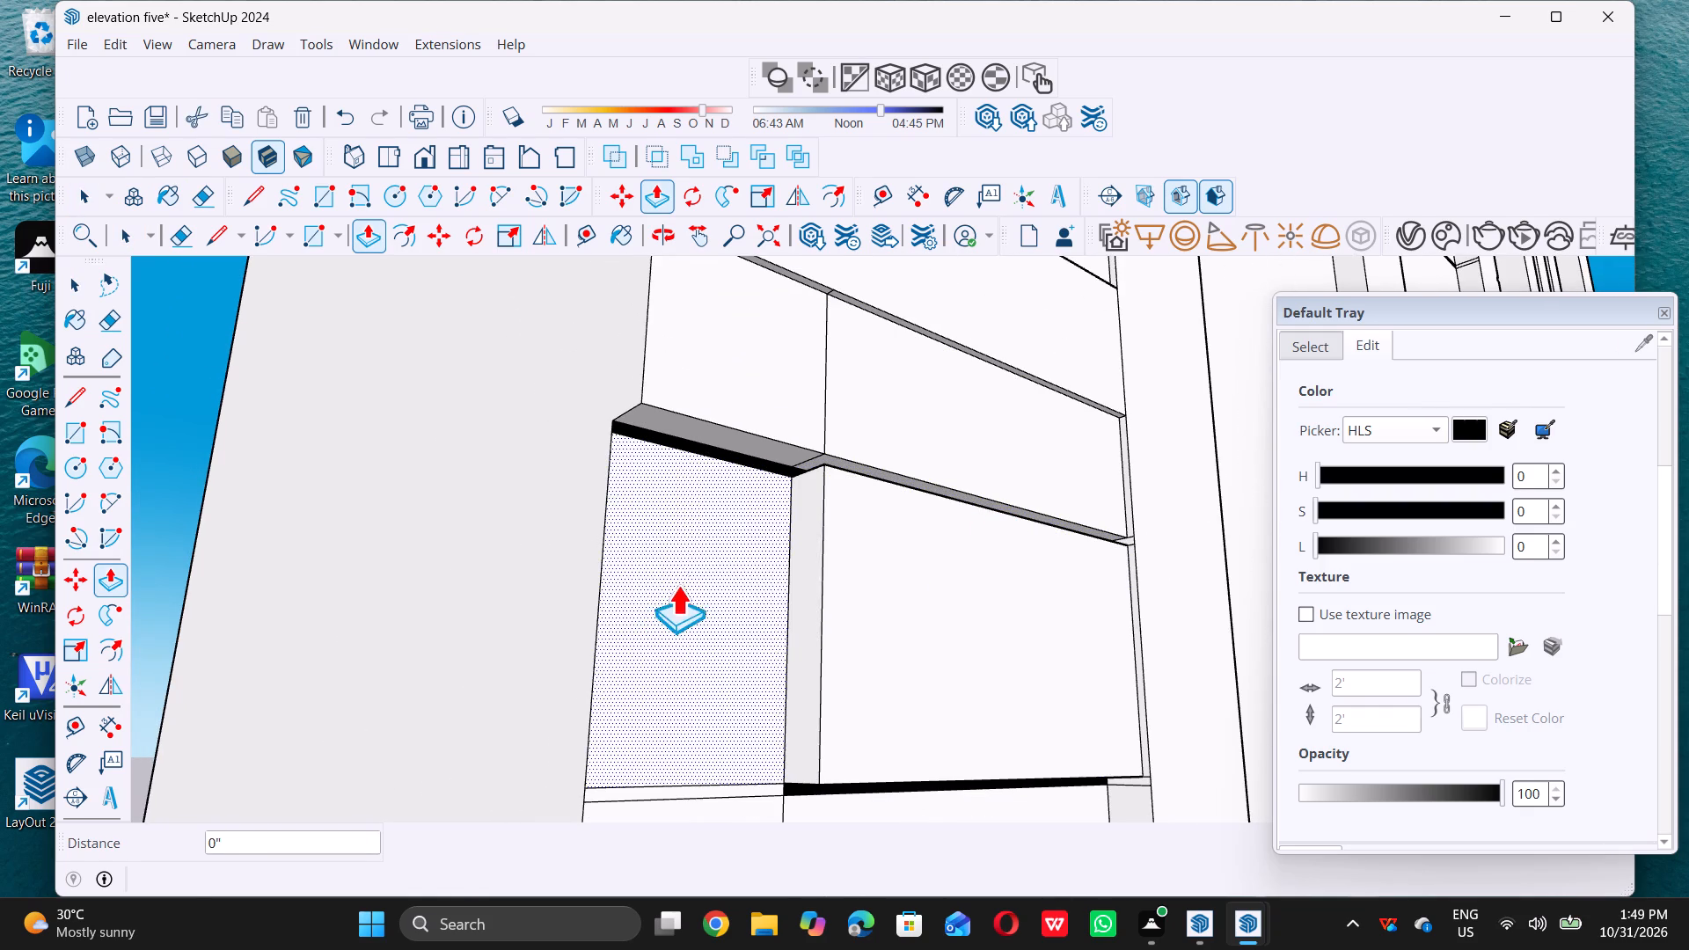
{"action": "double_click", "coordinate": [793, 525]}
{"action": "scroll", "coordinate": [732, 542], "scroll_direction": "down", "scroll_amount": 8}
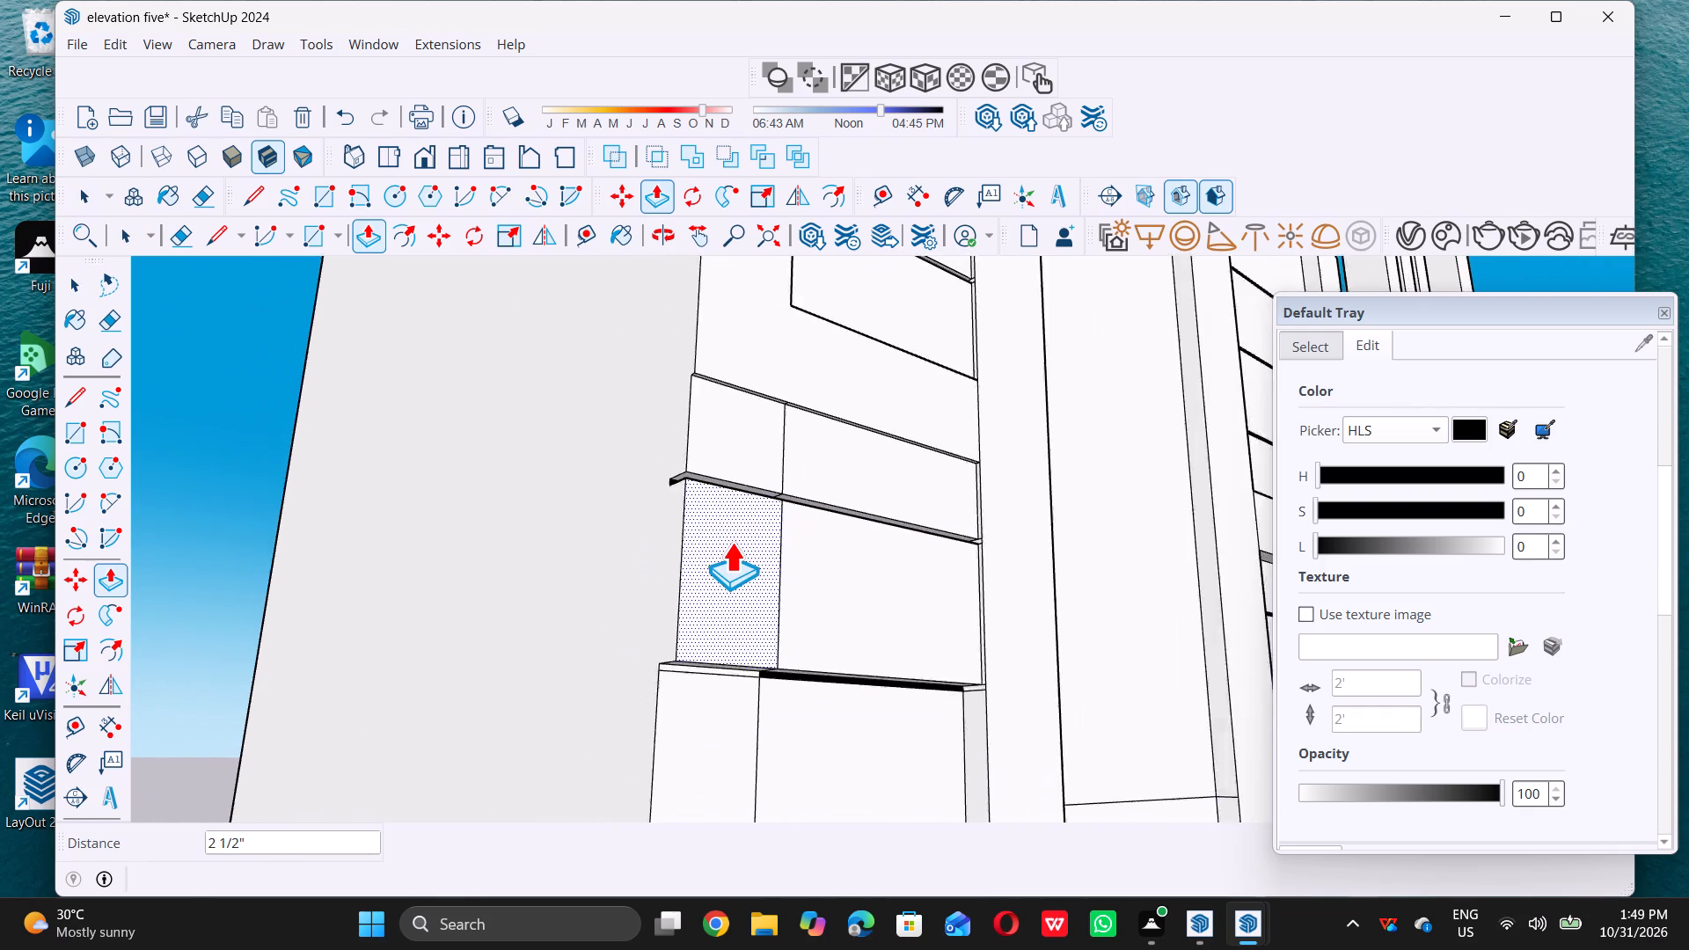
{"action": "scroll", "coordinate": [731, 542], "scroll_direction": "down", "scroll_amount": 3}
{"action": "key", "text": "space"}
Paint the corner-strip extension of the groove below the second siding panel of the middle-storey column with the 0137_Black material.
{"action": "scroll", "coordinate": [1371, 524], "scroll_direction": "up", "scroll_amount": 5}
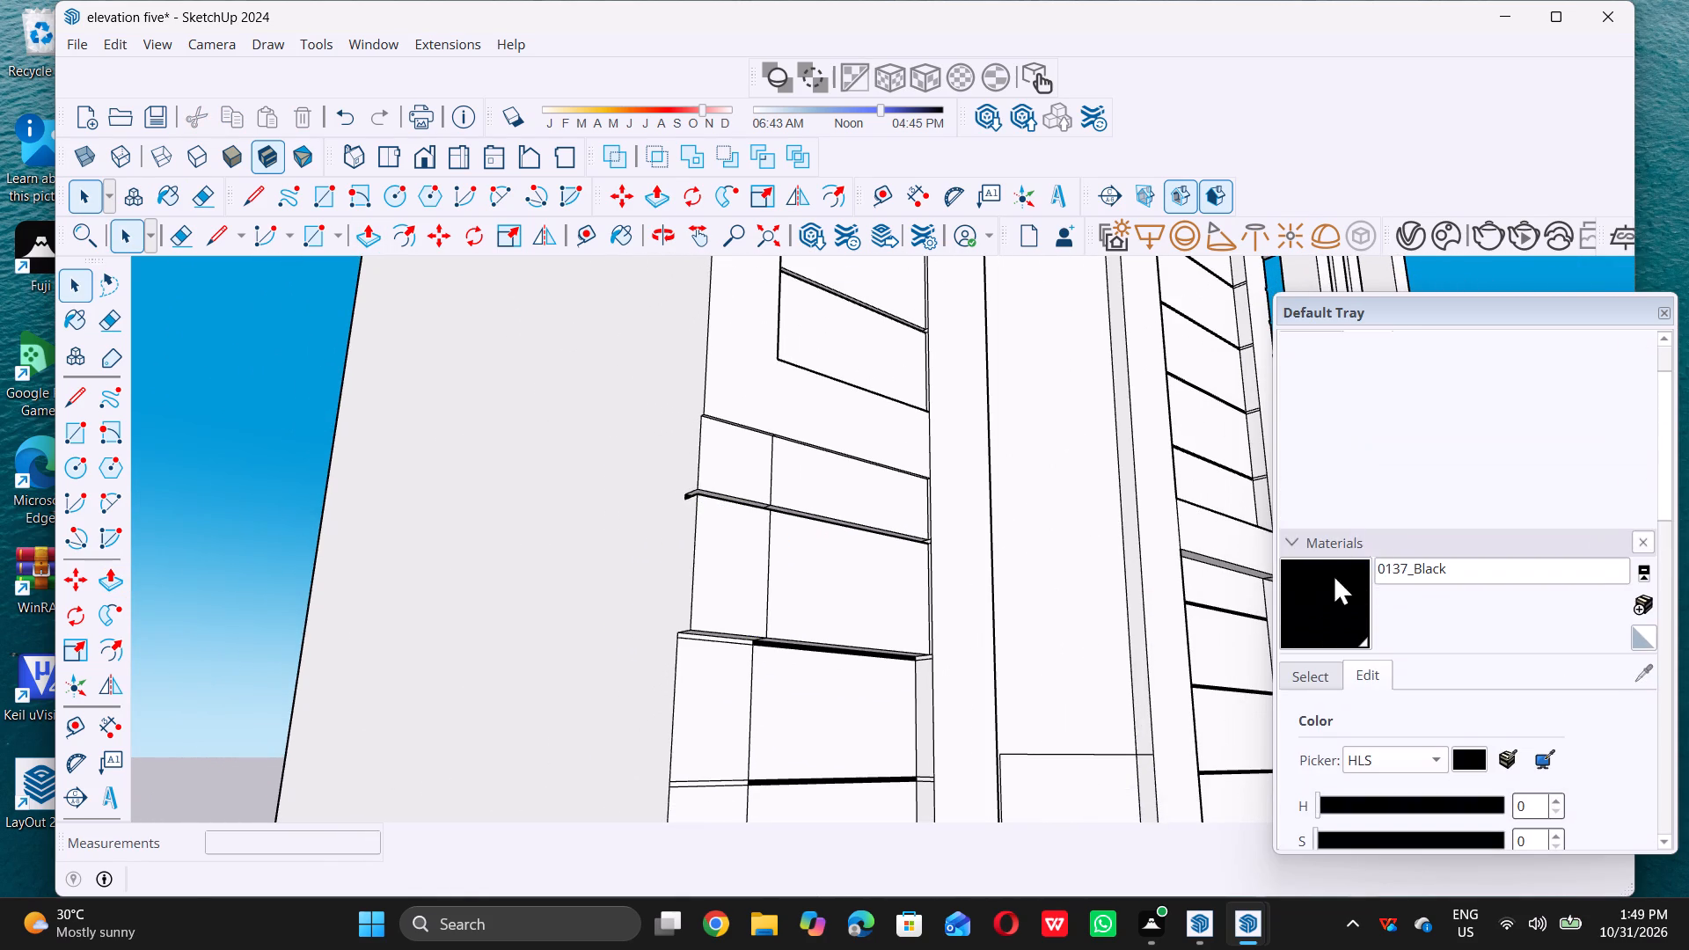
{"action": "double_click", "coordinate": [1327, 586]}
{"action": "scroll", "coordinate": [786, 581], "scroll_direction": "up", "scroll_amount": 6}
{"action": "scroll", "coordinate": [748, 479], "scroll_direction": "up", "scroll_amount": 5}
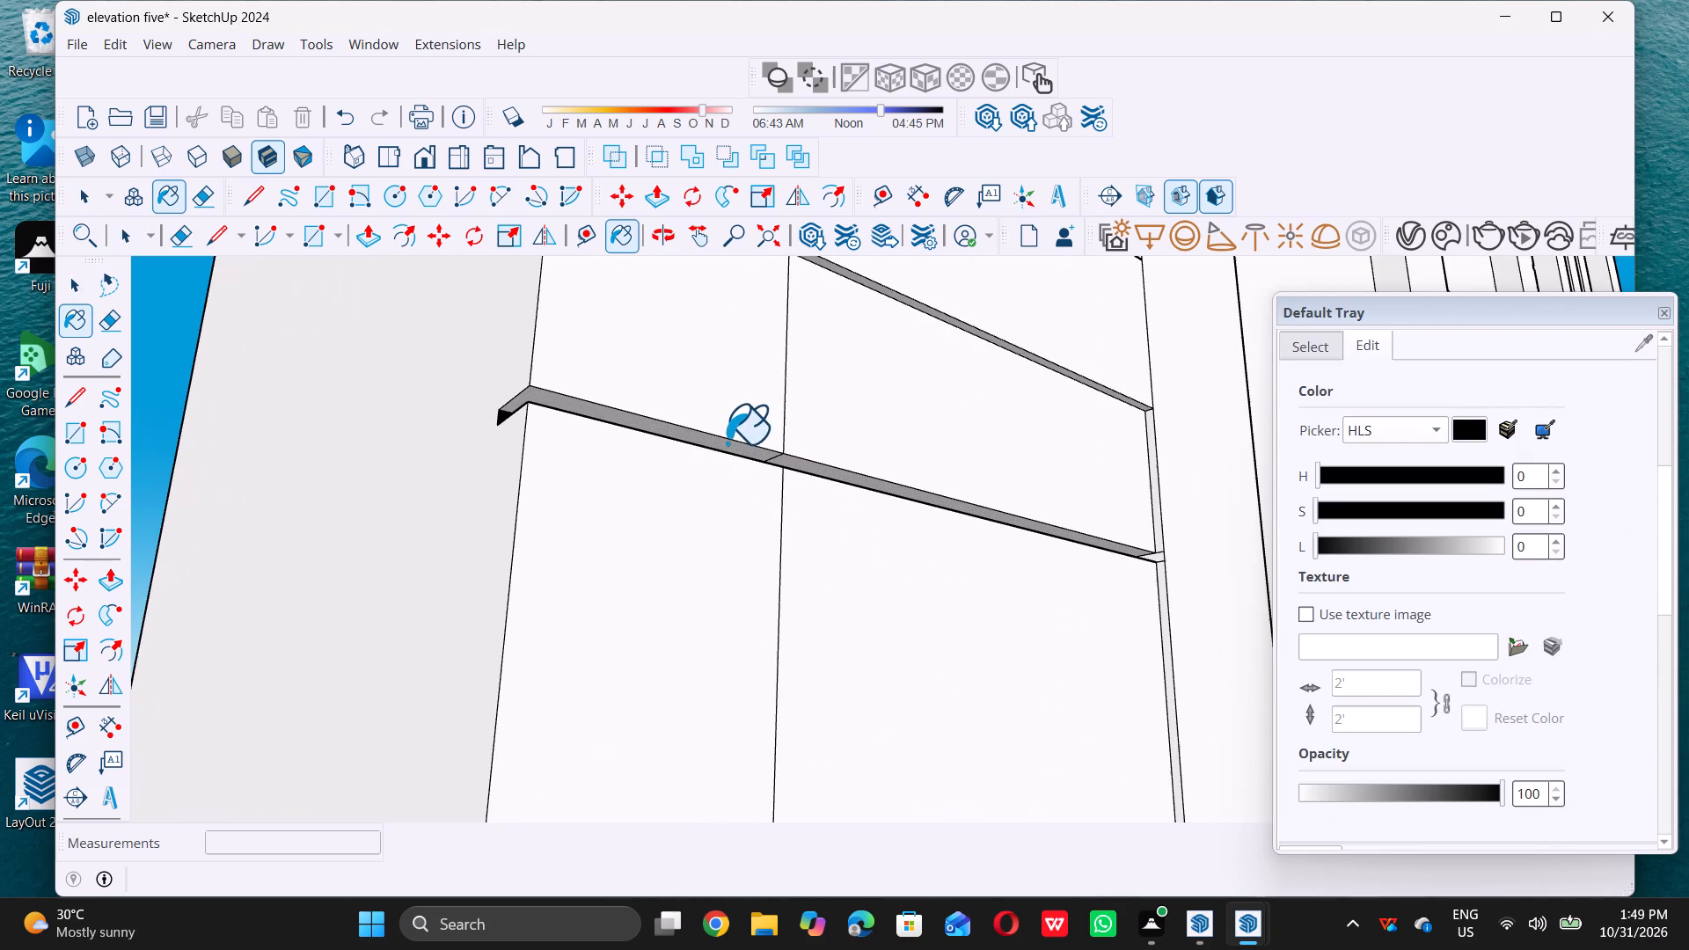
{"action": "scroll", "coordinate": [713, 448], "scroll_direction": "up", "scroll_amount": 1}
{"action": "middle_click_drag", "start_coordinate": [707, 457], "coordinate": [688, 495]}
{"action": "scroll", "coordinate": [684, 478], "scroll_direction": "down", "scroll_amount": 6}
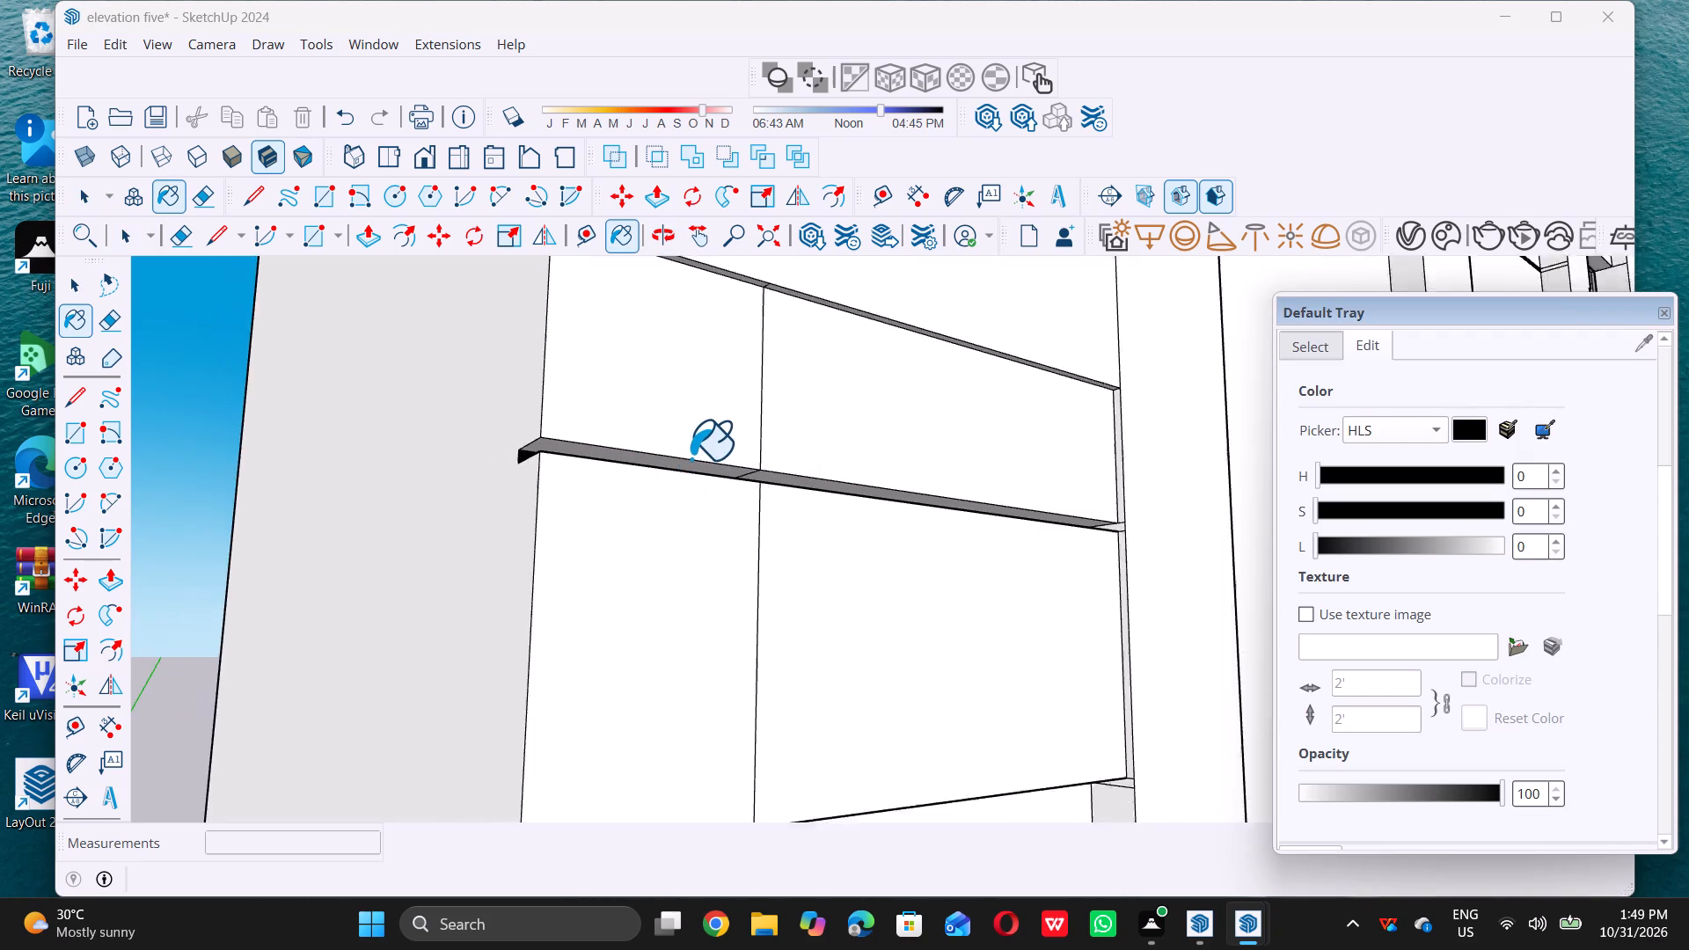
{"action": "scroll", "coordinate": [691, 458], "scroll_direction": "down", "scroll_amount": 10}
{"action": "scroll", "coordinate": [671, 640], "scroll_direction": "up", "scroll_amount": 9}
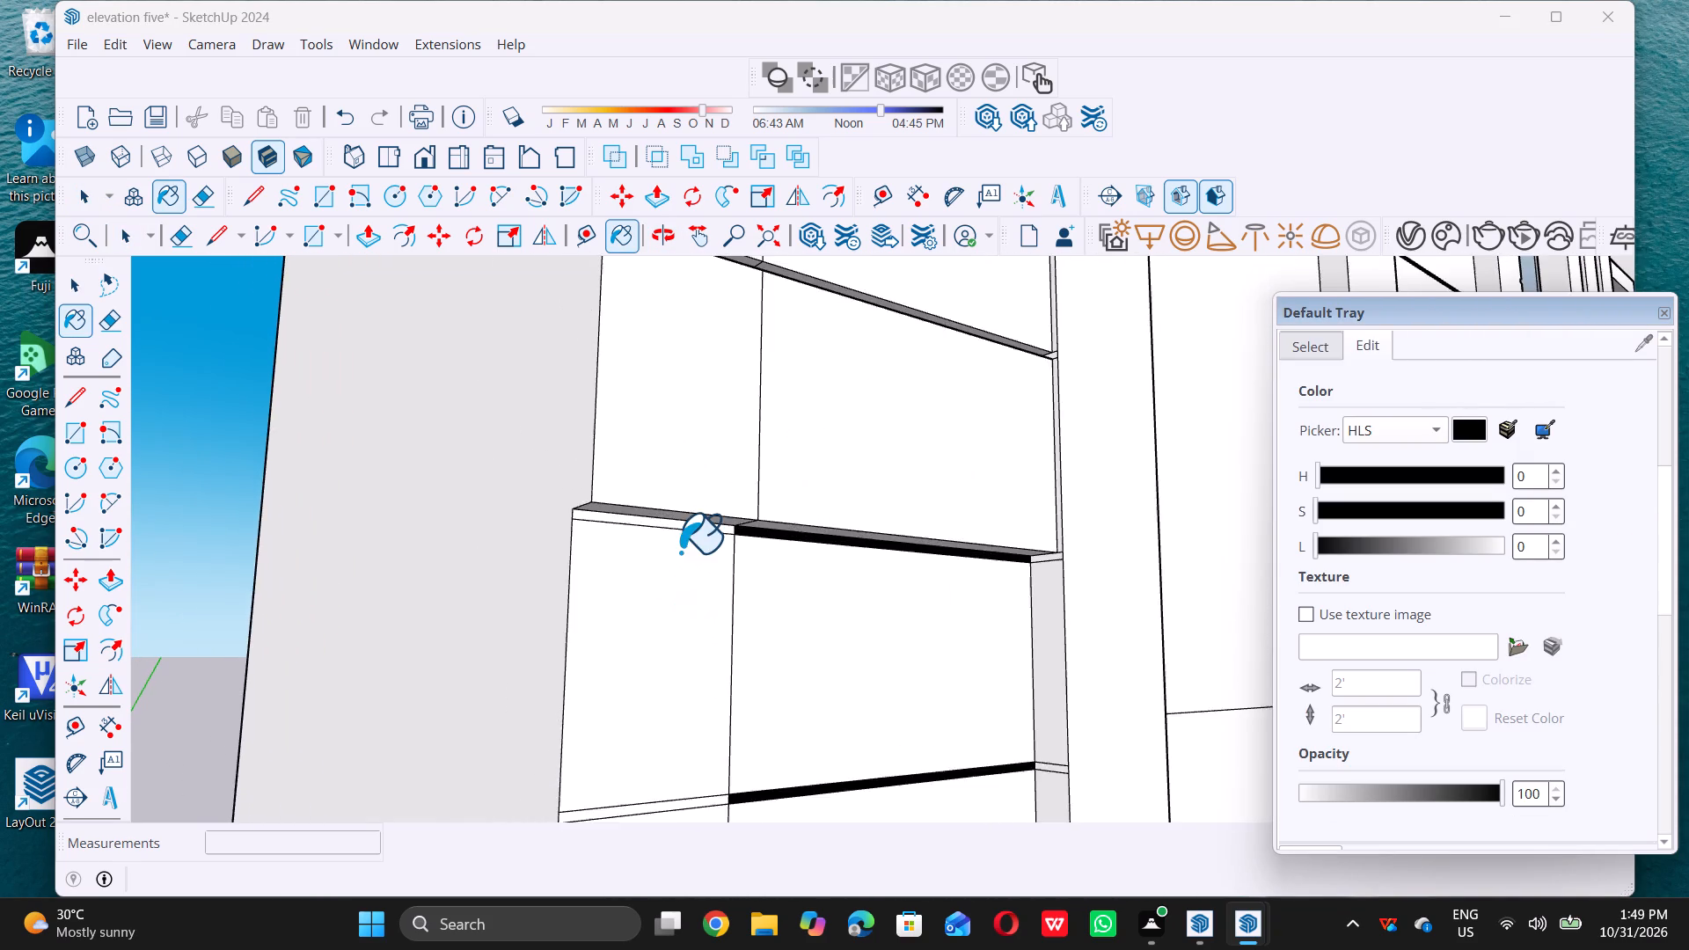
{"action": "scroll", "coordinate": [679, 550], "scroll_direction": "up", "scroll_amount": 9}
{"action": "left_click", "coordinate": [689, 501]}
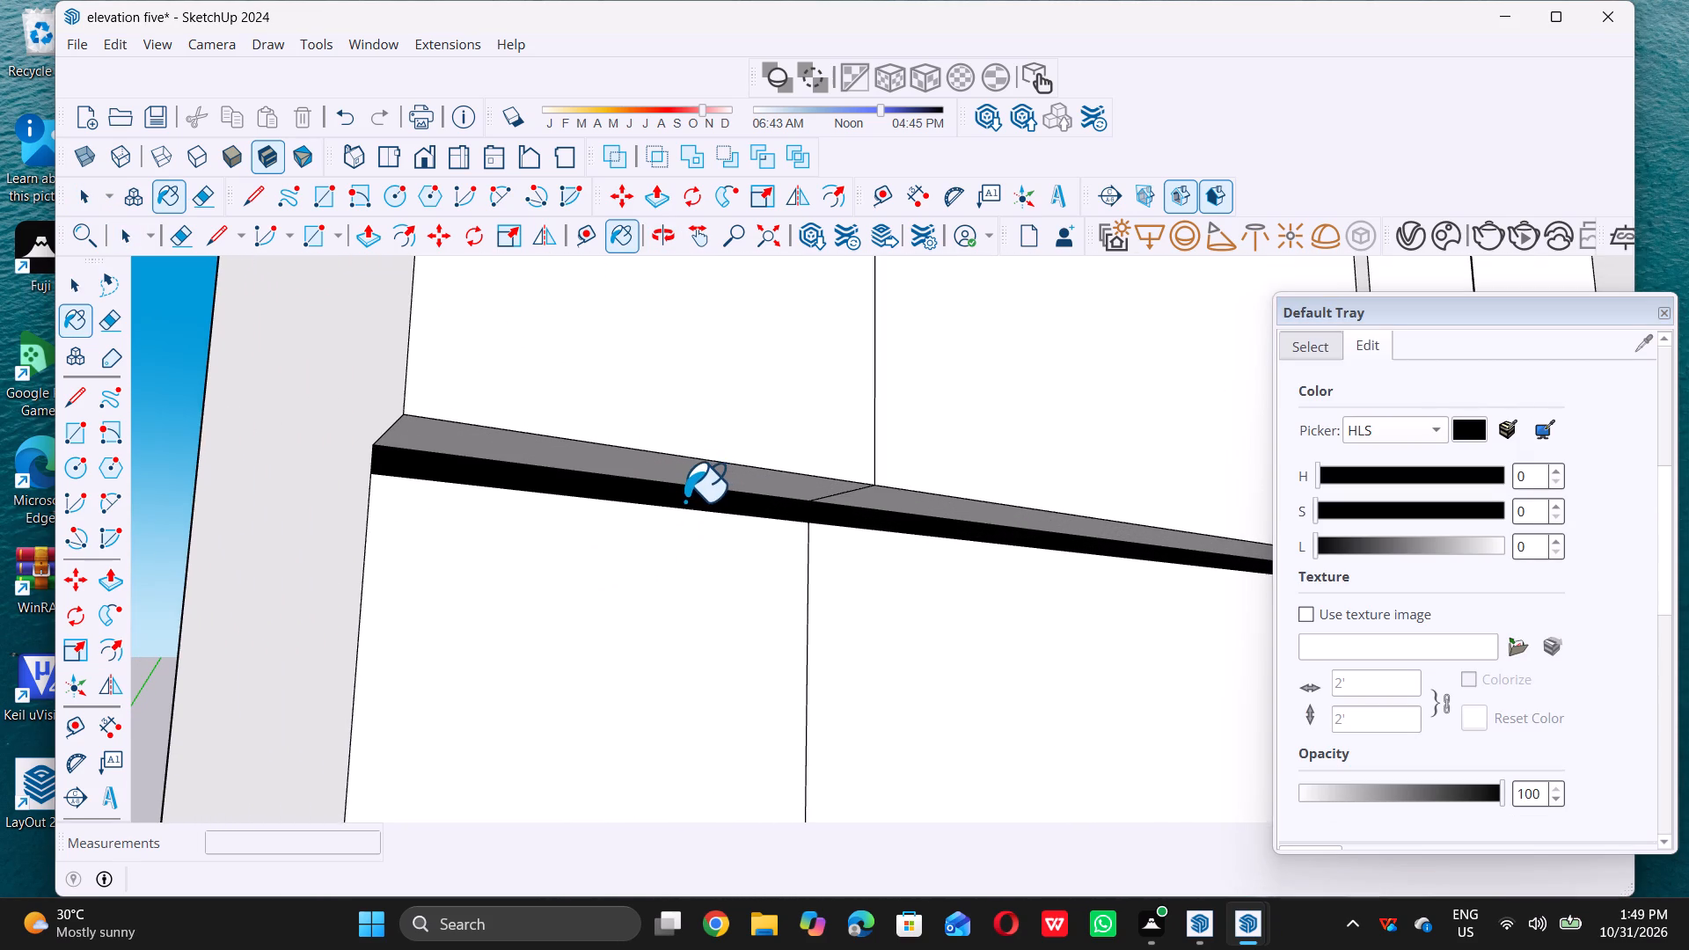
{"action": "scroll", "coordinate": [684, 501], "scroll_direction": "down", "scroll_amount": 15}
{"action": "key", "text": "space"}
{"action": "scroll", "coordinate": [649, 515], "scroll_direction": "down", "scroll_amount": 9}
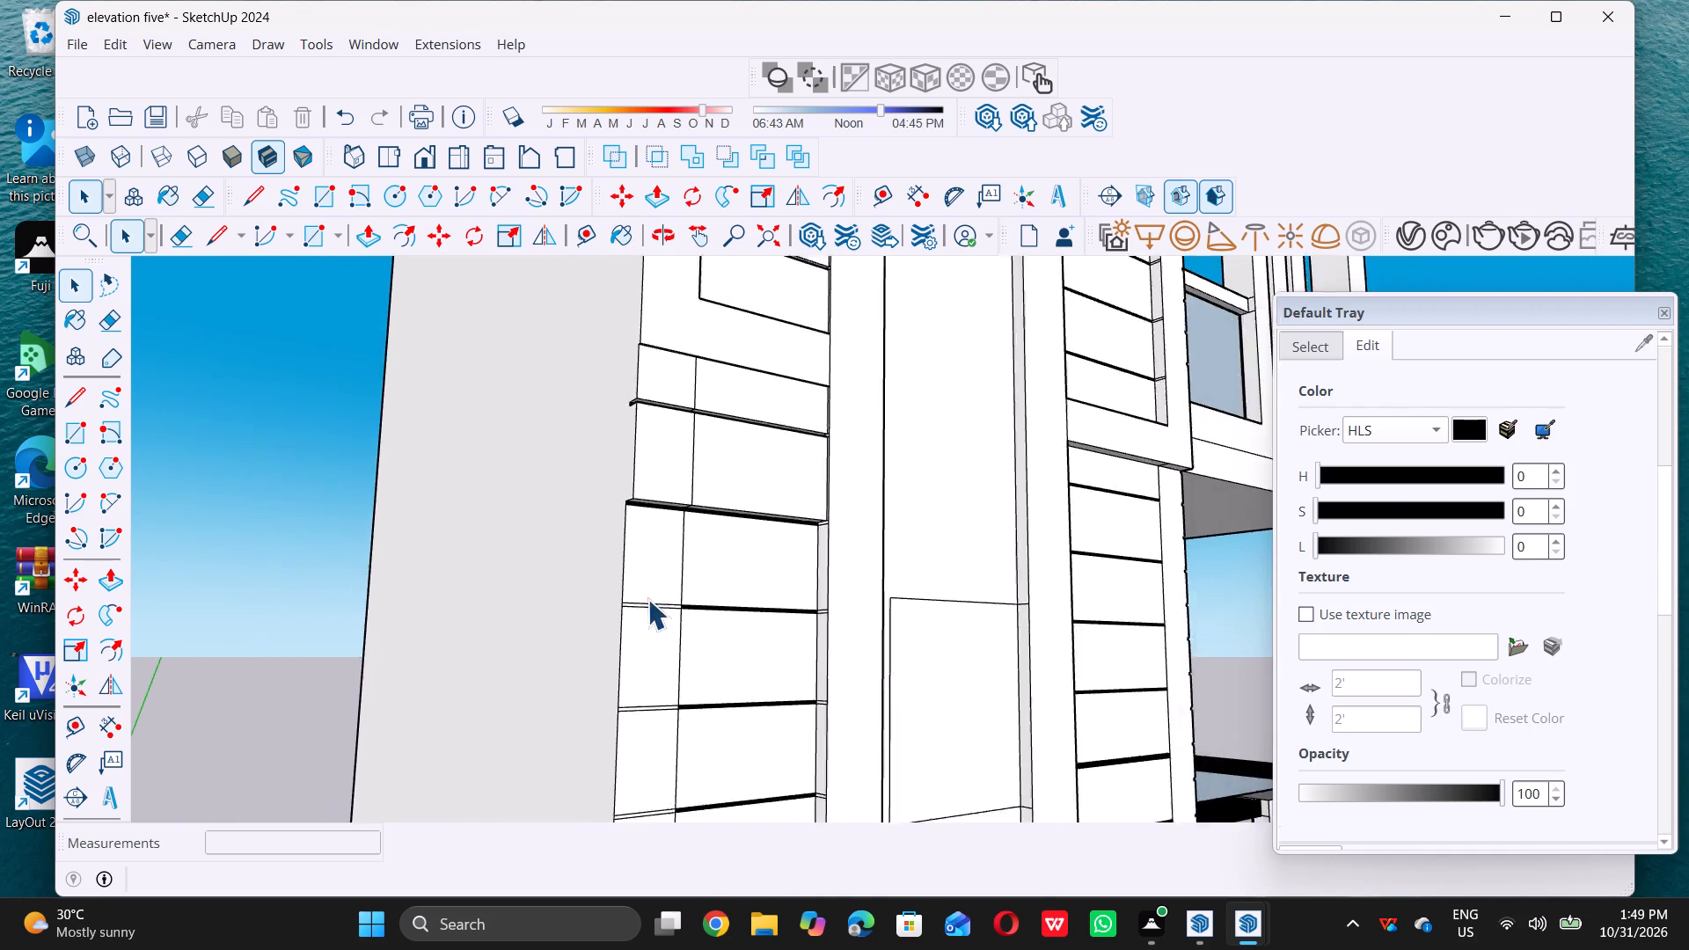
Push the third siding panel from the top of the middle-storey column inward, flush with the recessed panel above it.
{"action": "middle_click_drag", "start_coordinate": [647, 599], "coordinate": [690, 567]}
{"action": "scroll", "coordinate": [811, 500], "scroll_direction": "up", "scroll_amount": 6}
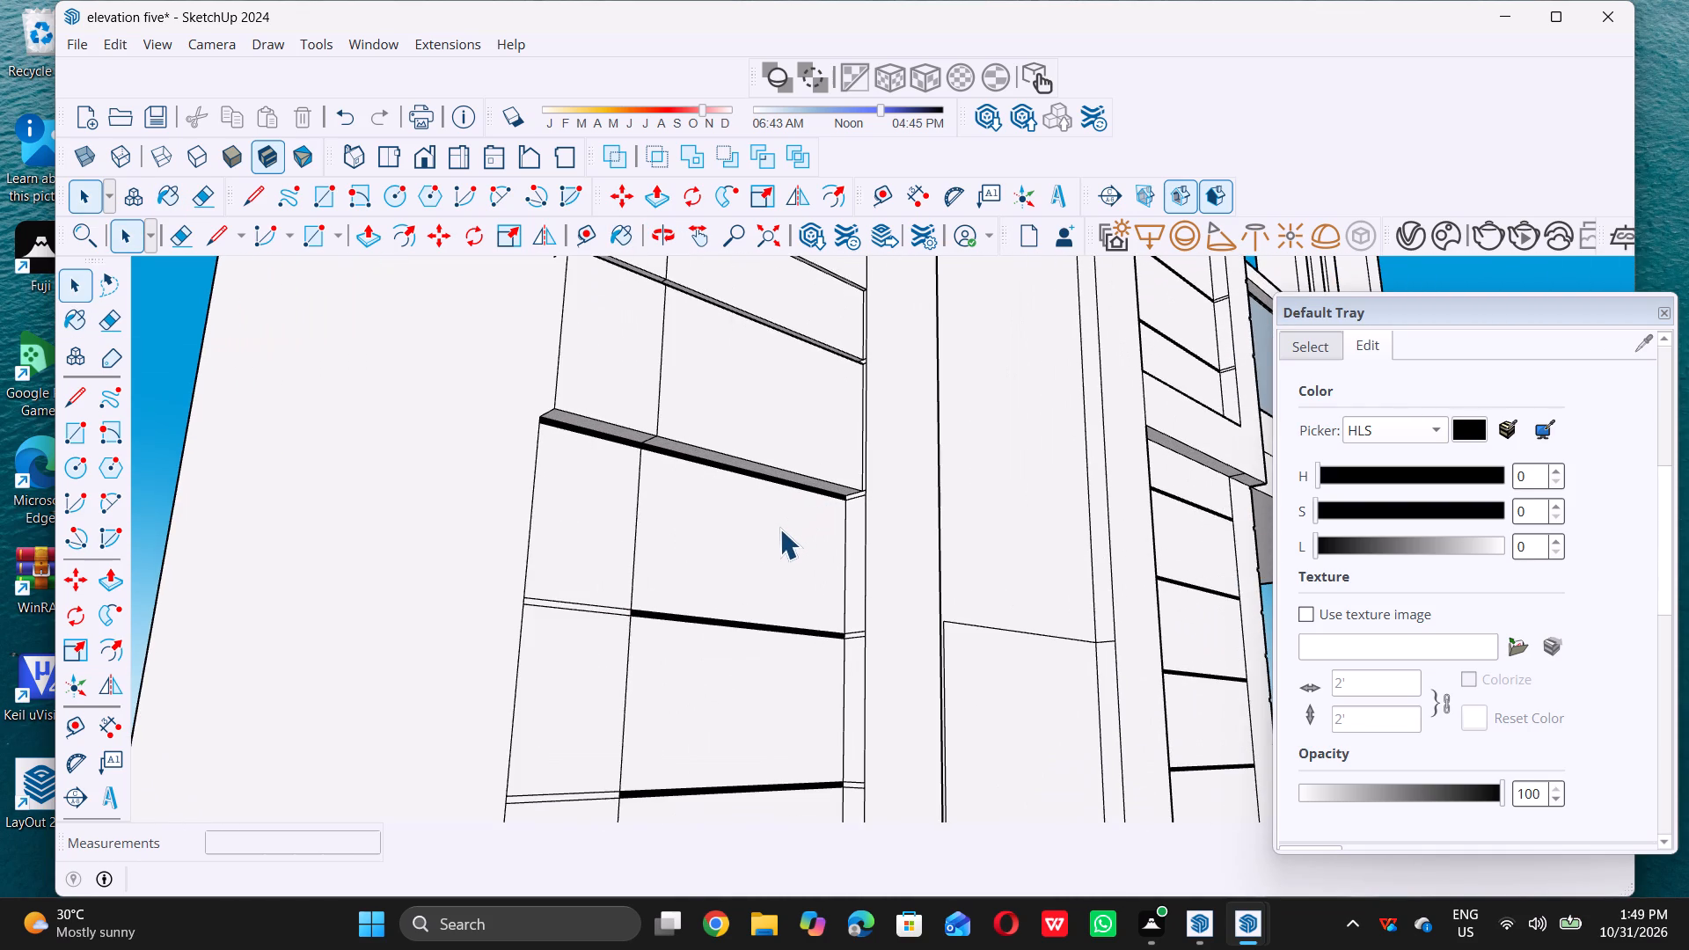
{"action": "scroll", "coordinate": [777, 530], "scroll_direction": "up", "scroll_amount": 1}
{"action": "double_click", "coordinate": [773, 531]}
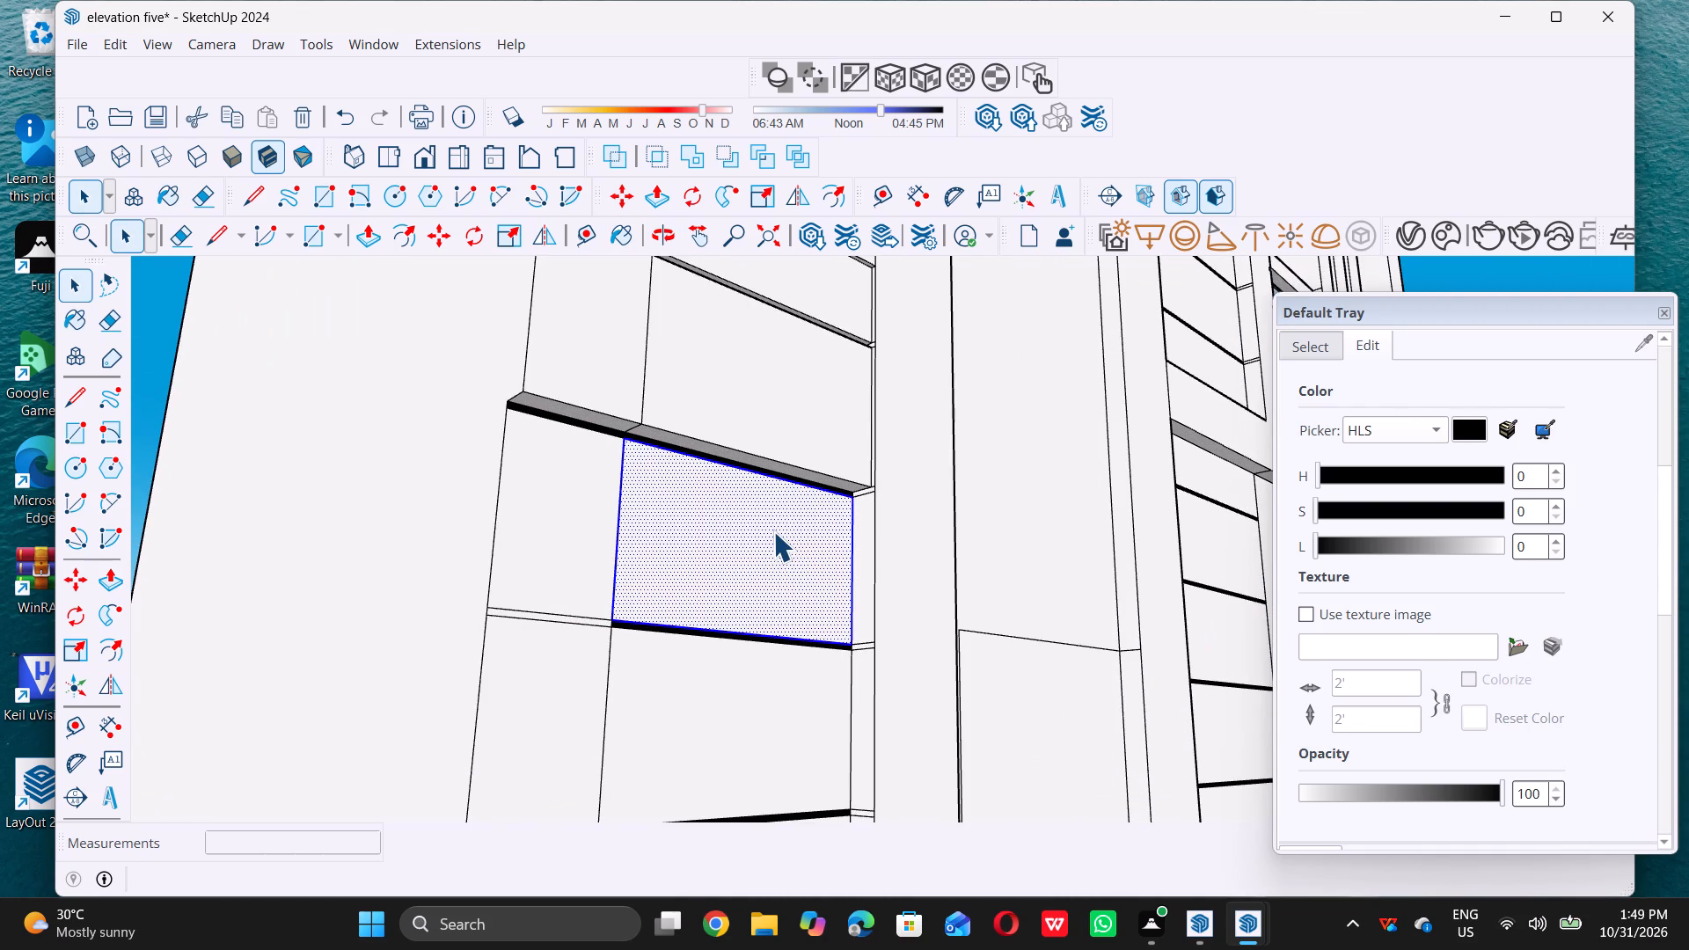
{"action": "key", "text": "p"}
{"action": "left_click", "coordinate": [773, 530]}
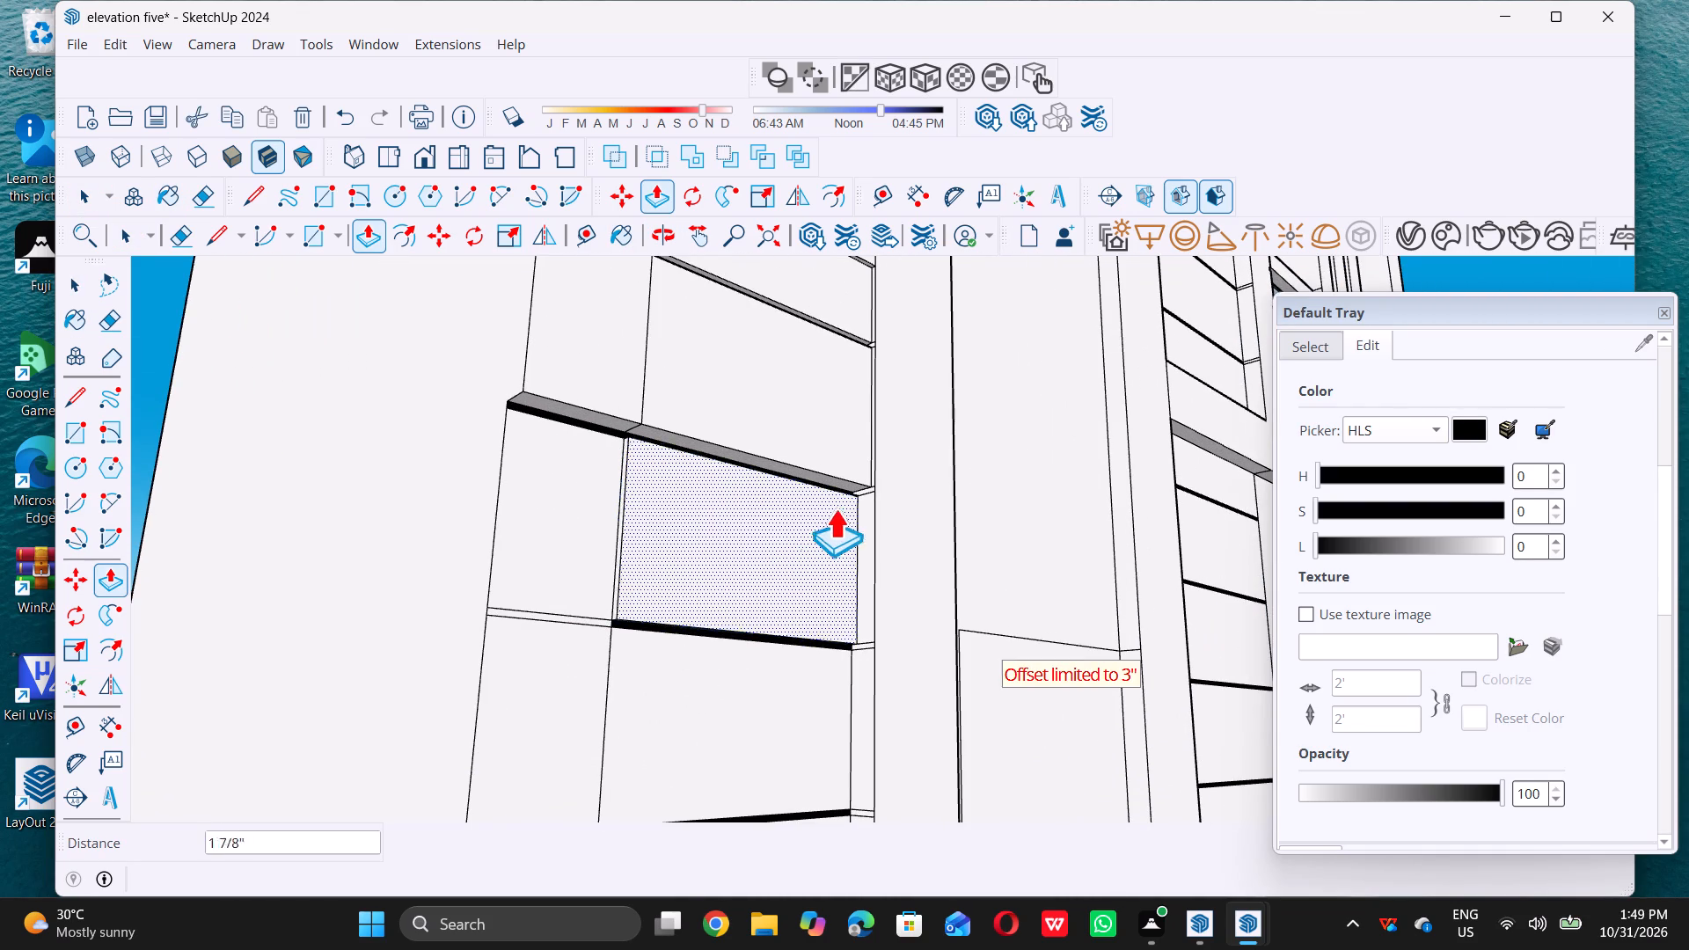
{"action": "middle_click", "coordinate": [824, 463]}
{"action": "left_click", "coordinate": [824, 463]}
{"action": "triple_click", "coordinate": [548, 529]}
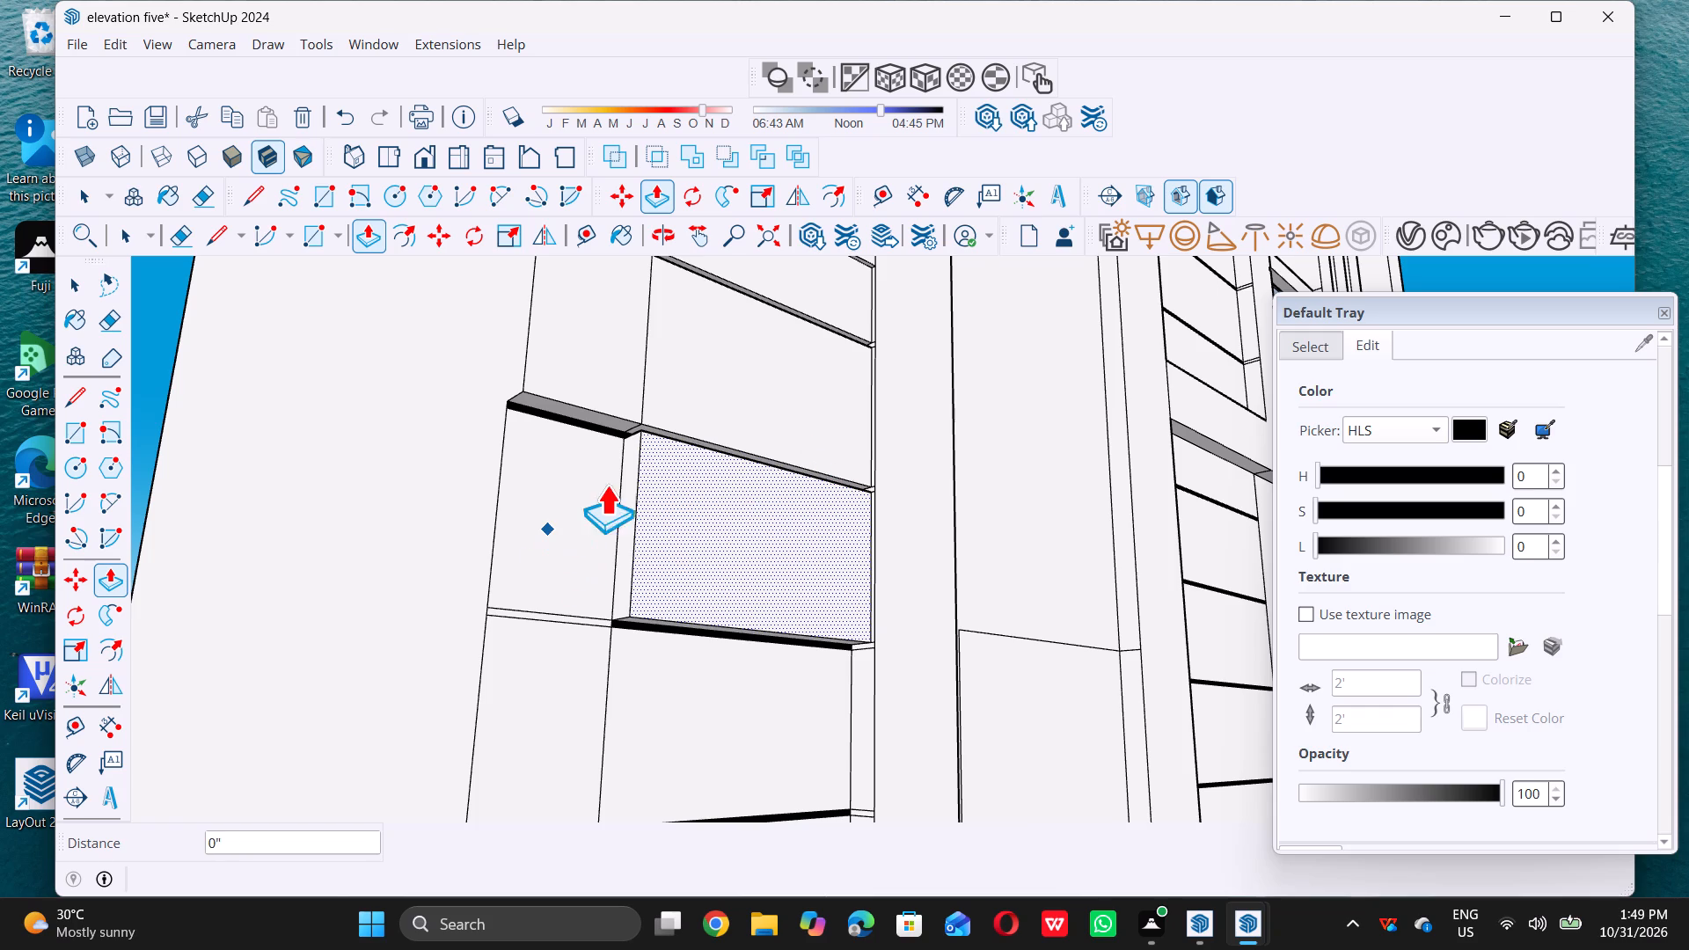
{"action": "key", "text": "space"}
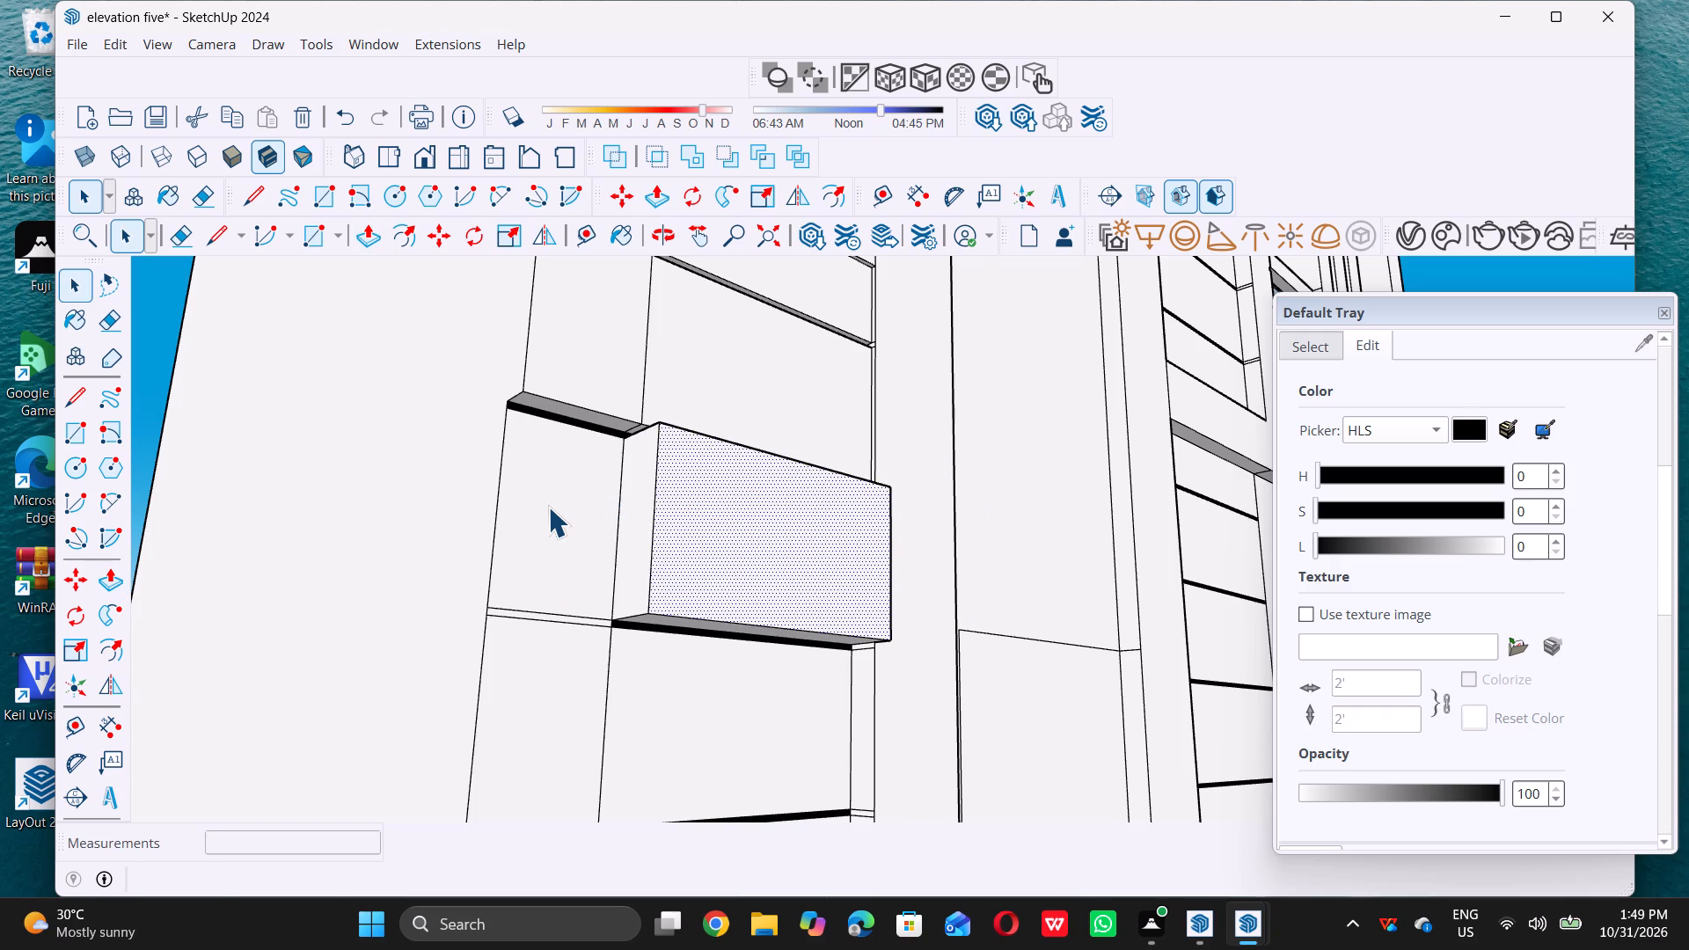
{"action": "key", "text": "ctrl+z"}
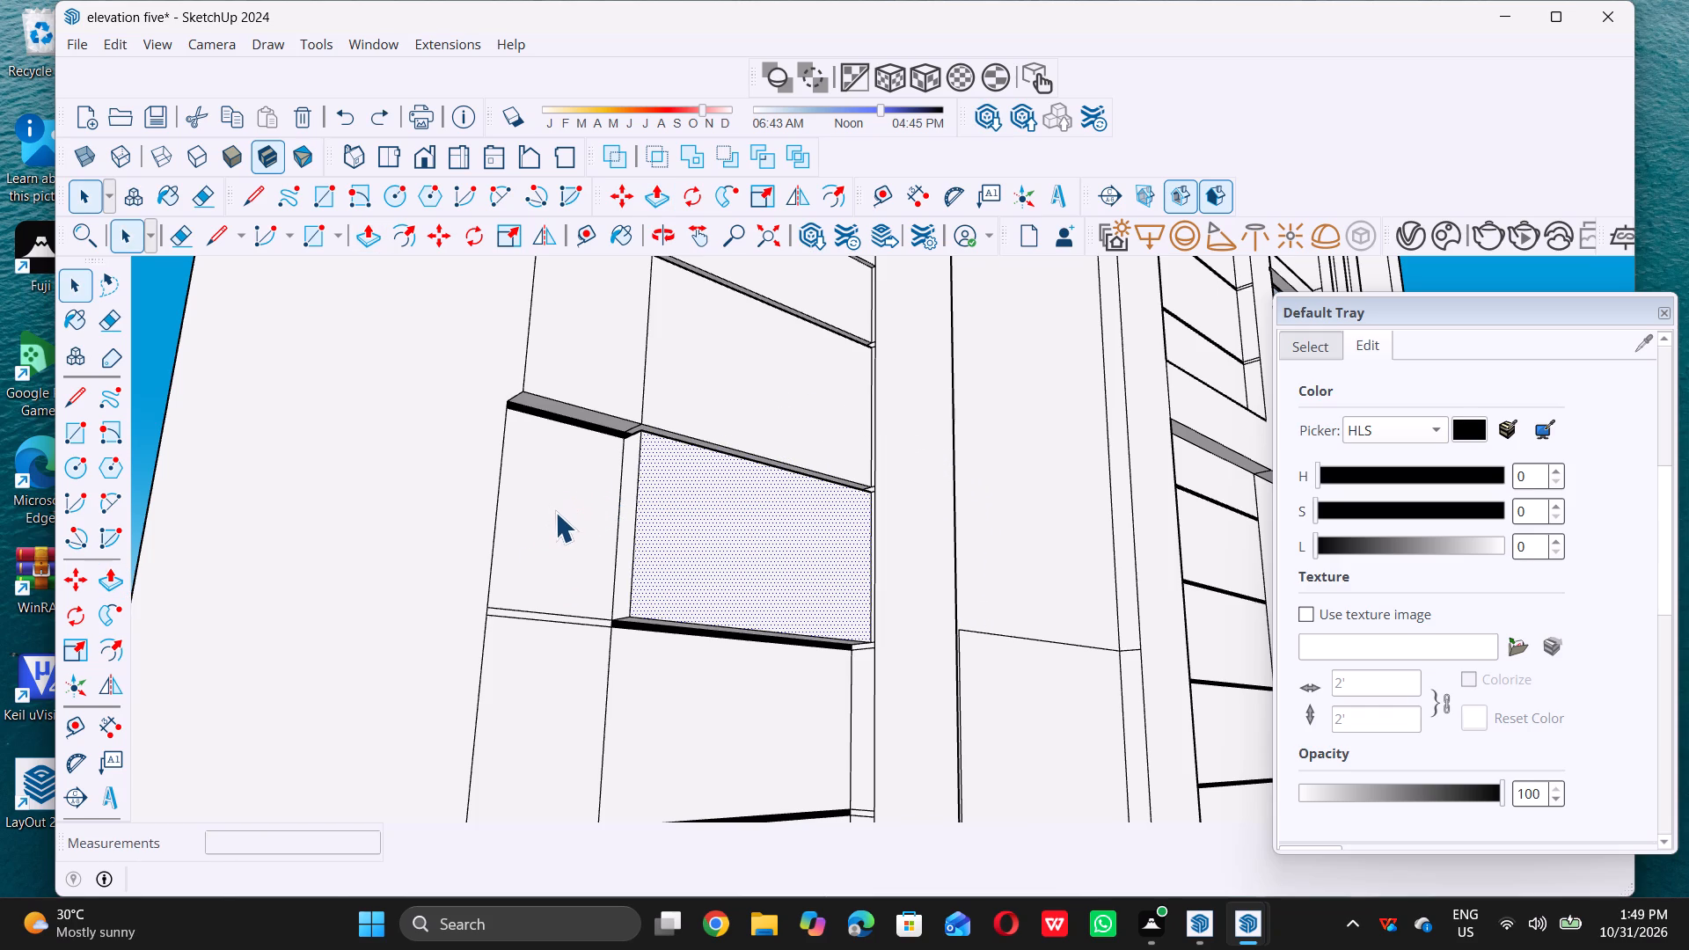
Push the corner-strip panel beside the recessed third siding panel inward 2 1/2" to make the two flush.
{"action": "left_click", "coordinate": [554, 512]}
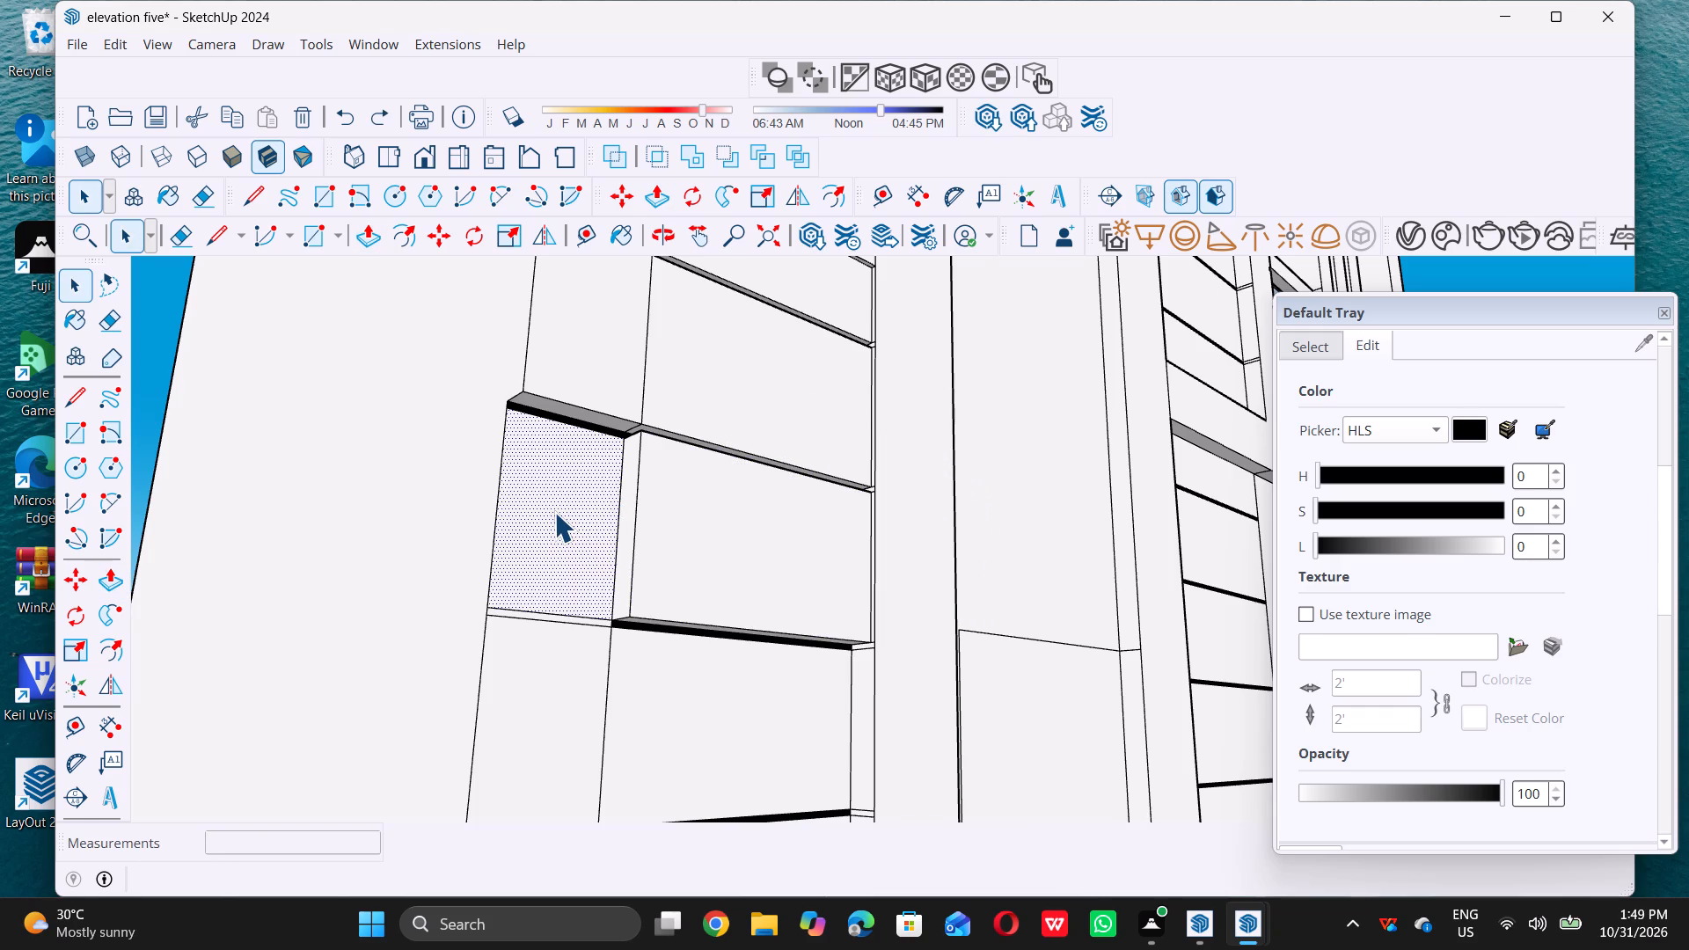
{"action": "key", "text": "p"}
{"action": "left_click", "coordinate": [554, 512]}
{"action": "double_click", "coordinate": [636, 545]}
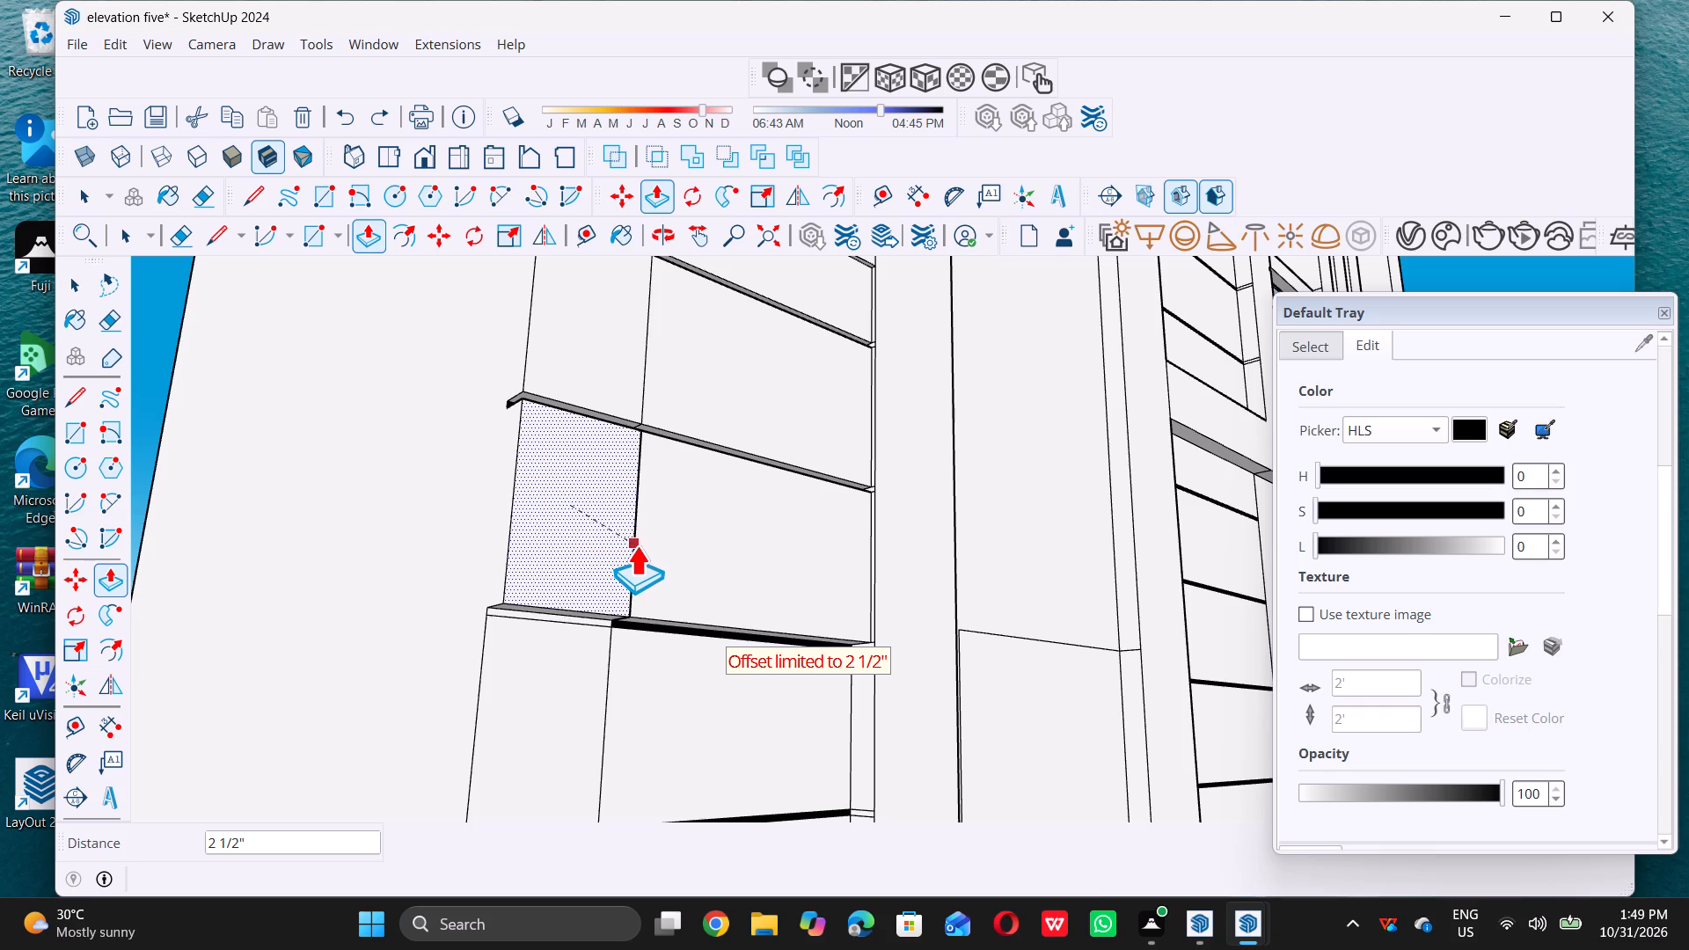
{"action": "key", "text": "space"}
Paint the corner-strip extension of the groove below the third siding panel of the middle-storey column with the 0137_Black material.
{"action": "scroll", "coordinate": [632, 545], "scroll_direction": "down", "scroll_amount": 13}
{"action": "middle_click_drag", "start_coordinate": [578, 654], "coordinate": [622, 647]}
{"action": "scroll", "coordinate": [640, 600], "scroll_direction": "up", "scroll_amount": 14}
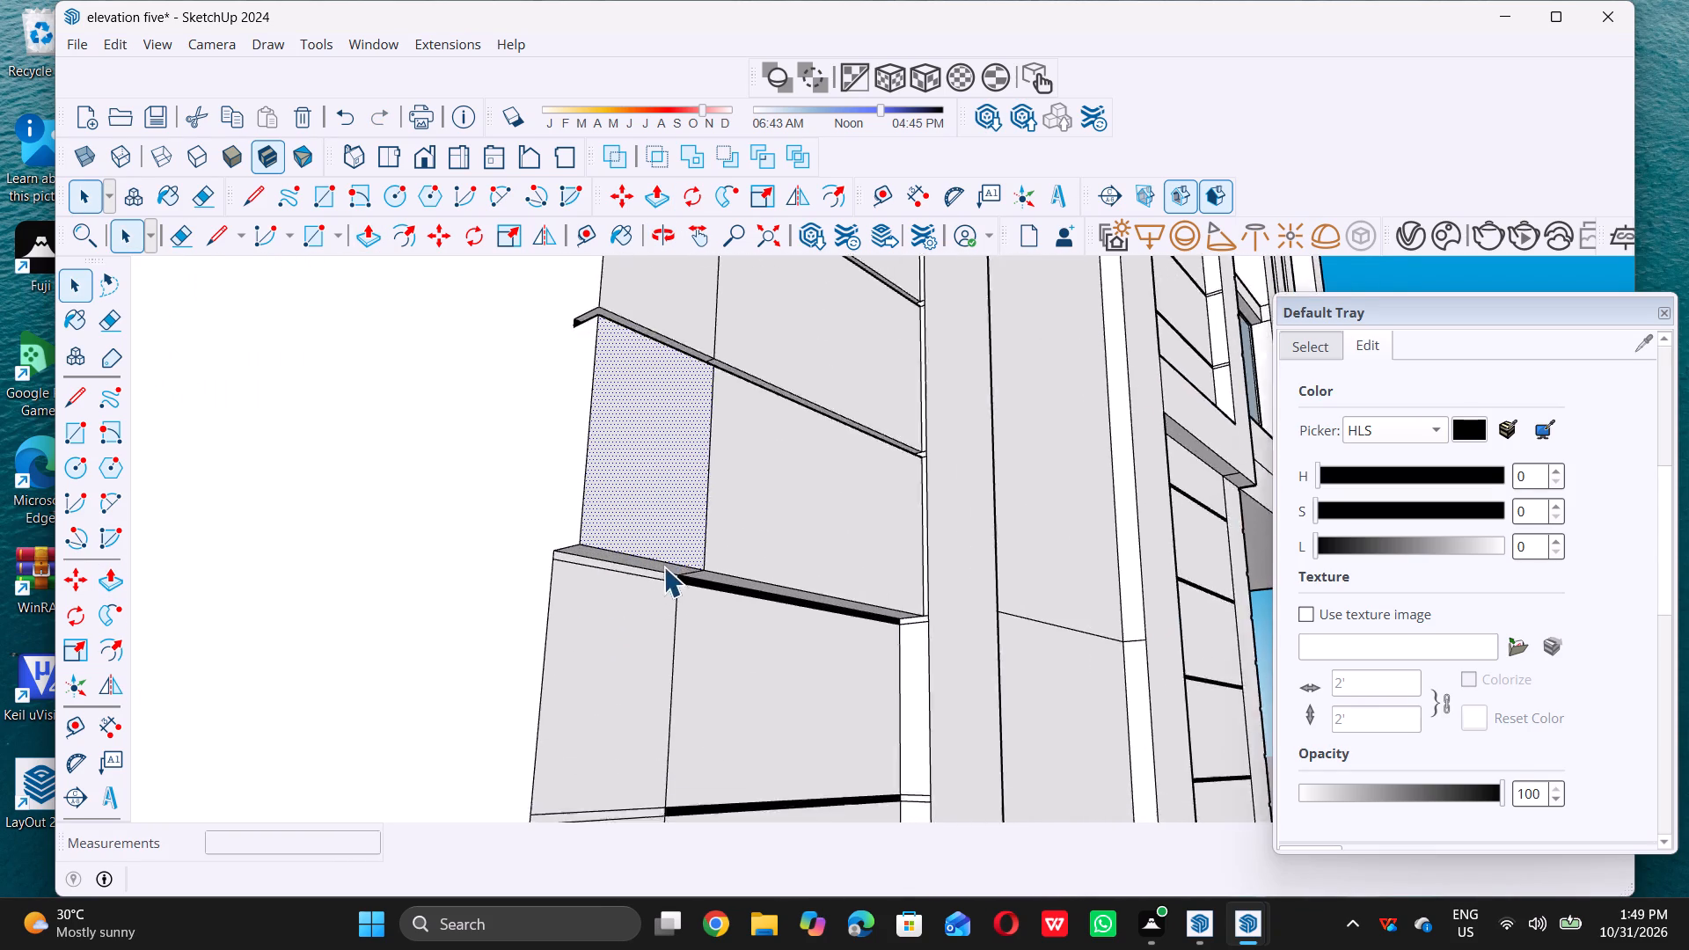
{"action": "scroll", "coordinate": [663, 566], "scroll_direction": "up", "scroll_amount": 5}
{"action": "scroll", "coordinate": [1323, 443], "scroll_direction": "up", "scroll_amount": 6}
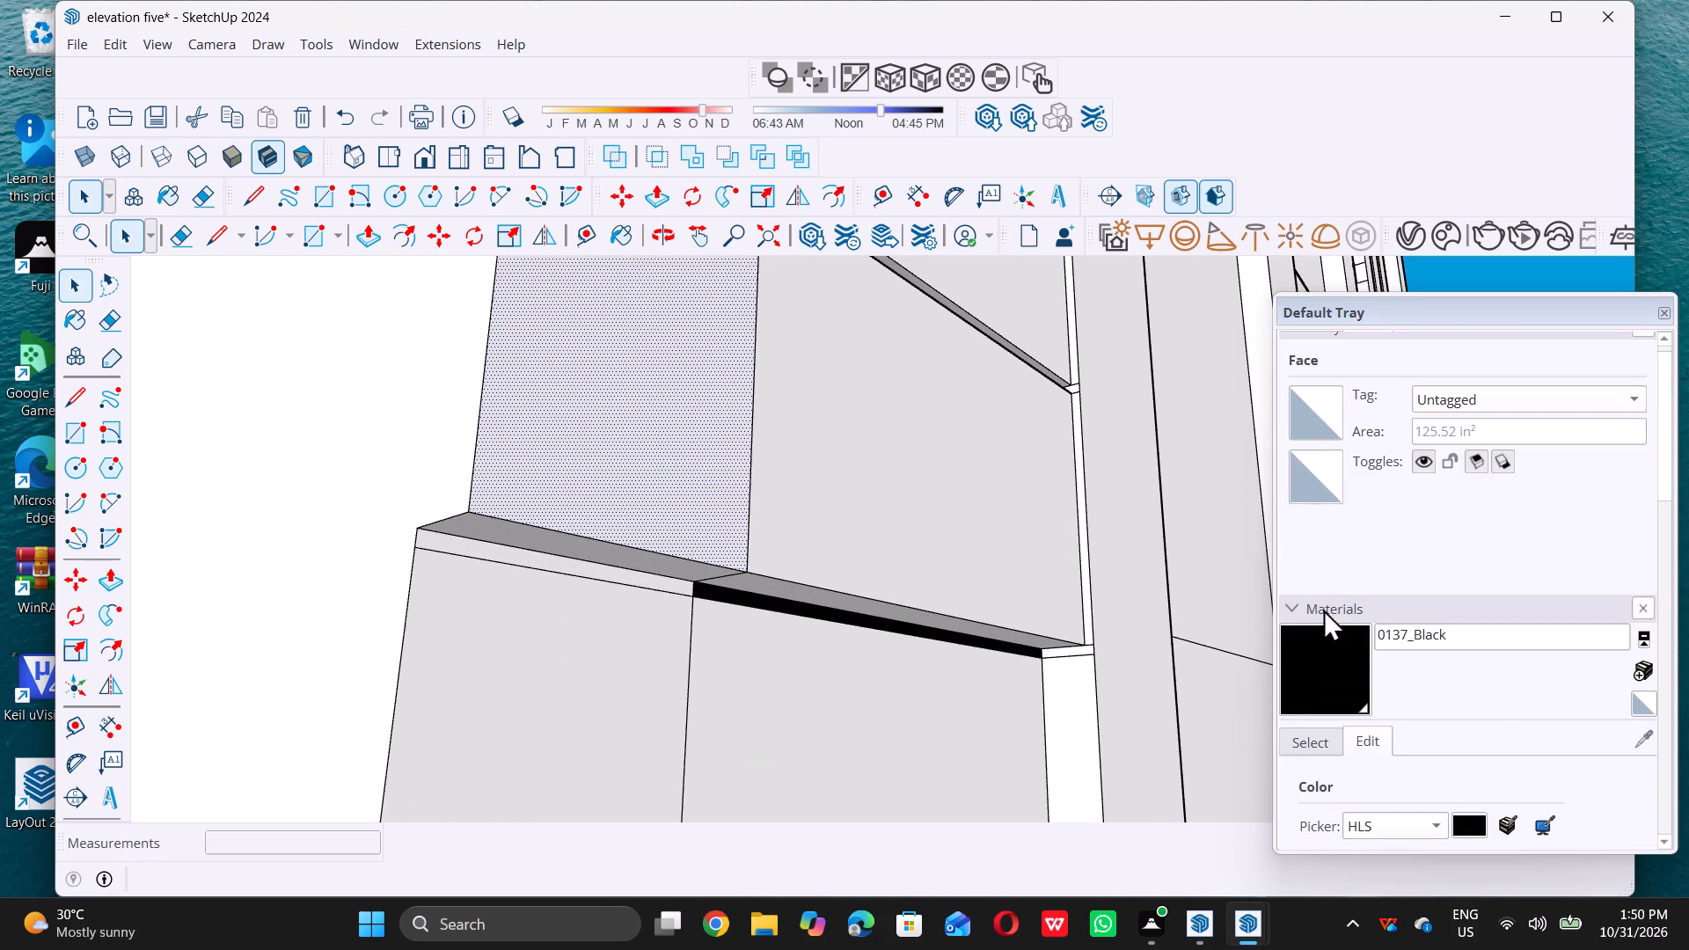
{"action": "left_click", "coordinate": [1320, 665]}
{"action": "scroll", "coordinate": [647, 603], "scroll_direction": "up", "scroll_amount": 8}
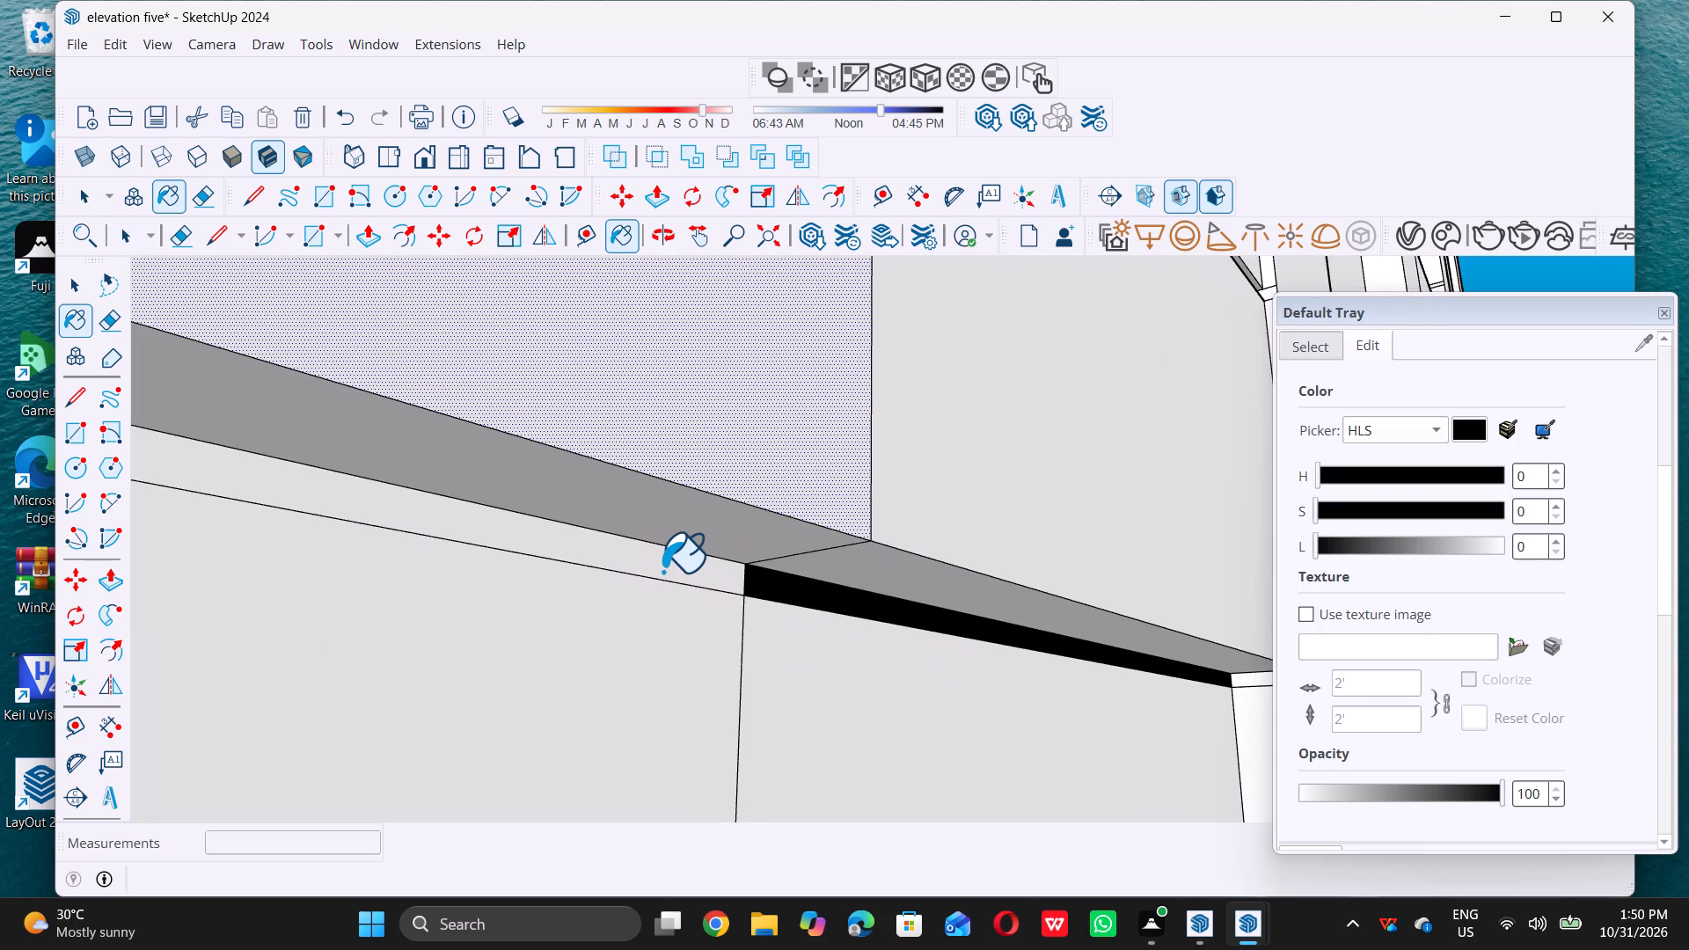
{"action": "scroll", "coordinate": [662, 569], "scroll_direction": "up", "scroll_amount": 5}
{"action": "double_click", "coordinate": [669, 562]}
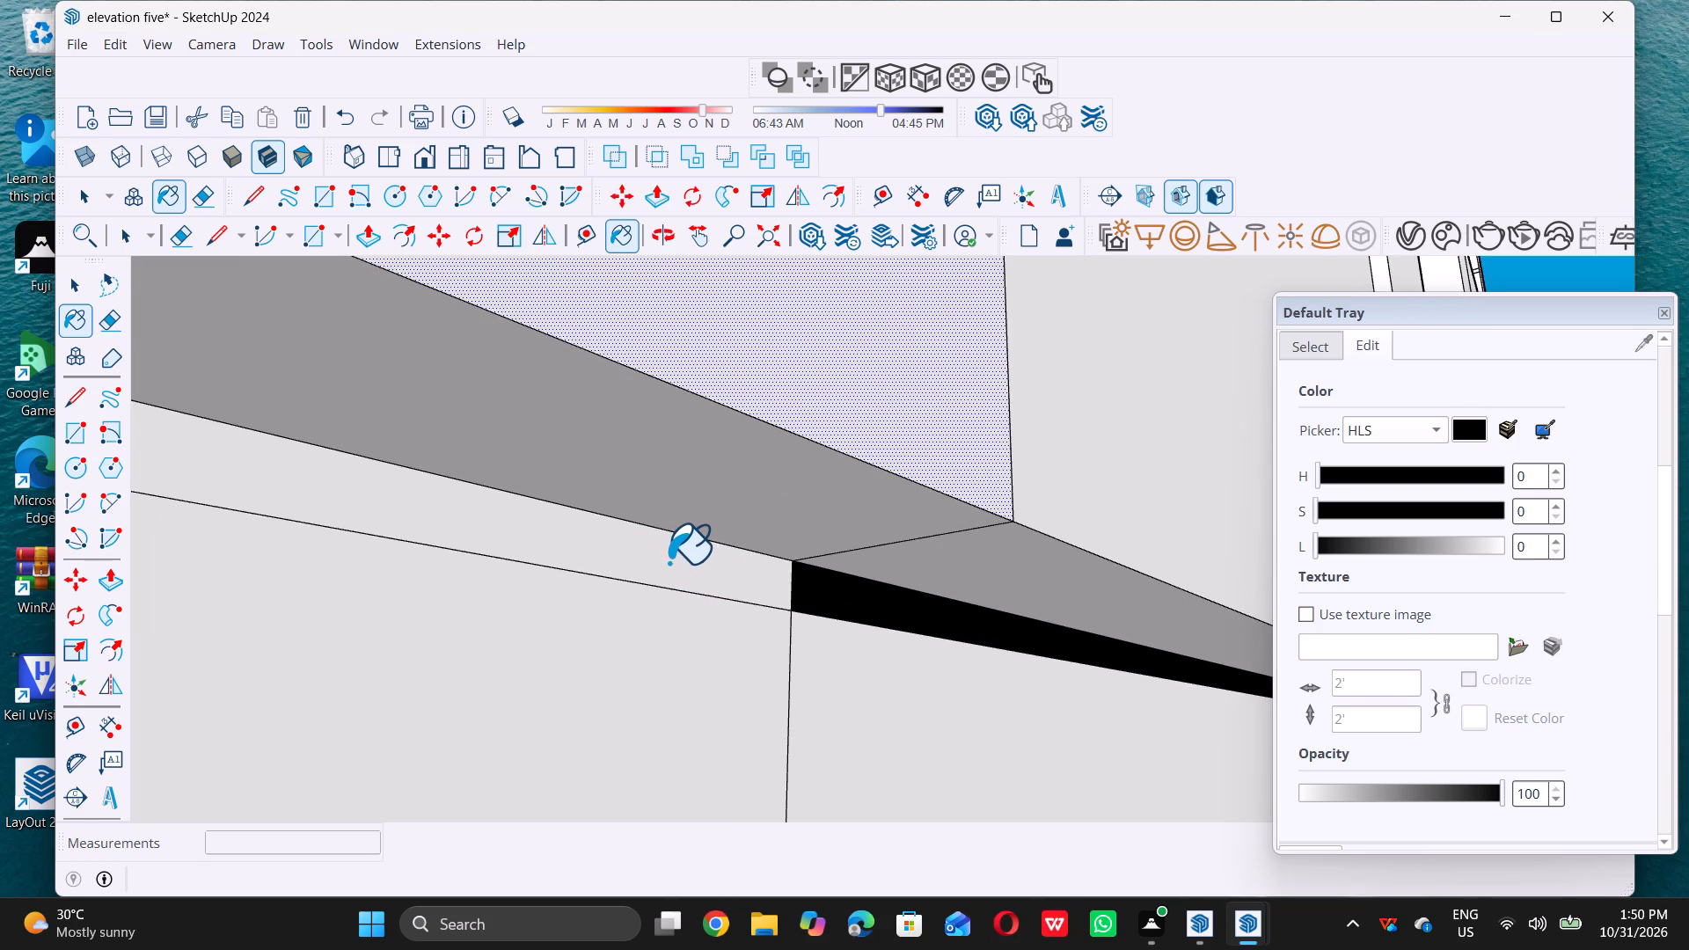
{"action": "scroll", "coordinate": [732, 565], "scroll_direction": "down", "scroll_amount": 20}
{"action": "scroll", "coordinate": [732, 565], "scroll_direction": "down", "scroll_amount": 4}
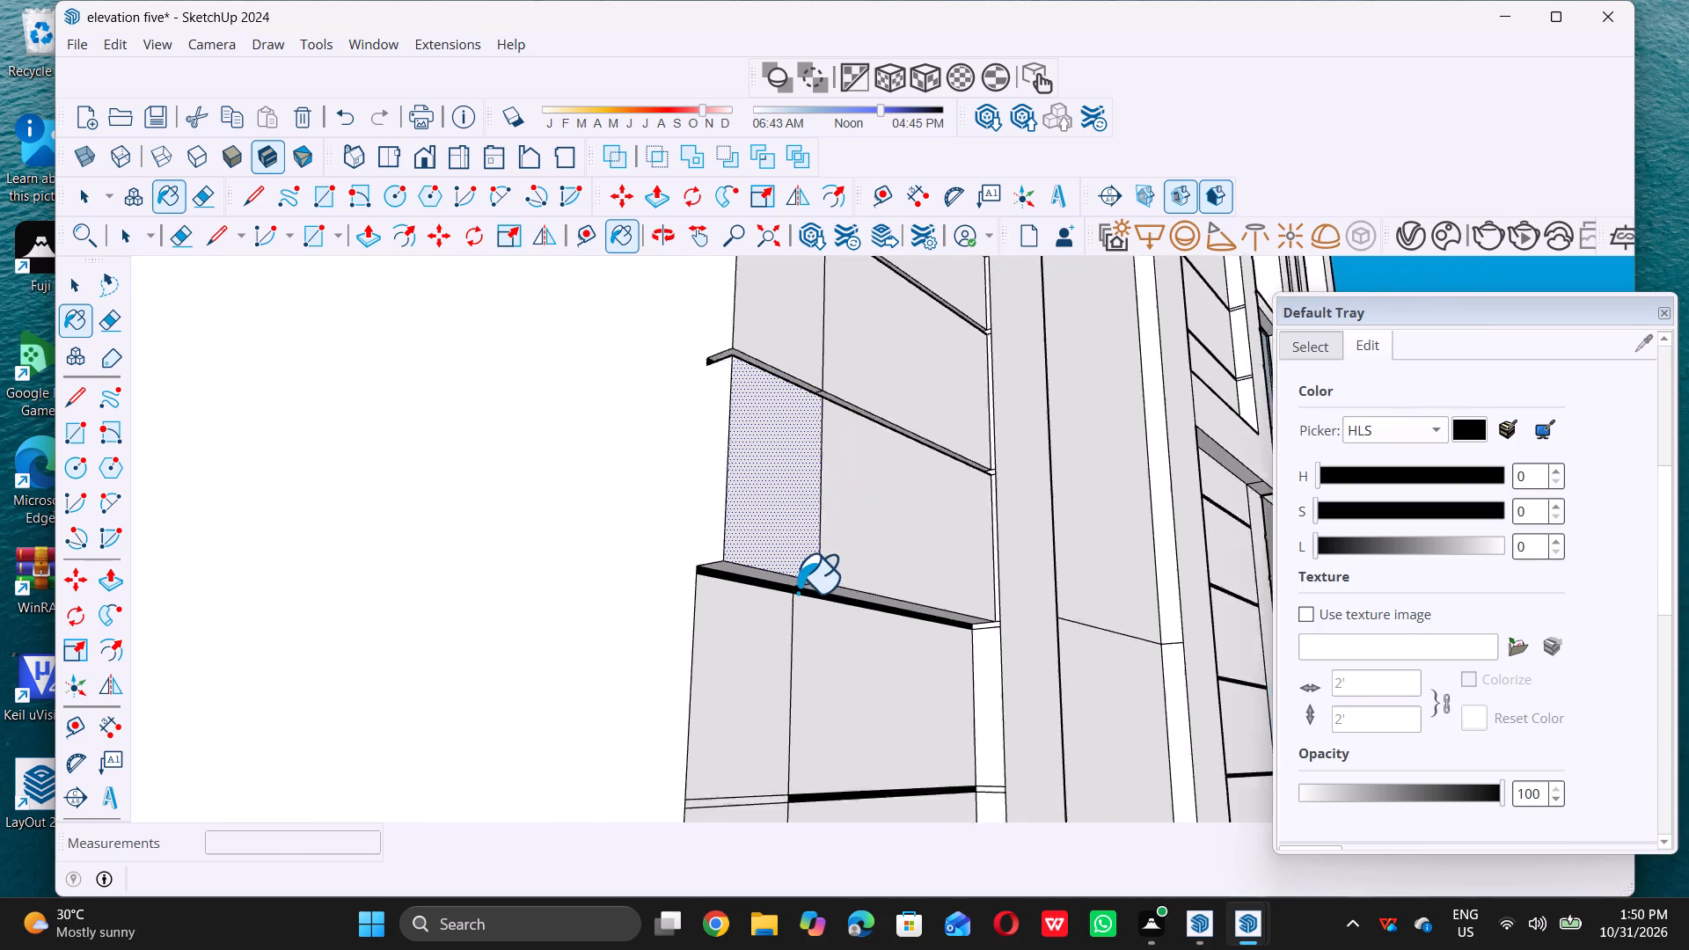
{"action": "key", "text": "space"}
{"action": "scroll", "coordinate": [669, 625], "scroll_direction": "down", "scroll_amount": 13}
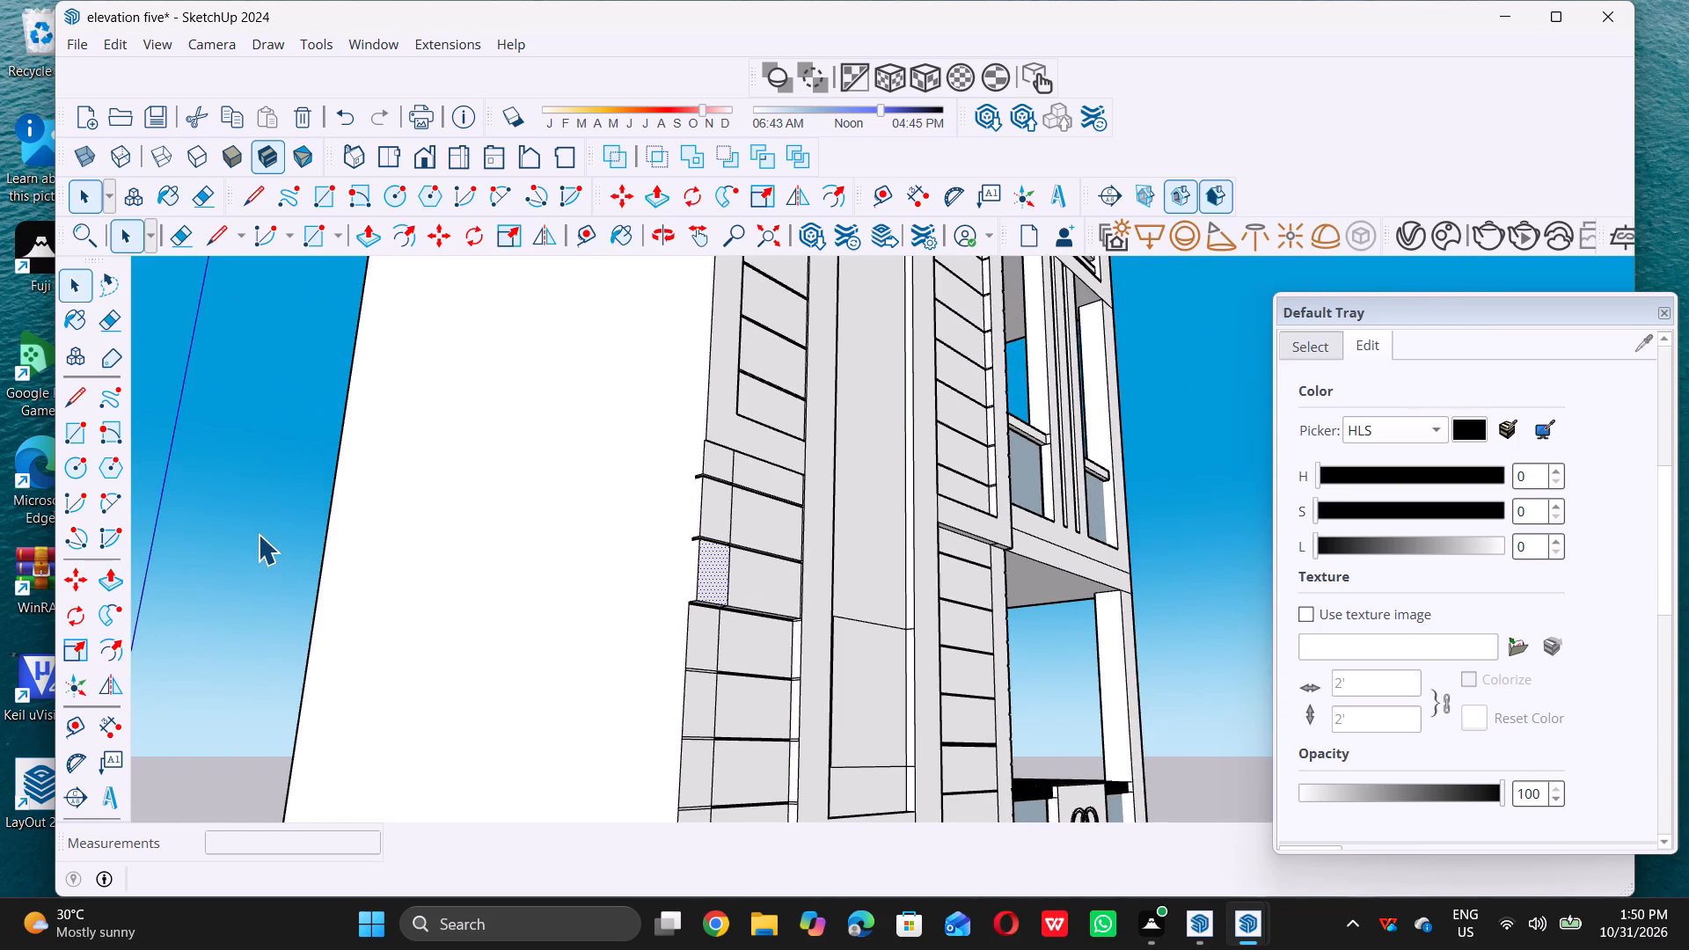
{"action": "scroll", "coordinate": [296, 526], "scroll_direction": "down", "scroll_amount": 9}
{"action": "left_click", "coordinate": [372, 501]}
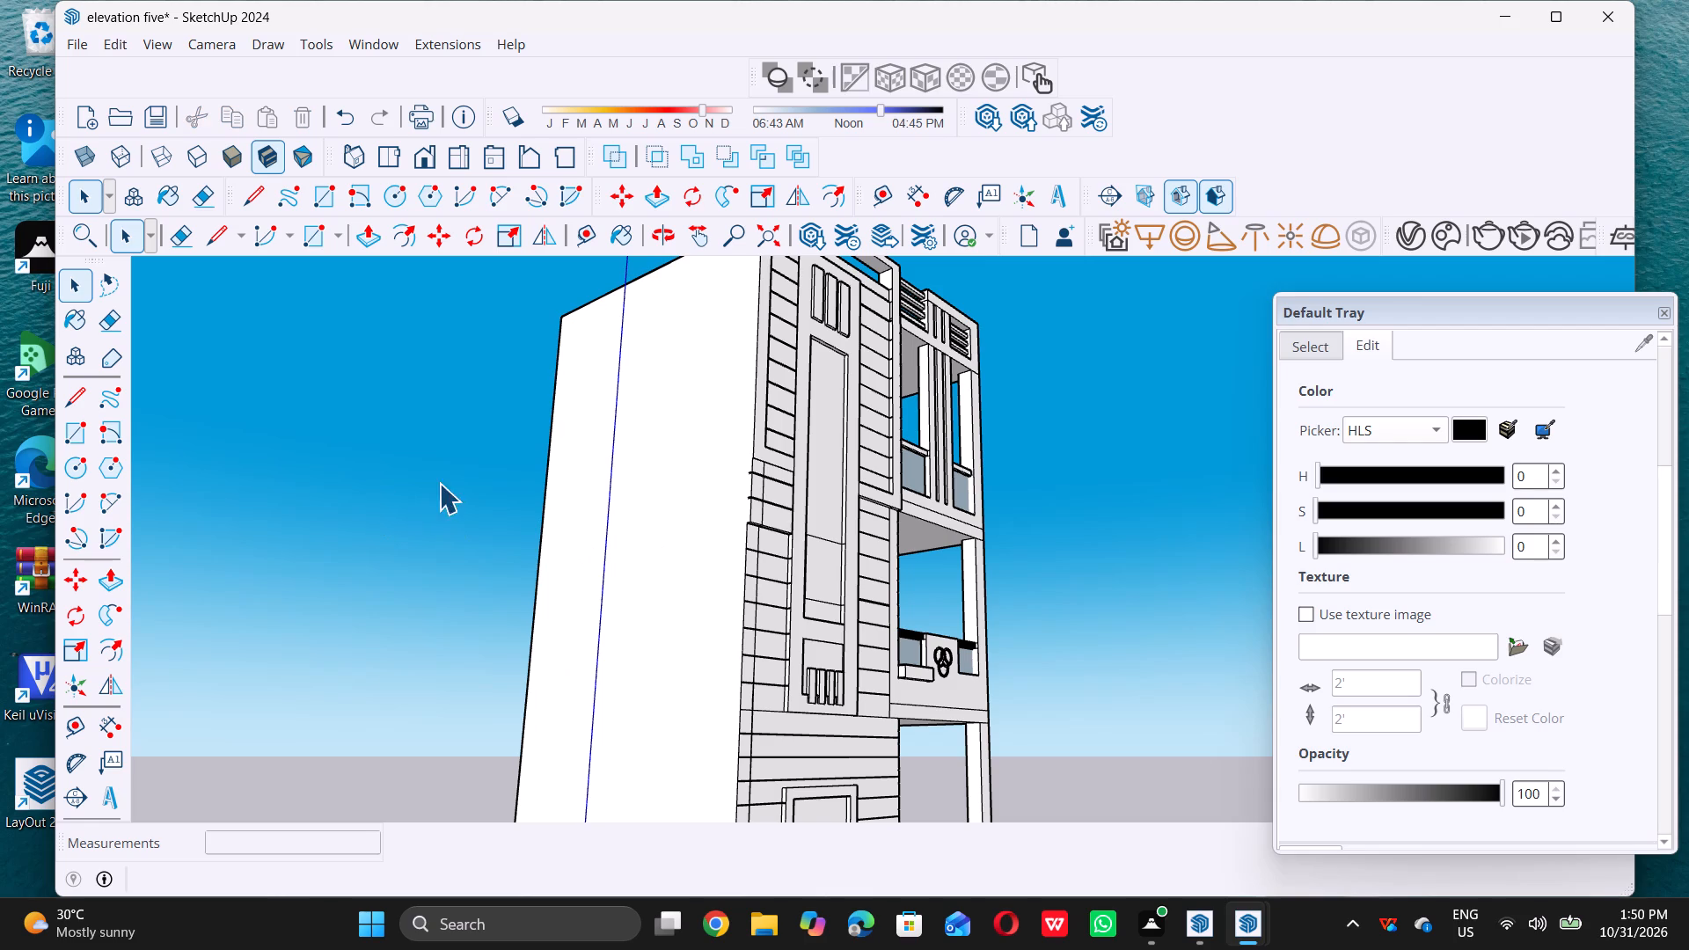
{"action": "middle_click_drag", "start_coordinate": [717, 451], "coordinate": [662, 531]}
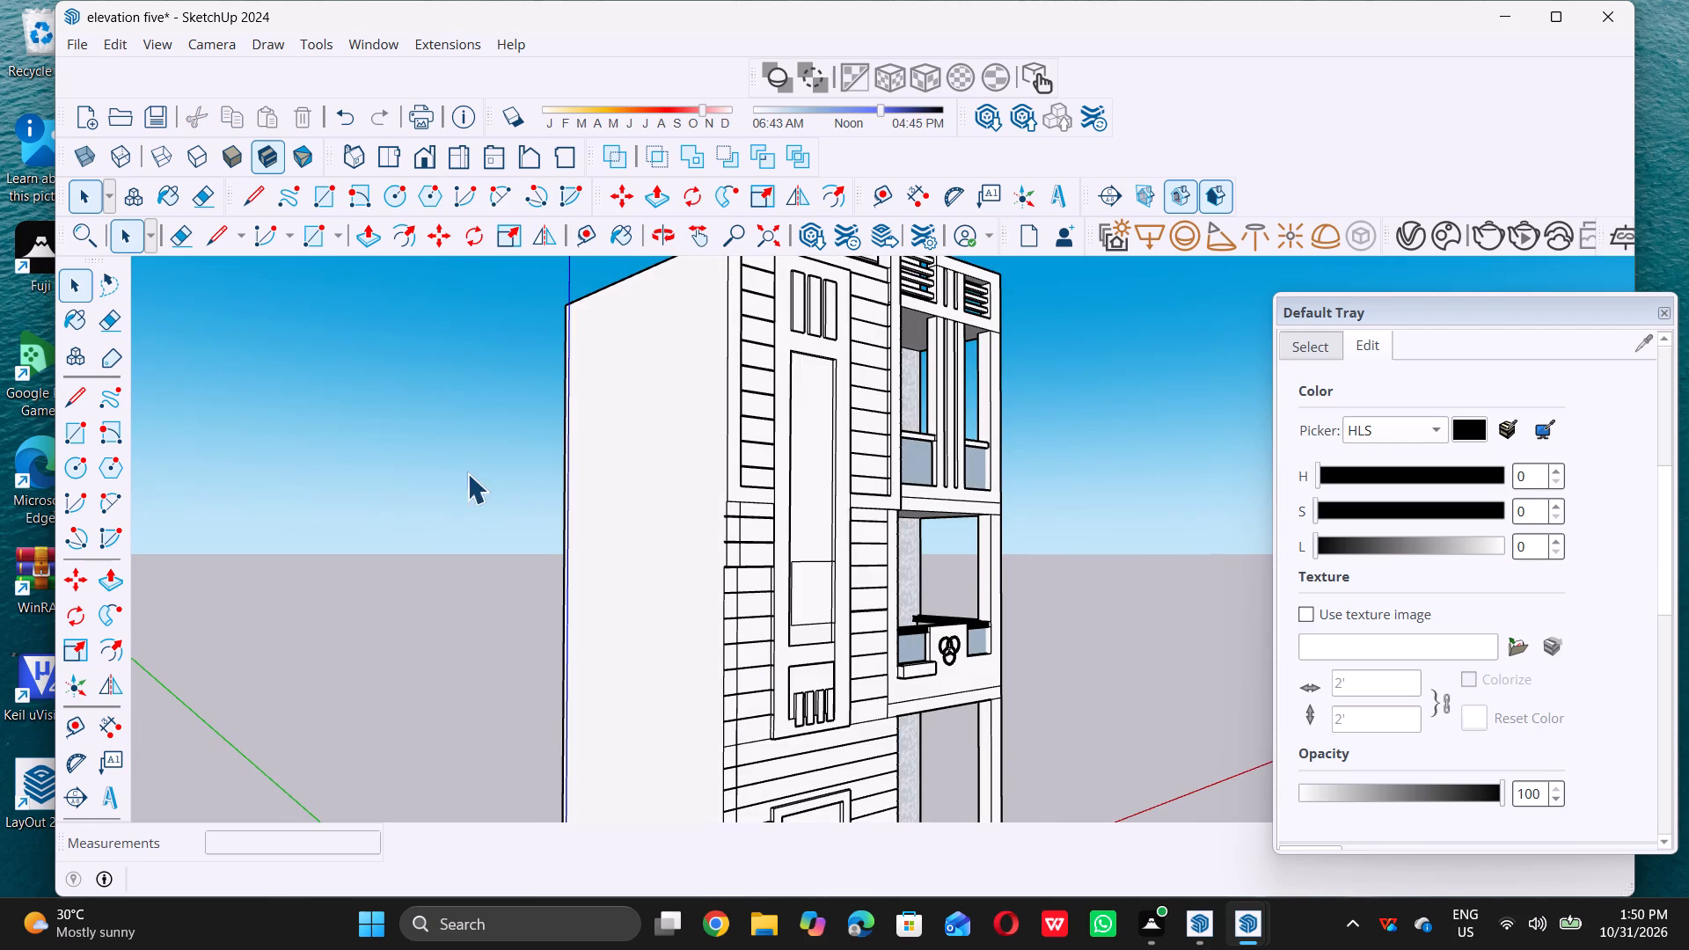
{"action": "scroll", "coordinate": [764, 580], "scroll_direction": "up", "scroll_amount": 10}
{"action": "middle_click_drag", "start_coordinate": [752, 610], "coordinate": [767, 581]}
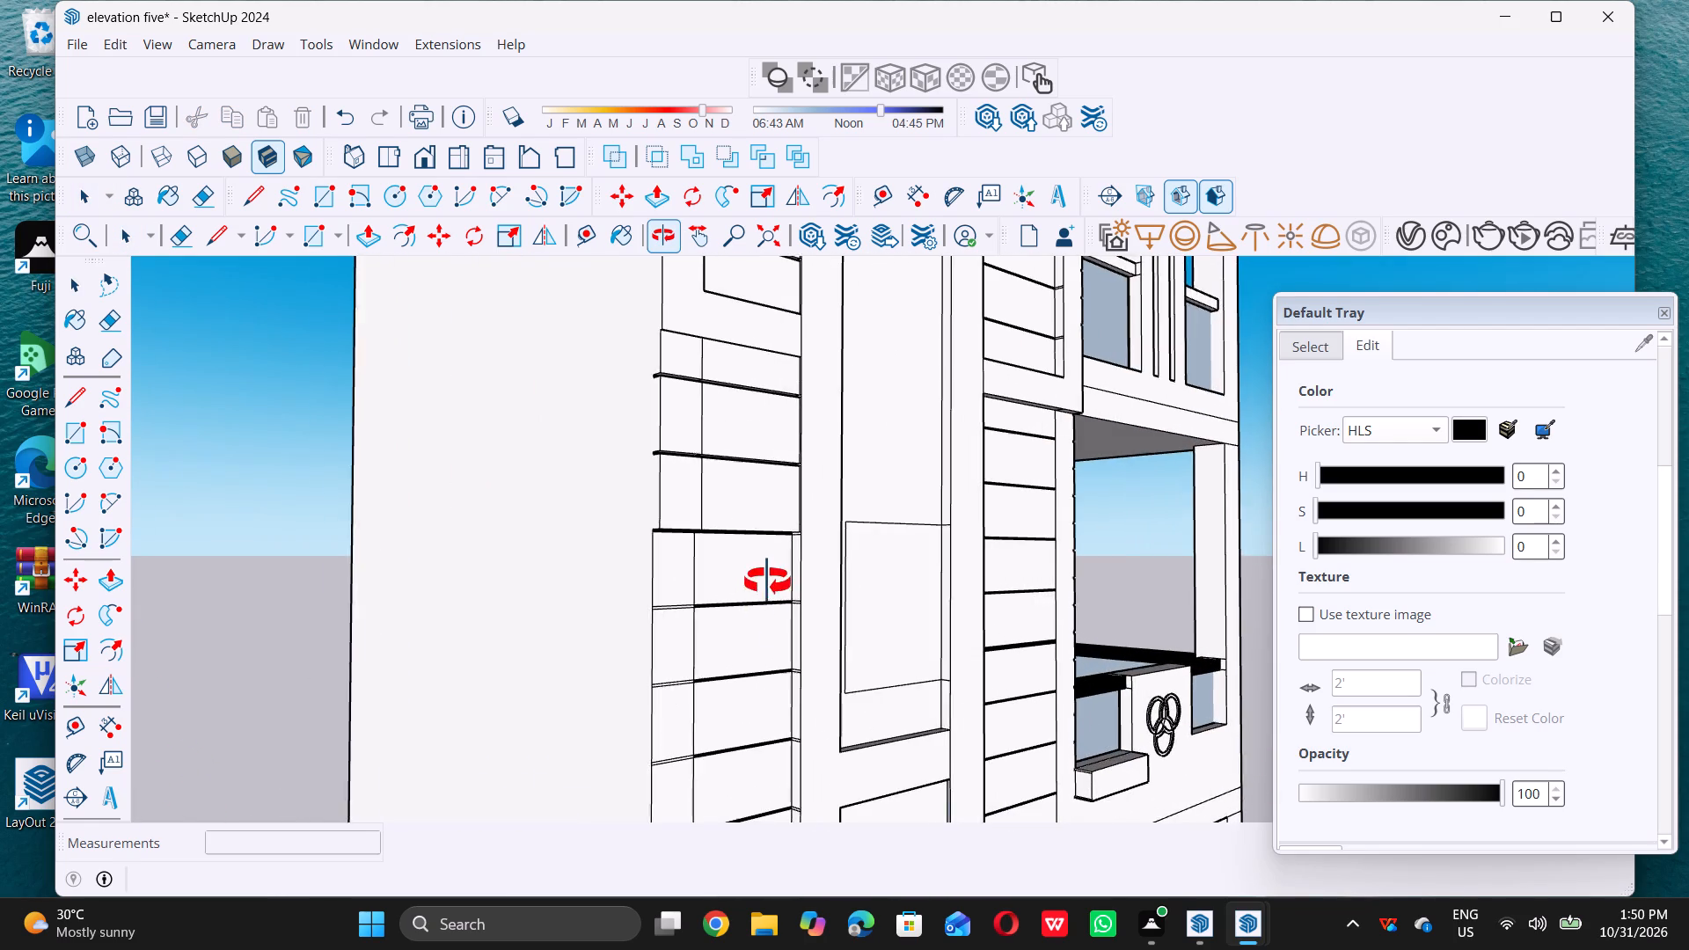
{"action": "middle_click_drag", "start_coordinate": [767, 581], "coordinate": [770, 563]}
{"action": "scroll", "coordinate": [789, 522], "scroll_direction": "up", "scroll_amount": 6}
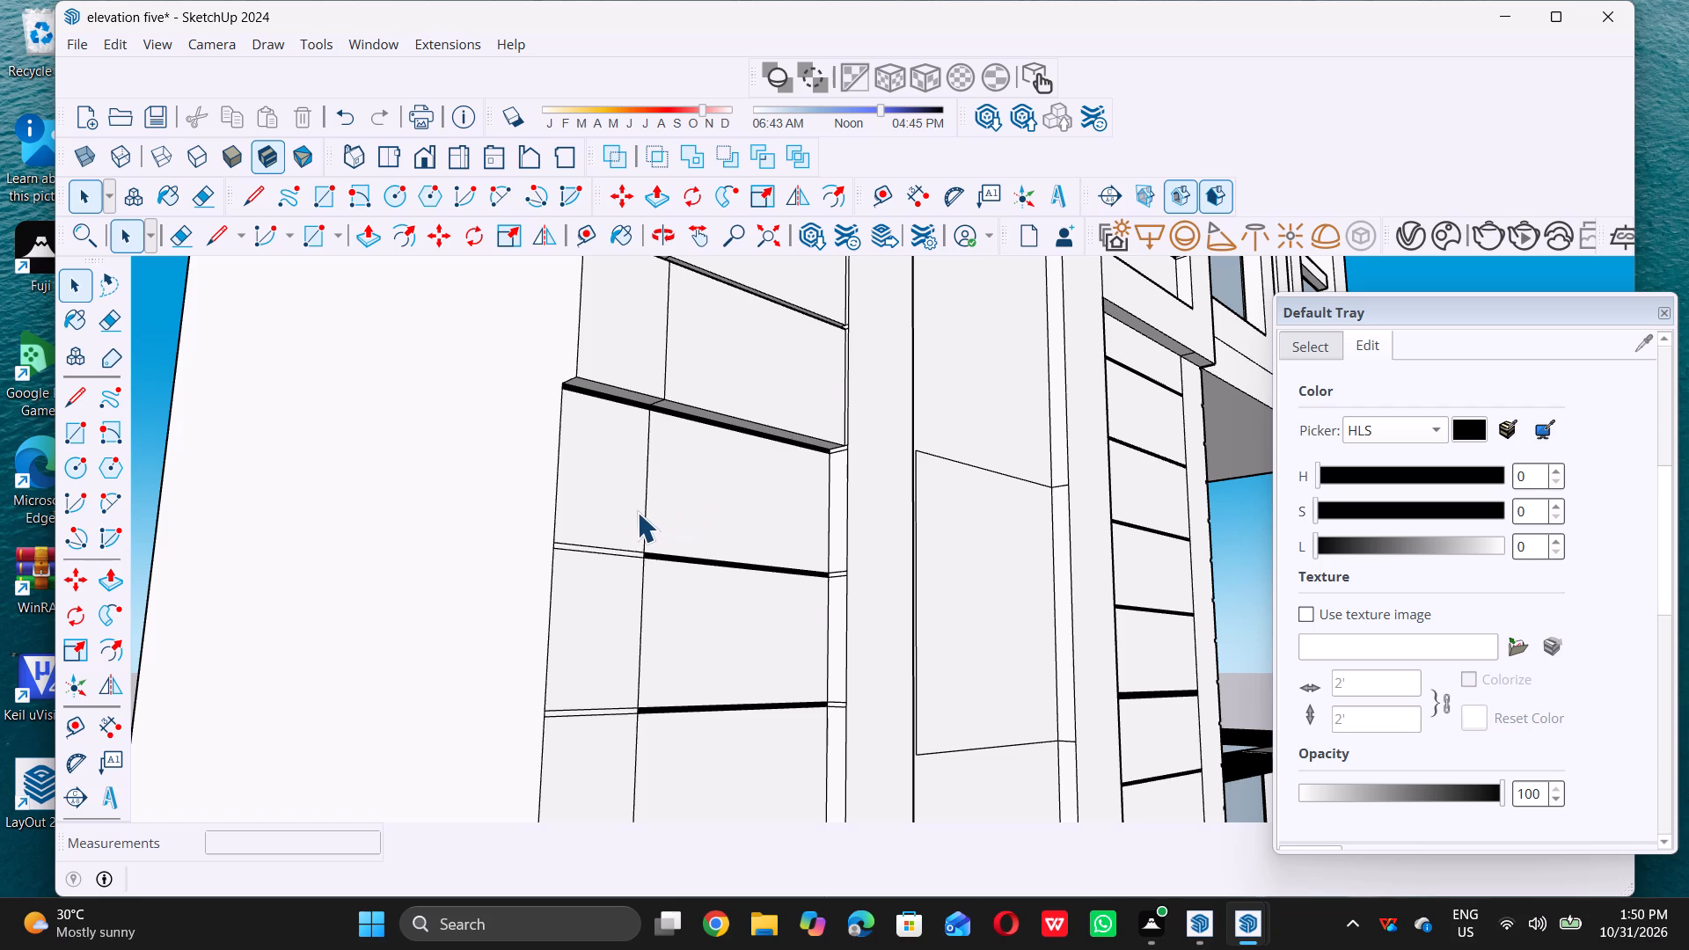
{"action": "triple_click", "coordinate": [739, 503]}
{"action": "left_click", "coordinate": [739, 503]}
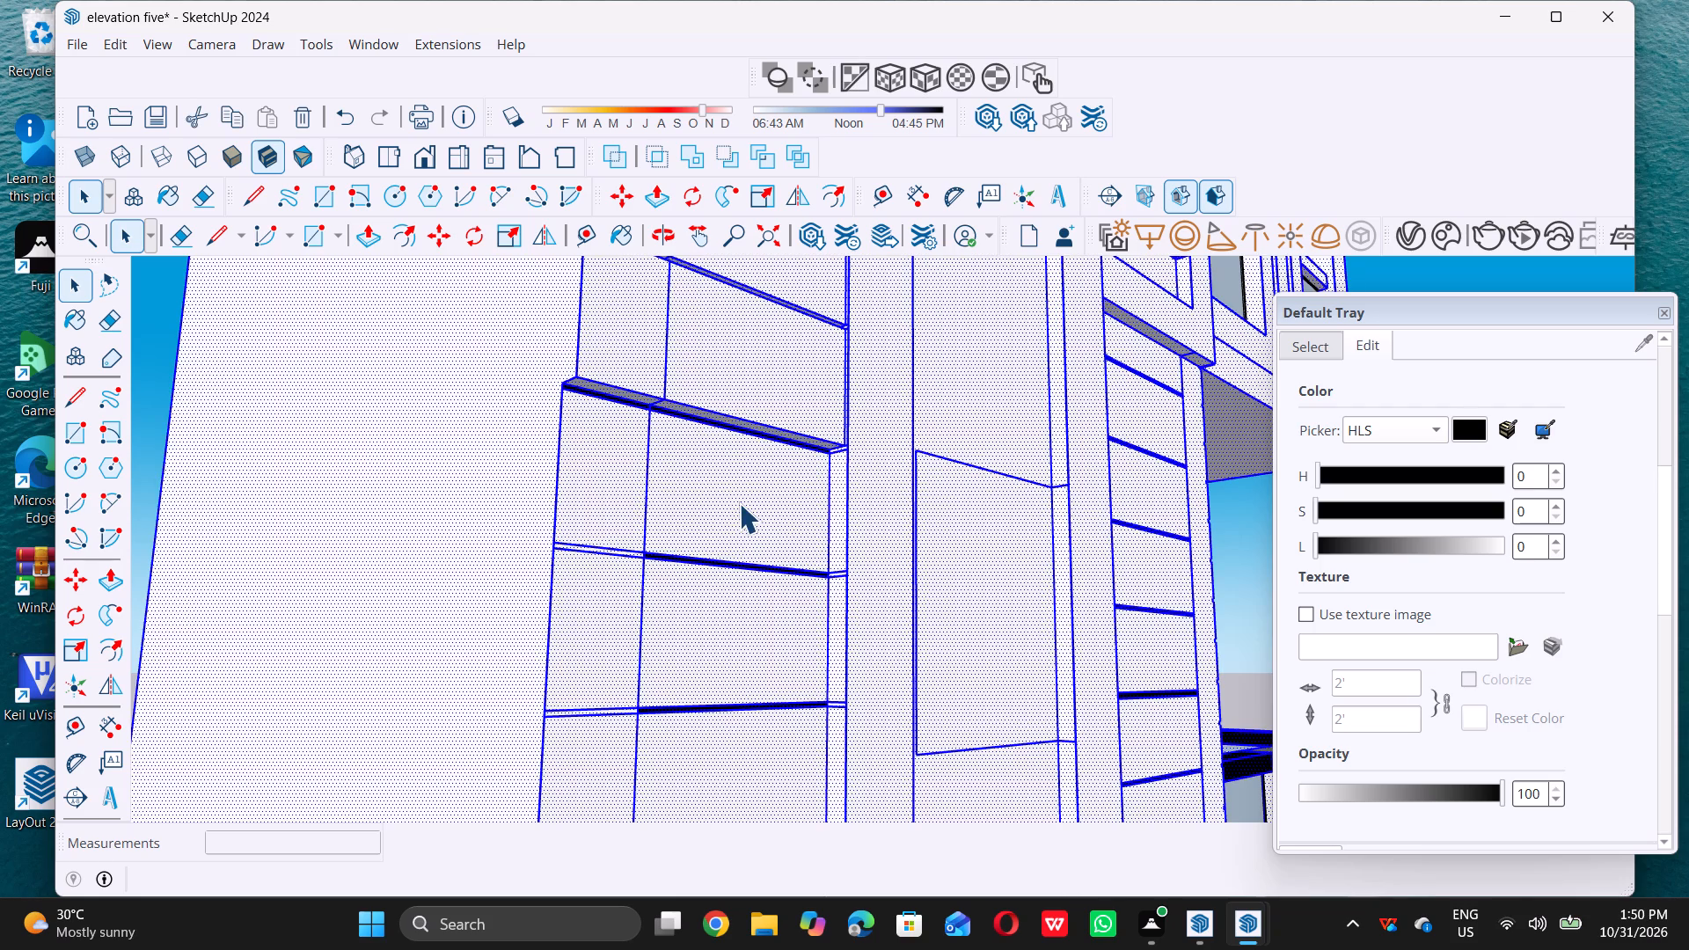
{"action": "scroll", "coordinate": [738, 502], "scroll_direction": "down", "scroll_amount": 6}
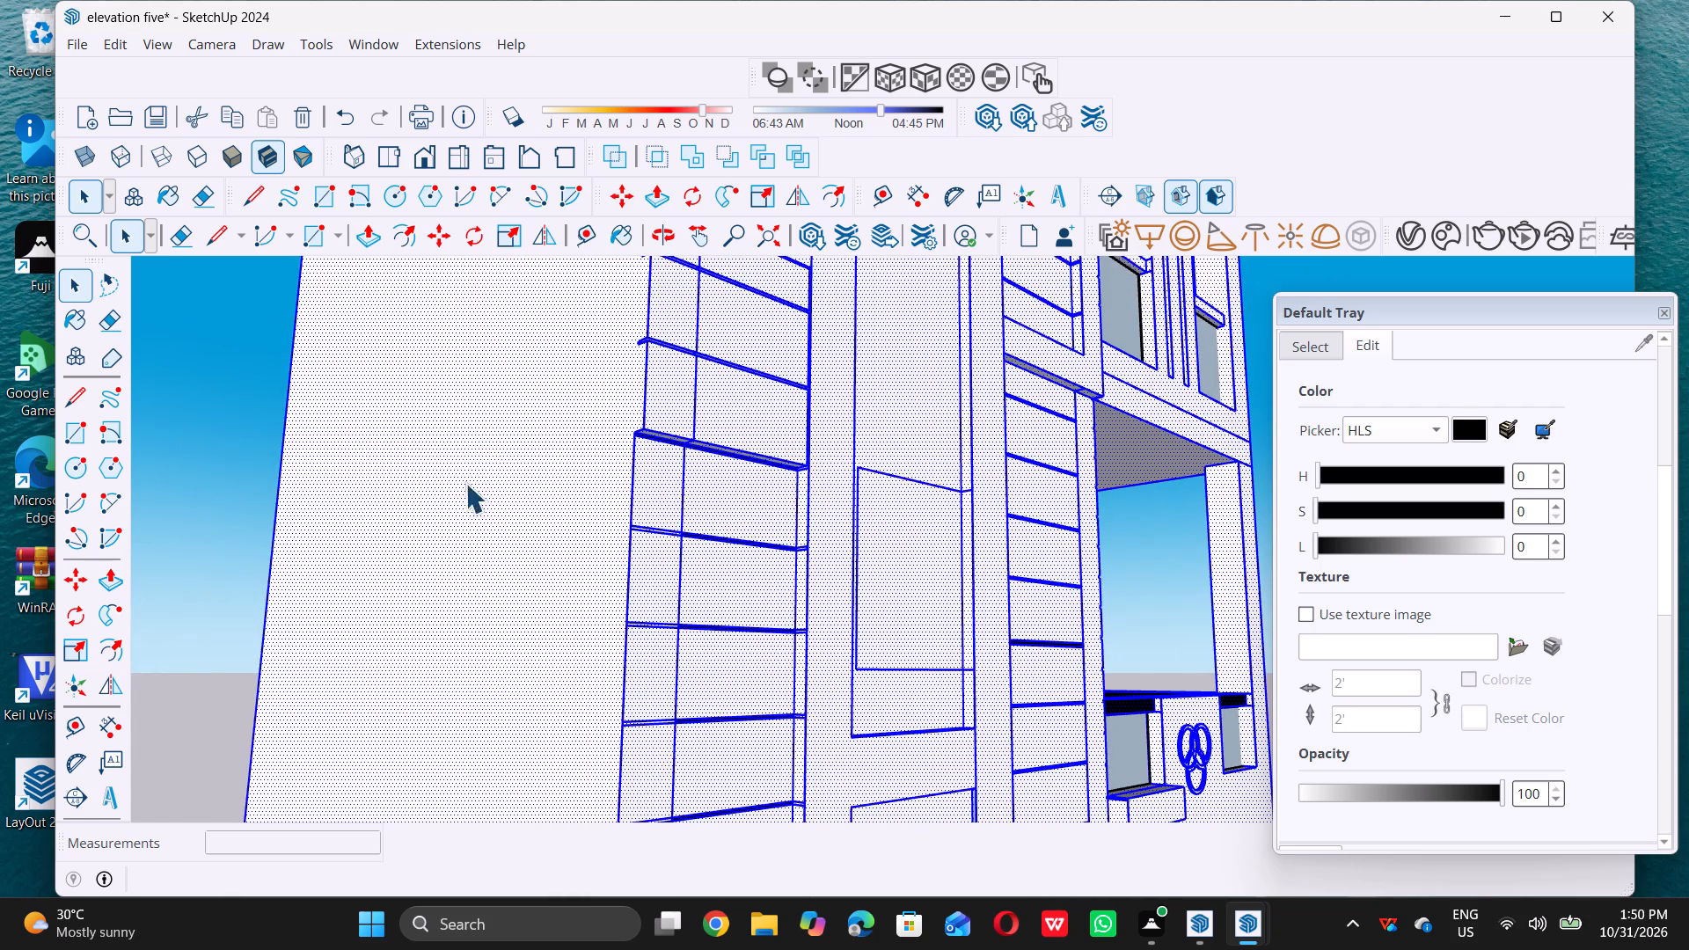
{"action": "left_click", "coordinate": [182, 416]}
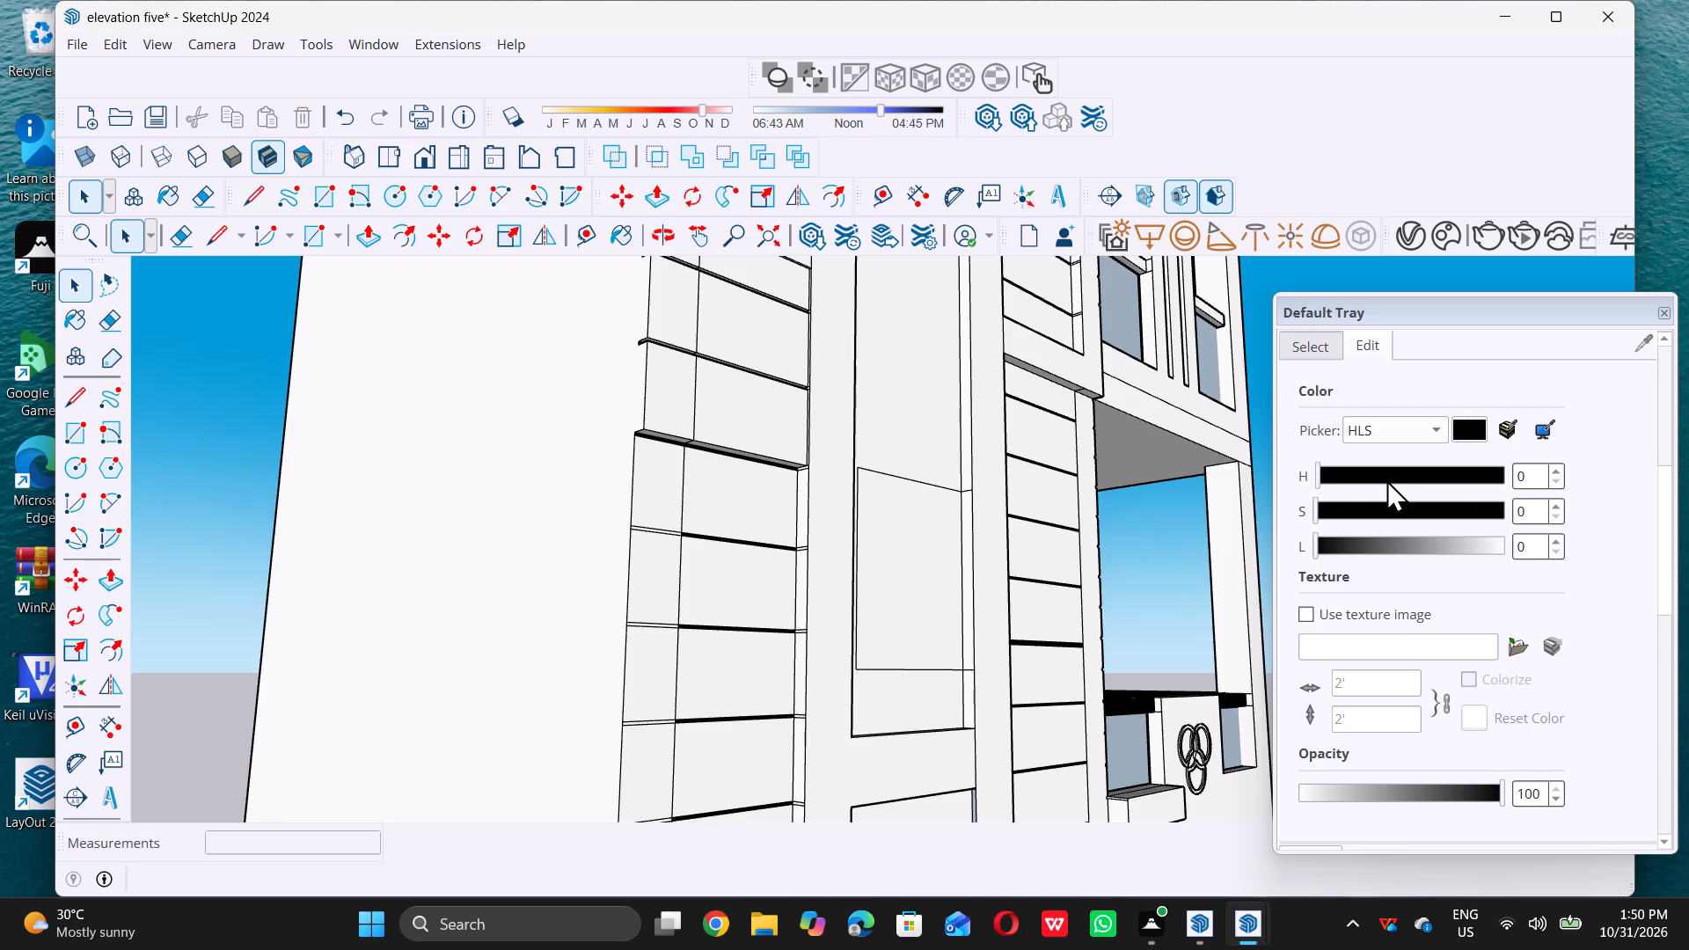
Paint the corner-strip extensions of the fourth, fifth and sixth grooves from the top of the middle-storey column with 0137_Black.
{"action": "scroll", "coordinate": [1387, 479], "scroll_direction": "up", "scroll_amount": 6}
{"action": "double_click", "coordinate": [1318, 658]}
{"action": "scroll", "coordinate": [729, 585], "scroll_direction": "up", "scroll_amount": 4}
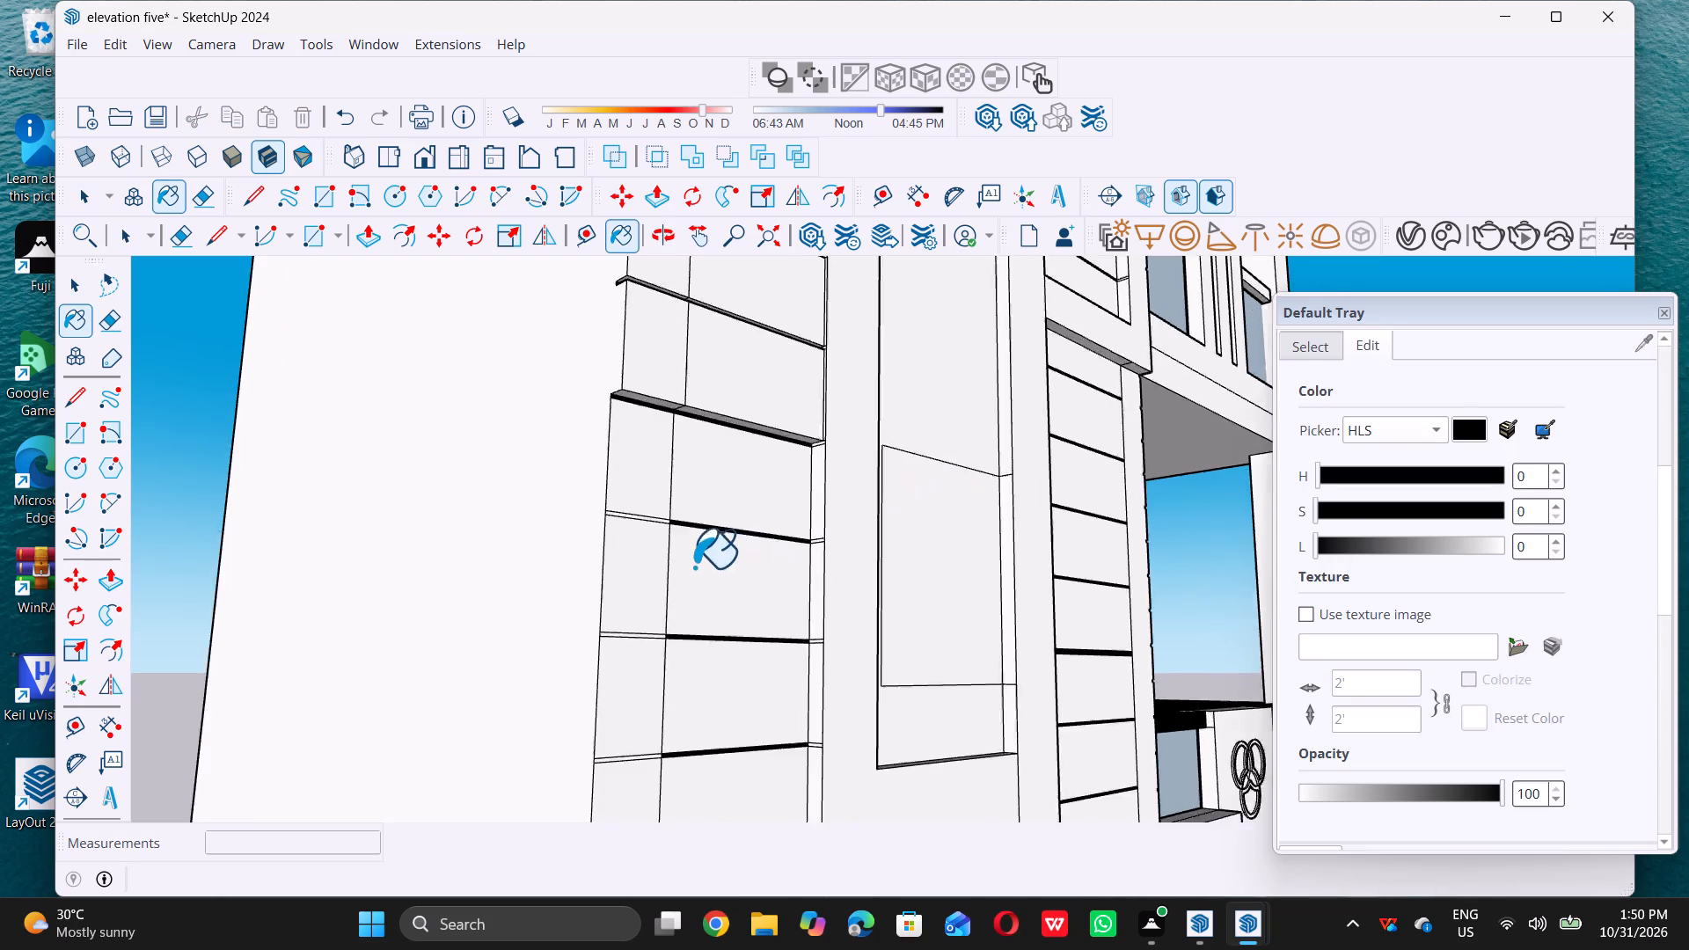
{"action": "scroll", "coordinate": [647, 532], "scroll_direction": "up", "scroll_amount": 10}
{"action": "left_click", "coordinate": [633, 488]}
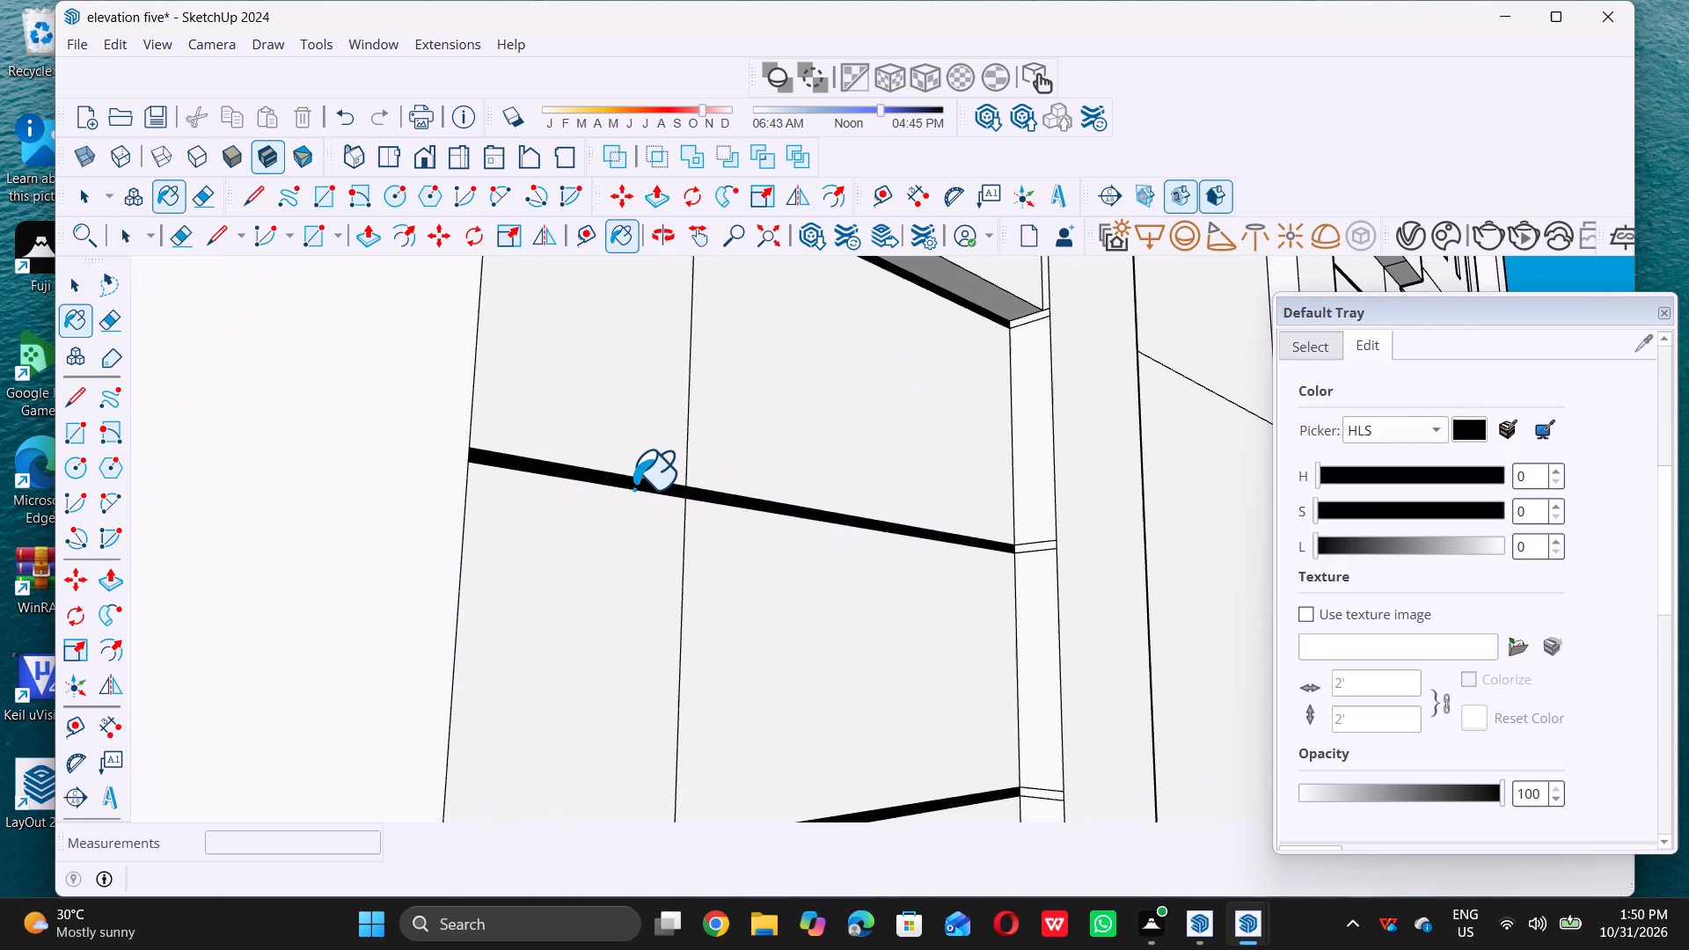
{"action": "scroll", "coordinate": [634, 487], "scroll_direction": "down", "scroll_amount": 8}
{"action": "scroll", "coordinate": [604, 695], "scroll_direction": "up", "scroll_amount": 4}
{"action": "triple_click", "coordinate": [623, 647]}
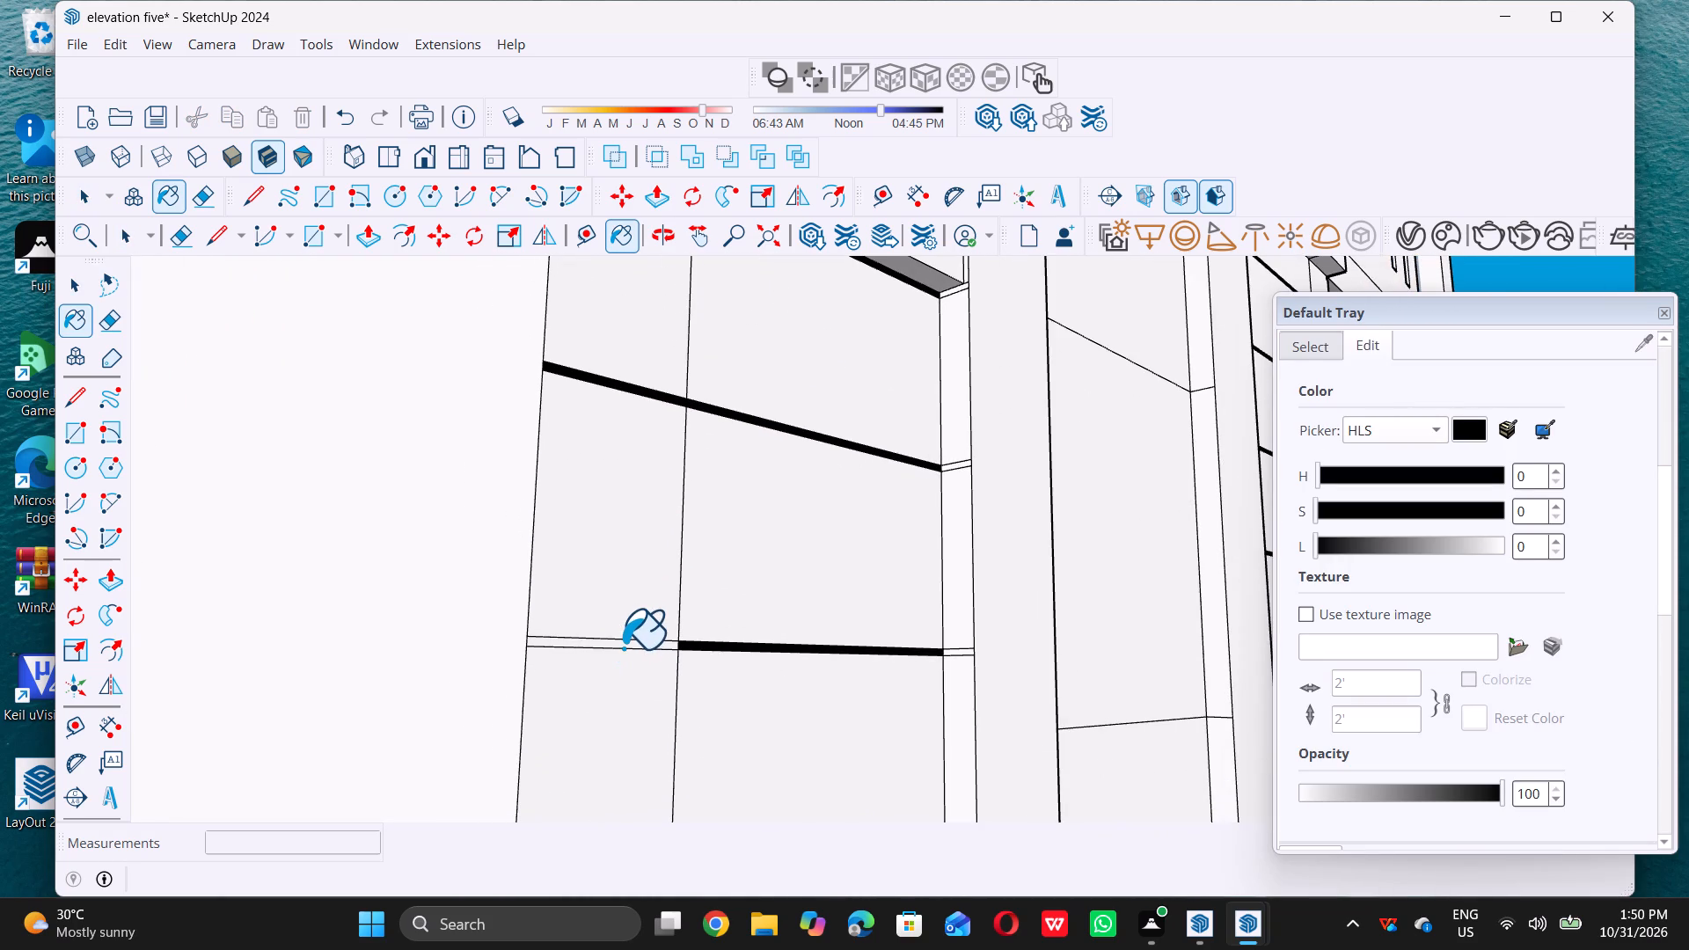
{"action": "scroll", "coordinate": [632, 644], "scroll_direction": "up", "scroll_amount": 5}
{"action": "double_click", "coordinate": [634, 644]}
{"action": "scroll", "coordinate": [638, 638], "scroll_direction": "down", "scroll_amount": 3}
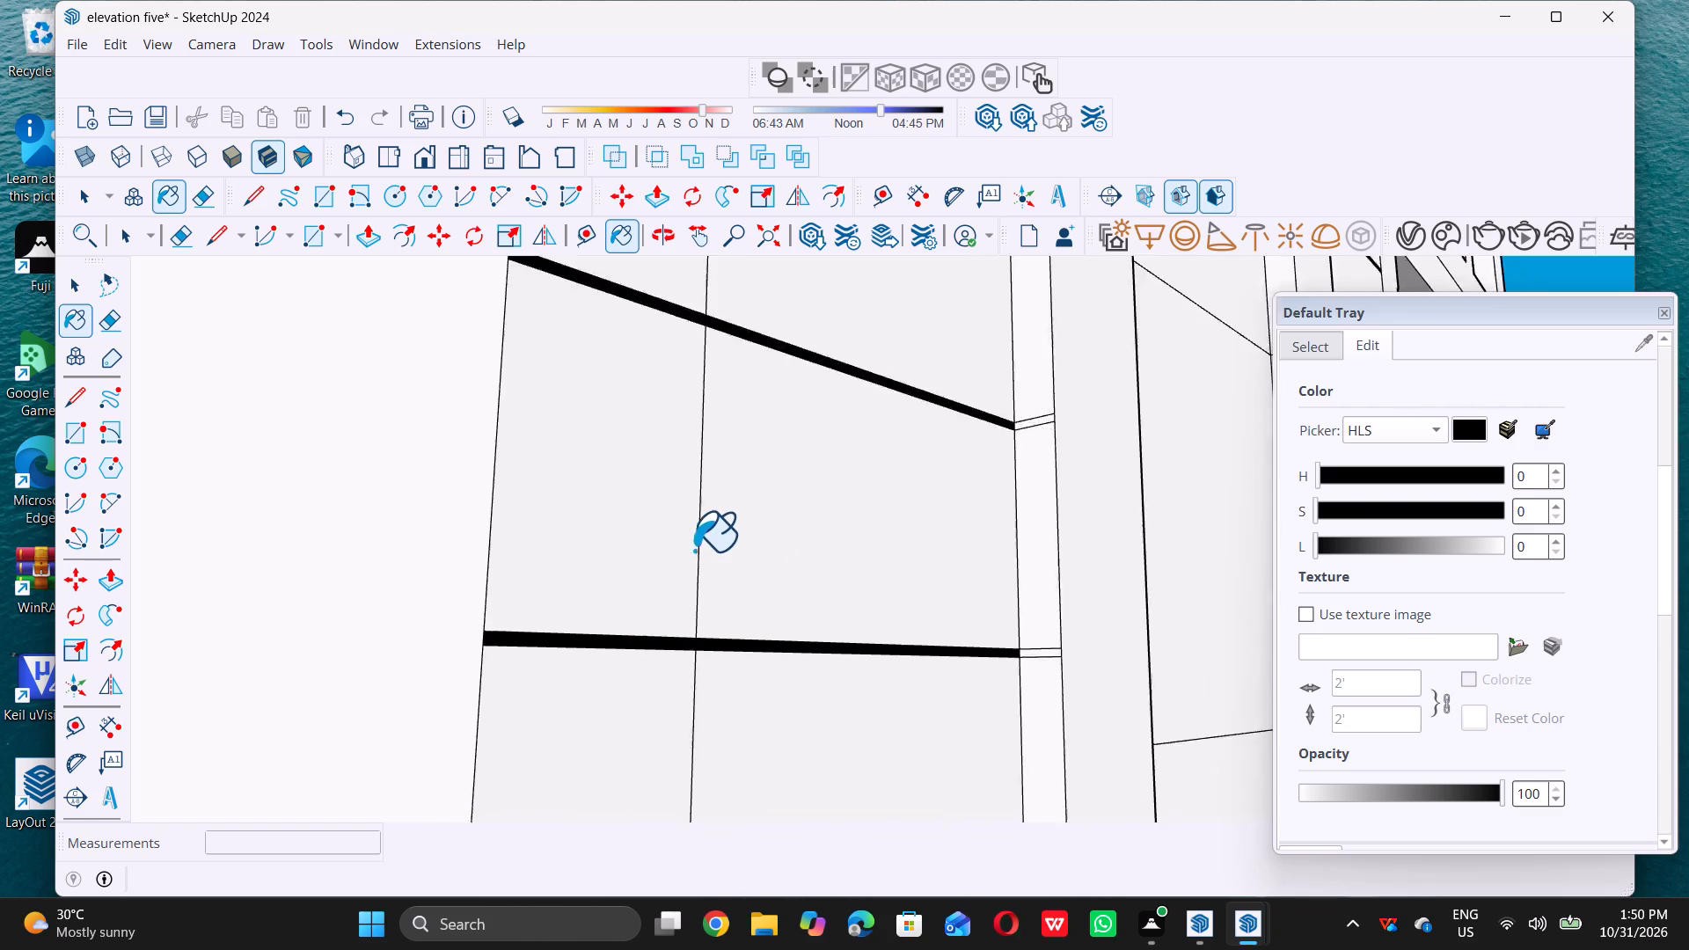
{"action": "scroll", "coordinate": [694, 550], "scroll_direction": "down", "scroll_amount": 13}
{"action": "scroll", "coordinate": [707, 652], "scroll_direction": "up", "scroll_amount": 12}
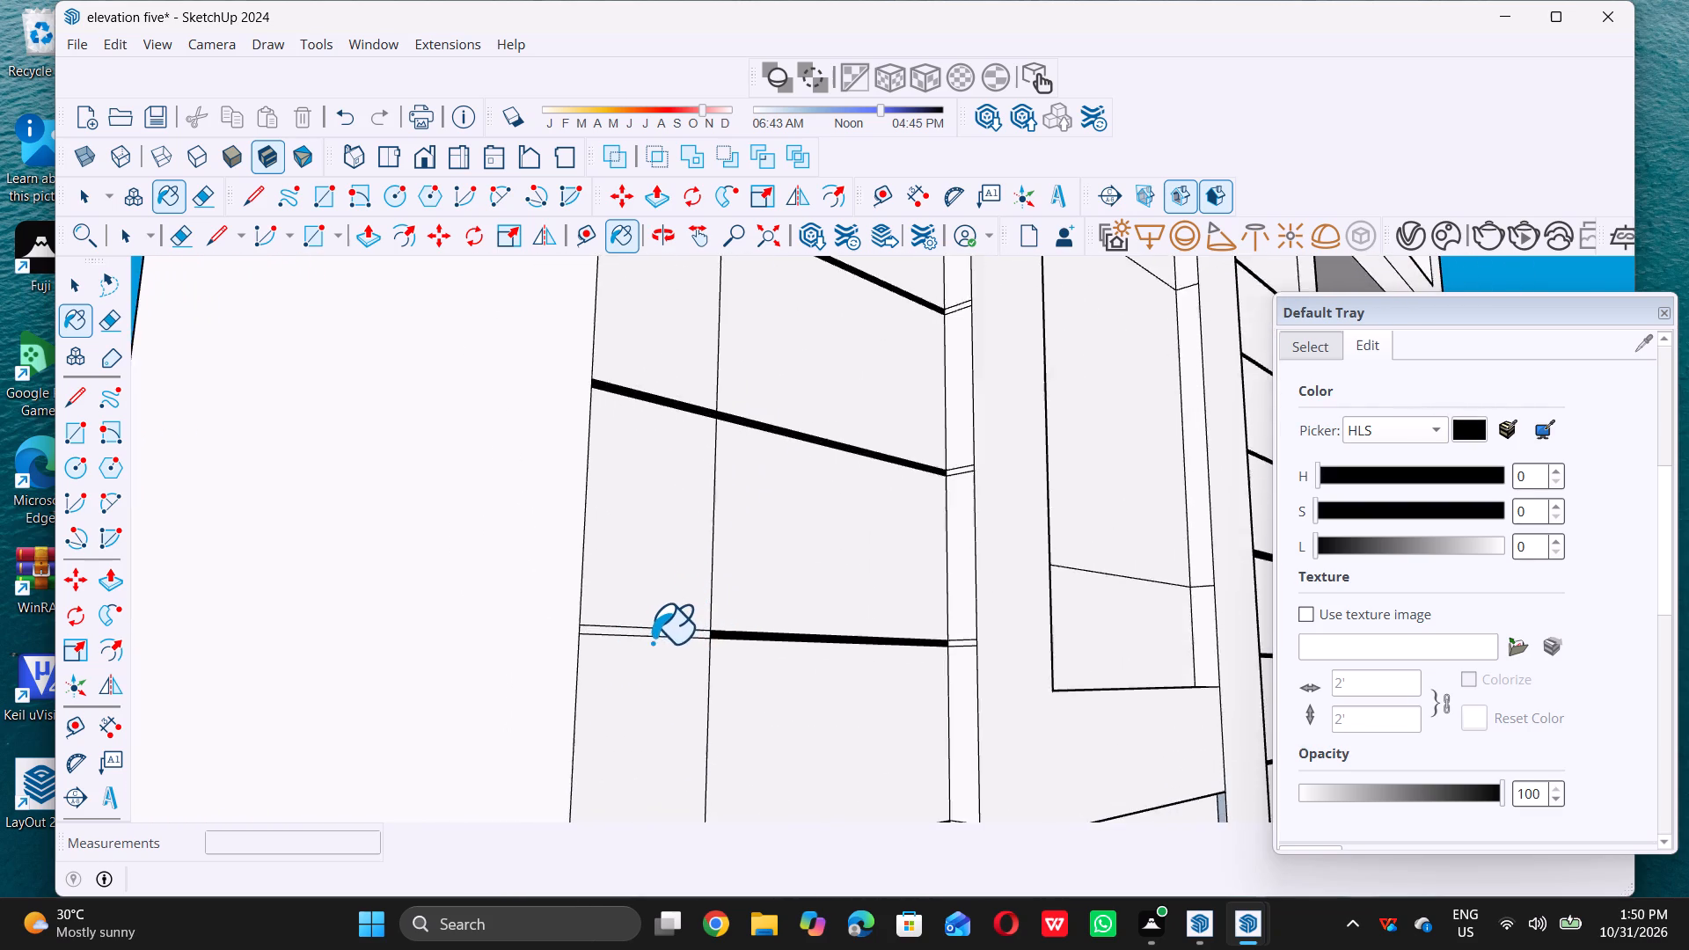
{"action": "left_click", "coordinate": [648, 633]}
{"action": "left_click", "coordinate": [651, 627]}
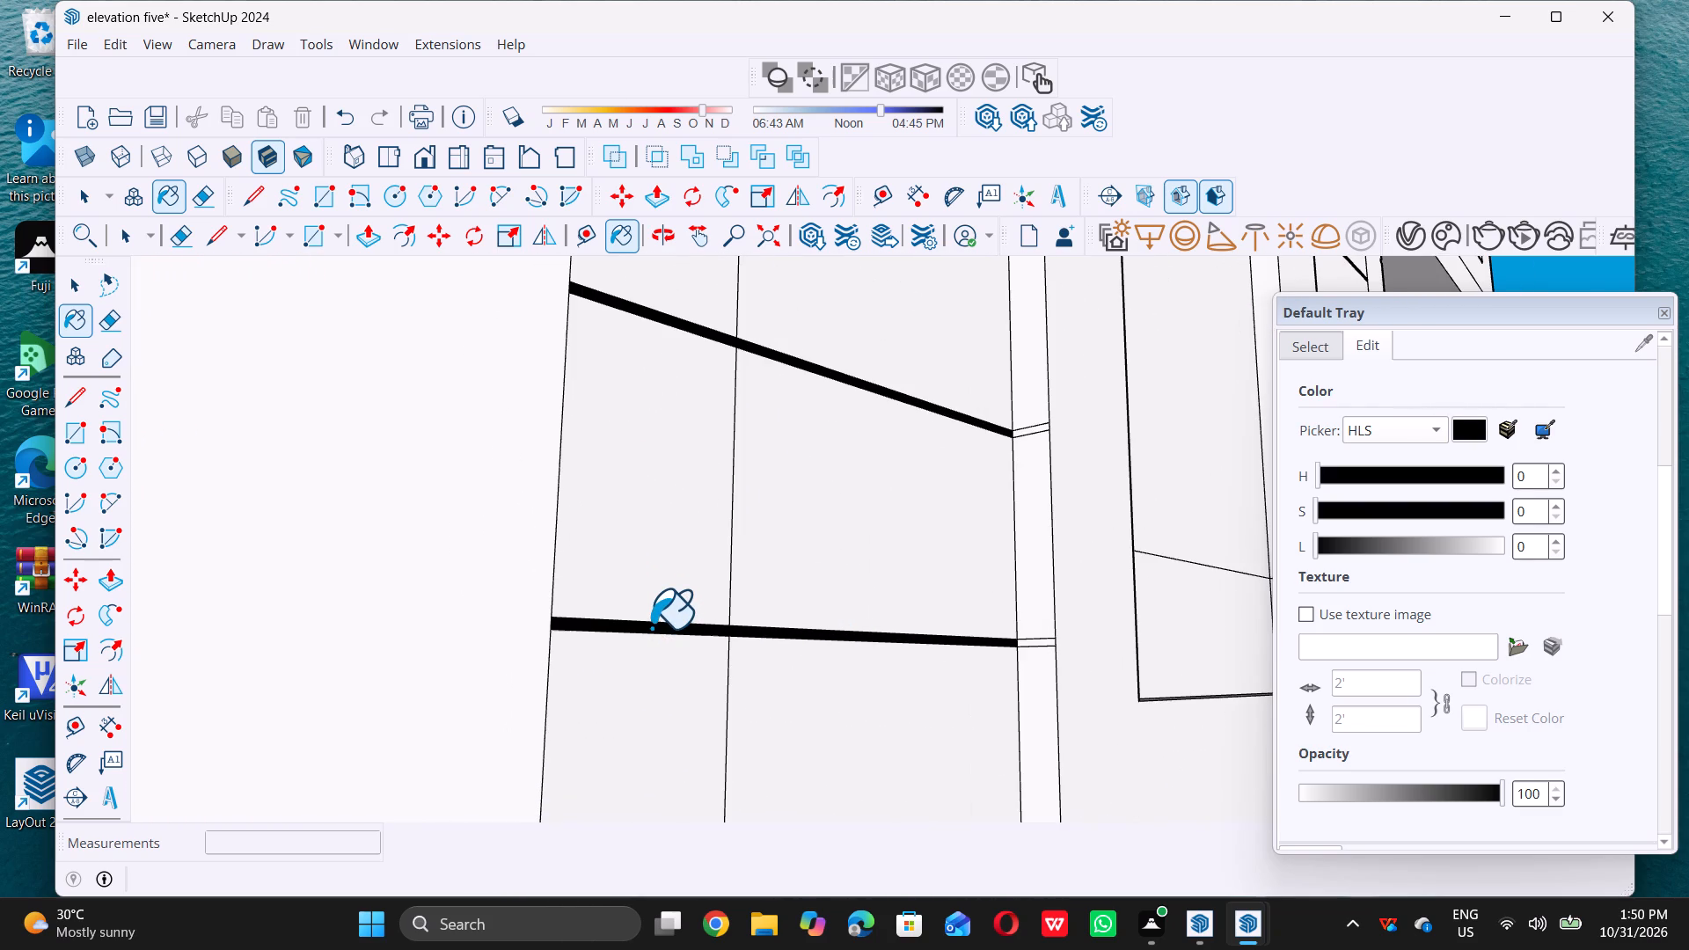
Paint the corner-strip extensions of the seventh, eighth and ninth grooves from the top of the middle-storey column with 0137_Black.
{"action": "scroll", "coordinate": [651, 627], "scroll_direction": "down", "scroll_amount": 17}
{"action": "scroll", "coordinate": [731, 559], "scroll_direction": "down", "scroll_amount": 6}
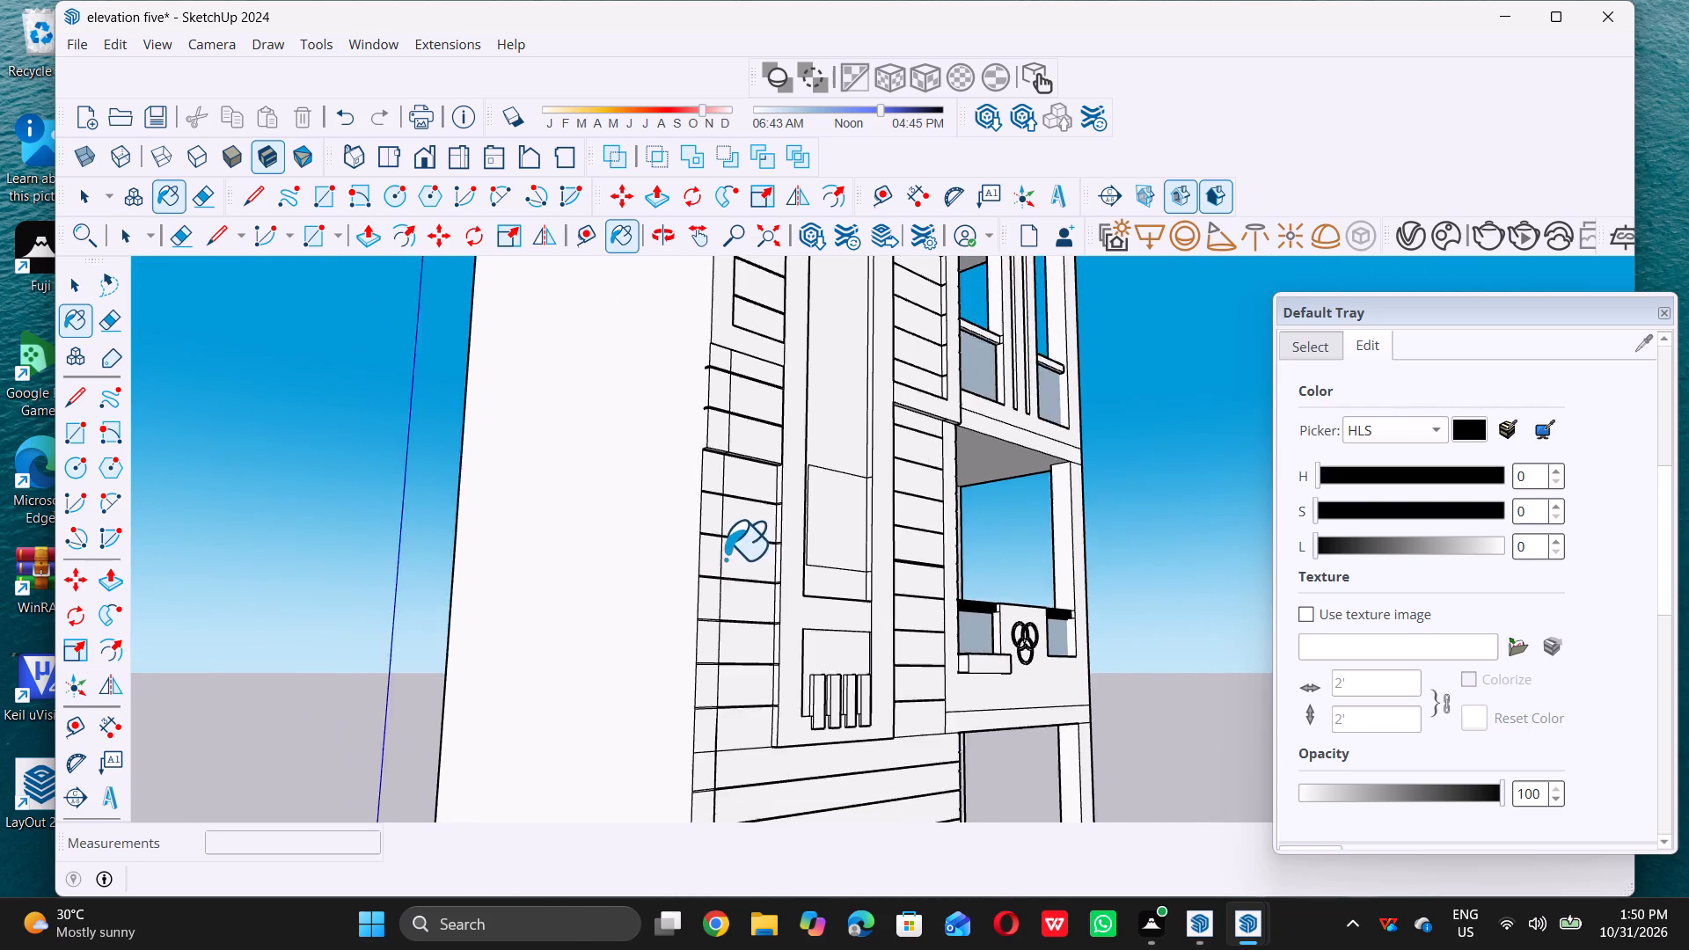
{"action": "scroll", "coordinate": [723, 711], "scroll_direction": "up", "scroll_amount": 6}
{"action": "scroll", "coordinate": [697, 529], "scroll_direction": "up", "scroll_amount": 7}
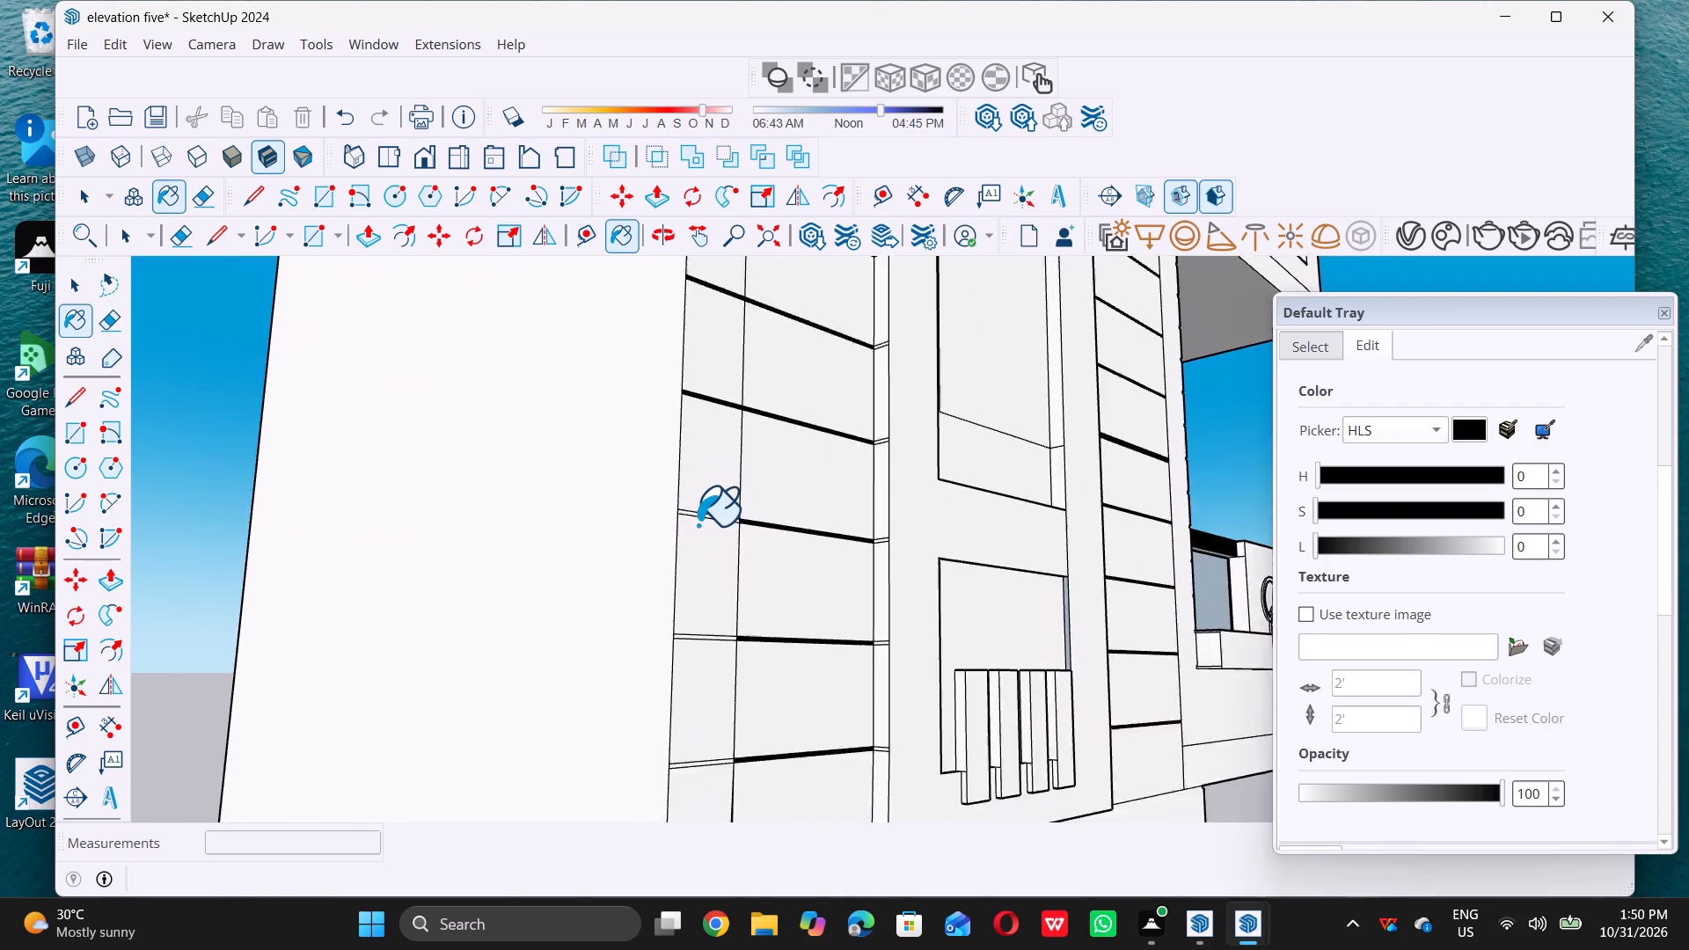
{"action": "scroll", "coordinate": [698, 524], "scroll_direction": "up", "scroll_amount": 9}
{"action": "double_click", "coordinate": [713, 505]}
{"action": "scroll", "coordinate": [713, 504], "scroll_direction": "down", "scroll_amount": 5}
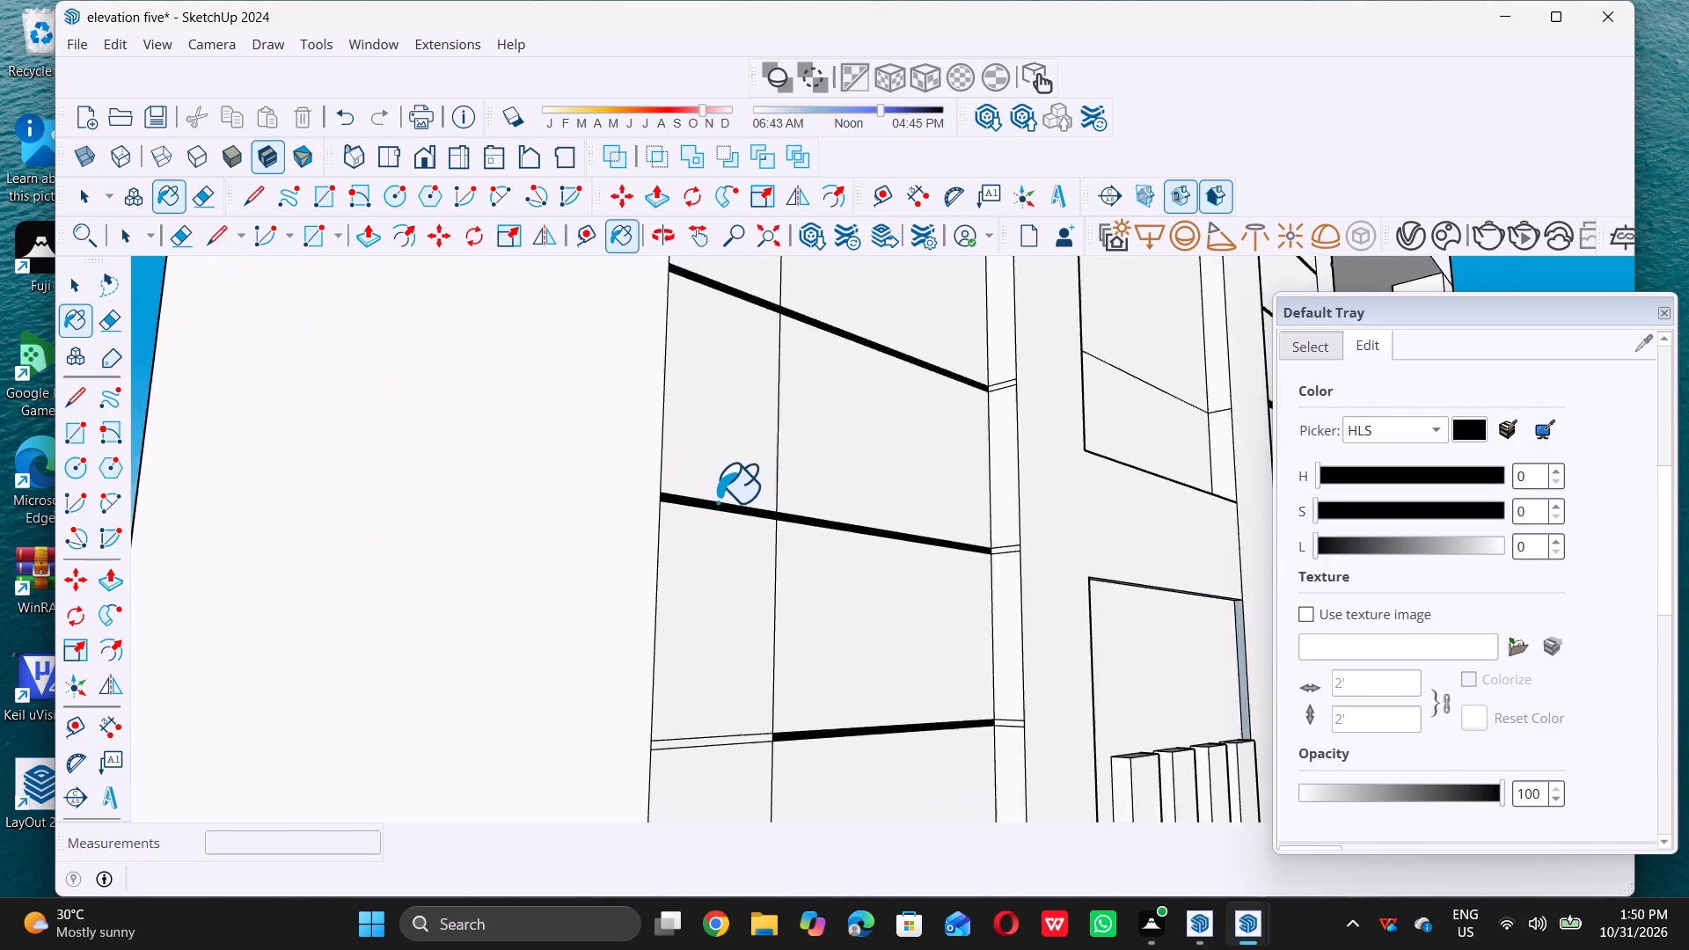
{"action": "scroll", "coordinate": [717, 501], "scroll_direction": "down", "scroll_amount": 9}
{"action": "scroll", "coordinate": [713, 627], "scroll_direction": "up", "scroll_amount": 13}
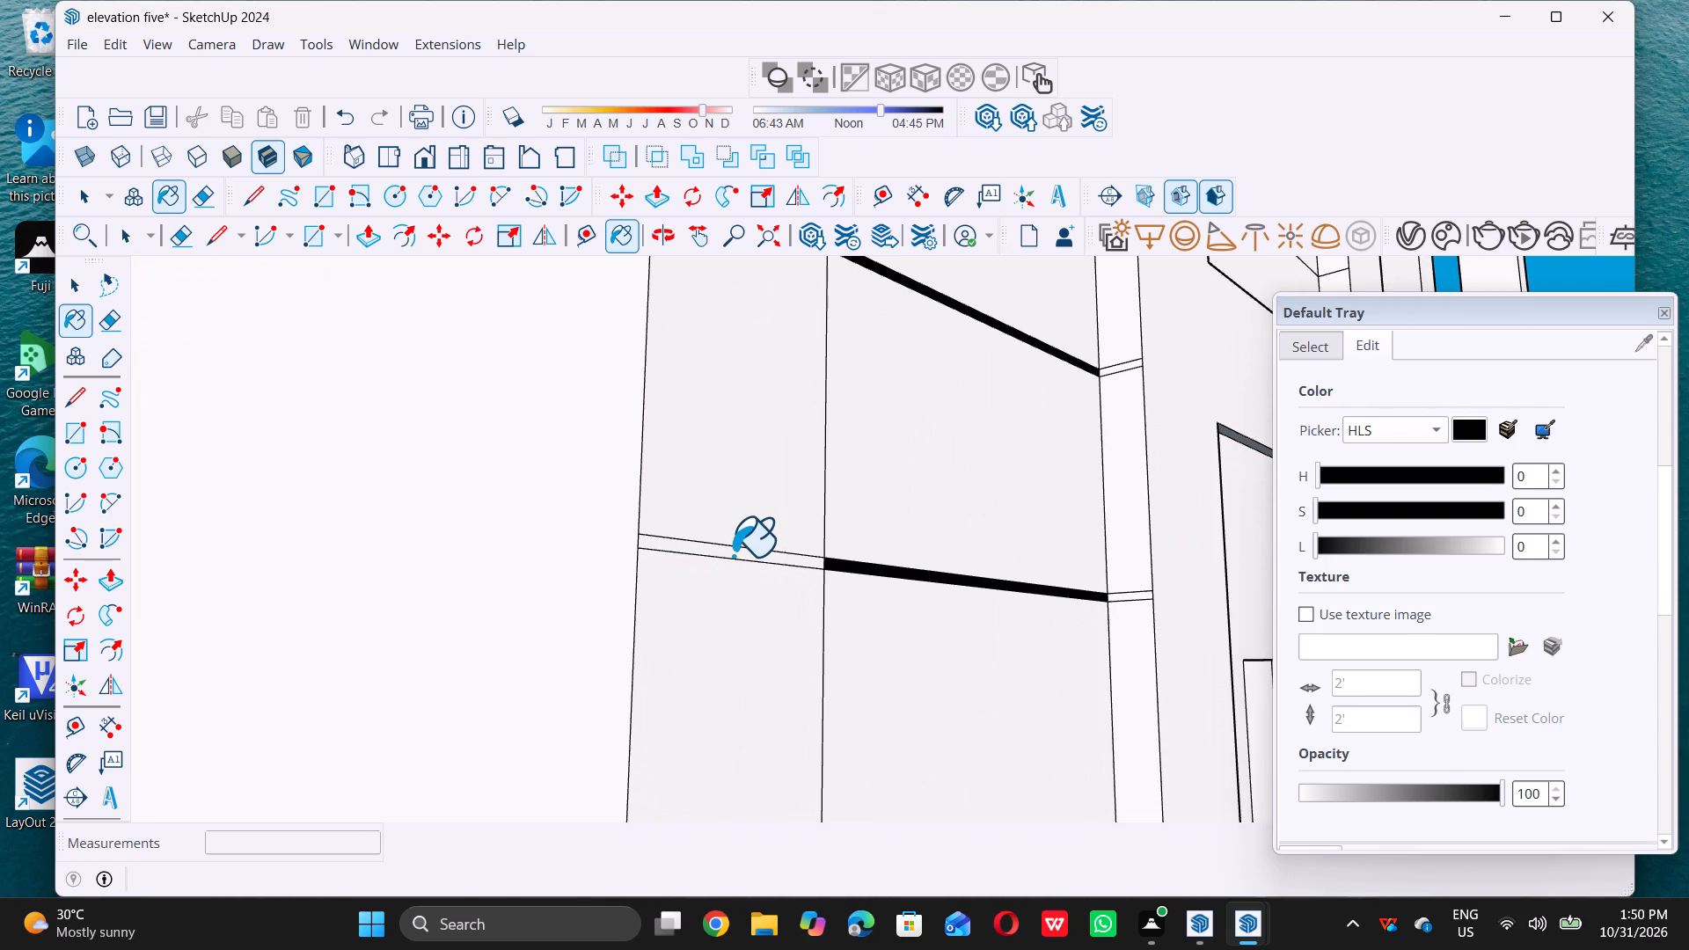
{"action": "left_click", "coordinate": [733, 555]}
{"action": "scroll", "coordinate": [733, 555], "scroll_direction": "down", "scroll_amount": 14}
{"action": "scroll", "coordinate": [742, 662], "scroll_direction": "up", "scroll_amount": 4}
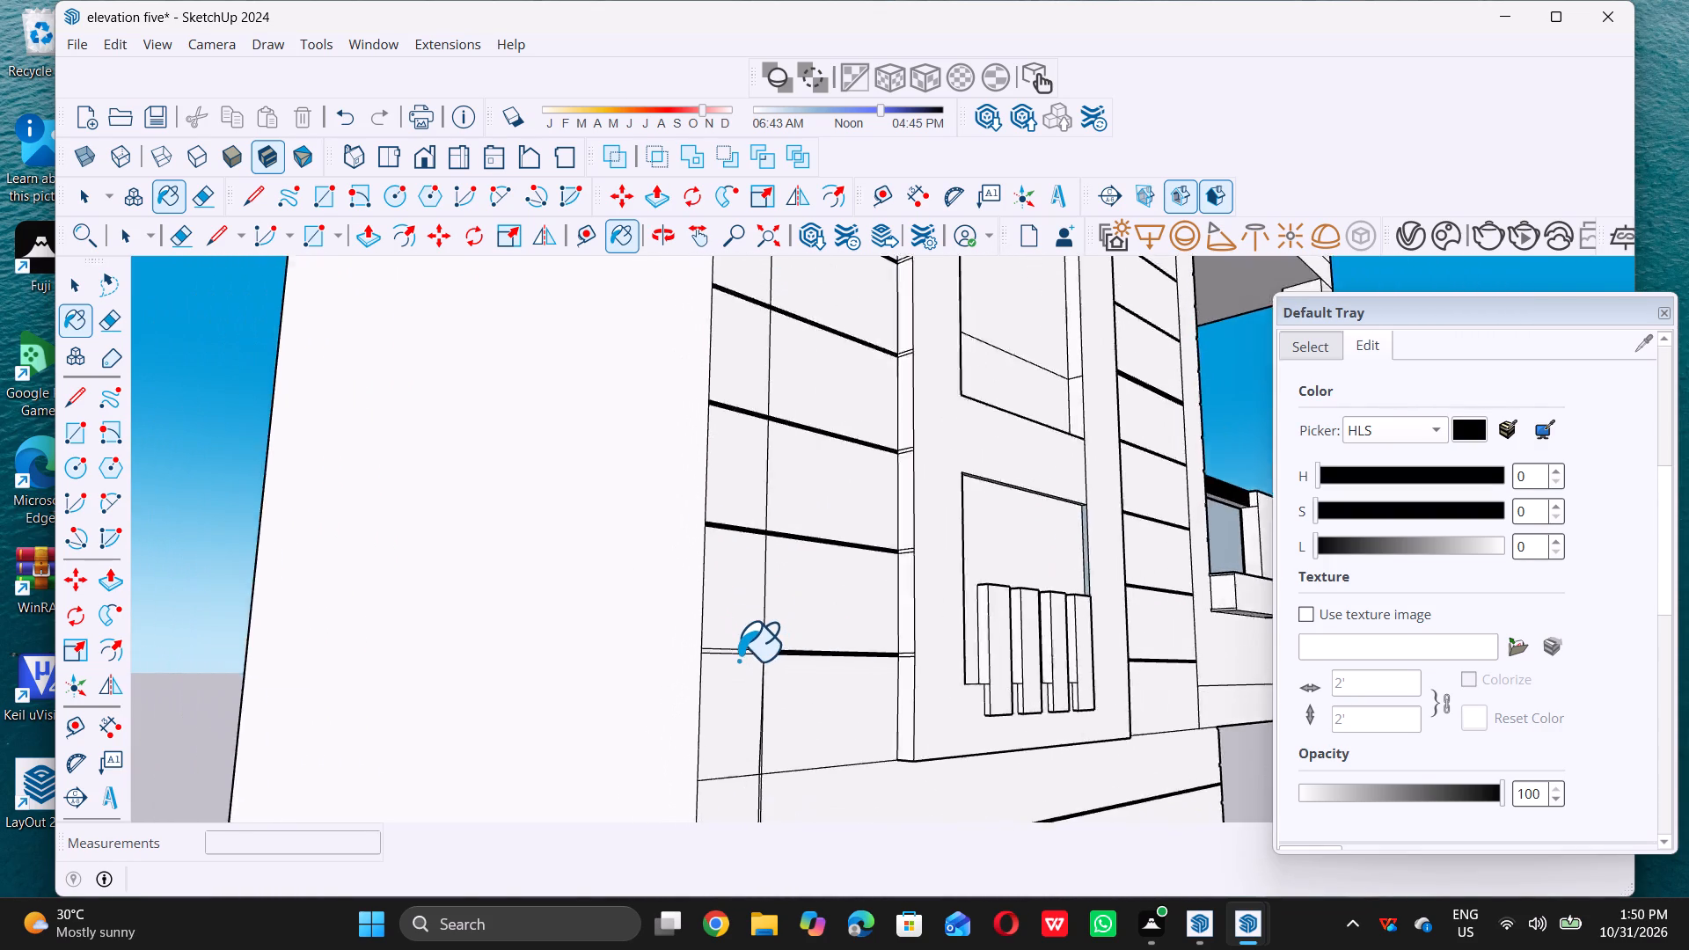
{"action": "scroll", "coordinate": [738, 660], "scroll_direction": "up", "scroll_amount": 9}
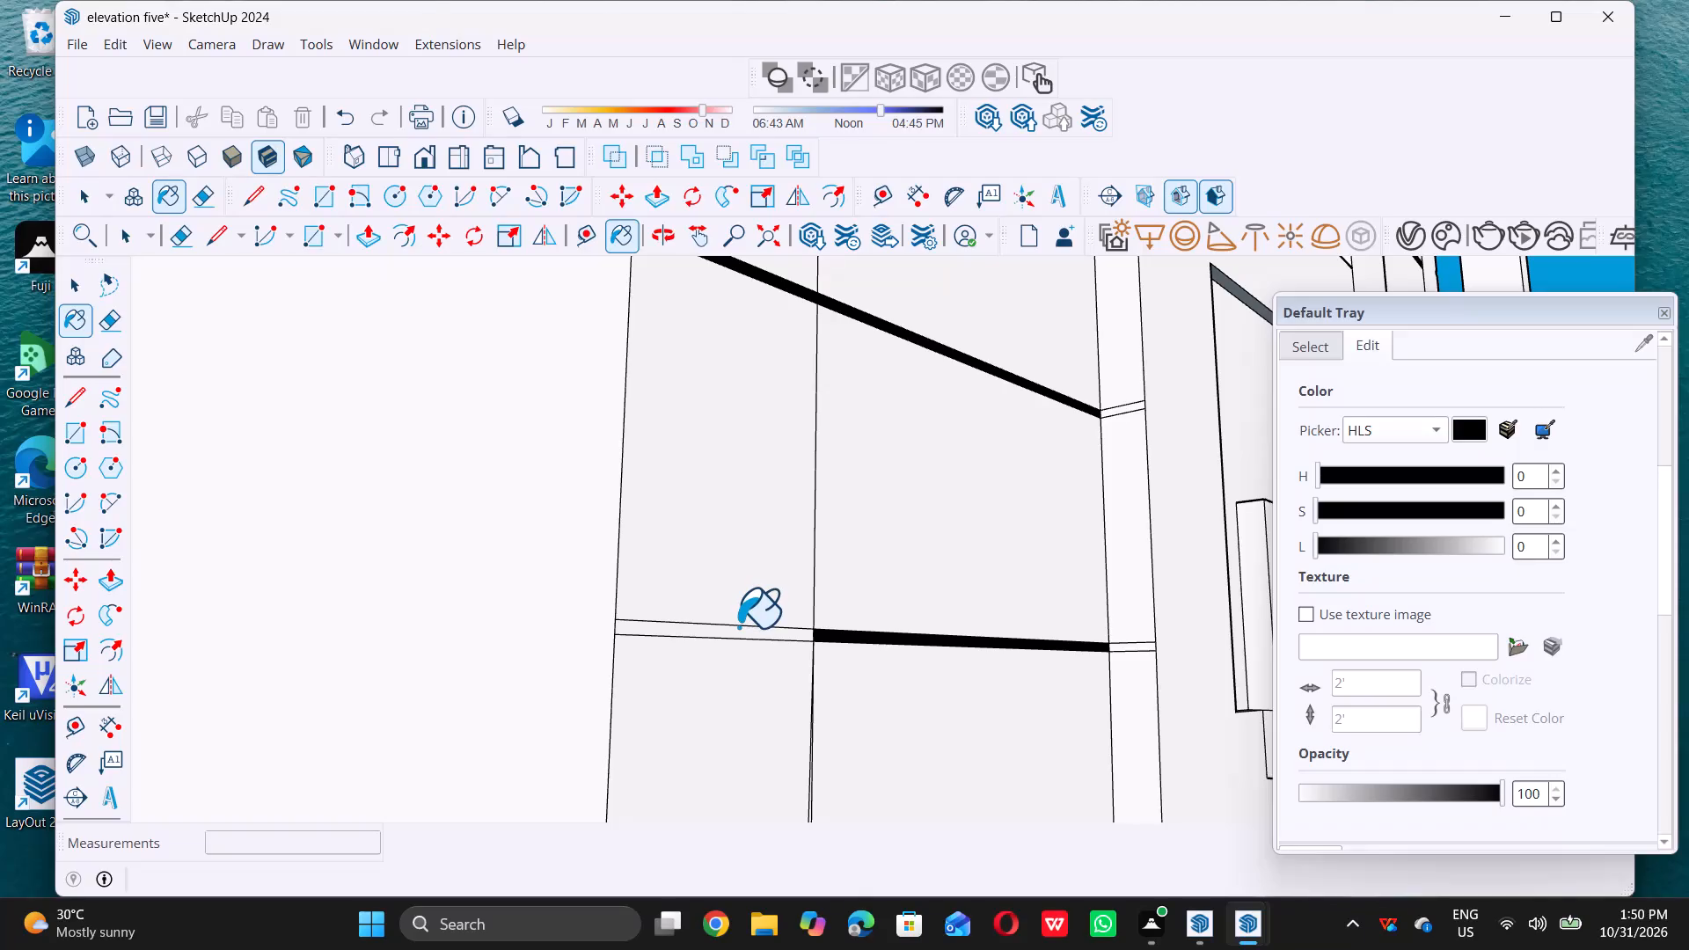
{"action": "triple_click", "coordinate": [735, 629]}
{"action": "double_click", "coordinate": [736, 626]}
{"action": "scroll", "coordinate": [742, 639], "scroll_direction": "down", "scroll_amount": 9}
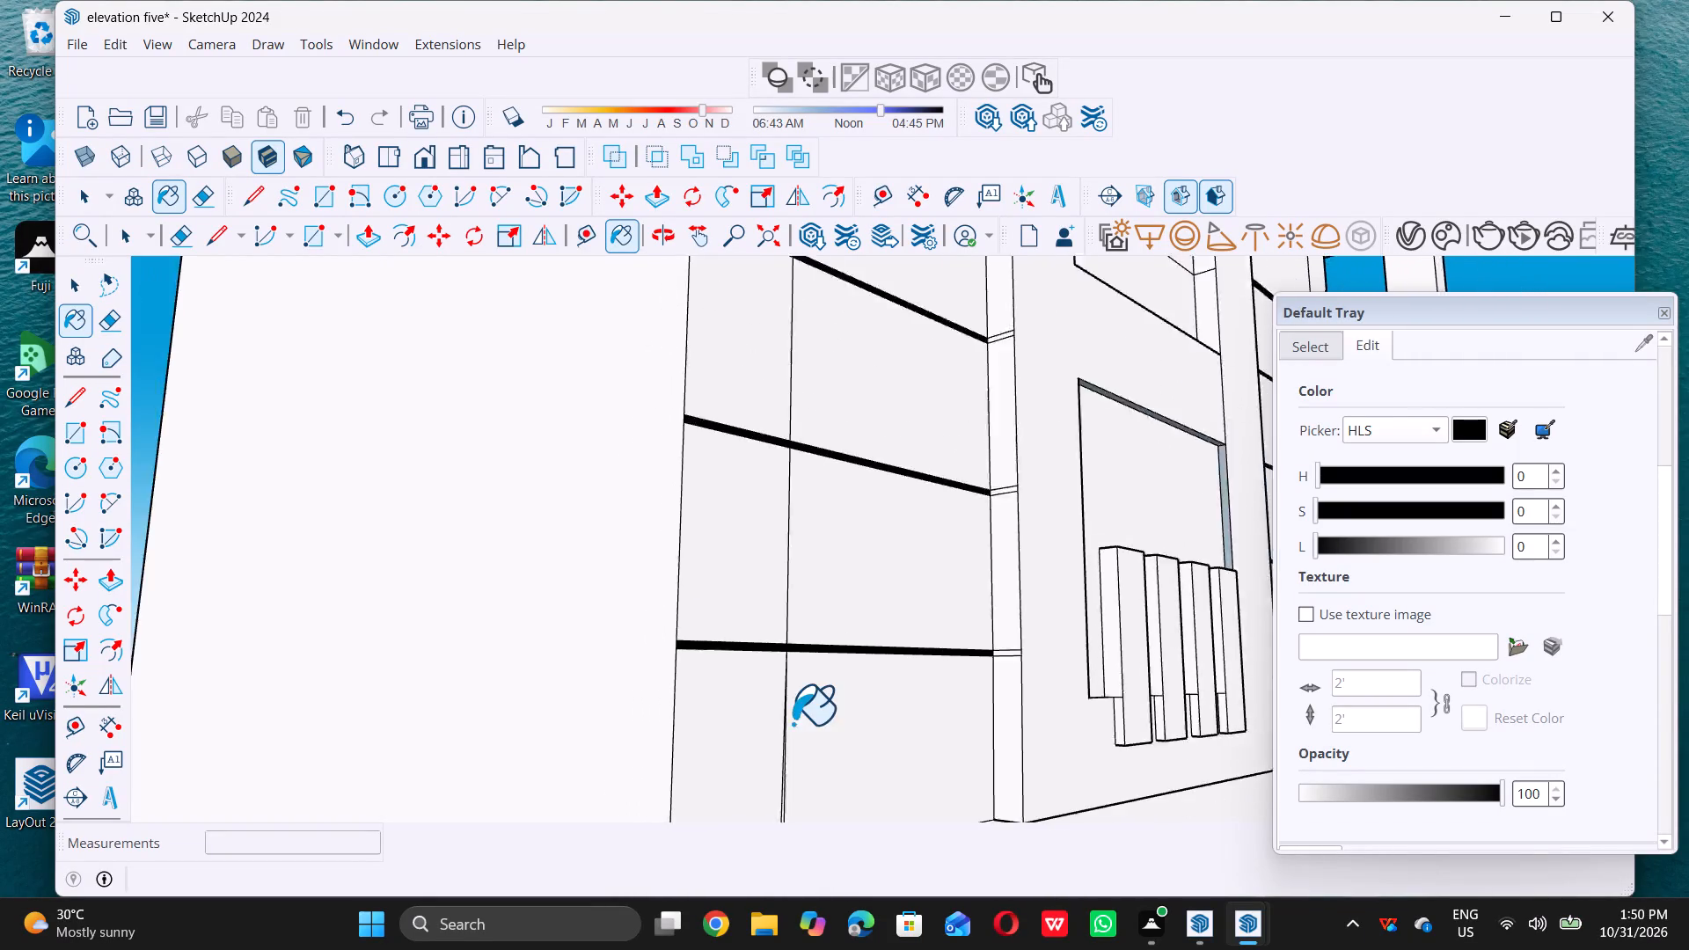
{"action": "scroll", "coordinate": [793, 723], "scroll_direction": "down", "scroll_amount": 4}
{"action": "key", "text": "space"}
Push the fourth siding panel of the middle-storey column and its adjoining corner-strip panel inward, flush with the recessed panels above.
{"action": "scroll", "coordinate": [824, 764], "scroll_direction": "down", "scroll_amount": 13}
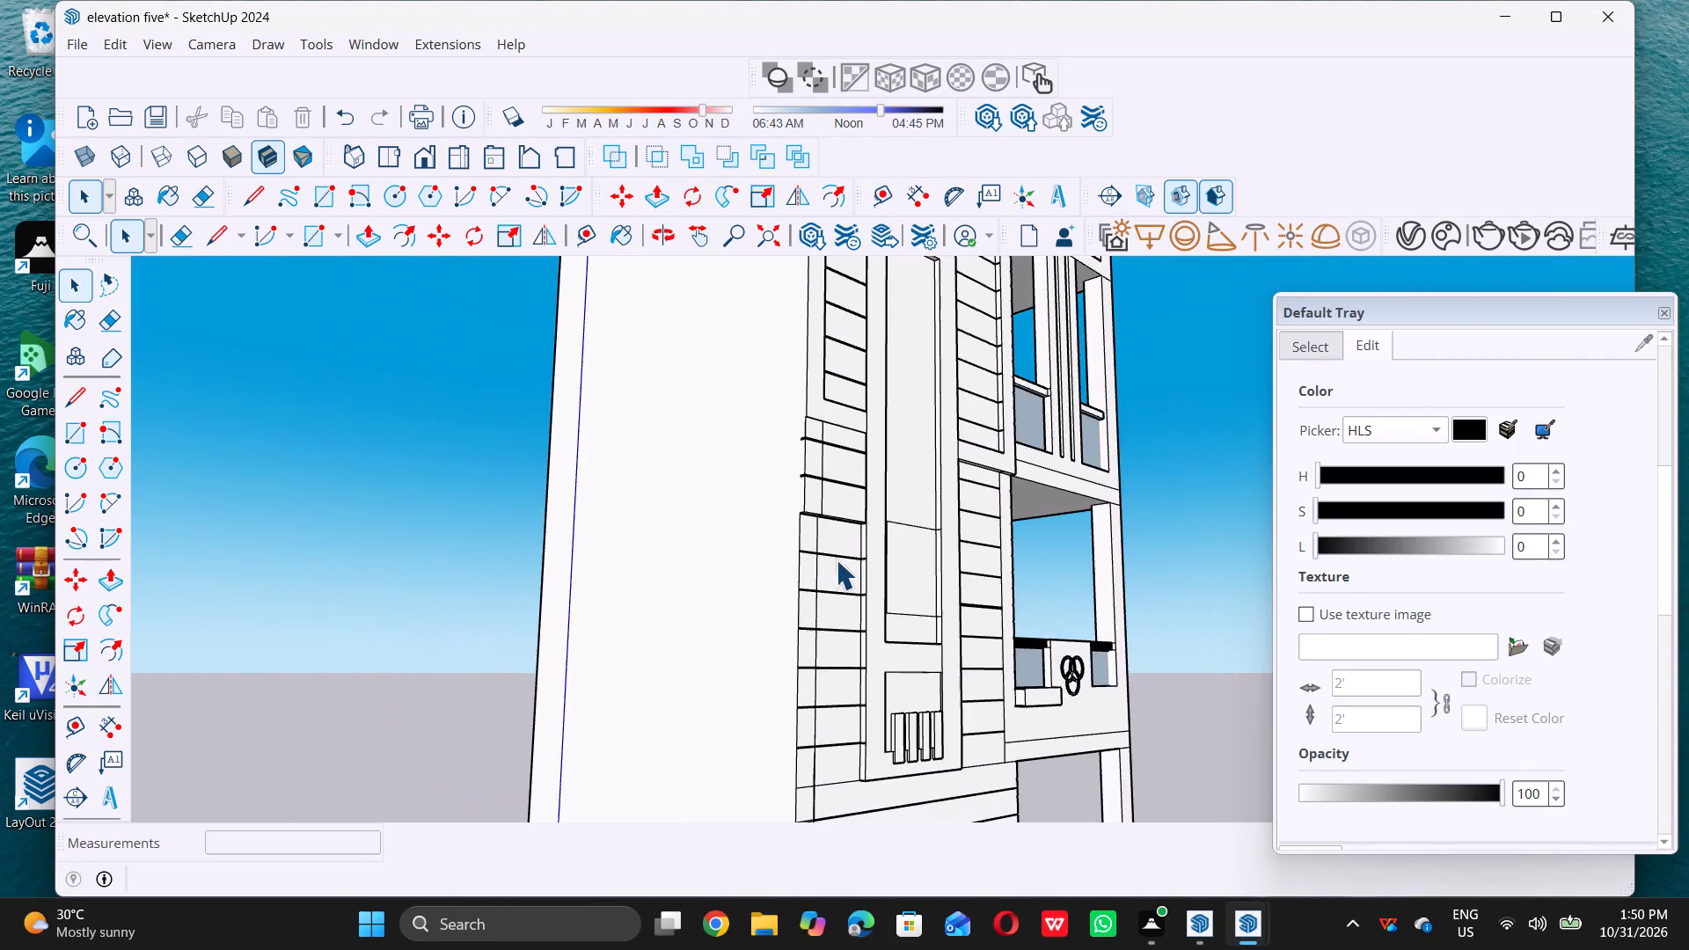
{"action": "scroll", "coordinate": [836, 559], "scroll_direction": "up", "scroll_amount": 11}
{"action": "middle_click_drag", "start_coordinate": [835, 522], "coordinate": [837, 514]}
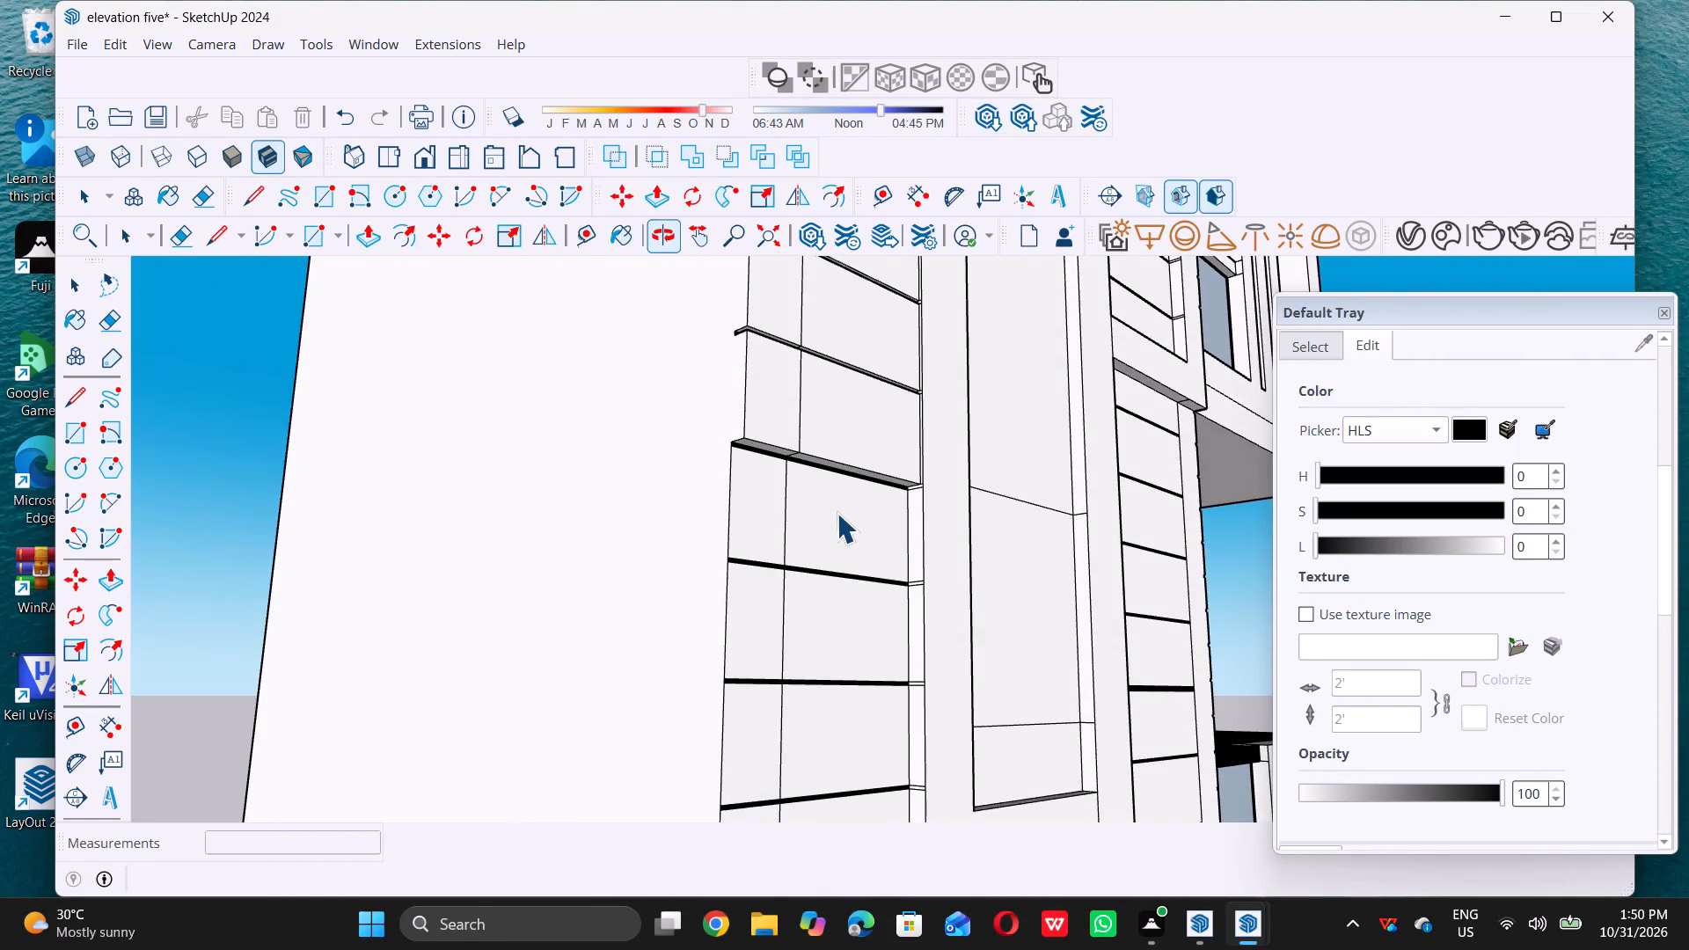
{"action": "scroll", "coordinate": [837, 513], "scroll_direction": "up", "scroll_amount": 3}
{"action": "left_click", "coordinate": [835, 515]}
{"action": "key", "text": "p"}
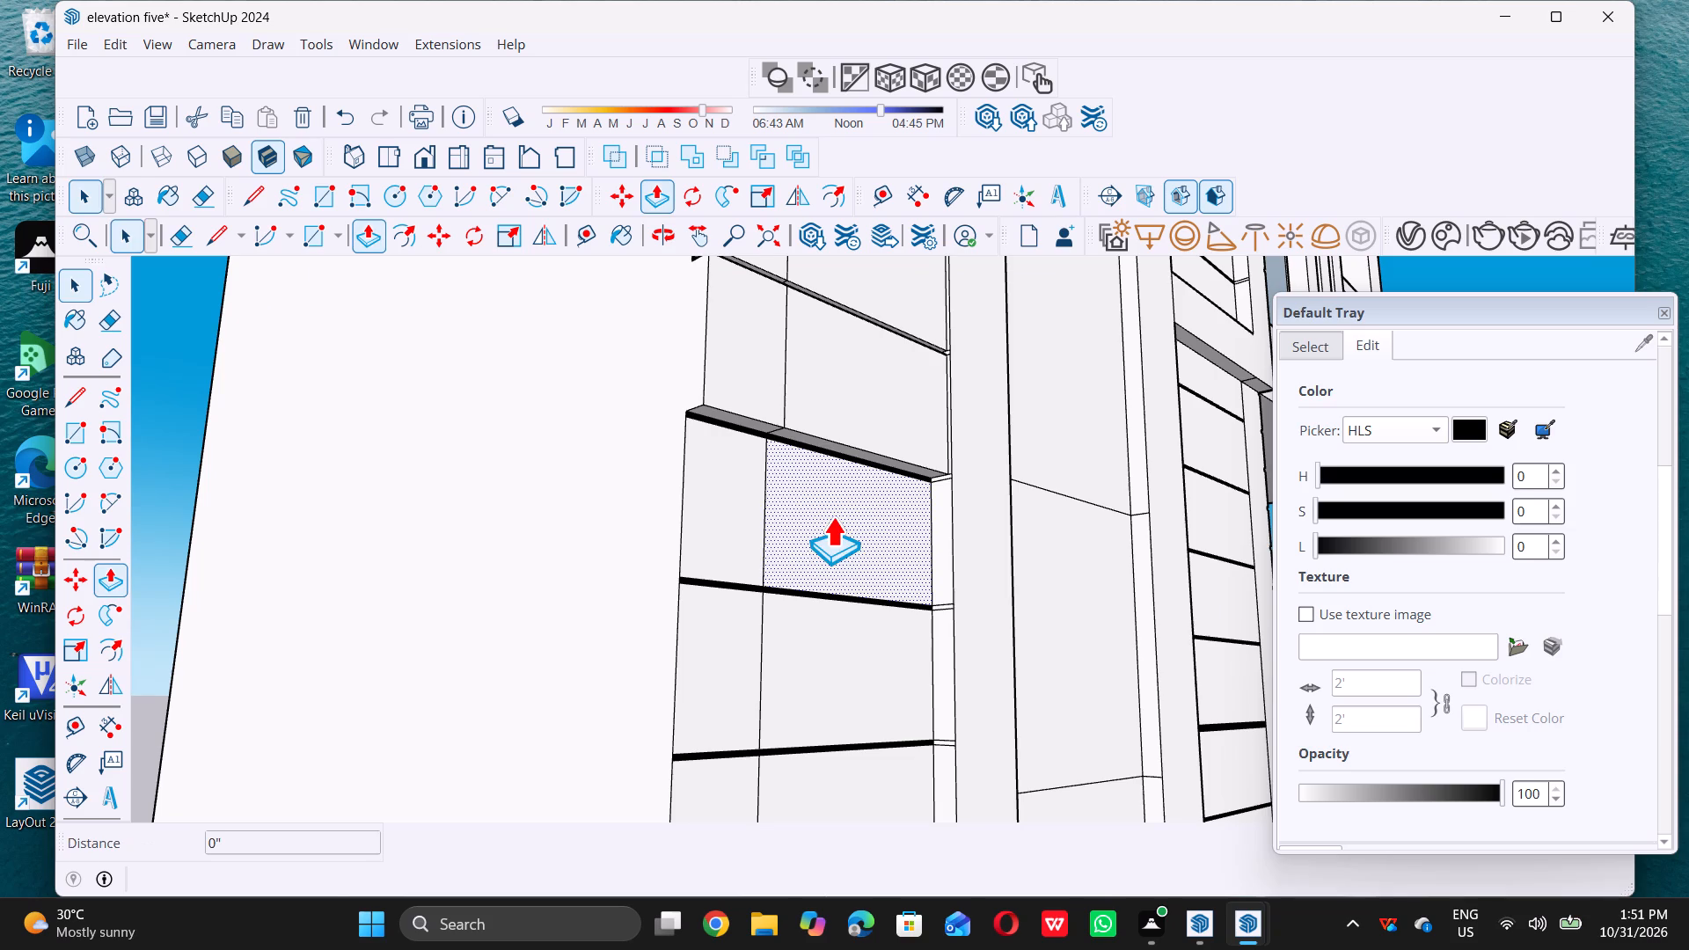
{"action": "double_click", "coordinate": [832, 516]}
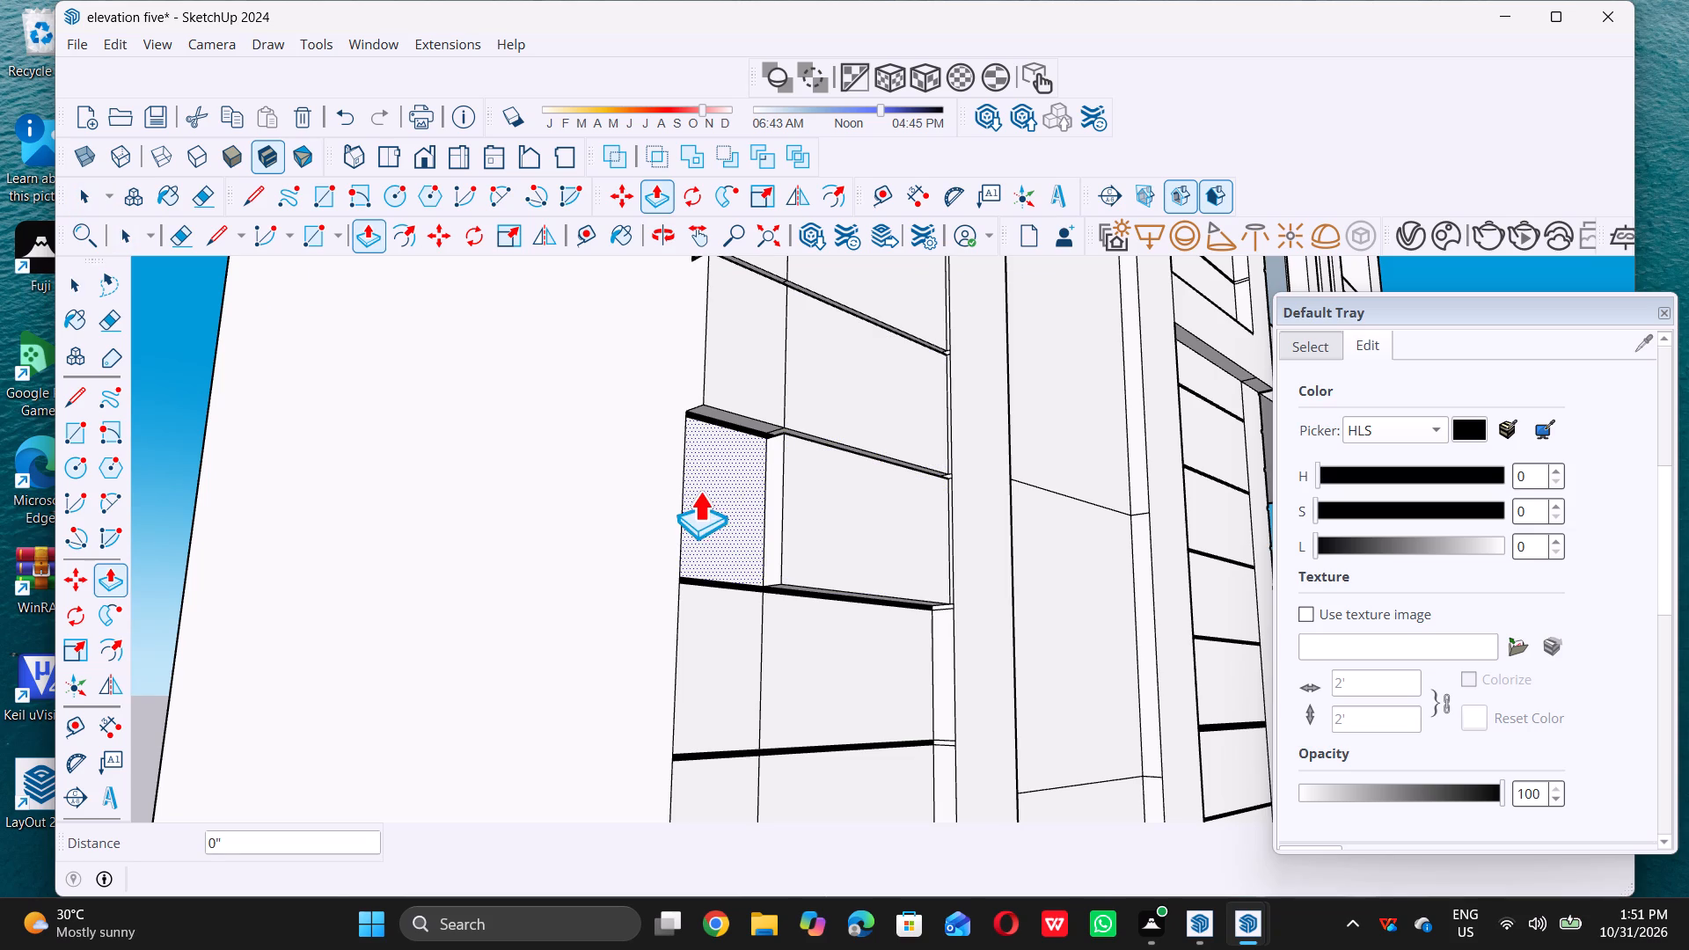
{"action": "double_click", "coordinate": [726, 490]}
Push the fifth siding panel from the top and its adjoining corner-strip panel inward, flush with the recessed fourth panel.
{"action": "scroll", "coordinate": [754, 493], "scroll_direction": "down", "scroll_amount": 5}
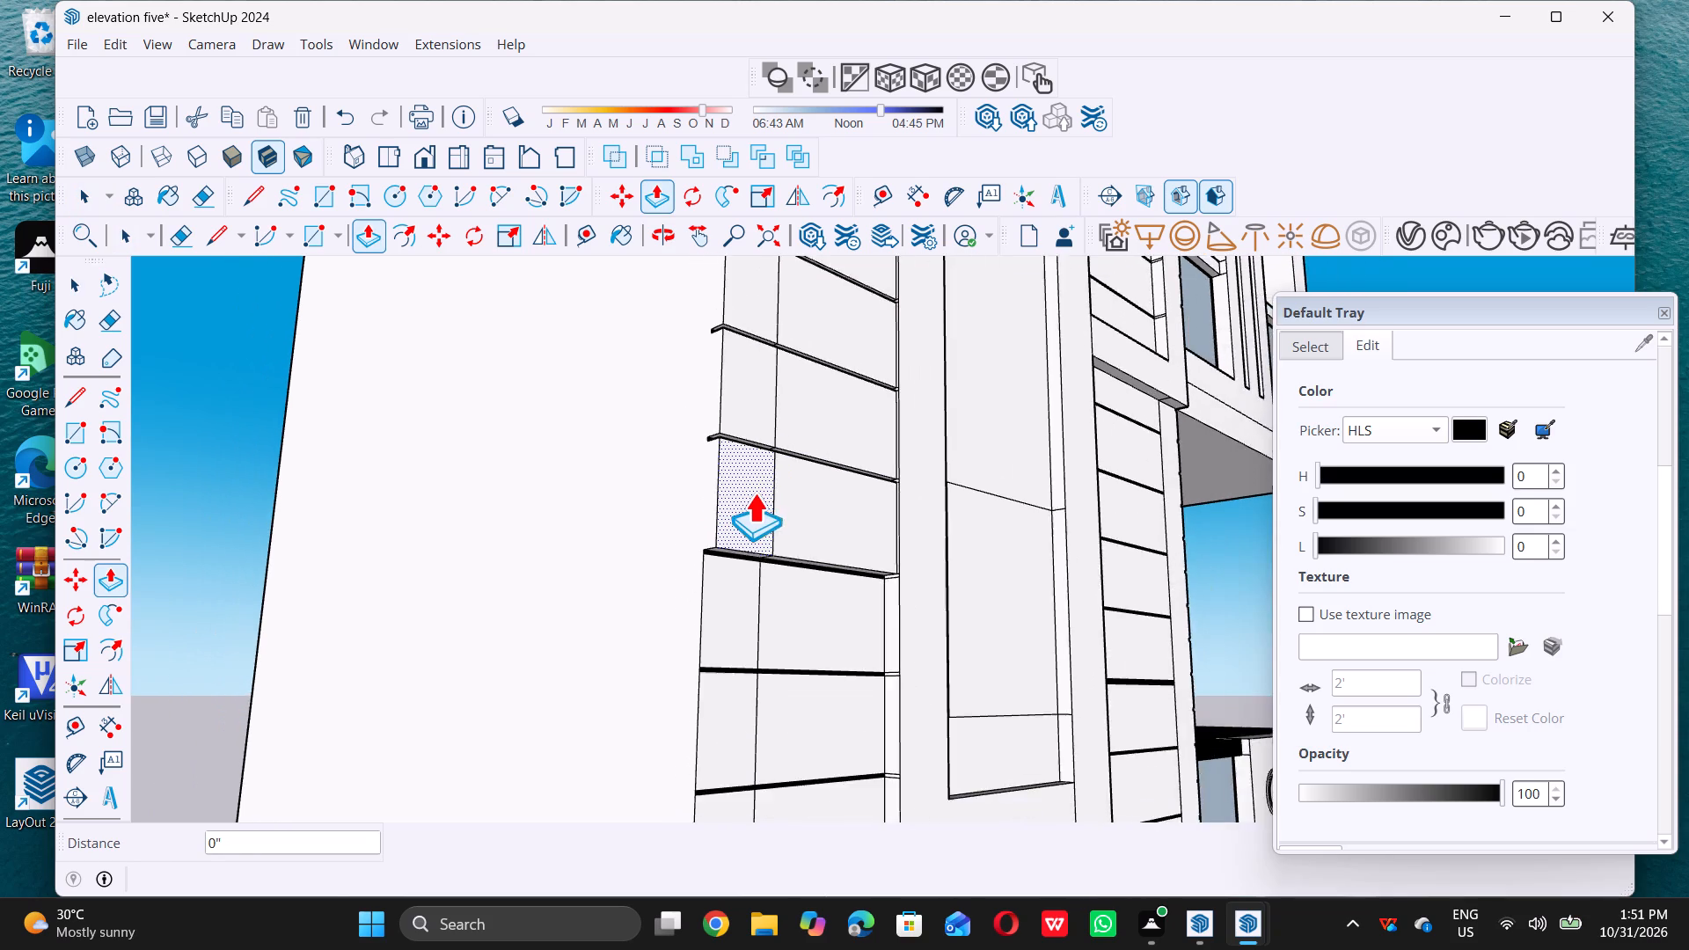
{"action": "scroll", "coordinate": [754, 493], "scroll_direction": "down", "scroll_amount": 2}
{"action": "triple_click", "coordinate": [790, 577]}
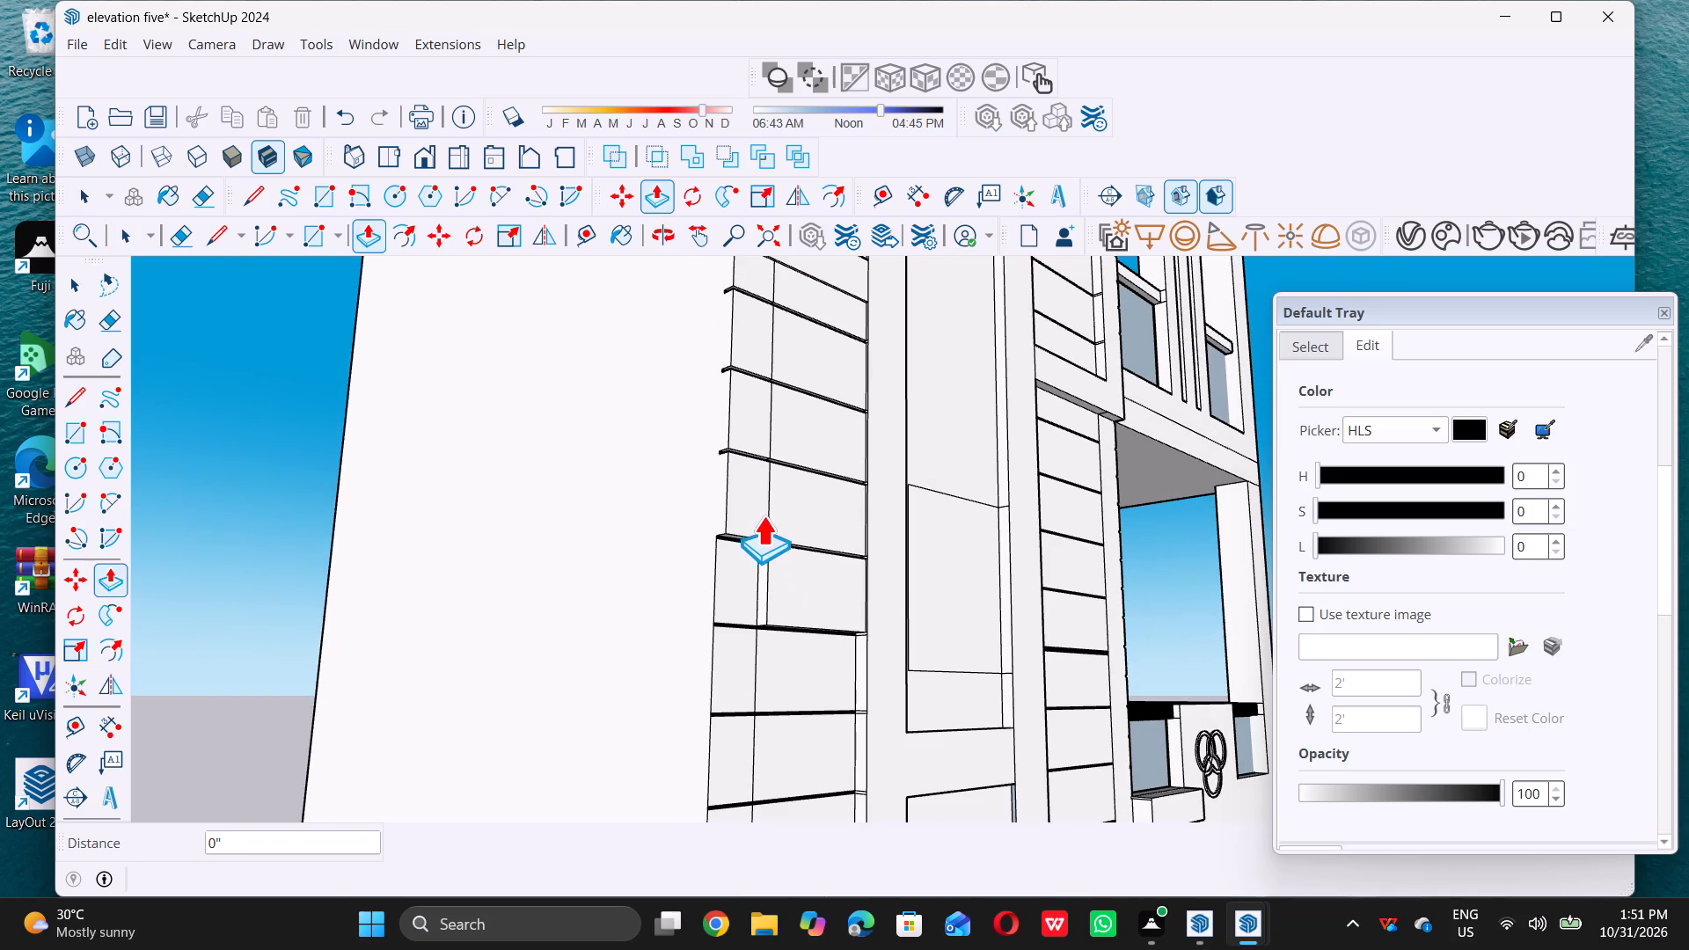
{"action": "left_click", "coordinate": [763, 515]}
{"action": "left_click", "coordinate": [732, 566]}
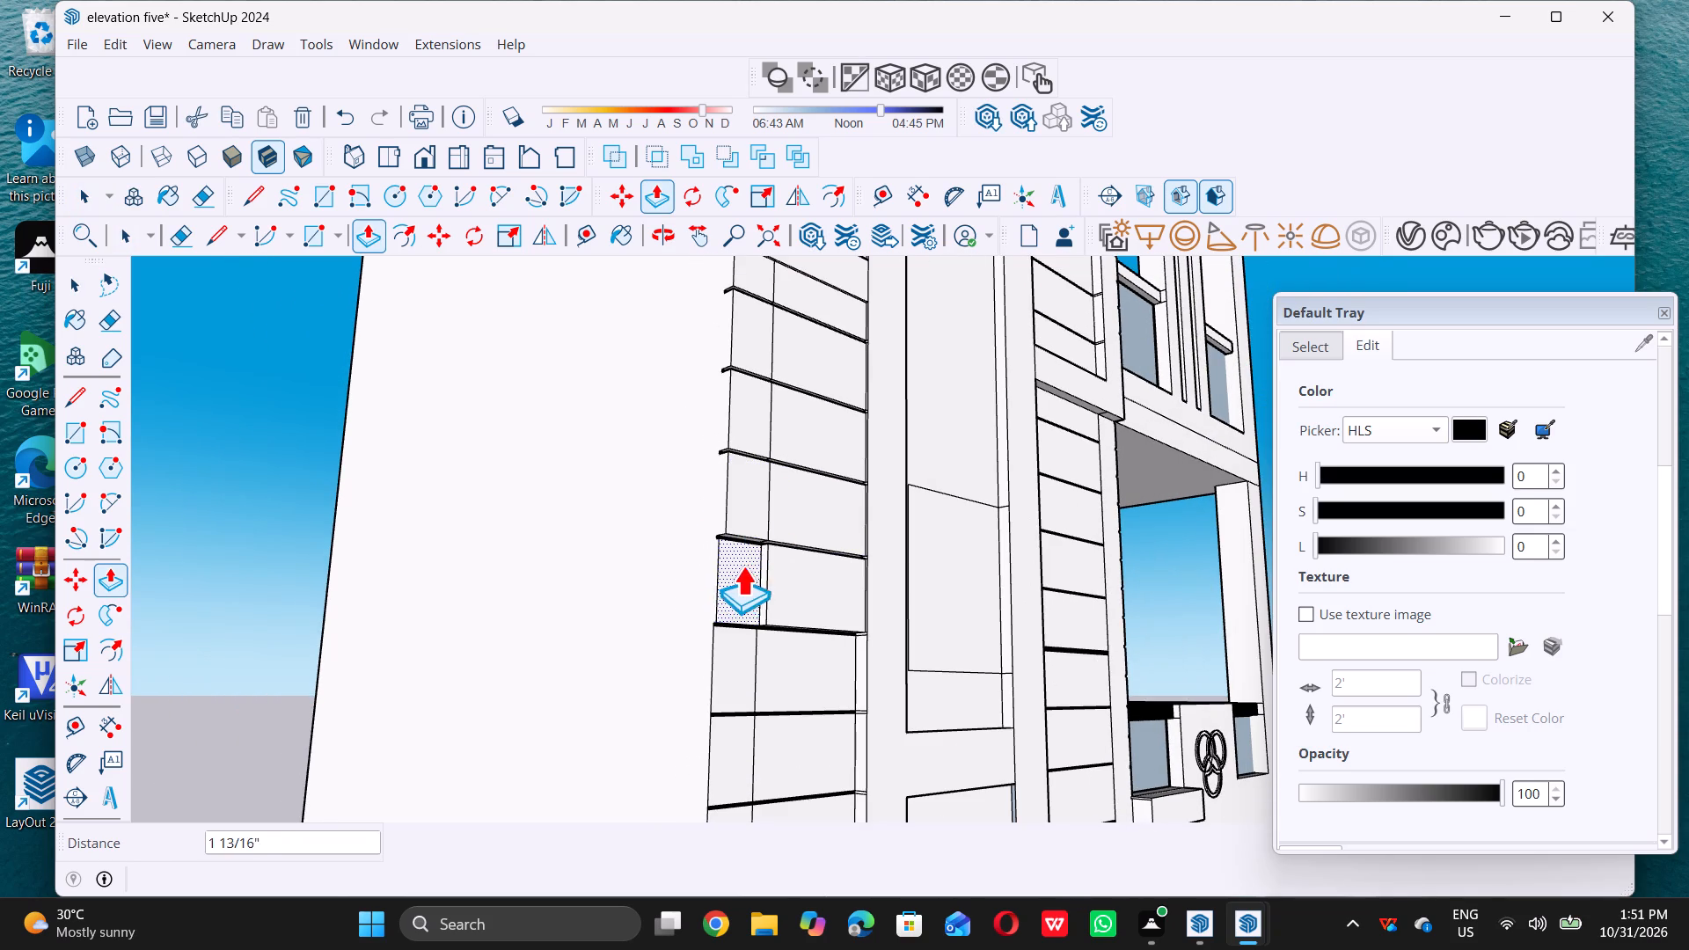
{"action": "left_click", "coordinate": [764, 579]}
Push the sixth siding panel from the top and its adjoining corner-strip panel inward, flush with the recessed fifth panel.
{"action": "double_click", "coordinate": [803, 659]}
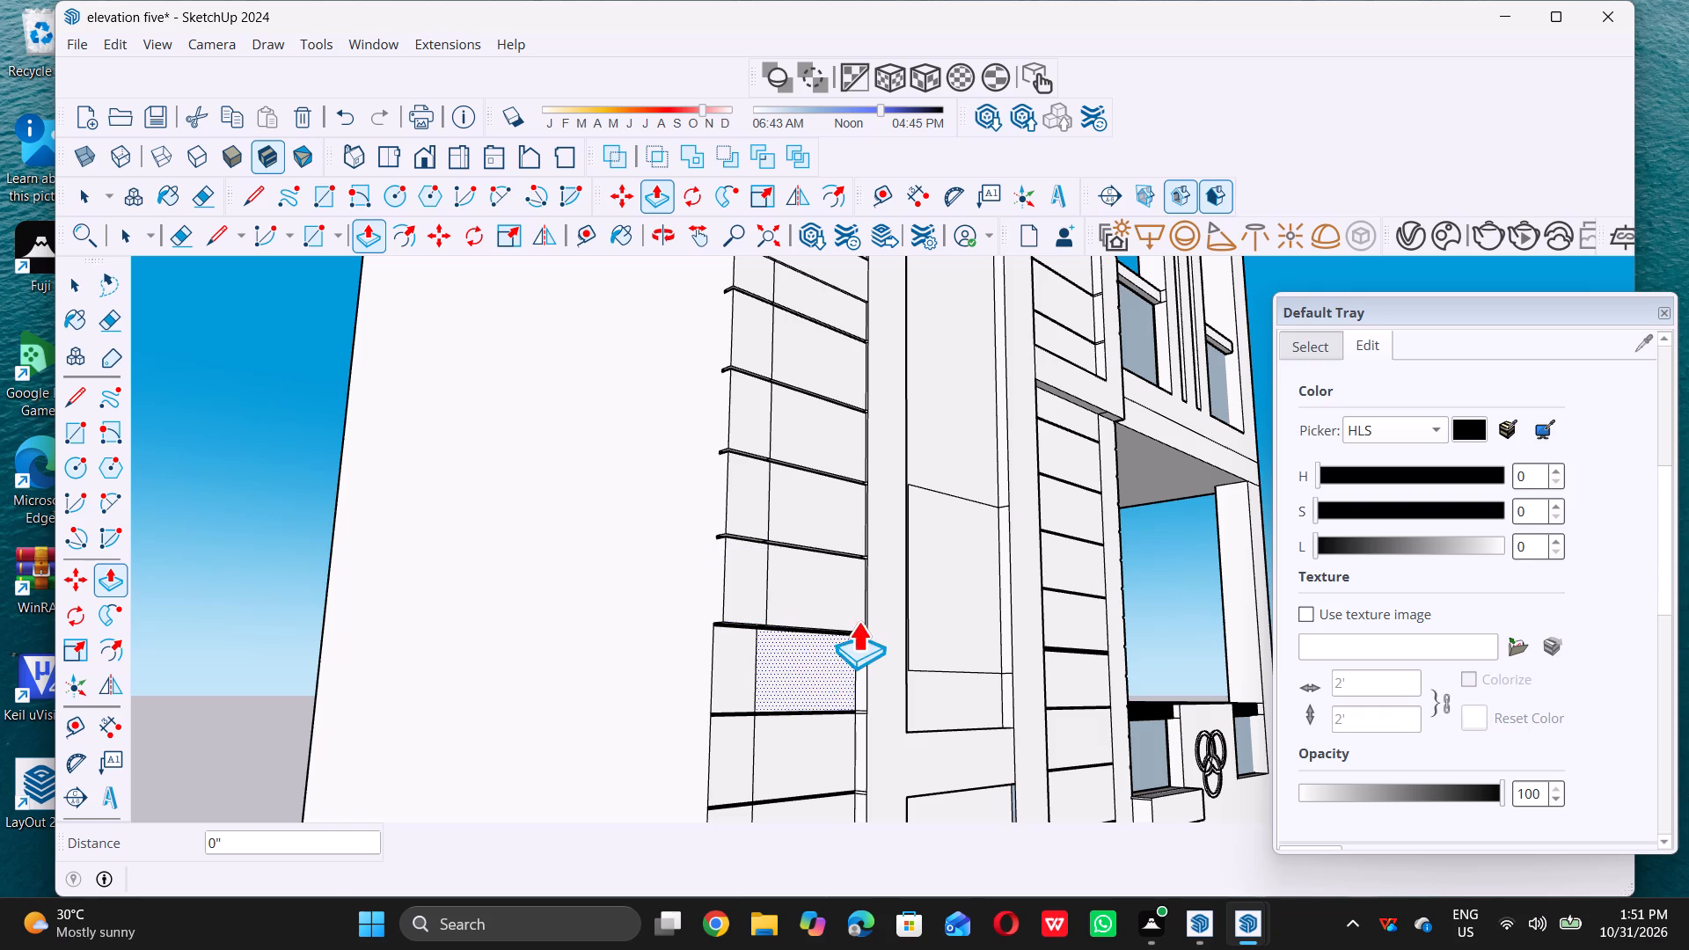
{"action": "double_click", "coordinate": [721, 648]}
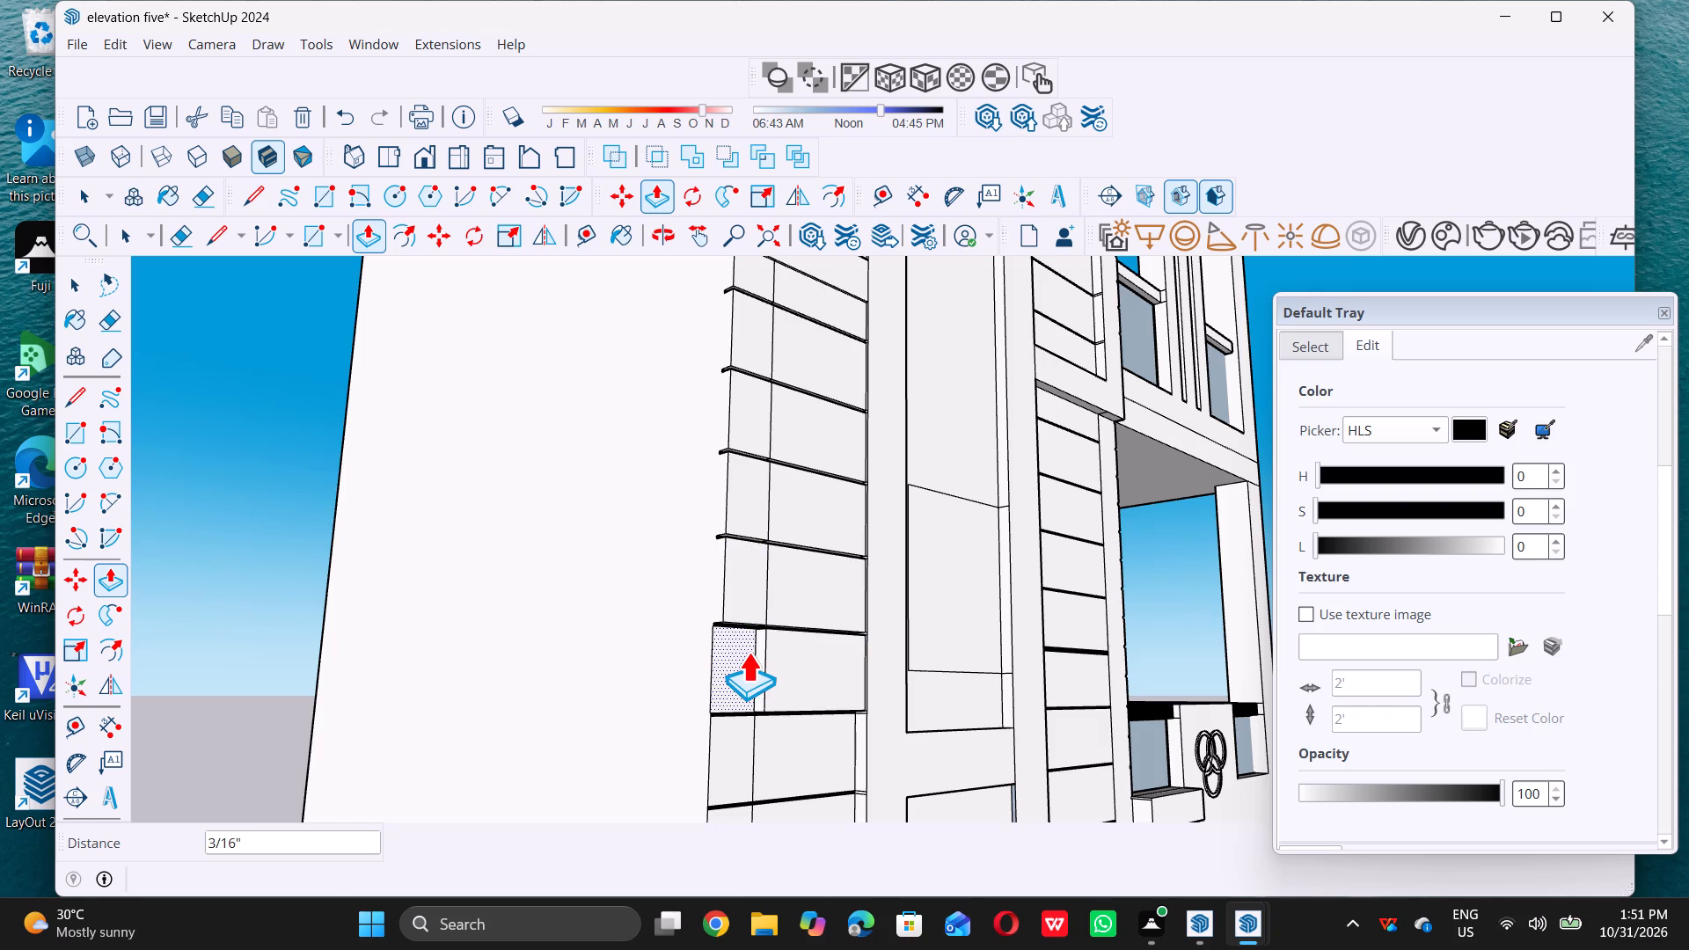
{"action": "left_click", "coordinate": [743, 652]}
{"action": "triple_click", "coordinate": [762, 658]}
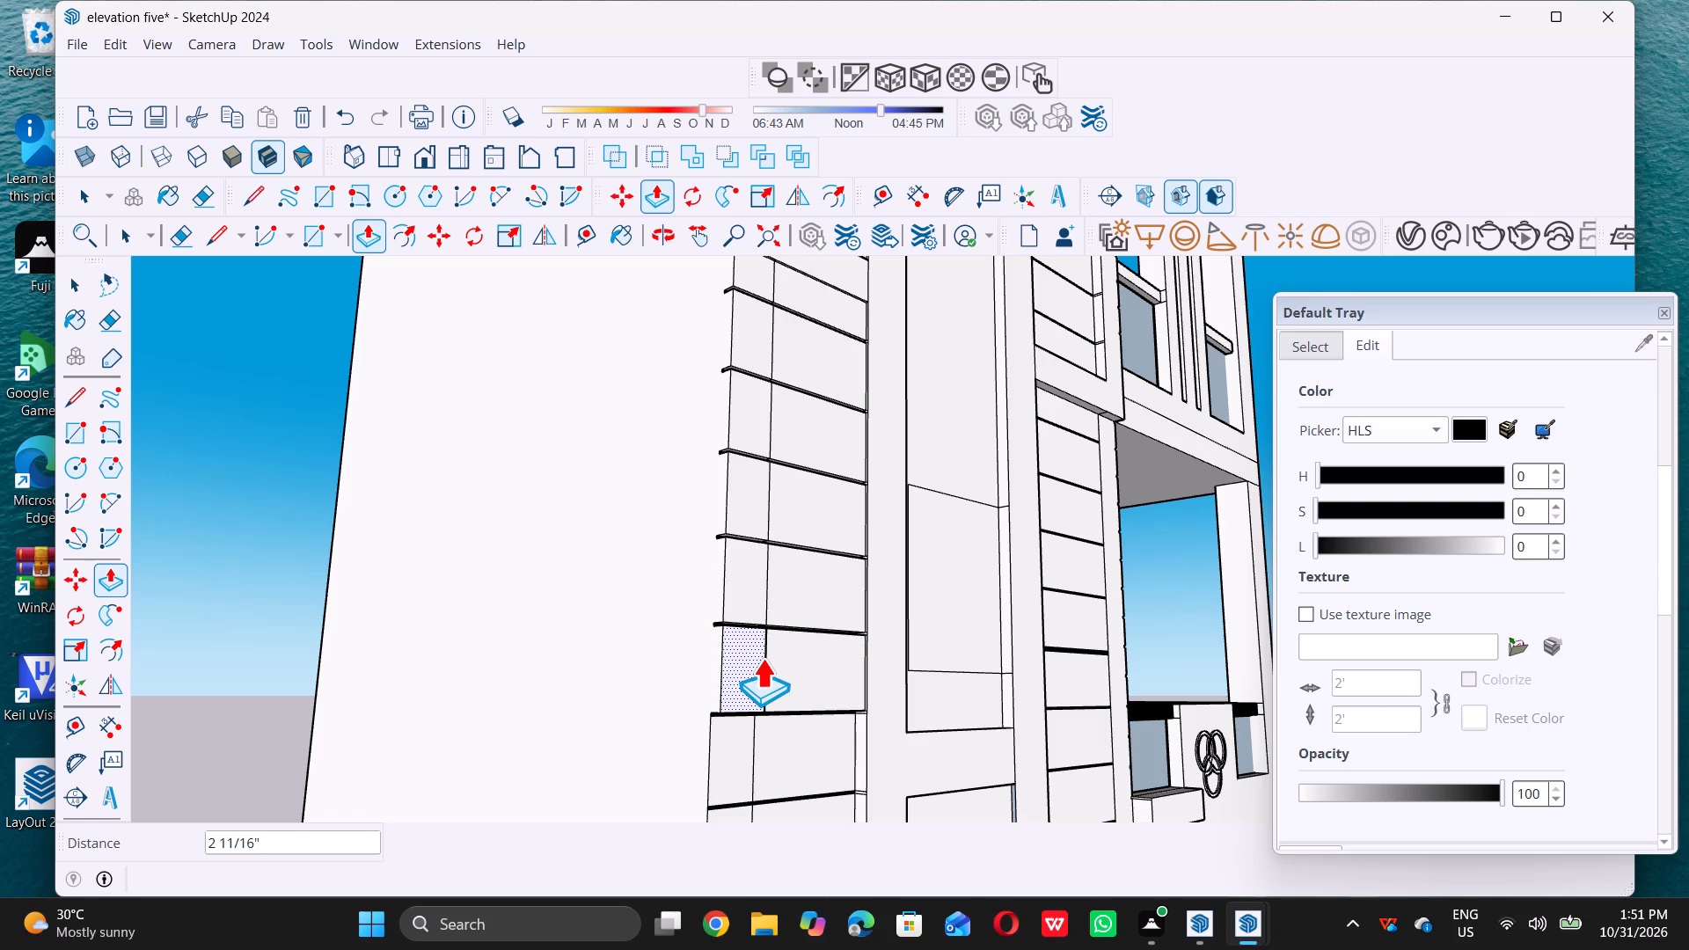
{"action": "scroll", "coordinate": [793, 662], "scroll_direction": "up", "scroll_amount": 4}
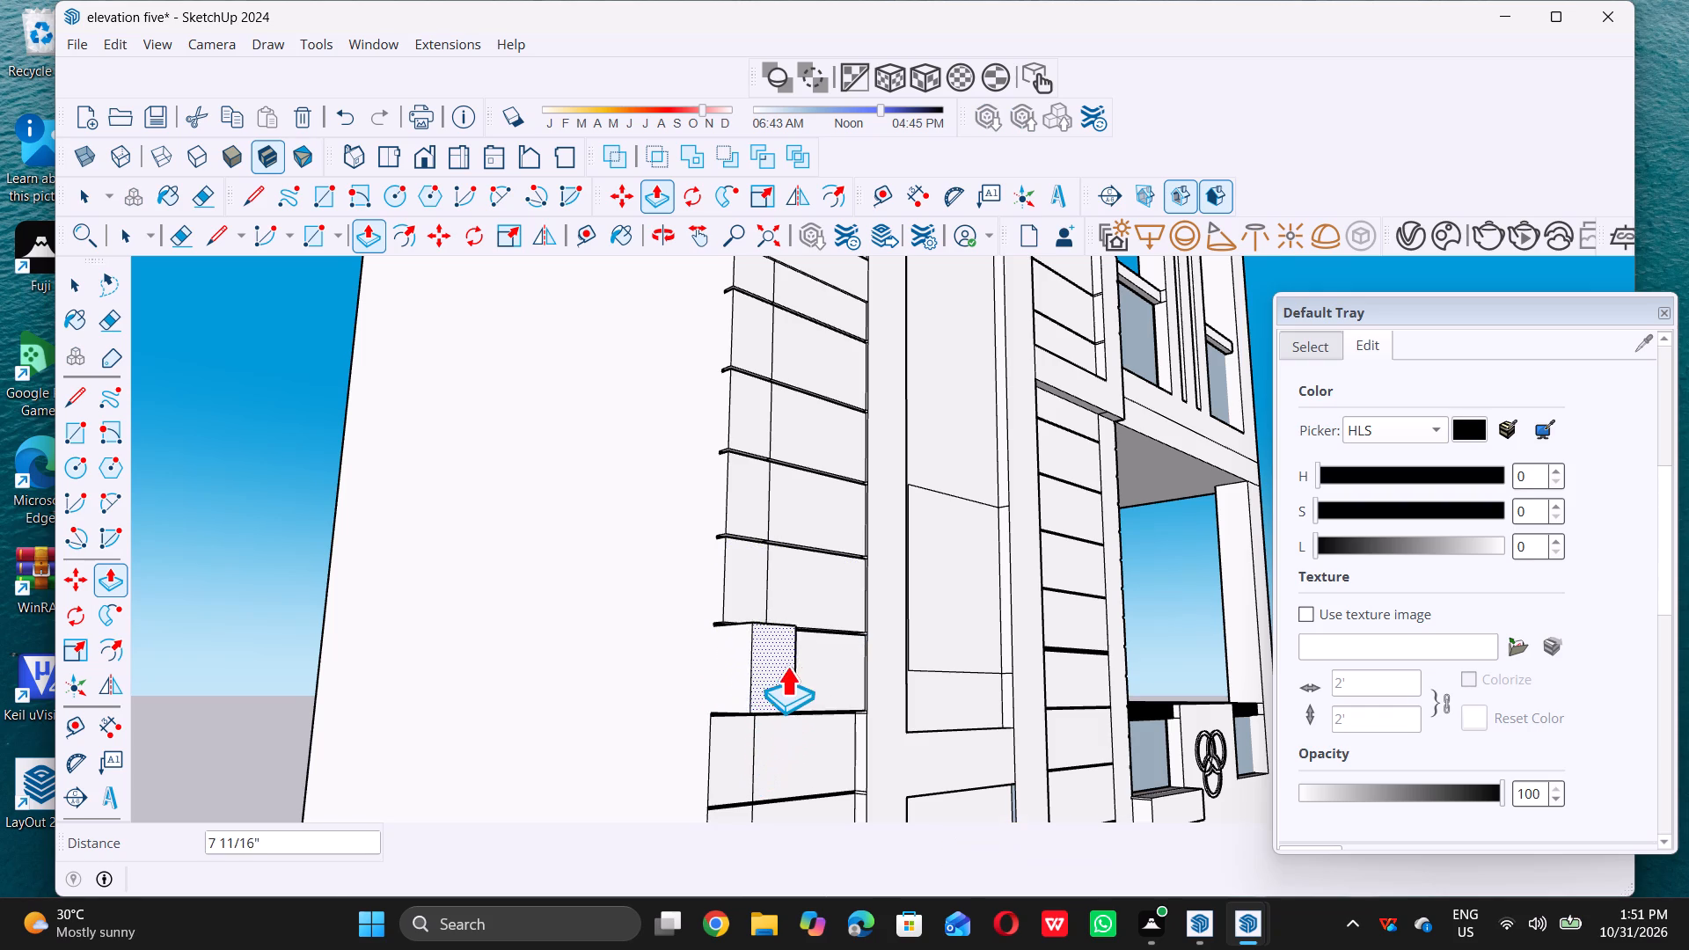
{"action": "scroll", "coordinate": [753, 582], "scroll_direction": "up", "scroll_amount": 4}
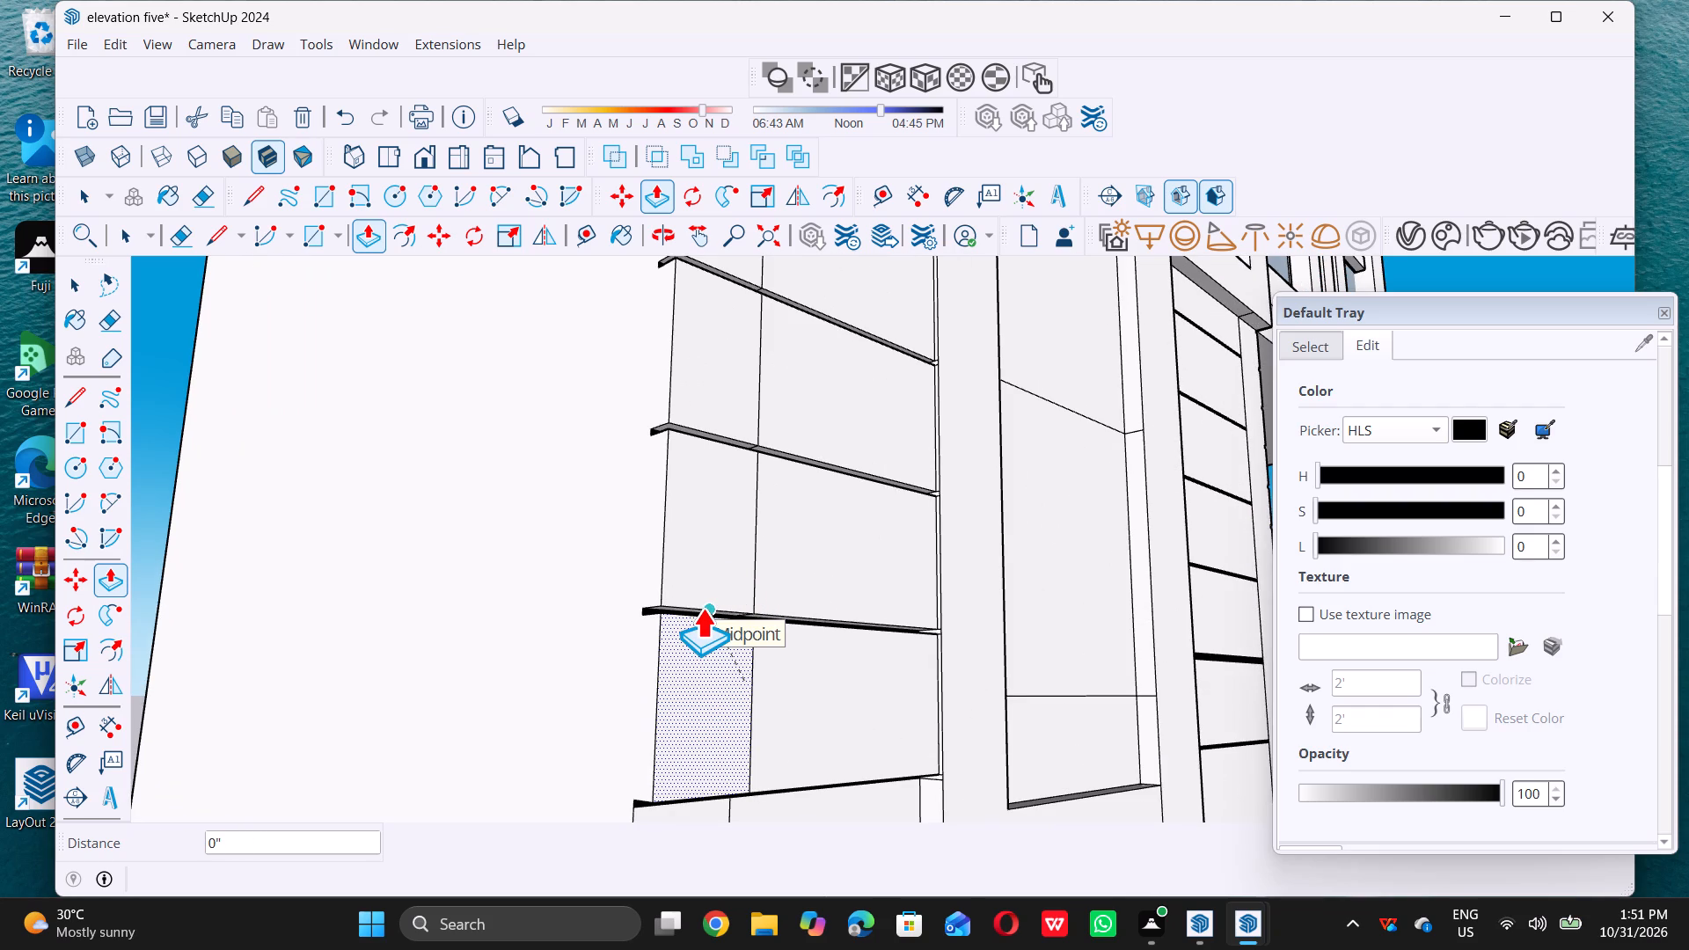
{"action": "left_click", "coordinate": [702, 608]}
Push the seventh siding panel from the top and its adjoining corner-strip panel inward 2 1/2", flush with the recessed sixth panel.
{"action": "scroll", "coordinate": [749, 686], "scroll_direction": "down", "scroll_amount": 8}
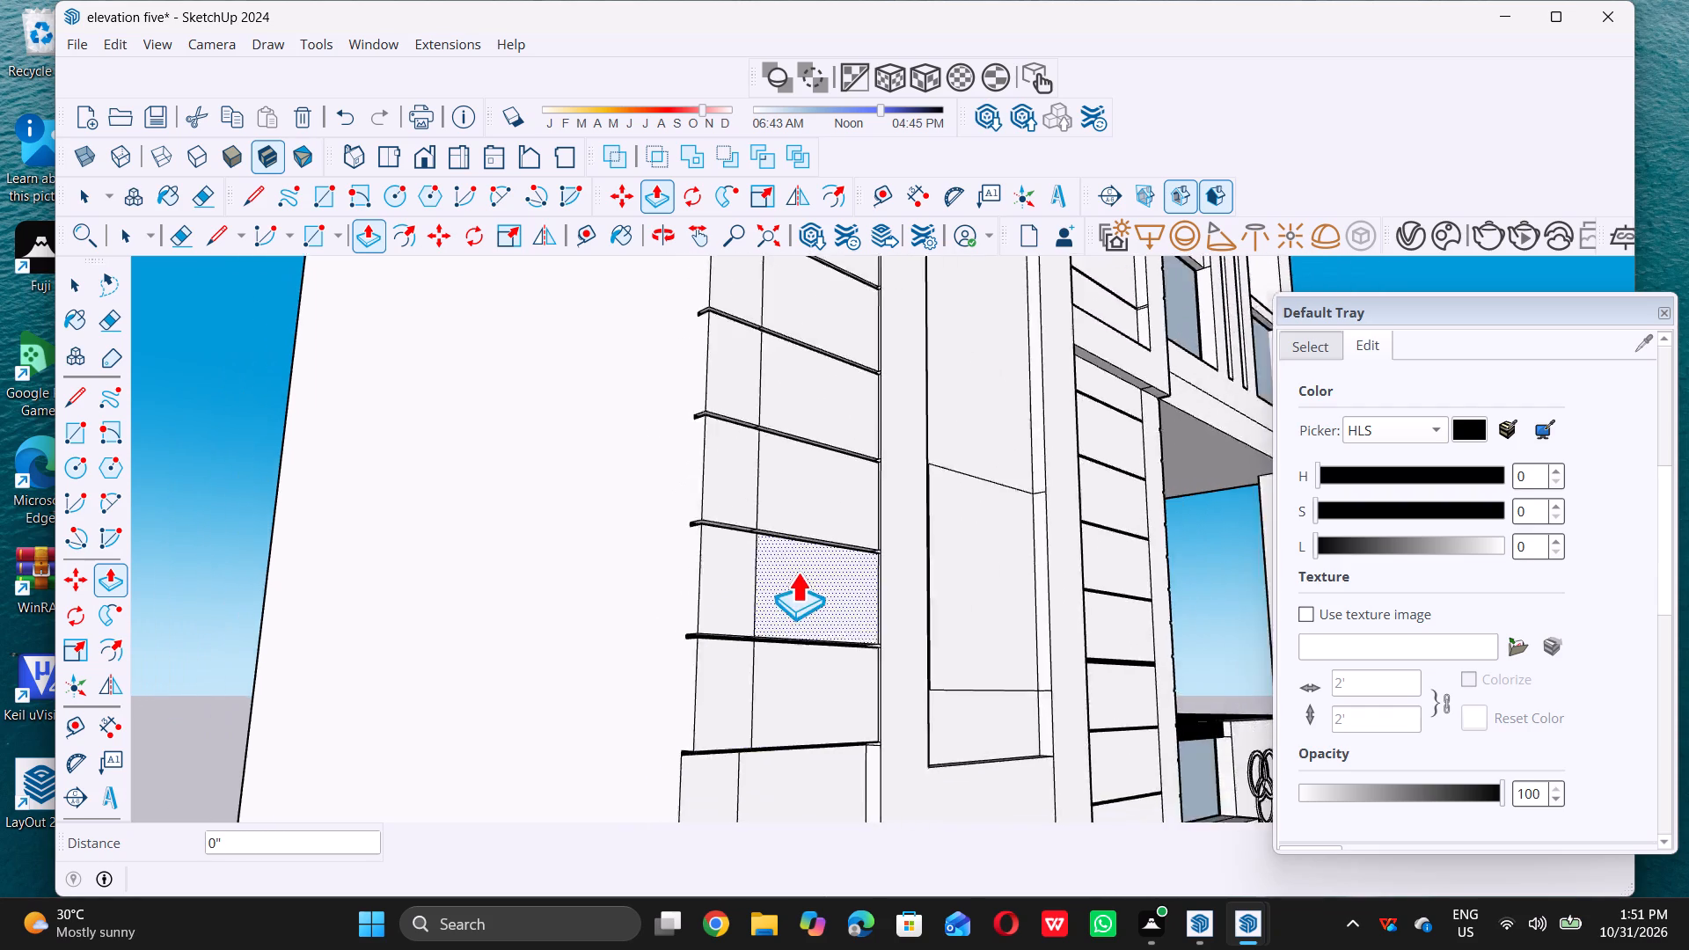
{"action": "scroll", "coordinate": [797, 572], "scroll_direction": "down", "scroll_amount": 13}
{"action": "middle_click_drag", "start_coordinate": [786, 664], "coordinate": [811, 587]}
{"action": "middle_click", "coordinate": [811, 587]}
{"action": "scroll", "coordinate": [813, 587], "scroll_direction": "up", "scroll_amount": 2}
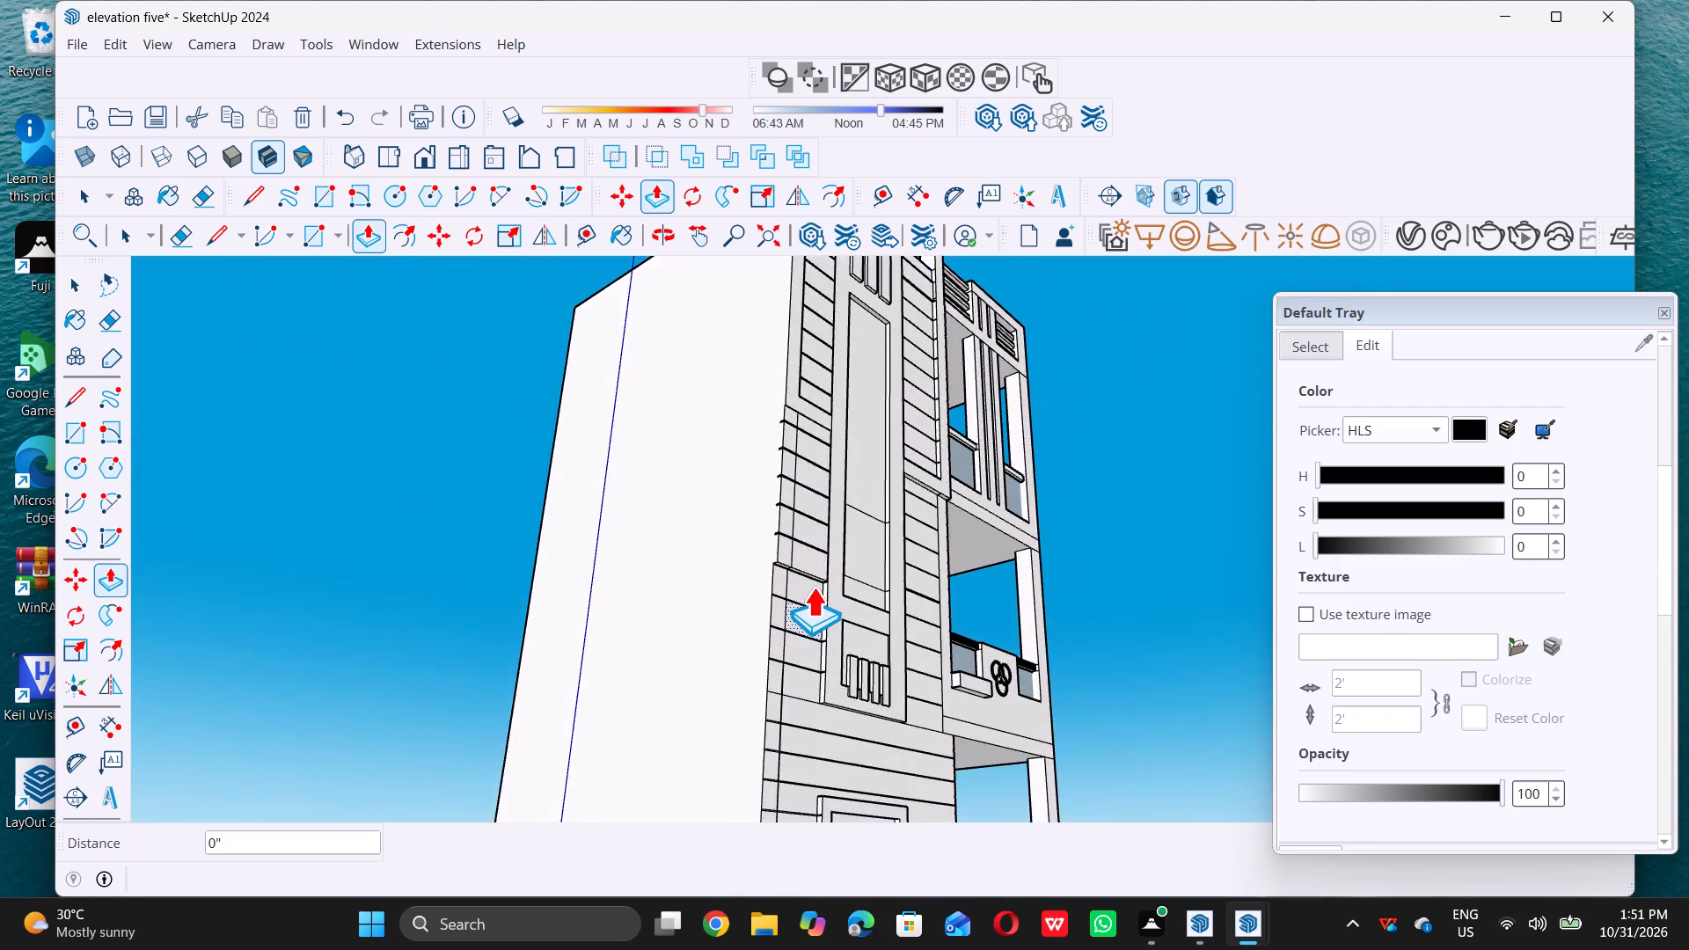
{"action": "scroll", "coordinate": [813, 587], "scroll_direction": "up", "scroll_amount": 8}
{"action": "left_click", "coordinate": [787, 592]}
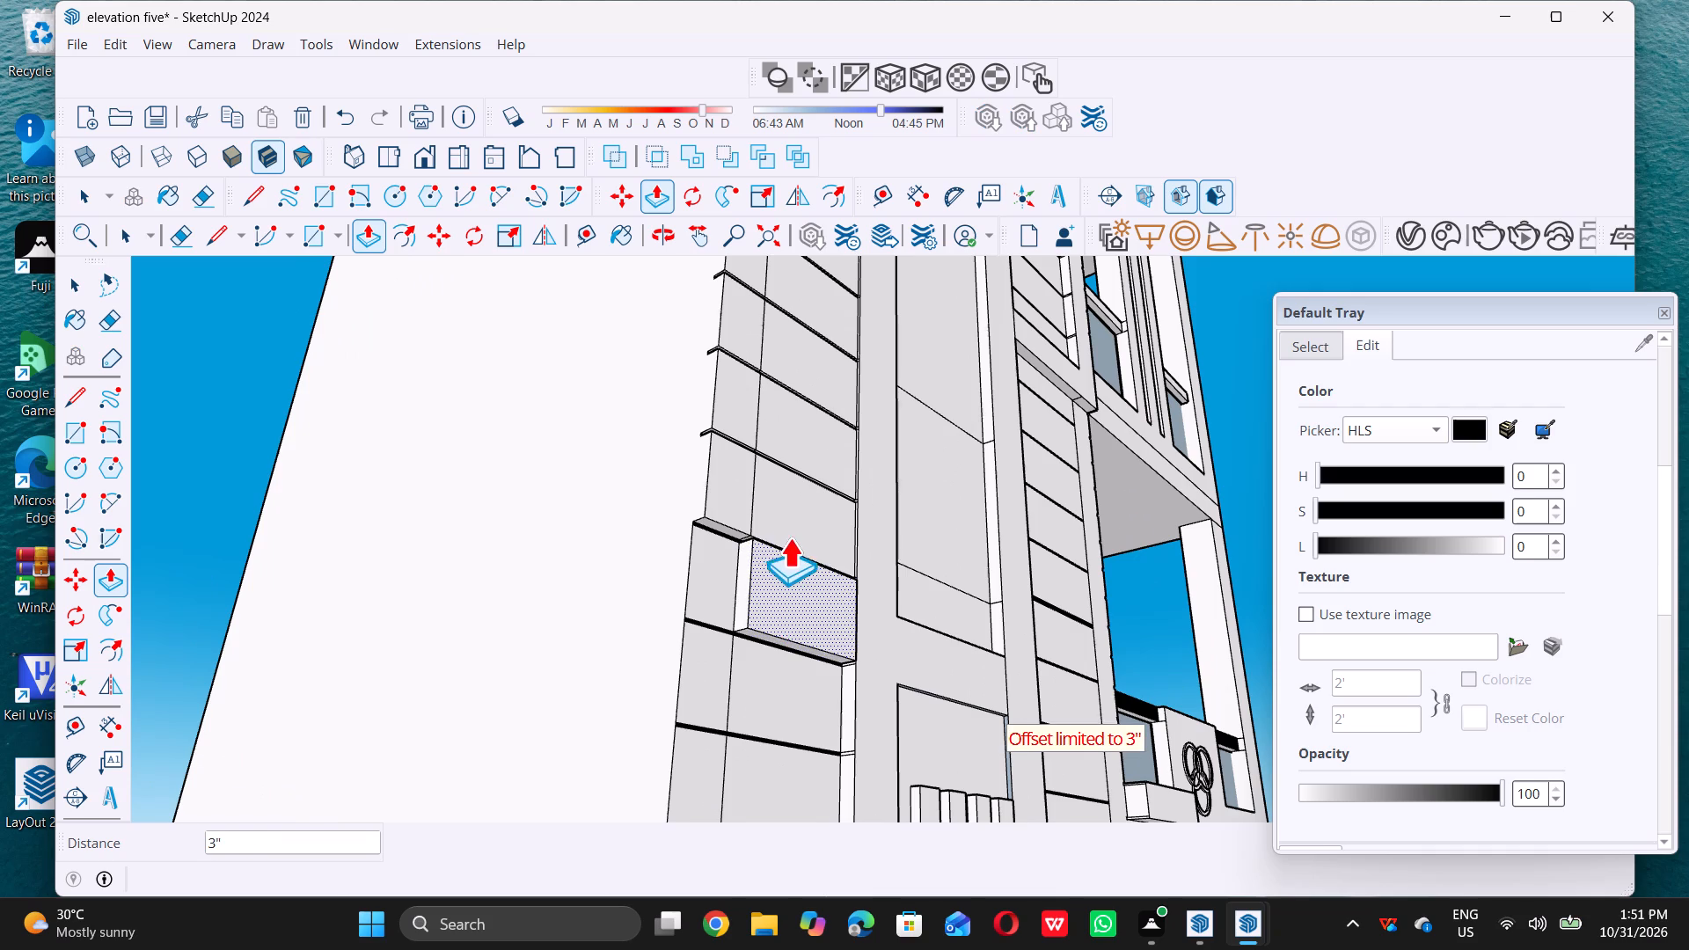
{"action": "double_click", "coordinate": [757, 534]}
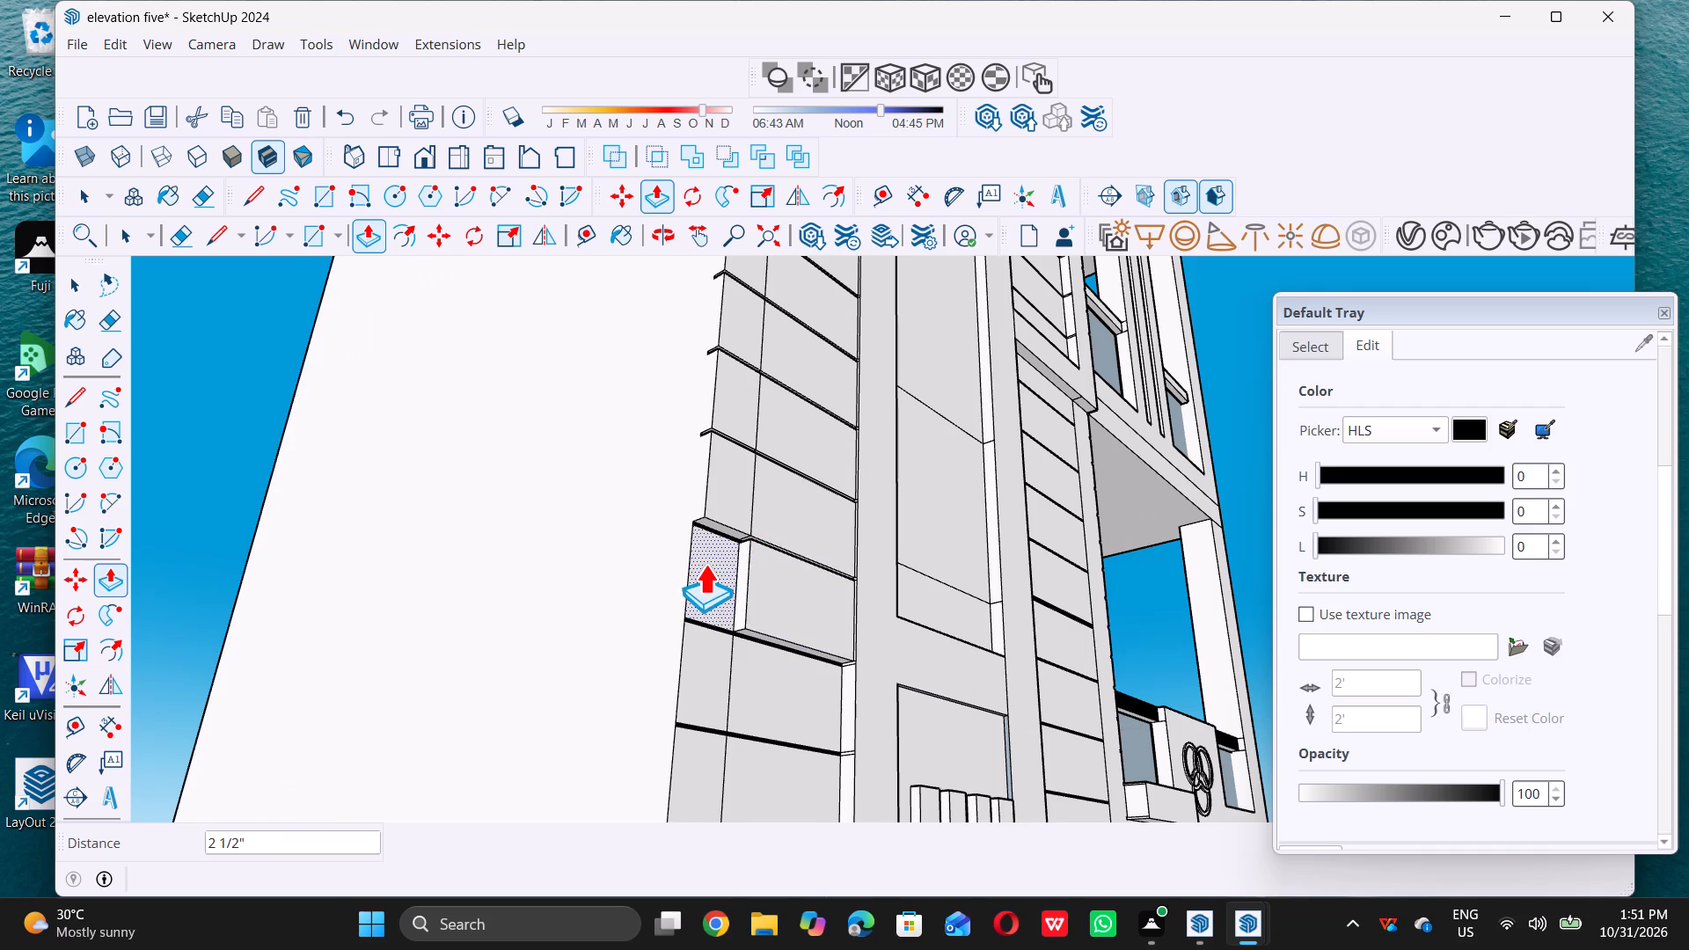
{"action": "triple_click", "coordinate": [704, 561]}
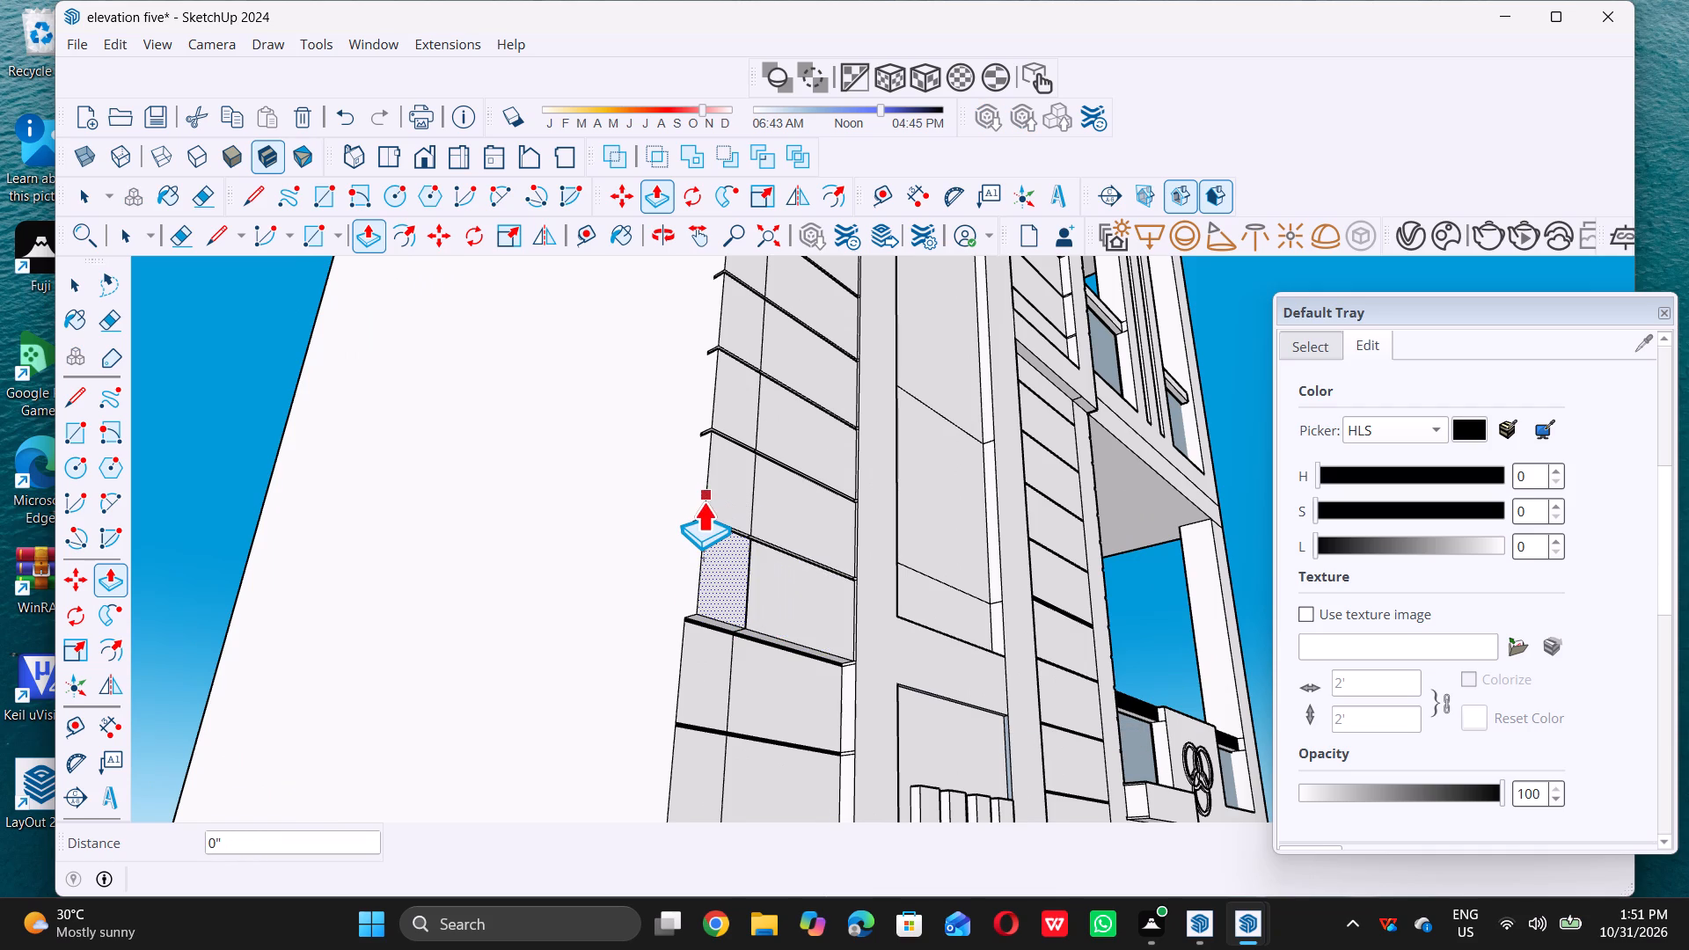
{"action": "double_click", "coordinate": [703, 501]}
Push the eighth siding panel from the top and its adjoining corner-strip panel inward 2 1/2", flush with the recessed seventh panel.
{"action": "scroll", "coordinate": [747, 681], "scroll_direction": "up", "scroll_amount": 2}
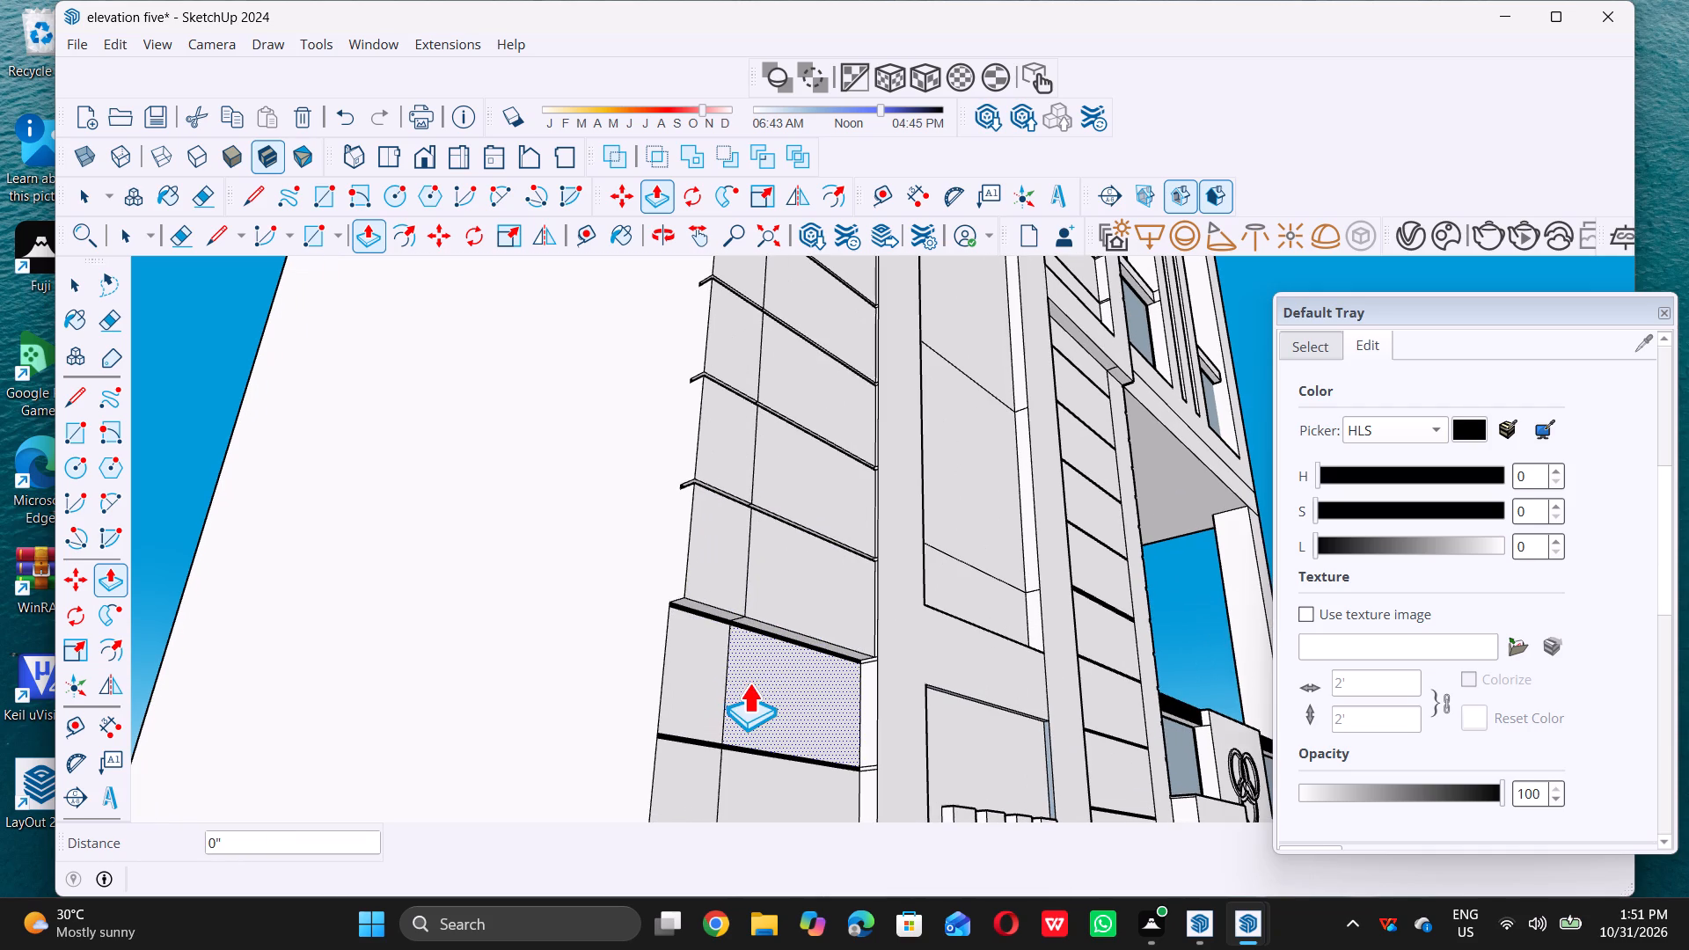
{"action": "double_click", "coordinate": [749, 683]}
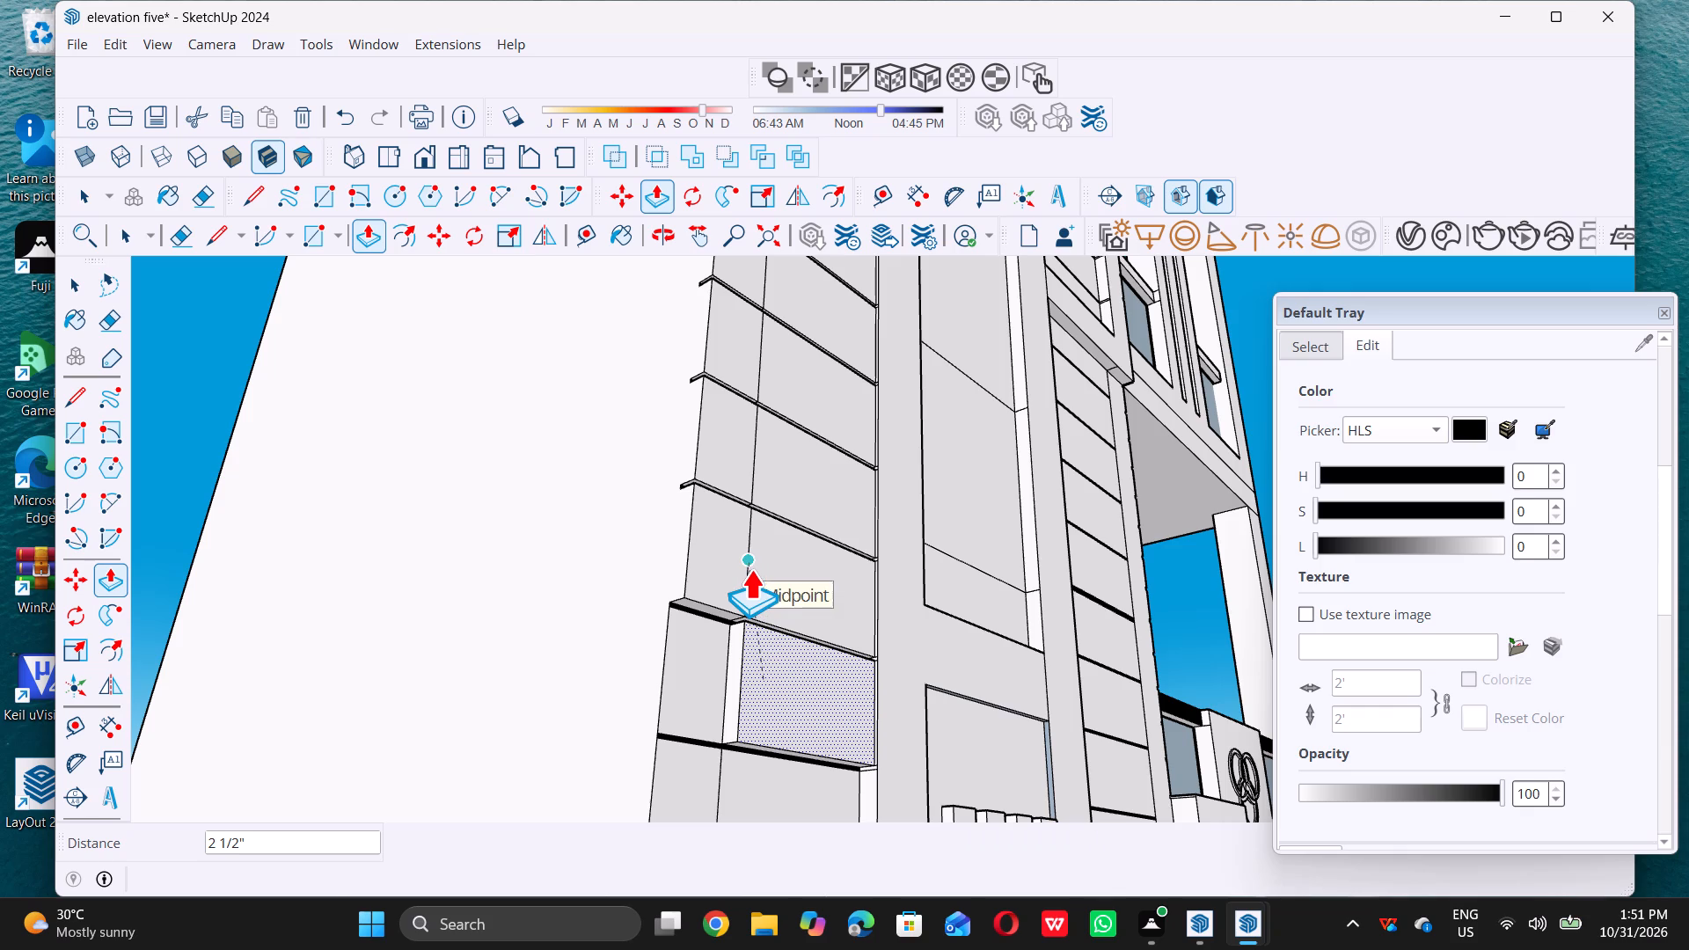
{"action": "triple_click", "coordinate": [749, 568]}
{"action": "left_click", "coordinate": [696, 654]}
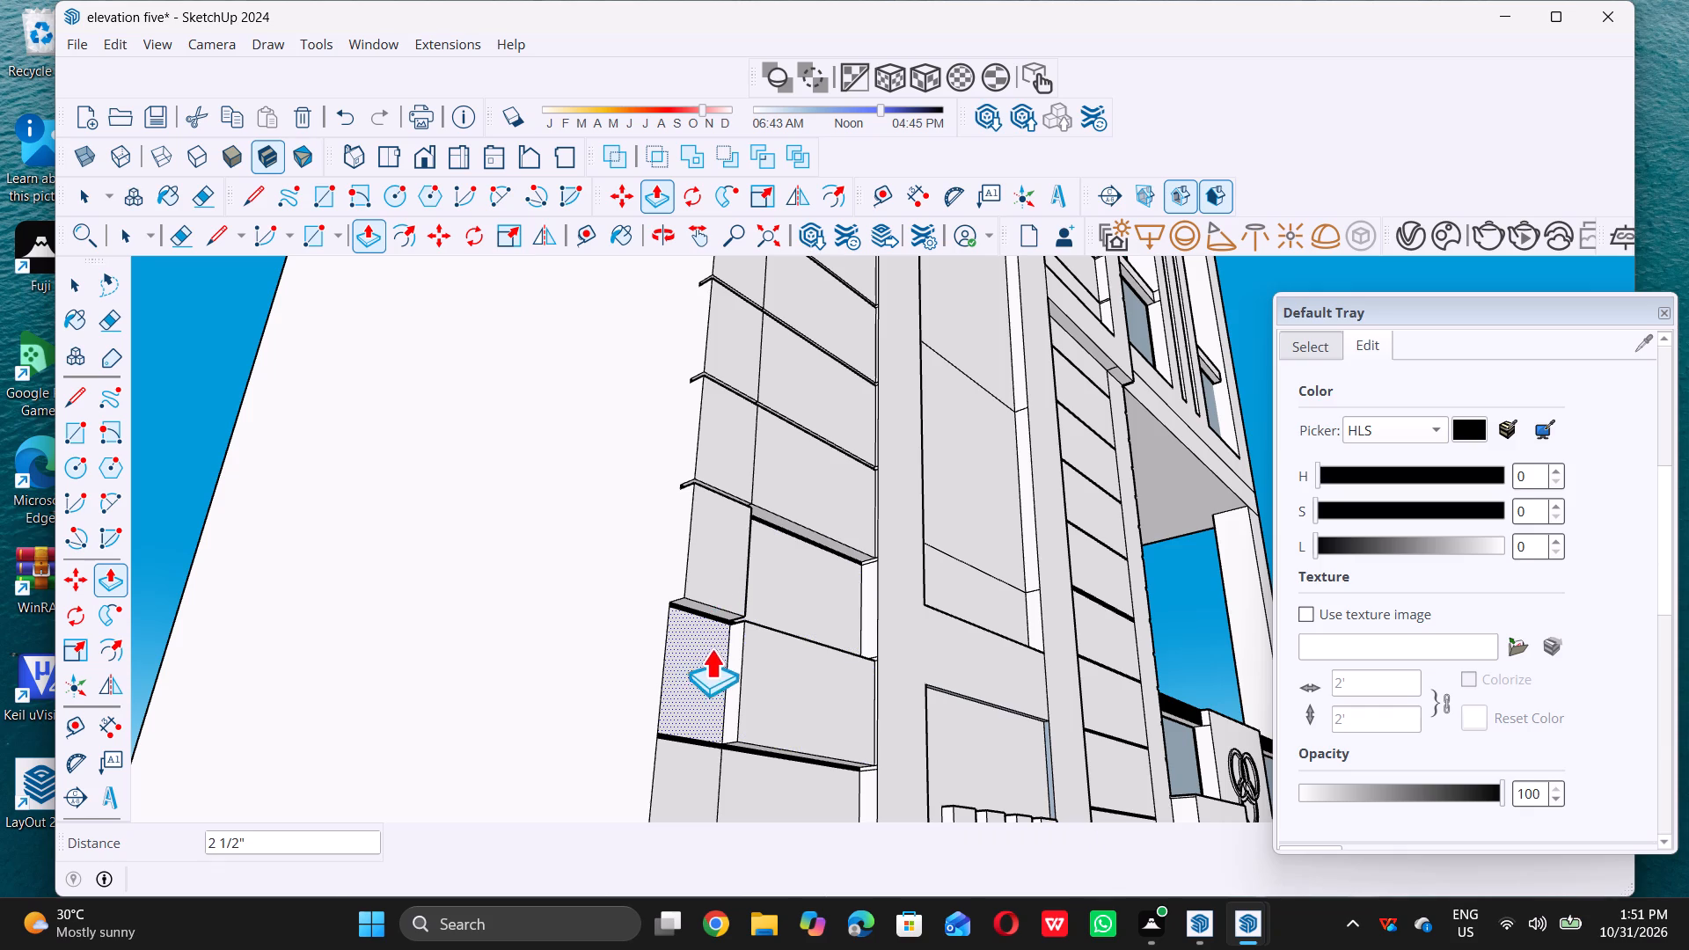
{"action": "key", "text": "space"}
{"action": "key", "text": "ctrl+z"}
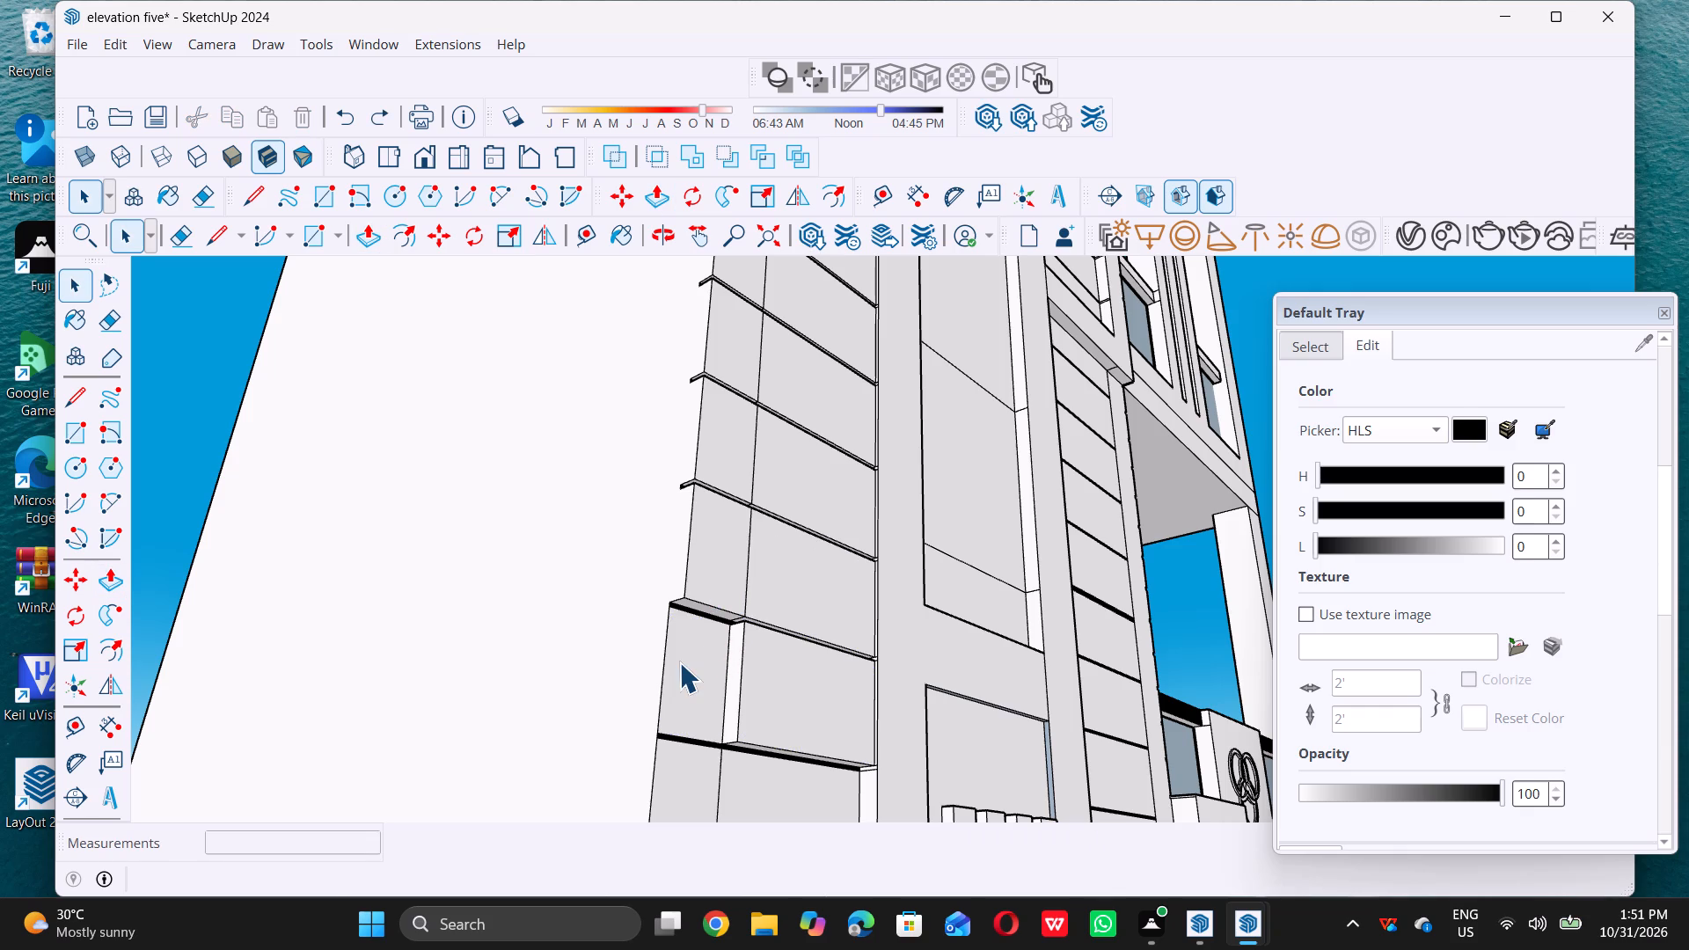
{"action": "left_click", "coordinate": [679, 679]}
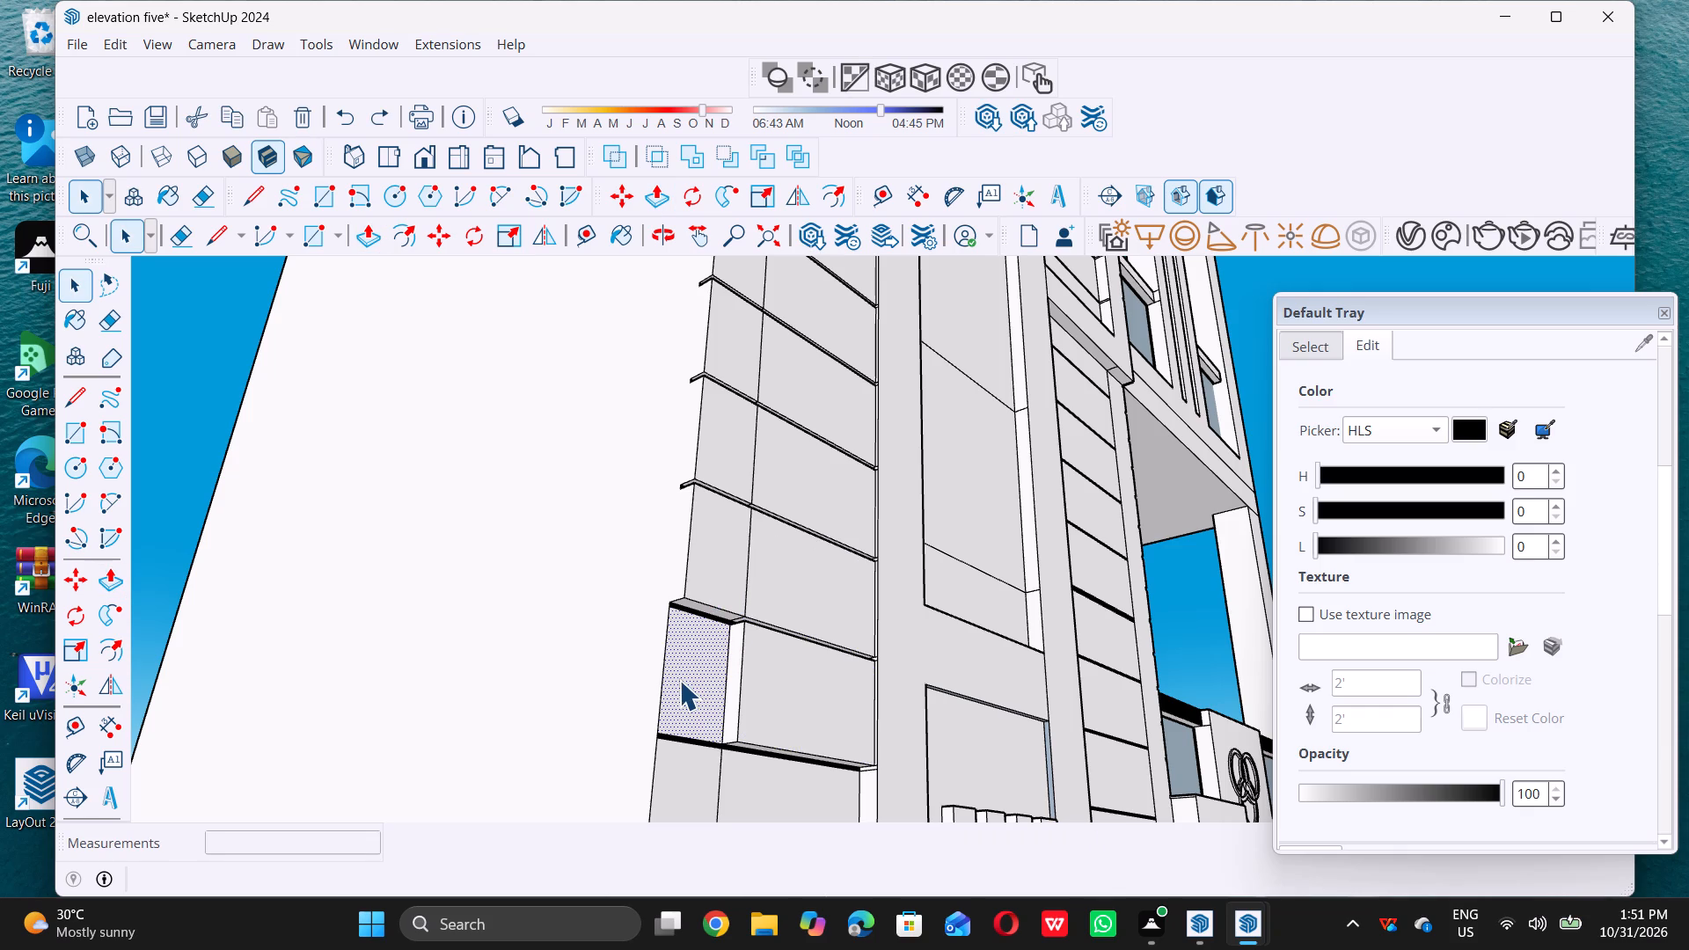
{"action": "key", "text": "p"}
{"action": "left_click", "coordinate": [679, 680]}
{"action": "double_click", "coordinate": [728, 705]}
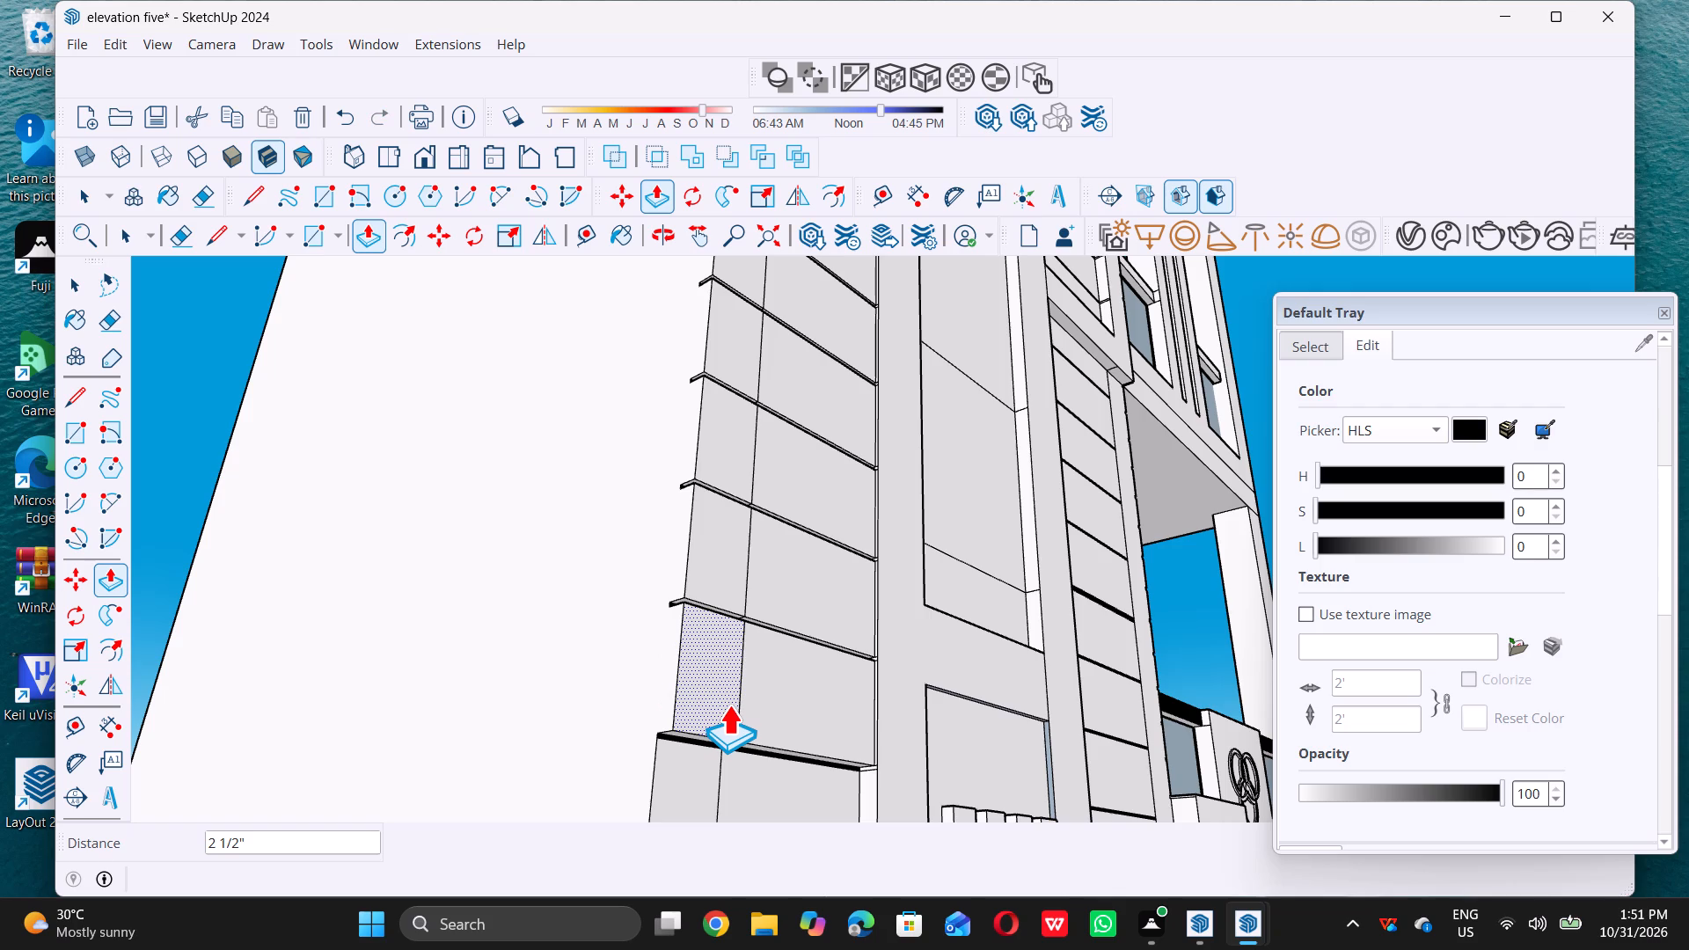
{"action": "key", "text": "space"}
Push the ninth siding panel from the top inward 2 1/2", flush with the recessed eighth panel.
{"action": "scroll", "coordinate": [739, 698], "scroll_direction": "down", "scroll_amount": 20}
{"action": "scroll", "coordinate": [739, 698], "scroll_direction": "down", "scroll_amount": 2}
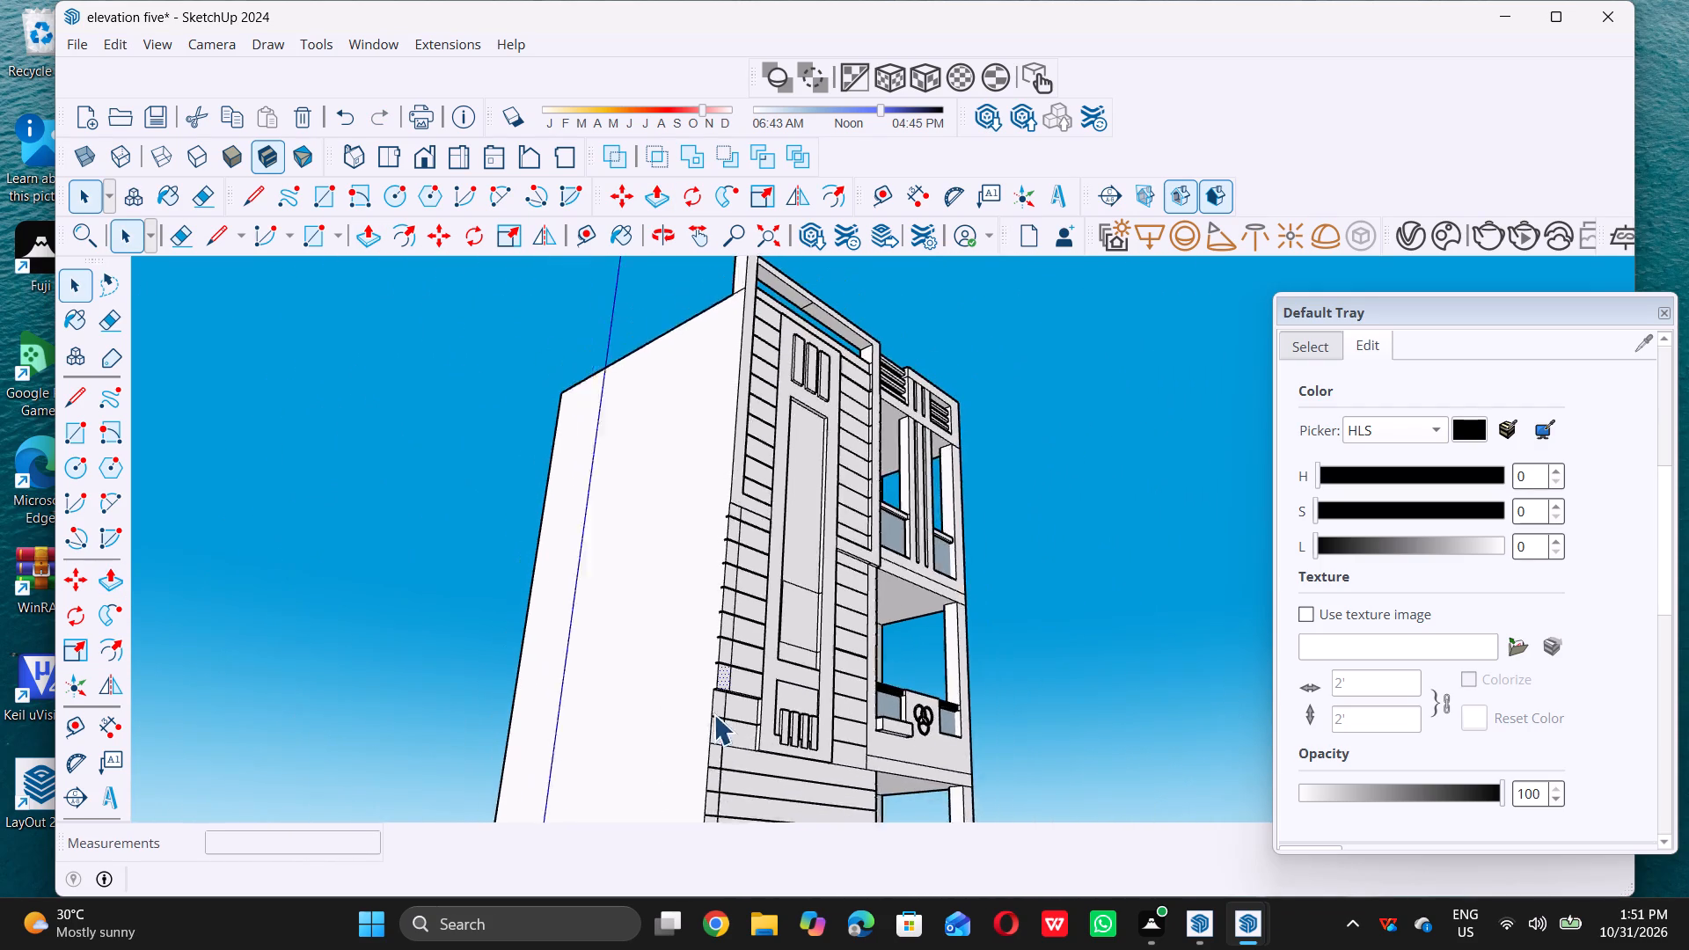
{"action": "middle_click_drag", "start_coordinate": [723, 740], "coordinate": [739, 663]}
{"action": "scroll", "coordinate": [739, 660], "scroll_direction": "up", "scroll_amount": 11}
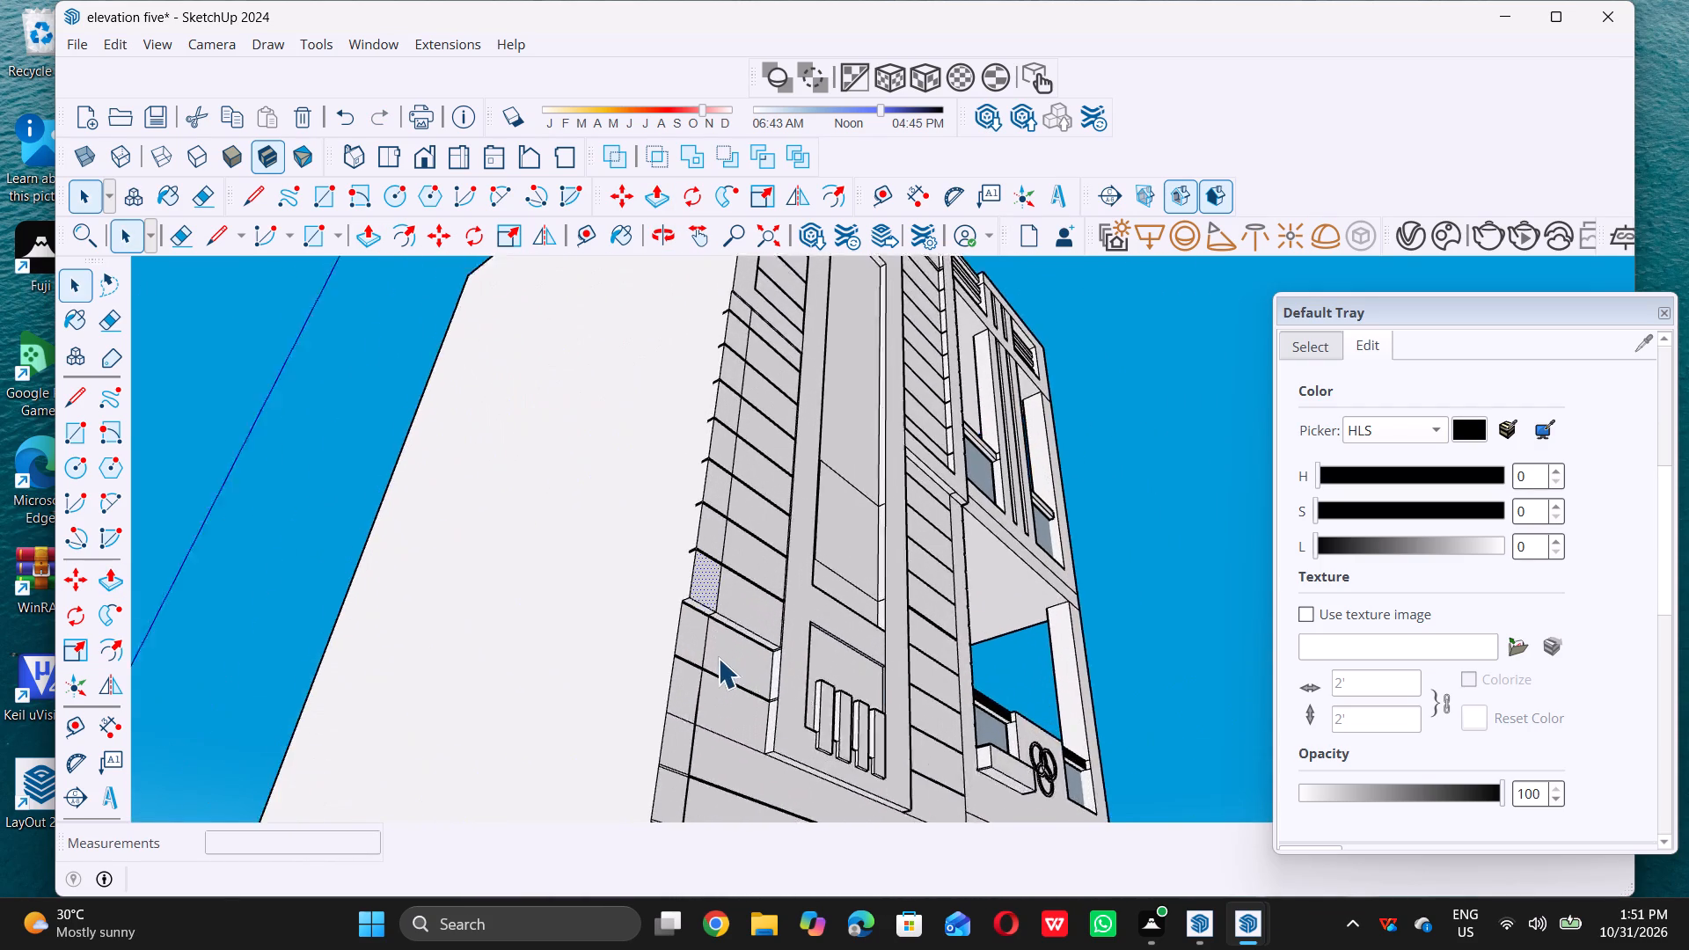
{"action": "scroll", "coordinate": [718, 658], "scroll_direction": "up", "scroll_amount": 5}
{"action": "double_click", "coordinate": [717, 658]}
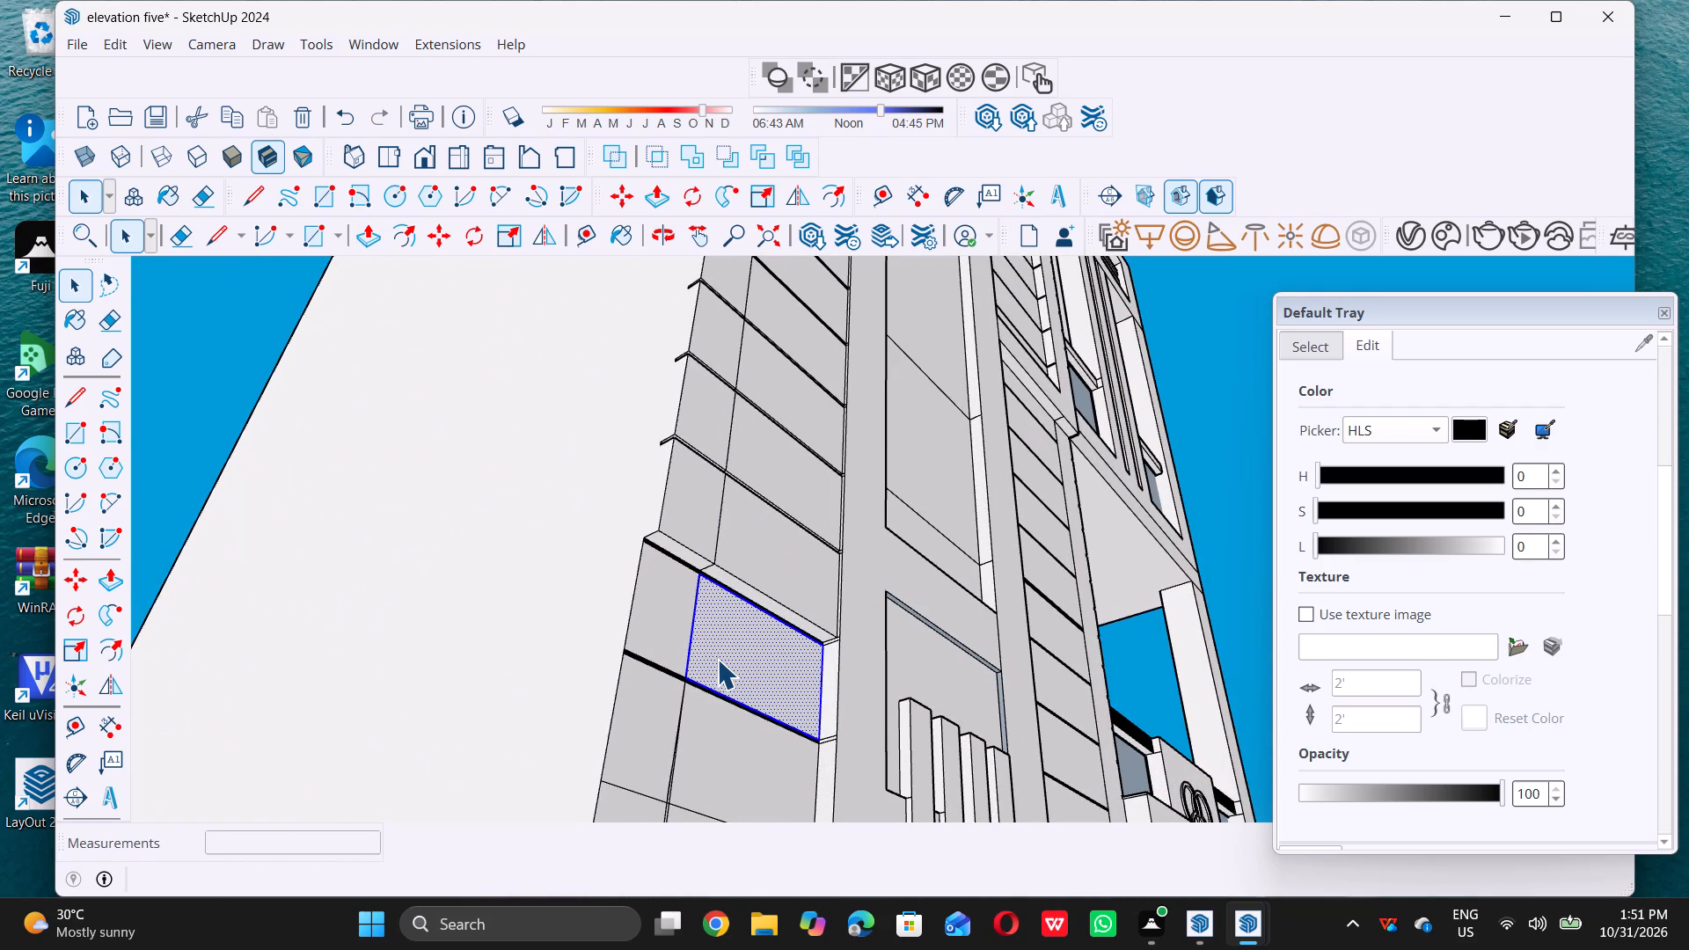
{"action": "key", "text": "p"}
{"action": "triple_click", "coordinate": [717, 659]}
{"action": "left_click", "coordinate": [717, 659]}
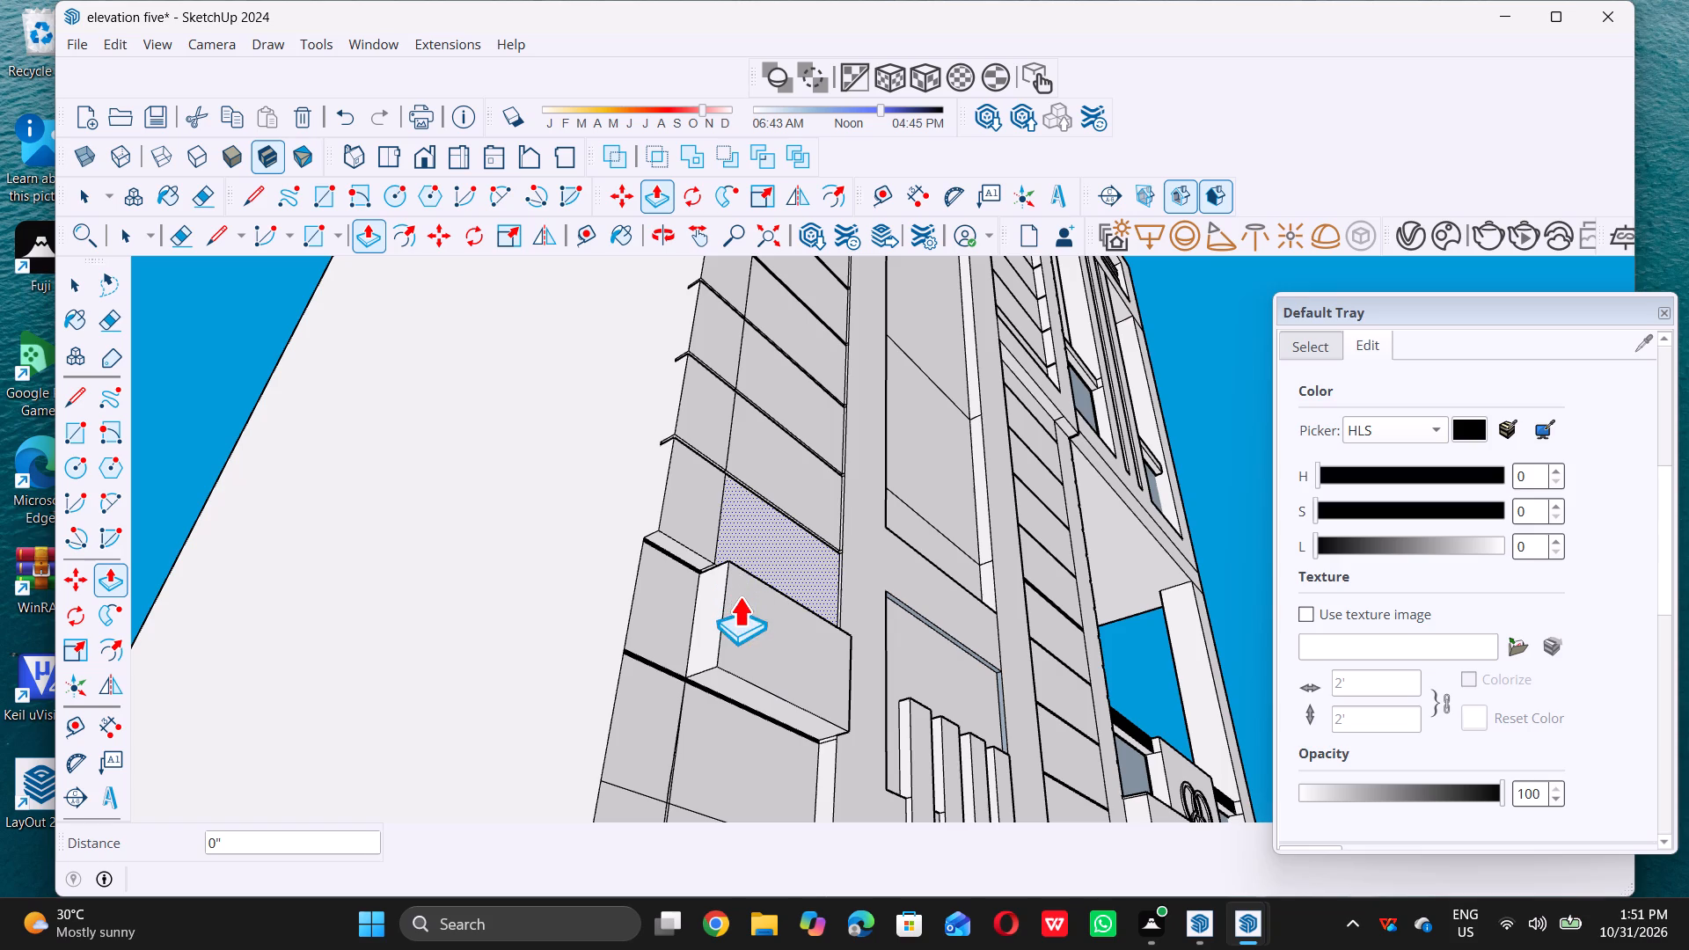
{"action": "left_click", "coordinate": [752, 613]}
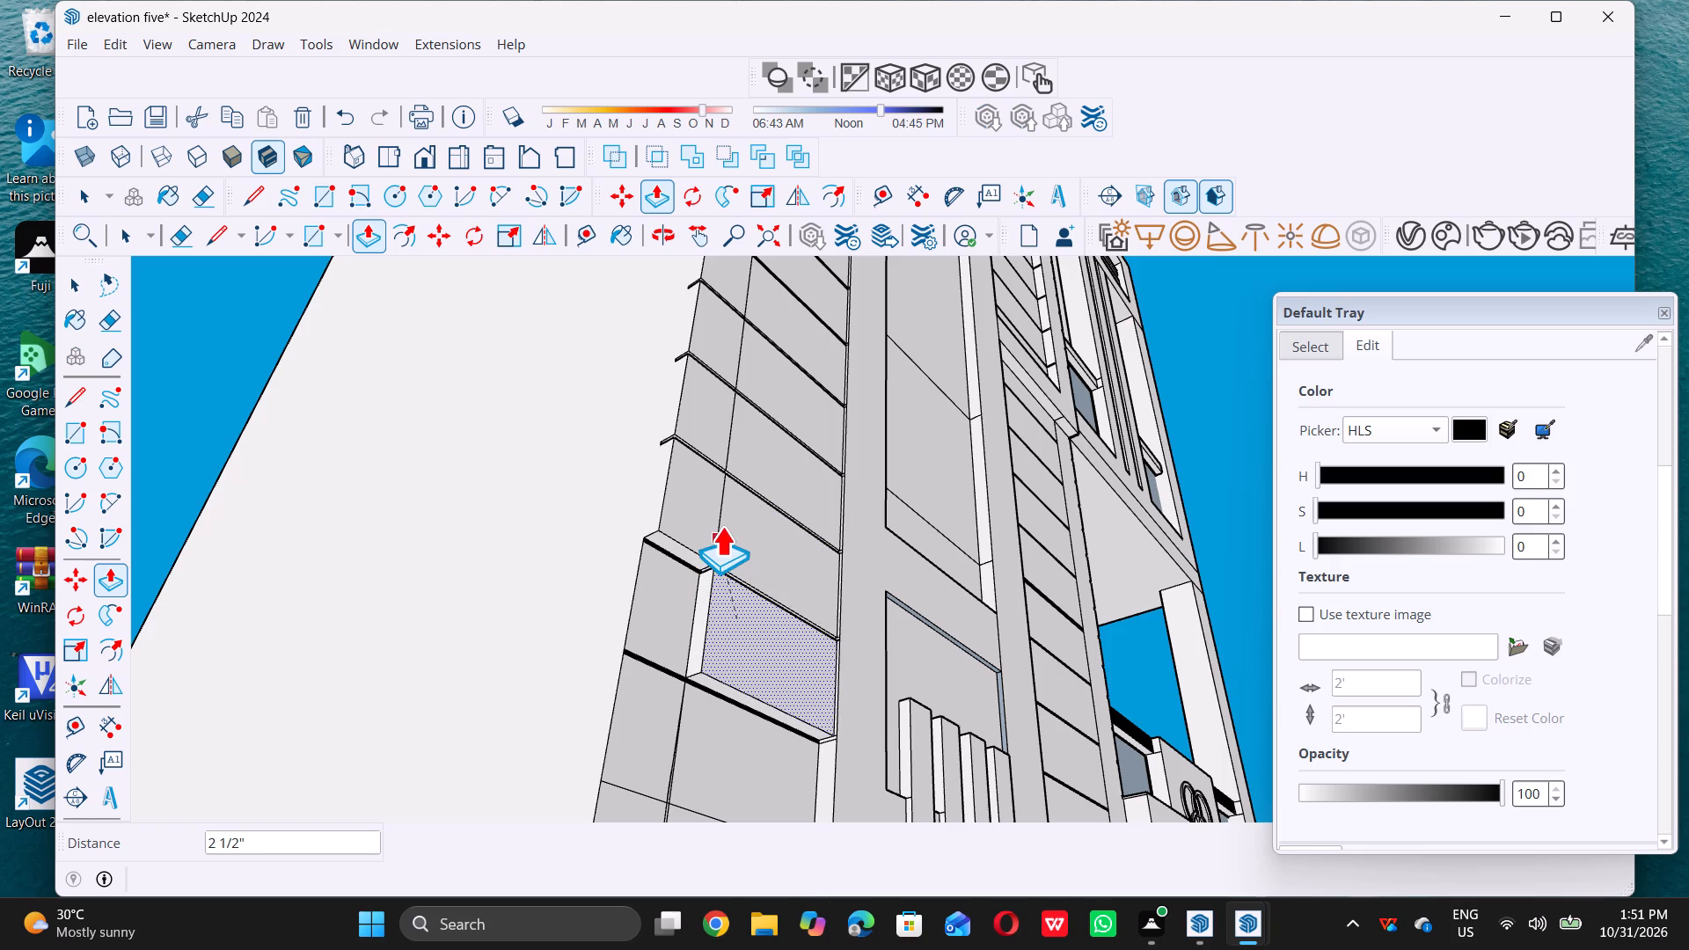
{"action": "double_click", "coordinate": [721, 515]}
{"action": "key", "text": "space"}
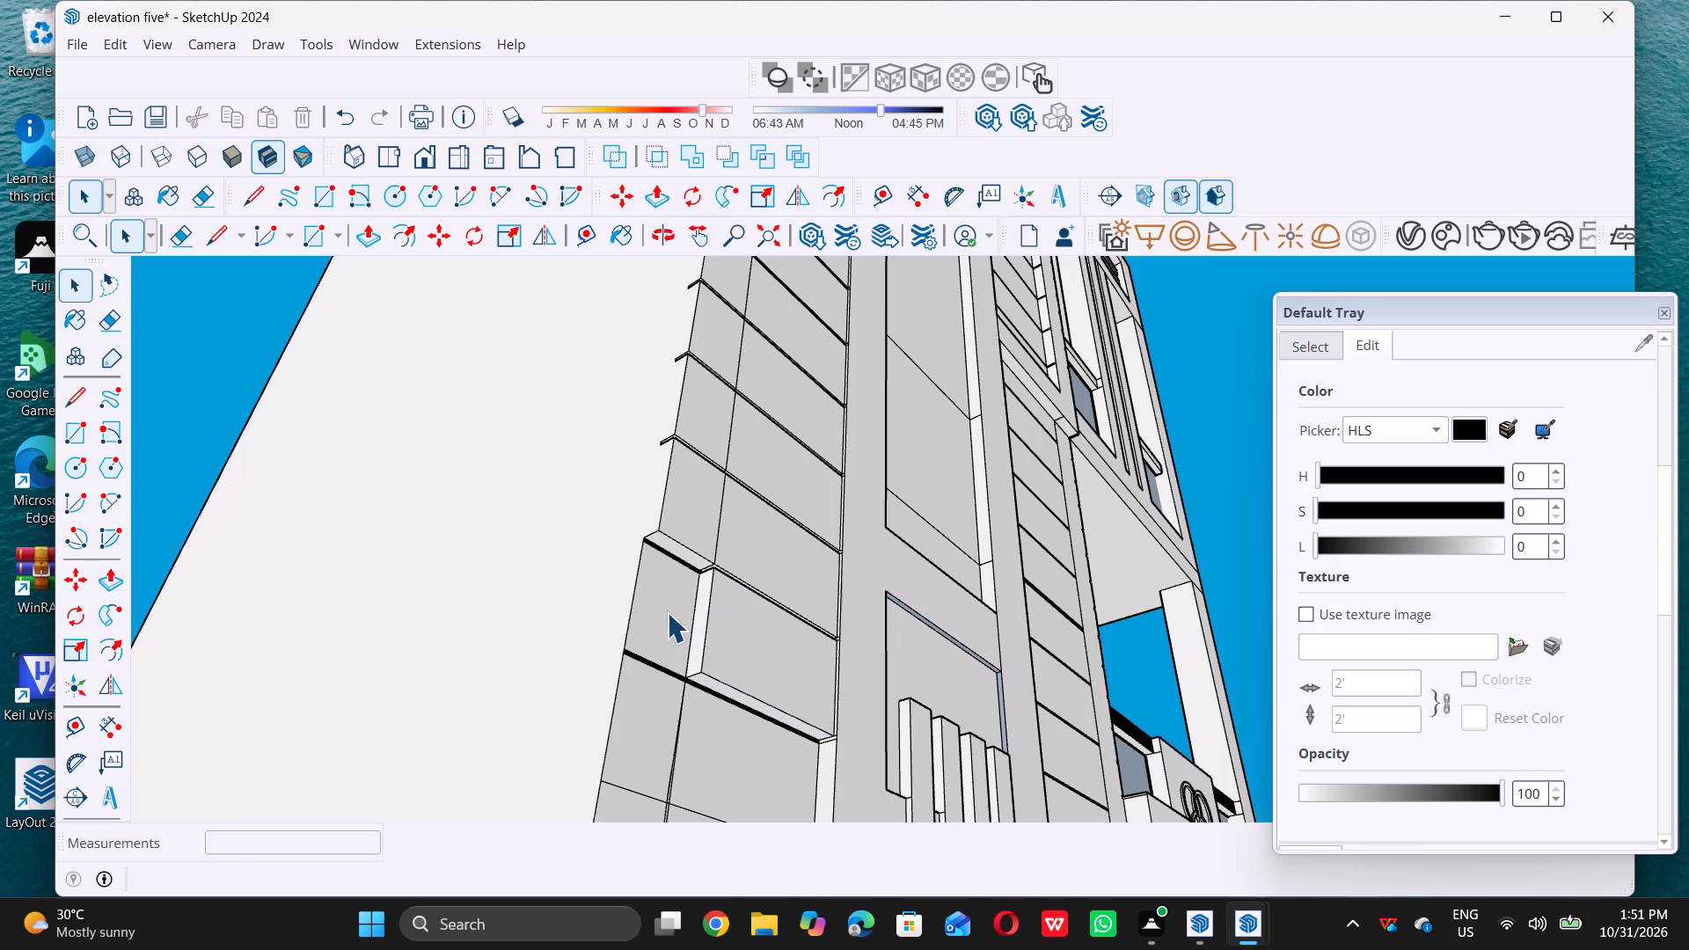
Push the corner-strip panel beside the ninth siding panel inward, flush with the recessed strip above.
{"action": "scroll", "coordinate": [661, 631], "scroll_direction": "up", "scroll_amount": 4}
{"action": "triple_click", "coordinate": [659, 631]}
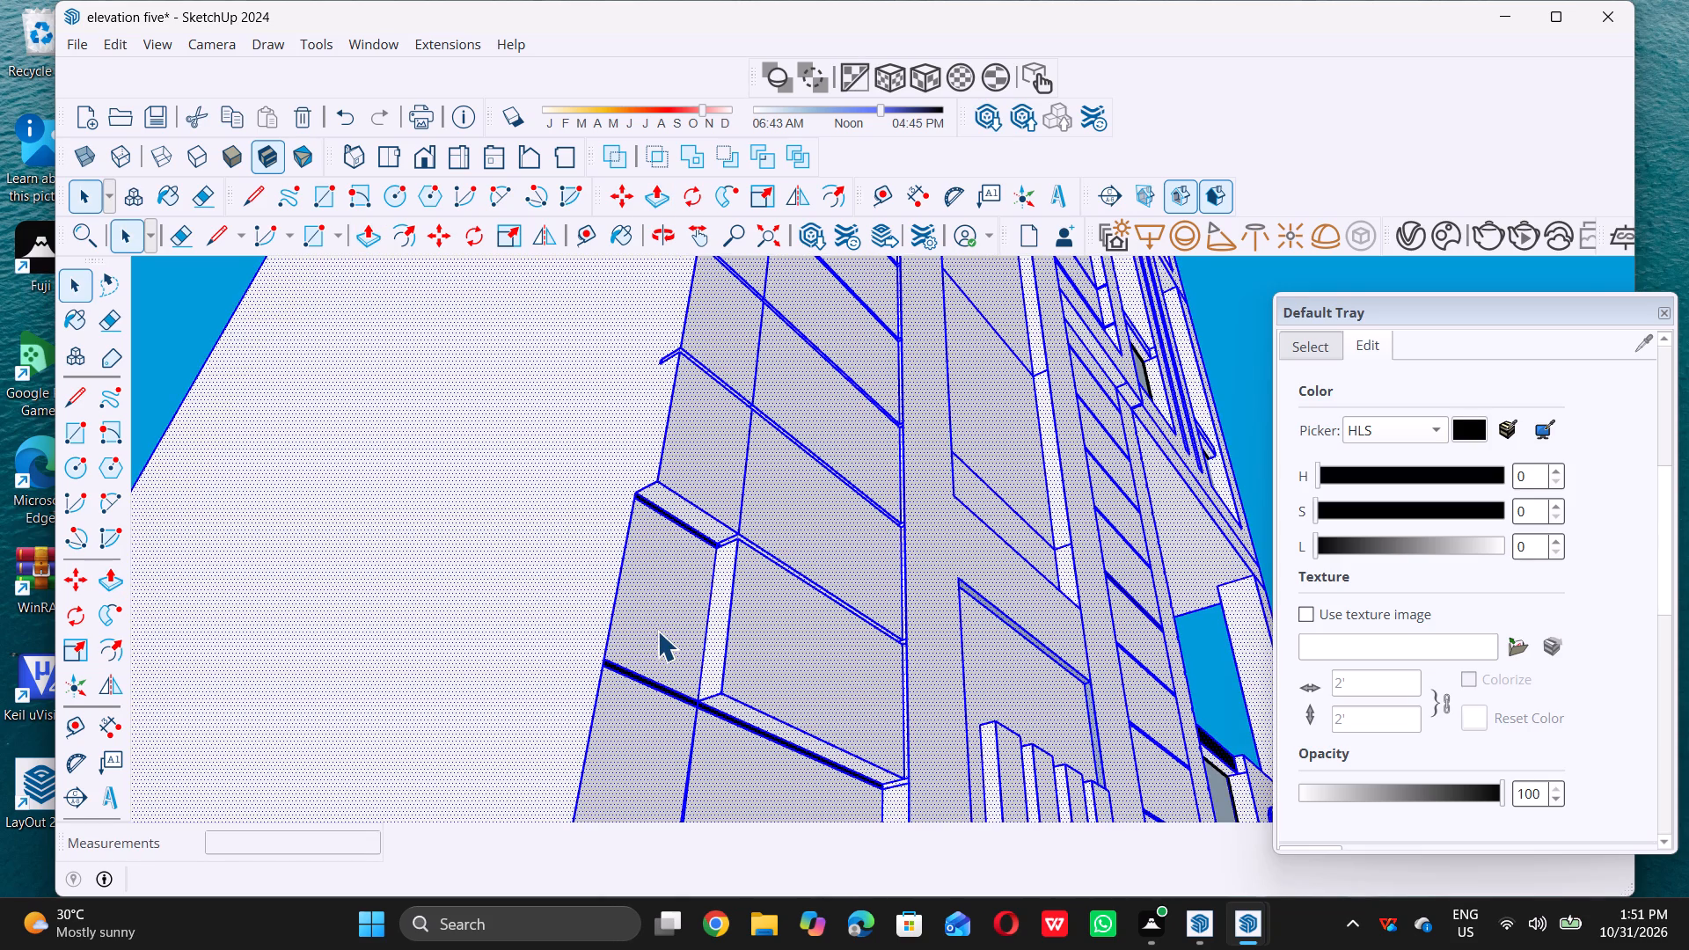
{"action": "scroll", "coordinate": [658, 630], "scroll_direction": "down", "scroll_amount": 11}
{"action": "left_click", "coordinate": [228, 431]}
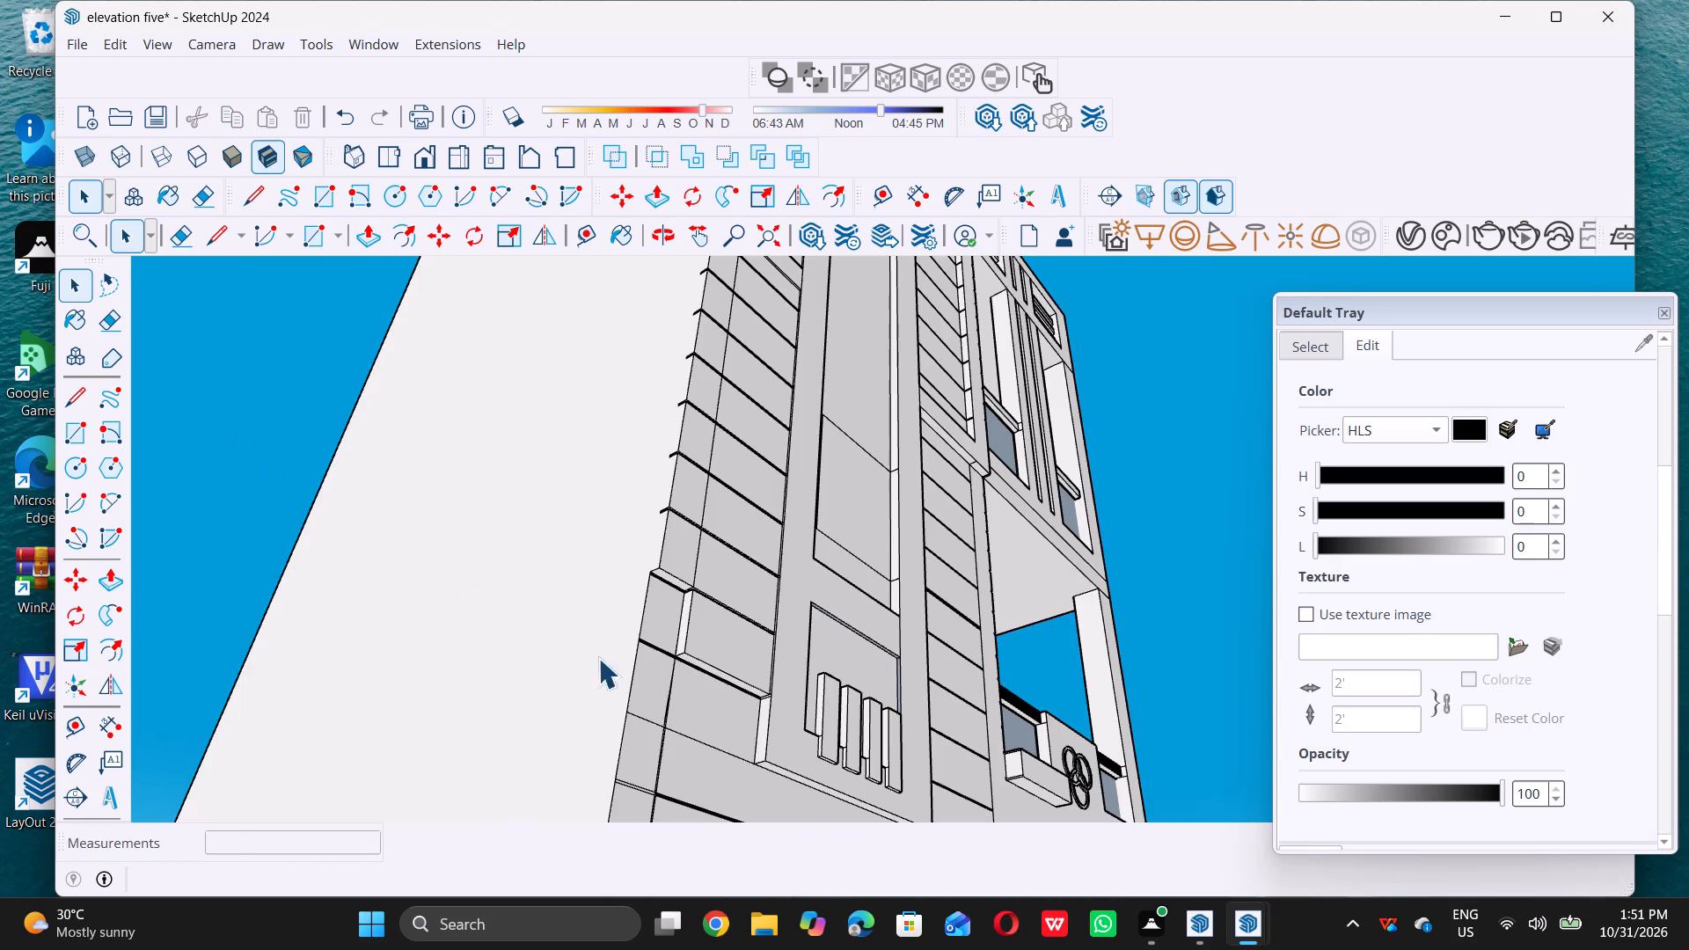
{"action": "scroll", "coordinate": [647, 690], "scroll_direction": "up", "scroll_amount": 4}
{"action": "left_click", "coordinate": [669, 590]}
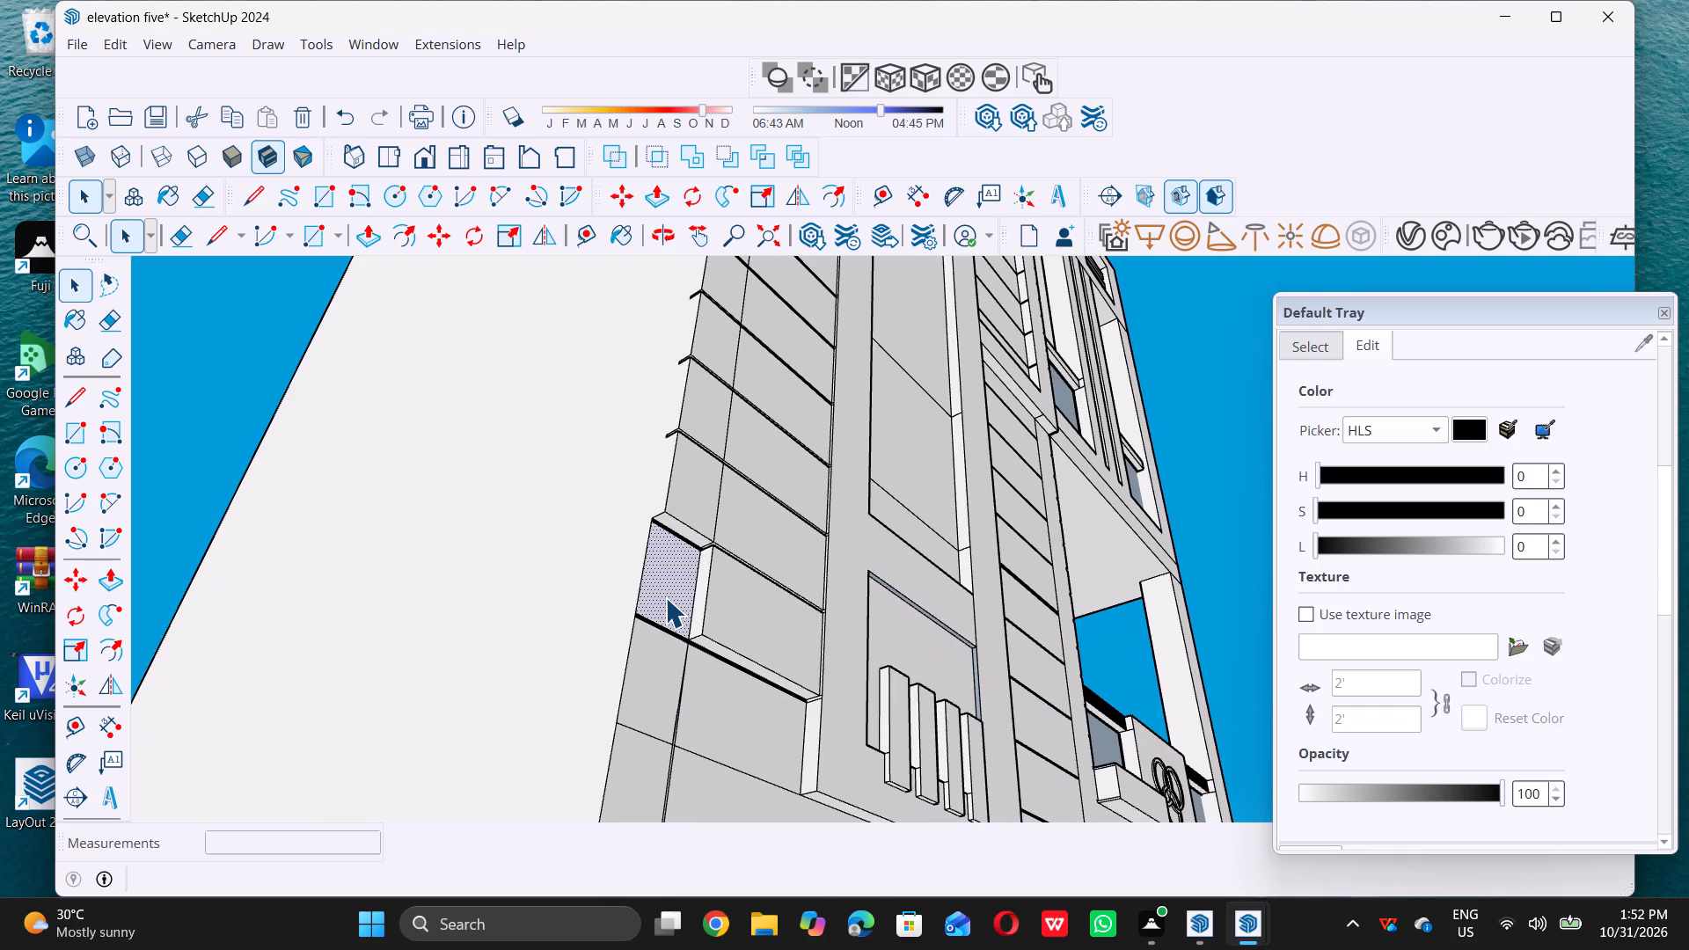
{"action": "key", "text": "p"}
{"action": "left_click", "coordinate": [663, 594]}
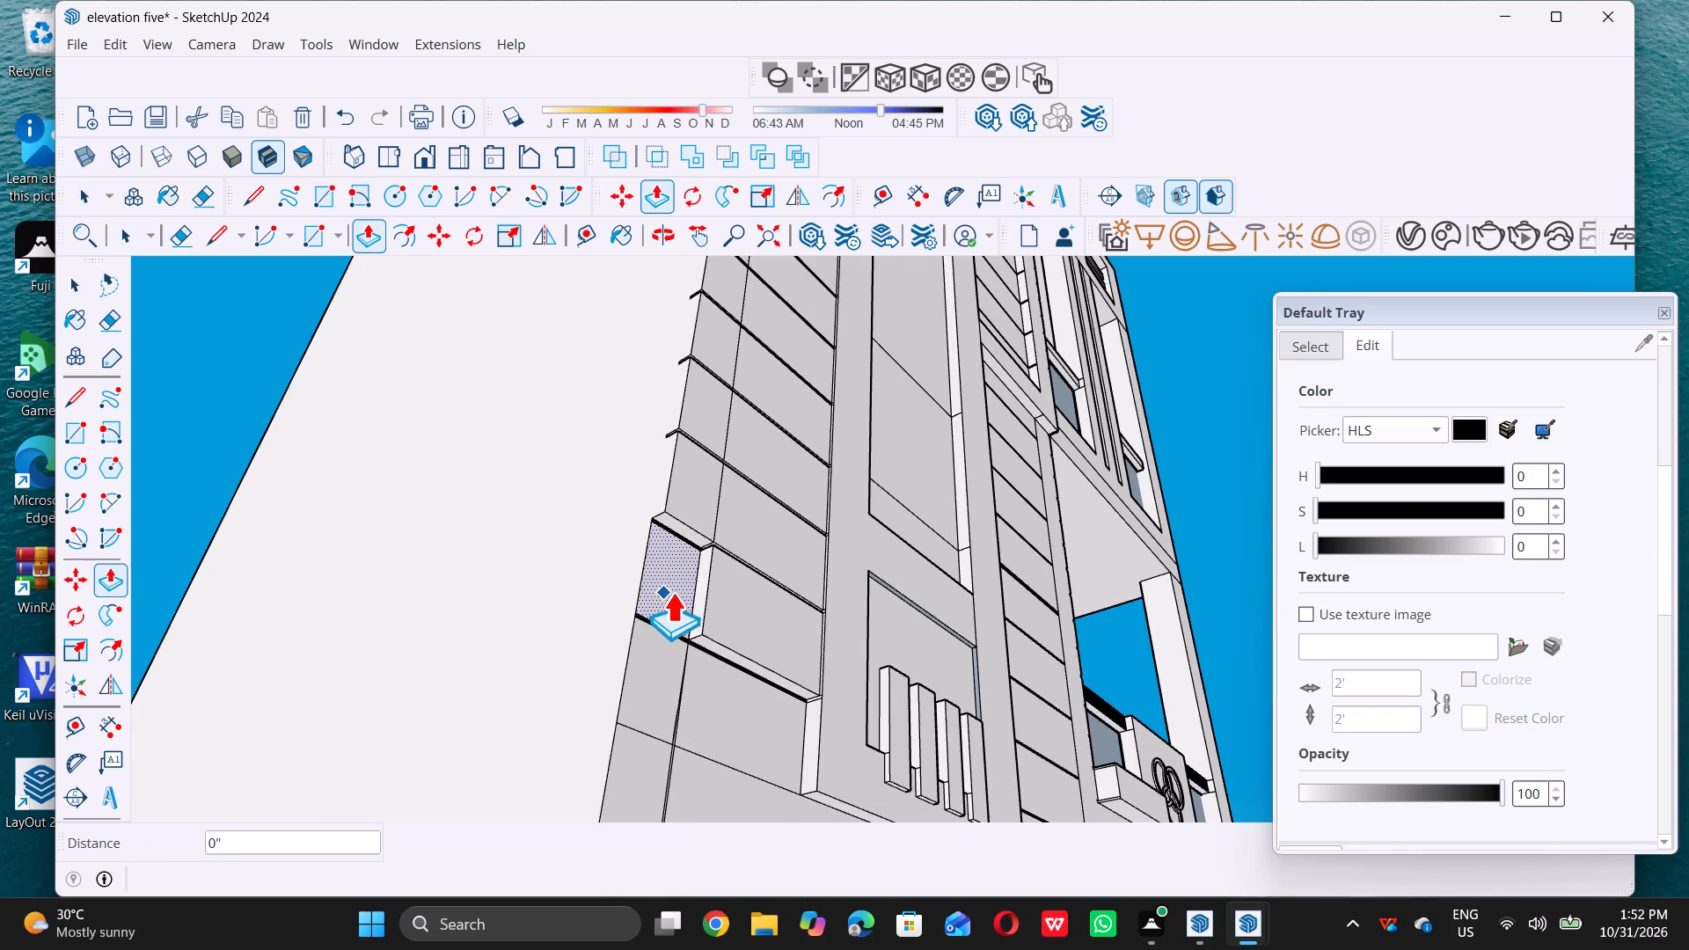
{"action": "triple_click", "coordinate": [716, 605]}
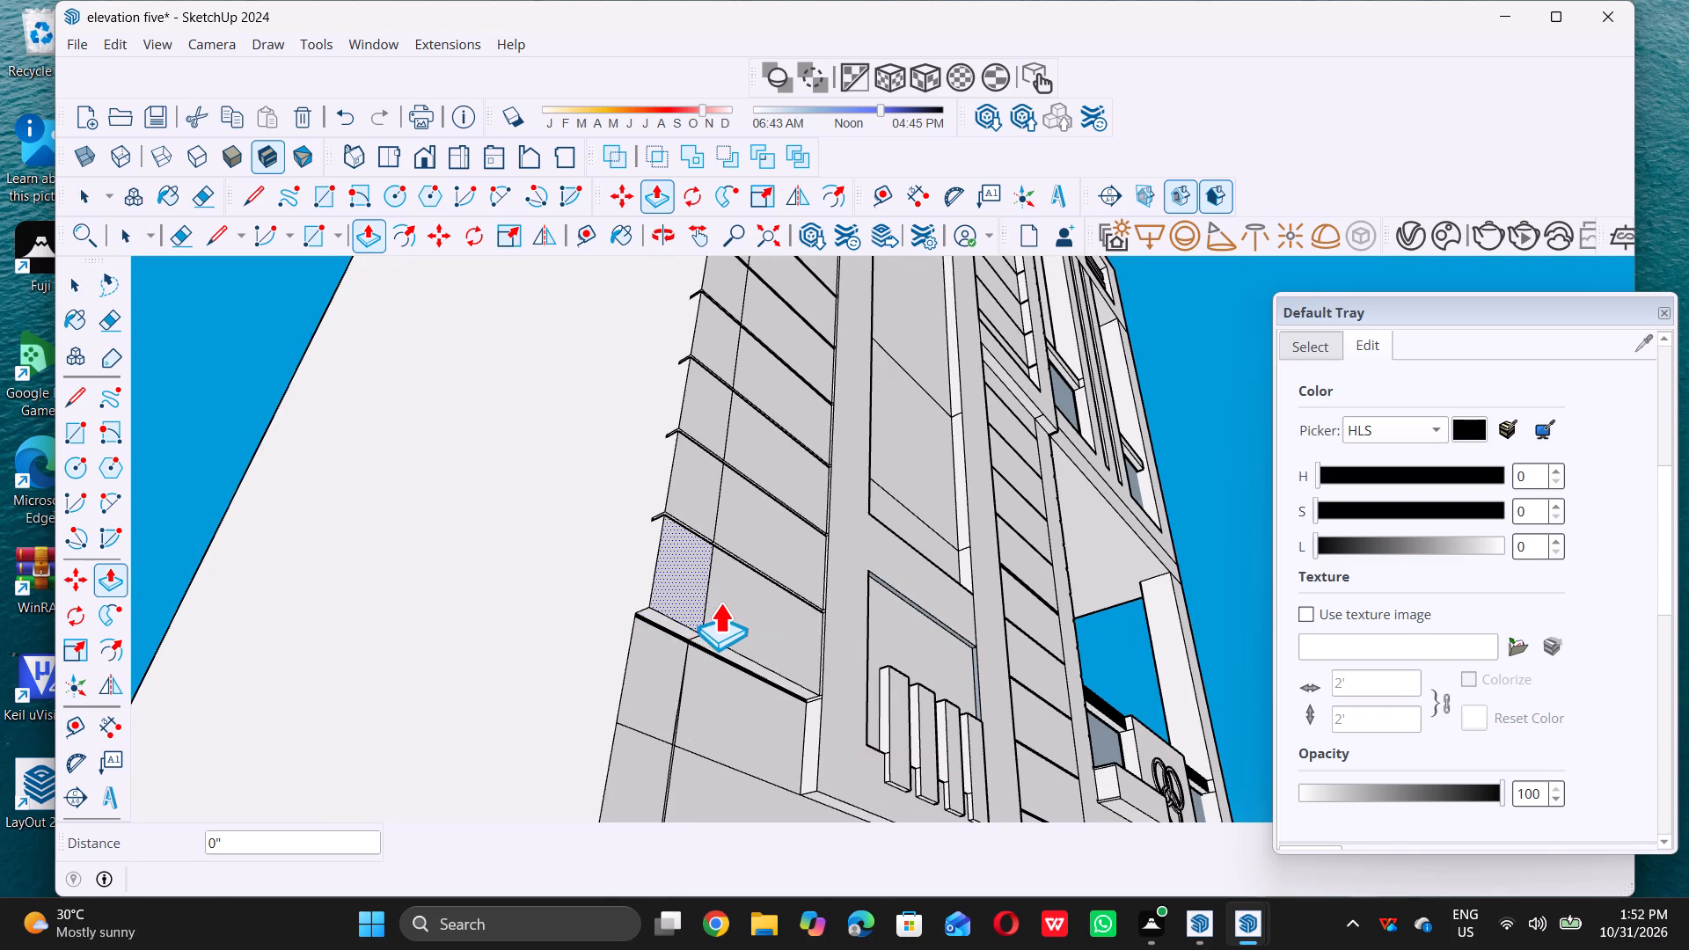
{"action": "key", "text": "space"}
Push the tenth siding panel from the top inward 2 1/2", flush with the recessed ninth panel.
{"action": "scroll", "coordinate": [720, 601], "scroll_direction": "down", "scroll_amount": 9}
{"action": "scroll", "coordinate": [712, 650], "scroll_direction": "up", "scroll_amount": 9}
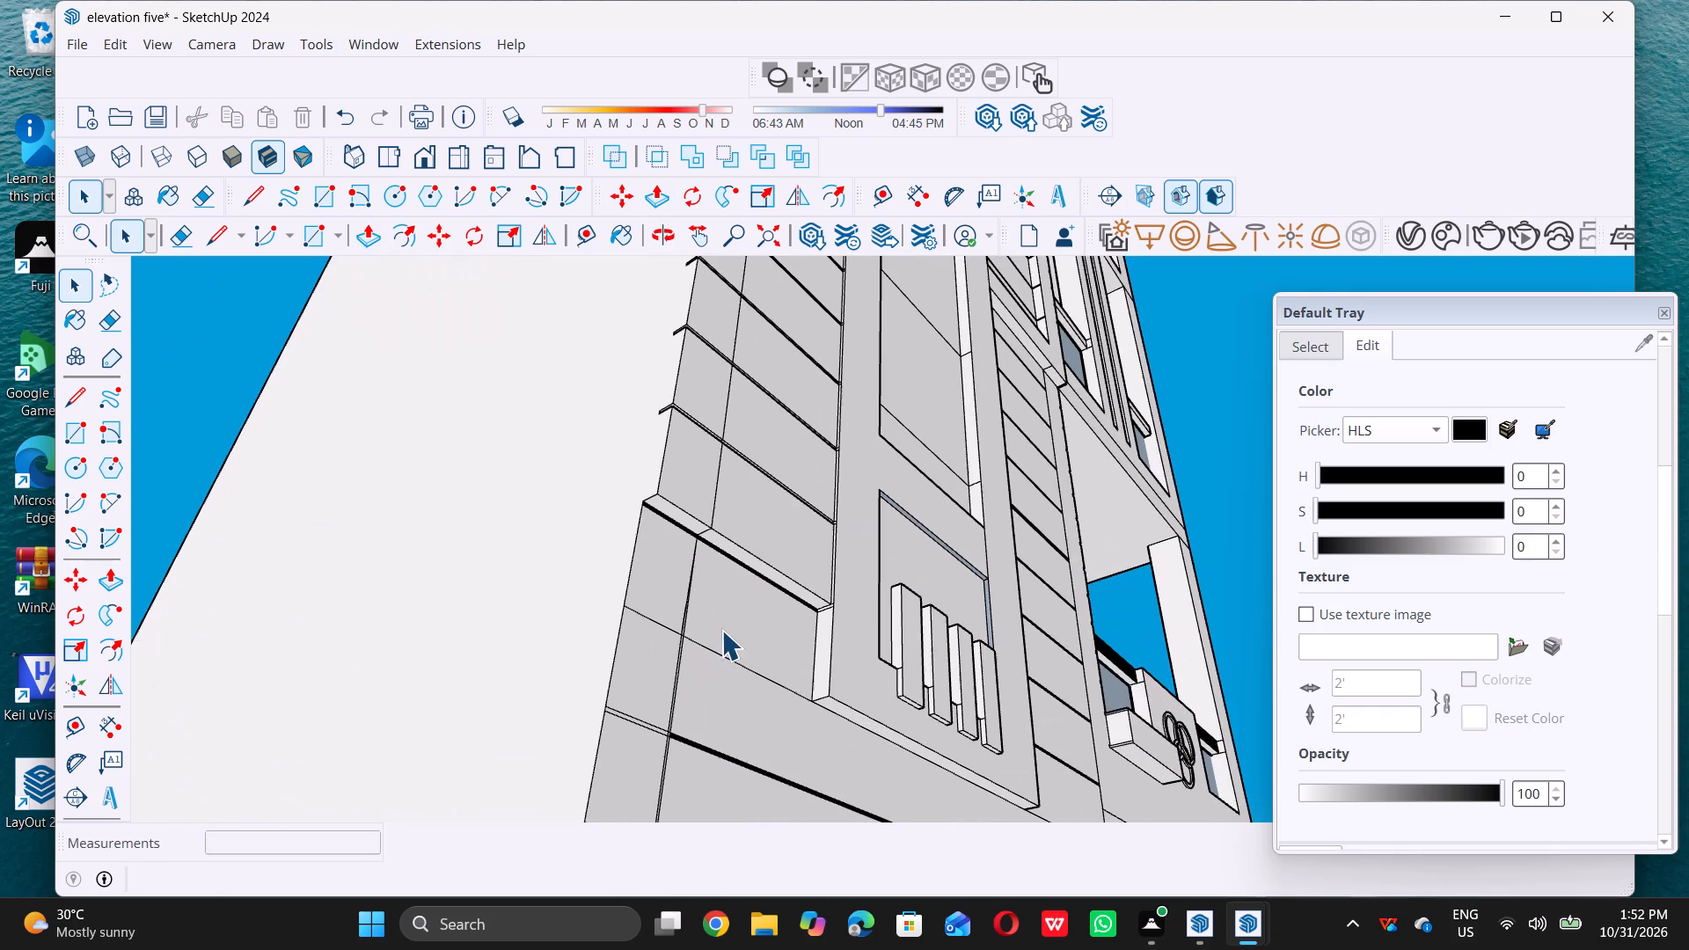
{"action": "double_click", "coordinate": [721, 628]}
{"action": "key", "text": "p"}
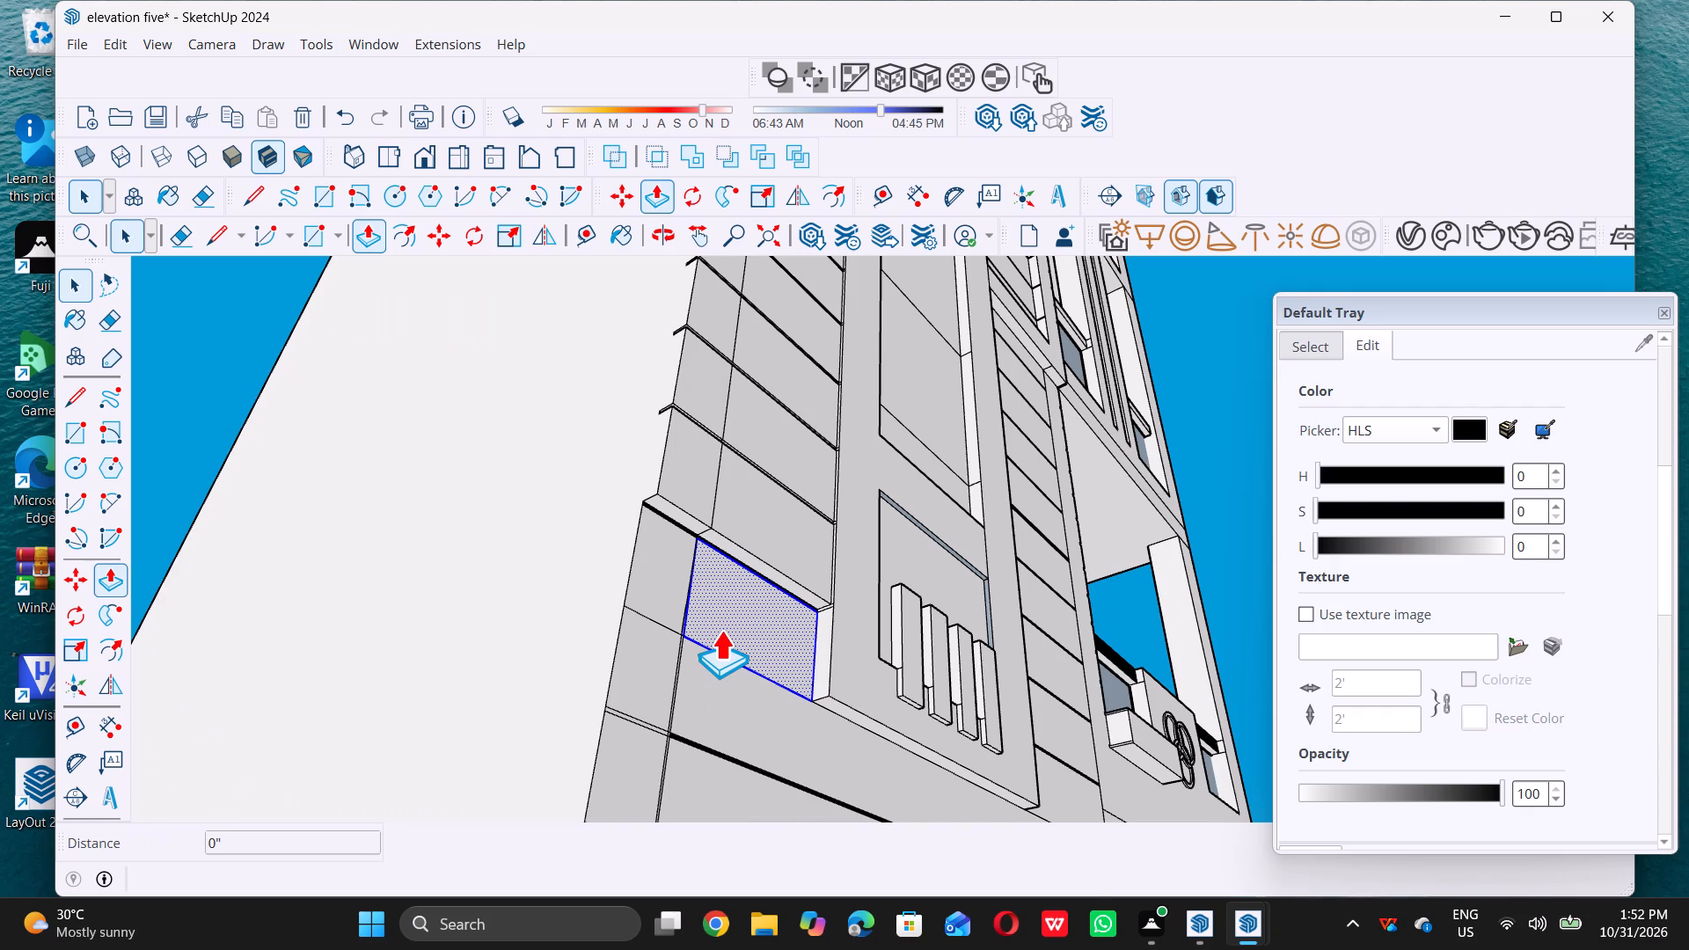
{"action": "left_click", "coordinate": [724, 625]}
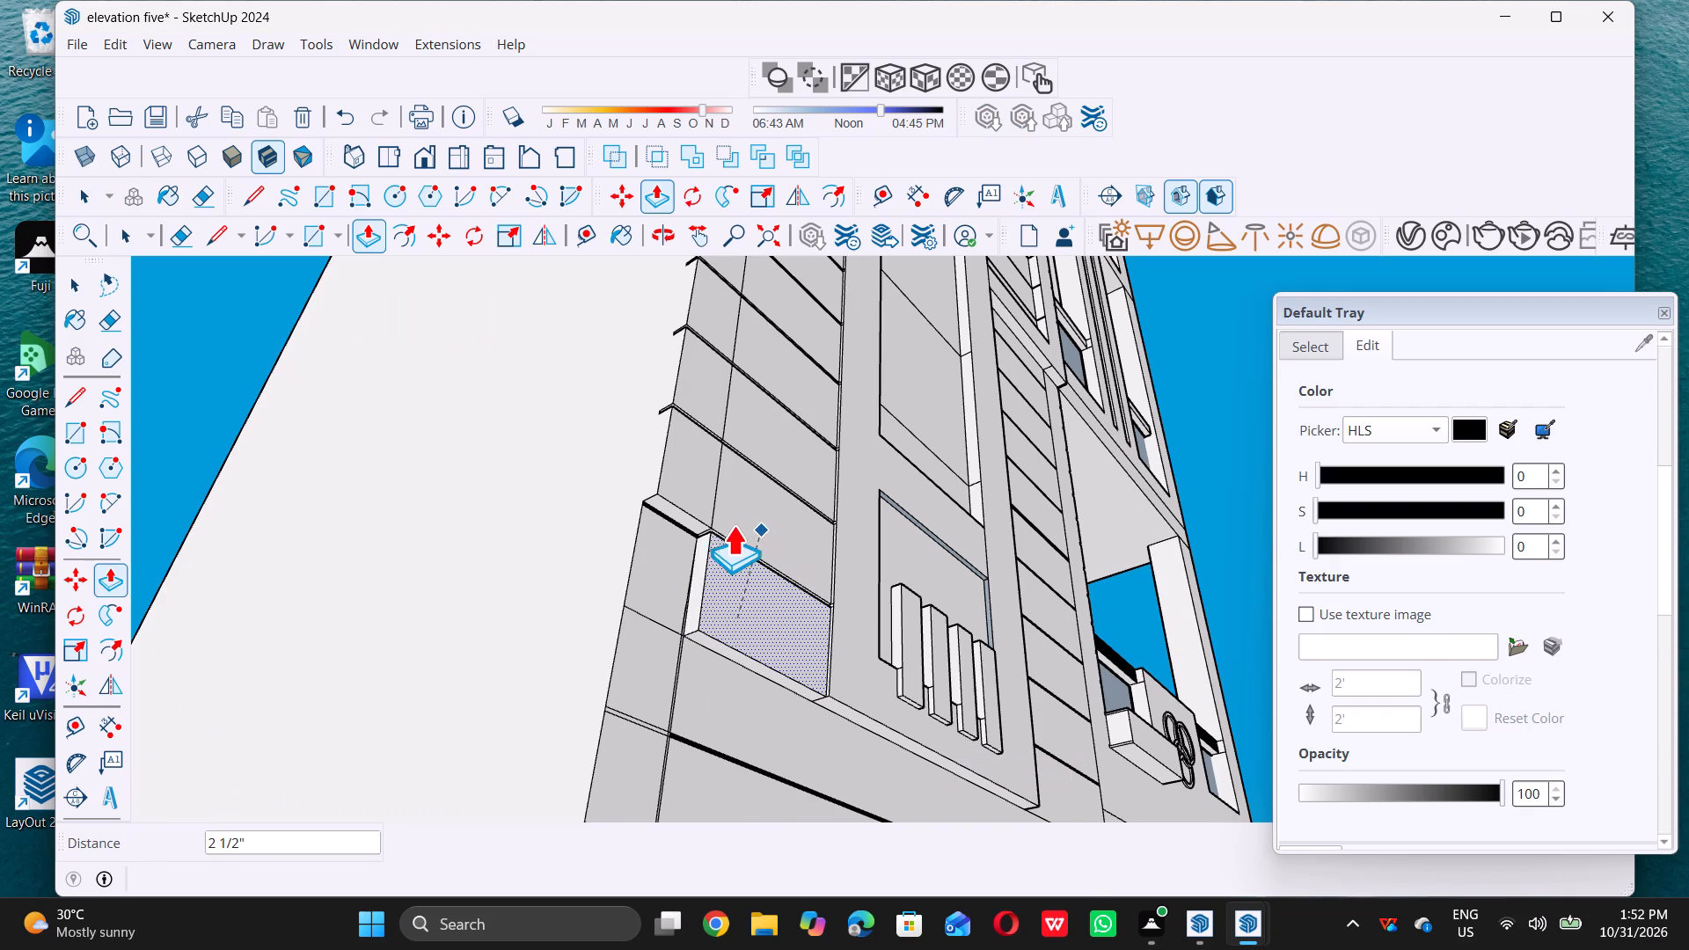
{"action": "triple_click", "coordinate": [710, 507]}
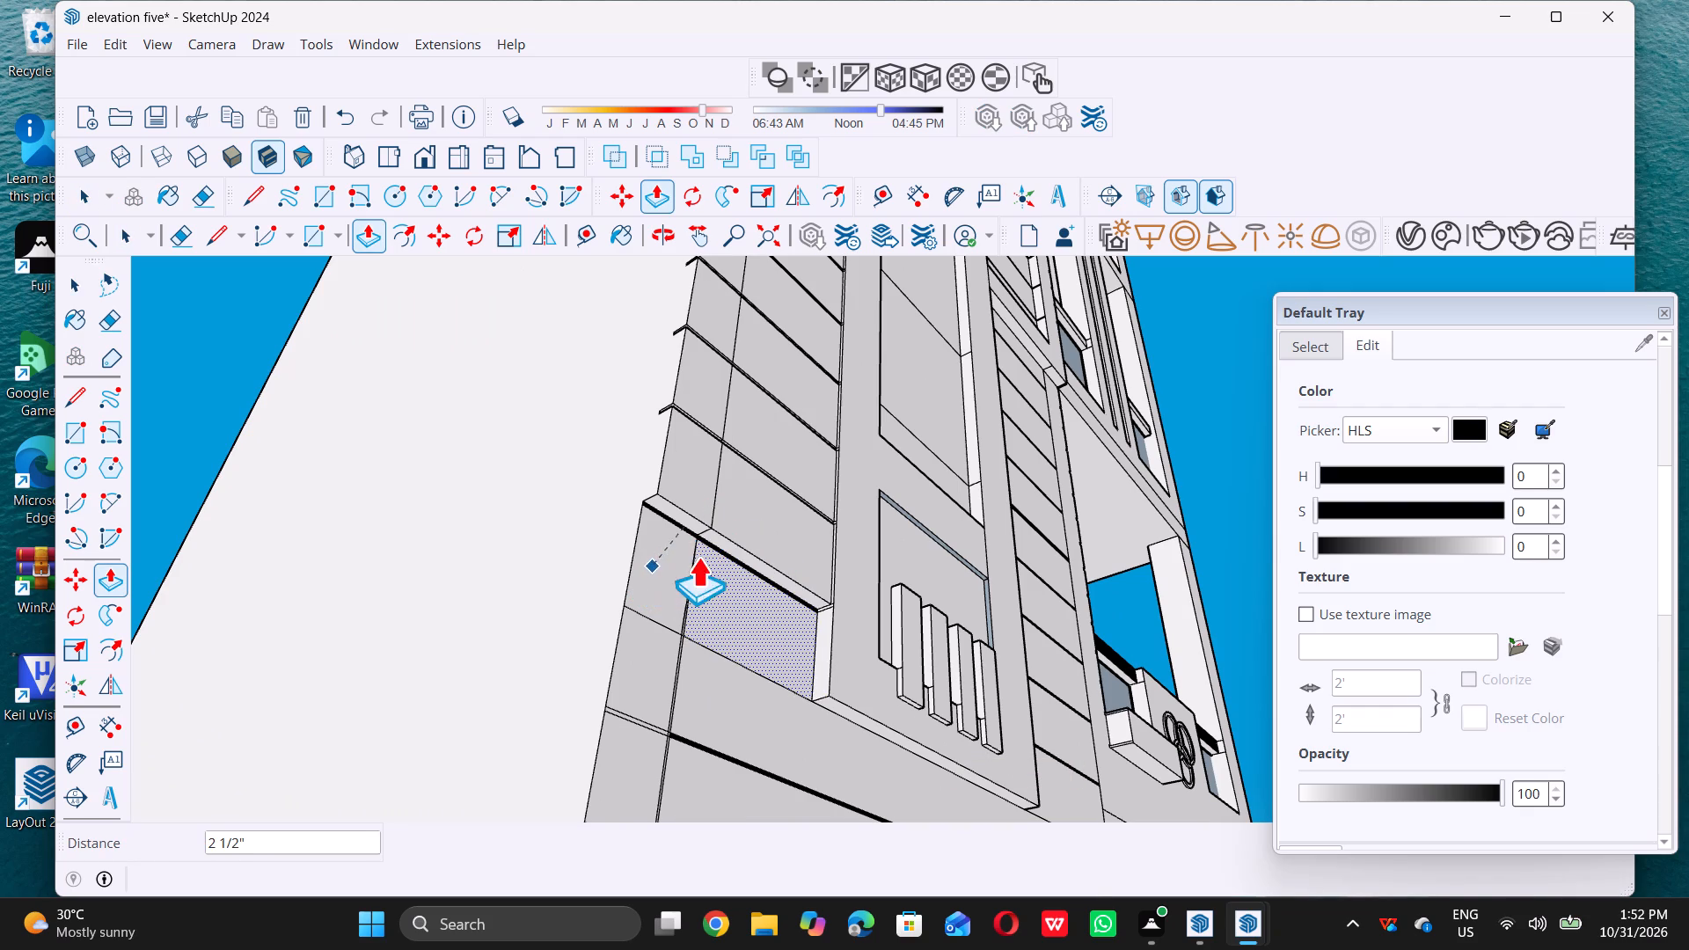
{"action": "triple_click", "coordinate": [718, 489]}
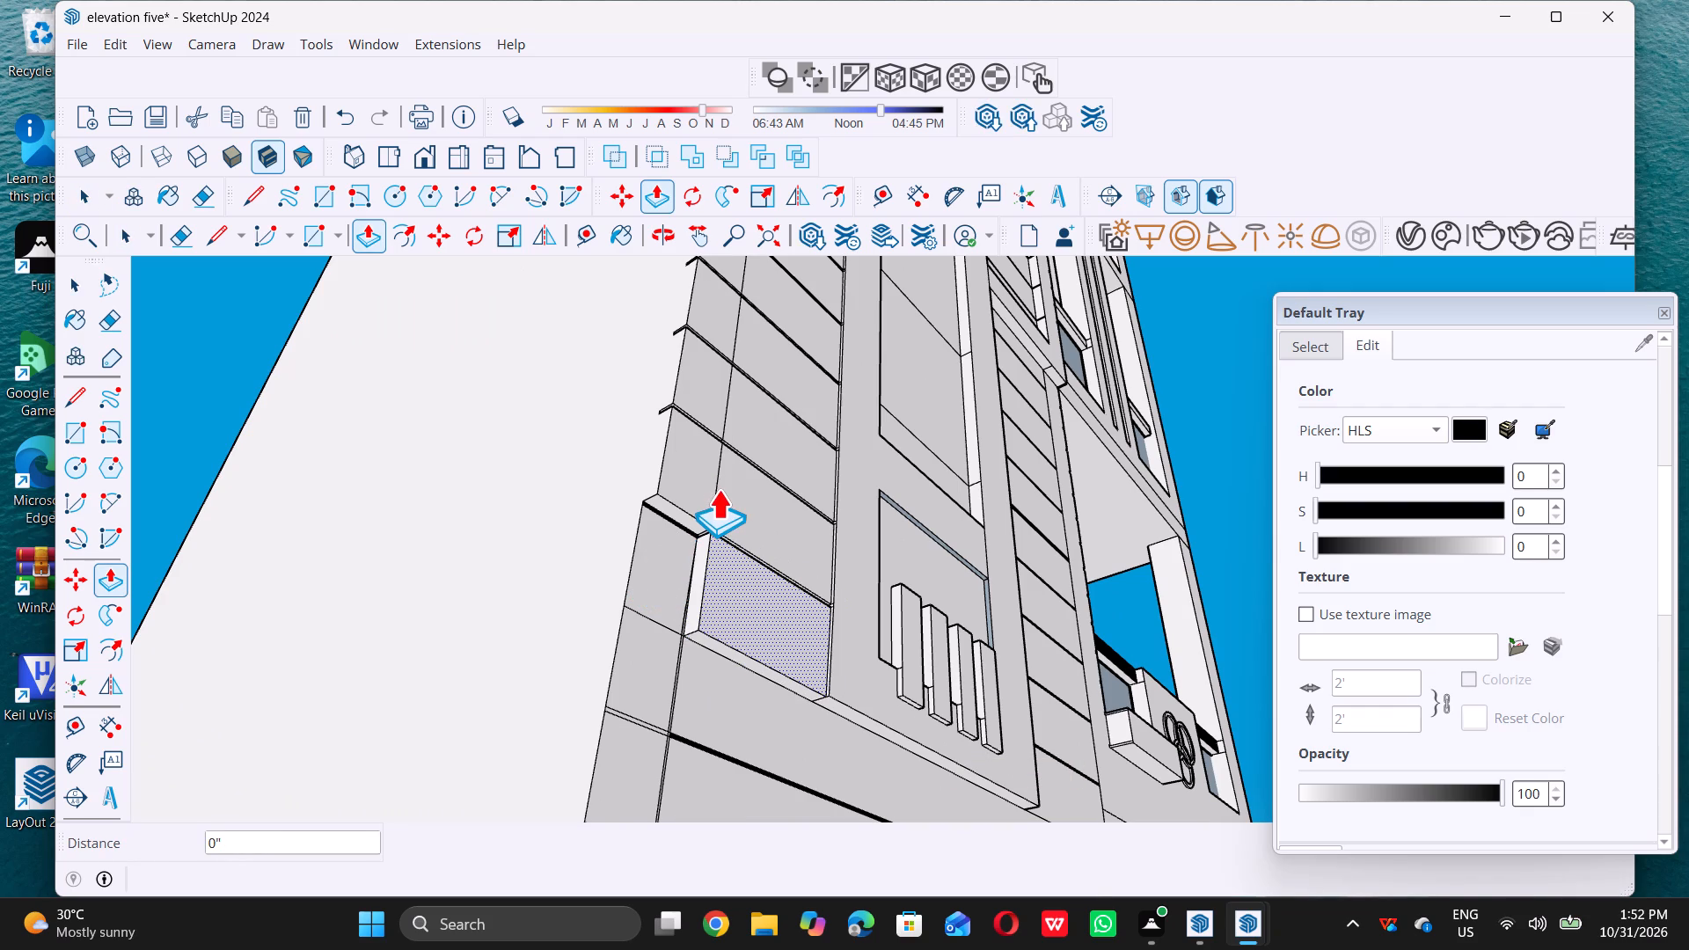
{"action": "key", "text": "space"}
Push the corner-strip panel beside the tenth siding panel inward 2 1/2", flush with the recessed strip above.
{"action": "scroll", "coordinate": [671, 569], "scroll_direction": "up", "scroll_amount": 3}
{"action": "left_click", "coordinate": [666, 571]}
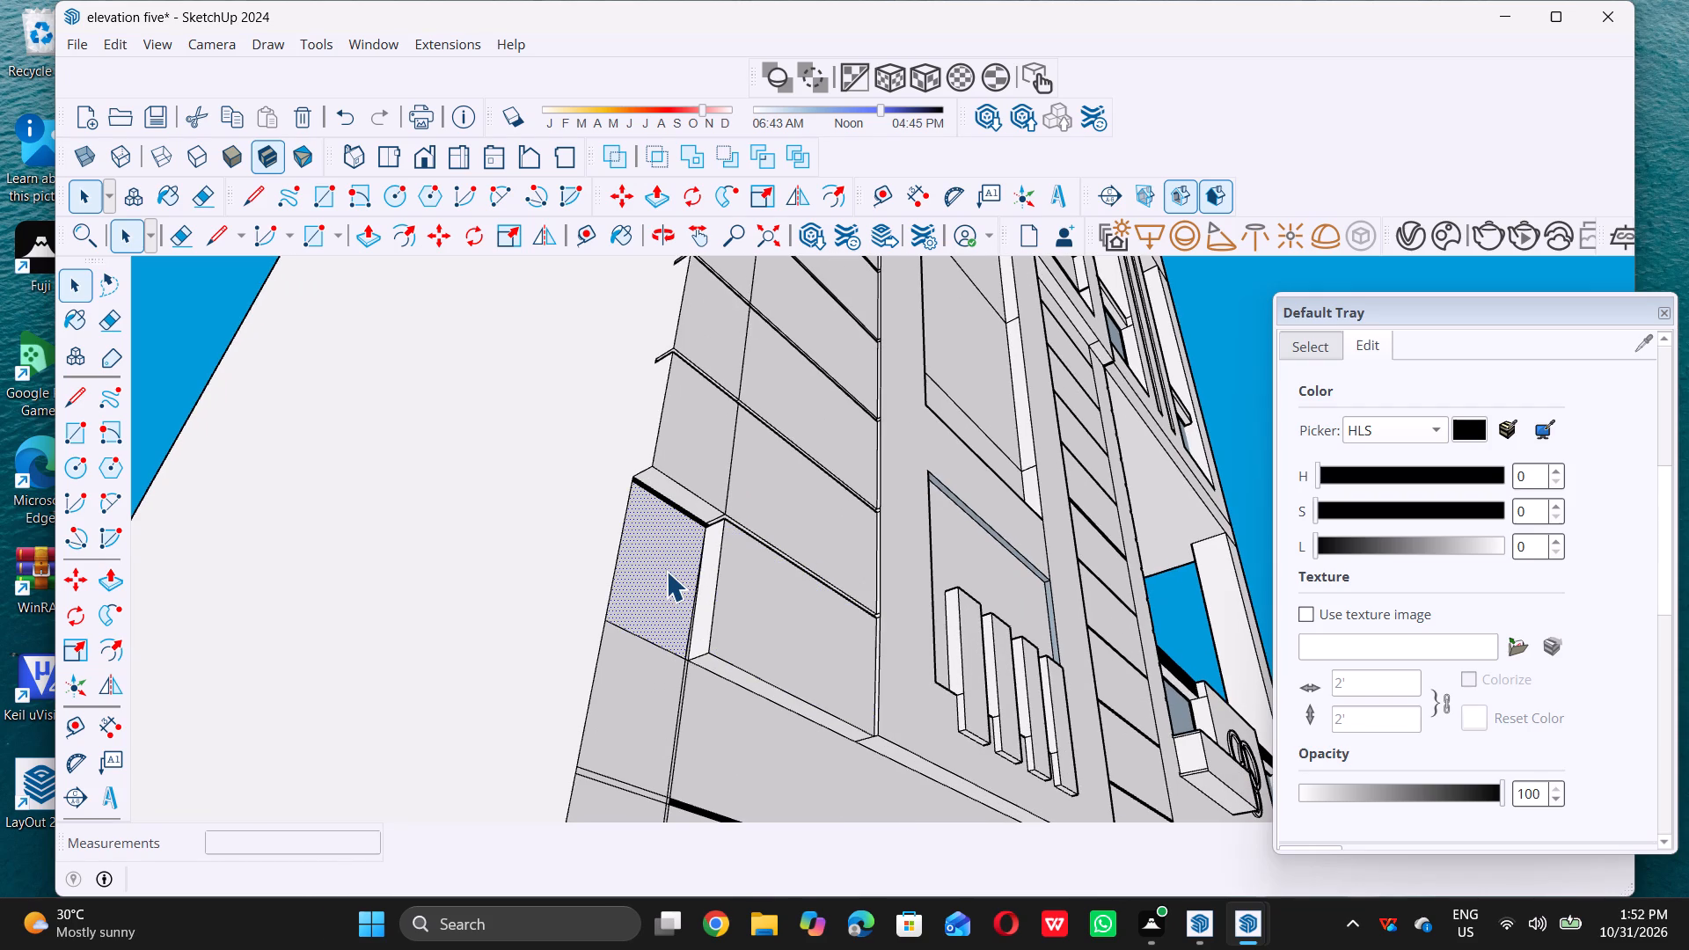
{"action": "key", "text": "p"}
{"action": "left_click", "coordinate": [663, 571]}
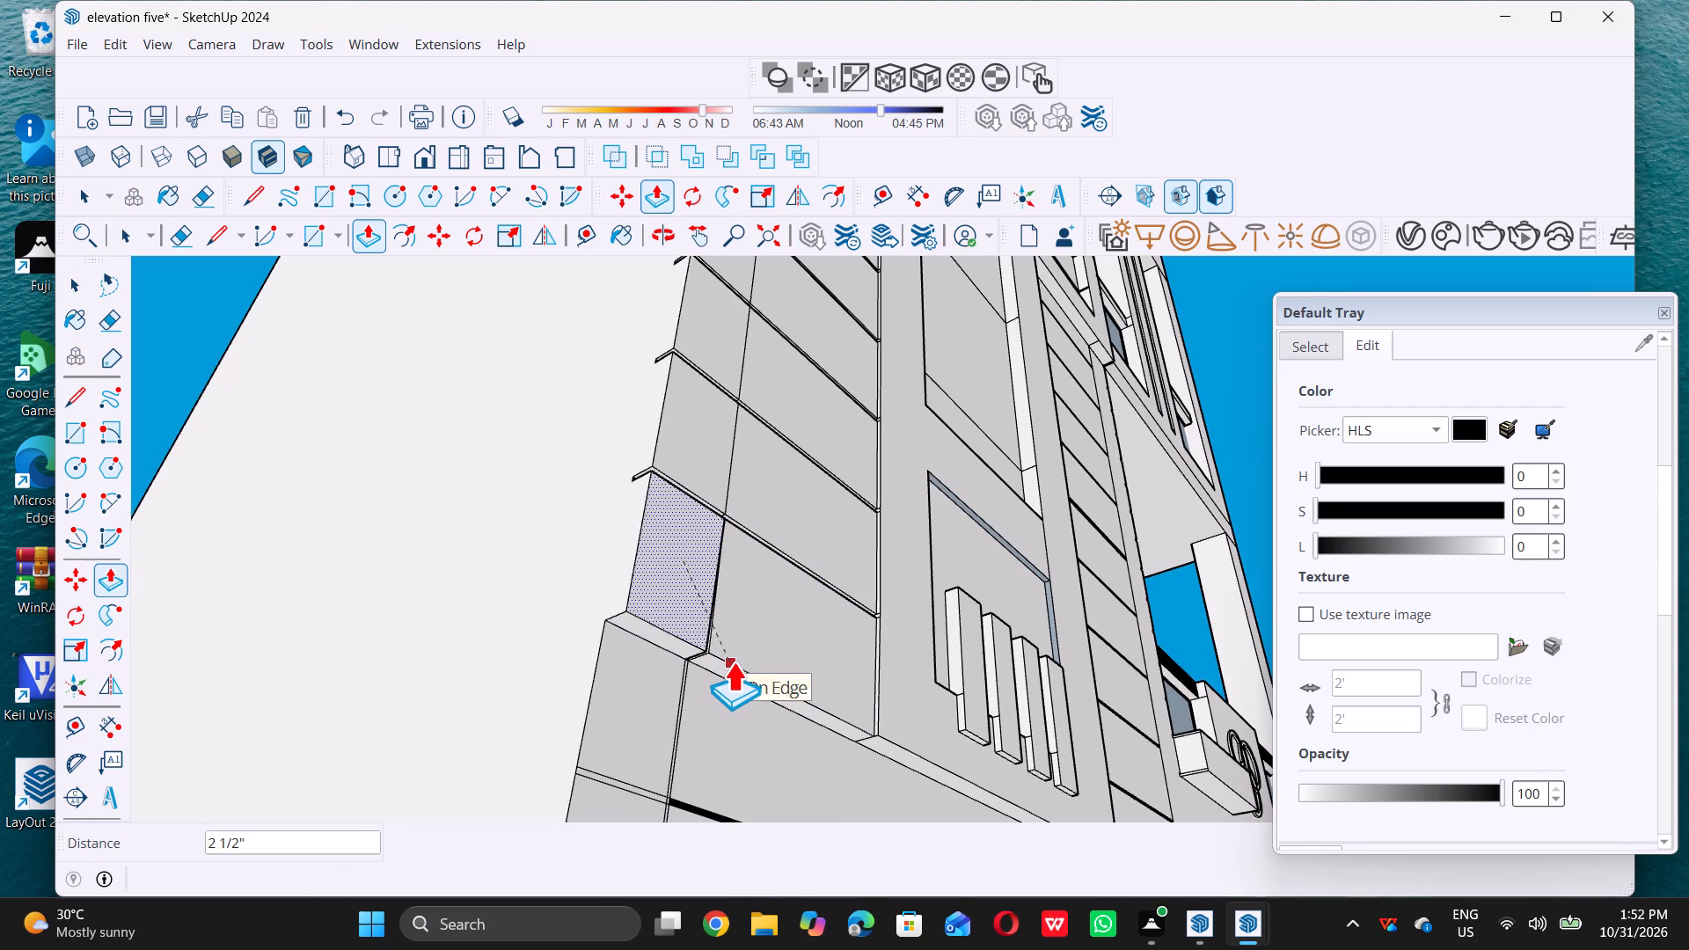
{"action": "double_click", "coordinate": [733, 661]}
{"action": "key", "text": "space"}
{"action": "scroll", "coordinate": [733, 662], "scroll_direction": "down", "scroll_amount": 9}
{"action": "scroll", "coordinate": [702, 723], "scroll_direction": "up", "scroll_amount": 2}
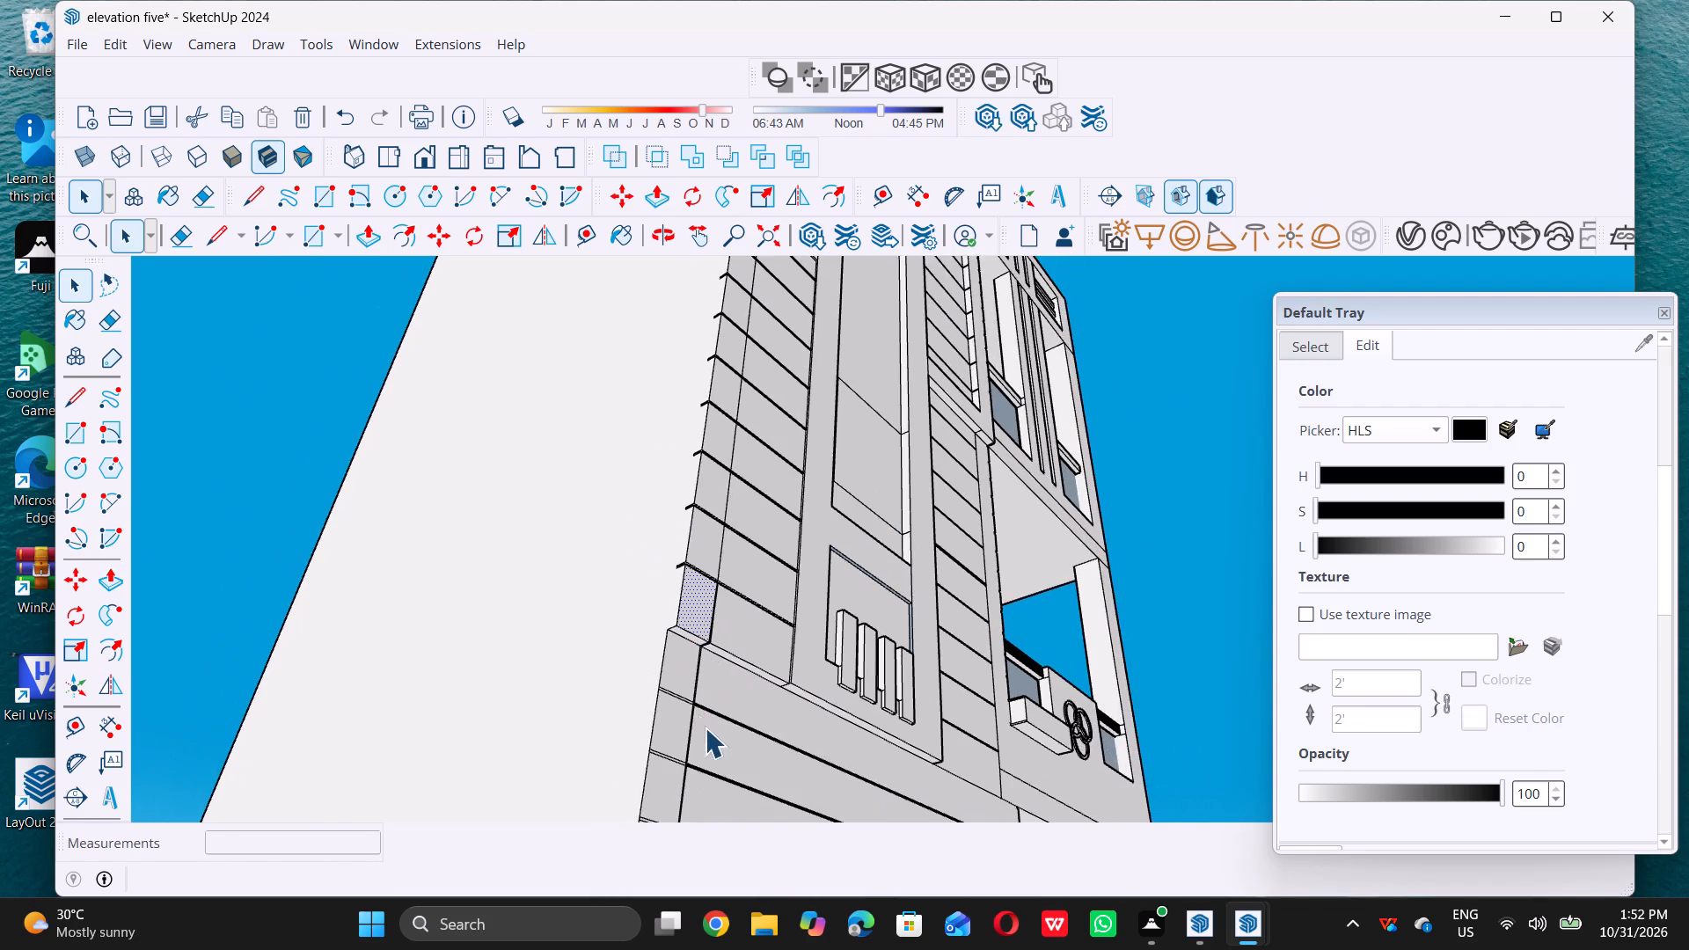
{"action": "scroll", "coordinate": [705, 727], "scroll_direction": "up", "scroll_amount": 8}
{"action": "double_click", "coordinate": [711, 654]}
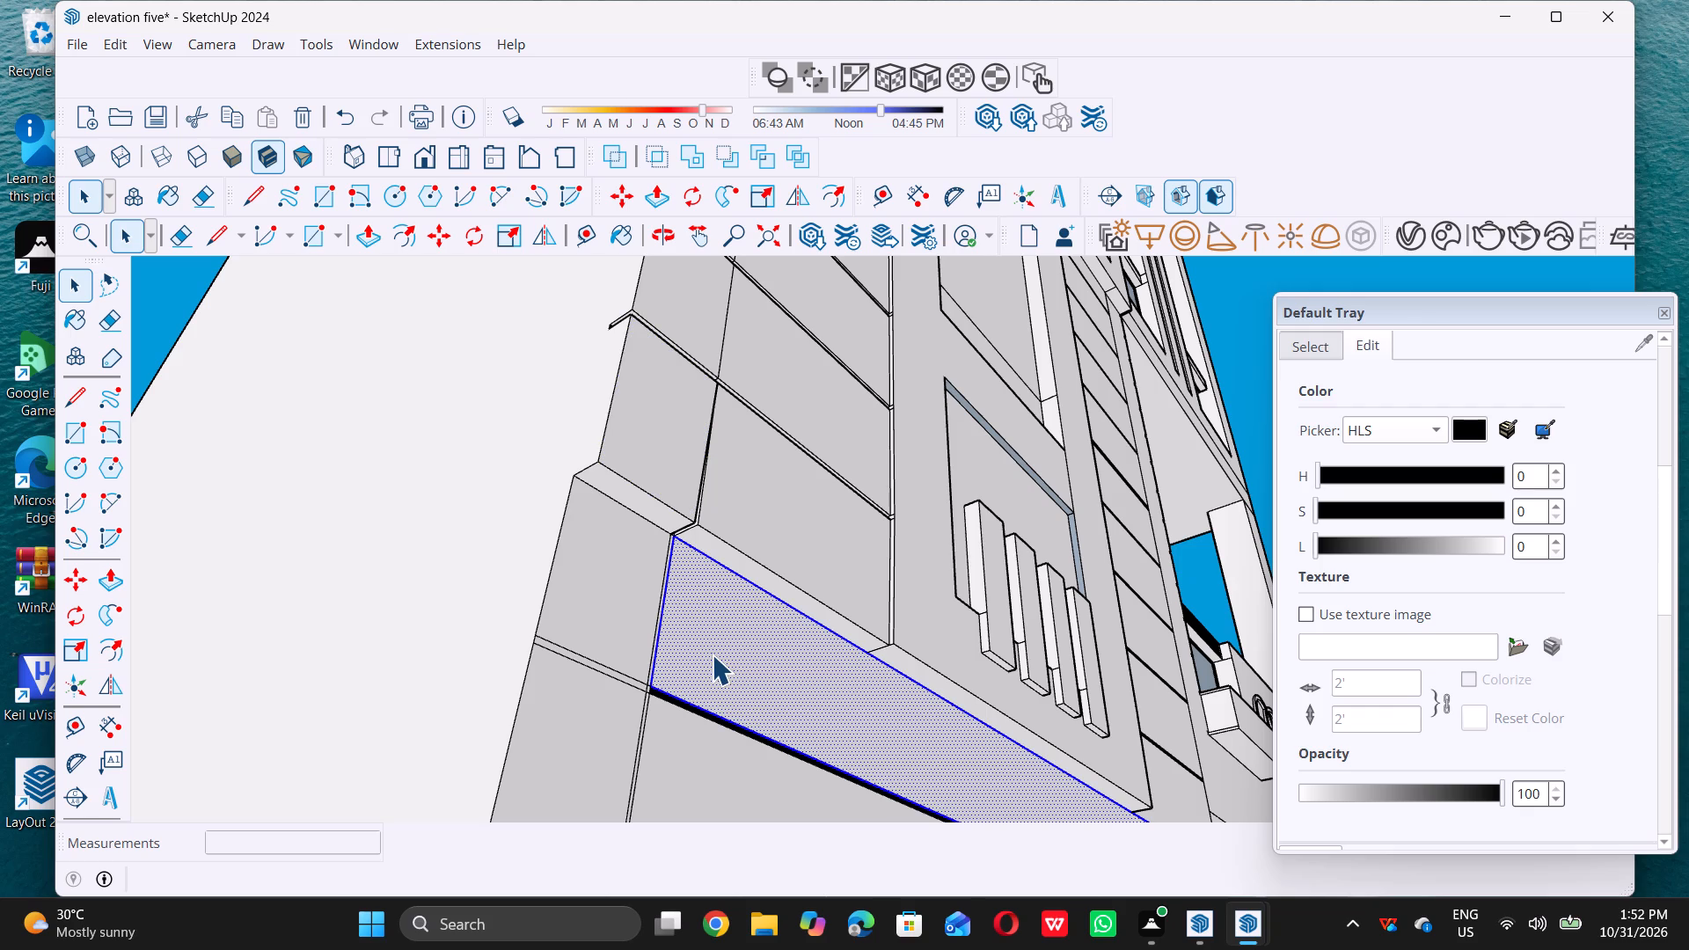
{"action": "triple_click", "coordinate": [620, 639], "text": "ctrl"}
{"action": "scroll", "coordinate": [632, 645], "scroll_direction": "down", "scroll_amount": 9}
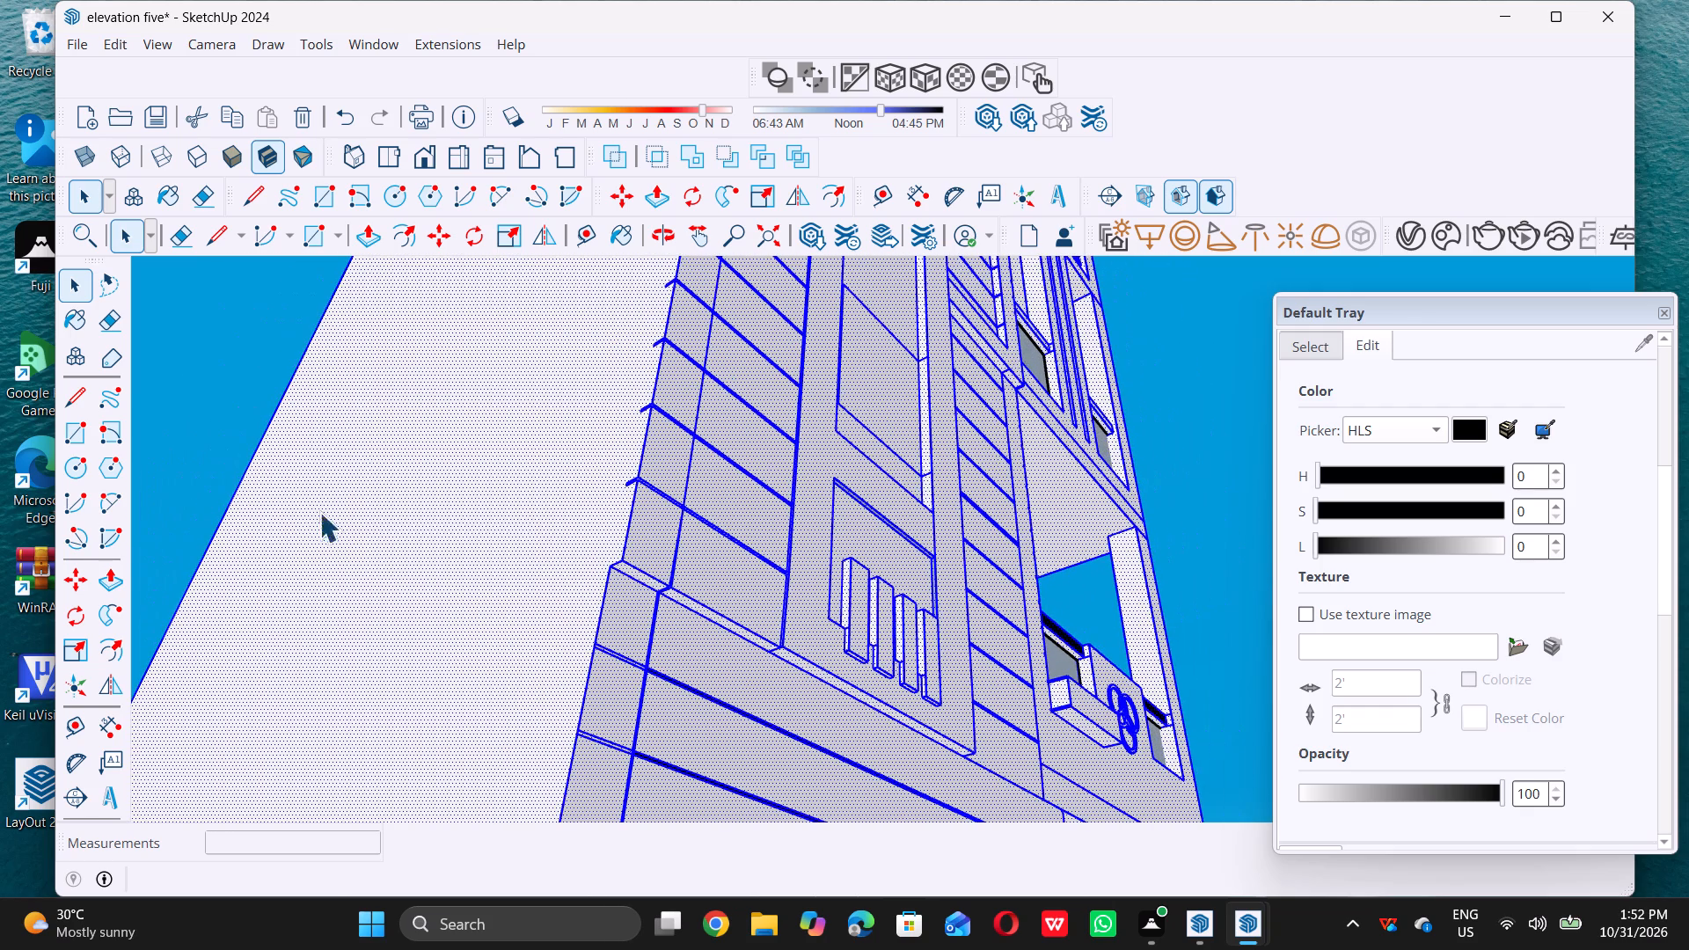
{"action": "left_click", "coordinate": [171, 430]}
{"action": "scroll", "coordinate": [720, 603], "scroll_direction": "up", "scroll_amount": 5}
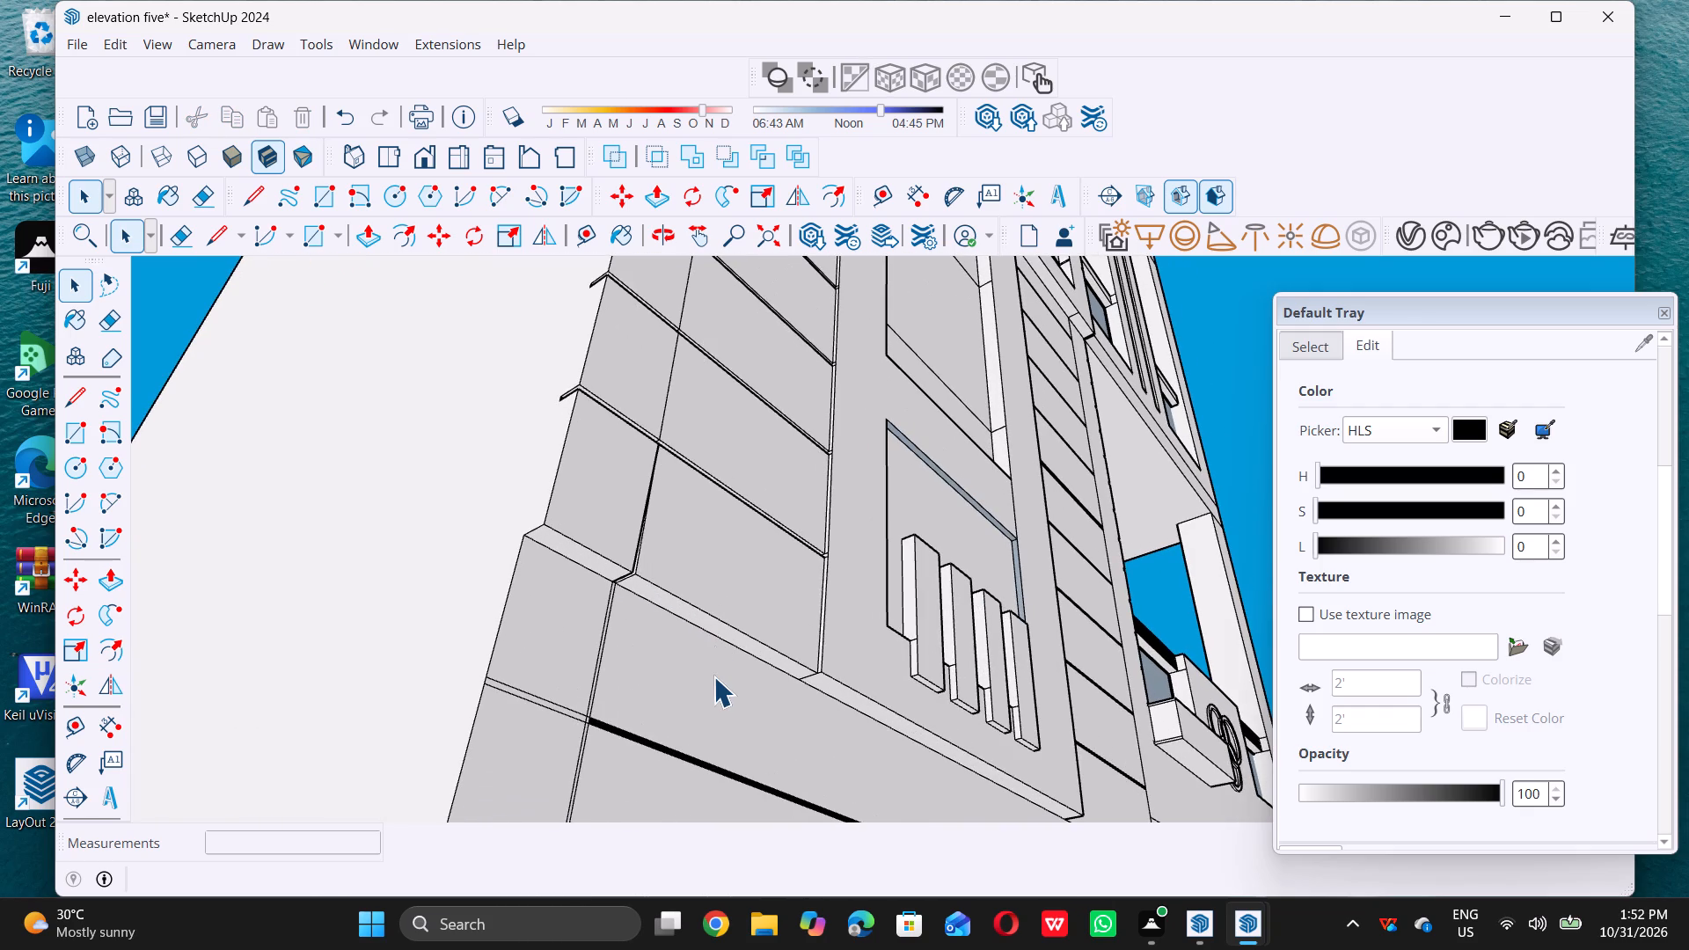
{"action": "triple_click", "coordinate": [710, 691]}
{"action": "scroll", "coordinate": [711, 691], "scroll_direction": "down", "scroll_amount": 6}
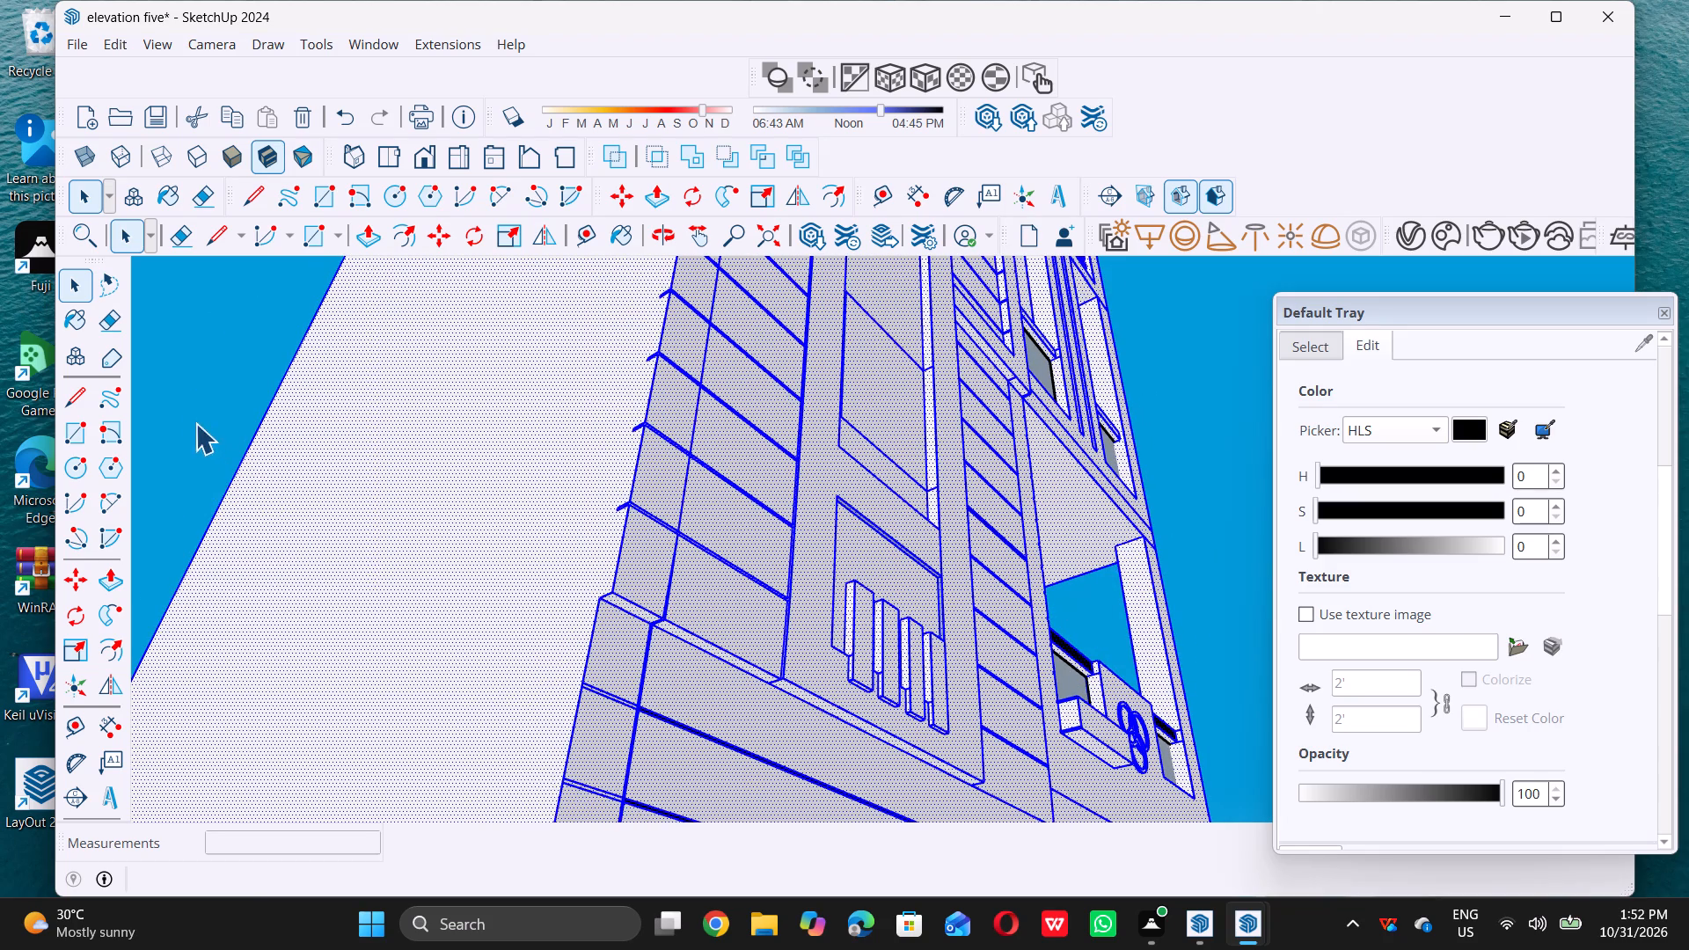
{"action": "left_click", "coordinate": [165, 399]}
Push the wide siding panel directly below the vertical-bar panel inward 2 1/2", flush with the recessed siding above.
{"action": "scroll", "coordinate": [696, 723], "scroll_direction": "up", "scroll_amount": 3}
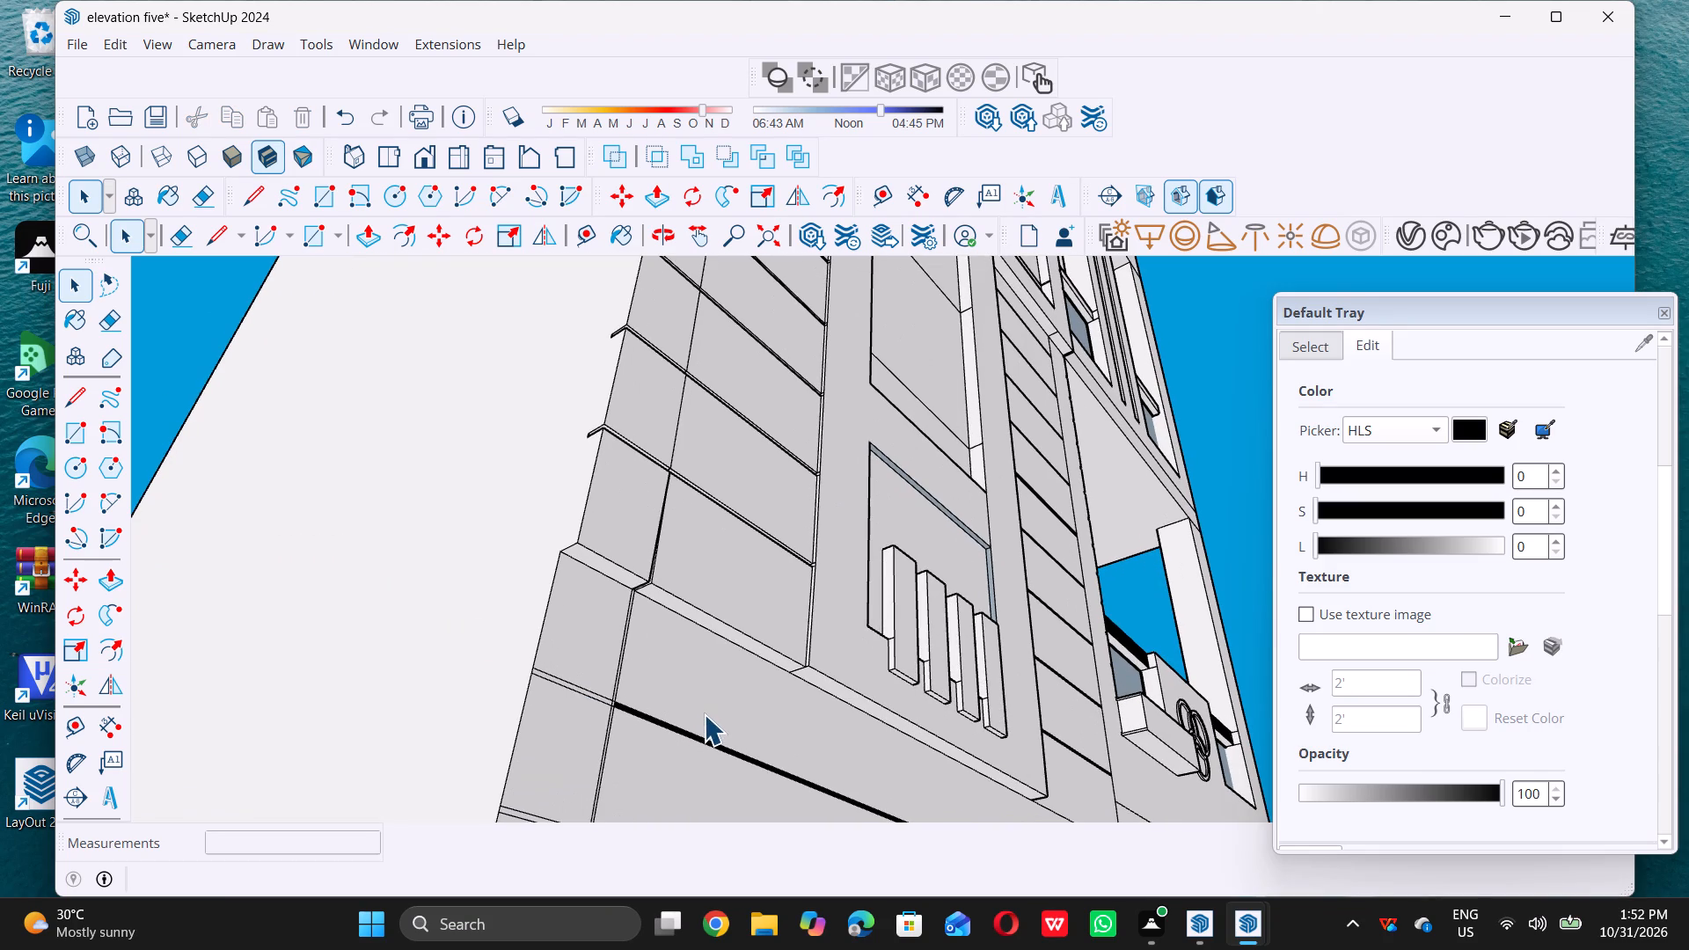
{"action": "double_click", "coordinate": [706, 713]}
{"action": "key", "text": "p"}
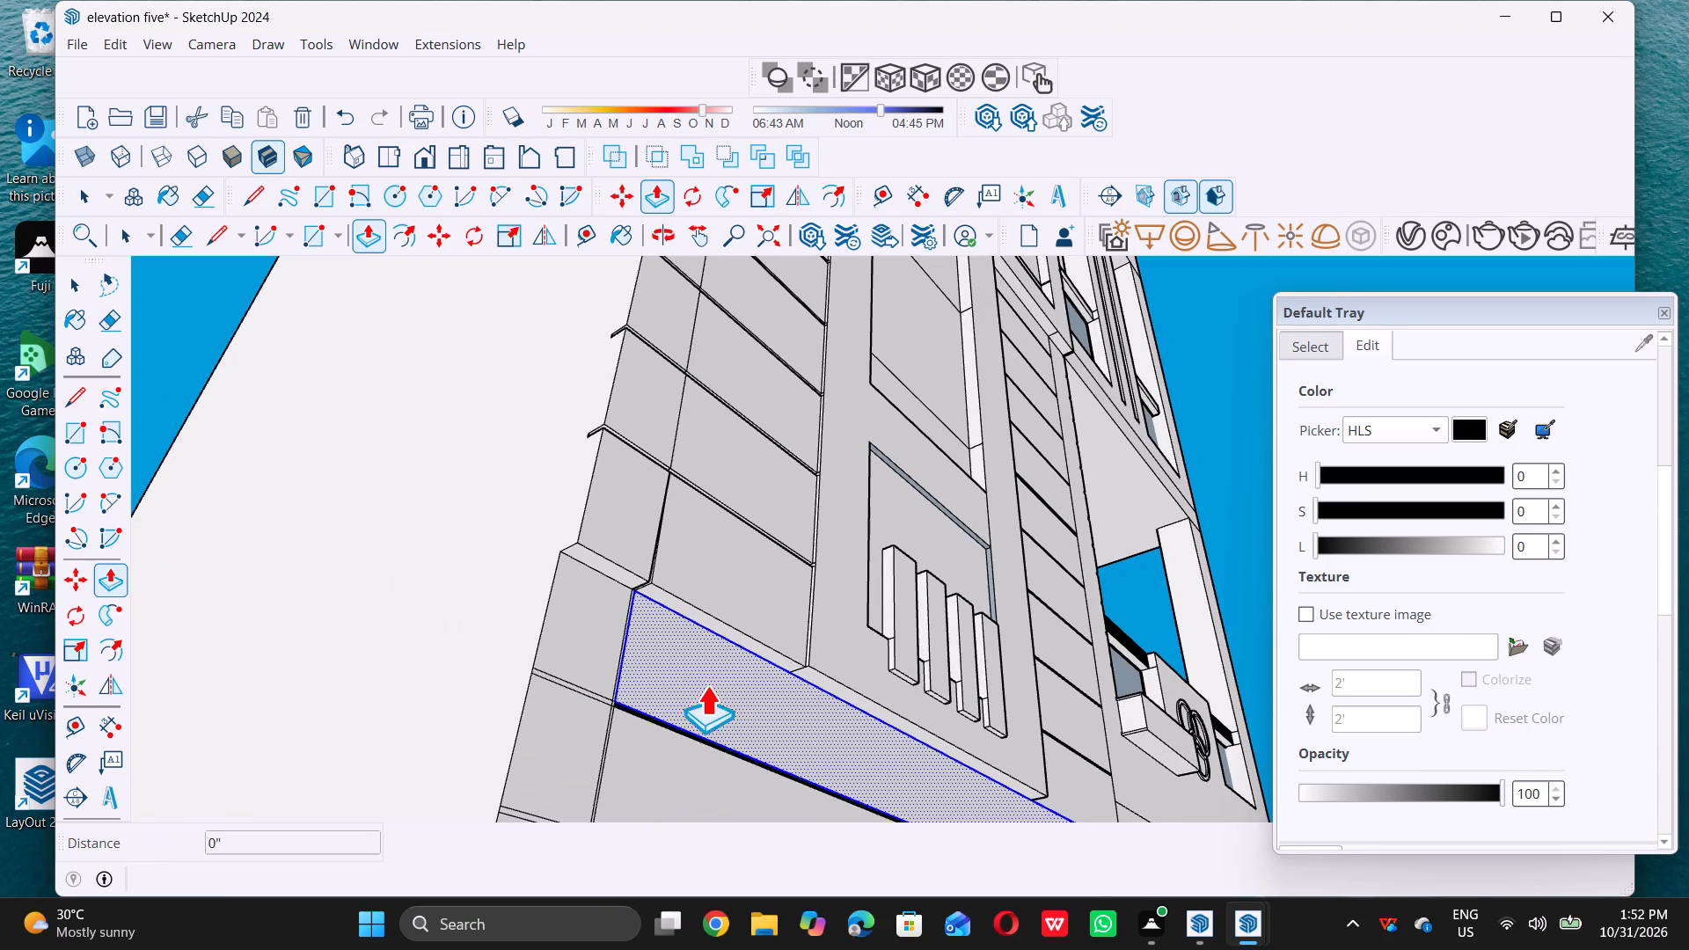
{"action": "left_click", "coordinate": [706, 682]}
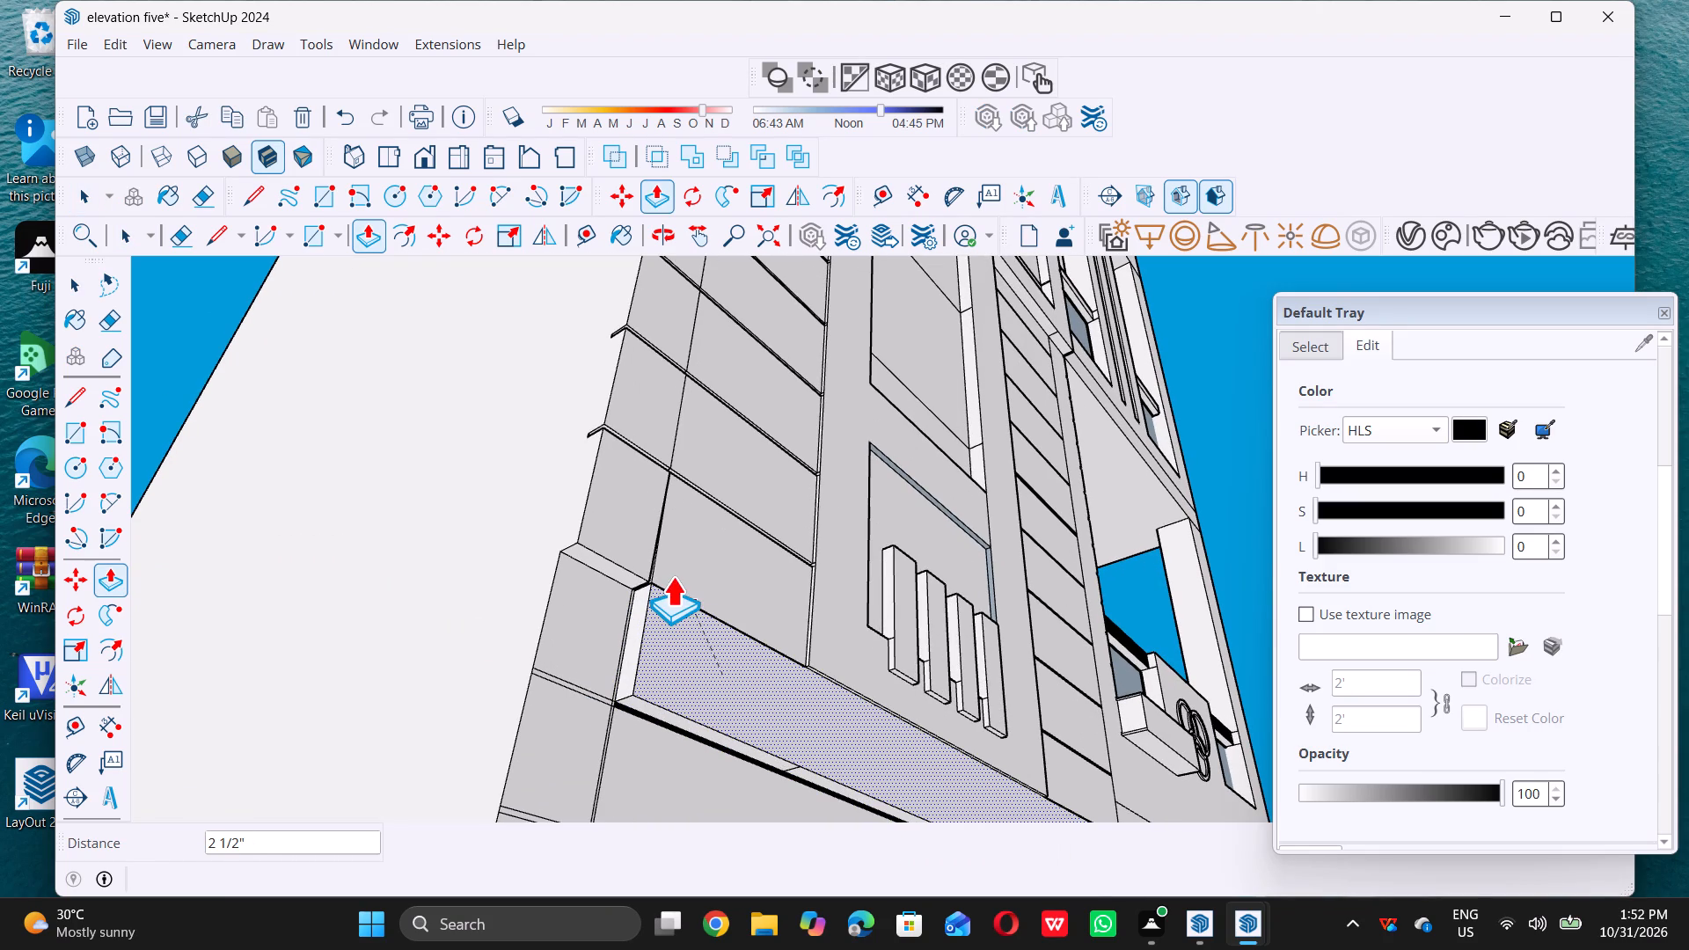
{"action": "double_click", "coordinate": [659, 574]}
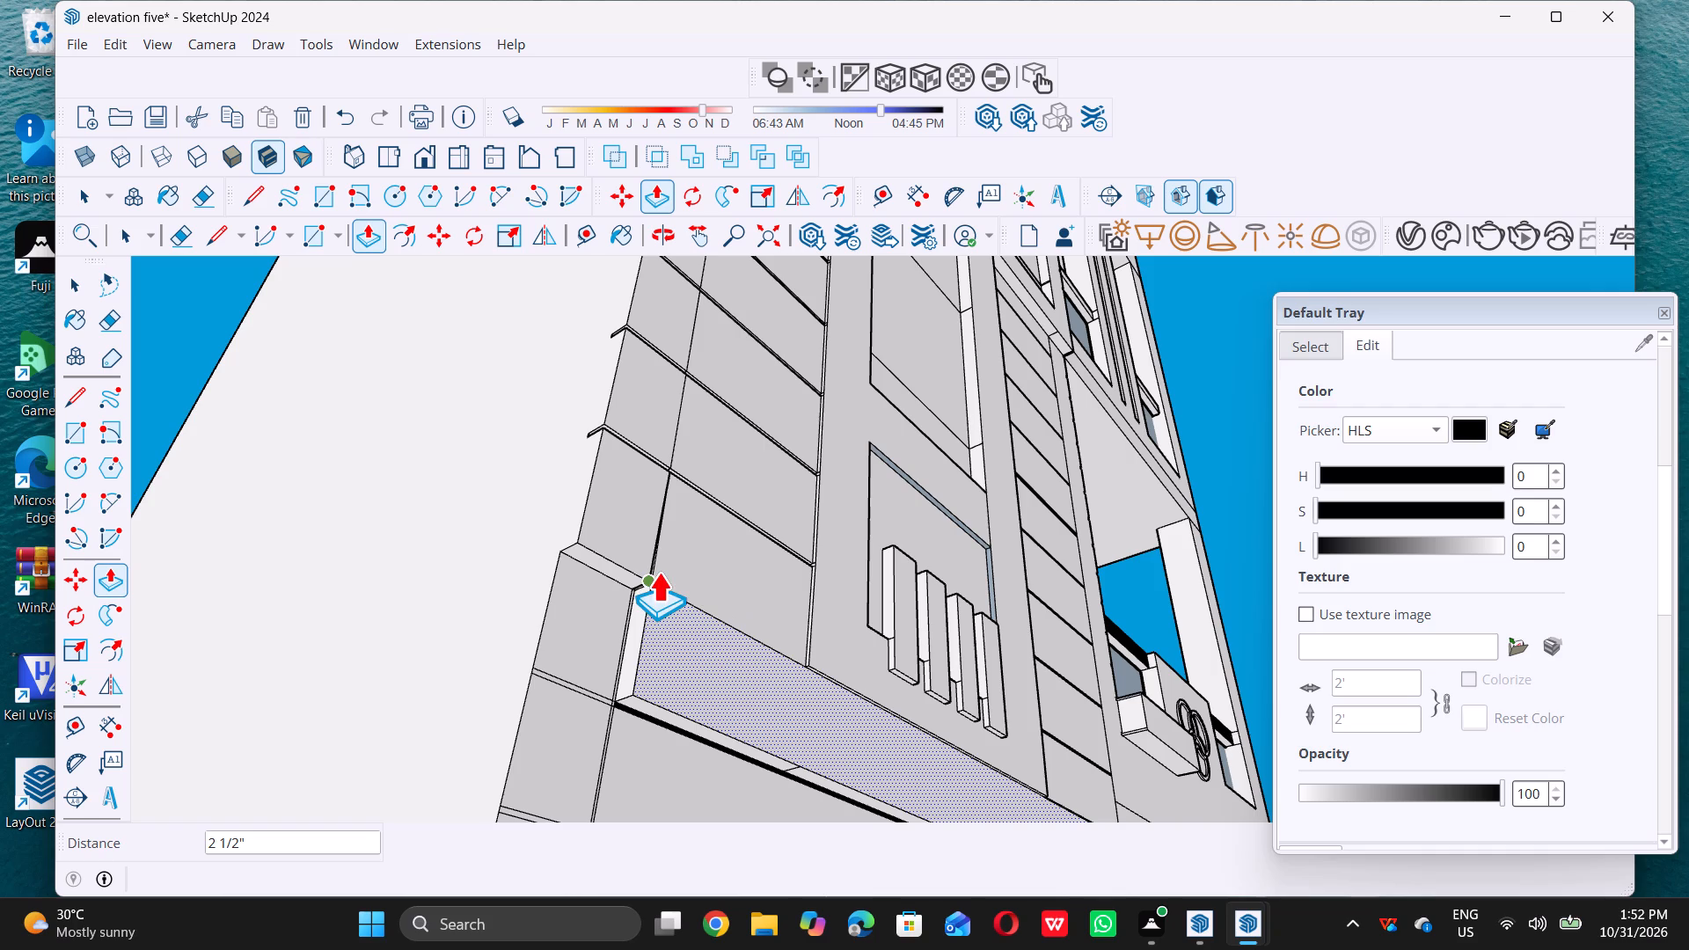
{"action": "key", "text": "space"}
Push the corner-strip panel beside the wide siding panel inward, flush with the recessed corner strip above.
{"action": "left_click", "coordinate": [586, 624]}
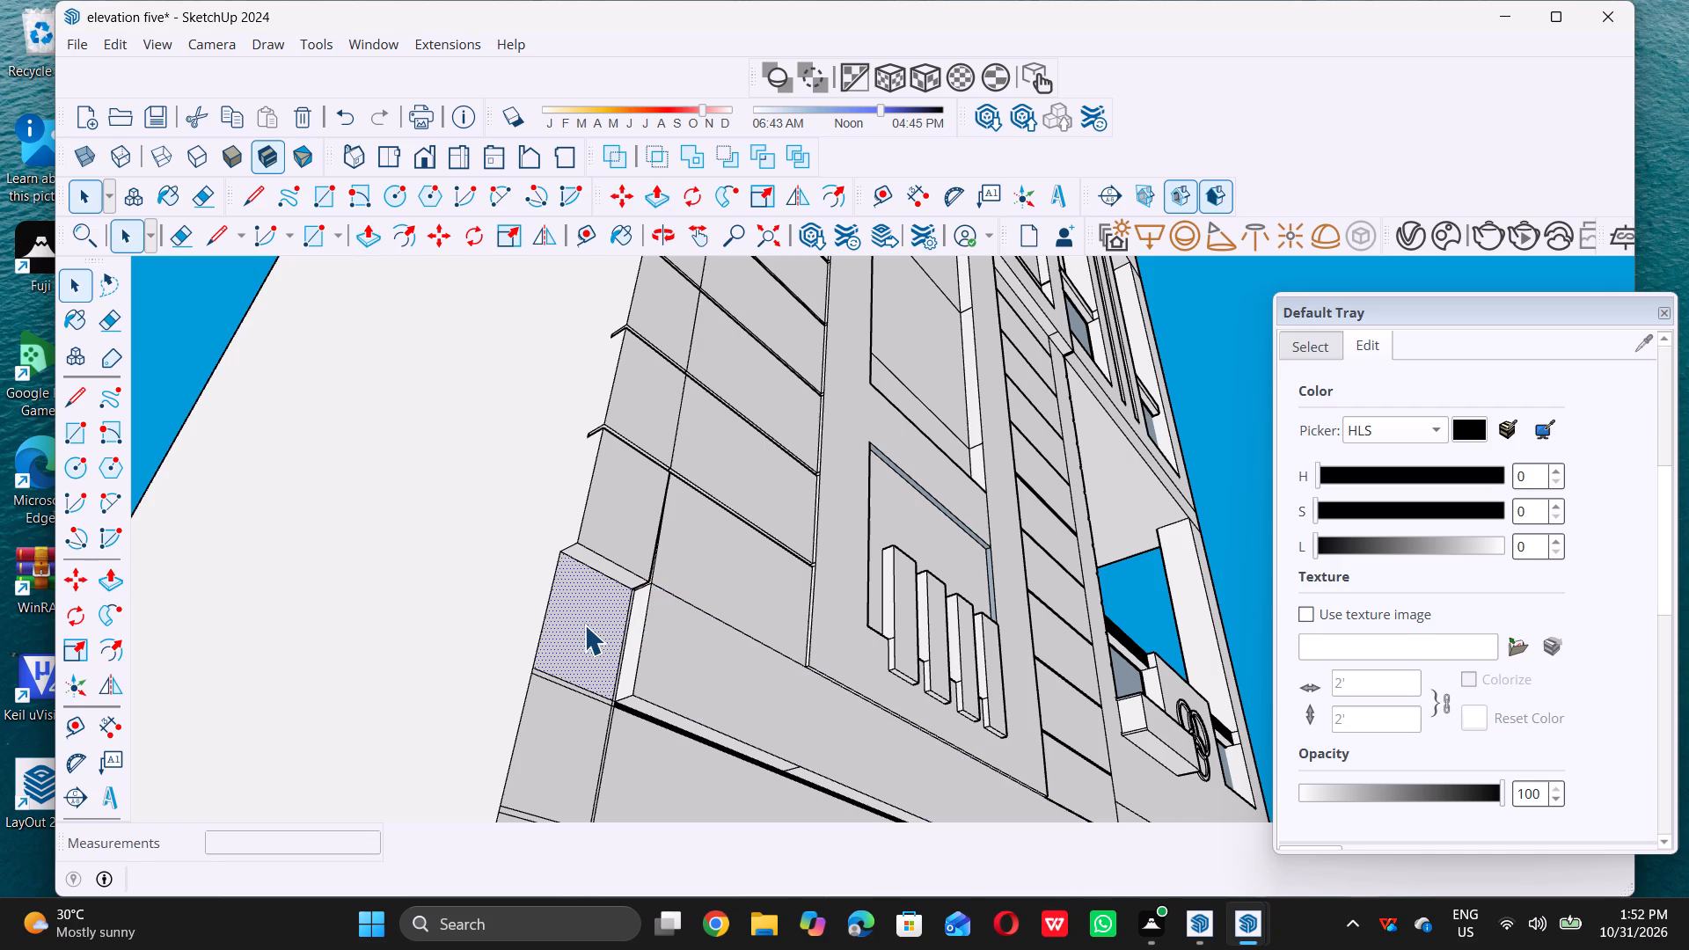
{"action": "key", "text": "p"}
{"action": "left_click", "coordinate": [583, 625]}
{"action": "triple_click", "coordinate": [597, 533]}
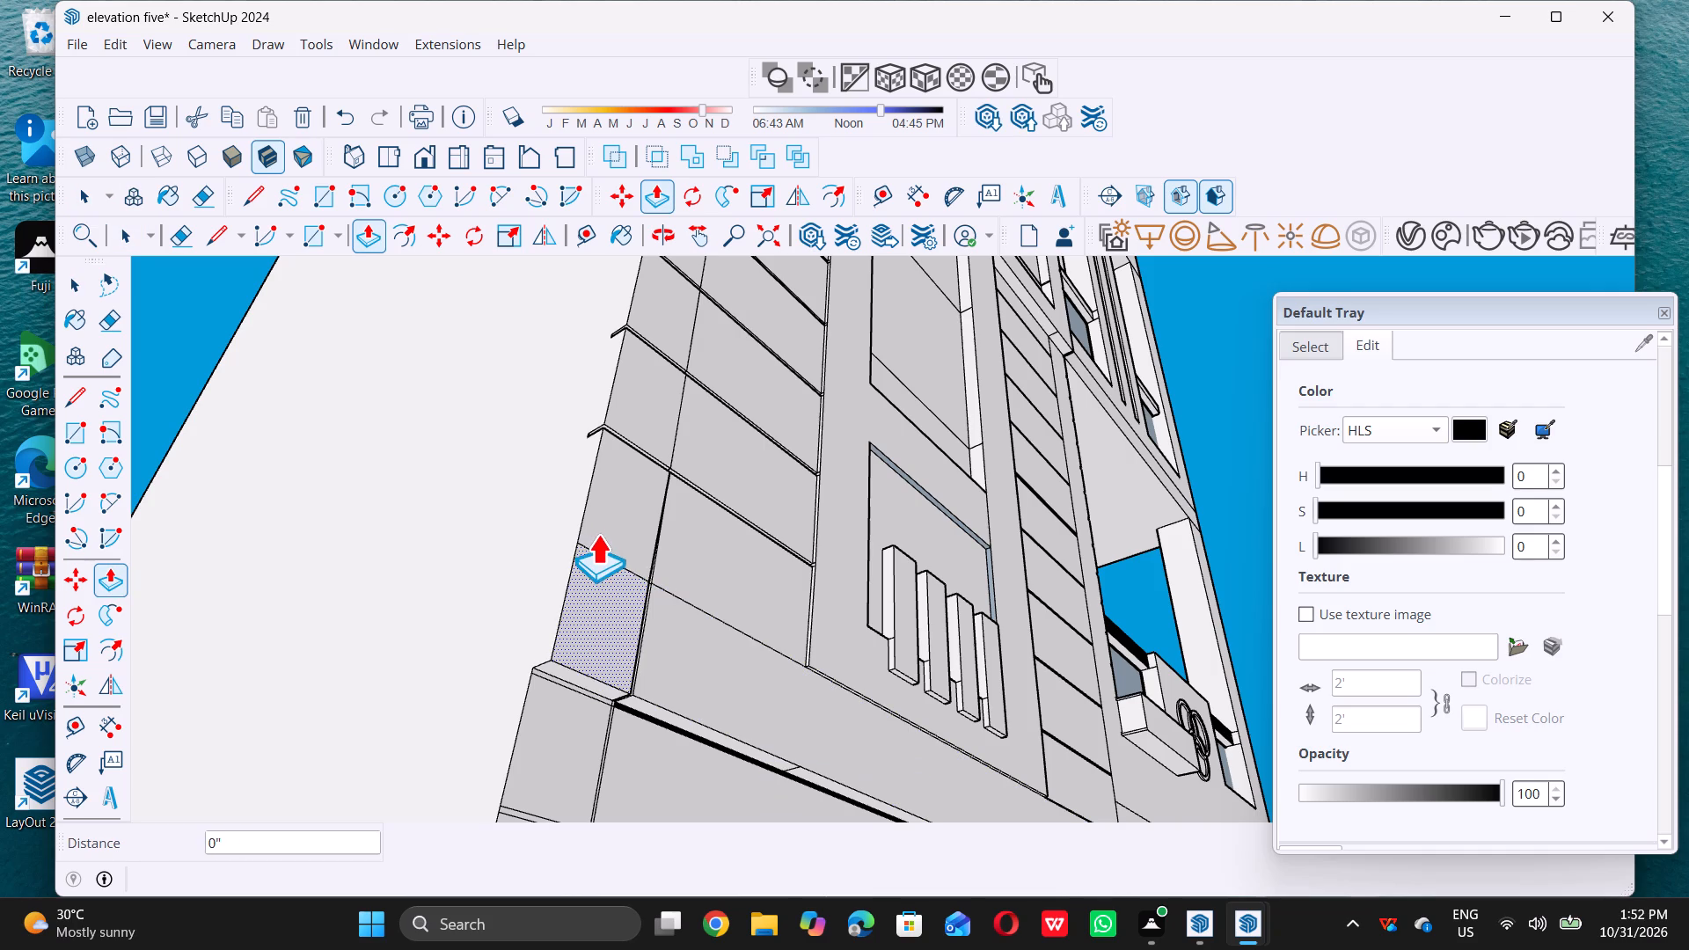
{"action": "key", "text": "space"}
Examine the recessed corner siding and the remaining panels of the storey below on the building's facade.
{"action": "scroll", "coordinate": [615, 553], "scroll_direction": "down", "scroll_amount": 4}
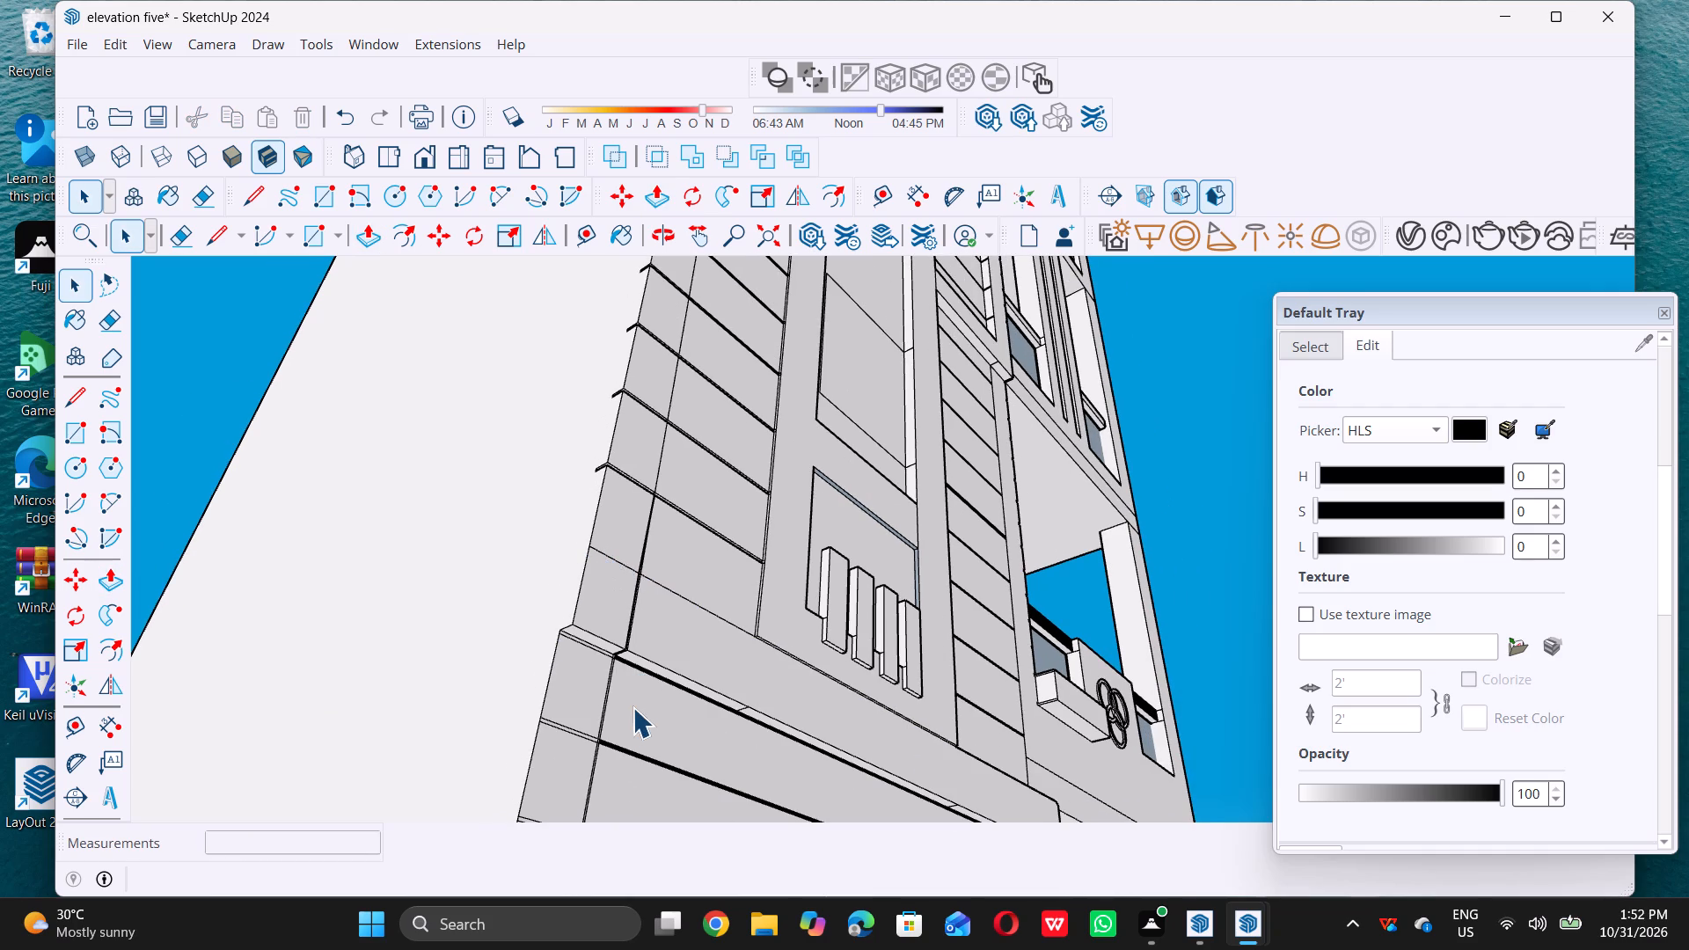
{"action": "scroll", "coordinate": [607, 710], "scroll_direction": "up", "scroll_amount": 1}
{"action": "scroll", "coordinate": [1266, 544], "scroll_direction": "up", "scroll_amount": 5}
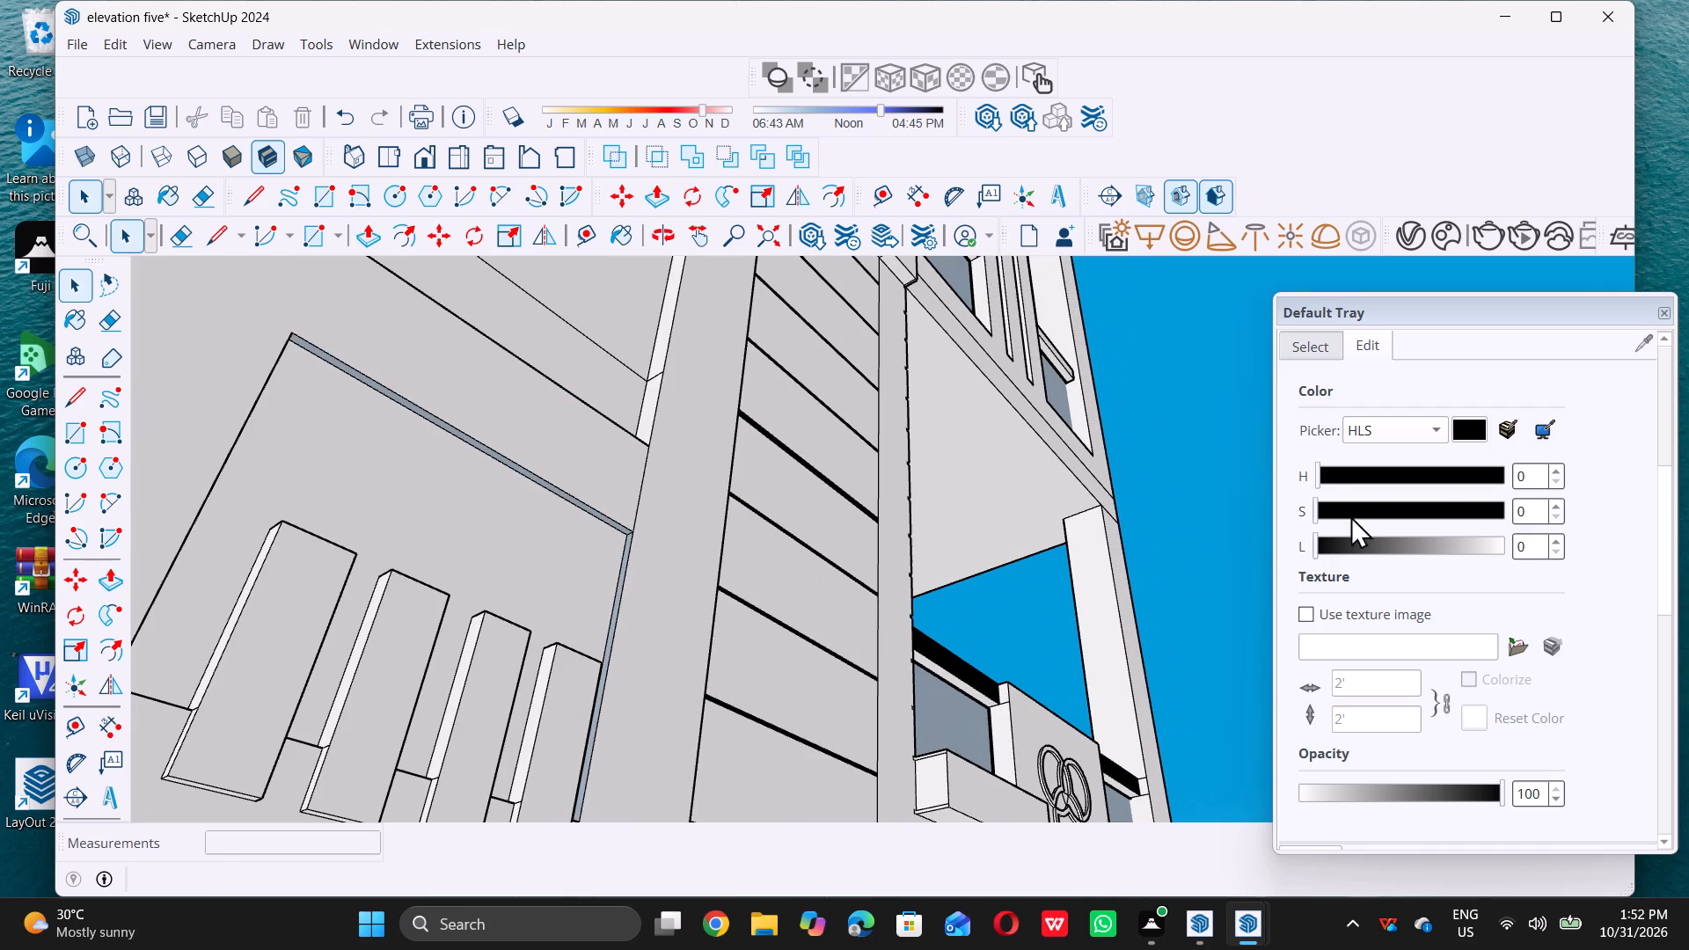
{"action": "scroll", "coordinate": [1337, 485], "scroll_direction": "up", "scroll_amount": 4}
{"action": "scroll", "coordinate": [764, 708], "scroll_direction": "down", "scroll_amount": 15}
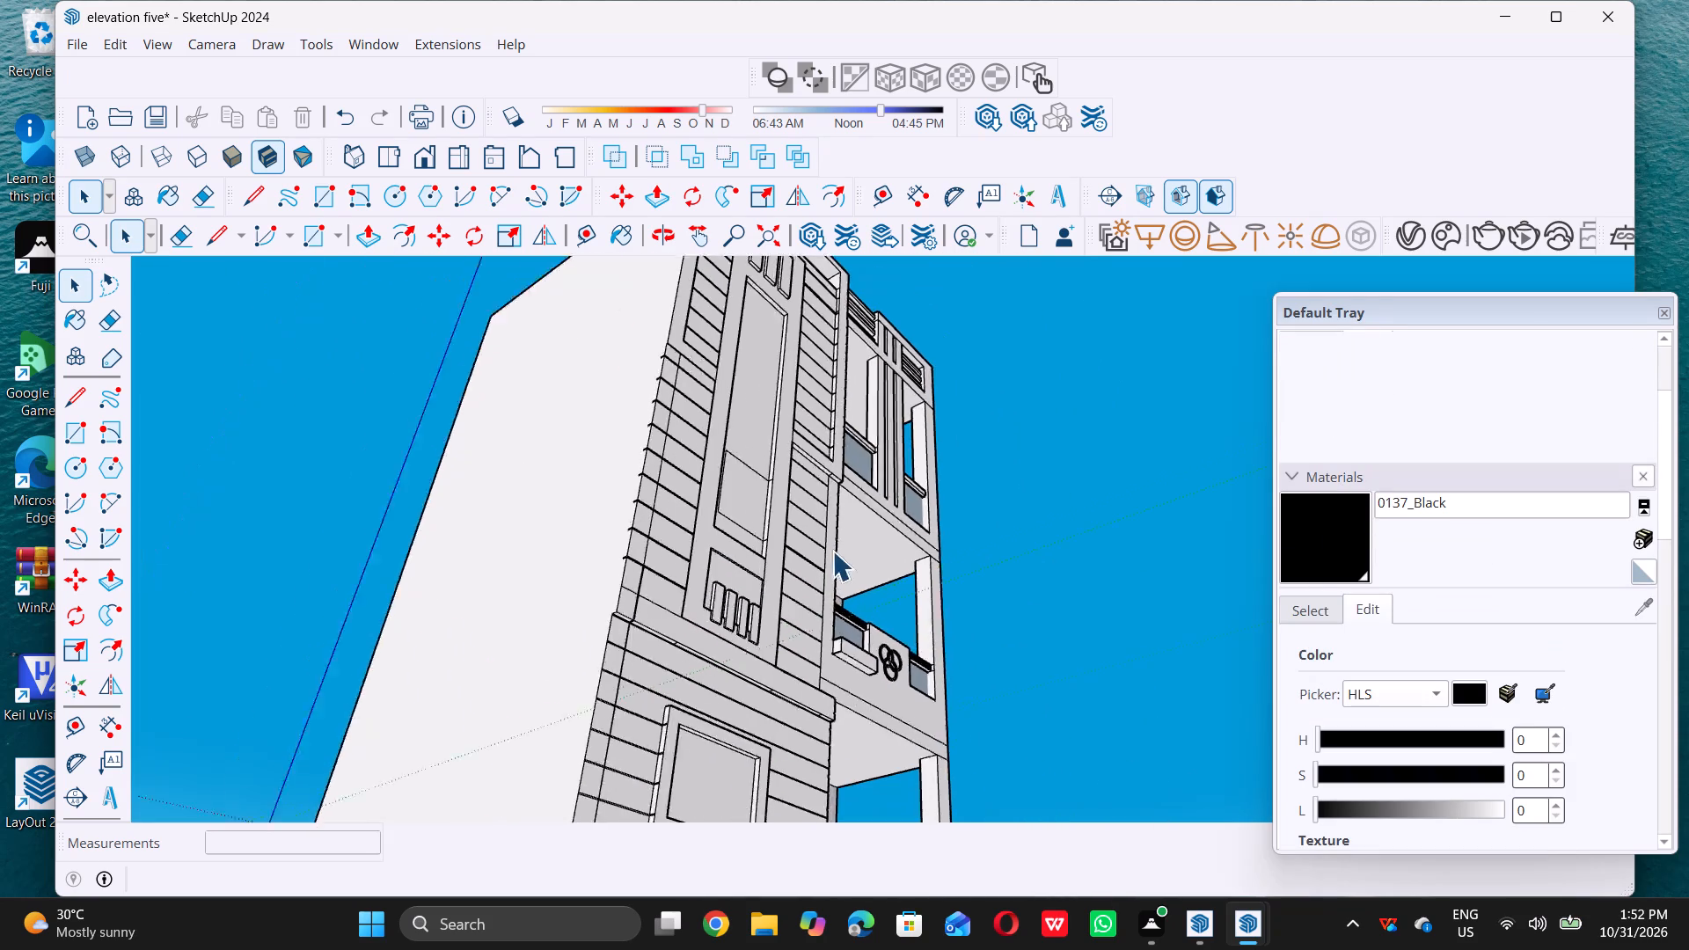
{"action": "scroll", "coordinate": [832, 551], "scroll_direction": "down", "scroll_amount": 2}
{"action": "scroll", "coordinate": [677, 574], "scroll_direction": "down", "scroll_amount": 5}
{"action": "scroll", "coordinate": [698, 645], "scroll_direction": "up", "scroll_amount": 5}
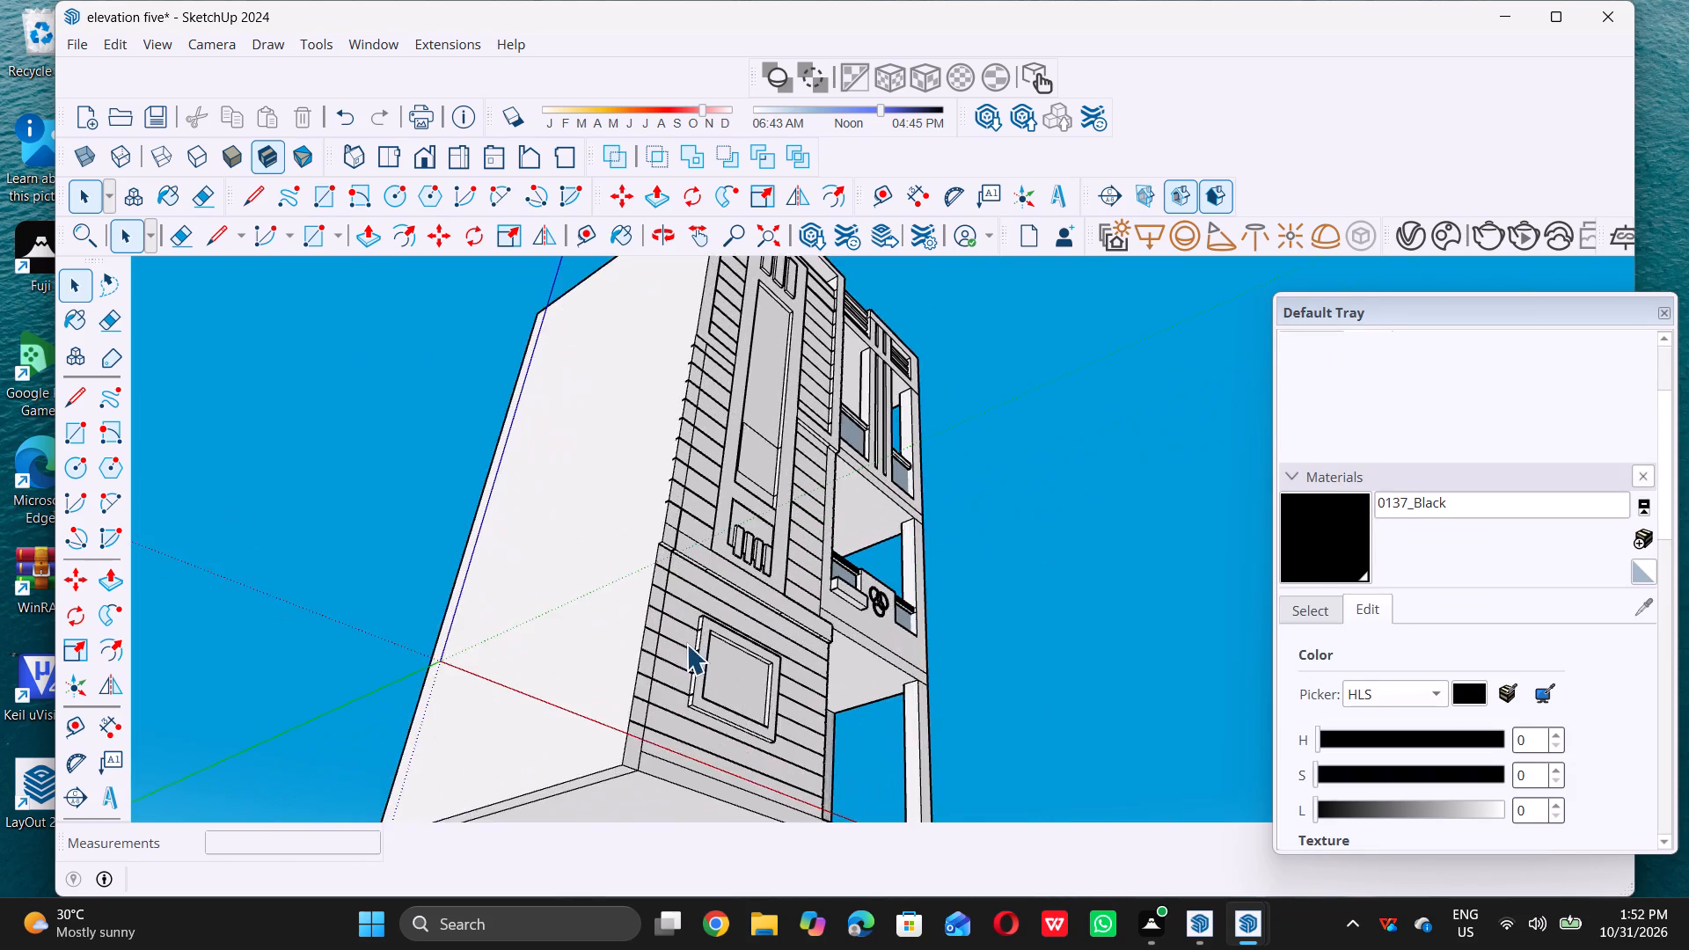
{"action": "scroll", "coordinate": [686, 644], "scroll_direction": "up", "scroll_amount": 4}
{"action": "scroll", "coordinate": [675, 530], "scroll_direction": "up", "scroll_amount": 10}
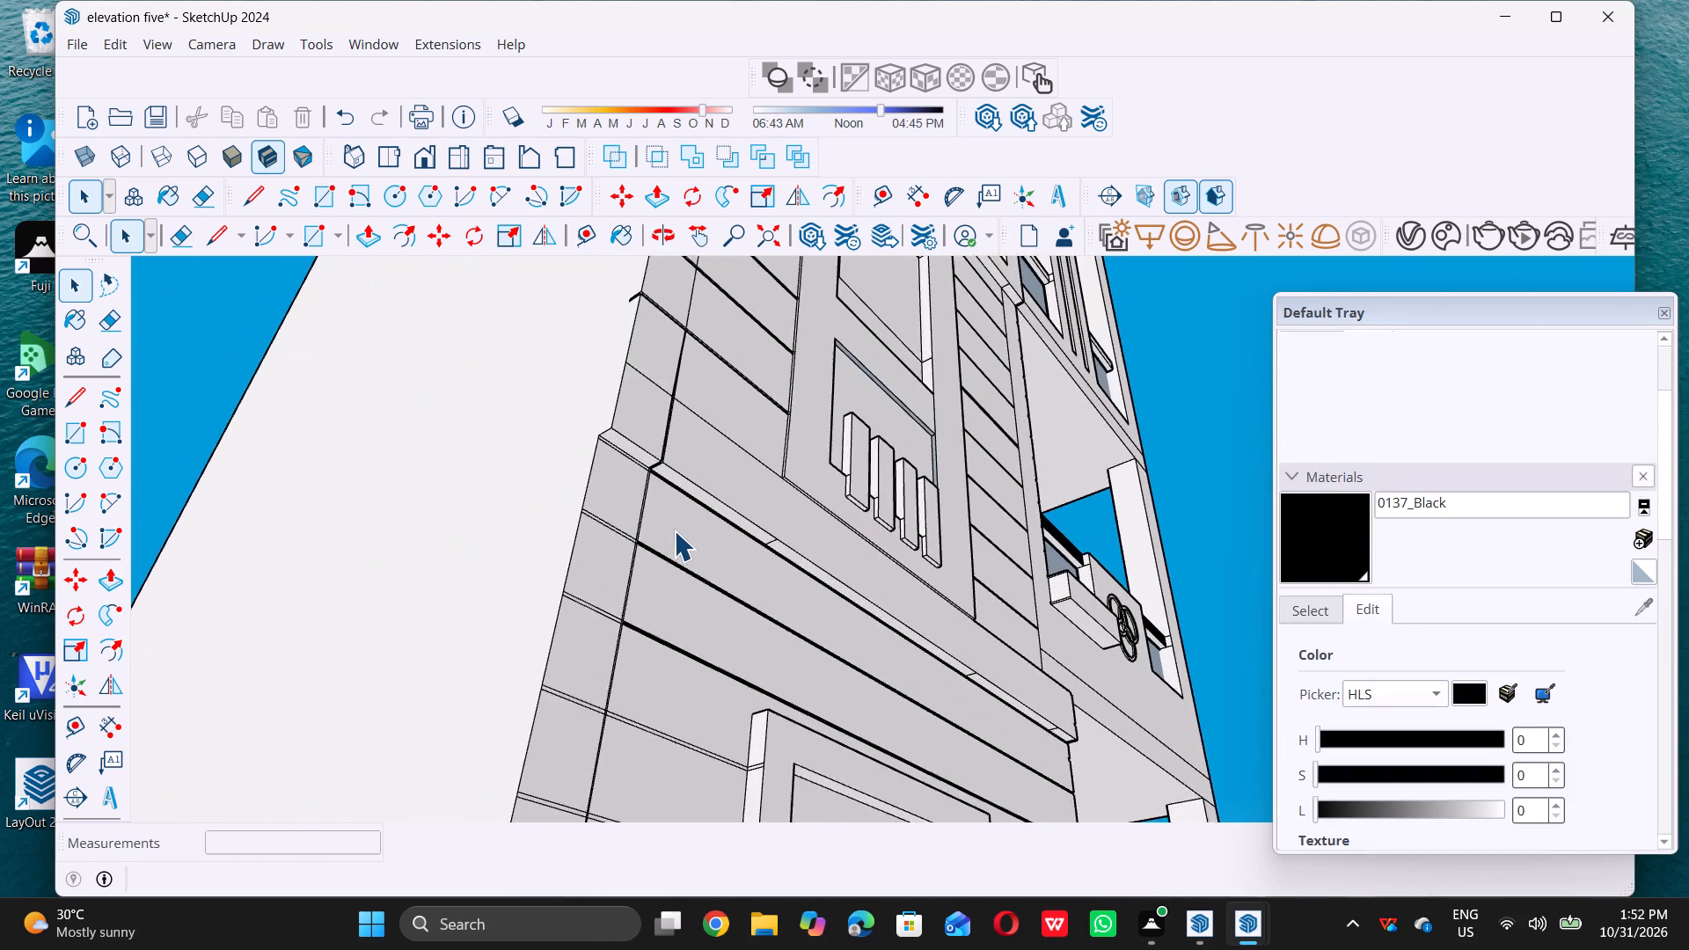
Set the black material's lightness to 2 and paint the two corner-strip groove segments below the recessed corner panels black.
{"action": "scroll", "coordinate": [674, 530], "scroll_direction": "up", "scroll_amount": 3}
{"action": "double_click", "coordinate": [1318, 547]}
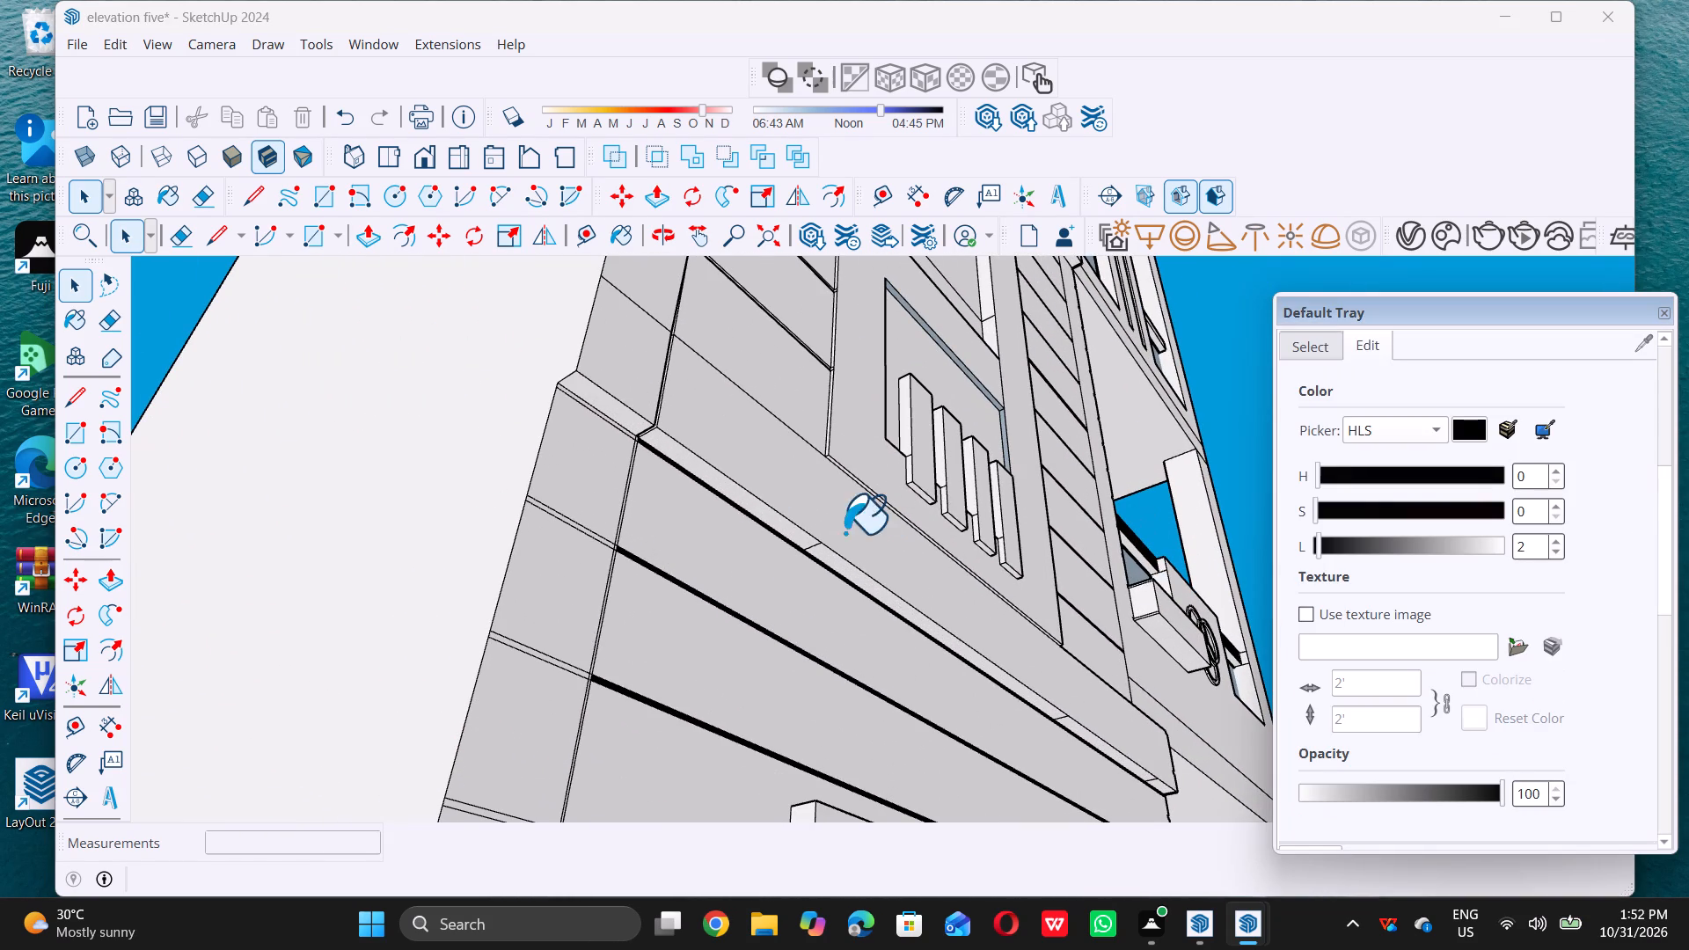
{"action": "scroll", "coordinate": [599, 432], "scroll_direction": "up", "scroll_amount": 15}
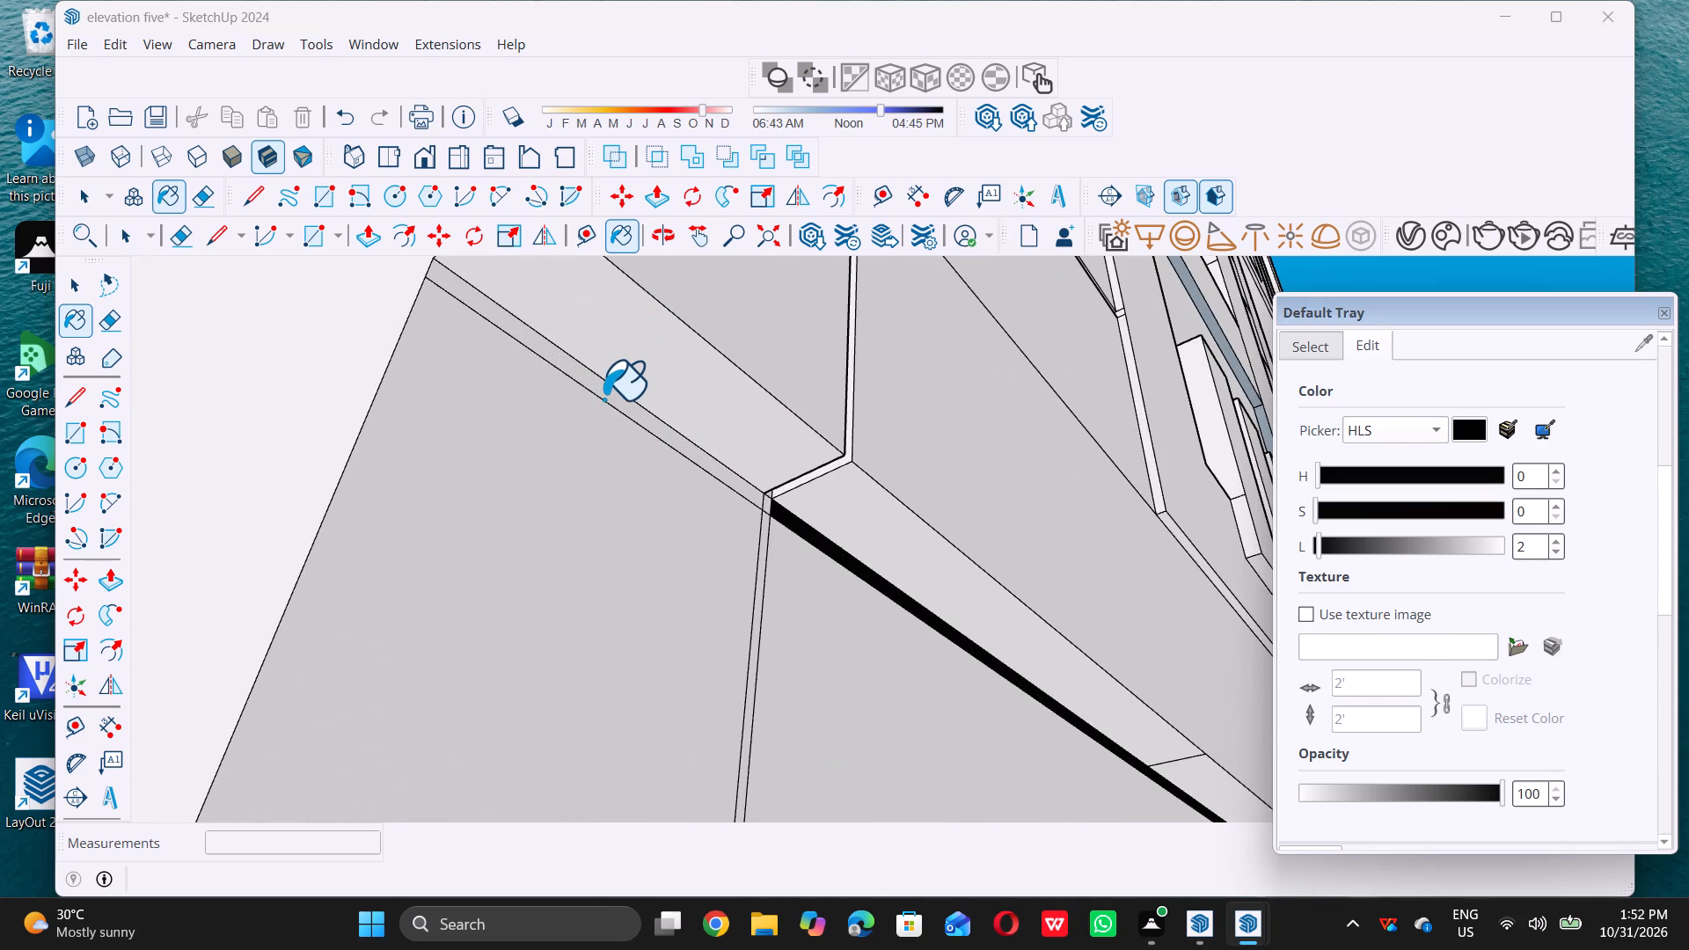
{"action": "triple_click", "coordinate": [609, 392]}
{"action": "scroll", "coordinate": [615, 395], "scroll_direction": "down", "scroll_amount": 12}
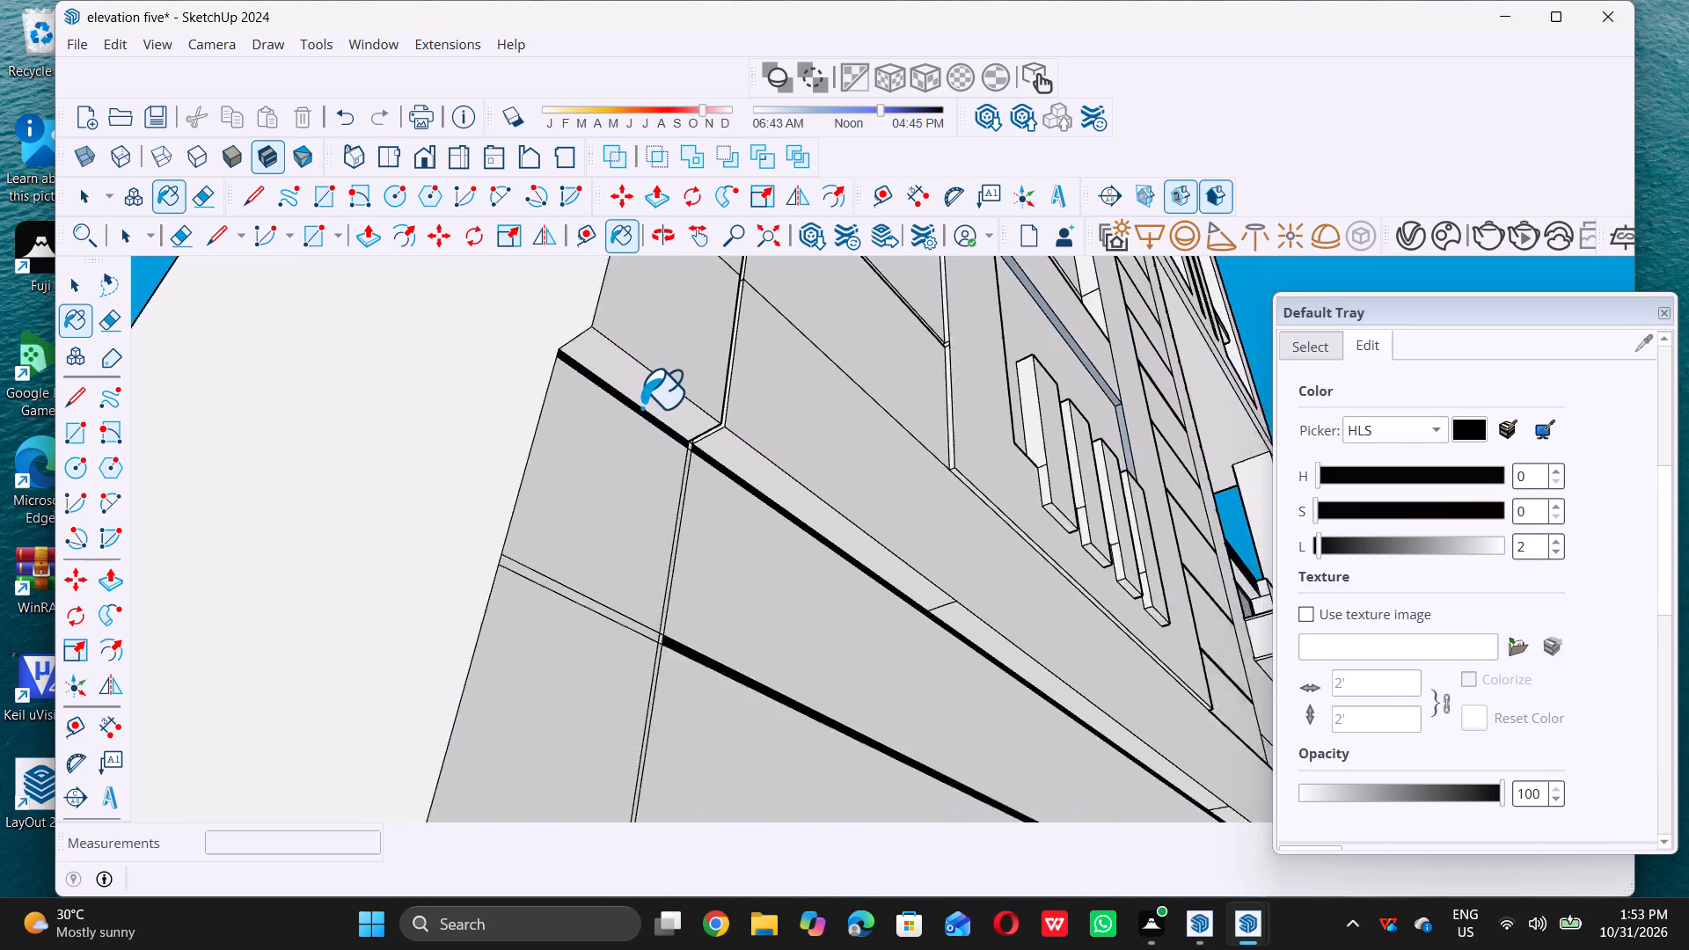
{"action": "scroll", "coordinate": [641, 407], "scroll_direction": "down", "scroll_amount": 1}
{"action": "scroll", "coordinate": [608, 574], "scroll_direction": "up", "scroll_amount": 9}
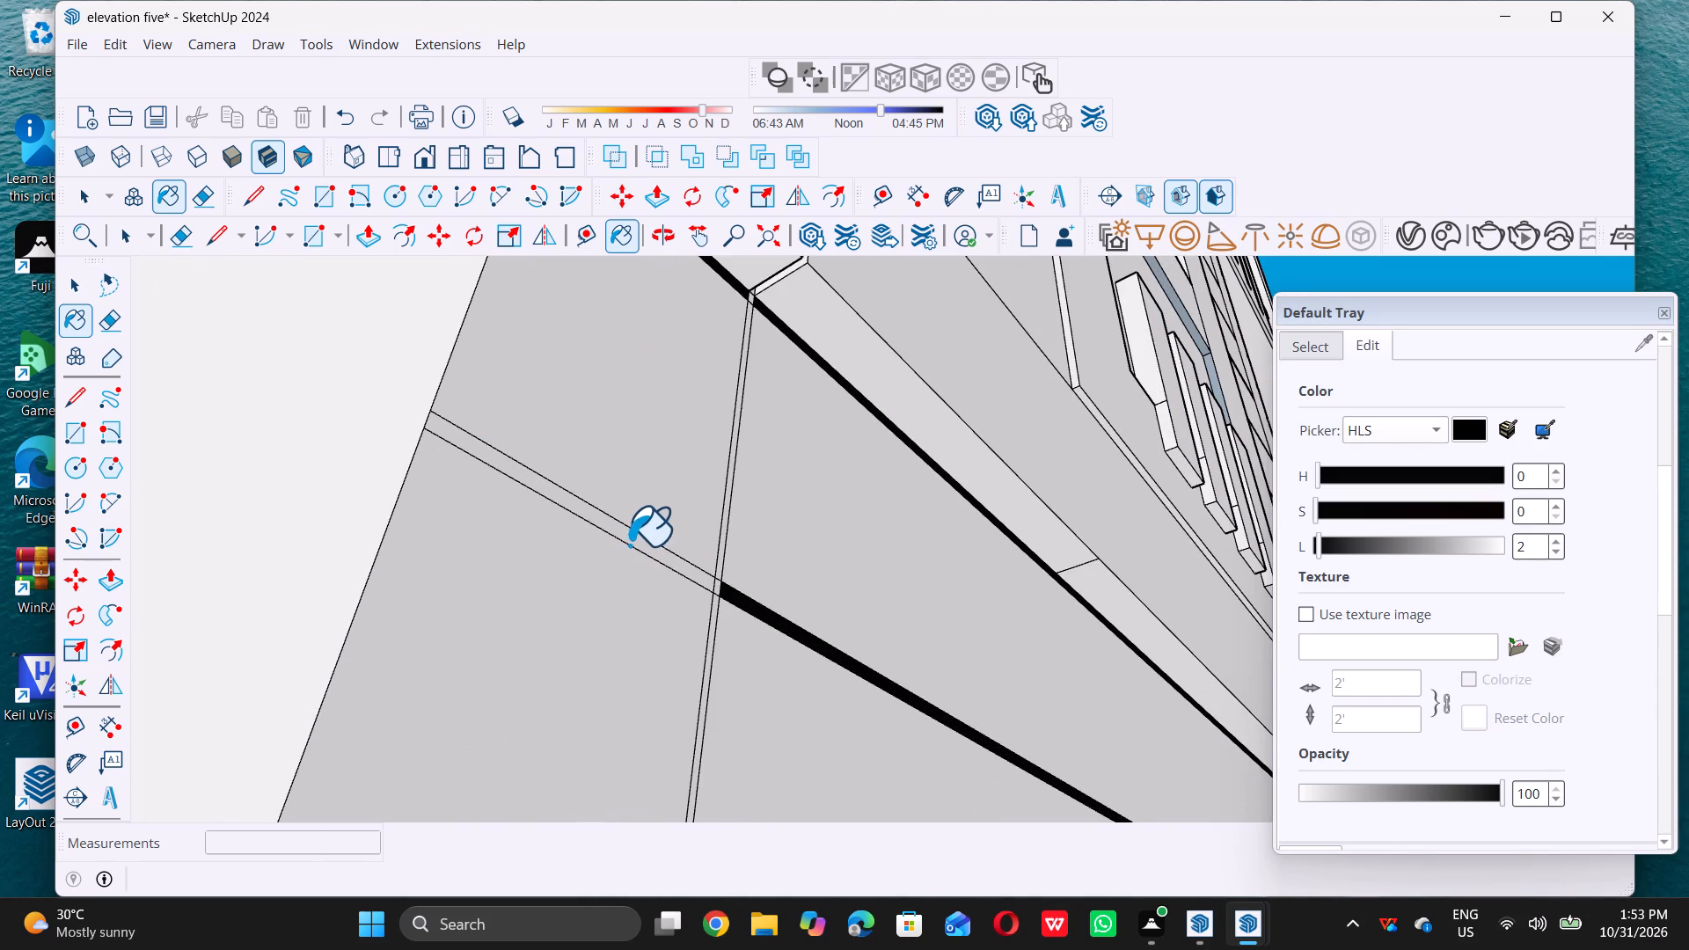
{"action": "left_click", "coordinate": [633, 539]}
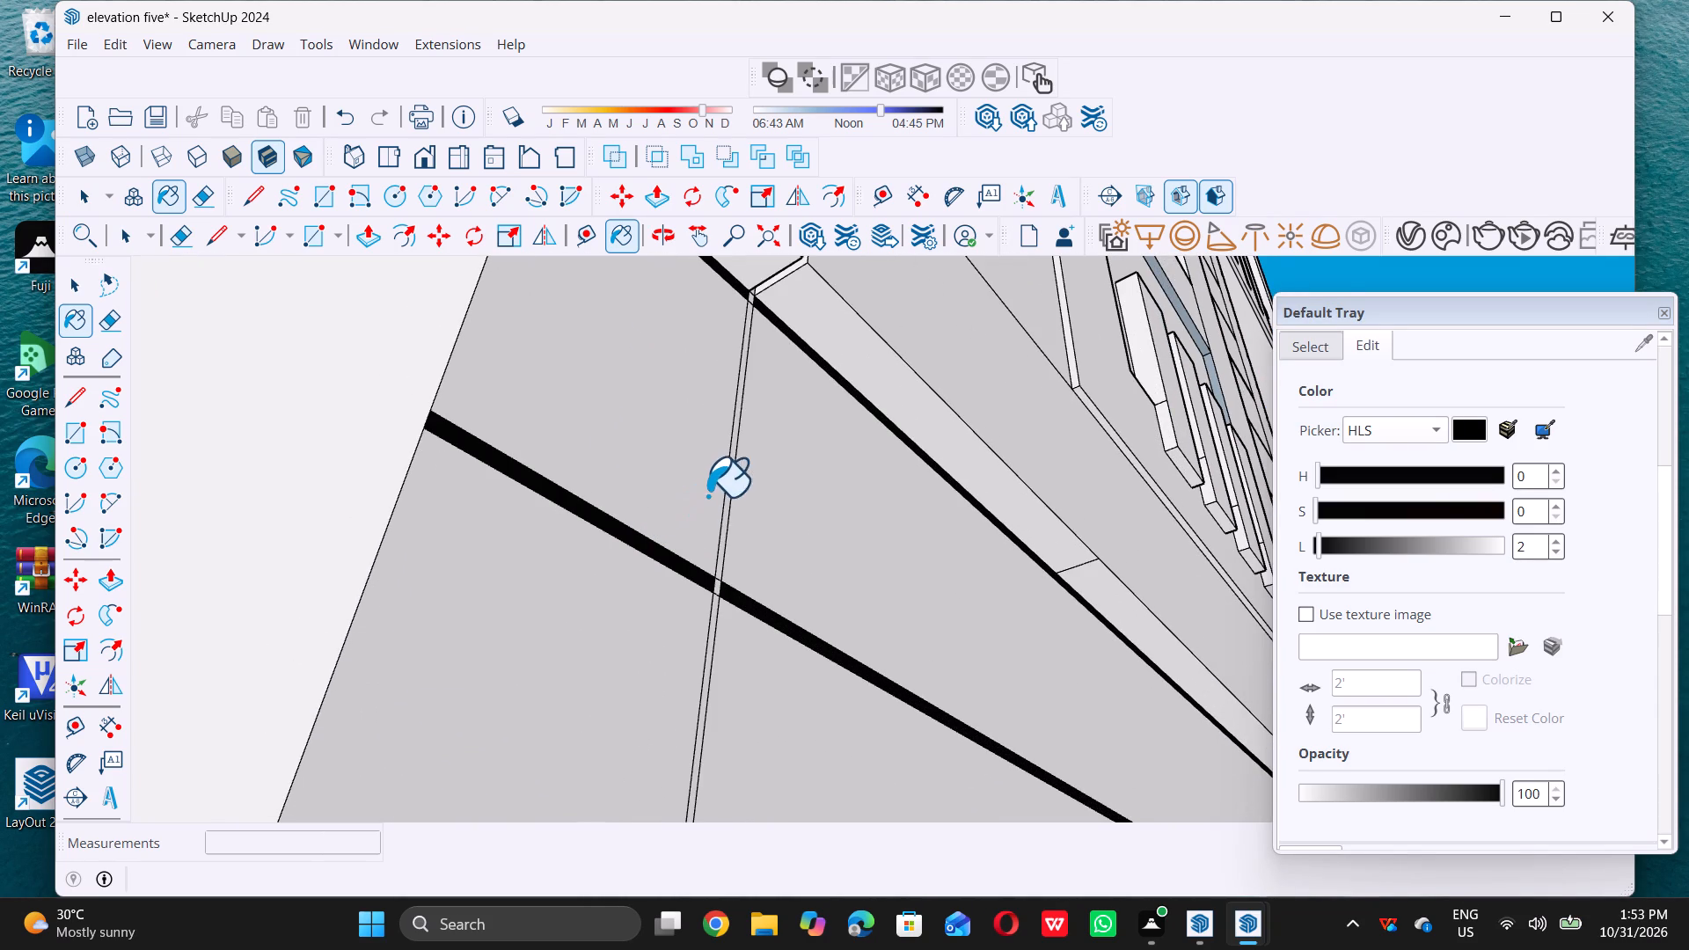
{"action": "middle_click_drag", "start_coordinate": [707, 493], "coordinate": [671, 509]}
{"action": "scroll", "coordinate": [675, 515], "scroll_direction": "down", "scroll_amount": 5}
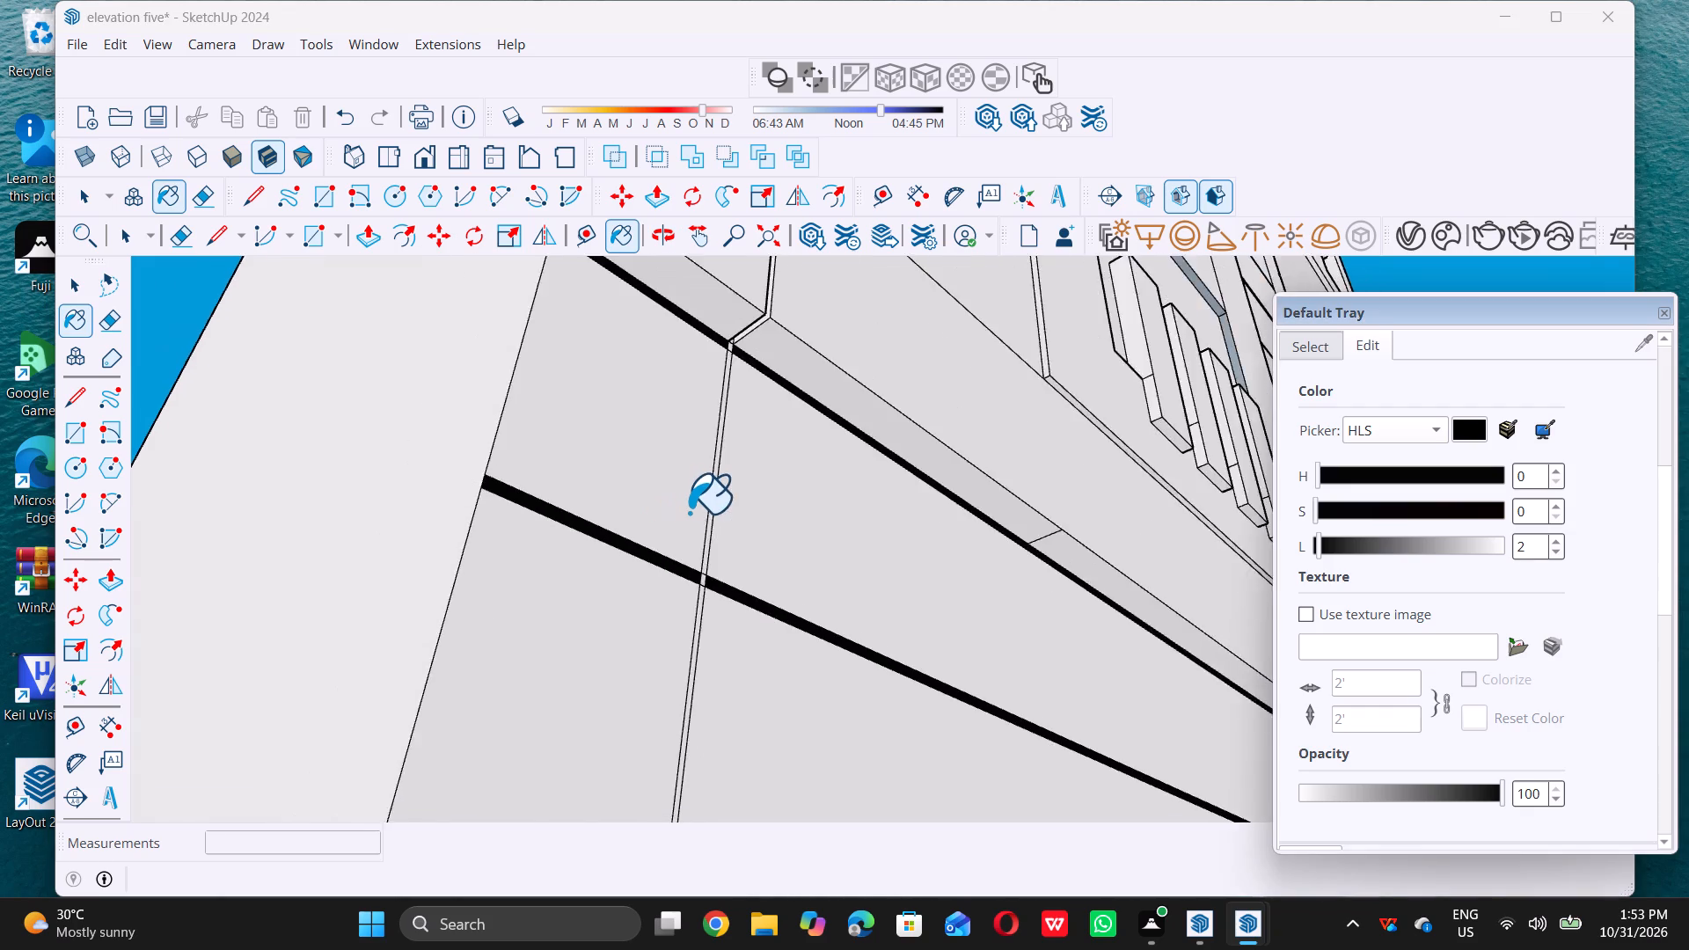
{"action": "scroll", "coordinate": [689, 512], "scroll_direction": "down", "scroll_amount": 5}
{"action": "key", "text": "space"}
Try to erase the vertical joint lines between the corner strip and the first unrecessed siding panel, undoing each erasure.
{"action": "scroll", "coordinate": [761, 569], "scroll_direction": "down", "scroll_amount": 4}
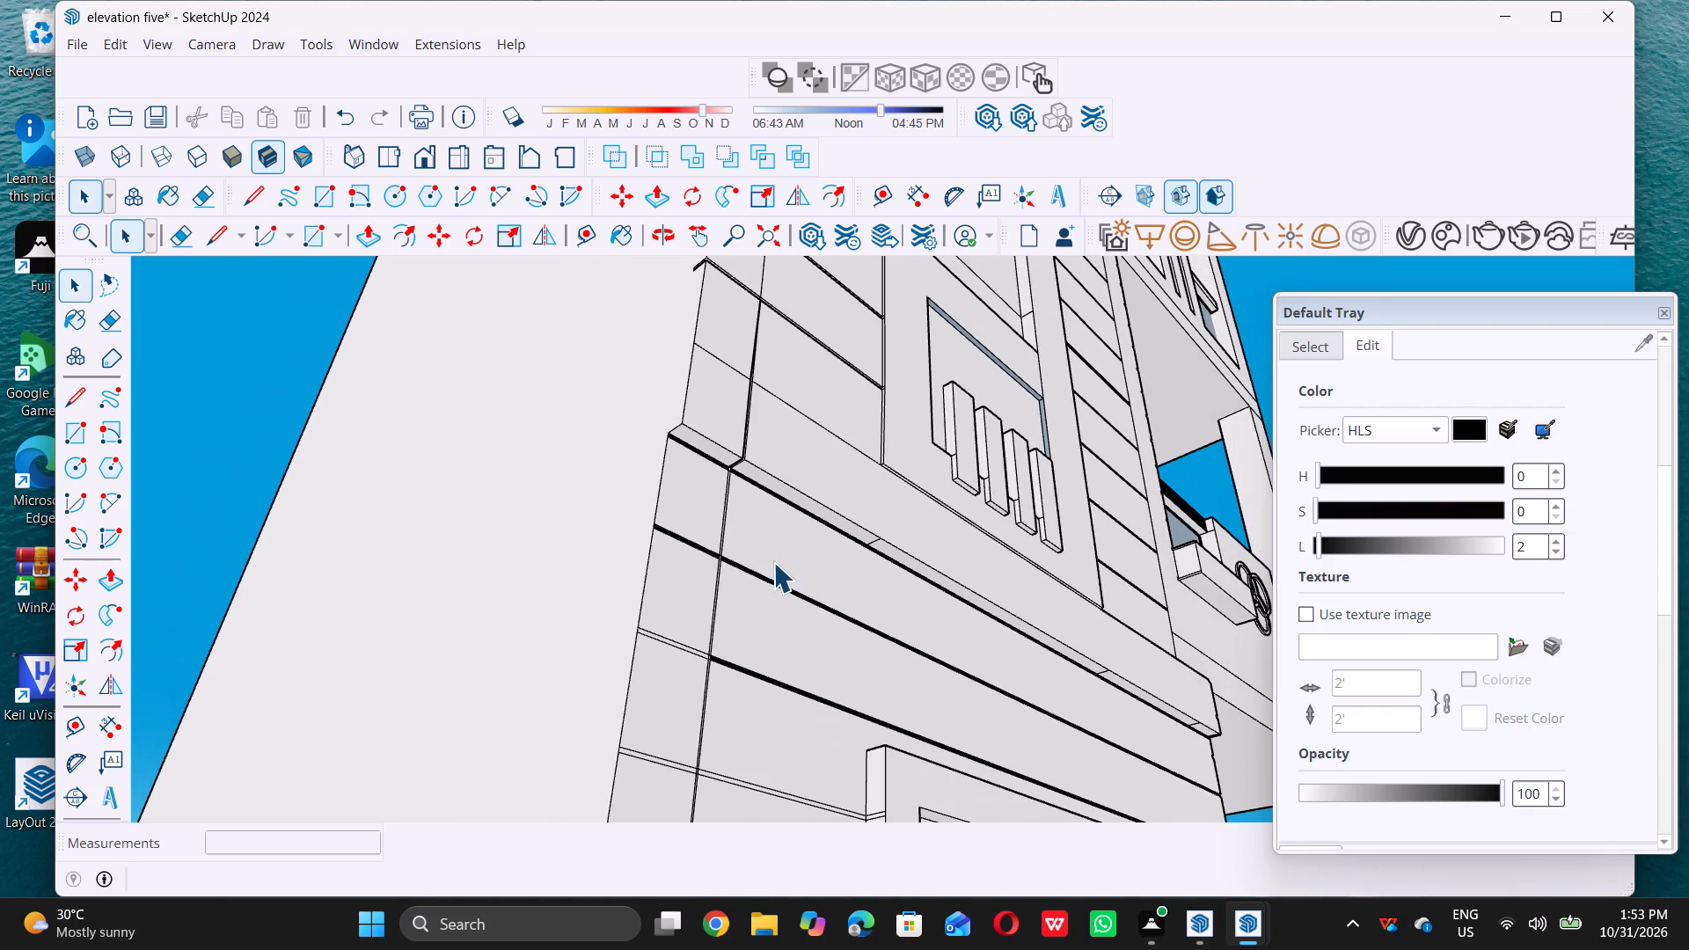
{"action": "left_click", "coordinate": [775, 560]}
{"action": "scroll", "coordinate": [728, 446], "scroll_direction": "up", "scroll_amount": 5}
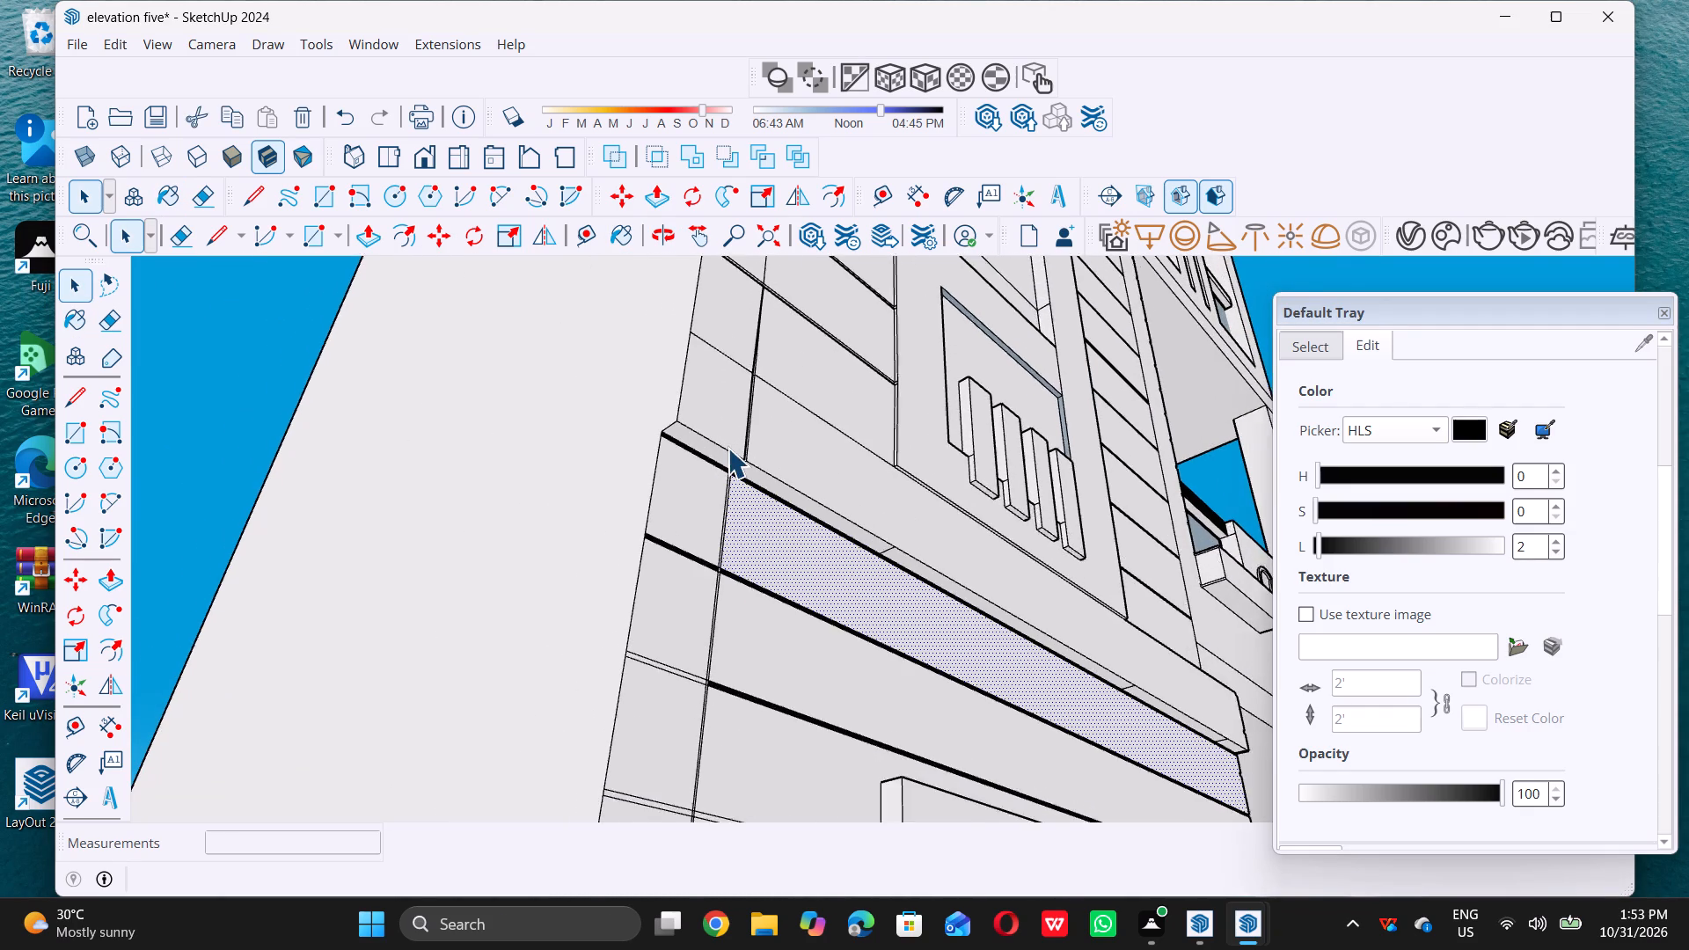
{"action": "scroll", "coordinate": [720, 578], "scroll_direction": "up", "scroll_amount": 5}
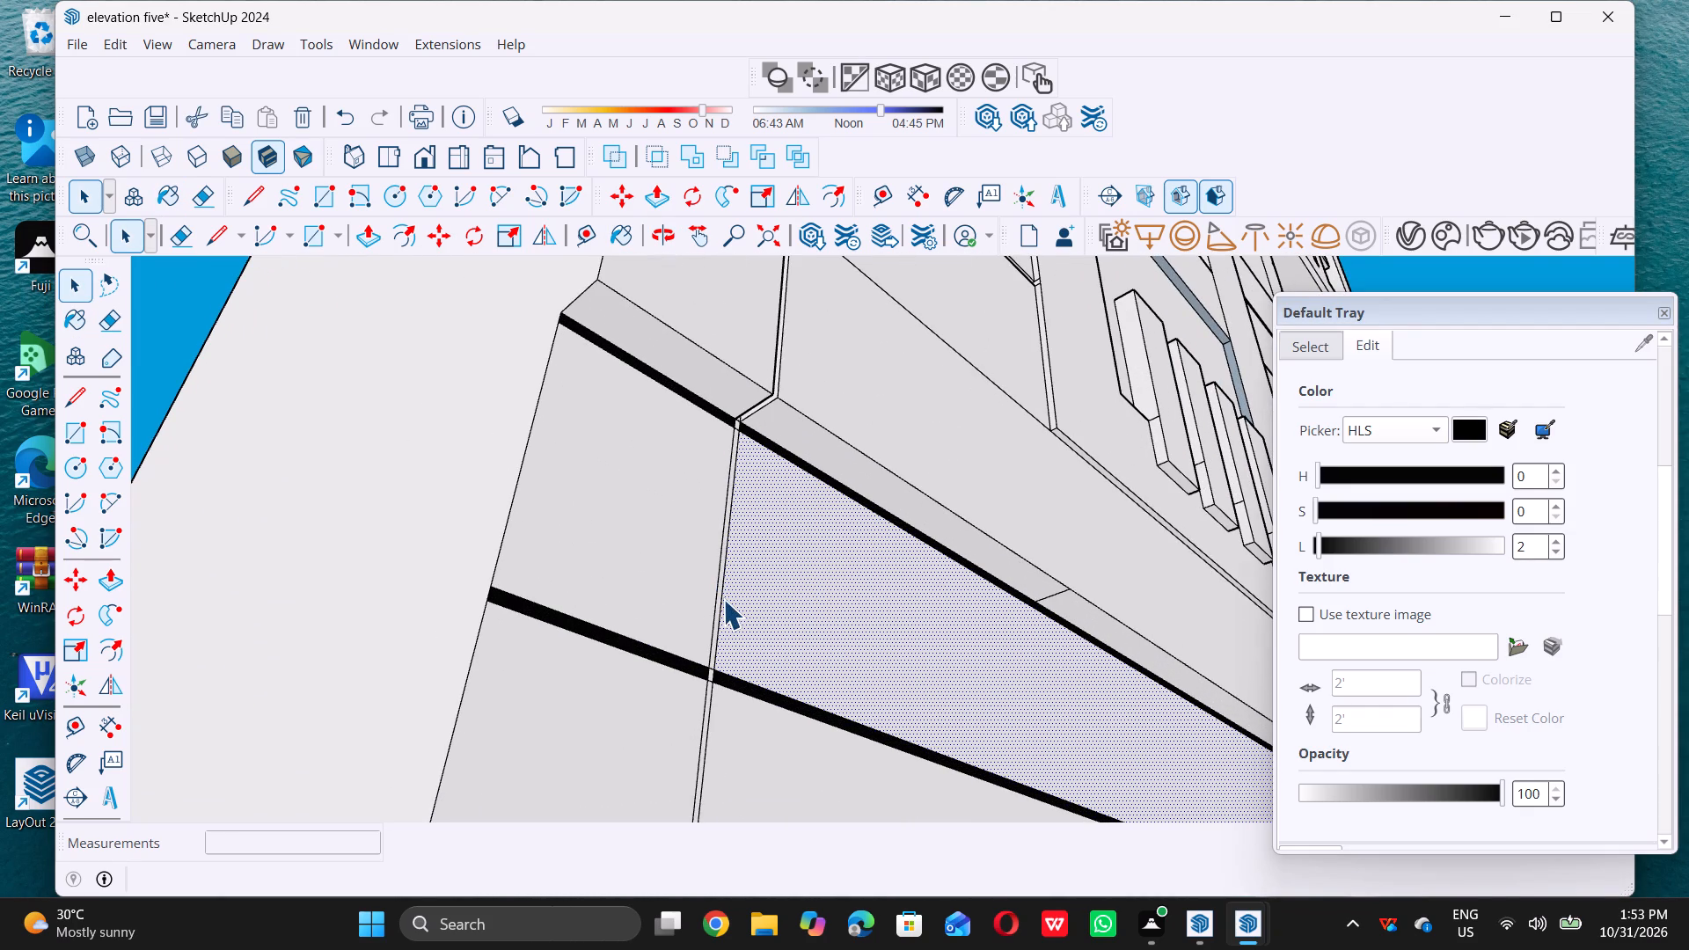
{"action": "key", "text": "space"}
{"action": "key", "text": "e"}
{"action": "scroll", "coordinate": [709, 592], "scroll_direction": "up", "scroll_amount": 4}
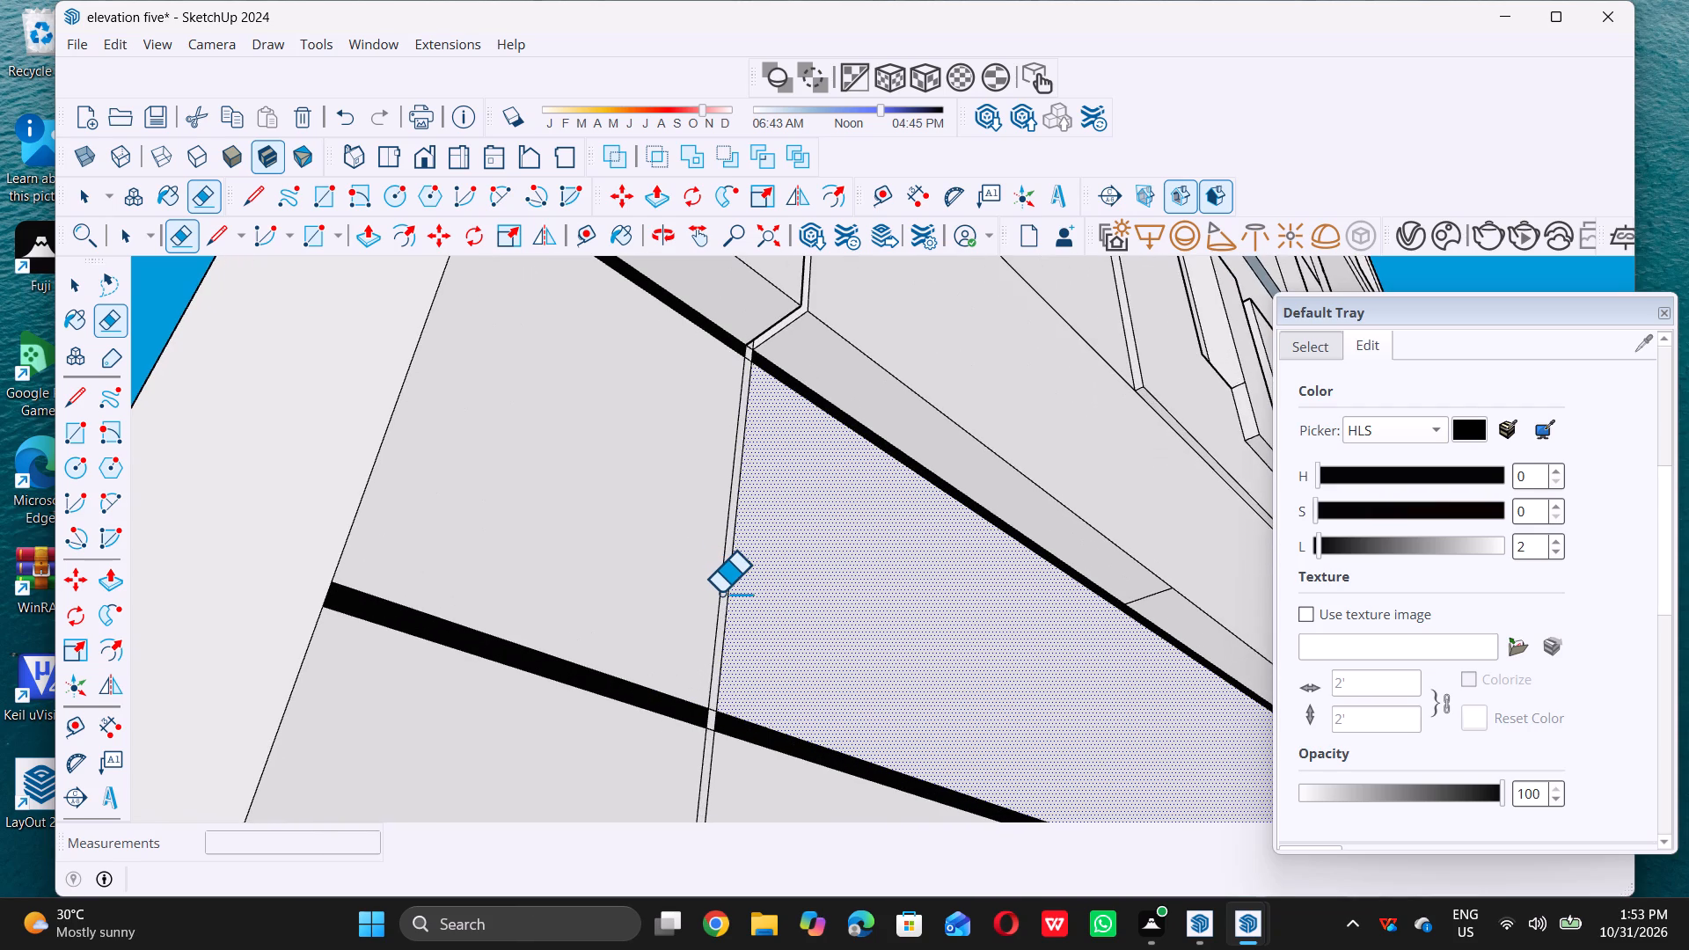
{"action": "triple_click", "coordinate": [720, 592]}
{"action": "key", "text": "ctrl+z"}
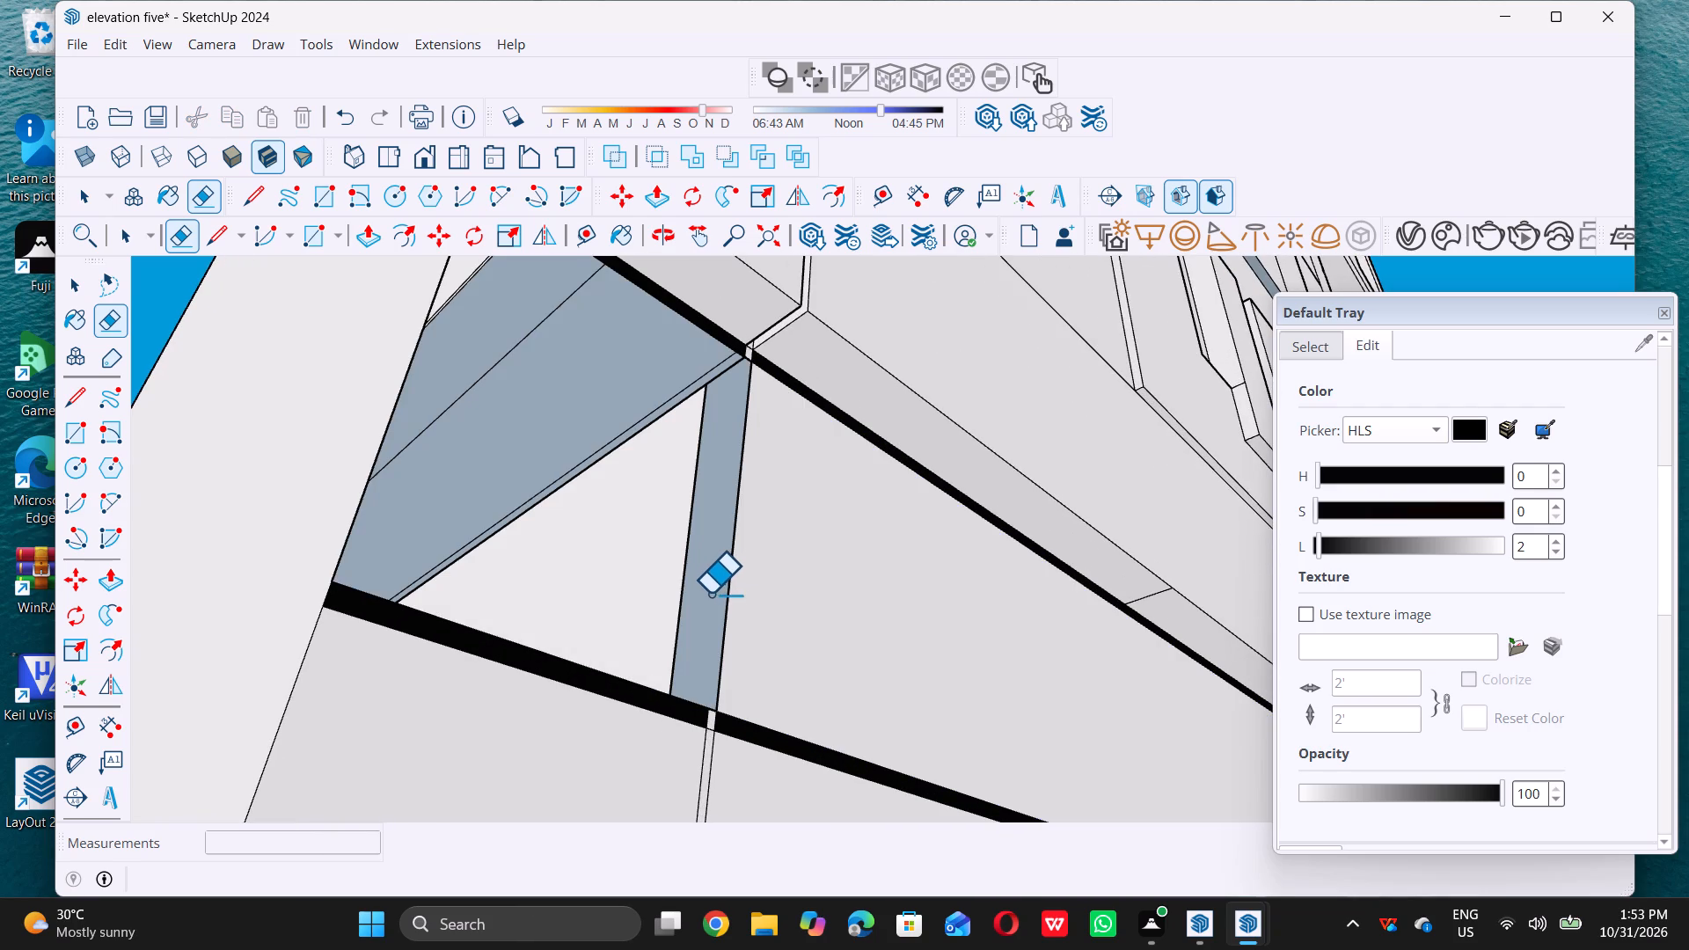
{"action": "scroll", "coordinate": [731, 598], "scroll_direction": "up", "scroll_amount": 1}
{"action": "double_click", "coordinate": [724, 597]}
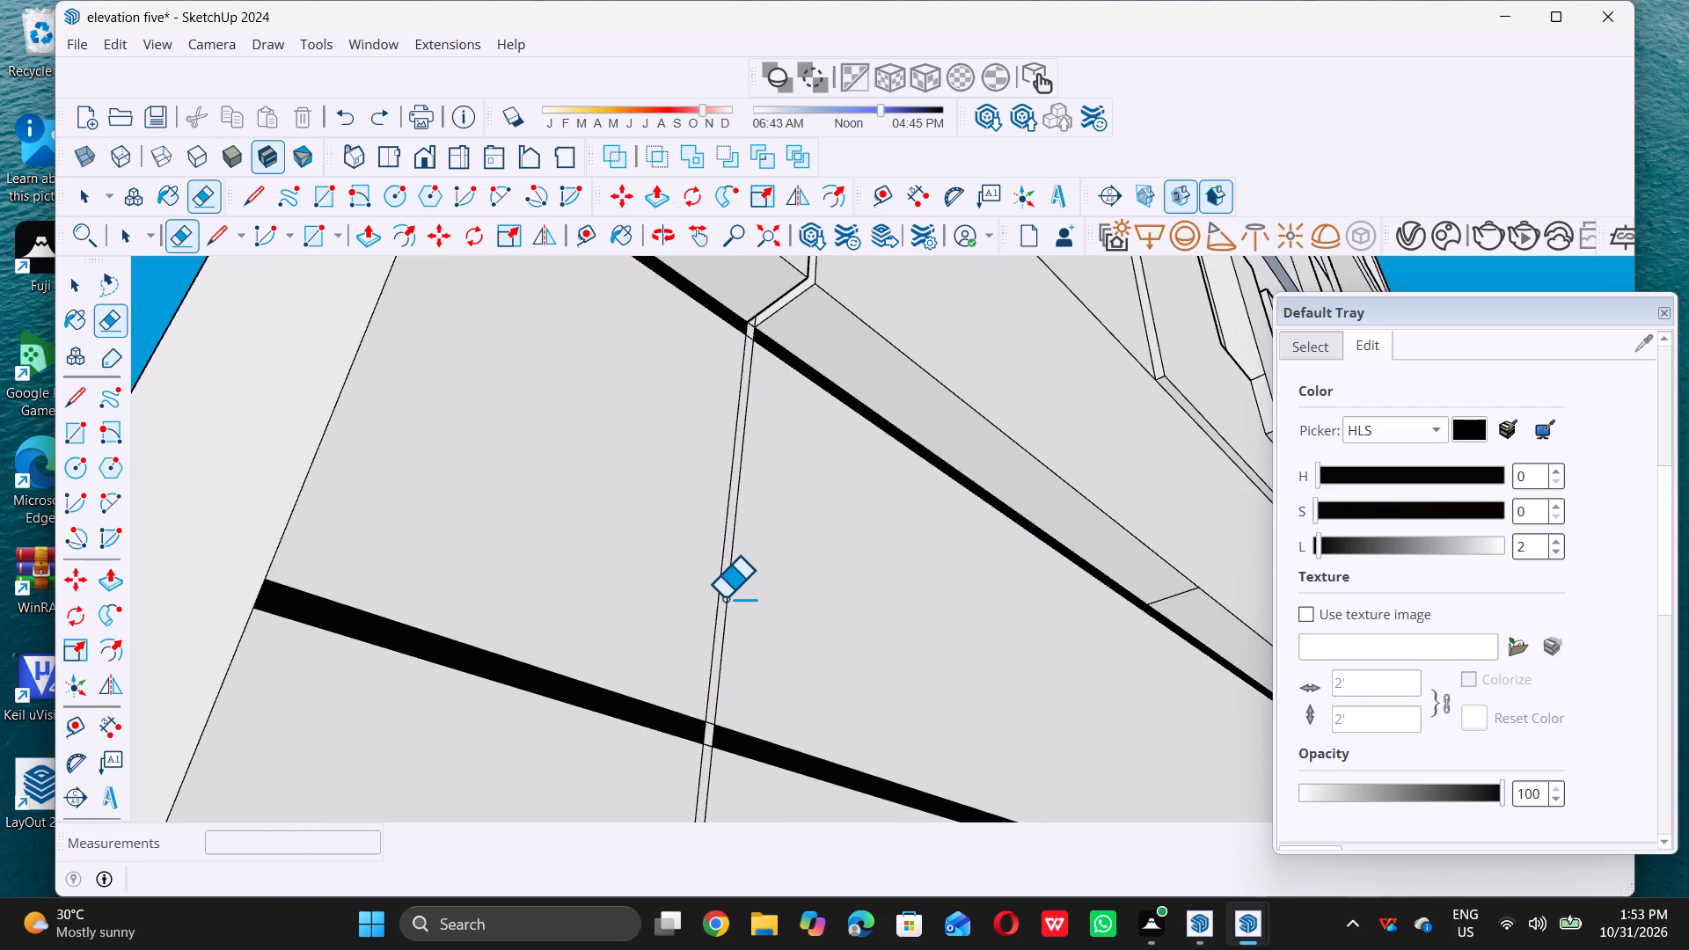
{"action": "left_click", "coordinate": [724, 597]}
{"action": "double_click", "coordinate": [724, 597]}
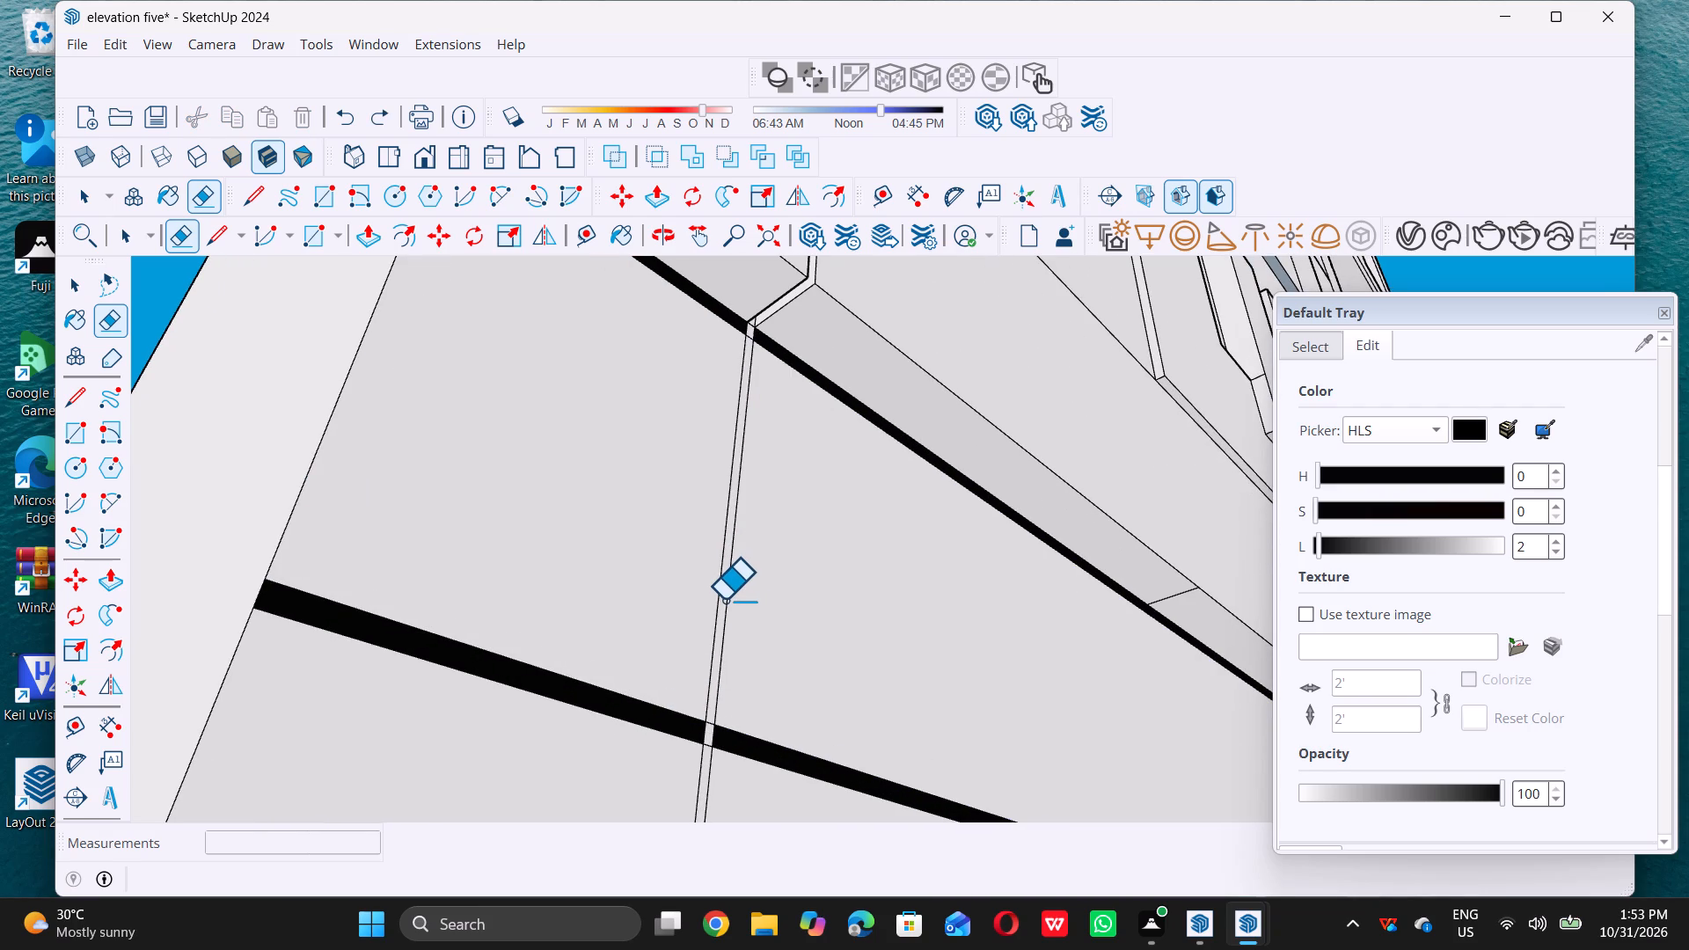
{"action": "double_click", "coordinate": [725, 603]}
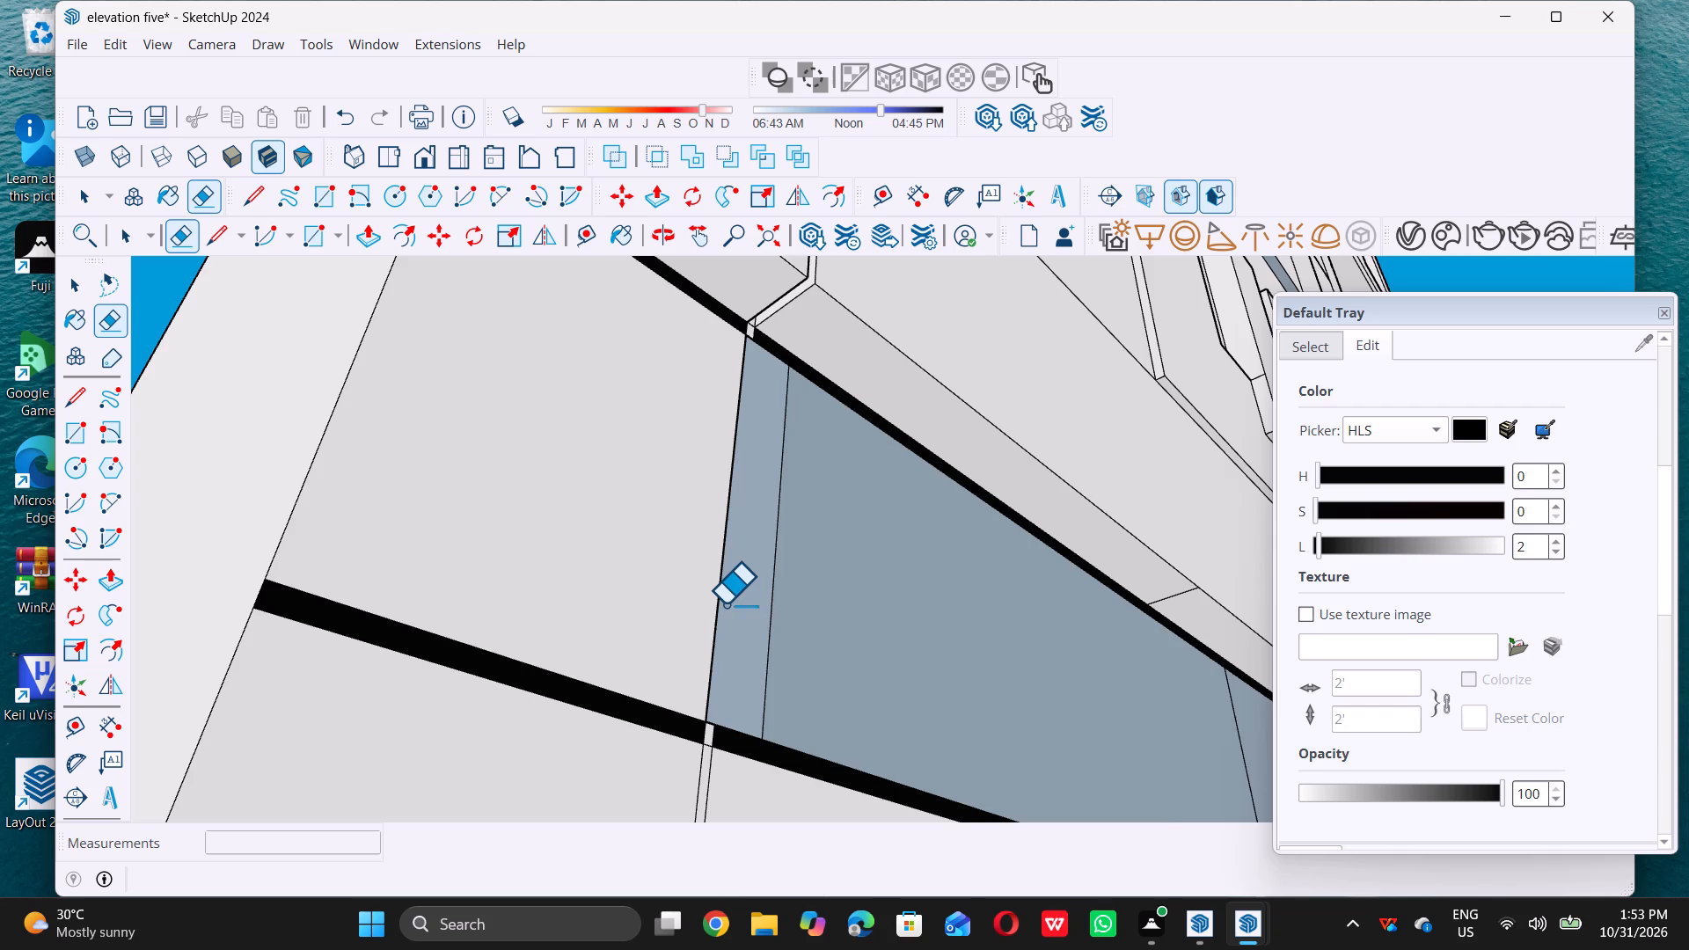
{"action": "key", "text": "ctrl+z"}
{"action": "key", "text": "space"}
Push the siding panel between the two newly painted corner grooves inward 2 1/2", flush with the recessed siding above.
{"action": "scroll", "coordinate": [732, 631], "scroll_direction": "down", "scroll_amount": 5}
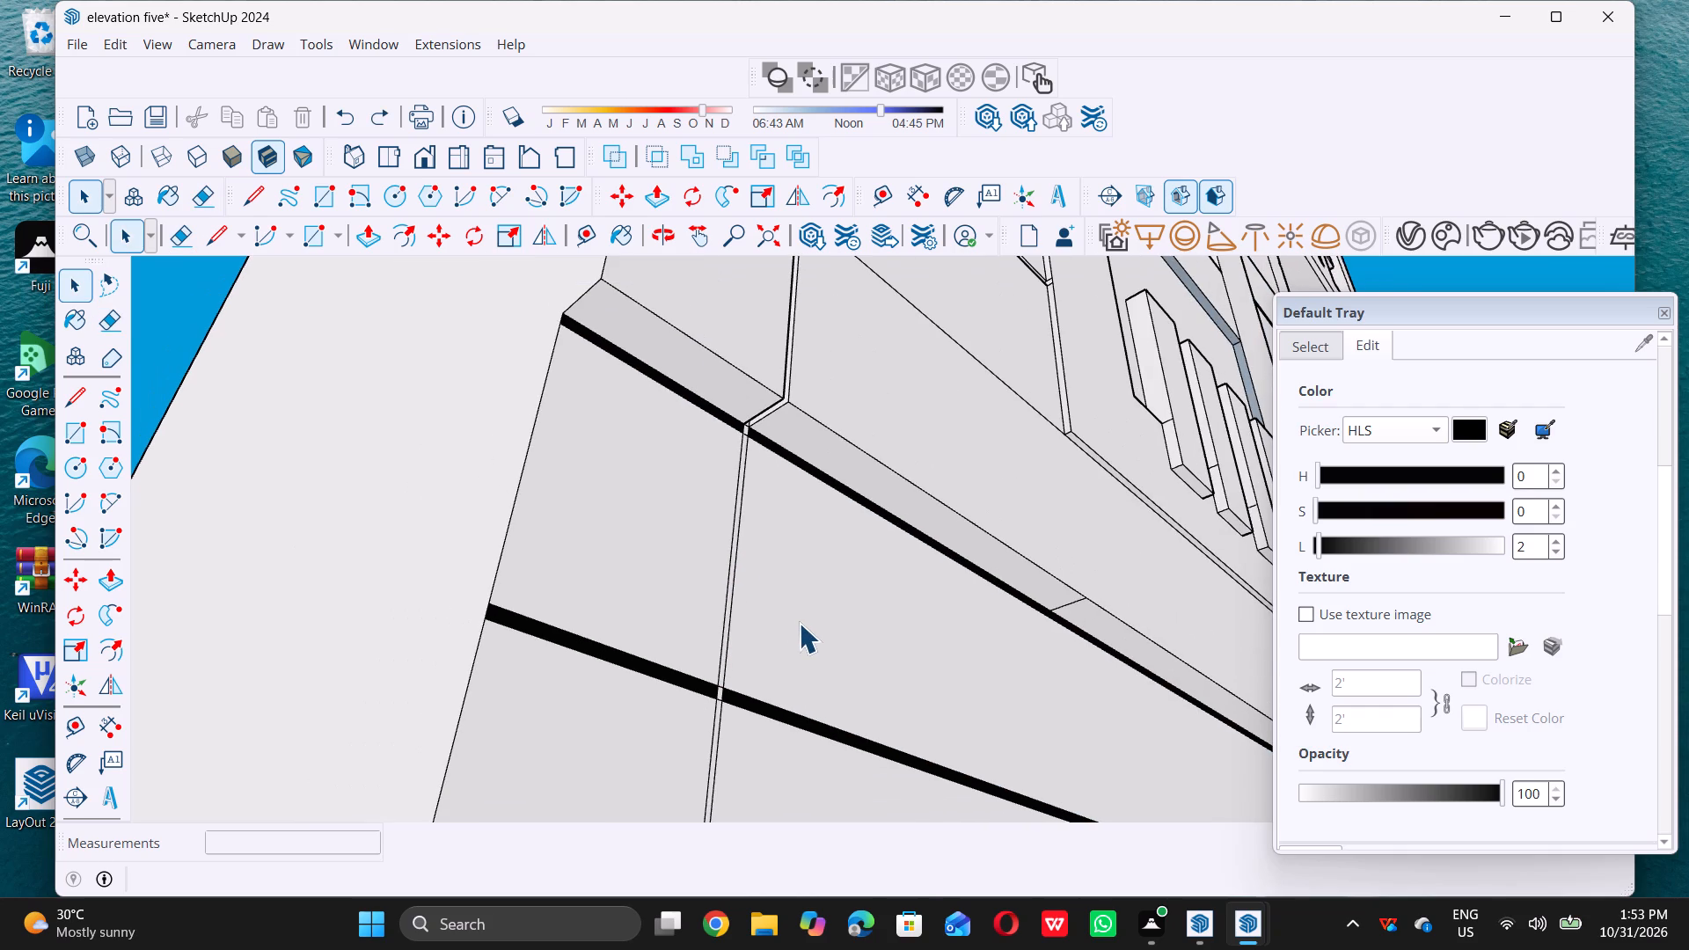
{"action": "left_click", "coordinate": [799, 623]}
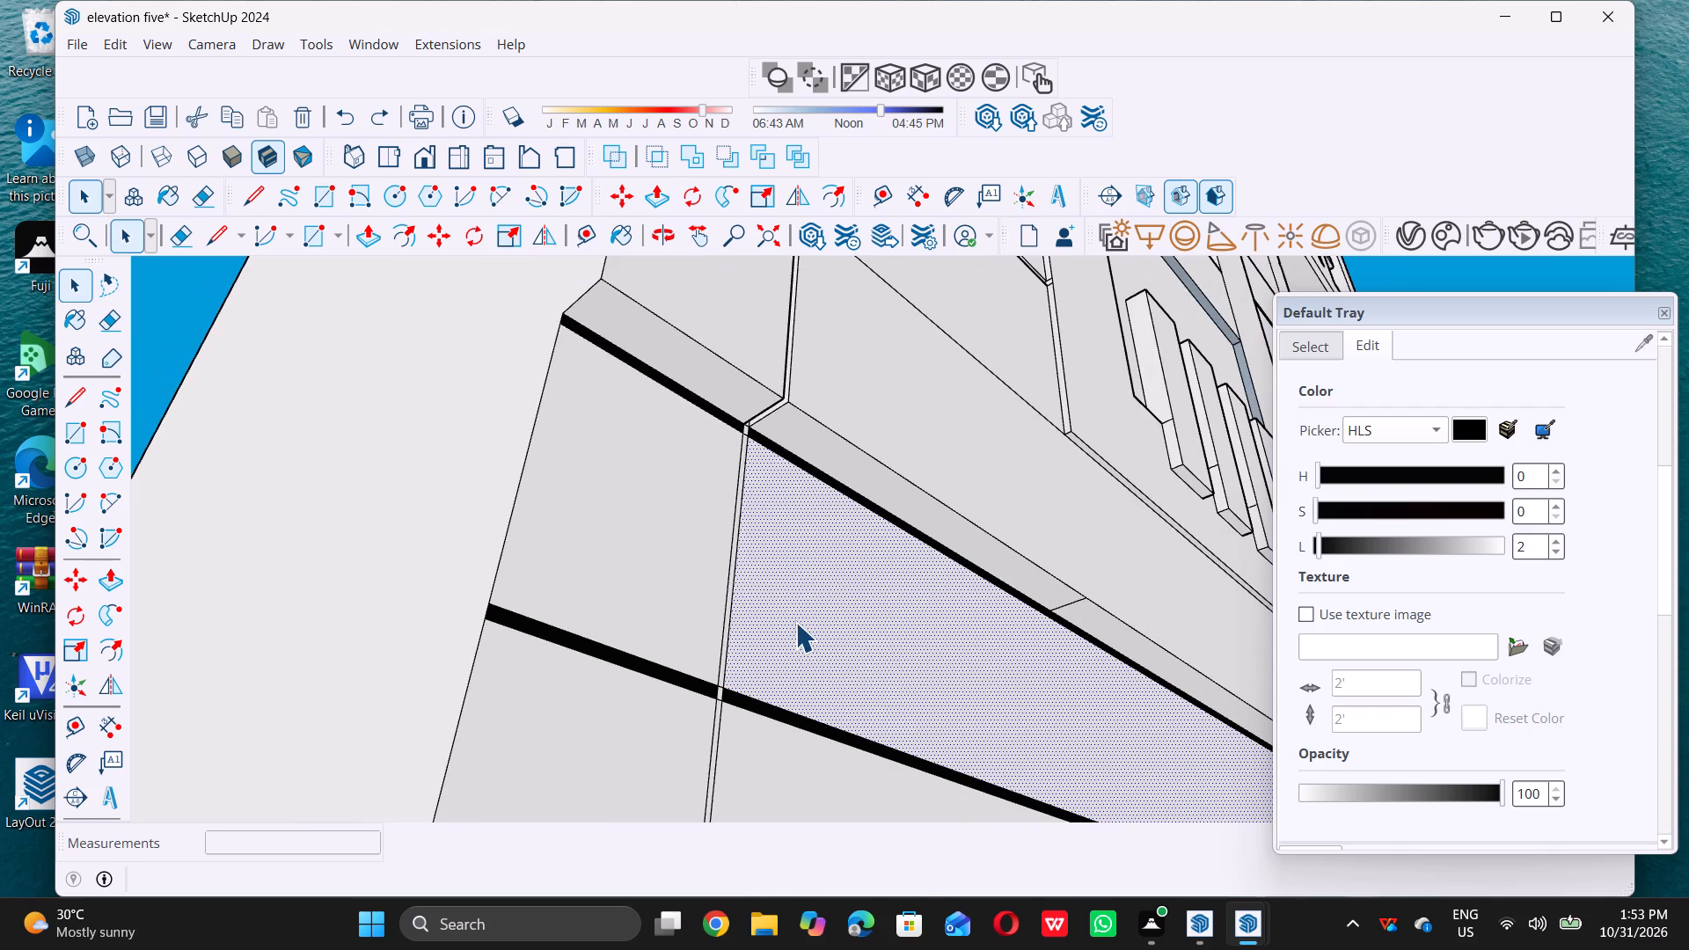
{"action": "key", "text": "p"}
{"action": "left_click", "coordinate": [794, 621]}
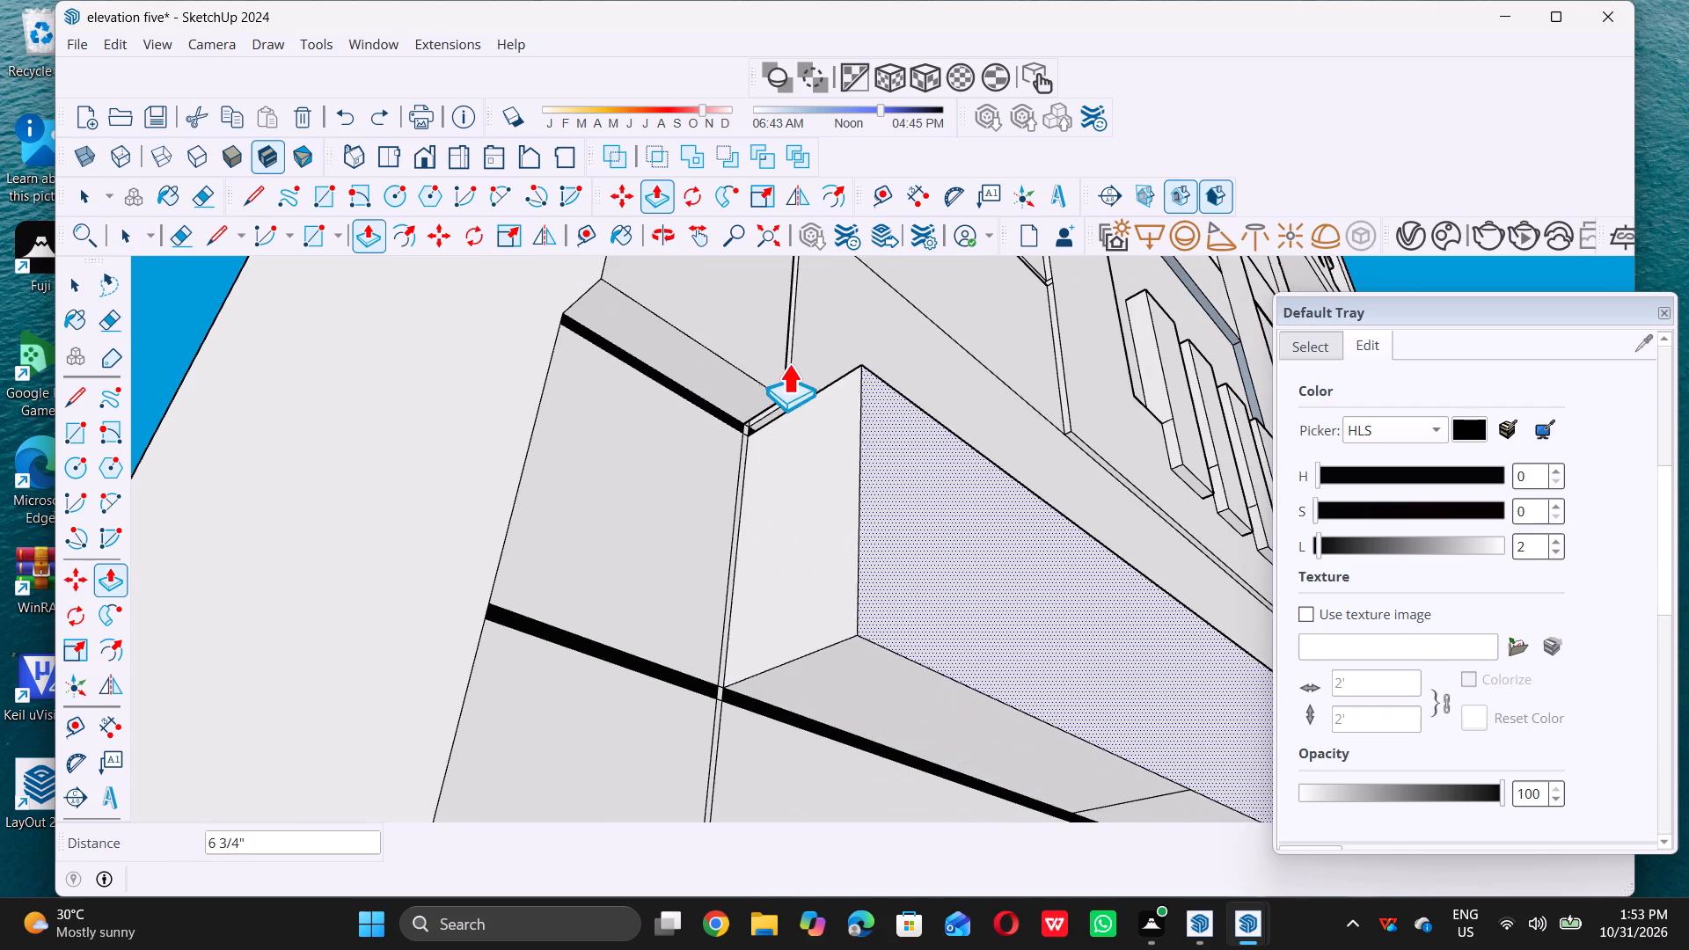
{"action": "left_click", "coordinate": [781, 358]}
{"action": "scroll", "coordinate": [723, 582], "scroll_direction": "up", "scroll_amount": 6}
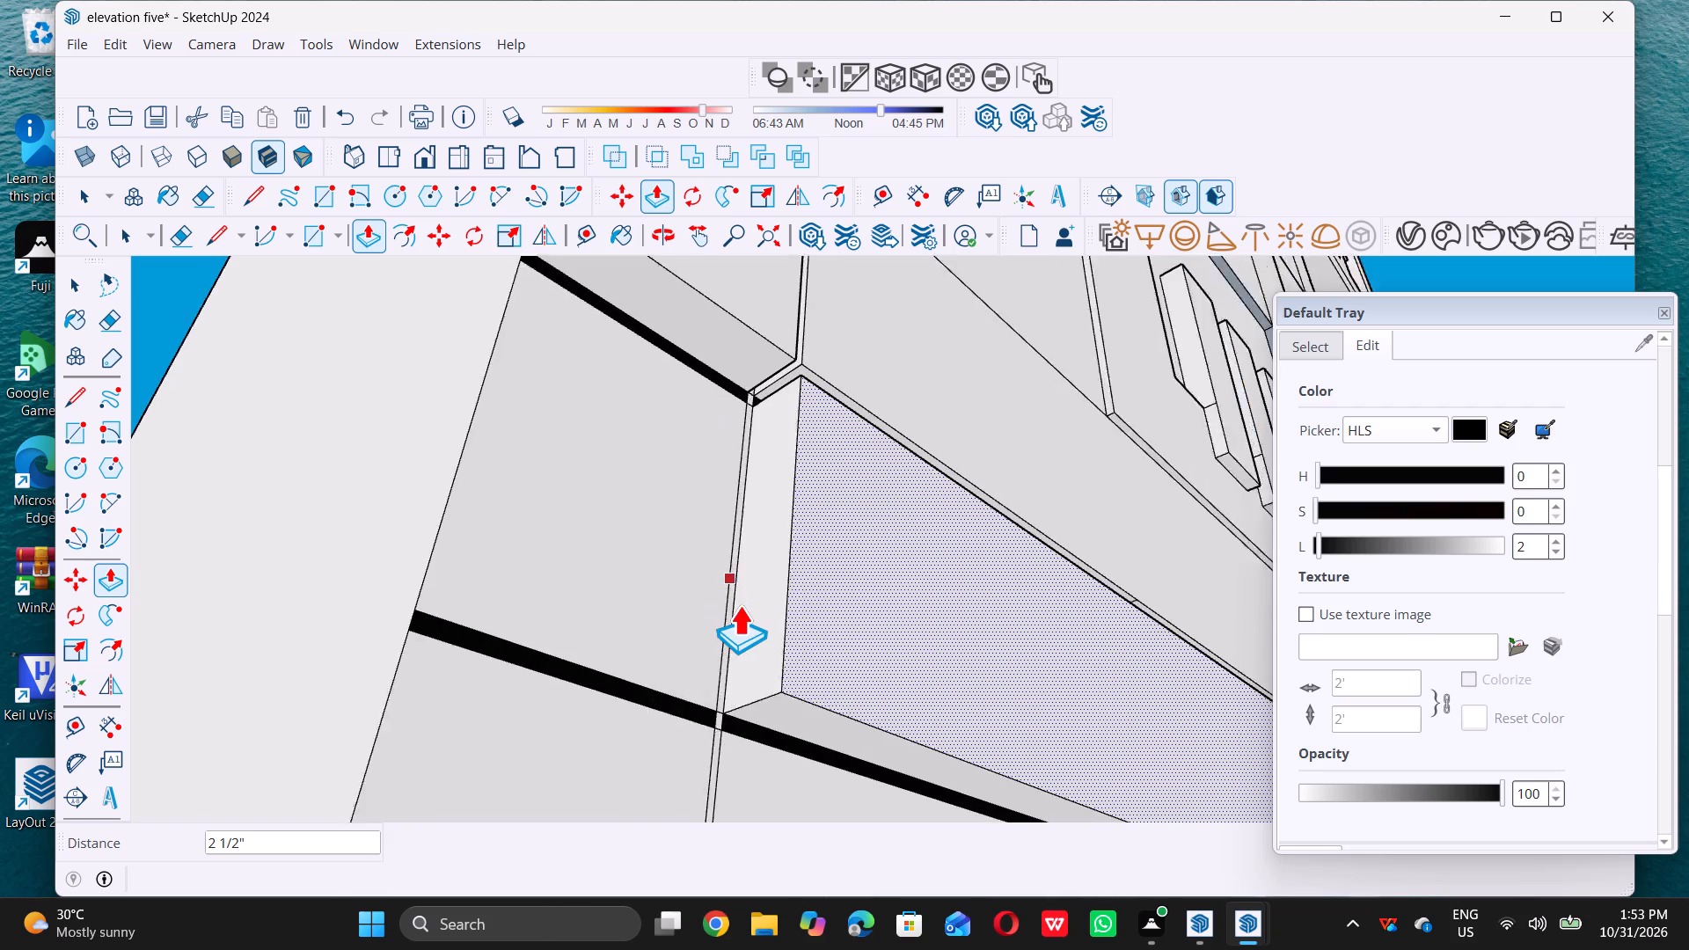
{"action": "scroll", "coordinate": [739, 605], "scroll_direction": "up", "scroll_amount": 7}
{"action": "key", "text": "space"}
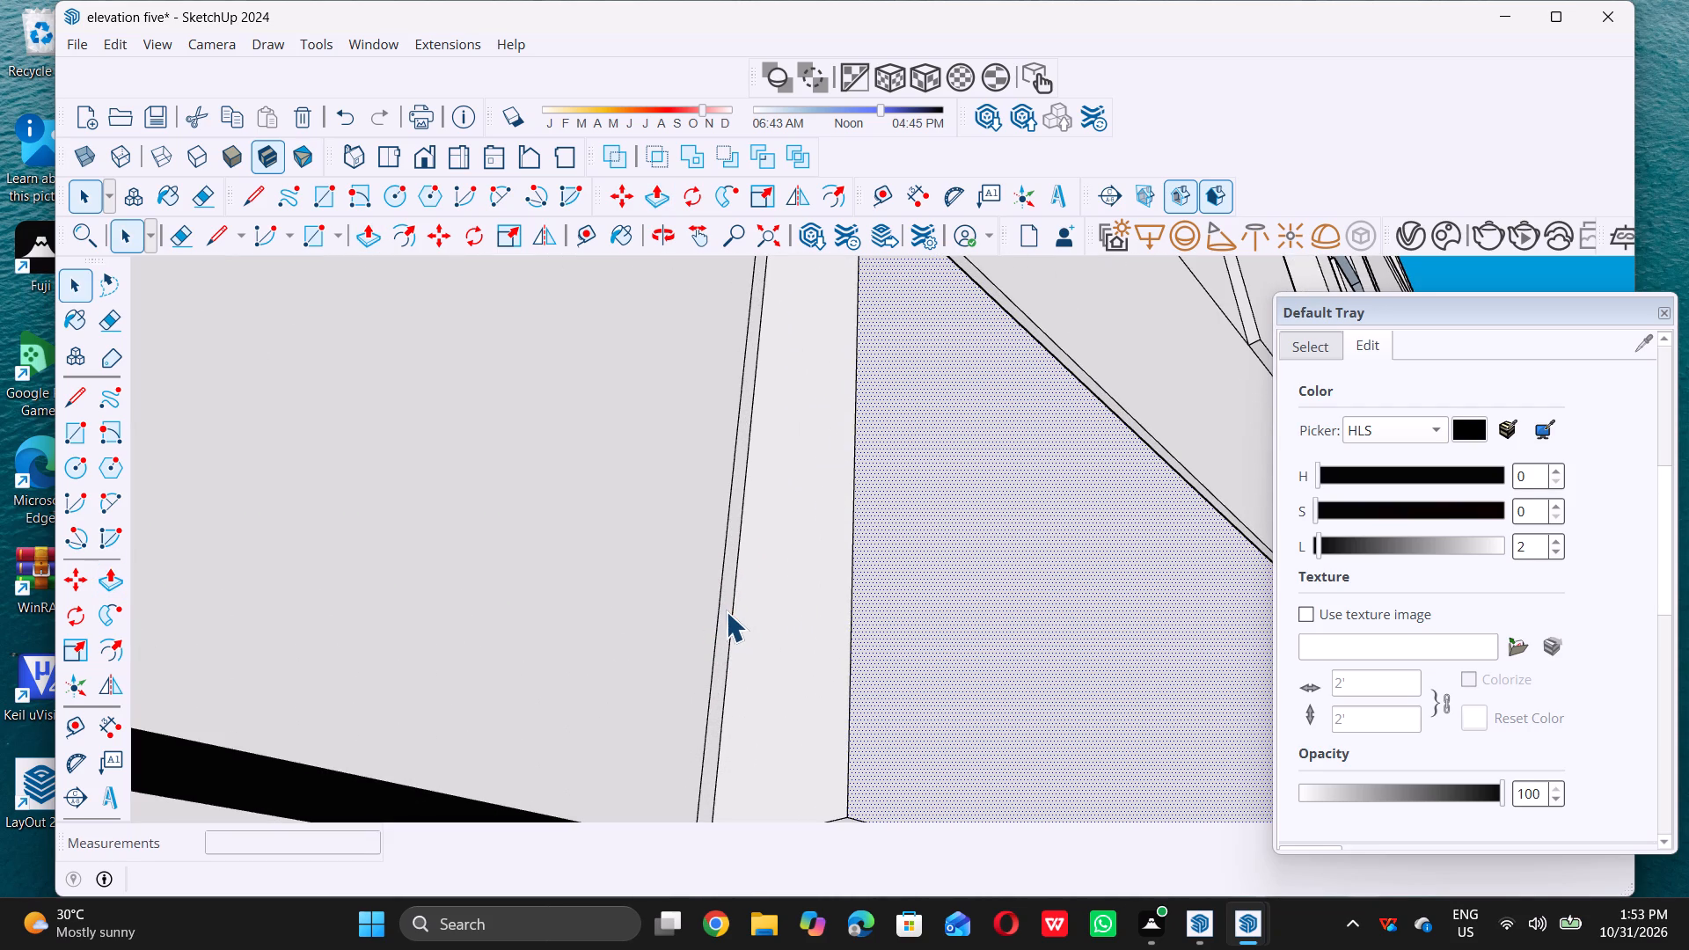
Push the thin vertical joint strip beside that siding panel inward 2 1/2", flush with the recessed siding.
{"action": "scroll", "coordinate": [725, 615], "scroll_direction": "up", "scroll_amount": 2}
{"action": "left_click", "coordinate": [725, 615]}
{"action": "key", "text": "p"}
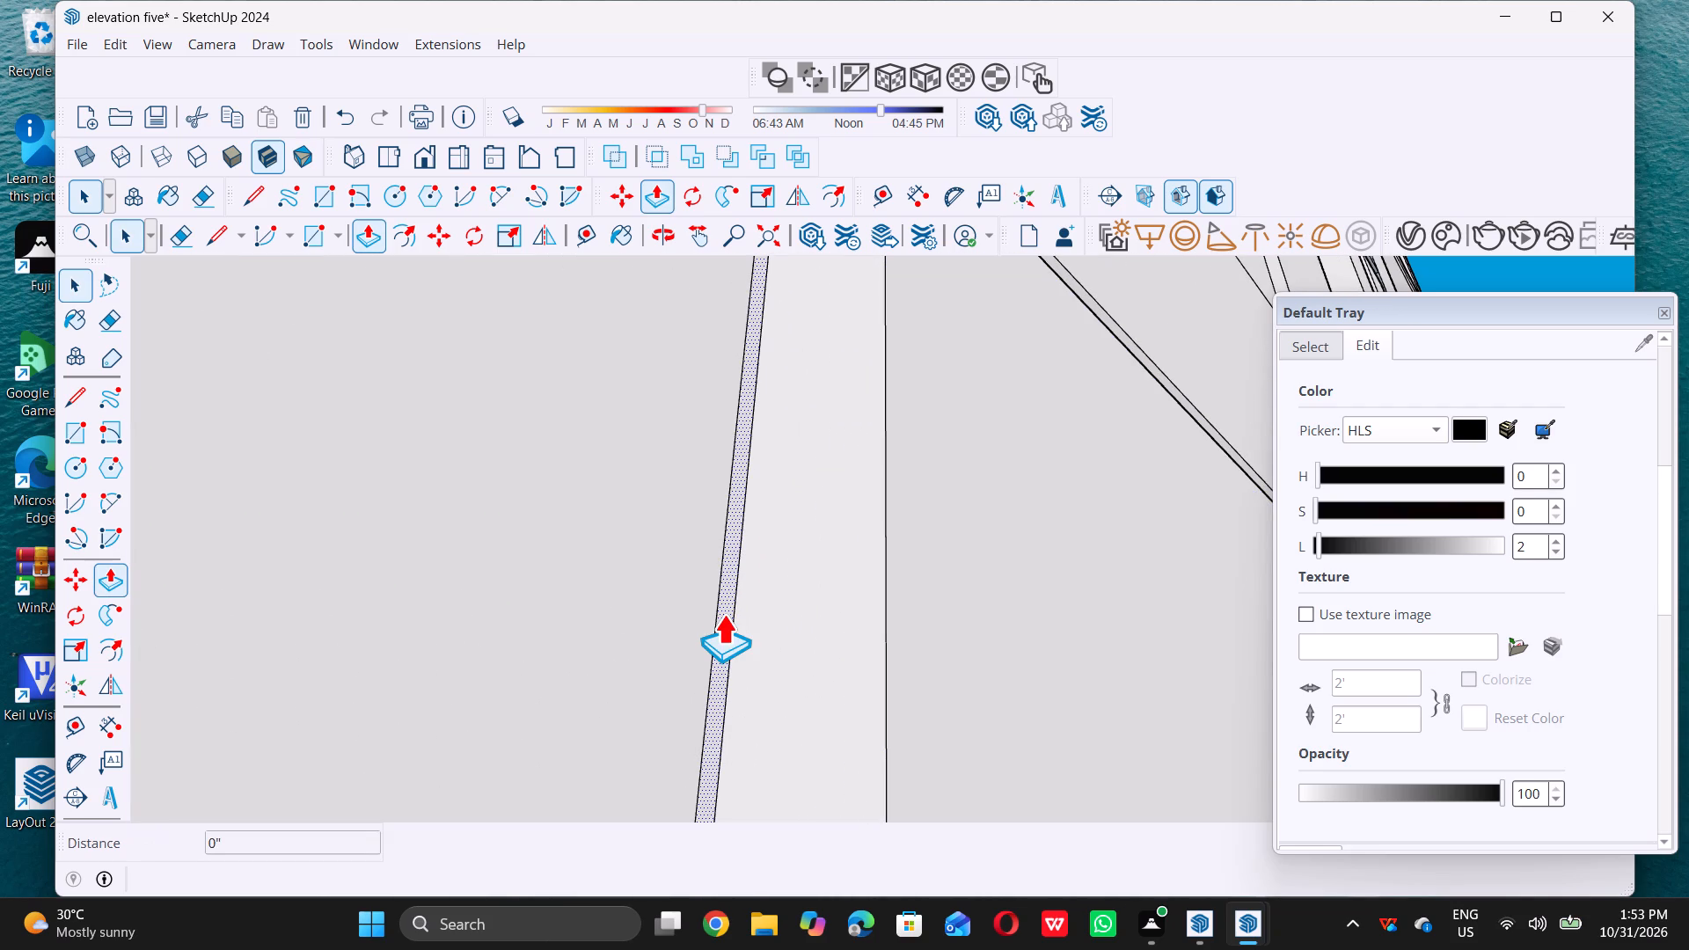
{"action": "left_click", "coordinate": [723, 614]}
{"action": "left_click", "coordinate": [895, 647]}
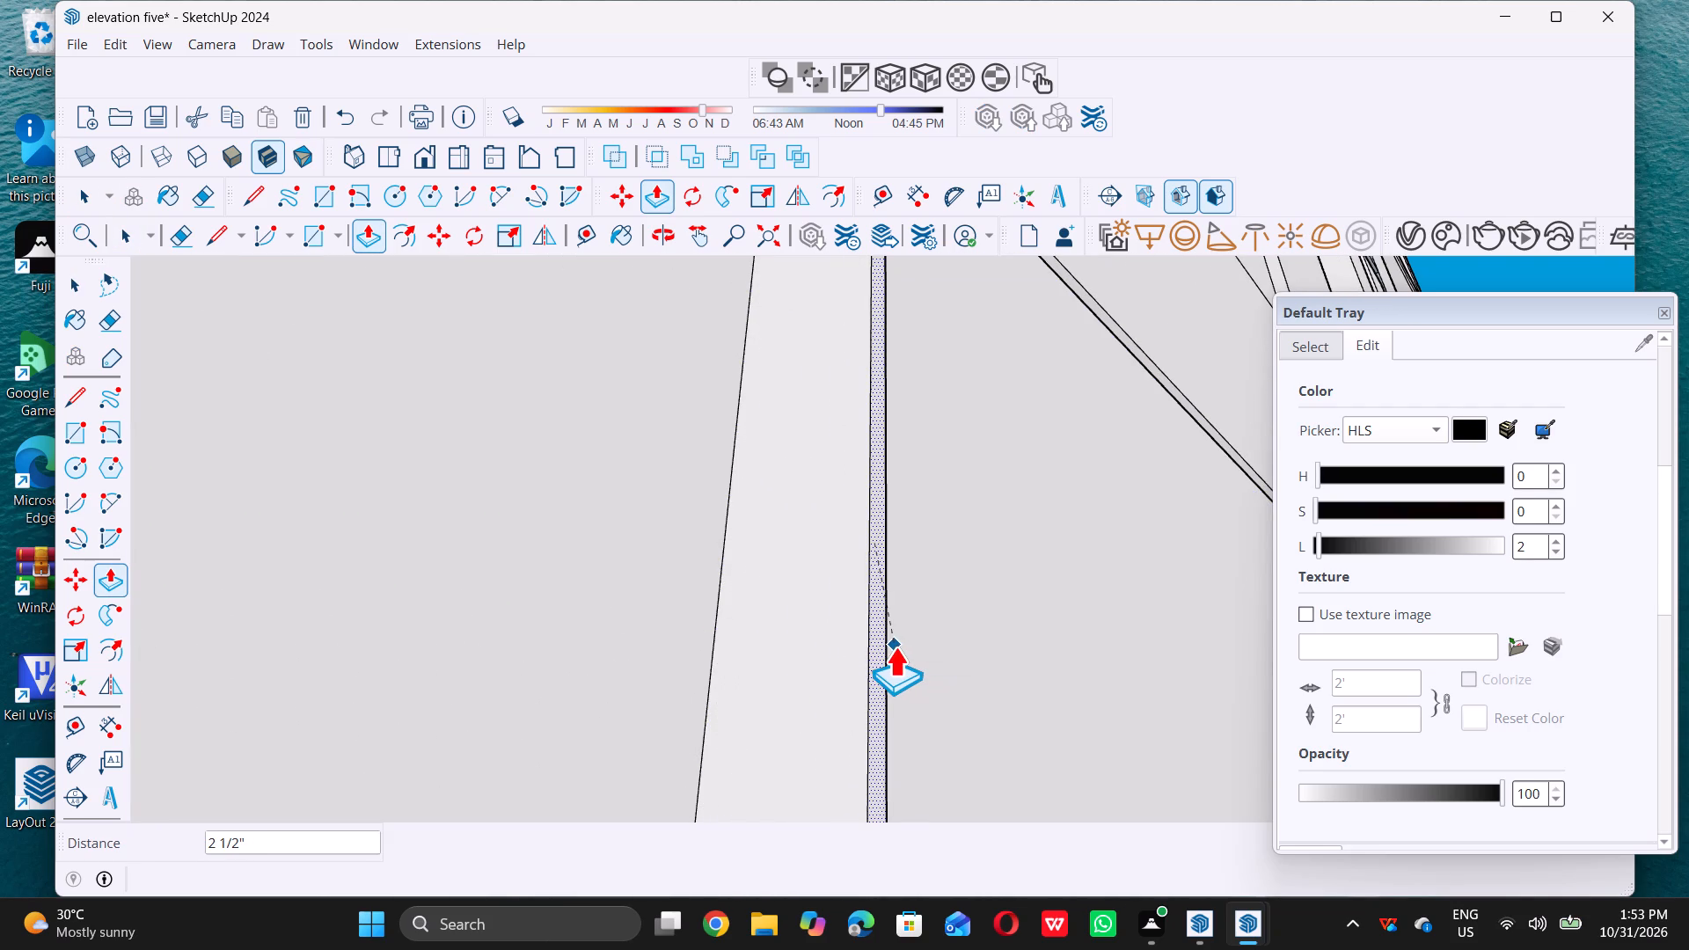
{"action": "key", "text": "space"}
Push the corner-strip panel beside that joint strip inward 2 1/2", flush with the recessed siding.
{"action": "left_click", "coordinate": [591, 615]}
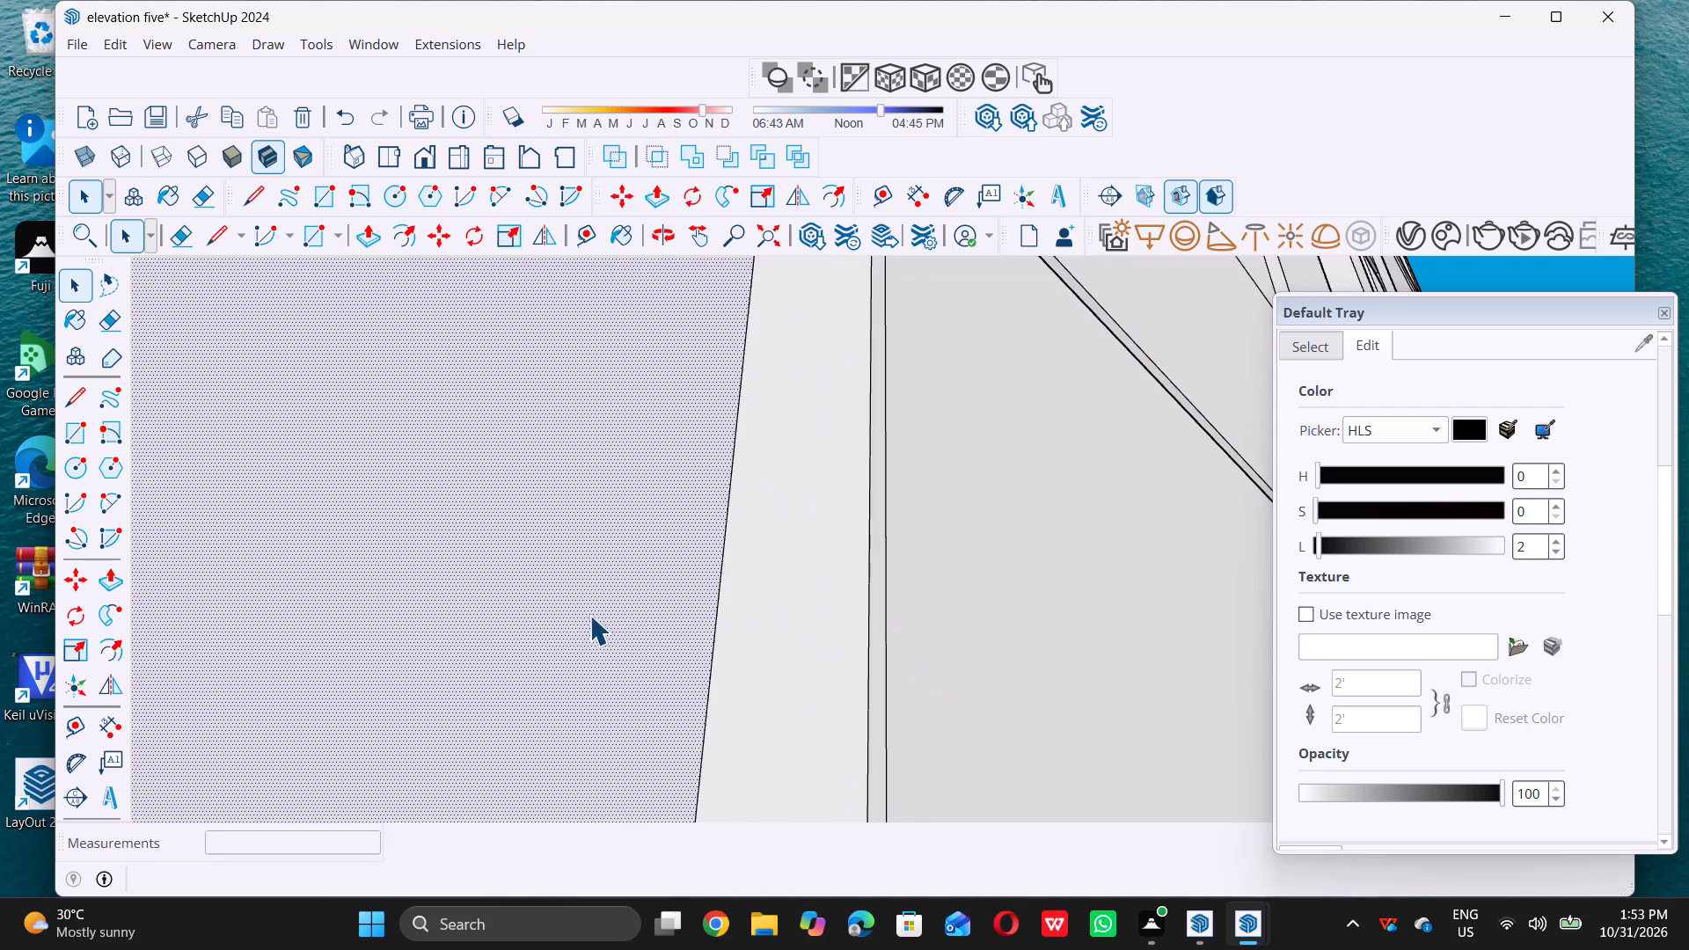
{"action": "key", "text": "p"}
{"action": "left_click", "coordinate": [590, 615]}
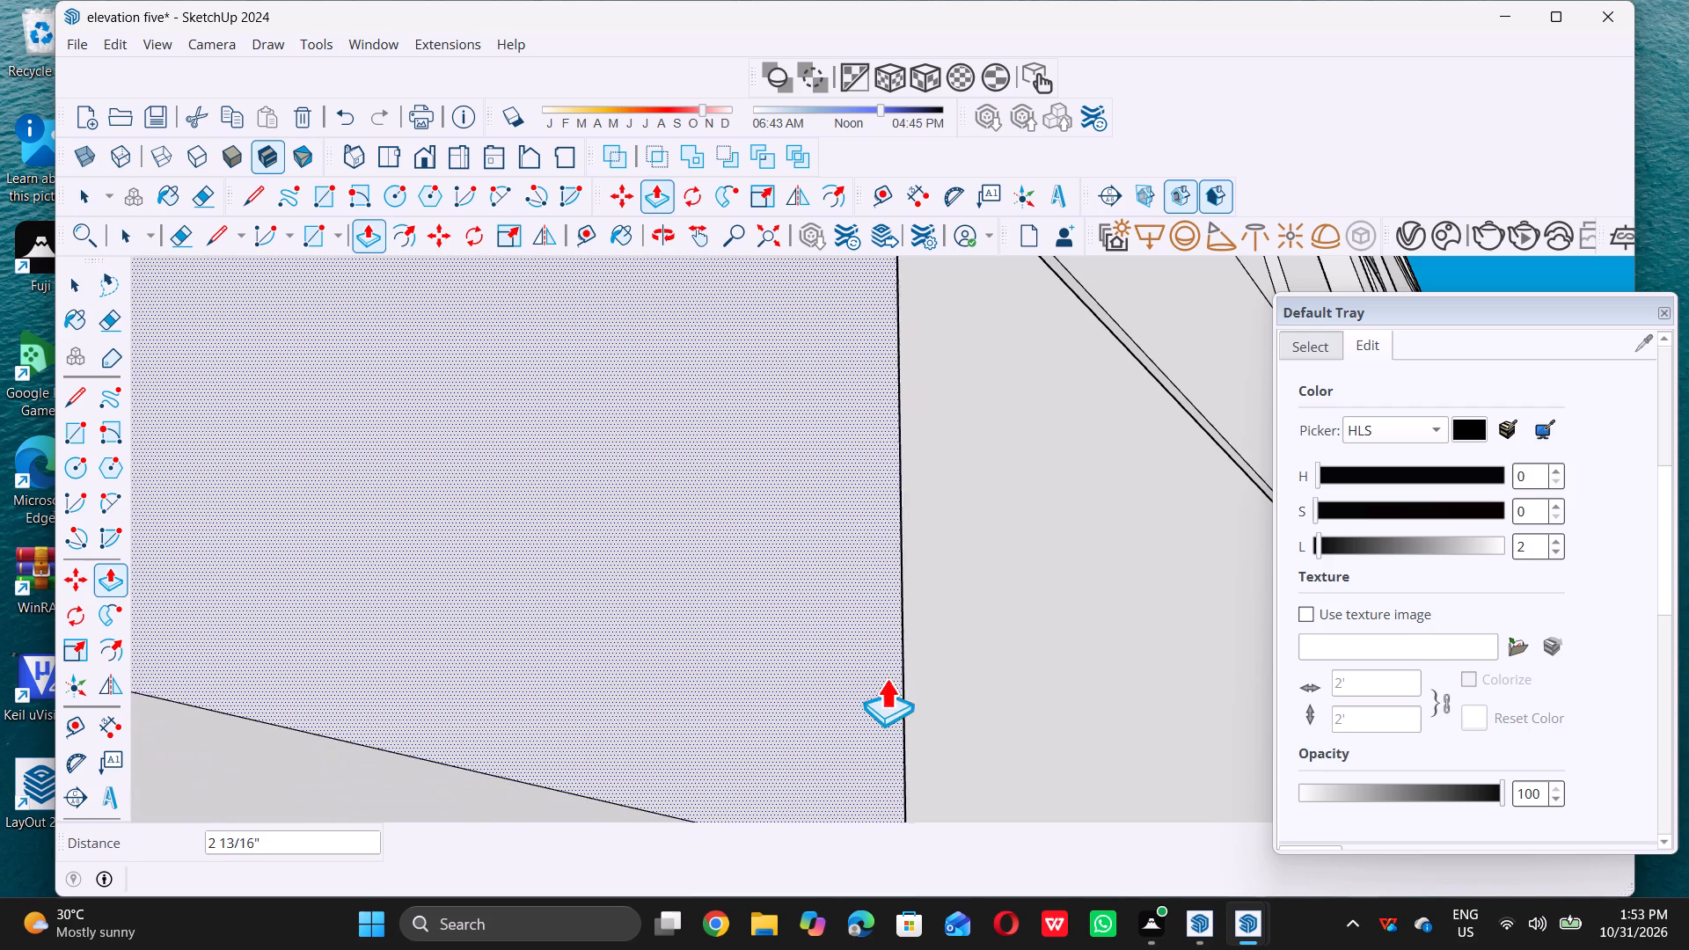
{"action": "scroll", "coordinate": [844, 673], "scroll_direction": "down", "scroll_amount": 10}
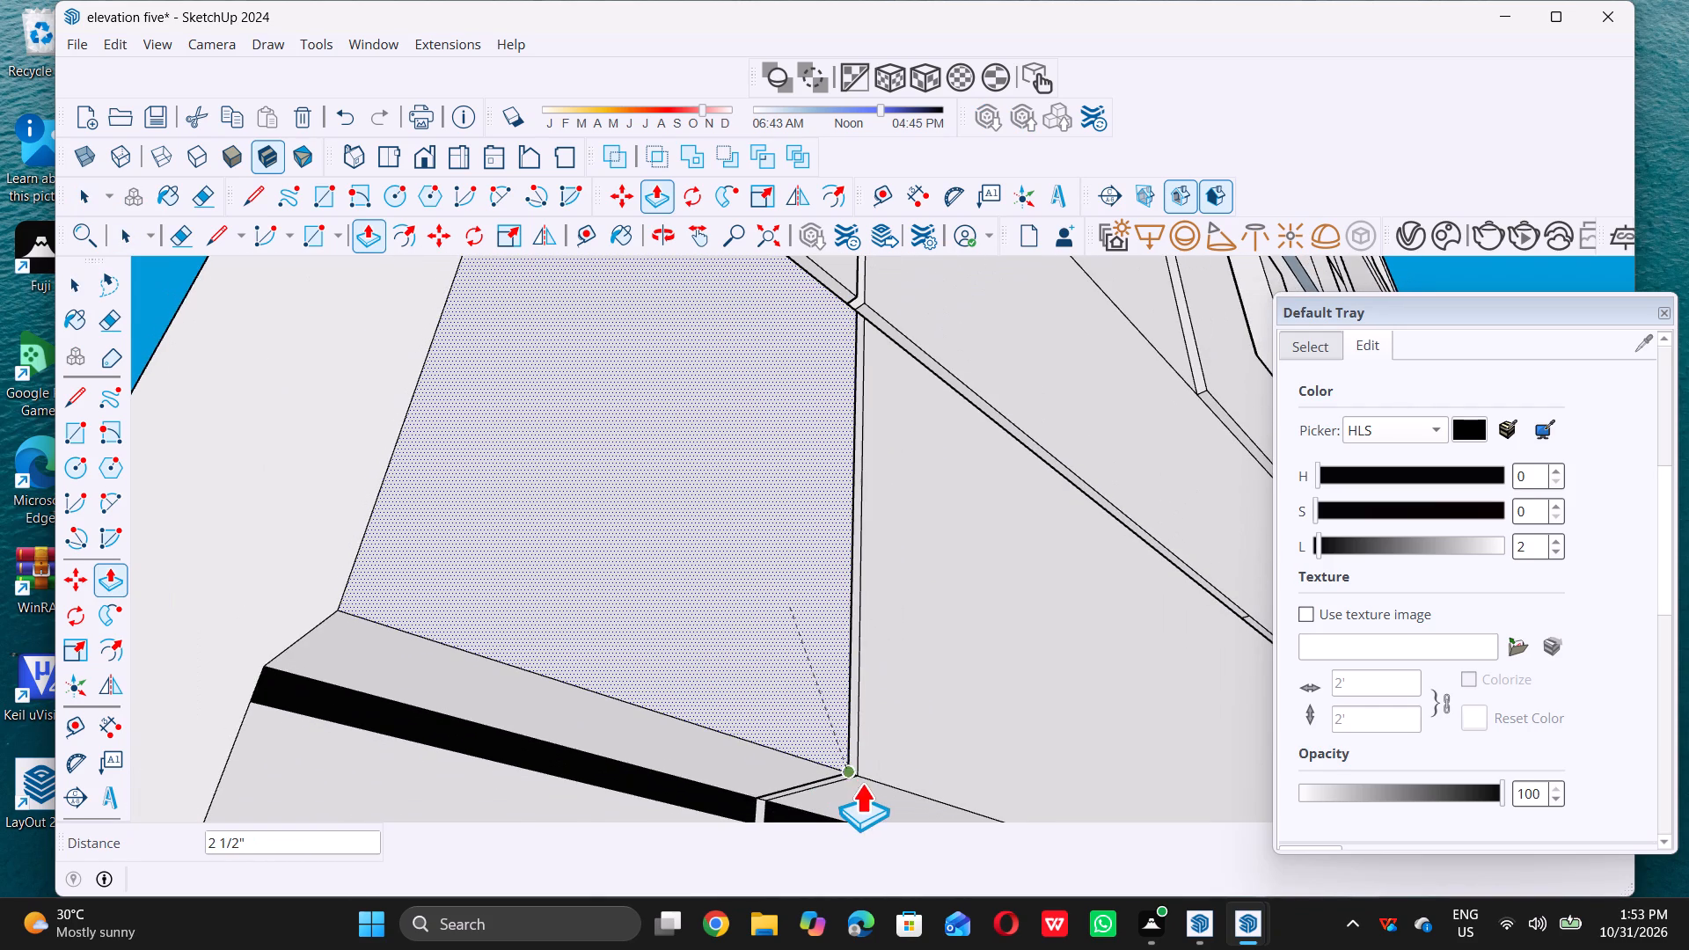
{"action": "left_click", "coordinate": [864, 778]}
{"action": "key", "text": "space"}
Push the next siding panel down, just above the framed window, inward 2 1/2", flush with the recessed siding above.
{"action": "scroll", "coordinate": [862, 783], "scroll_direction": "down", "scroll_amount": 8}
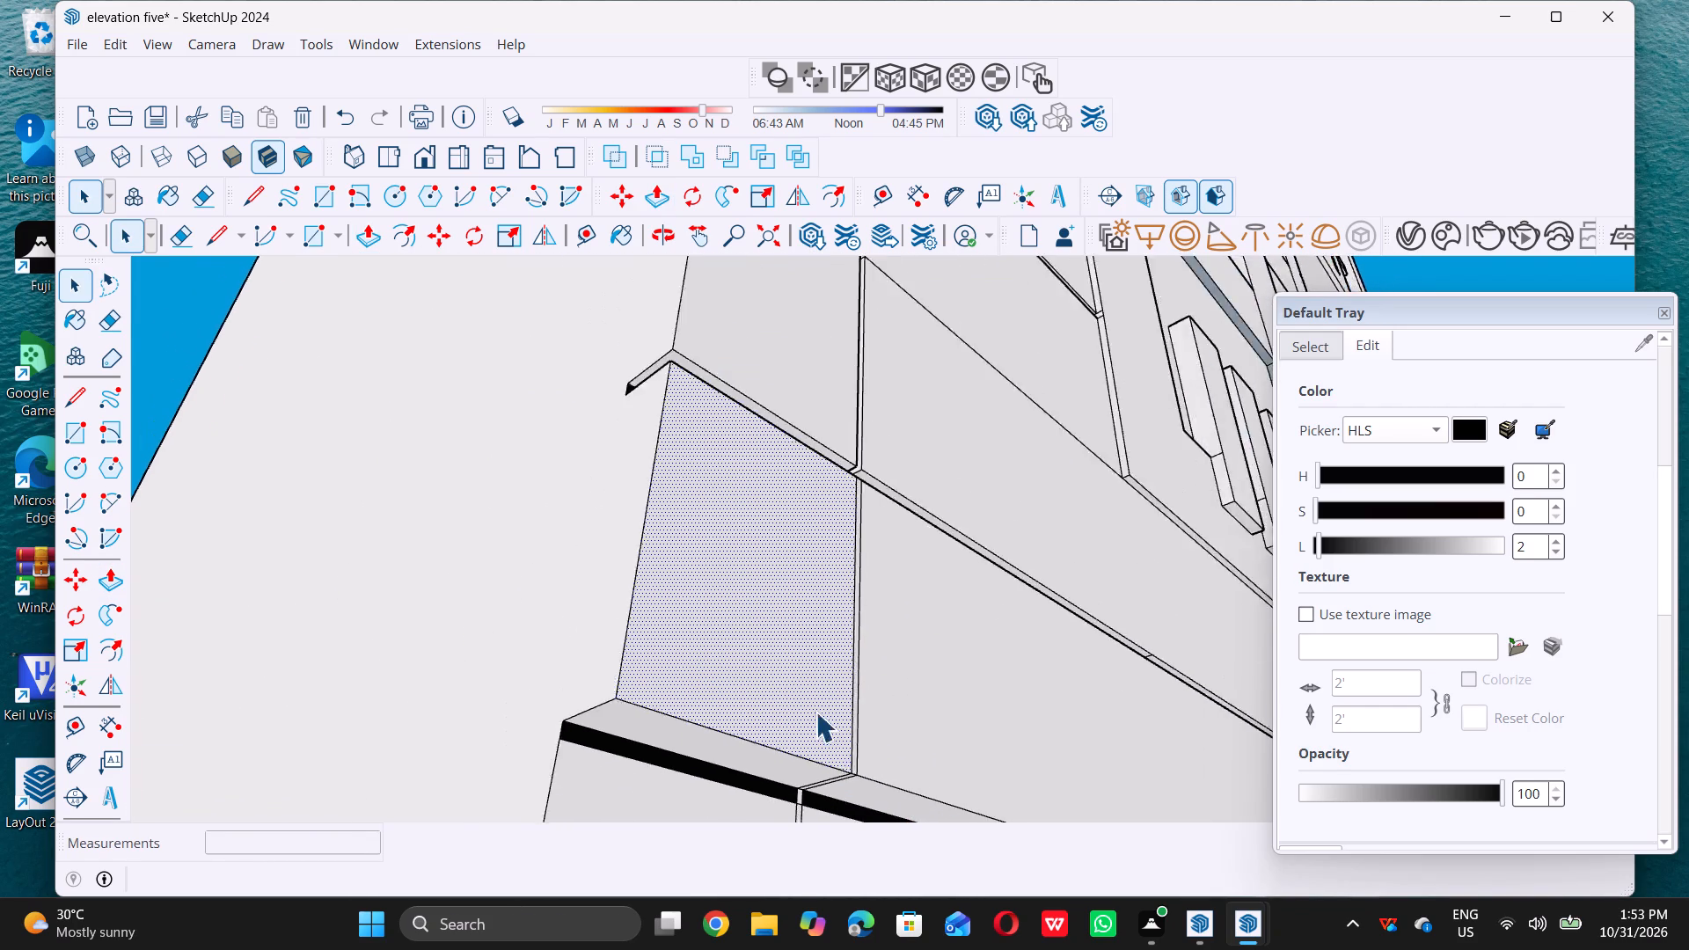
{"action": "scroll", "coordinate": [815, 712], "scroll_direction": "down", "scroll_amount": 20}
{"action": "scroll", "coordinate": [815, 712], "scroll_direction": "down", "scroll_amount": 5}
{"action": "scroll", "coordinate": [779, 506], "scroll_direction": "down", "scroll_amount": 1}
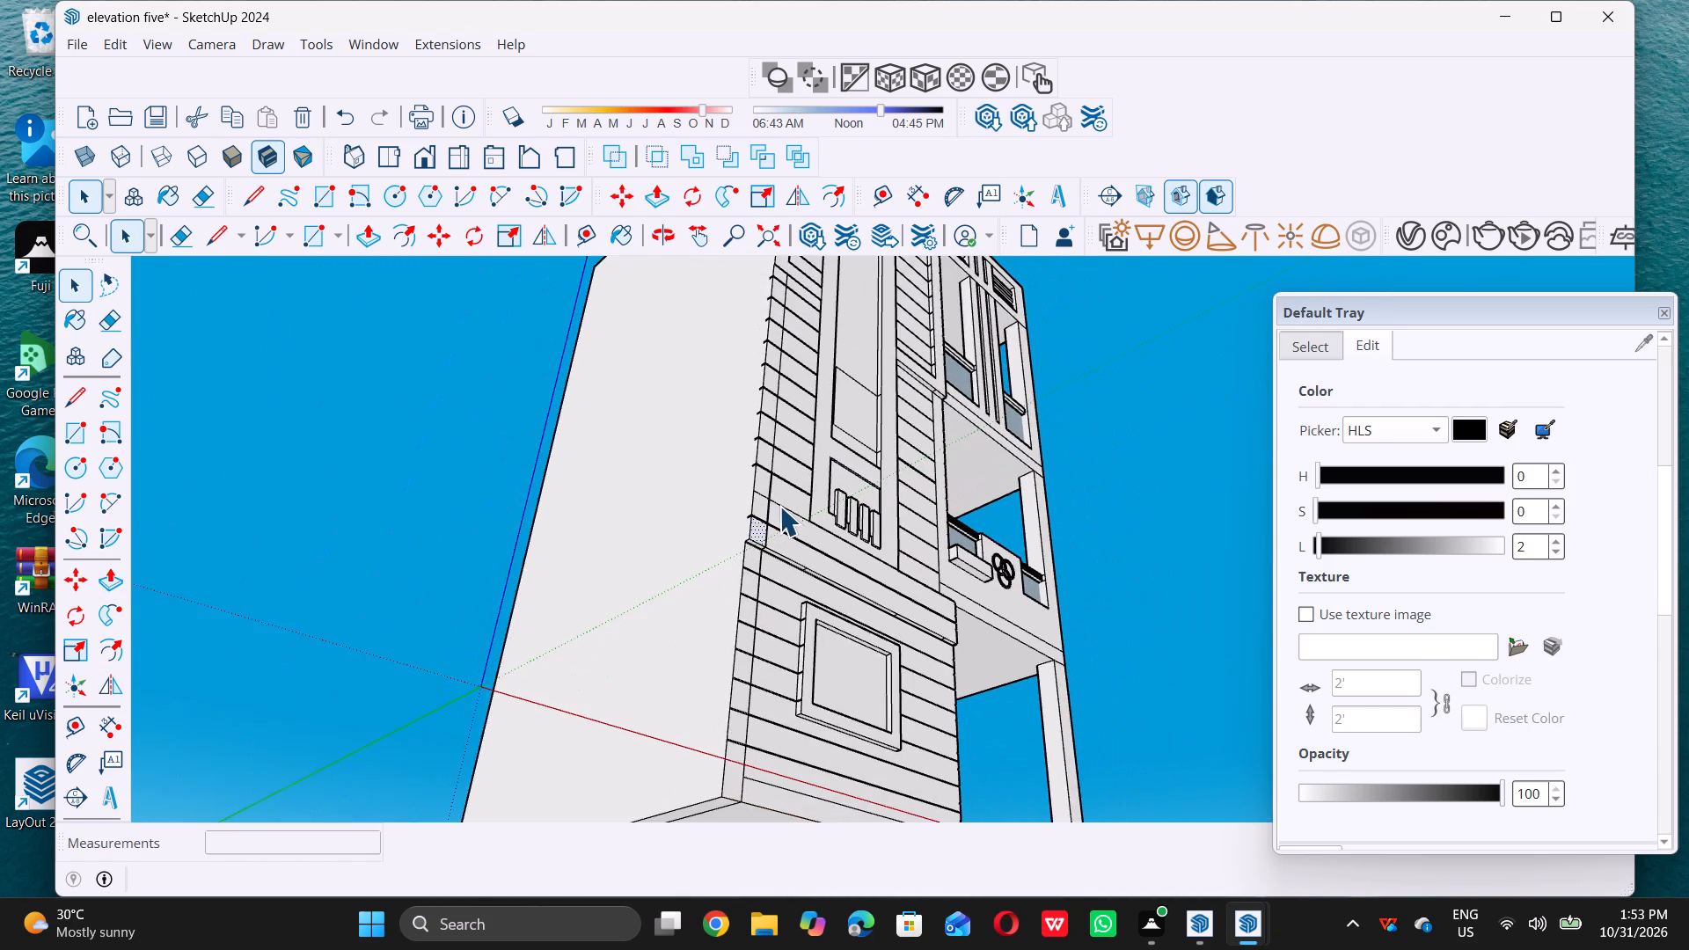
{"action": "scroll", "coordinate": [779, 506], "scroll_direction": "down", "scroll_amount": 3}
{"action": "middle_click_drag", "start_coordinate": [763, 611], "coordinate": [726, 700]}
{"action": "scroll", "coordinate": [786, 600], "scroll_direction": "up", "scroll_amount": 5}
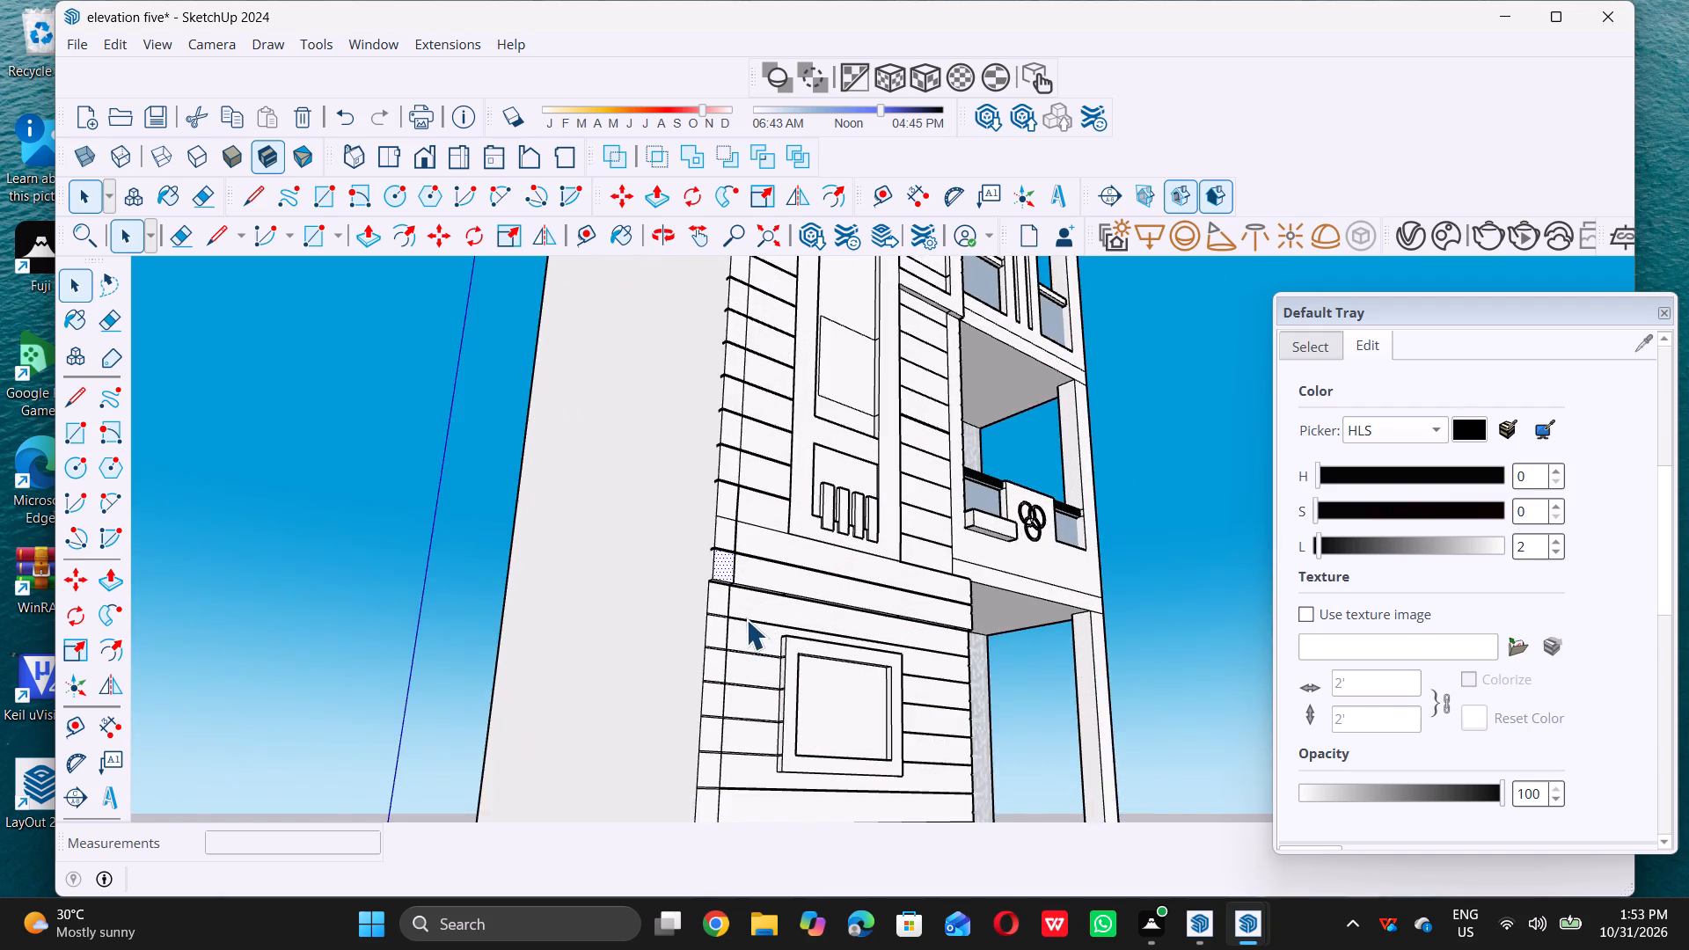
{"action": "scroll", "coordinate": [745, 619], "scroll_direction": "up", "scroll_amount": 10}
{"action": "left_click", "coordinate": [736, 602]}
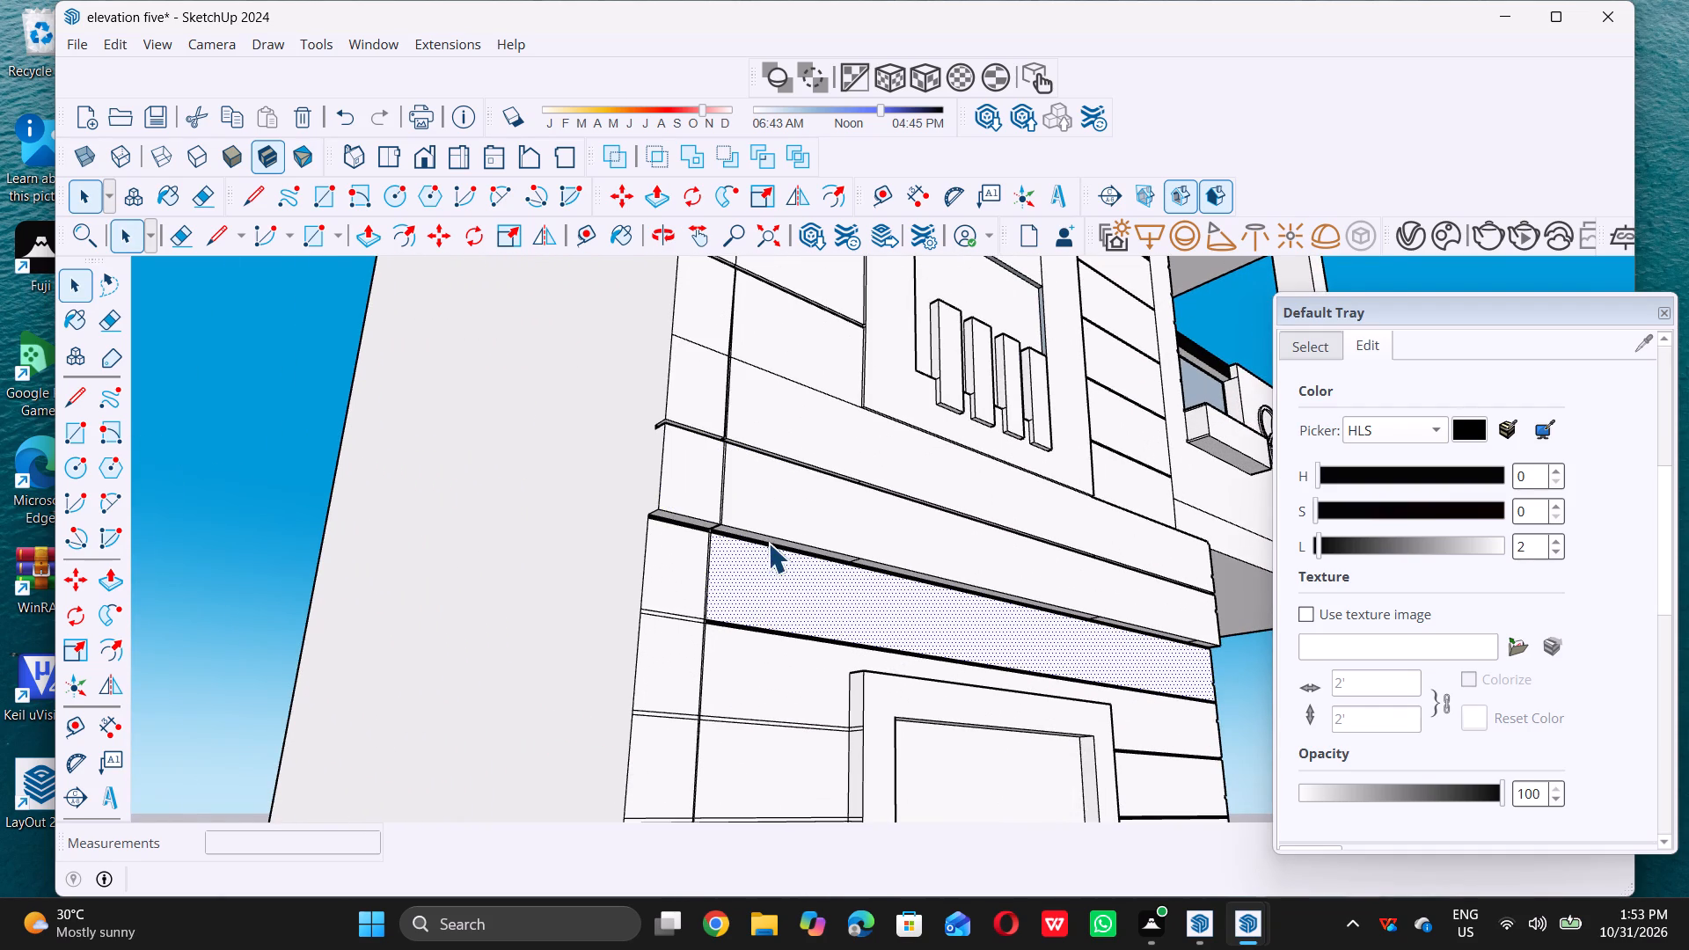
{"action": "scroll", "coordinate": [768, 543], "scroll_direction": "up", "scroll_amount": 3}
{"action": "key", "text": "p"}
{"action": "scroll", "coordinate": [756, 551], "scroll_direction": "up", "scroll_amount": 7}
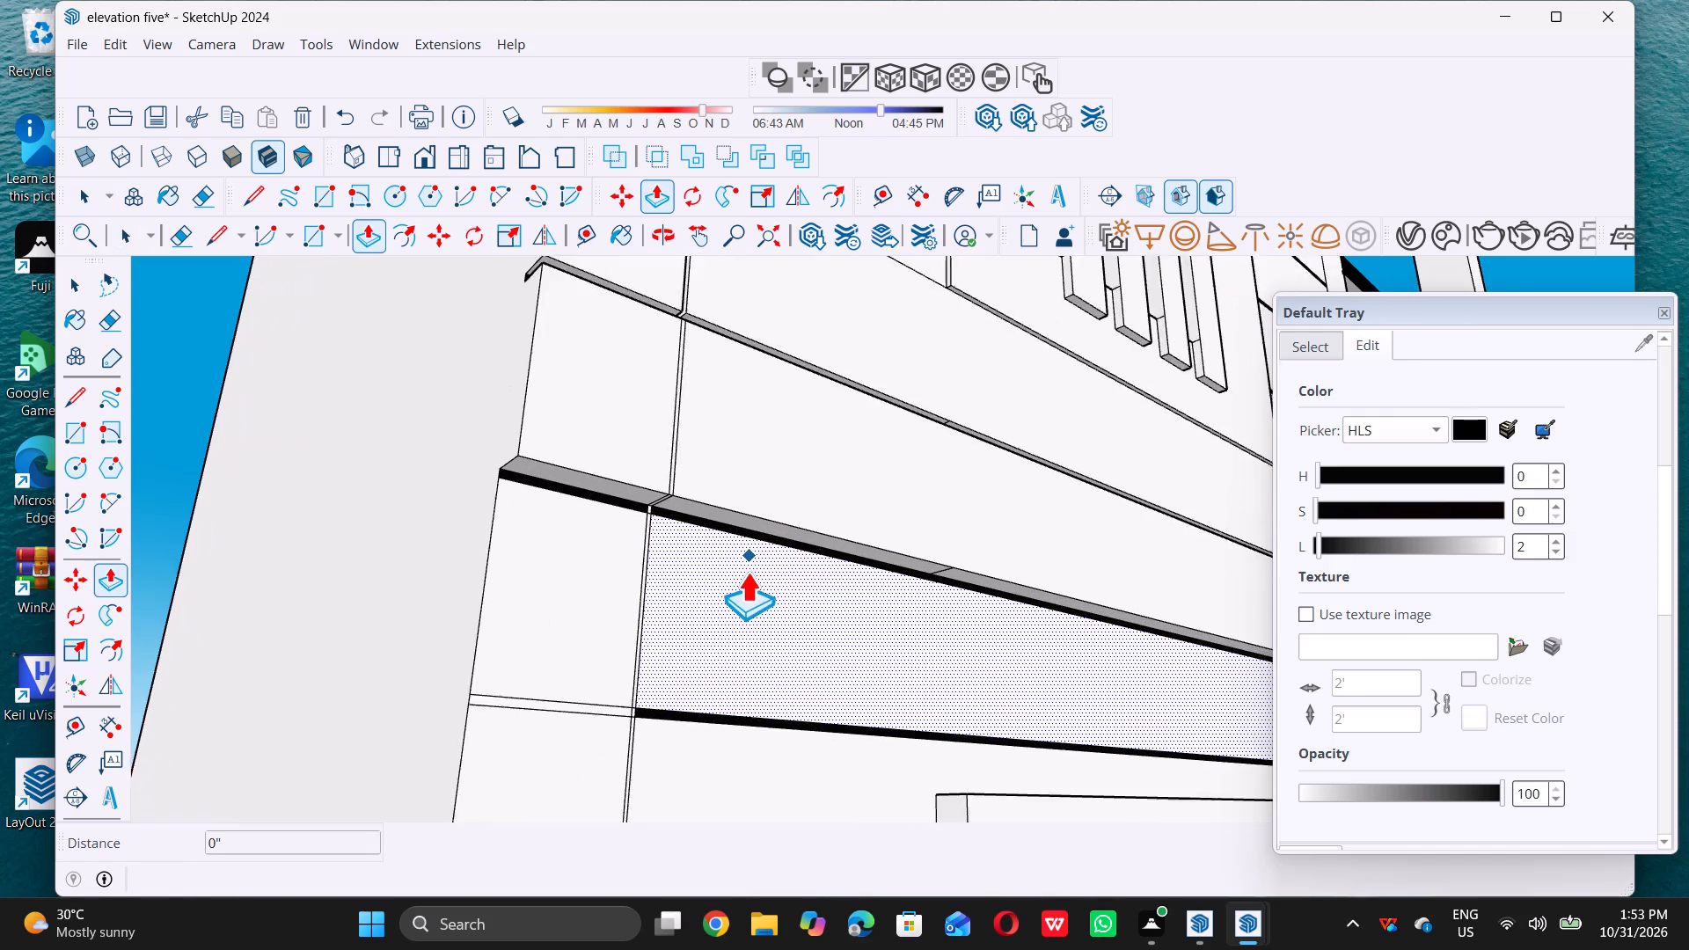
{"action": "left_click", "coordinate": [746, 574]}
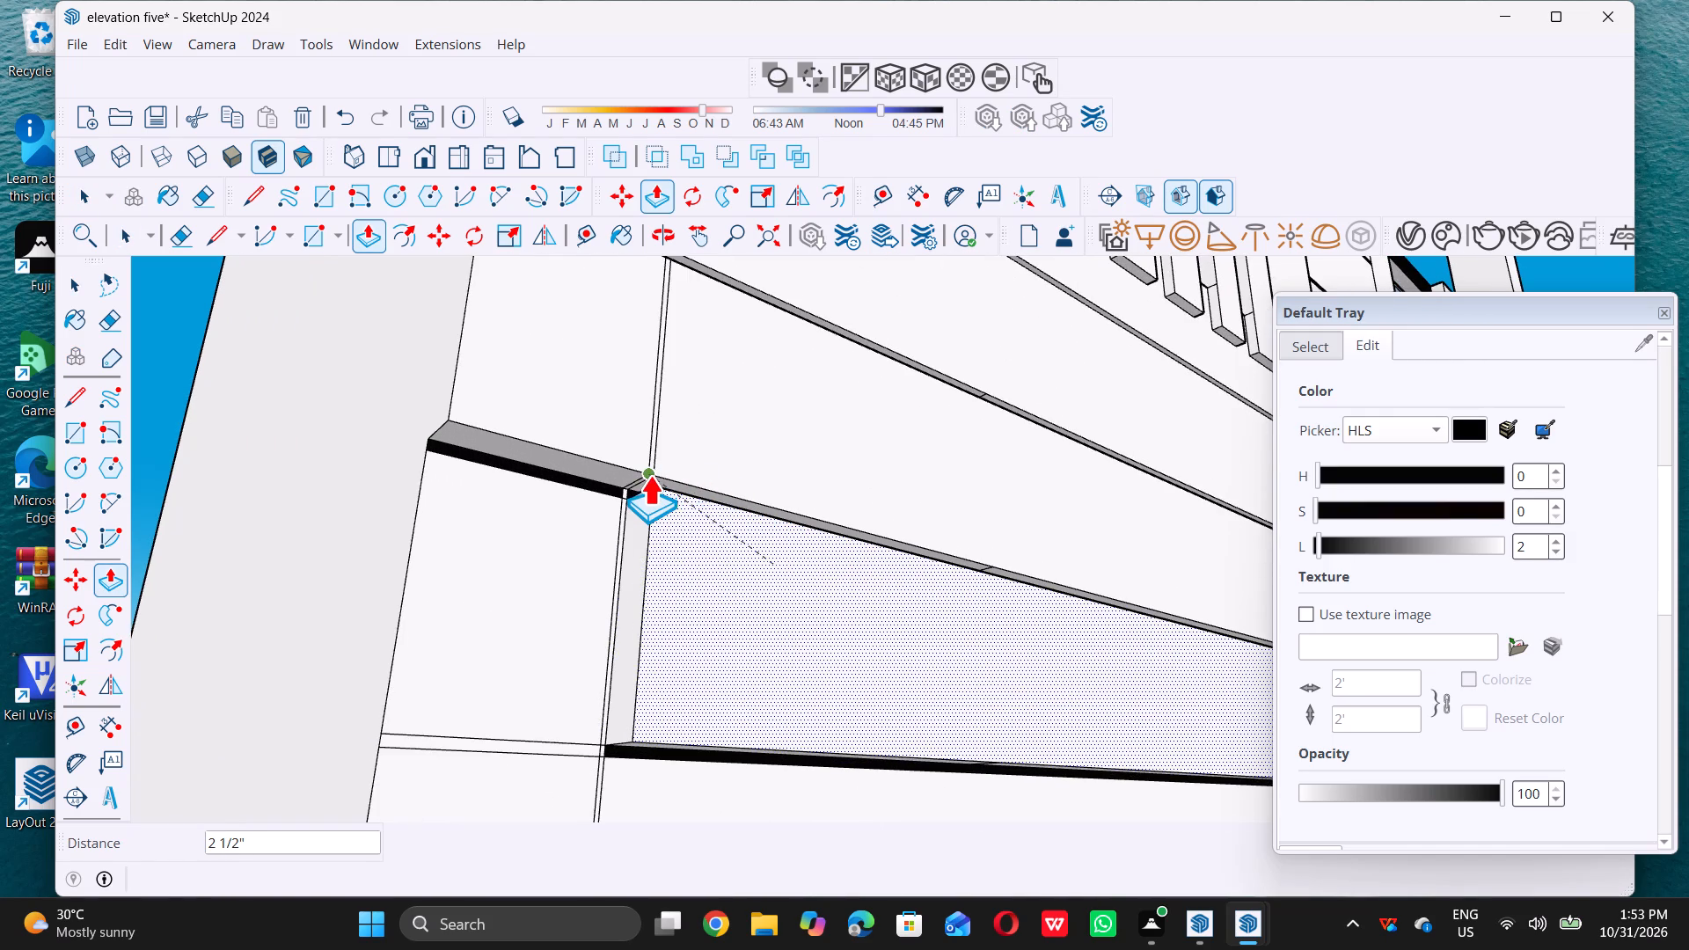
{"action": "left_click", "coordinate": [649, 475]}
{"action": "scroll", "coordinate": [619, 576], "scroll_direction": "up", "scroll_amount": 11}
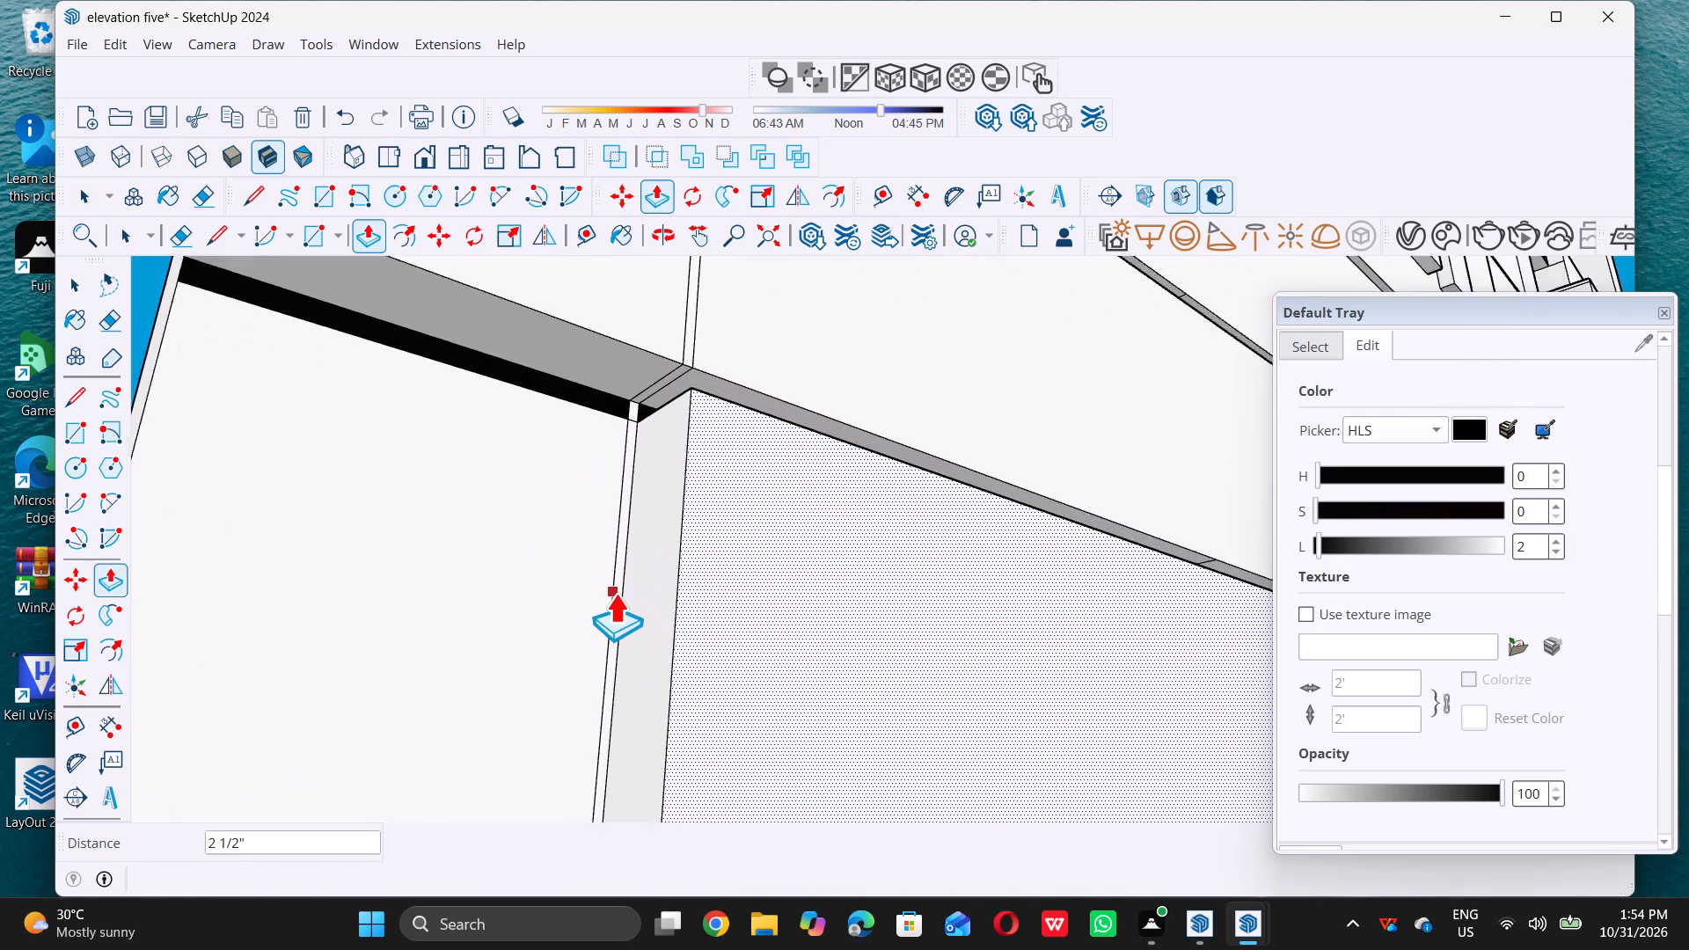
{"action": "key", "text": "space"}
Push the thin vertical joint strip beside this siding panel inward, flush with the recessed siding.
{"action": "scroll", "coordinate": [615, 593], "scroll_direction": "up", "scroll_amount": 6}
{"action": "triple_click", "coordinate": [615, 593]}
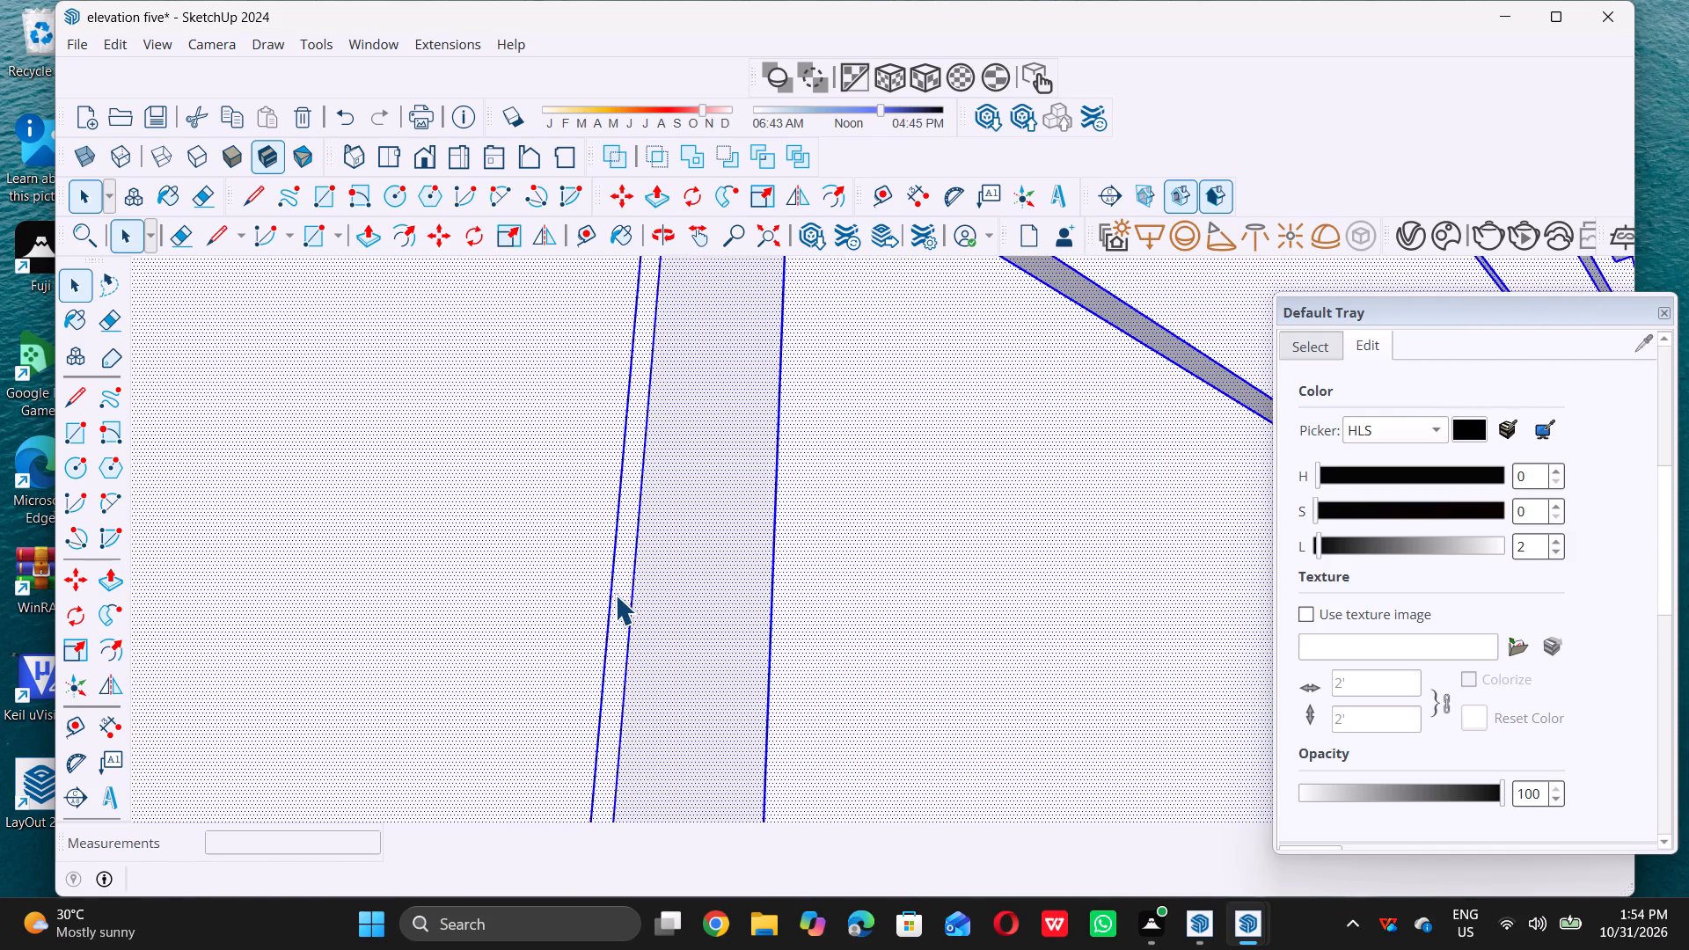
{"action": "key", "text": "p"}
{"action": "left_click", "coordinate": [618, 589]}
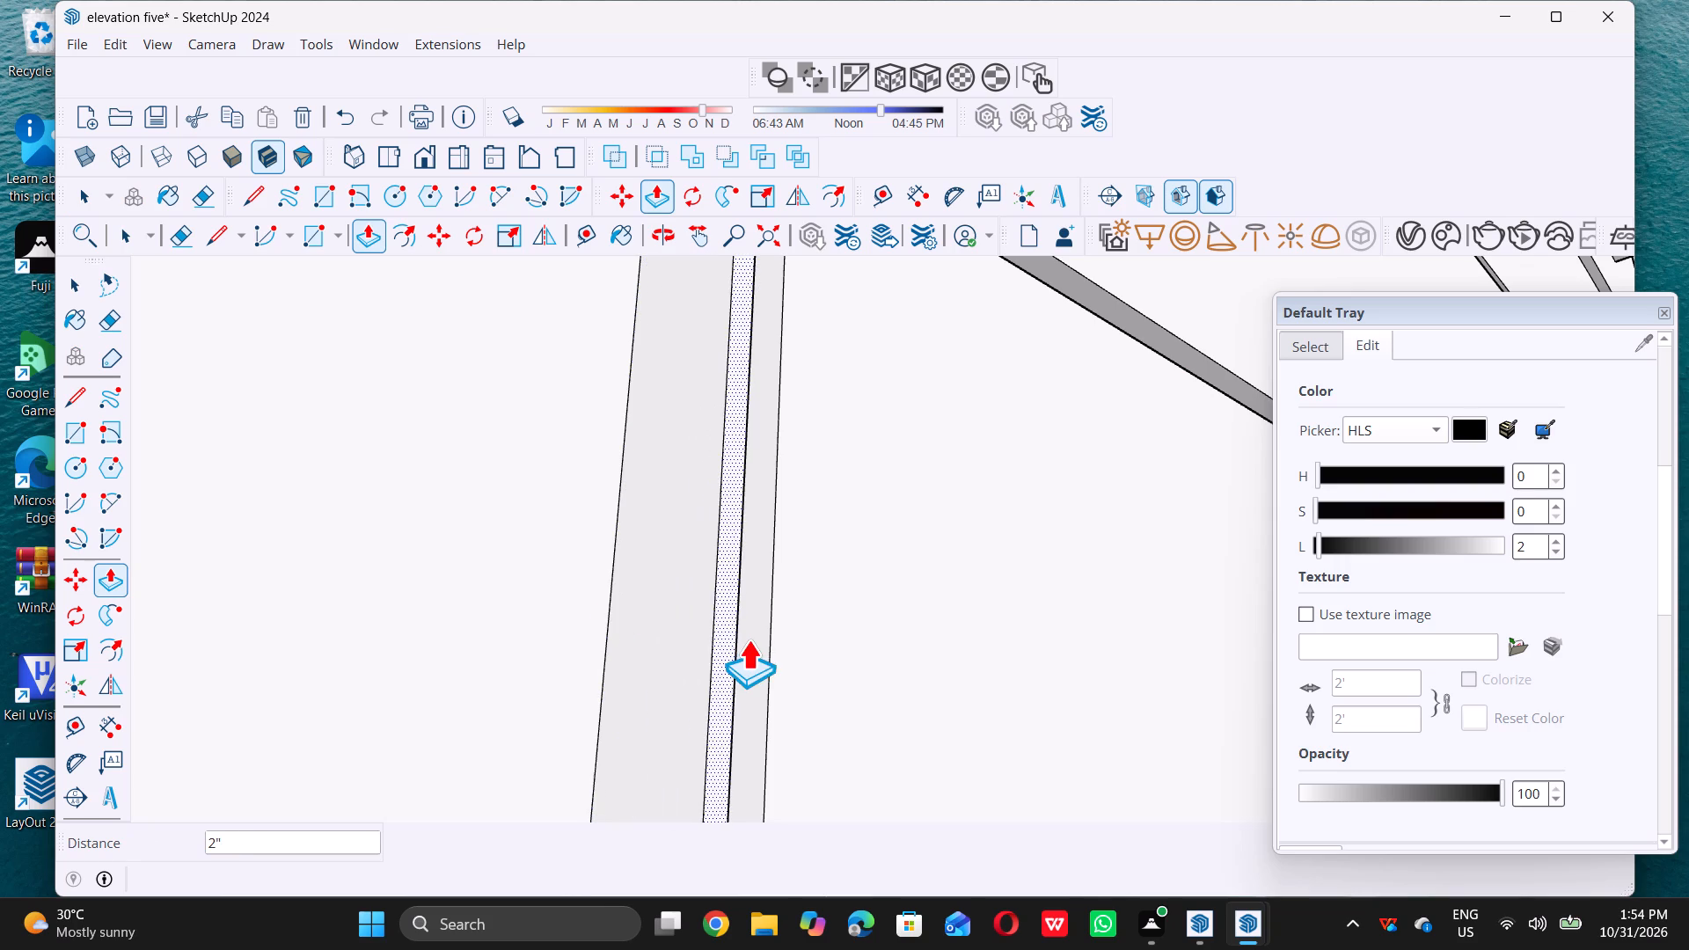
{"action": "triple_click", "coordinate": [769, 653]}
{"action": "key", "text": "space"}
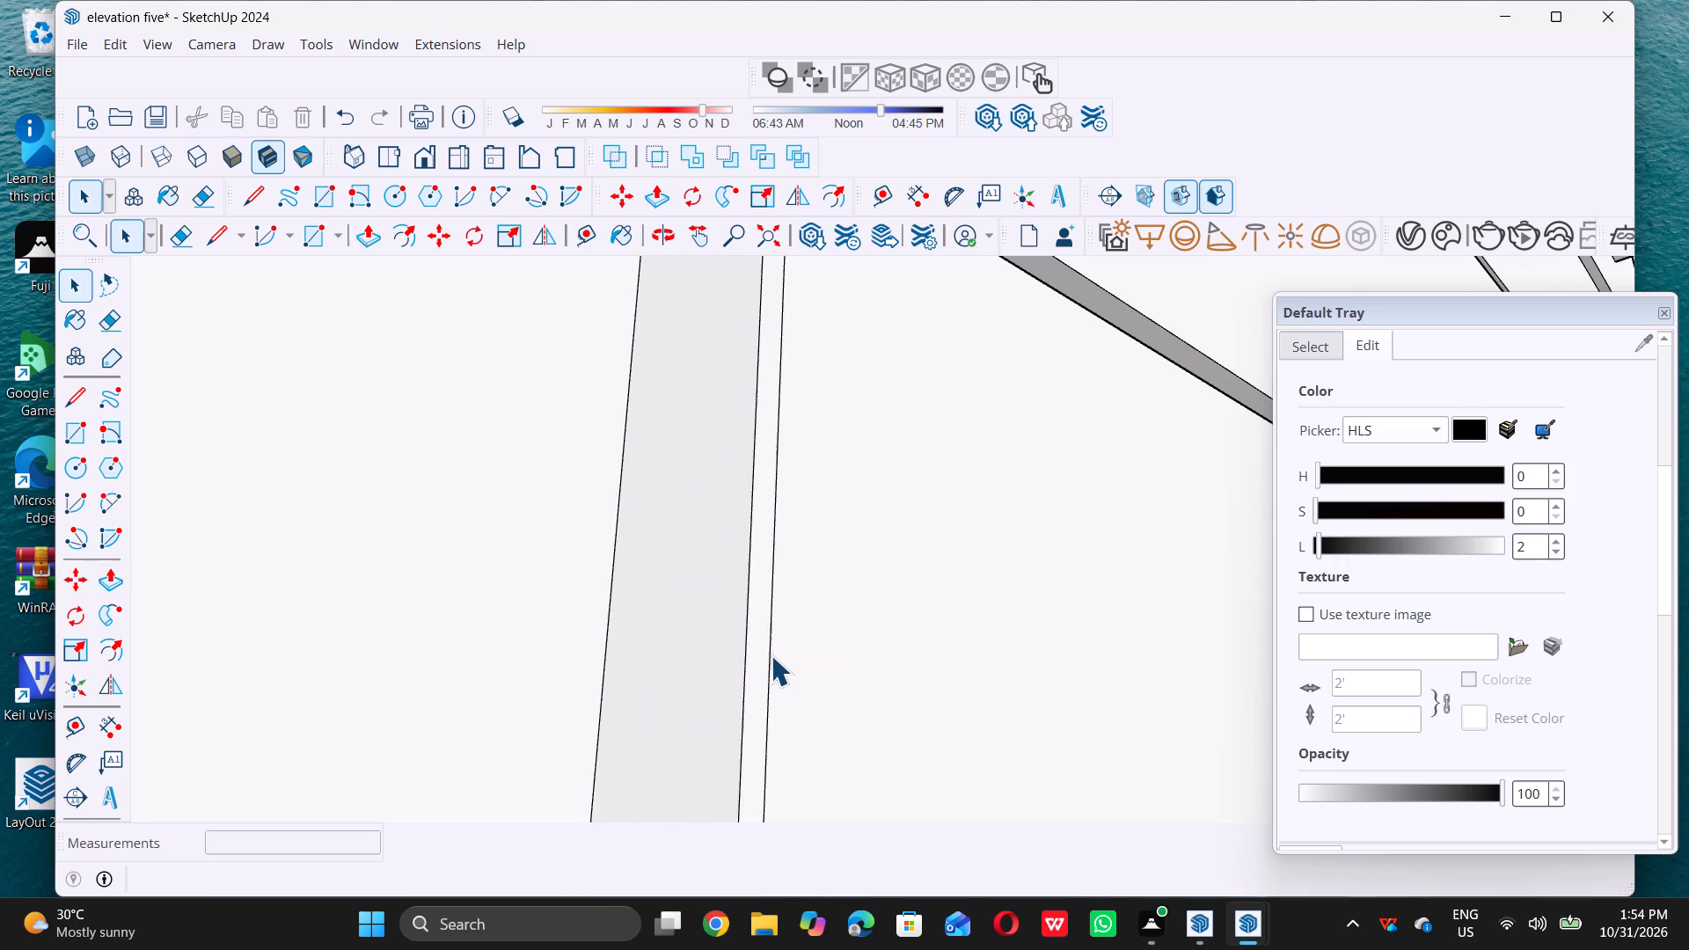
Push the corner-strip panel beside the last recessed joint strip inward, flush with the recessed siding.
{"action": "scroll", "coordinate": [775, 655], "scroll_direction": "down", "scroll_amount": 20}
{"action": "scroll", "coordinate": [775, 655], "scroll_direction": "down", "scroll_amount": 5}
{"action": "scroll", "coordinate": [764, 460], "scroll_direction": "down", "scroll_amount": 5}
{"action": "scroll", "coordinate": [722, 567], "scroll_direction": "up", "scroll_amount": 9}
{"action": "left_click", "coordinate": [714, 533]}
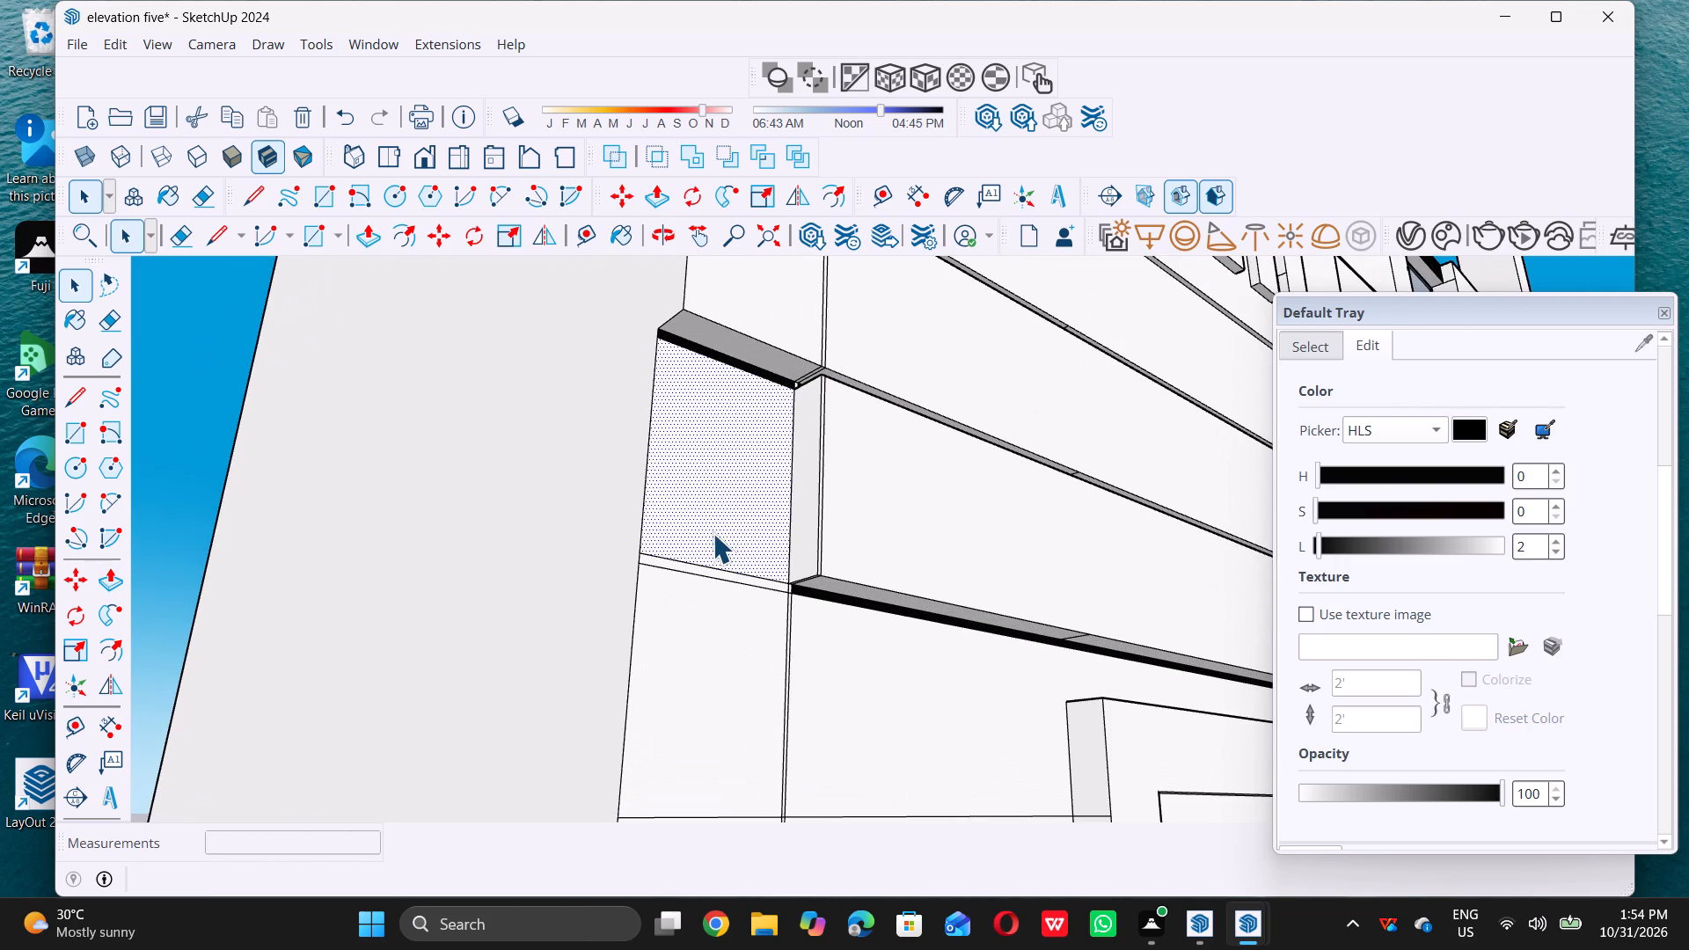
{"action": "key", "text": "p"}
{"action": "double_click", "coordinate": [716, 522]}
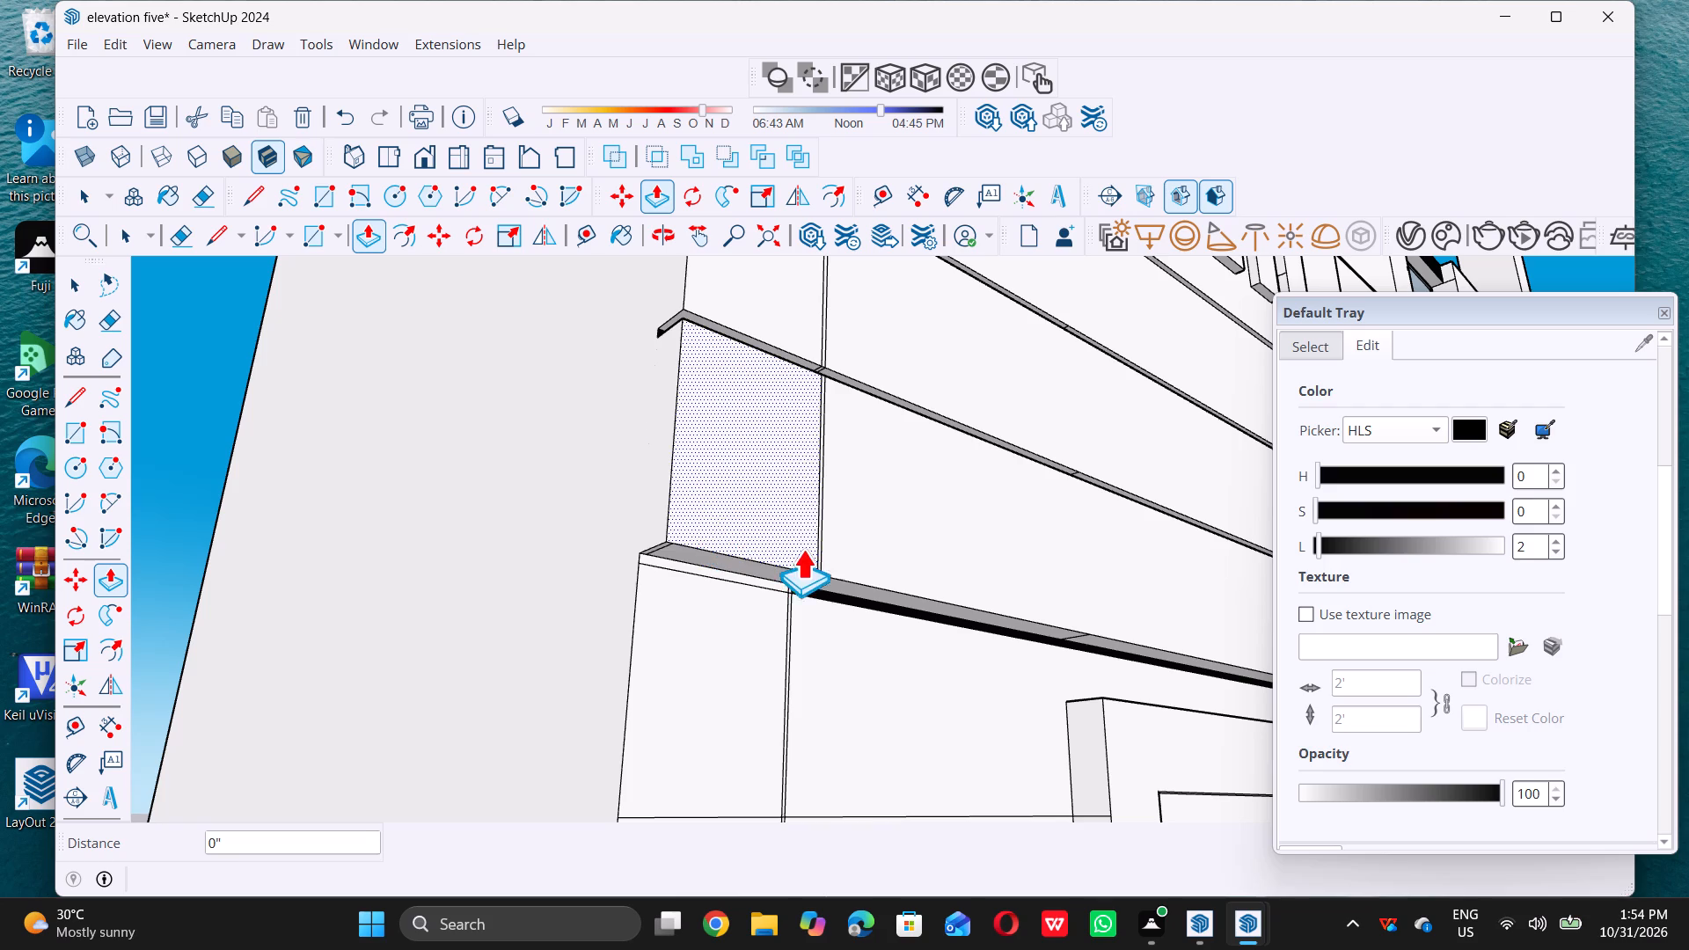
Push the siding panel around the top of the framed window inward by the same distance.
{"action": "double_click", "coordinate": [860, 714]}
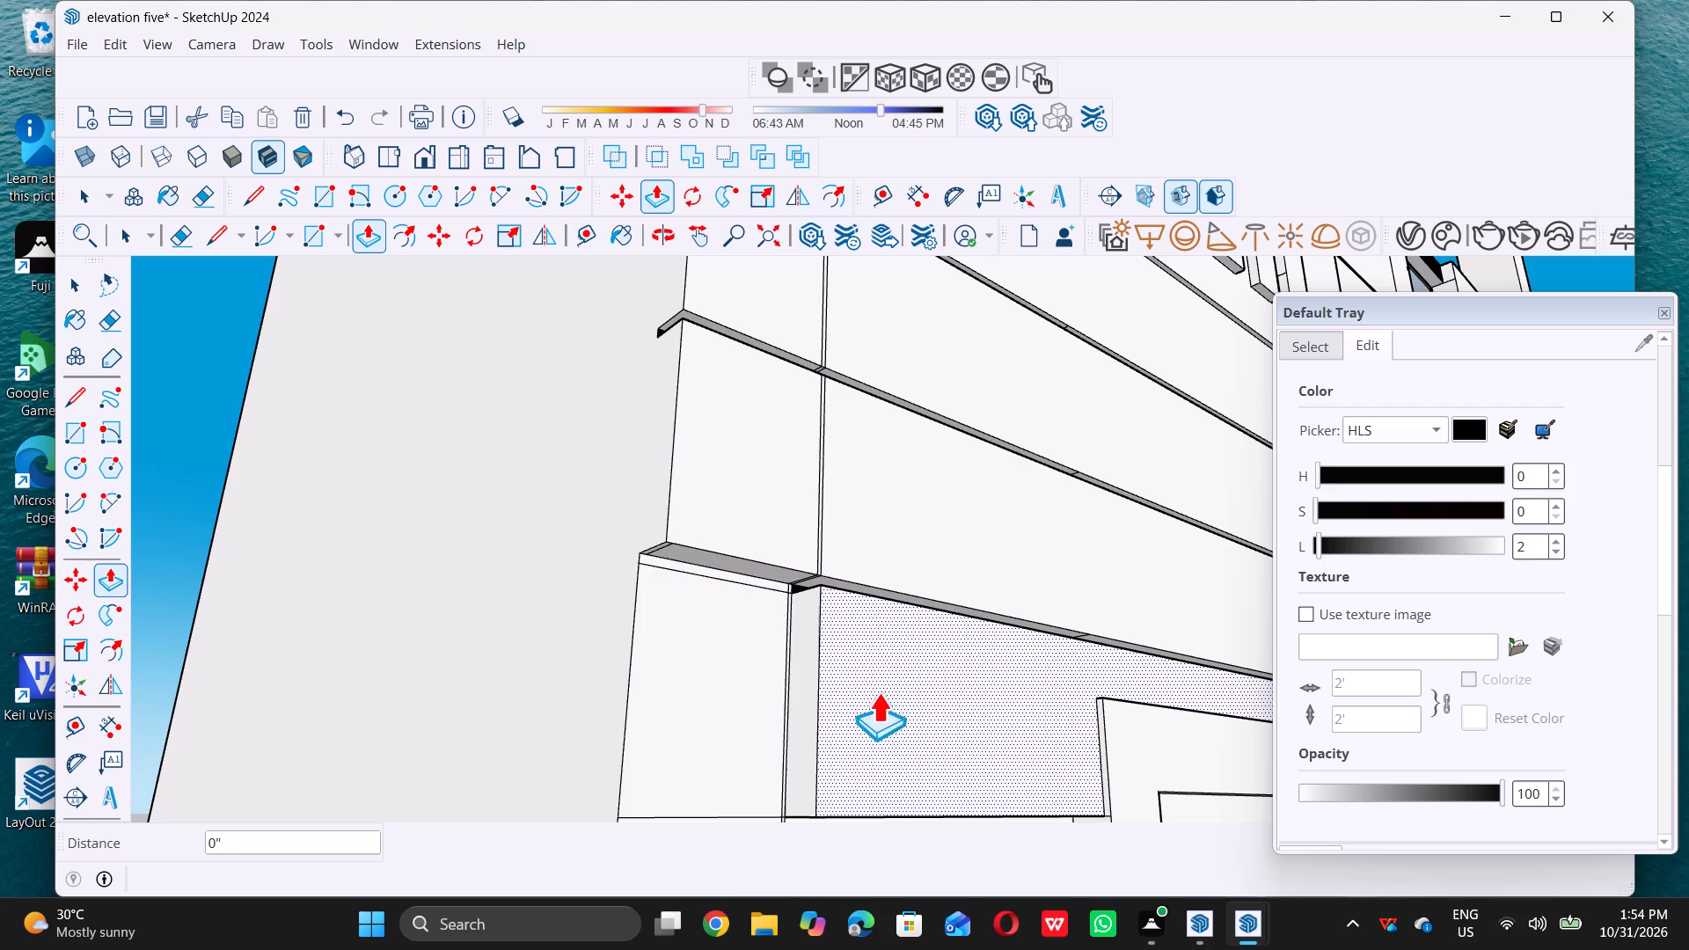
Push the thin vertical joint strip beside that window-top siding panel inward 2 1/2", flush with the recessed siding.
{"action": "scroll", "coordinate": [796, 778], "scroll_direction": "up", "scroll_amount": 15}
{"action": "left_click", "coordinate": [758, 768]}
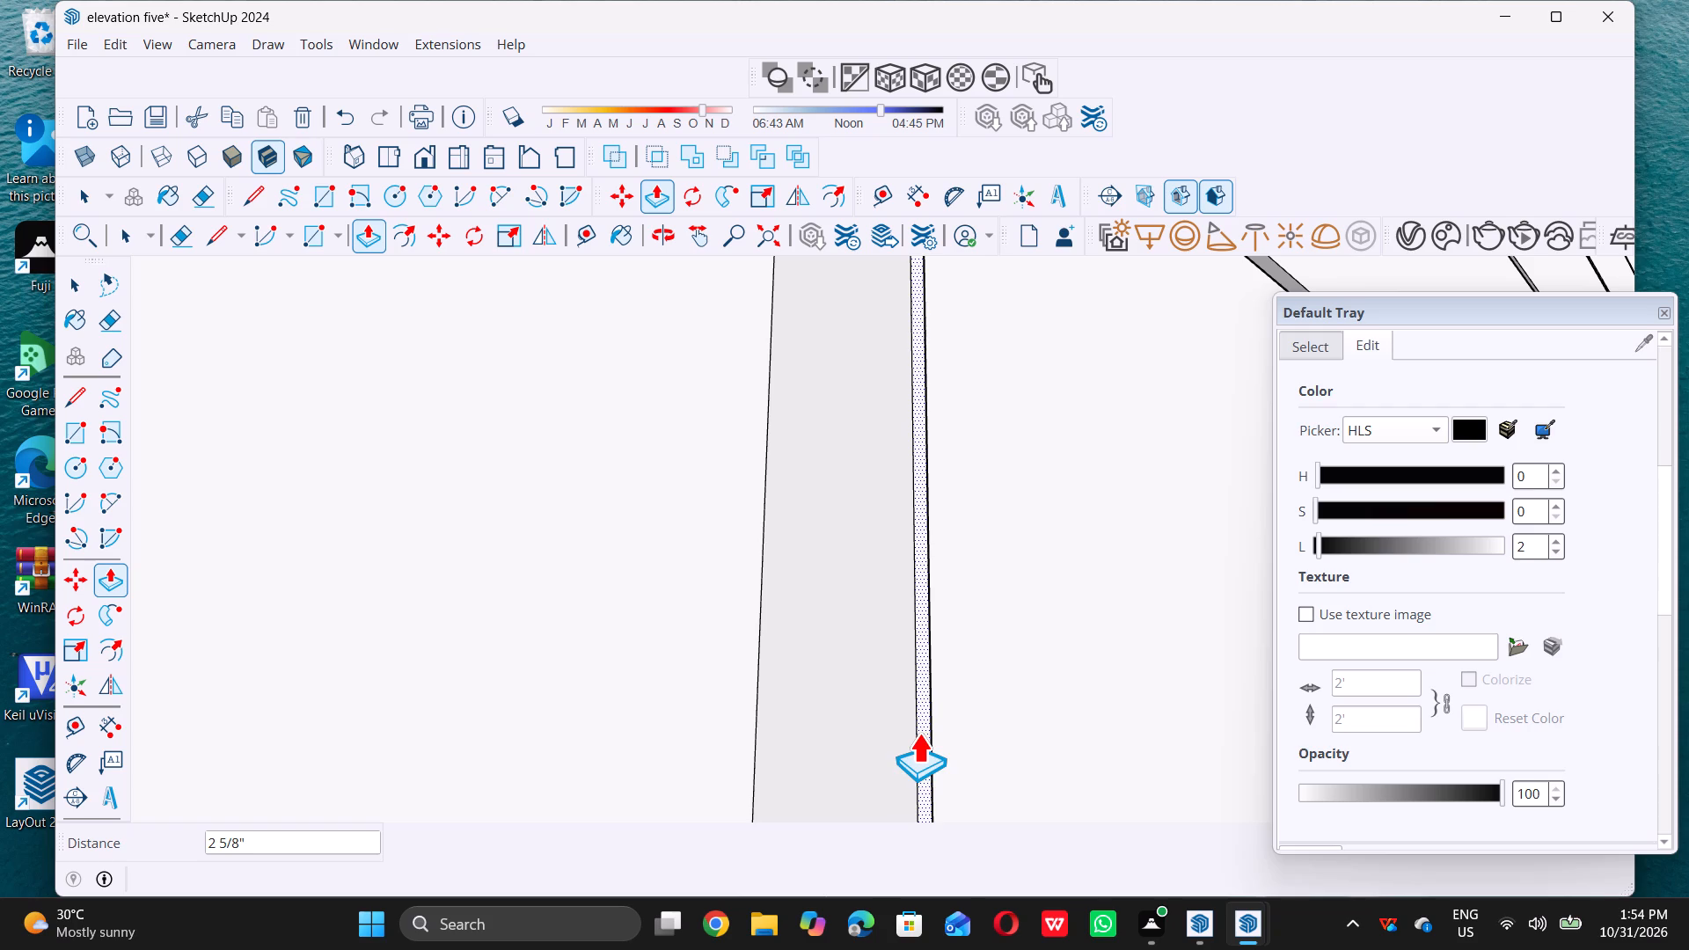
{"action": "scroll", "coordinate": [936, 666], "scroll_direction": "up", "scroll_amount": 8}
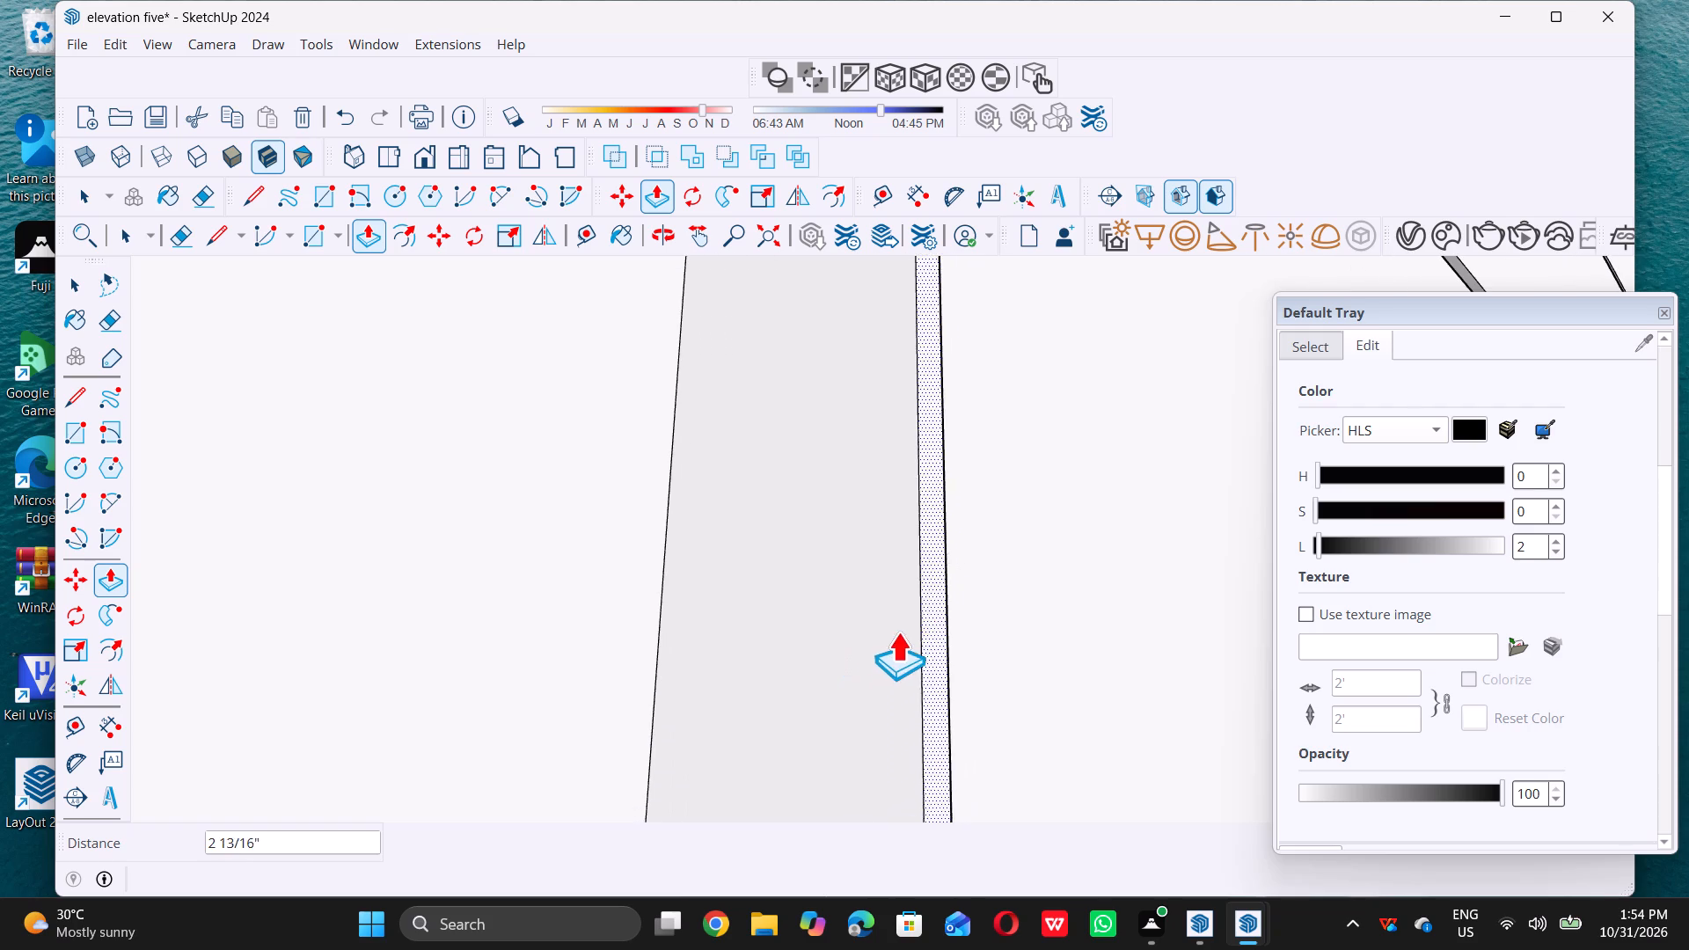
{"action": "scroll", "coordinate": [762, 640], "scroll_direction": "down", "scroll_amount": 9}
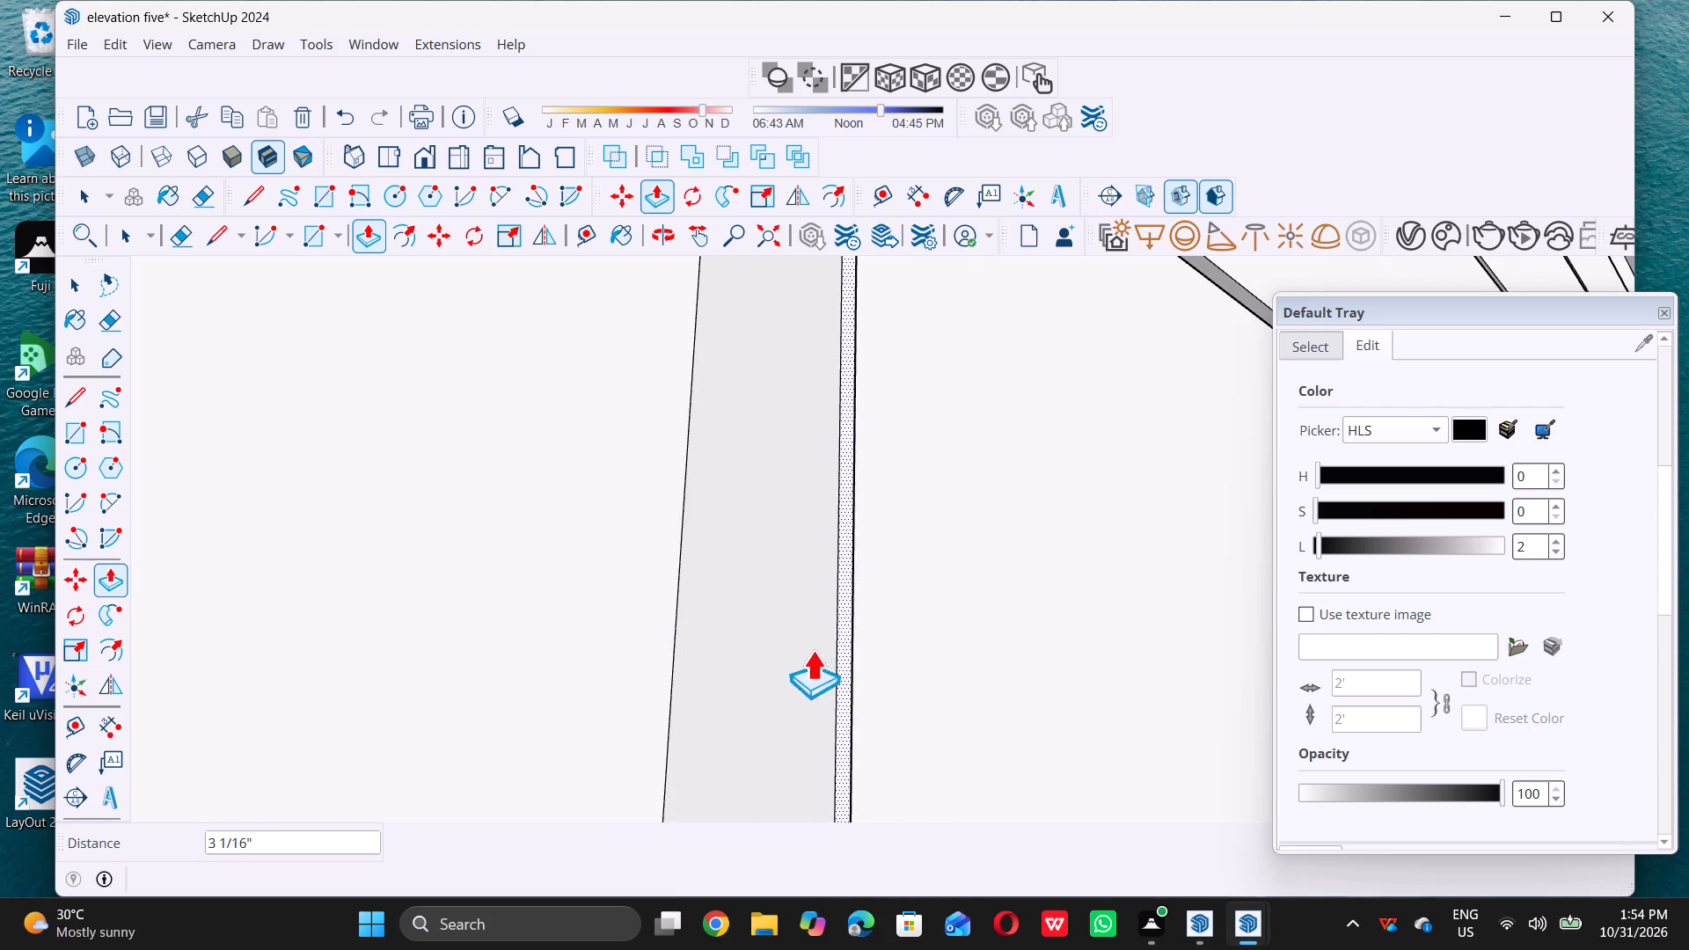
{"action": "scroll", "coordinate": [753, 652], "scroll_direction": "down", "scroll_amount": 13}
{"action": "middle_click_drag", "start_coordinate": [671, 630], "coordinate": [647, 626]}
{"action": "middle_click", "coordinate": [647, 626]}
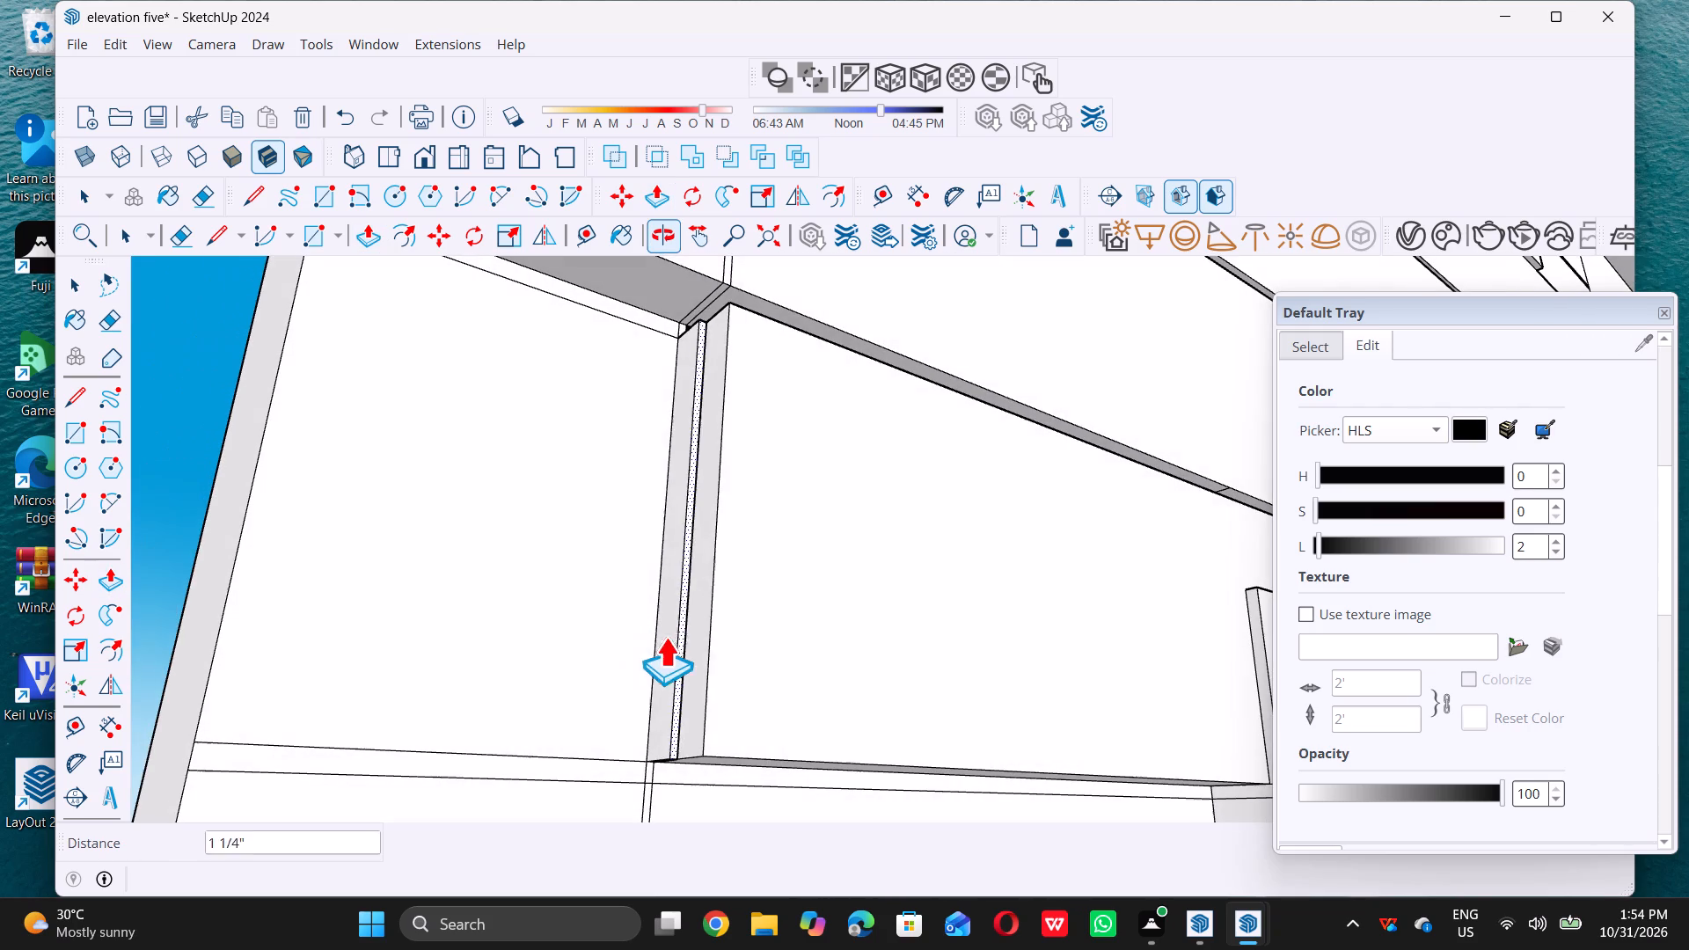
{"action": "middle_click_drag", "start_coordinate": [673, 654], "coordinate": [638, 652]}
{"action": "middle_click", "coordinate": [638, 652]}
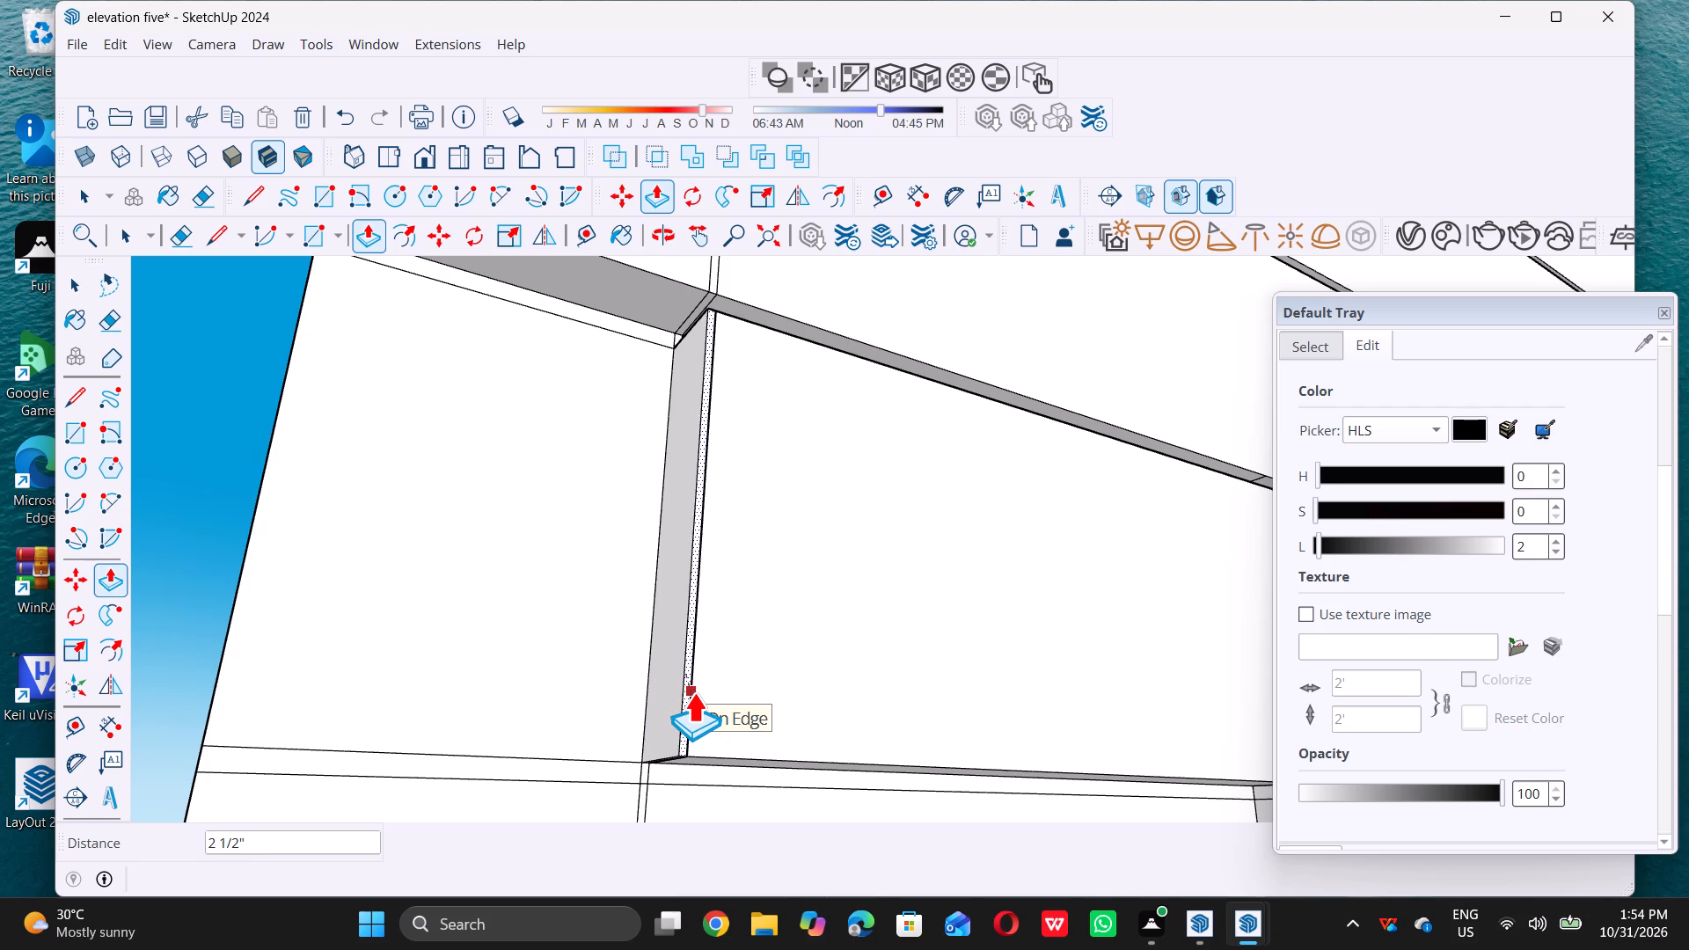
{"action": "left_click", "coordinate": [693, 693]}
{"action": "key", "text": "space"}
Paint the corner-strip groove face above the next protruding corner panel, level with the framed window's top, black.
{"action": "scroll", "coordinate": [731, 717], "scroll_direction": "down", "scroll_amount": 2}
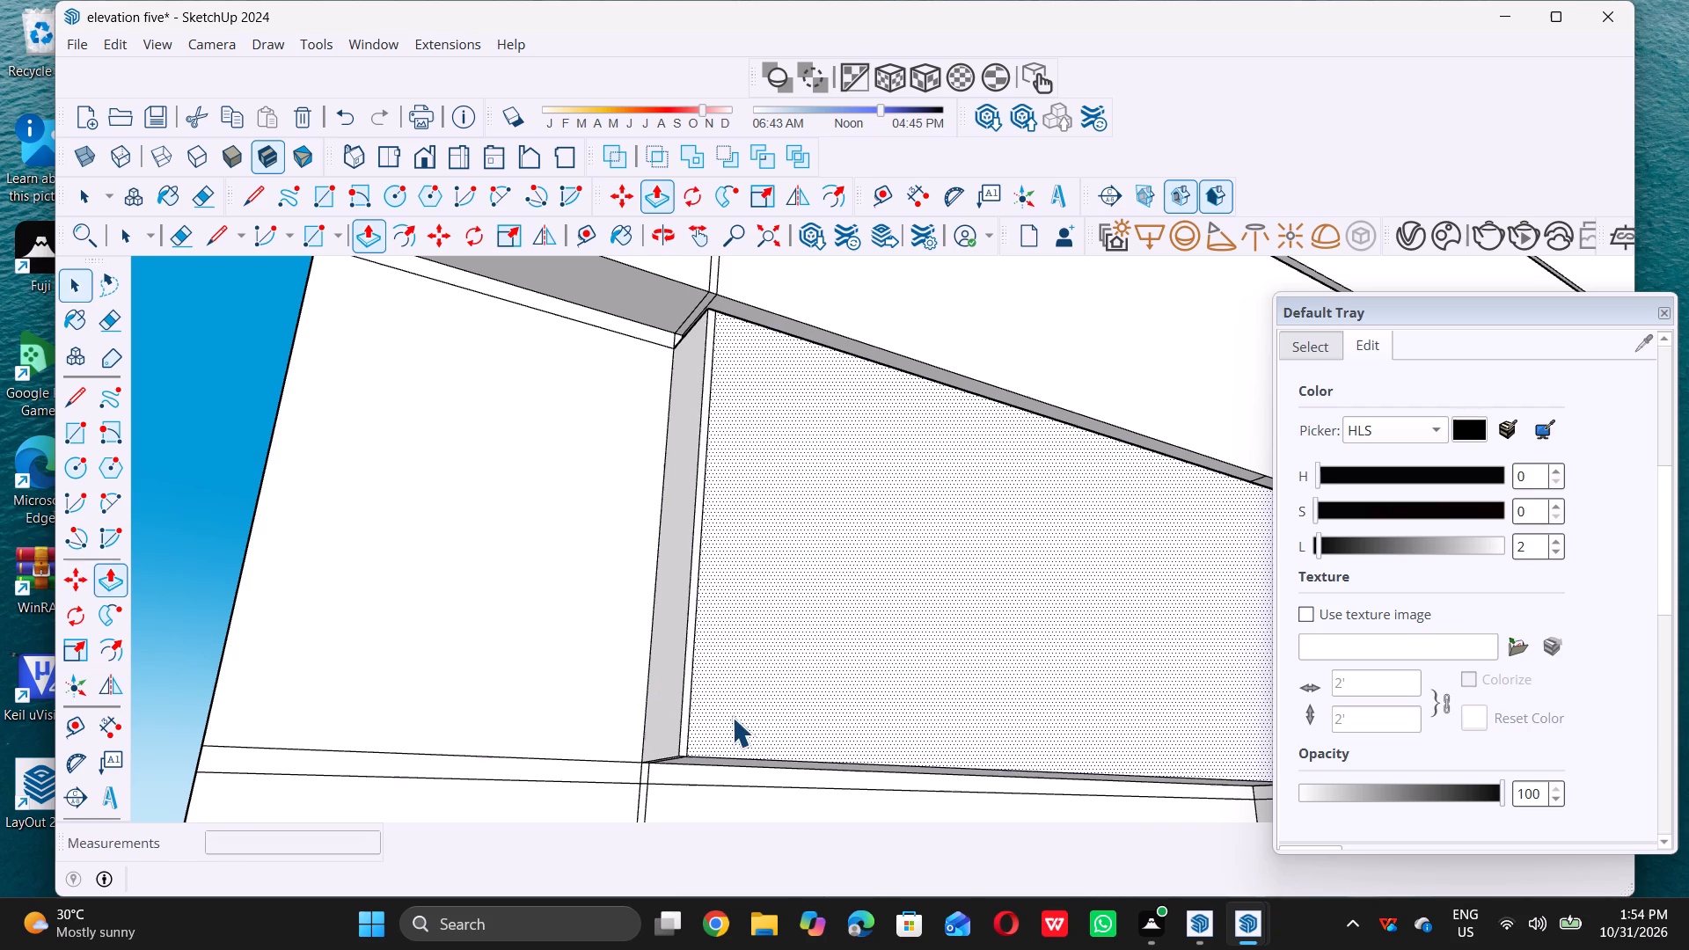
{"action": "scroll", "coordinate": [732, 717], "scroll_direction": "down", "scroll_amount": 17}
{"action": "middle_click_drag", "start_coordinate": [550, 731], "coordinate": [628, 777]}
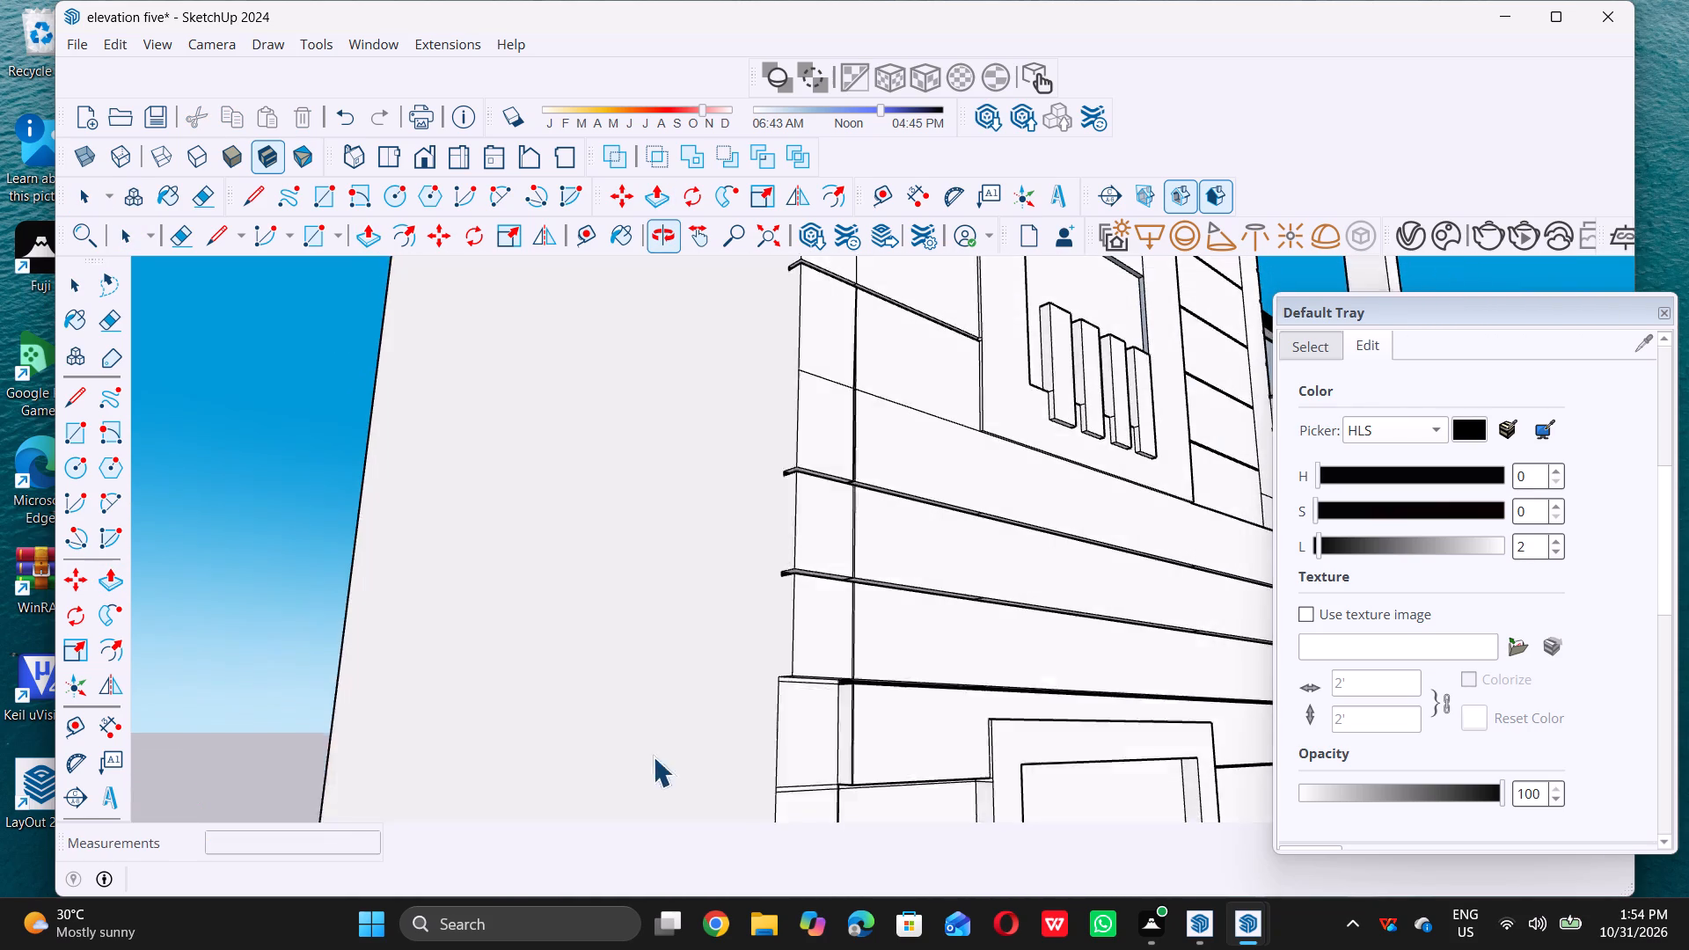
{"action": "scroll", "coordinate": [634, 635], "scroll_direction": "down", "scroll_amount": 16}
{"action": "scroll", "coordinate": [680, 566], "scroll_direction": "up", "scroll_amount": 4}
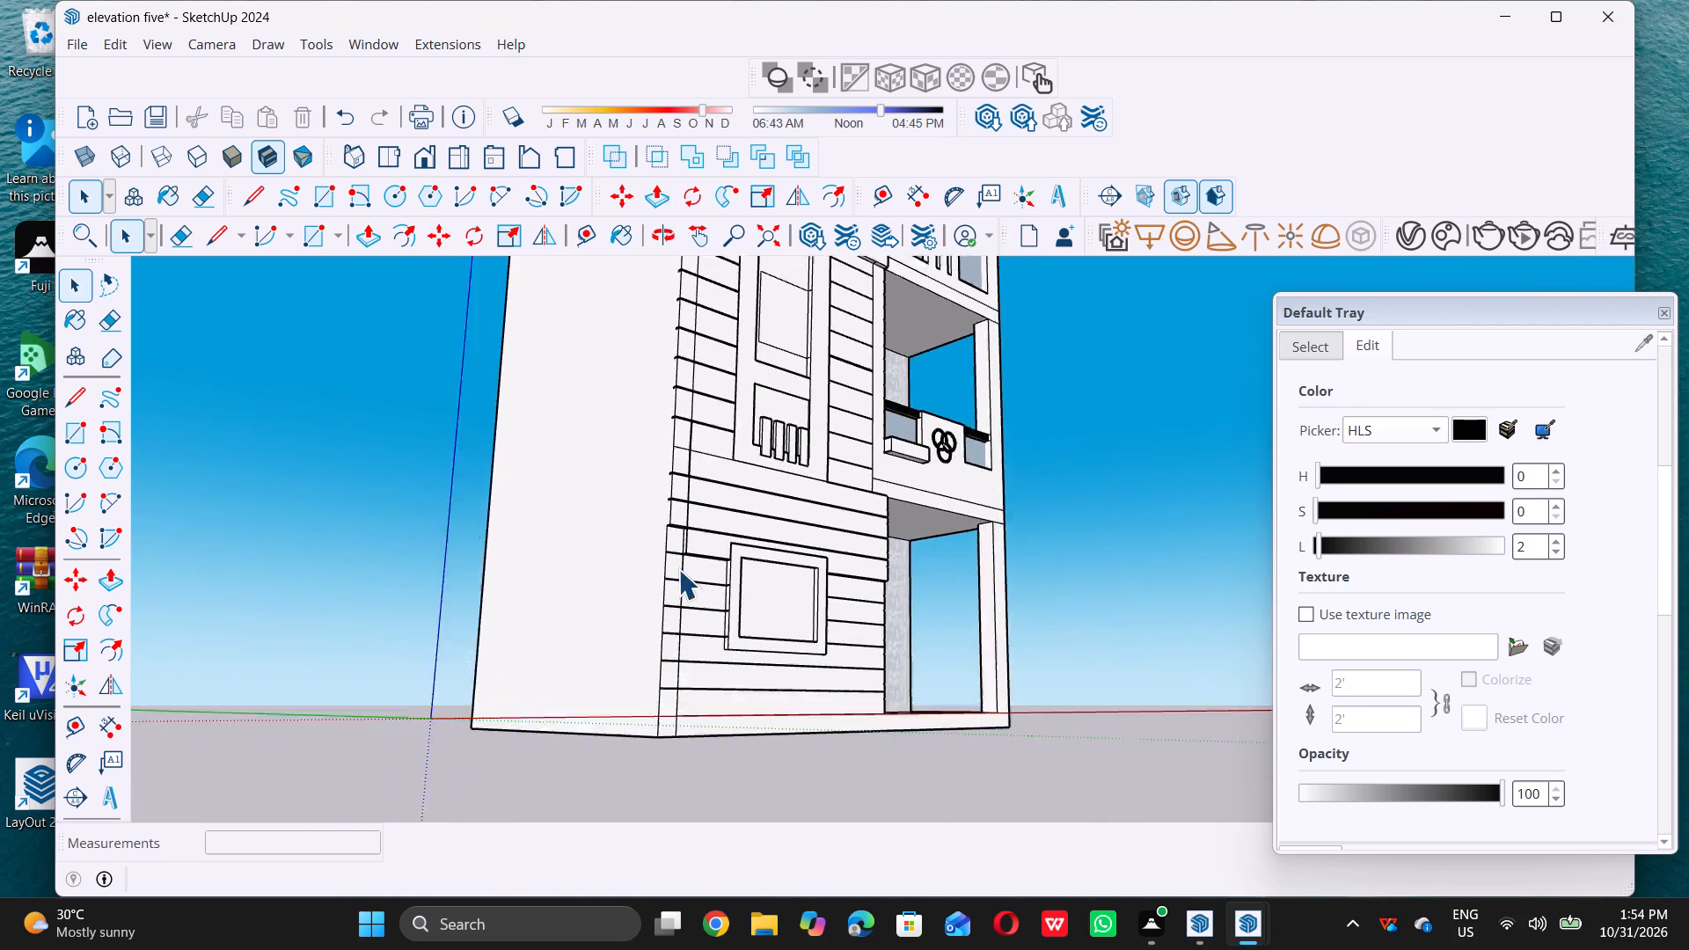
{"action": "scroll", "coordinate": [675, 564], "scroll_direction": "up", "scroll_amount": 16}
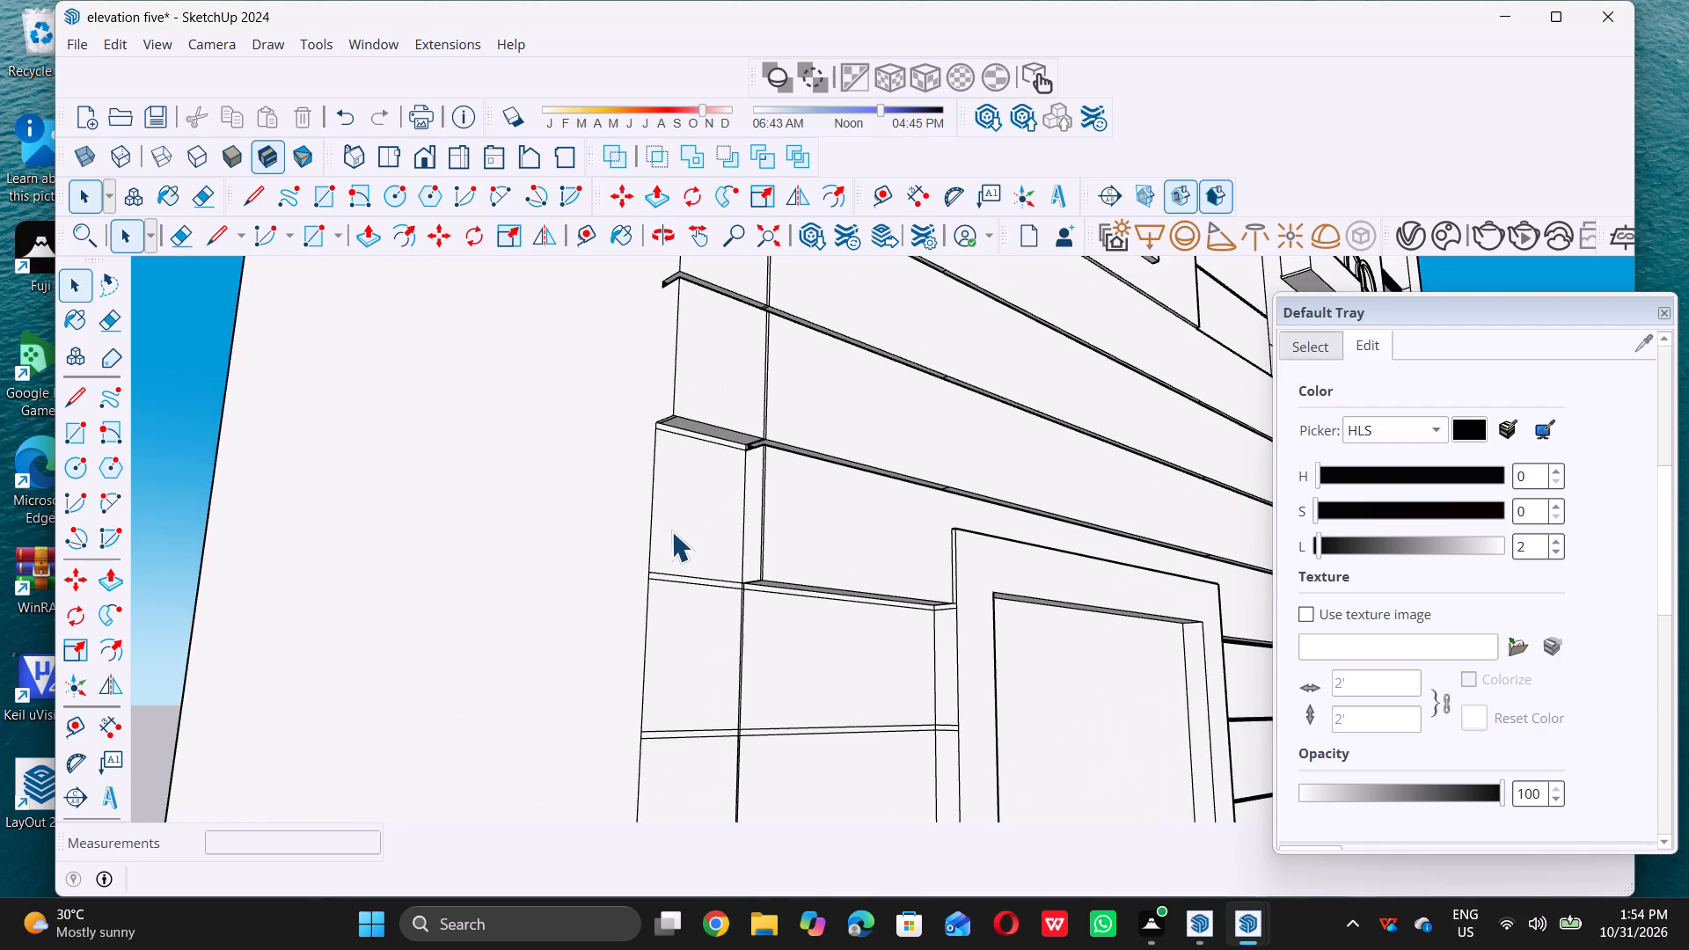
{"action": "scroll", "coordinate": [670, 527], "scroll_direction": "up", "scroll_amount": 3}
{"action": "double_click", "coordinate": [670, 525]}
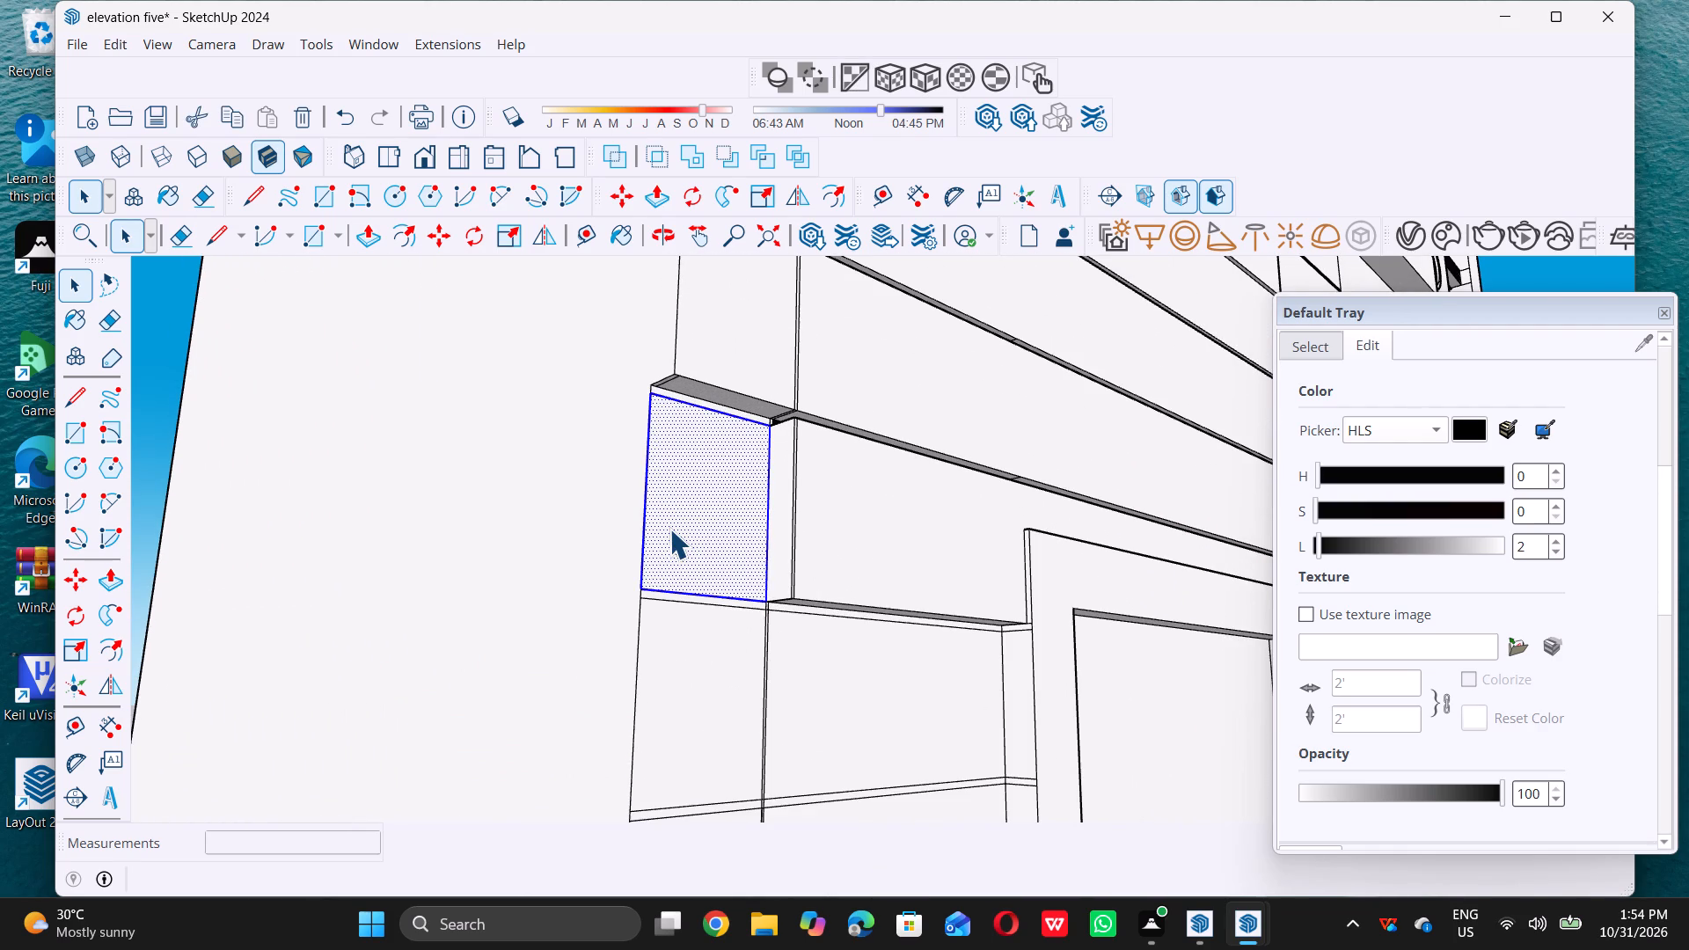
{"action": "scroll", "coordinate": [1275, 481], "scroll_direction": "up", "scroll_amount": 5}
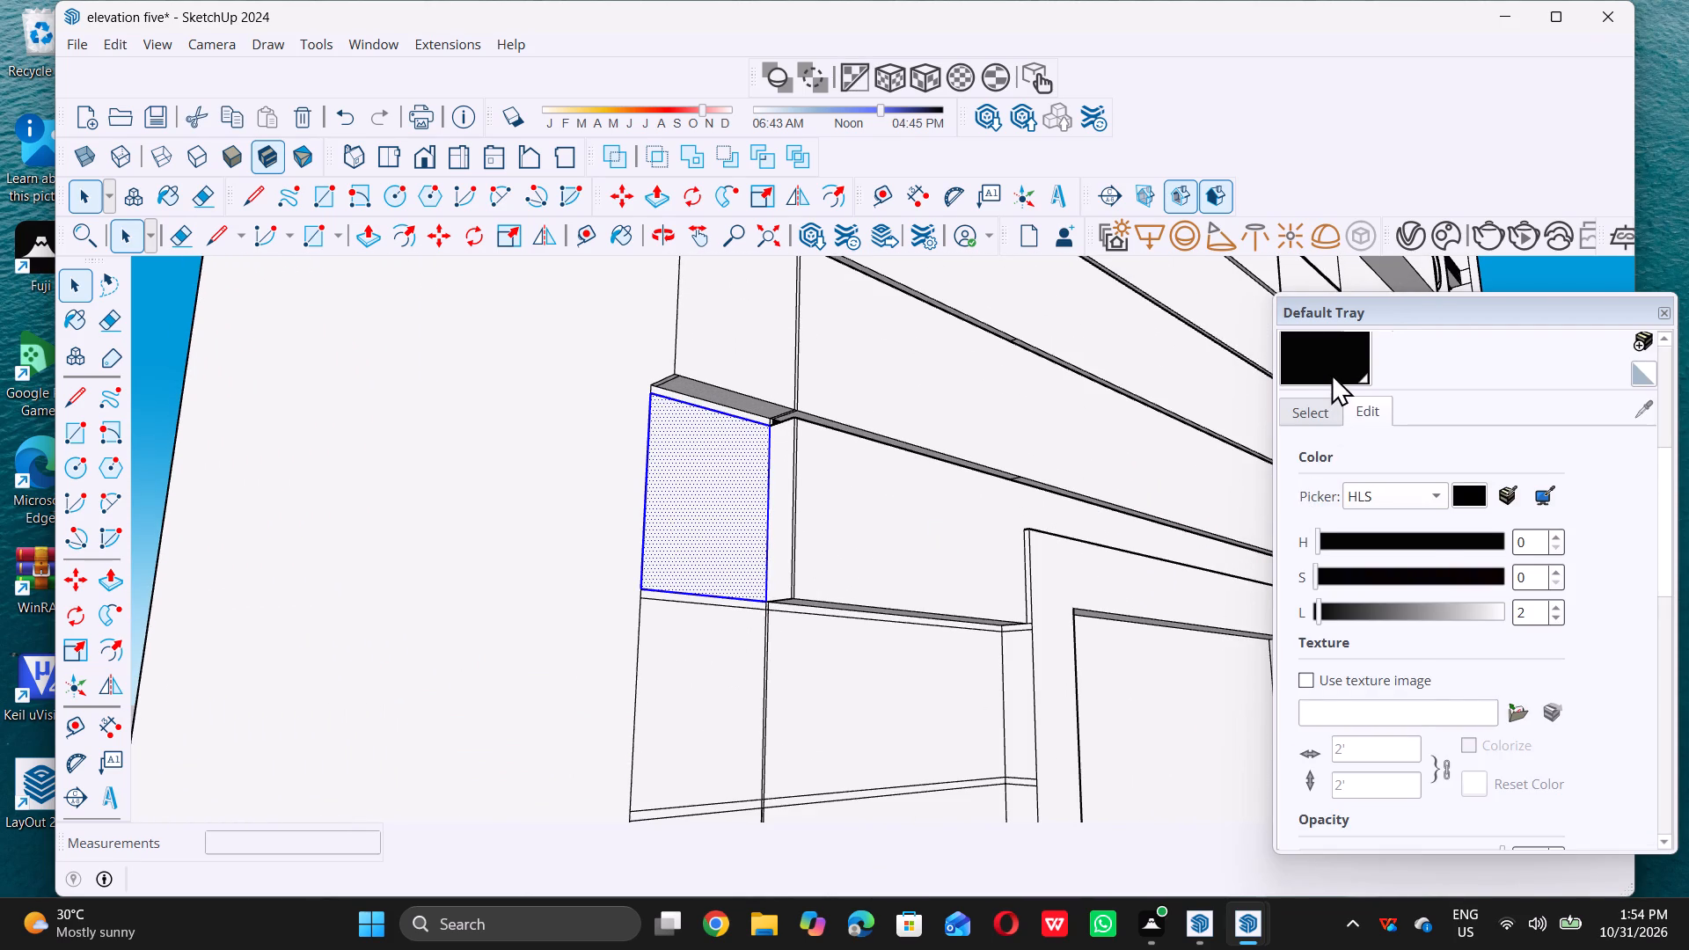
{"action": "left_click", "coordinate": [1331, 371]}
{"action": "scroll", "coordinate": [764, 433], "scroll_direction": "up", "scroll_amount": 9}
{"action": "left_click", "coordinate": [743, 398]}
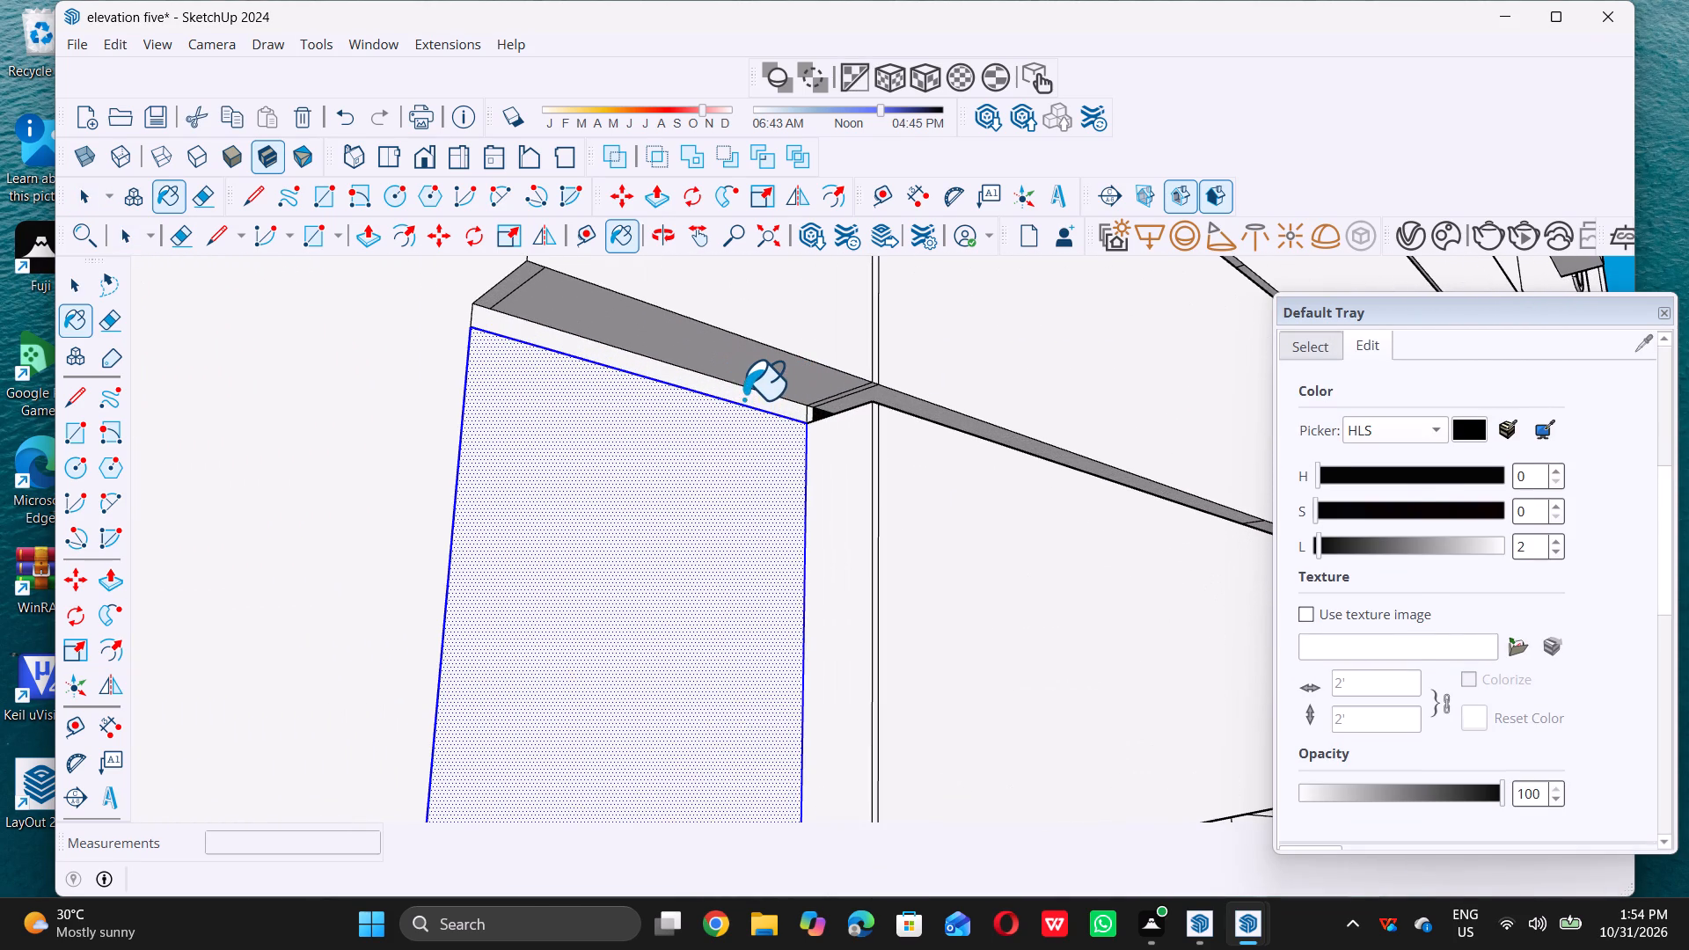
{"action": "key", "text": "space"}
Push the corner-strip panel below that black groove inward 2 1/2", flush with the recessed siding.
{"action": "scroll", "coordinate": [791, 451], "scroll_direction": "down", "scroll_amount": 10}
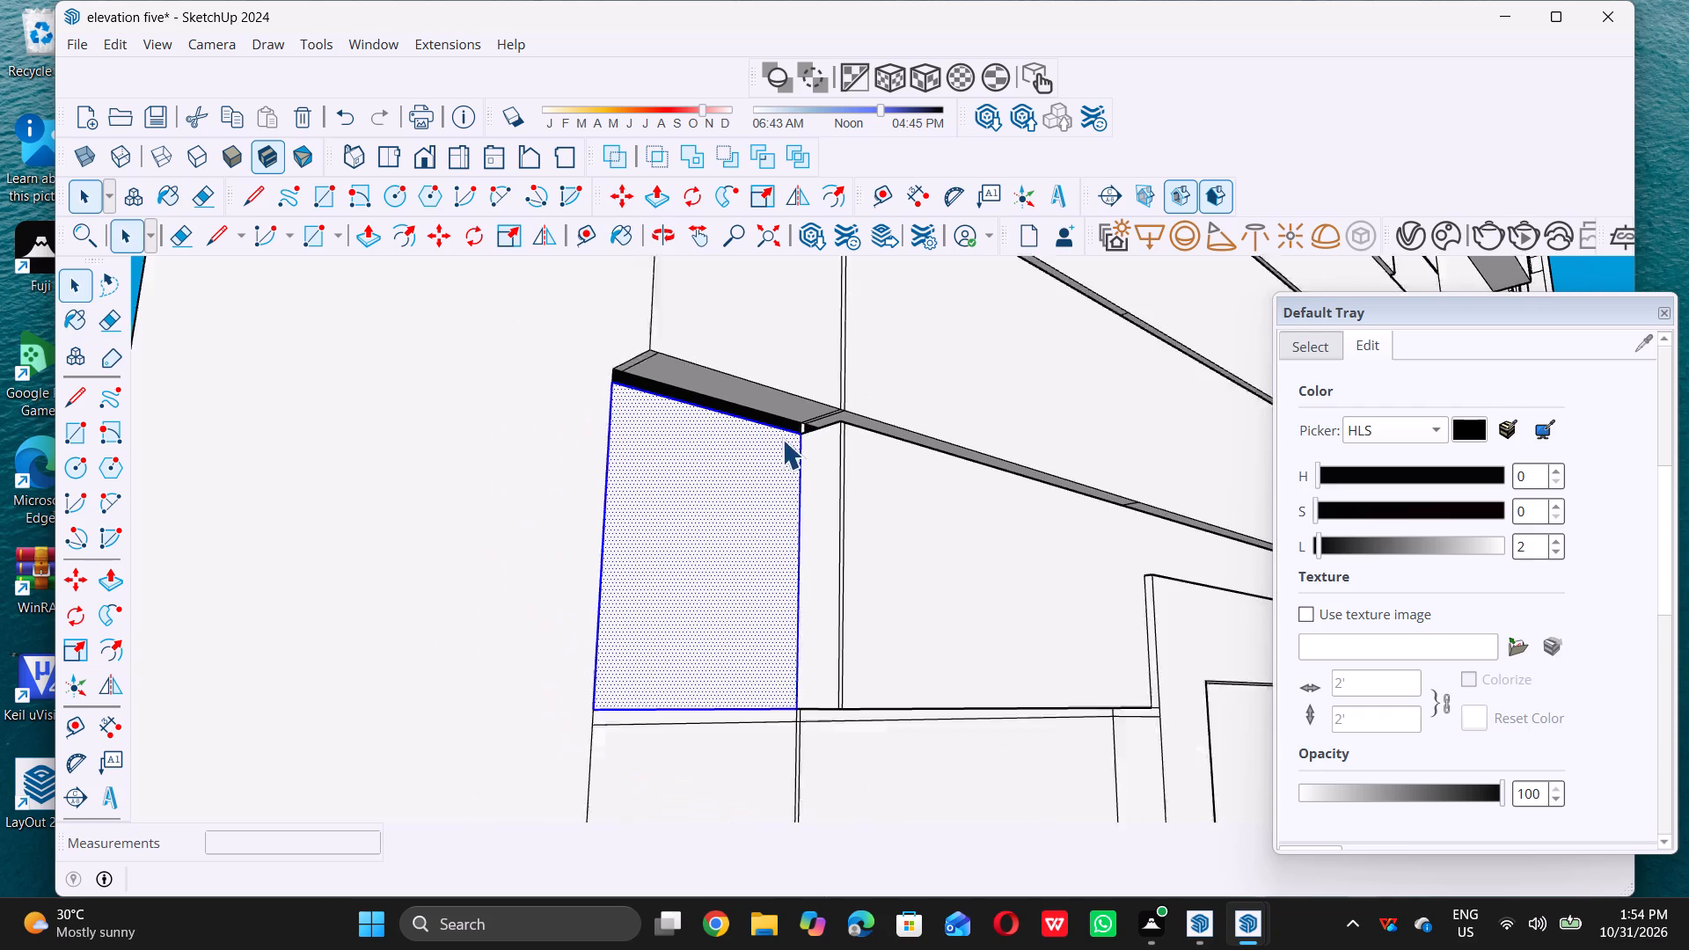
{"action": "key", "text": "p"}
{"action": "left_click", "coordinate": [750, 508]}
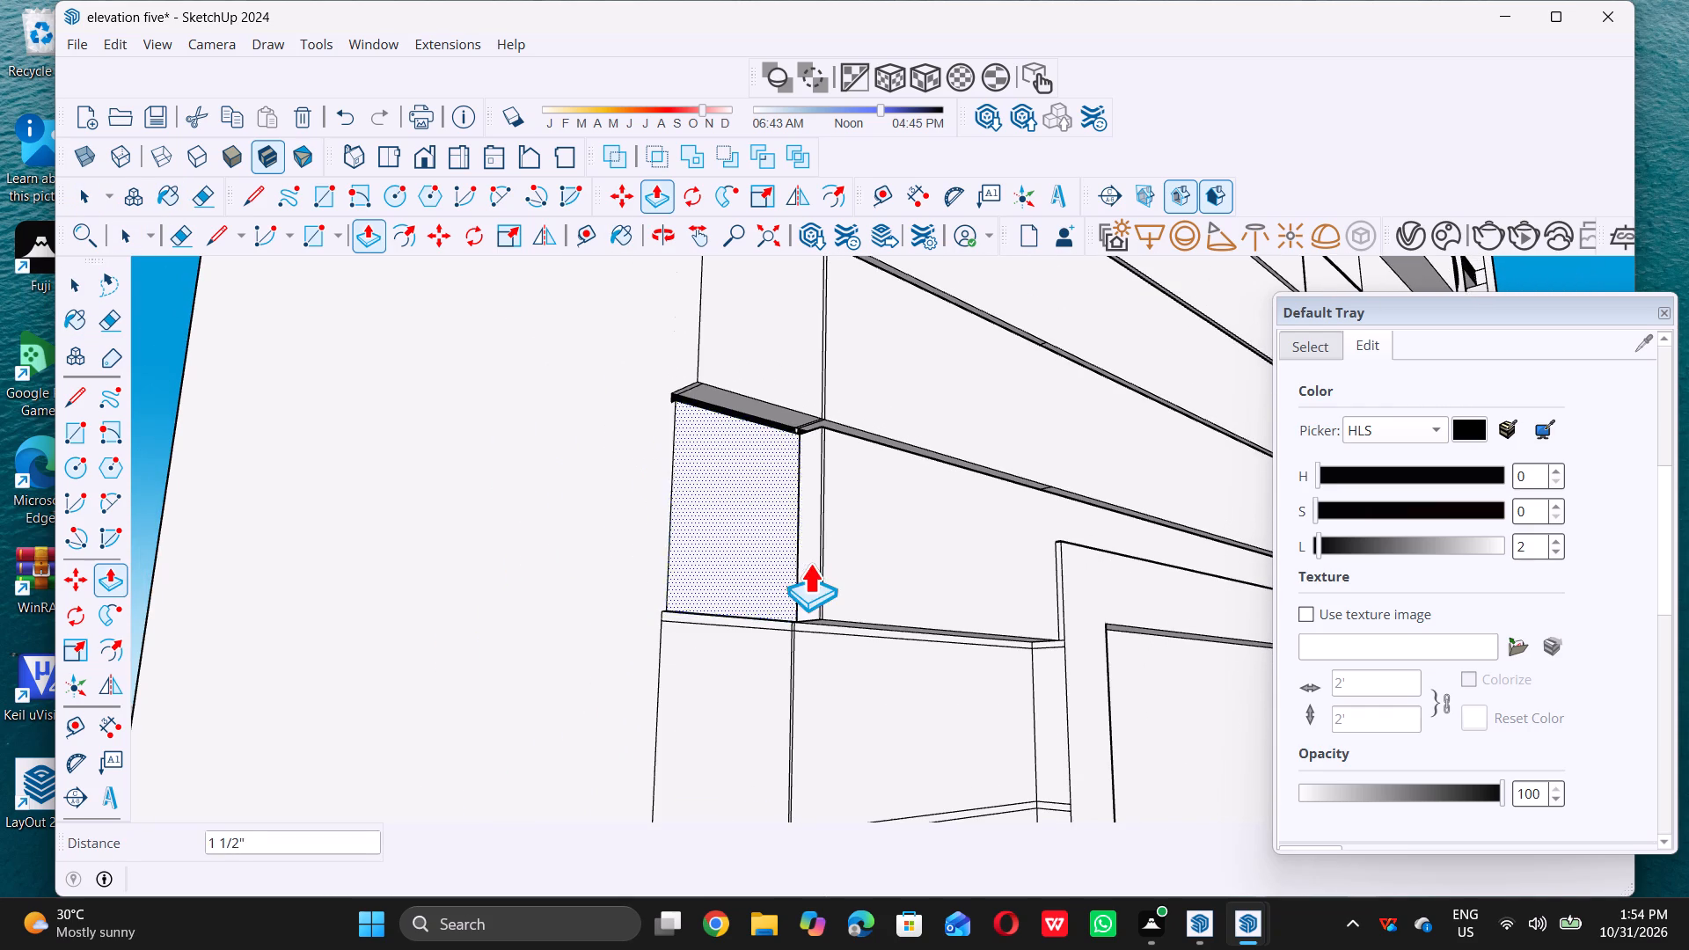
{"action": "scroll", "coordinate": [795, 601], "scroll_direction": "up", "scroll_amount": 11}
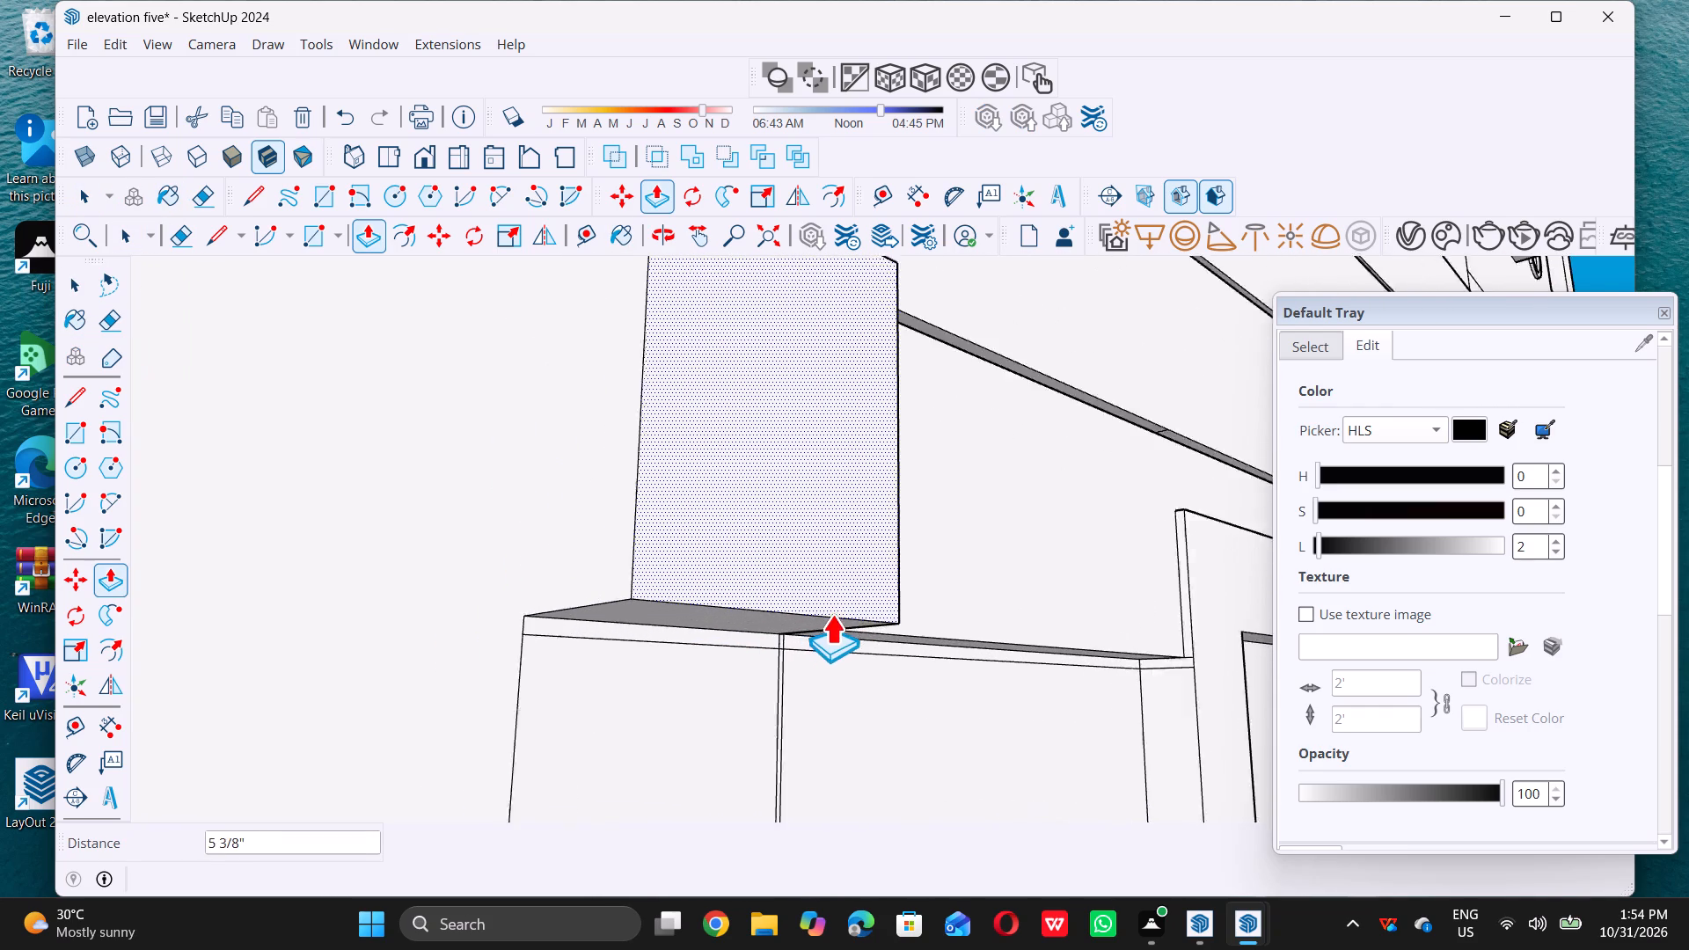
{"action": "scroll", "coordinate": [831, 614], "scroll_direction": "up", "scroll_amount": 3}
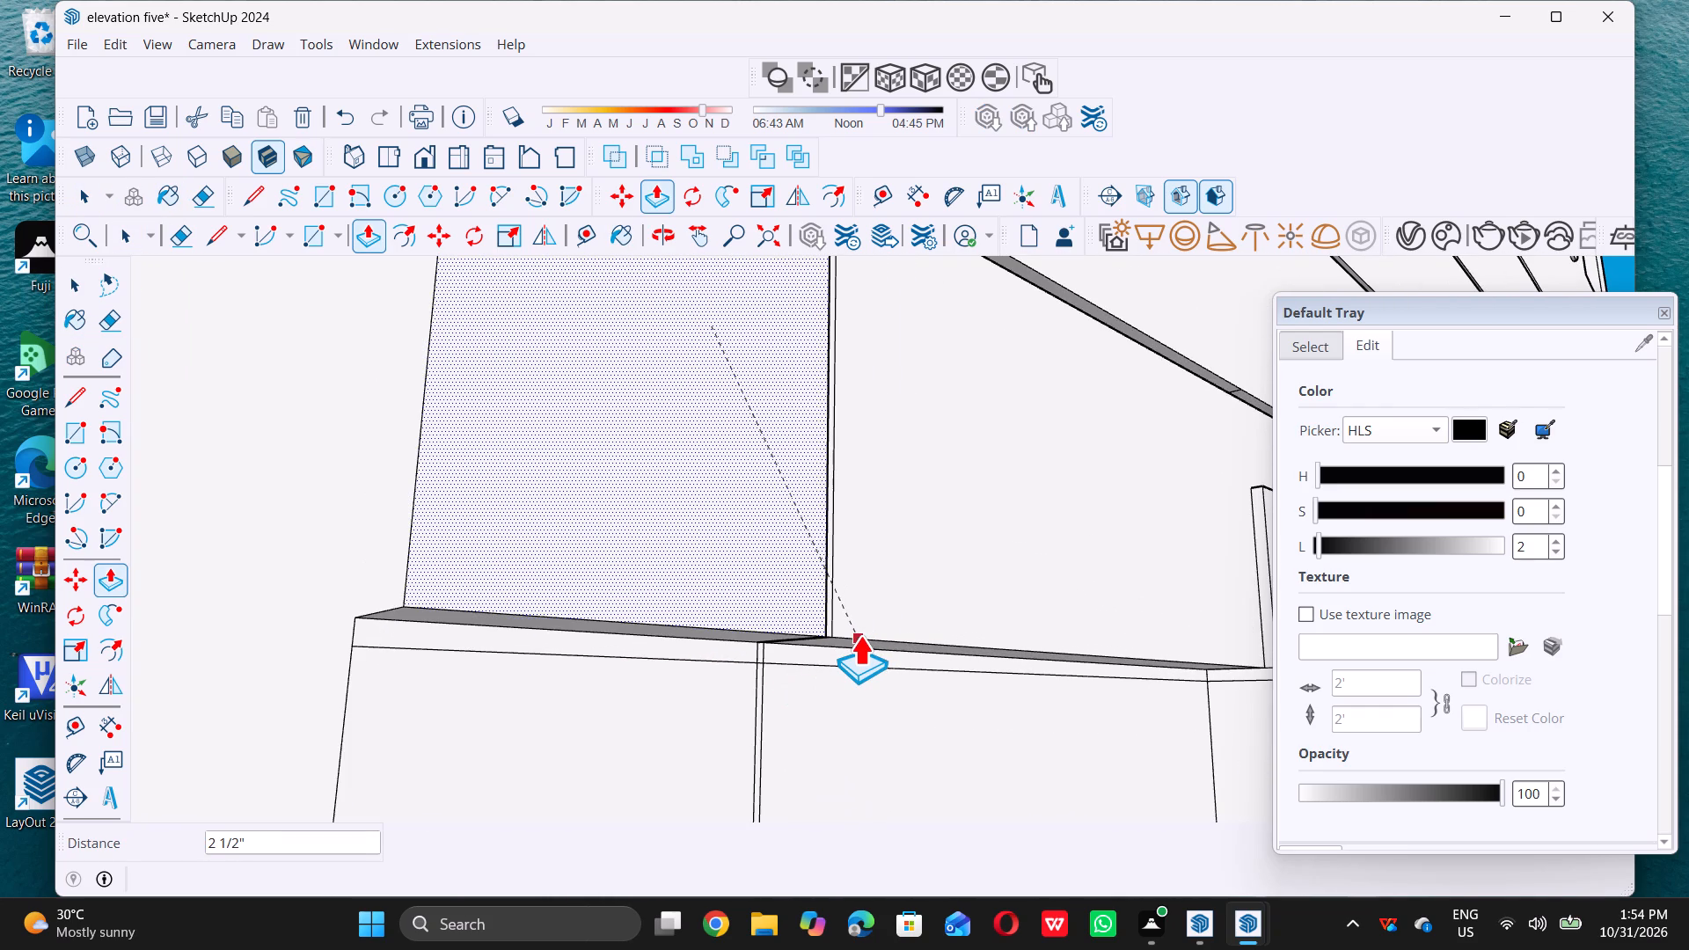
{"action": "double_click", "coordinate": [859, 635]}
{"action": "key", "text": "space"}
Paint the next groove down black with 0137_Black across the corner strip, the siding beside the framed window and the joint strip.
{"action": "scroll", "coordinate": [815, 613], "scroll_direction": "down", "scroll_amount": 12}
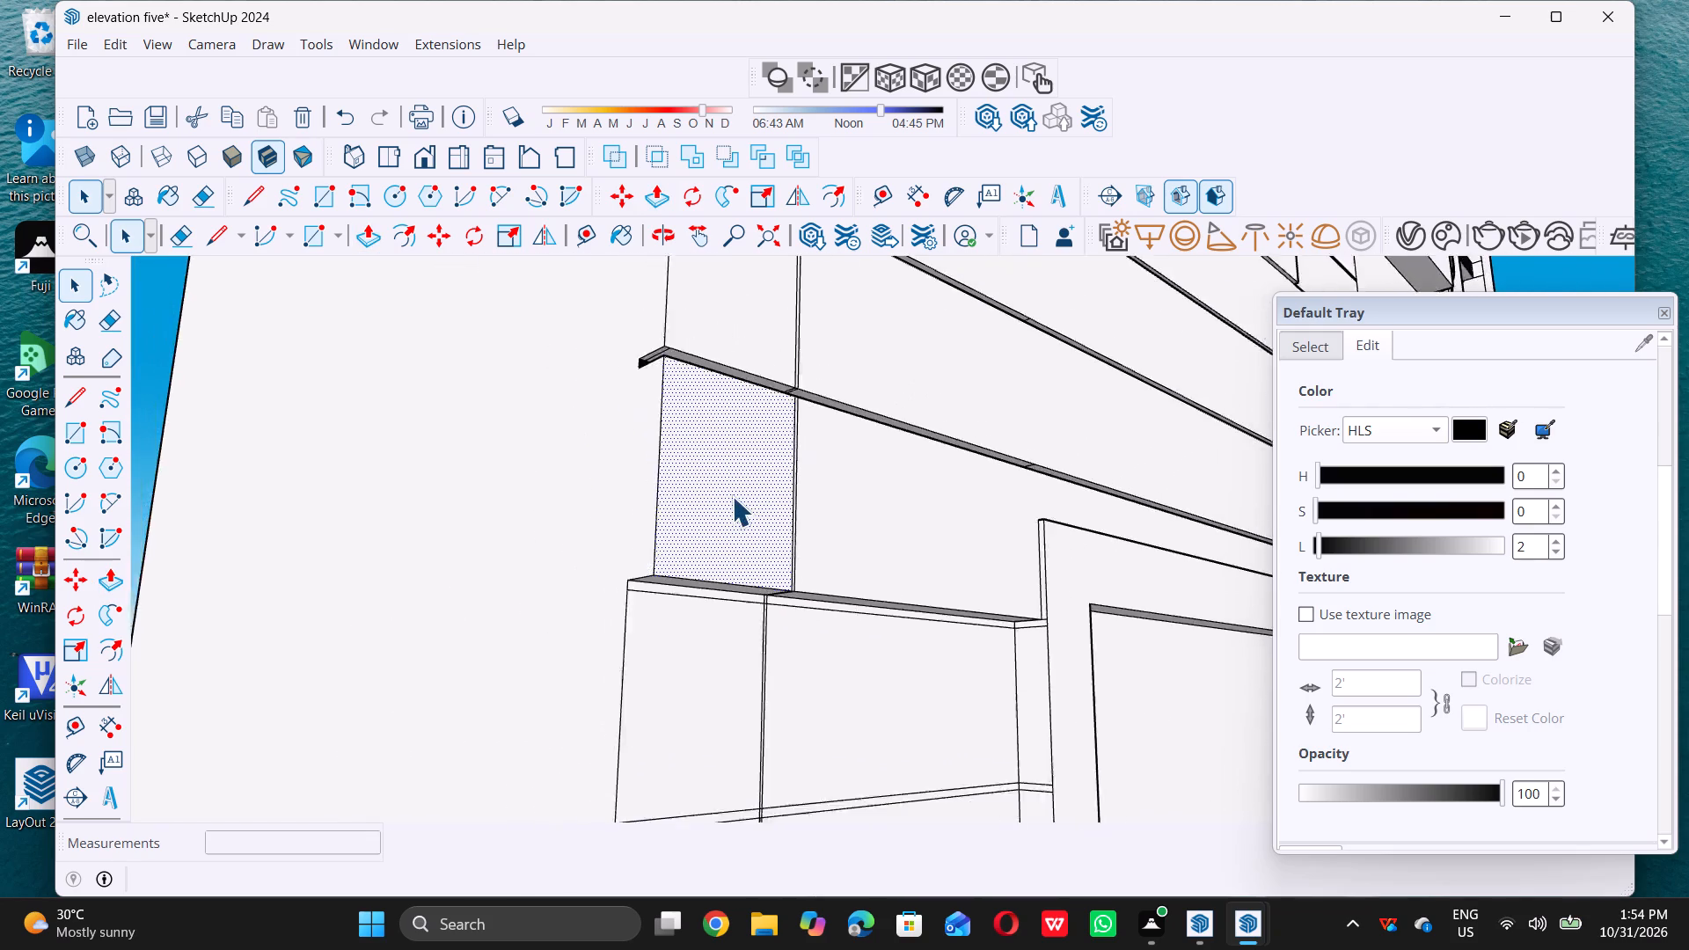
{"action": "scroll", "coordinate": [732, 496], "scroll_direction": "down", "scroll_amount": 16}
{"action": "scroll", "coordinate": [757, 563], "scroll_direction": "up", "scroll_amount": 4}
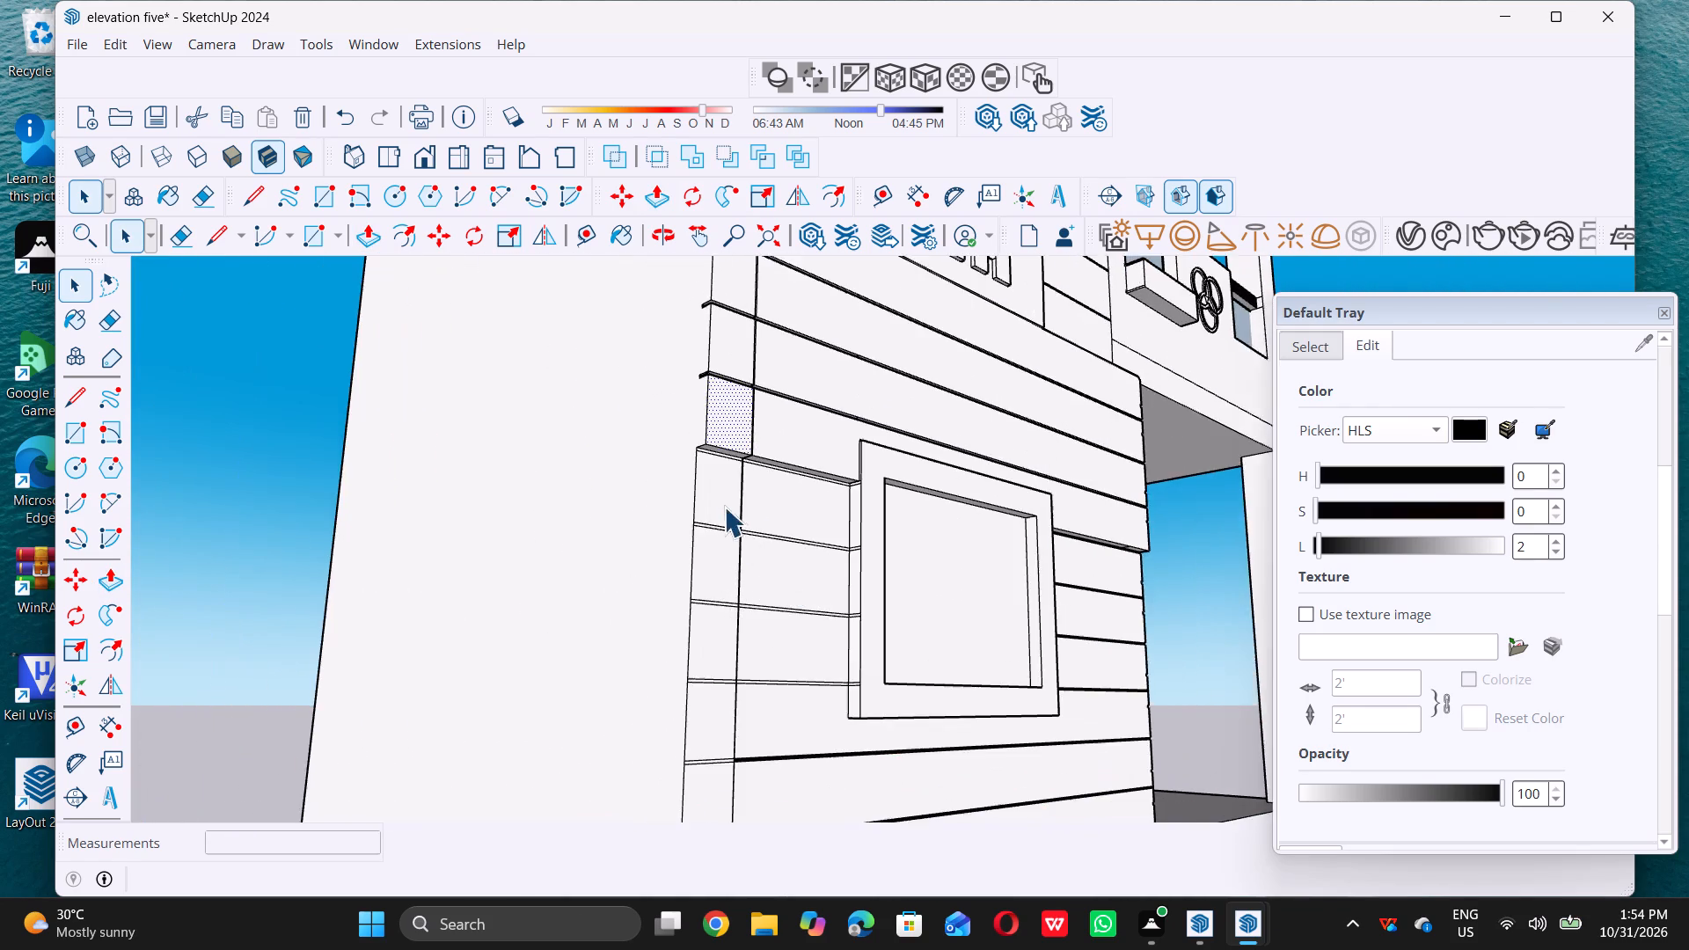
{"action": "scroll", "coordinate": [724, 505], "scroll_direction": "up", "scroll_amount": 6}
{"action": "scroll", "coordinate": [792, 442], "scroll_direction": "up", "scroll_amount": 5}
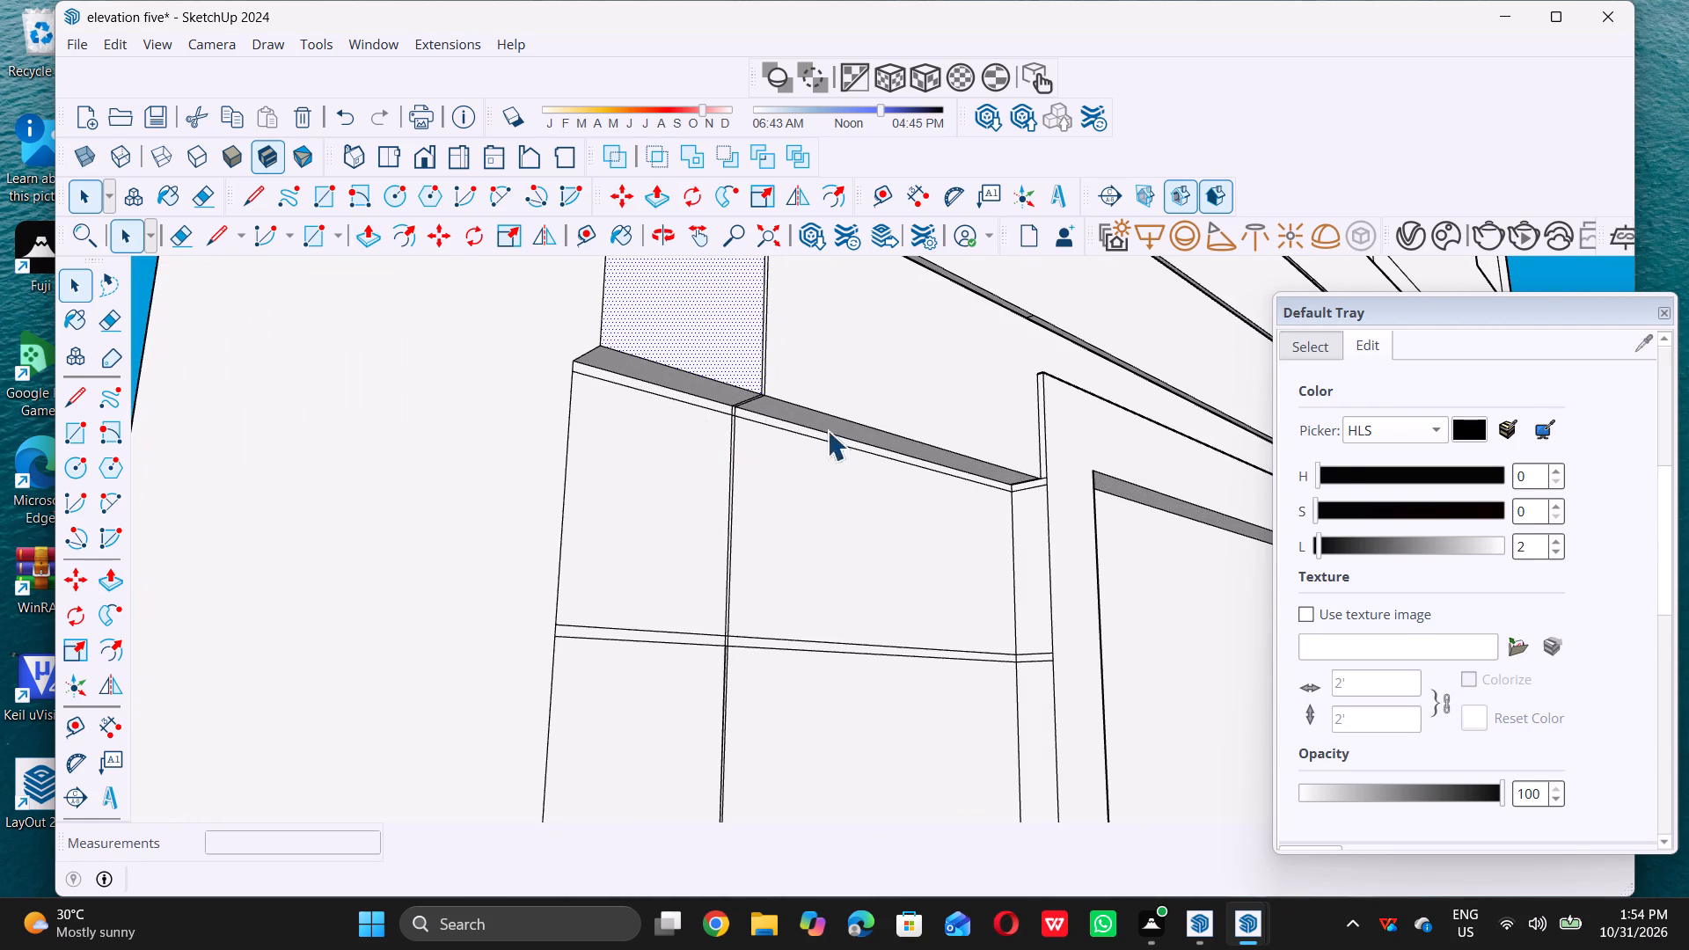
{"action": "scroll", "coordinate": [1329, 457], "scroll_direction": "up", "scroll_amount": 3}
{"action": "left_click", "coordinate": [1327, 458]}
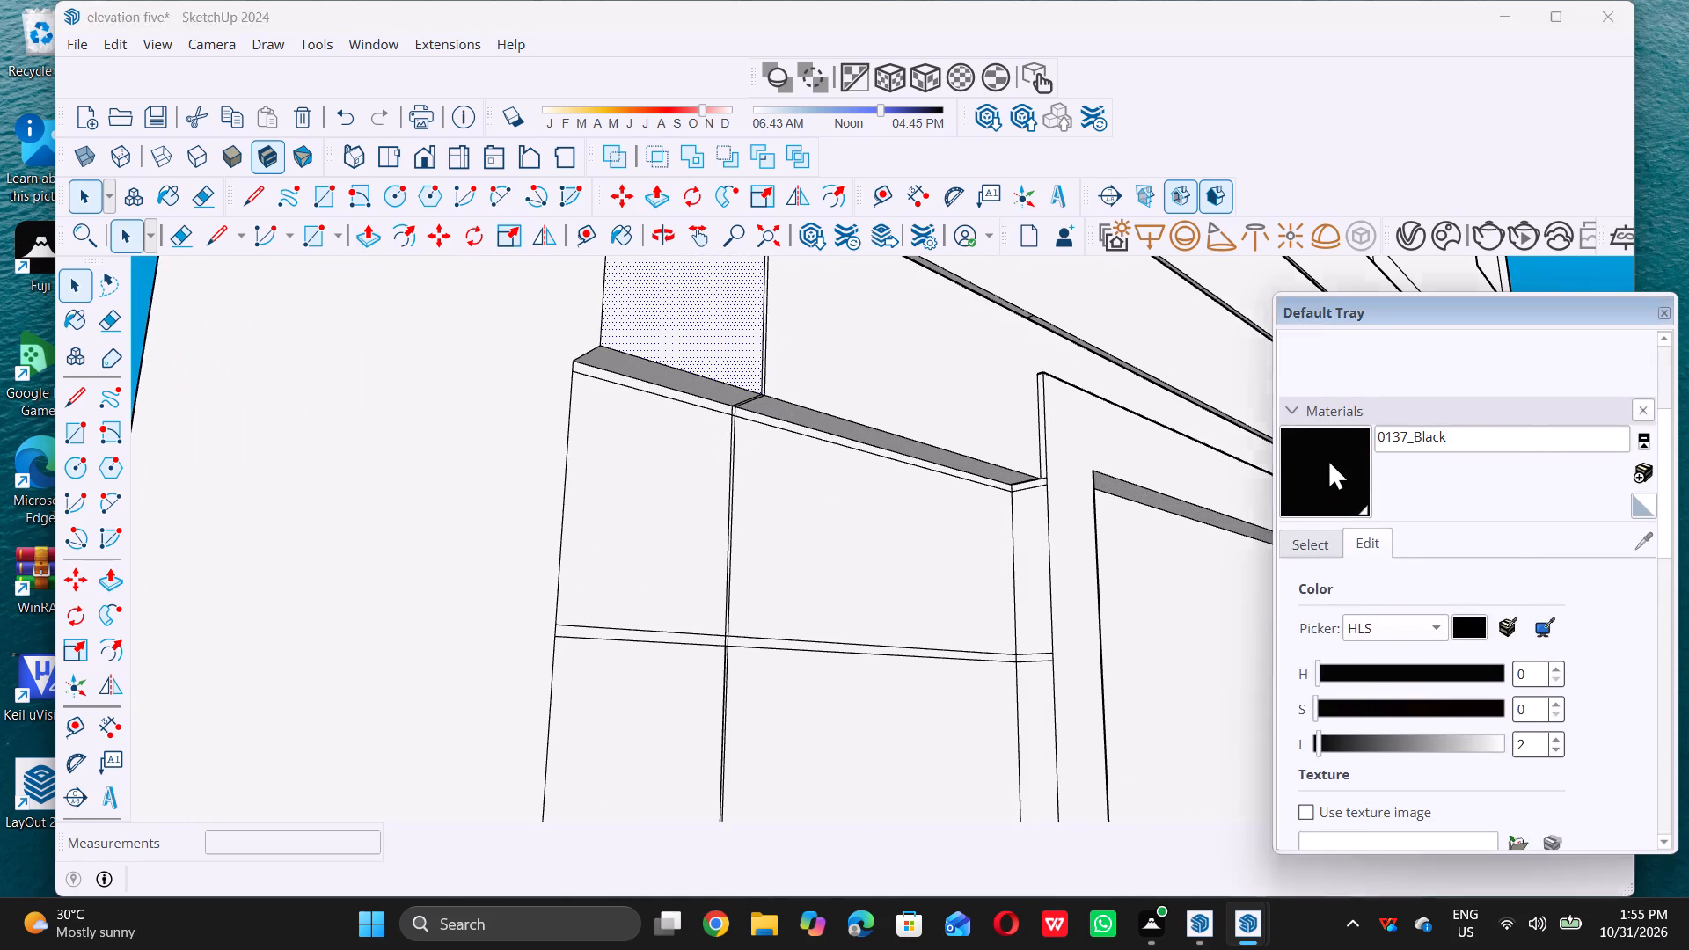
{"action": "scroll", "coordinate": [723, 434], "scroll_direction": "up", "scroll_amount": 12}
{"action": "left_click", "coordinate": [725, 387]}
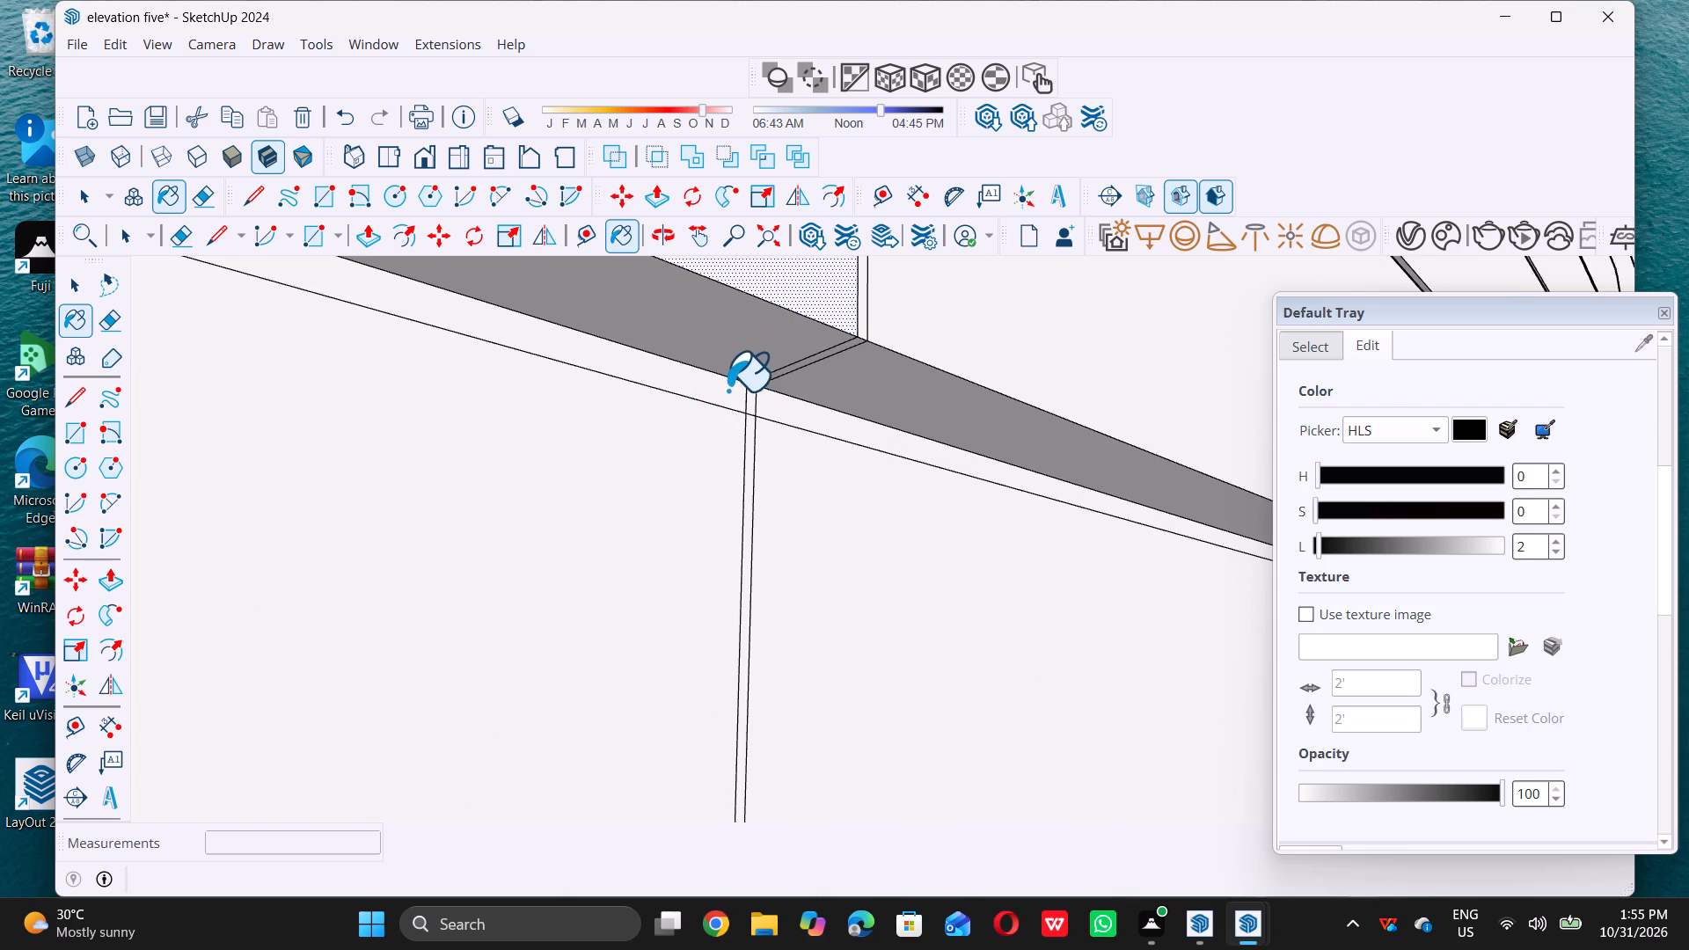
{"action": "left_click", "coordinate": [781, 416]}
{"action": "scroll", "coordinate": [758, 411], "scroll_direction": "up", "scroll_amount": 7}
{"action": "left_click", "coordinate": [749, 403]}
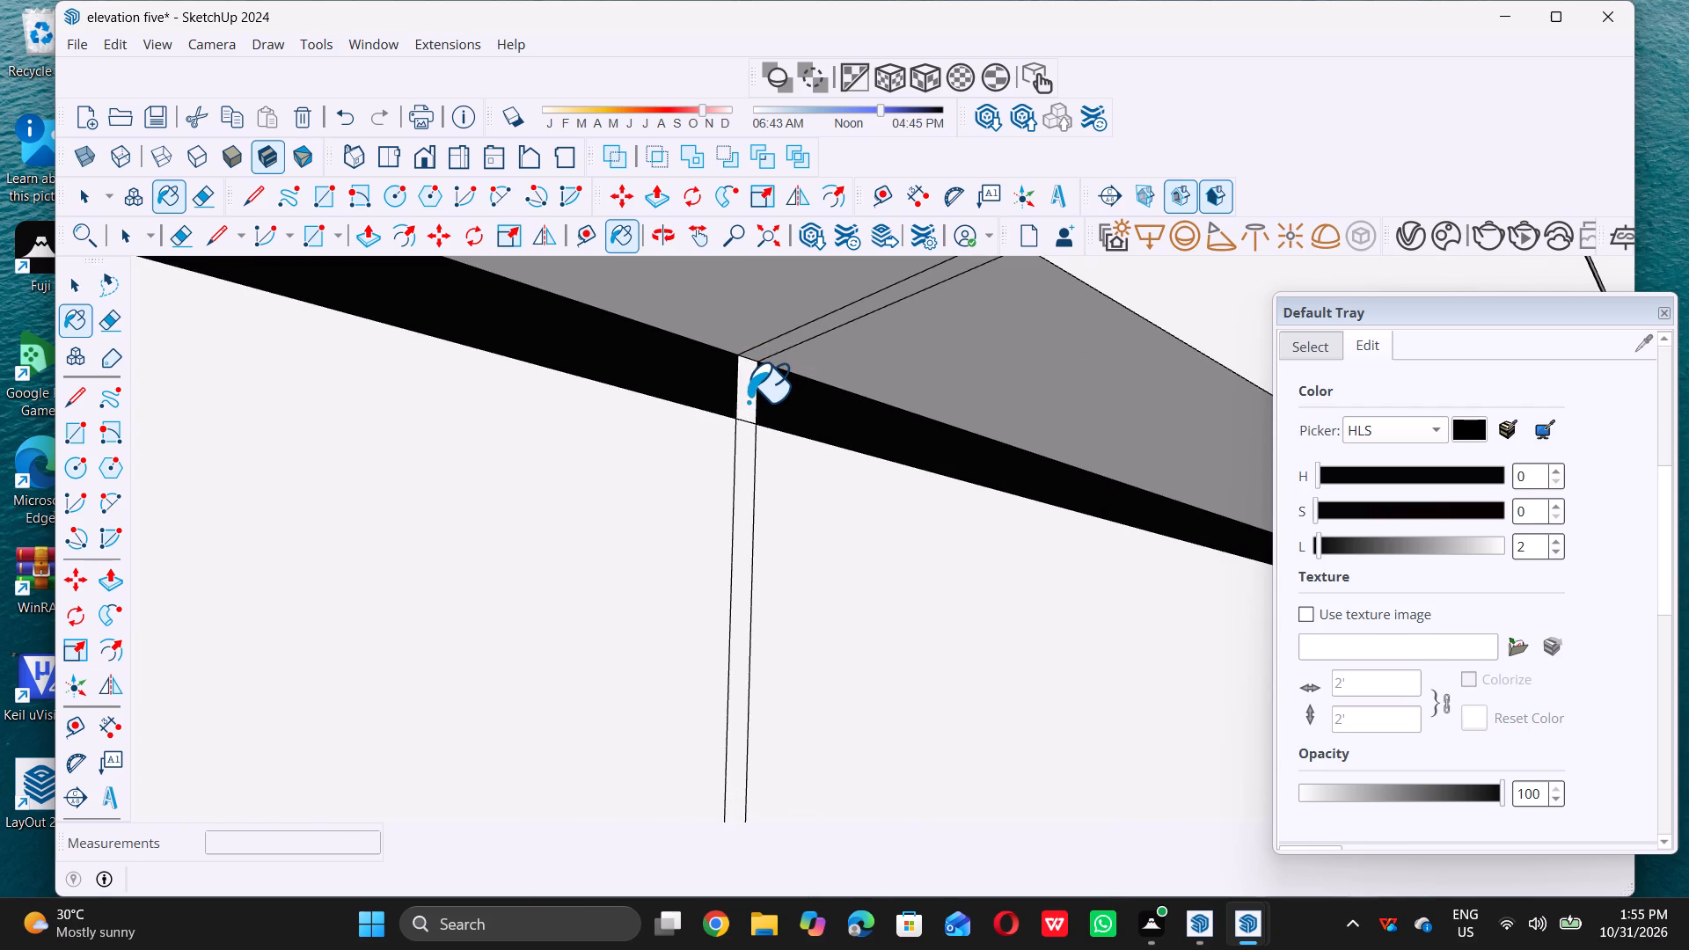
{"action": "scroll", "coordinate": [749, 413], "scroll_direction": "up", "scroll_amount": 3}
{"action": "left_click", "coordinate": [749, 413]}
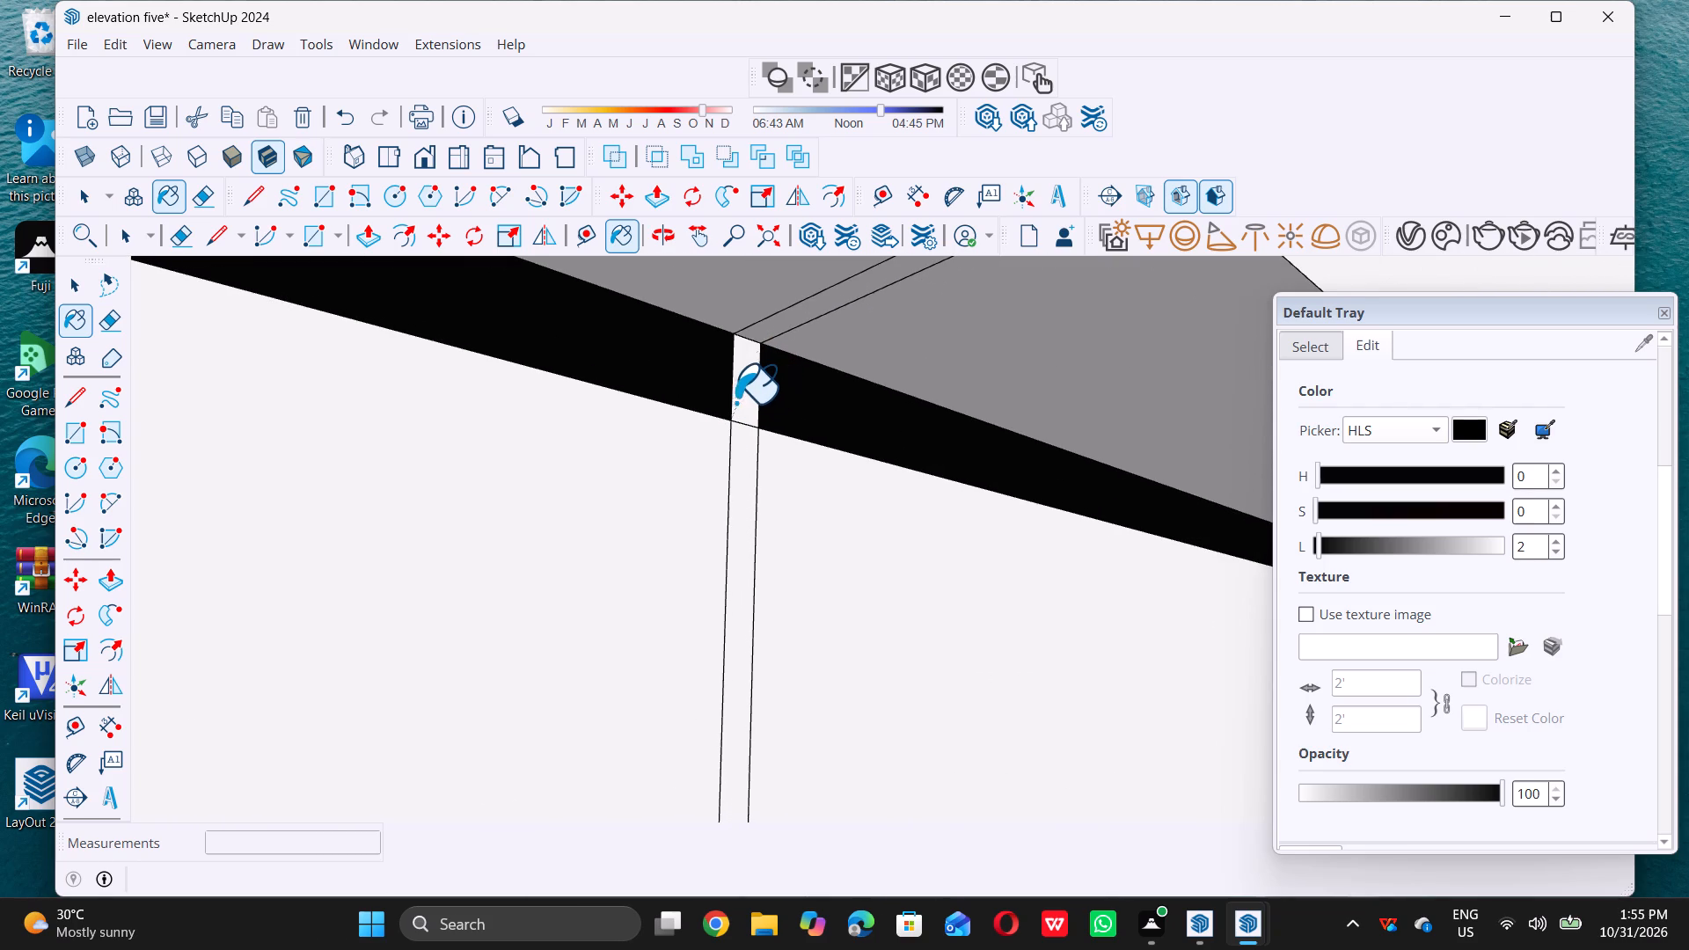
{"action": "triple_click", "coordinate": [750, 400]}
{"action": "key", "text": "space"}
Push the siding panel between the joint strip and the framed window, below that groove, inward 2 7/16".
{"action": "scroll", "coordinate": [784, 445], "scroll_direction": "down", "scroll_amount": 12}
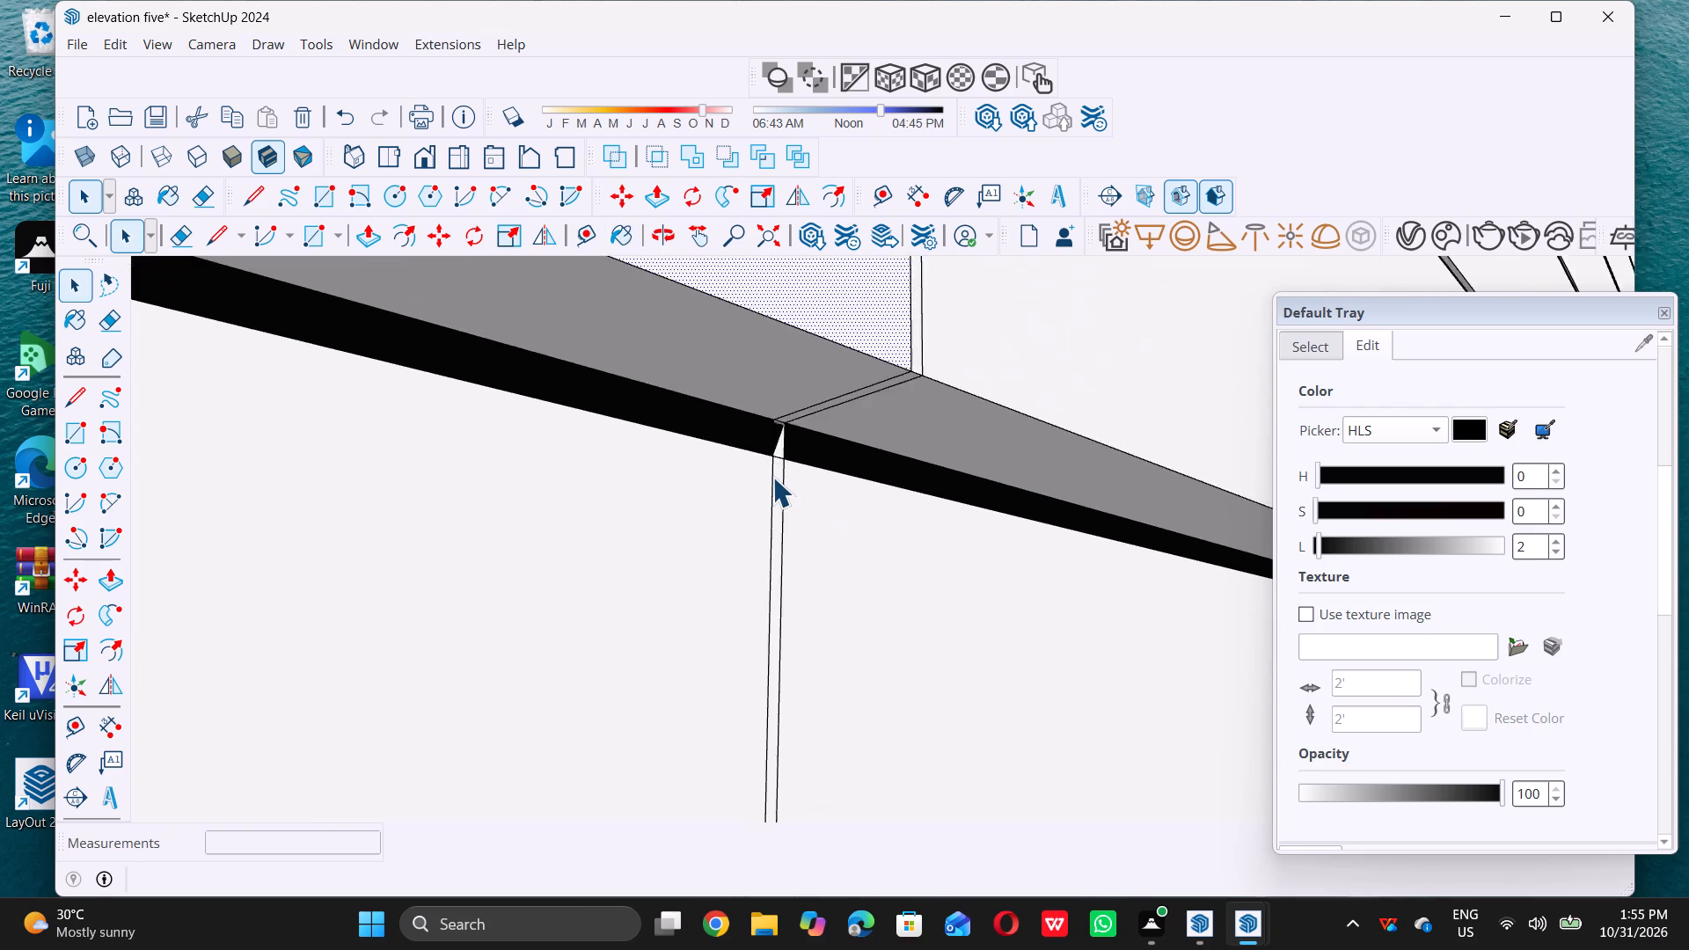
{"action": "scroll", "coordinate": [772, 477], "scroll_direction": "down", "scroll_amount": 15}
{"action": "left_click", "coordinate": [808, 545]}
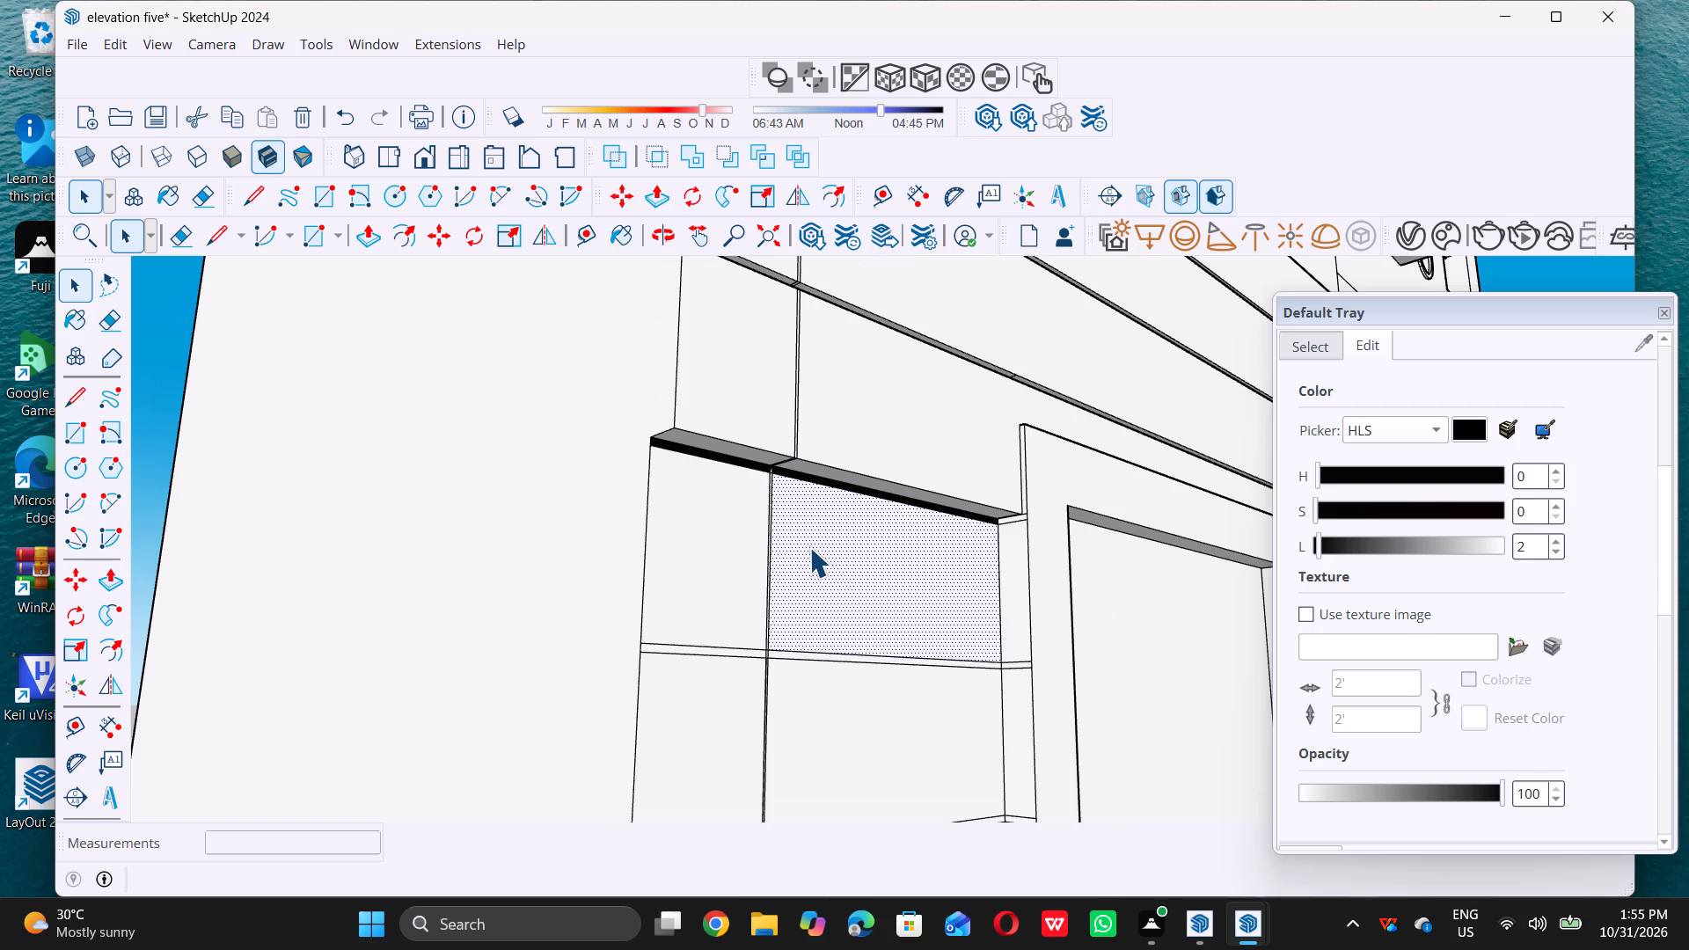
{"action": "key", "text": "p"}
{"action": "left_click", "coordinate": [808, 547]}
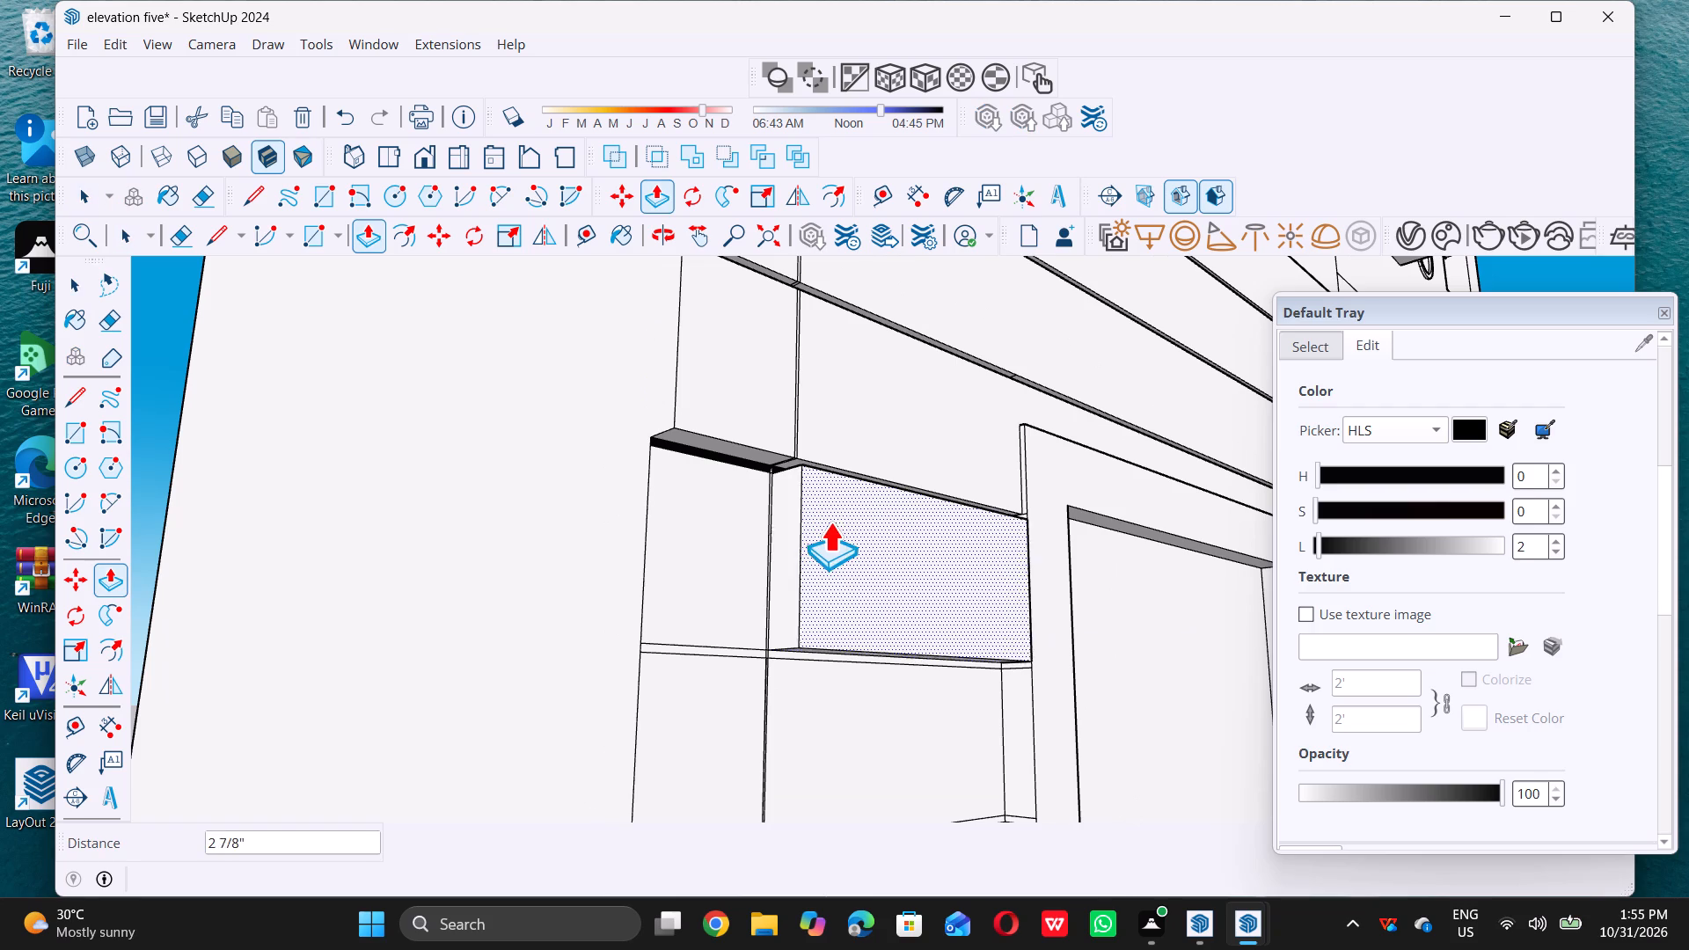
{"action": "left_click", "coordinate": [830, 522]}
{"action": "scroll", "coordinate": [766, 509], "scroll_direction": "up", "scroll_amount": 5}
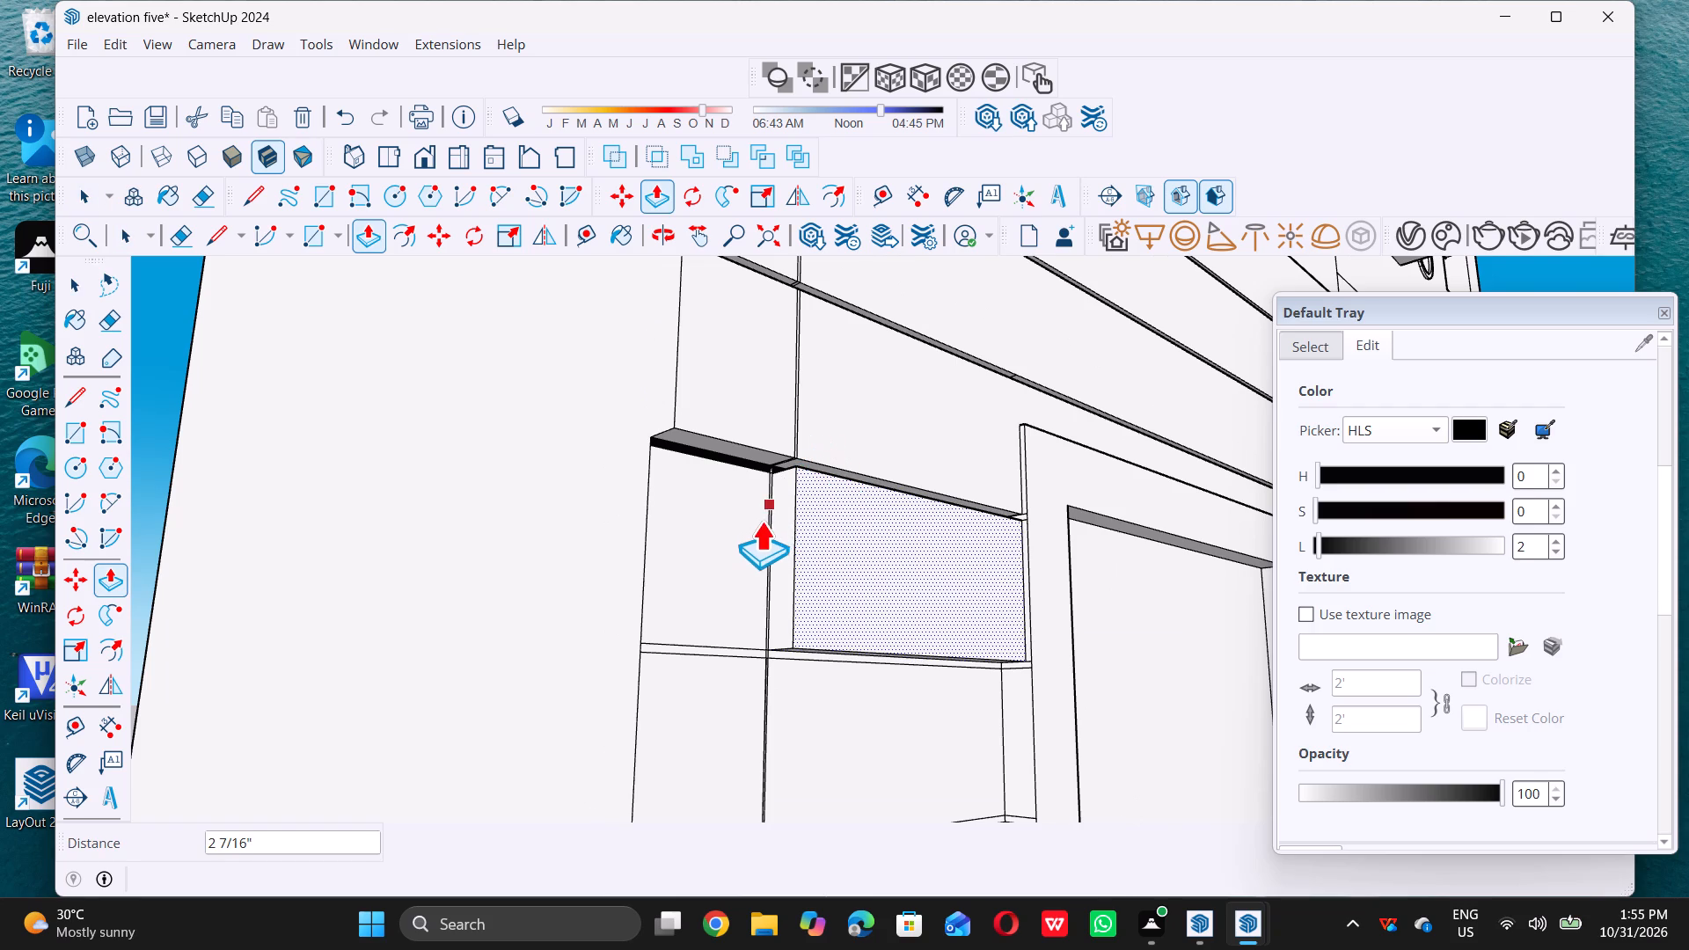
Push the thin vertical joint strip beside this siding panel inward 2 7/16", flush with the recessed siding.
{"action": "scroll", "coordinate": [761, 521], "scroll_direction": "up", "scroll_amount": 9}
{"action": "key", "text": "space"}
{"action": "scroll", "coordinate": [779, 555], "scroll_direction": "up", "scroll_amount": 14}
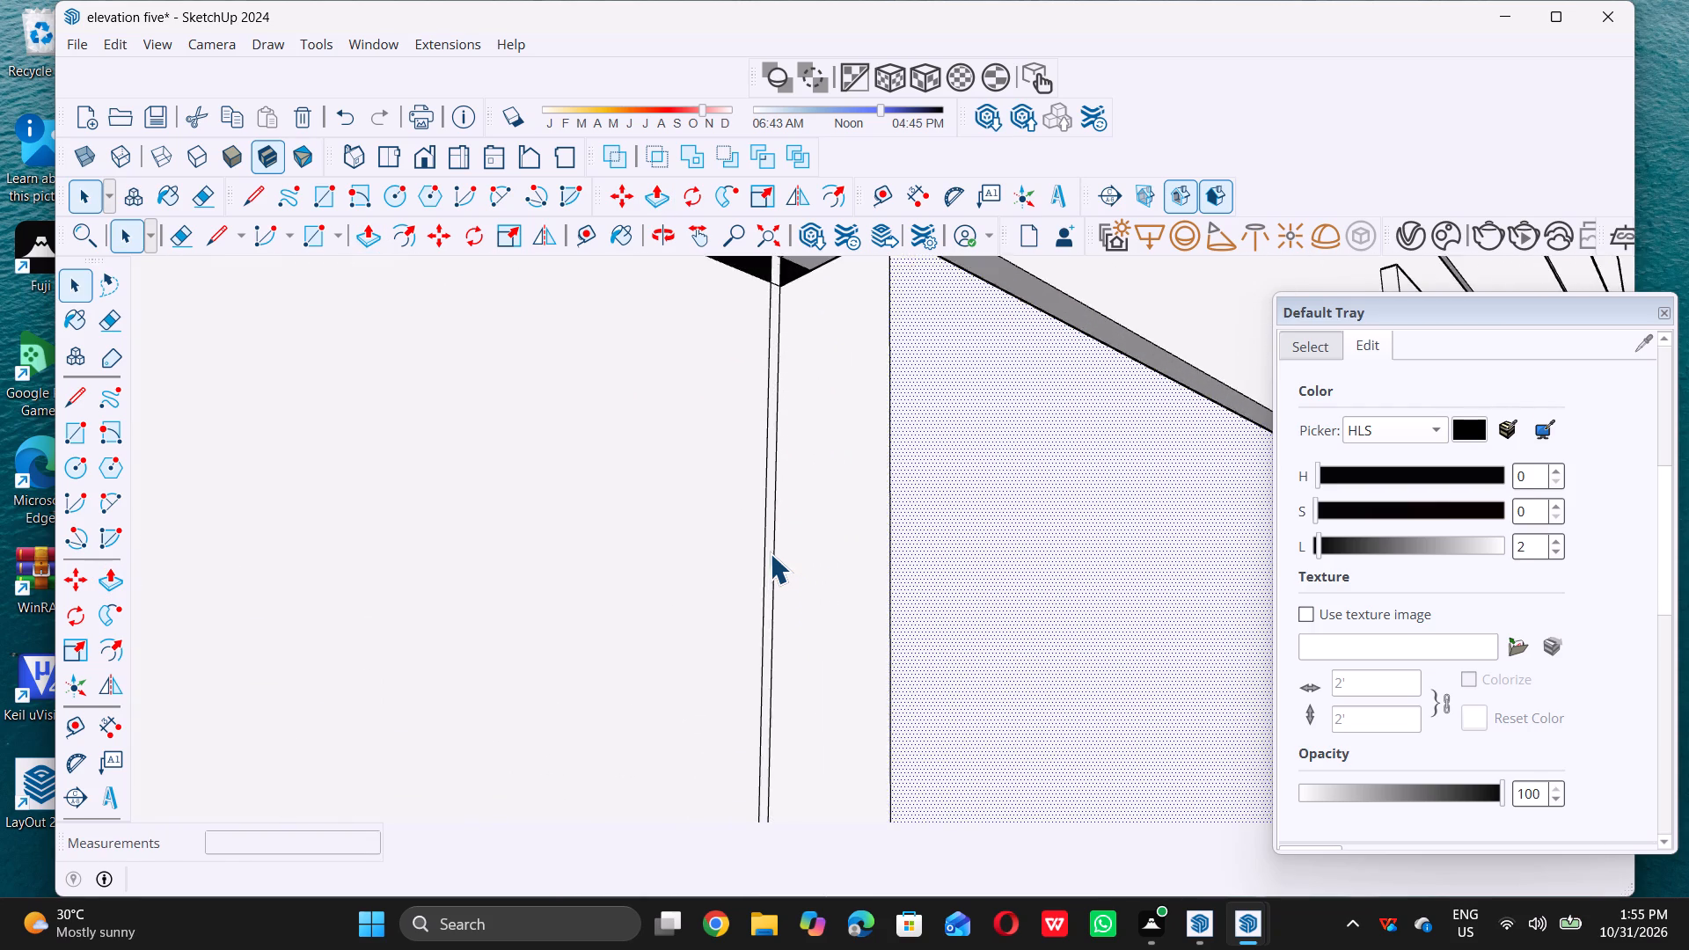
{"action": "triple_click", "coordinate": [768, 553]}
{"action": "key", "text": "p"}
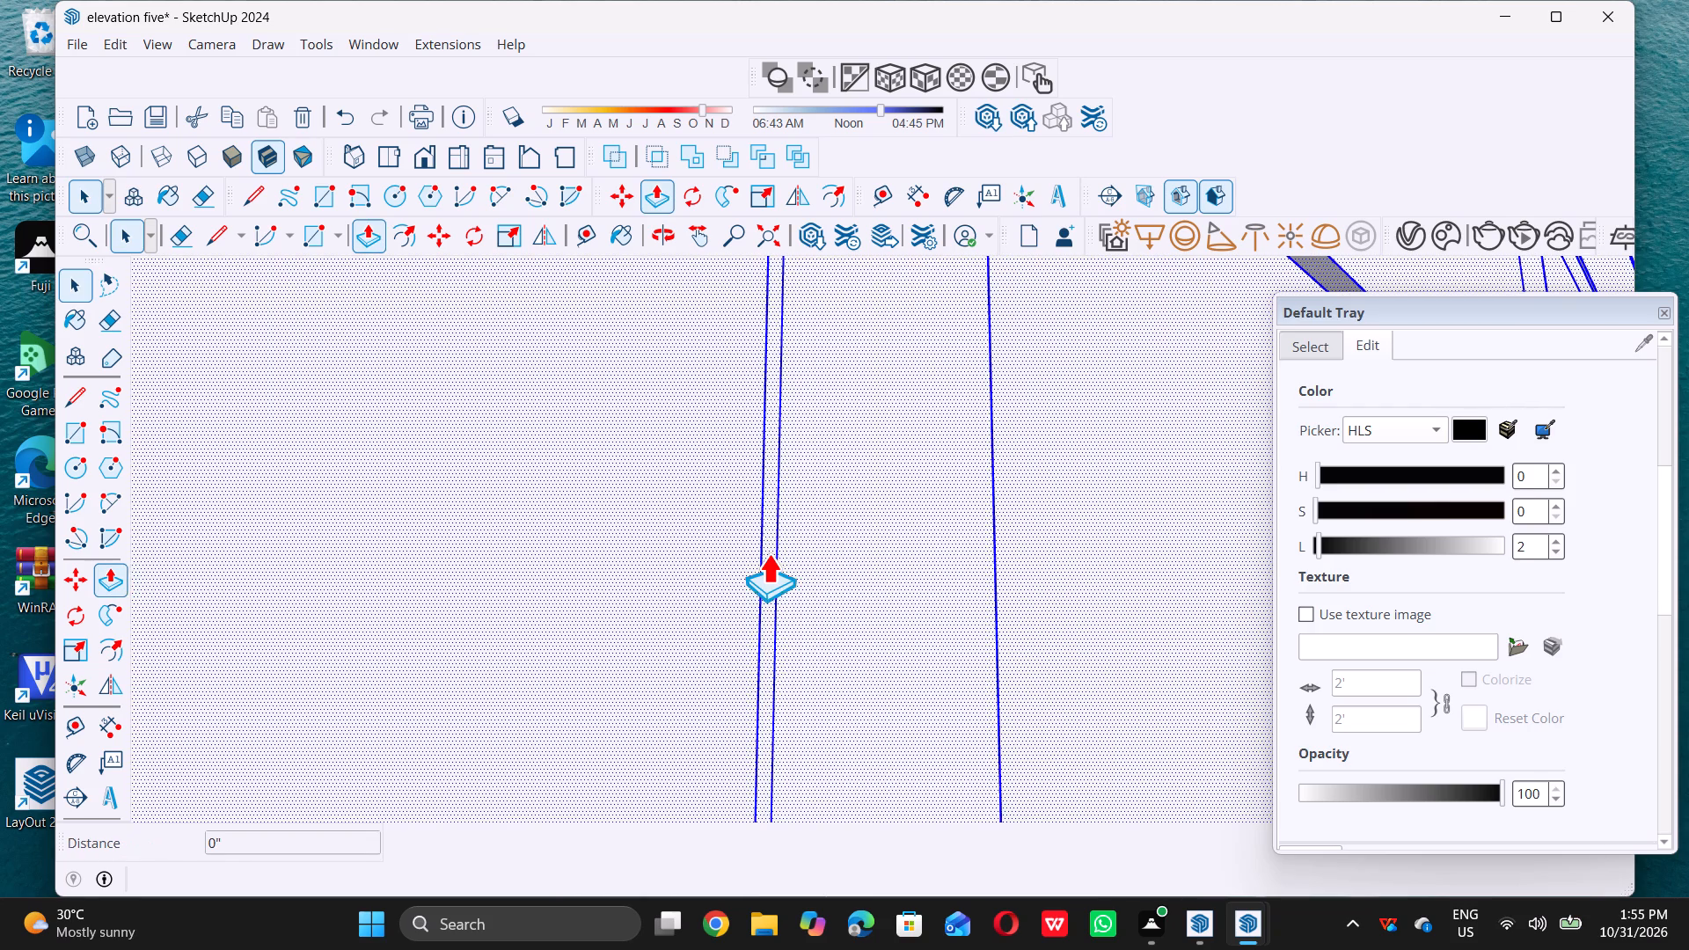
{"action": "left_click", "coordinate": [768, 553]}
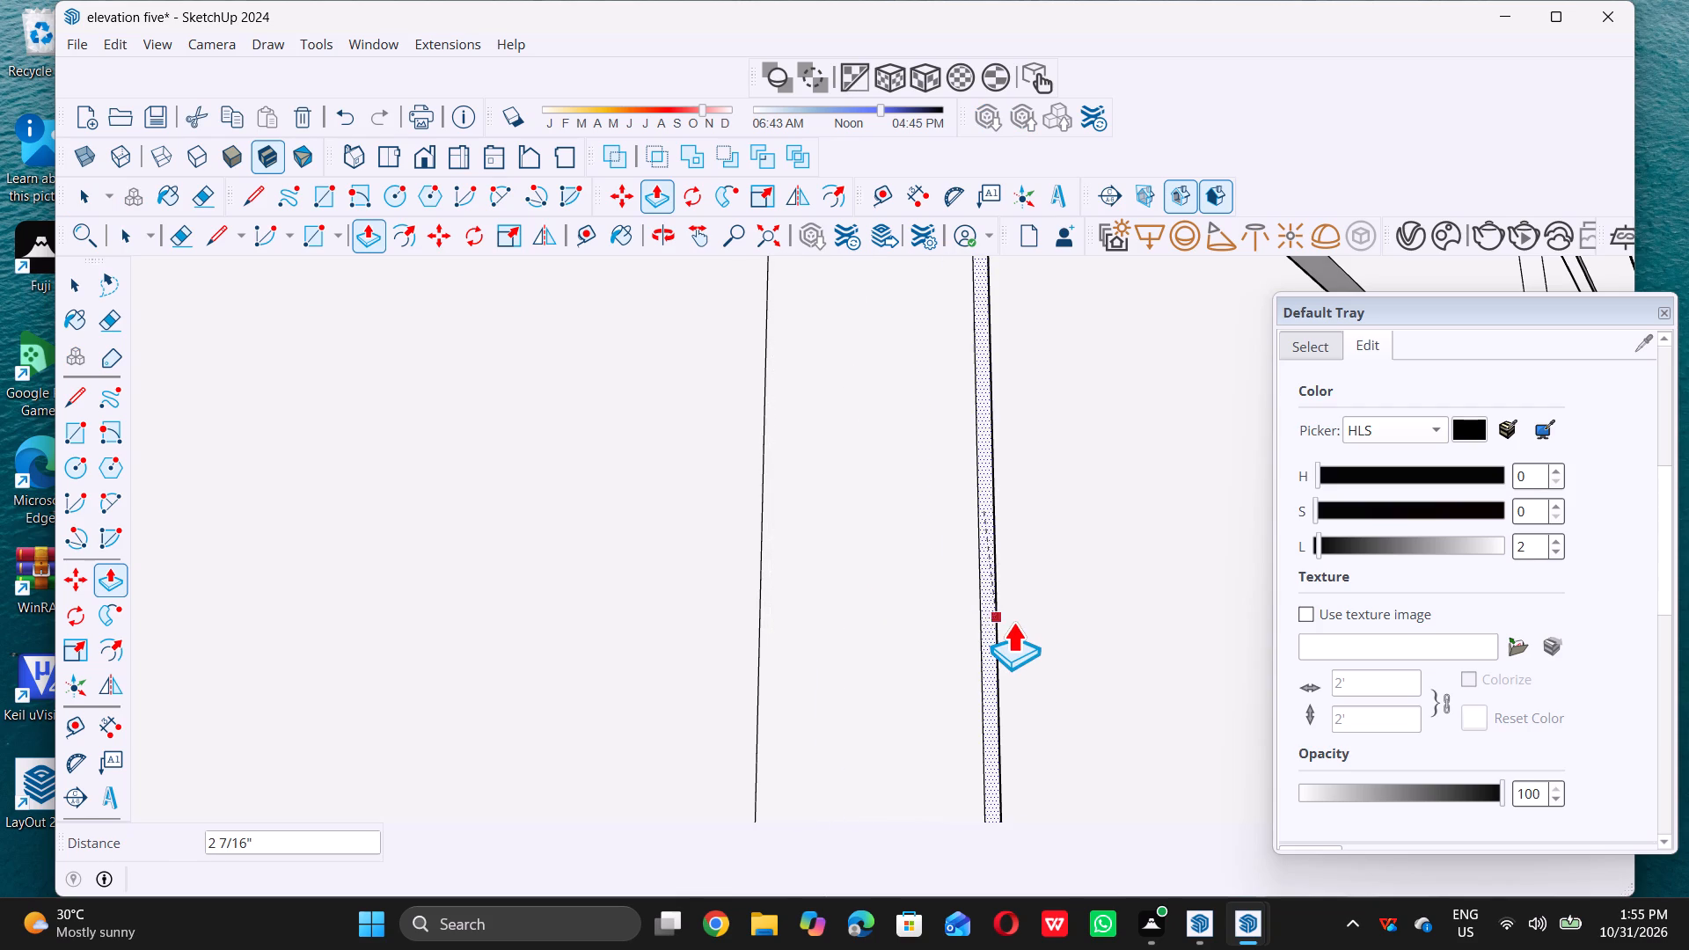
{"action": "left_click", "coordinate": [1010, 623]}
{"action": "key", "text": "space"}
Push the corner-strip panel below the last black groove inward 2 1/2", flush with the recessed siding.
{"action": "scroll", "coordinate": [1010, 623], "scroll_direction": "down", "scroll_amount": 12}
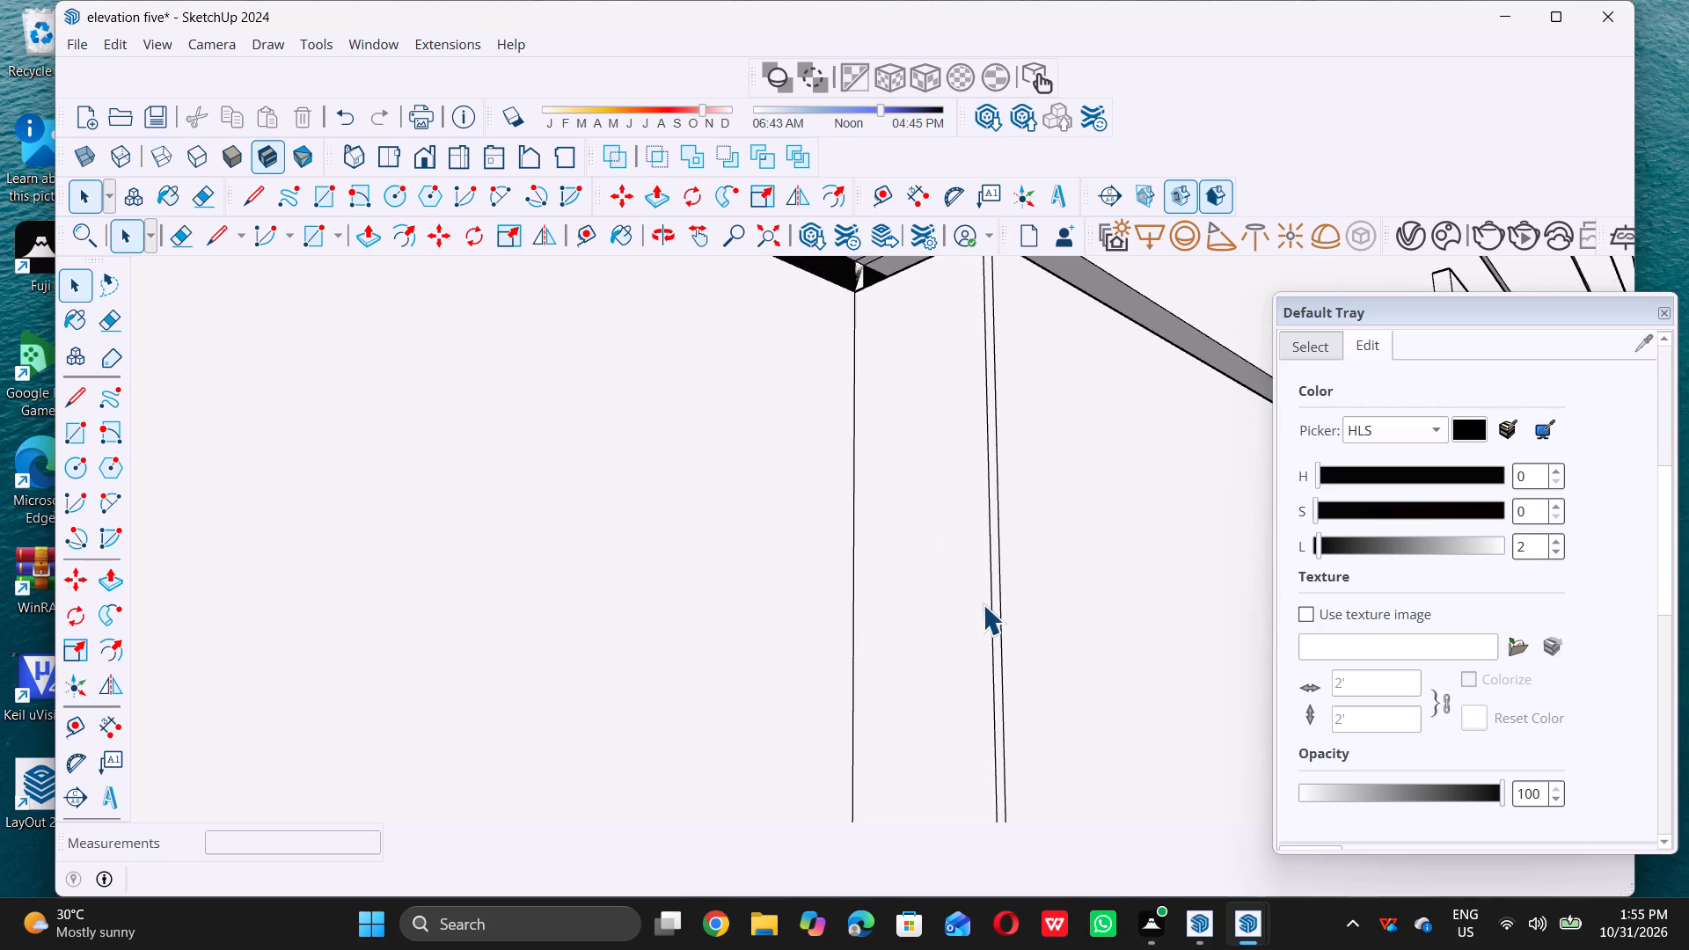
{"action": "scroll", "coordinate": [983, 604], "scroll_direction": "down", "scroll_amount": 9}
{"action": "left_click", "coordinate": [809, 638]}
{"action": "key", "text": "p"}
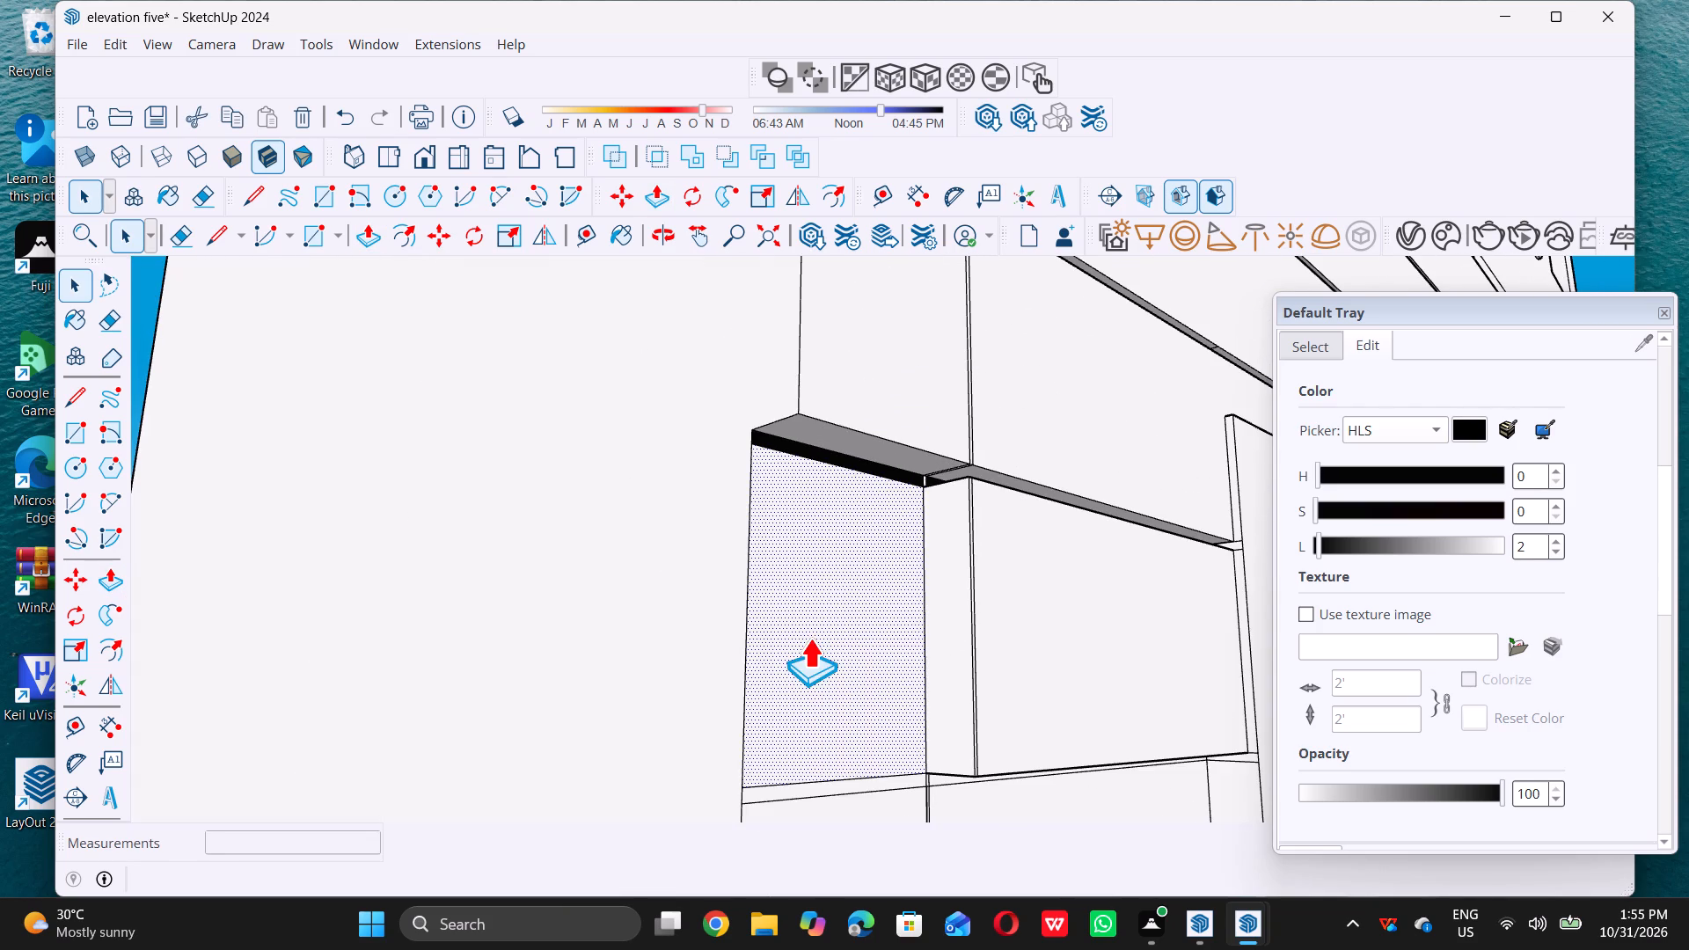
{"action": "left_click", "coordinate": [808, 638]}
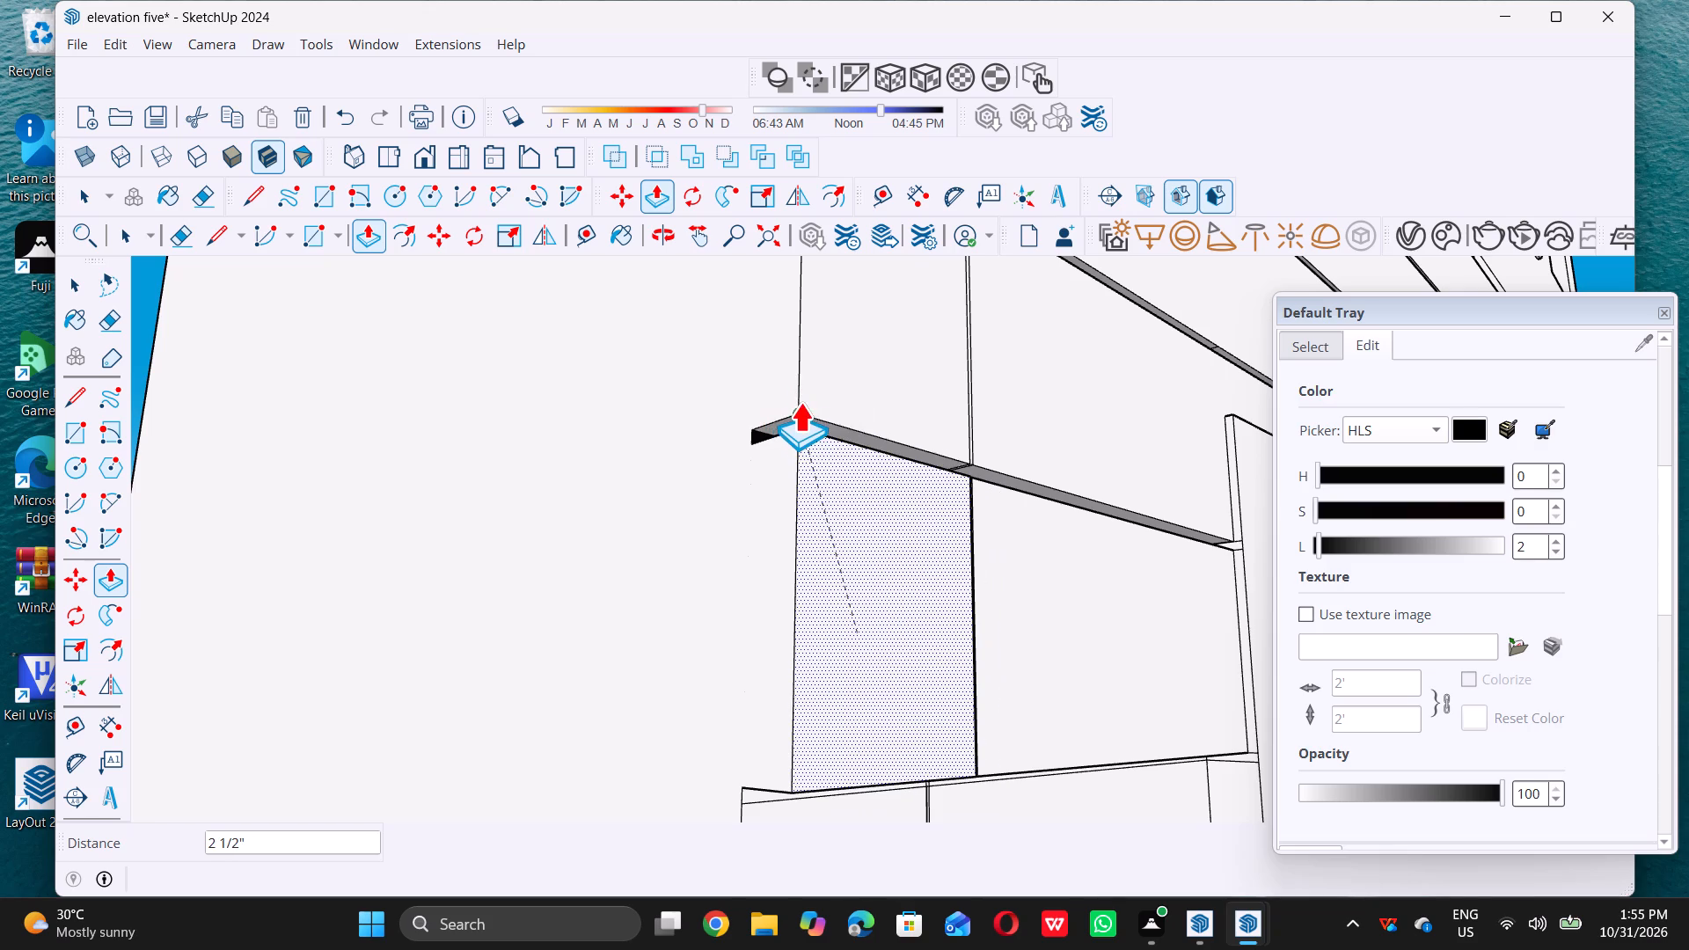
{"action": "left_click", "coordinate": [796, 391]}
{"action": "key", "text": "space"}
Paint the next groove down black with 0137_Black across the corner strip, the siding beside the framed window and the joint strip.
{"action": "scroll", "coordinate": [779, 413], "scroll_direction": "down", "scroll_amount": 6}
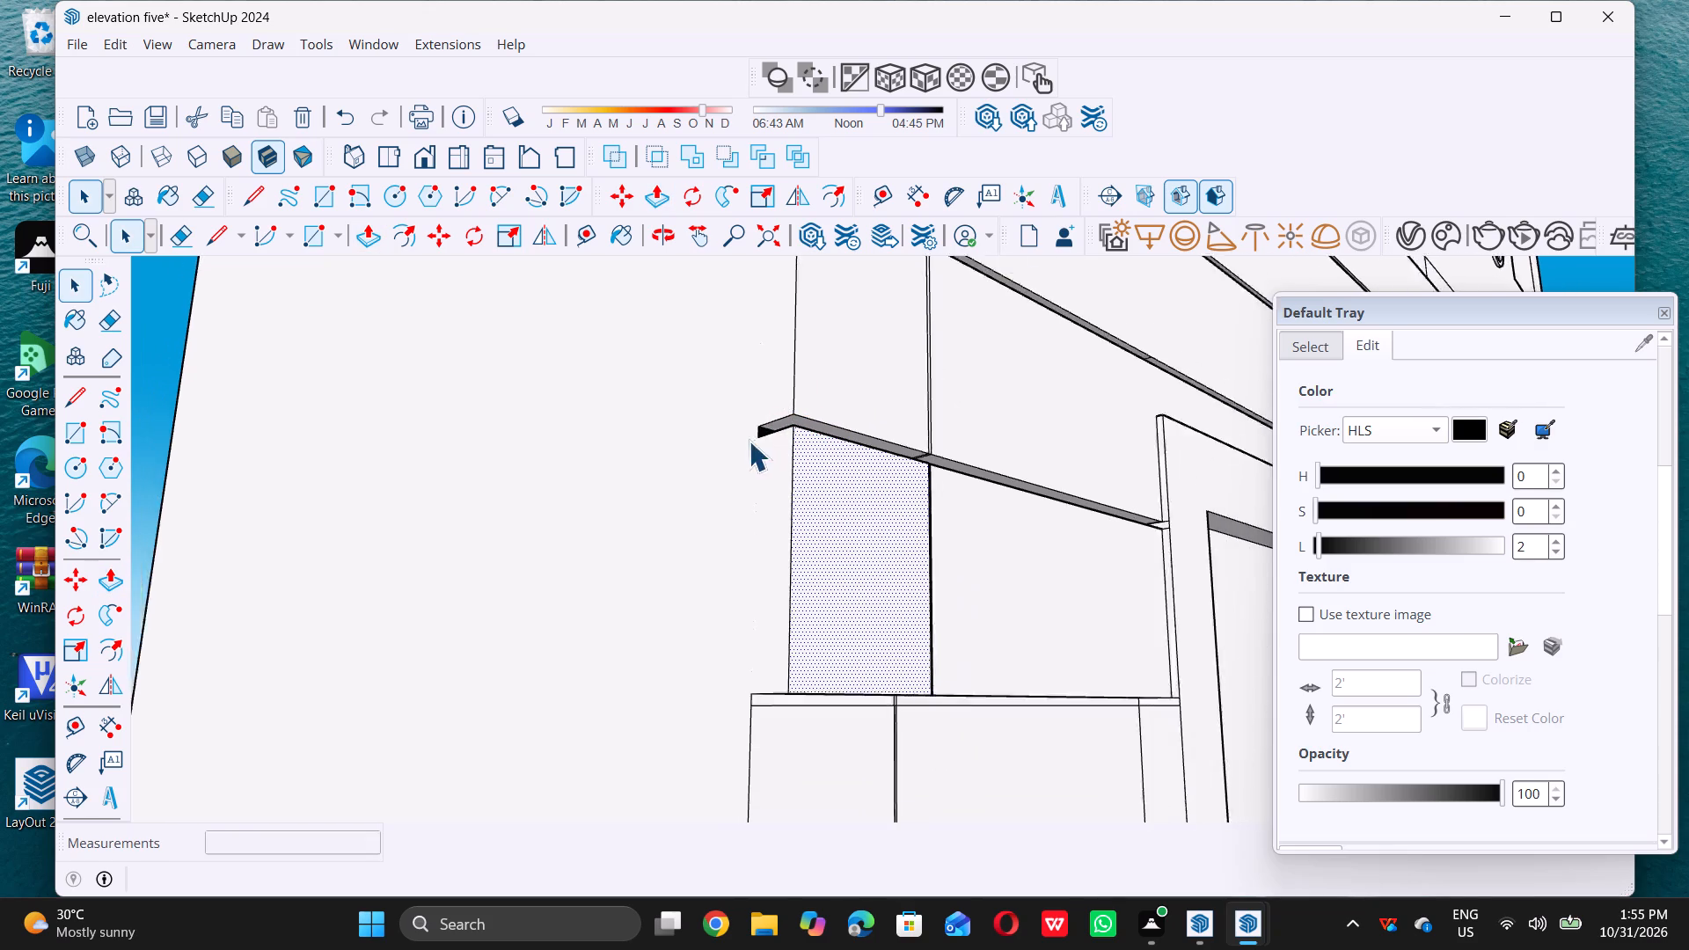
{"action": "scroll", "coordinate": [749, 441], "scroll_direction": "down", "scroll_amount": 9}
{"action": "middle_click_drag", "start_coordinate": [817, 644], "coordinate": [827, 606]}
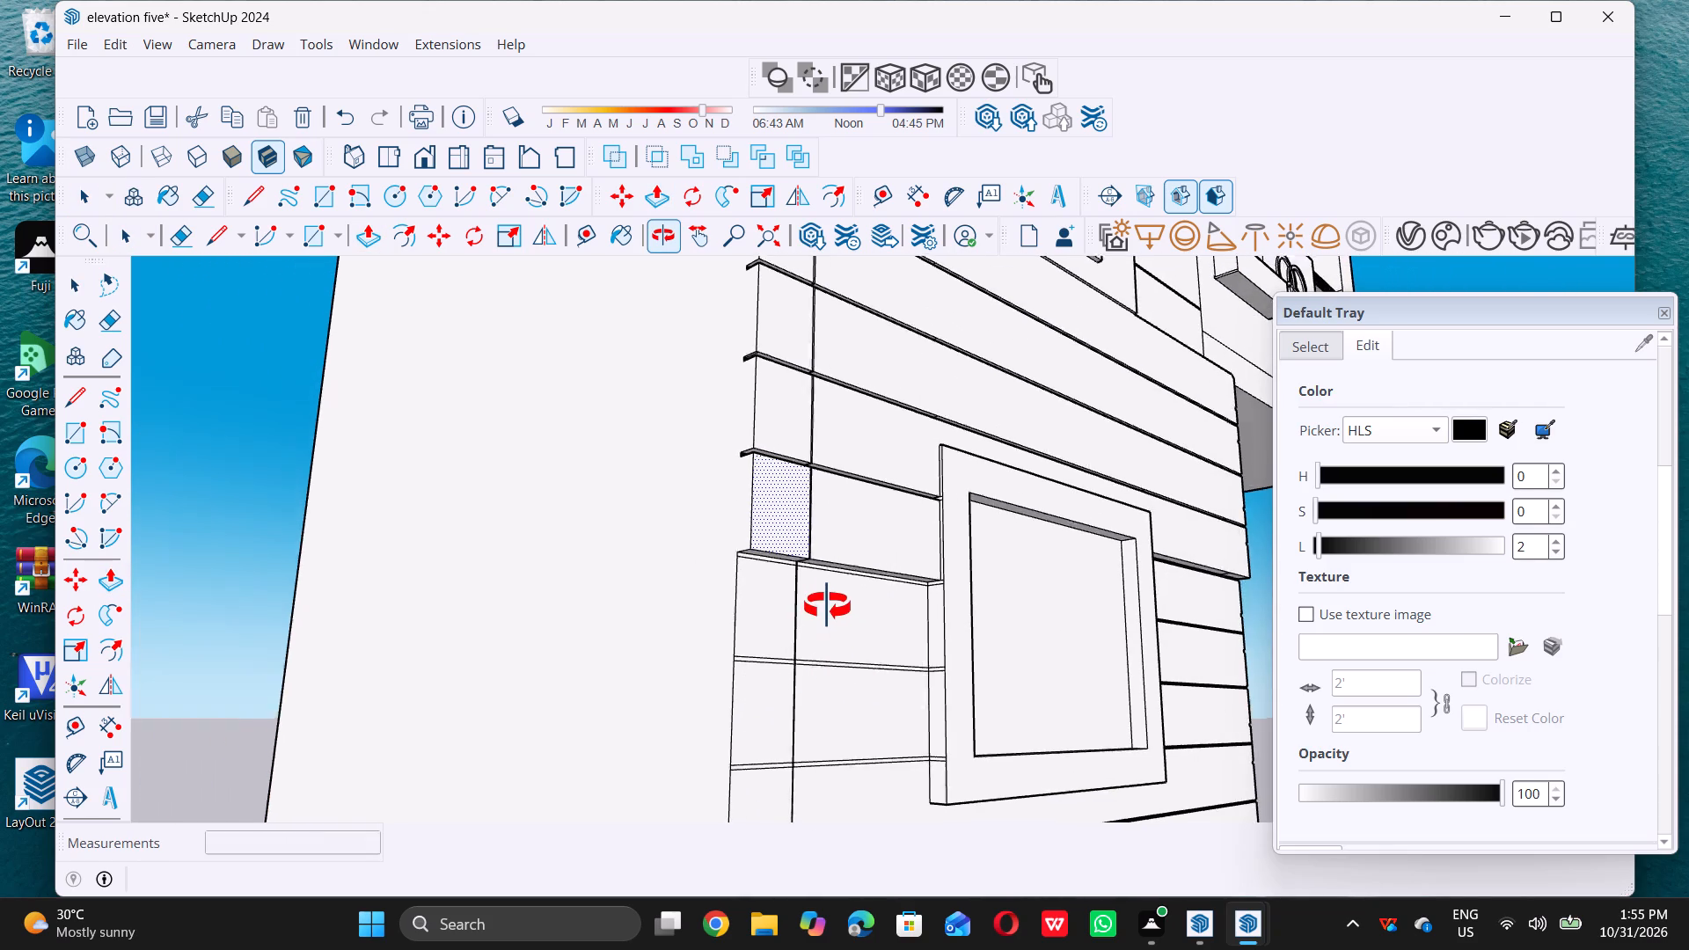
{"action": "middle_click_drag", "start_coordinate": [827, 606], "coordinate": [830, 598]}
{"action": "middle_click", "coordinate": [830, 598]}
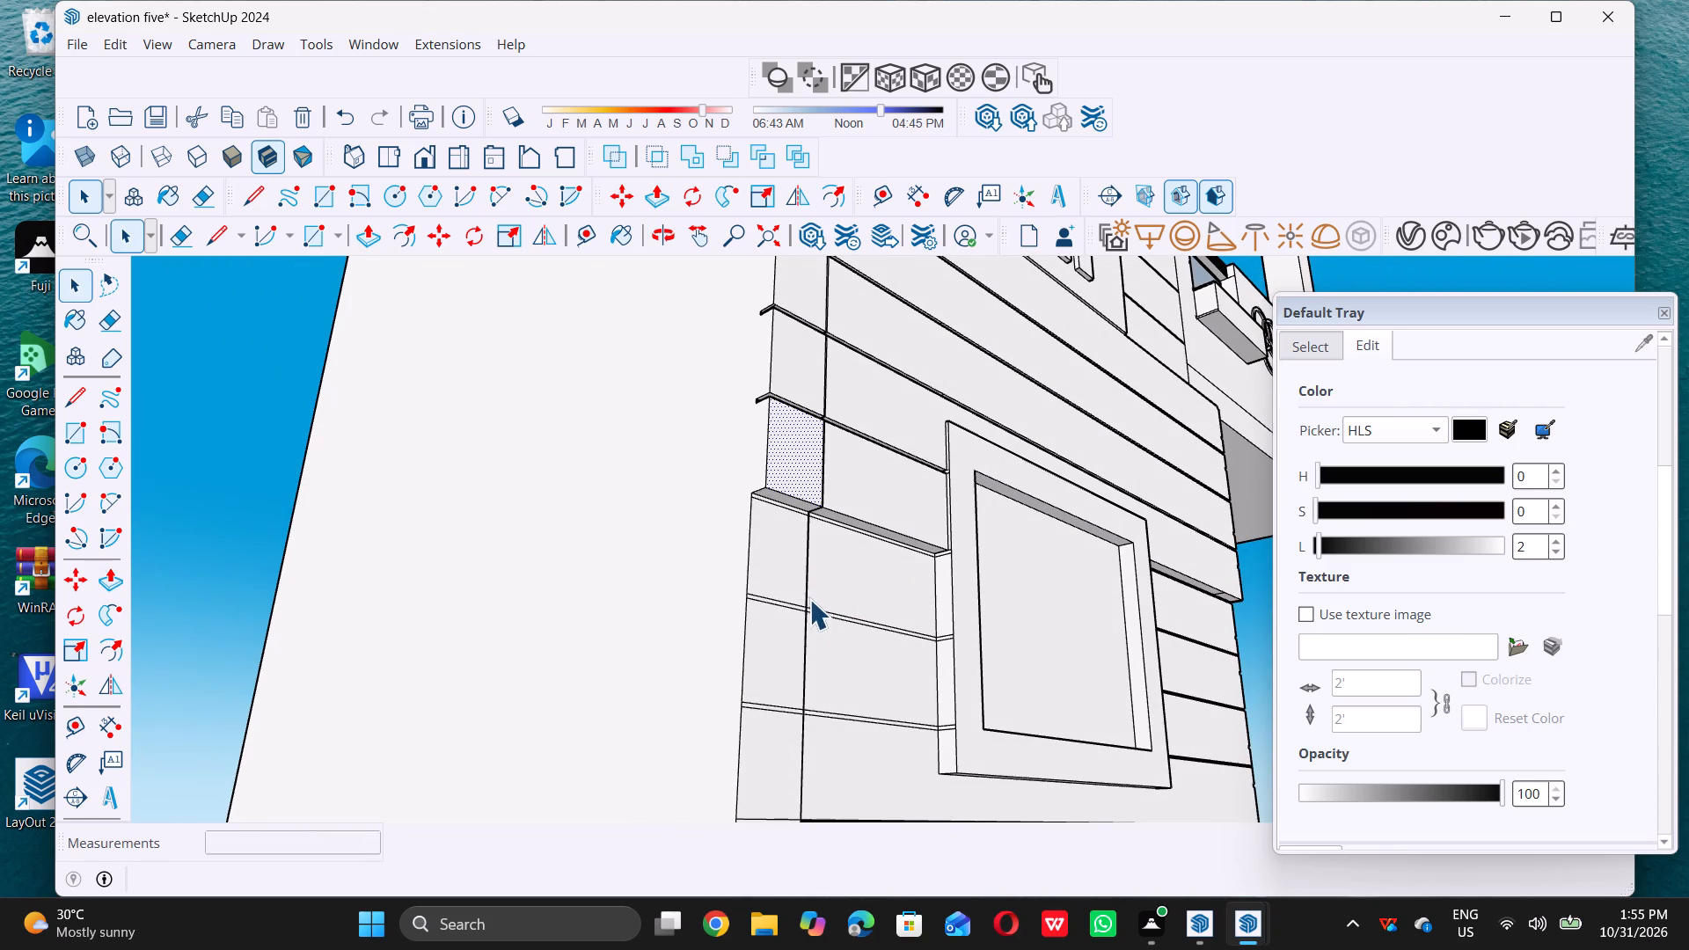
{"action": "scroll", "coordinate": [808, 597], "scroll_direction": "up", "scroll_amount": 5}
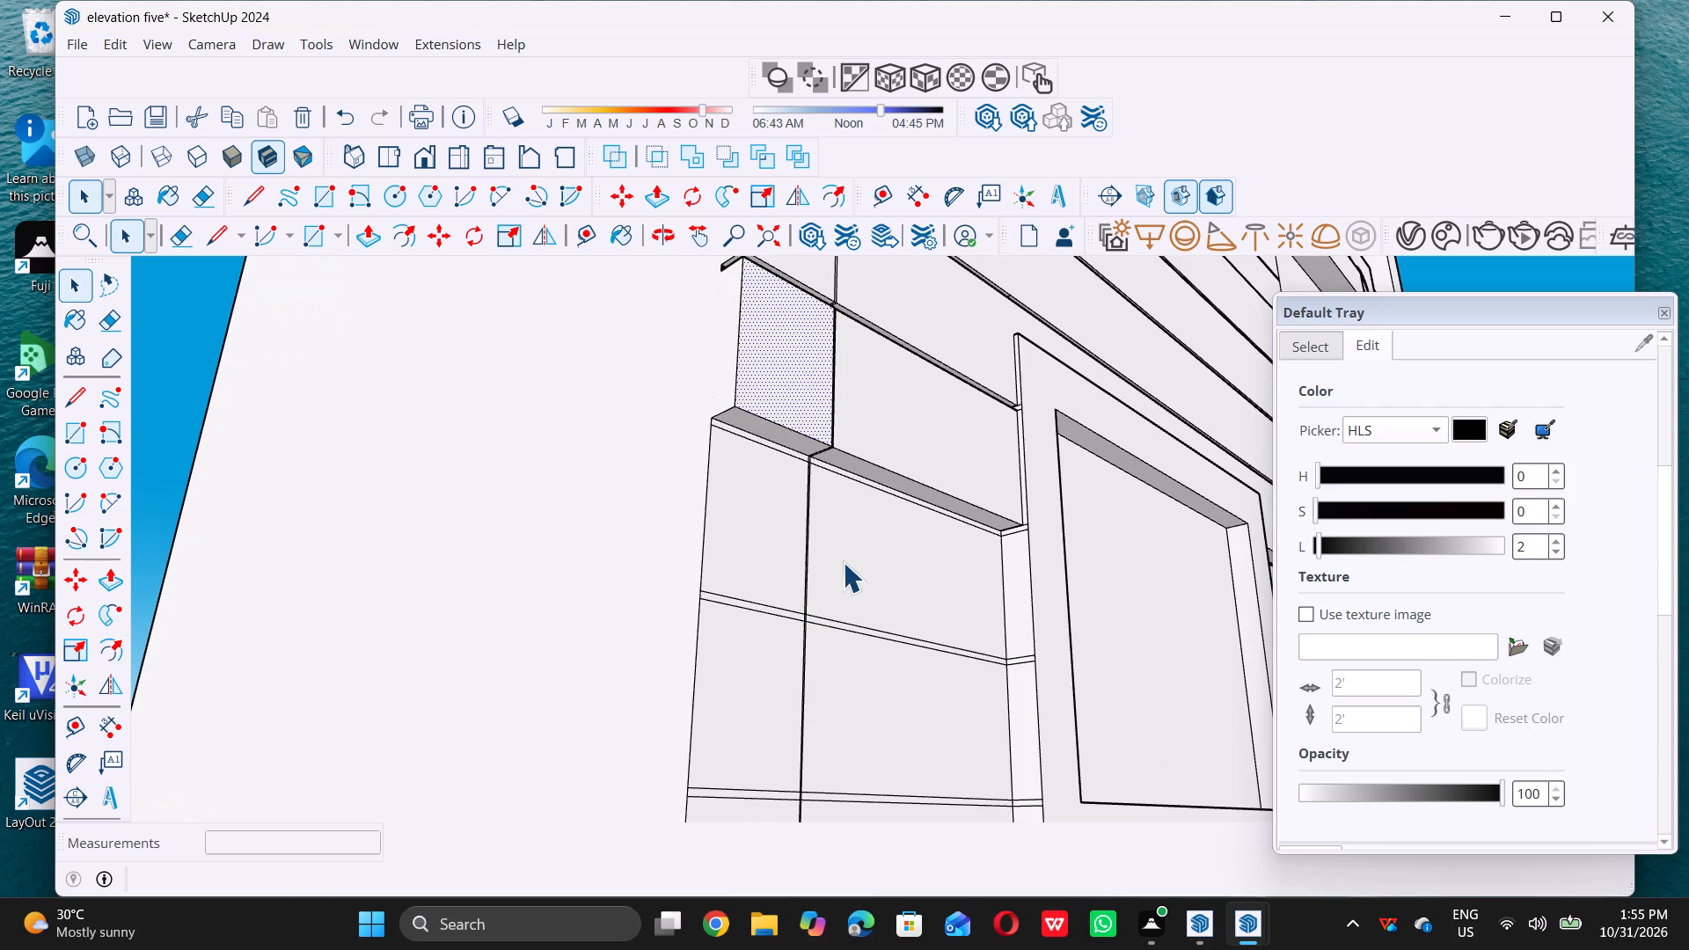
{"action": "scroll", "coordinate": [1294, 497], "scroll_direction": "up", "scroll_amount": 5}
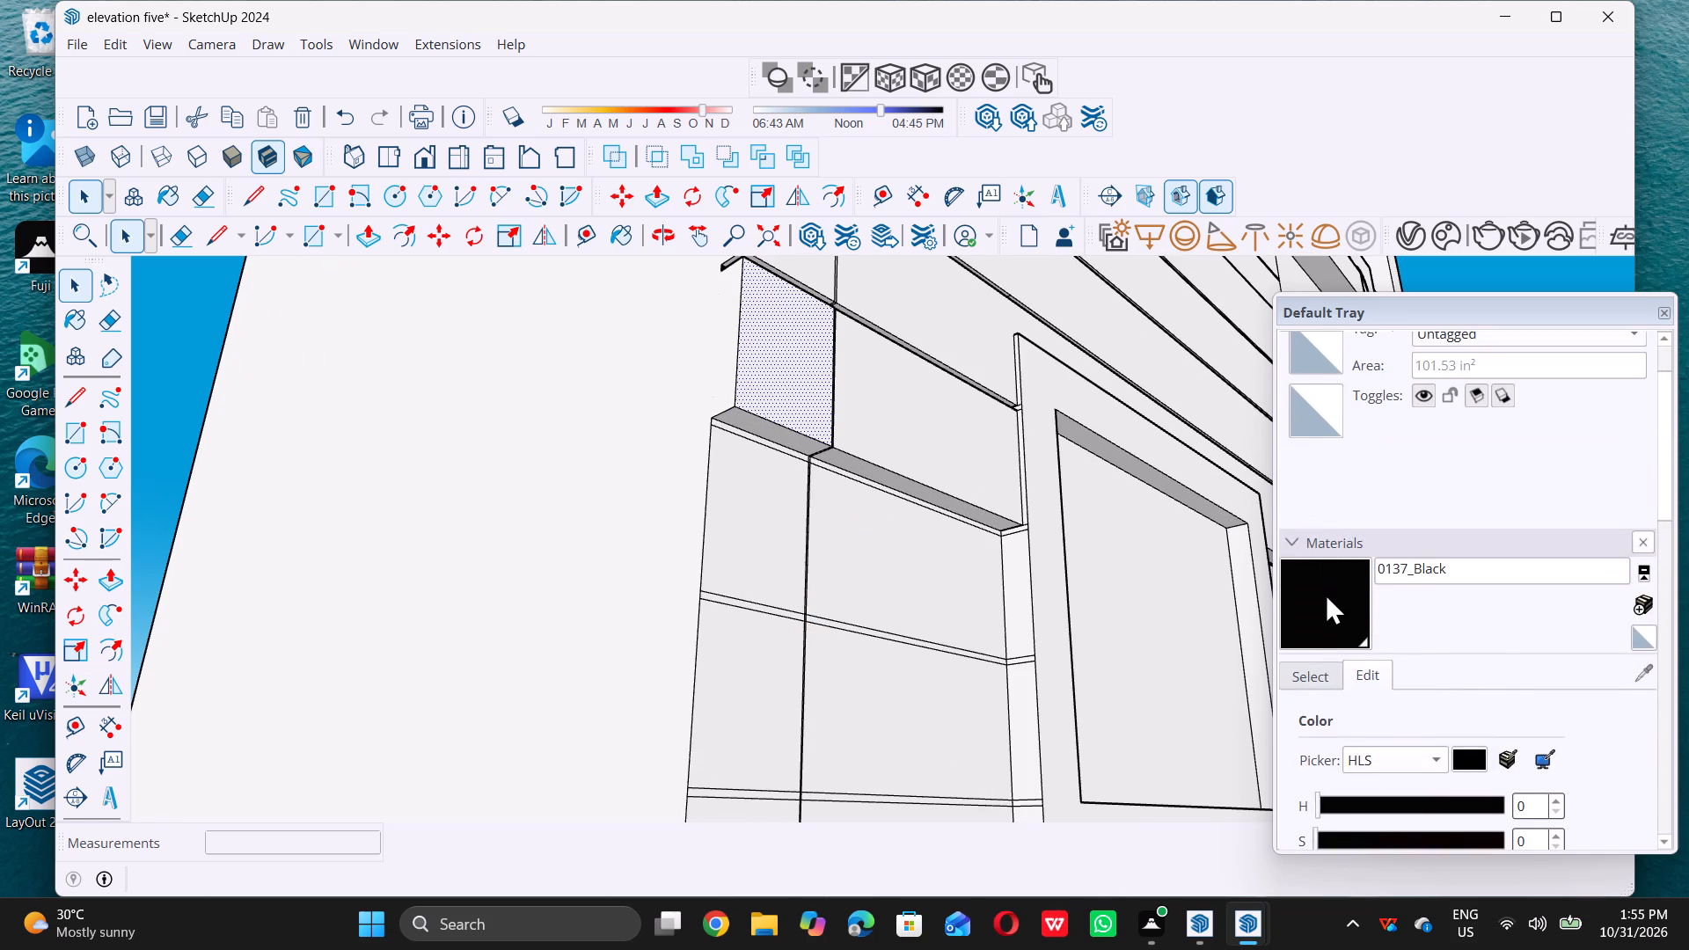
{"action": "left_click", "coordinate": [1325, 592]}
{"action": "scroll", "coordinate": [809, 524], "scroll_direction": "up", "scroll_amount": 10}
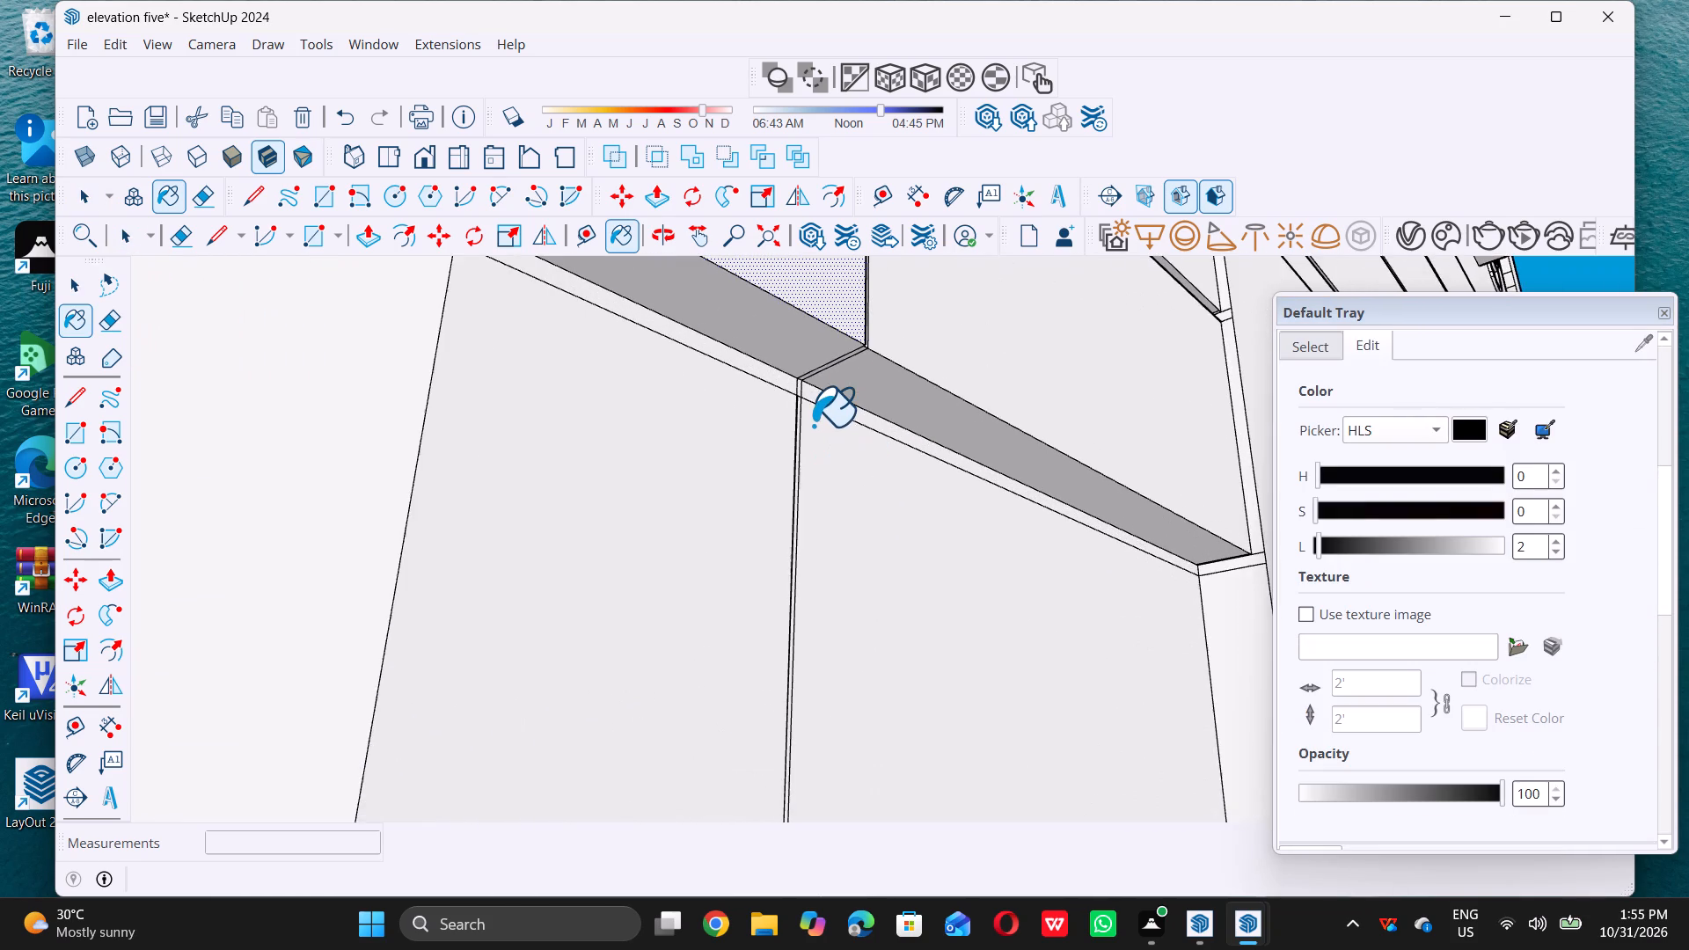
{"action": "scroll", "coordinate": [794, 380], "scroll_direction": "up", "scroll_amount": 4}
{"action": "left_click", "coordinate": [787, 385]}
{"action": "scroll", "coordinate": [827, 406], "scroll_direction": "up", "scroll_amount": 5}
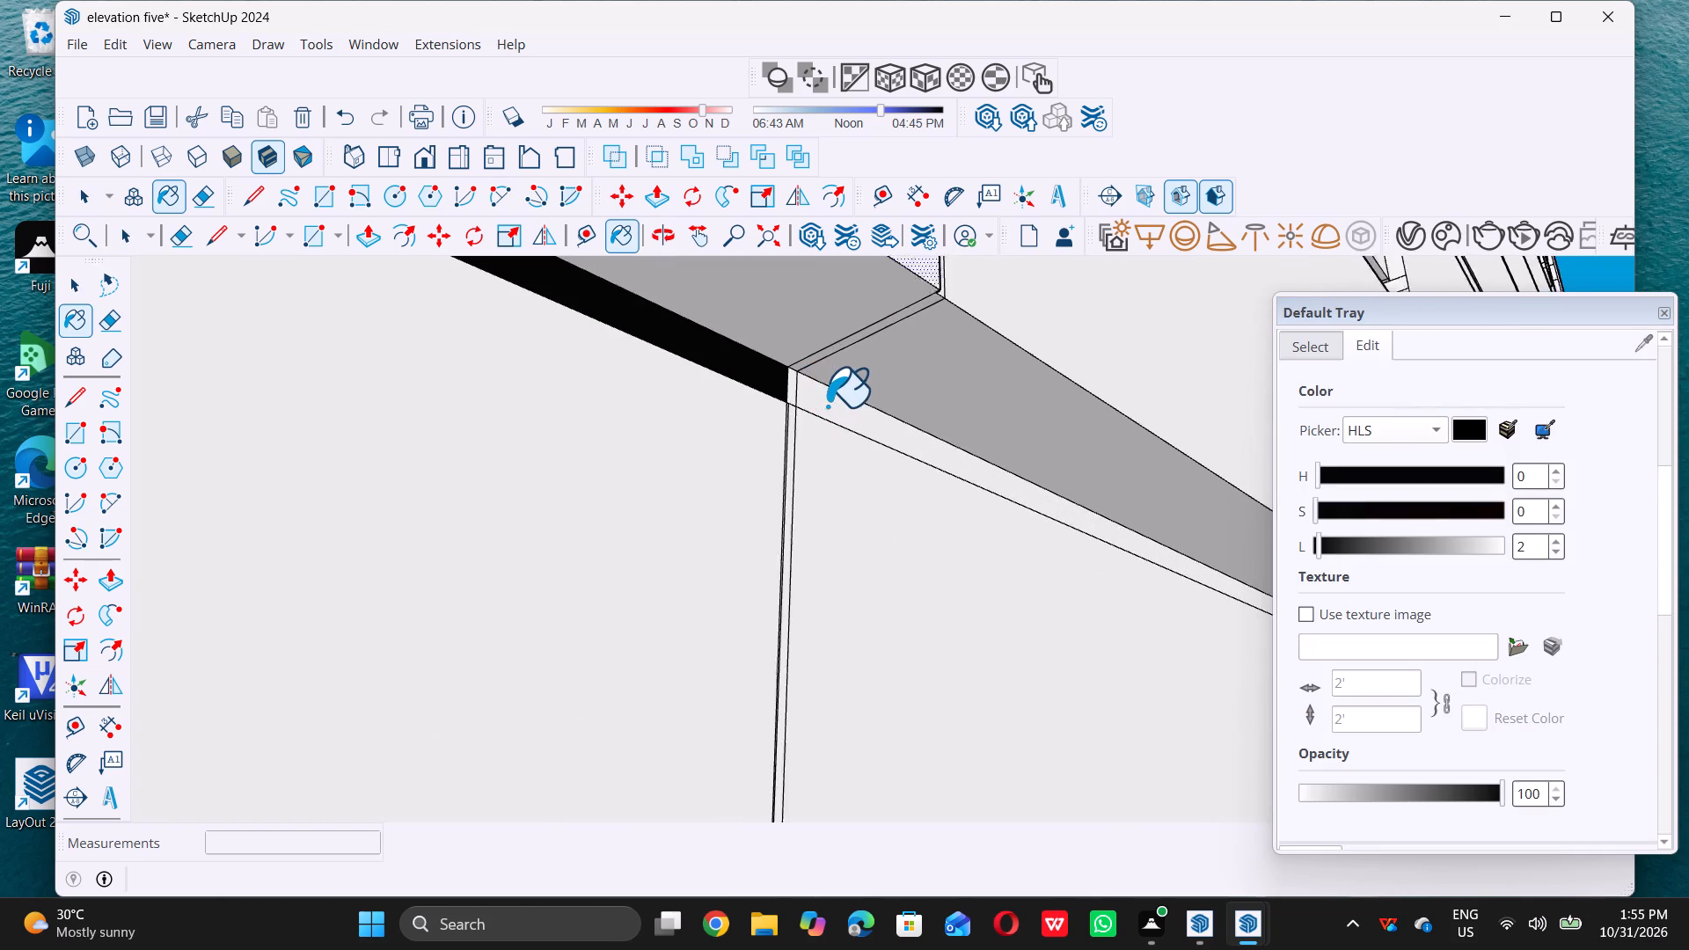
{"action": "left_click", "coordinate": [826, 406]}
{"action": "scroll", "coordinate": [787, 398], "scroll_direction": "up", "scroll_amount": 4}
{"action": "left_click", "coordinate": [783, 396]}
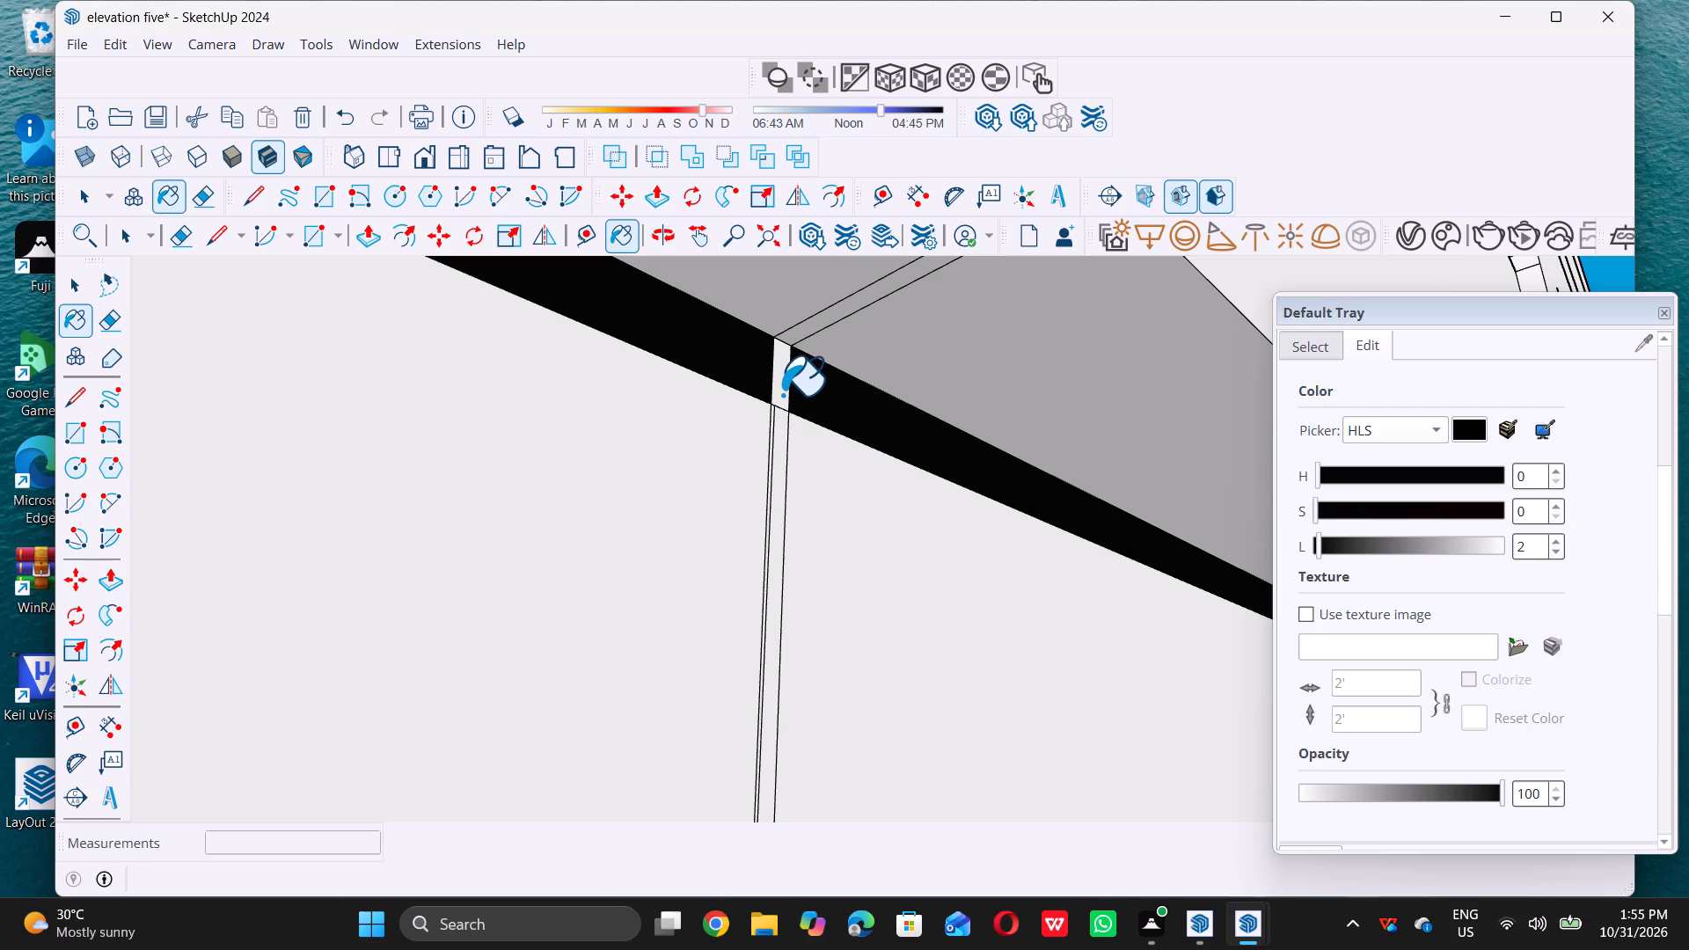
{"action": "scroll", "coordinate": [781, 391], "scroll_direction": "up", "scroll_amount": 5}
{"action": "double_click", "coordinate": [770, 368]}
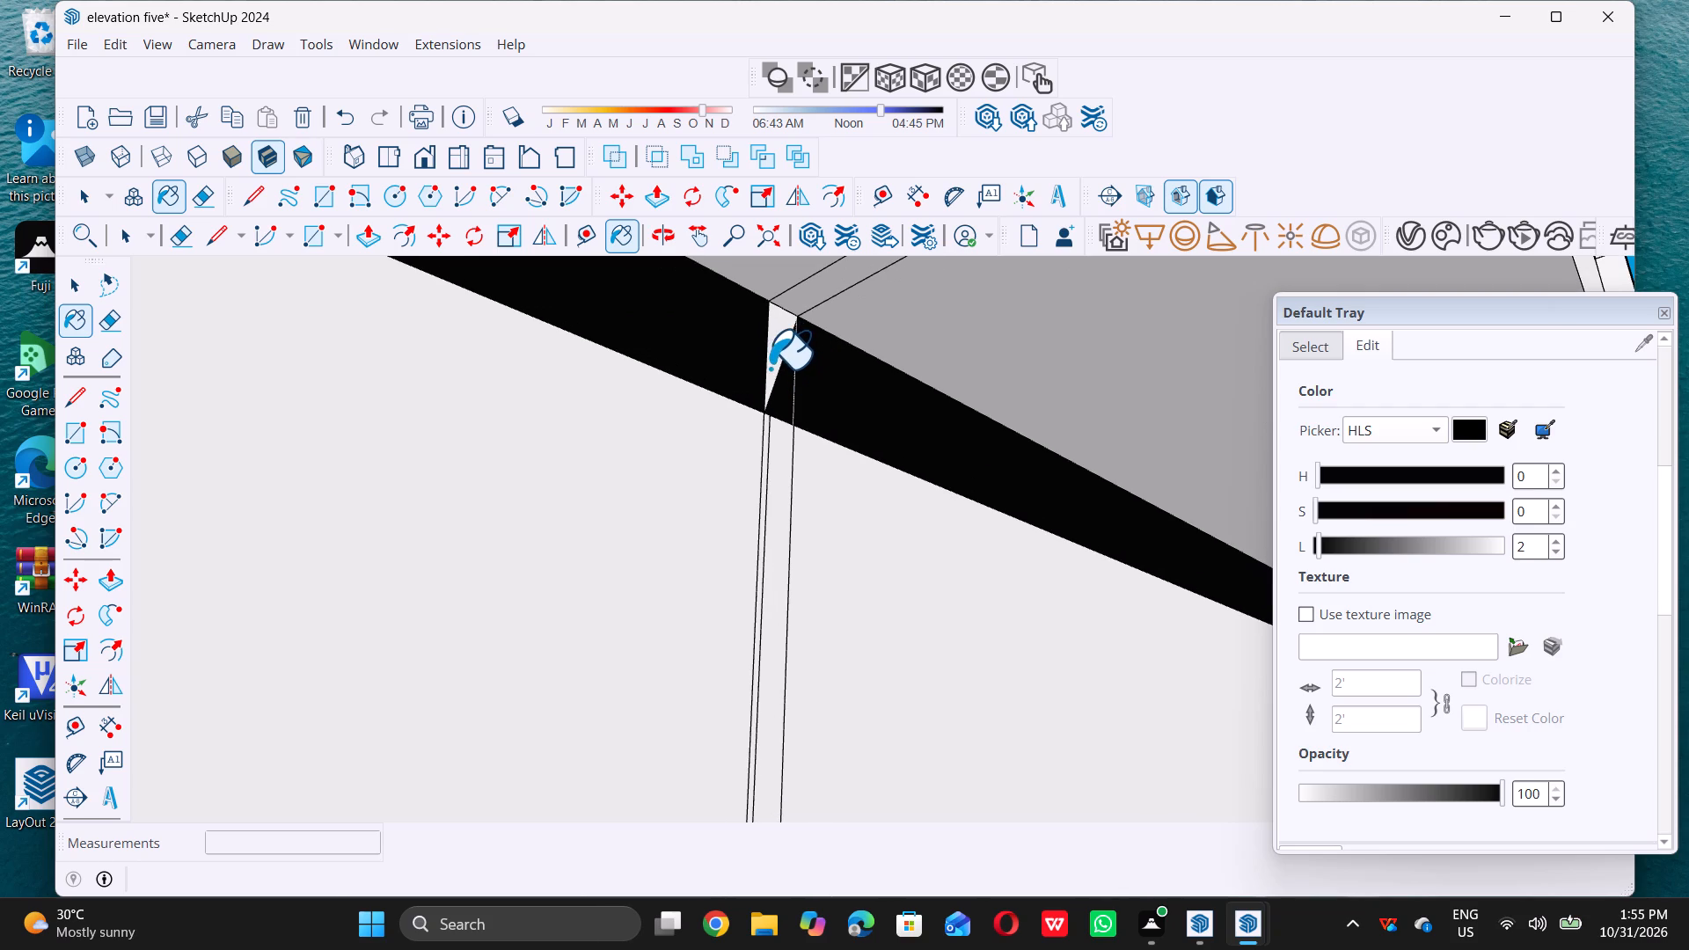
{"action": "key", "text": "space"}
Push the siding panel between the joint strip and the framed window, below that groove, inward 2 1/2".
{"action": "scroll", "coordinate": [916, 513], "scroll_direction": "down", "scroll_amount": 9}
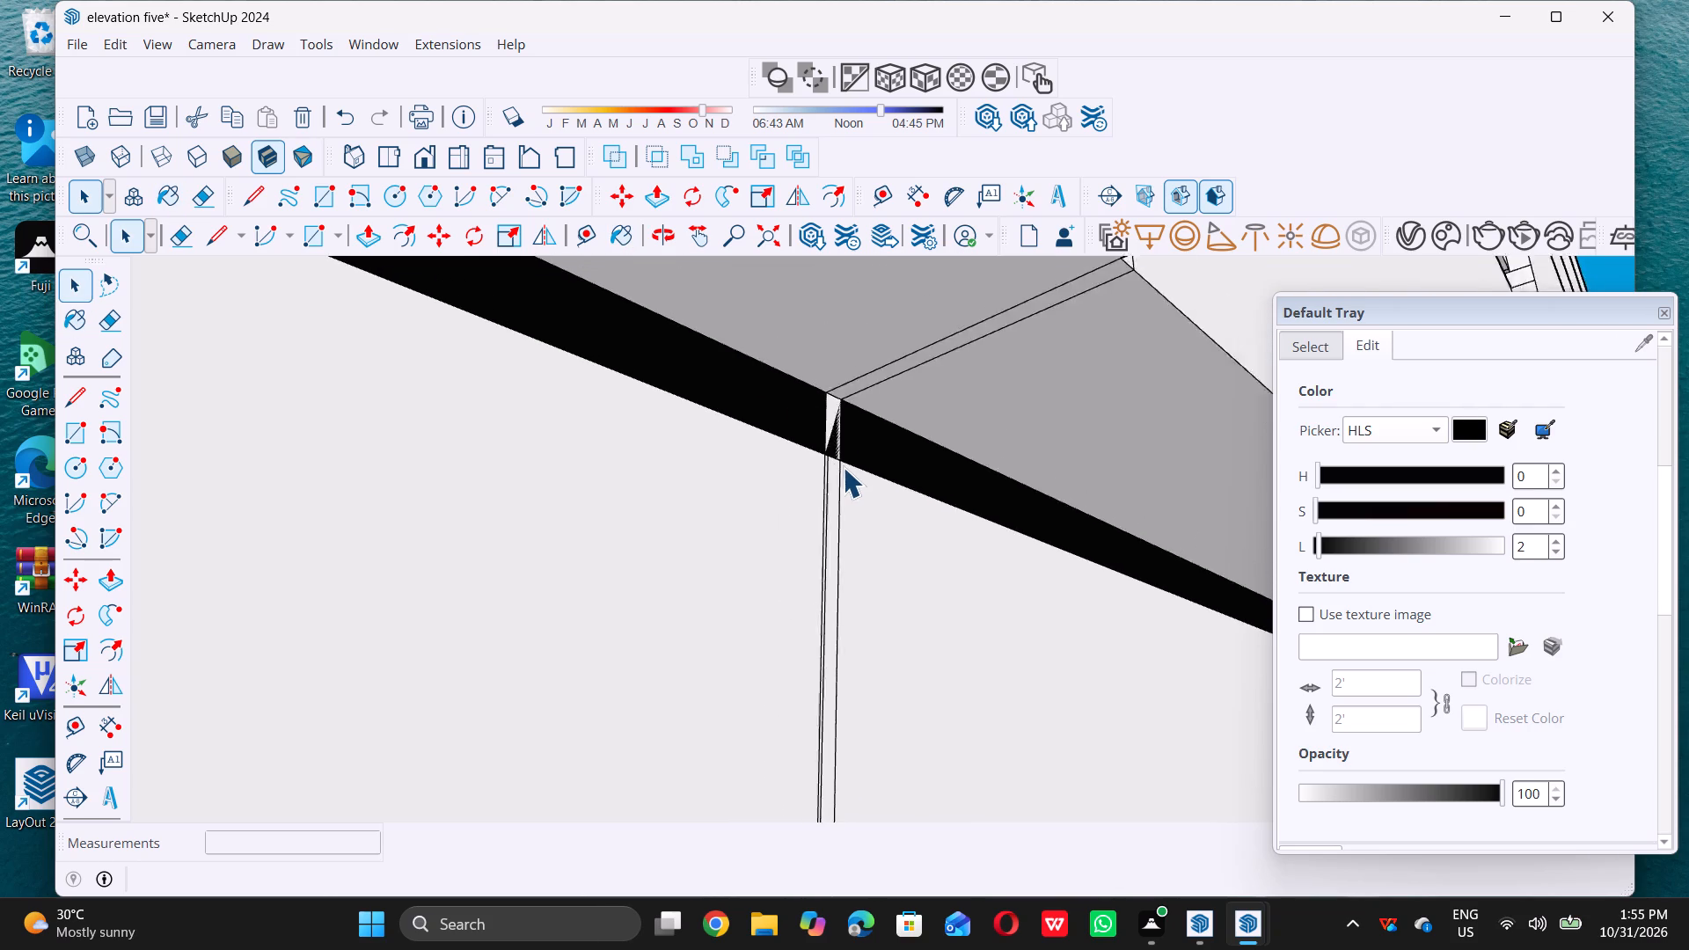
{"action": "scroll", "coordinate": [843, 467], "scroll_direction": "down", "scroll_amount": 14}
{"action": "scroll", "coordinate": [881, 537], "scroll_direction": "down", "scroll_amount": 11}
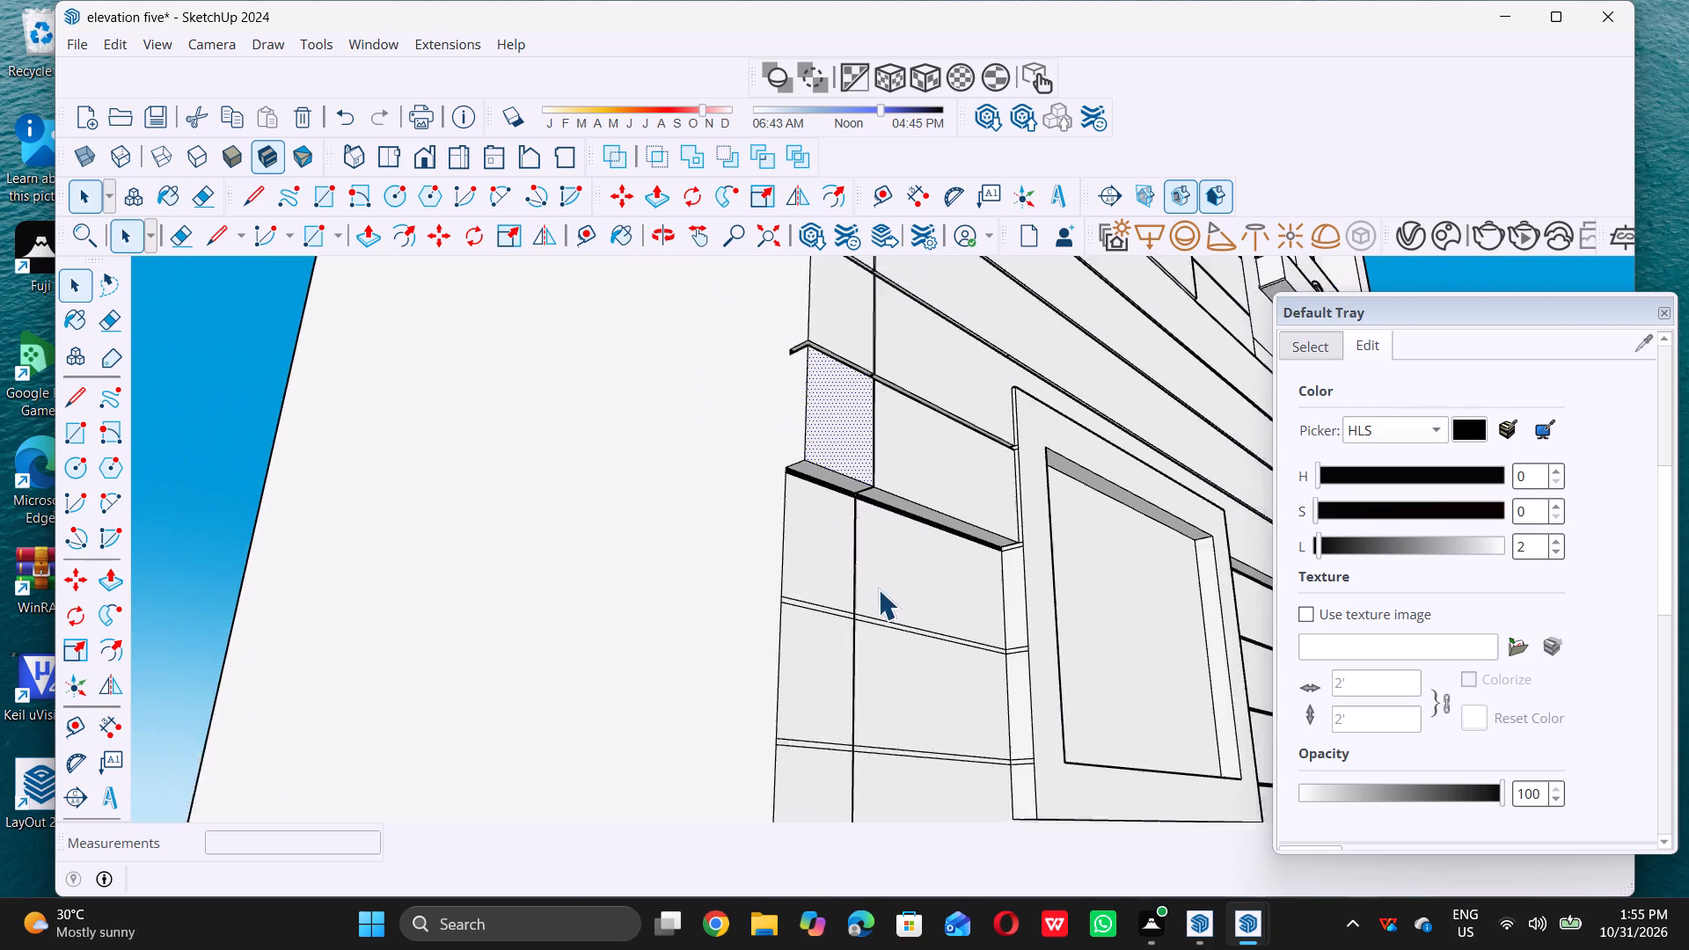
{"action": "scroll", "coordinate": [910, 639], "scroll_direction": "up", "scroll_amount": 5}
{"action": "left_click", "coordinate": [913, 650]}
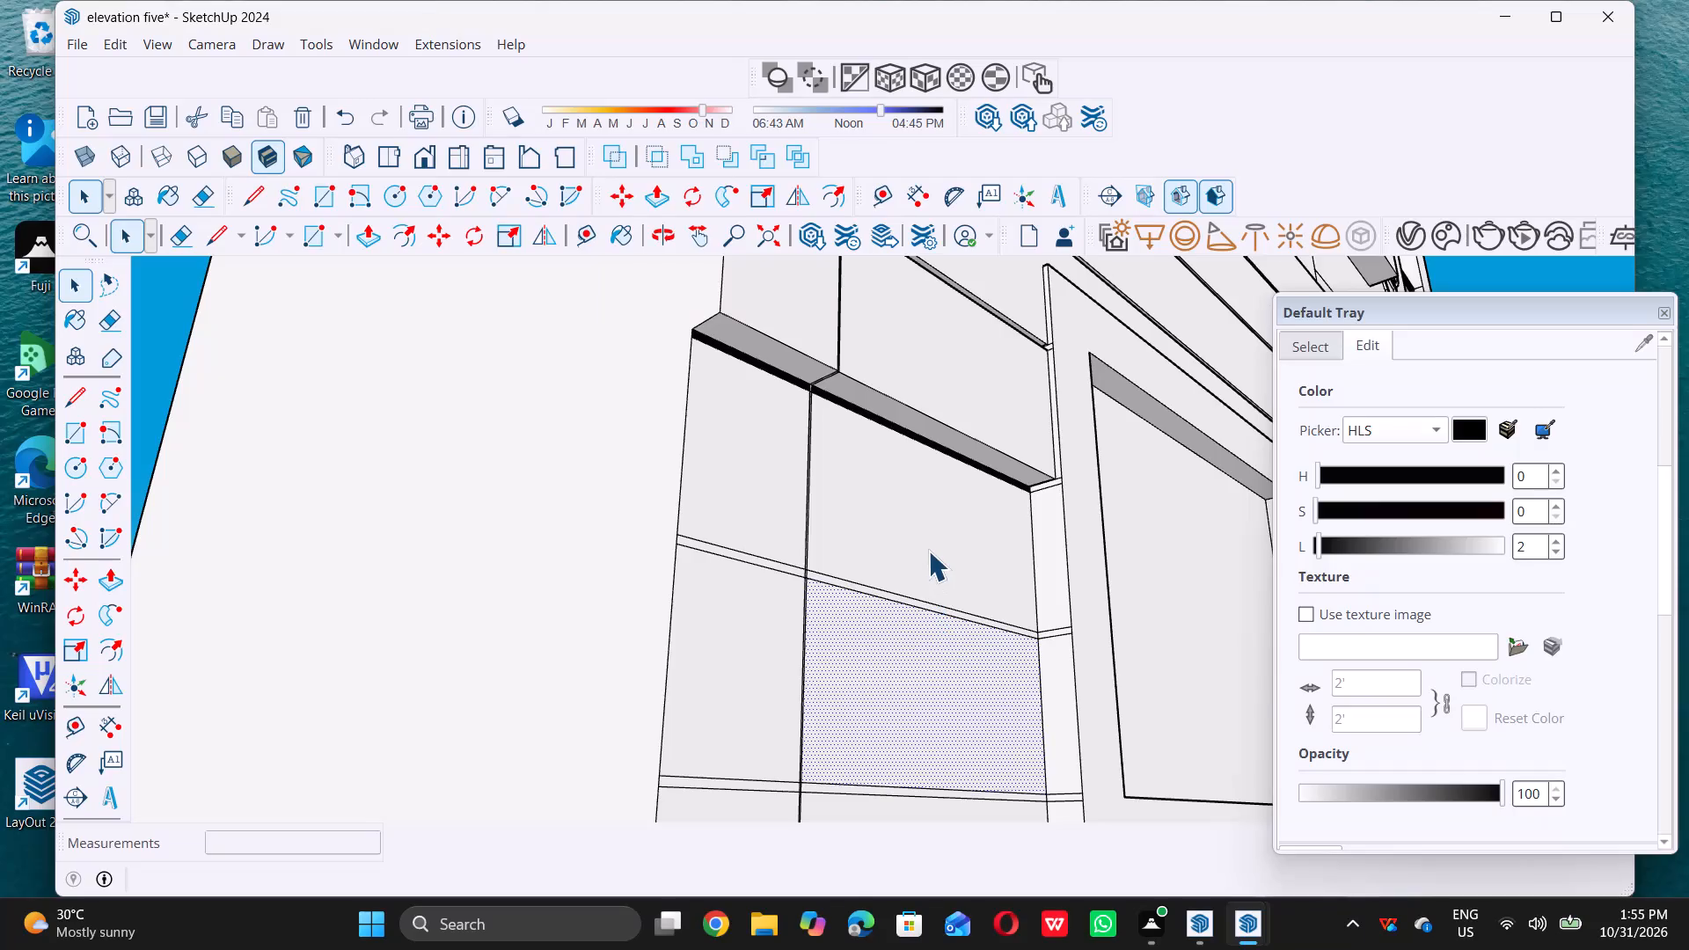
{"action": "left_click", "coordinate": [928, 551]}
{"action": "key", "text": "p"}
{"action": "left_click", "coordinate": [927, 549]}
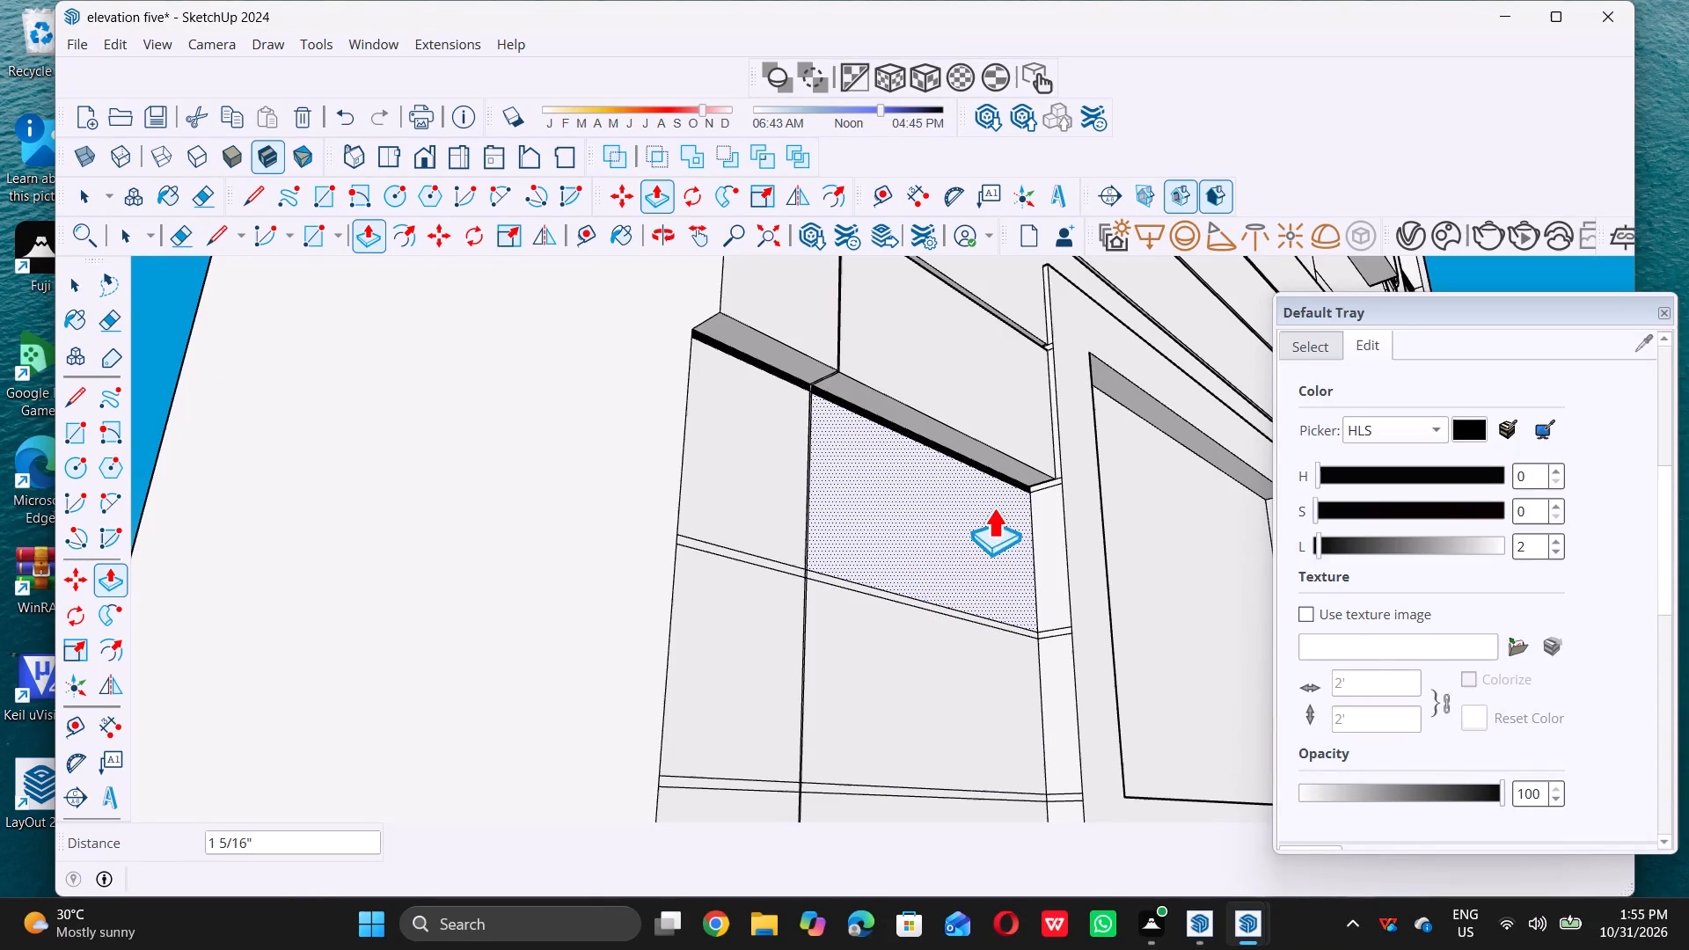
{"action": "scroll", "coordinate": [866, 367], "scroll_direction": "up", "scroll_amount": 4}
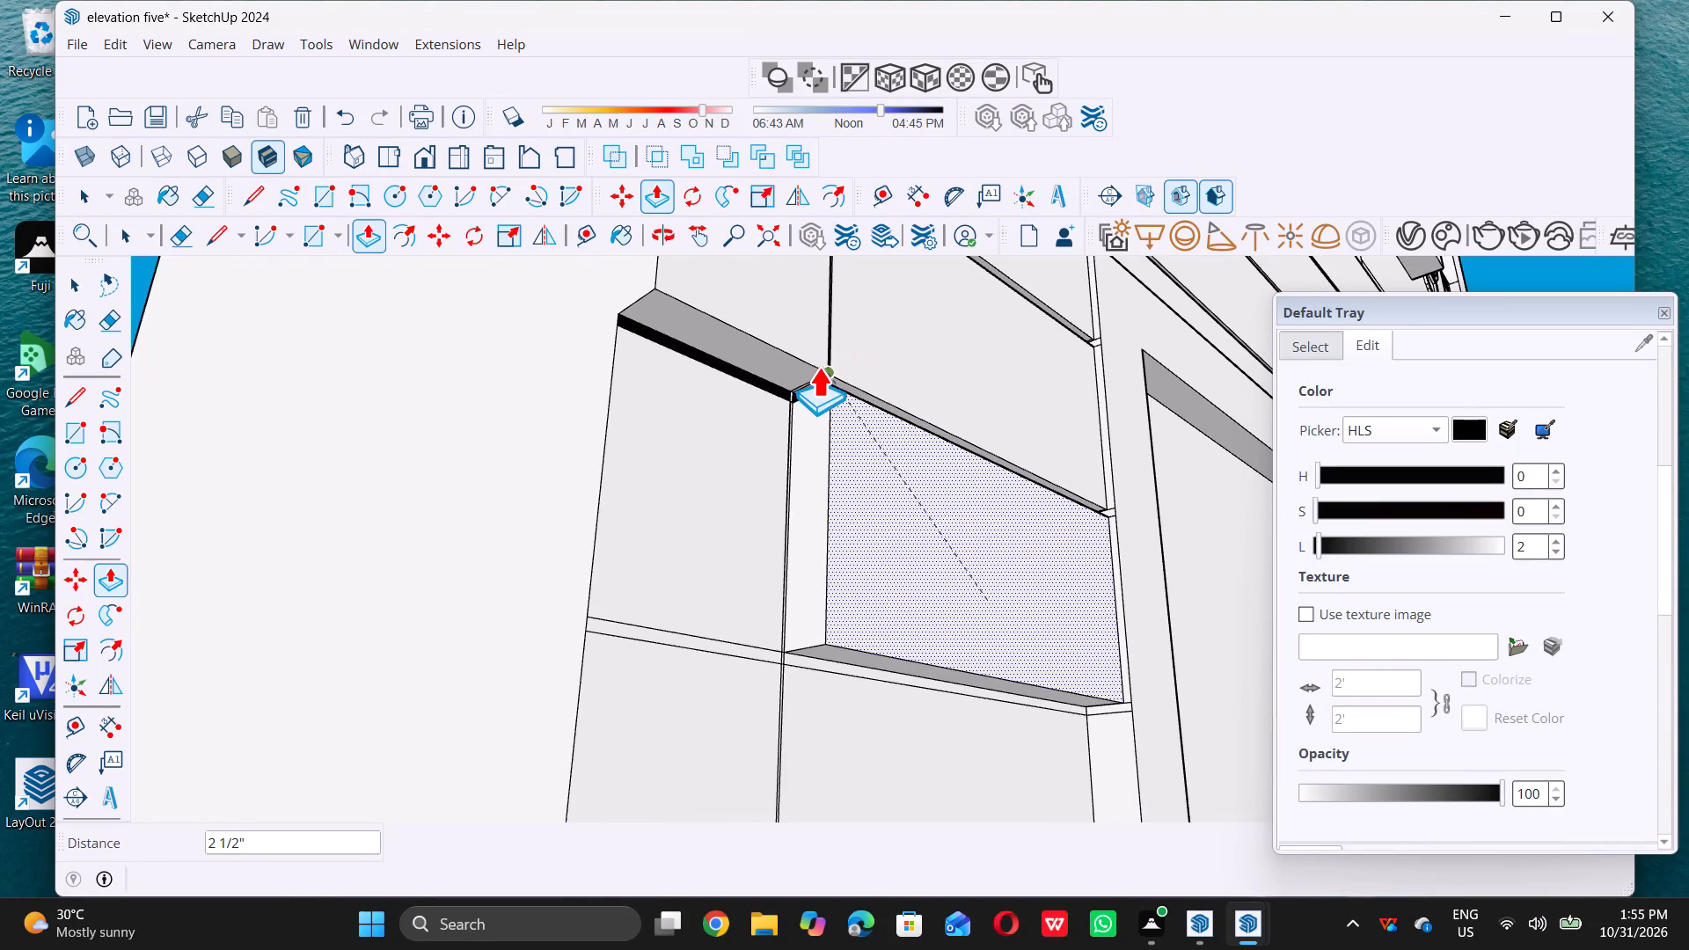
{"action": "left_click", "coordinate": [815, 369]}
{"action": "key", "text": "space"}
Push the thin vertical joint strip beside this siding panel inward 2 1/2", flush with the recessed siding.
{"action": "scroll", "coordinate": [783, 539], "scroll_direction": "up", "scroll_amount": 4}
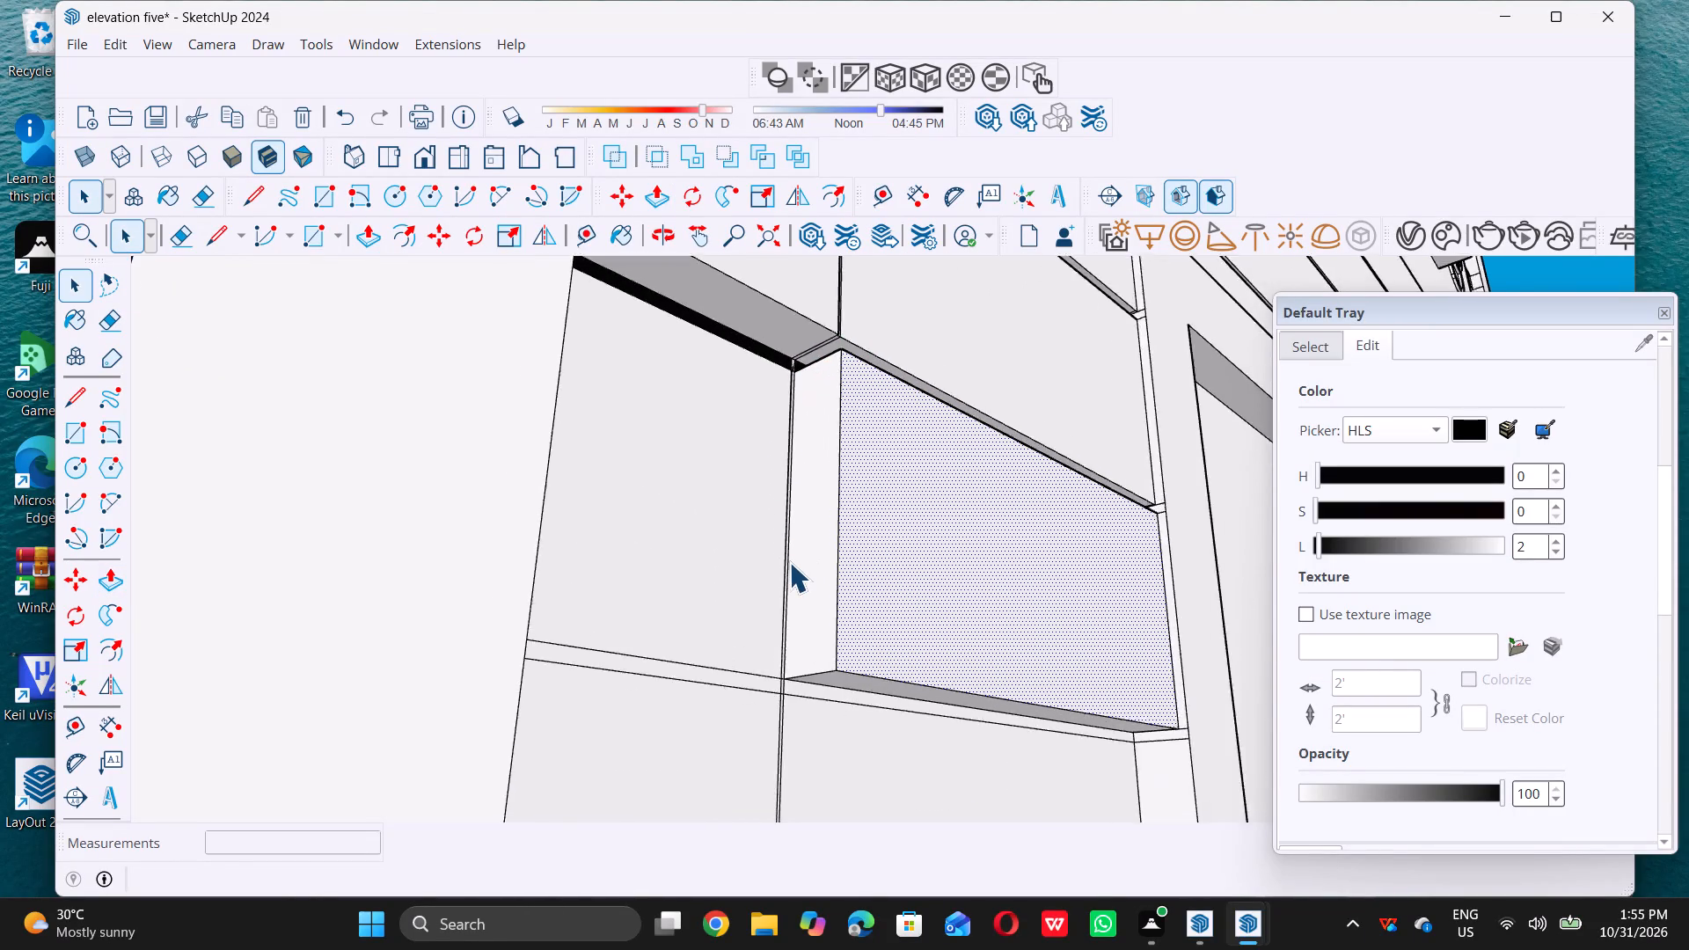
{"action": "scroll", "coordinate": [789, 562], "scroll_direction": "up", "scroll_amount": 13}
{"action": "left_click", "coordinate": [781, 560]}
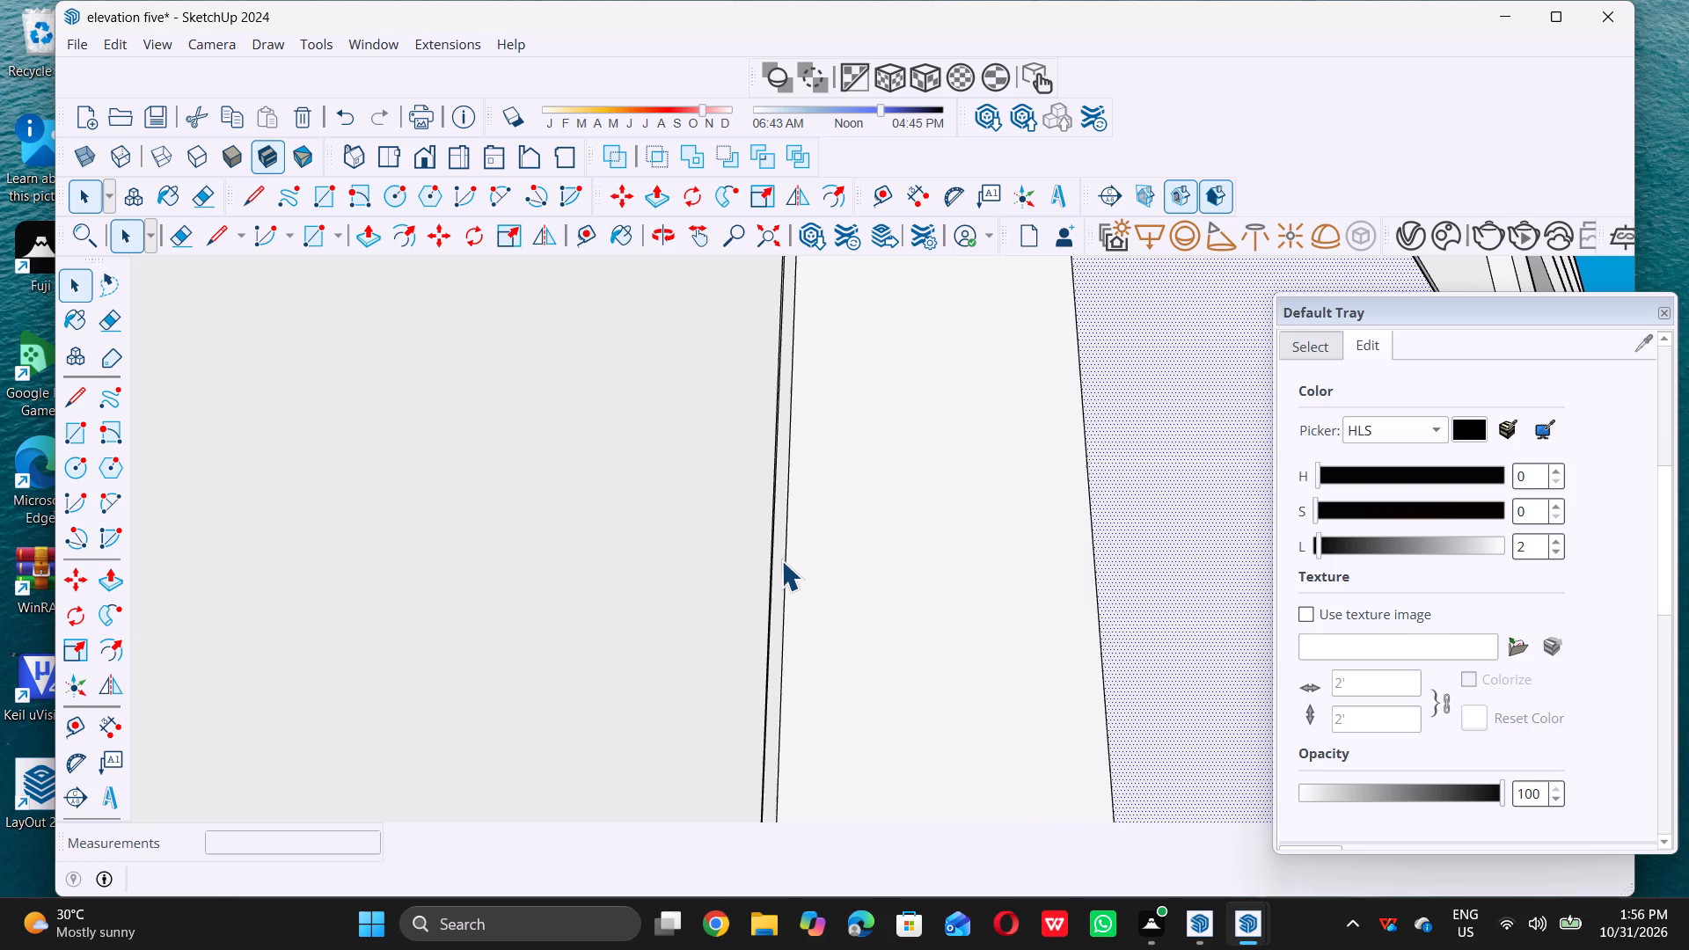
{"action": "key", "text": "p"}
{"action": "left_click", "coordinate": [779, 560]}
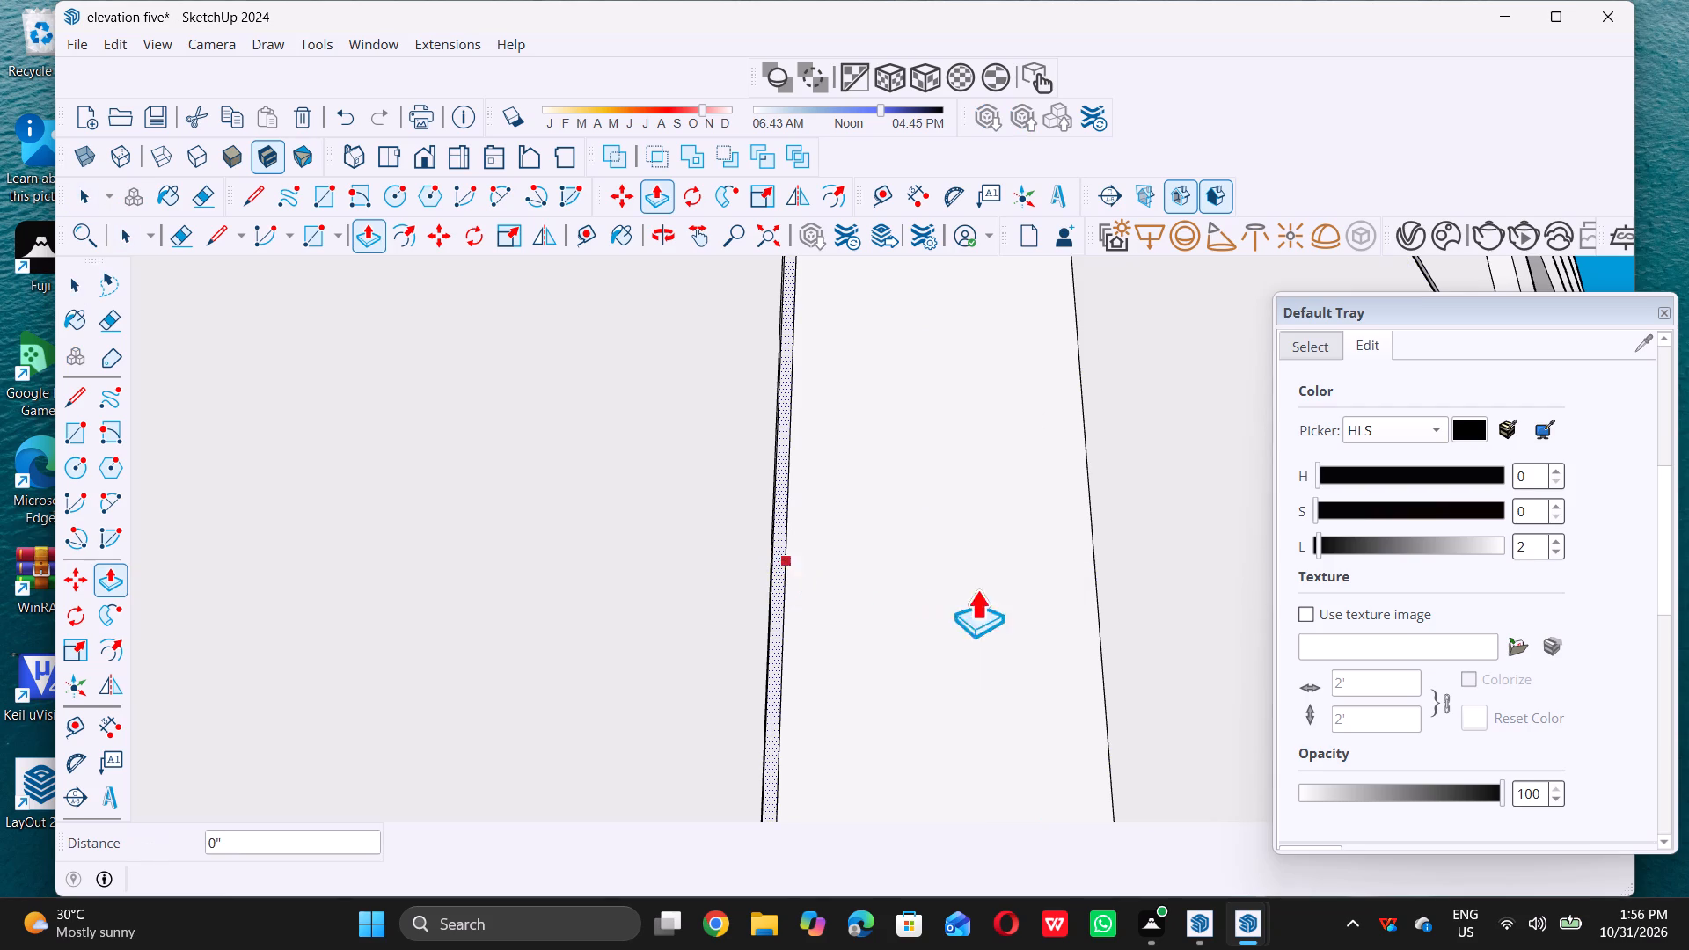
{"action": "left_click", "coordinate": [778, 648]}
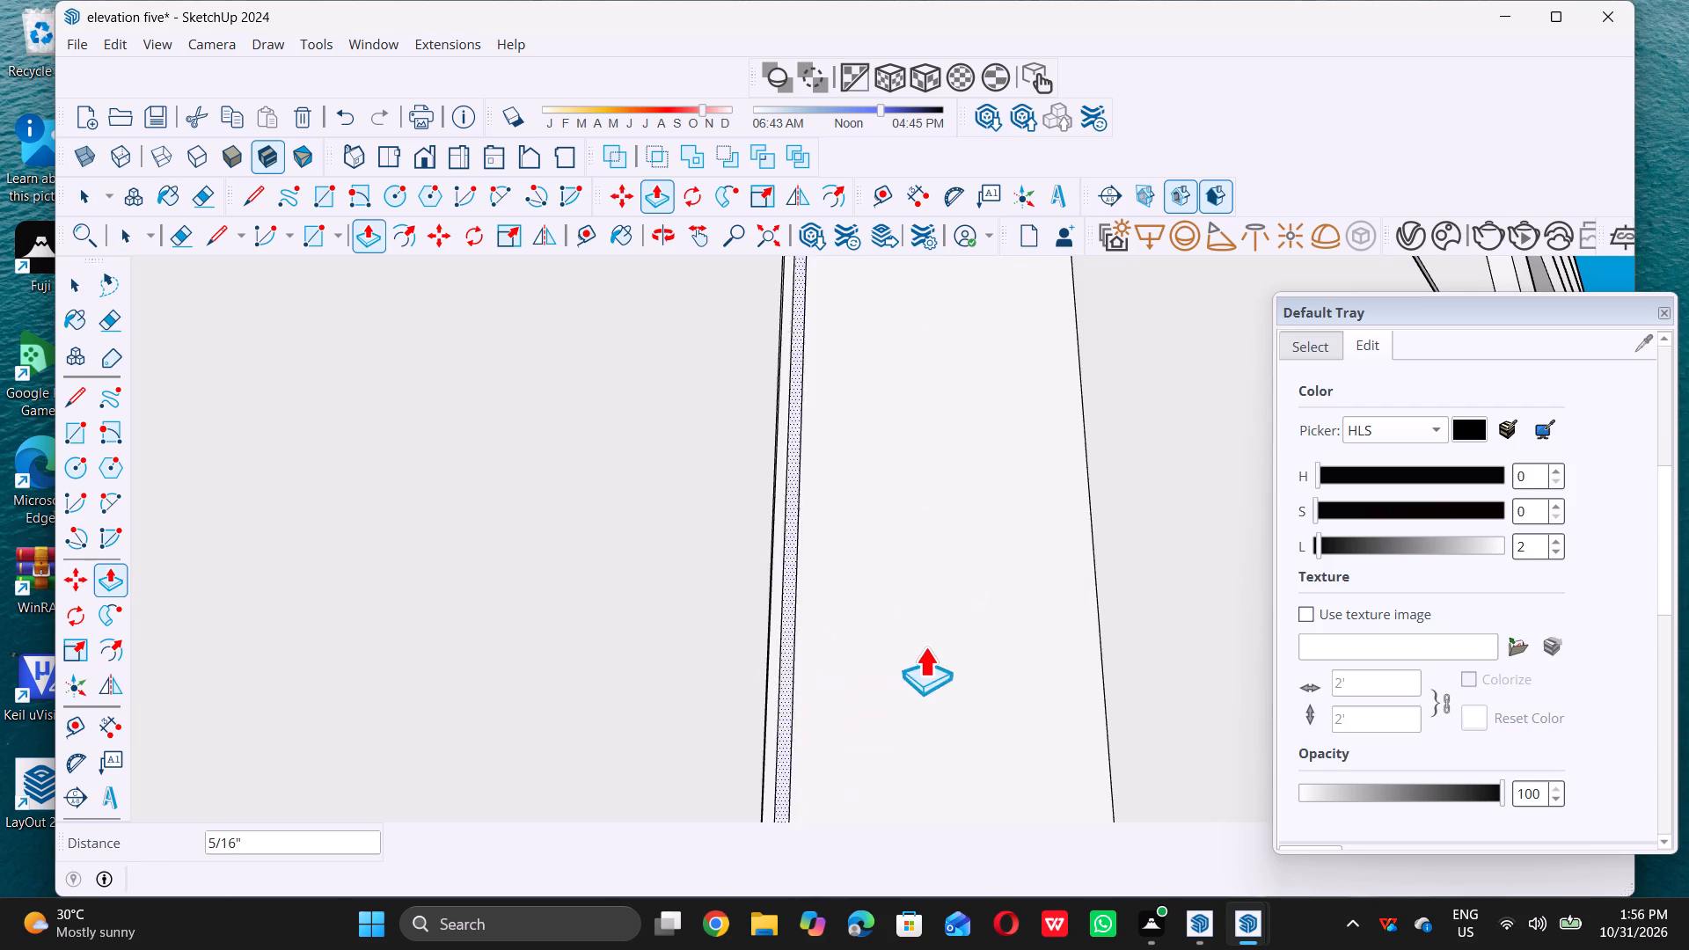
{"action": "left_click", "coordinate": [1100, 657]}
{"action": "key", "text": "space"}
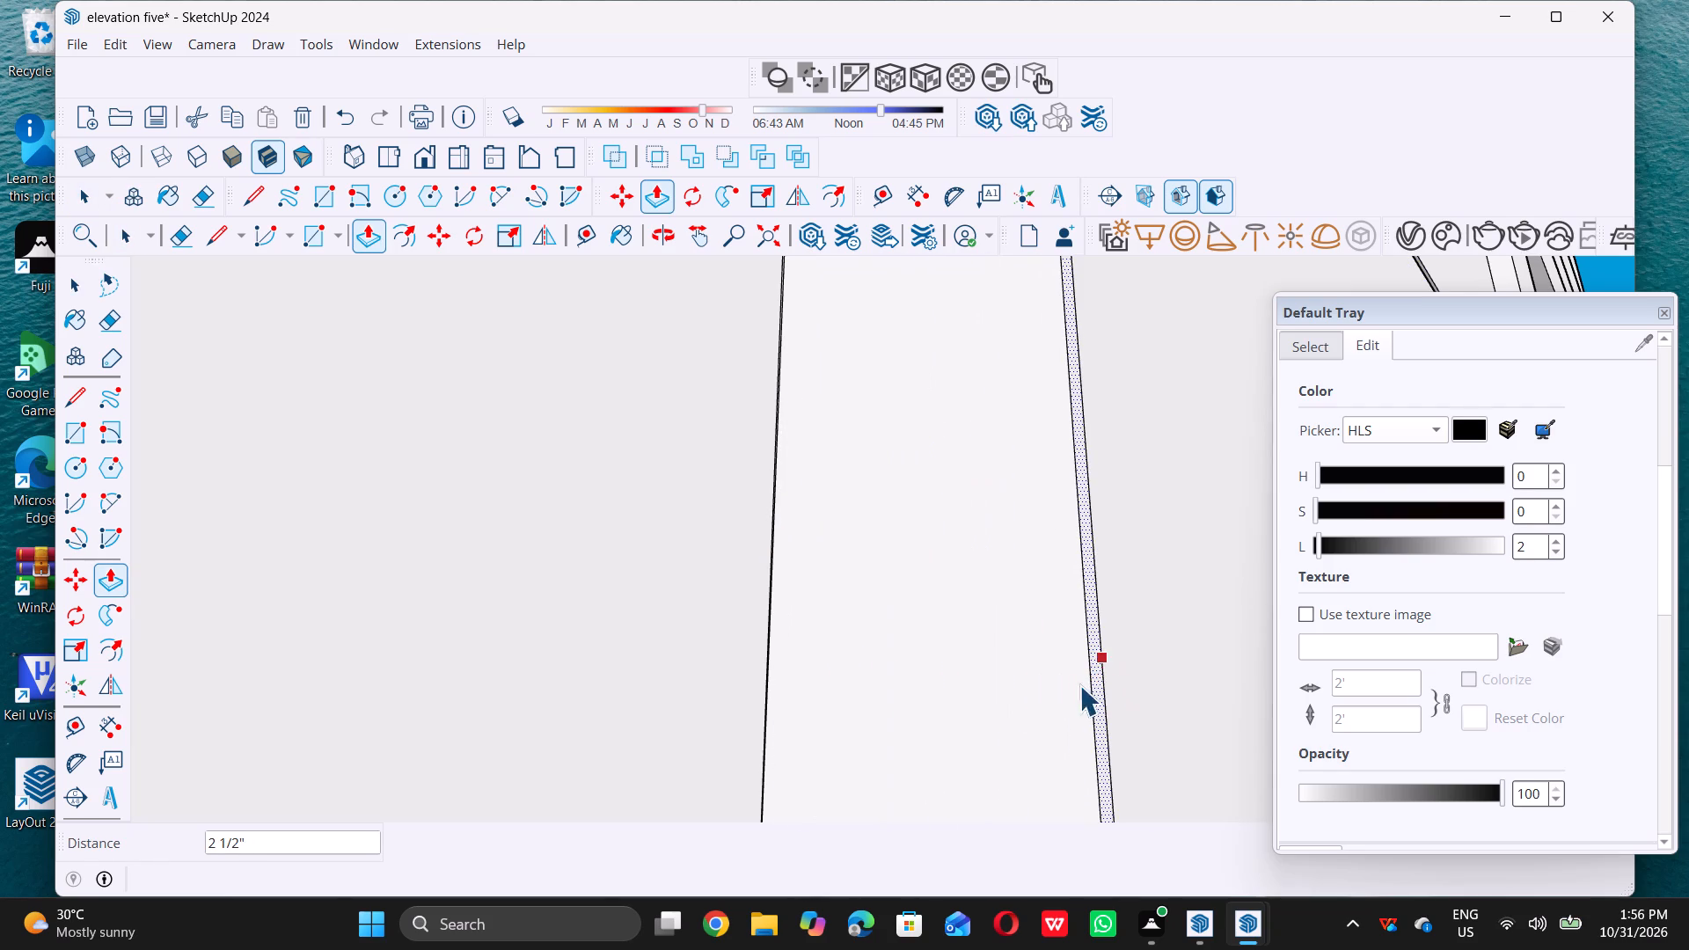
Push the adjacent corner-strip panel inward by the same 2 1/2", flush with the recessed siding.
{"action": "scroll", "coordinate": [966, 691], "scroll_direction": "down", "scroll_amount": 17}
{"action": "left_click", "coordinate": [757, 614]}
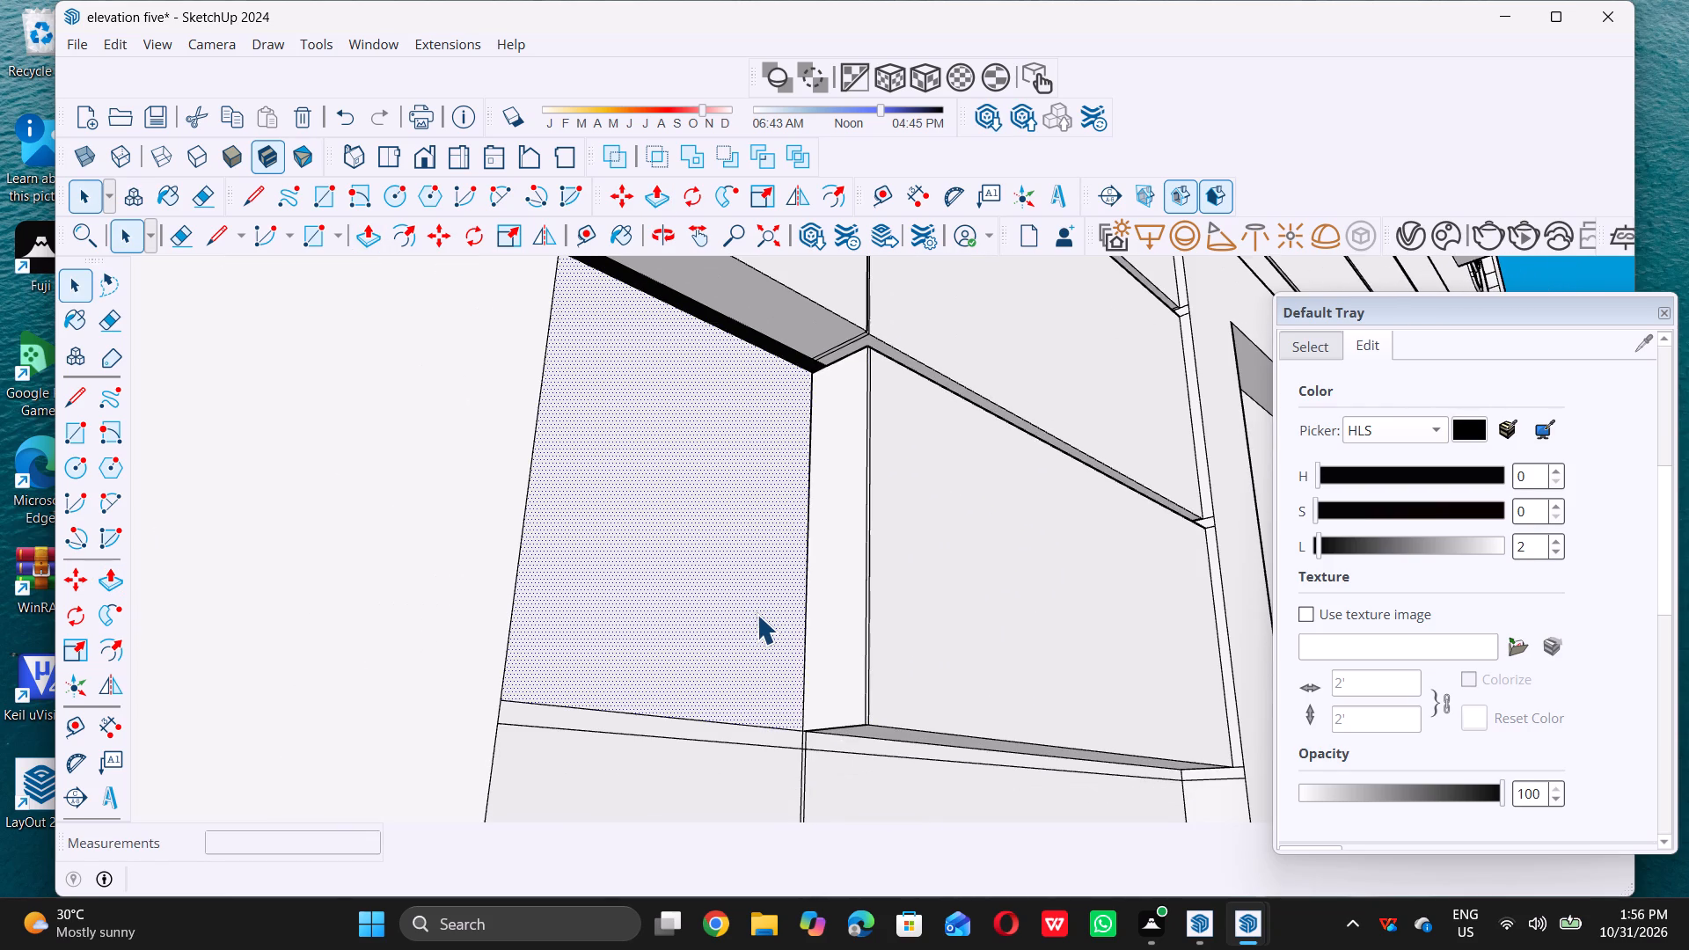
{"action": "key", "text": "p"}
{"action": "double_click", "coordinate": [756, 611]}
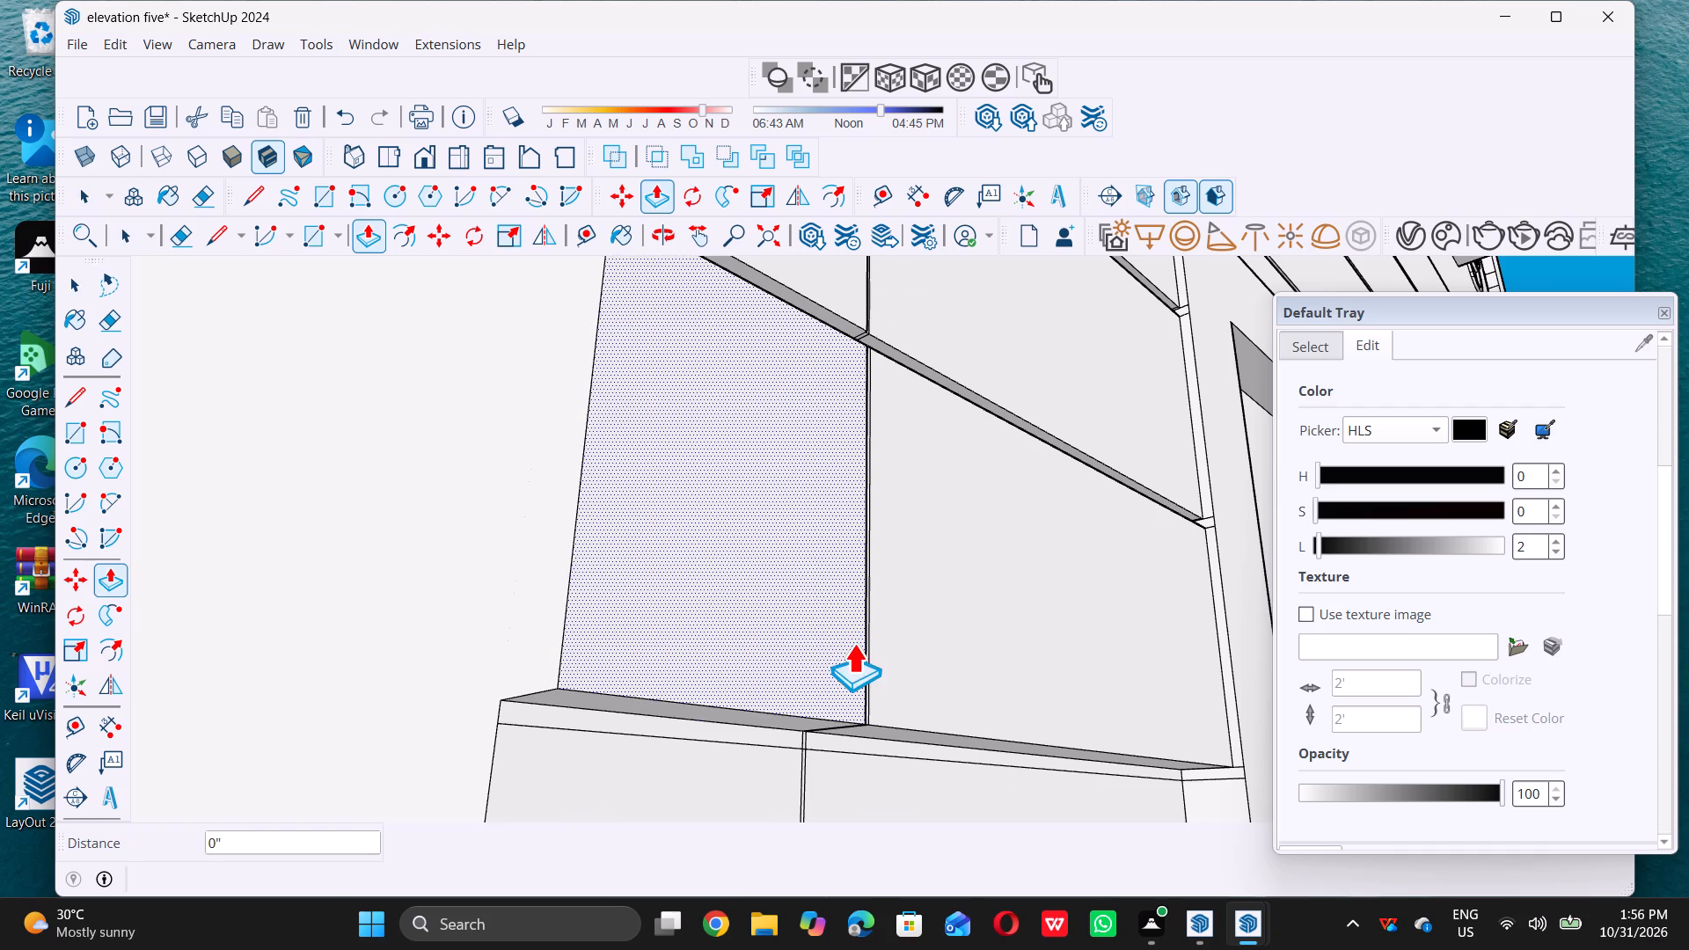
{"action": "key", "text": "space"}
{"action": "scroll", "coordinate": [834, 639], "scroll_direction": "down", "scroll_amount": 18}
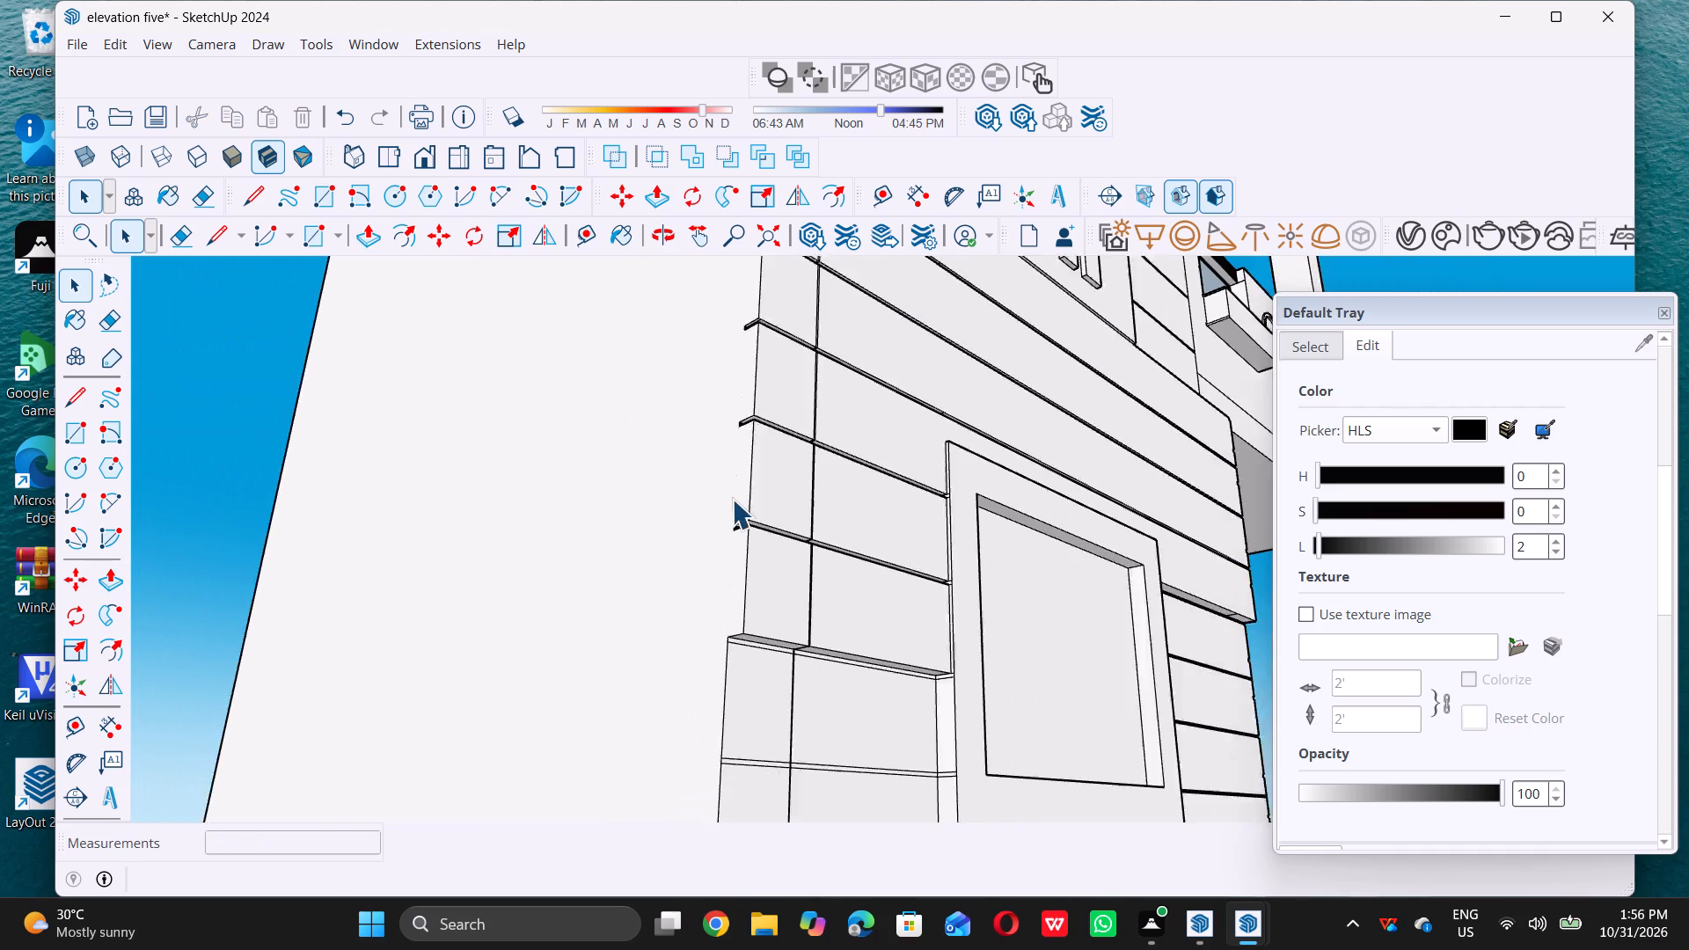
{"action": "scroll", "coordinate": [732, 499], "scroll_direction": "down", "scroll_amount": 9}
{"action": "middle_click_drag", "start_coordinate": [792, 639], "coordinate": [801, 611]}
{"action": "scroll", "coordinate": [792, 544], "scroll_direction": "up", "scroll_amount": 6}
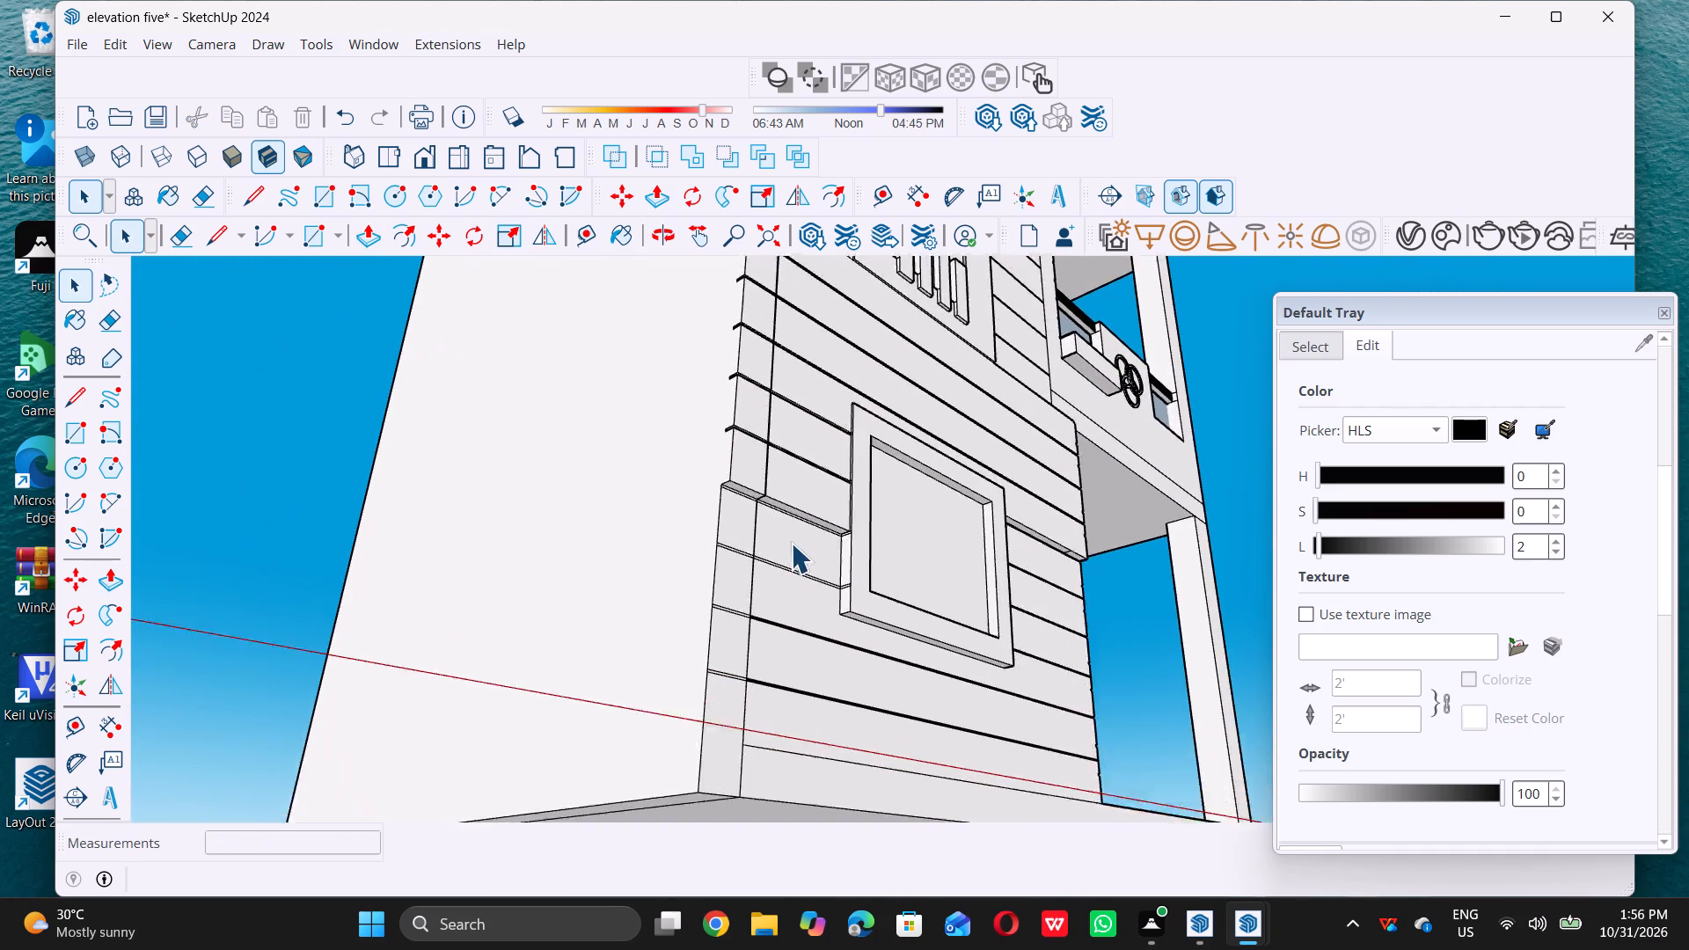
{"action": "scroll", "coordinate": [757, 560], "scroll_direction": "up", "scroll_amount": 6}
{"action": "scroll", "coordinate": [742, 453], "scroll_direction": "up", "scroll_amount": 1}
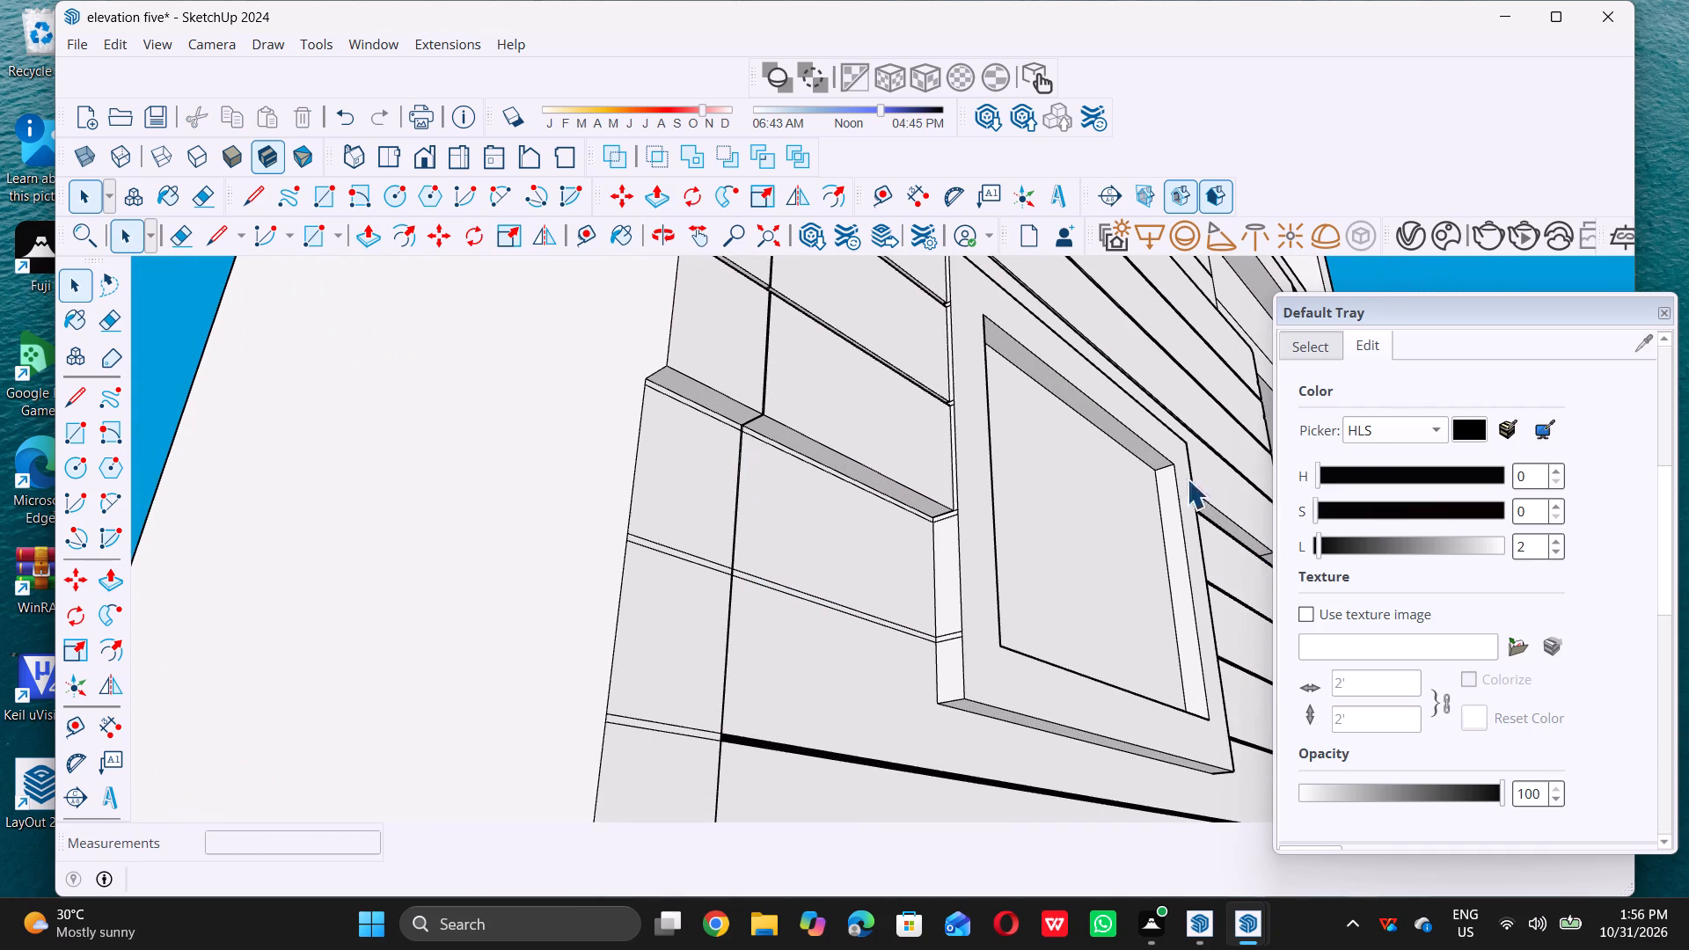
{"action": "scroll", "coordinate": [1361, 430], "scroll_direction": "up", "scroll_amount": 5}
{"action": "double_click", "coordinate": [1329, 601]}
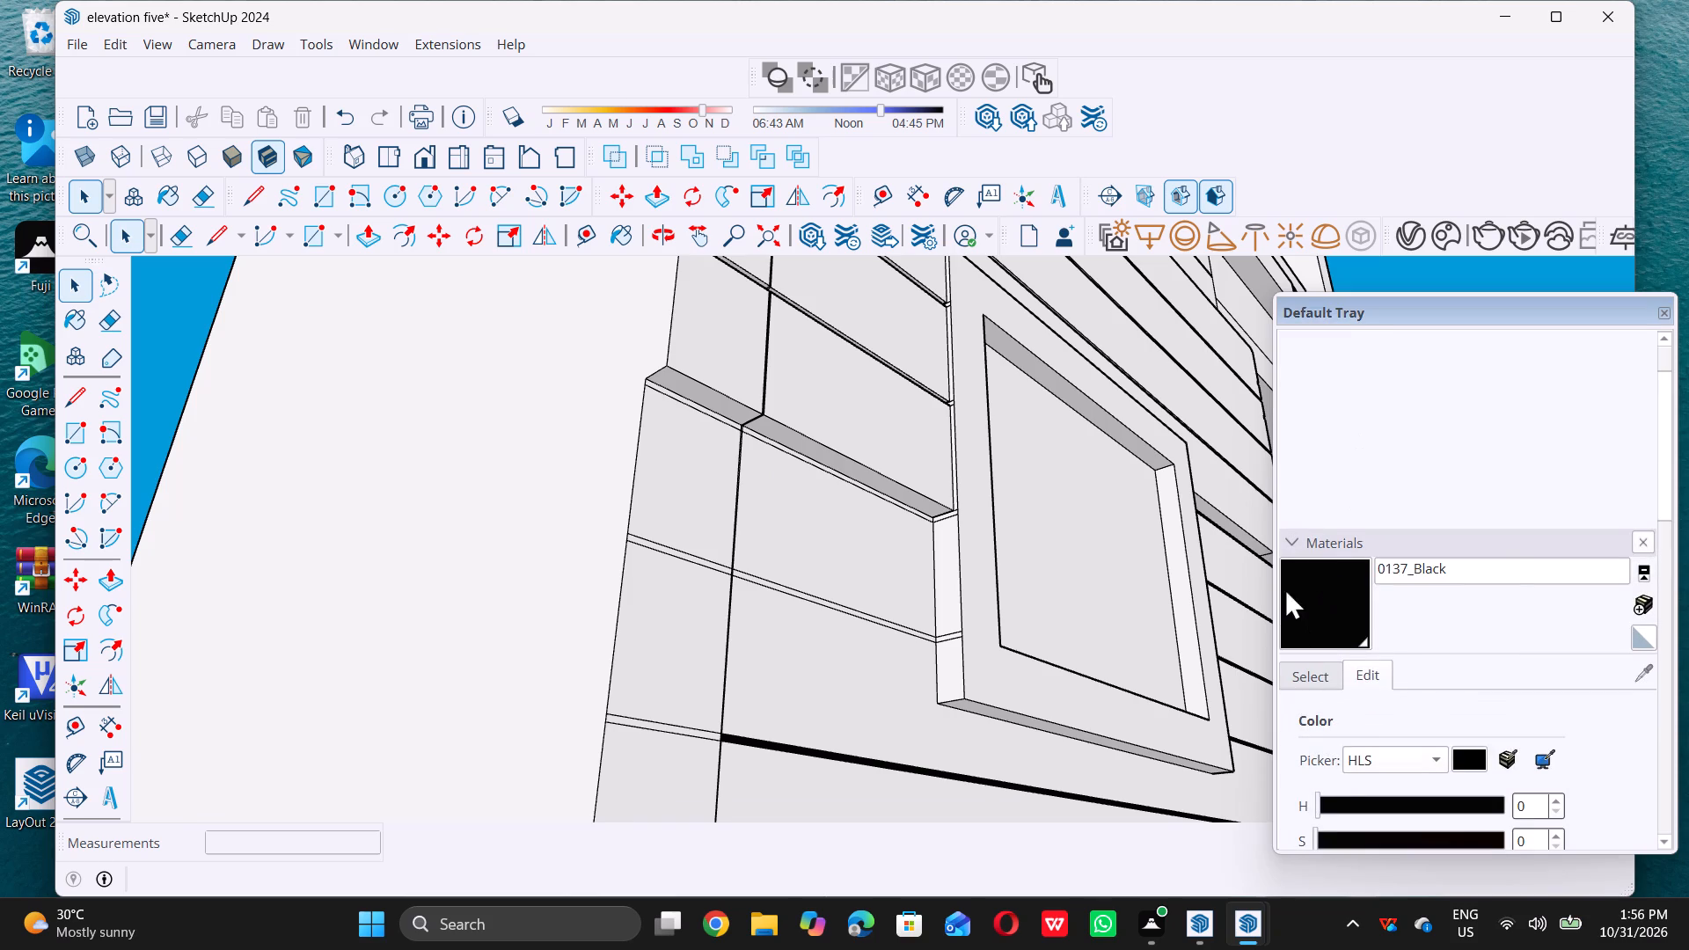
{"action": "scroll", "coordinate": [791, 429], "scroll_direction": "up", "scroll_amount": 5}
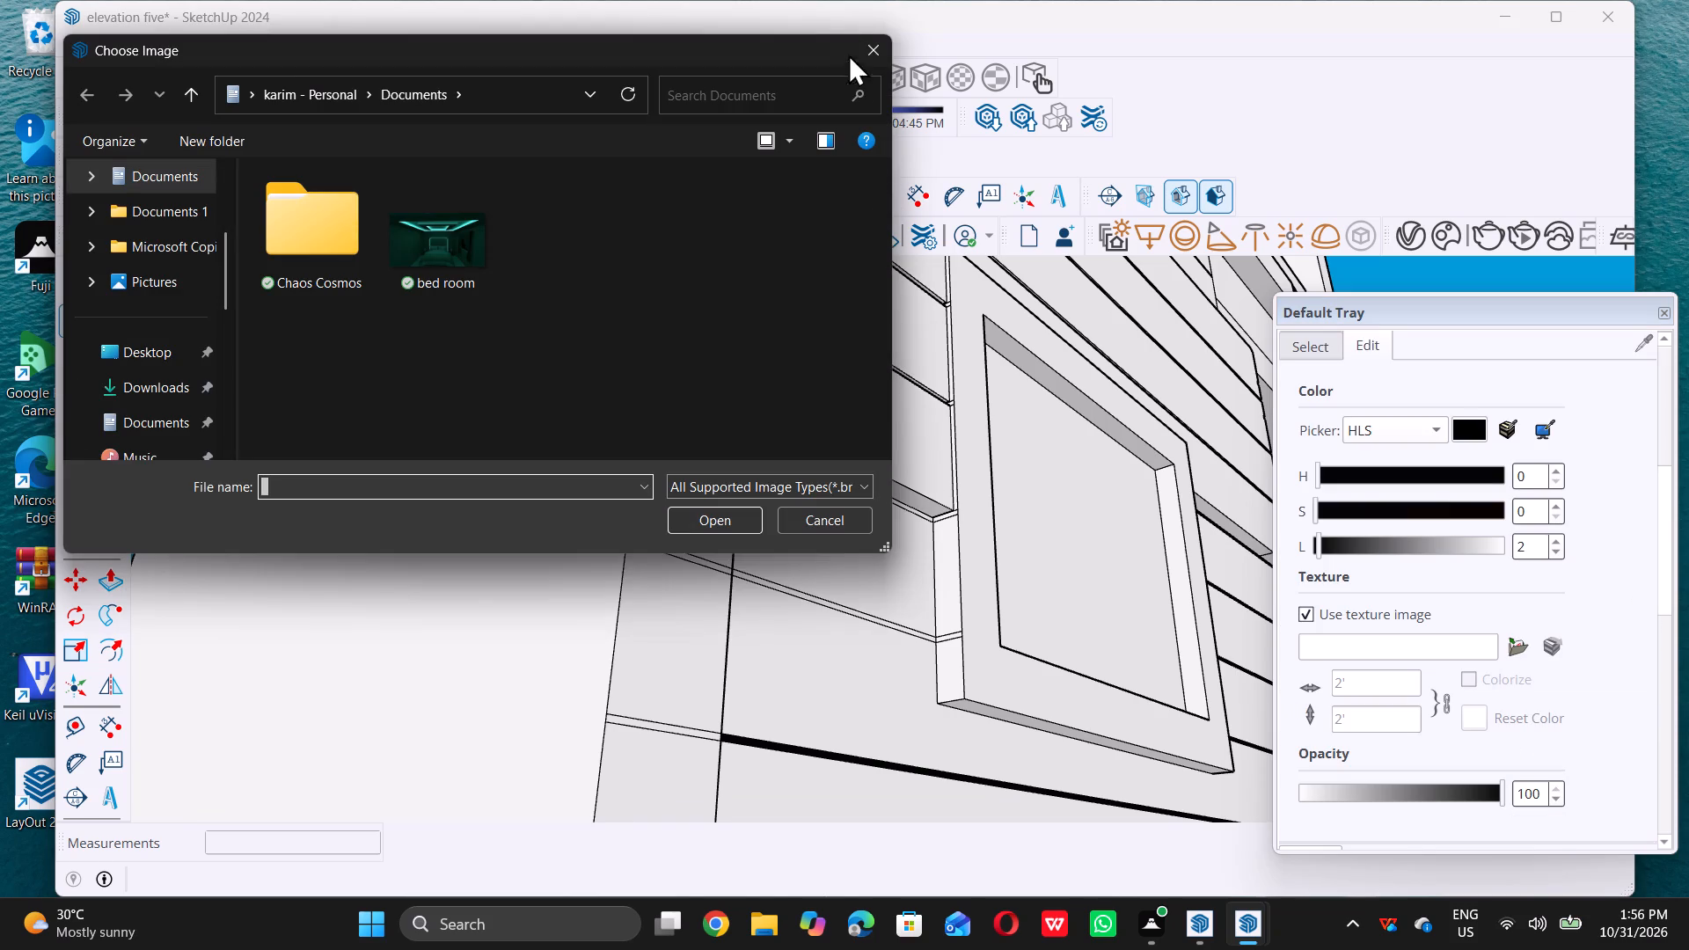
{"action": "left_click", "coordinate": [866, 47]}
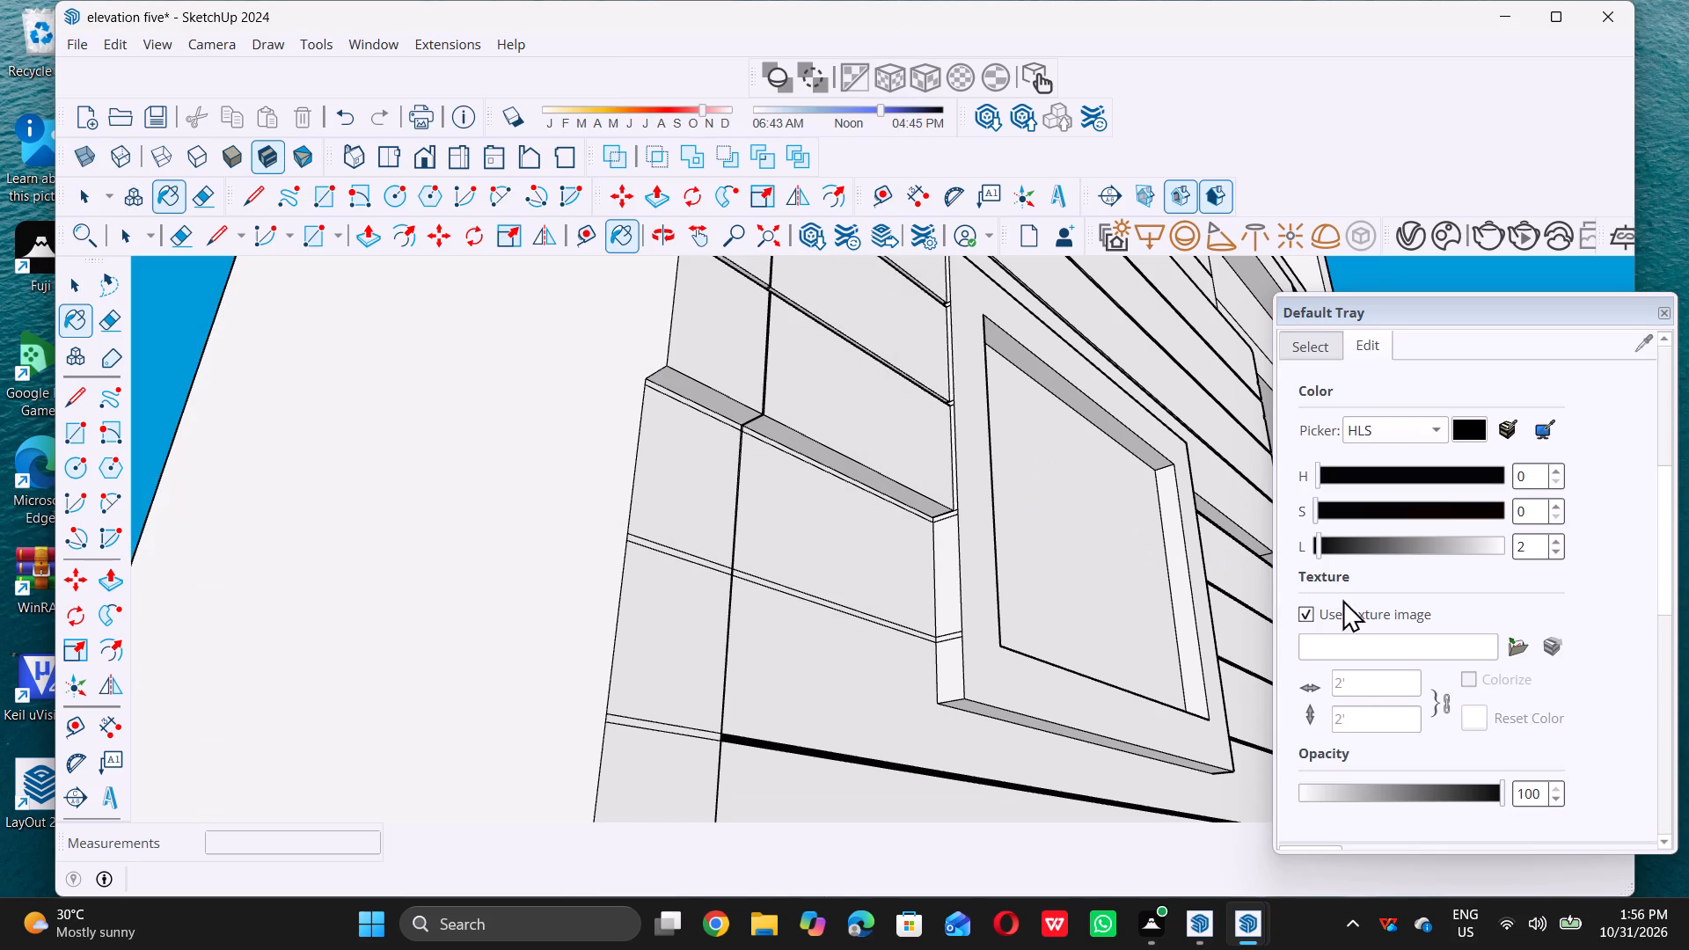
Paint the next groove down with 0137_Black across the corner strip, the siding beside the framed window and the joint strip.
{"action": "scroll", "coordinate": [1355, 542], "scroll_direction": "up", "scroll_amount": 4}
{"action": "double_click", "coordinate": [1328, 543]}
{"action": "scroll", "coordinate": [675, 398], "scroll_direction": "up", "scroll_amount": 5}
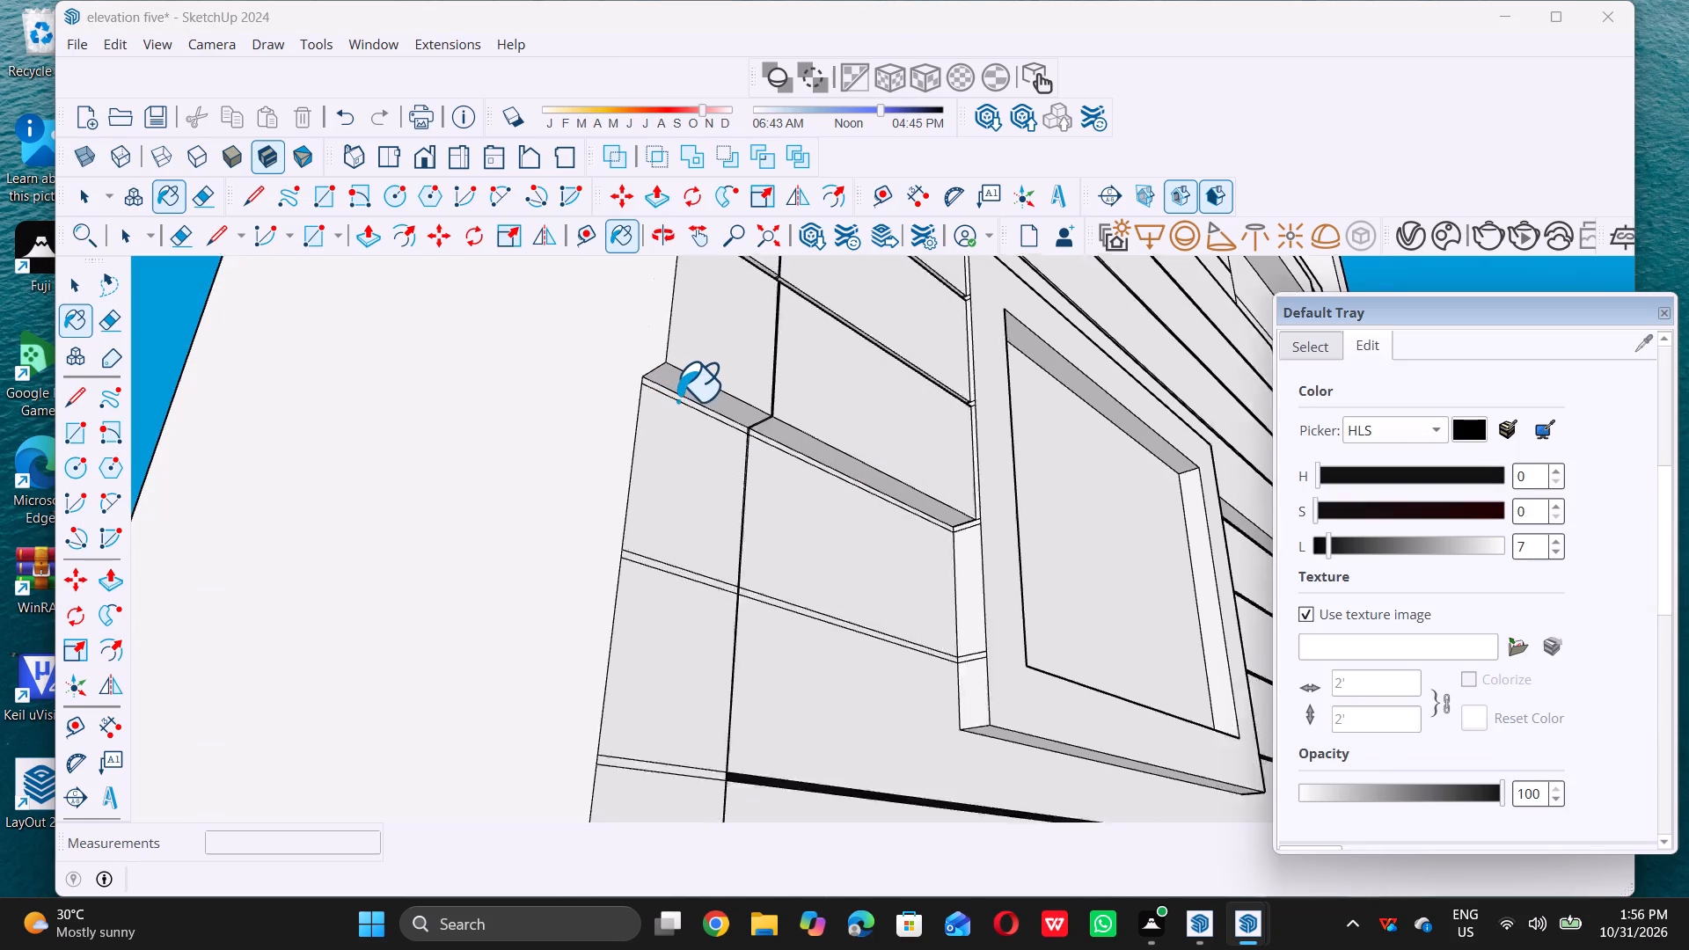
{"action": "scroll", "coordinate": [713, 418], "scroll_direction": "up", "scroll_amount": 13}
{"action": "left_click", "coordinate": [763, 433]}
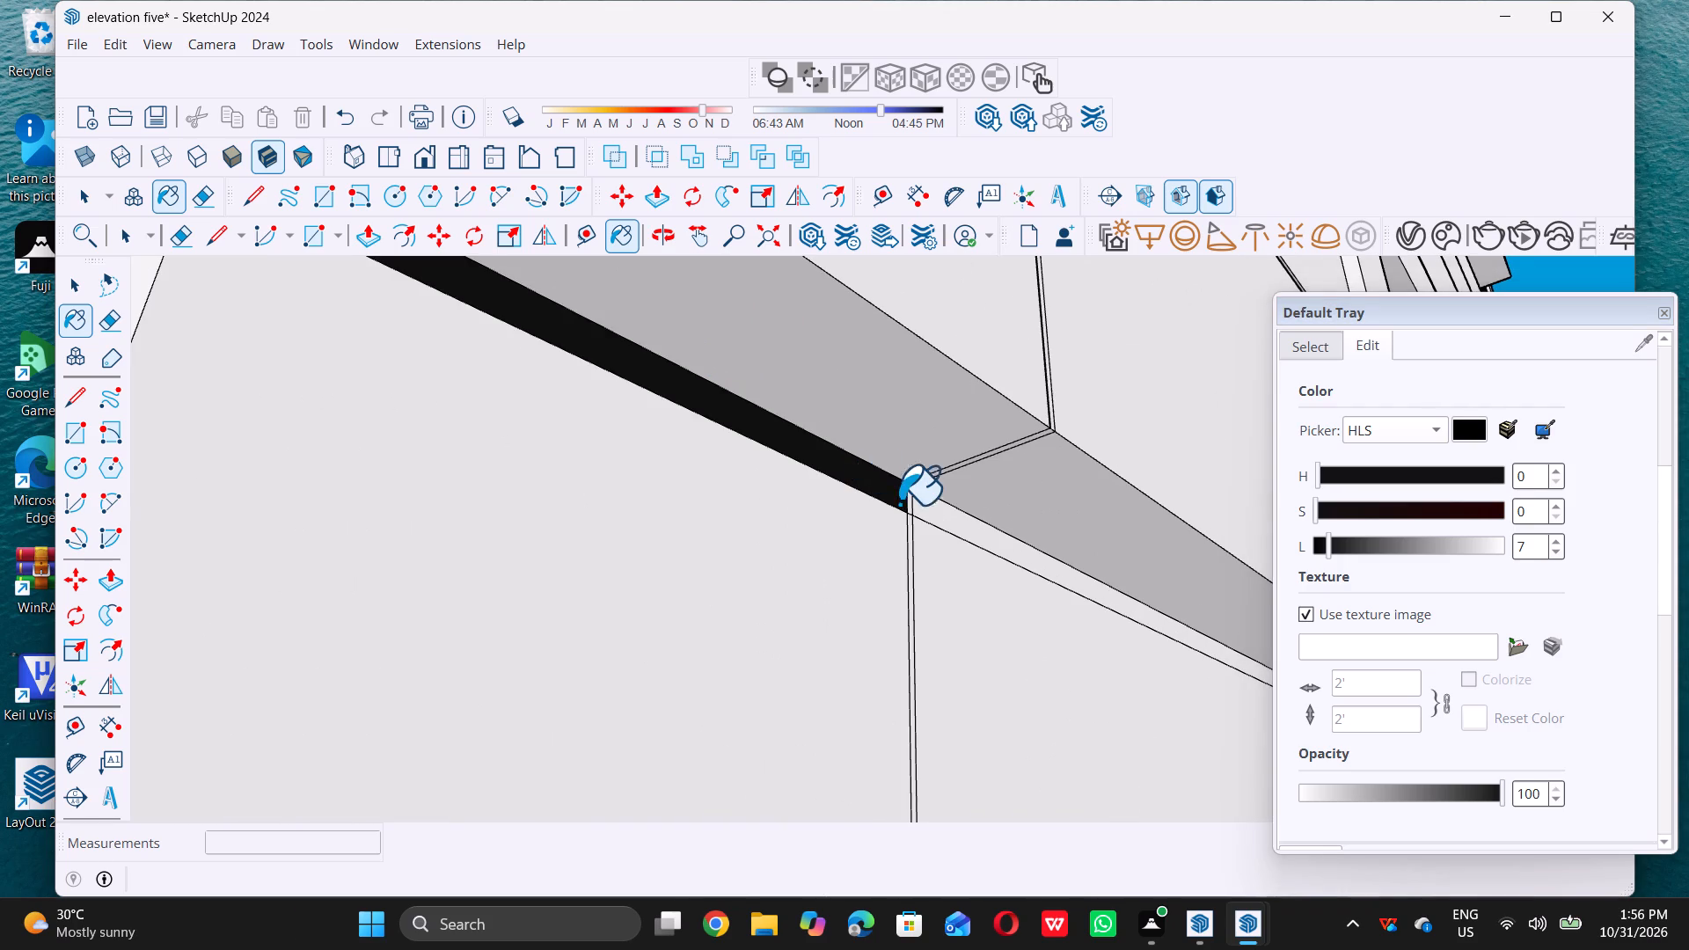
{"action": "scroll", "coordinate": [933, 513], "scroll_direction": "up", "scroll_amount": 4}
{"action": "triple_click", "coordinate": [930, 512]}
{"action": "left_click", "coordinate": [896, 503]}
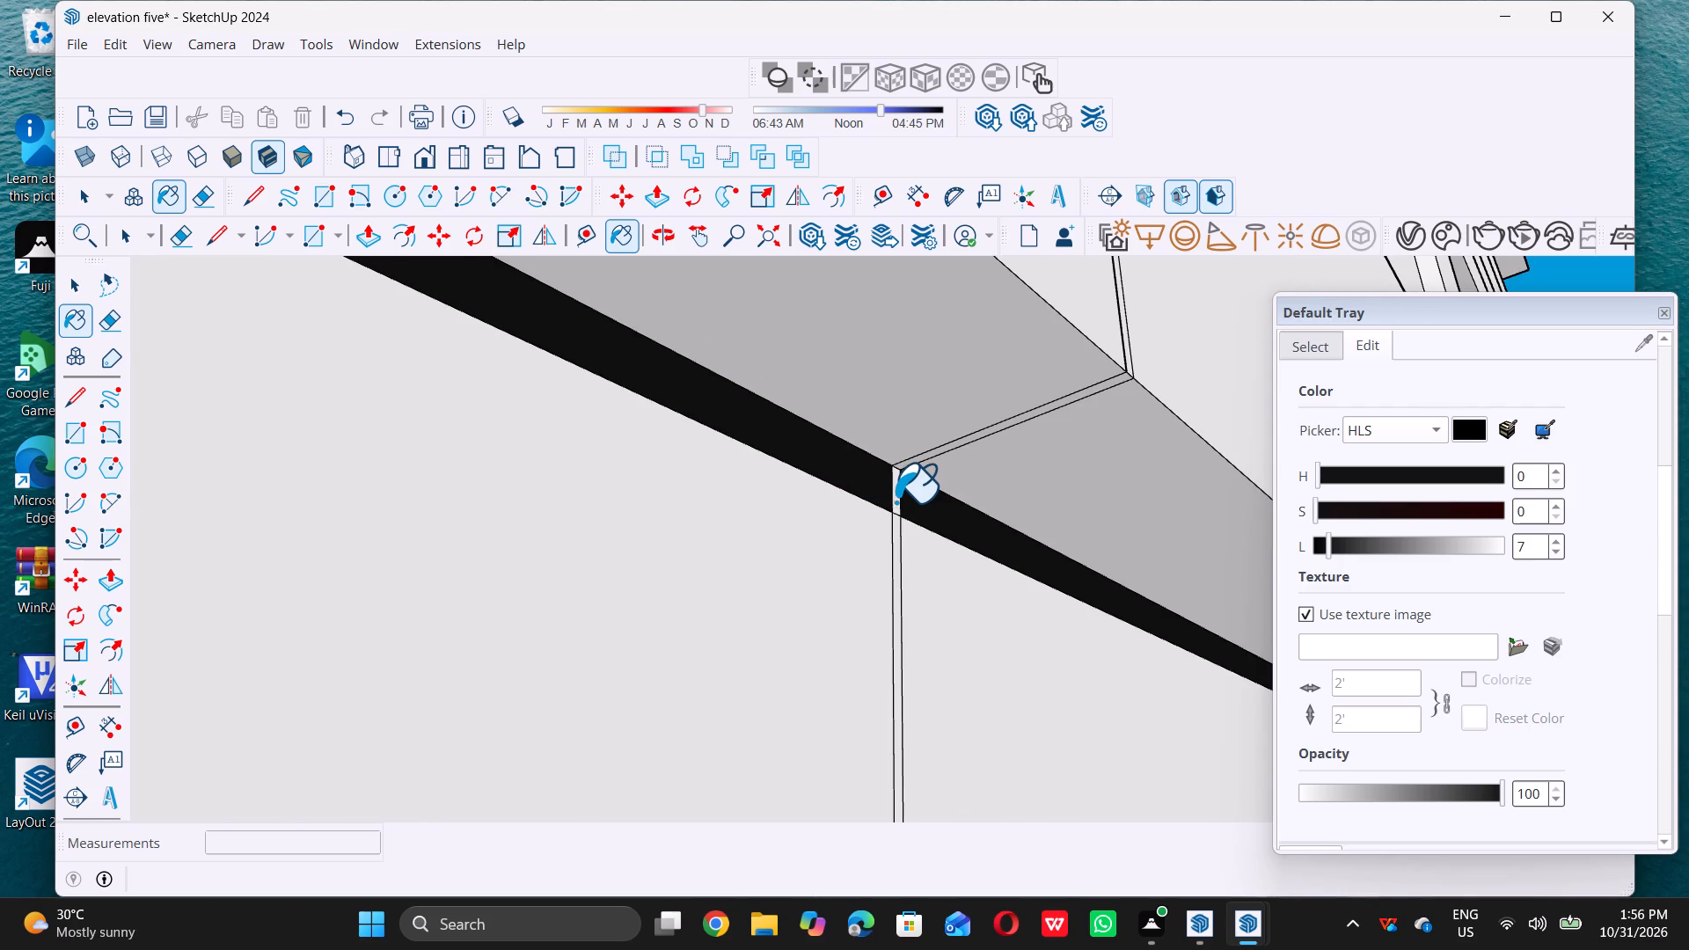
{"action": "key", "text": "space"}
Push the siding panel between the joint strip and the framed window, just below the black groove, inward 2 1/2".
{"action": "scroll", "coordinate": [908, 513], "scroll_direction": "down", "scroll_amount": 16}
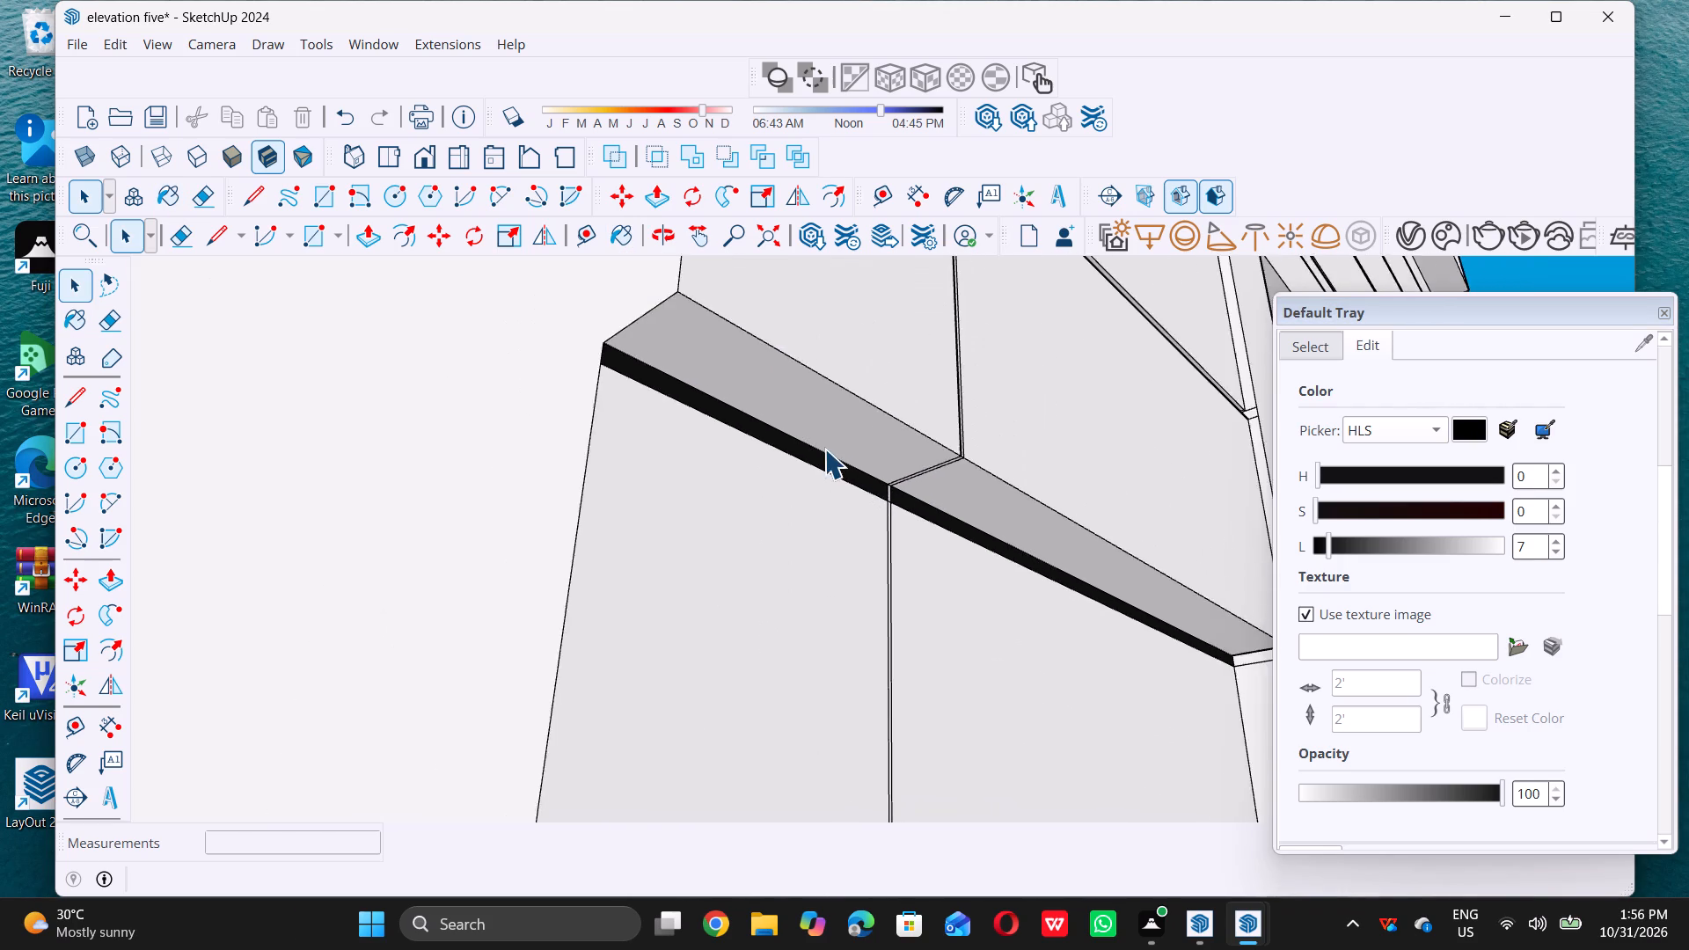
{"action": "scroll", "coordinate": [824, 449], "scroll_direction": "down", "scroll_amount": 8}
{"action": "scroll", "coordinate": [881, 596], "scroll_direction": "up", "scroll_amount": 3}
{"action": "left_click", "coordinate": [882, 593]}
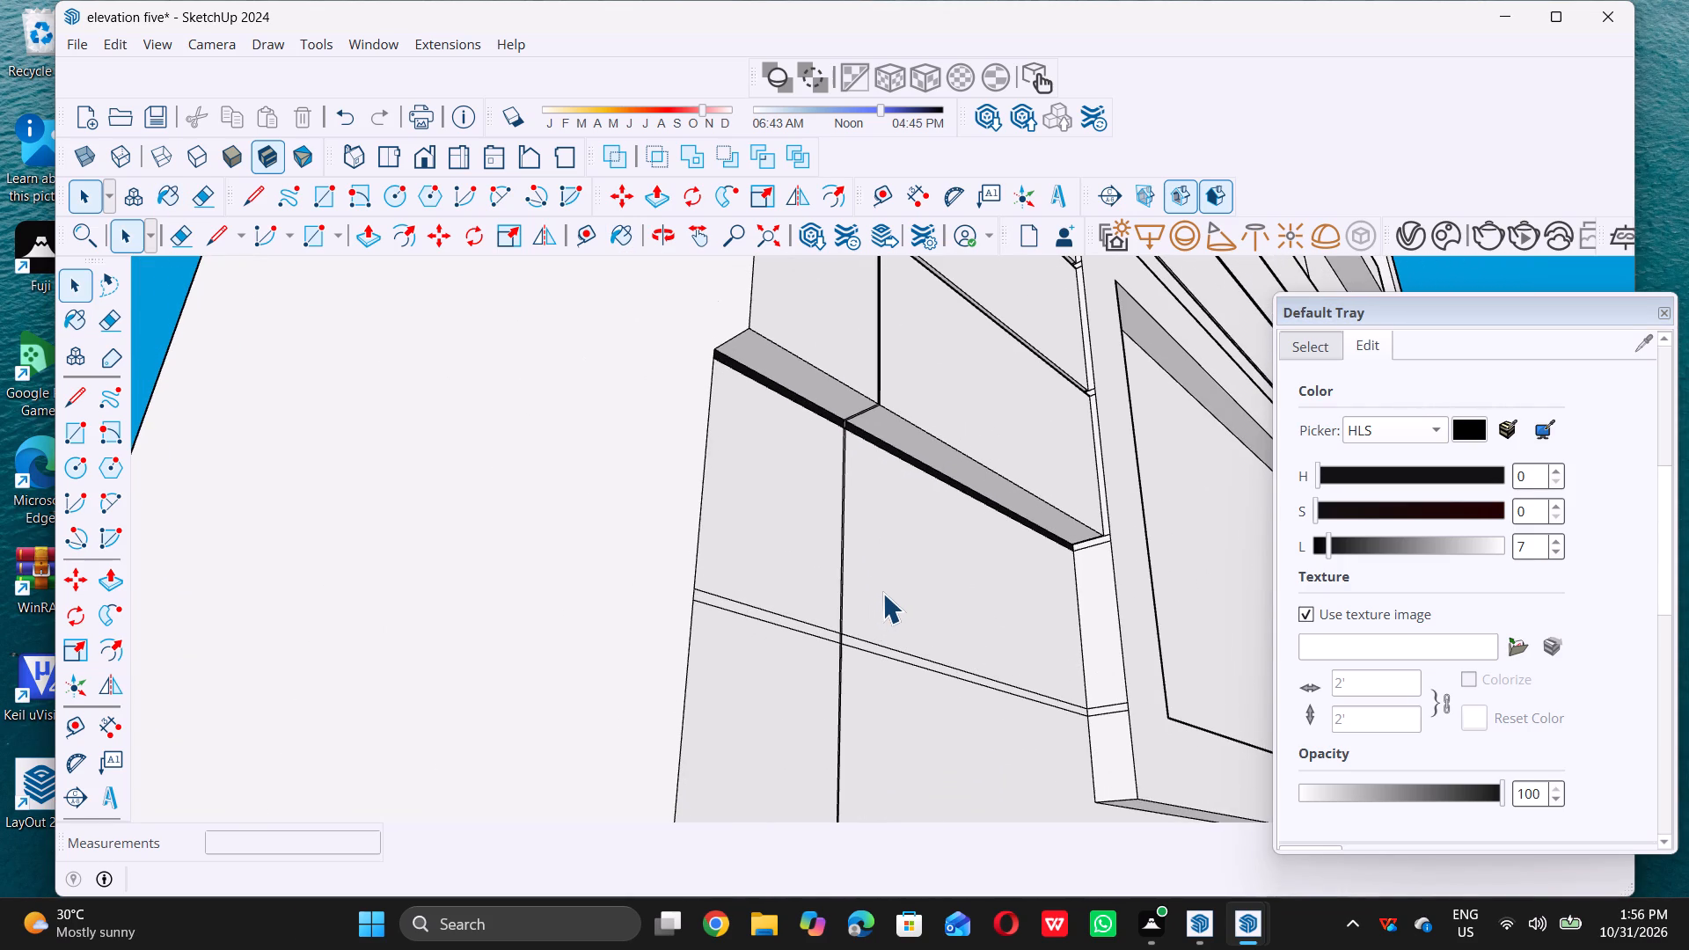
{"action": "key", "text": "p"}
{"action": "left_click", "coordinate": [878, 594]}
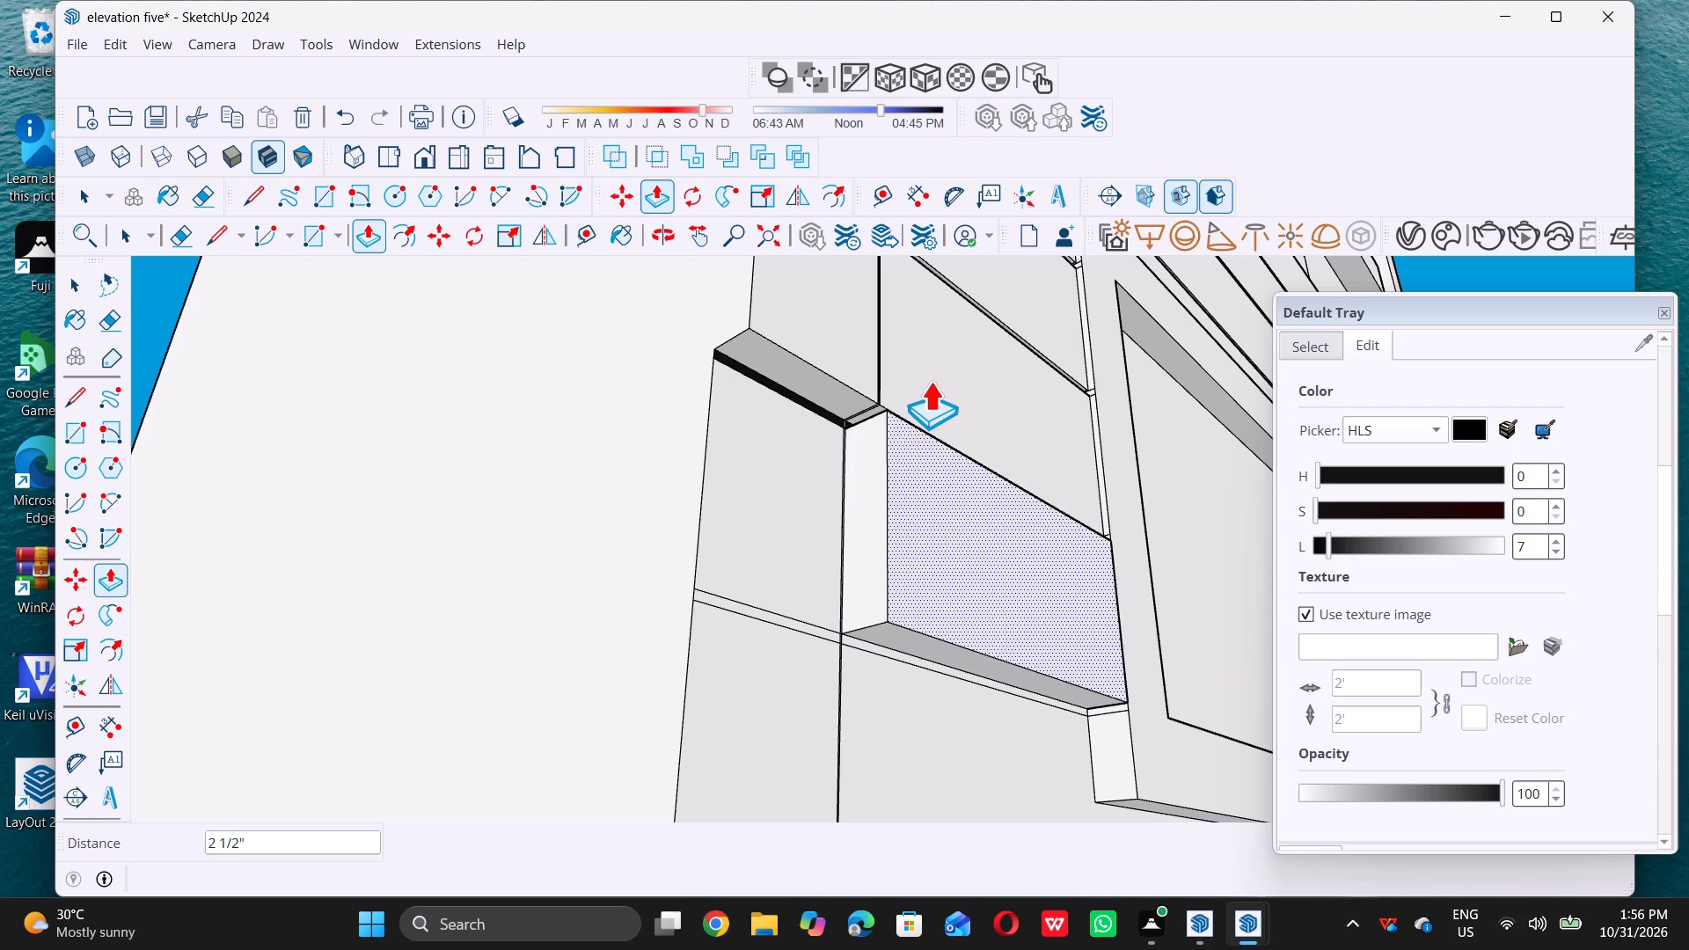
{"action": "left_click", "coordinate": [874, 370]}
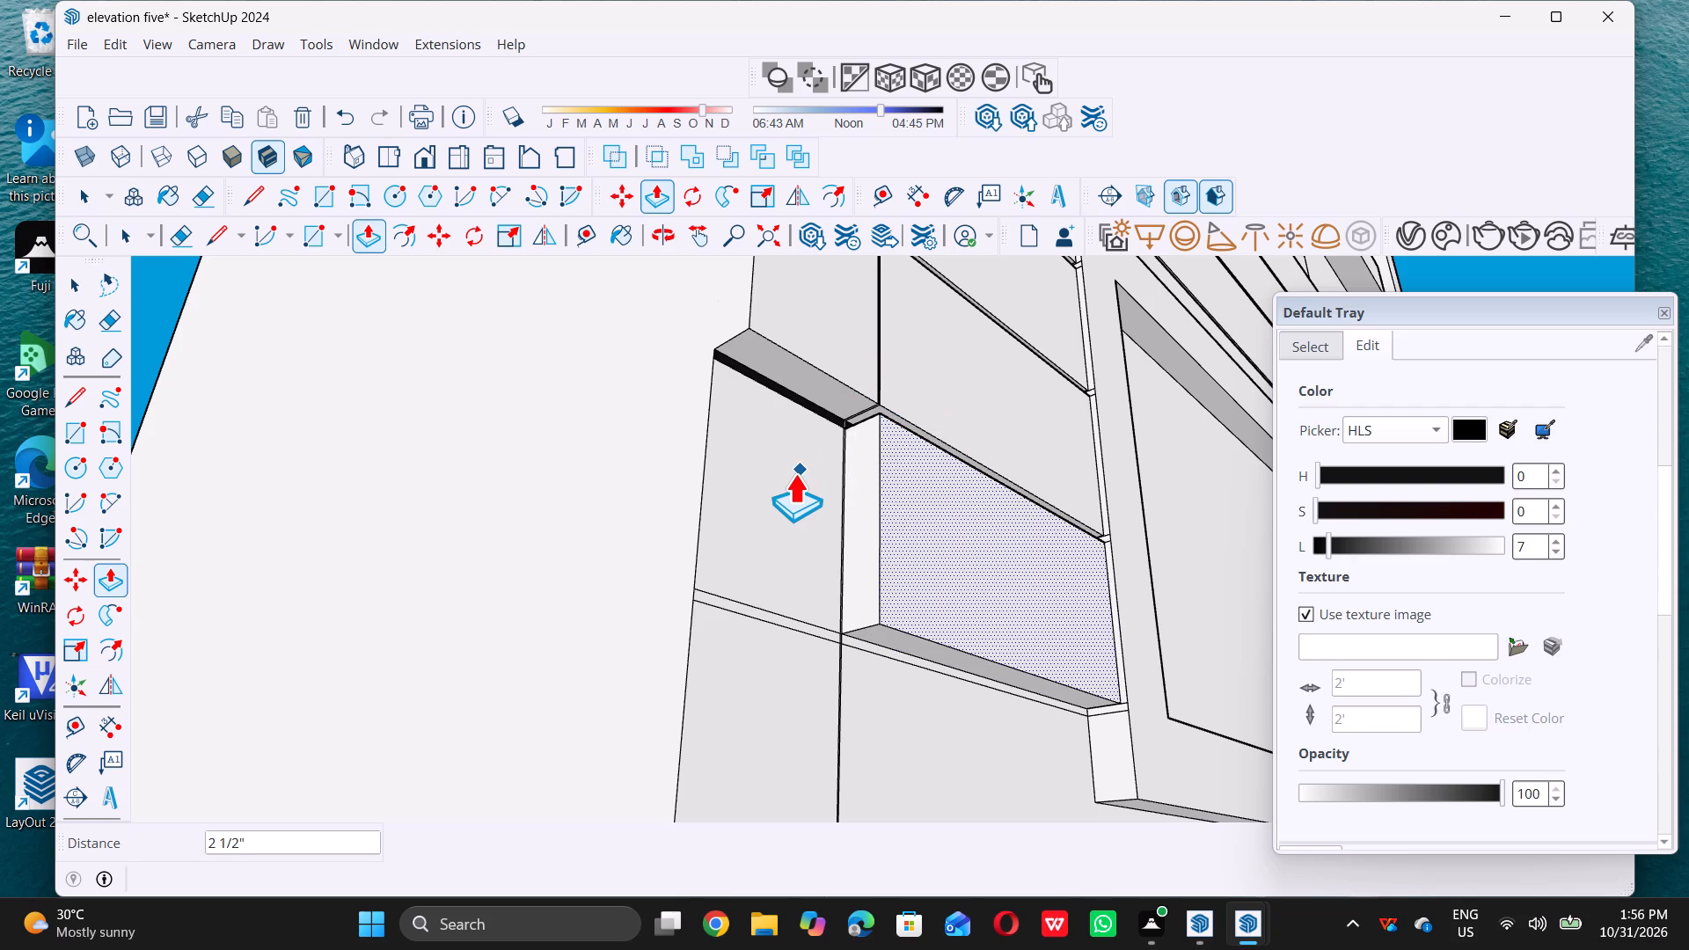
{"action": "key", "text": "space"}
Push the adjacent corner-strip panel inward, flush with the recessed corner strip above.
{"action": "double_click", "coordinate": [792, 473]}
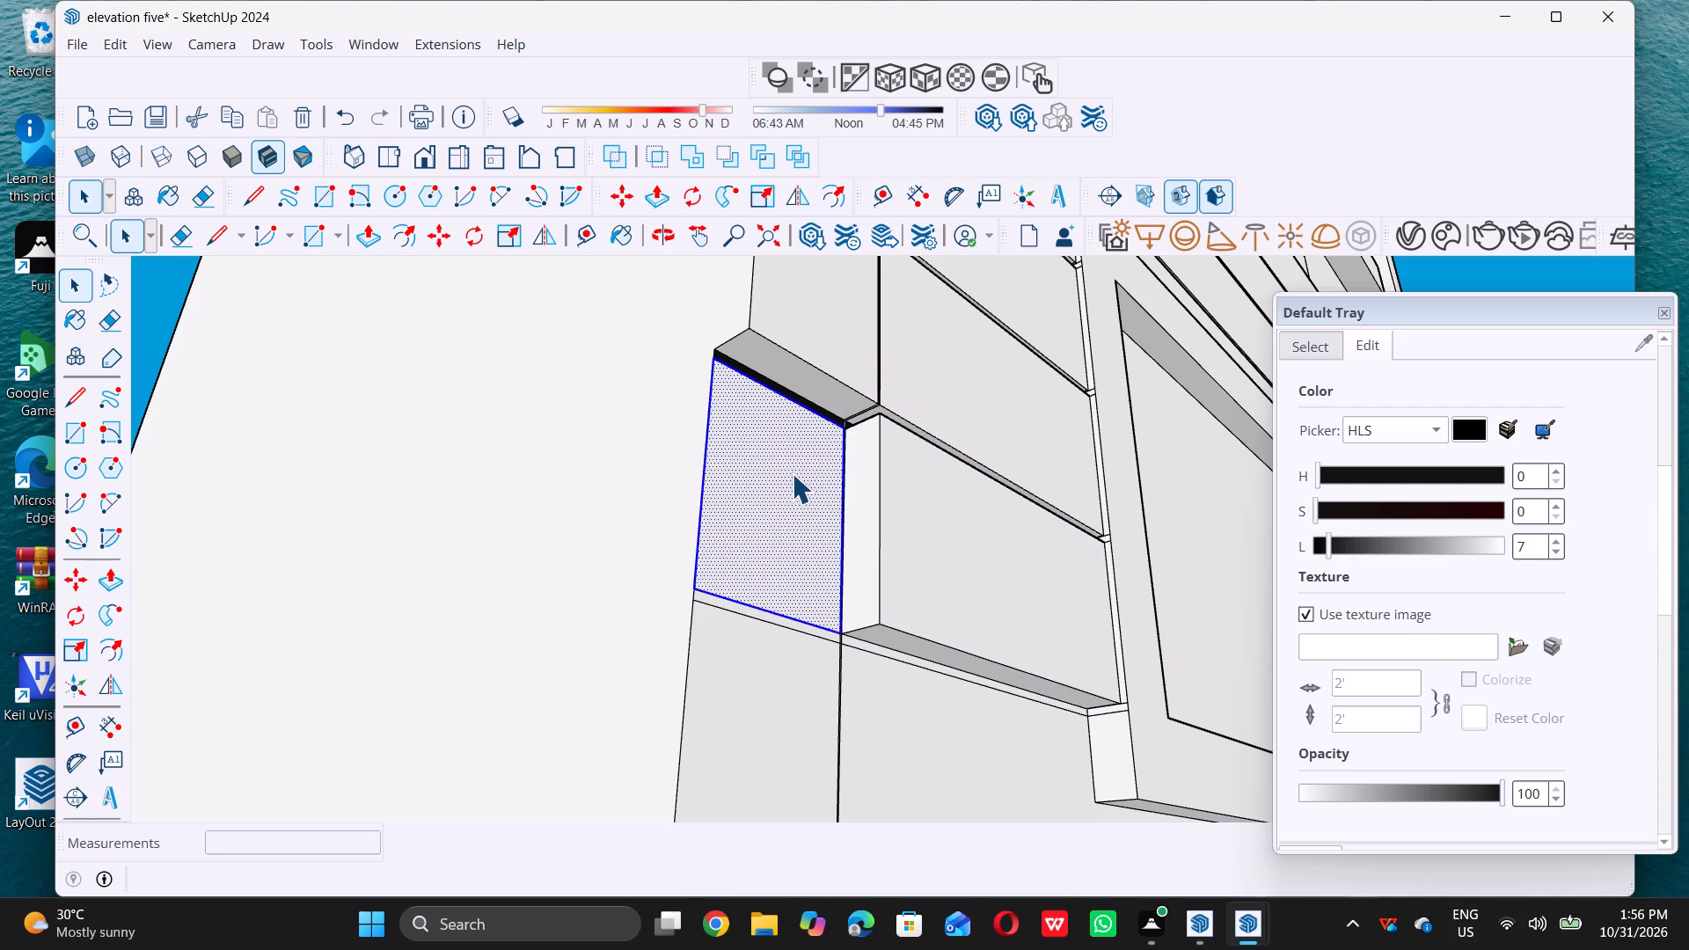
{"action": "key", "text": "p"}
{"action": "left_click", "coordinate": [791, 473]}
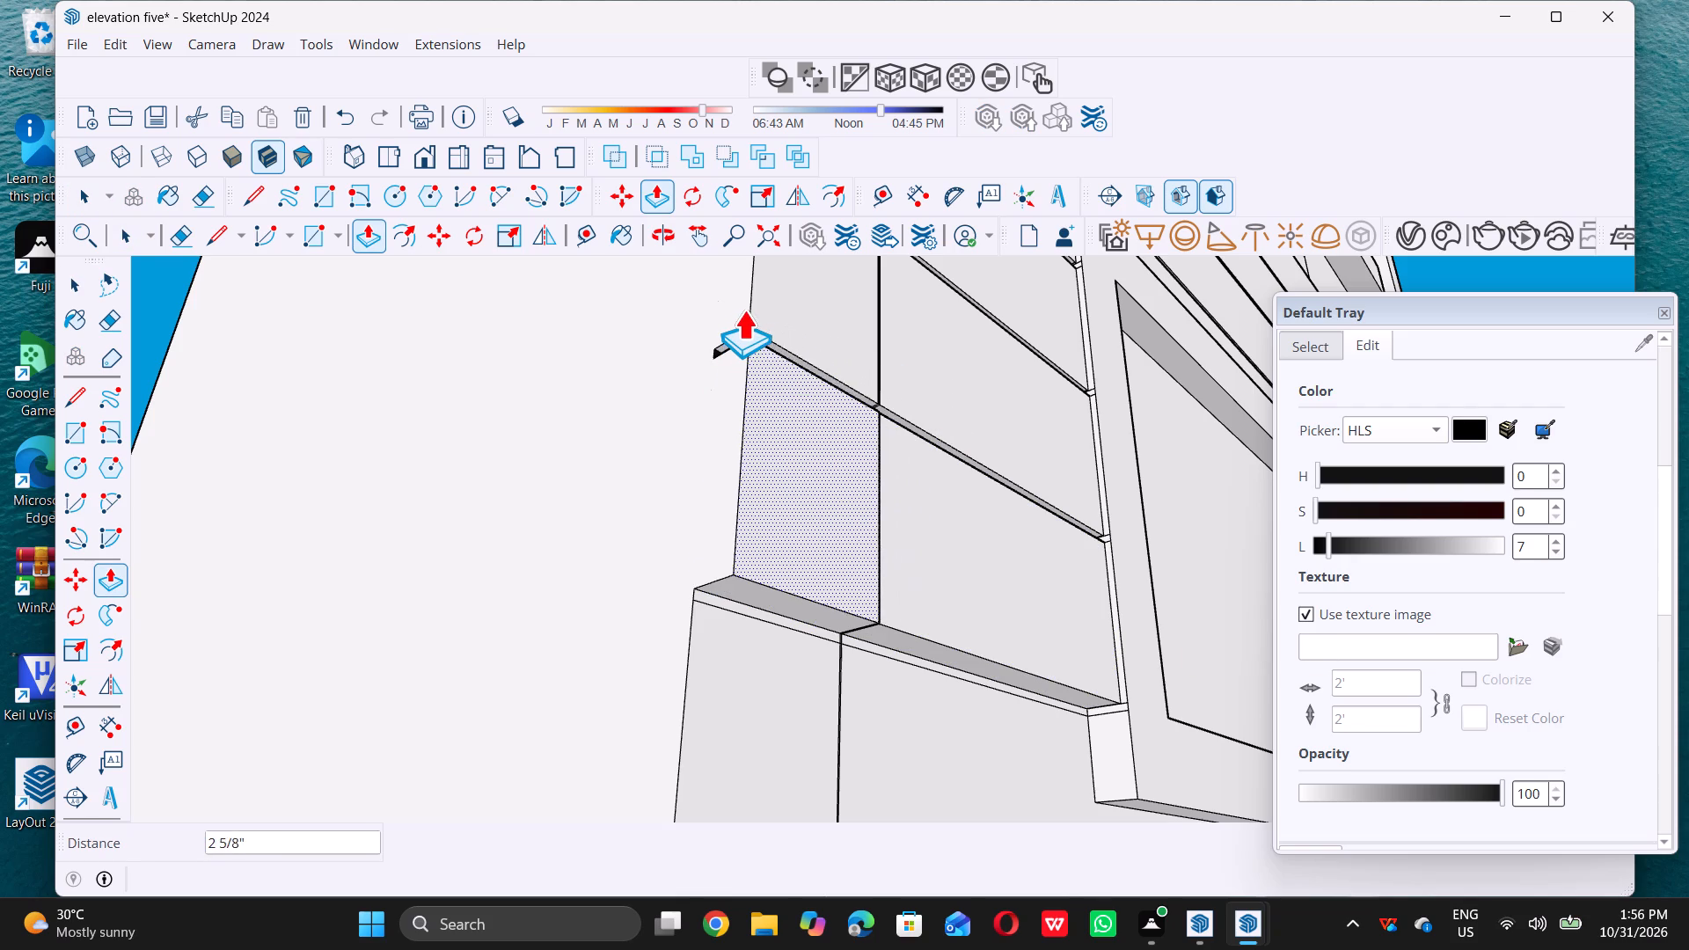
{"action": "left_click", "coordinate": [746, 308]}
{"action": "key", "text": "space"}
Paint the next groove down with 0137_Black across the corner strip, the joint strip and the siding beside the framed window.
{"action": "scroll", "coordinate": [718, 372], "scroll_direction": "down", "scroll_amount": 5}
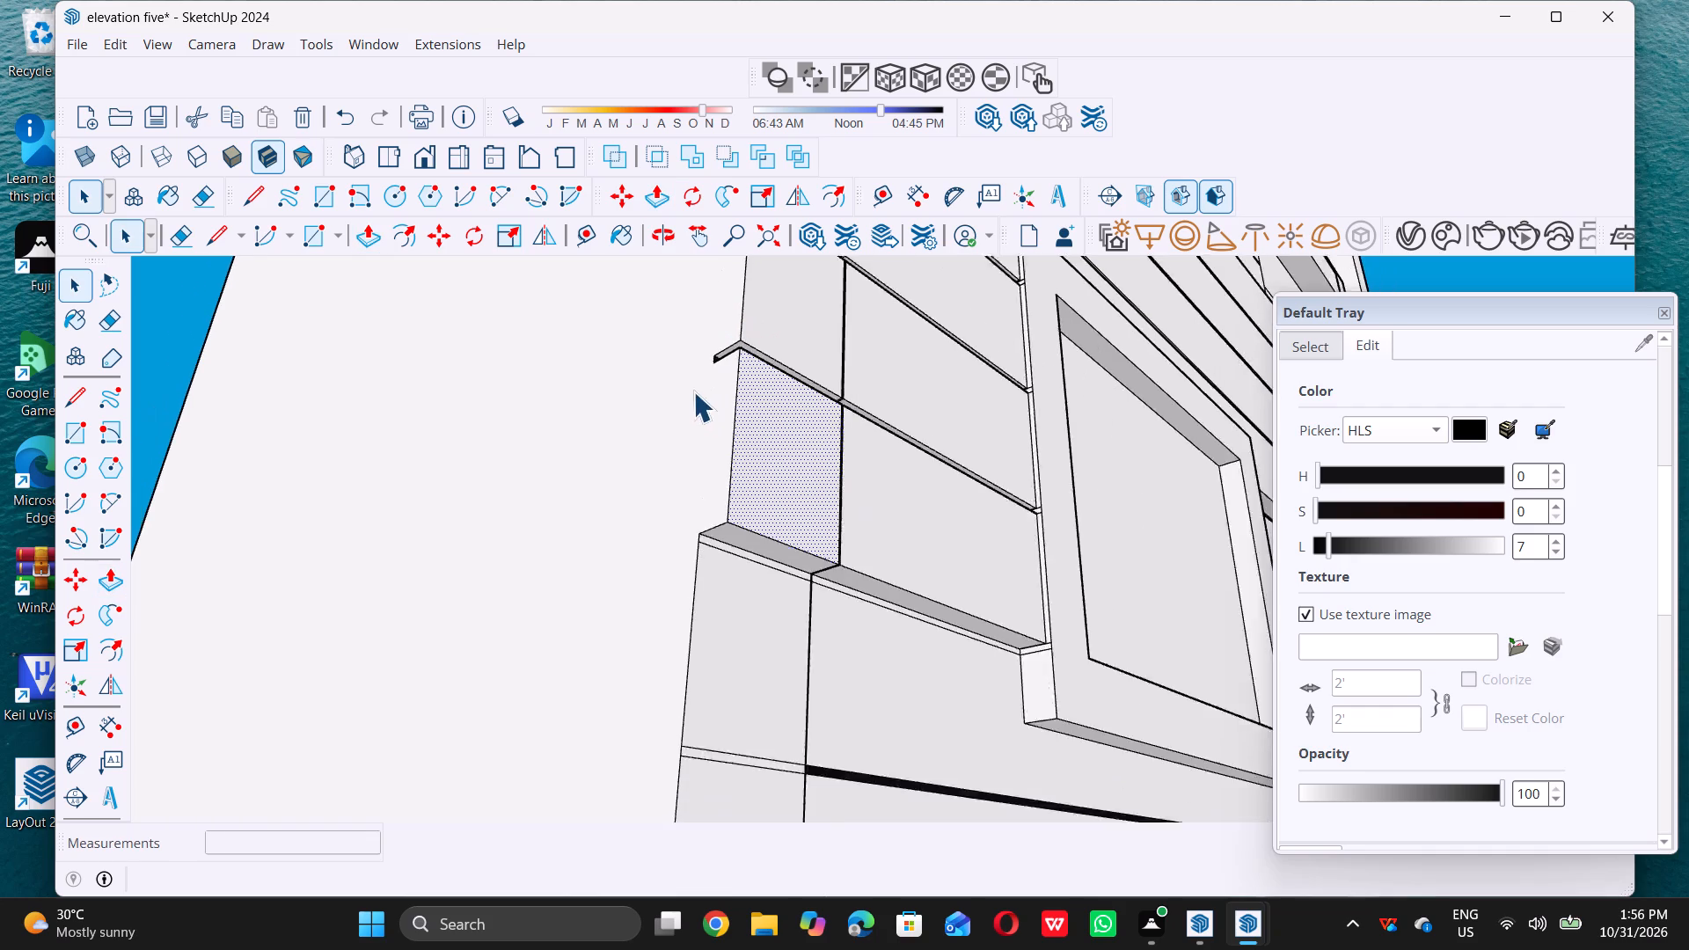
{"action": "scroll", "coordinate": [693, 391], "scroll_direction": "down", "scroll_amount": 4}
{"action": "scroll", "coordinate": [1378, 474], "scroll_direction": "up", "scroll_amount": 3}
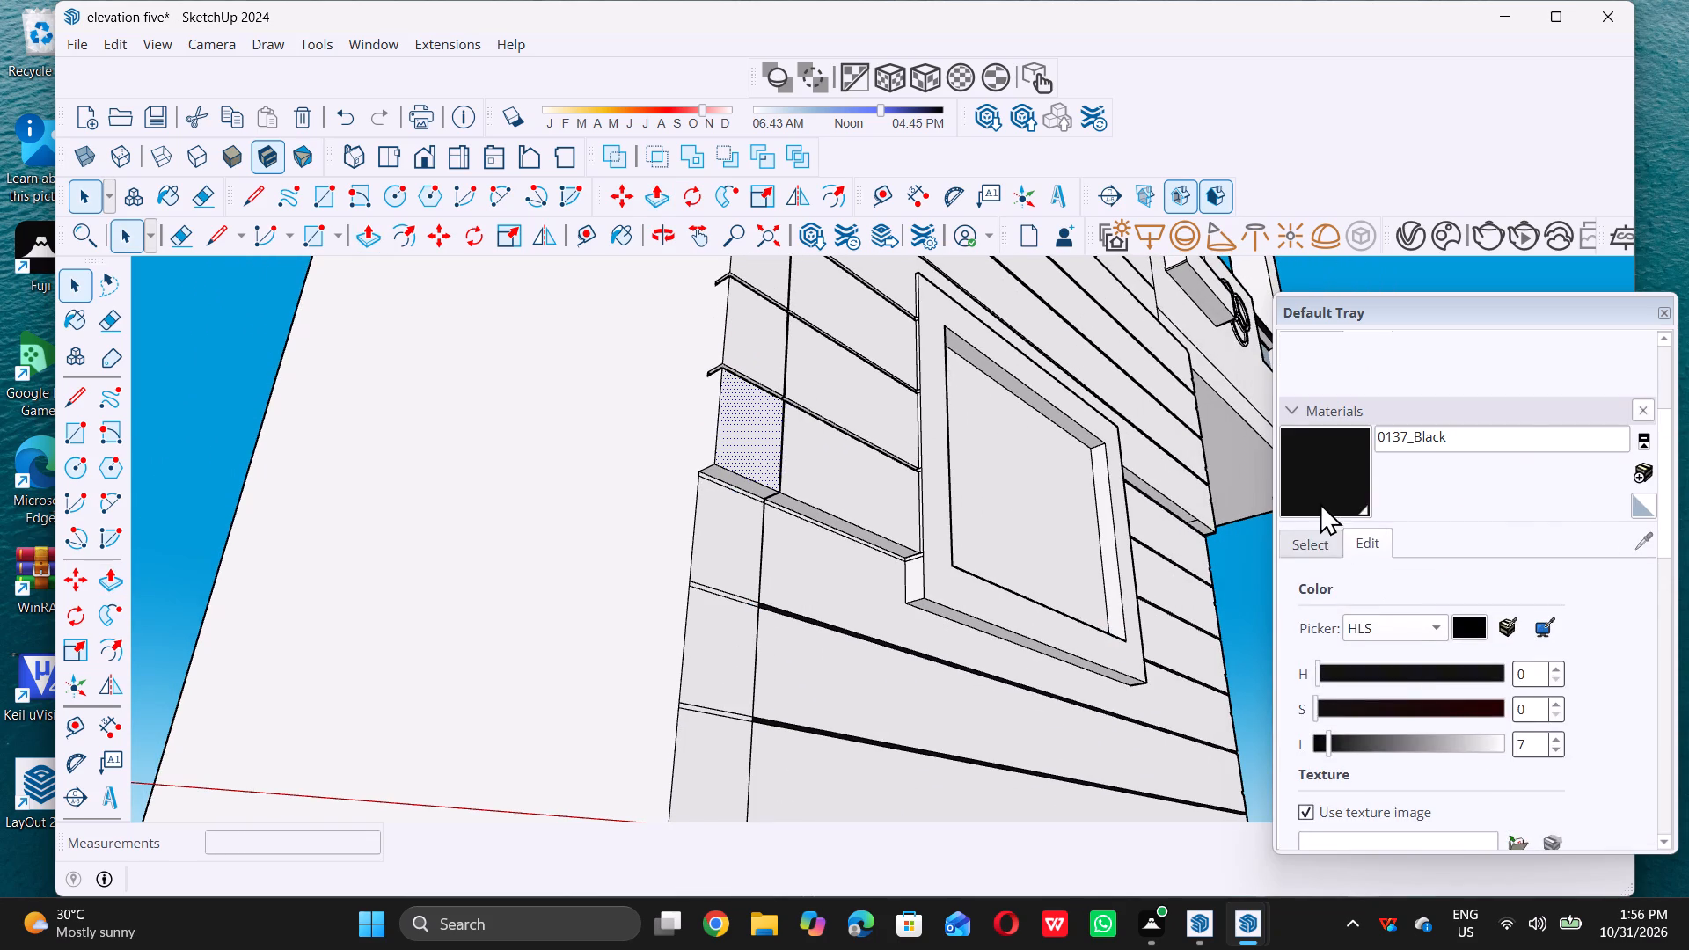
{"action": "left_click", "coordinate": [1320, 491]}
{"action": "scroll", "coordinate": [775, 531], "scroll_direction": "up", "scroll_amount": 15}
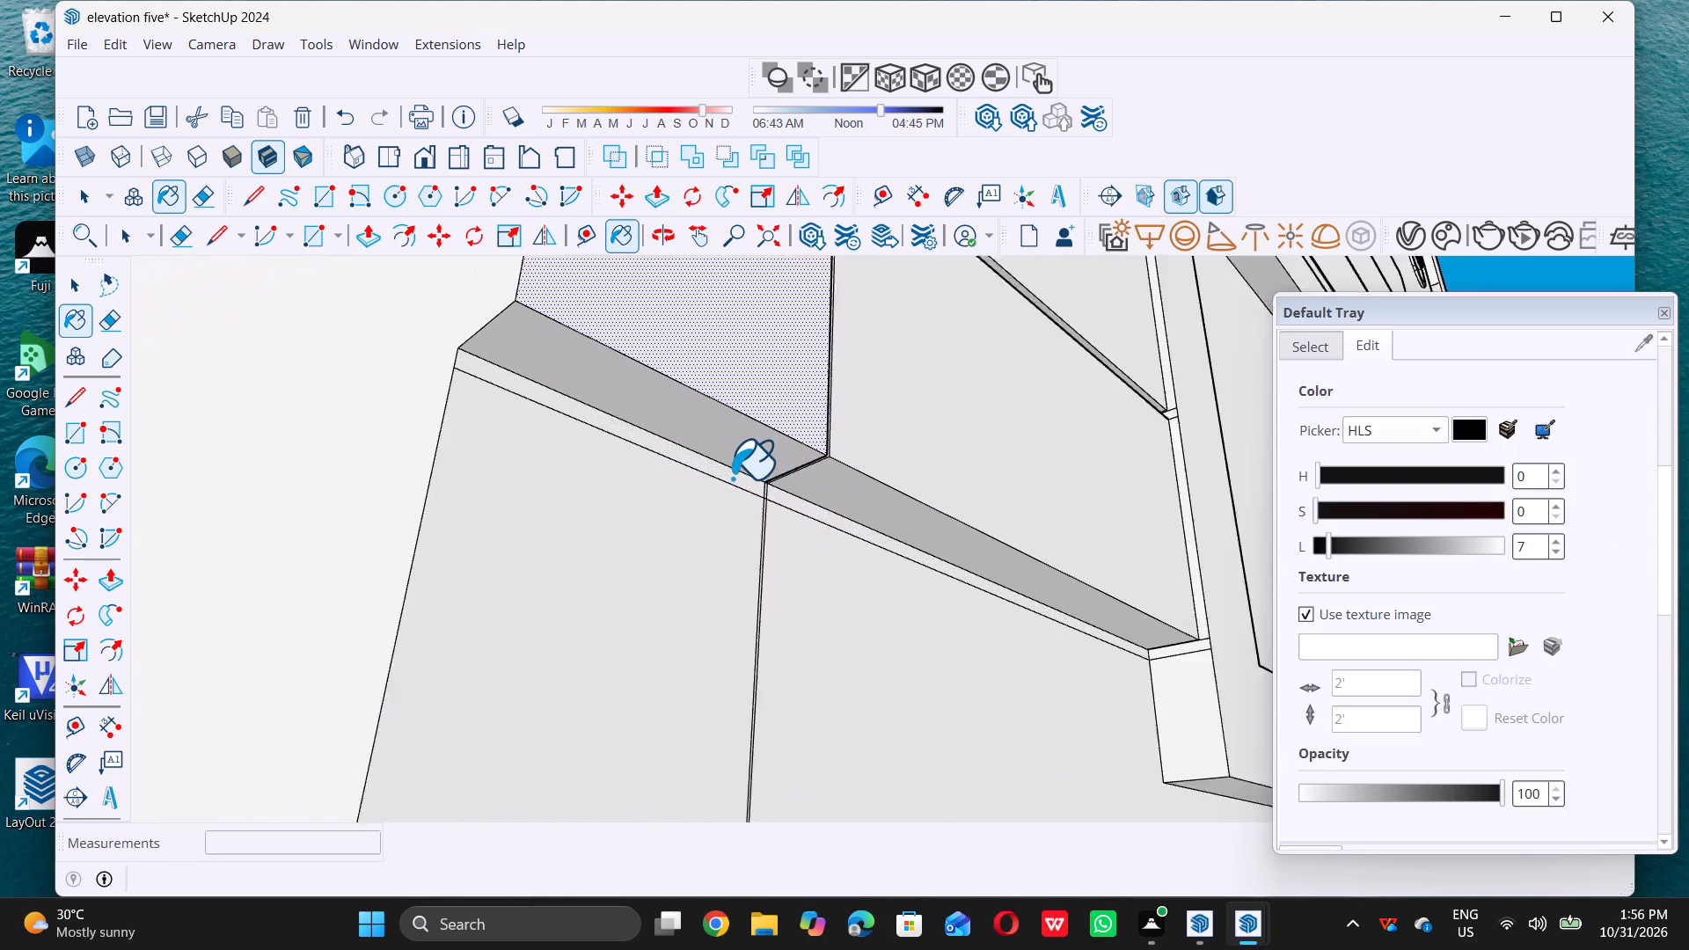
{"action": "scroll", "coordinate": [732, 478], "scroll_direction": "up", "scroll_amount": 2}
{"action": "double_click", "coordinate": [729, 480]}
{"action": "double_click", "coordinate": [790, 511]}
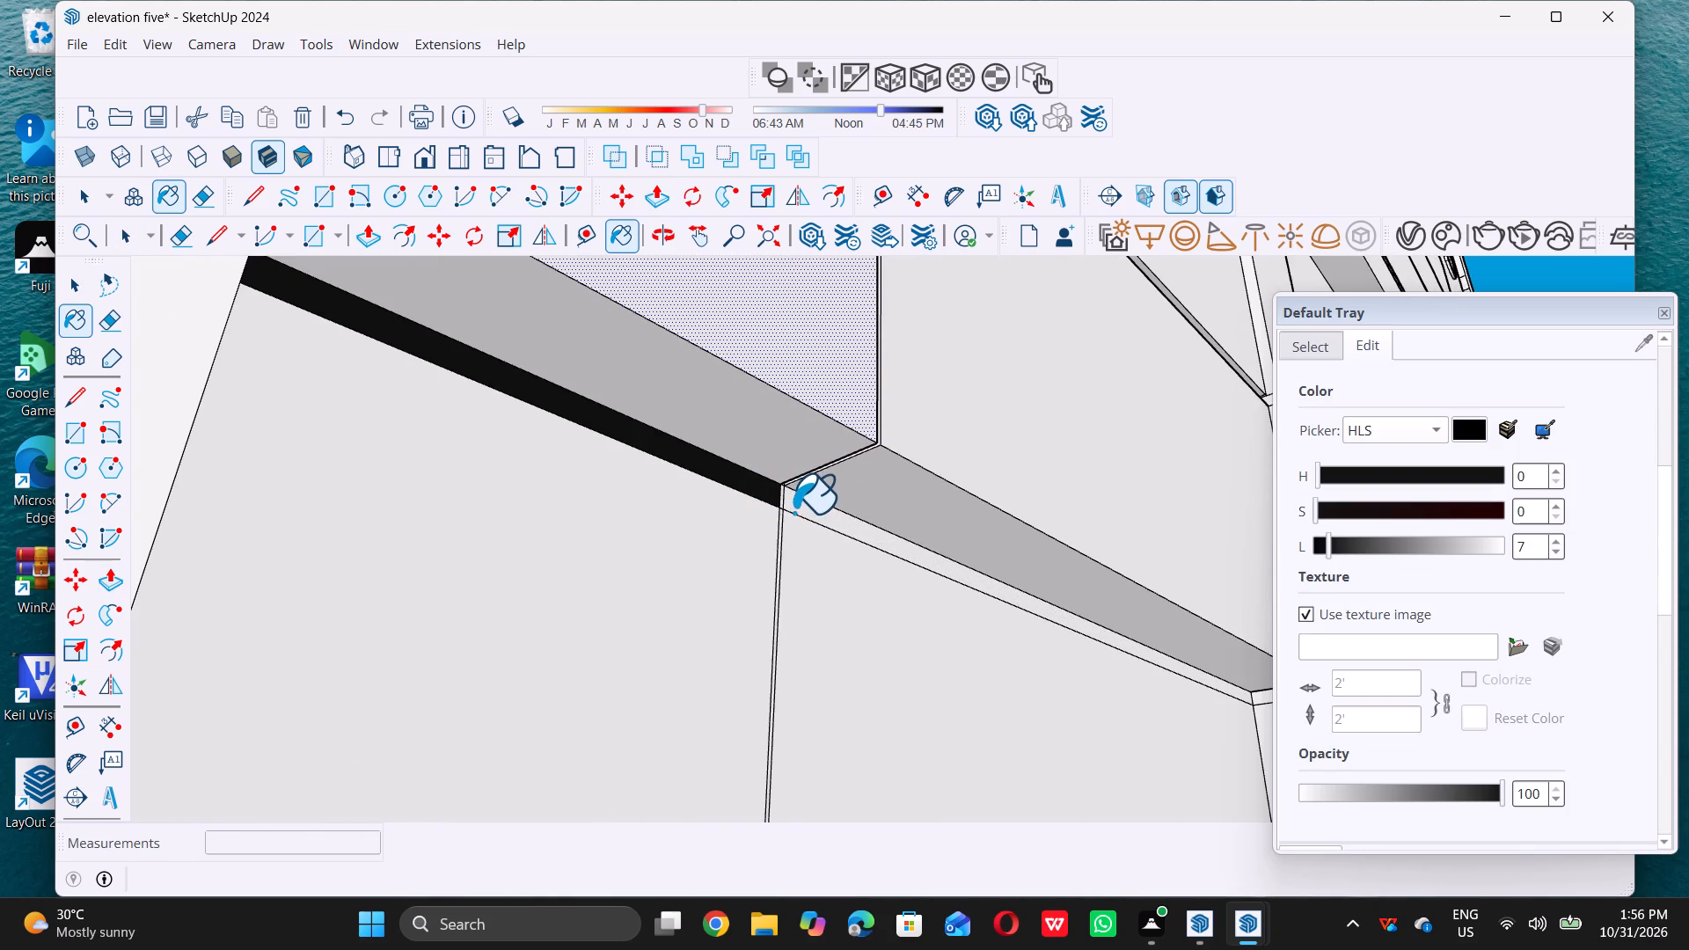
{"action": "left_click", "coordinate": [805, 508]}
{"action": "key", "text": "space"}
Push the siding panel that wraps beneath the framed window's lower corner inward 2 1/2".
{"action": "scroll", "coordinate": [847, 530], "scroll_direction": "down", "scroll_amount": 6}
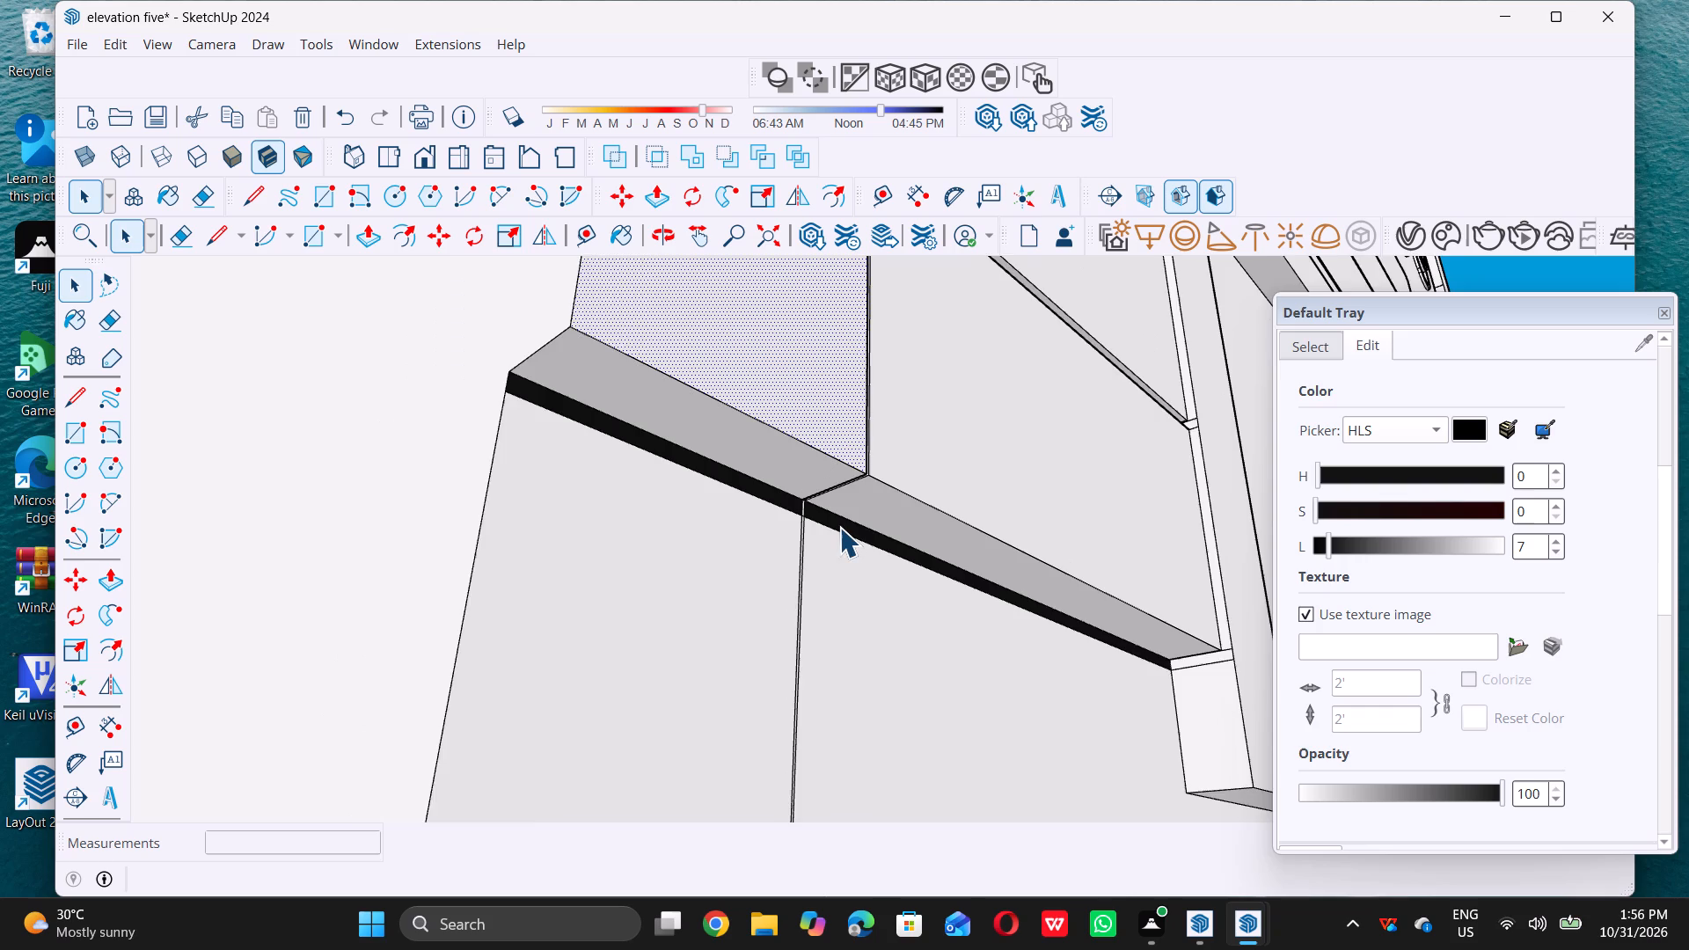
{"action": "scroll", "coordinate": [839, 527], "scroll_direction": "down", "scroll_amount": 12}
{"action": "left_click", "coordinate": [877, 628]}
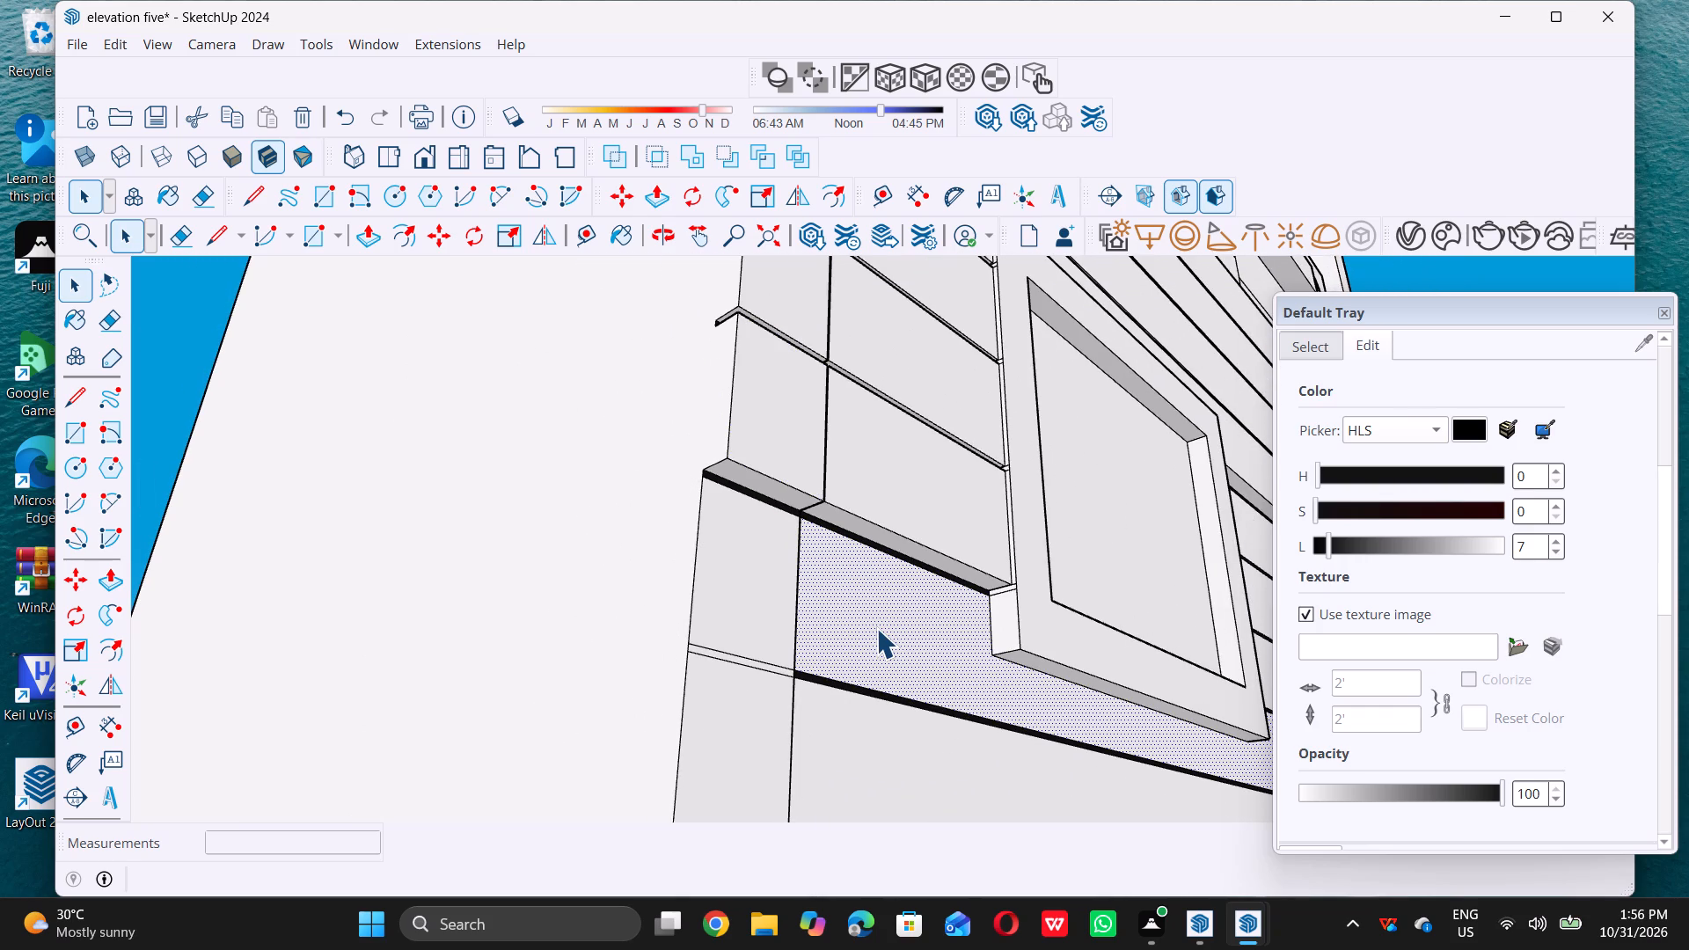
{"action": "key", "text": "p"}
{"action": "left_click", "coordinate": [874, 621]}
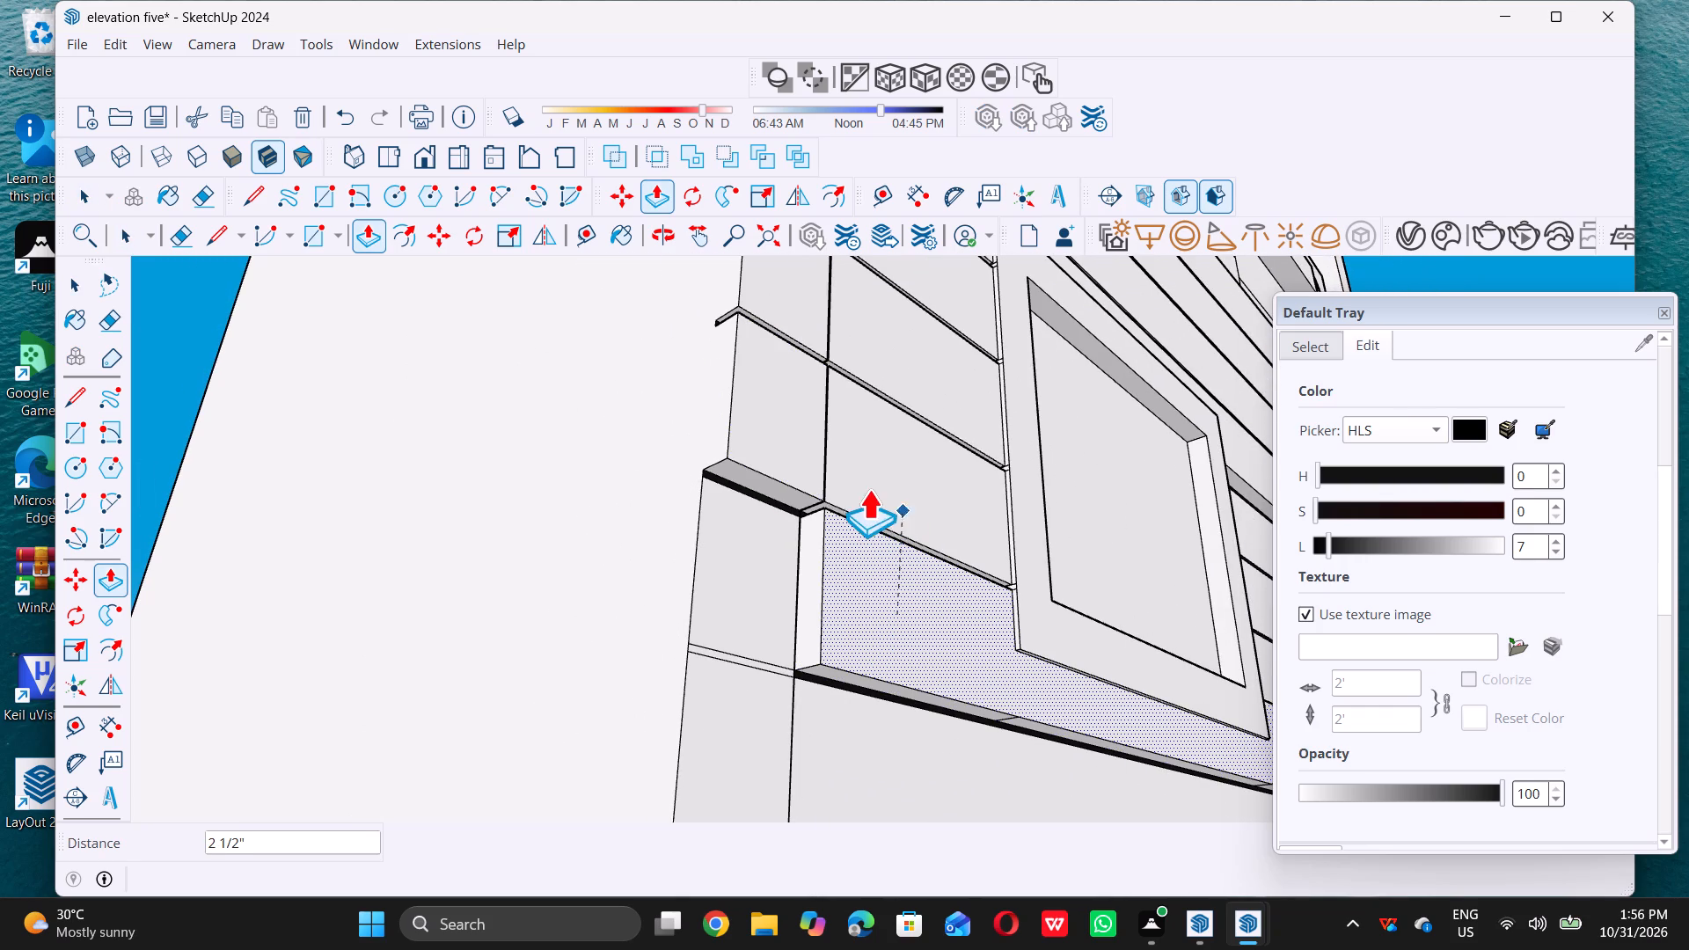
{"action": "left_click", "coordinate": [821, 451]}
{"action": "key", "text": "space"}
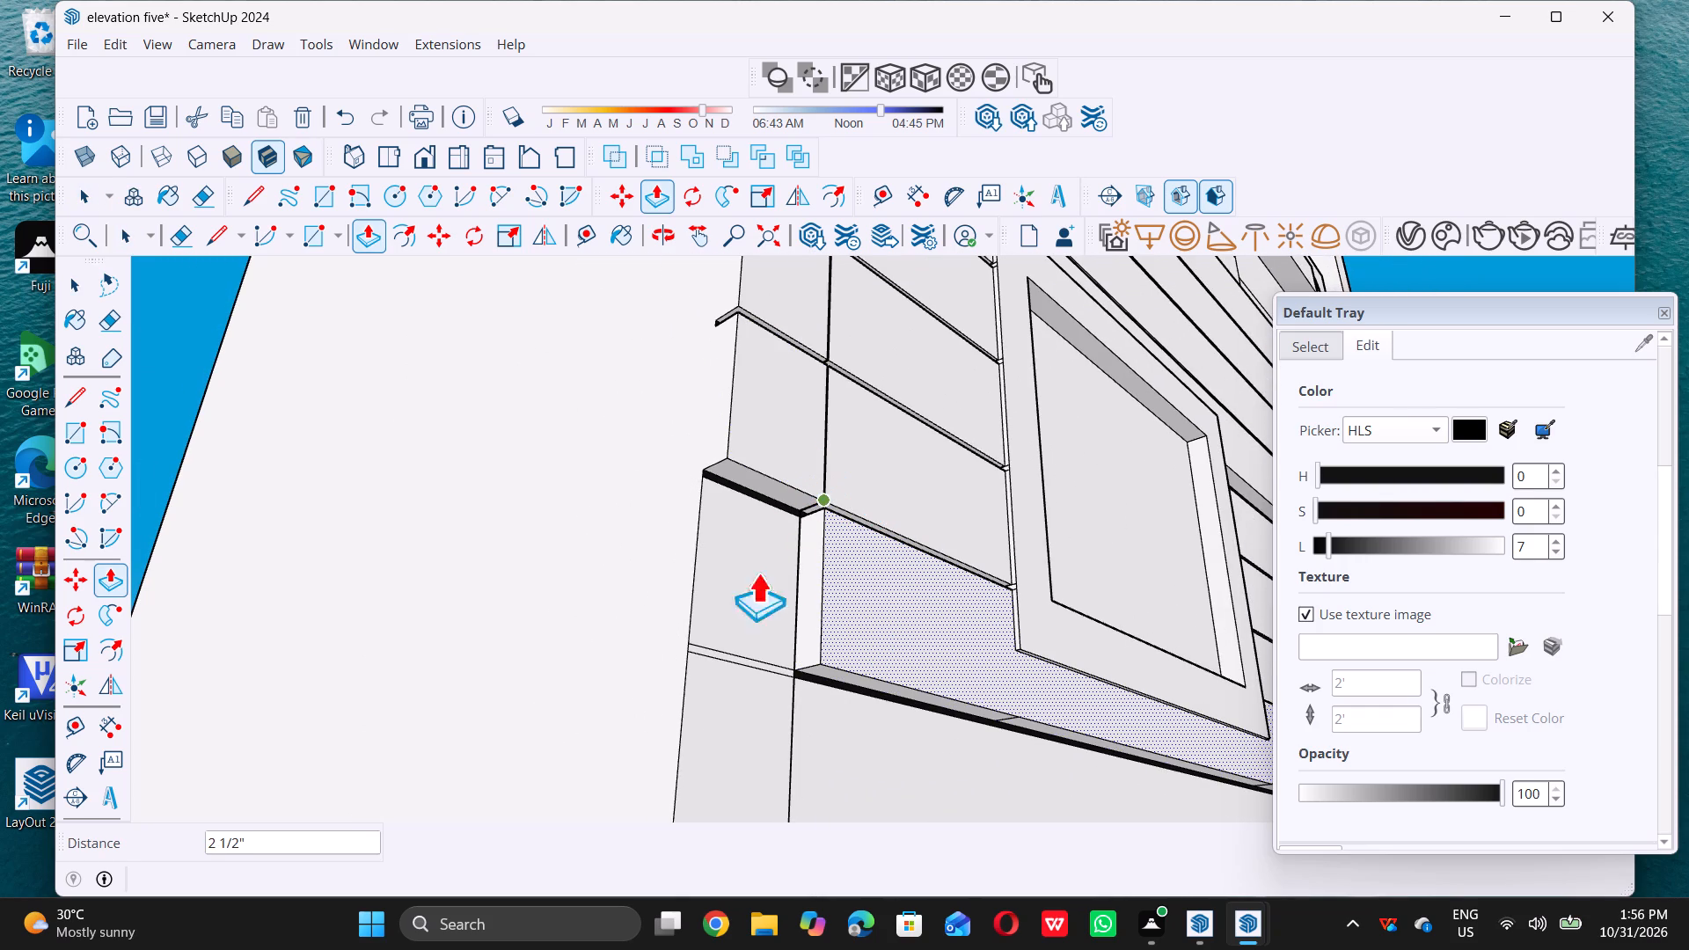
Push the adjacent corner-strip panel inward 2 1/2", flush with the recessed strip above.
{"action": "scroll", "coordinate": [755, 573], "scroll_direction": "up", "scroll_amount": 4}
{"action": "left_click", "coordinate": [750, 572]}
{"action": "key", "text": "p"}
{"action": "left_click", "coordinate": [749, 570]}
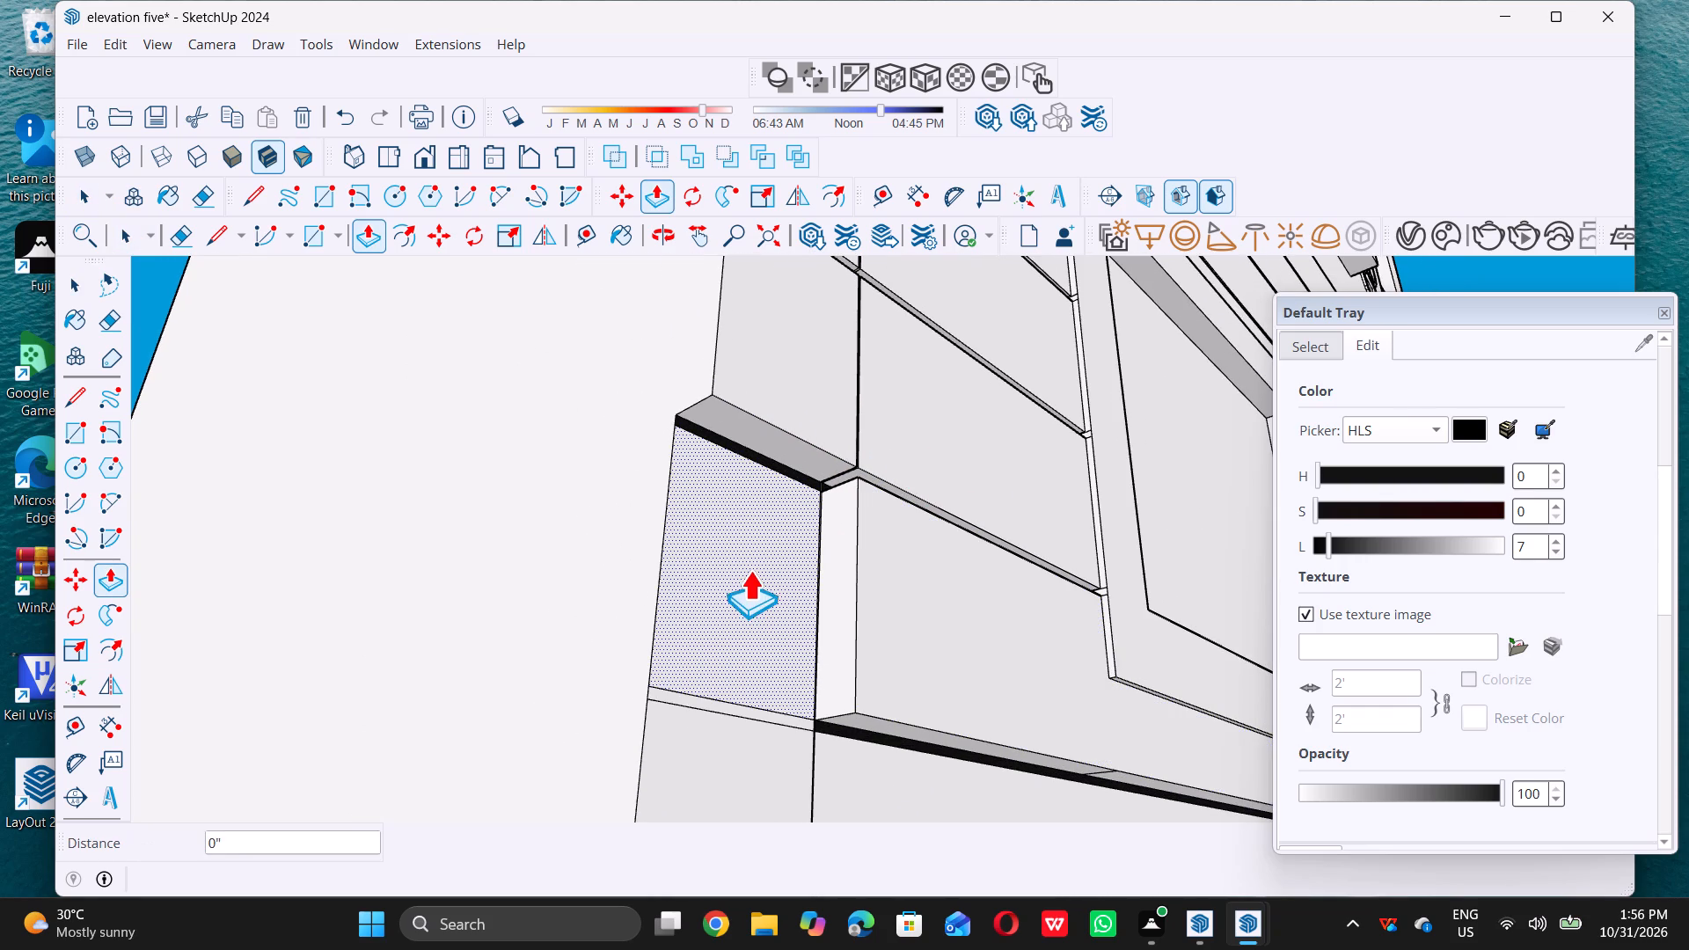
{"action": "double_click", "coordinate": [710, 348]}
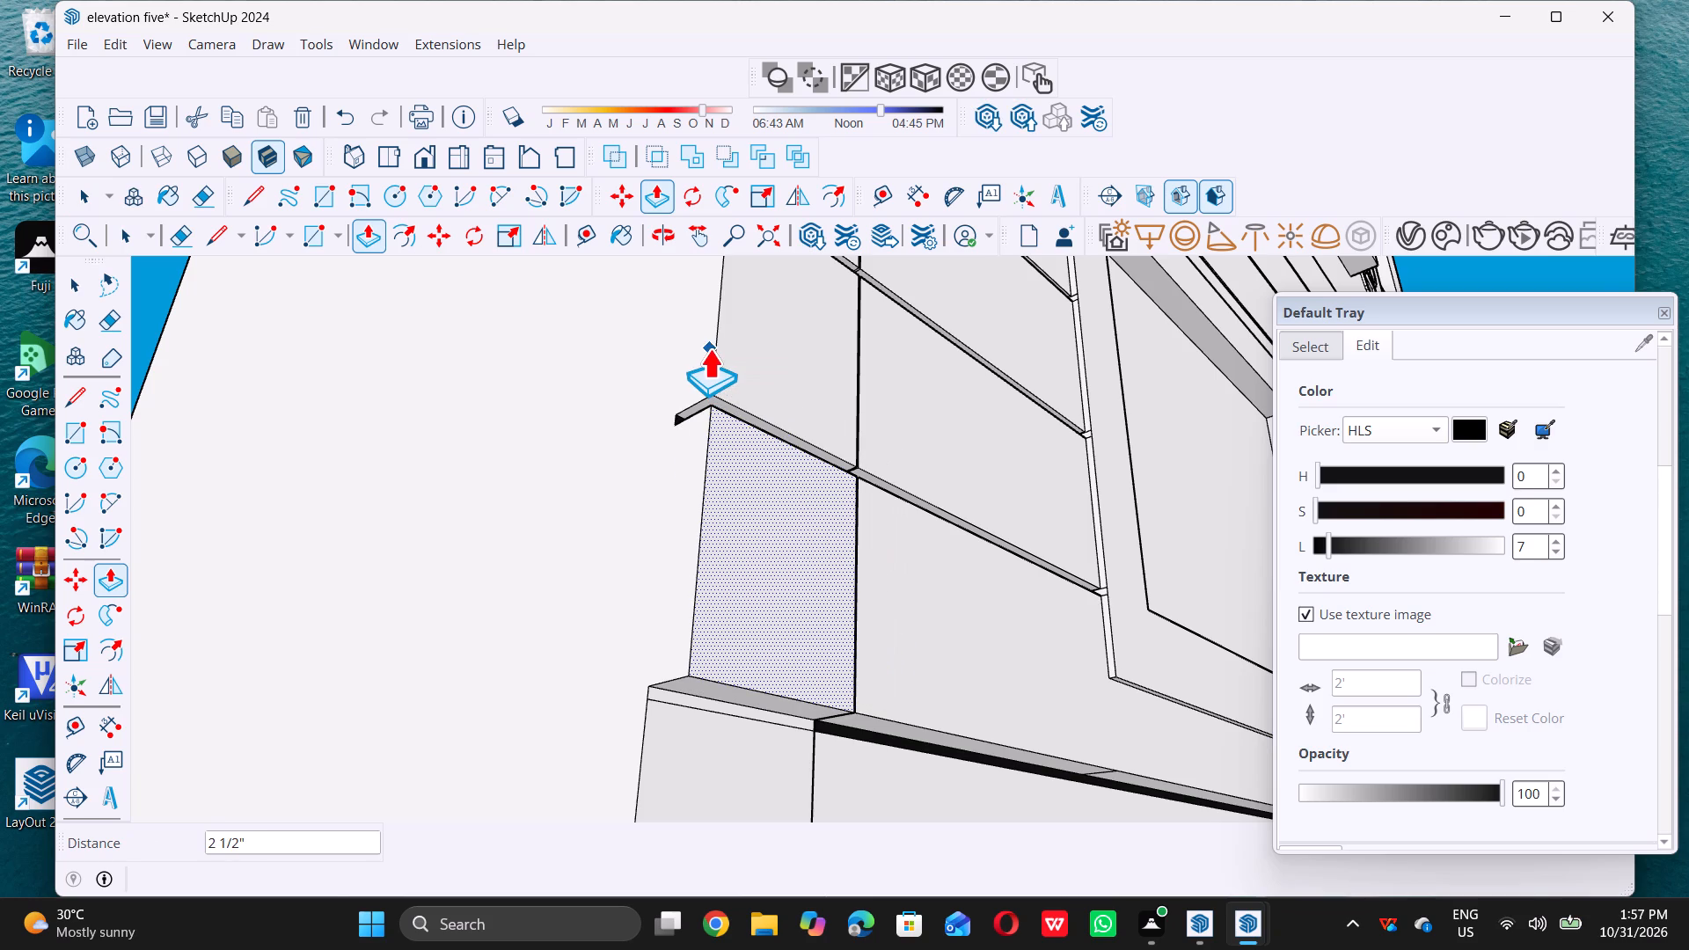
{"action": "key", "text": "space"}
Paint the corner-strip part of the groove just below the recessed panel with 0137_Black.
{"action": "scroll", "coordinate": [724, 375], "scroll_direction": "down", "scroll_amount": 5}
{"action": "scroll", "coordinate": [741, 579], "scroll_direction": "down", "scroll_amount": 2}
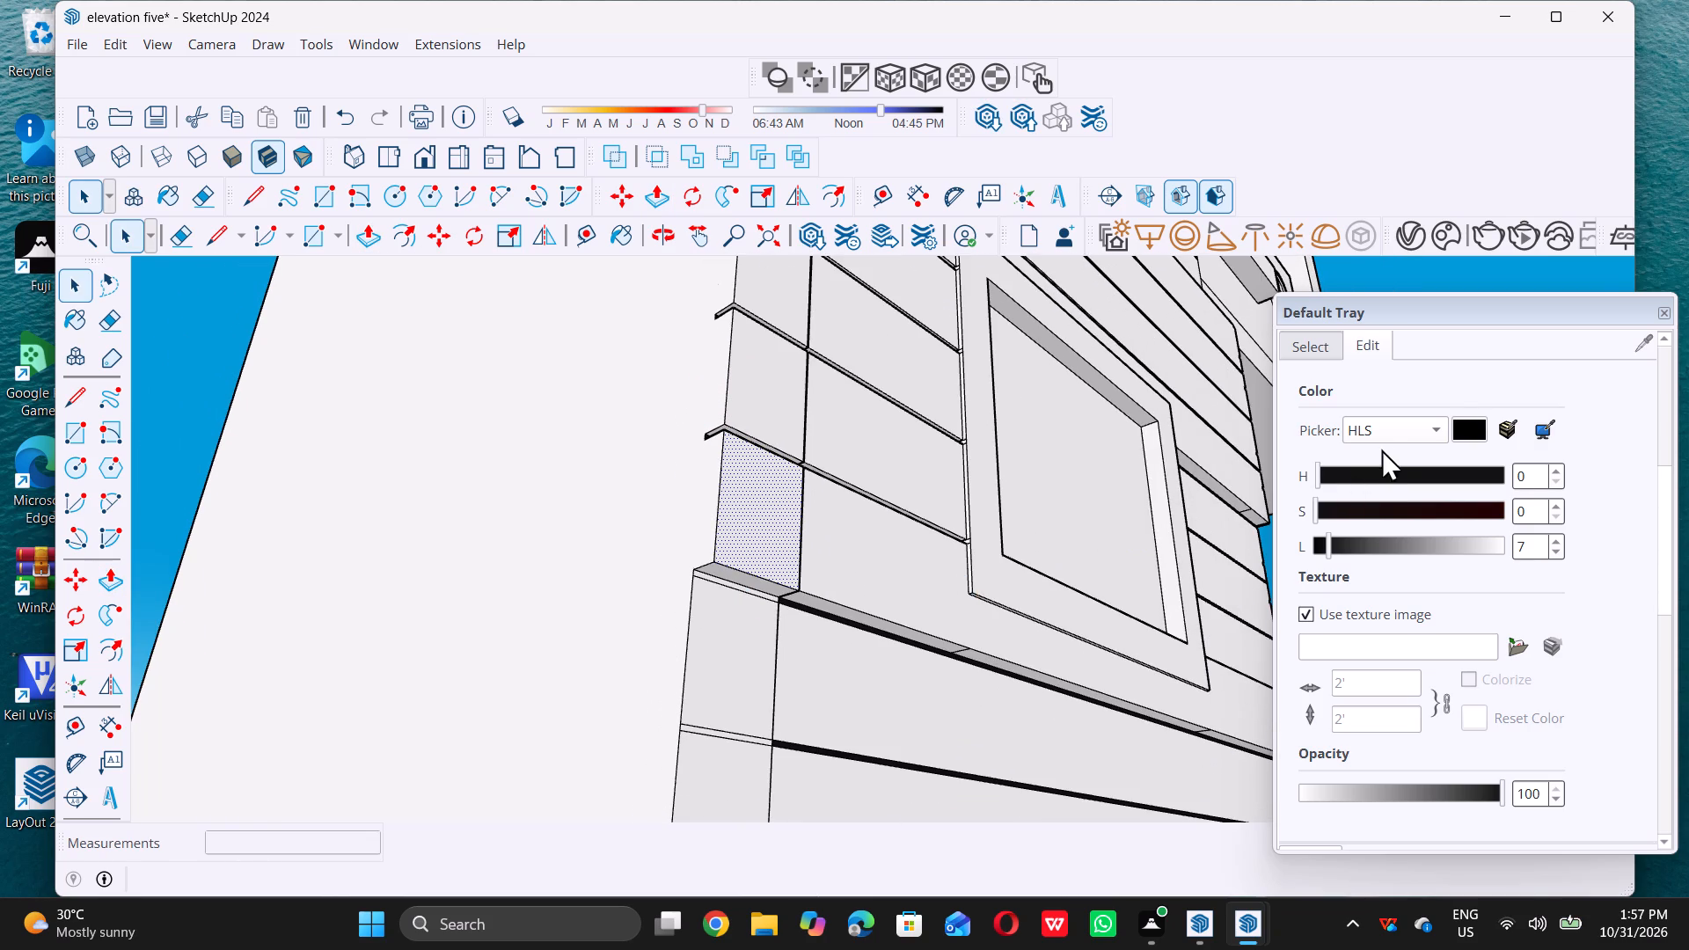
{"action": "scroll", "coordinate": [1383, 435], "scroll_direction": "up", "scroll_amount": 3}
{"action": "double_click", "coordinate": [1328, 476]}
{"action": "scroll", "coordinate": [725, 601], "scroll_direction": "up", "scroll_amount": 5}
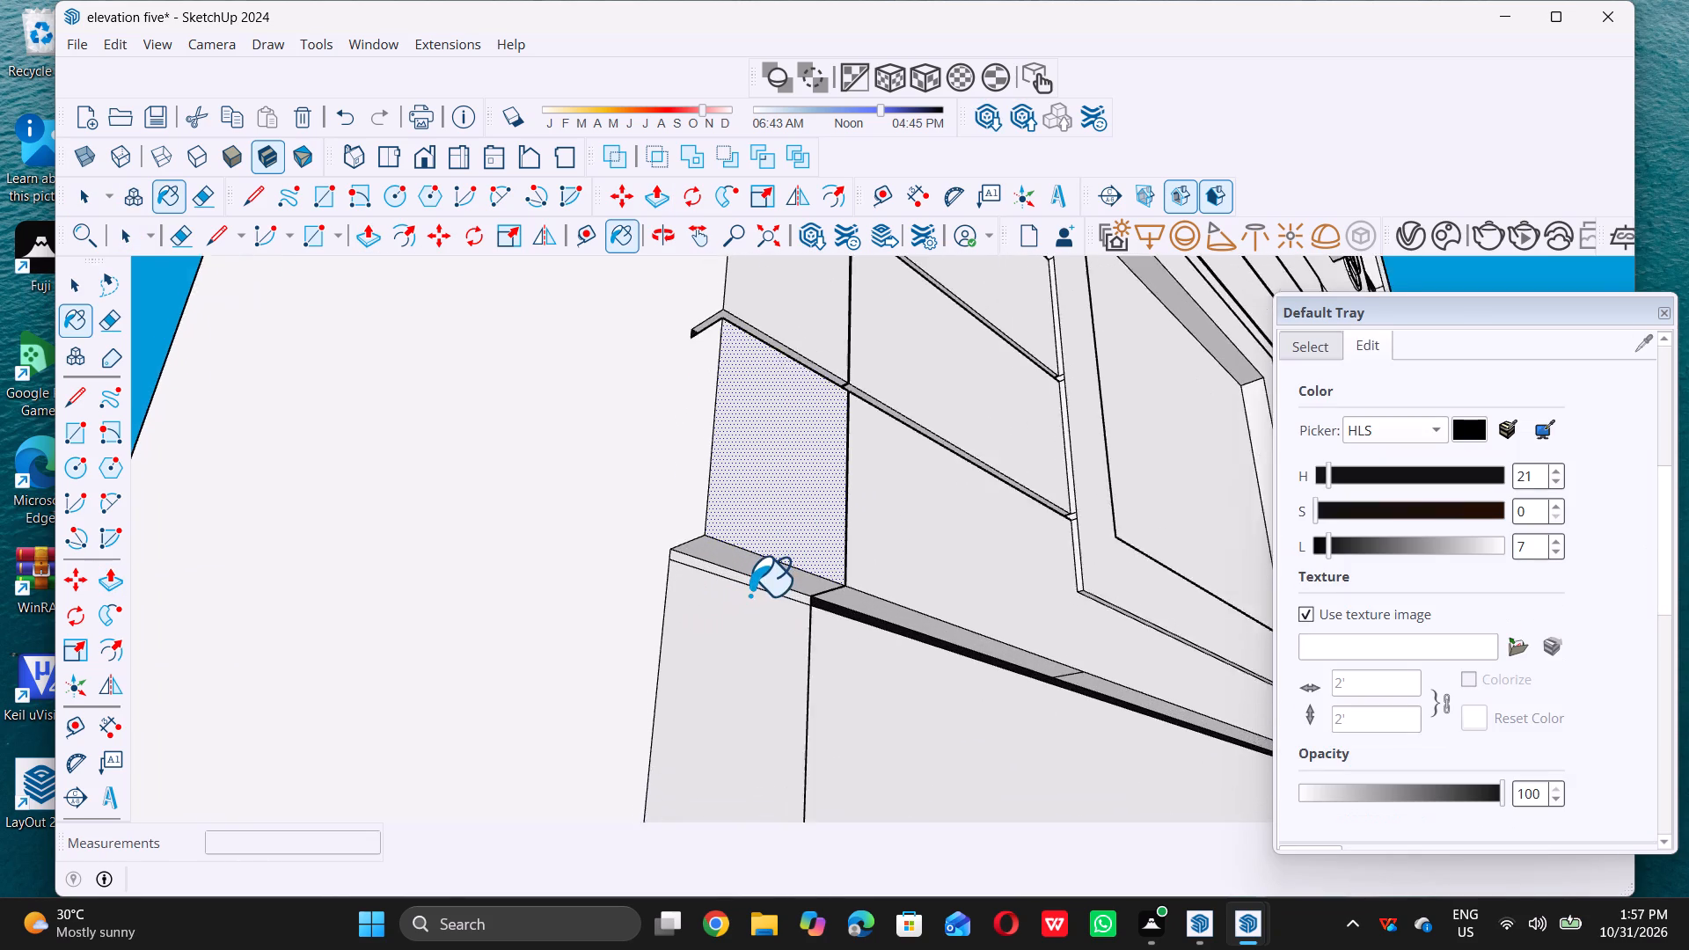
{"action": "scroll", "coordinate": [749, 595], "scroll_direction": "up", "scroll_amount": 4}
{"action": "double_click", "coordinate": [761, 578]}
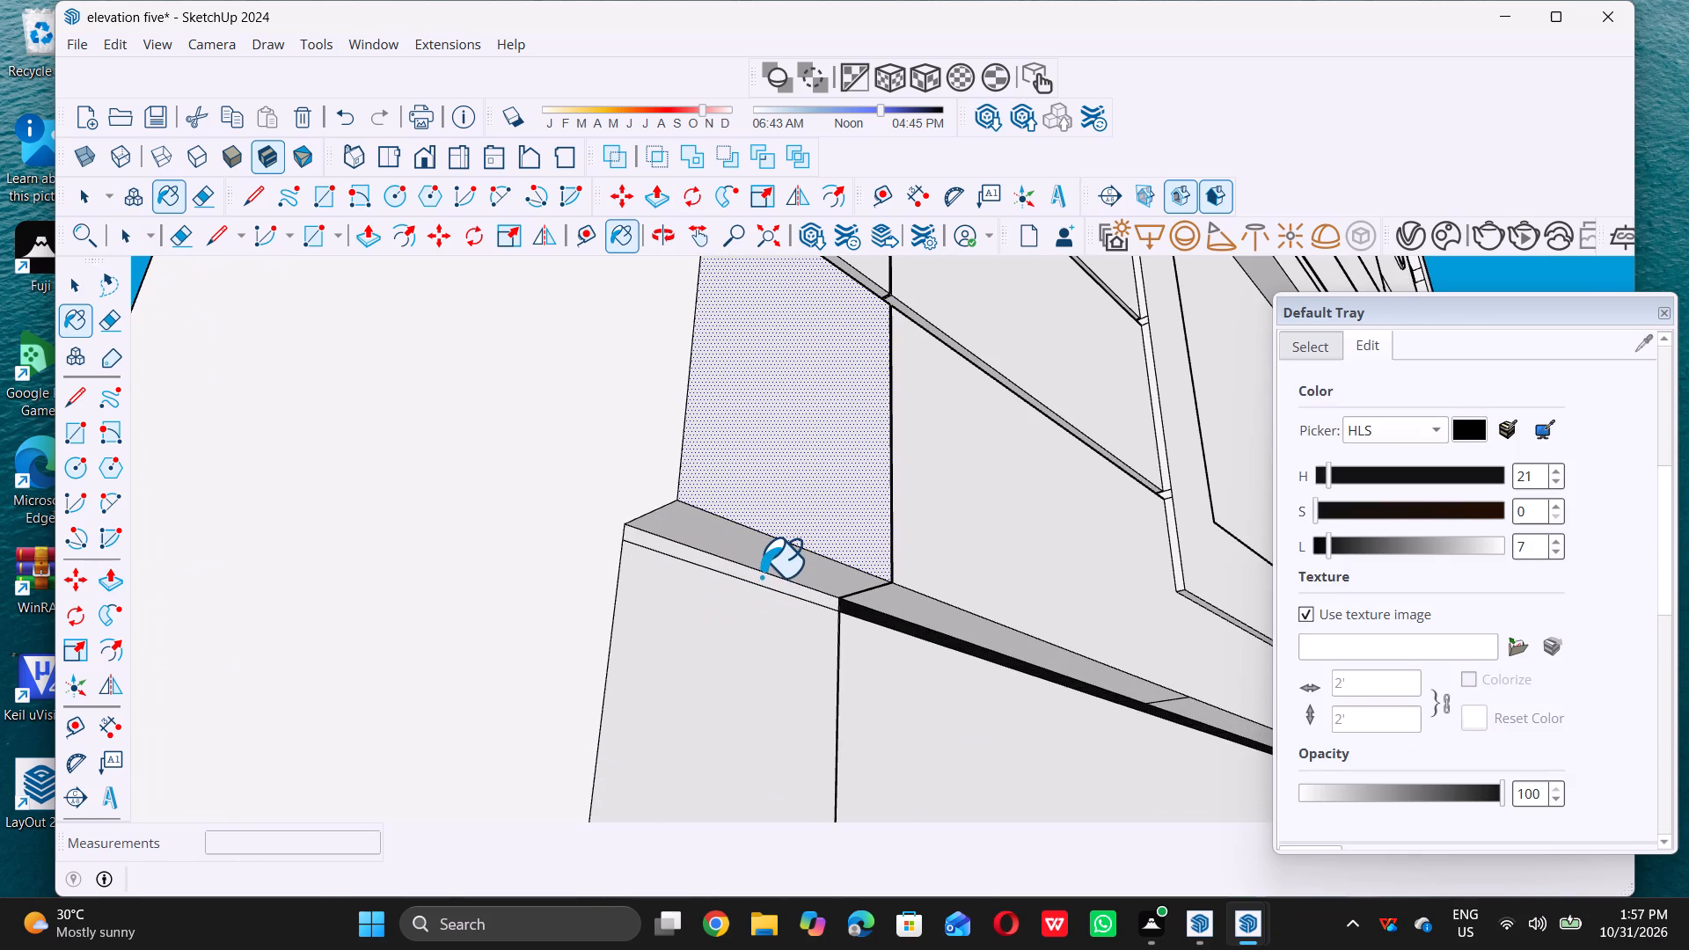
{"action": "key", "text": "space"}
Push the long siding panel just below the framed window inward 2 1/2", flush with the siding above.
{"action": "scroll", "coordinate": [787, 603], "scroll_direction": "down", "scroll_amount": 18}
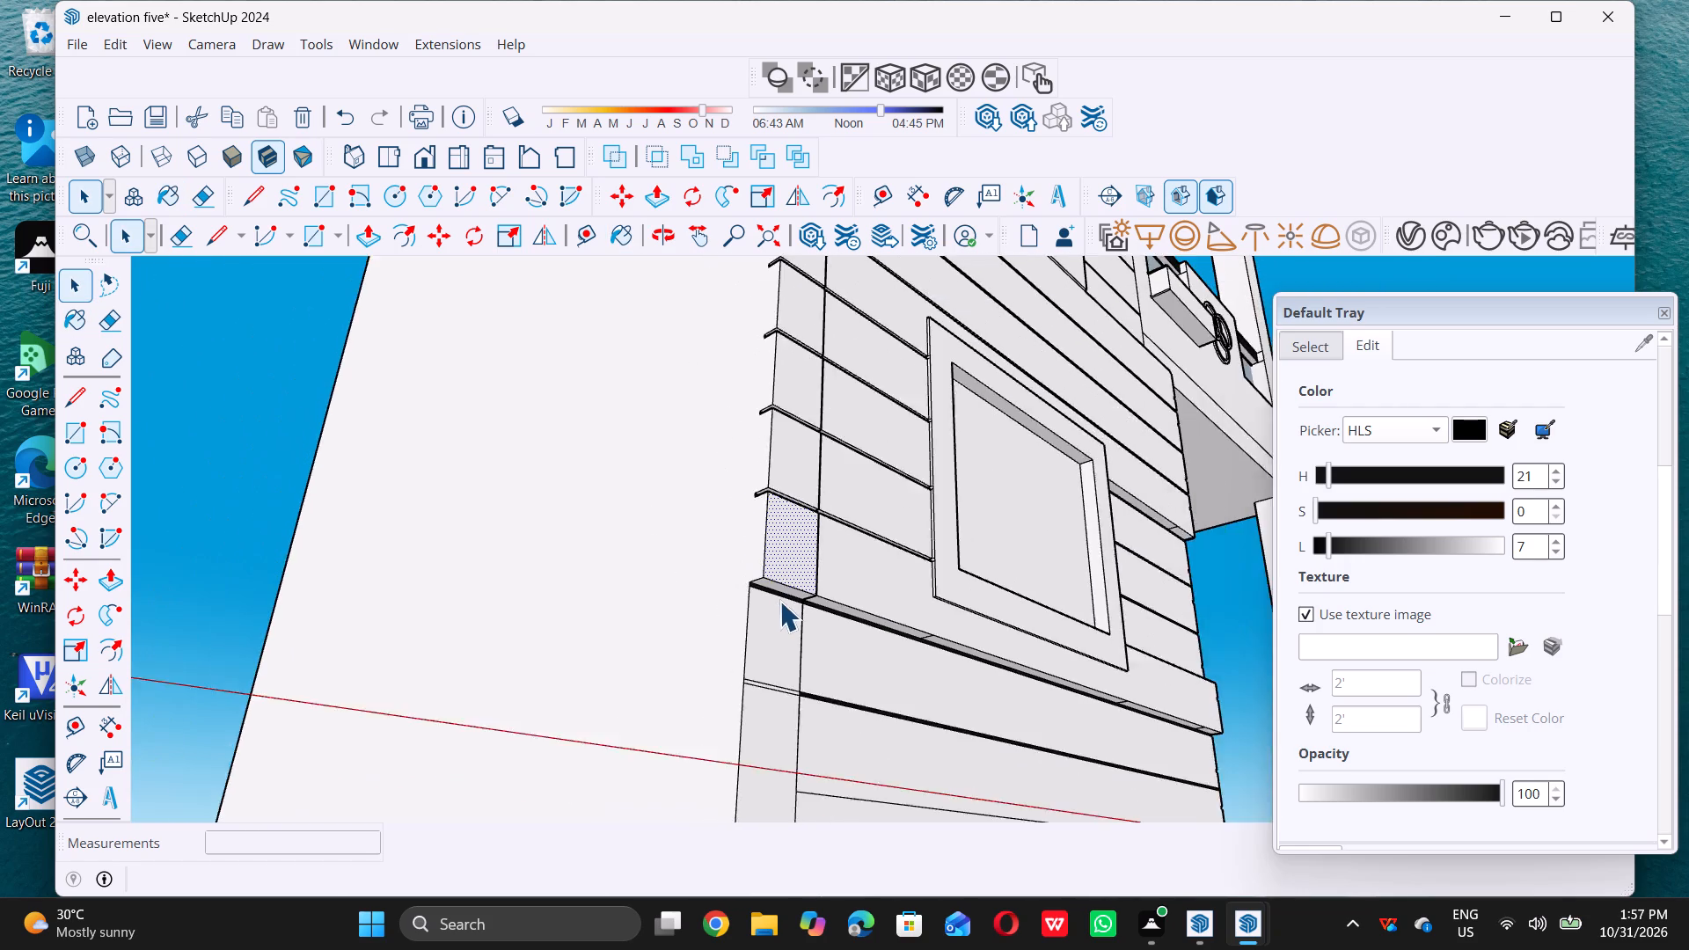
{"action": "scroll", "coordinate": [779, 601], "scroll_direction": "down", "scroll_amount": 3}
{"action": "left_click", "coordinate": [323, 477]}
{"action": "middle_click_drag", "start_coordinate": [854, 596], "coordinate": [843, 647]}
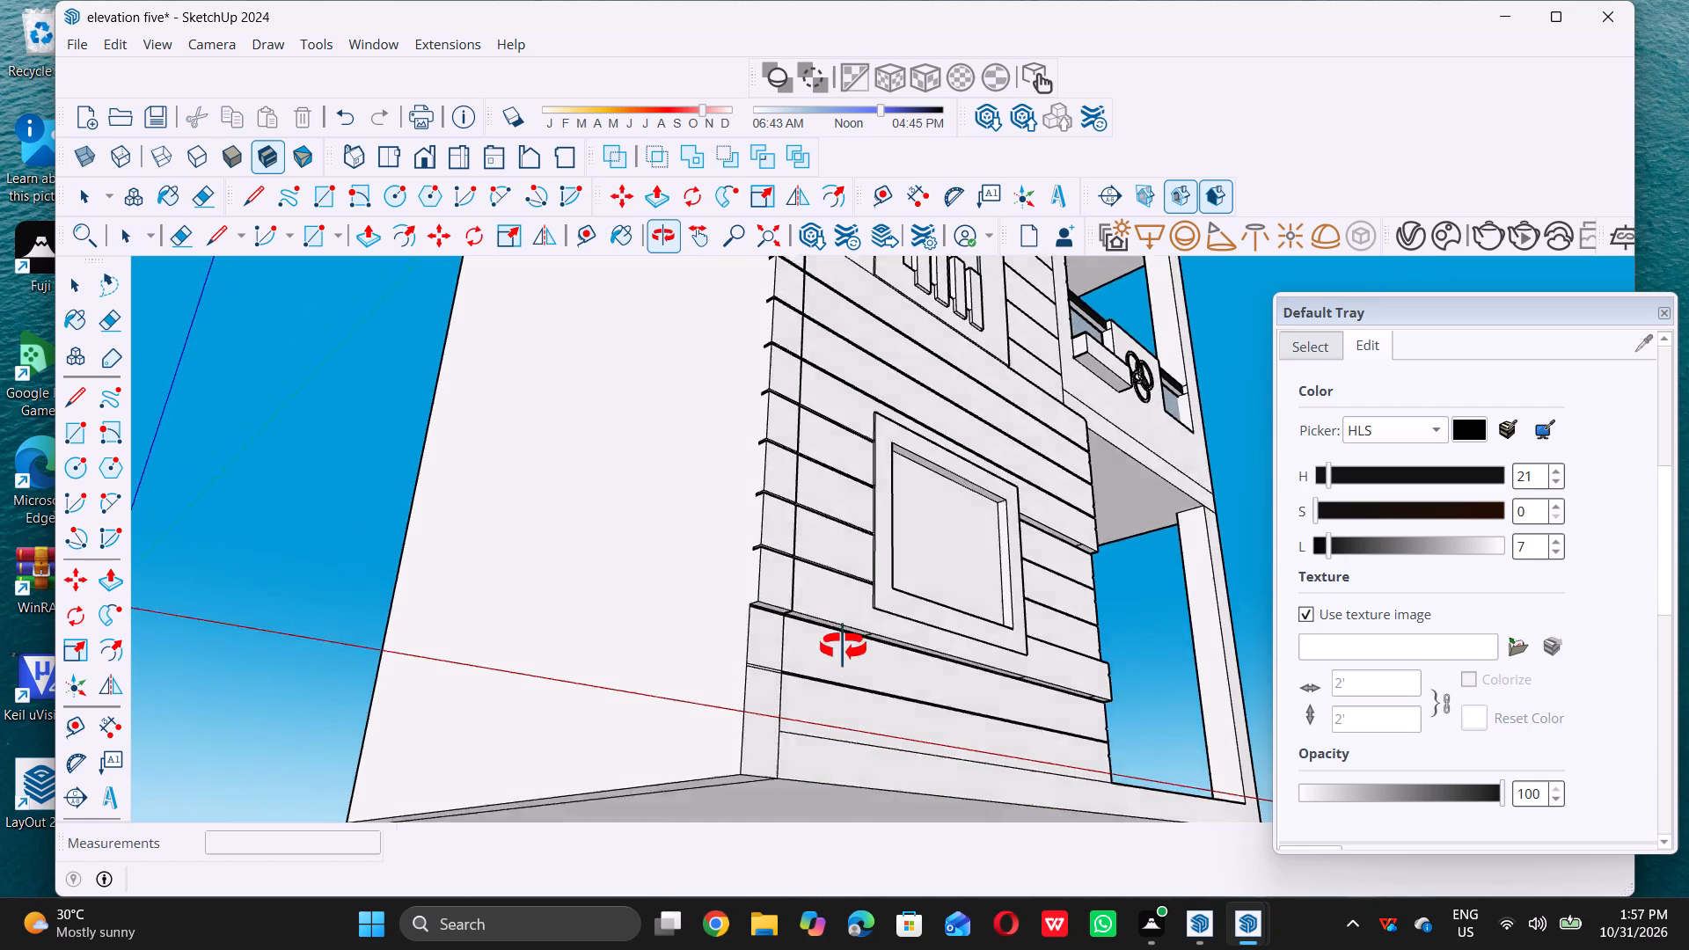
{"action": "middle_click_drag", "start_coordinate": [843, 647], "coordinate": [860, 643]}
{"action": "middle_click", "coordinate": [860, 643]}
{"action": "scroll", "coordinate": [830, 689], "scroll_direction": "up", "scroll_amount": 9}
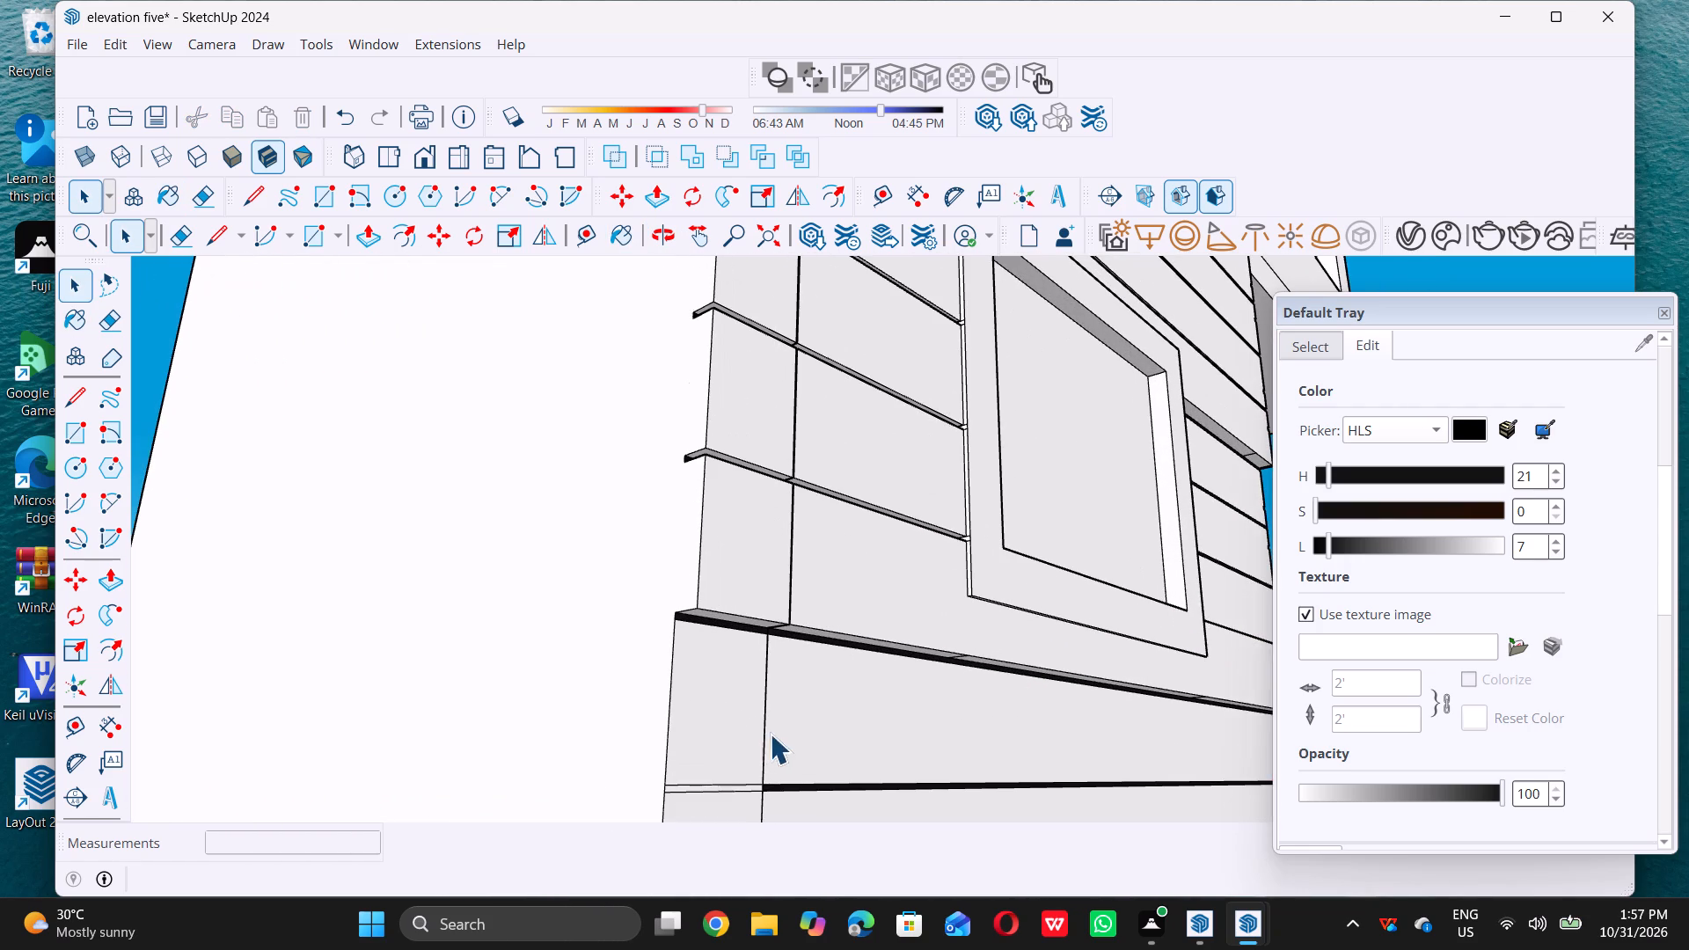
{"action": "left_click", "coordinate": [782, 719]}
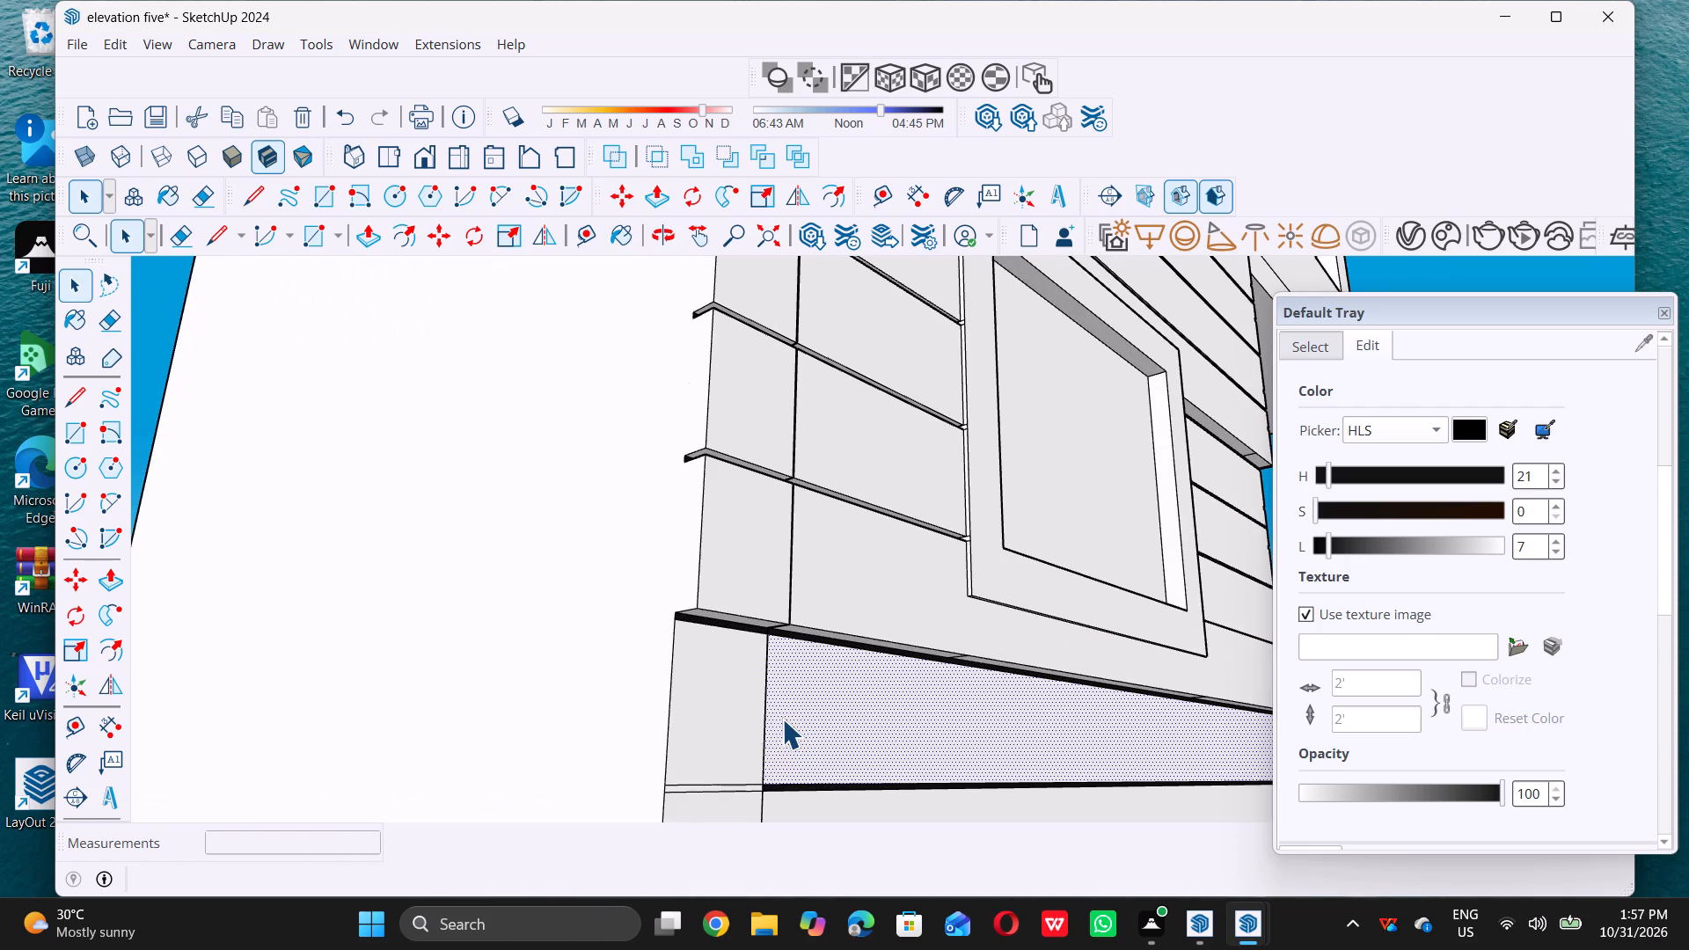
{"action": "key", "text": "p"}
{"action": "left_click", "coordinate": [784, 718]}
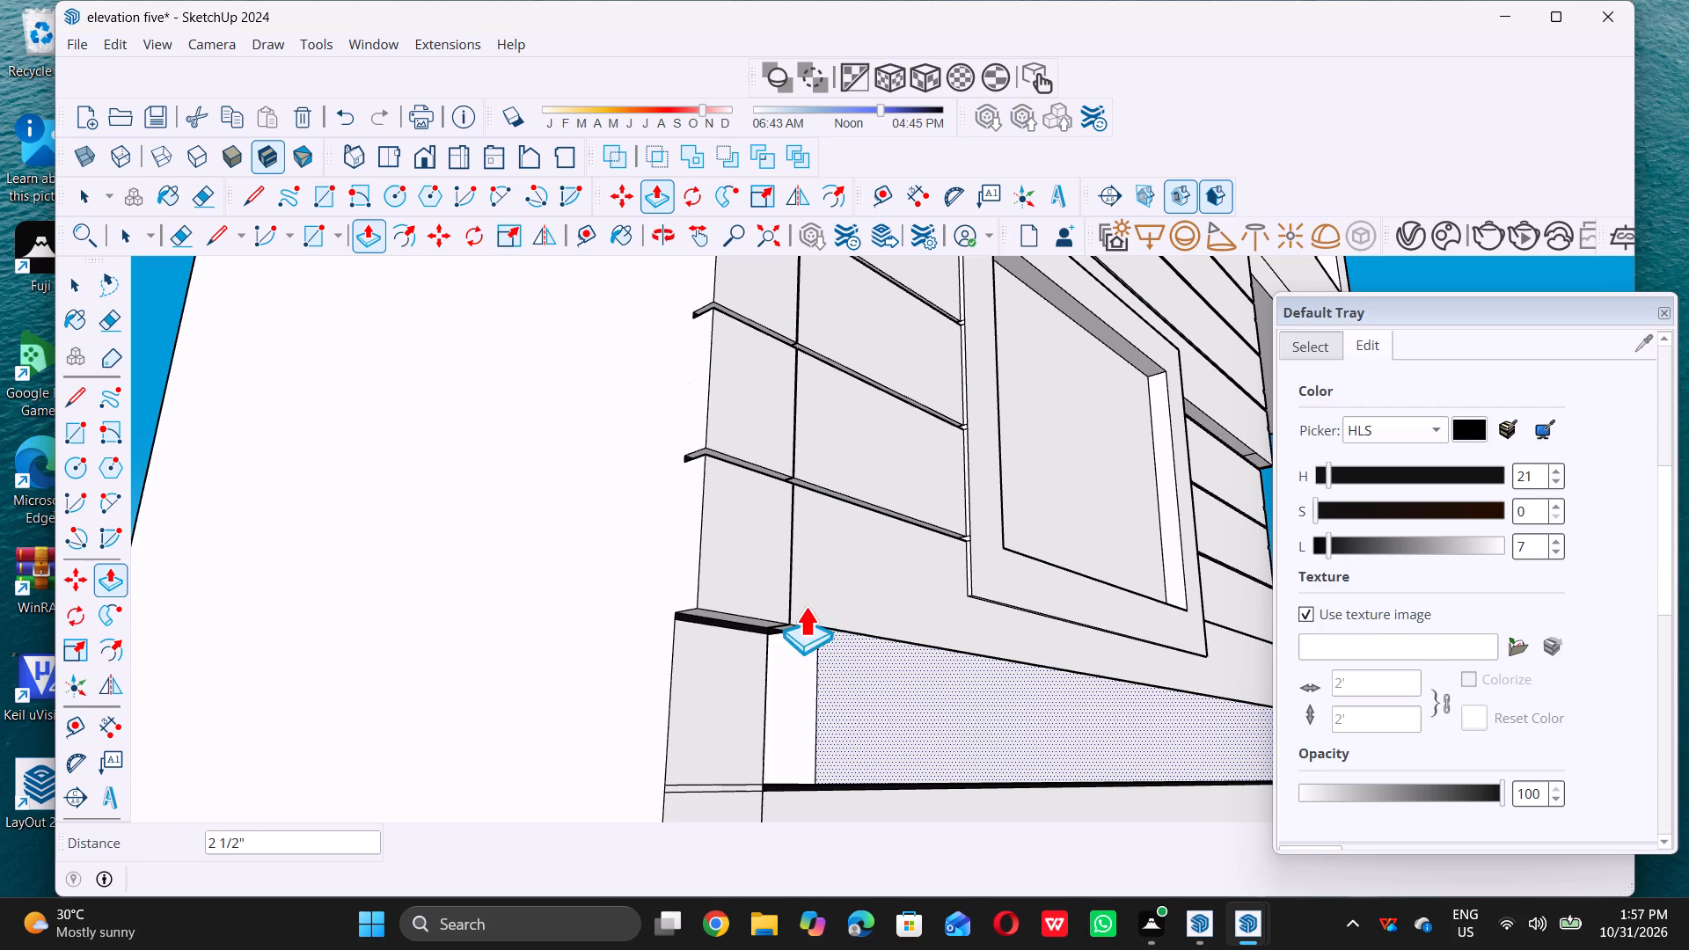
{"action": "left_click", "coordinate": [784, 598]}
{"action": "key", "text": "space"}
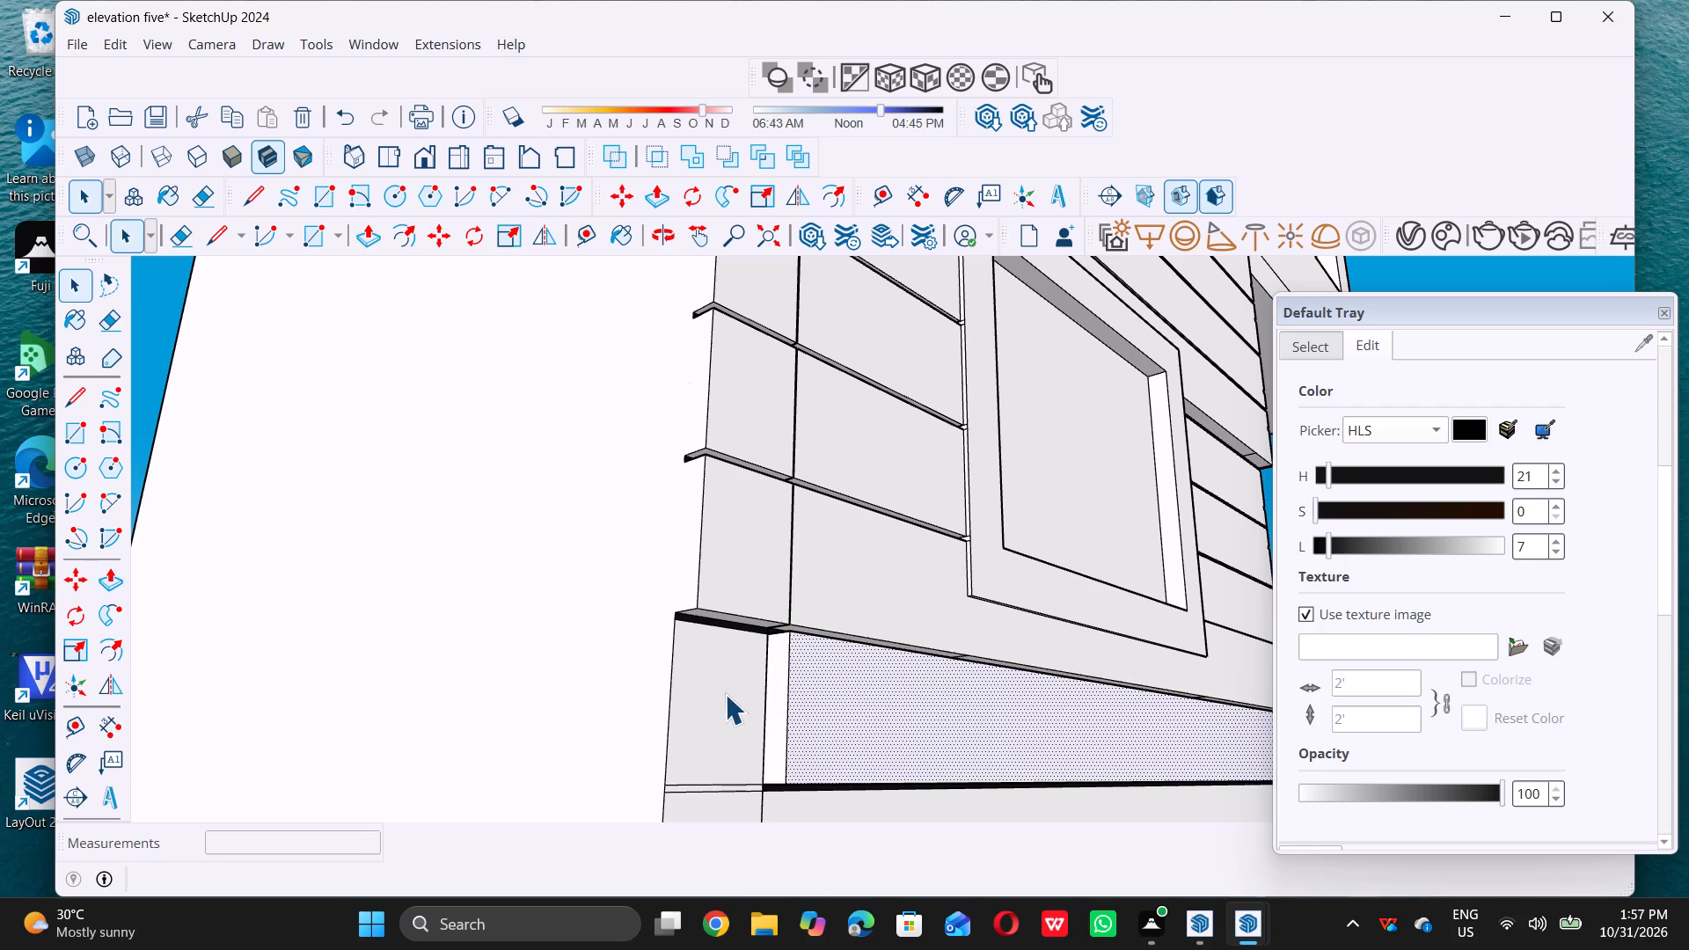
Push the corner-strip panel beside this siding row inward 2 1/2", flush with the recessed strip above.
{"action": "double_click", "coordinate": [725, 694]}
{"action": "key", "text": "p"}
{"action": "left_click", "coordinate": [722, 694]}
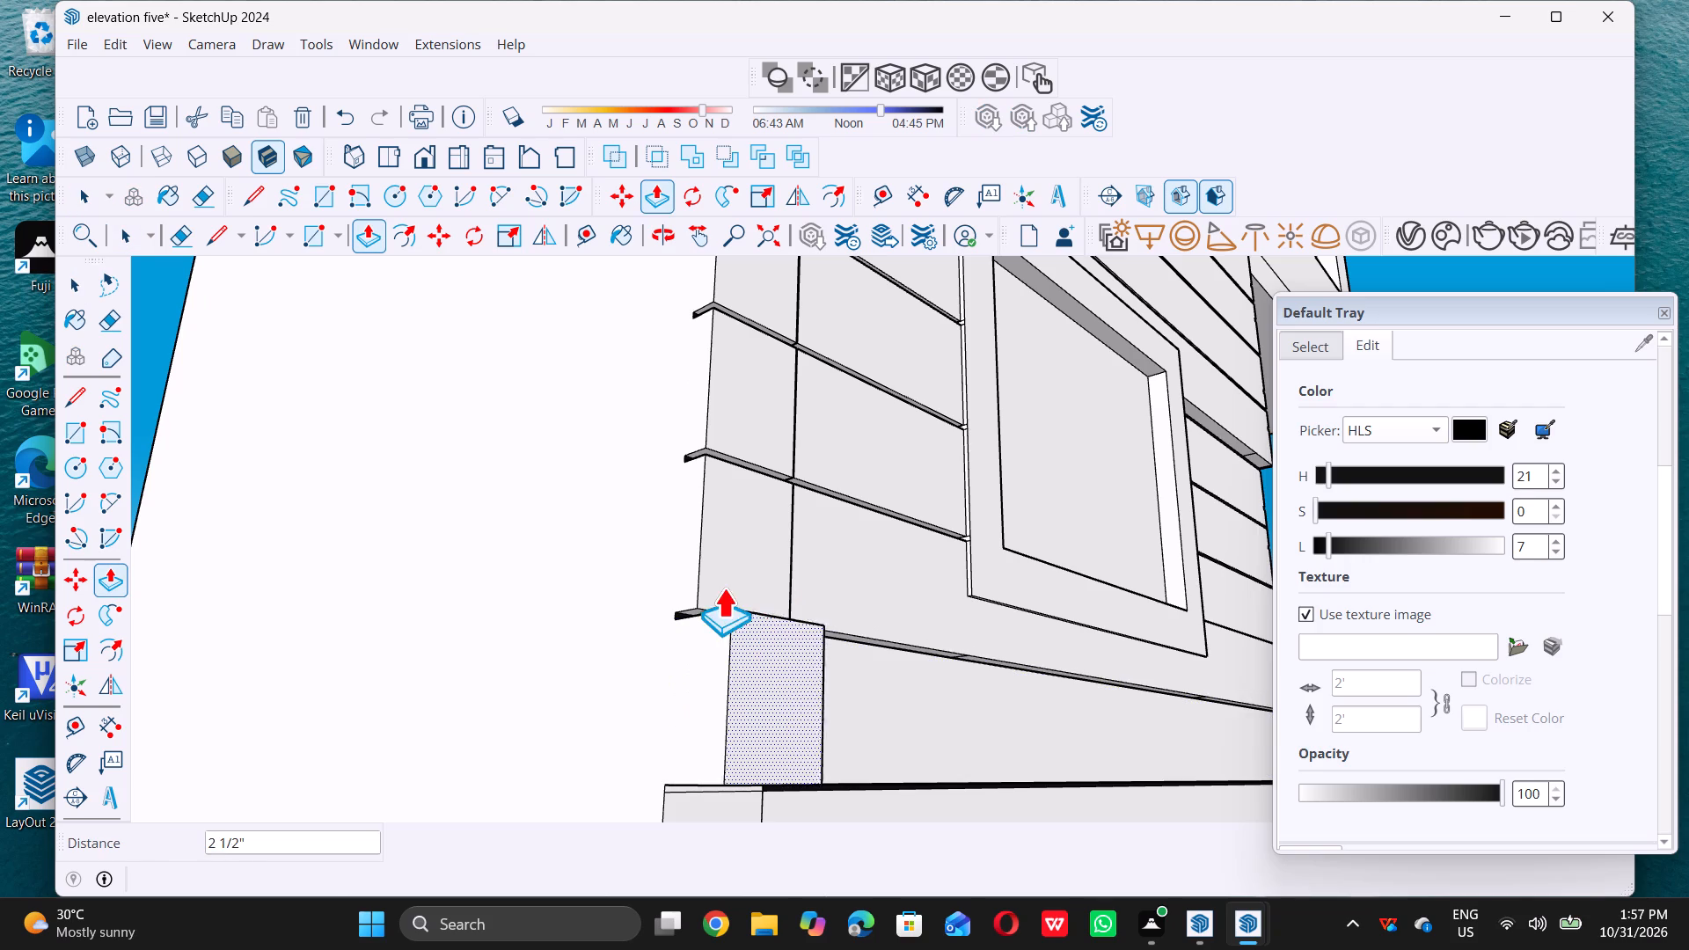
{"action": "left_click", "coordinate": [696, 566]}
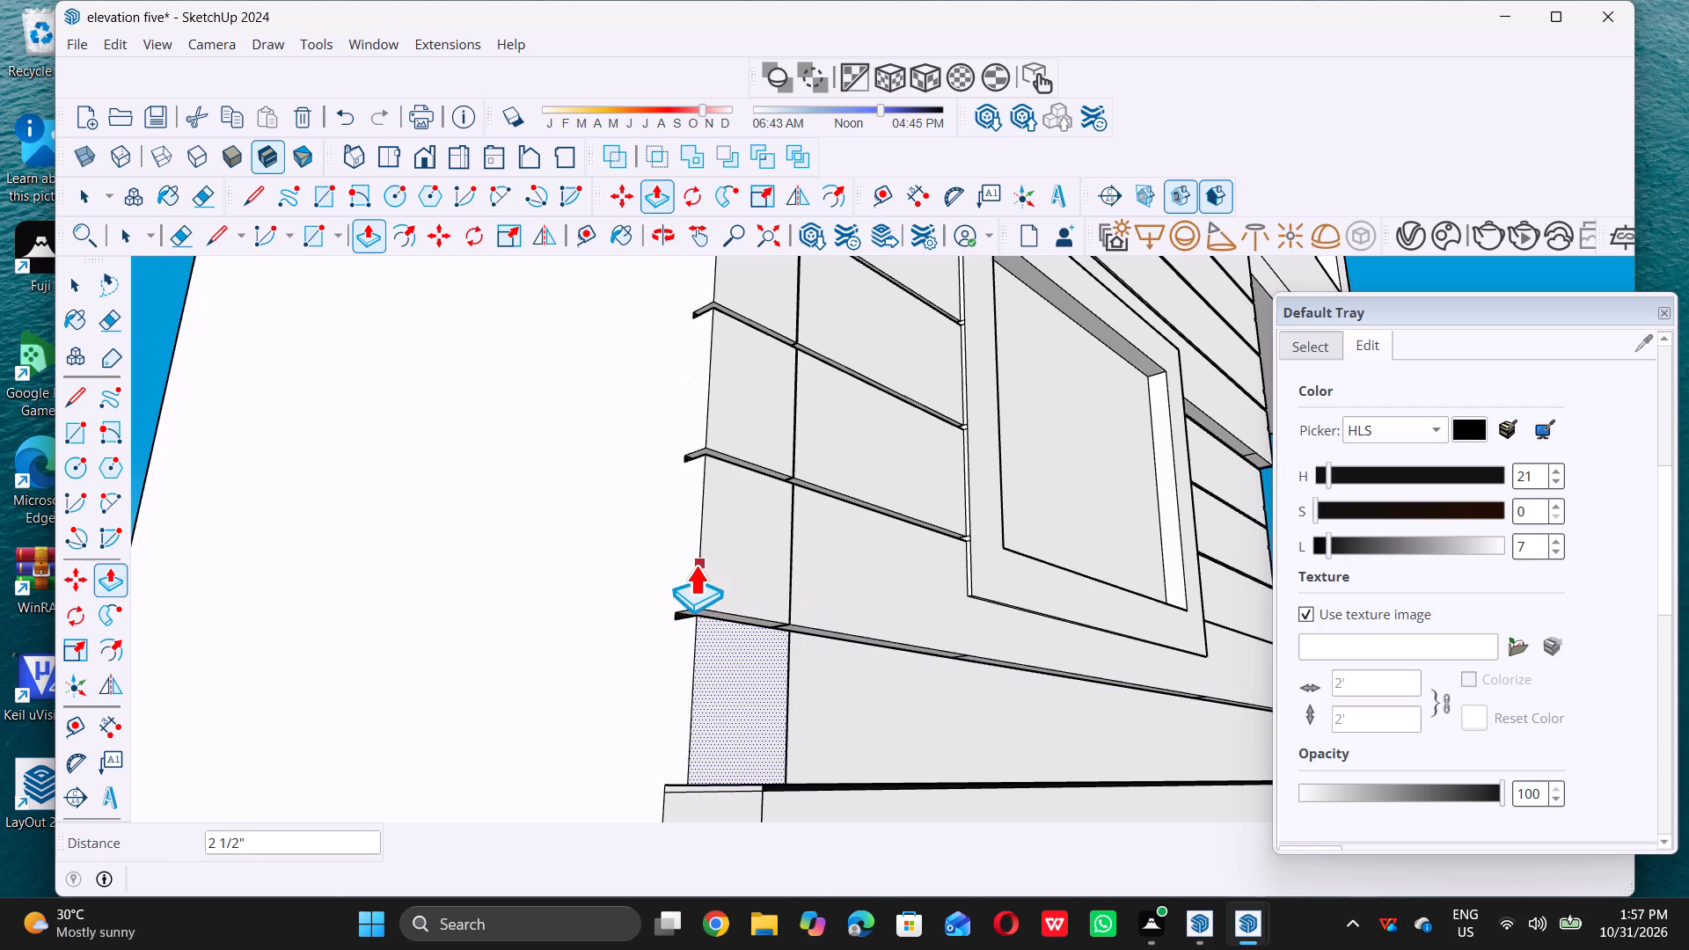
{"action": "key", "text": "space"}
Examine the elevation's base, the ground-floor siding around the framed window and the siding corner beside the entrance.
{"action": "scroll", "coordinate": [698, 573], "scroll_direction": "down", "scroll_amount": 5}
{"action": "scroll", "coordinate": [699, 576], "scroll_direction": "down", "scroll_amount": 17}
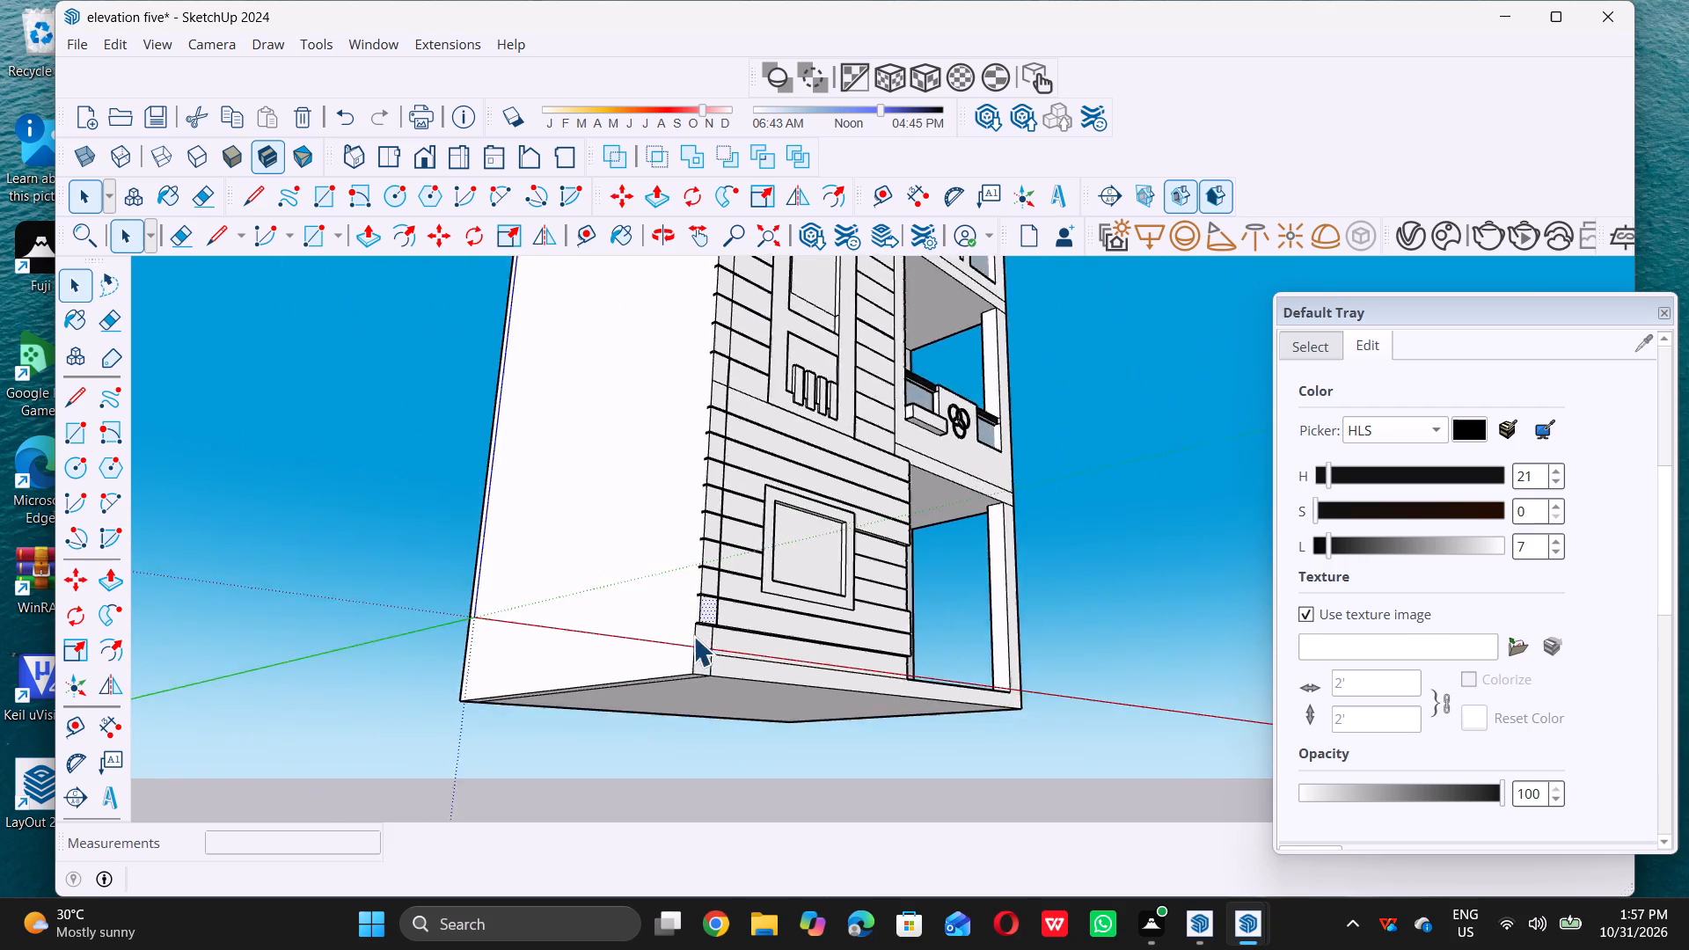
{"action": "middle_click_drag", "start_coordinate": [729, 647], "coordinate": [789, 651]}
{"action": "scroll", "coordinate": [771, 654], "scroll_direction": "up", "scroll_amount": 9}
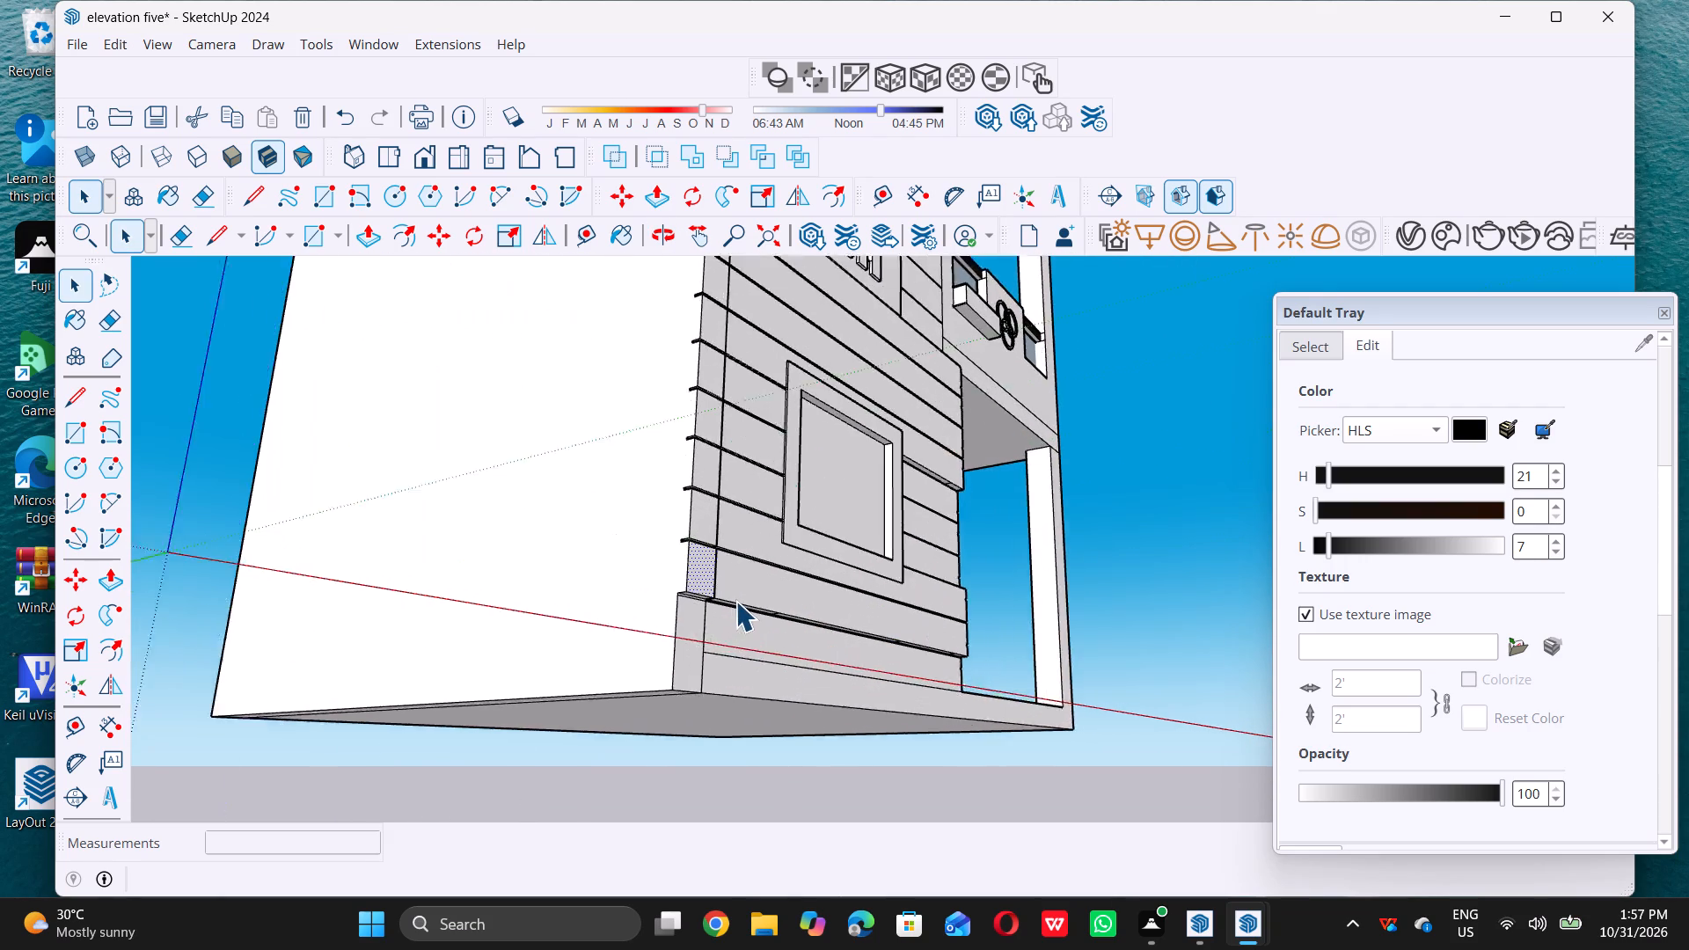
{"action": "scroll", "coordinate": [735, 601], "scroll_direction": "up", "scroll_amount": 6}
{"action": "scroll", "coordinate": [662, 683], "scroll_direction": "down", "scroll_amount": 19}
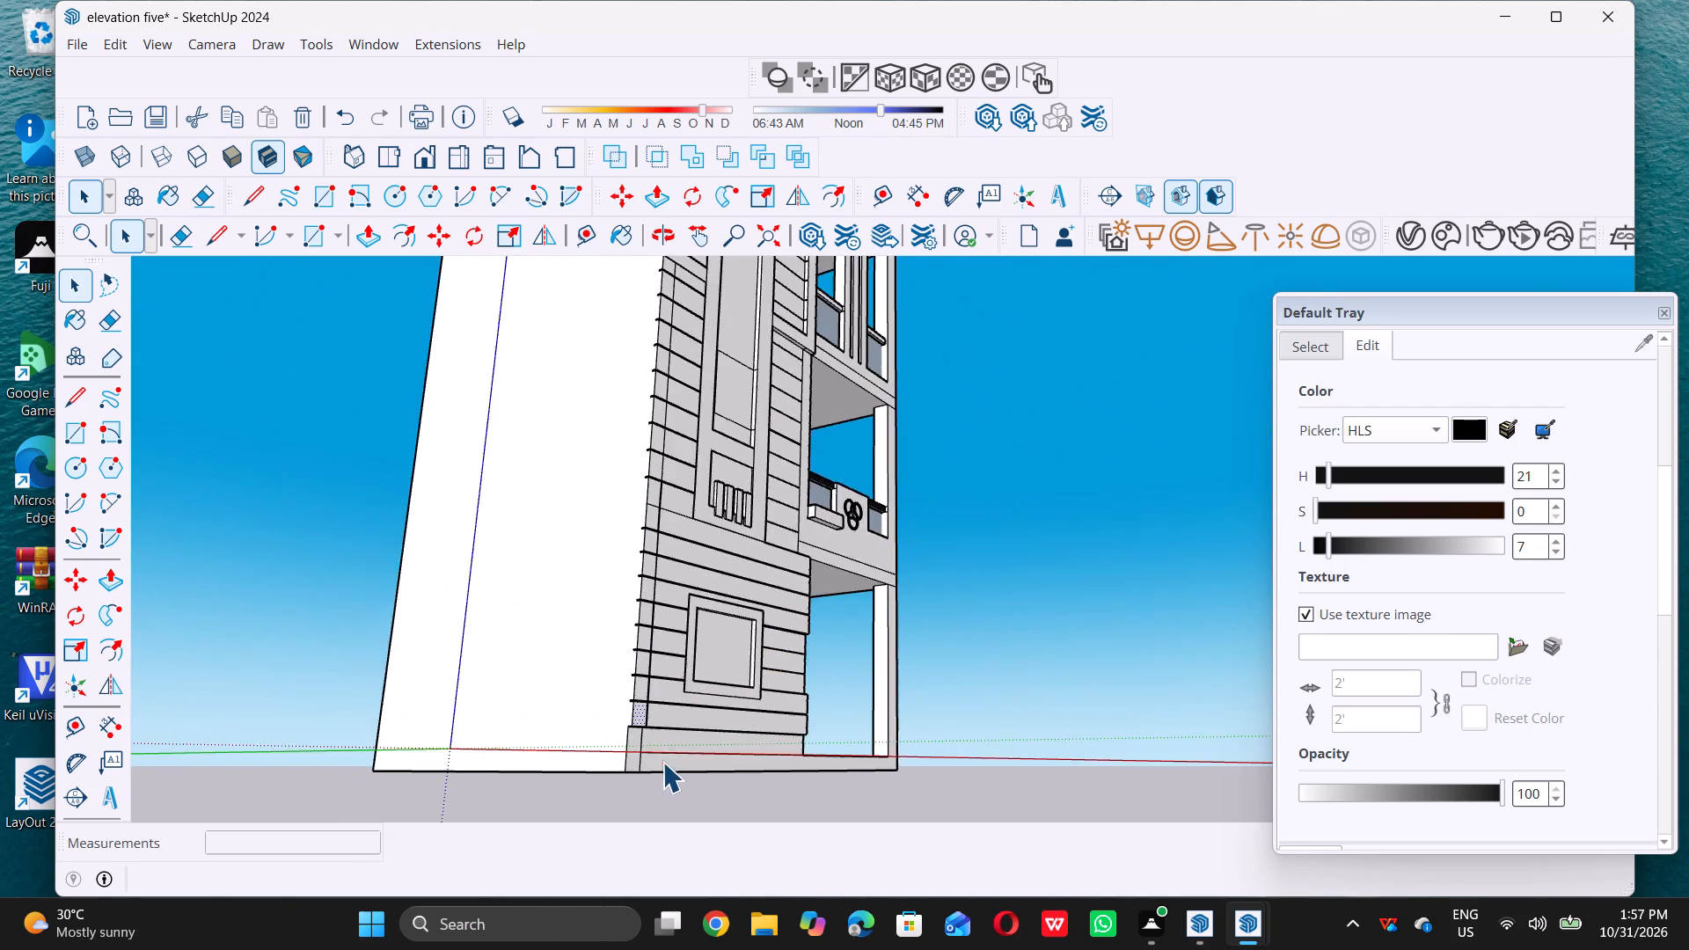
{"action": "scroll", "coordinate": [659, 744], "scroll_direction": "up", "scroll_amount": 18}
{"action": "scroll", "coordinate": [595, 774], "scroll_direction": "up", "scroll_amount": 6}
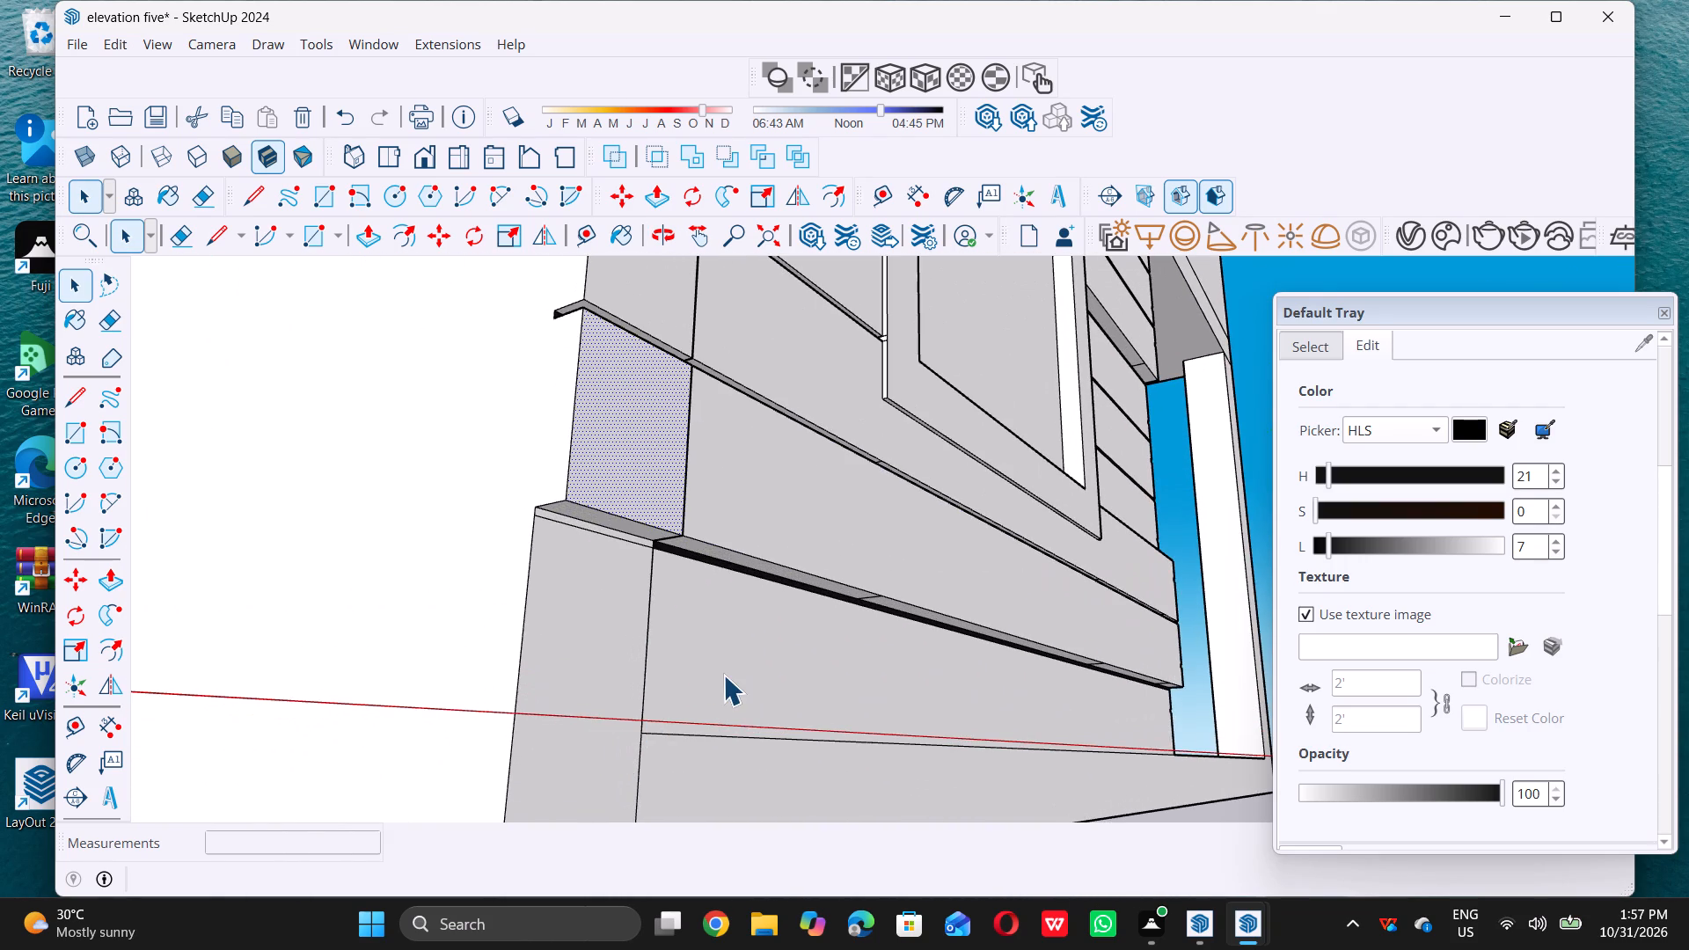
{"action": "scroll", "coordinate": [721, 670], "scroll_direction": "down", "scroll_amount": 13}
{"action": "middle_click_drag", "start_coordinate": [761, 703], "coordinate": [523, 868]}
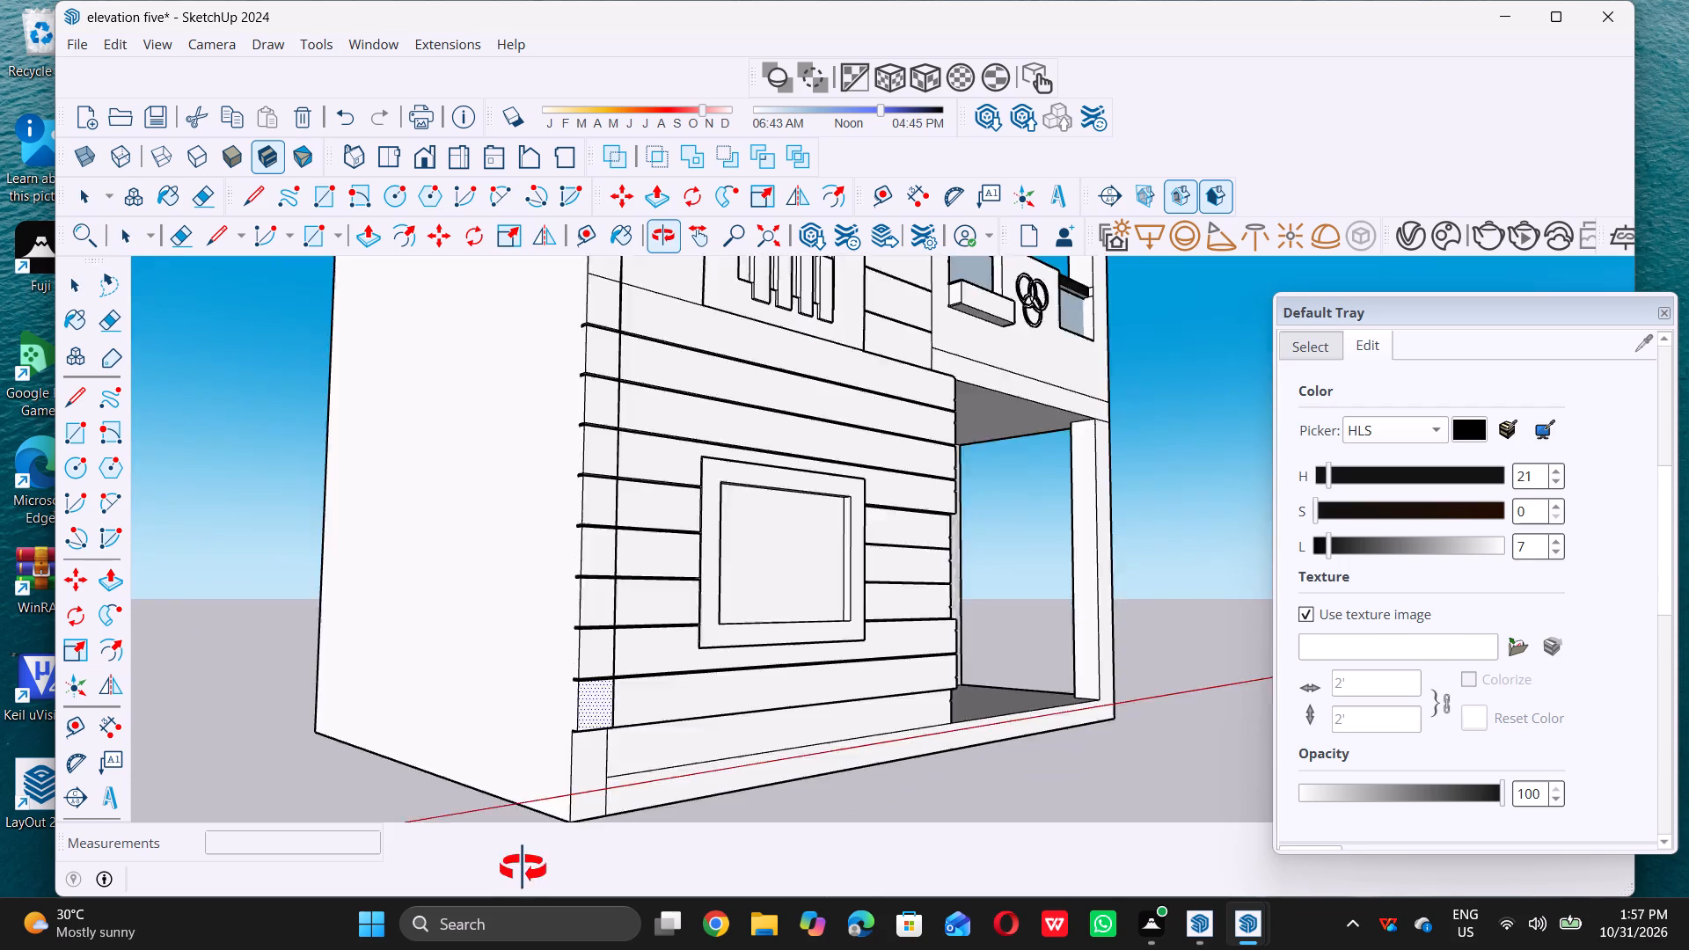
{"action": "middle_click_drag", "start_coordinate": [523, 868], "coordinate": [493, 872]}
{"action": "scroll", "coordinate": [537, 712], "scroll_direction": "down", "scroll_amount": 10}
{"action": "middle_click_drag", "start_coordinate": [757, 591], "coordinate": [631, 547]}
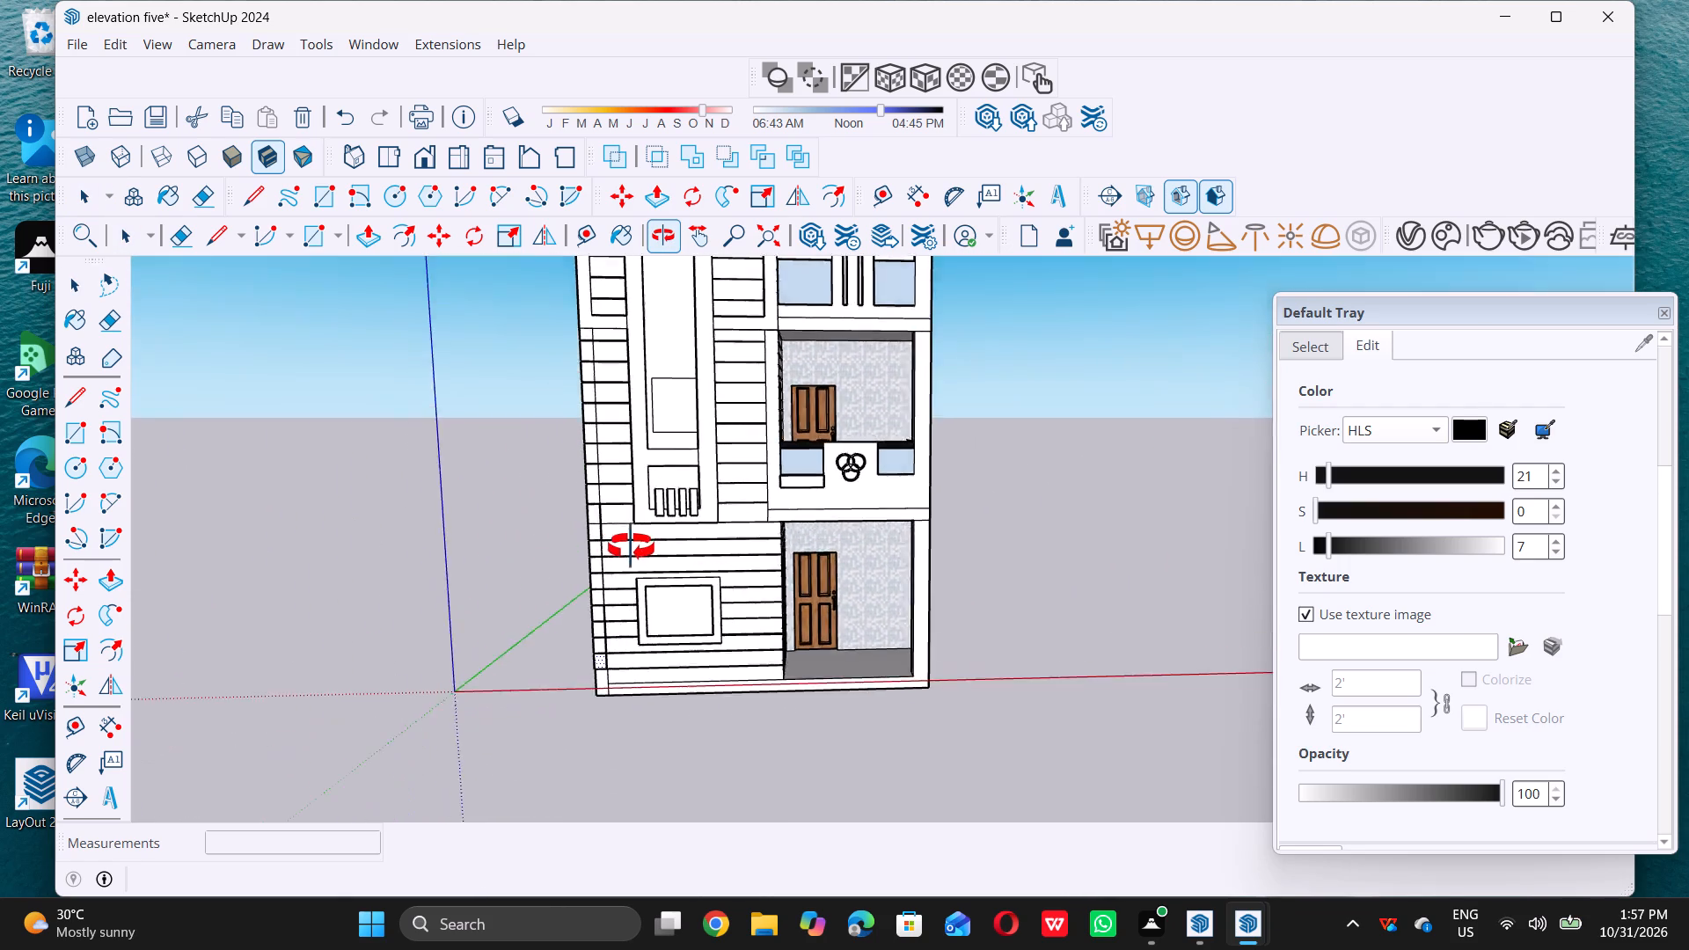
{"action": "middle_click_drag", "start_coordinate": [631, 547], "coordinate": [435, 535]}
{"action": "scroll", "coordinate": [733, 578], "scroll_direction": "up", "scroll_amount": 8}
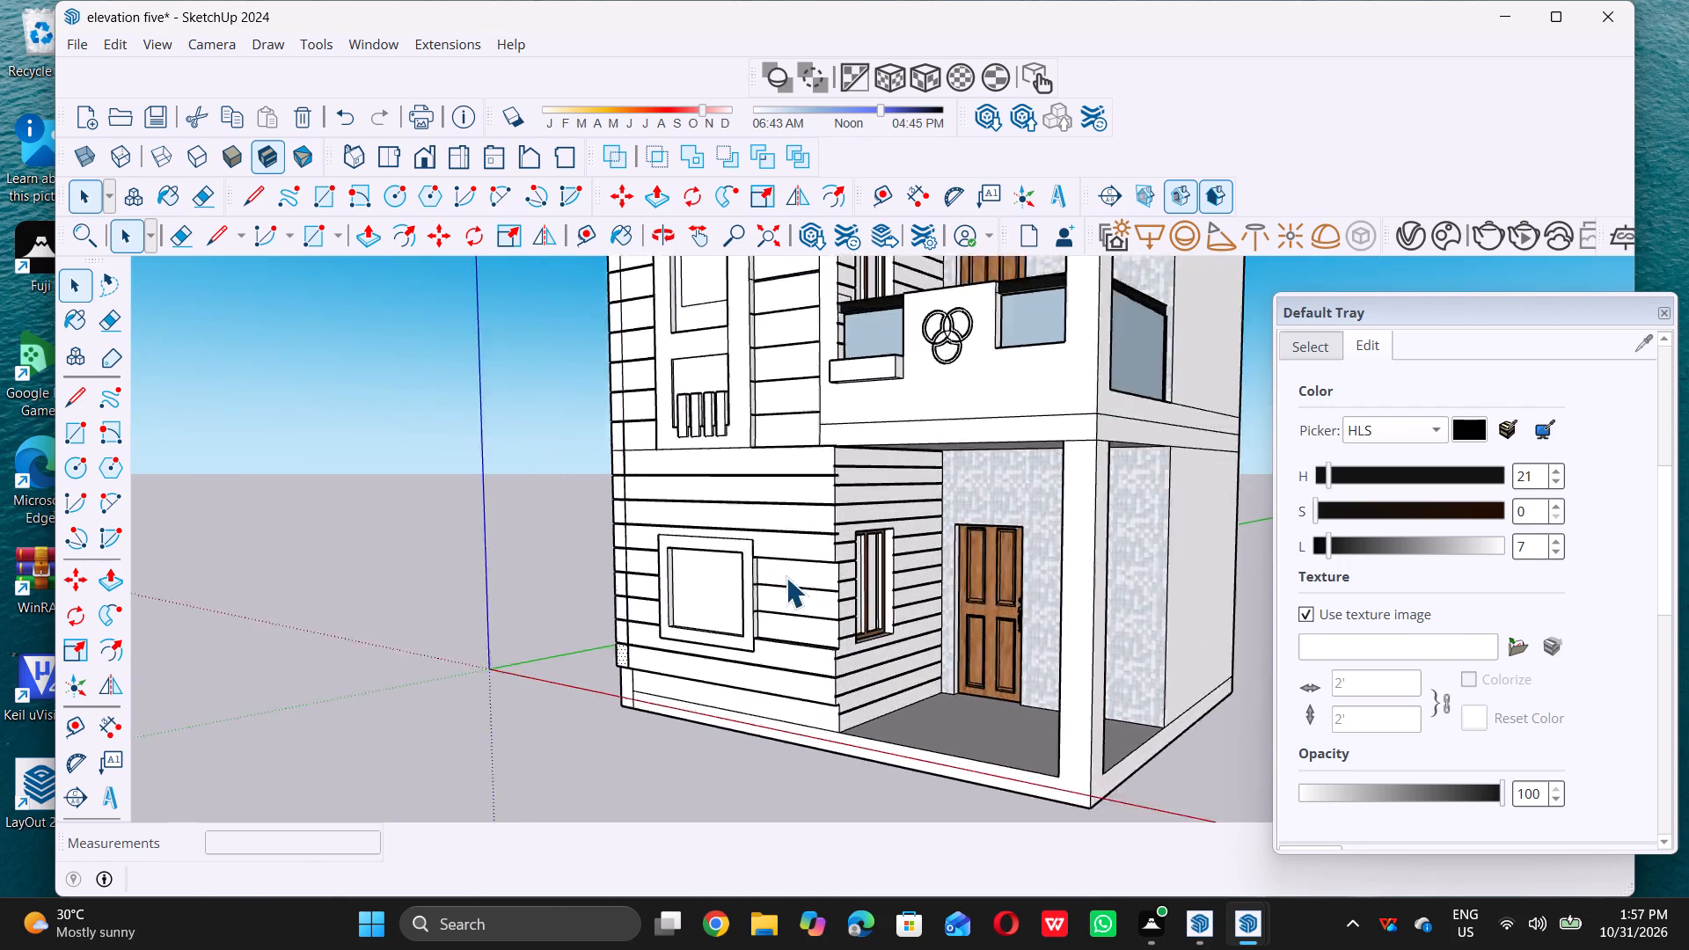
{"action": "scroll", "coordinate": [786, 577], "scroll_direction": "up", "scroll_amount": 8}
{"action": "middle_click_drag", "start_coordinate": [770, 577], "coordinate": [741, 490]}
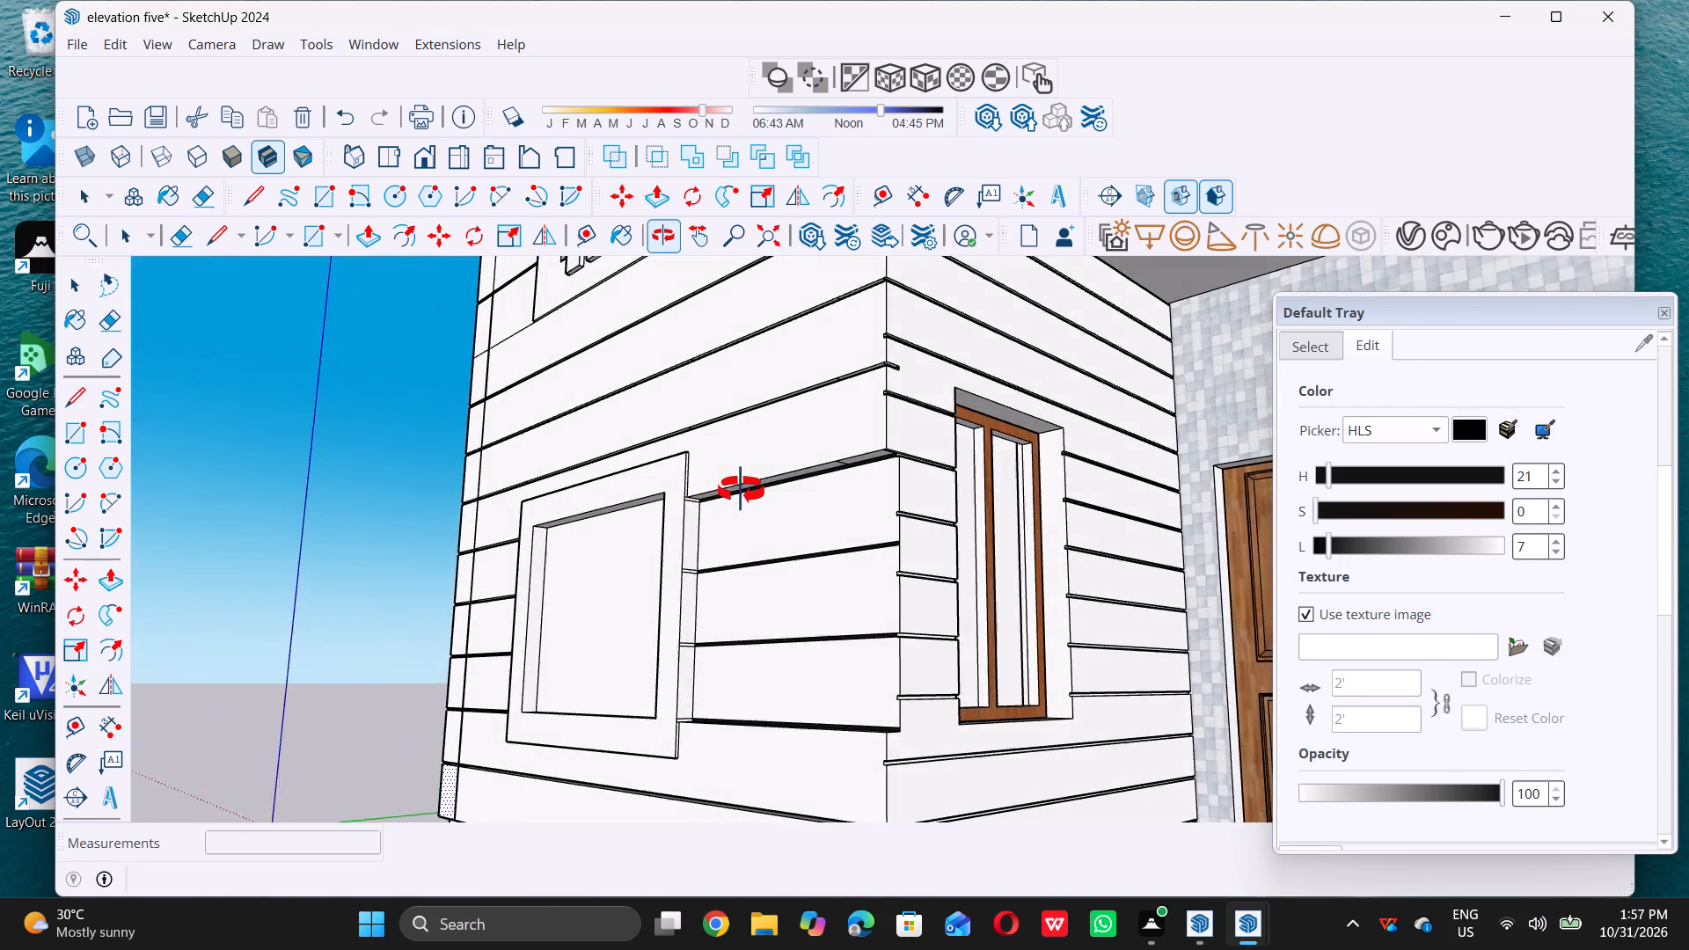
Pull the uppermost recessed siding panel between the ground-floor framed window and the corner outward about 2 15/16", flush with the siding above.
{"action": "middle_click_drag", "start_coordinate": [741, 490], "coordinate": [742, 489]}
{"action": "scroll", "coordinate": [789, 529], "scroll_direction": "up", "scroll_amount": 5}
{"action": "left_click", "coordinate": [806, 529]}
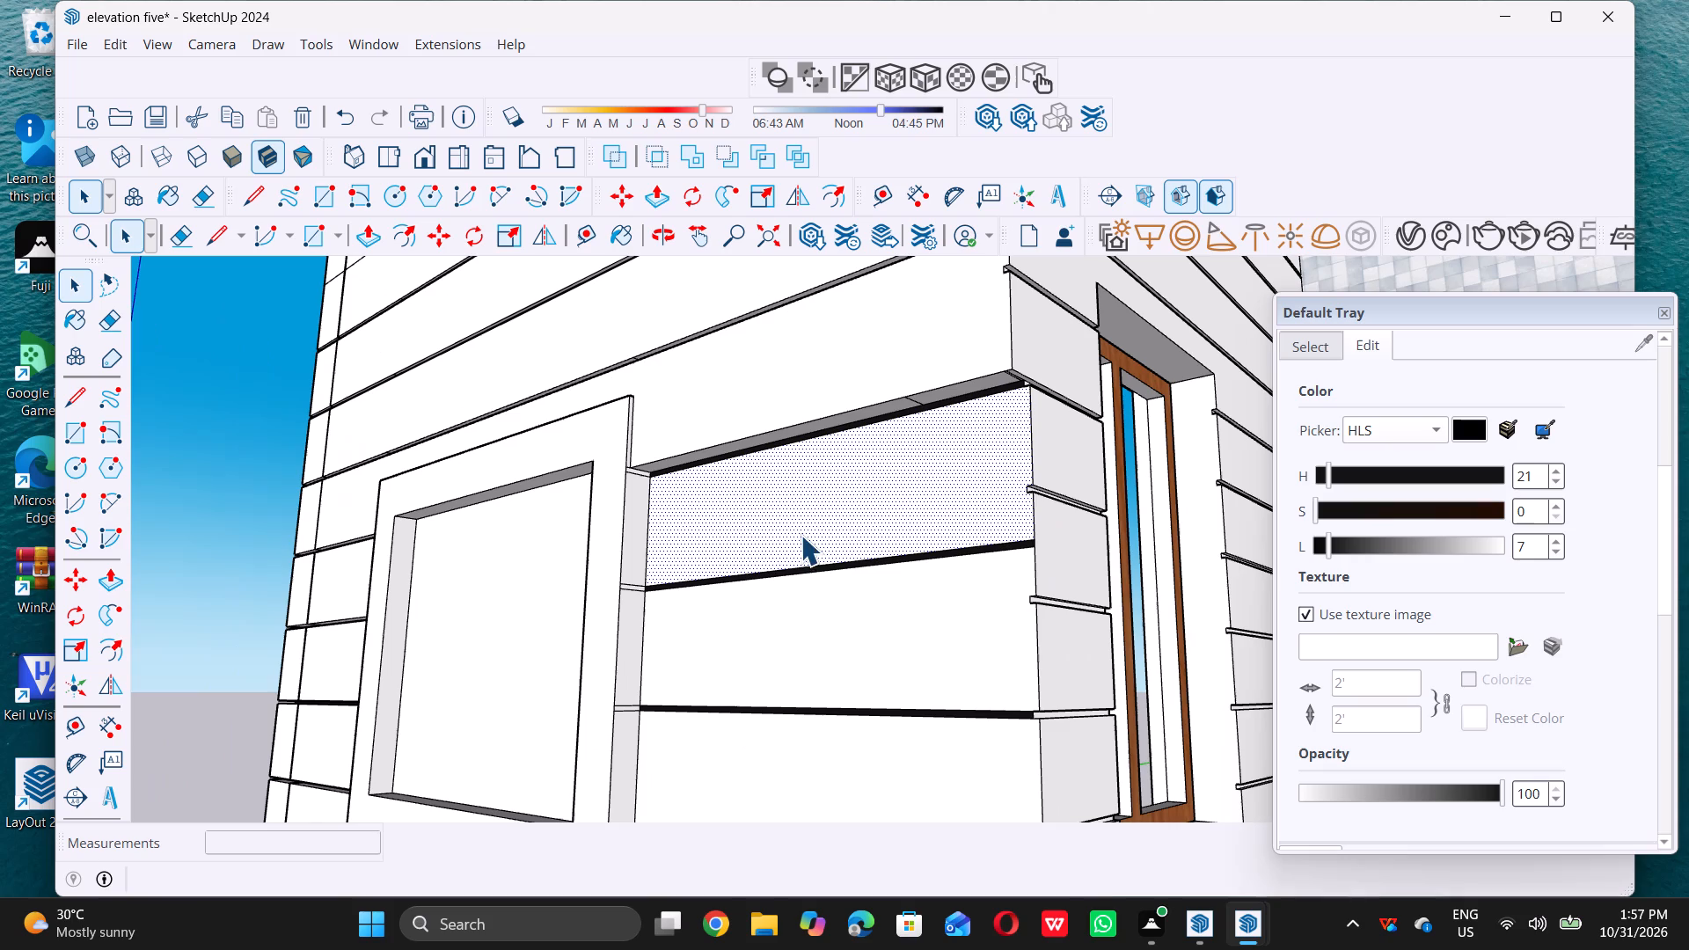
{"action": "key", "text": "p"}
{"action": "double_click", "coordinate": [825, 509]}
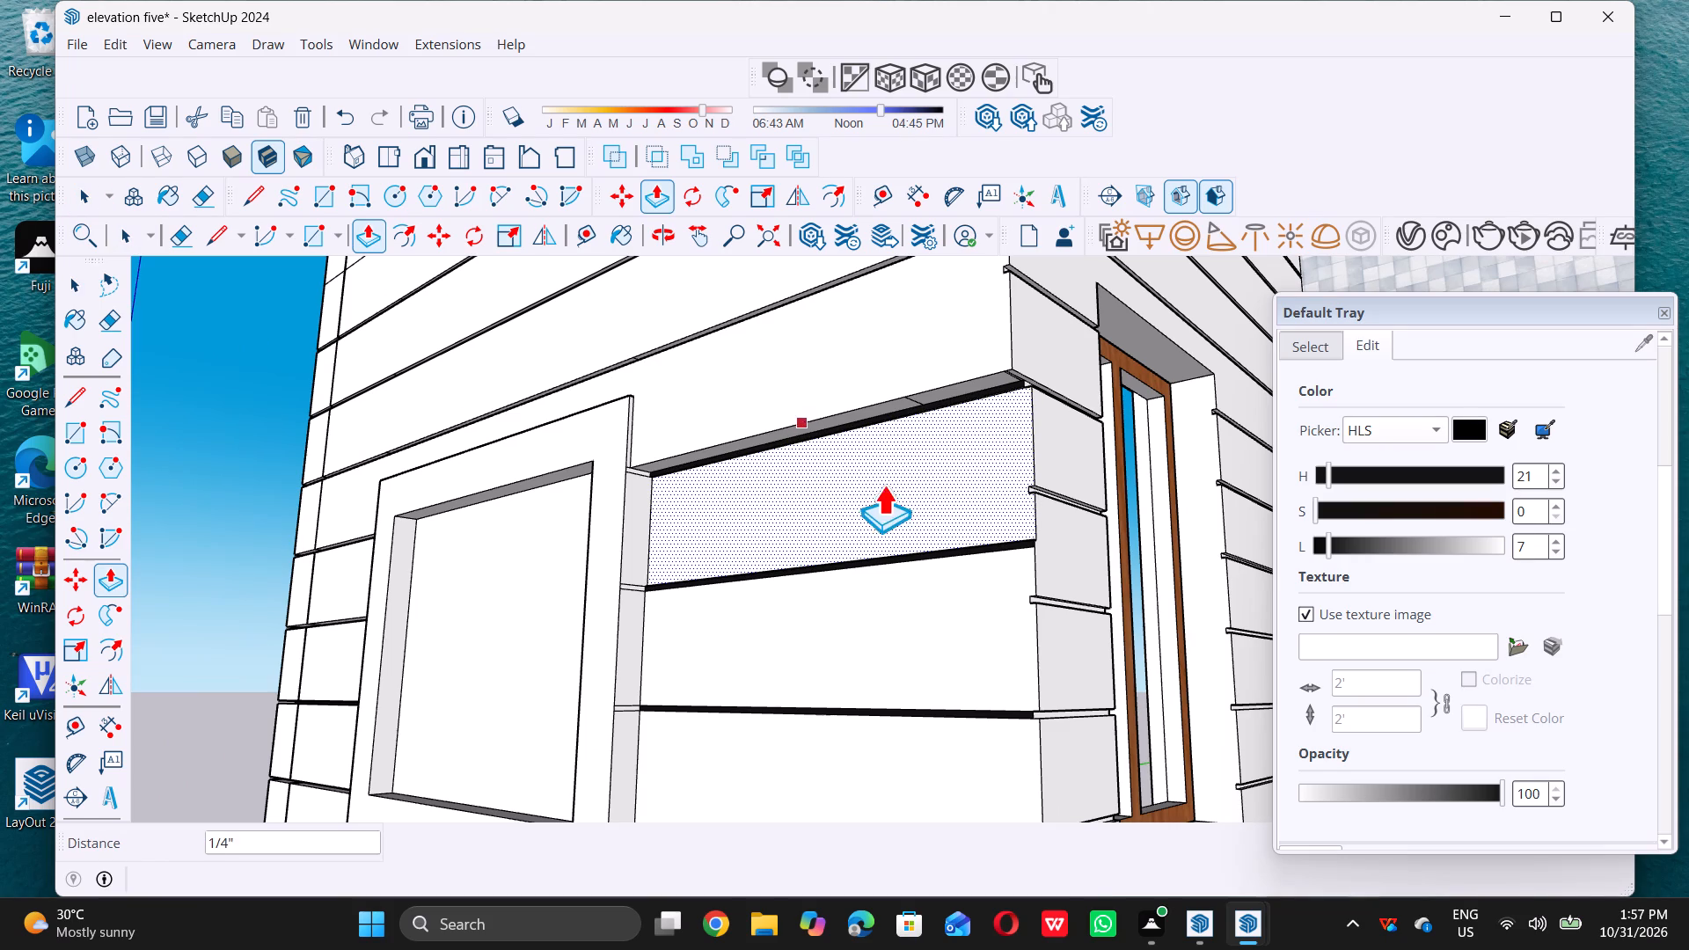
{"action": "left_click_drag", "start_coordinate": [886, 499], "coordinate": [891, 489]}
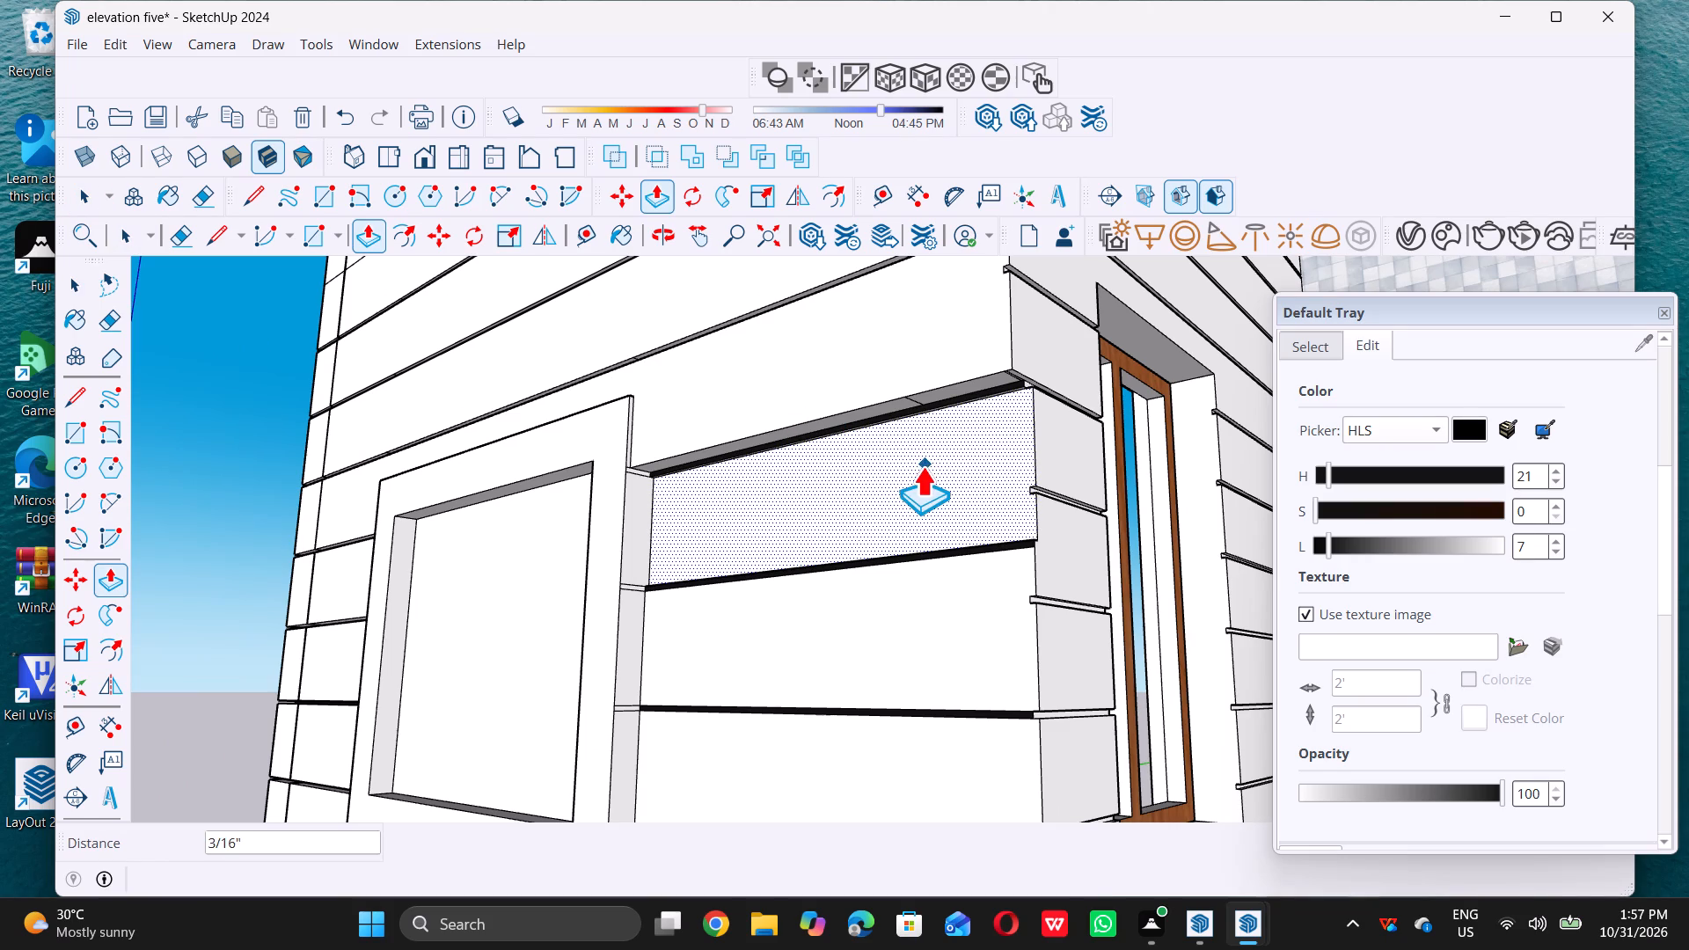
{"action": "scroll", "coordinate": [846, 429], "scroll_direction": "down", "scroll_amount": 5}
{"action": "middle_click", "coordinate": [860, 449]}
{"action": "middle_click_drag", "start_coordinate": [861, 453], "coordinate": [863, 458]}
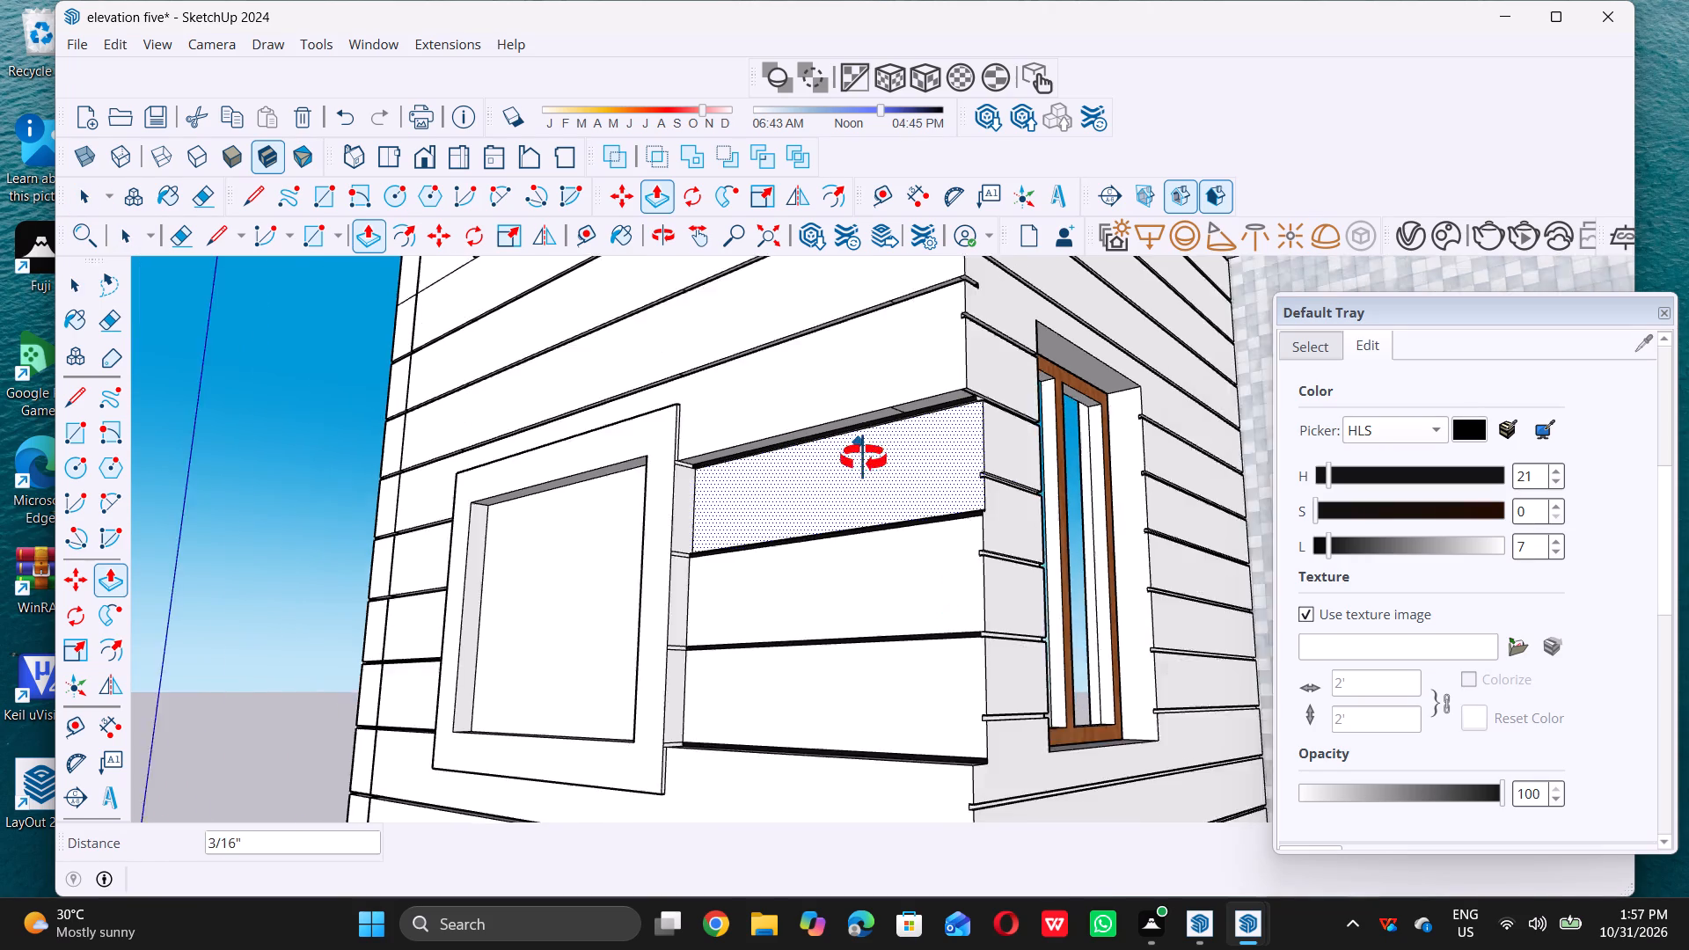
{"action": "middle_click_drag", "start_coordinate": [863, 458], "coordinate": [892, 546]}
{"action": "scroll", "coordinate": [897, 551], "scroll_direction": "up", "scroll_amount": 4}
{"action": "triple_click", "coordinate": [923, 528]}
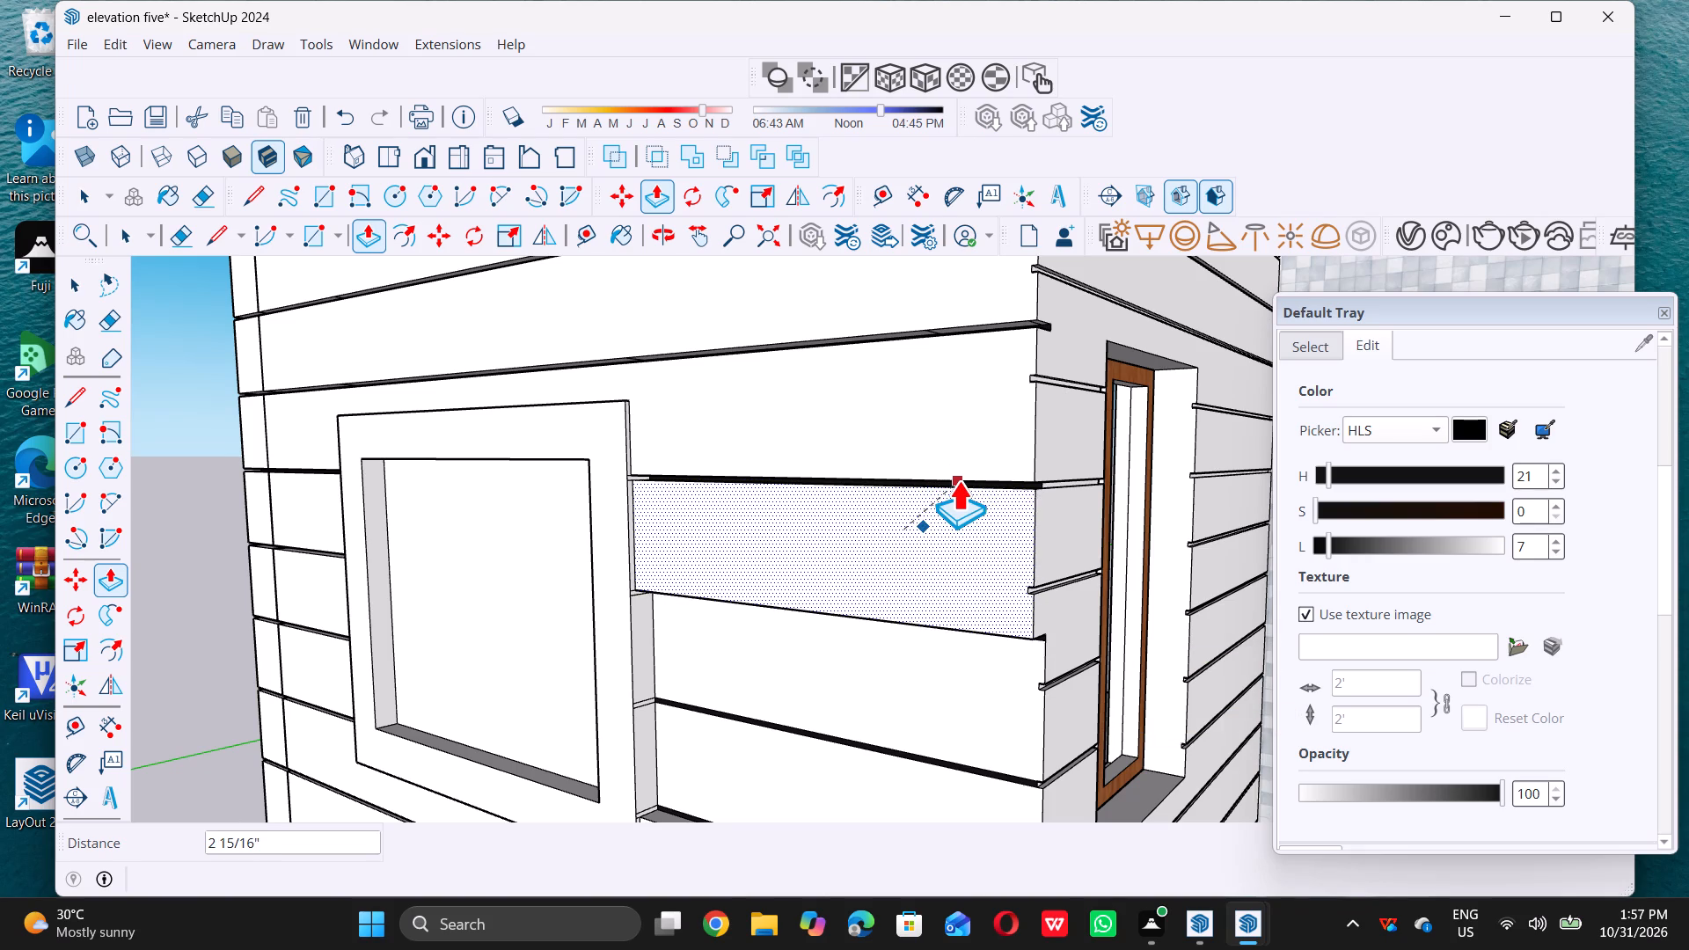
{"action": "scroll", "coordinate": [958, 480], "scroll_direction": "up", "scroll_amount": 7}
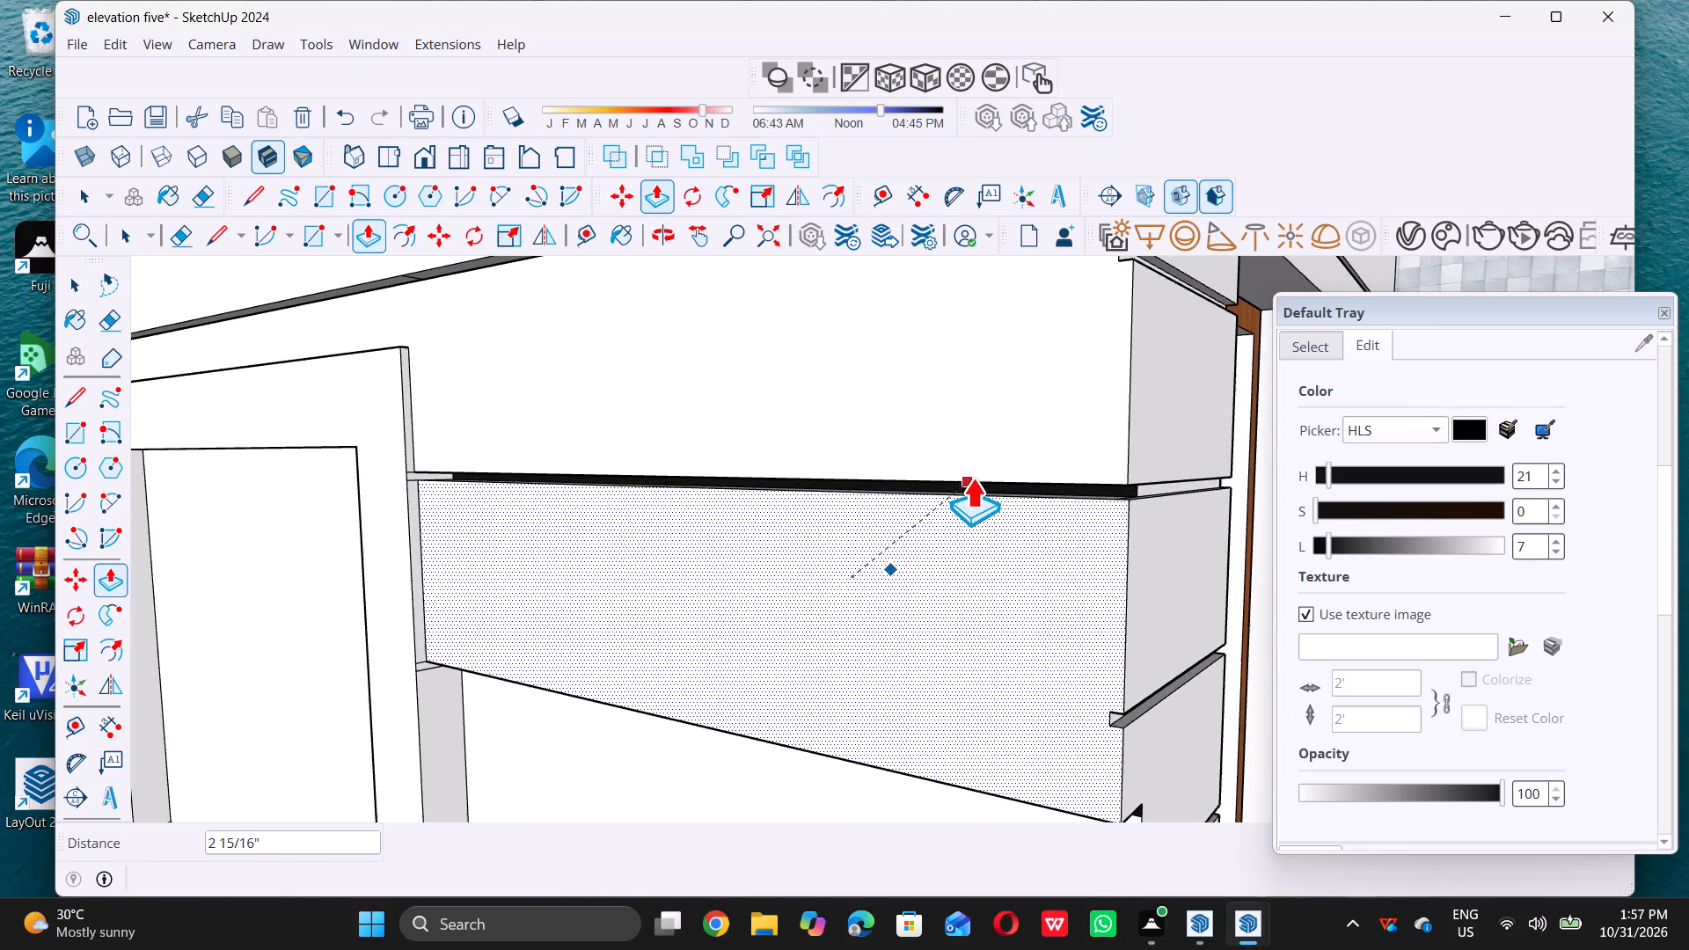
{"action": "left_click", "coordinate": [971, 476]}
{"action": "key", "text": "space"}
Pull the middle recessed siding panel between the framed window and the corner outward, flush with the panel just above.
{"action": "scroll", "coordinate": [936, 492], "scroll_direction": "down", "scroll_amount": 3}
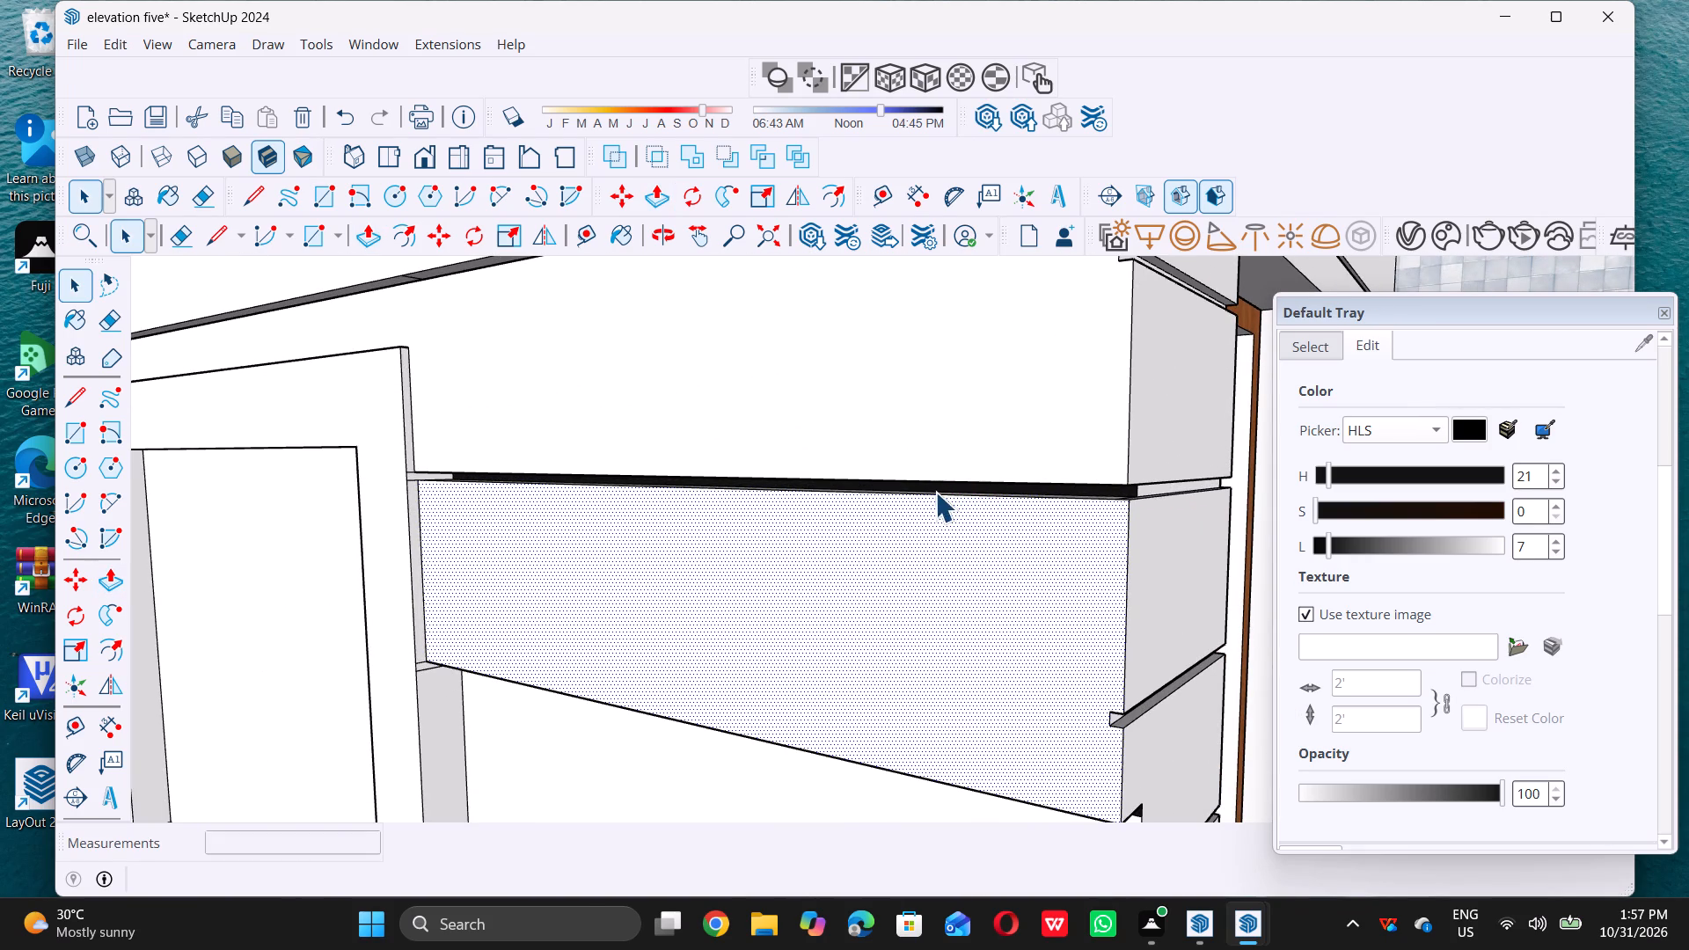
{"action": "scroll", "coordinate": [935, 492], "scroll_direction": "down", "scroll_amount": 11}
{"action": "scroll", "coordinate": [910, 593], "scroll_direction": "up", "scroll_amount": 4}
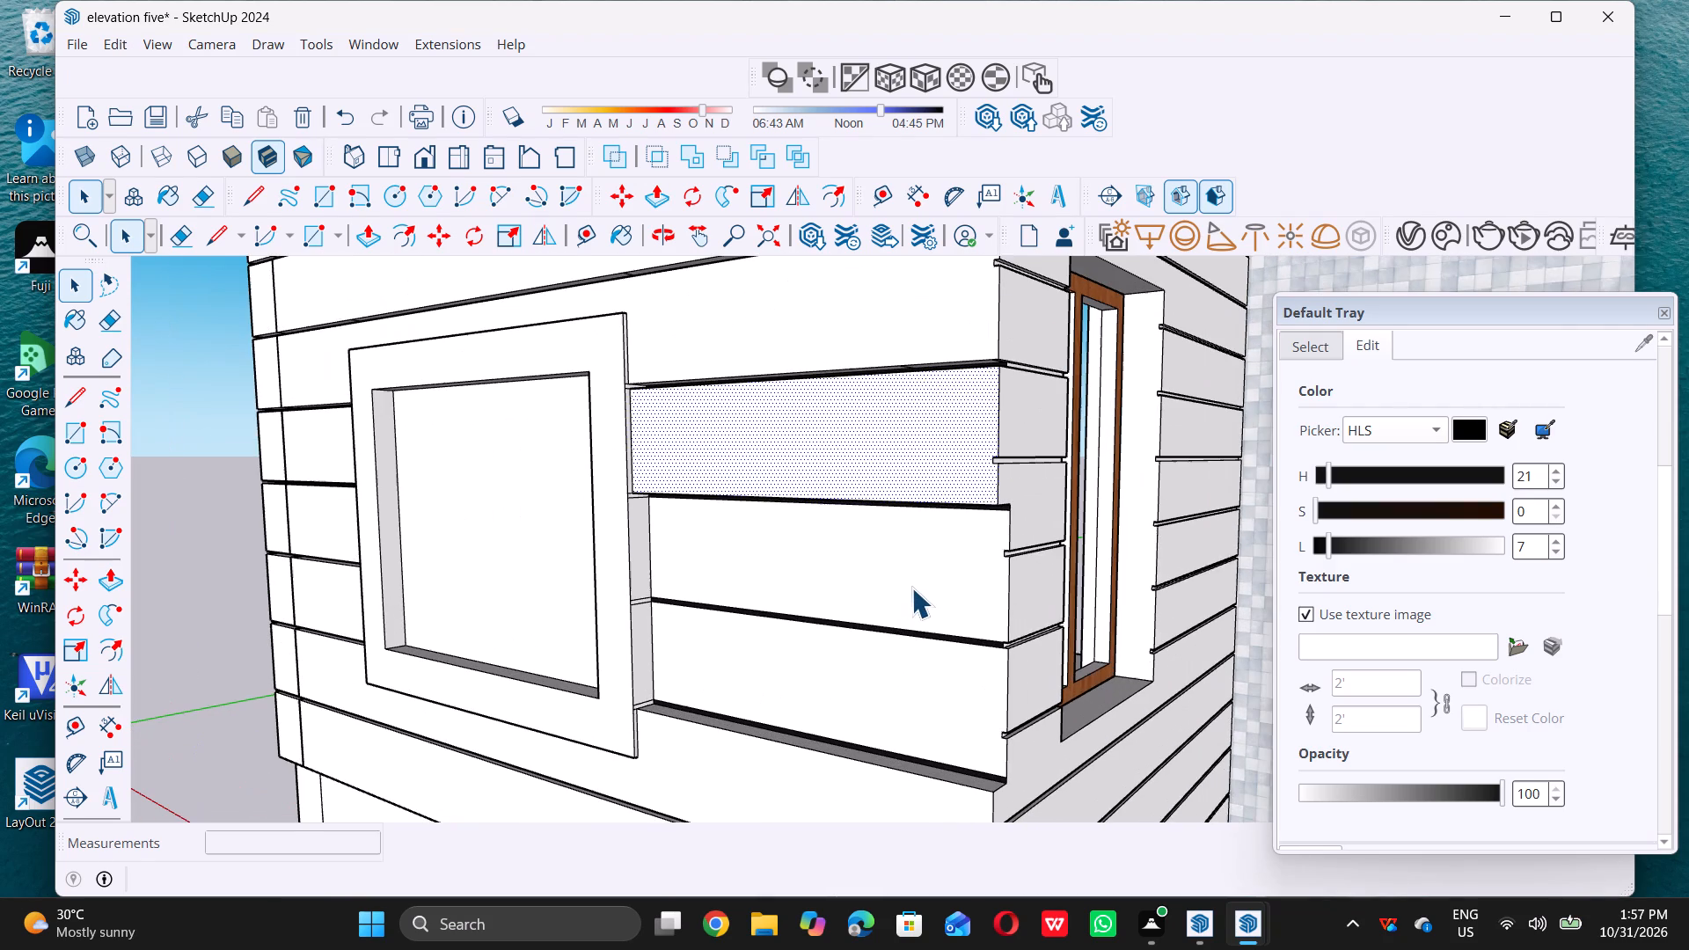
{"action": "left_click", "coordinate": [911, 588]}
{"action": "key", "text": "p"}
{"action": "left_click", "coordinate": [911, 590]}
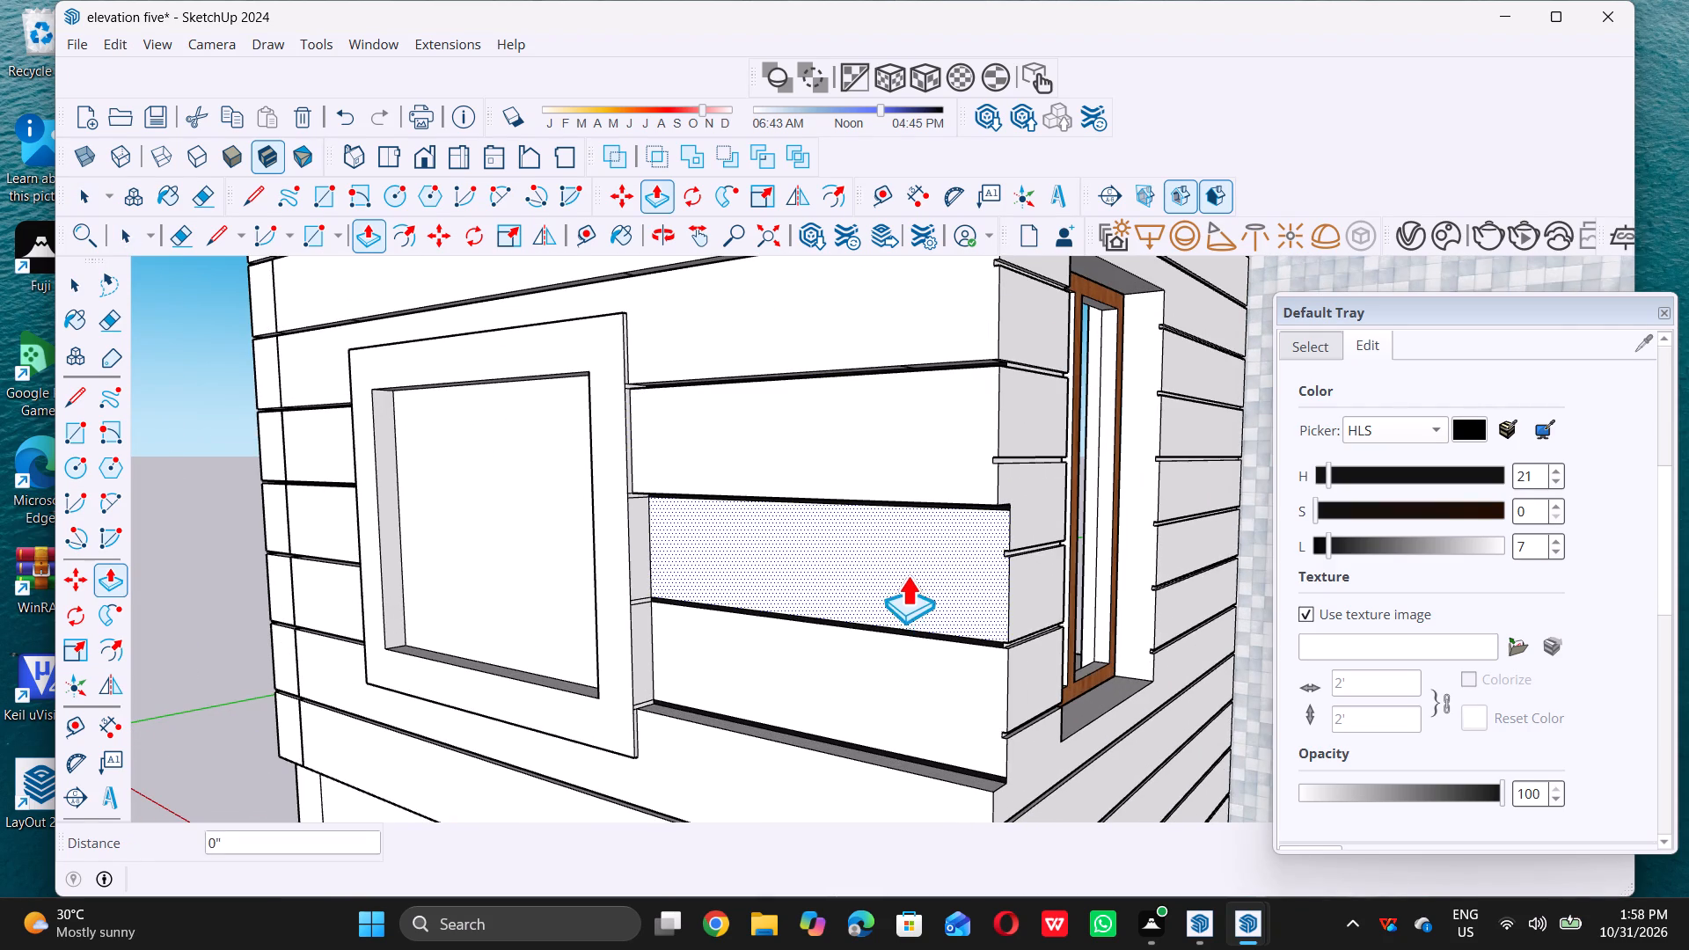
{"action": "triple_click", "coordinate": [906, 499]}
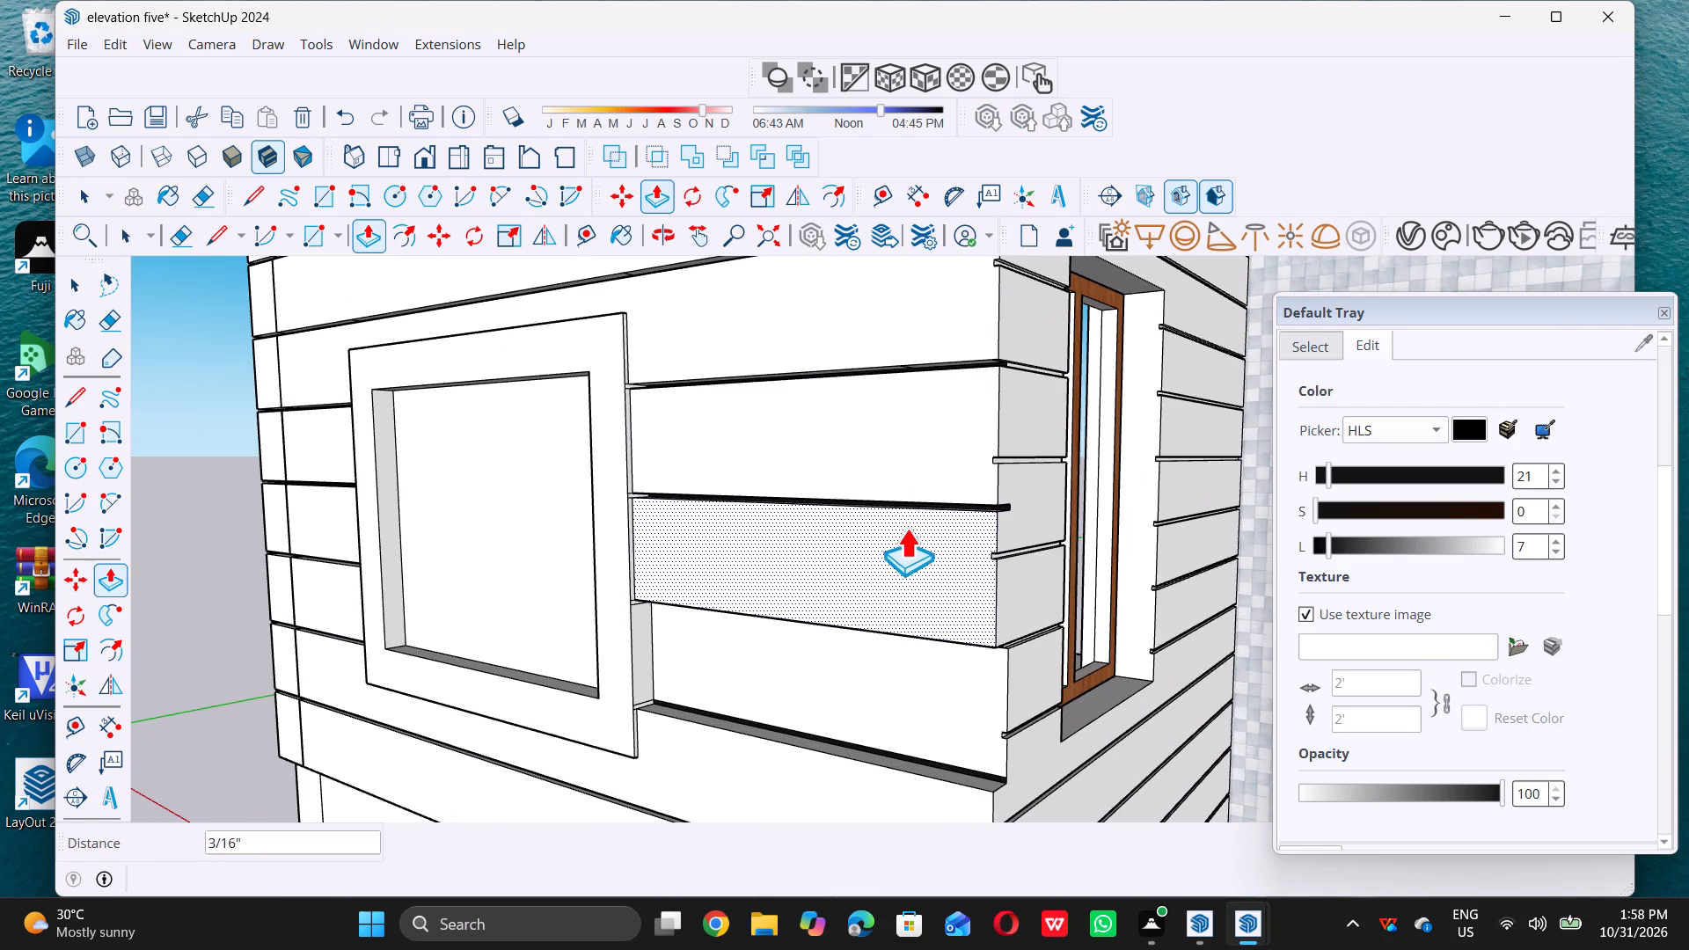
{"action": "key", "text": "space"}
Pull the lowest recessed siding panel beside the framed window outward about 1 7/8", flush with the siding above and below.
{"action": "scroll", "coordinate": [889, 724], "scroll_direction": "up", "scroll_amount": 2}
{"action": "left_click", "coordinate": [886, 723]}
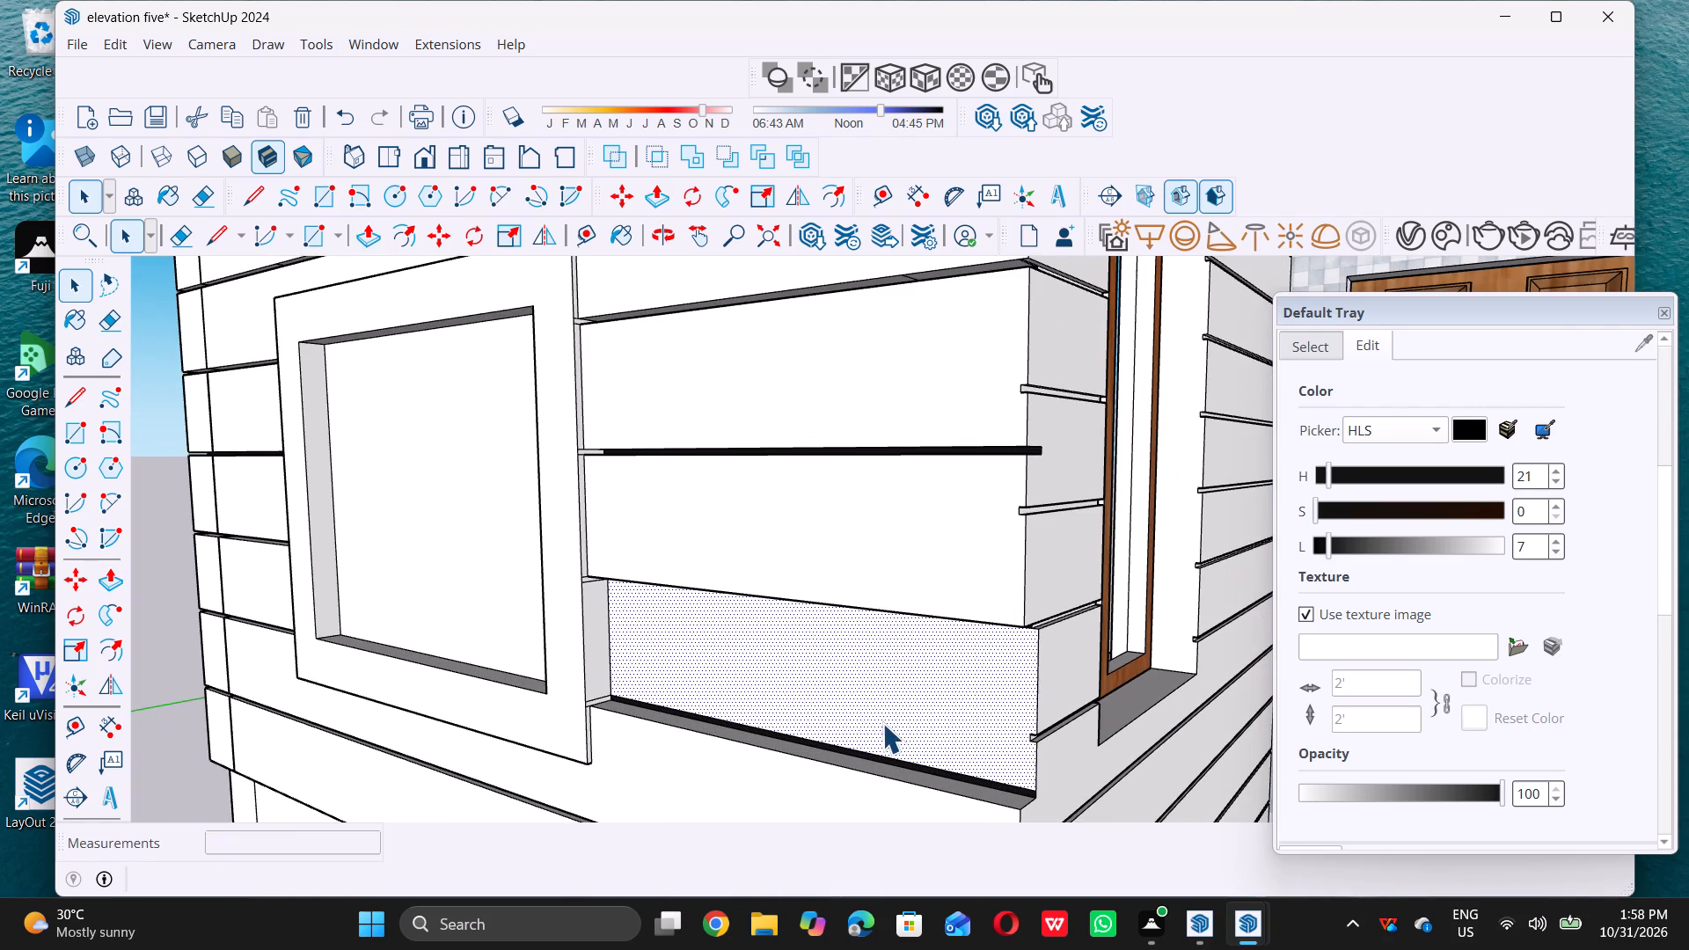
{"action": "key", "text": "BackSpace"}
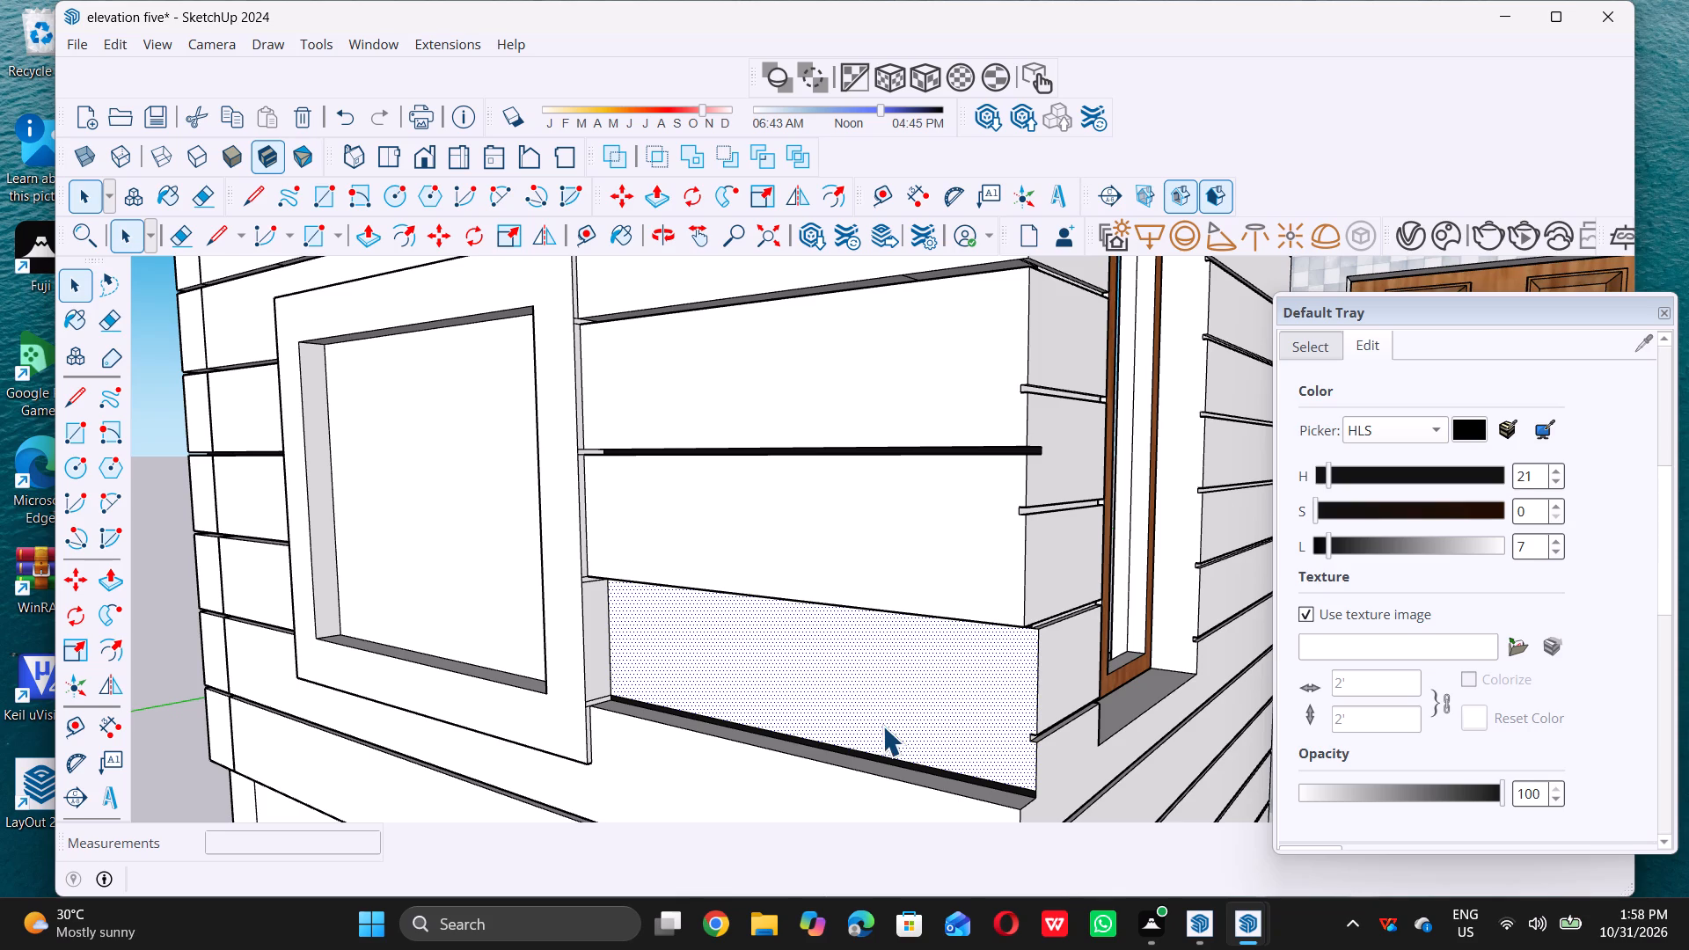
{"action": "key", "text": "p"}
{"action": "double_click", "coordinate": [881, 709]}
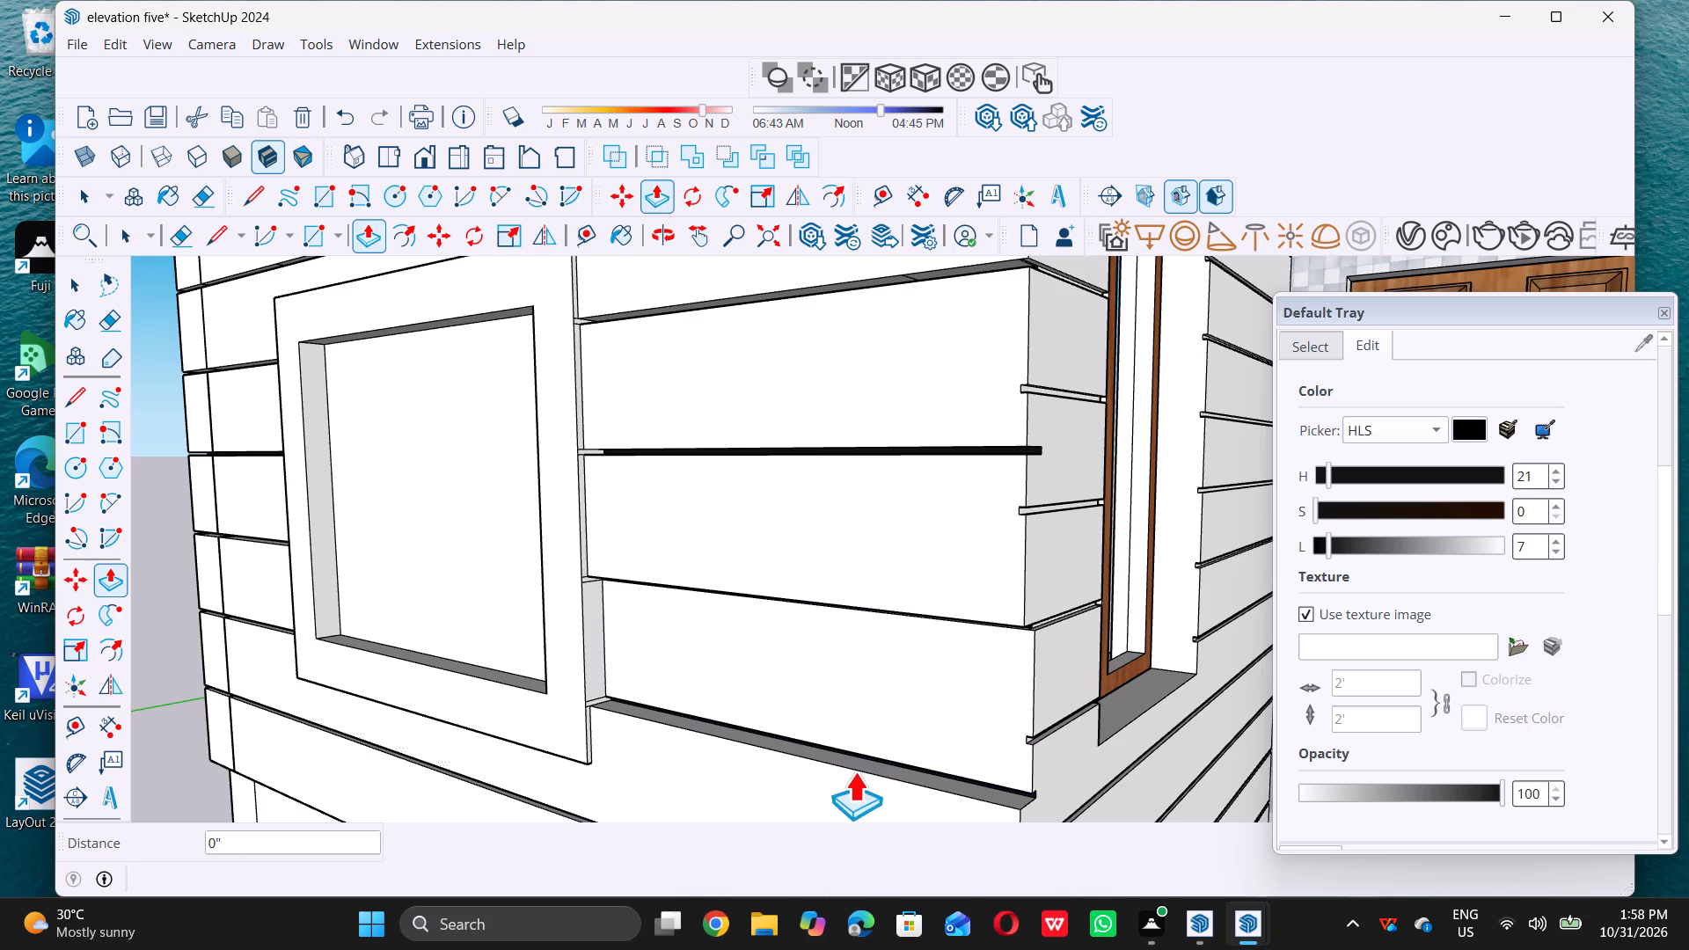
{"action": "left_click", "coordinate": [912, 695]}
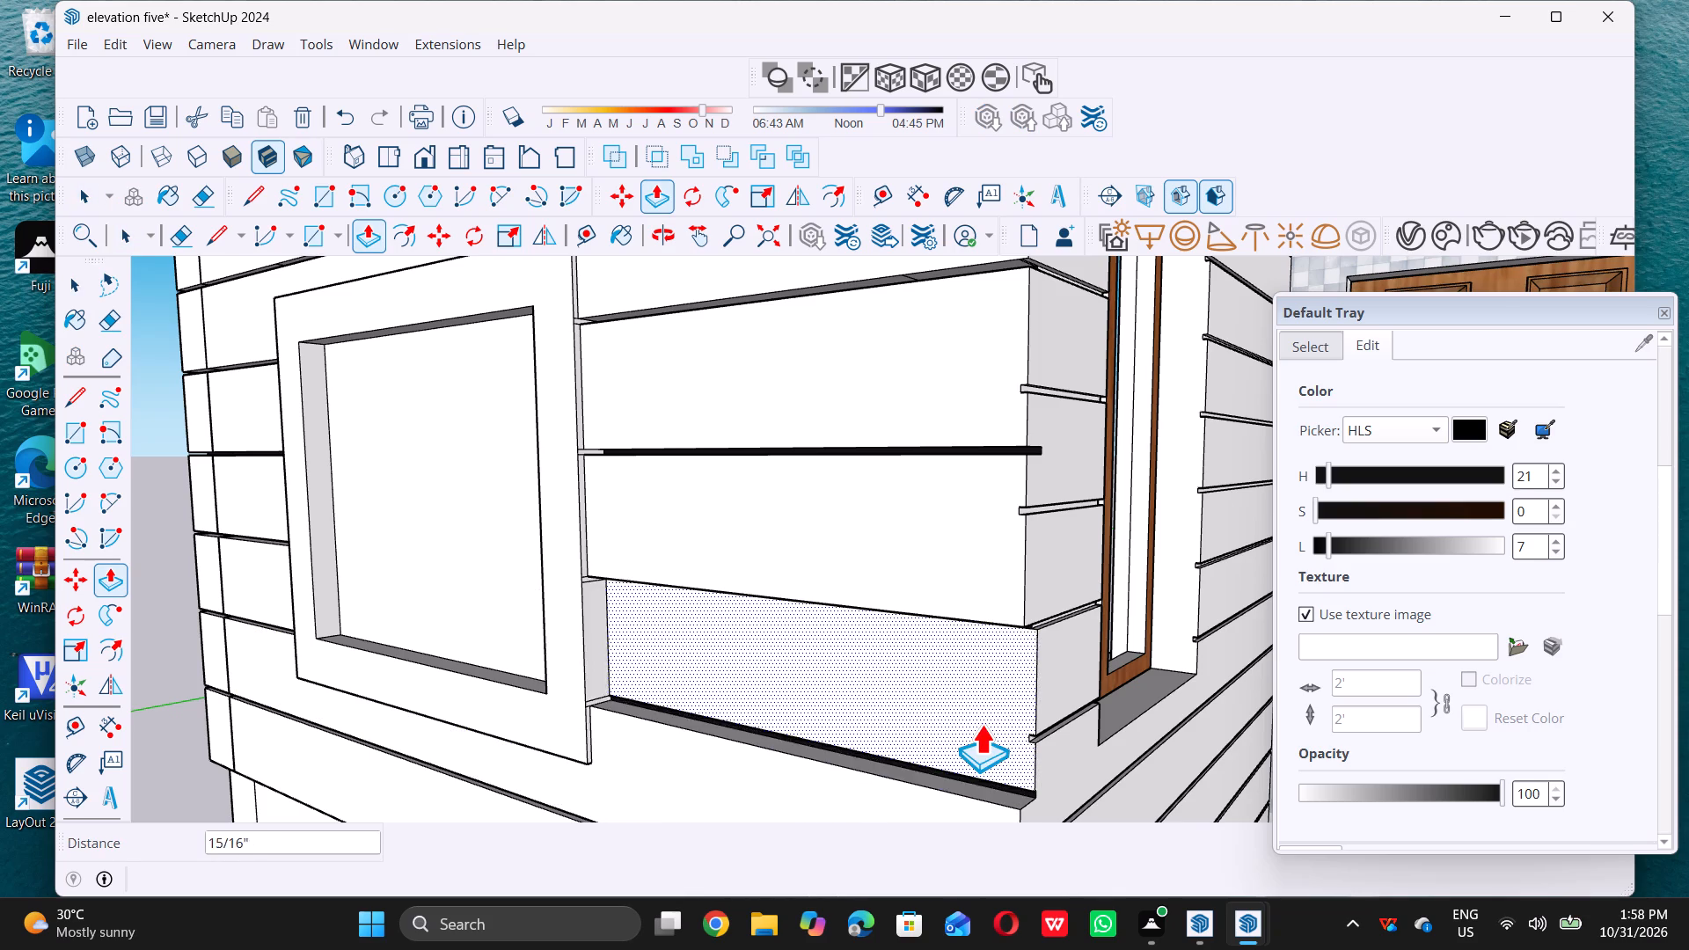
{"action": "scroll", "coordinate": [991, 705], "scroll_direction": "down", "scroll_amount": 9}
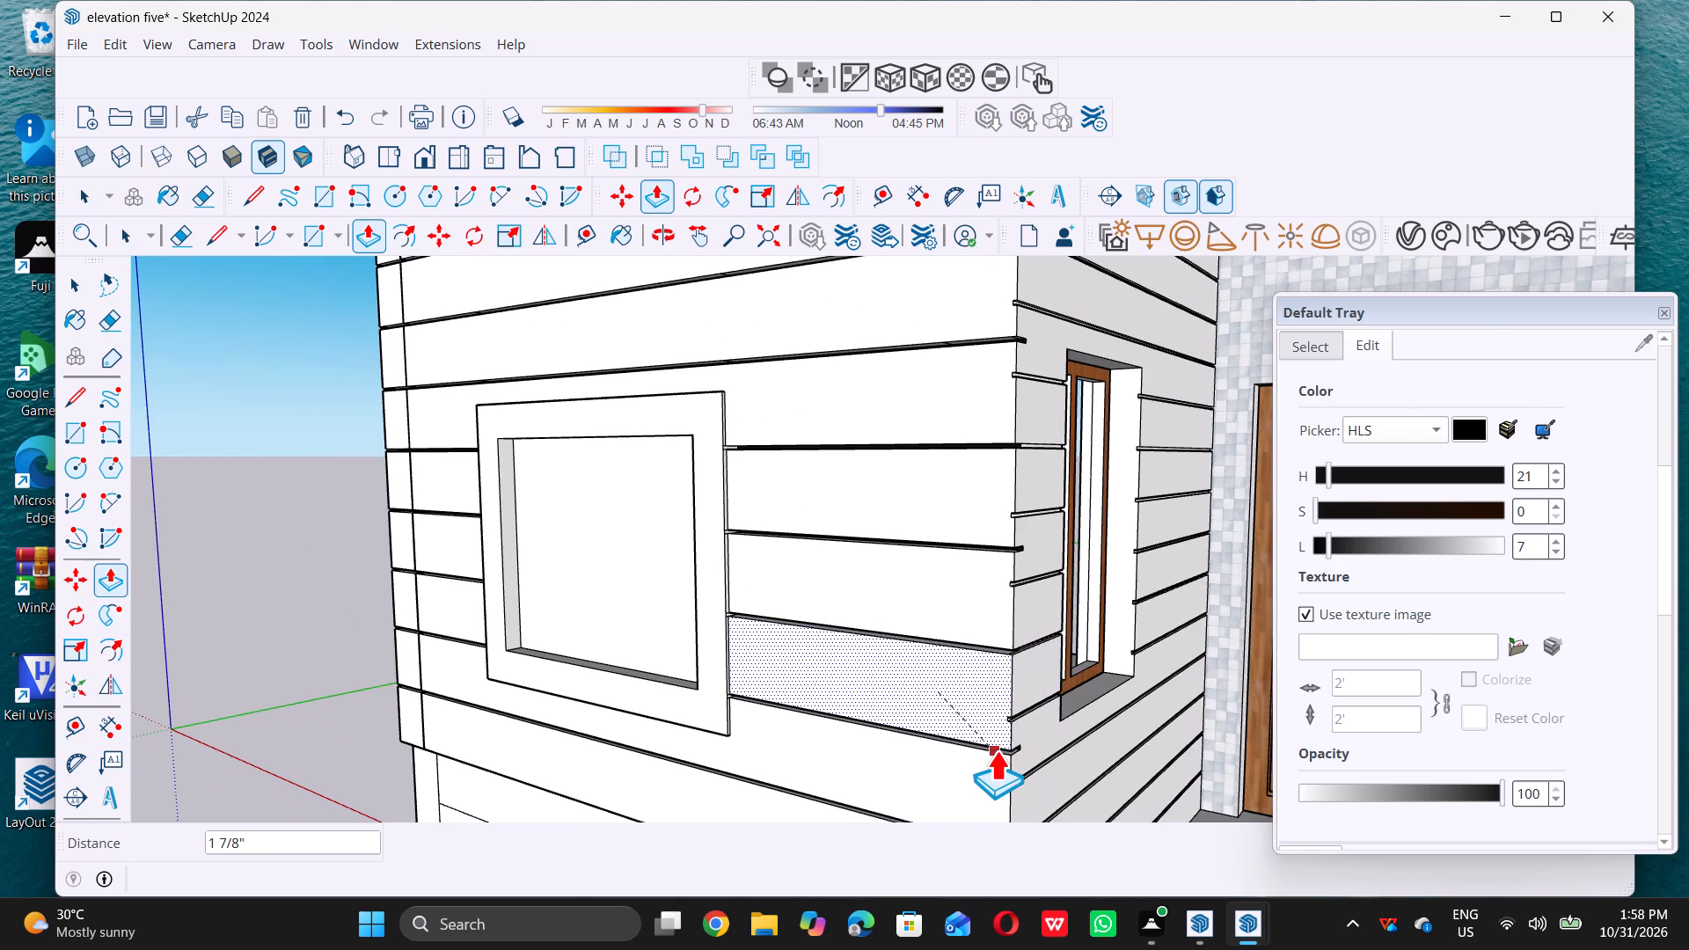
{"action": "left_click", "coordinate": [995, 751]}
{"action": "key", "text": "space"}
Examine the whole building elevation from the front and from above, including the siding beside the tall central panel and balconies.
{"action": "scroll", "coordinate": [926, 767], "scroll_direction": "down", "scroll_amount": 10}
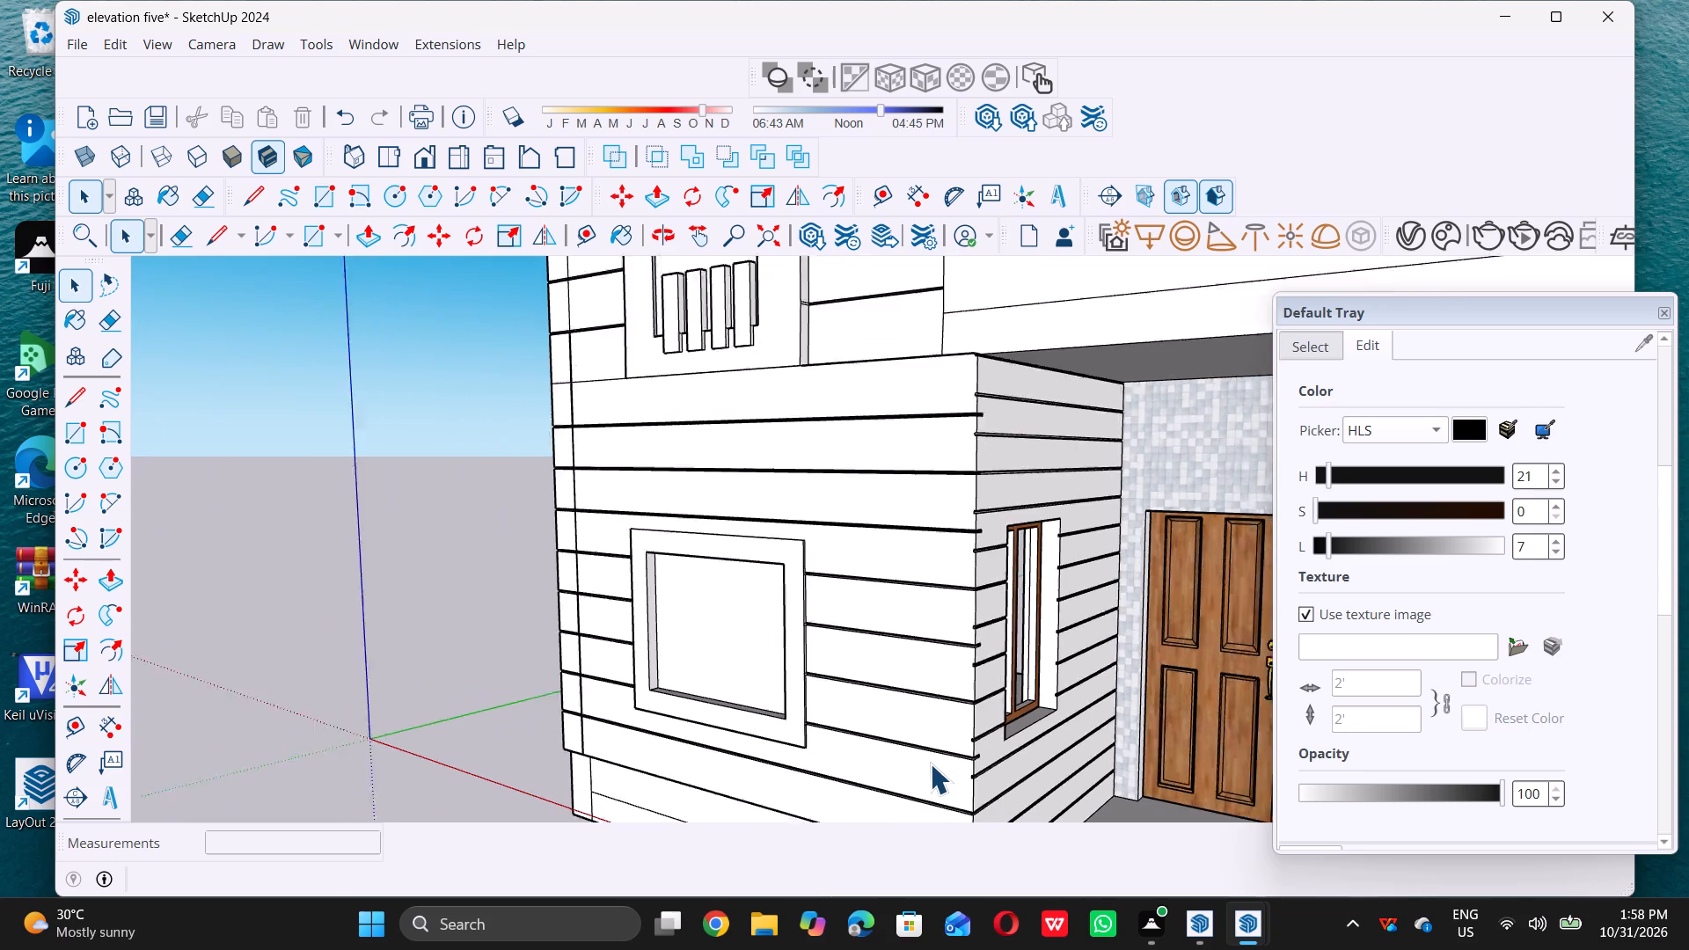
{"action": "scroll", "coordinate": [930, 764], "scroll_direction": "down", "scroll_amount": 5}
{"action": "middle_click_drag", "start_coordinate": [932, 665], "coordinate": [1145, 639]}
{"action": "scroll", "coordinate": [1148, 643], "scroll_direction": "up", "scroll_amount": 1}
{"action": "scroll", "coordinate": [1148, 644], "scroll_direction": "down", "scroll_amount": 9}
{"action": "scroll", "coordinate": [1057, 683], "scroll_direction": "down", "scroll_amount": 5}
{"action": "middle_click_drag", "start_coordinate": [1024, 700], "coordinate": [995, 659]}
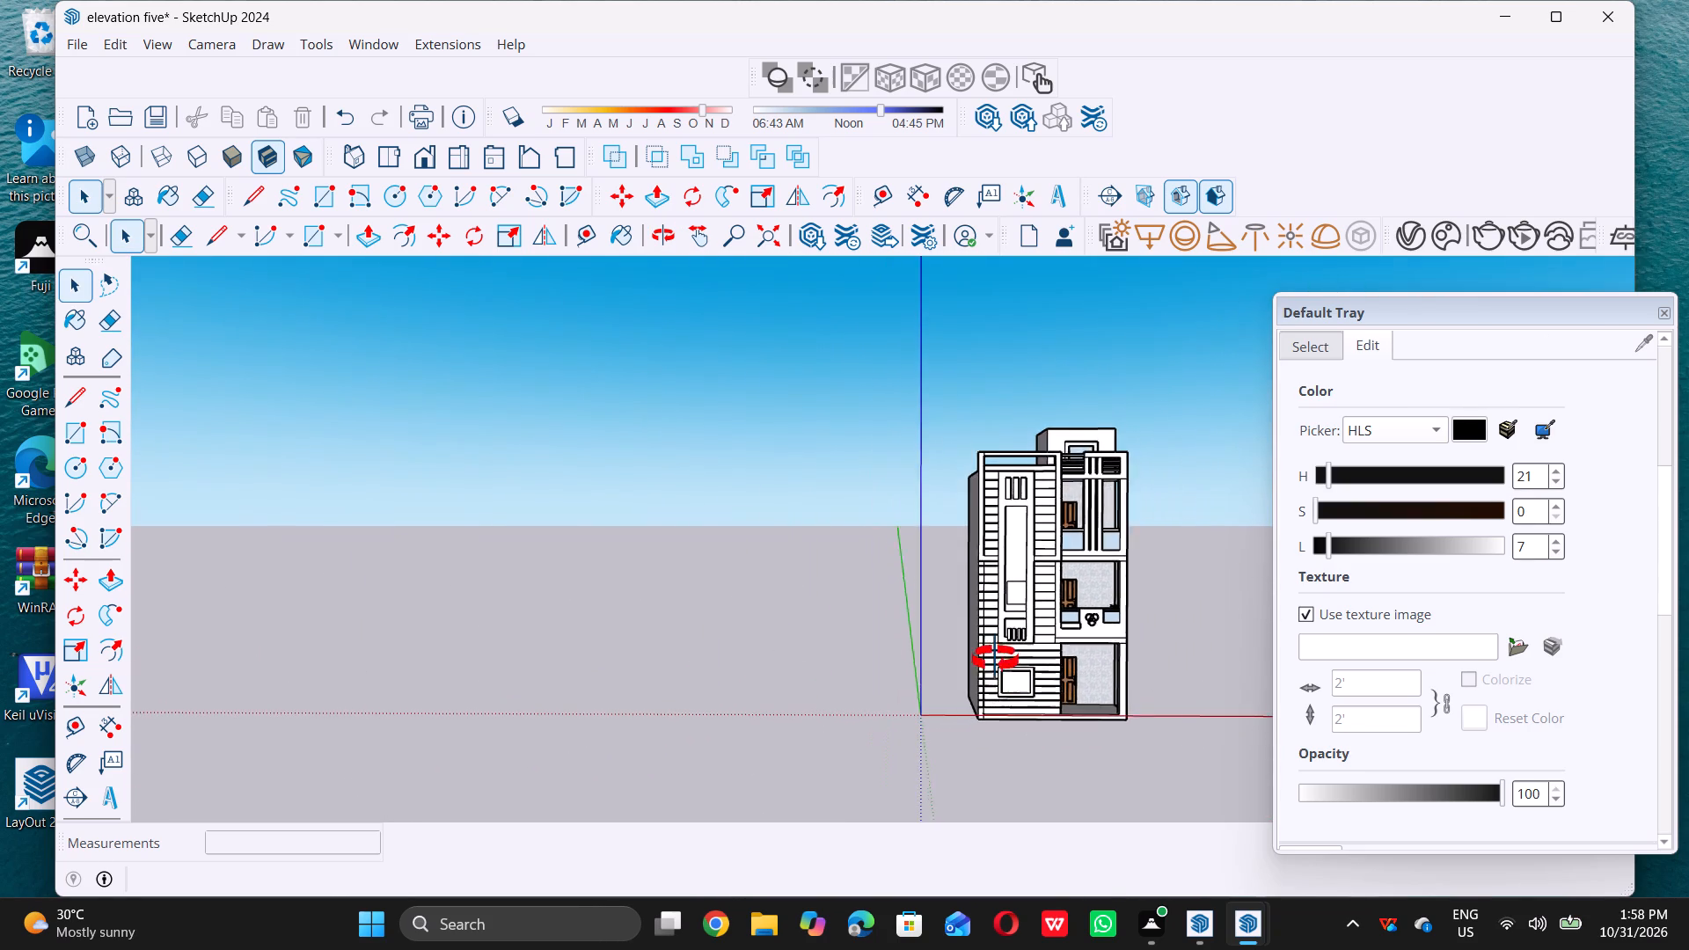
{"action": "middle_click_drag", "start_coordinate": [995, 659], "coordinate": [990, 660]}
{"action": "scroll", "coordinate": [992, 655], "scroll_direction": "down", "scroll_amount": 1}
{"action": "scroll", "coordinate": [990, 665], "scroll_direction": "up", "scroll_amount": 1}
{"action": "scroll", "coordinate": [991, 668], "scroll_direction": "down", "scroll_amount": 4}
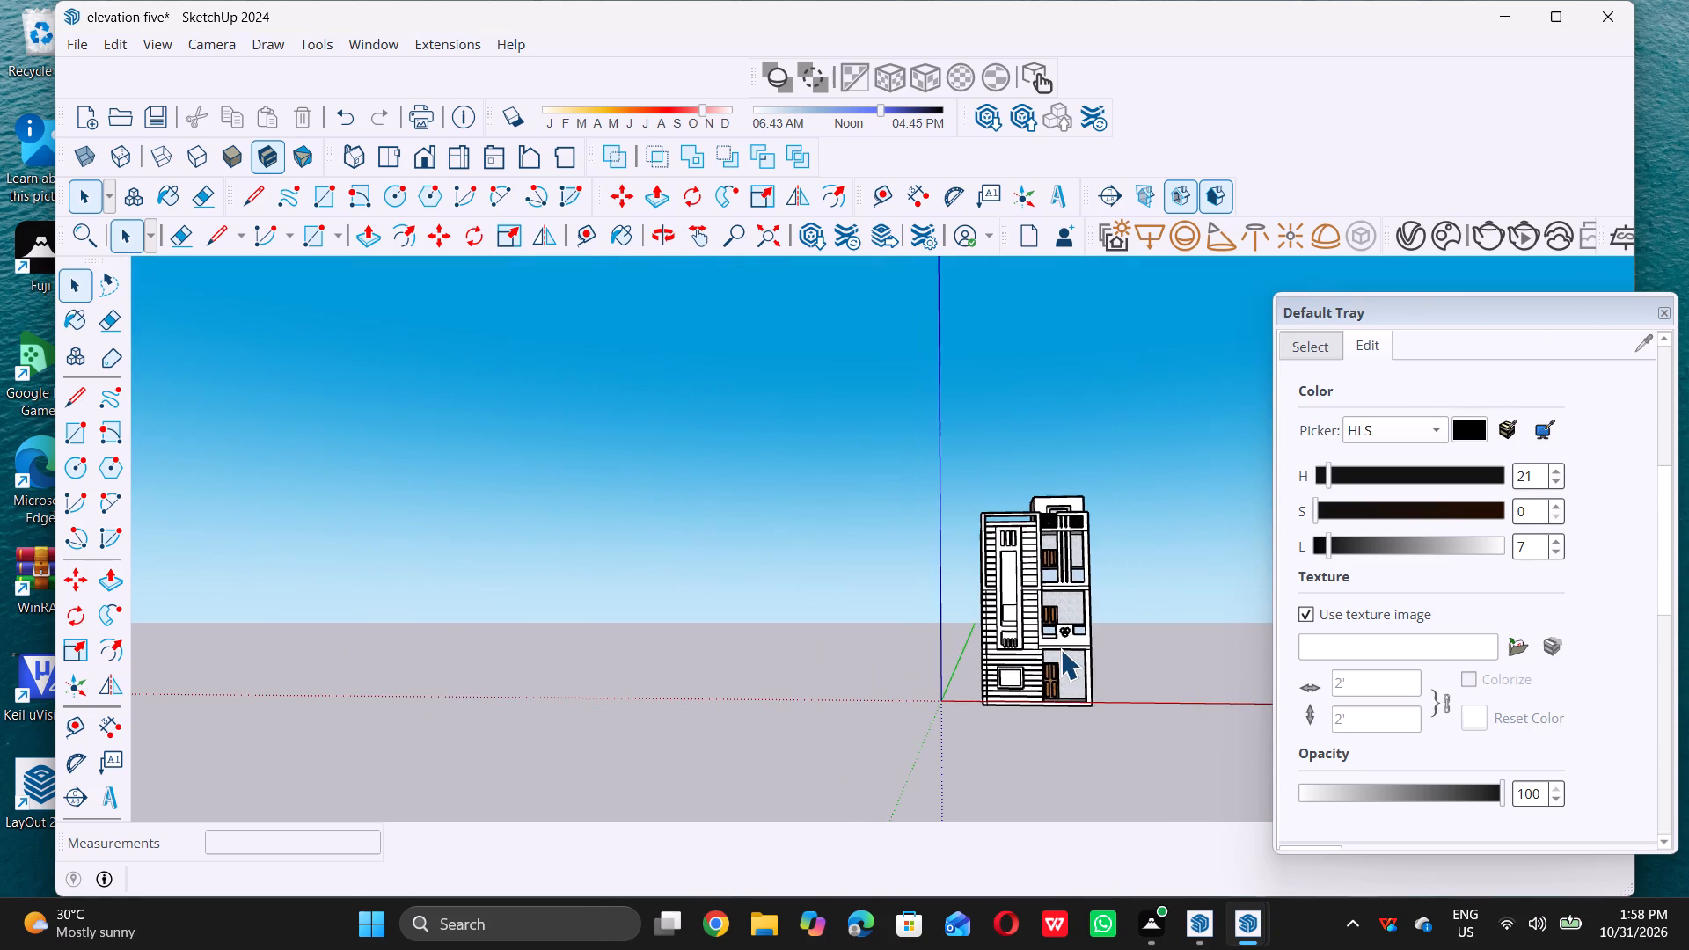
{"action": "middle_click_drag", "start_coordinate": [1060, 648], "coordinate": [1066, 639]}
{"action": "scroll", "coordinate": [1071, 636], "scroll_direction": "up", "scroll_amount": 10}
{"action": "scroll", "coordinate": [986, 397], "scroll_direction": "up", "scroll_amount": 1}
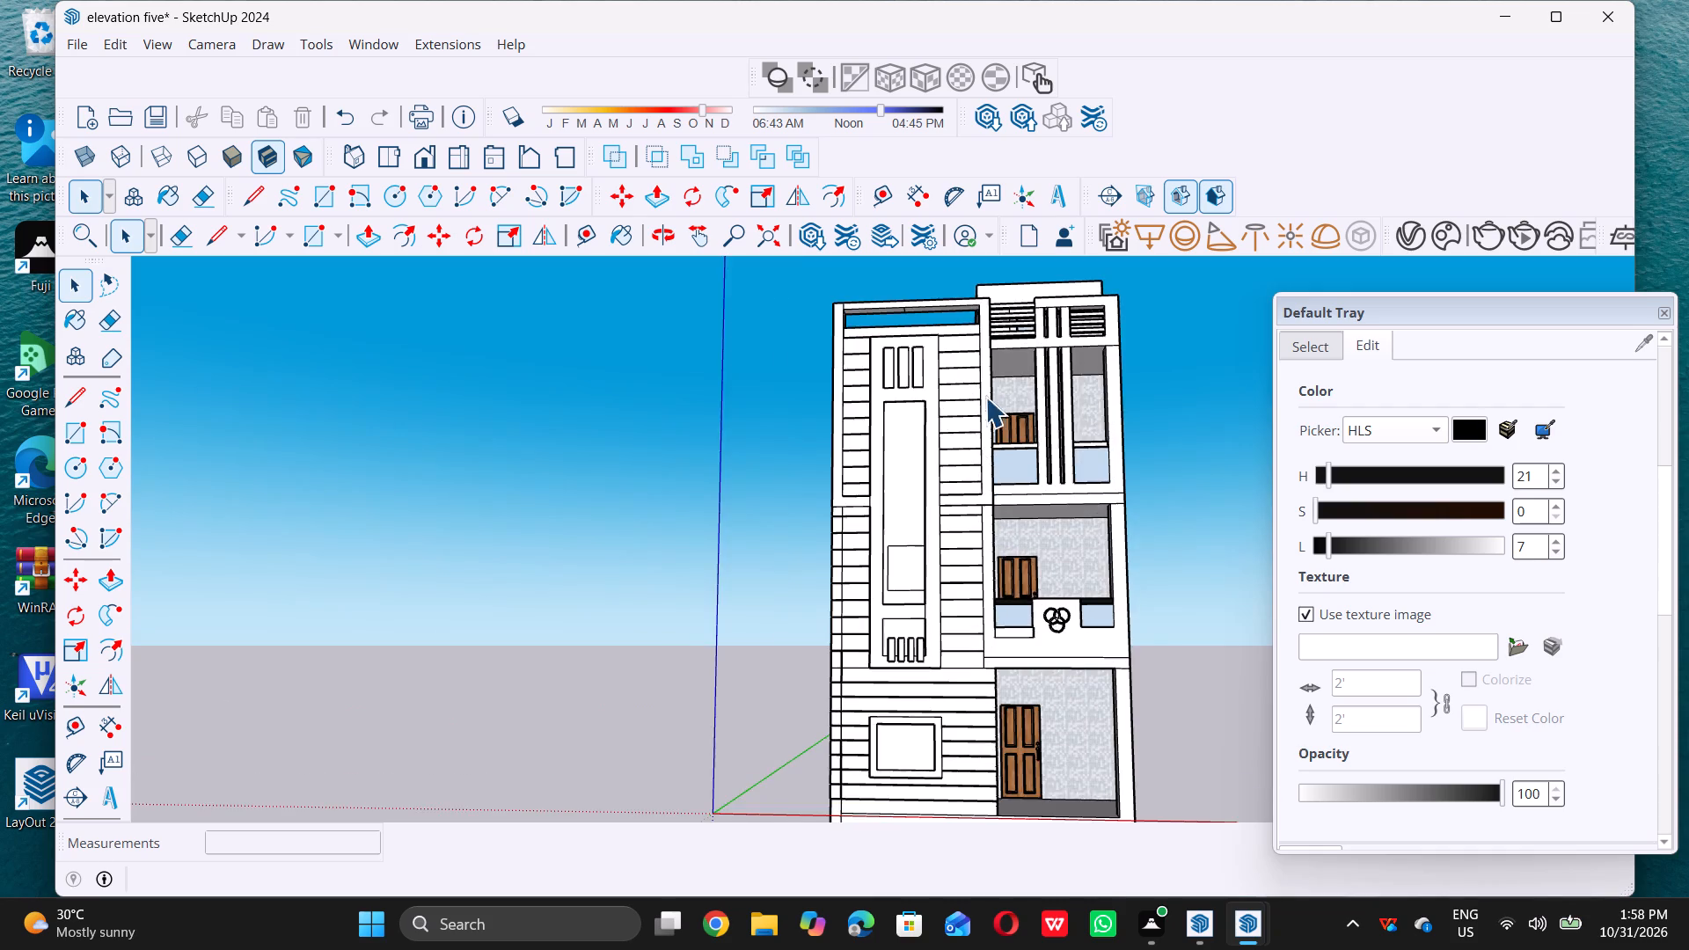
{"action": "middle_click_drag", "start_coordinate": [976, 409], "coordinate": [784, 678]}
{"action": "middle_click", "coordinate": [784, 678]}
{"action": "scroll", "coordinate": [943, 402], "scroll_direction": "up", "scroll_amount": 11}
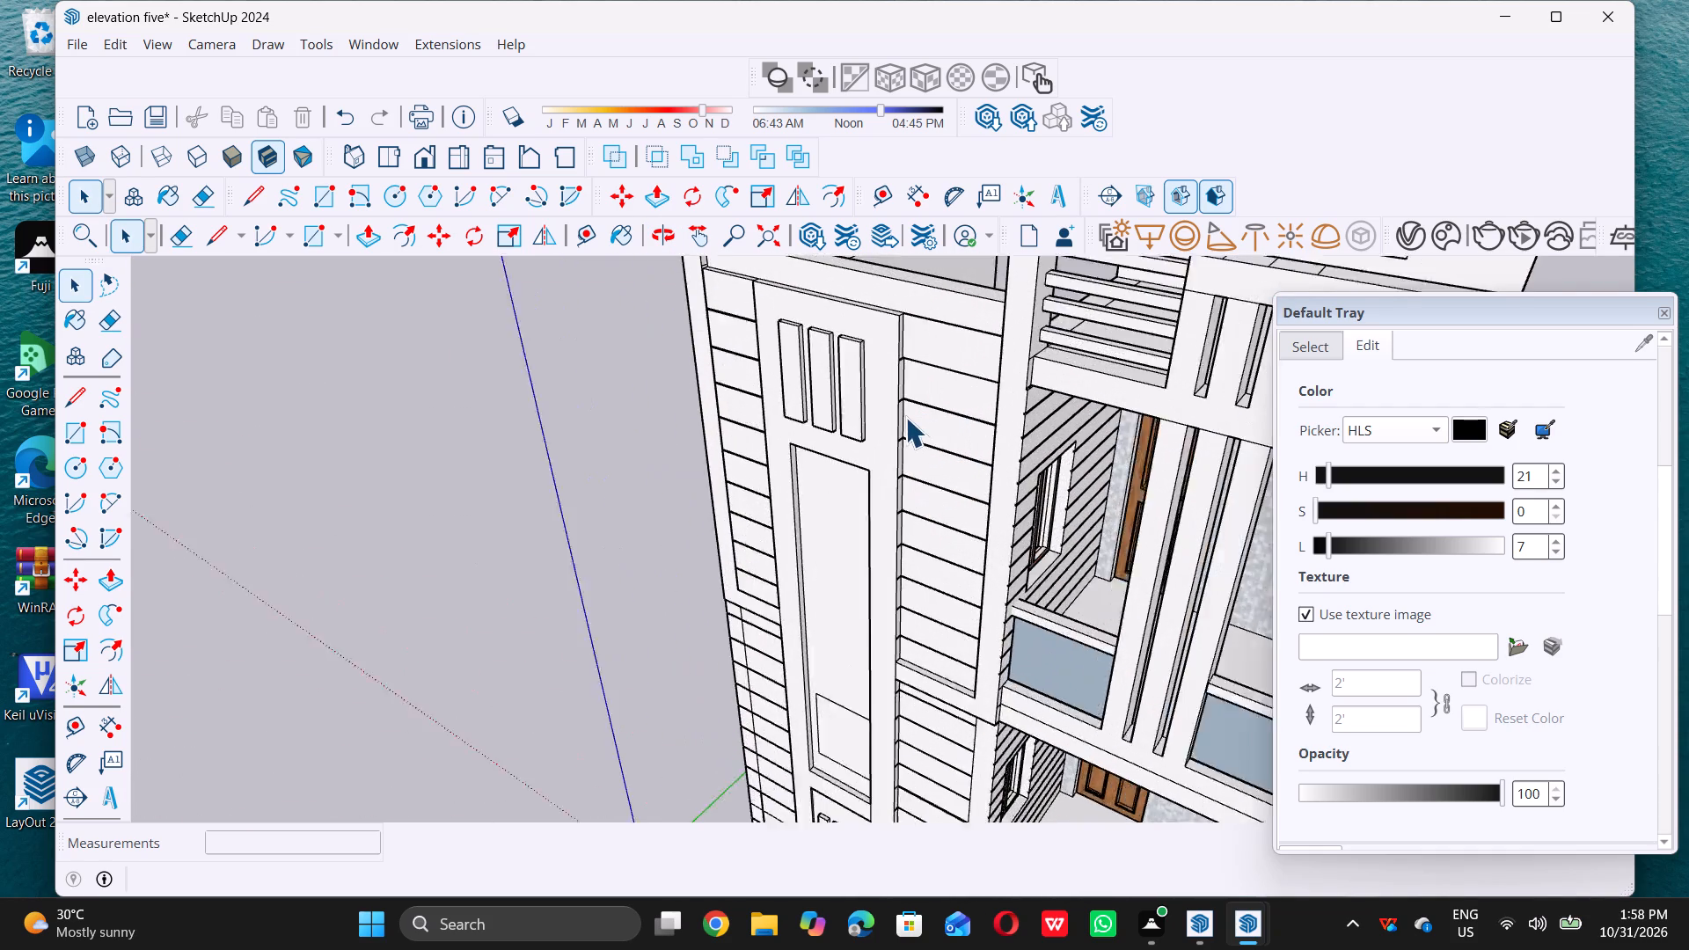
{"action": "scroll", "coordinate": [908, 401], "scroll_direction": "down", "scroll_amount": 11}
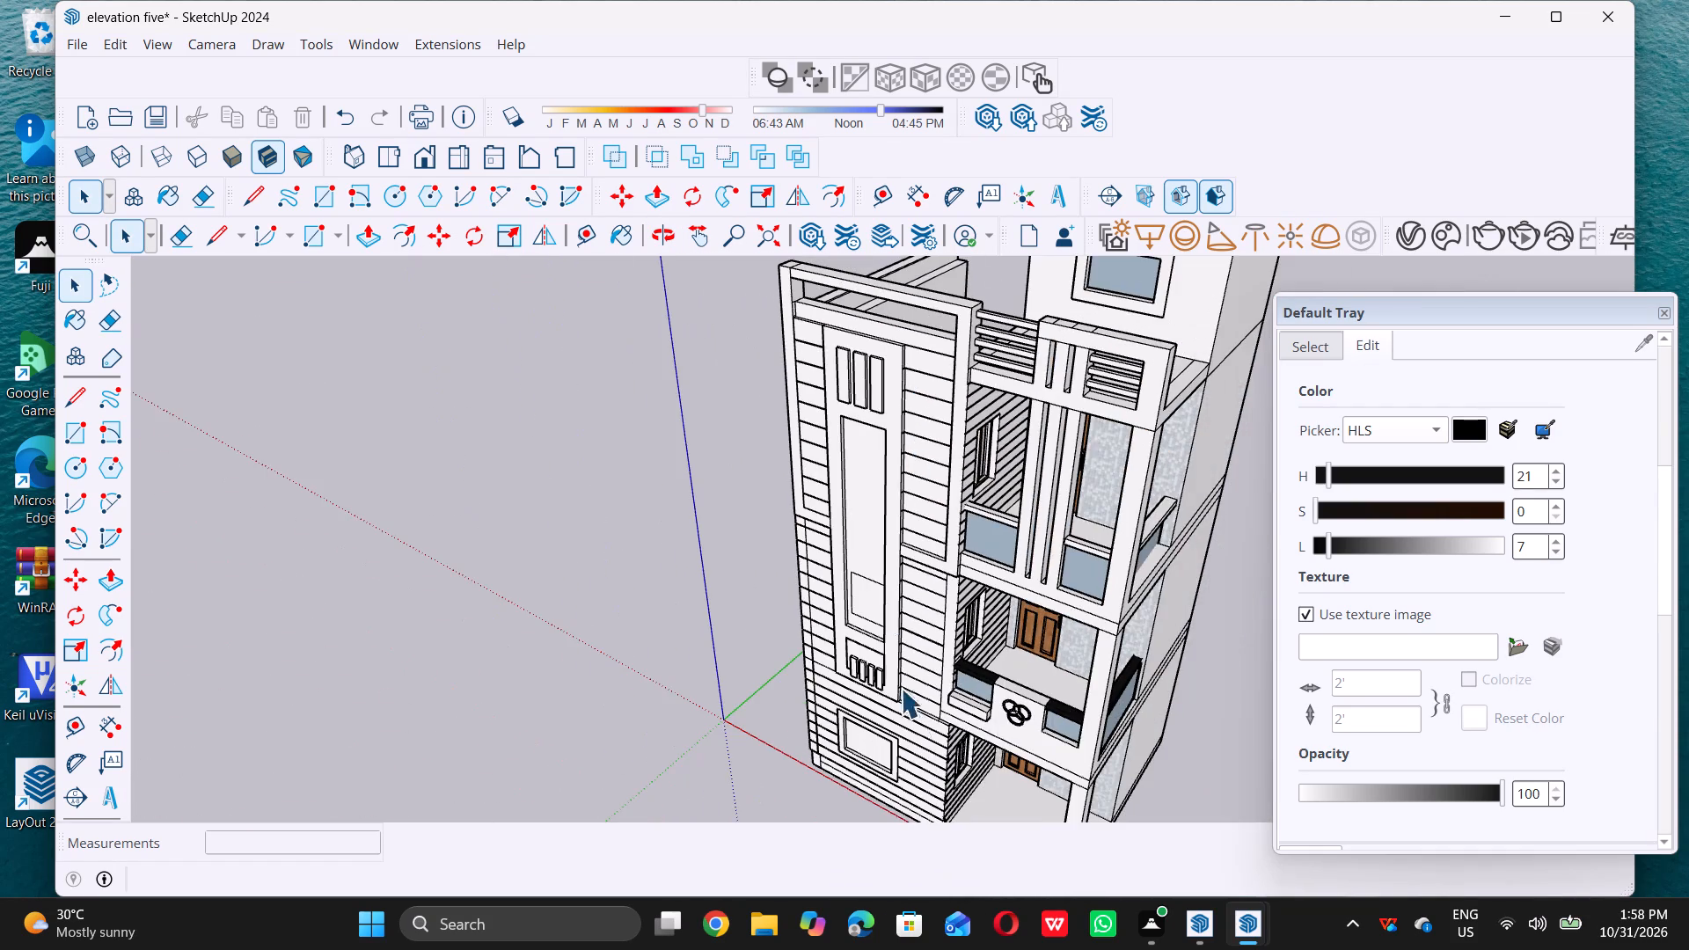
{"action": "scroll", "coordinate": [921, 721], "scroll_direction": "up", "scroll_amount": 17}
{"action": "scroll", "coordinate": [908, 709], "scroll_direction": "down", "scroll_amount": 11}
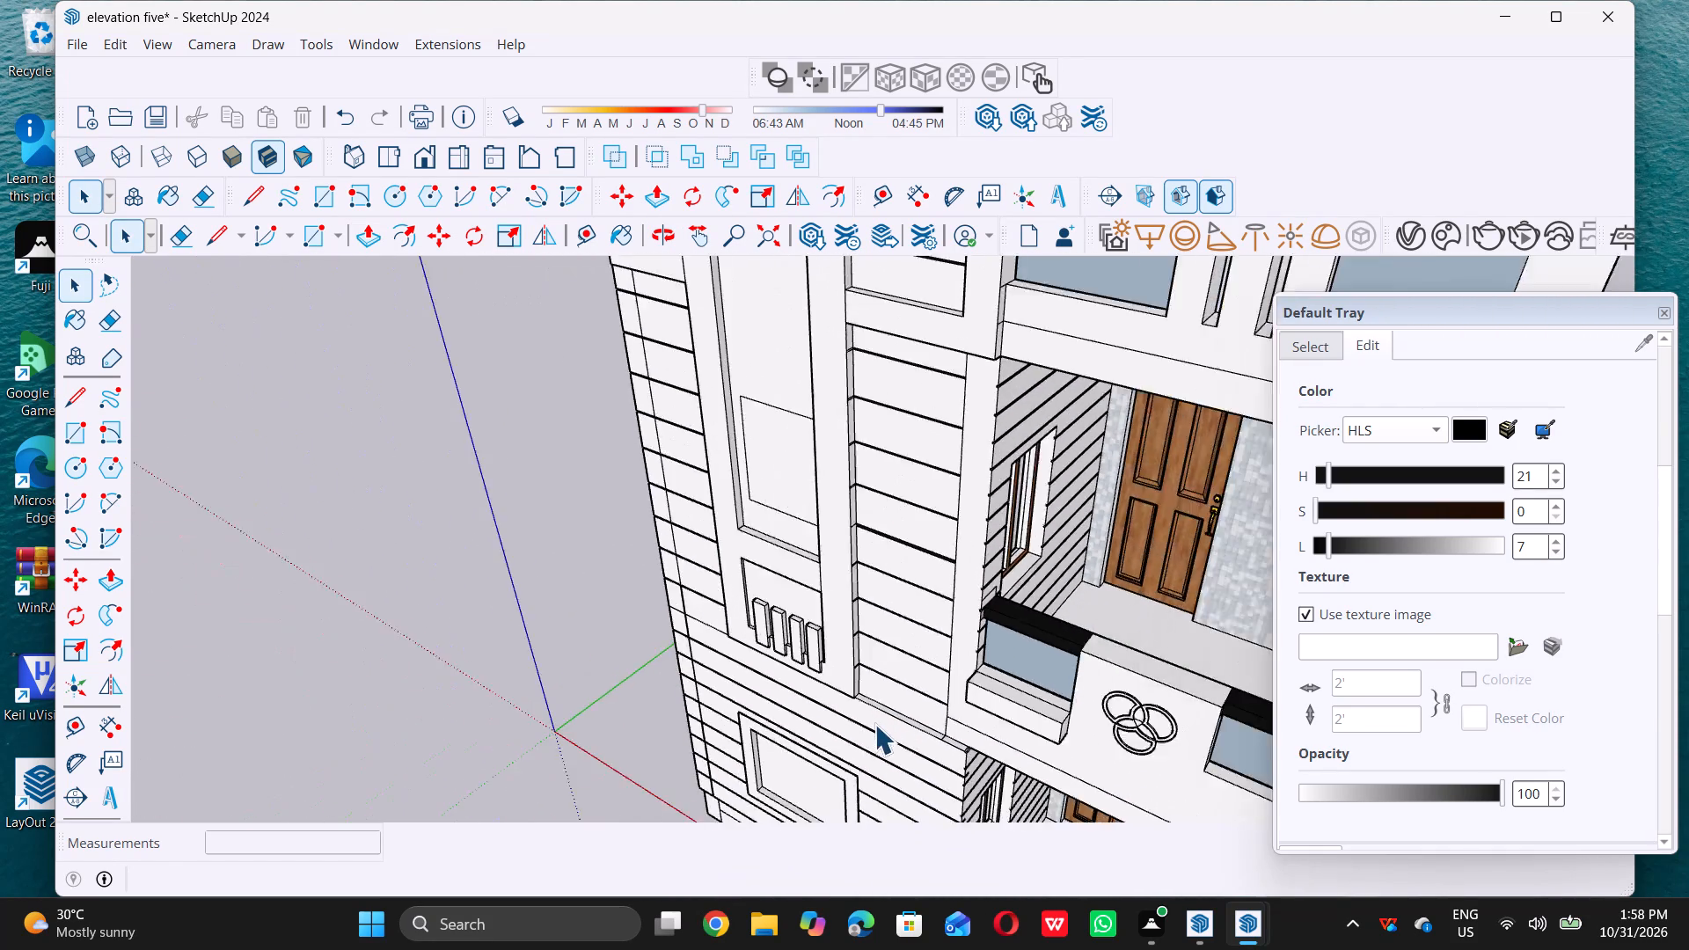
{"action": "scroll", "coordinate": [874, 724], "scroll_direction": "down", "scroll_amount": 13}
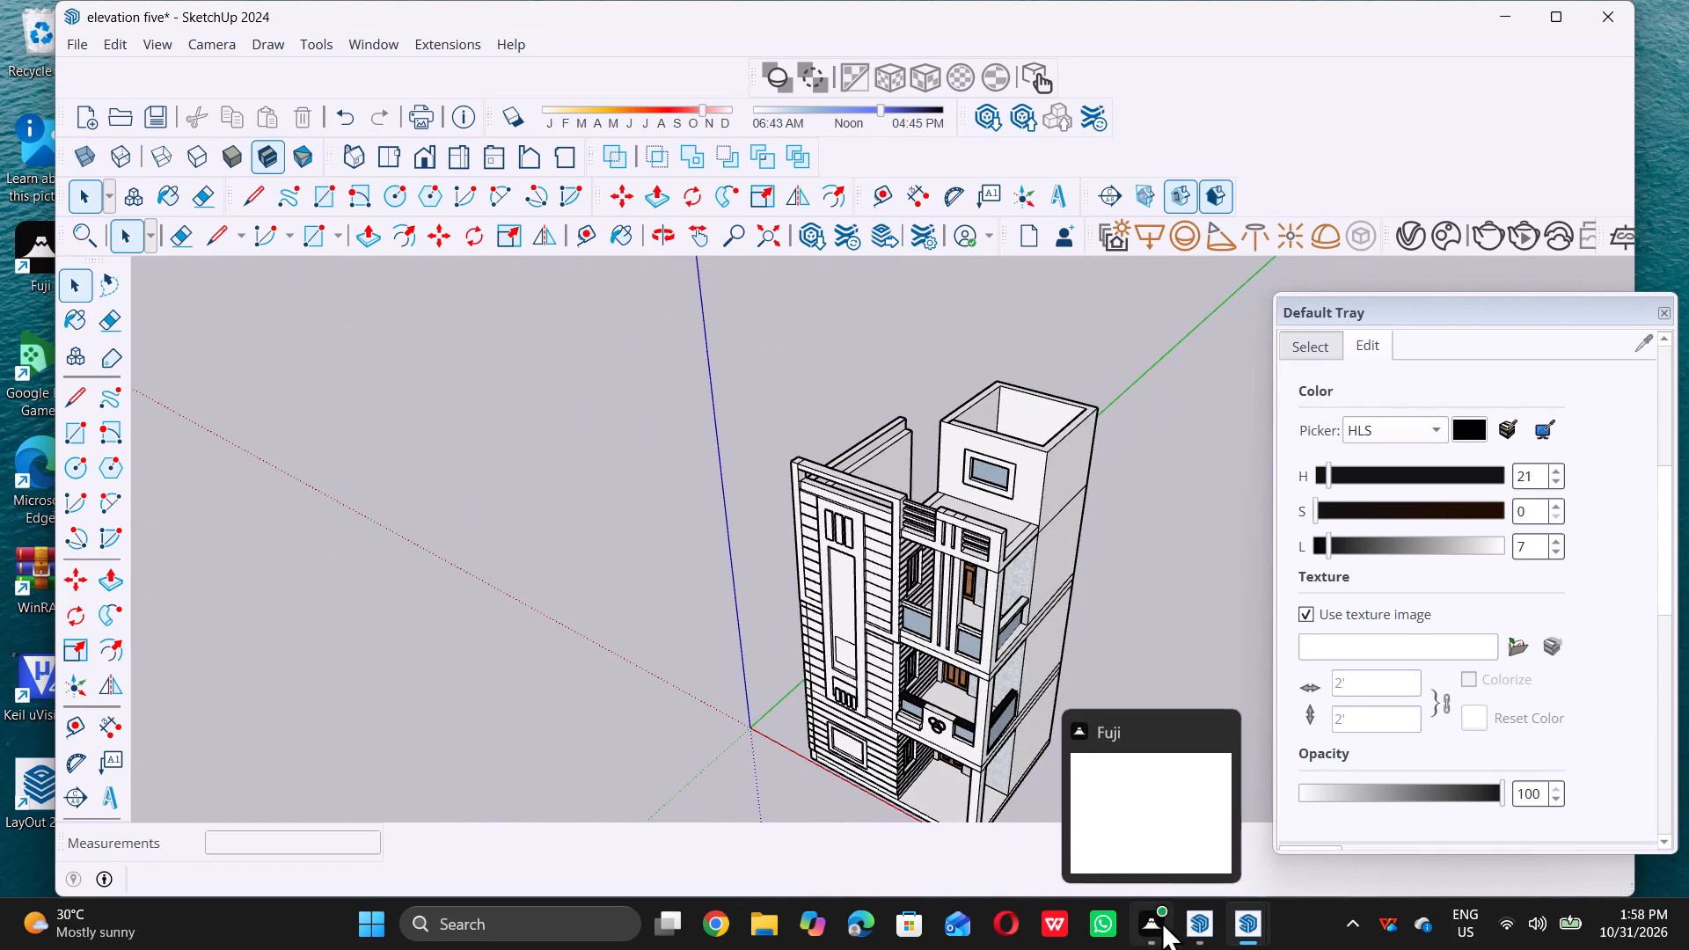
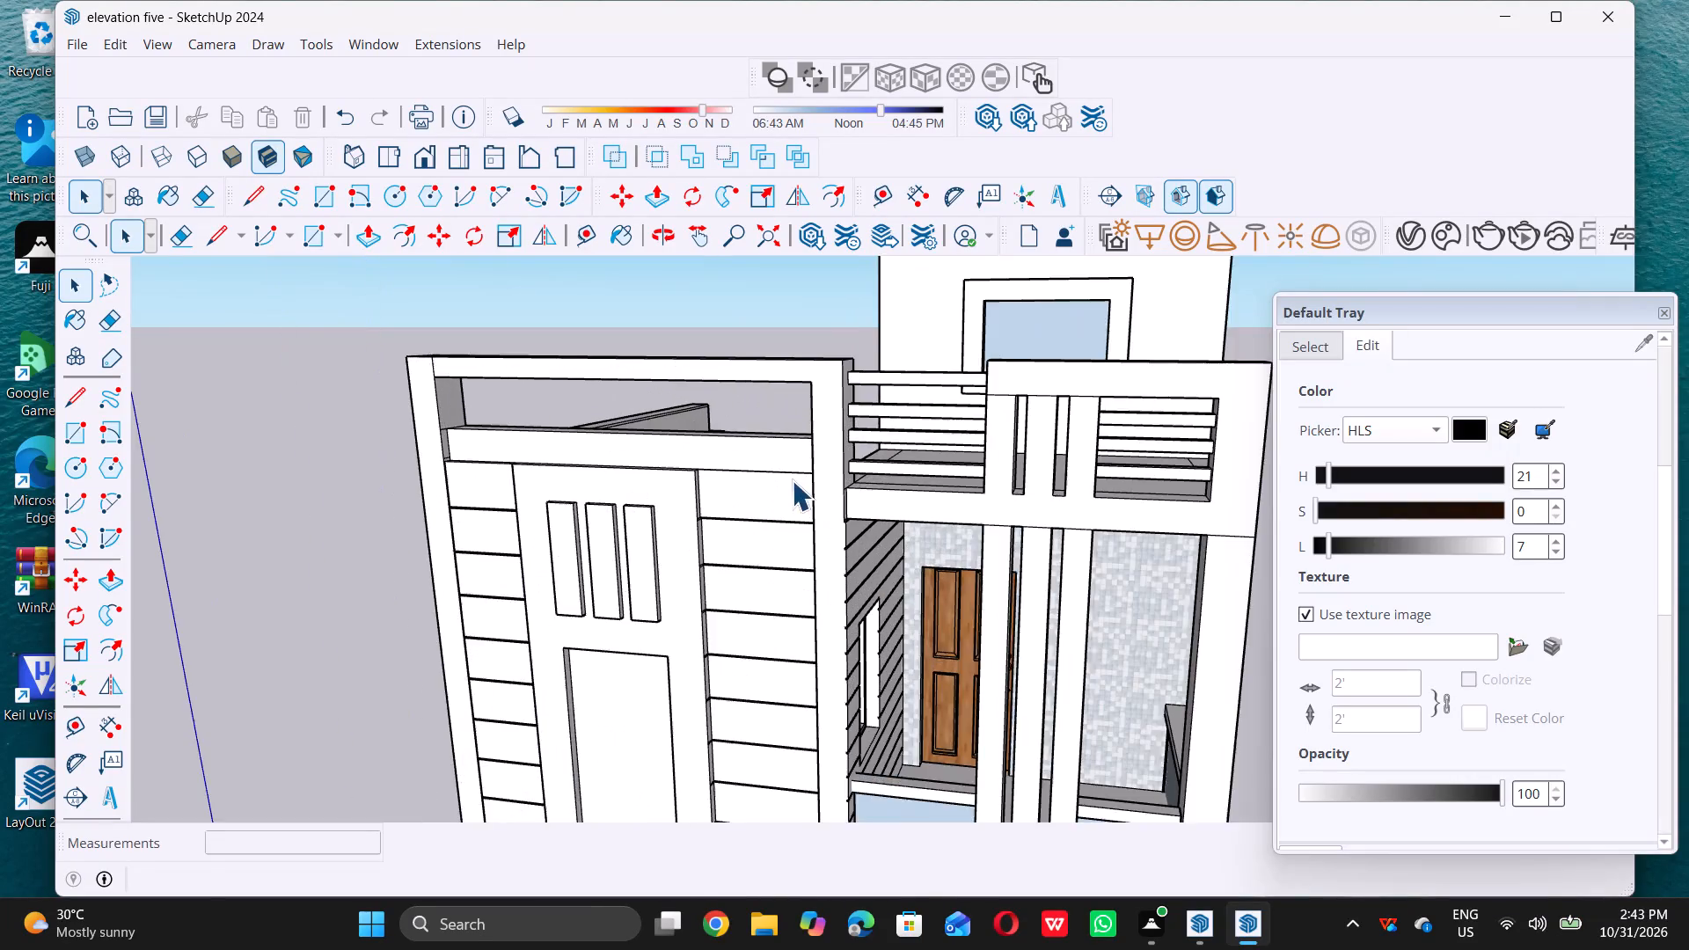
Pull the top recessed siding panel between the tall central panel and the balcony side outward 1 11/16", flush with the siding opposite.
{"action": "scroll", "coordinate": [782, 484], "scroll_direction": "up", "scroll_amount": 5}
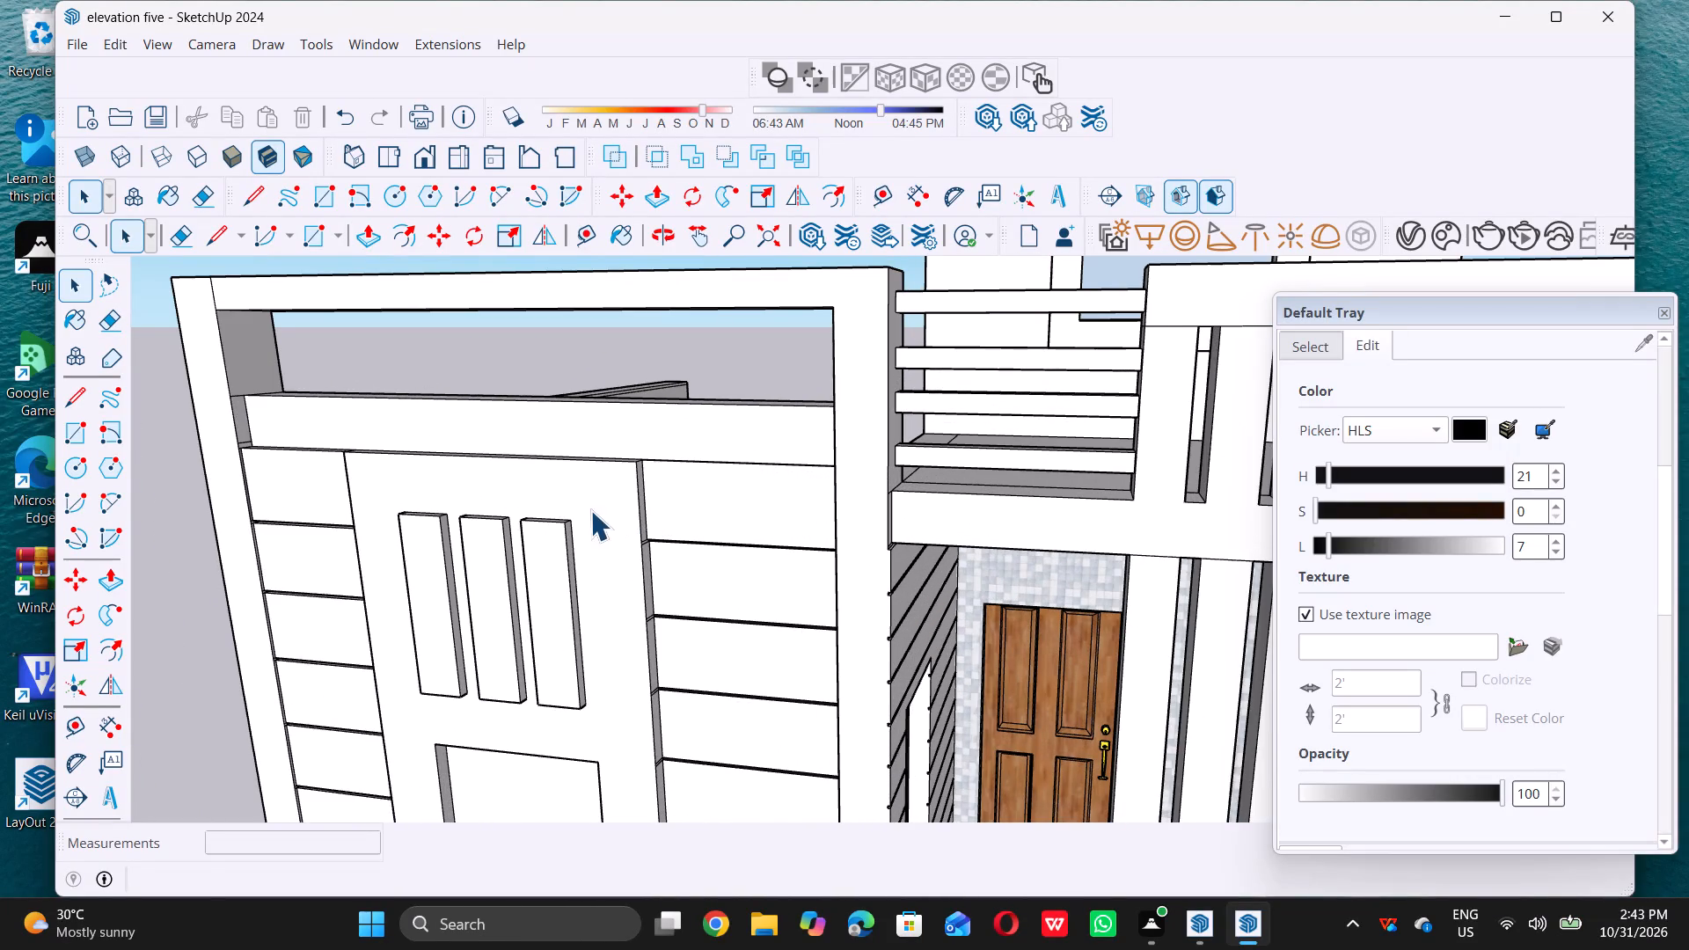
{"action": "middle_click_drag", "start_coordinate": [589, 510], "coordinate": [573, 505]}
{"action": "middle_click", "coordinate": [570, 505]}
{"action": "middle_click", "coordinate": [567, 498]}
{"action": "scroll", "coordinate": [666, 475], "scroll_direction": "down", "scroll_amount": 4}
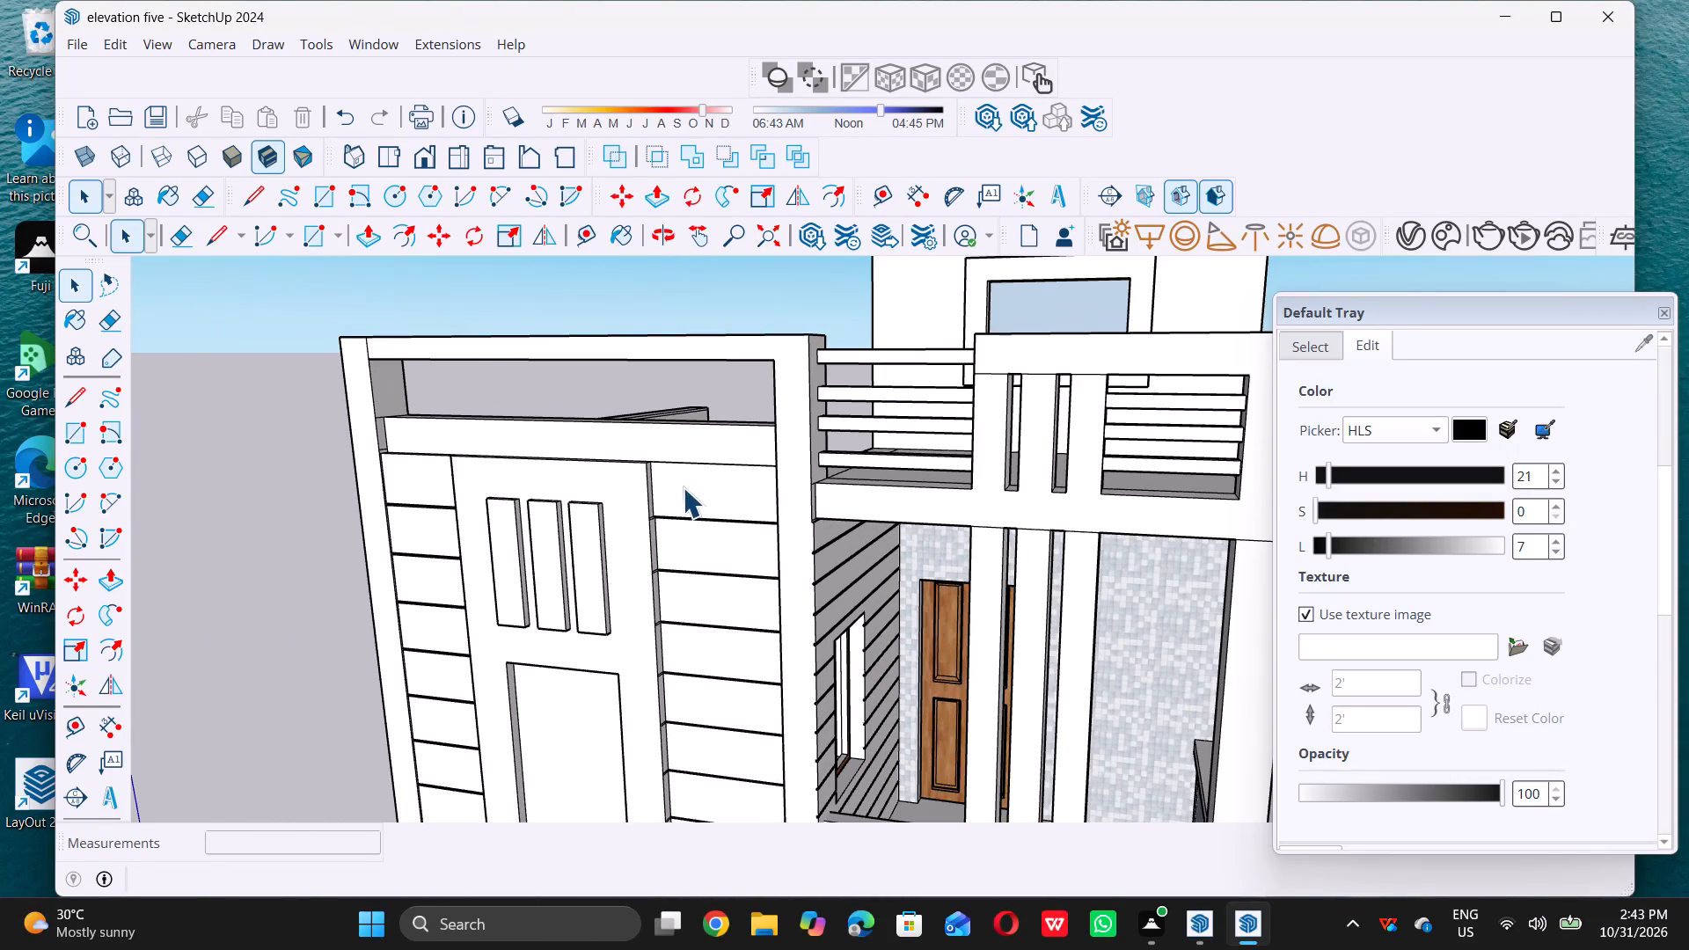
{"action": "scroll", "coordinate": [635, 497], "scroll_direction": "down", "scroll_amount": 6}
{"action": "scroll", "coordinate": [657, 596], "scroll_direction": "up", "scroll_amount": 2}
{"action": "scroll", "coordinate": [687, 549], "scroll_direction": "down", "scroll_amount": 6}
{"action": "scroll", "coordinate": [677, 544], "scroll_direction": "up", "scroll_amount": 10}
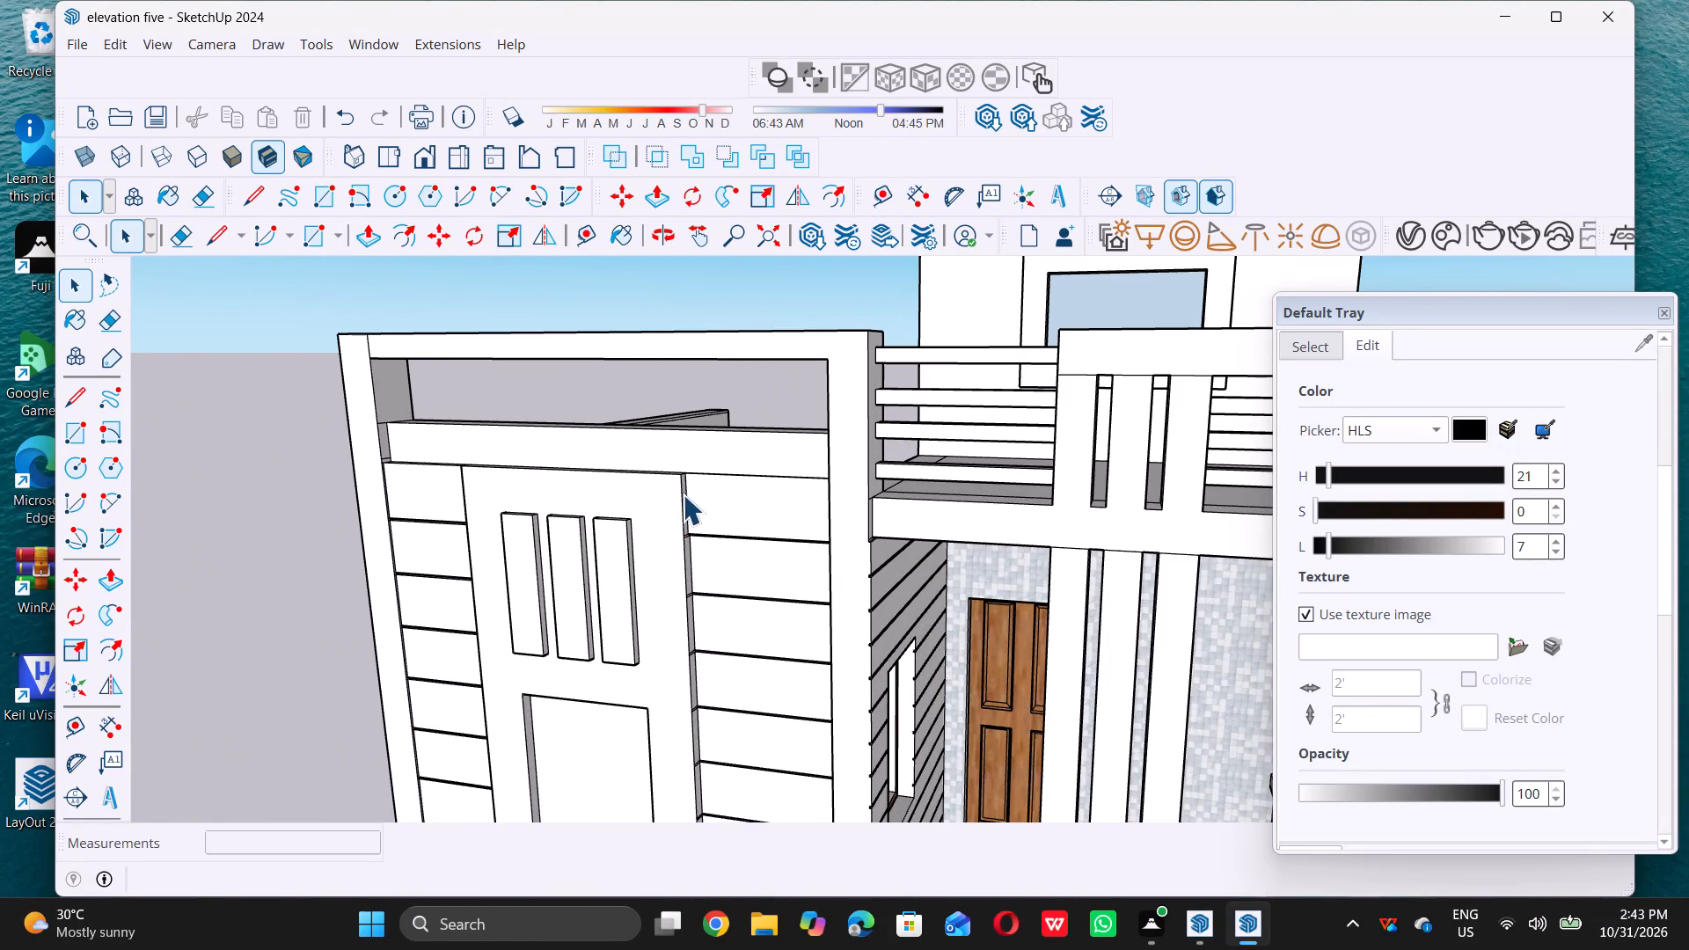
{"action": "scroll", "coordinate": [509, 527], "scroll_direction": "up", "scroll_amount": 1}
{"action": "scroll", "coordinate": [625, 516], "scroll_direction": "up", "scroll_amount": 5}
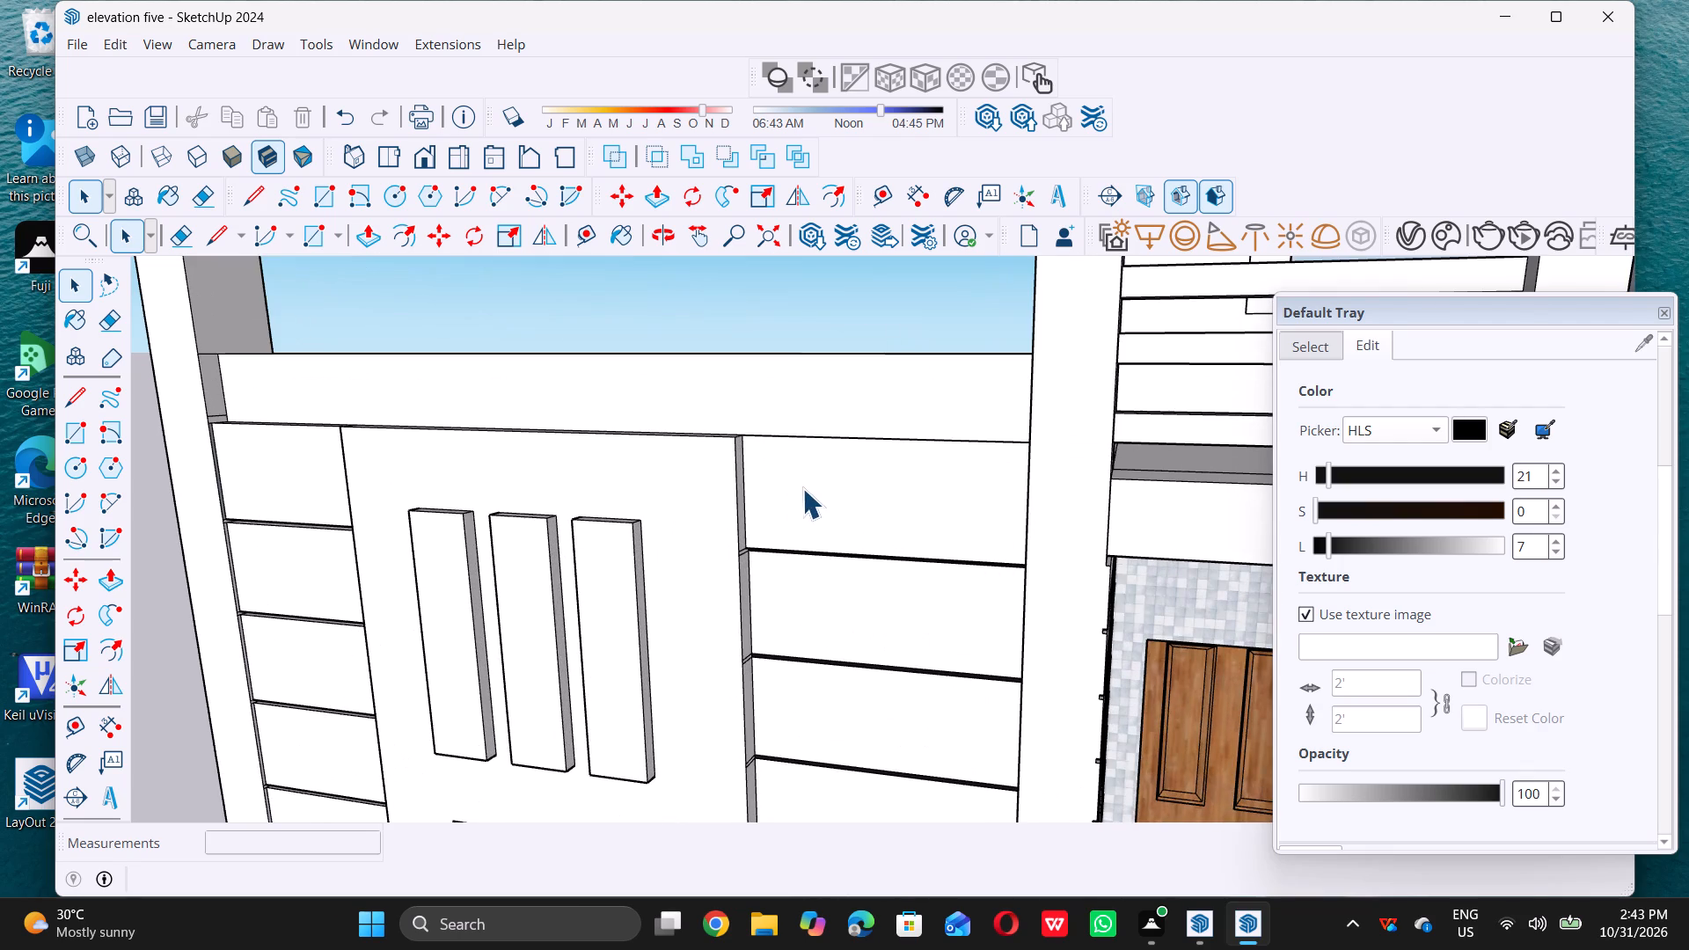
{"action": "left_click", "coordinate": [803, 488]}
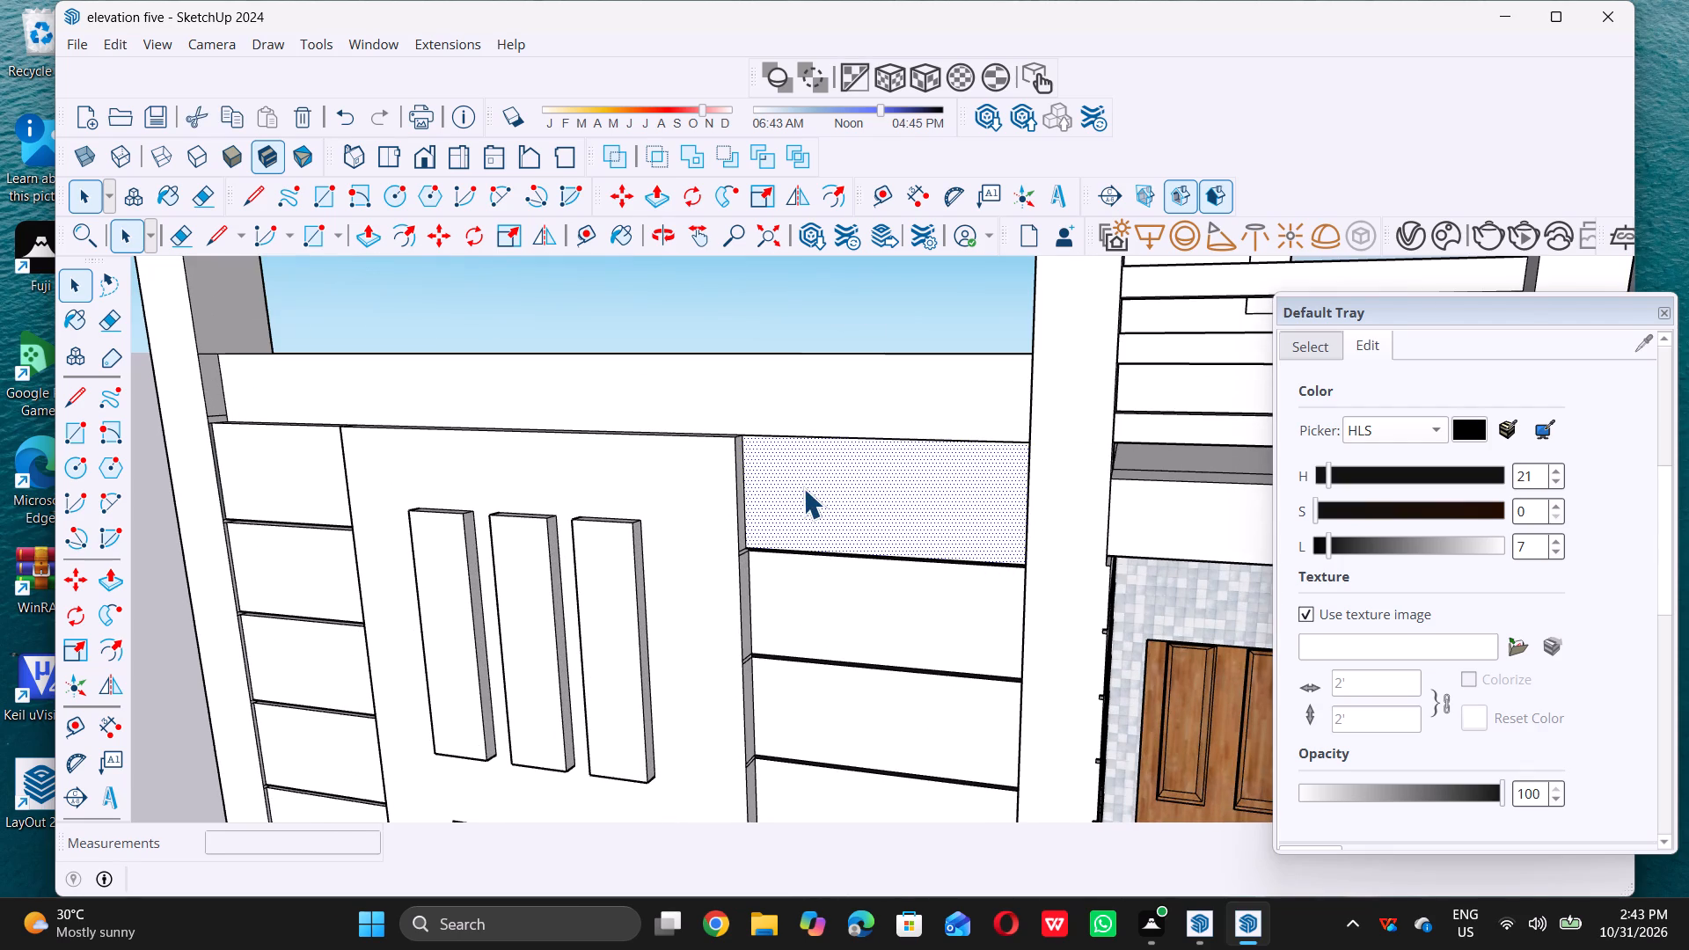
{"action": "key", "text": "p"}
{"action": "left_click", "coordinate": [803, 488]}
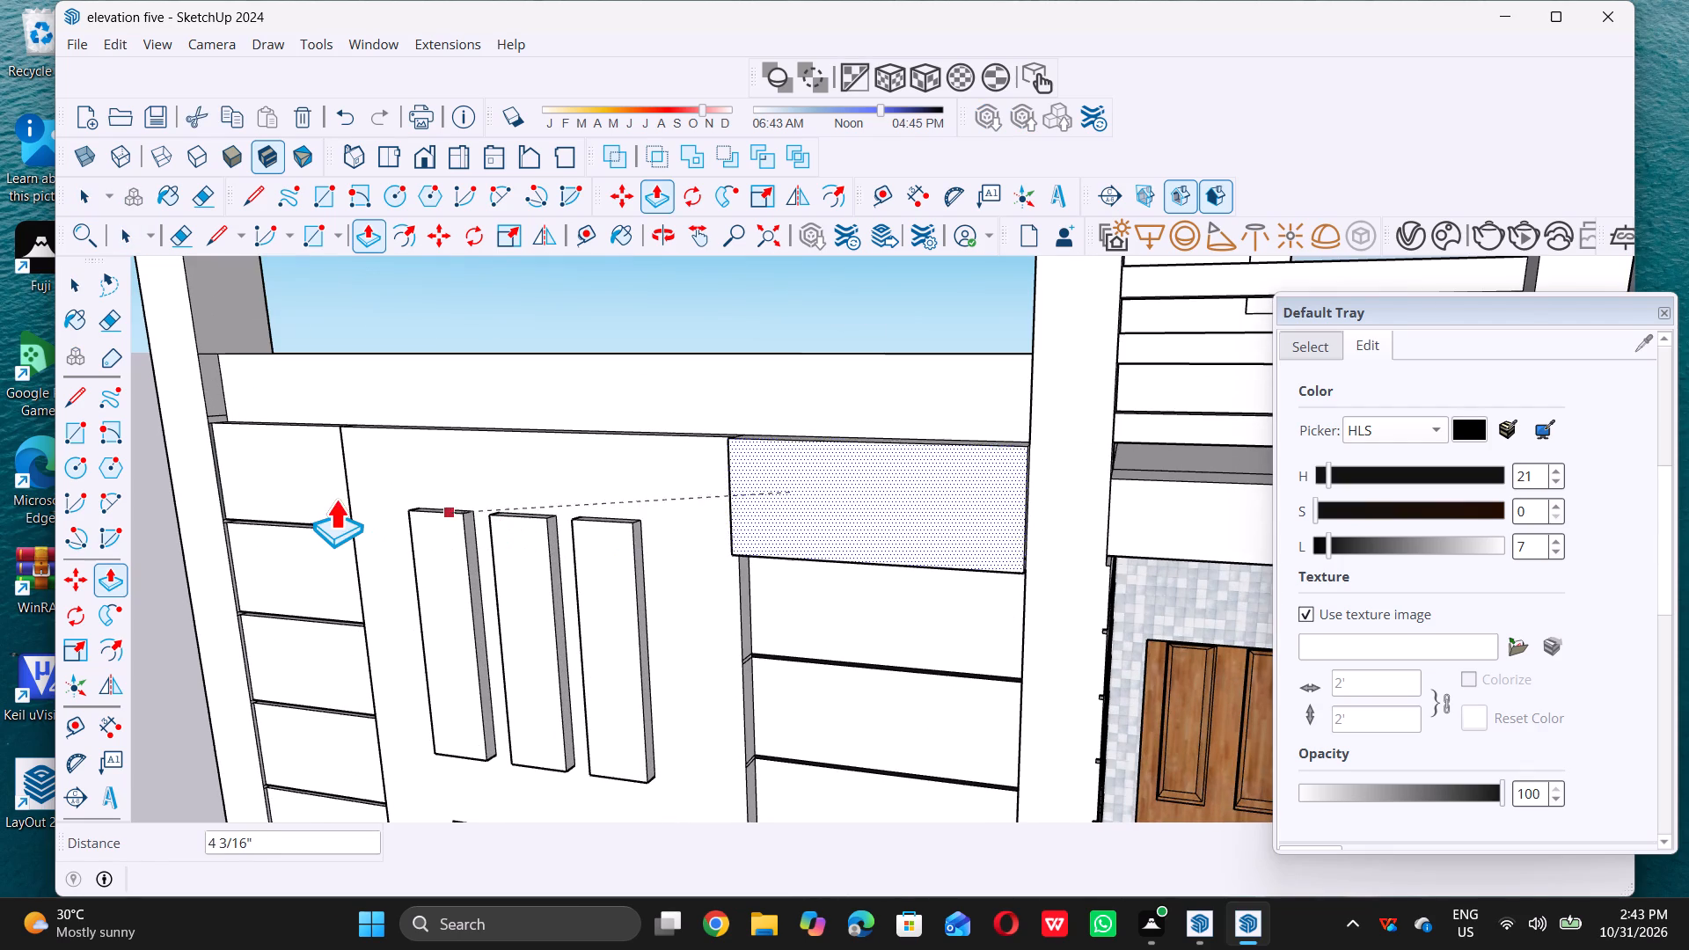
{"action": "scroll", "coordinate": [333, 498], "scroll_direction": "up", "scroll_amount": 3}
{"action": "middle_click_drag", "start_coordinate": [333, 487], "coordinate": [345, 486]}
{"action": "middle_click", "coordinate": [345, 486]}
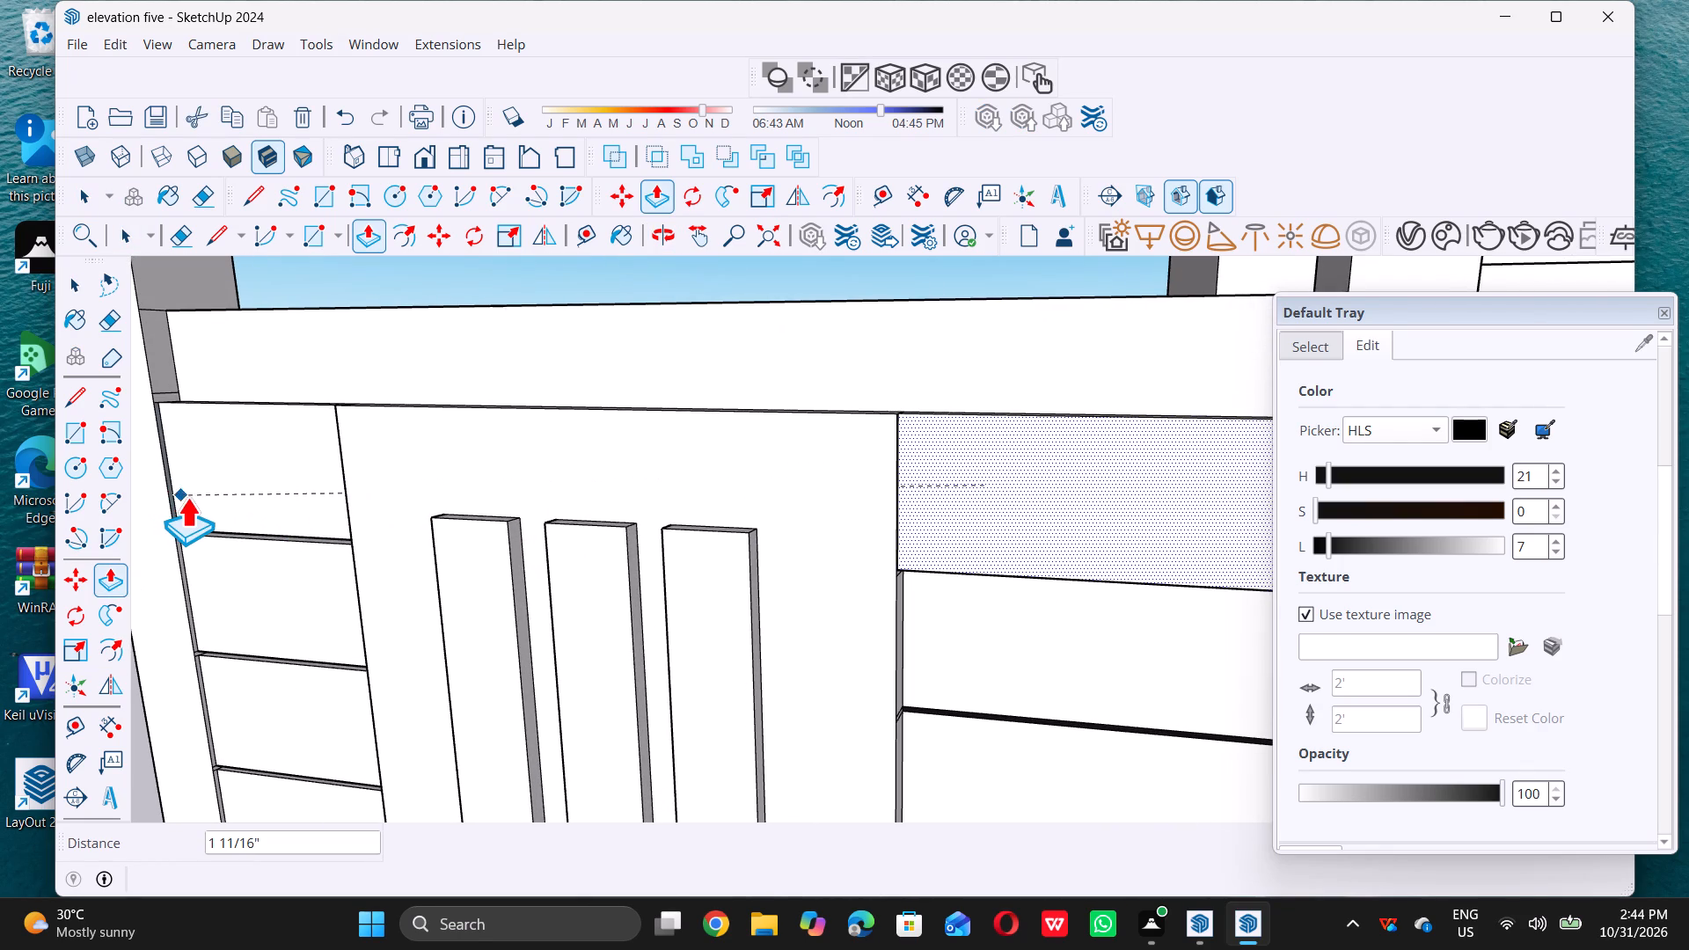
{"action": "left_click", "coordinate": [179, 496]}
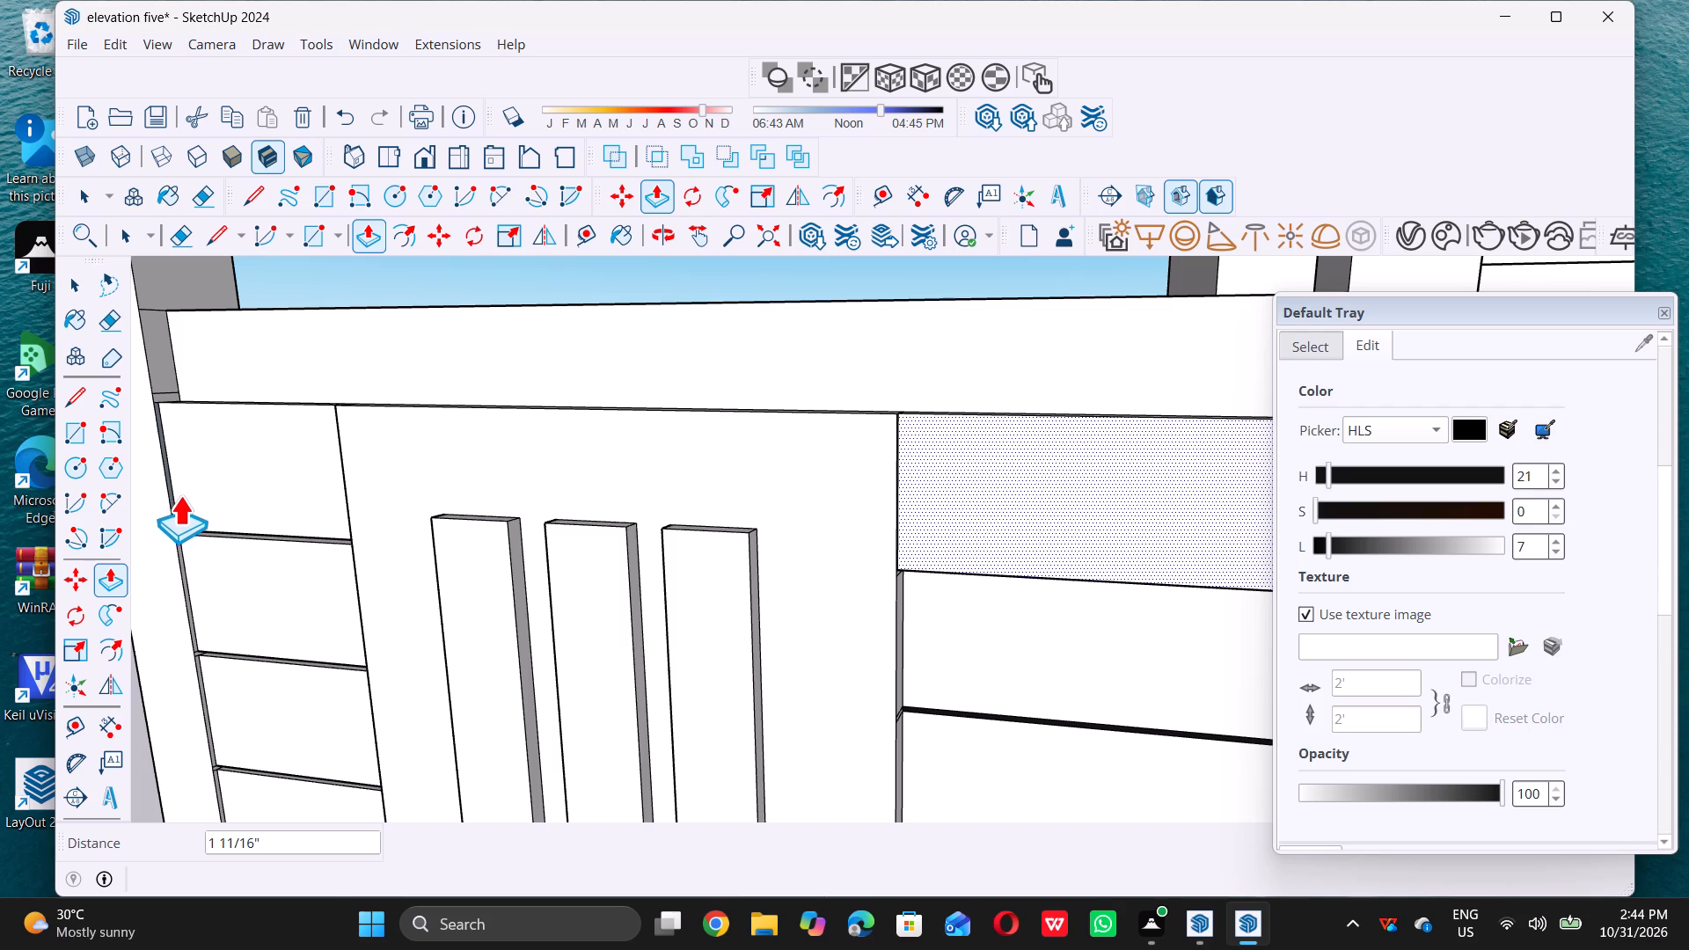
{"action": "key", "text": "space"}
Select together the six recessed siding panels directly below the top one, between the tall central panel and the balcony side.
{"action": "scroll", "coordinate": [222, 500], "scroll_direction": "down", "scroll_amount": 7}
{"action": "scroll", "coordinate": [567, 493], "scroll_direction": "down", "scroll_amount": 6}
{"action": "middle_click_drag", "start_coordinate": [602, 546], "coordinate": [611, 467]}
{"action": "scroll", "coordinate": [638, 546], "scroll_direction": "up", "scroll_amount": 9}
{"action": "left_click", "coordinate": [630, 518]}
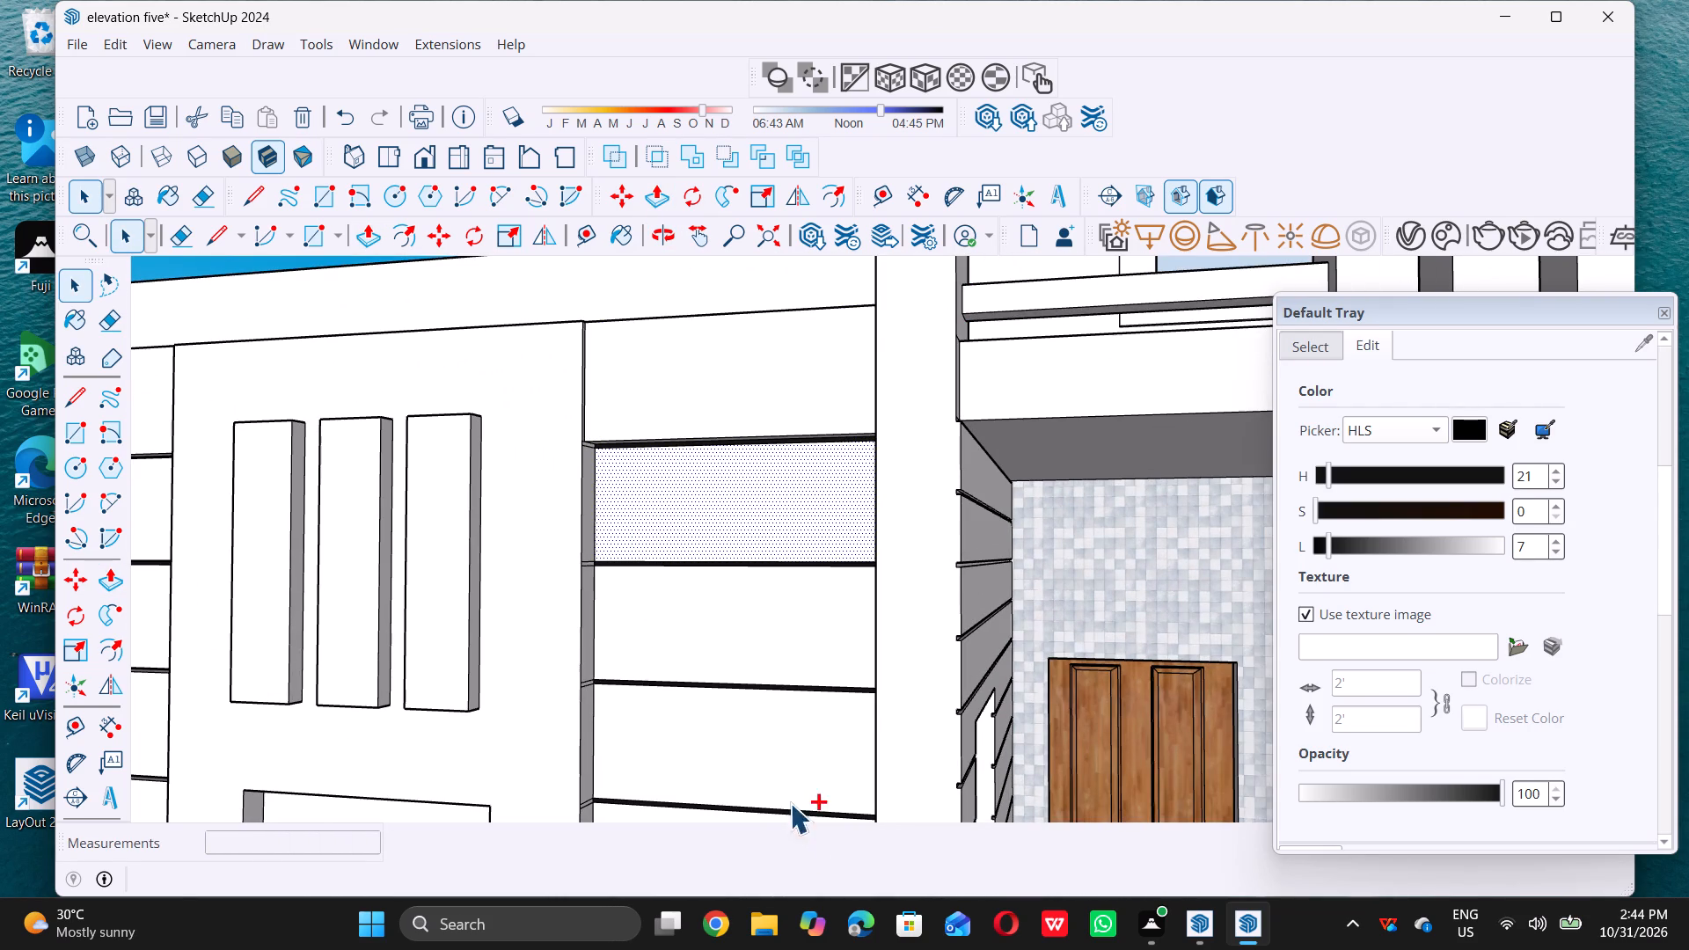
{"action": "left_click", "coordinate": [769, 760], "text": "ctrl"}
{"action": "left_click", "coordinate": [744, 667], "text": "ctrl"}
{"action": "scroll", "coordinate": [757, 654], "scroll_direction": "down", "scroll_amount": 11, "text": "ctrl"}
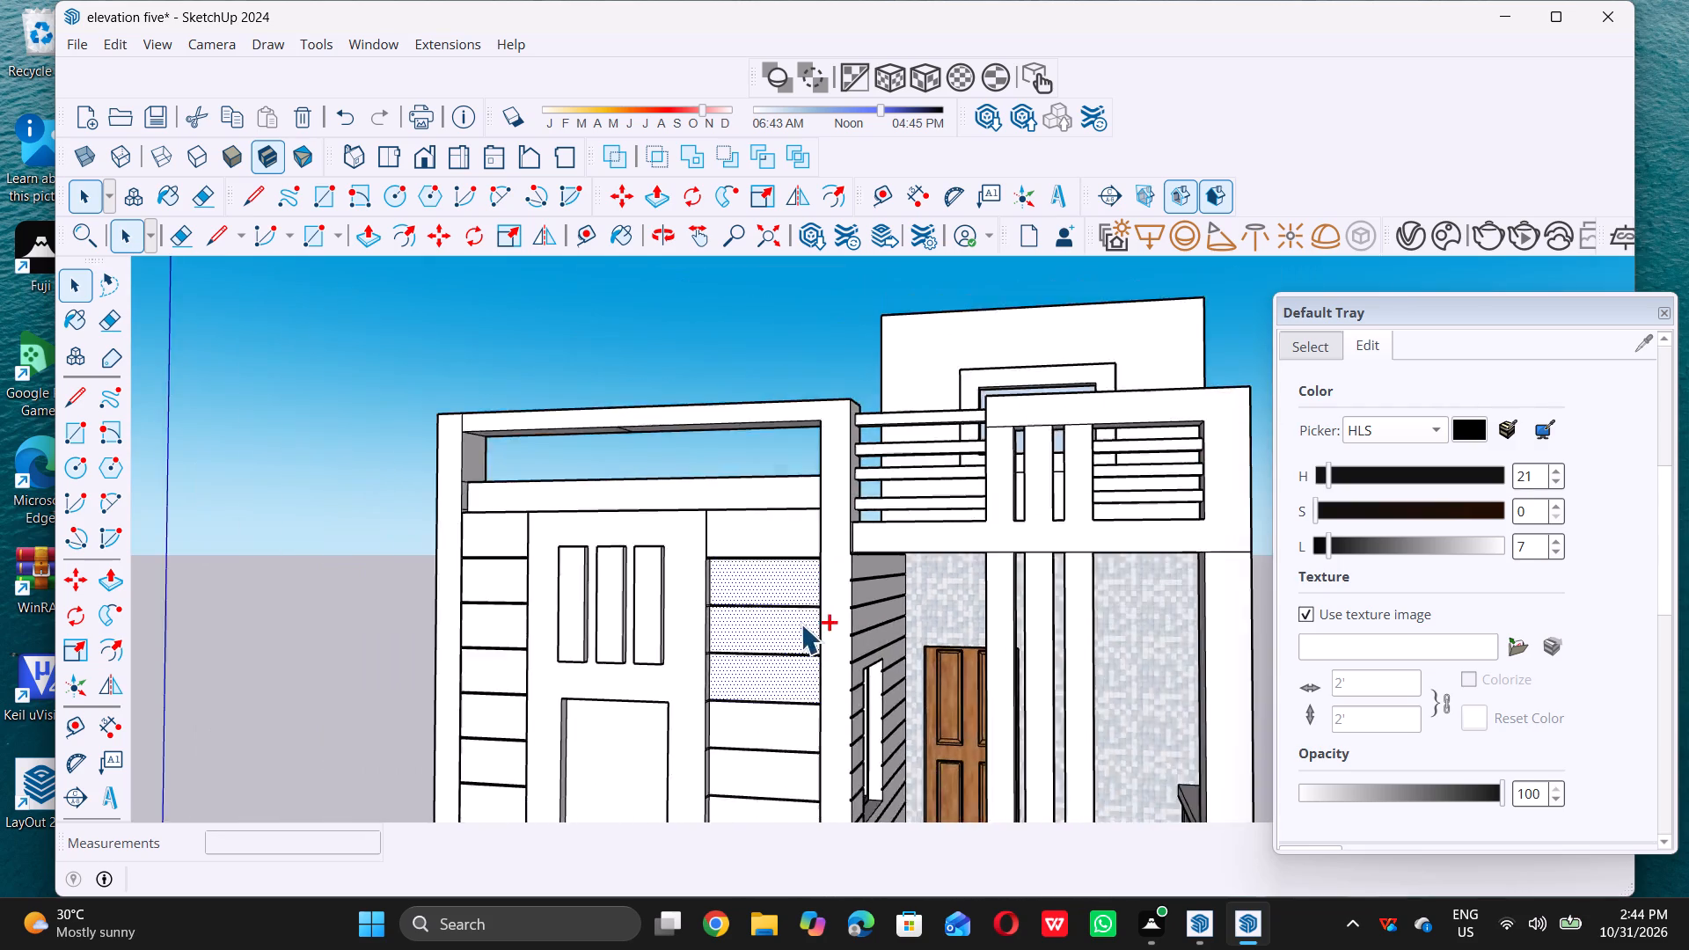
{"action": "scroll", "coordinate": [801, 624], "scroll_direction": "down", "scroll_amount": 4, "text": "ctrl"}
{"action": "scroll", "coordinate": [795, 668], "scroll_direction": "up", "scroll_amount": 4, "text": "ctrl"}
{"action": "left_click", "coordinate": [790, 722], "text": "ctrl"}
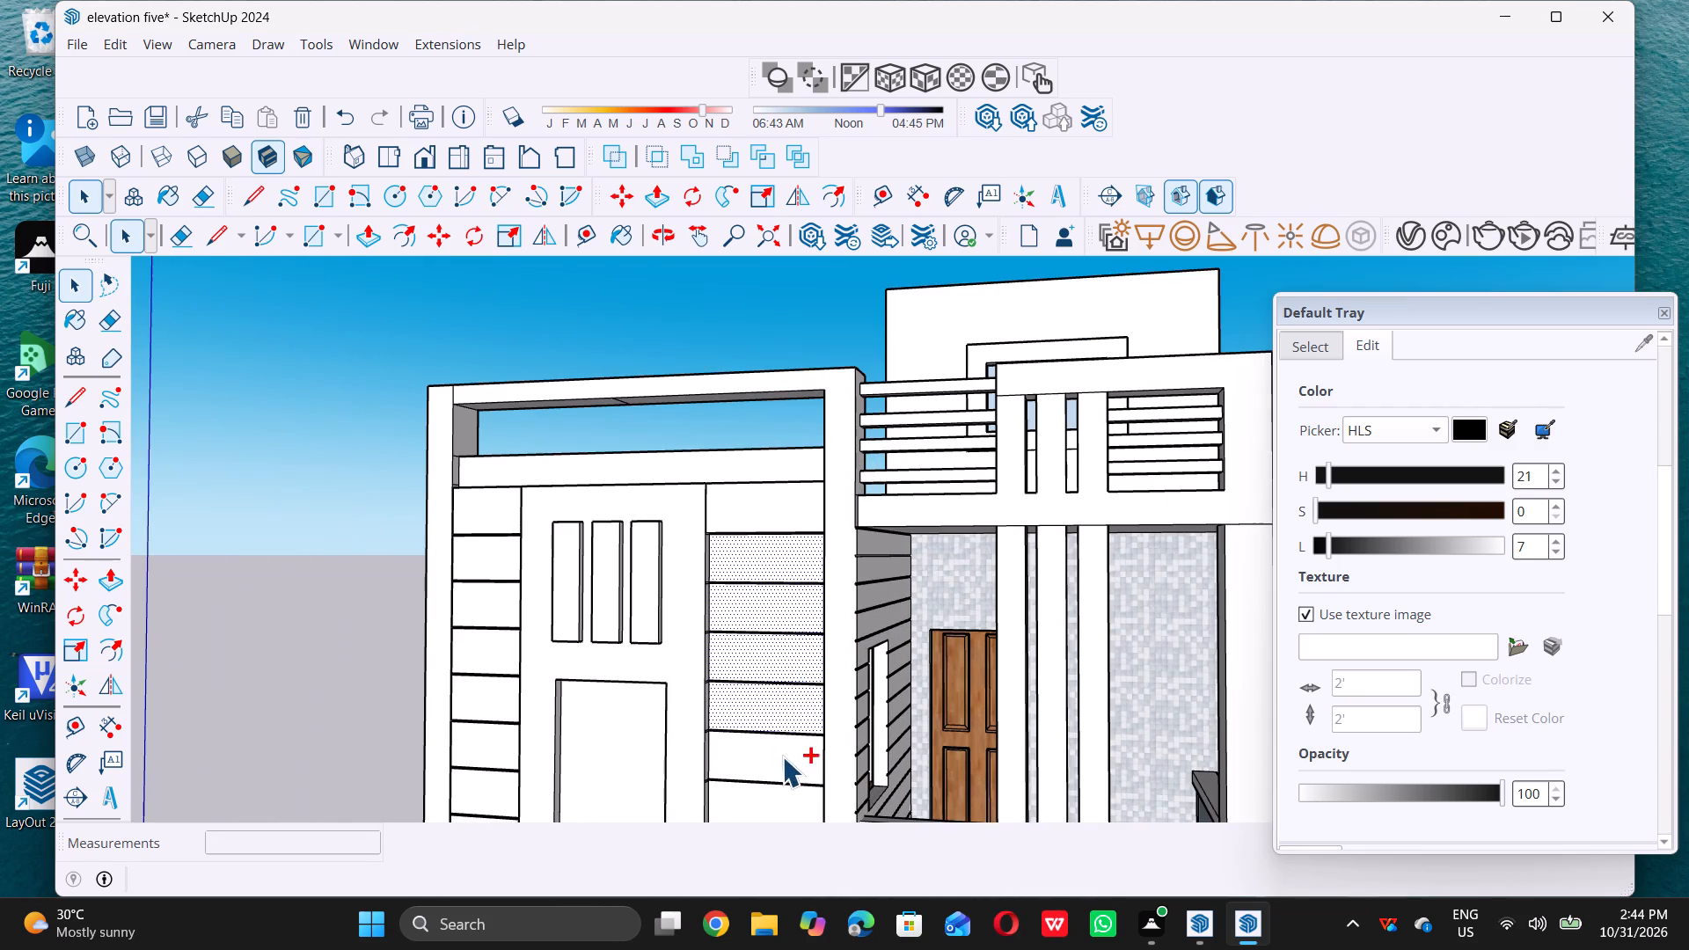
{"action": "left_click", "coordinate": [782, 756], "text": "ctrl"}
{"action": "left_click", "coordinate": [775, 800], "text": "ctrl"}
Pull the second, third and fourth siding panels from the top on the balcony side outward 2 1/2" each, flush with the panel above.
{"action": "scroll", "coordinate": [657, 466], "scroll_direction": "up", "scroll_amount": 5}
{"action": "scroll", "coordinate": [757, 471], "scroll_direction": "up", "scroll_amount": 5}
{"action": "scroll", "coordinate": [781, 524], "scroll_direction": "down", "scroll_amount": 11}
{"action": "scroll", "coordinate": [859, 620], "scroll_direction": "up", "scroll_amount": 2}
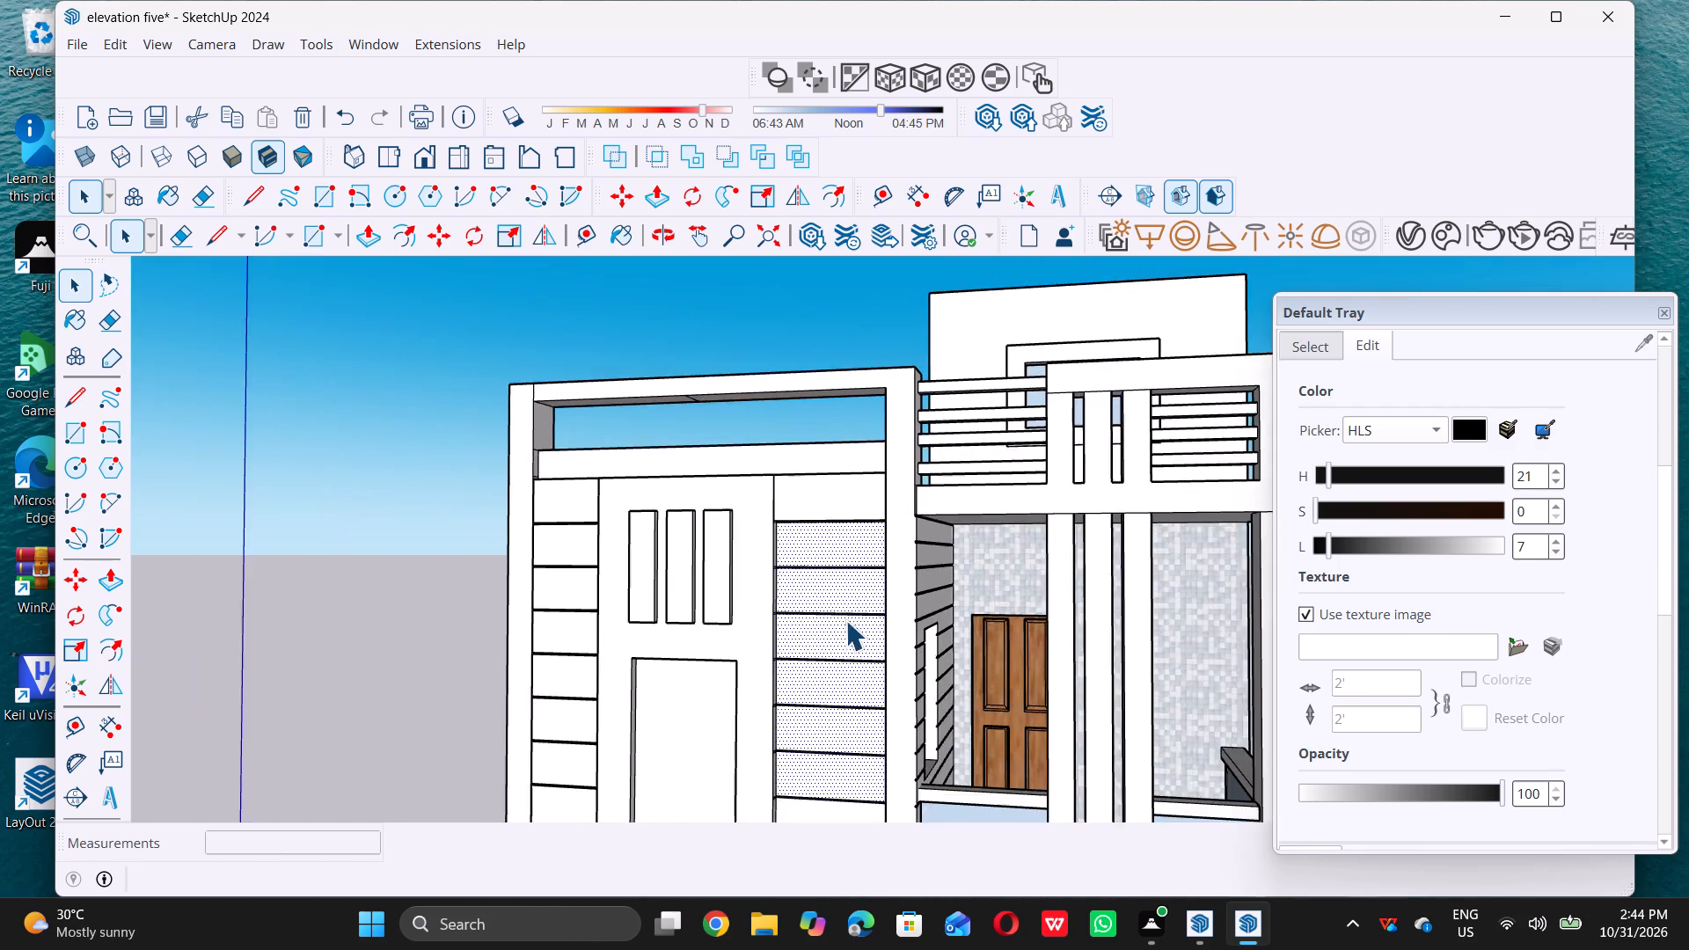
{"action": "scroll", "coordinate": [845, 620], "scroll_direction": "up", "scroll_amount": 4}
{"action": "key", "text": "p"}
{"action": "scroll", "coordinate": [787, 508], "scroll_direction": "up", "scroll_amount": 5}
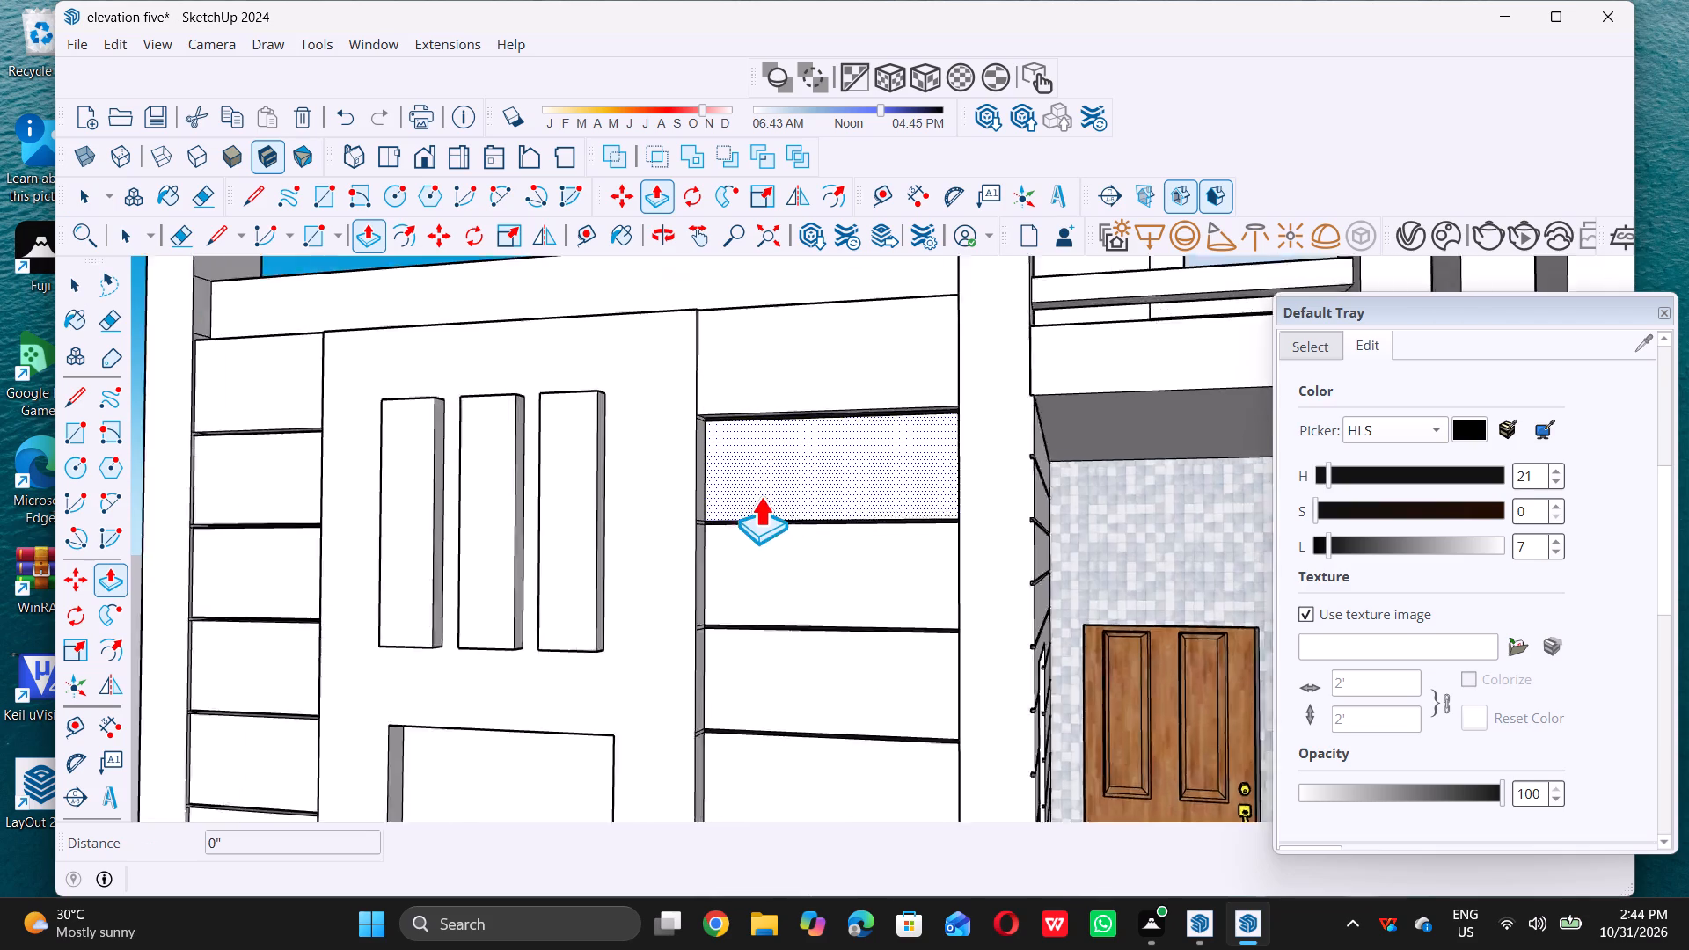
{"action": "left_click", "coordinate": [751, 458]}
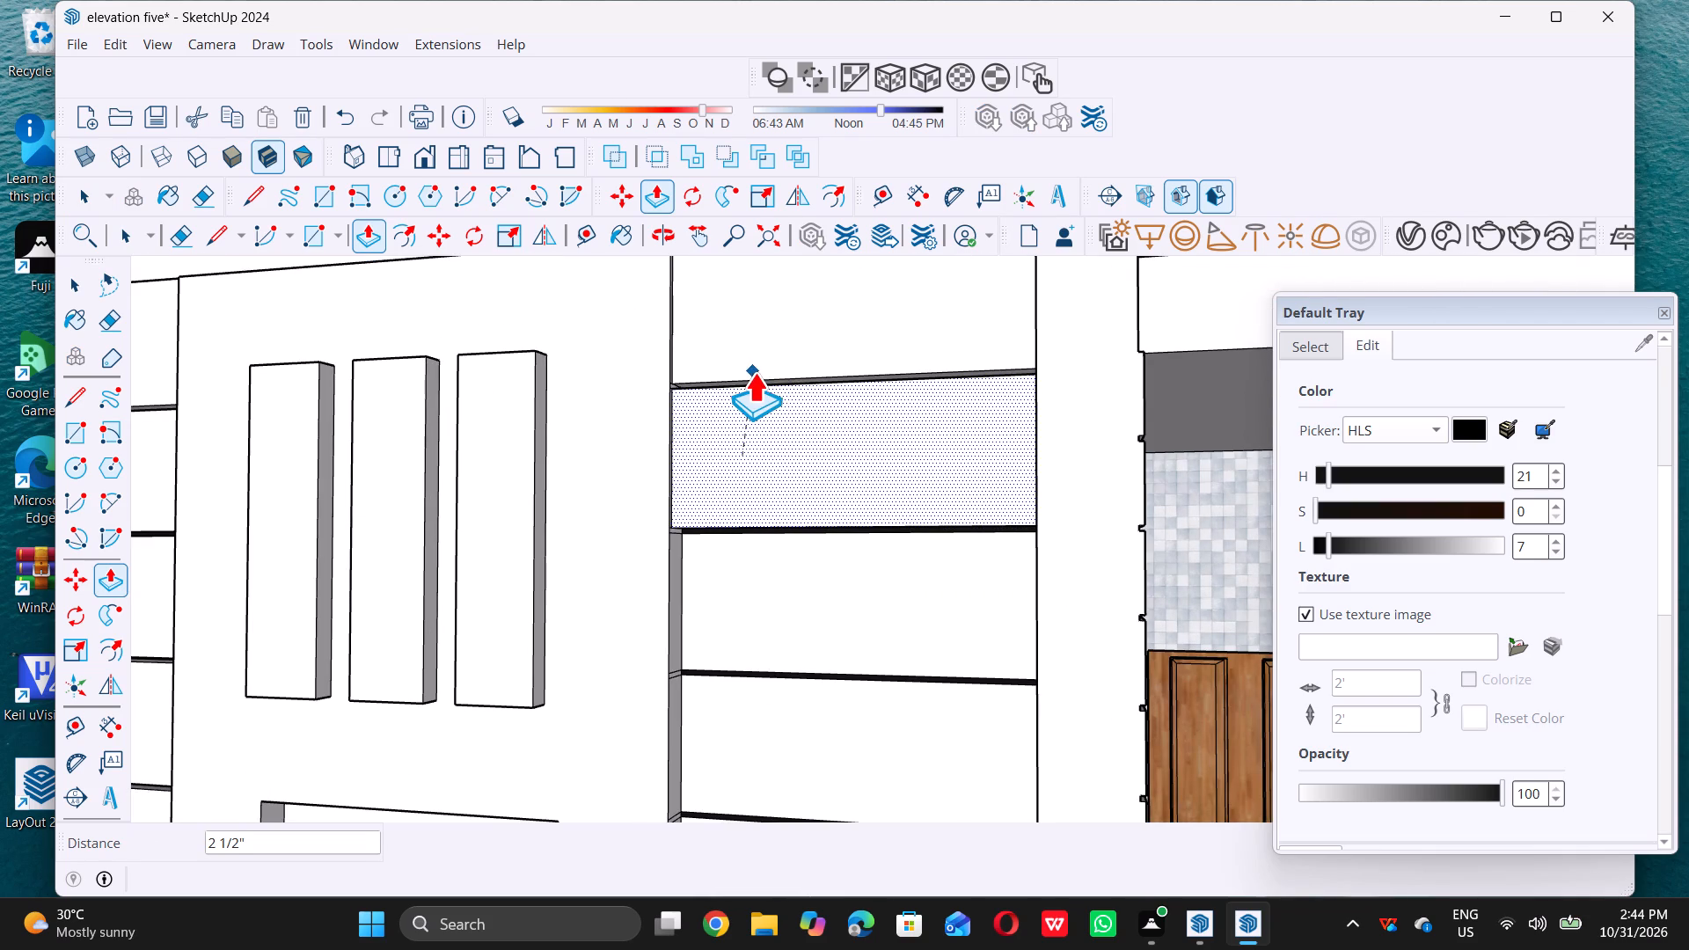
{"action": "left_click", "coordinate": [762, 376]}
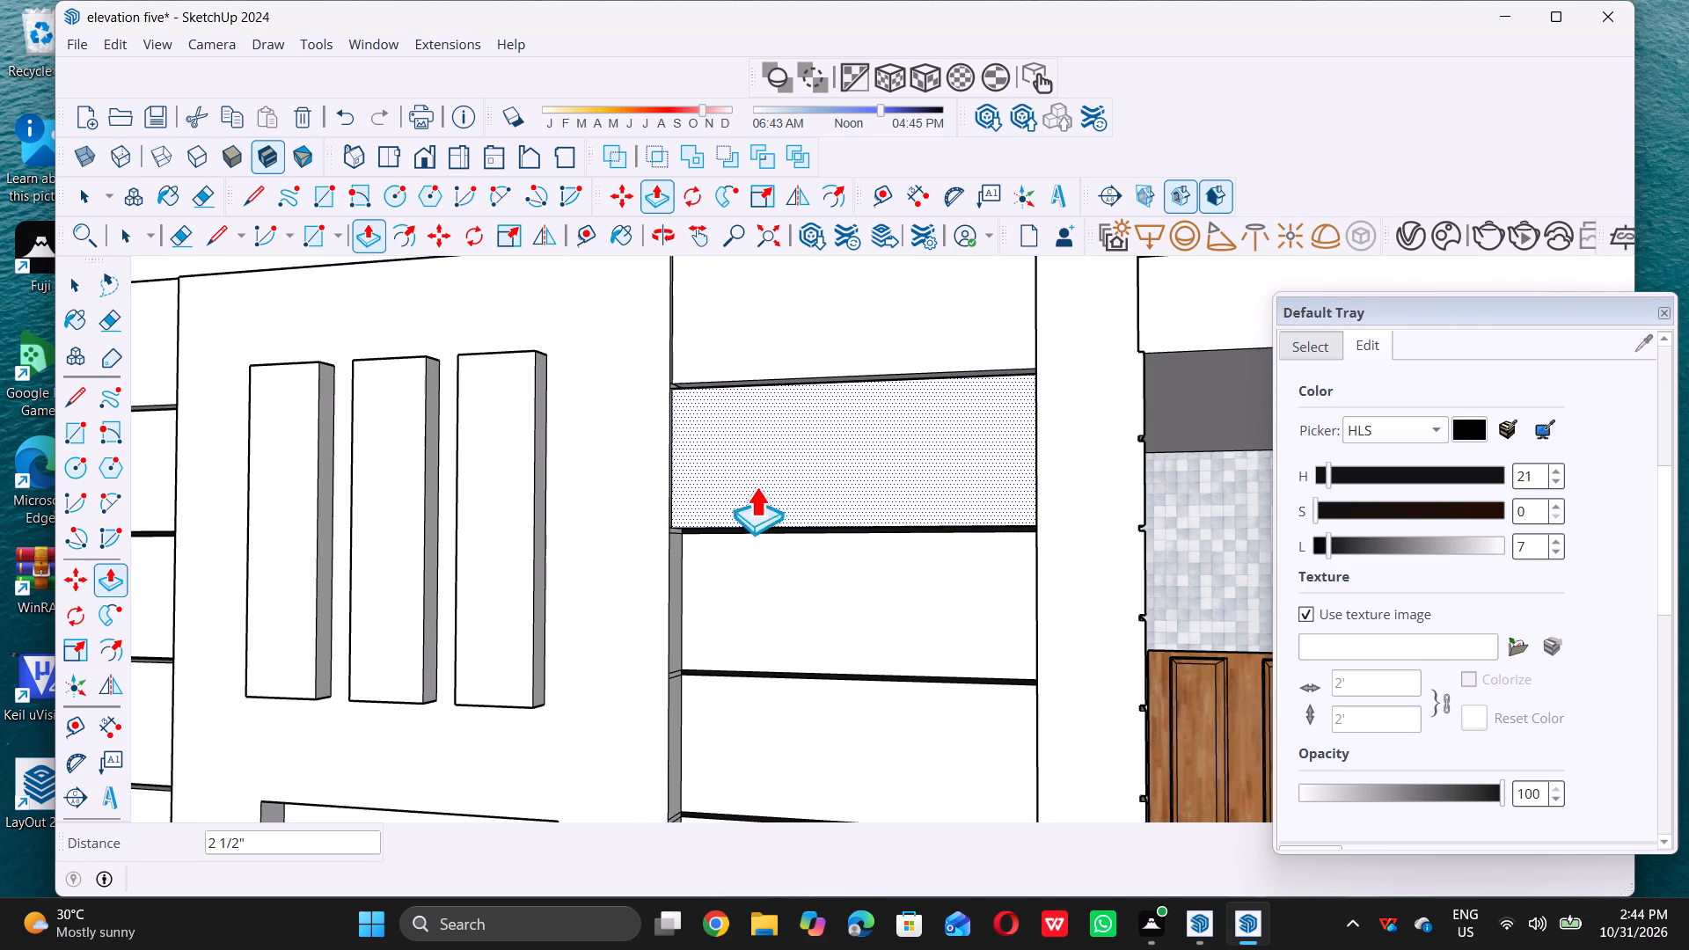
{"action": "left_click", "coordinate": [762, 564]}
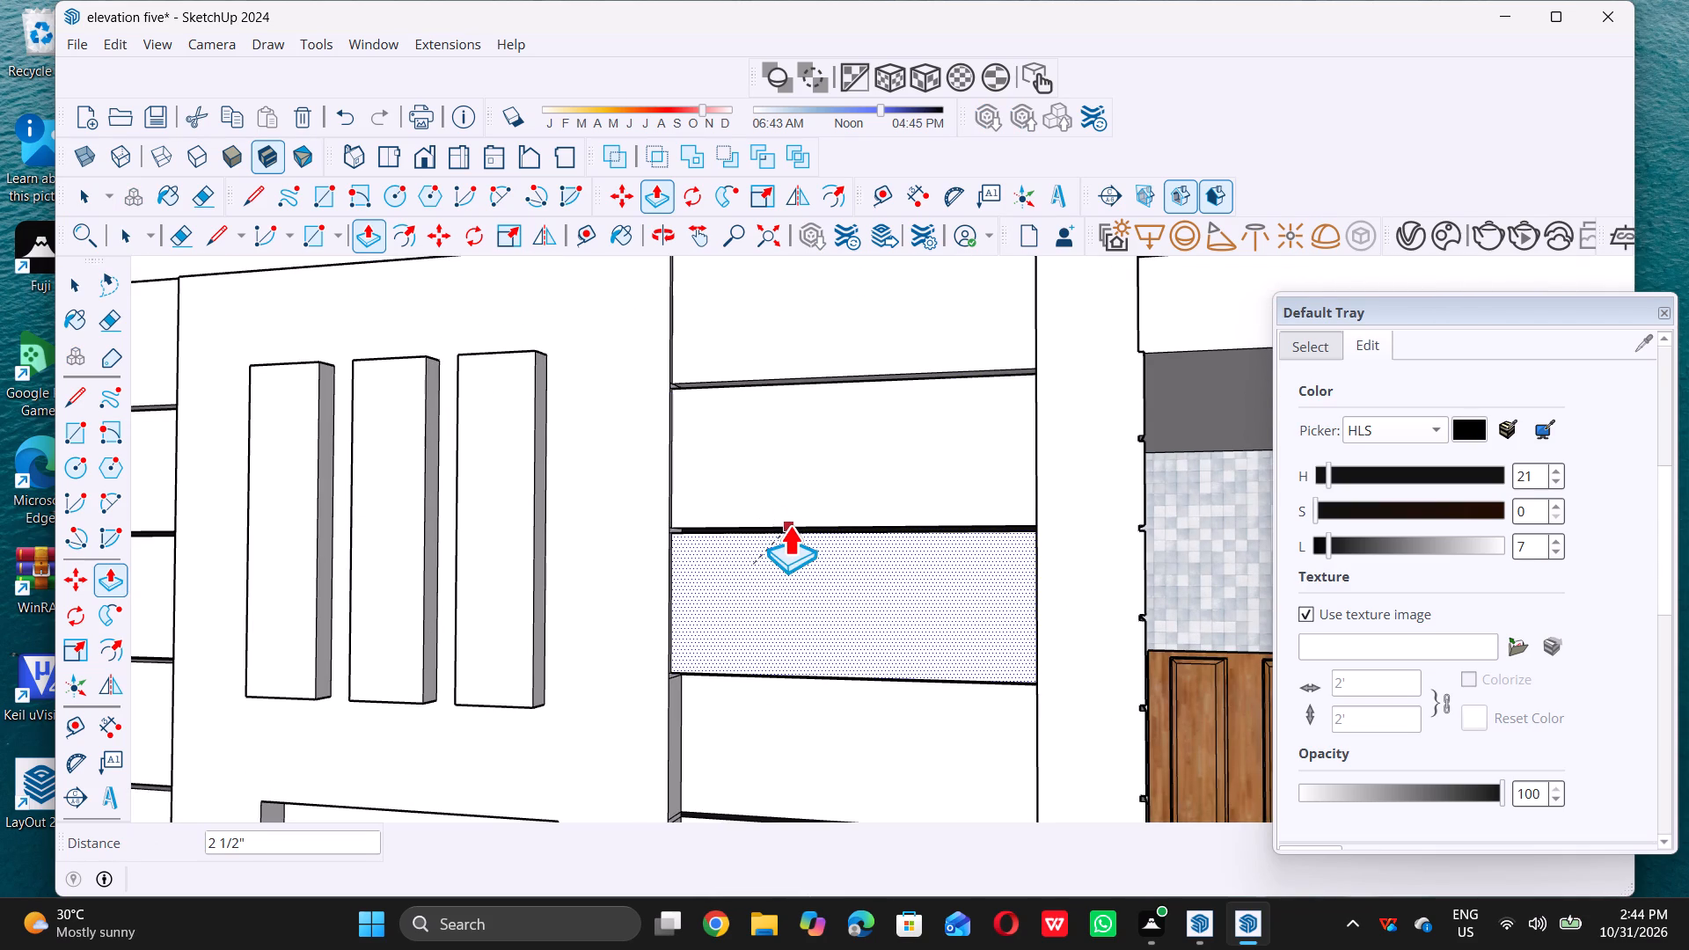
{"action": "left_click", "coordinate": [789, 525]}
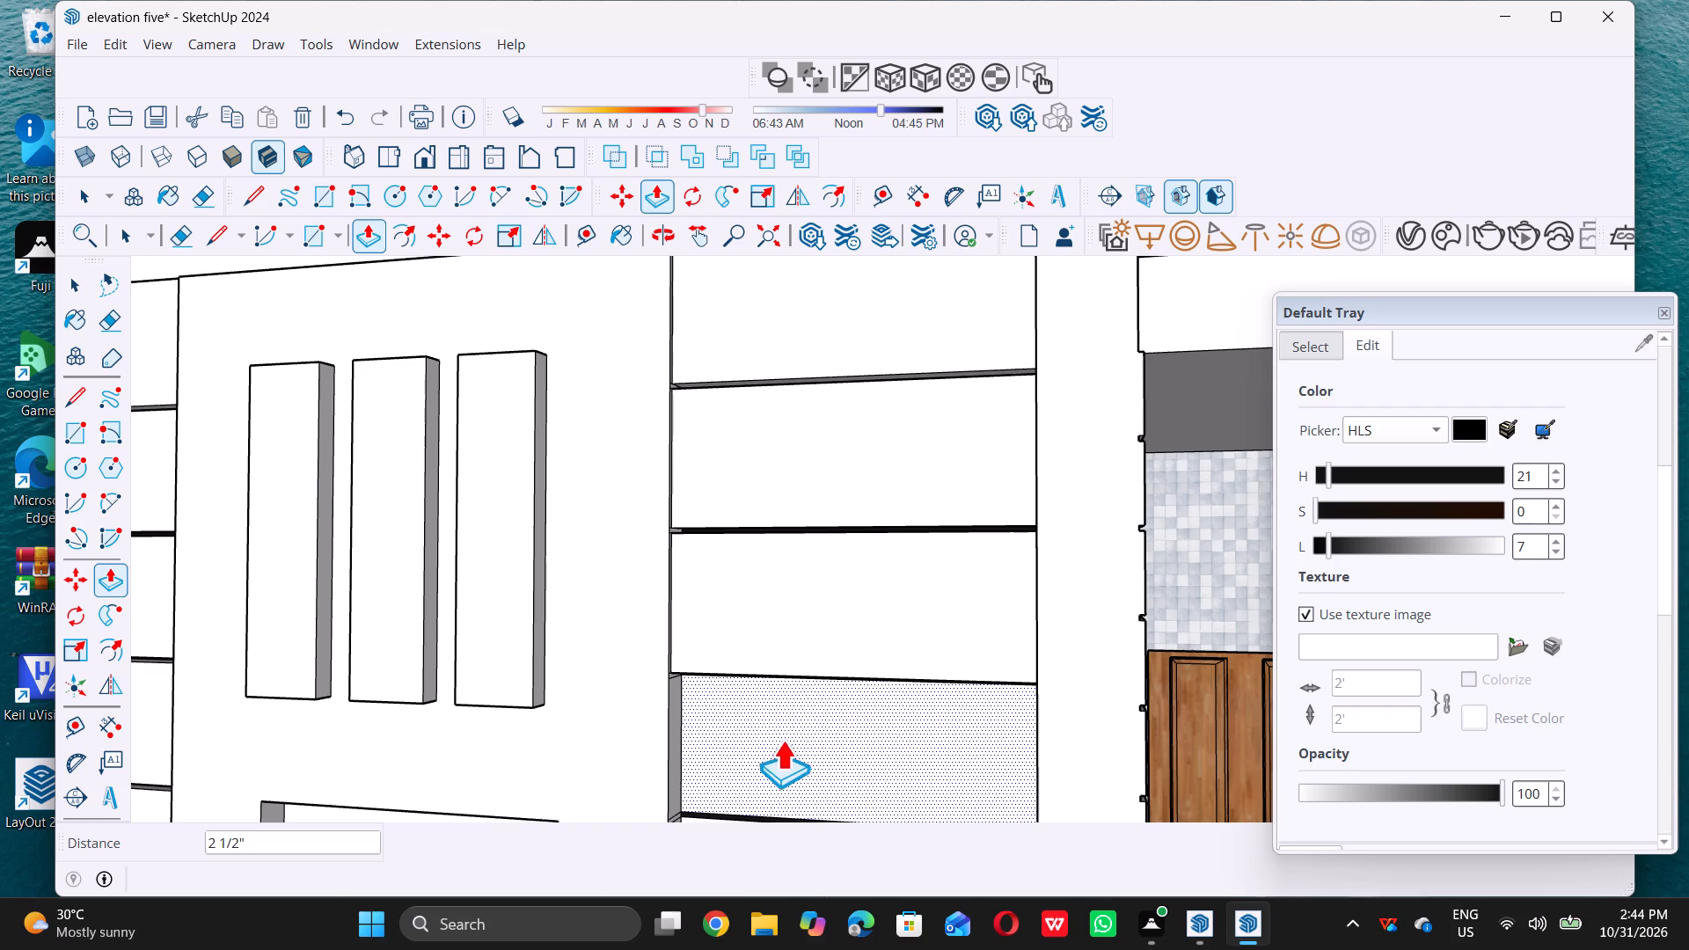
{"action": "left_click", "coordinate": [786, 732]}
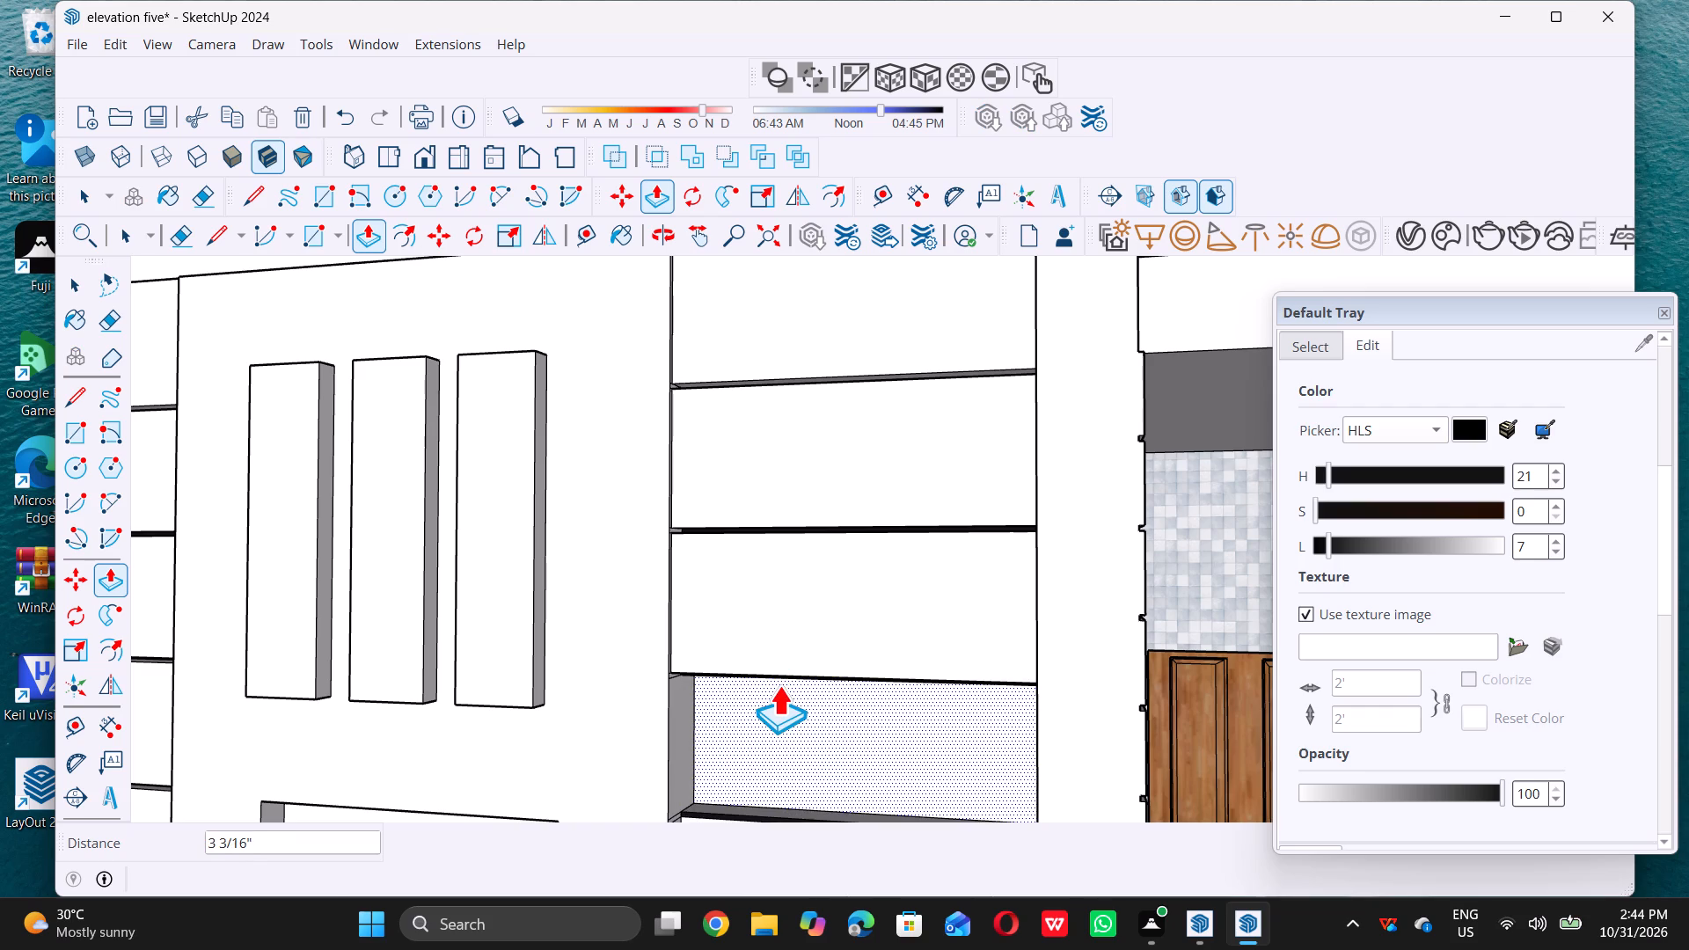
{"action": "left_click", "coordinate": [784, 672]}
Pull the fifth and sixth siding panels on the balcony side of the tall central panel outward 2 1/2" each, flush with those above.
{"action": "scroll", "coordinate": [745, 562], "scroll_direction": "down", "scroll_amount": 4}
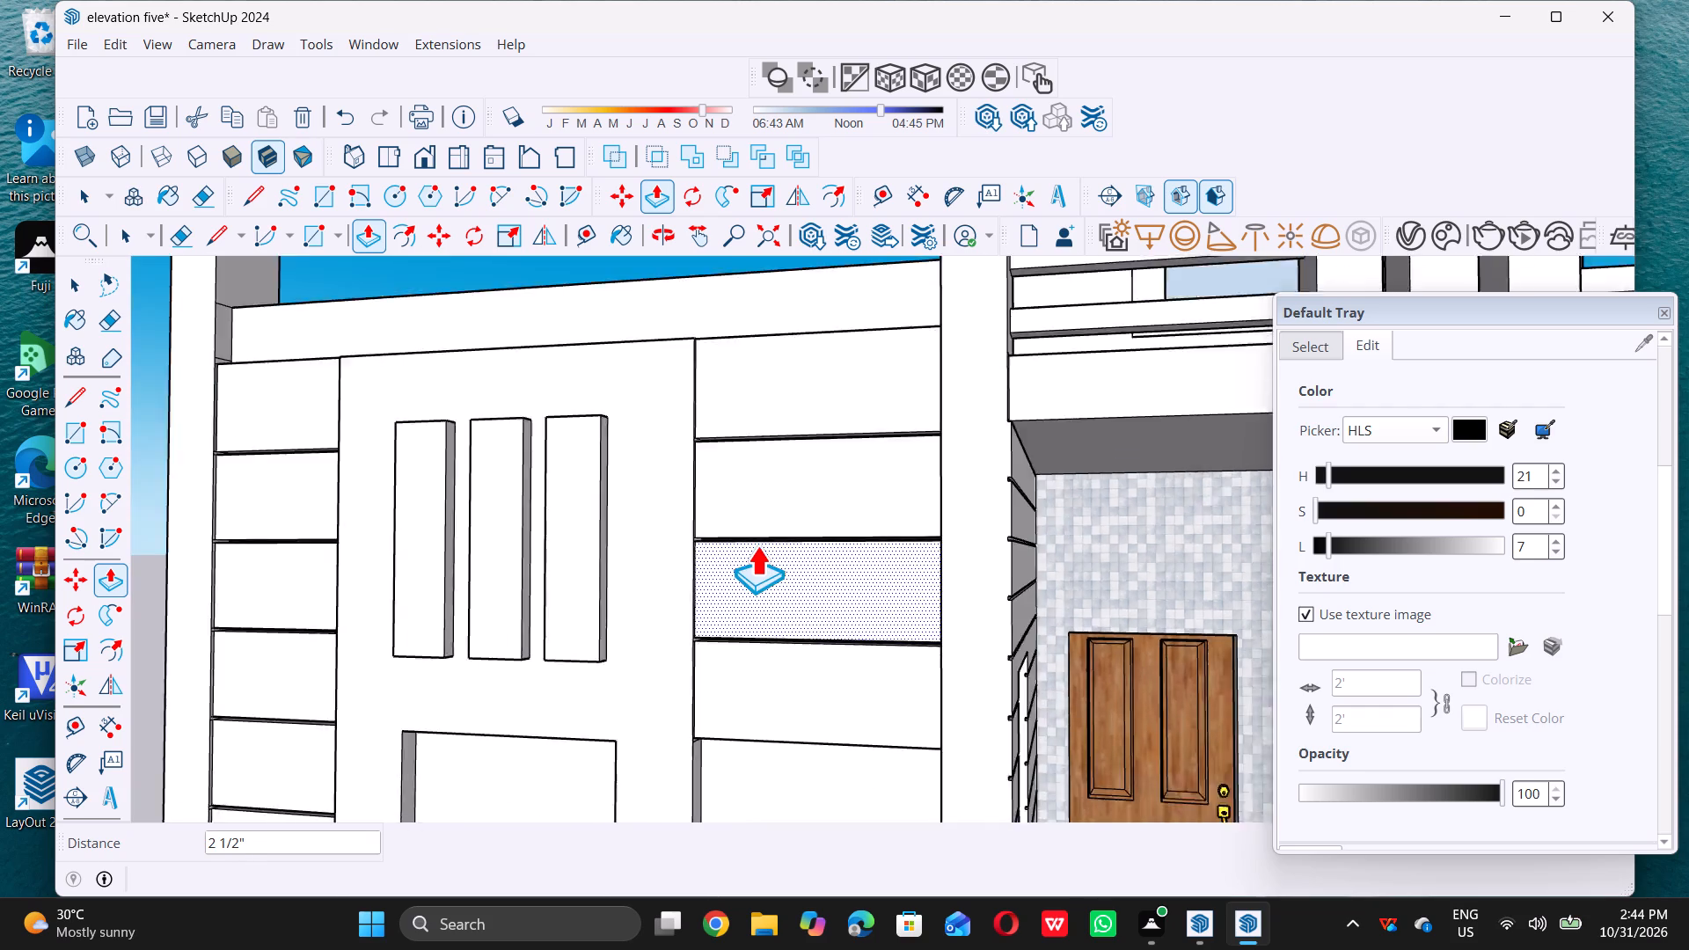
{"action": "scroll", "coordinate": [757, 545], "scroll_direction": "down", "scroll_amount": 11}
{"action": "scroll", "coordinate": [761, 673], "scroll_direction": "up", "scroll_amount": 9}
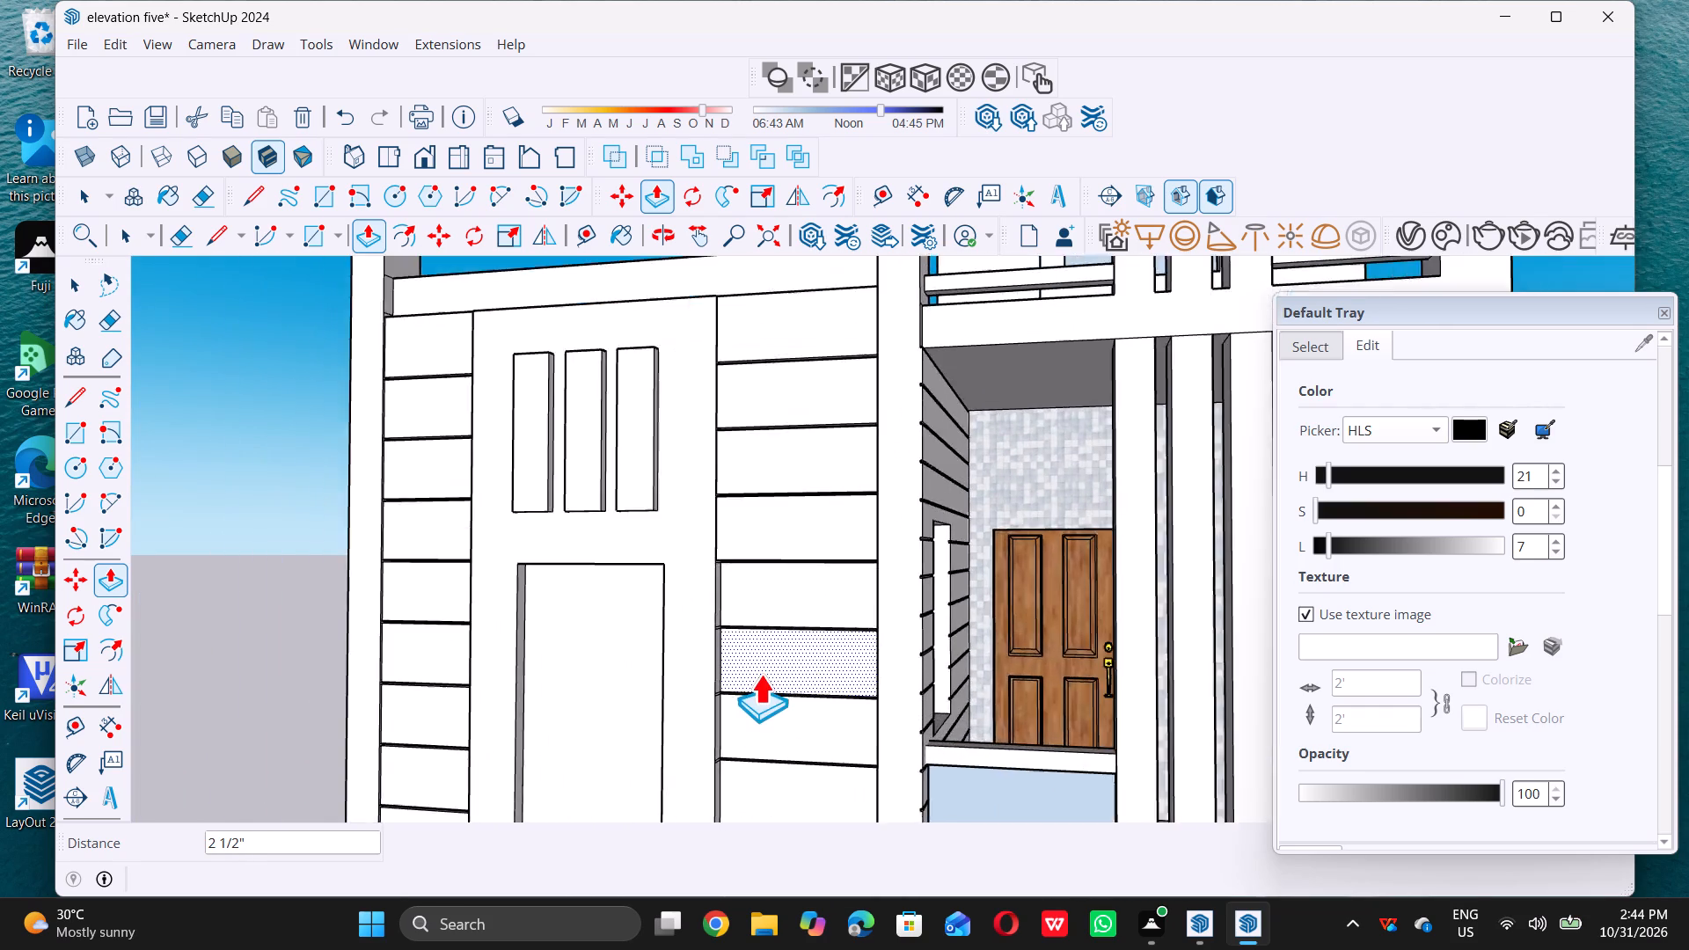
{"action": "scroll", "coordinate": [760, 674], "scroll_direction": "up", "scroll_amount": 8}
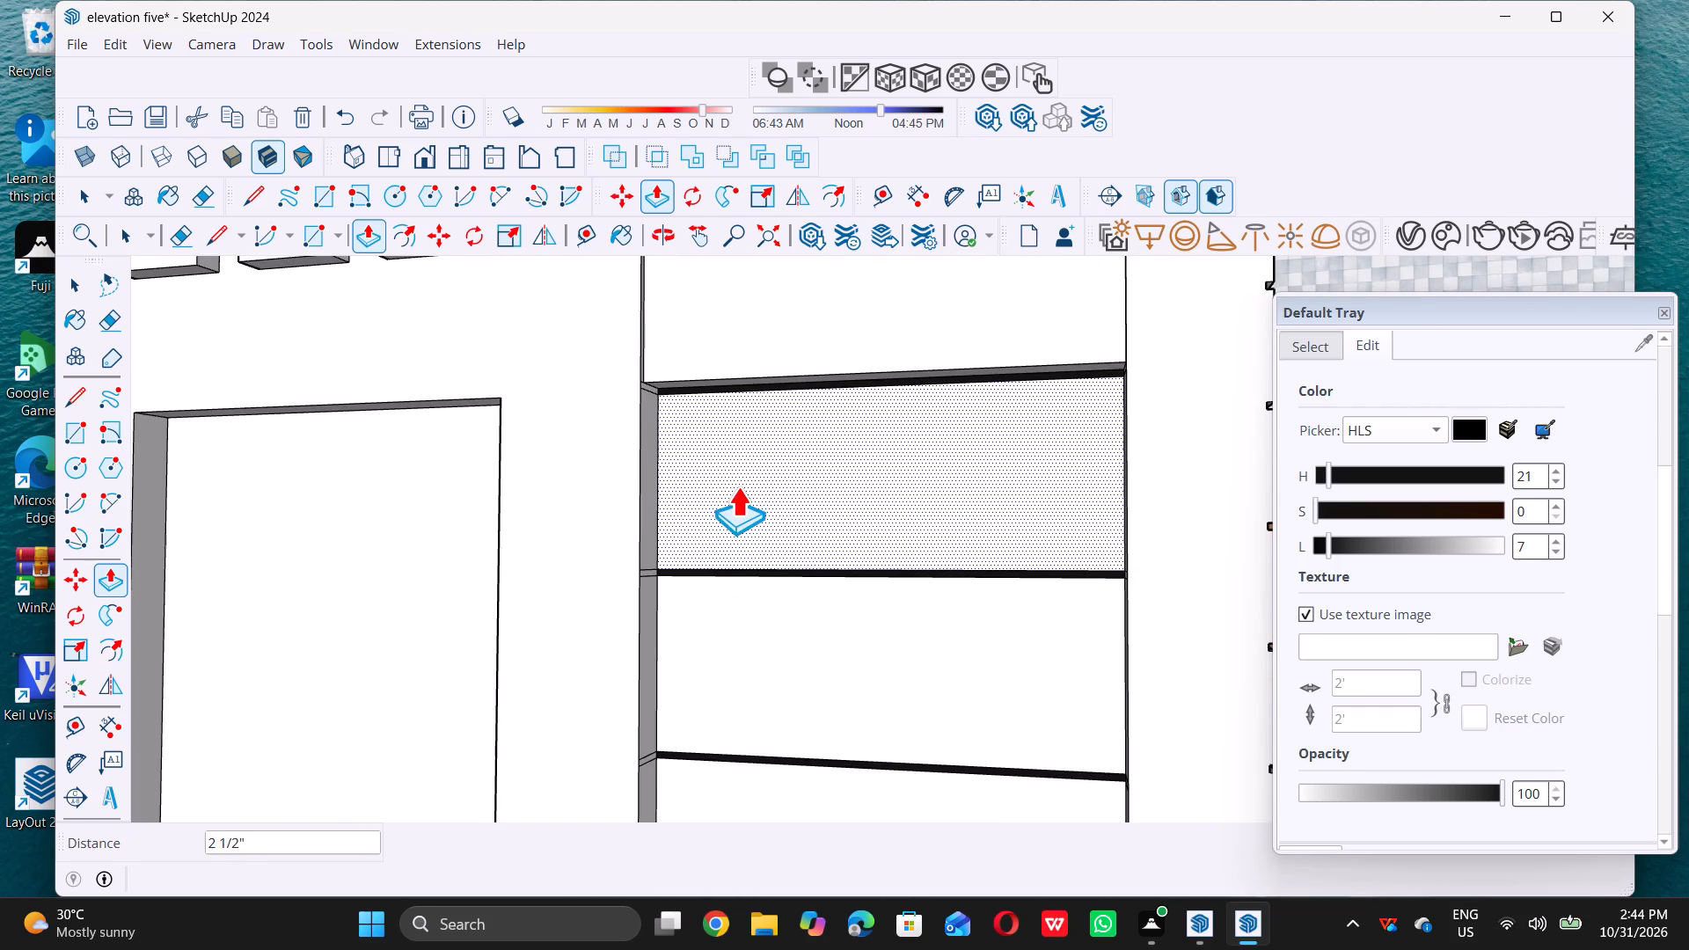
{"action": "left_click", "coordinate": [775, 430]}
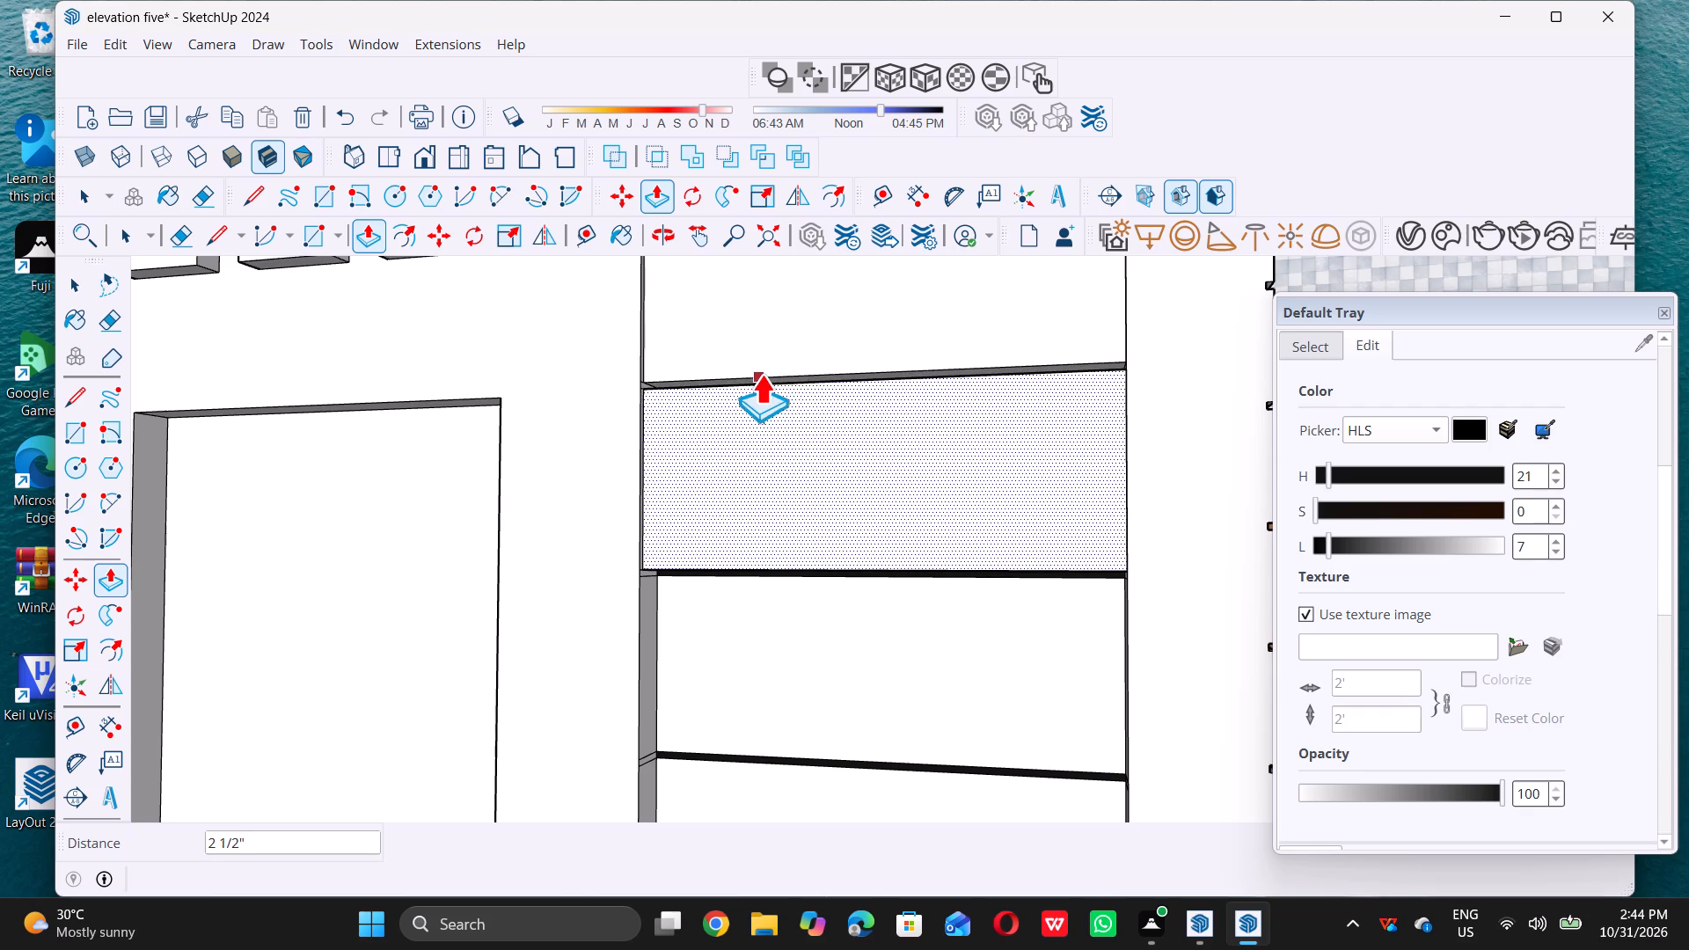
{"action": "left_click", "coordinate": [764, 374]}
{"action": "scroll", "coordinate": [764, 374], "scroll_direction": "down", "scroll_amount": 12}
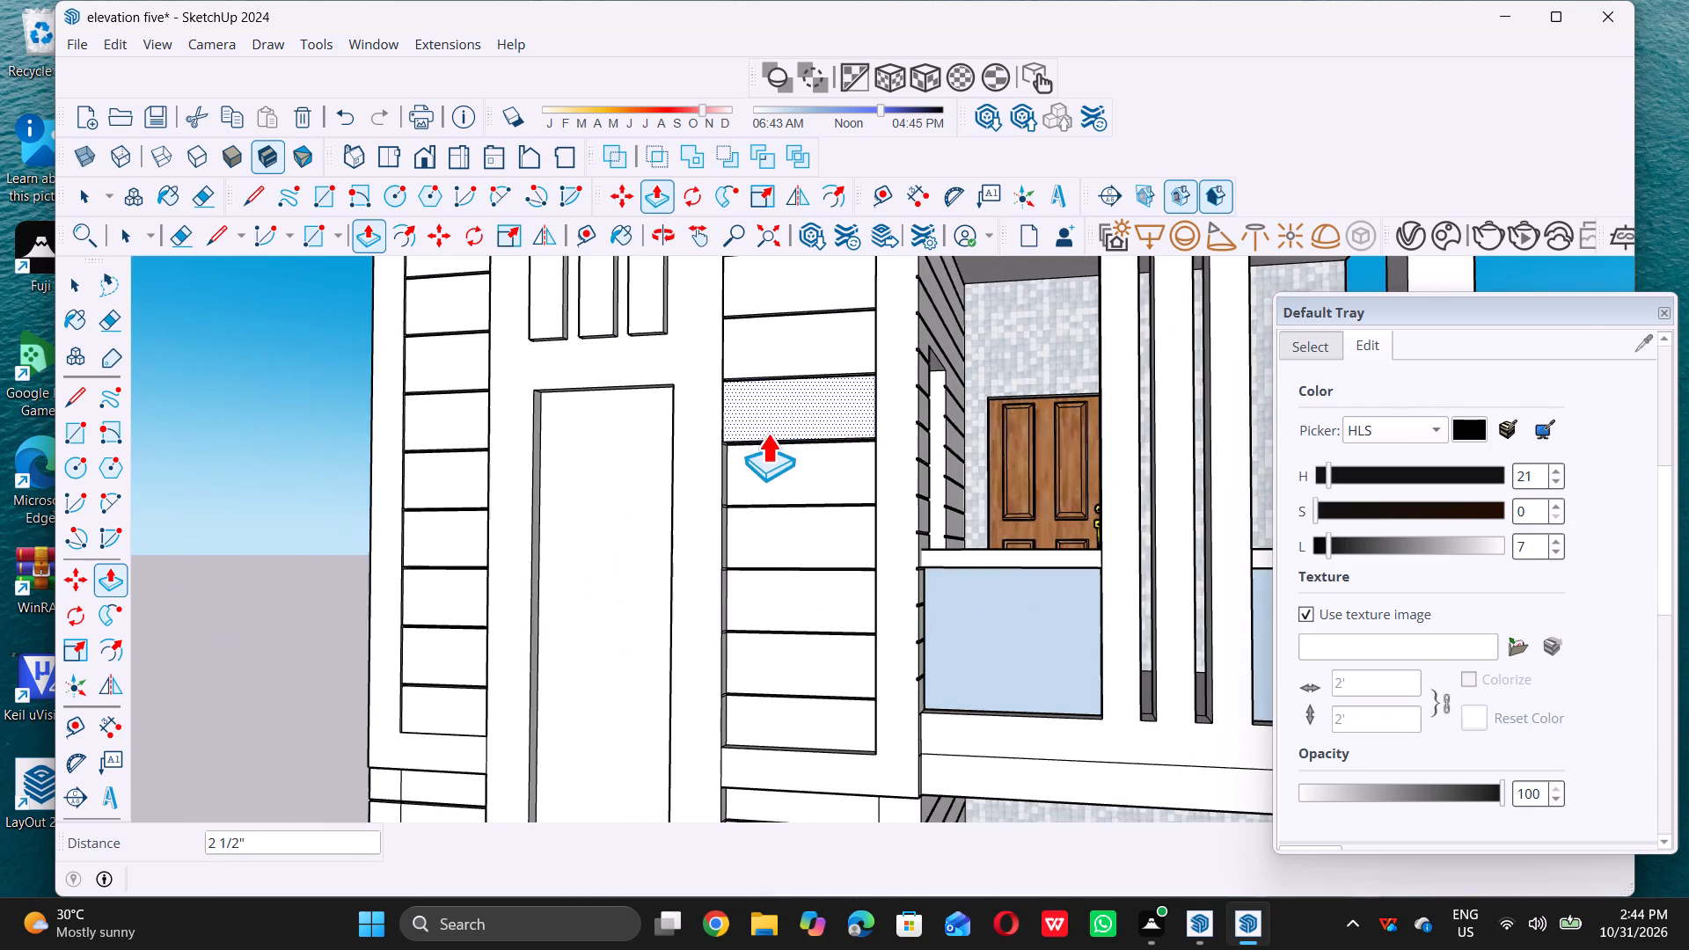
{"action": "scroll", "coordinate": [763, 446], "scroll_direction": "up", "scroll_amount": 5}
{"action": "left_click", "coordinate": [765, 455]}
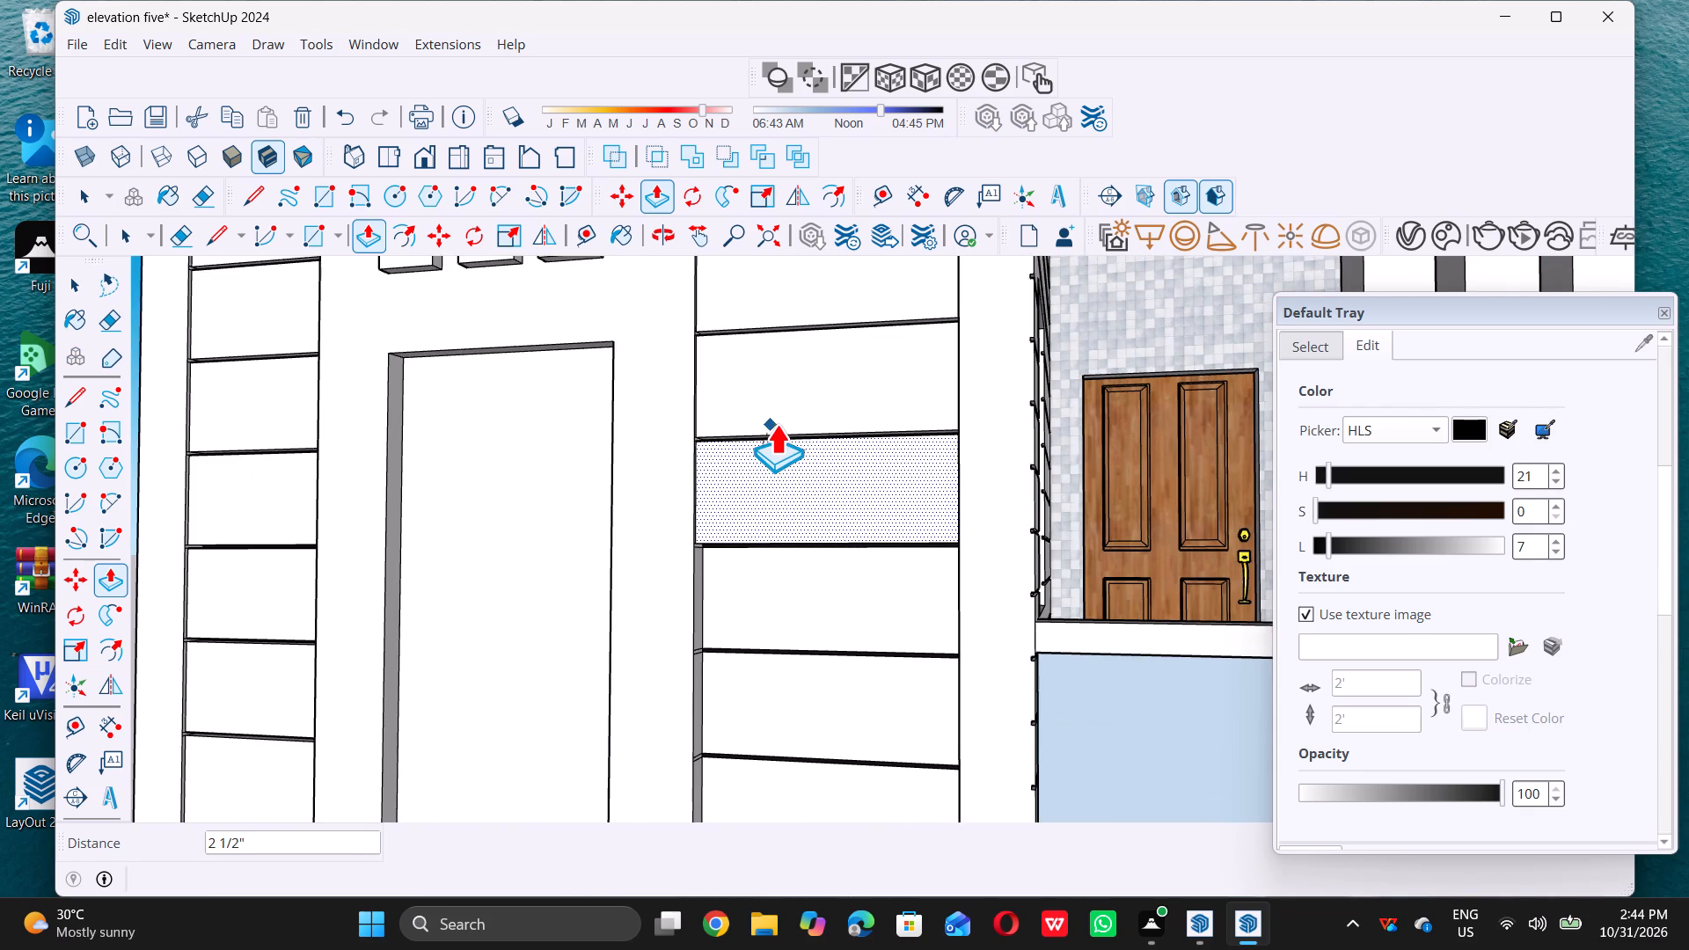
{"action": "left_click", "coordinate": [775, 435]}
Pull the seventh and eighth siding panels of the same upper-storey column outward 2 1/2" each, flush with the panels above.
{"action": "scroll", "coordinate": [775, 435], "scroll_direction": "down", "scroll_amount": 12}
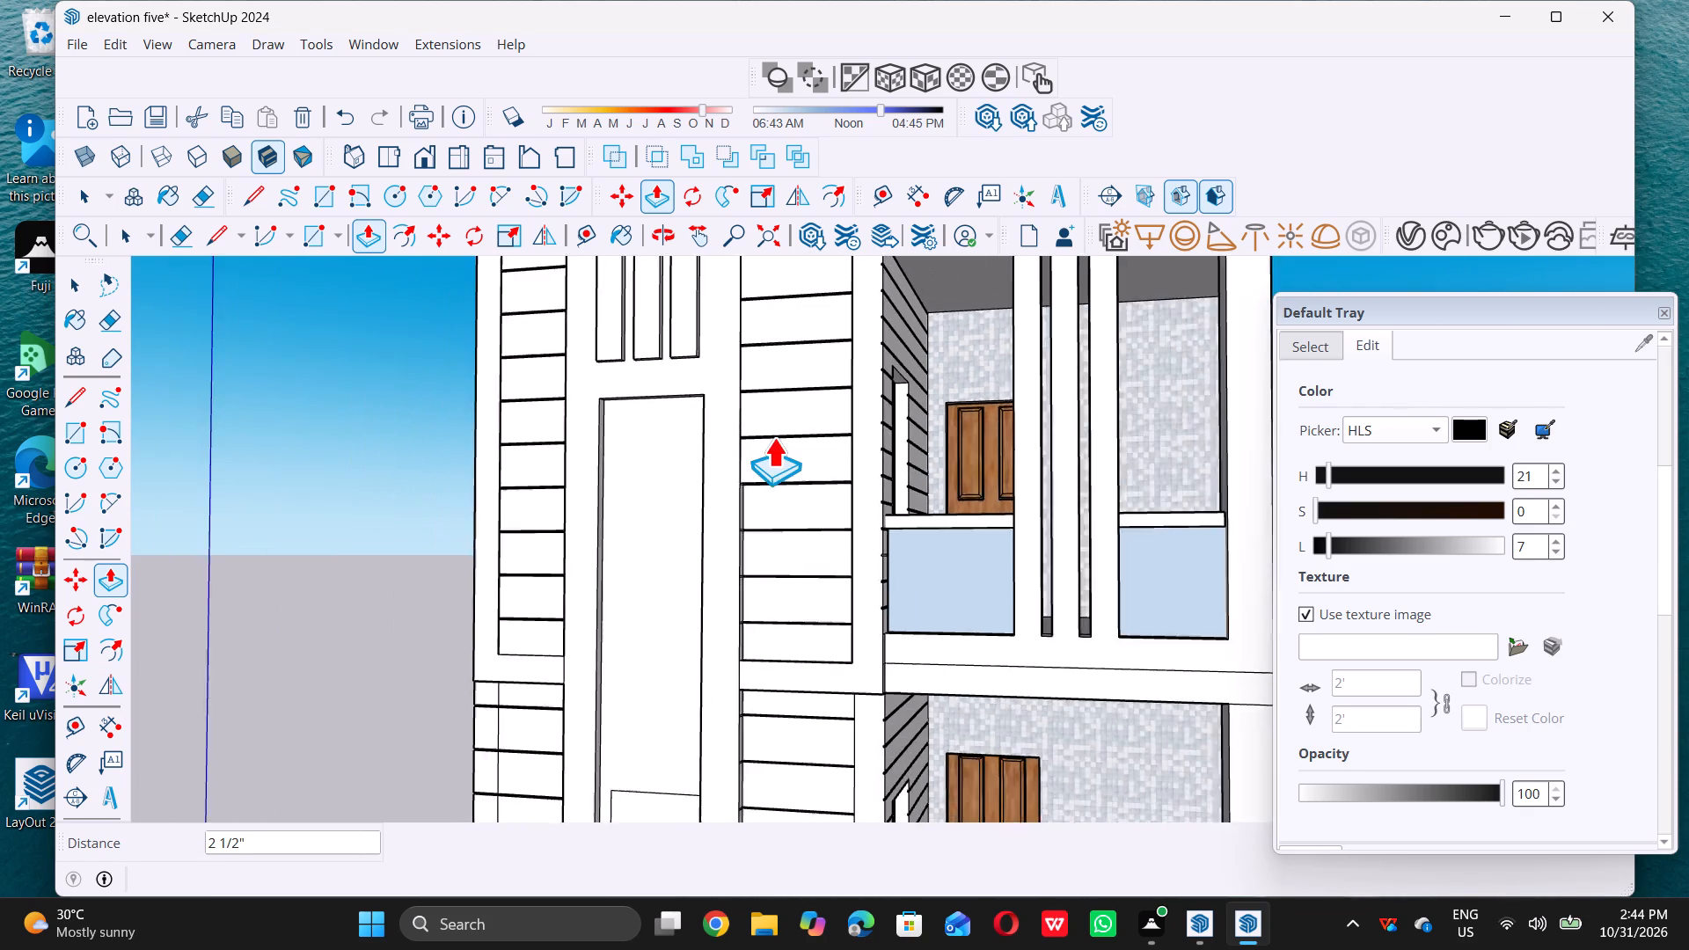
{"action": "scroll", "coordinate": [773, 437], "scroll_direction": "down", "scroll_amount": 1}
{"action": "scroll", "coordinate": [764, 486], "scroll_direction": "up", "scroll_amount": 12}
{"action": "left_click", "coordinate": [765, 485]}
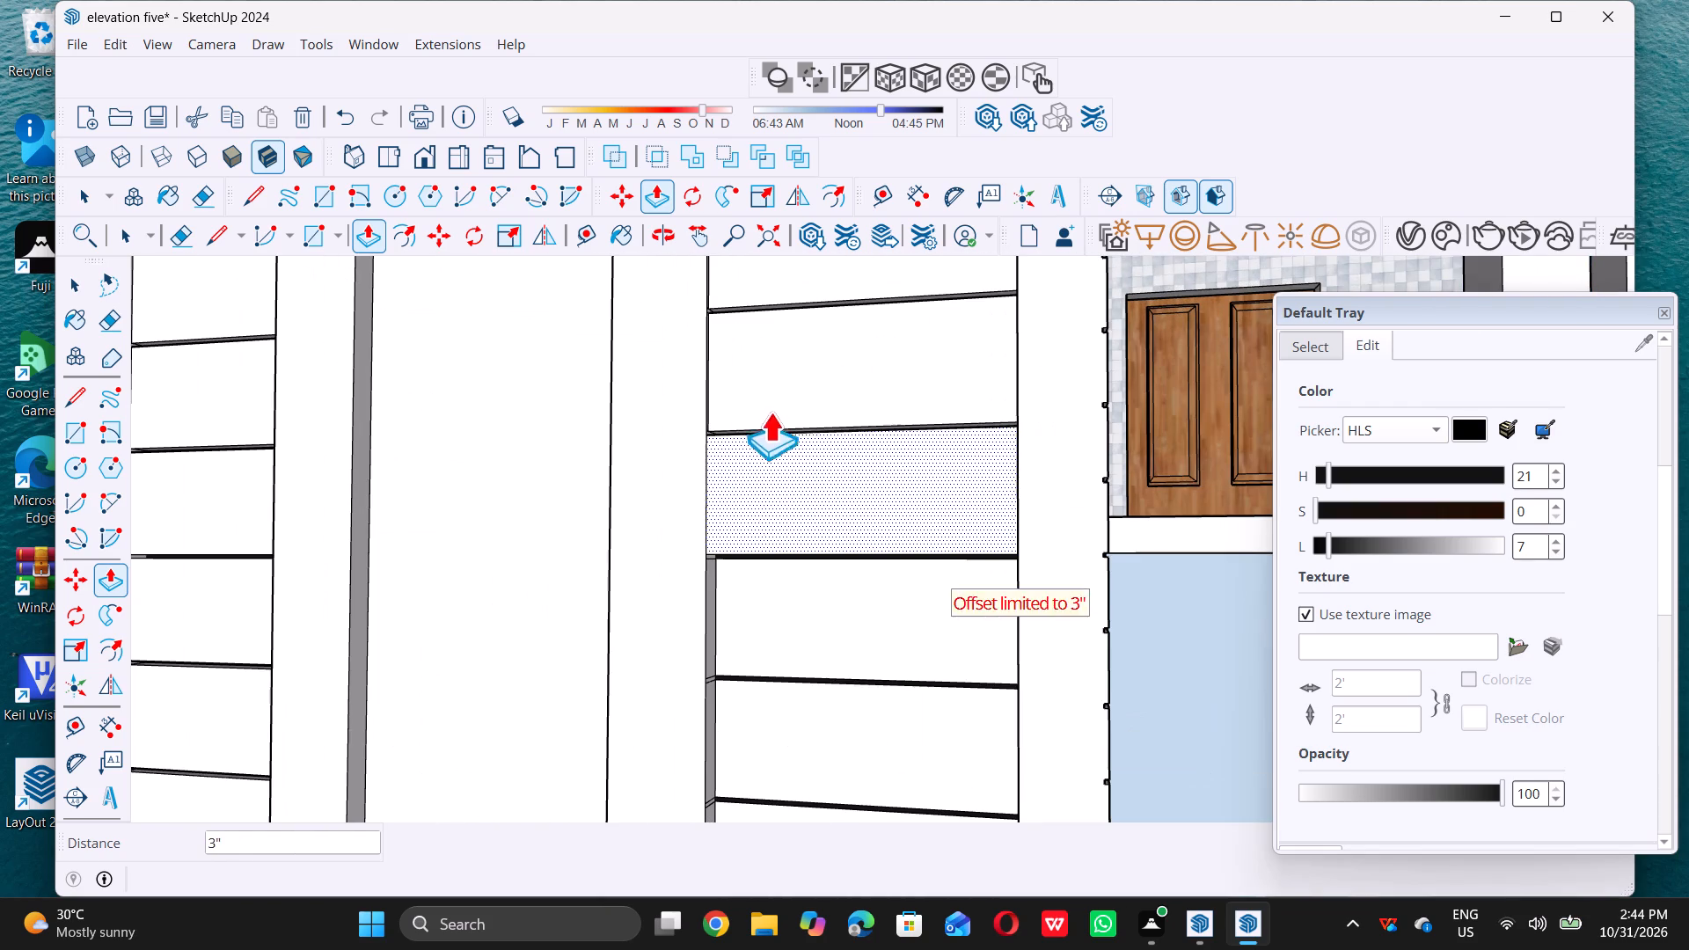
{"action": "left_click", "coordinate": [801, 425]}
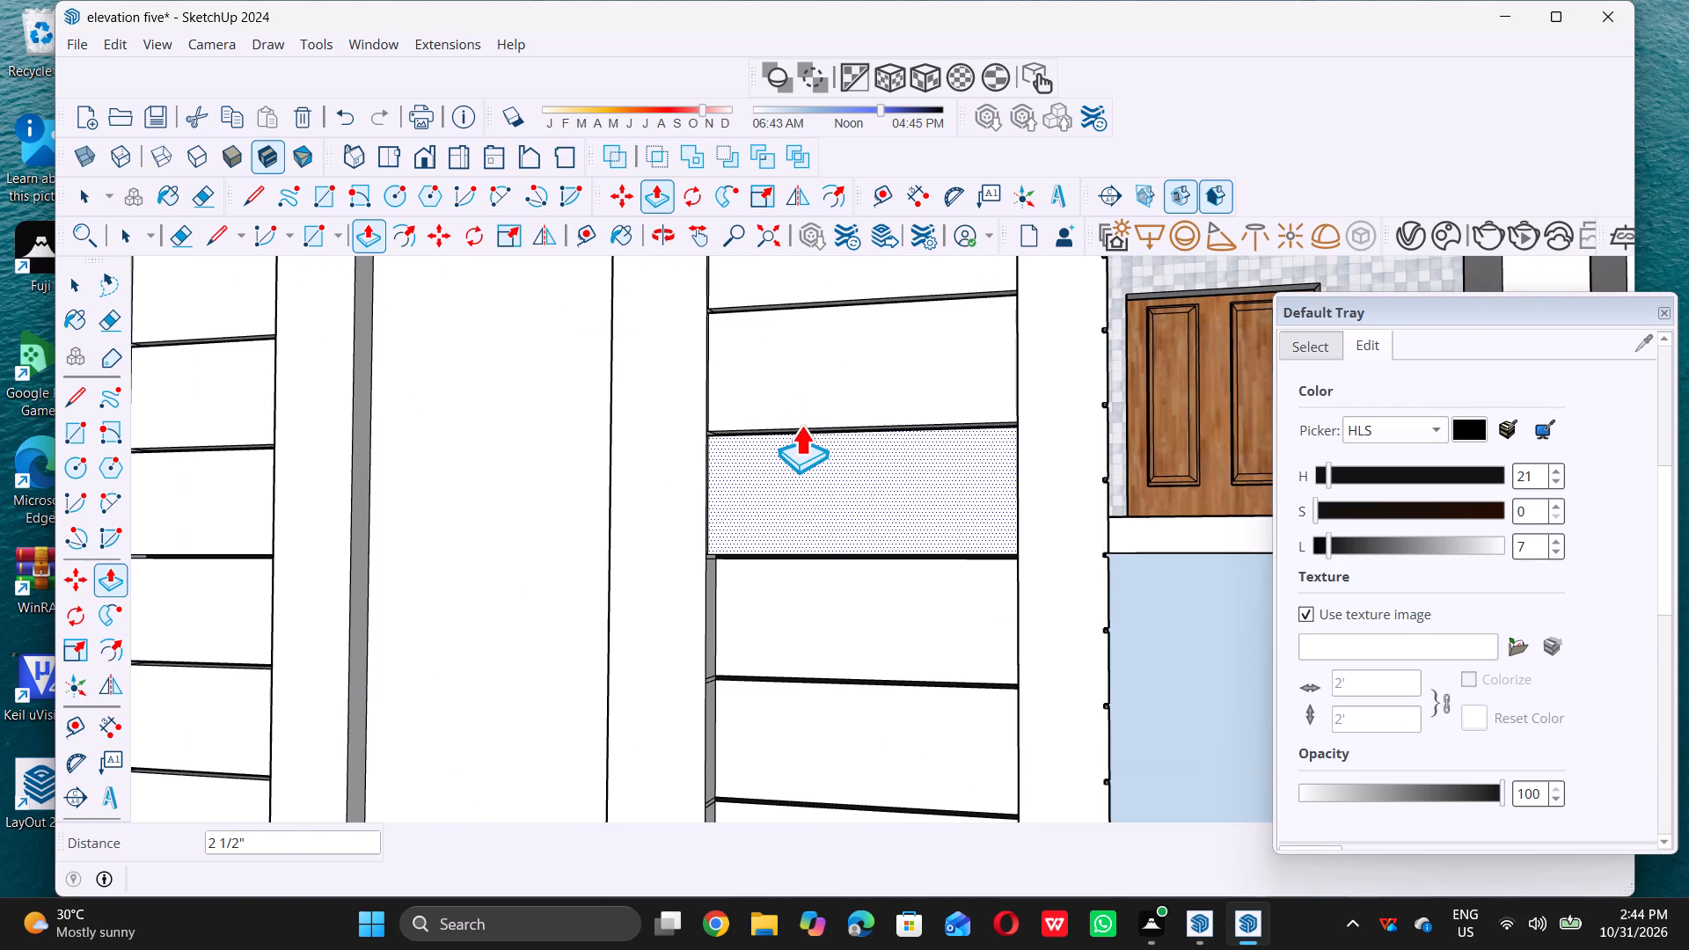
{"action": "scroll", "coordinate": [801, 425], "scroll_direction": "down", "scroll_amount": 12}
{"action": "scroll", "coordinate": [813, 469], "scroll_direction": "up", "scroll_amount": 8}
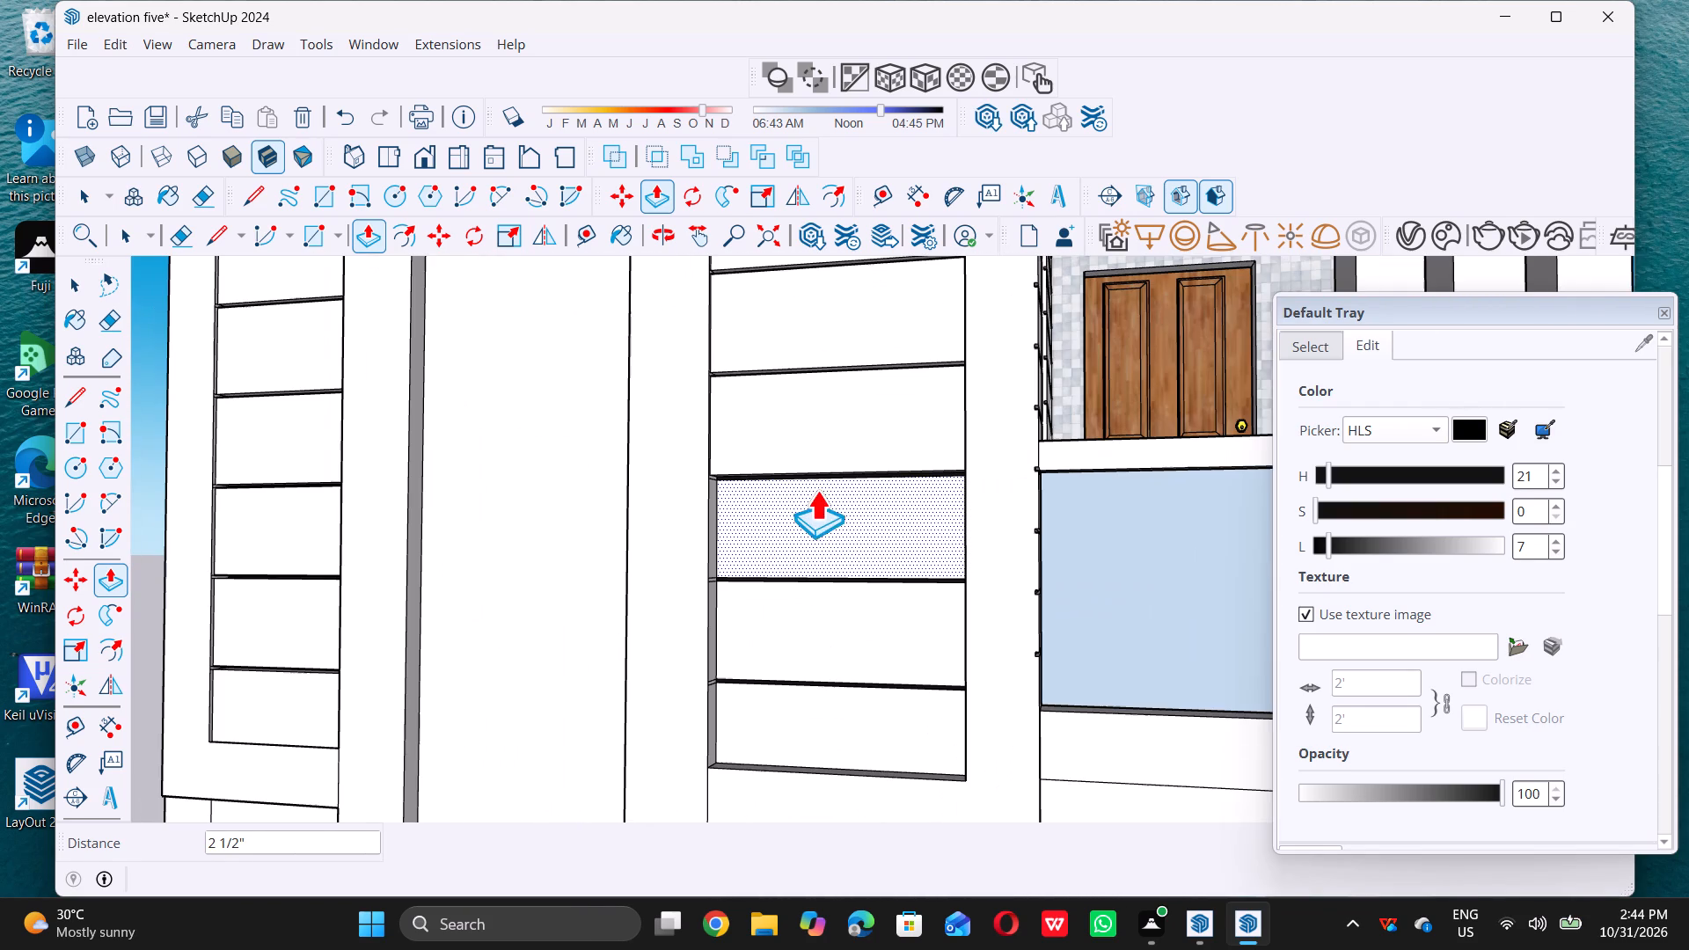
{"action": "left_click", "coordinate": [813, 501]}
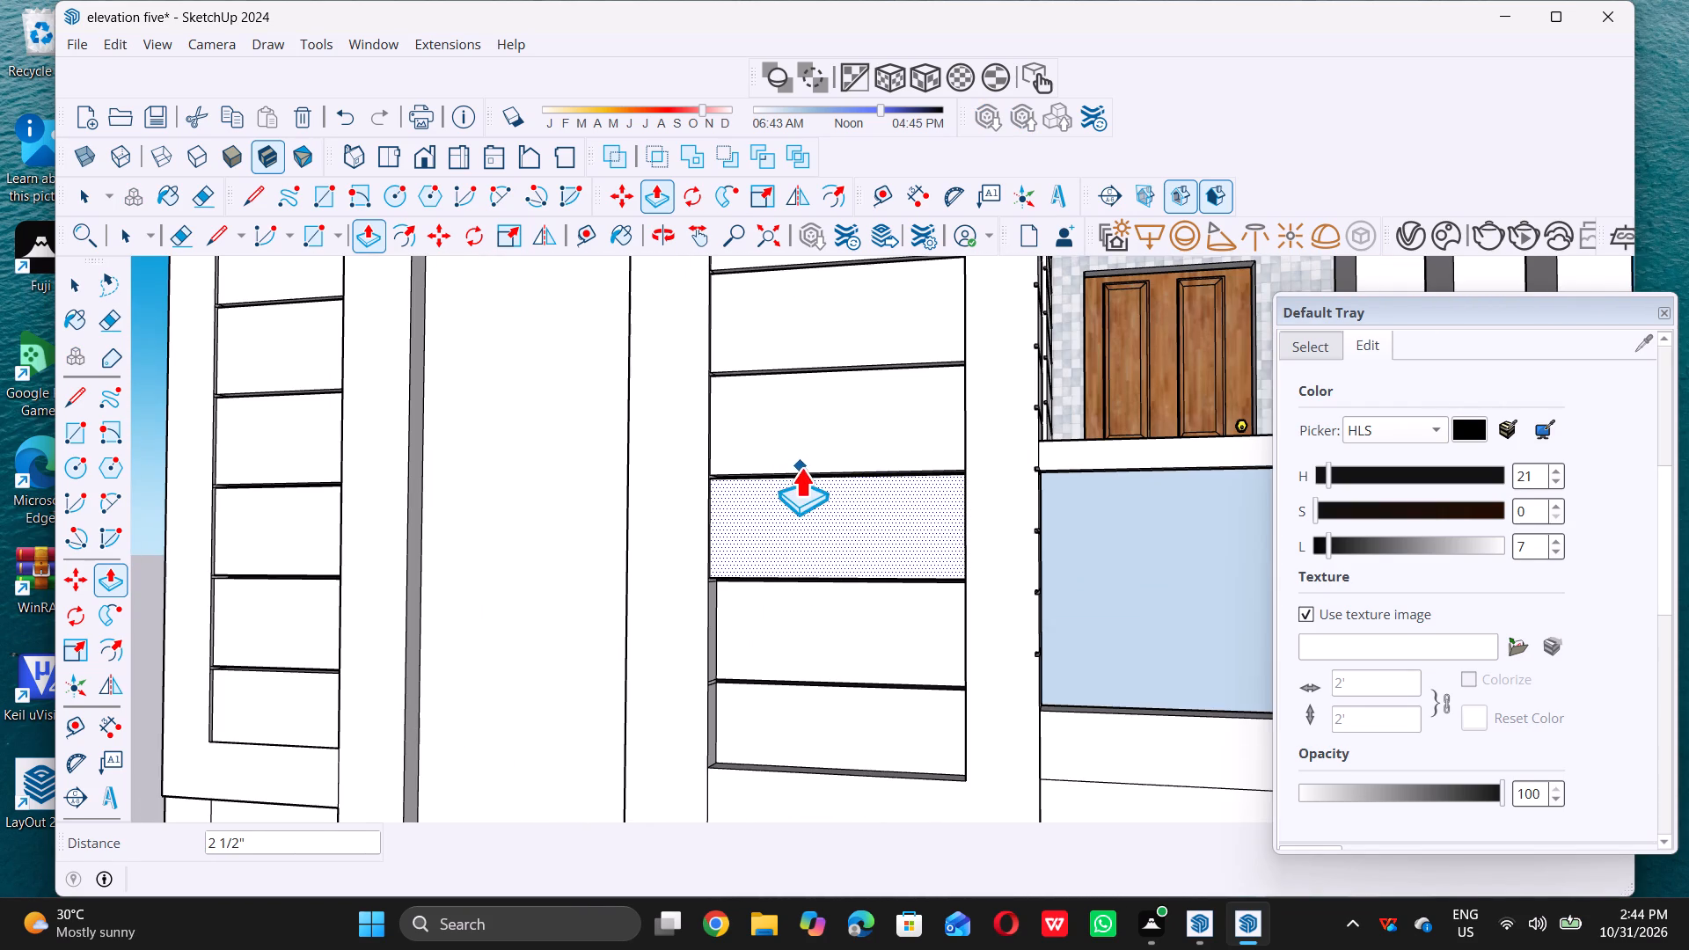
{"action": "left_click", "coordinate": [802, 471]}
Pull the last two recessed siding panels of this upper-storey column, down to the floor band, outward 2 1/2" each, flush with those above.
{"action": "scroll", "coordinate": [802, 471], "scroll_direction": "down", "scroll_amount": 9}
{"action": "scroll", "coordinate": [828, 527], "scroll_direction": "up", "scroll_amount": 2}
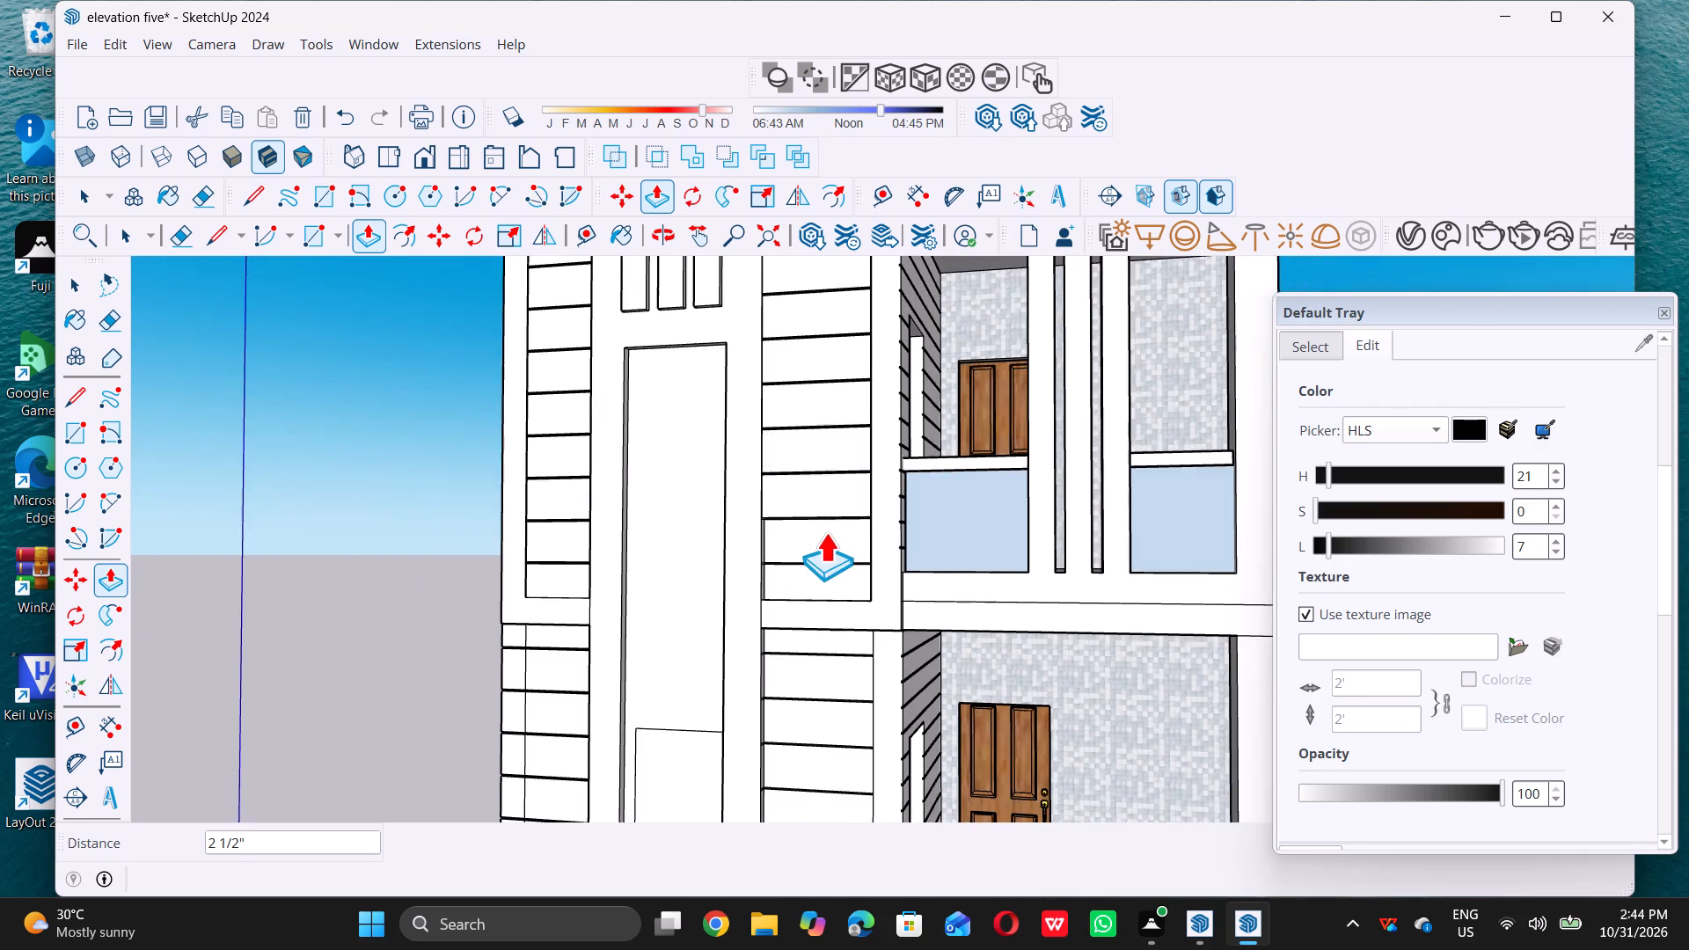
{"action": "scroll", "coordinate": [825, 532], "scroll_direction": "up", "scroll_amount": 7}
{"action": "scroll", "coordinate": [754, 534], "scroll_direction": "up", "scroll_amount": 6}
{"action": "left_click", "coordinate": [757, 524]}
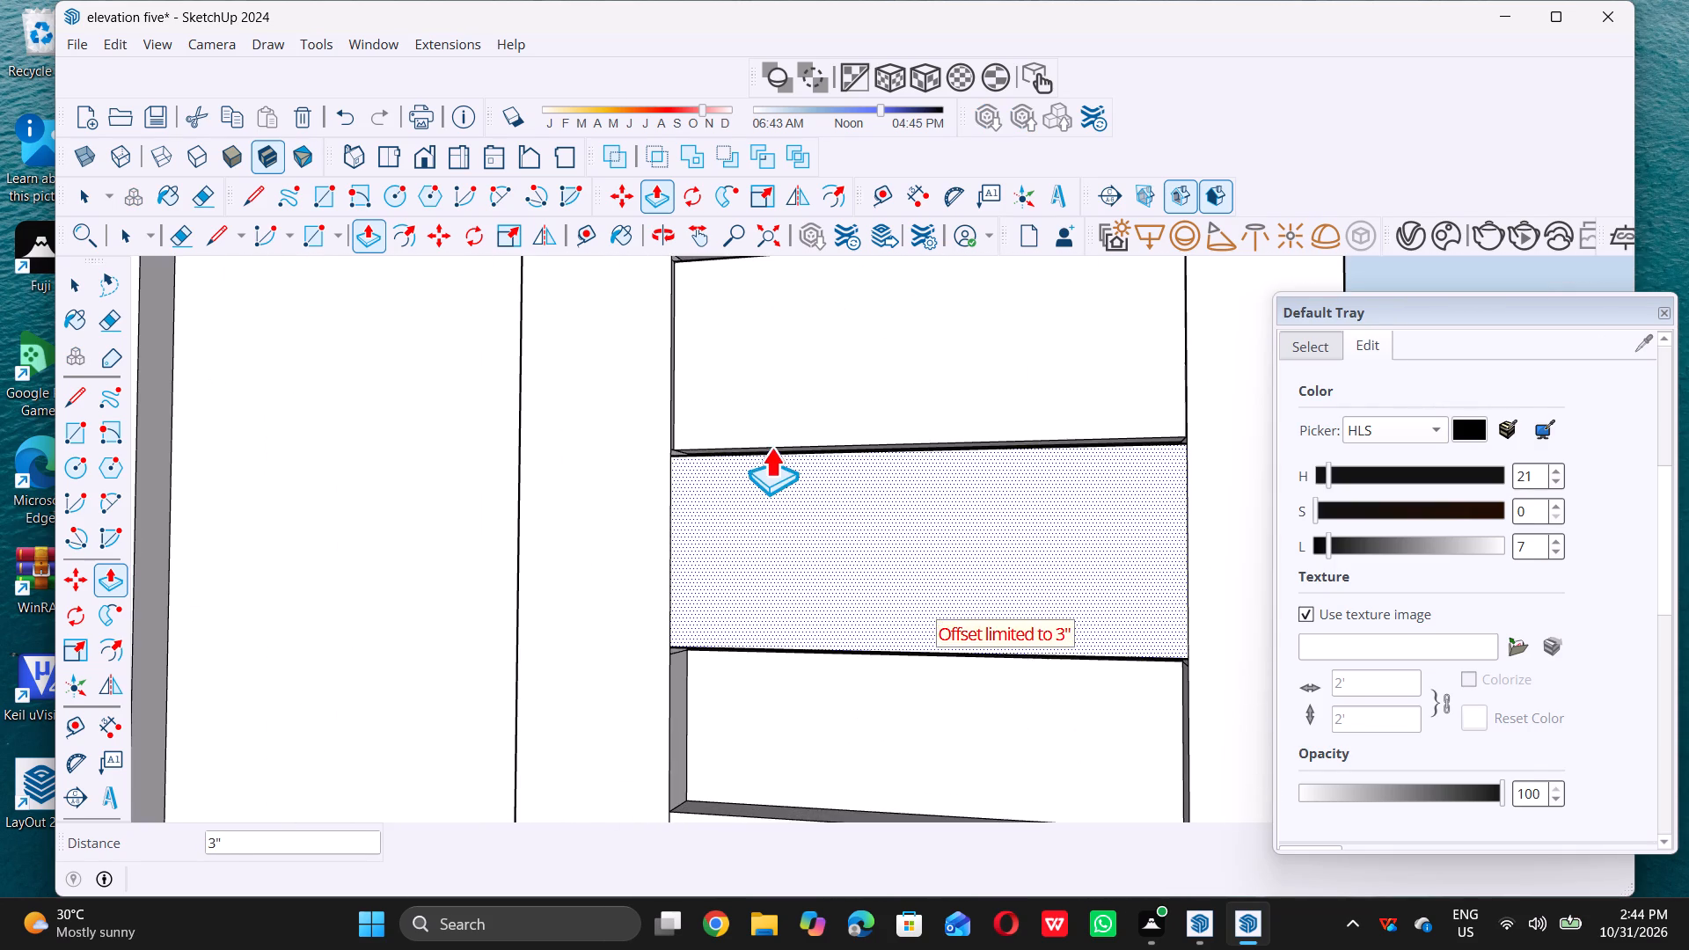
{"action": "left_click", "coordinate": [791, 447]}
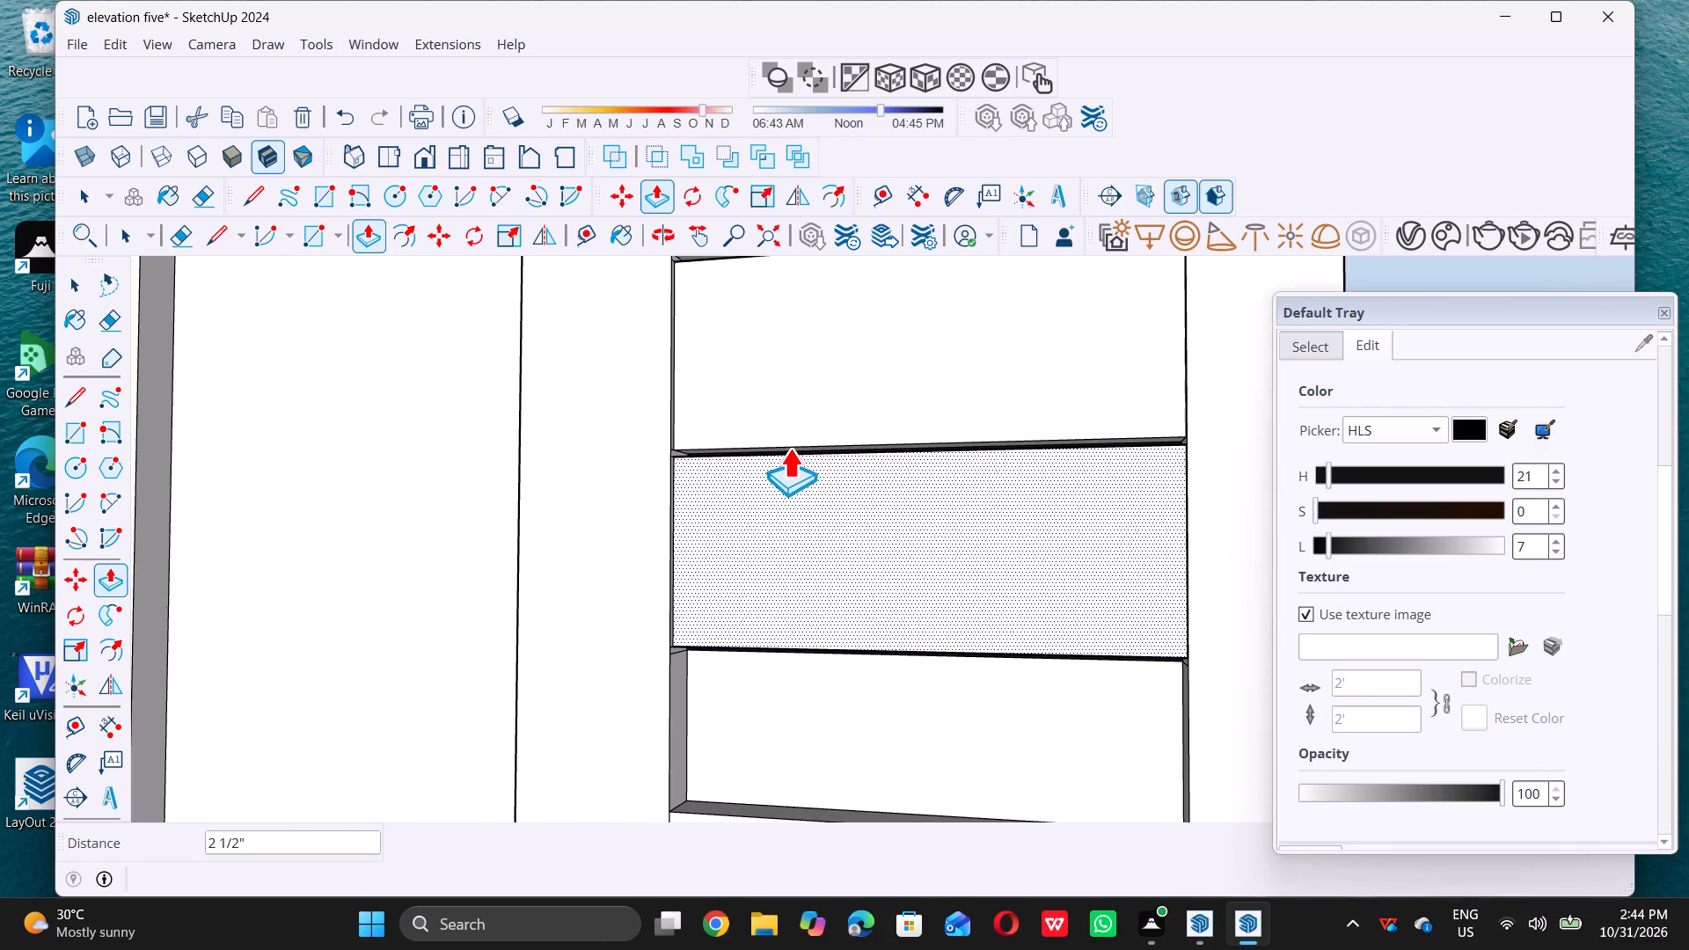
{"action": "scroll", "coordinate": [783, 454], "scroll_direction": "down", "scroll_amount": 10}
{"action": "scroll", "coordinate": [811, 550], "scroll_direction": "up", "scroll_amount": 4}
{"action": "left_click", "coordinate": [813, 552]}
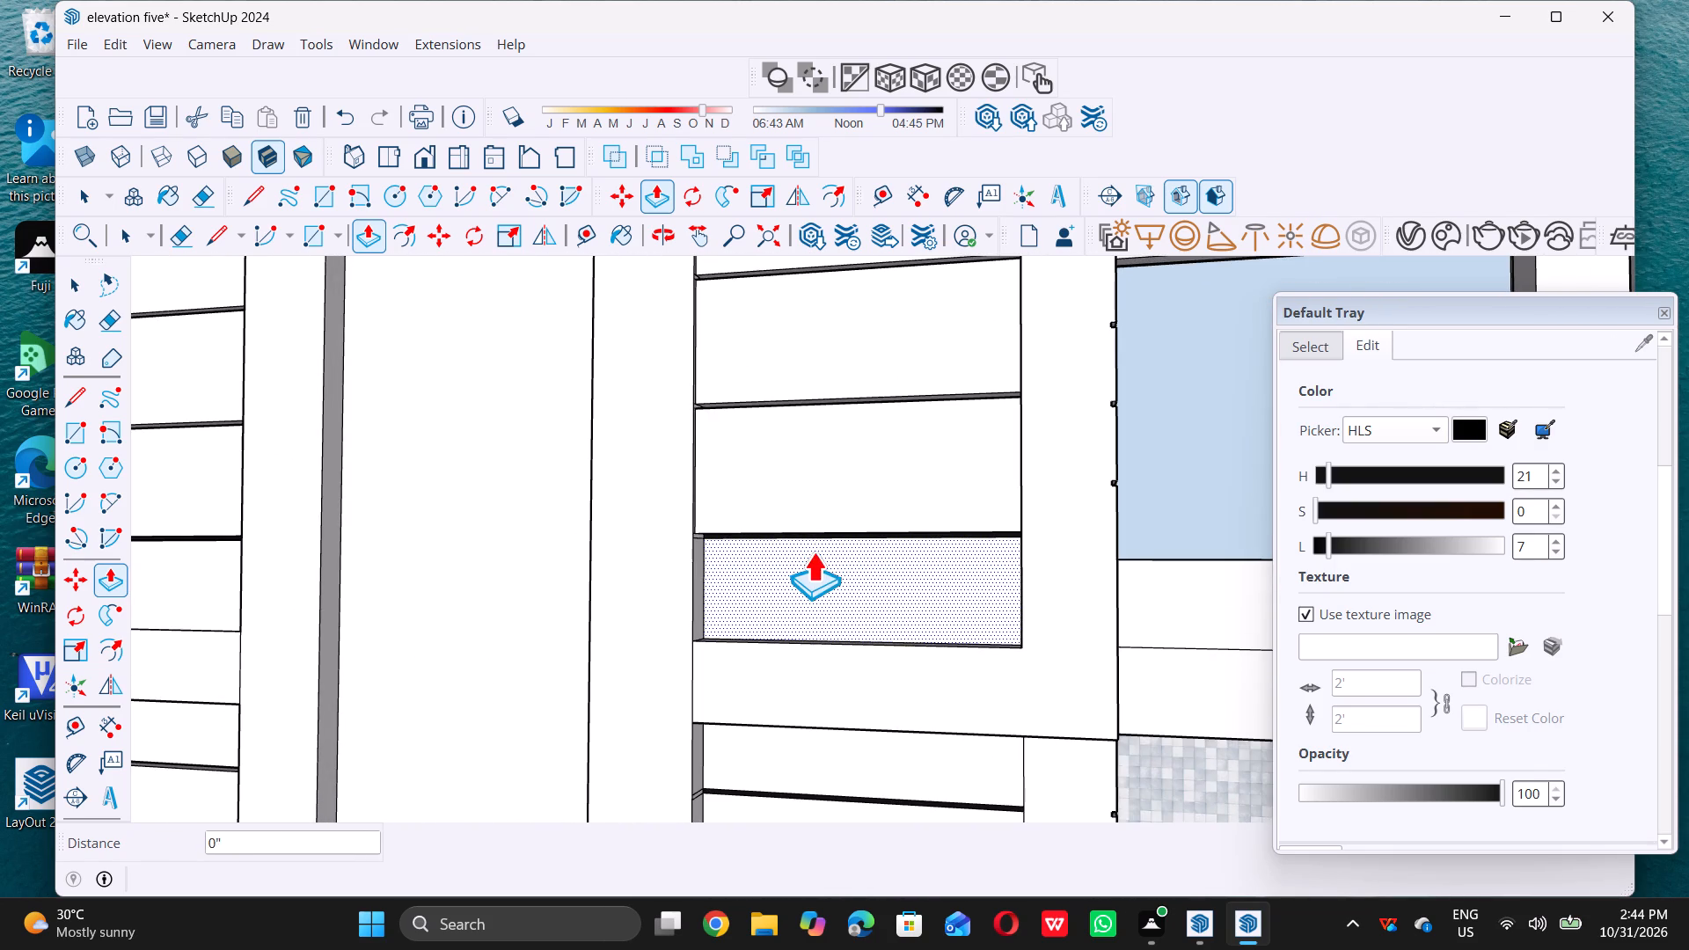
{"action": "left_click", "coordinate": [823, 534]}
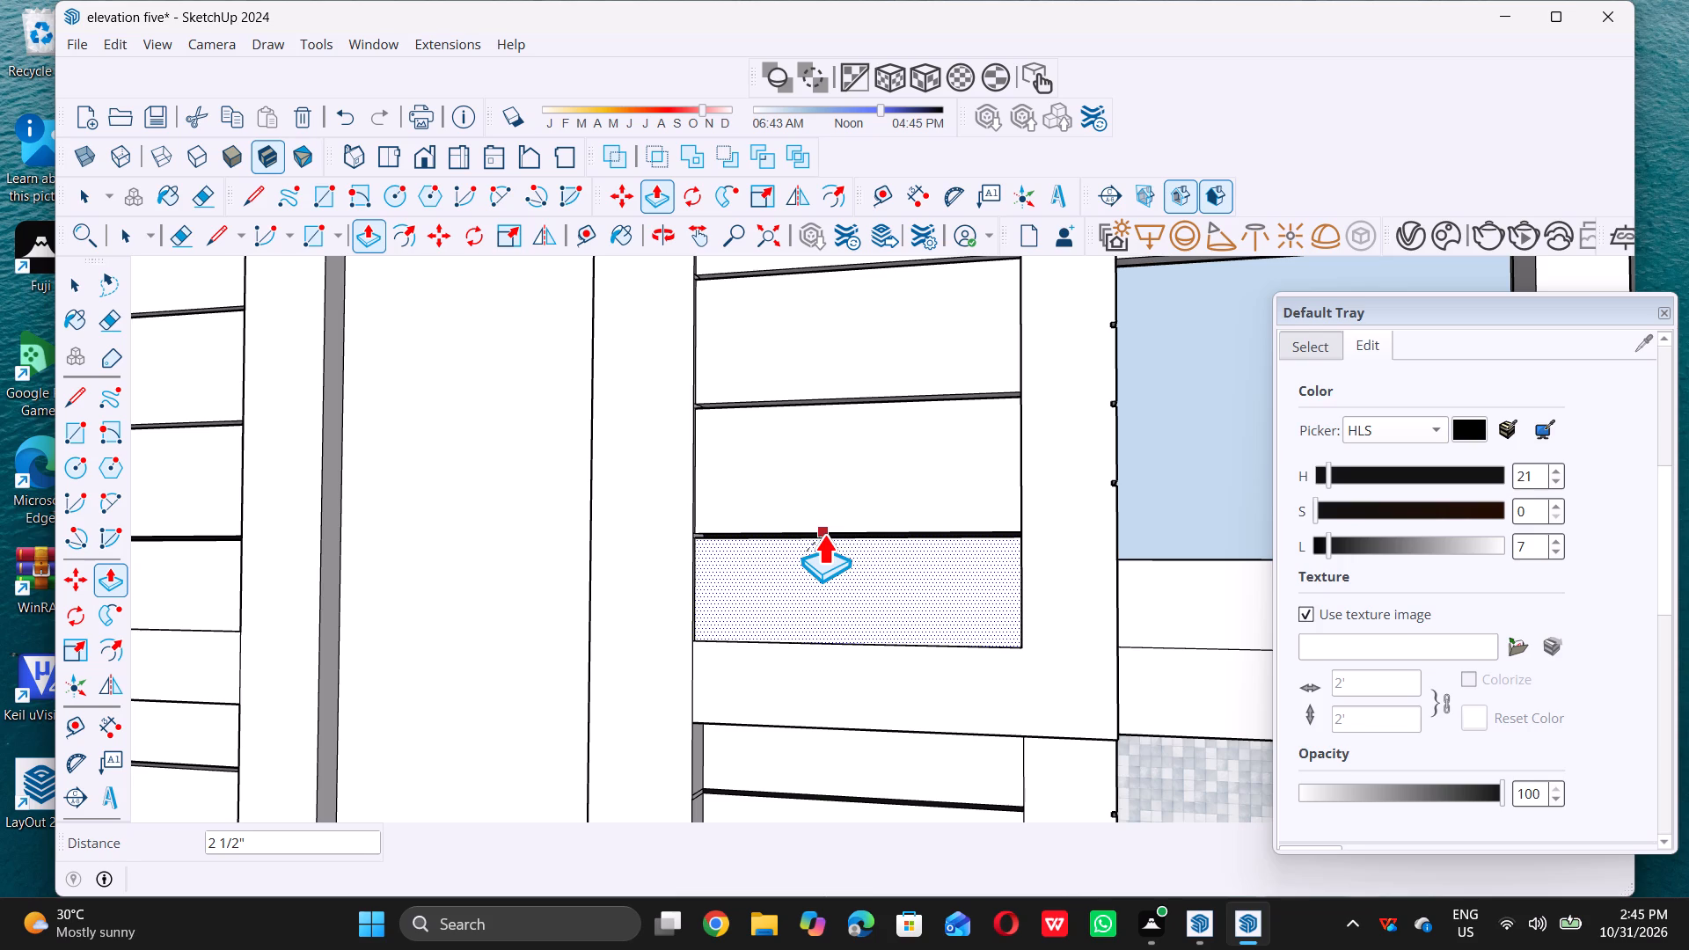
Pull the top siding panel just below the floor band, on the balcony side of the tall central panel, outward 2 1/2".
{"action": "scroll", "coordinate": [801, 551], "scroll_direction": "down", "scroll_amount": 12}
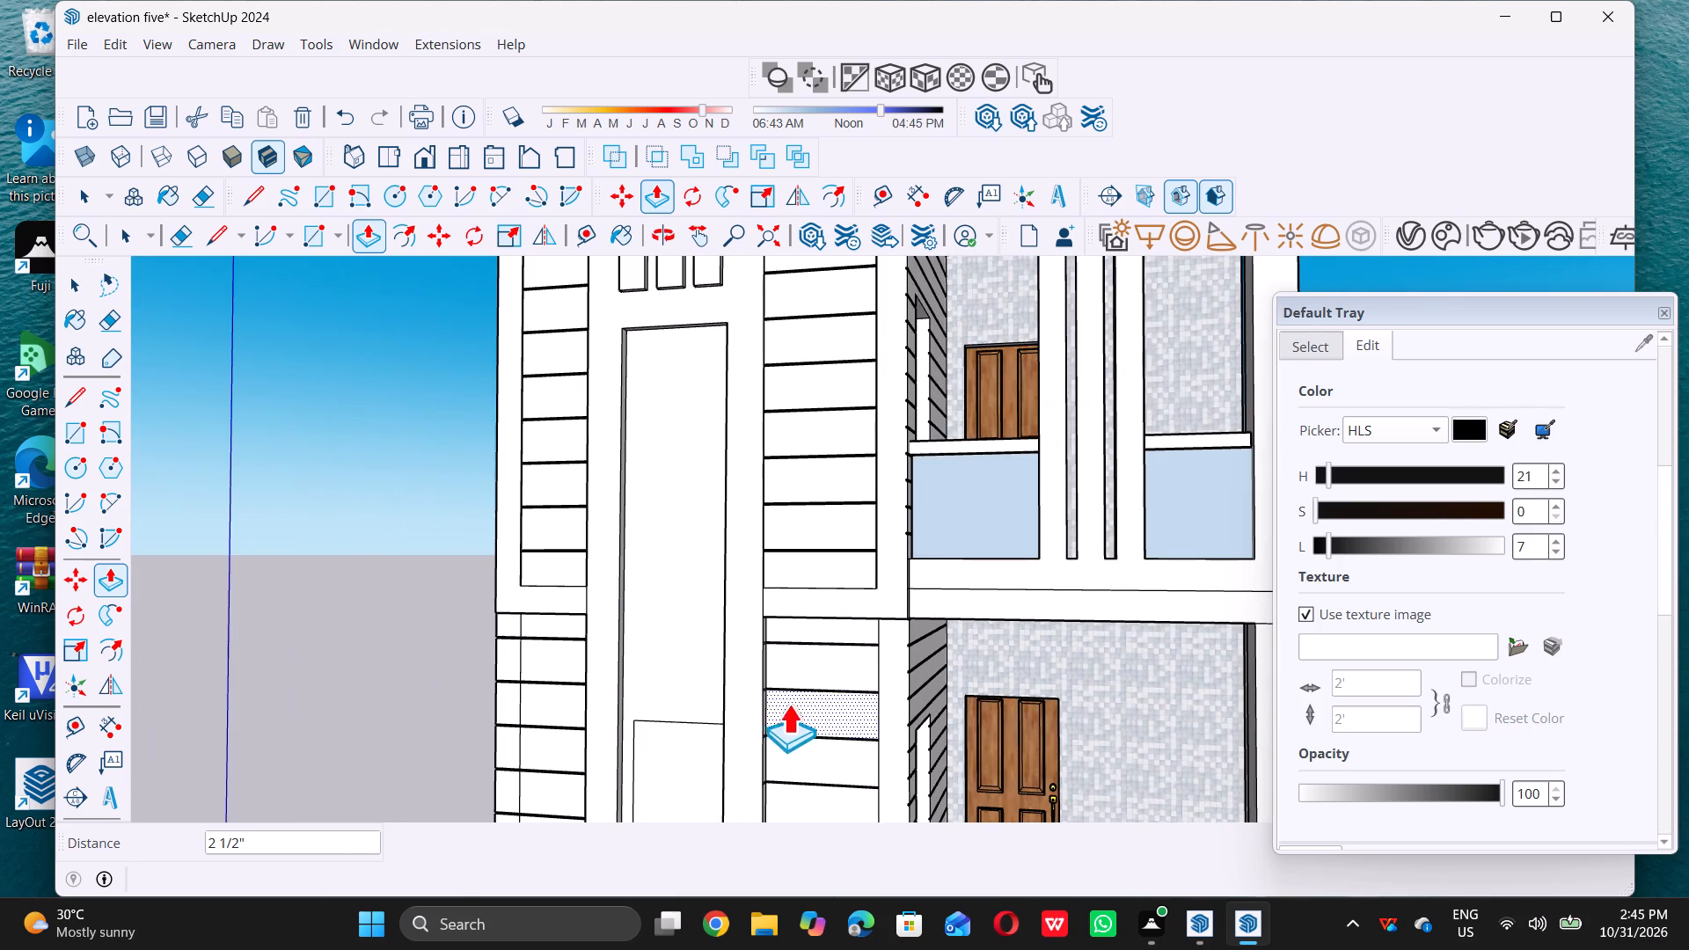
{"action": "scroll", "coordinate": [781, 654], "scroll_direction": "up", "scroll_amount": 14}
{"action": "double_click", "coordinate": [815, 593]}
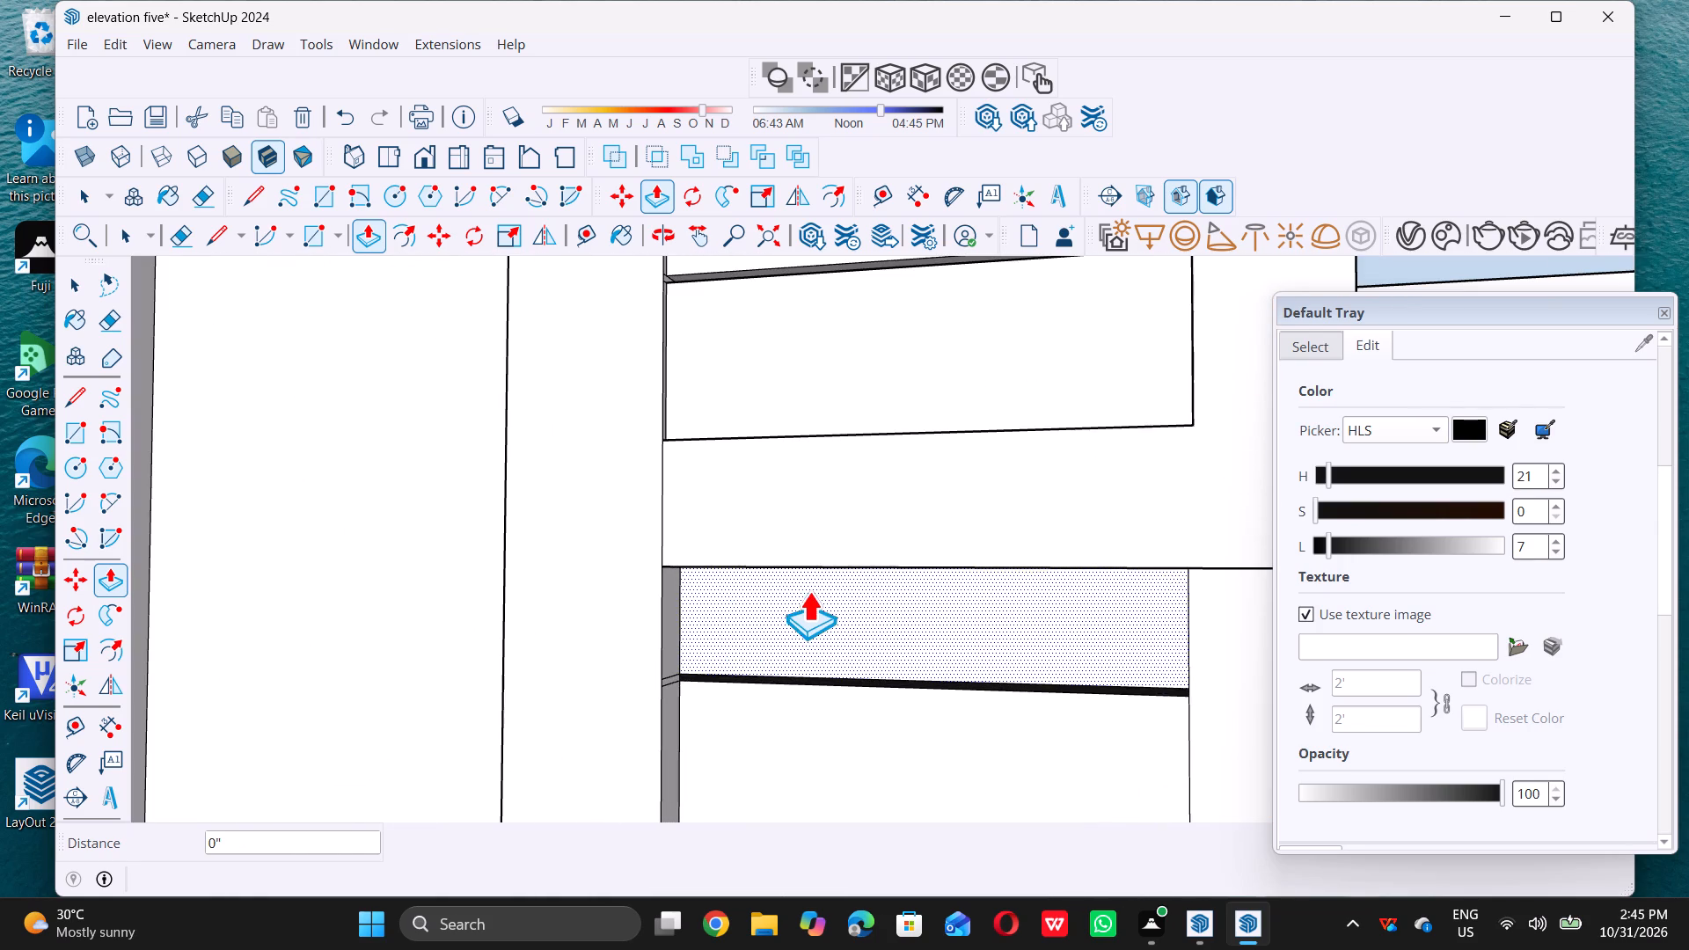
{"action": "double_click", "coordinate": [778, 484]}
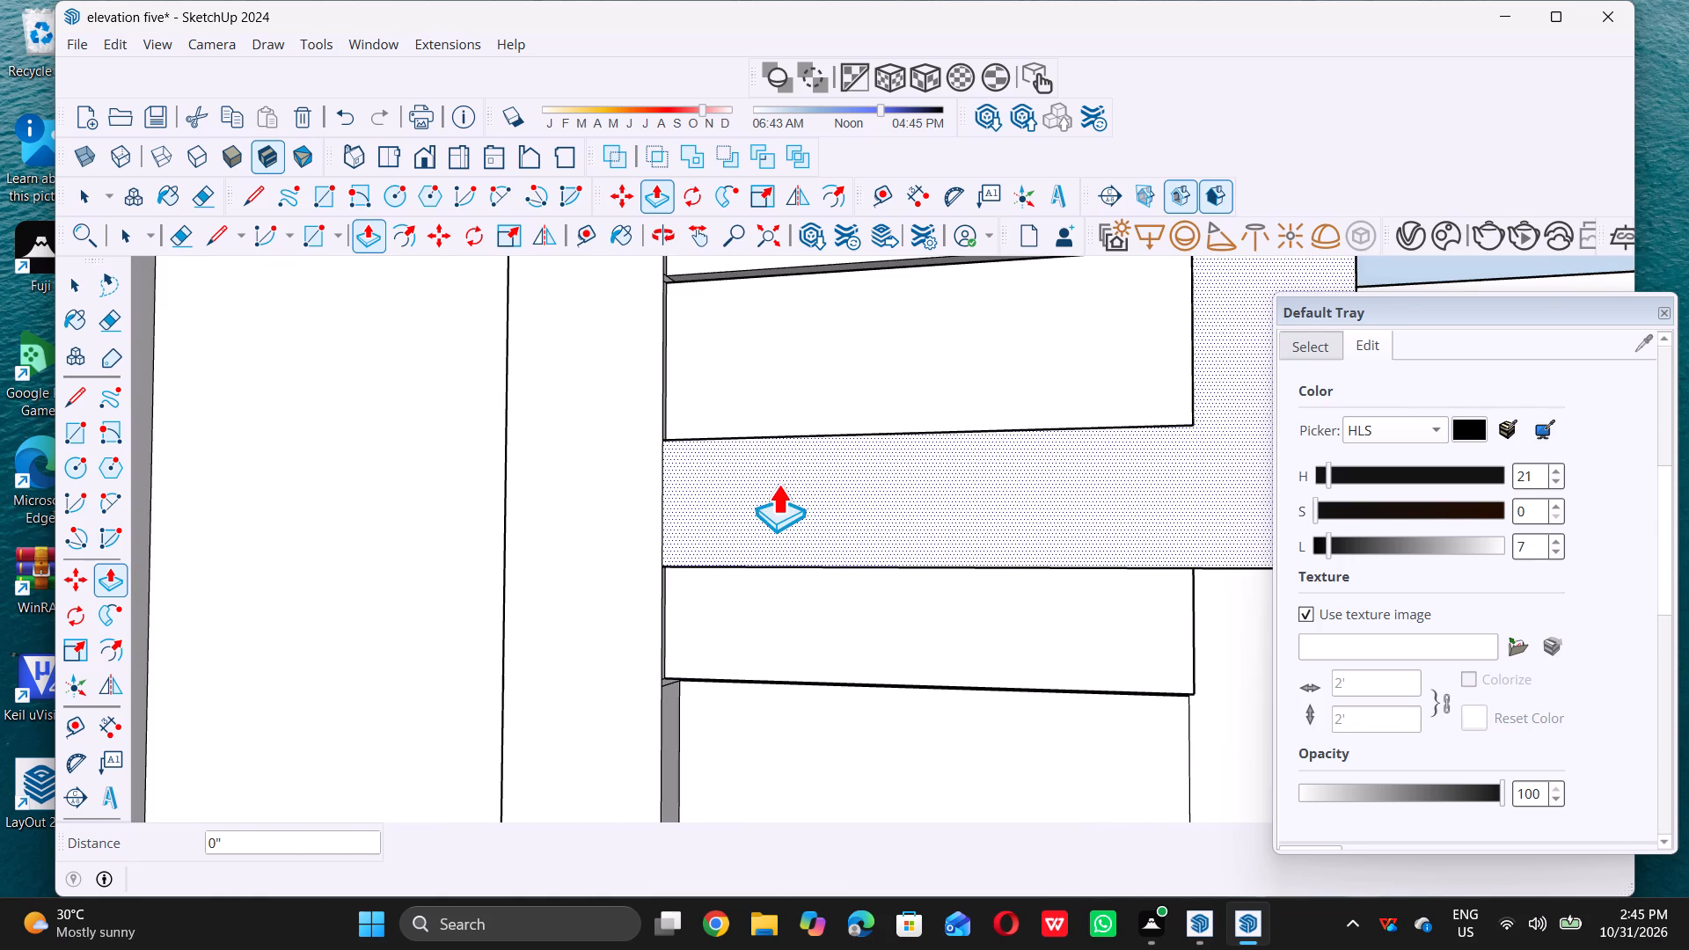
{"action": "key", "text": "ctrl+z"}
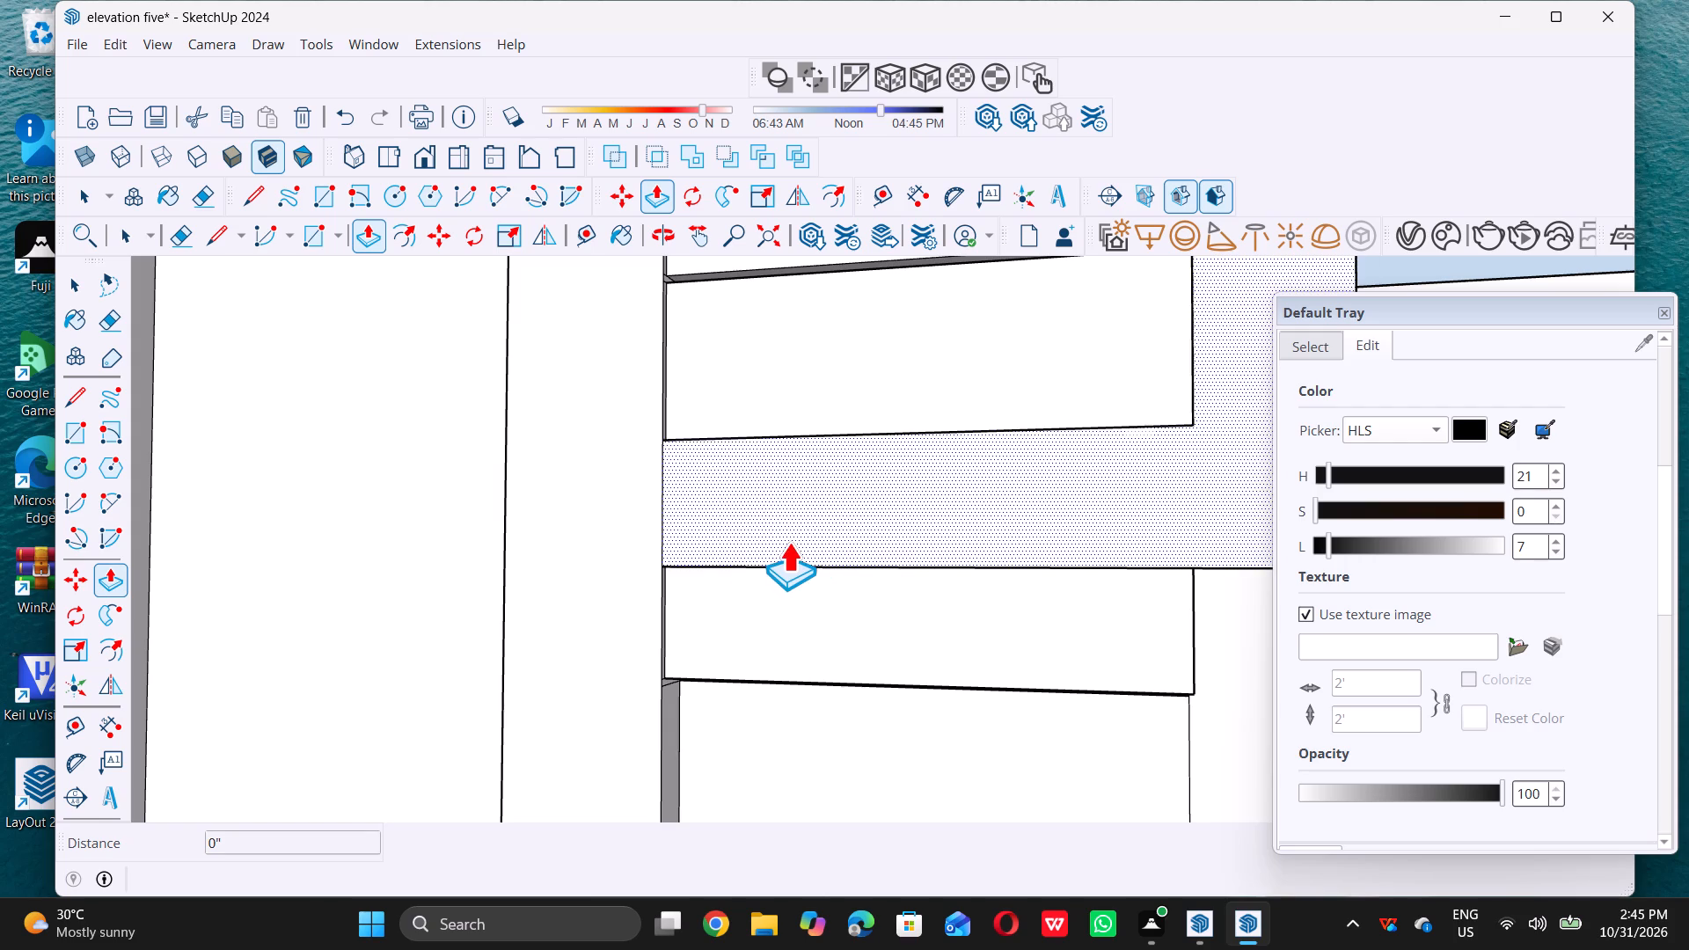
Pull the second and third siding panels below the floor band outward 2 1/2" each, flush with the panel above.
{"action": "scroll", "coordinate": [788, 542], "scroll_direction": "down", "scroll_amount": 10}
{"action": "scroll", "coordinate": [821, 620], "scroll_direction": "up", "scroll_amount": 3}
{"action": "left_click", "coordinate": [824, 618]}
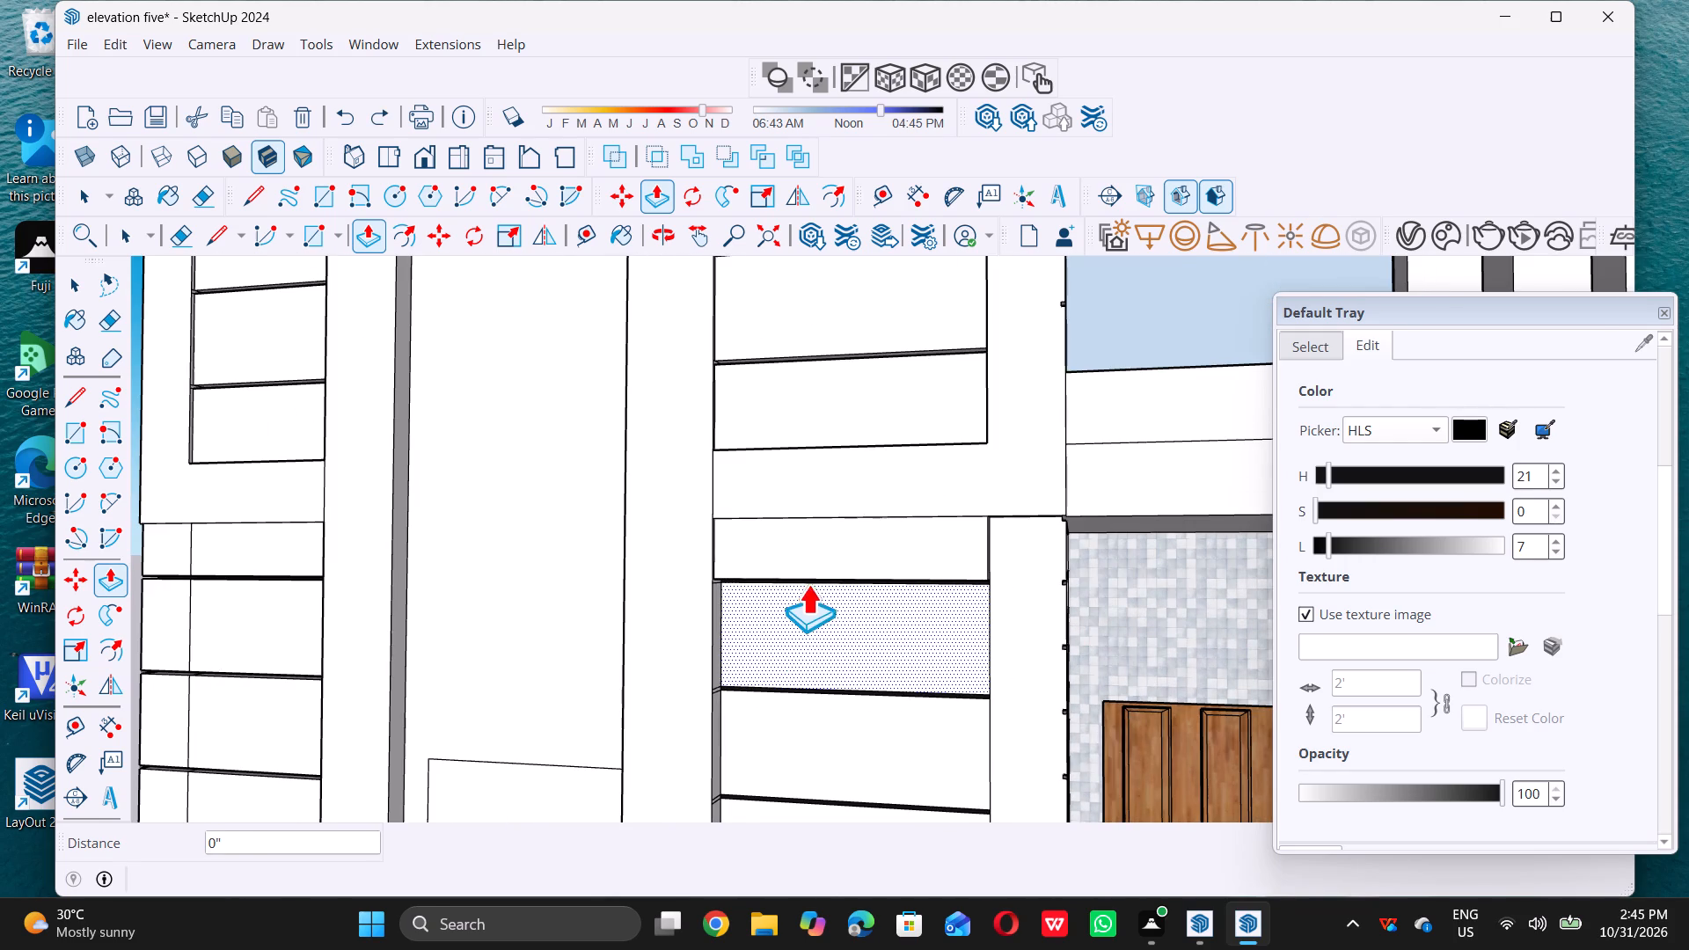
{"action": "scroll", "coordinate": [696, 559], "scroll_direction": "up", "scroll_amount": 5}
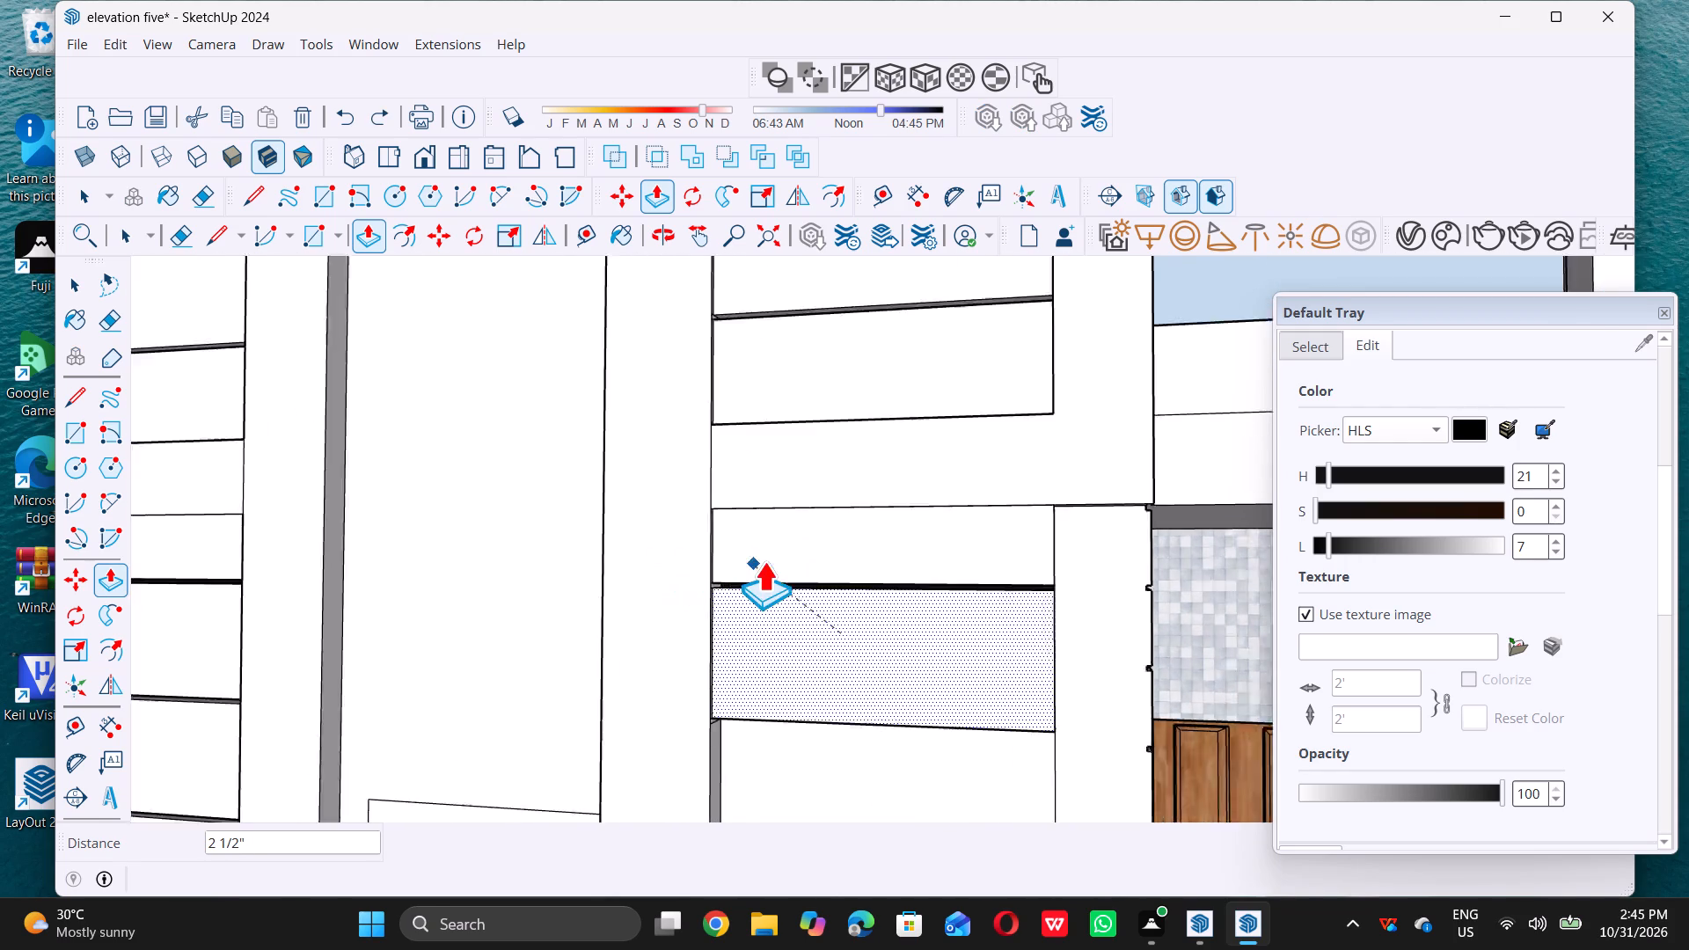
{"action": "scroll", "coordinate": [735, 559], "scroll_direction": "up", "scroll_amount": 5}
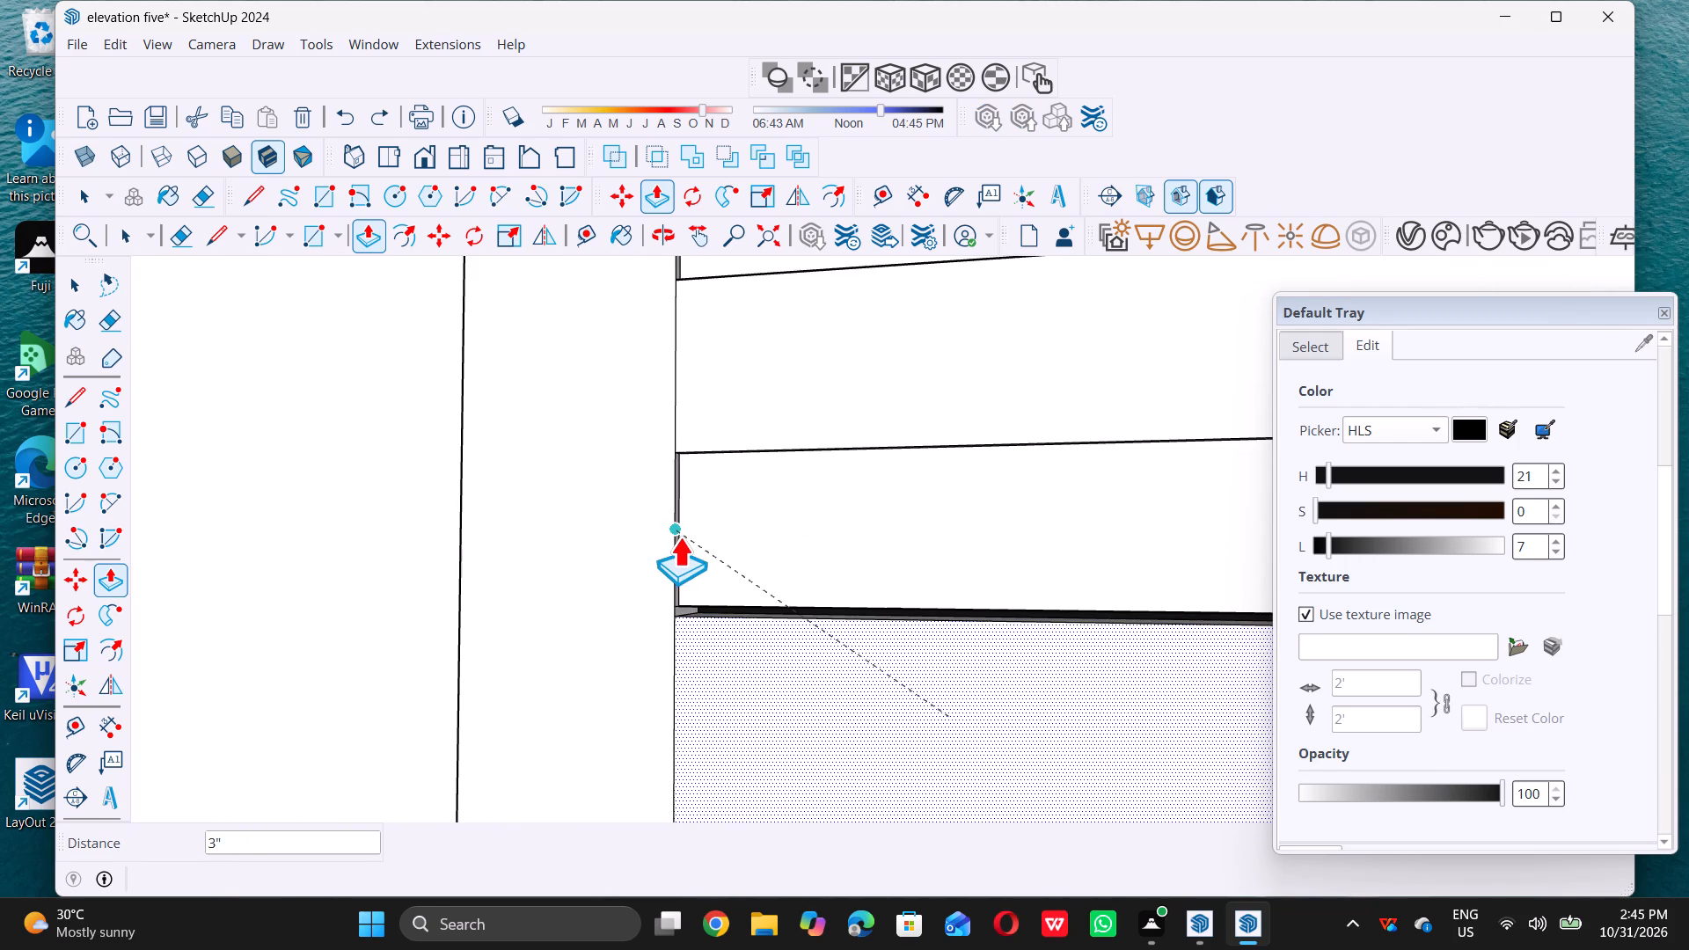
{"action": "left_click", "coordinate": [737, 605]}
{"action": "scroll", "coordinate": [771, 566], "scroll_direction": "down", "scroll_amount": 8}
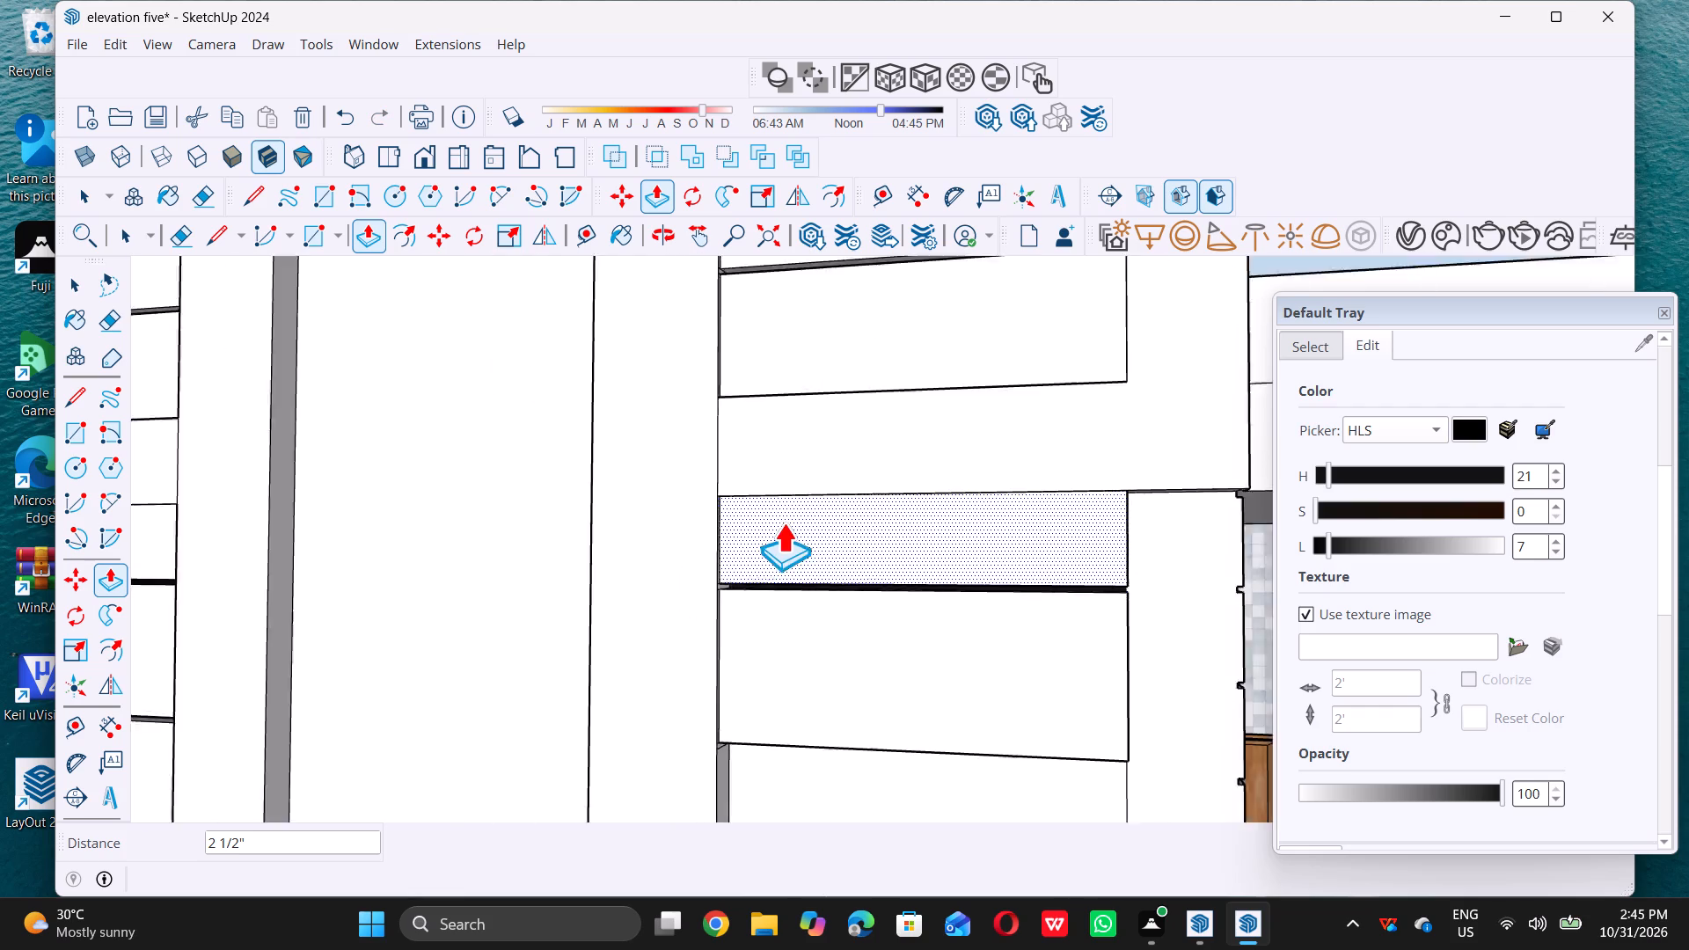
{"action": "scroll", "coordinate": [783, 522], "scroll_direction": "down", "scroll_amount": 15}
{"action": "scroll", "coordinate": [816, 554], "scroll_direction": "up", "scroll_amount": 6}
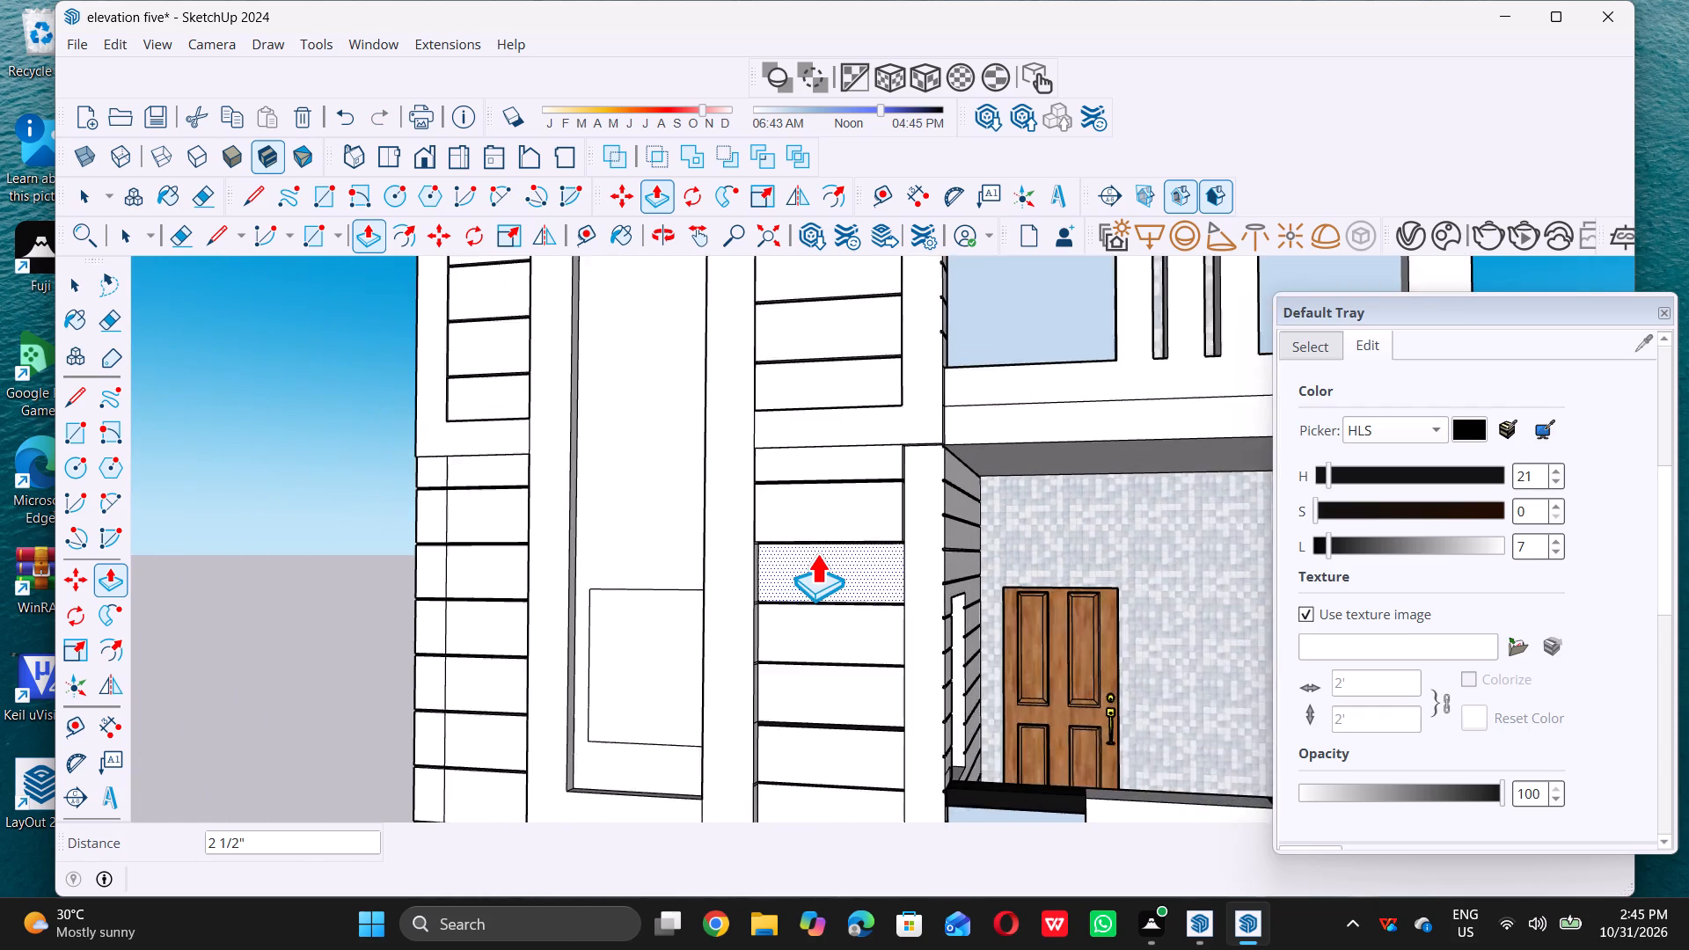
{"action": "scroll", "coordinate": [816, 553], "scroll_direction": "up", "scroll_amount": 5}
{"action": "left_click", "coordinate": [817, 553]}
{"action": "scroll", "coordinate": [810, 527], "scroll_direction": "up", "scroll_amount": 2}
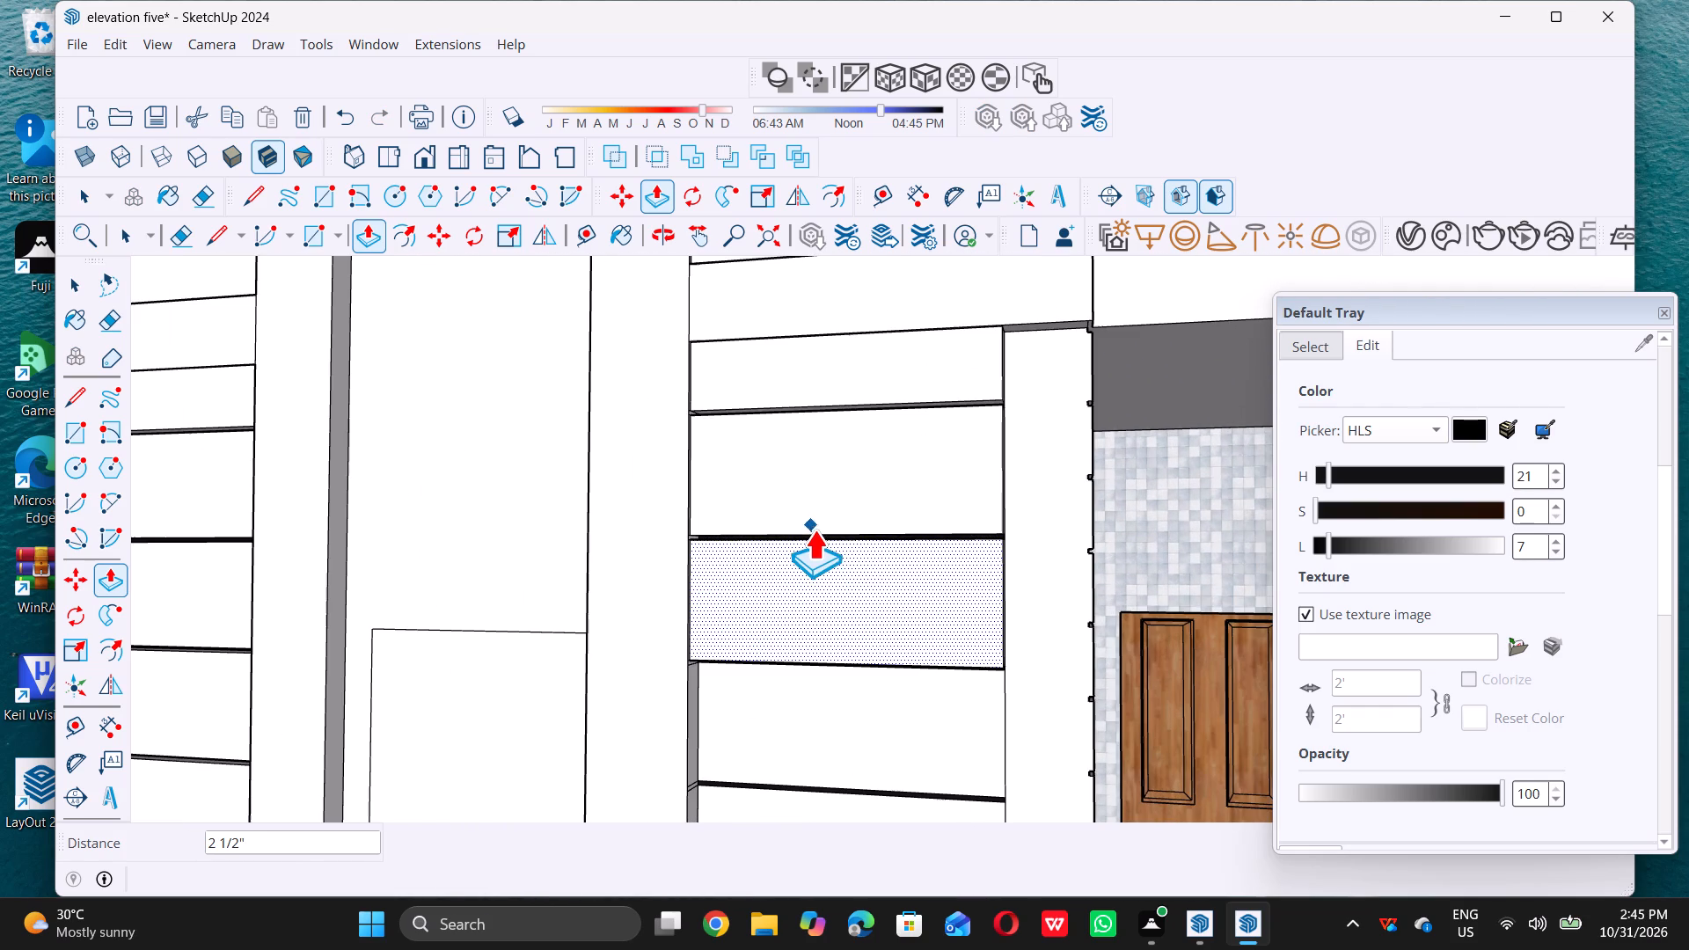
{"action": "left_click", "coordinate": [814, 535]}
Pull the fourth and fifth siding panels of this middle-storey column outward 2 1/2" each, flush with those above.
{"action": "scroll", "coordinate": [814, 535], "scroll_direction": "down", "scroll_amount": 11}
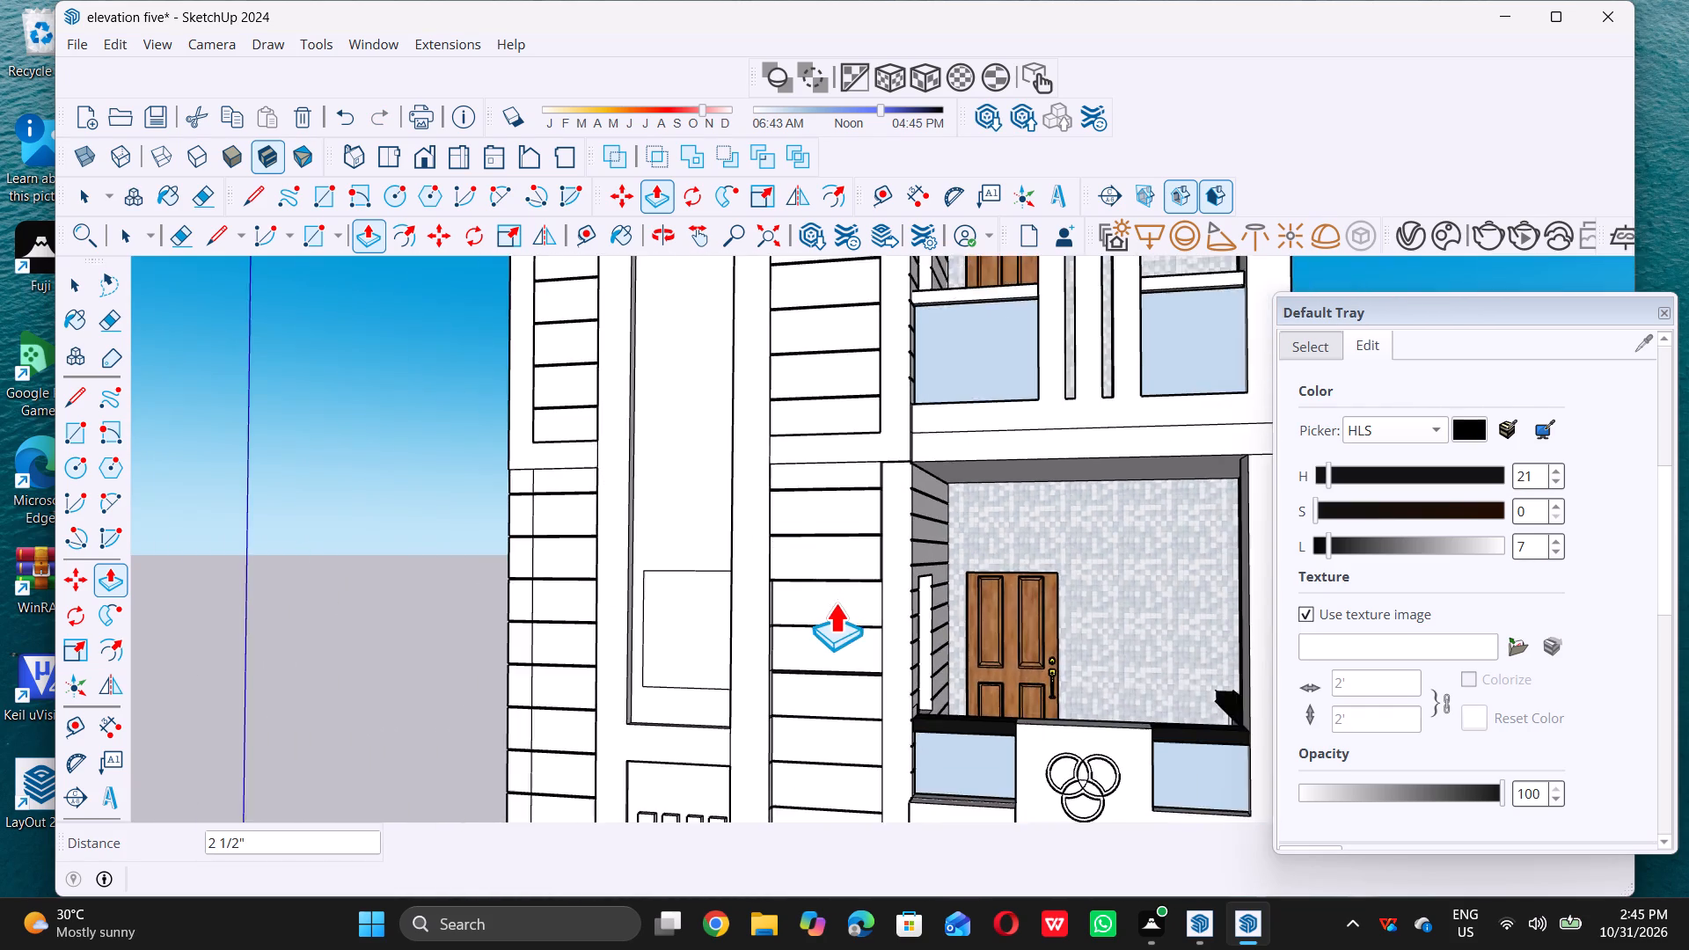
{"action": "scroll", "coordinate": [835, 601], "scroll_direction": "up", "scroll_amount": 9}
{"action": "left_click", "coordinate": [833, 596]}
{"action": "scroll", "coordinate": [823, 545], "scroll_direction": "up", "scroll_amount": 1}
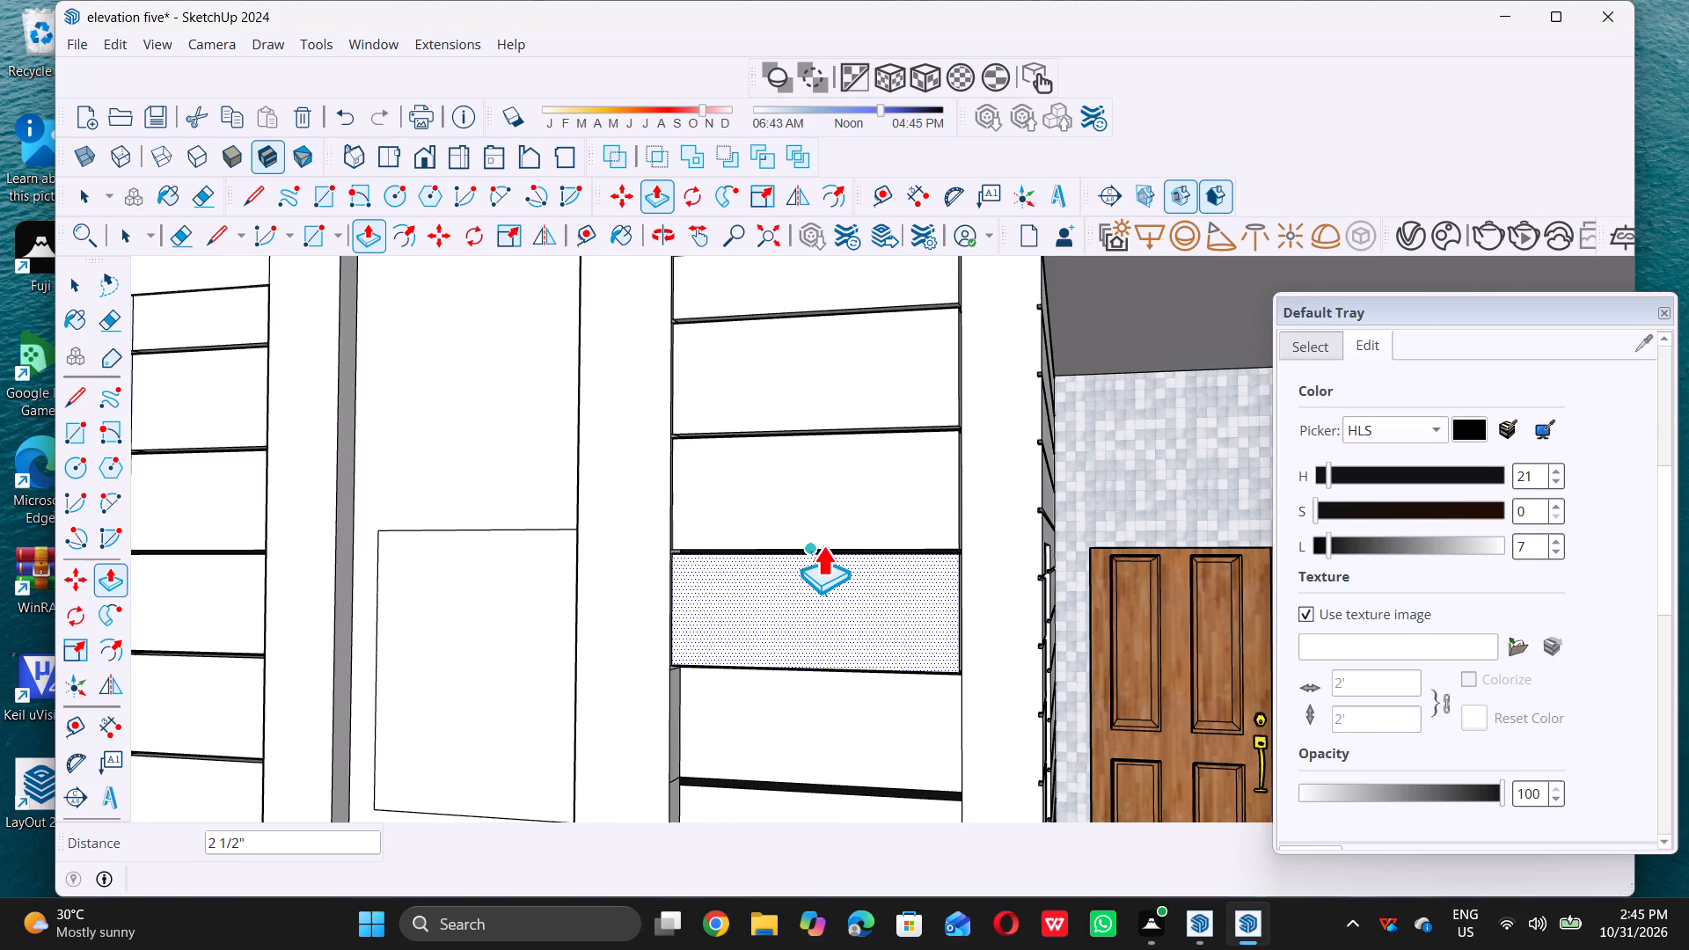
{"action": "left_click", "coordinate": [823, 545]}
{"action": "scroll", "coordinate": [823, 545], "scroll_direction": "down", "scroll_amount": 14}
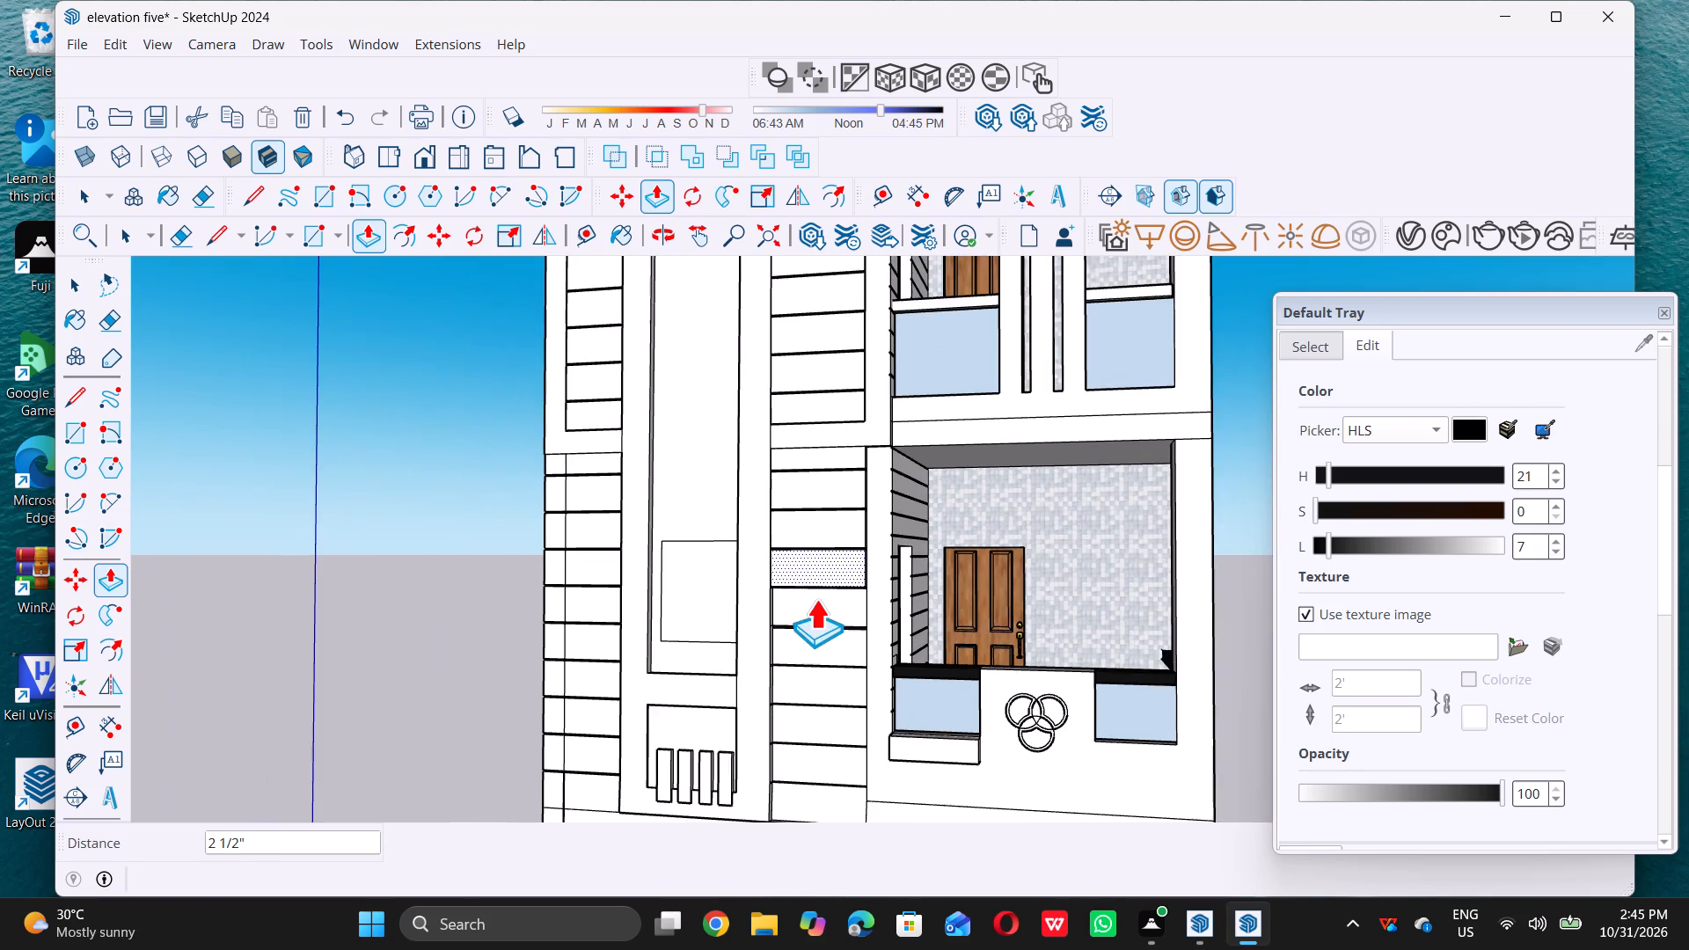
{"action": "scroll", "coordinate": [820, 607], "scroll_direction": "up", "scroll_amount": 15}
{"action": "left_click", "coordinate": [812, 591]}
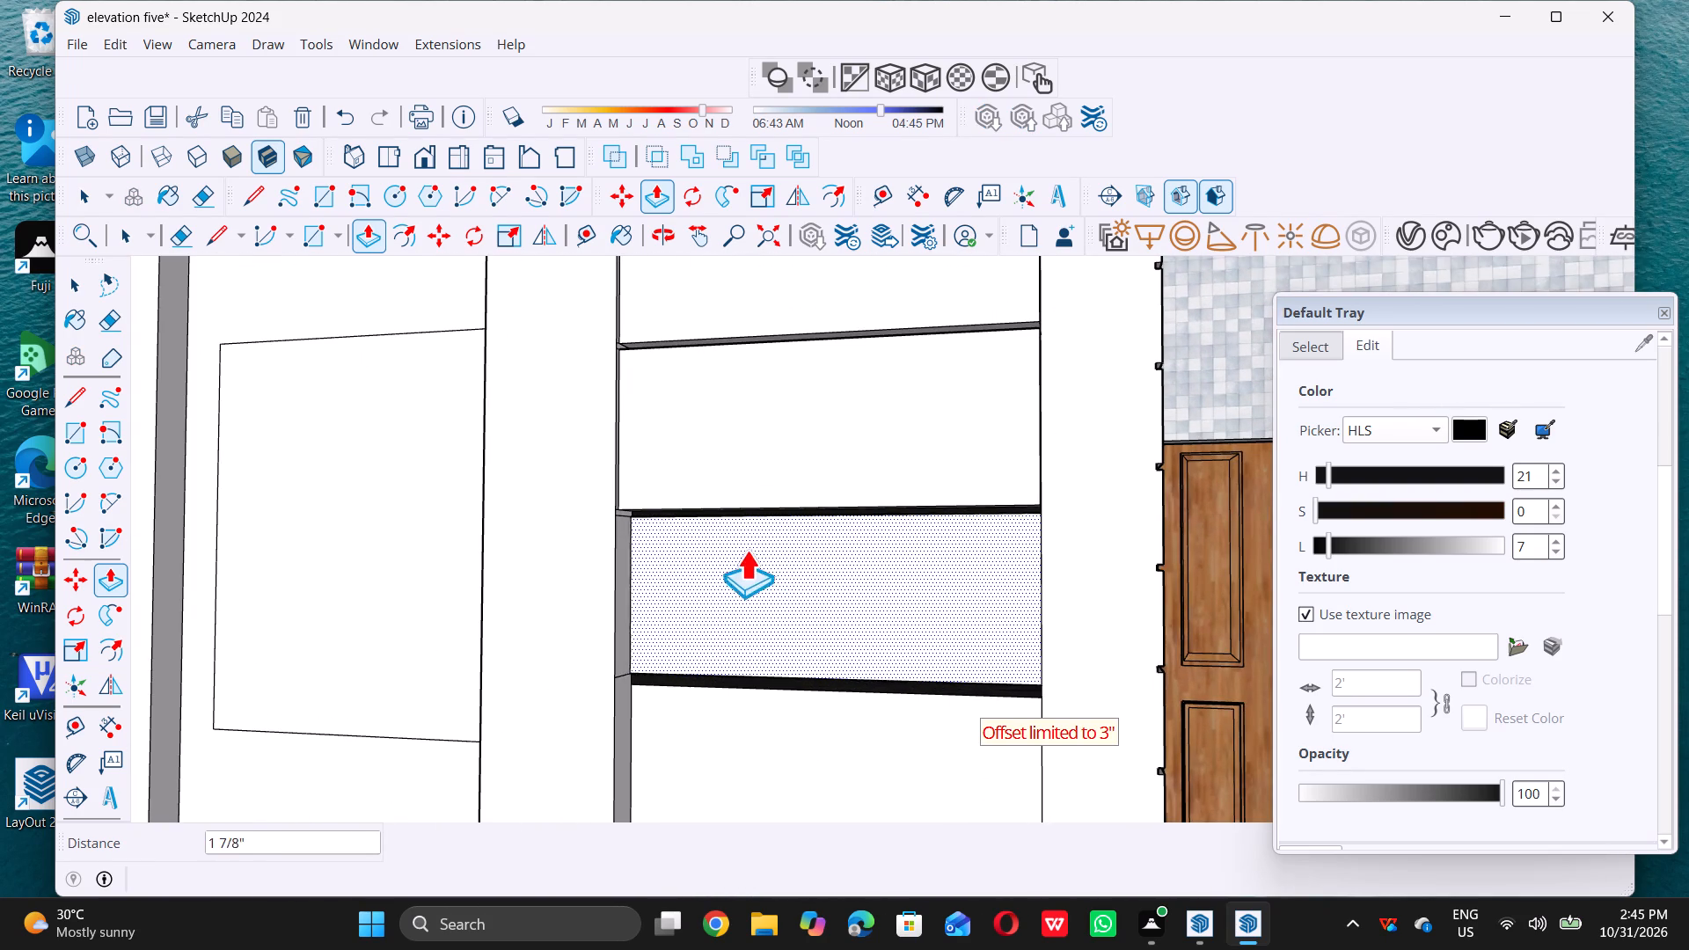
{"action": "left_click", "coordinate": [797, 506]}
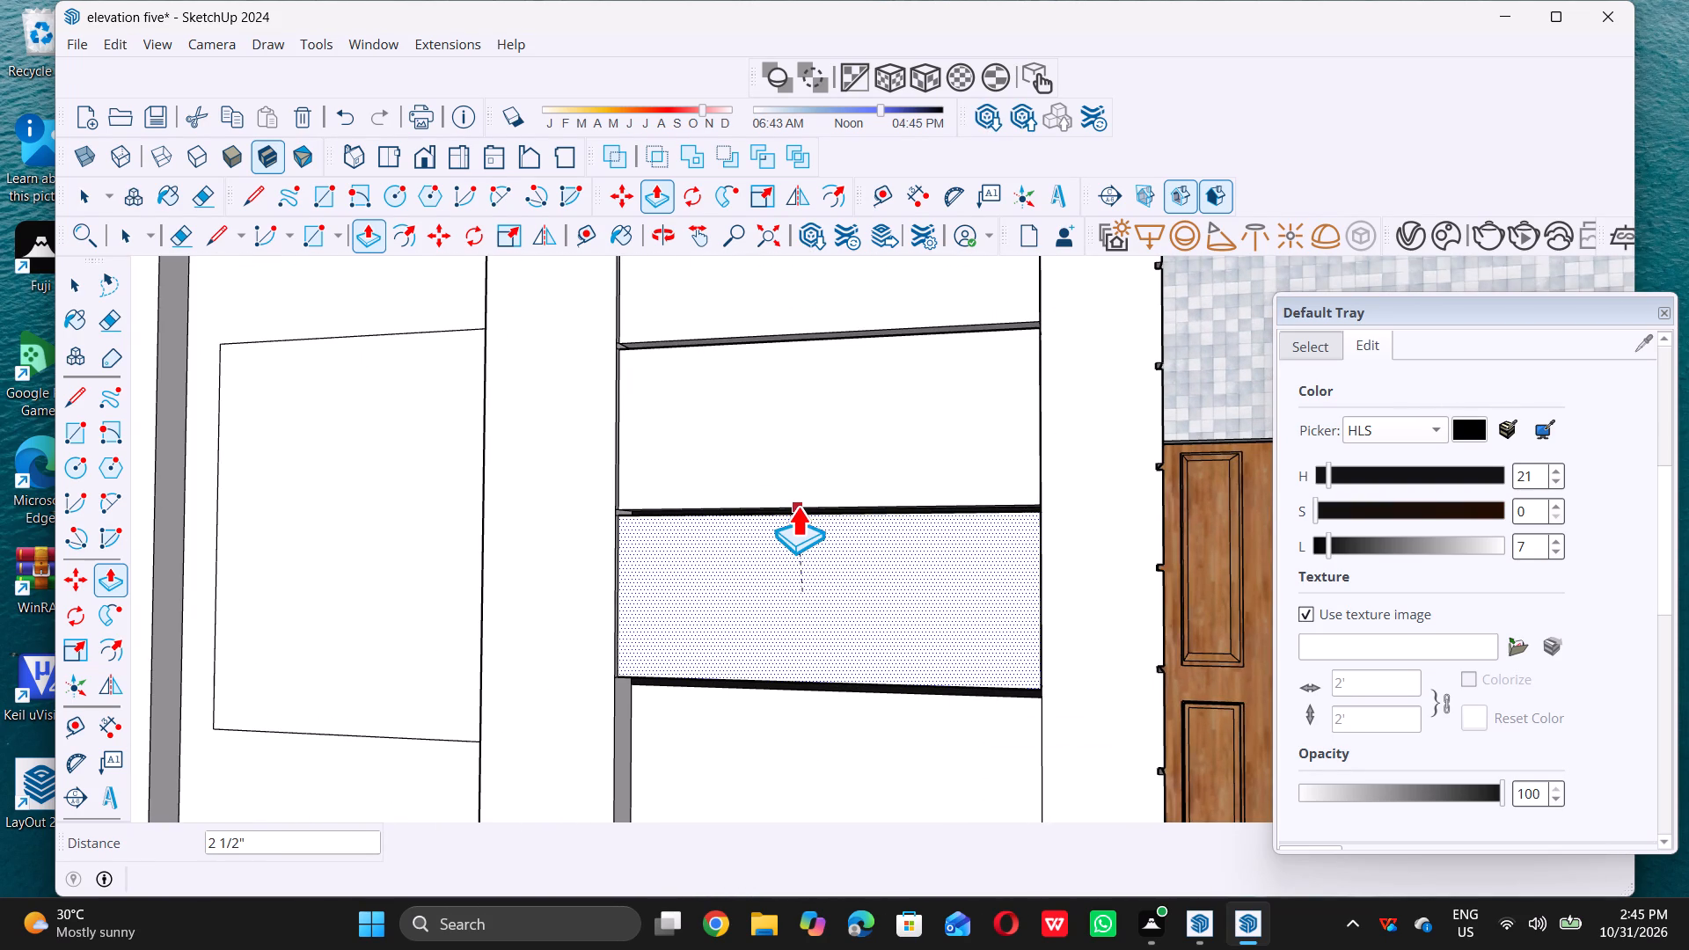
Pull the sixth and seventh siding panels of the same middle-storey column outward 2 1/2" each, flush with those above.
{"action": "scroll", "coordinate": [802, 503], "scroll_direction": "down", "scroll_amount": 13}
{"action": "scroll", "coordinate": [793, 567], "scroll_direction": "up", "scroll_amount": 10}
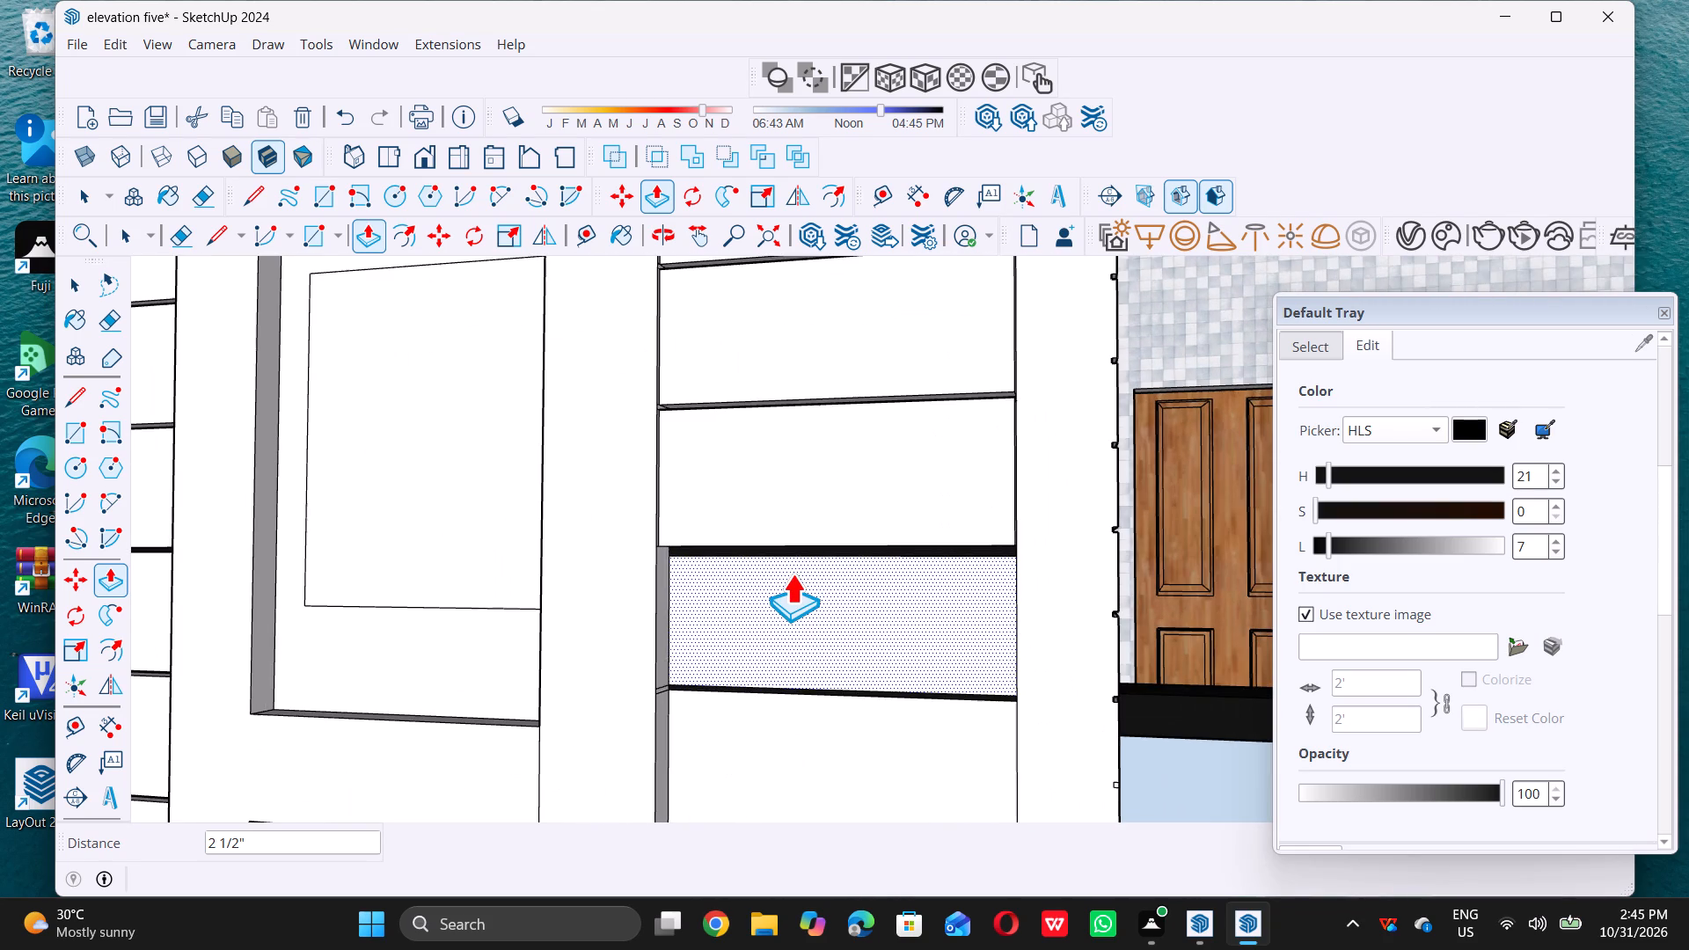
{"action": "left_click", "coordinate": [792, 574]}
{"action": "left_click", "coordinate": [800, 545]}
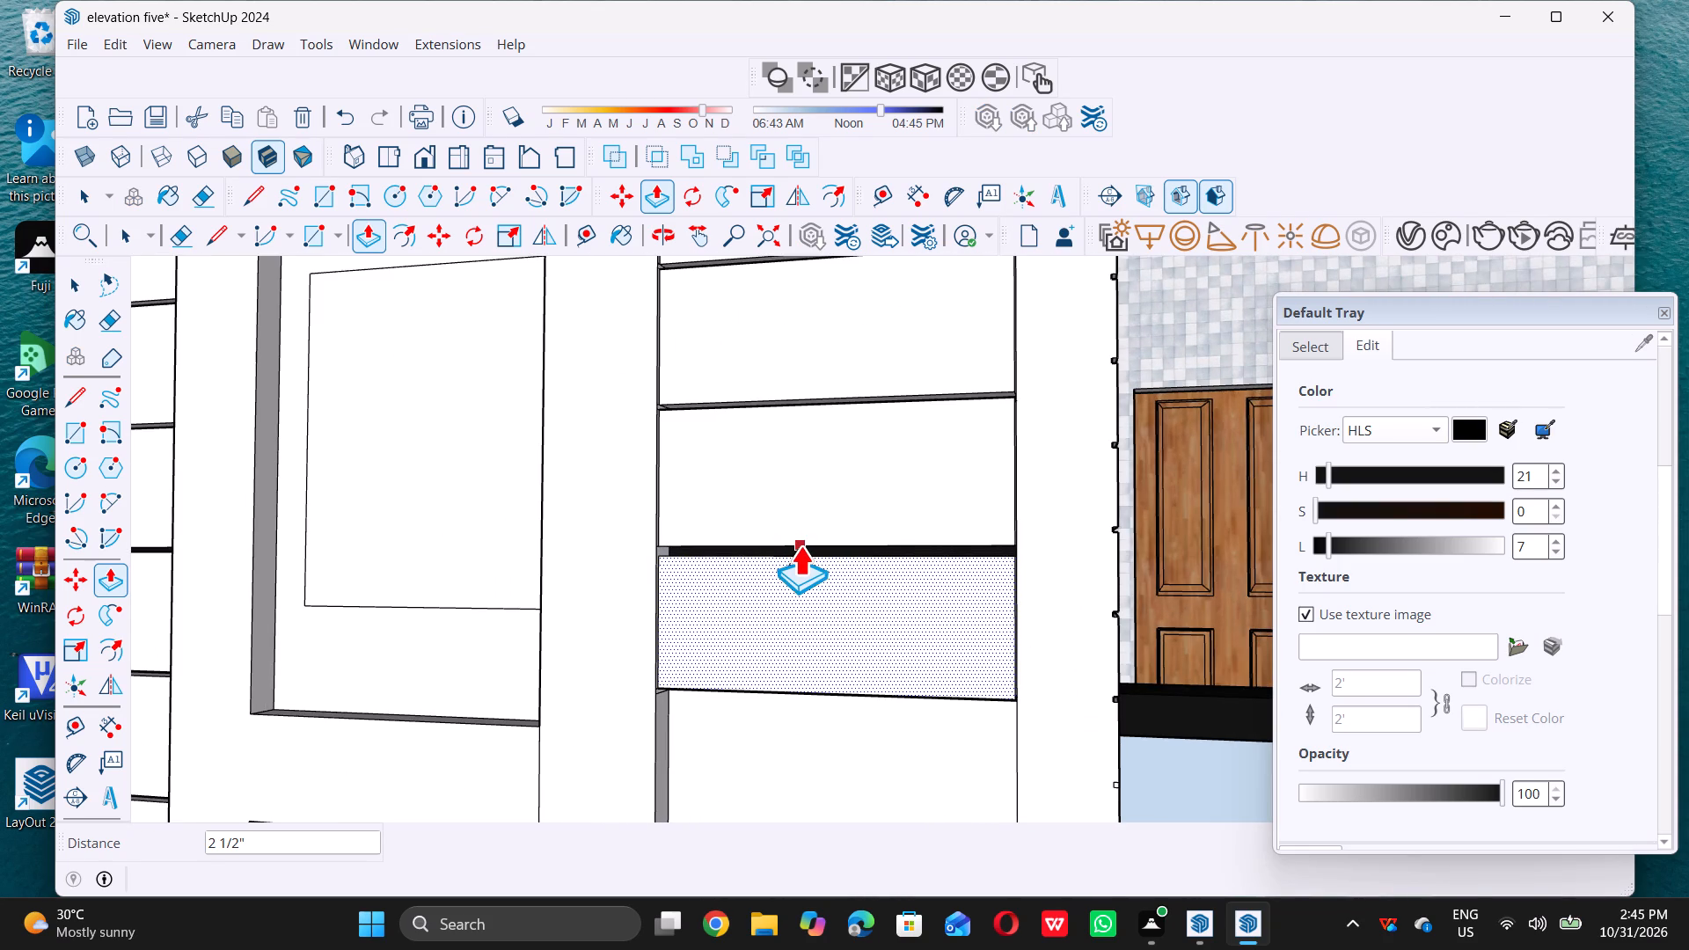
{"action": "scroll", "coordinate": [800, 547], "scroll_direction": "down", "scroll_amount": 14}
{"action": "scroll", "coordinate": [792, 620], "scroll_direction": "up", "scroll_amount": 8}
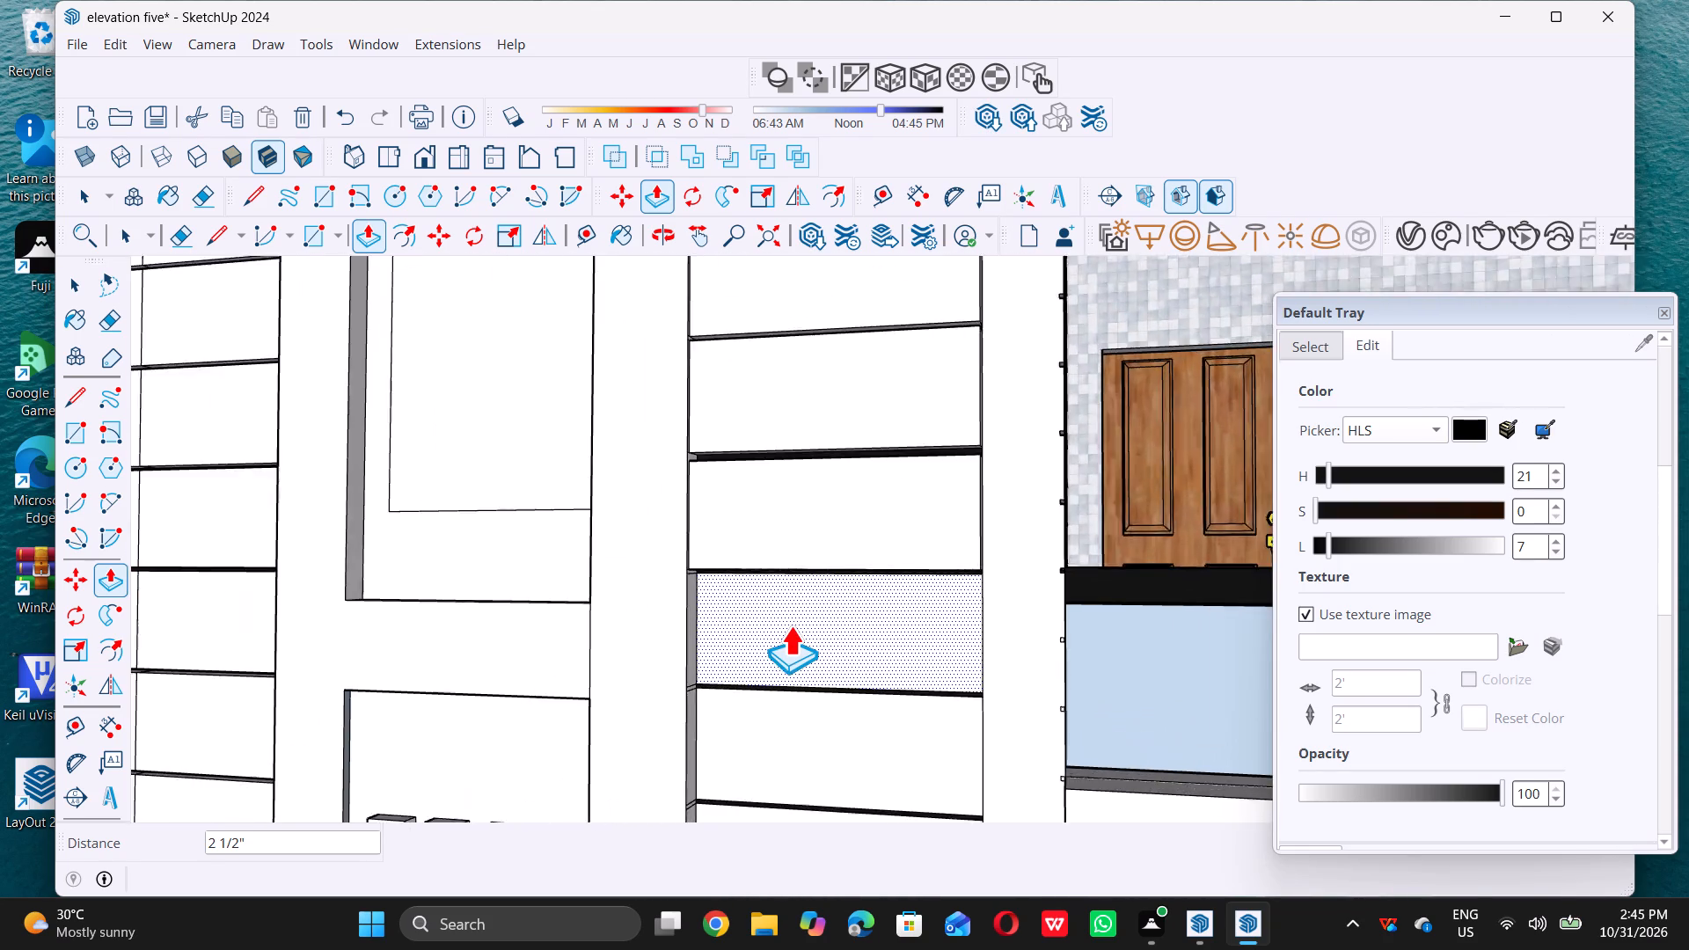
{"action": "scroll", "coordinate": [790, 625], "scroll_direction": "up", "scroll_amount": 3}
{"action": "left_click", "coordinate": [789, 627]}
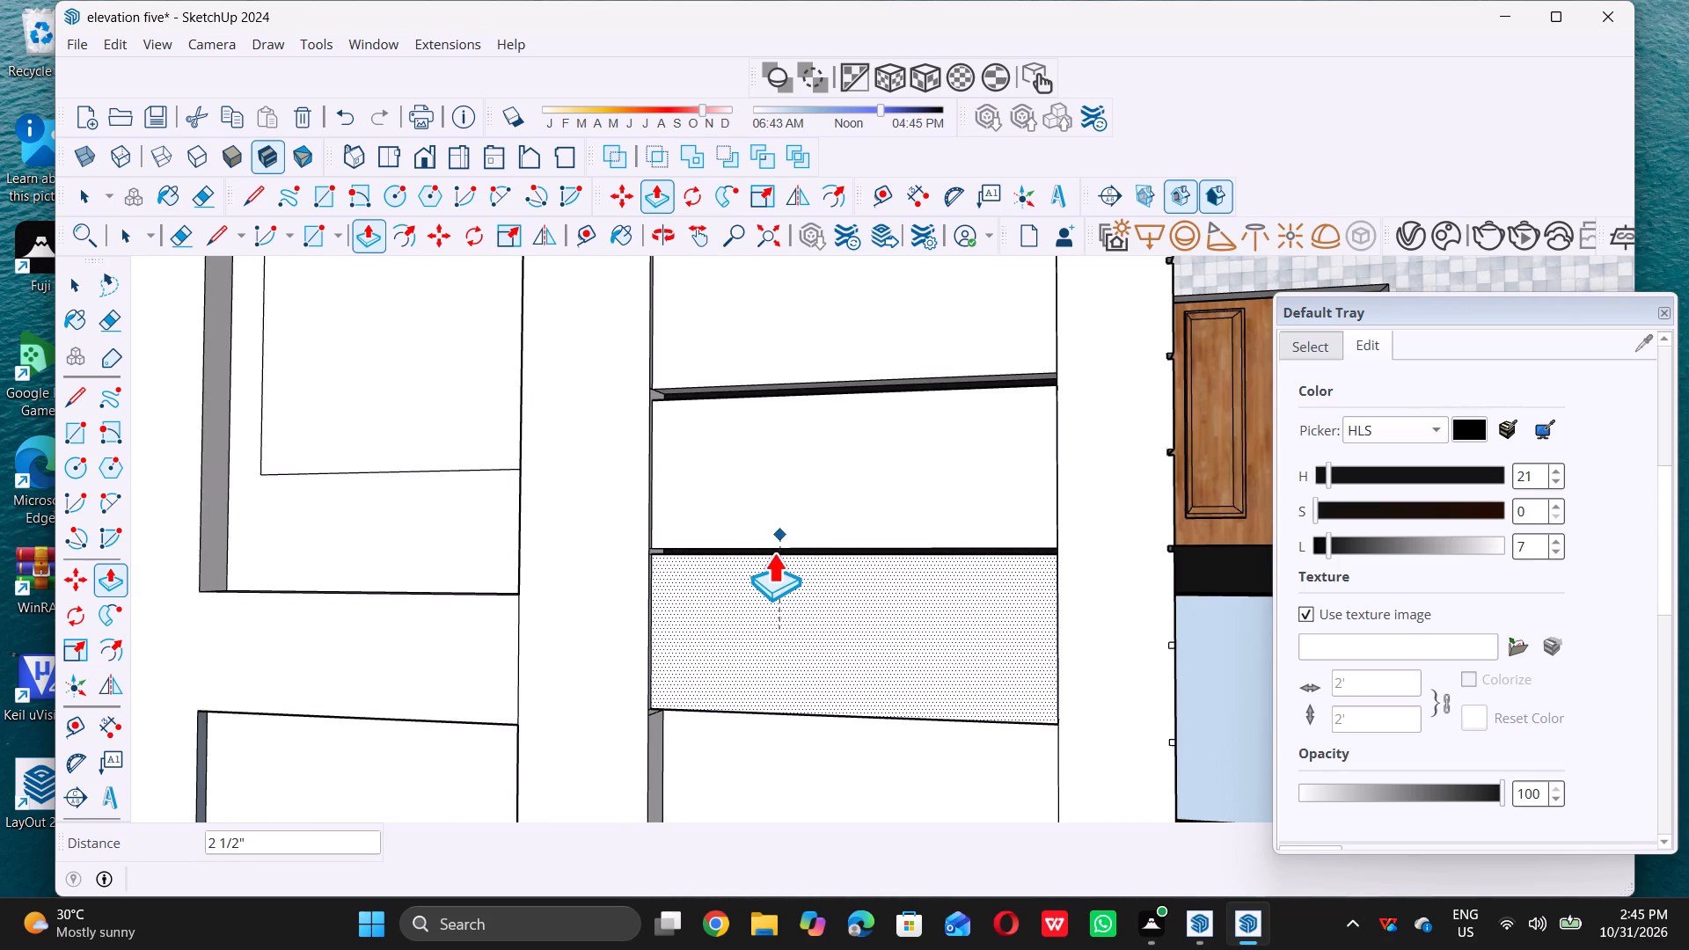
{"action": "left_click", "coordinate": [773, 552]}
Pull the next two siding panels, beside the four short vertical bars, outward 2 1/2" each, flush with those above.
{"action": "scroll", "coordinate": [772, 553], "scroll_direction": "down", "scroll_amount": 16}
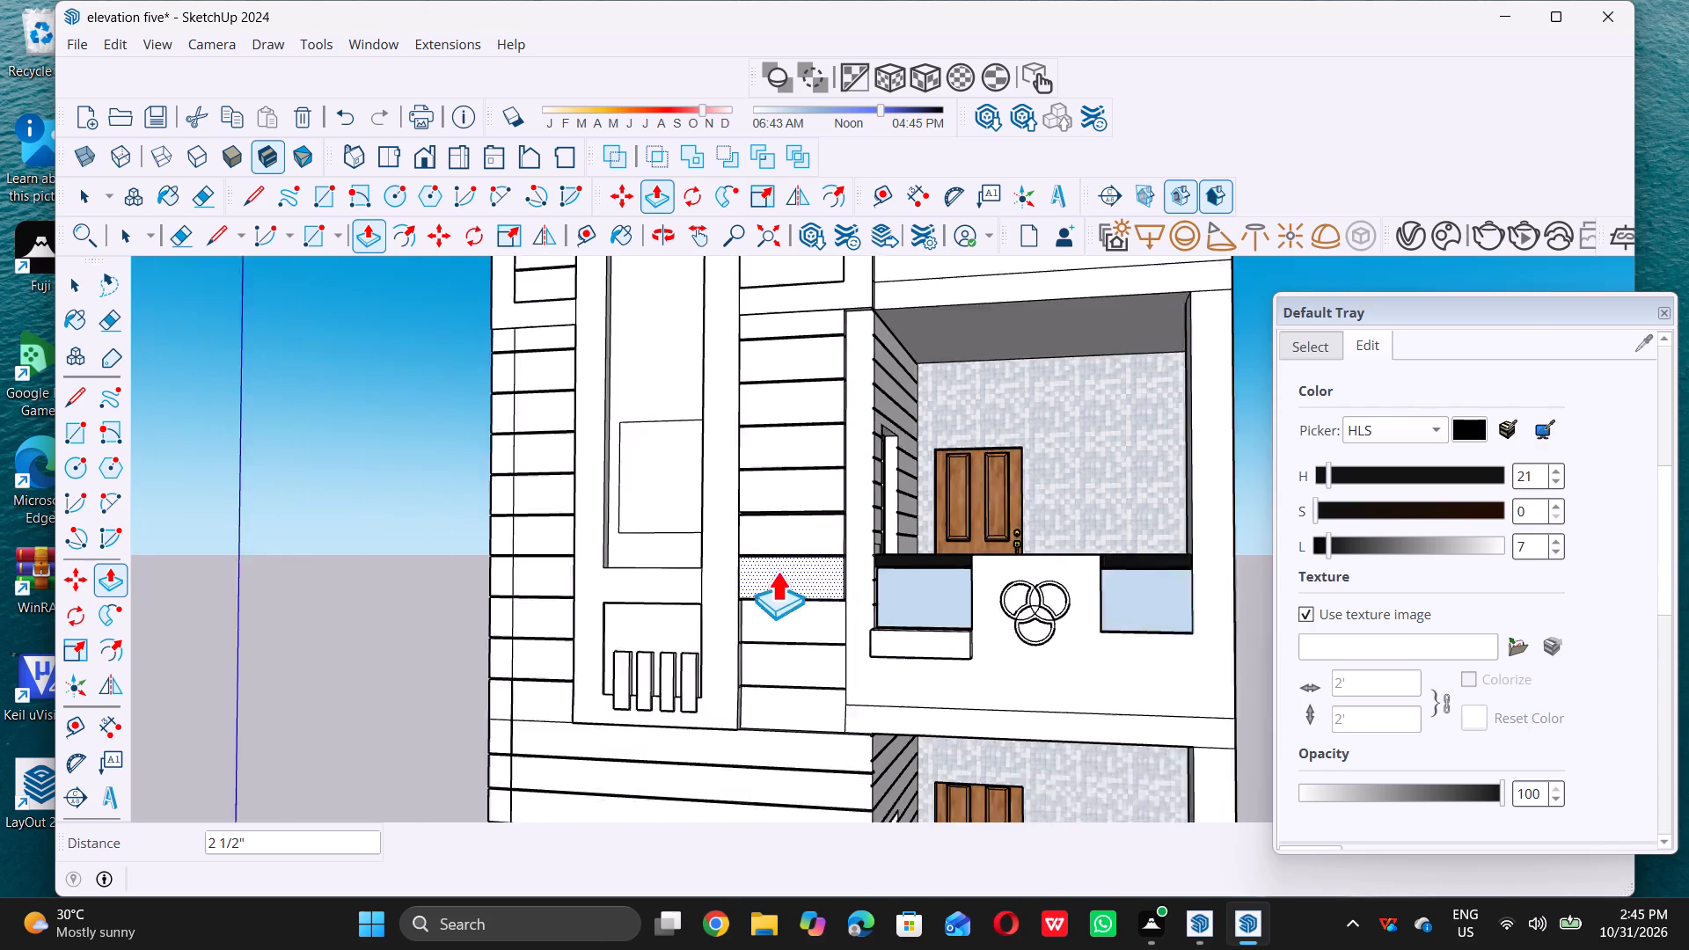
{"action": "scroll", "coordinate": [801, 653], "scroll_direction": "up", "scroll_amount": 9}
{"action": "left_click", "coordinate": [765, 563]}
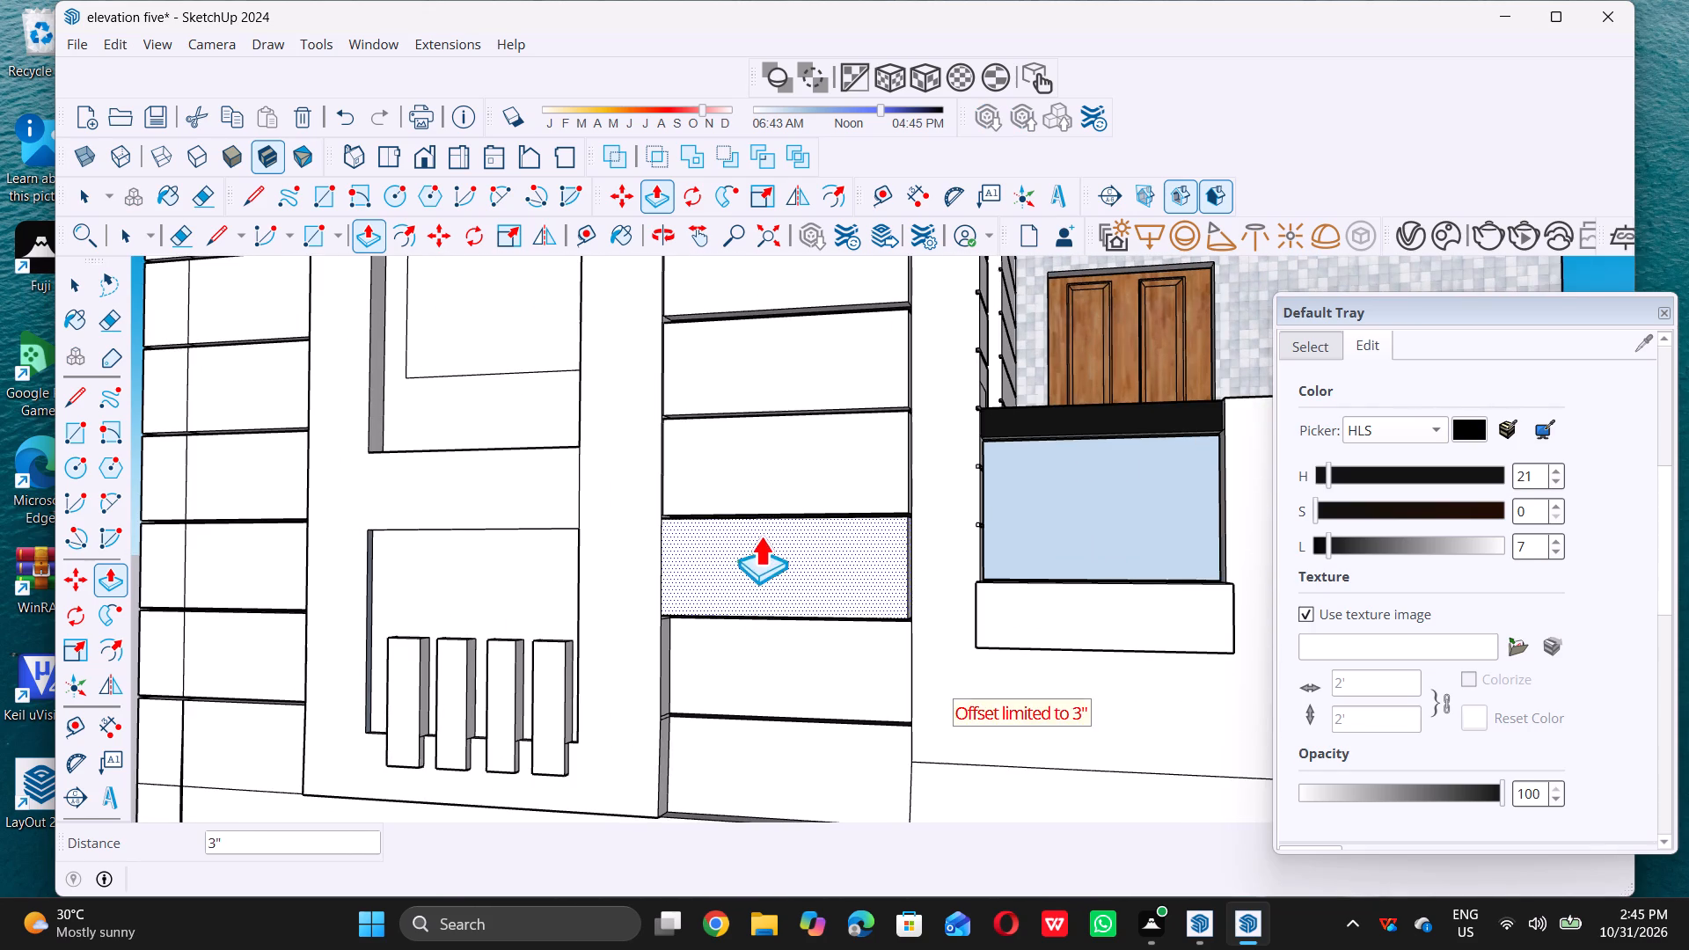
{"action": "left_click", "coordinate": [804, 510]}
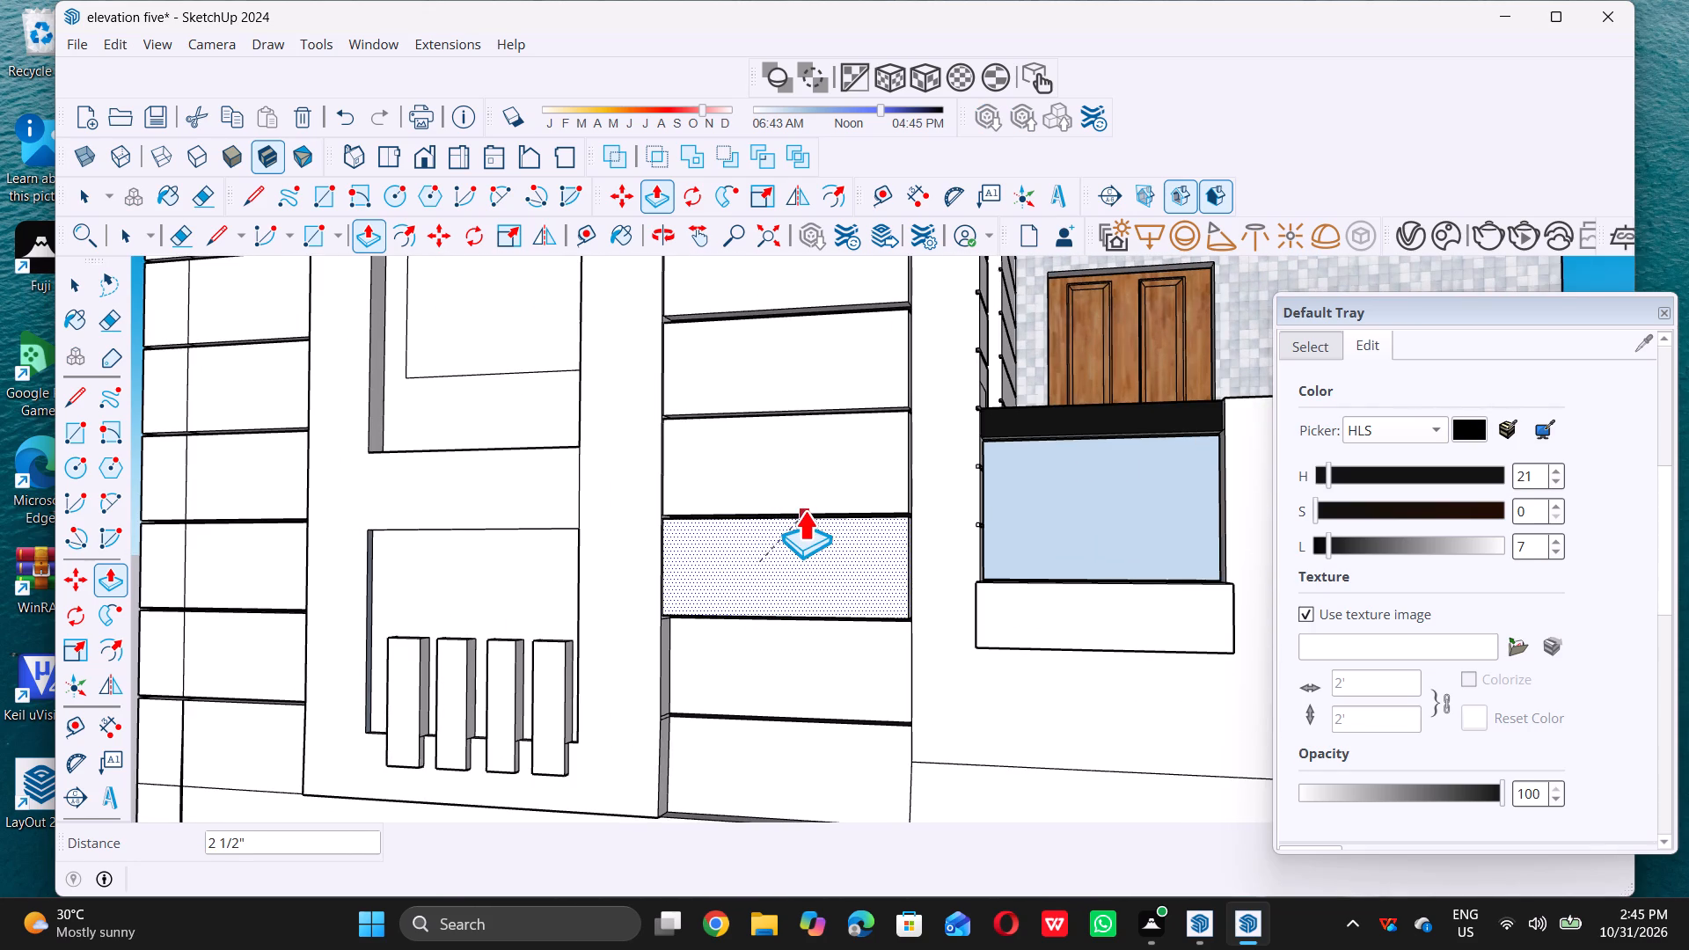
{"action": "scroll", "coordinate": [802, 512], "scroll_direction": "down", "scroll_amount": 12}
{"action": "scroll", "coordinate": [776, 597], "scroll_direction": "up", "scroll_amount": 8}
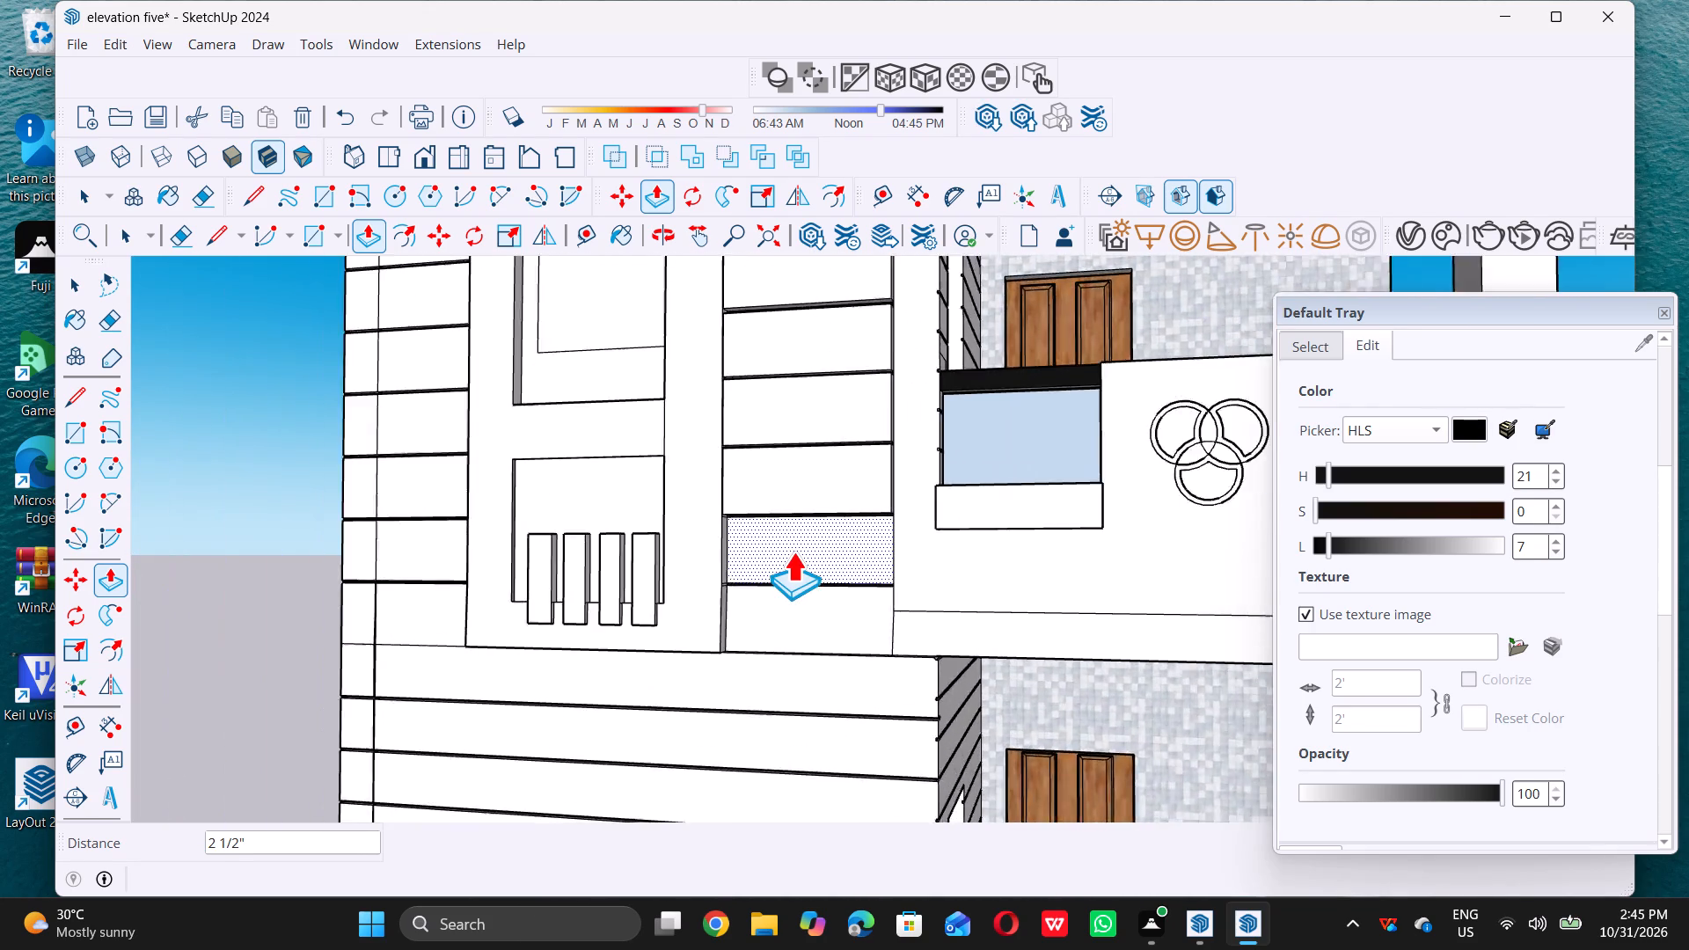
{"action": "scroll", "coordinate": [793, 552], "scroll_direction": "up", "scroll_amount": 5}
{"action": "left_click", "coordinate": [790, 552]}
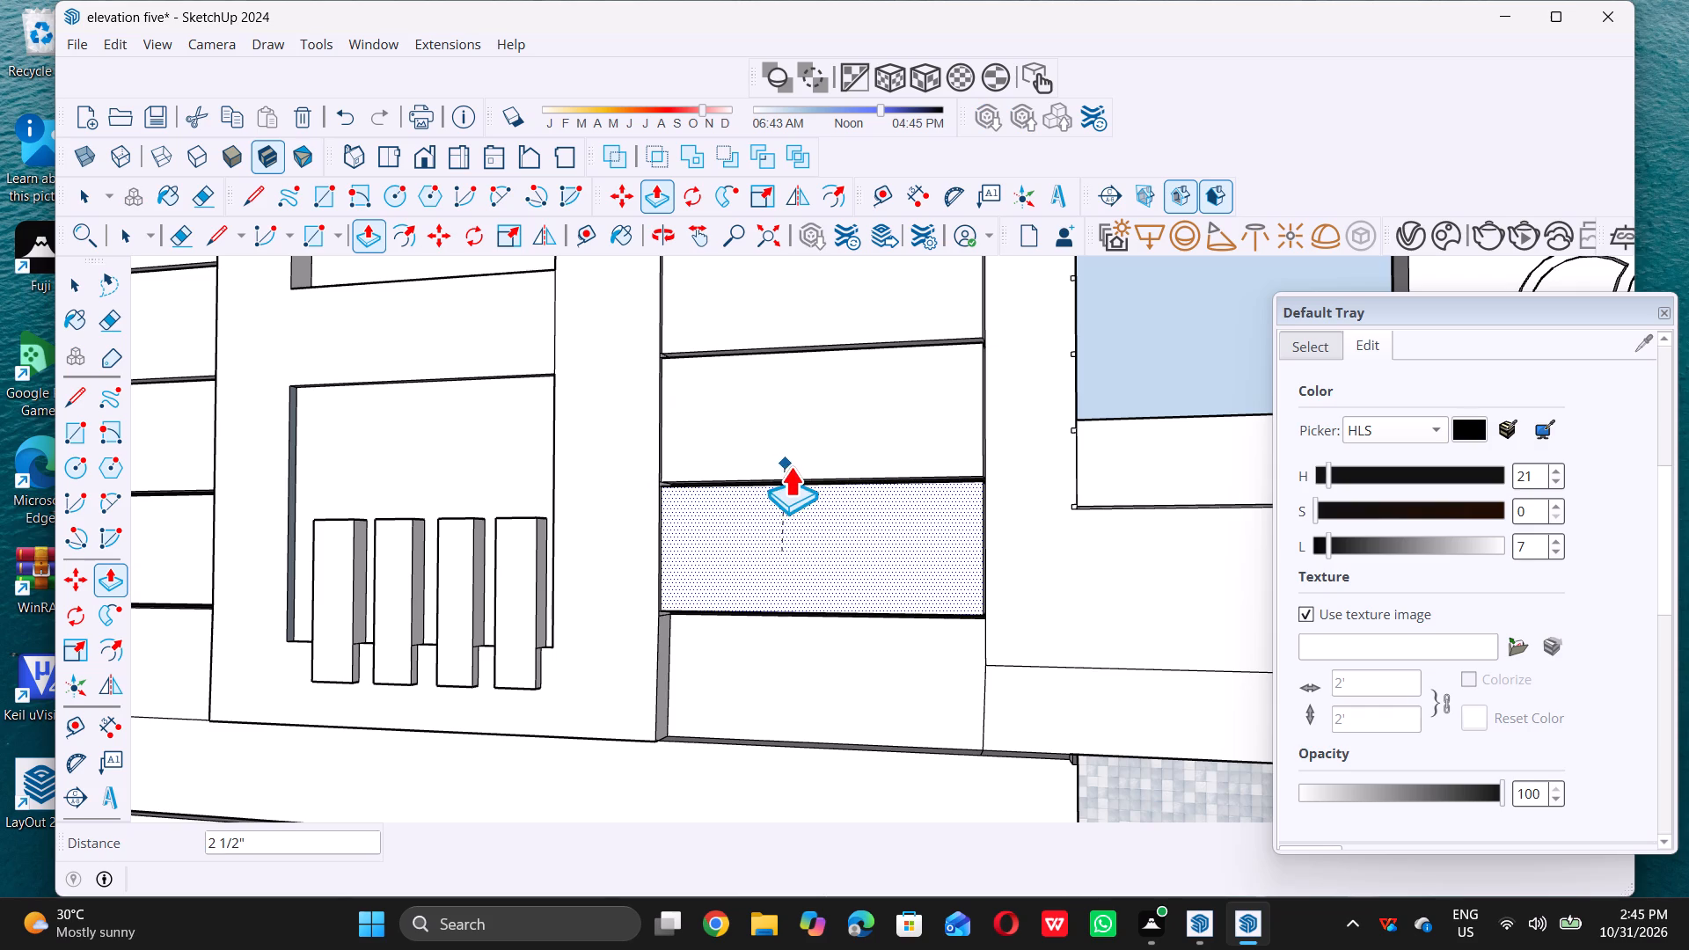
{"action": "left_click", "coordinate": [797, 476]}
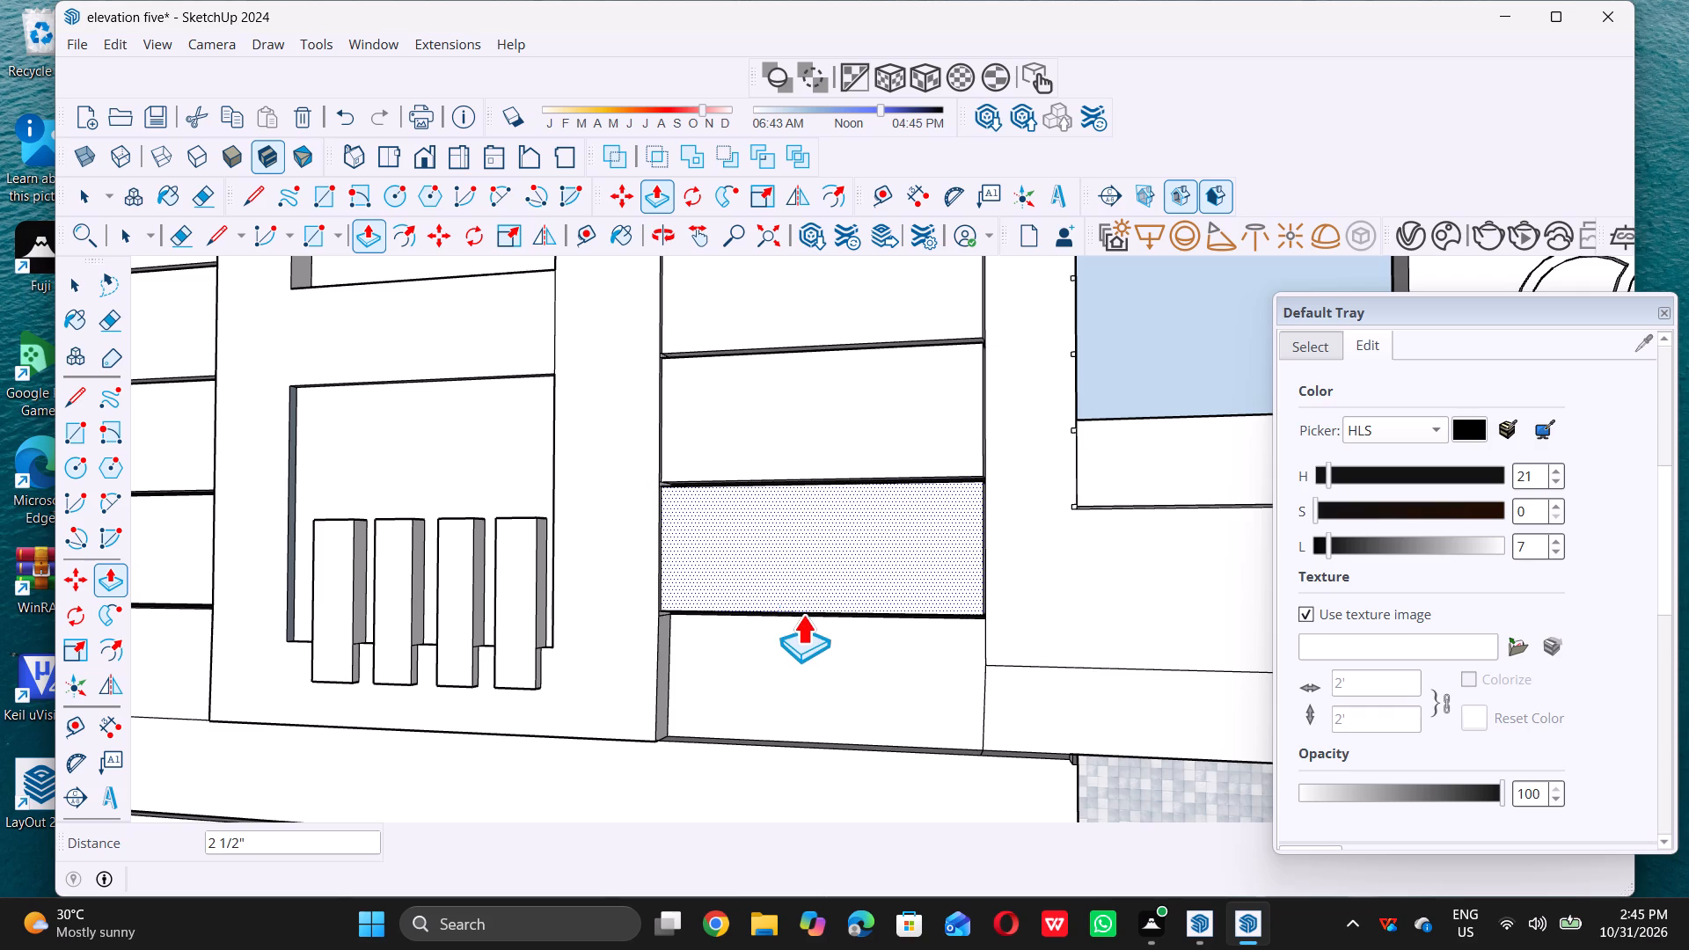
Pull the bottom siding panel of this column outward 1/2" and a further 2", flush with the panel above.
{"action": "left_click", "coordinate": [813, 653]}
{"action": "scroll", "coordinate": [819, 591], "scroll_direction": "up", "scroll_amount": 5}
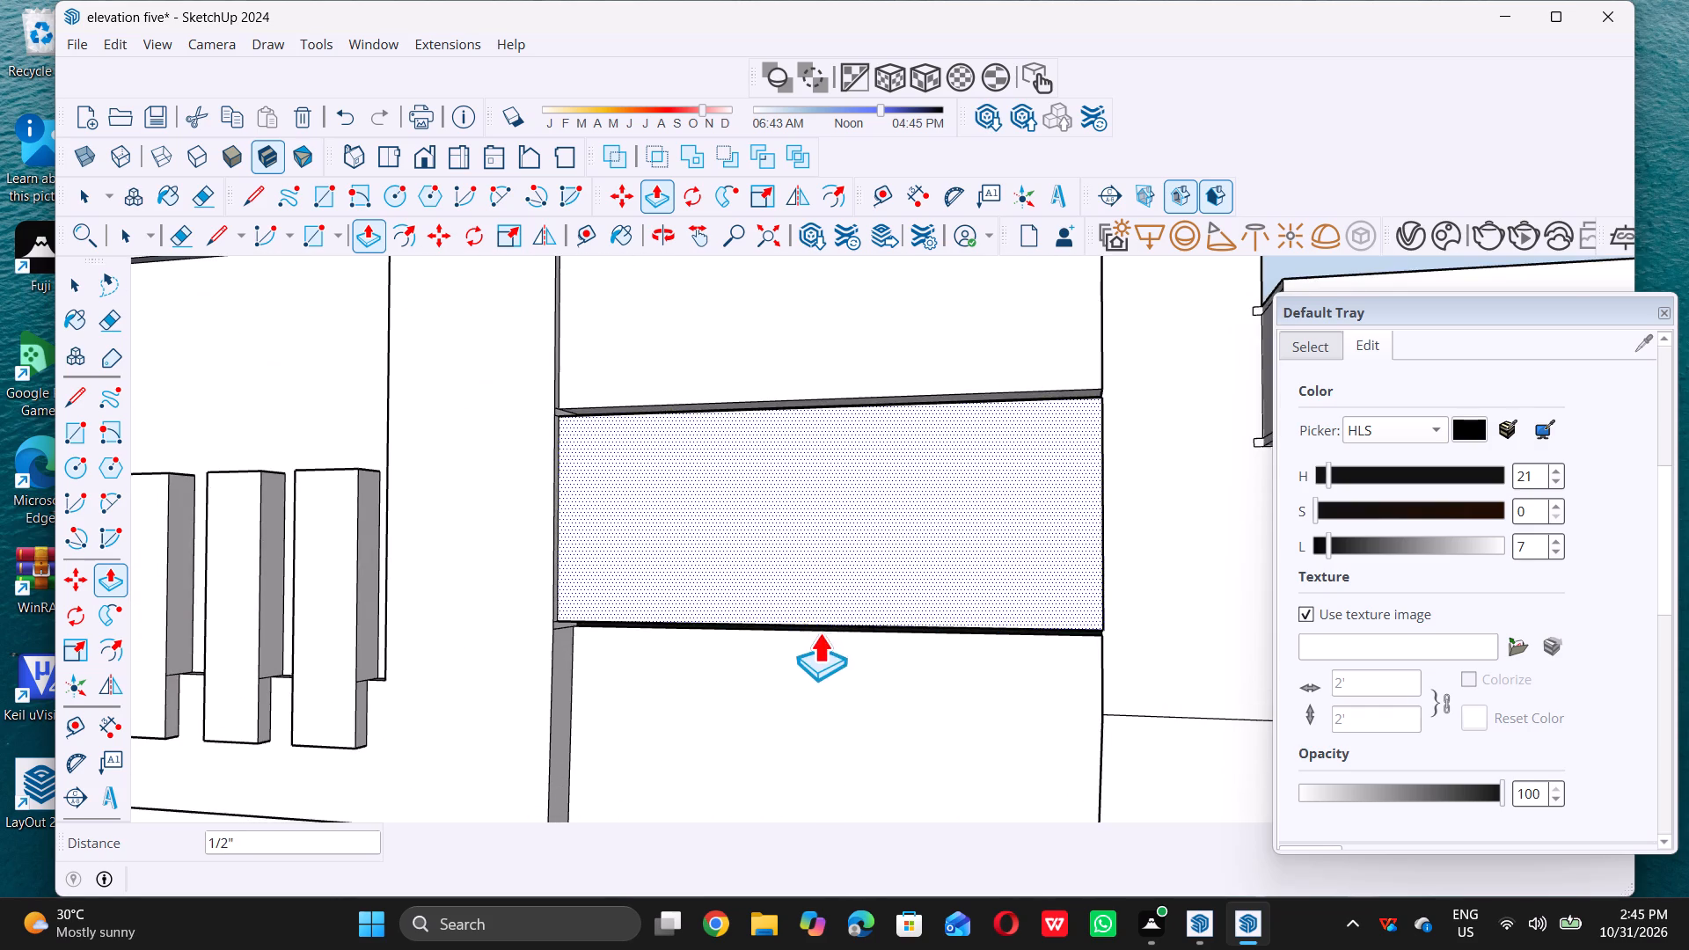
{"action": "scroll", "coordinate": [815, 635], "scroll_direction": "up", "scroll_amount": 1}
{"action": "left_click", "coordinate": [805, 698]}
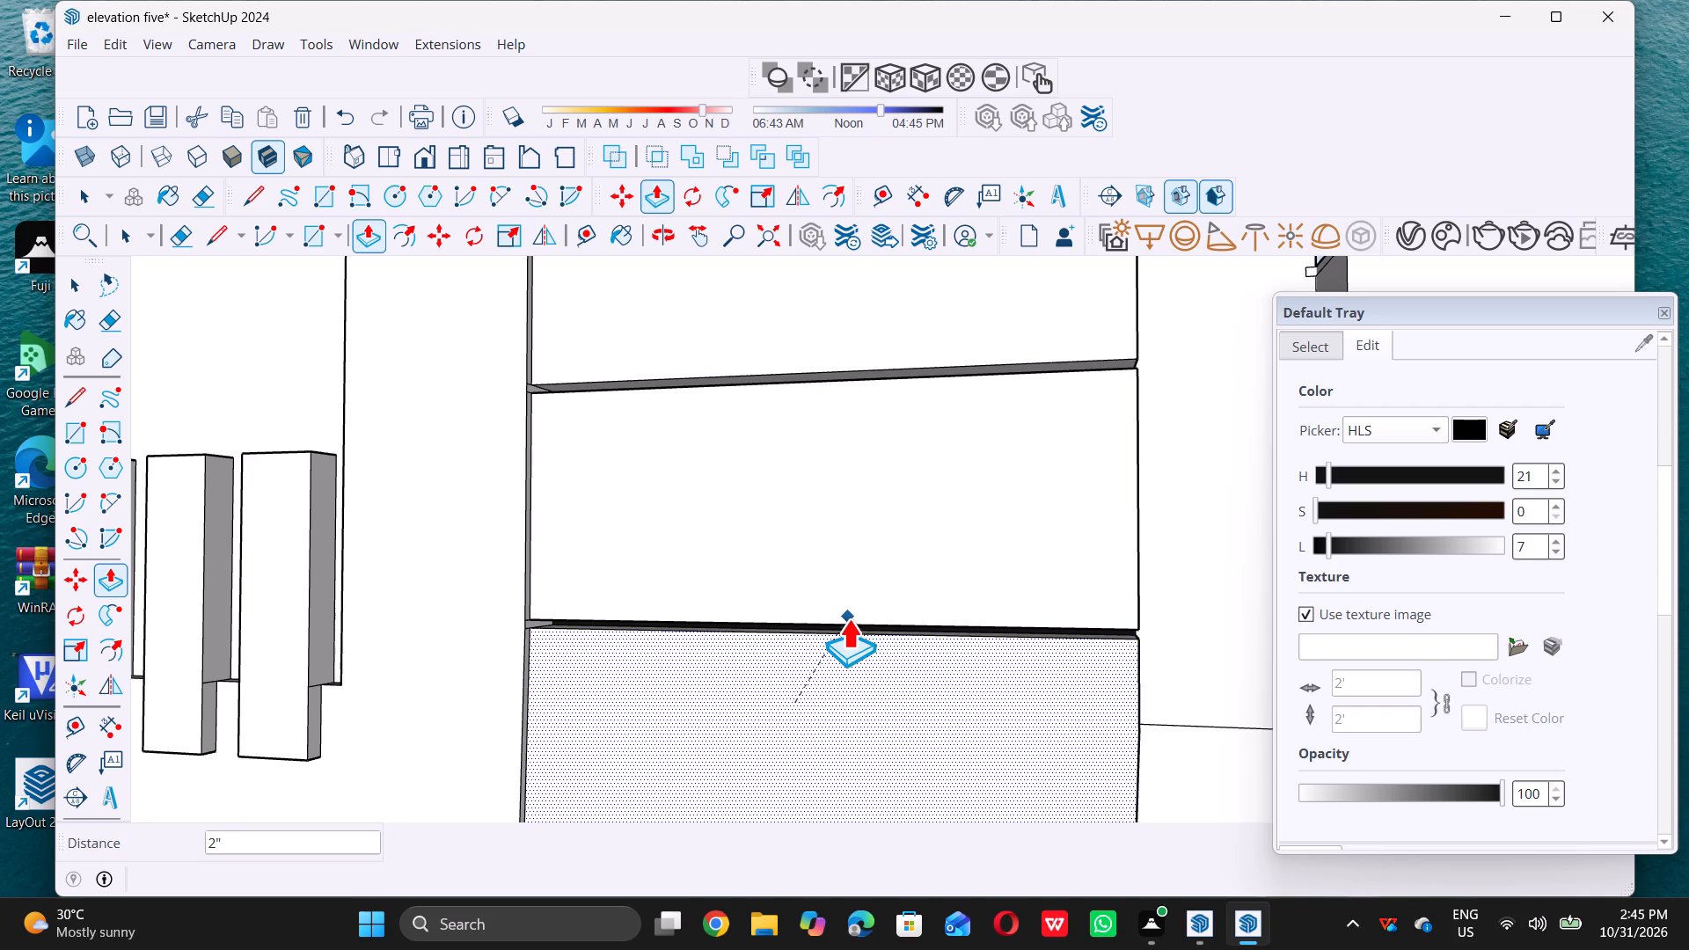
{"action": "left_click", "coordinate": [848, 618]}
{"action": "key", "text": "space"}
Examine the aligned siding columns and the whole front elevation from several distances and angles.
{"action": "scroll", "coordinate": [847, 617], "scroll_direction": "down", "scroll_amount": 2}
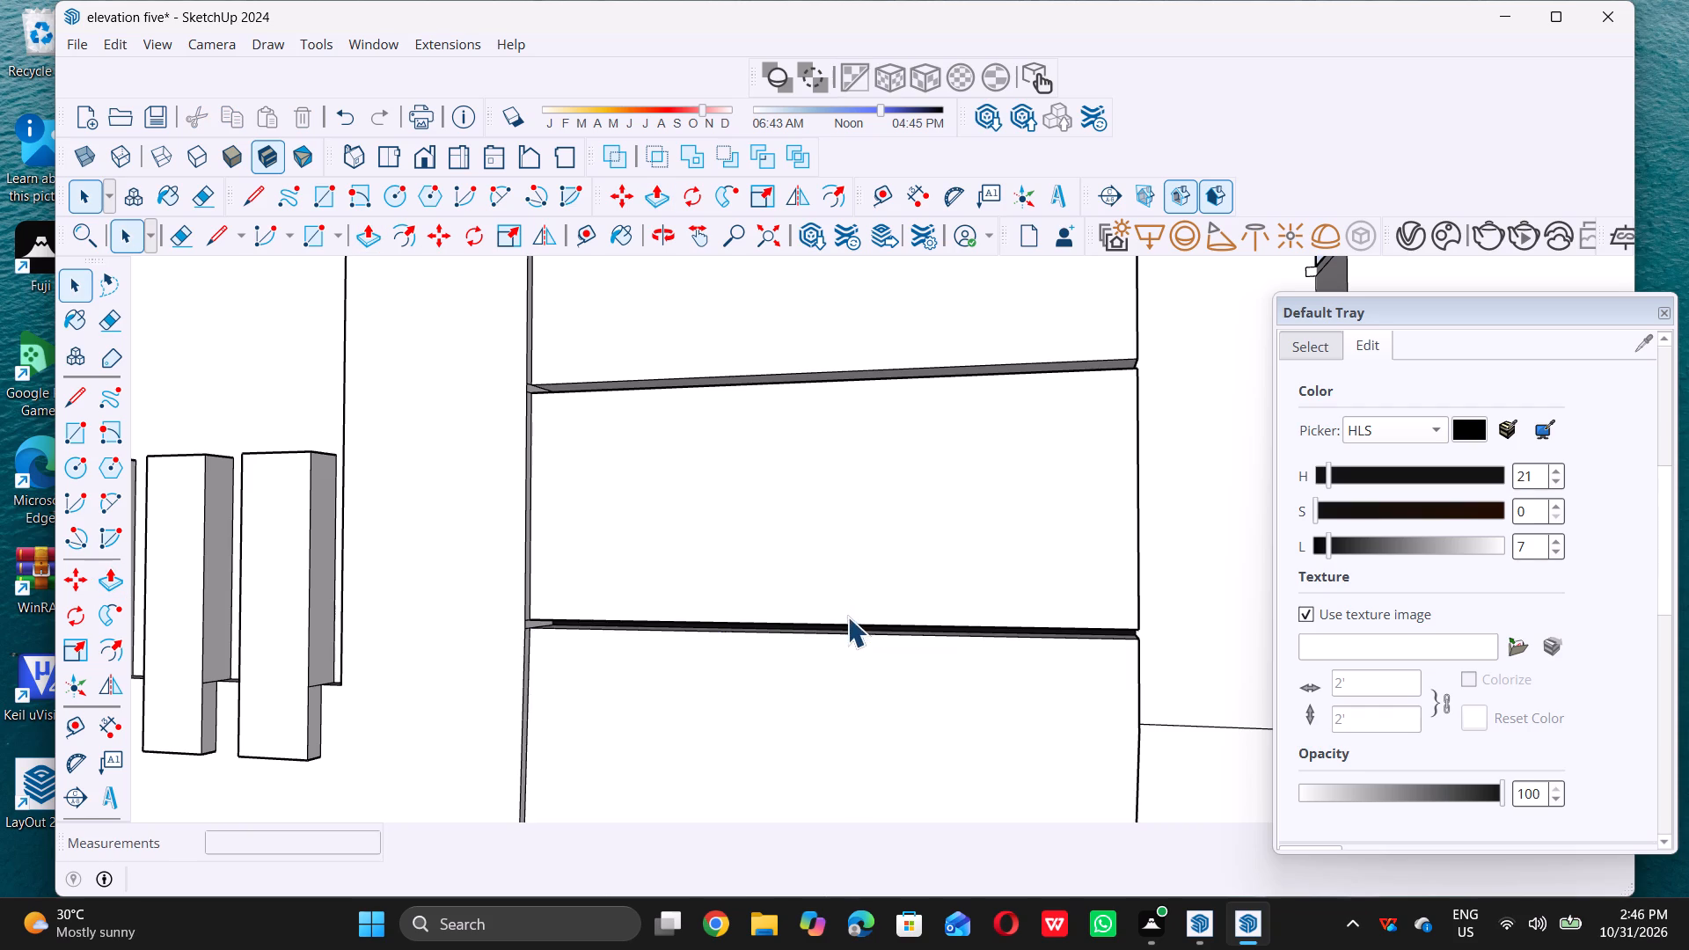
{"action": "scroll", "coordinate": [847, 617], "scroll_direction": "down", "scroll_amount": 20}
{"action": "scroll", "coordinate": [847, 617], "scroll_direction": "down", "scroll_amount": 11}
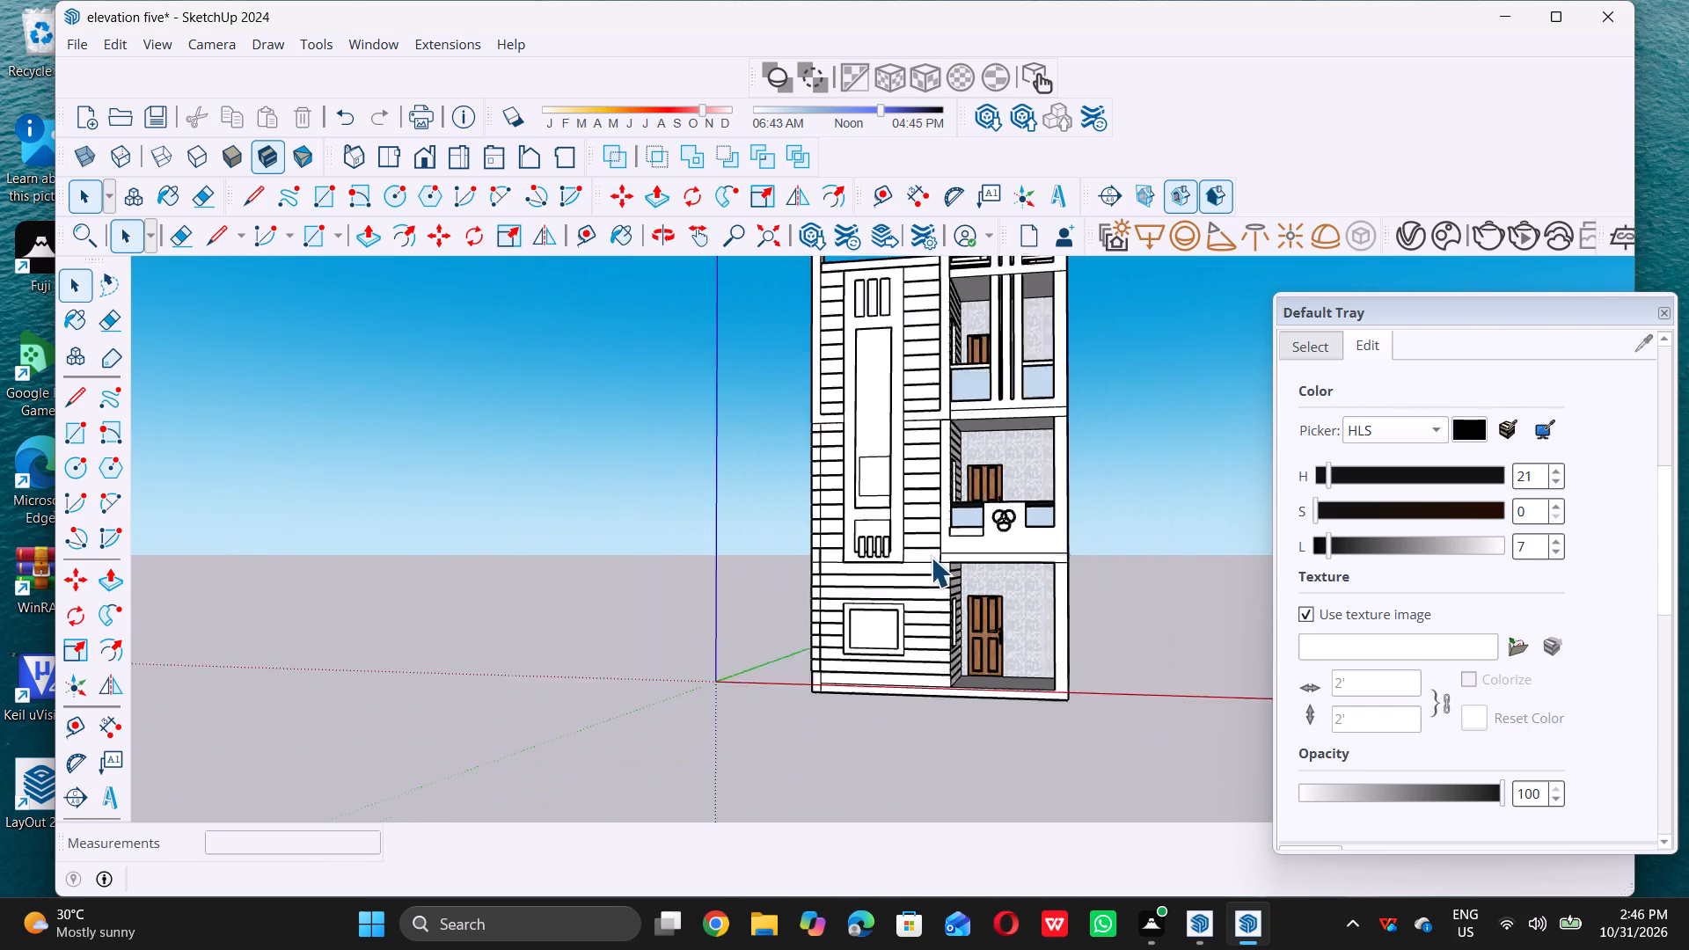
{"action": "scroll", "coordinate": [928, 559], "scroll_direction": "down", "scroll_amount": 7}
{"action": "middle_click_drag", "start_coordinate": [900, 479], "coordinate": [967, 564]}
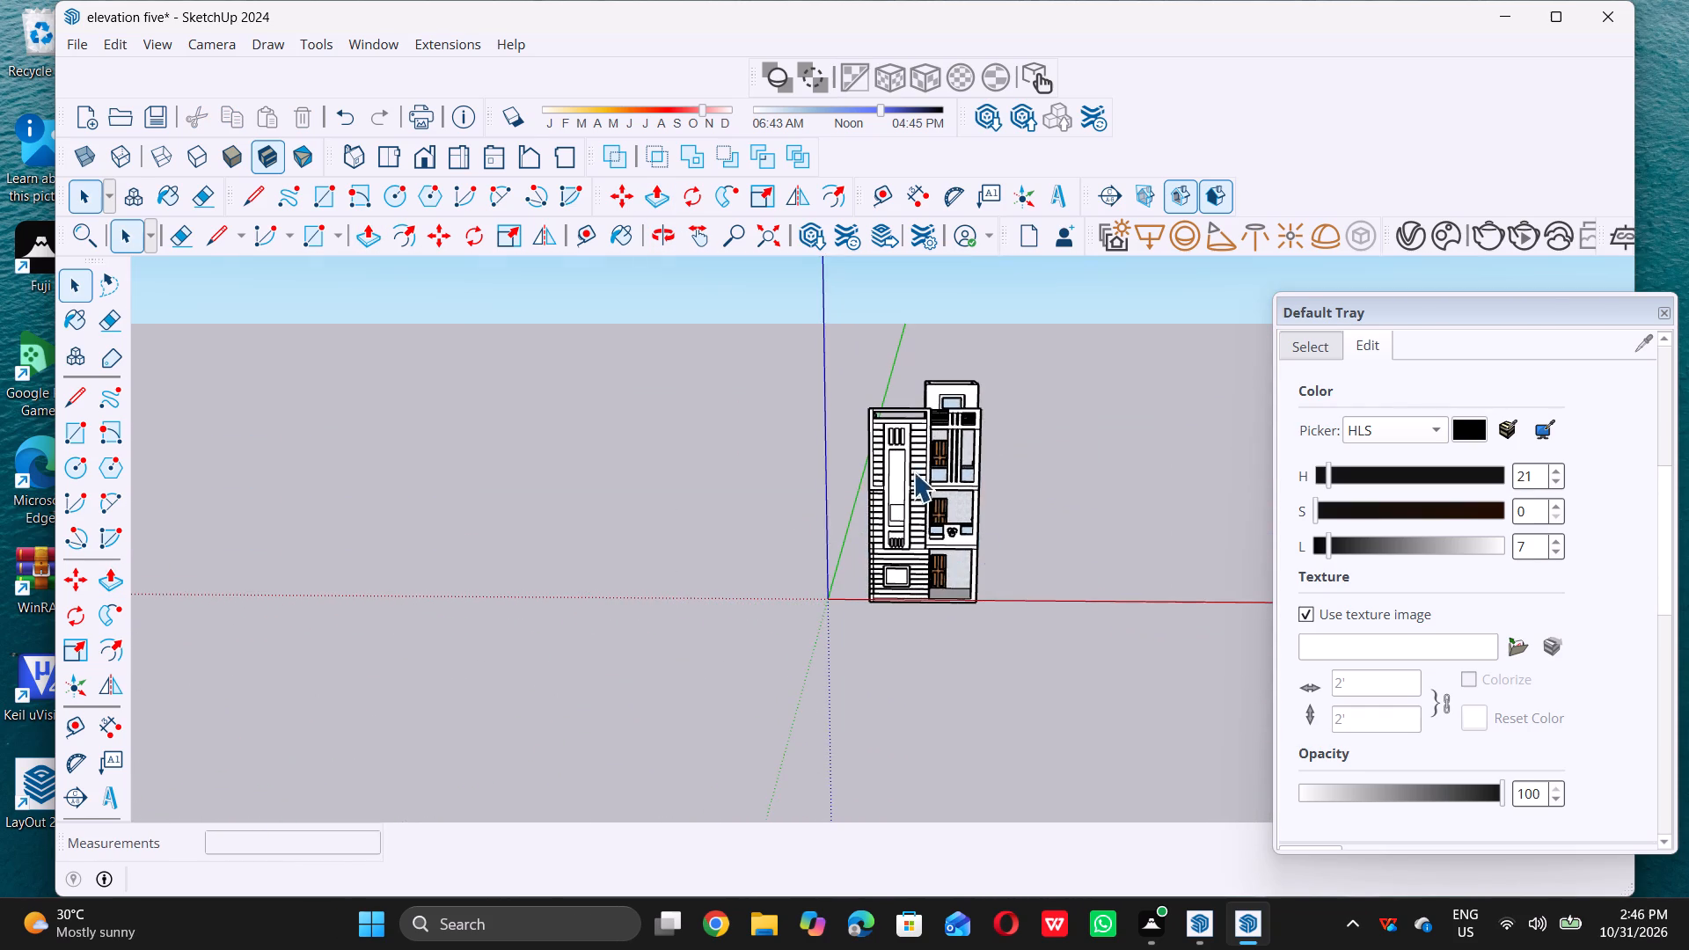
{"action": "scroll", "coordinate": [877, 436], "scroll_direction": "up", "scroll_amount": 6}
{"action": "scroll", "coordinate": [940, 475], "scroll_direction": "down", "scroll_amount": 6}
{"action": "middle_click_drag", "start_coordinate": [821, 530], "coordinate": [793, 417]}
{"action": "scroll", "coordinate": [903, 513], "scroll_direction": "up", "scroll_amount": 14}
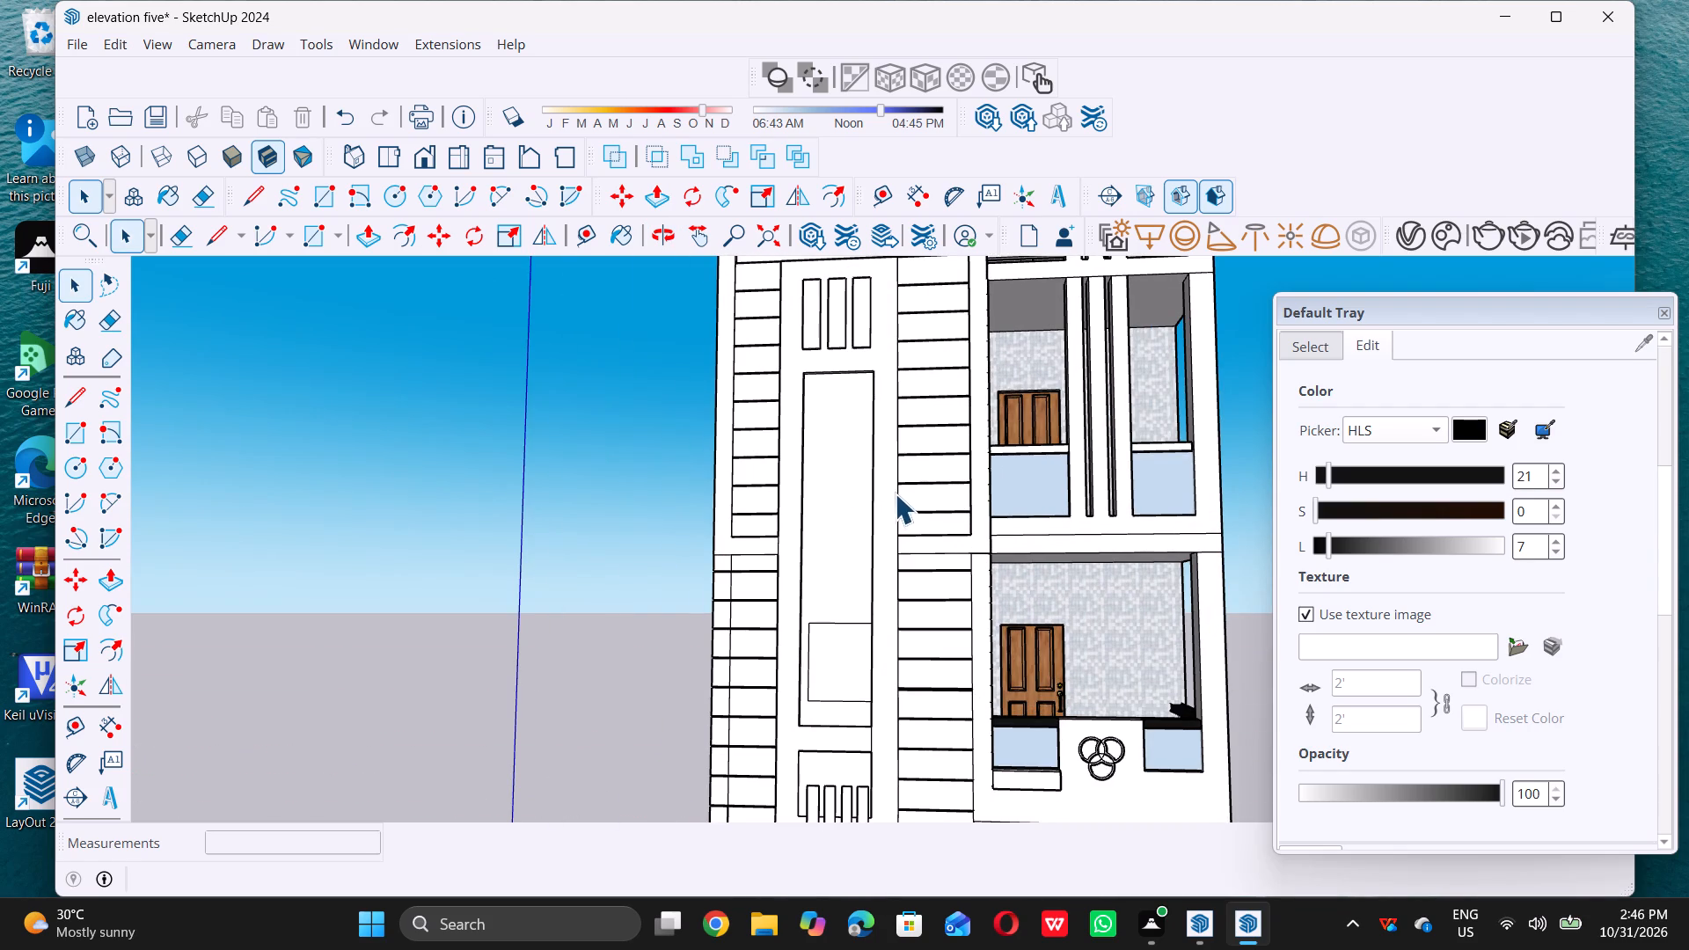
{"action": "scroll", "coordinate": [830, 487], "scroll_direction": "down", "scroll_amount": 4}
{"action": "scroll", "coordinate": [833, 515], "scroll_direction": "up", "scroll_amount": 4}
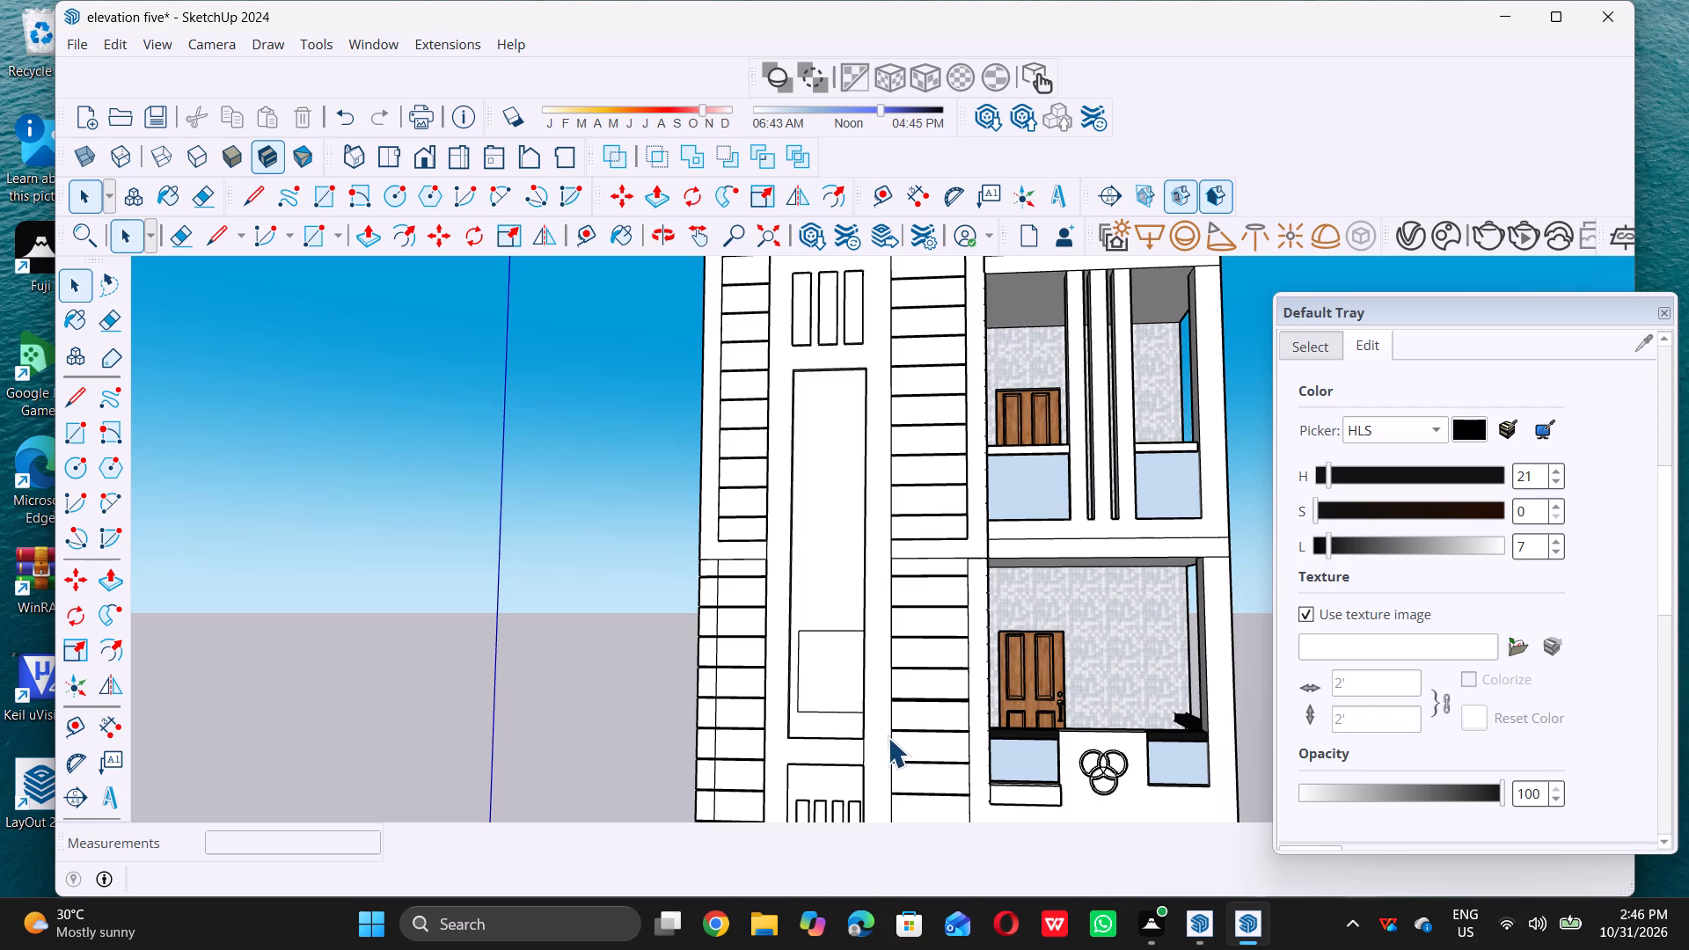
{"action": "scroll", "coordinate": [842, 800], "scroll_direction": "down", "scroll_amount": 3}
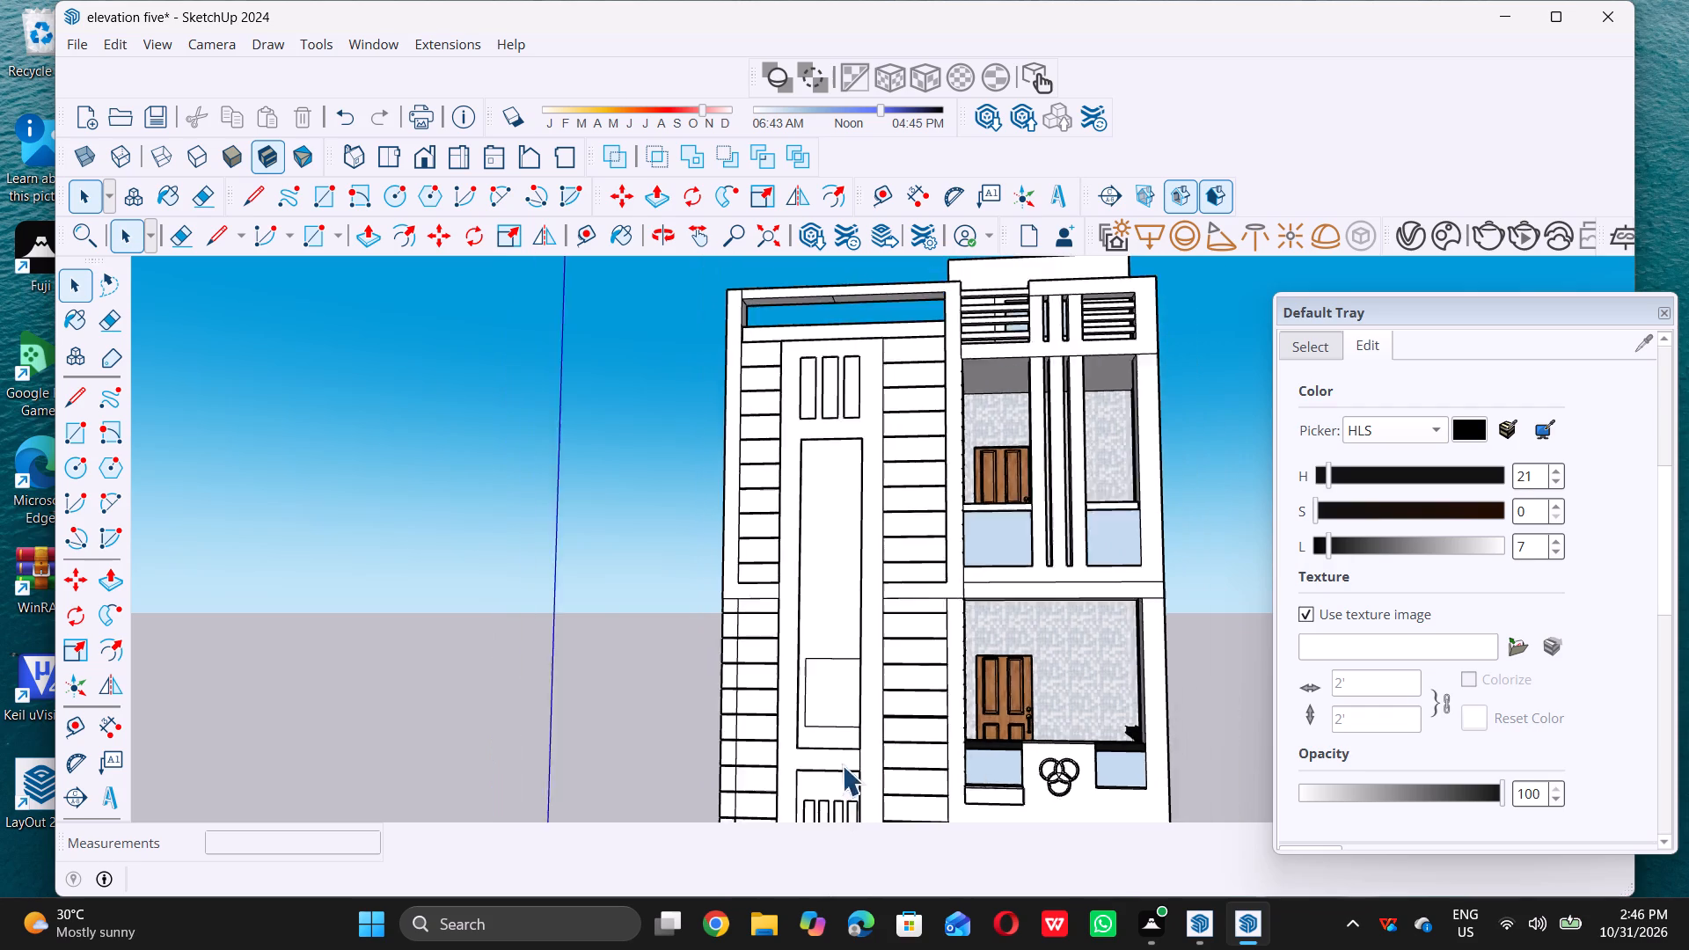
{"action": "scroll", "coordinate": [842, 765], "scroll_direction": "down", "scroll_amount": 1}
{"action": "scroll", "coordinate": [860, 540], "scroll_direction": "down", "scroll_amount": 5}
{"action": "scroll", "coordinate": [815, 415], "scroll_direction": "down", "scroll_amount": 3}
{"action": "middle_click_drag", "start_coordinate": [825, 542], "coordinate": [826, 581]}
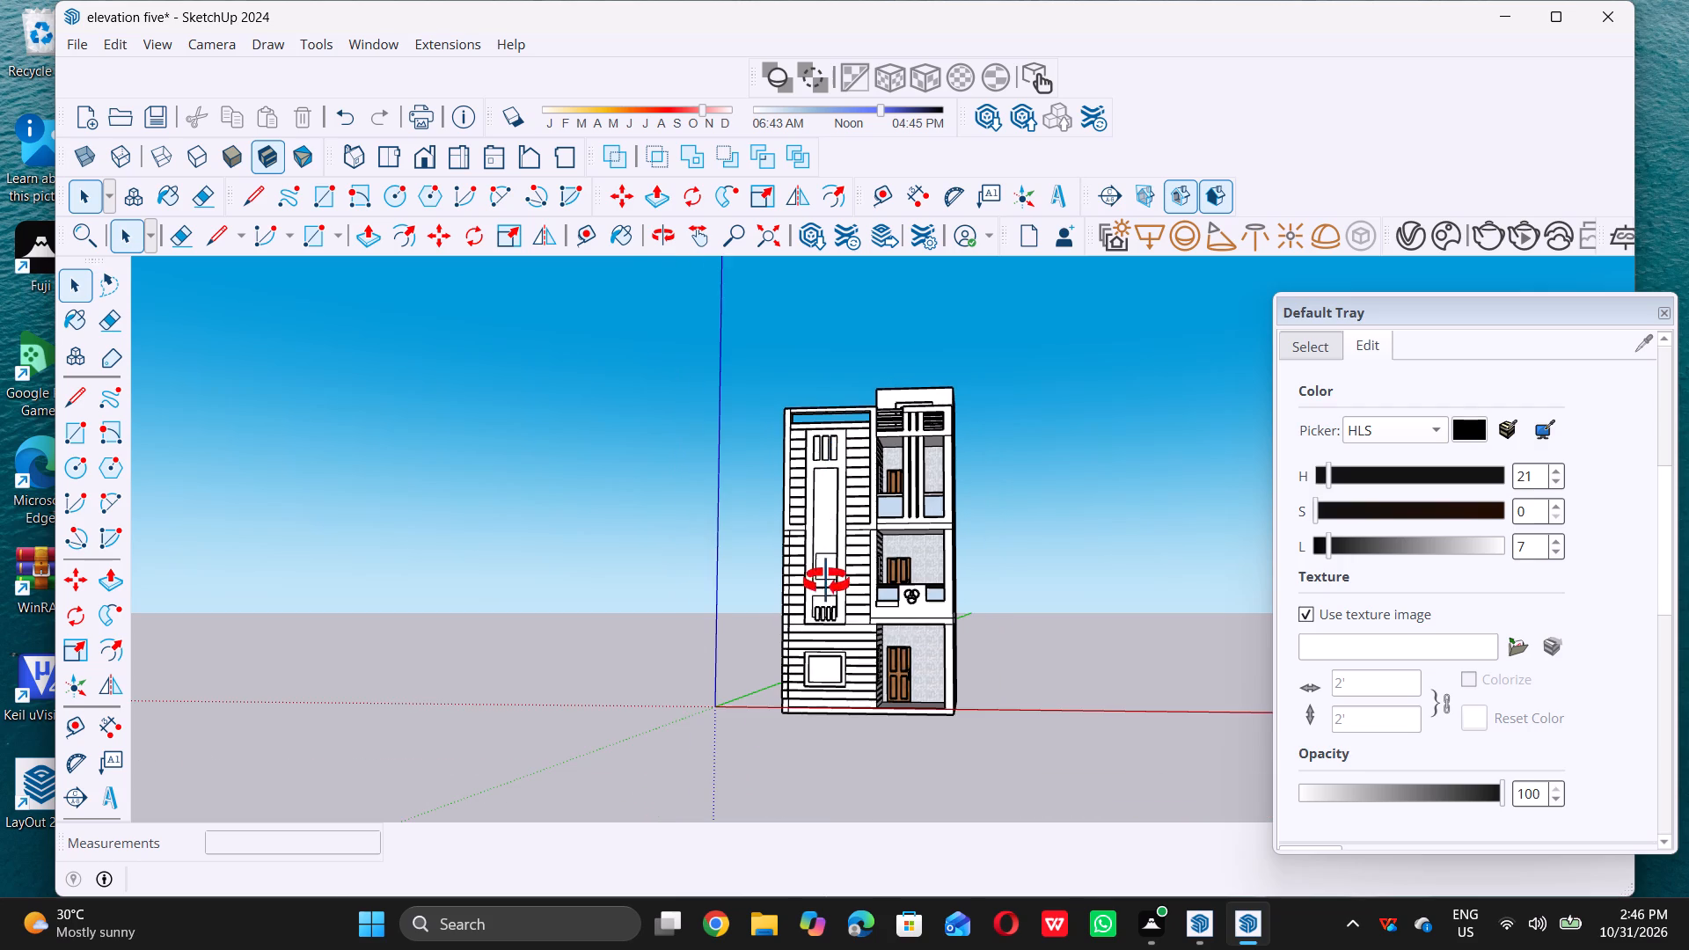
{"action": "middle_click_drag", "start_coordinate": [826, 581], "coordinate": [824, 593]}
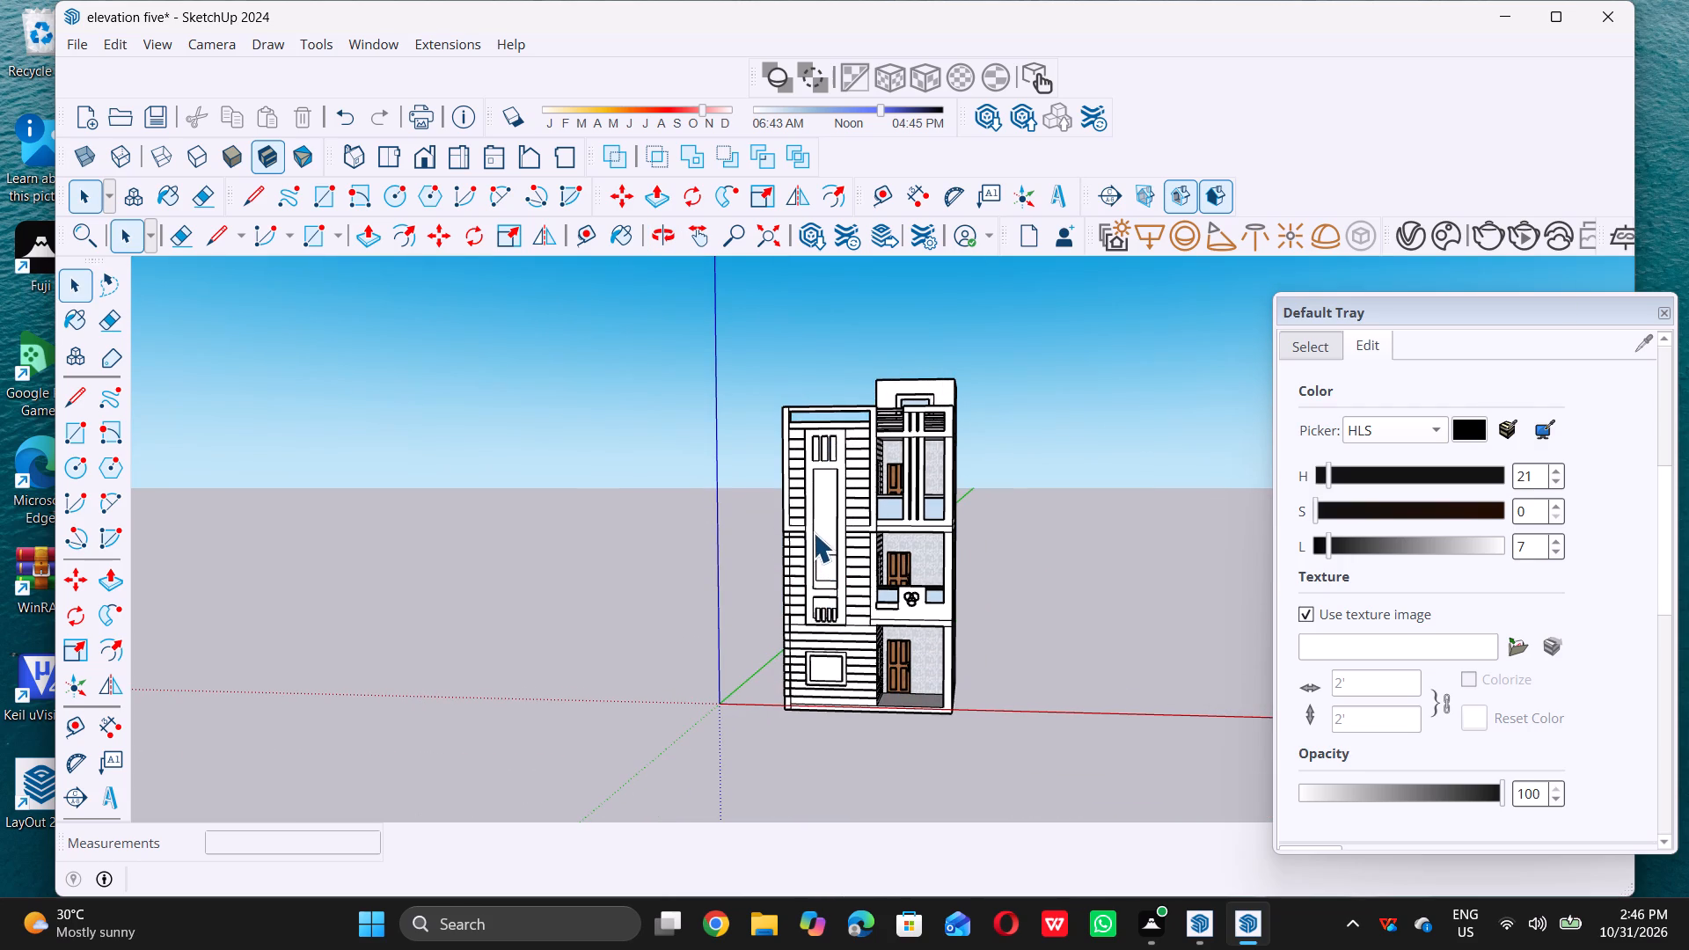
Search the 3D Warehouse models for "photo frame".
{"action": "middle_click_drag", "start_coordinate": [803, 510], "coordinate": [819, 492]}
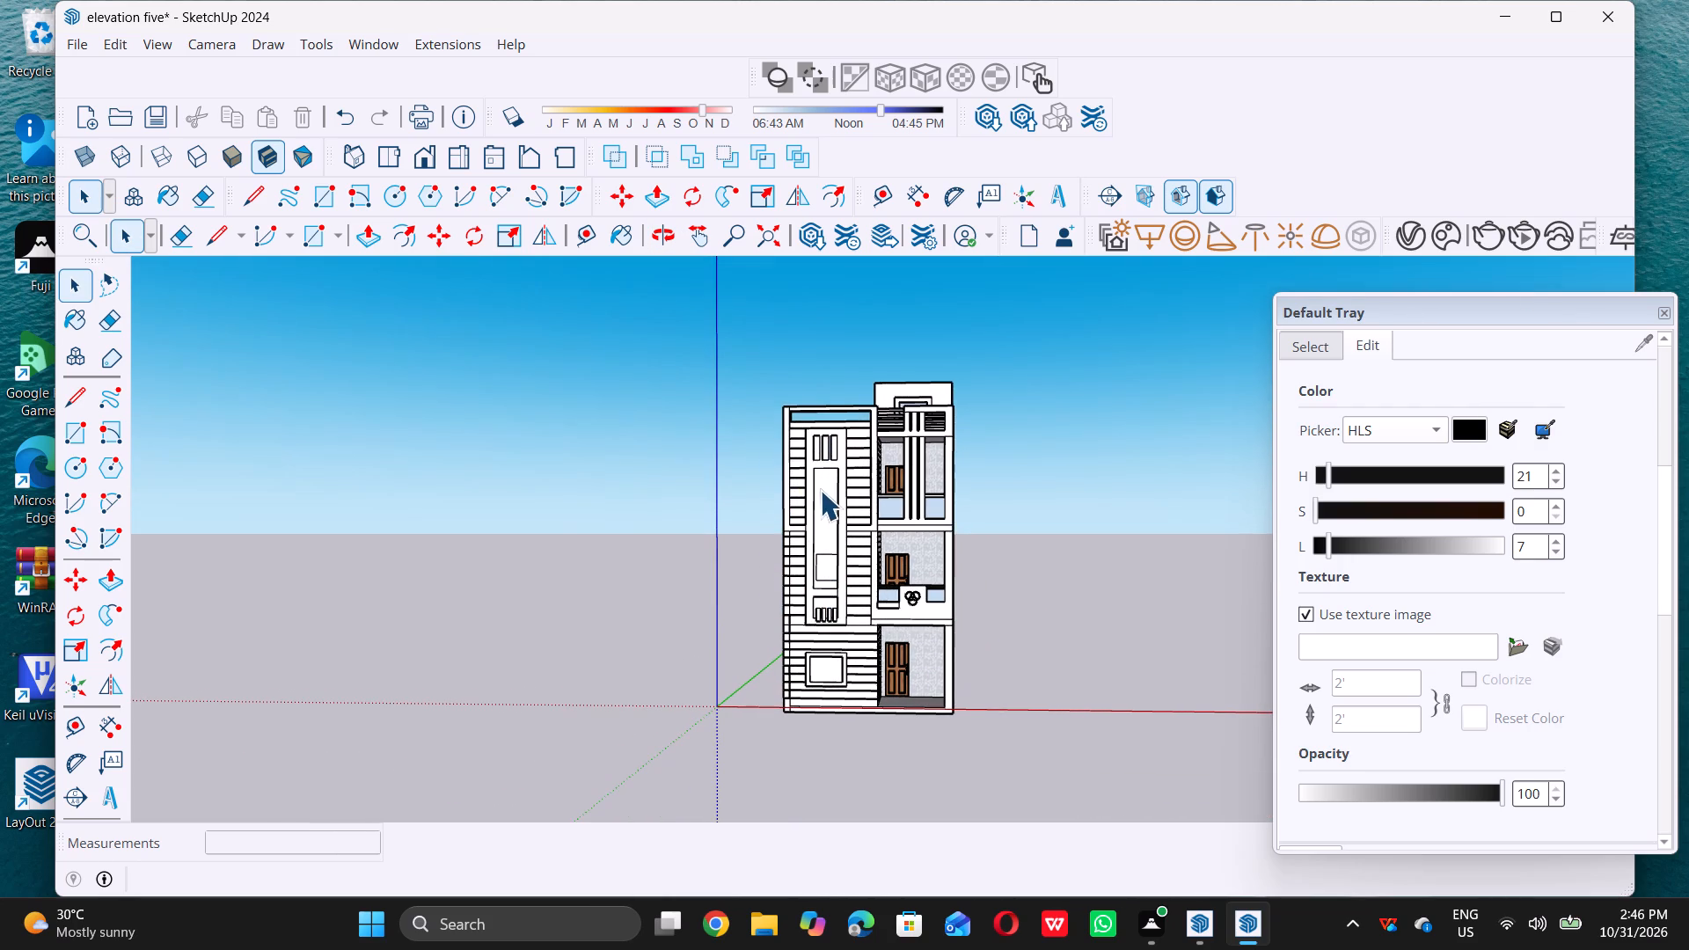
{"action": "left_click", "coordinate": [808, 223]}
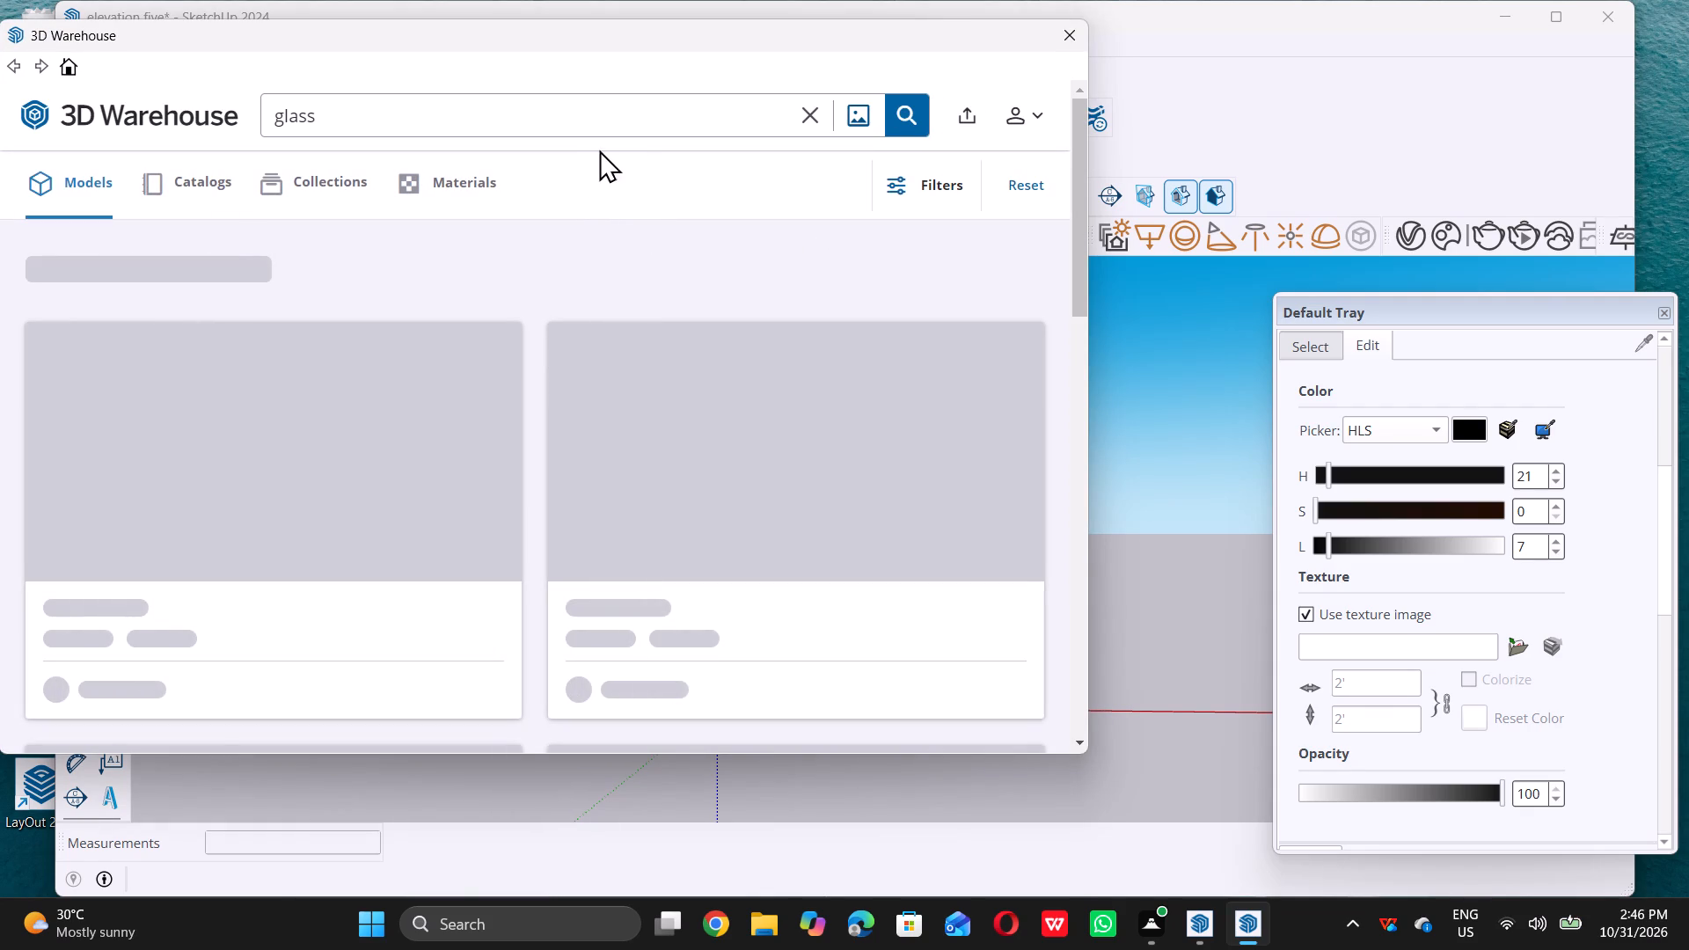
{"action": "left_click", "coordinate": [615, 112]}
{"action": "left_click", "coordinate": [559, 130]}
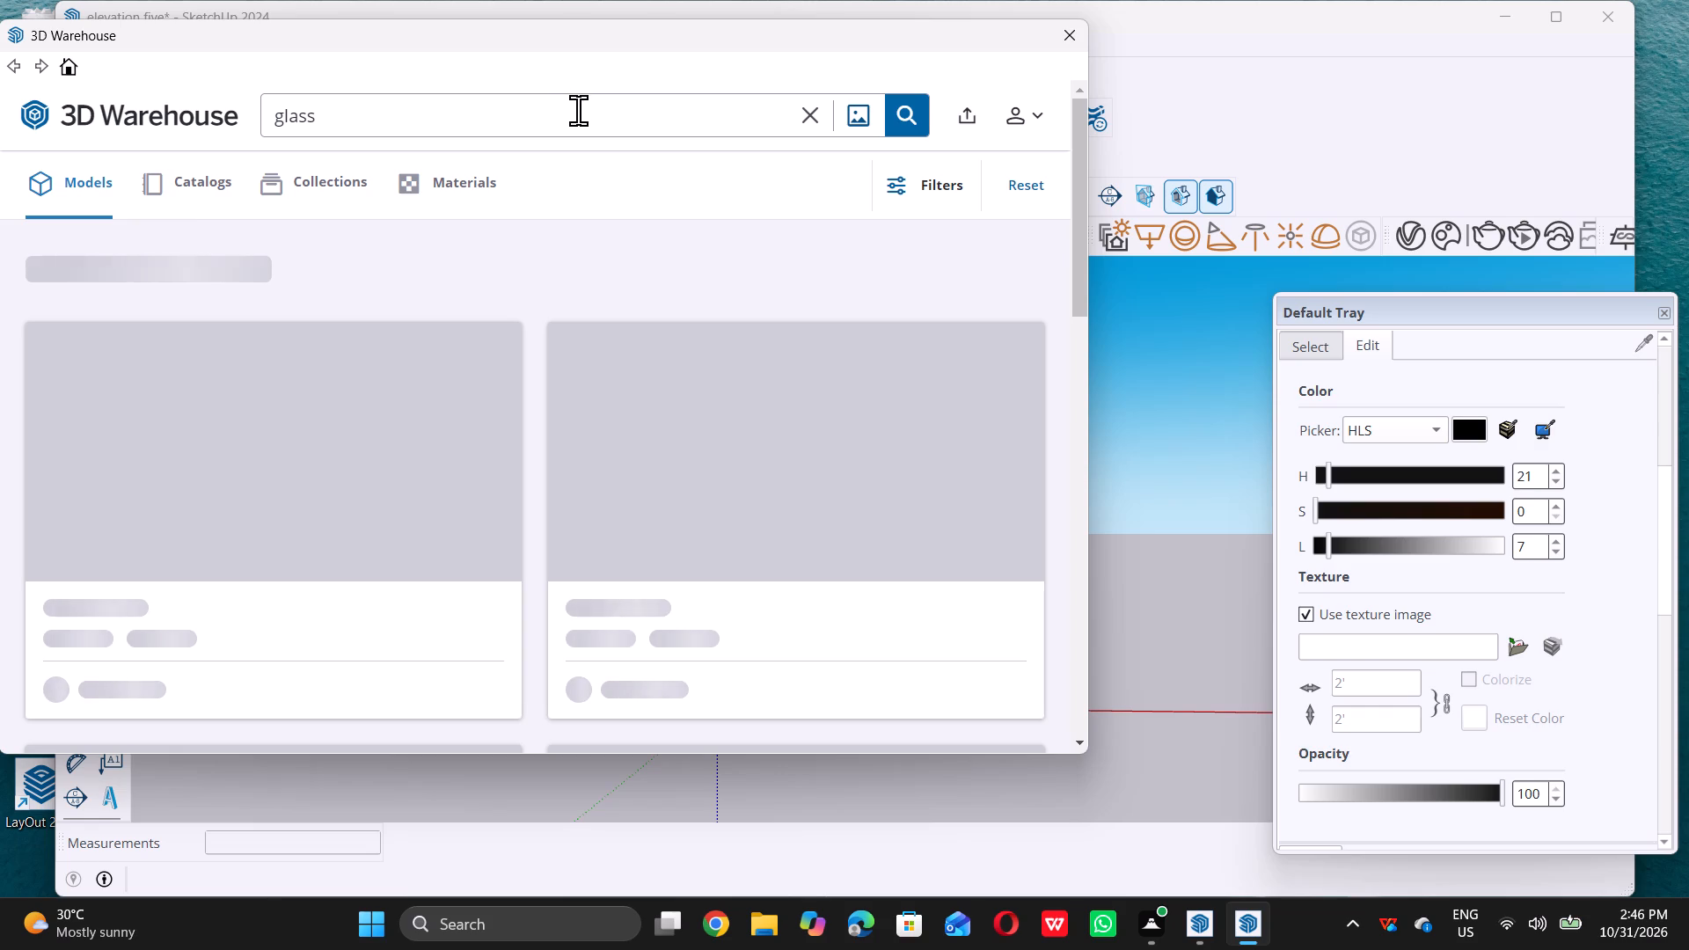
{"action": "triple_click", "coordinate": [578, 117]}
{"action": "left_click", "coordinate": [578, 117]}
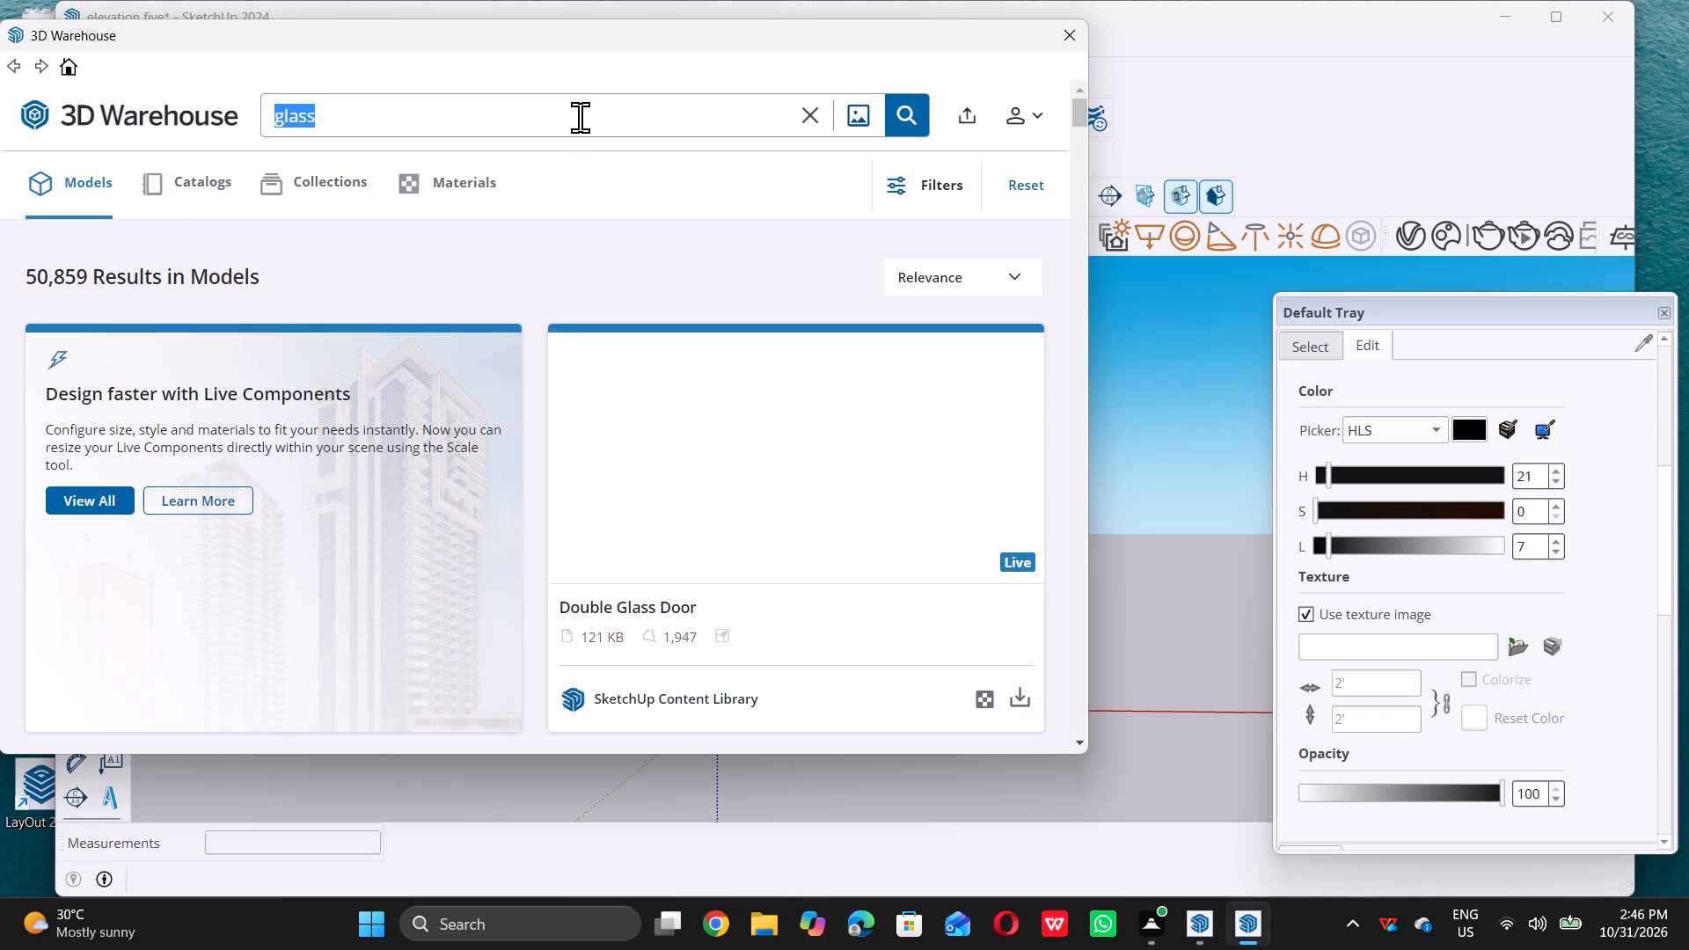
{"action": "key", "text": "BackSpace"}
{"action": "key", "text": "p"}
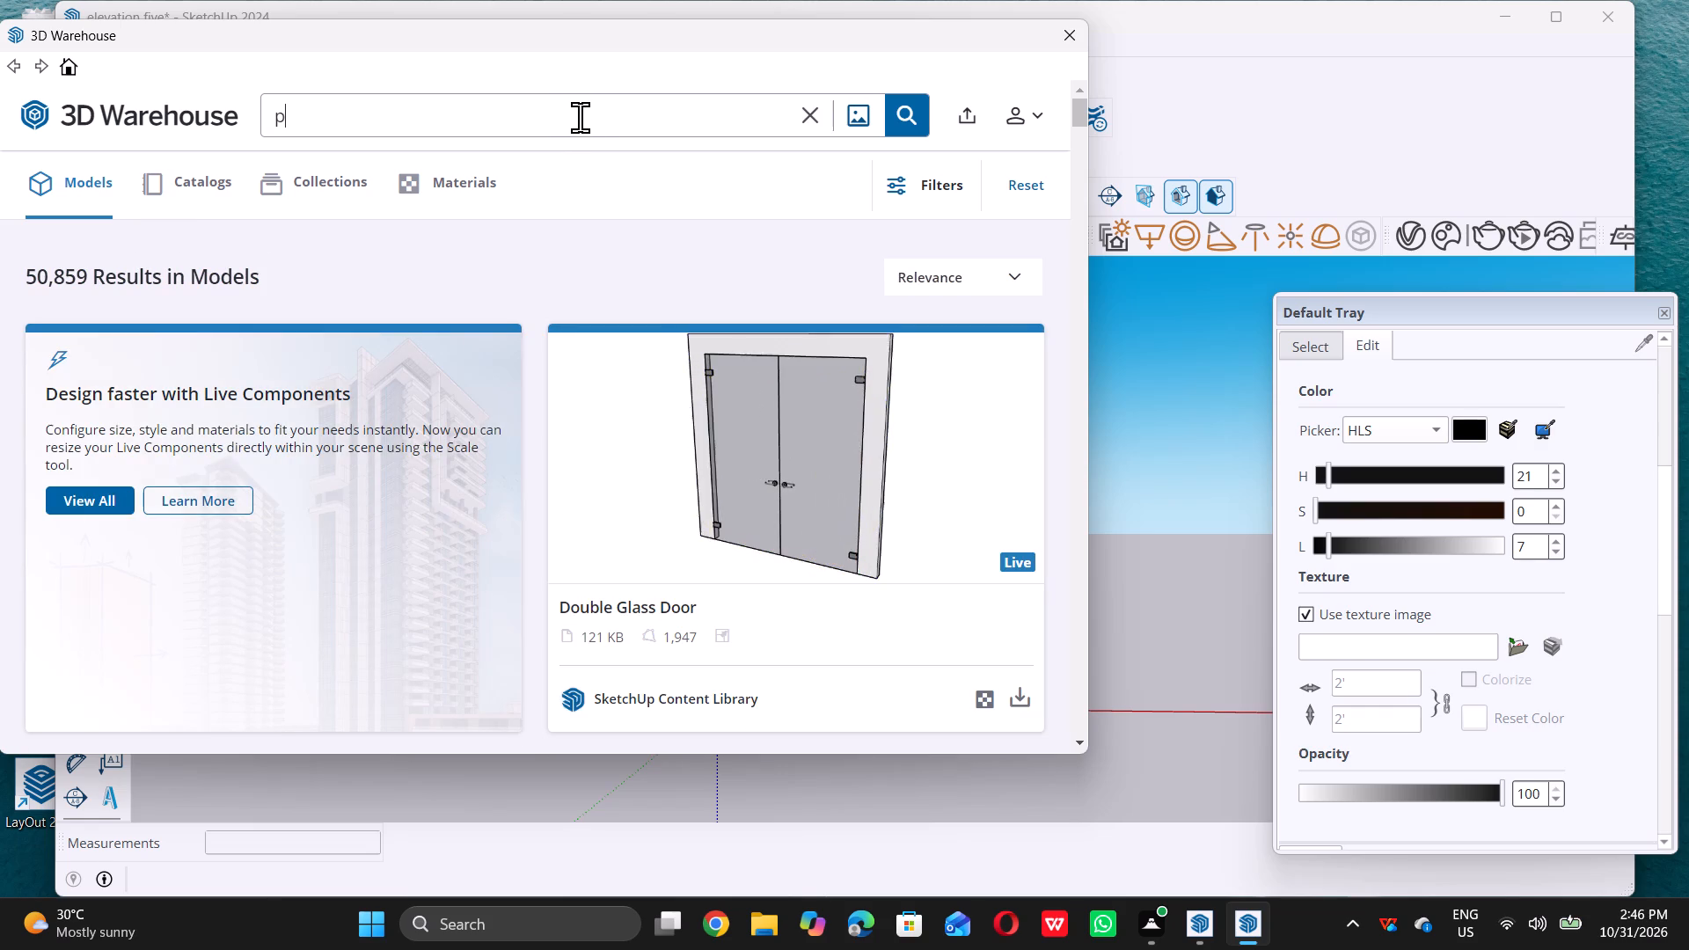
{"action": "type", "text": "hoto"}
{"action": "key", "text": "space"}
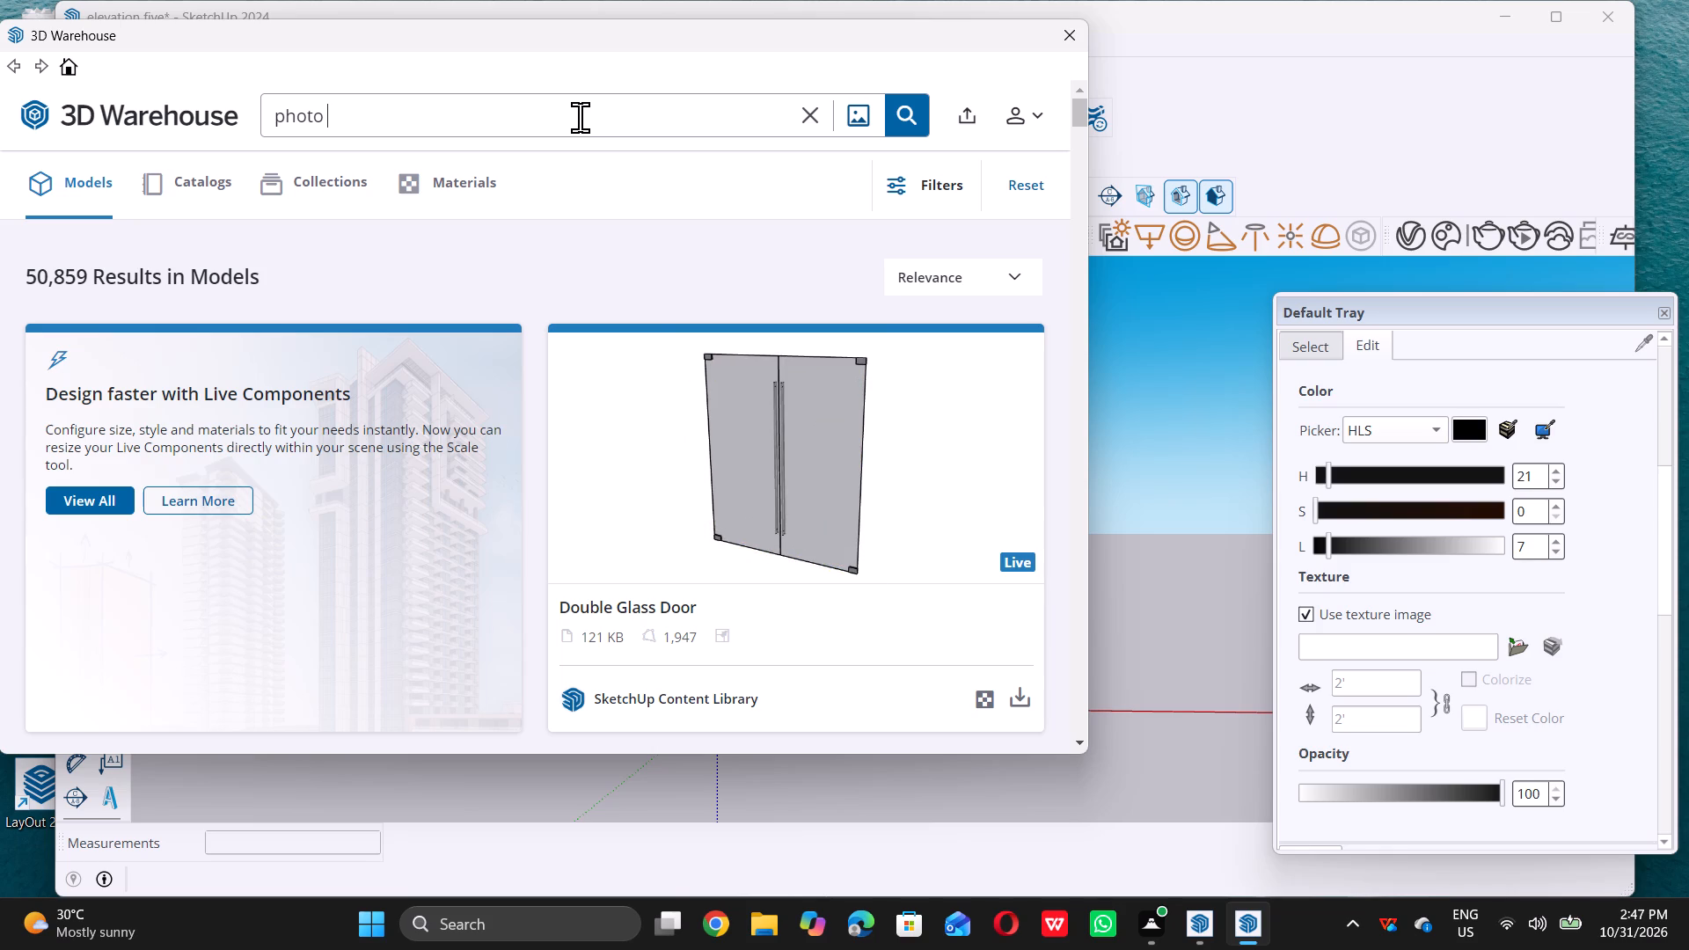
{"action": "key", "text": "f"}
{"action": "type", "text": "rame"}
{"action": "key", "text": "Return"}
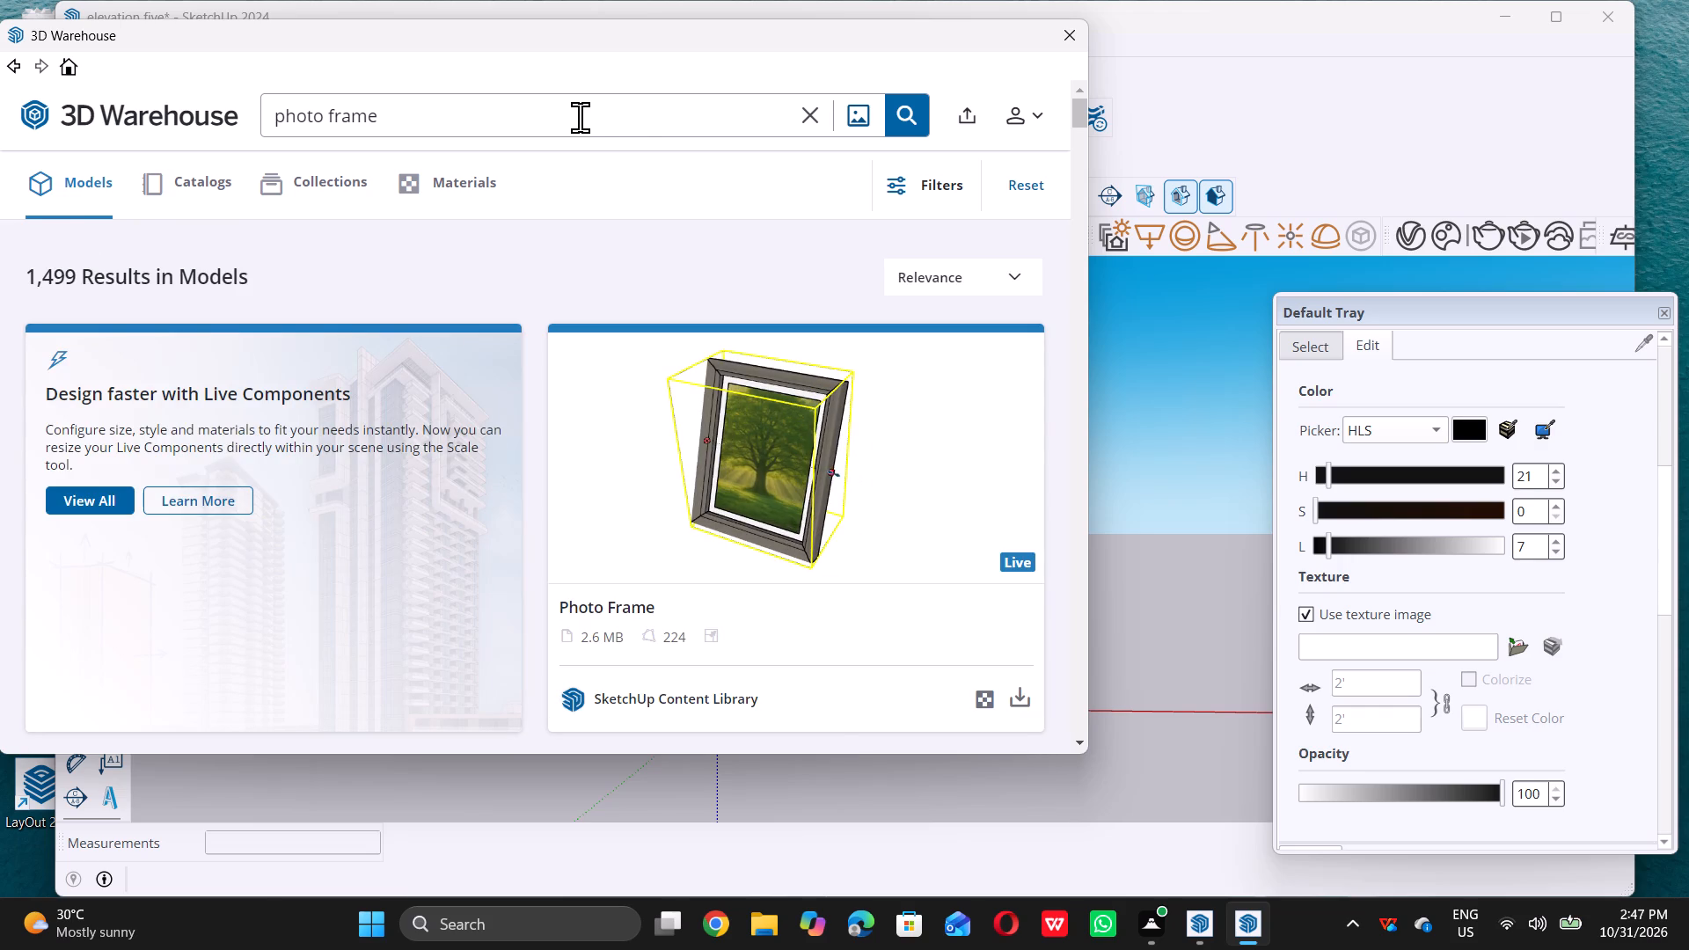
Find the Photo Frame model by SketchUp Content Library among the results and load it directly into the model.
{"action": "scroll", "coordinate": [483, 429], "scroll_direction": "down", "scroll_amount": 2}
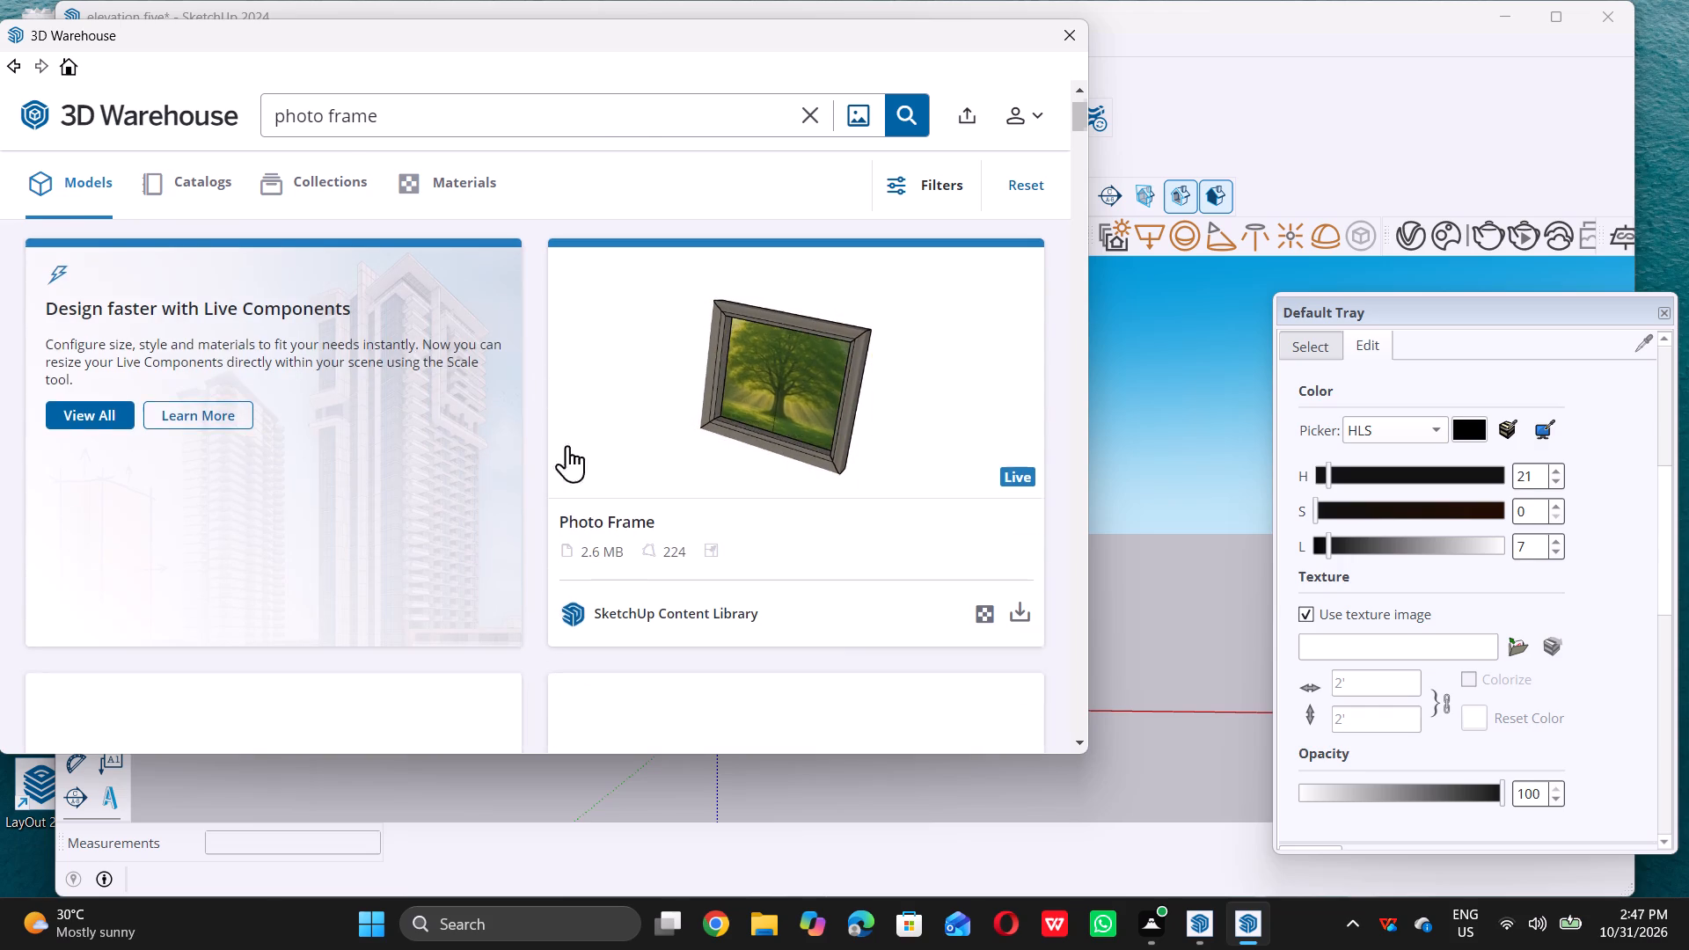
{"action": "scroll", "coordinate": [567, 445], "scroll_direction": "down", "scroll_amount": 4}
{"action": "scroll", "coordinate": [611, 449], "scroll_direction": "up", "scroll_amount": 1}
{"action": "scroll", "coordinate": [611, 449], "scroll_direction": "down", "scroll_amount": 6}
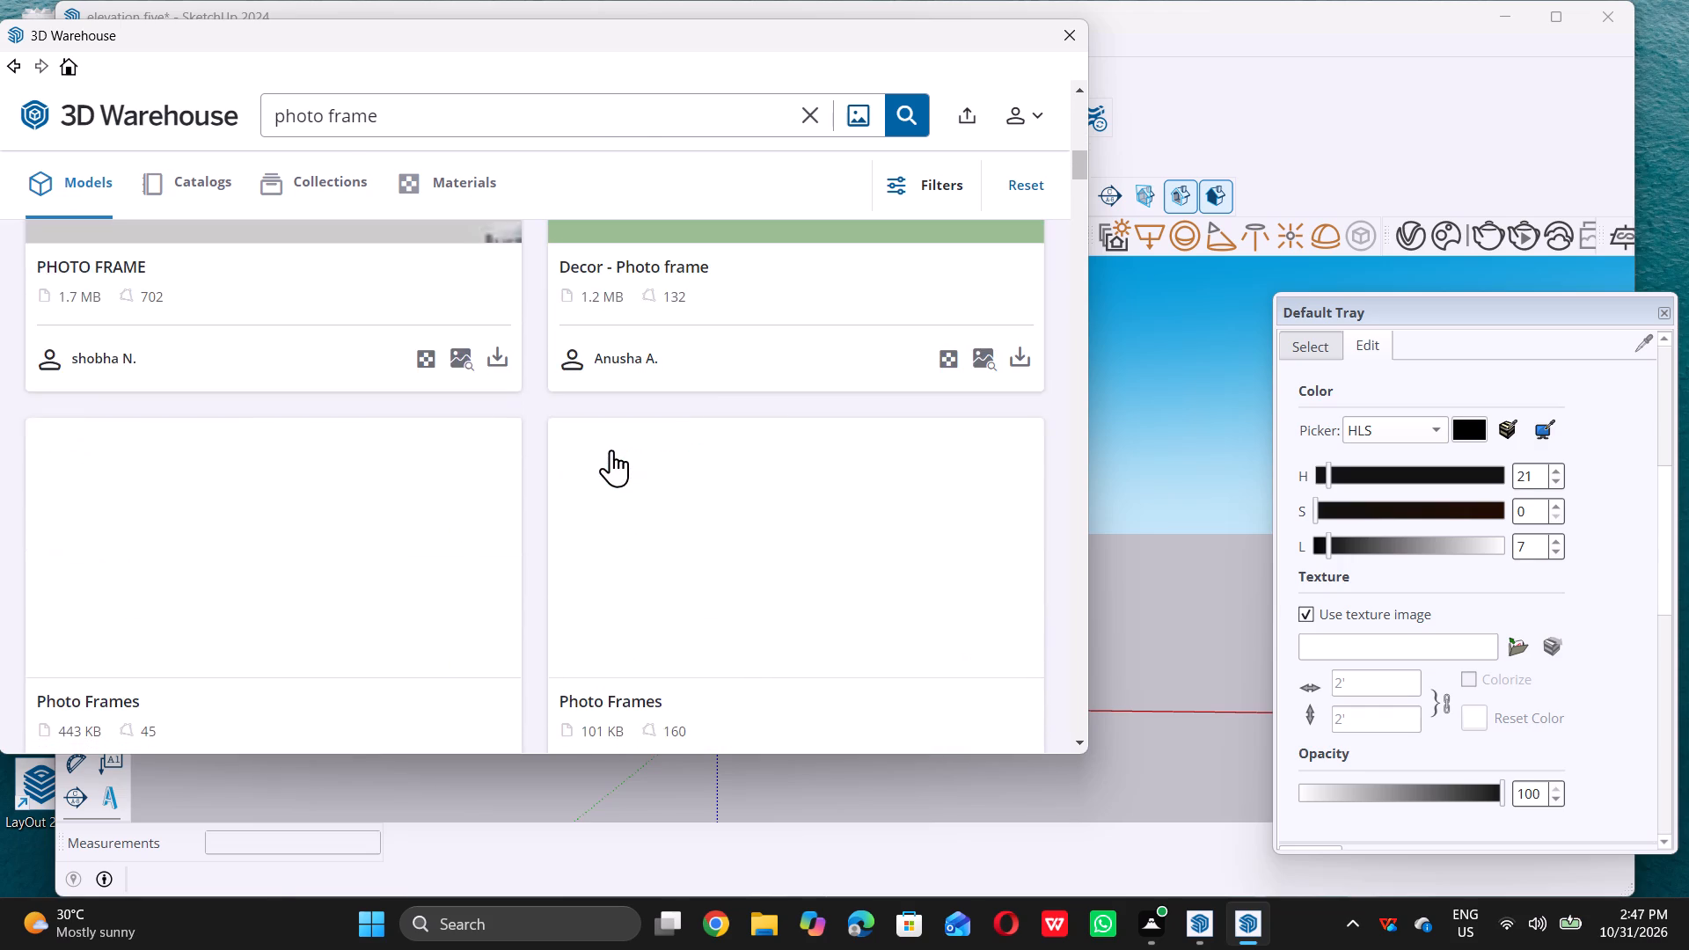
{"action": "scroll", "coordinate": [611, 449], "scroll_direction": "down", "scroll_amount": 15}
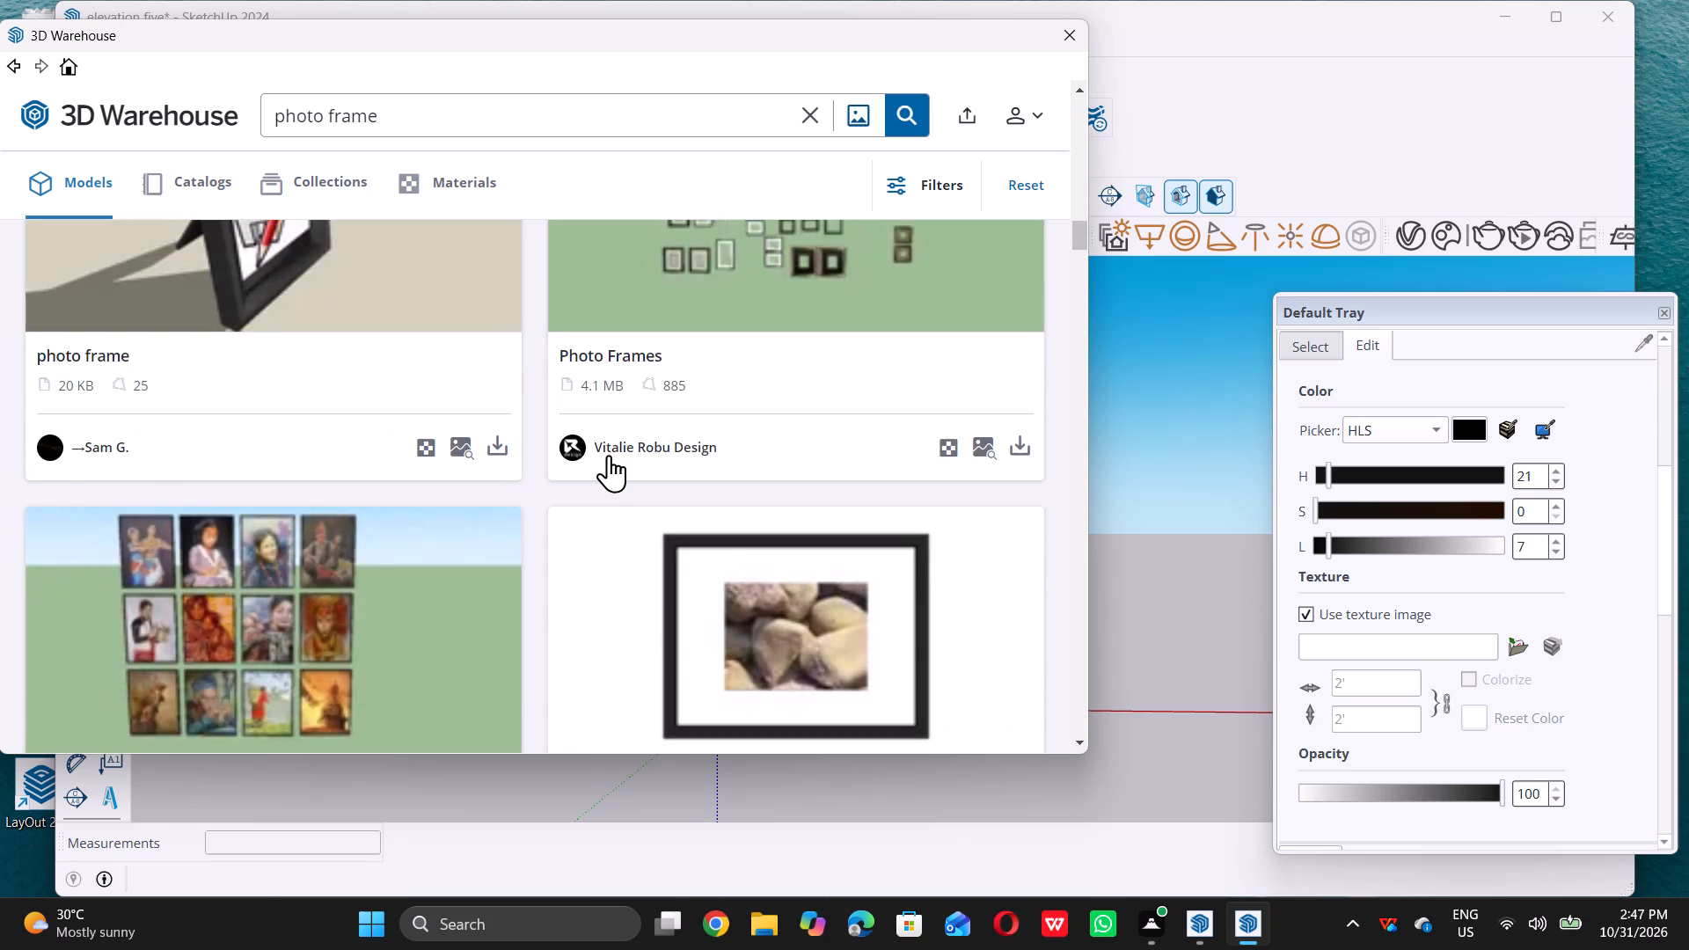
{"action": "scroll", "coordinate": [608, 456], "scroll_direction": "down", "scroll_amount": 16}
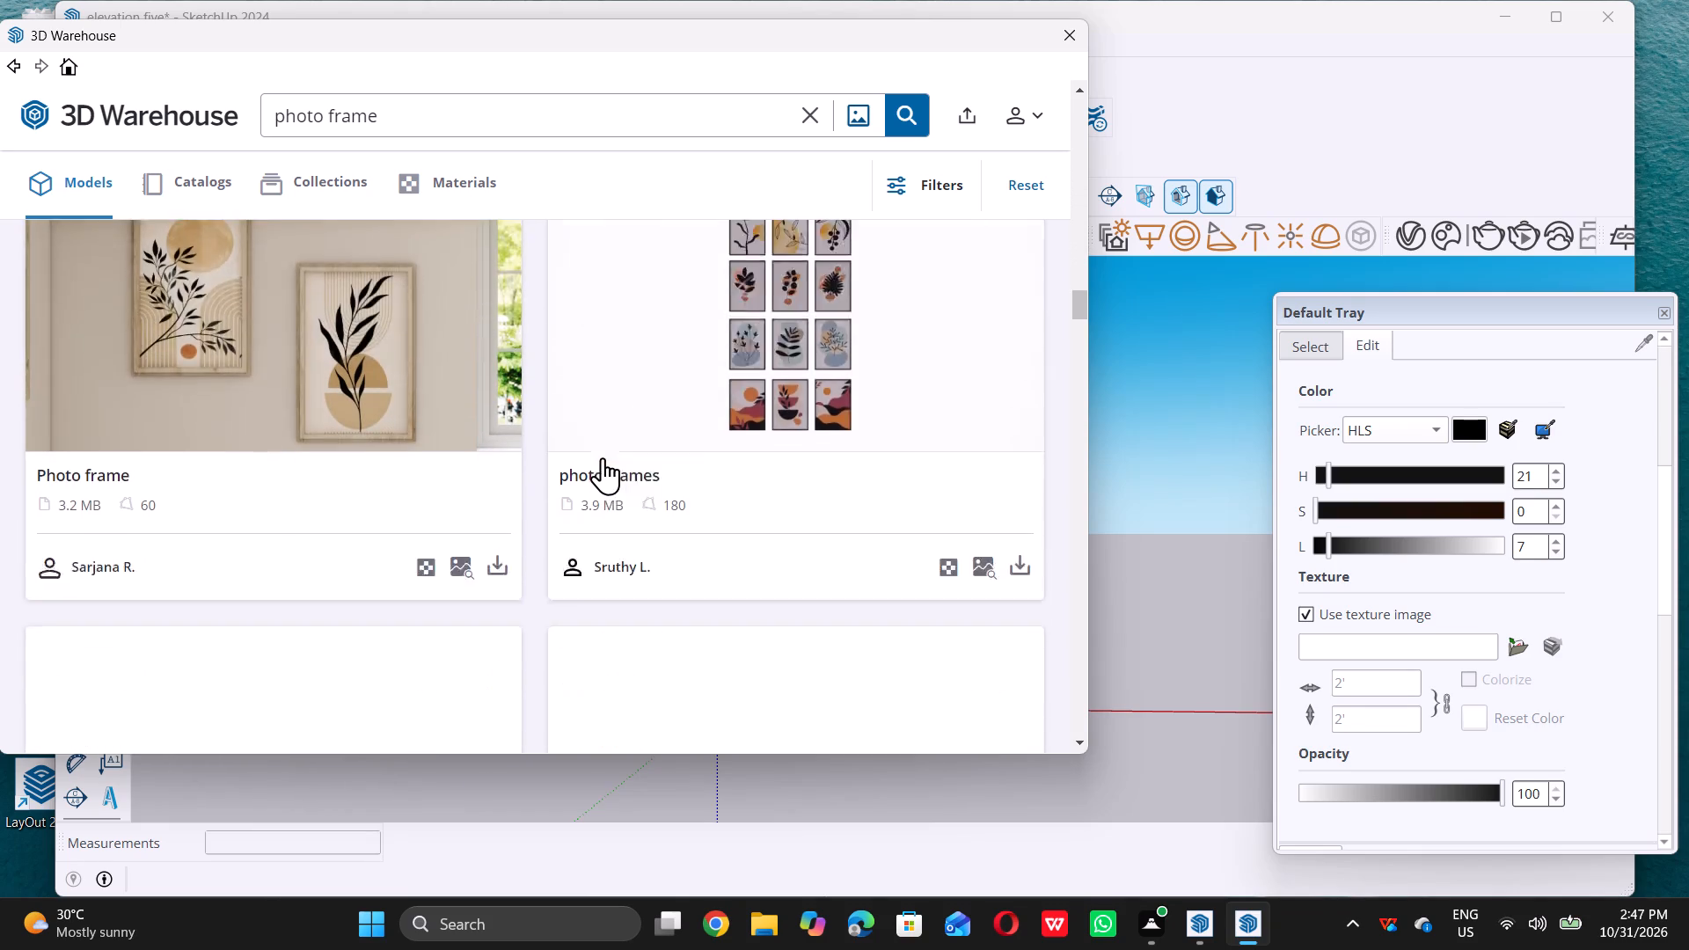
{"action": "scroll", "coordinate": [603, 457], "scroll_direction": "up", "scroll_amount": 2}
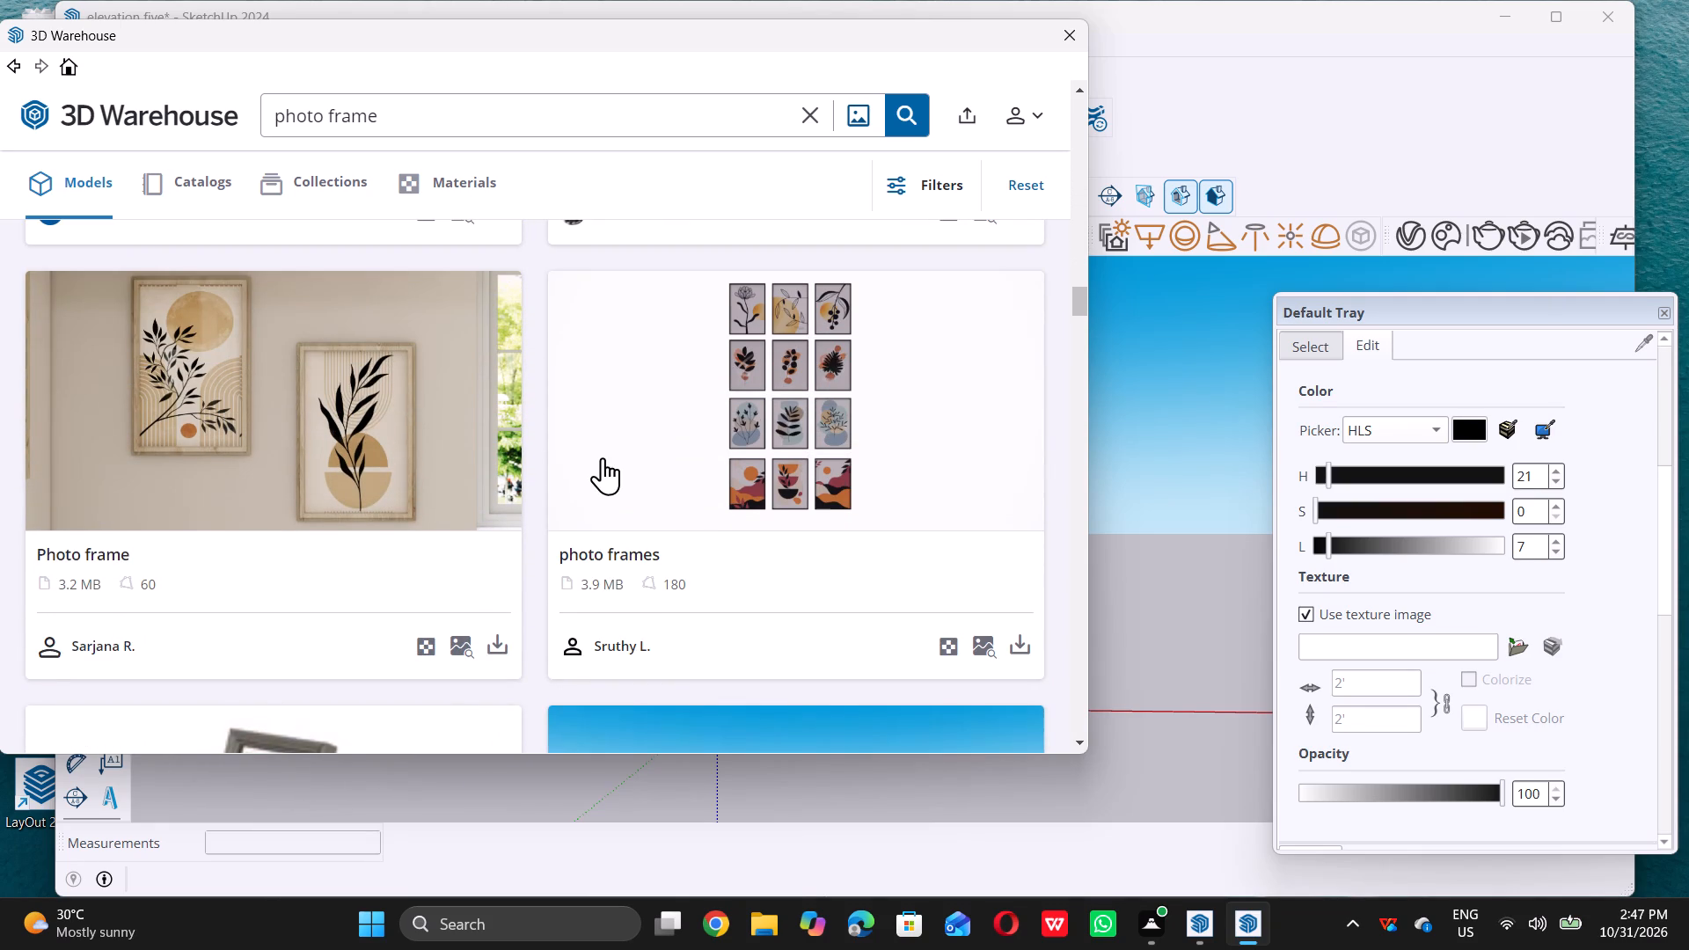
{"action": "scroll", "coordinate": [603, 457], "scroll_direction": "down", "scroll_amount": 6}
{"action": "scroll", "coordinate": [604, 459], "scroll_direction": "up", "scroll_amount": 2}
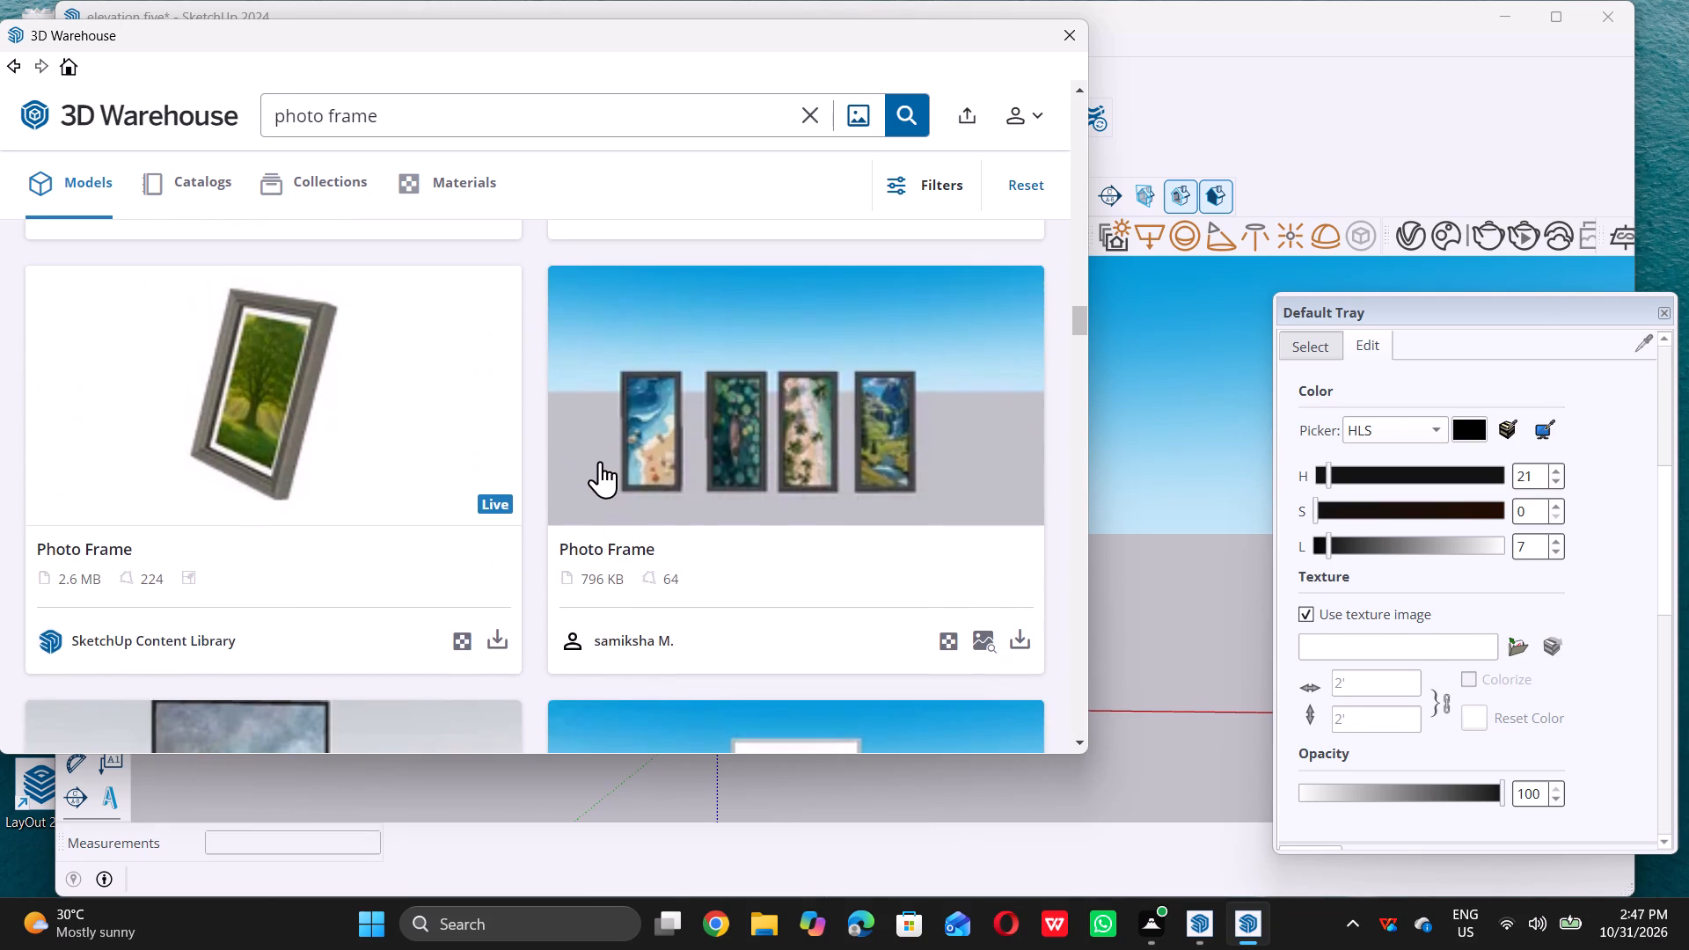
{"action": "scroll", "coordinate": [516, 508], "scroll_direction": "down", "scroll_amount": 1}
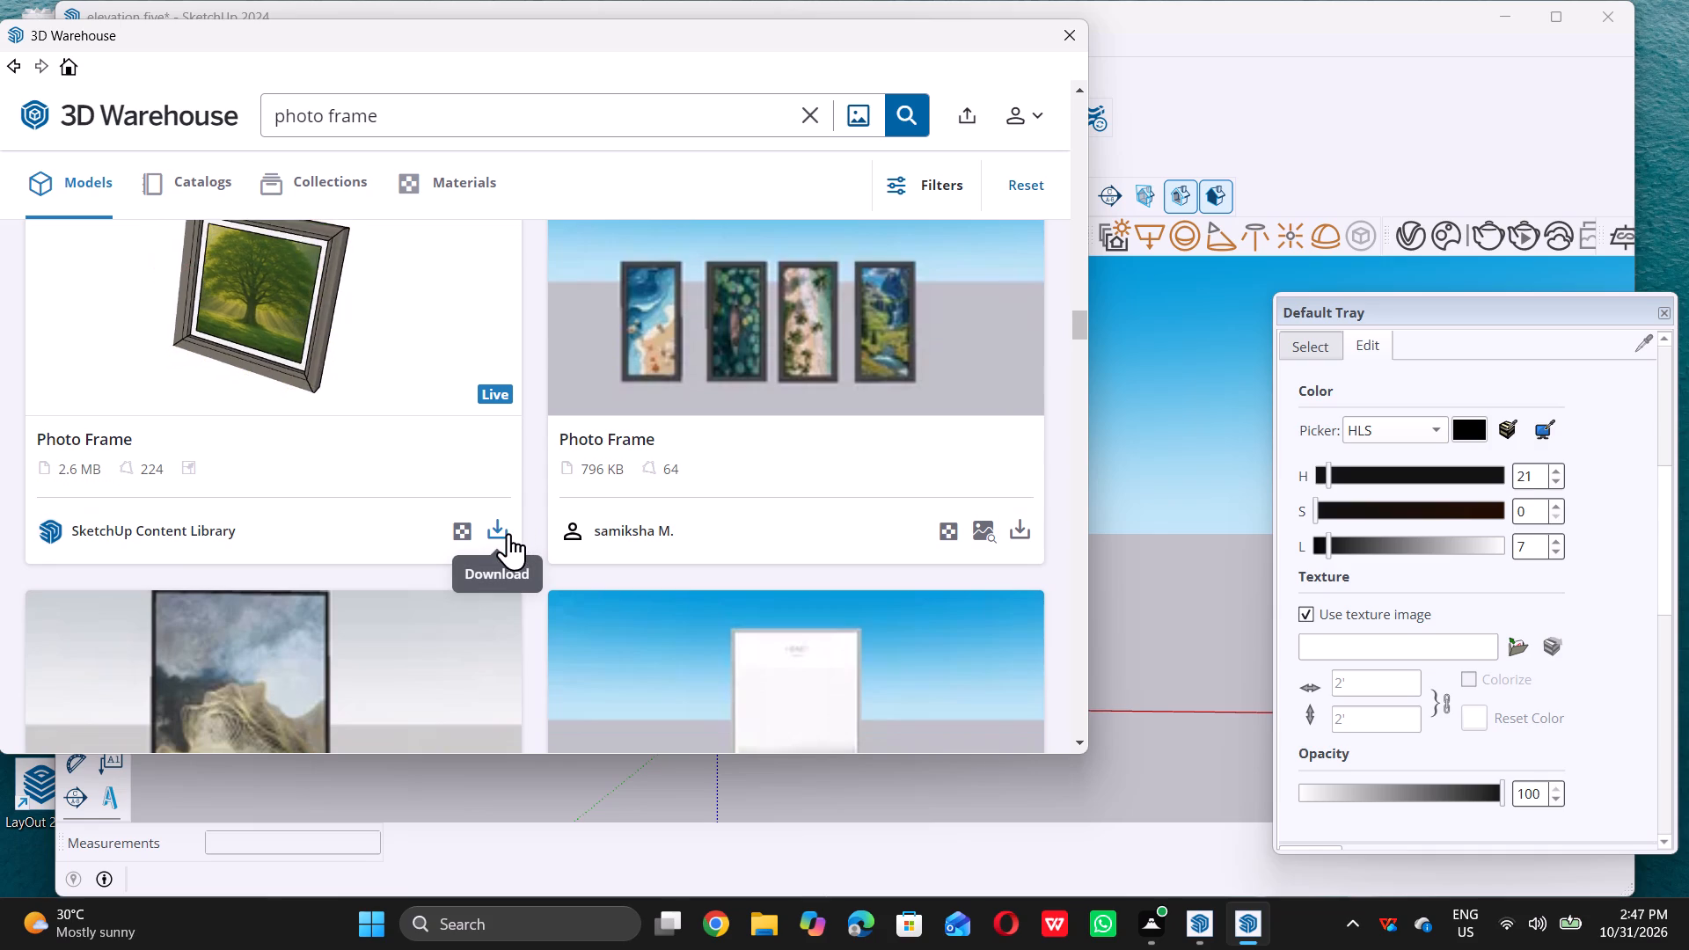
{"action": "left_click", "coordinate": [499, 538]}
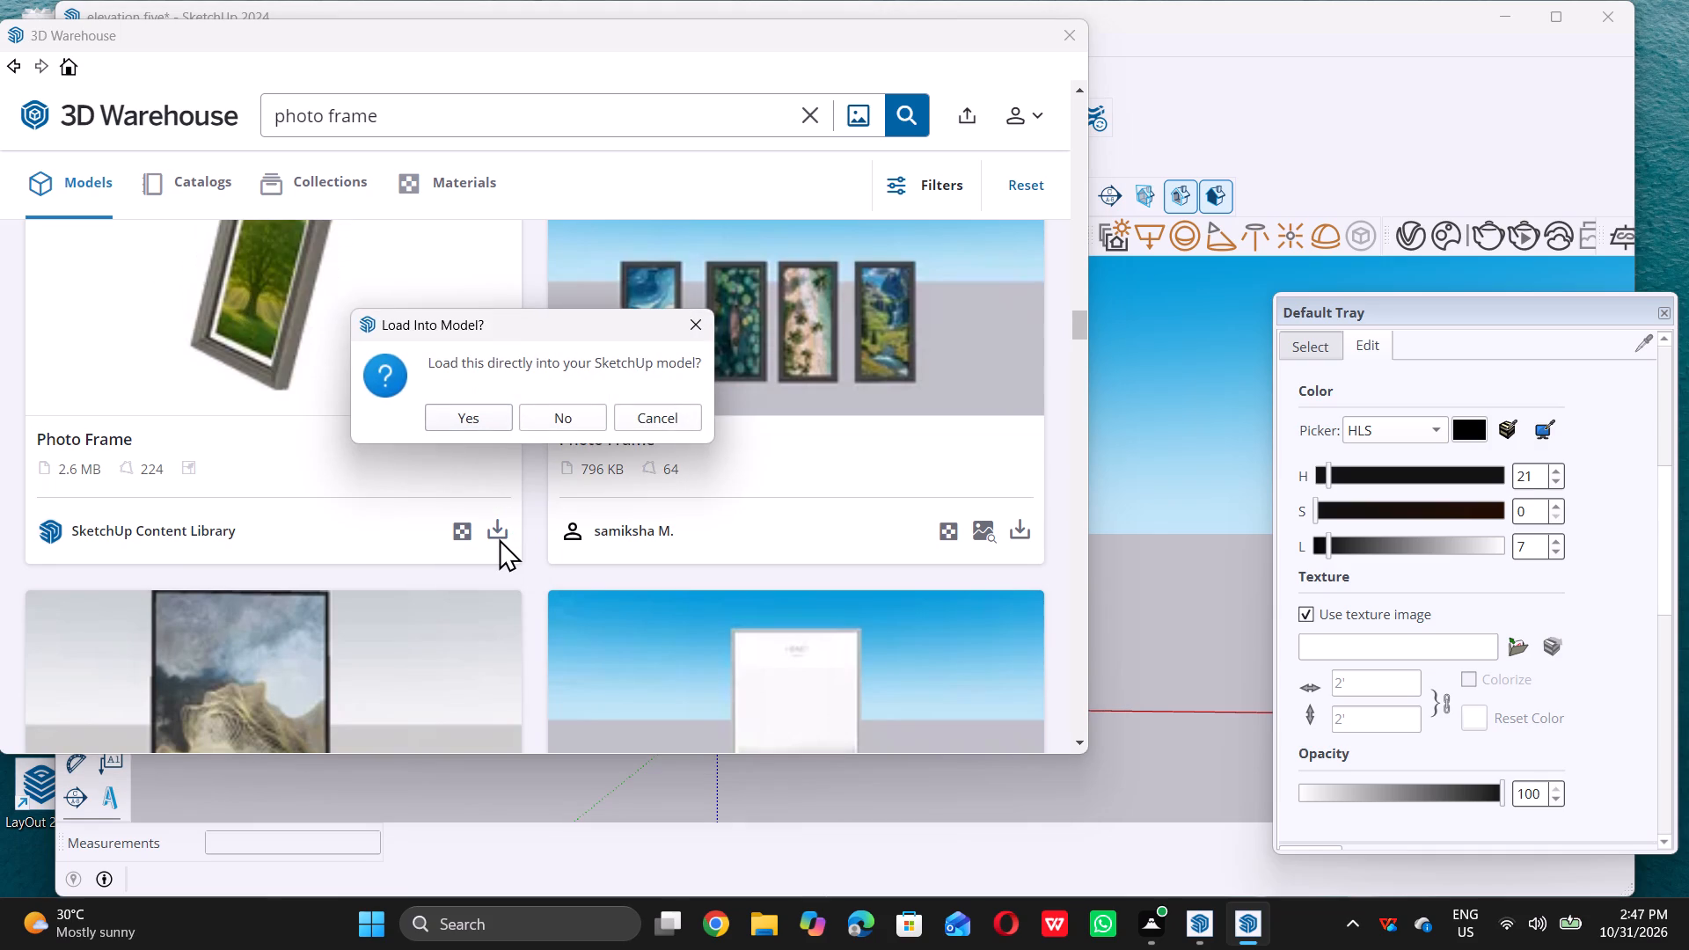
{"action": "left_click", "coordinate": [458, 430]}
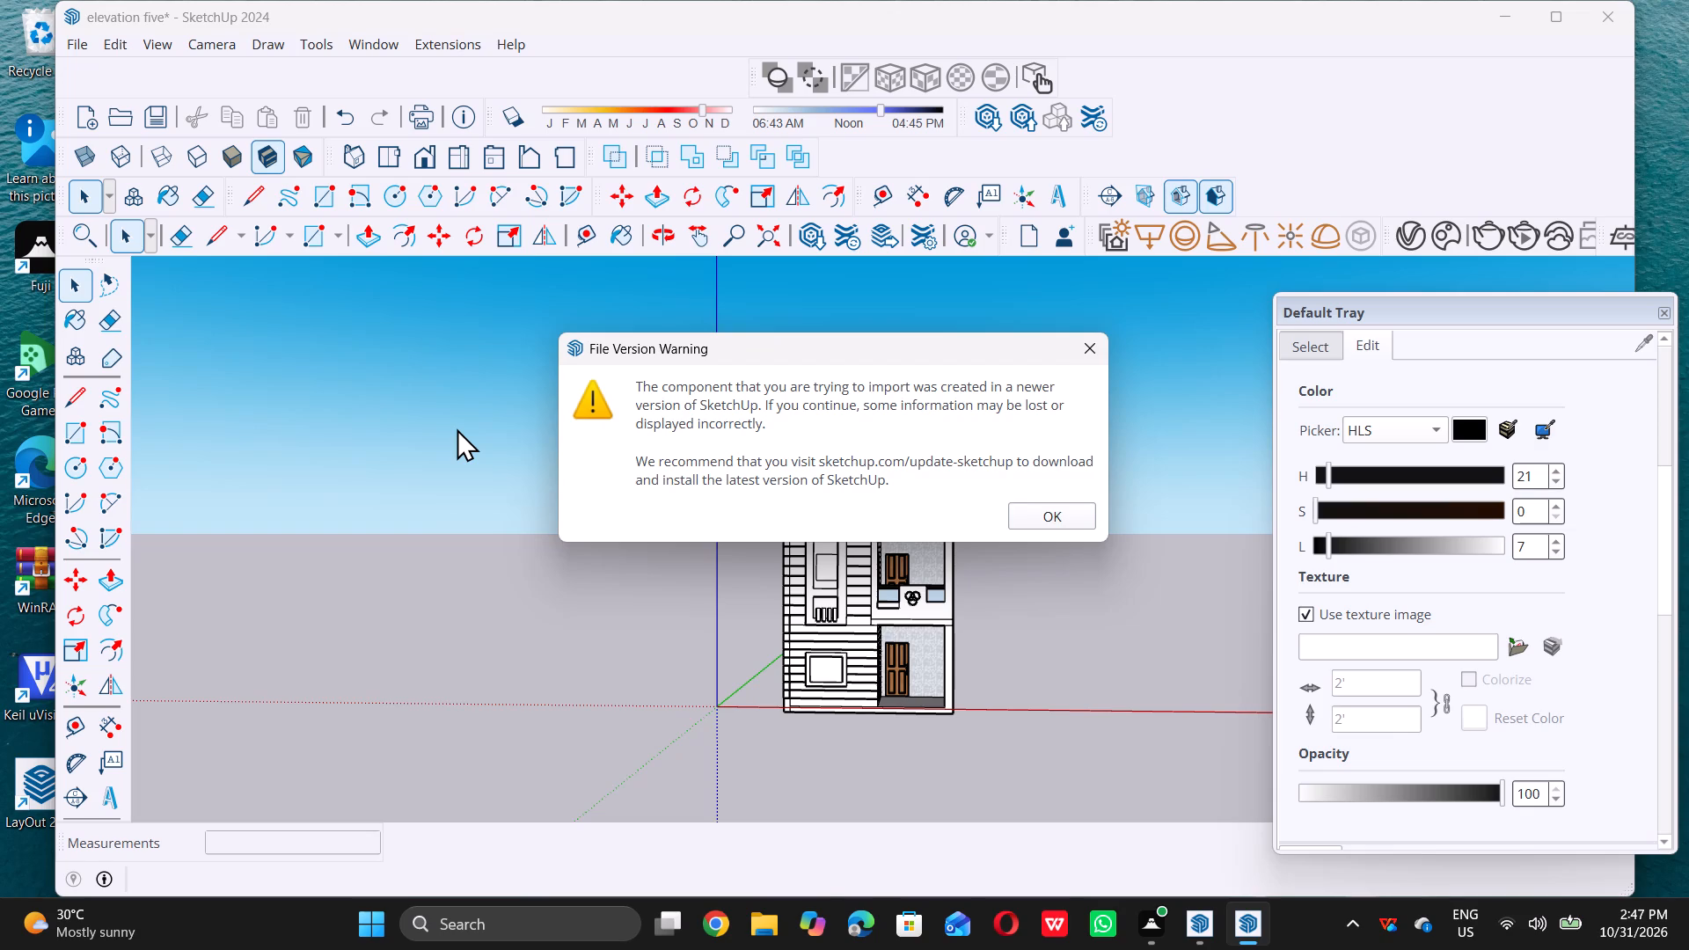
{"action": "left_click", "coordinate": [1083, 358]}
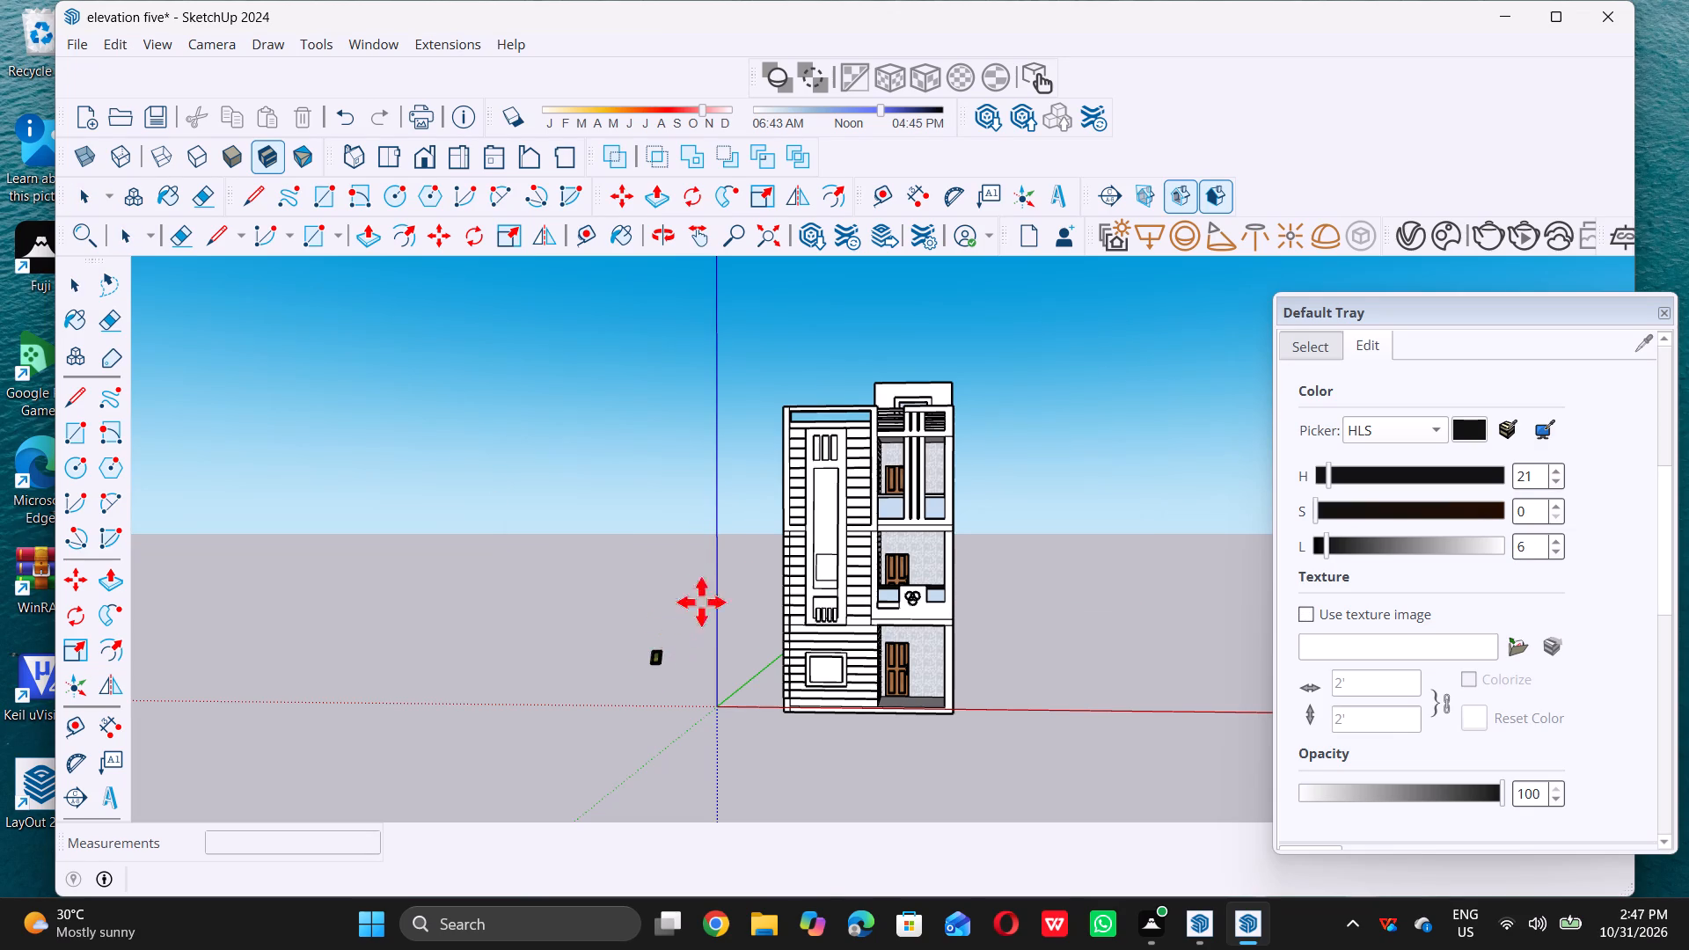
Place the loaded photo frame in the empty area beside the building.
{"action": "scroll", "coordinate": [722, 572], "scroll_direction": "up", "scroll_amount": 4}
{"action": "scroll", "coordinate": [693, 579], "scroll_direction": "down", "scroll_amount": 5}
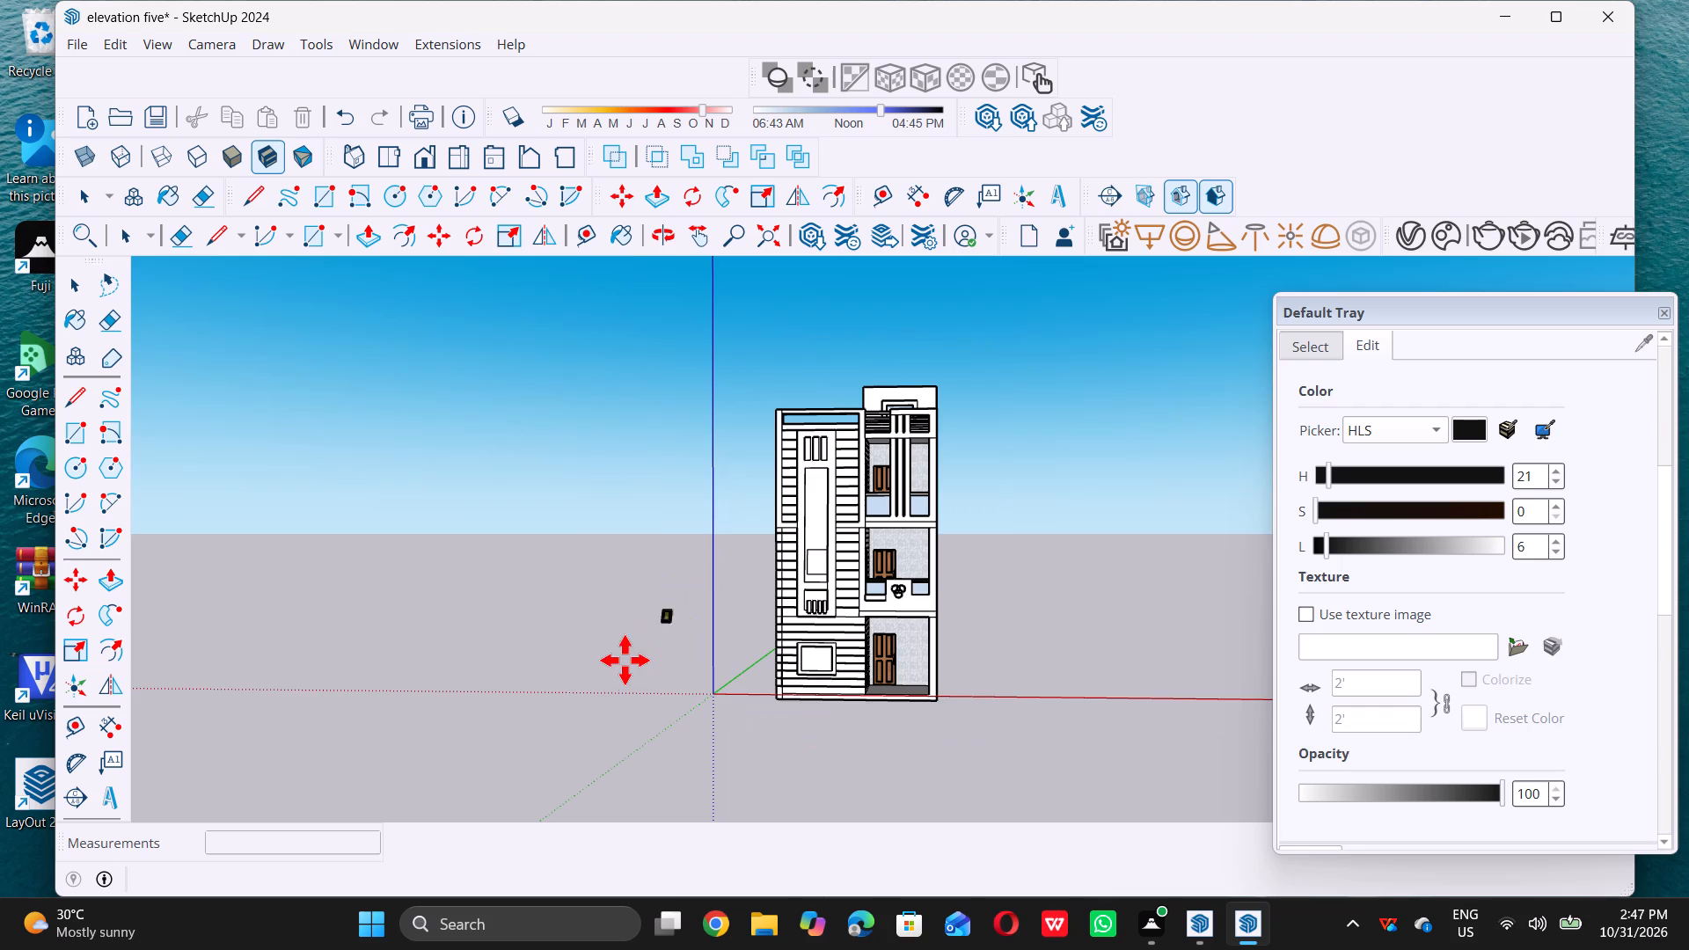
{"action": "middle_click_drag", "start_coordinate": [617, 669], "coordinate": [518, 748]}
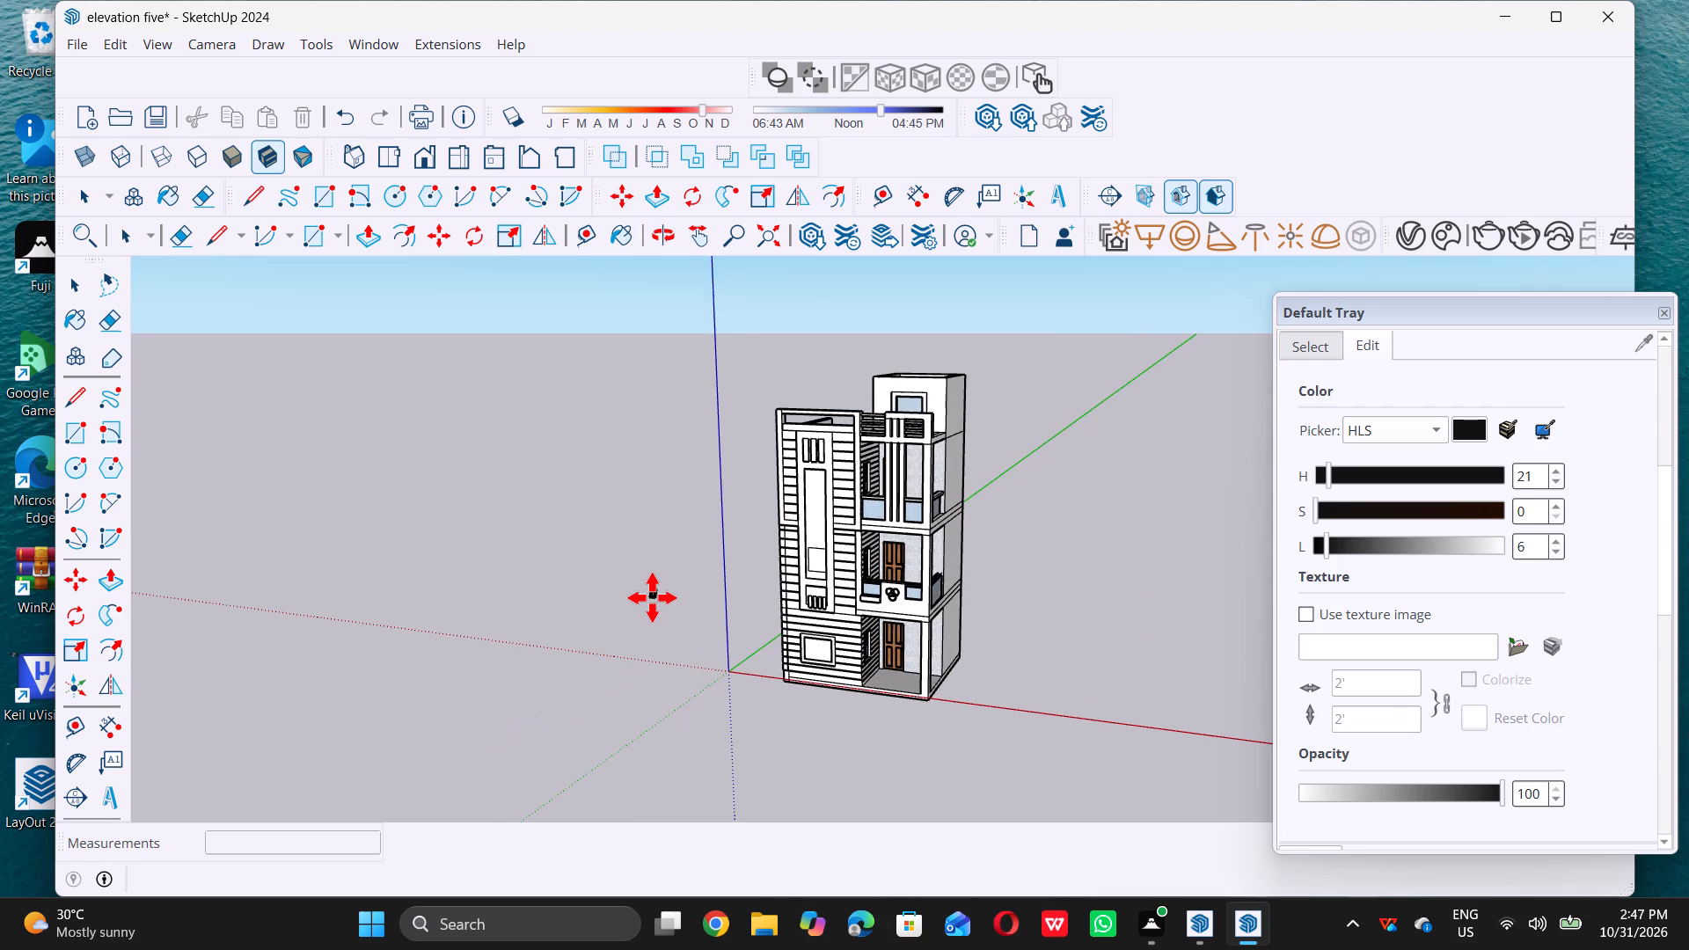
{"action": "left_click", "coordinate": [652, 597]}
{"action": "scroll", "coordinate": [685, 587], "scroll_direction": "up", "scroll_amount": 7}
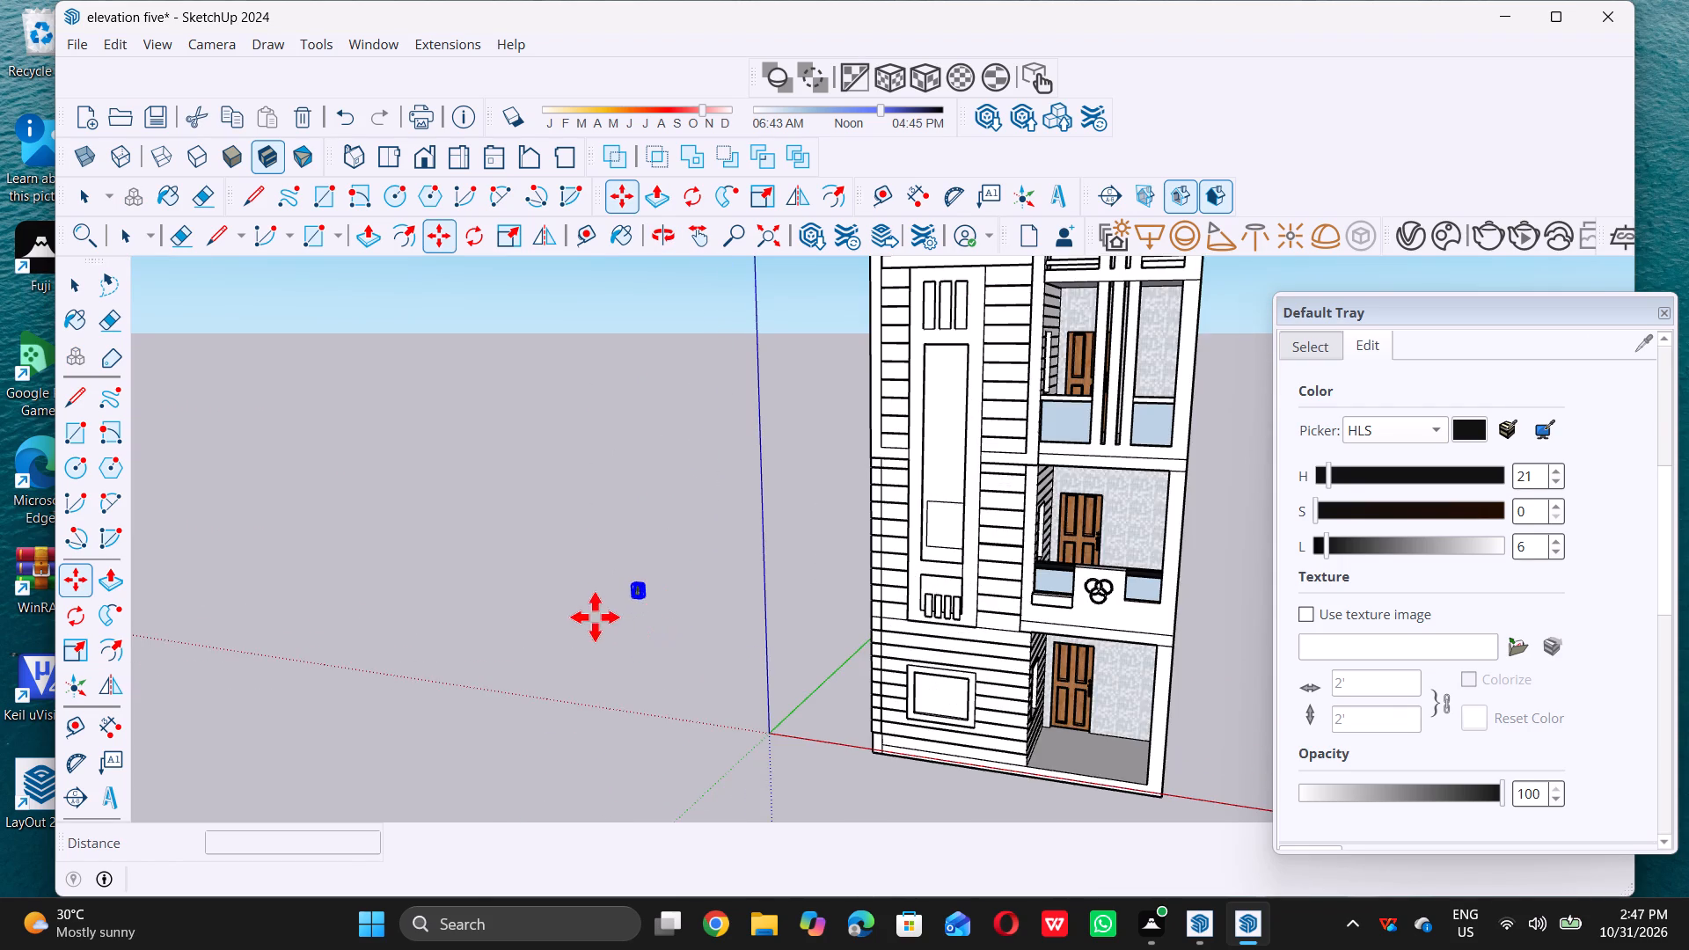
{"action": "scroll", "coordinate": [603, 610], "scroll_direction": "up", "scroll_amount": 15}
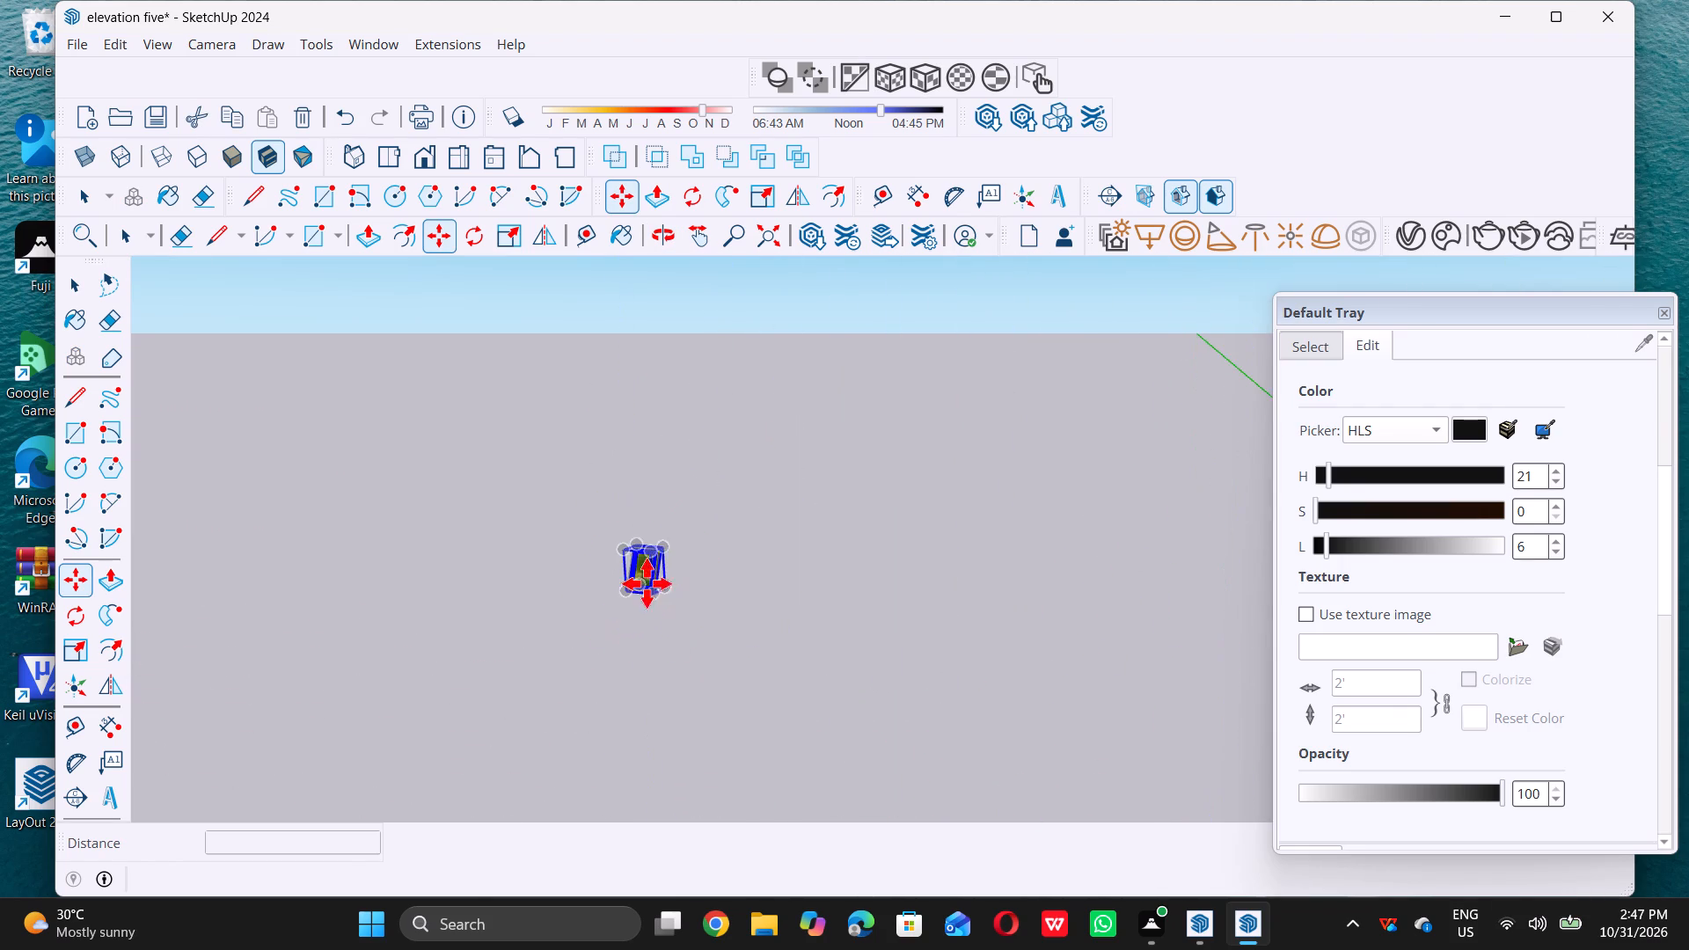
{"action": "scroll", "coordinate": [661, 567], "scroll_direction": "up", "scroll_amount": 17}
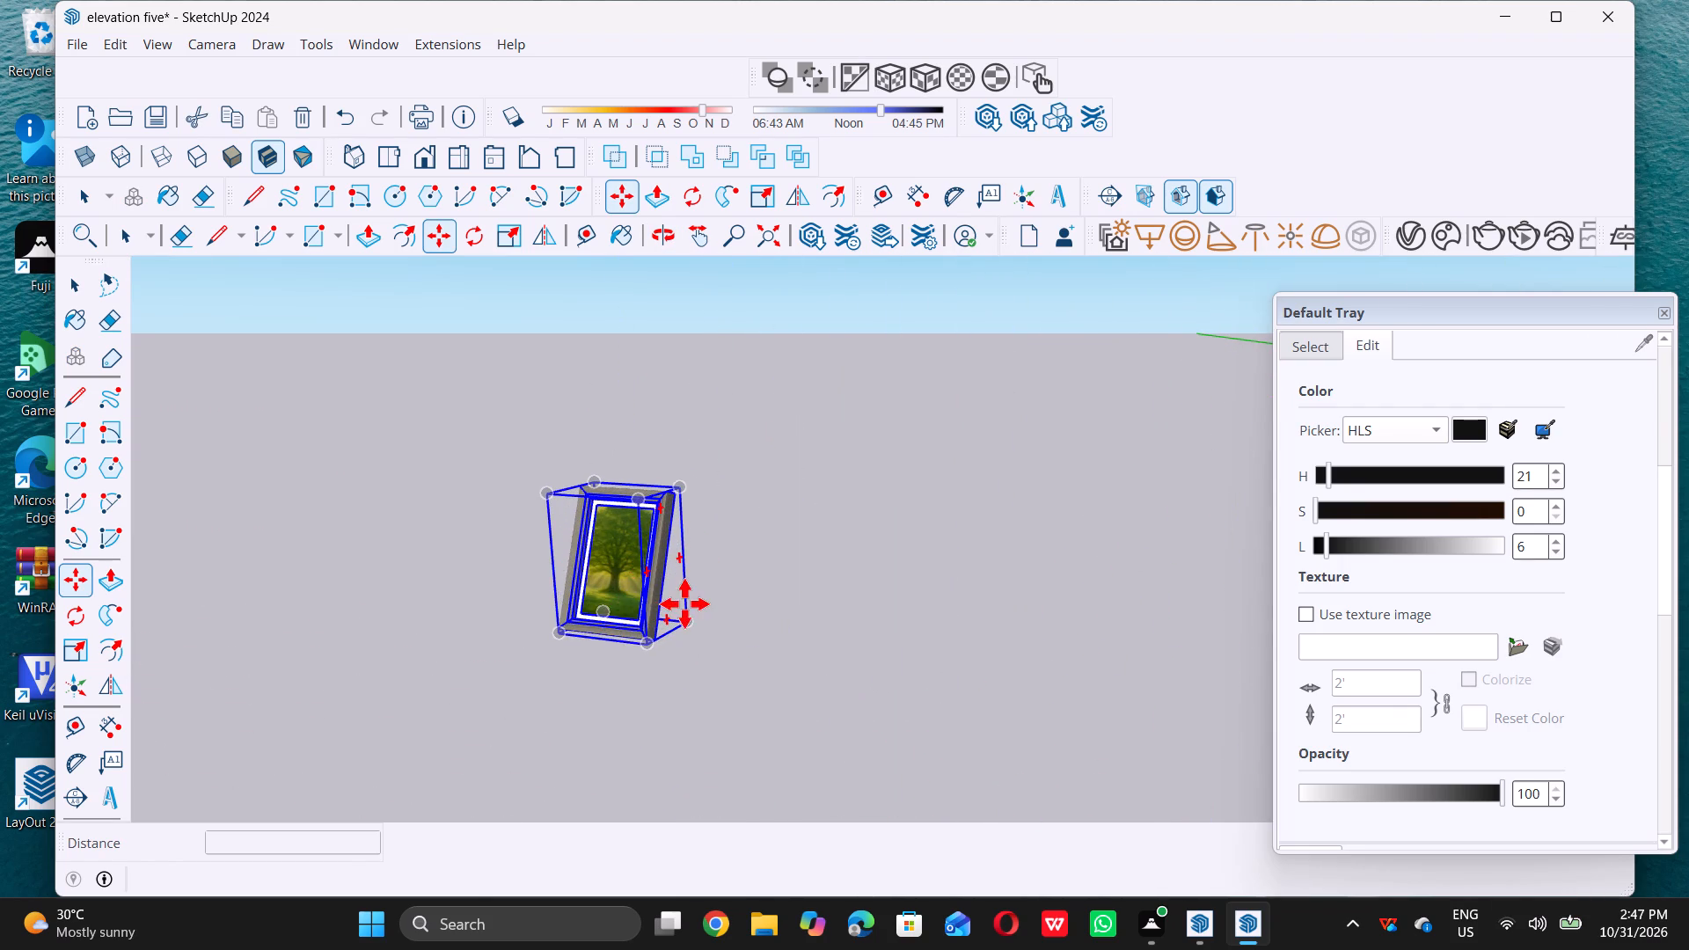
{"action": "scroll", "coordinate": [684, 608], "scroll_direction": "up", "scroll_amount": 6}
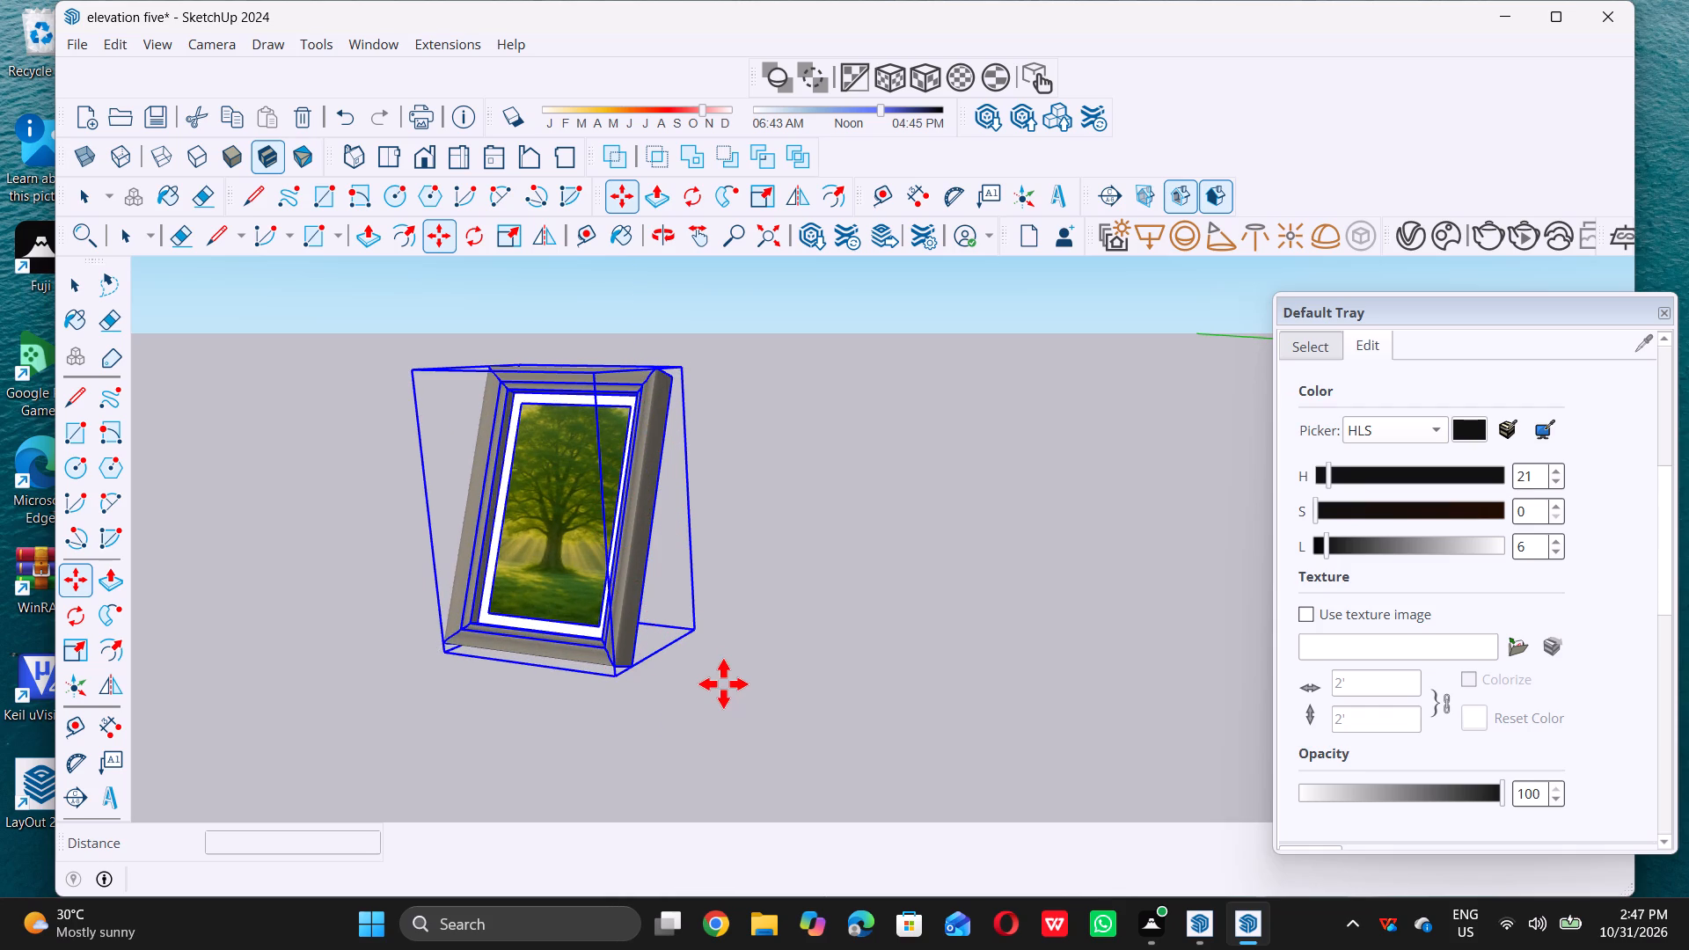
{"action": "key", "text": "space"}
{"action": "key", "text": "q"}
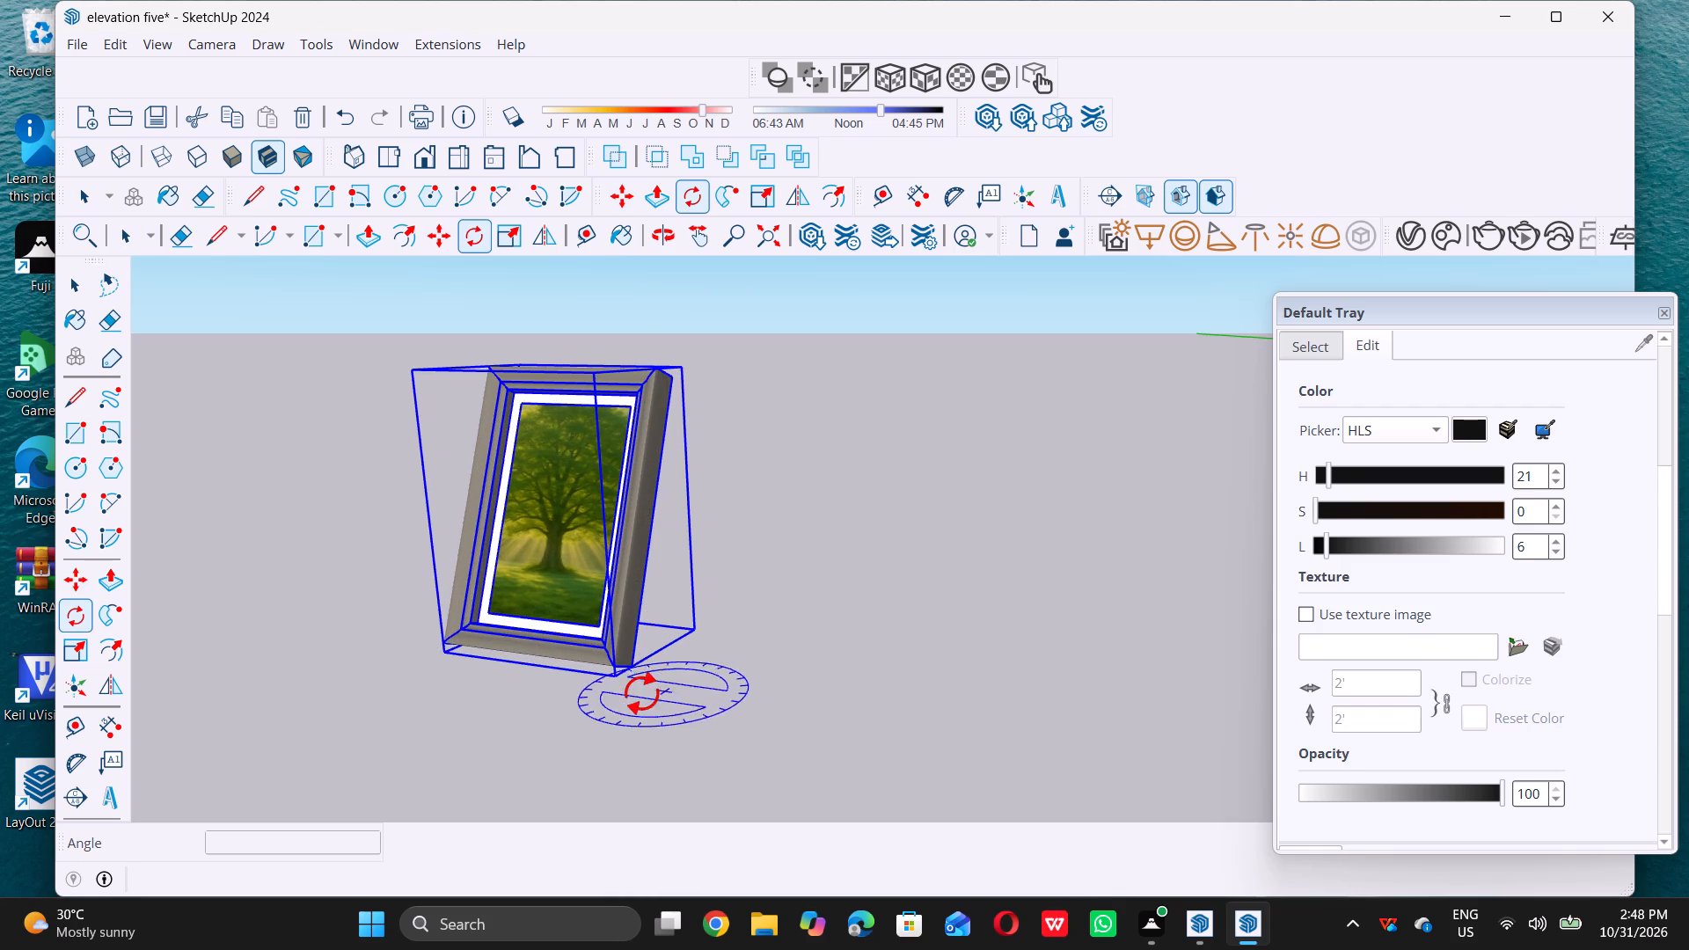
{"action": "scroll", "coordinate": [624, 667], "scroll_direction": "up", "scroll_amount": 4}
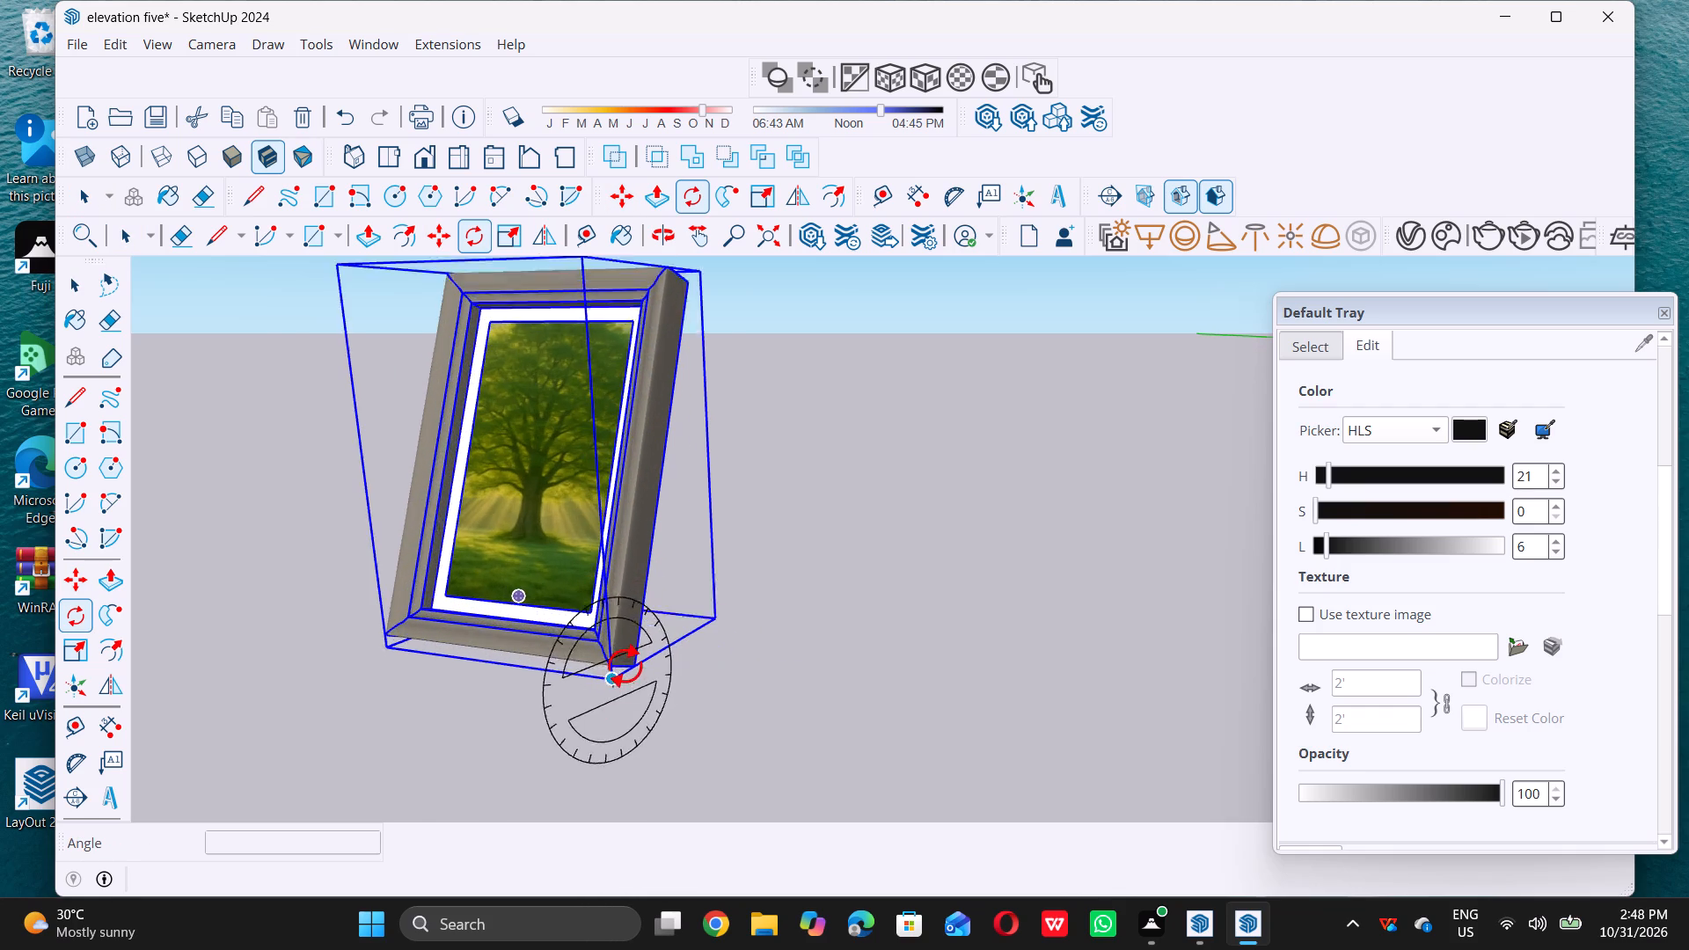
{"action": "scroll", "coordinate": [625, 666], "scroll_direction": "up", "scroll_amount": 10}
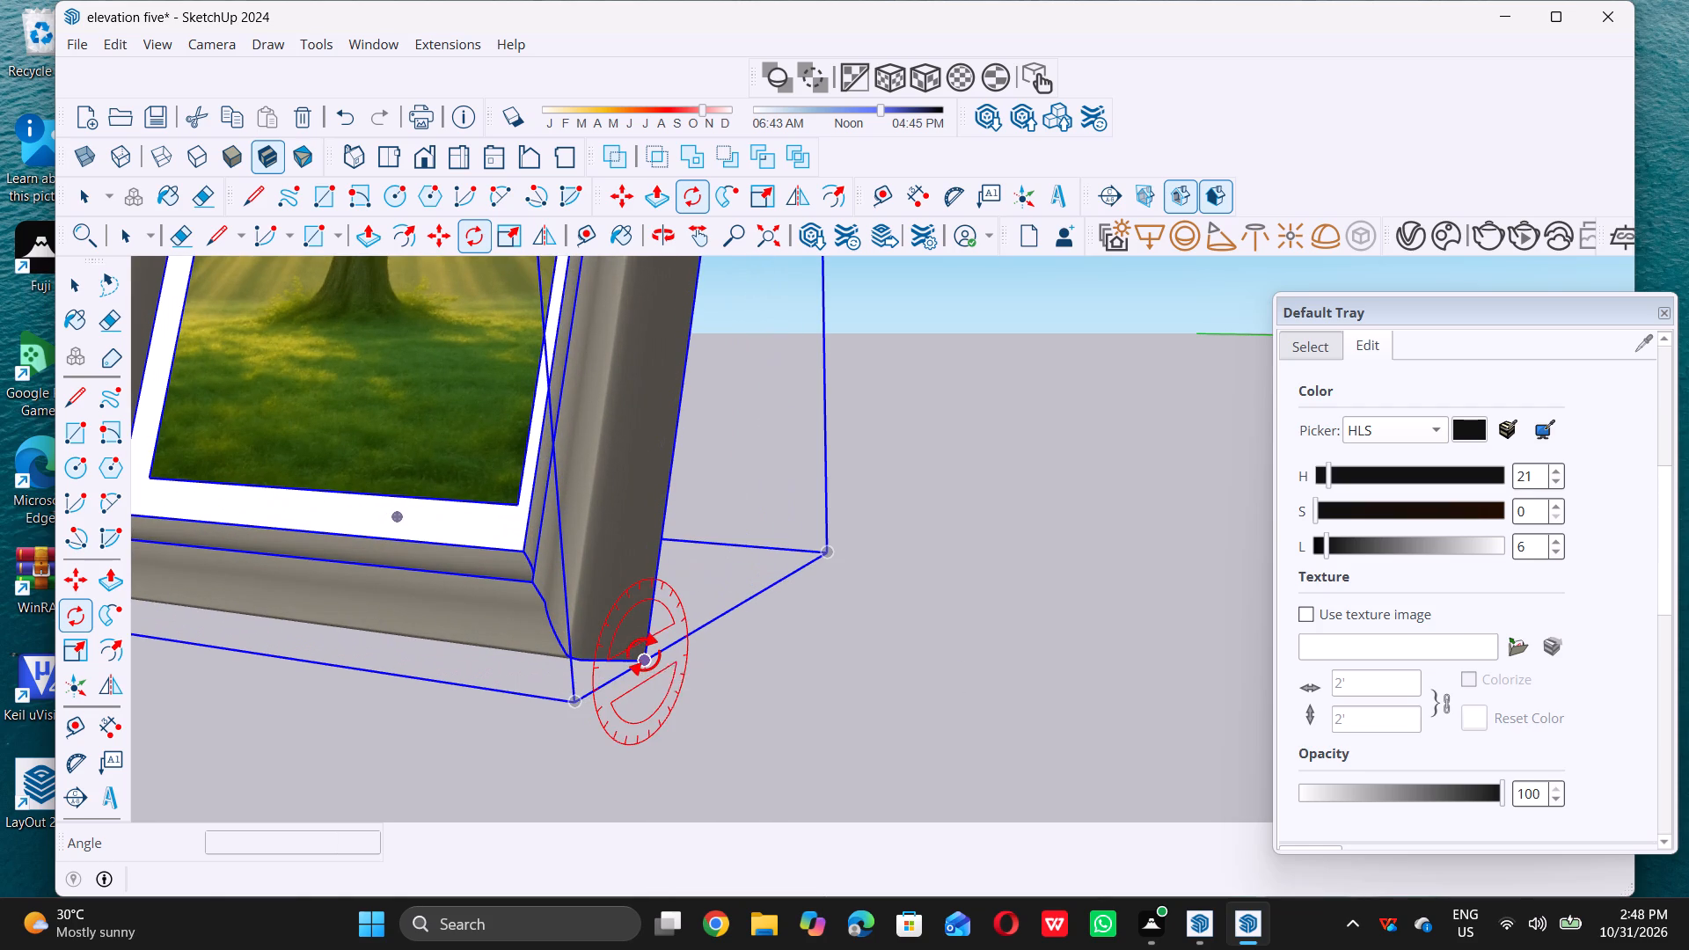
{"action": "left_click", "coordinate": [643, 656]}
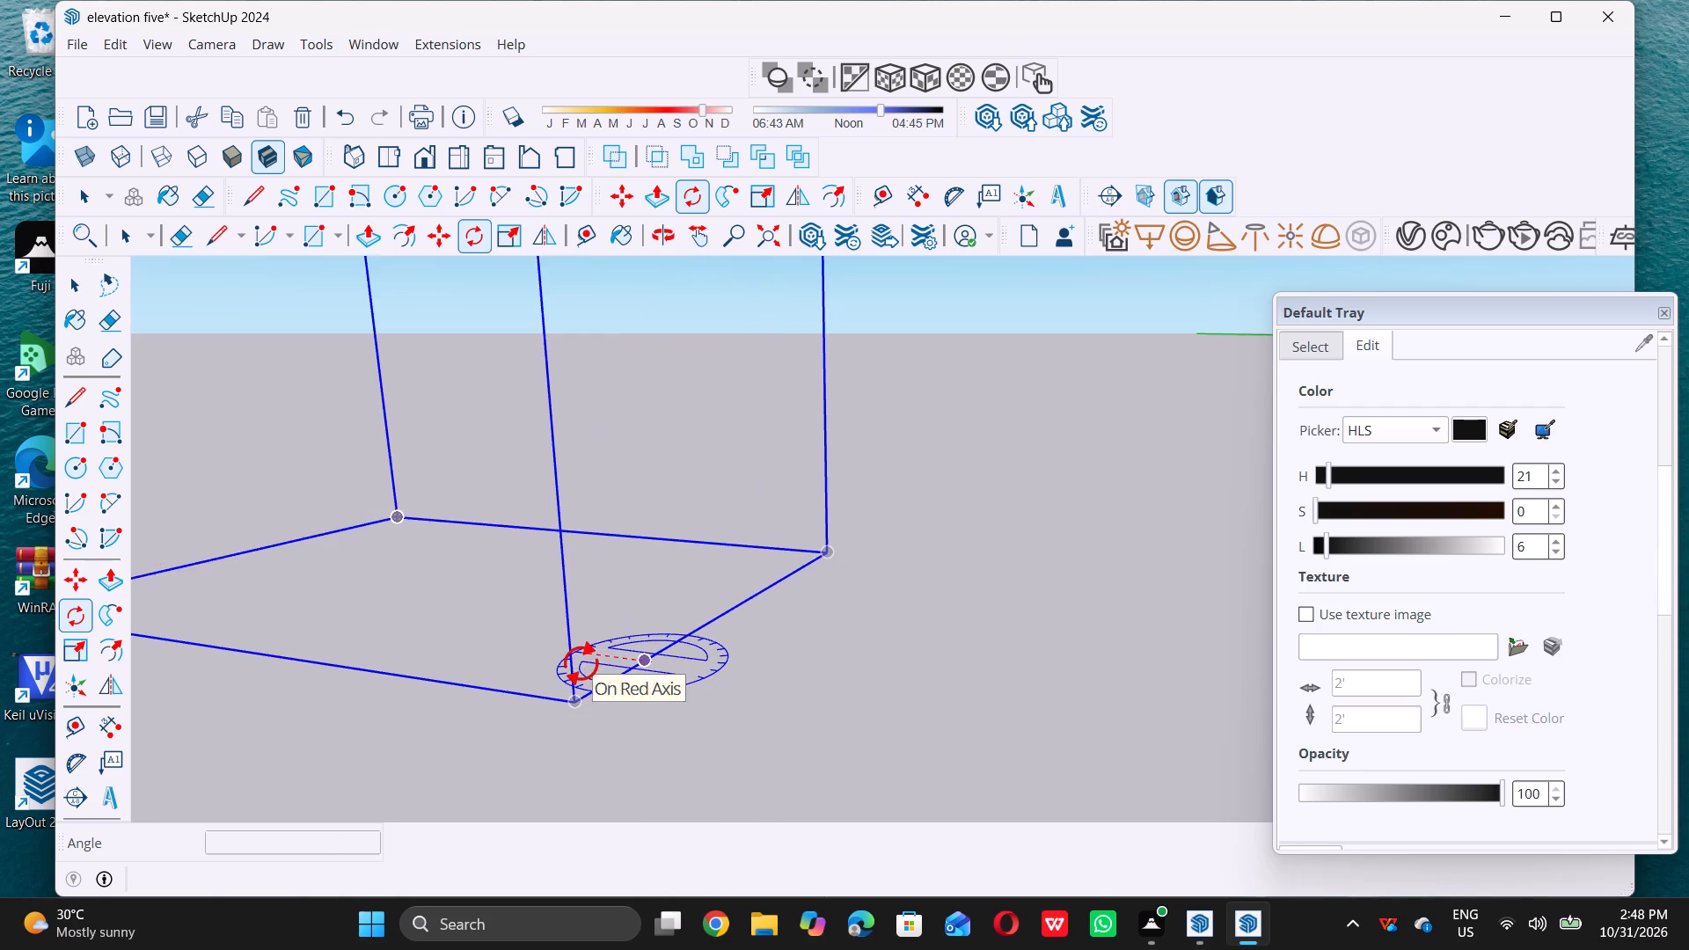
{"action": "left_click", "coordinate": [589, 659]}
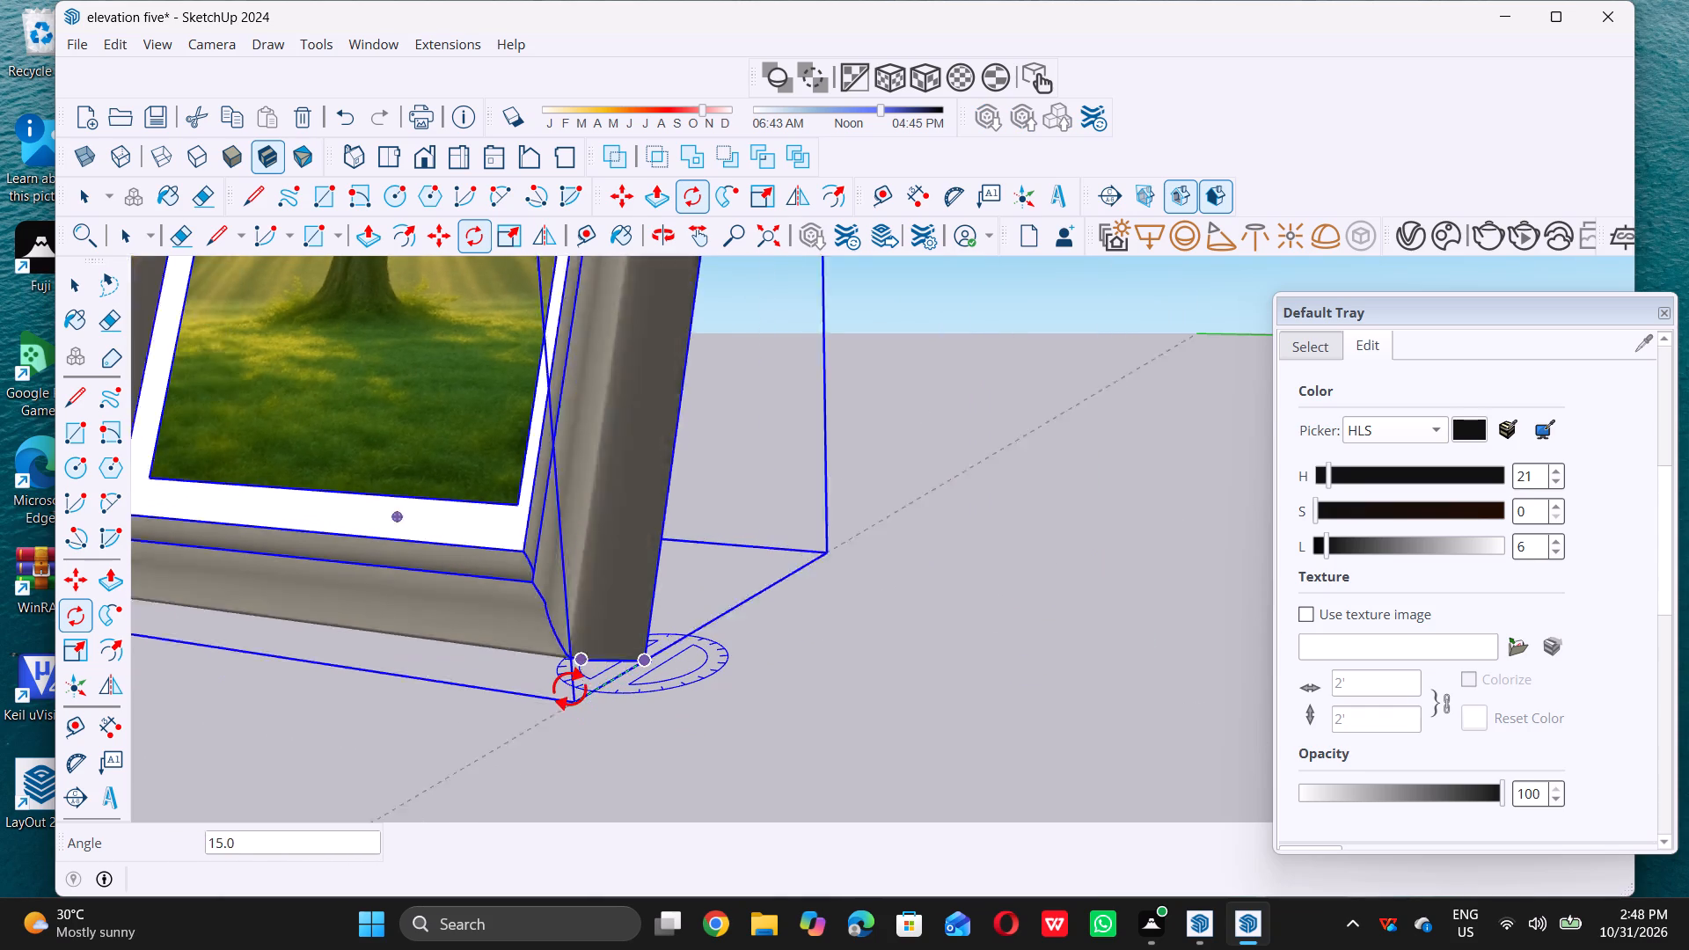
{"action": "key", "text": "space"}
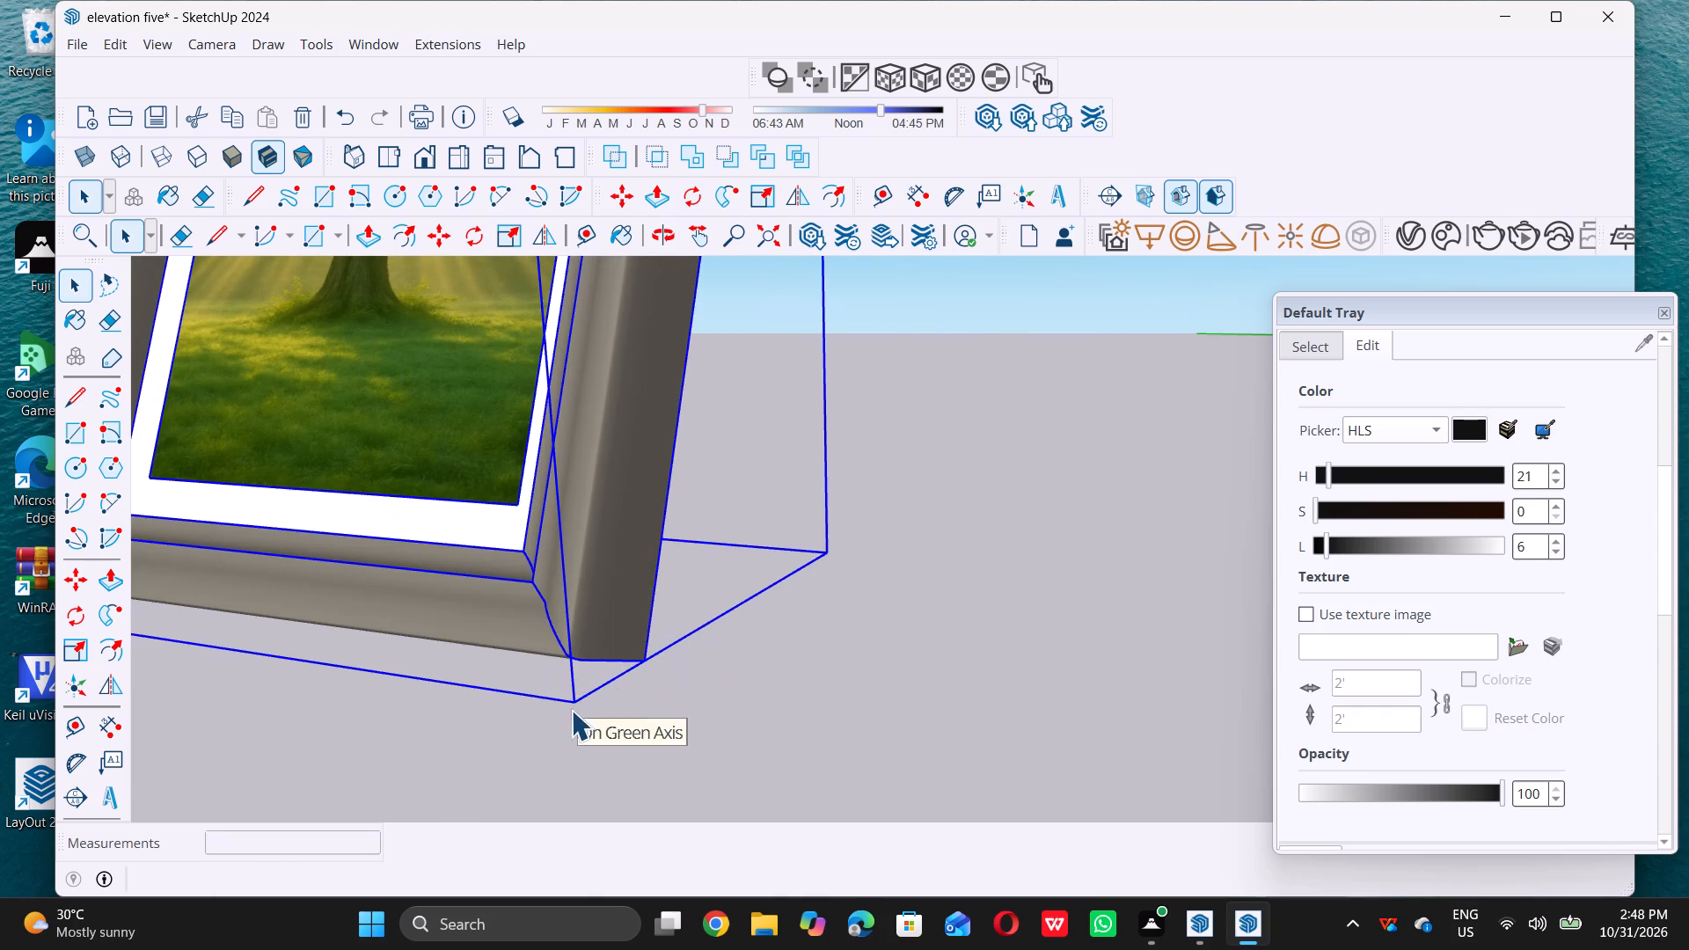
Explode the photo frame component into its separate parts and clear the selection.
{"action": "scroll", "coordinate": [655, 703], "scroll_direction": "down", "scroll_amount": 14}
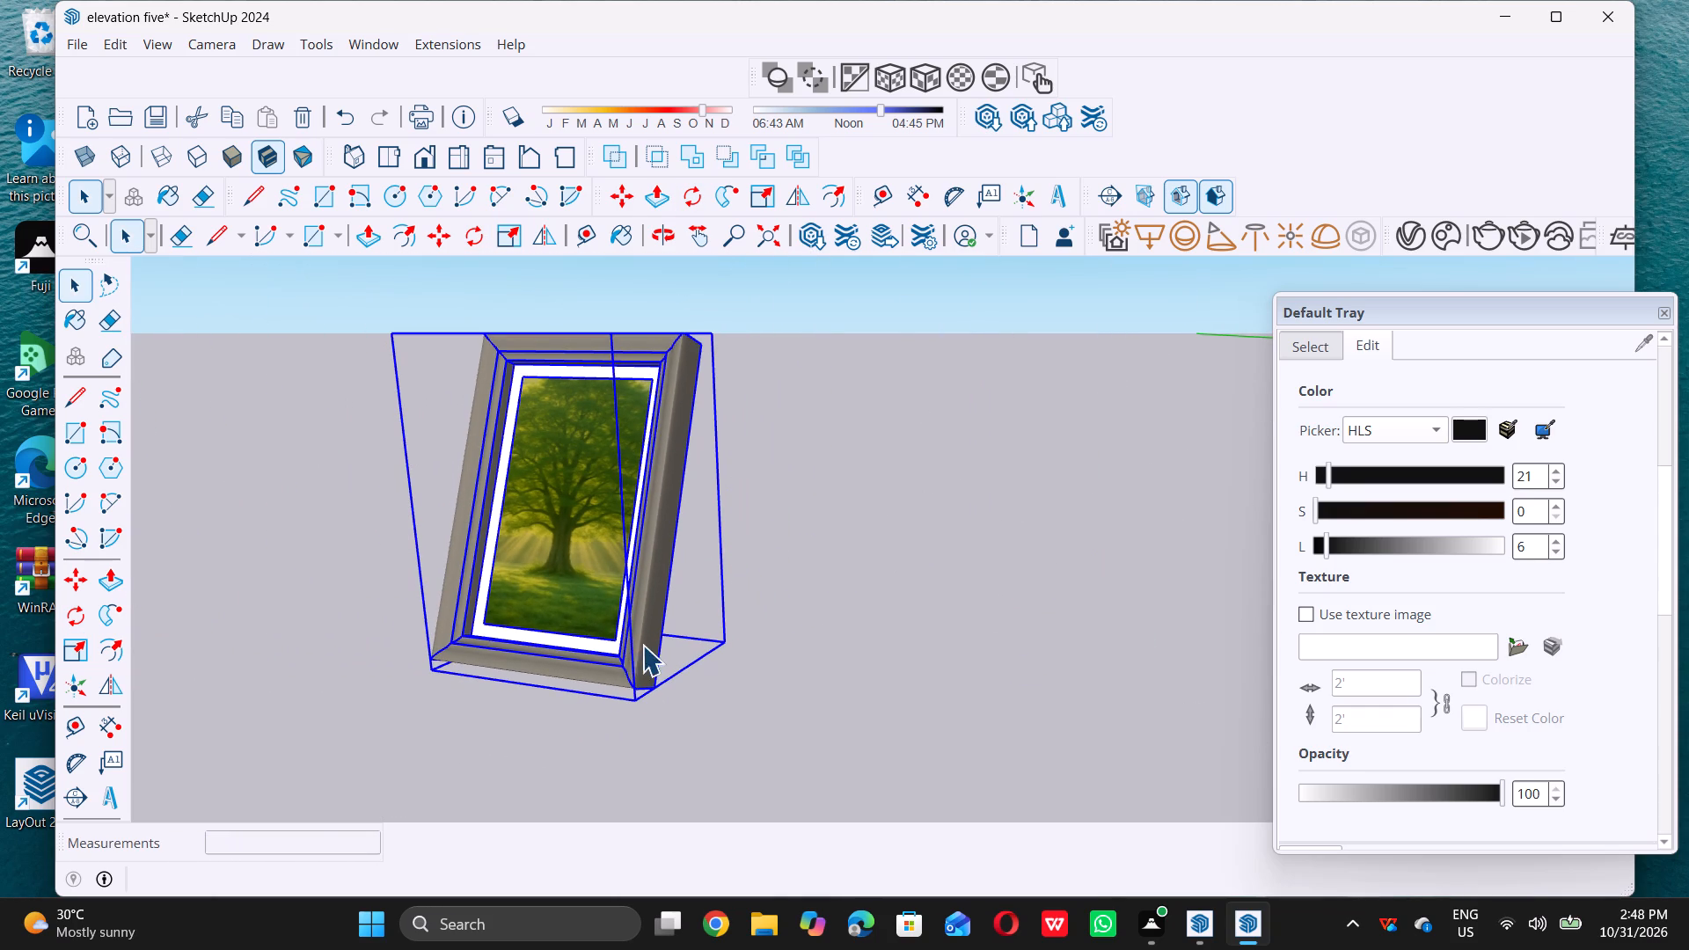
{"action": "right_click", "coordinate": [654, 638]}
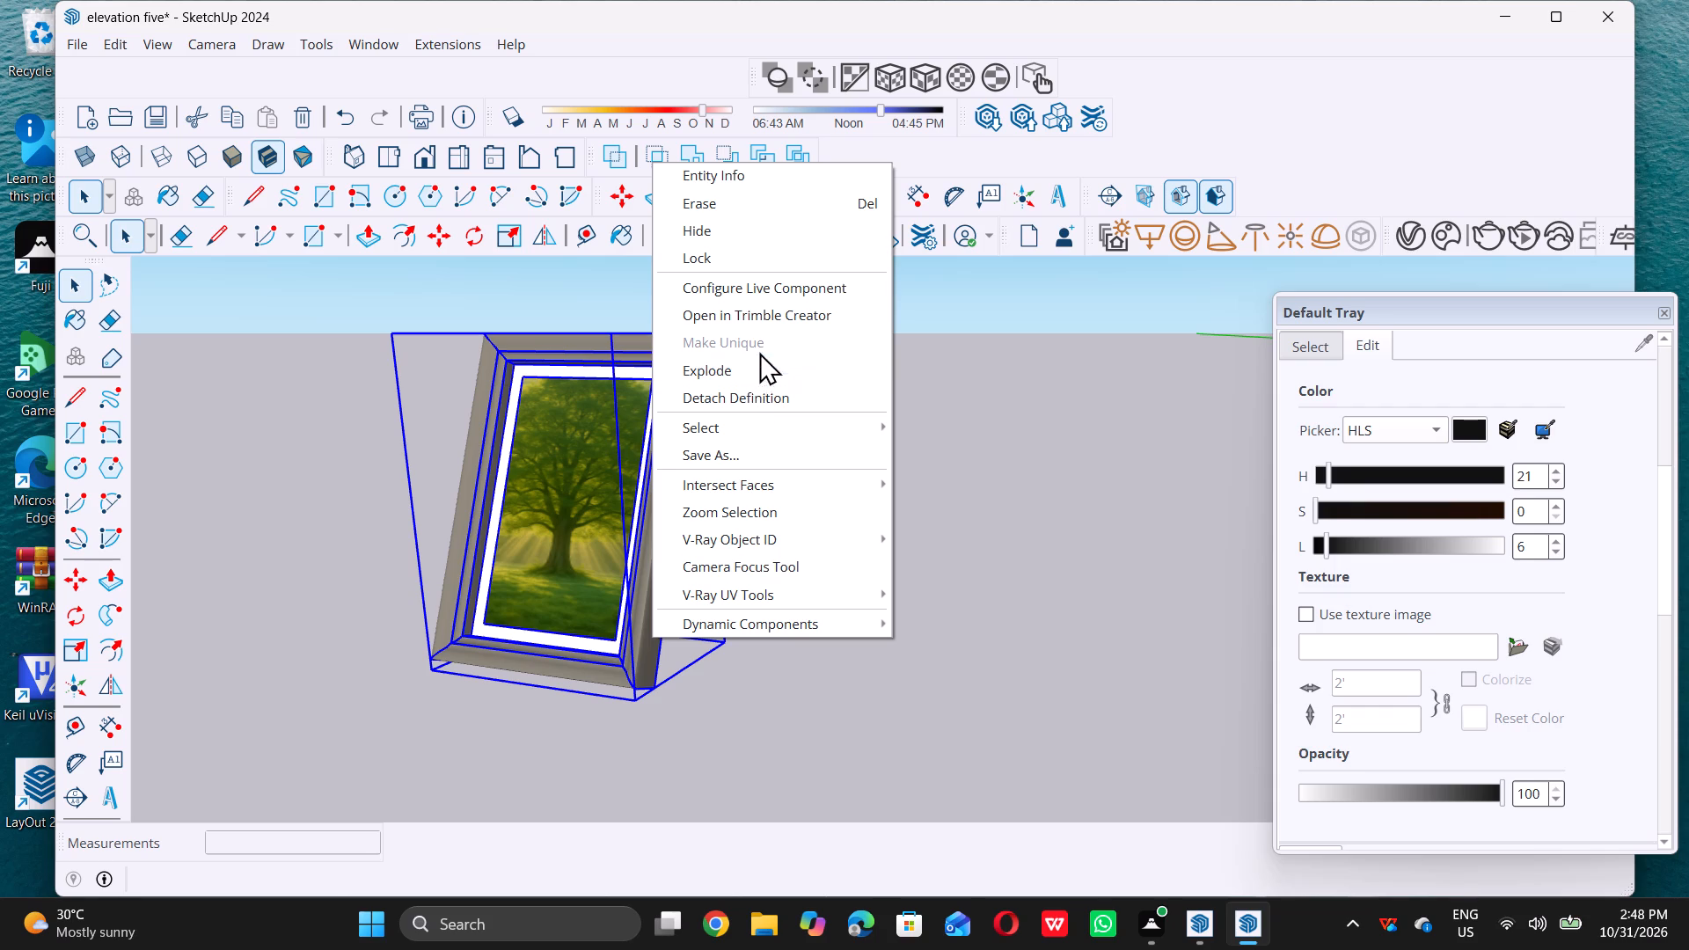
{"action": "left_click", "coordinate": [753, 374]}
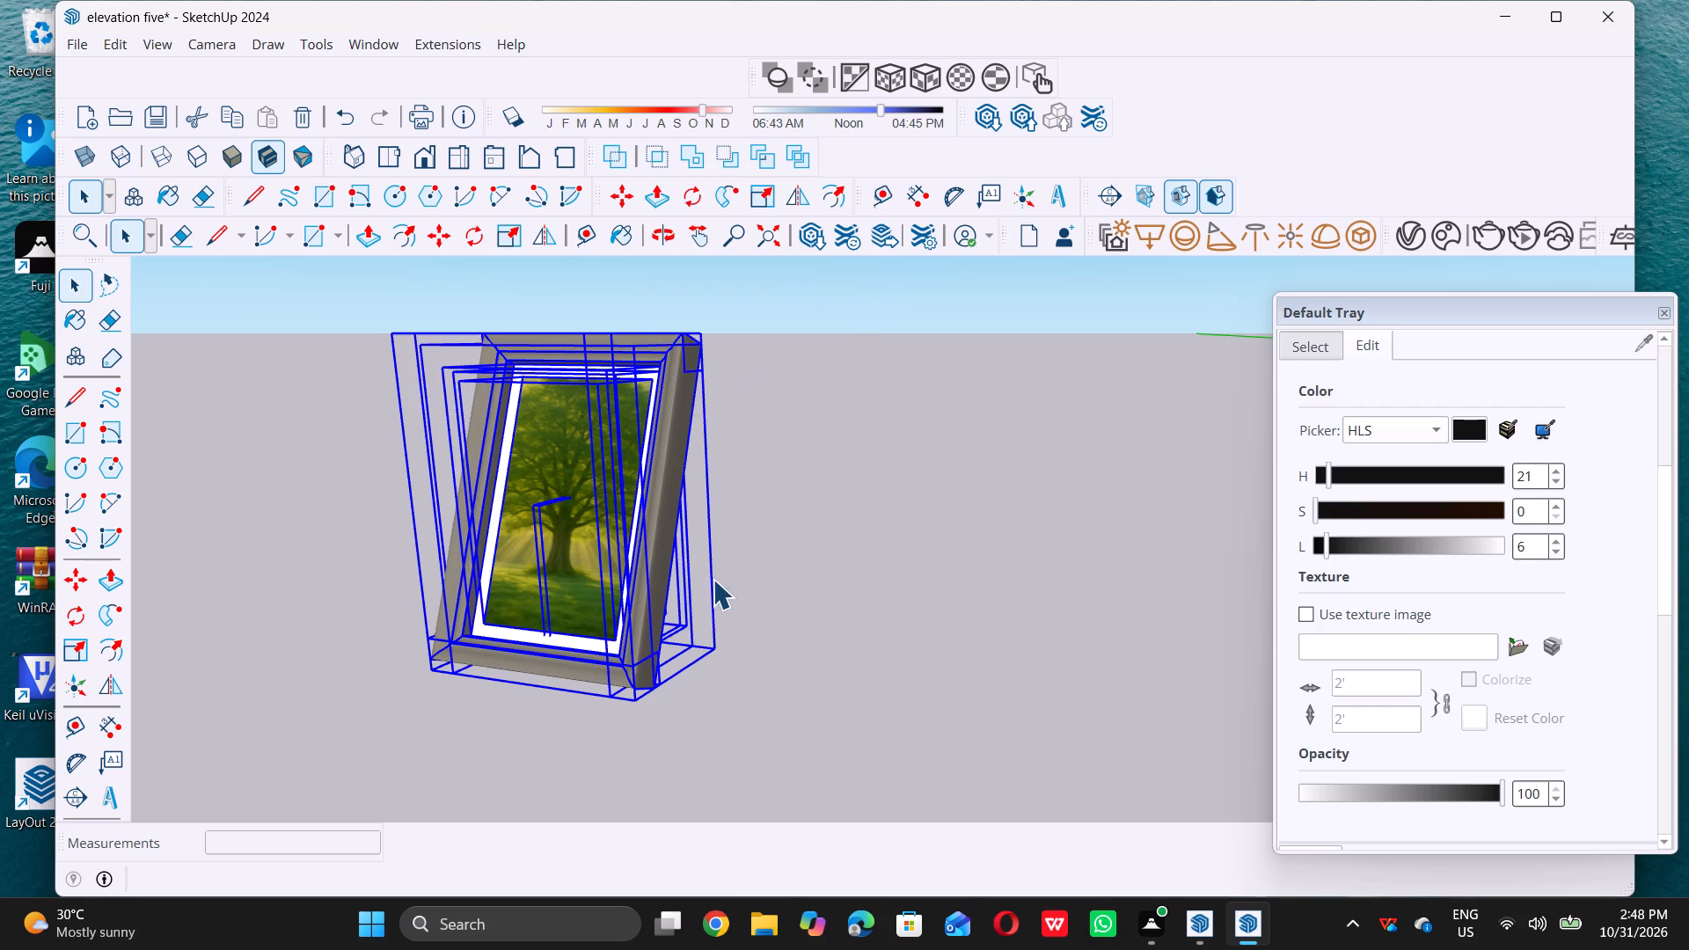
{"action": "left_click", "coordinate": [797, 574]}
{"action": "double_click", "coordinate": [640, 658]}
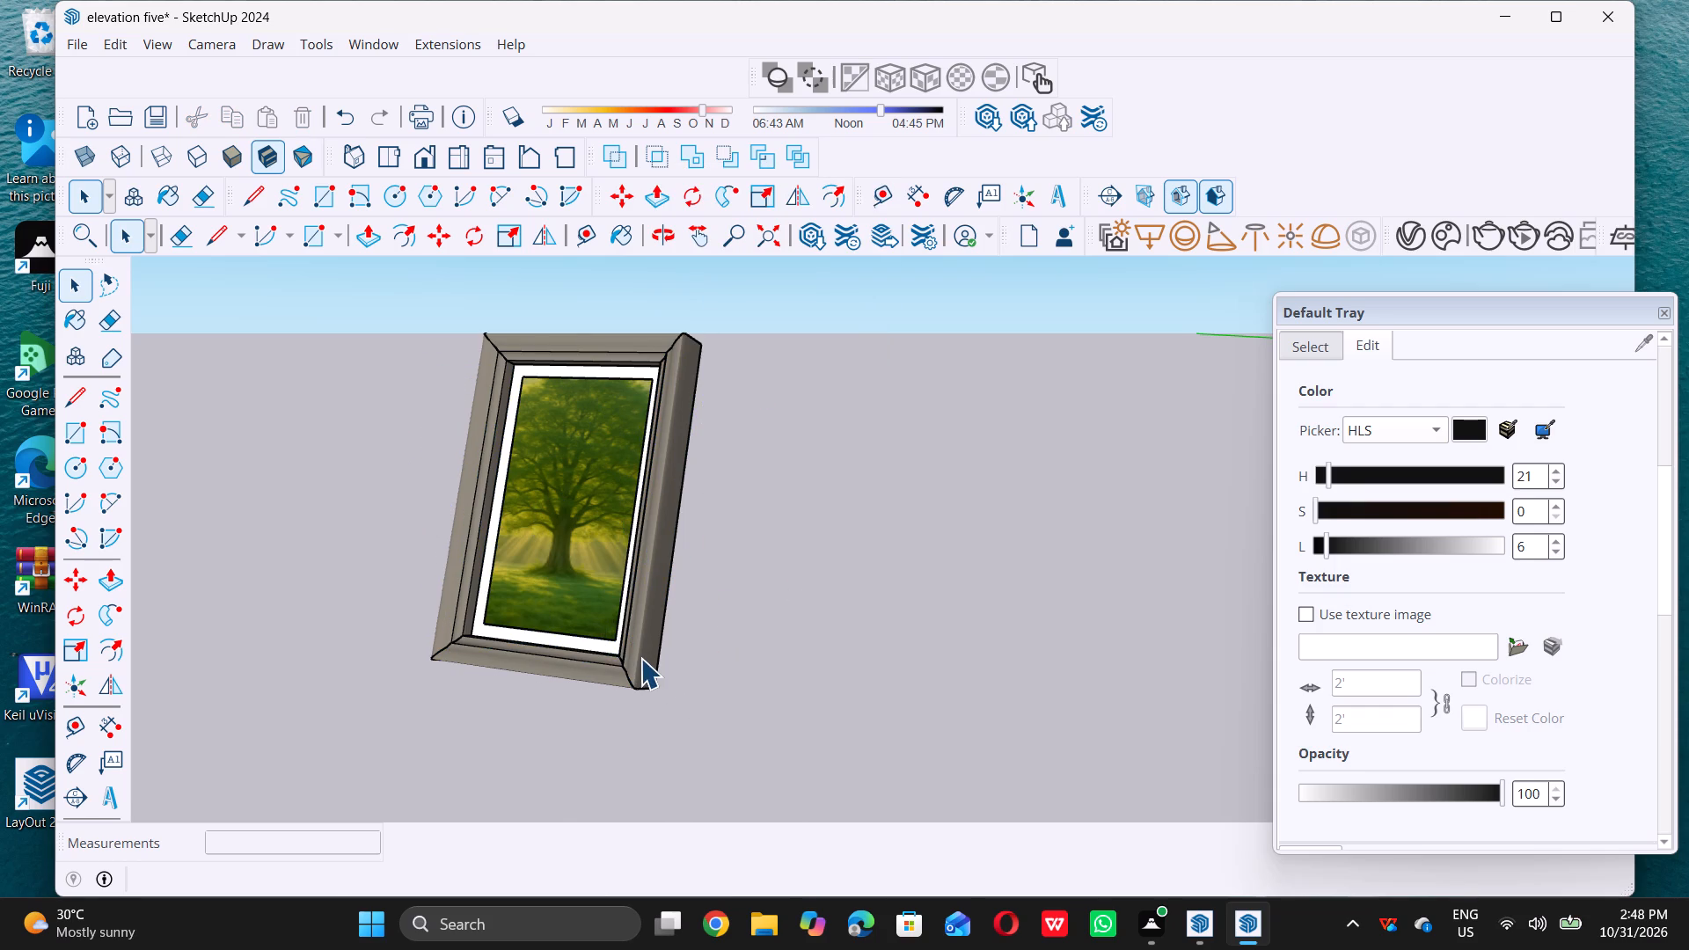
{"action": "left_click", "coordinate": [720, 727]}
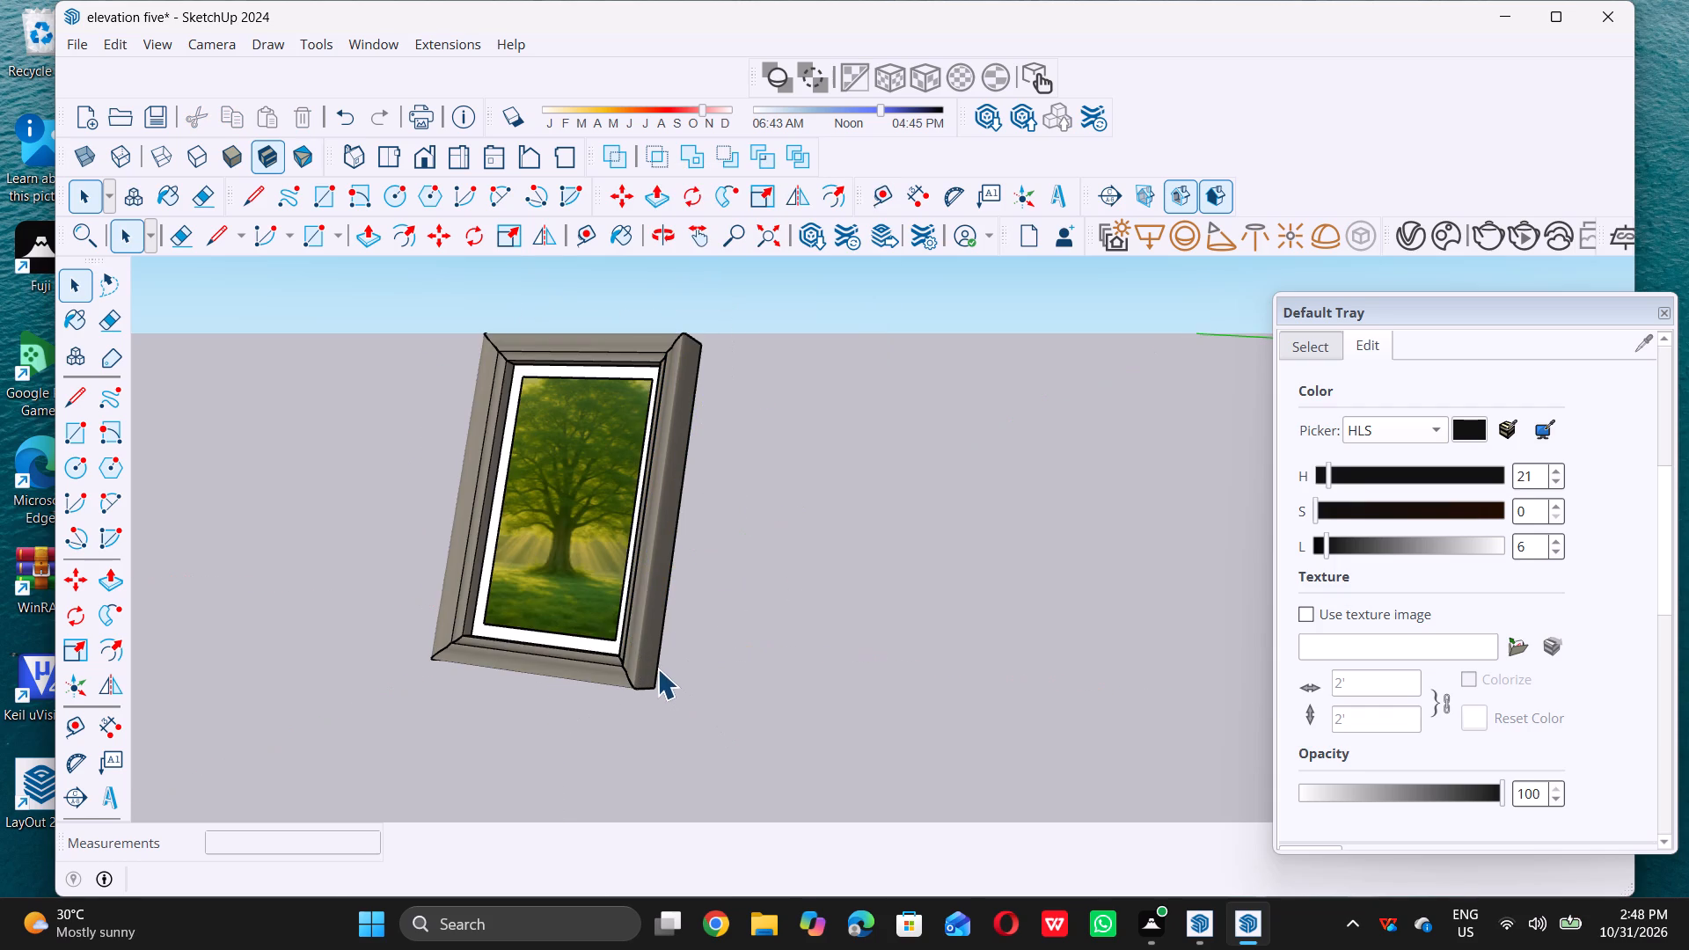
Check how the exploded photo frame is built by selecting its parts and opening and closing their nested groups.
{"action": "left_click", "coordinate": [647, 663]}
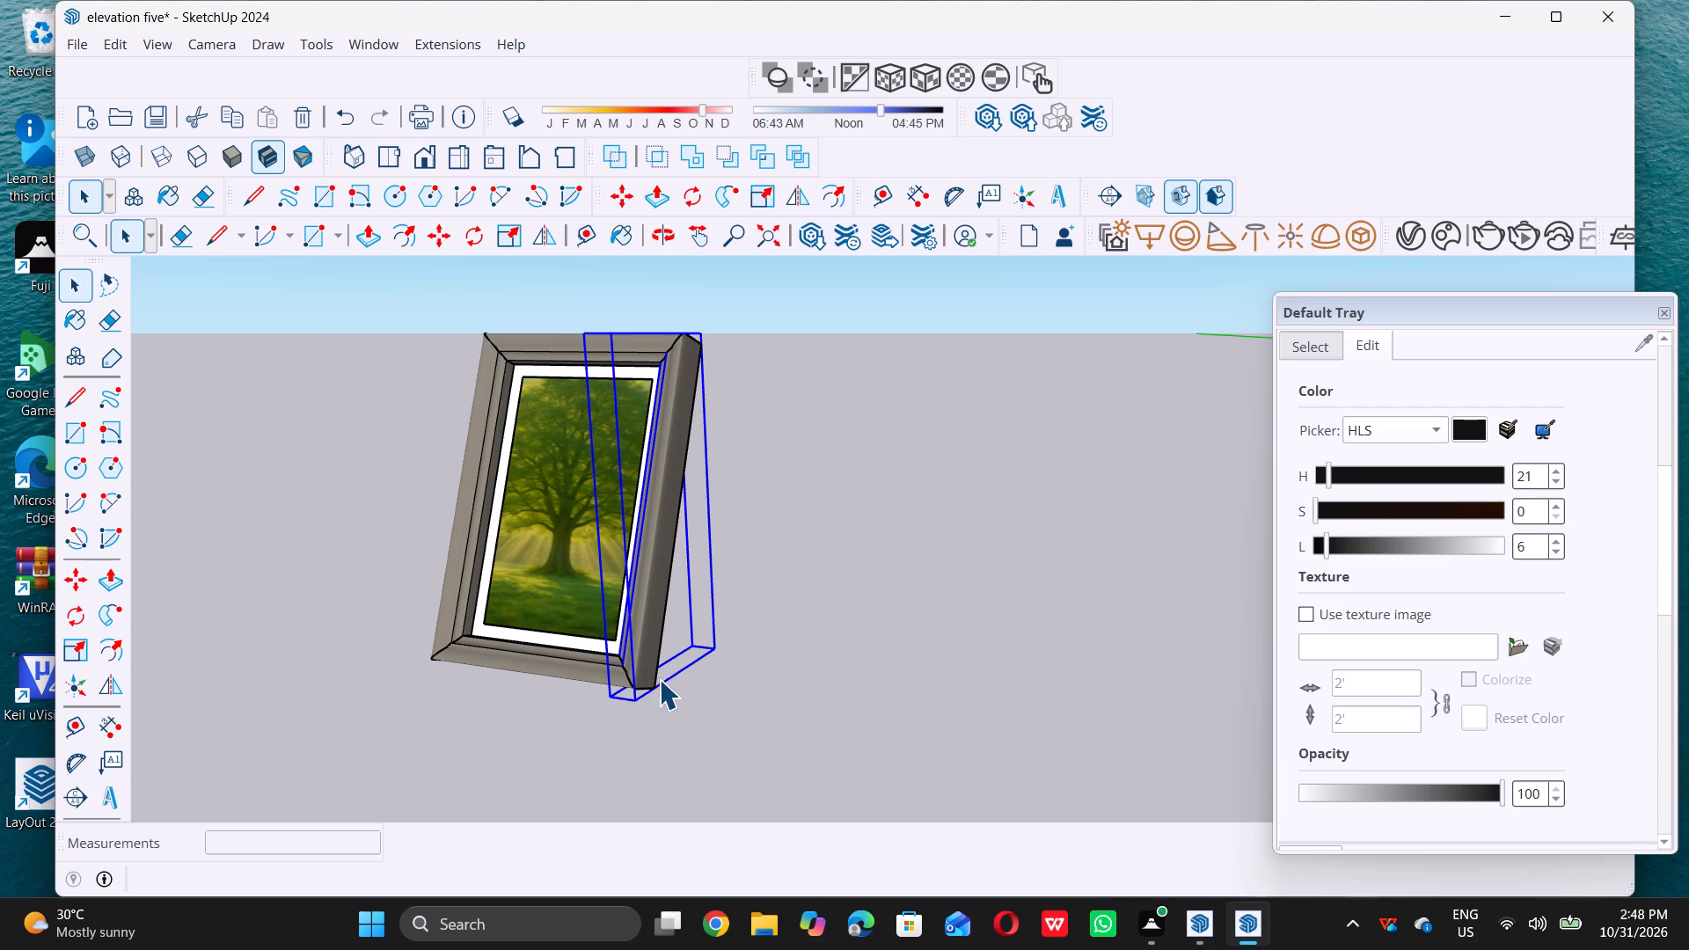
{"action": "left_click", "coordinate": [463, 626]}
{"action": "scroll", "coordinate": [542, 675], "scroll_direction": "down", "scroll_amount": 3}
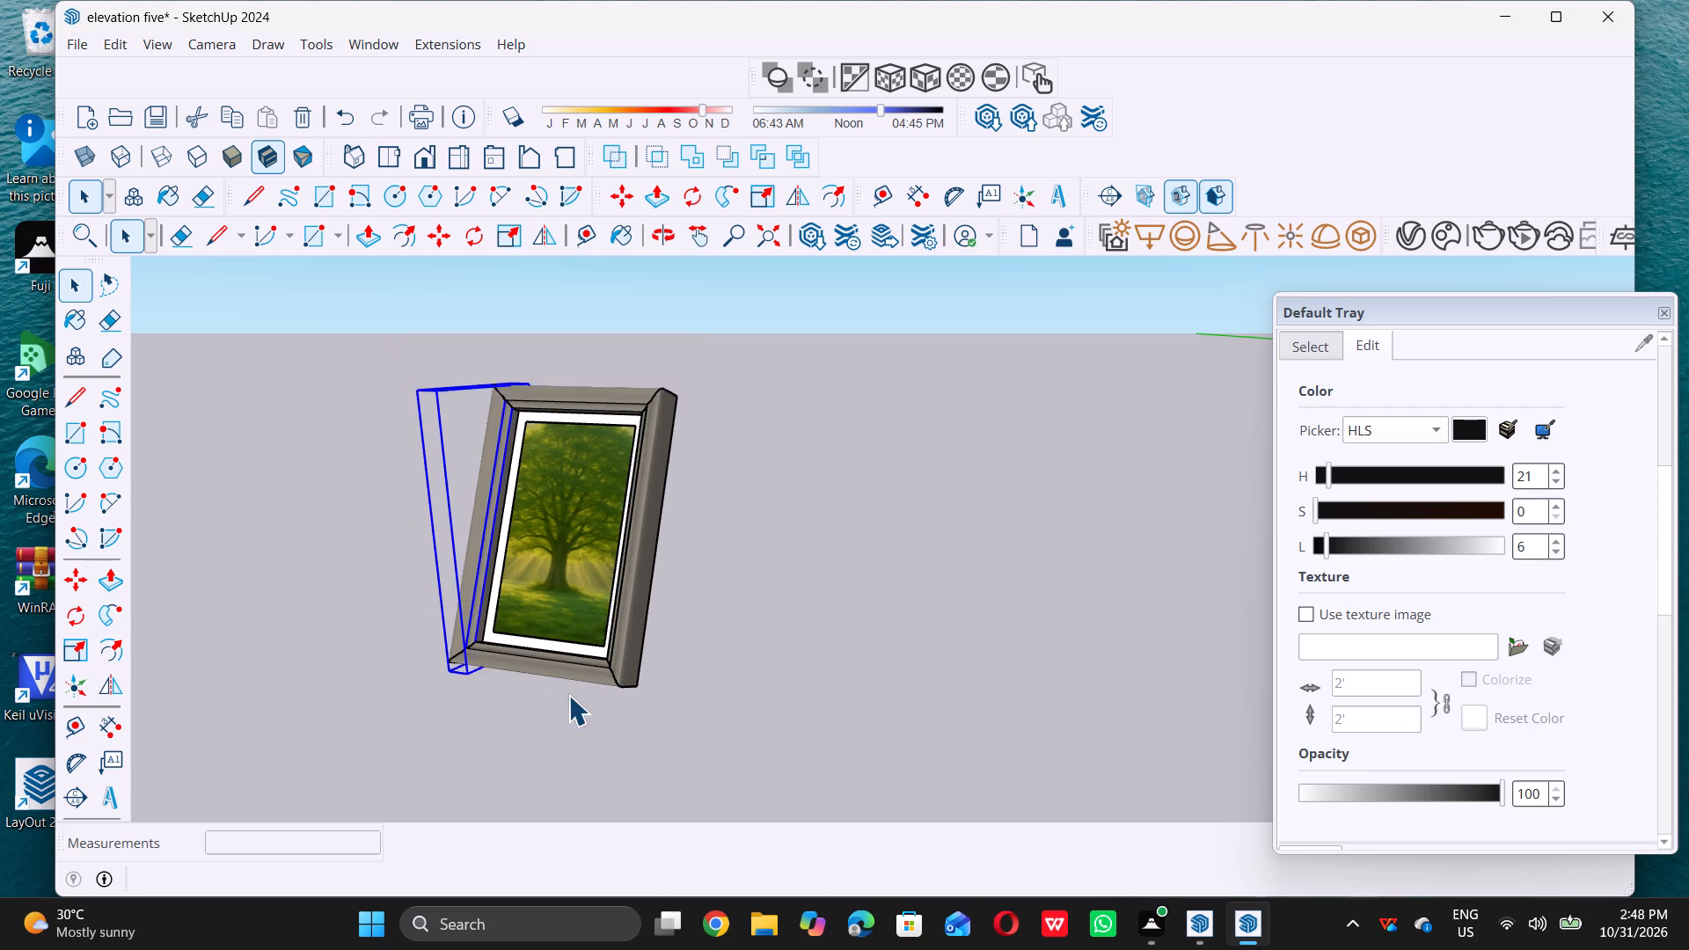
{"action": "scroll", "coordinate": [568, 695], "scroll_direction": "down", "scroll_amount": 4}
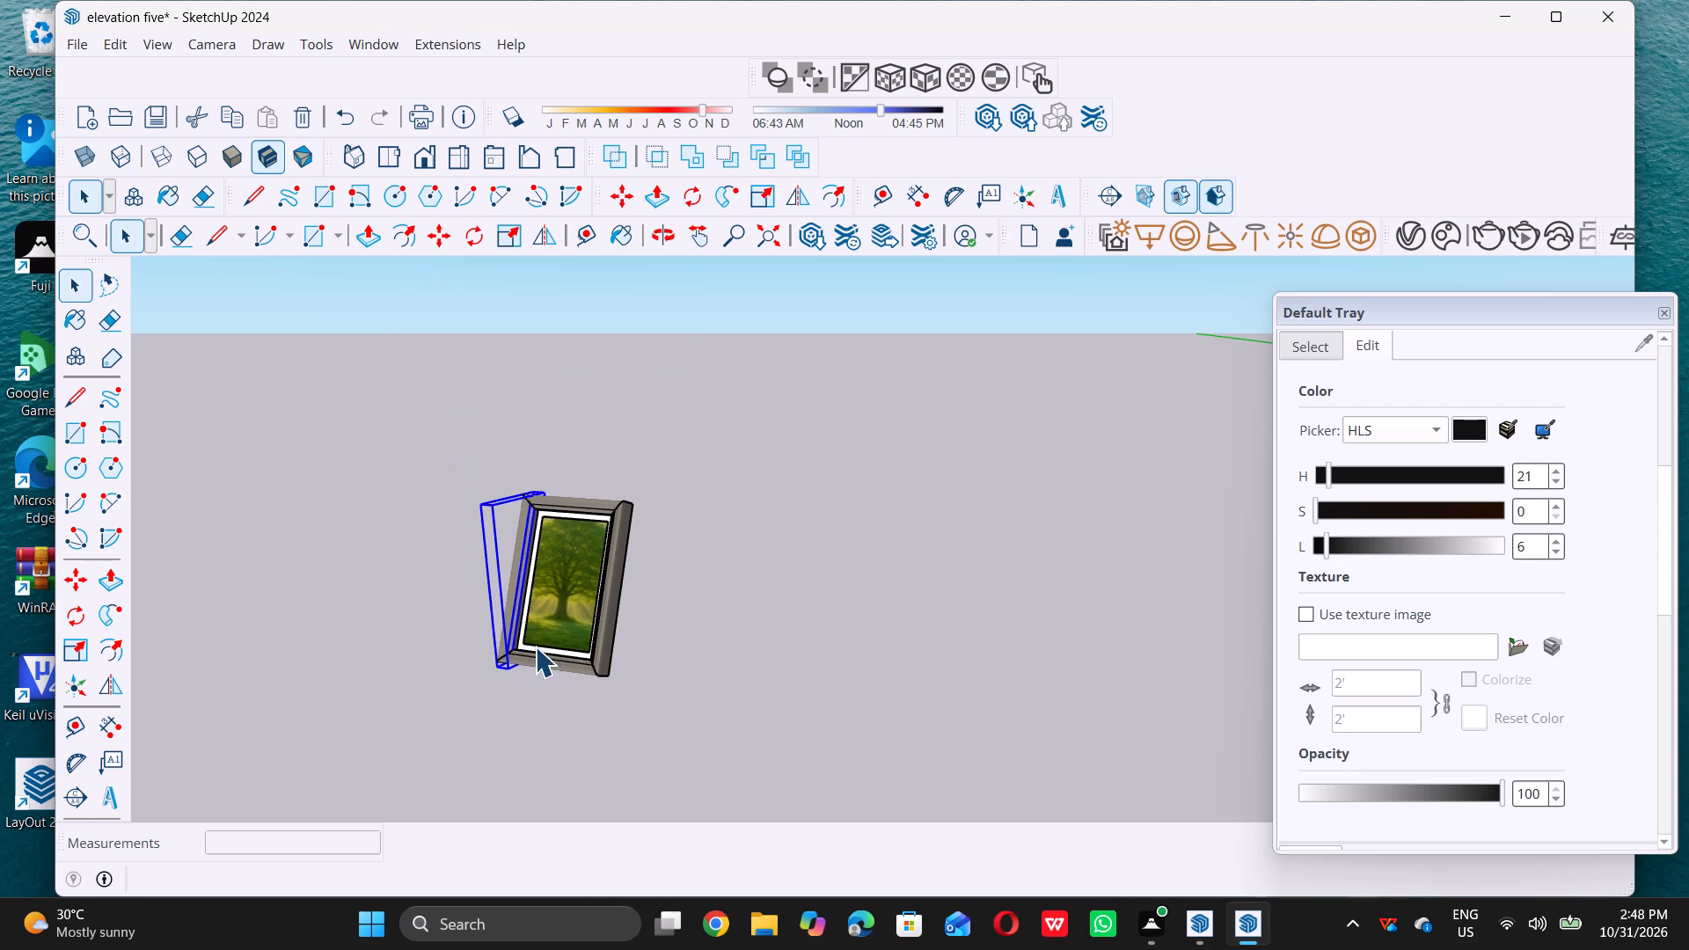
{"action": "scroll", "coordinate": [535, 647], "scroll_direction": "down", "scroll_amount": 2}
{"action": "scroll", "coordinate": [586, 671], "scroll_direction": "up", "scroll_amount": 5}
{"action": "scroll", "coordinate": [539, 648], "scroll_direction": "down", "scroll_amount": 5}
{"action": "left_click_drag", "start_coordinate": [339, 421], "coordinate": [357, 455]}
{"action": "left_click_drag", "start_coordinate": [371, 471], "coordinate": [399, 499]}
{"action": "left_click_drag", "start_coordinate": [422, 515], "coordinate": [433, 518]}
{"action": "left_click_drag", "start_coordinate": [442, 522], "coordinate": [665, 679]}
{"action": "left_click", "coordinate": [665, 679]}
{"action": "triple_click", "coordinate": [571, 630]}
{"action": "left_click", "coordinate": [571, 630]}
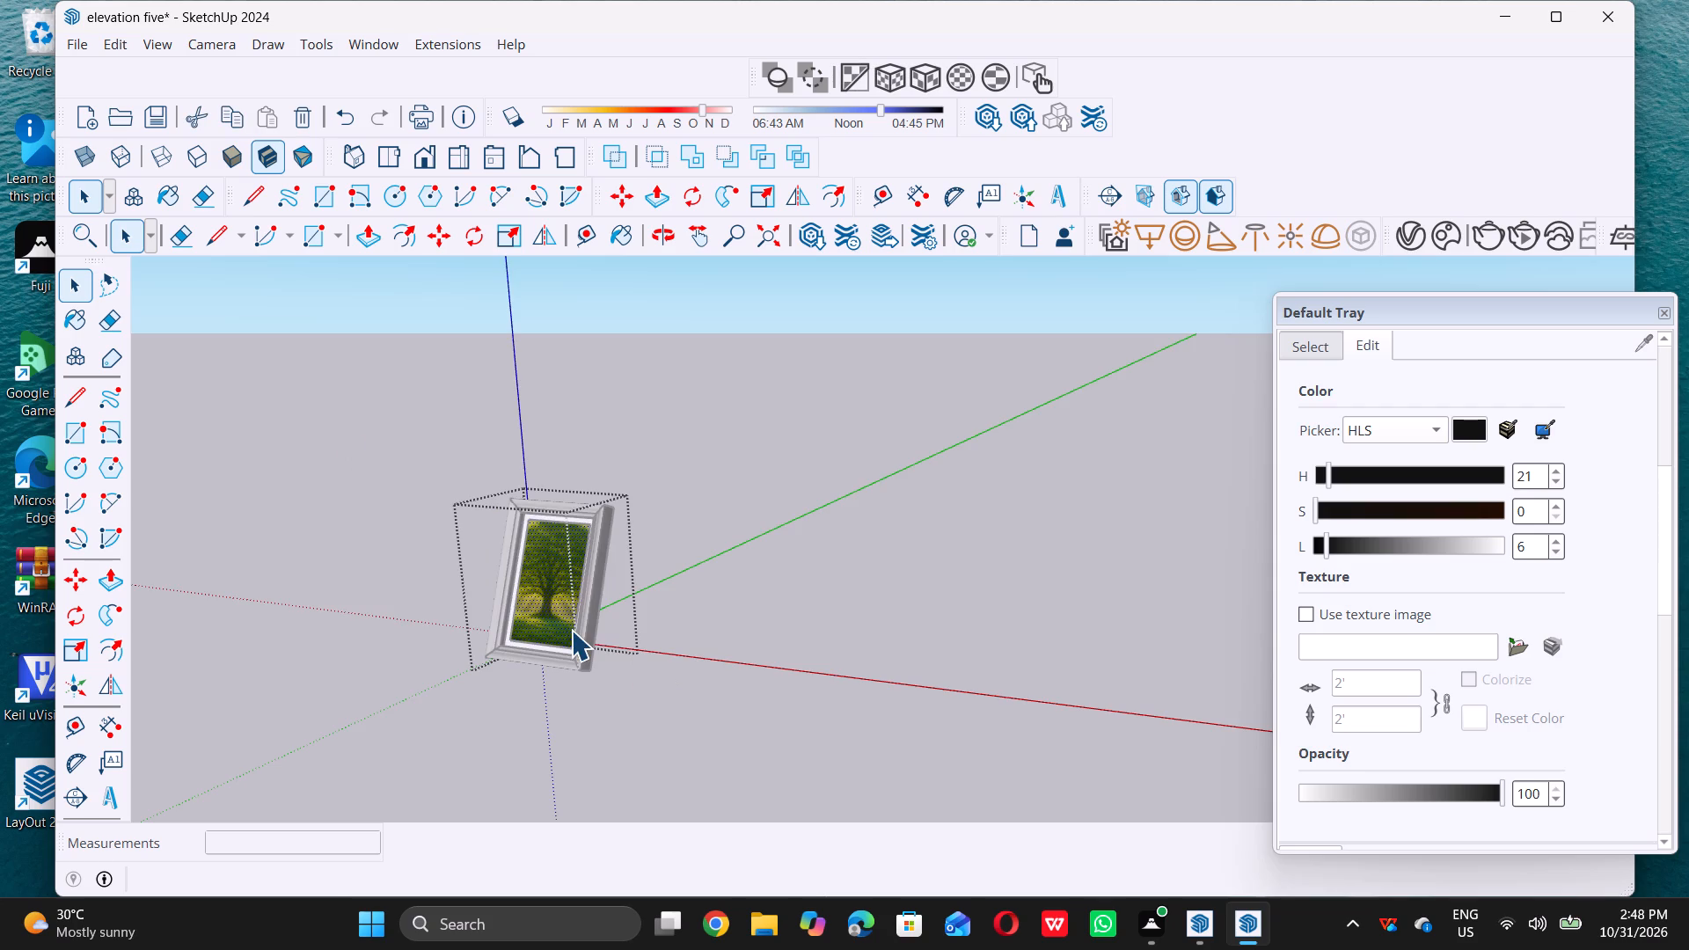
{"action": "triple_click", "coordinate": [571, 627]}
{"action": "left_click", "coordinate": [571, 625]}
{"action": "double_click", "coordinate": [735, 632]}
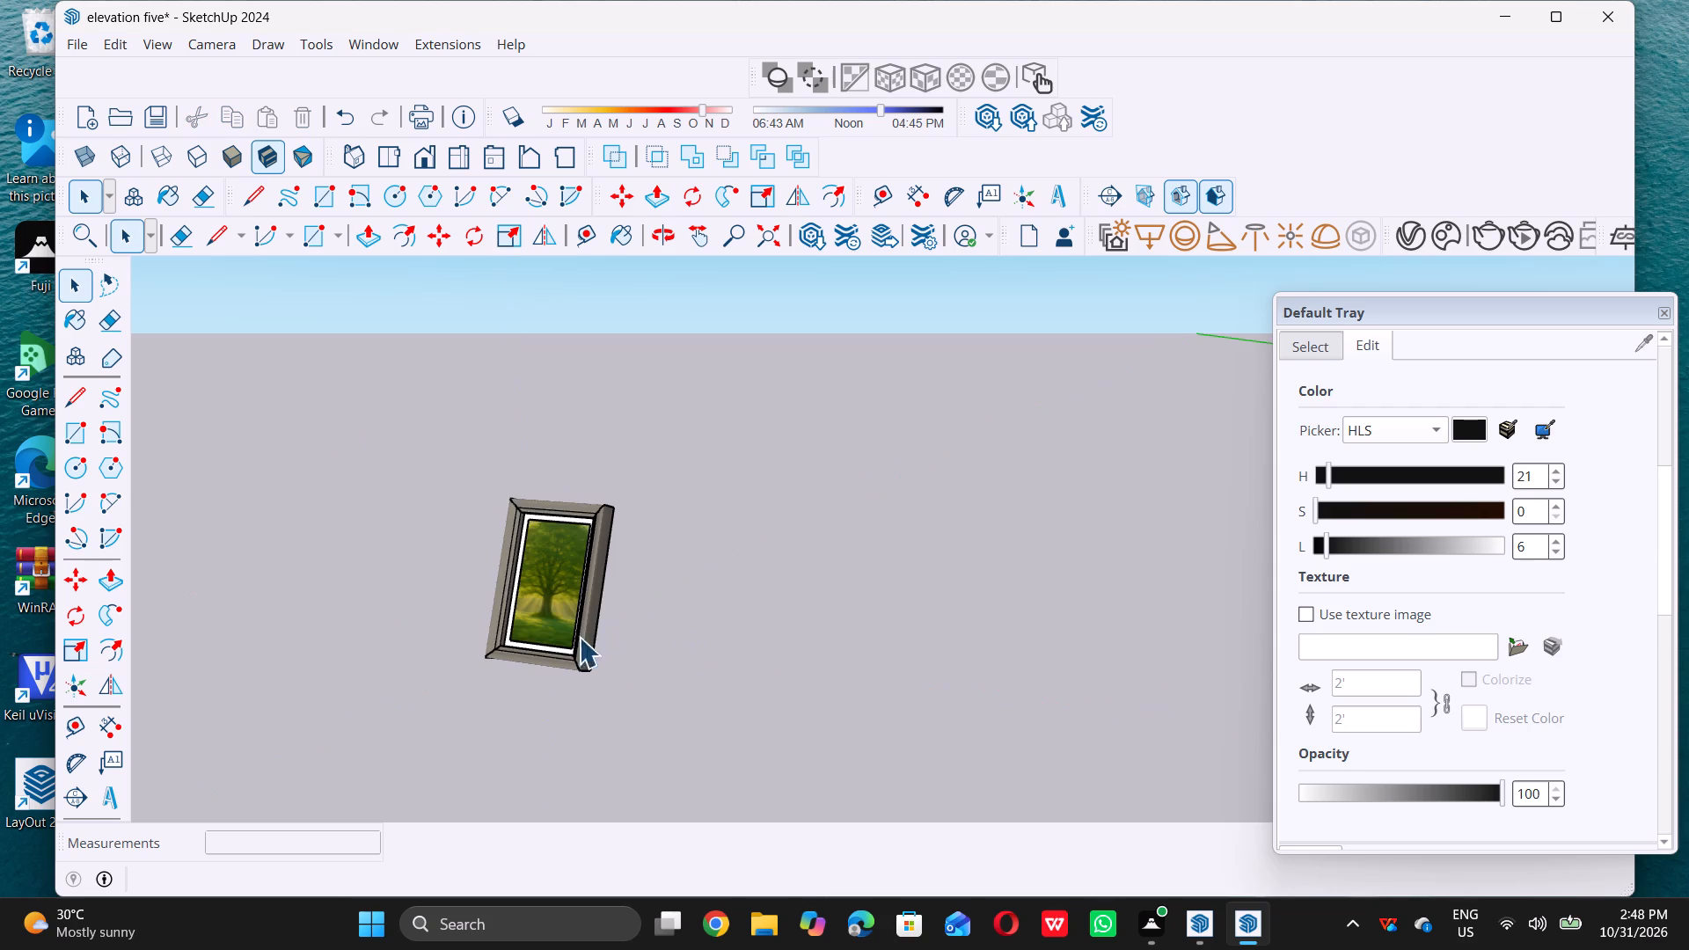
{"action": "double_click", "coordinate": [546, 634]}
{"action": "double_click", "coordinate": [717, 636]}
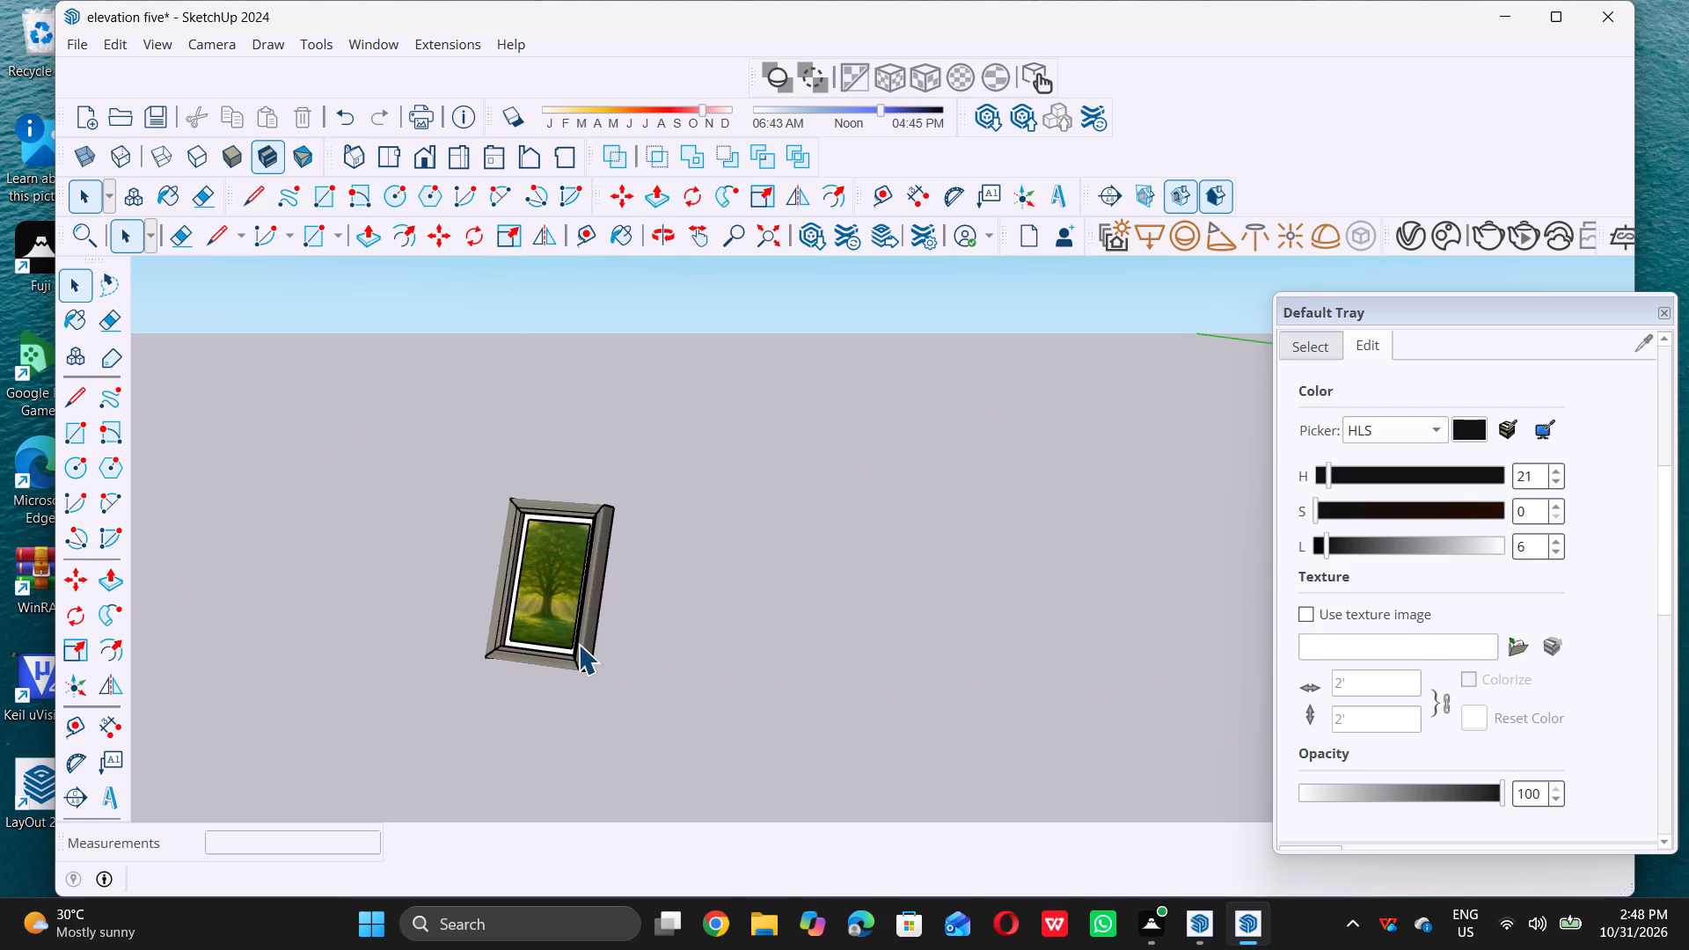
{"action": "double_click", "coordinate": [578, 644]}
{"action": "double_click", "coordinate": [846, 633]}
{"action": "key", "text": "ctrl+z"}
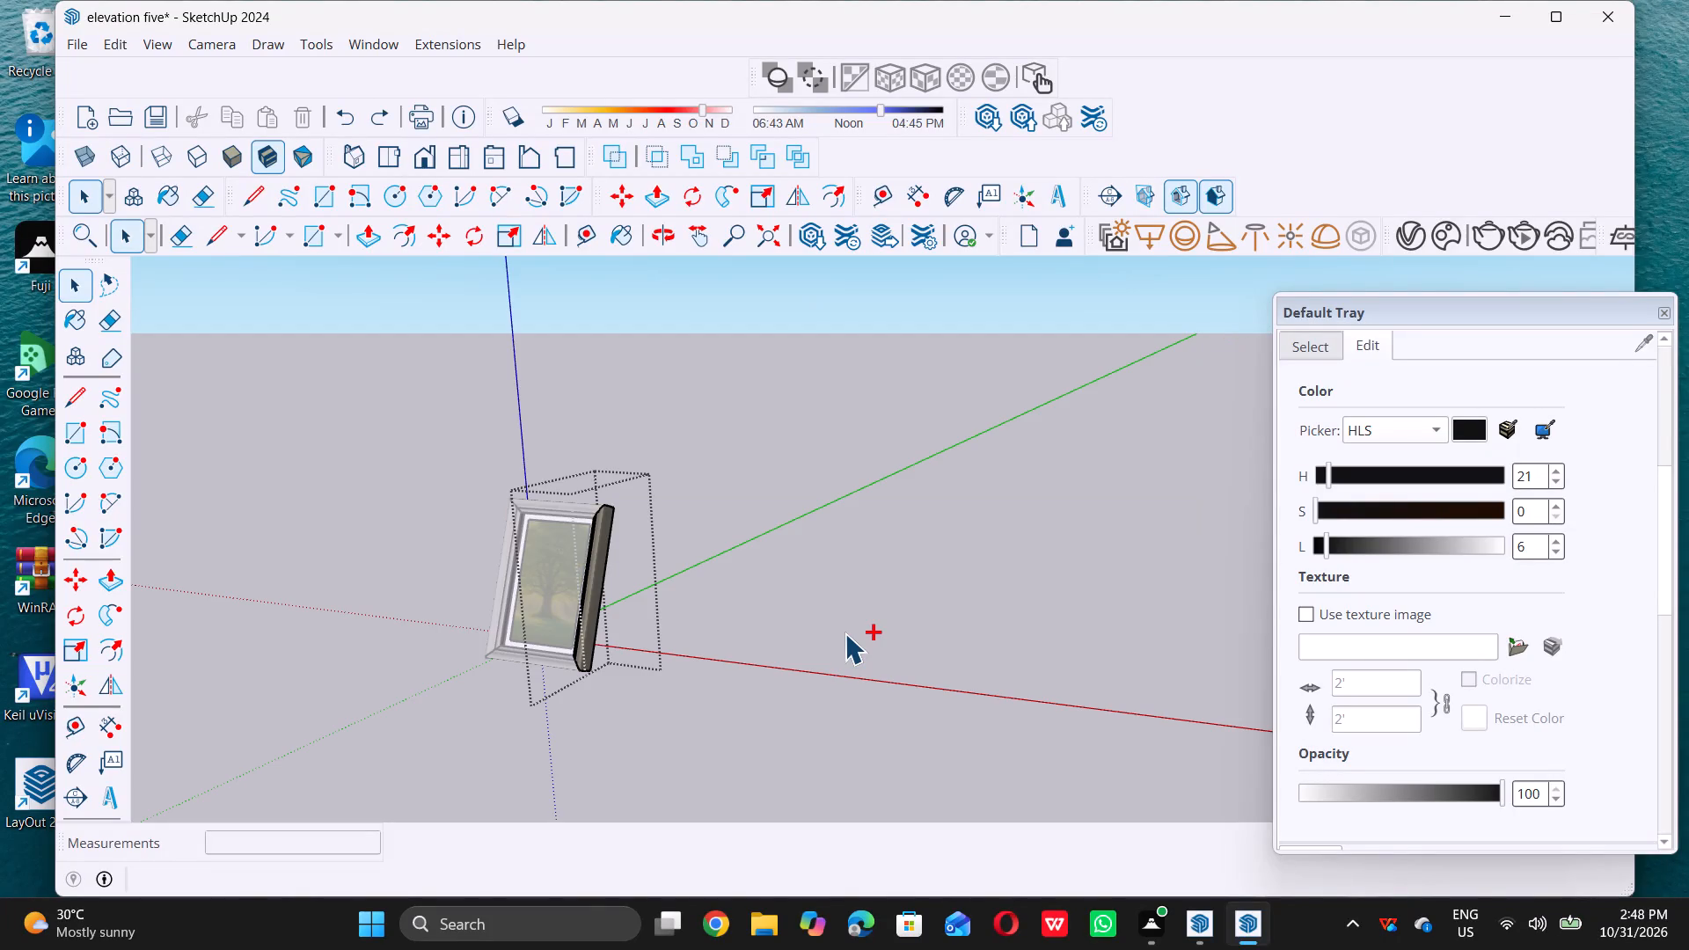
{"action": "key", "text": "ctrl+z"}
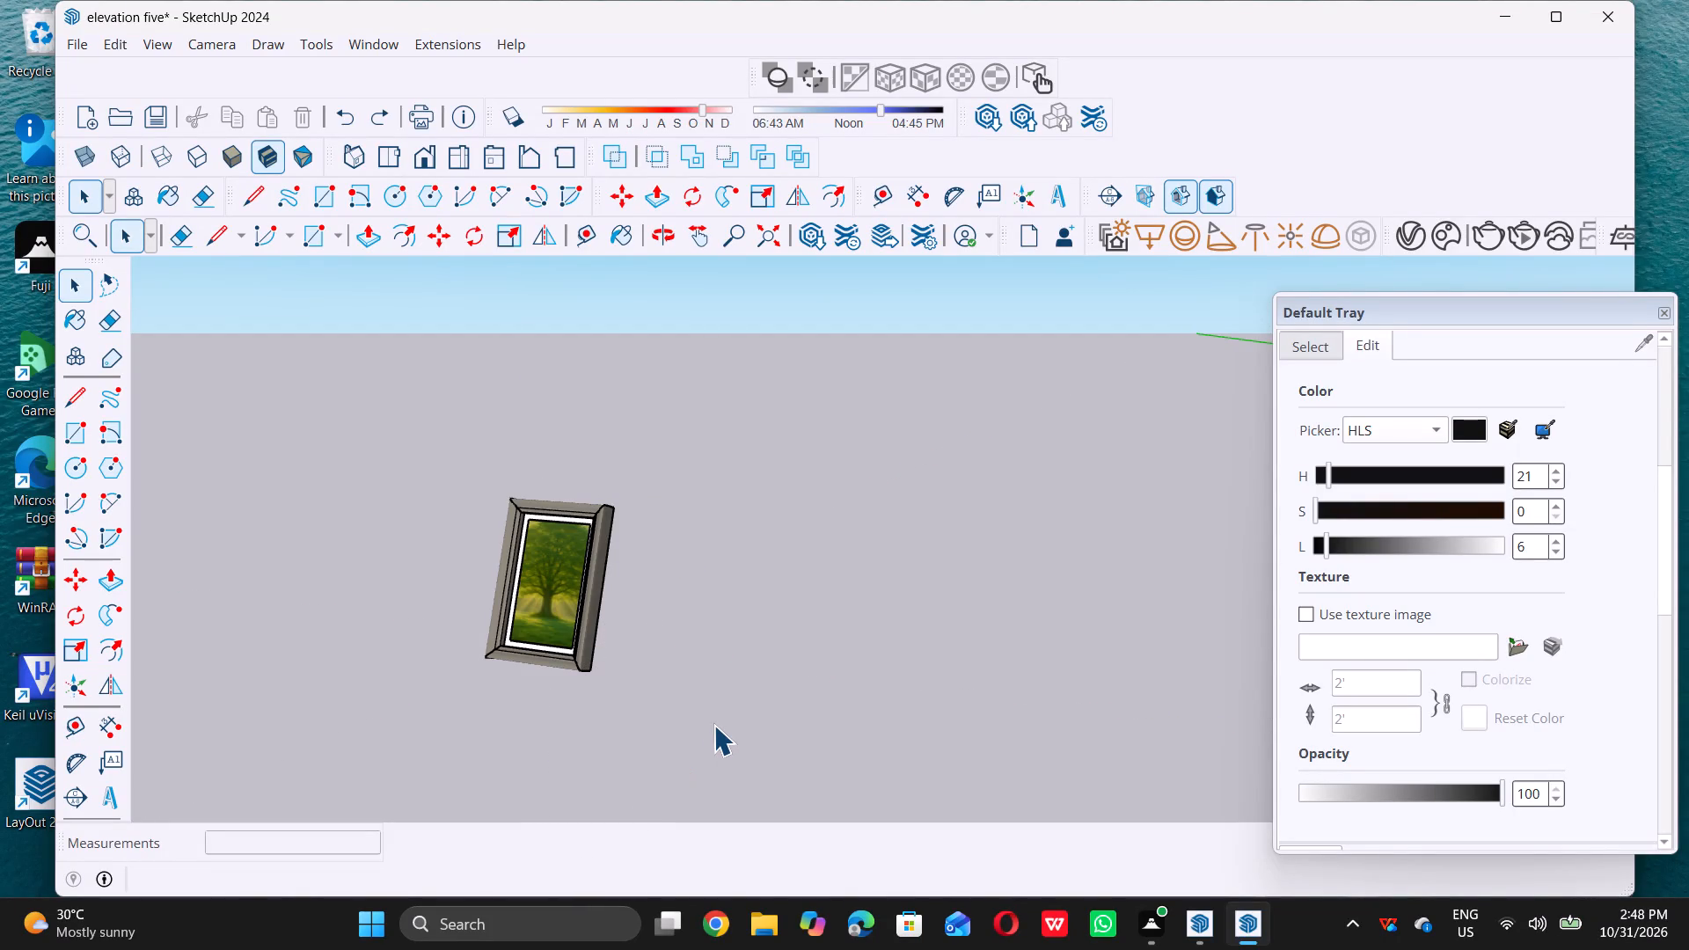
Draw a vertical reference line about 1' 1 5/8" tall in the empty area beside the photo frame.
{"action": "key", "text": "l"}
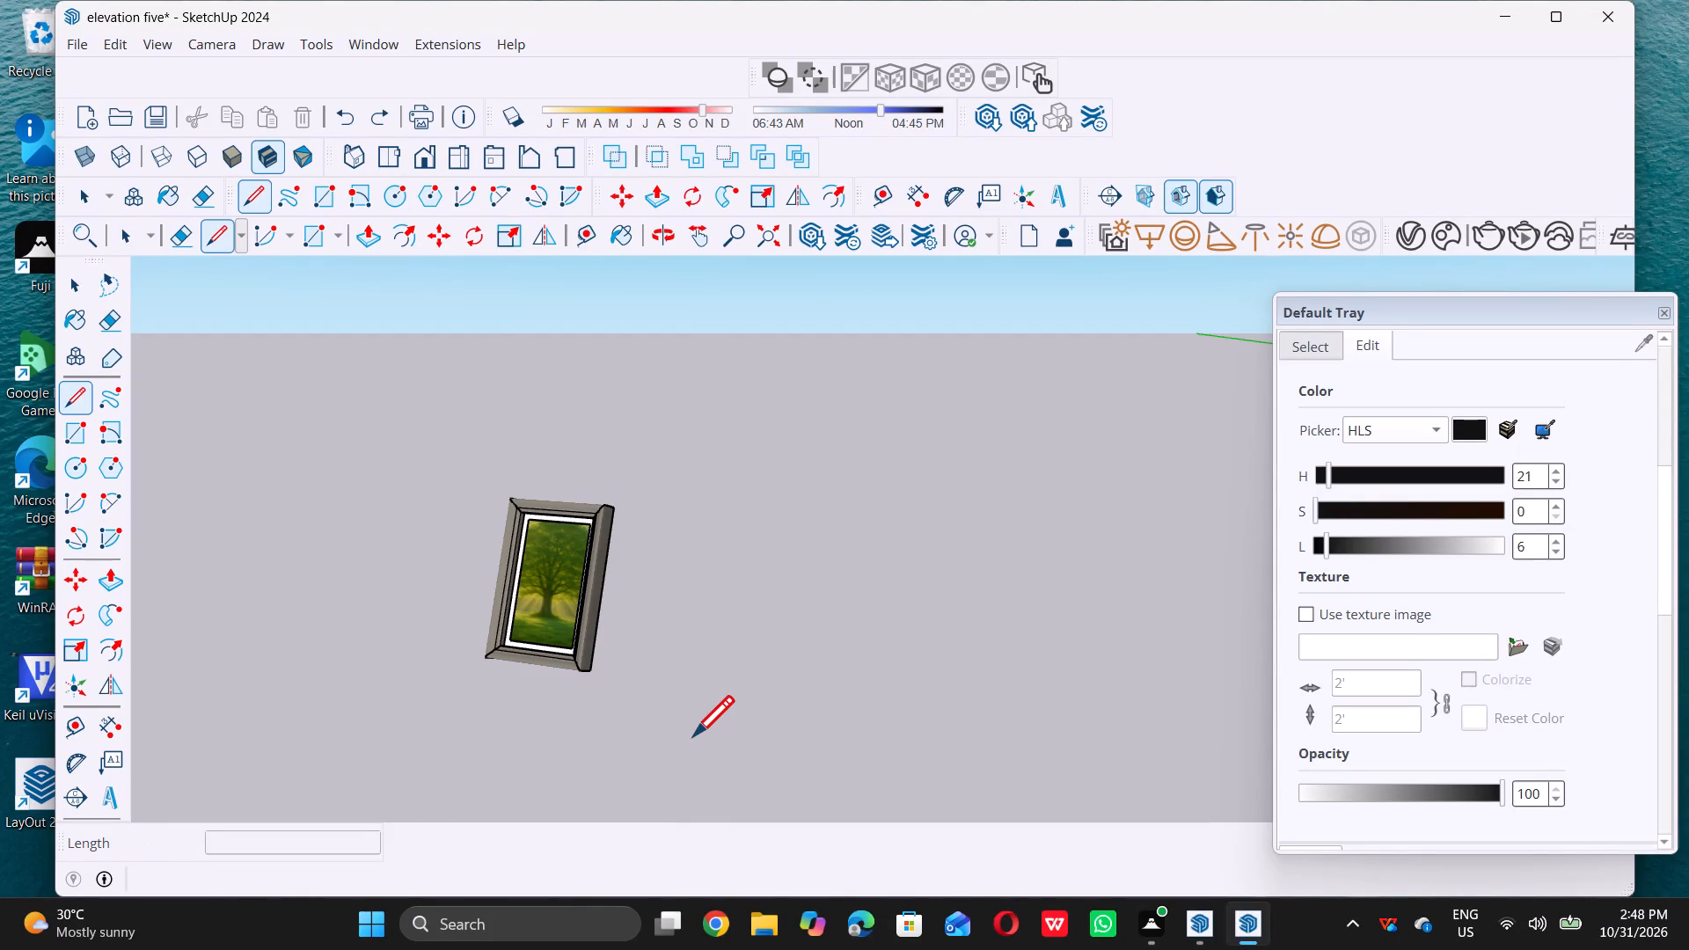
{"action": "left_click", "coordinate": [693, 735]}
{"action": "left_click", "coordinate": [687, 727]}
{"action": "left_click", "coordinate": [693, 603]}
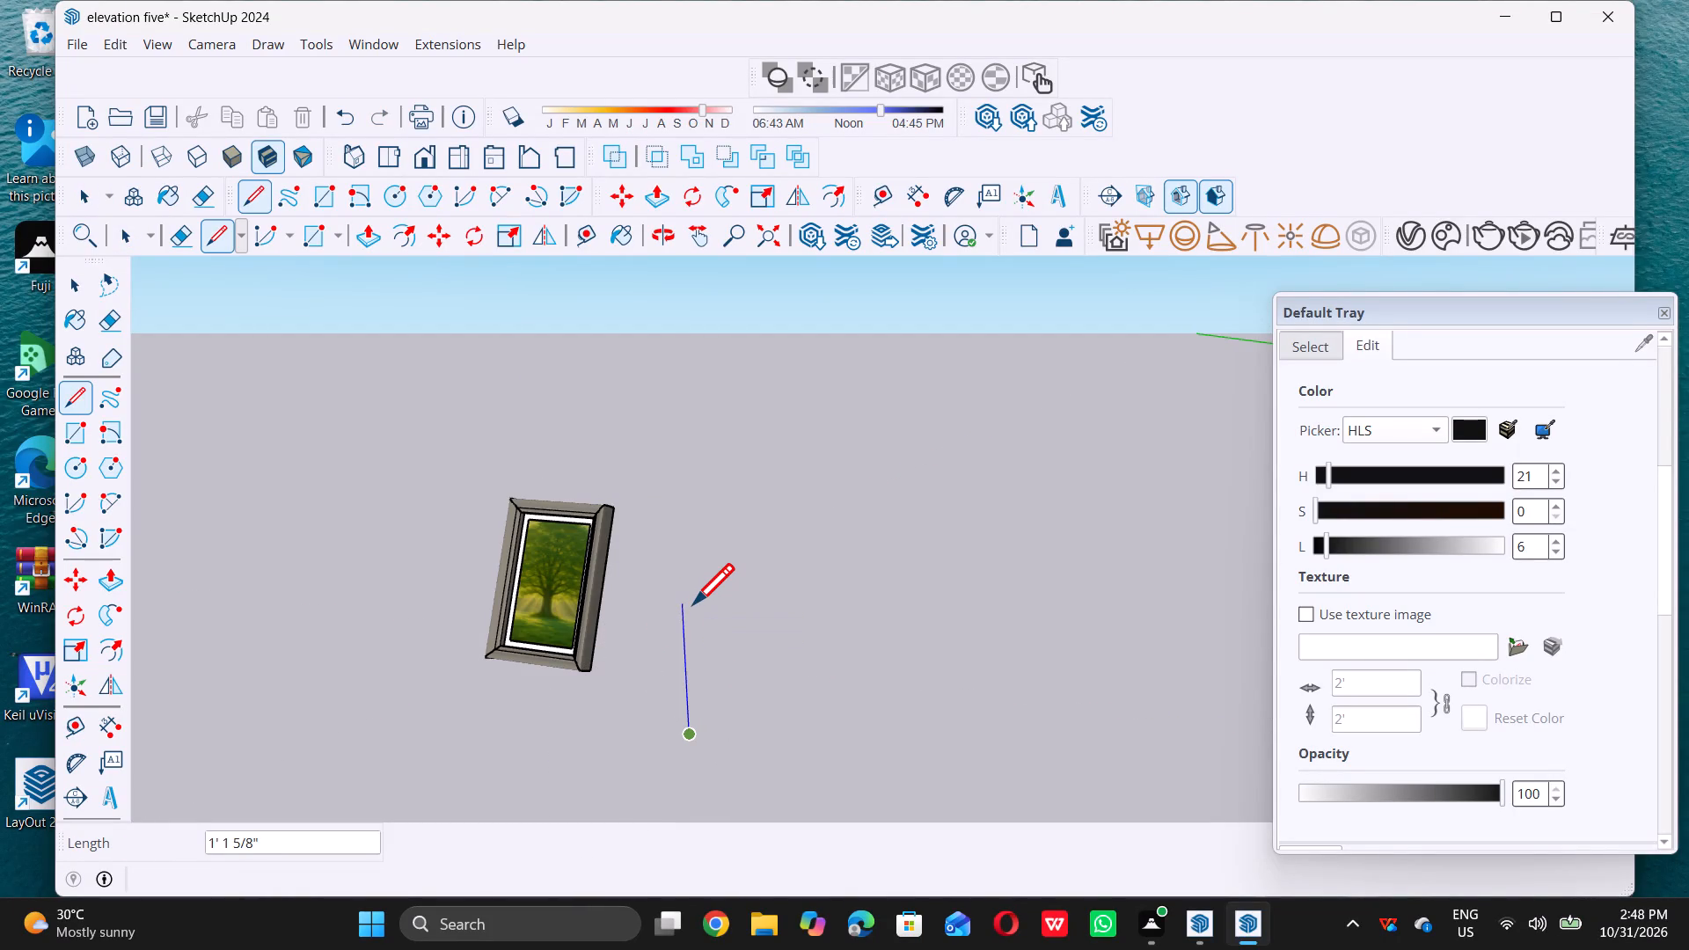
{"action": "key", "text": "space"}
Examine the photo frame beside the reference line and building, and look inside the group of its bottom rail.
{"action": "scroll", "coordinate": [691, 598], "scroll_direction": "down", "scroll_amount": 16}
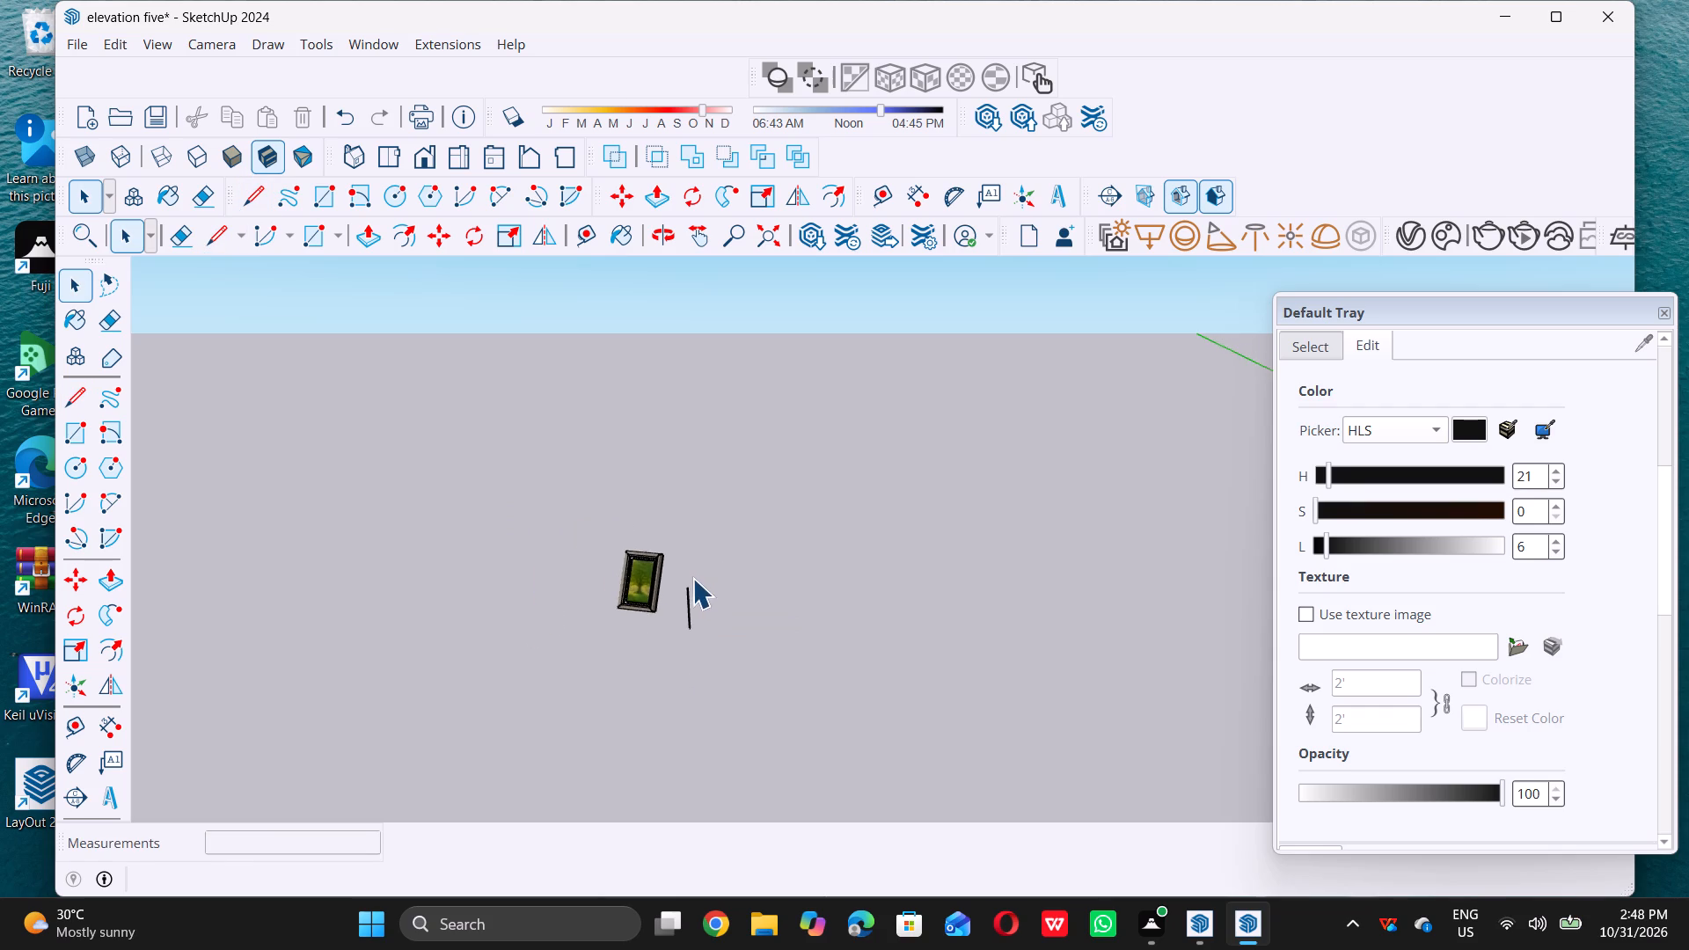
{"action": "scroll", "coordinate": [692, 578], "scroll_direction": "down", "scroll_amount": 14}
{"action": "scroll", "coordinate": [673, 591], "scroll_direction": "up", "scroll_amount": 5}
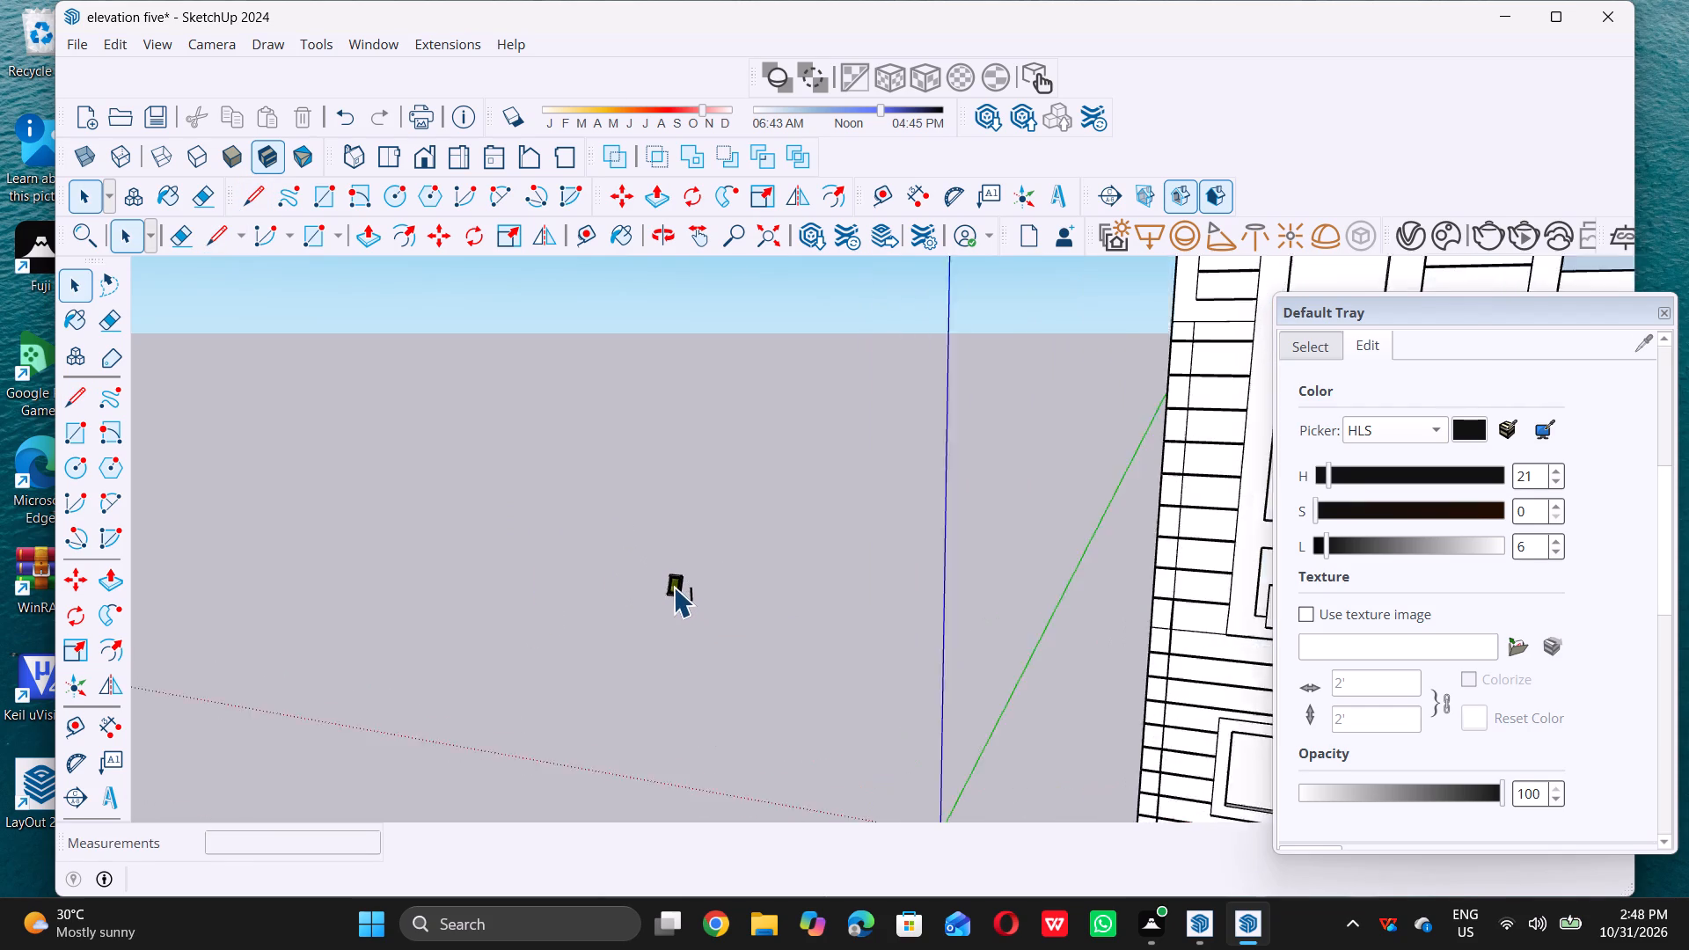
{"action": "scroll", "coordinate": [673, 587], "scroll_direction": "up", "scroll_amount": 12}
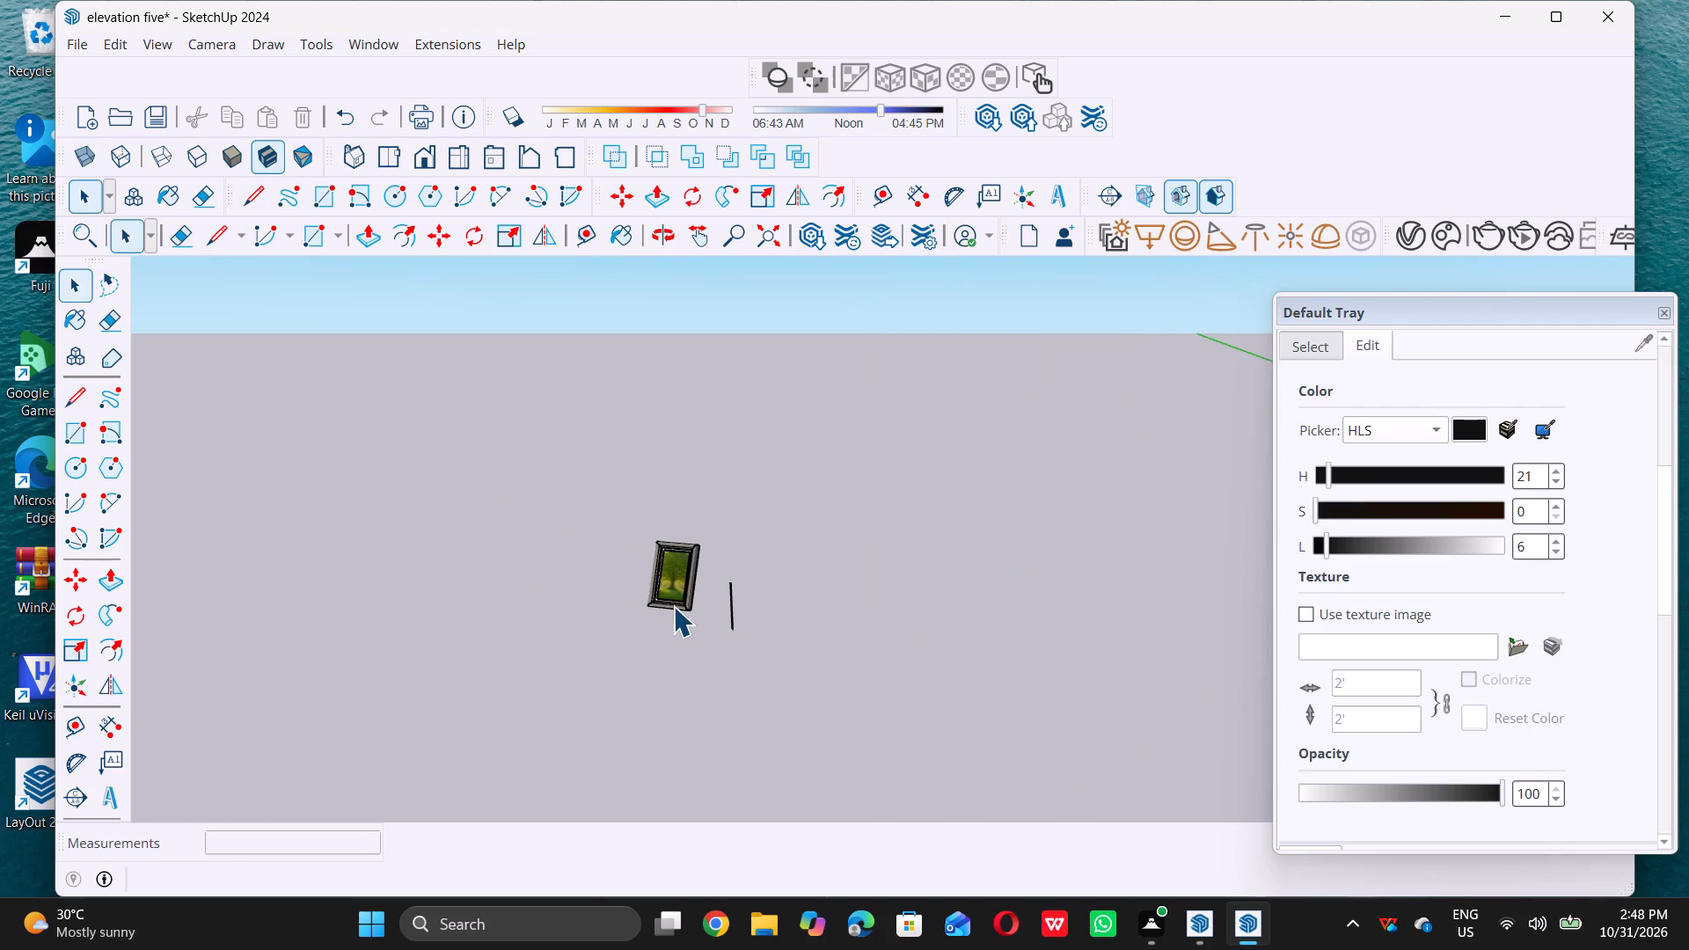
{"action": "left_click", "coordinate": [674, 599]}
{"action": "triple_click", "coordinate": [679, 602]}
{"action": "left_click", "coordinate": [679, 602]}
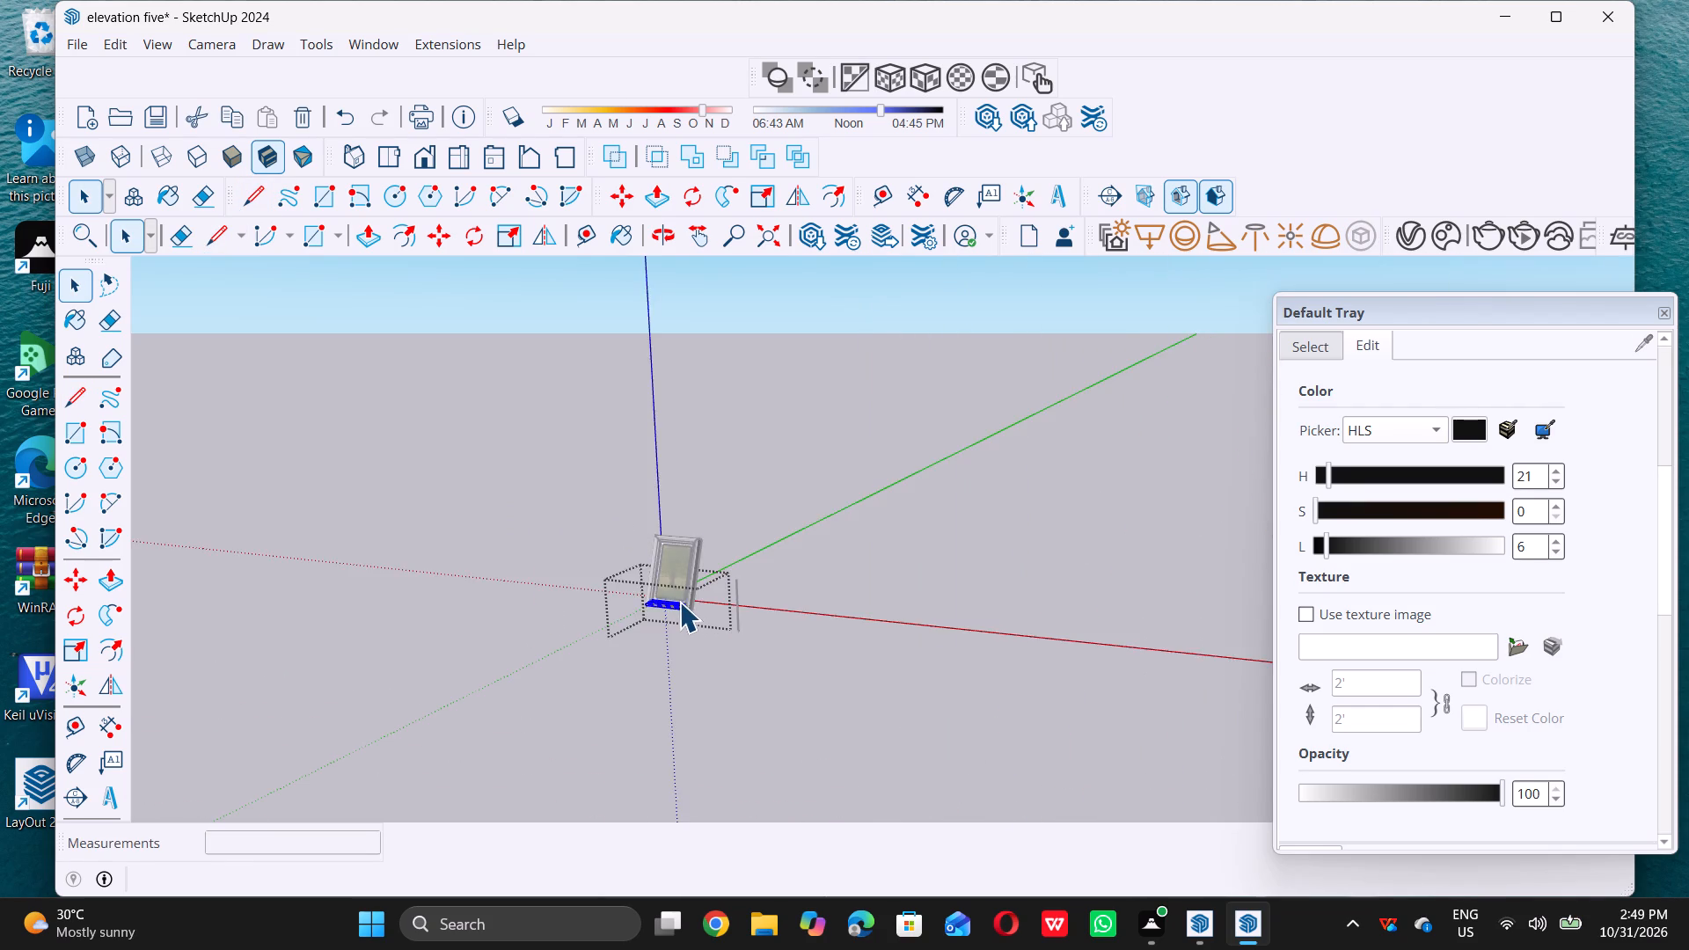
{"action": "left_click", "coordinate": [674, 662]}
Select the photo frame's right, left, bottom and top rails together with the tree picture and make them one group.
{"action": "left_click", "coordinate": [681, 598]}
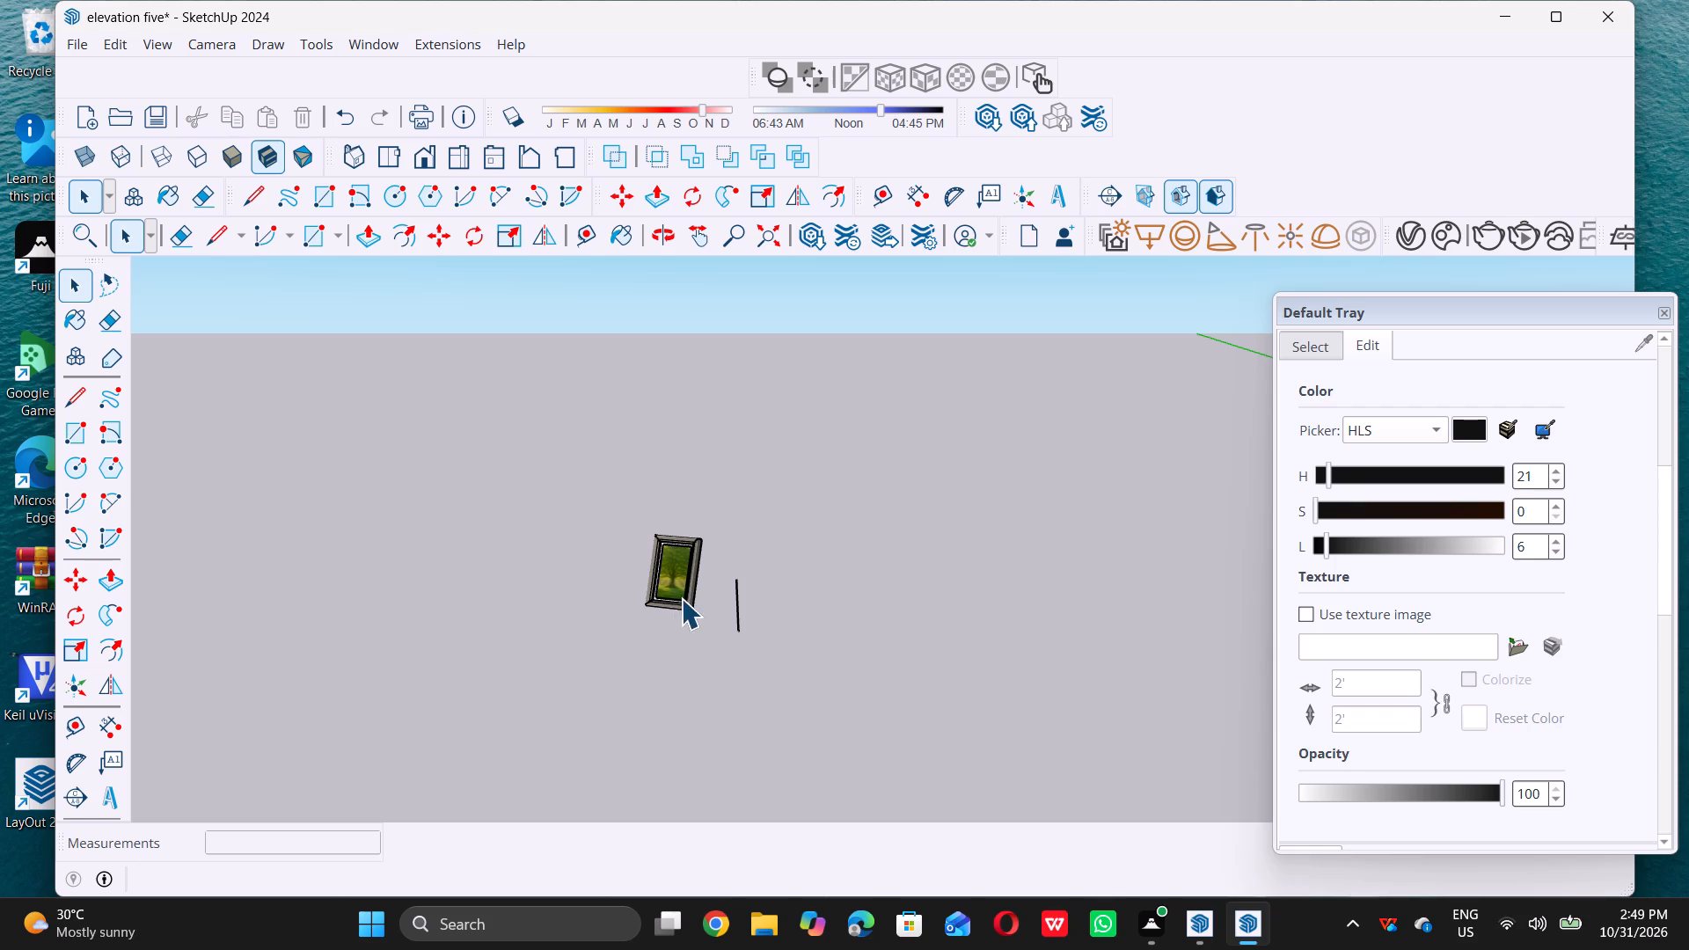
{"action": "scroll", "coordinate": [680, 588], "scroll_direction": "up", "scroll_amount": 10}
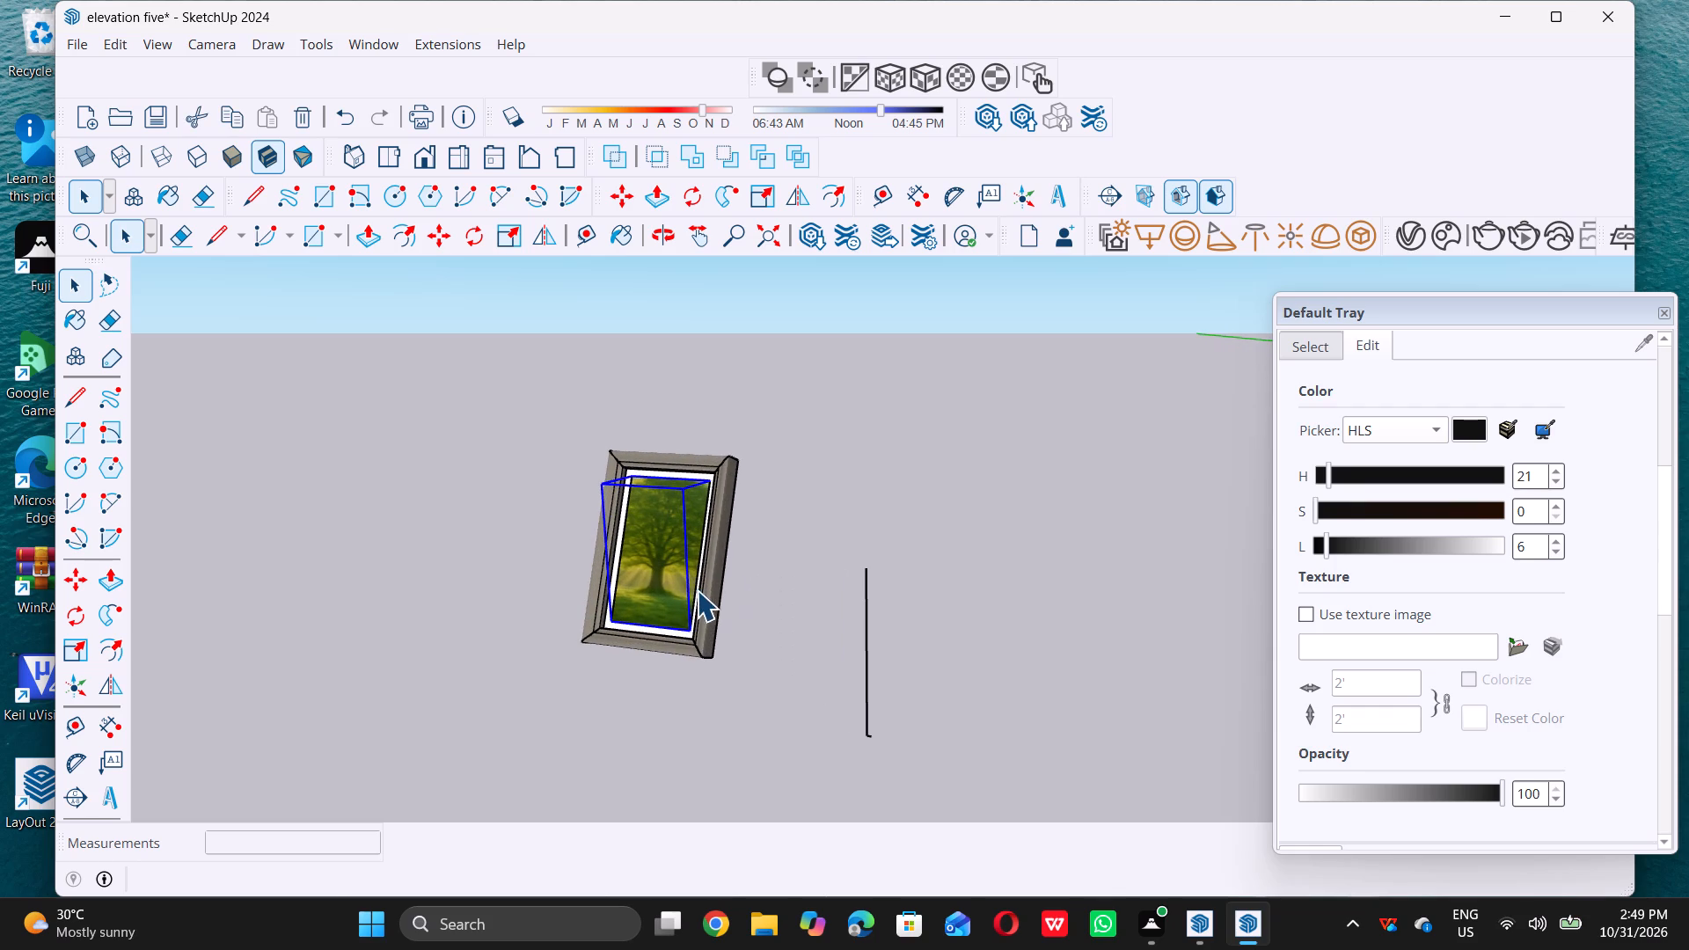
{"action": "left_click", "coordinate": [702, 641]}
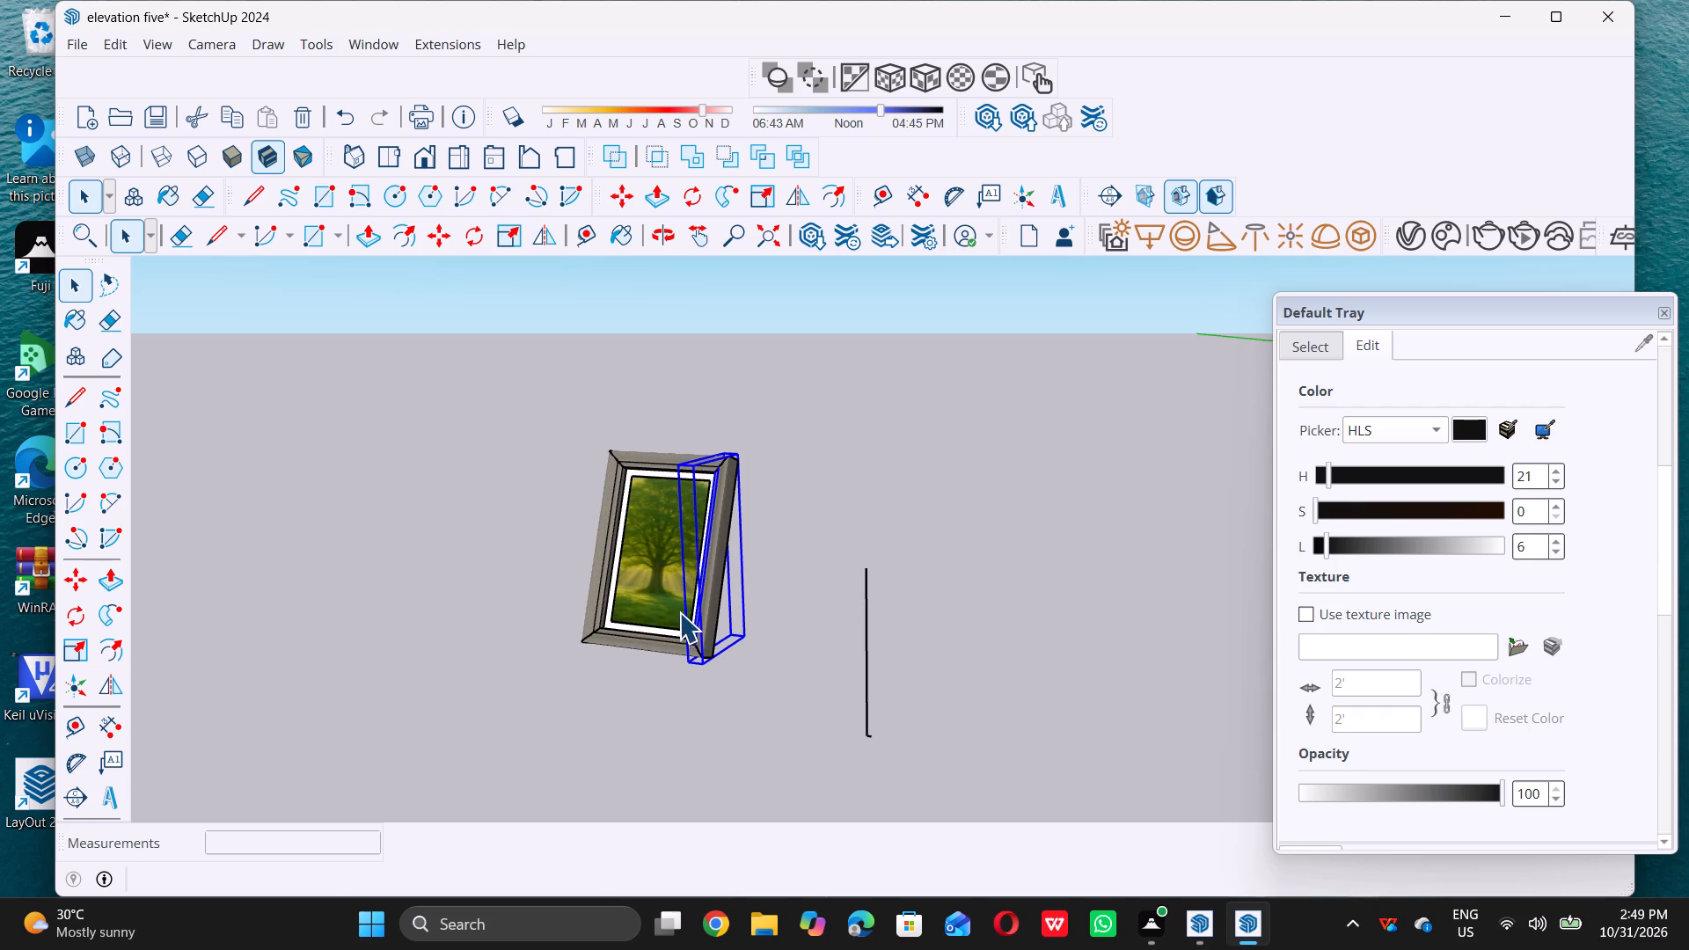
{"action": "left_click", "coordinate": [639, 579], "text": "ctrl"}
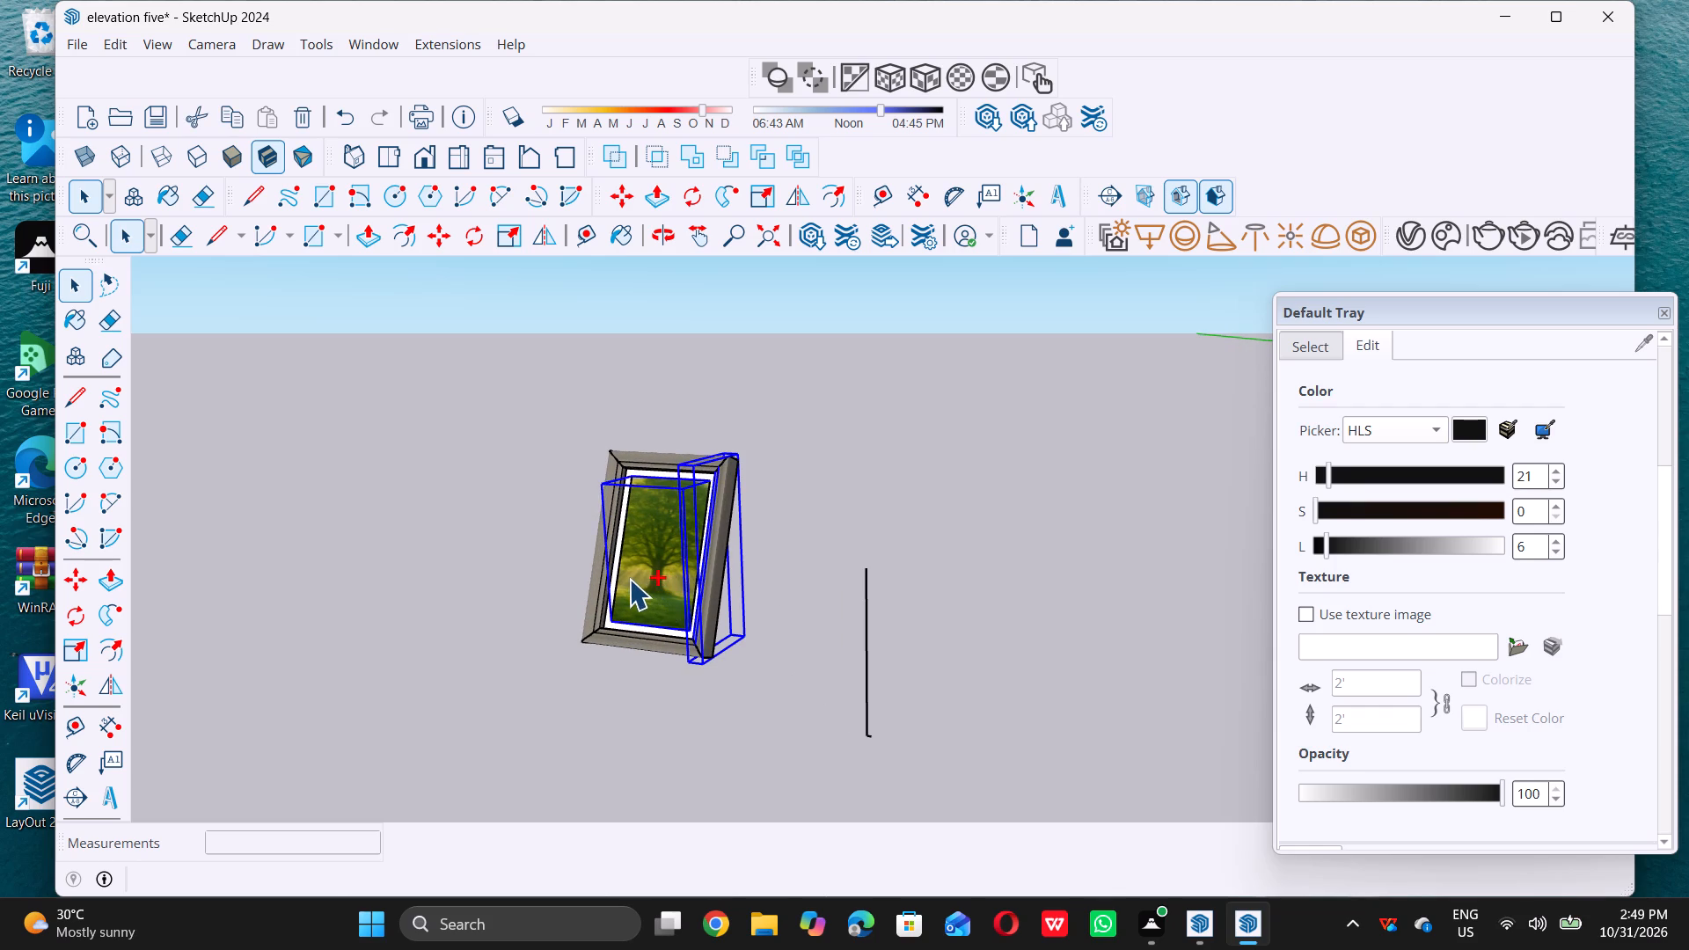
{"action": "left_click", "coordinate": [592, 613], "text": "ctrl"}
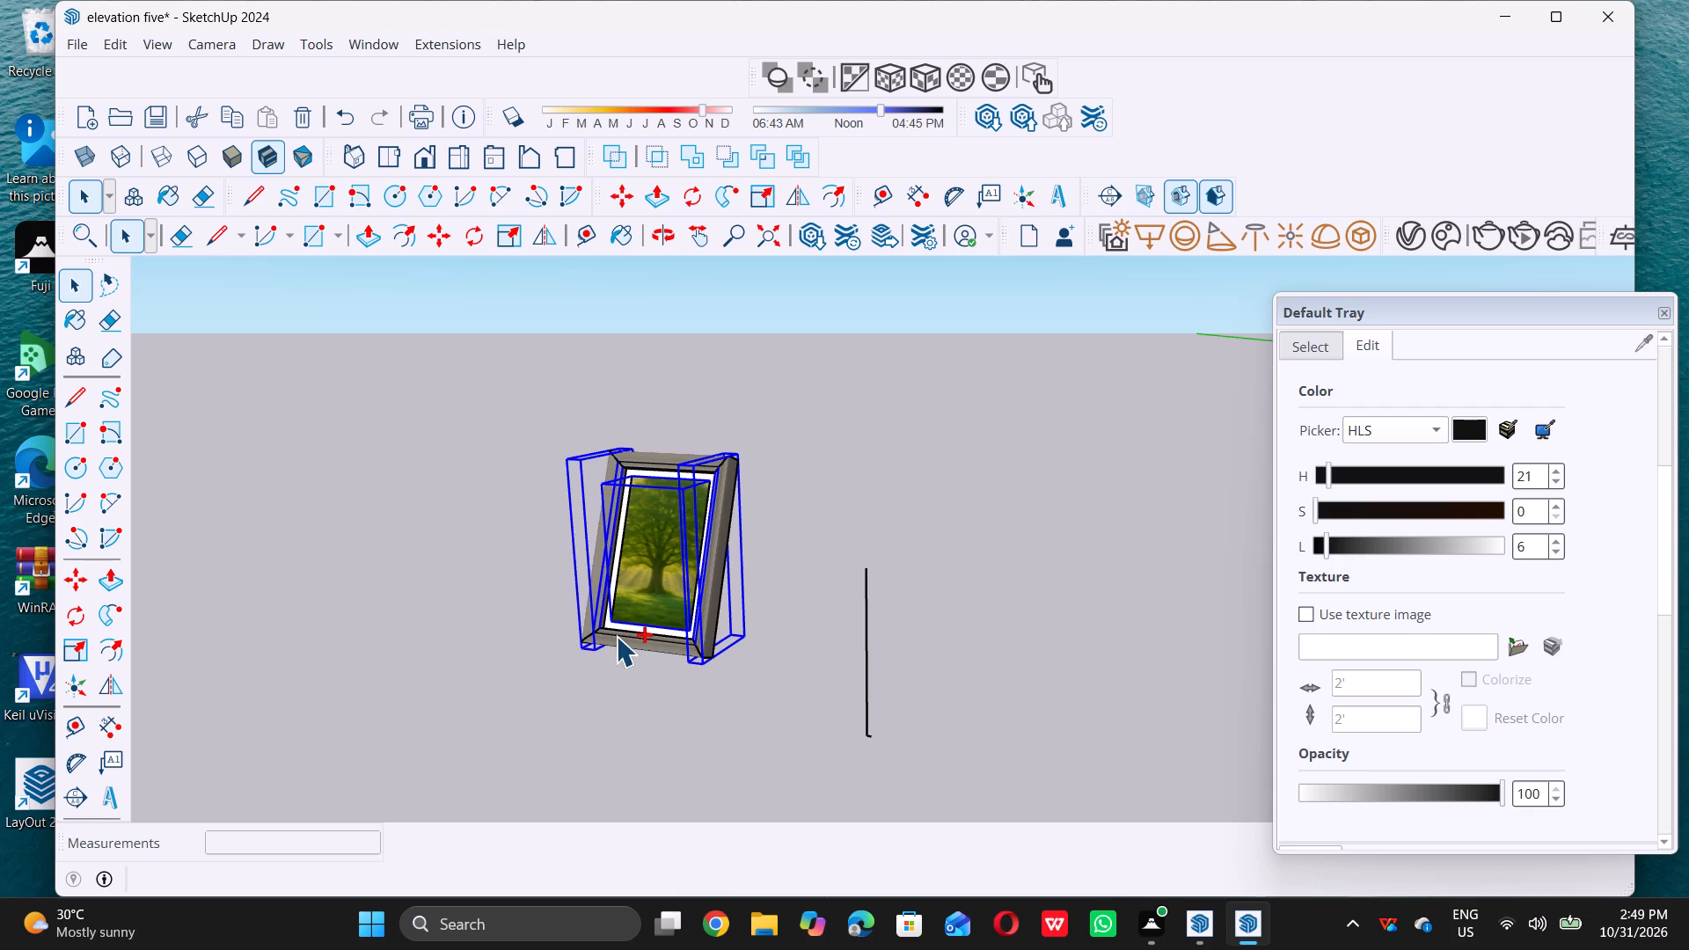
{"action": "left_click", "coordinate": [617, 638], "text": "ctrl"}
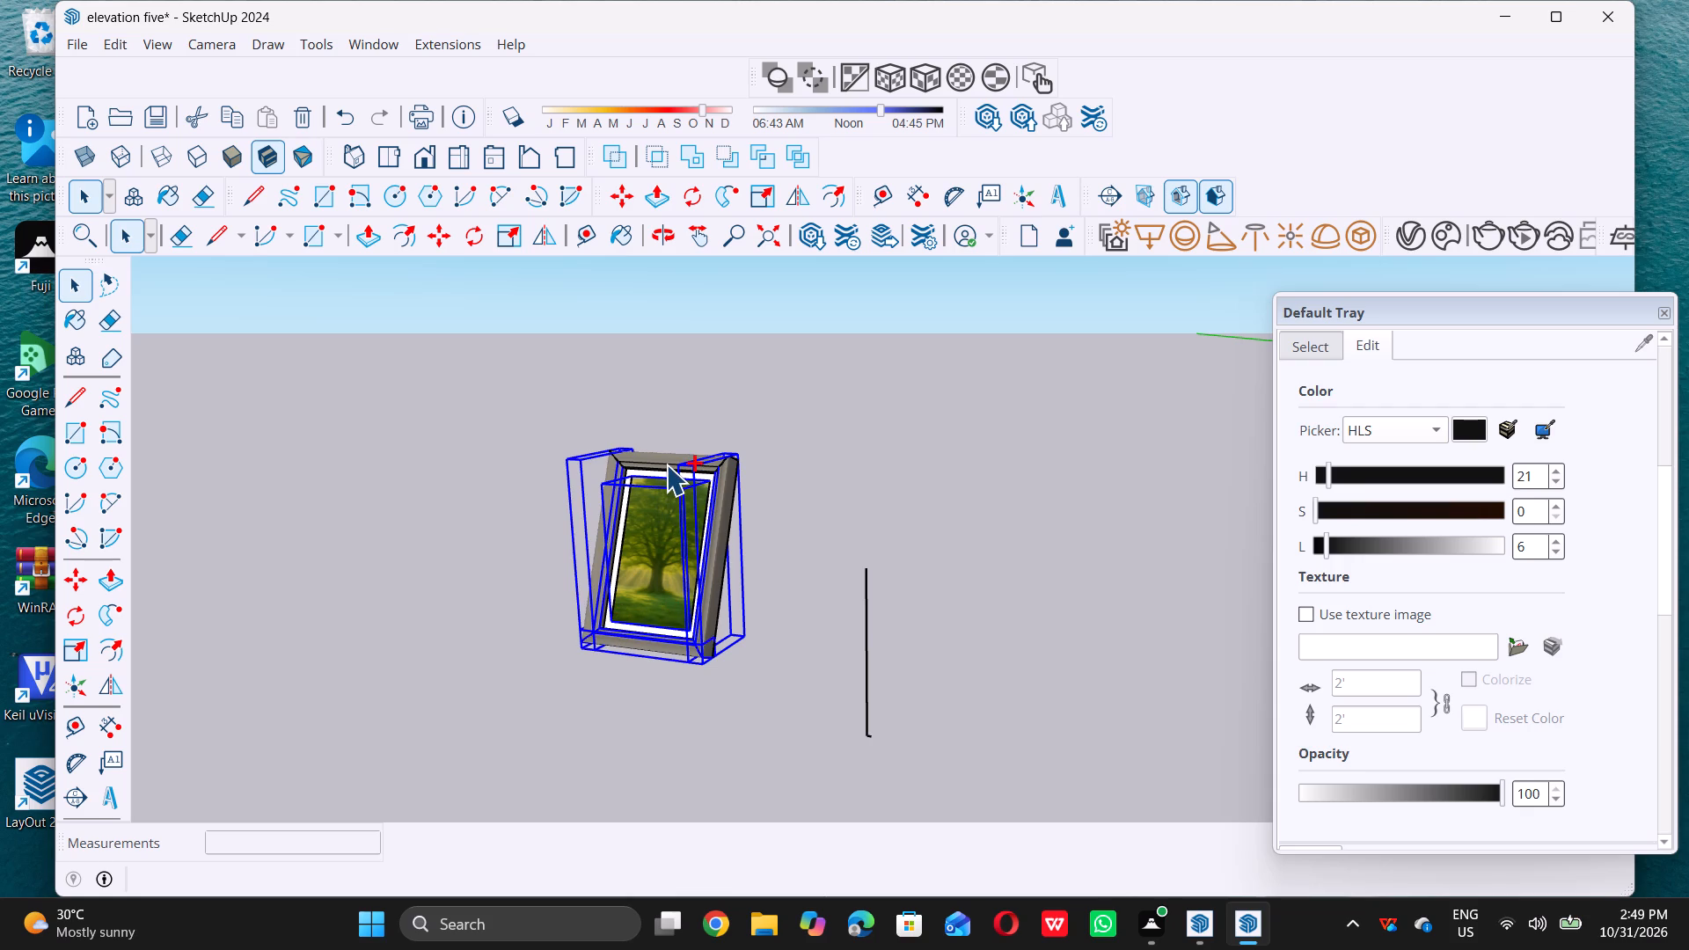
{"action": "left_click", "coordinate": [666, 464], "text": "ctrl"}
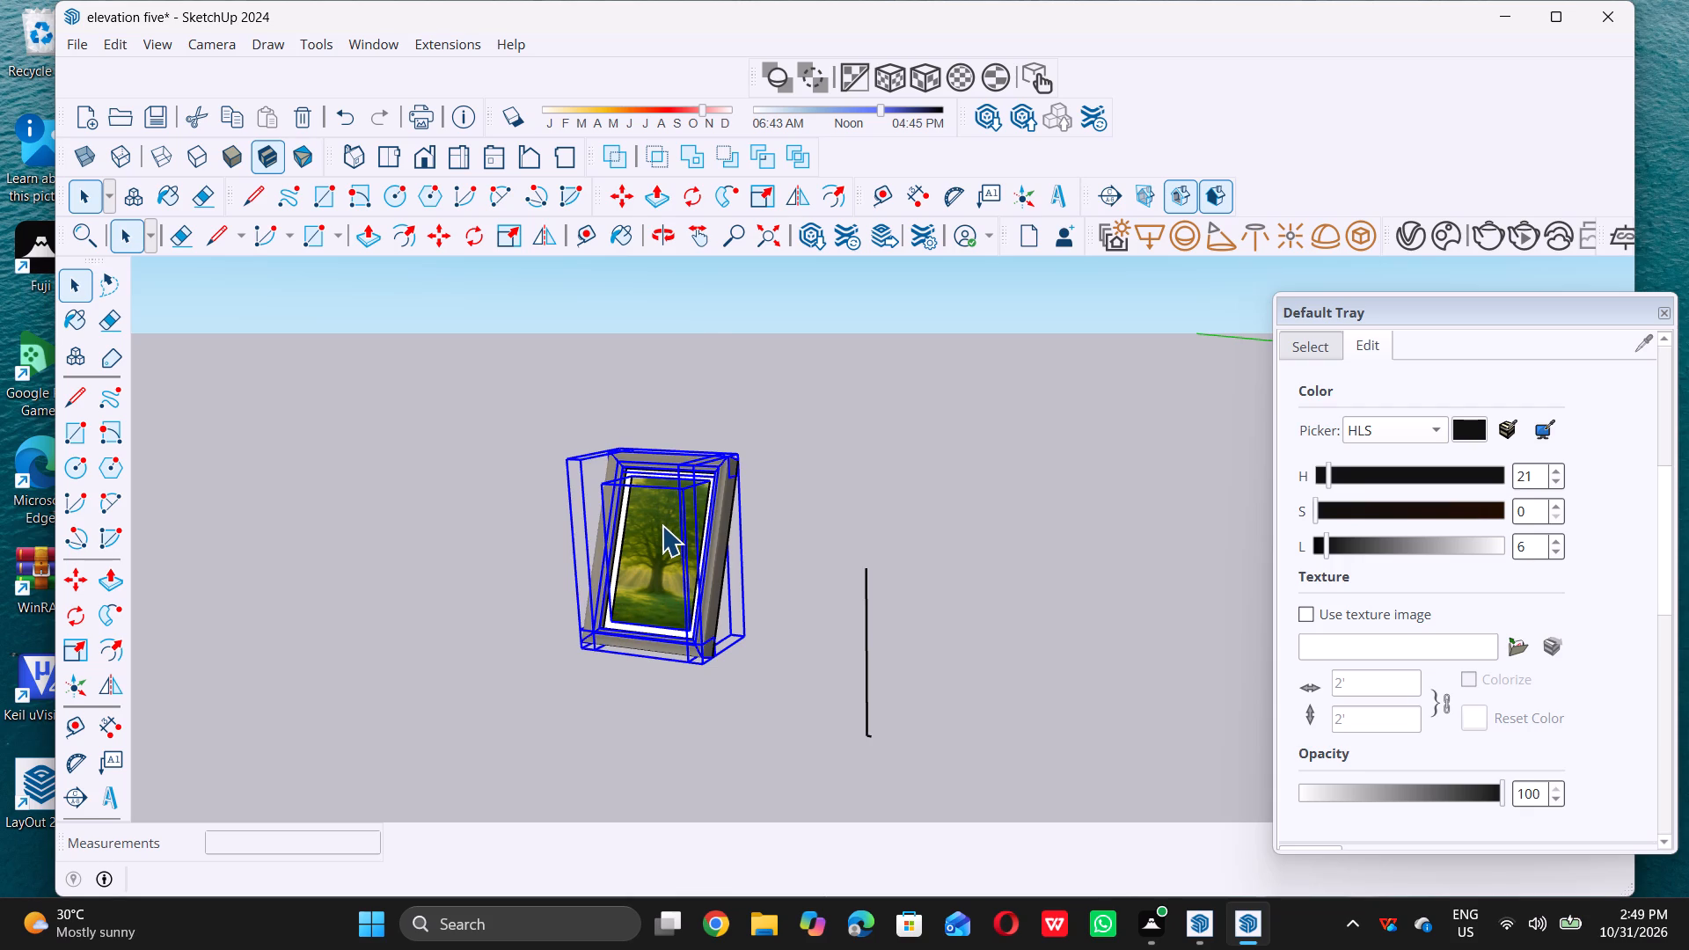
{"action": "right_click", "coordinate": [662, 525]}
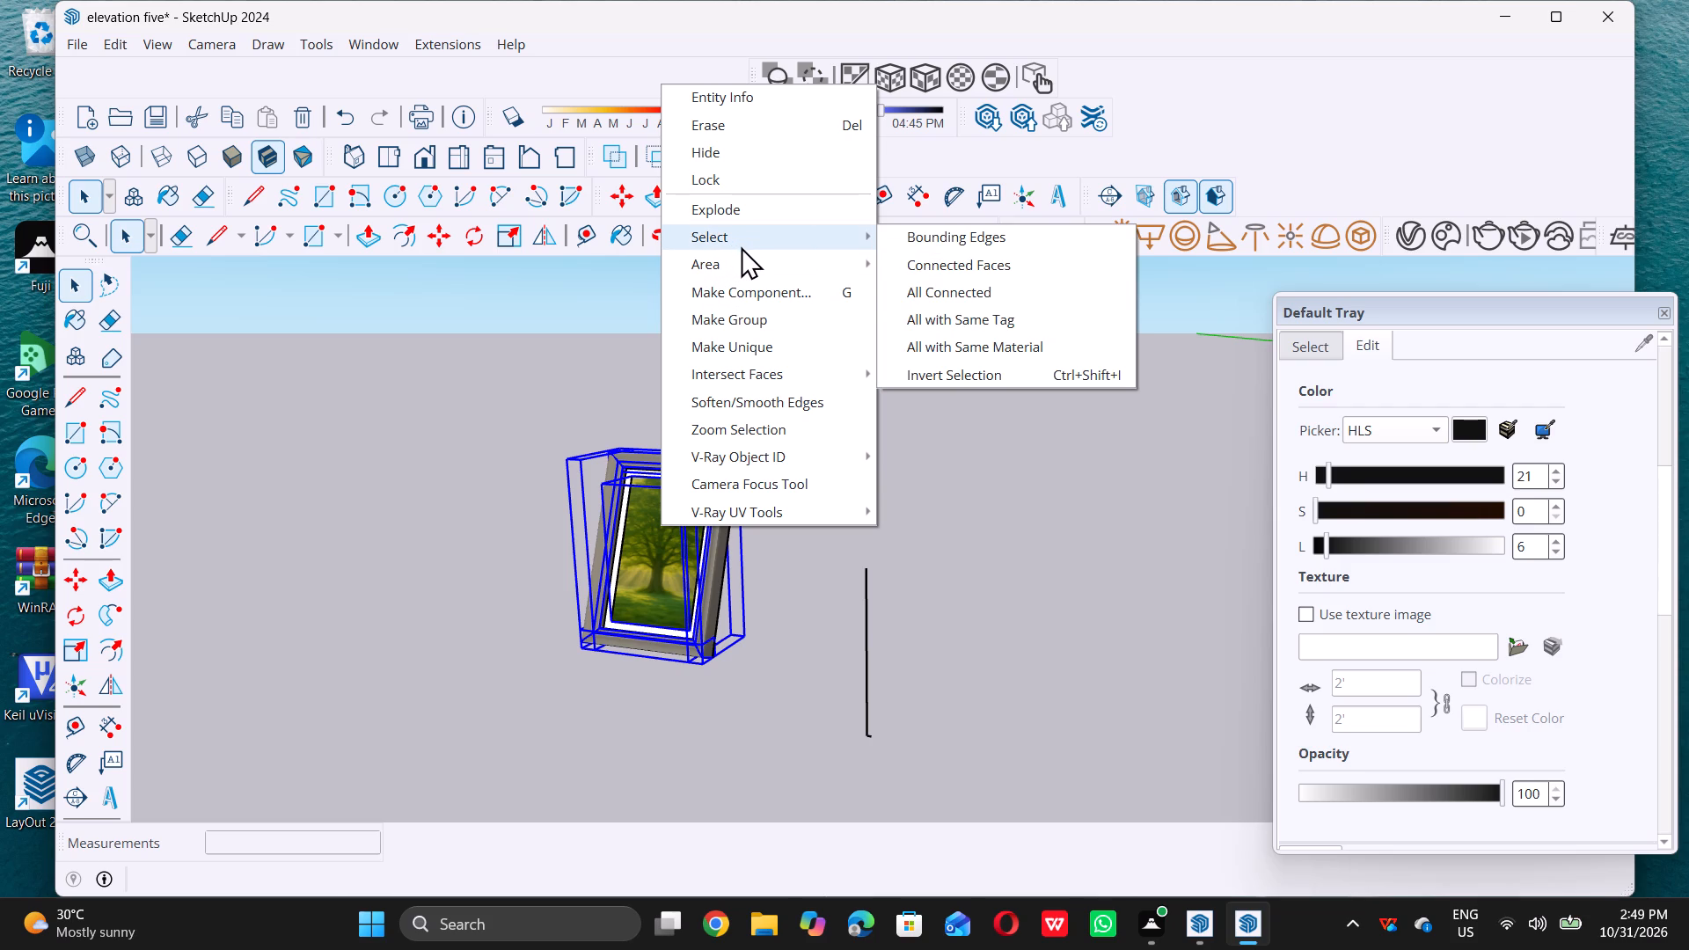
{"action": "left_click", "coordinate": [748, 322]}
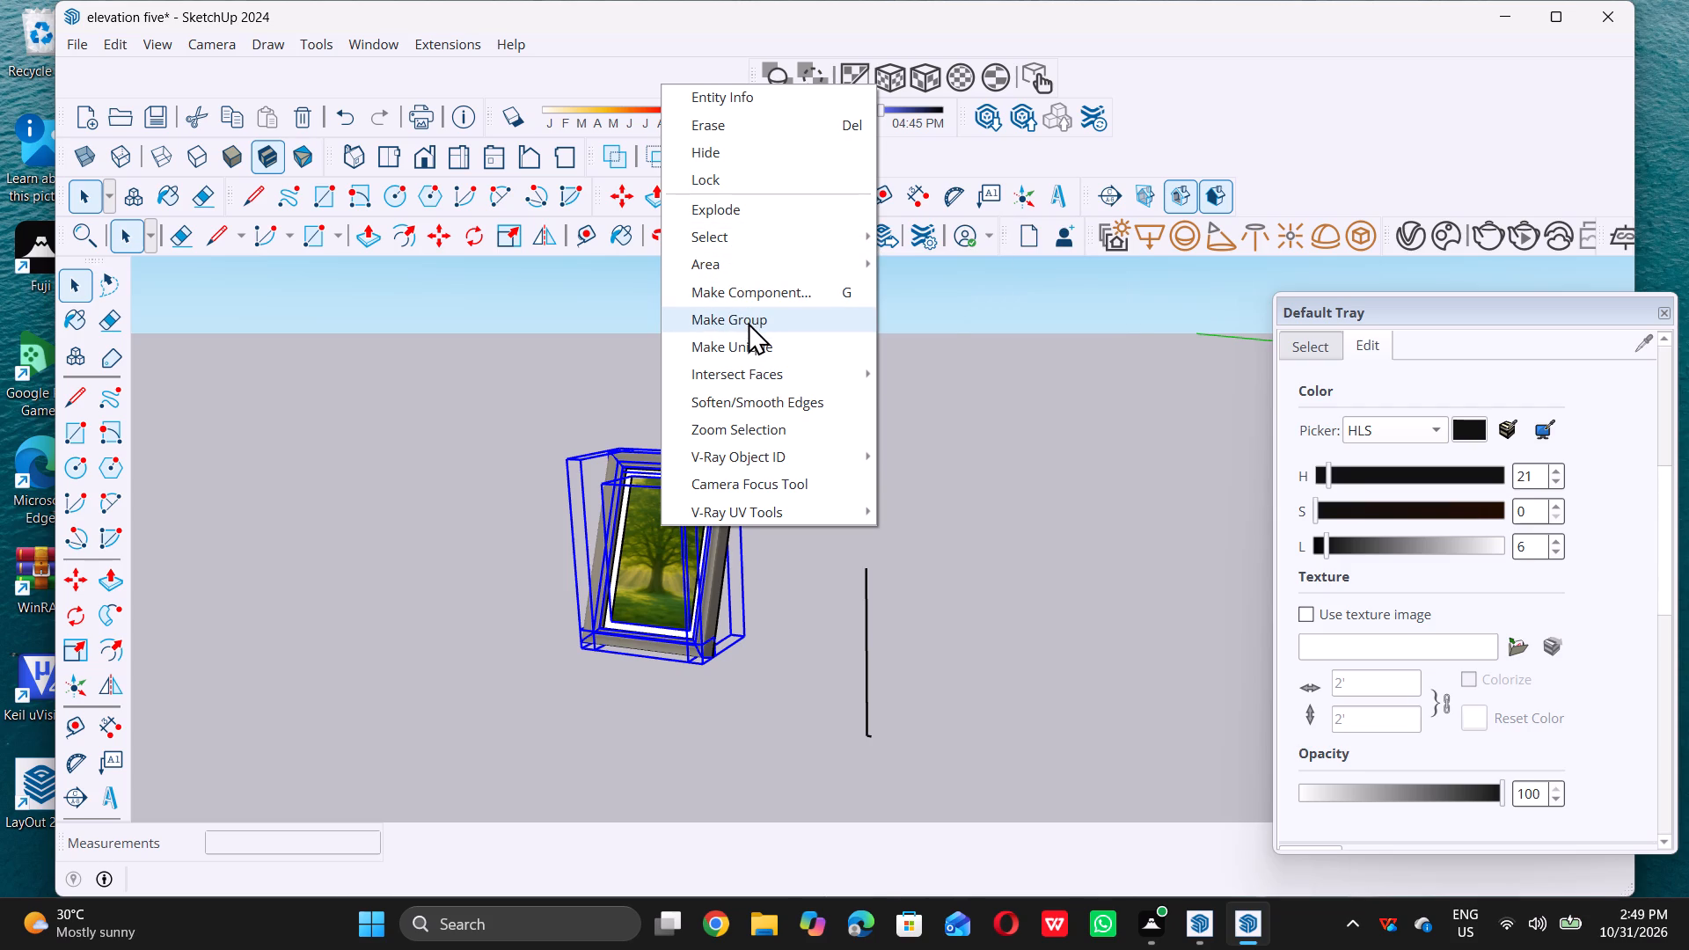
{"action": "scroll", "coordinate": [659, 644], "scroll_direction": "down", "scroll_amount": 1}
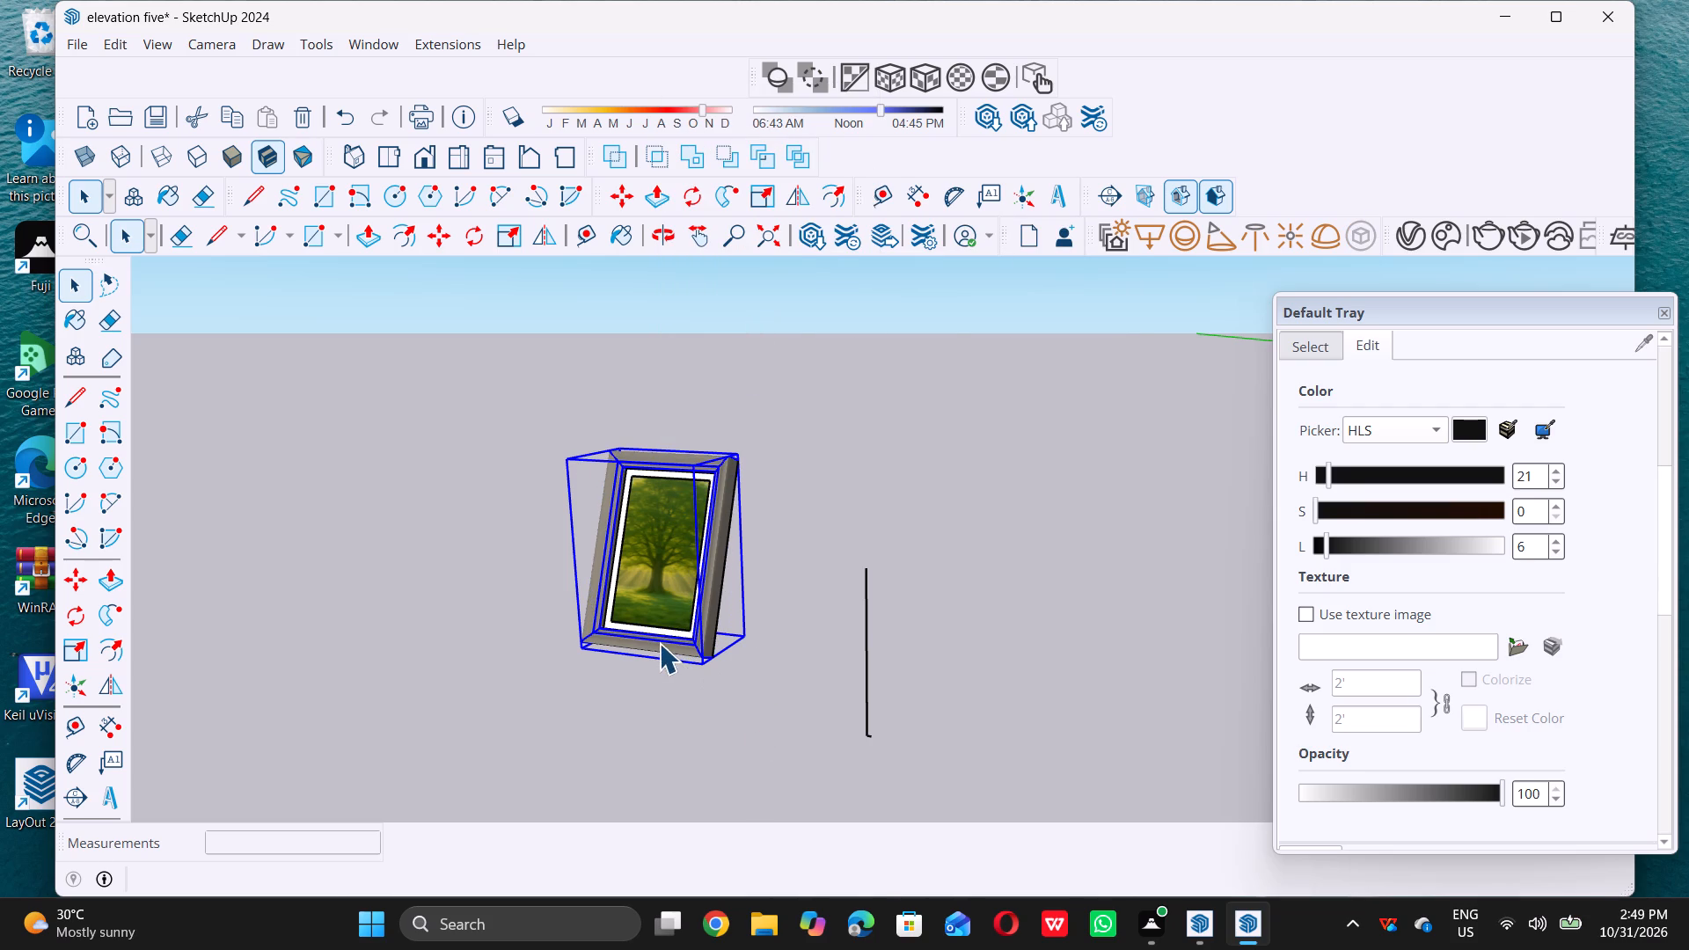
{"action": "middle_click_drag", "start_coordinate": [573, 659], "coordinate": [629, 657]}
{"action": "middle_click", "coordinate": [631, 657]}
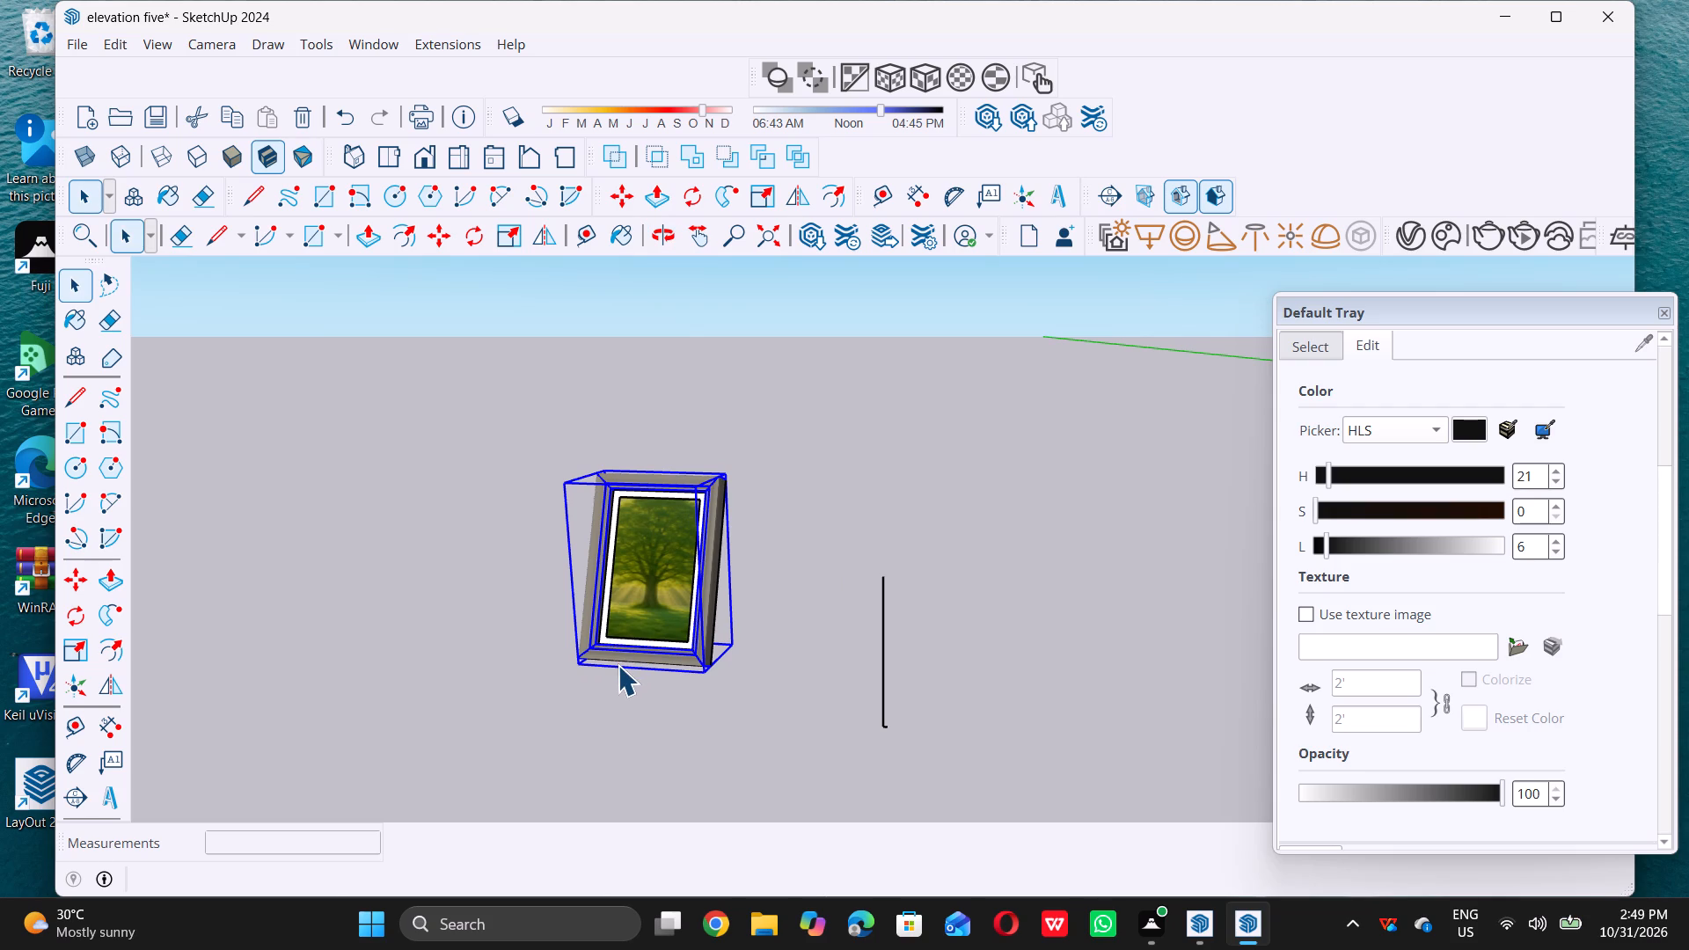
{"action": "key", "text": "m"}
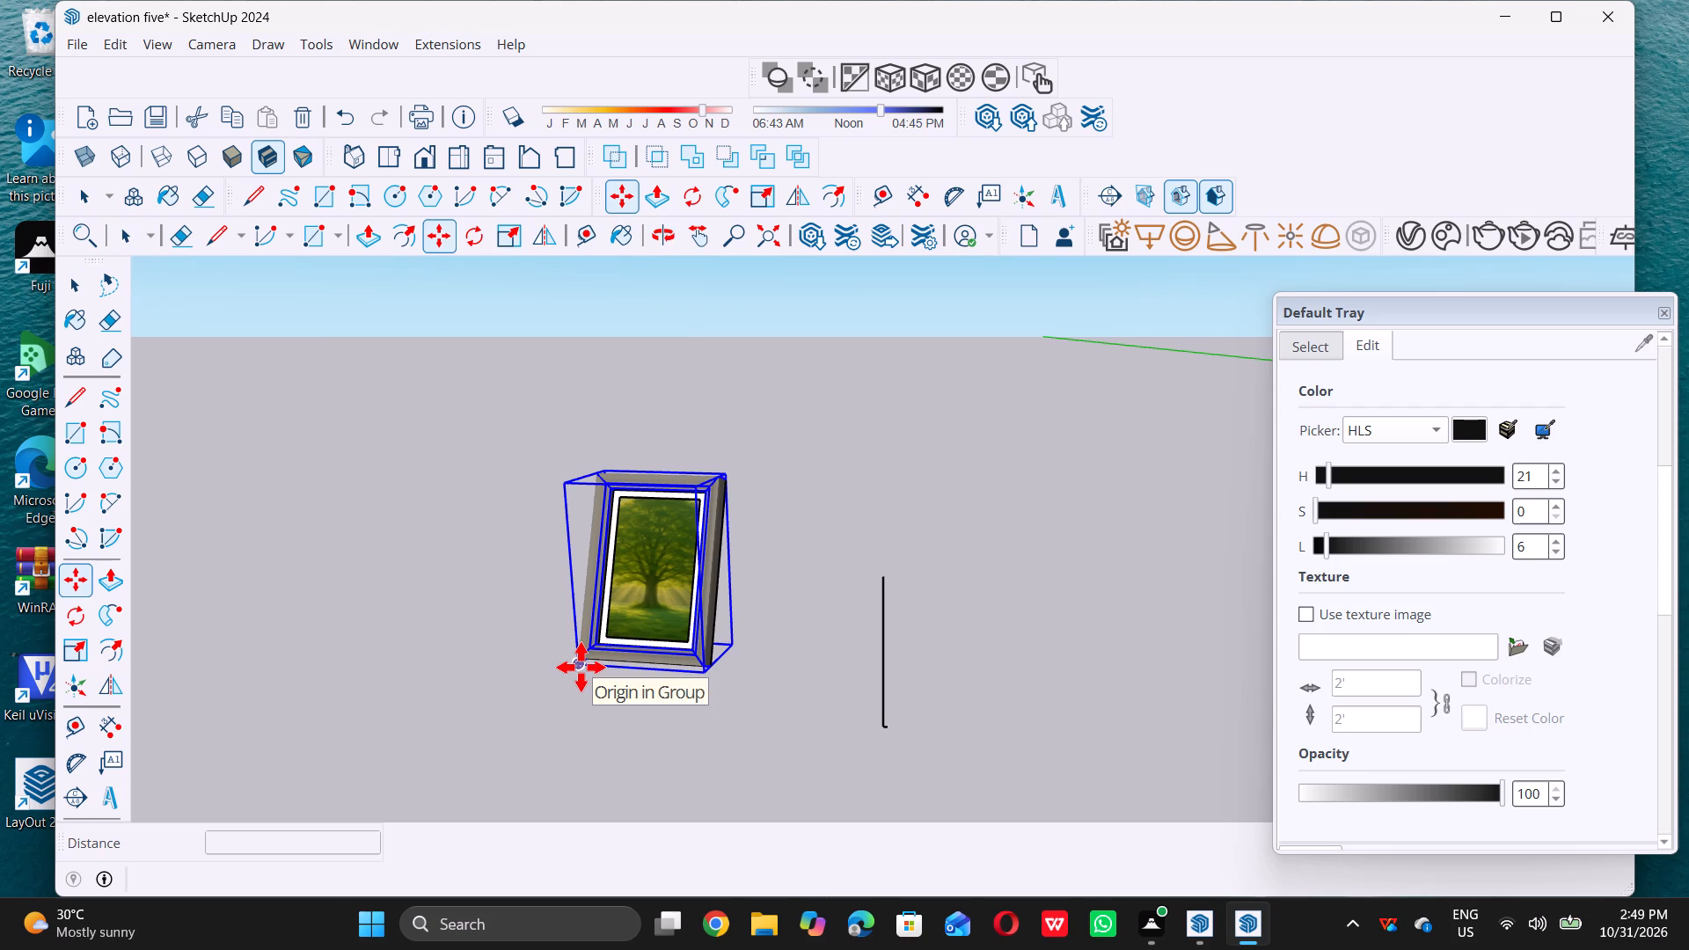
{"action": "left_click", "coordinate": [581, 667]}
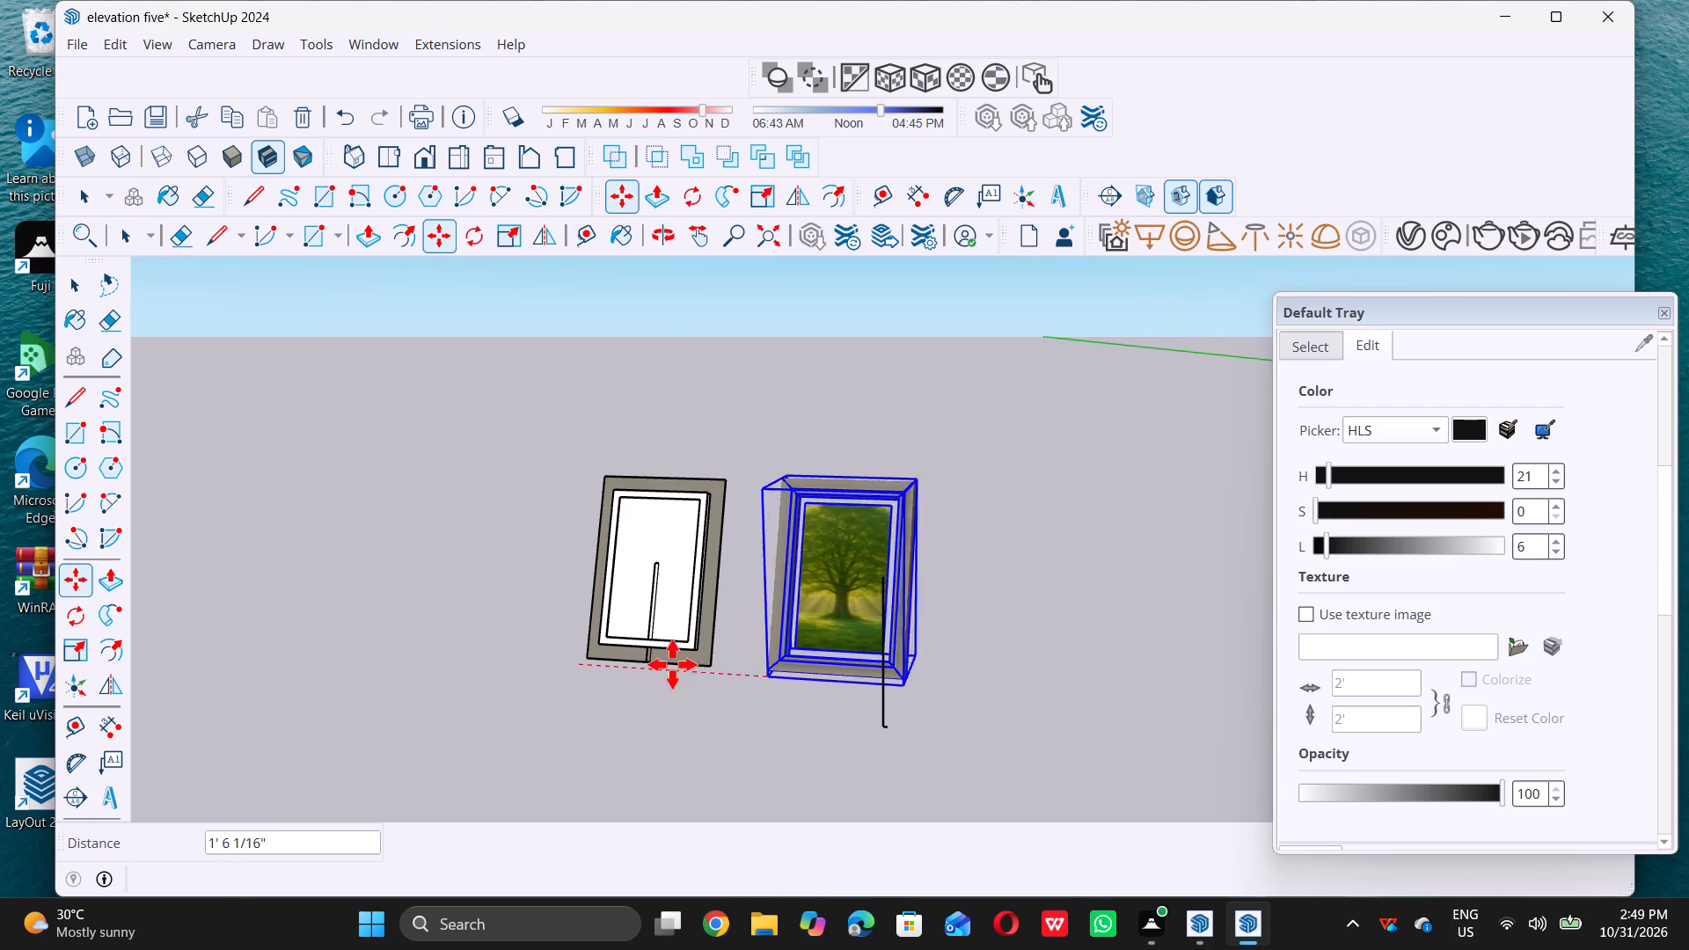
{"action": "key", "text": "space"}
Move the grouped rails and tree picture about 2' 11 5/16" away from the stand, to the foot of the vertical reference line.
{"action": "middle_click_drag", "start_coordinate": [631, 576], "coordinate": [623, 621]}
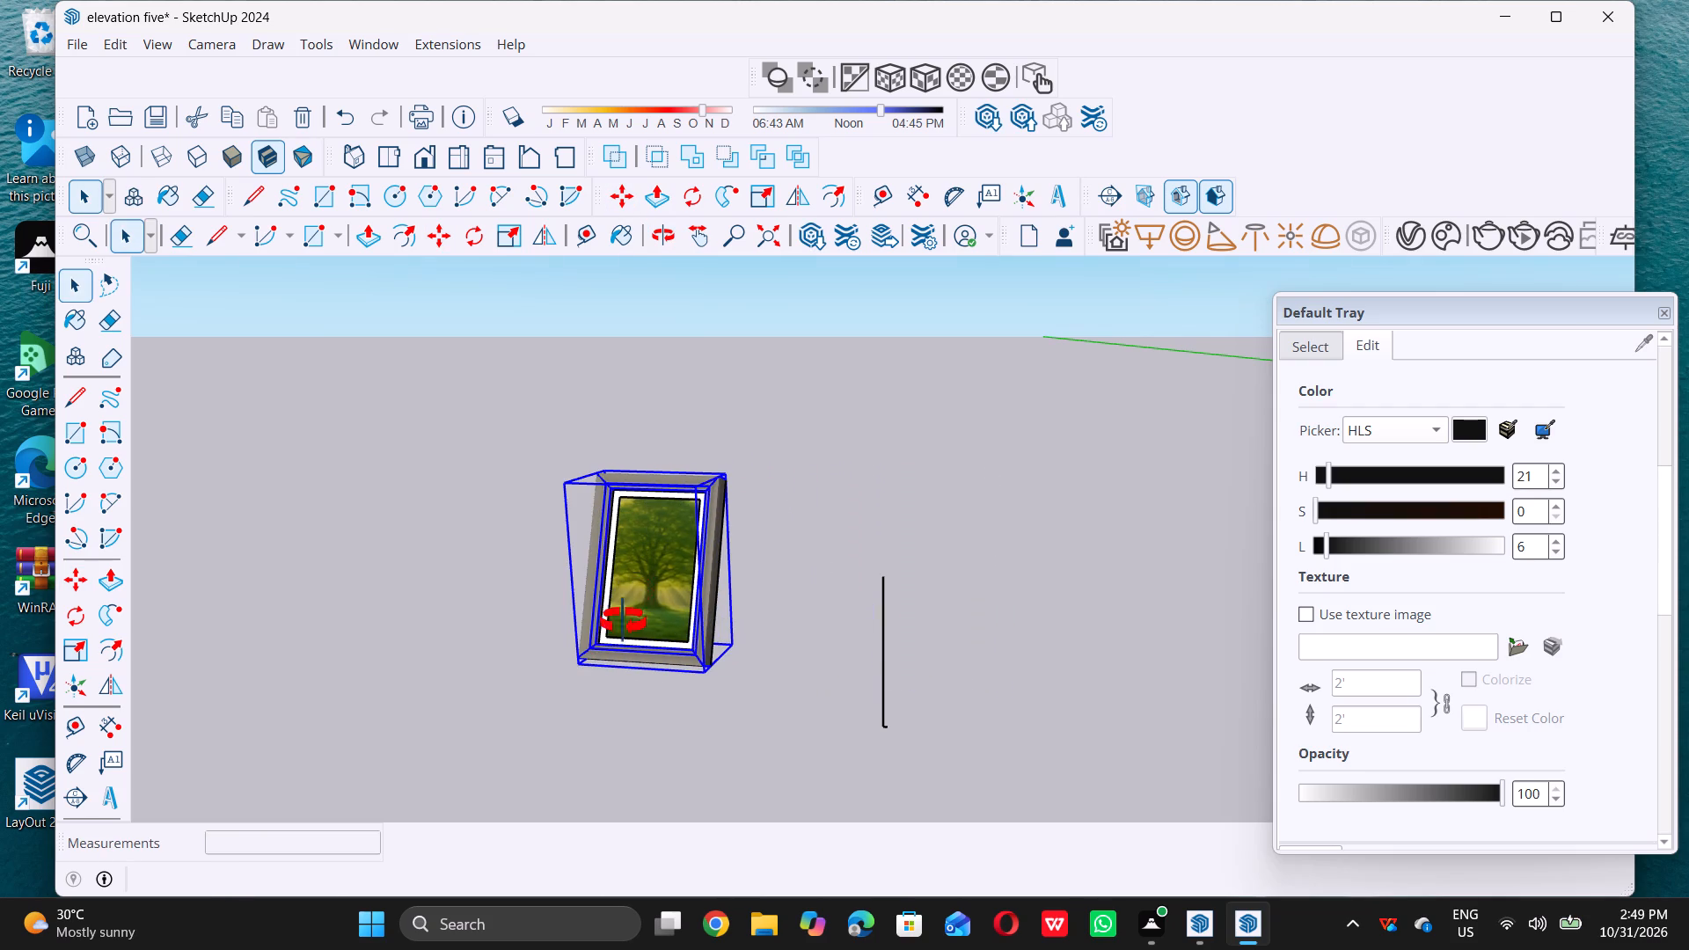
{"action": "middle_click_drag", "start_coordinate": [623, 621], "coordinate": [281, 699]}
{"action": "middle_click_drag", "start_coordinate": [824, 508], "coordinate": [485, 483]}
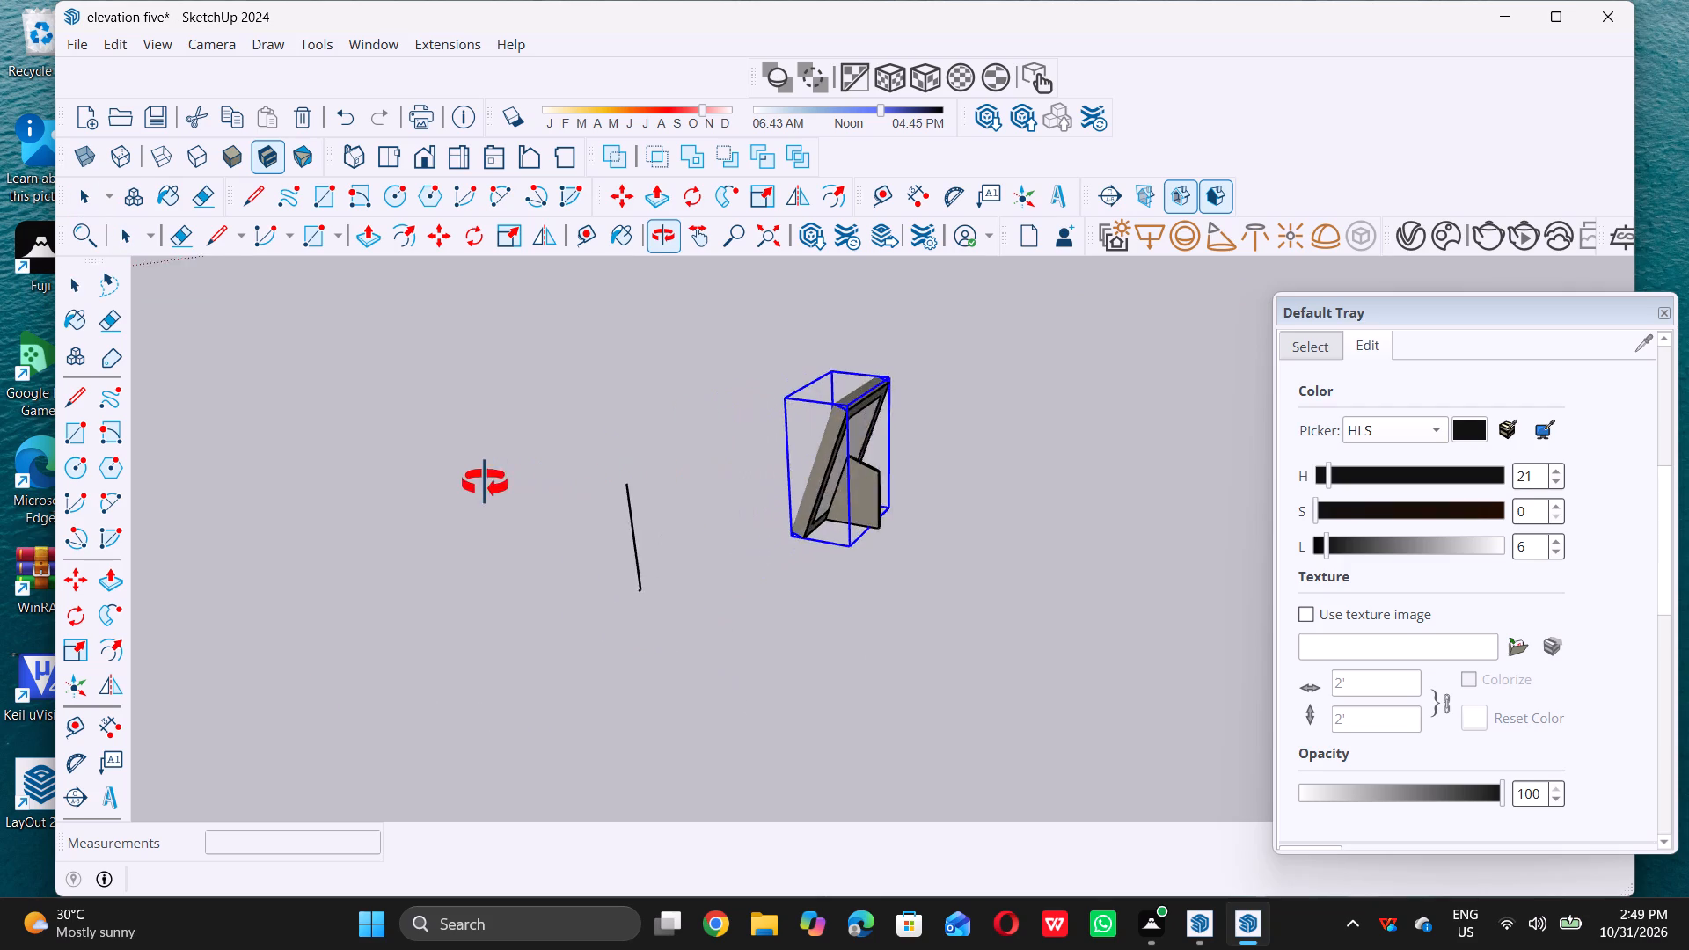
{"action": "middle_click_drag", "start_coordinate": [485, 483], "coordinate": [1106, 582]}
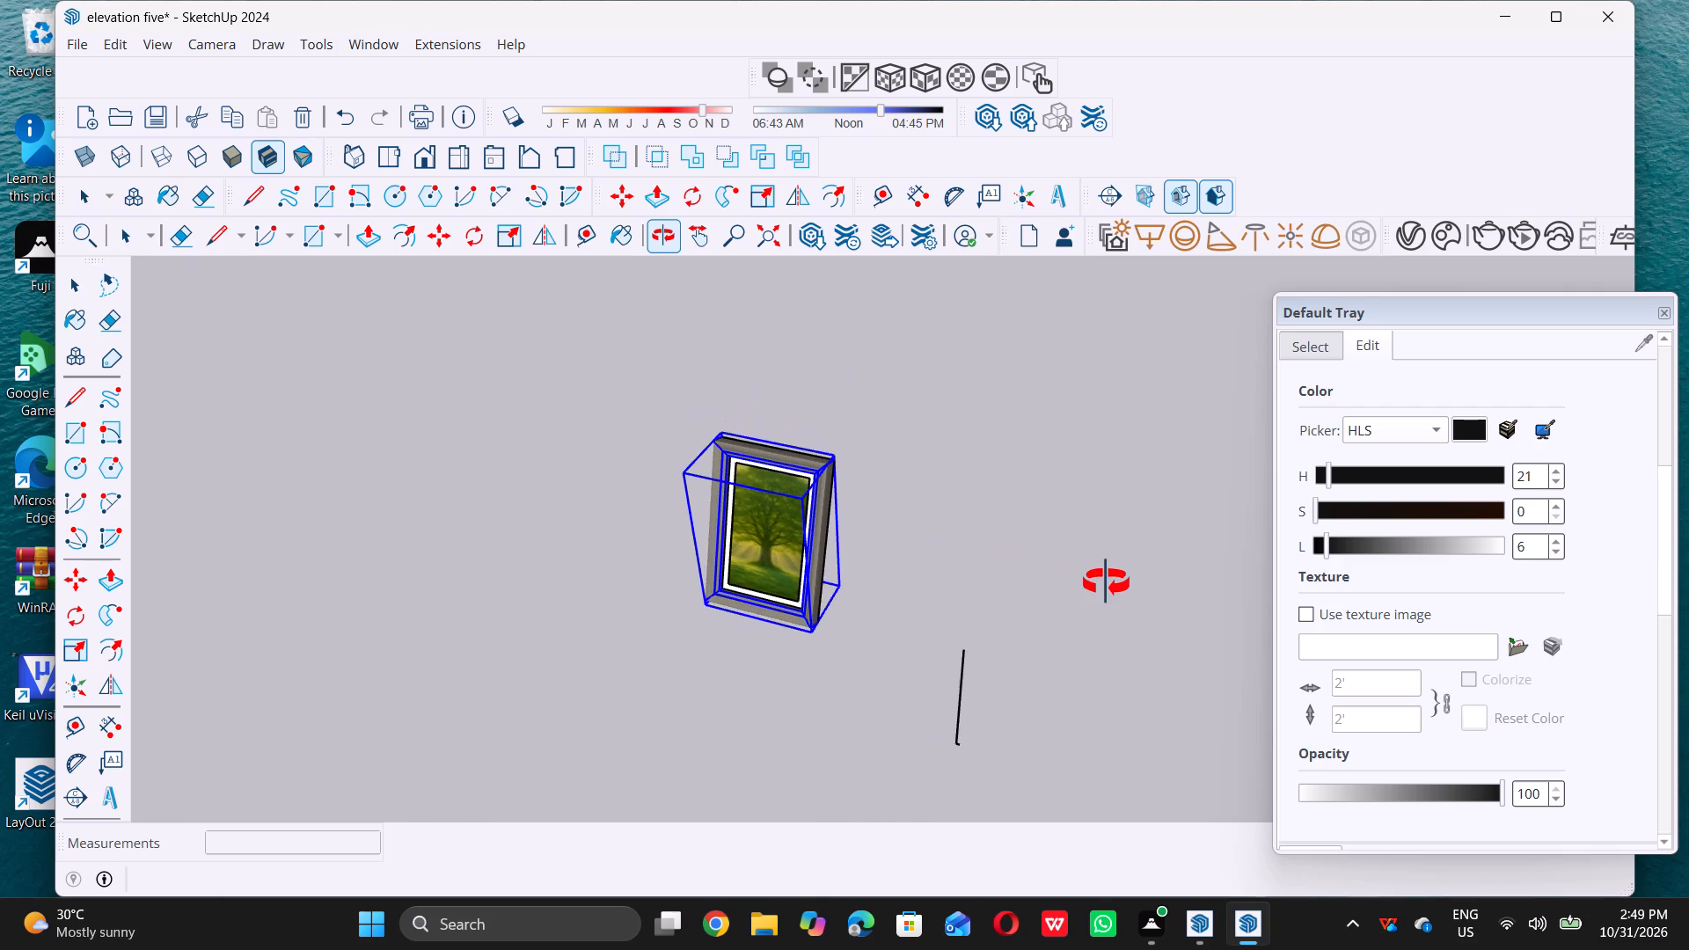
{"action": "middle_click_drag", "start_coordinate": [1106, 582], "coordinate": [1127, 572]}
{"action": "middle_click", "coordinate": [1127, 572]}
{"action": "middle_click_drag", "start_coordinate": [825, 669], "coordinate": [855, 636]}
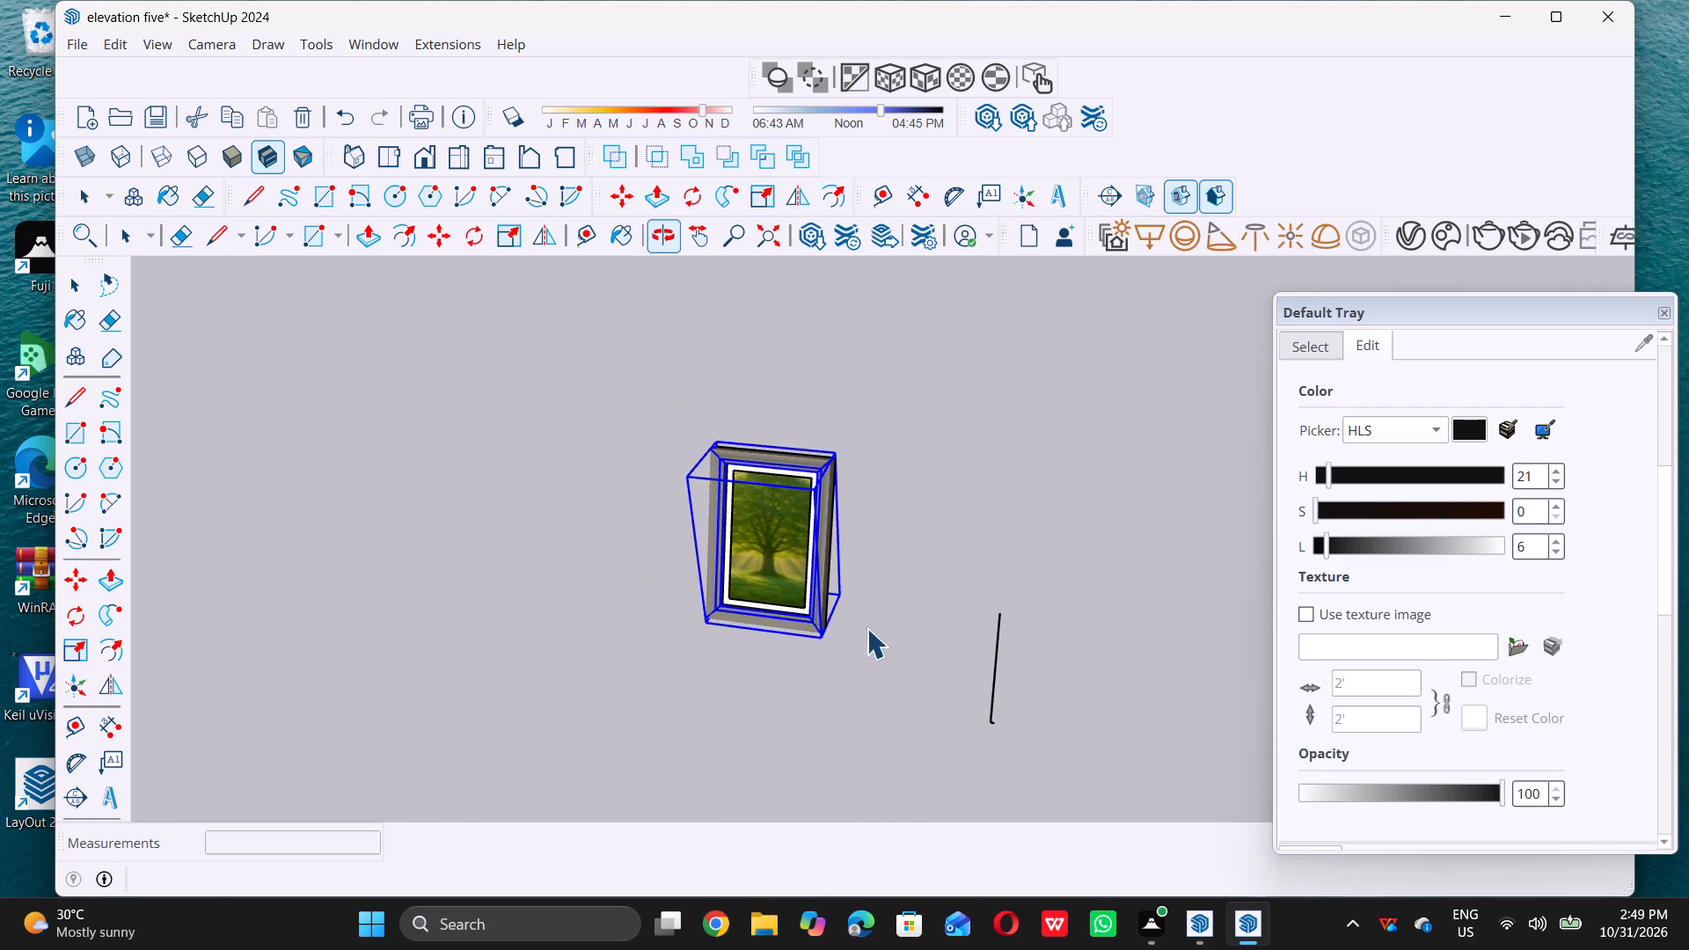
{"action": "scroll", "coordinate": [760, 595], "scroll_direction": "up", "scroll_amount": 7}
{"action": "key", "text": "m"}
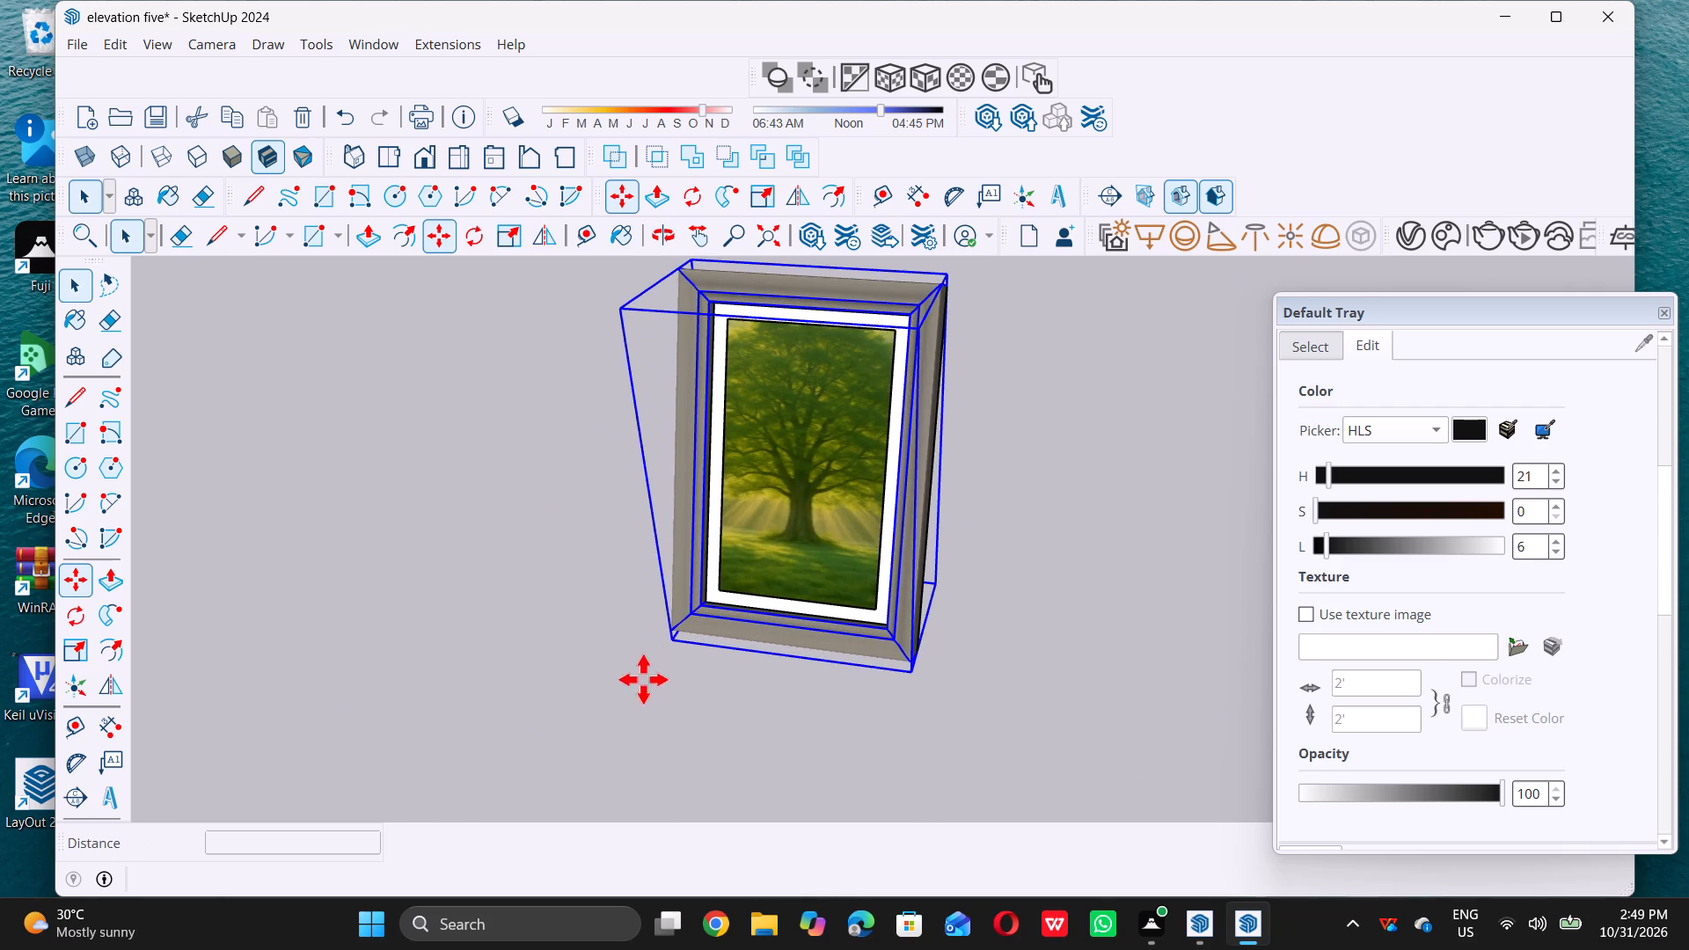
{"action": "left_click", "coordinate": [670, 637]}
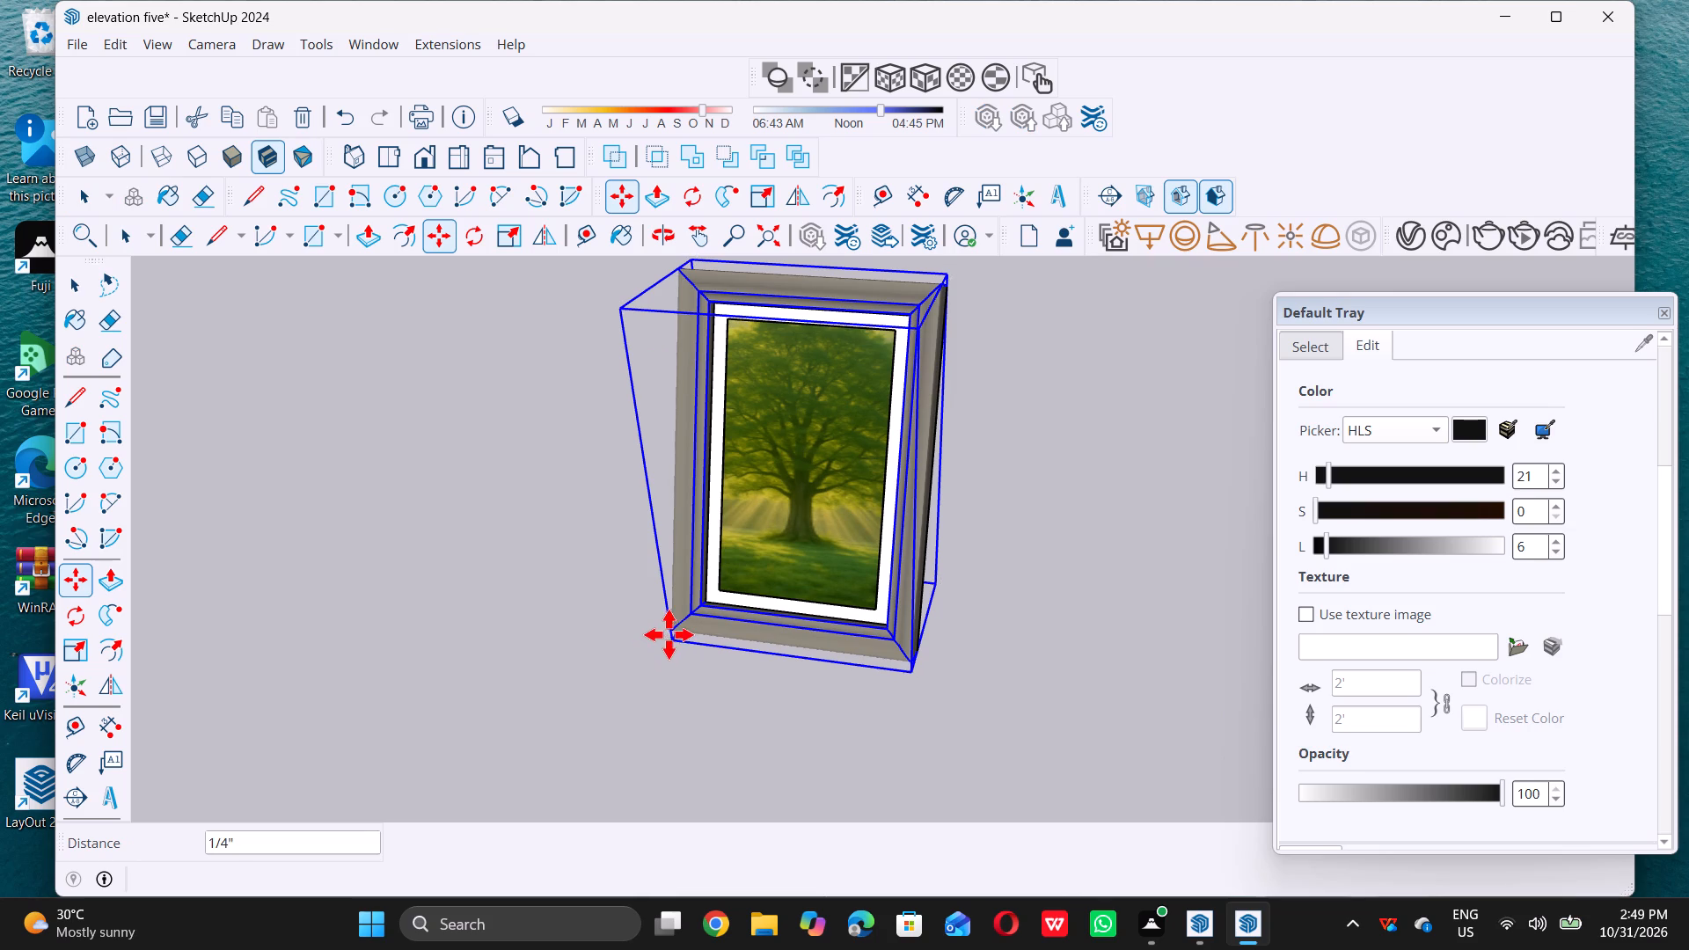
{"action": "scroll", "coordinate": [669, 634], "scroll_direction": "down", "scroll_amount": 9}
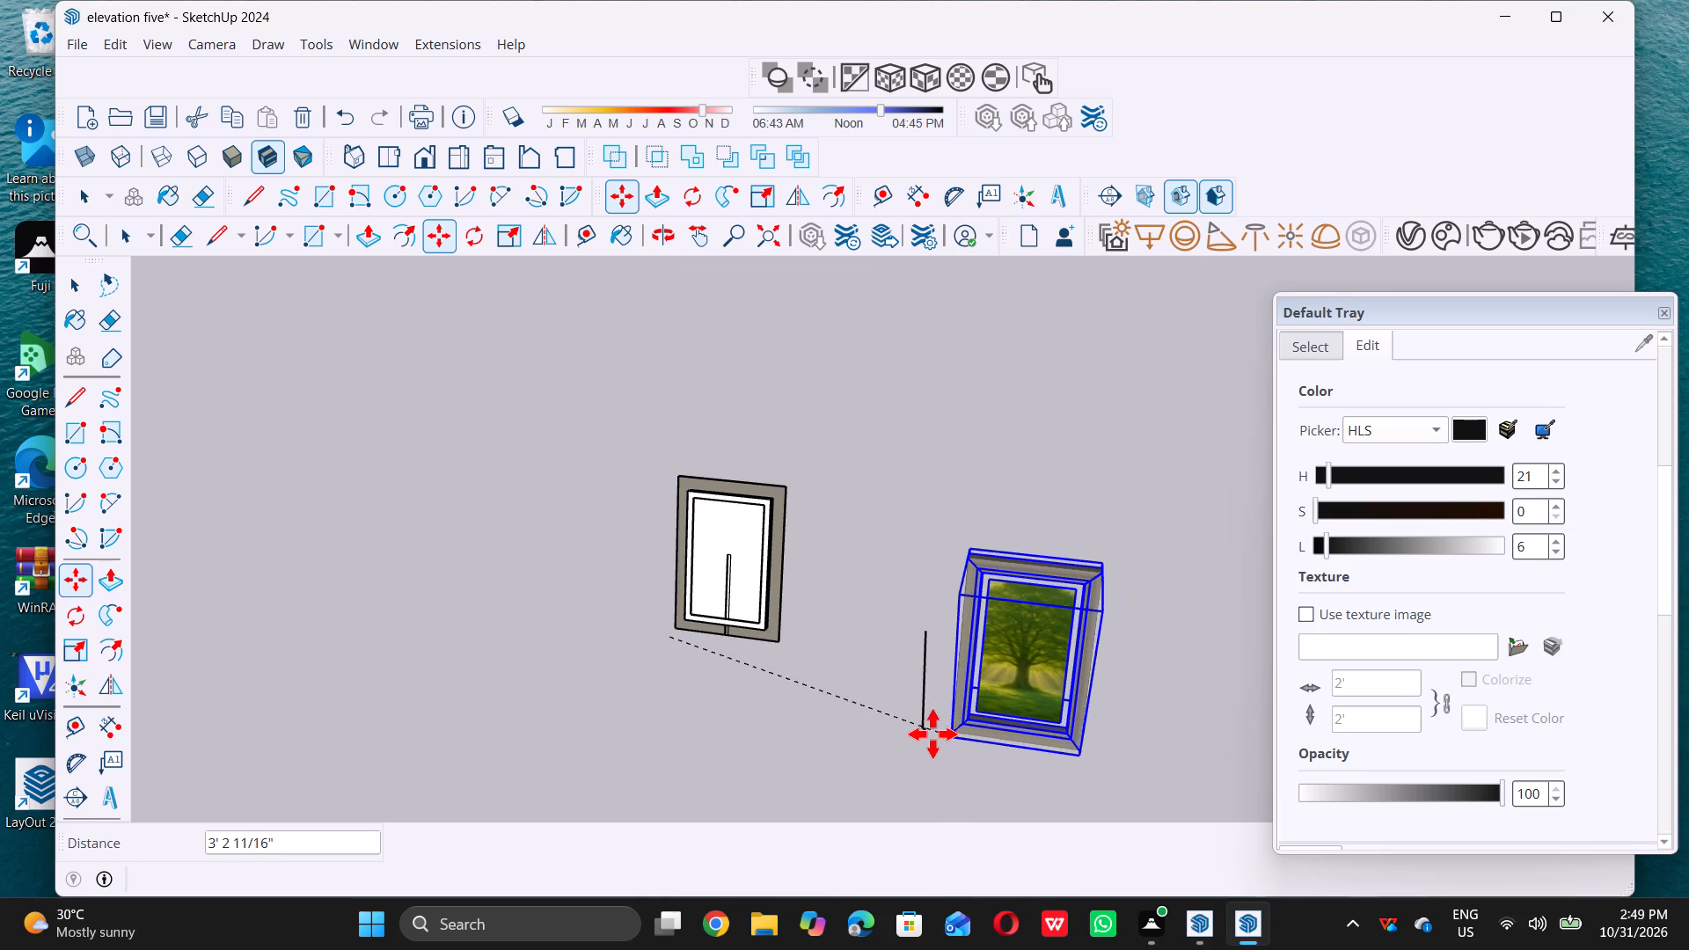
{"action": "scroll", "coordinate": [924, 730], "scroll_direction": "up", "scroll_amount": 7}
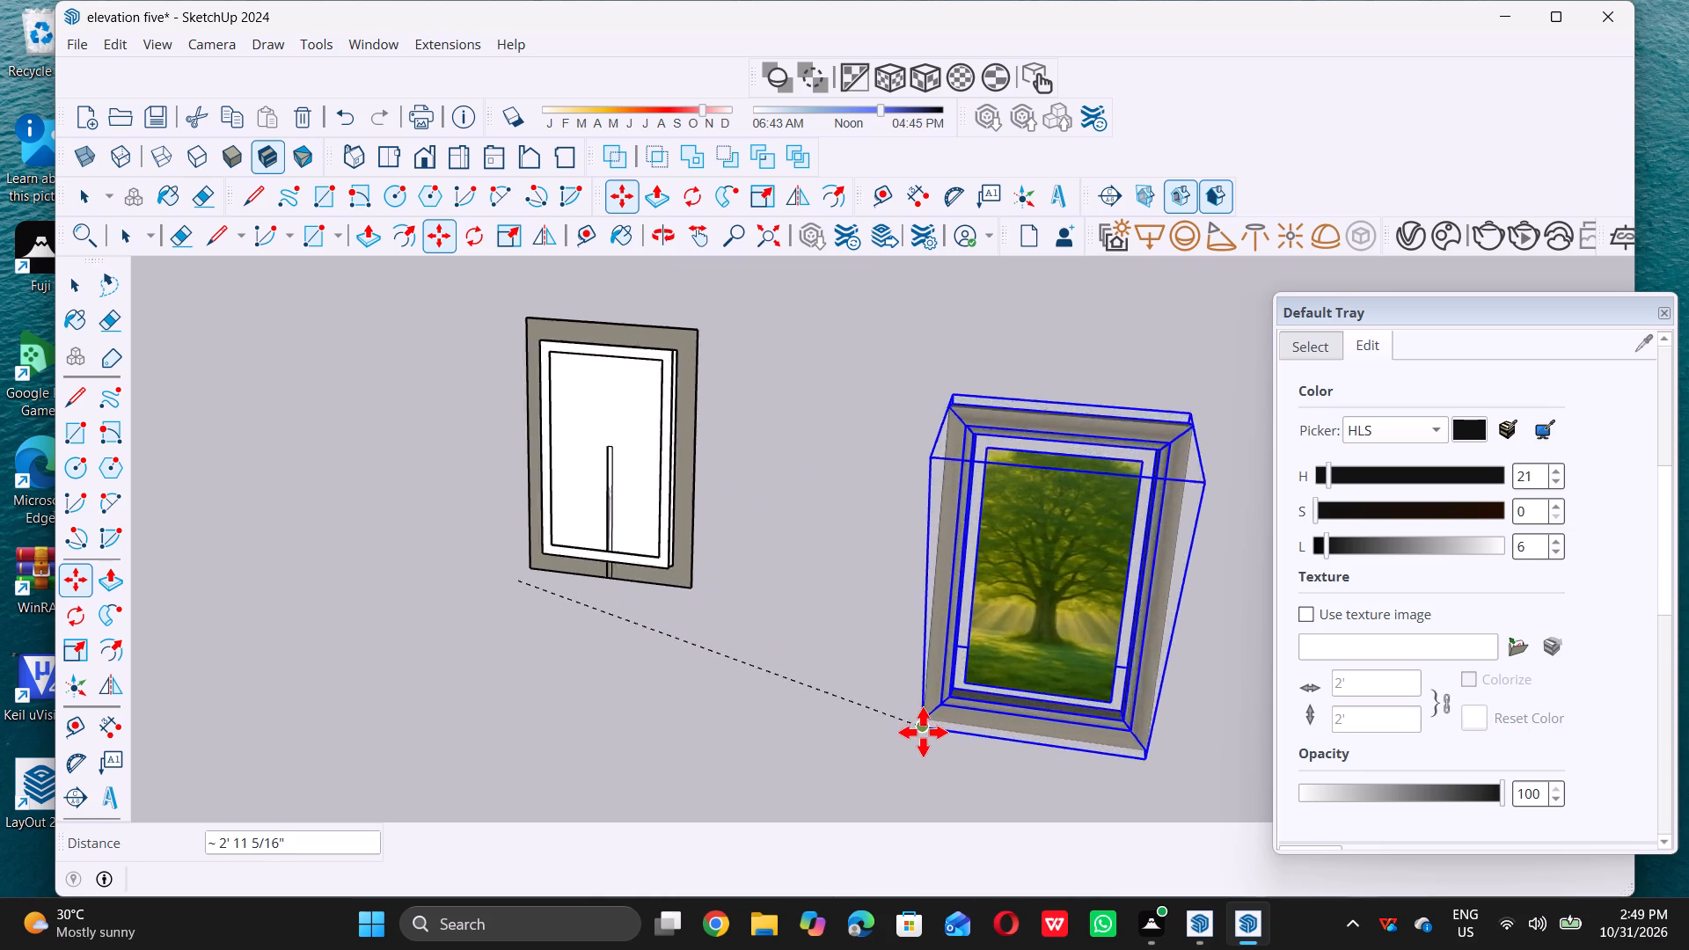
{"action": "scroll", "coordinate": [923, 732], "scroll_direction": "up", "scroll_amount": 5}
{"action": "left_click", "coordinate": [922, 721]}
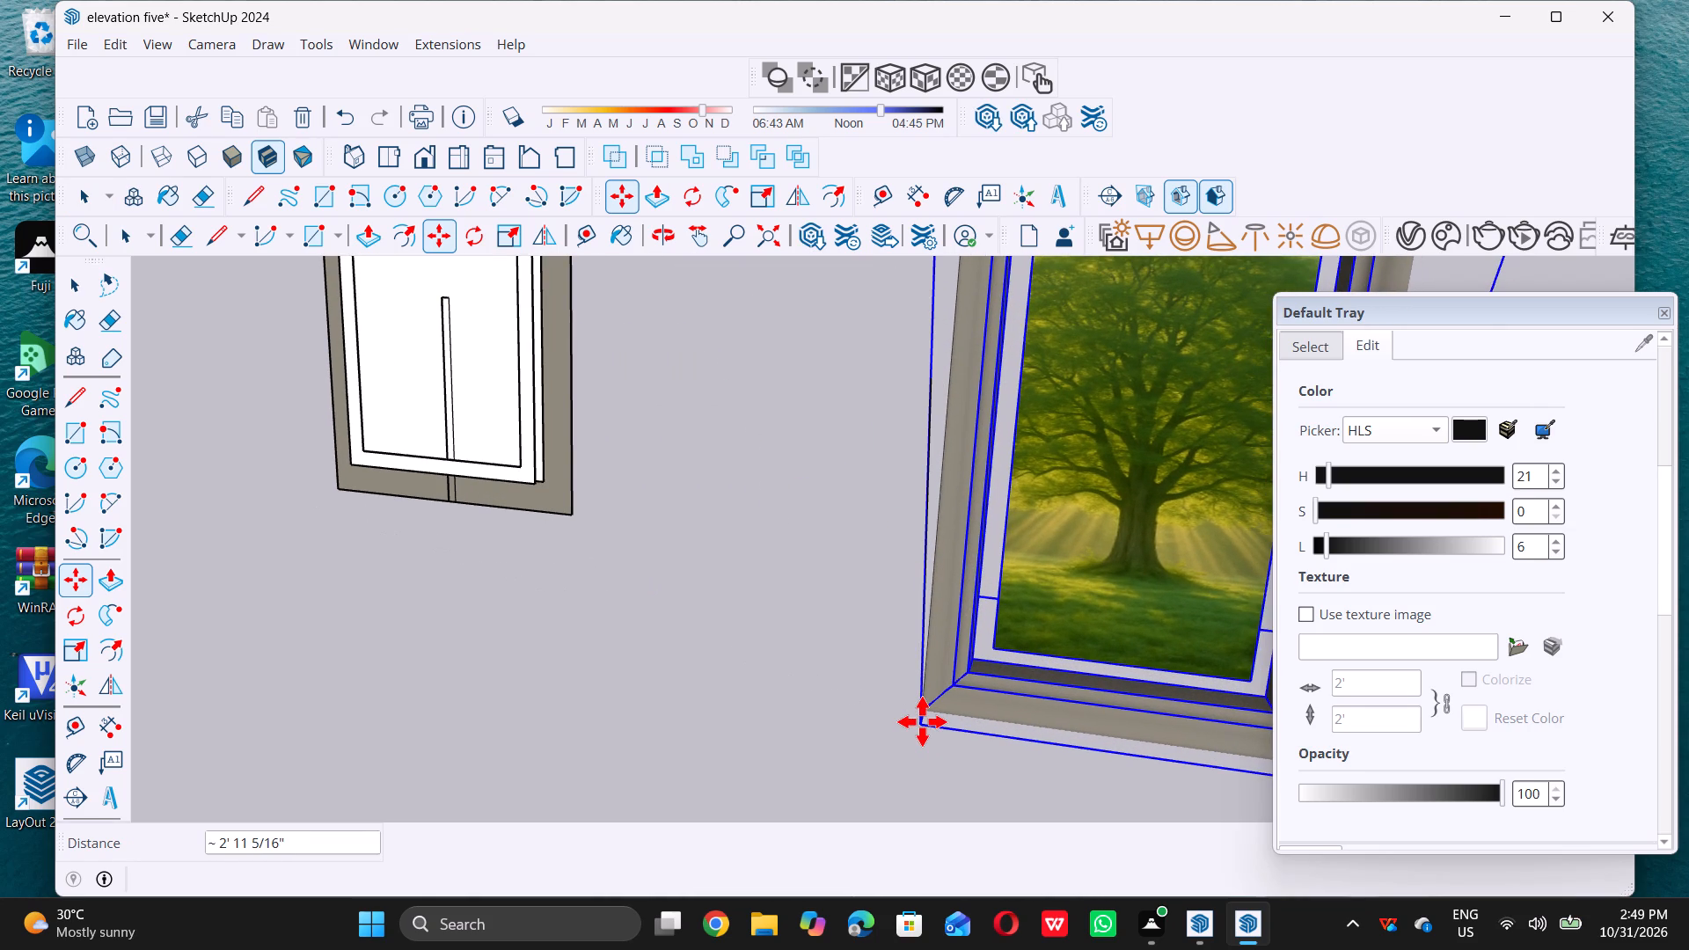
{"action": "key", "text": "space"}
{"action": "left_click", "coordinate": [649, 715]}
{"action": "scroll", "coordinate": [637, 712], "scroll_direction": "down", "scroll_amount": 9}
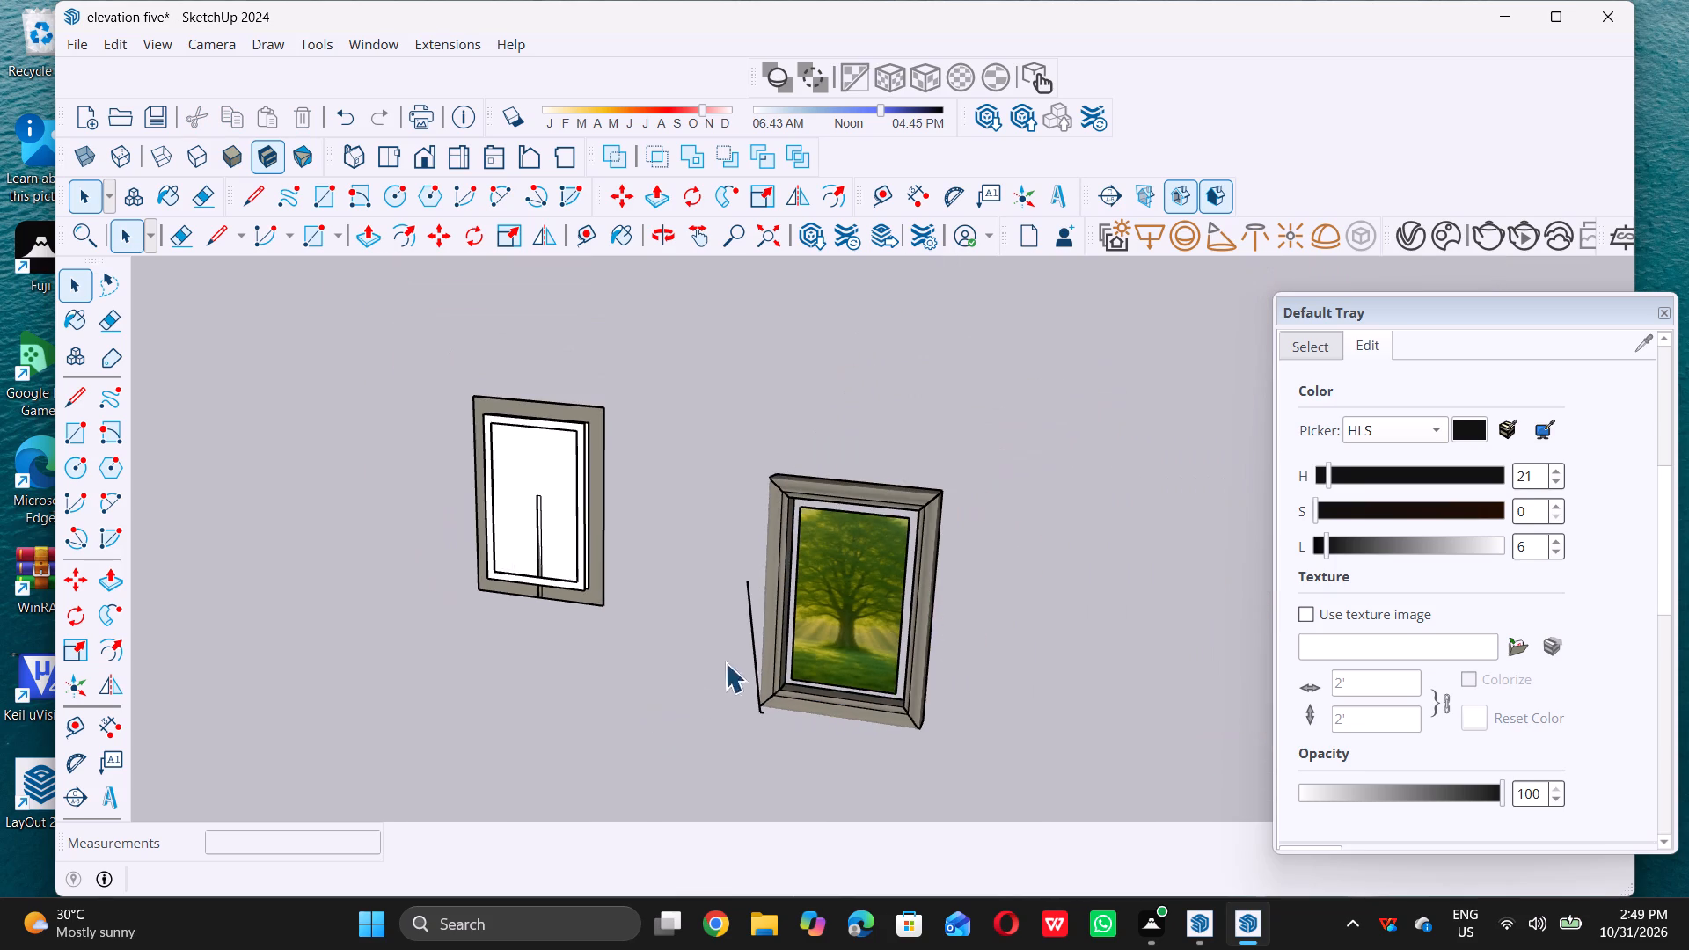
Examine the tilted picture frame and its separate stand from the side and the front.
{"action": "middle_click_drag", "start_coordinate": [764, 637], "coordinate": [247, 696]}
{"action": "middle_click", "coordinate": [244, 693]}
{"action": "middle_click_drag", "start_coordinate": [829, 614], "coordinate": [580, 595]}
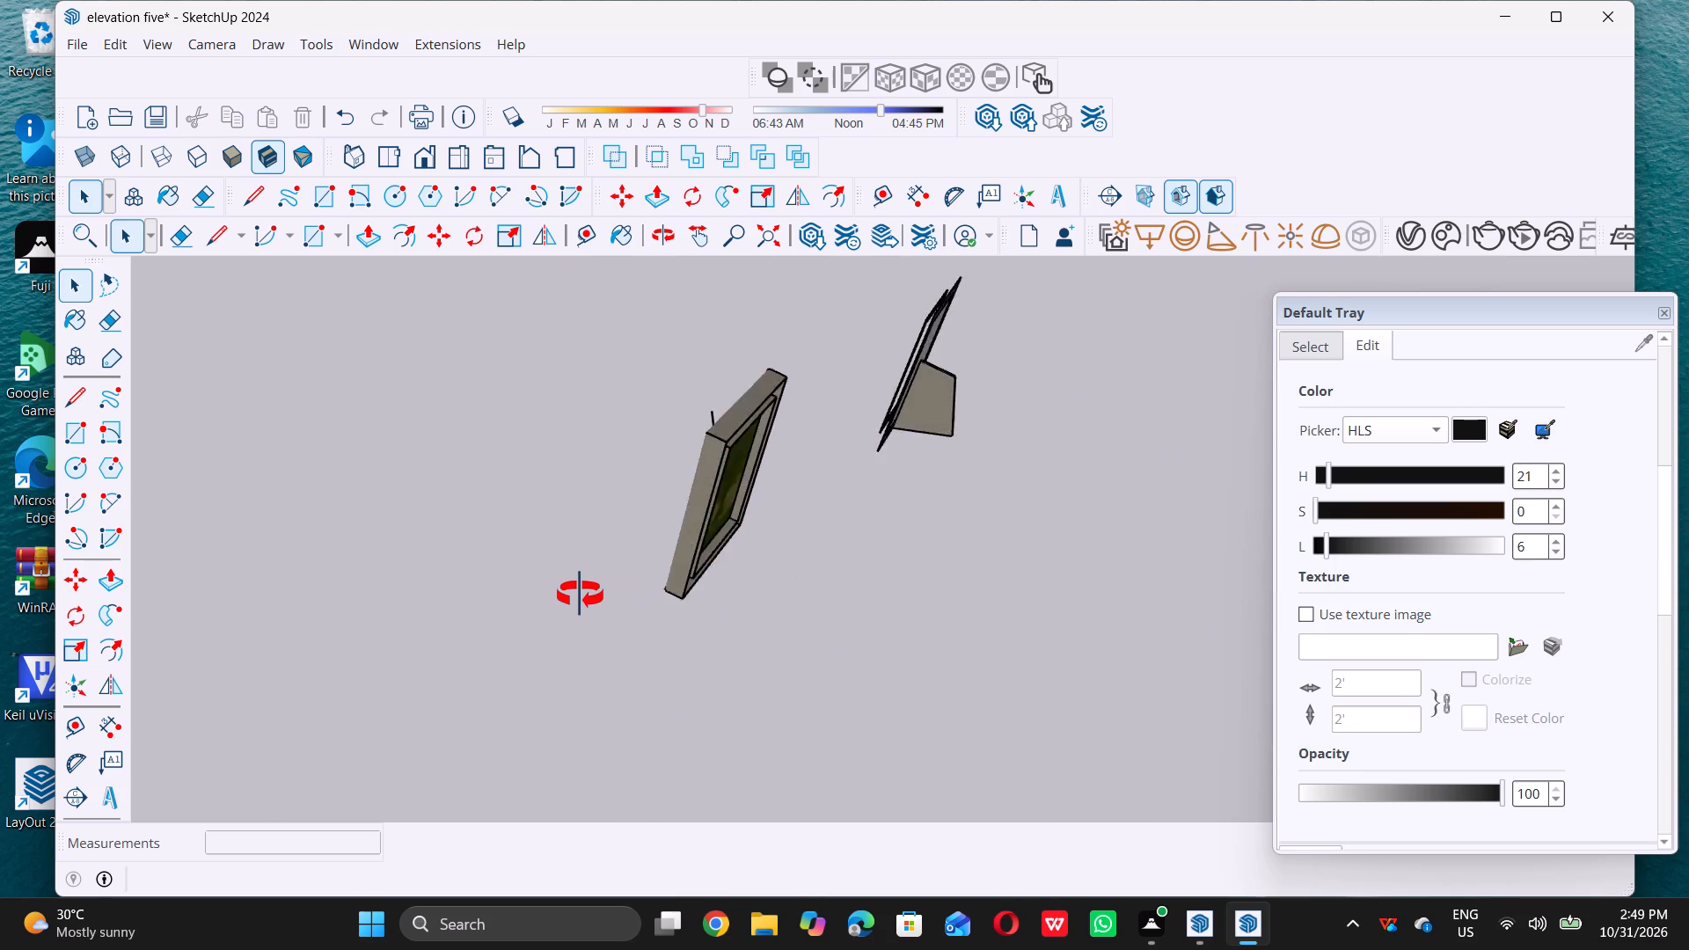
{"action": "middle_click_drag", "start_coordinate": [580, 595], "coordinate": [578, 595]}
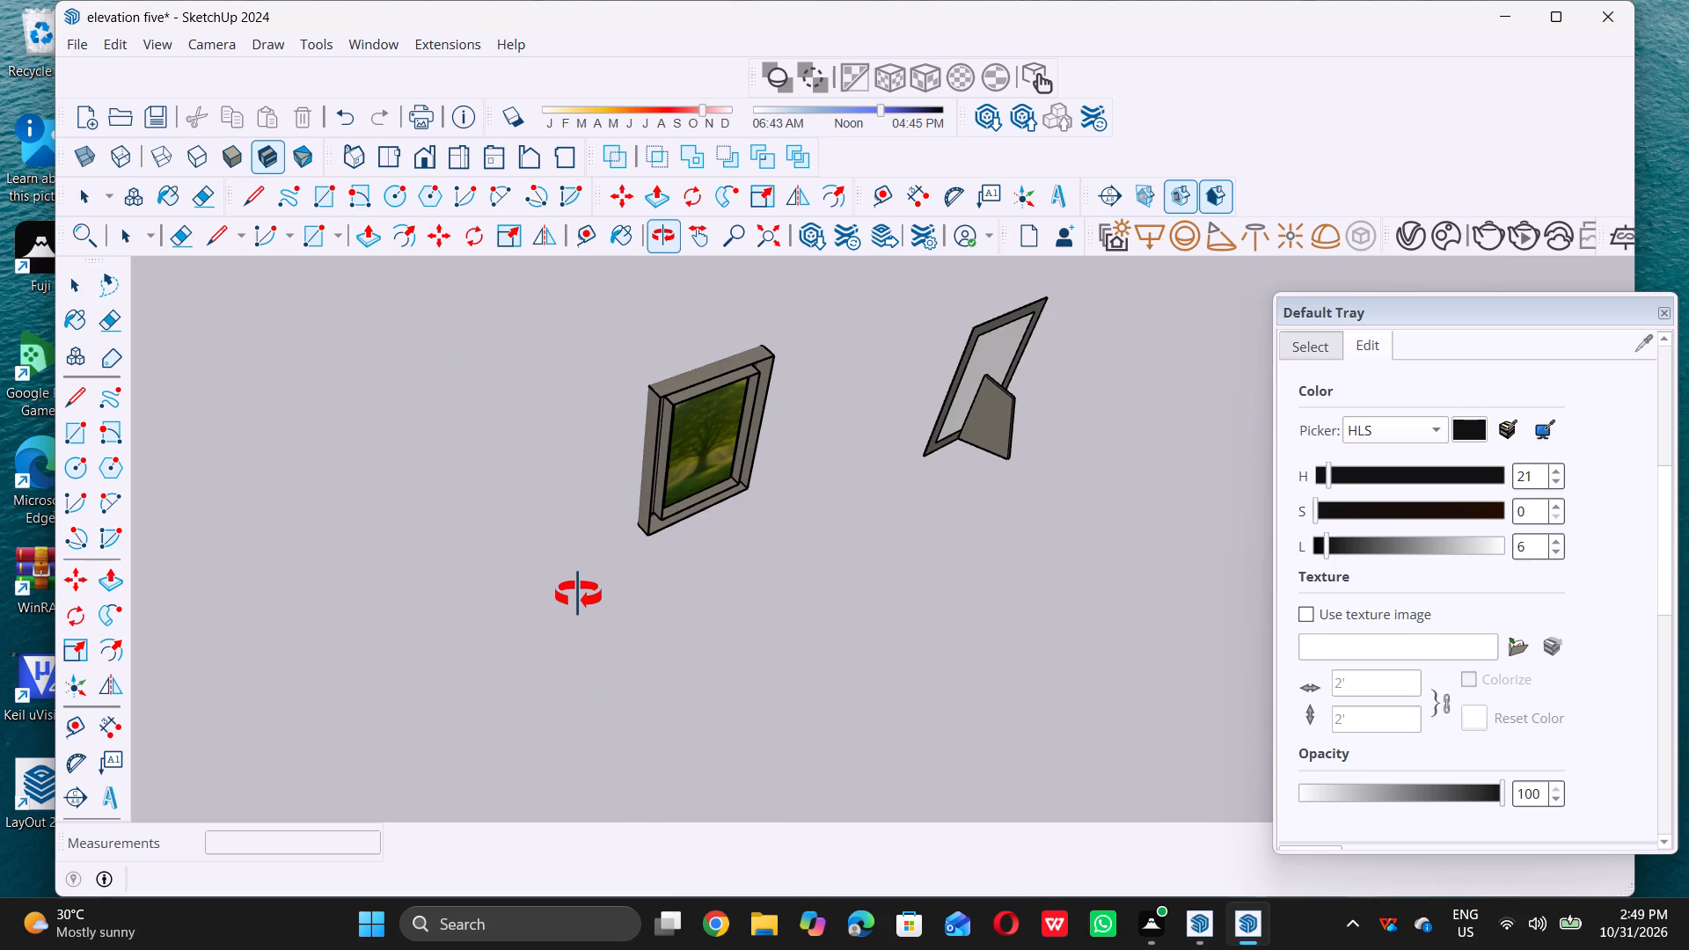
{"action": "middle_click_drag", "start_coordinate": [578, 595], "coordinate": [1151, 632]}
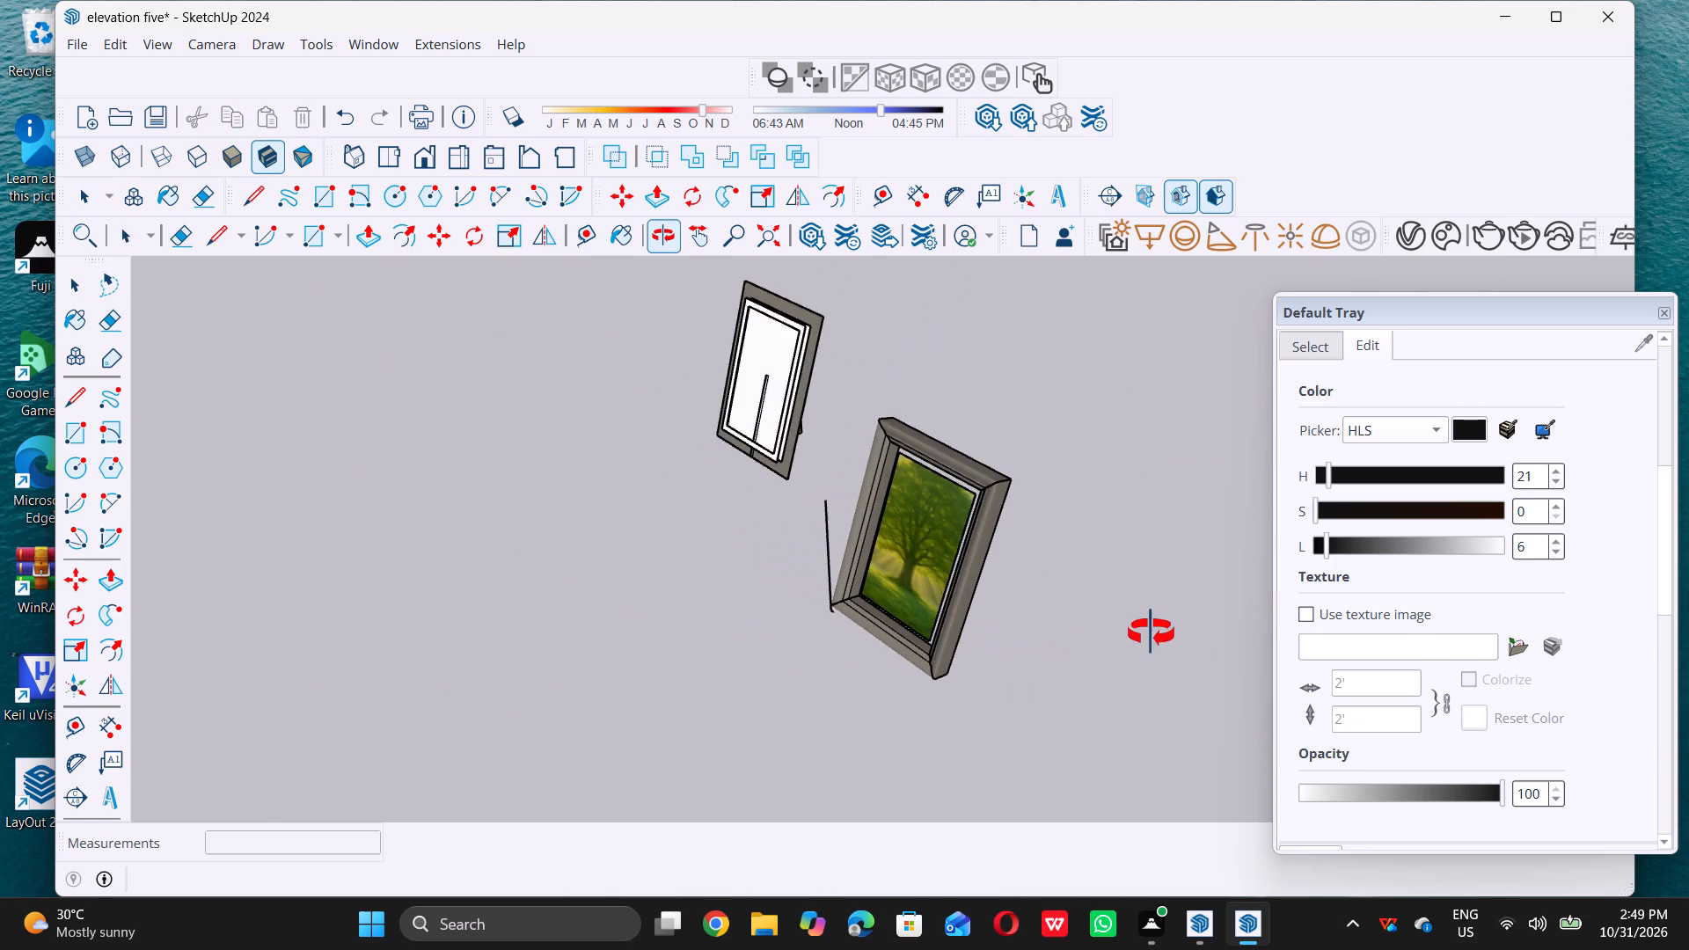
{"action": "middle_click_drag", "start_coordinate": [1151, 632], "coordinate": [1160, 632]}
{"action": "scroll", "coordinate": [950, 641], "scroll_direction": "down", "scroll_amount": 11}
{"action": "middle_click_drag", "start_coordinate": [840, 681], "coordinate": [1024, 681]}
{"action": "middle_click_drag", "start_coordinate": [971, 641], "coordinate": [1035, 624]}
{"action": "scroll", "coordinate": [1036, 620], "scroll_direction": "up", "scroll_amount": 7}
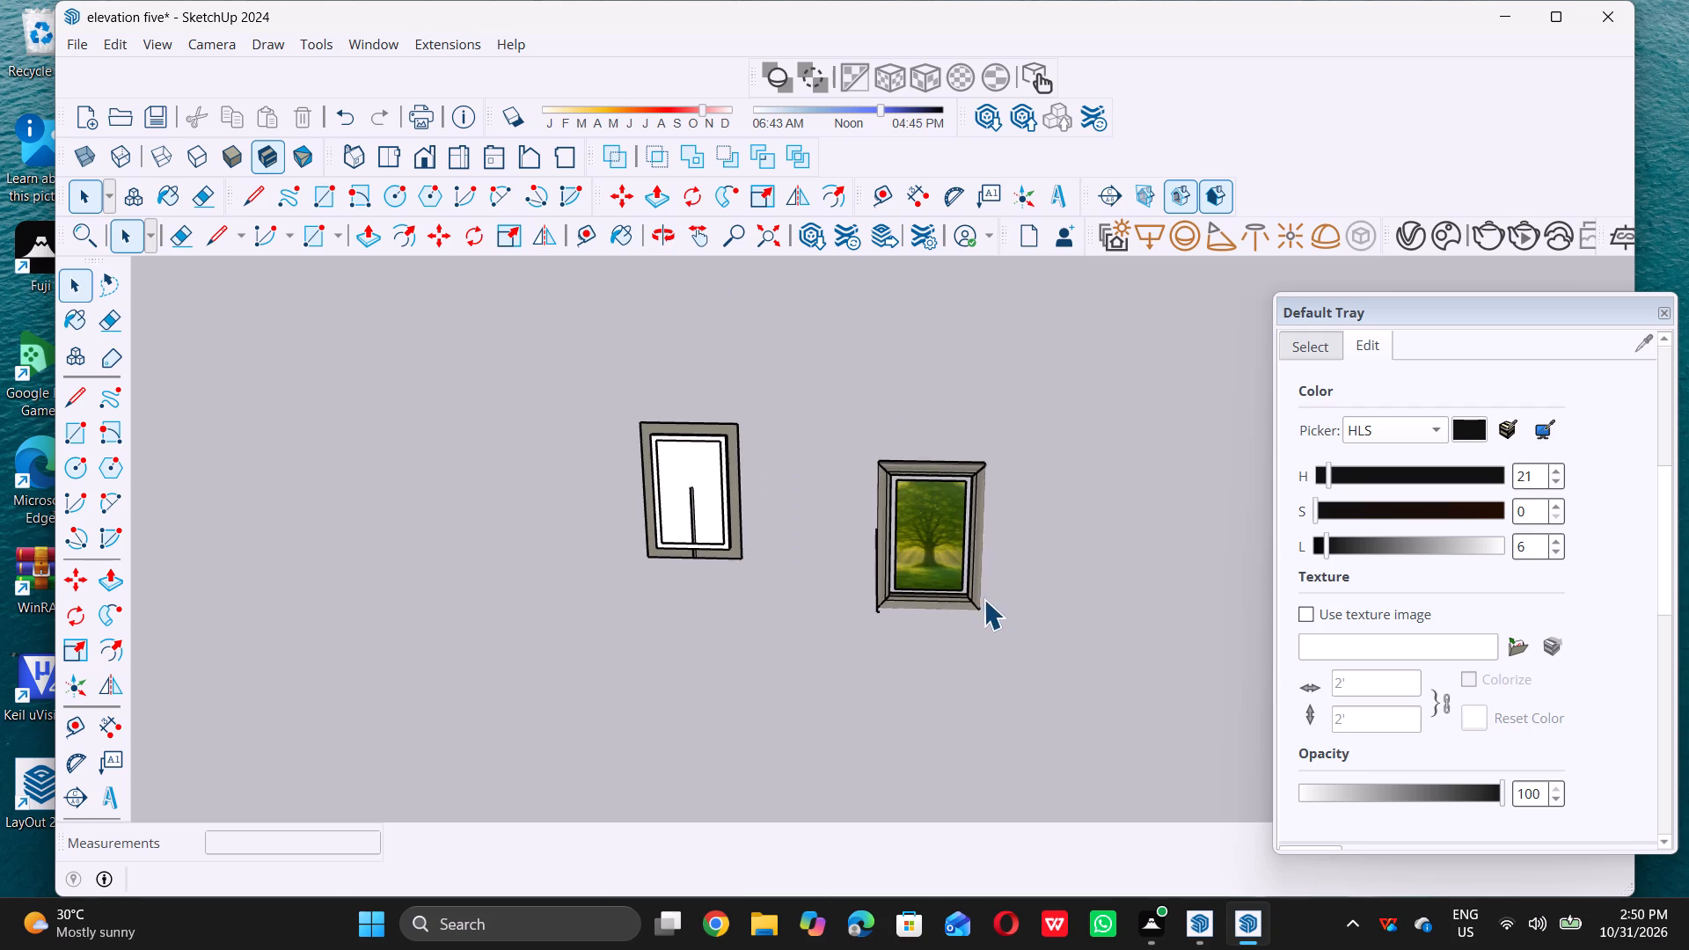
{"action": "scroll", "coordinate": [983, 599], "scroll_direction": "up", "scroll_amount": 5}
Rotate the tilted picture frame group about 20.6 degrees around its bottom rear corner so that it stands upright.
{"action": "left_click", "coordinate": [961, 588]}
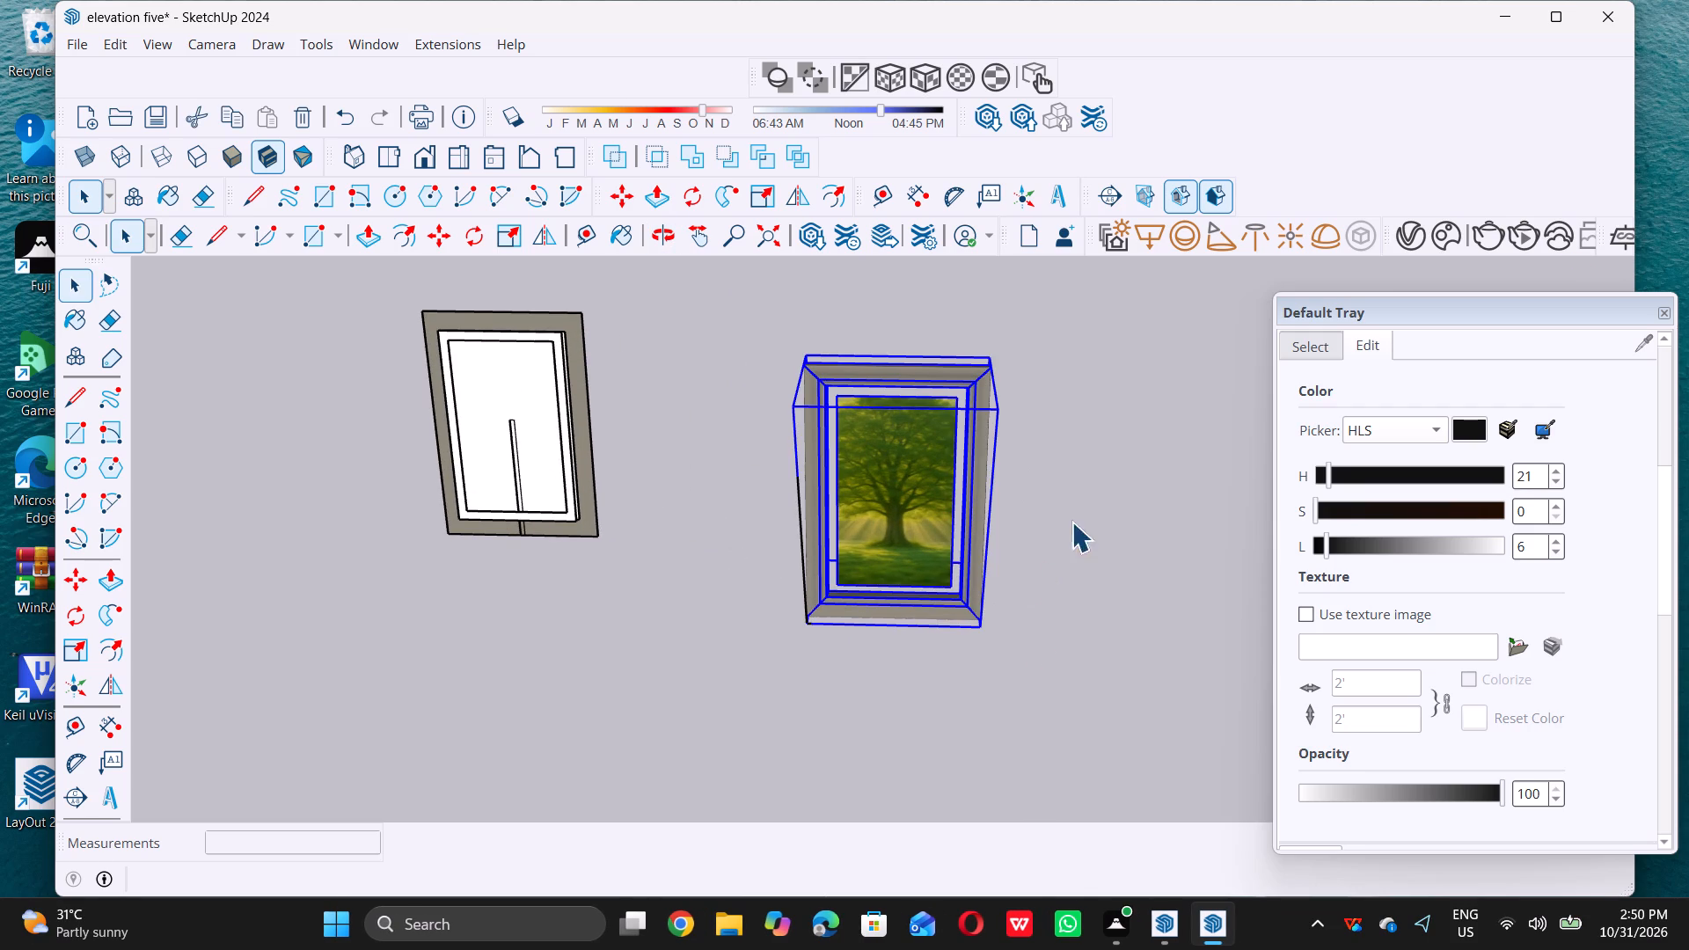
{"action": "middle_click_drag", "start_coordinate": [1048, 512], "coordinate": [593, 513]}
{"action": "middle_click", "coordinate": [593, 513]}
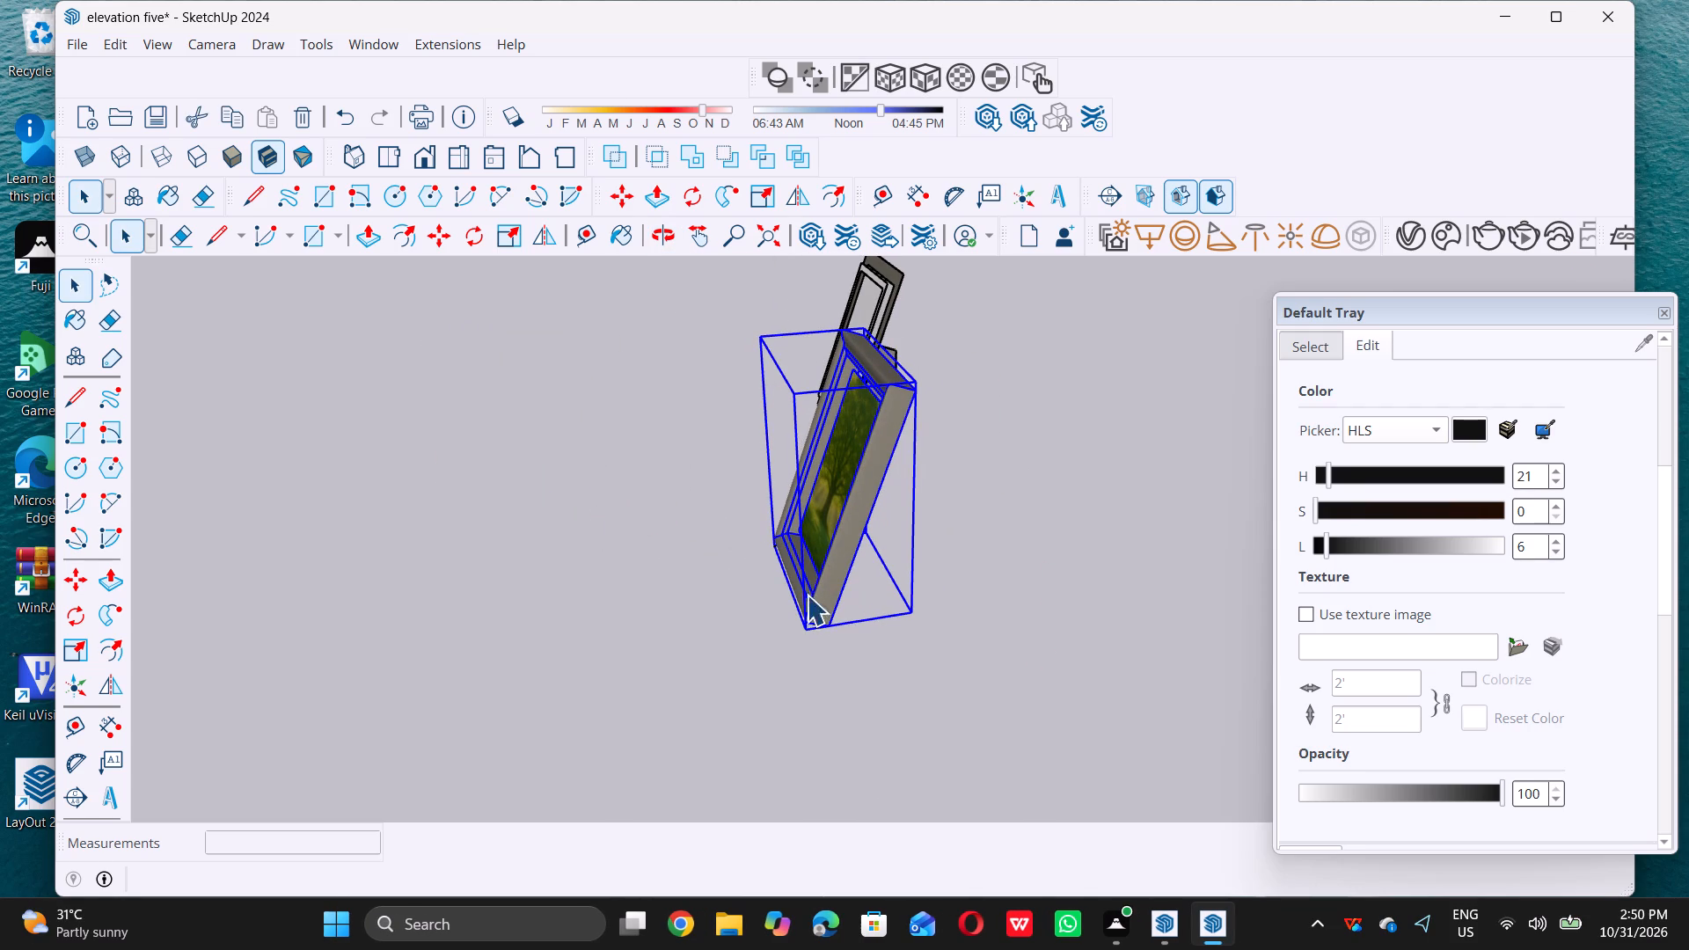
{"action": "key", "text": "q"}
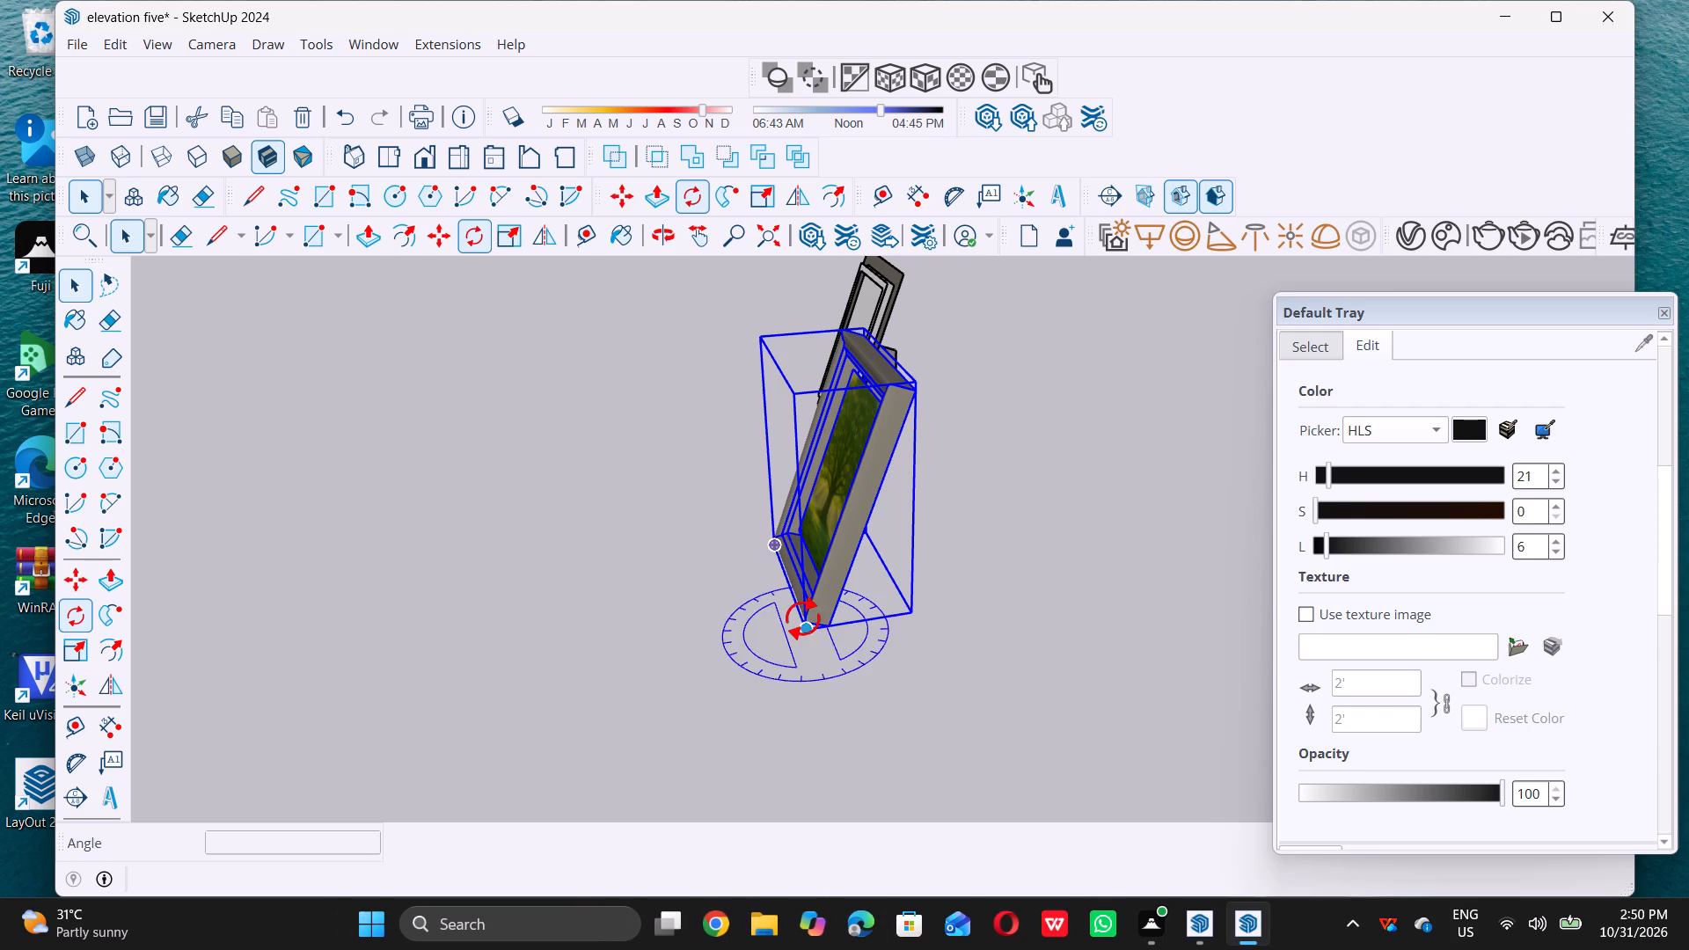
{"action": "scroll", "coordinate": [820, 618], "scroll_direction": "up", "scroll_amount": 15}
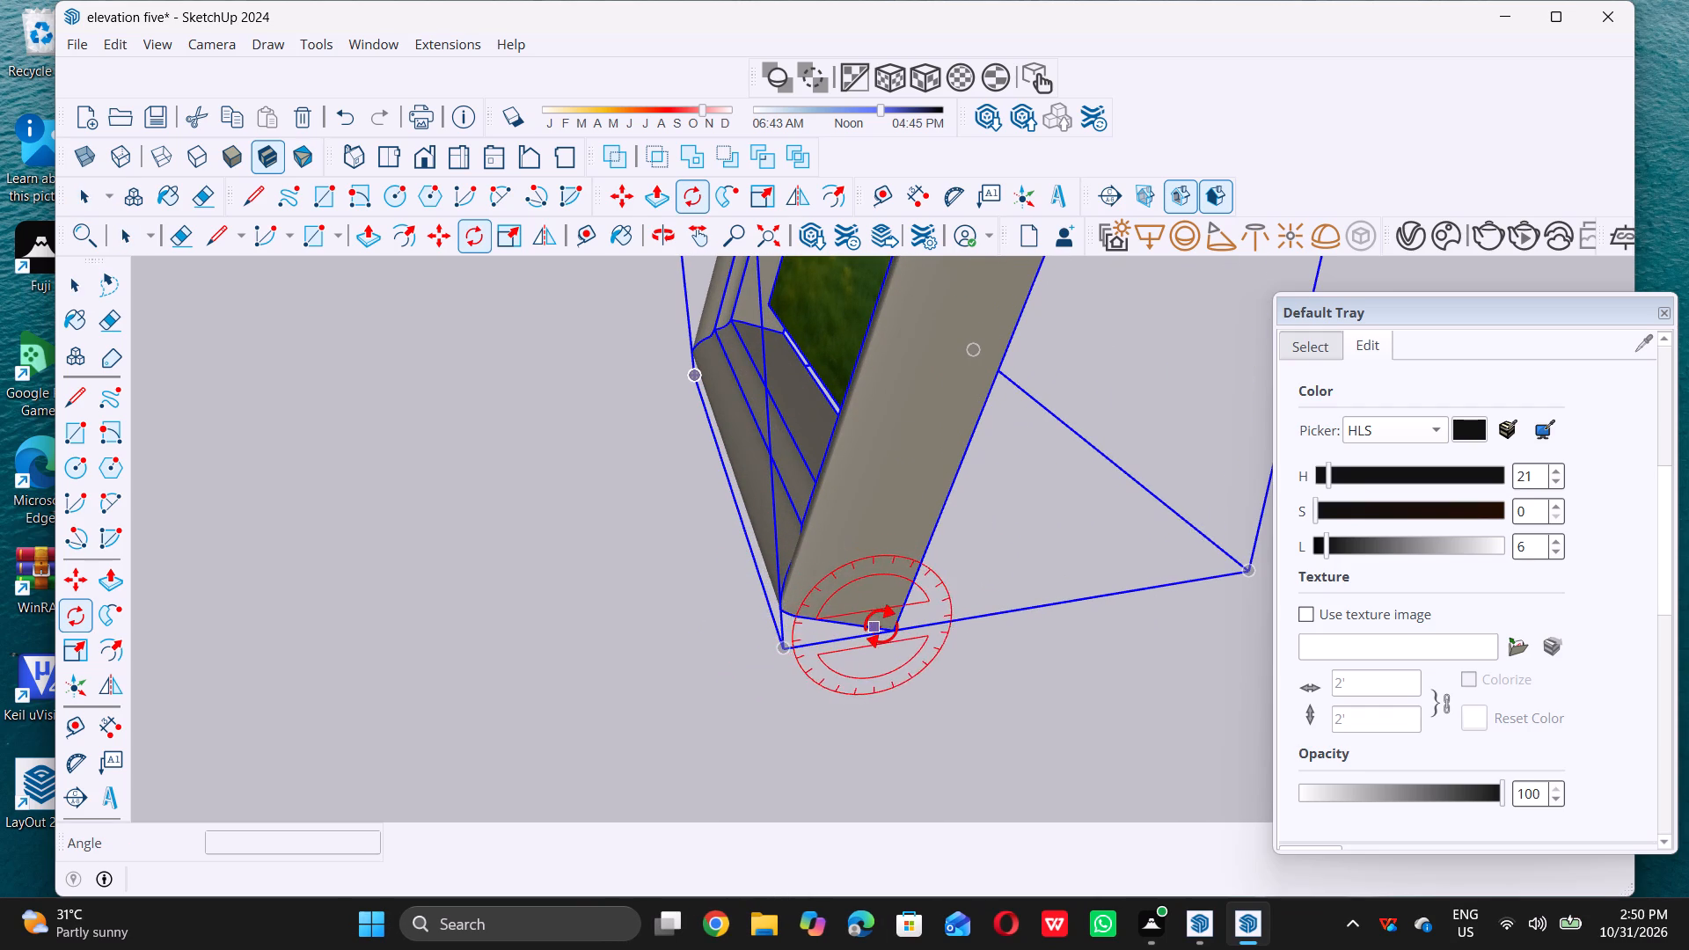
{"action": "left_click", "coordinate": [892, 626]}
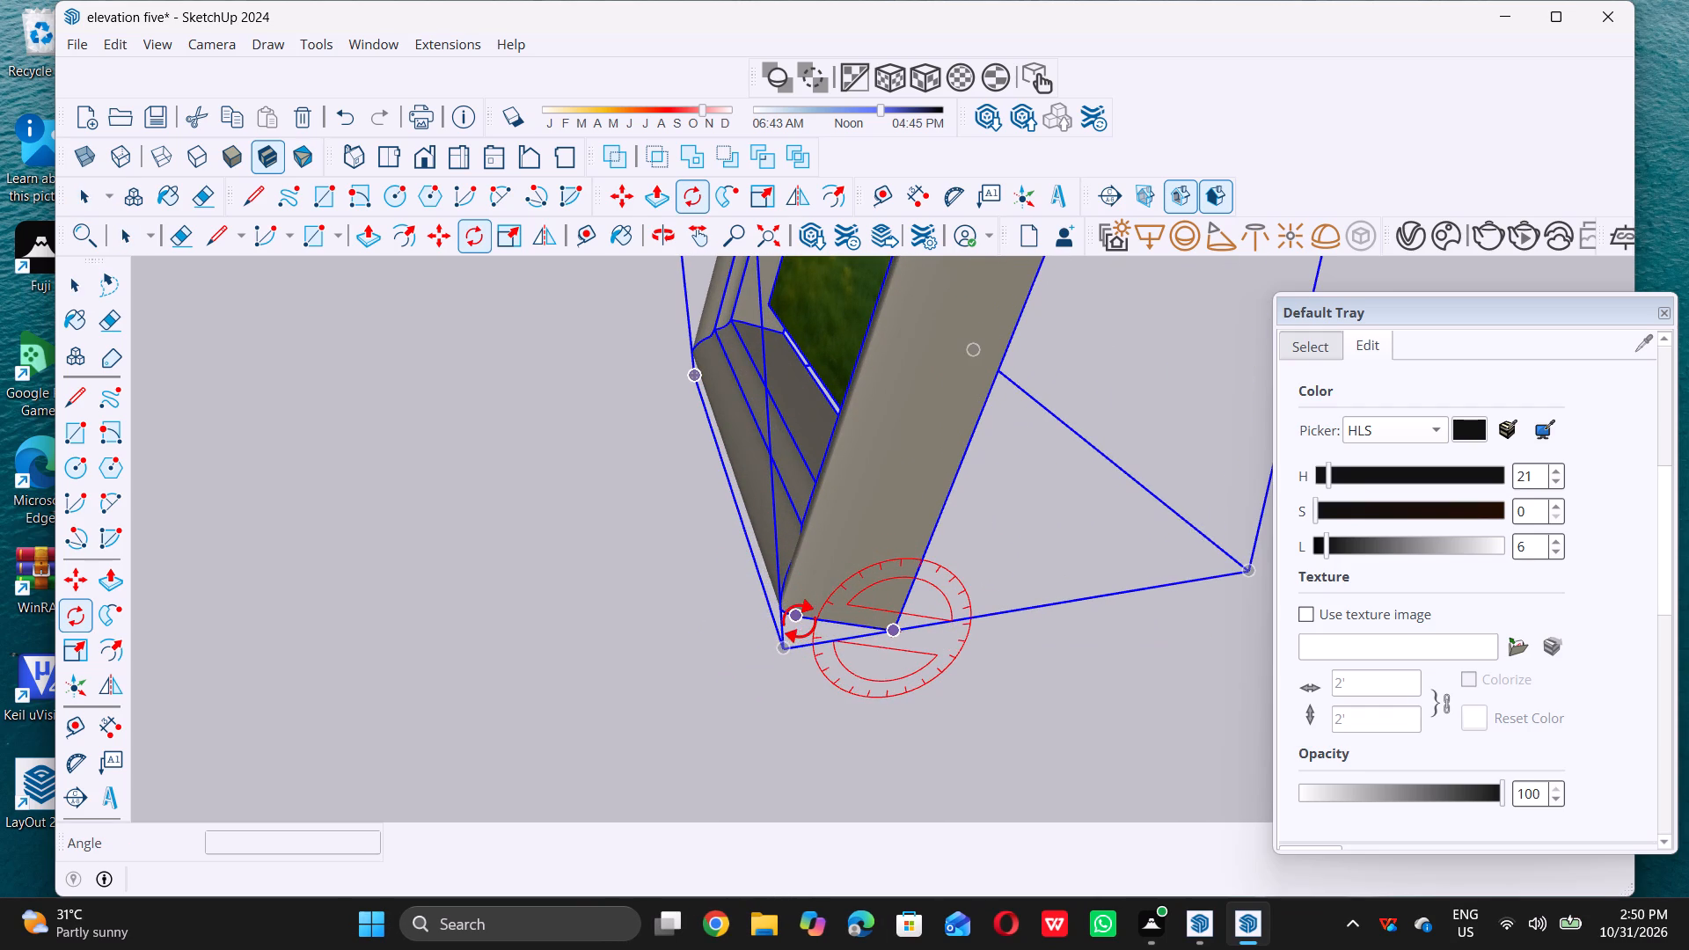
{"action": "left_click", "coordinate": [788, 615]}
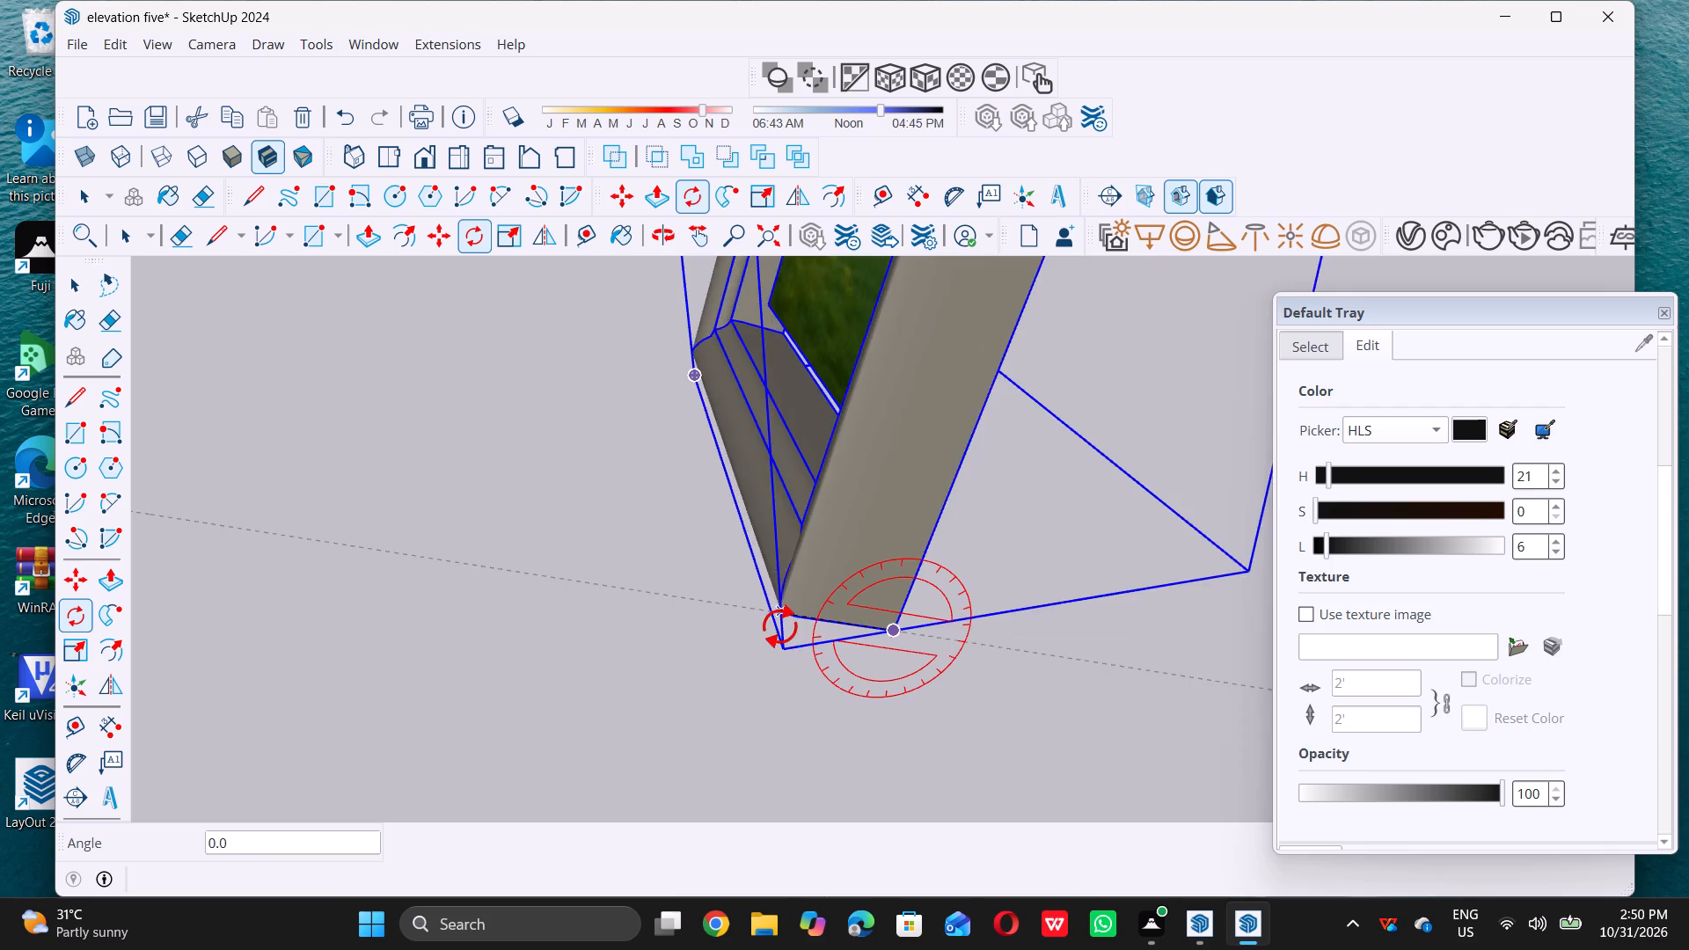
{"action": "left_click", "coordinate": [771, 659]}
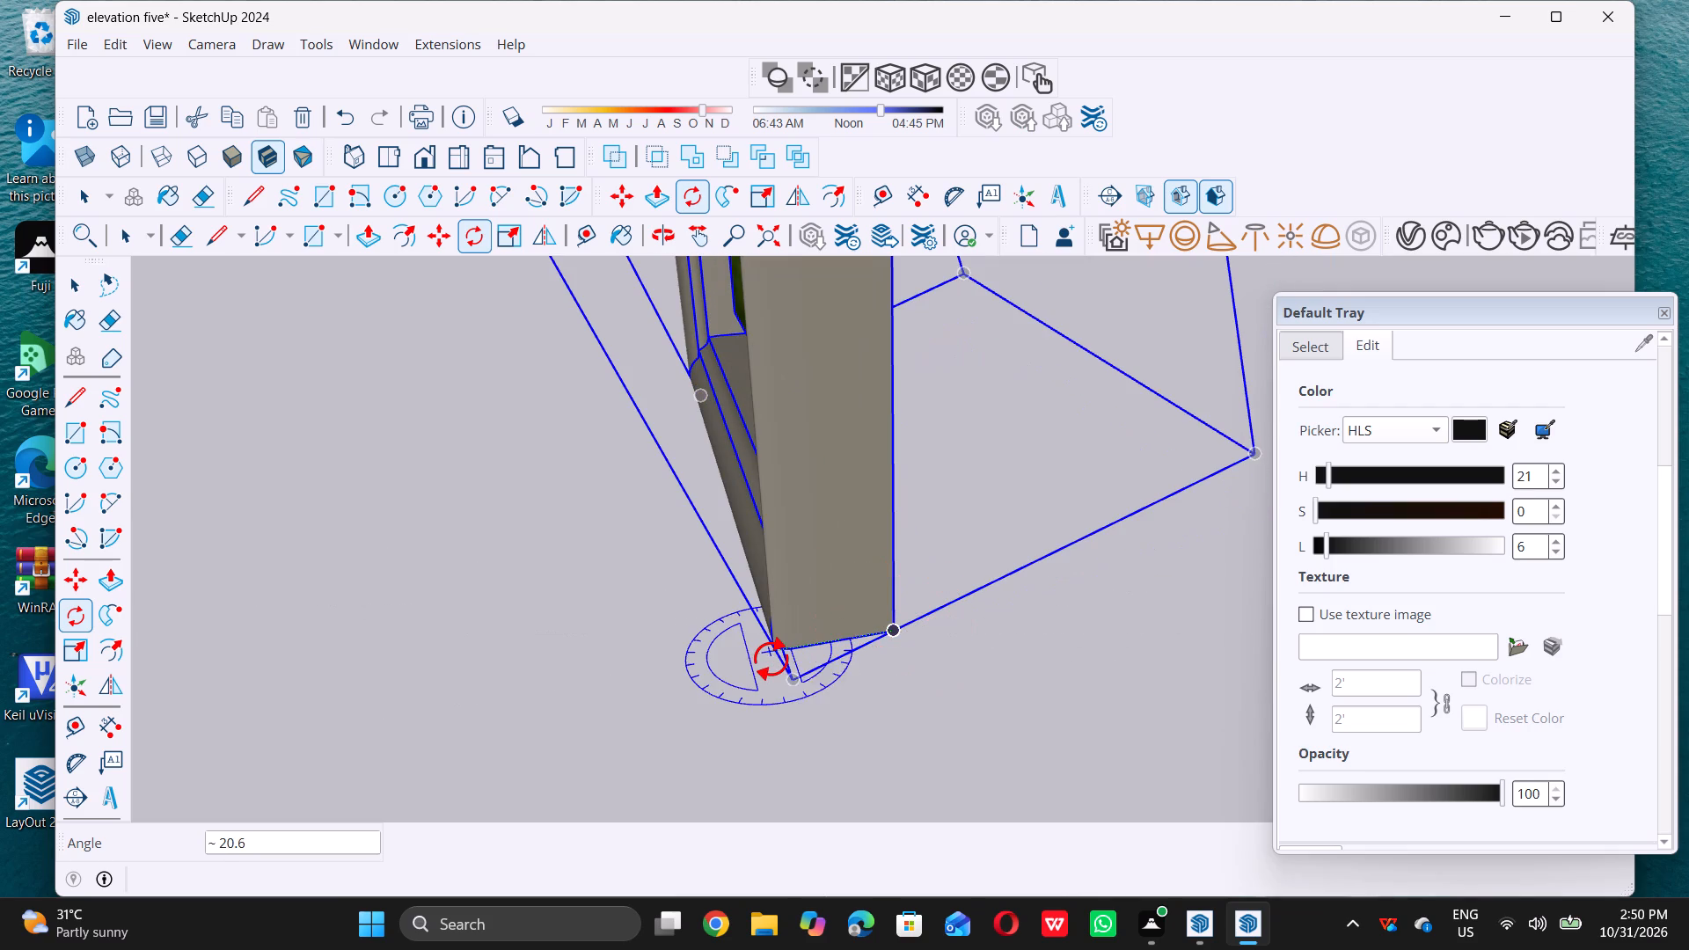
{"action": "key", "text": "space"}
{"action": "scroll", "coordinate": [808, 669], "scroll_direction": "down", "scroll_amount": 20}
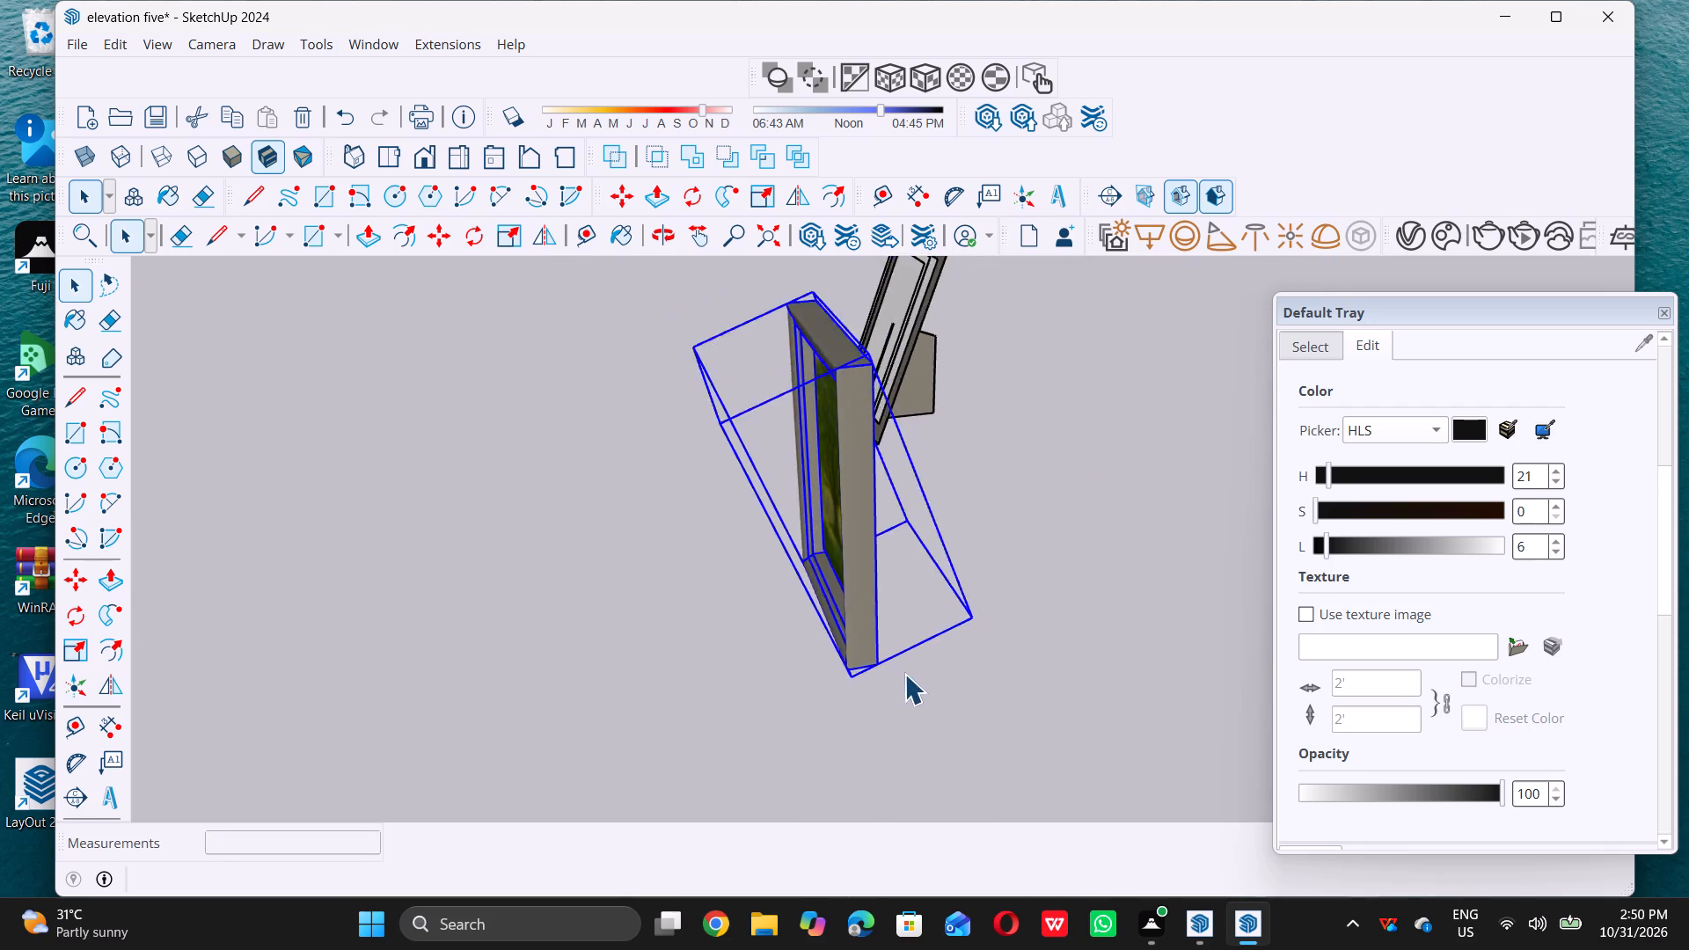
{"action": "scroll", "coordinate": [904, 674], "scroll_direction": "down", "scroll_amount": 5}
{"action": "middle_click_drag", "start_coordinate": [735, 734], "coordinate": [981, 629]}
{"action": "left_click", "coordinate": [933, 642]}
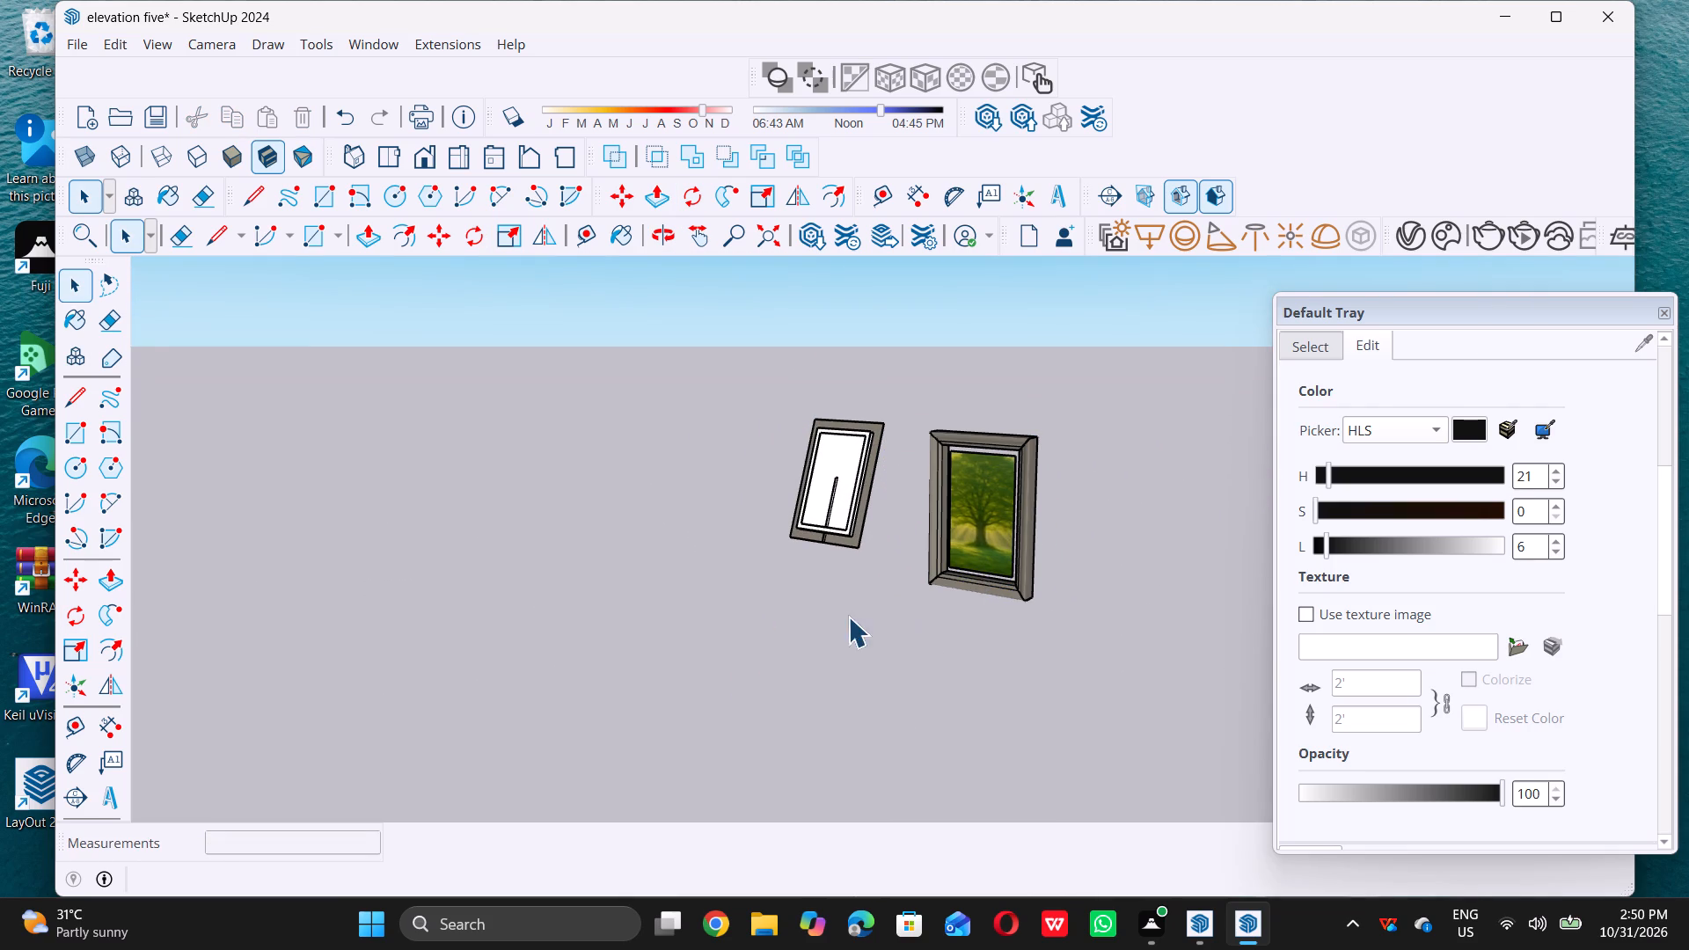
Move the upright picture frame by its bottom corner onto the bottom edge of the building's ground-floor wall recess, near the recess's left end.
{"action": "scroll", "coordinate": [836, 621], "scroll_direction": "down", "scroll_amount": 6}
{"action": "scroll", "coordinate": [716, 636], "scroll_direction": "down", "scroll_amount": 5}
{"action": "middle_click_drag", "start_coordinate": [841, 632], "coordinate": [915, 600]}
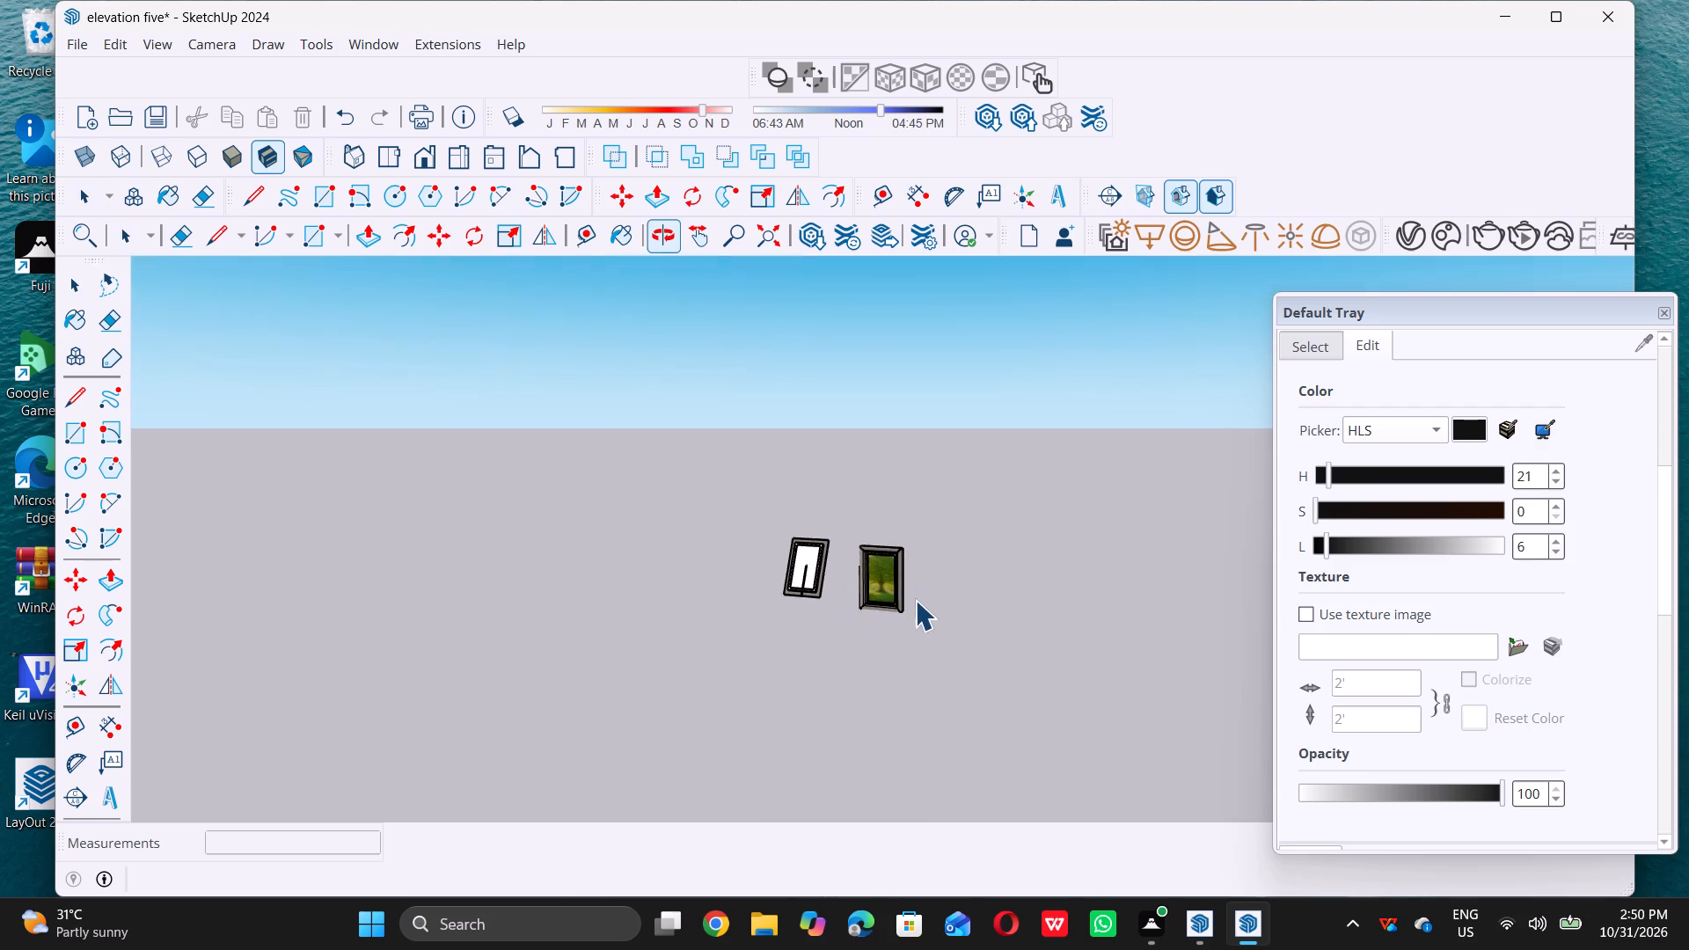
{"action": "scroll", "coordinate": [917, 596], "scroll_direction": "up", "scroll_amount": 16}
{"action": "left_click", "coordinate": [874, 575]}
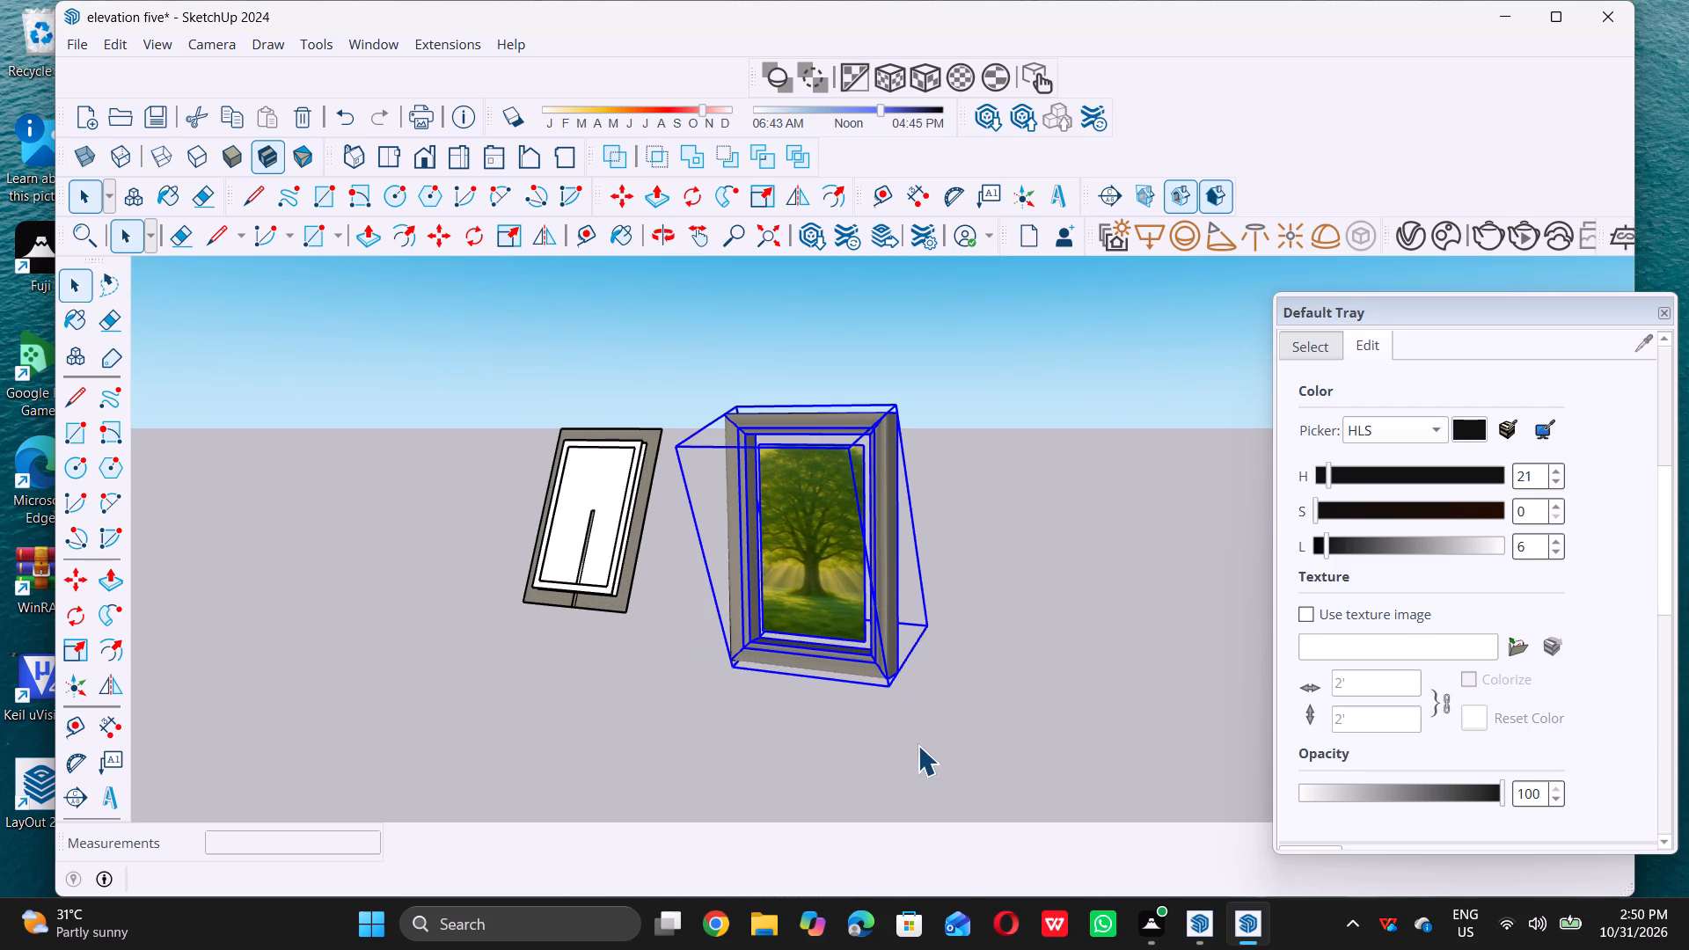
{"action": "scroll", "coordinate": [896, 707], "scroll_direction": "up", "scroll_amount": 12}
{"action": "scroll", "coordinate": [926, 683], "scroll_direction": "down", "scroll_amount": 5}
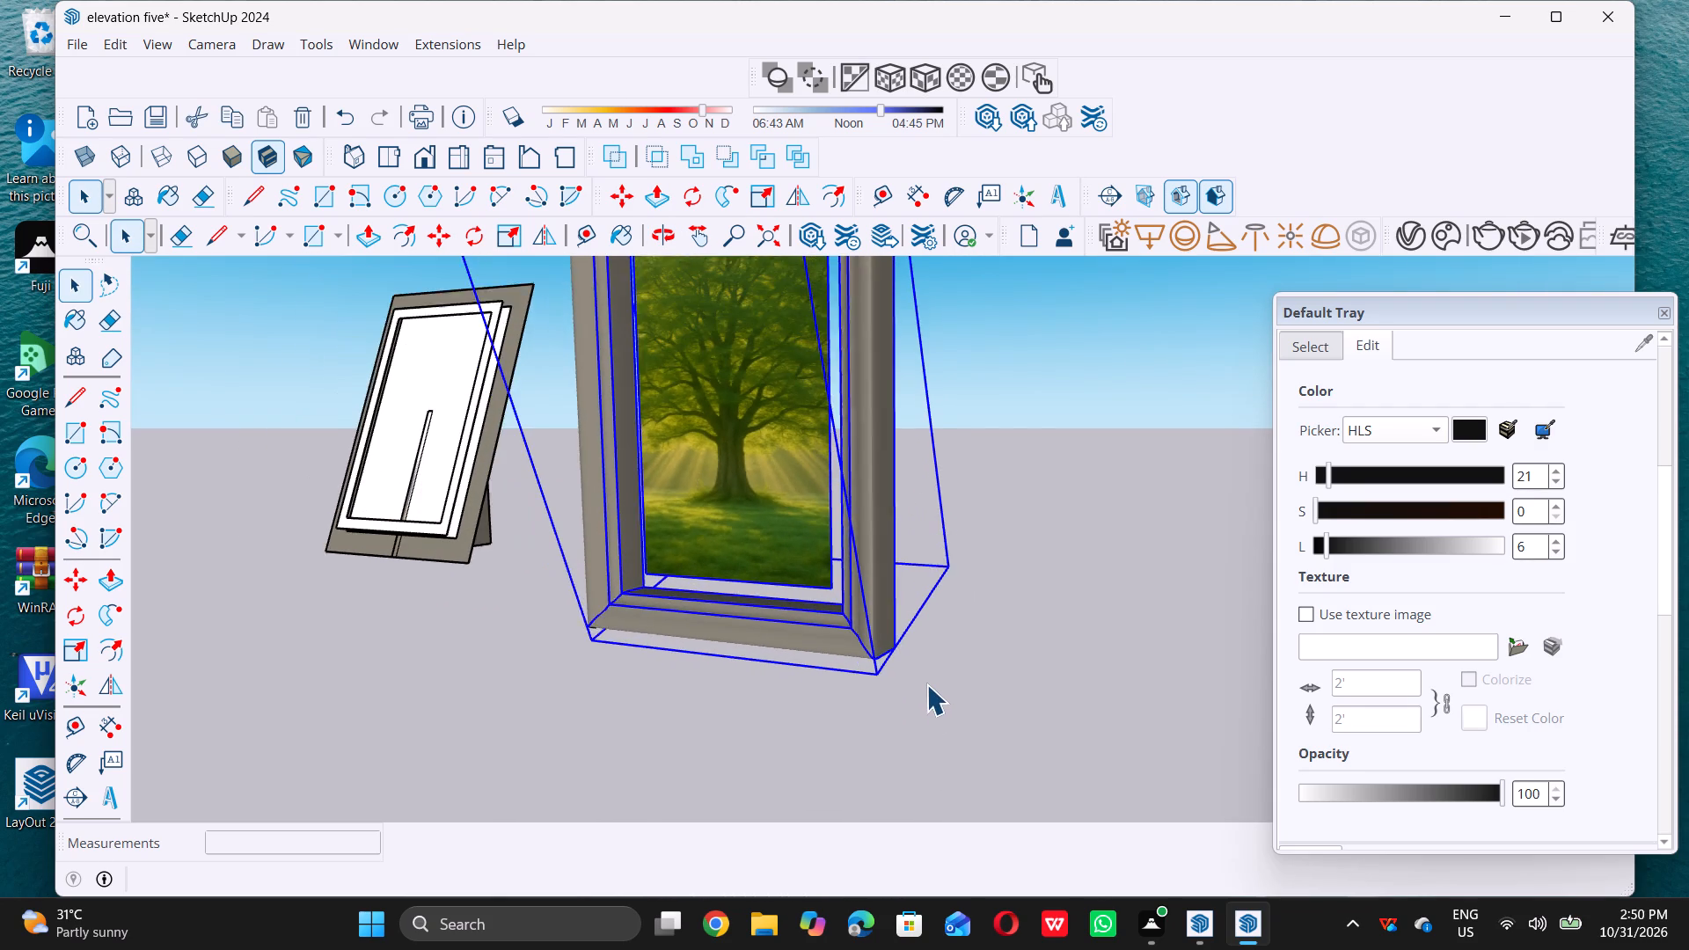
{"action": "key", "text": "m"}
{"action": "left_click", "coordinate": [898, 648]}
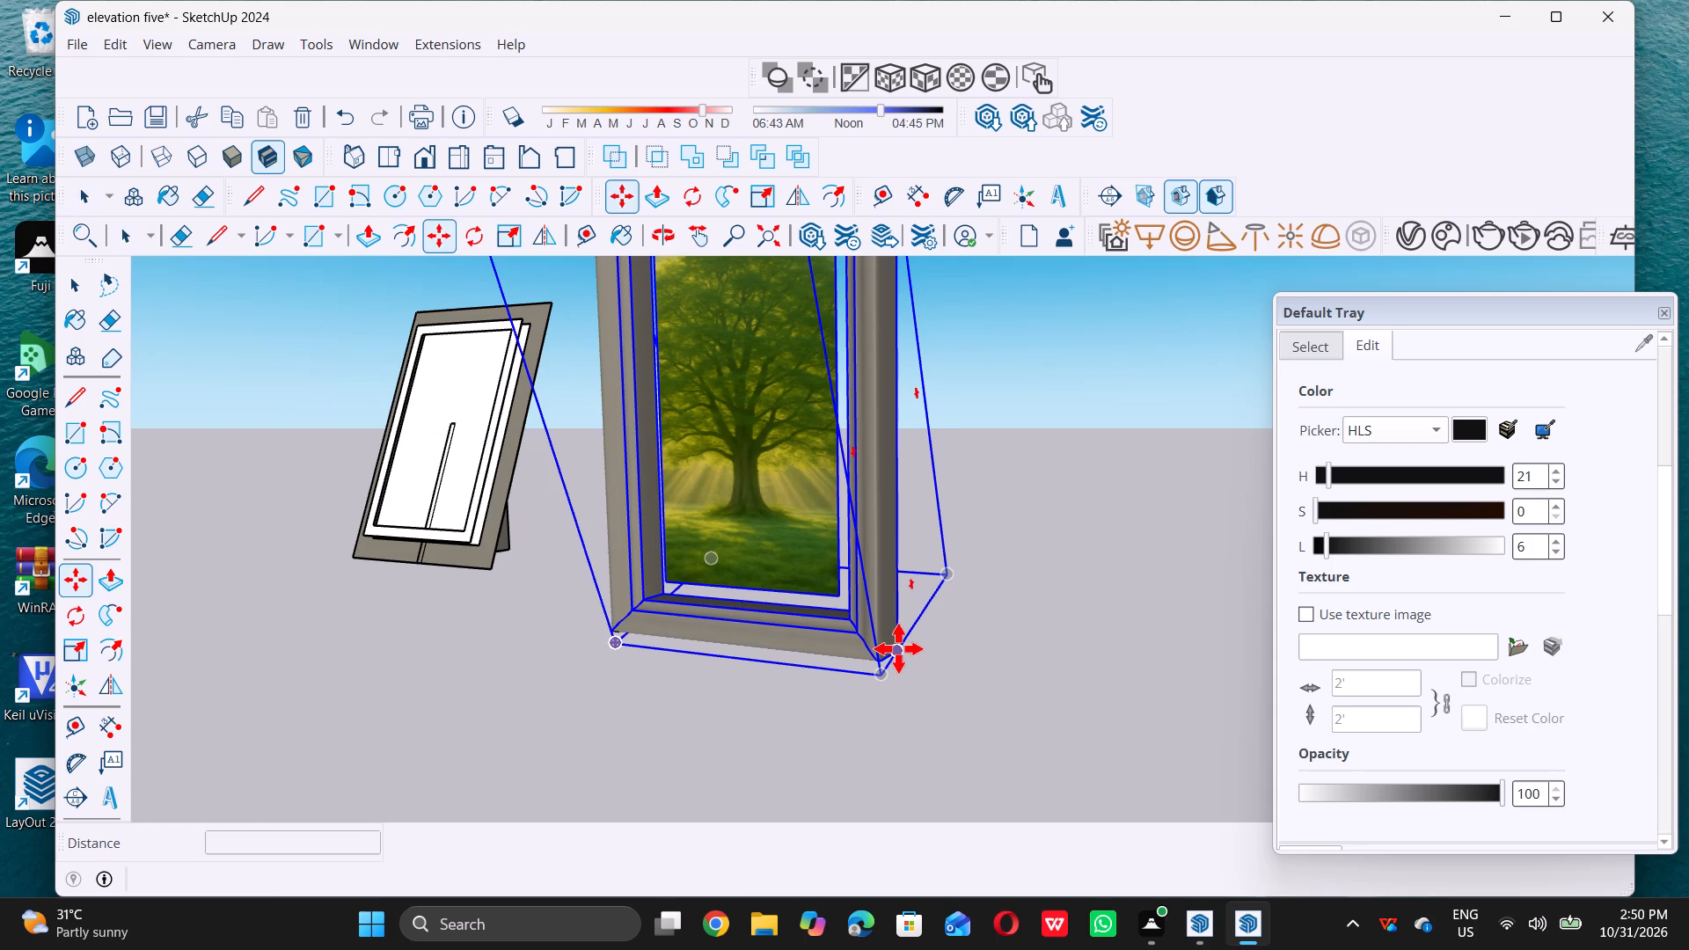
{"action": "scroll", "coordinate": [877, 648], "scroll_direction": "down", "scroll_amount": 20}
{"action": "scroll", "coordinate": [877, 648], "scroll_direction": "down", "scroll_amount": 4}
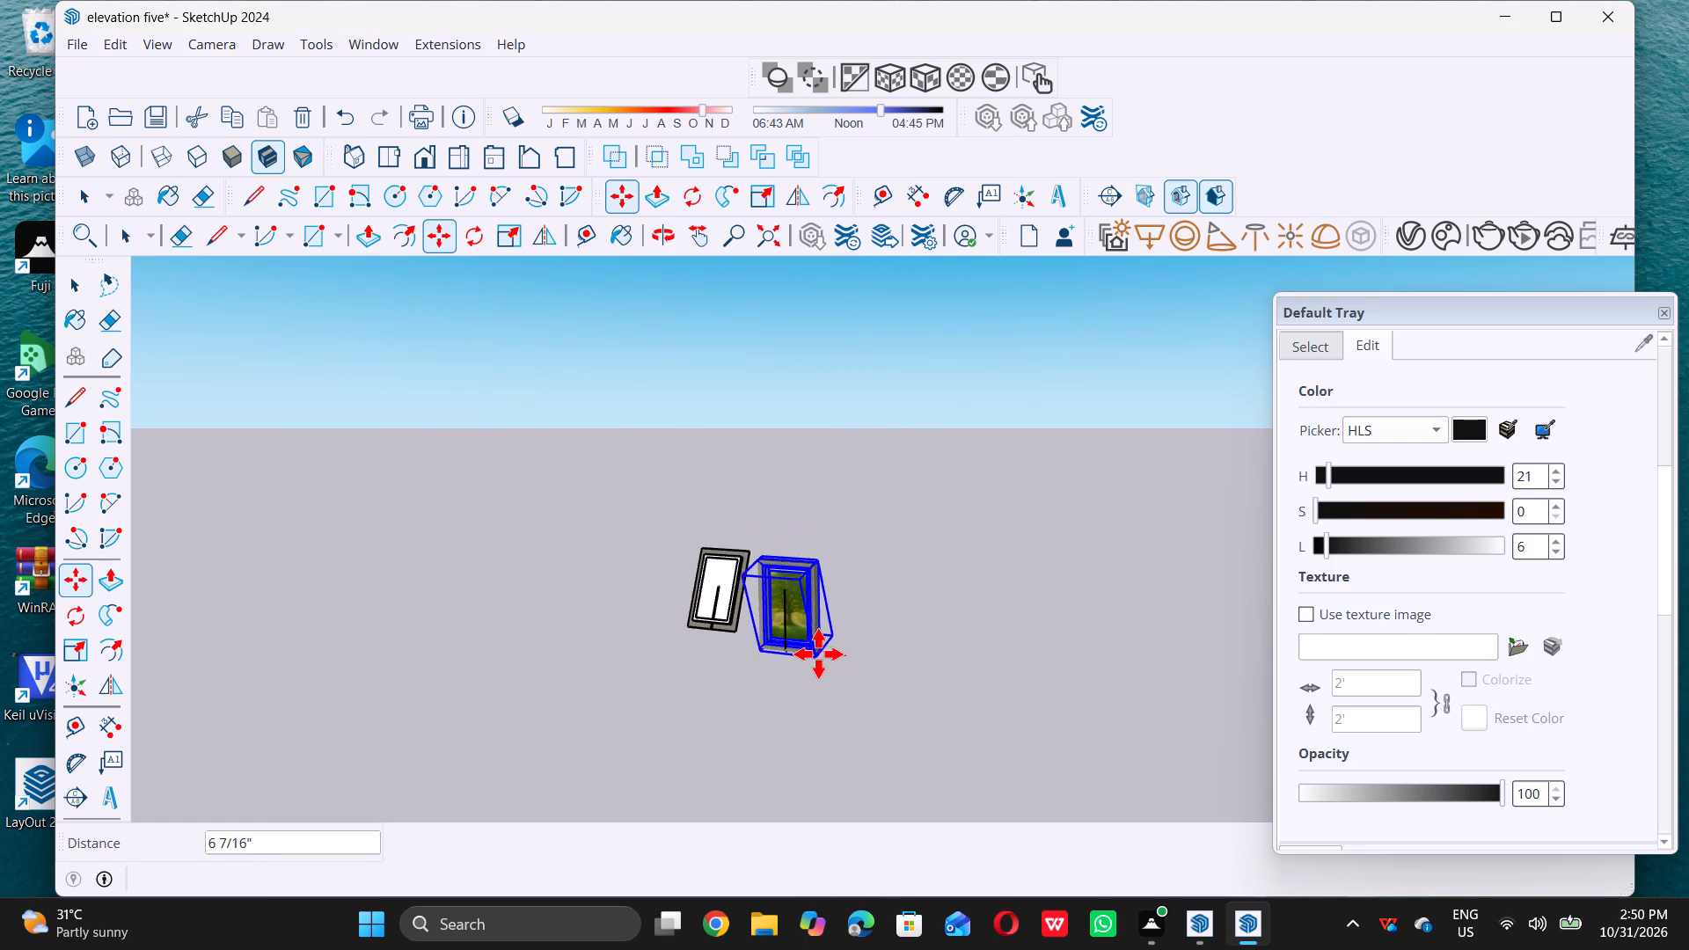
{"action": "scroll", "coordinate": [818, 654], "scroll_direction": "down", "scroll_amount": 20}
{"action": "scroll", "coordinate": [818, 654], "scroll_direction": "down", "scroll_amount": 9}
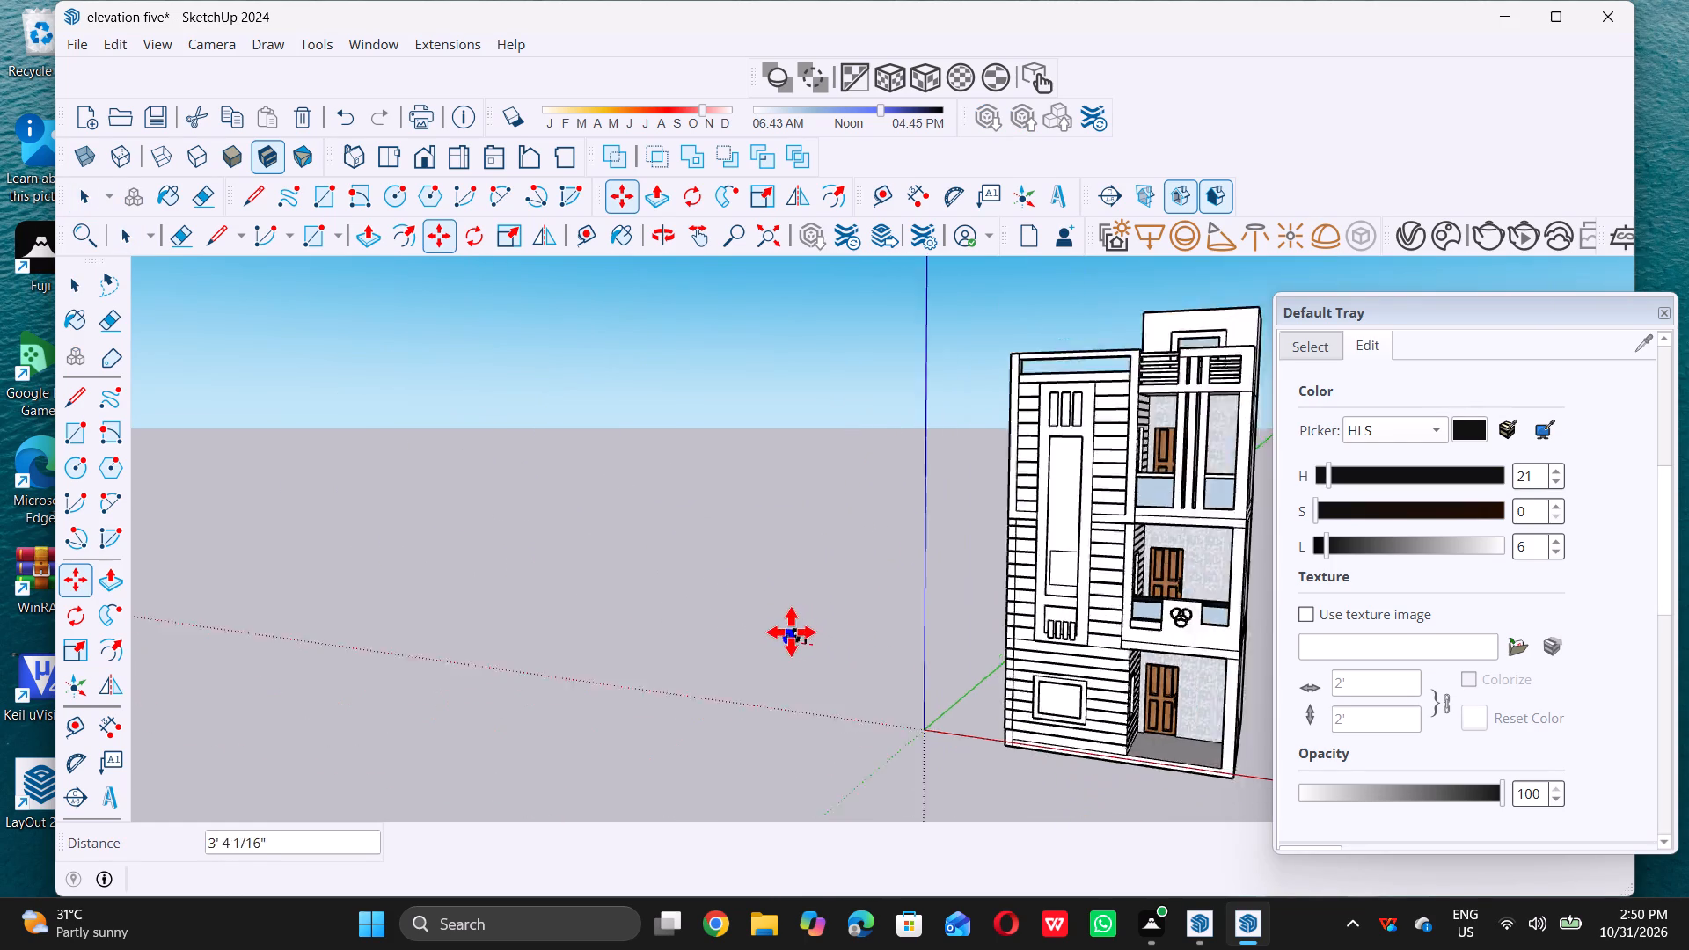
{"action": "scroll", "coordinate": [791, 632], "scroll_direction": "down", "scroll_amount": 1}
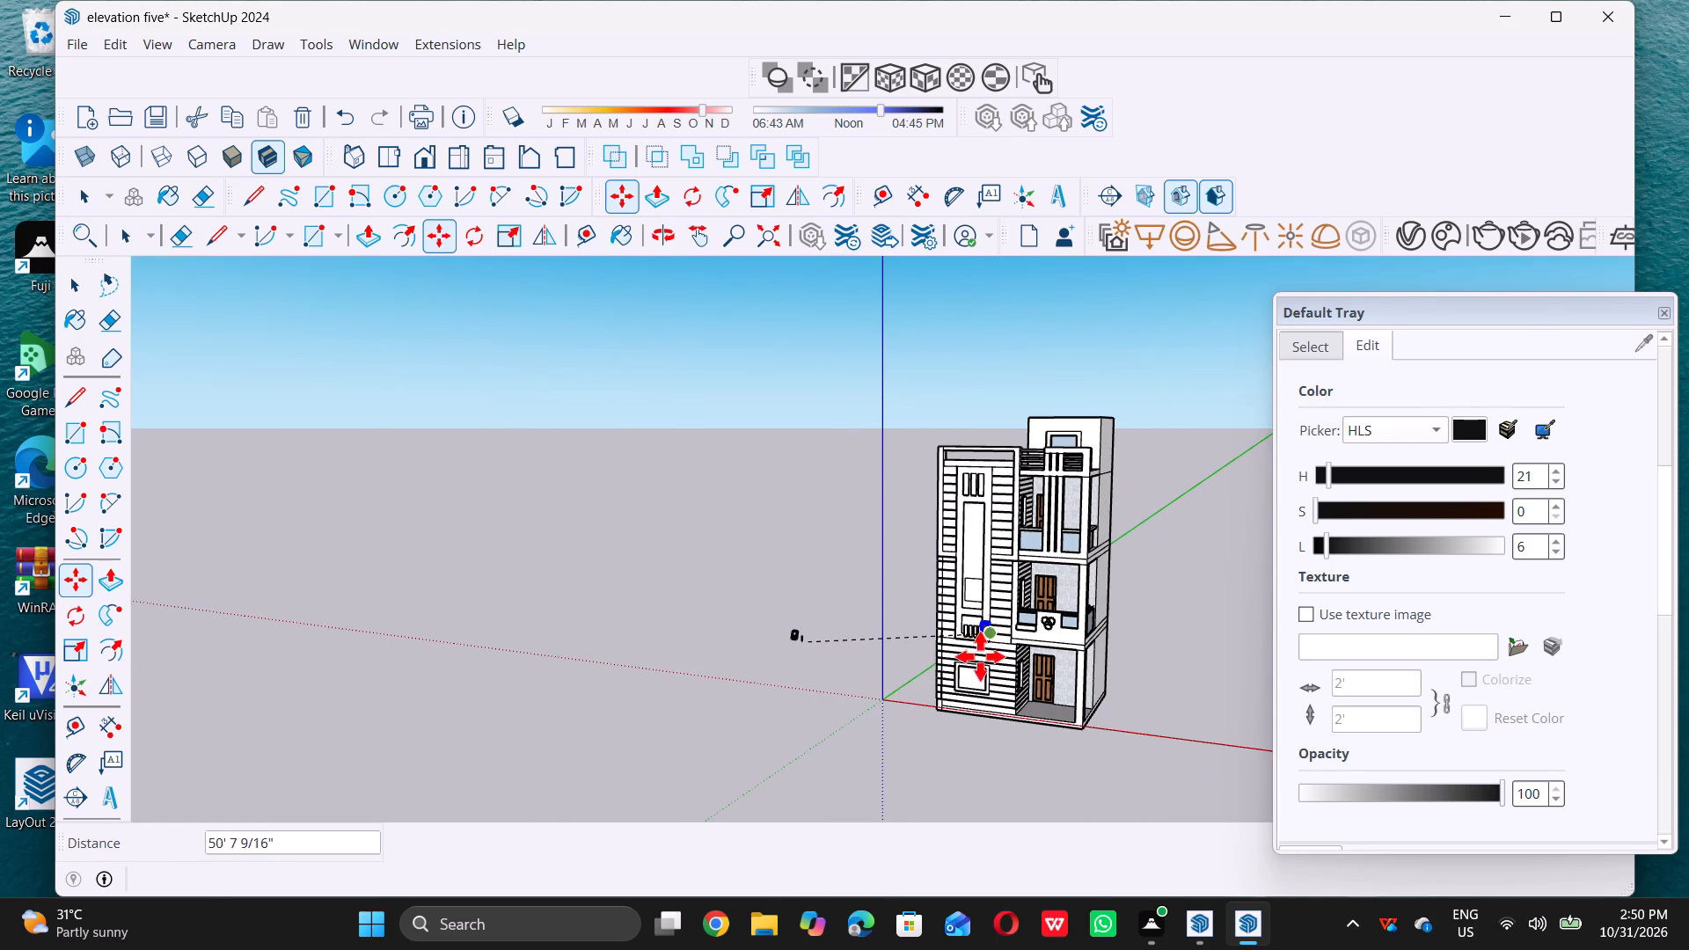
{"action": "scroll", "coordinate": [983, 664], "scroll_direction": "up", "scroll_amount": 6}
{"action": "scroll", "coordinate": [977, 588], "scroll_direction": "up", "scroll_amount": 6}
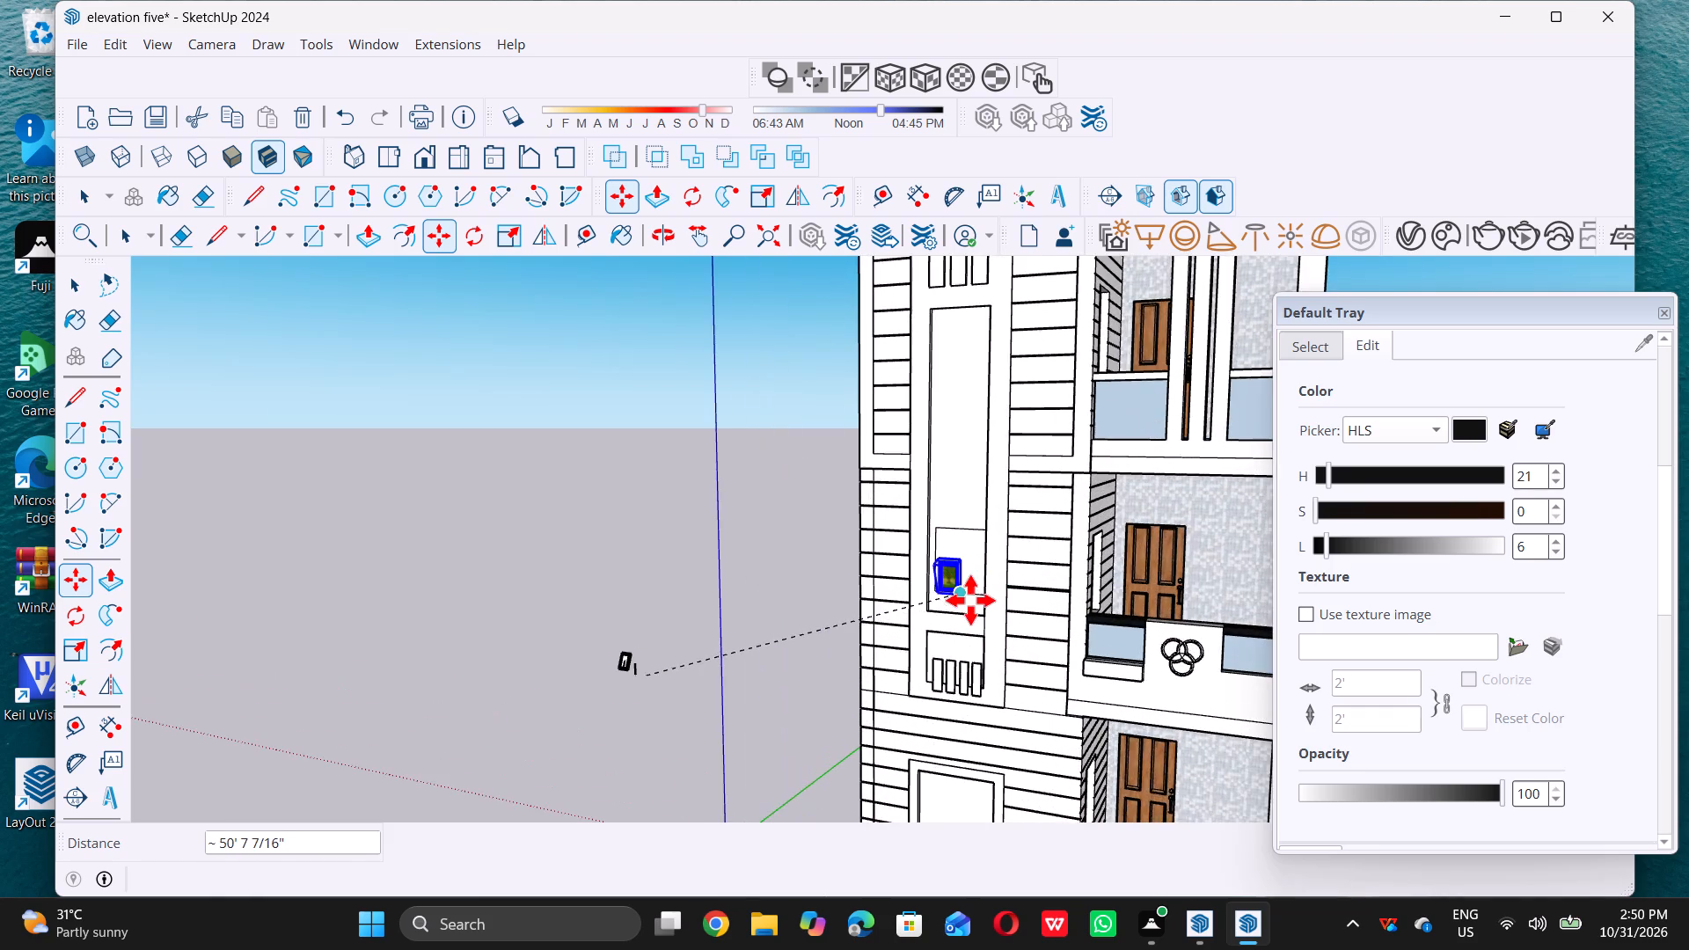
{"action": "scroll", "coordinate": [970, 600], "scroll_direction": "down", "scroll_amount": 11}
{"action": "scroll", "coordinate": [967, 699], "scroll_direction": "up", "scroll_amount": 11}
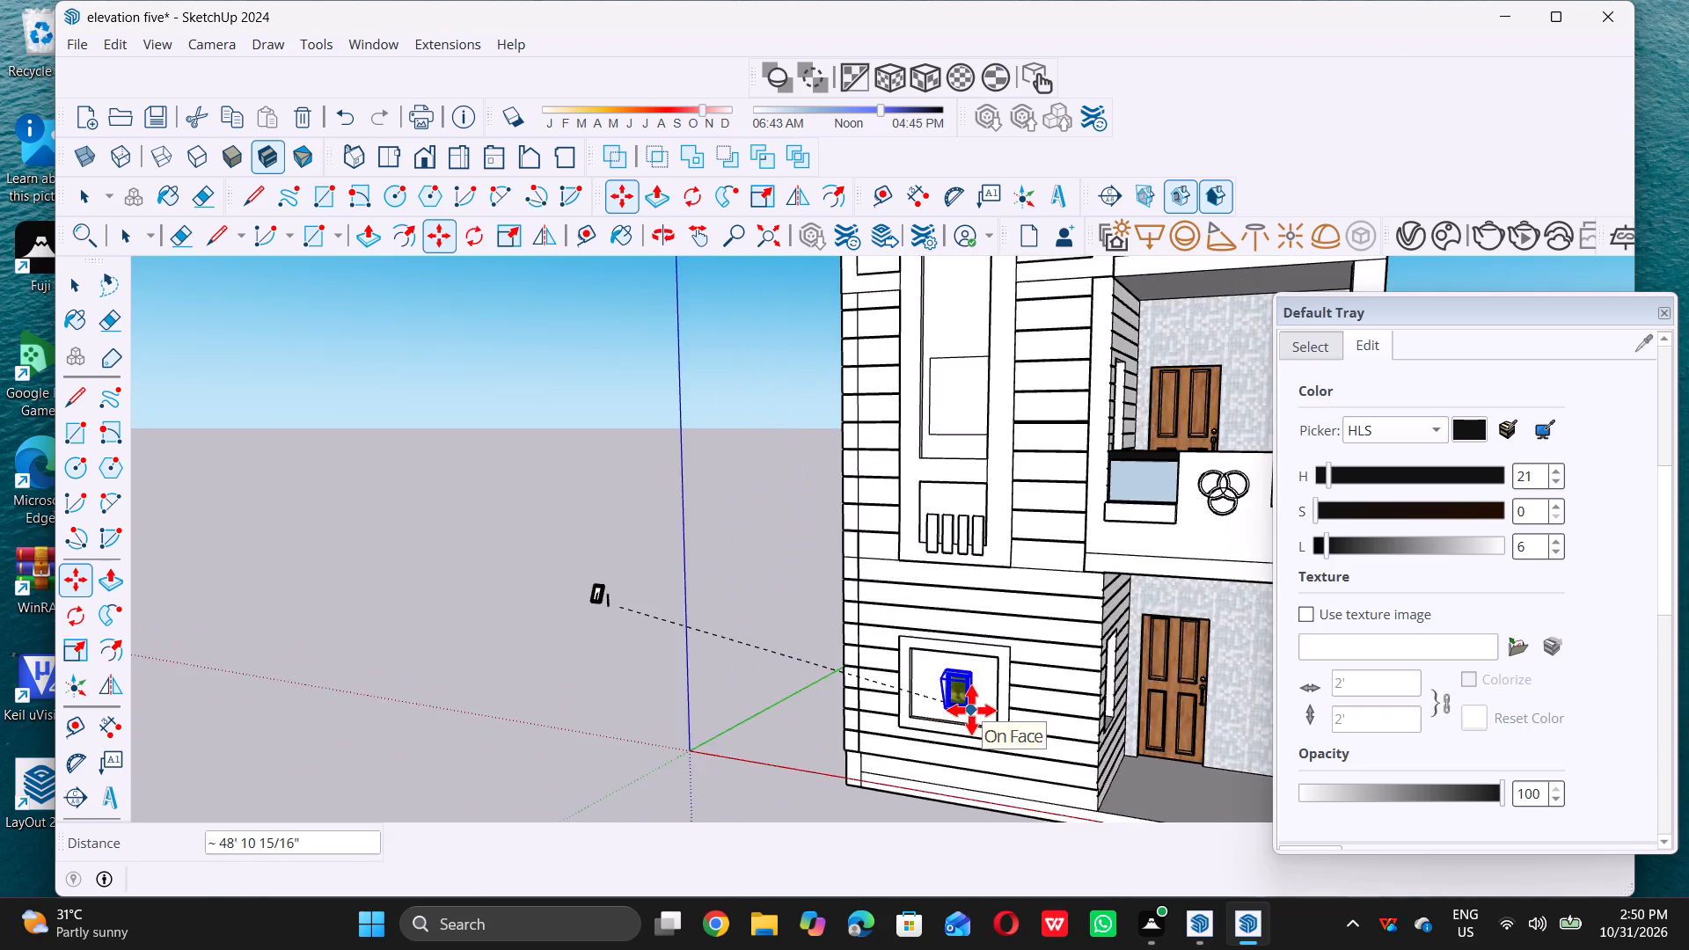
{"action": "scroll", "coordinate": [971, 710], "scroll_direction": "up", "scroll_amount": 10}
{"action": "scroll", "coordinate": [900, 734], "scroll_direction": "up", "scroll_amount": 9}
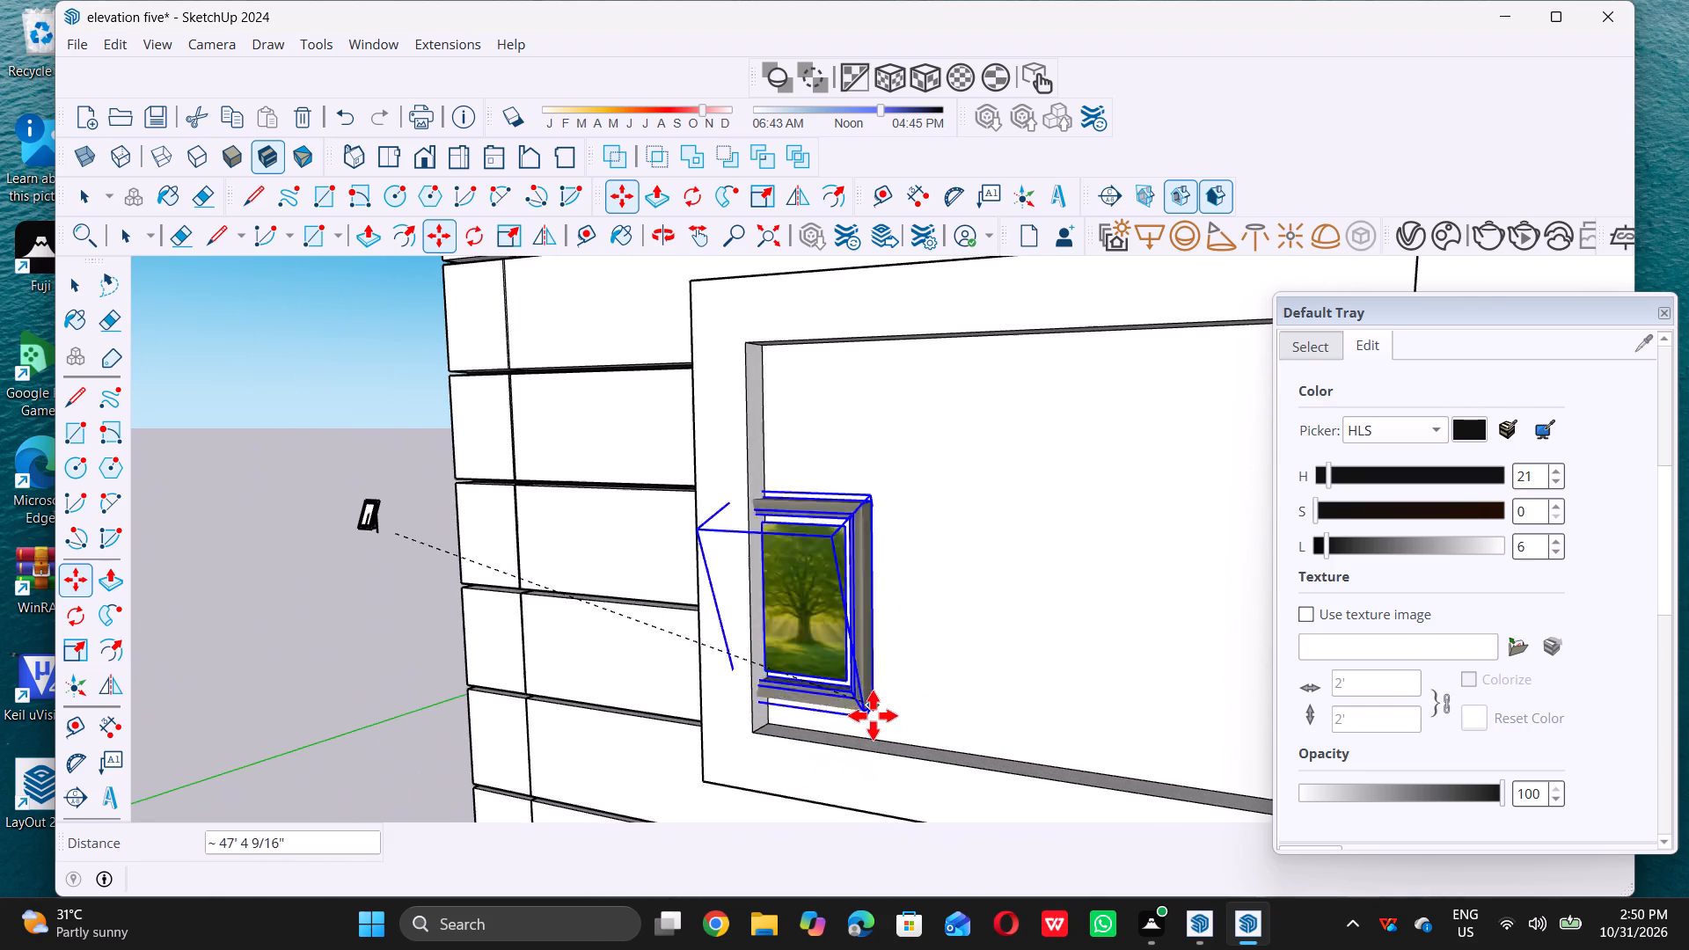
{"action": "scroll", "coordinate": [872, 736], "scroll_direction": "up", "scroll_amount": 2}
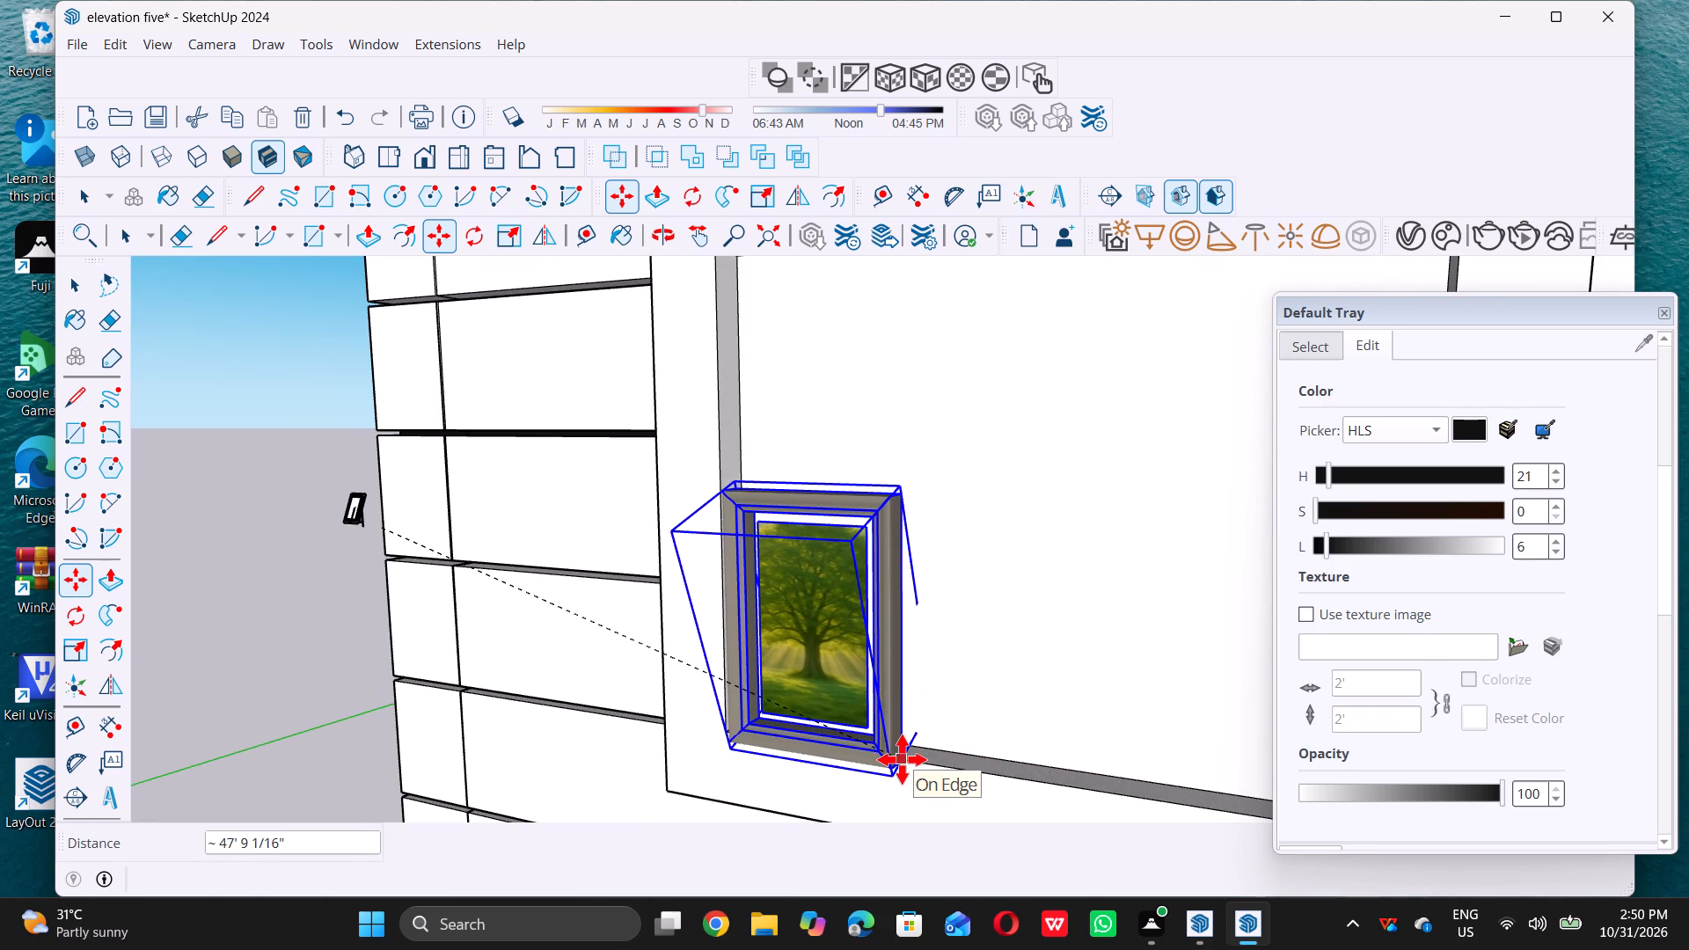
{"action": "left_click", "coordinate": [902, 759]}
{"action": "key", "text": "space"}
{"action": "middle_click_drag", "start_coordinate": [610, 738], "coordinate": [625, 714]}
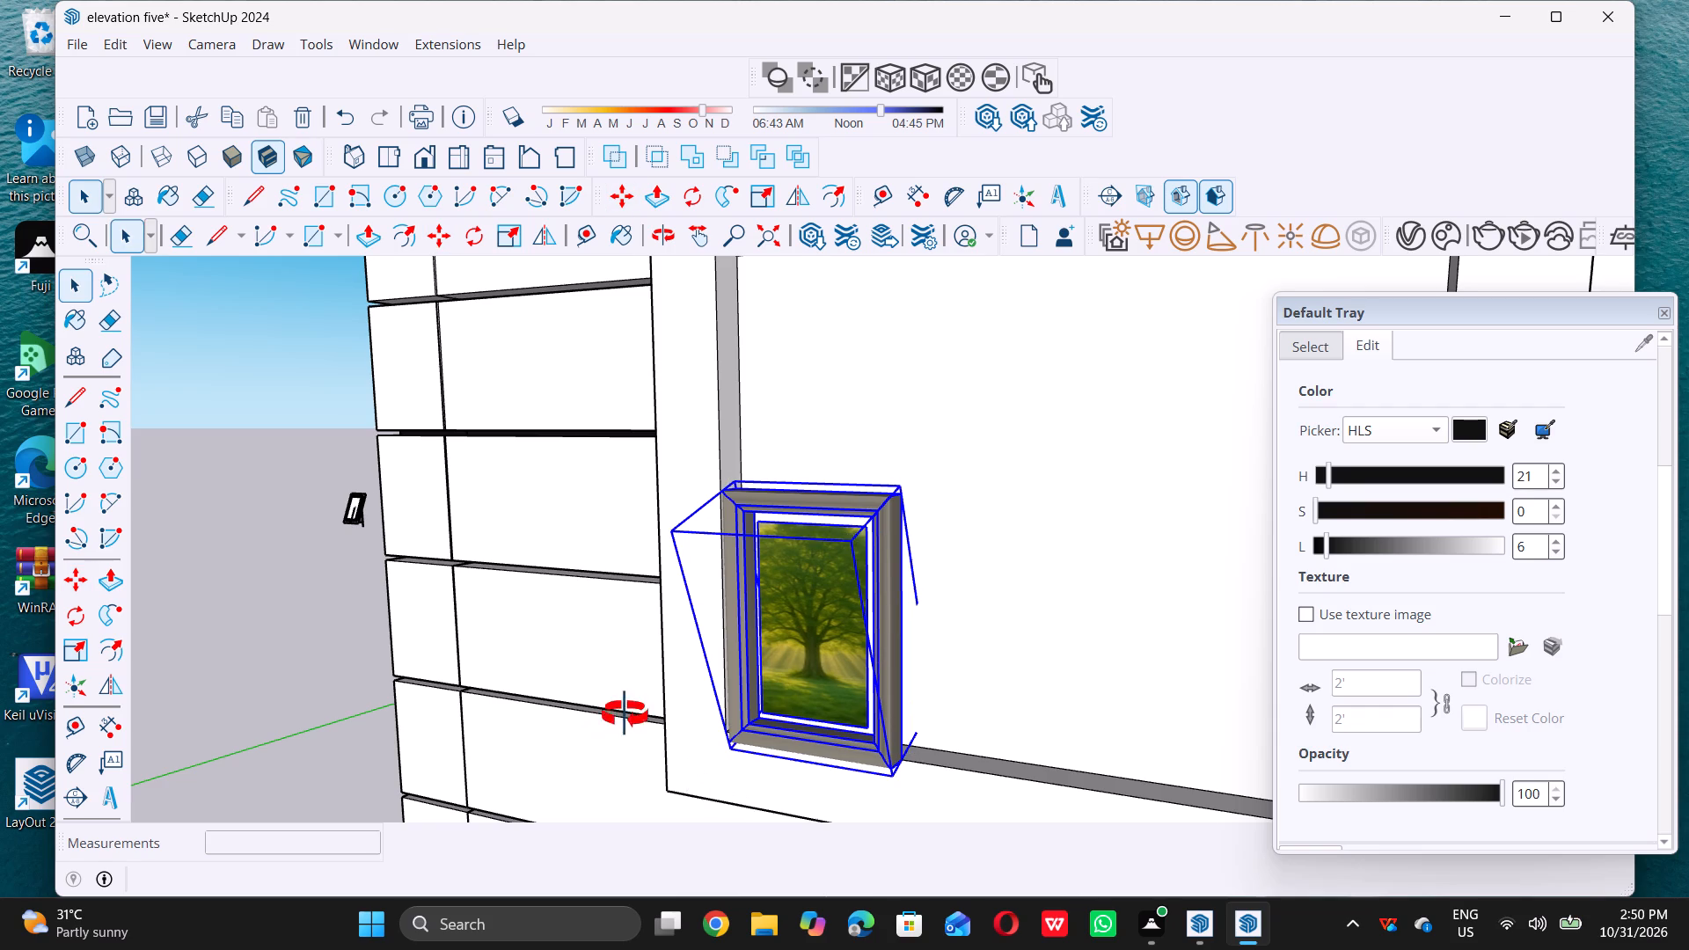
Move the picture frame about 13/16" along the red axis, from its bottom corner to the recess's left end.
{"action": "middle_click_drag", "start_coordinate": [625, 714], "coordinate": [743, 614]}
{"action": "middle_click", "coordinate": [743, 614]}
{"action": "scroll", "coordinate": [796, 719], "scroll_direction": "up", "scroll_amount": 13}
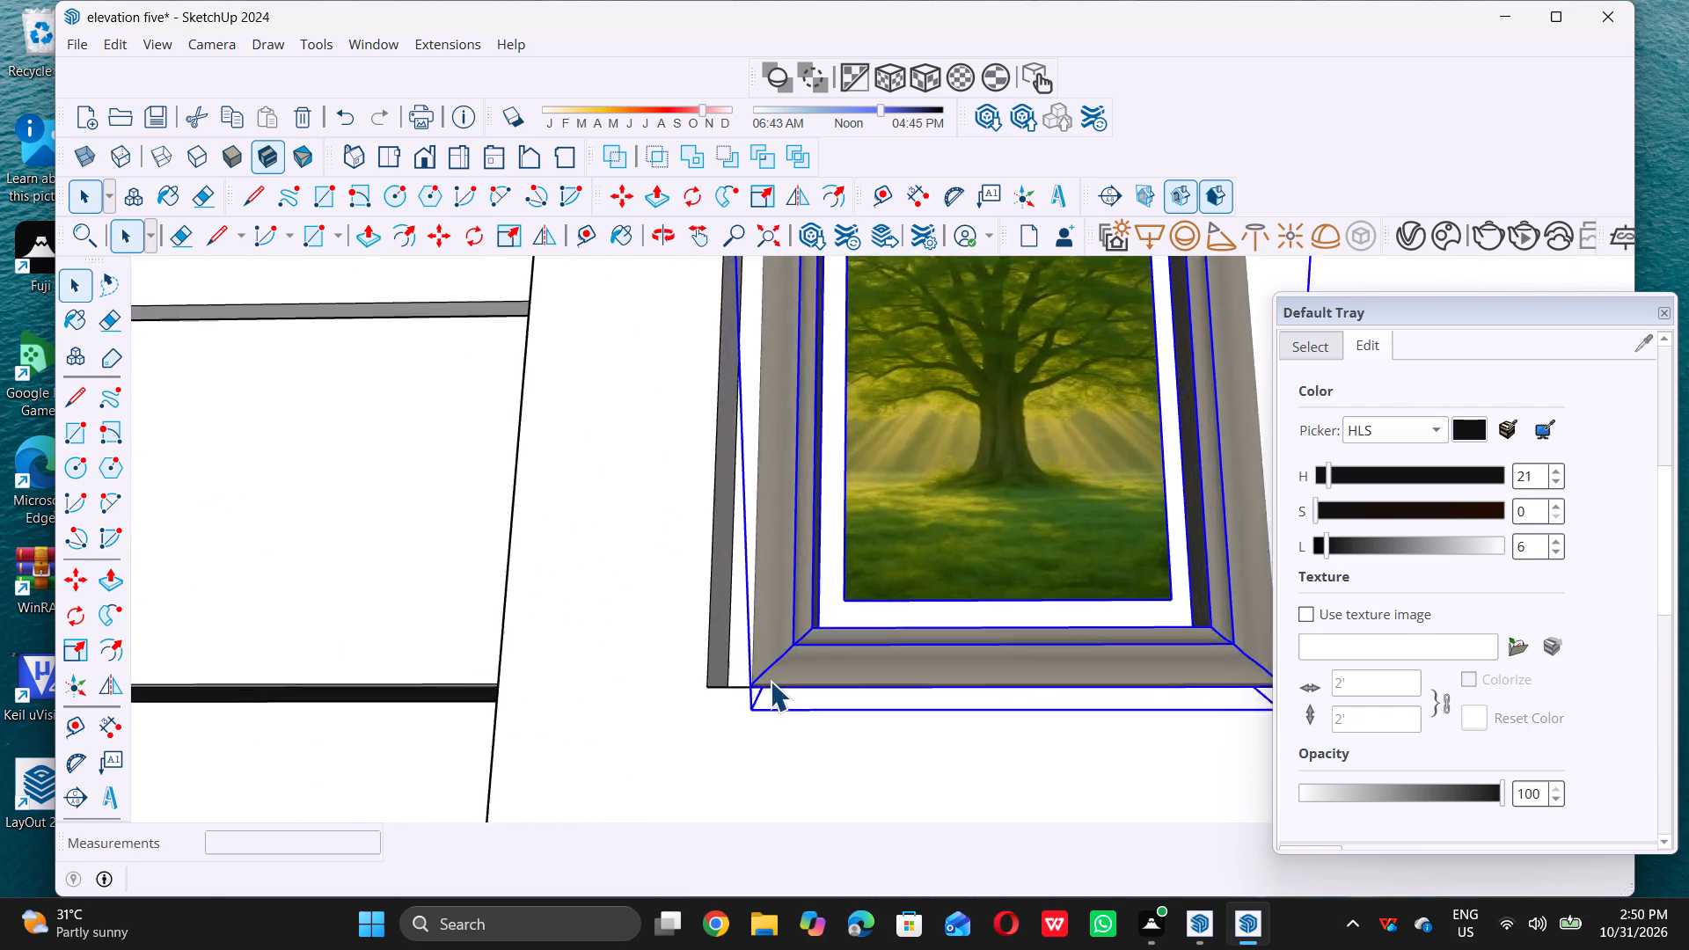
{"action": "scroll", "coordinate": [766, 685], "scroll_direction": "up", "scroll_amount": 10}
{"action": "key", "text": "m"}
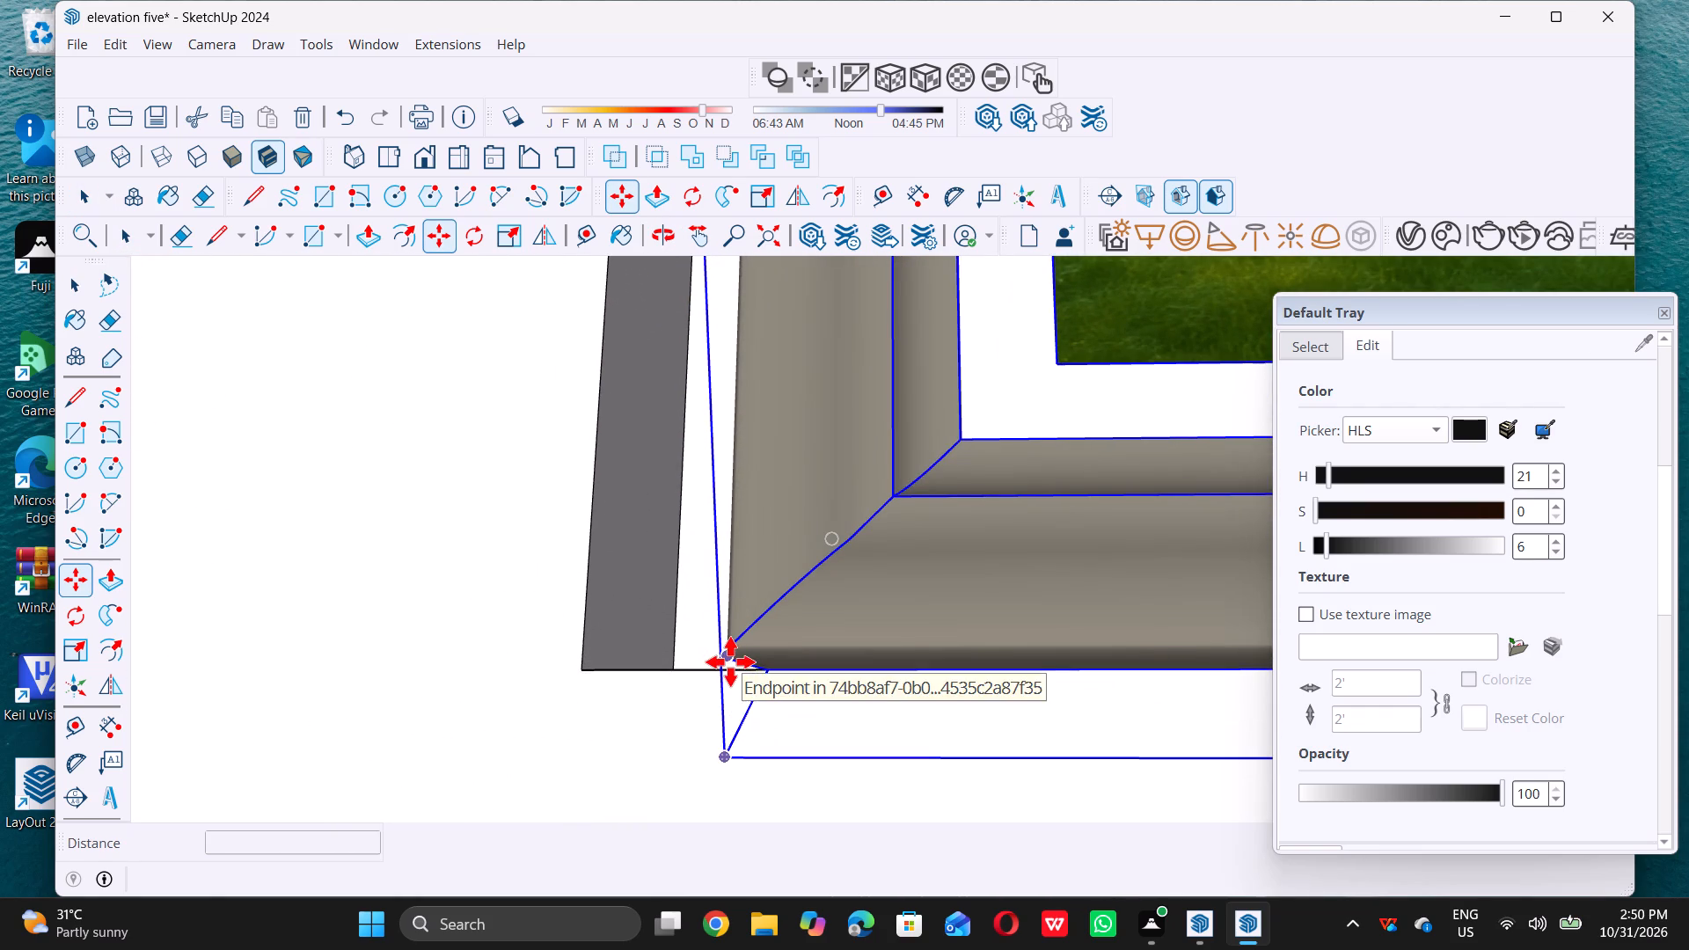
{"action": "left_click", "coordinate": [730, 661]}
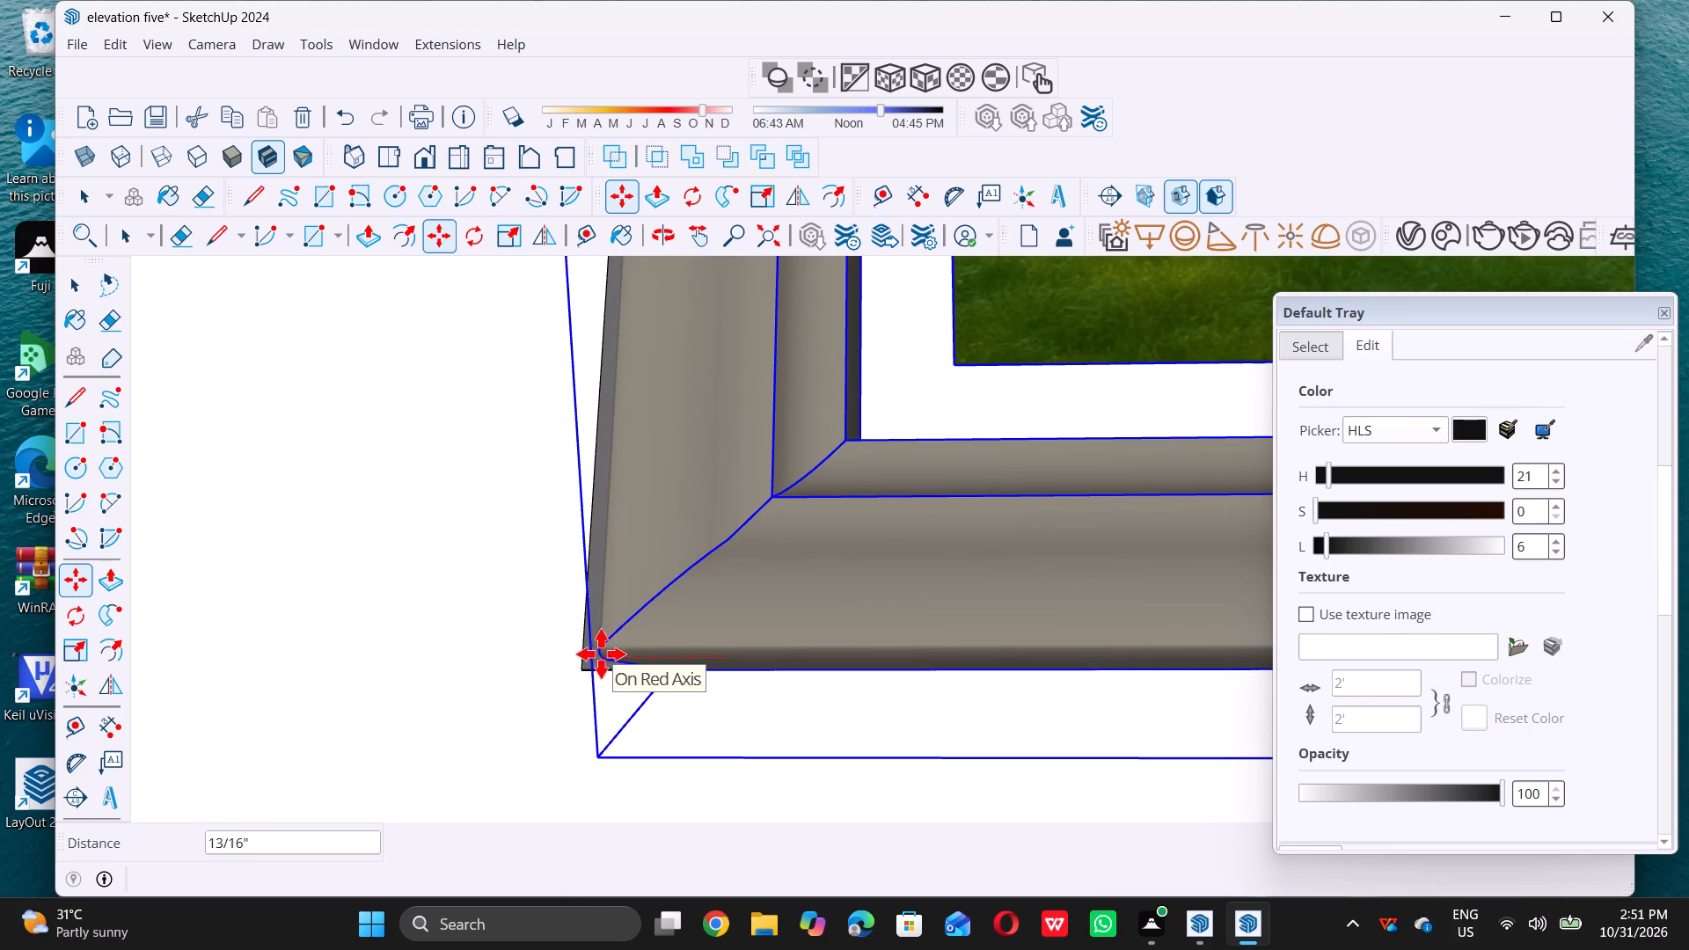
{"action": "left_click", "coordinate": [599, 657]}
{"action": "scroll", "coordinate": [606, 654], "scroll_direction": "down", "scroll_amount": 6}
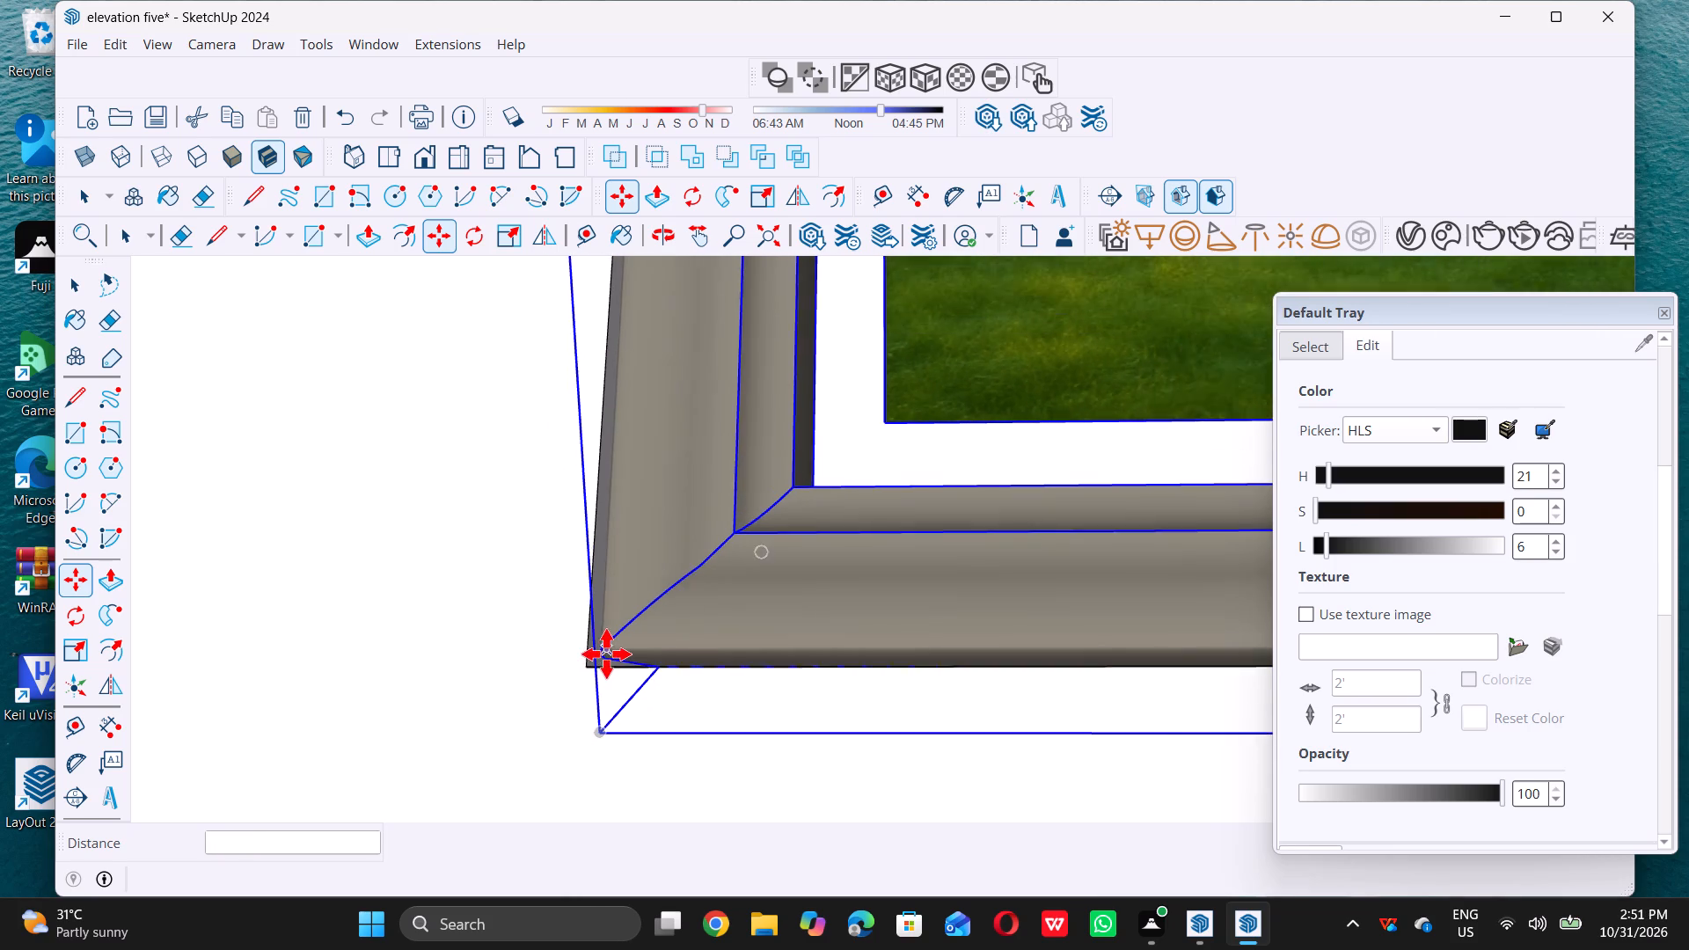
{"action": "scroll", "coordinate": [606, 654], "scroll_direction": "down", "scroll_amount": 18}
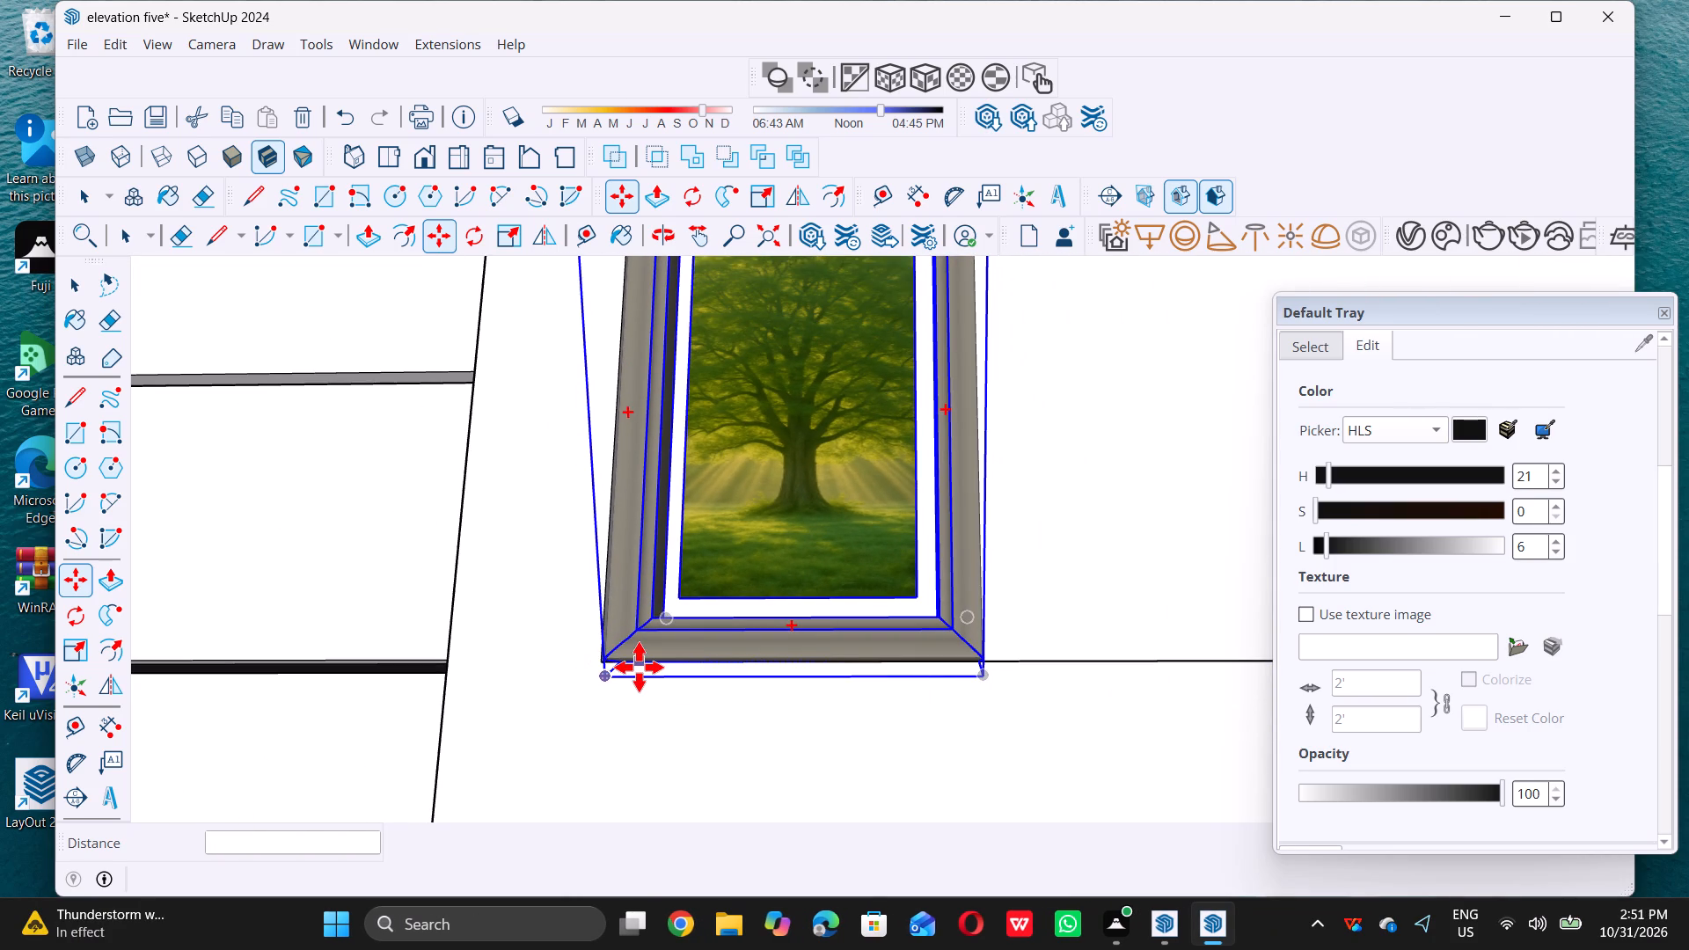
{"action": "key", "text": "space"}
Move the picture frame 3" back into the depth of the wall recess, using its bottom rear corner.
{"action": "middle_click_drag", "start_coordinate": [1064, 557], "coordinate": [732, 642]}
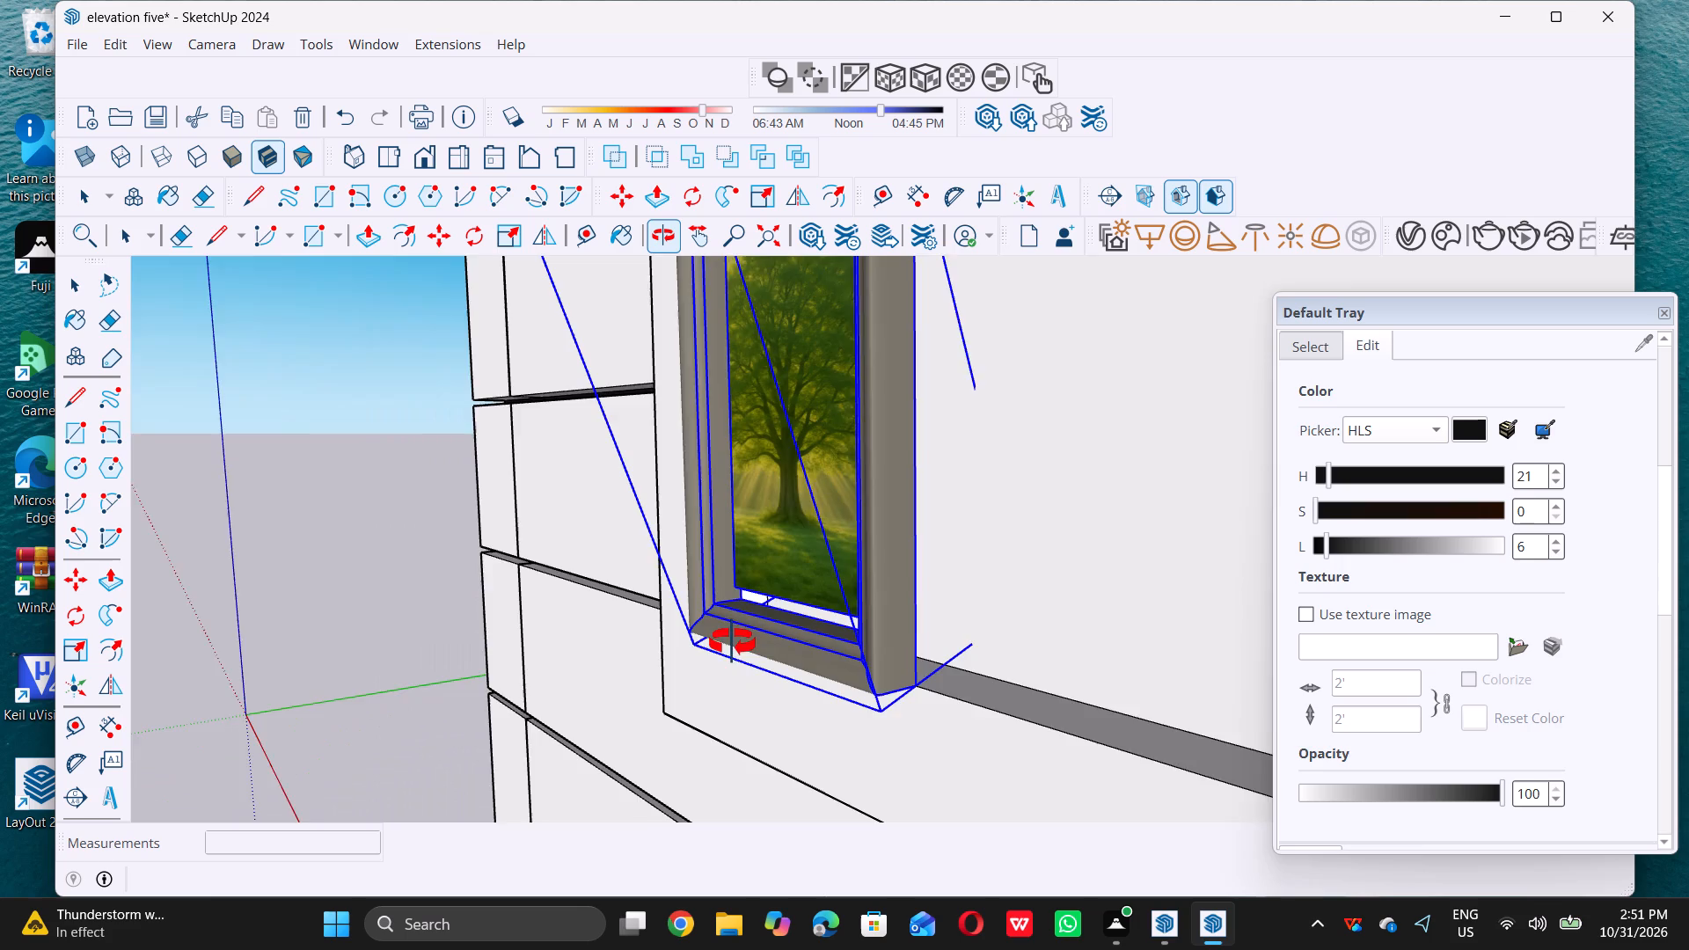
{"action": "middle_click_drag", "start_coordinate": [732, 642], "coordinate": [727, 639]}
{"action": "middle_click", "coordinate": [727, 636]}
{"action": "middle_click_drag", "start_coordinate": [730, 655], "coordinate": [703, 677]}
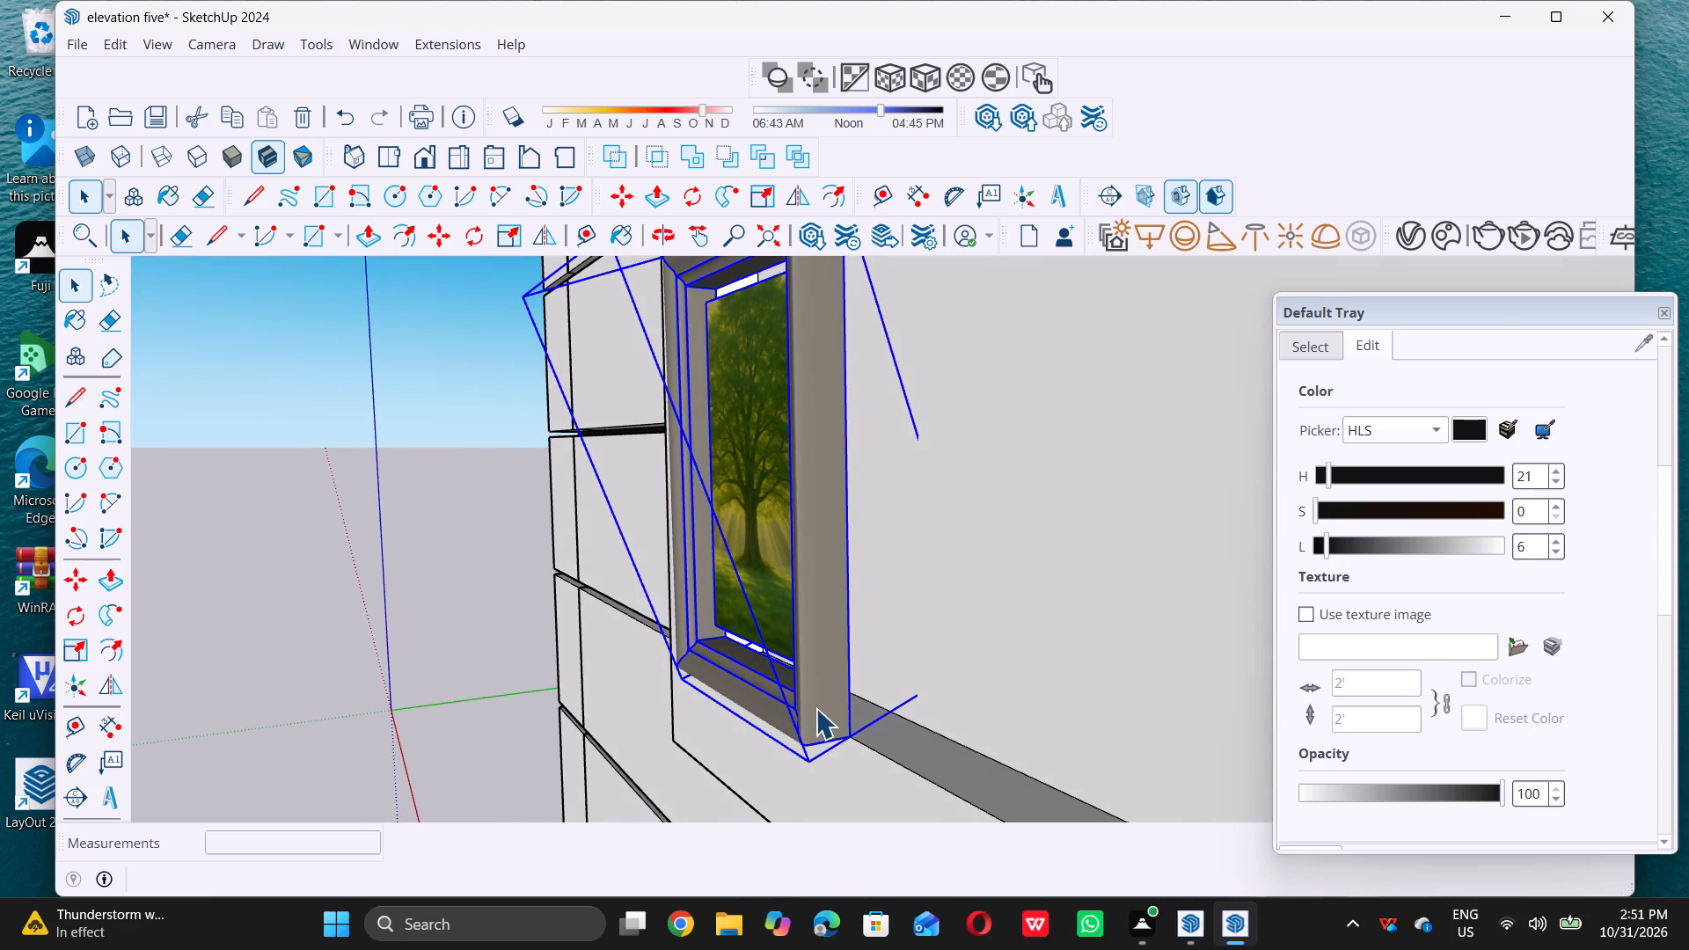
{"action": "key", "text": "m"}
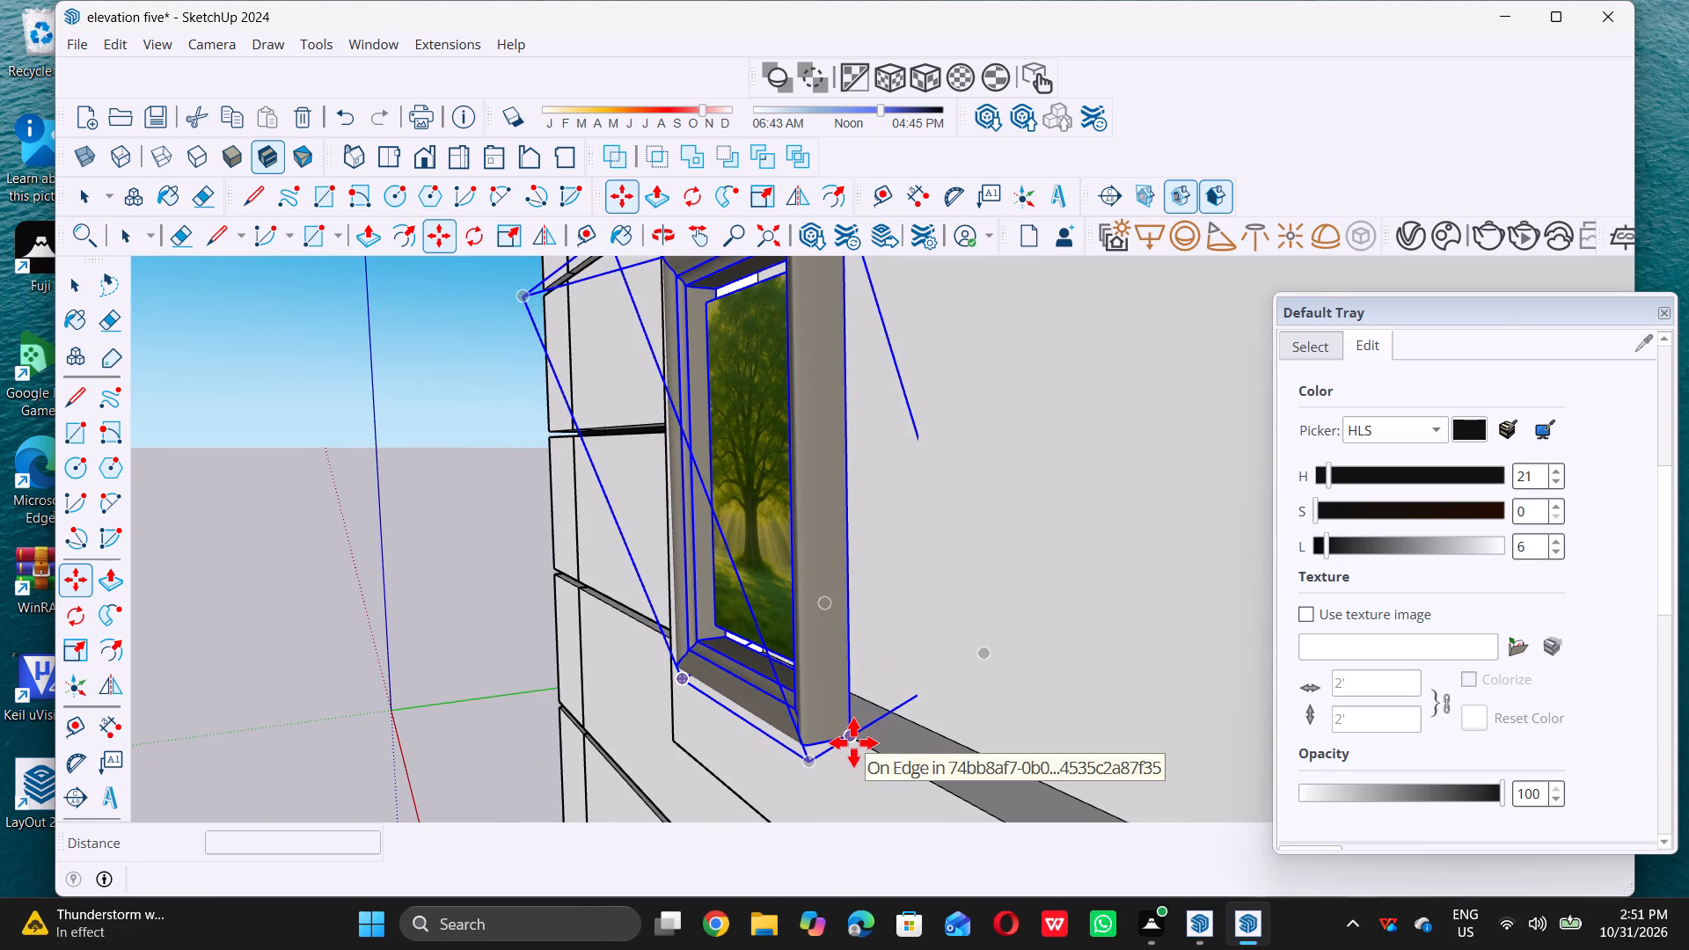
{"action": "left_click", "coordinate": [853, 742]}
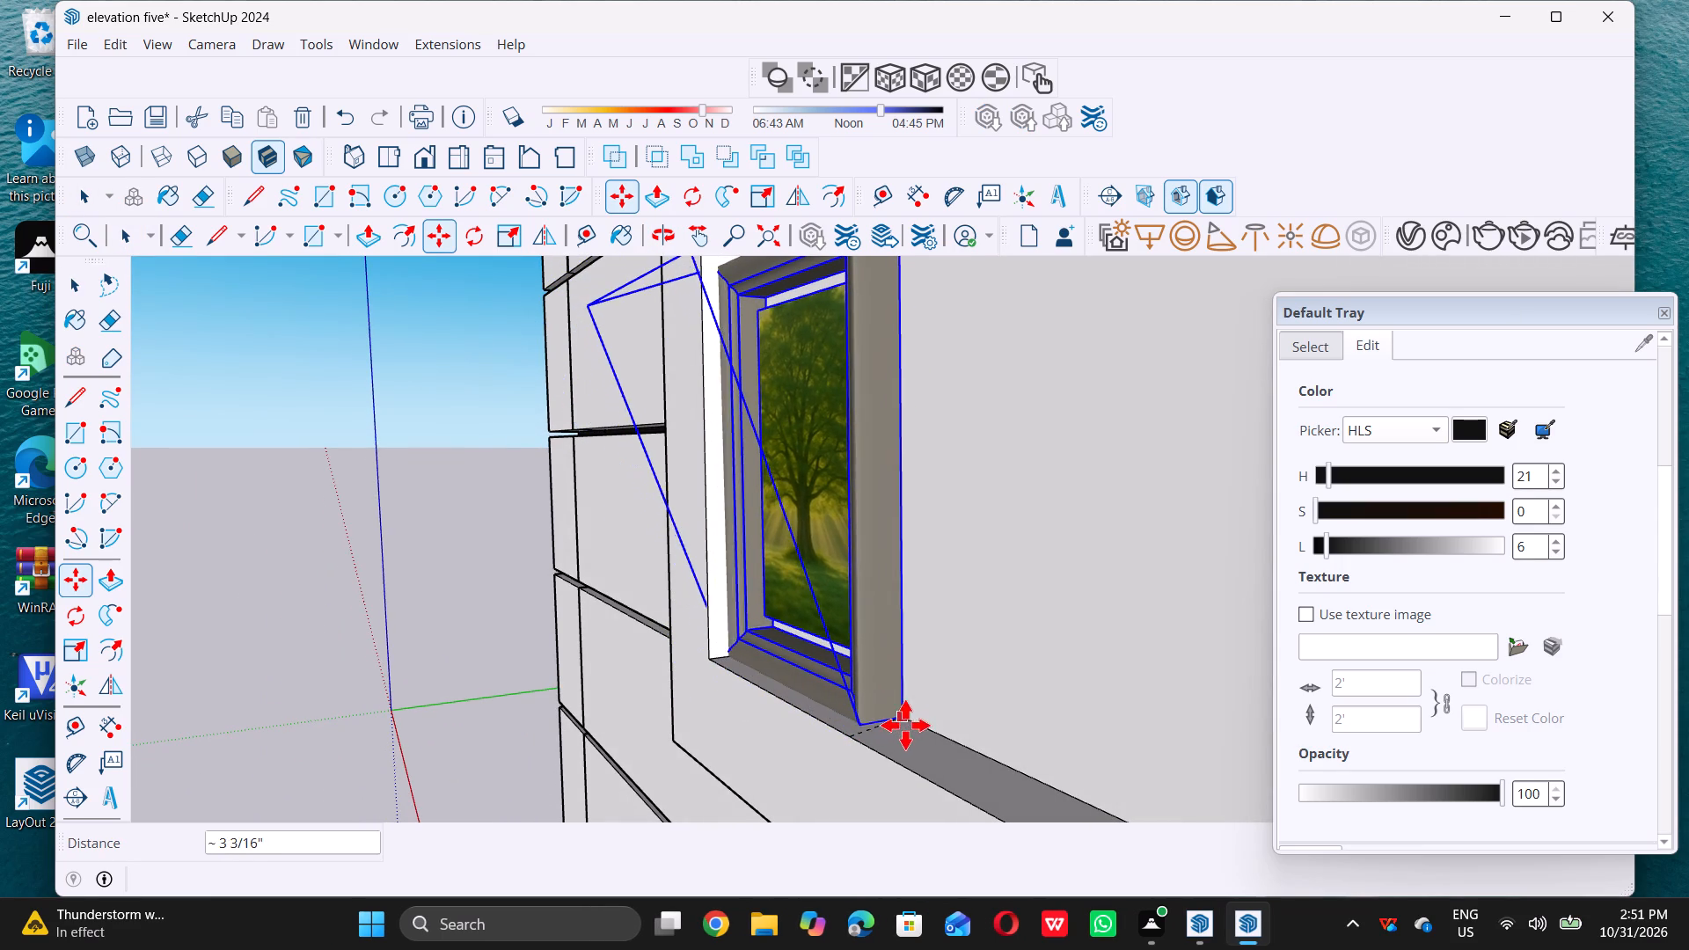
{"action": "double_click", "coordinate": [927, 731]}
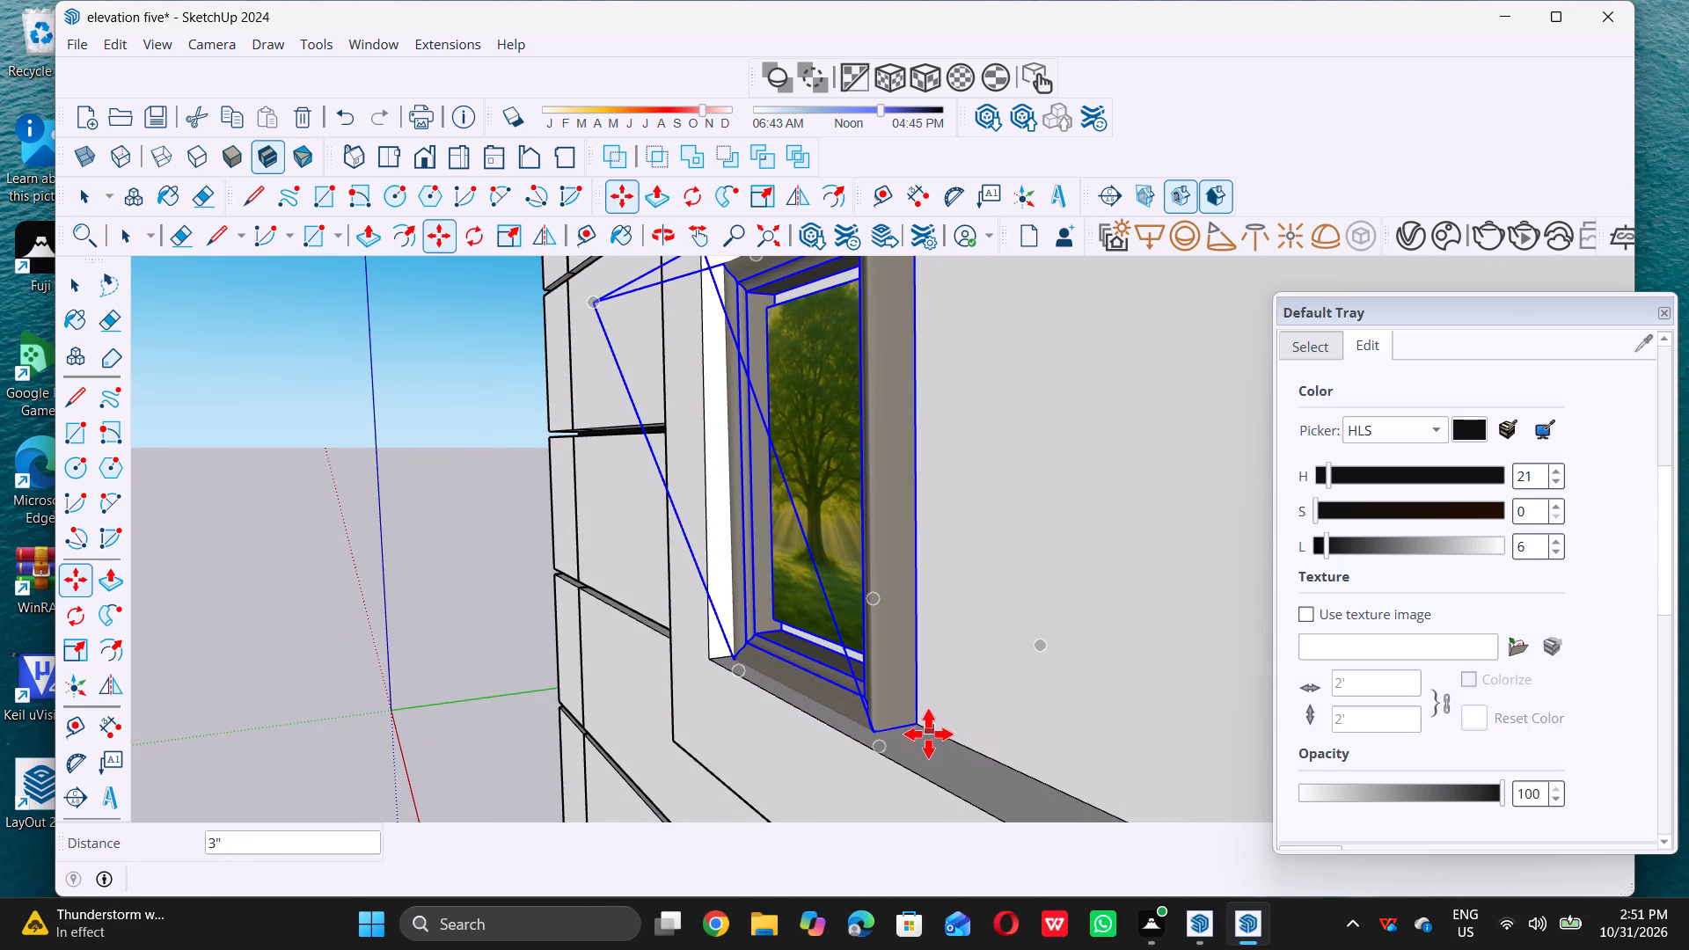
{"action": "key", "text": "space"}
Scale the picture frame along the red axis by about 3.45 so it spans the recess's full width.
{"action": "scroll", "coordinate": [852, 722], "scroll_direction": "down", "scroll_amount": 20}
{"action": "scroll", "coordinate": [852, 722], "scroll_direction": "down", "scroll_amount": 6}
{"action": "middle_click_drag", "start_coordinate": [821, 666], "coordinate": [858, 657]}
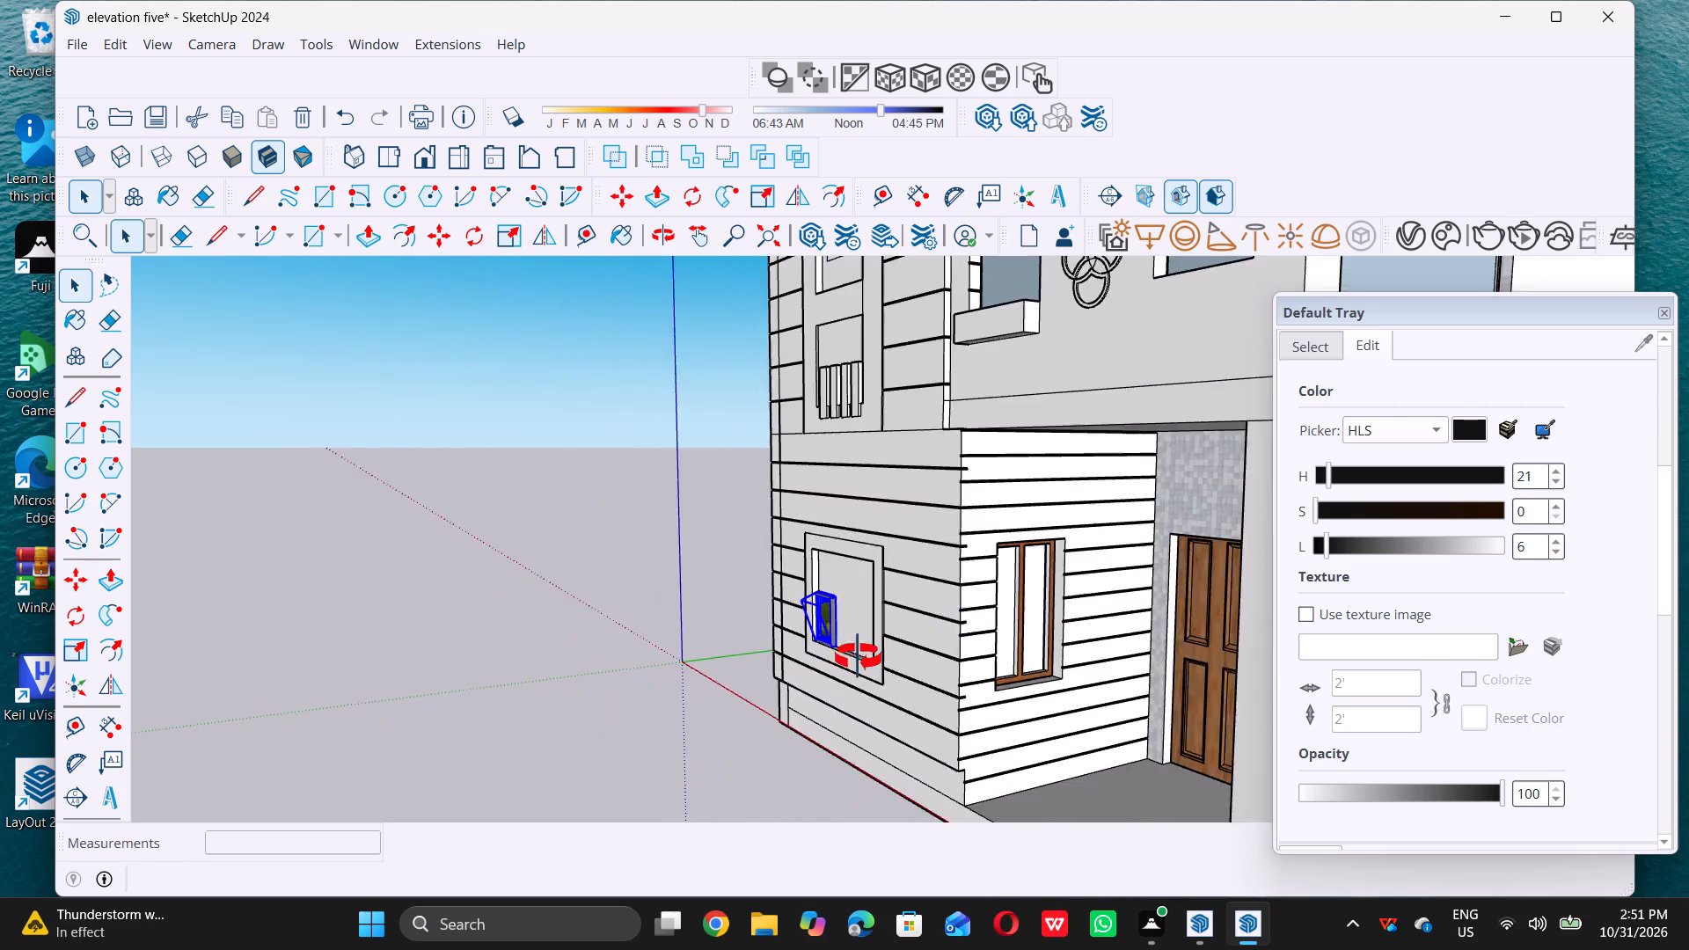
{"action": "middle_click_drag", "start_coordinate": [858, 657], "coordinate": [1049, 618]}
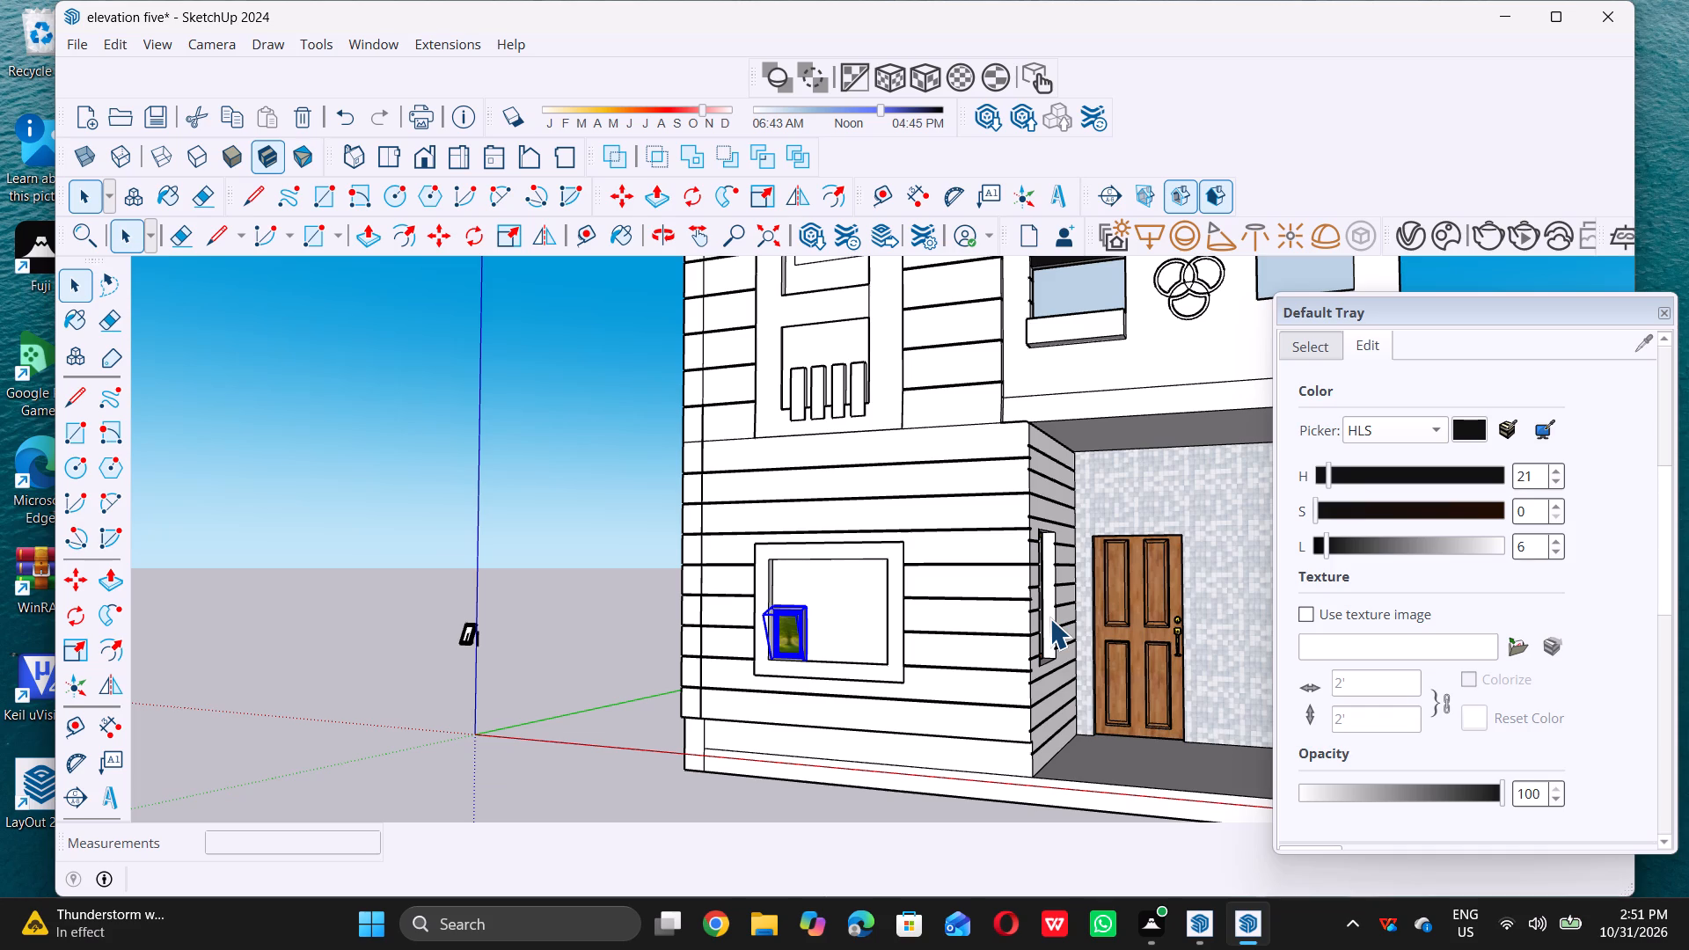
{"action": "scroll", "coordinate": [709, 514], "scroll_direction": "up", "scroll_amount": 6}
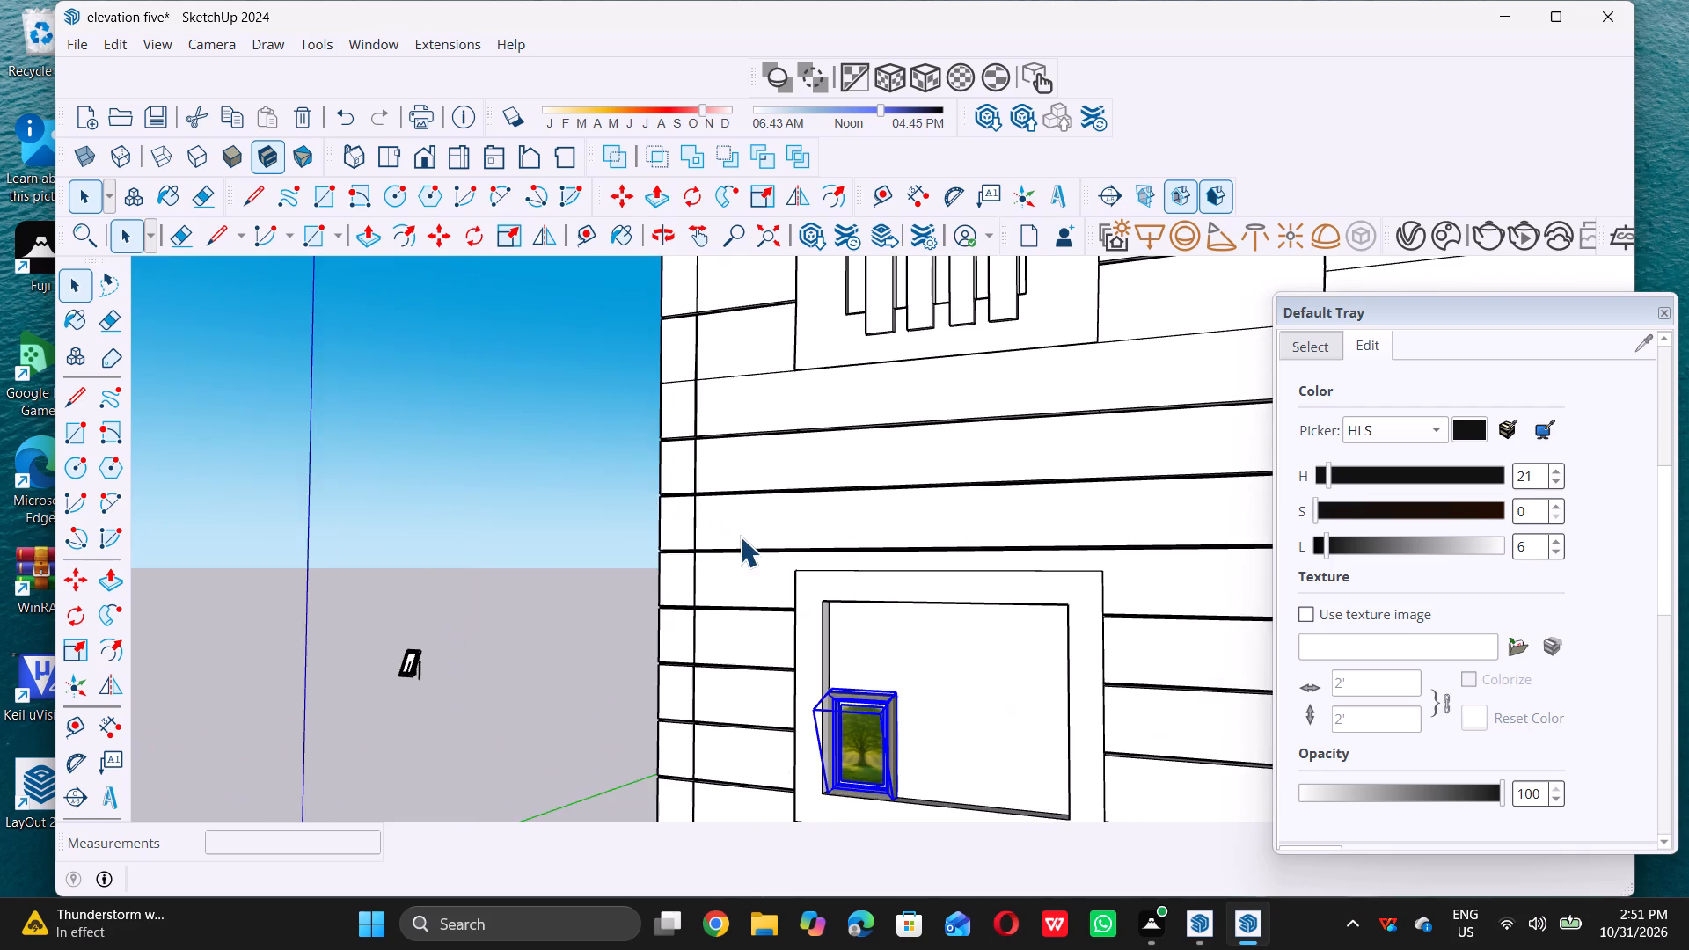
{"action": "scroll", "coordinate": [728, 537], "scroll_direction": "down", "scroll_amount": 7}
{"action": "middle_click_drag", "start_coordinate": [848, 643], "coordinate": [911, 575]}
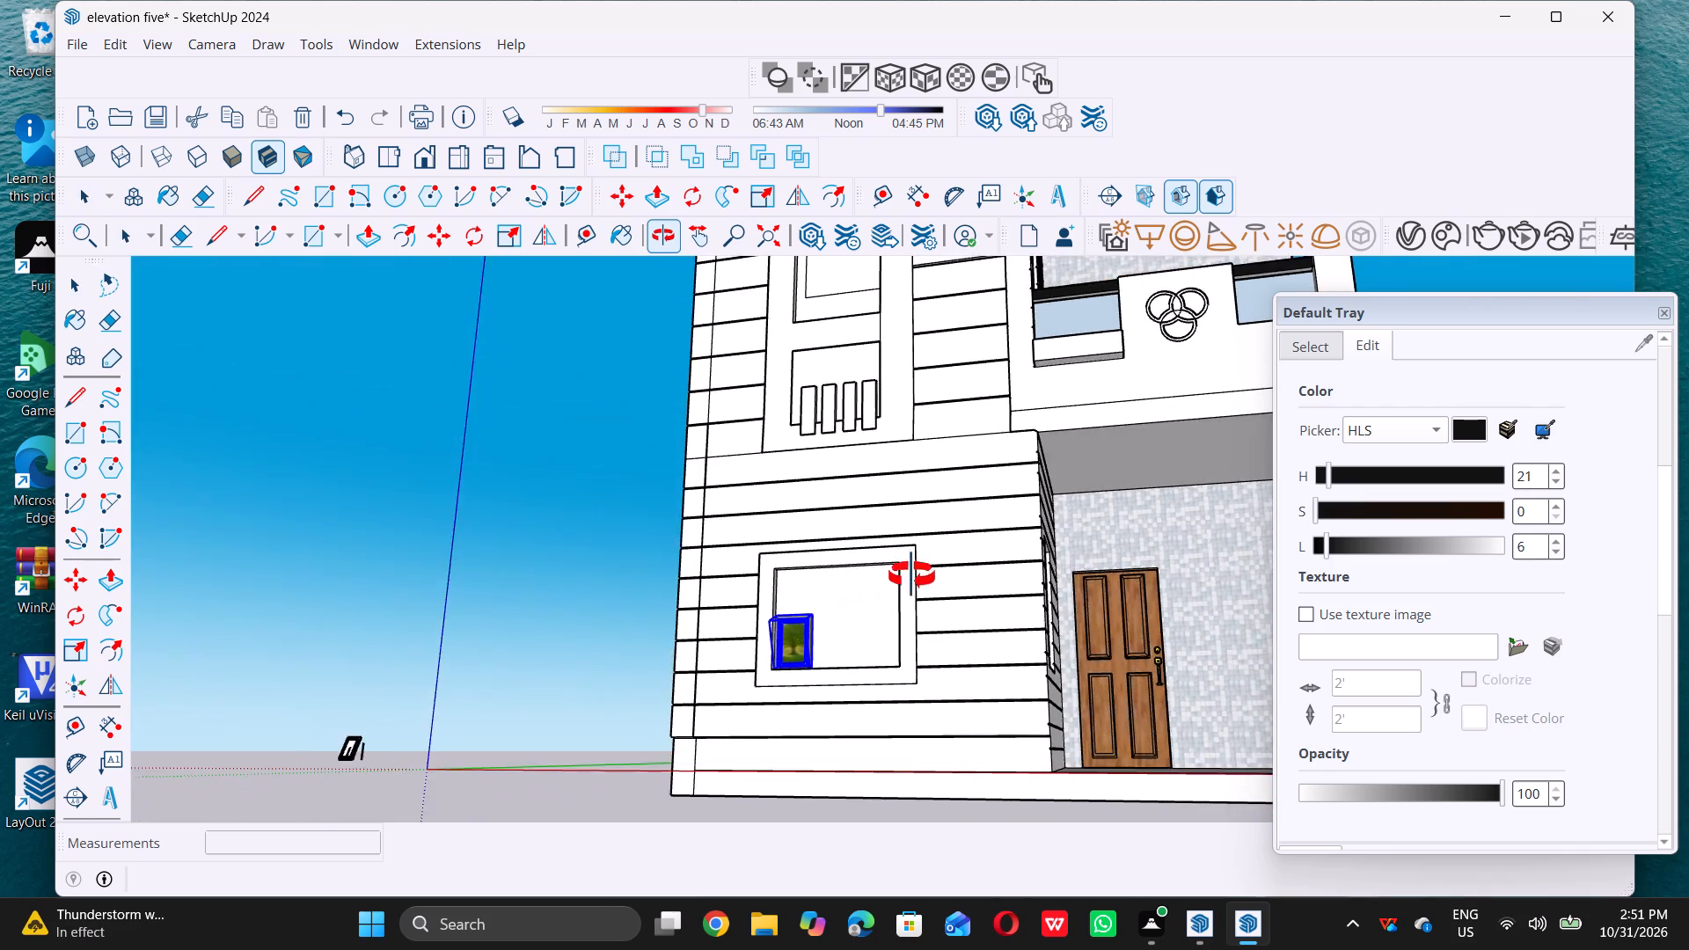
{"action": "middle_click_drag", "start_coordinate": [911, 575], "coordinate": [964, 620]}
{"action": "scroll", "coordinate": [949, 624], "scroll_direction": "up", "scroll_amount": 5}
{"action": "key", "text": "s"}
{"action": "middle_click_drag", "start_coordinate": [859, 557], "coordinate": [743, 616]}
{"action": "scroll", "coordinate": [725, 649], "scroll_direction": "up", "scroll_amount": 11}
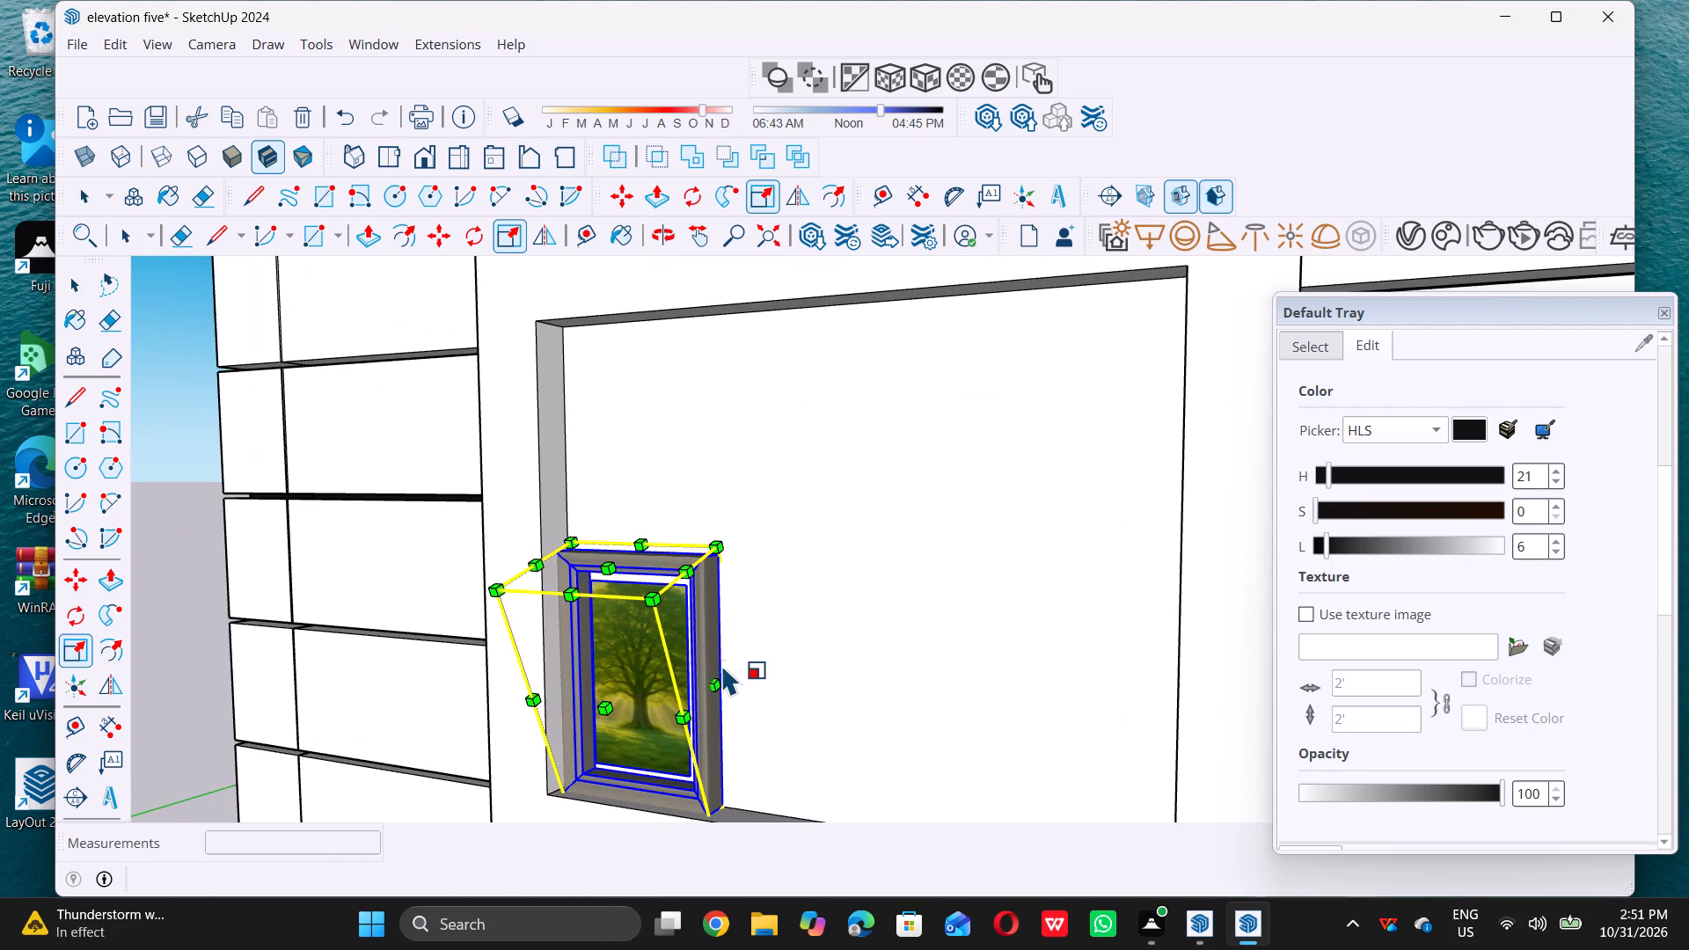
{"action": "left_click", "coordinate": [718, 683]}
{"action": "scroll", "coordinate": [718, 683], "scroll_direction": "down", "scroll_amount": 4}
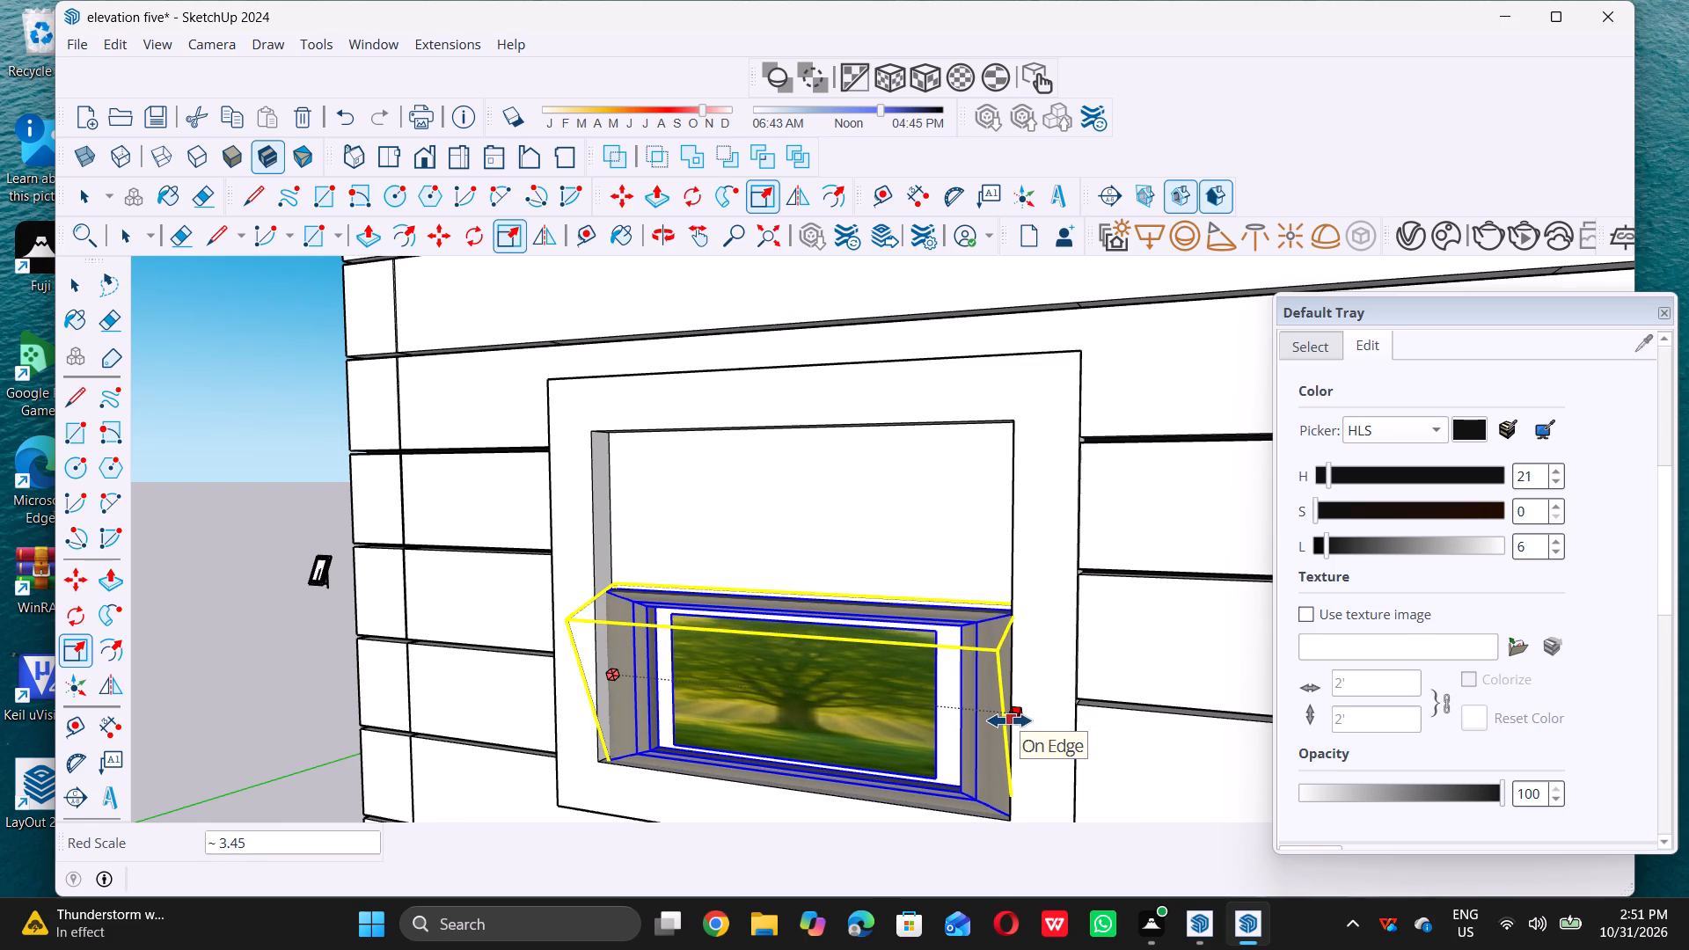
{"action": "left_click", "coordinate": [1009, 720]}
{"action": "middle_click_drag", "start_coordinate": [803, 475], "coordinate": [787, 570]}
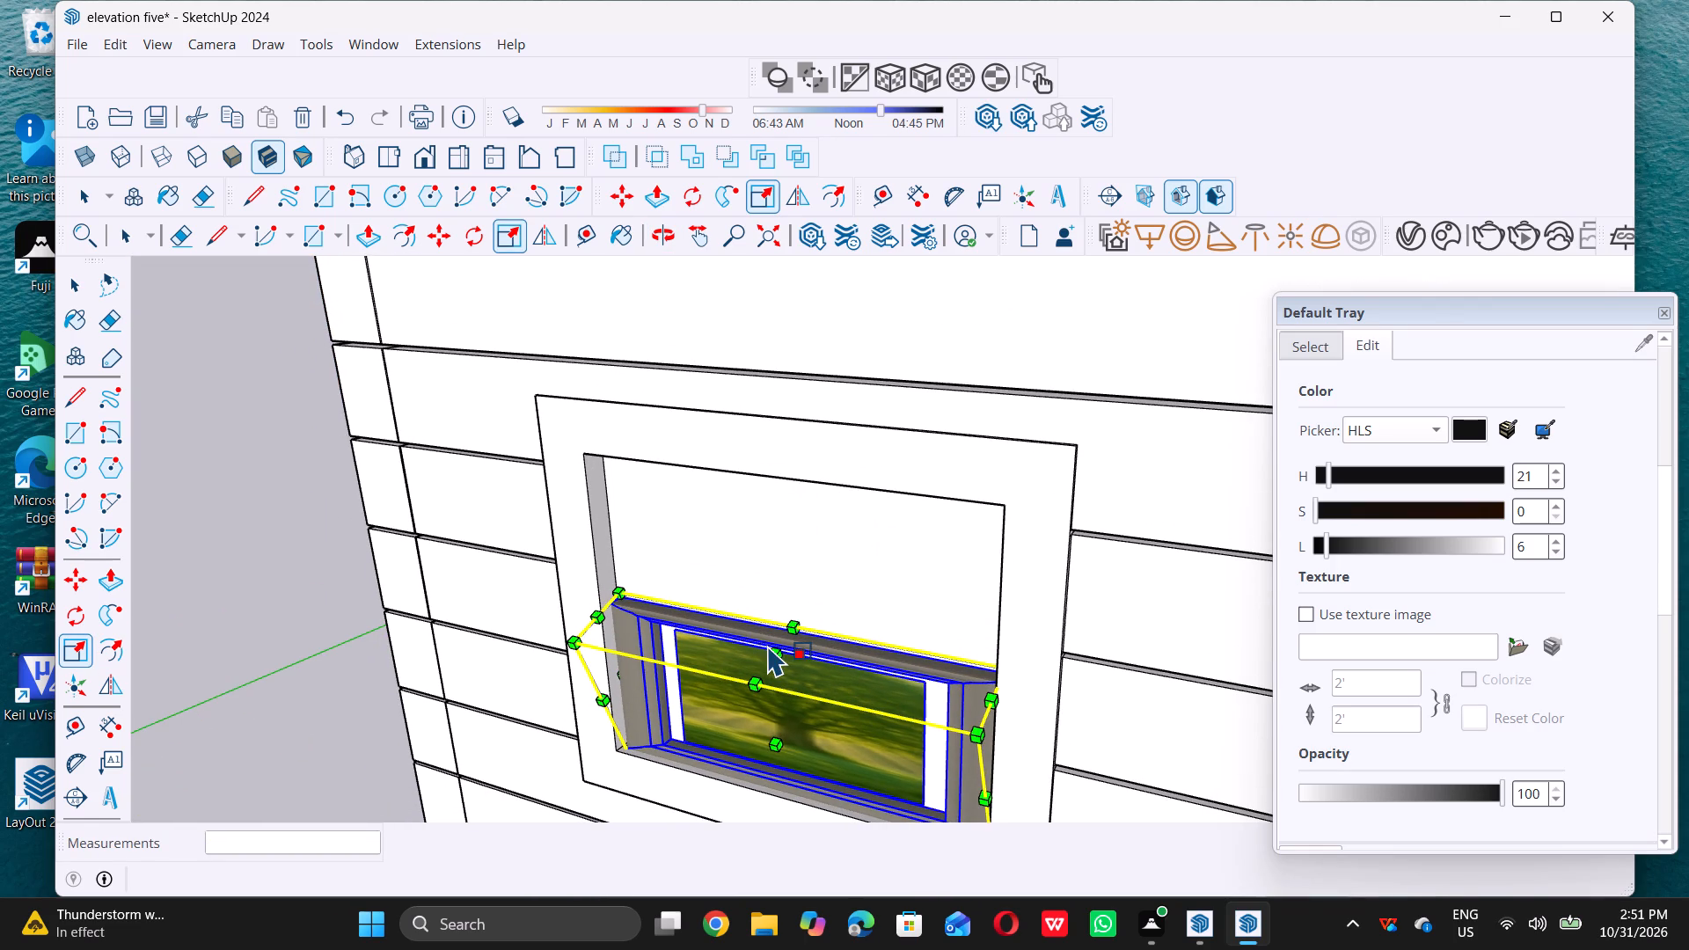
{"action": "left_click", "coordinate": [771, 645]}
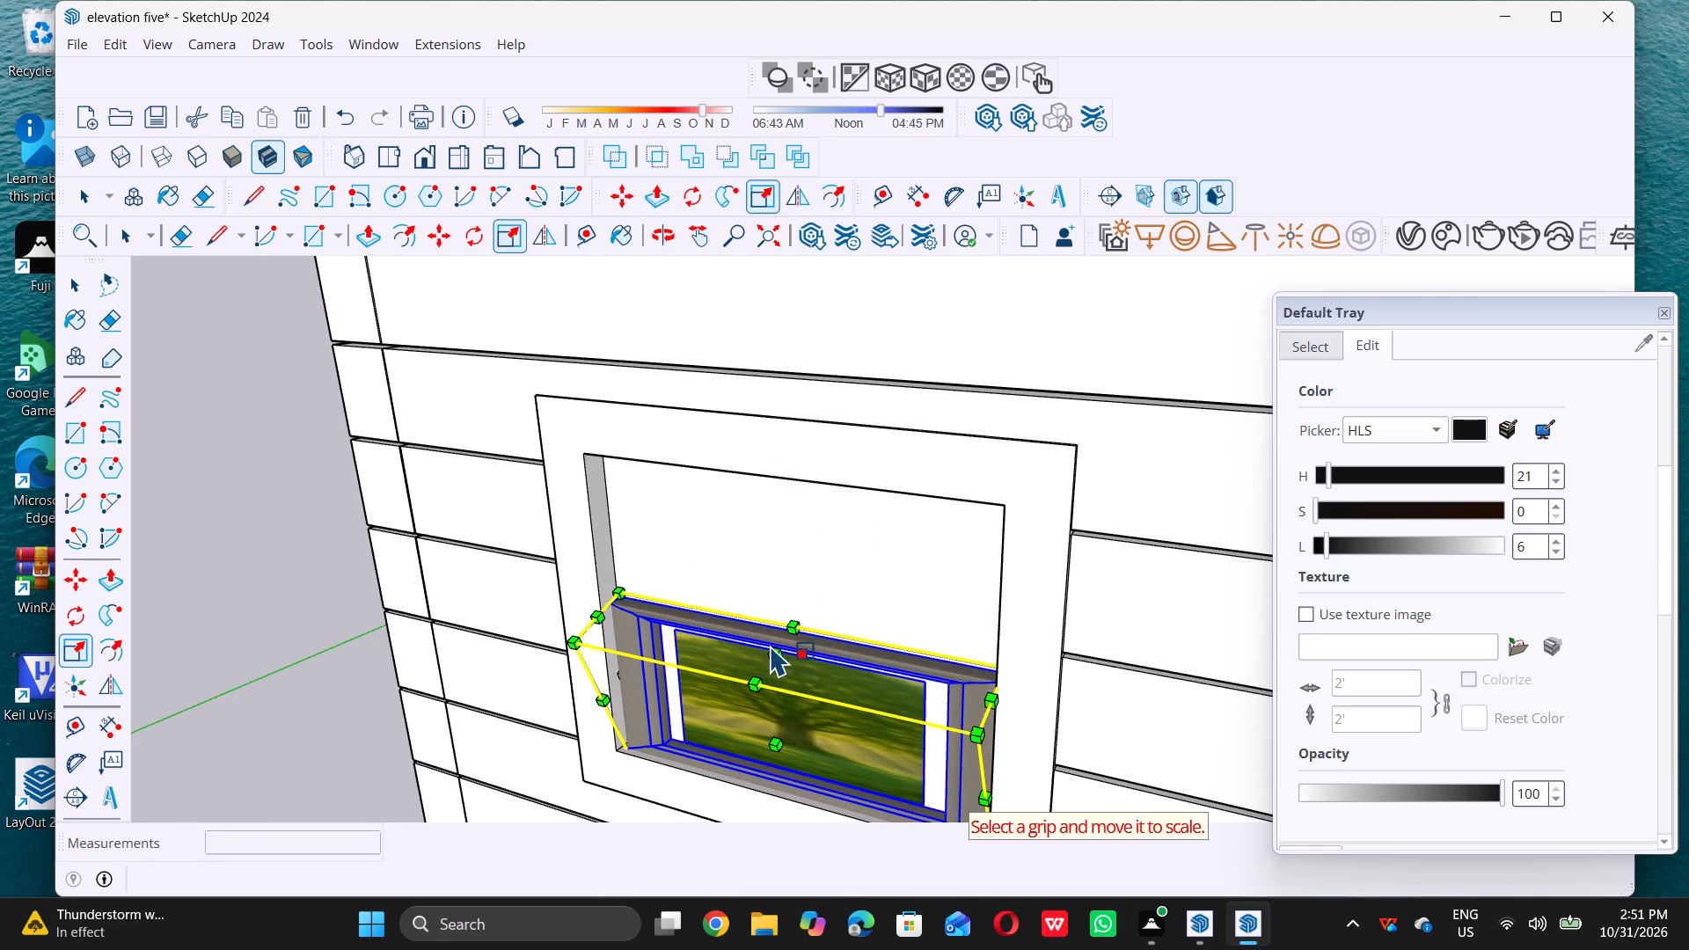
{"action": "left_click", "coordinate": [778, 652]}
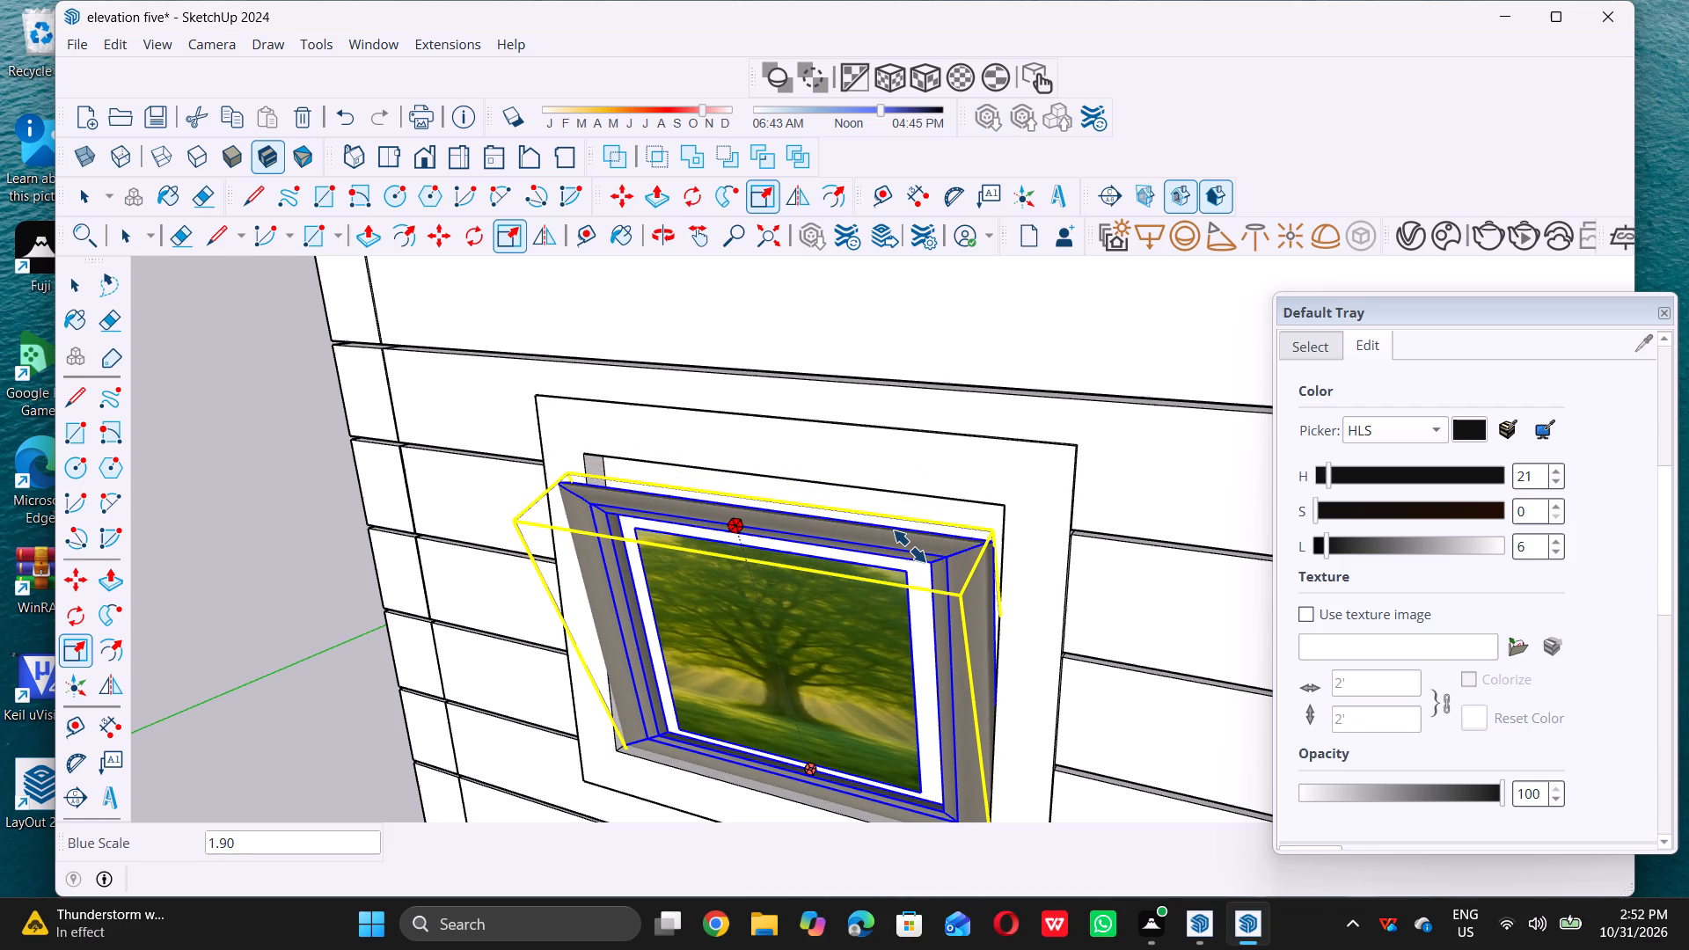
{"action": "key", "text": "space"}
Scale the picture frame from its rear top edge up to the recess's top edge, about 1.44 in green and 1.90 in blue.
{"action": "scroll", "coordinate": [844, 628], "scroll_direction": "down", "scroll_amount": 5}
{"action": "middle_click_drag", "start_coordinate": [748, 664], "coordinate": [820, 535]}
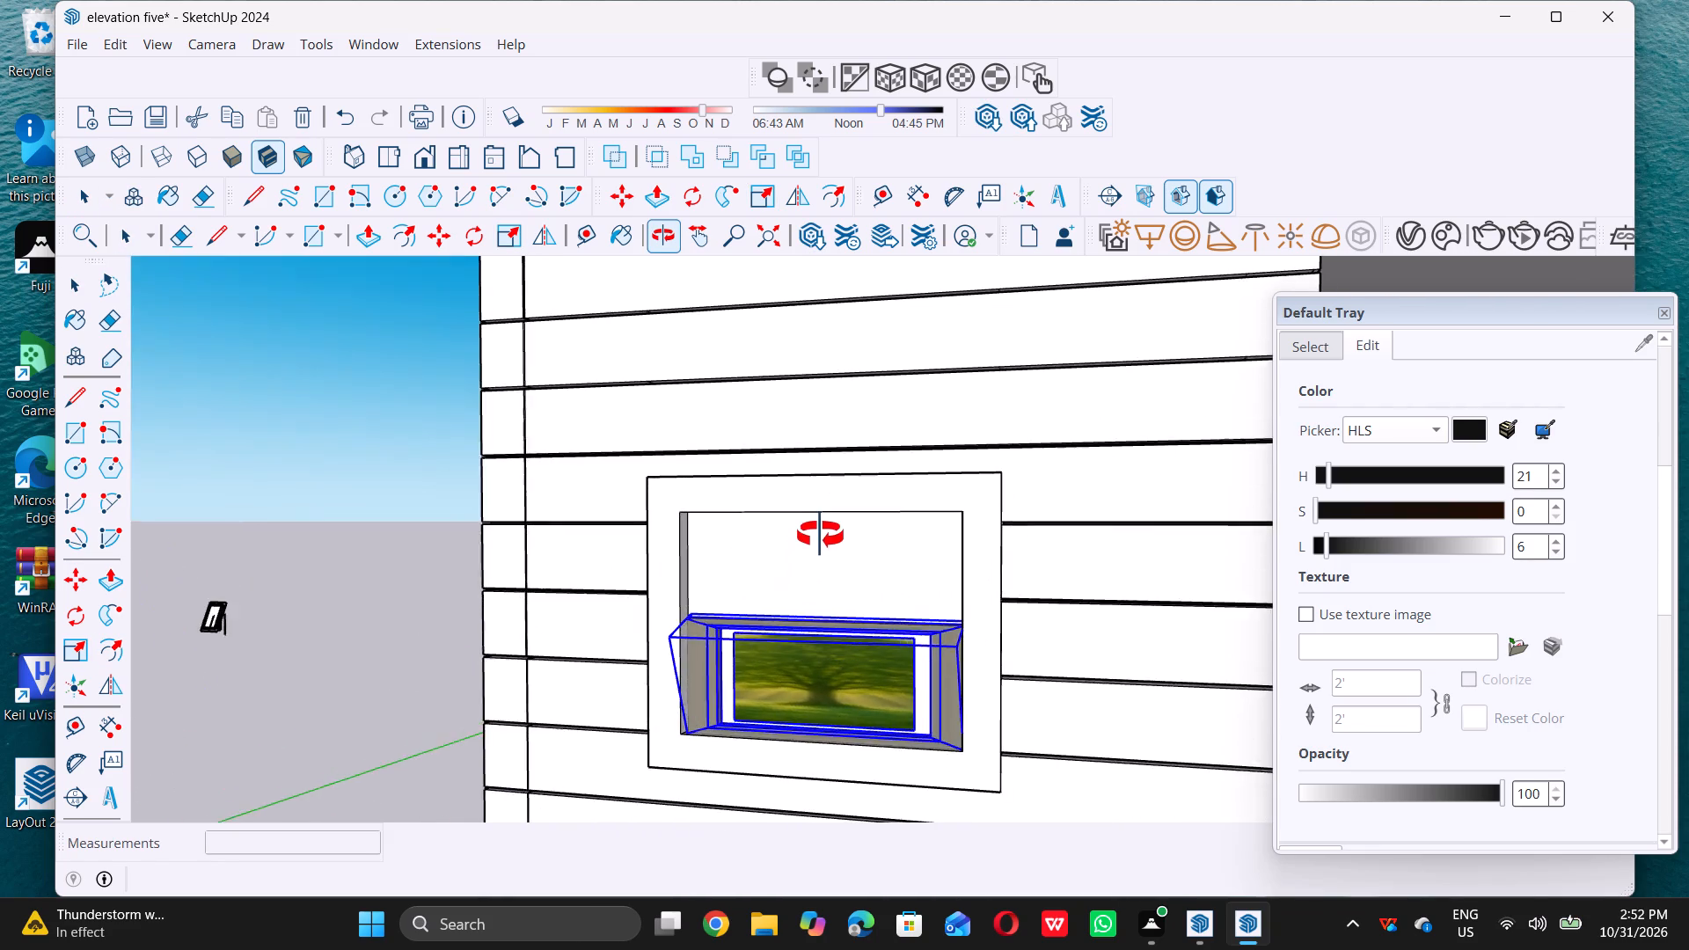
{"action": "middle_click_drag", "start_coordinate": [820, 535], "coordinate": [841, 514]}
{"action": "middle_click_drag", "start_coordinate": [567, 576], "coordinate": [684, 520]}
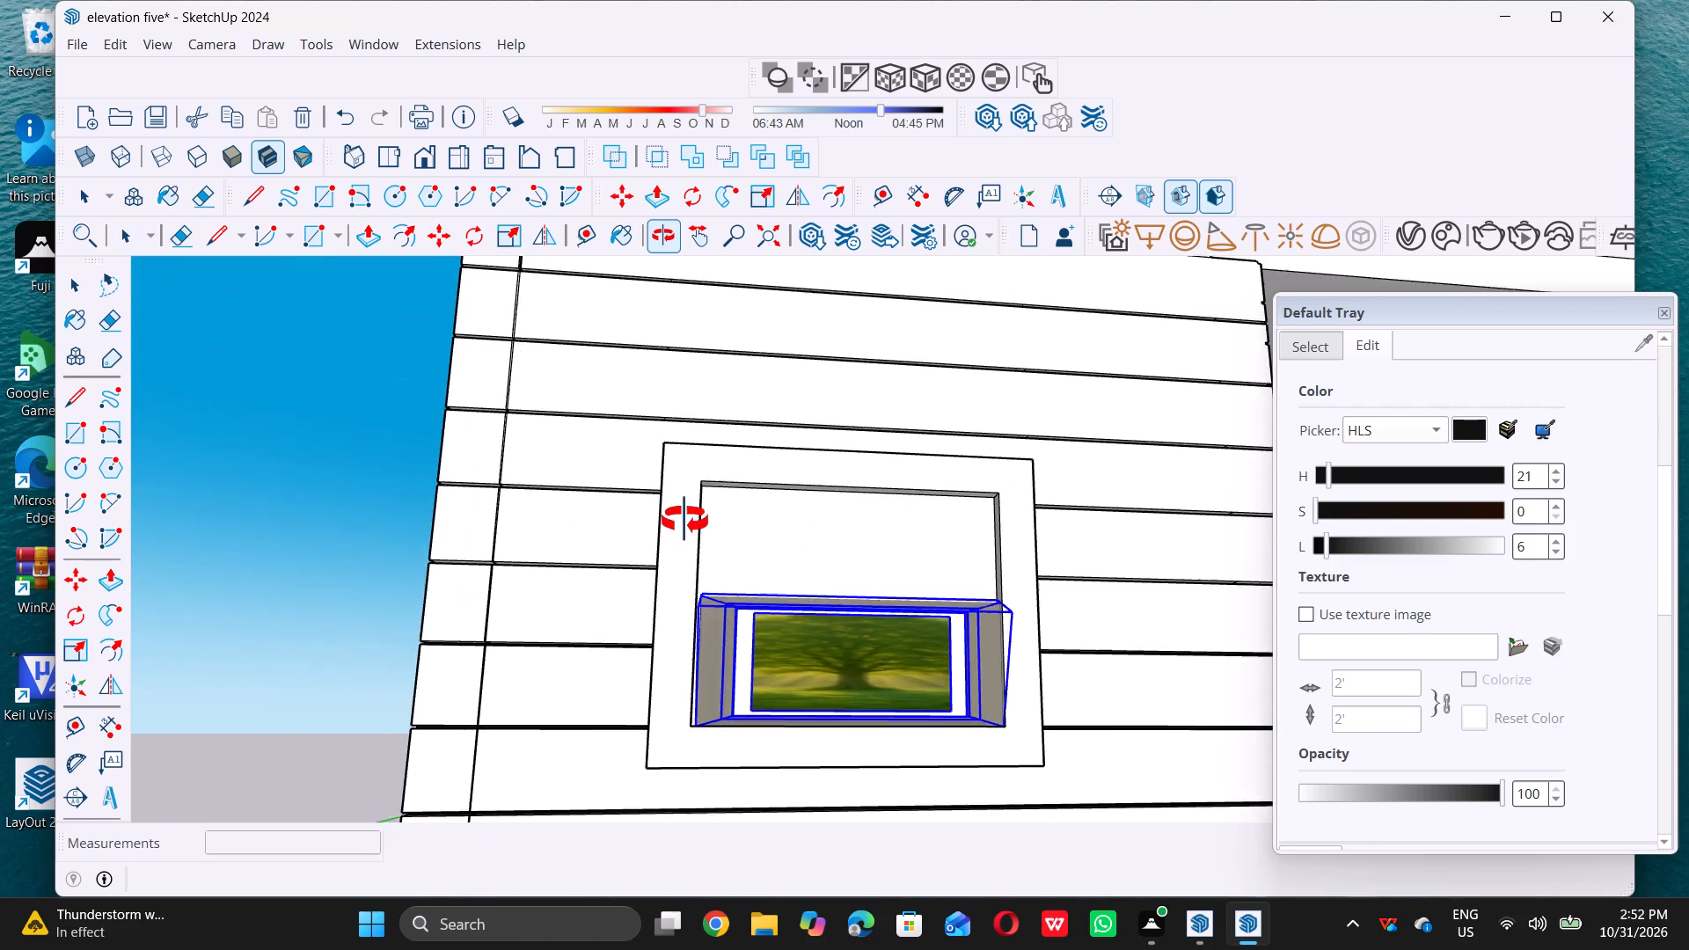
{"action": "middle_click_drag", "start_coordinate": [684, 520], "coordinate": [742, 734]}
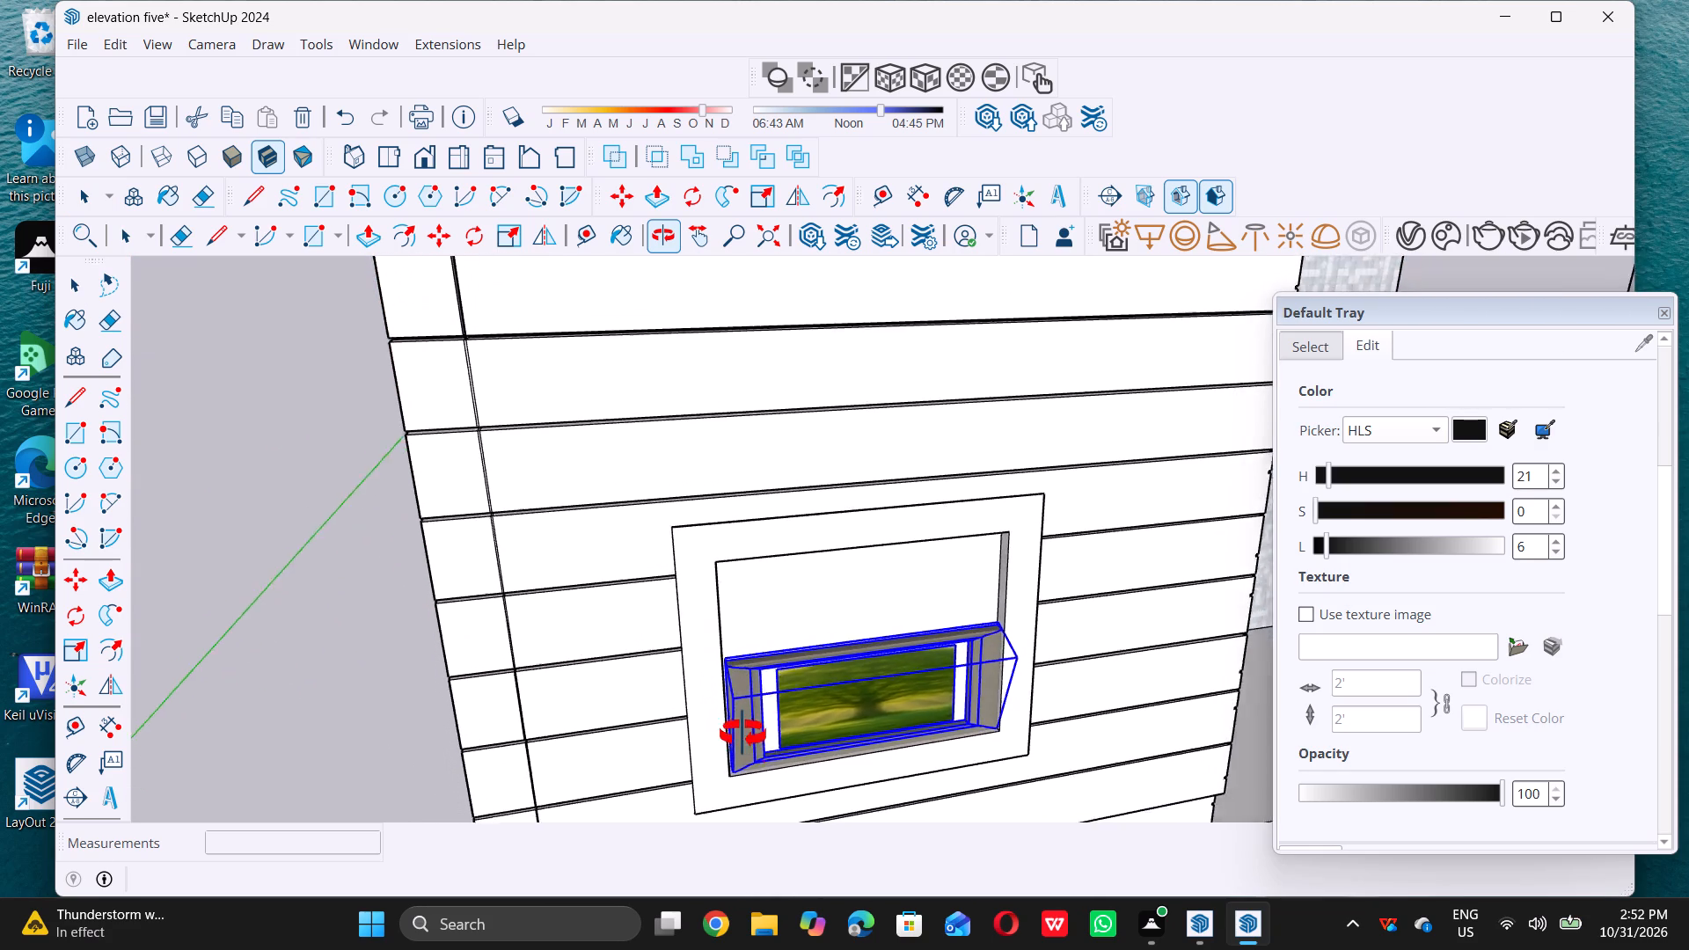
{"action": "middle_click_drag", "start_coordinate": [742, 734], "coordinate": [765, 763]}
{"action": "scroll", "coordinate": [801, 664], "scroll_direction": "up", "scroll_amount": 7}
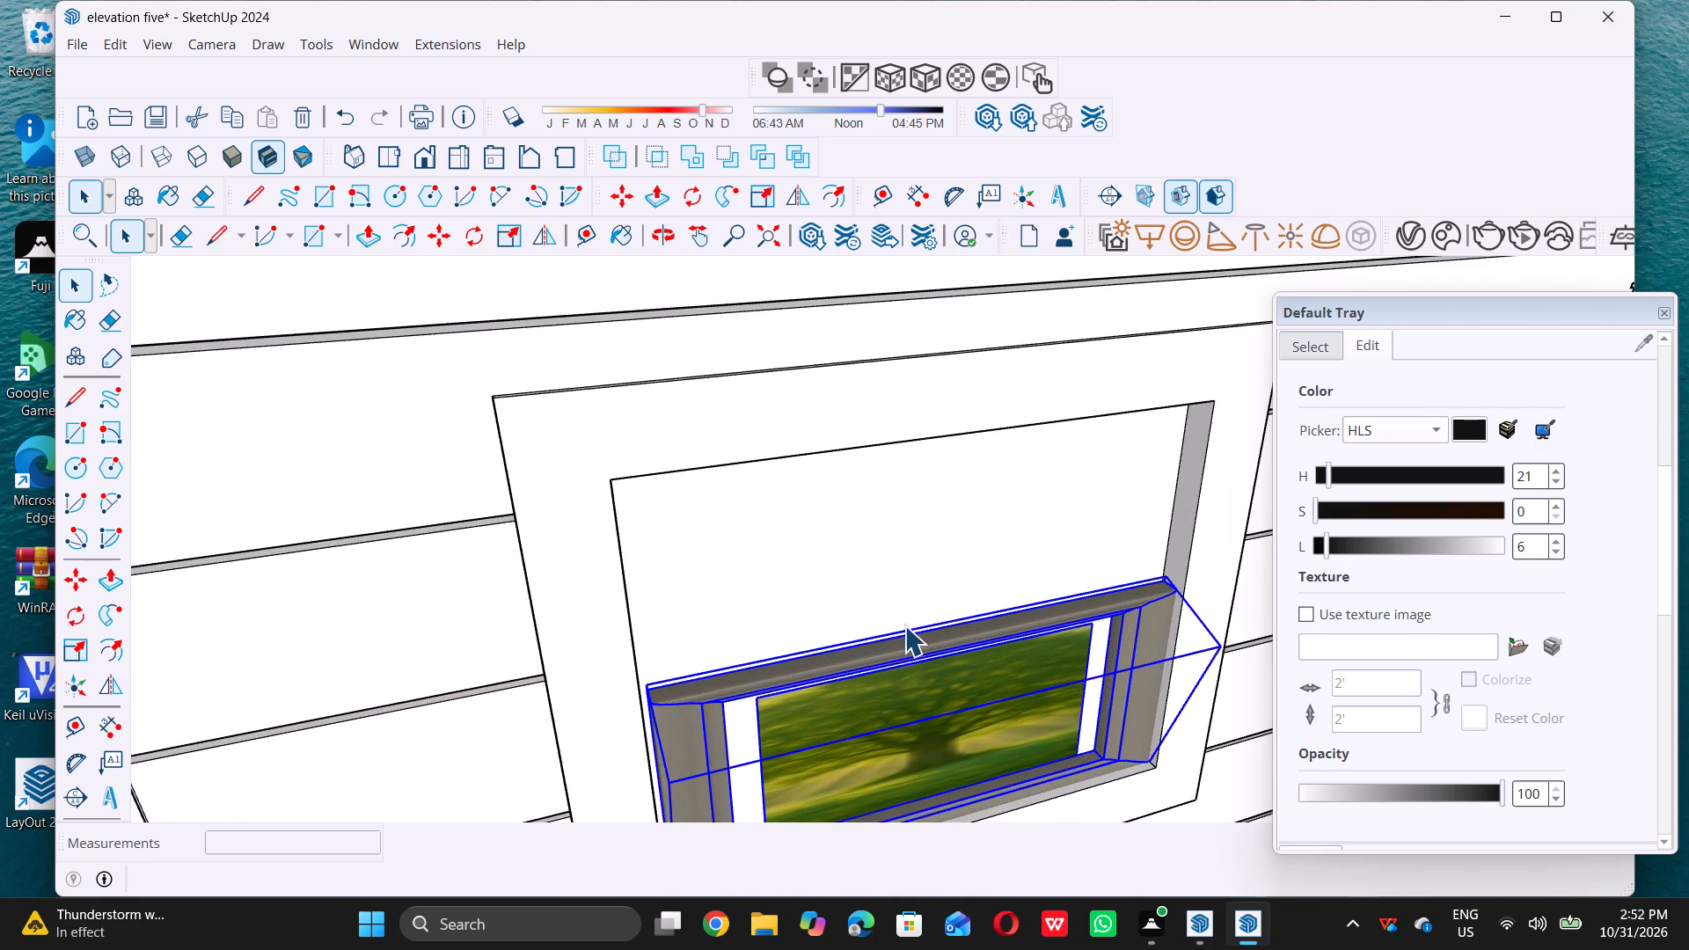
{"action": "key", "text": "s"}
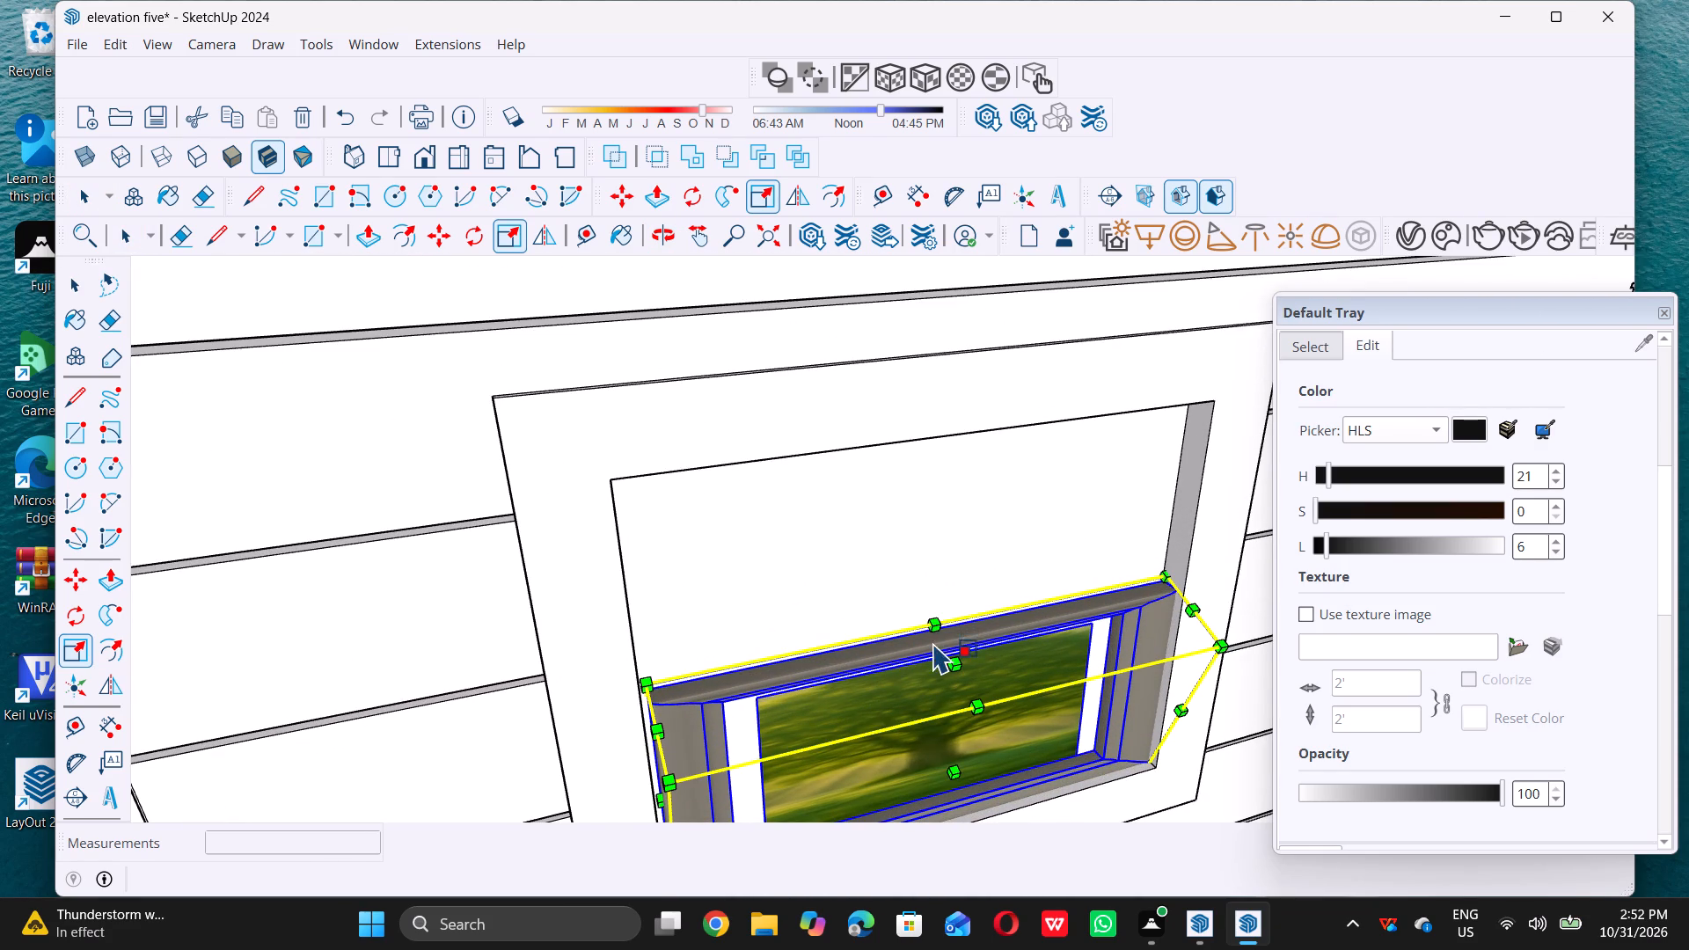
{"action": "left_click", "coordinate": [935, 618]}
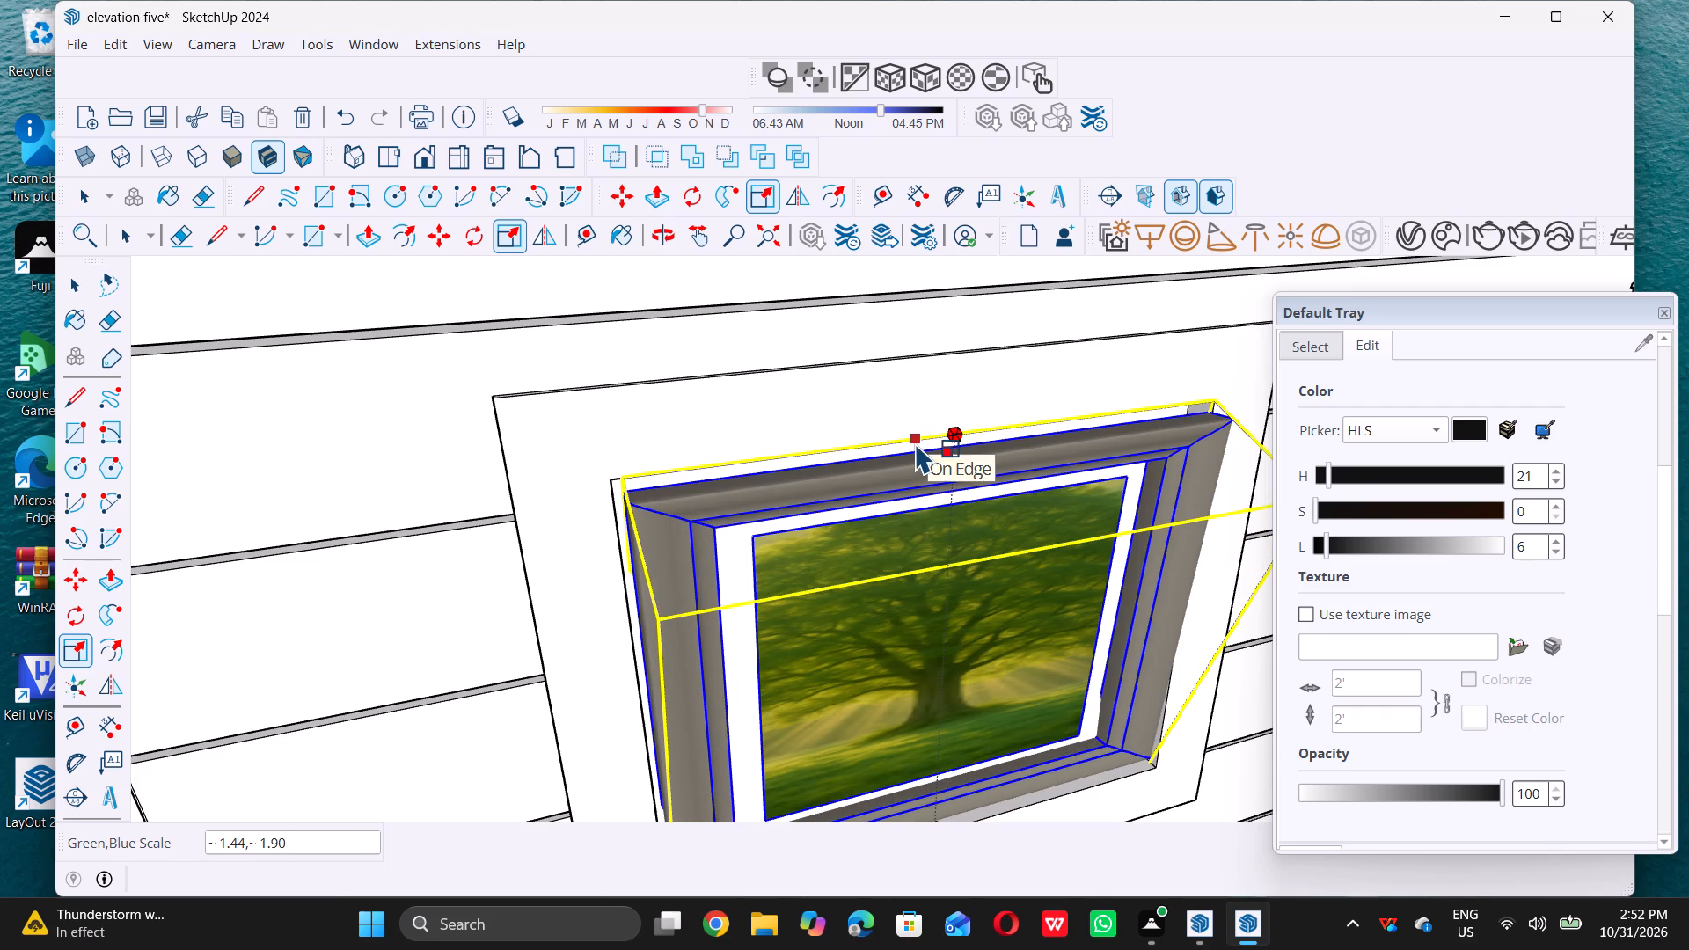
{"action": "left_click", "coordinate": [913, 441]}
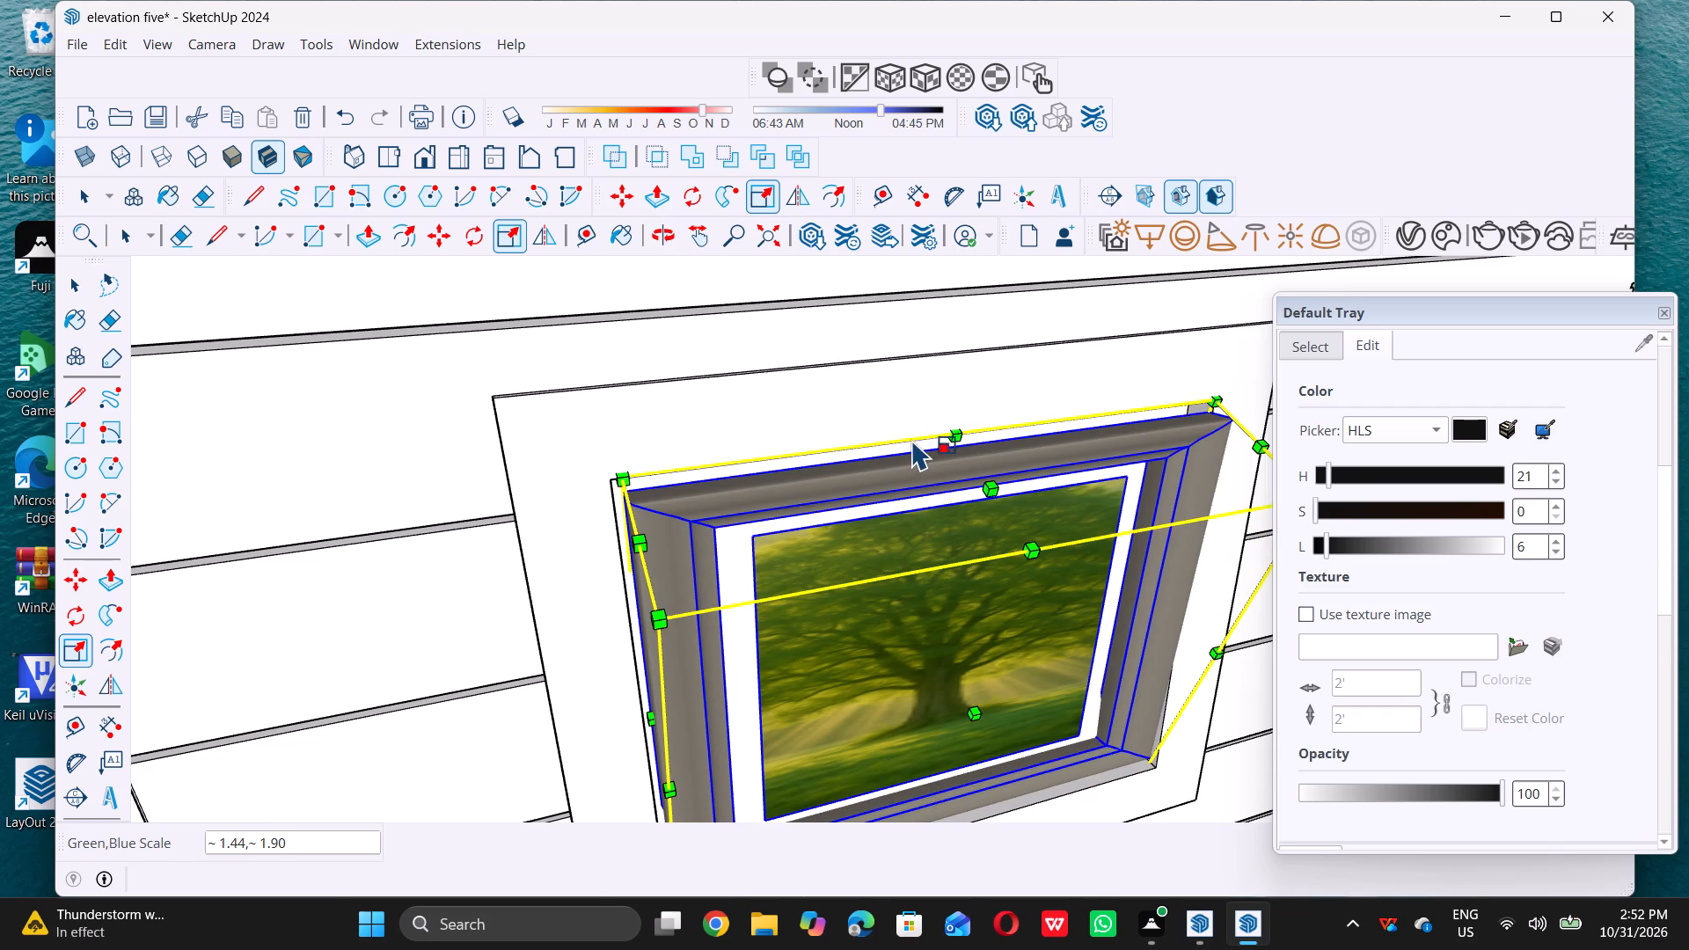
{"action": "key", "text": "space"}
Deselect the frame and examine how it fits the recess, viewing the whole building front and the frame's upper corner.
{"action": "scroll", "coordinate": [912, 448], "scroll_direction": "down", "scroll_amount": 20}
{"action": "scroll", "coordinate": [912, 448], "scroll_direction": "down", "scroll_amount": 1}
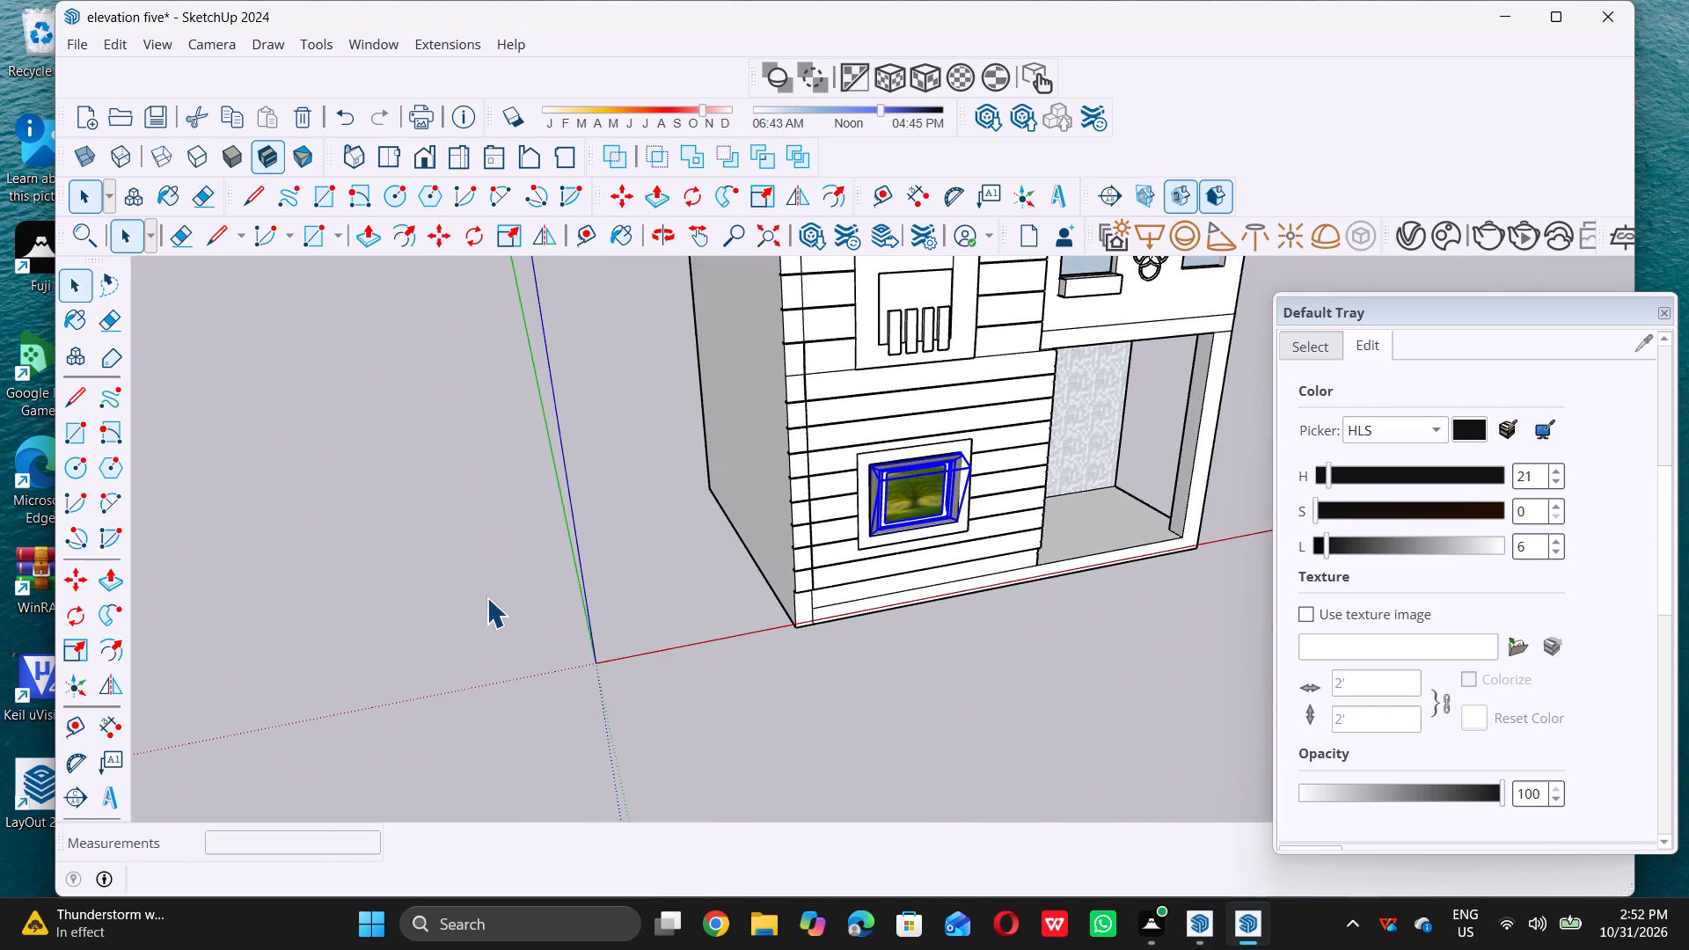
{"action": "left_click", "coordinate": [482, 575]}
{"action": "left_click", "coordinate": [482, 570]}
{"action": "middle_click_drag", "start_coordinate": [931, 493], "coordinate": [785, 388]}
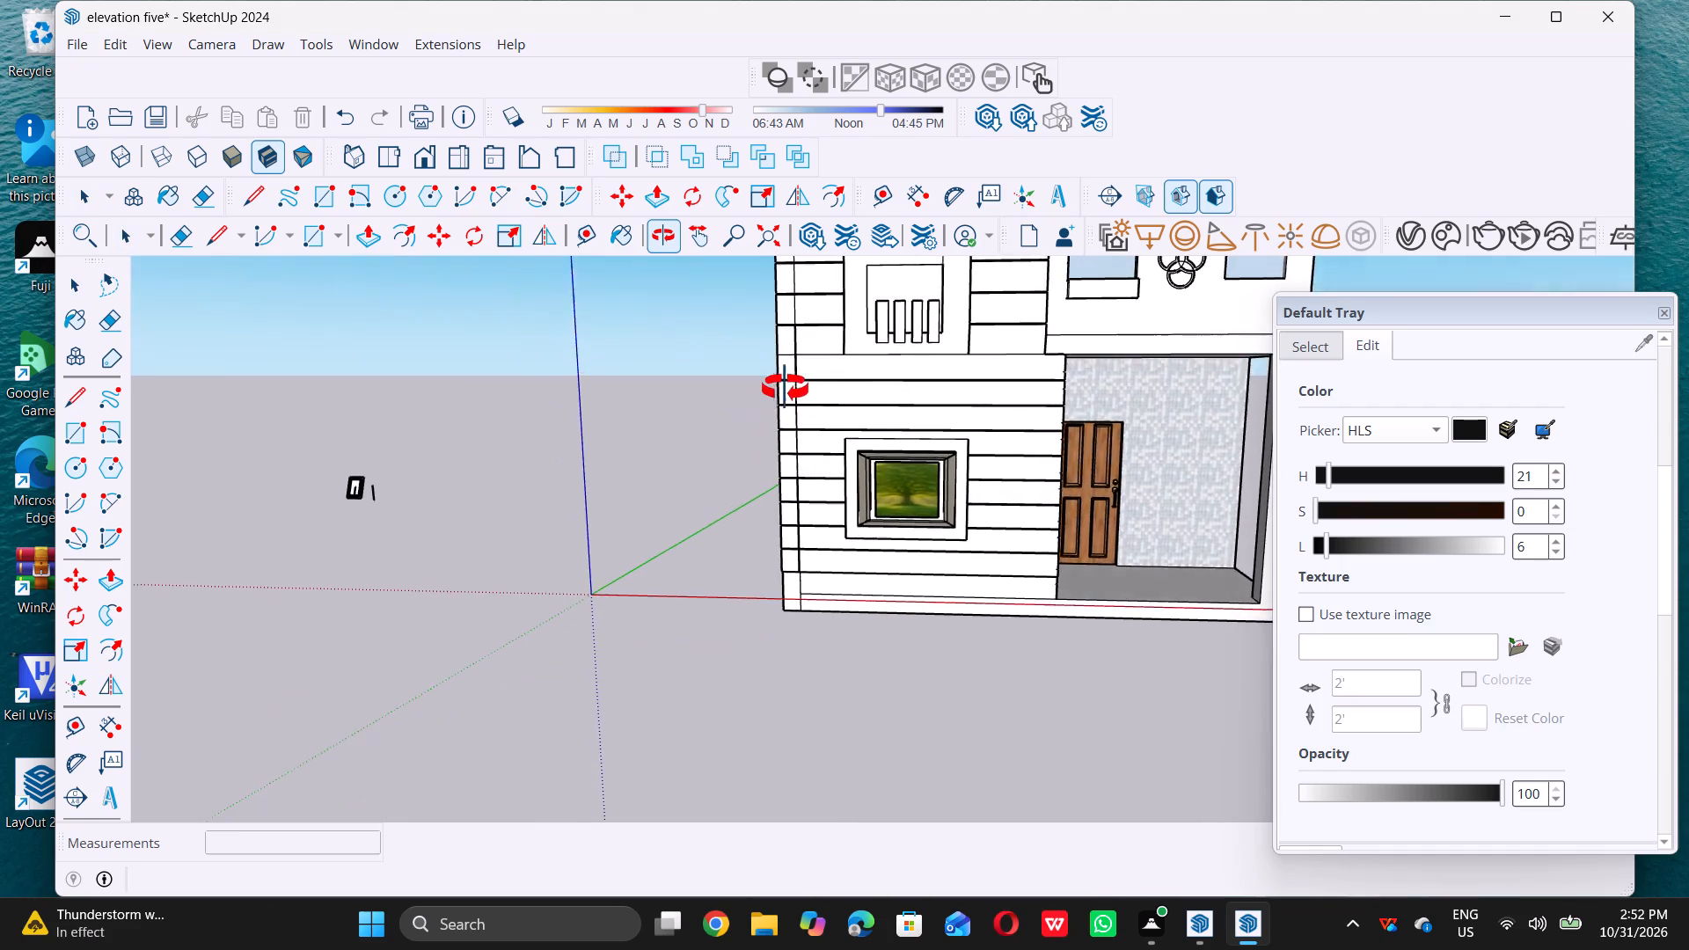
{"action": "middle_click_drag", "start_coordinate": [785, 388], "coordinate": [787, 386]}
{"action": "scroll", "coordinate": [787, 386], "scroll_direction": "up", "scroll_amount": 1}
{"action": "scroll", "coordinate": [761, 417], "scroll_direction": "down", "scroll_amount": 6}
{"action": "scroll", "coordinate": [744, 493], "scroll_direction": "down", "scroll_amount": 7}
{"action": "scroll", "coordinate": [833, 353], "scroll_direction": "up", "scroll_amount": 8}
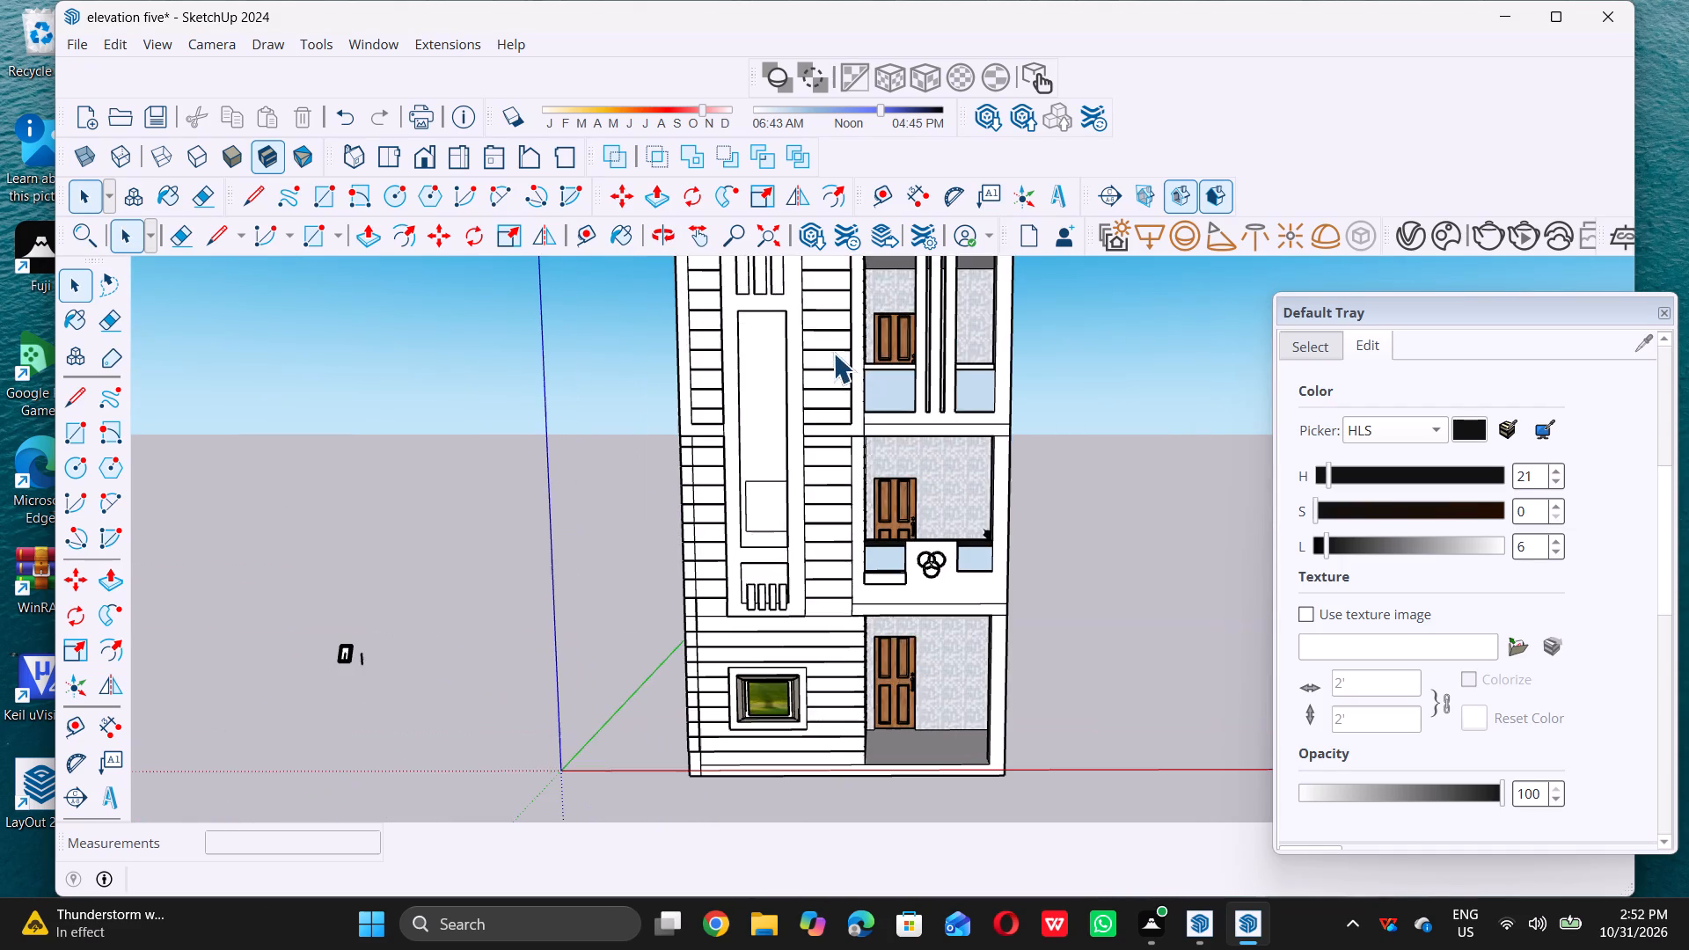
{"action": "scroll", "coordinate": [779, 521], "scroll_direction": "down", "scroll_amount": 6}
{"action": "middle_click_drag", "start_coordinate": [820, 663], "coordinate": [813, 600]}
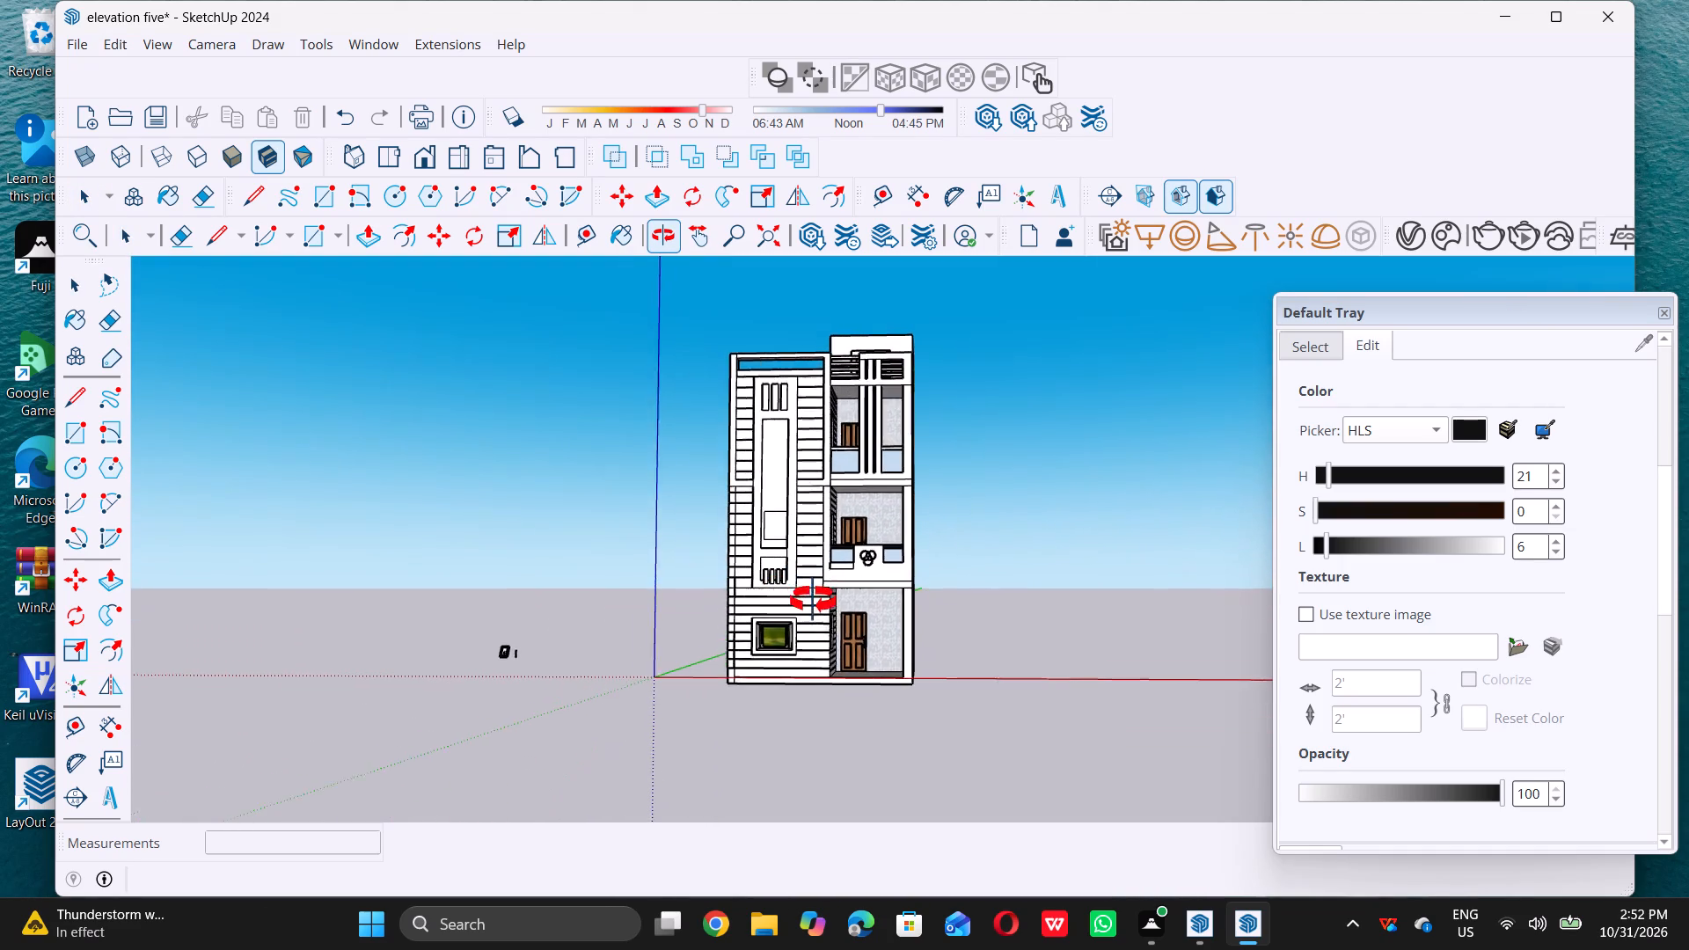
{"action": "middle_click_drag", "start_coordinate": [813, 600], "coordinate": [827, 592]}
{"action": "scroll", "coordinate": [827, 592], "scroll_direction": "up", "scroll_amount": 7}
{"action": "scroll", "coordinate": [757, 660], "scroll_direction": "up", "scroll_amount": 12}
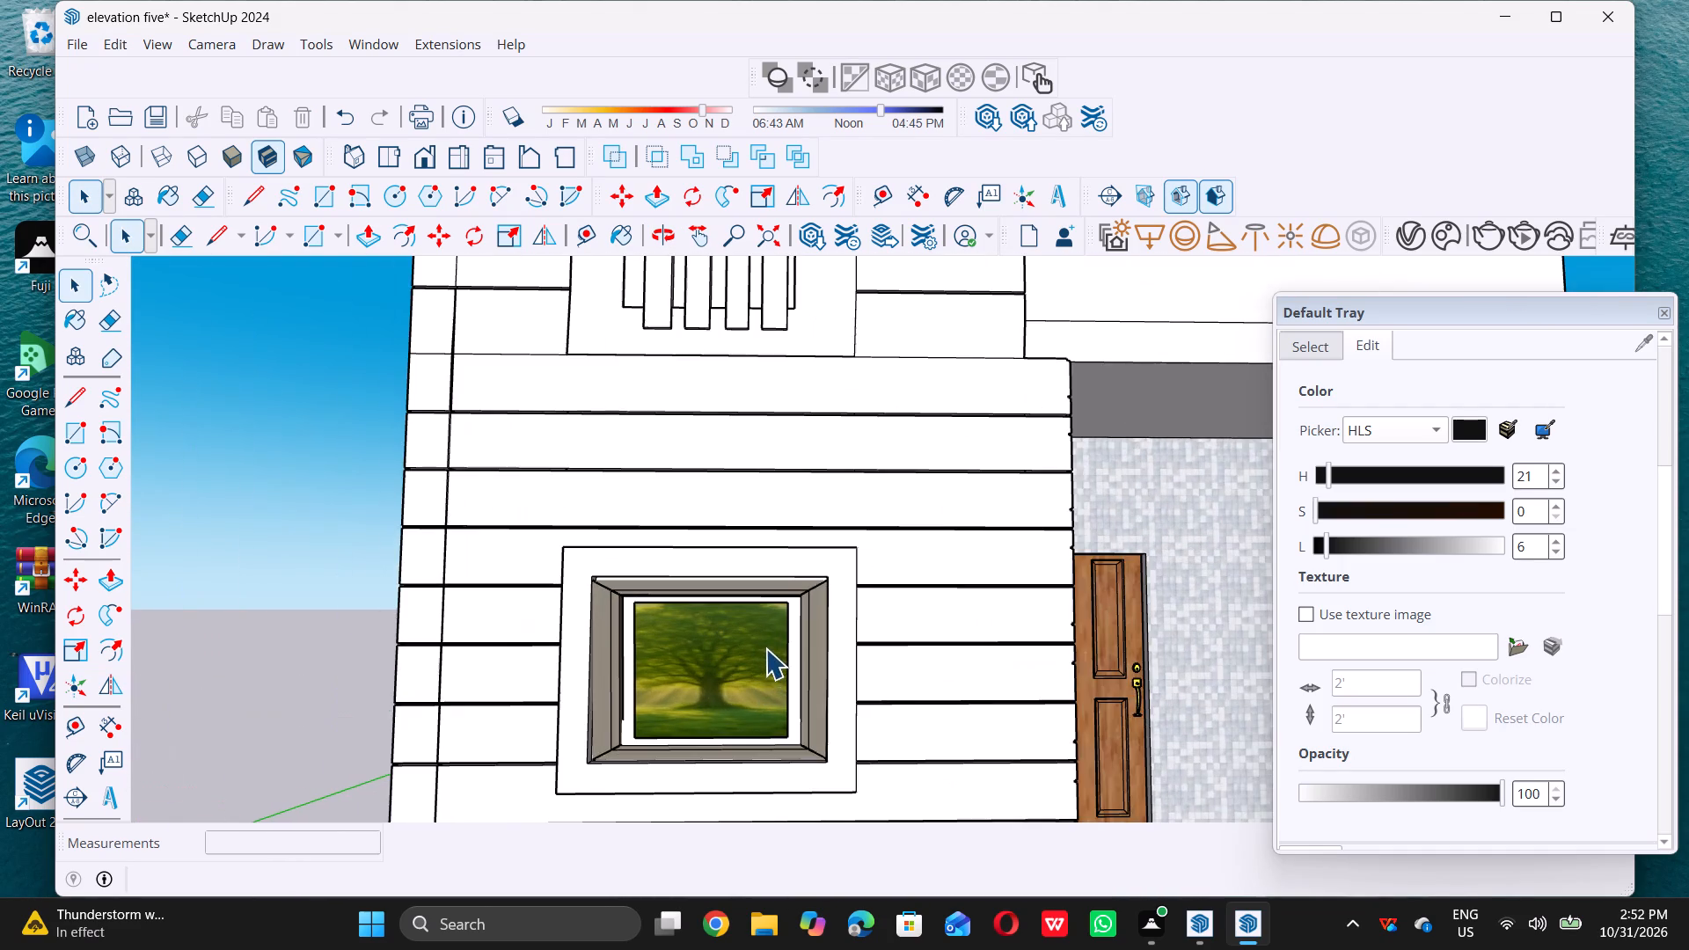
{"action": "scroll", "coordinate": [775, 622], "scroll_direction": "up", "scroll_amount": 14}
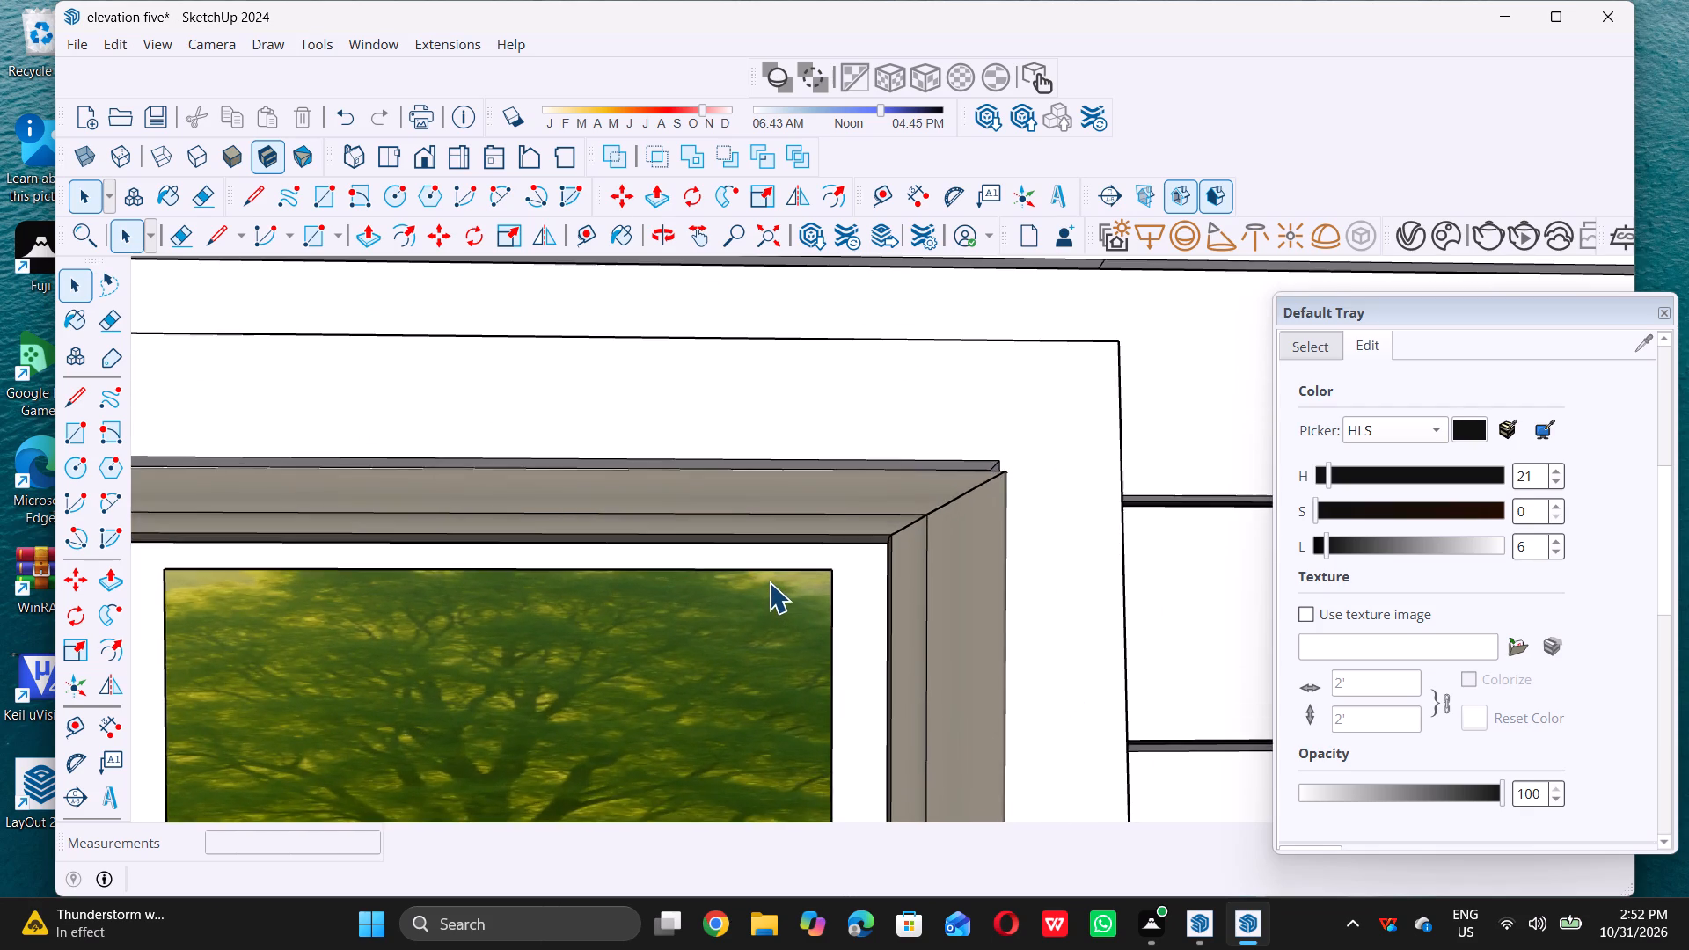
{"action": "scroll", "coordinate": [769, 582], "scroll_direction": "down", "scroll_amount": 20}
Copy the ground-floor picture frame about 12' 6 3/8" up to the tall upper-wall recess, placing its rear top corner on the recess's side edge.
{"action": "middle_click_drag", "start_coordinate": [800, 583], "coordinate": [735, 655]}
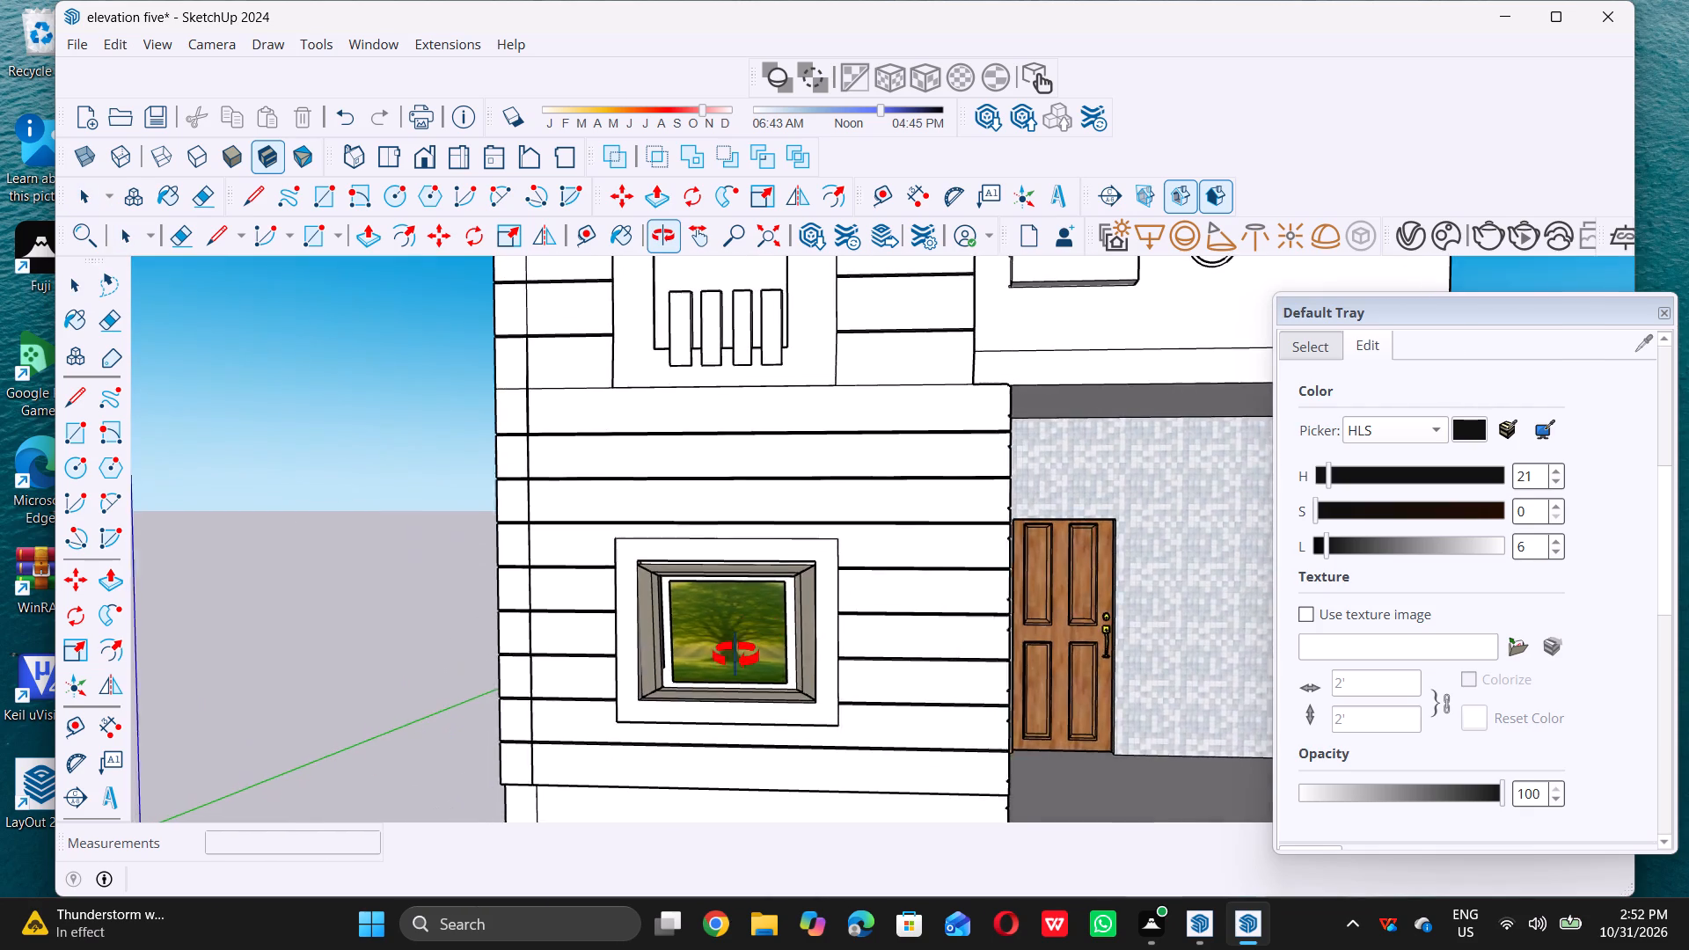
{"action": "middle_click_drag", "start_coordinate": [735, 655], "coordinate": [722, 669]}
{"action": "scroll", "coordinate": [756, 611], "scroll_direction": "up", "scroll_amount": 11}
{"action": "left_click", "coordinate": [820, 557]}
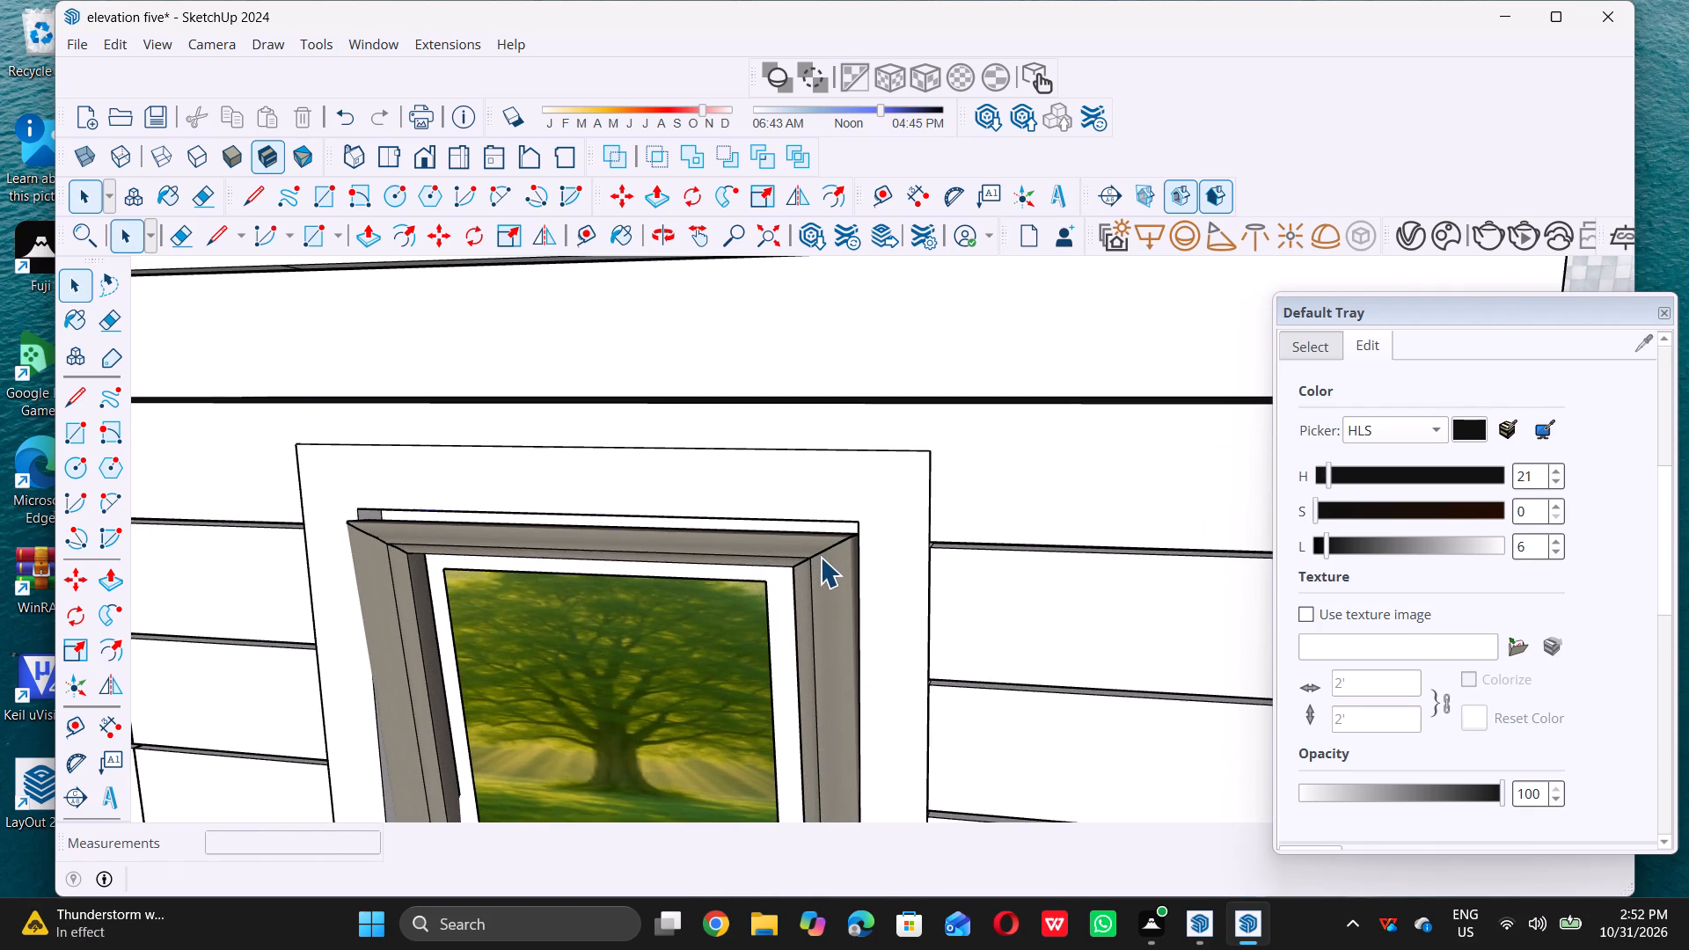
{"action": "key", "text": "m"}
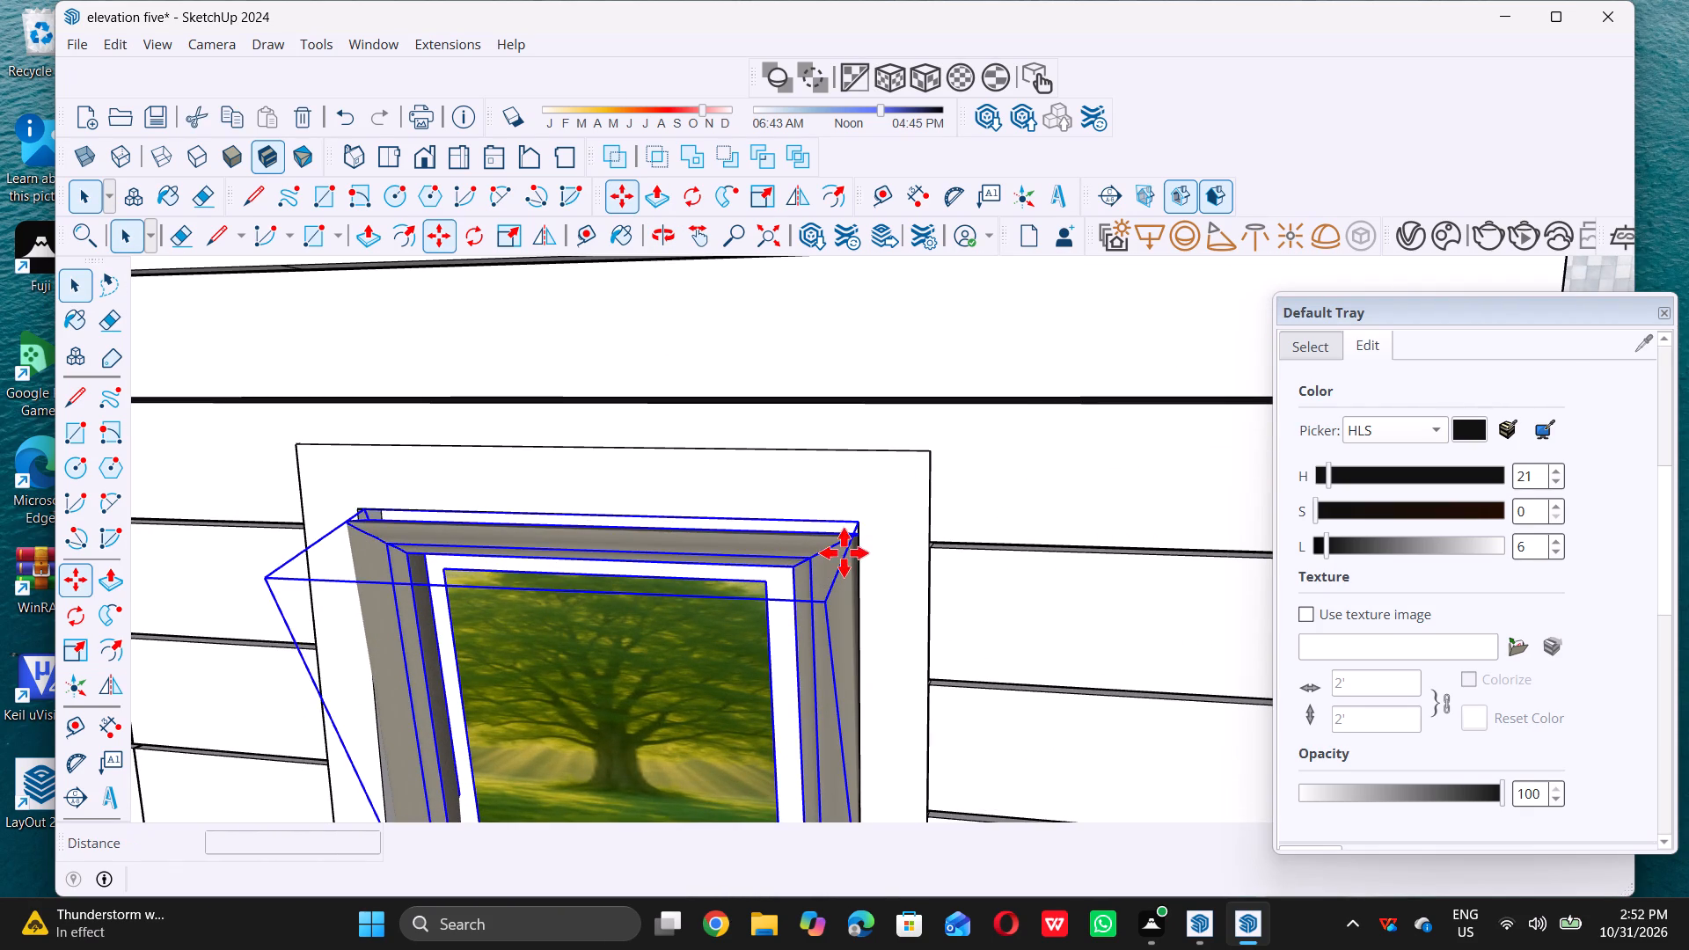
{"action": "scroll", "coordinate": [852, 542], "scroll_direction": "up", "scroll_amount": 8}
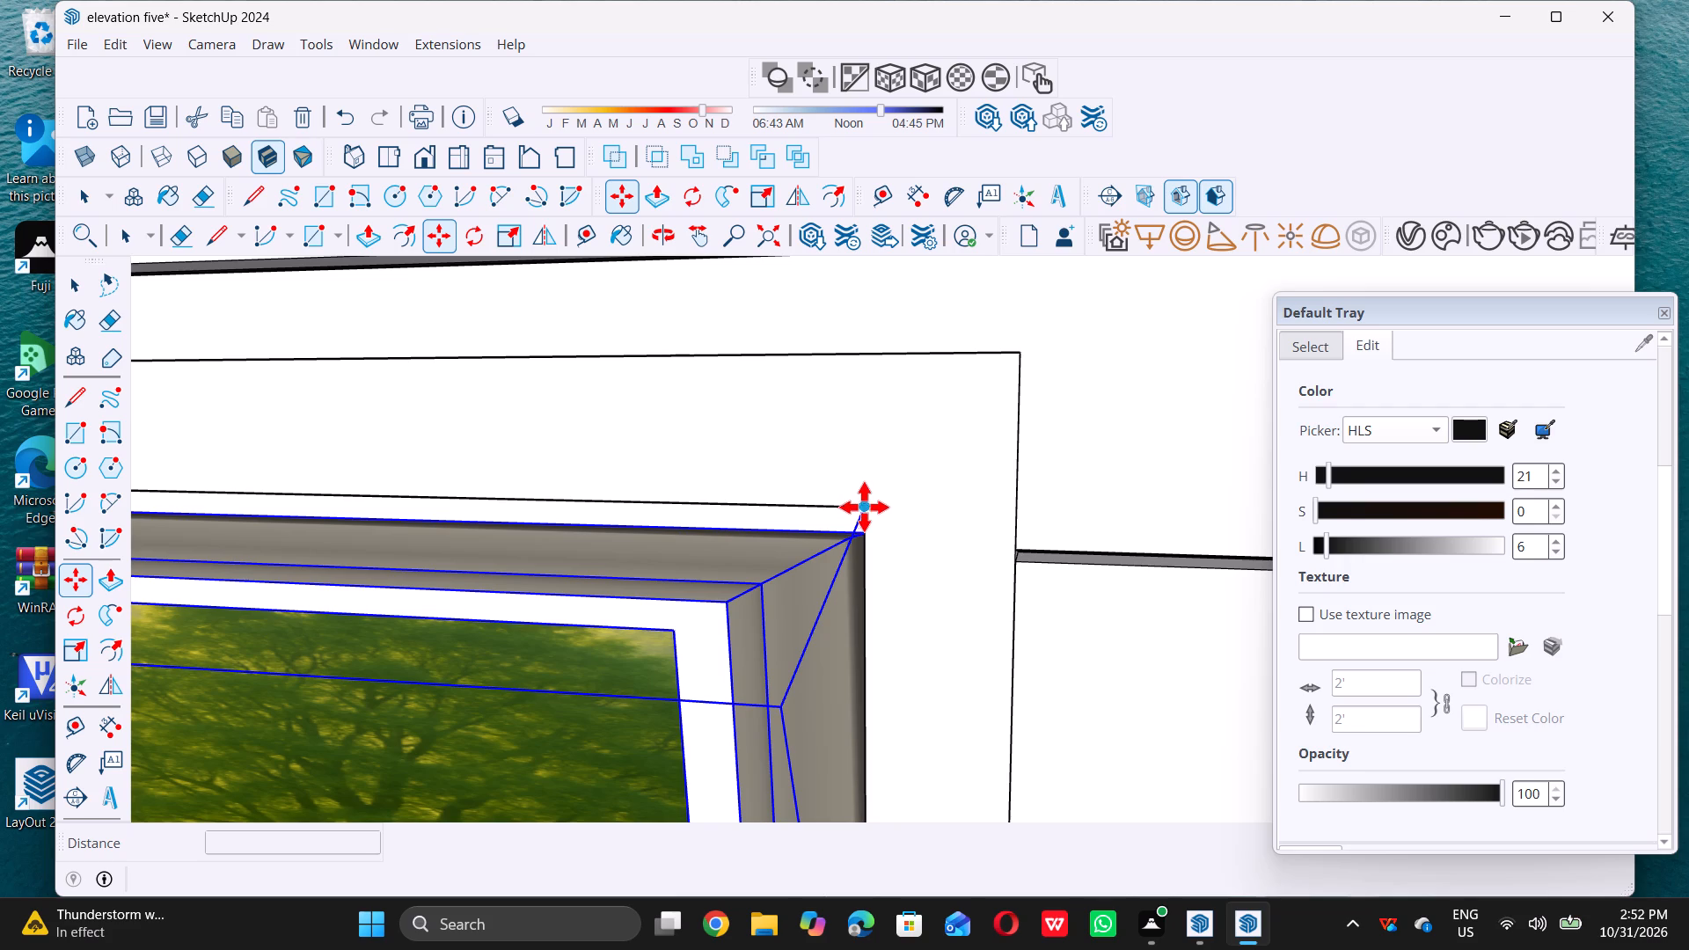
{"action": "left_click", "coordinate": [863, 504]}
{"action": "scroll", "coordinate": [863, 505], "scroll_direction": "down", "scroll_amount": 6}
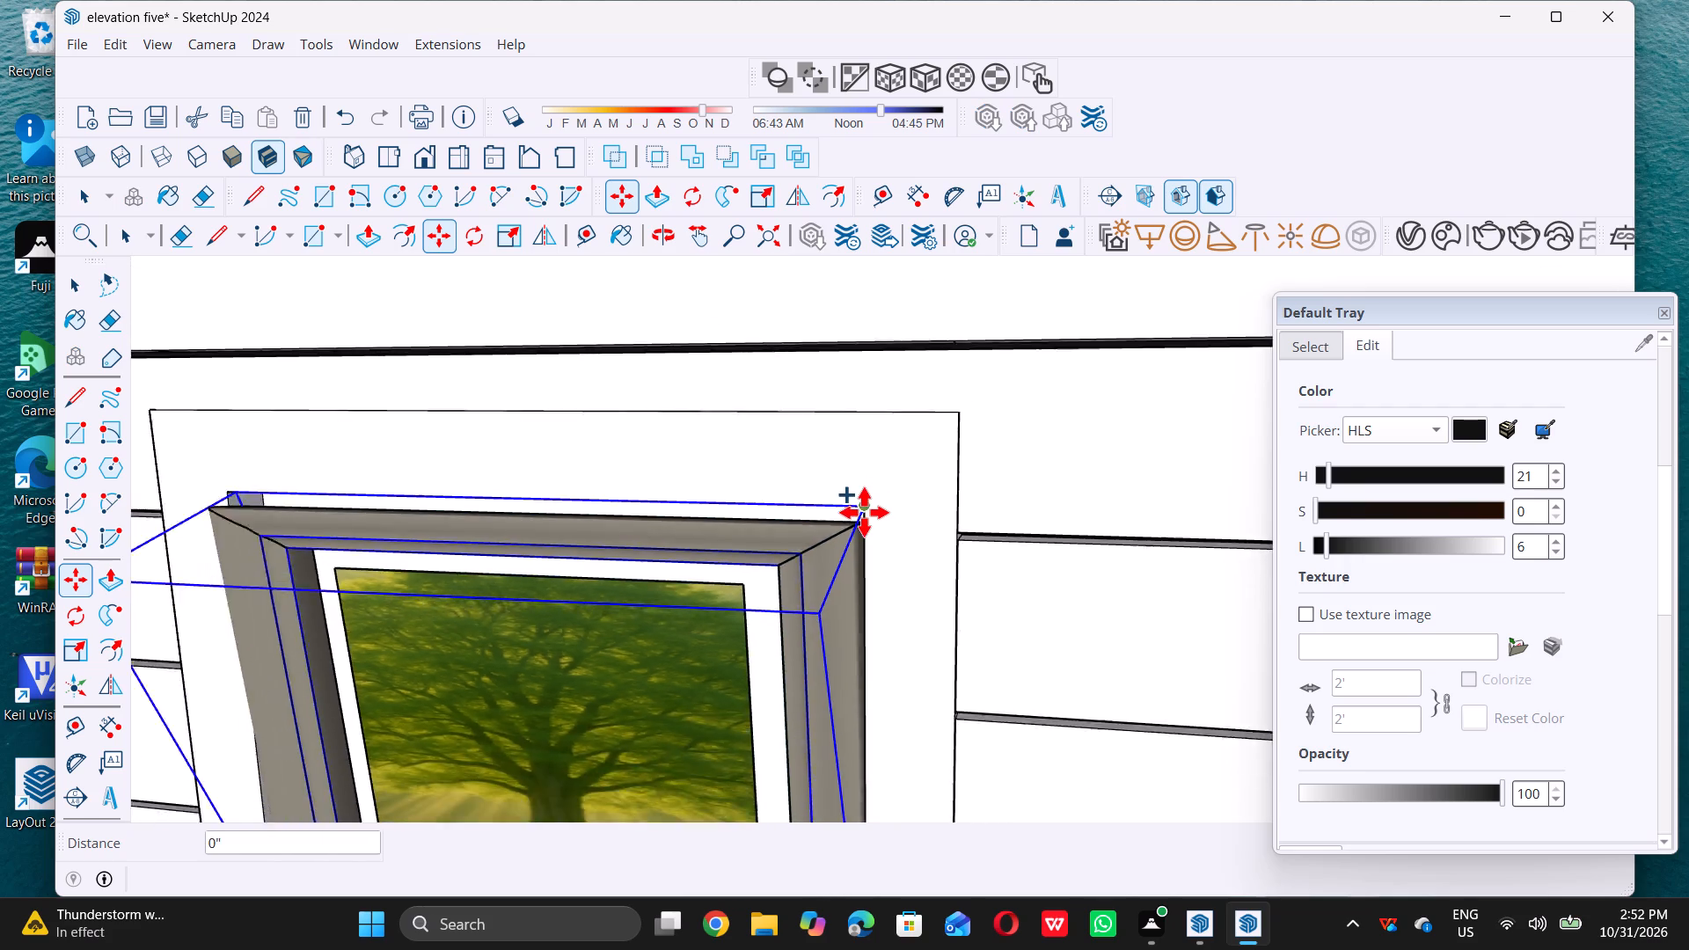
{"action": "scroll", "coordinate": [864, 512], "scroll_direction": "down", "scroll_amount": 20}
{"action": "scroll", "coordinate": [864, 512], "scroll_direction": "down", "scroll_amount": 7}
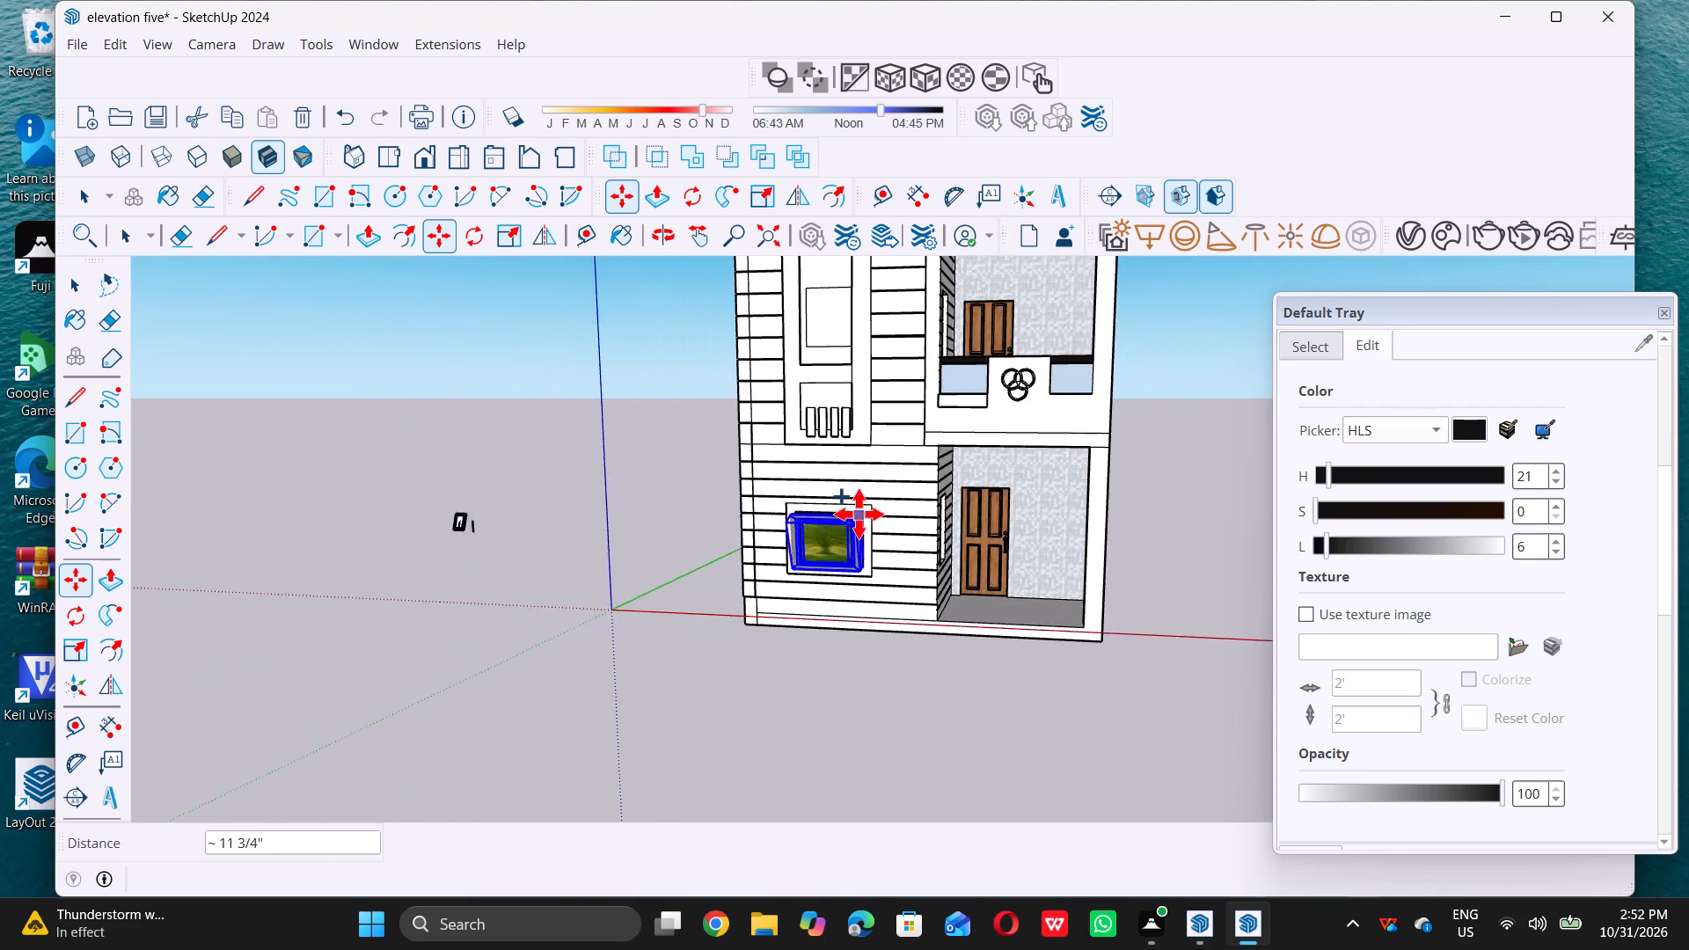
{"action": "scroll", "coordinate": [859, 514], "scroll_direction": "down", "scroll_amount": 2}
{"action": "scroll", "coordinate": [844, 338], "scroll_direction": "up", "scroll_amount": 1}
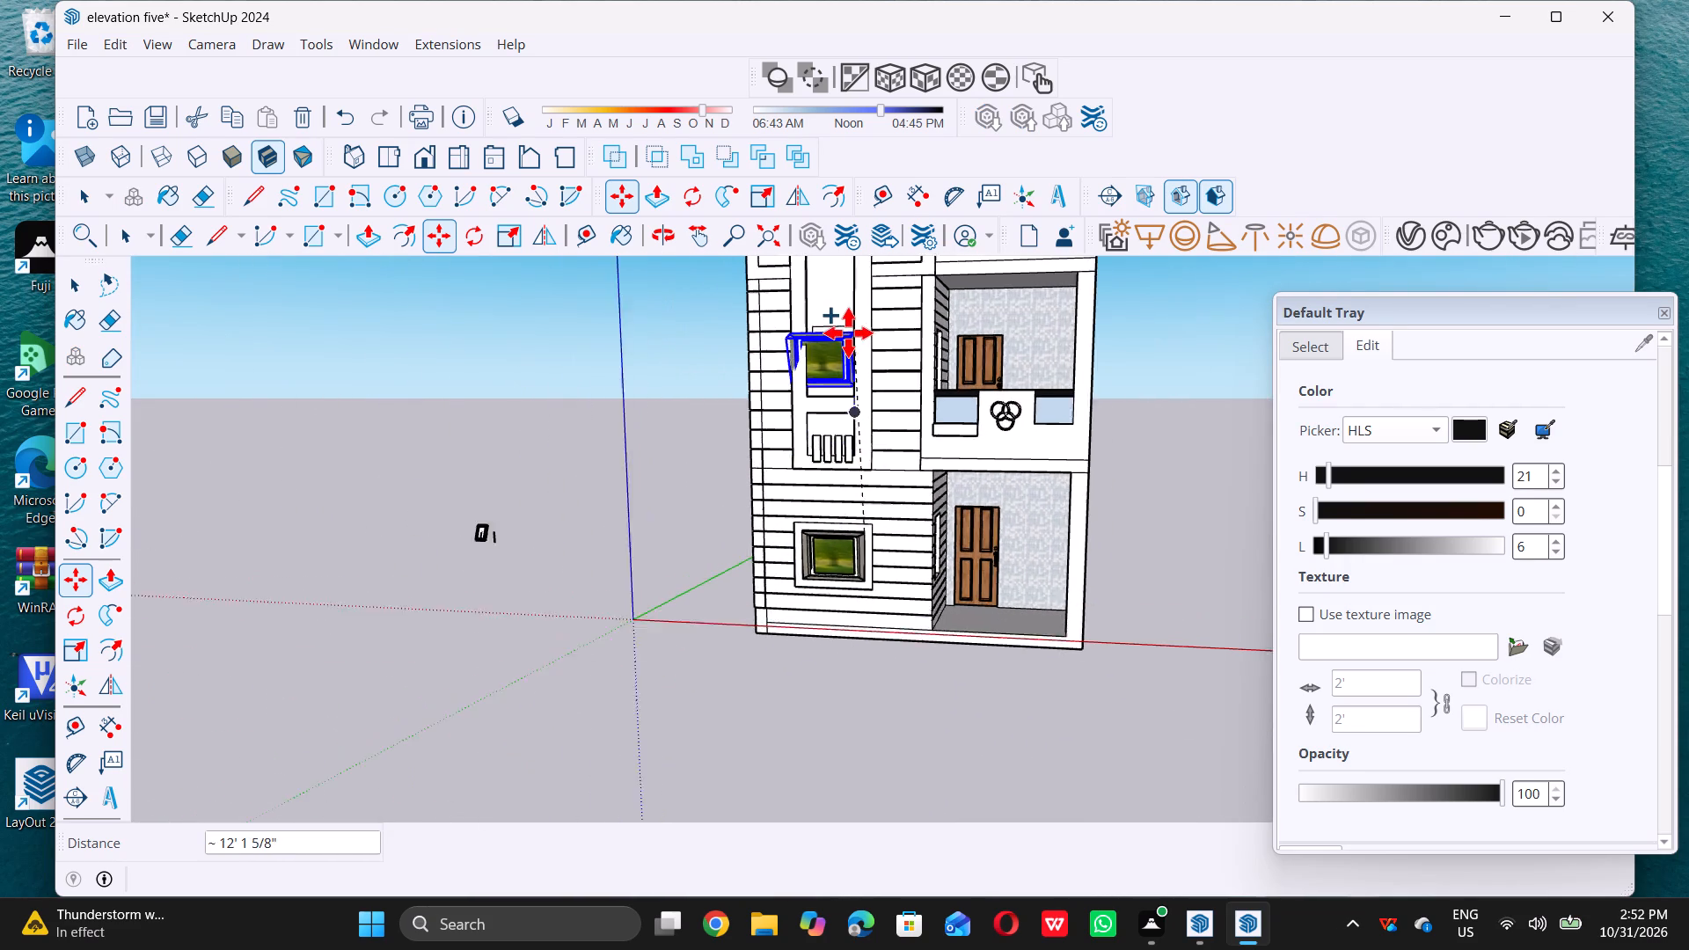
{"action": "scroll", "coordinate": [848, 332], "scroll_direction": "up", "scroll_amount": 17}
{"action": "scroll", "coordinate": [858, 327], "scroll_direction": "up", "scroll_amount": 5}
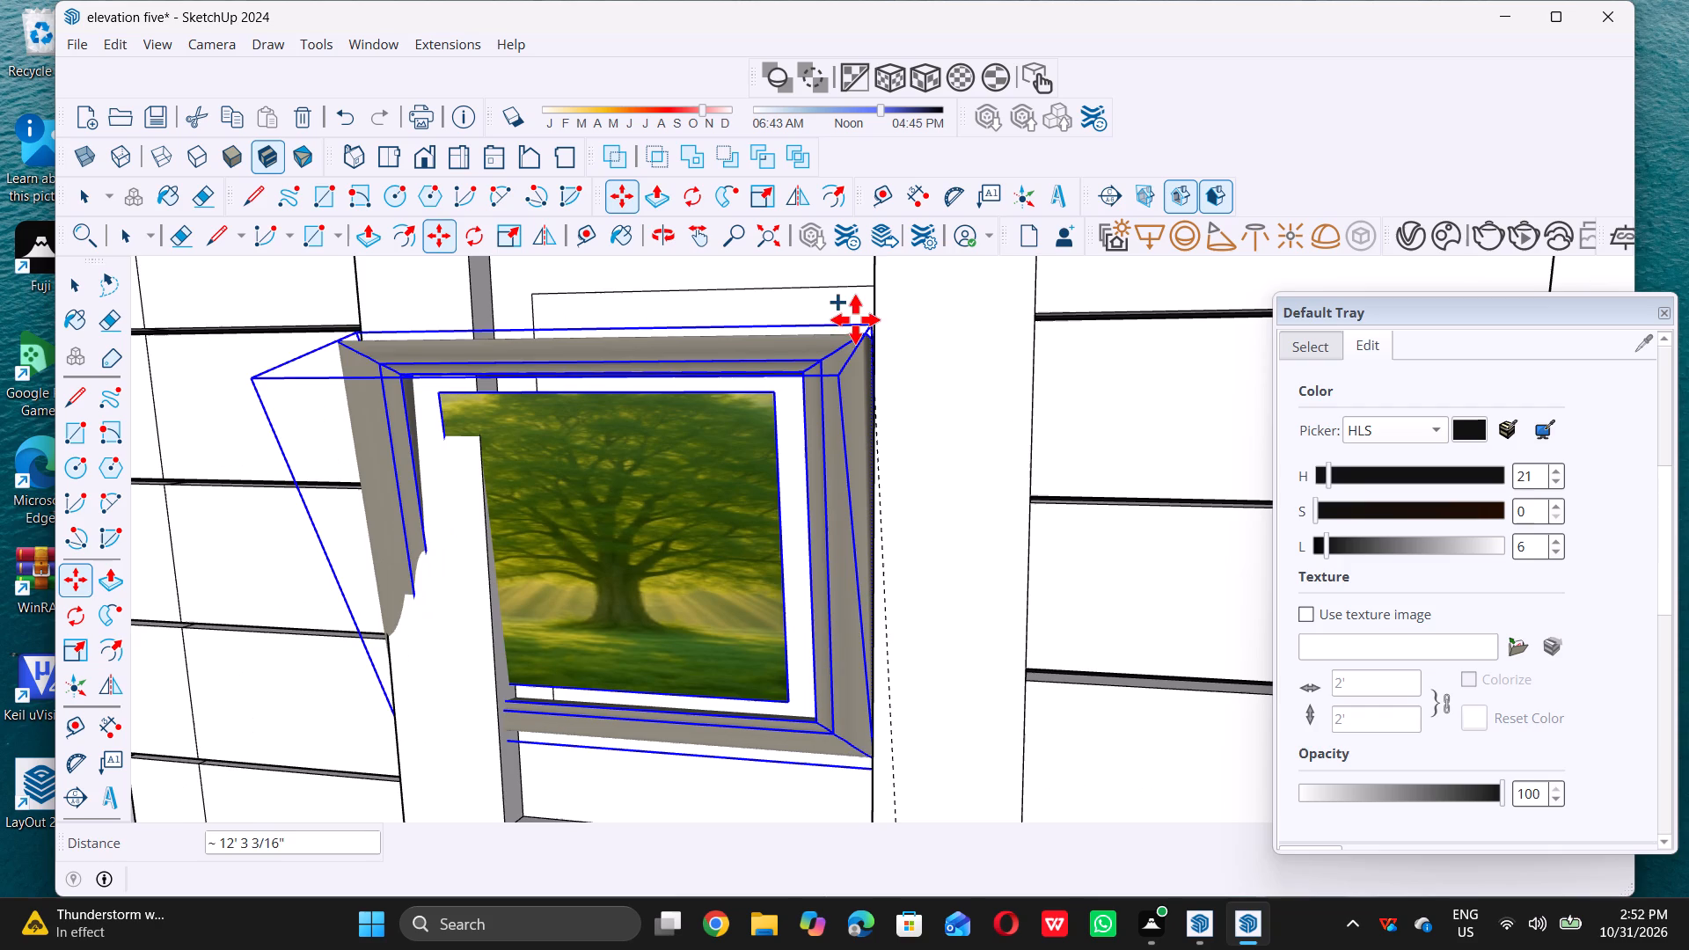
{"action": "middle_click_drag", "start_coordinate": [855, 319], "coordinate": [894, 315]}
{"action": "middle_click", "coordinate": [894, 315]}
{"action": "scroll", "coordinate": [888, 309], "scroll_direction": "up", "scroll_amount": 6}
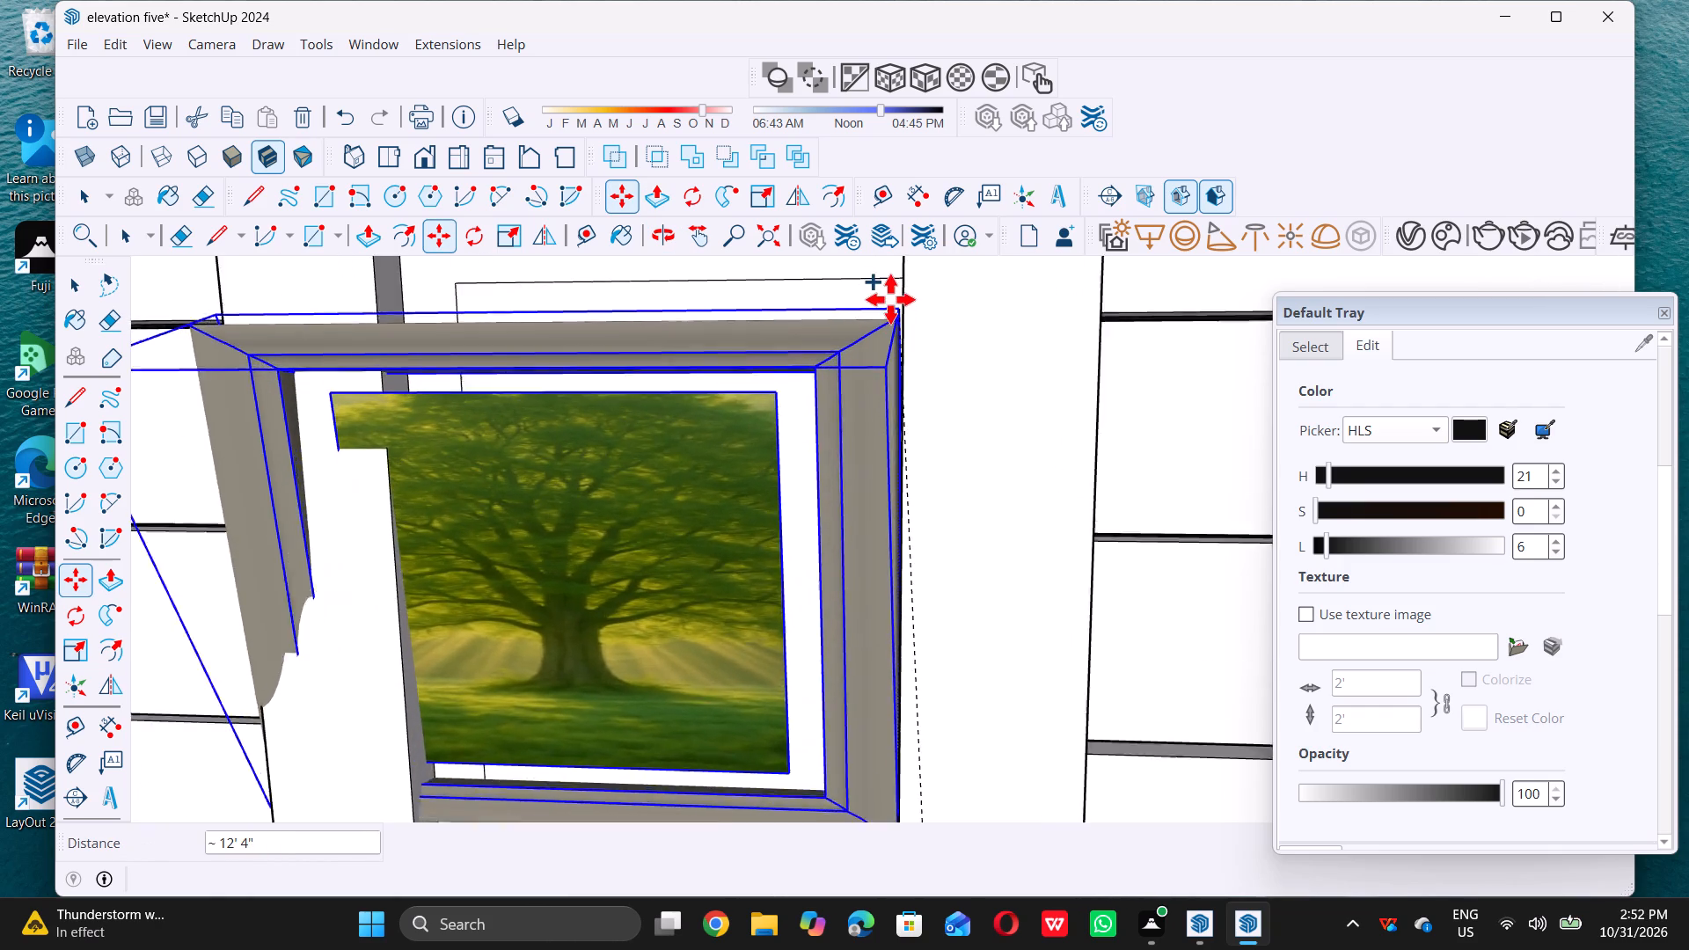
{"action": "scroll", "coordinate": [900, 289], "scroll_direction": "up", "scroll_amount": 10}
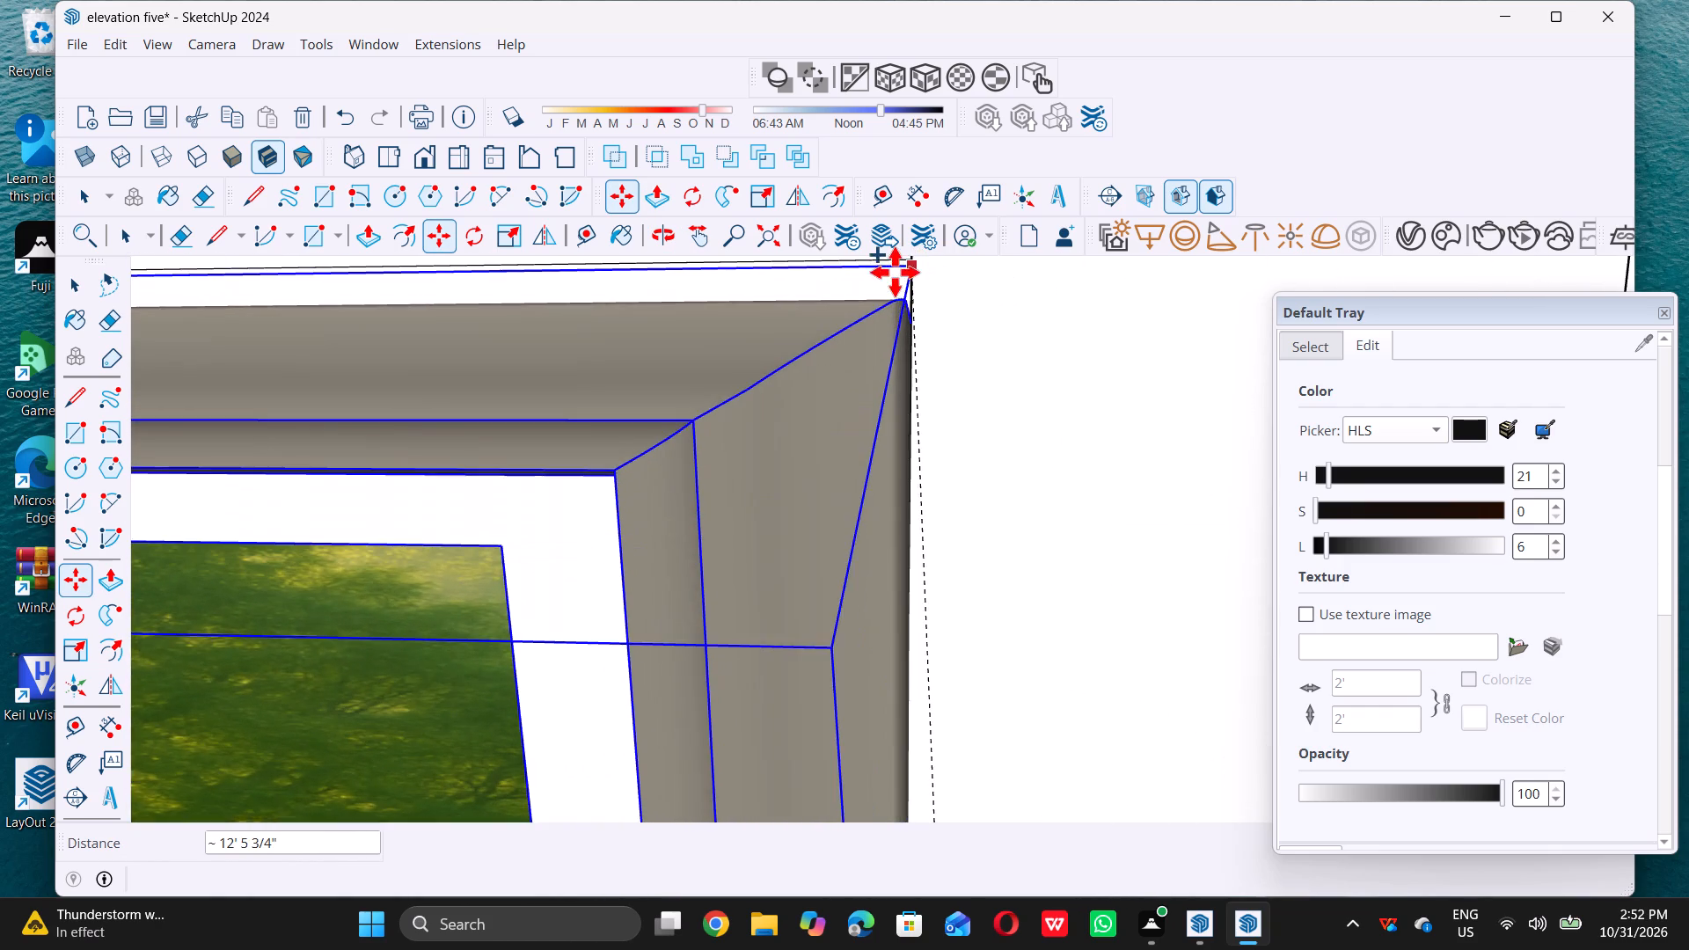
{"action": "scroll", "coordinate": [867, 318], "scroll_direction": "down", "scroll_amount": 10}
{"action": "middle_click_drag", "start_coordinate": [866, 348], "coordinate": [915, 354]}
{"action": "double_click", "coordinate": [941, 310]}
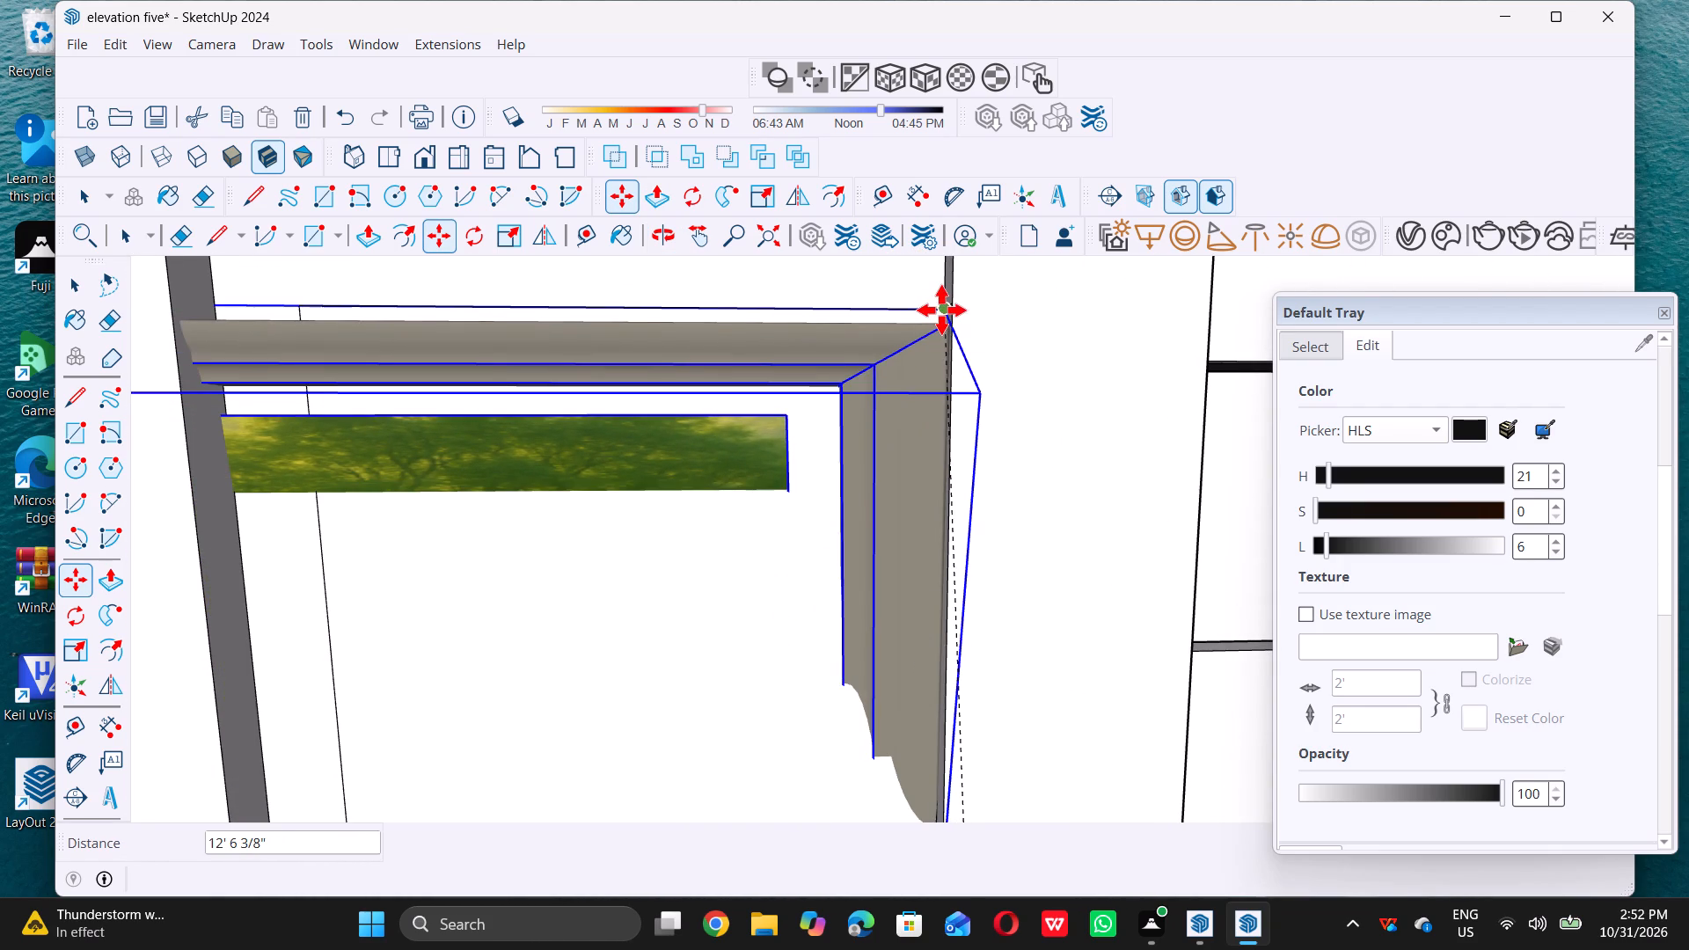
{"action": "key", "text": "space"}
Scale the copied frame to 0.67 in red and 1.00 in green, narrowing it to the outlined rectangle in the upper recess.
{"action": "scroll", "coordinate": [947, 322], "scroll_direction": "down", "scroll_amount": 12}
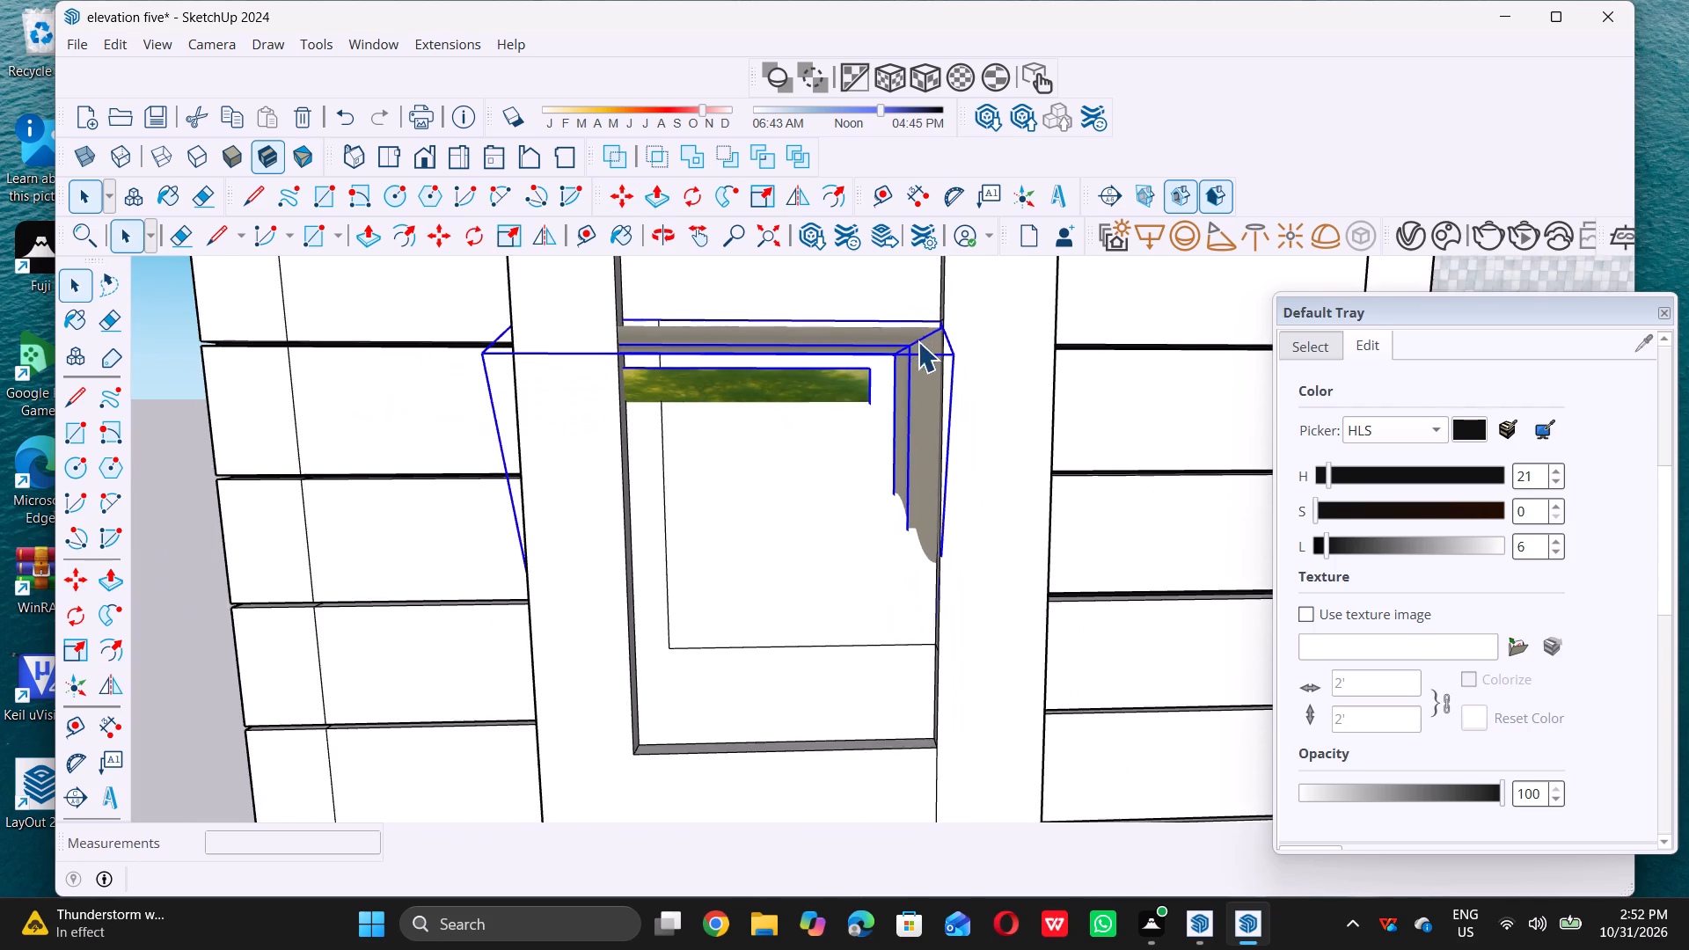
{"action": "scroll", "coordinate": [918, 341], "scroll_direction": "down", "scroll_amount": 1}
{"action": "middle_click_drag", "start_coordinate": [913, 362], "coordinate": [838, 321]}
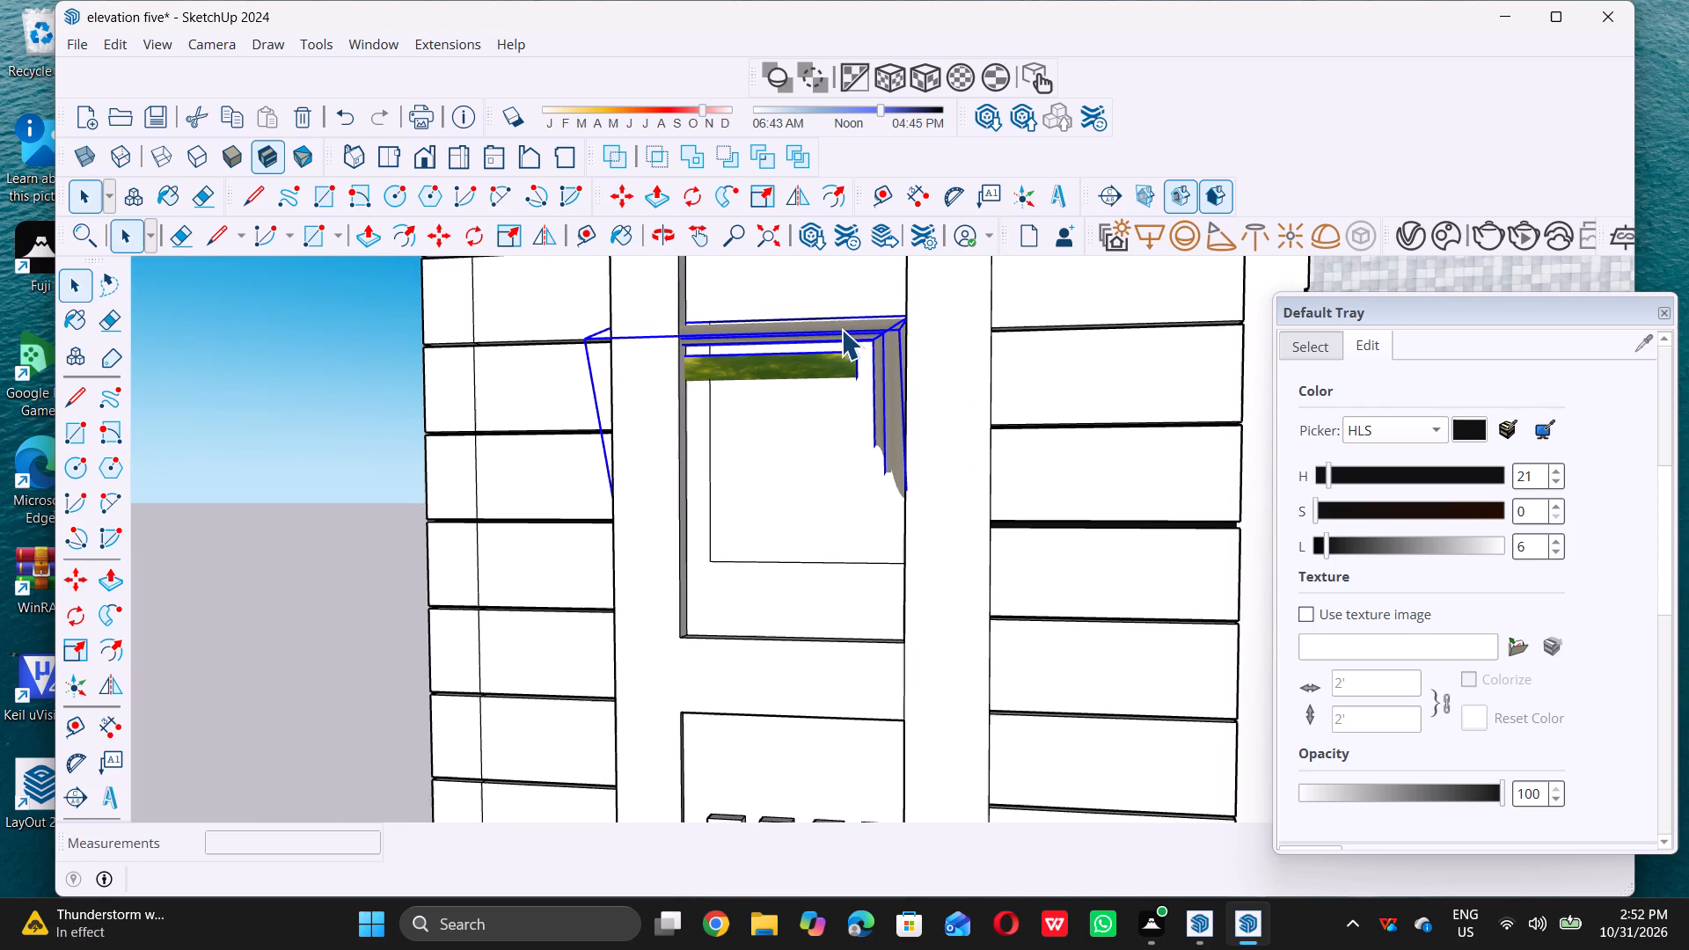
{"action": "key", "text": "s"}
{"action": "left_click", "coordinate": [603, 460]}
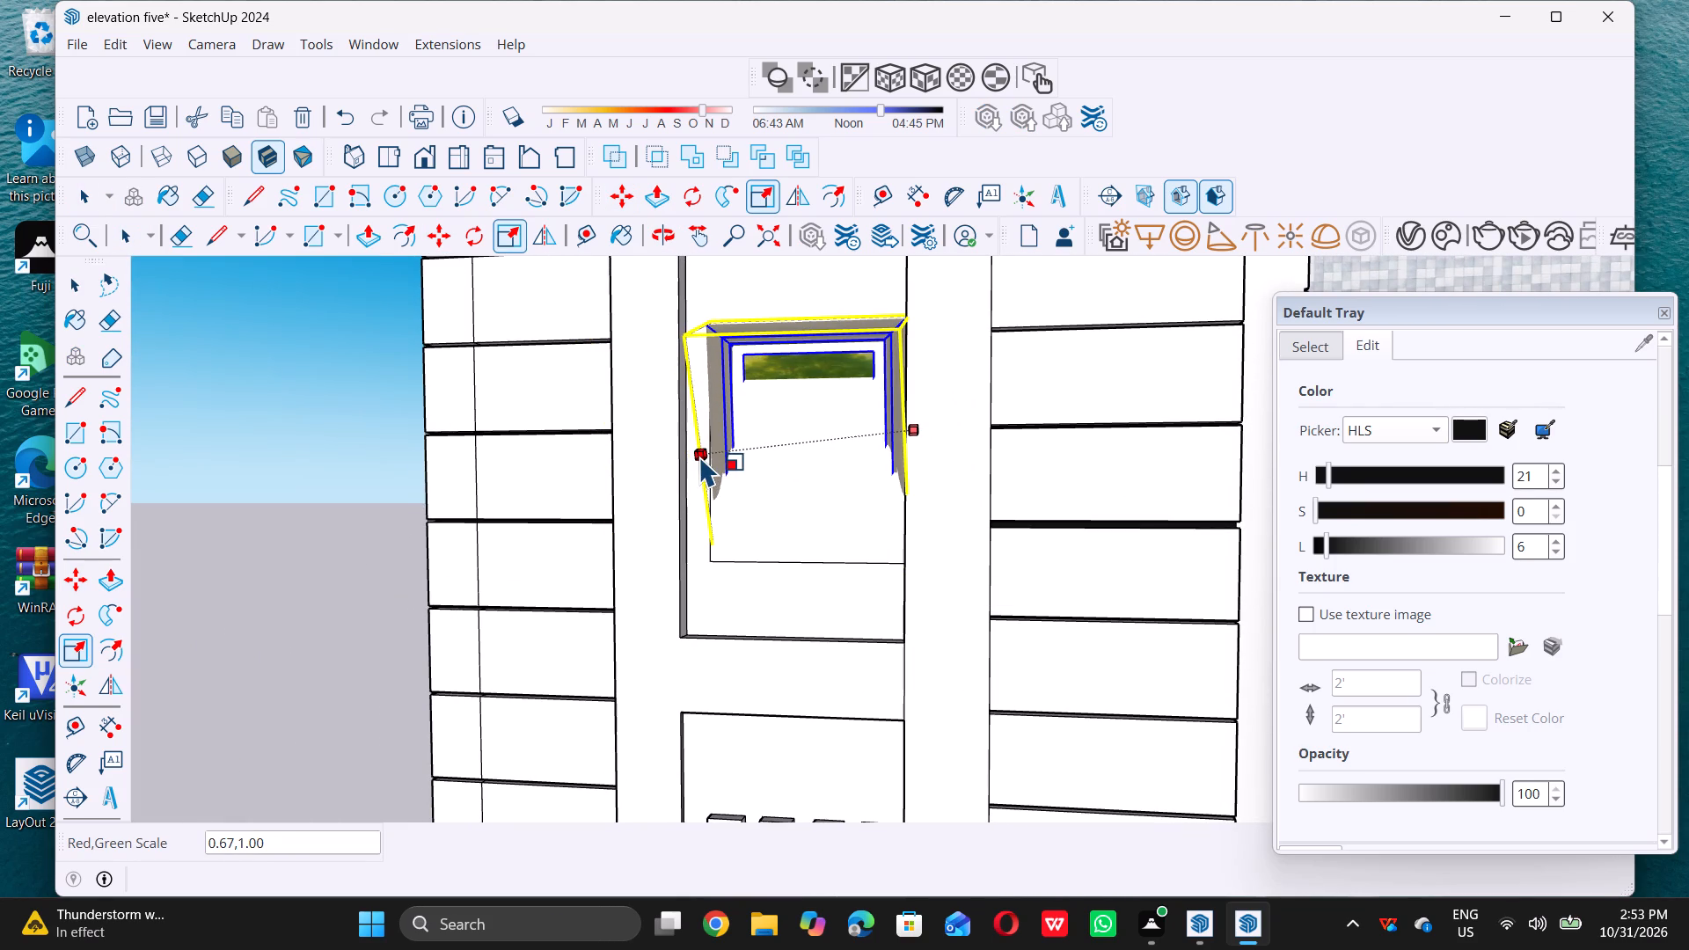
{"action": "left_click", "coordinate": [700, 456]}
Move the narrowed frame copy about 1' 9 7/16" forward along the green axis, out of the upper recess wall.
{"action": "middle_click_drag", "start_coordinate": [749, 482], "coordinate": [930, 537]}
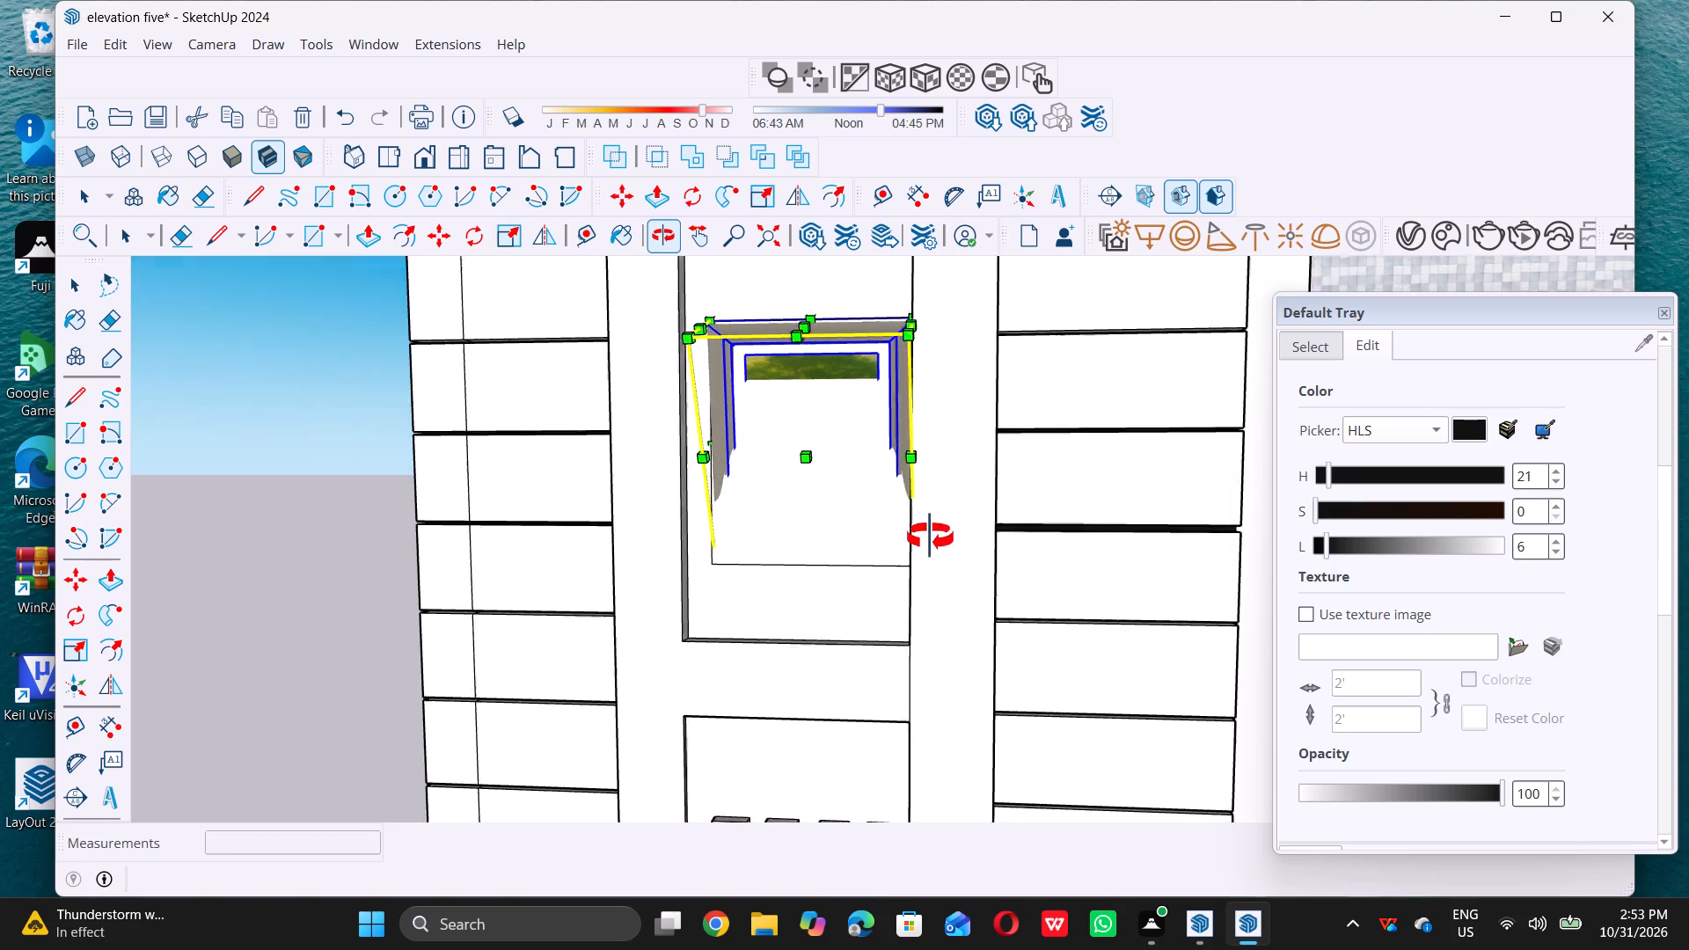
{"action": "middle_click_drag", "start_coordinate": [930, 537], "coordinate": [937, 538]}
{"action": "middle_click_drag", "start_coordinate": [852, 496], "coordinate": [874, 467]}
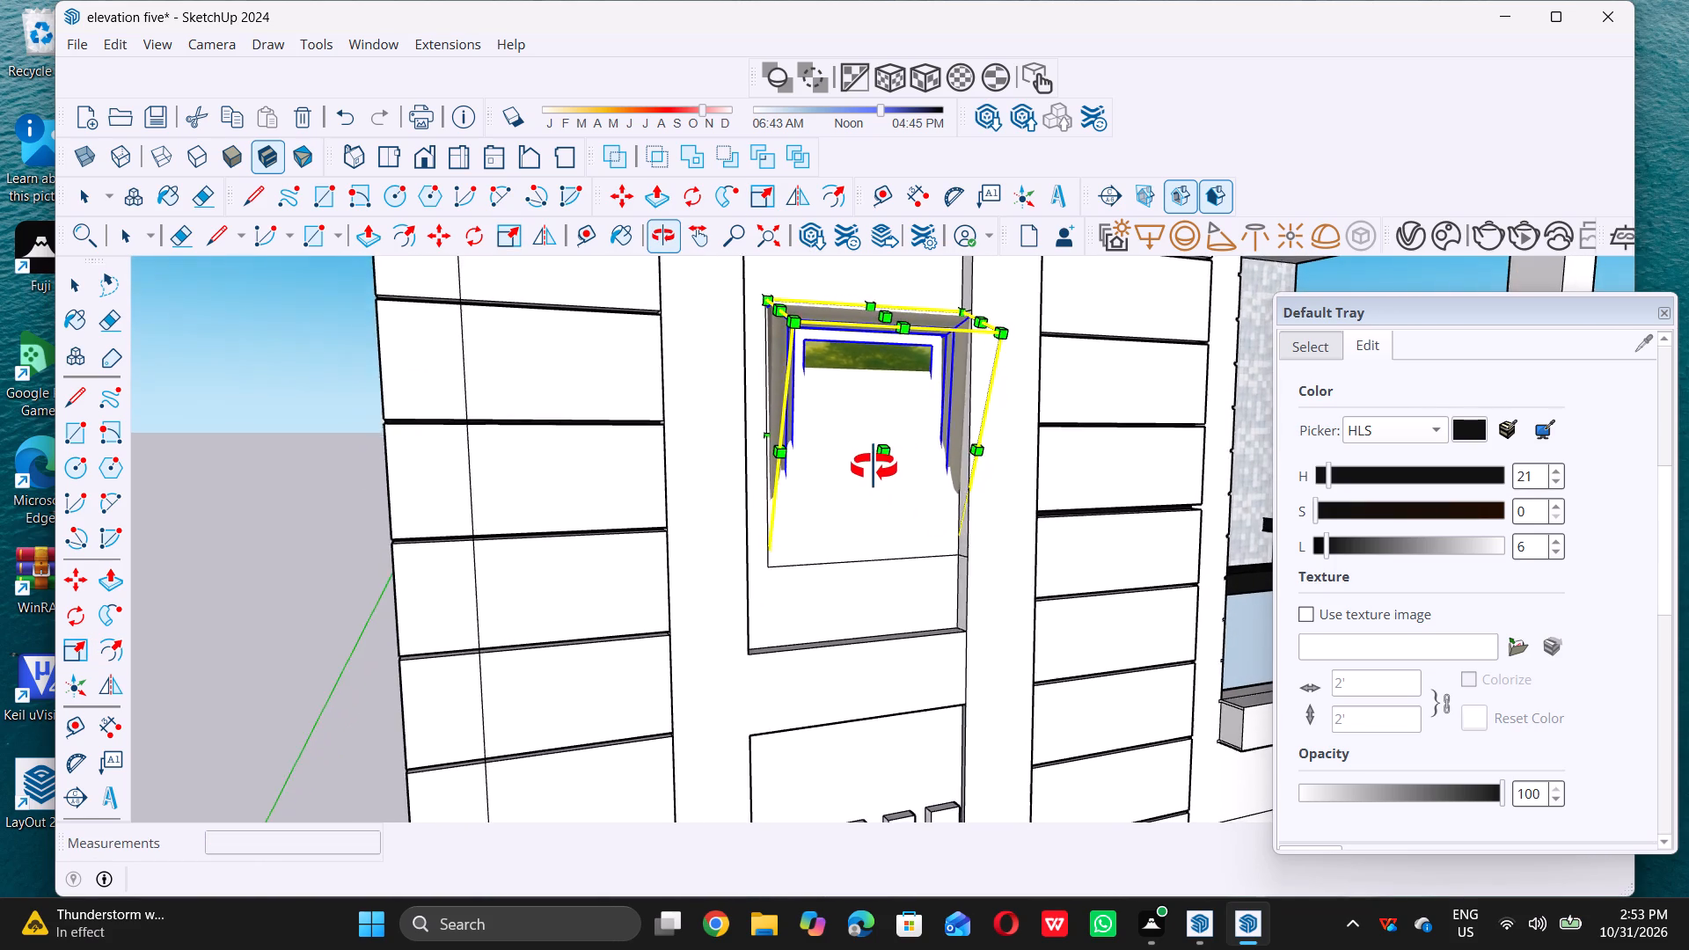
{"action": "middle_click_drag", "start_coordinate": [874, 467], "coordinate": [878, 459]}
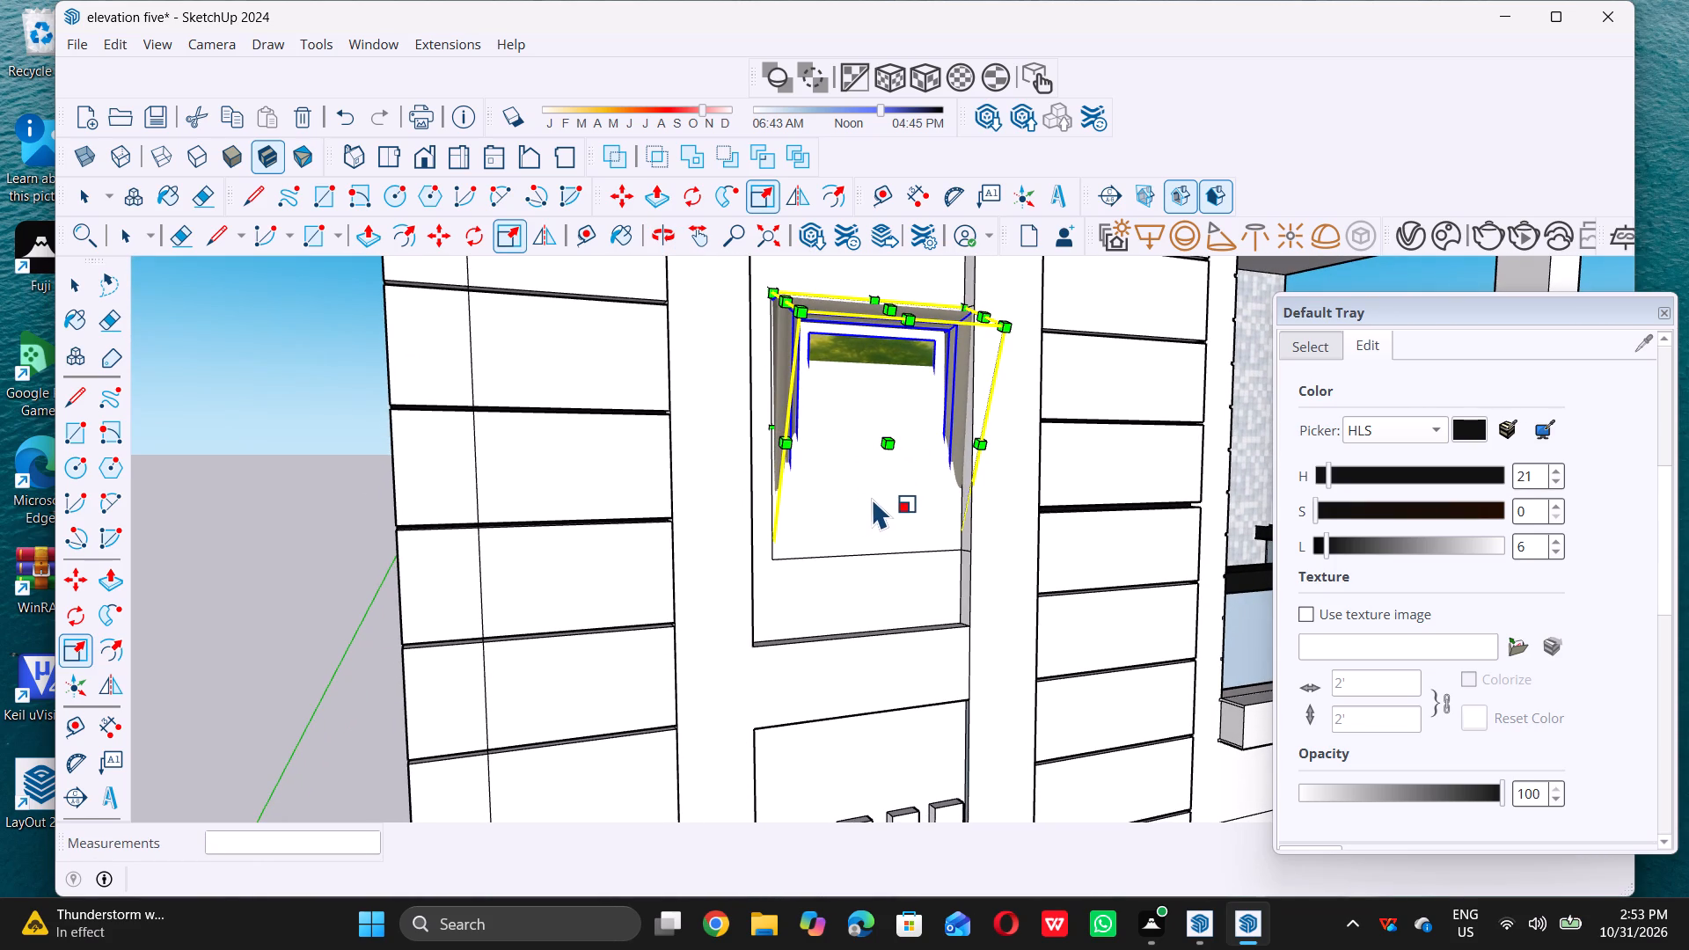
{"action": "key", "text": "space"}
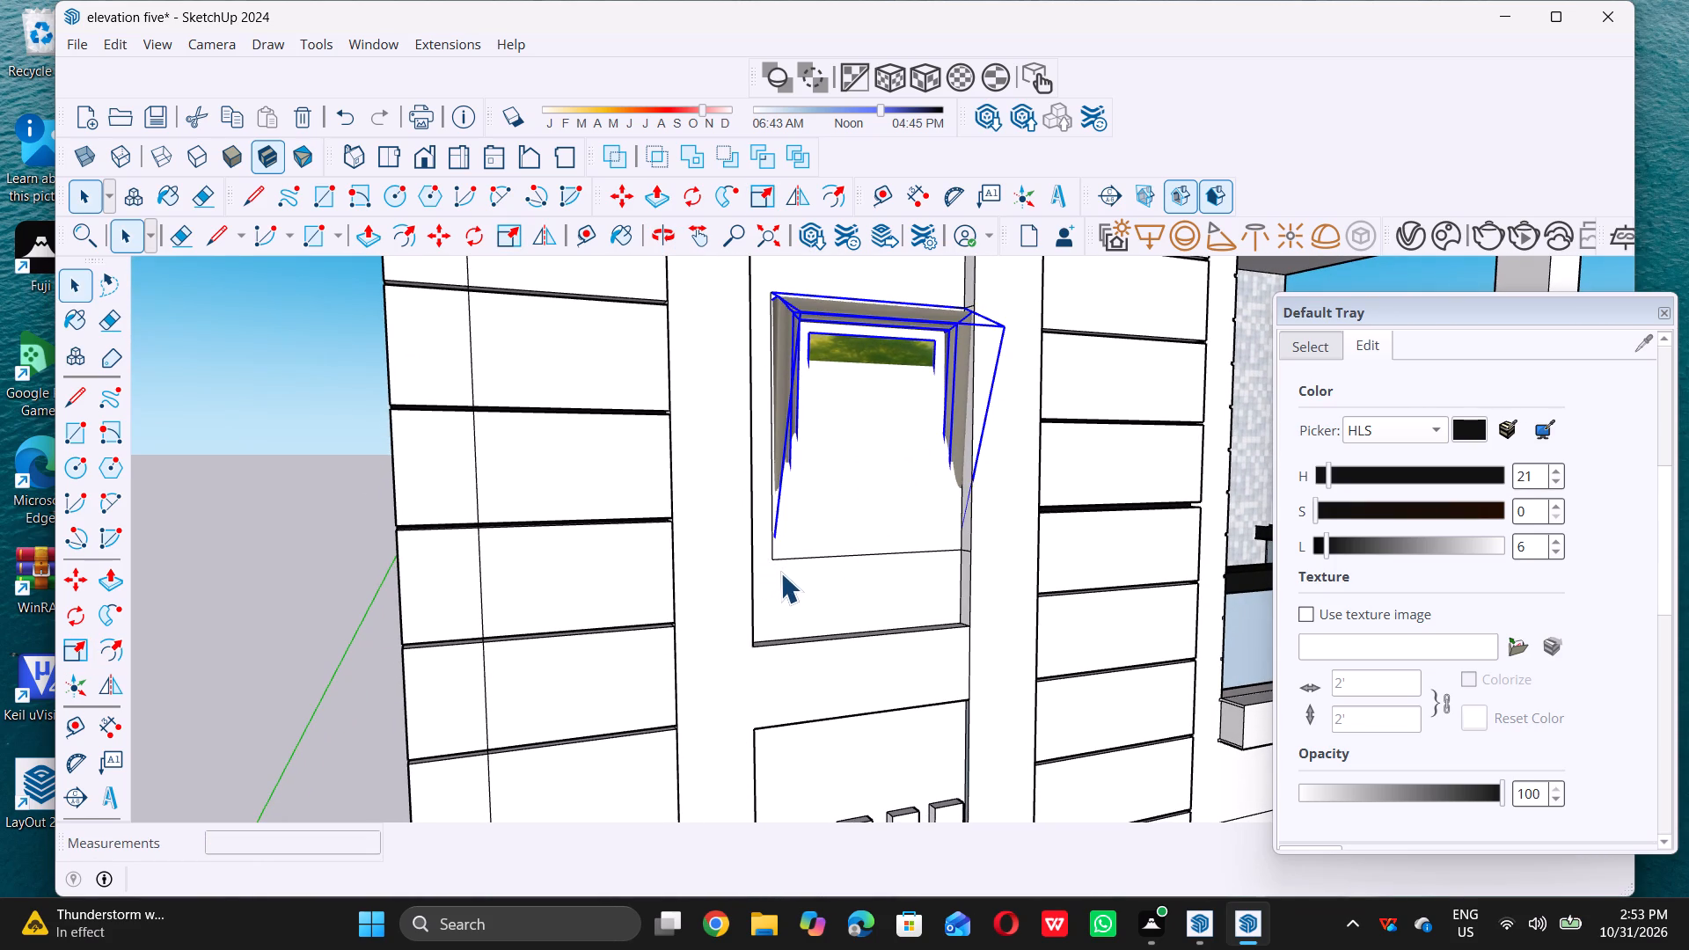
{"action": "key", "text": "m"}
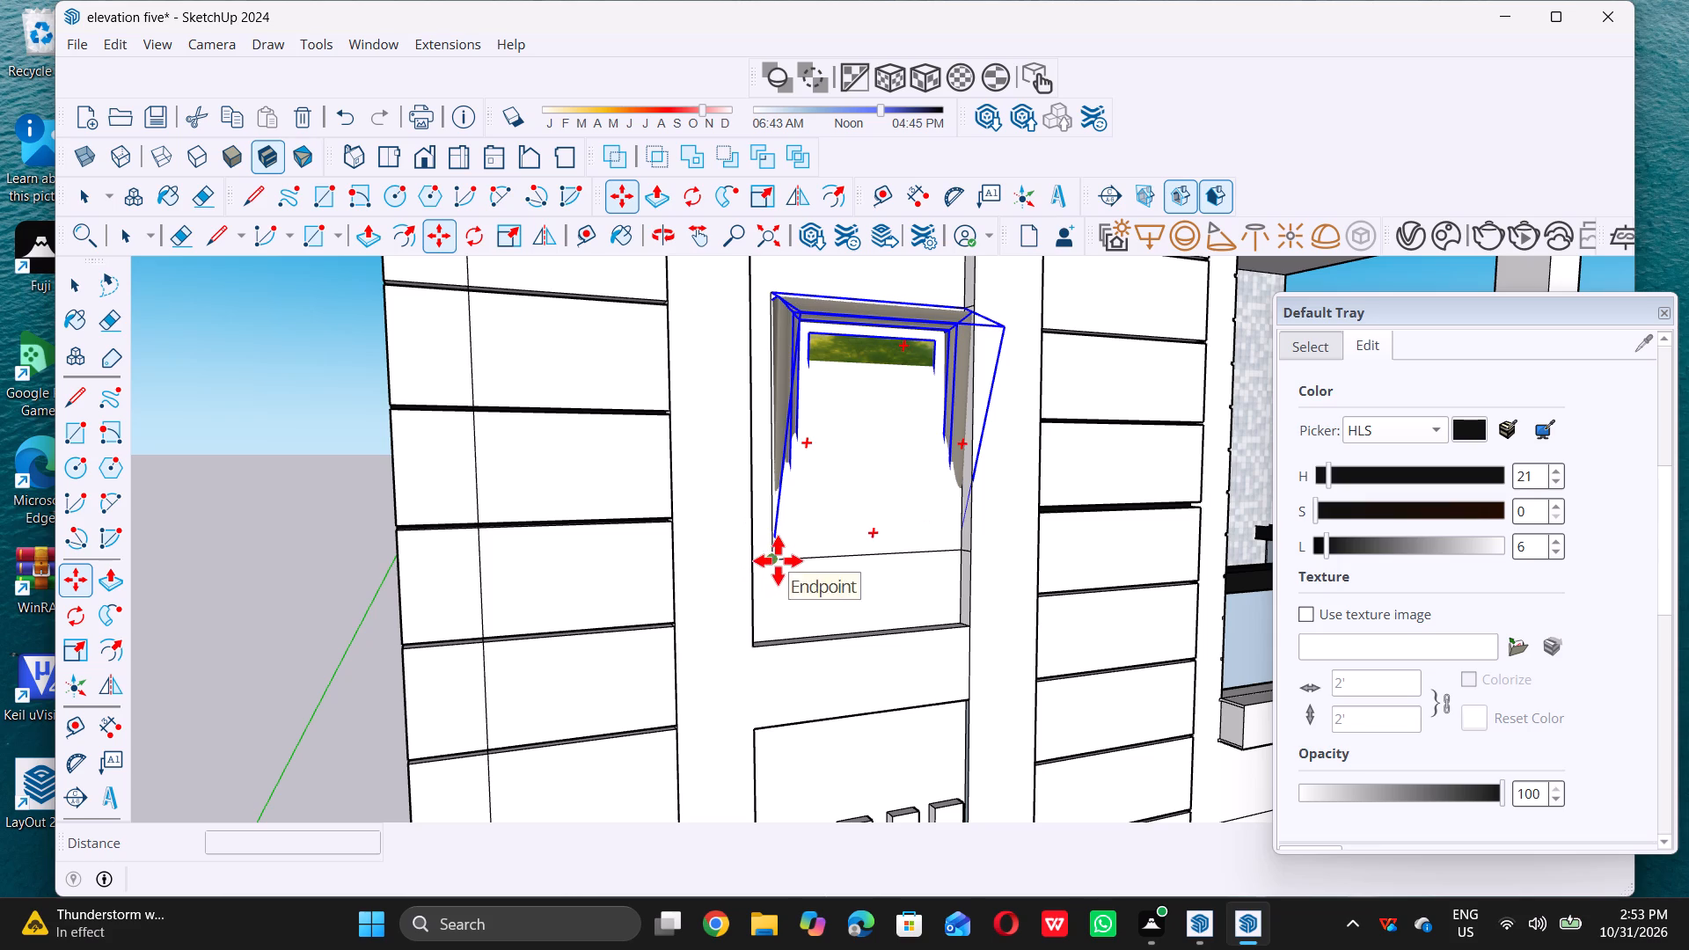
{"action": "left_click", "coordinate": [778, 560]}
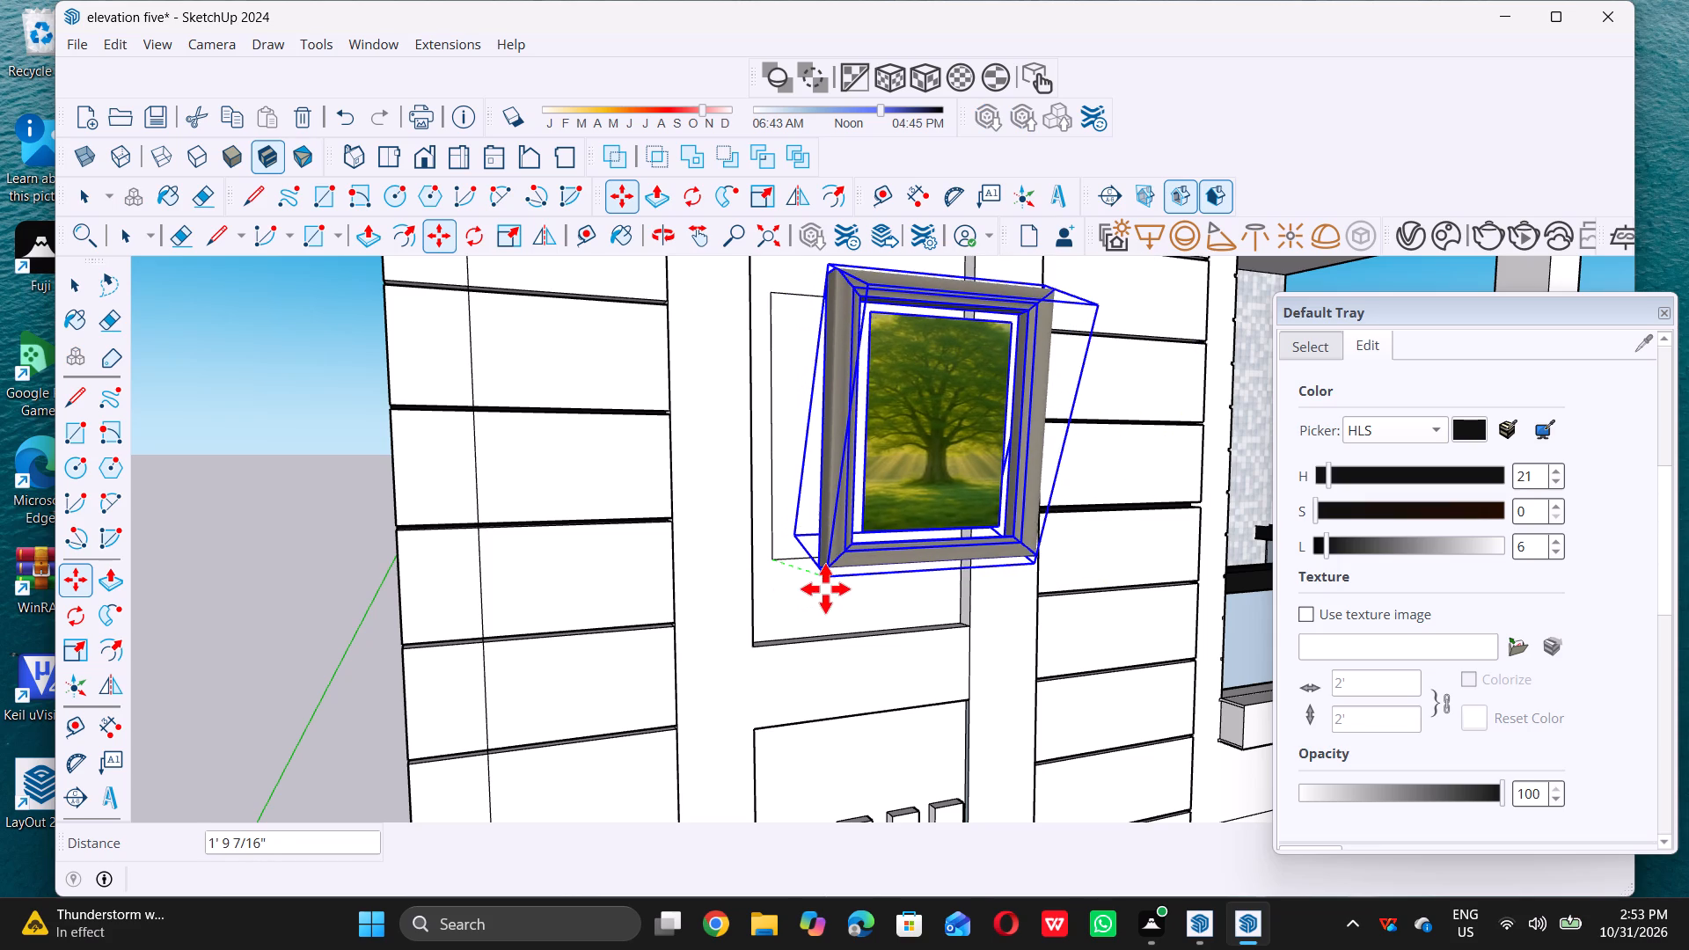
{"action": "left_click", "coordinate": [825, 588]}
Move the frame copy back toward the upper recess along the green axis, and shift it about 2 3/16" sideways to the recess's edge.
{"action": "middle_click_drag", "start_coordinate": [781, 617], "coordinate": [796, 572]}
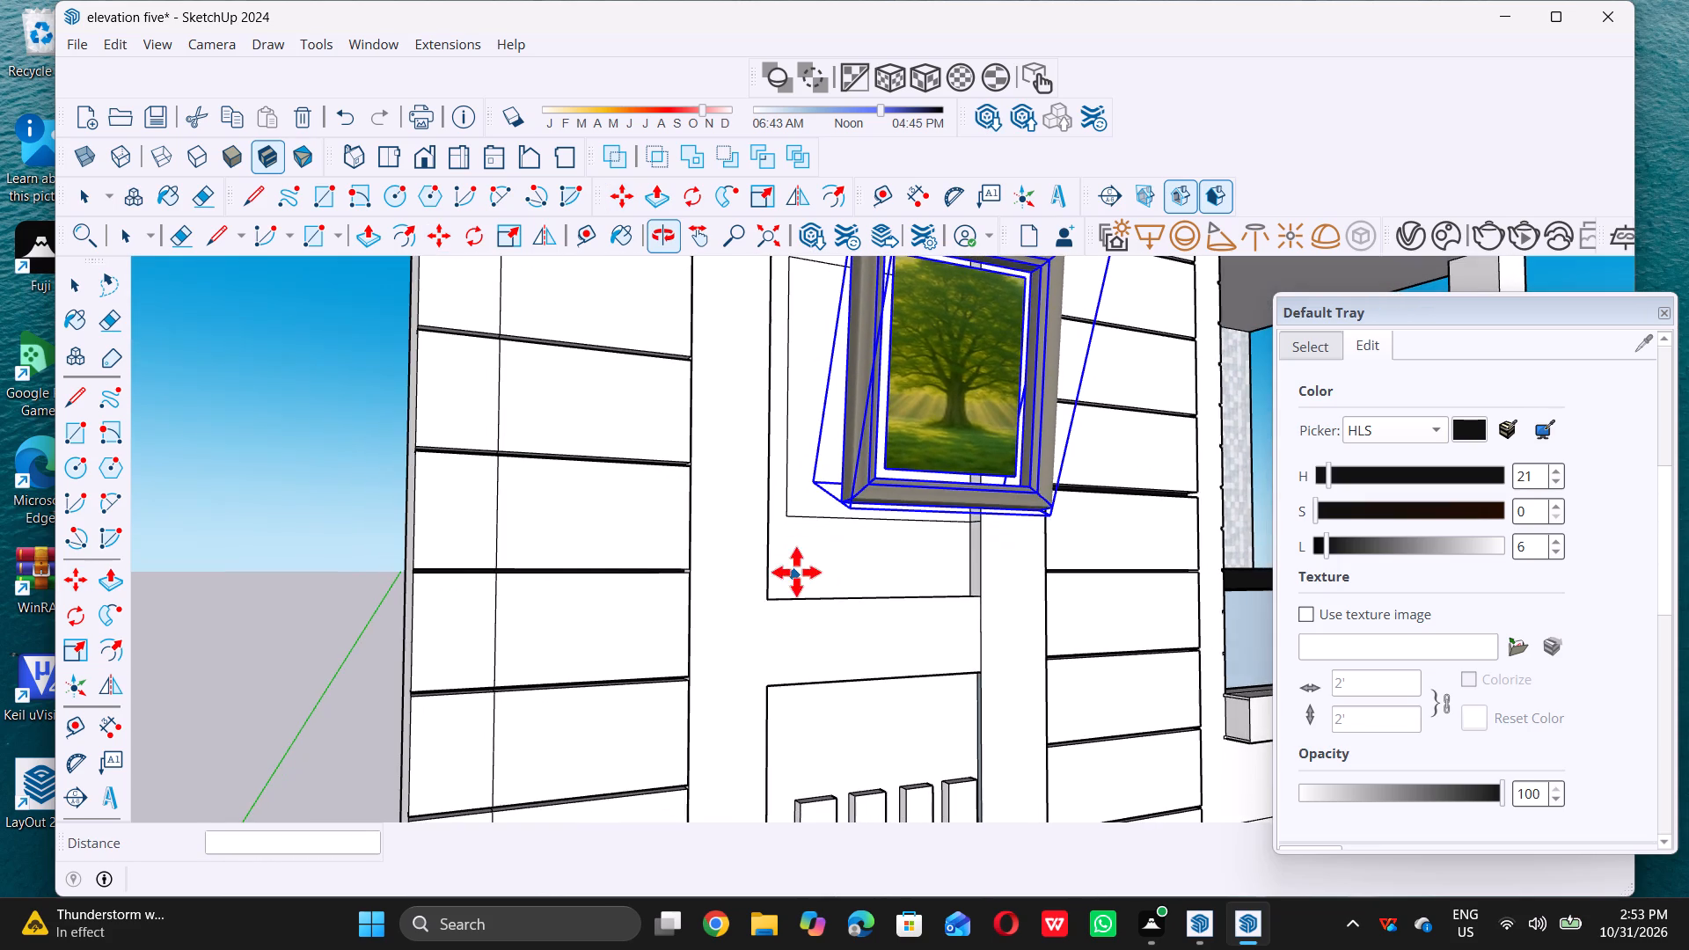
{"action": "scroll", "coordinate": [762, 604], "scroll_direction": "down", "scroll_amount": 16}
{"action": "middle_click_drag", "start_coordinate": [750, 684], "coordinate": [751, 683]}
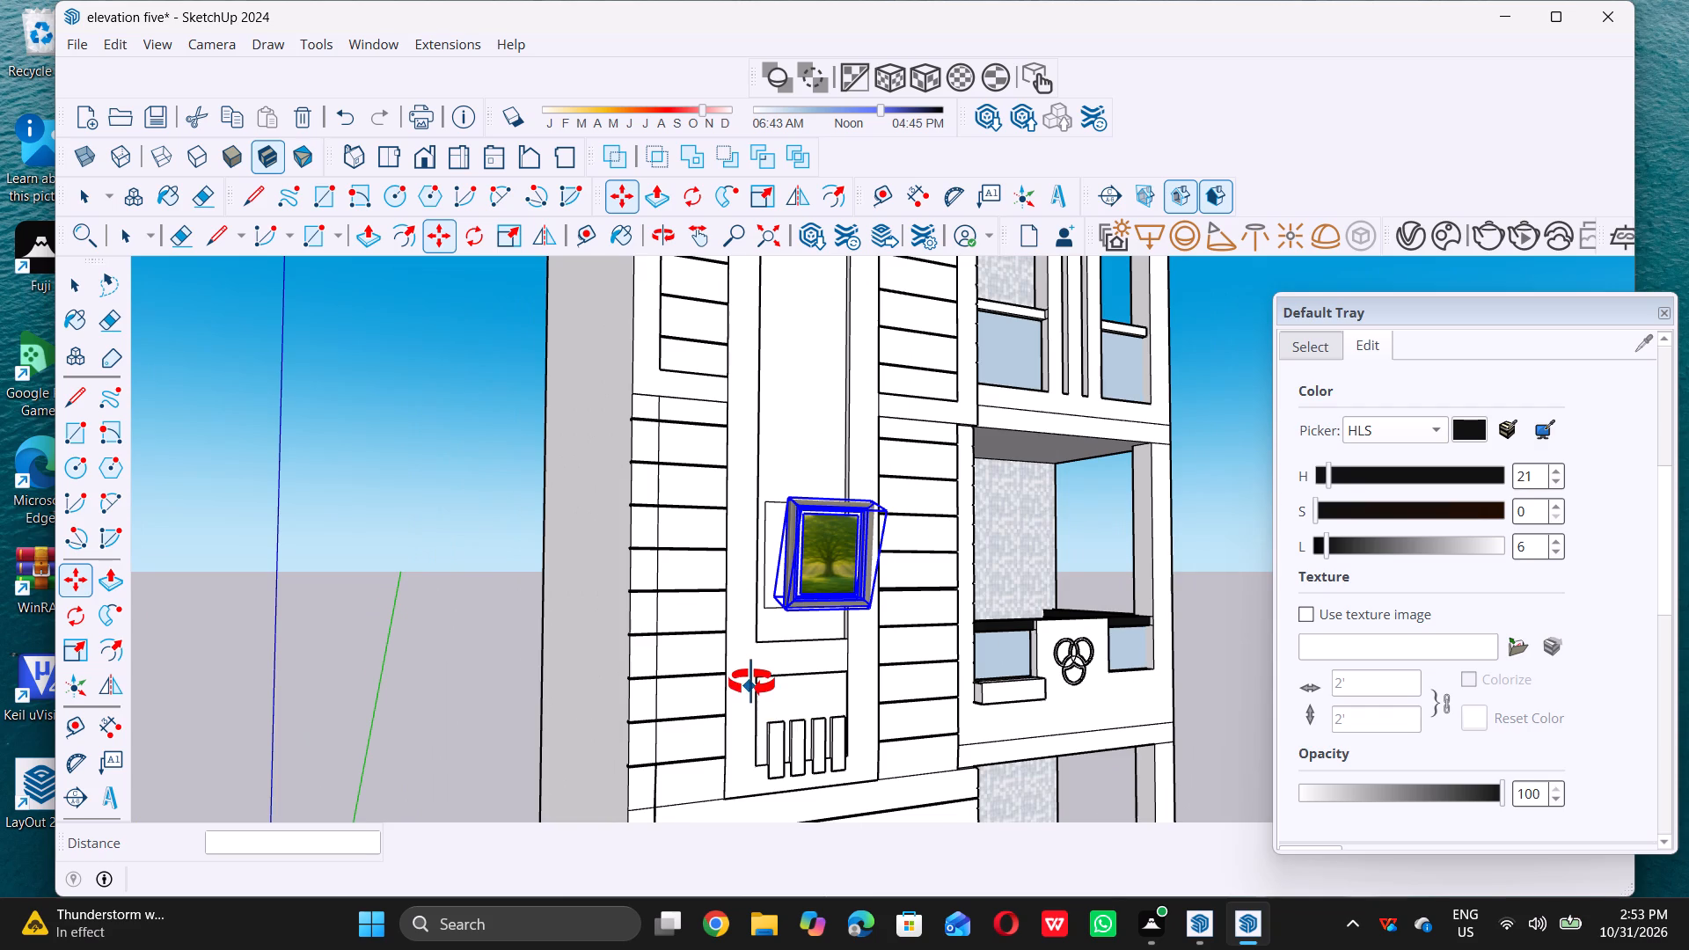
{"action": "middle_click_drag", "start_coordinate": [751, 683], "coordinate": [843, 591]}
{"action": "middle_click", "coordinate": [843, 591]}
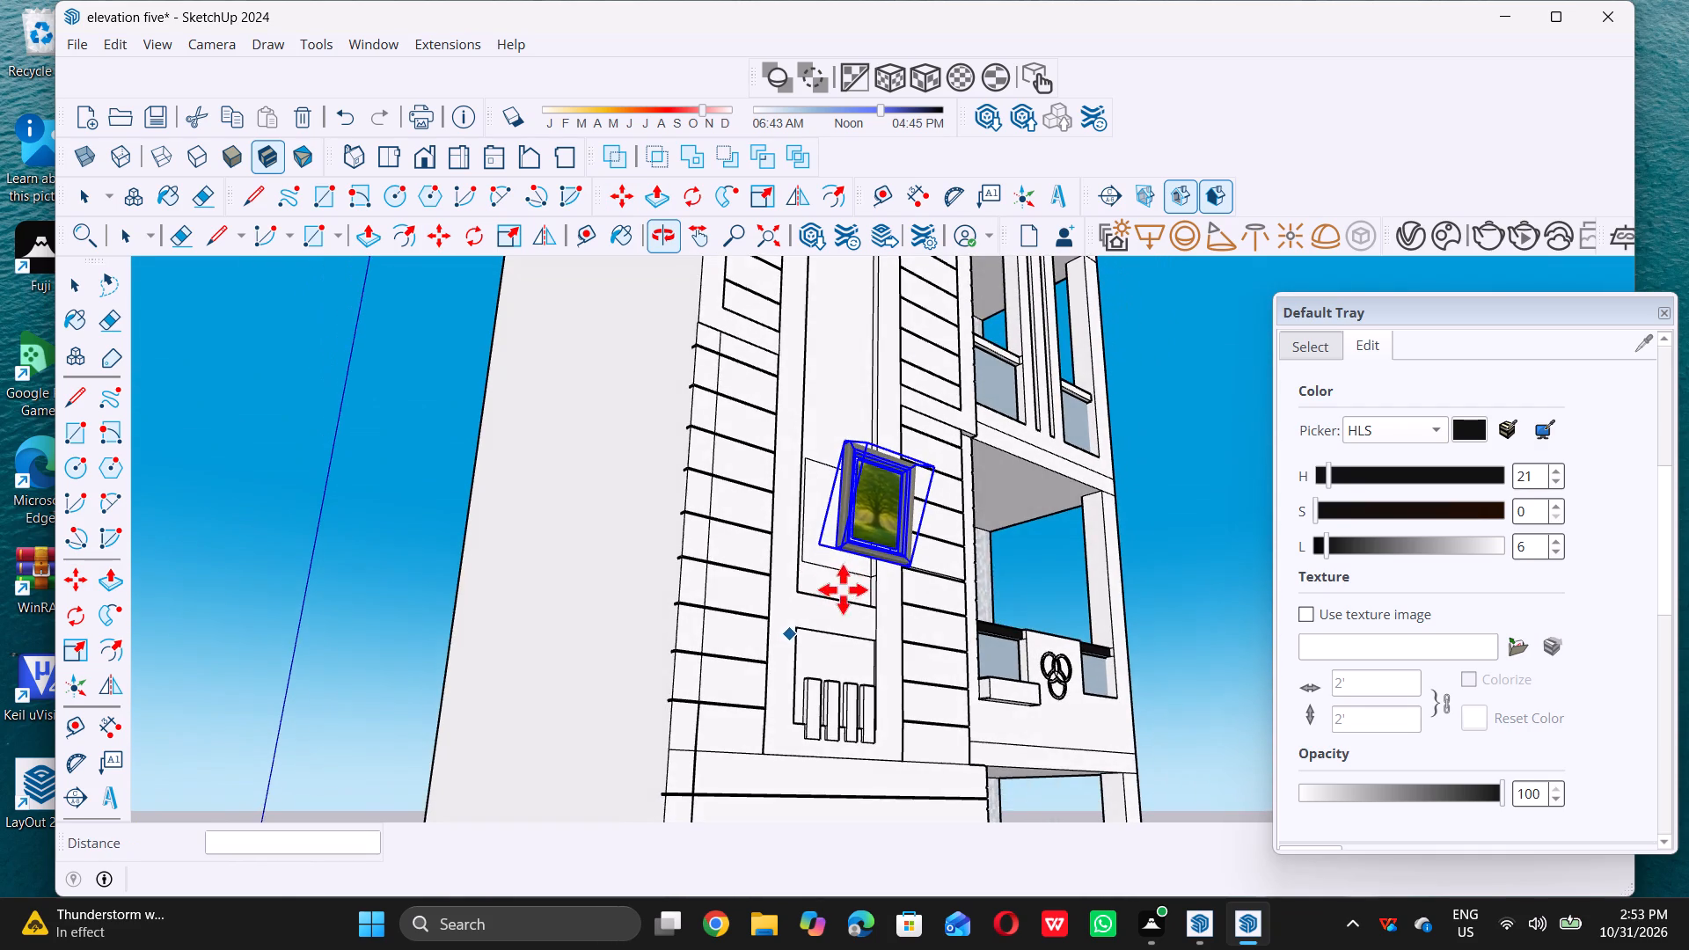
{"action": "scroll", "coordinate": [848, 501], "scroll_direction": "up", "scroll_amount": 7}
{"action": "scroll", "coordinate": [808, 582], "scroll_direction": "up", "scroll_amount": 11}
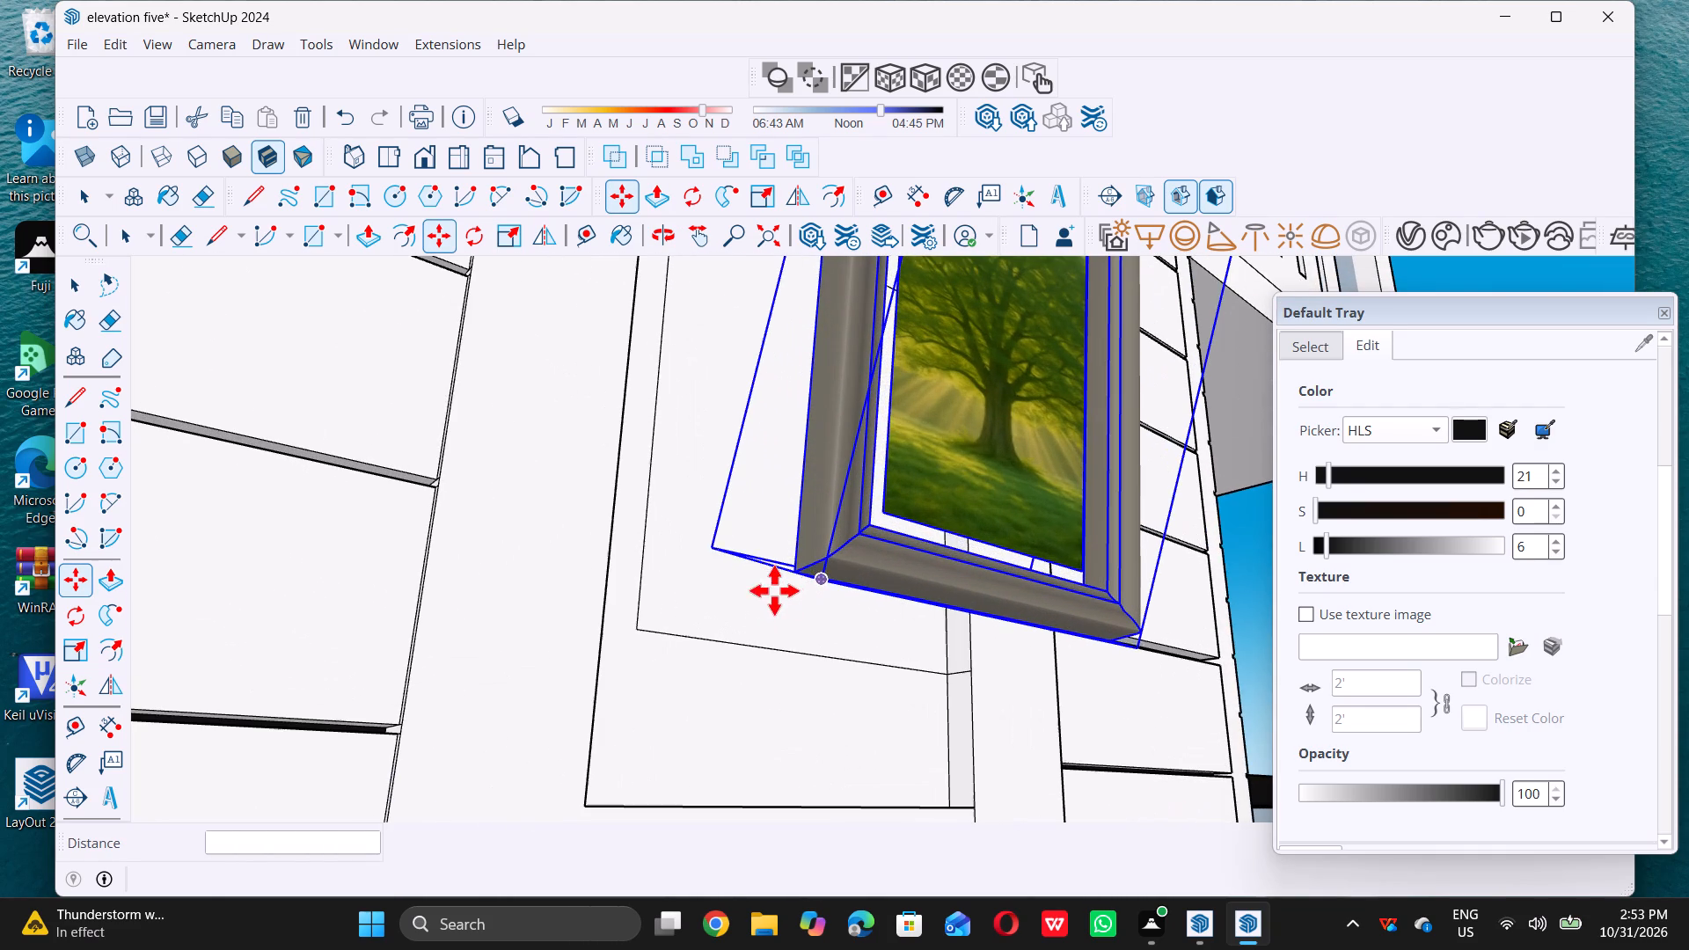
{"action": "double_click", "coordinate": [713, 545]}
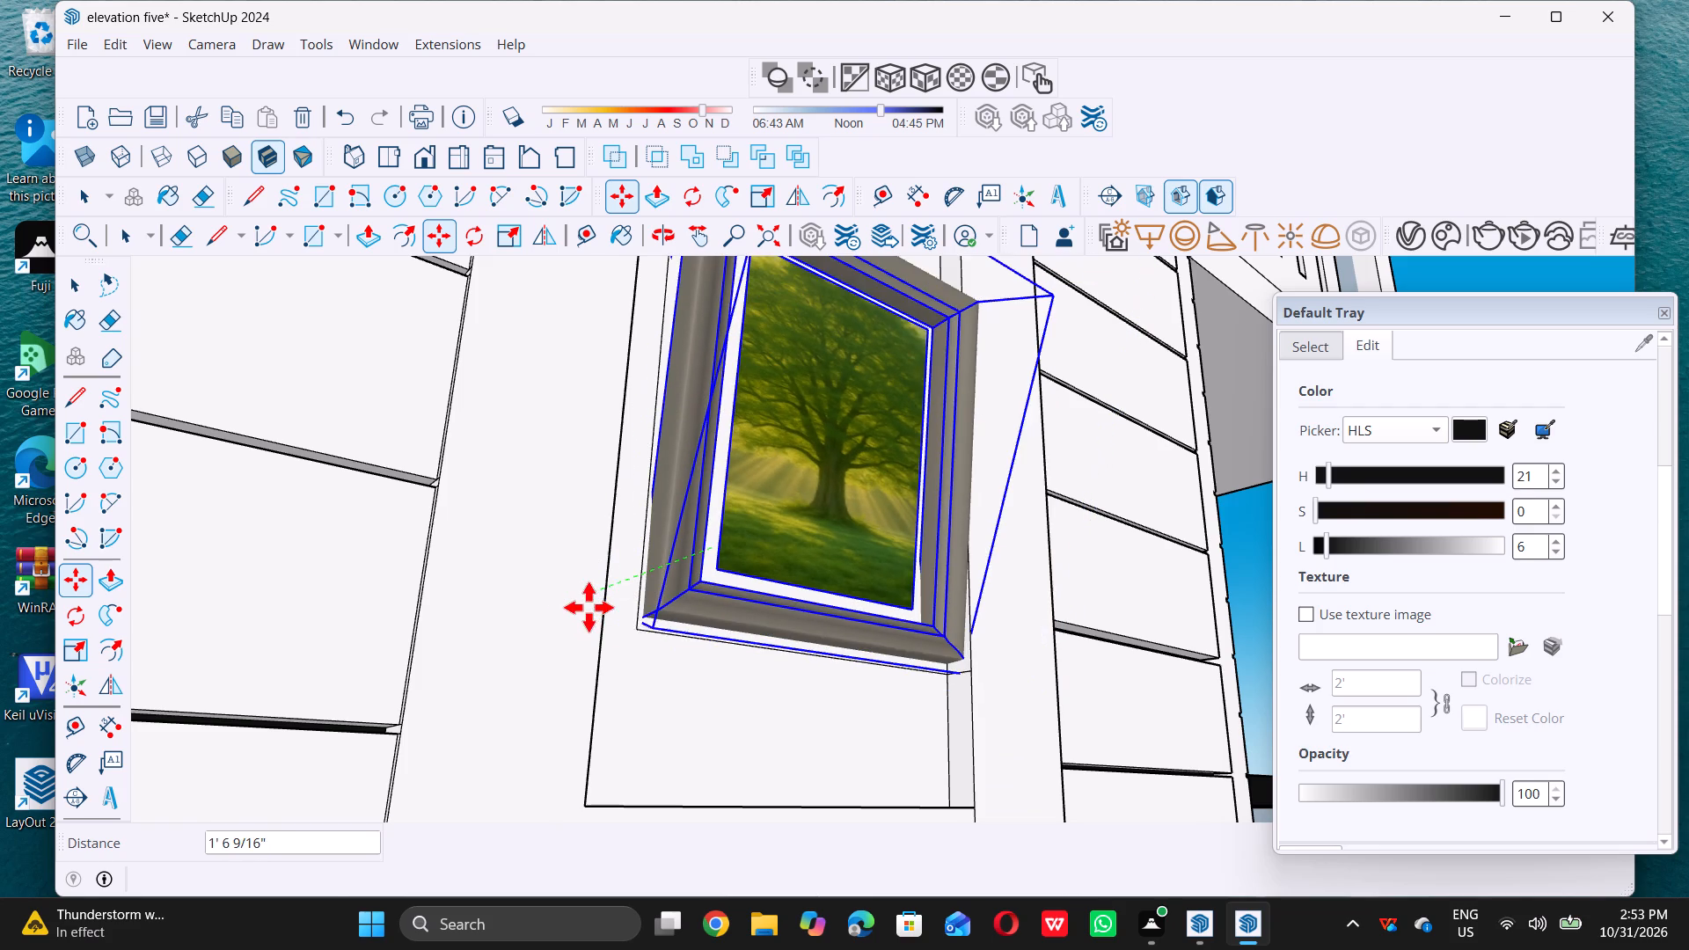
{"action": "double_click", "coordinate": [610, 603]}
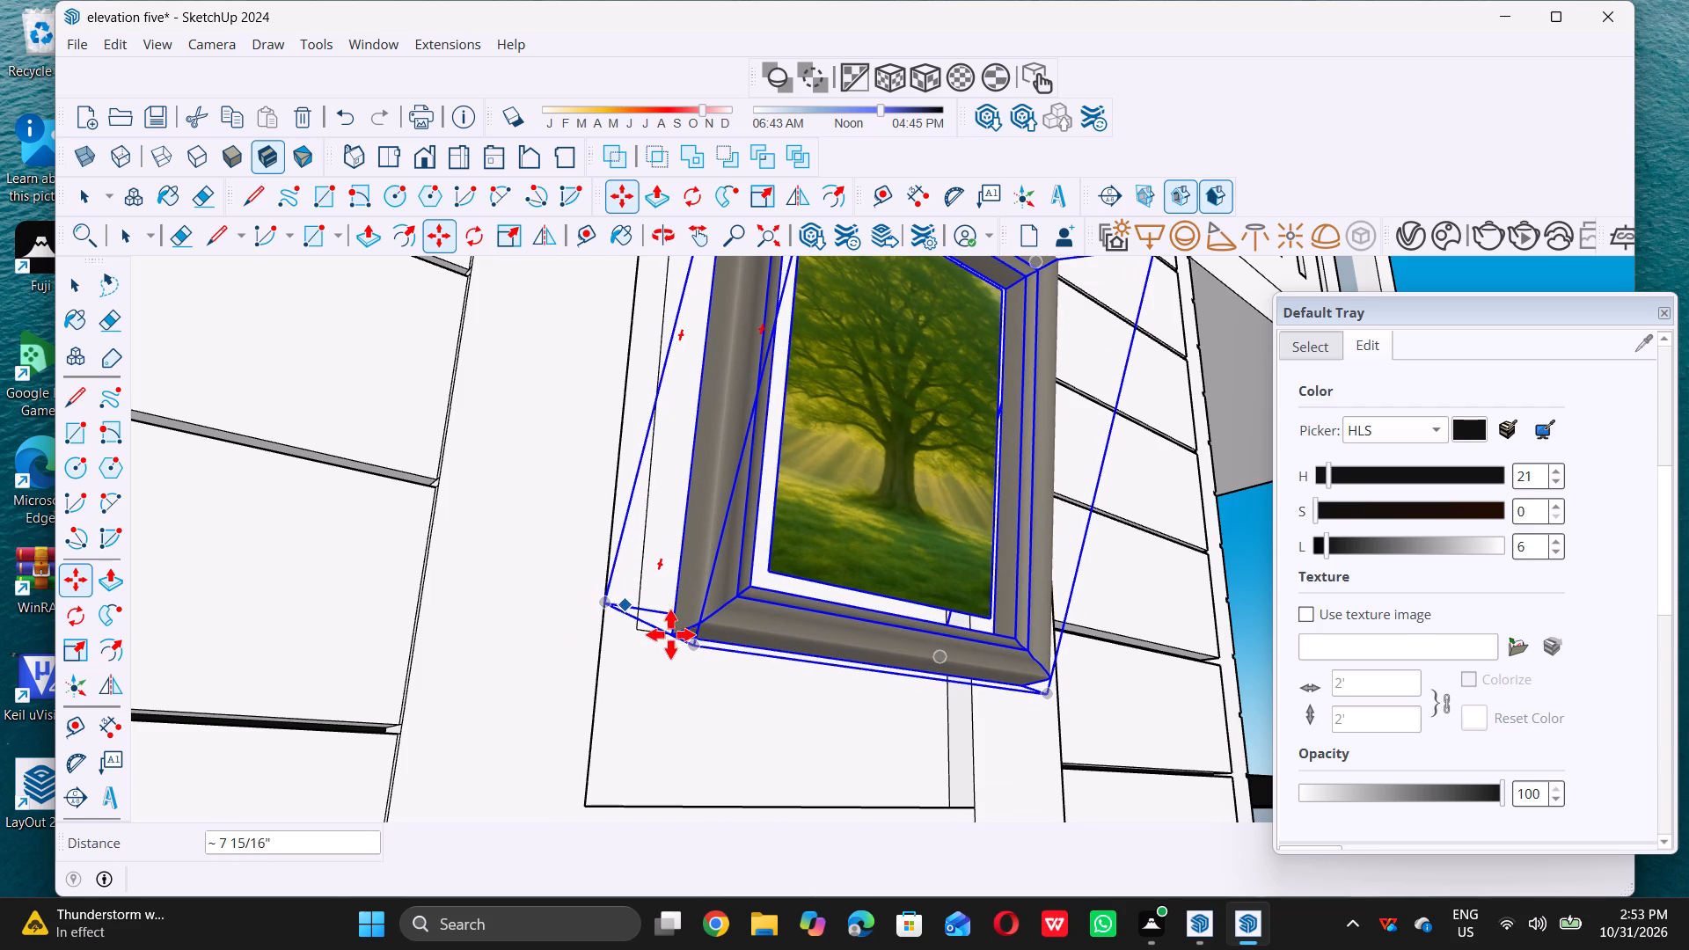
{"action": "left_click", "coordinate": [675, 634]}
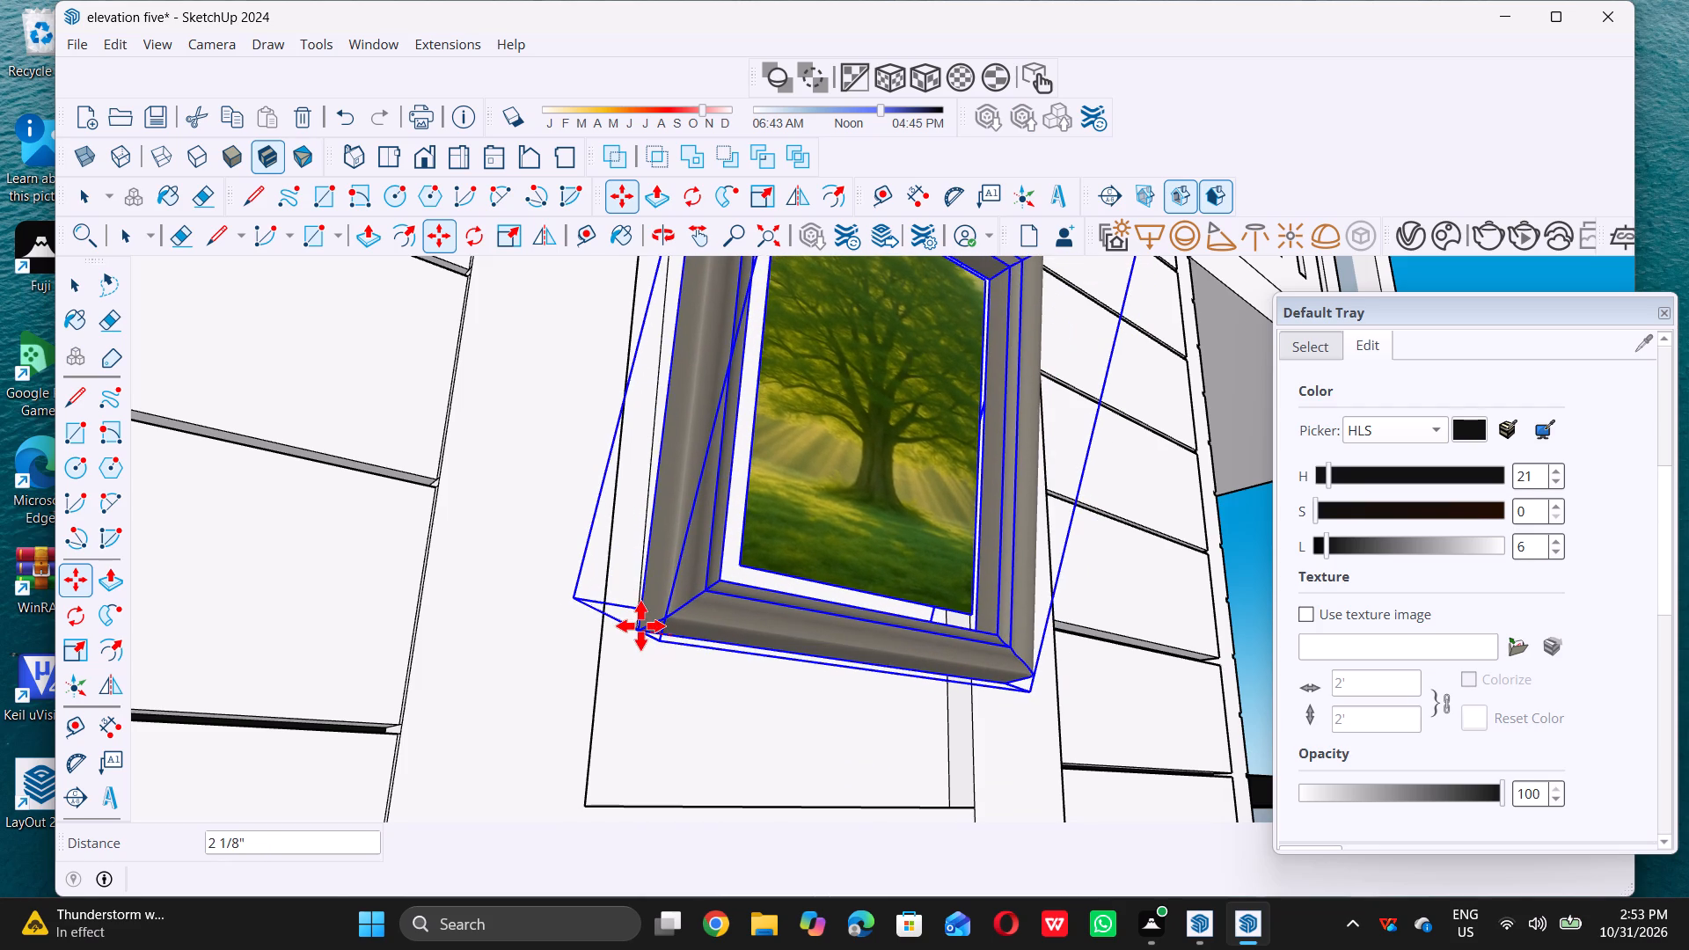
{"action": "double_click", "coordinate": [640, 625]}
Raise the frame copy about 1' 2 13/16" to the top corner of the outlined rectangle in the upper recess, and deselect it.
{"action": "scroll", "coordinate": [633, 635], "scroll_direction": "down", "scroll_amount": 3}
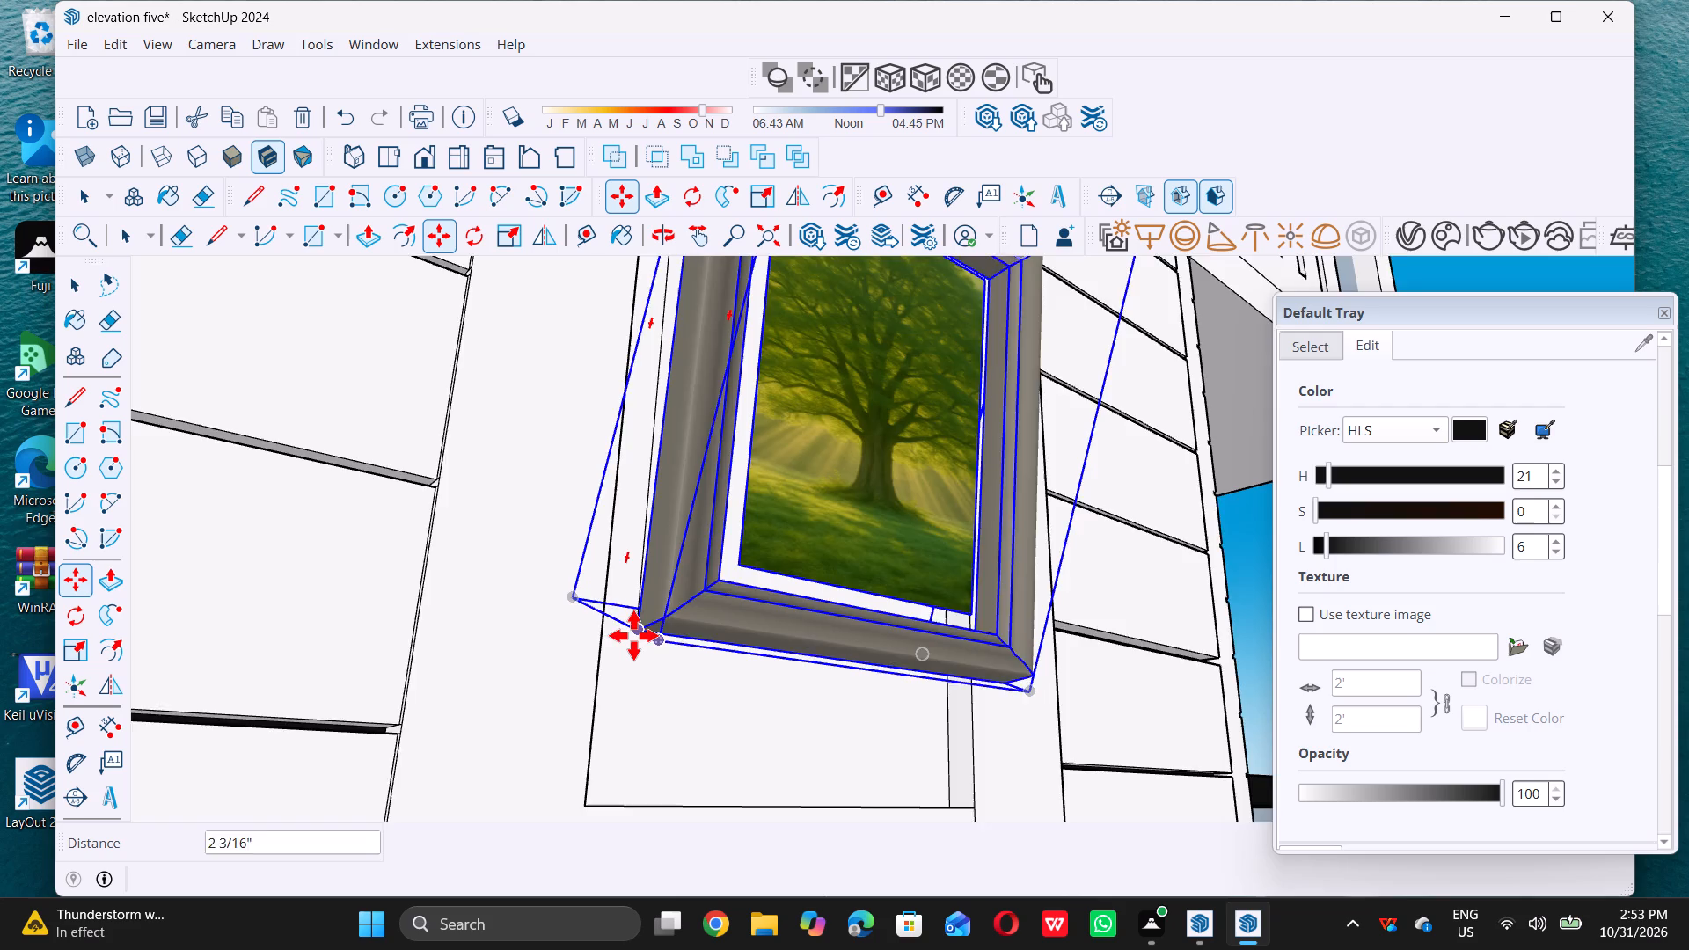
{"action": "scroll", "coordinate": [634, 637], "scroll_direction": "down", "scroll_amount": 10}
{"action": "middle_click_drag", "start_coordinate": [647, 639], "coordinate": [607, 708]}
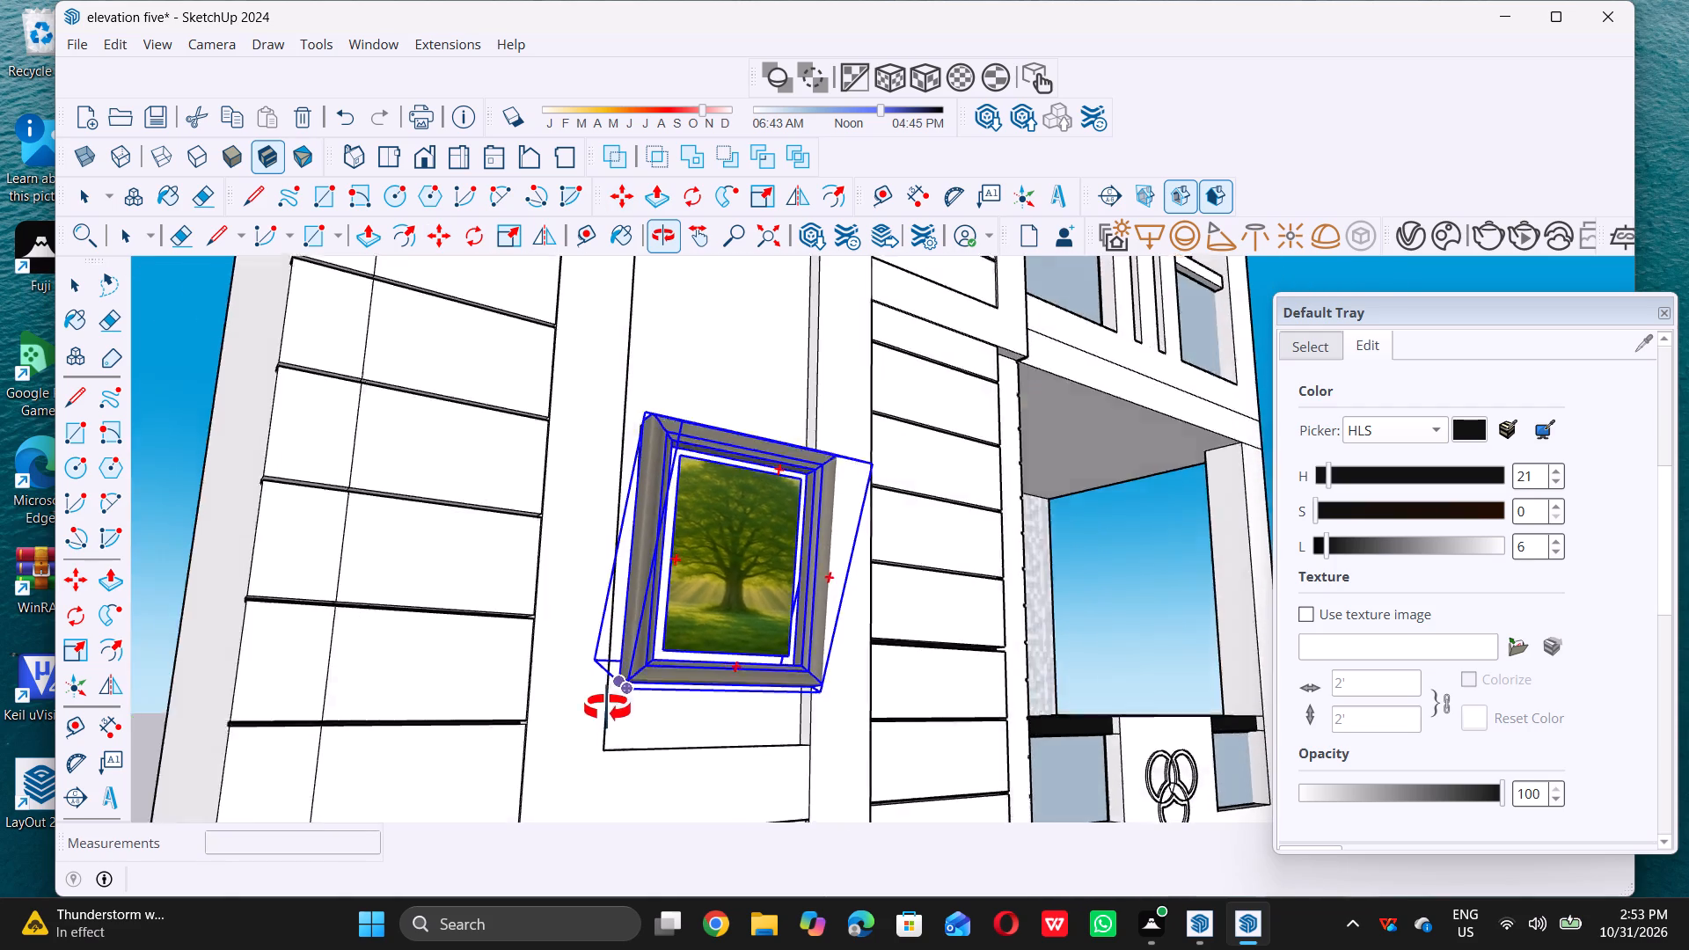
{"action": "middle_click_drag", "start_coordinate": [607, 708], "coordinate": [557, 823]}
{"action": "scroll", "coordinate": [781, 554], "scroll_direction": "up", "scroll_amount": 7}
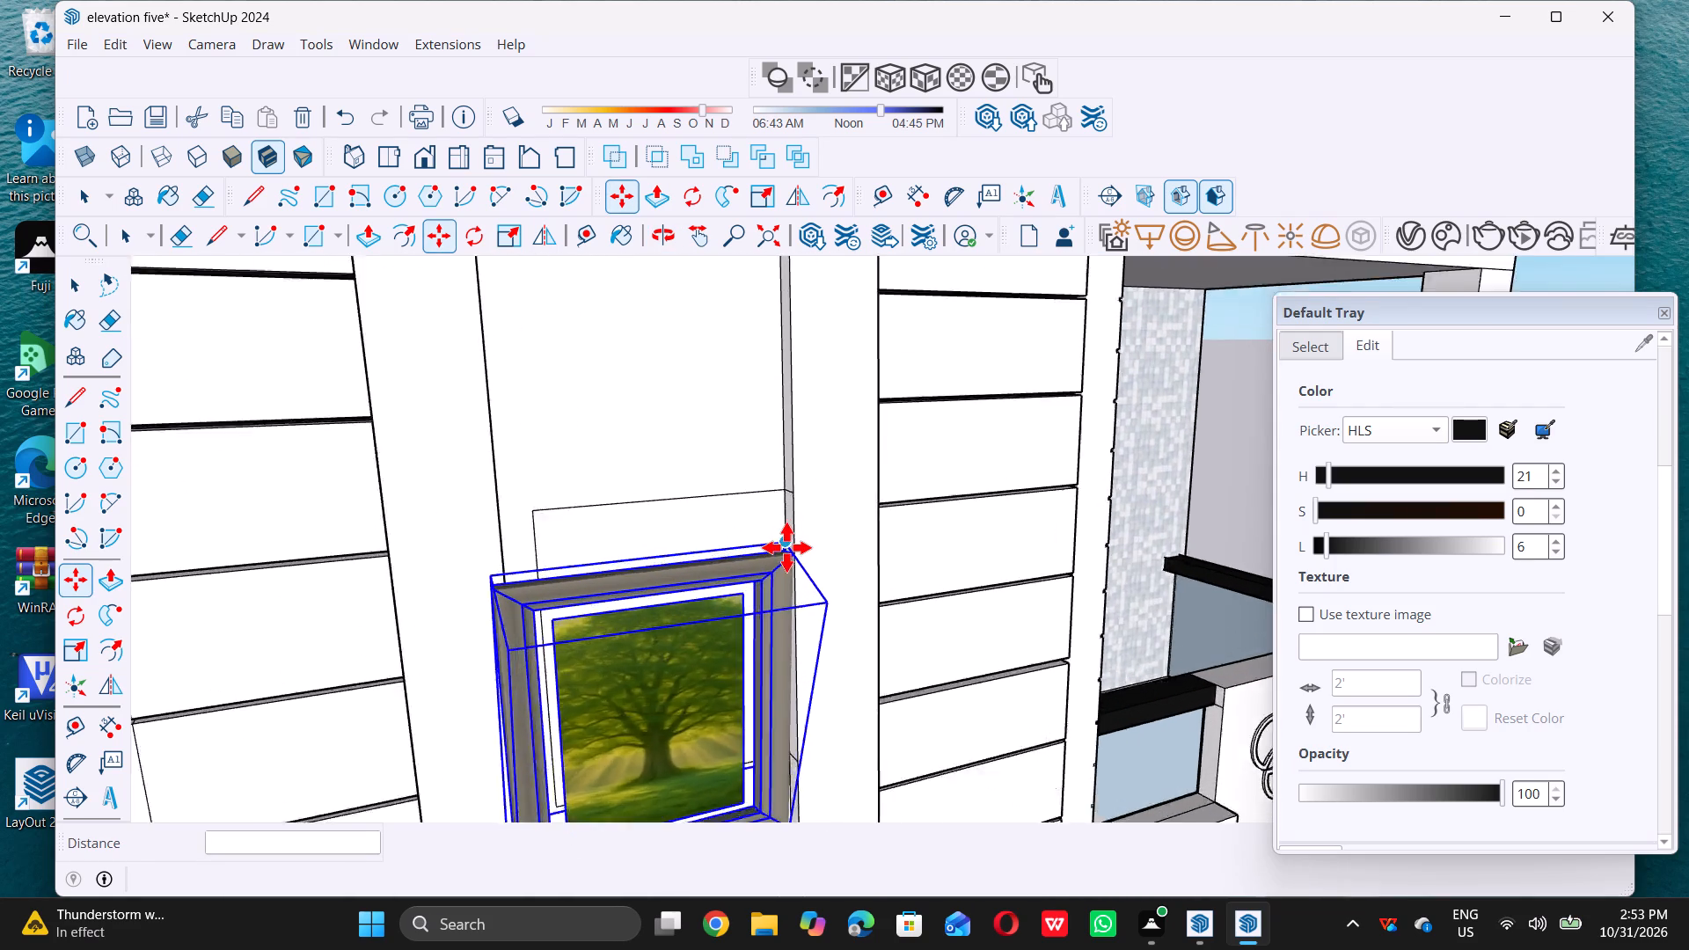
{"action": "scroll", "coordinate": [786, 547], "scroll_direction": "up", "scroll_amount": 2}
{"action": "left_click", "coordinate": [786, 537]}
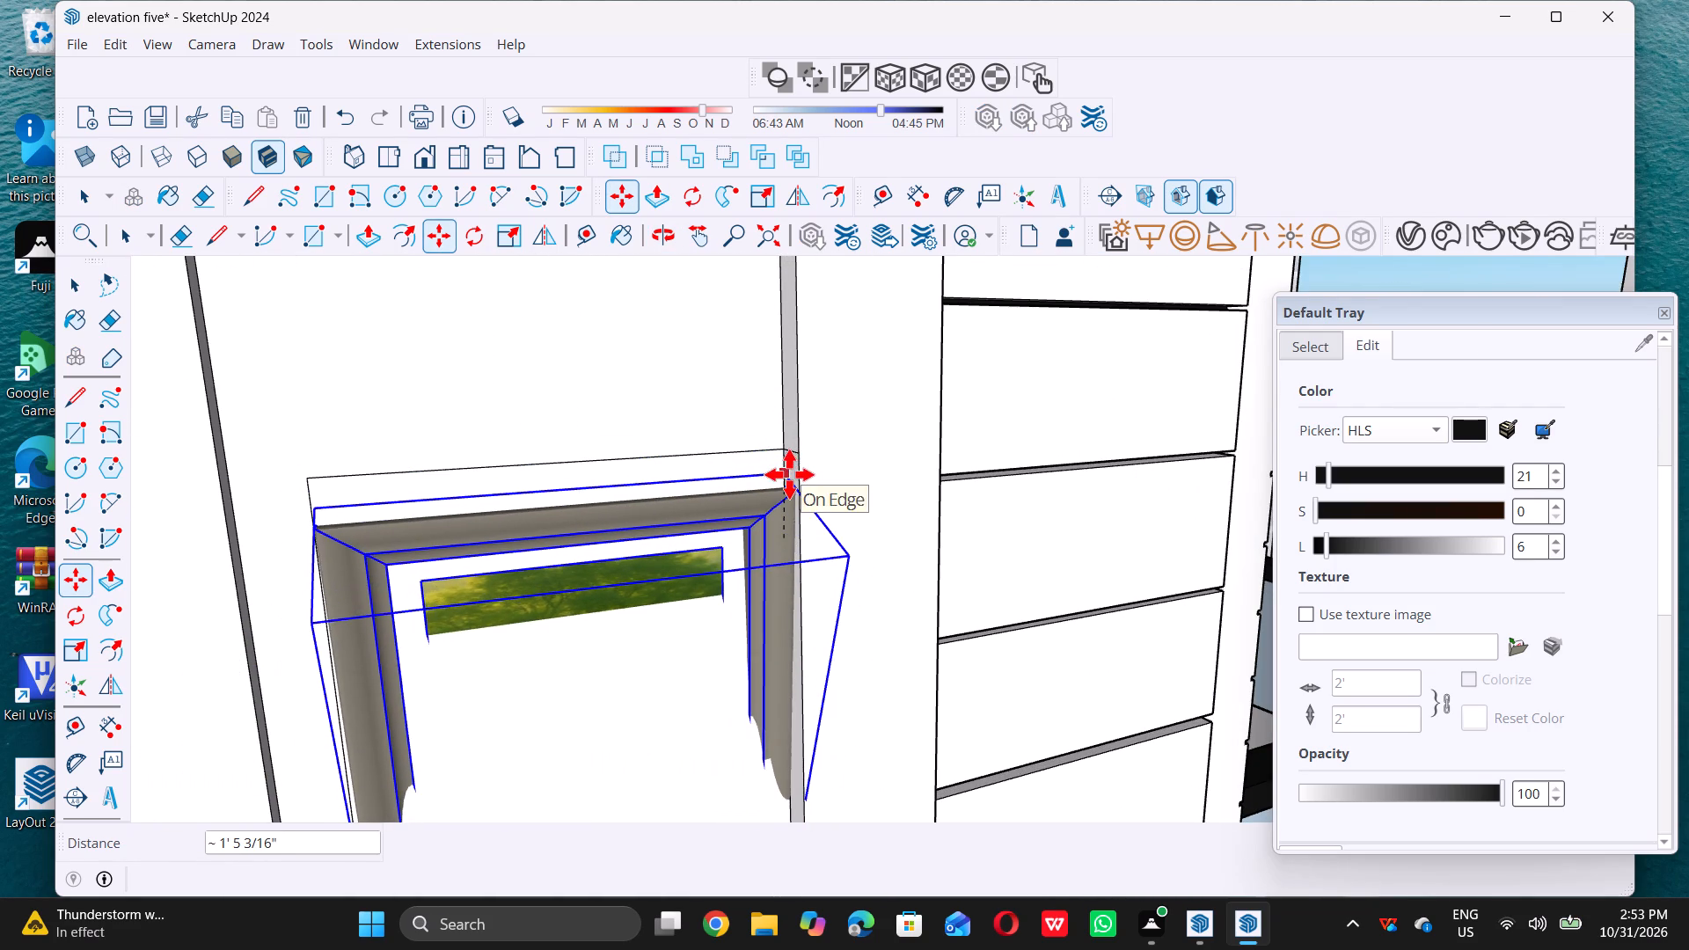
{"action": "scroll", "coordinate": [788, 462], "scroll_direction": "down", "scroll_amount": 10}
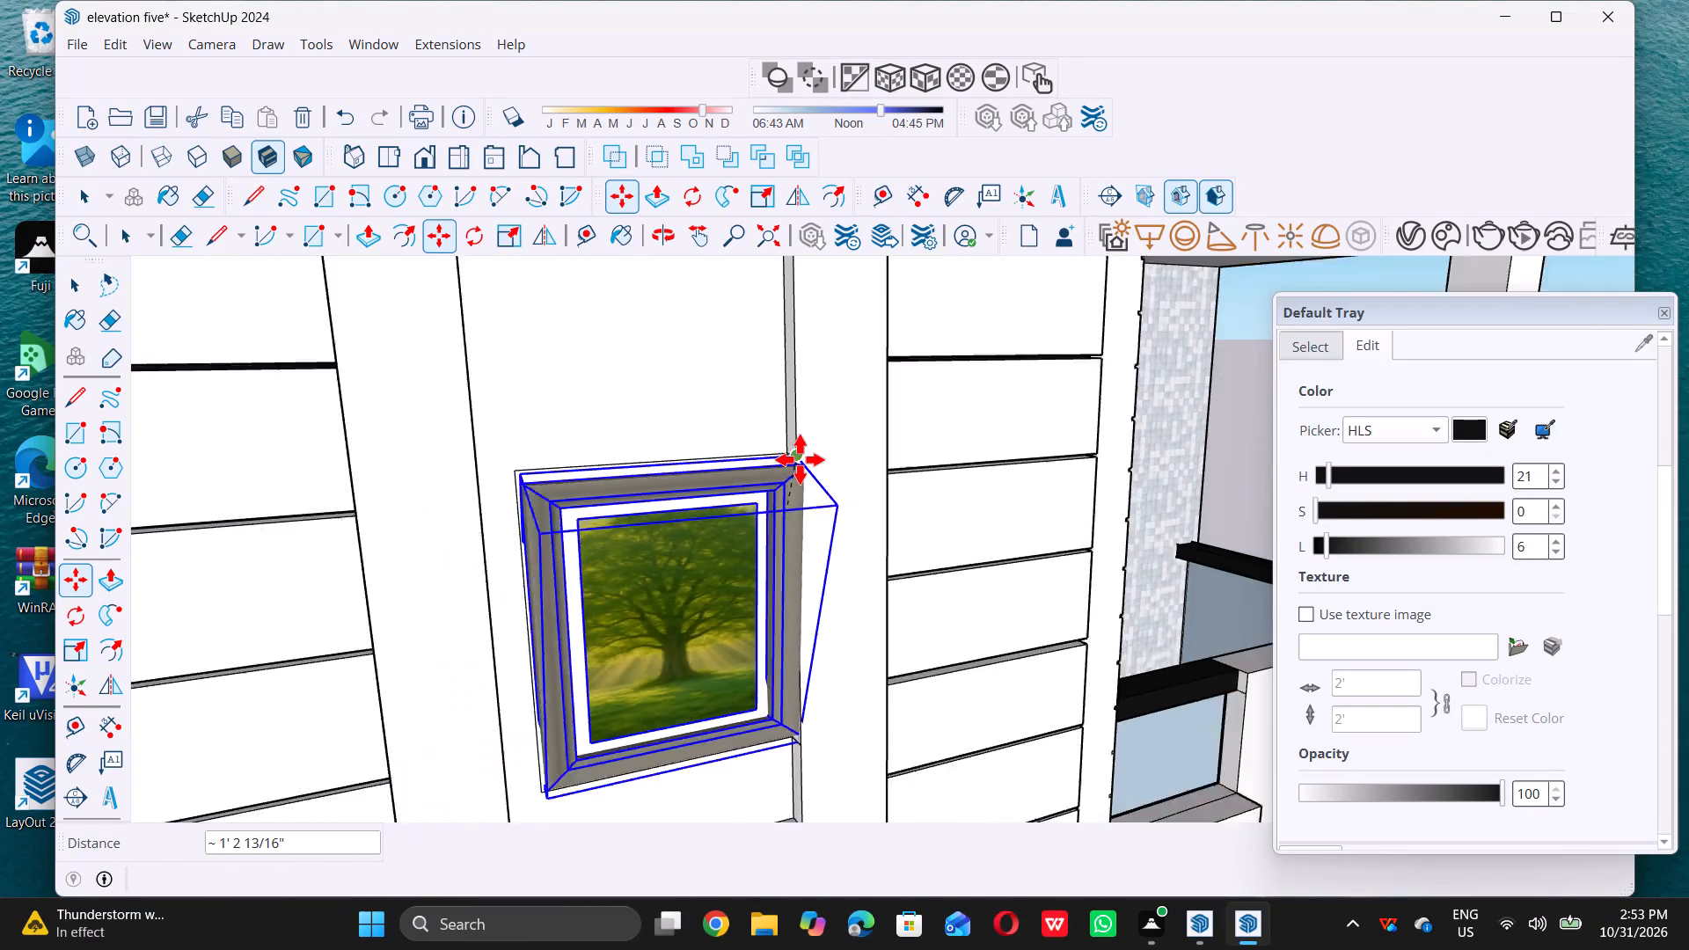
{"action": "scroll", "coordinate": [800, 459], "scroll_direction": "down", "scroll_amount": 5}
{"action": "double_click", "coordinate": [800, 459]}
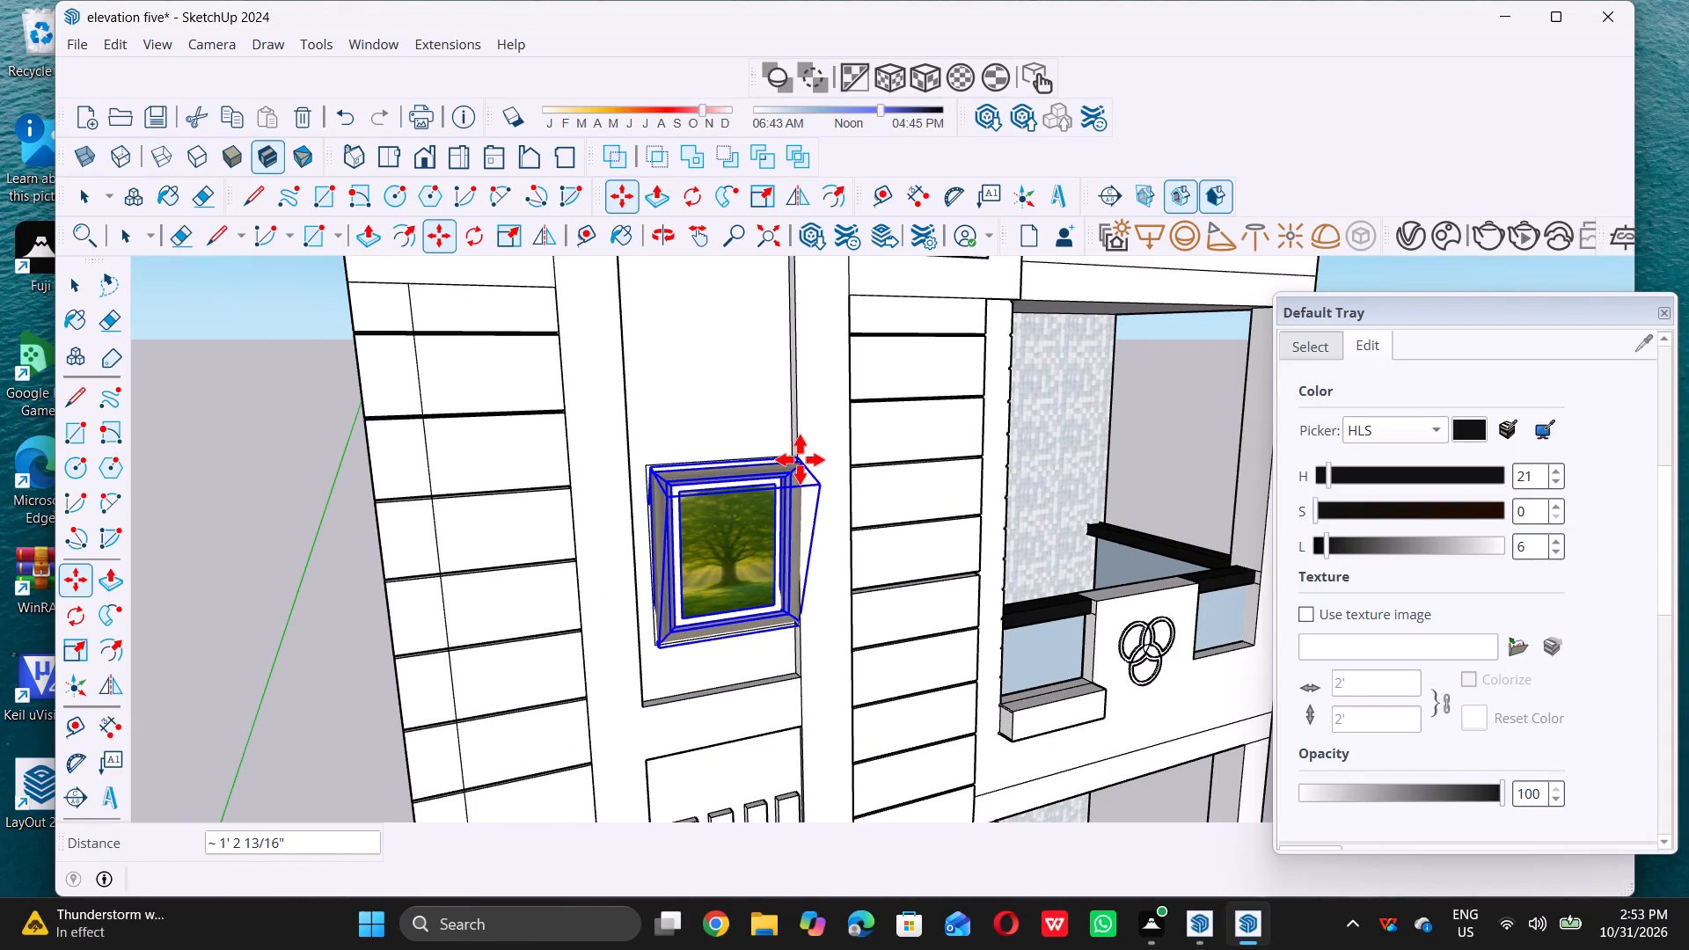
{"action": "key", "text": "space"}
{"action": "scroll", "coordinate": [797, 473], "scroll_direction": "down", "scroll_amount": 19}
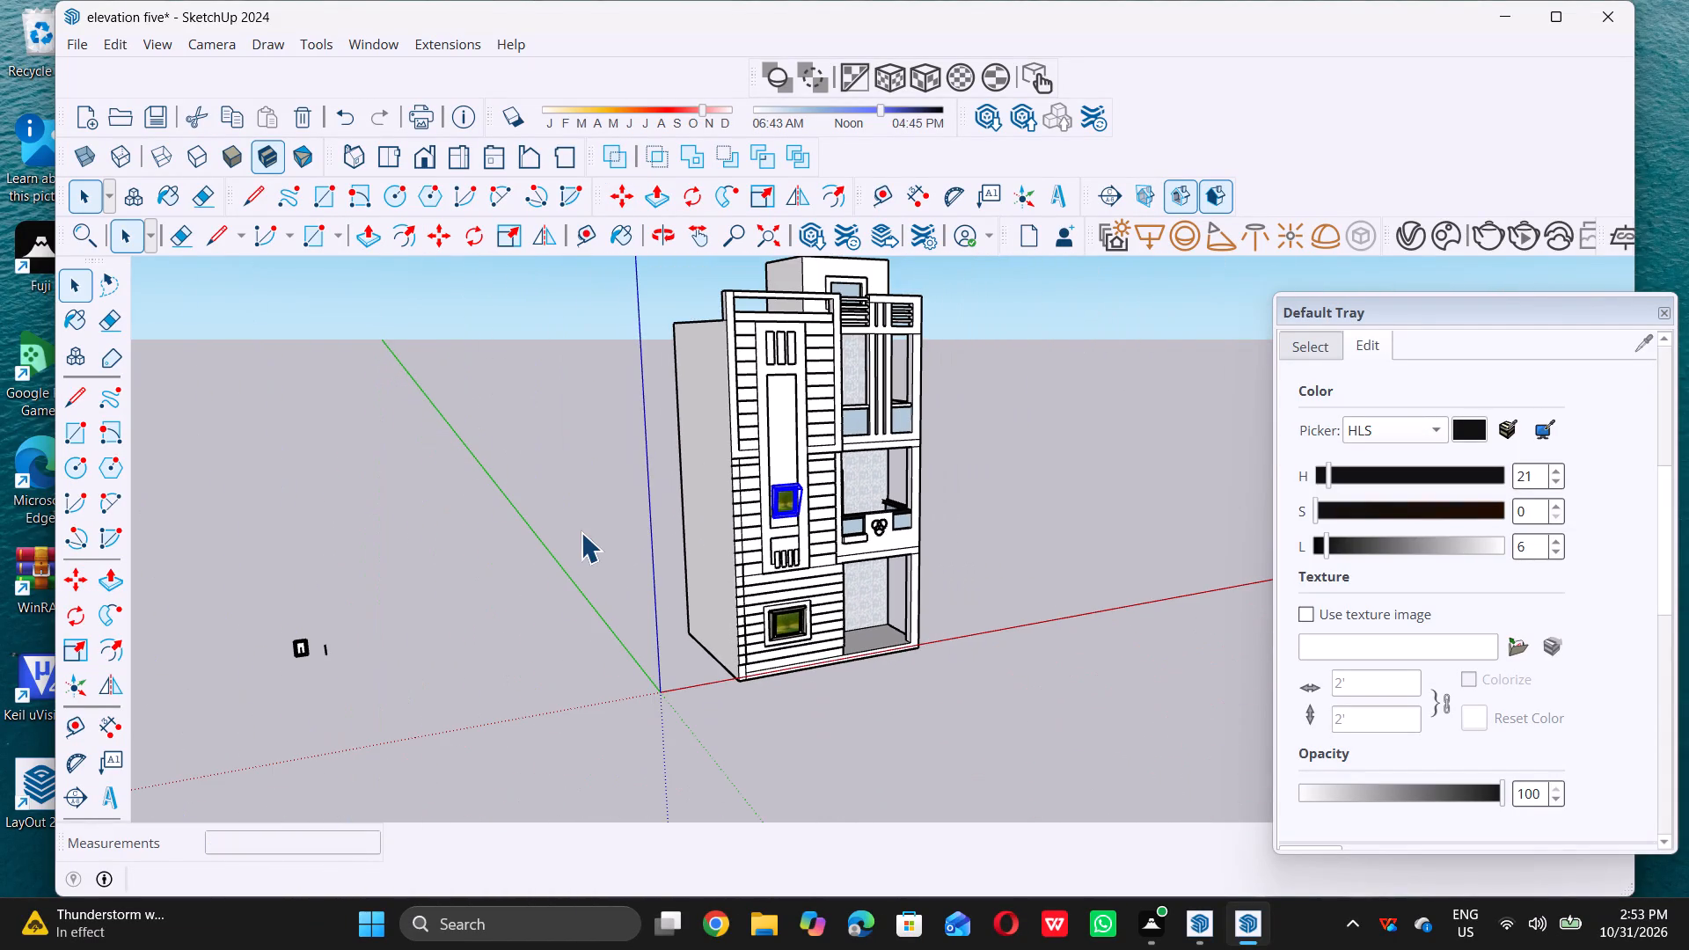
{"action": "double_click", "coordinate": [574, 529]}
{"action": "middle_click_drag", "start_coordinate": [806, 449], "coordinate": [618, 391]}
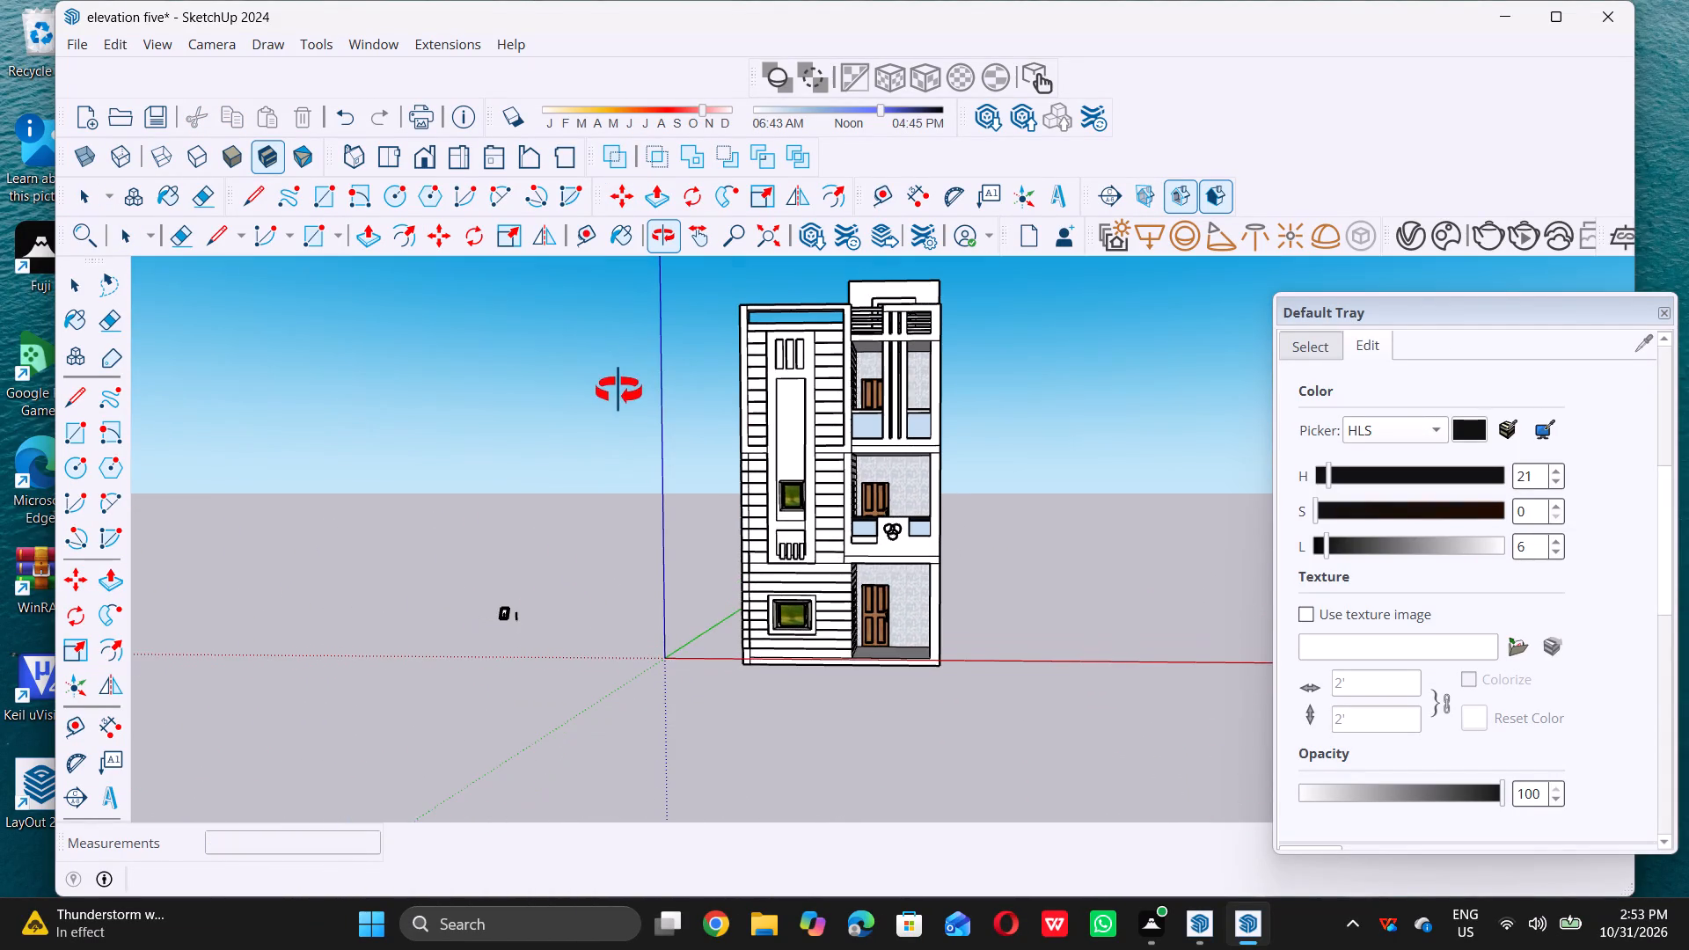
Examine how the narrowed frame copy sits in the tall upper-wall recess and within the whole front elevation.
{"action": "middle_click_drag", "start_coordinate": [618, 391], "coordinate": [675, 392]}
{"action": "scroll", "coordinate": [777, 456], "scroll_direction": "up", "scroll_amount": 13}
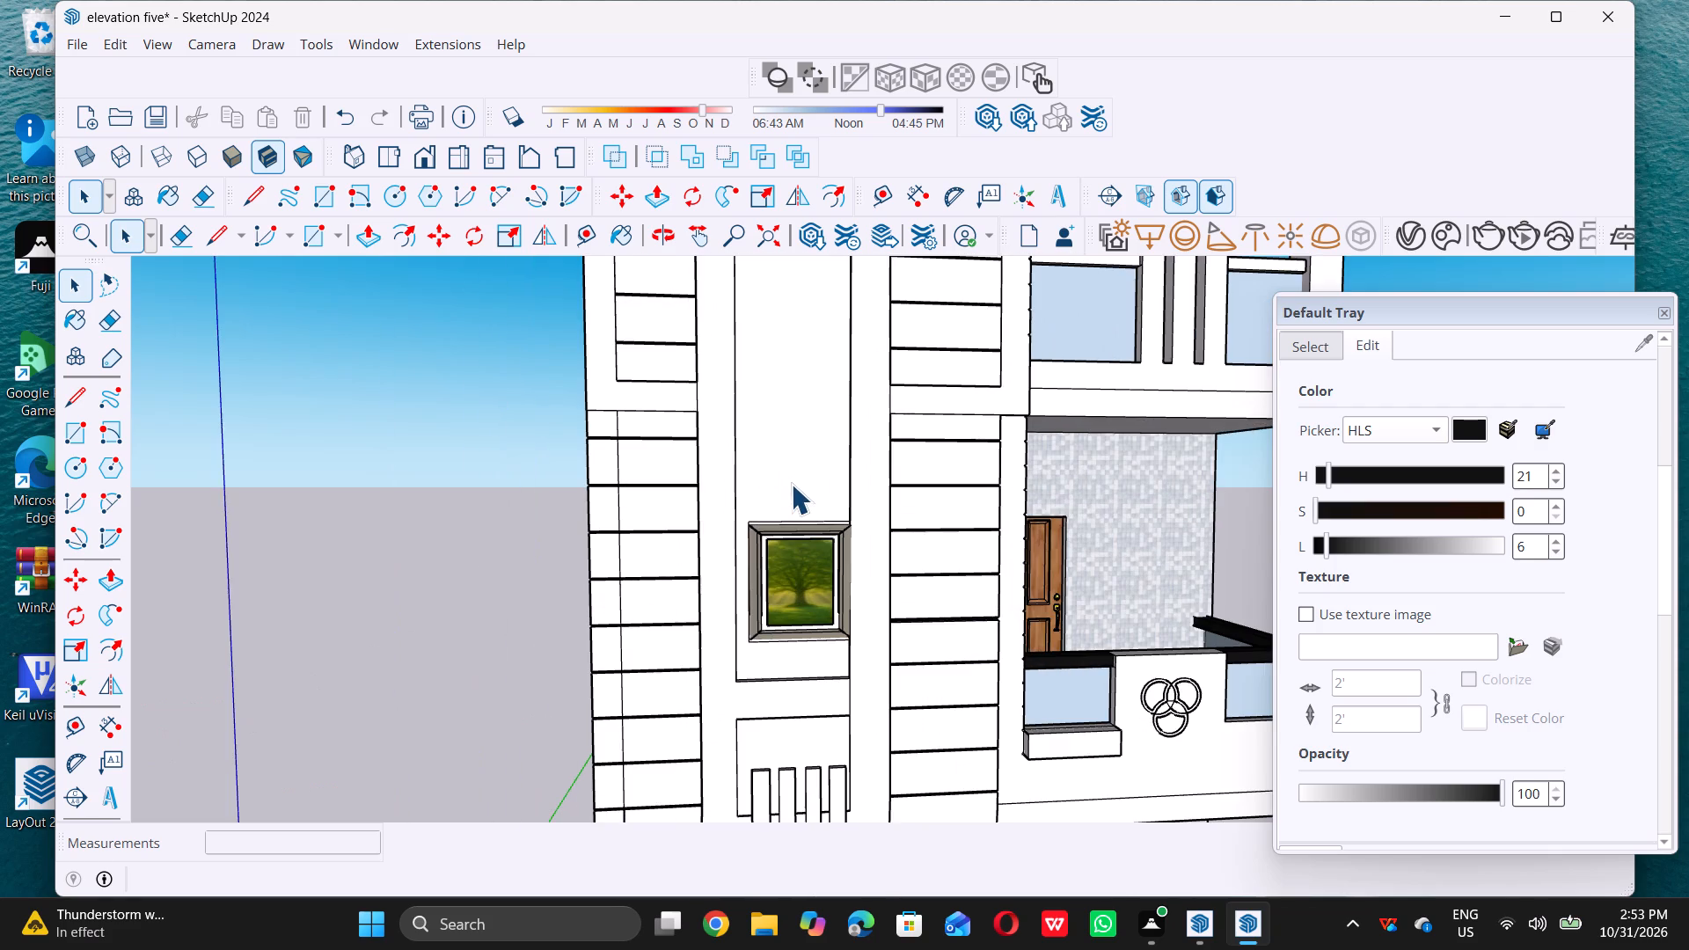
{"action": "scroll", "coordinate": [790, 485], "scroll_direction": "down", "scroll_amount": 18}
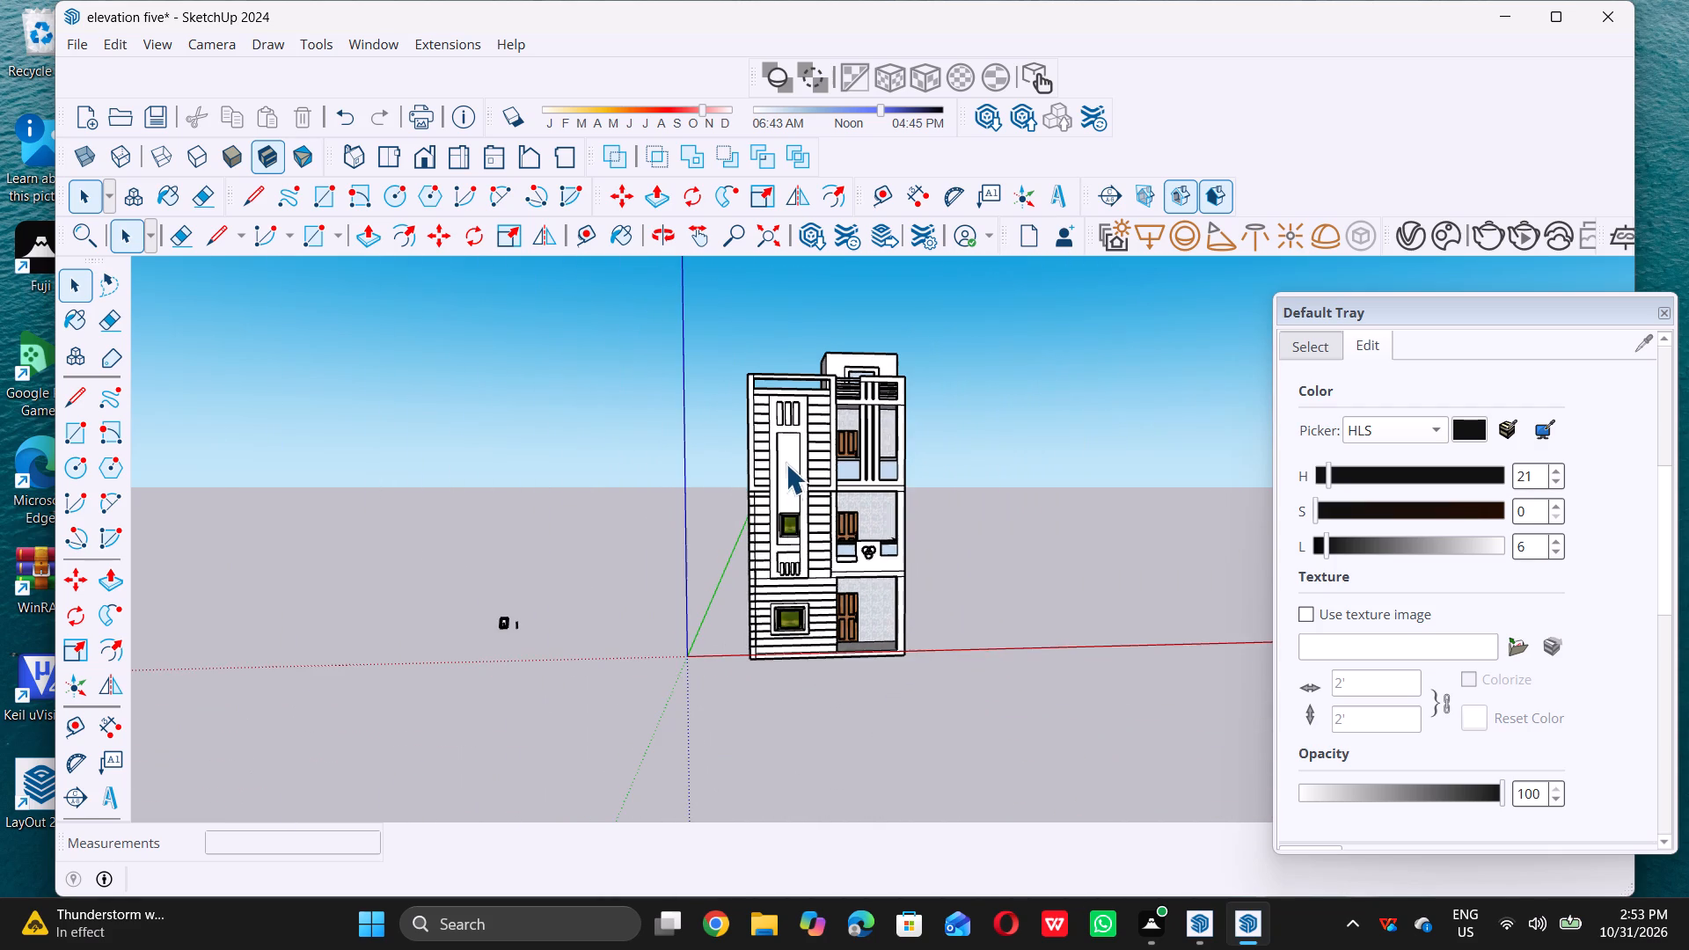
{"action": "scroll", "coordinate": [787, 461], "scroll_direction": "up", "scroll_amount": 7}
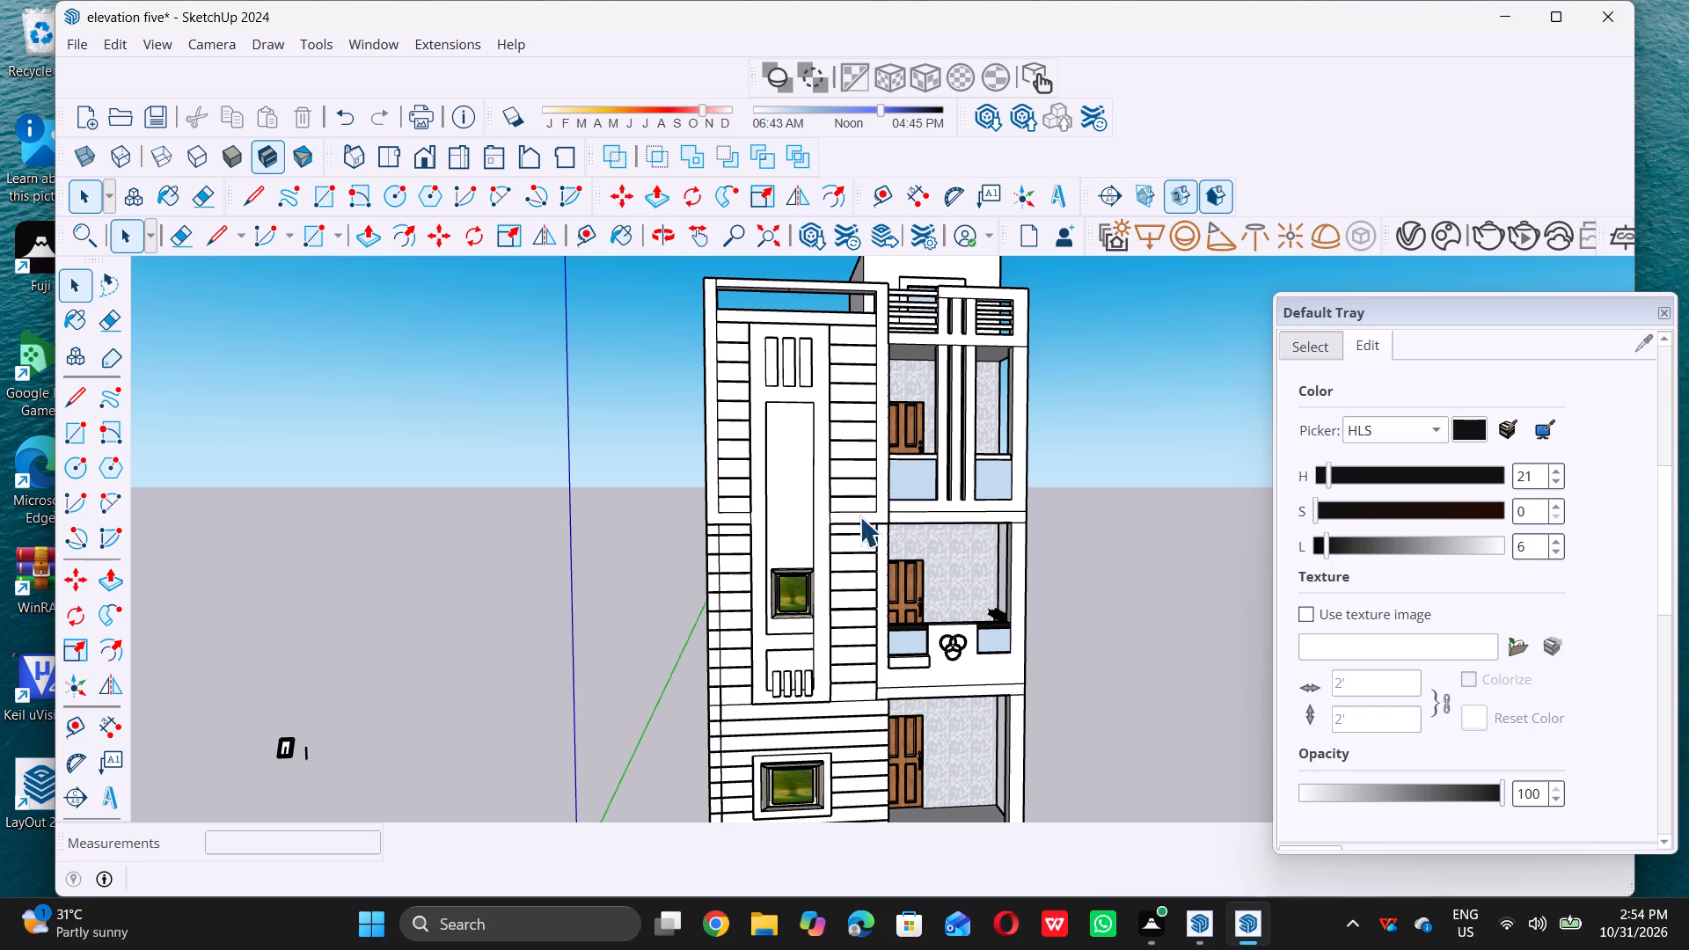
{"action": "scroll", "coordinate": [766, 388], "scroll_direction": "up", "scroll_amount": 11}
{"action": "middle_click_drag", "start_coordinate": [787, 413], "coordinate": [758, 341]}
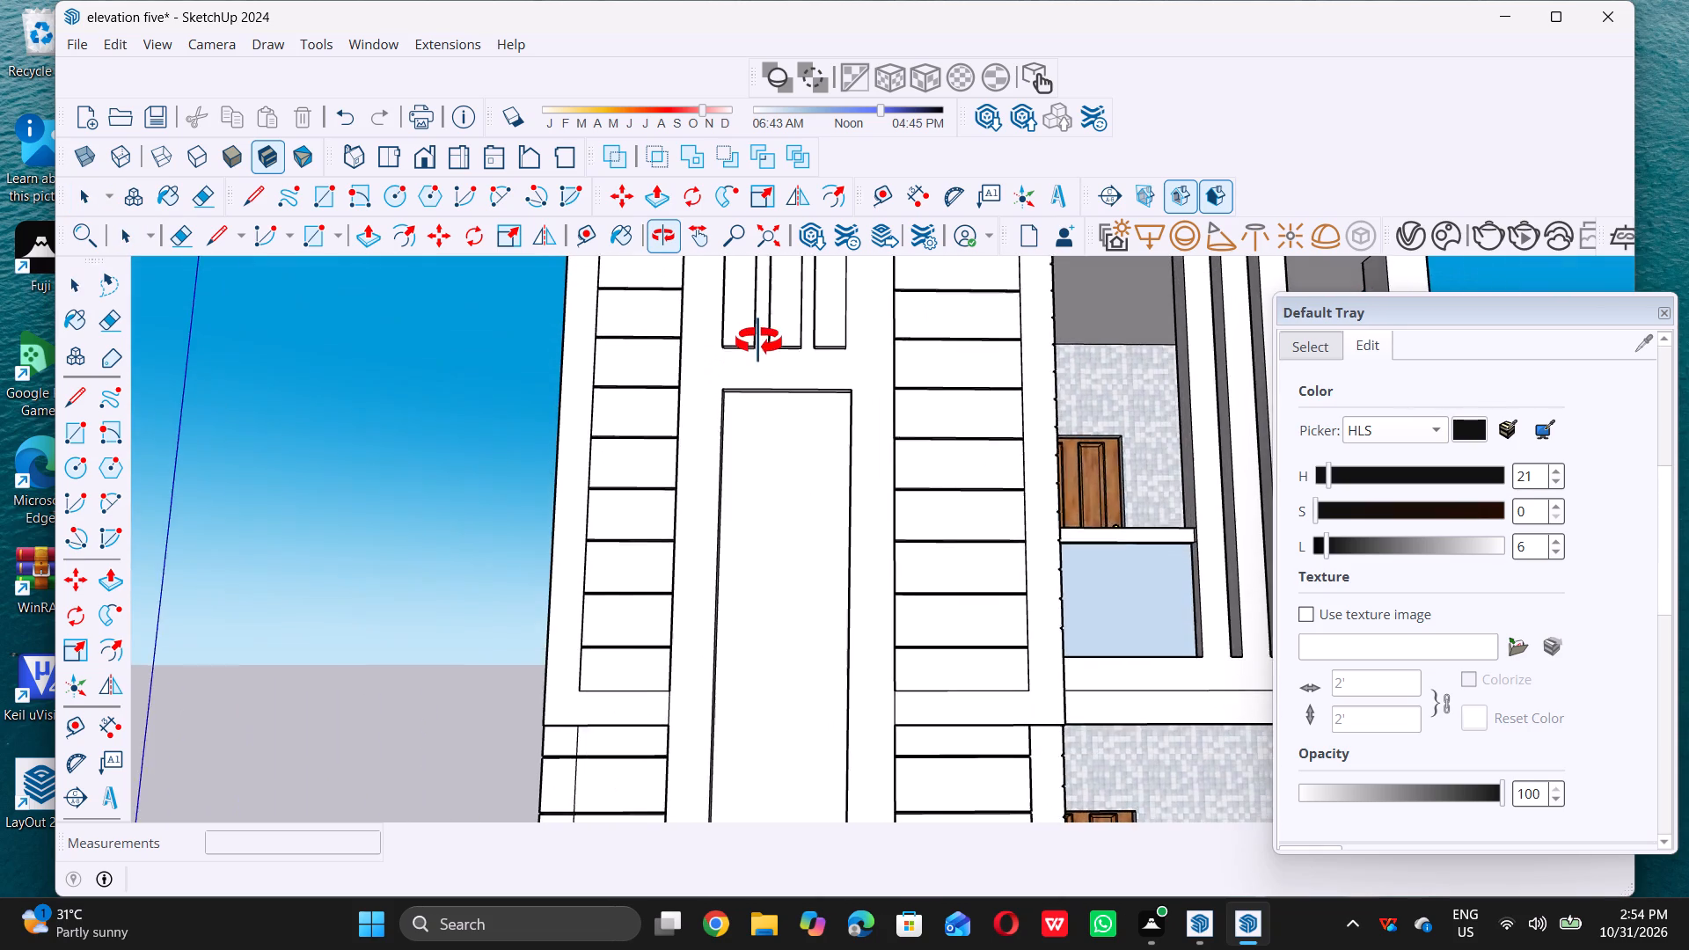
{"action": "middle_click_drag", "start_coordinate": [758, 341], "coordinate": [748, 372]}
{"action": "scroll", "coordinate": [747, 370], "scroll_direction": "down", "scroll_amount": 10}
{"action": "scroll", "coordinate": [792, 666], "scroll_direction": "up", "scroll_amount": 2}
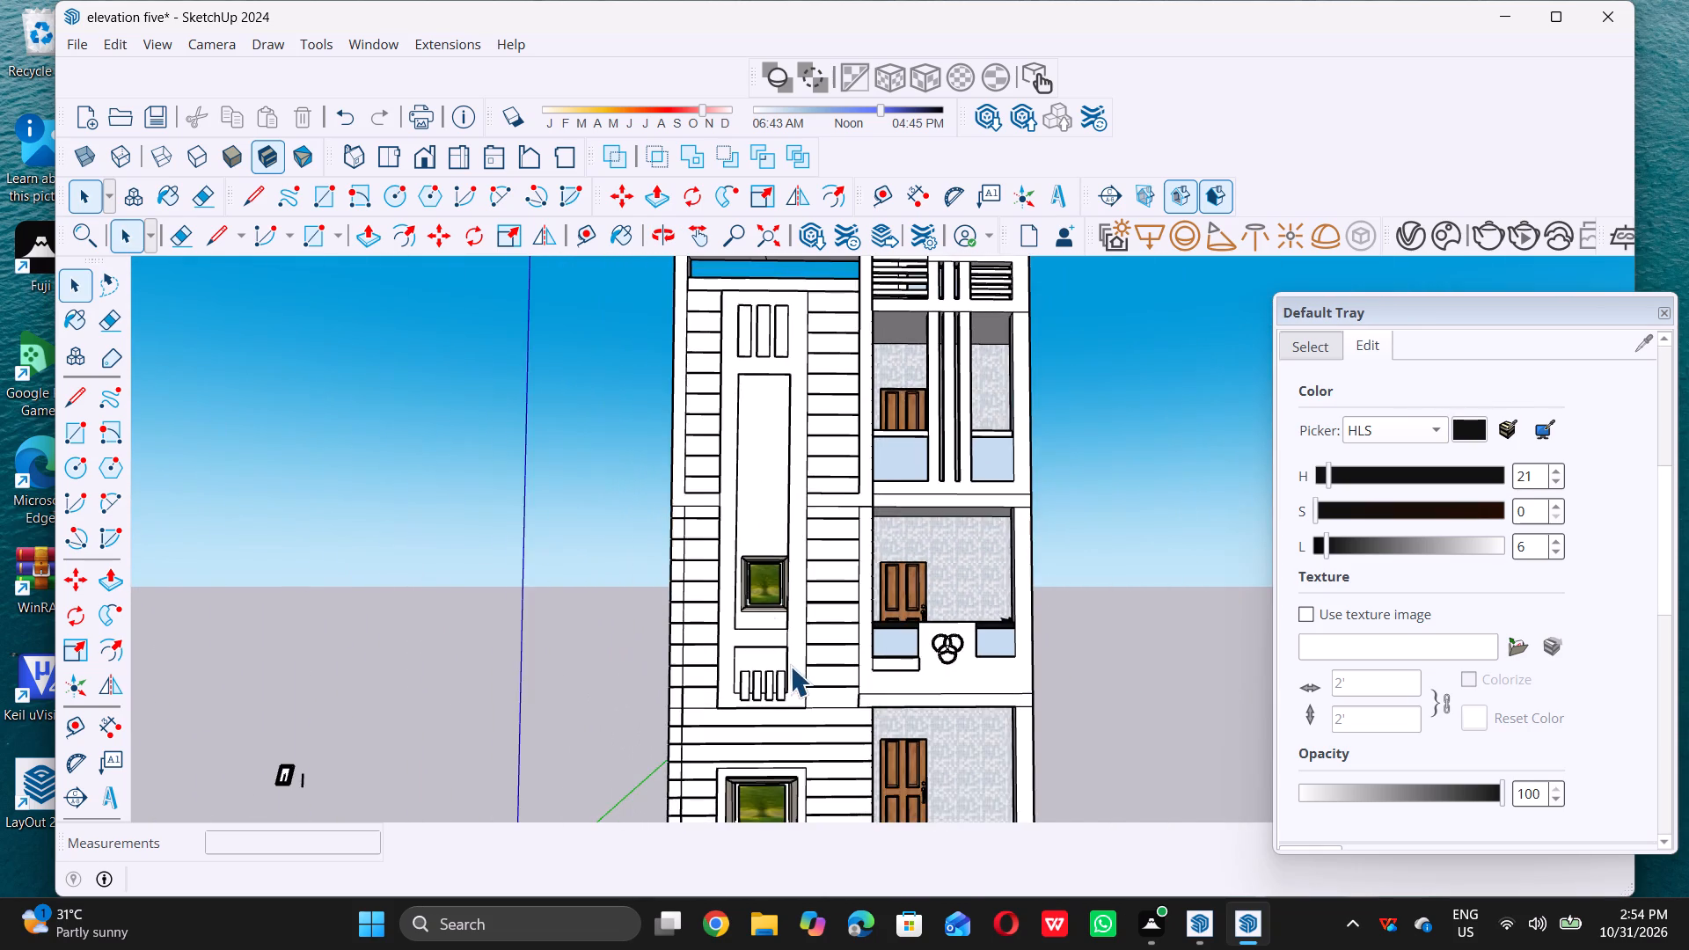
{"action": "scroll", "coordinate": [790, 666], "scroll_direction": "up", "scroll_amount": 5}
{"action": "scroll", "coordinate": [784, 487], "scroll_direction": "up", "scroll_amount": 8}
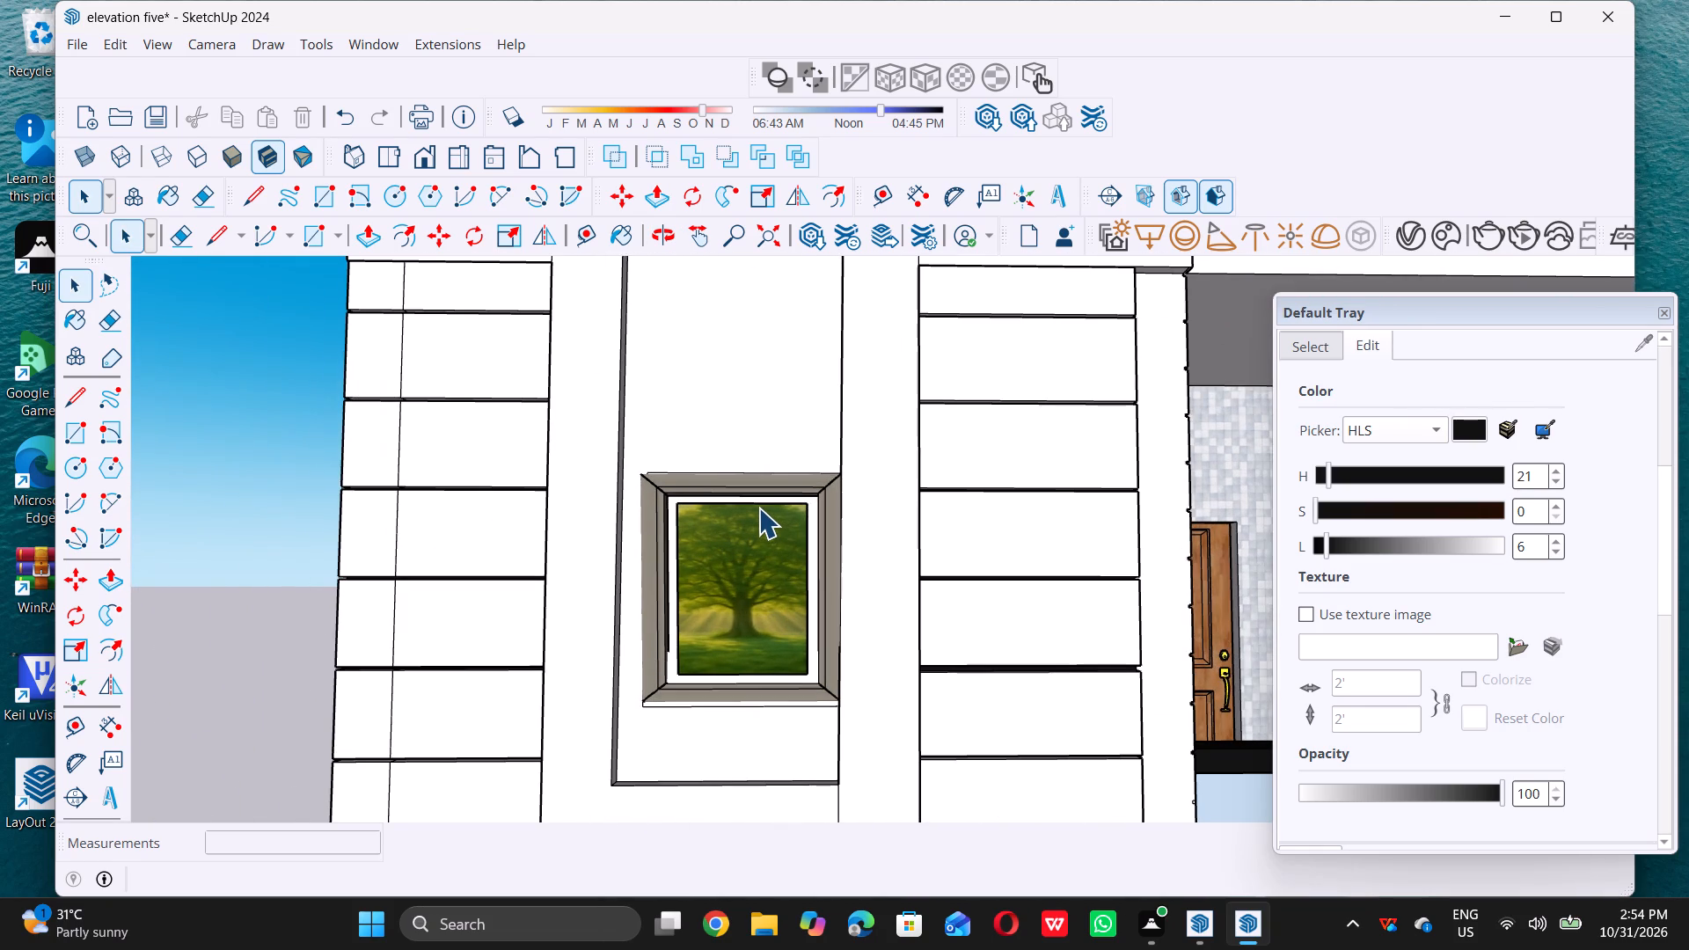
{"action": "scroll", "coordinate": [734, 483], "scroll_direction": "down", "scroll_amount": 7}
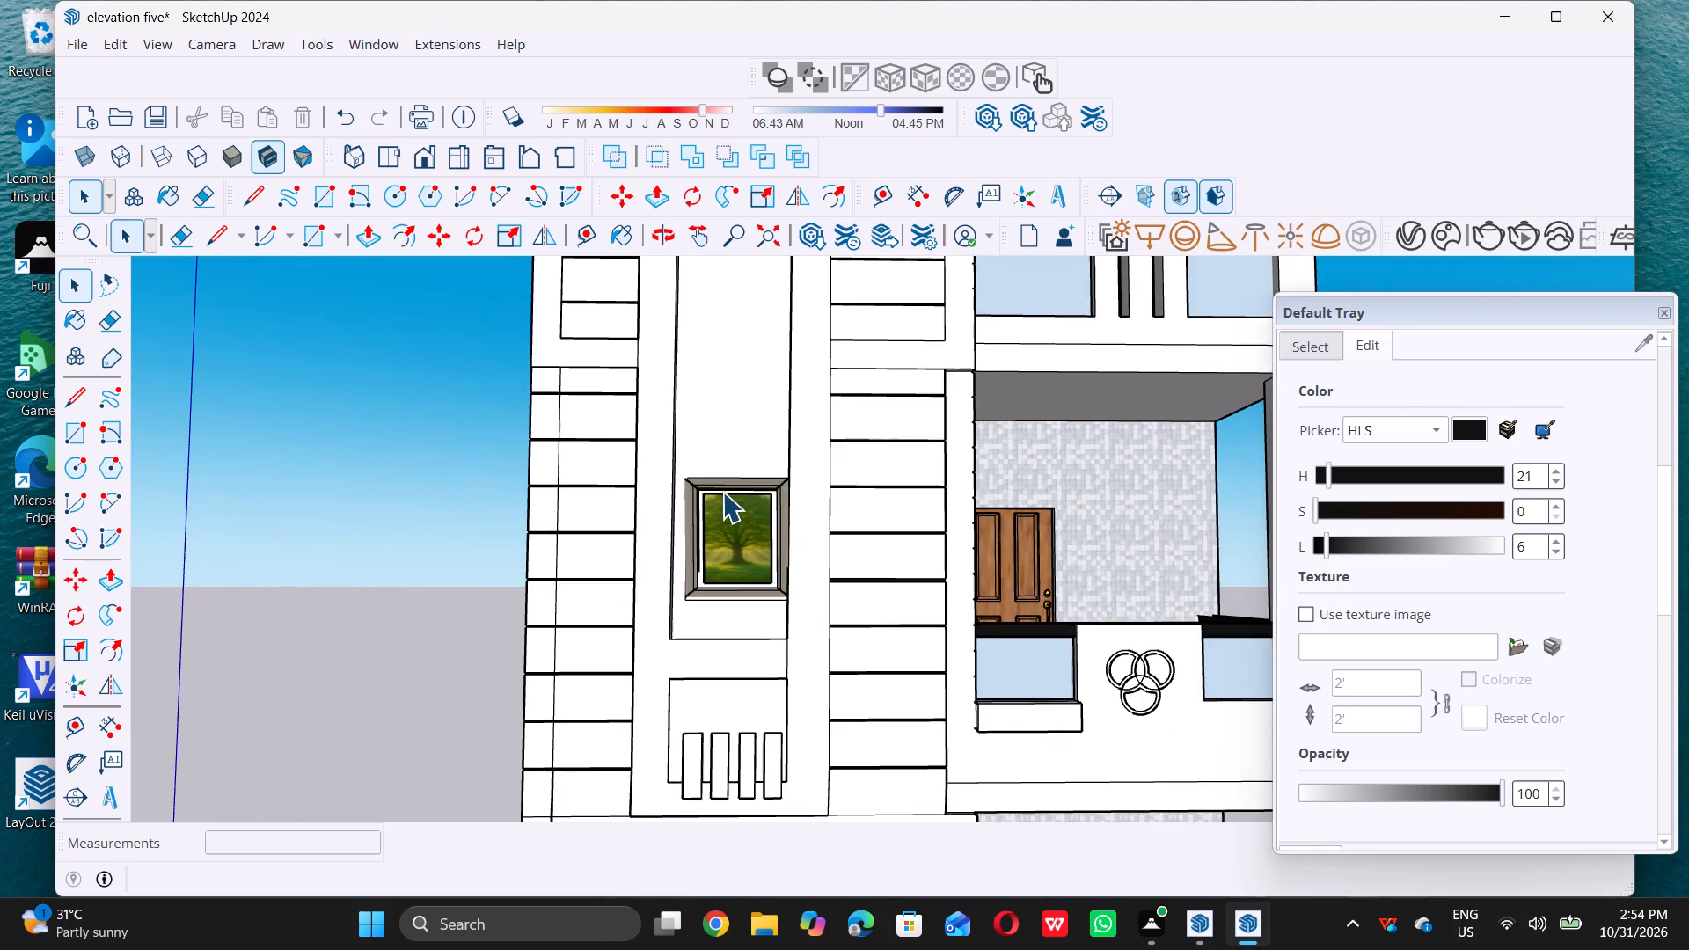
{"action": "scroll", "coordinate": [722, 492], "scroll_direction": "down", "scroll_amount": 10}
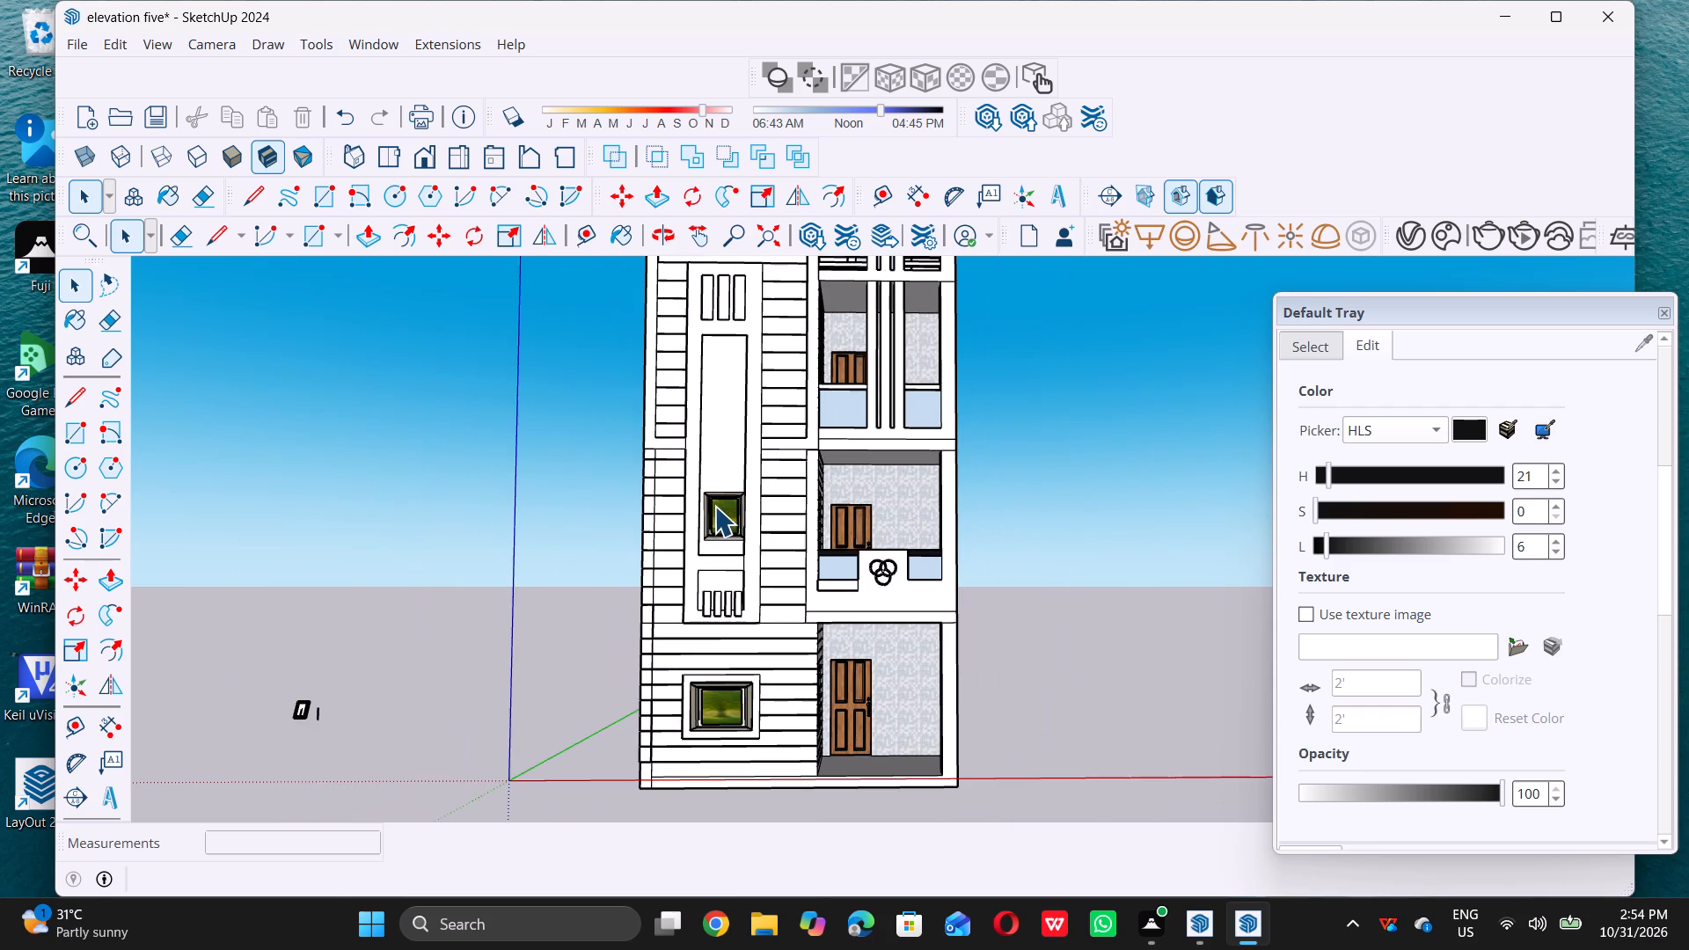
{"action": "scroll", "coordinate": [712, 505], "scroll_direction": "up", "scroll_amount": 5}
{"action": "scroll", "coordinate": [712, 505], "scroll_direction": "down", "scroll_amount": 5}
{"action": "scroll", "coordinate": [713, 506], "scroll_direction": "up", "scroll_amount": 8}
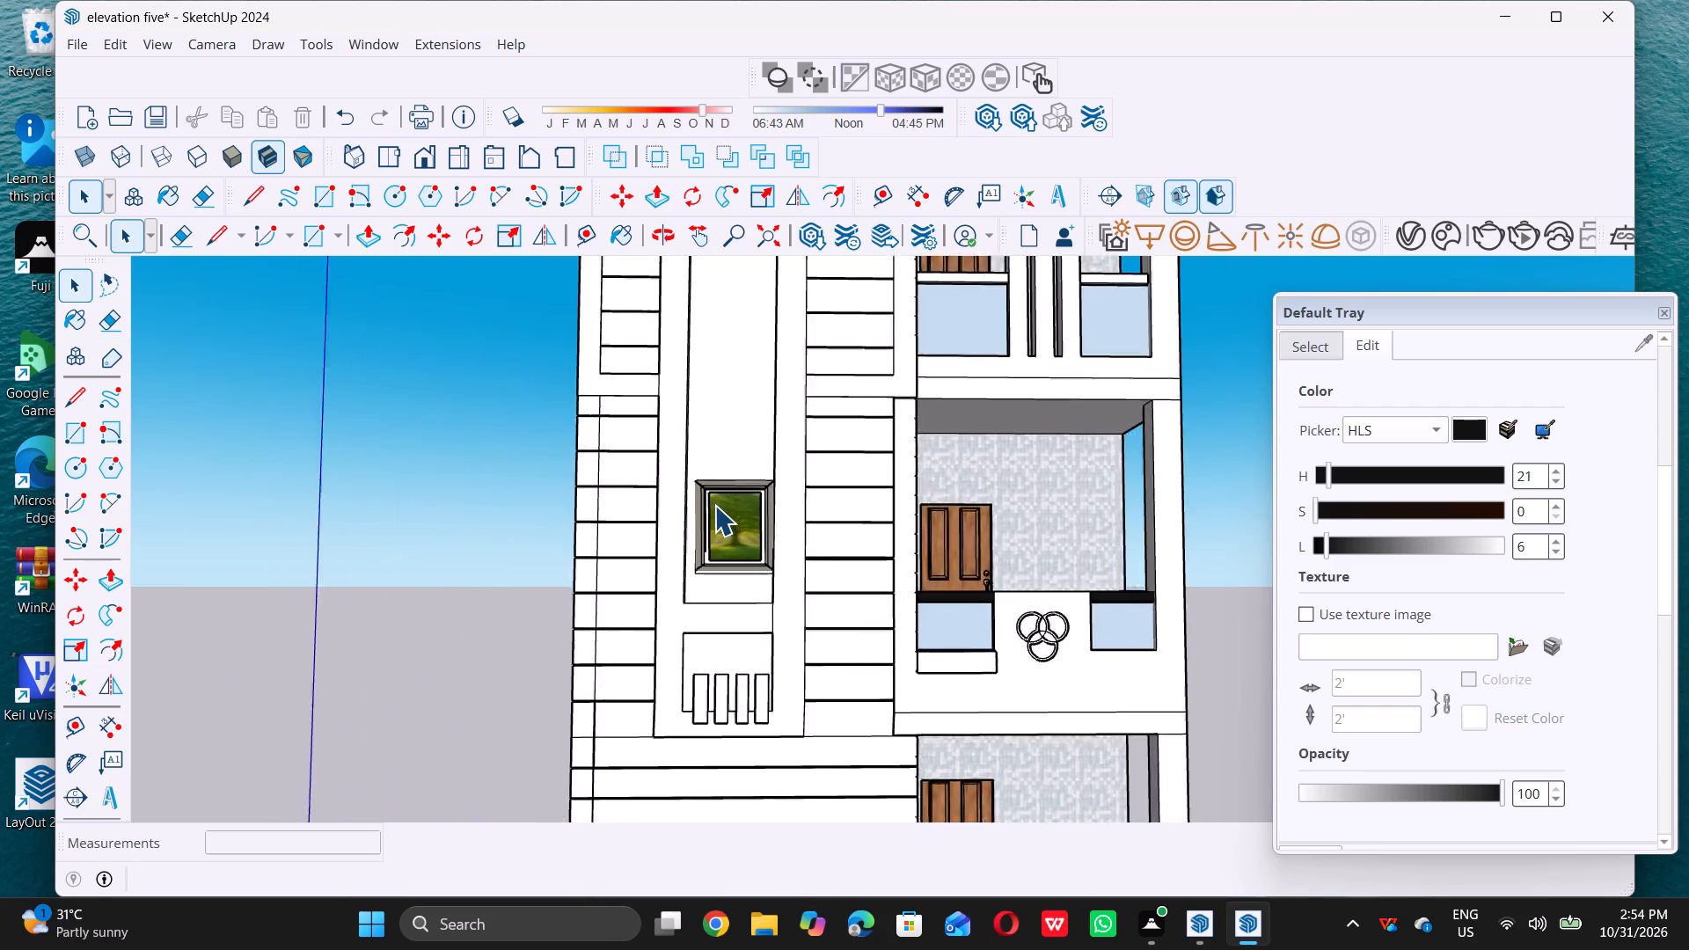
Copy the narrowed frame about 10' 1 7/8" straight up, near the top end of the tall upper recess, and deselect it.
{"action": "scroll", "coordinate": [714, 505], "scroll_direction": "up", "scroll_amount": 13}
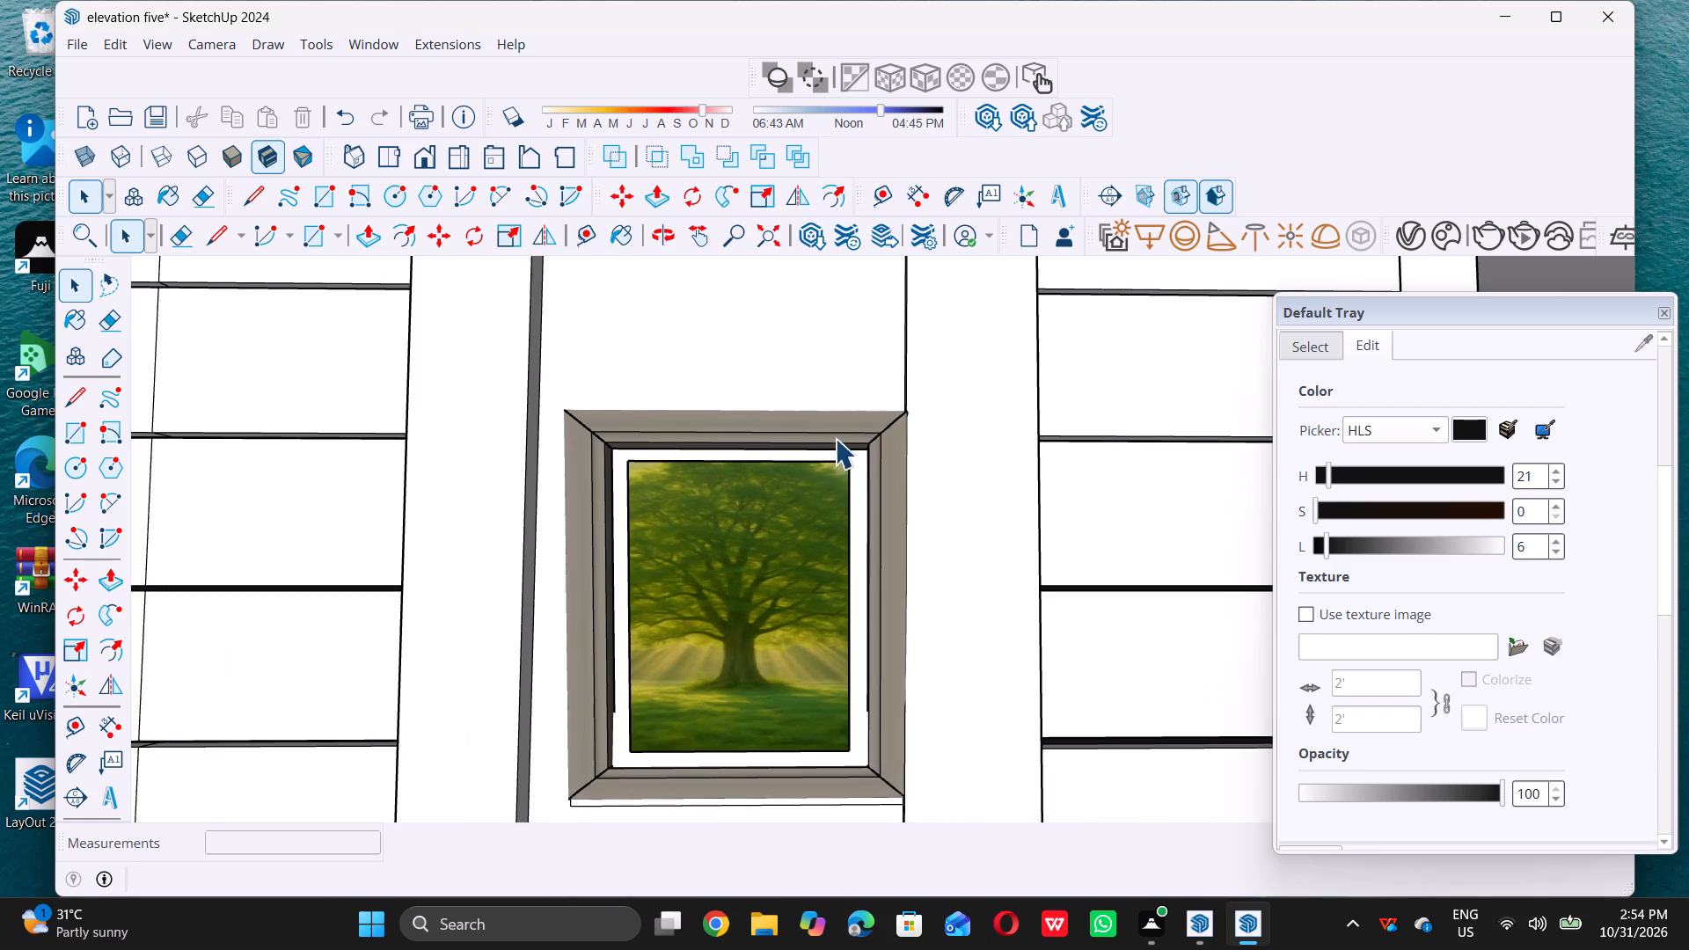
{"action": "scroll", "coordinate": [812, 486], "scroll_direction": "down", "scroll_amount": 6}
{"action": "scroll", "coordinate": [823, 447], "scroll_direction": "up", "scroll_amount": 6}
{"action": "left_click", "coordinate": [830, 457]}
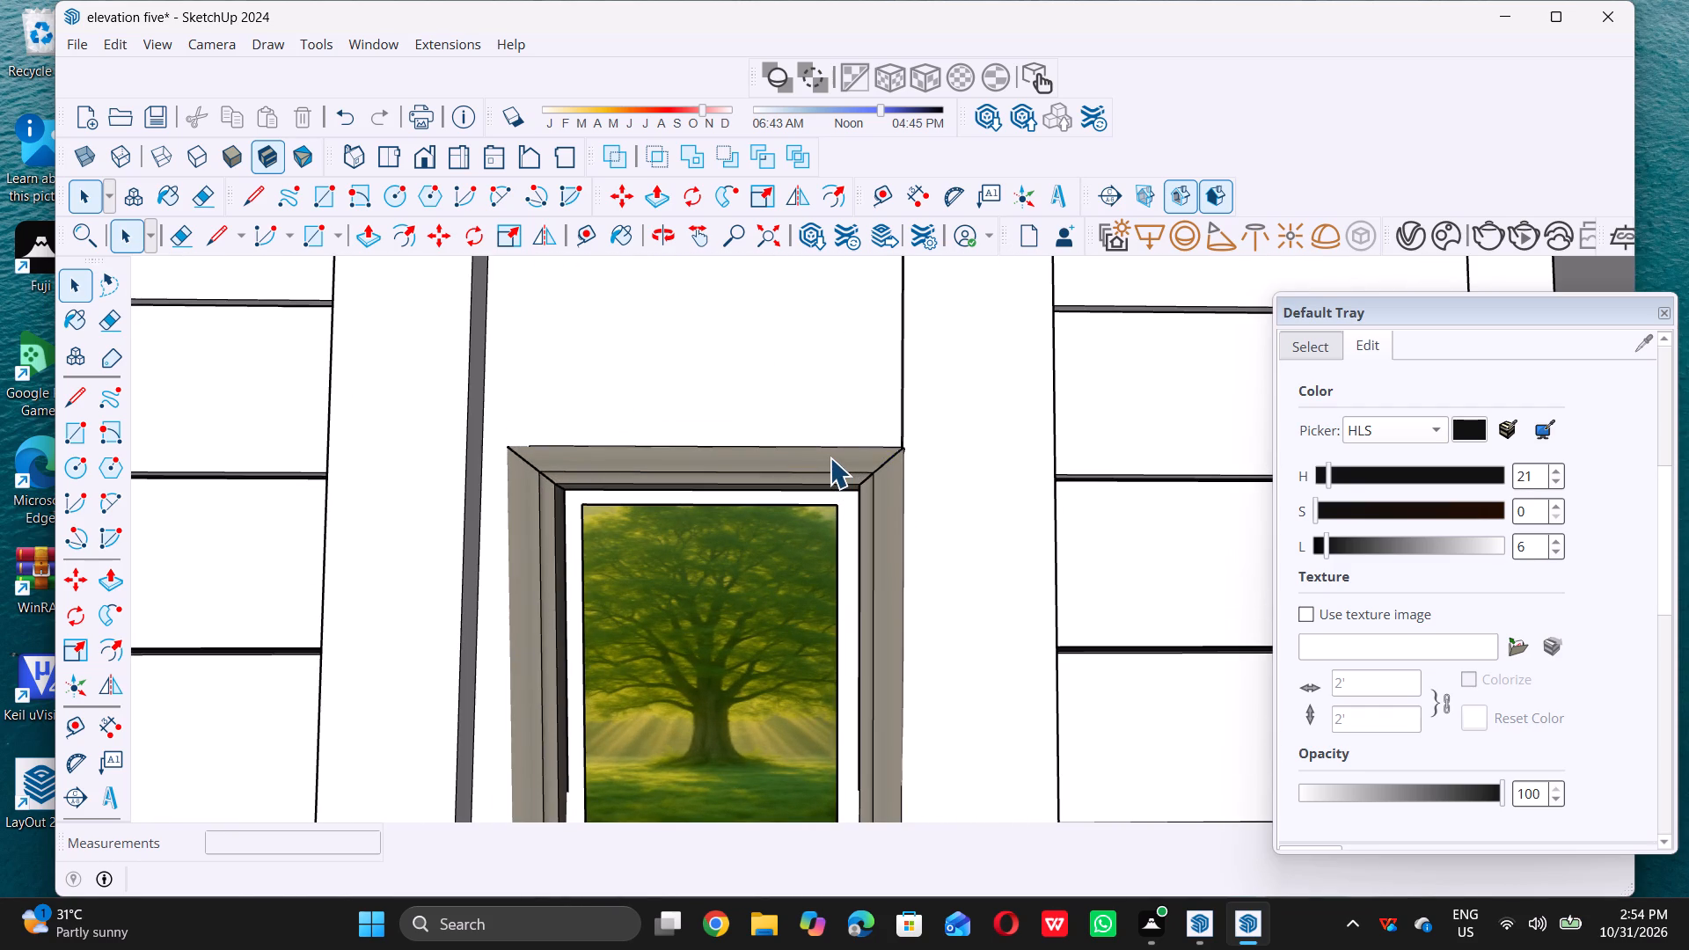
{"action": "key", "text": "m"}
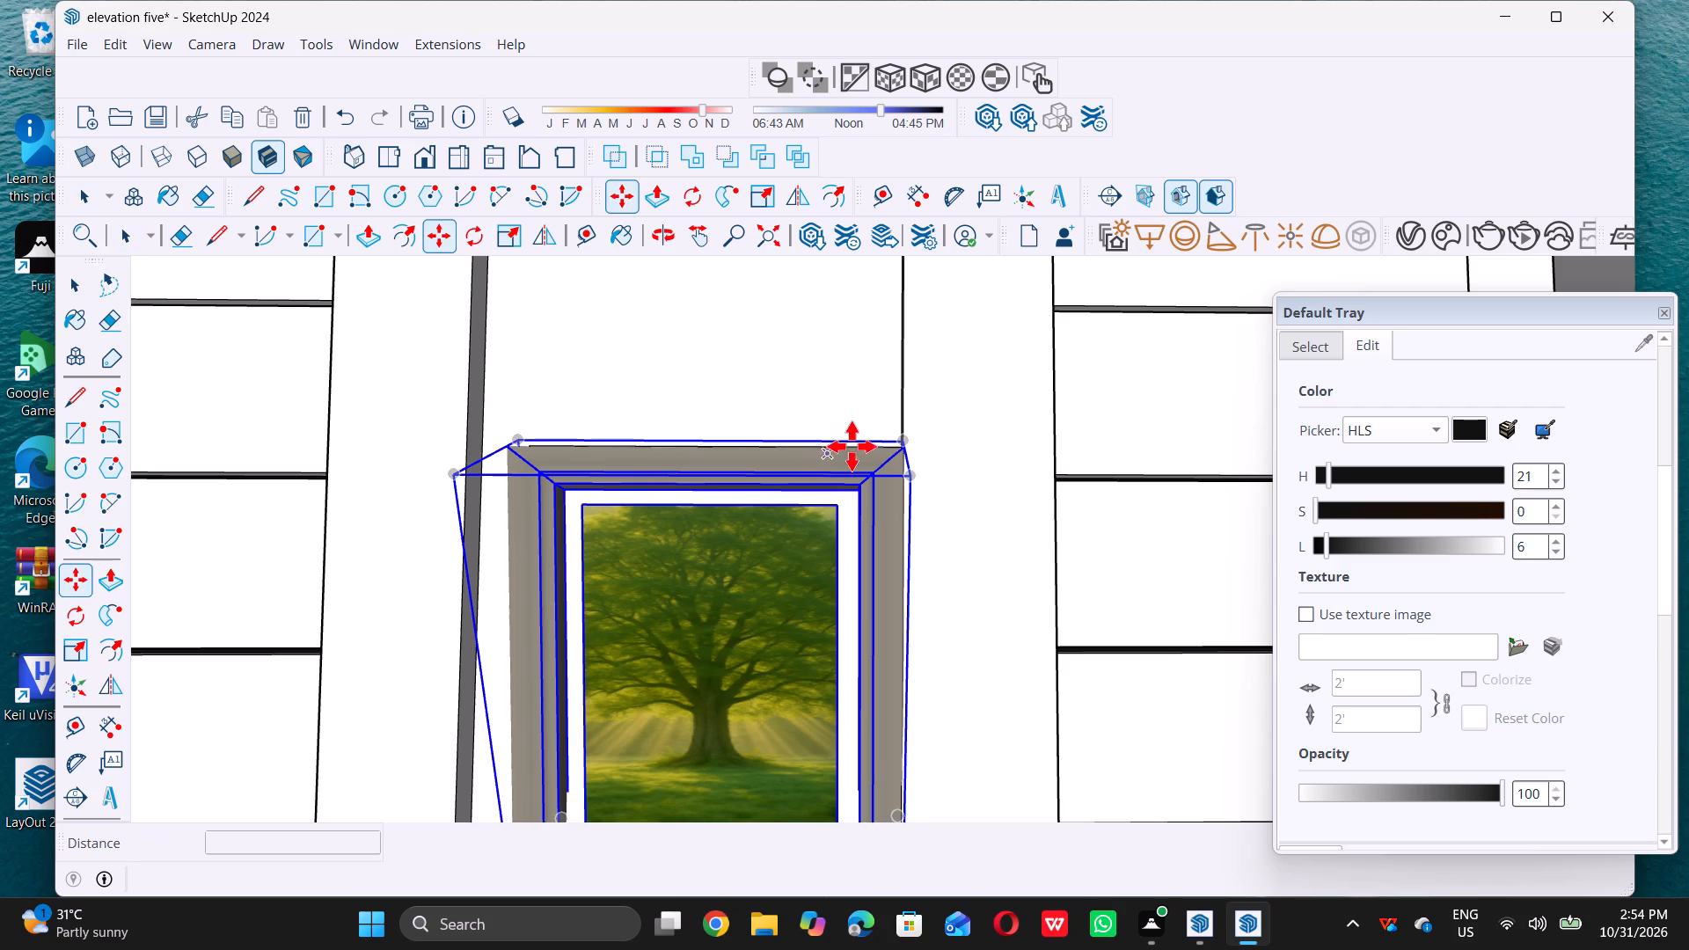
{"action": "left_click", "coordinate": [896, 438]}
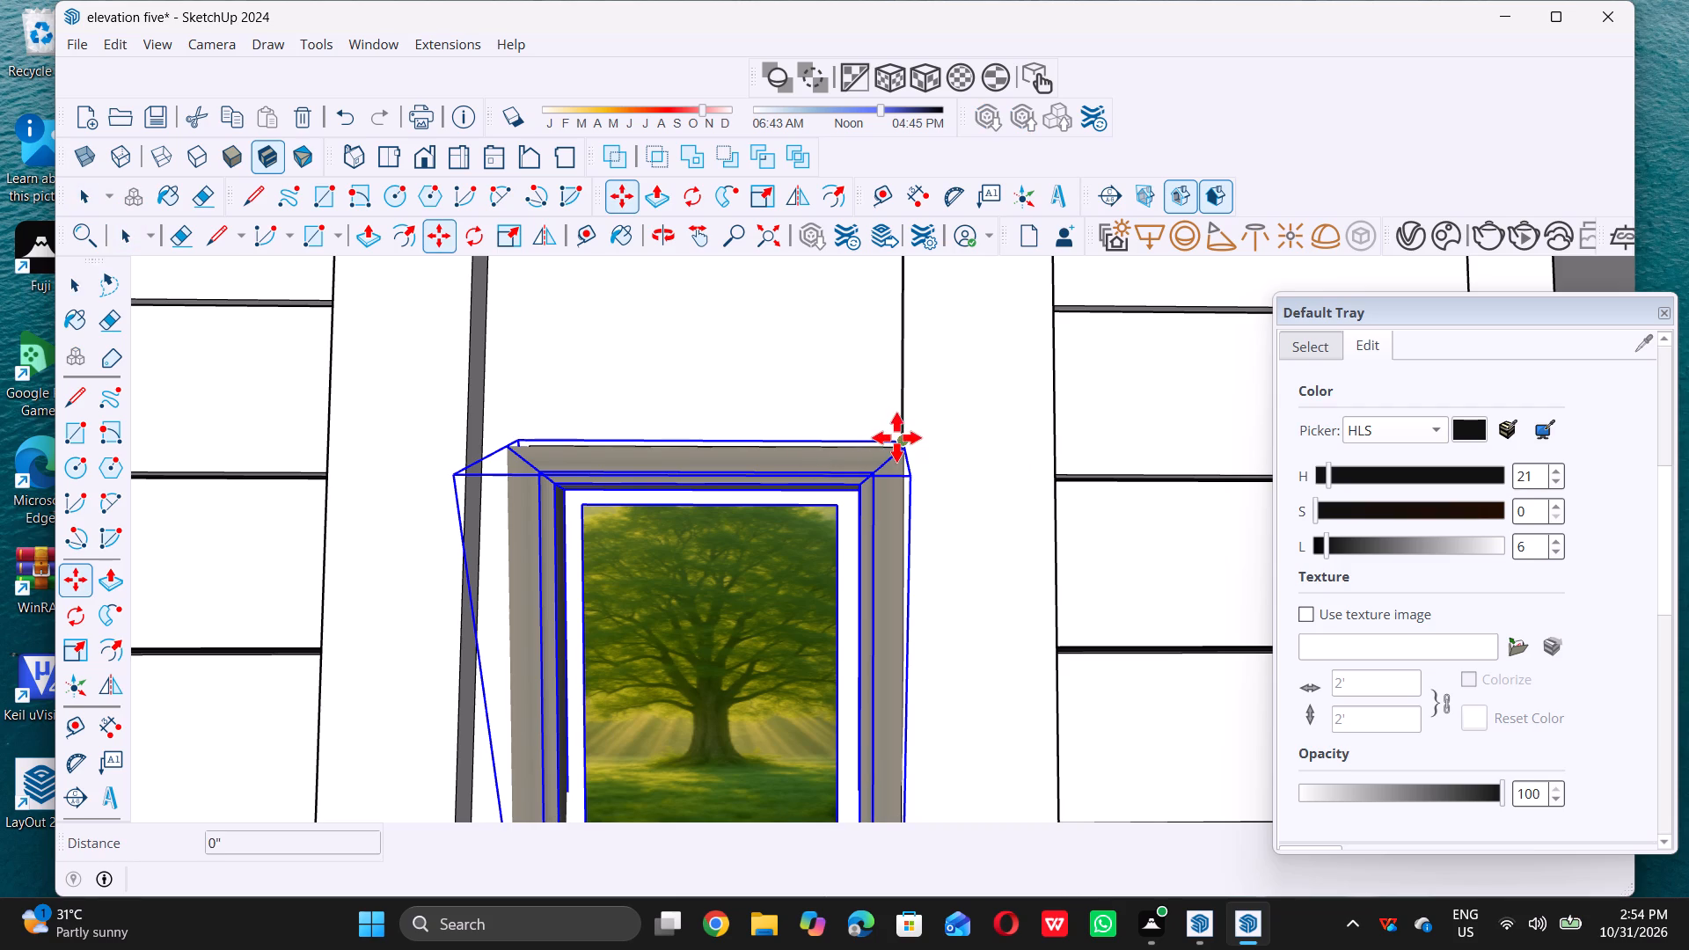
{"action": "scroll", "coordinate": [883, 449], "scroll_direction": "down", "scroll_amount": 20}
{"action": "scroll", "coordinate": [883, 449], "scroll_direction": "down", "scroll_amount": 4}
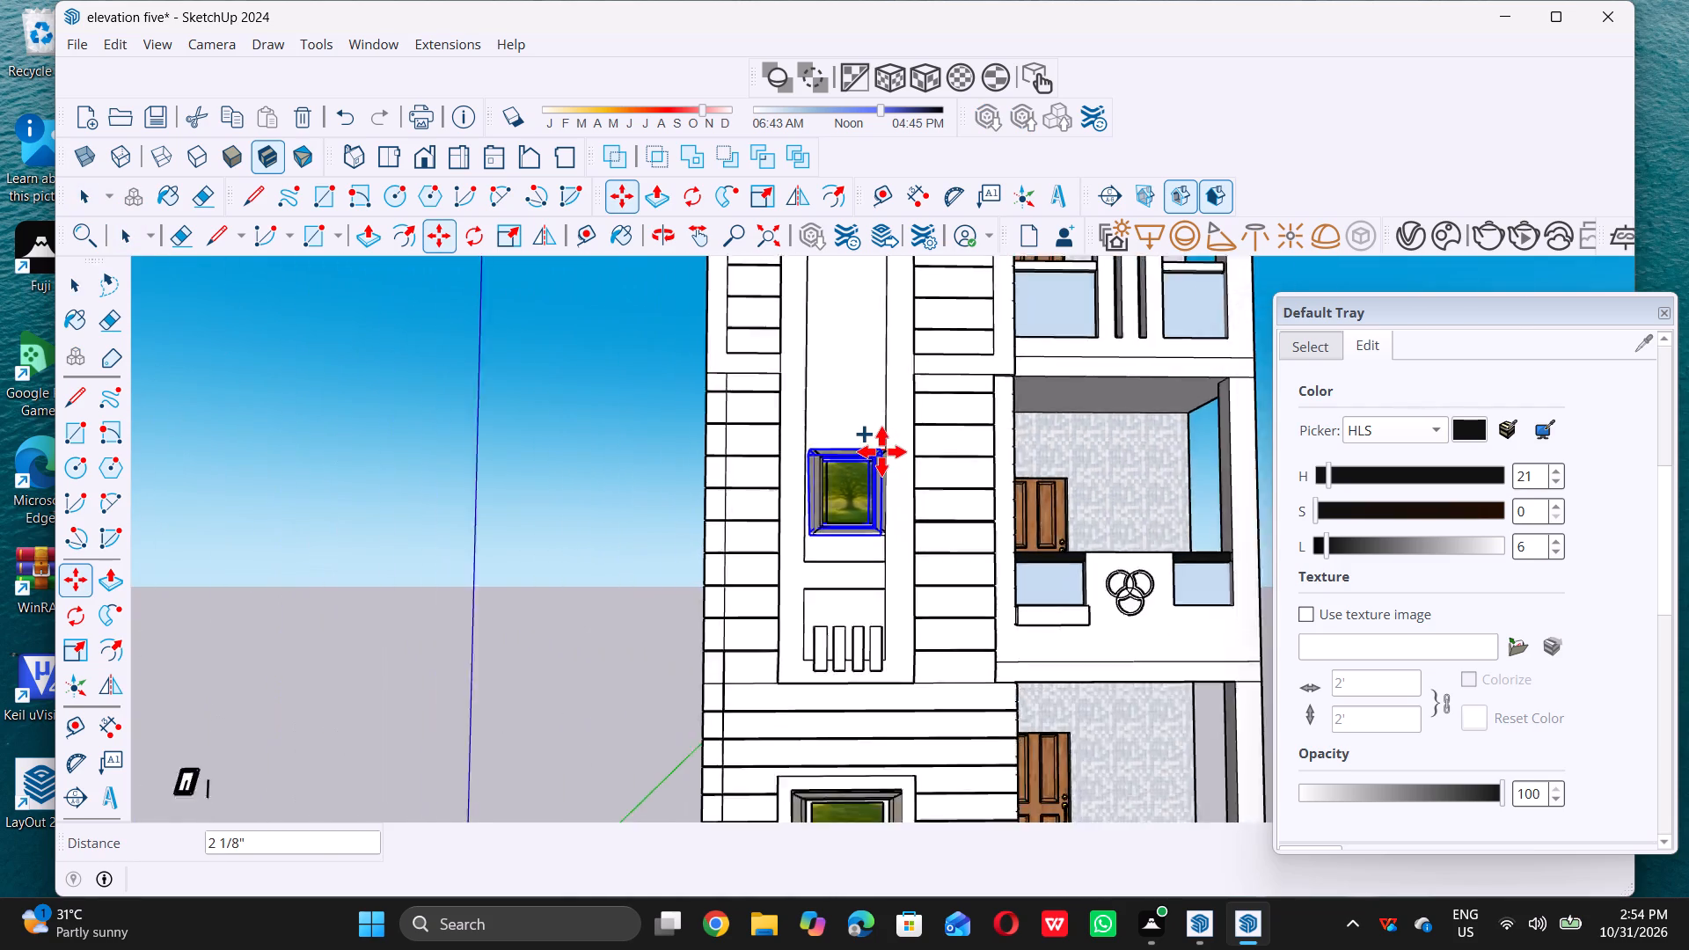
{"action": "scroll", "coordinate": [881, 451], "scroll_direction": "down", "scroll_amount": 5}
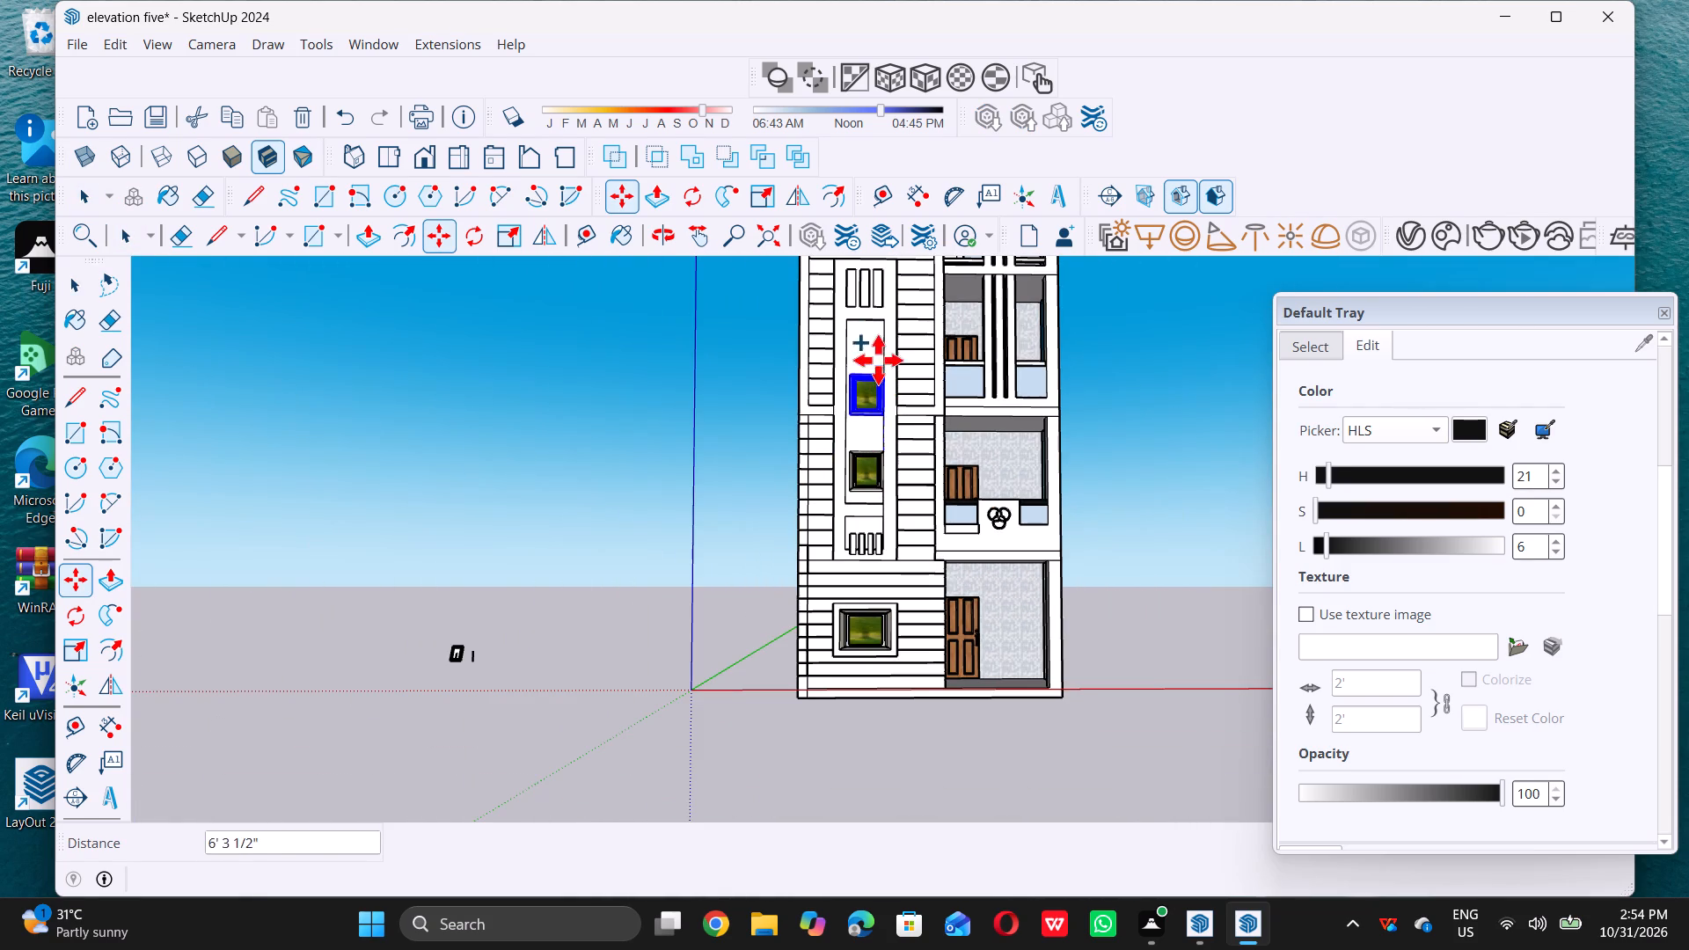
{"action": "scroll", "coordinate": [894, 340], "scroll_direction": "up", "scroll_amount": 11}
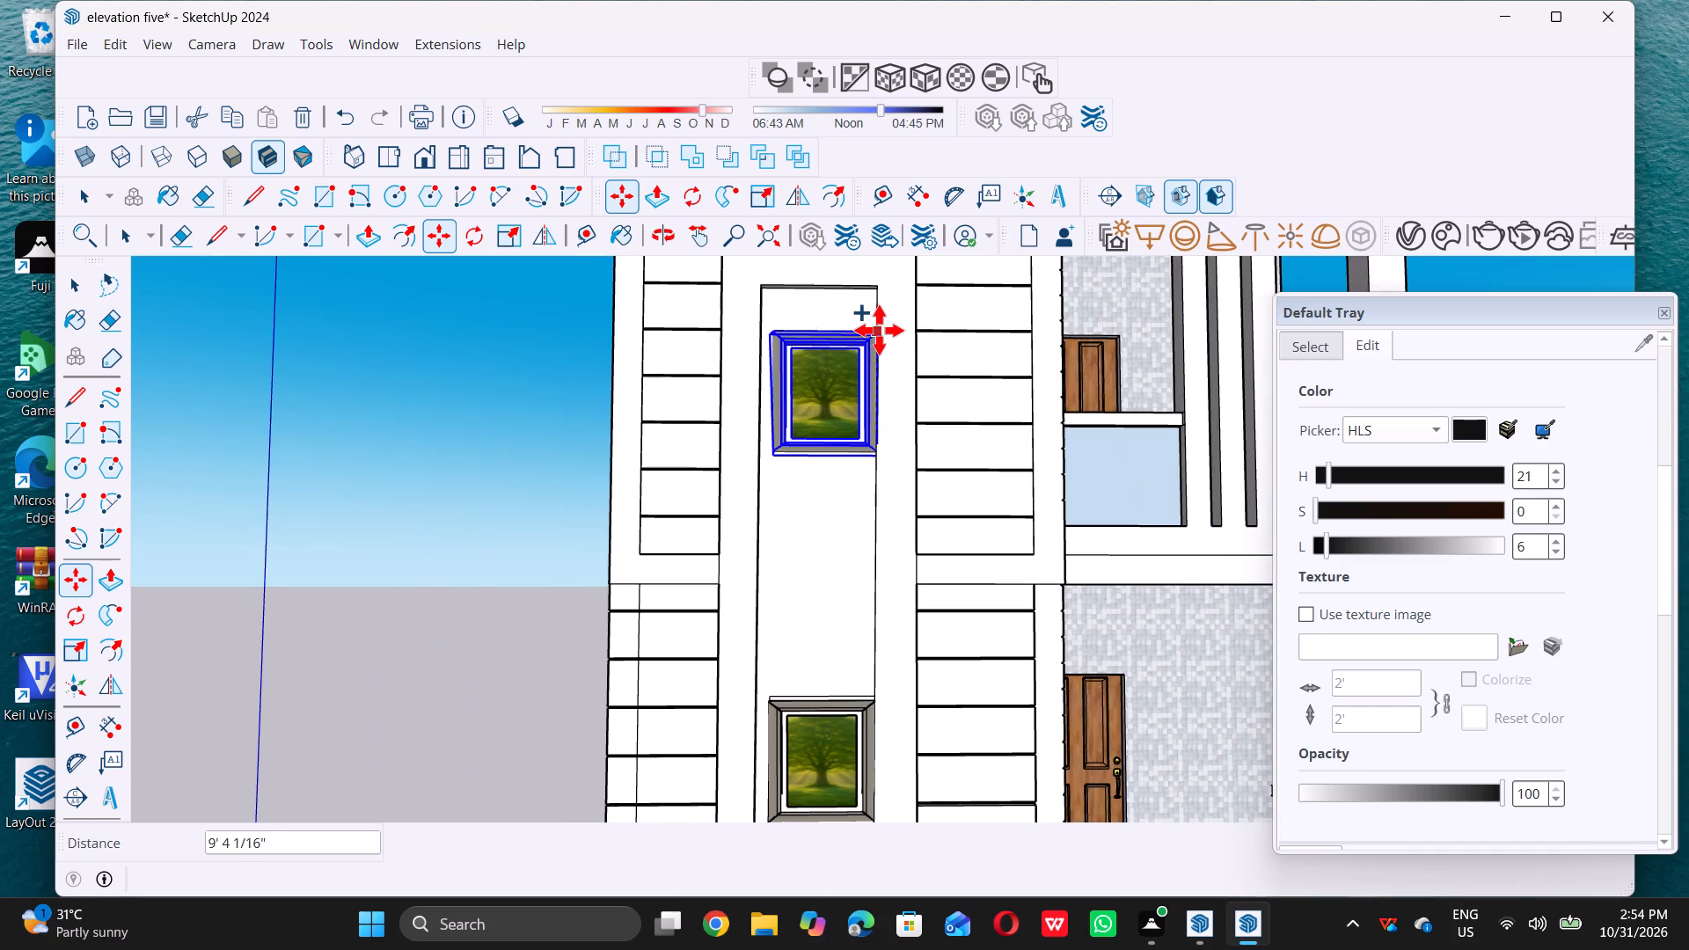
{"action": "scroll", "coordinate": [877, 312], "scroll_direction": "down", "scroll_amount": 8}
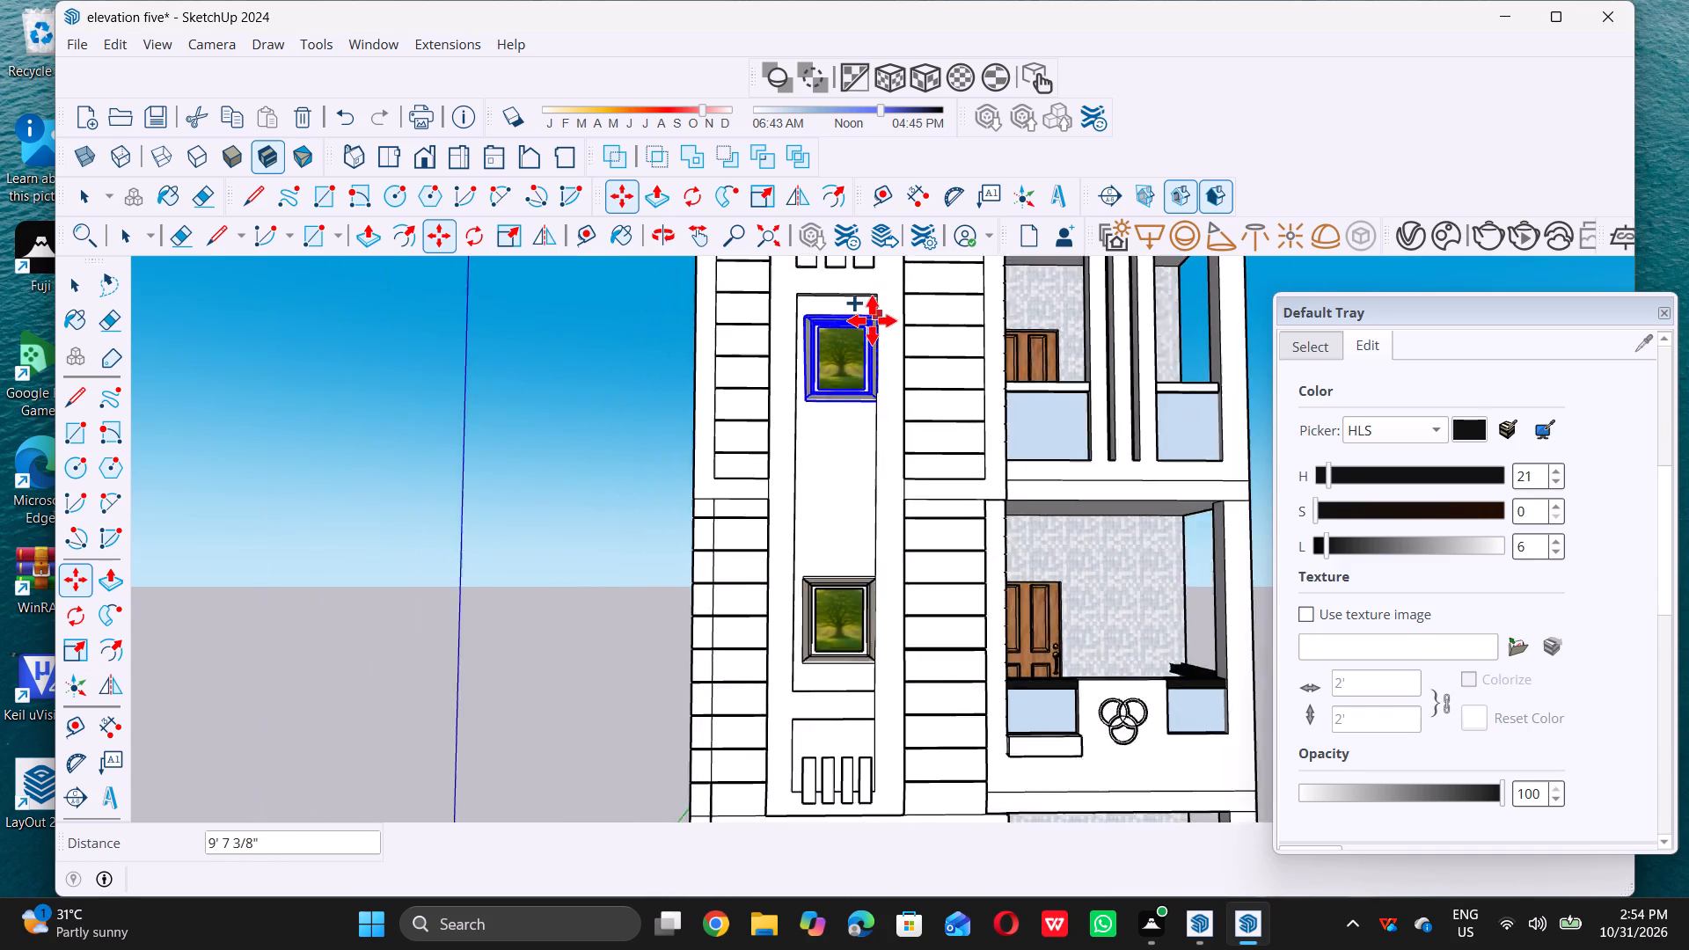
{"action": "scroll", "coordinate": [872, 320], "scroll_direction": "down", "scroll_amount": 2}
{"action": "scroll", "coordinate": [867, 315], "scroll_direction": "up", "scroll_amount": 13}
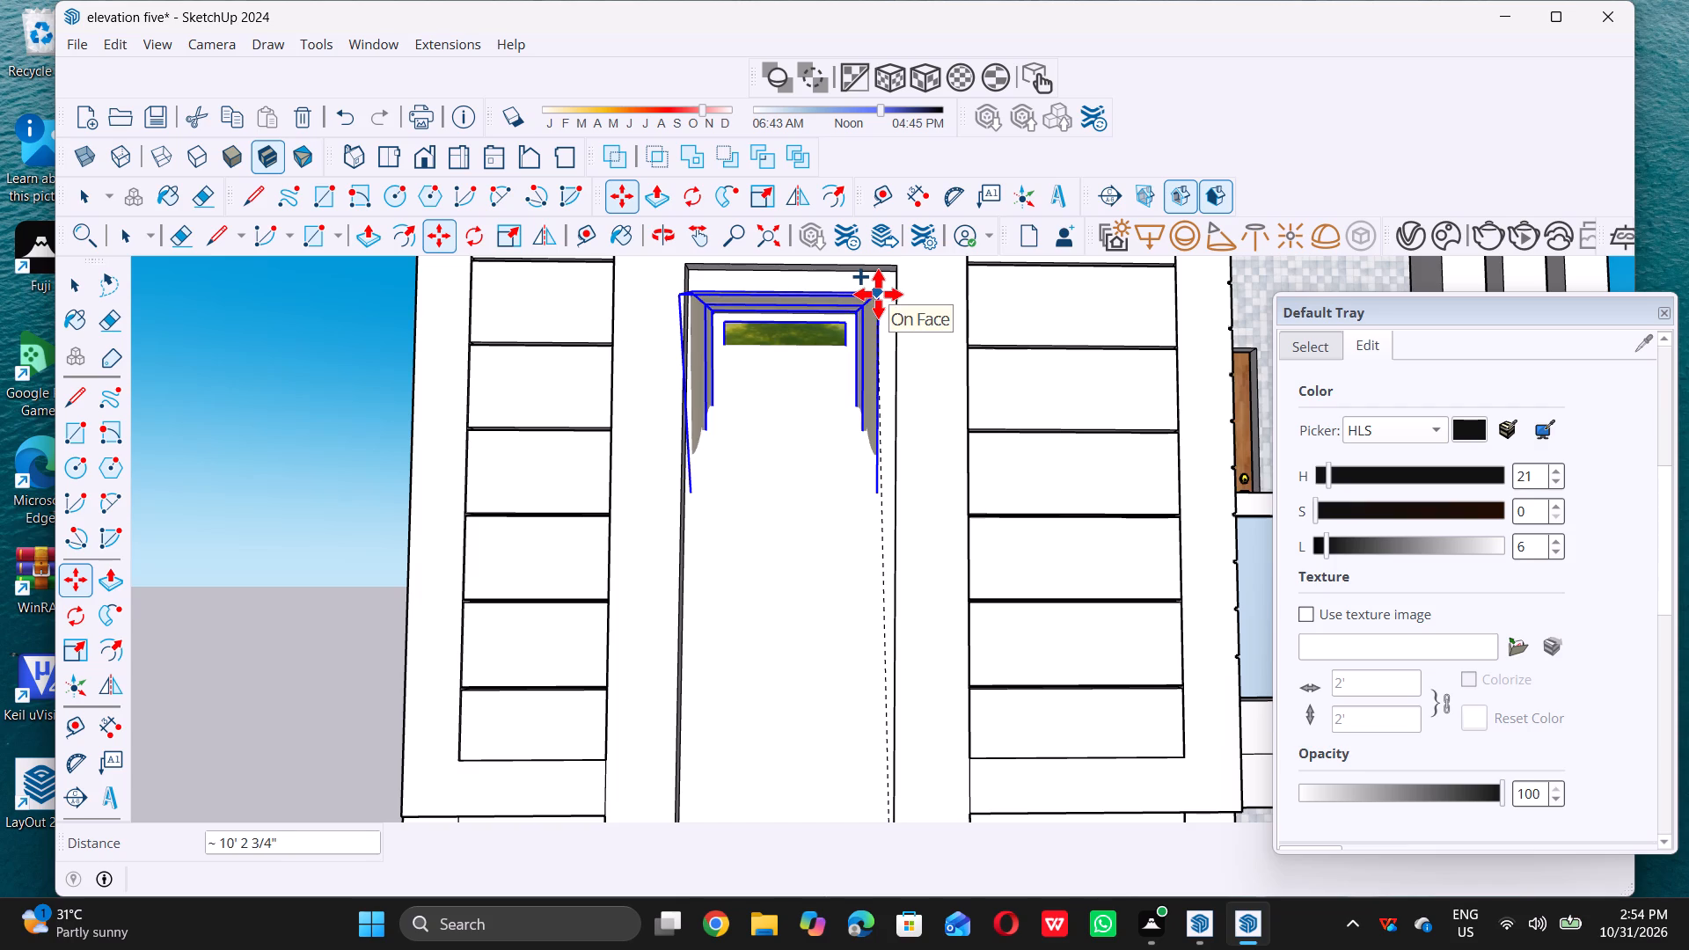
{"action": "left_click", "coordinate": [884, 292]}
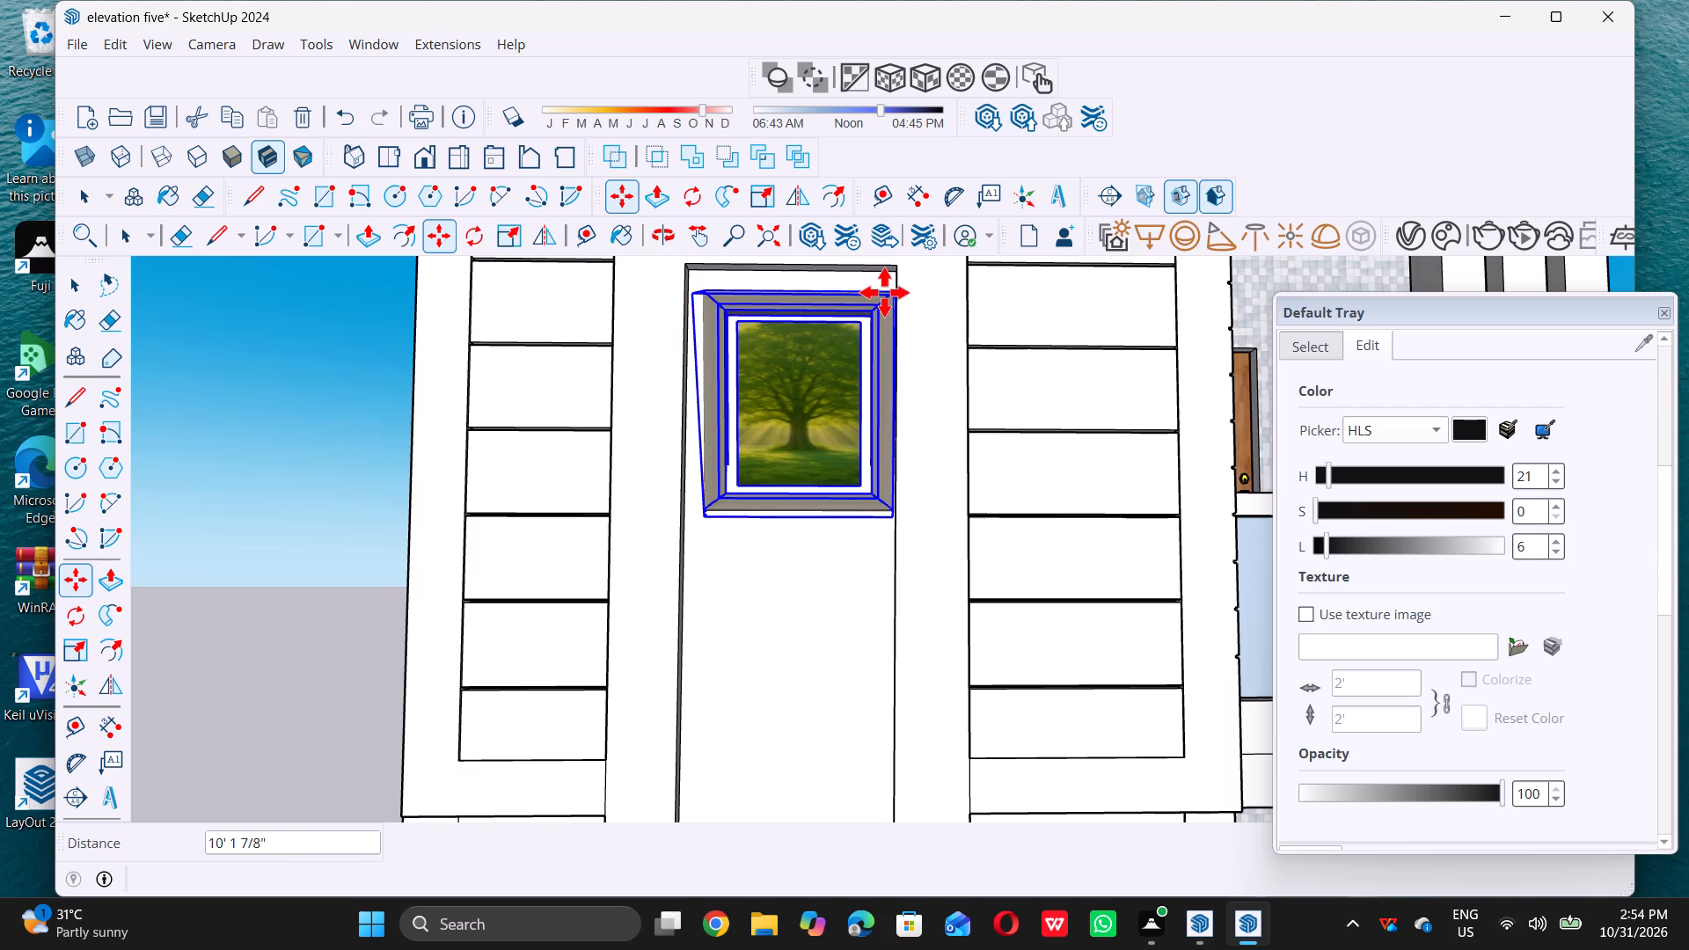
{"action": "key", "text": "space"}
{"action": "scroll", "coordinate": [884, 292], "scroll_direction": "down", "scroll_amount": 18}
{"action": "double_click", "coordinate": [764, 404]}
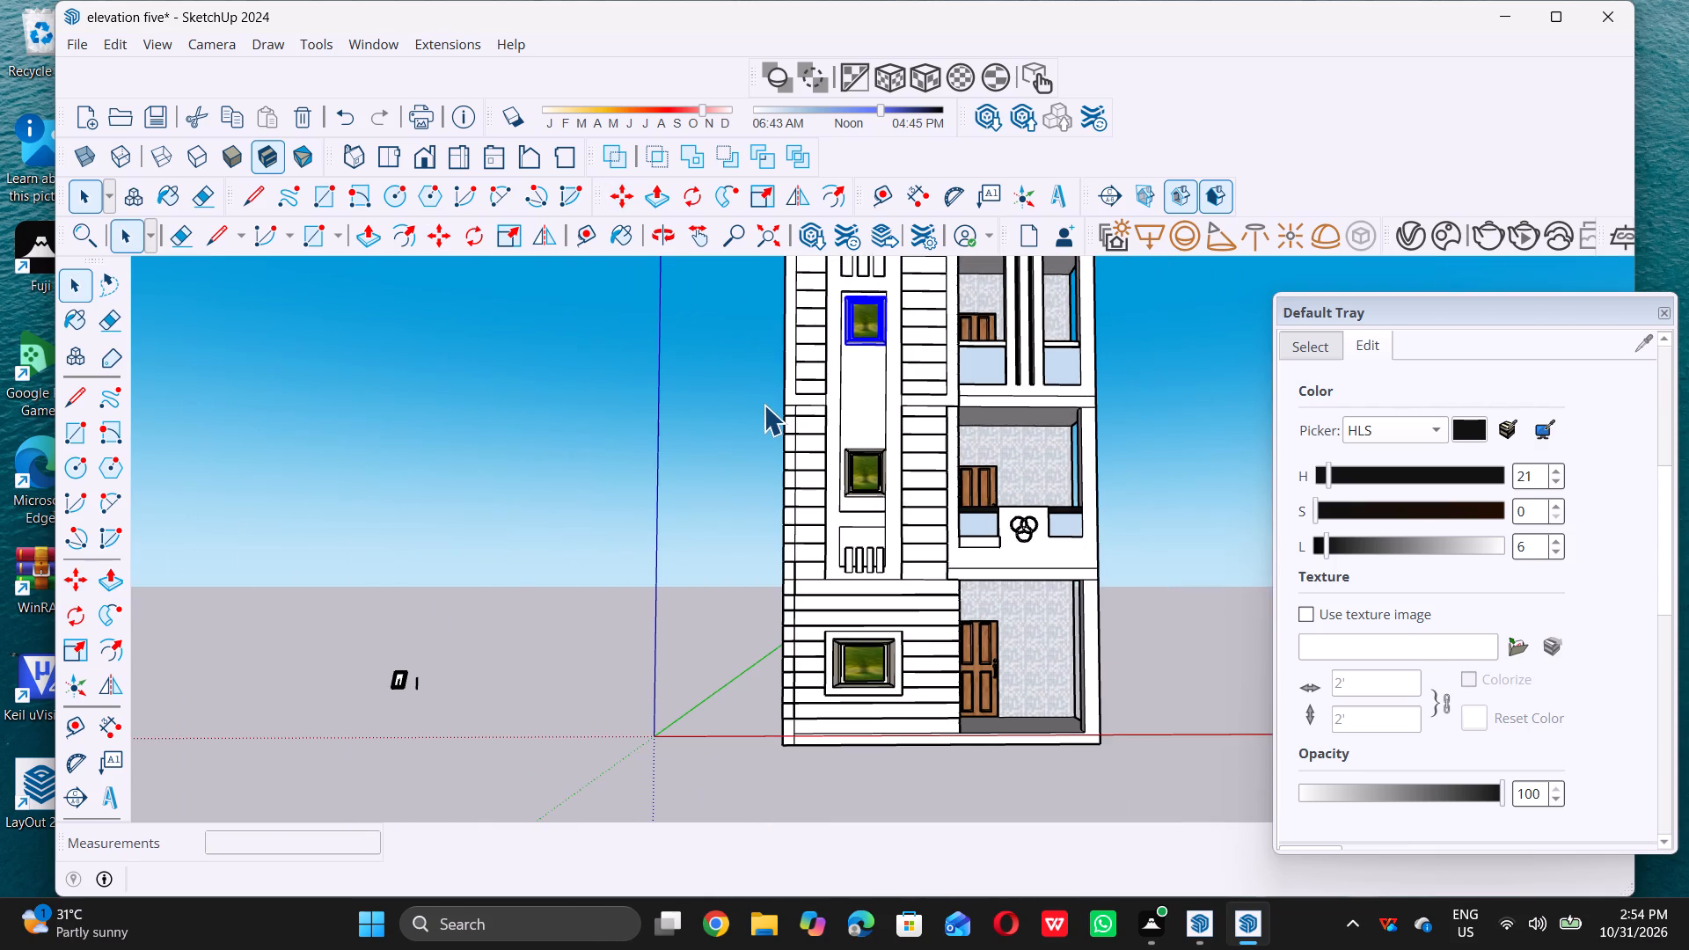
{"action": "double_click", "coordinate": [696, 413]}
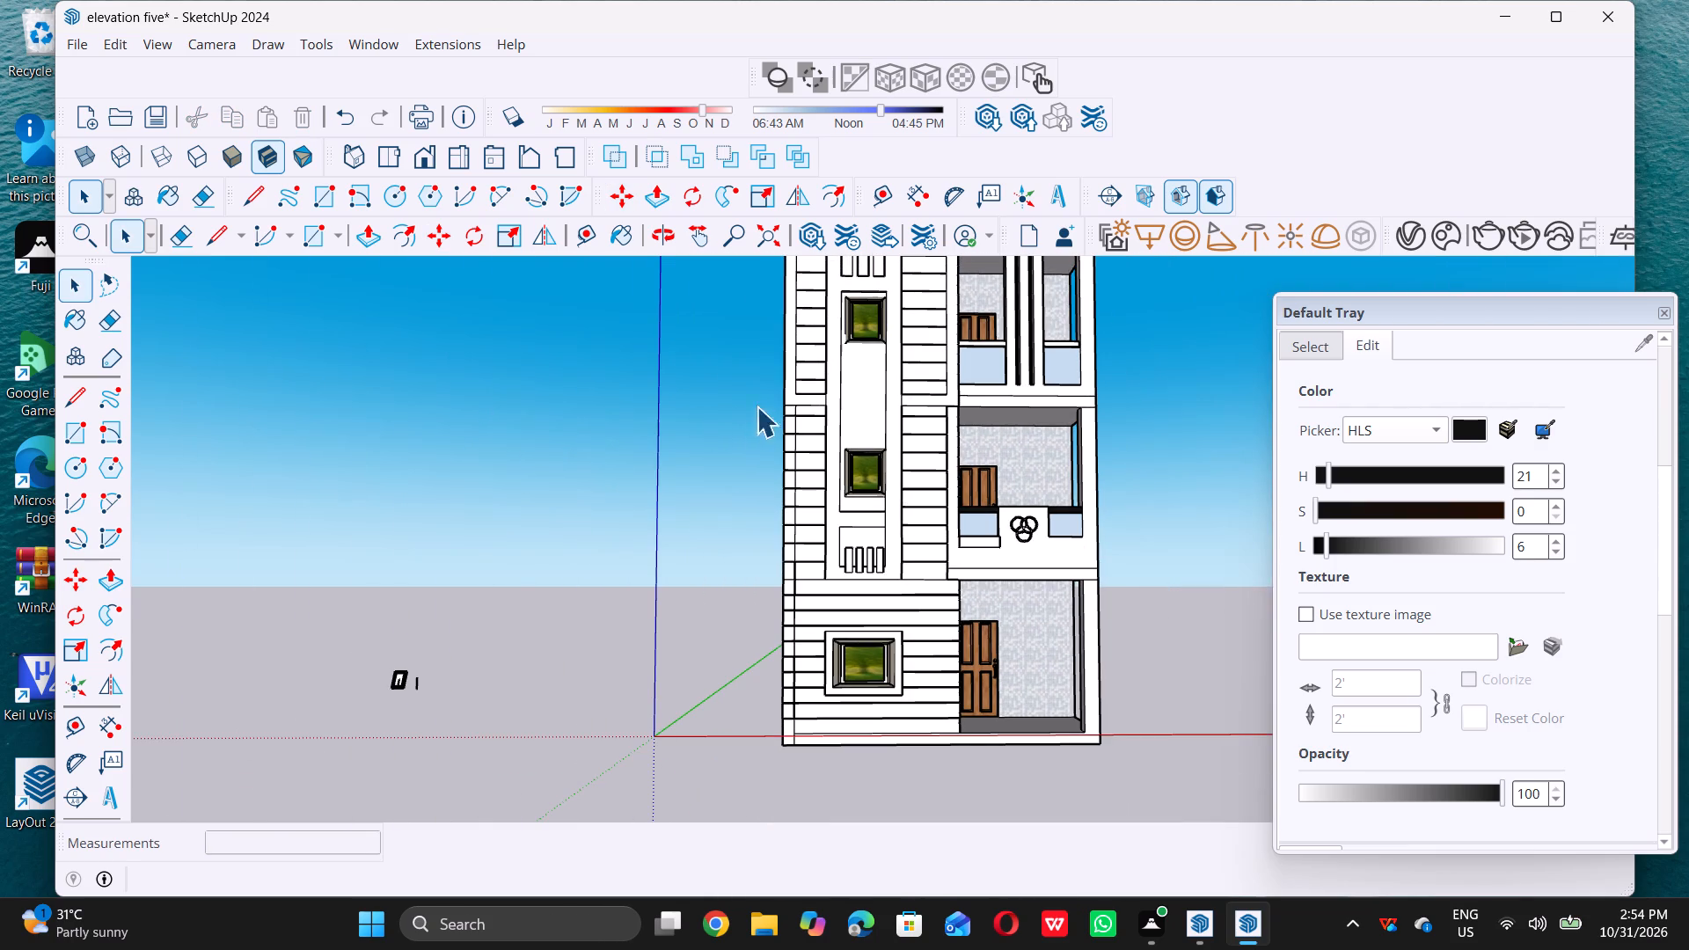
Move the upper frame copy about 1 1/2" by its lower corner to the recess's vertical edge, and deselect everything.
{"action": "middle_click_drag", "start_coordinate": [785, 397], "coordinate": [788, 443]}
{"action": "scroll", "coordinate": [888, 292], "scroll_direction": "up", "scroll_amount": 7}
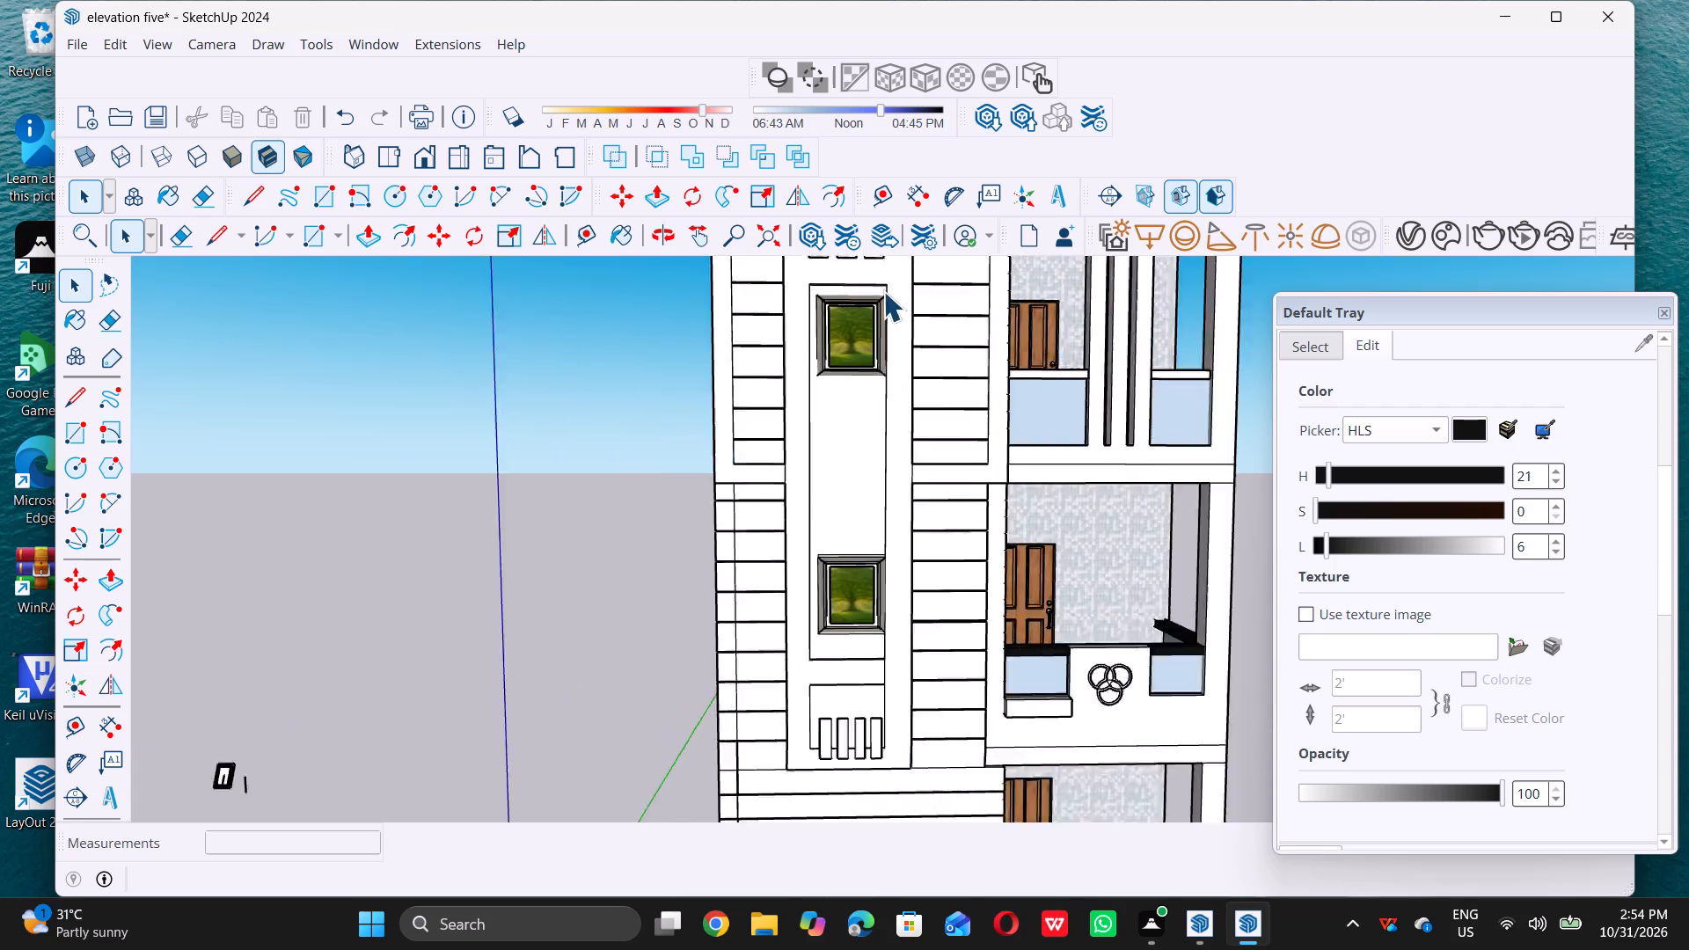
{"action": "scroll", "coordinate": [859, 312], "scroll_direction": "up", "scroll_amount": 11}
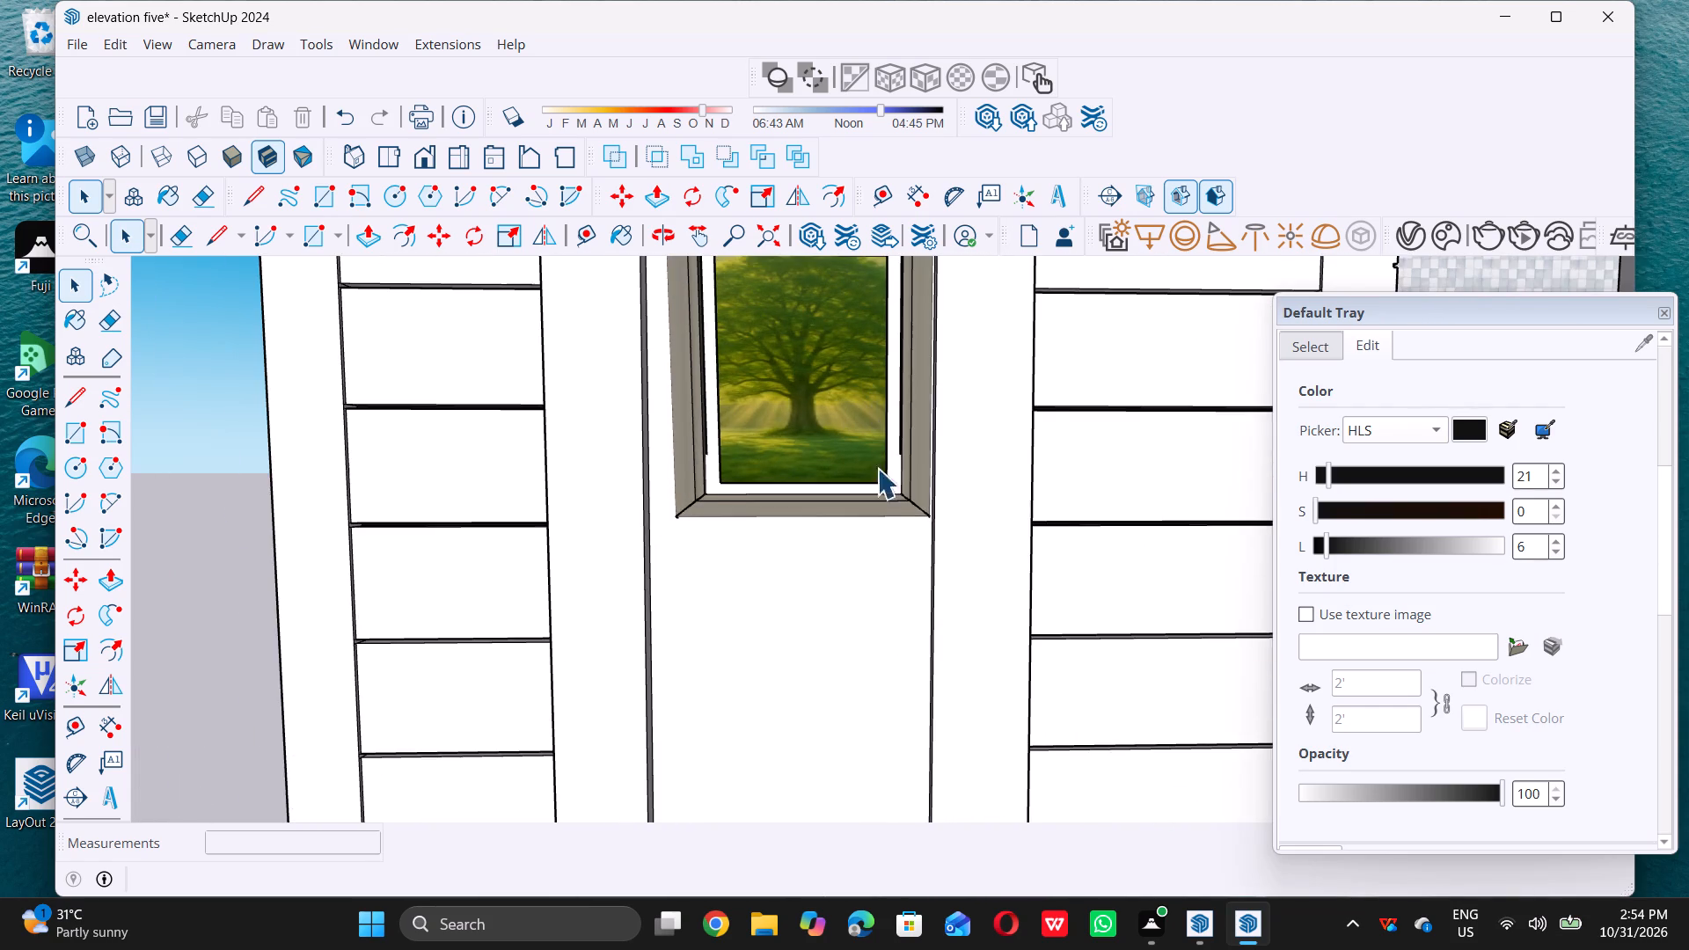
{"action": "scroll", "coordinate": [877, 496], "scroll_direction": "down", "scroll_amount": 13}
{"action": "scroll", "coordinate": [864, 479], "scroll_direction": "up", "scroll_amount": 6}
{"action": "scroll", "coordinate": [909, 541], "scroll_direction": "up", "scroll_amount": 7}
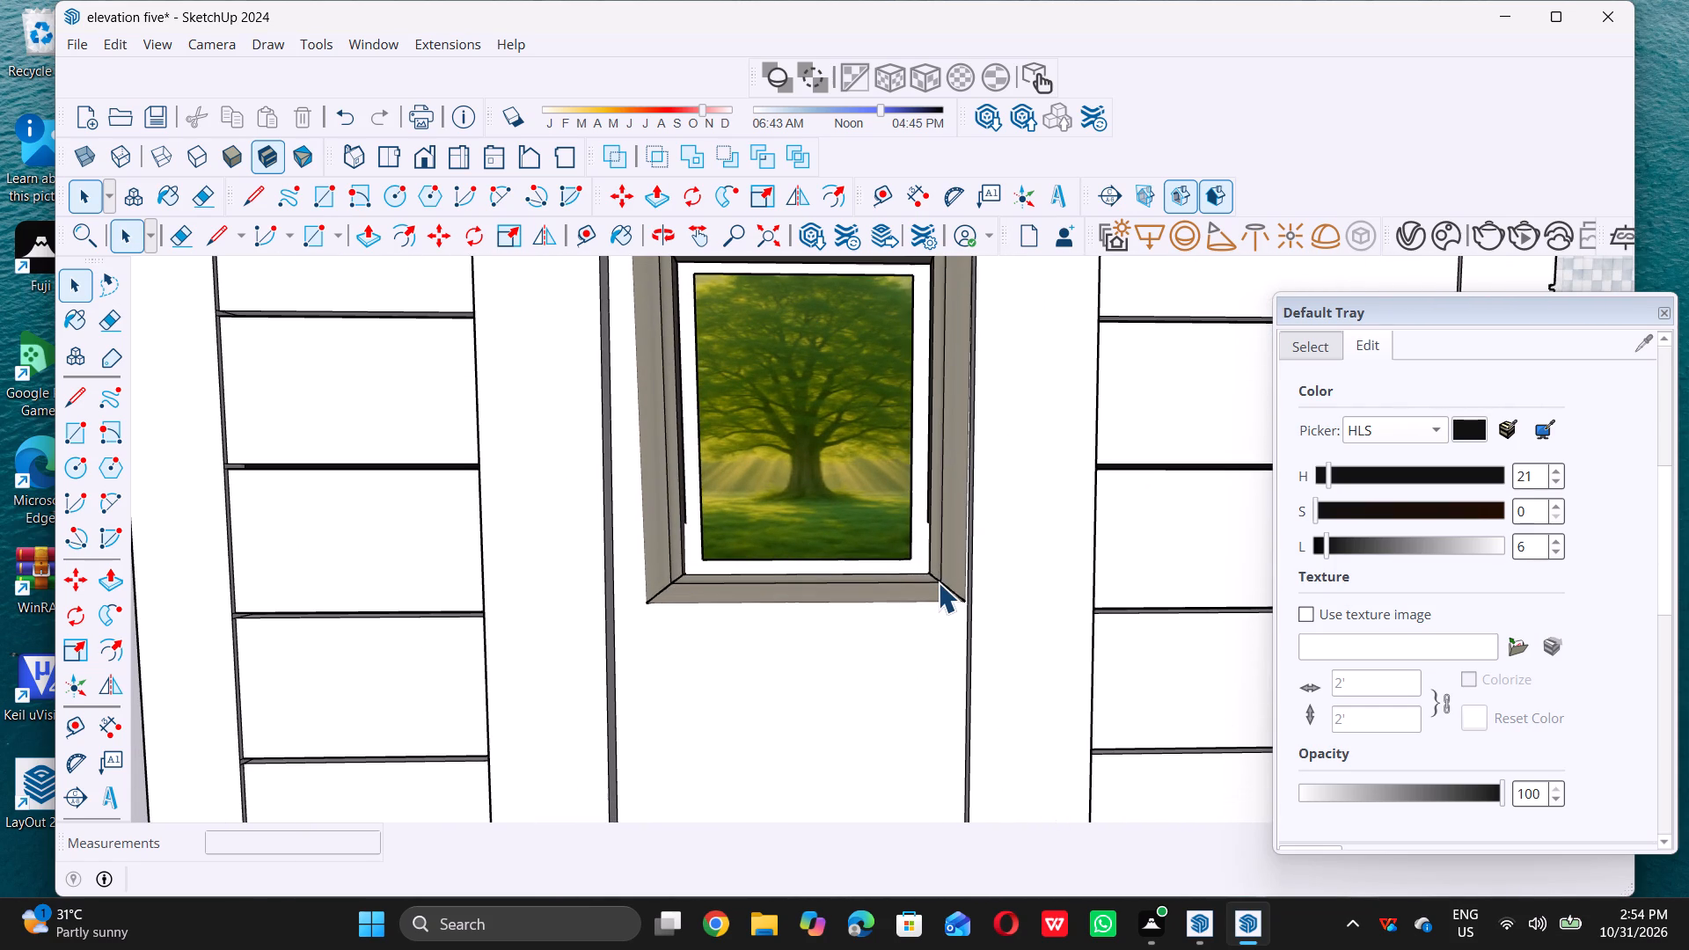
{"action": "key", "text": "m"}
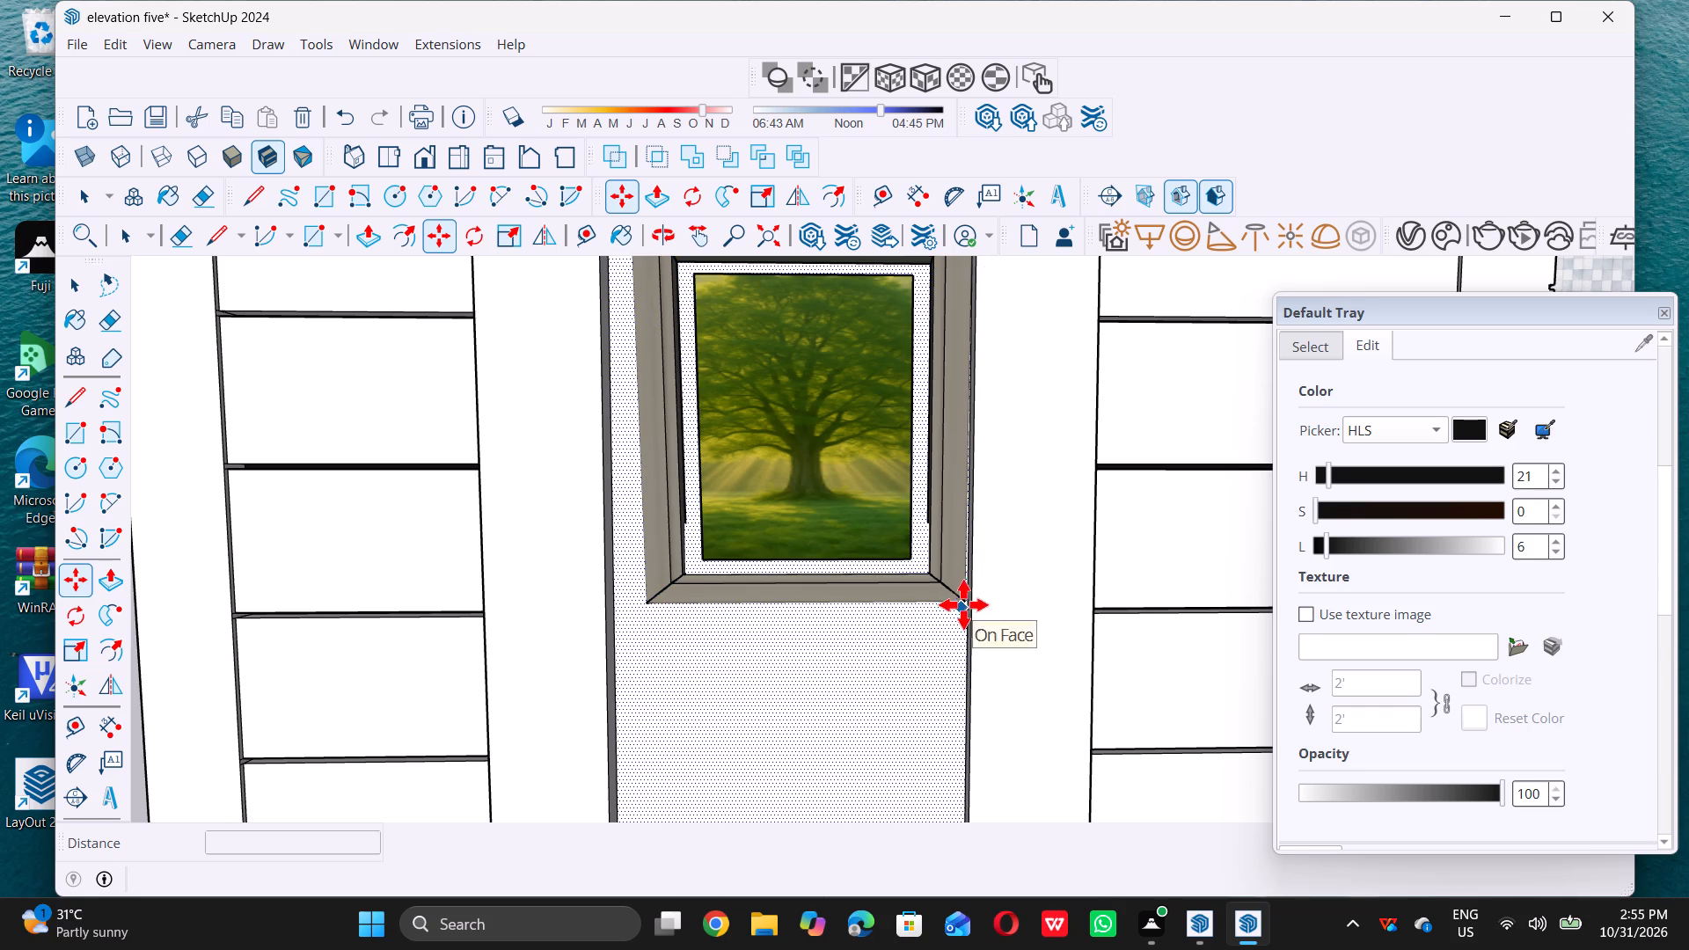
{"action": "double_click", "coordinate": [964, 603]}
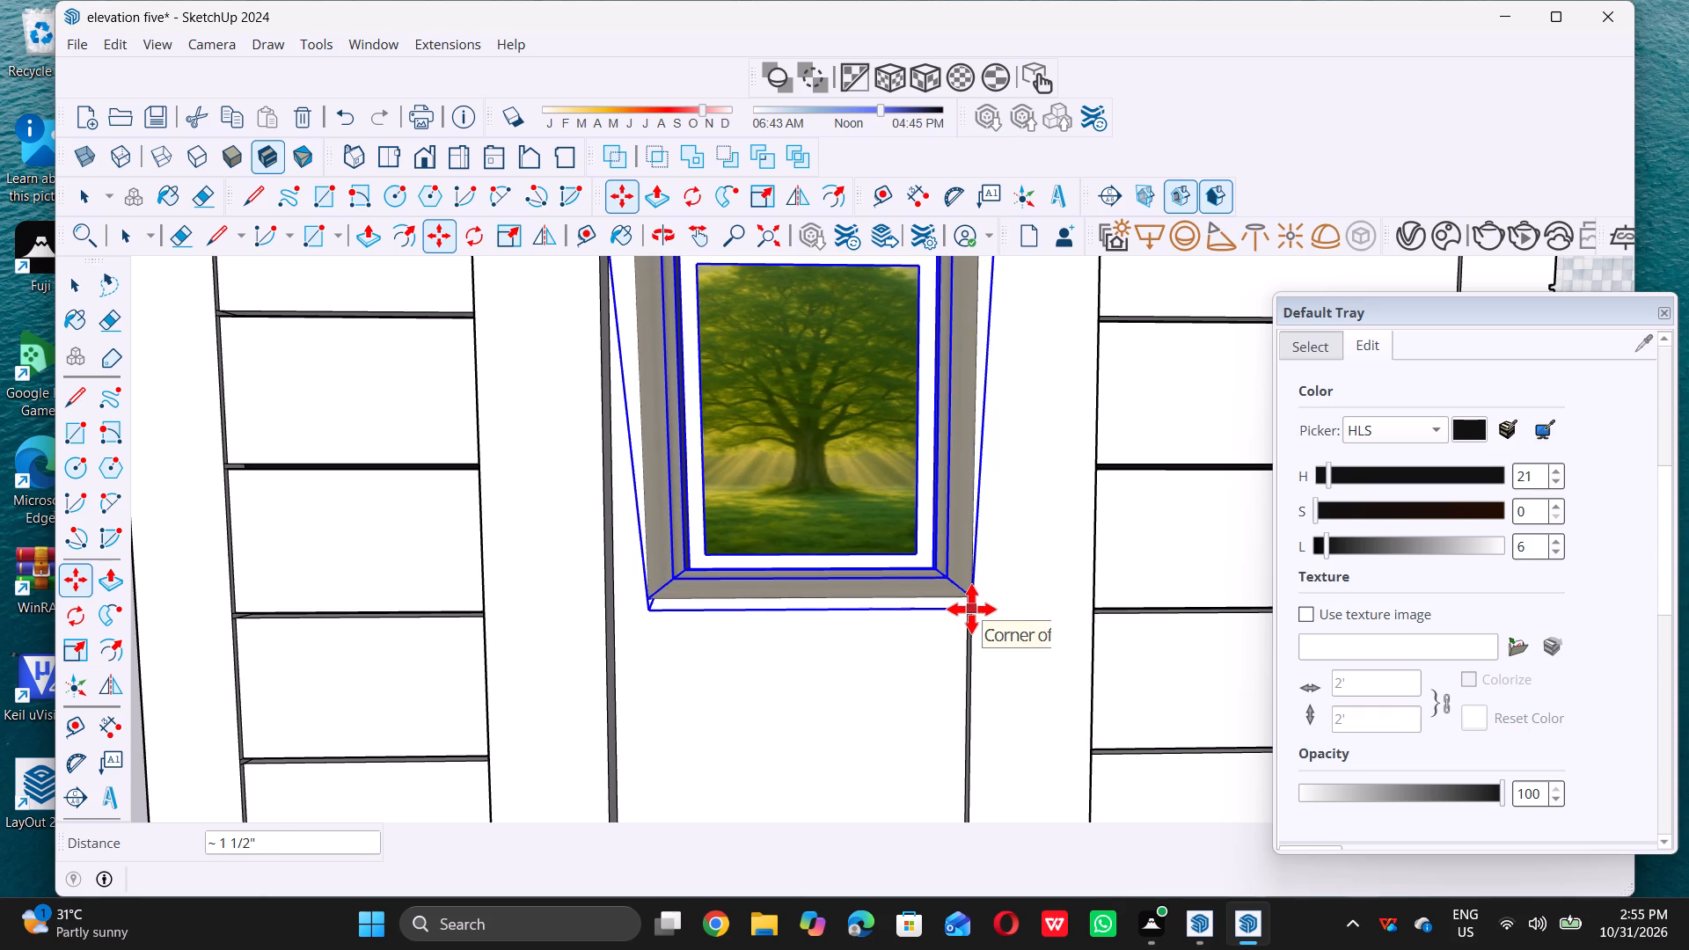
{"action": "left_click", "coordinate": [976, 609]}
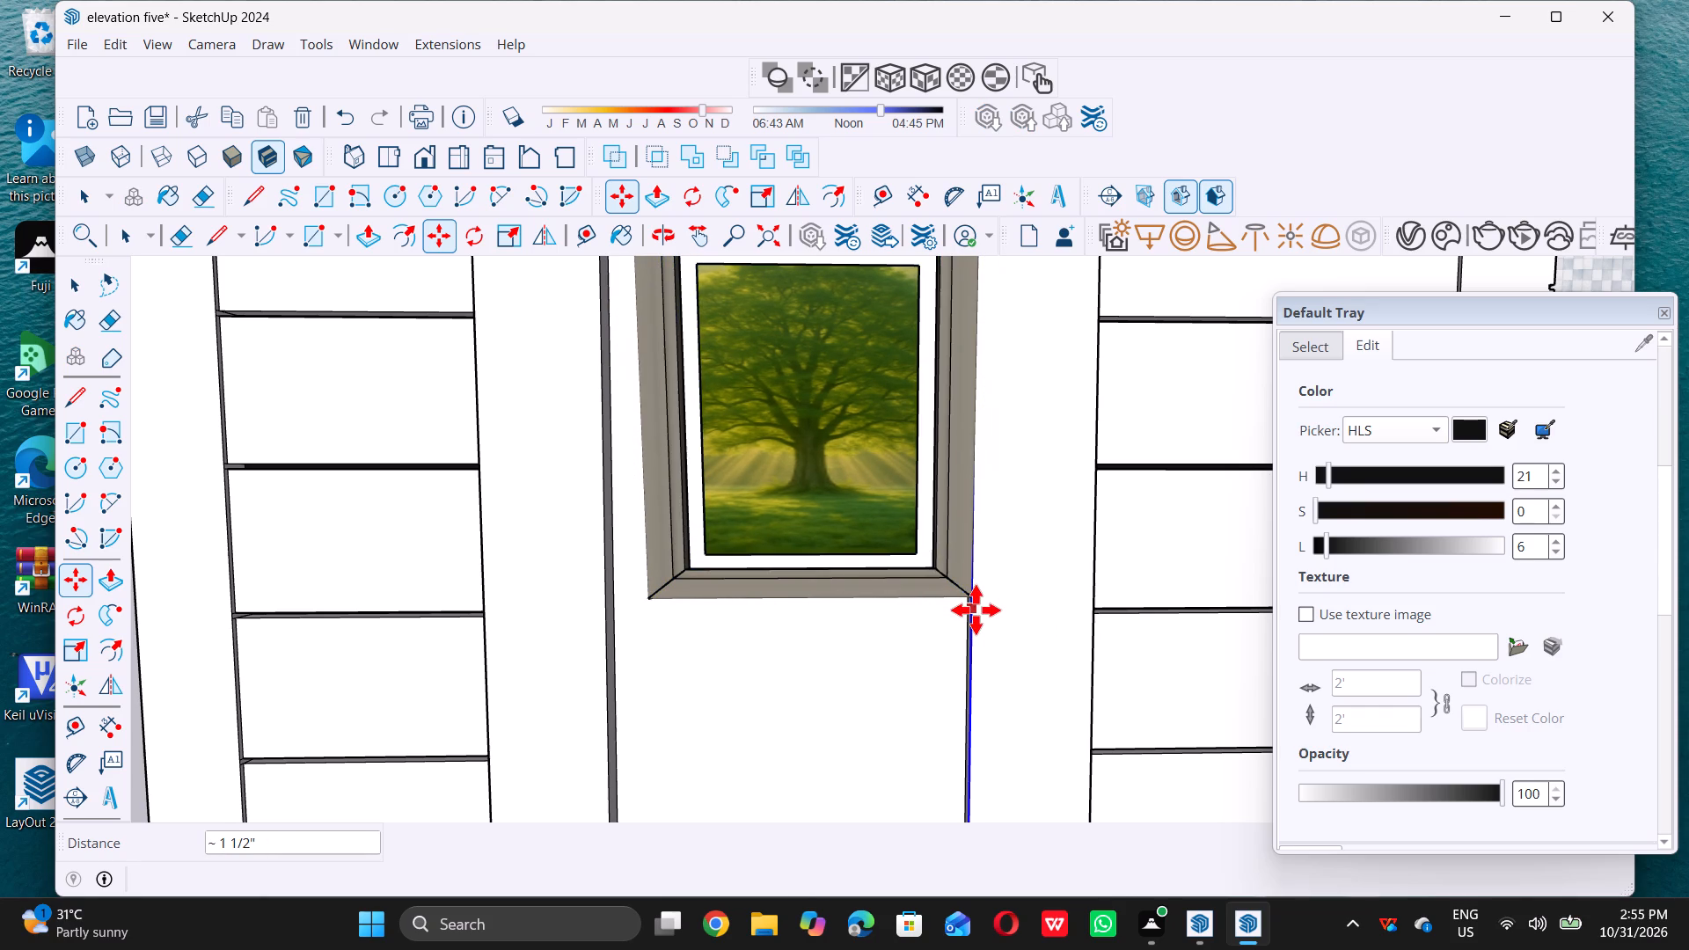
{"action": "key", "text": "space"}
{"action": "scroll", "coordinate": [961, 634], "scroll_direction": "down", "scroll_amount": 14}
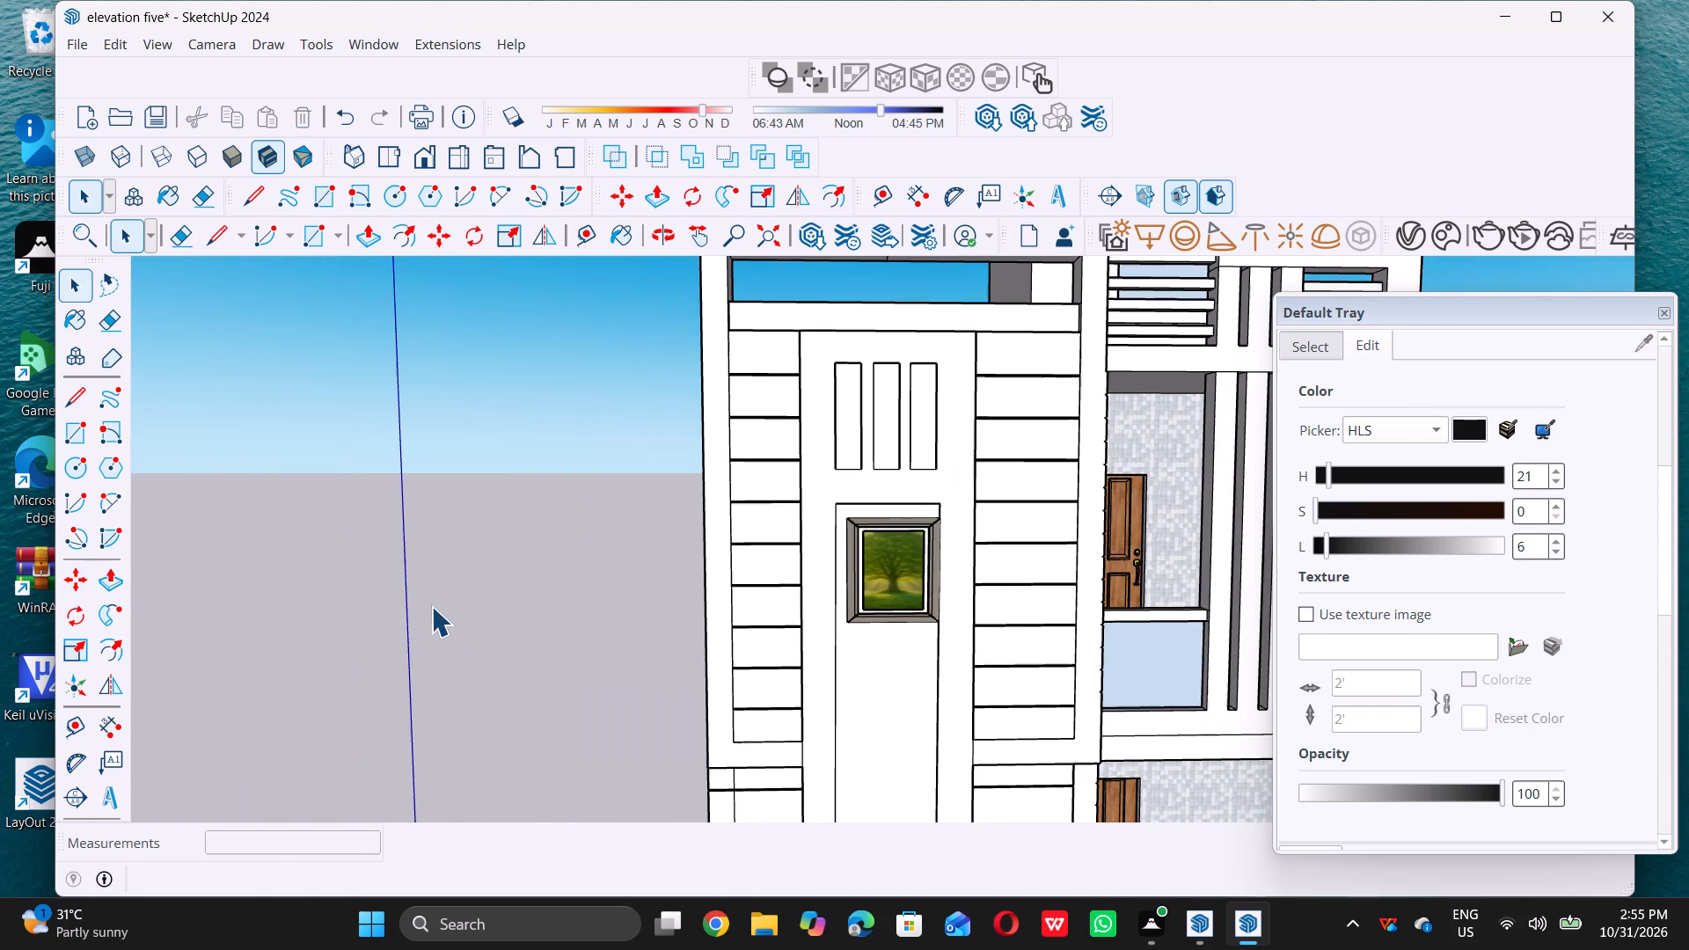
{"action": "double_click", "coordinate": [435, 594]}
Examine the front elevation with both frames in the tall recess, including the upper frame's fit.
{"action": "scroll", "coordinate": [536, 366], "scroll_direction": "down", "scroll_amount": 9}
{"action": "middle_click_drag", "start_coordinate": [613, 382], "coordinate": [593, 379]}
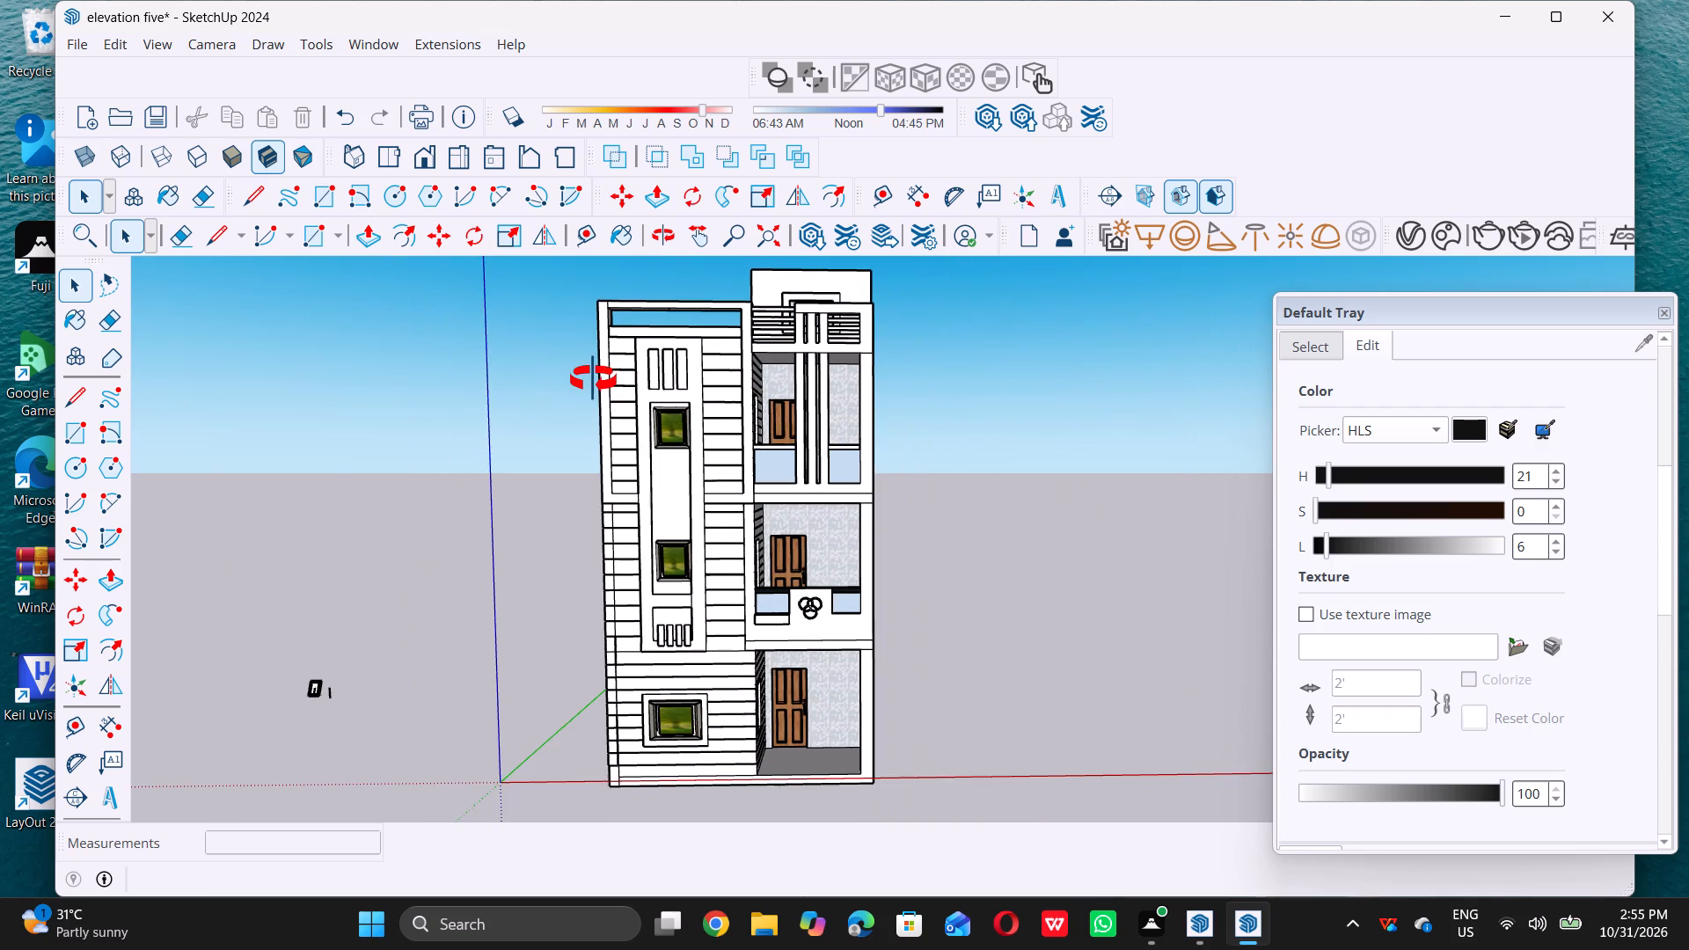
{"action": "middle_click_drag", "start_coordinate": [593, 379], "coordinate": [591, 379]}
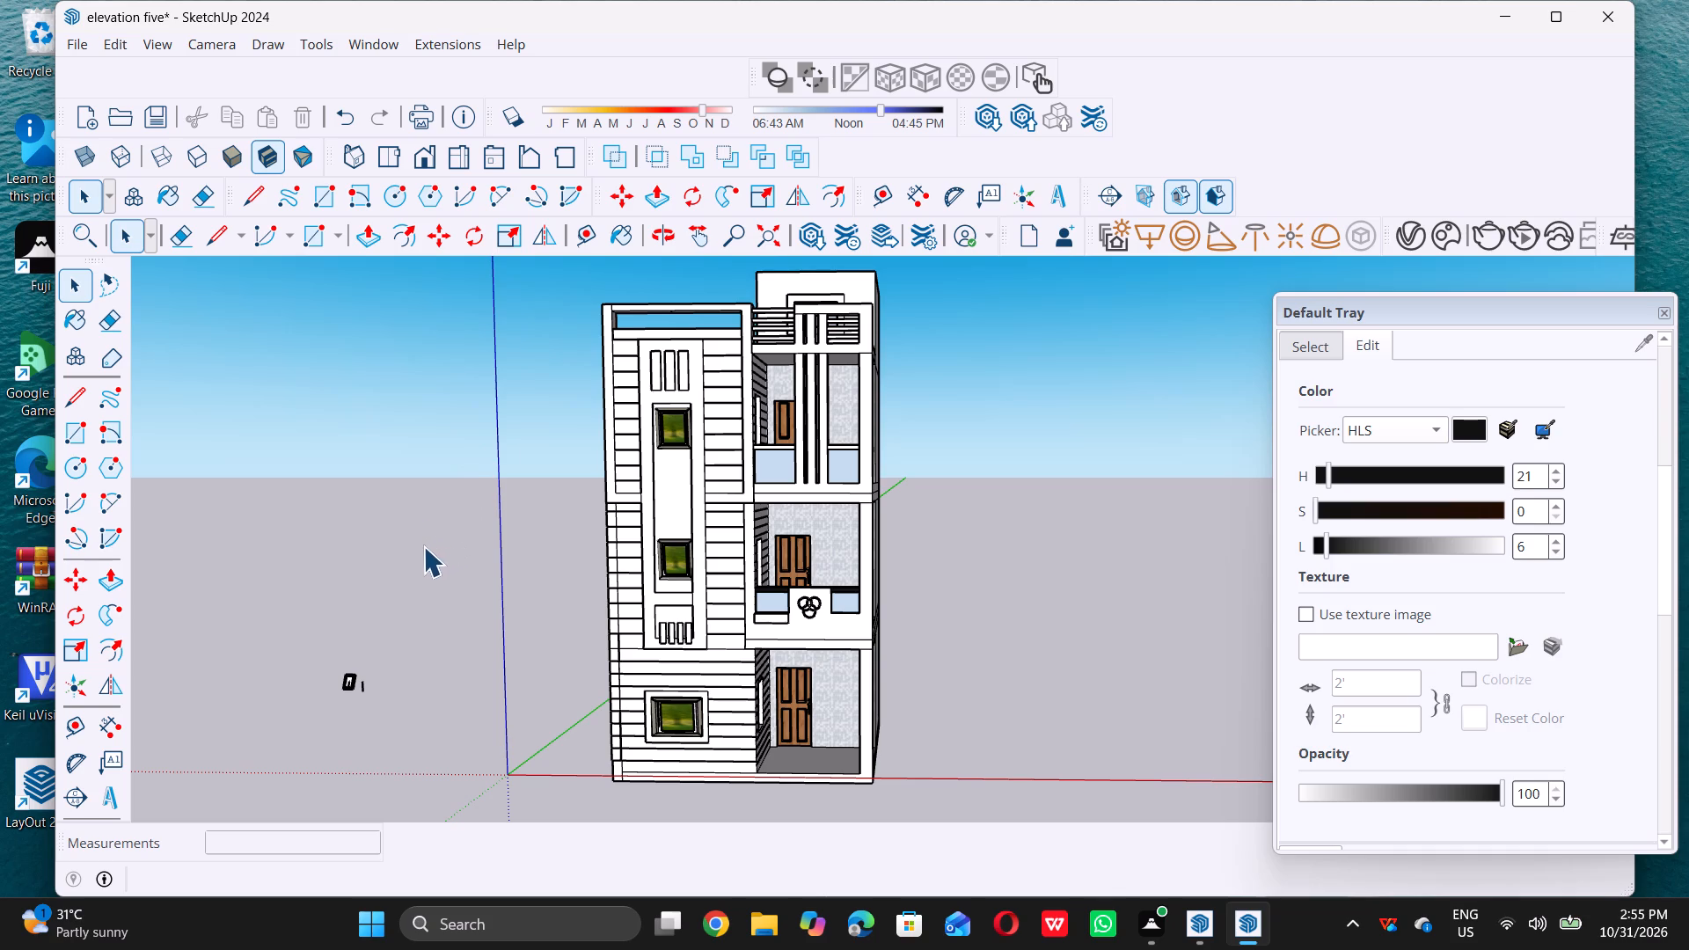
{"action": "middle_click_drag", "start_coordinate": [423, 546], "coordinate": [474, 529]}
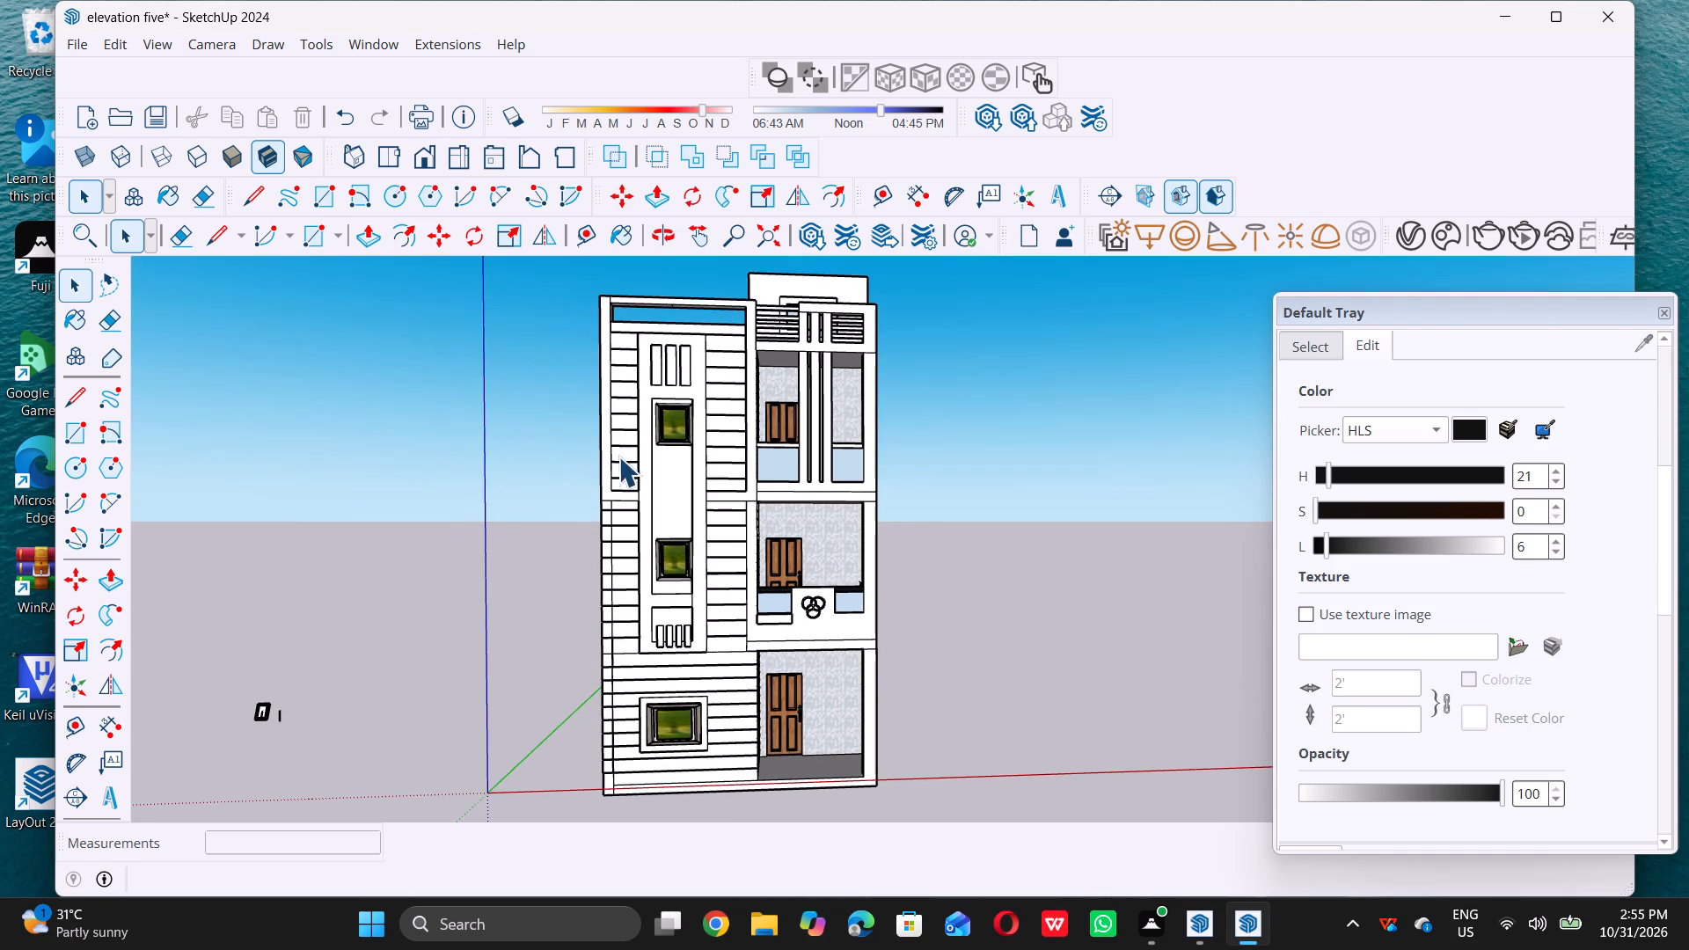
{"action": "scroll", "coordinate": [701, 437], "scroll_direction": "up", "scroll_amount": 8}
{"action": "scroll", "coordinate": [626, 462], "scroll_direction": "up", "scroll_amount": 6}
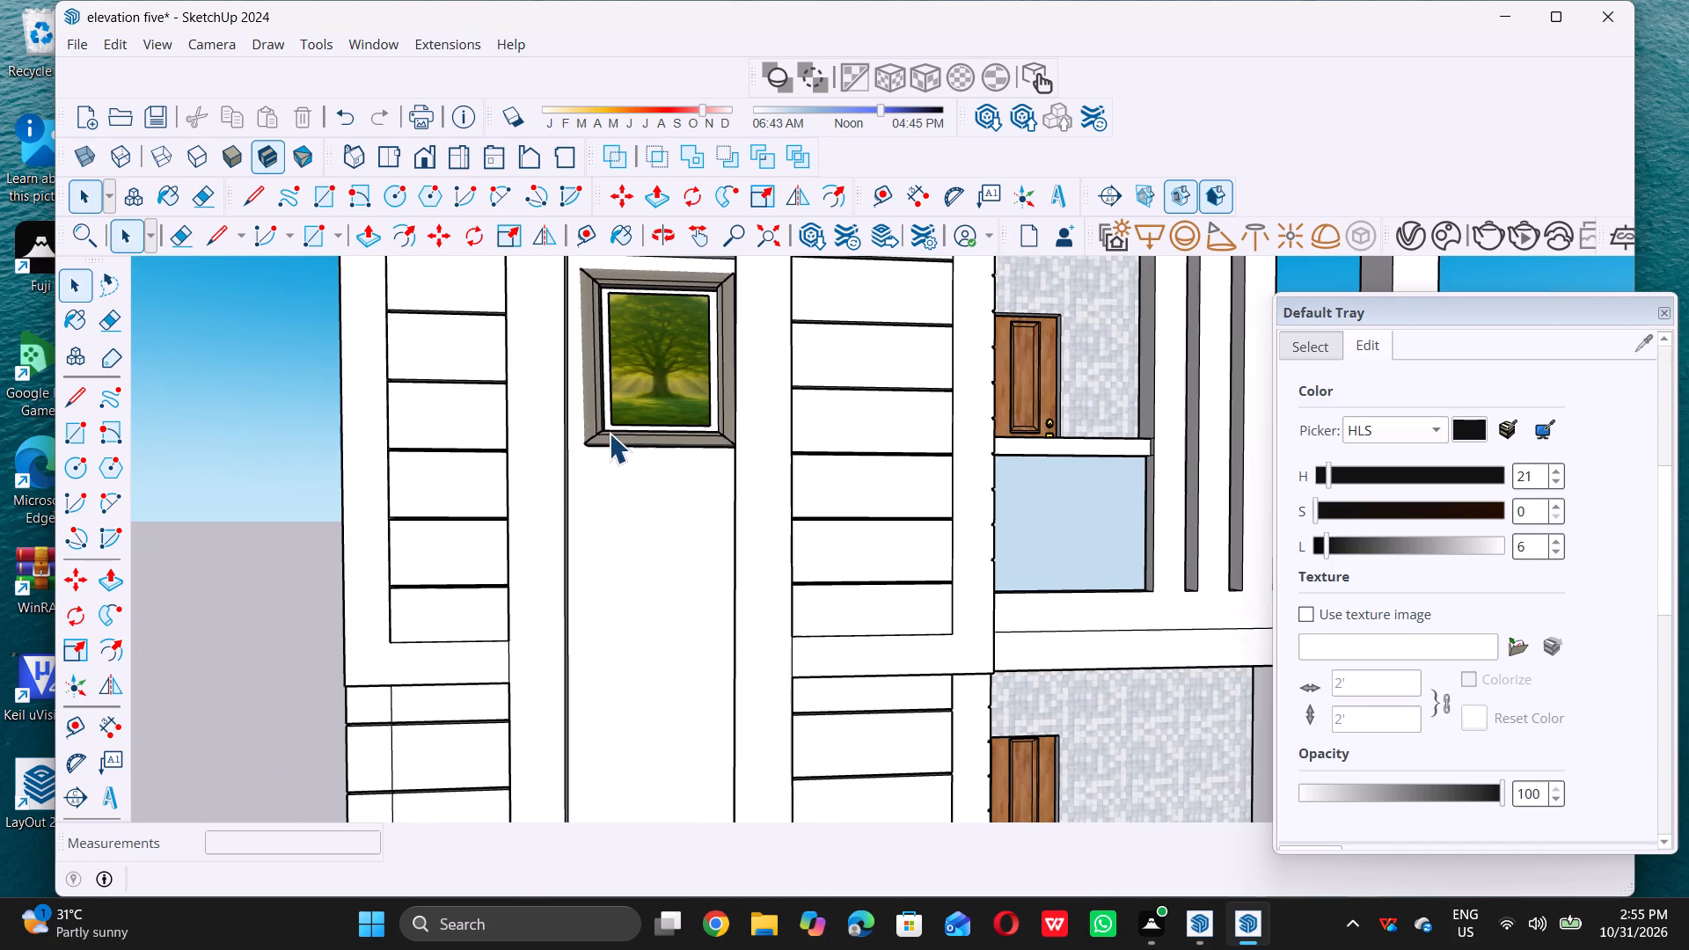
{"action": "scroll", "coordinate": [608, 559], "scroll_direction": "down", "scroll_amount": 4}
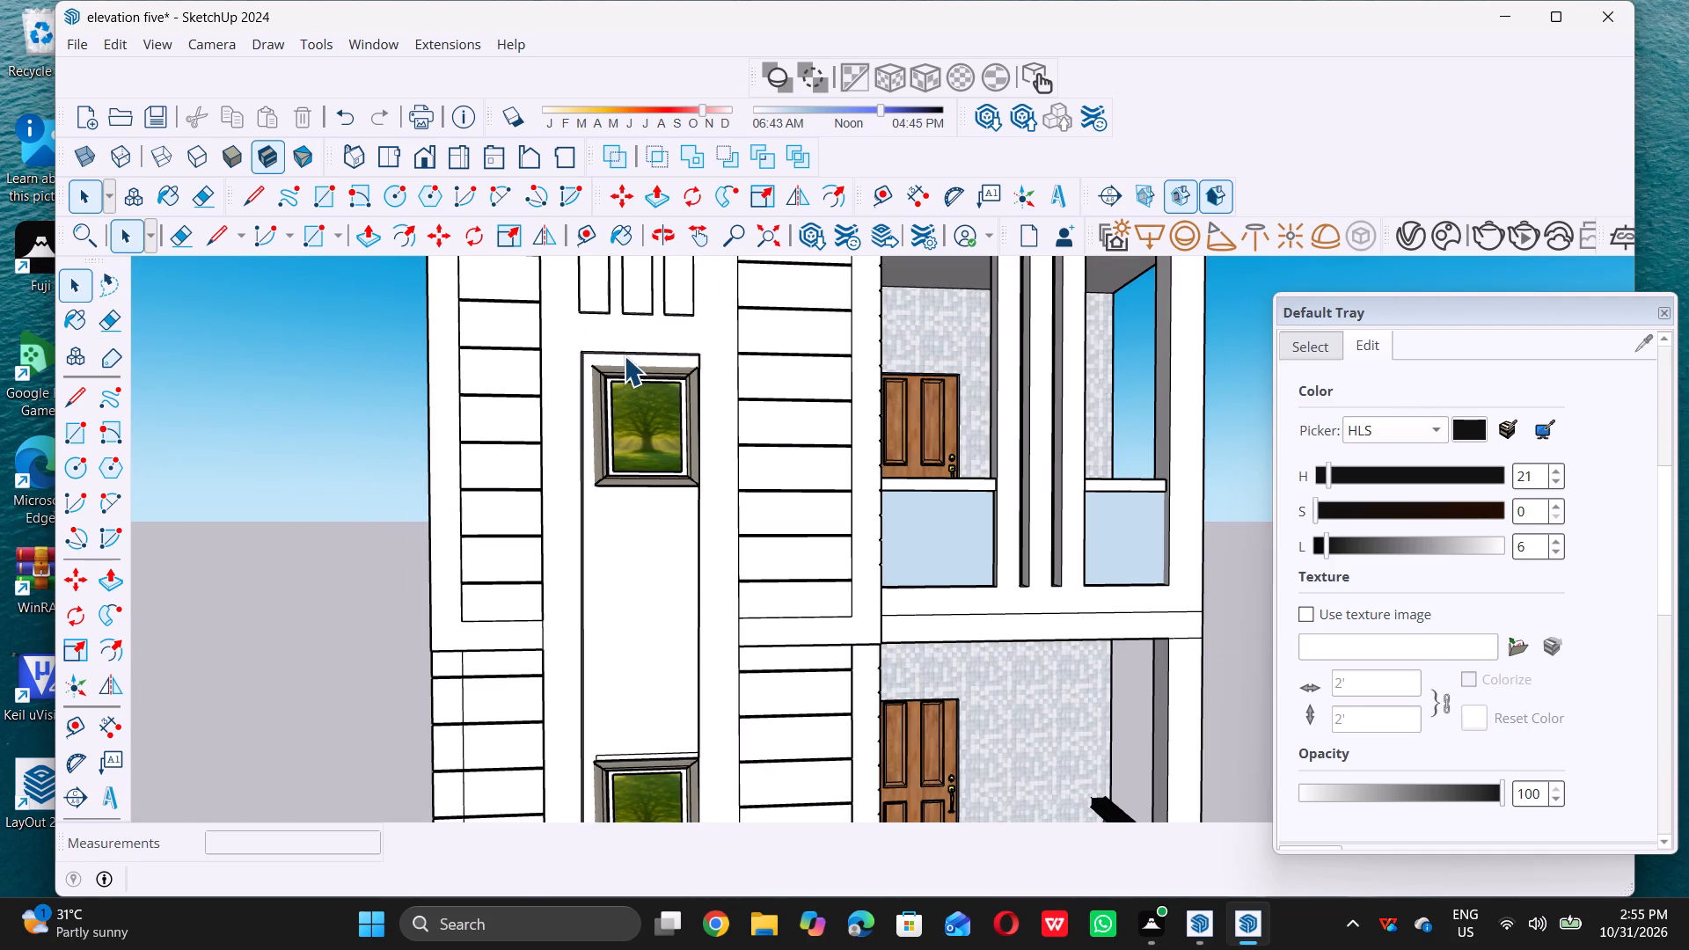
Draw a horizontal line about 3' long across the tall recess's back face, just below the upper picture frame.
{"action": "scroll", "coordinate": [624, 355], "scroll_direction": "up", "scroll_amount": 5}
{"action": "middle_click_drag", "start_coordinate": [632, 570], "coordinate": [616, 513]}
{"action": "scroll", "coordinate": [610, 574], "scroll_direction": "up", "scroll_amount": 7}
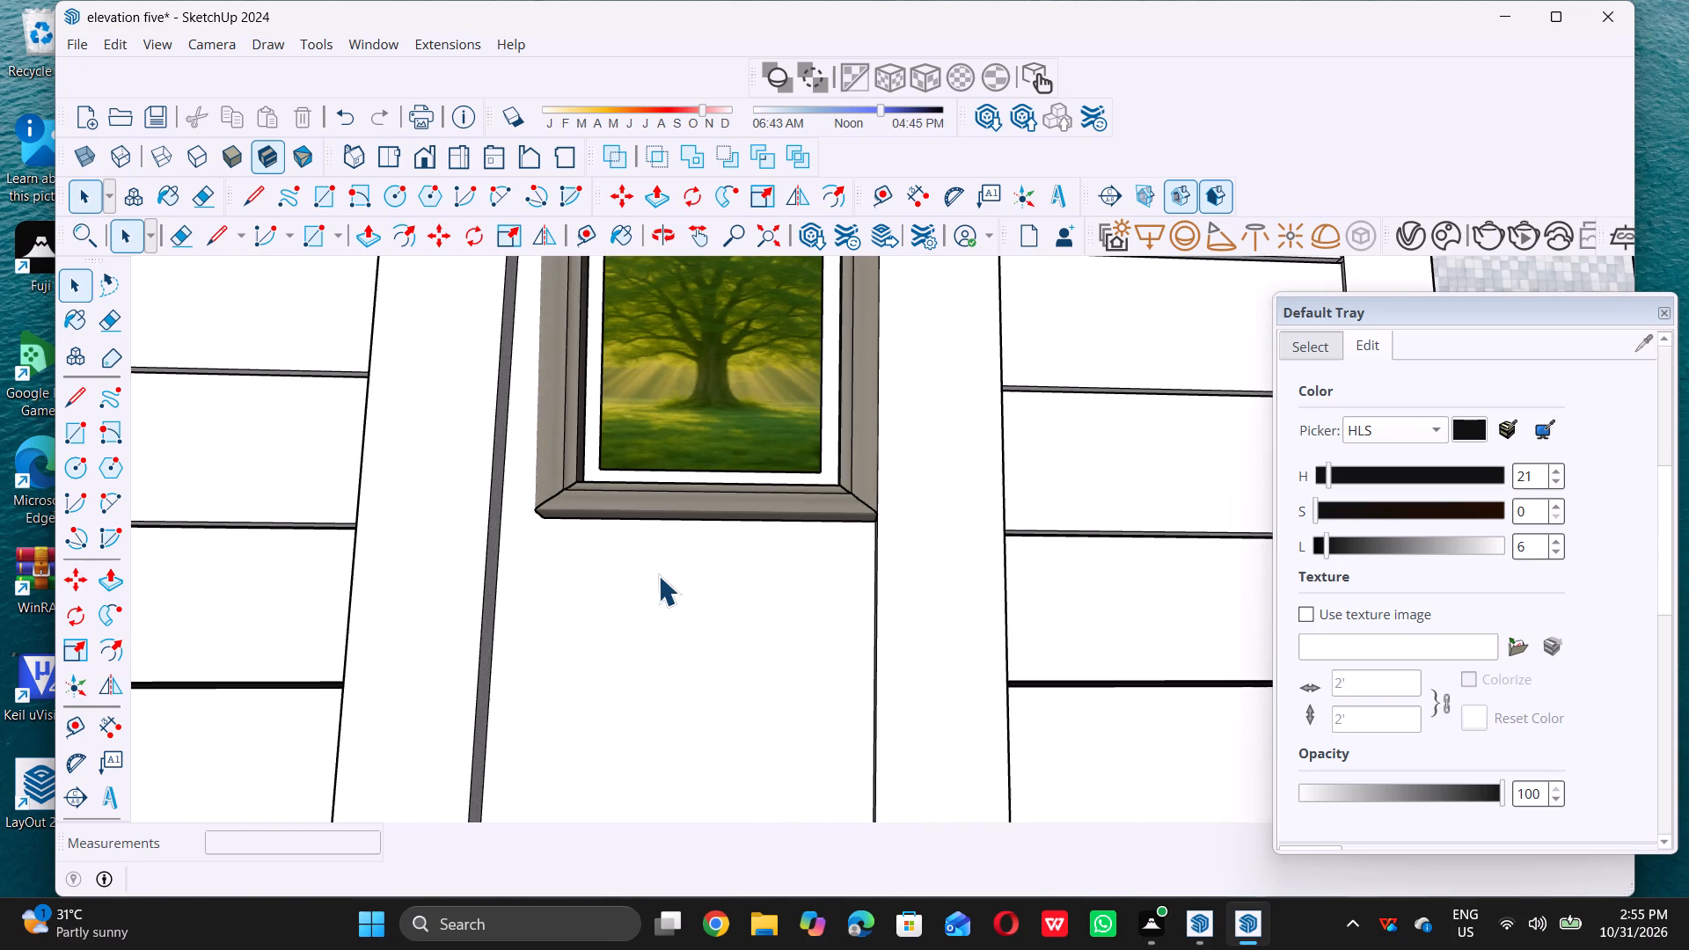
{"action": "key", "text": "l"}
{"action": "scroll", "coordinate": [559, 590], "scroll_direction": "up", "scroll_amount": 6}
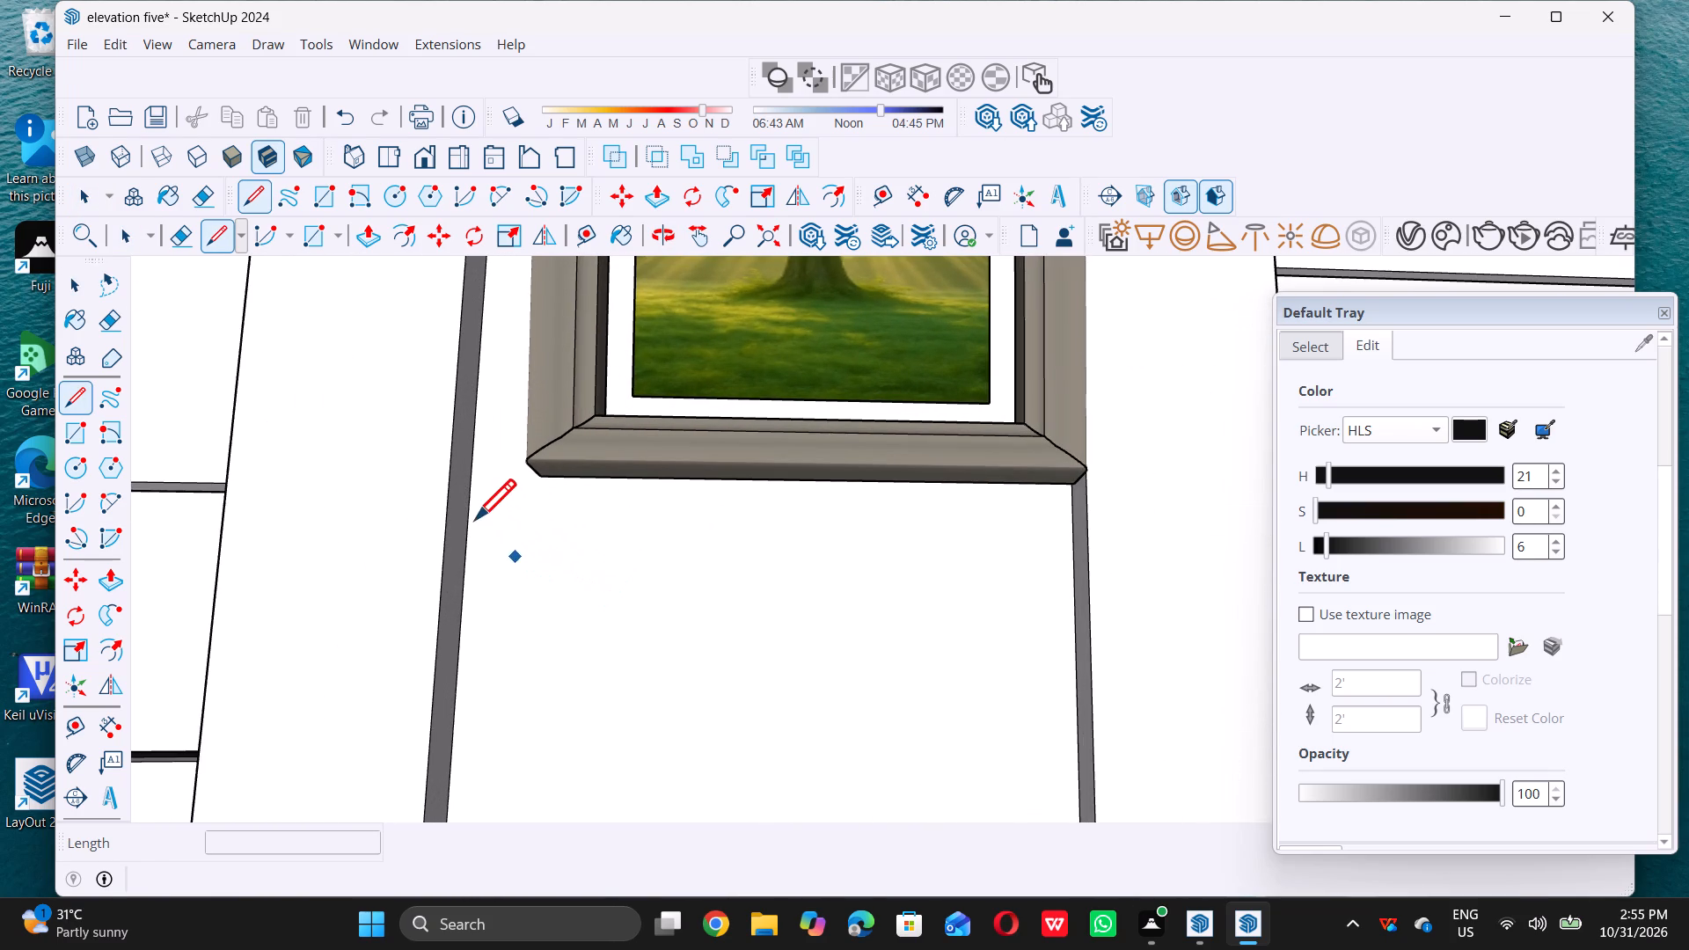
{"action": "left_click", "coordinate": [466, 521]}
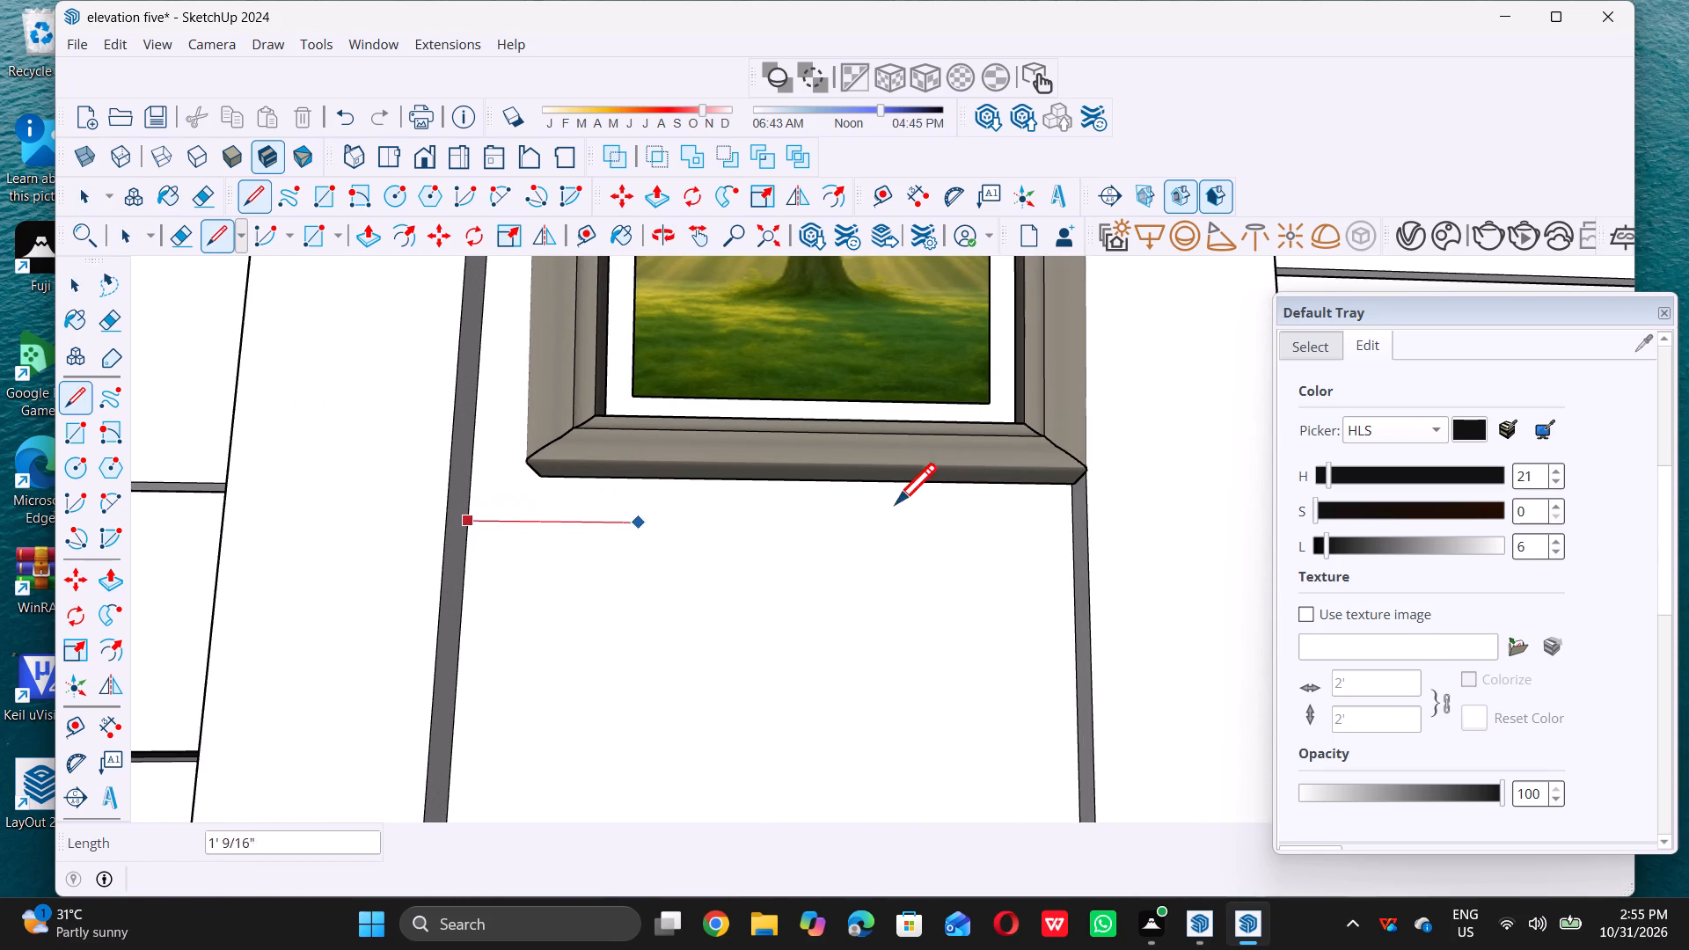
{"action": "double_click", "coordinate": [1070, 530]}
{"action": "key", "text": "space"}
{"action": "scroll", "coordinate": [766, 535], "scroll_direction": "down", "scroll_amount": 4}
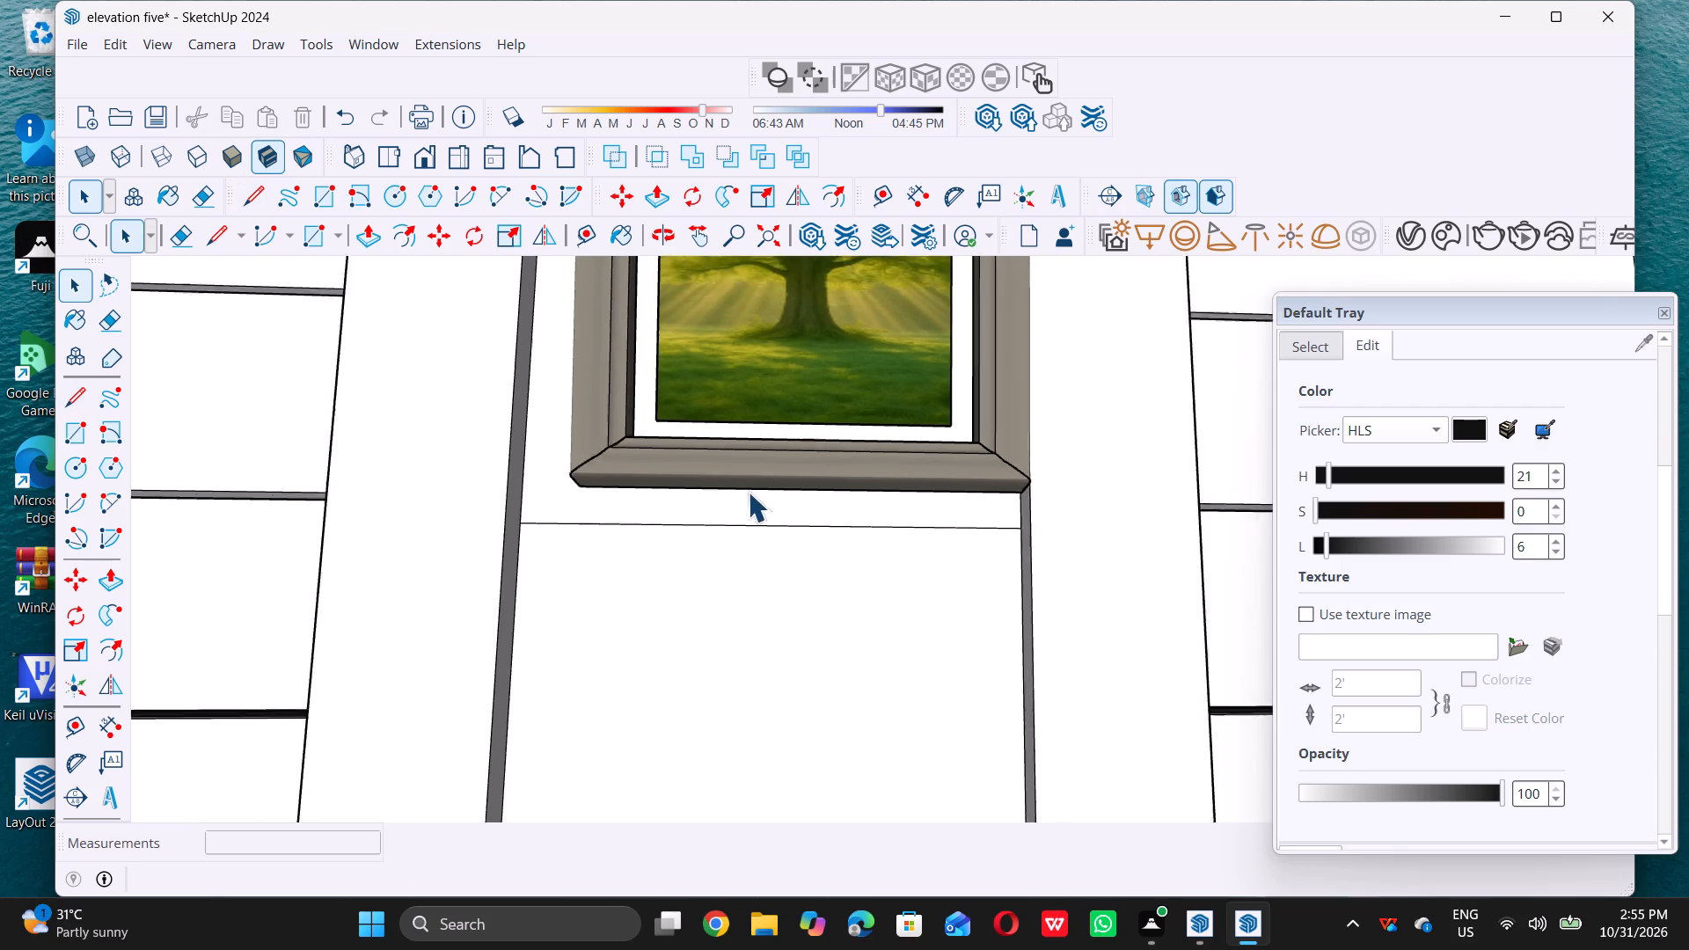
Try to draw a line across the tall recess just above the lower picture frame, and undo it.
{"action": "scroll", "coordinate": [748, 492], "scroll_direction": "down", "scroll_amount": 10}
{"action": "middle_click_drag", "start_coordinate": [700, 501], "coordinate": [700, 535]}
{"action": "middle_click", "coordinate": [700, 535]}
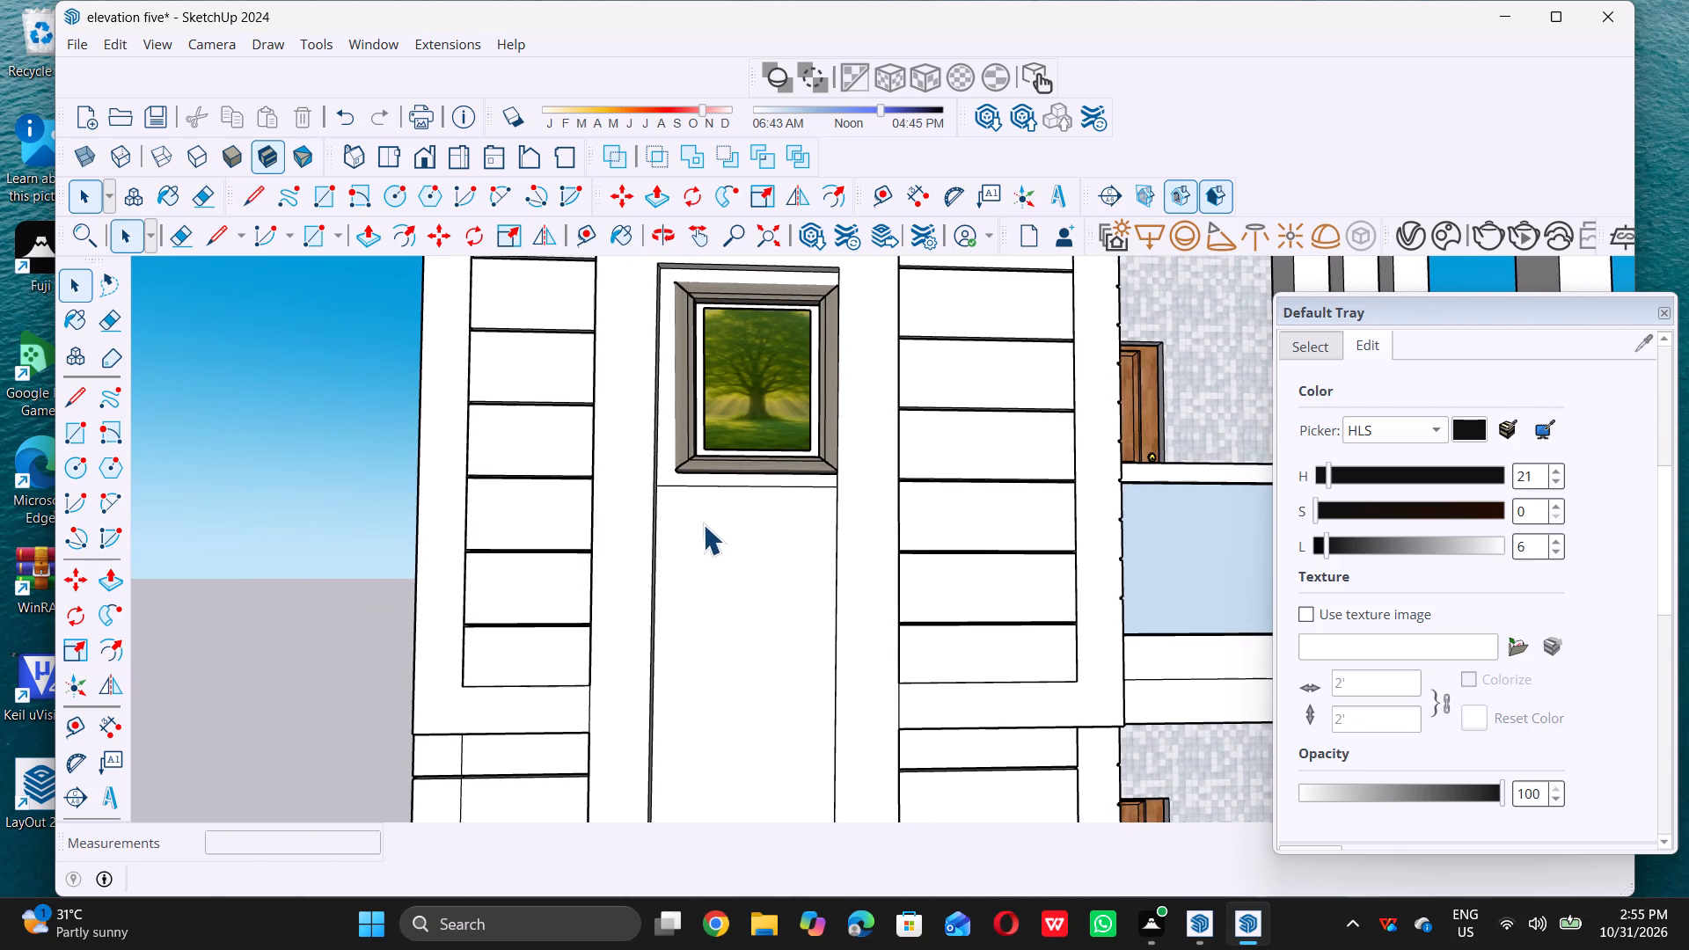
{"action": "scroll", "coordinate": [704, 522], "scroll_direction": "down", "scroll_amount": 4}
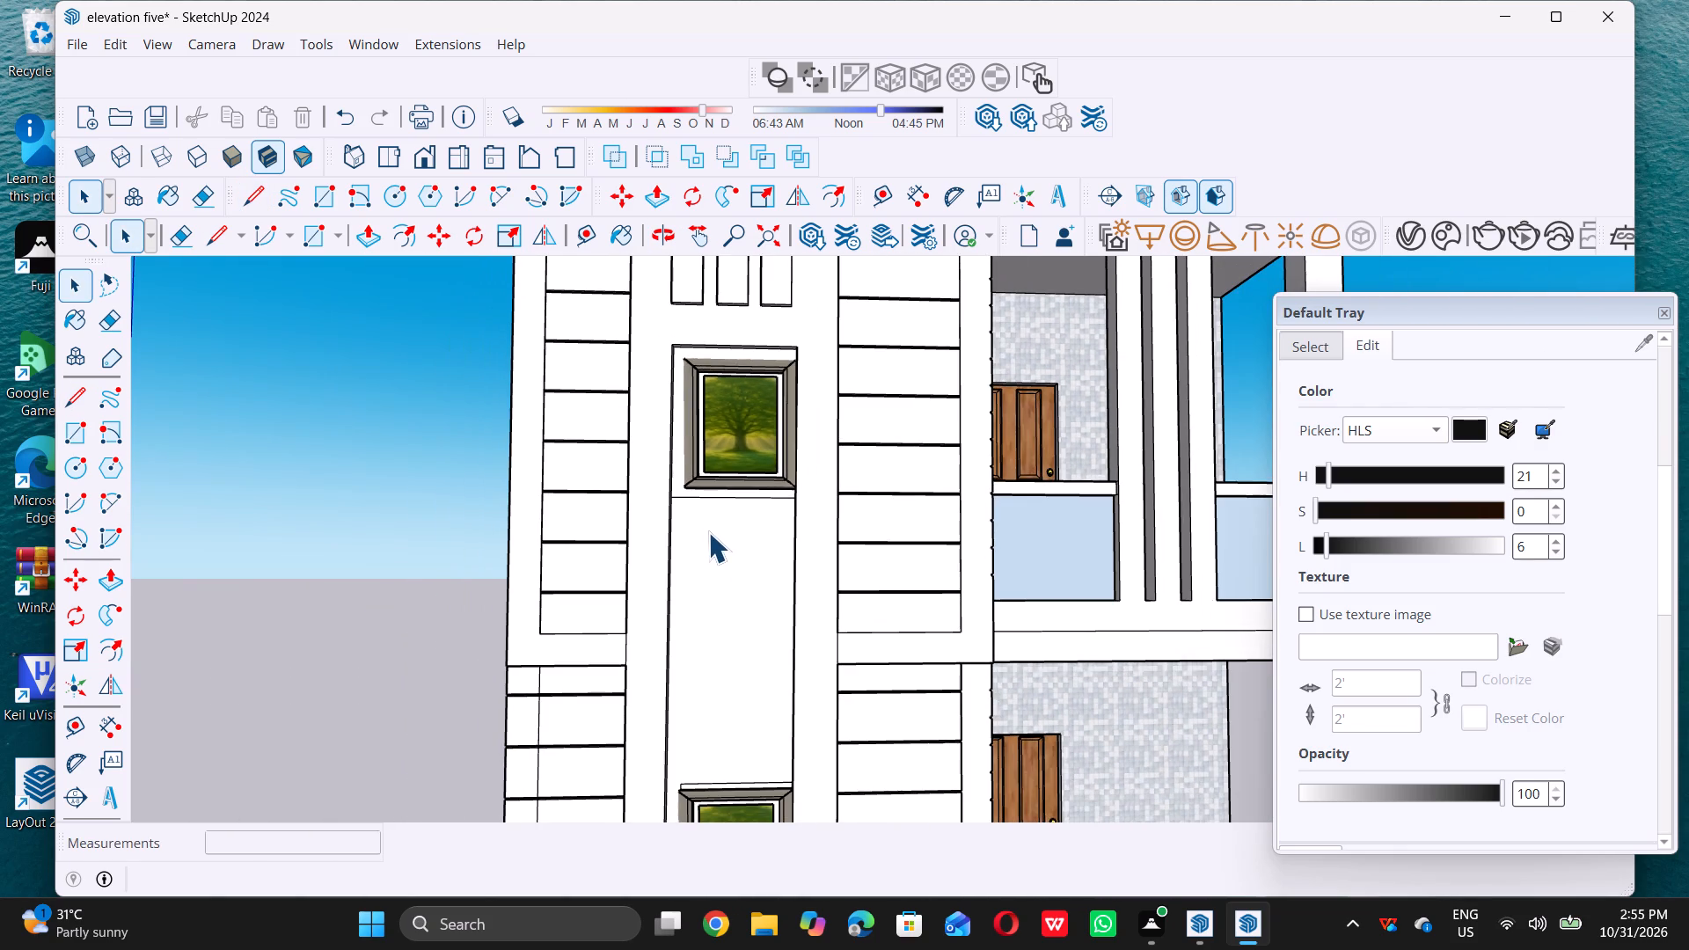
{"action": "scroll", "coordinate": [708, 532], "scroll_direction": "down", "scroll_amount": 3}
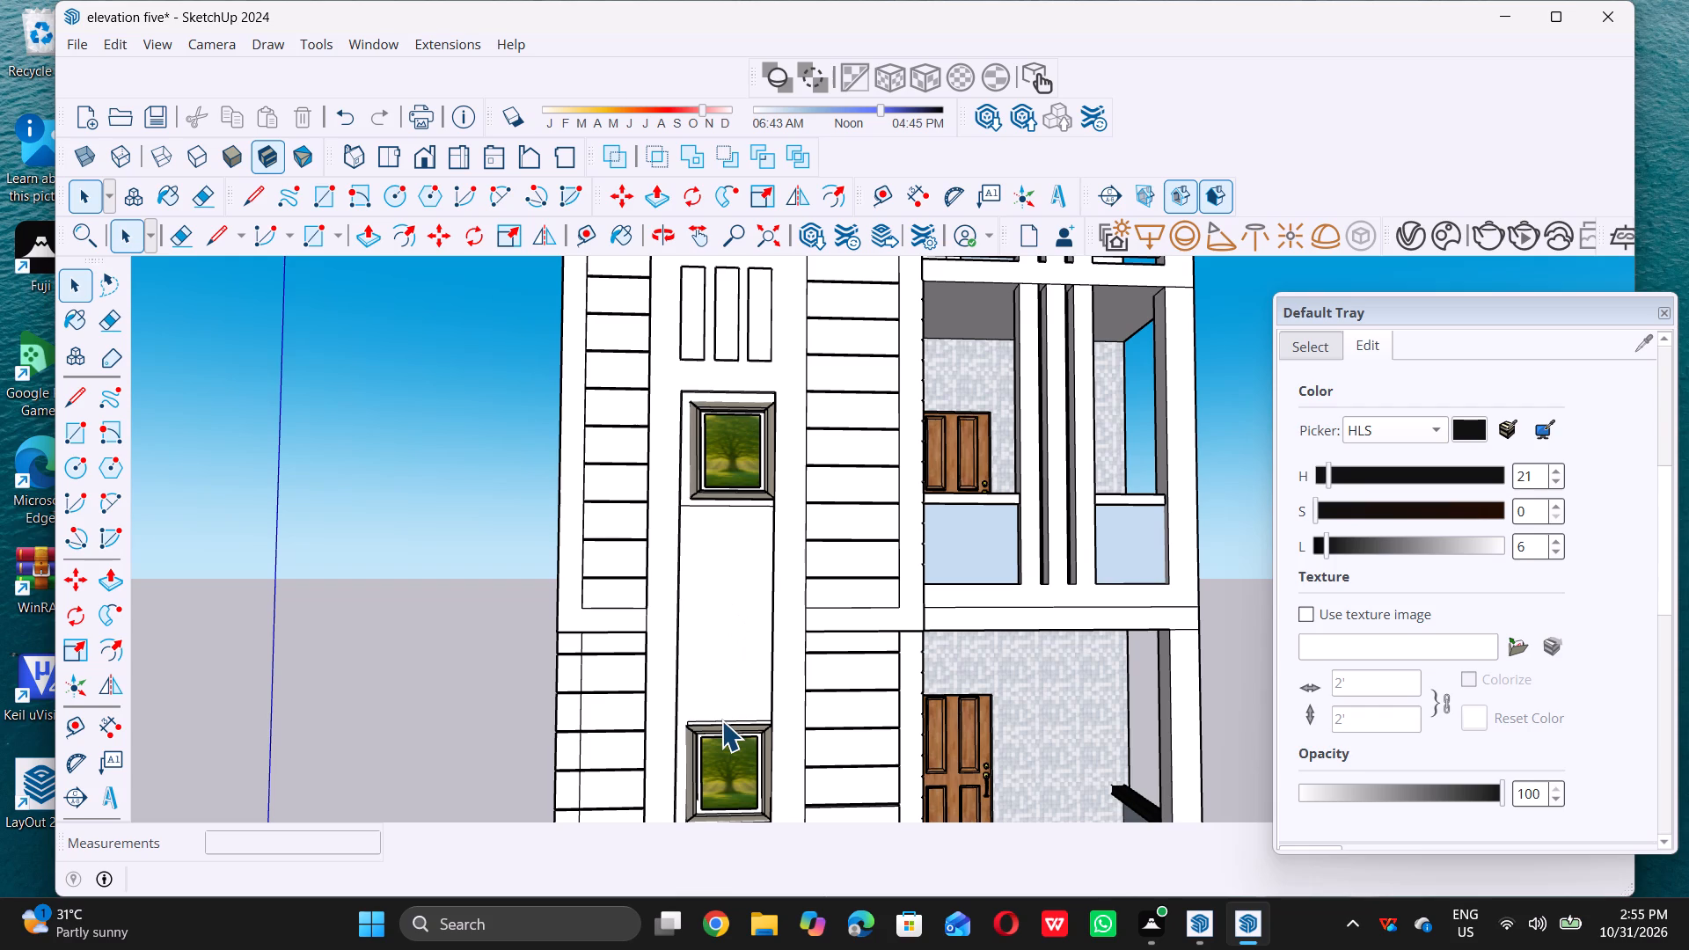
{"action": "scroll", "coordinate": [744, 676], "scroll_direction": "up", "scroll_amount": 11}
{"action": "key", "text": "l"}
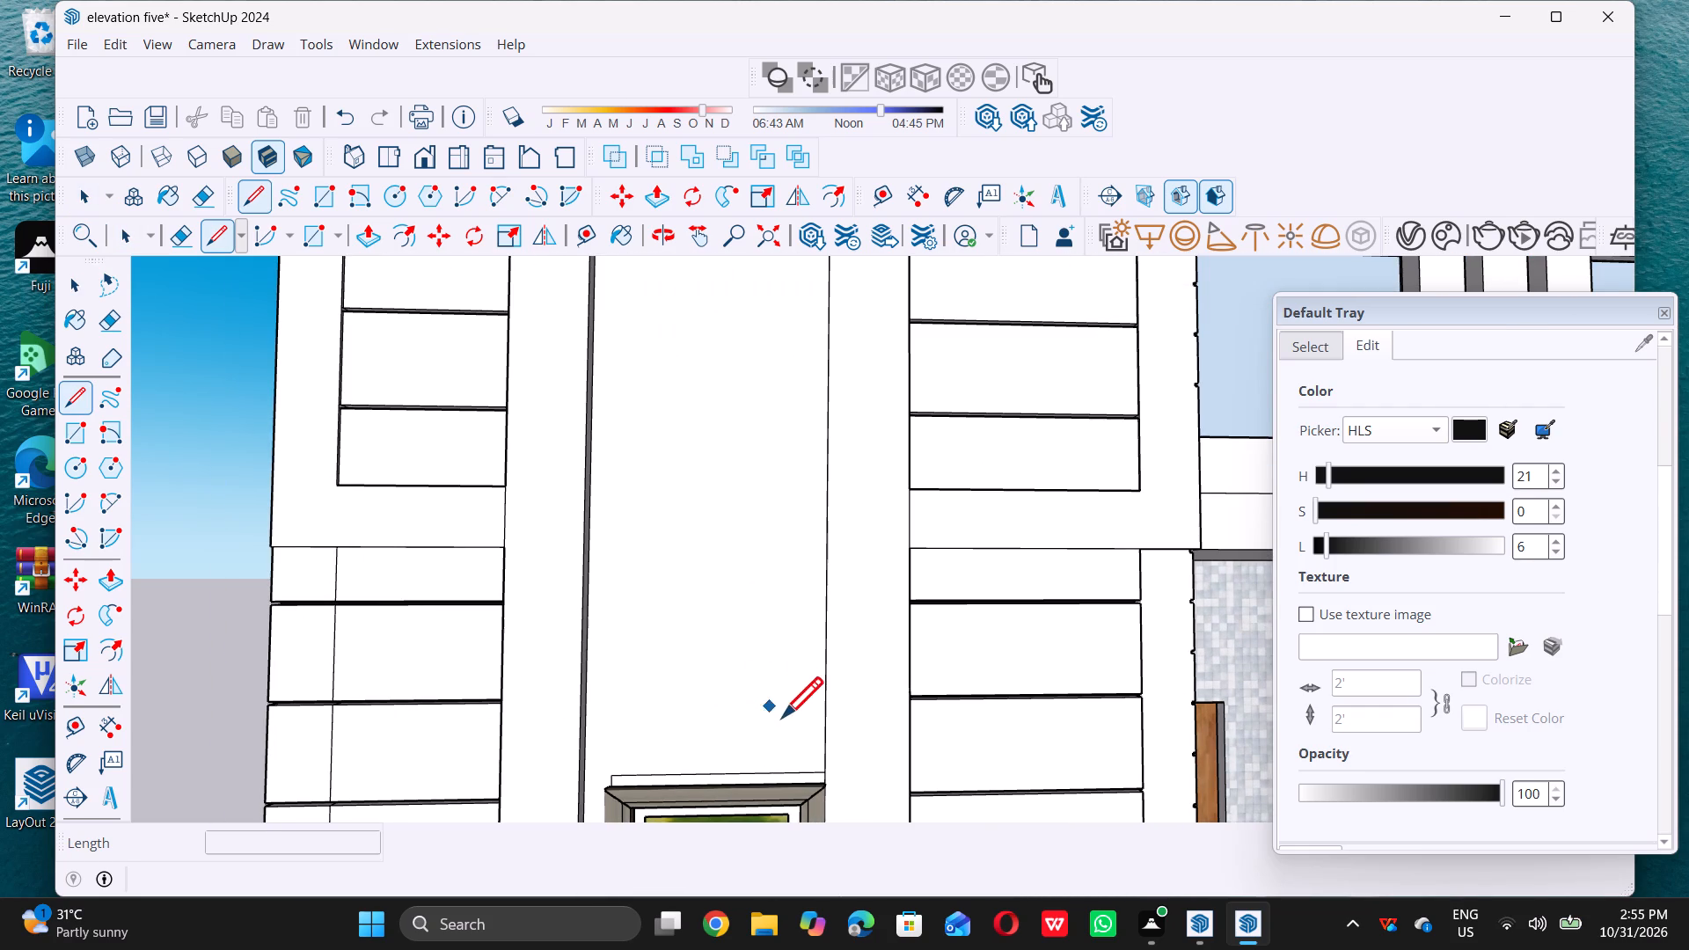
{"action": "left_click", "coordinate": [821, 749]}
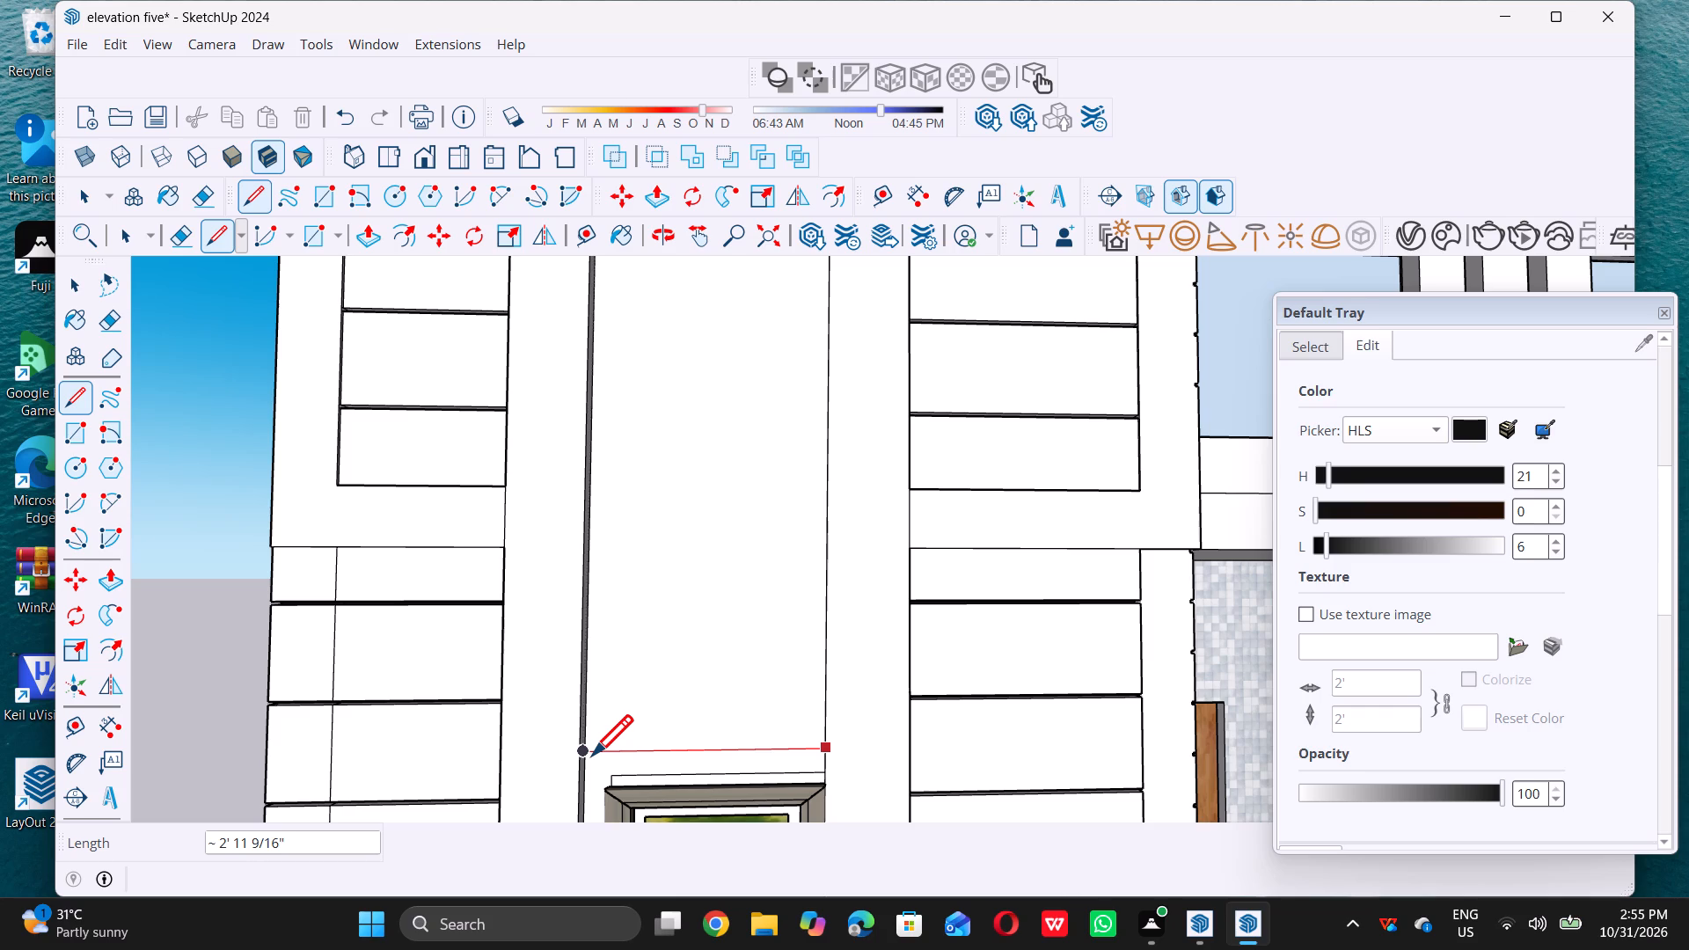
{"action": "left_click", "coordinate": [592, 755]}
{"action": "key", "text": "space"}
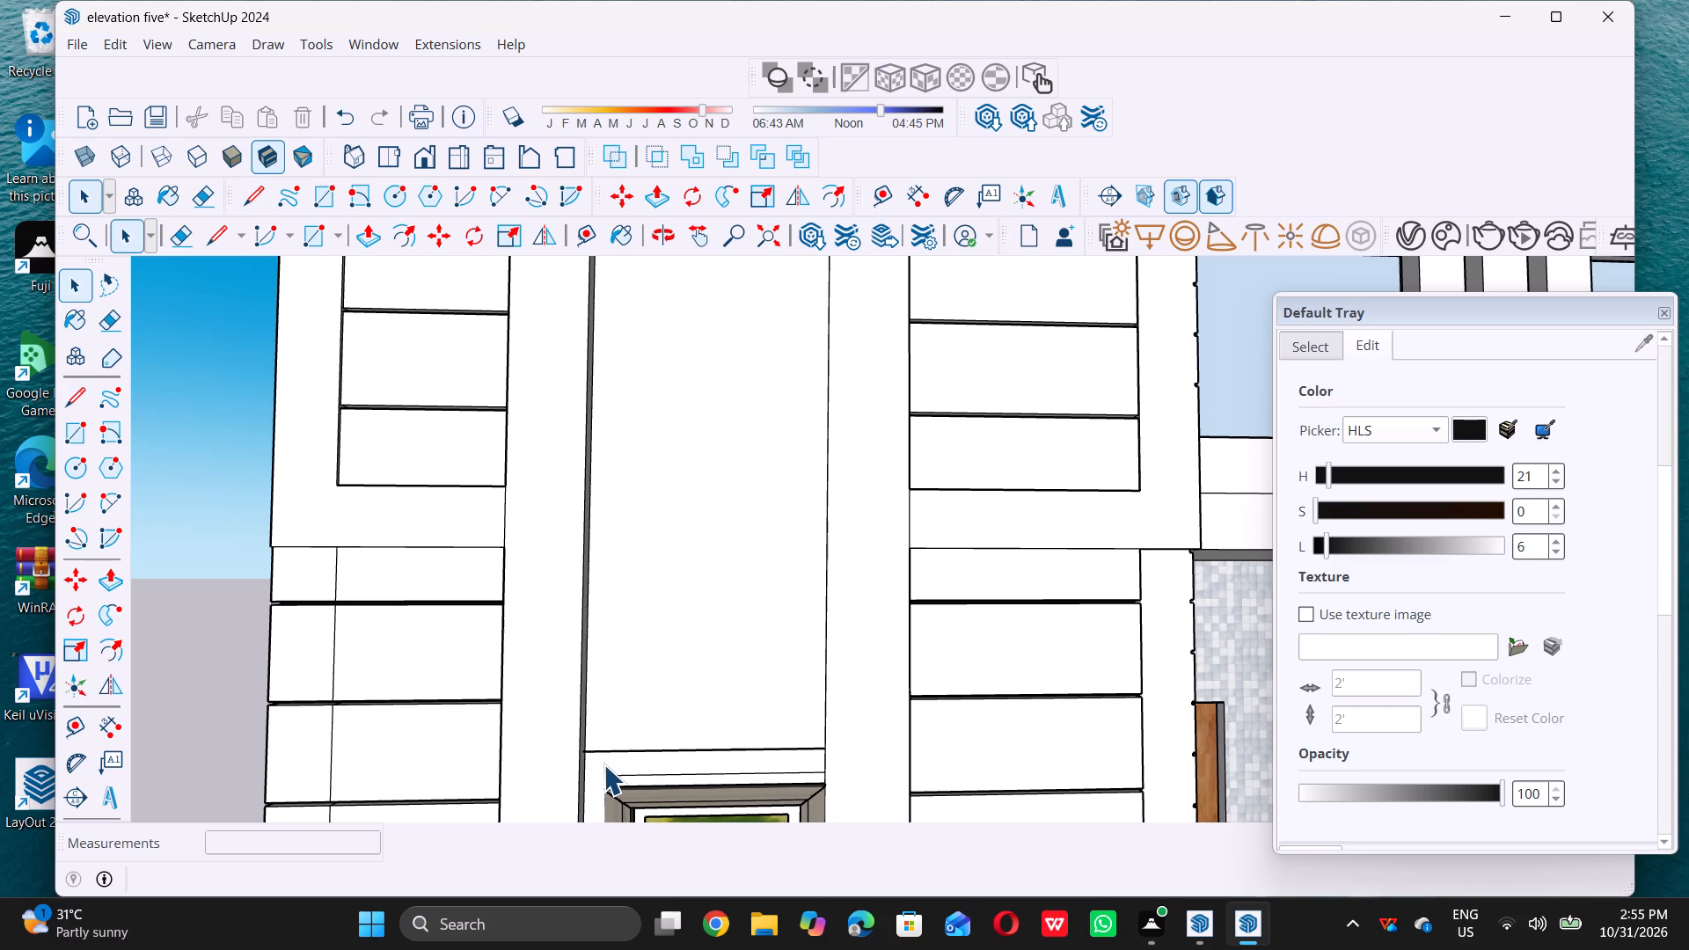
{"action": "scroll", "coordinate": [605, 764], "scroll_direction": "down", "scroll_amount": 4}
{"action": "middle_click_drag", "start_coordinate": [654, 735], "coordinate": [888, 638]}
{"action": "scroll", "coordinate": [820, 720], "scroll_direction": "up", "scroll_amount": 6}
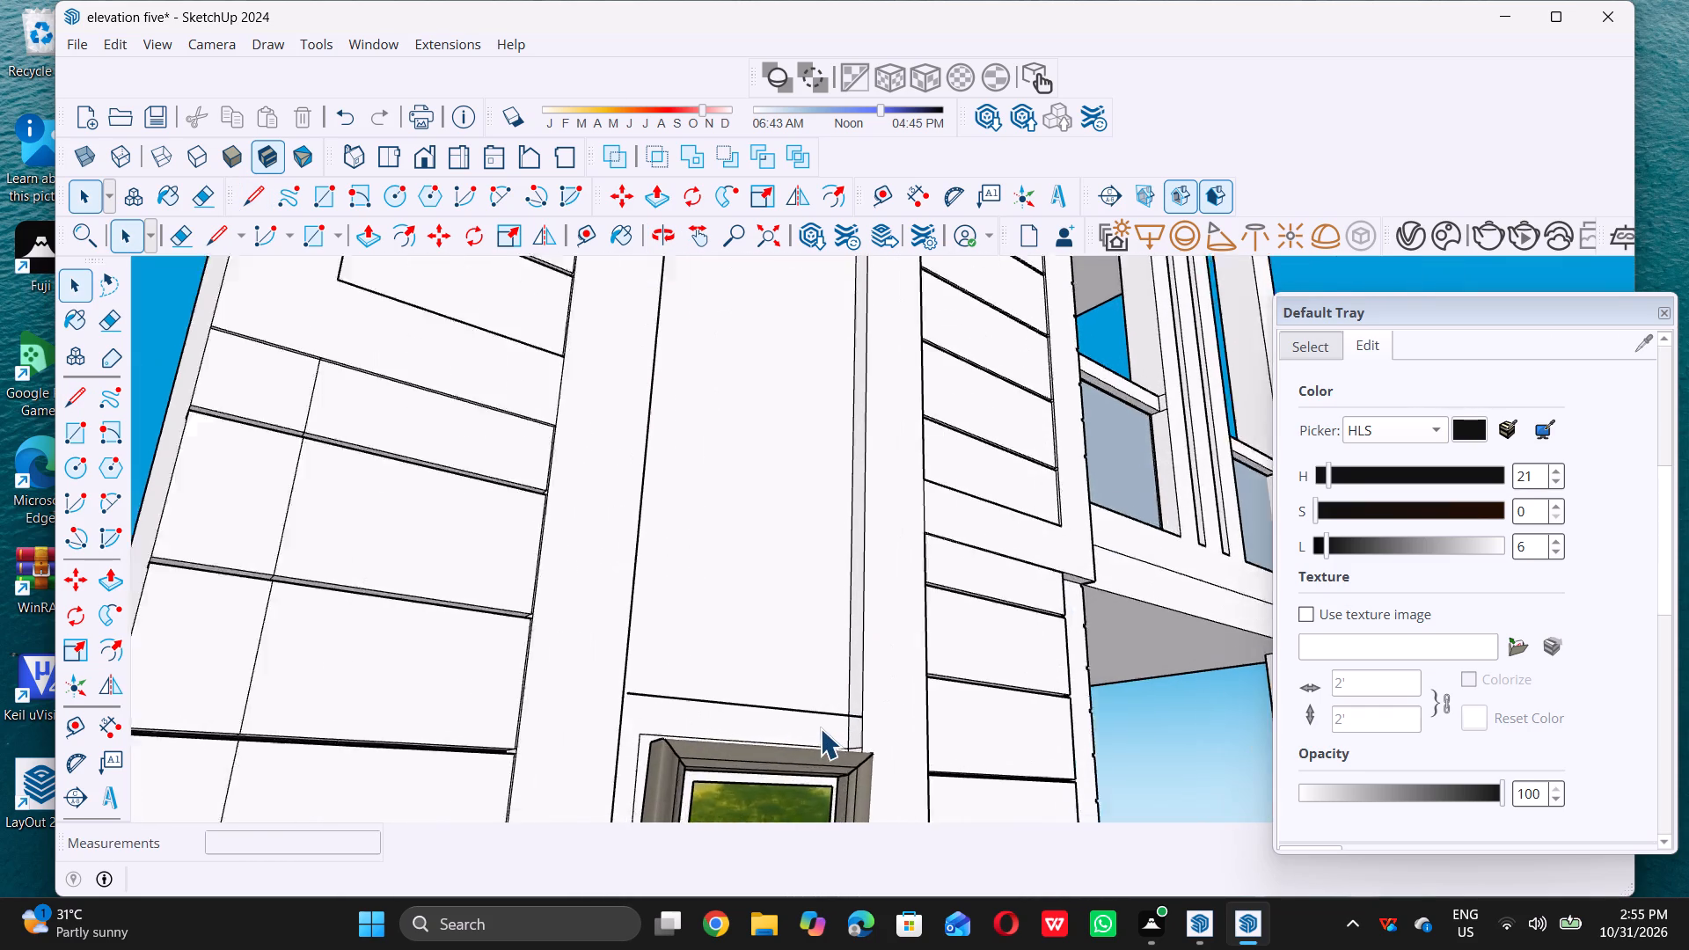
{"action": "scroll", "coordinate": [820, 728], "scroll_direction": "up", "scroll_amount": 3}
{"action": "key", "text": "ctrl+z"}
Draw a horizontal line about 3' long across the tall recess's back face, a little above the lower picture frame.
{"action": "middle_click_drag", "start_coordinate": [775, 718], "coordinate": [744, 726]}
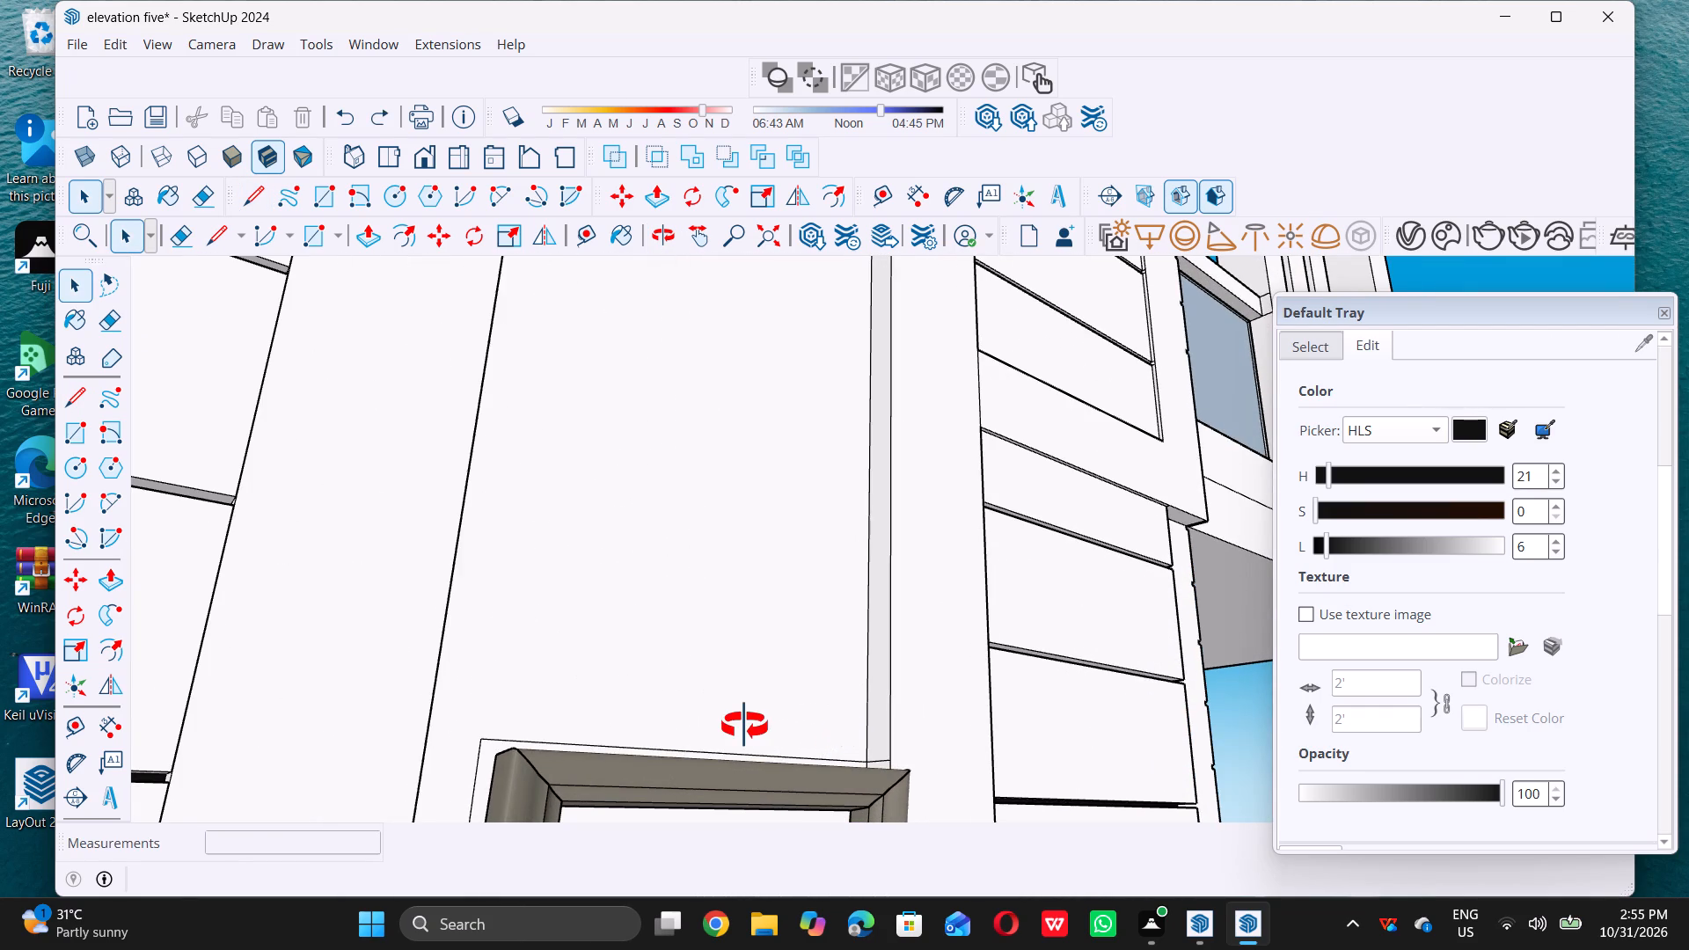
{"action": "middle_click_drag", "start_coordinate": [744, 726], "coordinate": [718, 731]}
{"action": "key", "text": "l"}
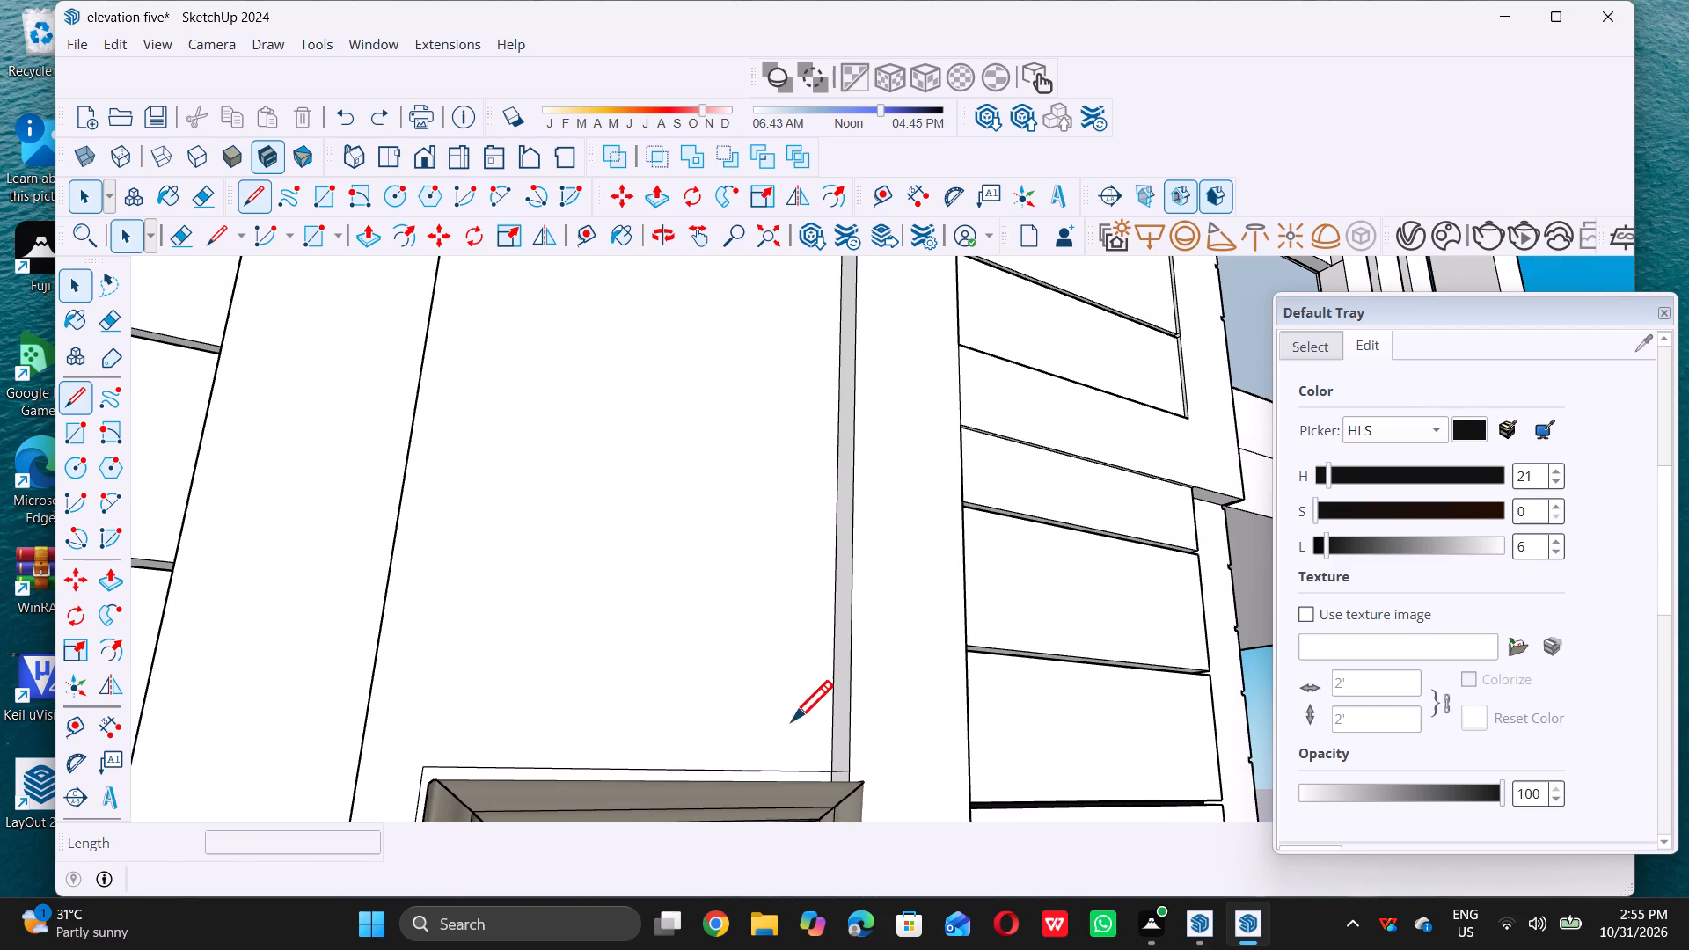
{"action": "left_click", "coordinate": [833, 716]}
{"action": "middle_click_drag", "start_coordinate": [818, 714], "coordinate": [690, 727]}
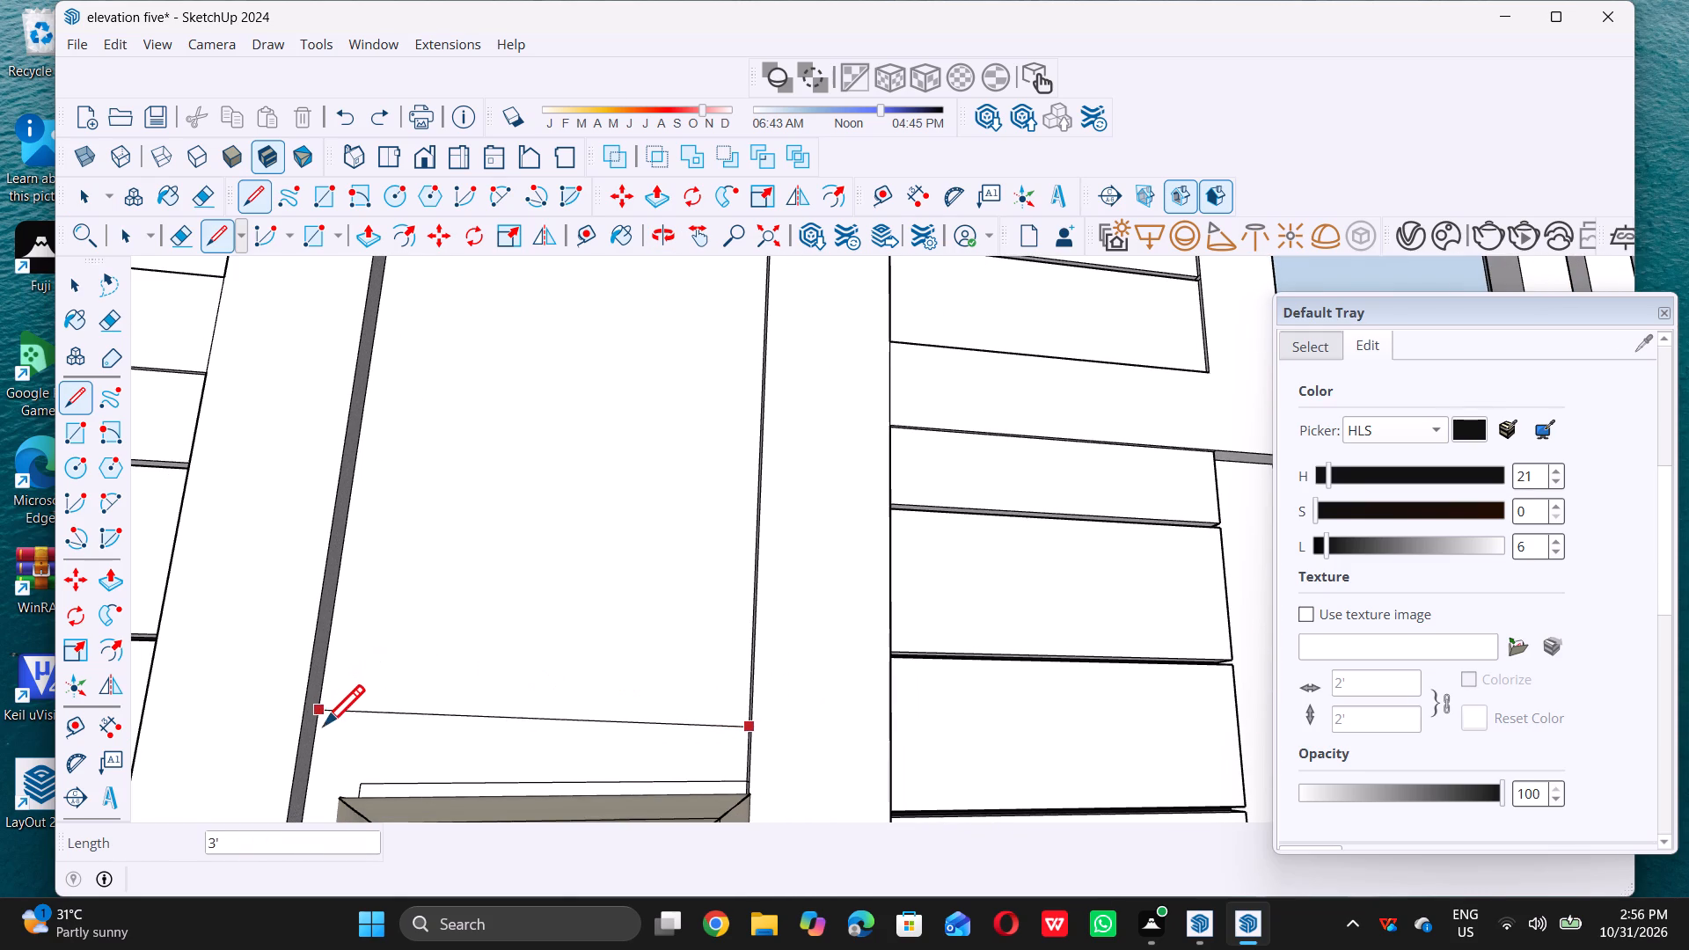
{"action": "left_click", "coordinate": [322, 728]}
{"action": "key", "text": "space"}
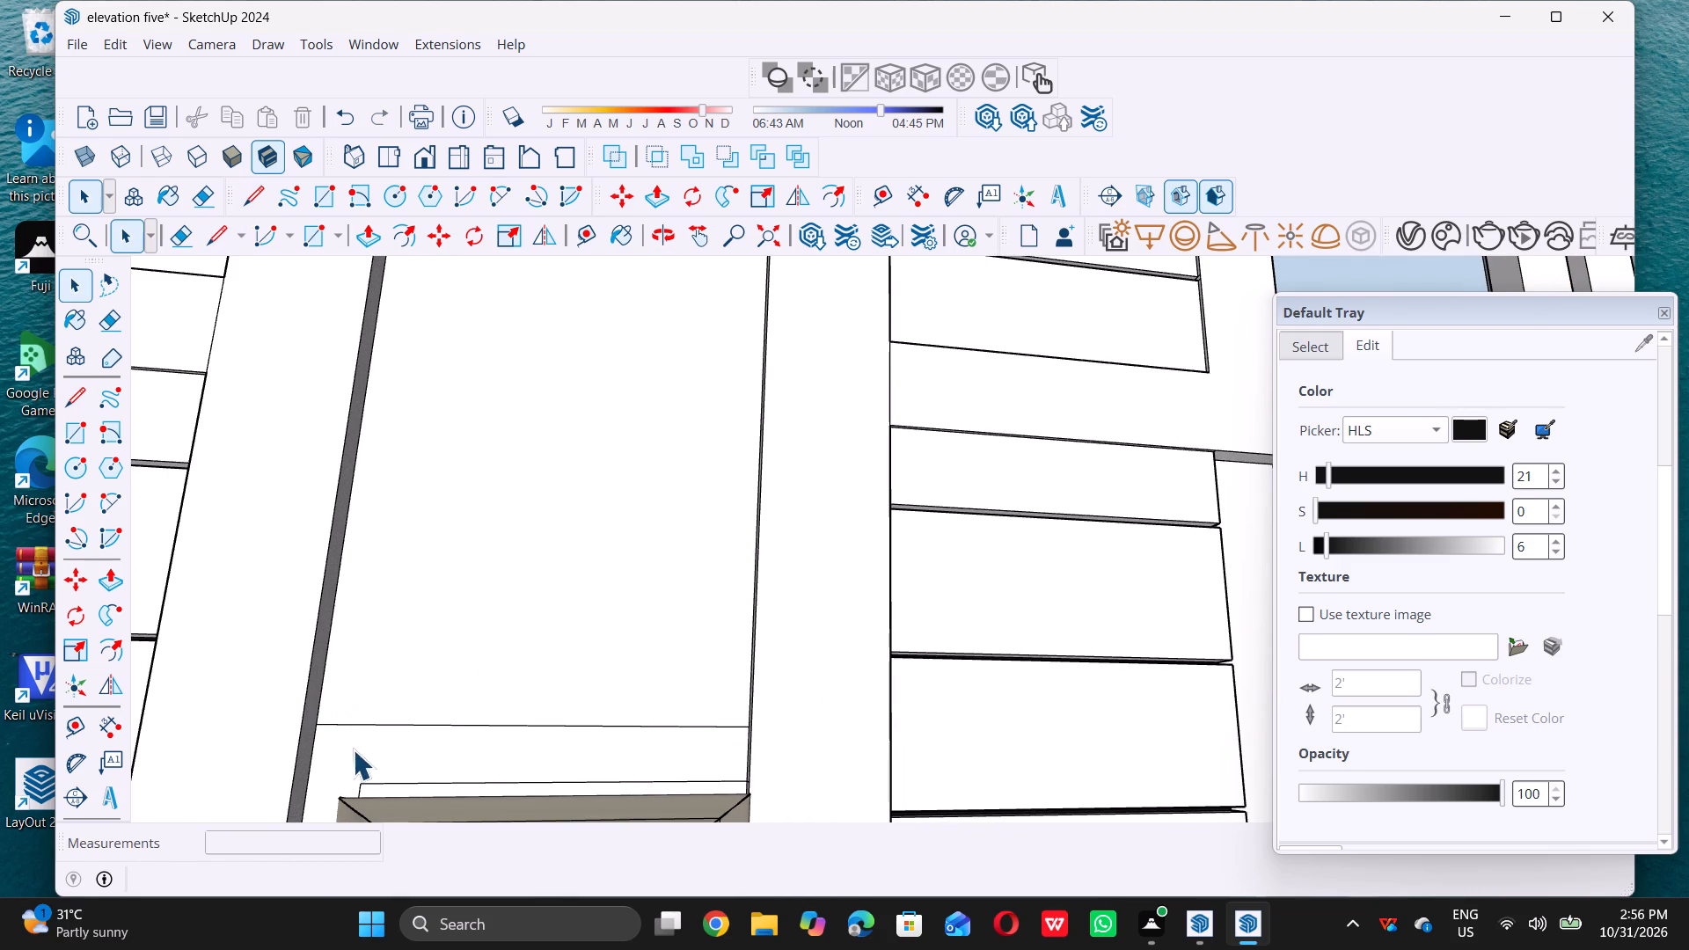
{"action": "scroll", "coordinate": [387, 786], "scroll_direction": "down", "scroll_amount": 9}
{"action": "scroll", "coordinate": [536, 846], "scroll_direction": "down", "scroll_amount": 5}
{"action": "scroll", "coordinate": [524, 691], "scroll_direction": "down", "scroll_amount": 11}
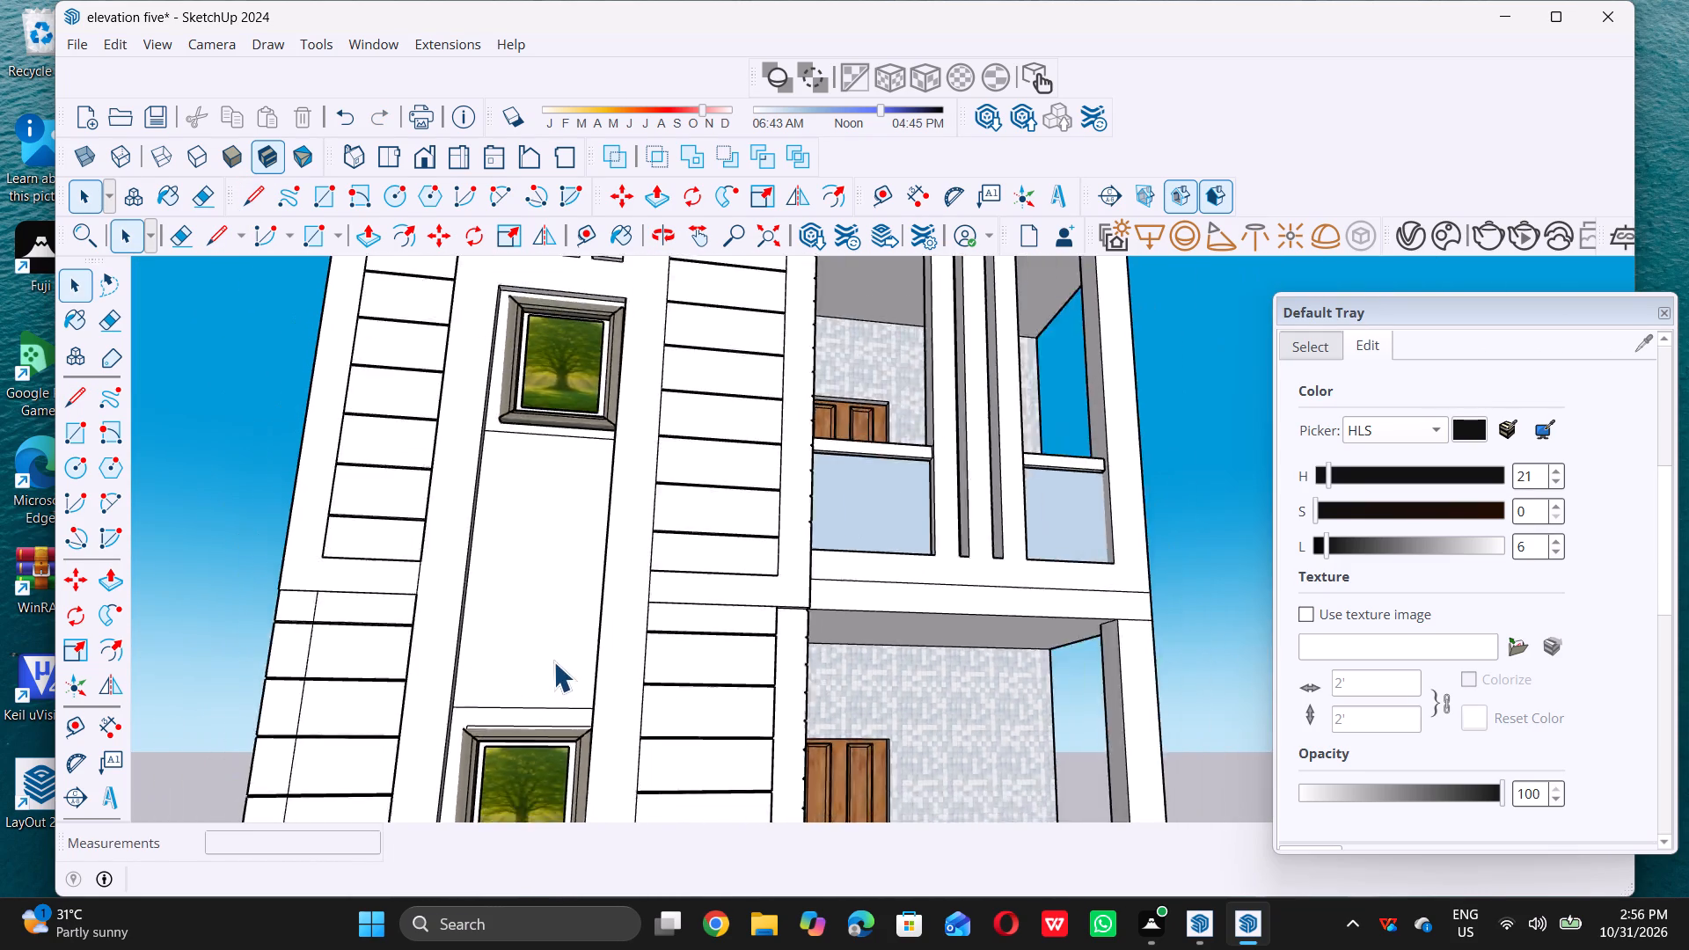
{"action": "scroll", "coordinate": [553, 661], "scroll_direction": "down", "scroll_amount": 3}
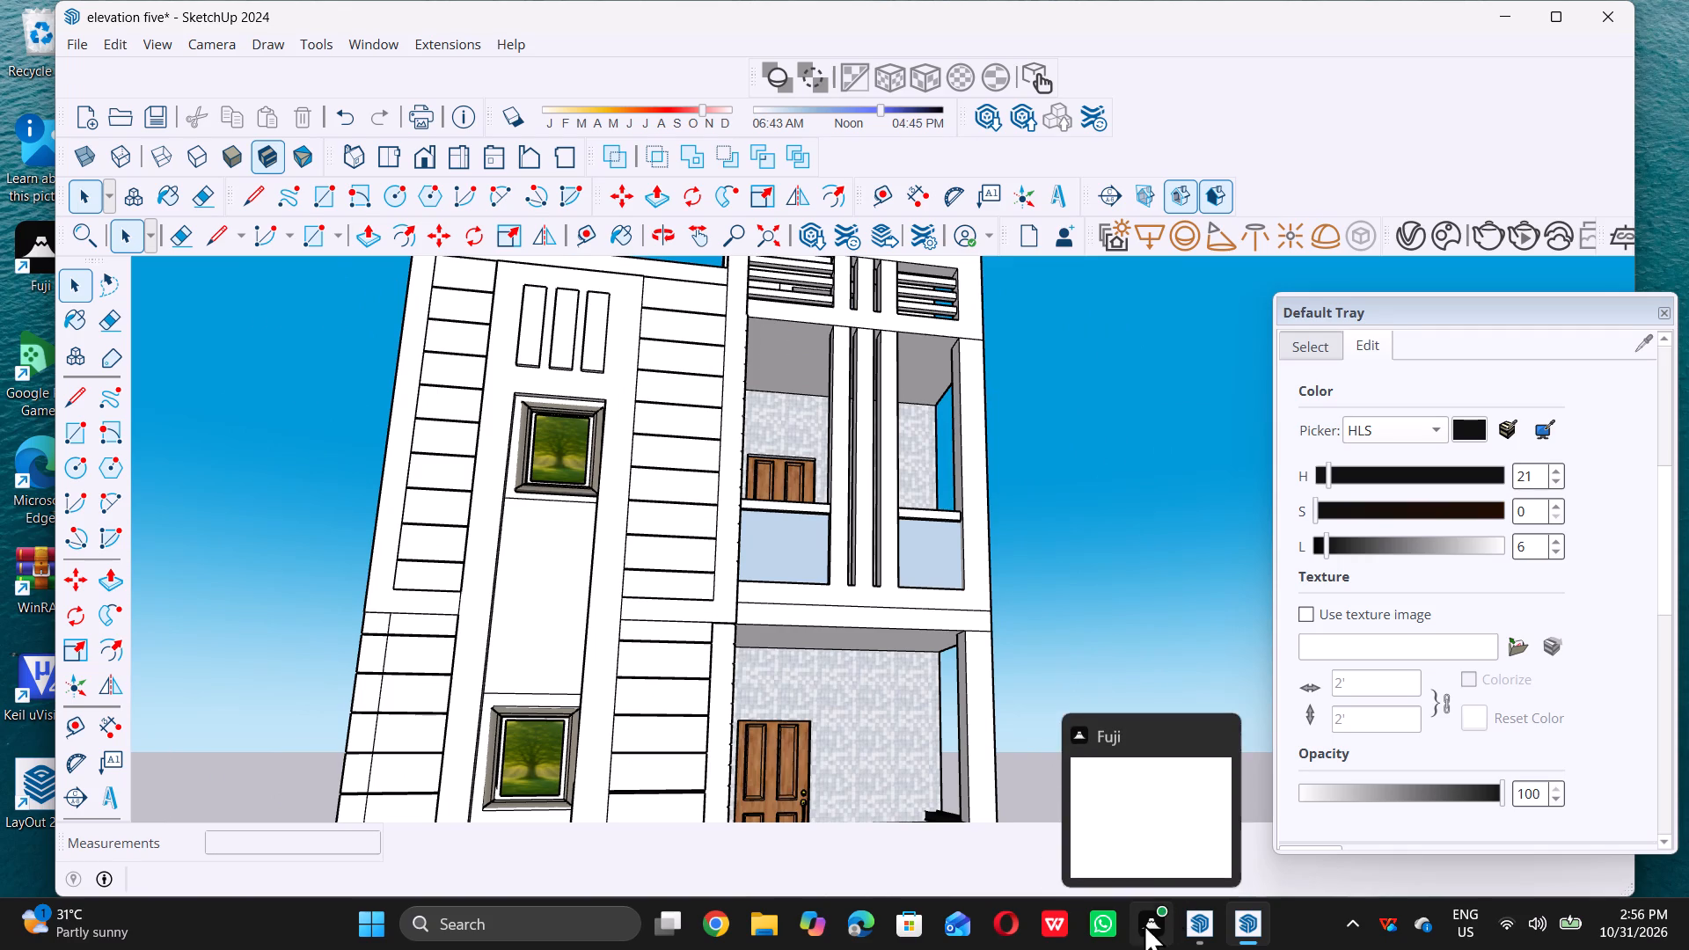